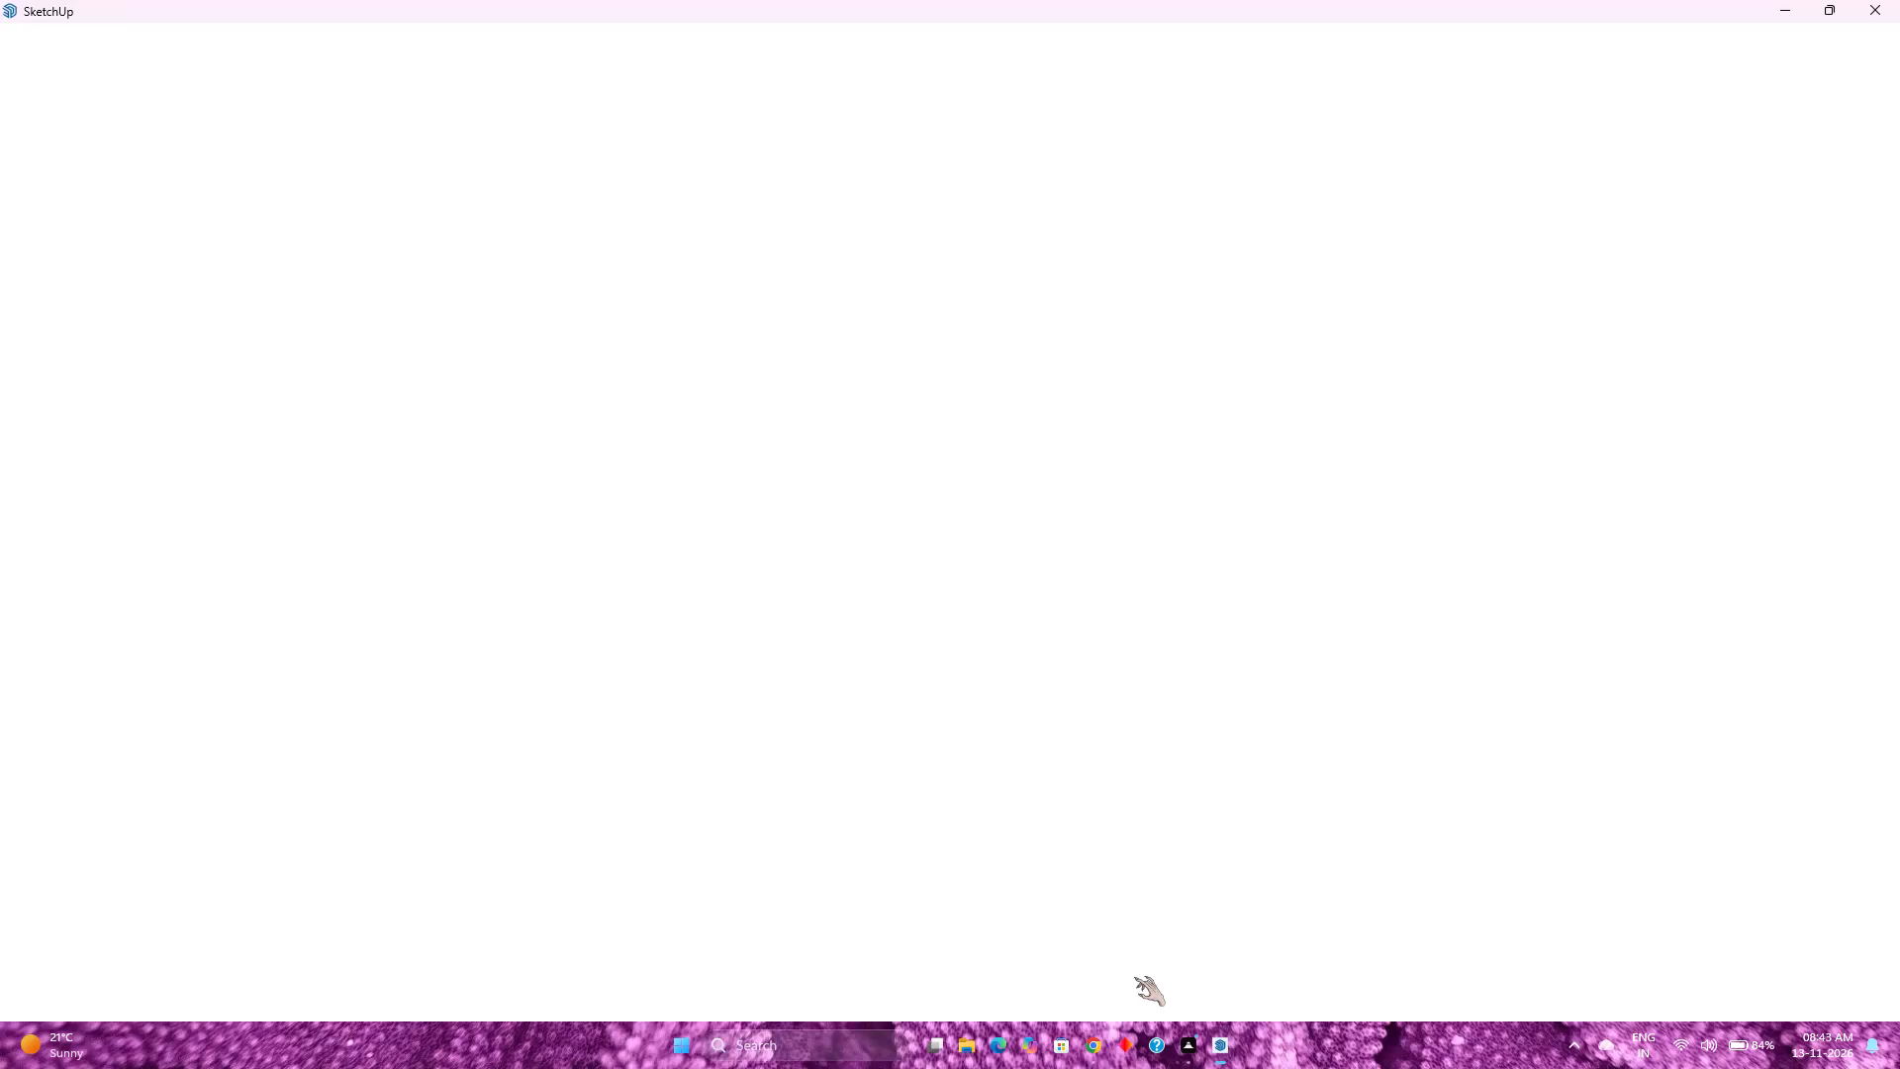
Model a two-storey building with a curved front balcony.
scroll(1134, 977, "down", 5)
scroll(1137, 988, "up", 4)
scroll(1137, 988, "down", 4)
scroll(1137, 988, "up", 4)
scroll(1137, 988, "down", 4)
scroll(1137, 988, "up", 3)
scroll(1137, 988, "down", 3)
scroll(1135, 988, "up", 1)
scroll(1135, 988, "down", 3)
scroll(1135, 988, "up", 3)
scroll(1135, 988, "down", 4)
Start a new untitled model.
left_click(668, 407)
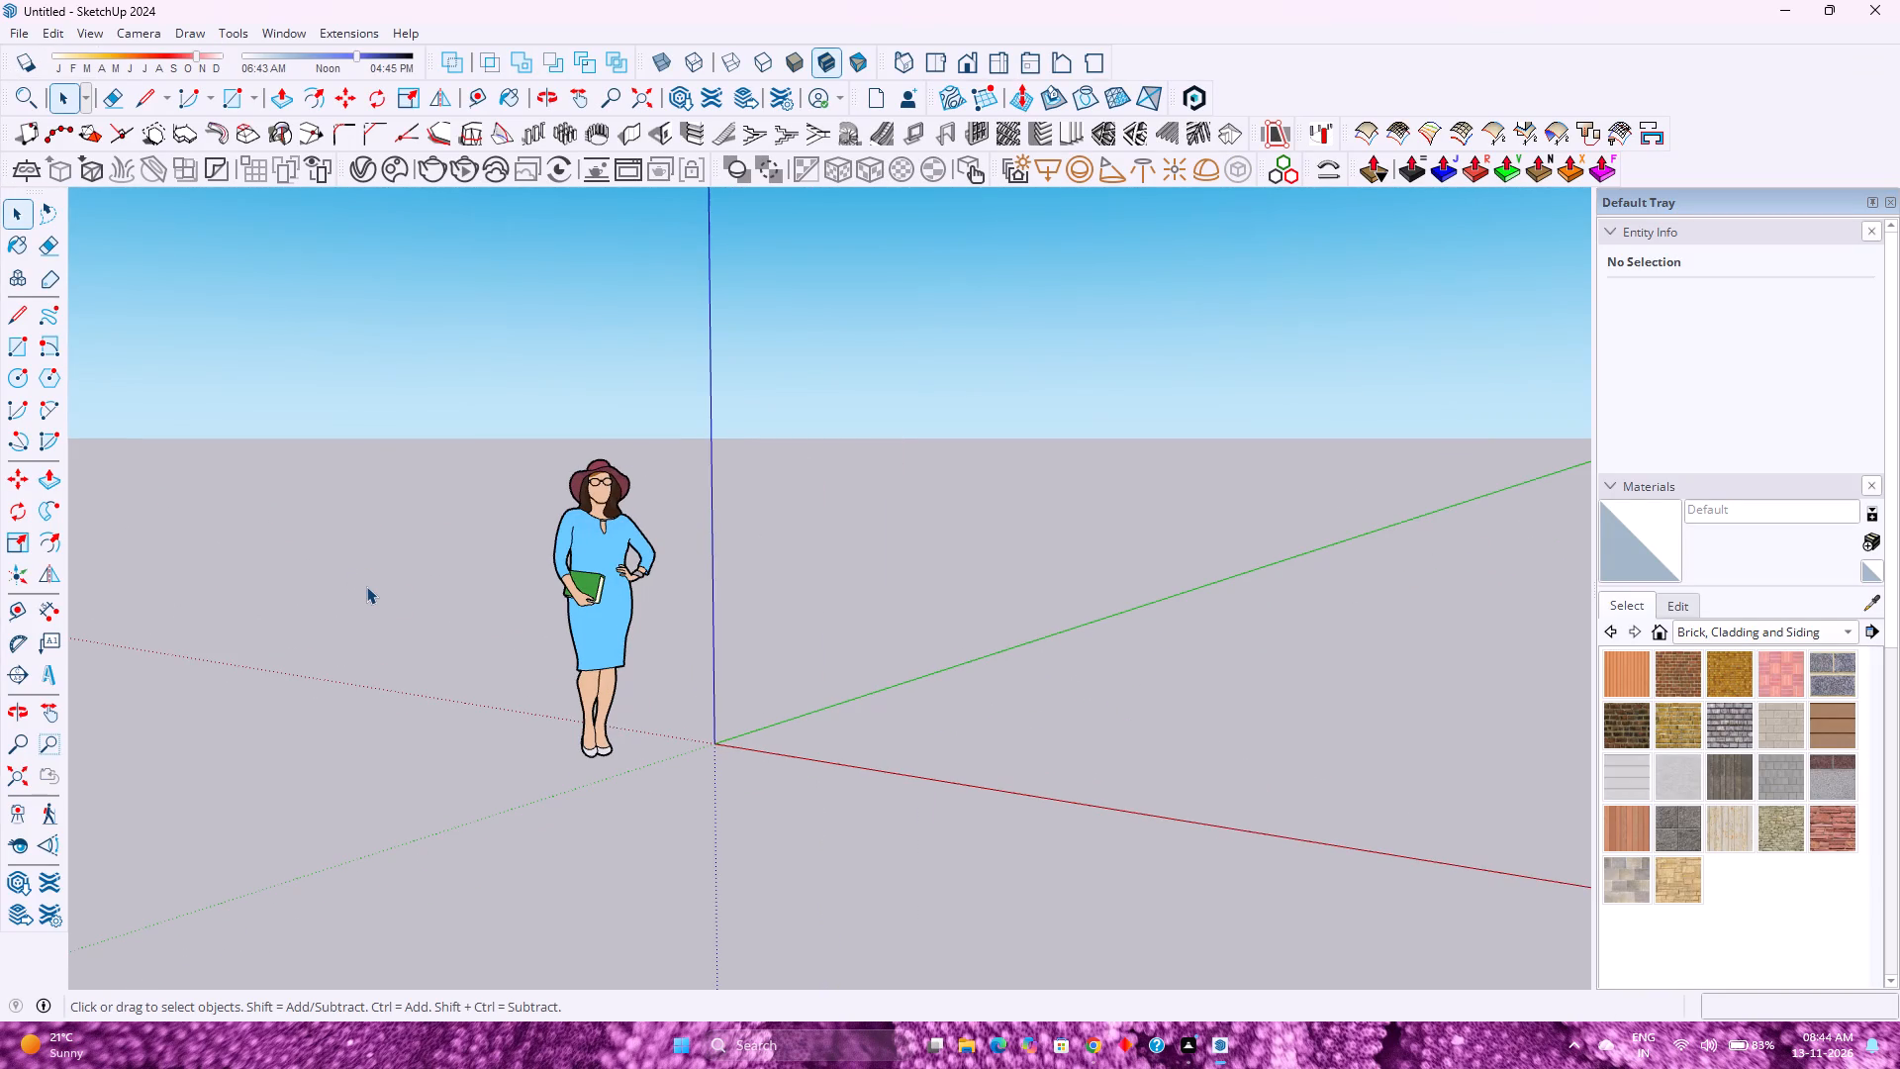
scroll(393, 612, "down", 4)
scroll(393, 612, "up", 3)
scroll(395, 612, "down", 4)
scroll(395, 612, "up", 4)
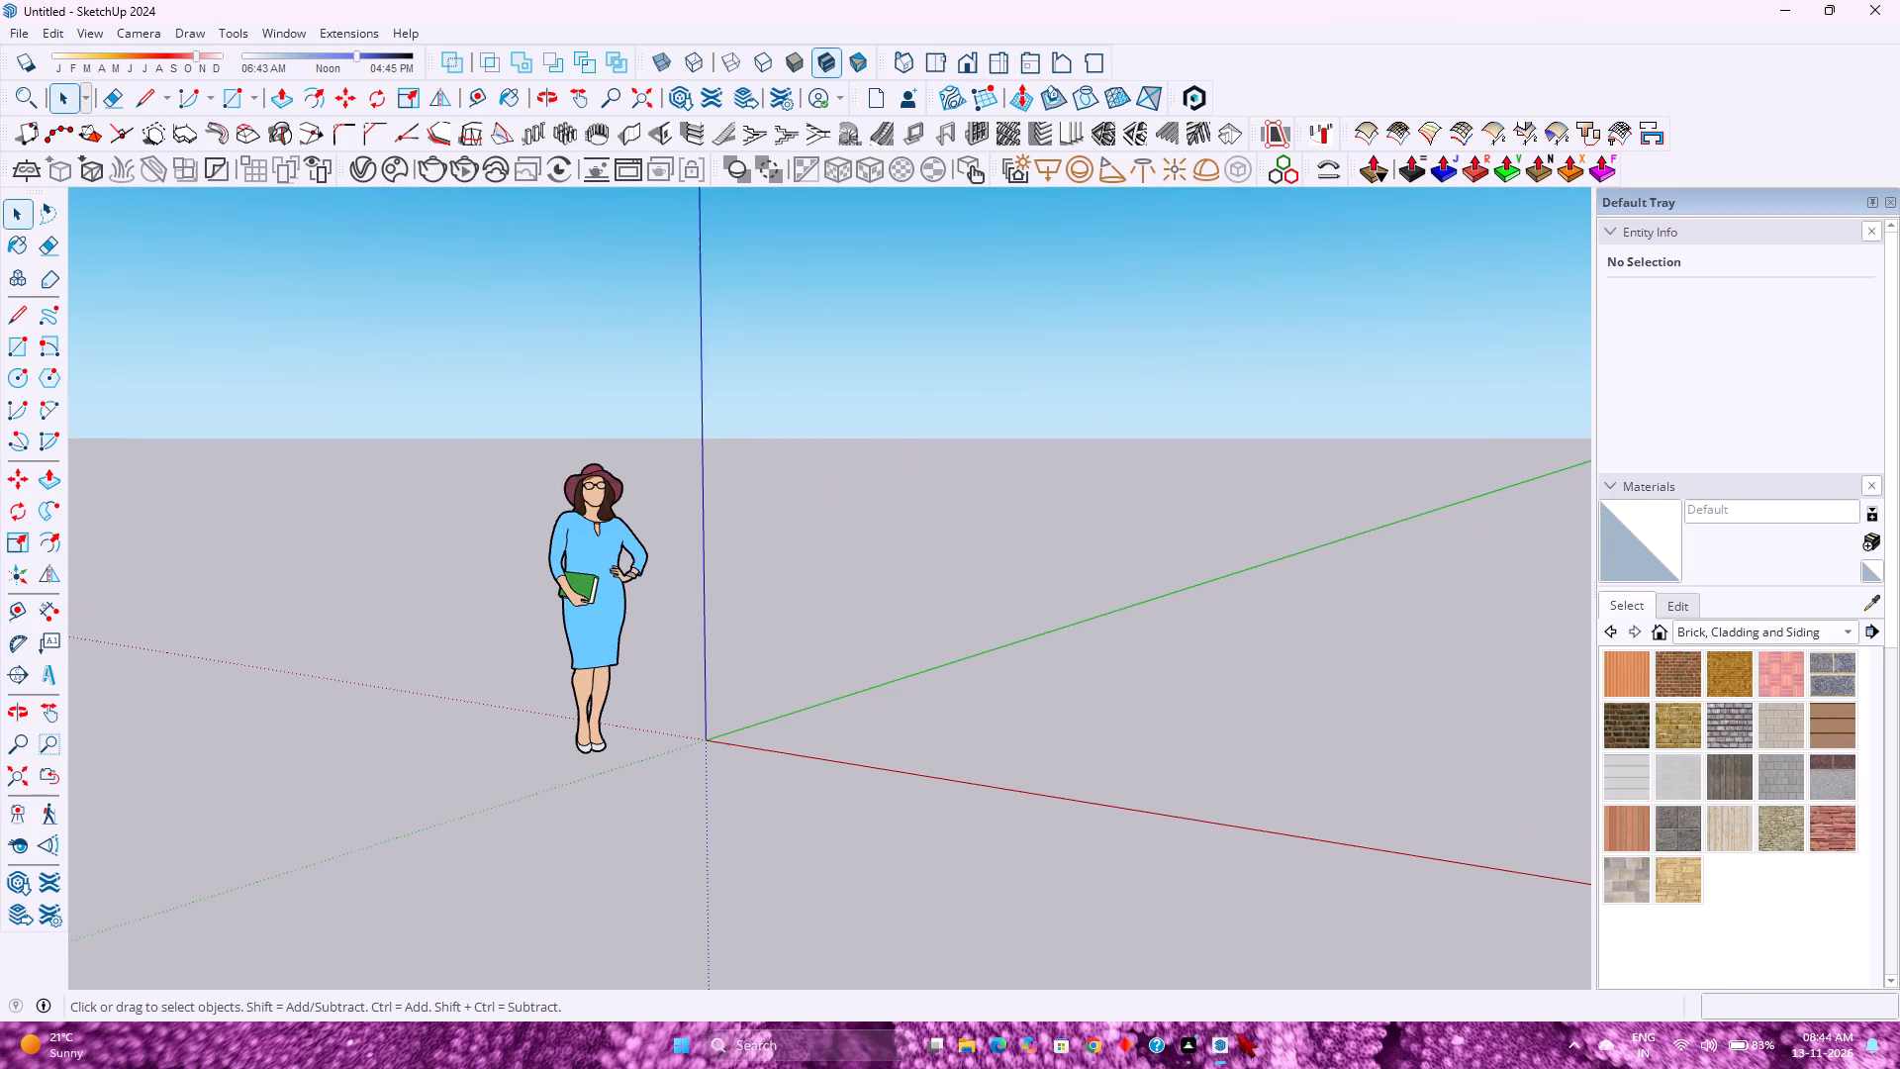
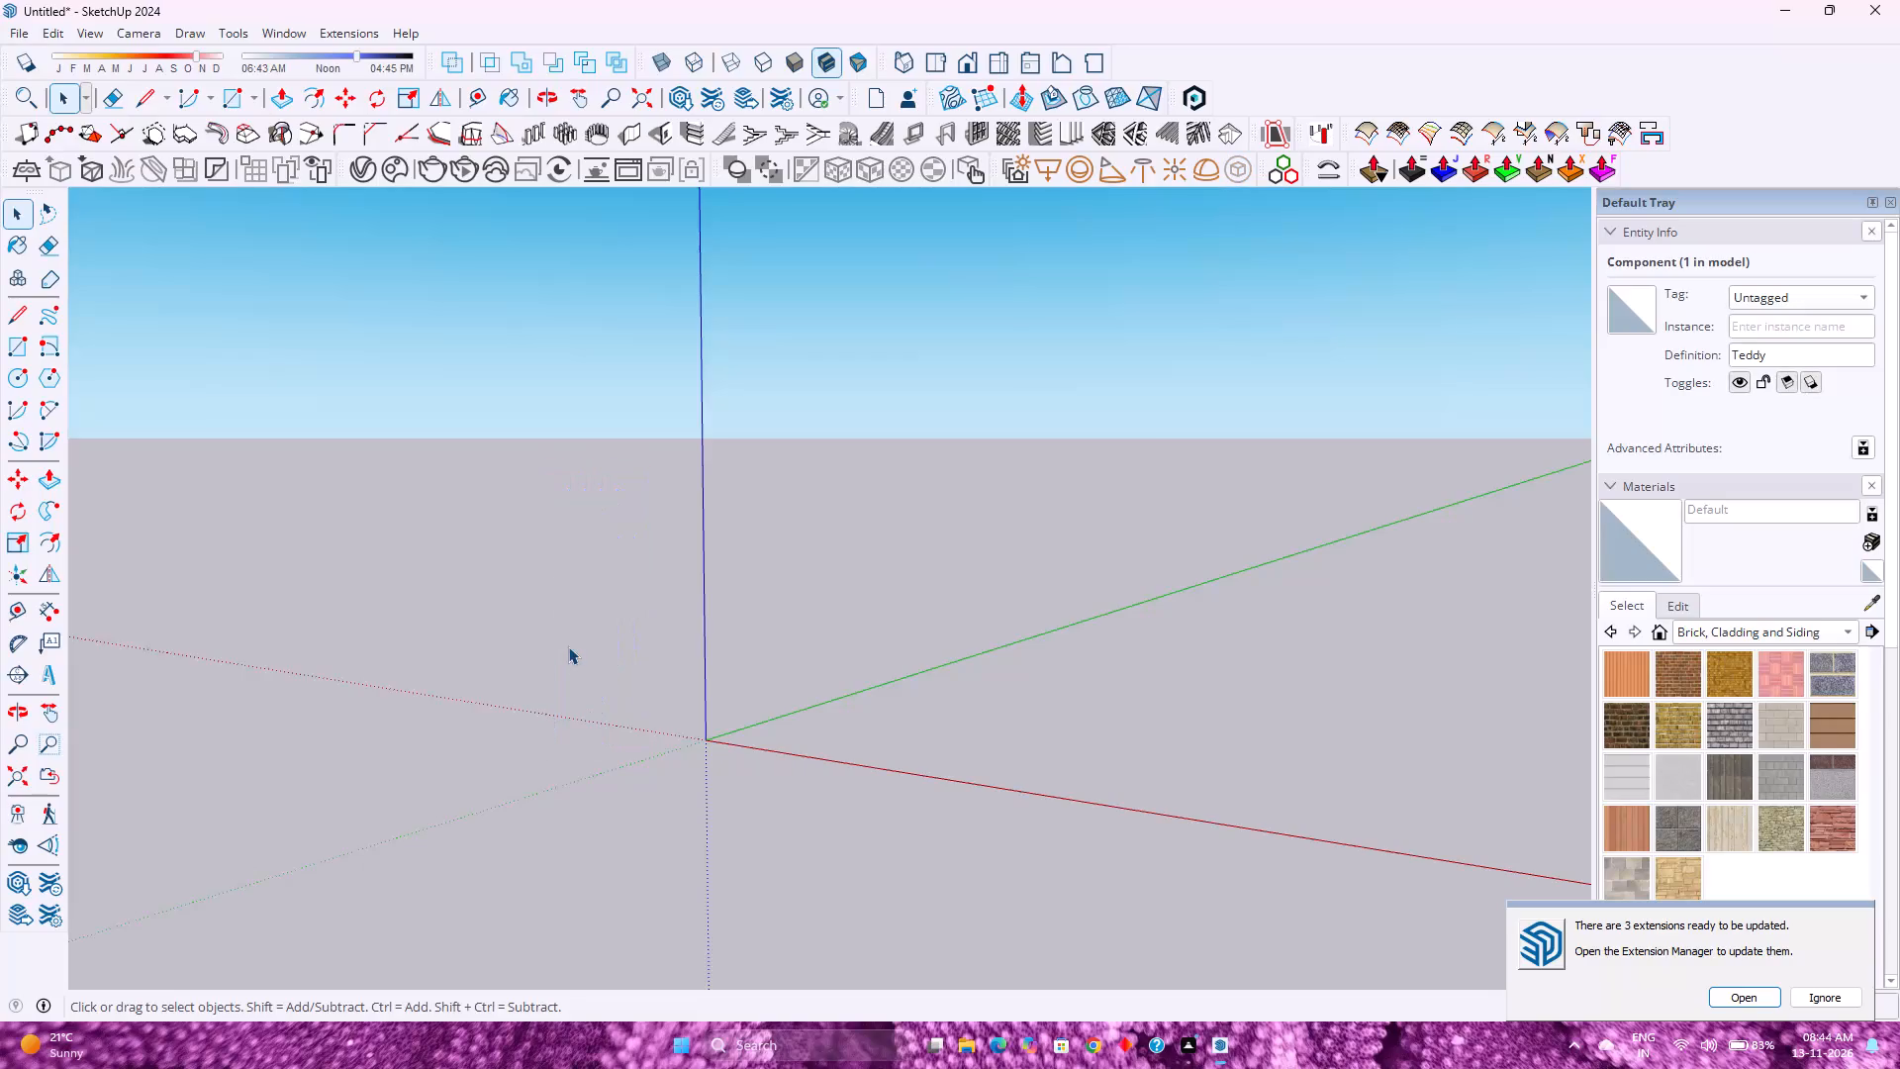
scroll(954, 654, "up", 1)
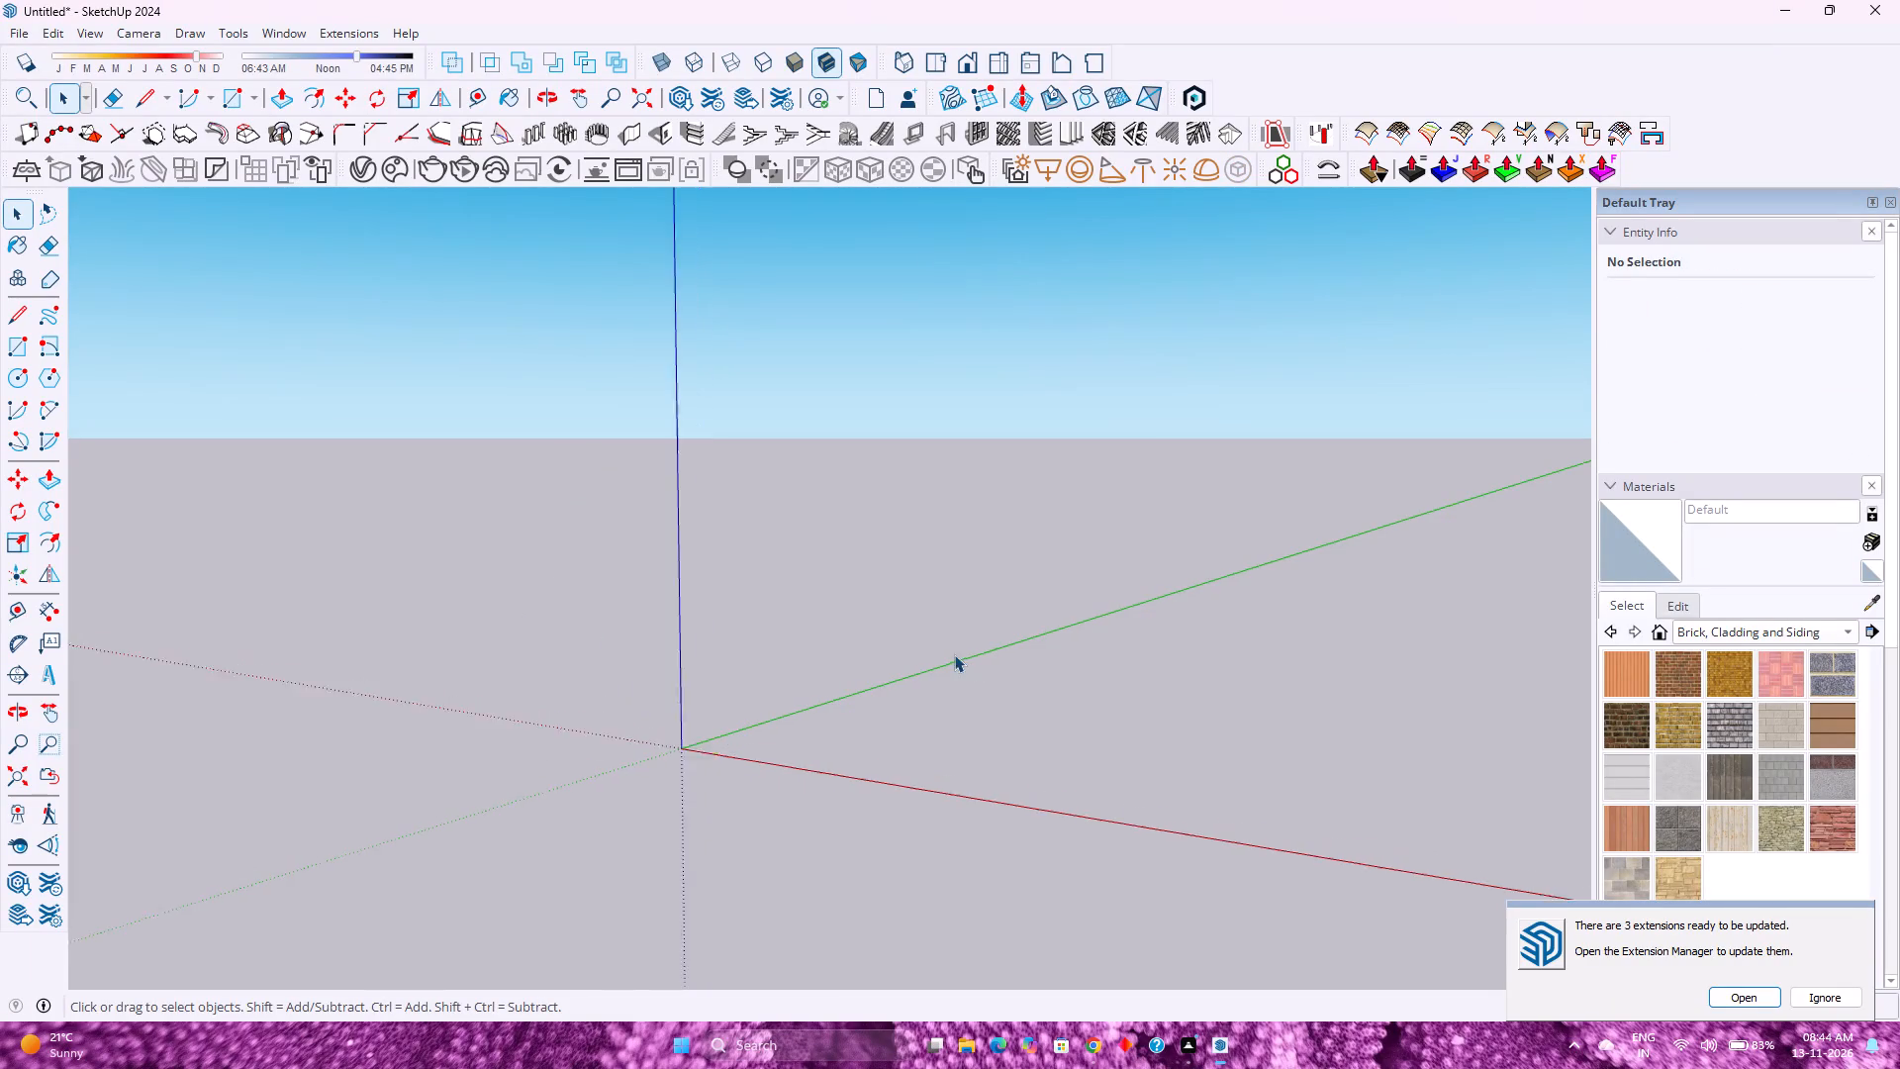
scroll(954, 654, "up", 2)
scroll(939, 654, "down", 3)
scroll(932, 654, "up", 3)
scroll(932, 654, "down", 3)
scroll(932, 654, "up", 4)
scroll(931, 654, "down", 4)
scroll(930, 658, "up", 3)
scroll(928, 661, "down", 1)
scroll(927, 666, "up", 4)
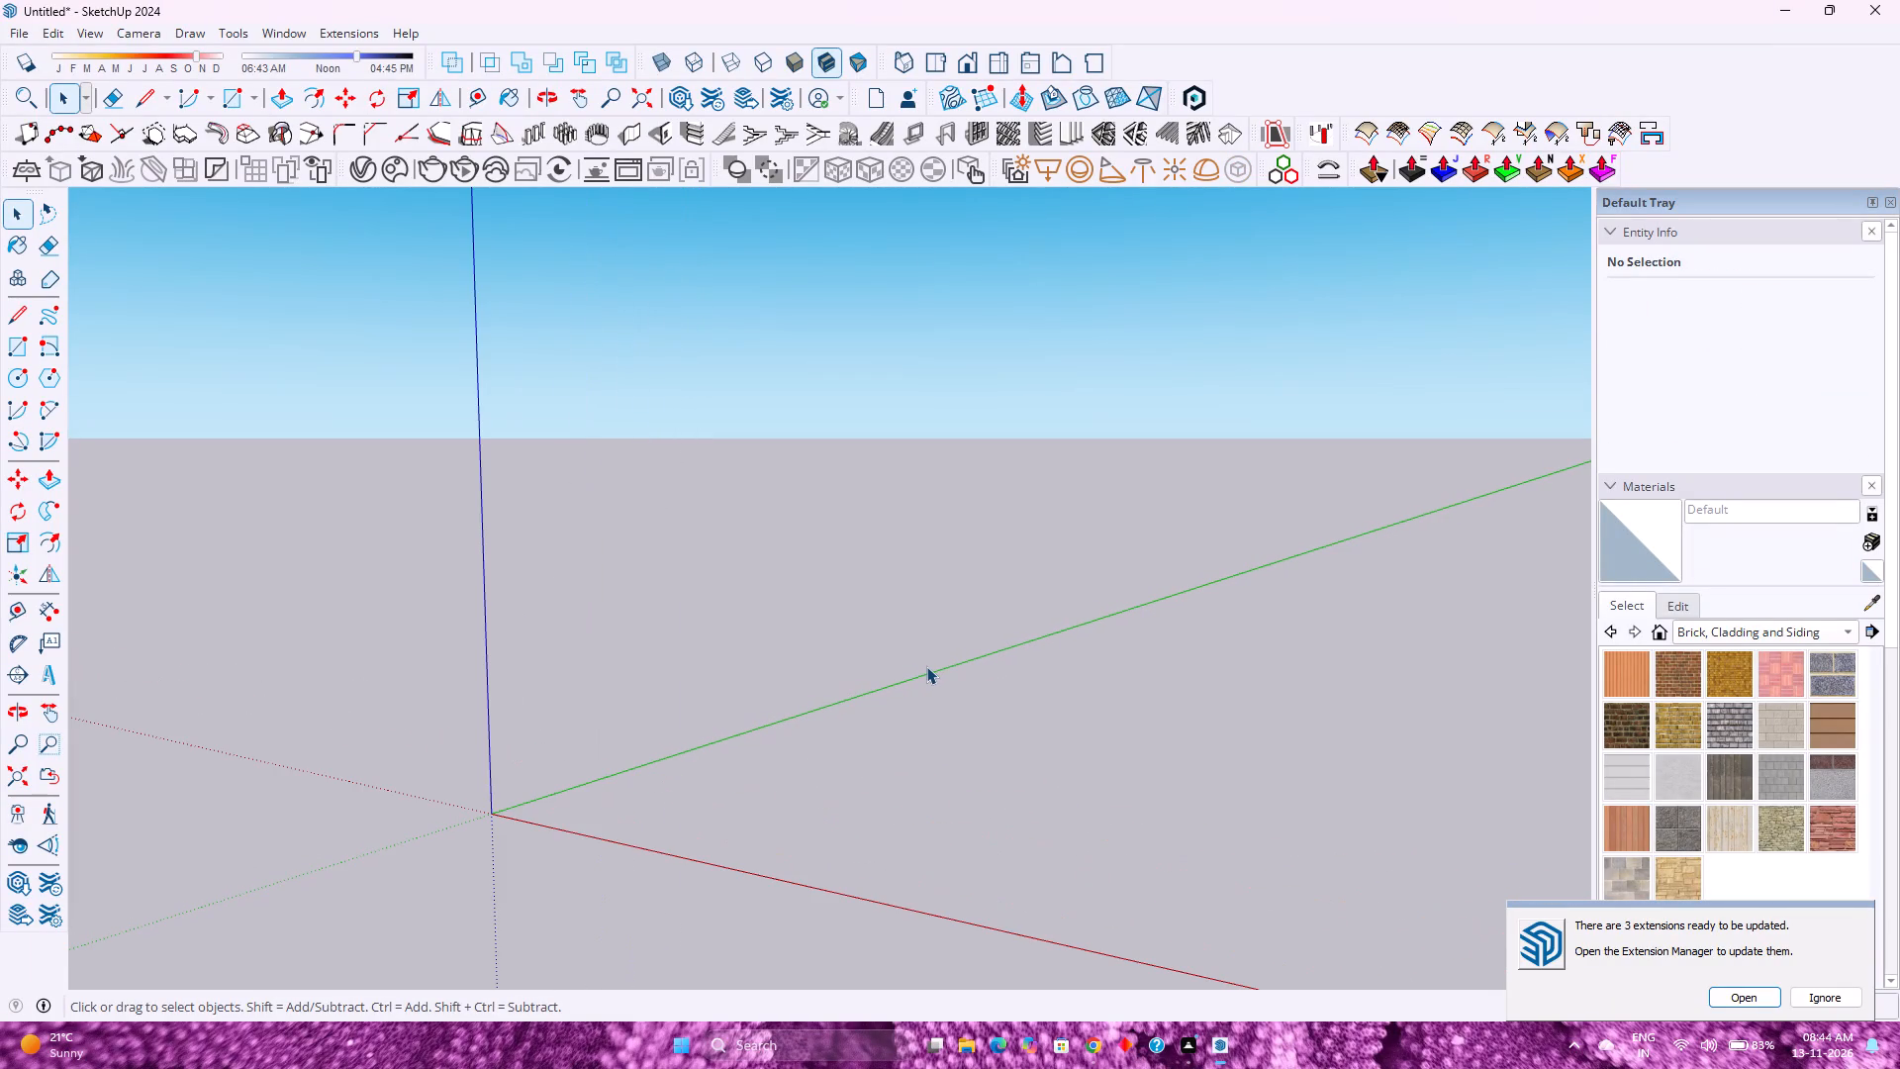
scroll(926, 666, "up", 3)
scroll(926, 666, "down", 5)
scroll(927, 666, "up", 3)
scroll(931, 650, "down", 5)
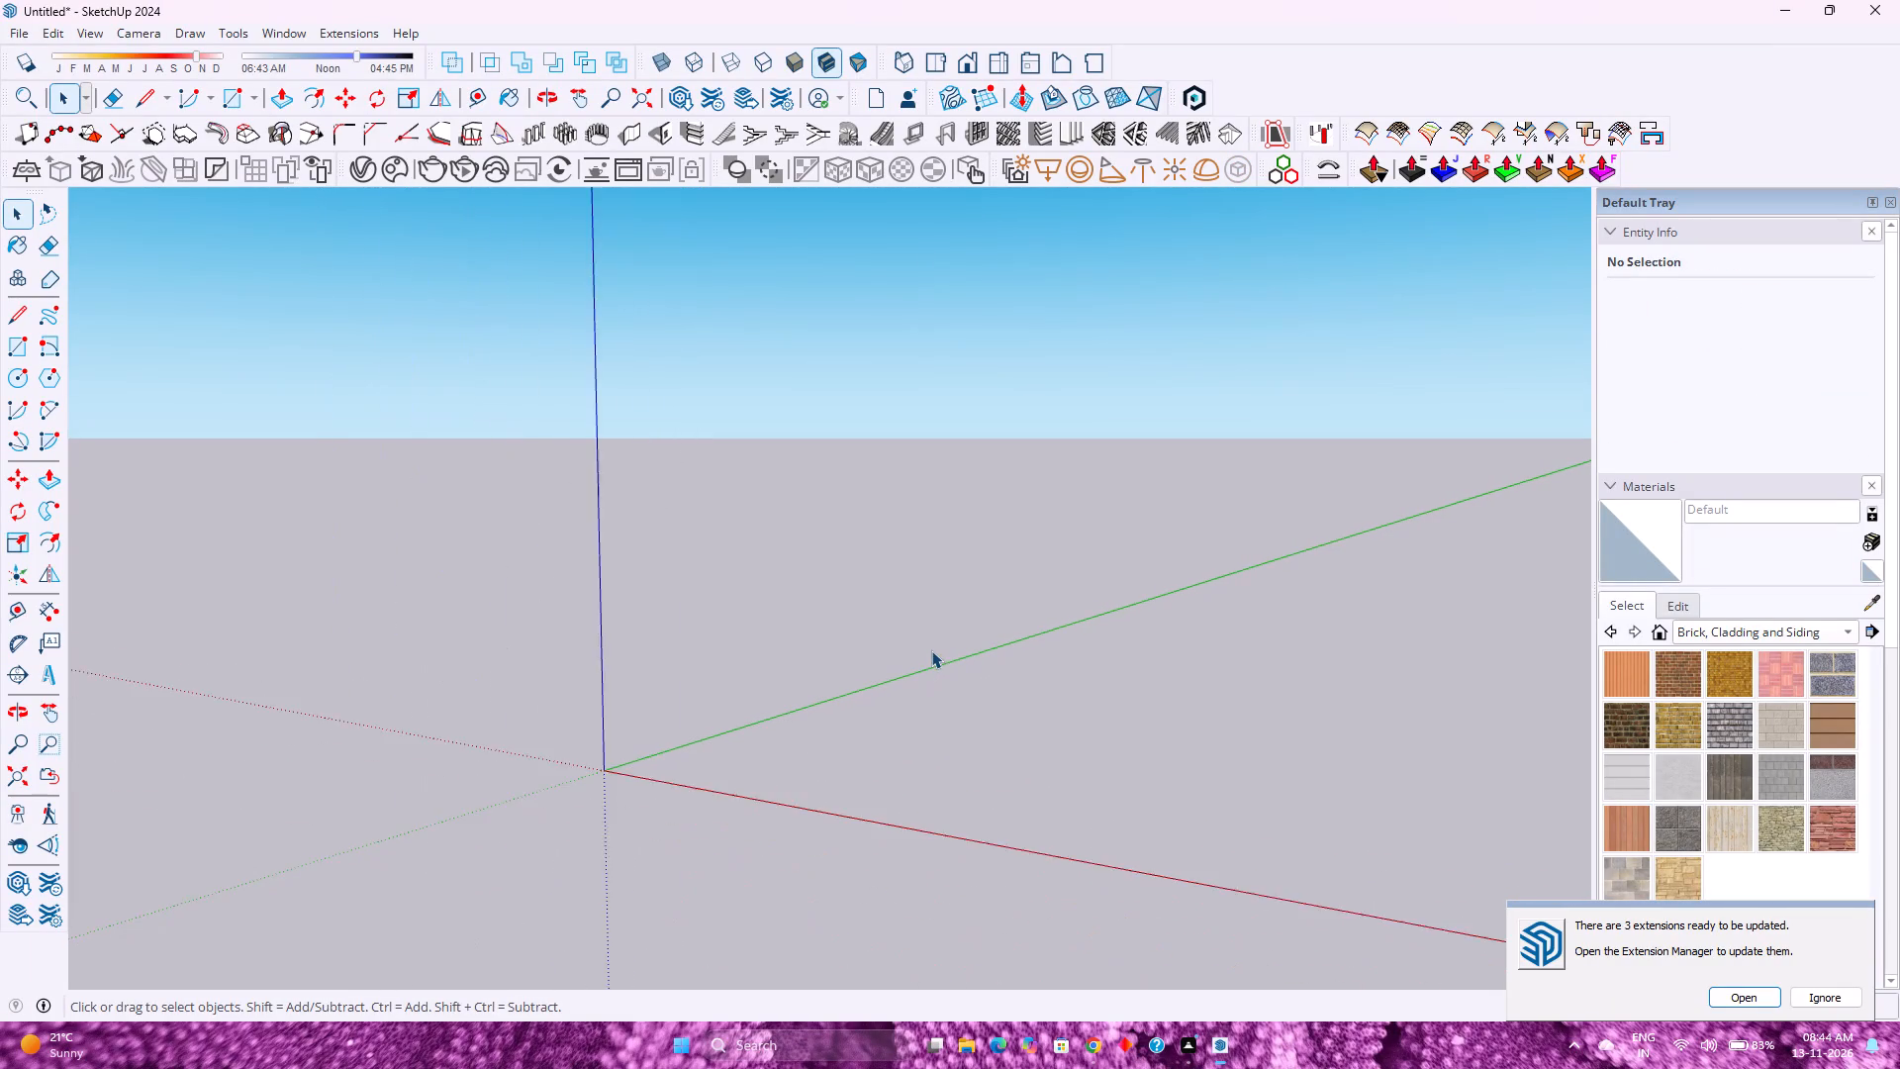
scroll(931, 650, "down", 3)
Ignore the notice about available extension updates.
left_click(1823, 1004)
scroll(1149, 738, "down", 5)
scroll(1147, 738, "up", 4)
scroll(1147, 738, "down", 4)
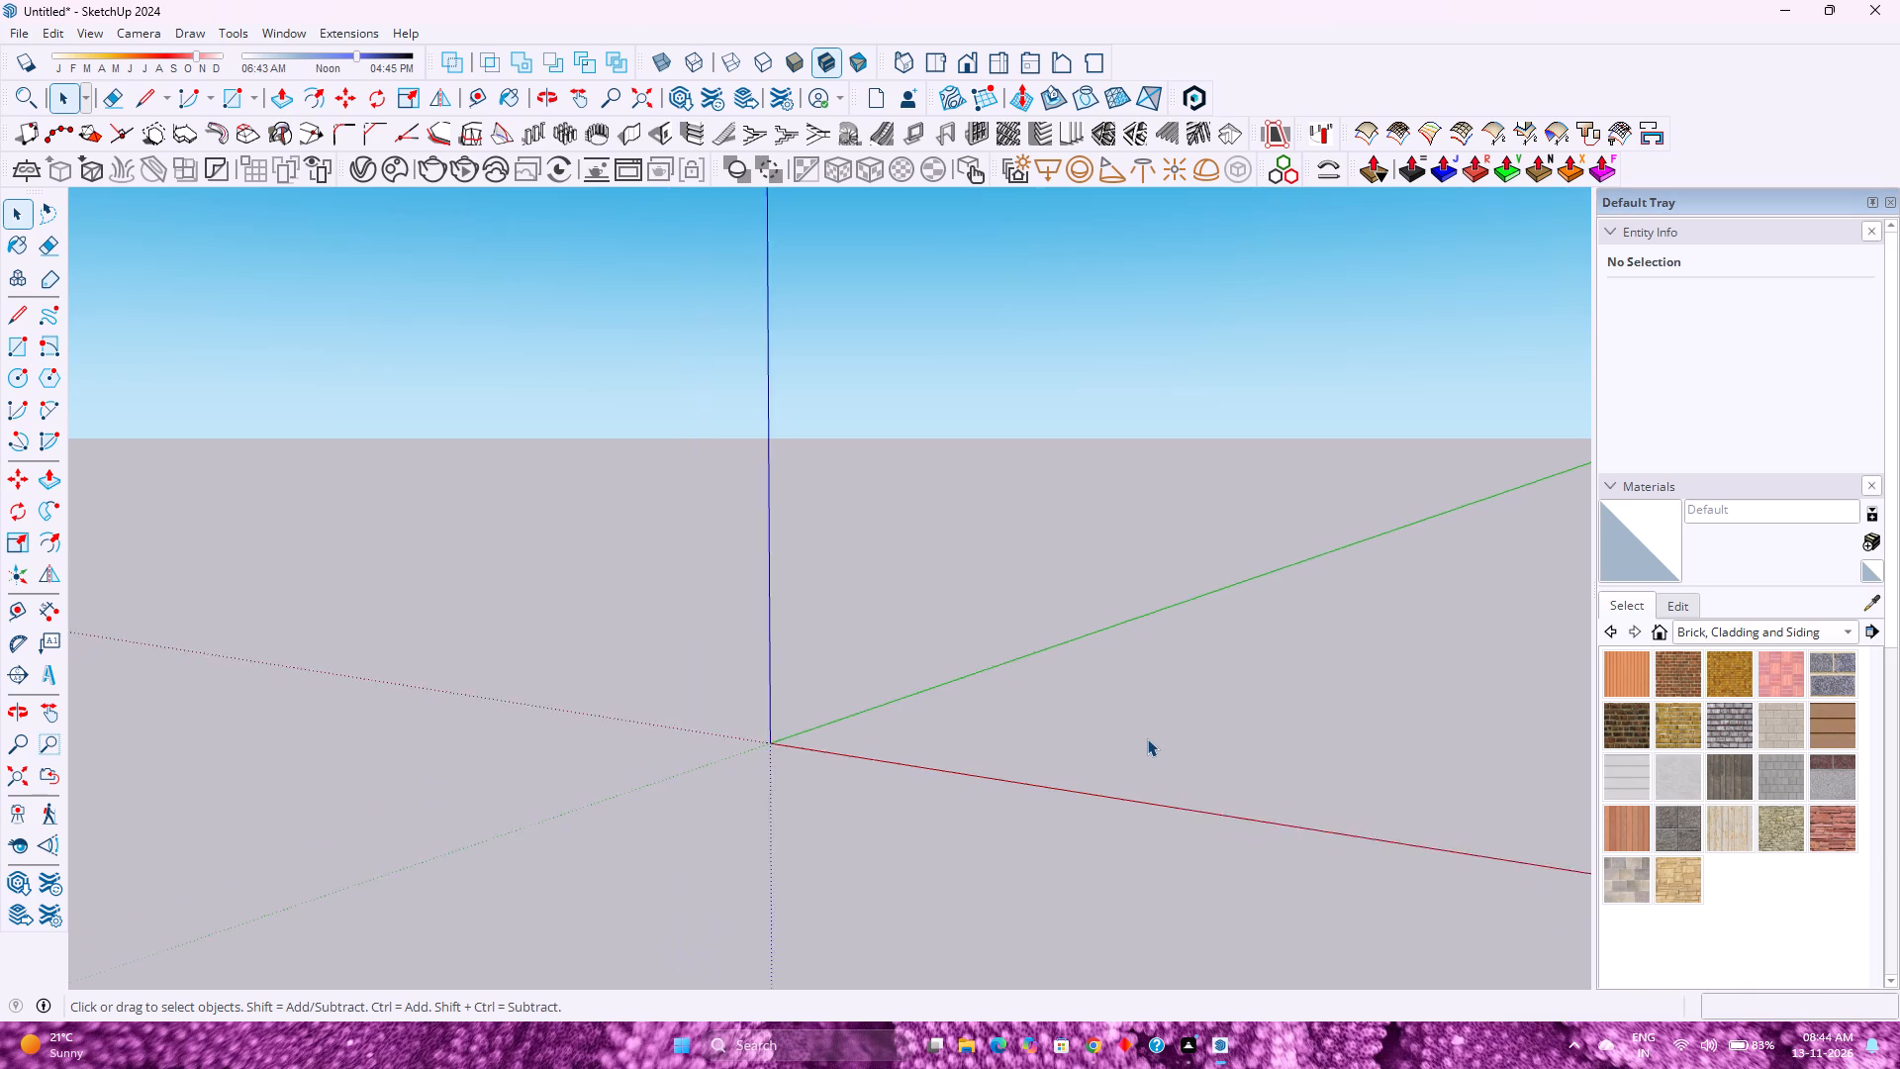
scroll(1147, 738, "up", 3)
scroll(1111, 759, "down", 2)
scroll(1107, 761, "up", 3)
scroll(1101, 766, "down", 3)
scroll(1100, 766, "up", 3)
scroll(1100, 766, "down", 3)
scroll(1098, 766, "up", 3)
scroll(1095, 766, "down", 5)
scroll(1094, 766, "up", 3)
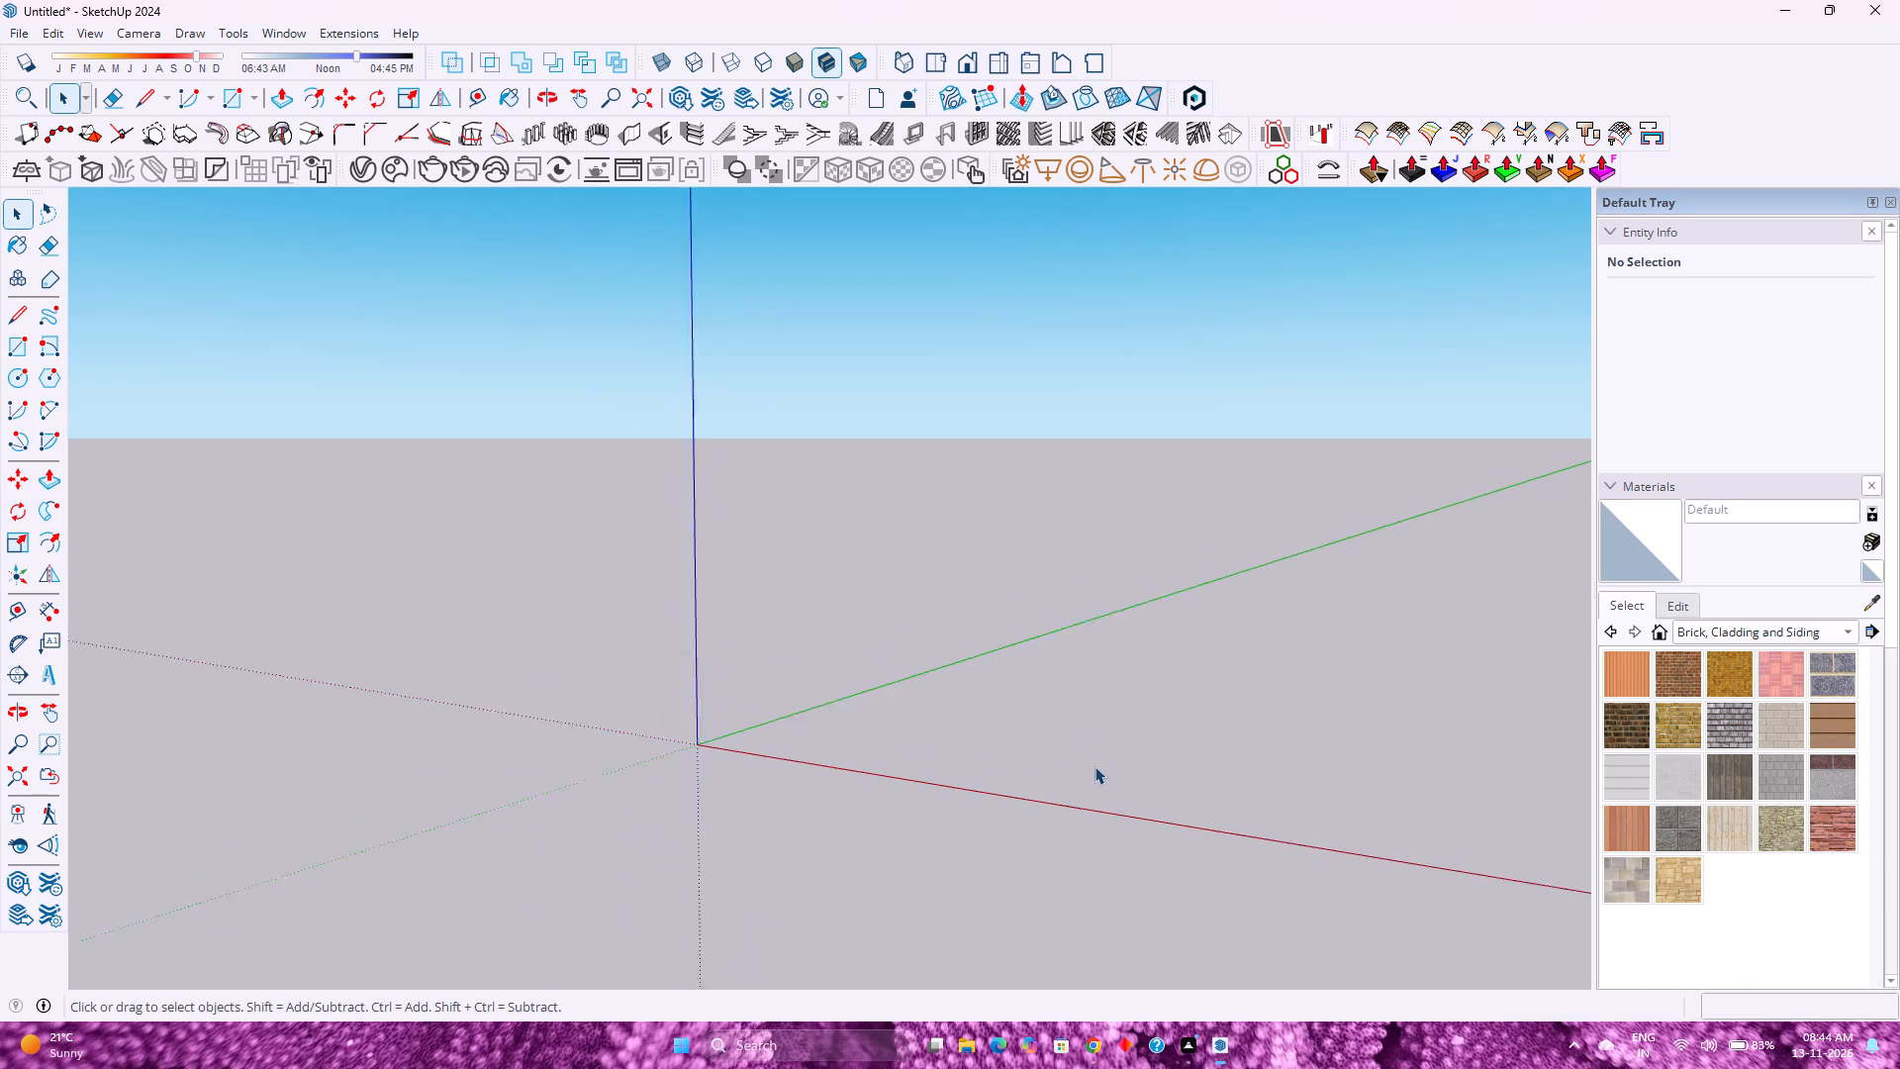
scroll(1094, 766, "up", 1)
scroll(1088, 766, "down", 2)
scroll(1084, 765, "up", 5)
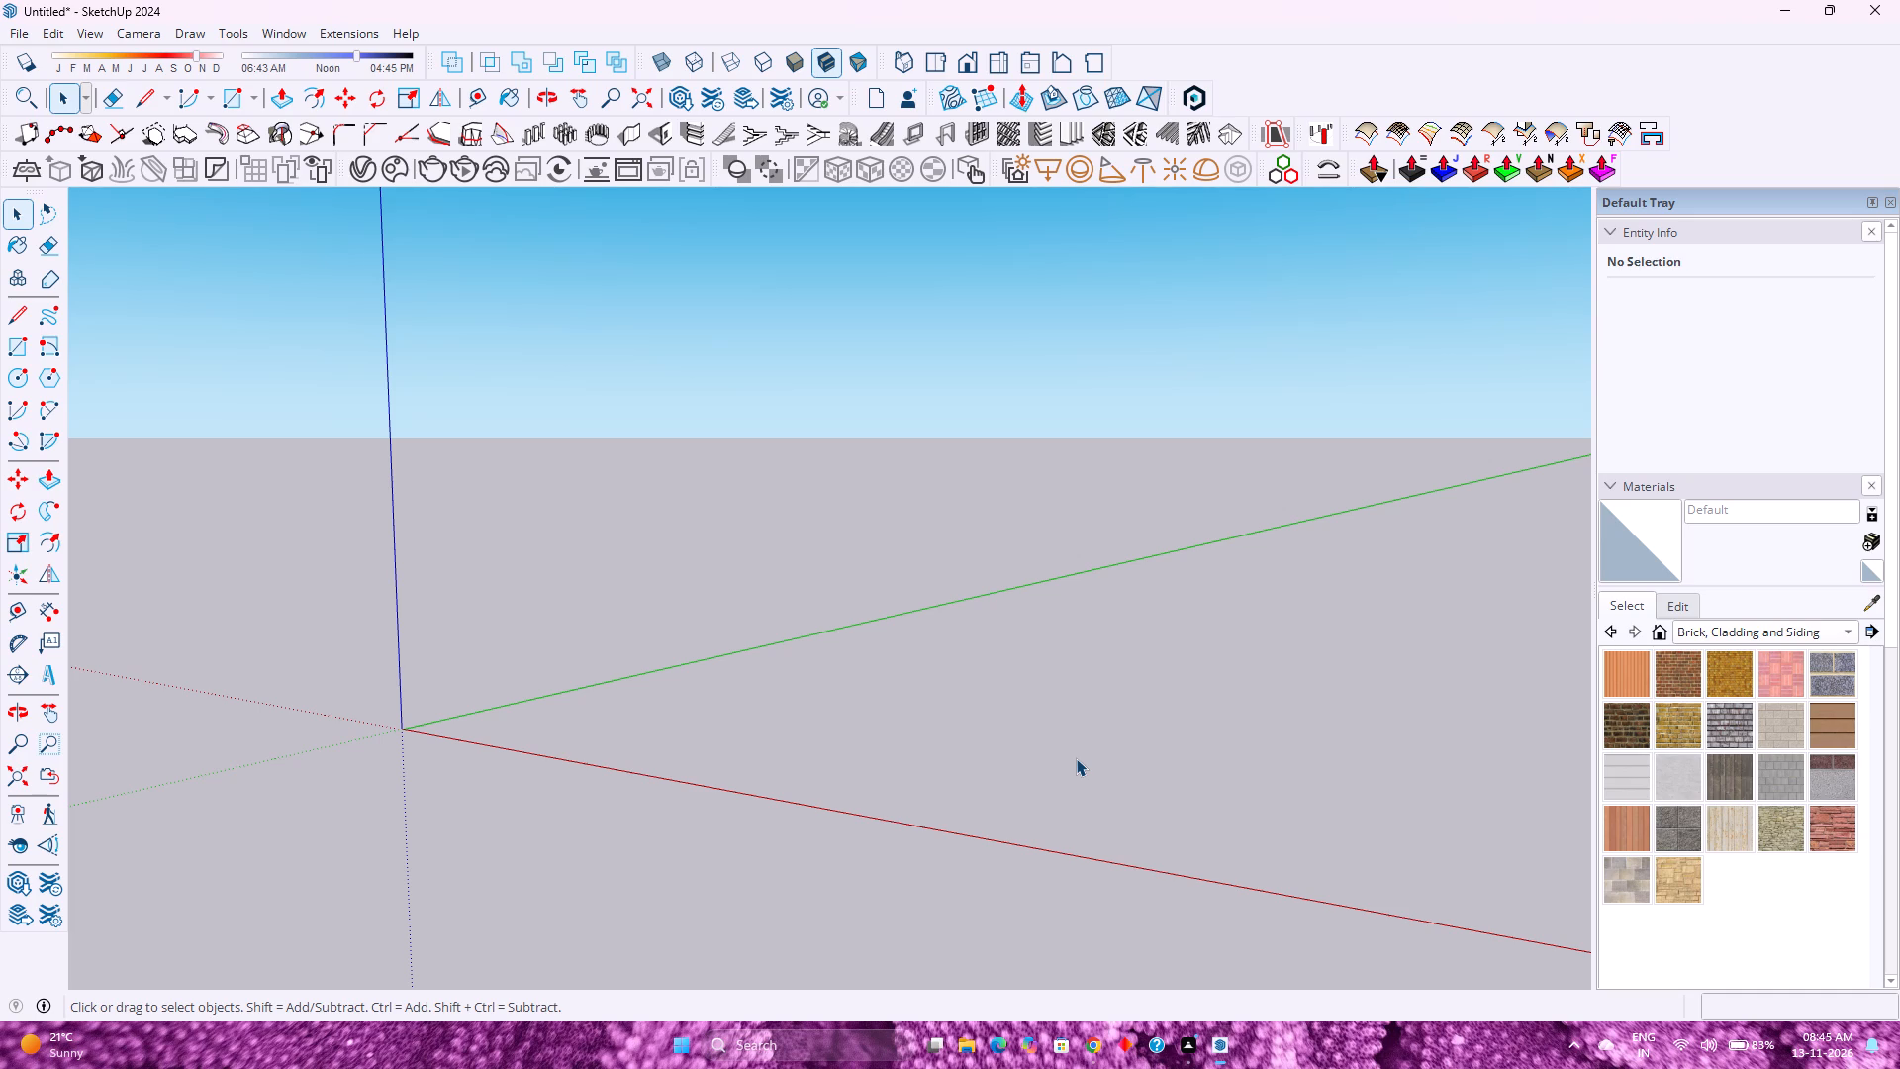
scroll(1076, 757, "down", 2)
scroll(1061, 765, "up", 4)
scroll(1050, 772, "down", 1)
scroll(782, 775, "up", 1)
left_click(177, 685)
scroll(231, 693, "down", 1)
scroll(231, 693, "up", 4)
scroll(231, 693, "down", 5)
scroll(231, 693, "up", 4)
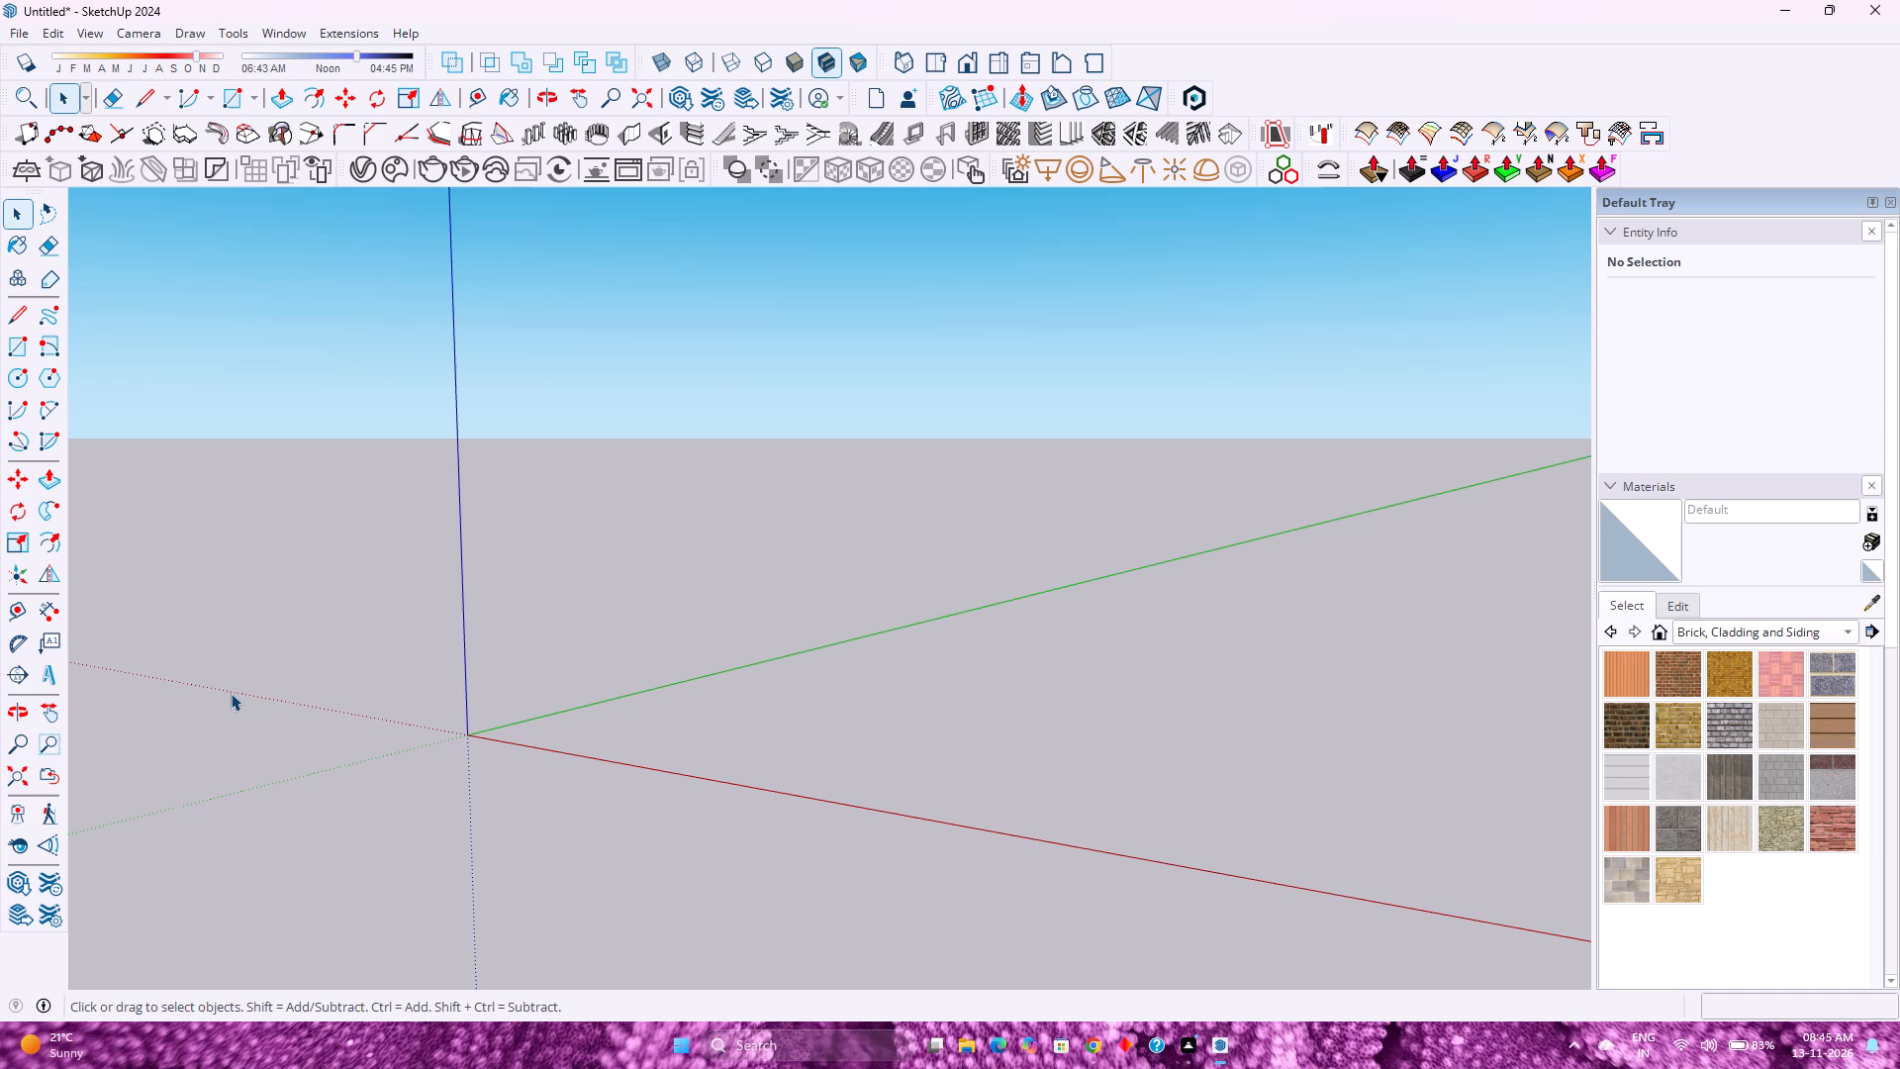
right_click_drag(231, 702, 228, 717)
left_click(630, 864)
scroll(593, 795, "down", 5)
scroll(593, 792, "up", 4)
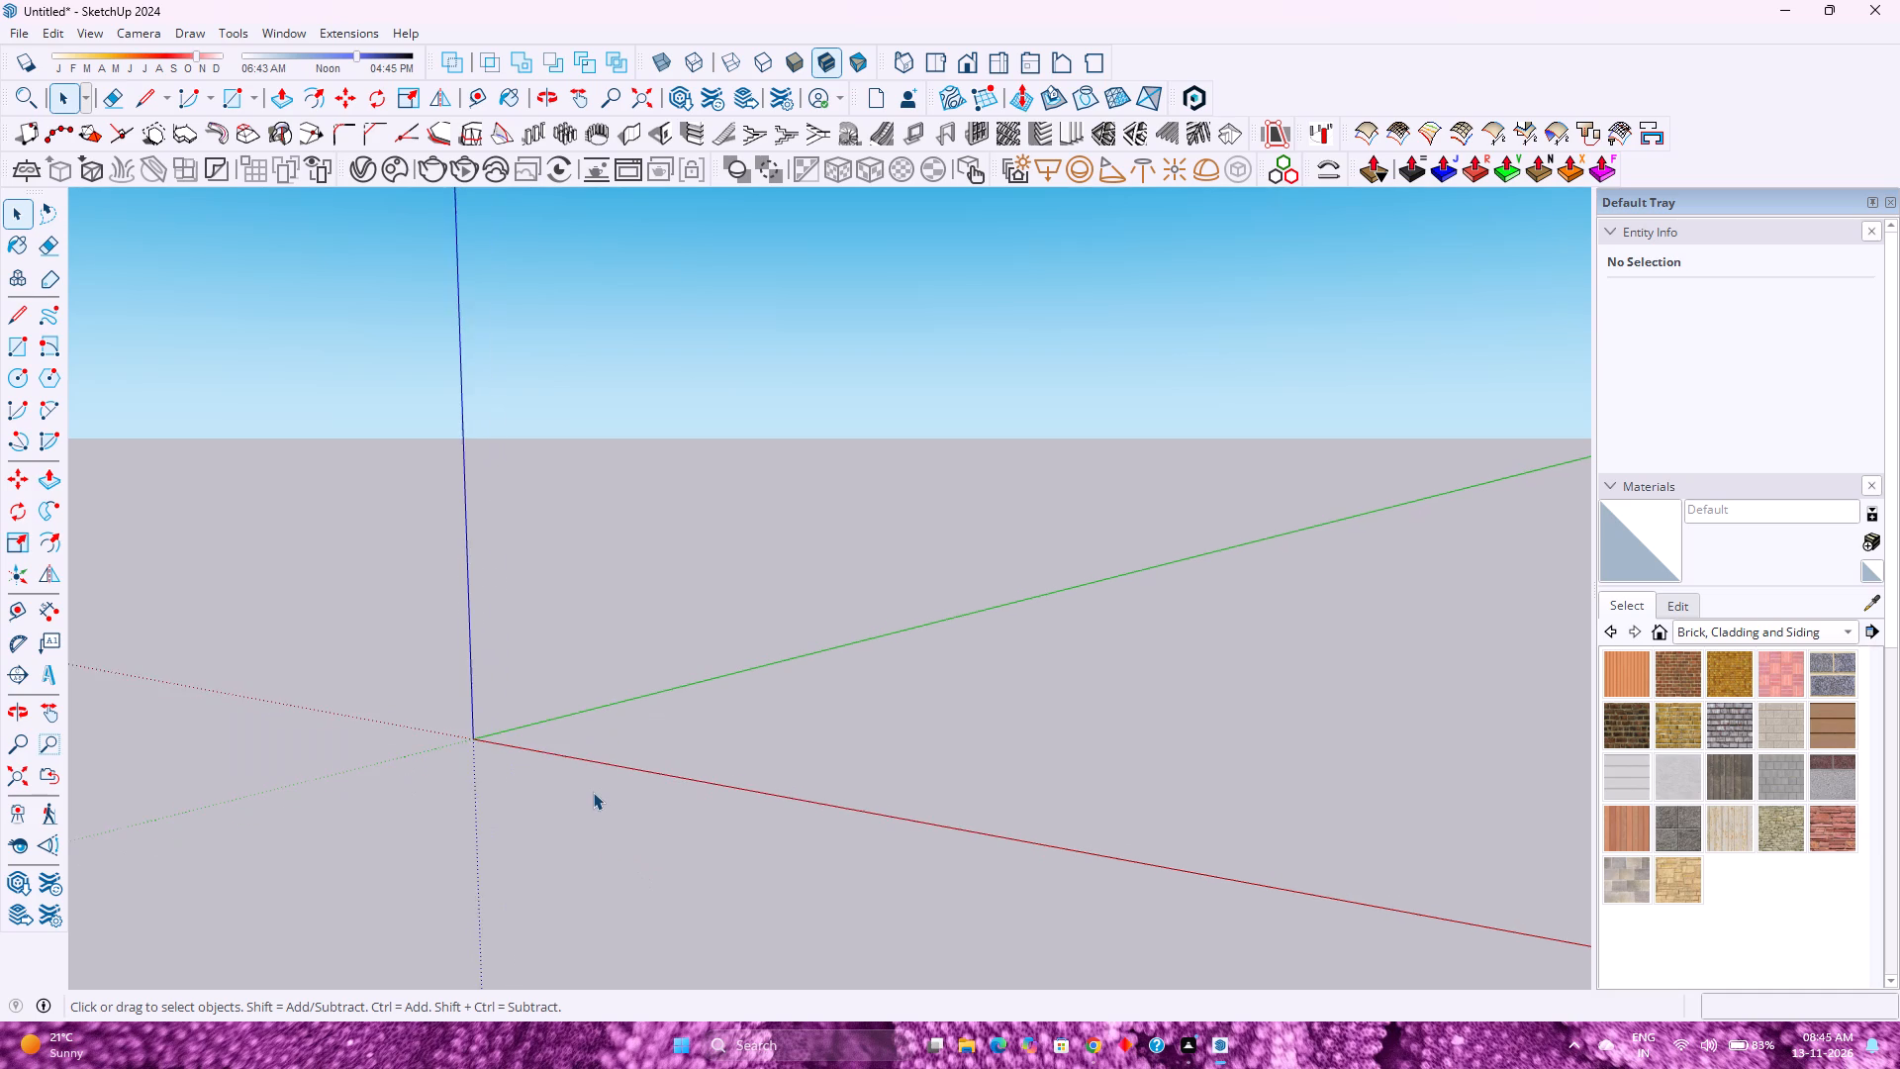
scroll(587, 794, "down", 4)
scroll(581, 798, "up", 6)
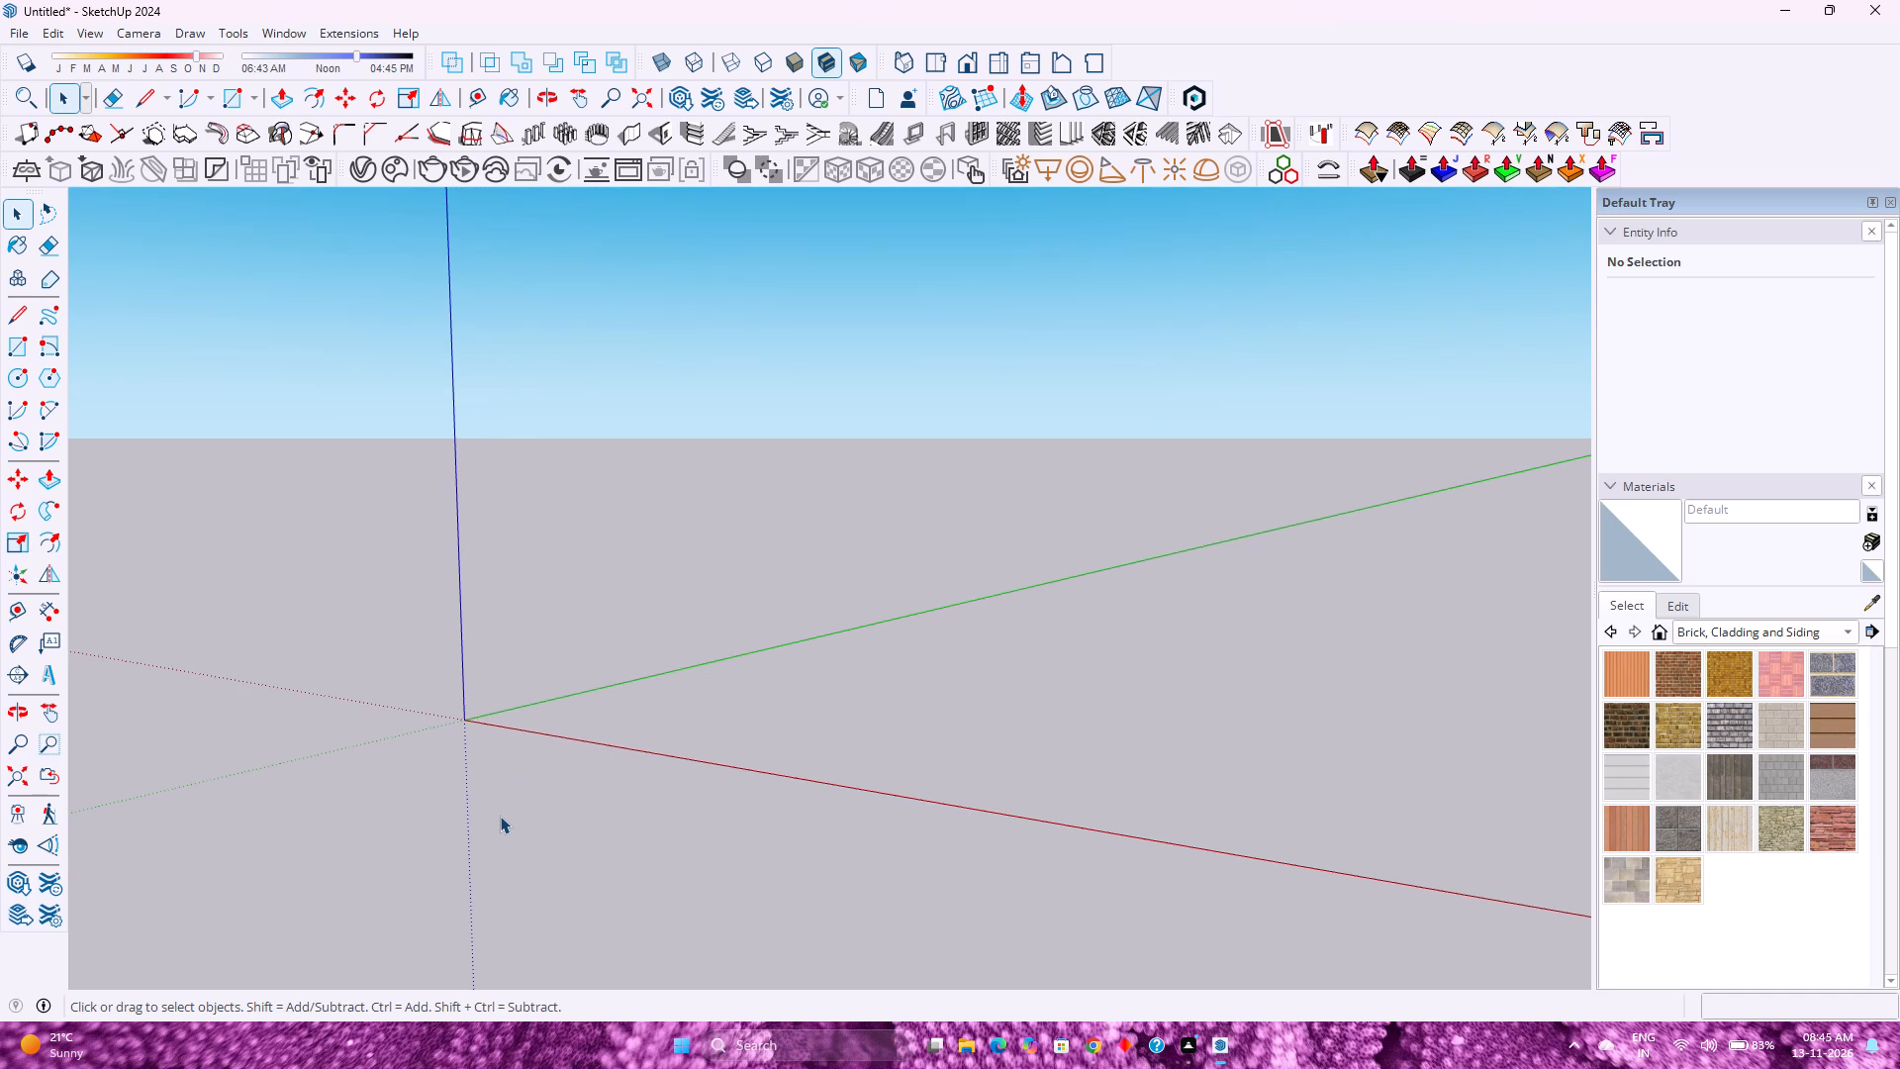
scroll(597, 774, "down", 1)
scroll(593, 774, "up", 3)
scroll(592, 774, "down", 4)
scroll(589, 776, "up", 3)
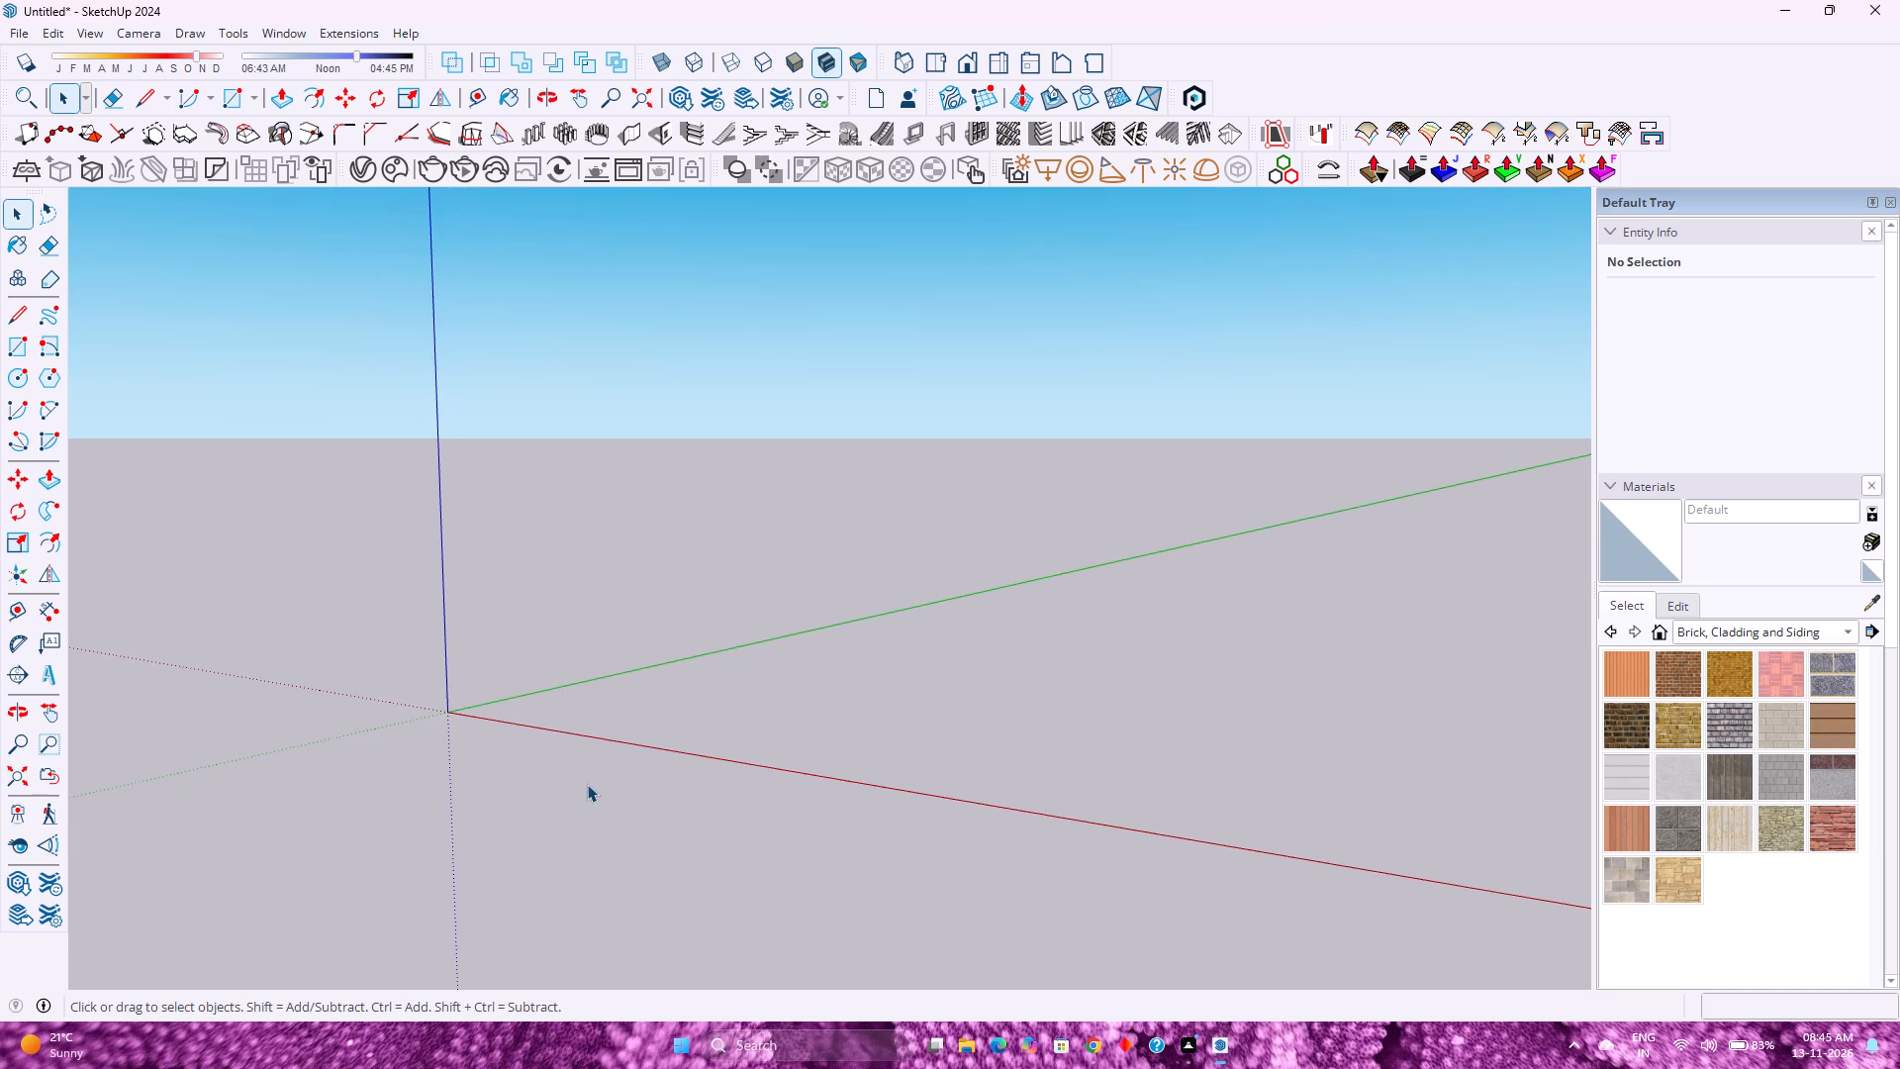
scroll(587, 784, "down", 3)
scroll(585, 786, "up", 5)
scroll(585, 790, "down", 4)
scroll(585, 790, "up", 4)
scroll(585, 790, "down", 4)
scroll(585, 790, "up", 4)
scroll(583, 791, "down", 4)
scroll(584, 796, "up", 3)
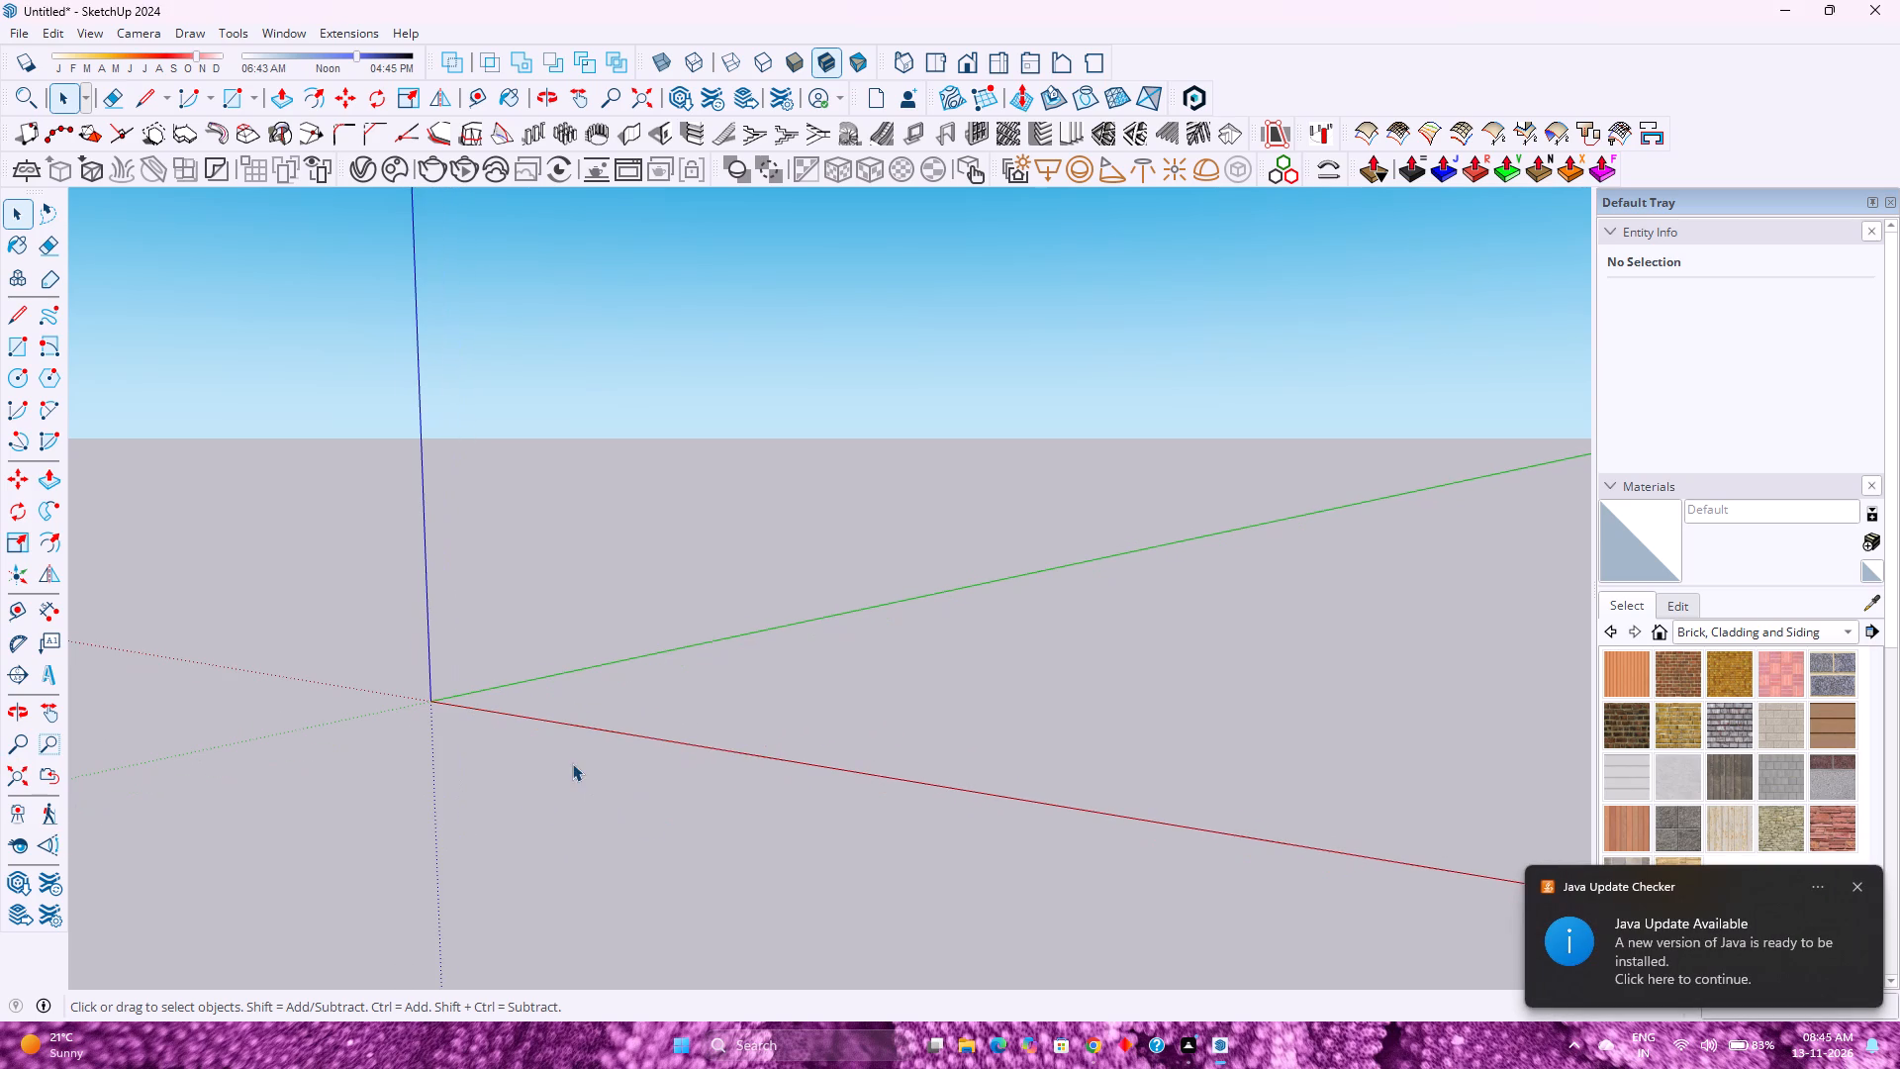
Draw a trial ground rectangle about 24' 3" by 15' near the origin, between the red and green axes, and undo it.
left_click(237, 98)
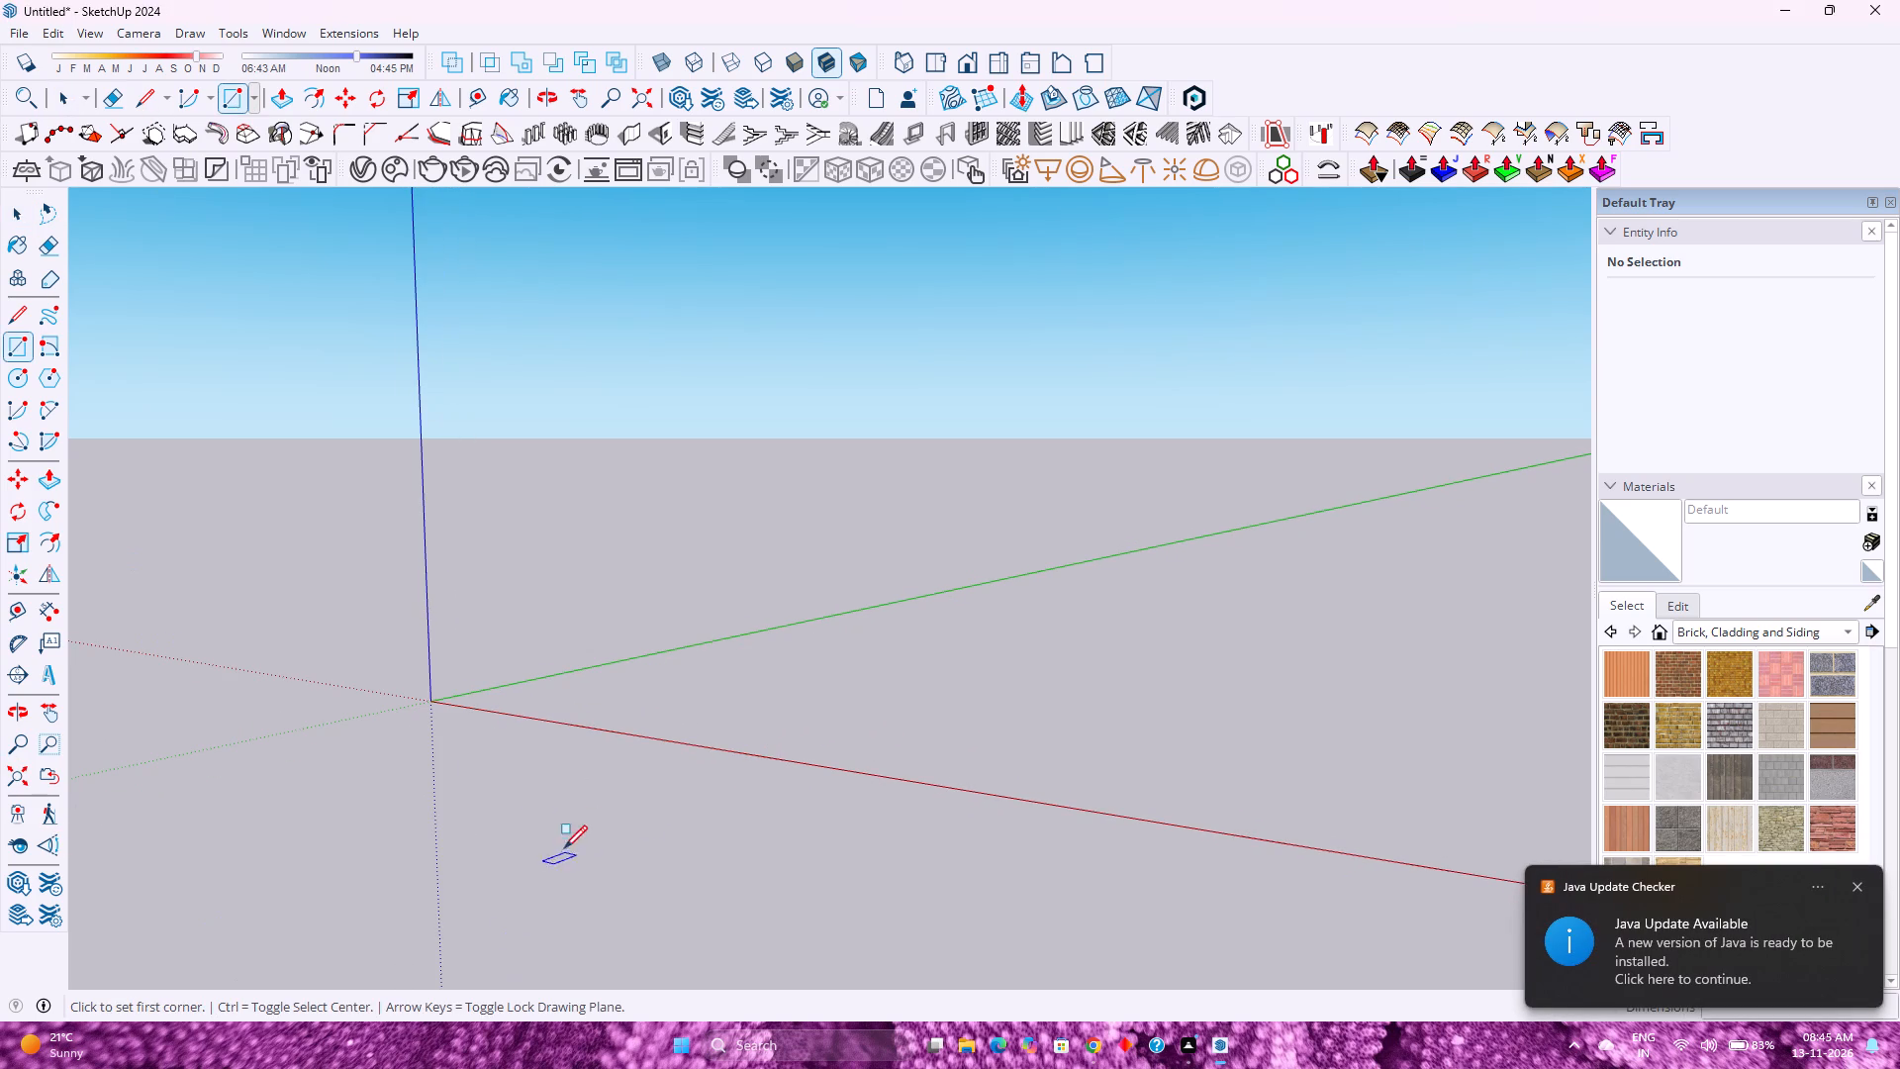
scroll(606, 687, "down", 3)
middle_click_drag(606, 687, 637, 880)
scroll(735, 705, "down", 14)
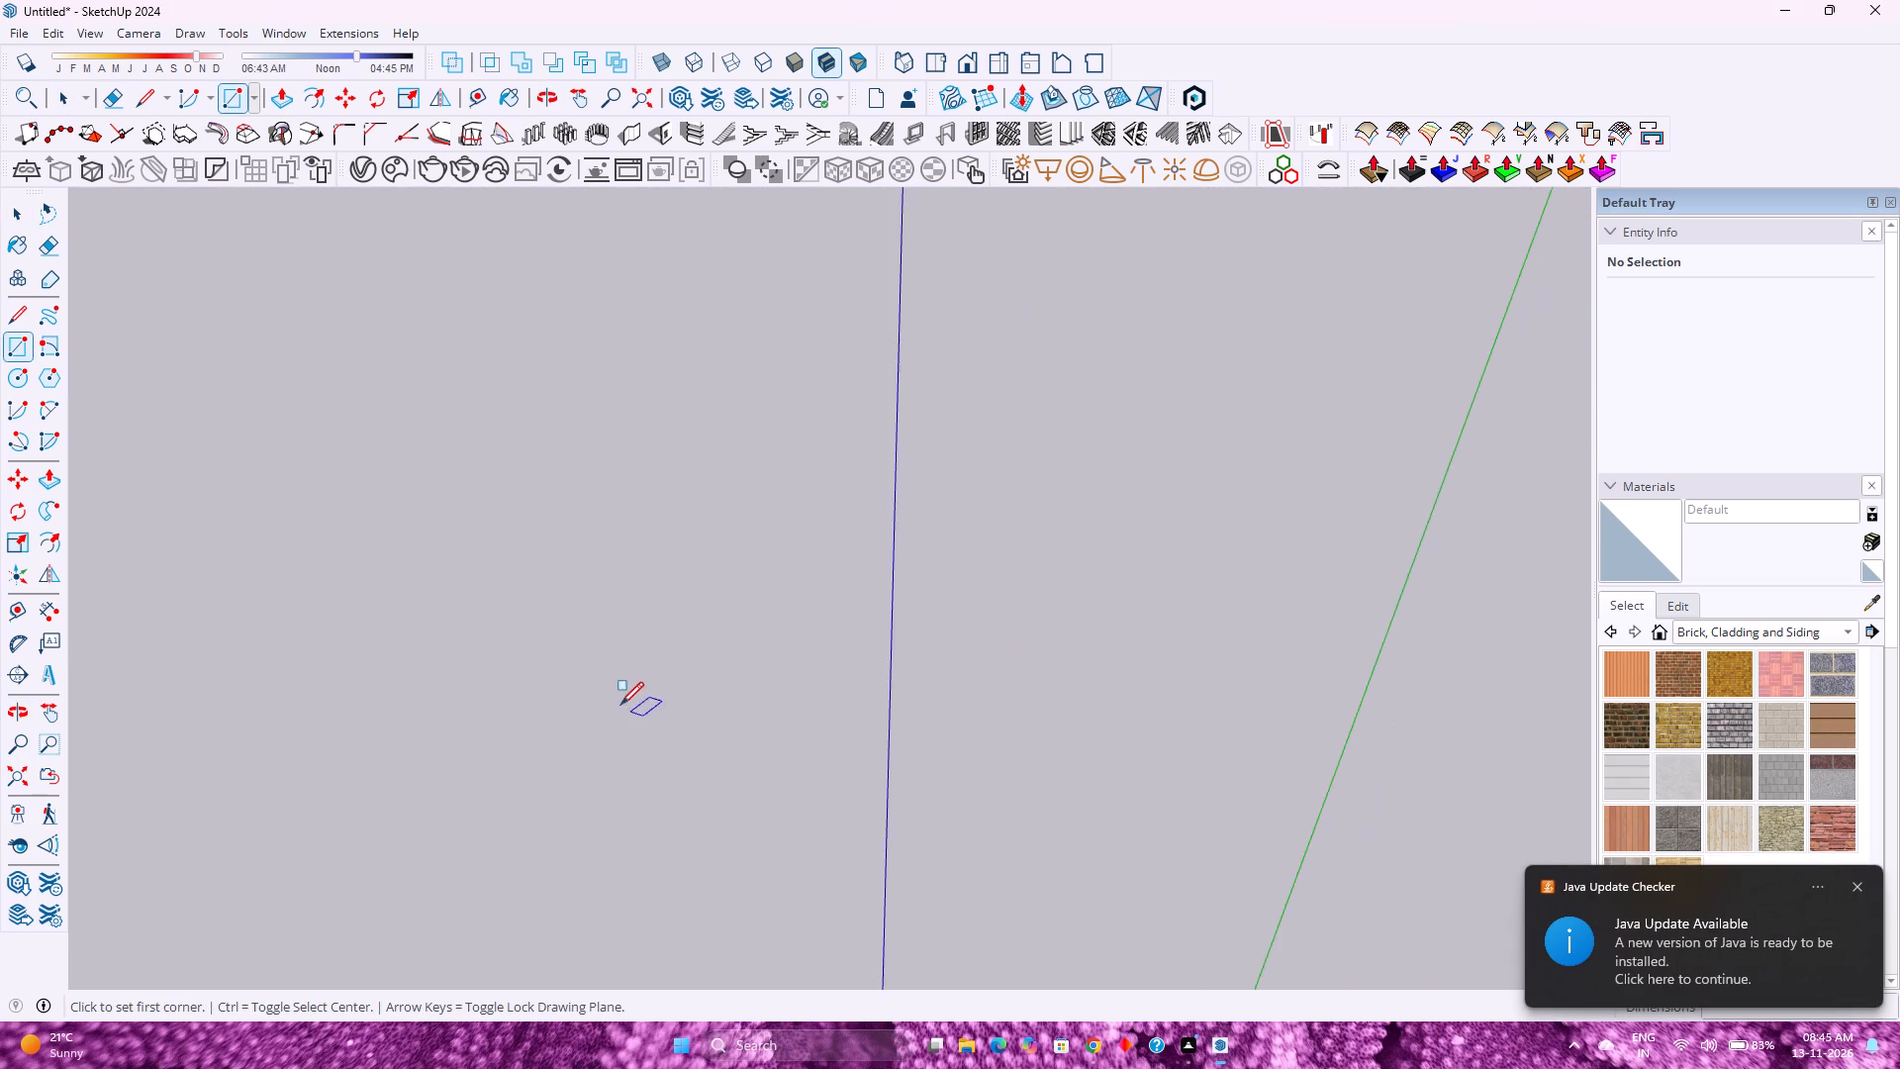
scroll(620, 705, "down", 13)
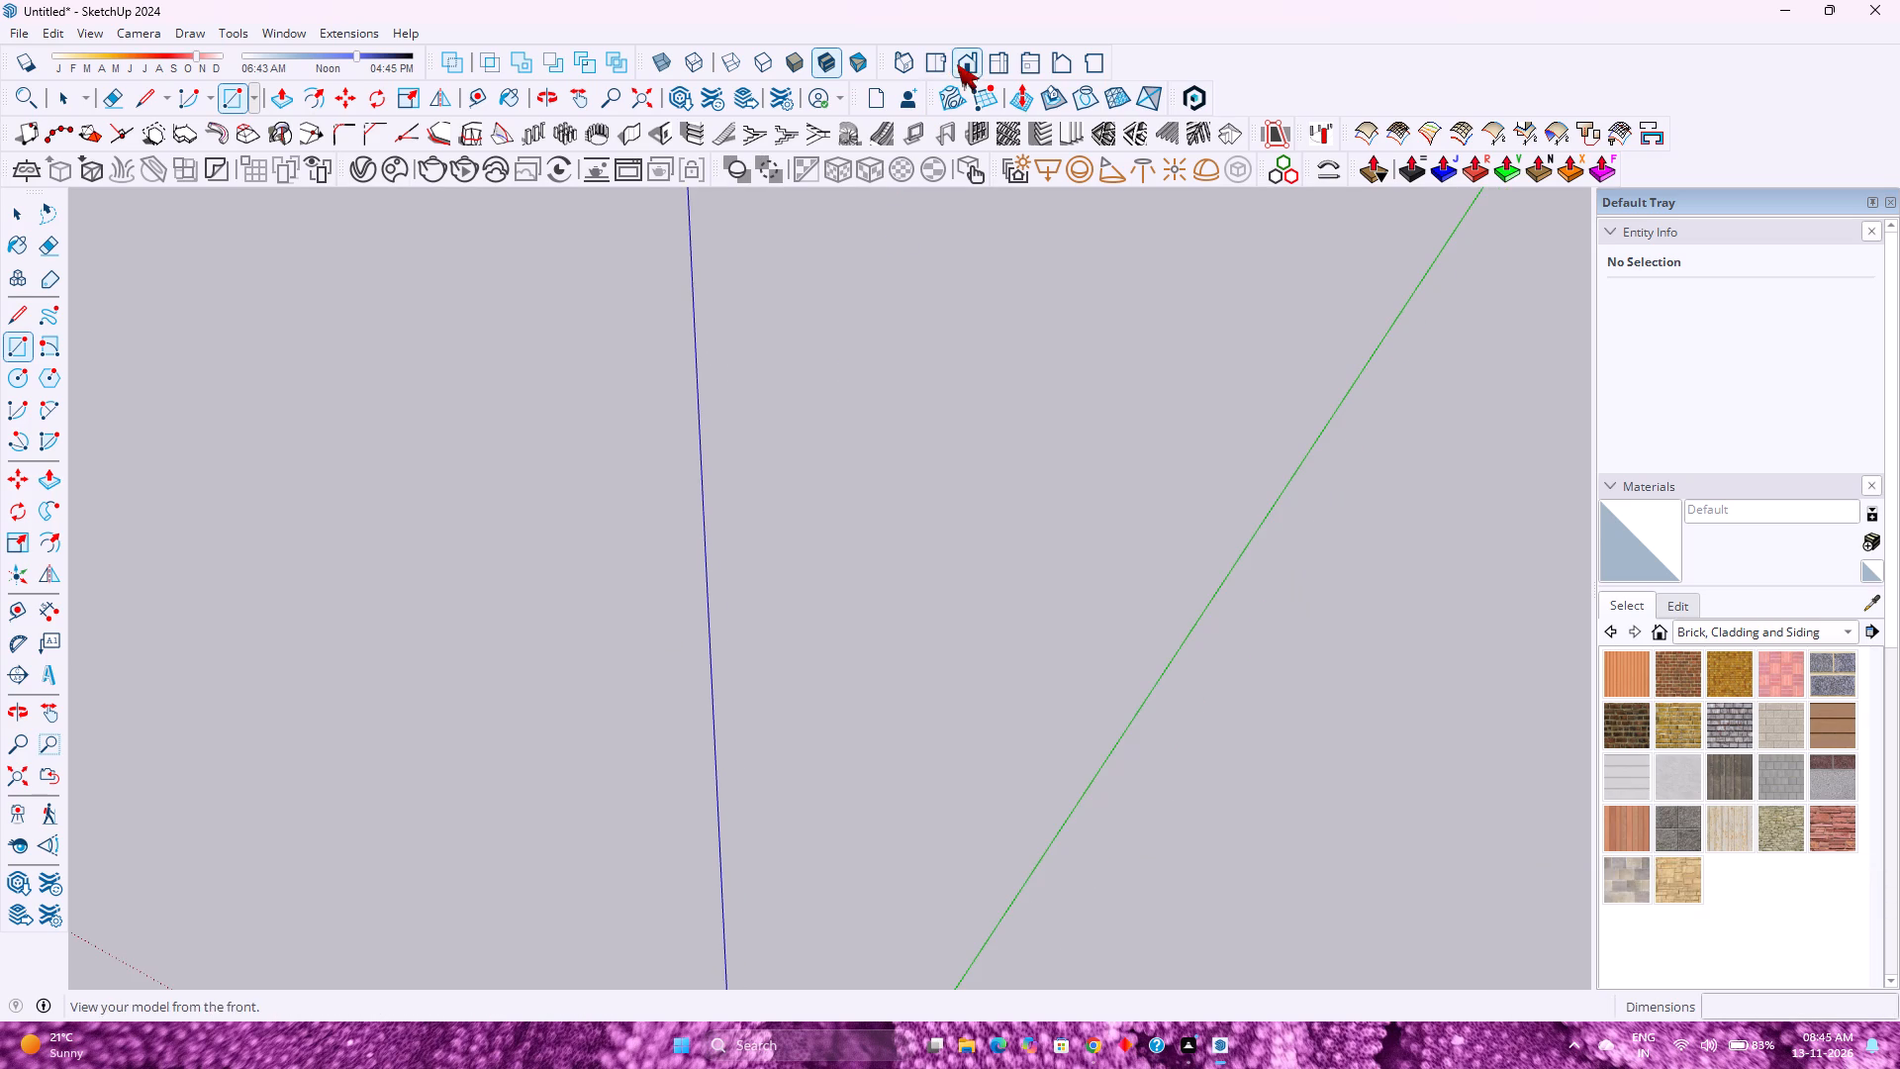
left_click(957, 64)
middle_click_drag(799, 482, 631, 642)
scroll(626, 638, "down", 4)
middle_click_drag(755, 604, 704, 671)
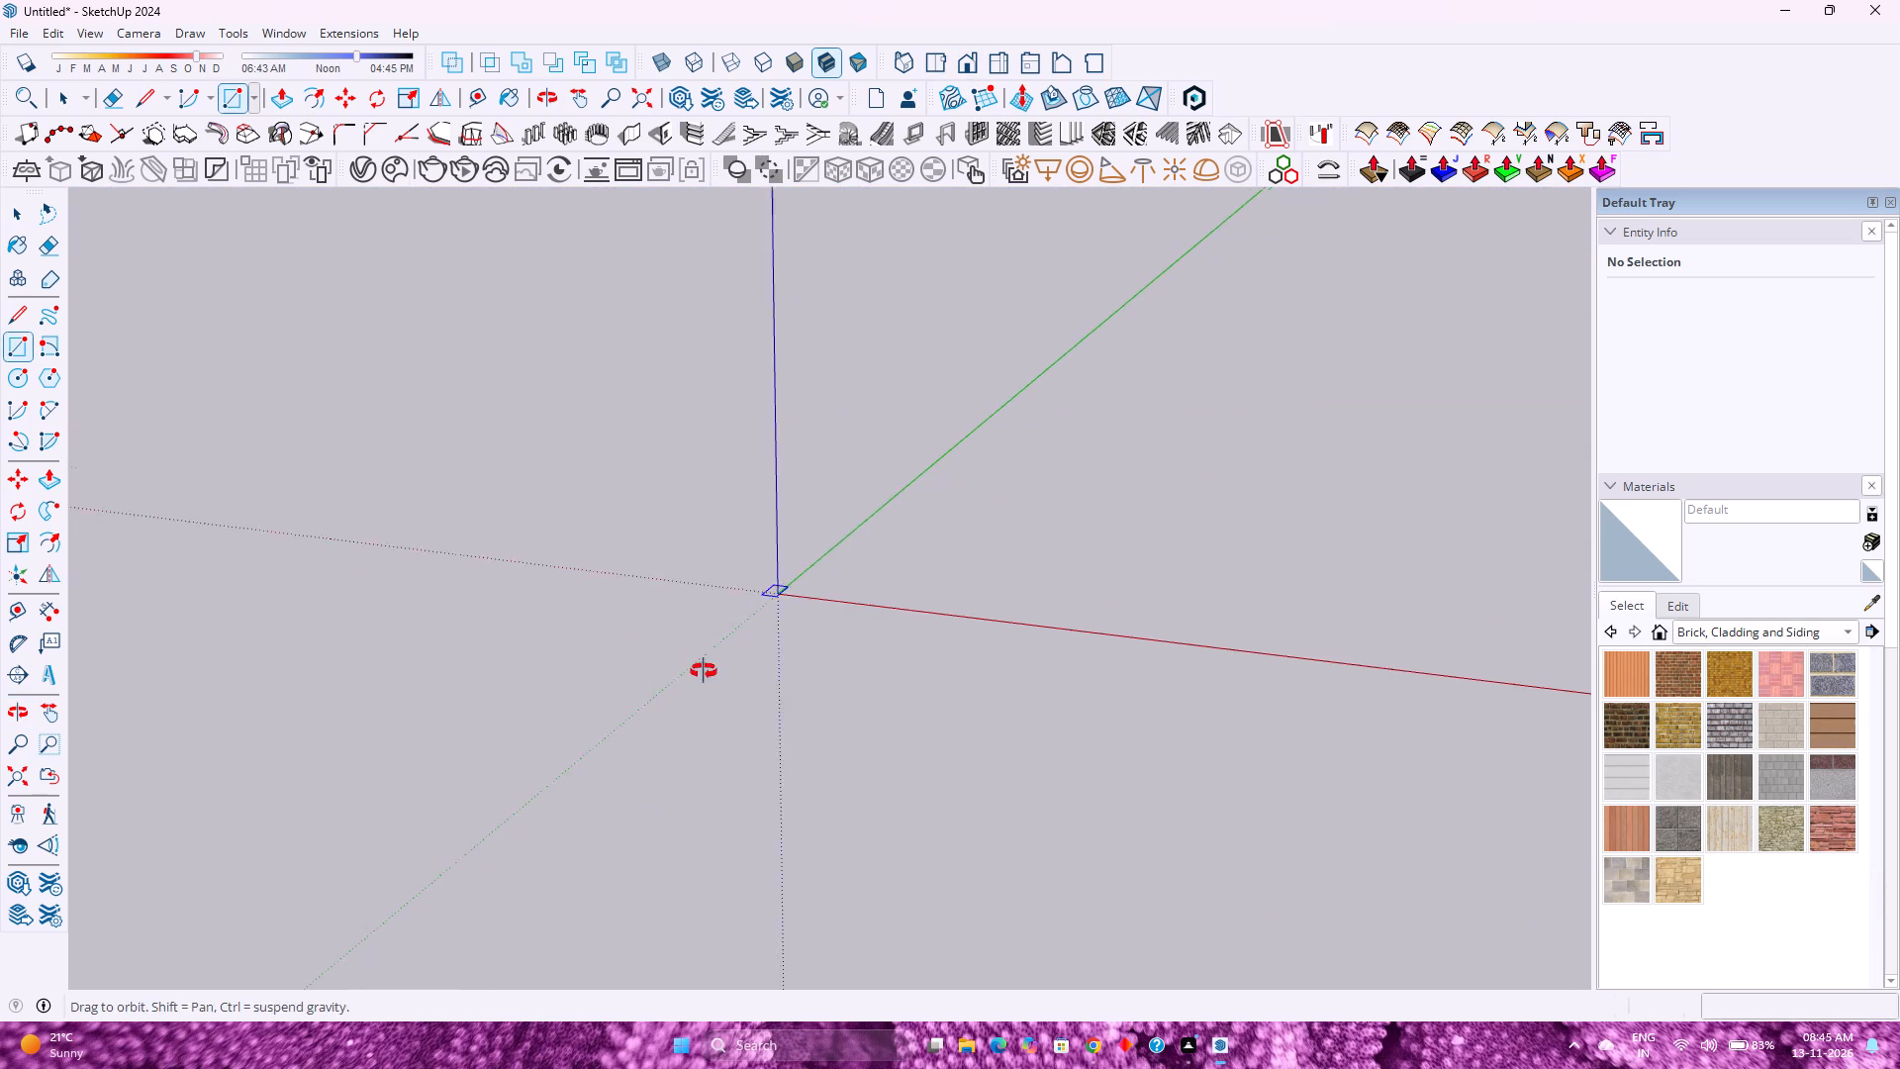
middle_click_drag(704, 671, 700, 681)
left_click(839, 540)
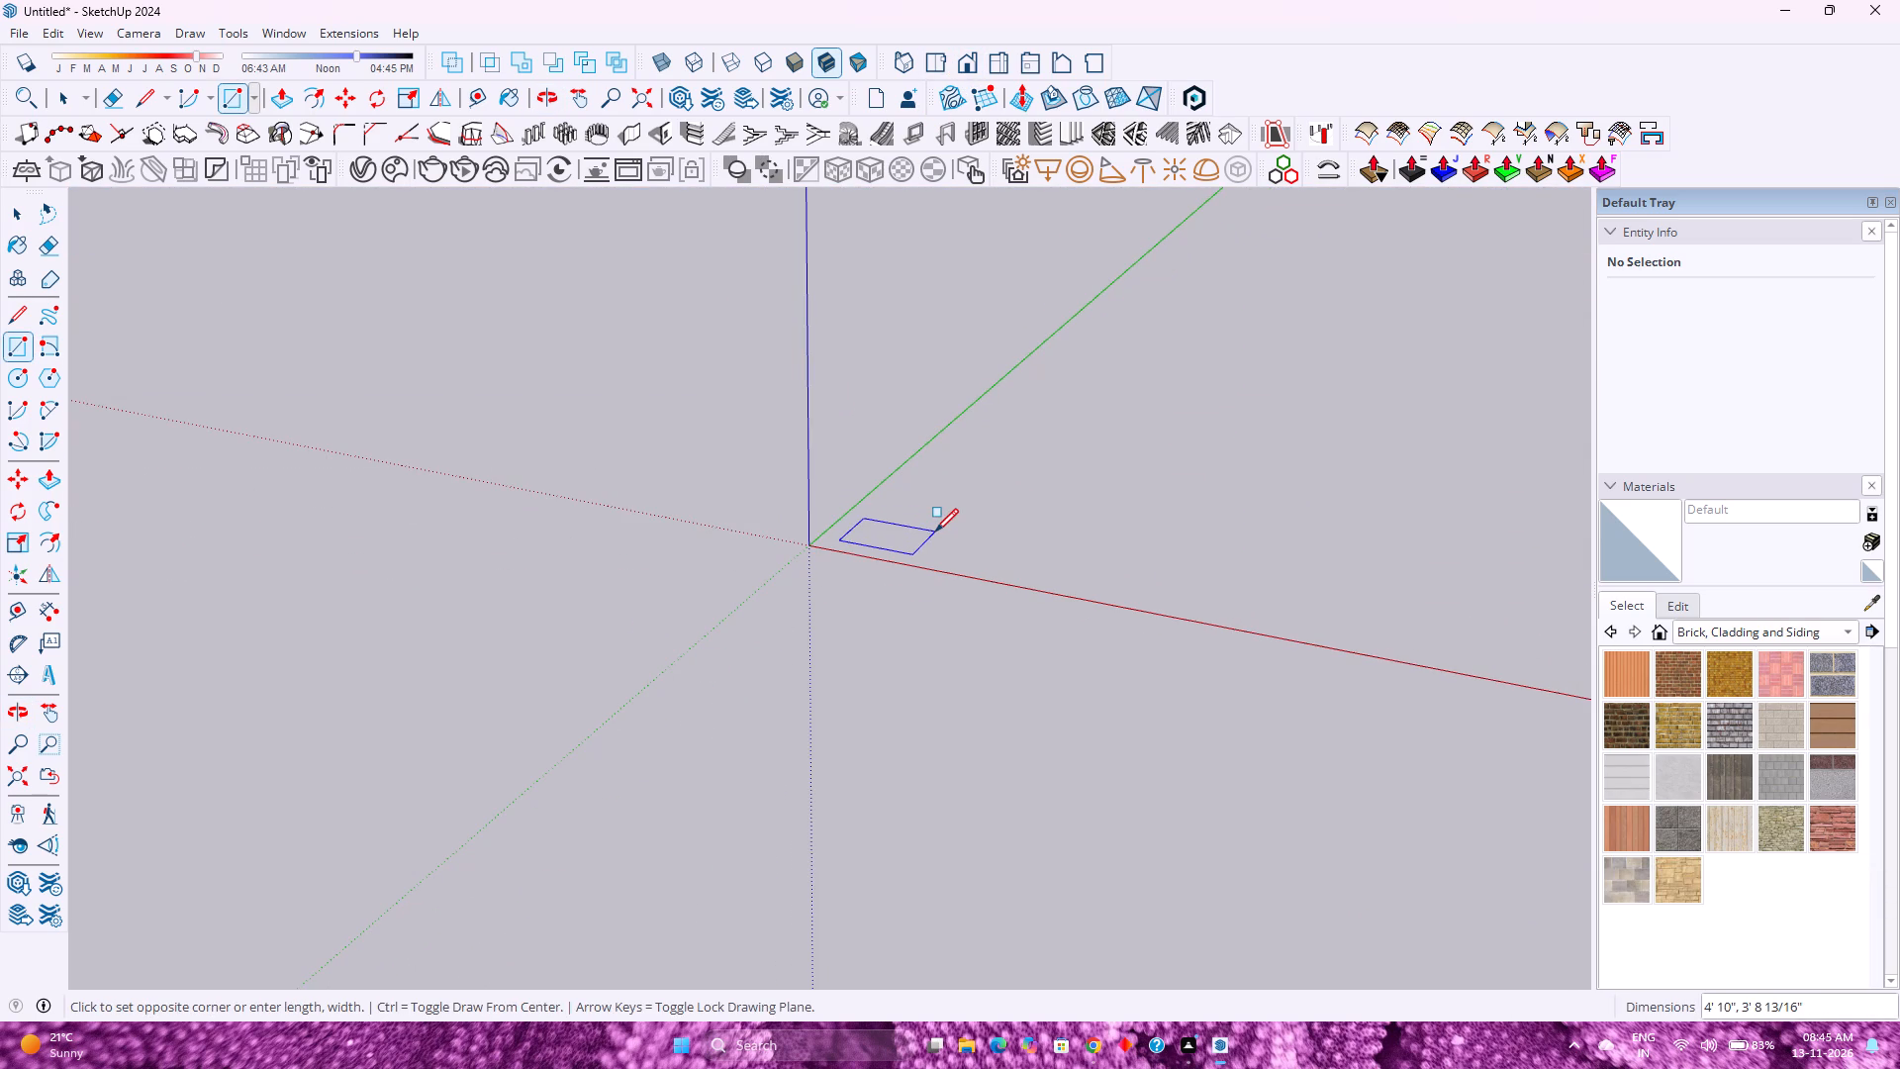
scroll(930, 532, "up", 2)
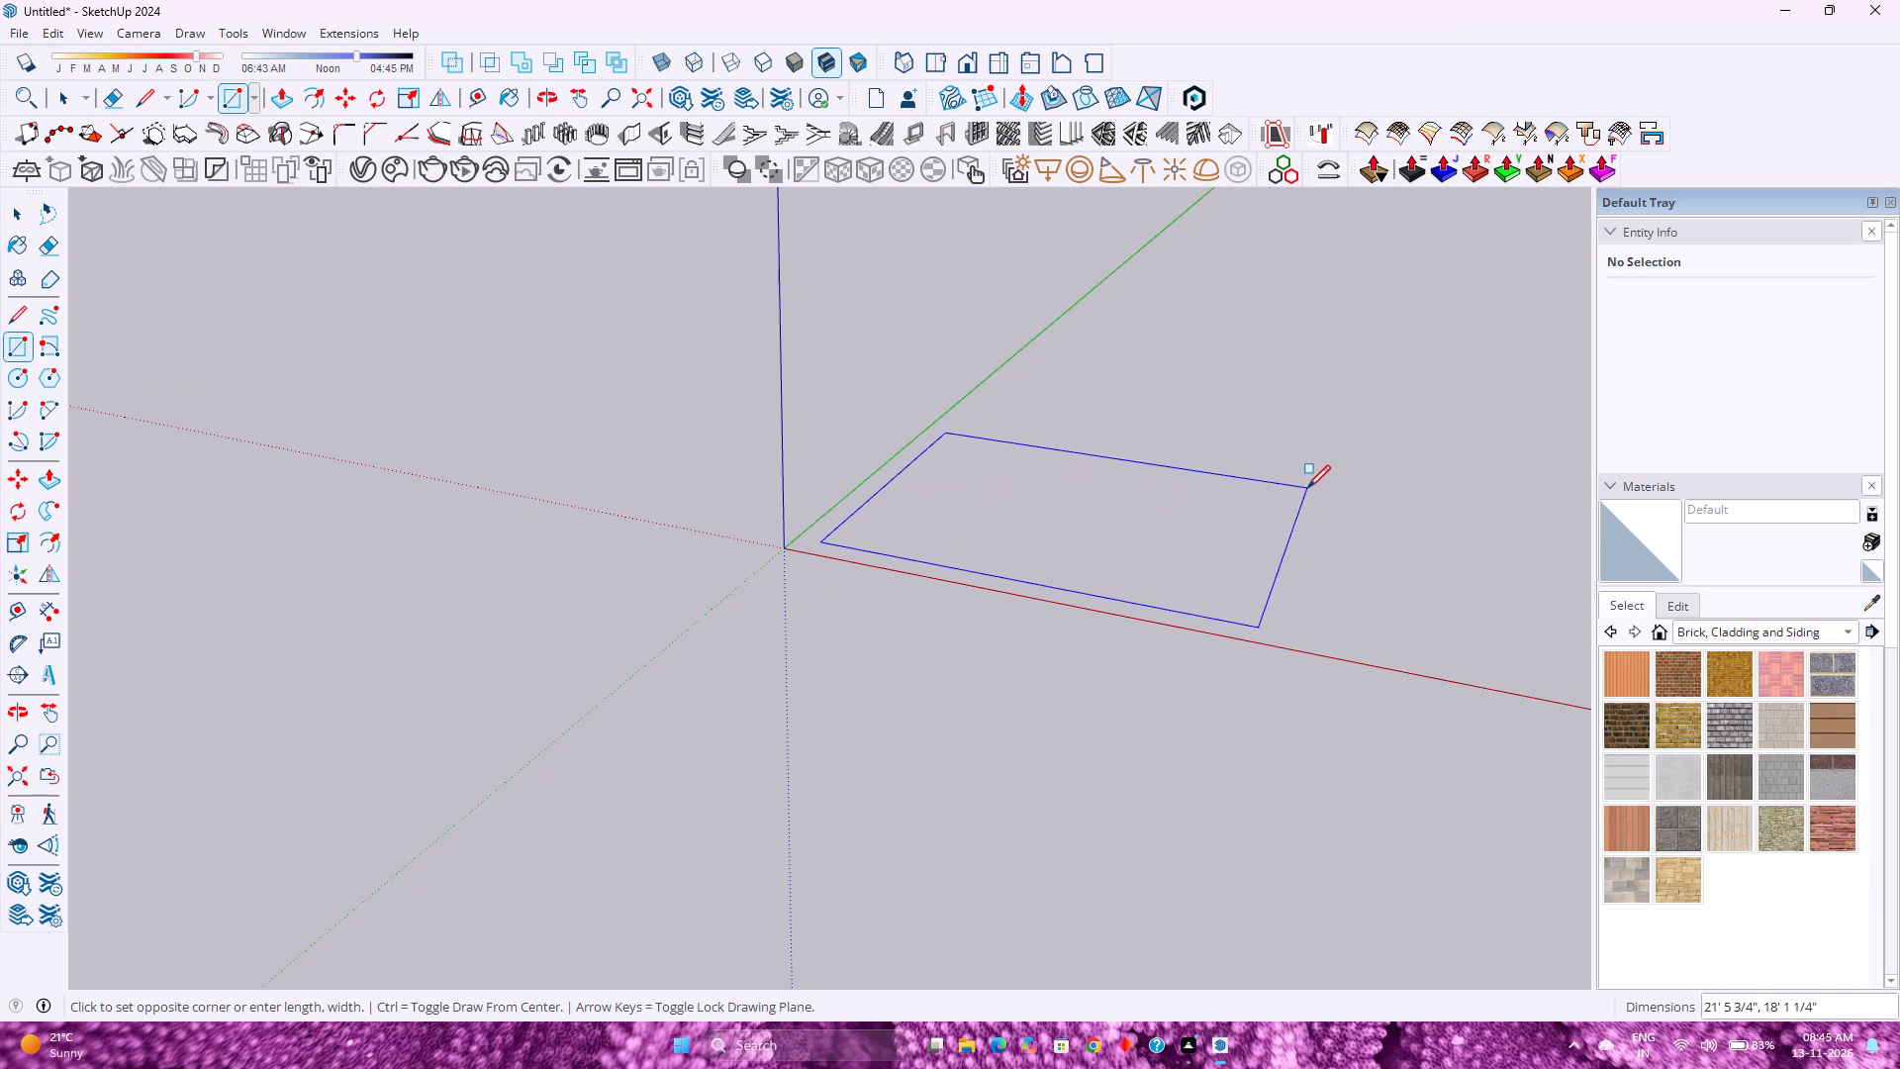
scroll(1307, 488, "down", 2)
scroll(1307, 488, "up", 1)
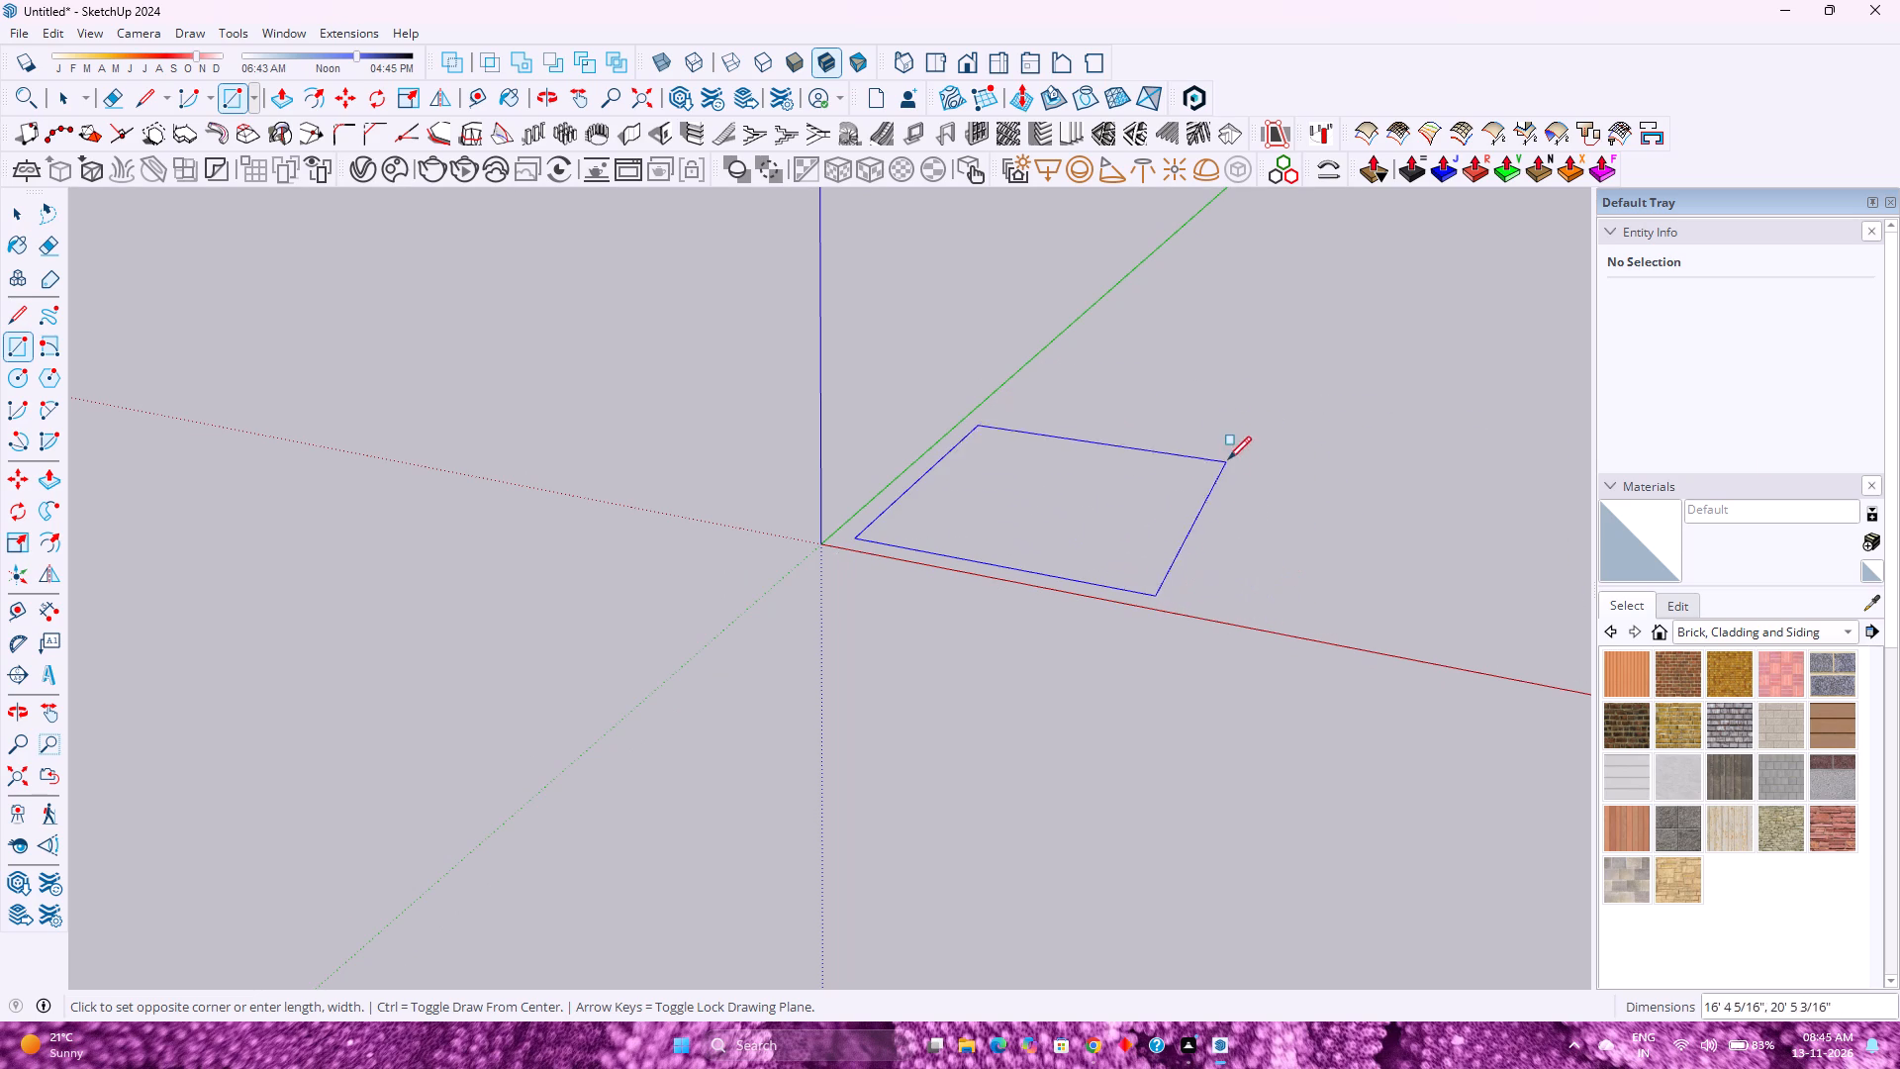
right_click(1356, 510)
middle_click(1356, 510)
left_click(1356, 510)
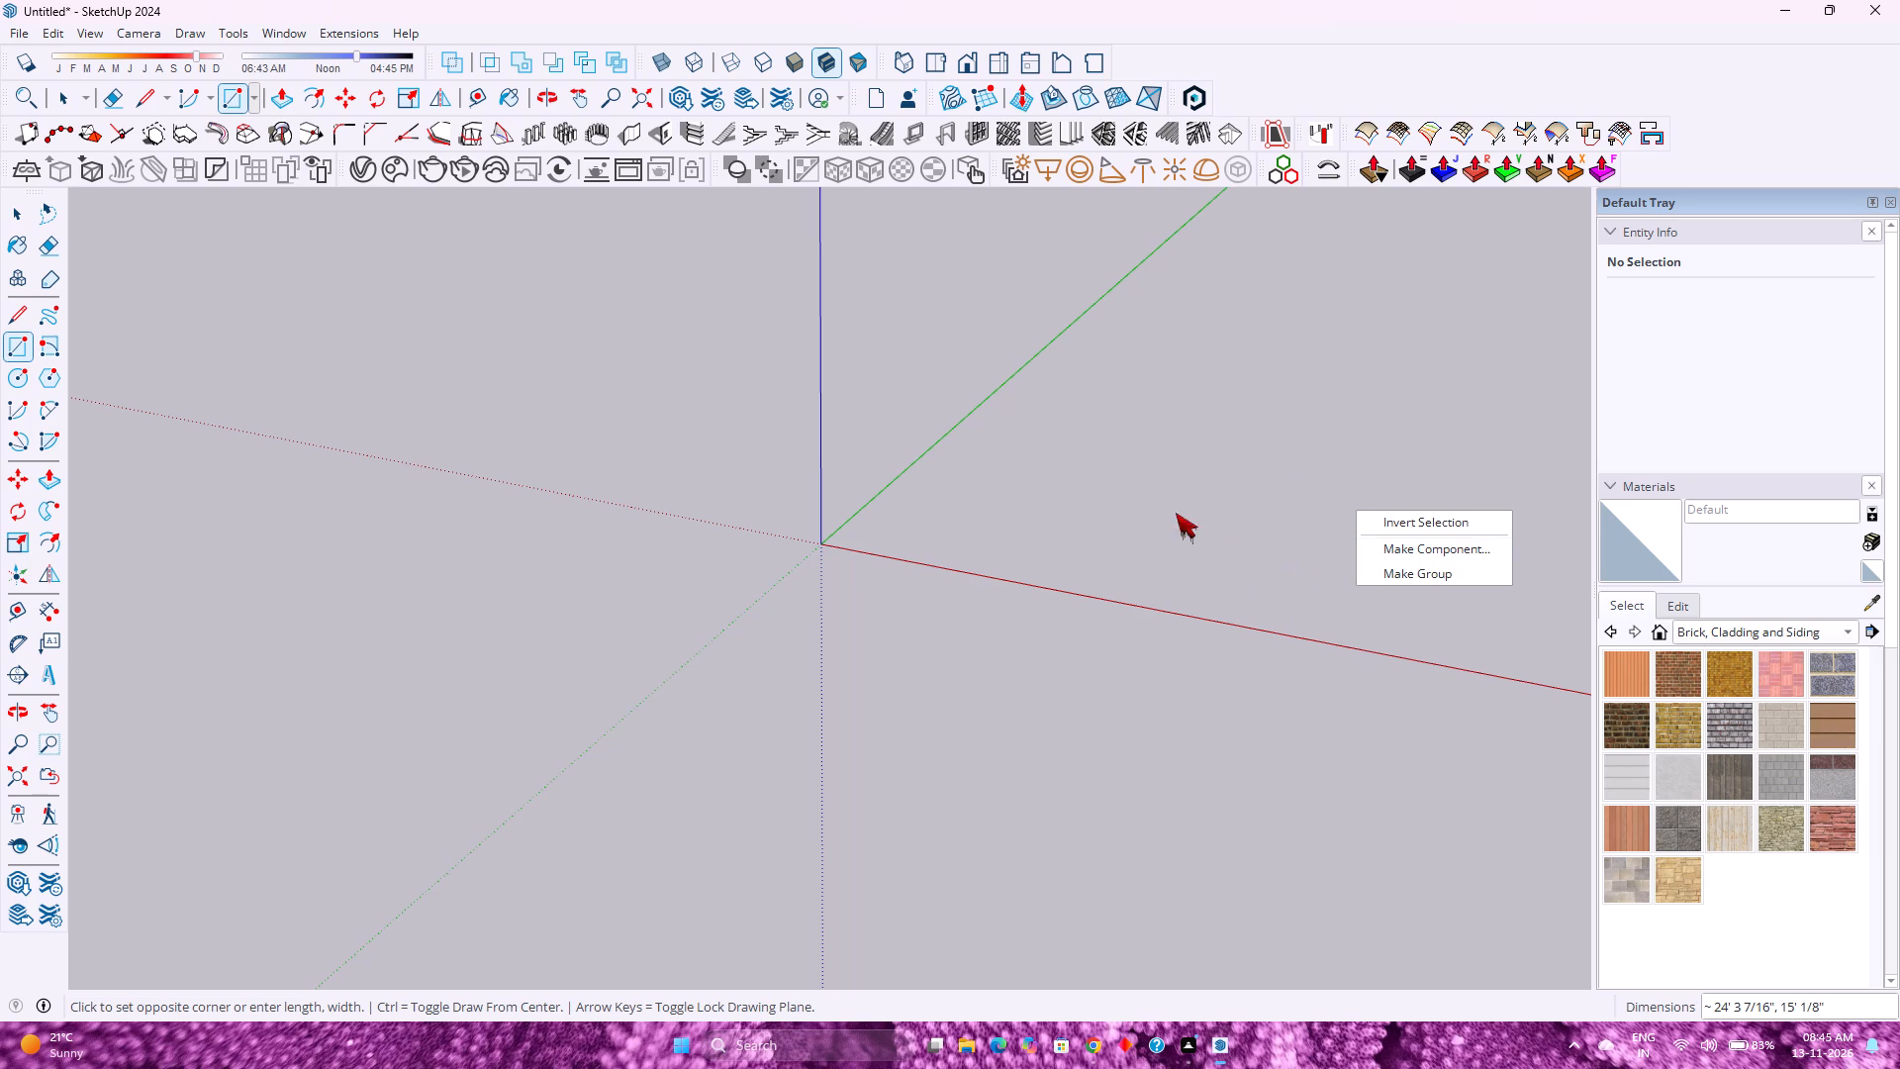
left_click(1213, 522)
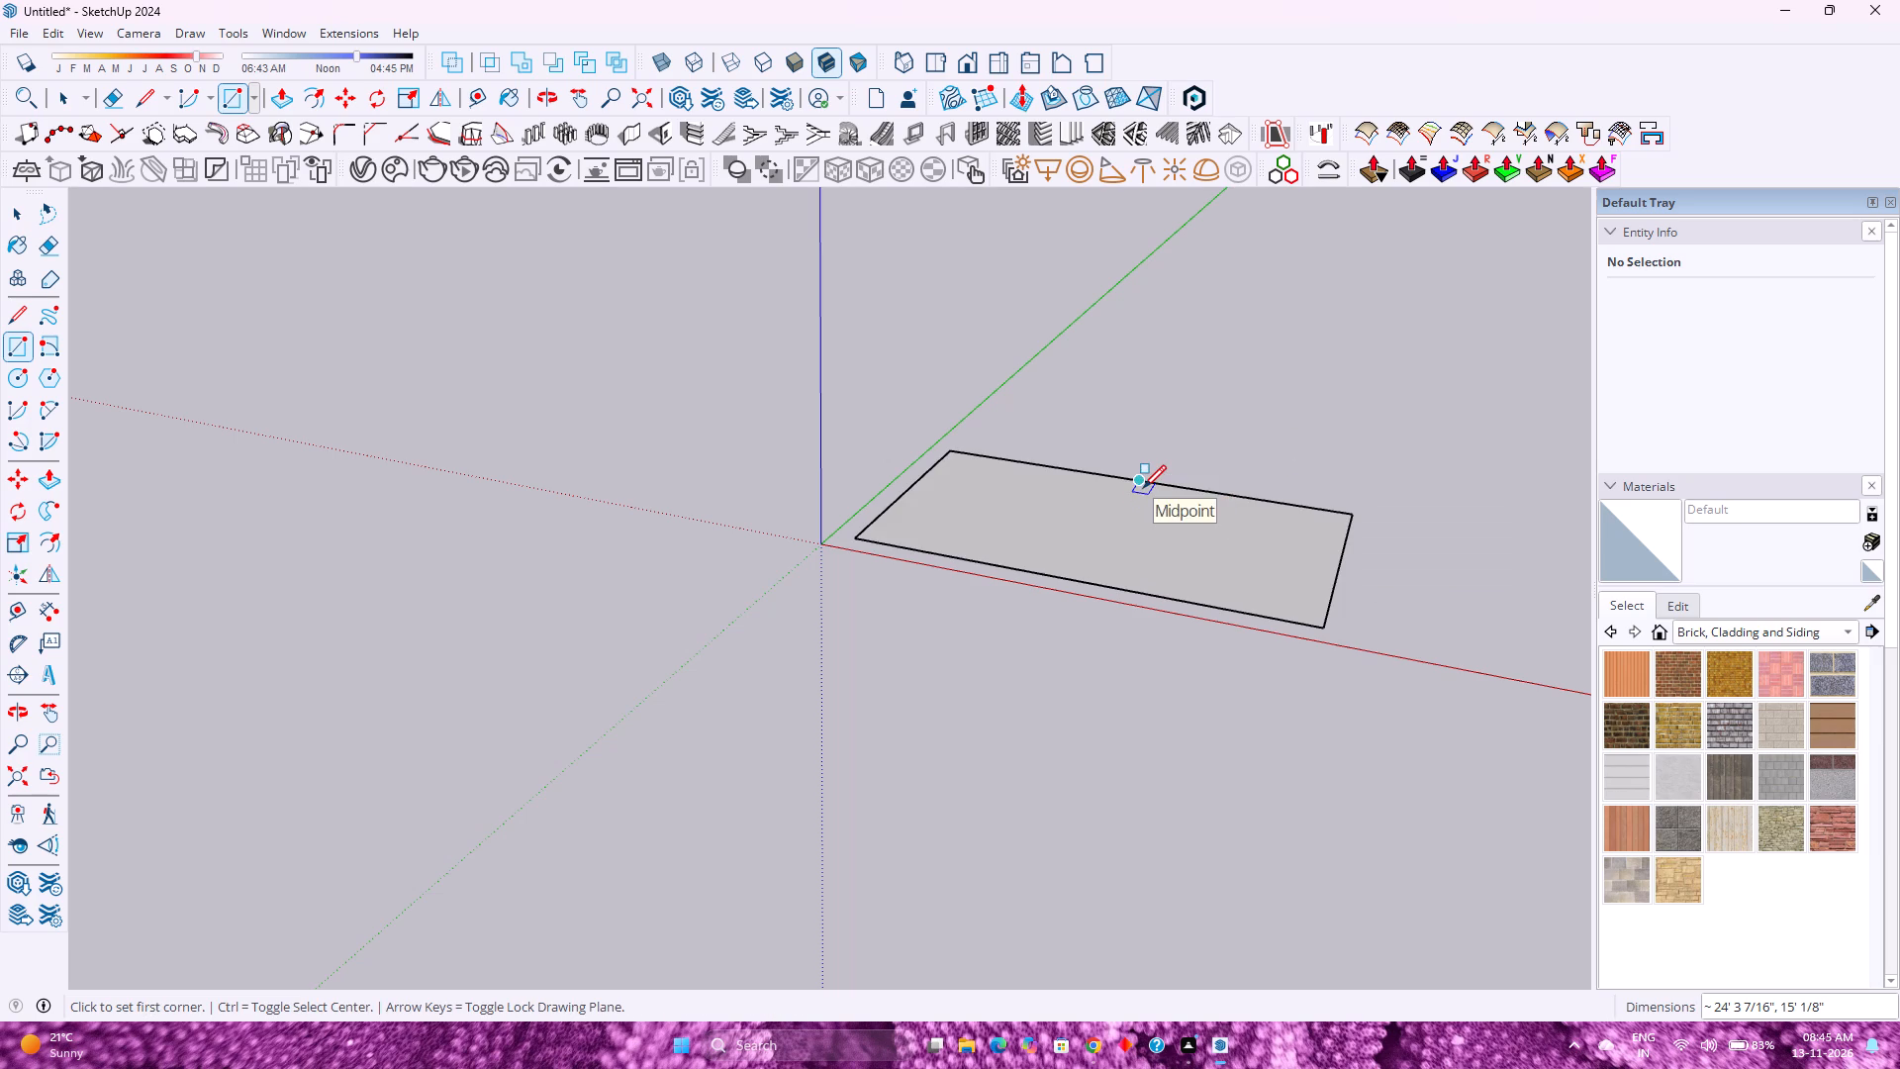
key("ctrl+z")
Draw a new rectangle on the ground plane near the origin, between the positive red and green axes.
left_click(925, 526)
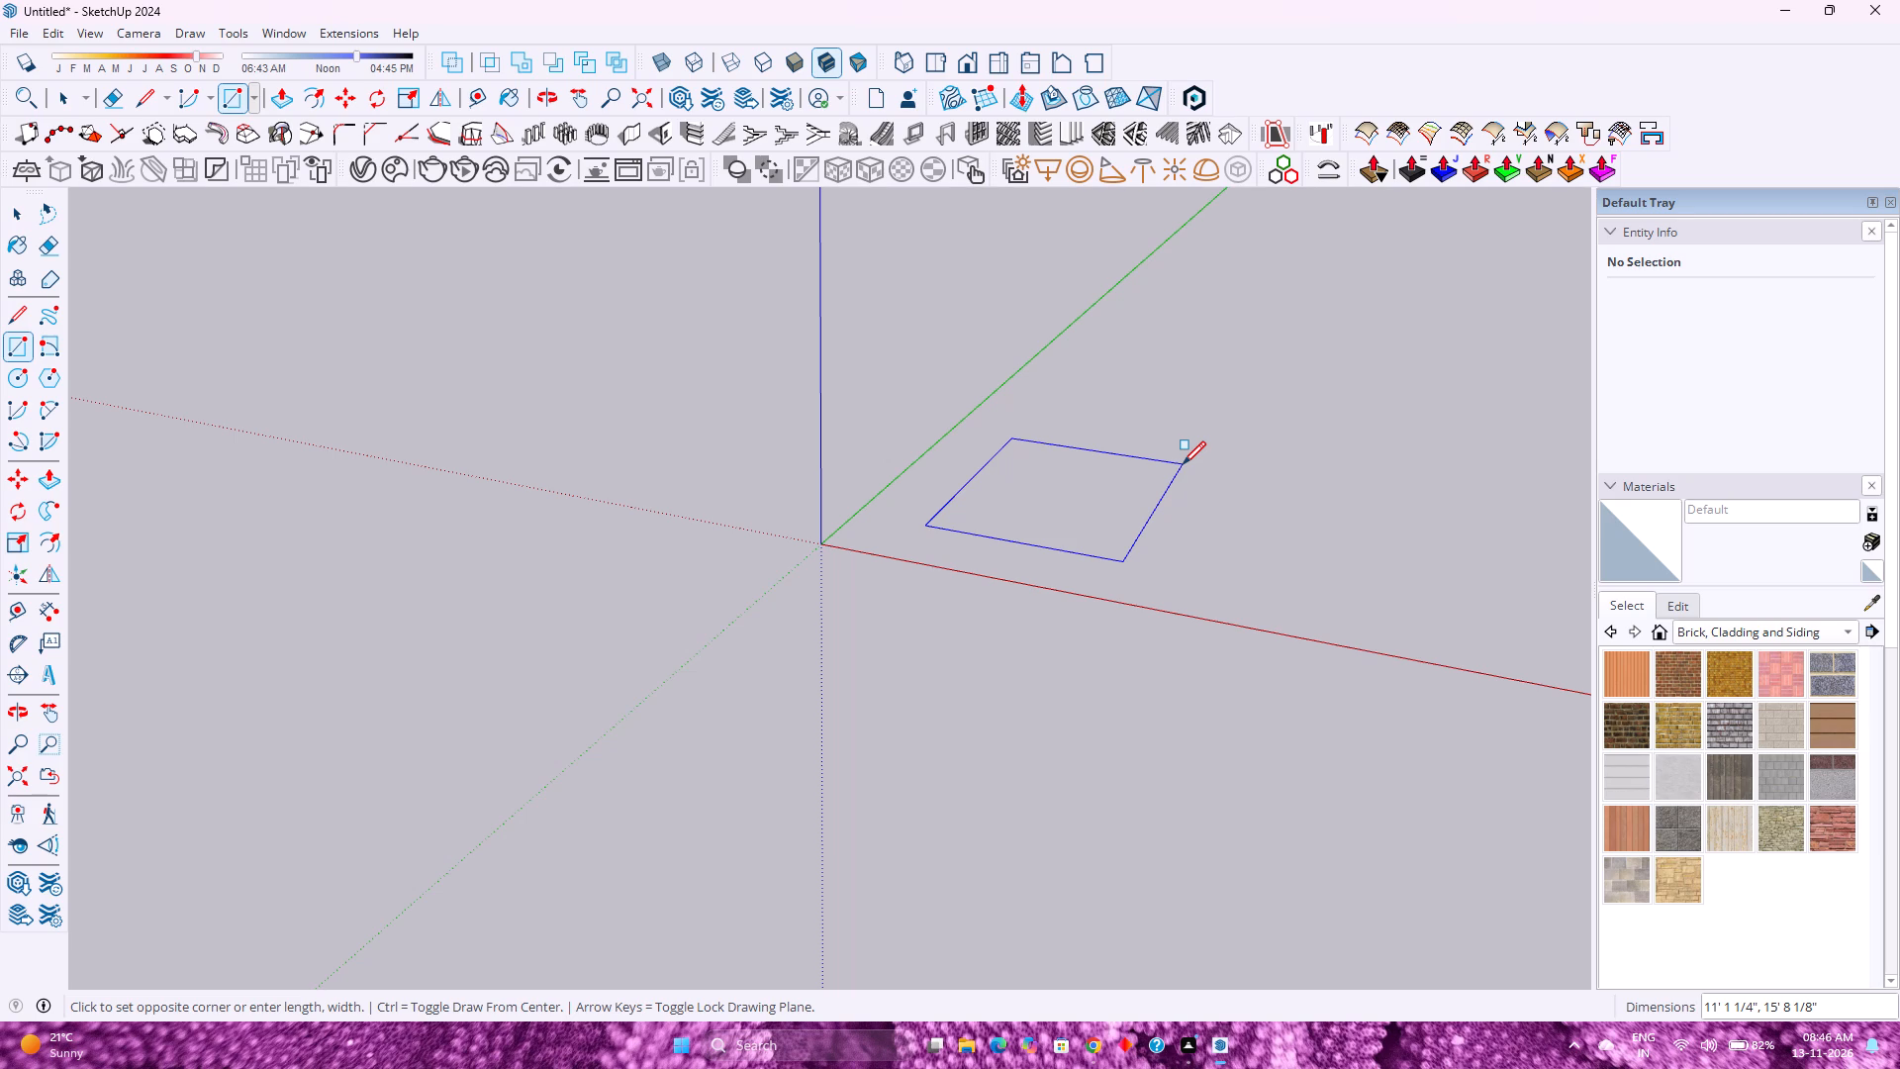
scroll(1181, 465, "down", 4)
scroll(1182, 473, "up", 1)
scroll(1170, 485, "down", 1)
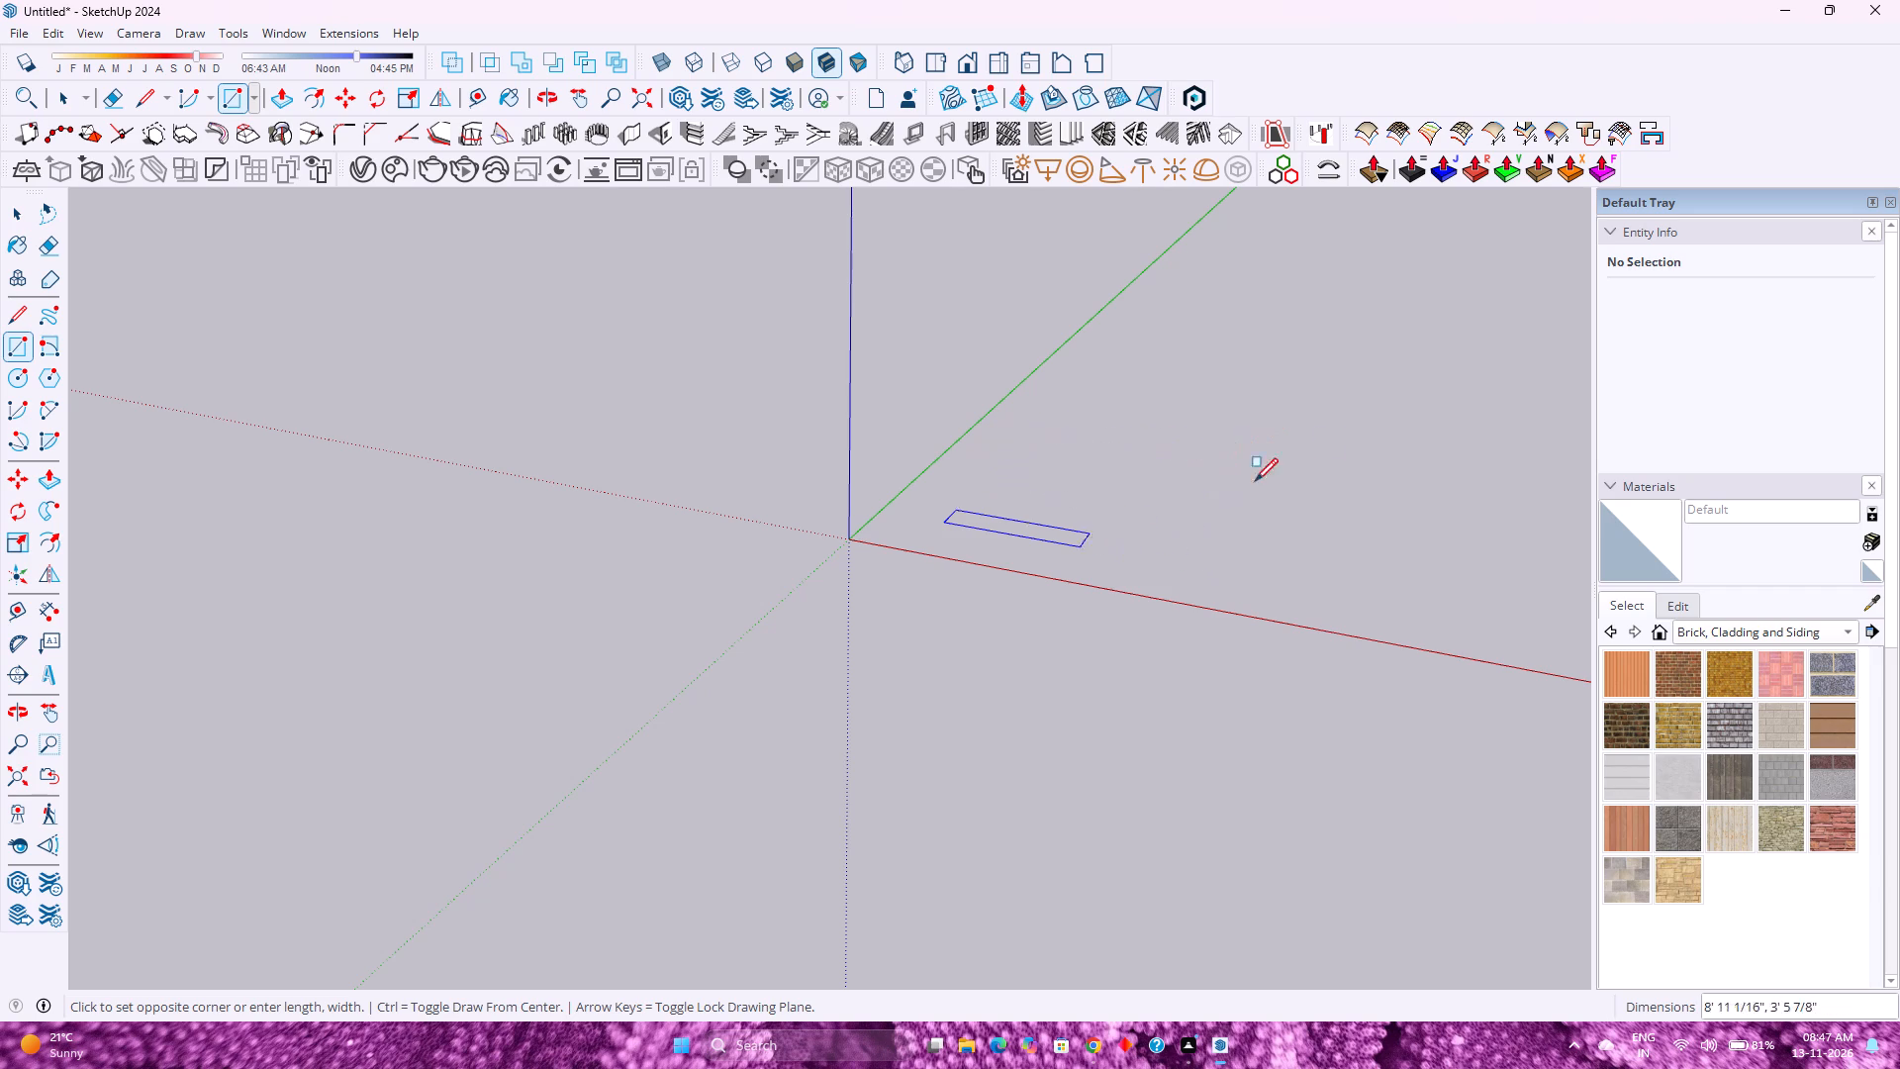
scroll(1194, 511, "down", 1)
scroll(1194, 511, "up", 2)
scroll(1194, 511, "down", 3)
scroll(1194, 511, "up", 2)
scroll(1194, 511, "down", 3)
scroll(1194, 511, "up", 3)
scroll(1194, 511, "down", 3)
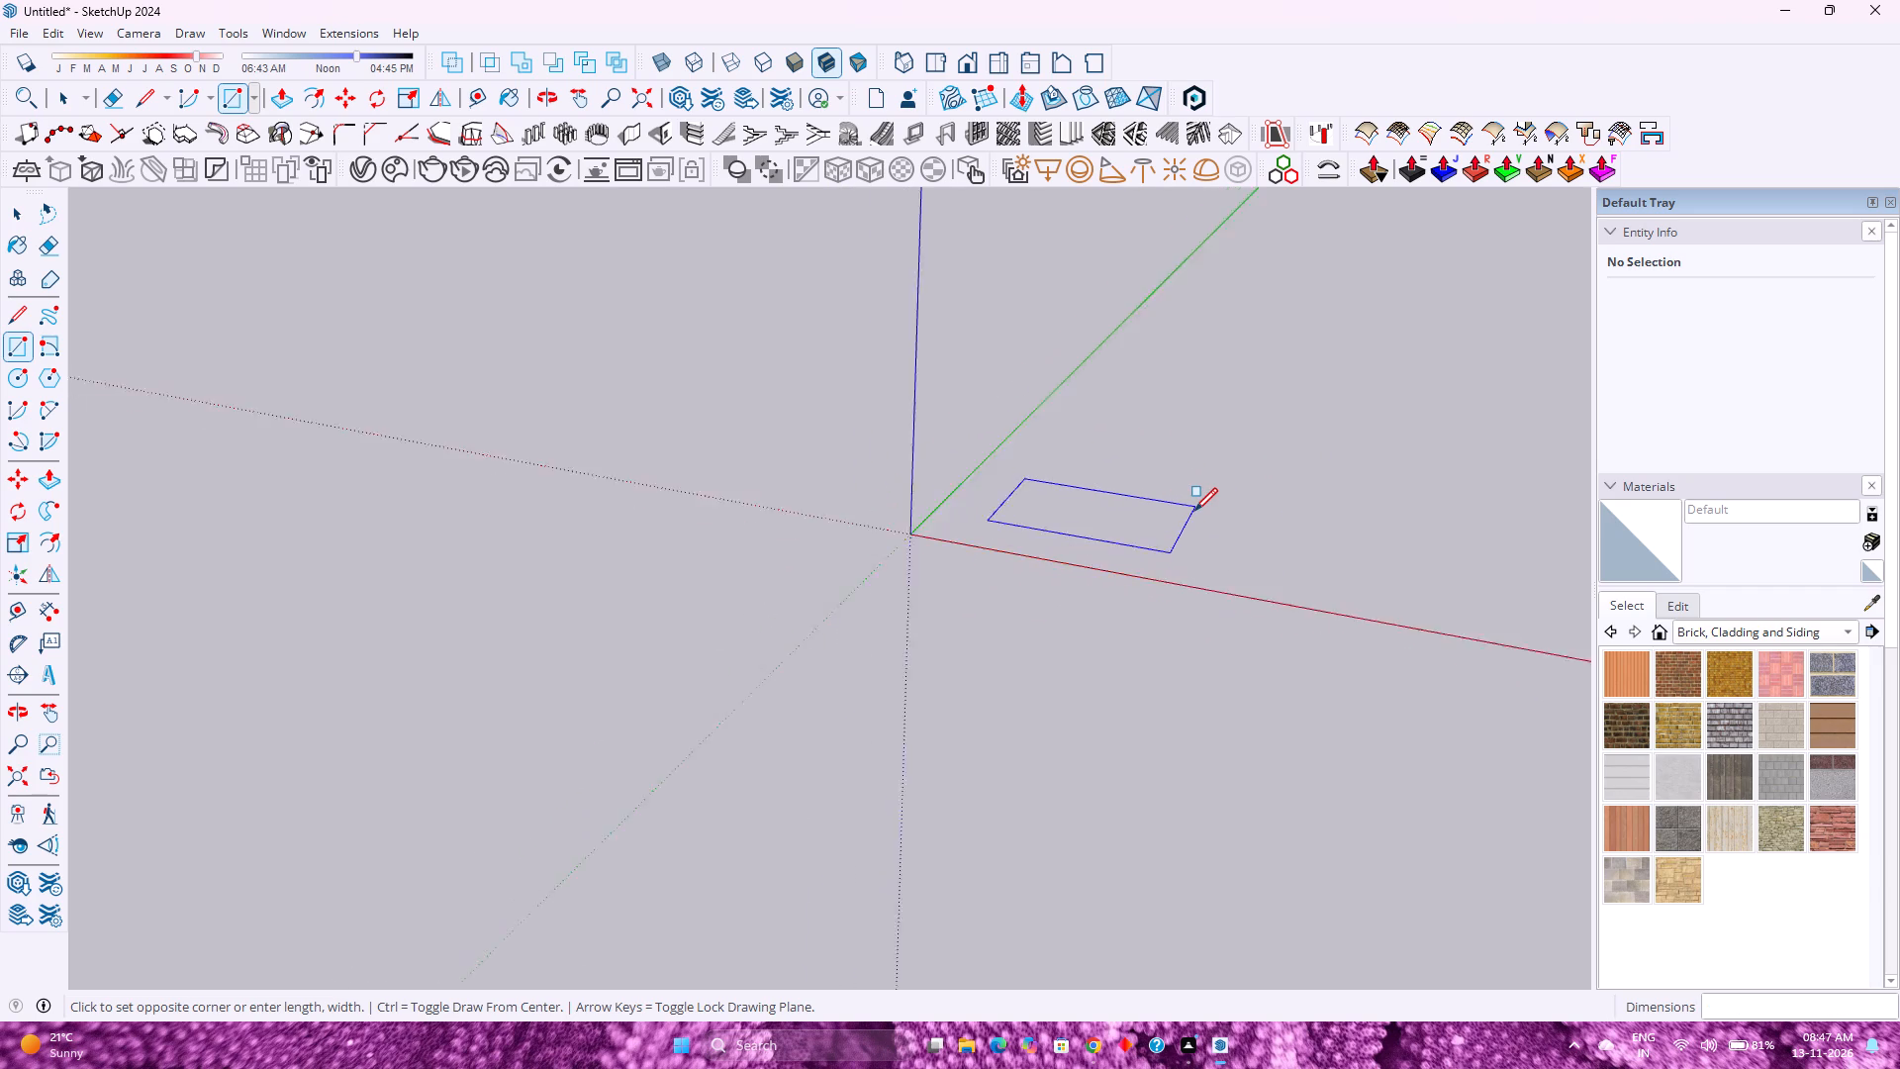
scroll(1194, 511, "up", 3)
scroll(1194, 511, "down", 3)
scroll(1194, 511, "up", 3)
scroll(1194, 511, "down", 3)
scroll(1194, 511, "up", 3)
scroll(1194, 511, "down", 4)
scroll(1194, 511, "up", 4)
scroll(1194, 511, "down", 4)
scroll(1194, 511, "up", 5)
scroll(1194, 512, "down", 4)
scroll(1194, 512, "up", 4)
scroll(1194, 512, "down", 4)
scroll(1194, 512, "up", 4)
scroll(1194, 512, "down", 4)
scroll(1183, 519, "up", 4)
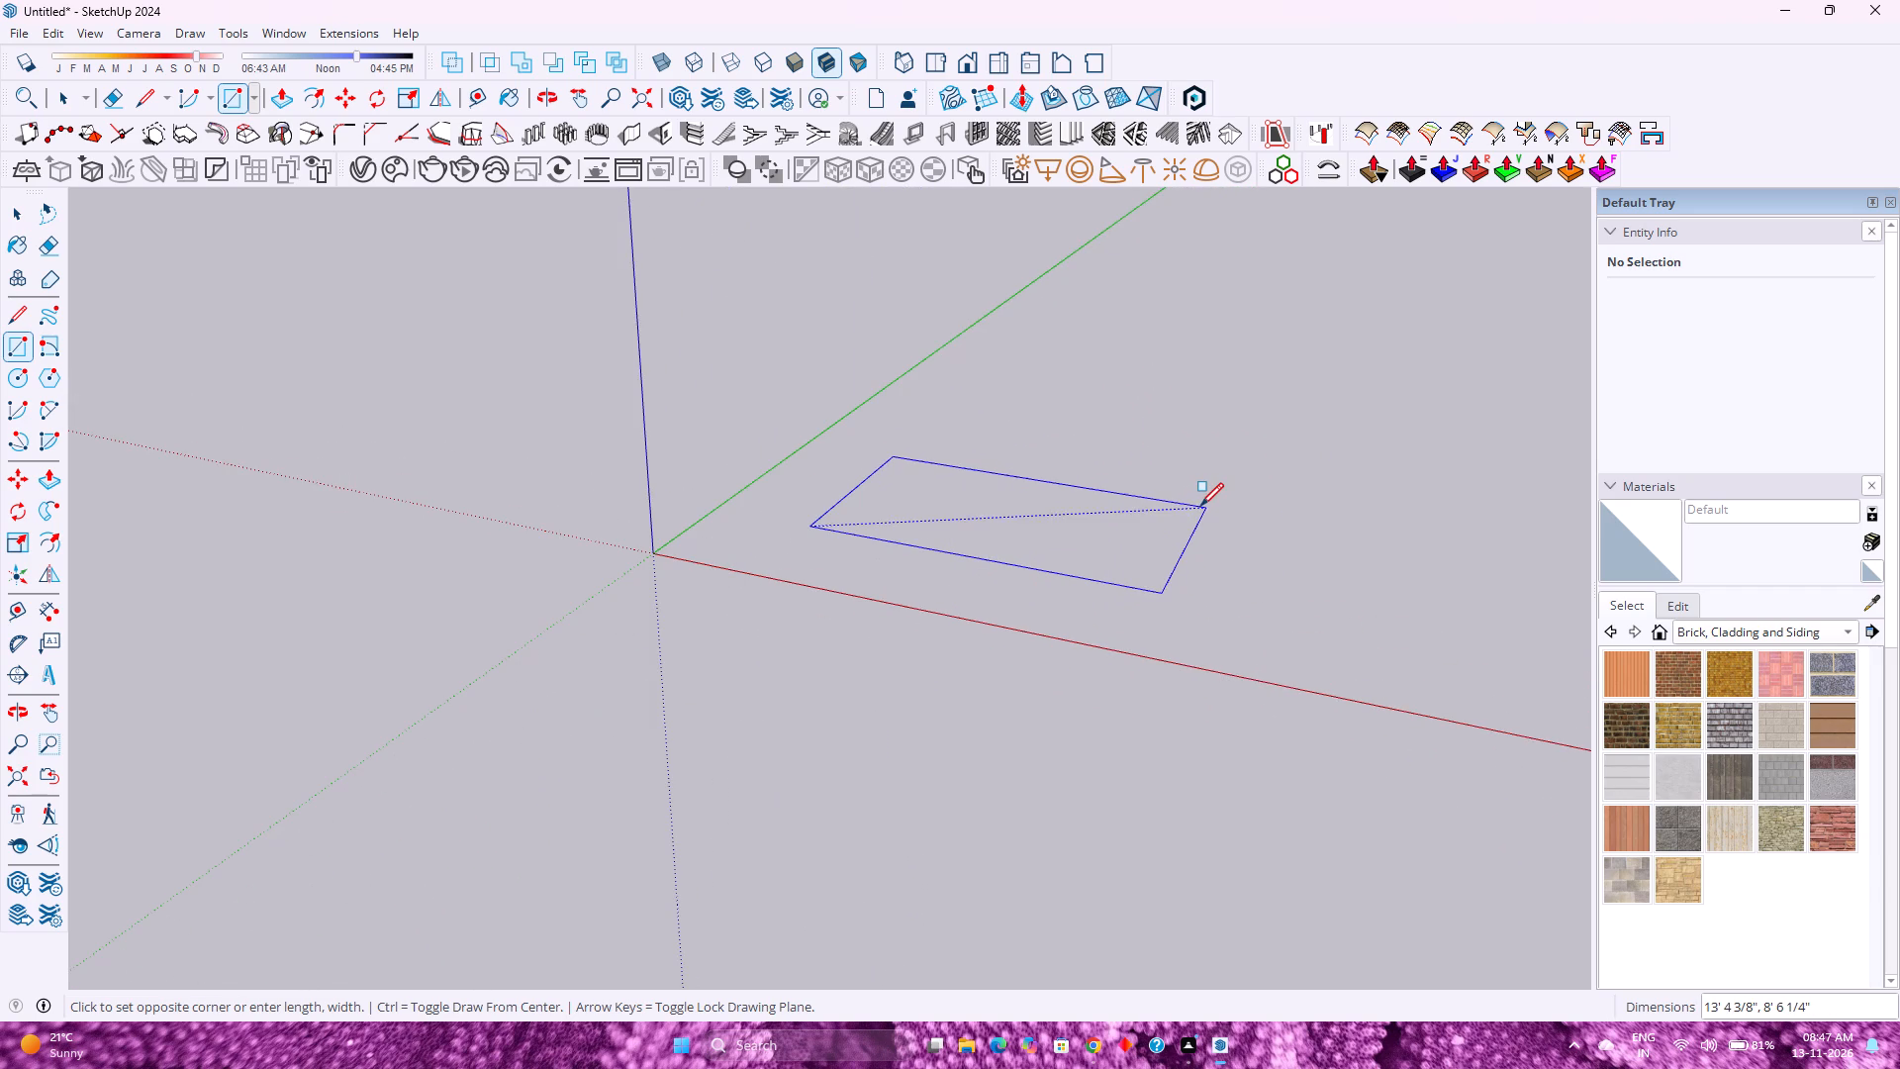
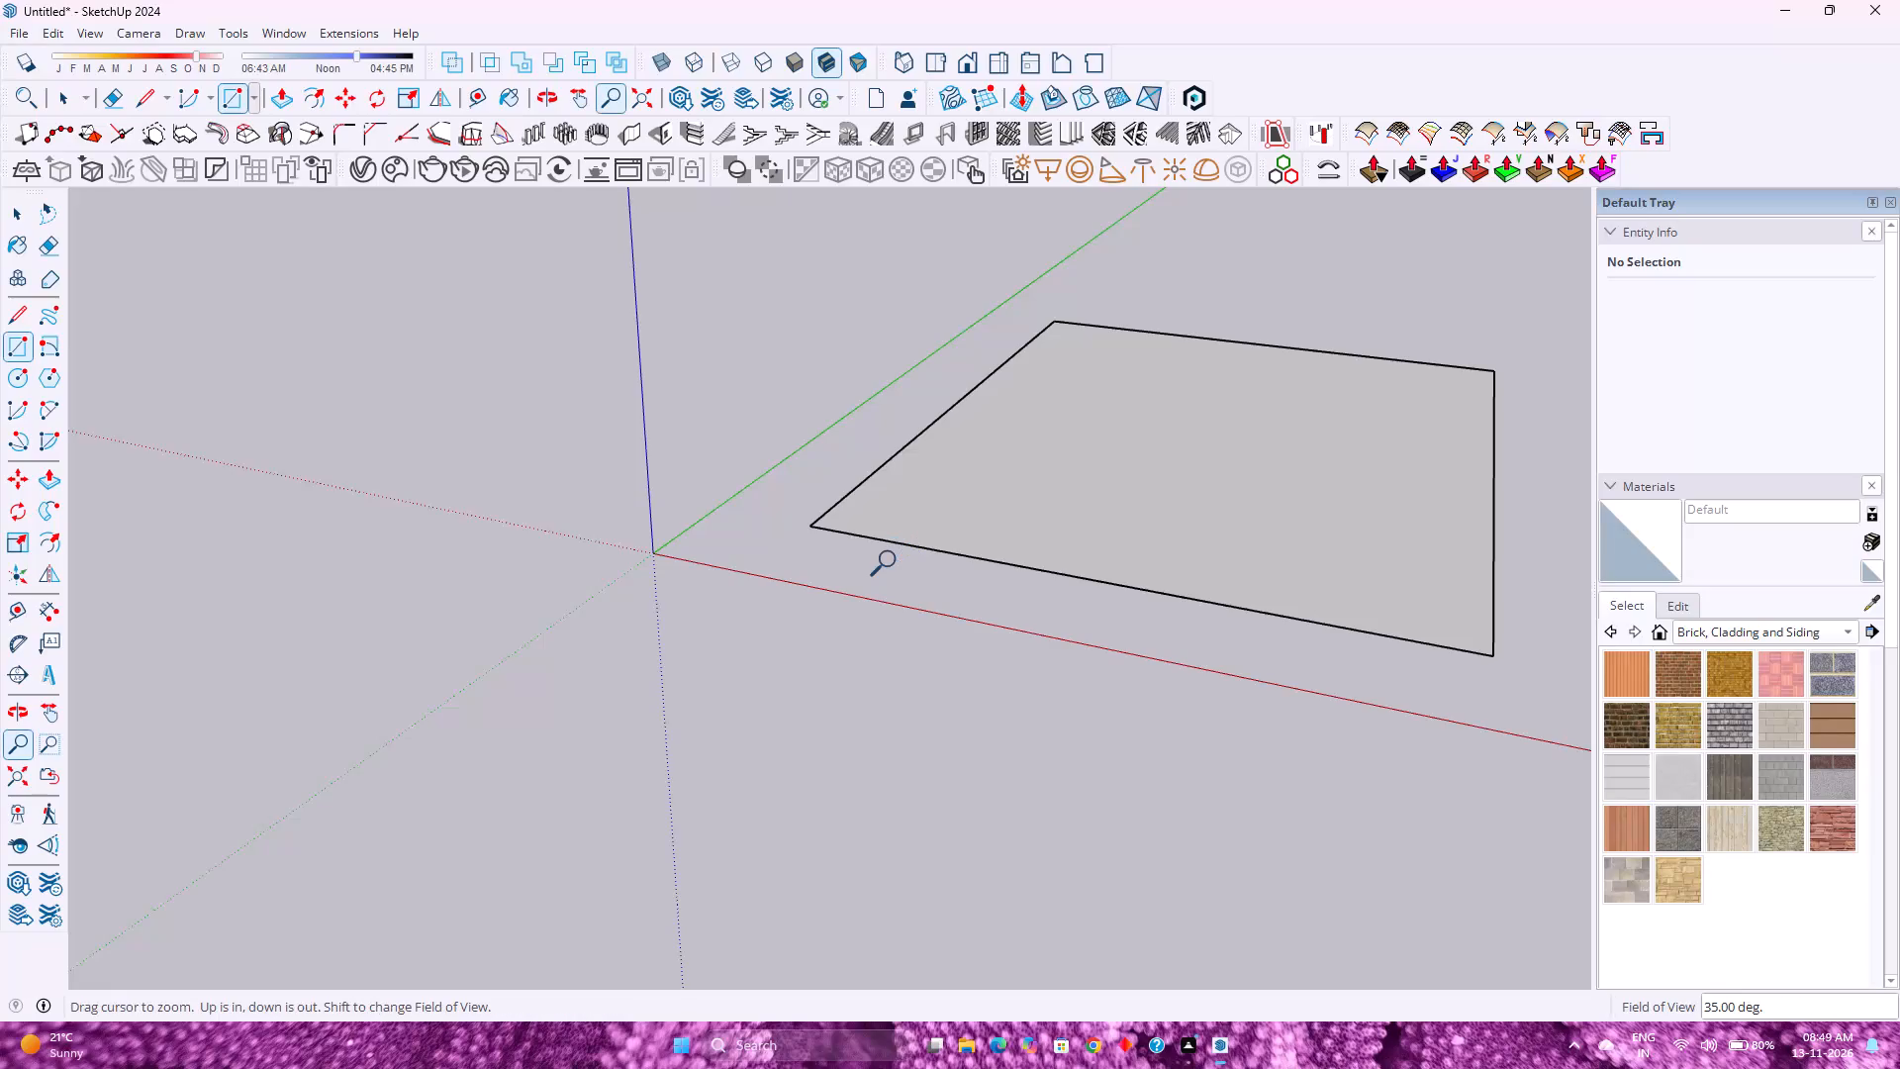
Undo the rectangle just drawn on the ground plane.
key("ctrl+z")
key("space")
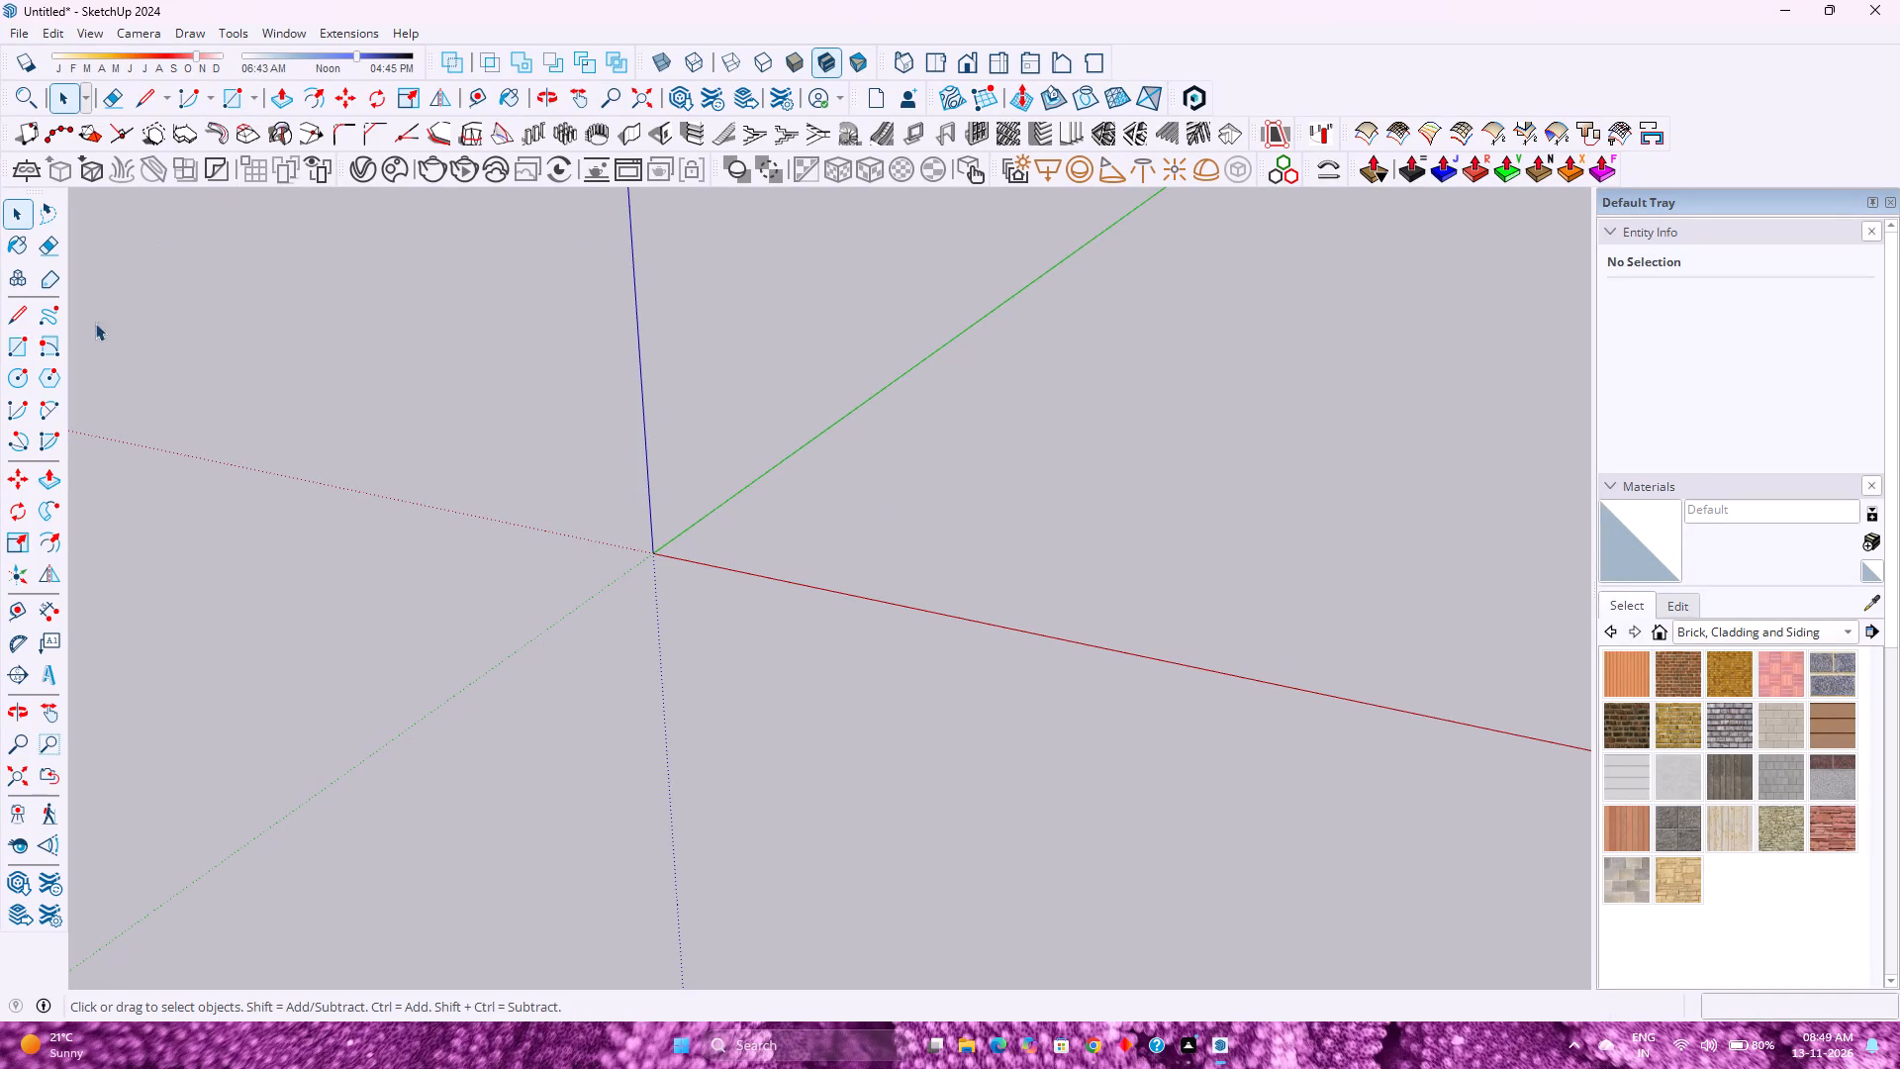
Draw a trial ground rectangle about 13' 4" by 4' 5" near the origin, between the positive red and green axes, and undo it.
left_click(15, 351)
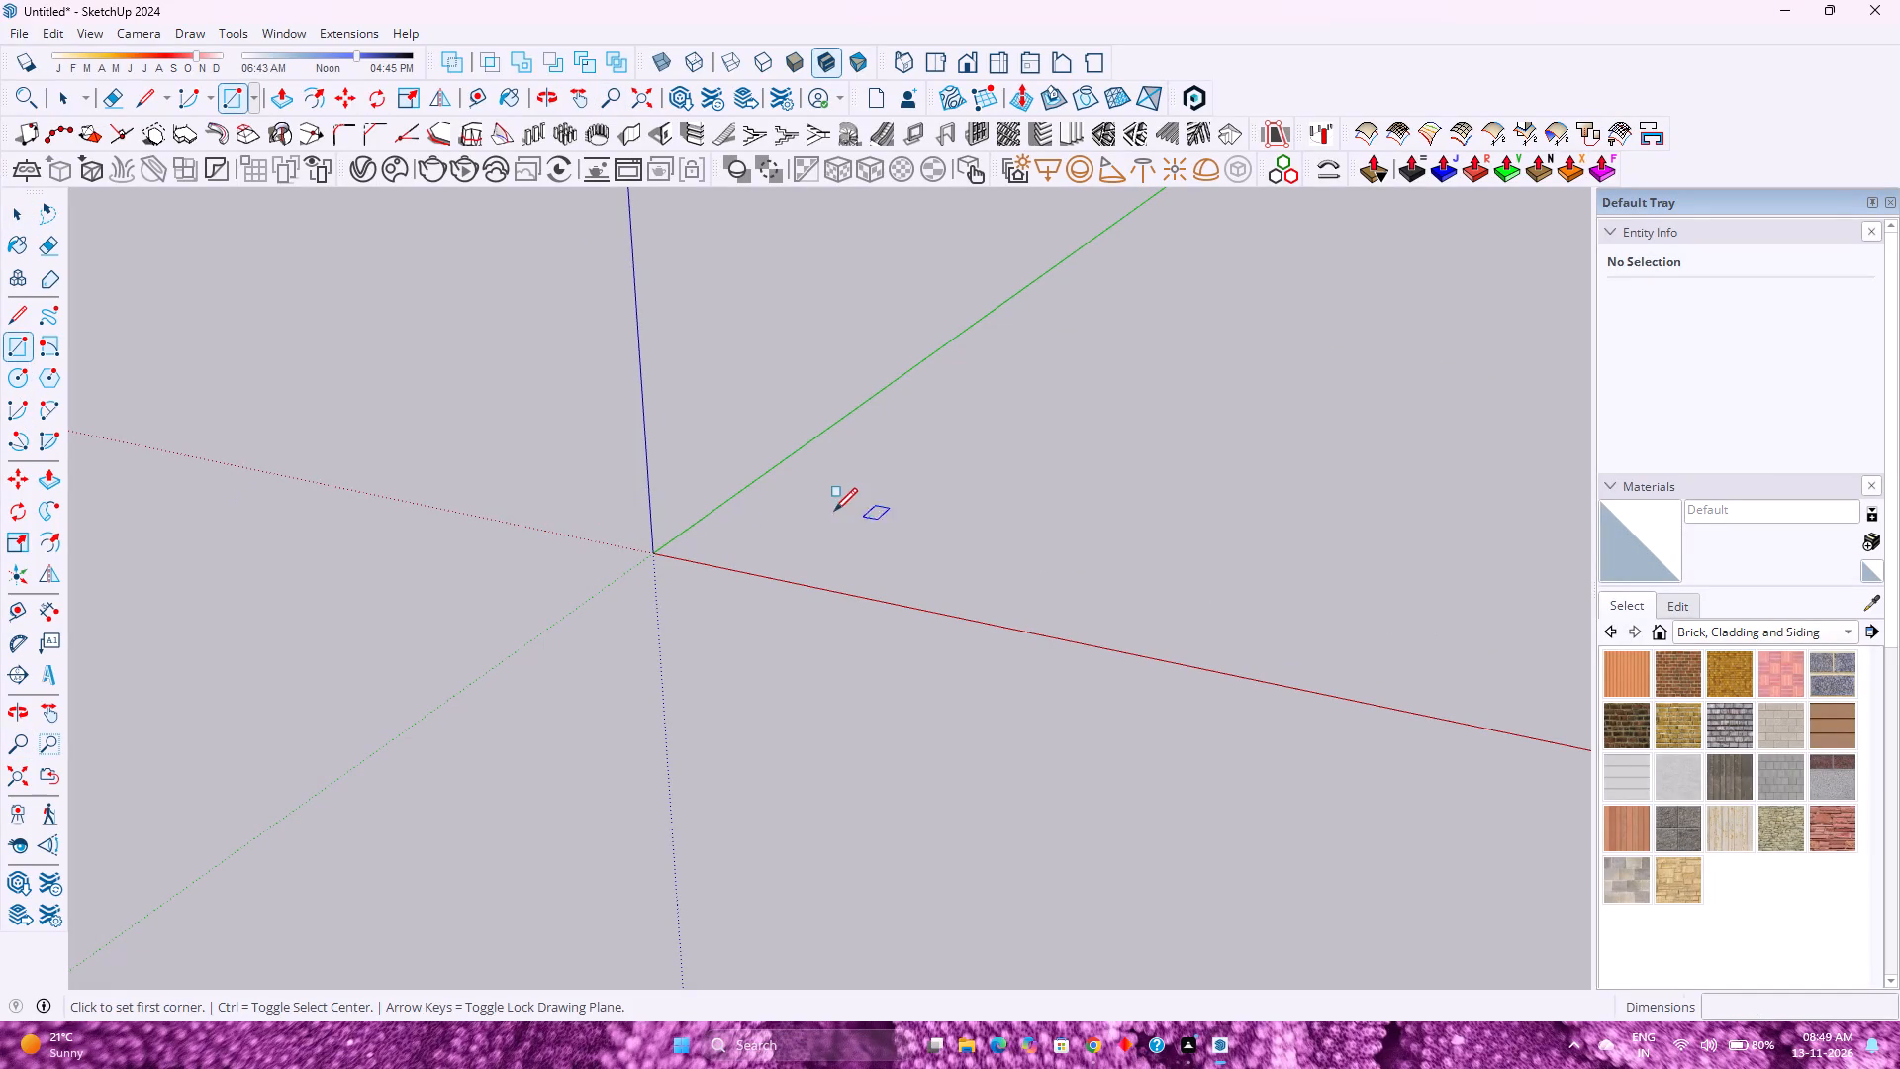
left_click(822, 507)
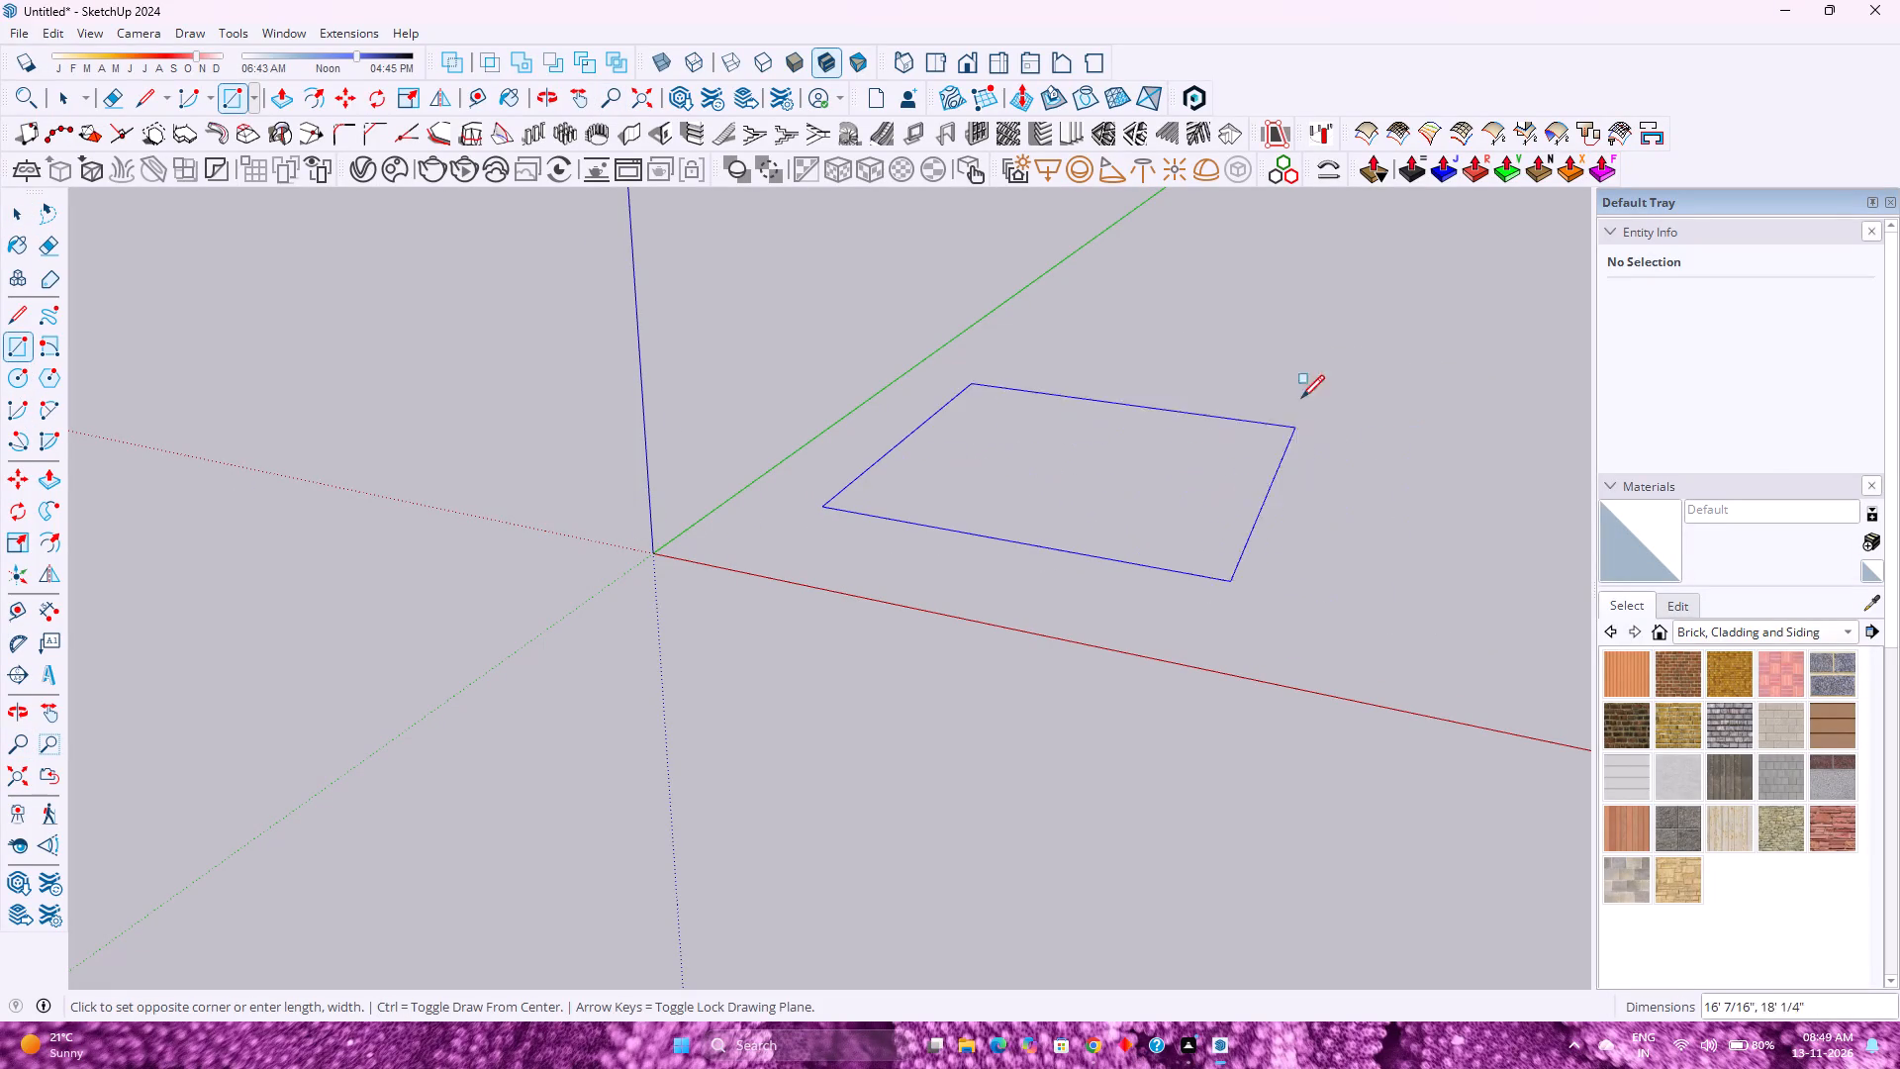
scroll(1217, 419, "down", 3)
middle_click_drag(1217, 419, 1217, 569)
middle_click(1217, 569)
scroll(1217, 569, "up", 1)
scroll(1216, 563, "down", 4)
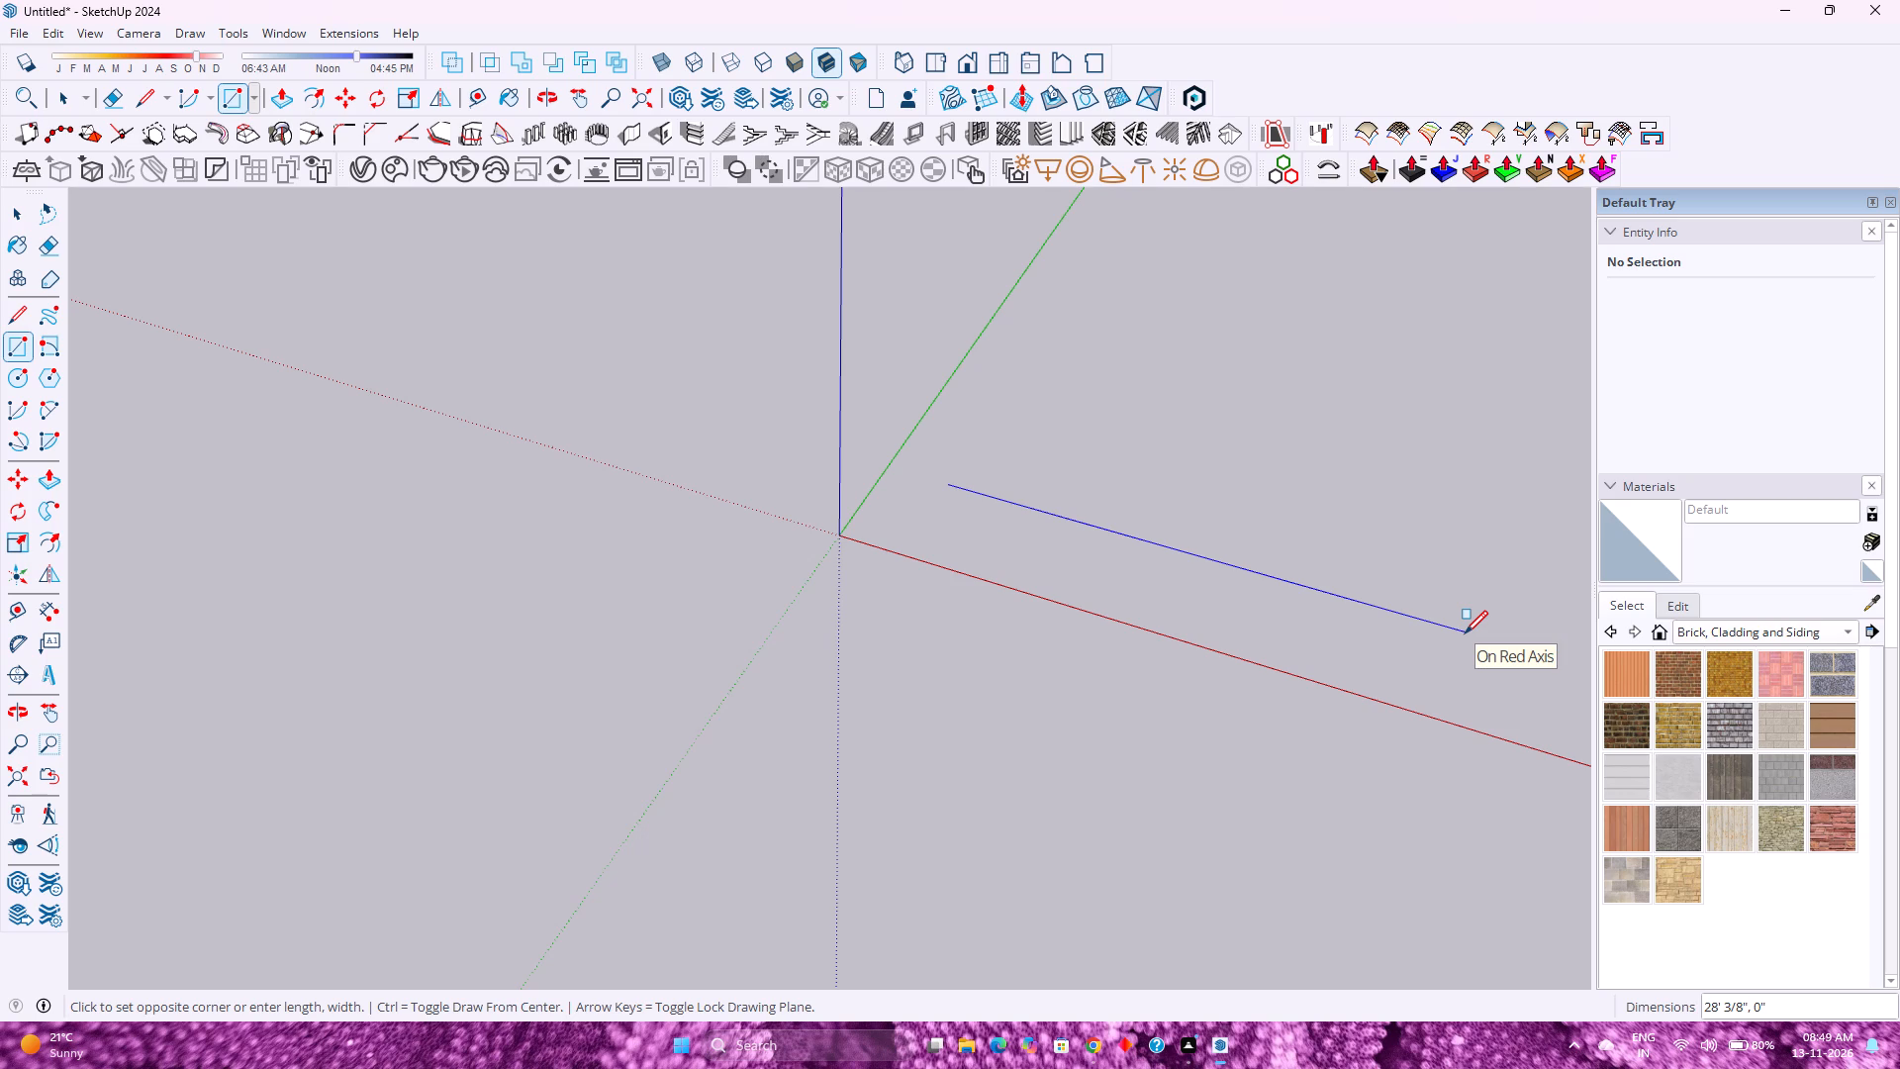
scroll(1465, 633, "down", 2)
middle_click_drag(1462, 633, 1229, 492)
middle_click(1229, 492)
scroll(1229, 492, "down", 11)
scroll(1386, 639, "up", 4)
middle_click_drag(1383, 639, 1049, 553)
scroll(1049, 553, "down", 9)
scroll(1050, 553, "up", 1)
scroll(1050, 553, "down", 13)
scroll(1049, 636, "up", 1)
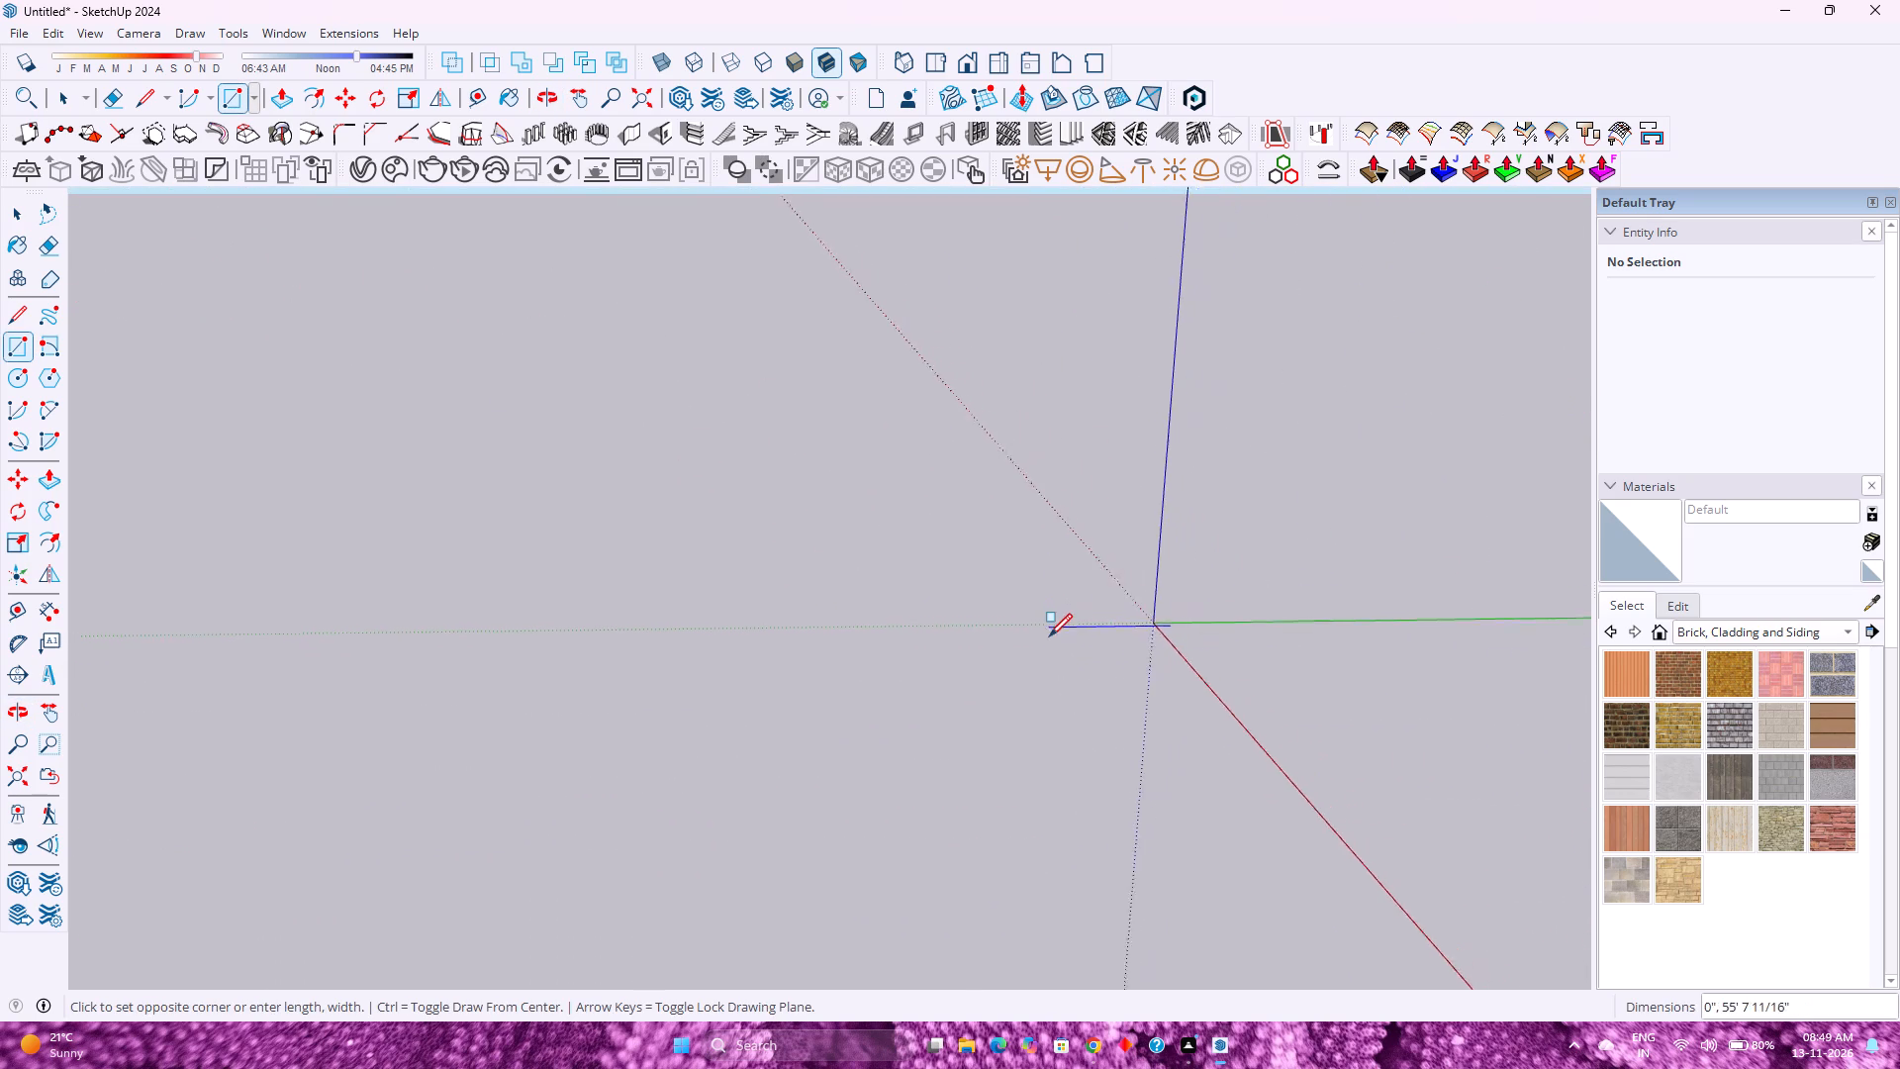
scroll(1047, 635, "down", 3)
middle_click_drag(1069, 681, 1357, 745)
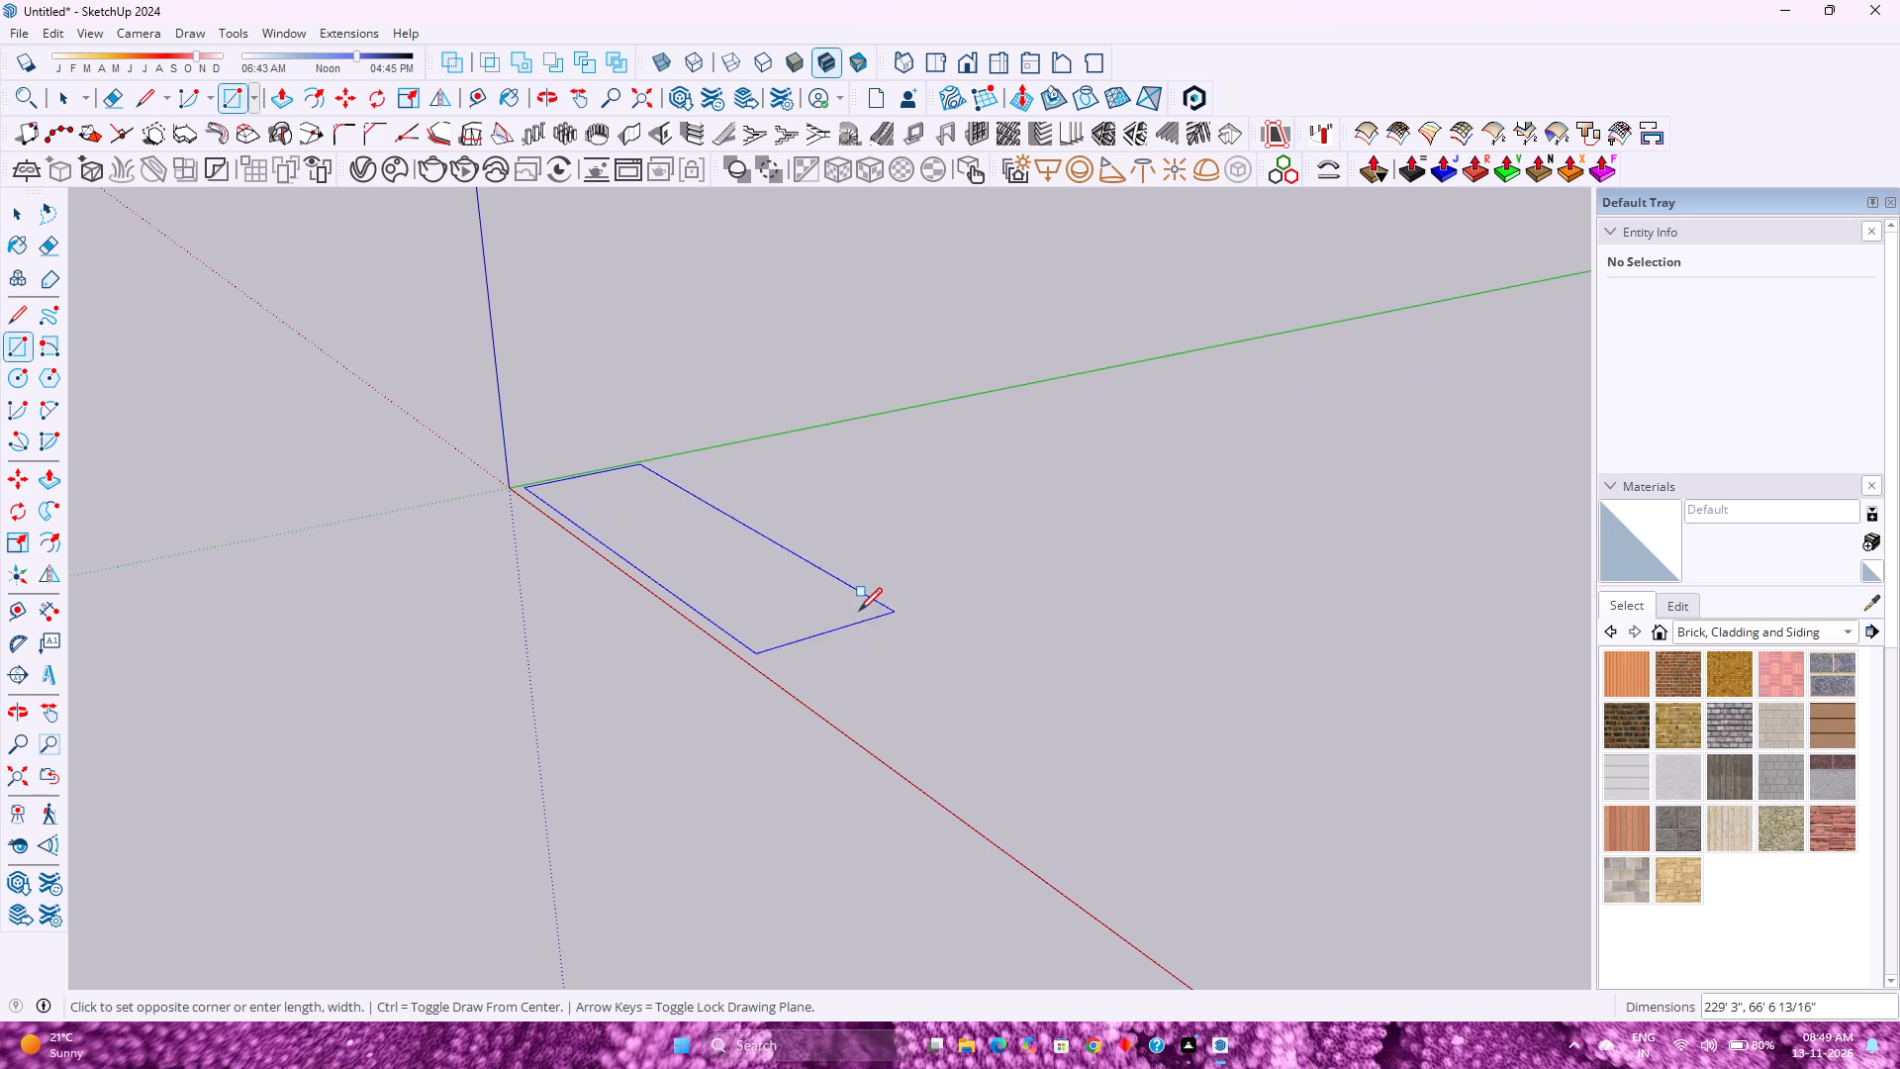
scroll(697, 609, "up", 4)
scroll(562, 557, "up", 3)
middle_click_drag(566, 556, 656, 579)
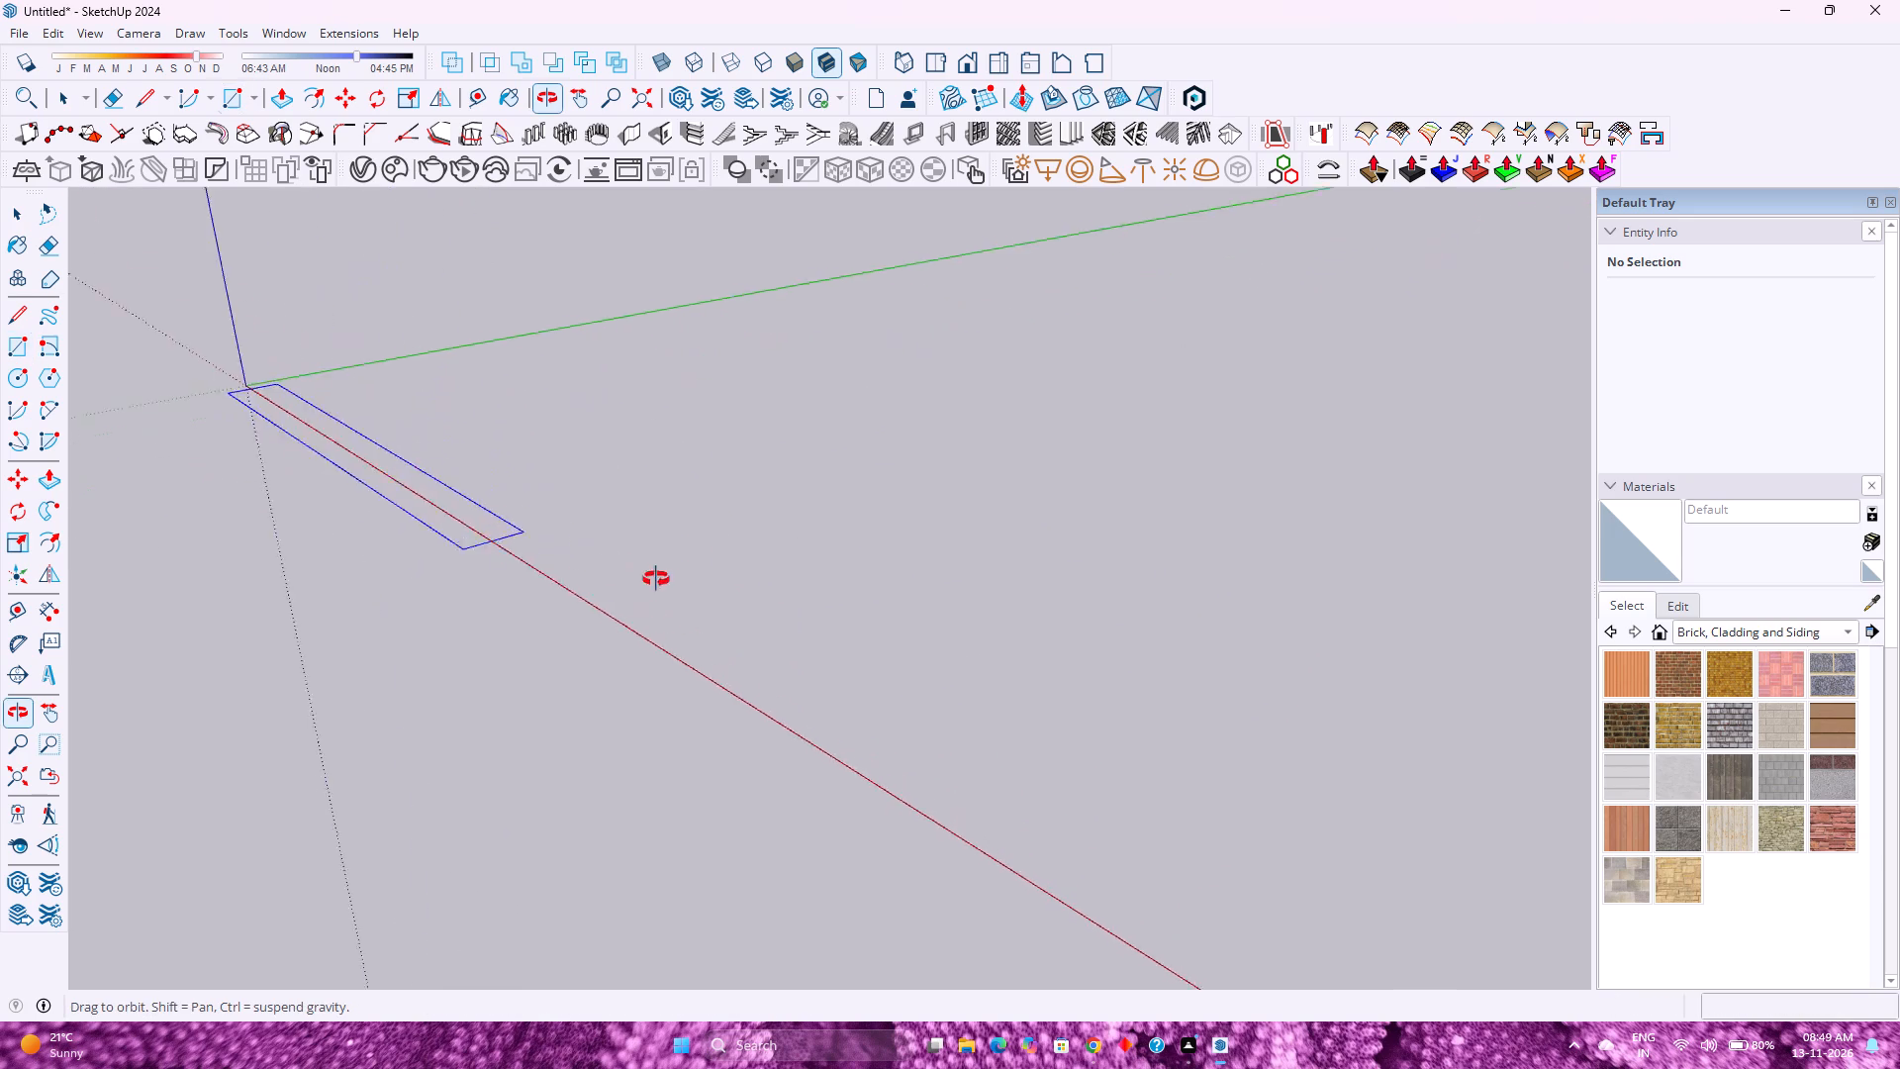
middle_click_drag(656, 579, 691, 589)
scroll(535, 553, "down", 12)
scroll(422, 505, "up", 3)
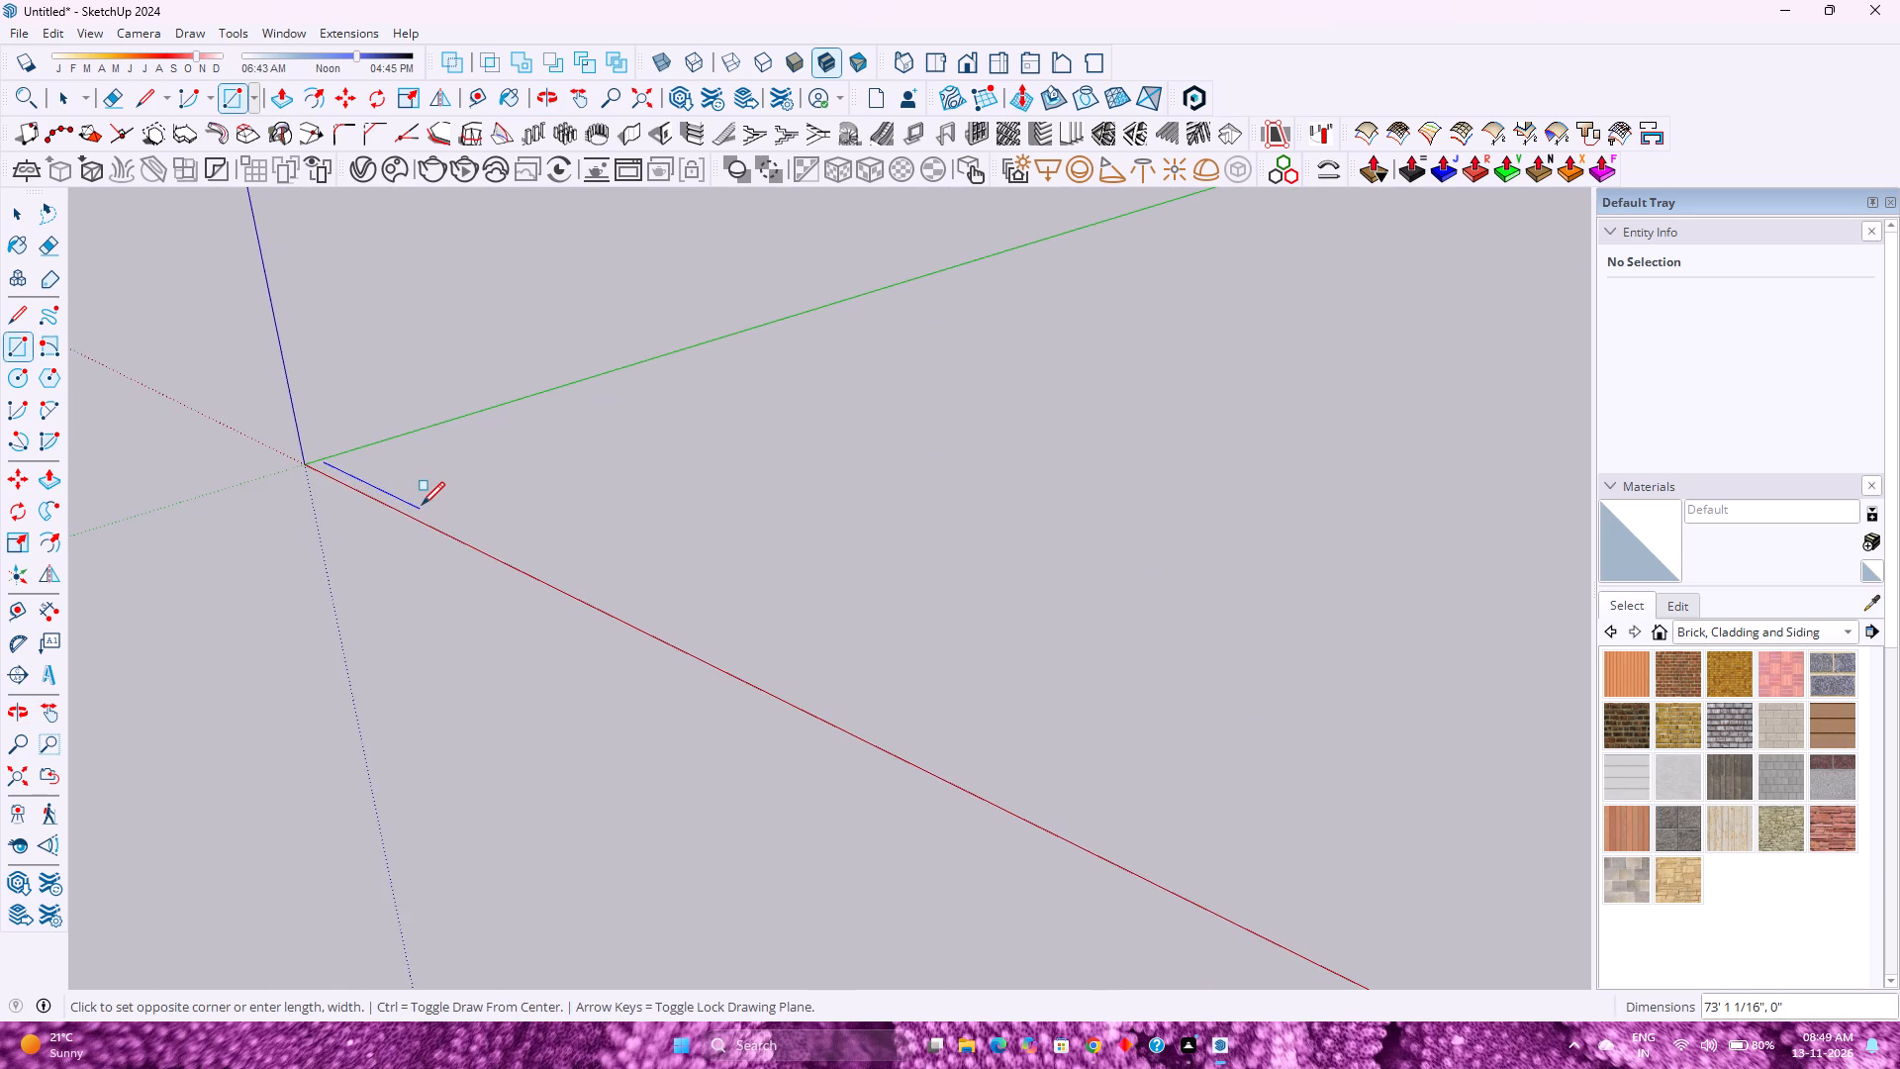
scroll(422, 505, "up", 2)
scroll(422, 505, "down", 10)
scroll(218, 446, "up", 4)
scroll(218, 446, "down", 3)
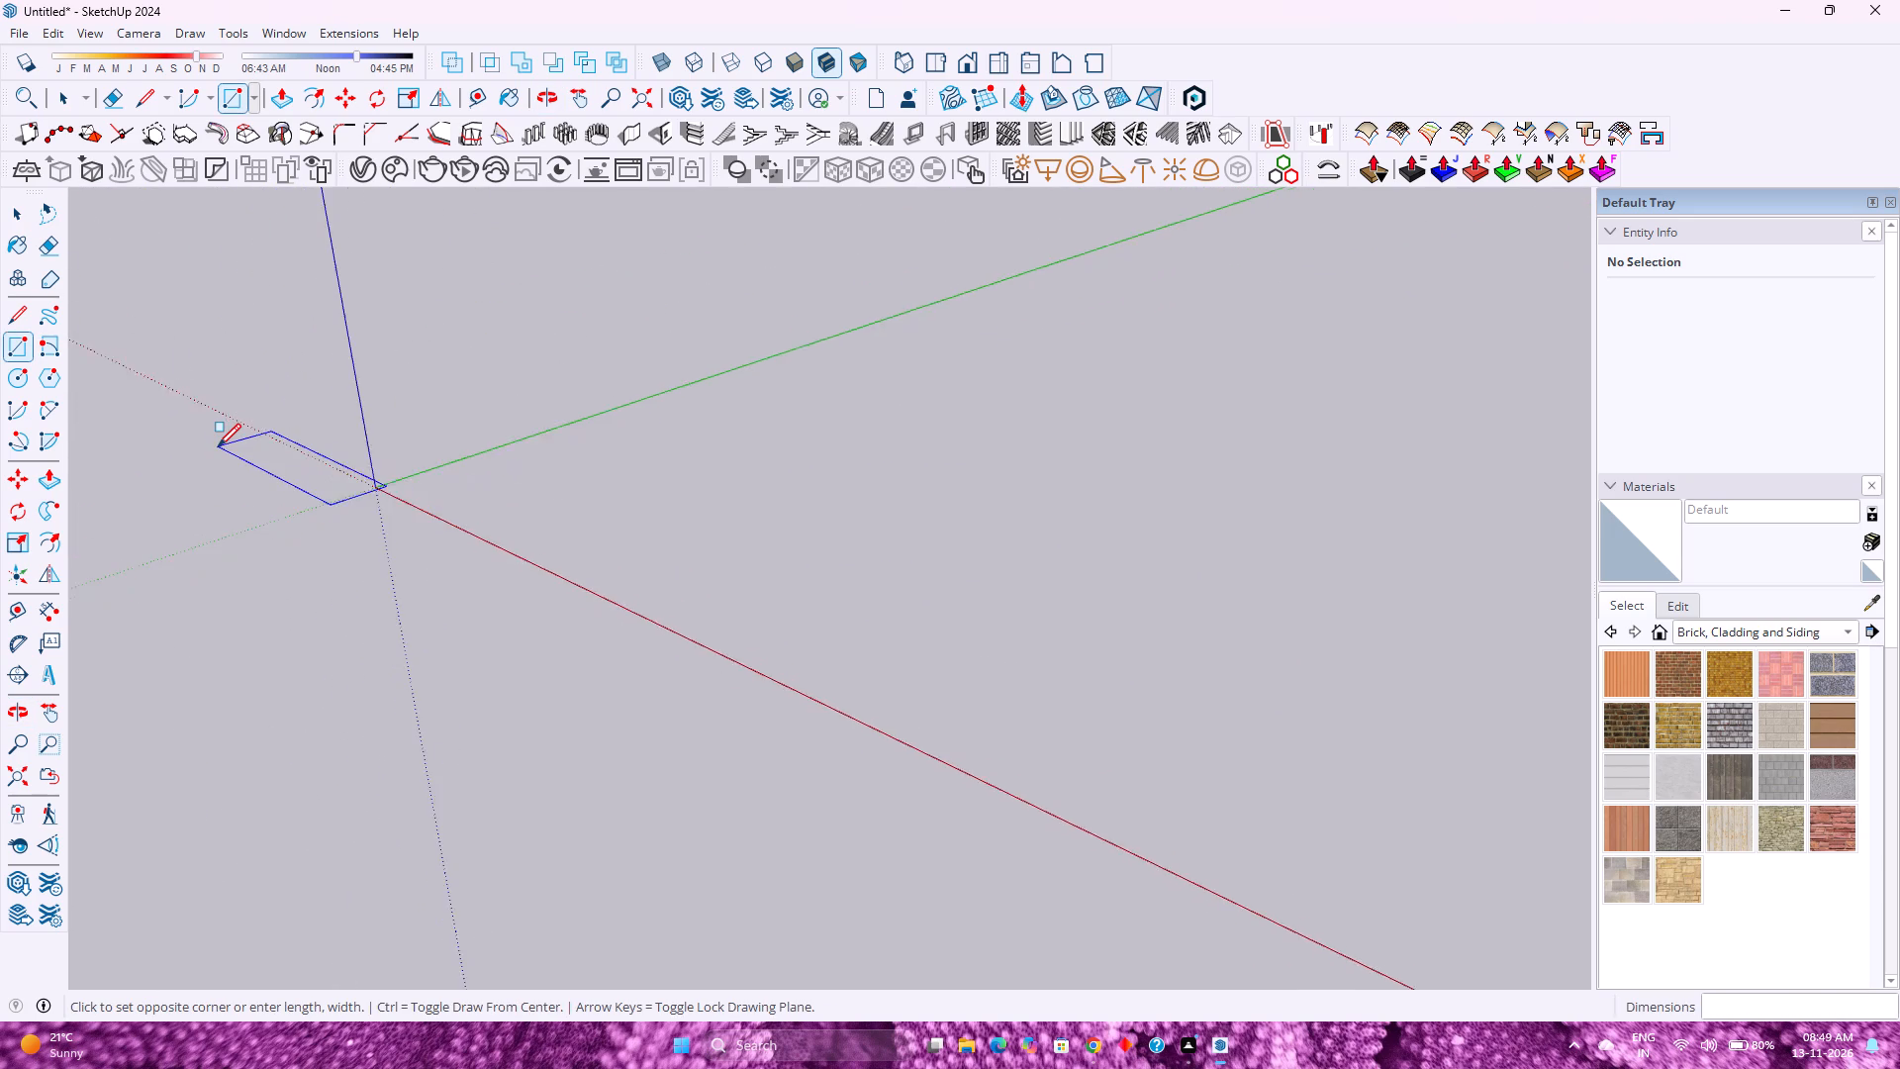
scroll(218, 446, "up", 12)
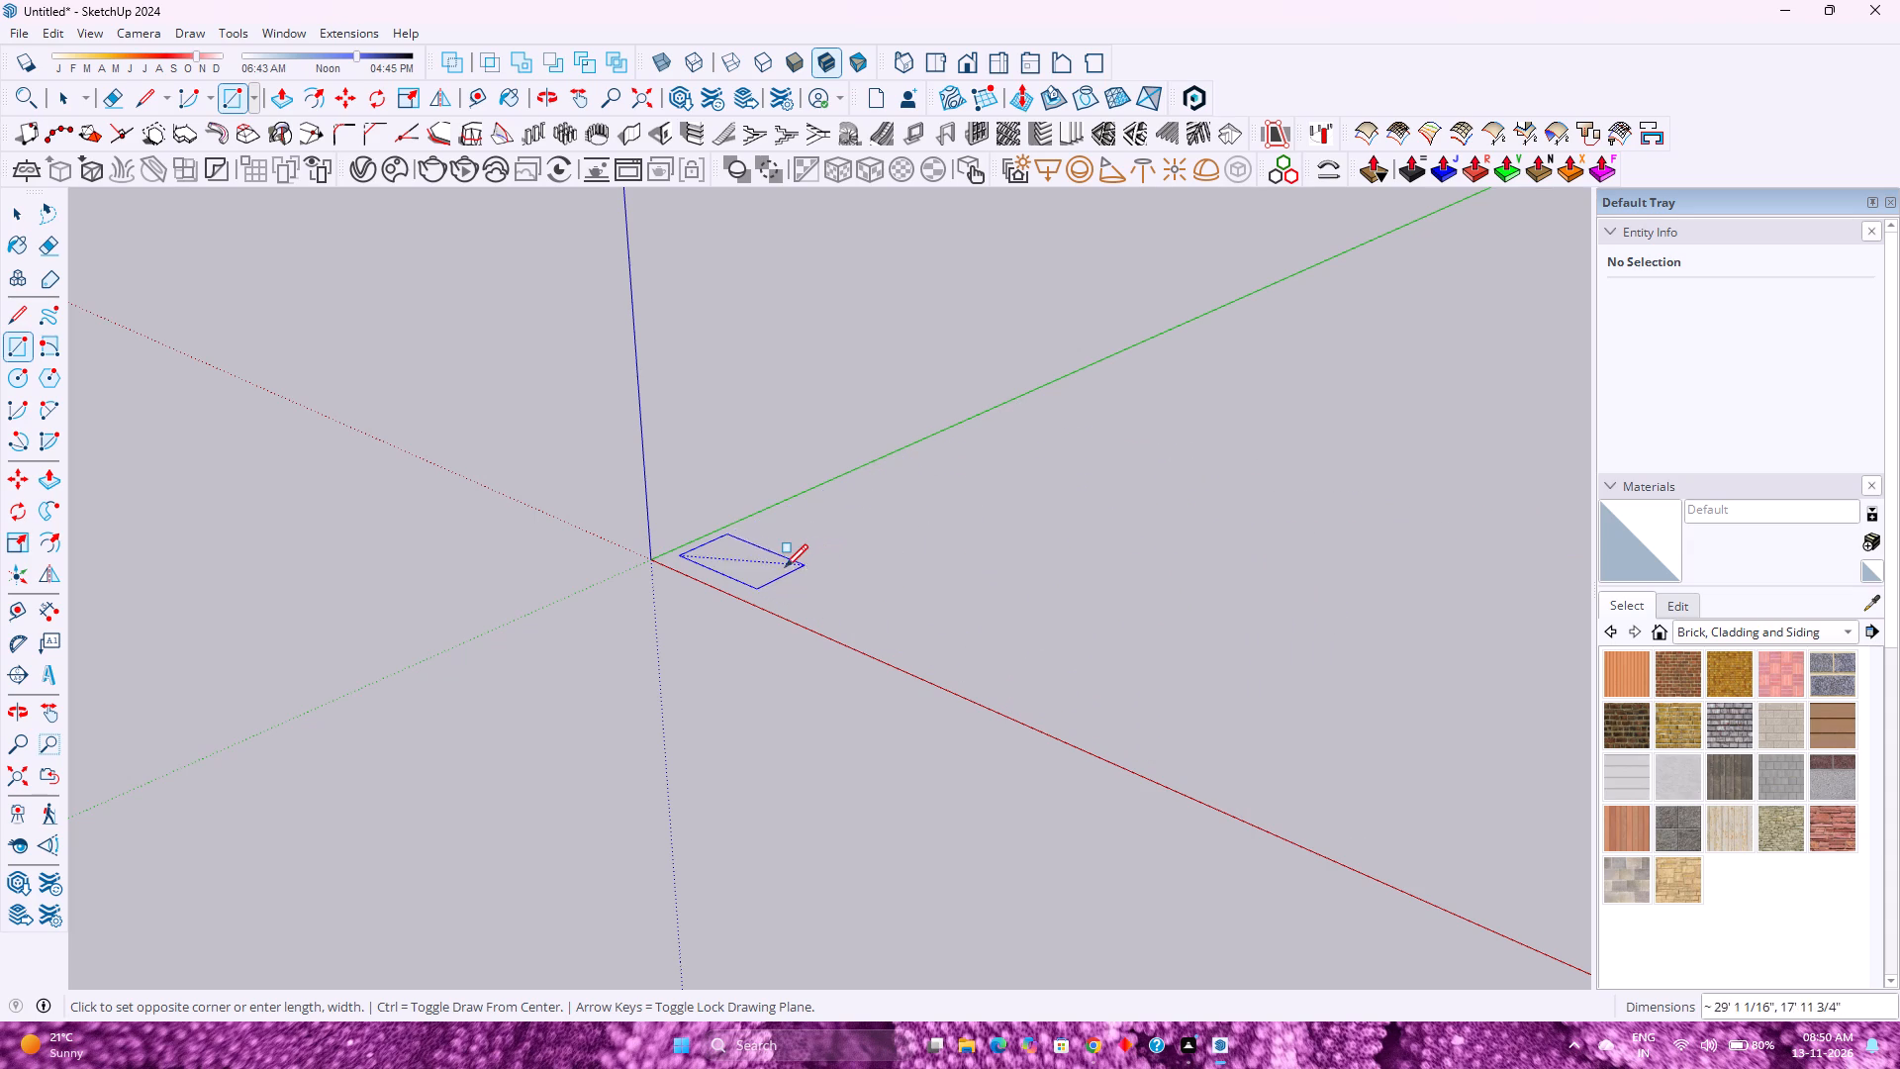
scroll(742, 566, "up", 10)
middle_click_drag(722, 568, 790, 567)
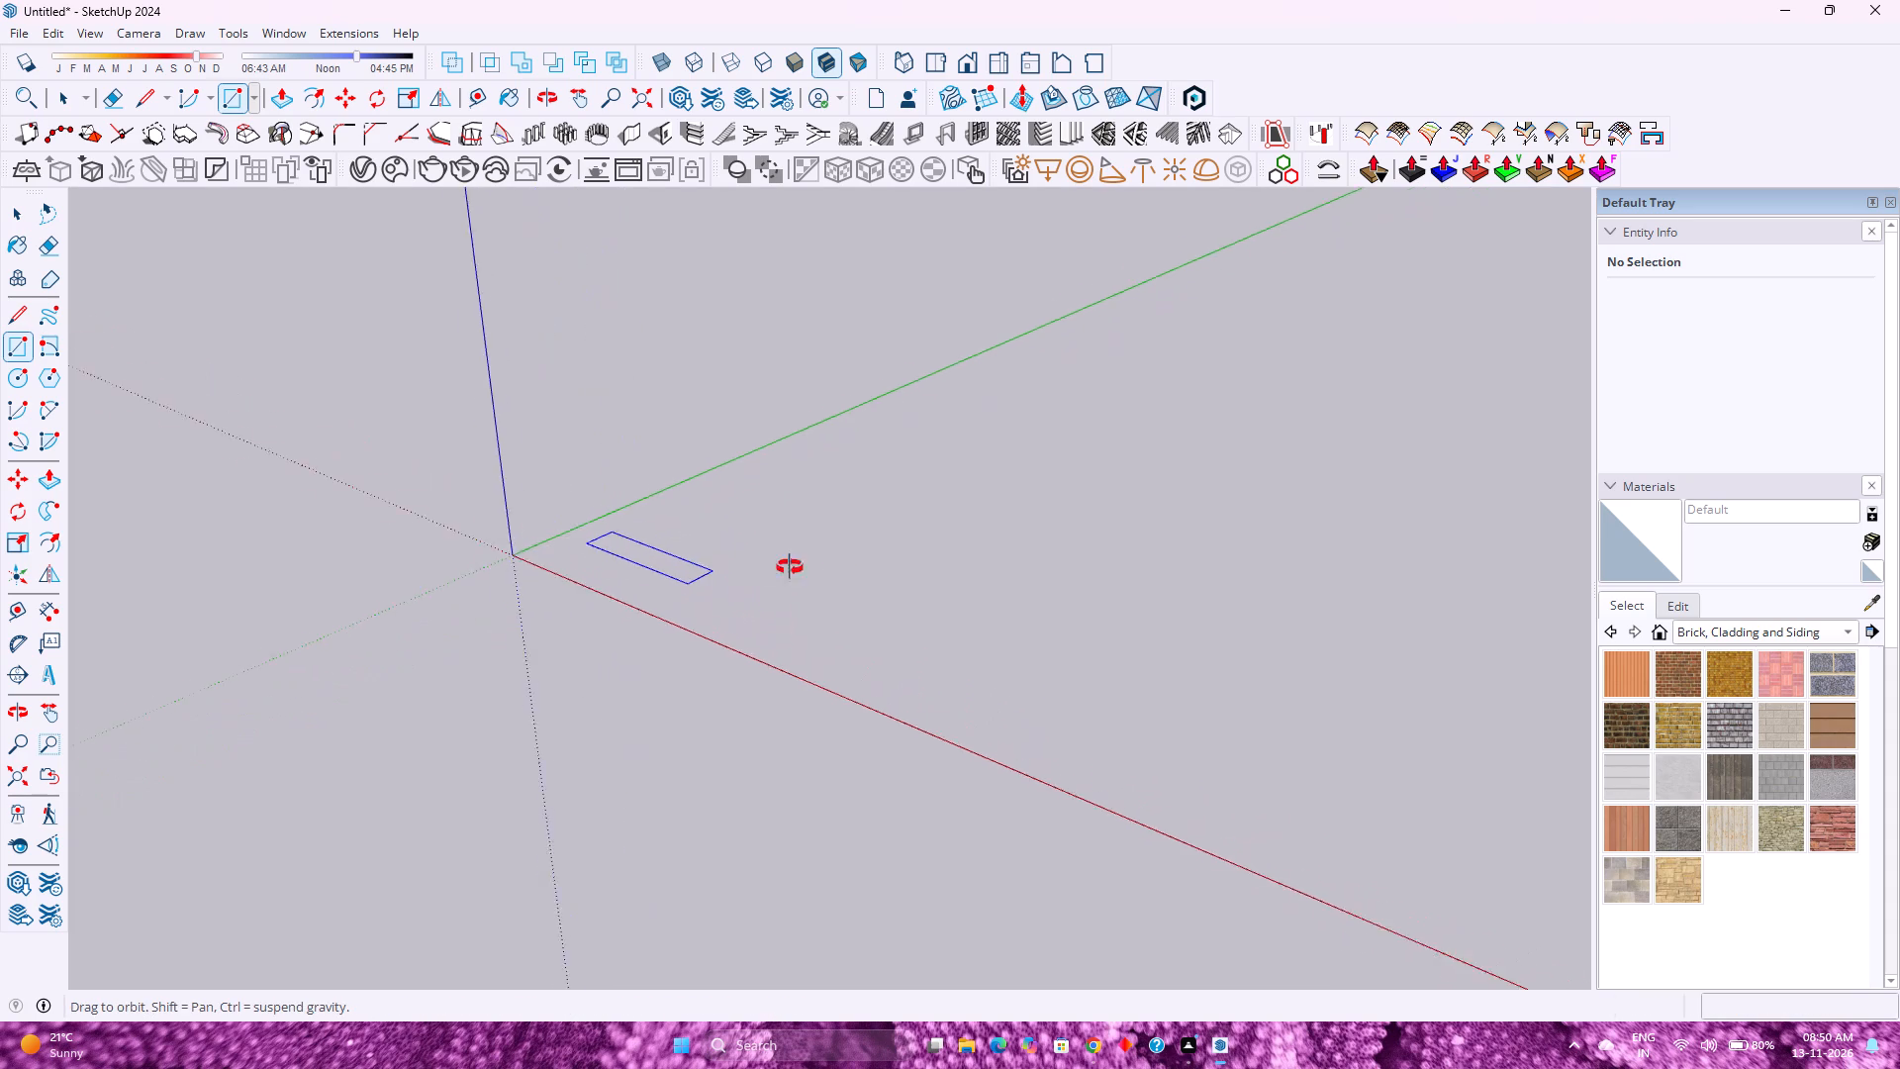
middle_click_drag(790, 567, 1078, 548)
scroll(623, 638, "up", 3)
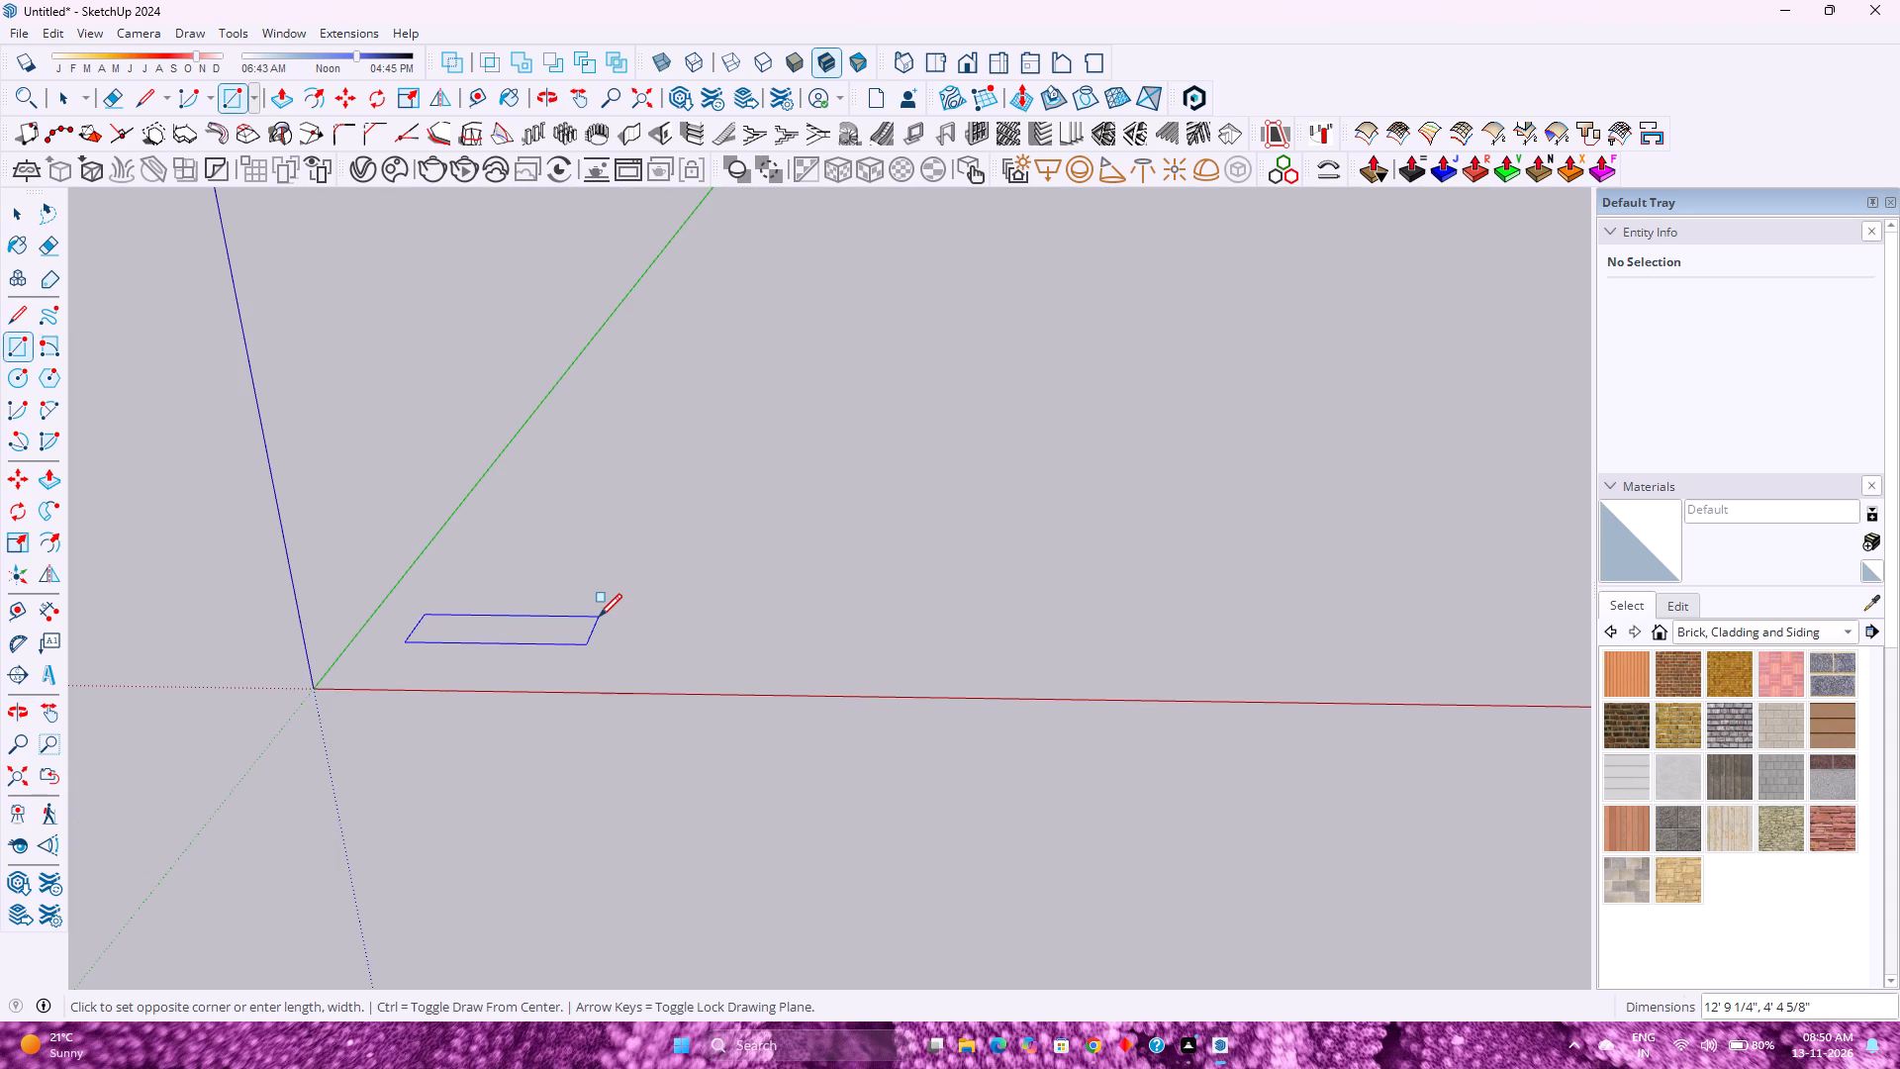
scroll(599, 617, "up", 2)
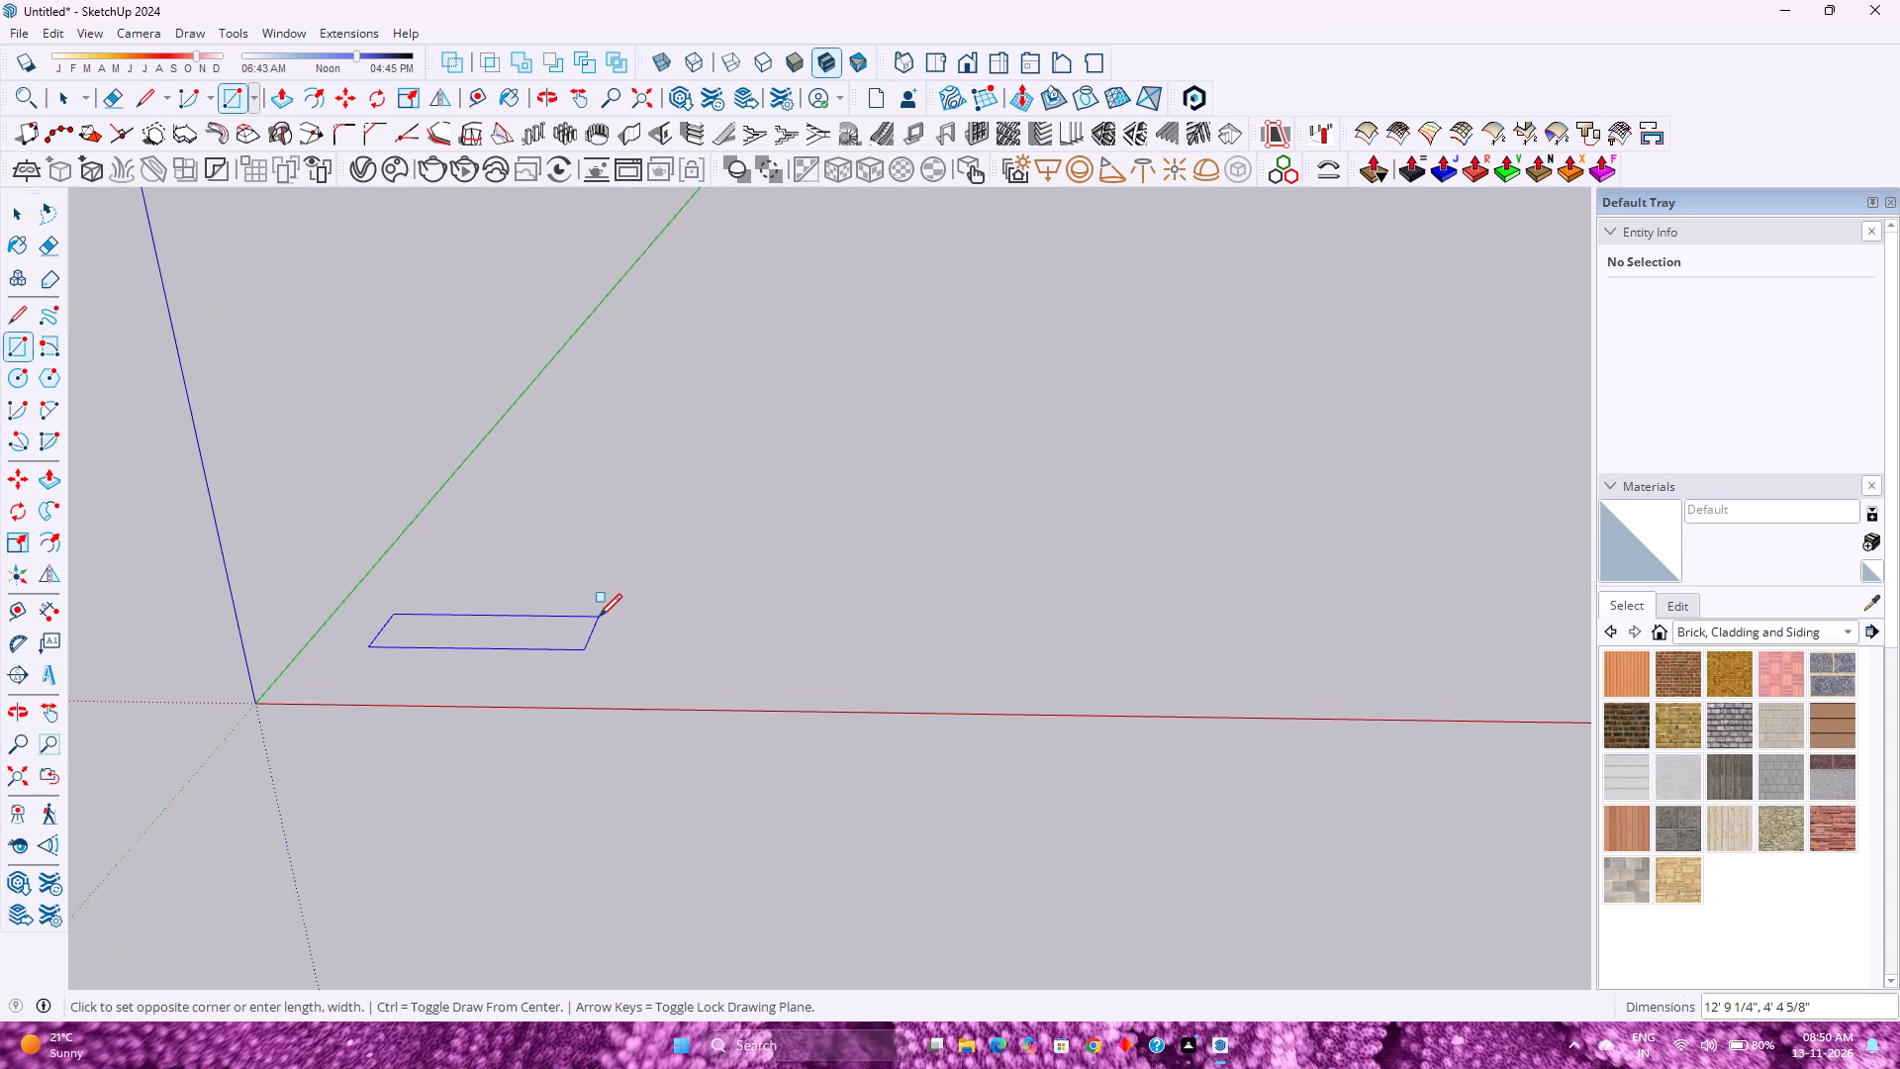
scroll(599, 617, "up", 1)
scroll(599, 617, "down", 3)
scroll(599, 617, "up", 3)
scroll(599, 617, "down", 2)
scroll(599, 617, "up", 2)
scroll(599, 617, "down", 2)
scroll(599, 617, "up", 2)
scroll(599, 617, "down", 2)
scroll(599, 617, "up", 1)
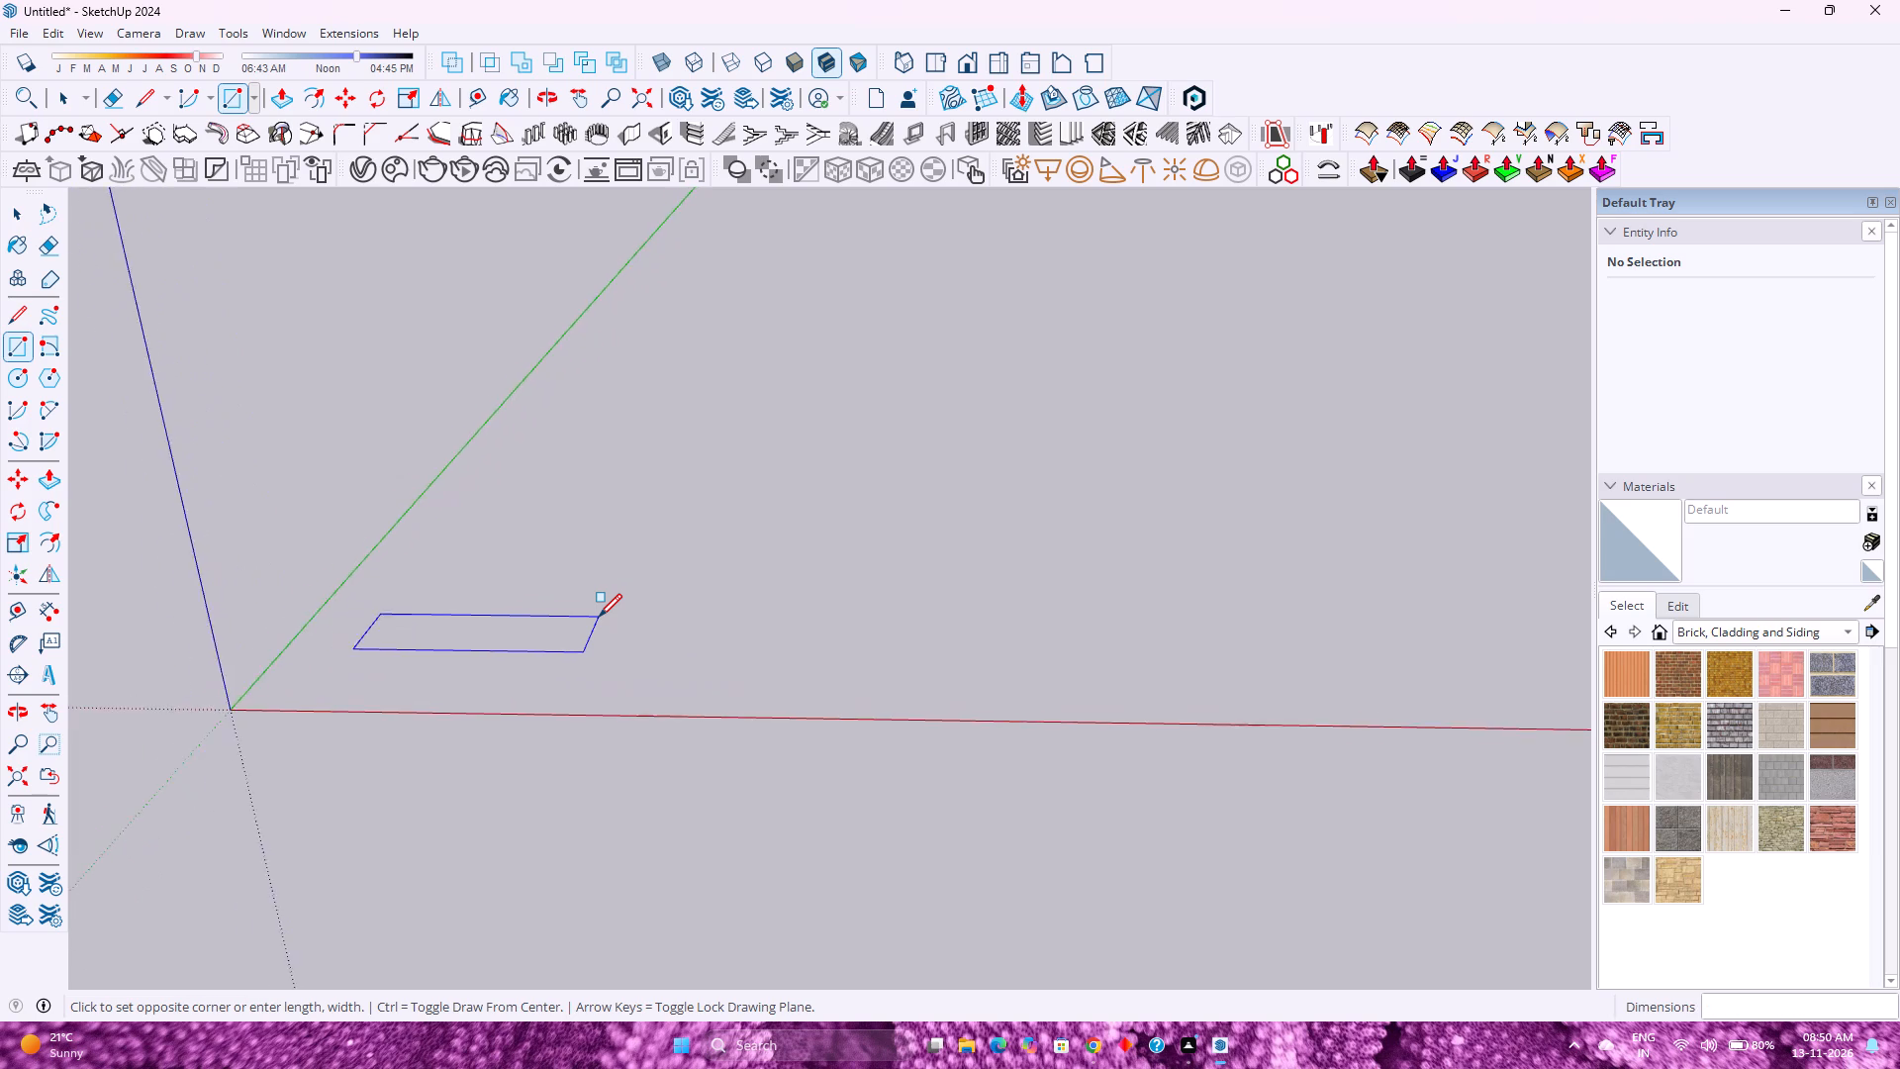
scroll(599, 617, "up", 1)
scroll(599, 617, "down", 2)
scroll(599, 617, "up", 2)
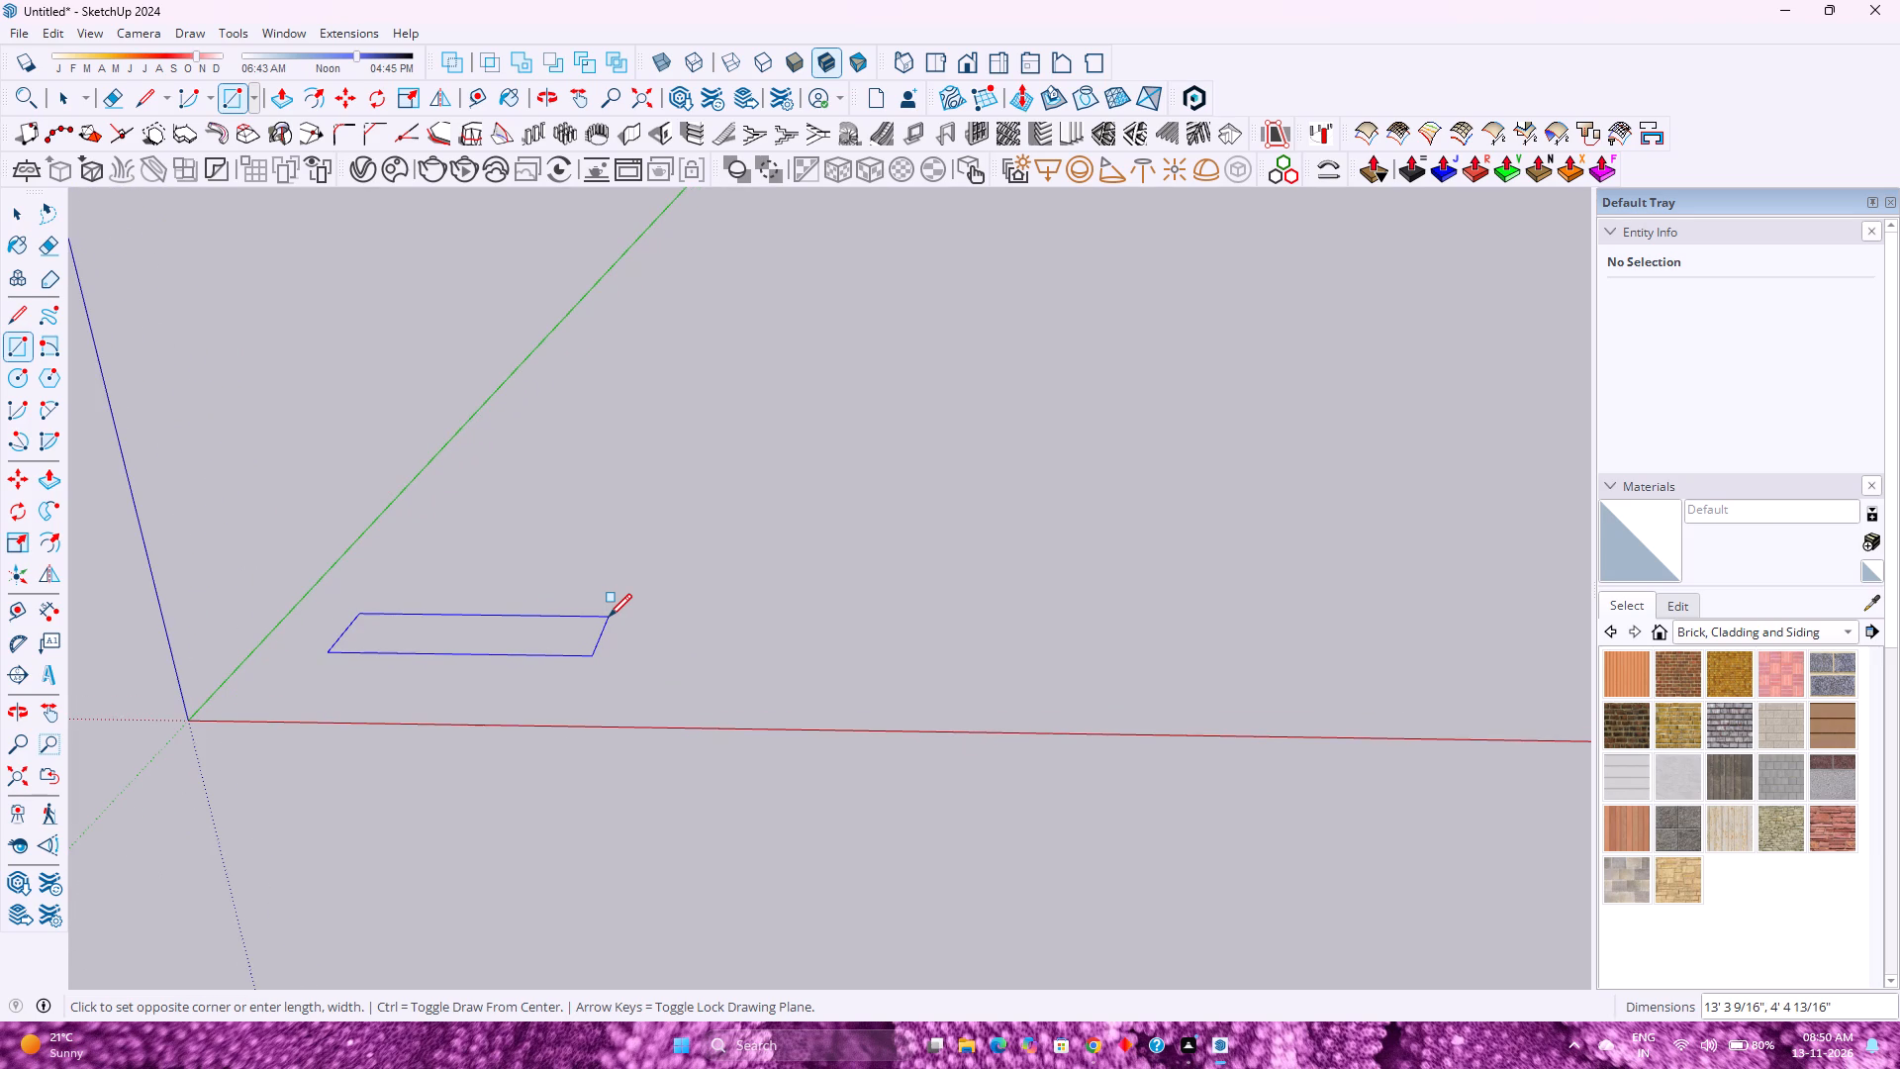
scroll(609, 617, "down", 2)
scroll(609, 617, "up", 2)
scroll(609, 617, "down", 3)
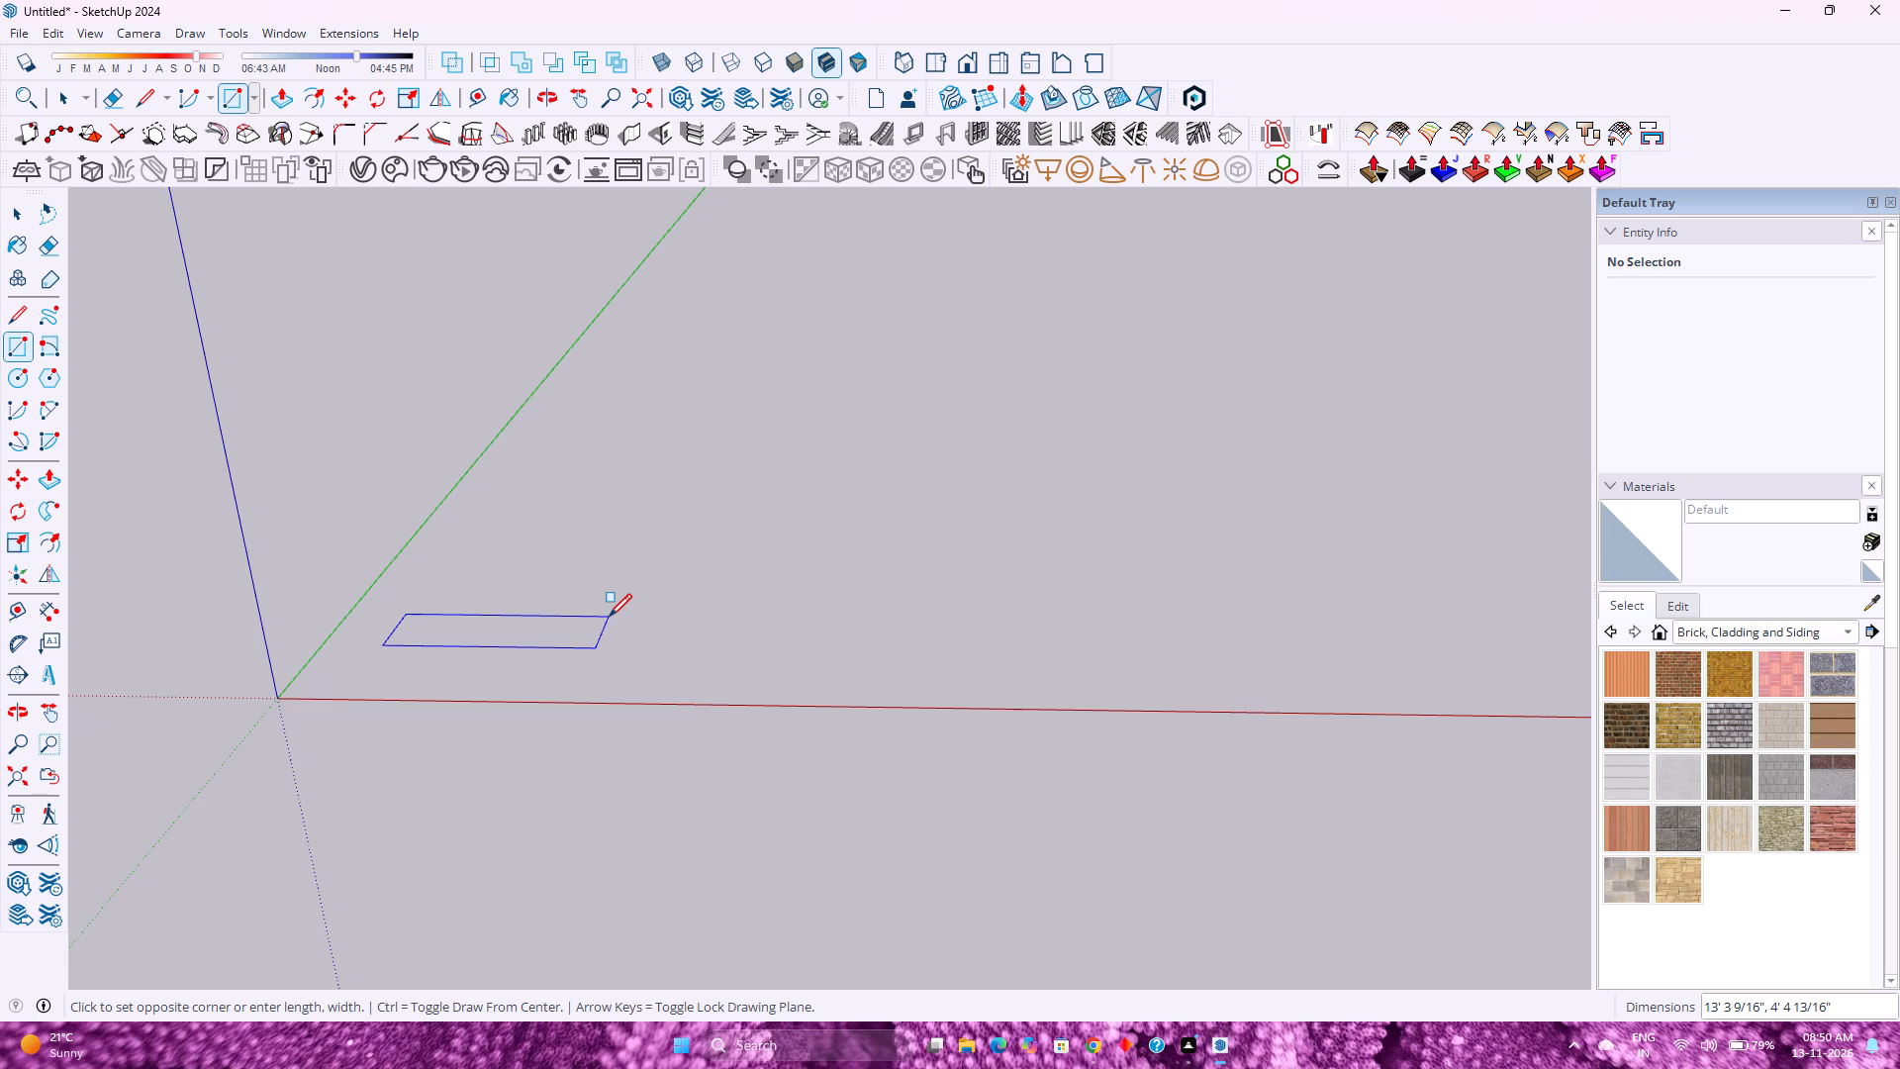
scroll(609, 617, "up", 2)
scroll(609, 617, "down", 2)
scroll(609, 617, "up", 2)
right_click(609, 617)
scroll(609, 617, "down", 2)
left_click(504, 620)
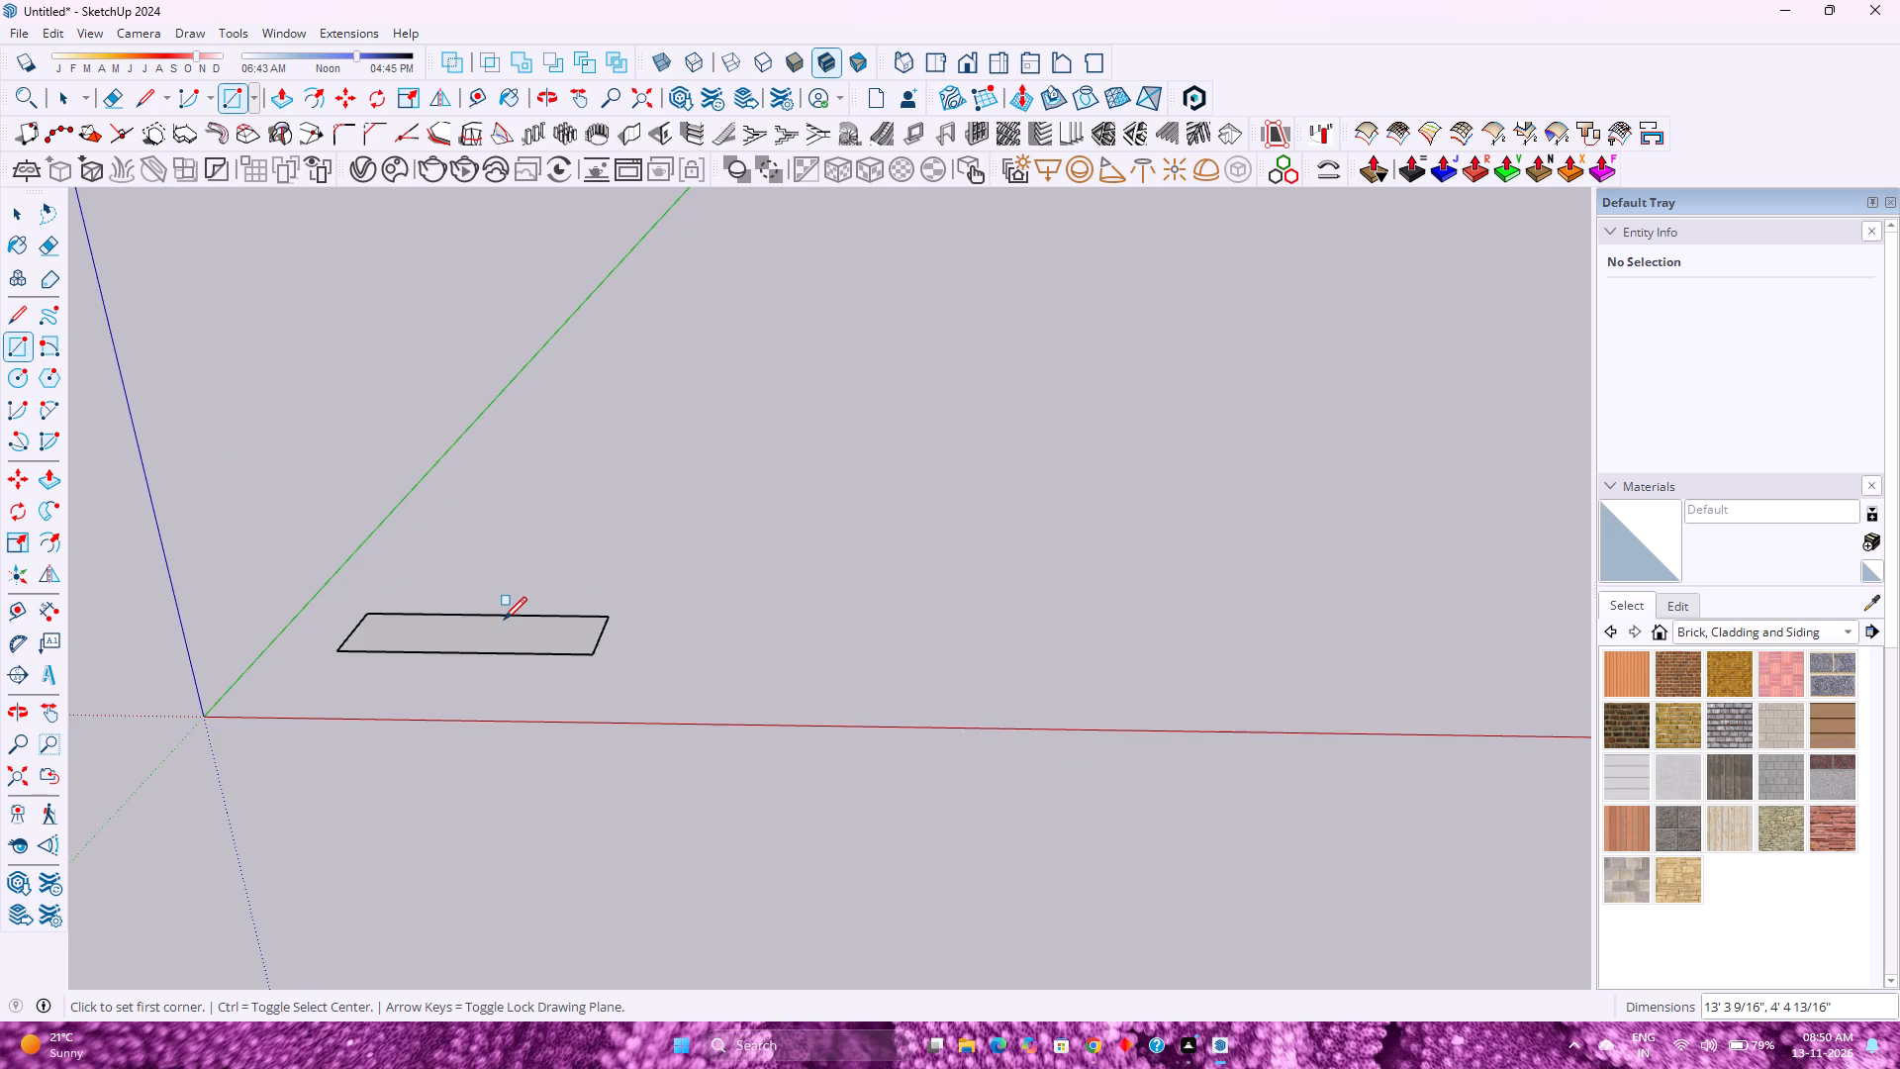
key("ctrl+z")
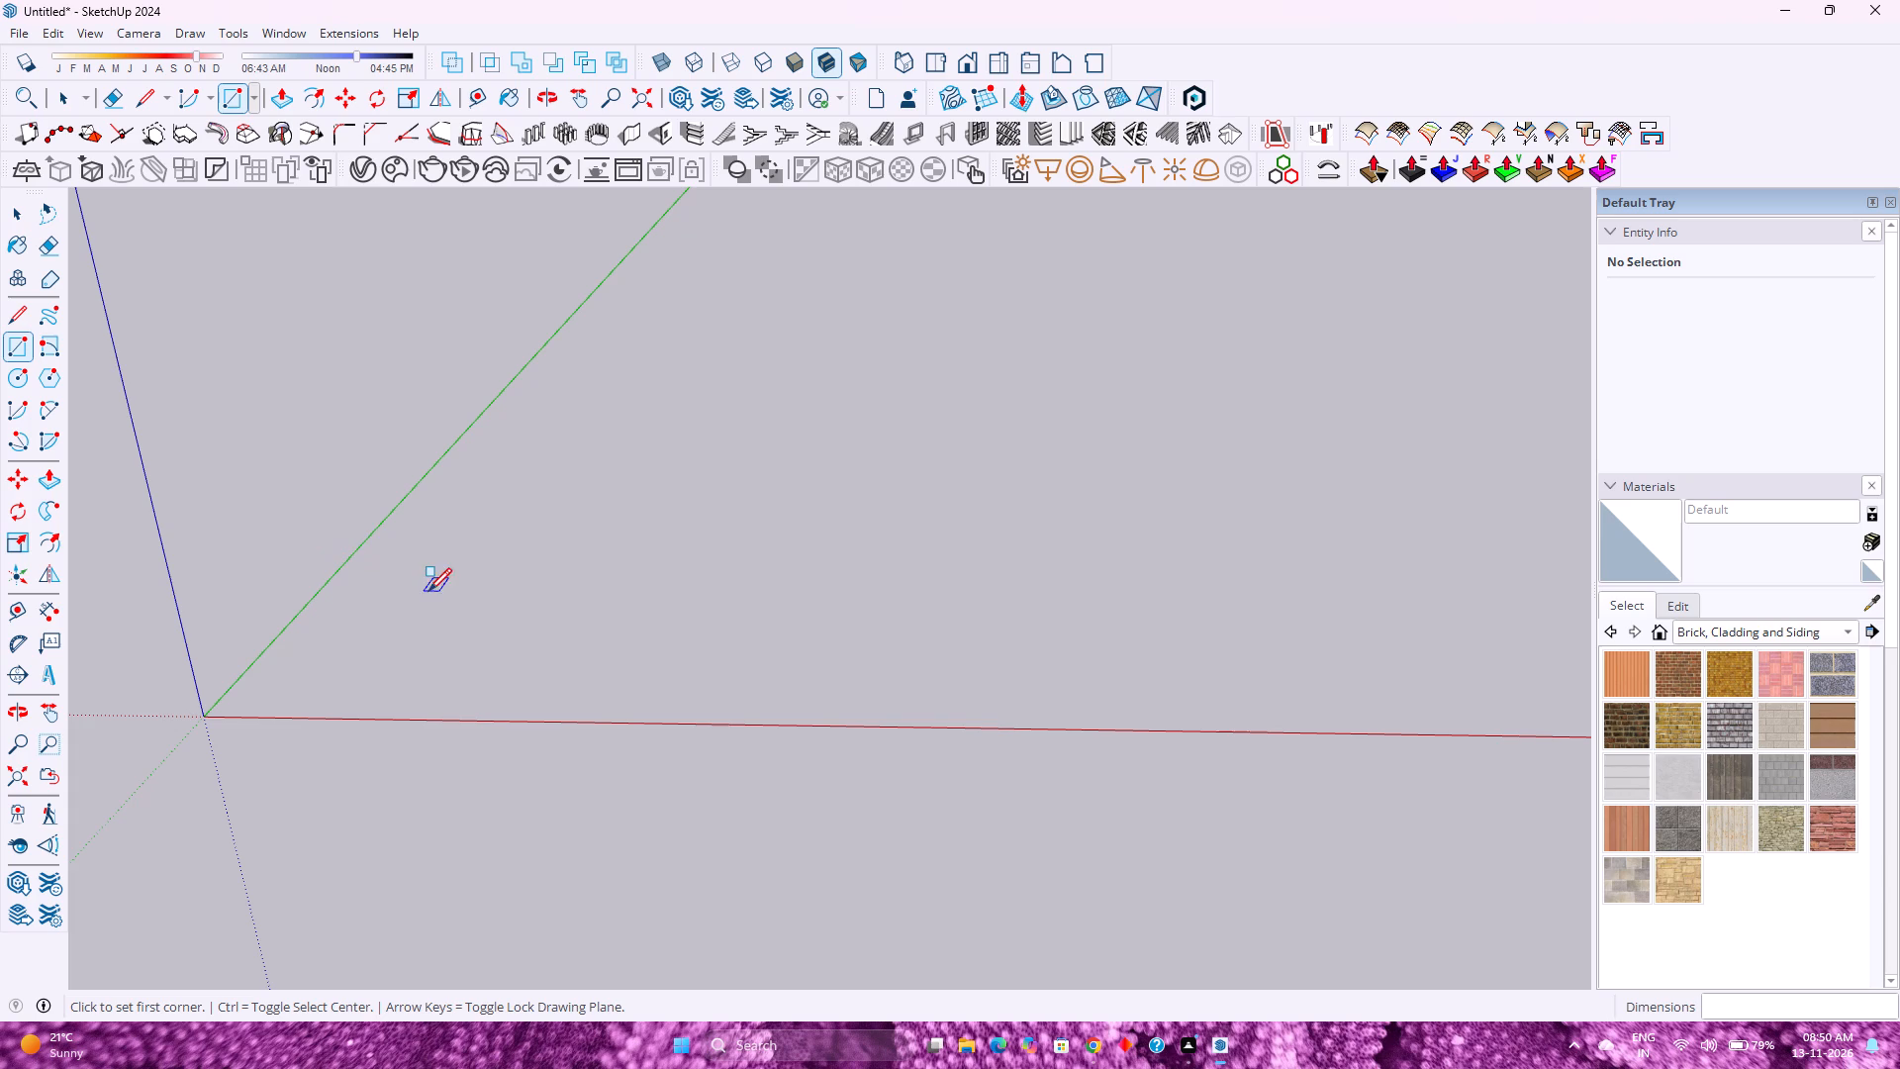
Start a new ground rectangle by placing its first corner near the origin, between the positive red and green axes.
left_click(318, 669)
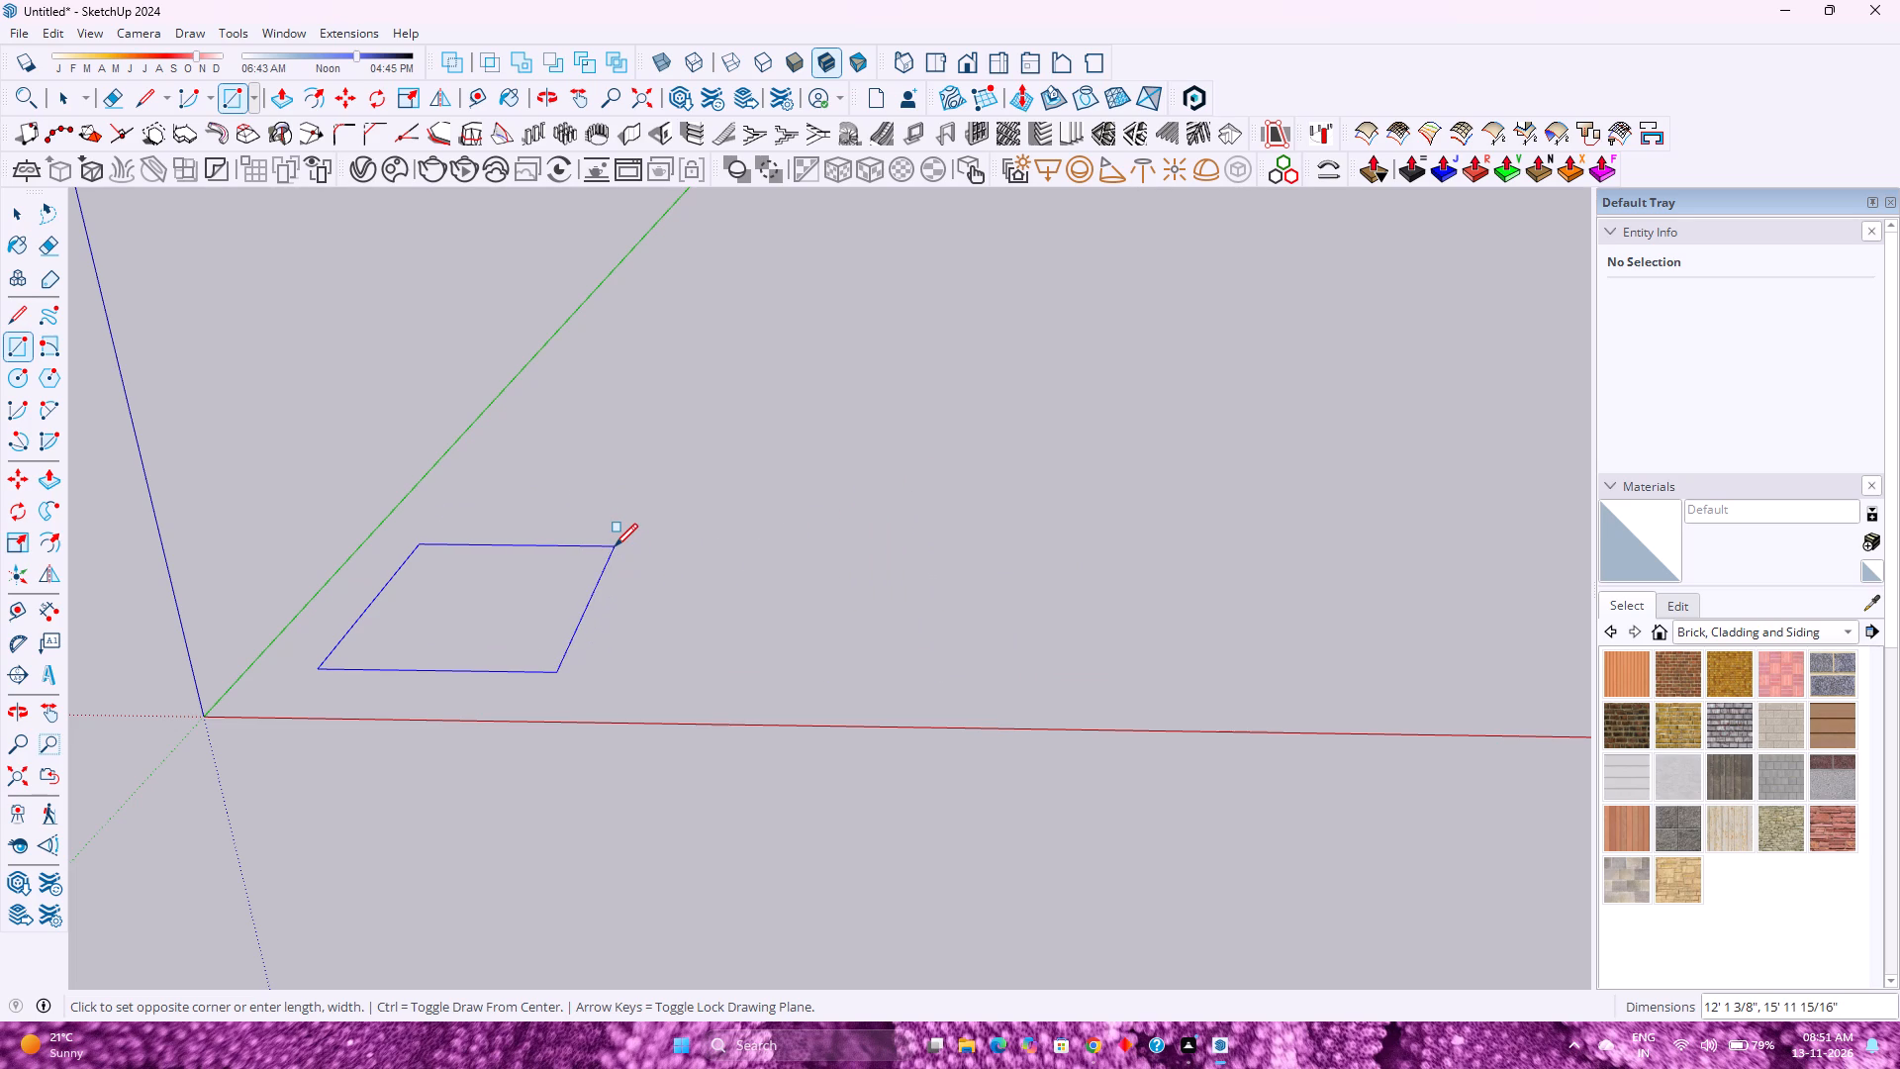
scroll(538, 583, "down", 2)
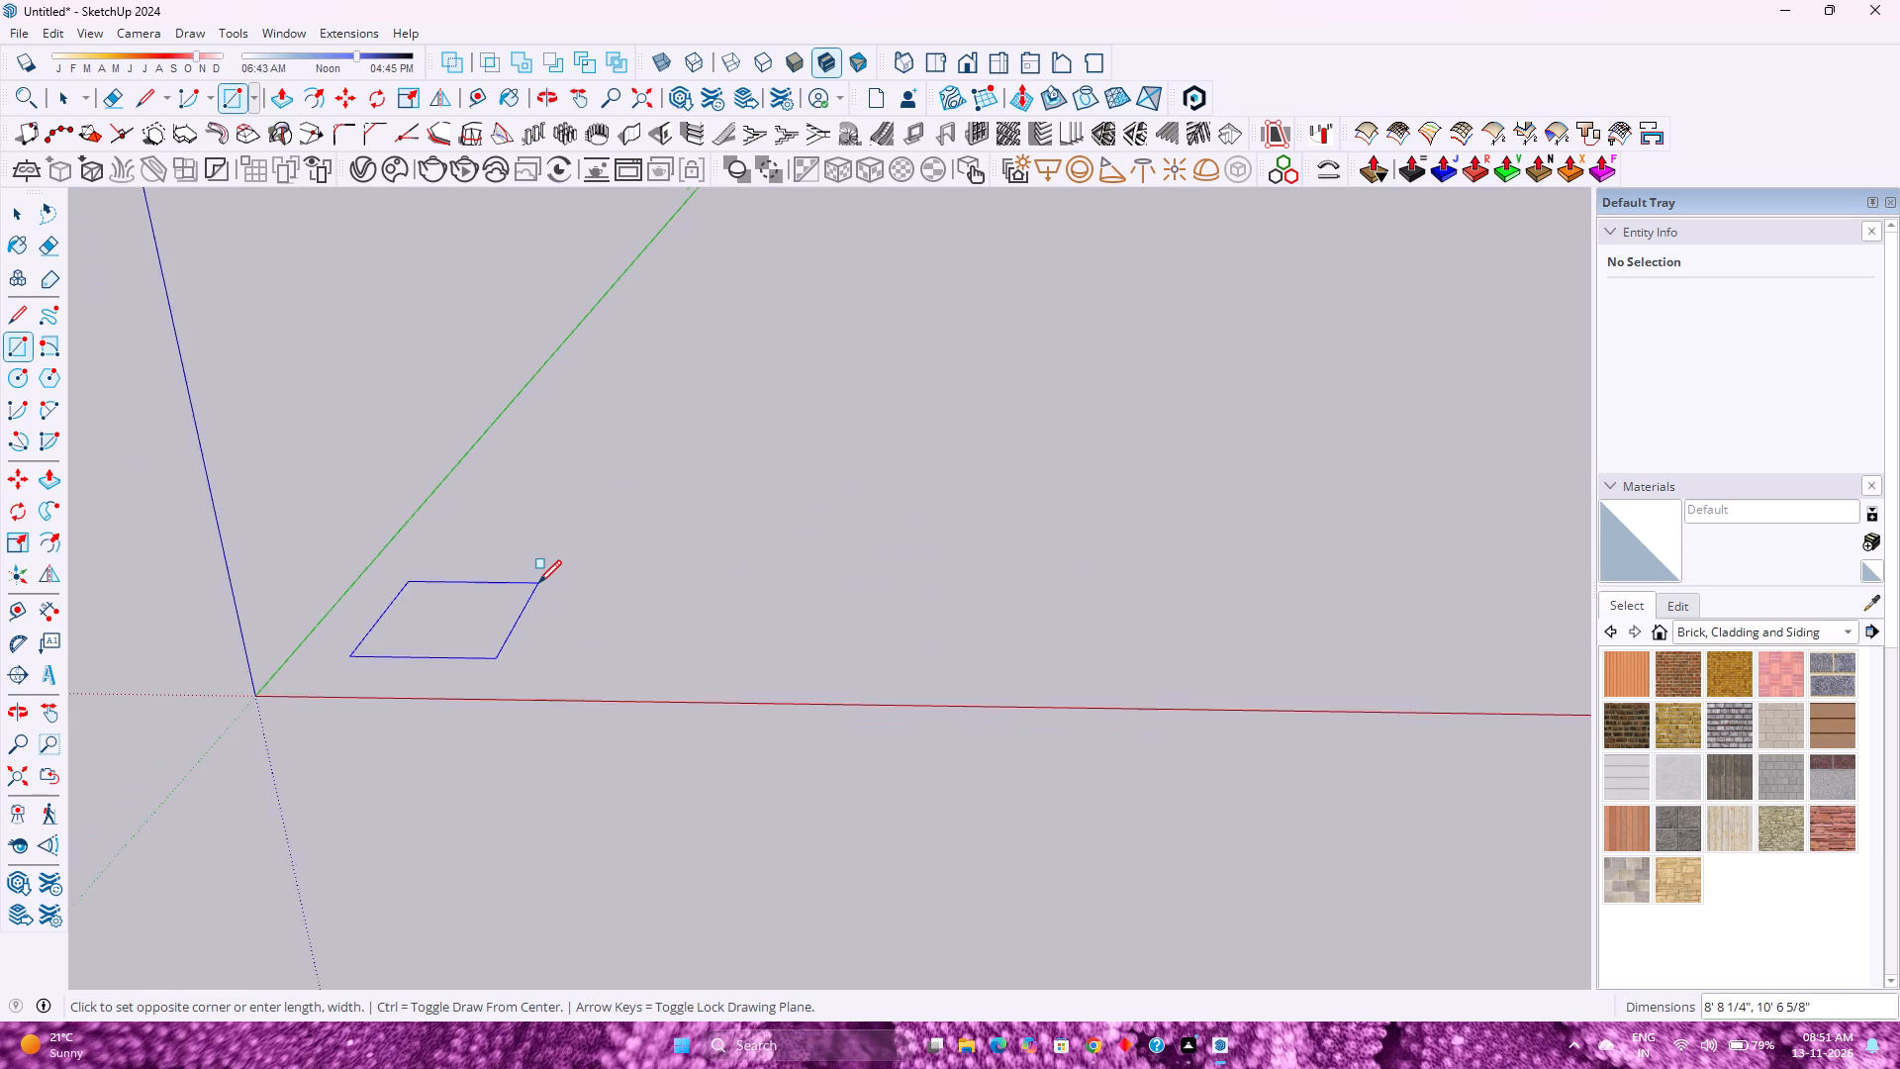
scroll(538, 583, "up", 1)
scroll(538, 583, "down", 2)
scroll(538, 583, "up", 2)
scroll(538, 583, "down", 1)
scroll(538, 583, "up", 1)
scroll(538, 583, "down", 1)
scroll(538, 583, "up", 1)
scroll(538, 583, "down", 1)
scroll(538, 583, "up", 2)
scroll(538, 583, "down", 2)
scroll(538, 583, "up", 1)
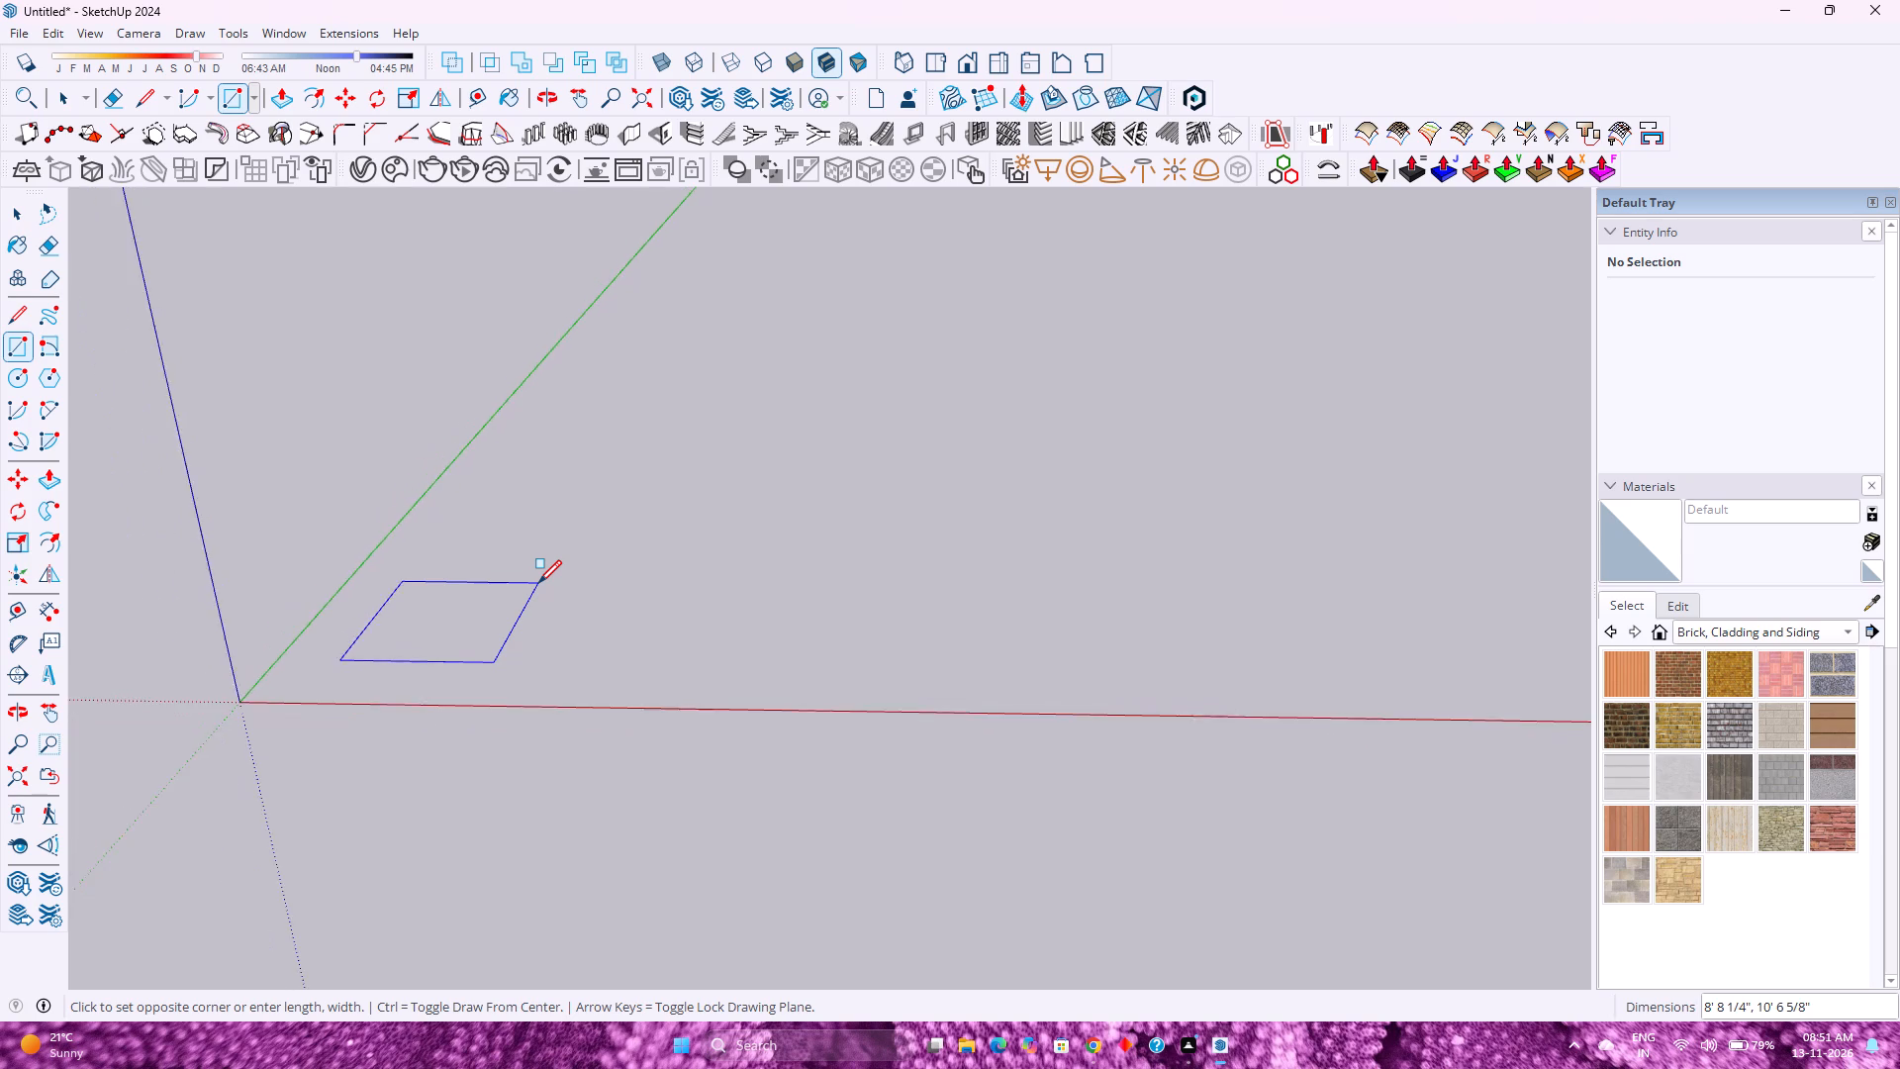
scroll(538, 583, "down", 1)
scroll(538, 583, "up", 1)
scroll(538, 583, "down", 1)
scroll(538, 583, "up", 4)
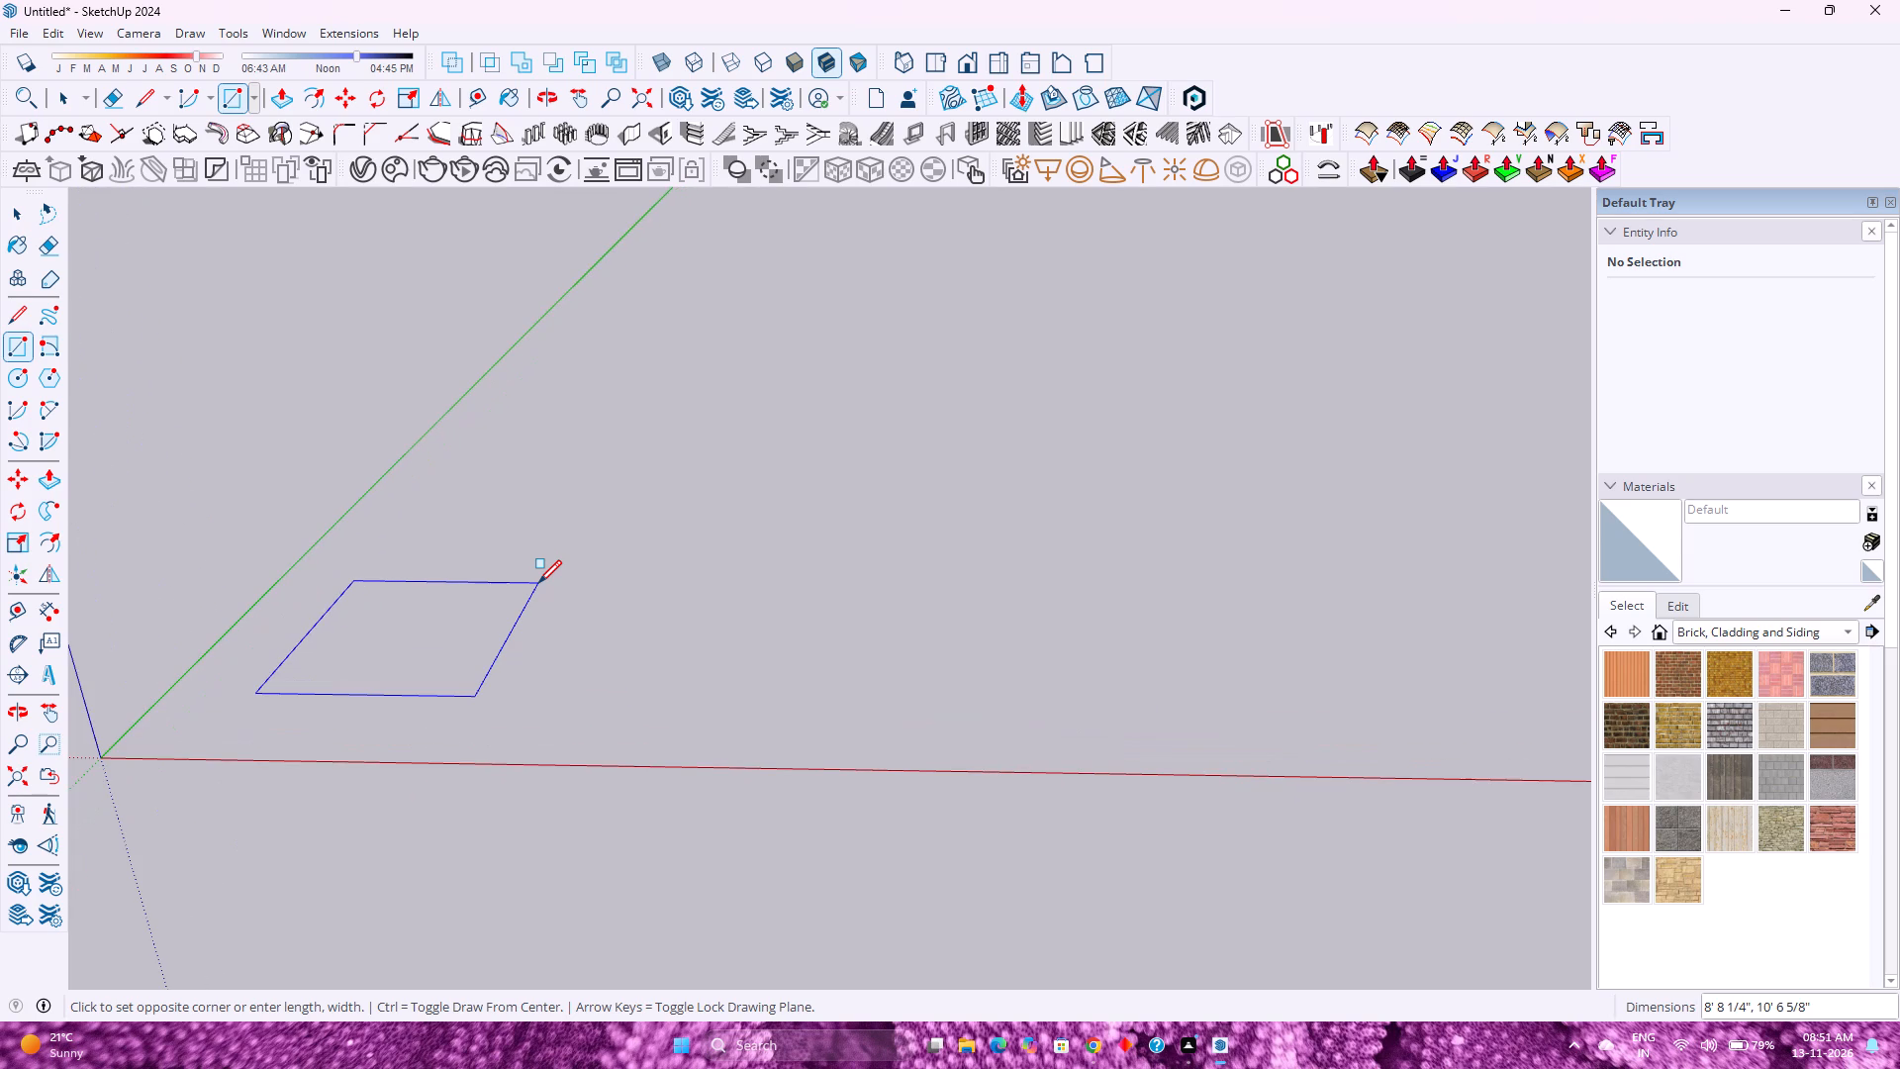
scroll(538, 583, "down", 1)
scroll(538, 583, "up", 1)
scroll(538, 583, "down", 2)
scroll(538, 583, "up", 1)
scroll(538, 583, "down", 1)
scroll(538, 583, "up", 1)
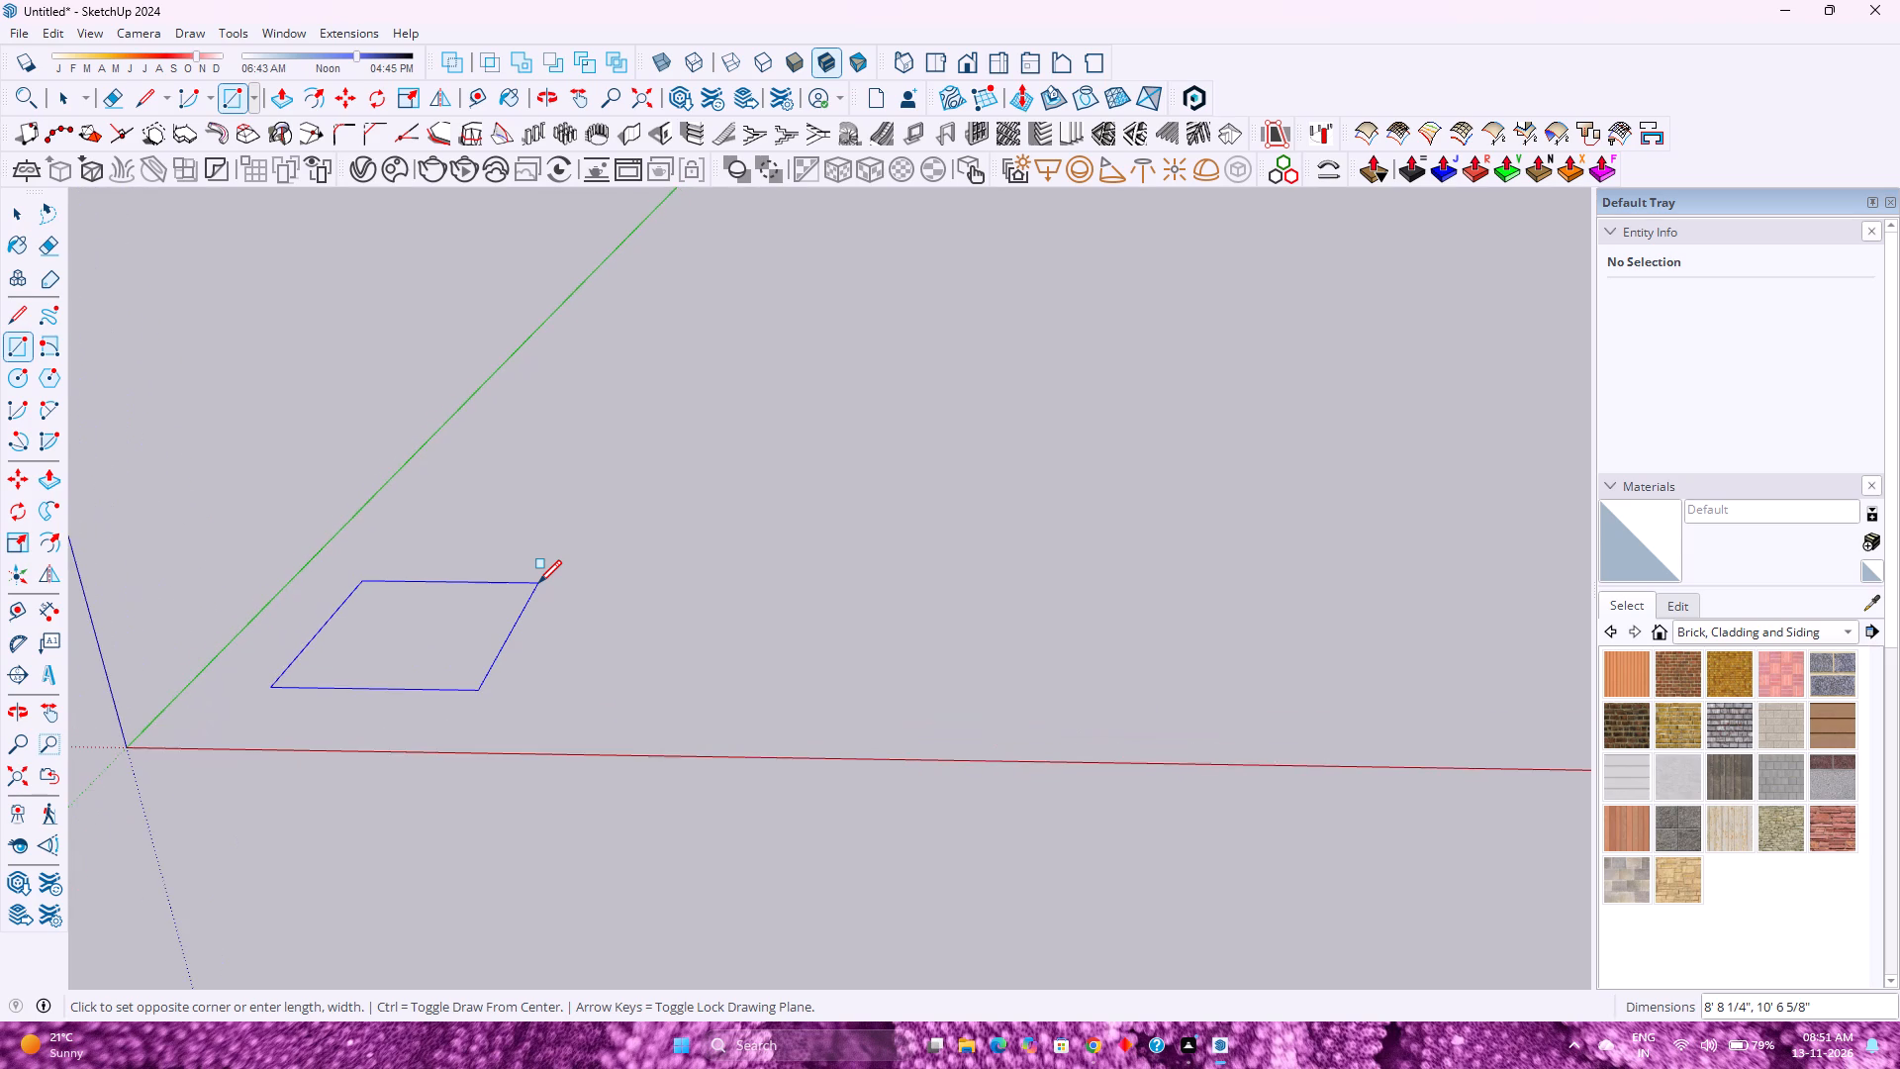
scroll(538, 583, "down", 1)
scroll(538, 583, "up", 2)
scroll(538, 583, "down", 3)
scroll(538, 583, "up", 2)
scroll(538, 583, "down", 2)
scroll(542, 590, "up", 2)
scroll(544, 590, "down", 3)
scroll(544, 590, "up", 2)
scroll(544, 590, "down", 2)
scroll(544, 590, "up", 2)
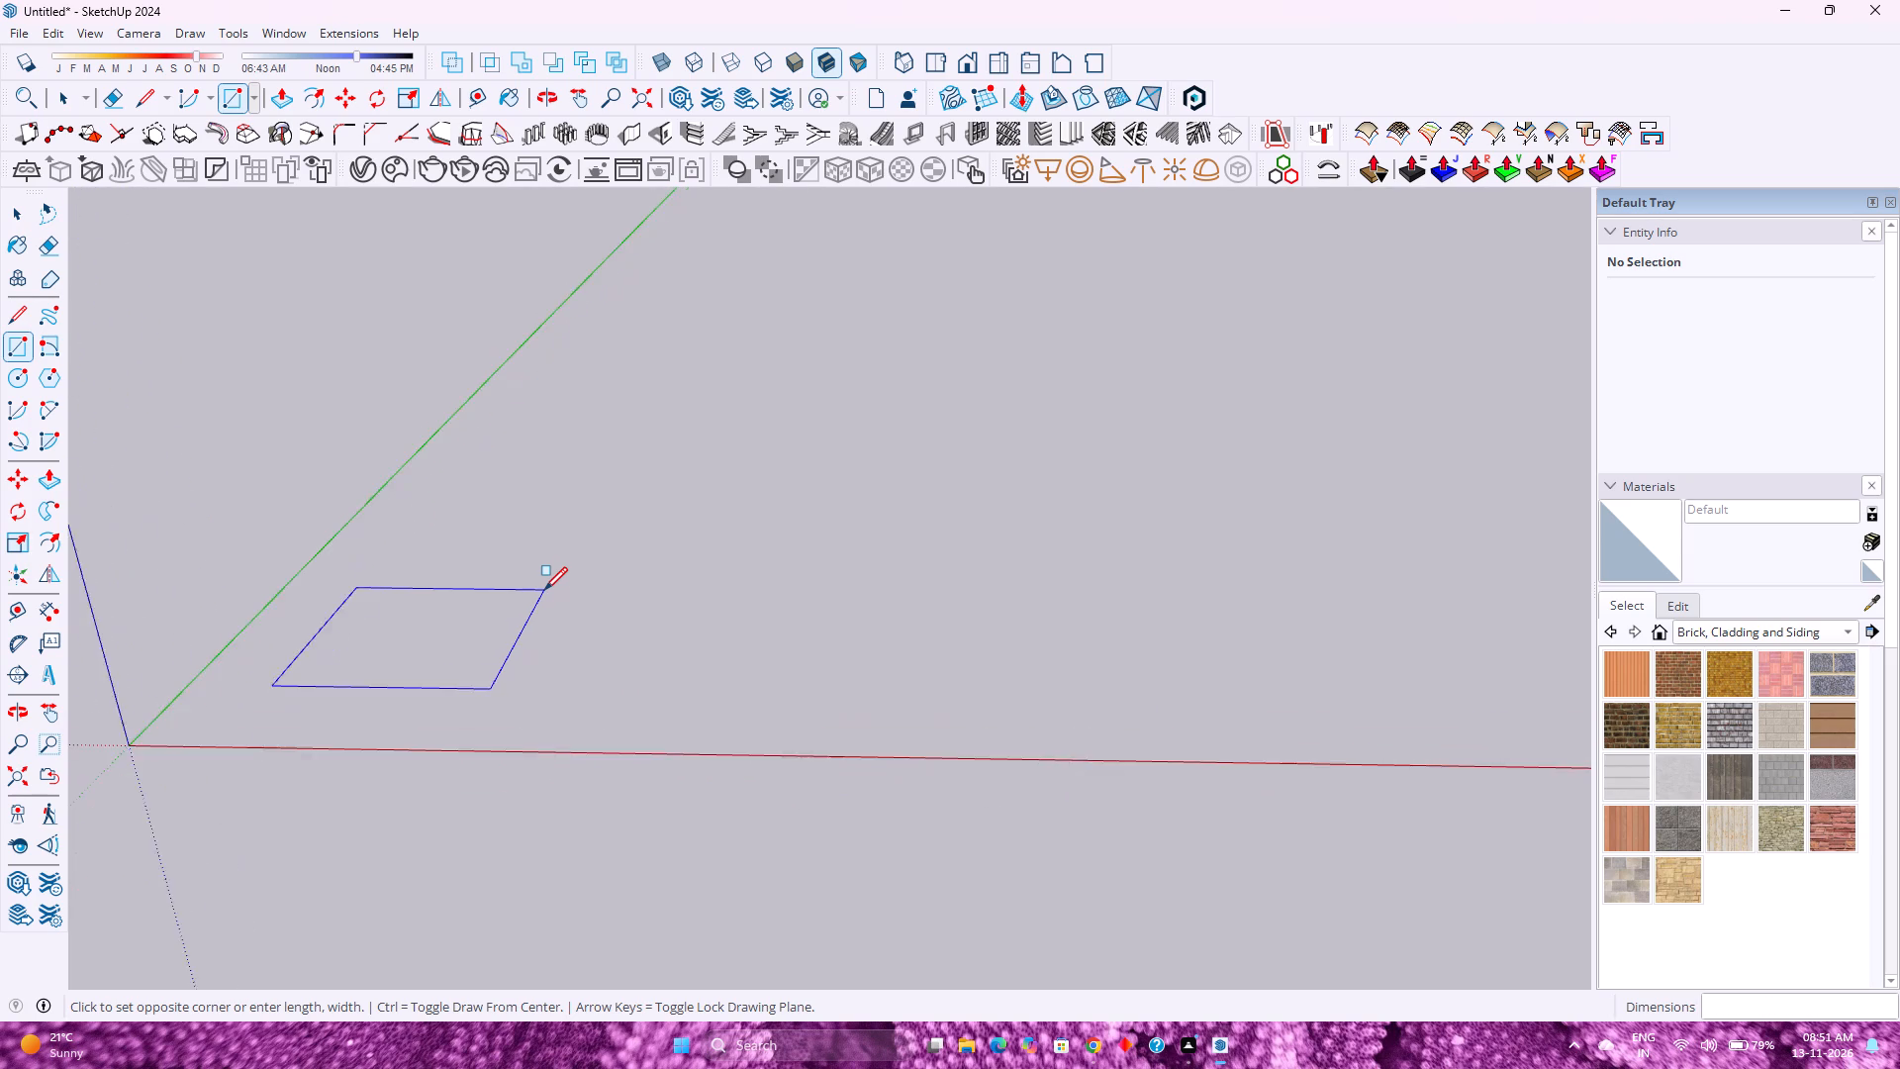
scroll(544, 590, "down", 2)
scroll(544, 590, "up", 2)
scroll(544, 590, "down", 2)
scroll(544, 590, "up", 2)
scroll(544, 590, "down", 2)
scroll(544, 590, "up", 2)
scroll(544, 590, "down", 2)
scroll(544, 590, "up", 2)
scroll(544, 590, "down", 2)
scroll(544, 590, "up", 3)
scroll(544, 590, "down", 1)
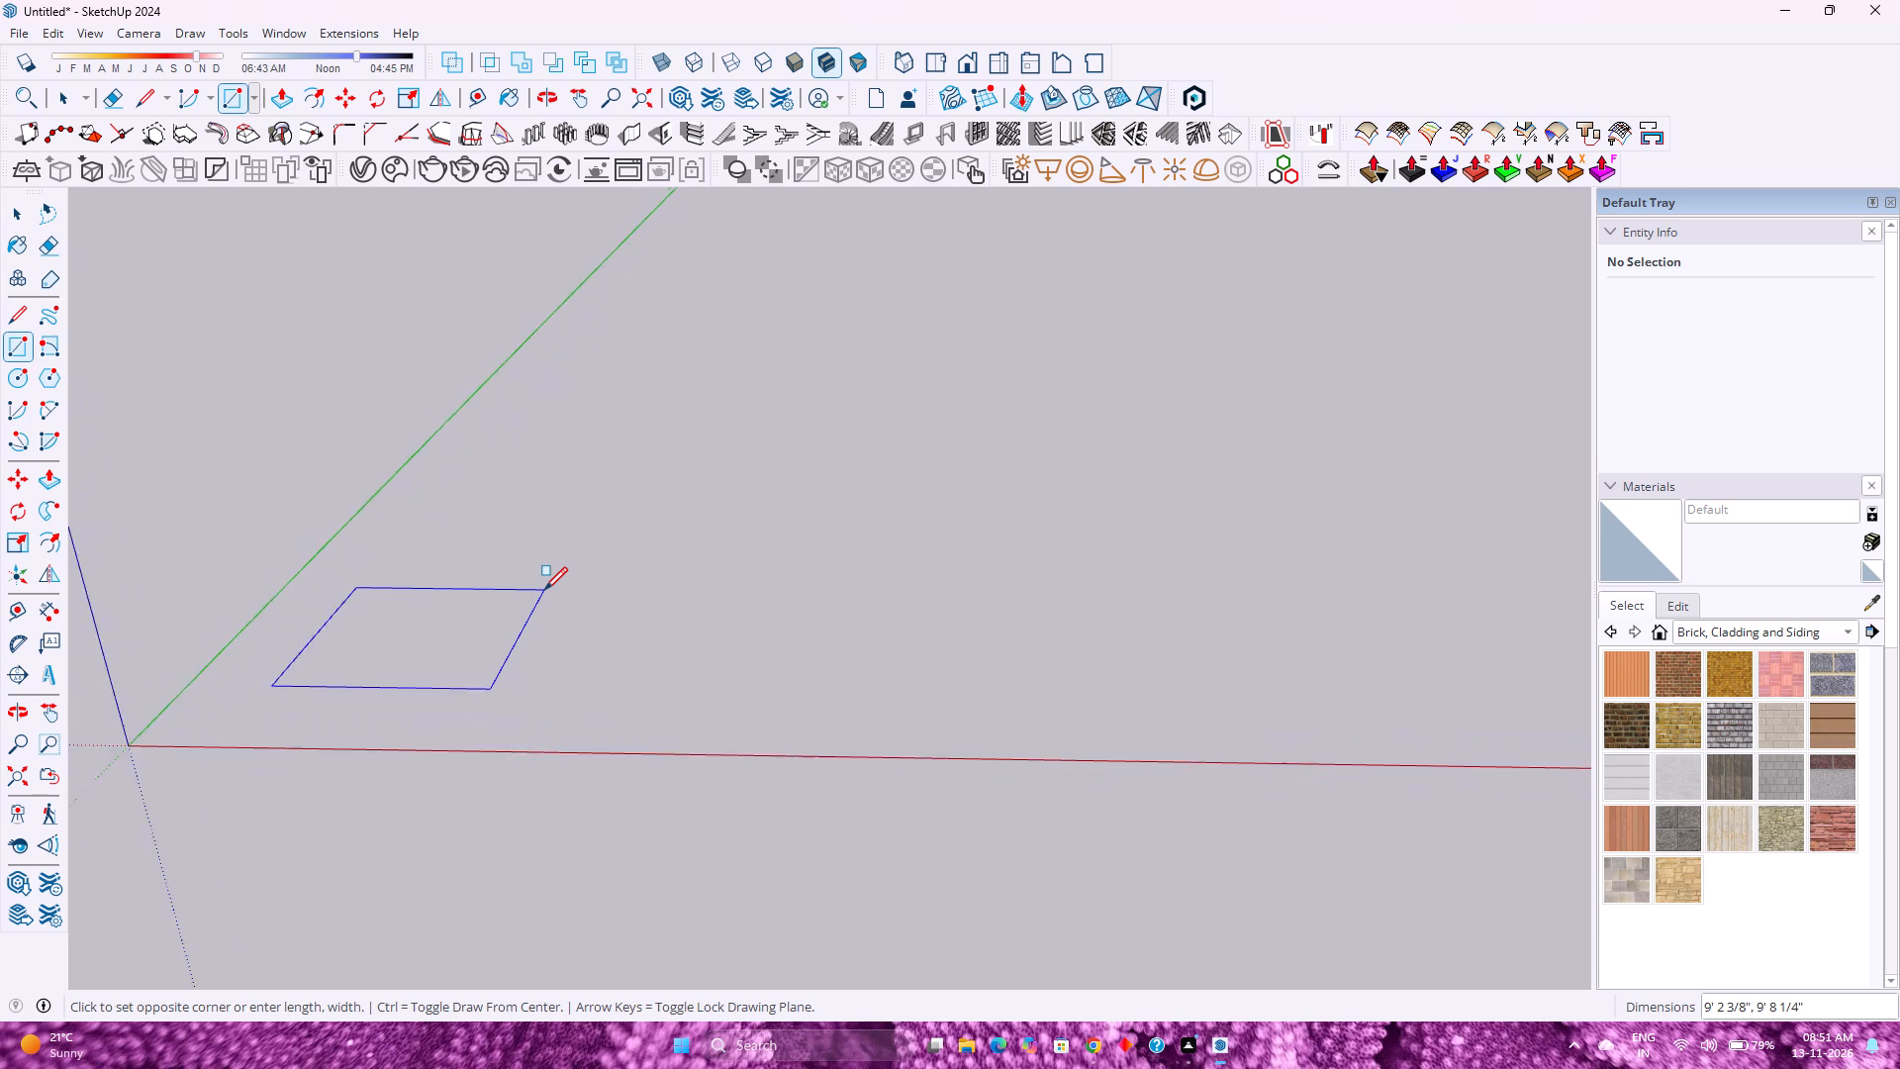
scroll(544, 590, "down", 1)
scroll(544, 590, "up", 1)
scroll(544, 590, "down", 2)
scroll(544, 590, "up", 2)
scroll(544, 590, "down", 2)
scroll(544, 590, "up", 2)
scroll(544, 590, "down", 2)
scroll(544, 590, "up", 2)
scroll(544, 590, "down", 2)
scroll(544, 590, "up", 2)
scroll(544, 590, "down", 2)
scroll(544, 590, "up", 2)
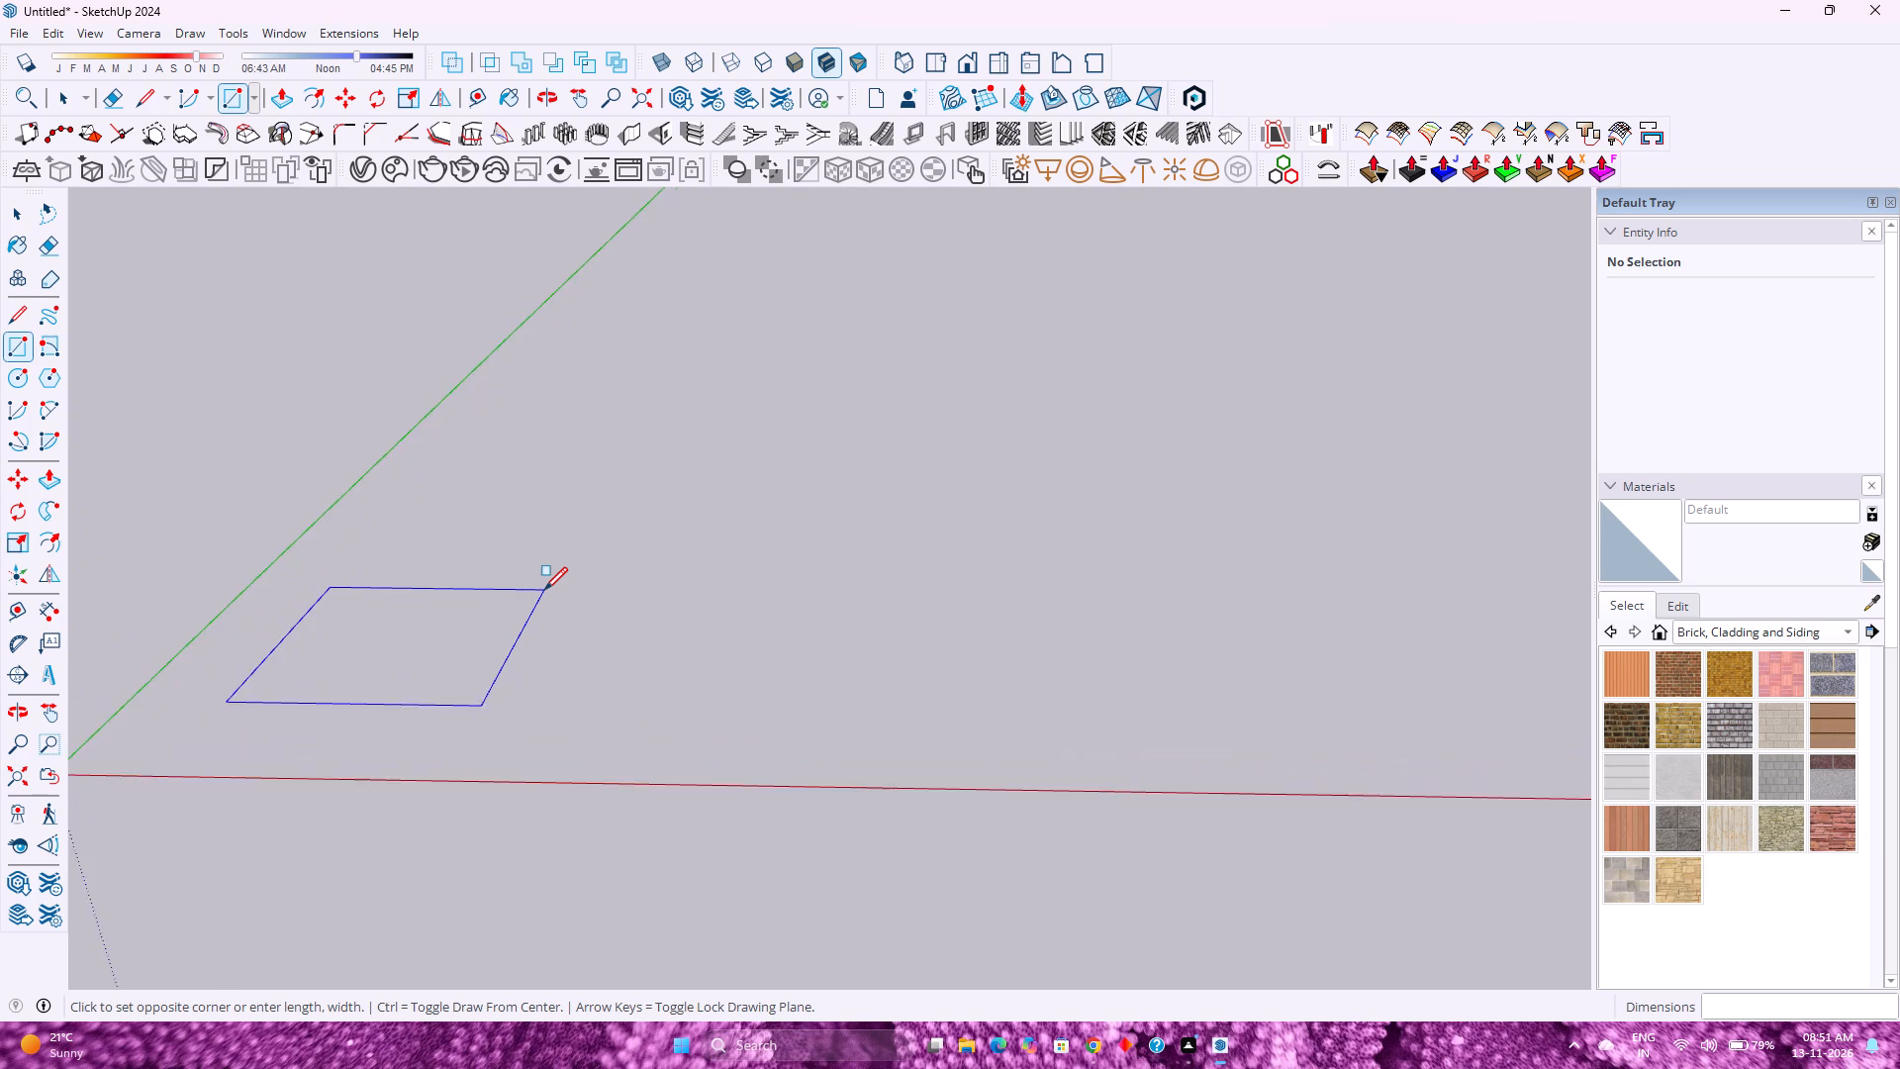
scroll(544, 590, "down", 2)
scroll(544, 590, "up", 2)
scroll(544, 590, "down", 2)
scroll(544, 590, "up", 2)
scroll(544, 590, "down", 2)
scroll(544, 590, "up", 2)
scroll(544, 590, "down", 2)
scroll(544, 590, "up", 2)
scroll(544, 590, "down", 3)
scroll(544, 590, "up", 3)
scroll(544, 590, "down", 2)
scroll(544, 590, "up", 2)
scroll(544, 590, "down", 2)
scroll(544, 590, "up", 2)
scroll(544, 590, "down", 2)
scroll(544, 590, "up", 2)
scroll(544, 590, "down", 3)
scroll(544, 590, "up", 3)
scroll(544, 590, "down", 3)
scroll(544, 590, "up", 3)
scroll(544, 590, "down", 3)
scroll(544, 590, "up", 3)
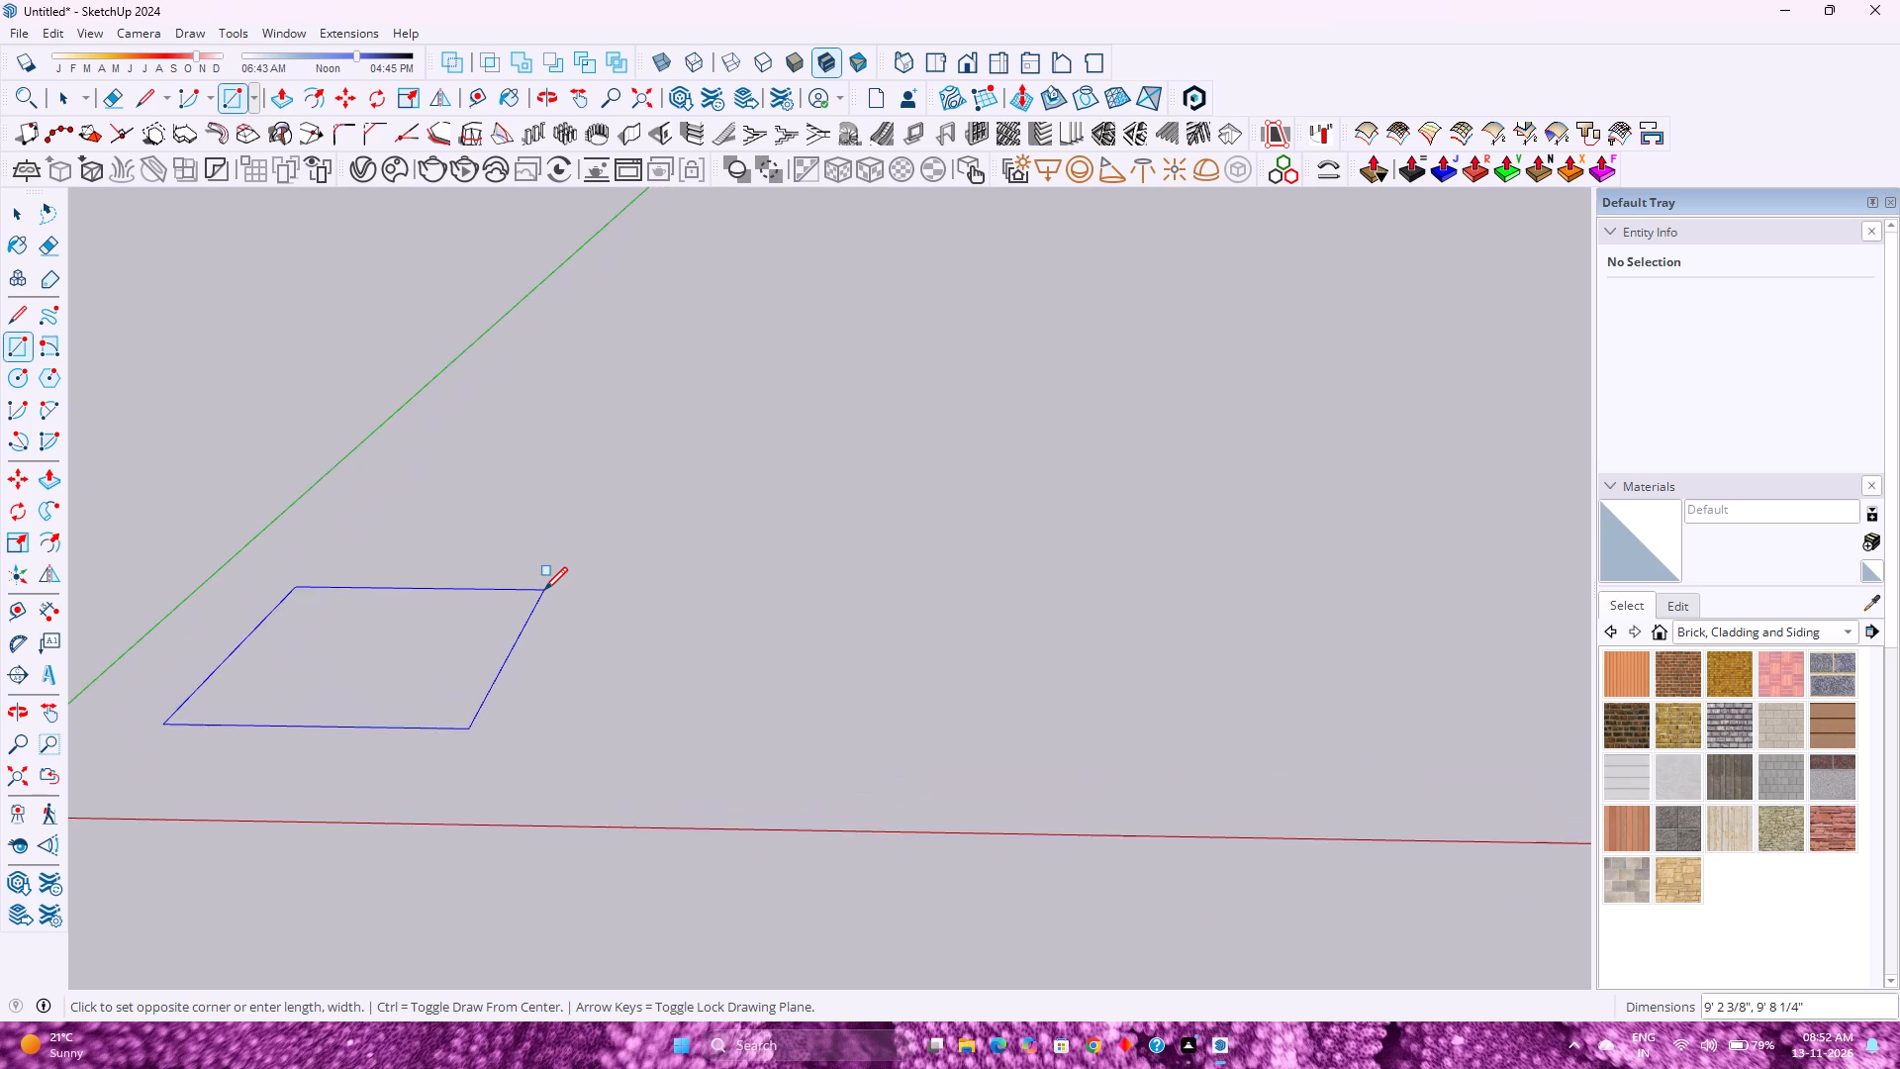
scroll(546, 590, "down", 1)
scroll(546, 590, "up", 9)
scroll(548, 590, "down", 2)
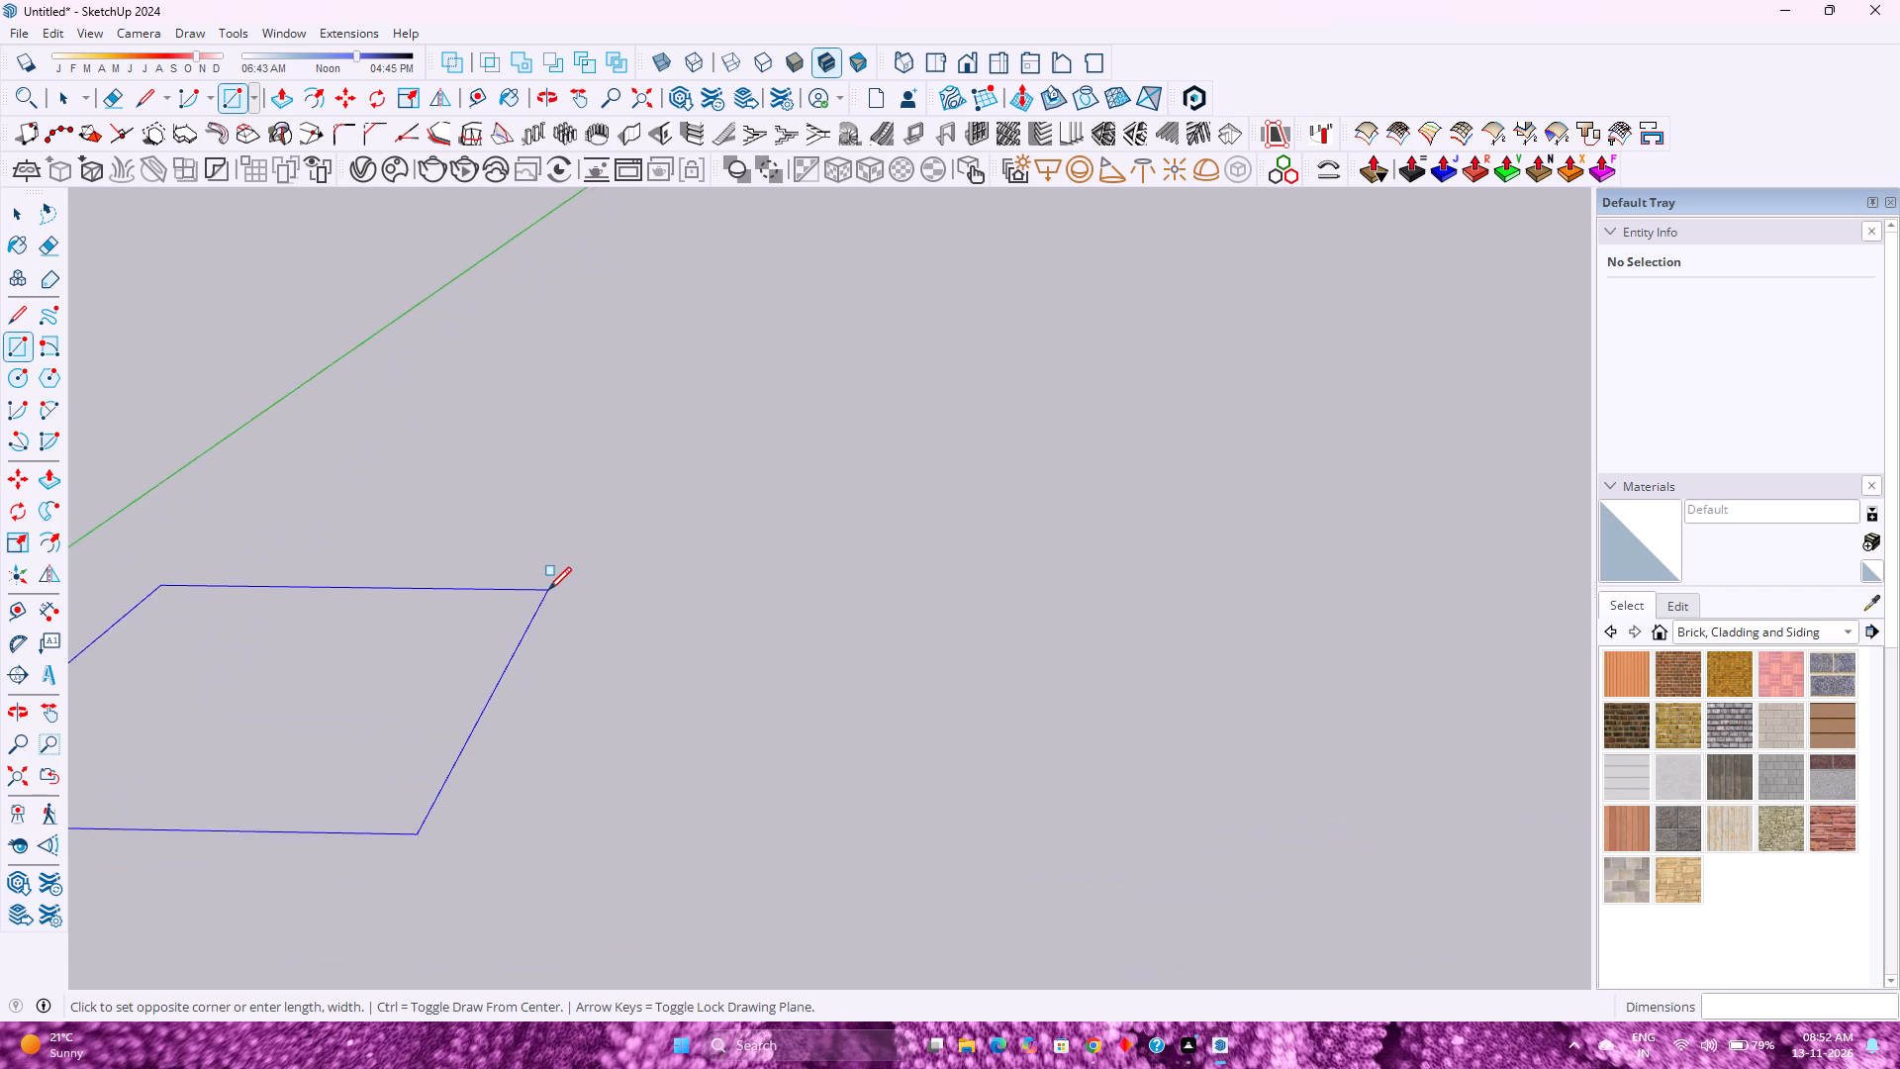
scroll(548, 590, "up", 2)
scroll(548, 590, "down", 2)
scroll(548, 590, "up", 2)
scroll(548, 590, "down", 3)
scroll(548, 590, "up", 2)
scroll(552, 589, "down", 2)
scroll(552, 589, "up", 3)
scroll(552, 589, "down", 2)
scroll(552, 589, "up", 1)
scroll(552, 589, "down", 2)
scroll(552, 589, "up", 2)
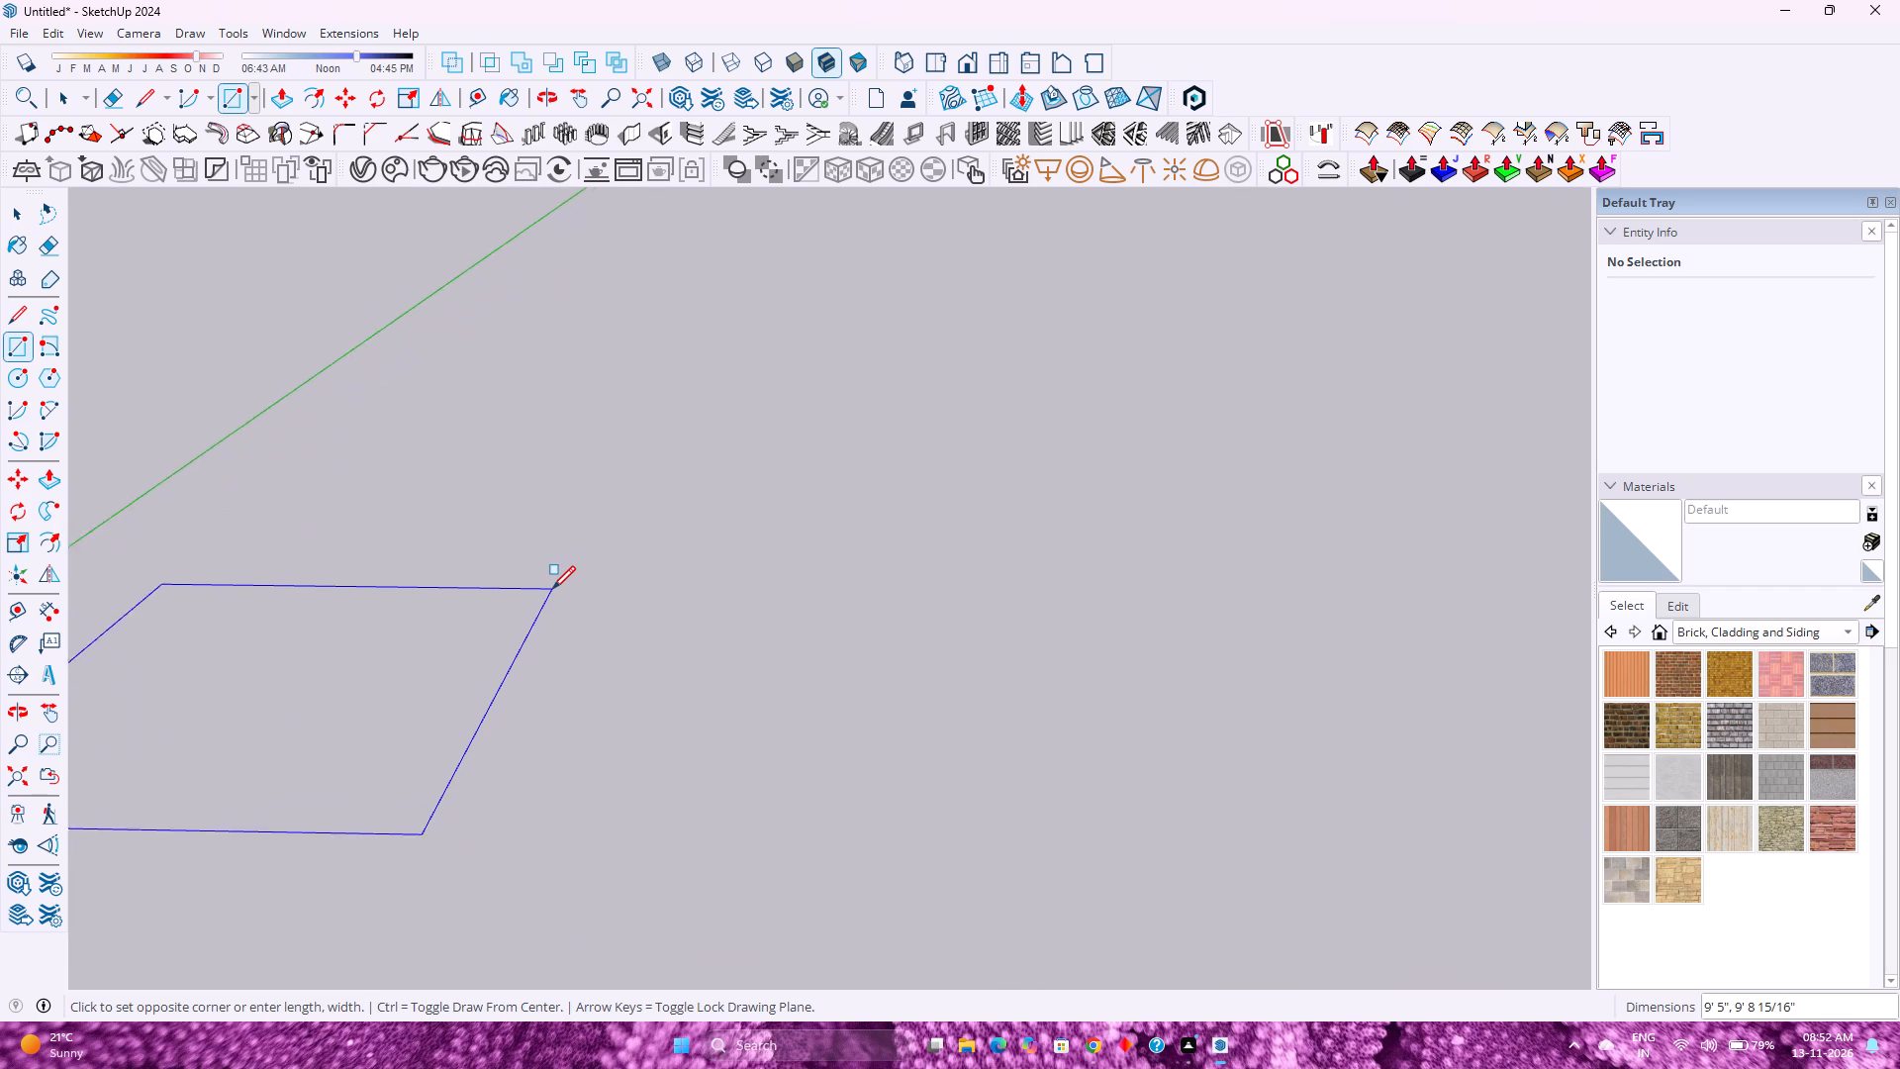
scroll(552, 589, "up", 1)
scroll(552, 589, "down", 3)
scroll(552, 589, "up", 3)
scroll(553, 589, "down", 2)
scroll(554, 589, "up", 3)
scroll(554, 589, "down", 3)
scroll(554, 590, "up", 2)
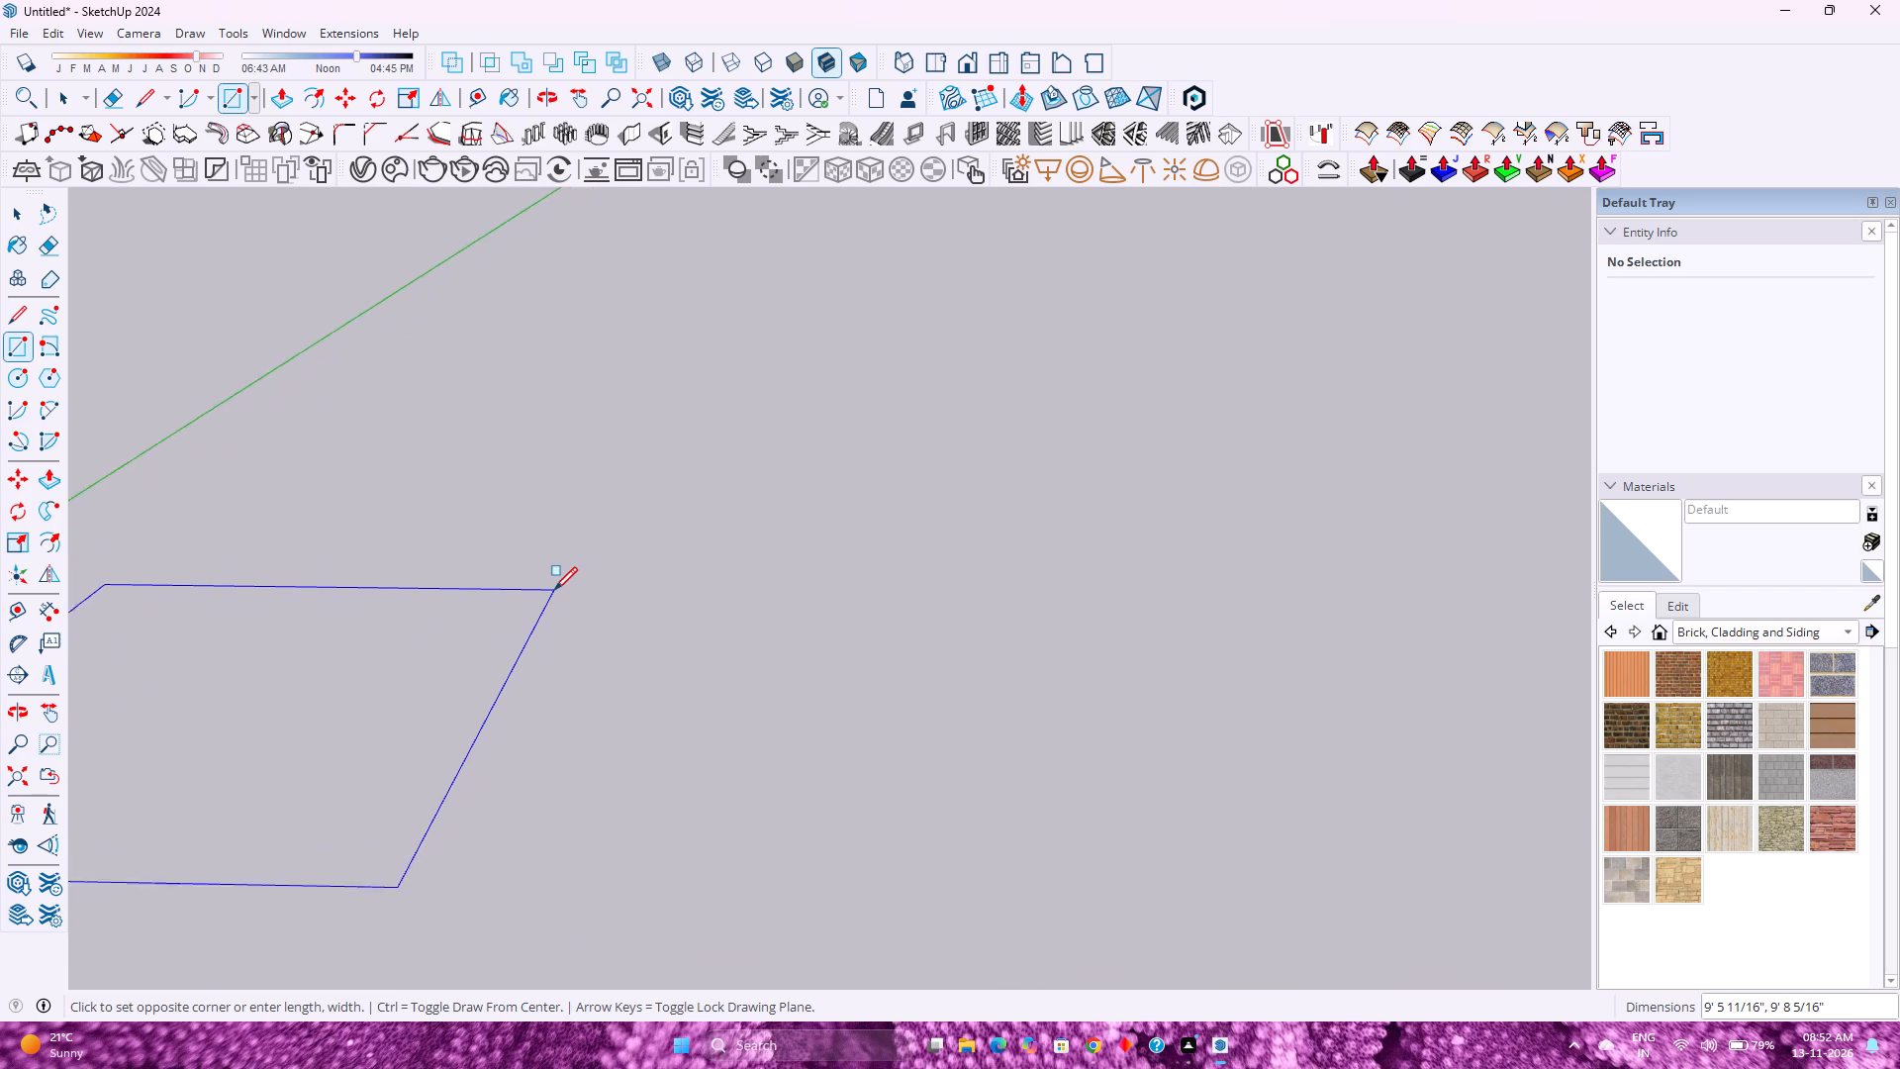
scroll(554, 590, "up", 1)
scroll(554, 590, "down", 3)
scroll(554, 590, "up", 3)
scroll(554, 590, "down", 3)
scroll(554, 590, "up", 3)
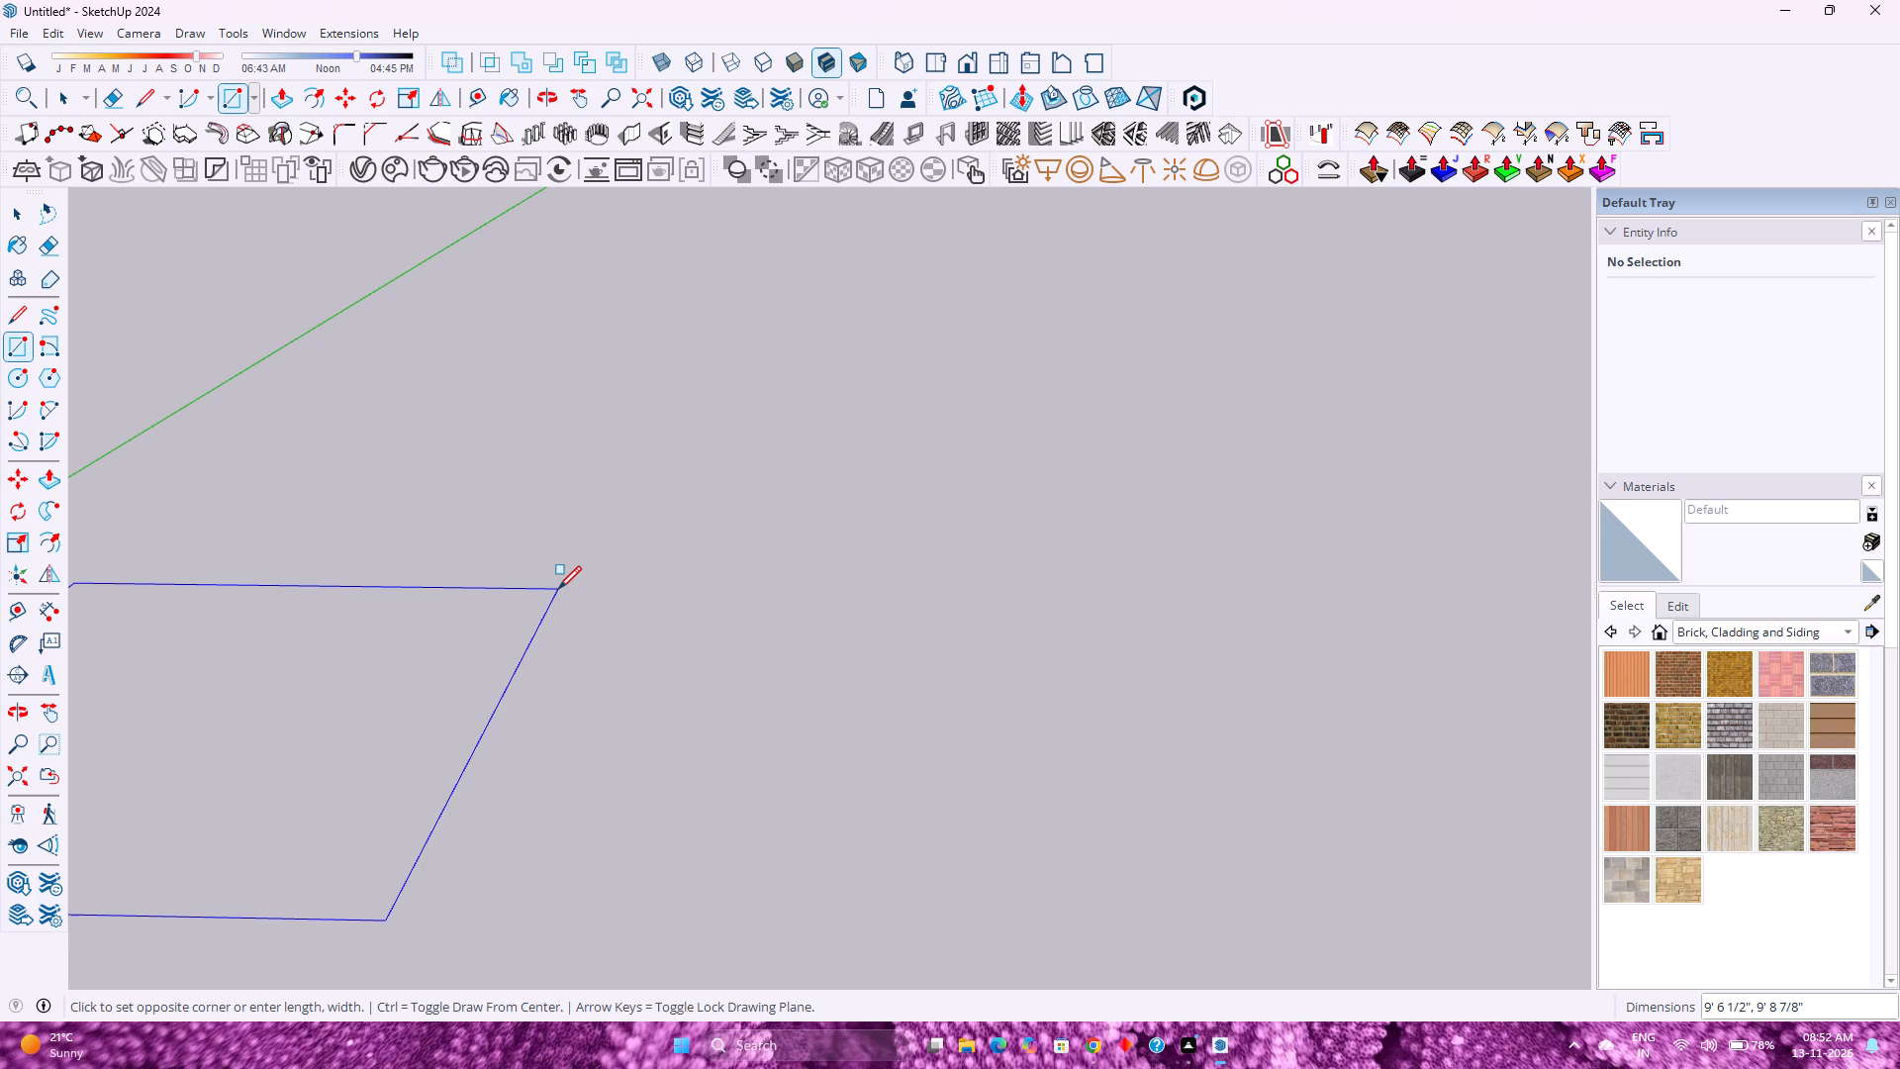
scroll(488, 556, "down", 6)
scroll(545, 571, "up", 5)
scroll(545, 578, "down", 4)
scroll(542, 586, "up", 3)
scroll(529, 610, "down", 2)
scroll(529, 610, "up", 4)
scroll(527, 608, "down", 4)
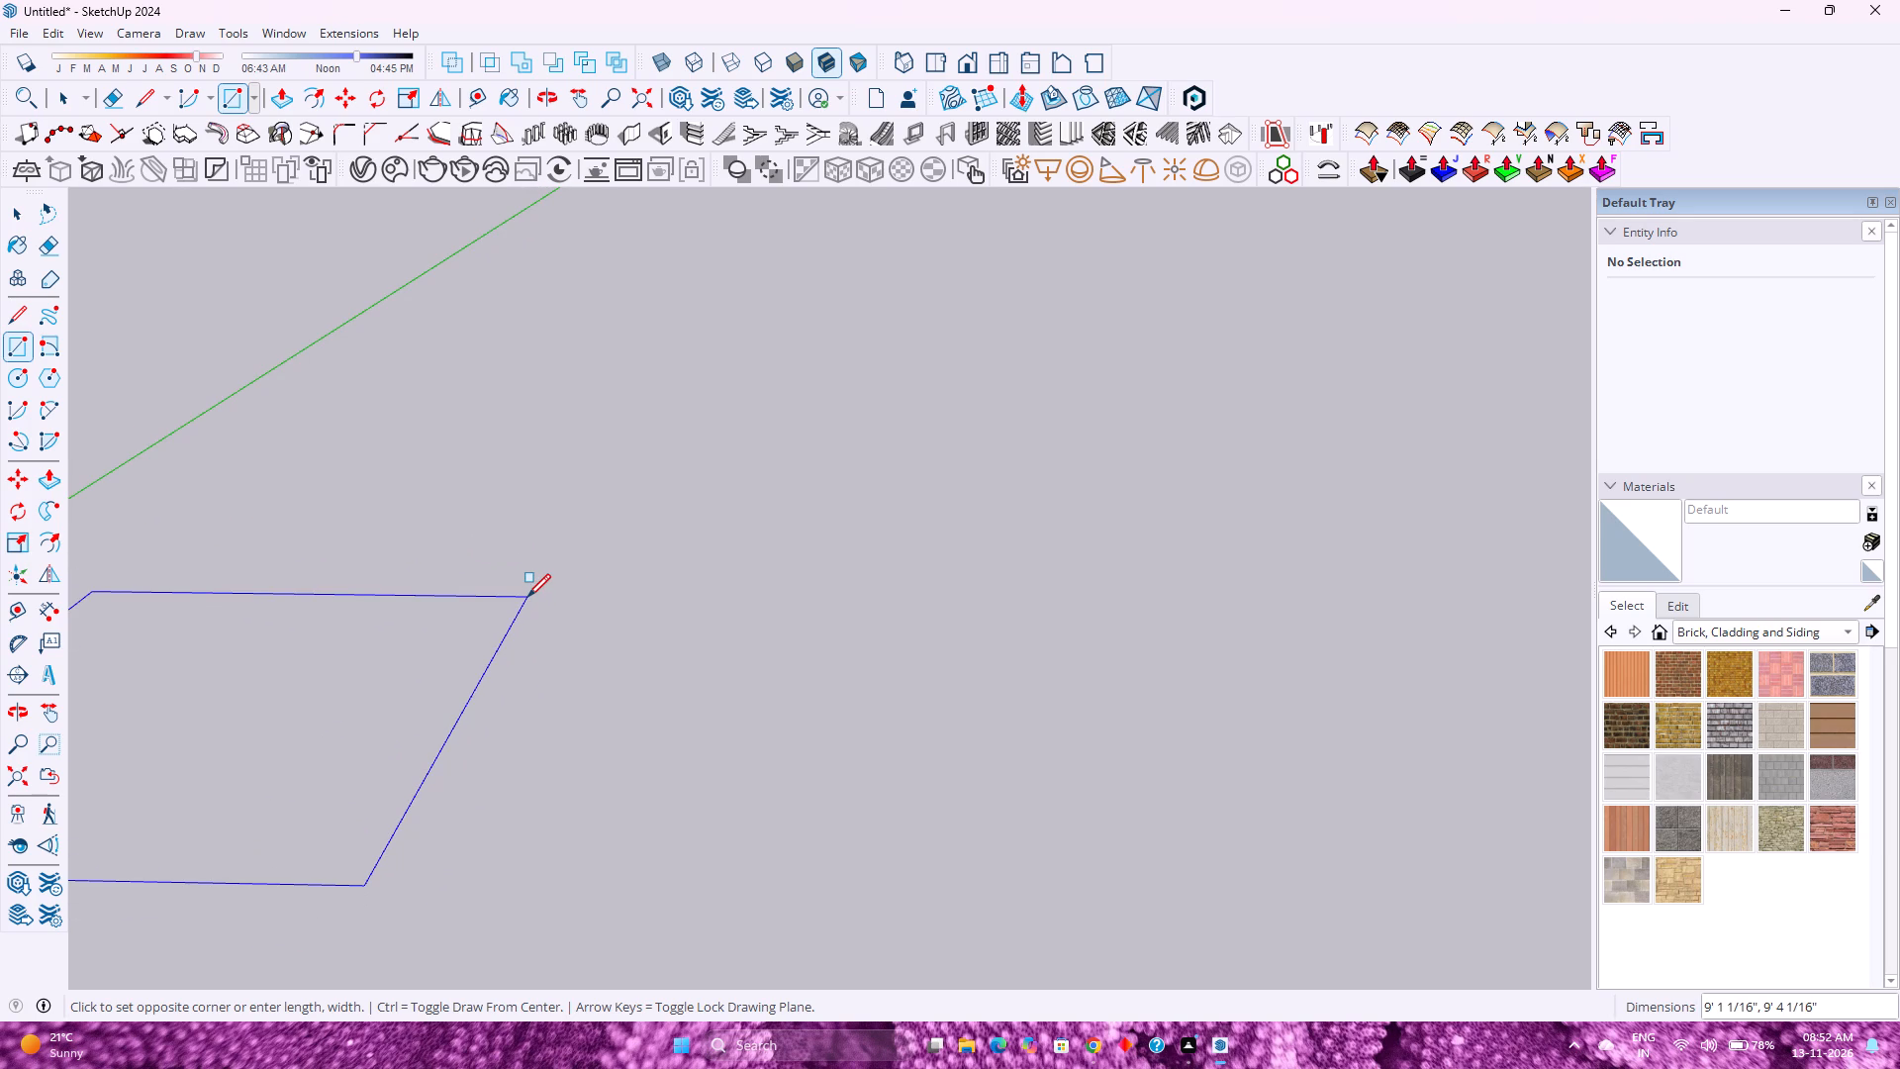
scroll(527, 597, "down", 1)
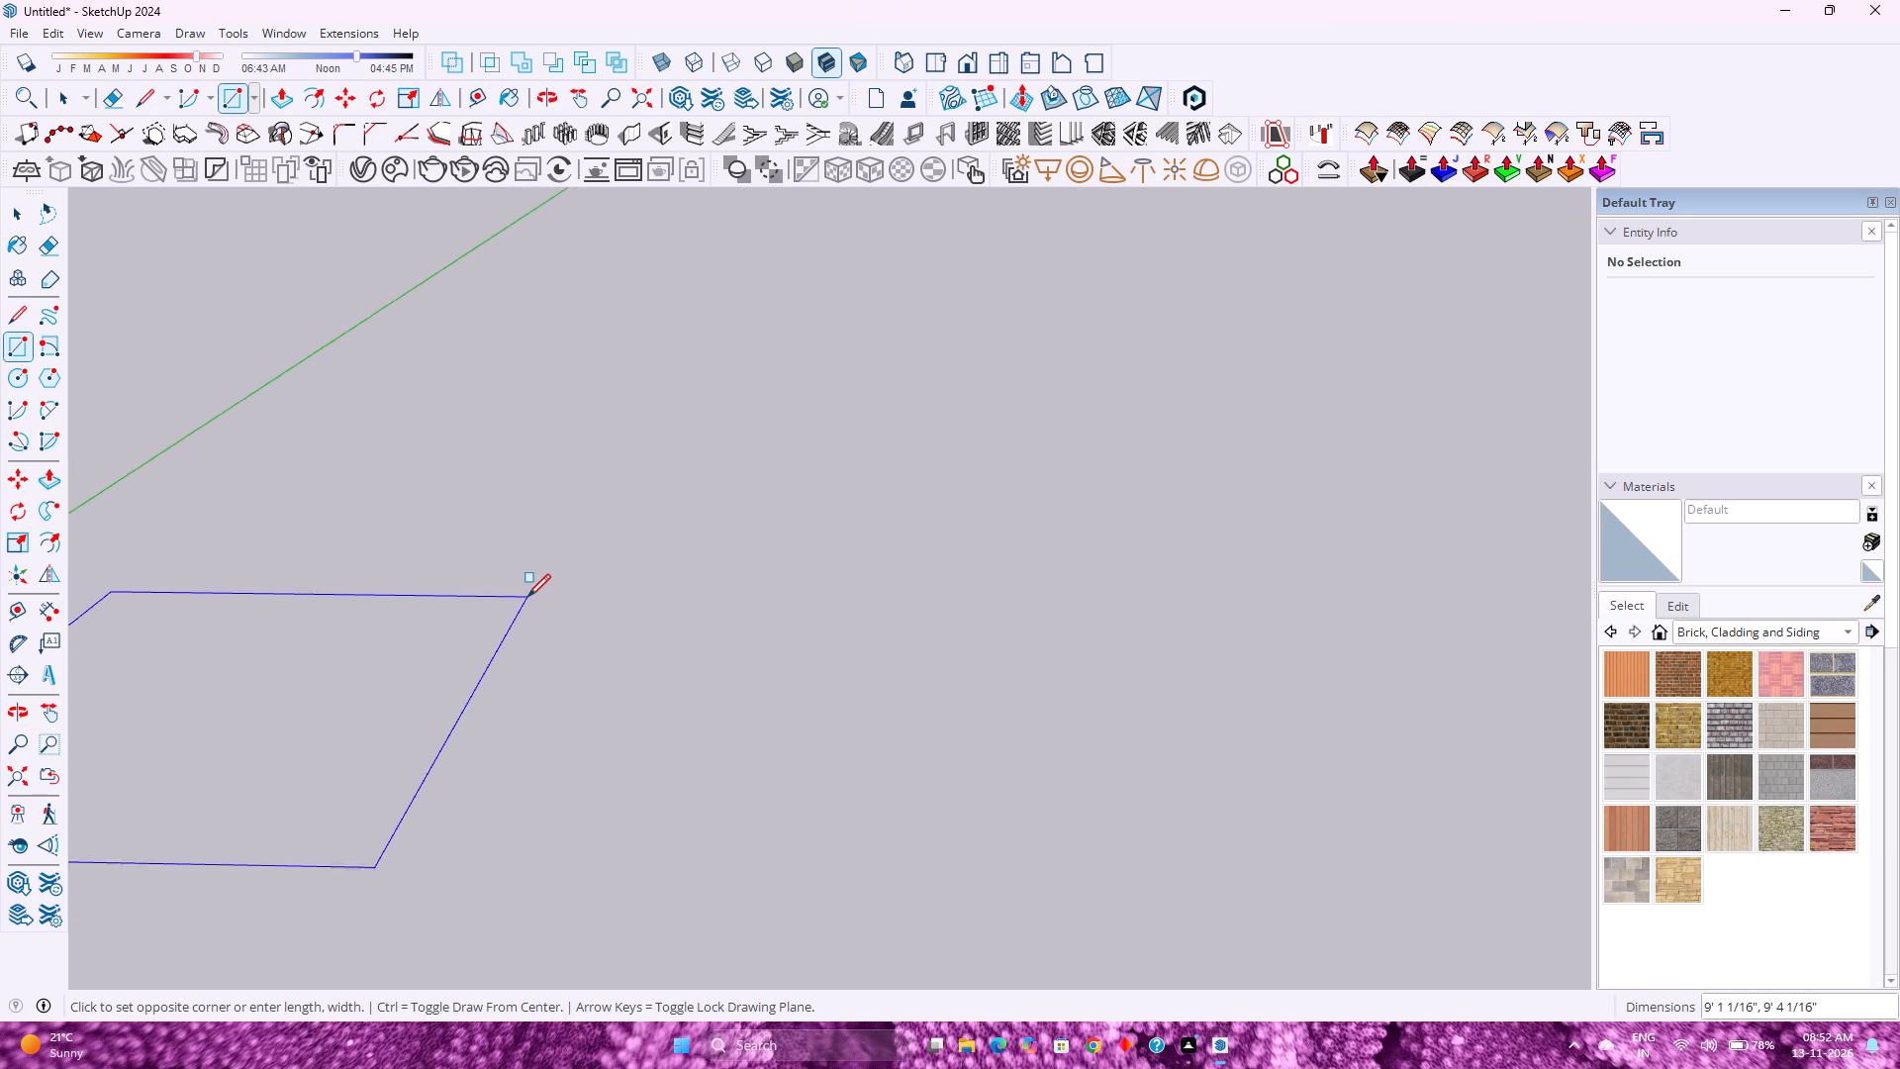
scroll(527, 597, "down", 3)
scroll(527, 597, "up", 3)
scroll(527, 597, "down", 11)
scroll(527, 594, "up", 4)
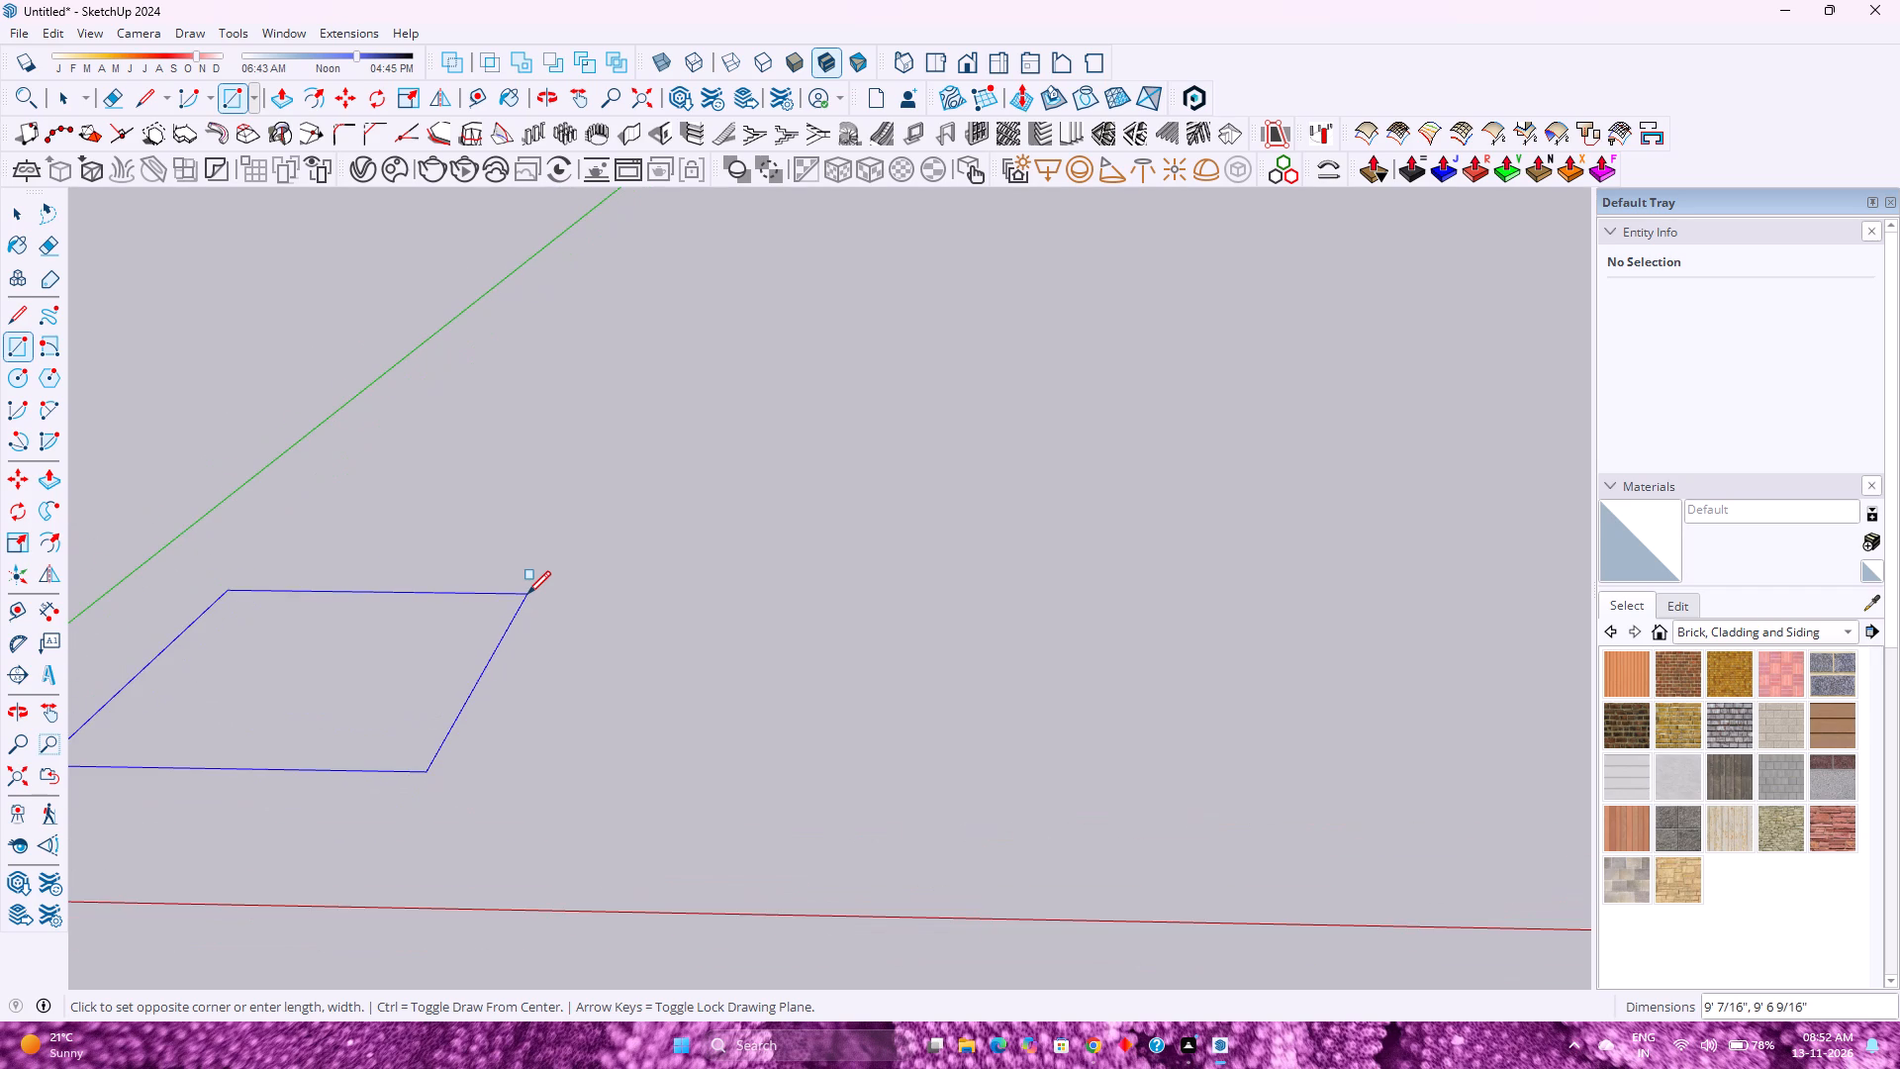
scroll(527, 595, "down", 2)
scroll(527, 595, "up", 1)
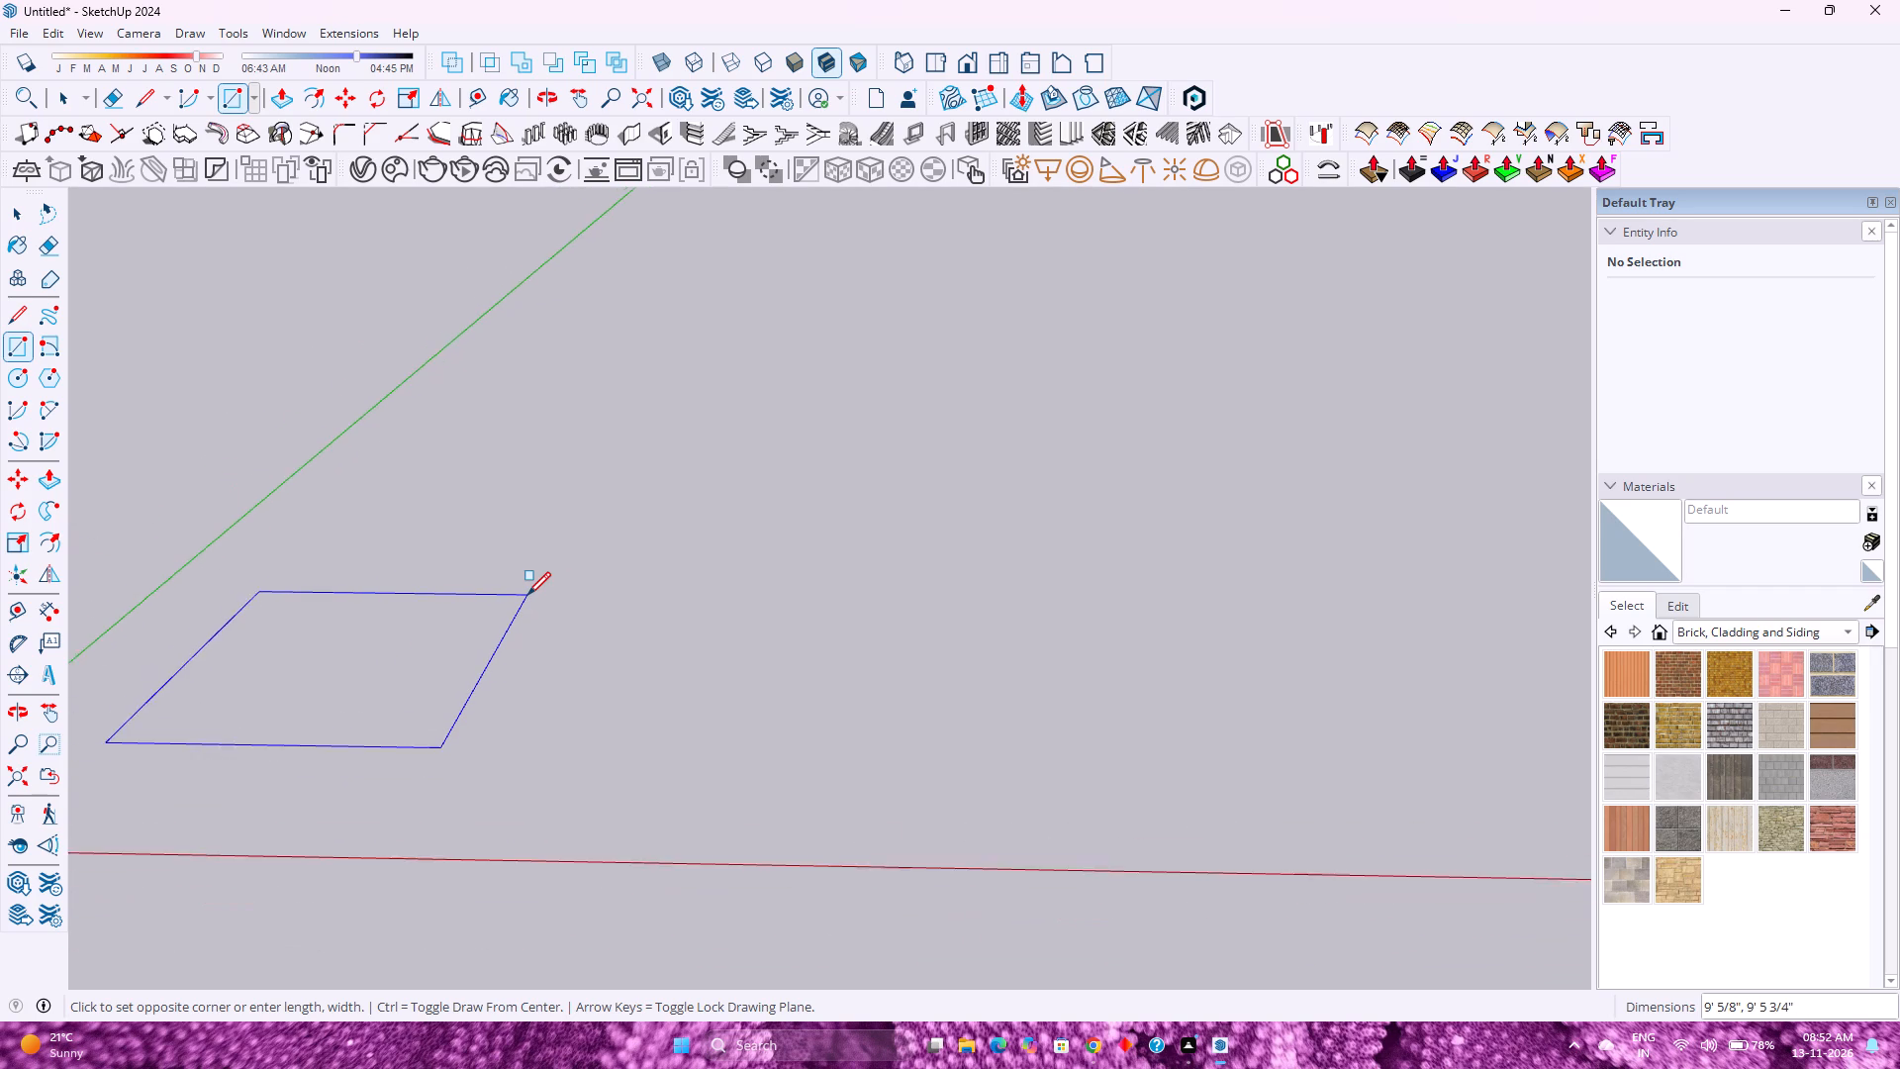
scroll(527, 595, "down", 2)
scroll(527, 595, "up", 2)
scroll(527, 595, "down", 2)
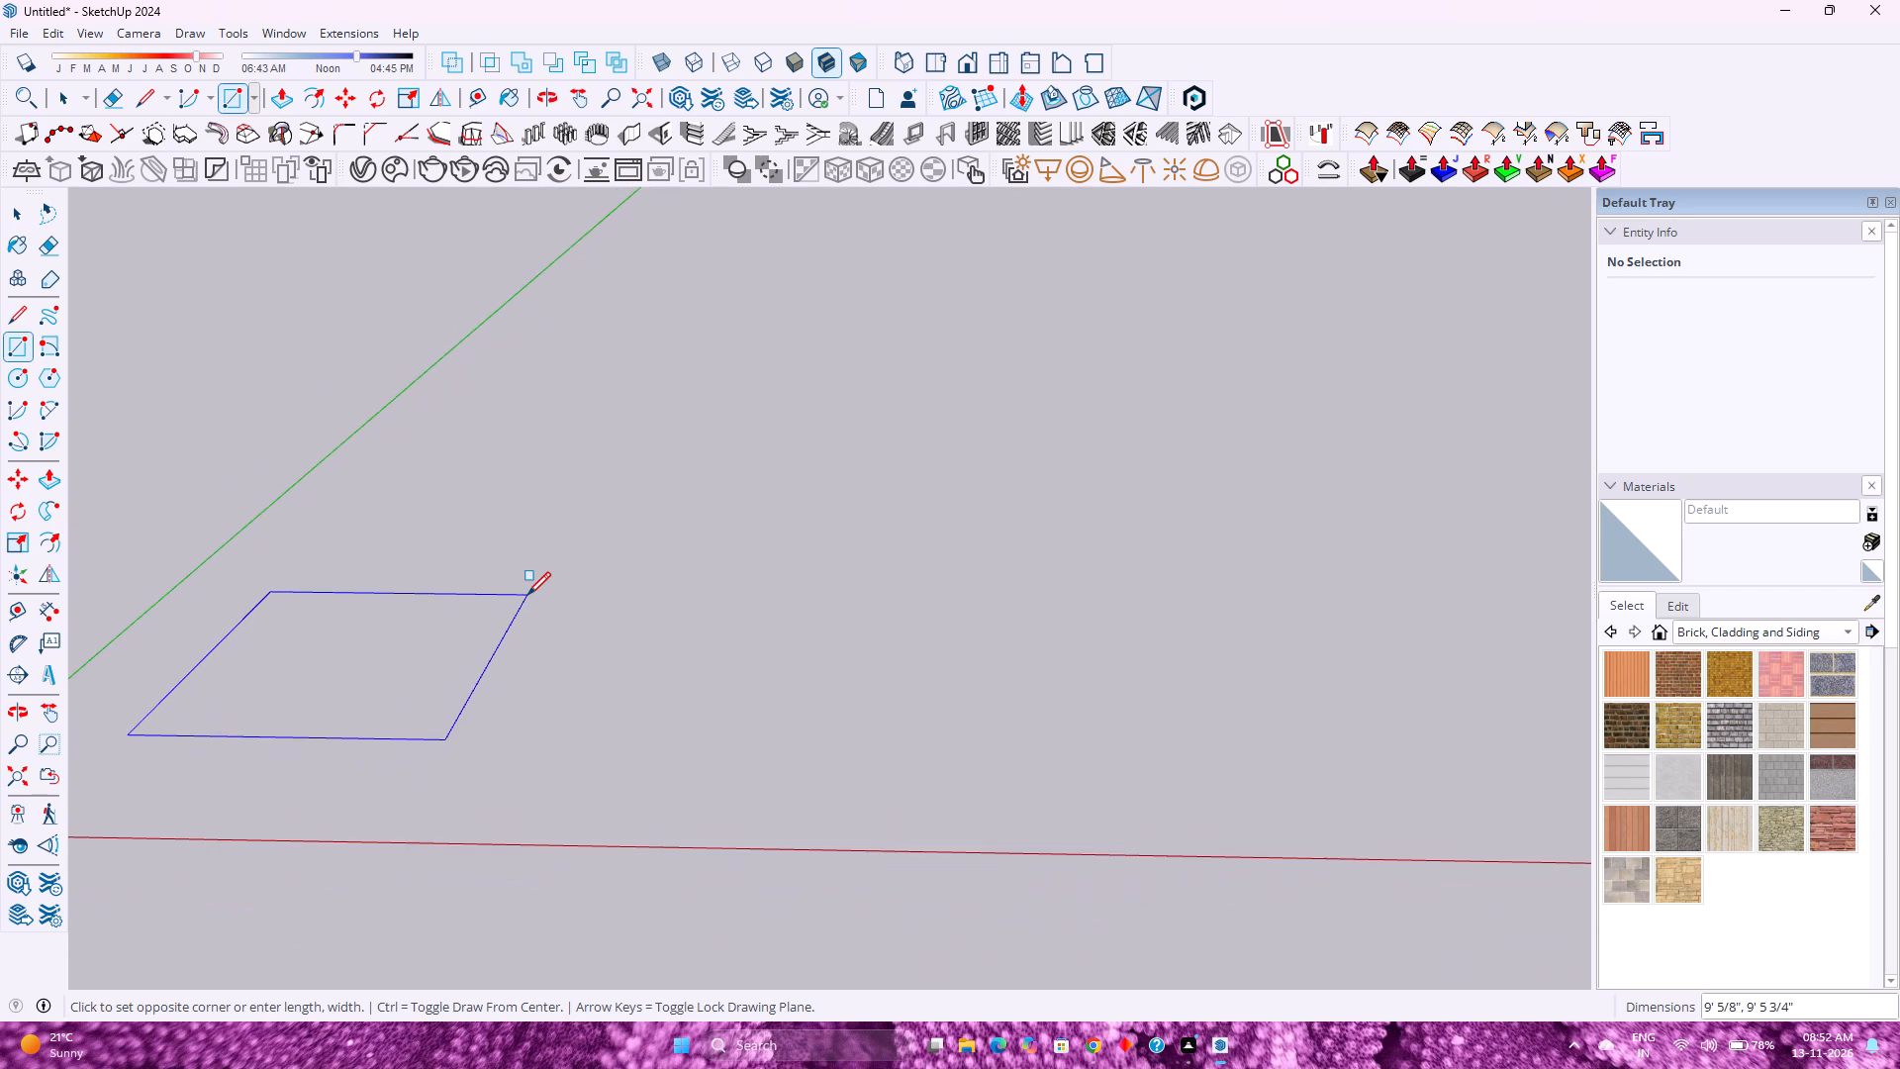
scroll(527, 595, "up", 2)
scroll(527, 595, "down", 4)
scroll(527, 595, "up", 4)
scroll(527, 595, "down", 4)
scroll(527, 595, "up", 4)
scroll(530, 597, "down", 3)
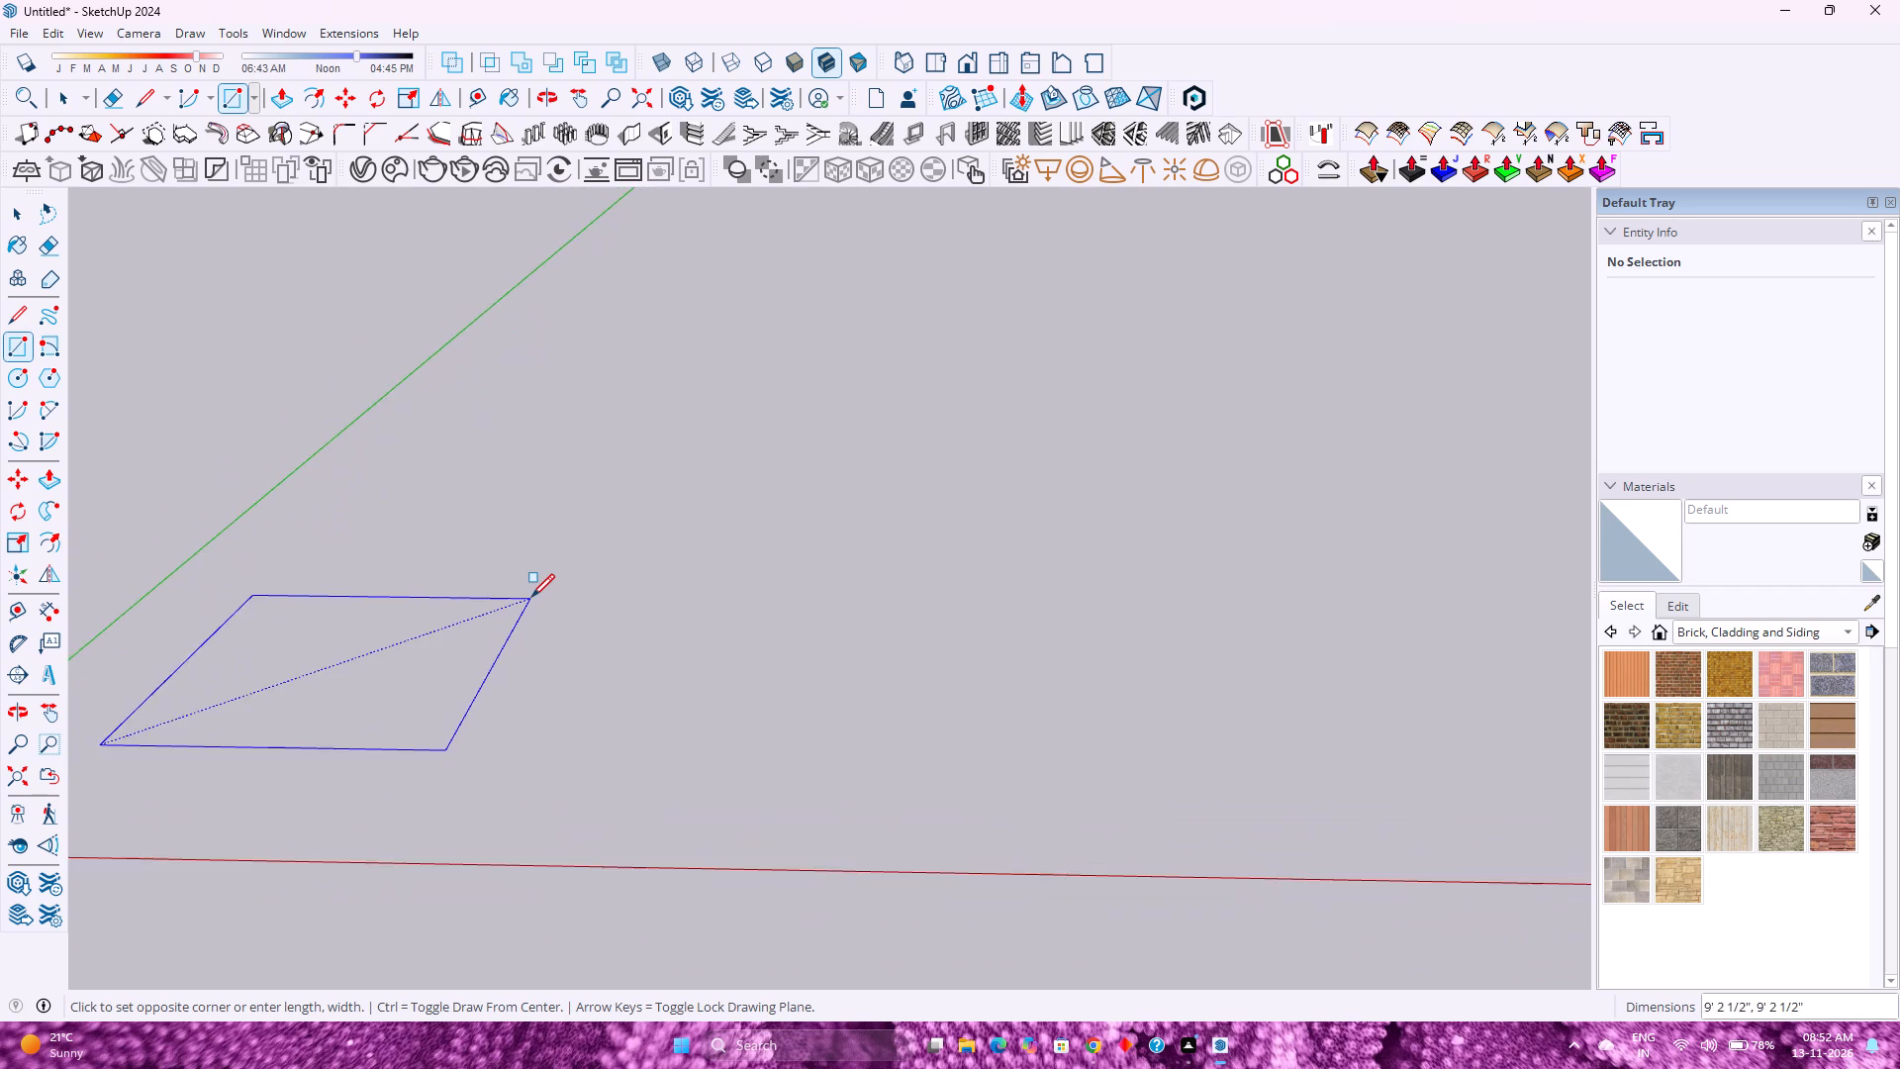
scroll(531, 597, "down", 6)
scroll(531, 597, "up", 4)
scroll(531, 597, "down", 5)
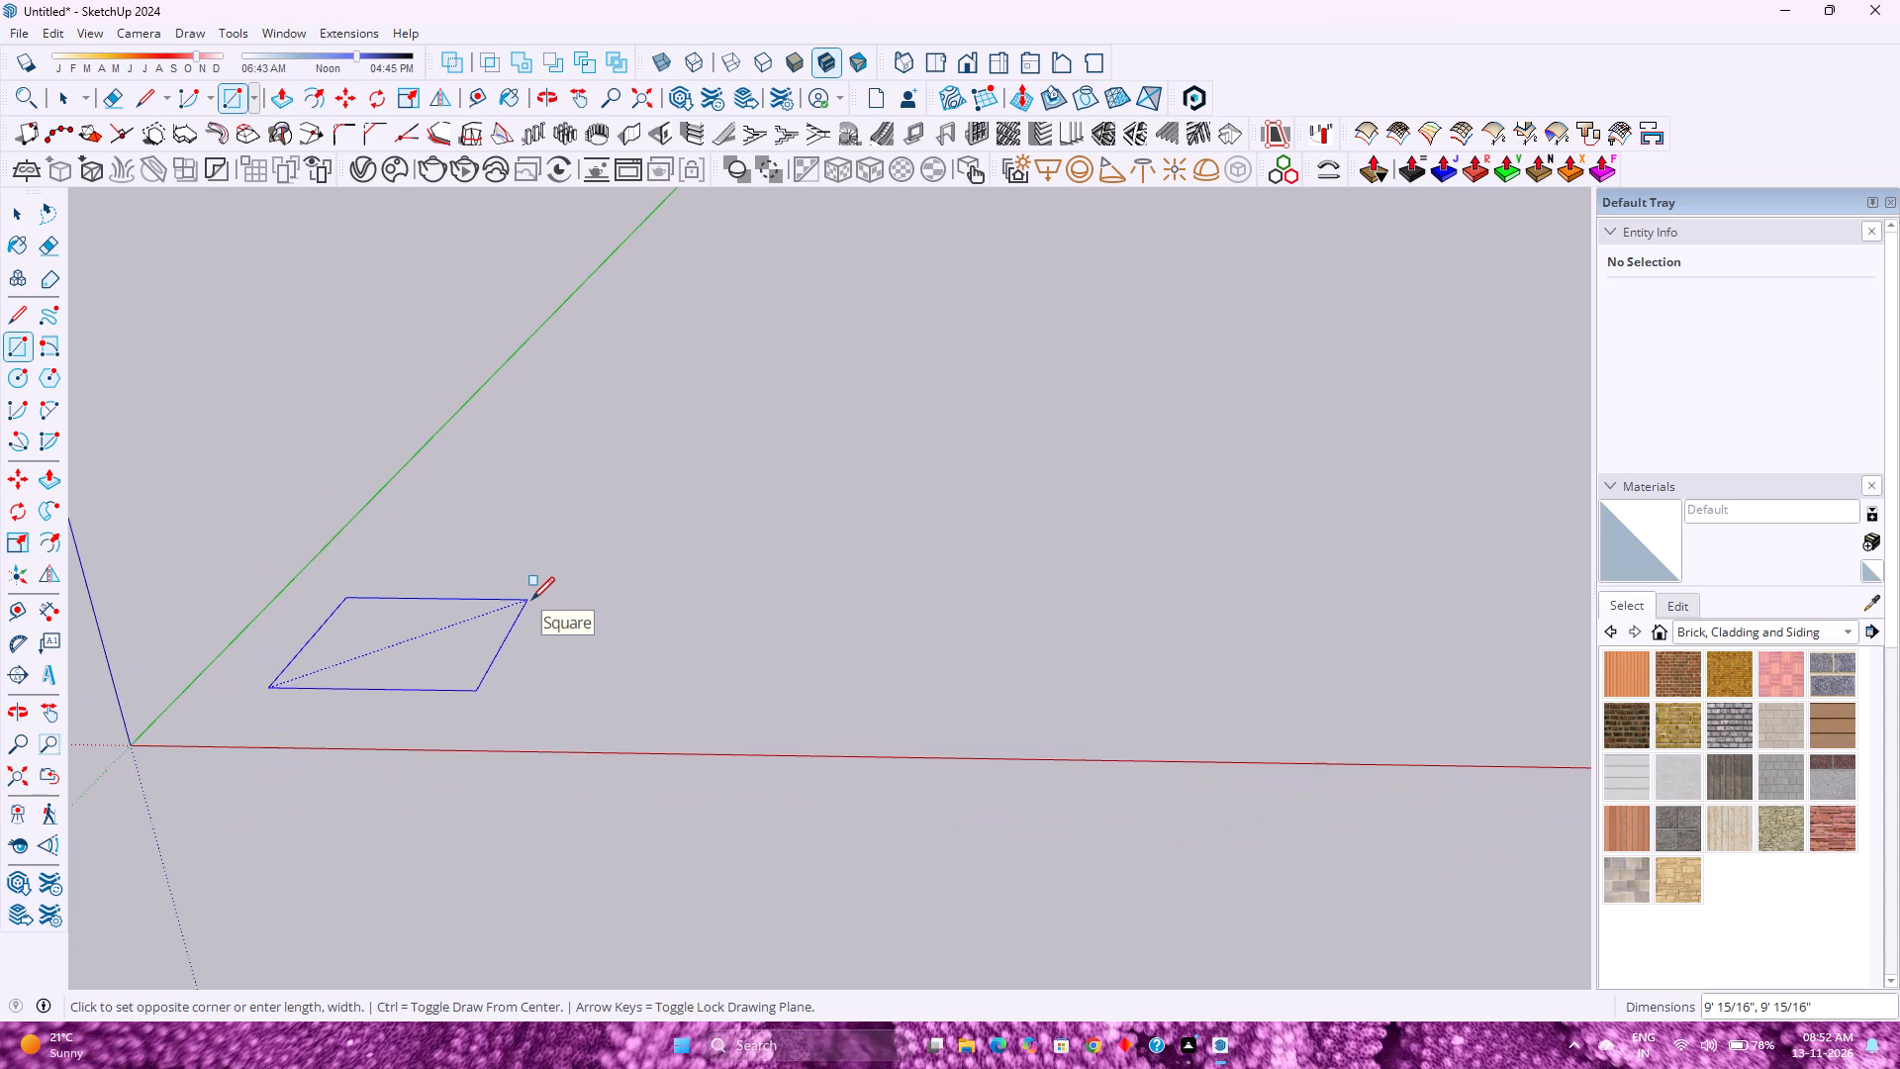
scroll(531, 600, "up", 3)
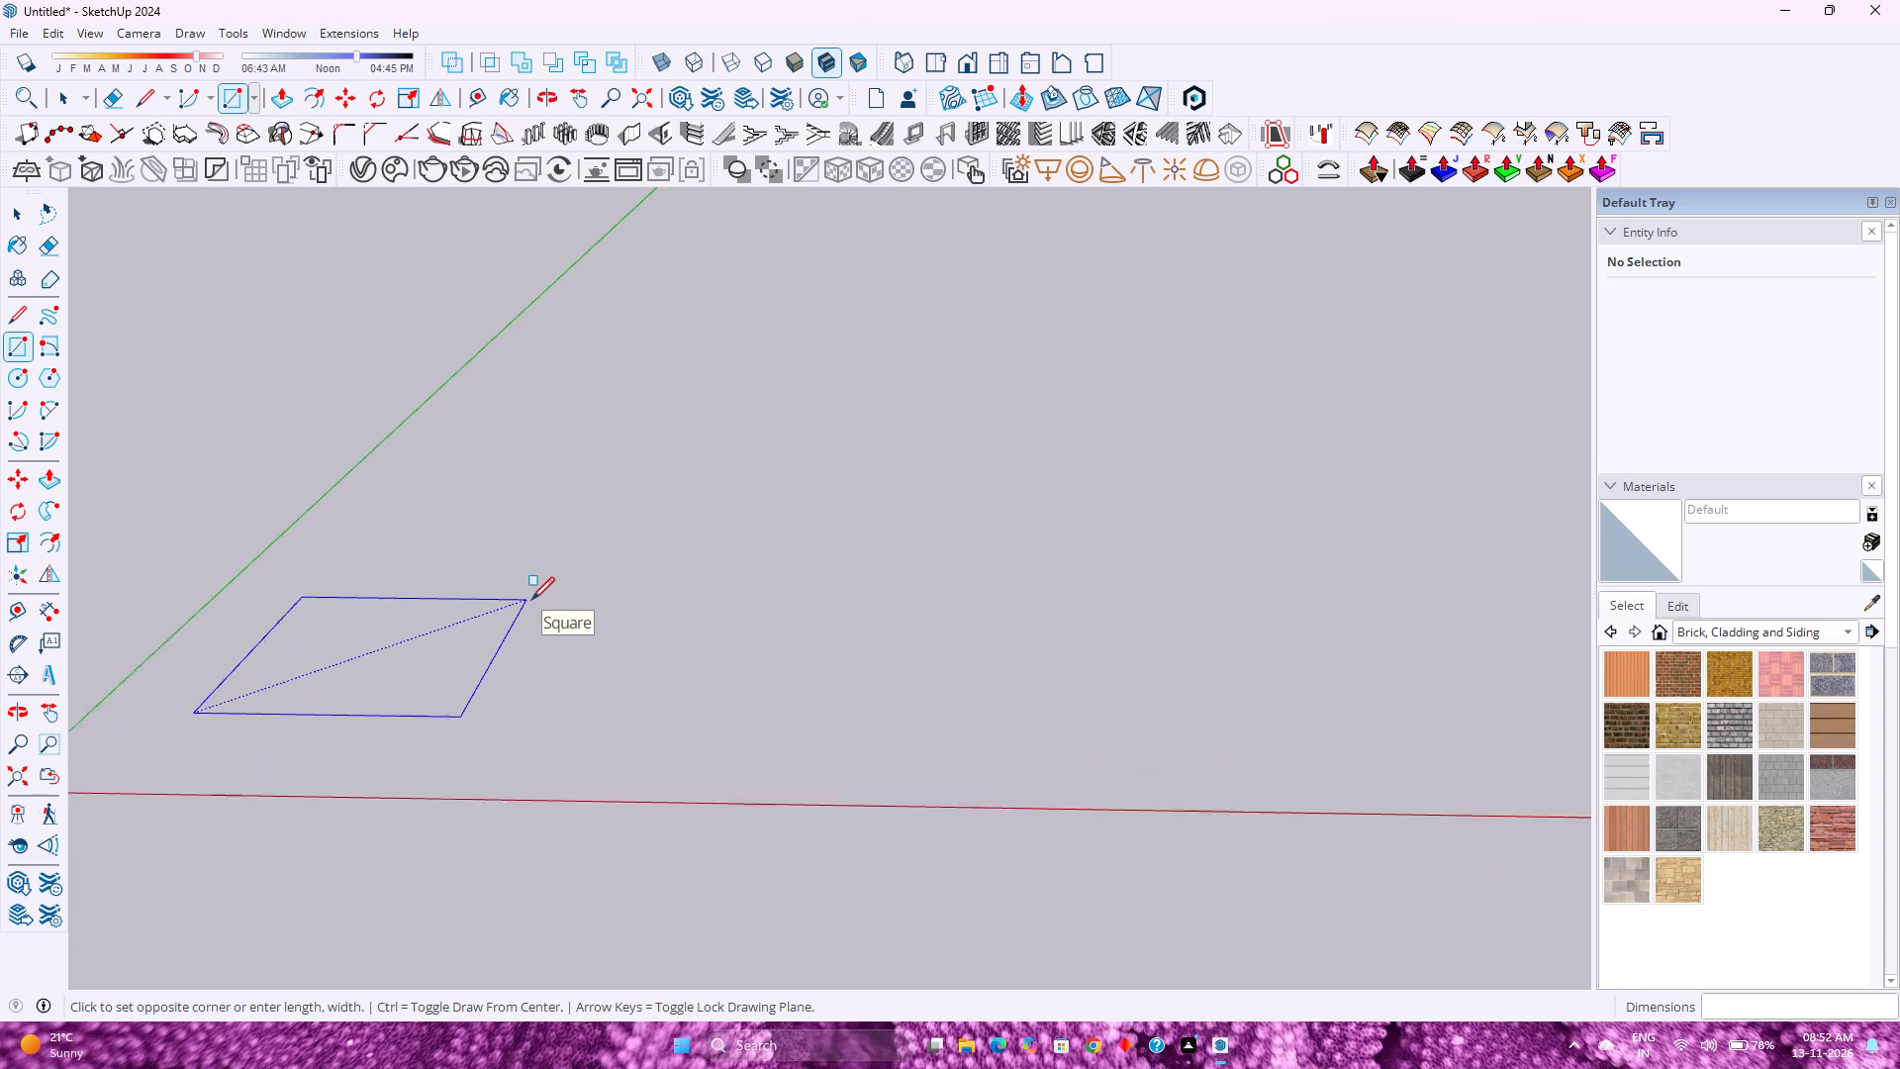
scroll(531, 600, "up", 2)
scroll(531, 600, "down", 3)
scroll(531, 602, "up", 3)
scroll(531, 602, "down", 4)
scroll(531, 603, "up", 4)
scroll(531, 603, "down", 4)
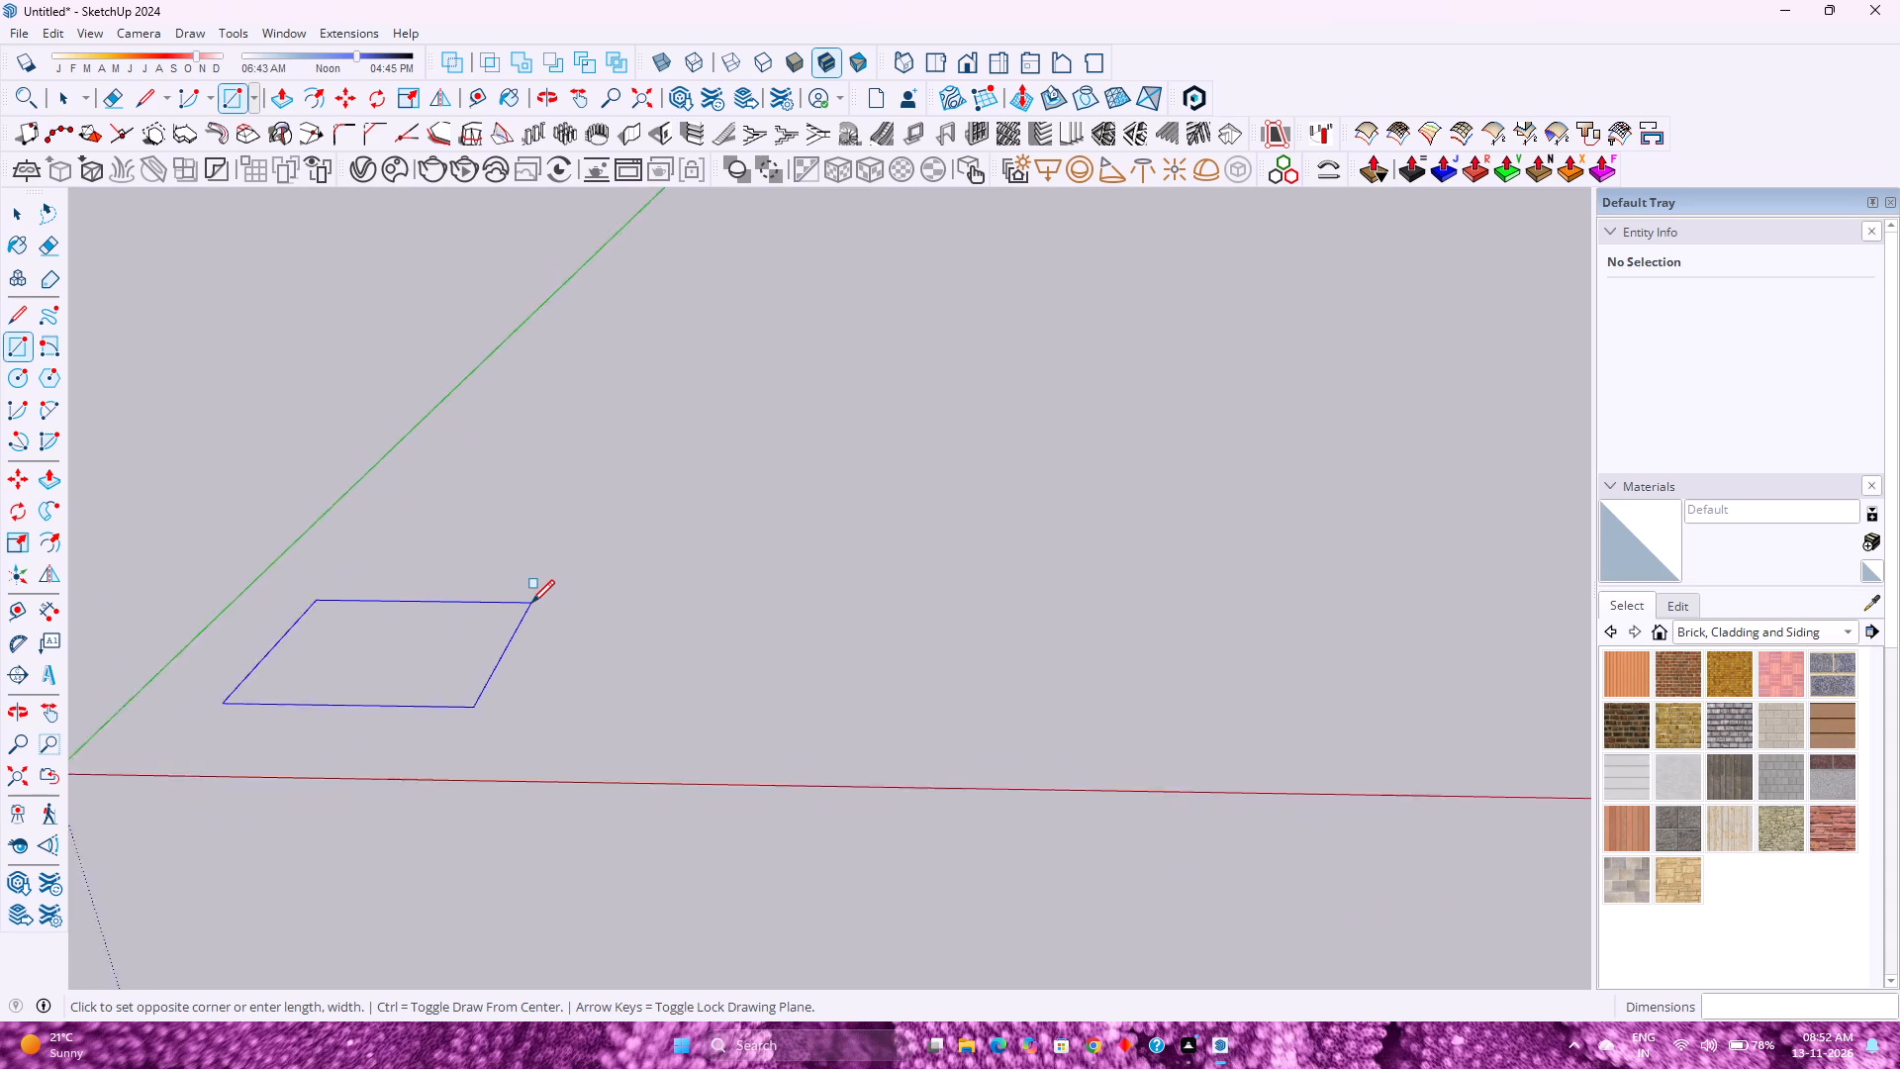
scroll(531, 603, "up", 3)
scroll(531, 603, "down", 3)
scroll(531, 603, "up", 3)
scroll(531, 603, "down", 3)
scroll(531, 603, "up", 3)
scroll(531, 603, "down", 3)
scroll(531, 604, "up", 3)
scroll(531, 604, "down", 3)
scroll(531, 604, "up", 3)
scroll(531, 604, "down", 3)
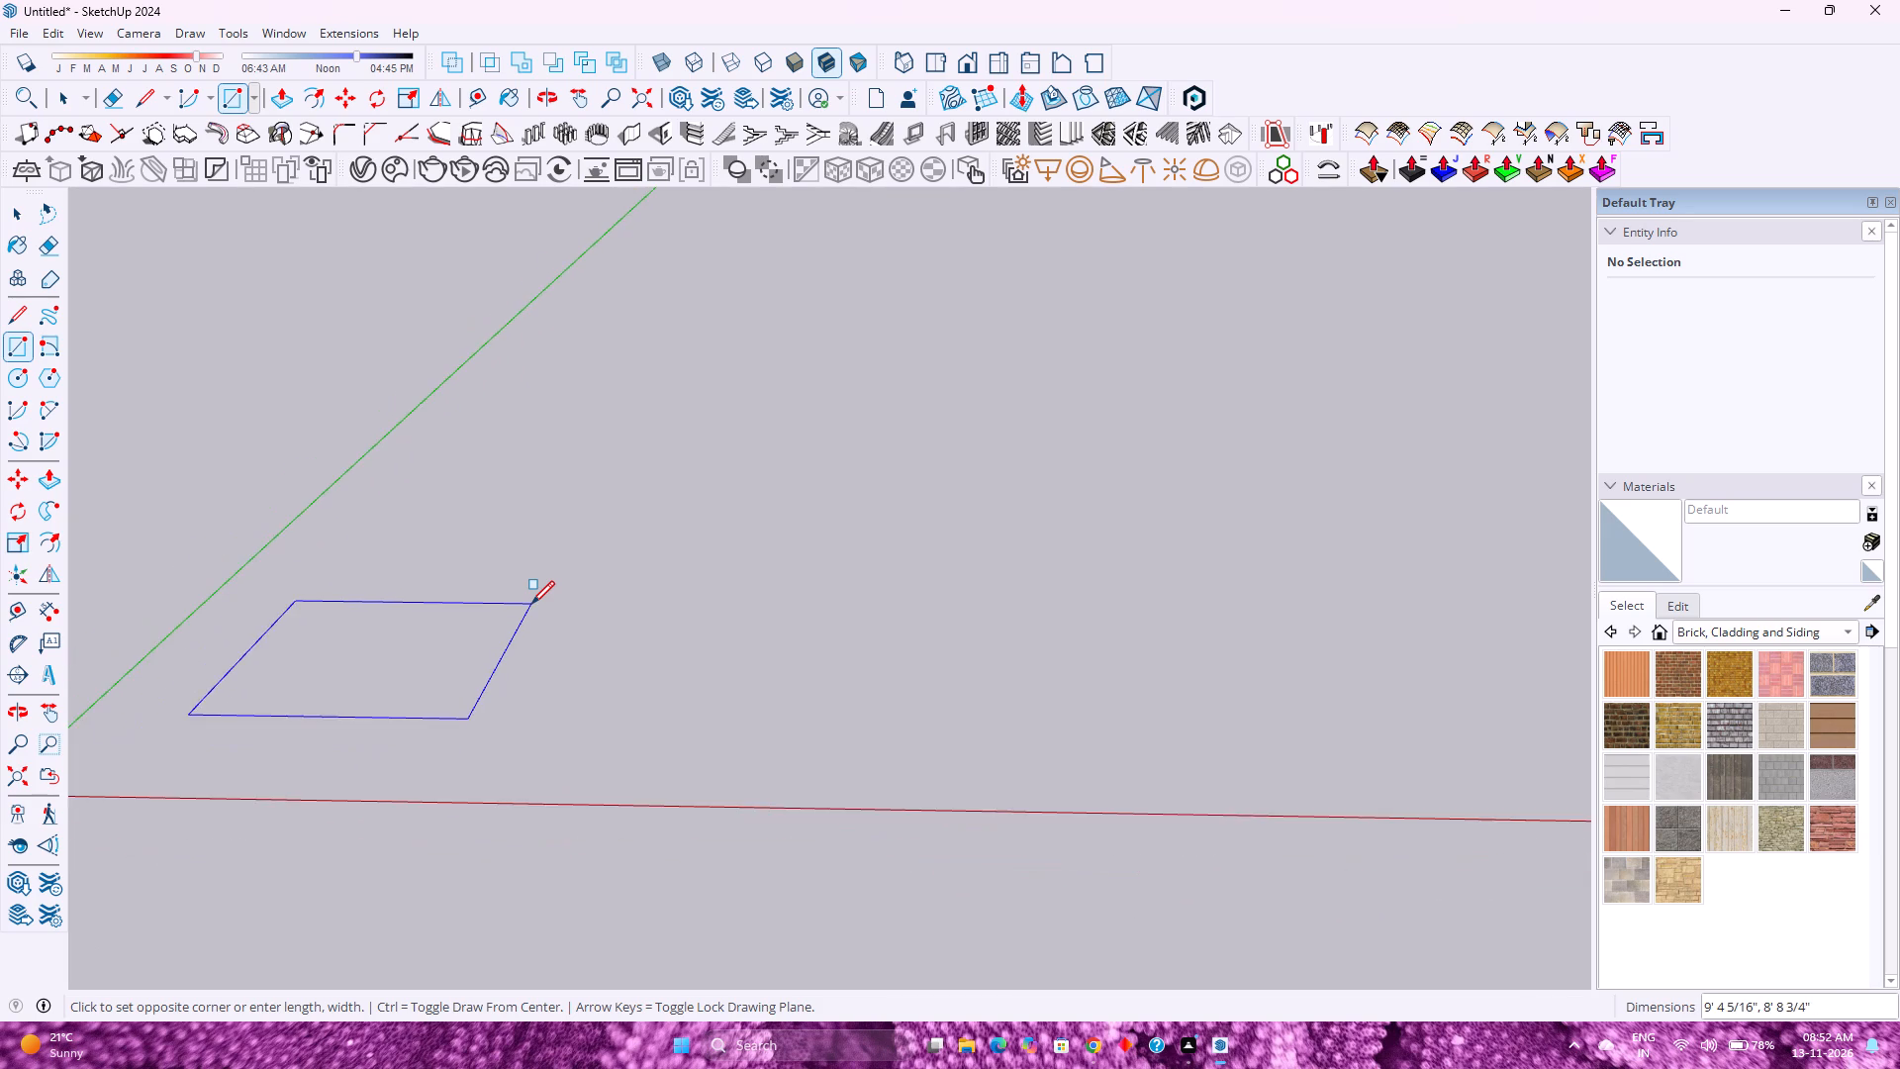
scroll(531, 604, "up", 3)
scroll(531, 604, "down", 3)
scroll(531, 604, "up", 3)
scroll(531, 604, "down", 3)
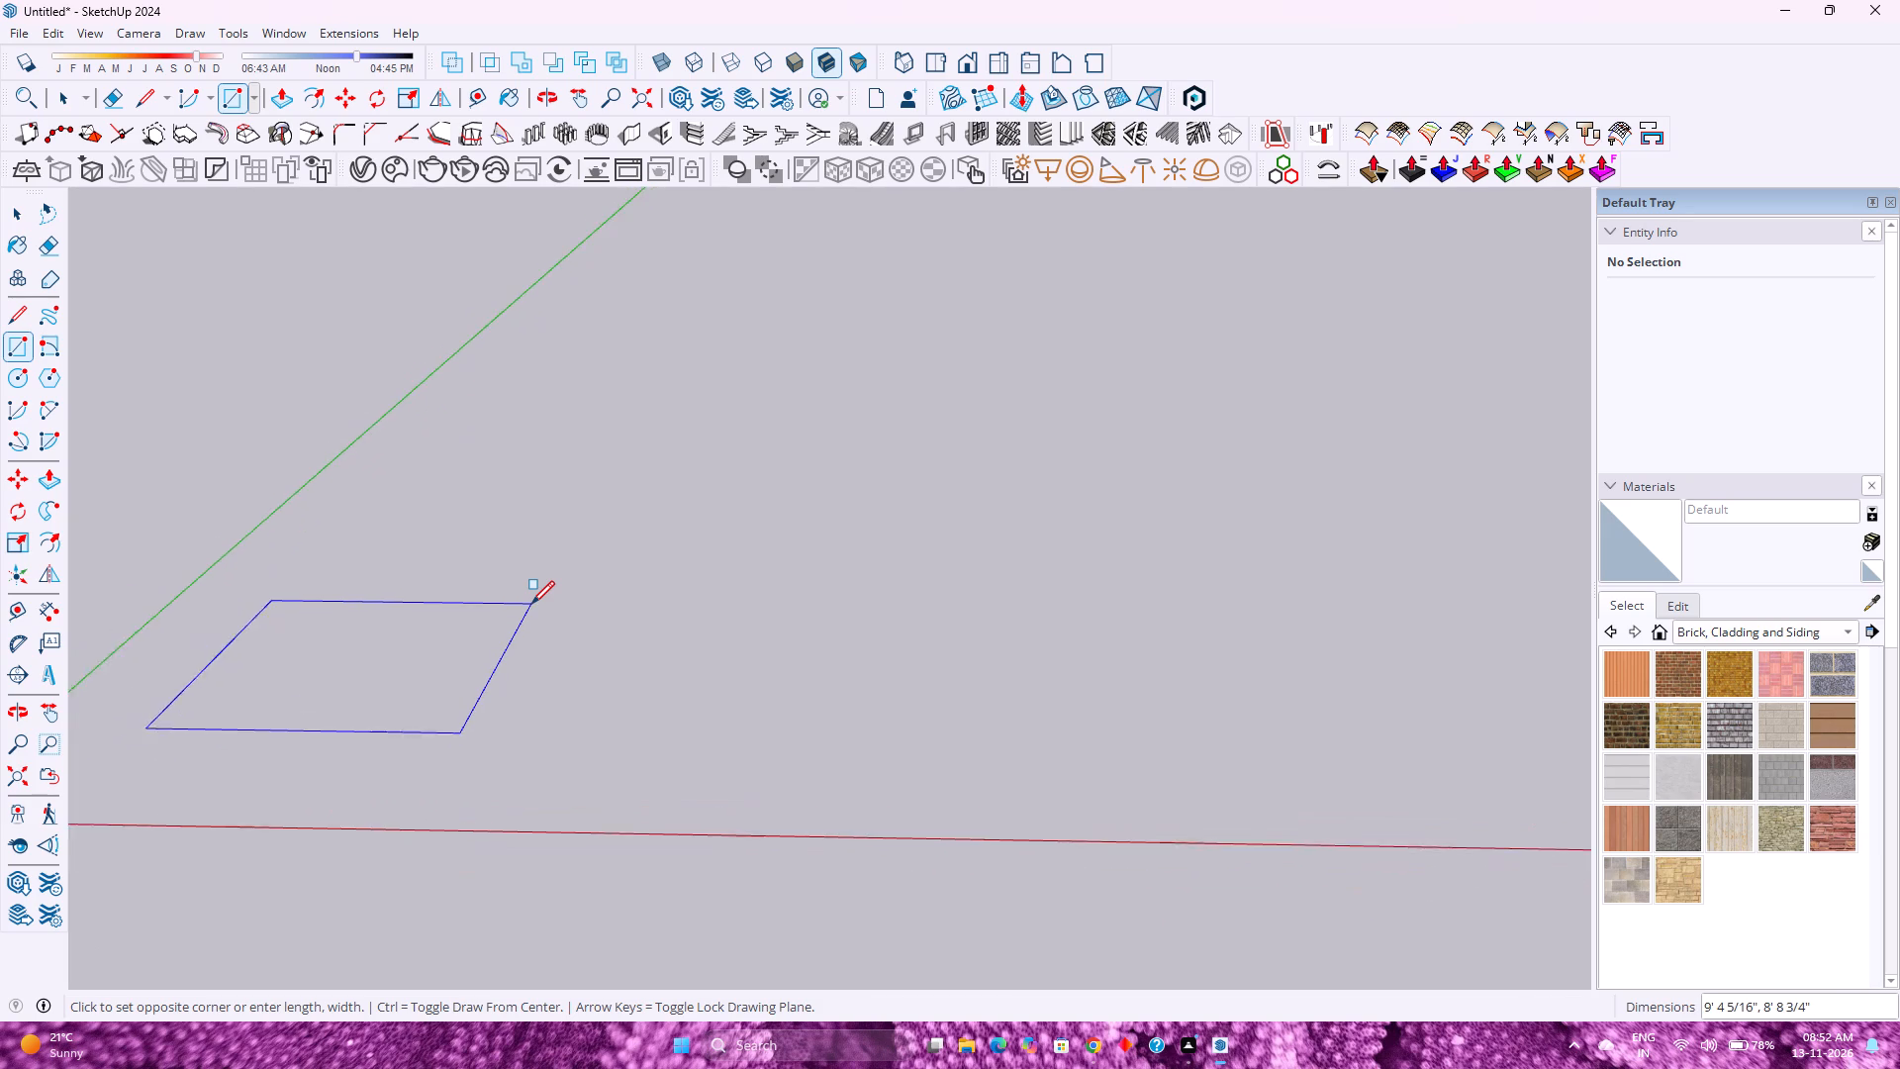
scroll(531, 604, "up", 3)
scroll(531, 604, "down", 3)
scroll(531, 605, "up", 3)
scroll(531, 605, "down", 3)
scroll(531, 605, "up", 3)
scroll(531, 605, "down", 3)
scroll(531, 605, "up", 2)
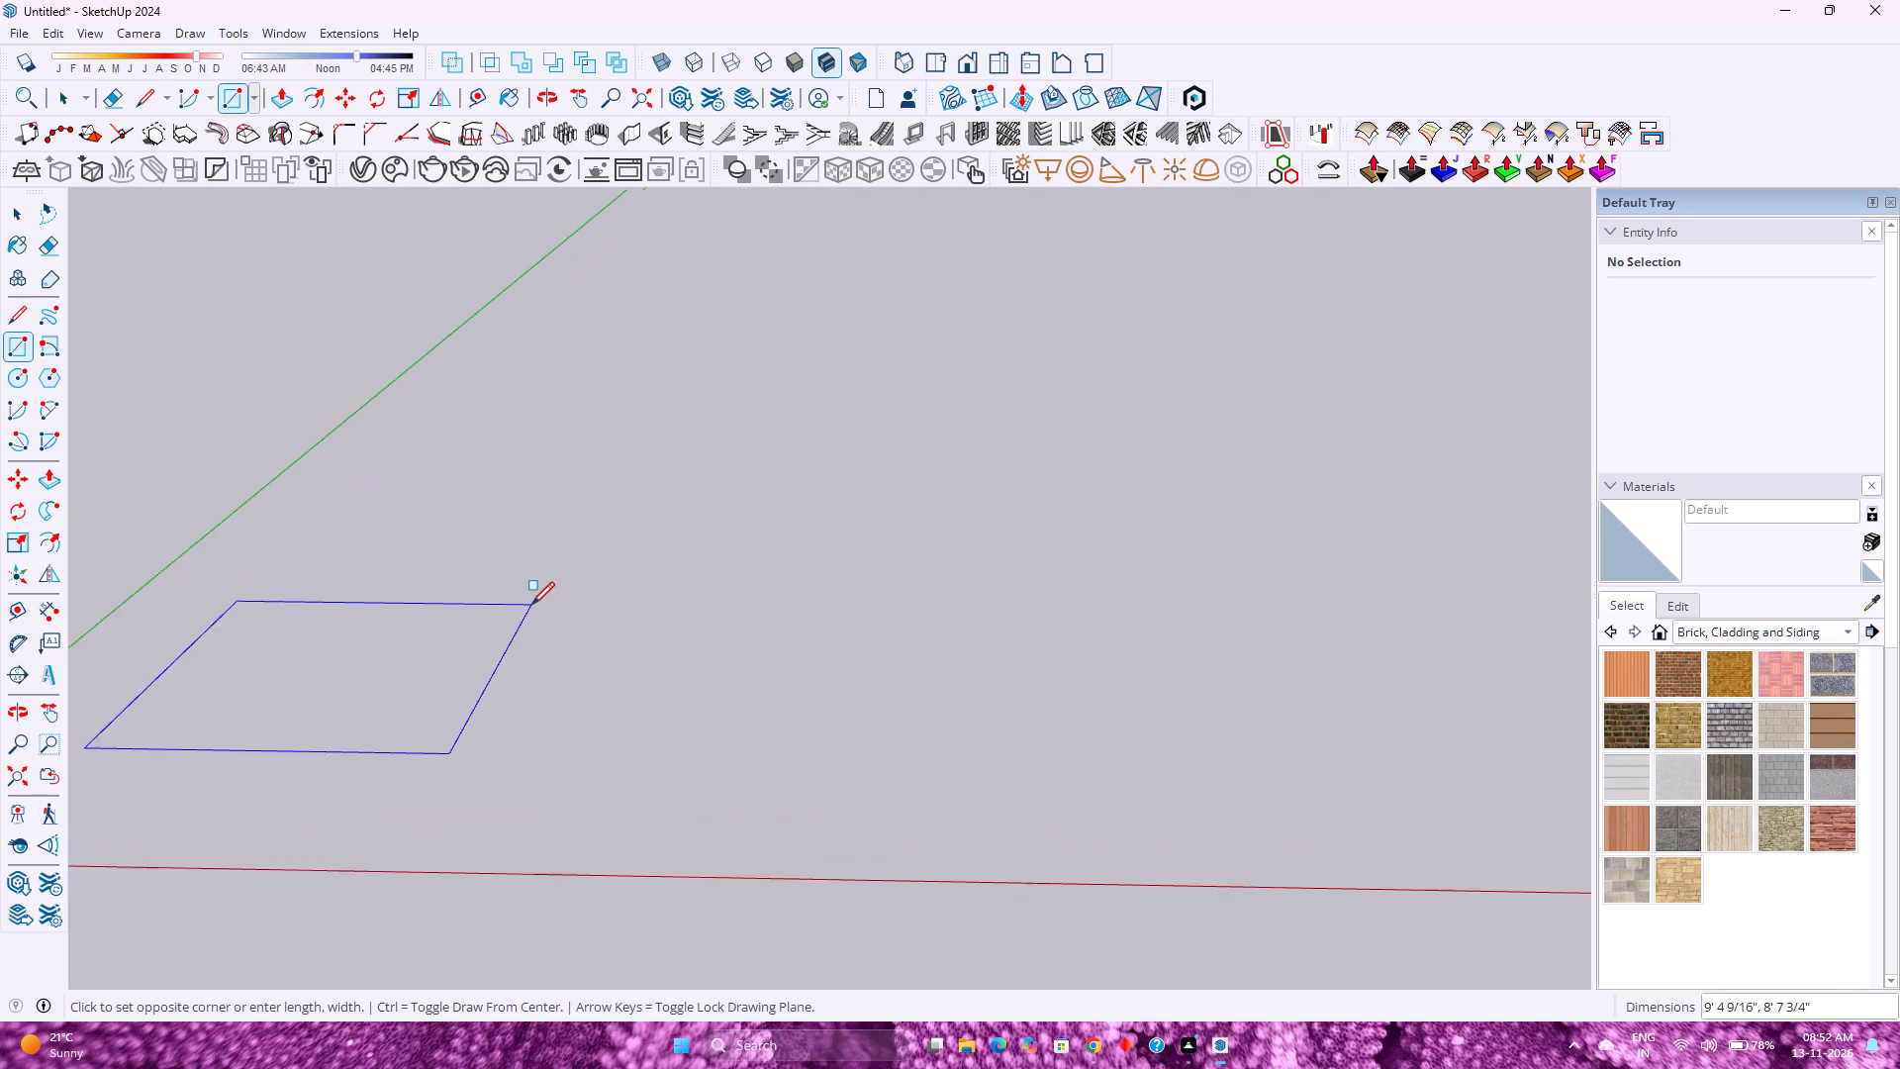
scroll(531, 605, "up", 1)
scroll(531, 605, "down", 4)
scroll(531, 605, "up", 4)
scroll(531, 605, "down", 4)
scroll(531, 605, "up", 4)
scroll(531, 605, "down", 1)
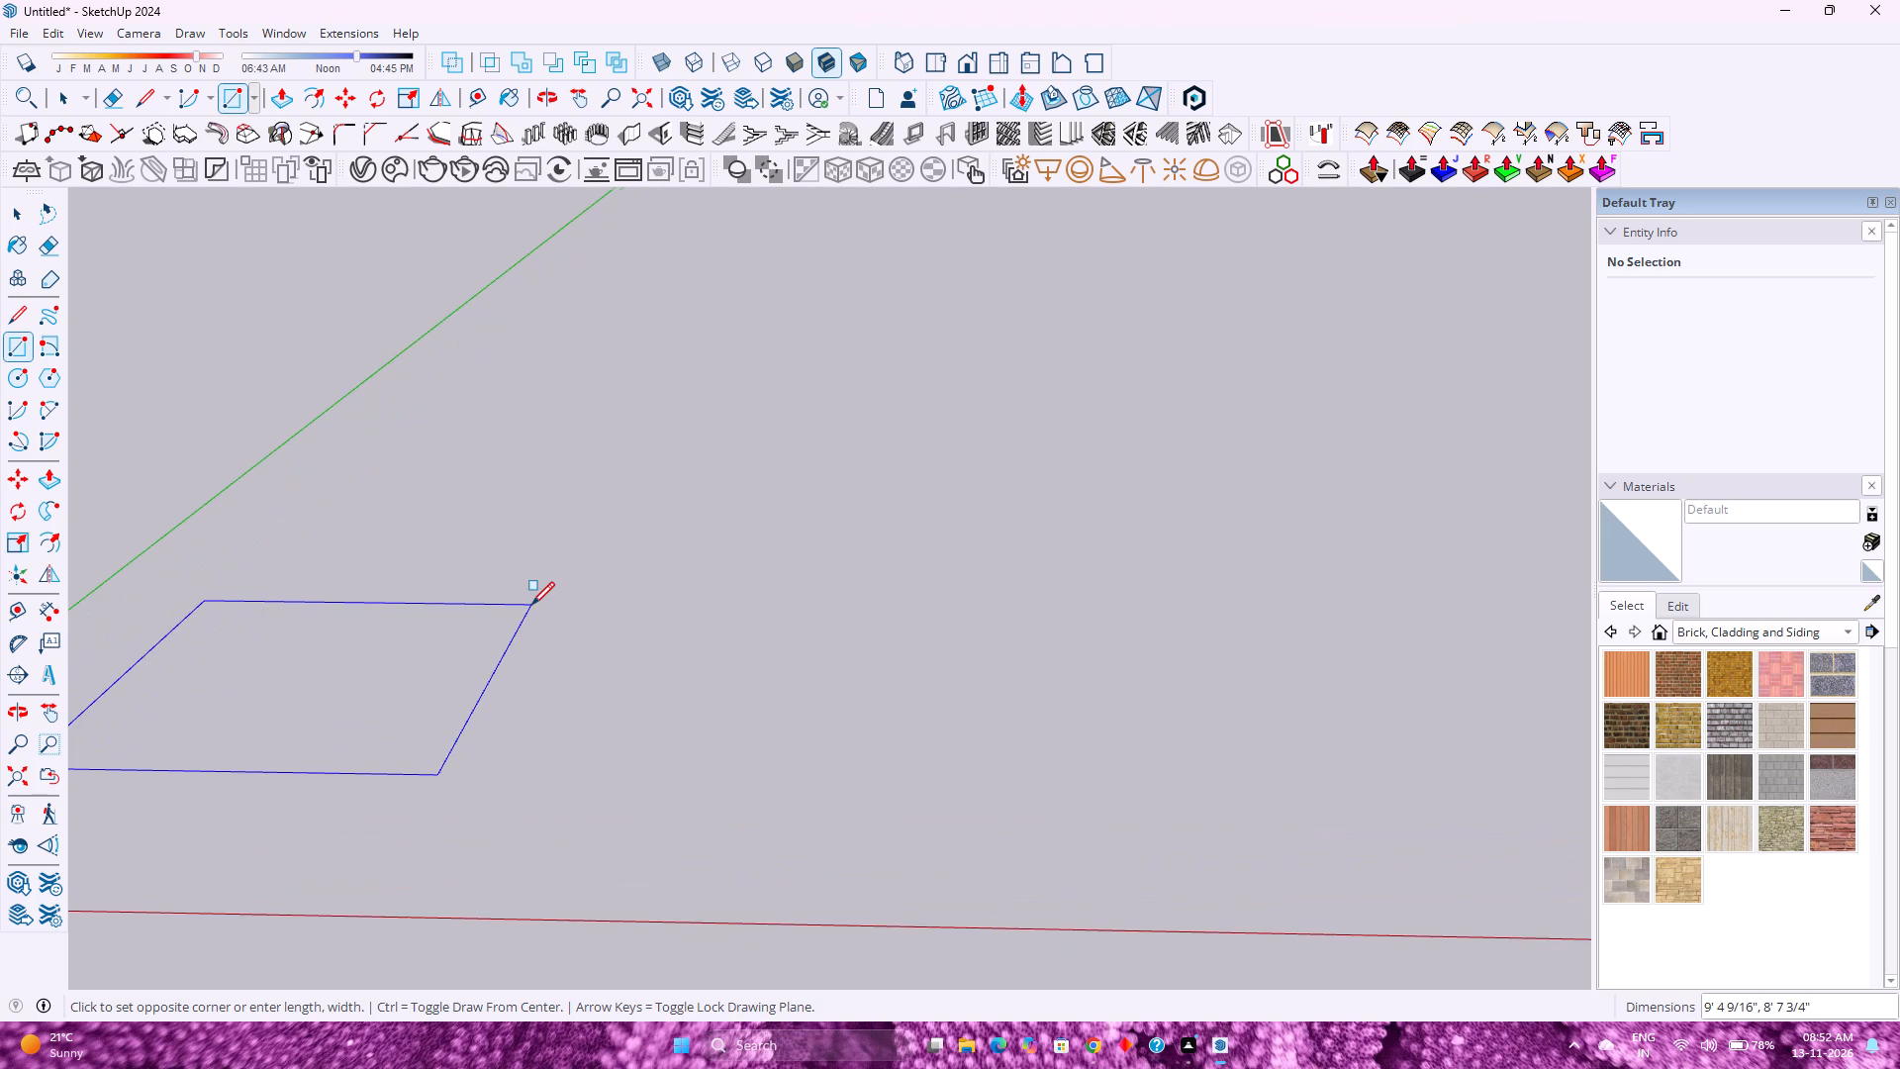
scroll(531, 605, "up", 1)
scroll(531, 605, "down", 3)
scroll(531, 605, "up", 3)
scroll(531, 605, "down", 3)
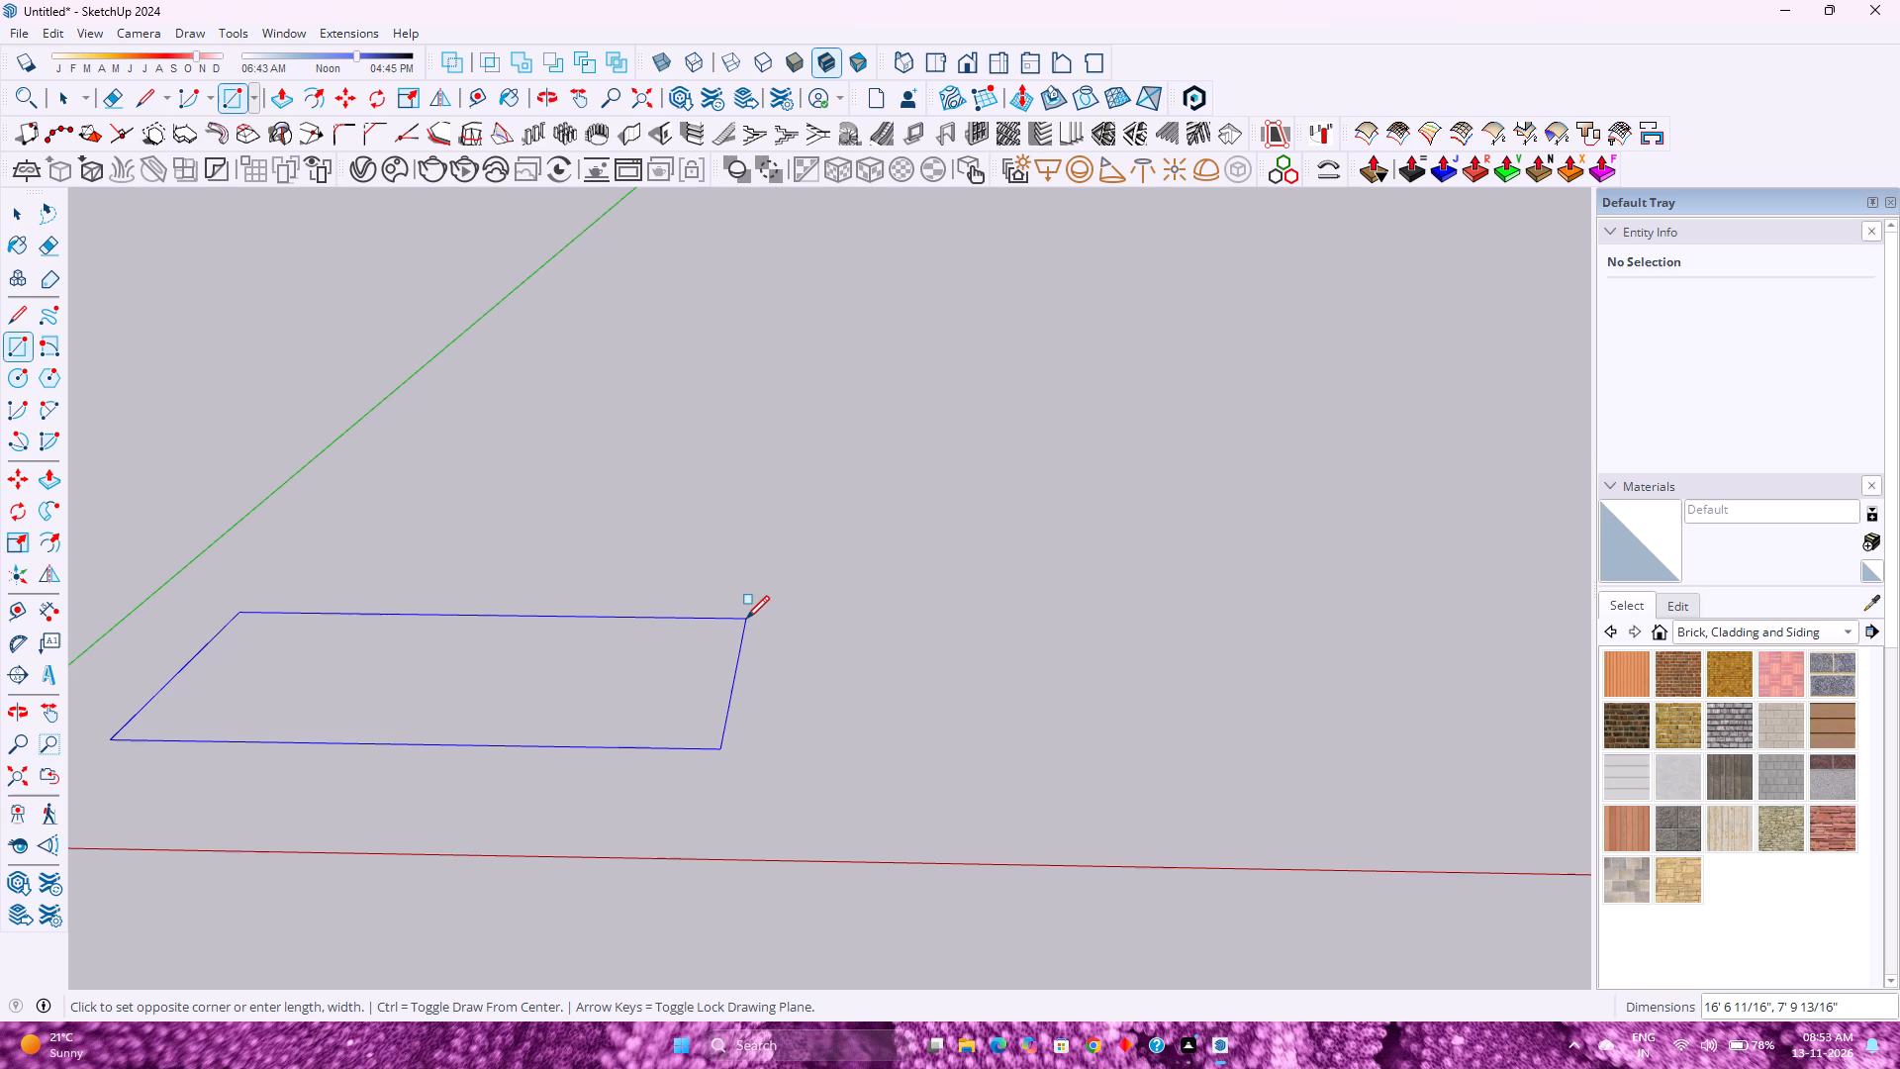
Finish the ground rectangle near the origin with dimensions of 24' by 40'.
type("24',")
type("40'")
key("Return")
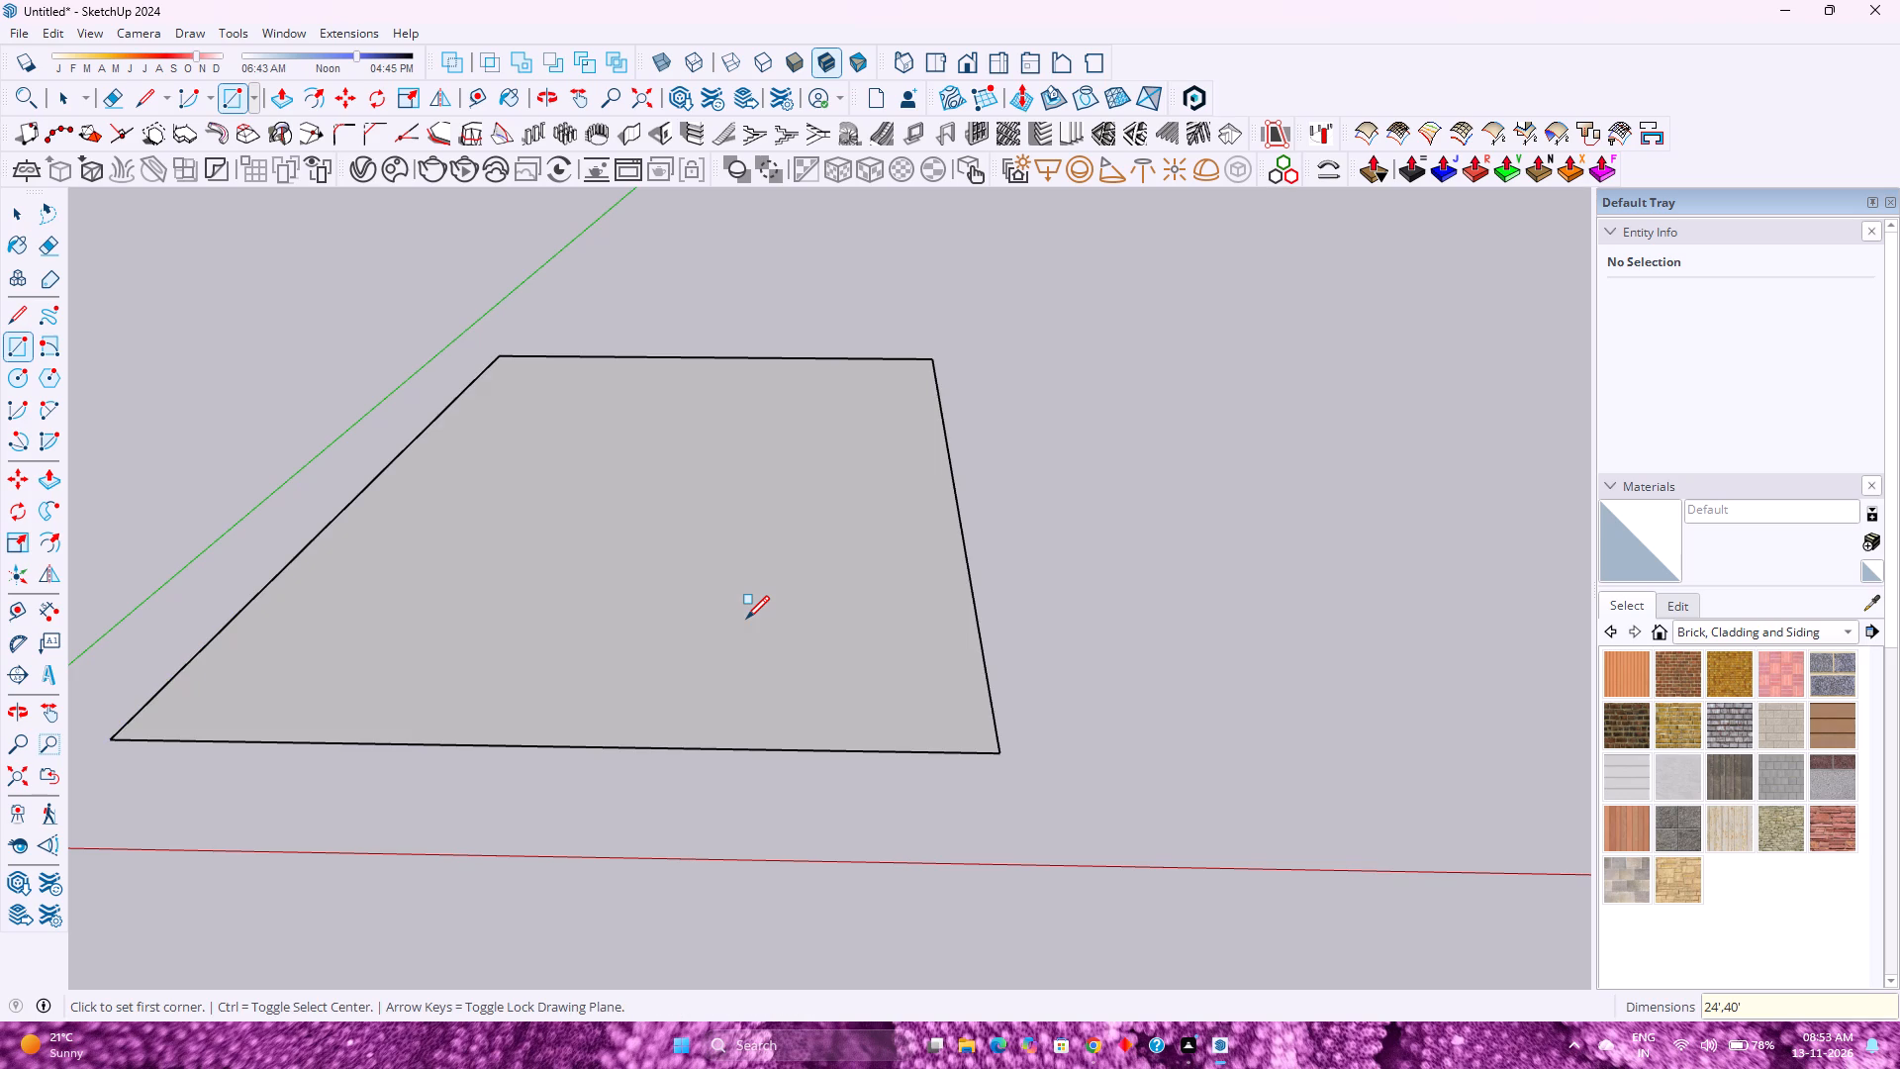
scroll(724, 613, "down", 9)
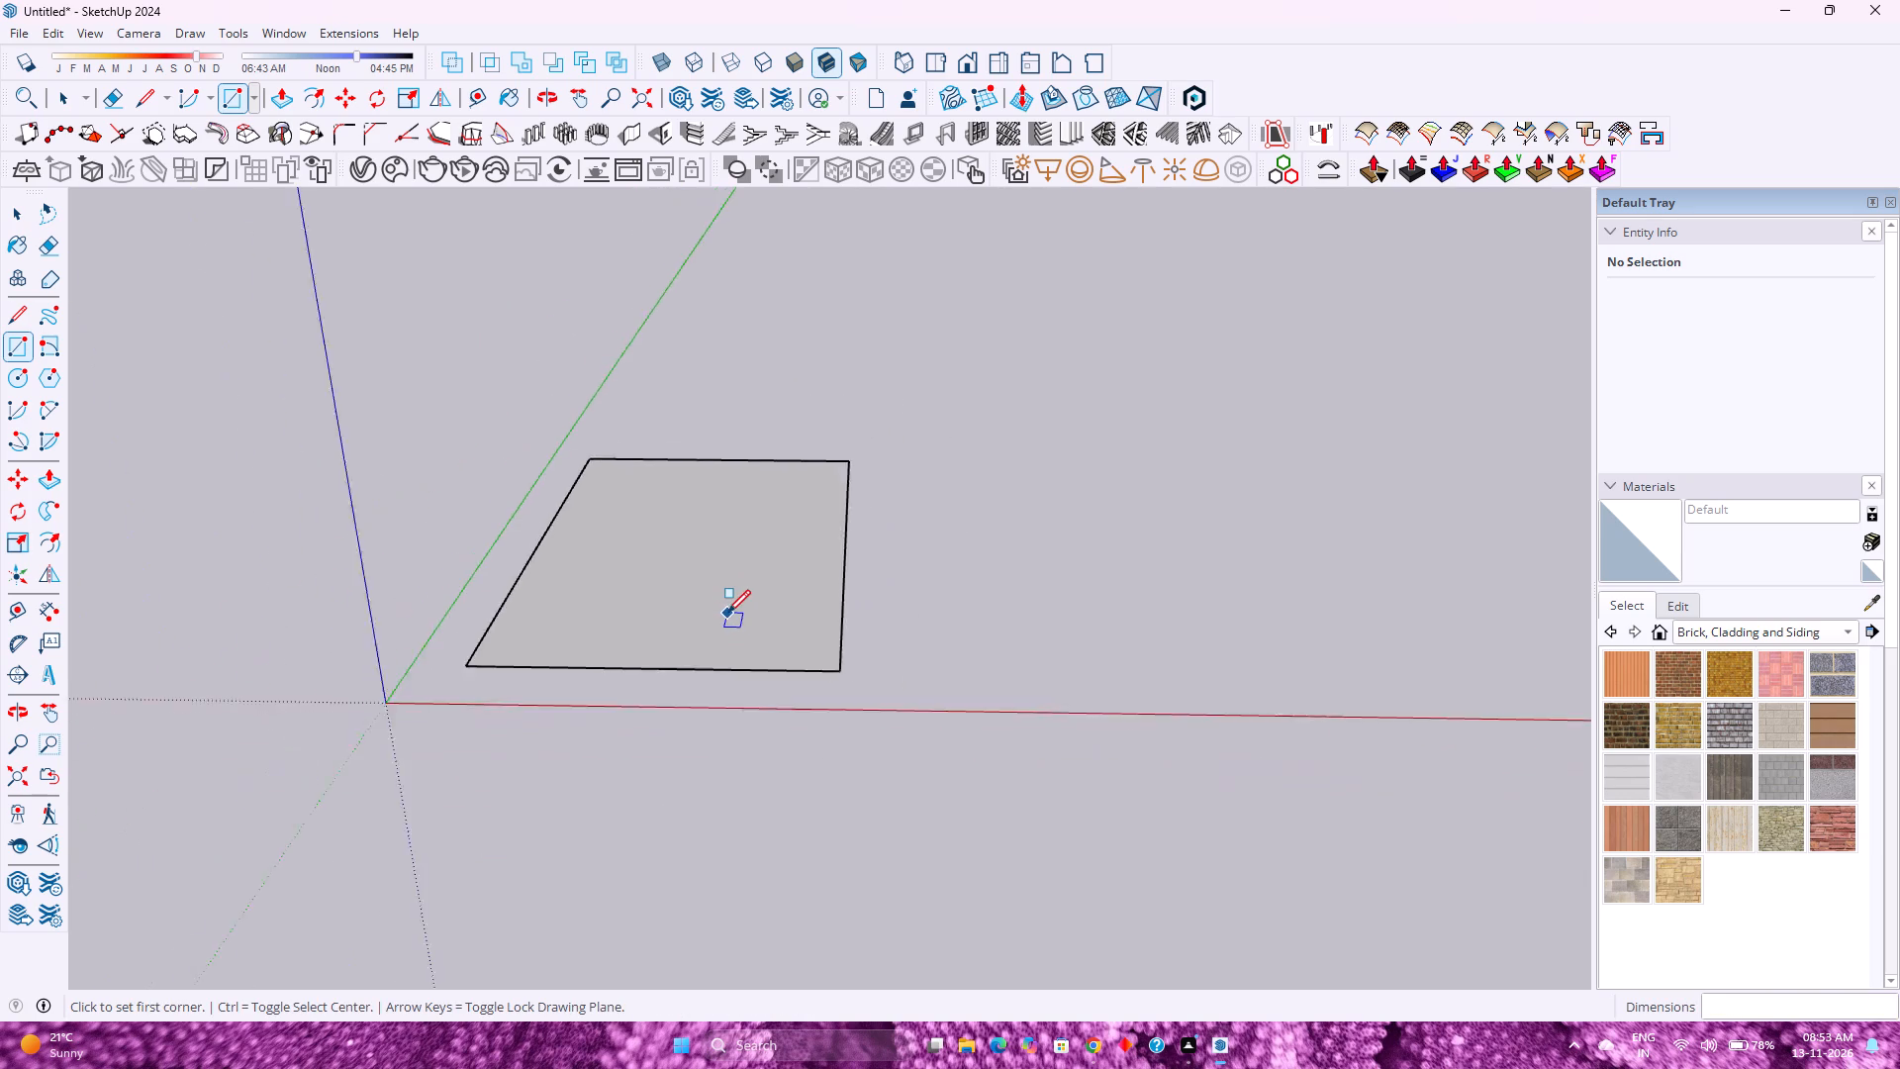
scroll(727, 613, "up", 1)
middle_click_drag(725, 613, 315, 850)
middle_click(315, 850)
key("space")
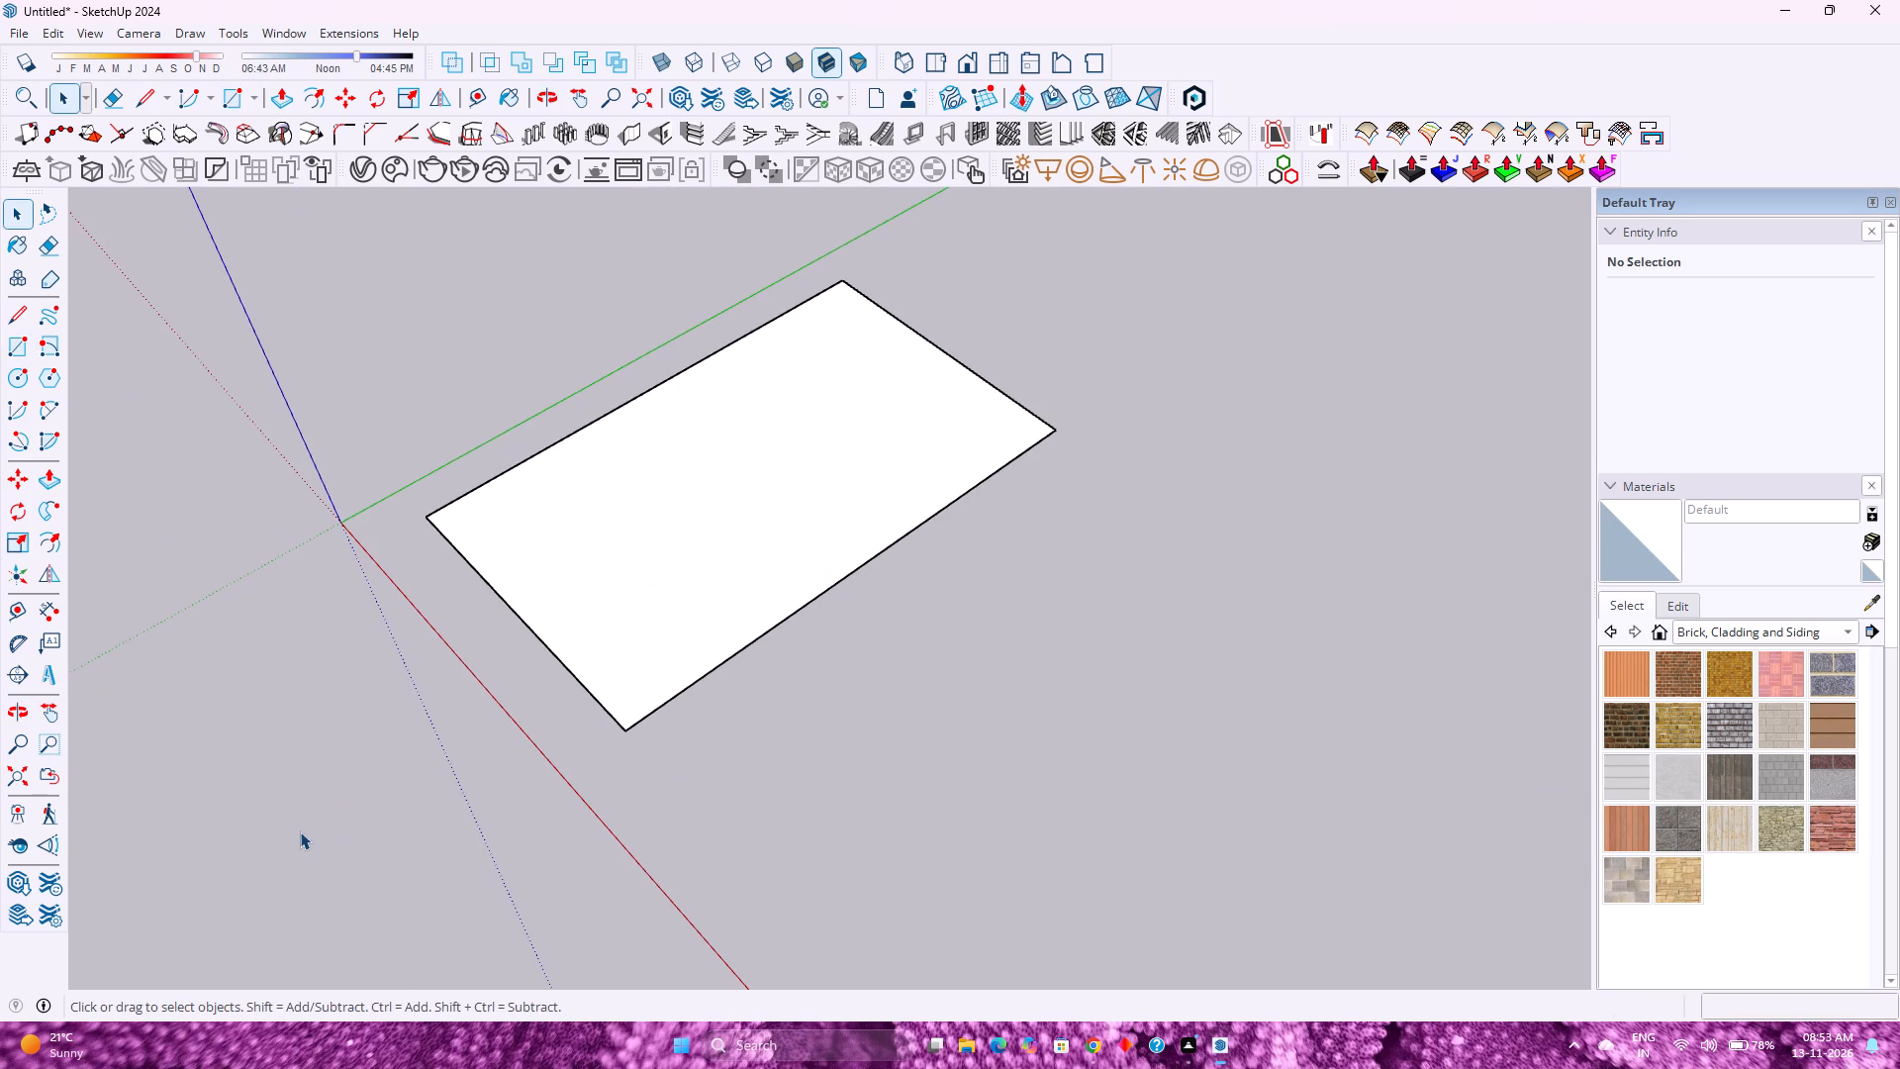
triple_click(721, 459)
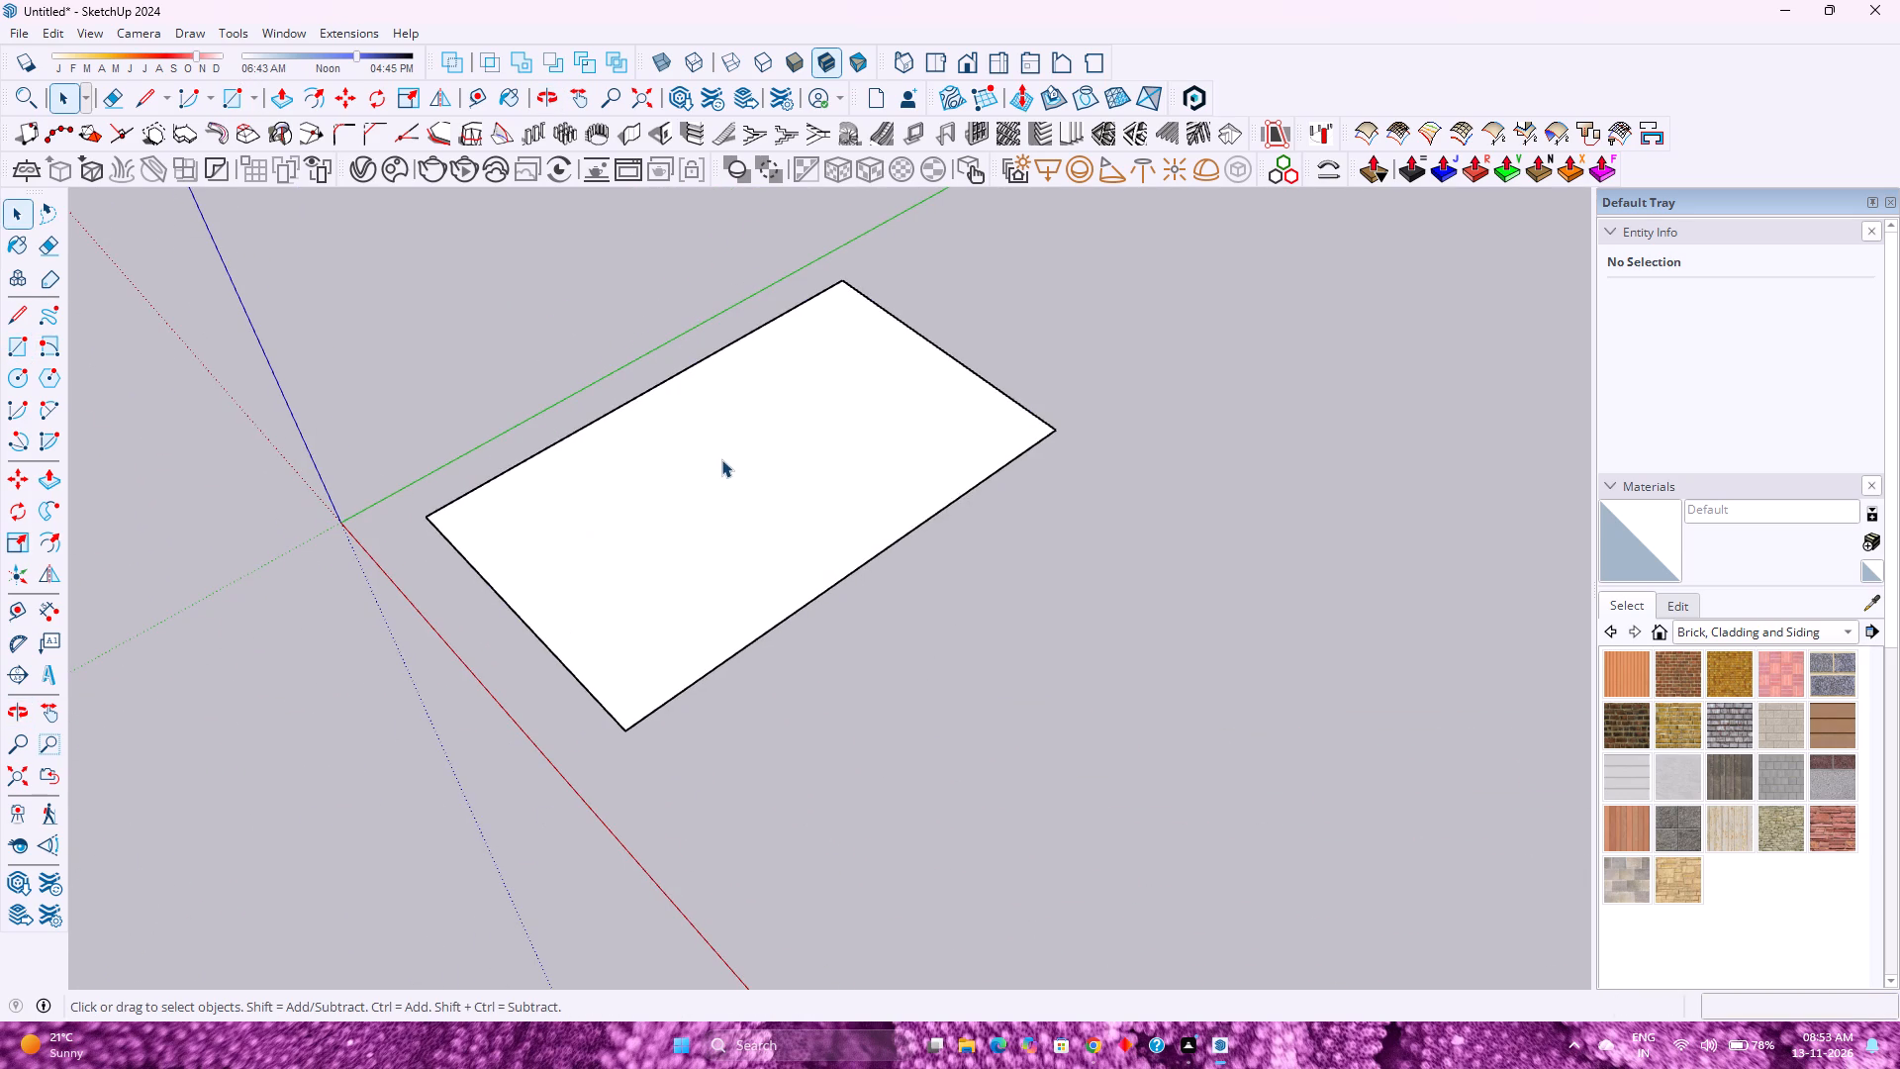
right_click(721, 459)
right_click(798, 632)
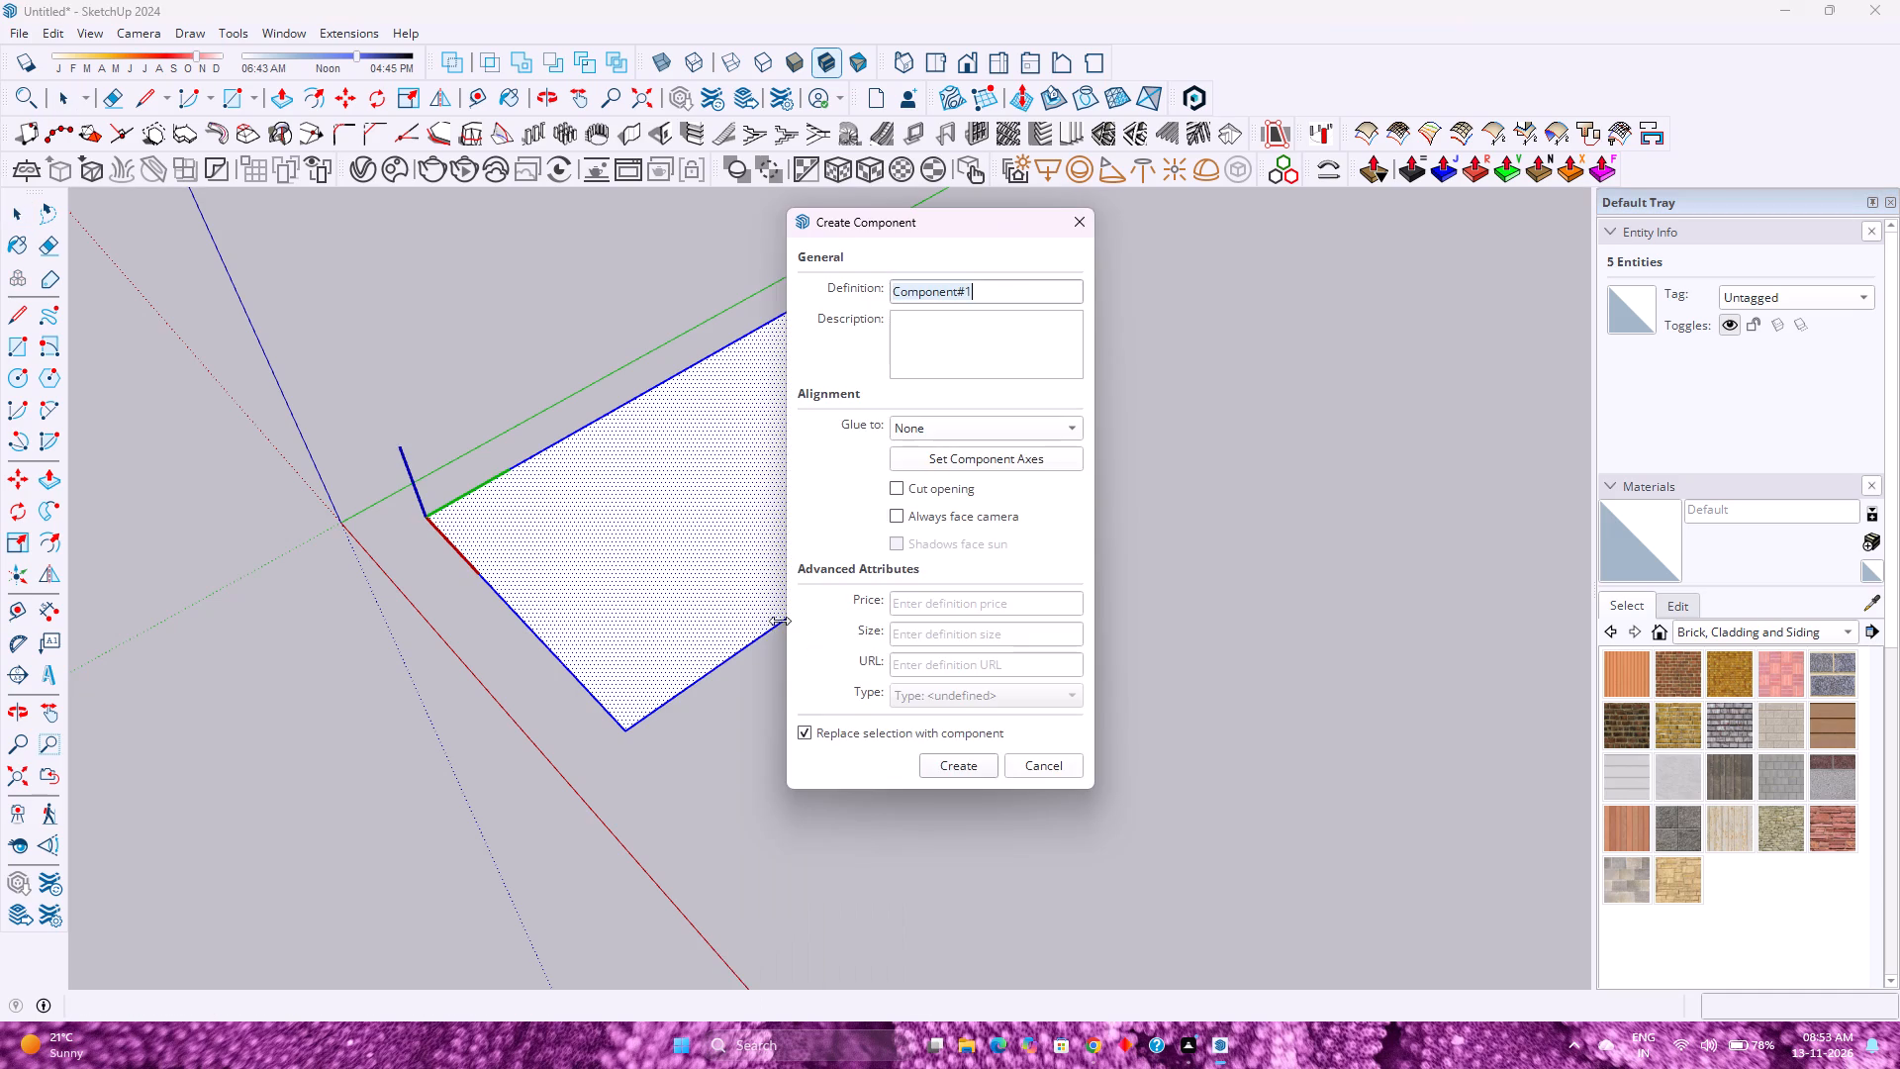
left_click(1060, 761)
Select the ground rectangle's face together with all its edges and make them a group.
triple_click(749, 600)
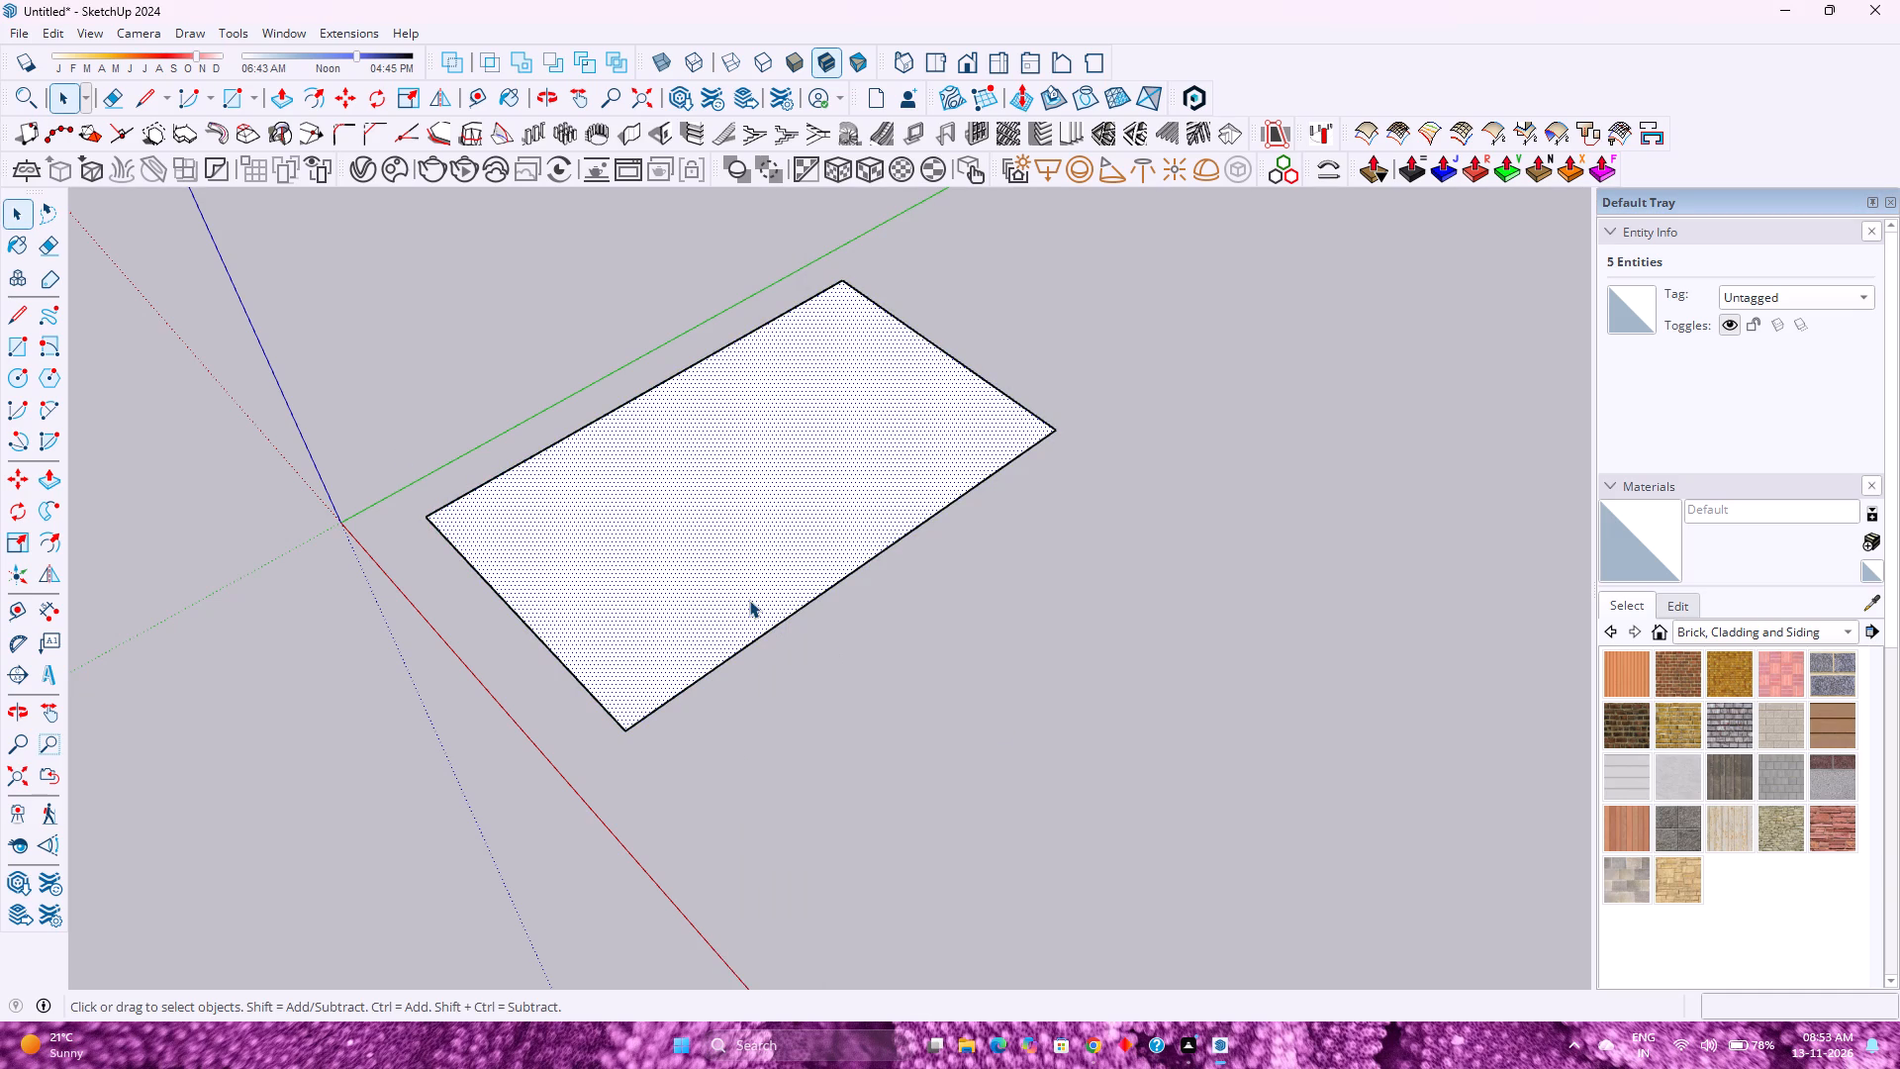
right_click(749, 600)
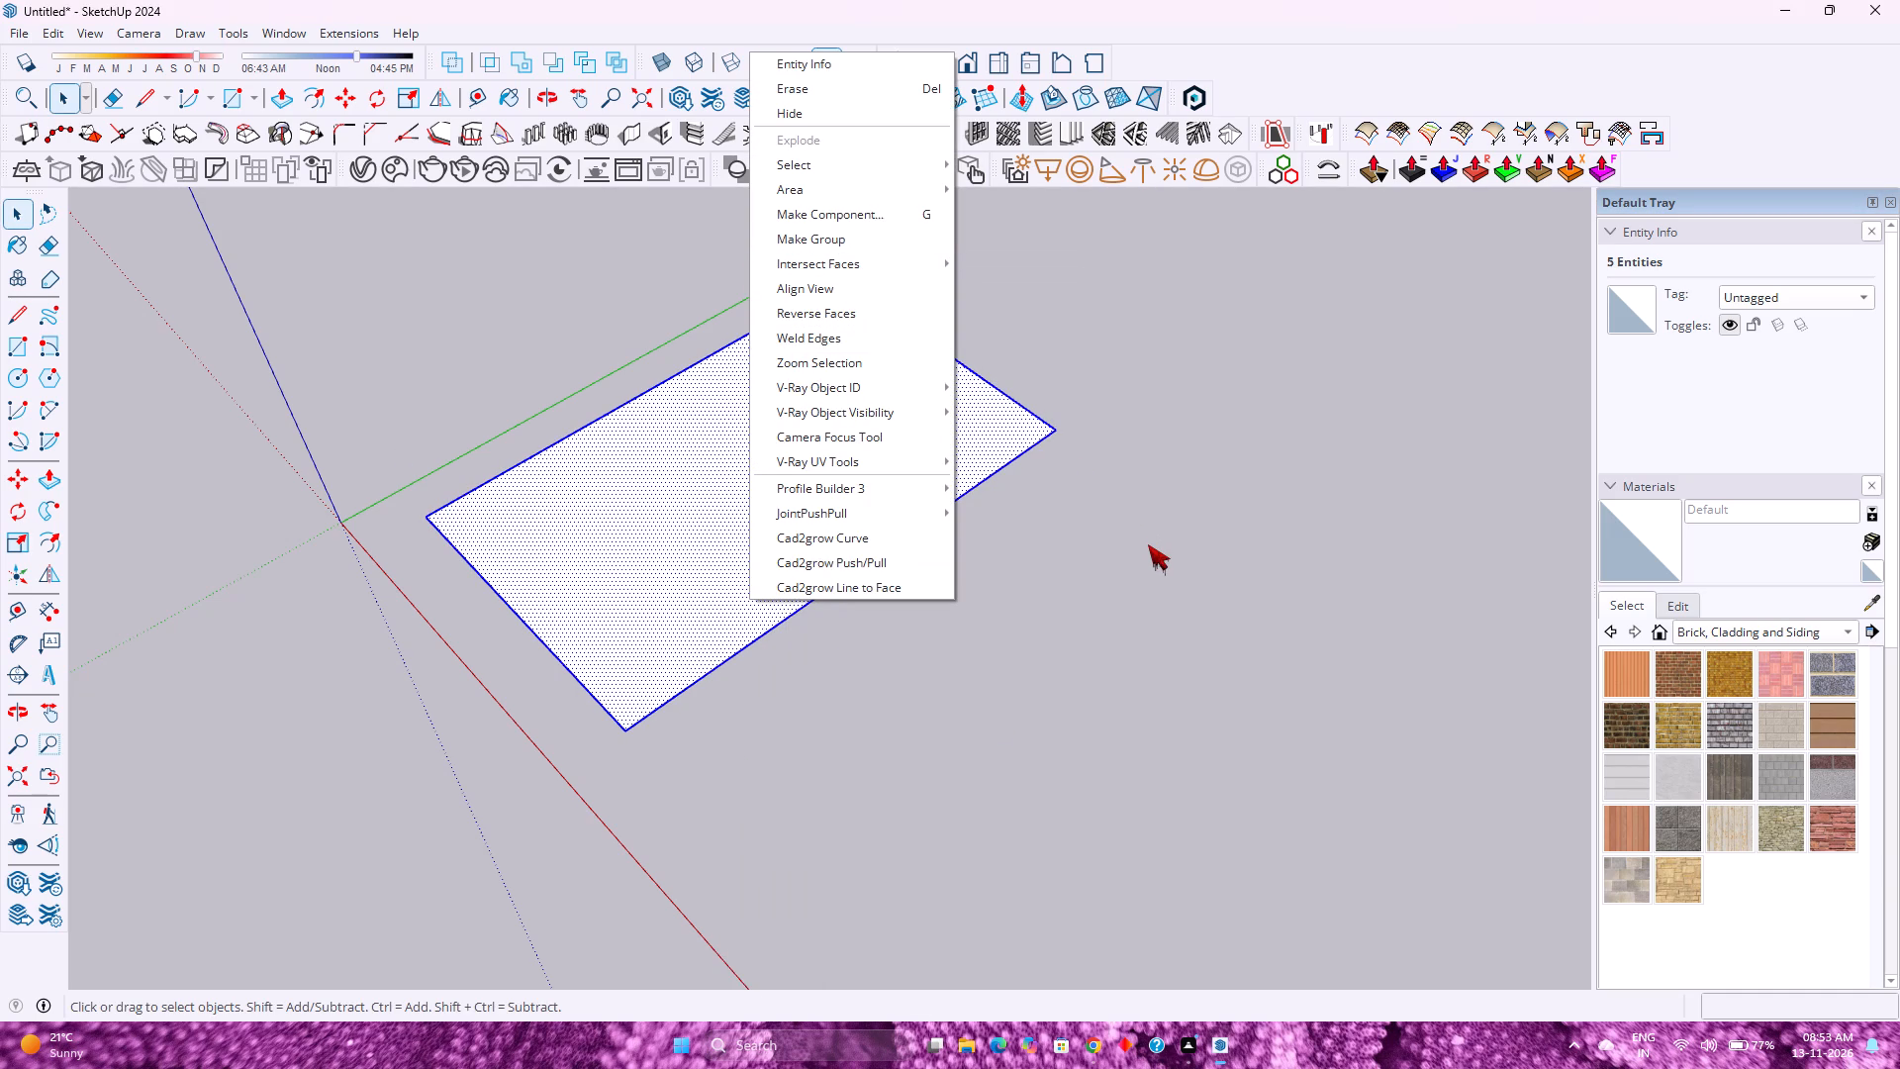
key("ctrl+g")
left_click_drag(1148, 544, 1158, 550)
triple_click(887, 519)
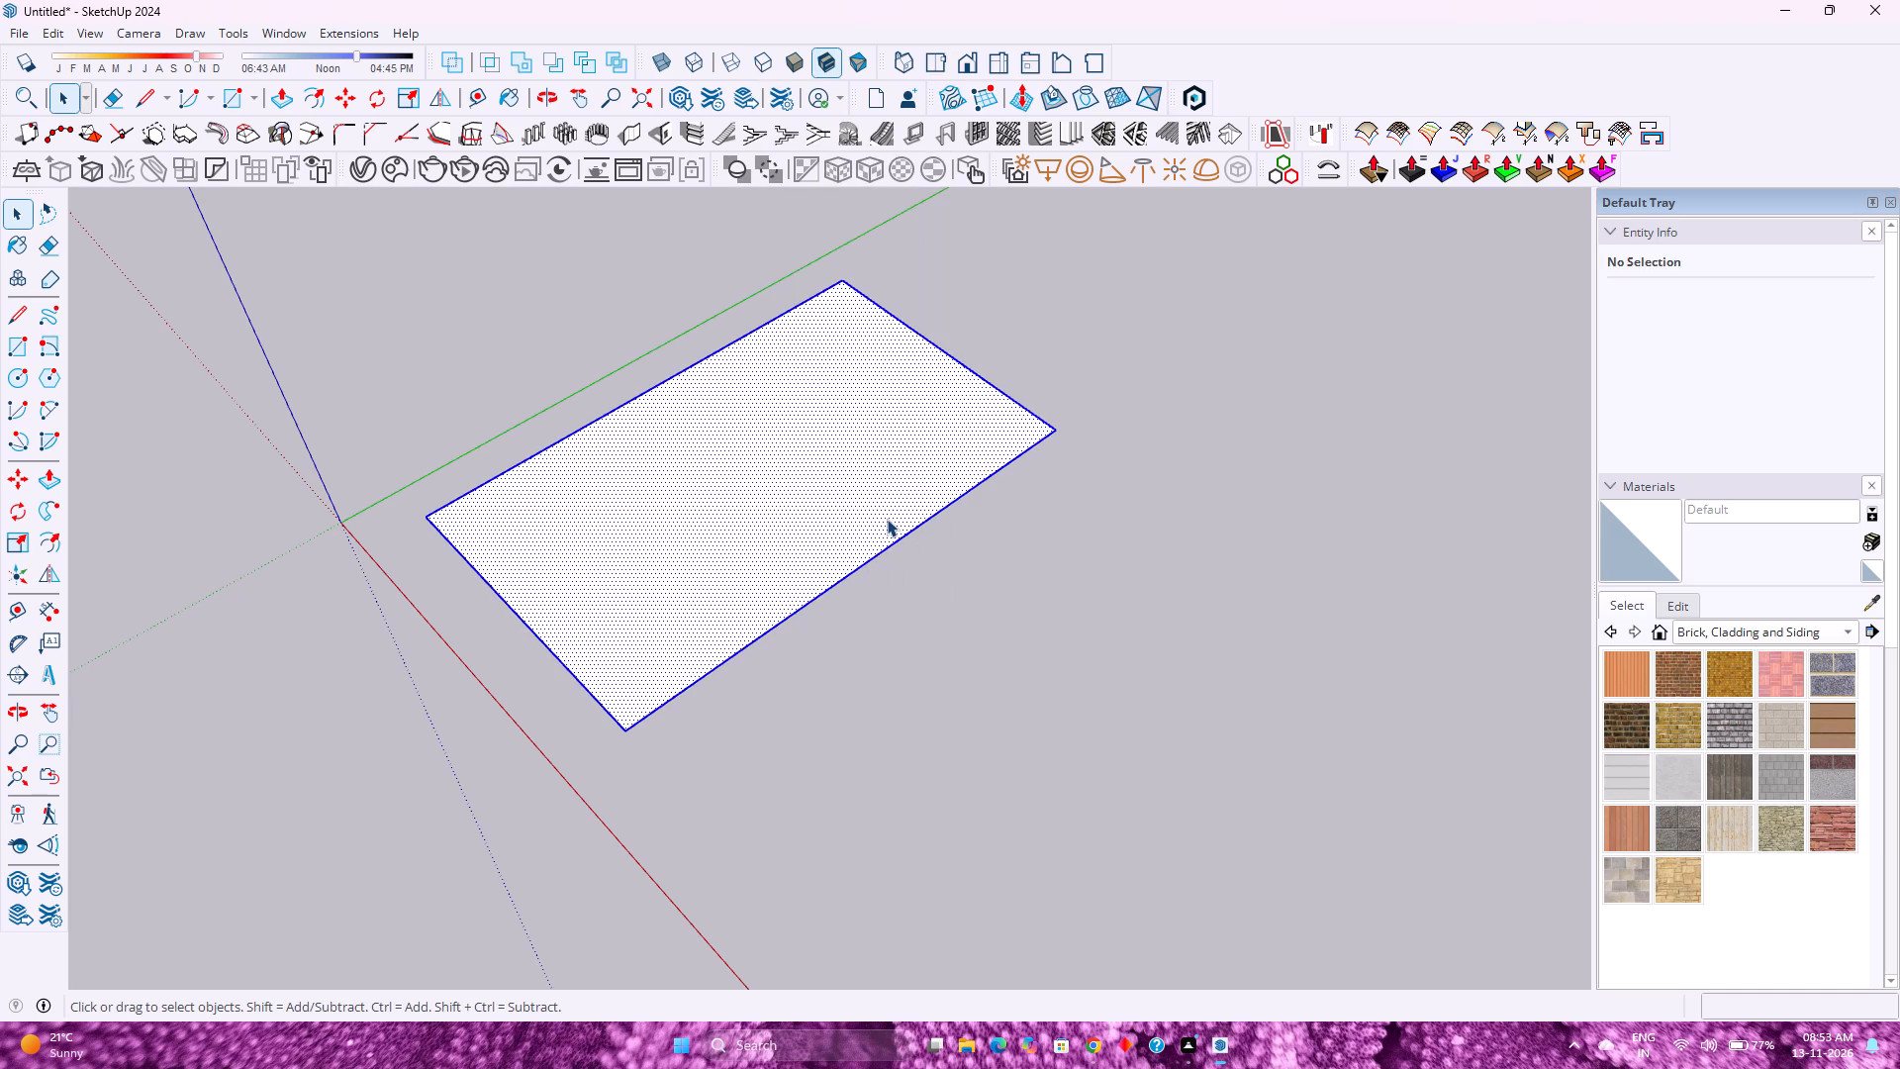
key("ctrl+g")
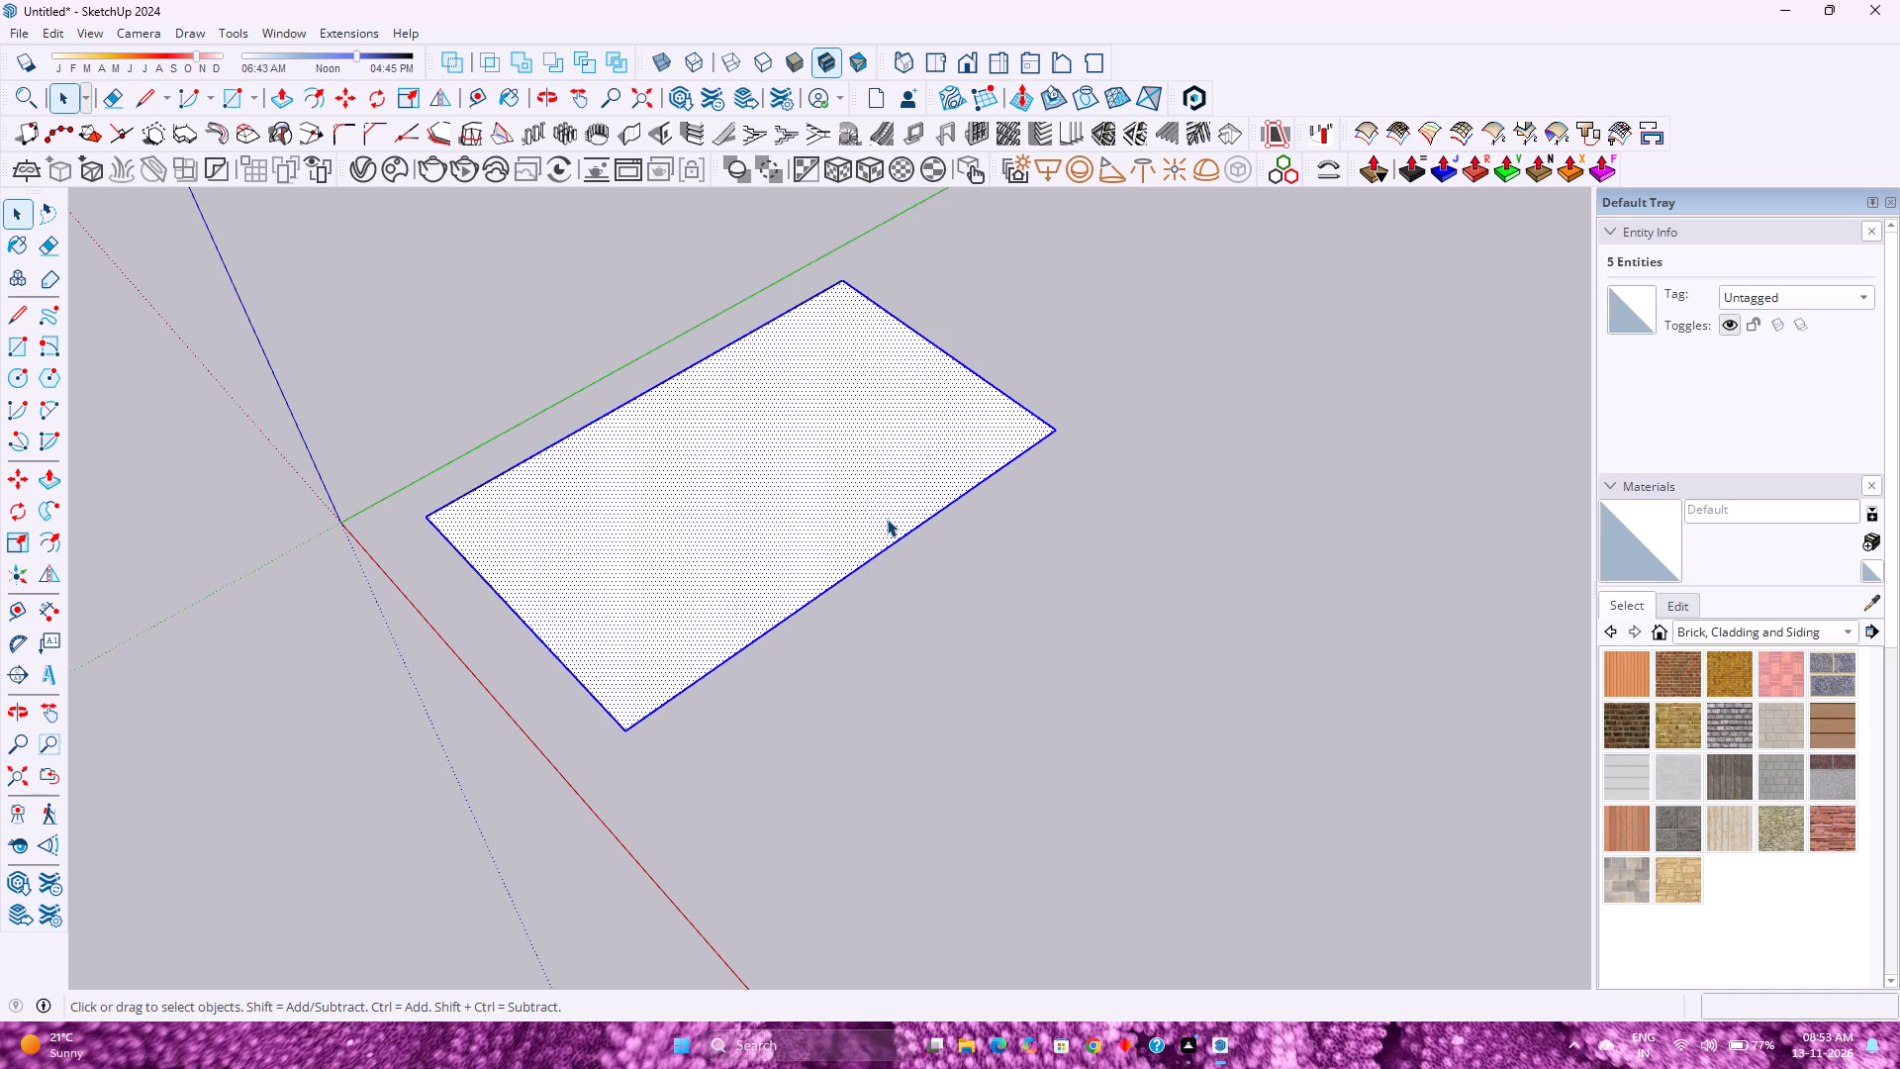
left_click_drag(883, 519, 874, 519)
left_click(874, 519)
double_click(874, 519)
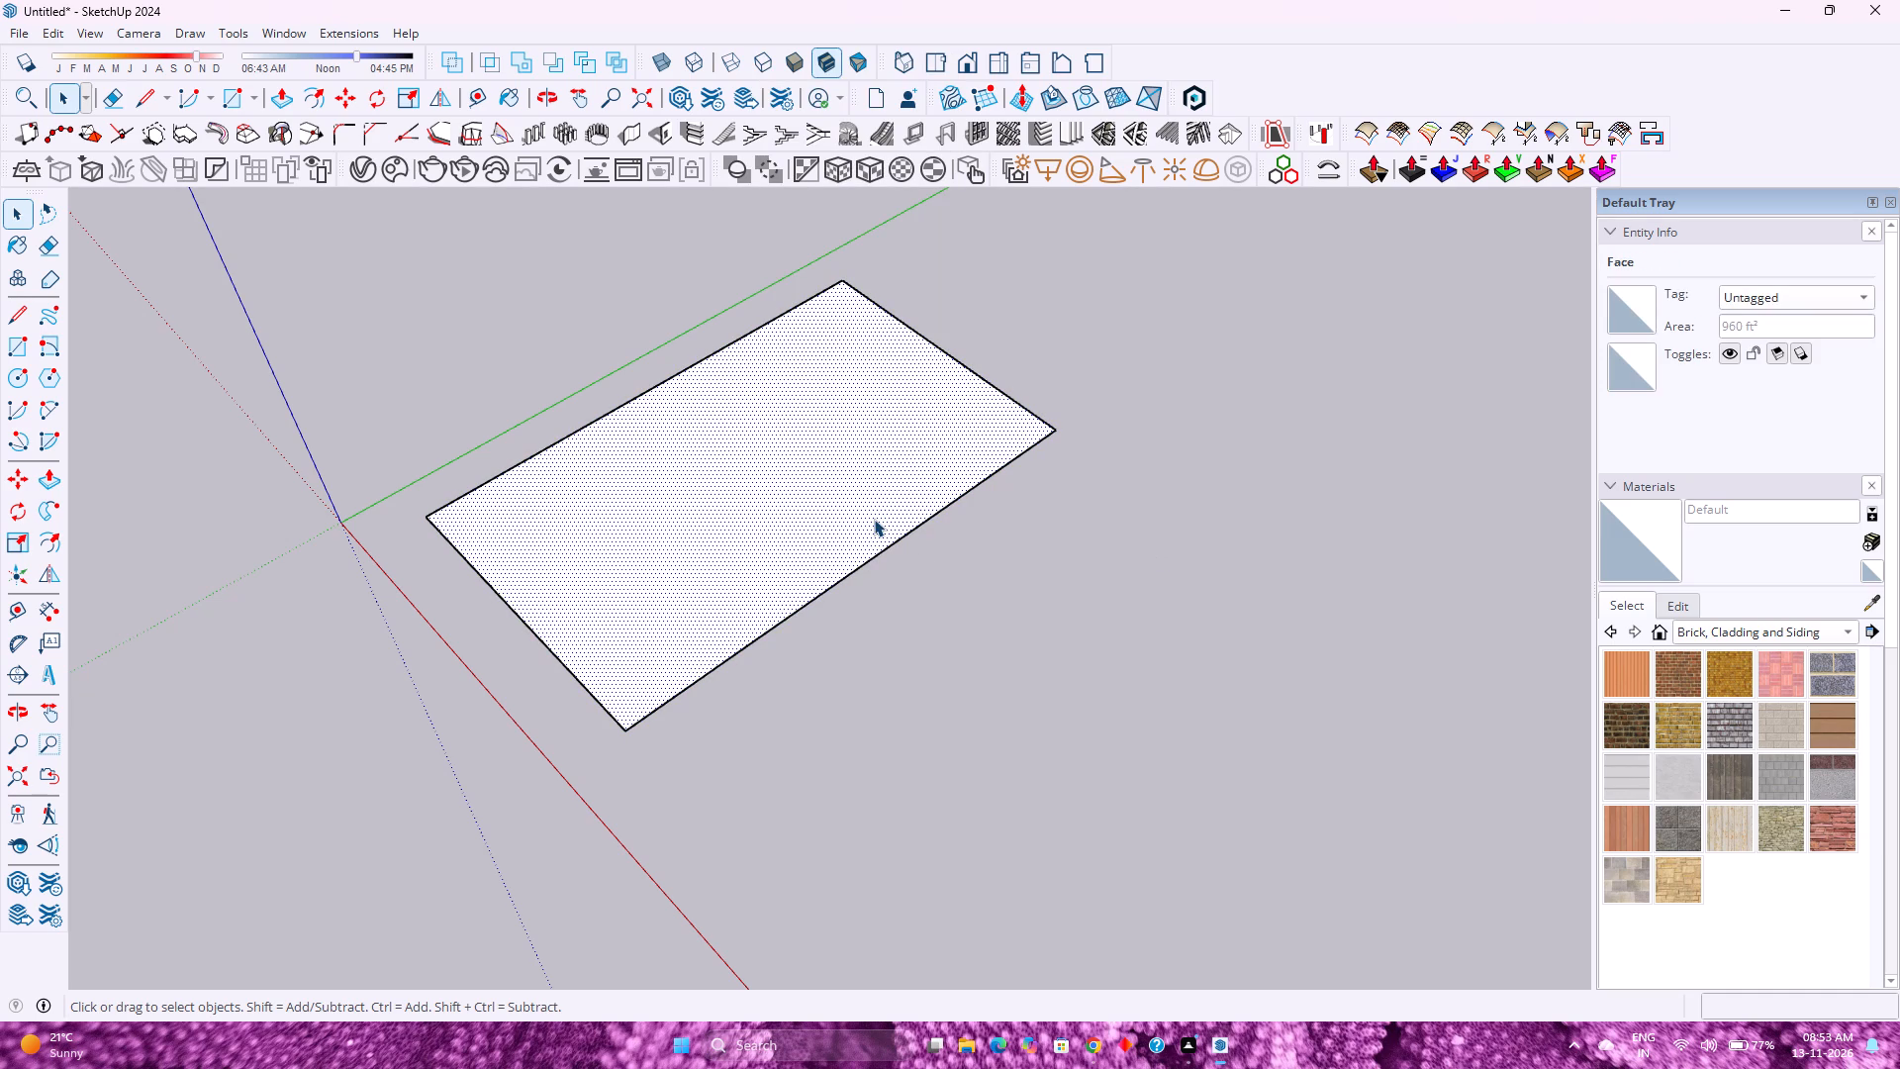
triple_click(874, 519)
left_click(874, 519)
right_click(874, 518)
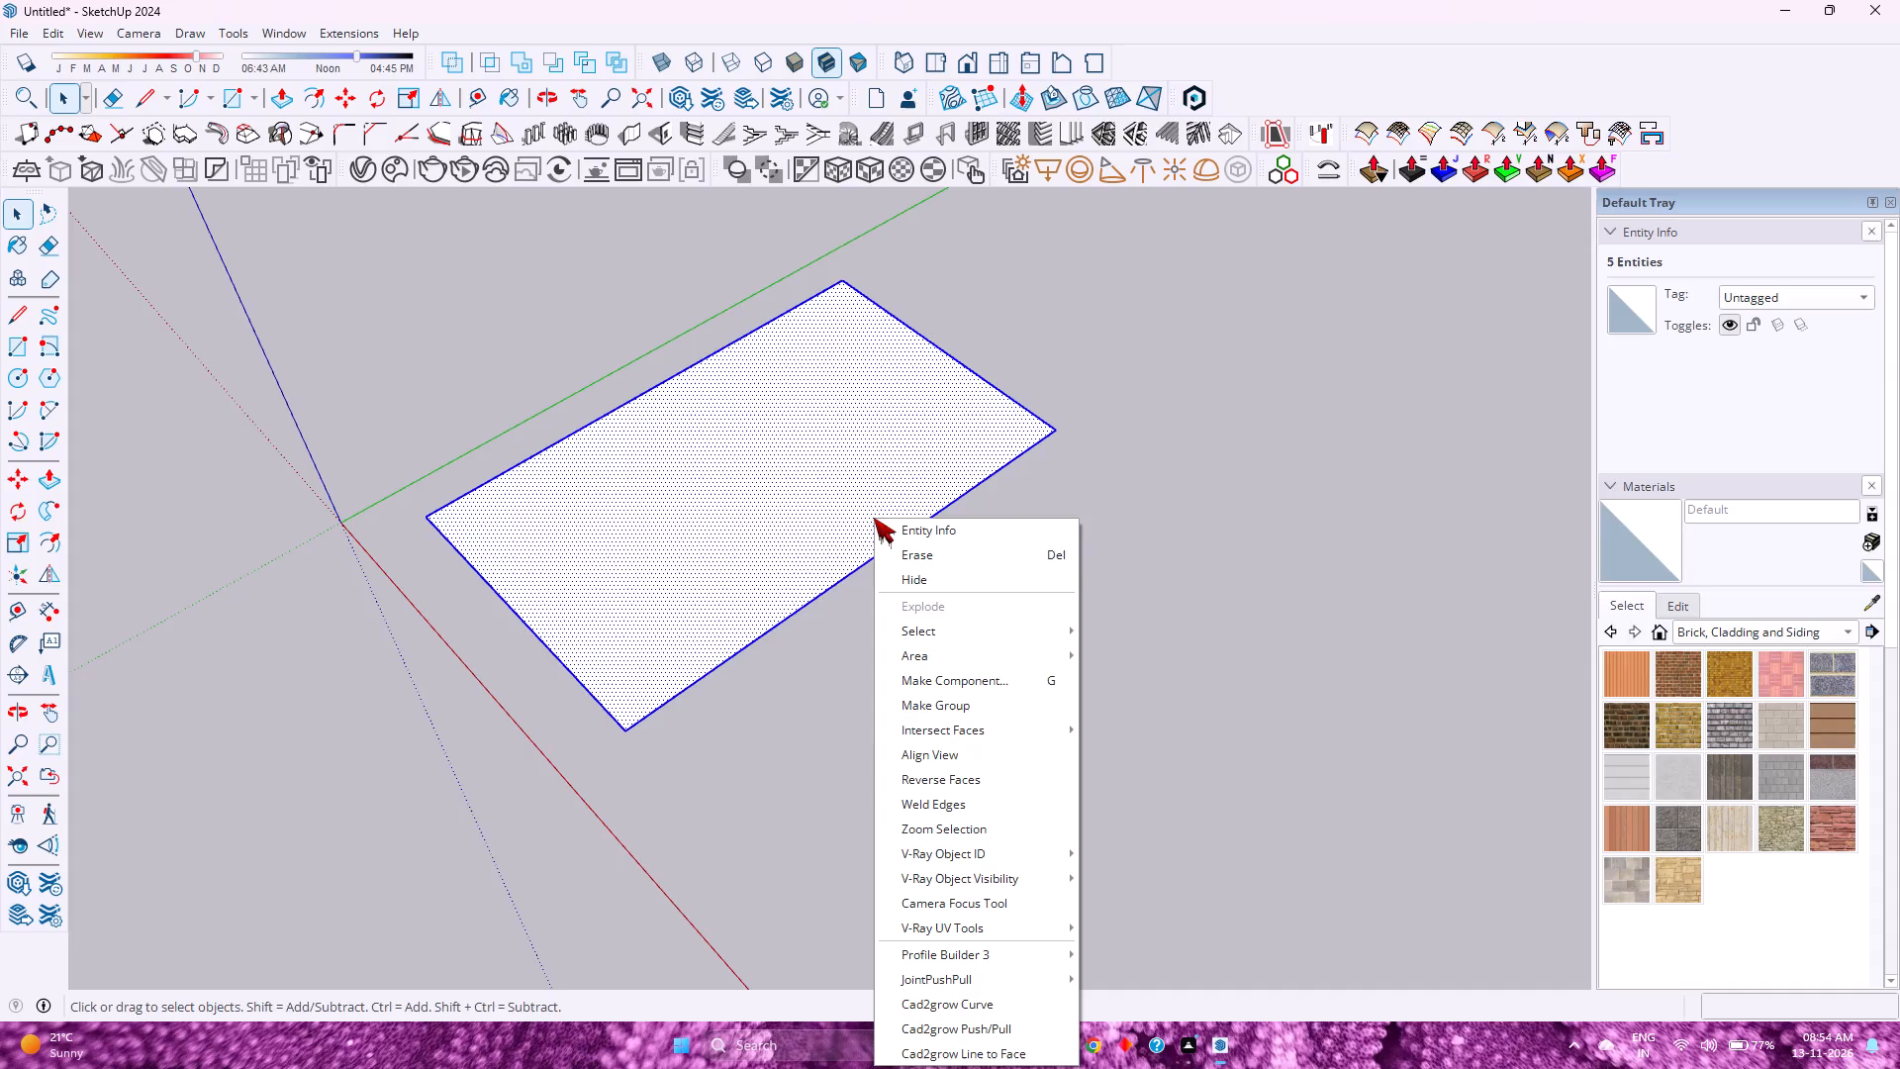
left_click(930, 700)
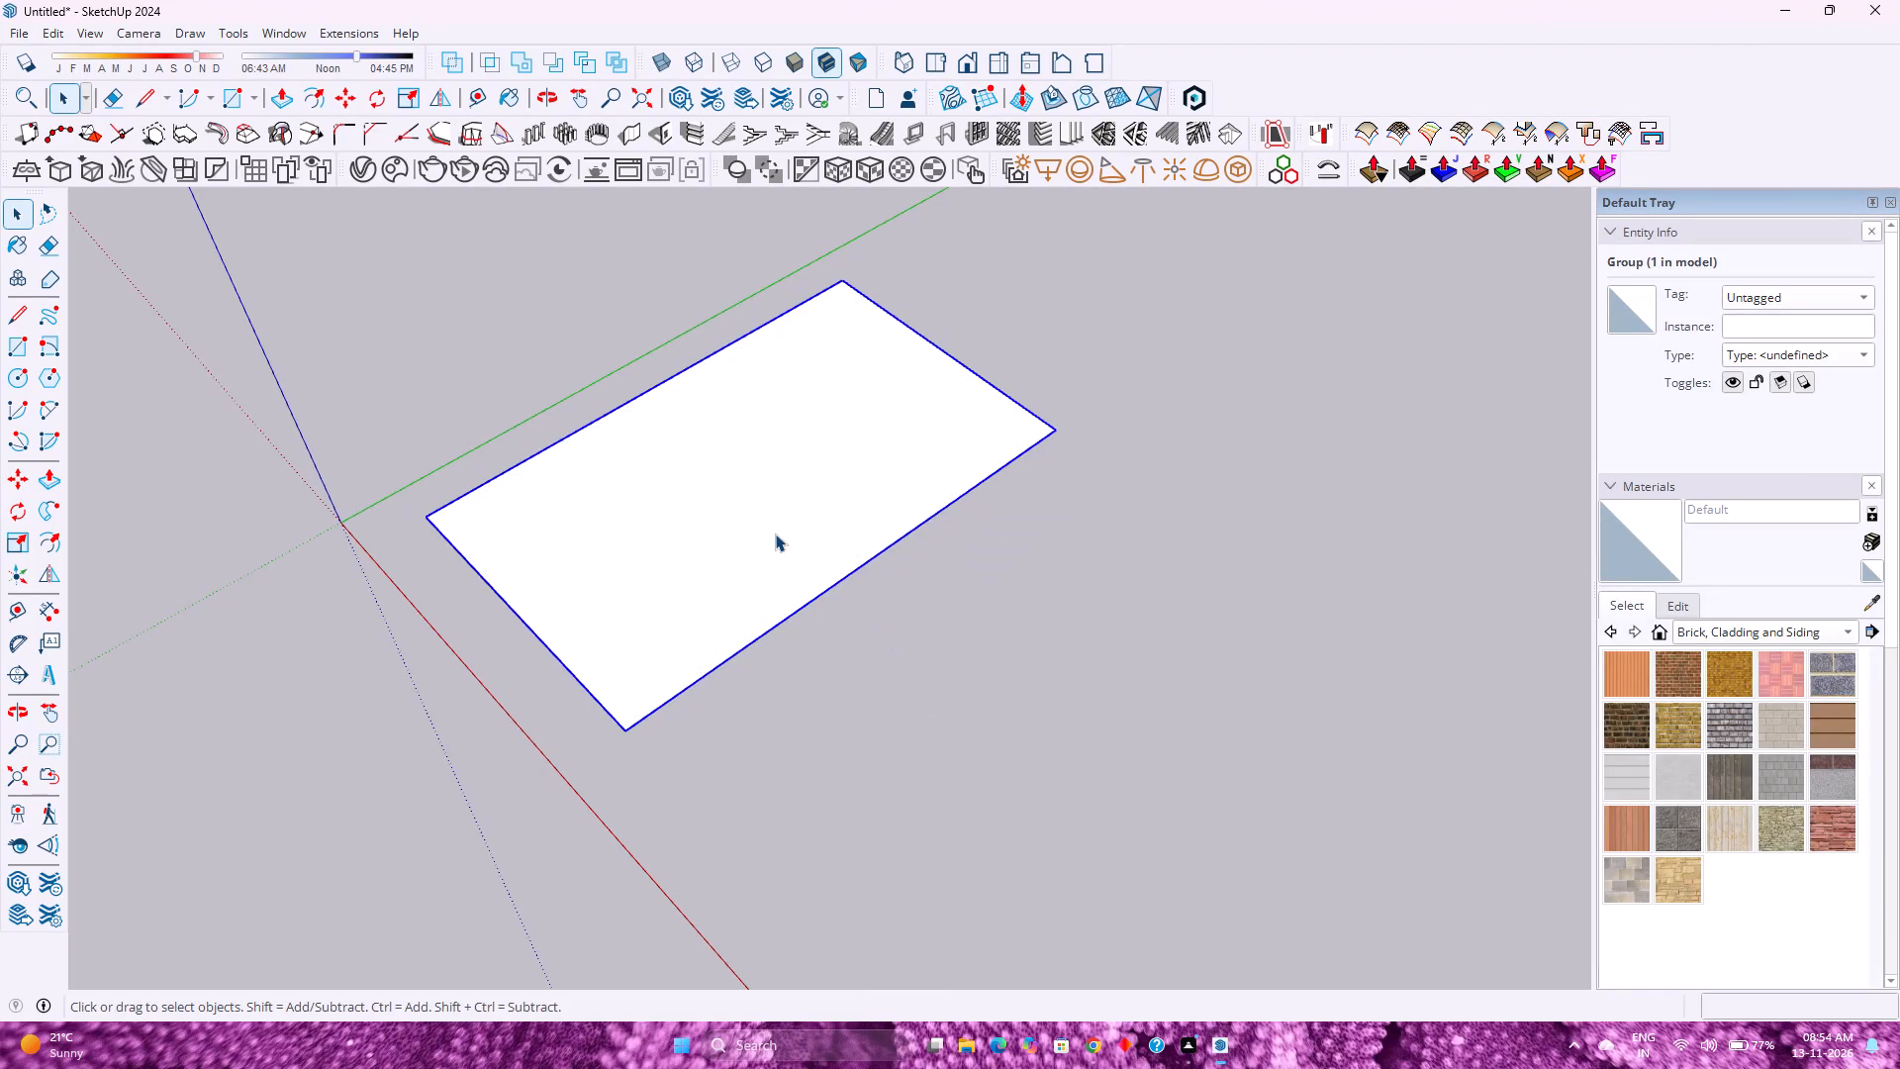
Open the rectangle's group for editing and select the face inside it.
double_click(775, 533)
scroll(784, 526, "up", 4)
left_click(784, 526)
scroll(673, 629, "down", 5)
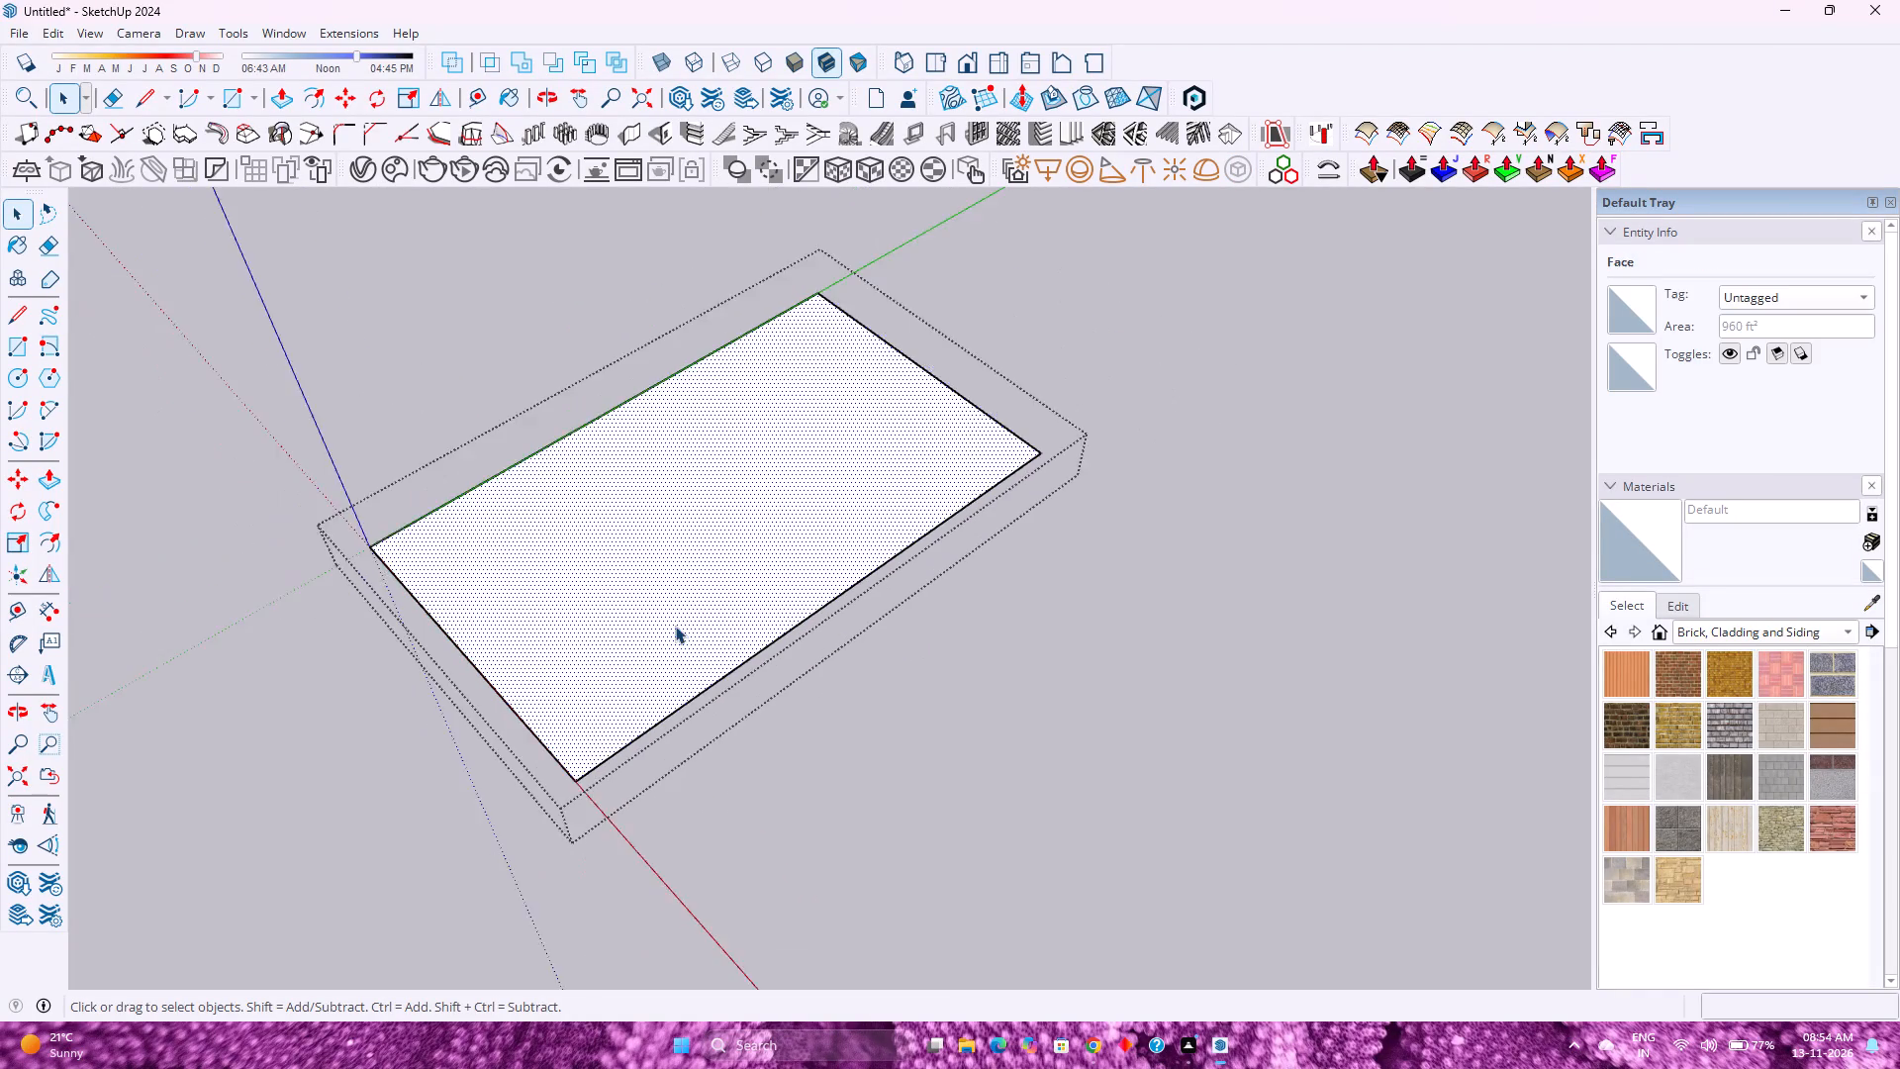
middle_click_drag(551, 665, 1027, 537)
middle_click(1044, 526)
scroll(1049, 494, "down", 4)
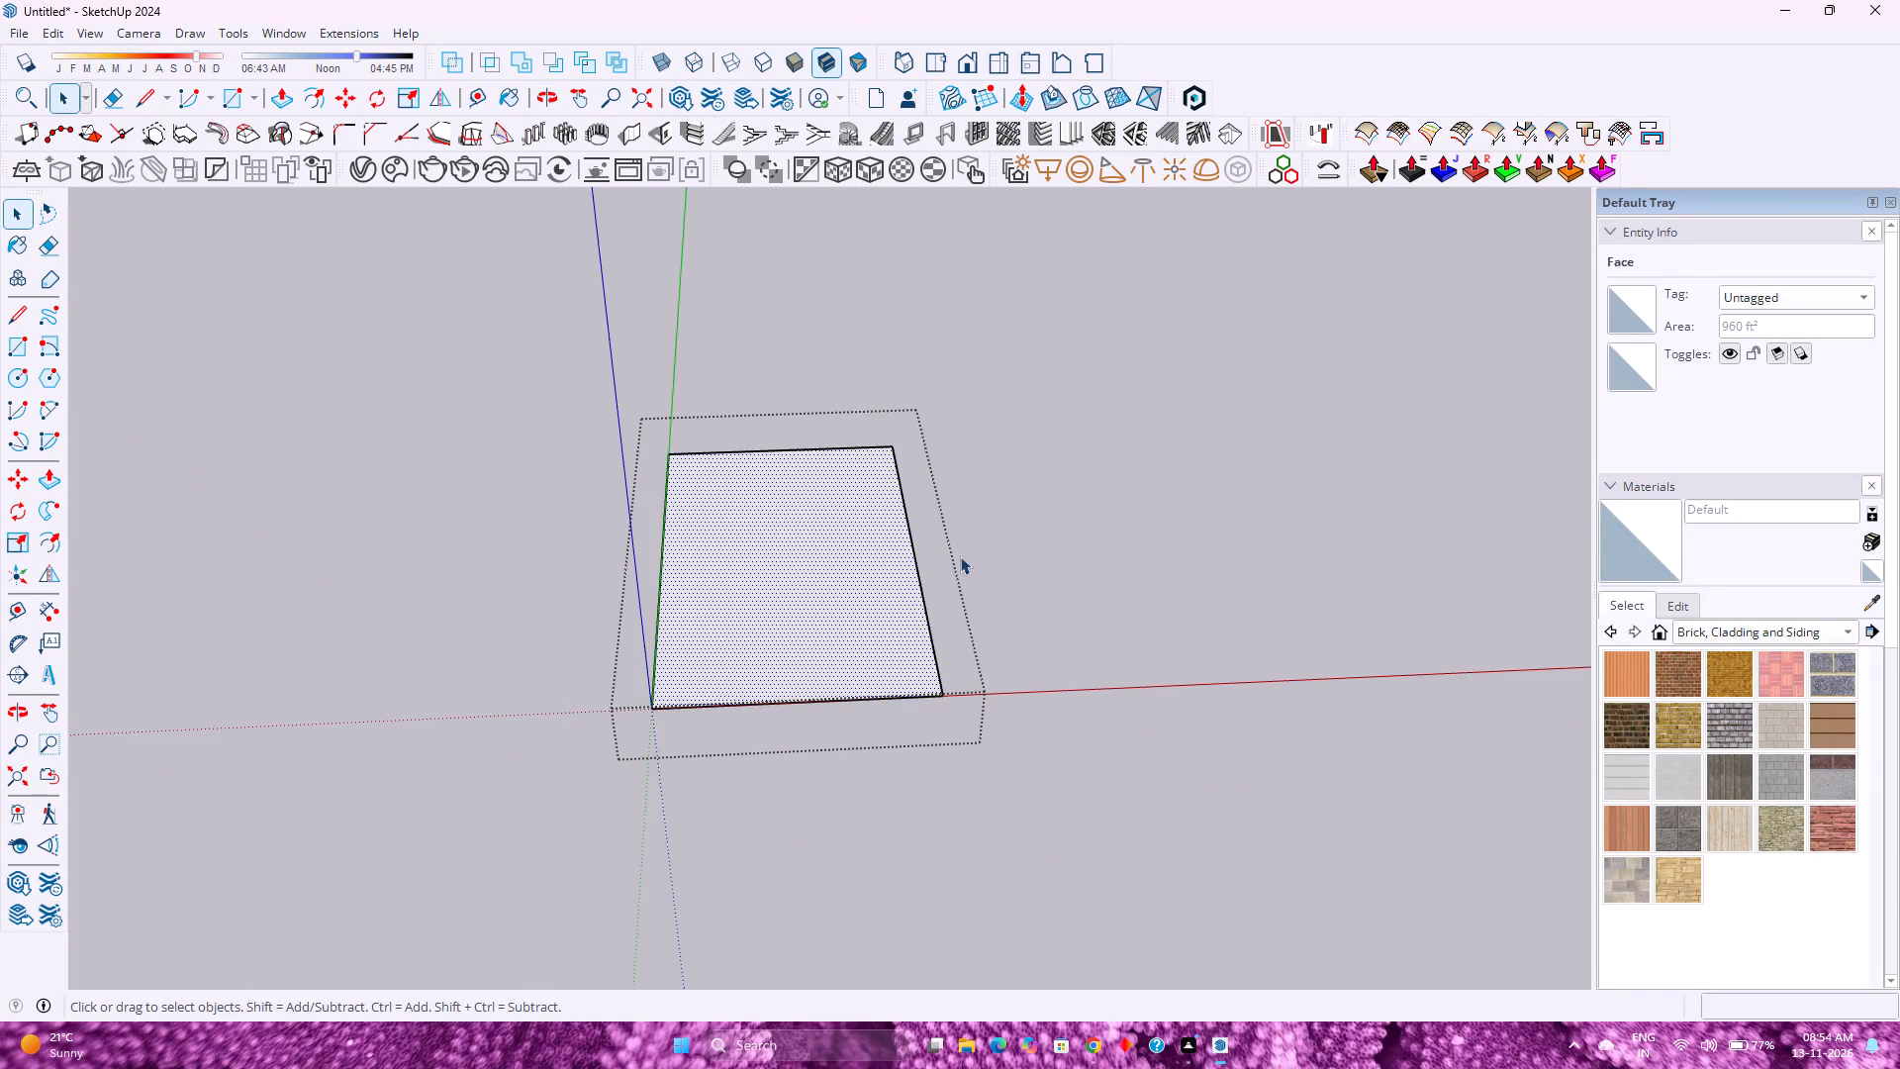
scroll(909, 568, "down", 1)
scroll(909, 568, "up", 1)
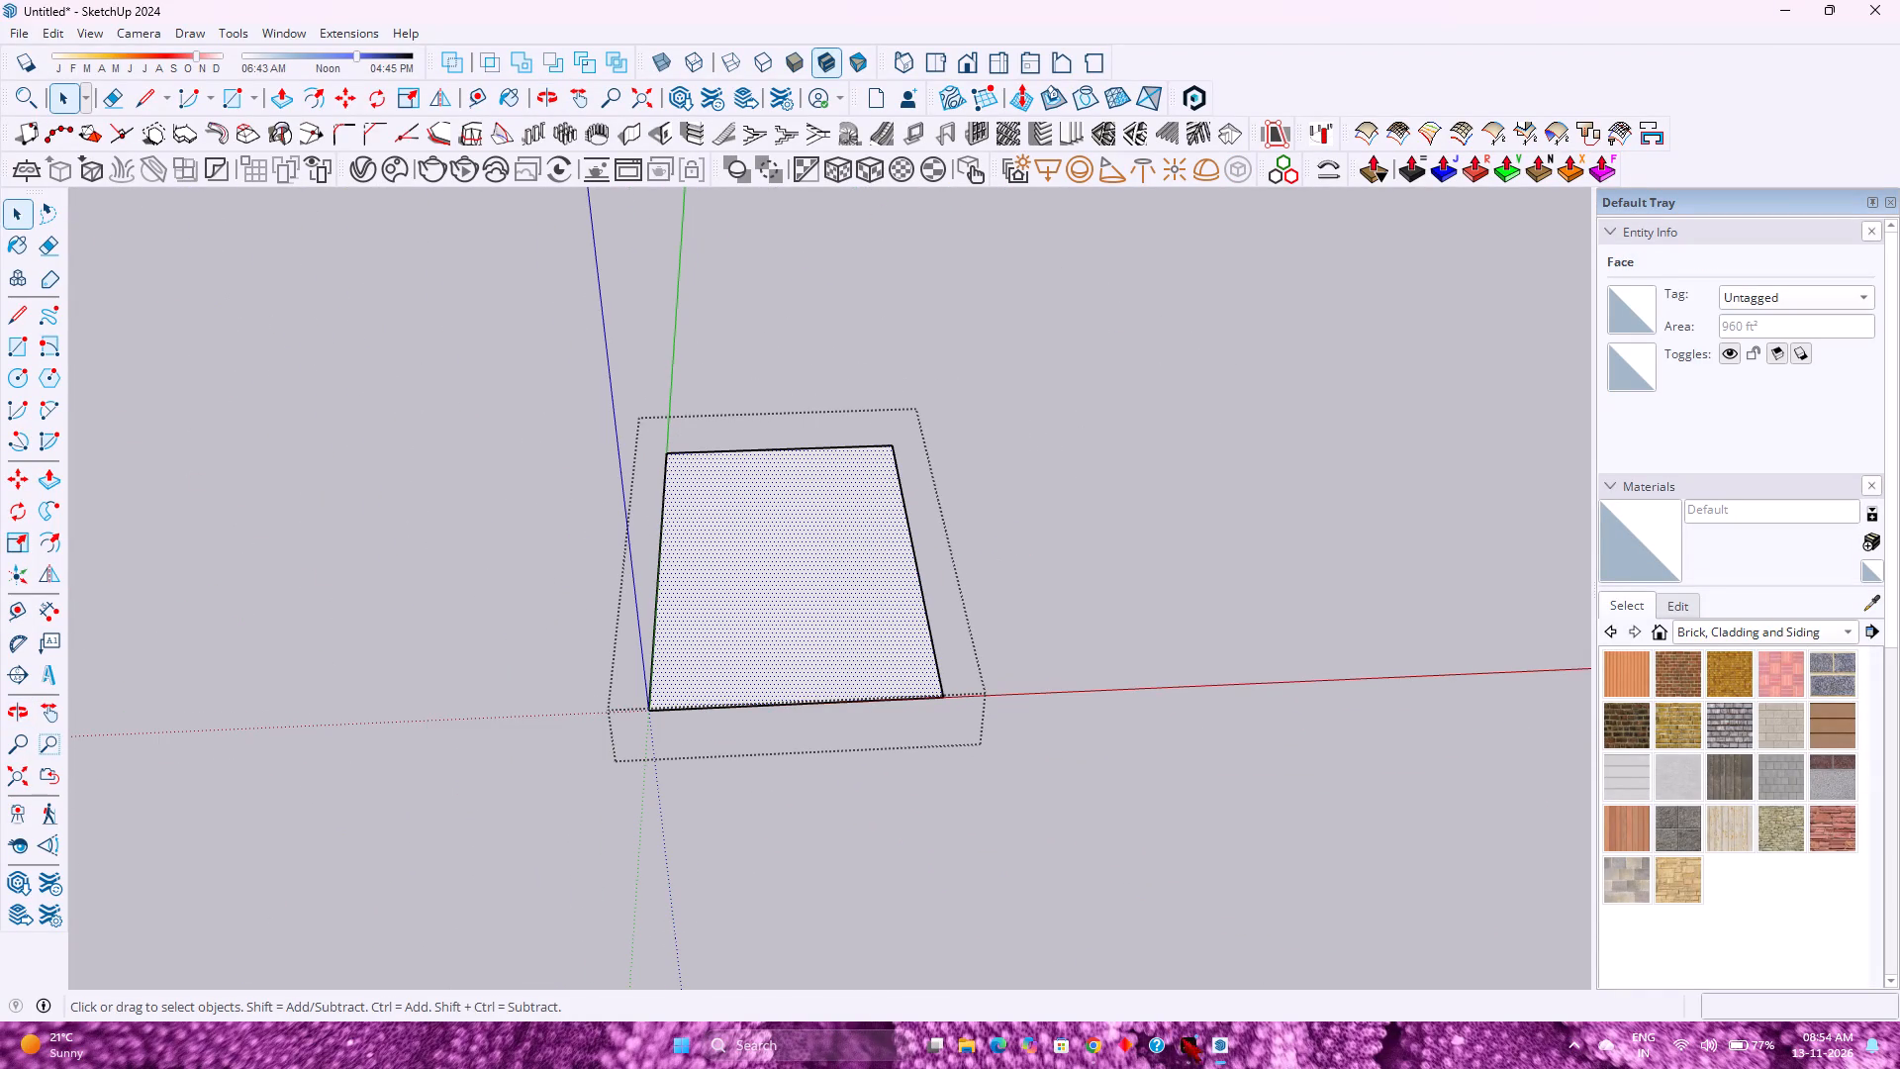
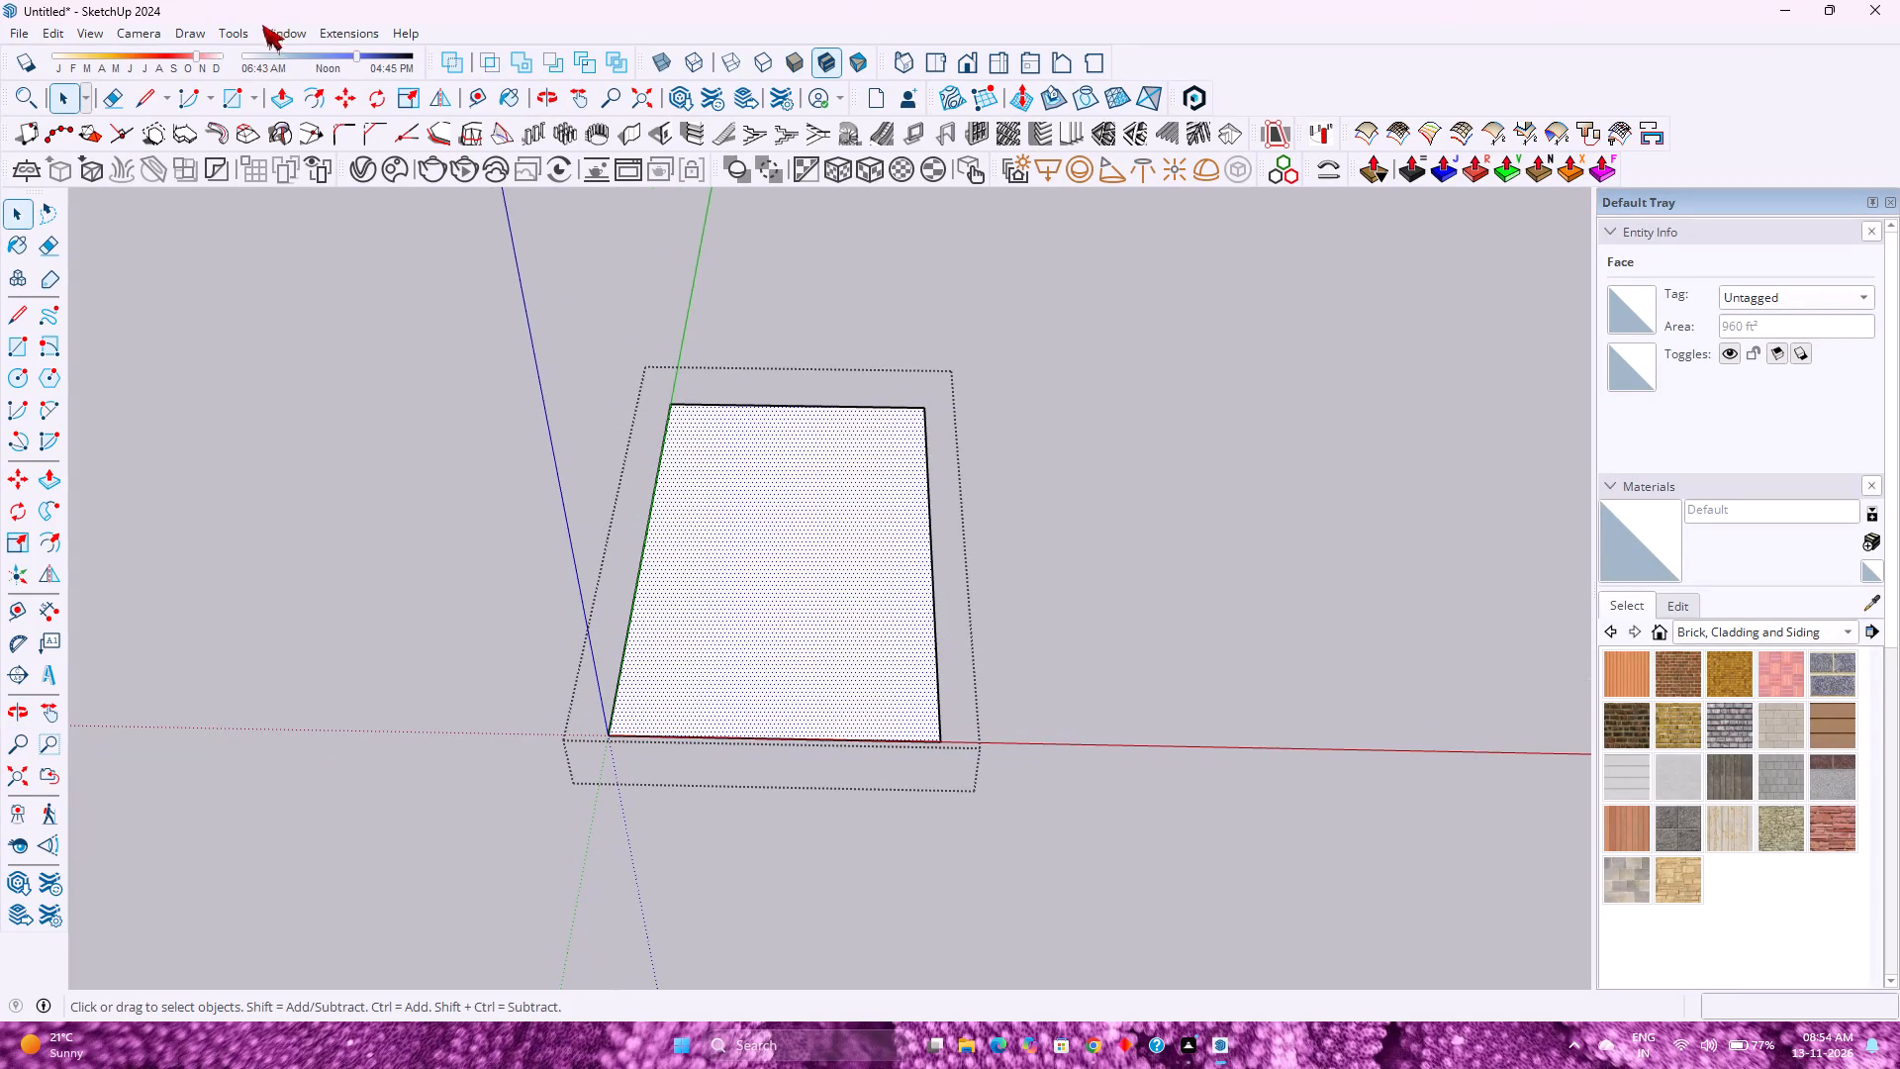
Offset the outline of the 24' by 40' rectangle inward by 1' inside its group.
left_click(312, 91)
left_click(616, 689)
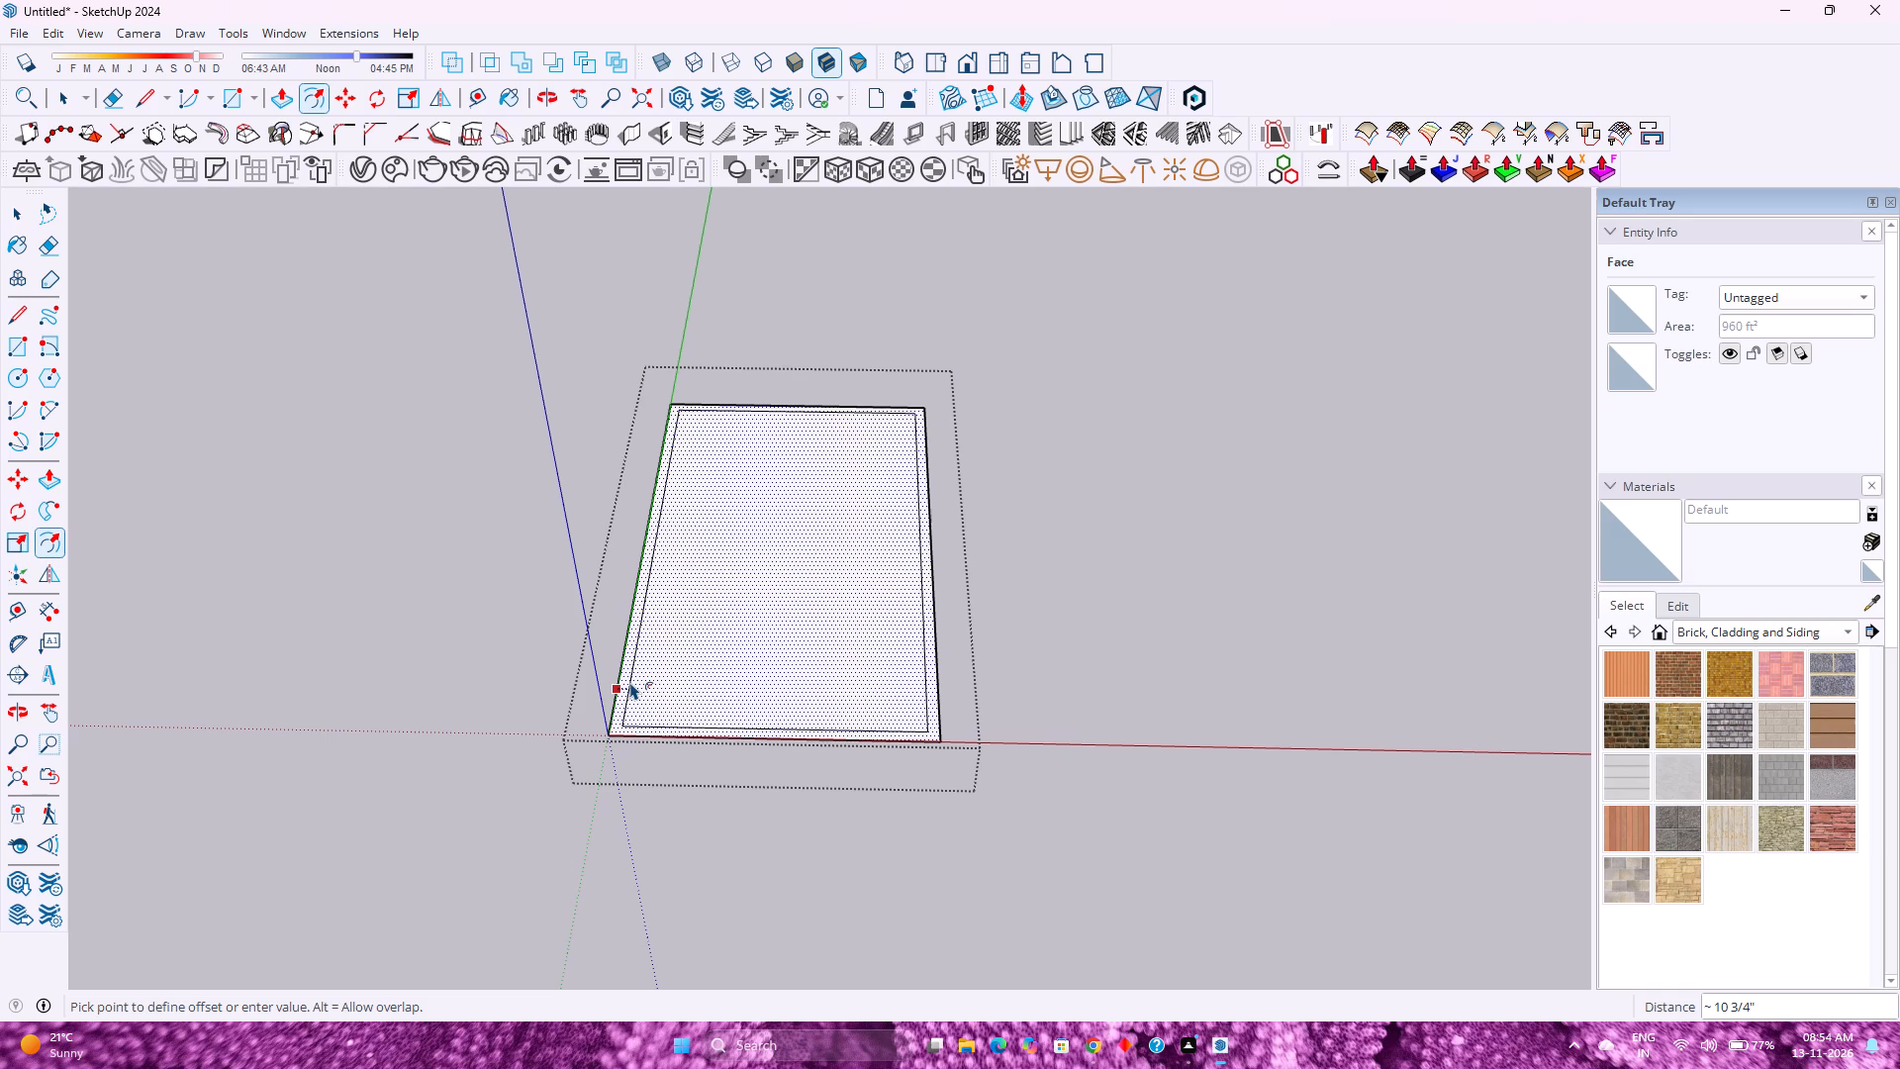
key("1")
key("Return")
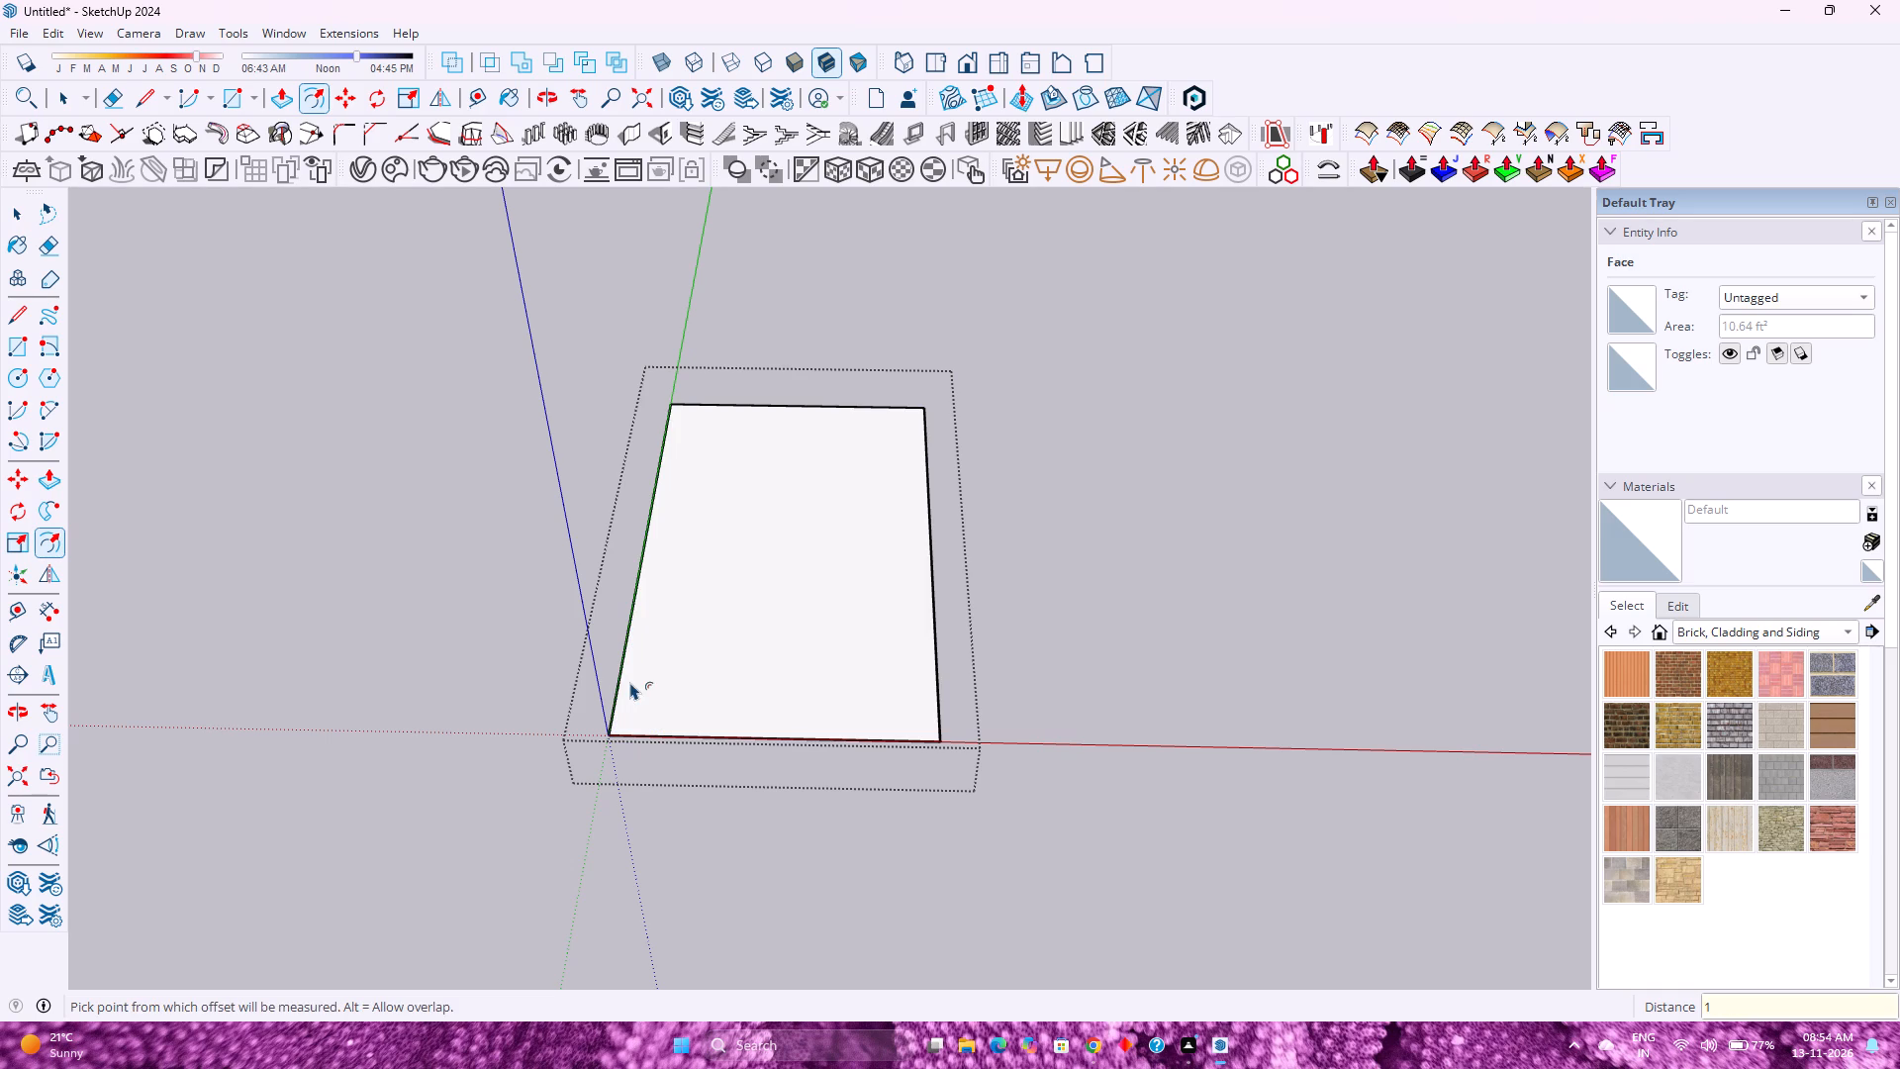
type("1'")
key("Return")
key("space")
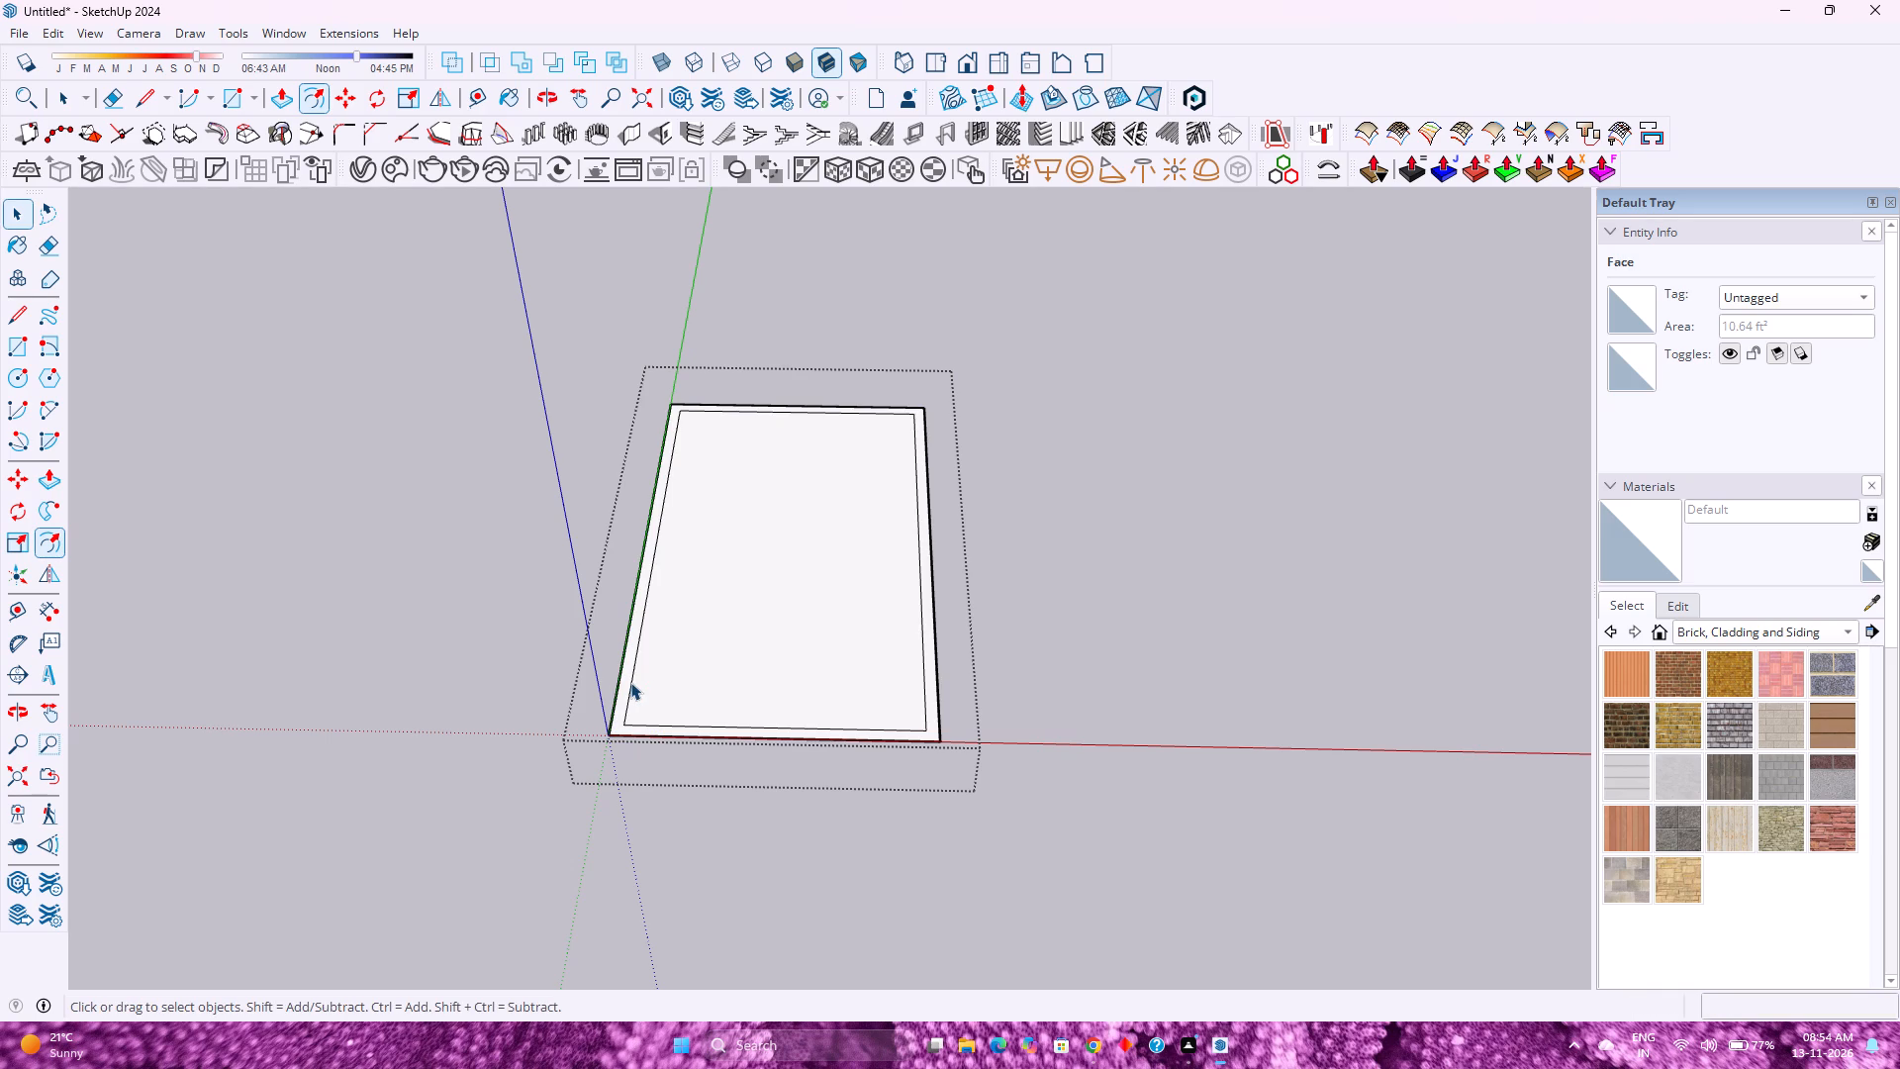
Delete the inner face enclosed by the offset outline, keeping only the border around it.
left_click(752, 588)
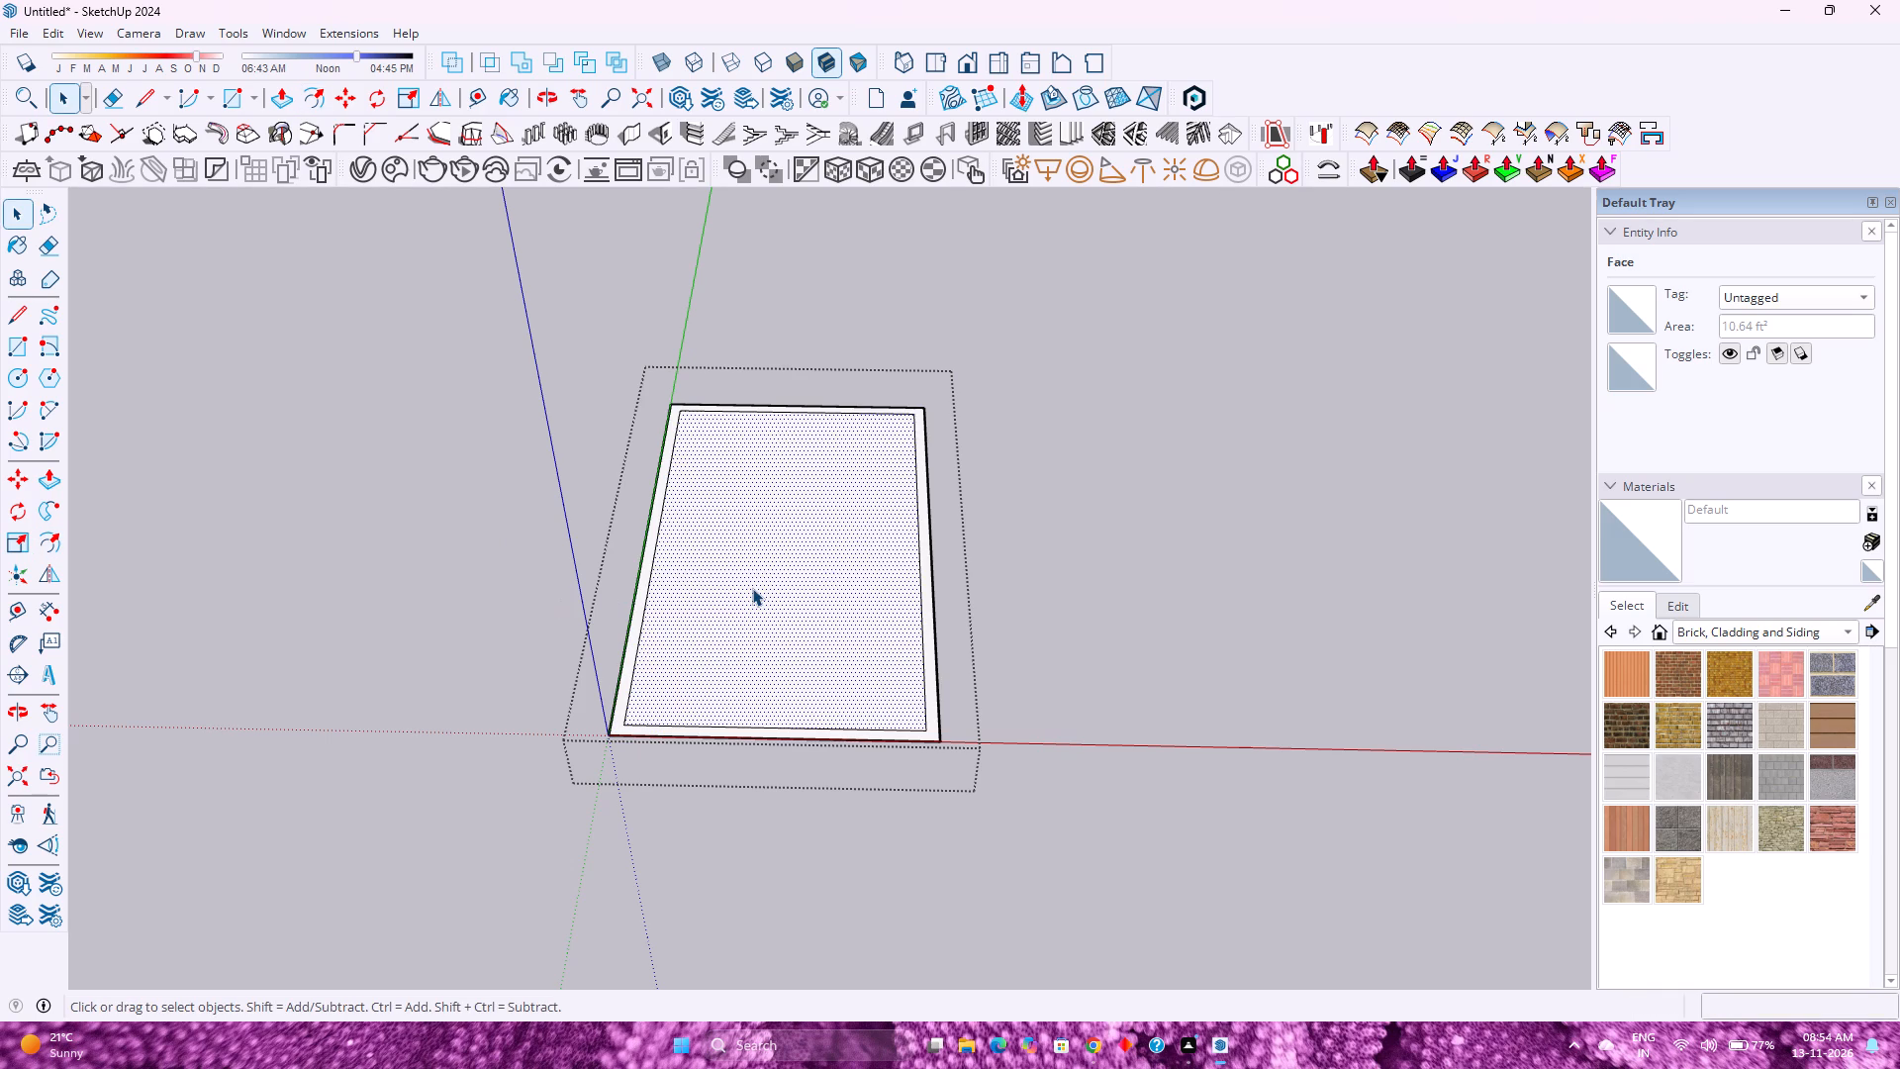
key("Delete")
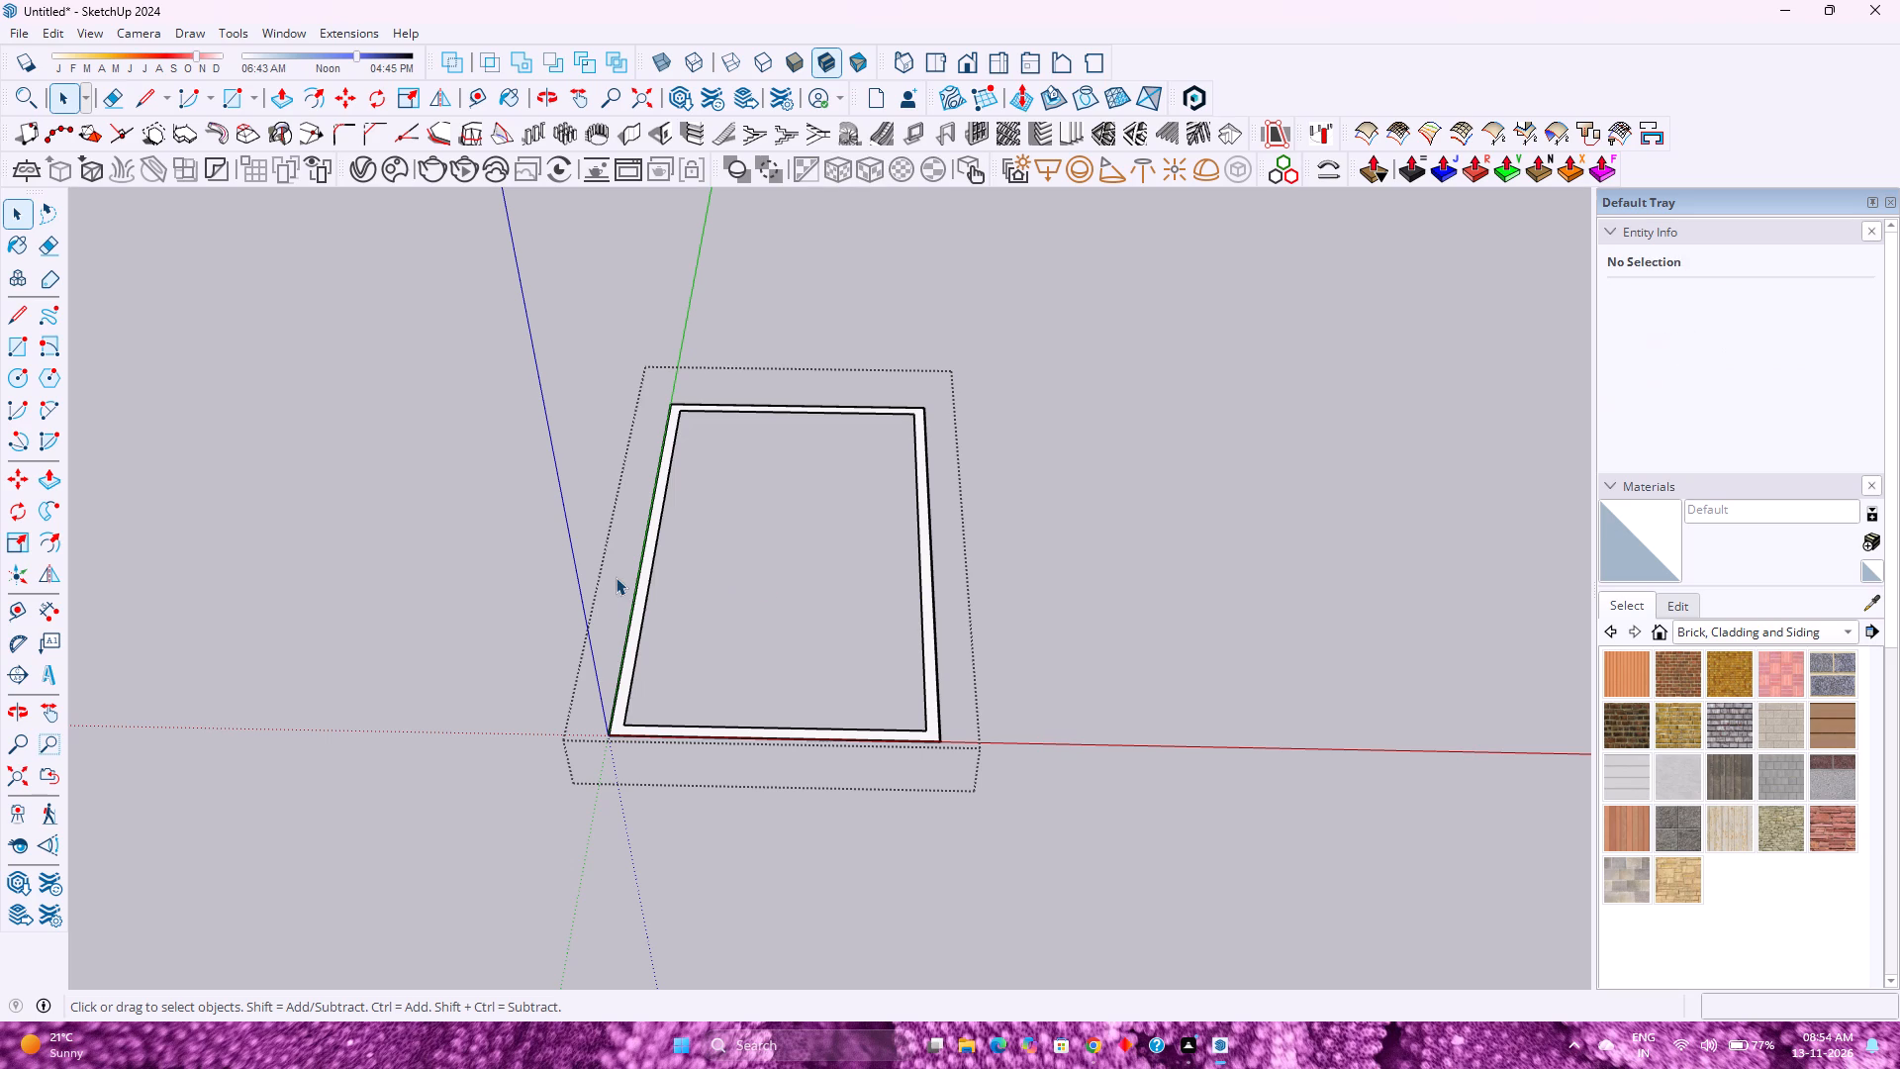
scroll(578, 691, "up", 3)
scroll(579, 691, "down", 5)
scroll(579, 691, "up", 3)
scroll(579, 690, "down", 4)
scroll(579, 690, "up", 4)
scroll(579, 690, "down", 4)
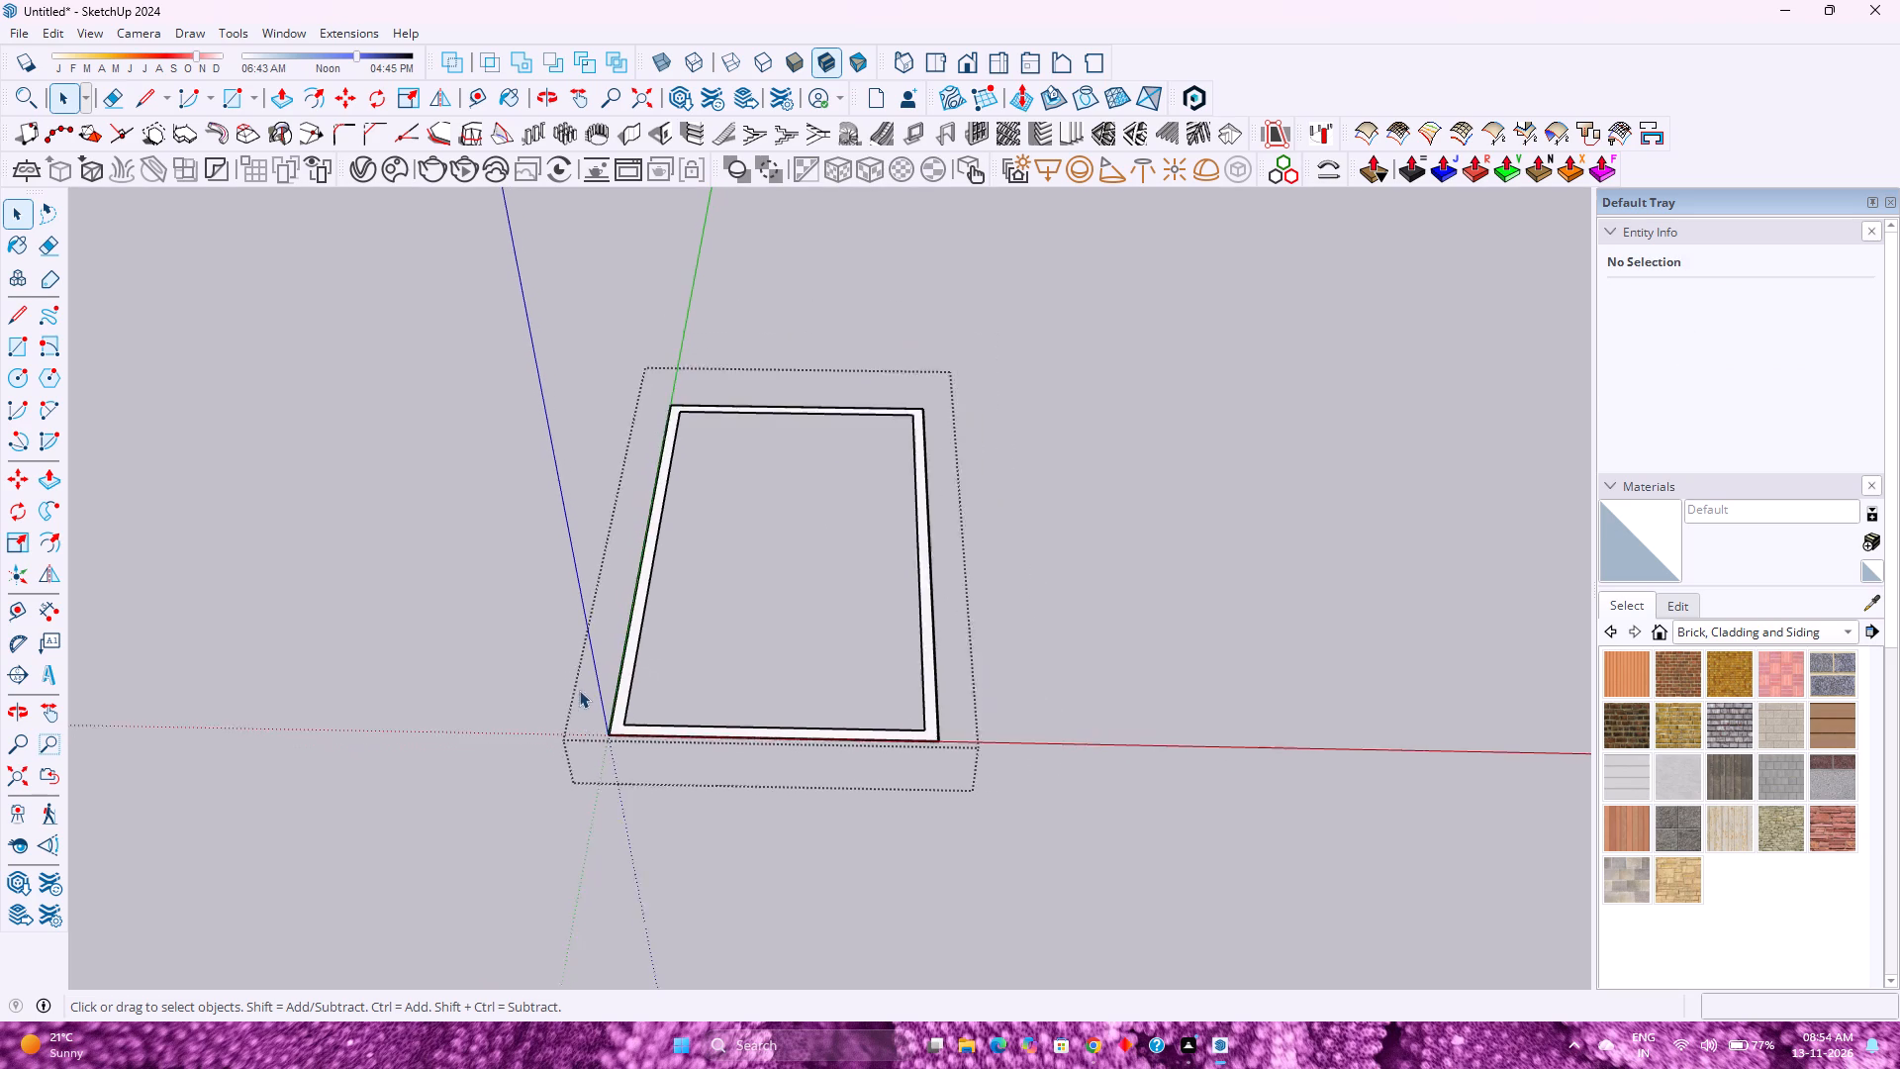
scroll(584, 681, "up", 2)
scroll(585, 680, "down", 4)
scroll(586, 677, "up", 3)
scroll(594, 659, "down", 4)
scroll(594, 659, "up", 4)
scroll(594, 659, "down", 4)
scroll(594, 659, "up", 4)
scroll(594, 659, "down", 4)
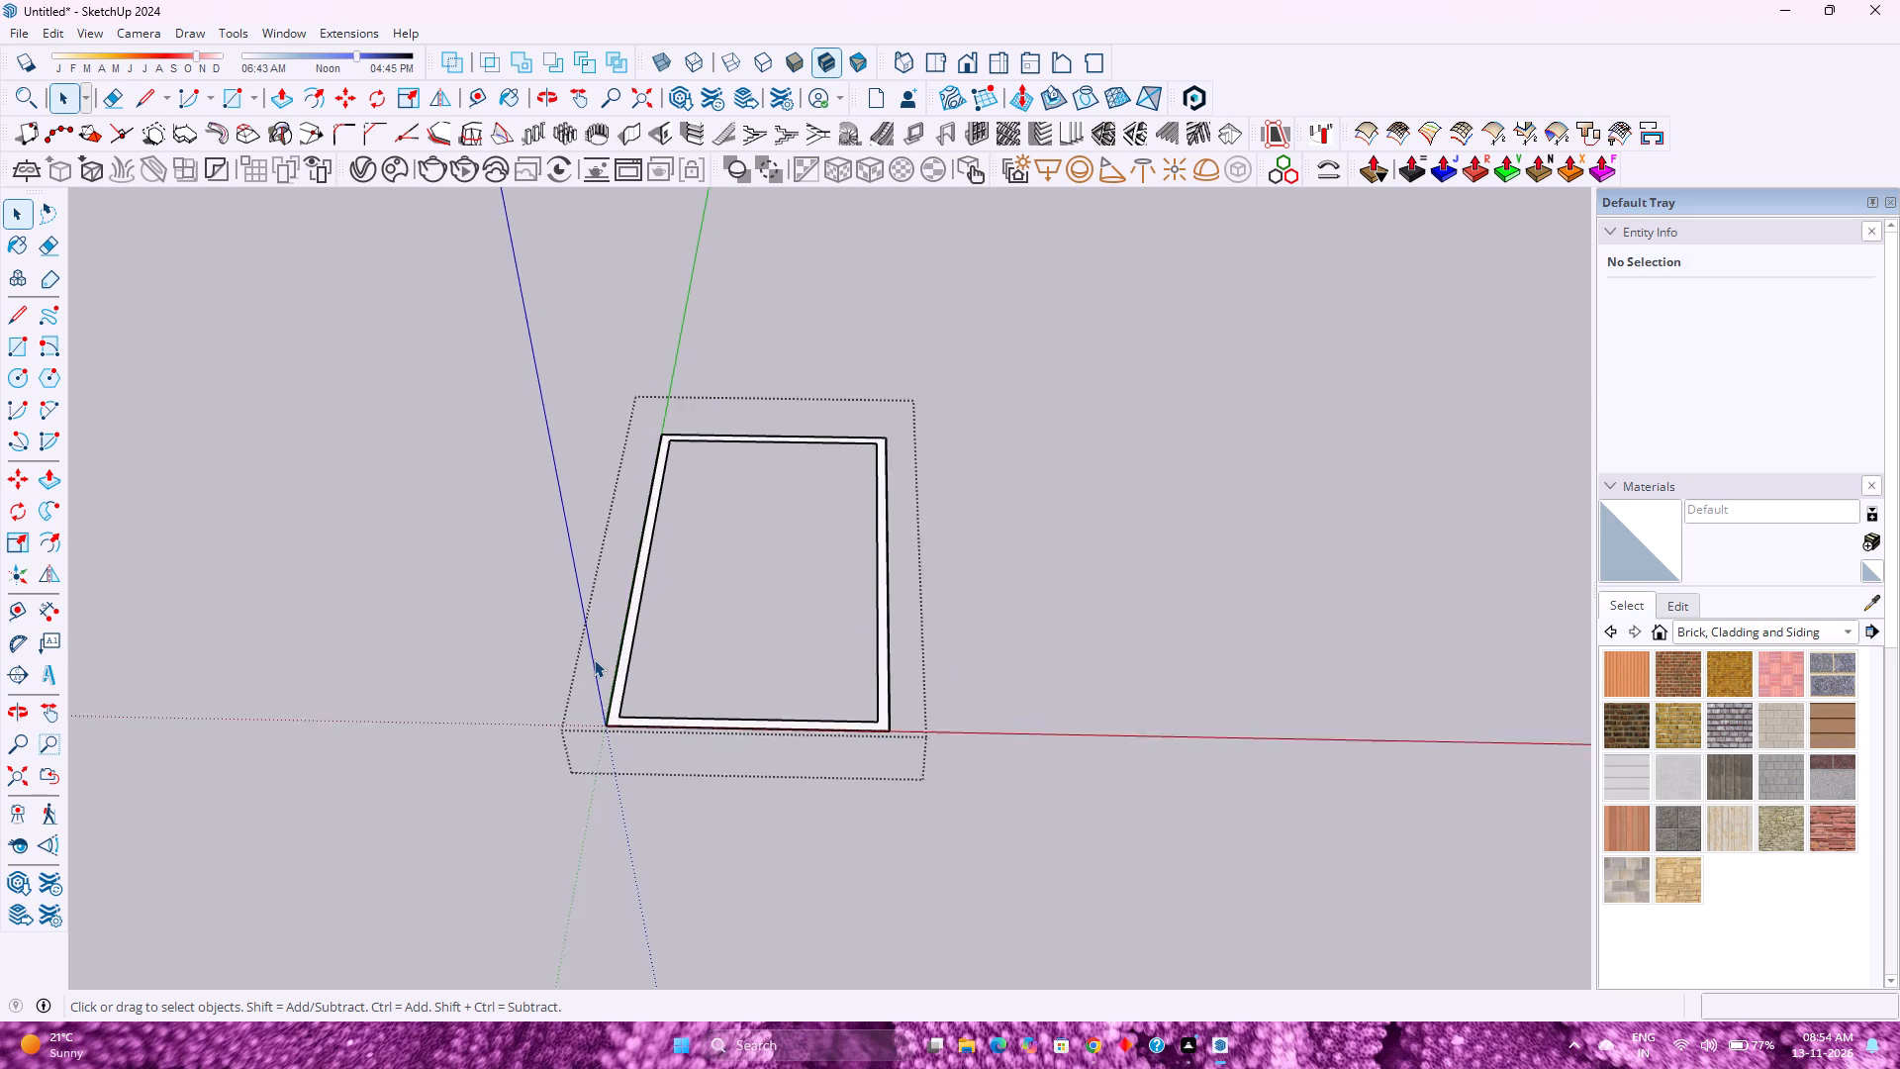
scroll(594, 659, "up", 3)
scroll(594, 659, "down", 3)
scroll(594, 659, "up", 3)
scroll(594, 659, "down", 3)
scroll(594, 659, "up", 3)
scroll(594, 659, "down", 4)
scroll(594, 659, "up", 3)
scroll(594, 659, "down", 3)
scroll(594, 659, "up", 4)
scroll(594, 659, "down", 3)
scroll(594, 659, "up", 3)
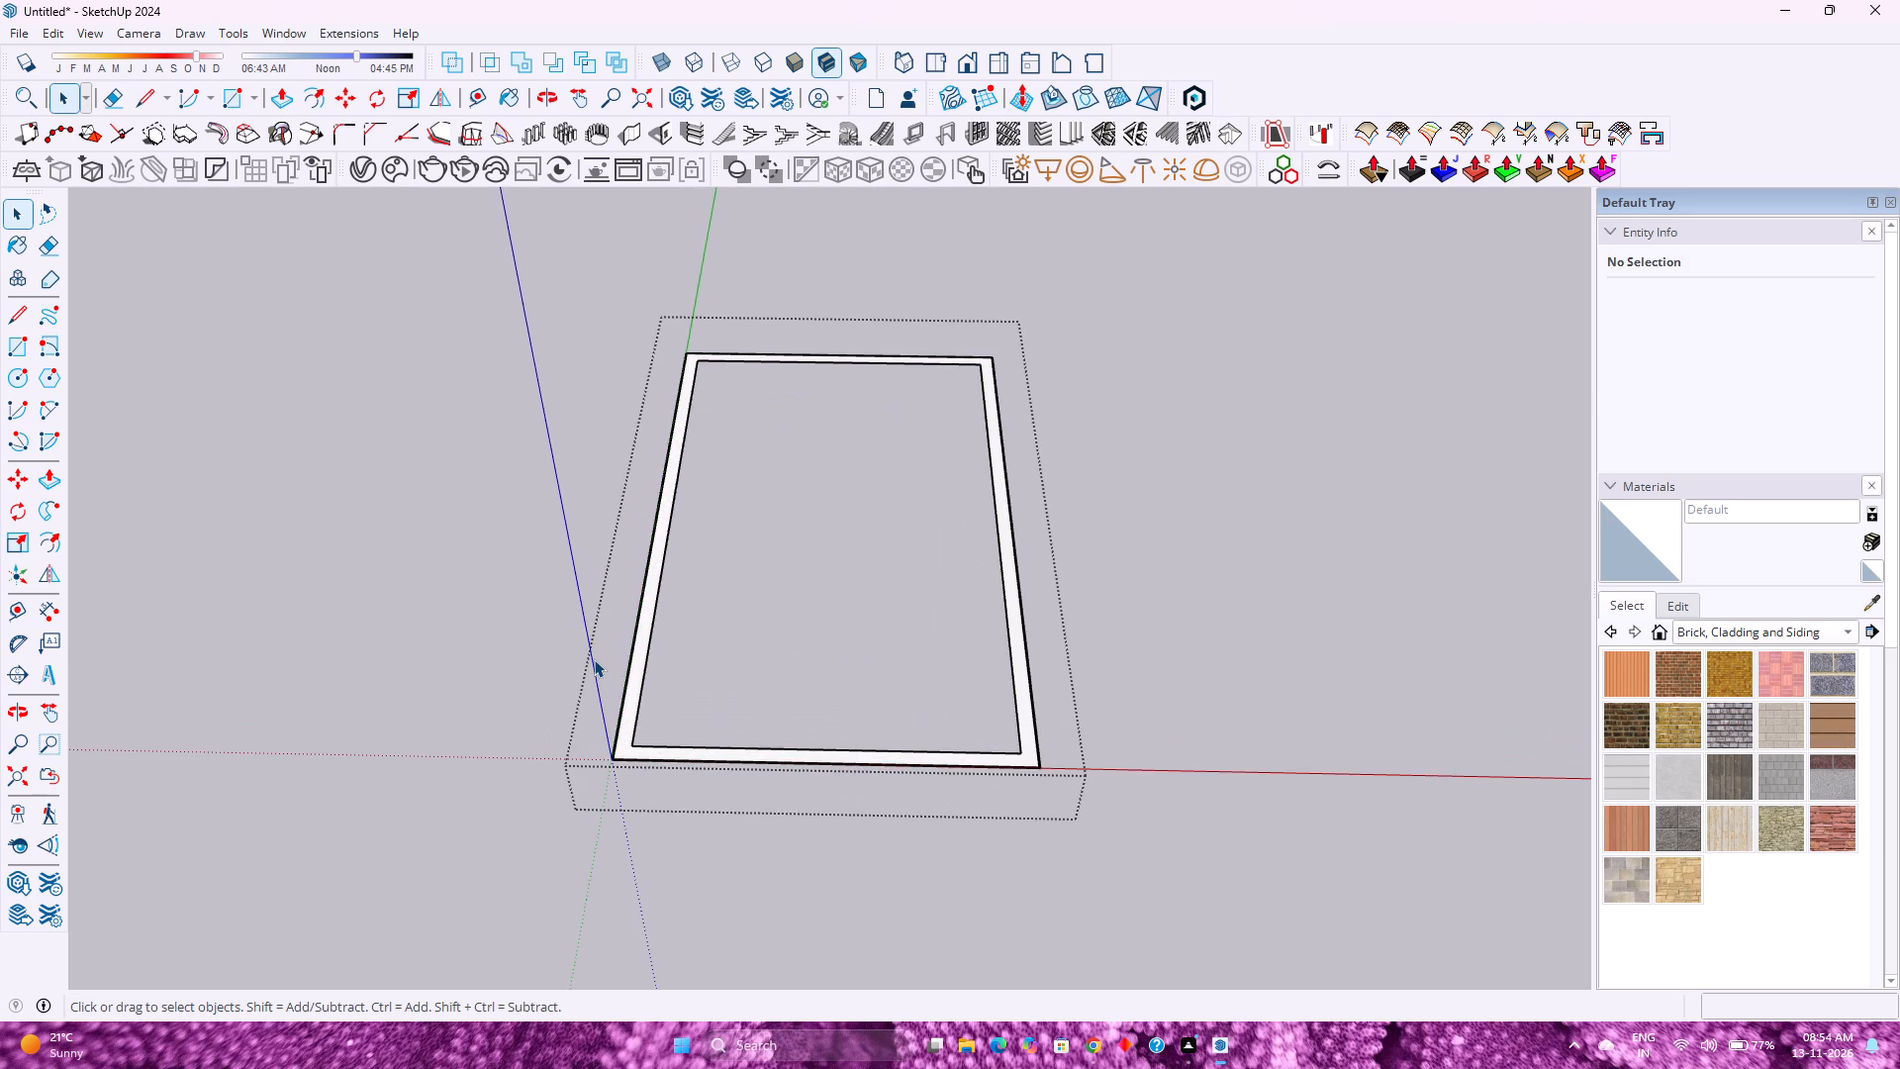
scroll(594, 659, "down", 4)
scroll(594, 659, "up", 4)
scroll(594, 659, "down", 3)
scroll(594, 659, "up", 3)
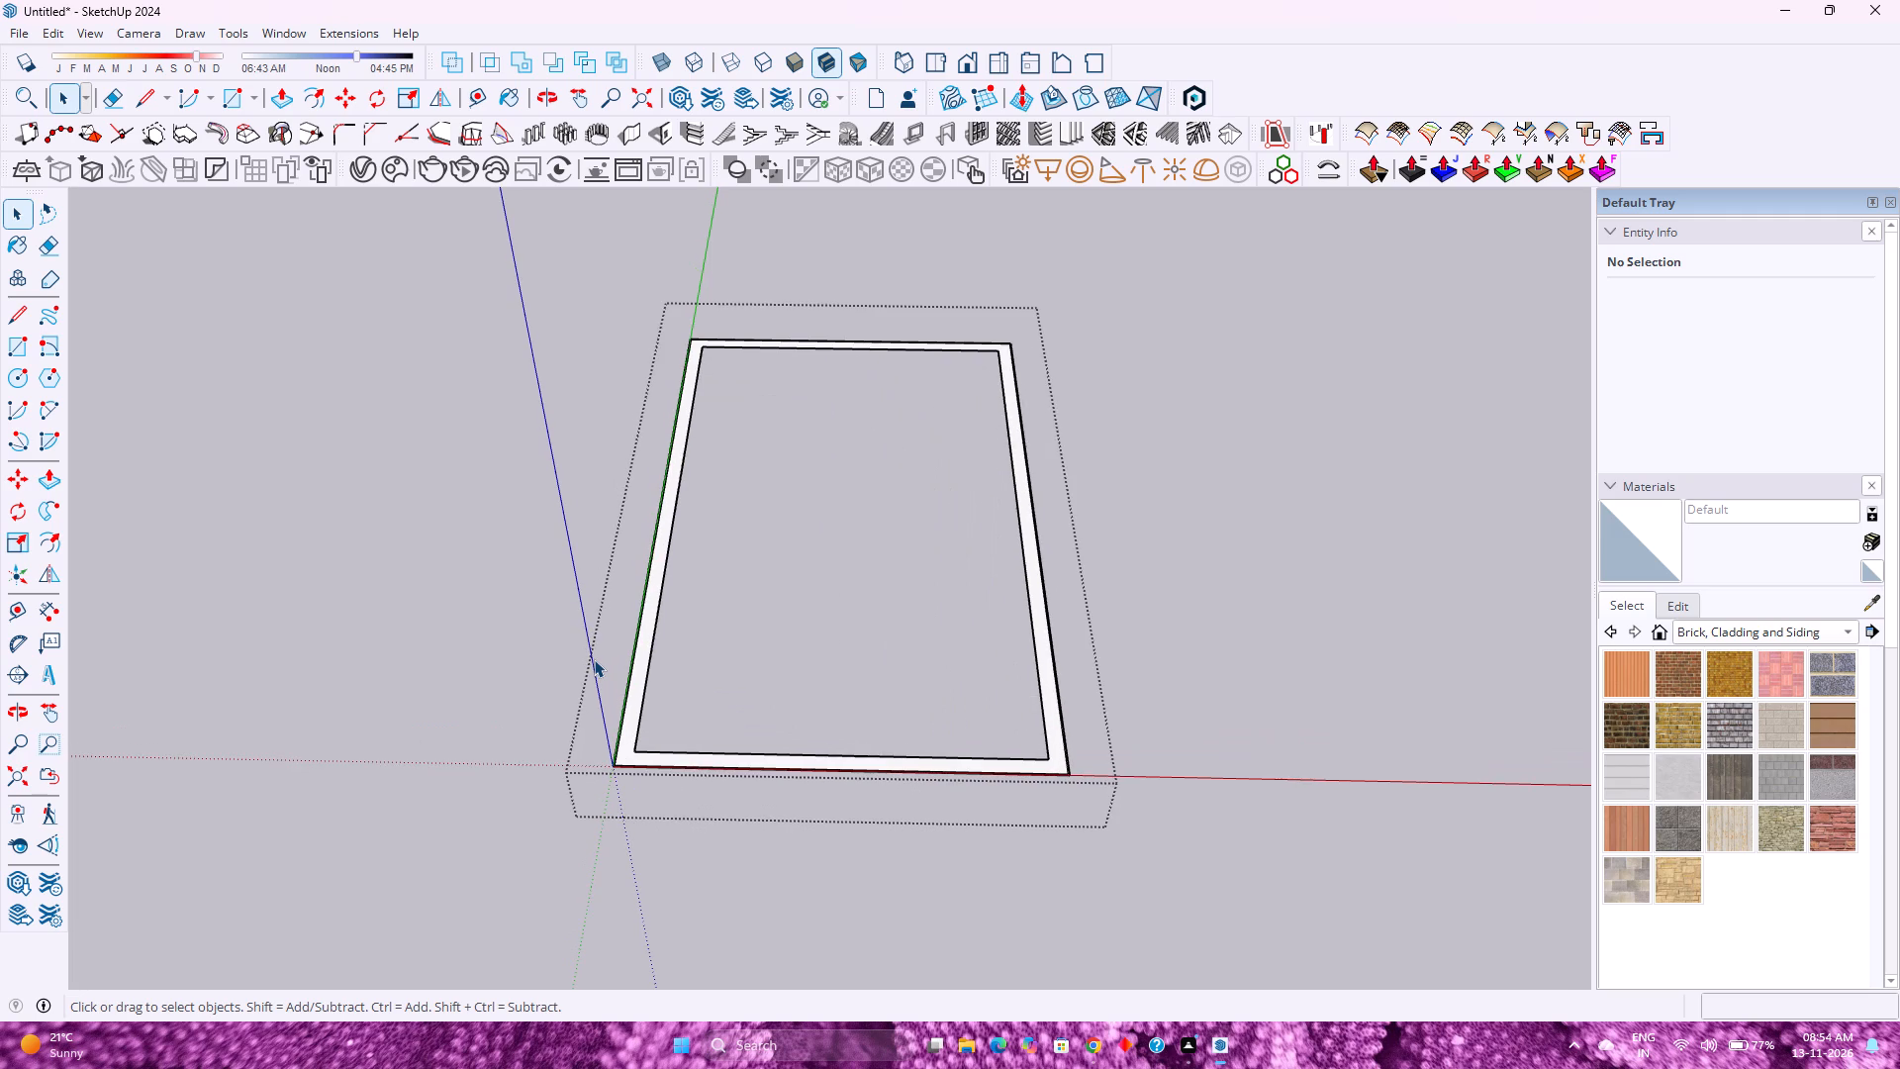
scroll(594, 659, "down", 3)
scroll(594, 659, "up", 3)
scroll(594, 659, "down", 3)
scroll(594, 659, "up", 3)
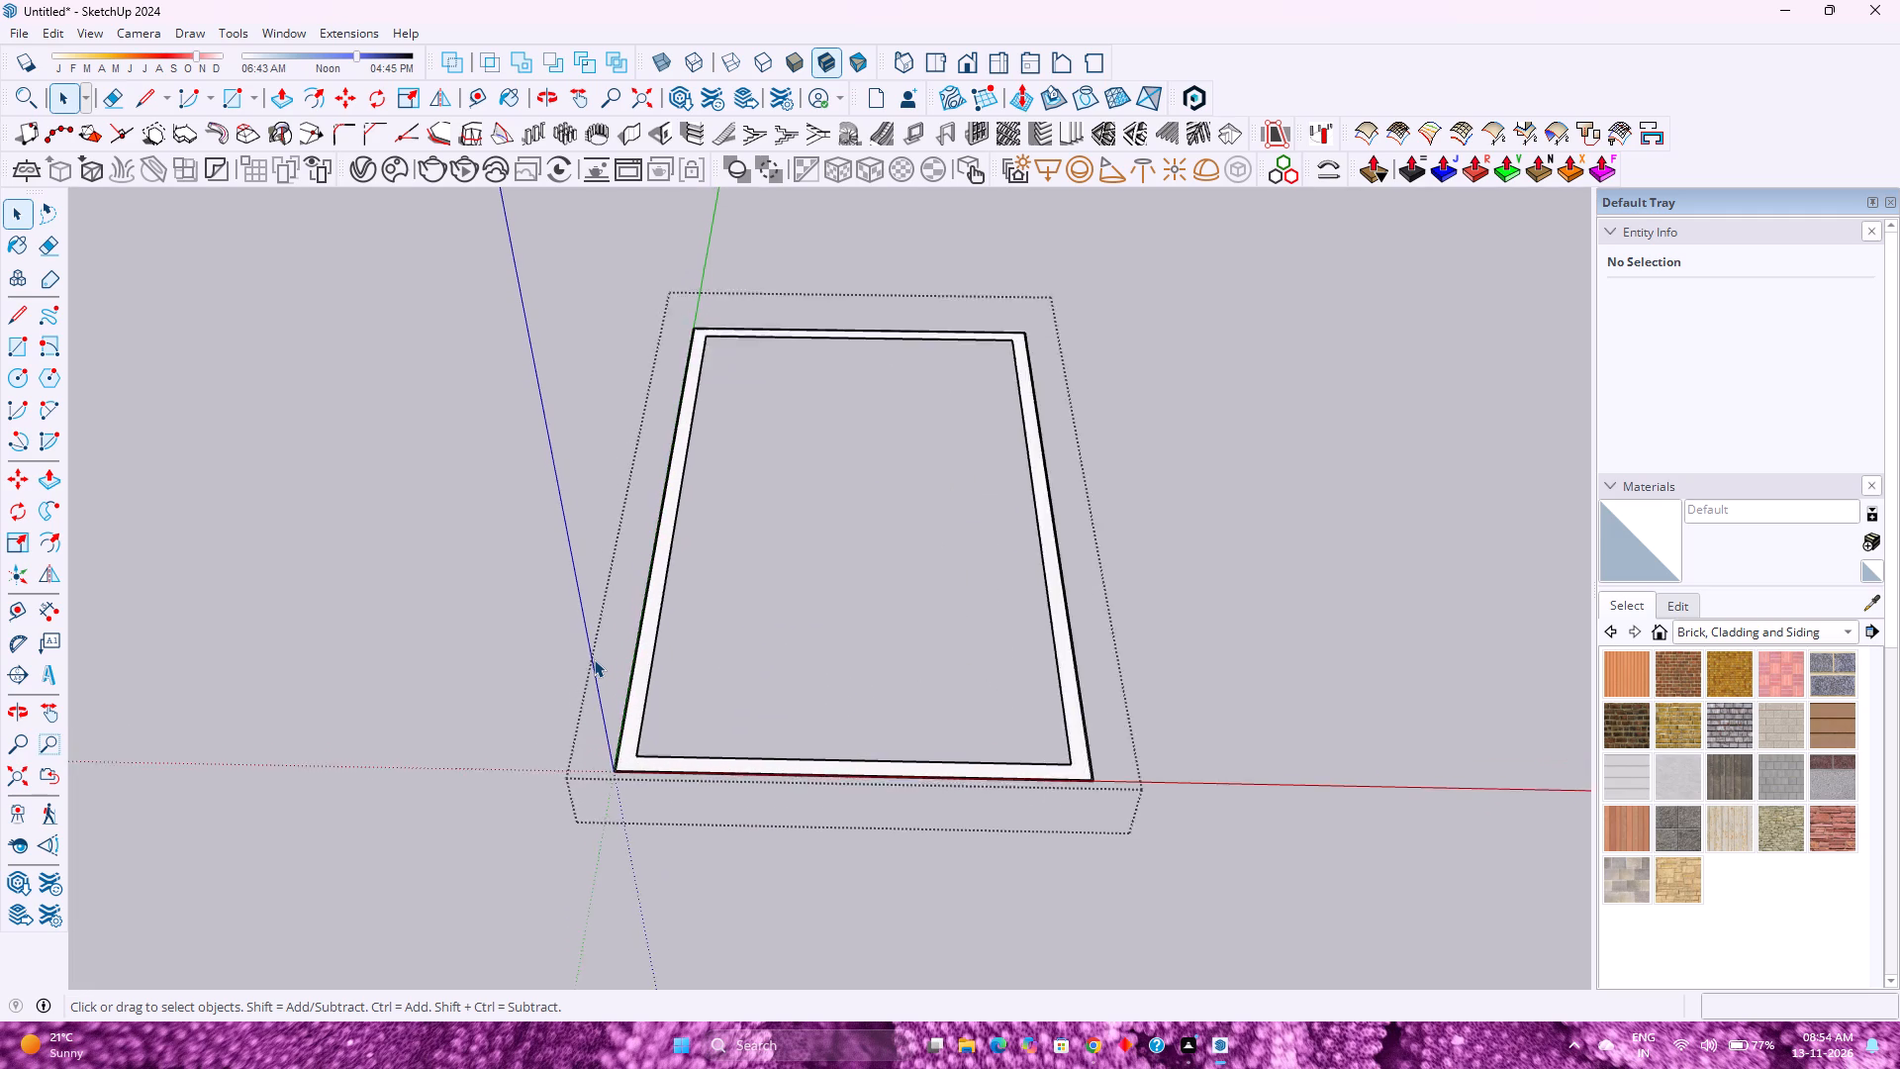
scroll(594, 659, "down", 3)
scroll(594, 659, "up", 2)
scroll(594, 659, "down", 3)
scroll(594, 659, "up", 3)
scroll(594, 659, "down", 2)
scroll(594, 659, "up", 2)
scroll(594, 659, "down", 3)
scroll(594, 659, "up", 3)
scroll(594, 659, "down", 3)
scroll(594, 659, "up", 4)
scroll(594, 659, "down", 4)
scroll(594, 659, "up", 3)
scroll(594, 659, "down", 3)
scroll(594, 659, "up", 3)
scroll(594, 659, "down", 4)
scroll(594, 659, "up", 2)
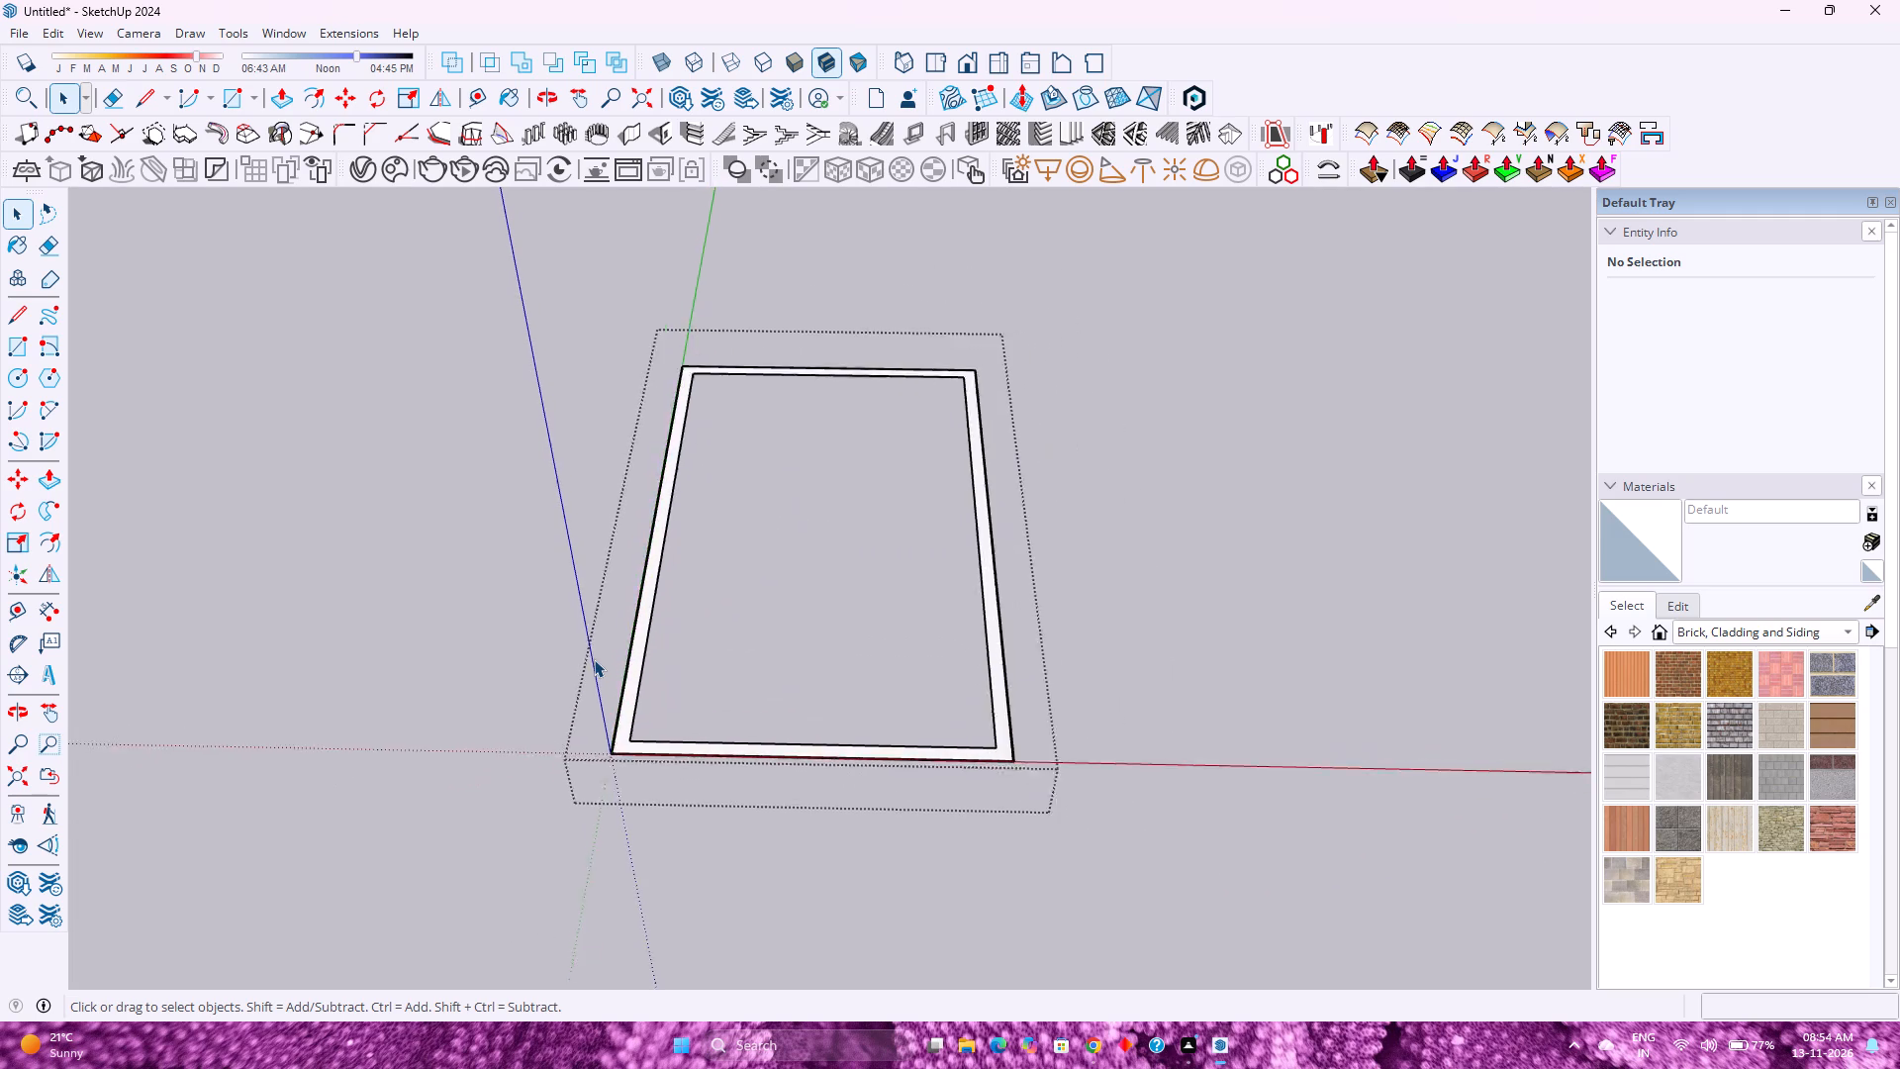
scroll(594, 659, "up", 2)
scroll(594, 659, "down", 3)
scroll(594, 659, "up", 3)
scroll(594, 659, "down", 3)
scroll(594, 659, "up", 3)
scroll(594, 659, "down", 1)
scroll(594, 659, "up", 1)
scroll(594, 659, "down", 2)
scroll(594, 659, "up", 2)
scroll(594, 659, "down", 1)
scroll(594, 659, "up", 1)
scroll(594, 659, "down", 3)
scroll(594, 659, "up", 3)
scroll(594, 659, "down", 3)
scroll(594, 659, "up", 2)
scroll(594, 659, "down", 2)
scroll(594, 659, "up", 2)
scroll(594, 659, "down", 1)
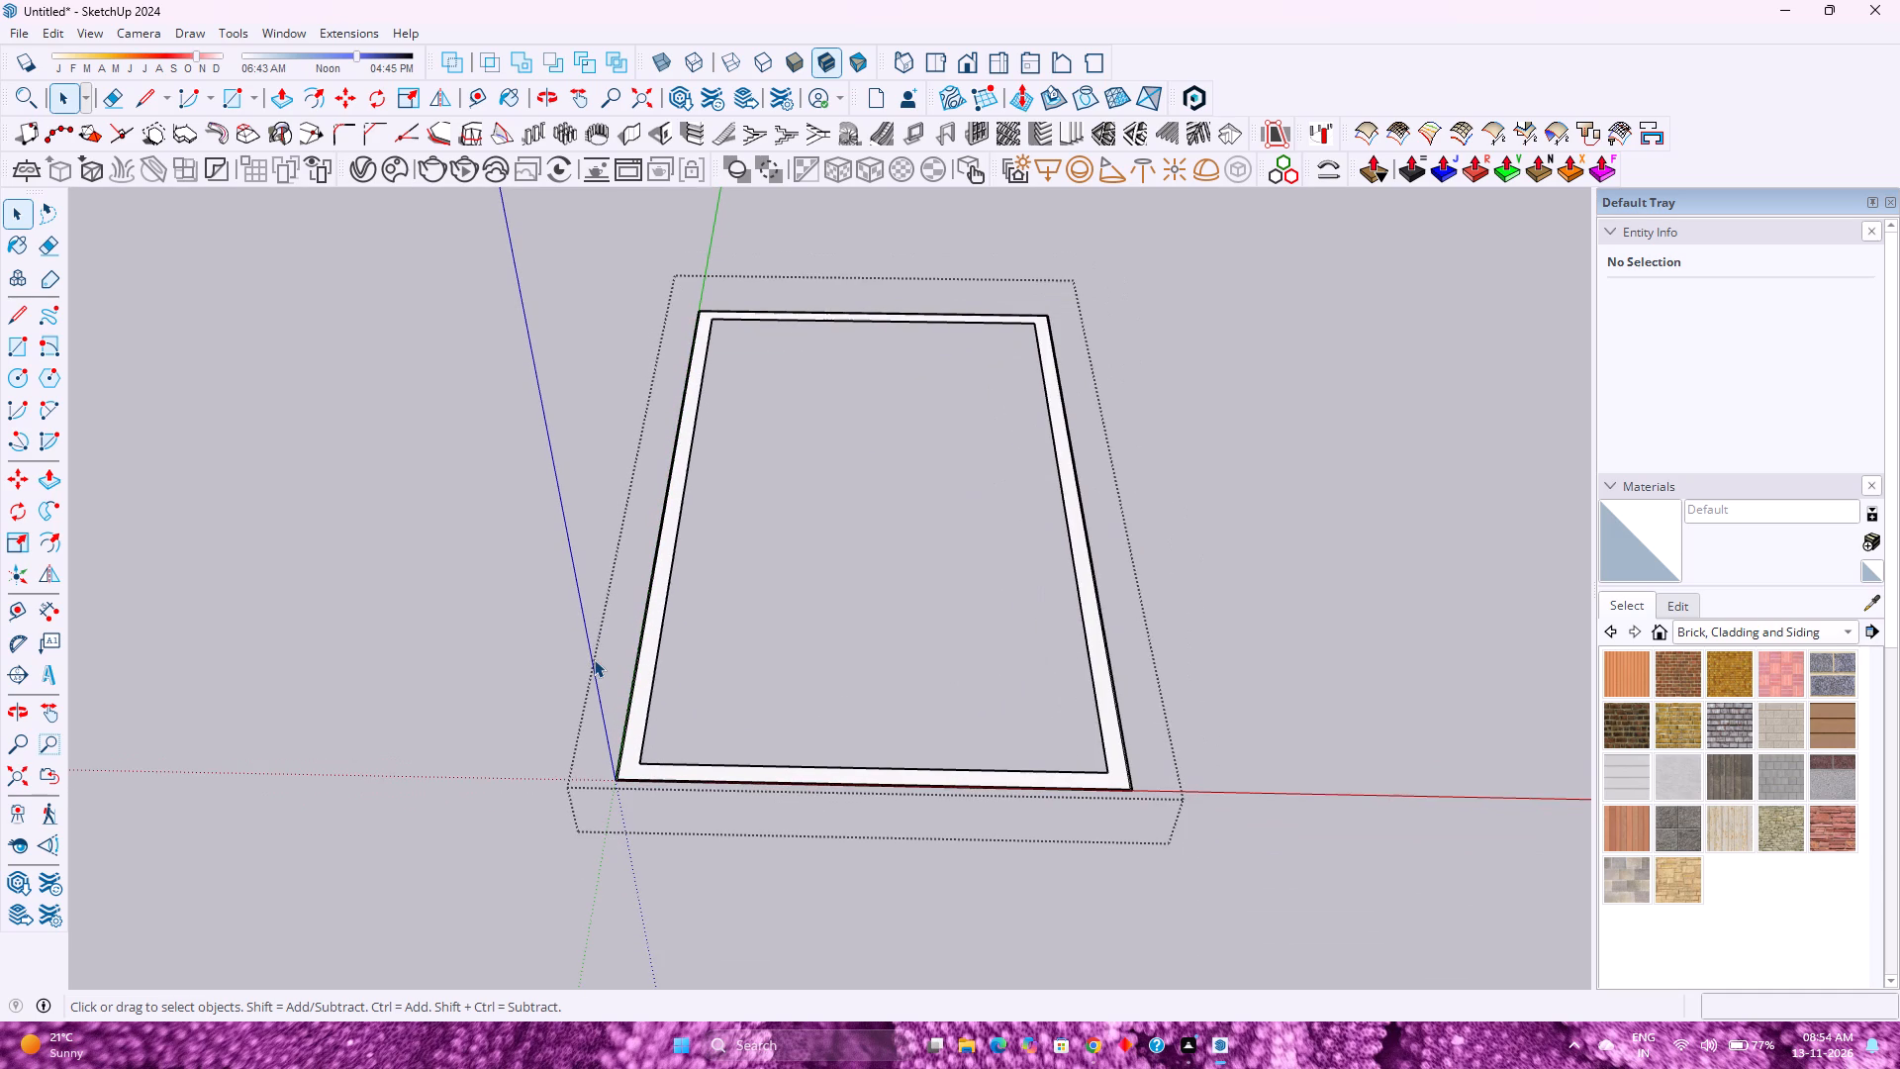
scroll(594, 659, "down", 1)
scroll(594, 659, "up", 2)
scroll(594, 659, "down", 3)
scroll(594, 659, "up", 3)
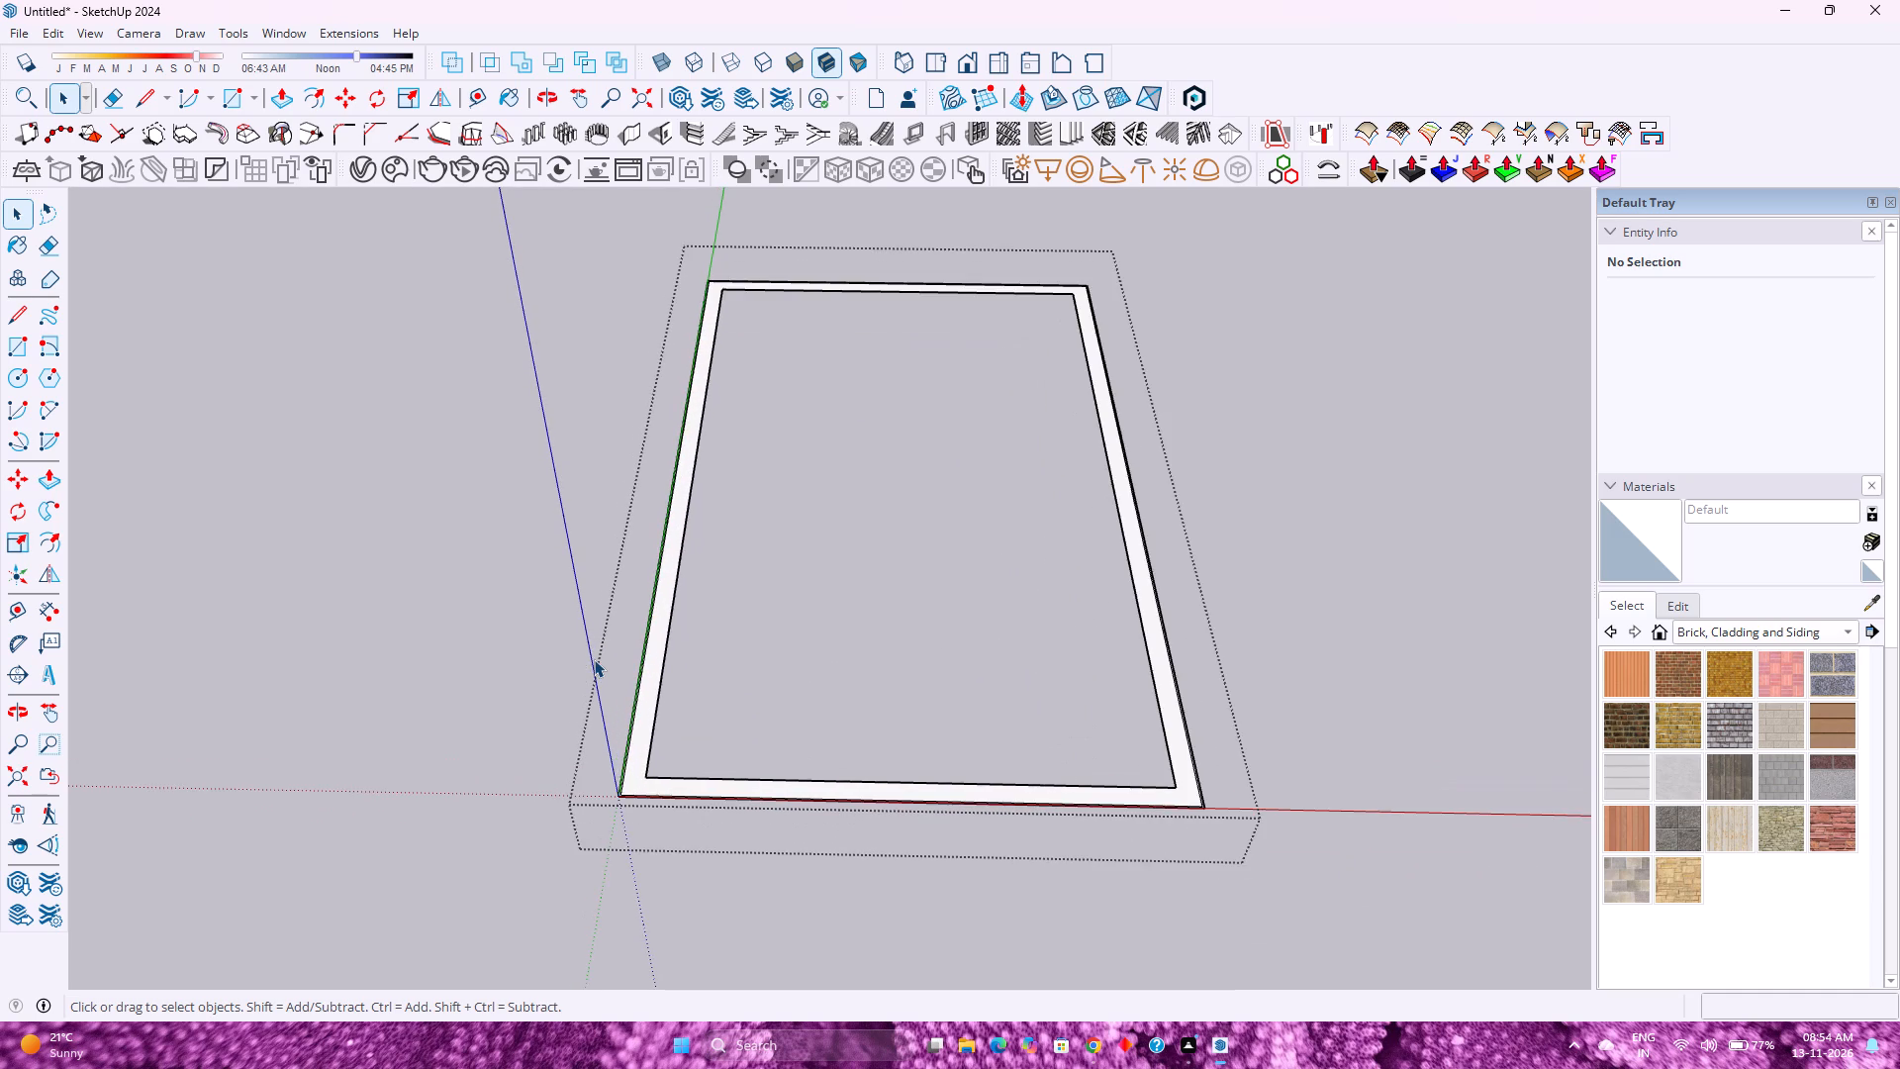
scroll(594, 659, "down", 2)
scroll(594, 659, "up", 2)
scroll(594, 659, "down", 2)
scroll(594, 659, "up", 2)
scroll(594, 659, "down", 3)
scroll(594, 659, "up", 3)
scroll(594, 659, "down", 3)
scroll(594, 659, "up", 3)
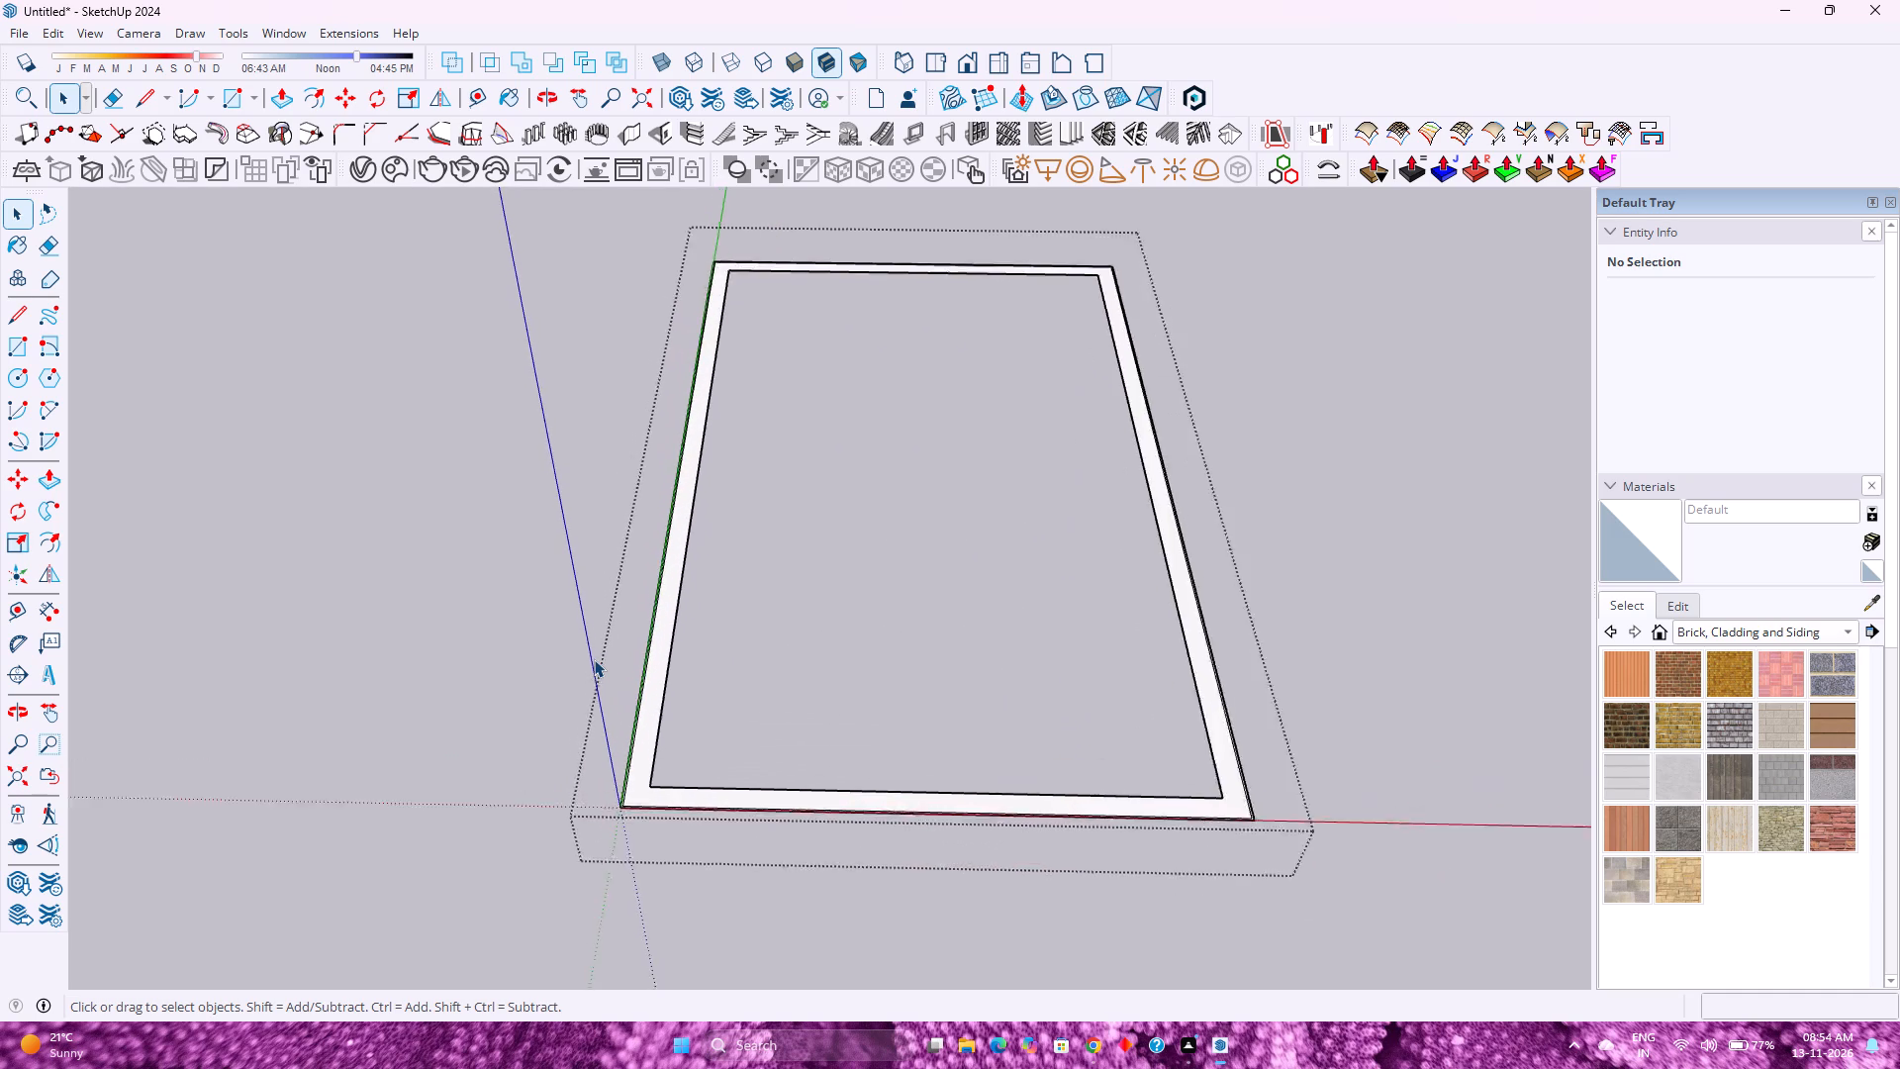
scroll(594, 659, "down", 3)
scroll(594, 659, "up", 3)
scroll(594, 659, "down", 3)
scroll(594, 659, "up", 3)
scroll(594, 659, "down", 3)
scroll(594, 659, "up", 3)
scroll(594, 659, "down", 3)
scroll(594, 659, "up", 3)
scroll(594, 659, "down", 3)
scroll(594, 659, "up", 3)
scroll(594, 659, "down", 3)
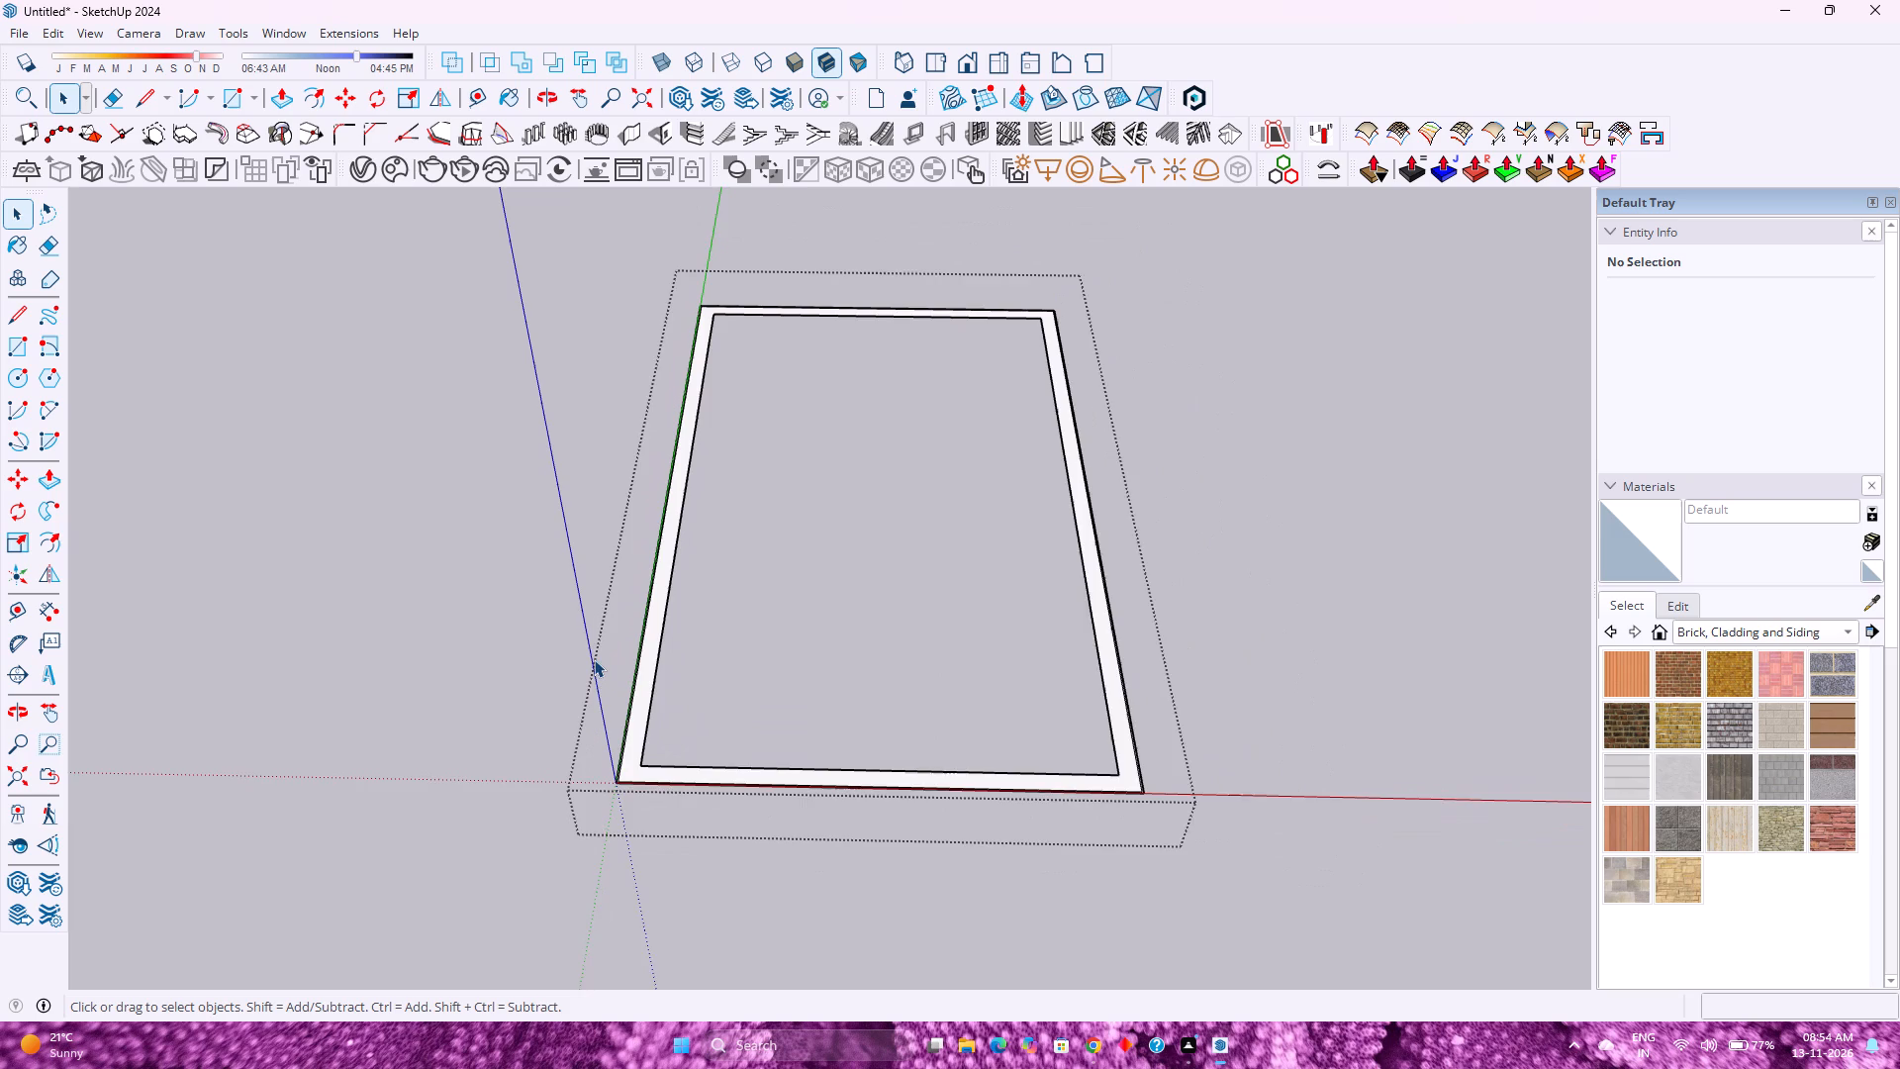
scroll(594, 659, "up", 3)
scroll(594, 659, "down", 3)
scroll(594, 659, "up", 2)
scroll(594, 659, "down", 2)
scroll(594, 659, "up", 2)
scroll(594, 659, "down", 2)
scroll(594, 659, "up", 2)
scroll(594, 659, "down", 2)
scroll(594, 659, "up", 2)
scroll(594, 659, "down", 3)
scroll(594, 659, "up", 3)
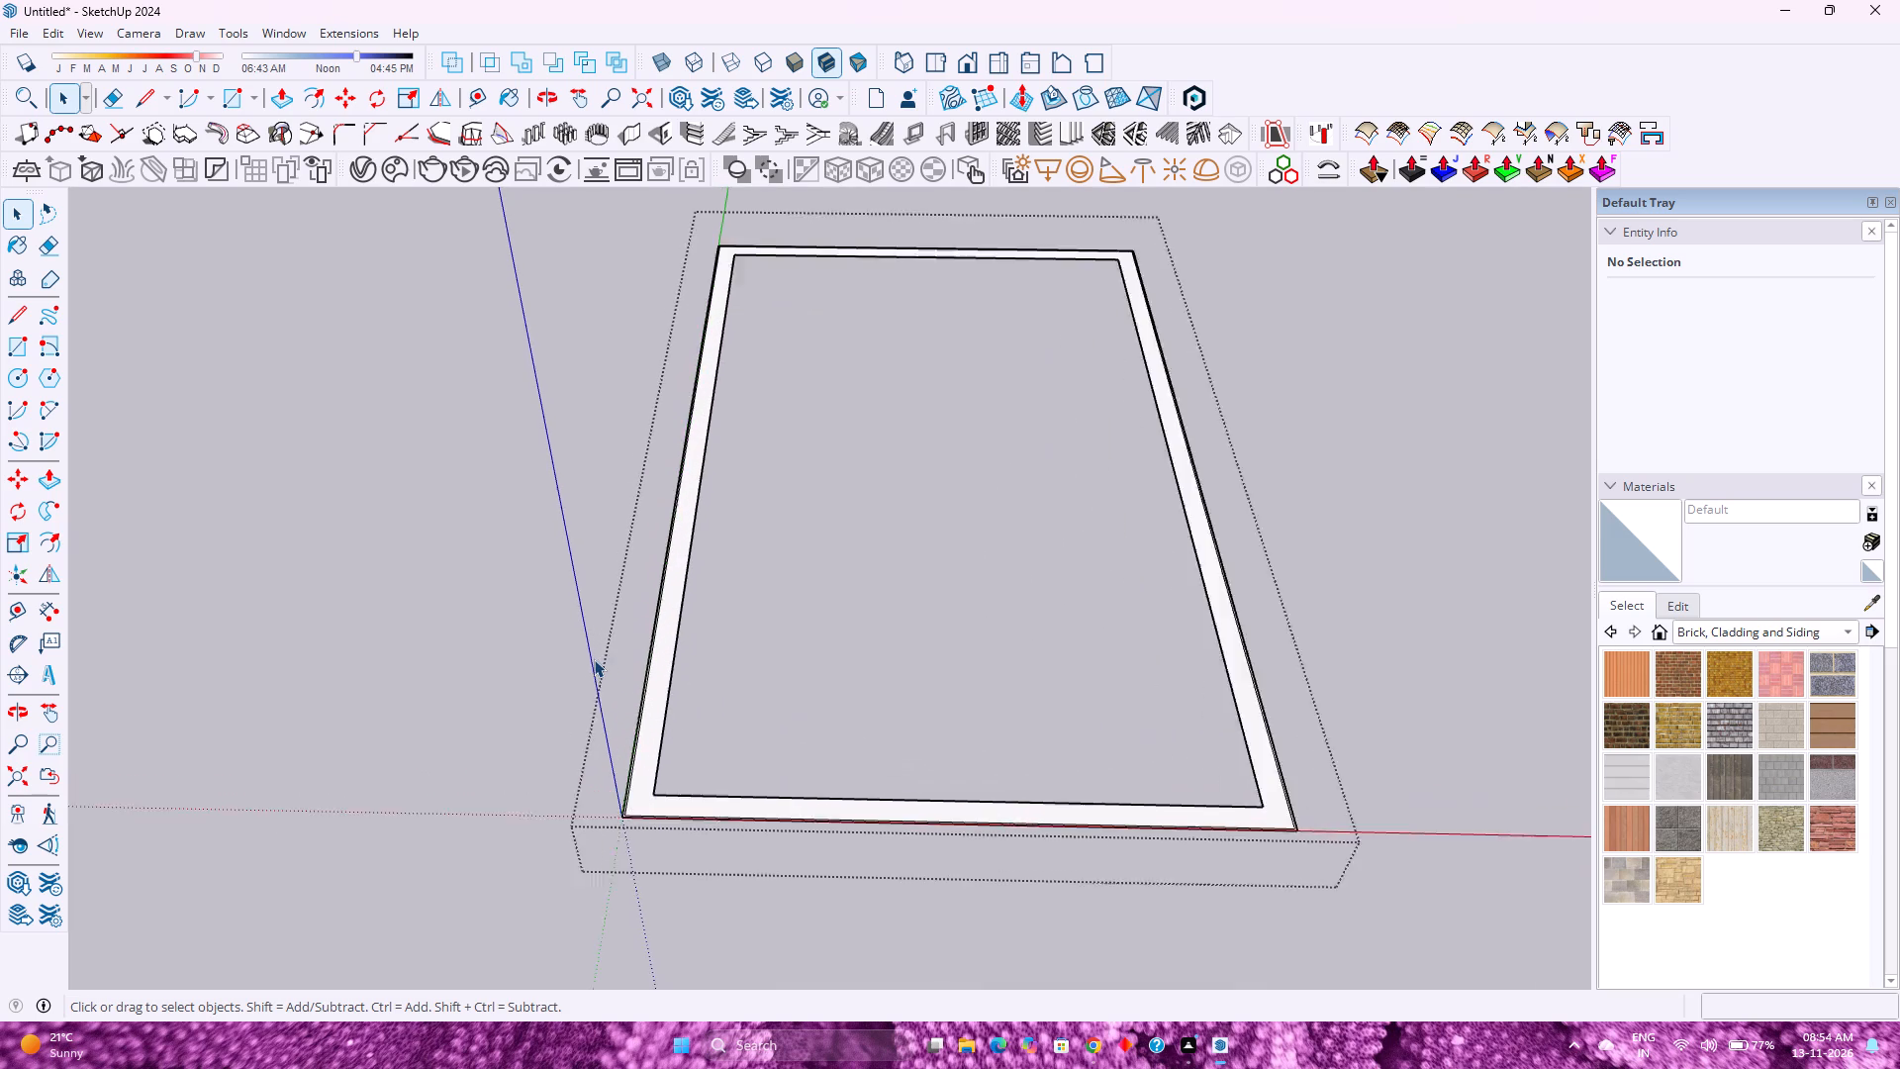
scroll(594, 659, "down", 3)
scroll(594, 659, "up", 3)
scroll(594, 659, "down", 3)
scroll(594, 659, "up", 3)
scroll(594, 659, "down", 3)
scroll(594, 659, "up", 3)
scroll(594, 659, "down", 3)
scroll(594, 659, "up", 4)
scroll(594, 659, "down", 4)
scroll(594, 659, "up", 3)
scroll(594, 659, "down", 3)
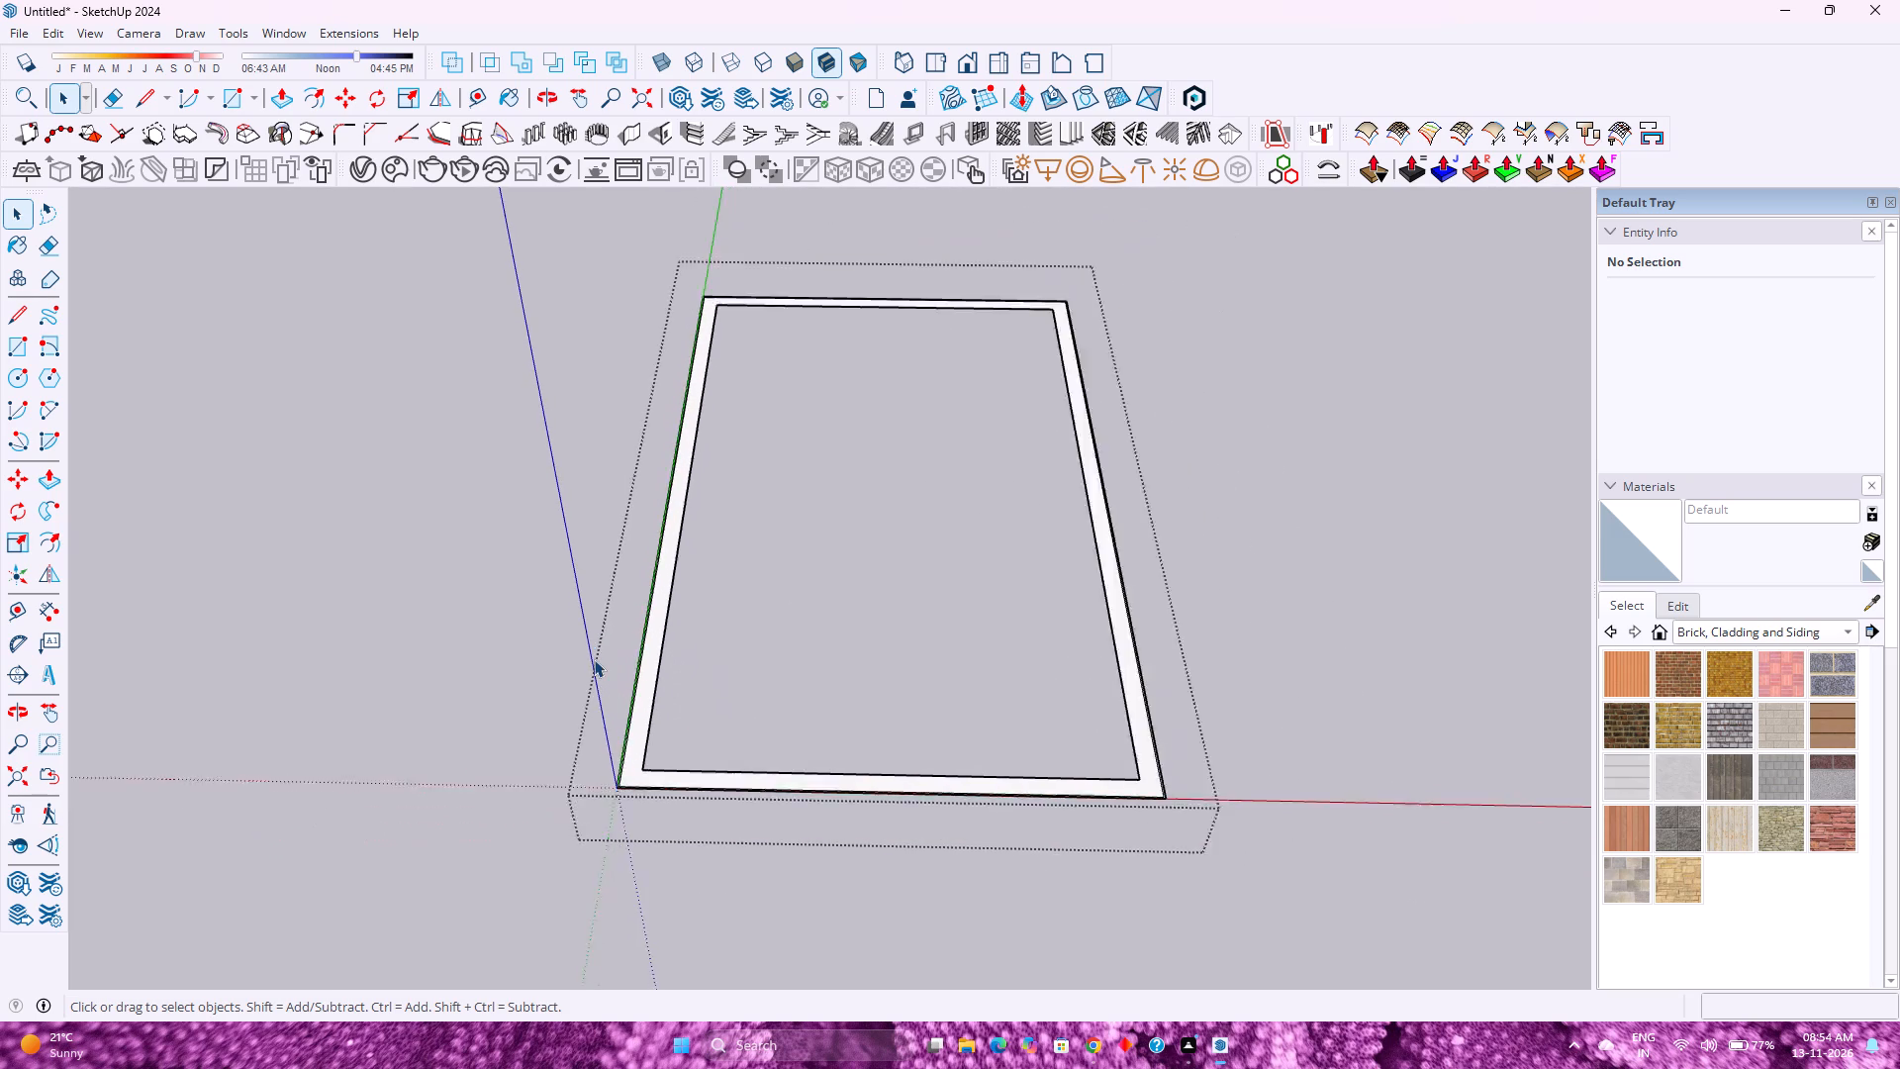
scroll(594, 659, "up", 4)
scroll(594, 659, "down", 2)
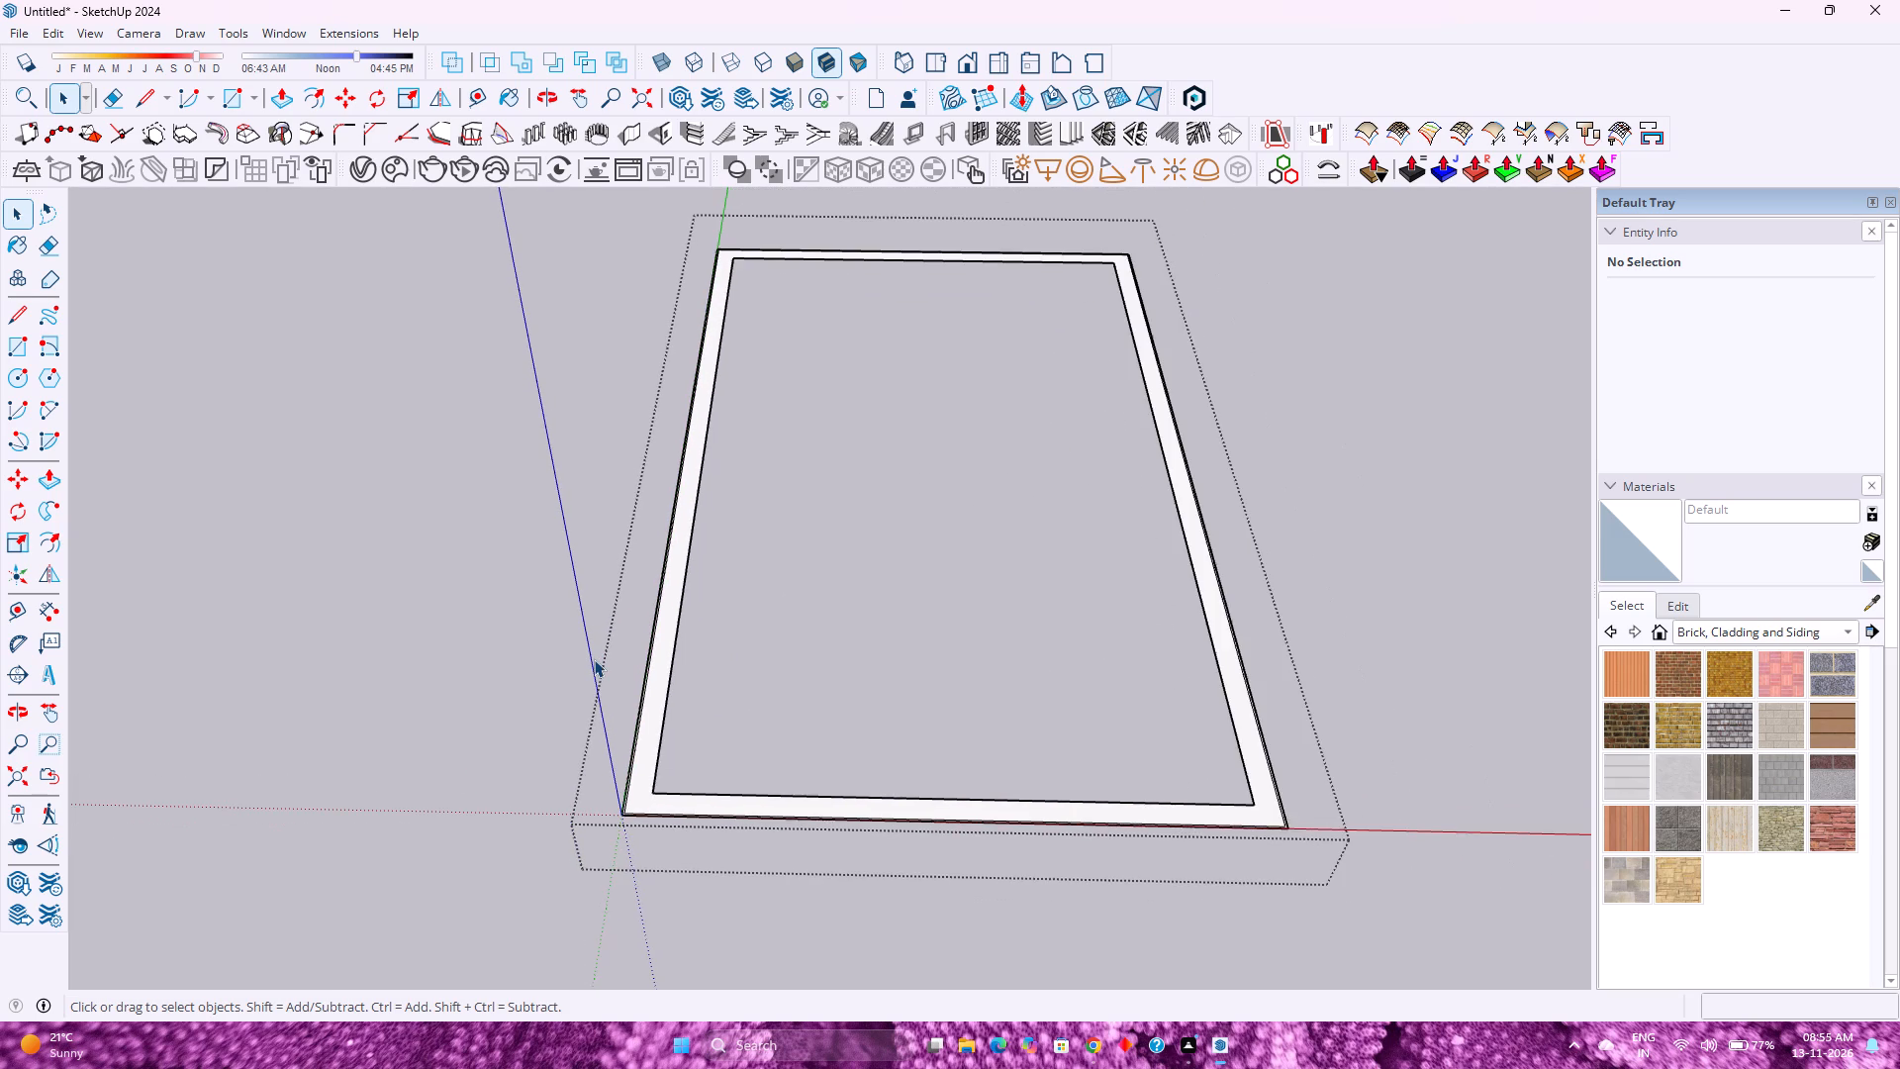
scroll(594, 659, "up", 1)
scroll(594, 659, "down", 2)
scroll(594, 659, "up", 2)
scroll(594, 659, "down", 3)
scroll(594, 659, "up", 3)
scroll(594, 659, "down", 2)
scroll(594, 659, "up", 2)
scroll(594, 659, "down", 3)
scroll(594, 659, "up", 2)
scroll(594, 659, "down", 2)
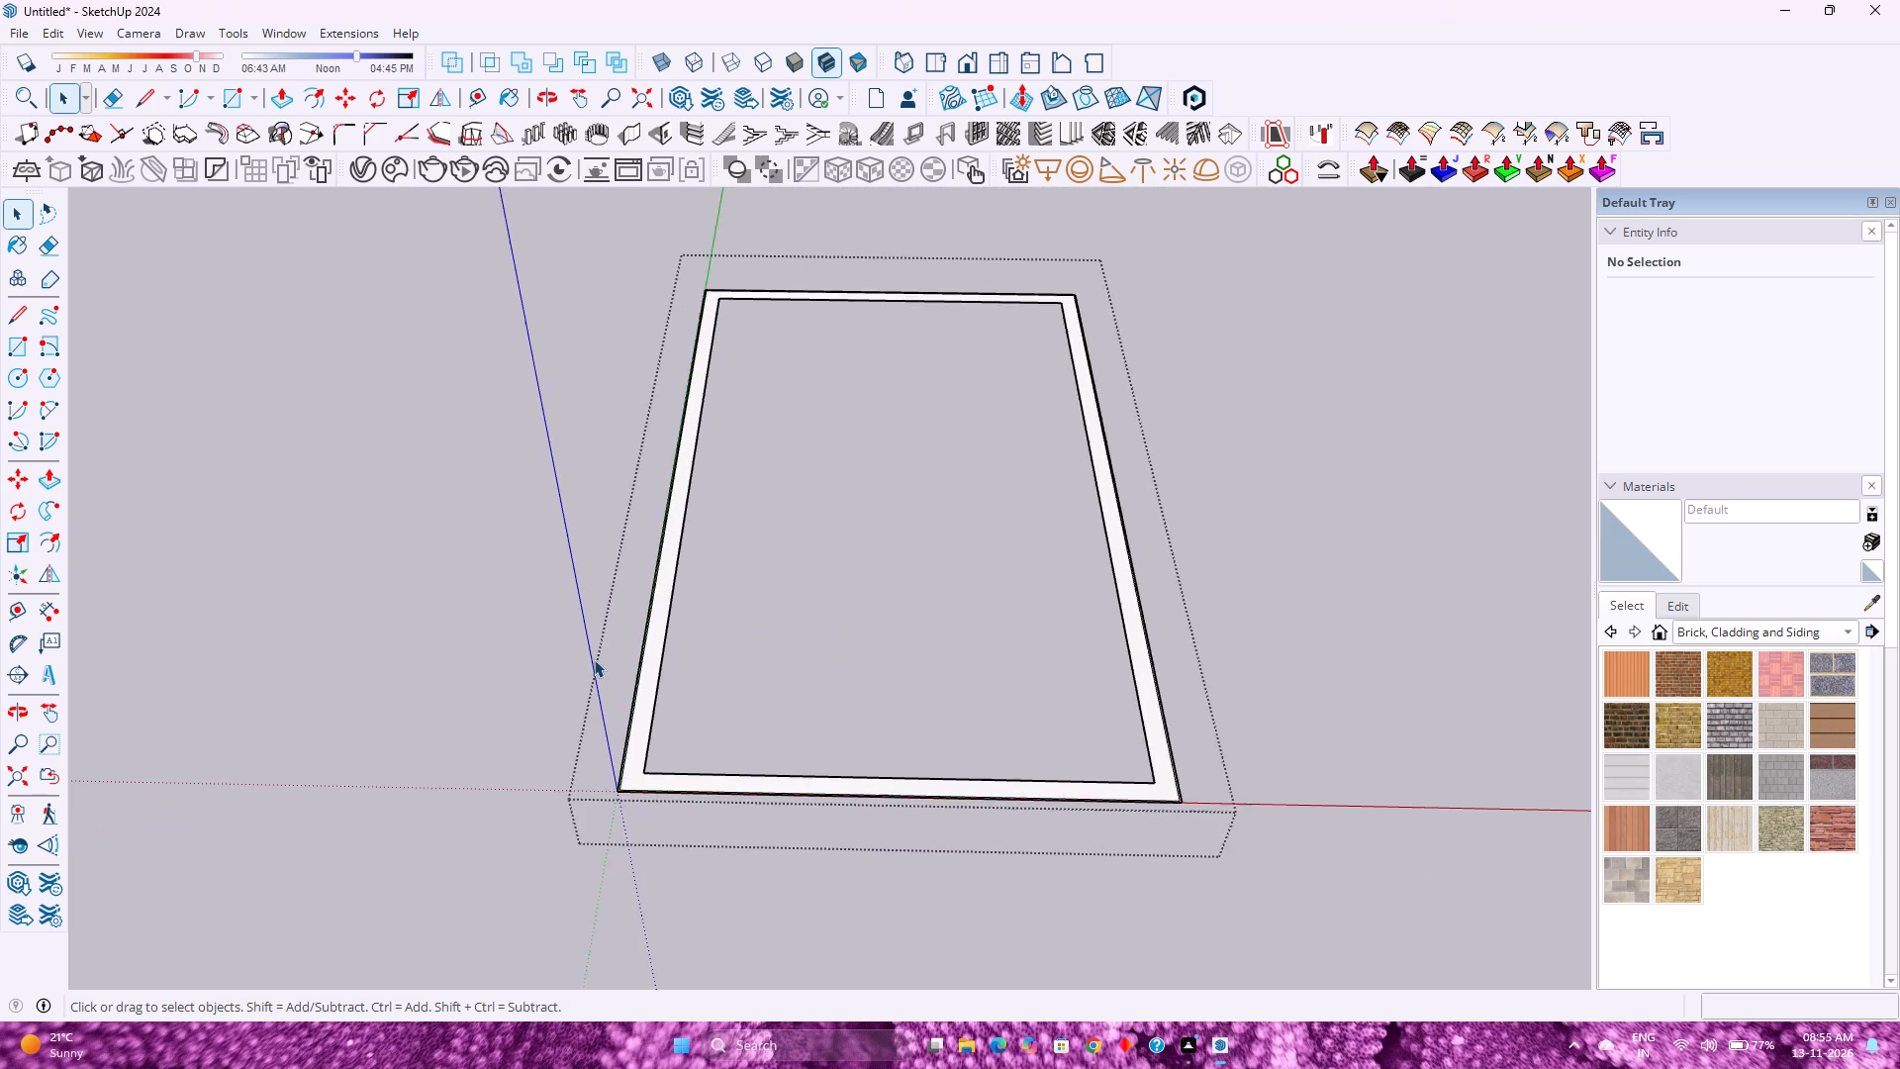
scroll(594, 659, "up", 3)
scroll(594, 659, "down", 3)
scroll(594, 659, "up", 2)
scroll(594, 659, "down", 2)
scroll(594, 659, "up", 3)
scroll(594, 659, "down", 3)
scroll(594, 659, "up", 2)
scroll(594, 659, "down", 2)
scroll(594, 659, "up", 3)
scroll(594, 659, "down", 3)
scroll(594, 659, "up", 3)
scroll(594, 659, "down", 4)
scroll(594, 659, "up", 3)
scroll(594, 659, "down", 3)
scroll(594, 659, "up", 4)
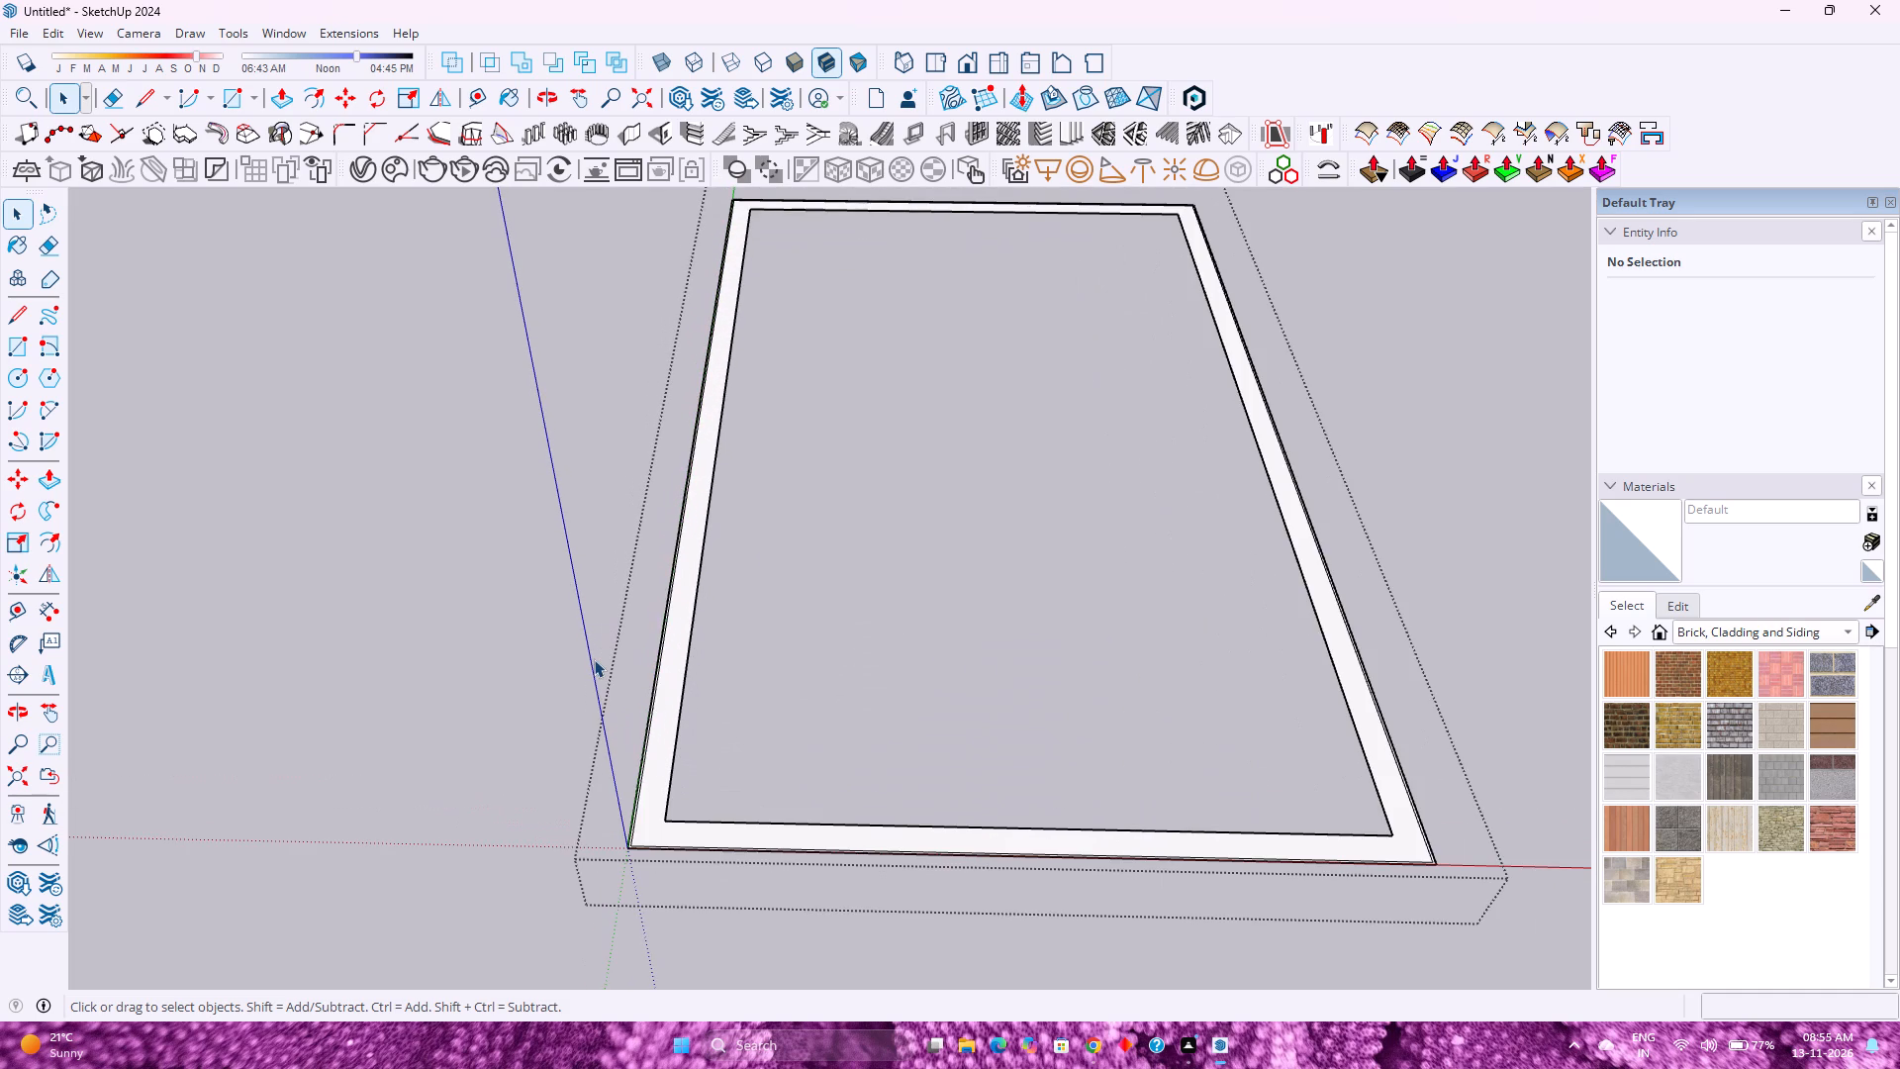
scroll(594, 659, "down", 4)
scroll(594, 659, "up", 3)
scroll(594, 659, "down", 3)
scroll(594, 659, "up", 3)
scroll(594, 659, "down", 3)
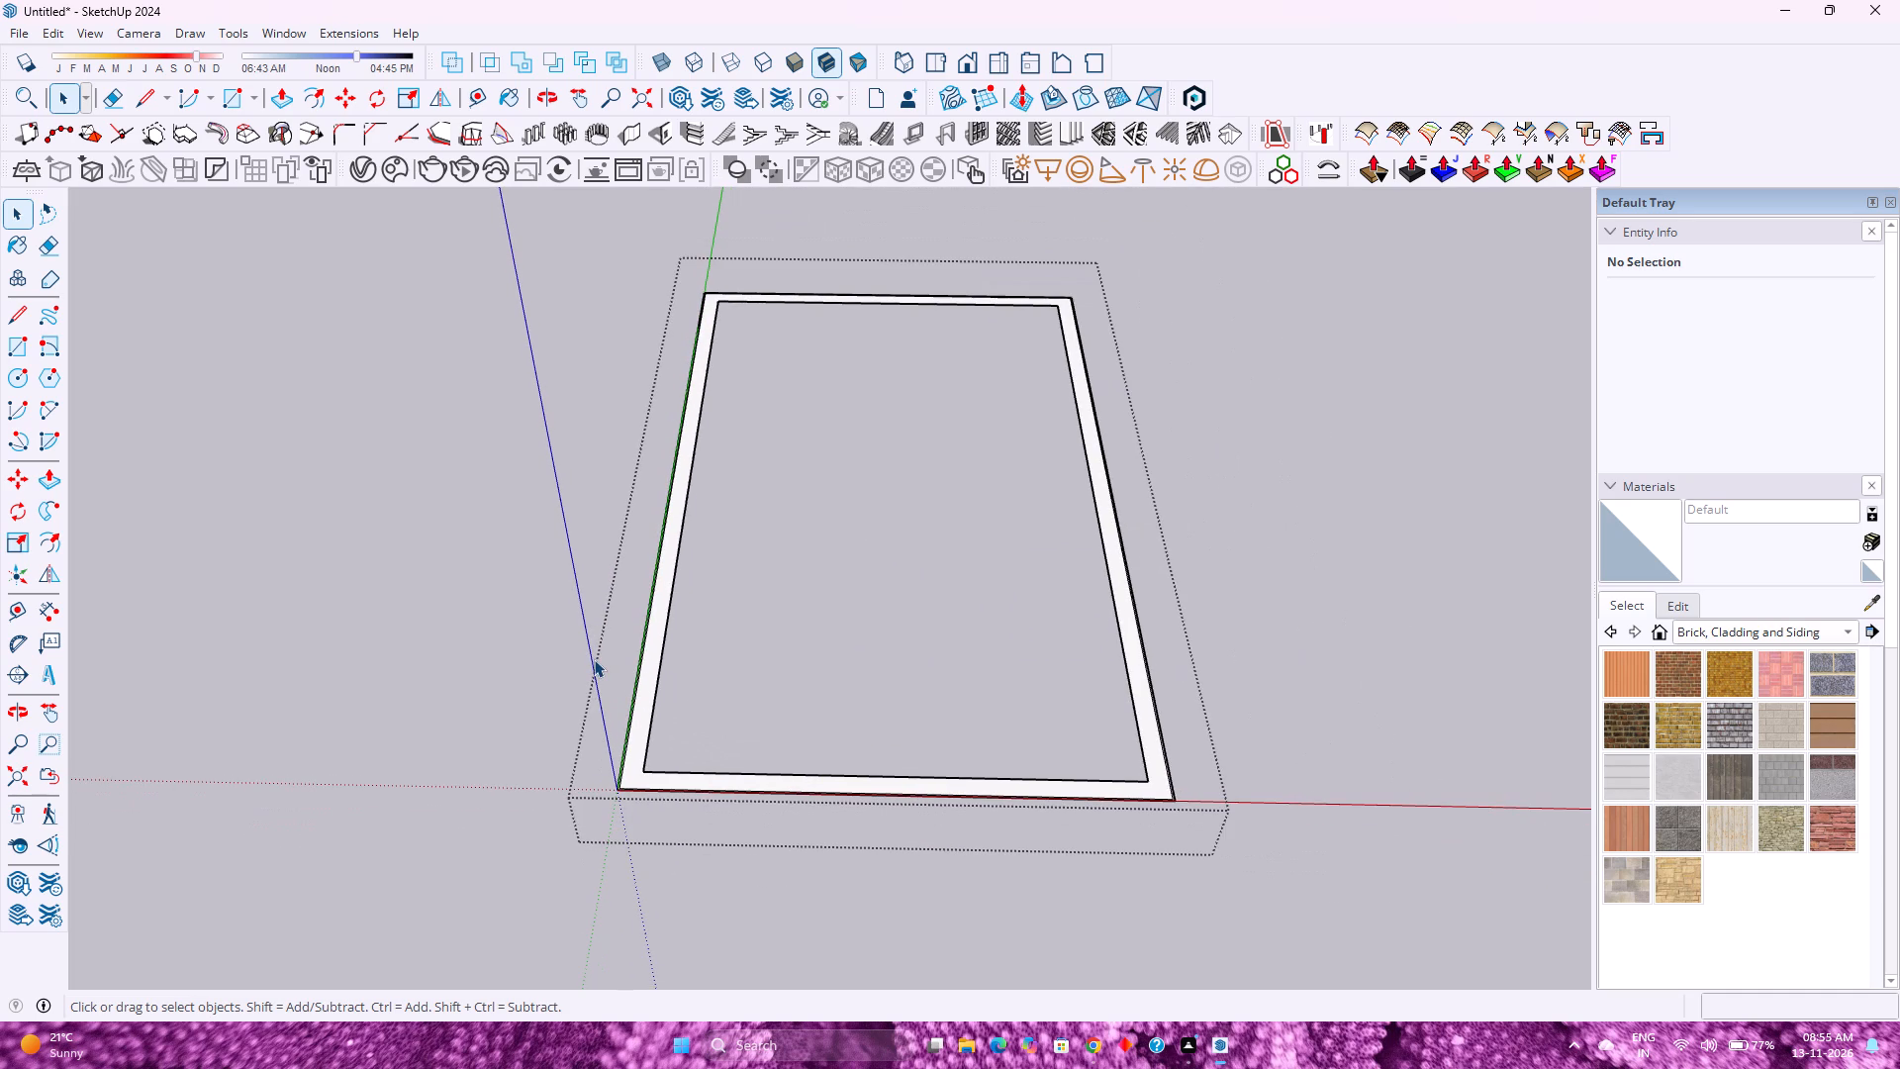
Select the border face between the outlines, then finish editing the group and return to the main model.
left_click(657, 625)
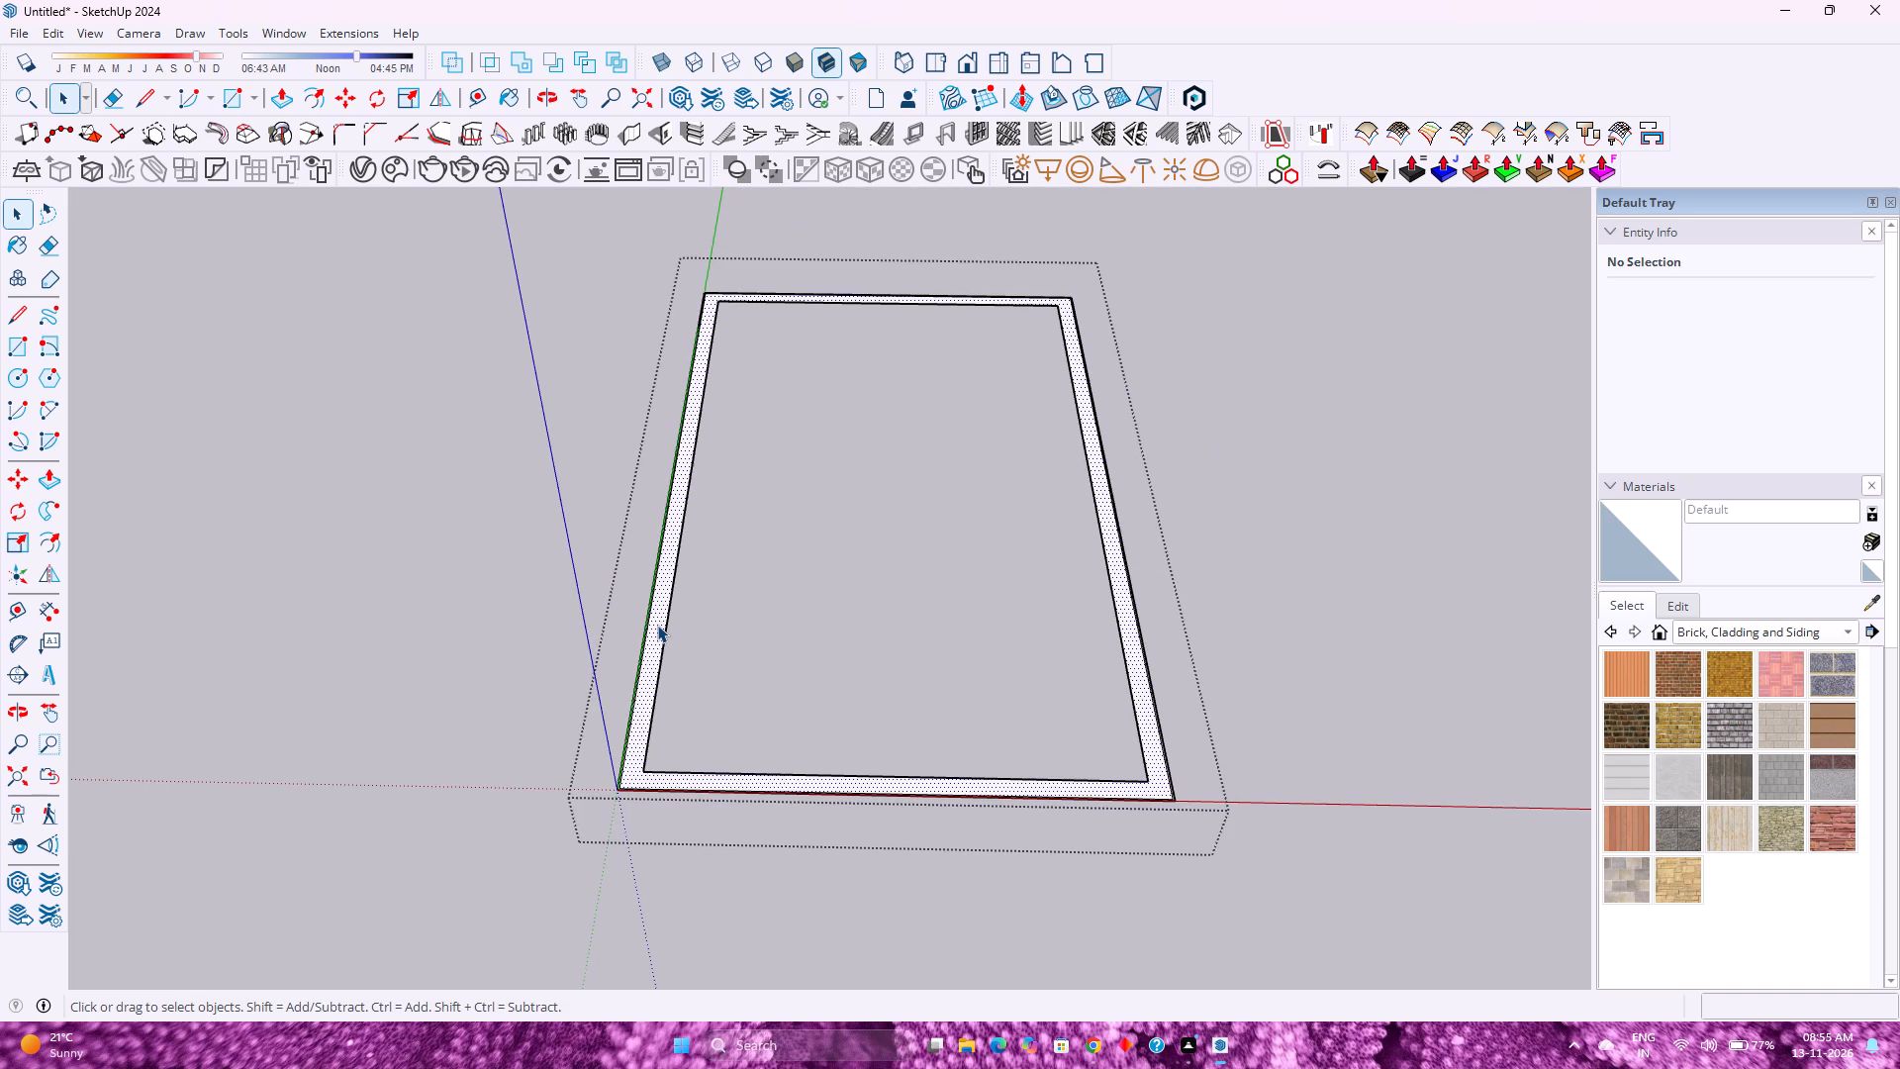
left_click(1374, 609)
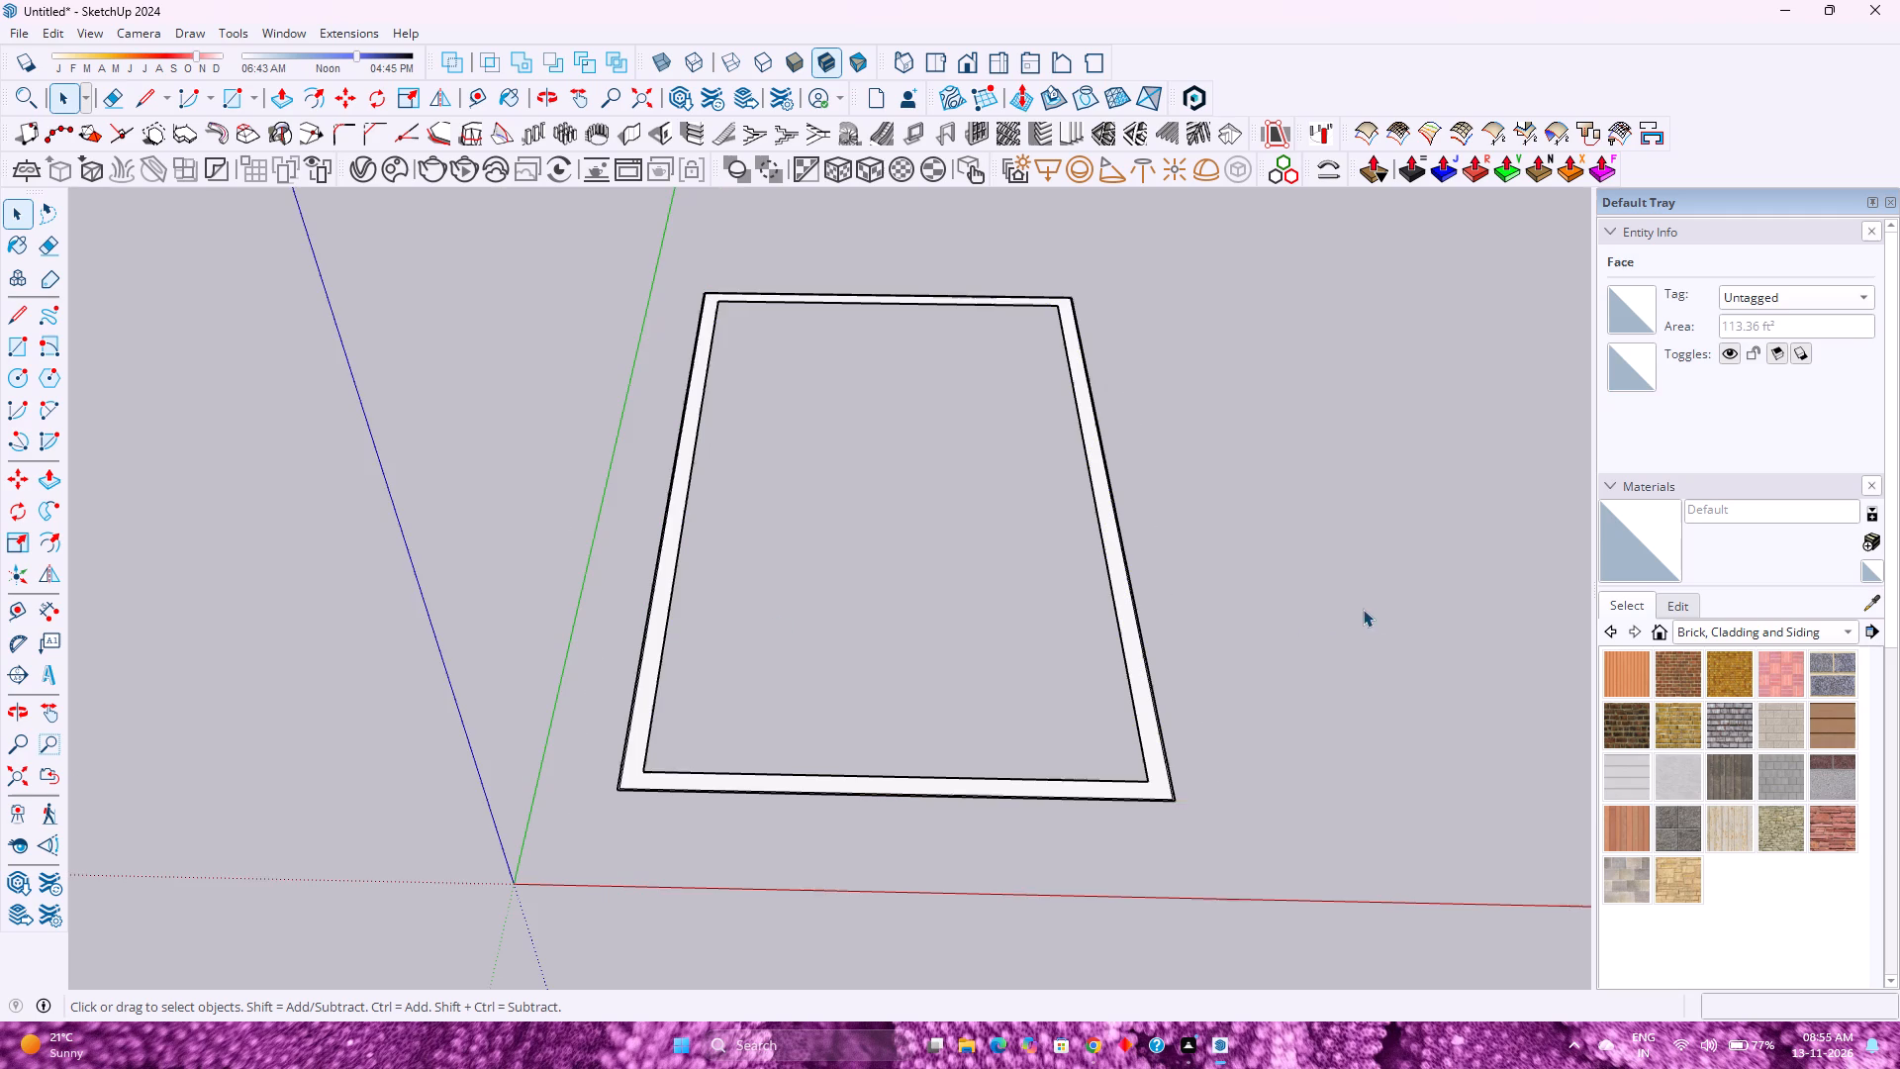
Open the border's group for editing and delete the stray line just inside the long outer edge farthest from the green axis.
scroll(1200, 828, "up", 8)
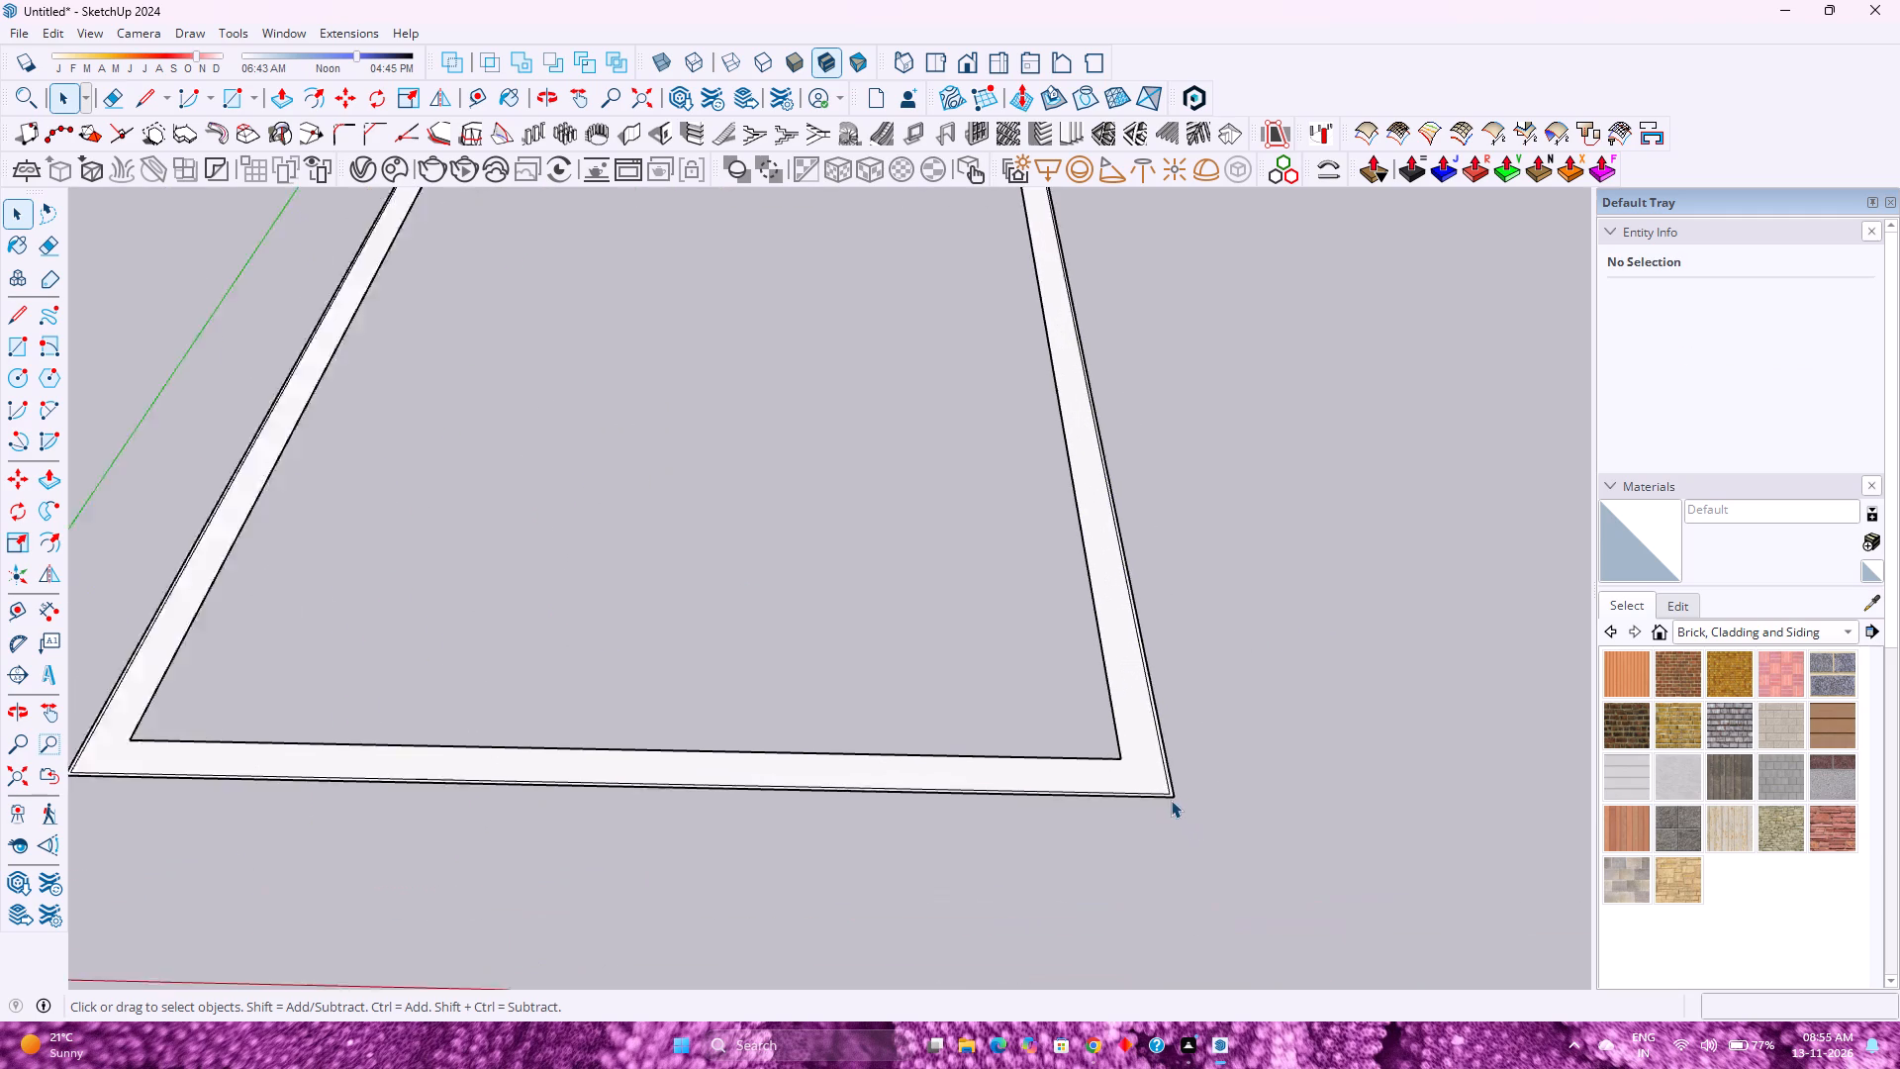
scroll(1171, 800, "up", 8)
double_click(1152, 766)
scroll(1161, 772, "up", 4)
left_click(1180, 791)
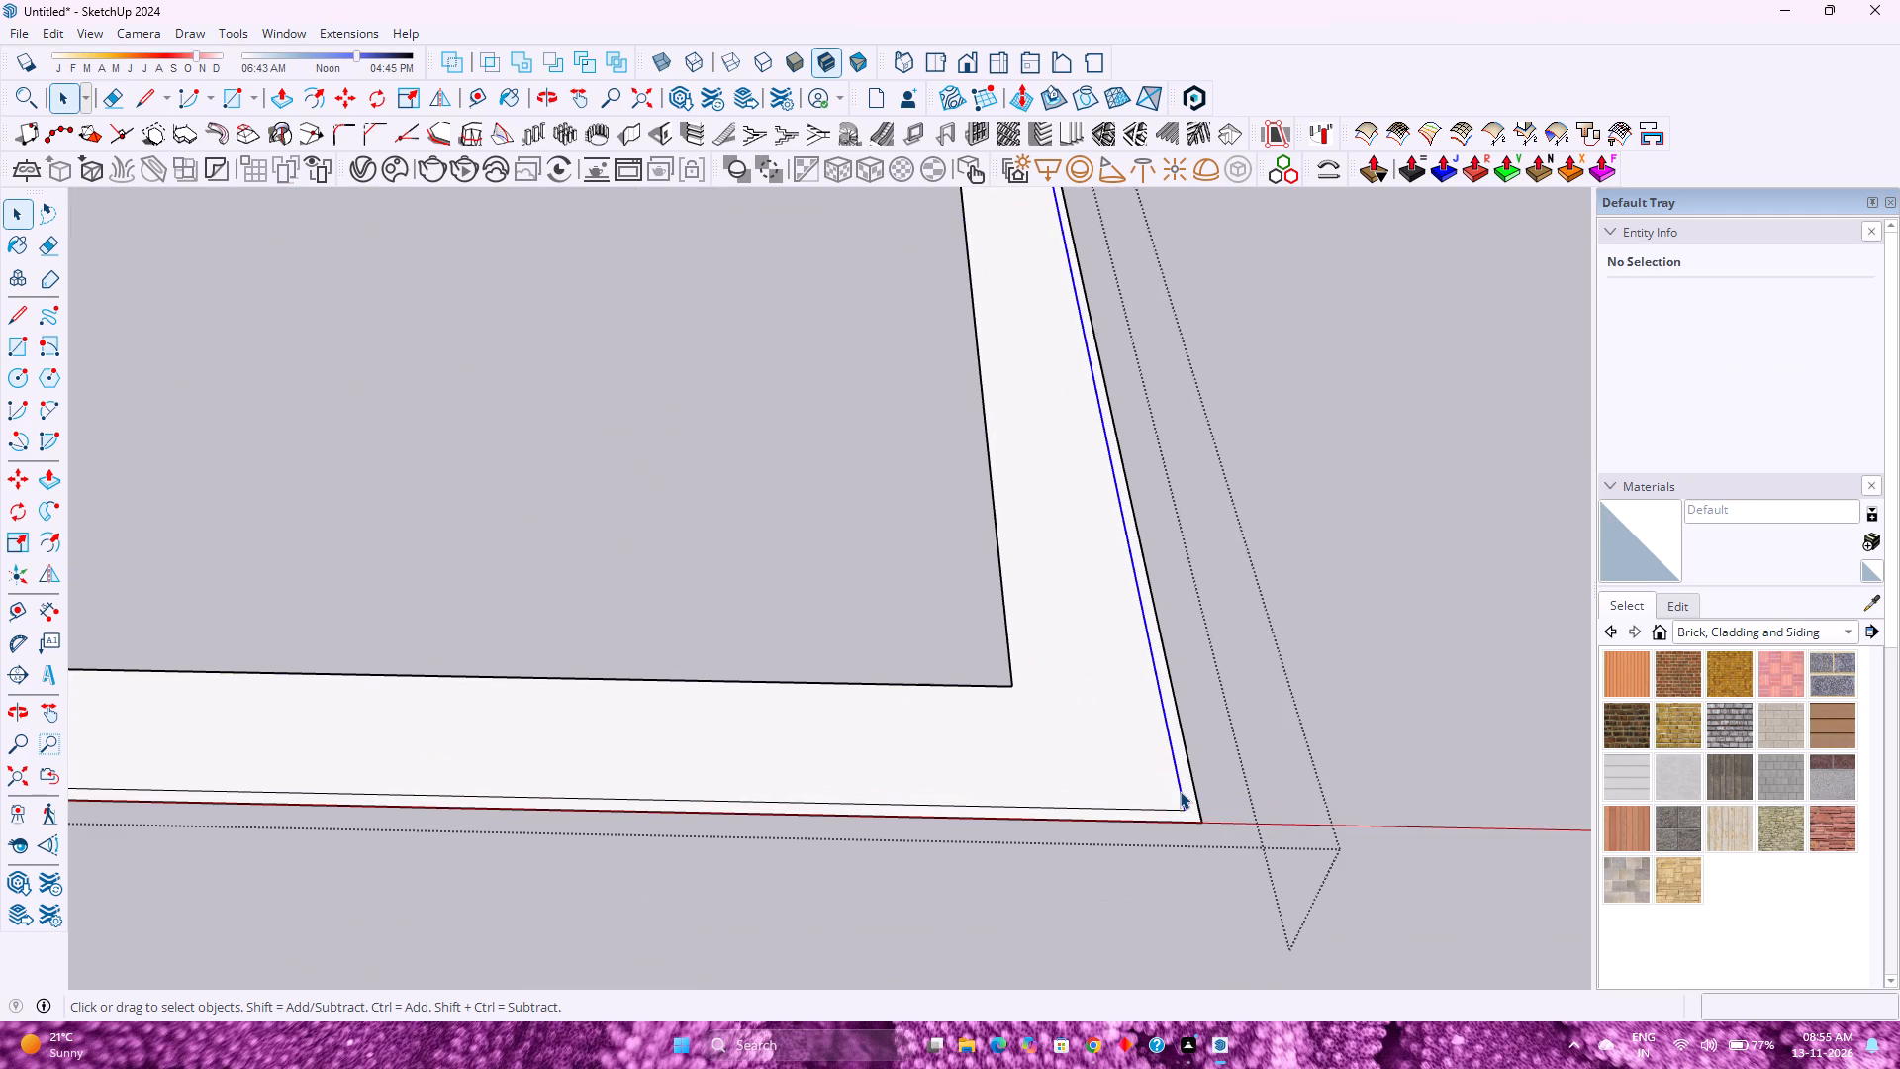
double_click(1180, 791)
left_click(1180, 791)
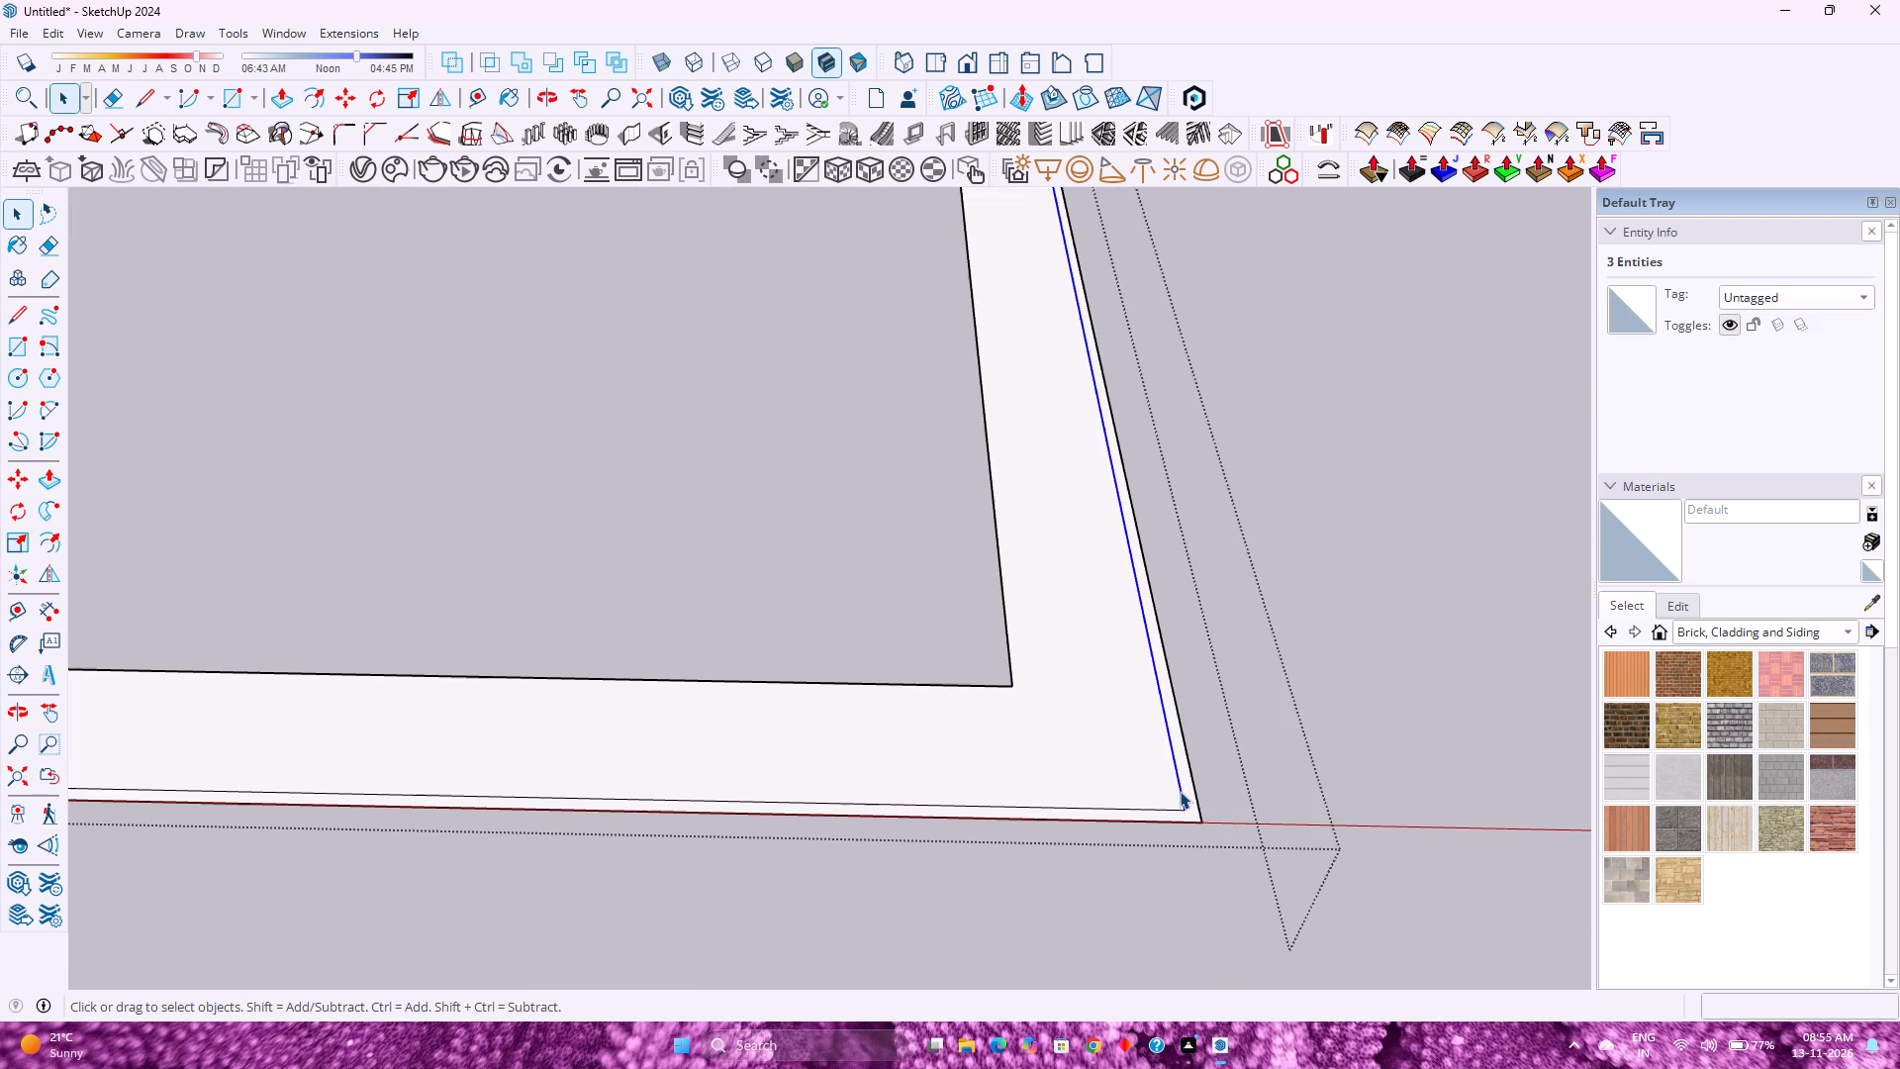
key("Delete")
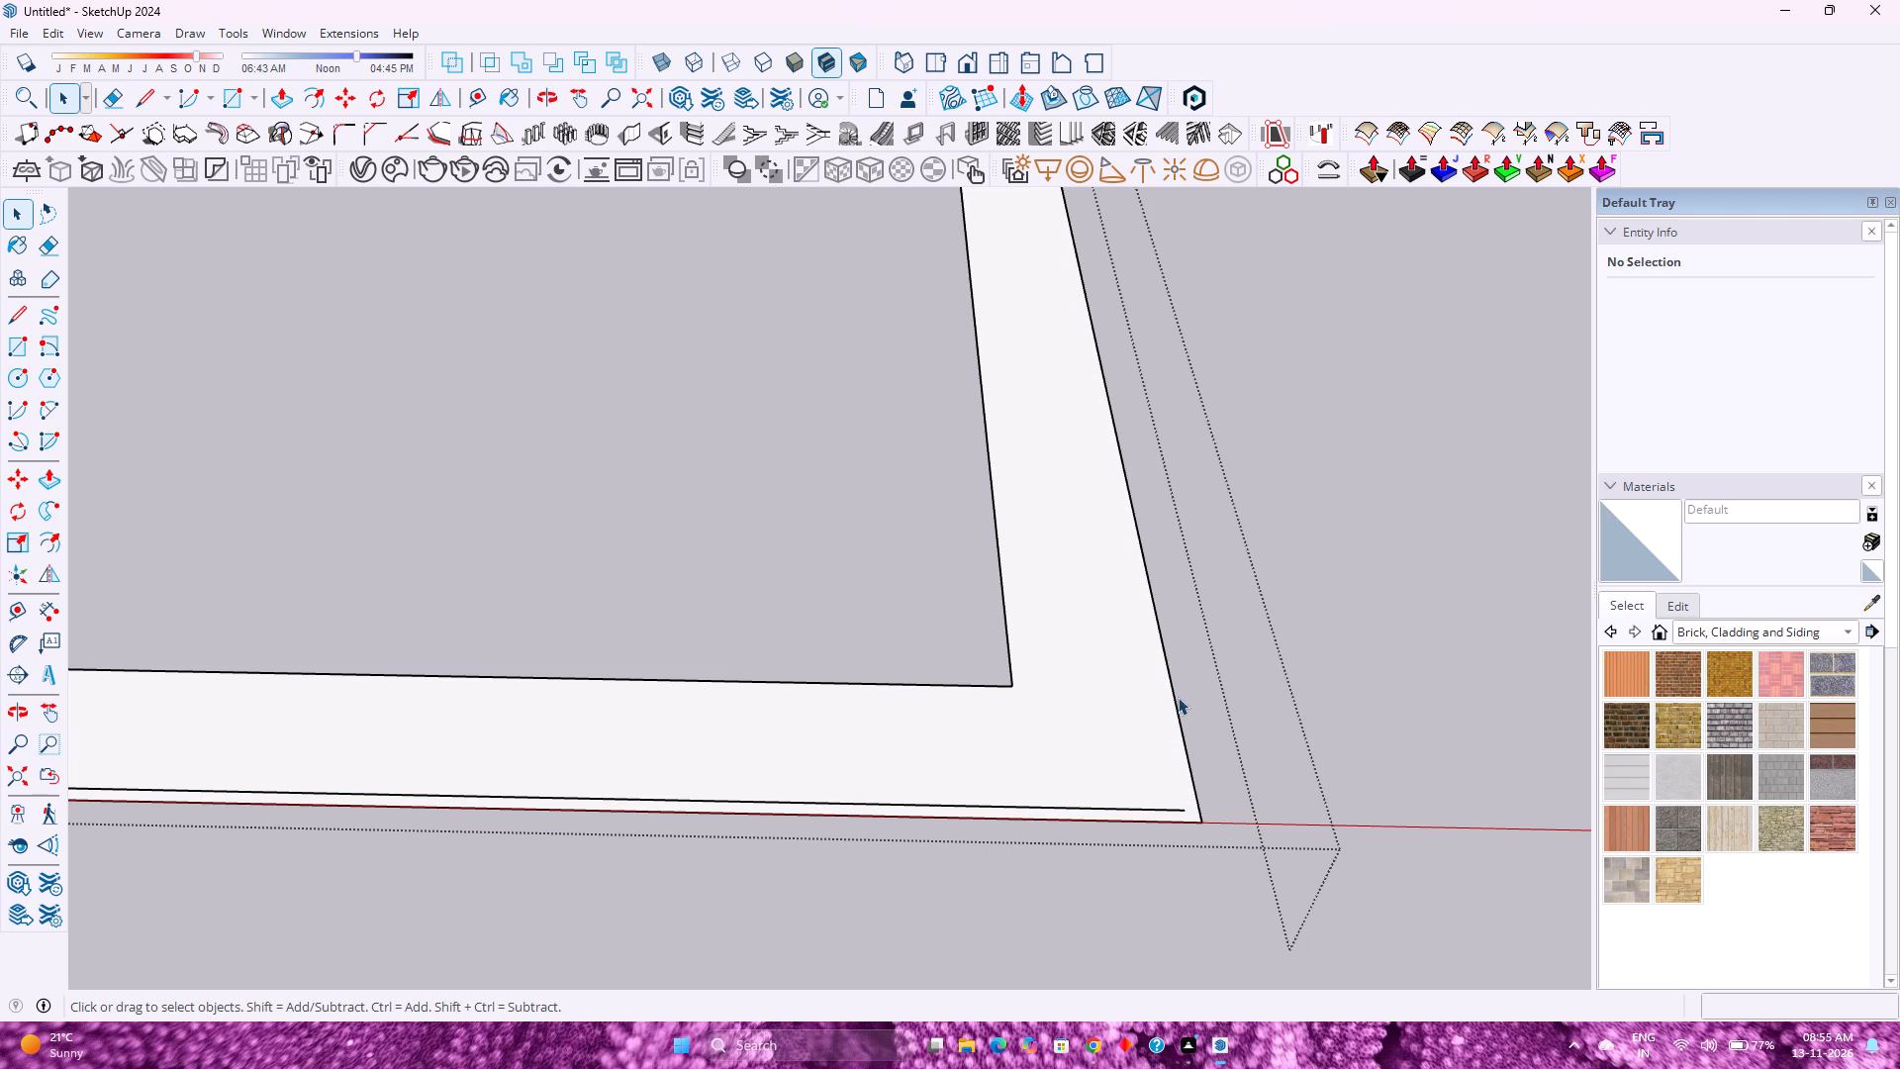
Delete the remaining three connected stray lines running just inside the border's outer edges.
left_click(1102, 810)
triple_click(1102, 810)
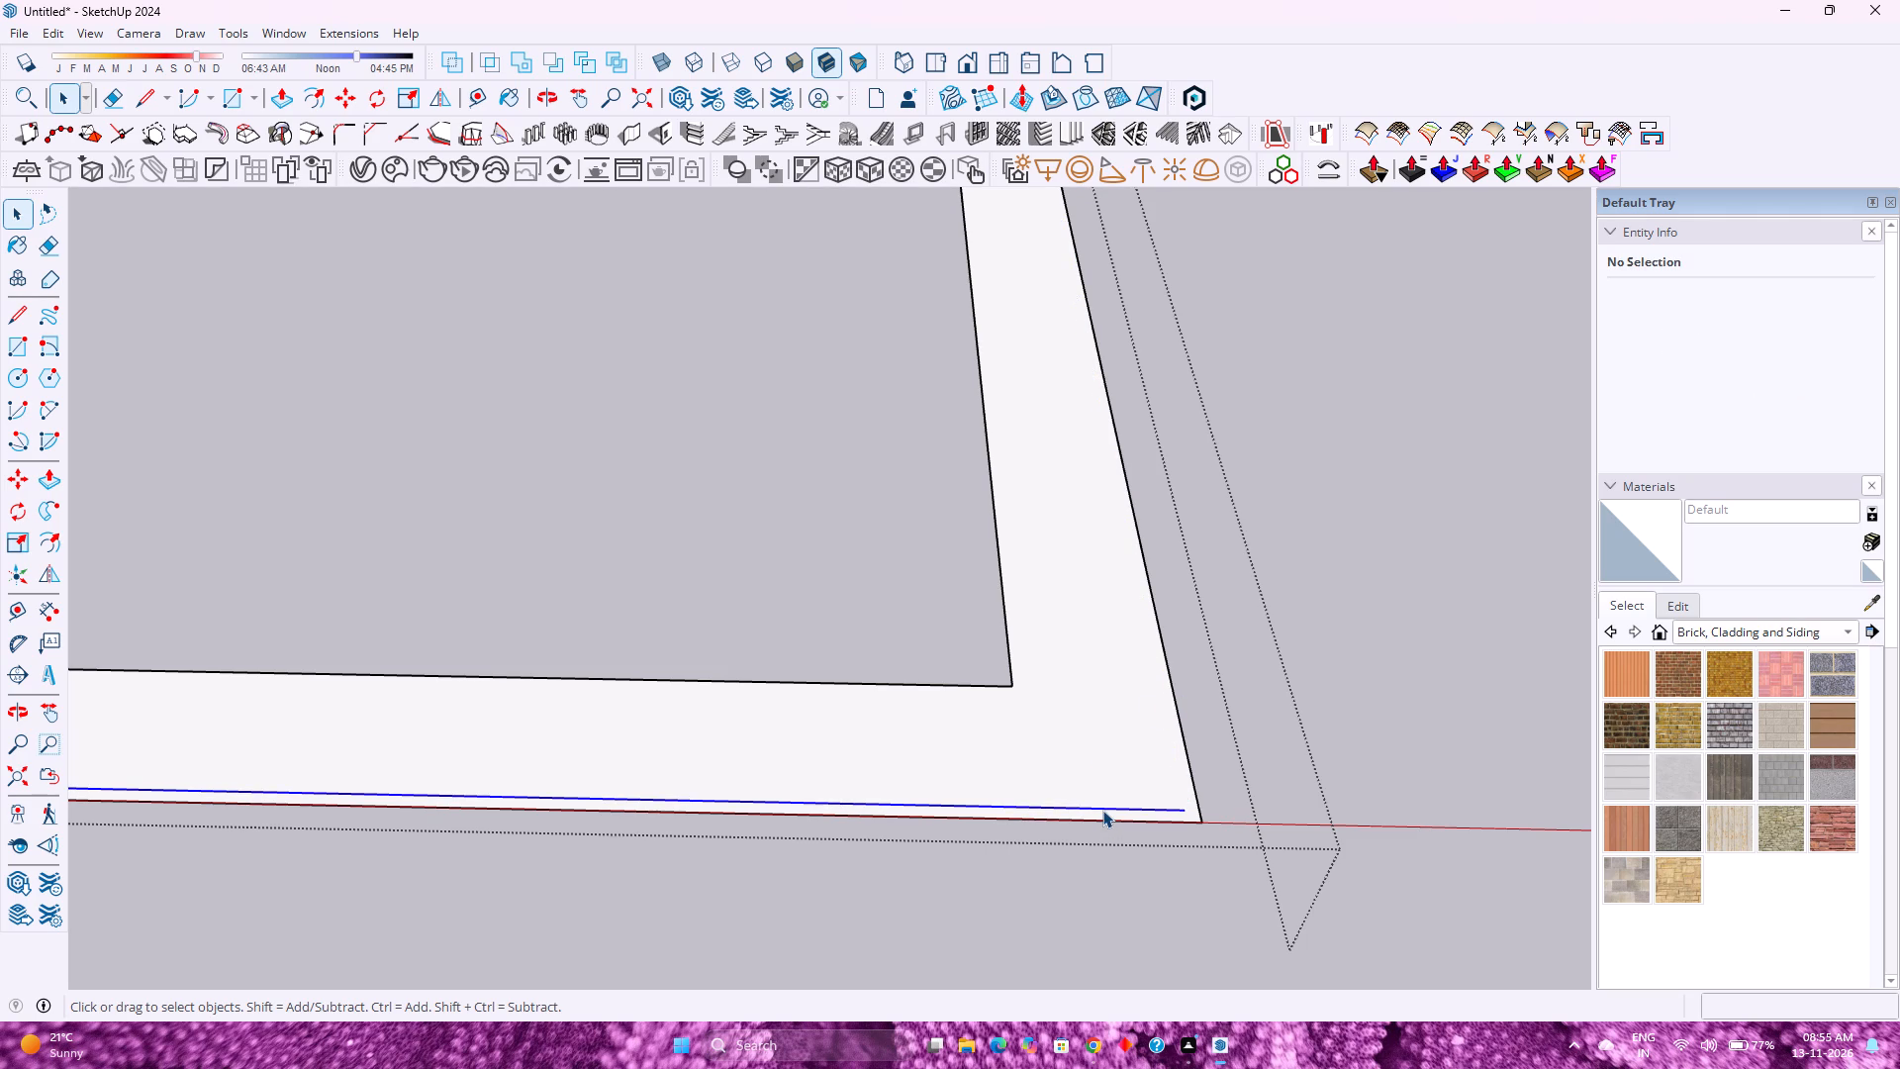
scroll(1105, 806, "down", 8)
scroll(1105, 806, "up", 1)
scroll(1105, 806, "down", 3)
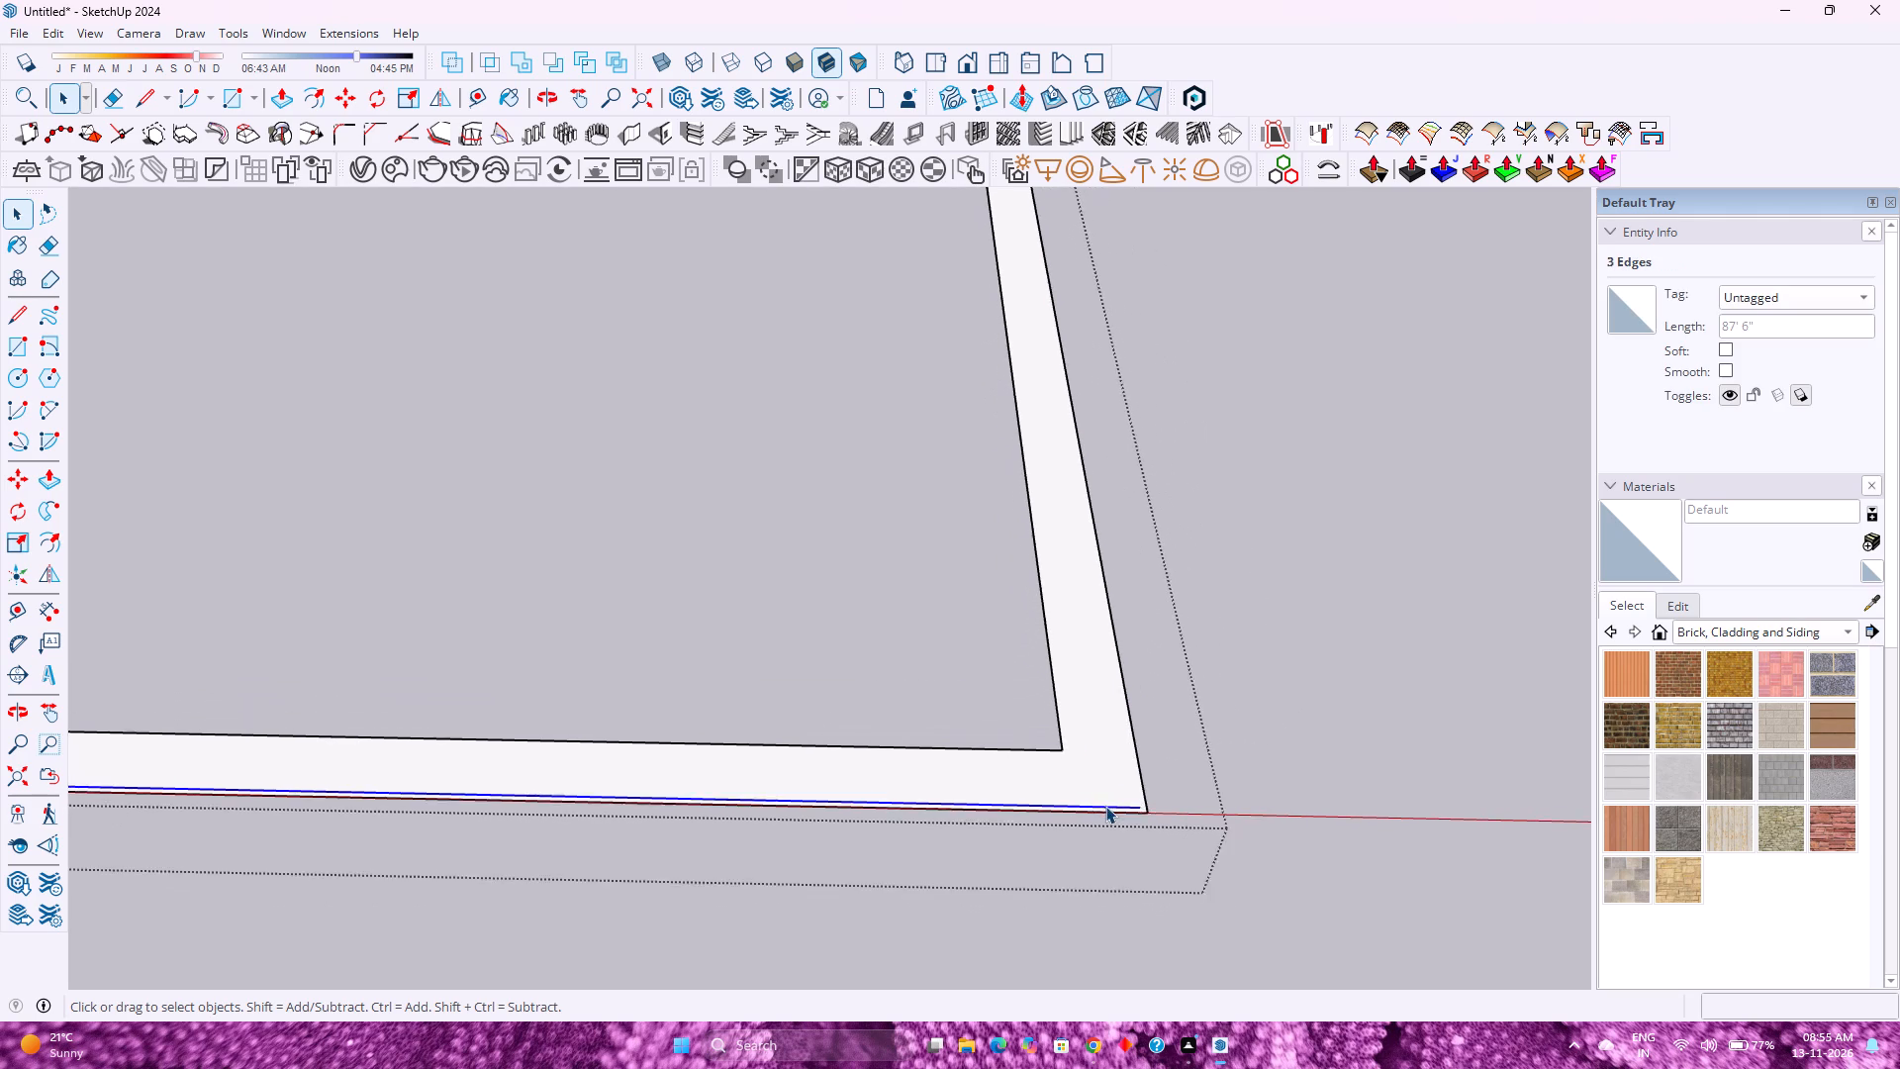
scroll(1105, 806, "up", 1)
scroll(1105, 806, "down", 10)
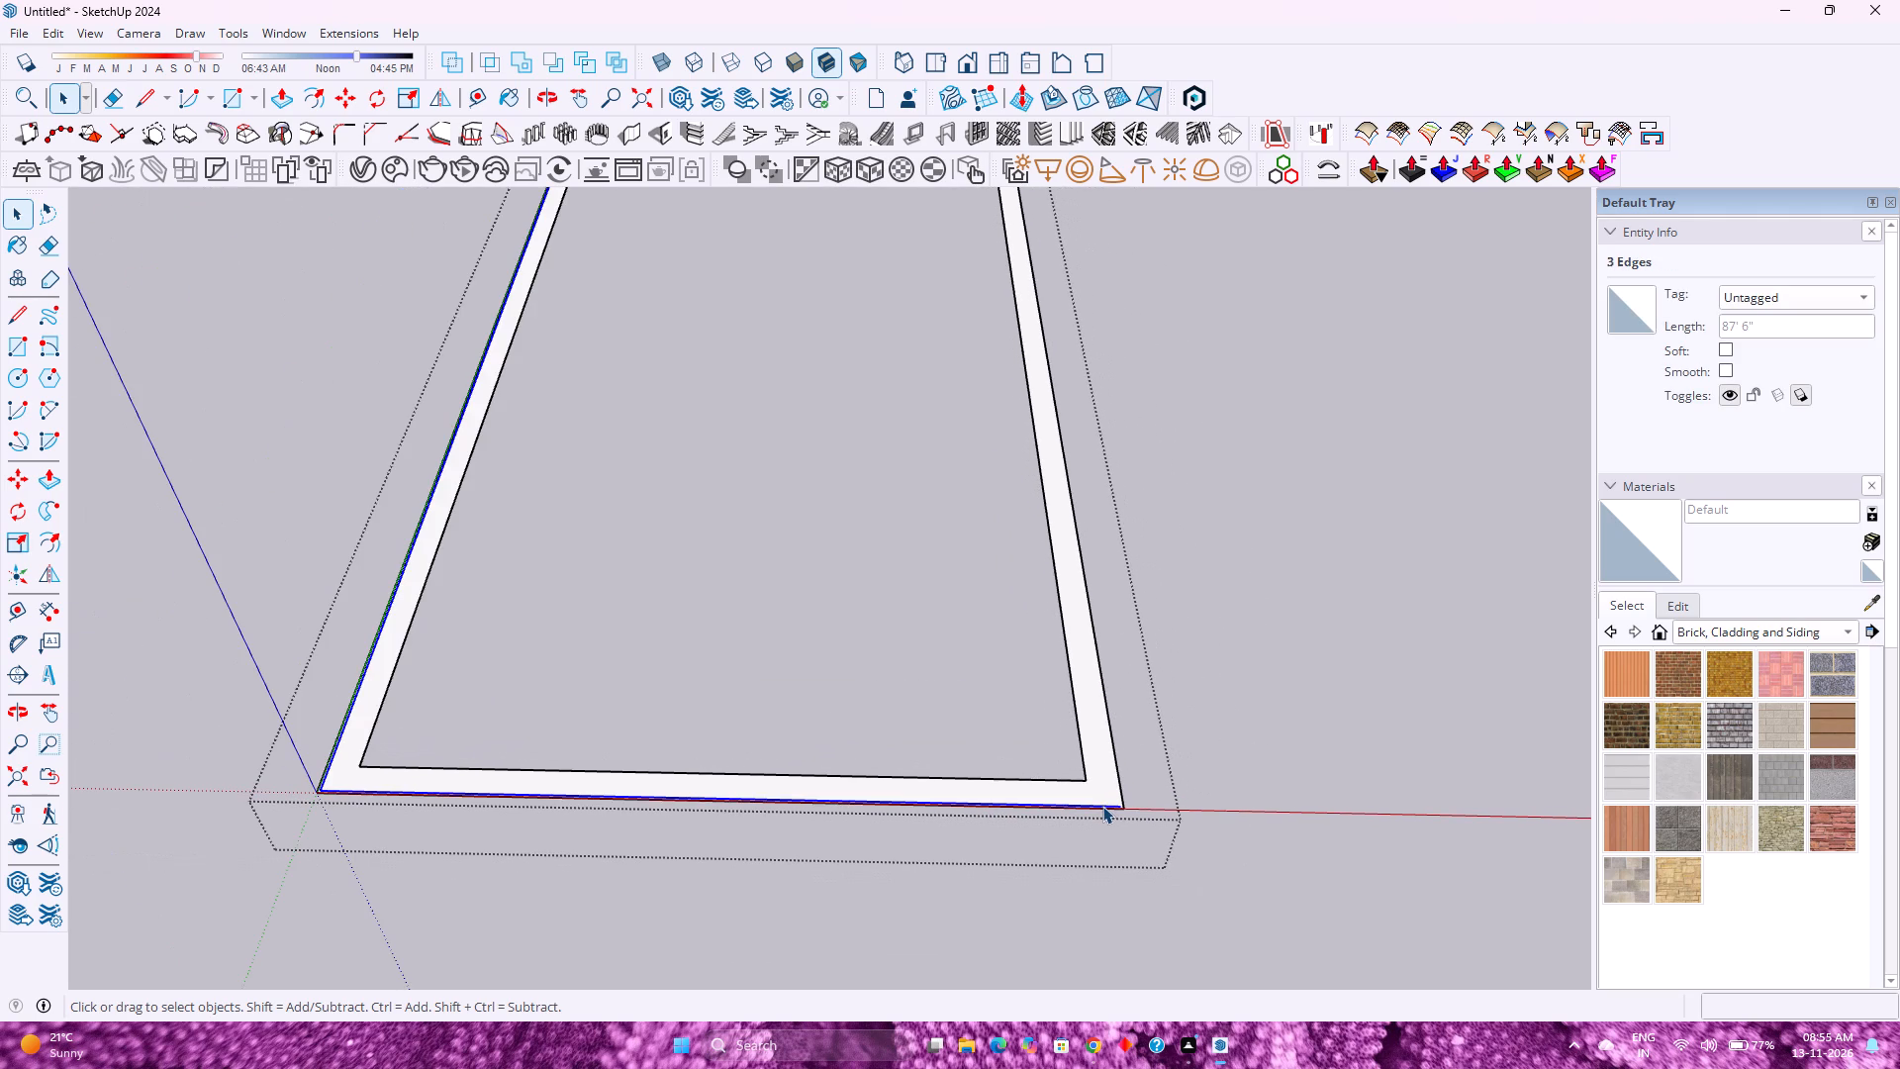
key("Delete")
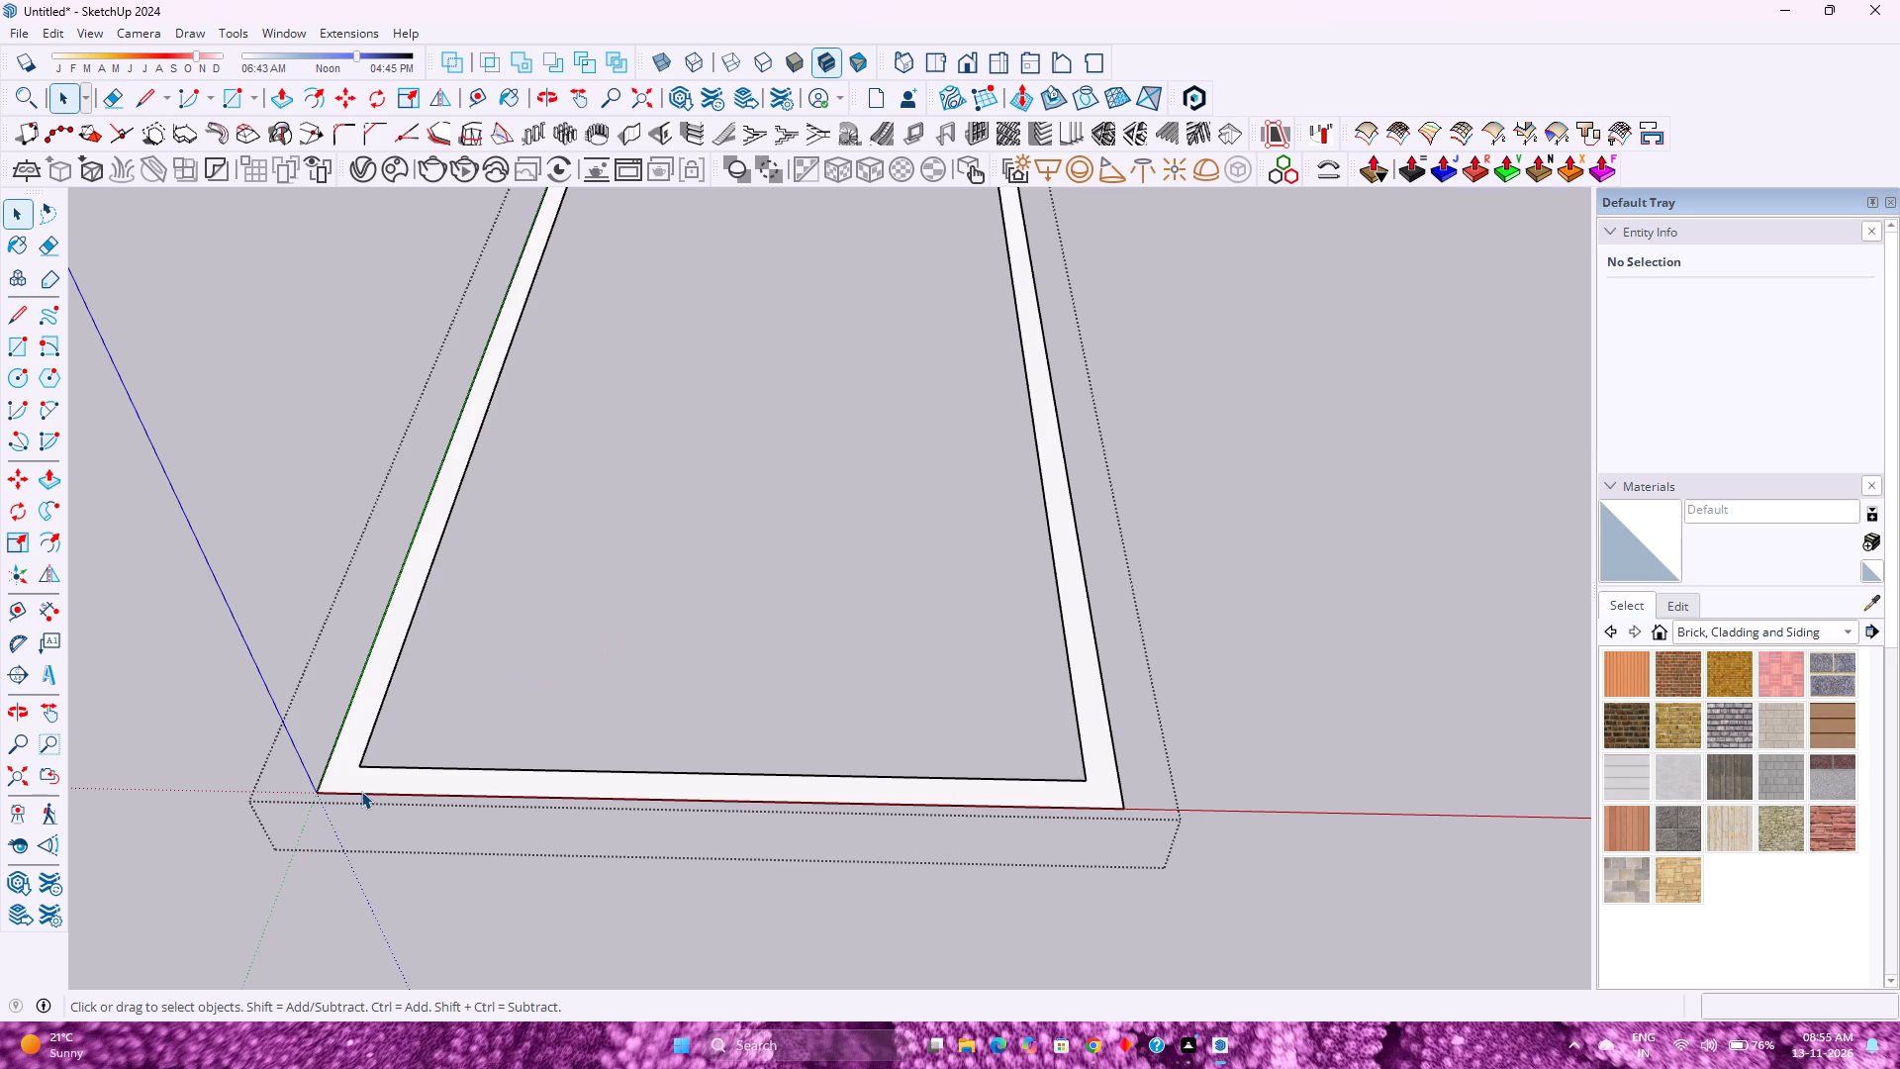
Check the border's width at the corner nearest the origin with a temporary linear dimension, without placing it.
scroll(36, 755, "up", 3)
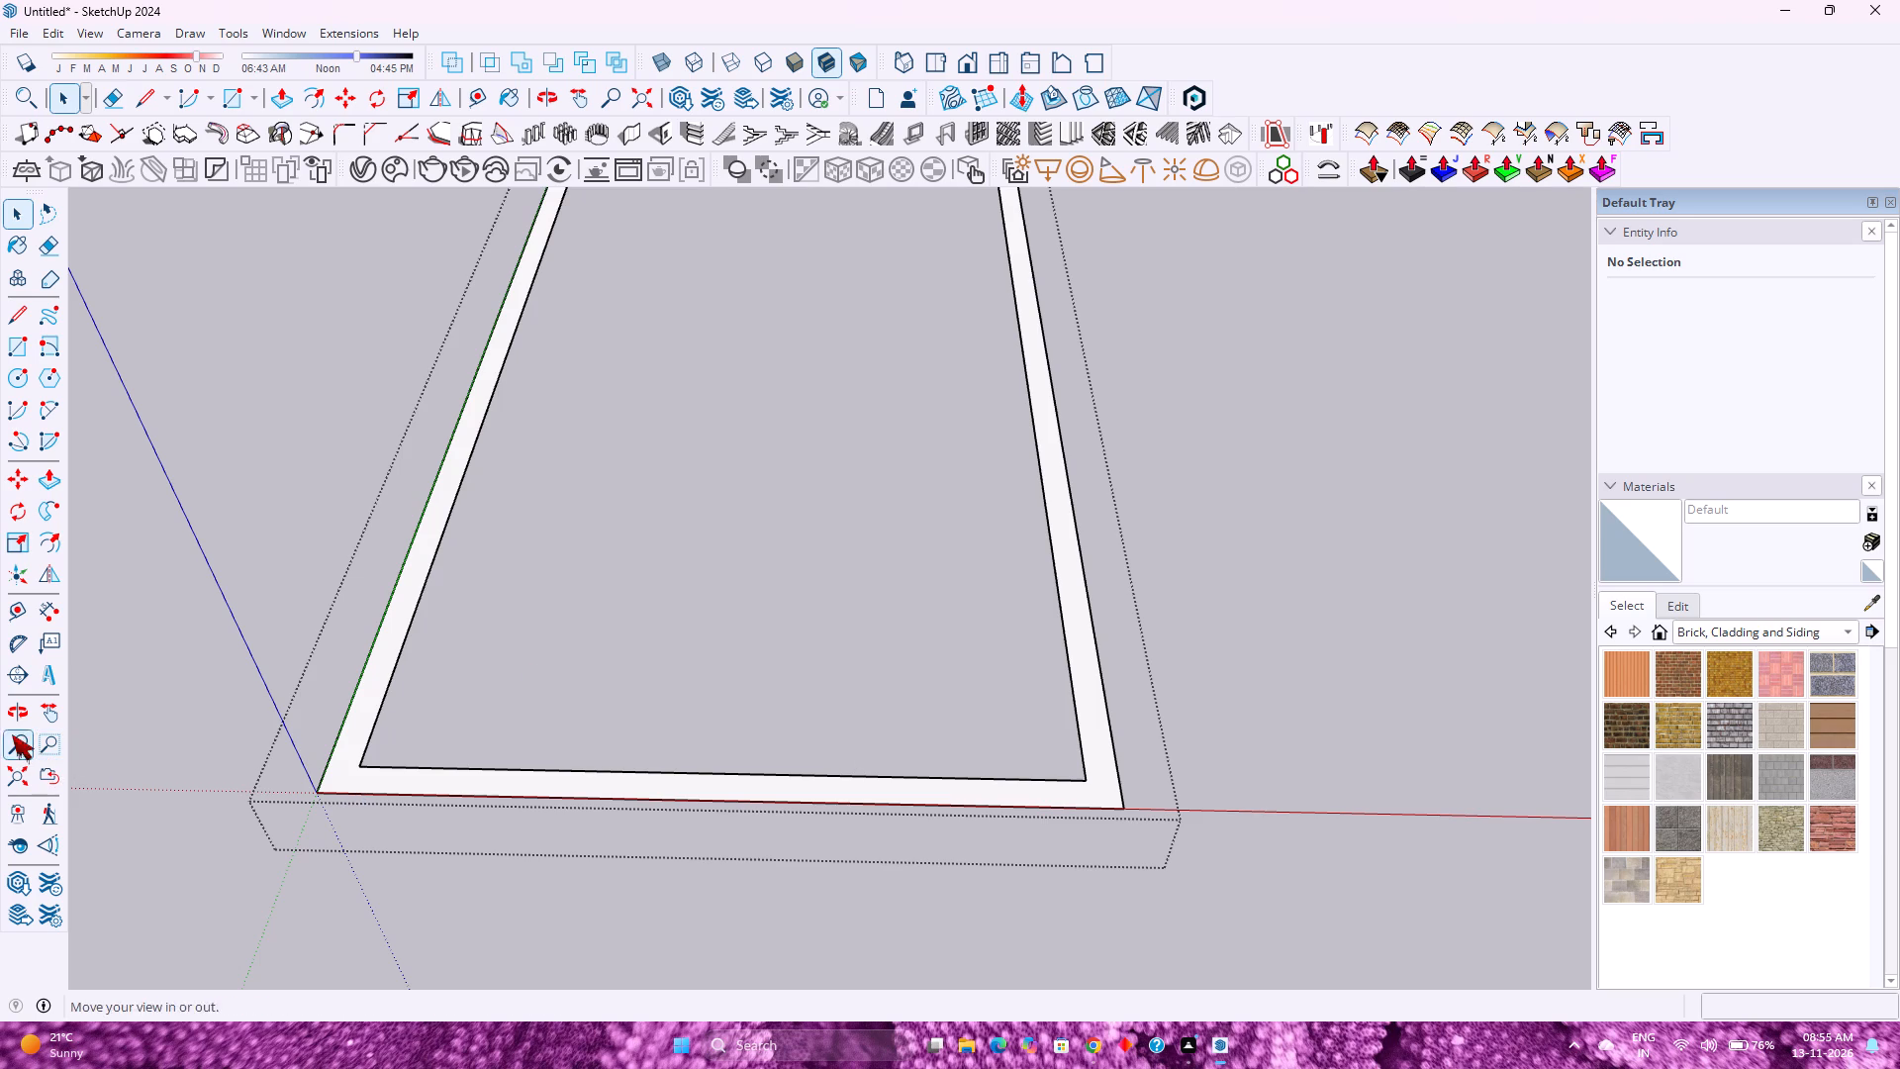
left_click(52, 617)
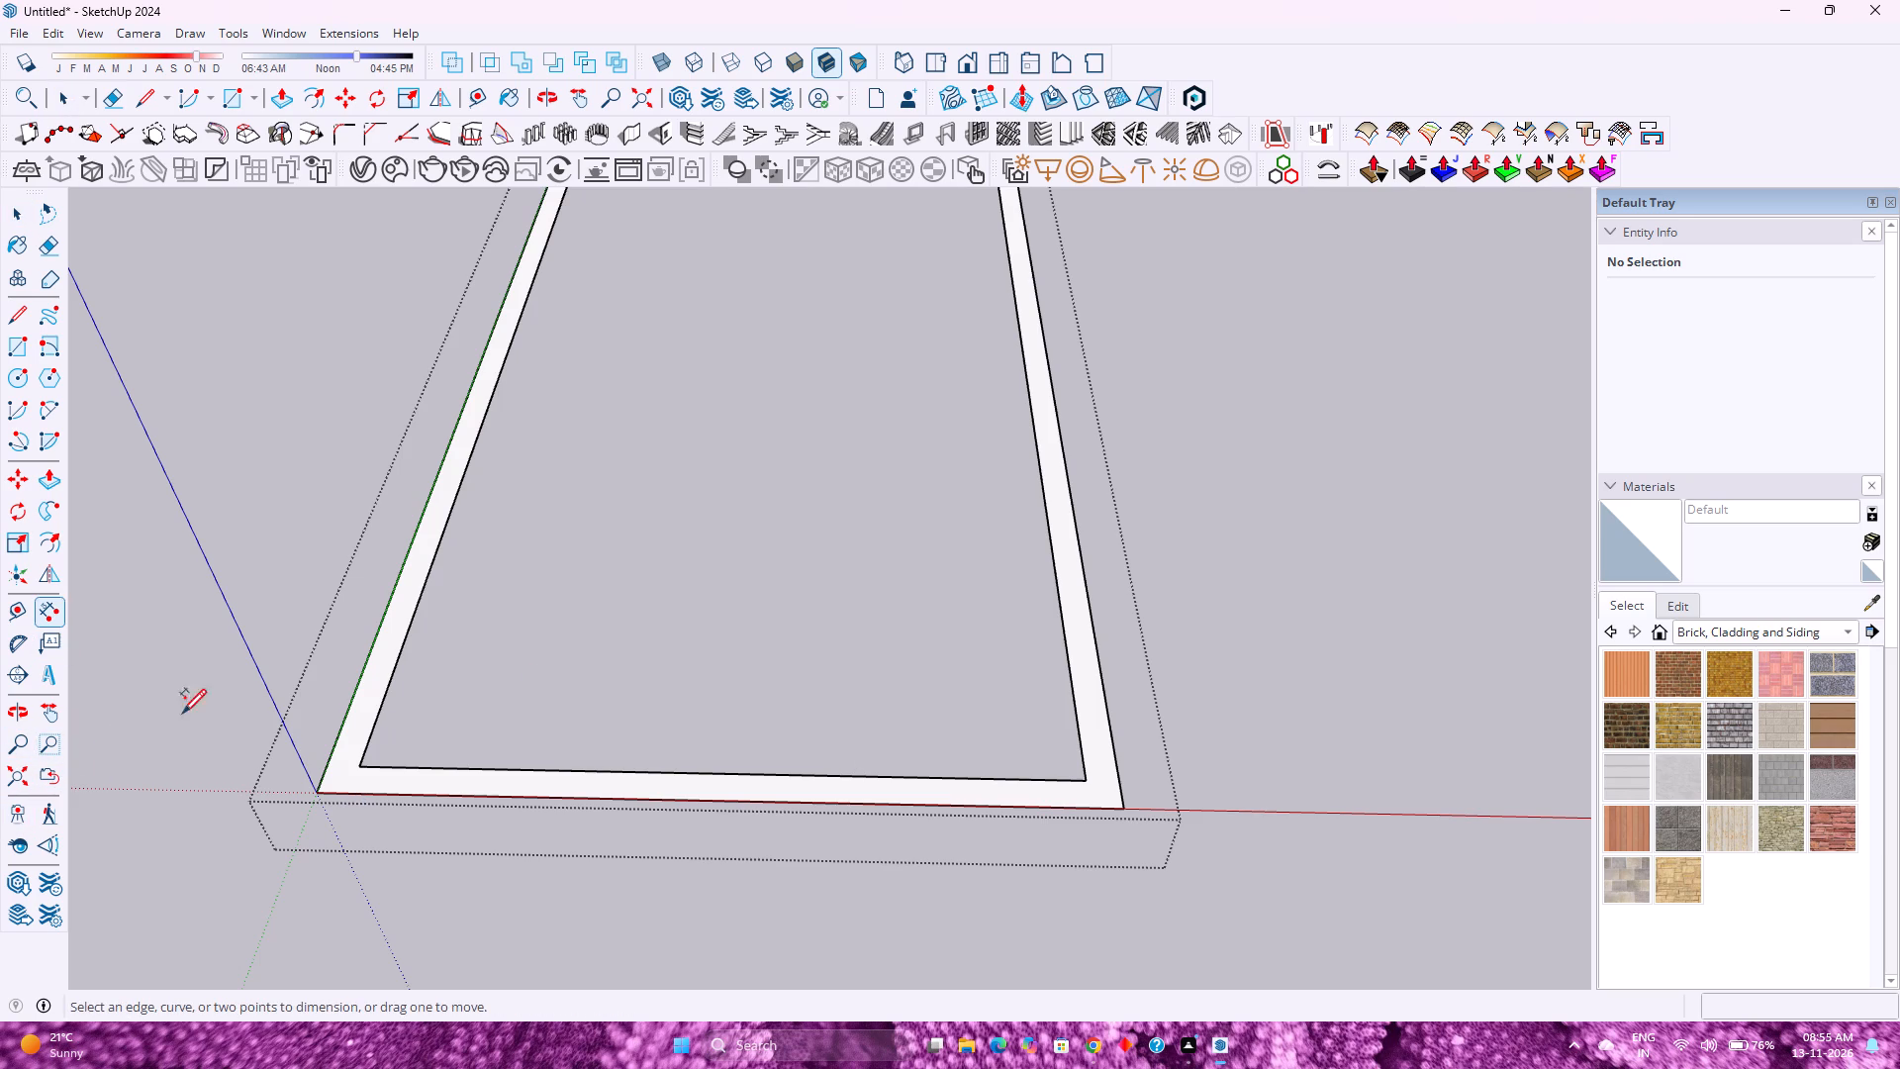
left_click(360, 766)
scroll(350, 794, "up", 4)
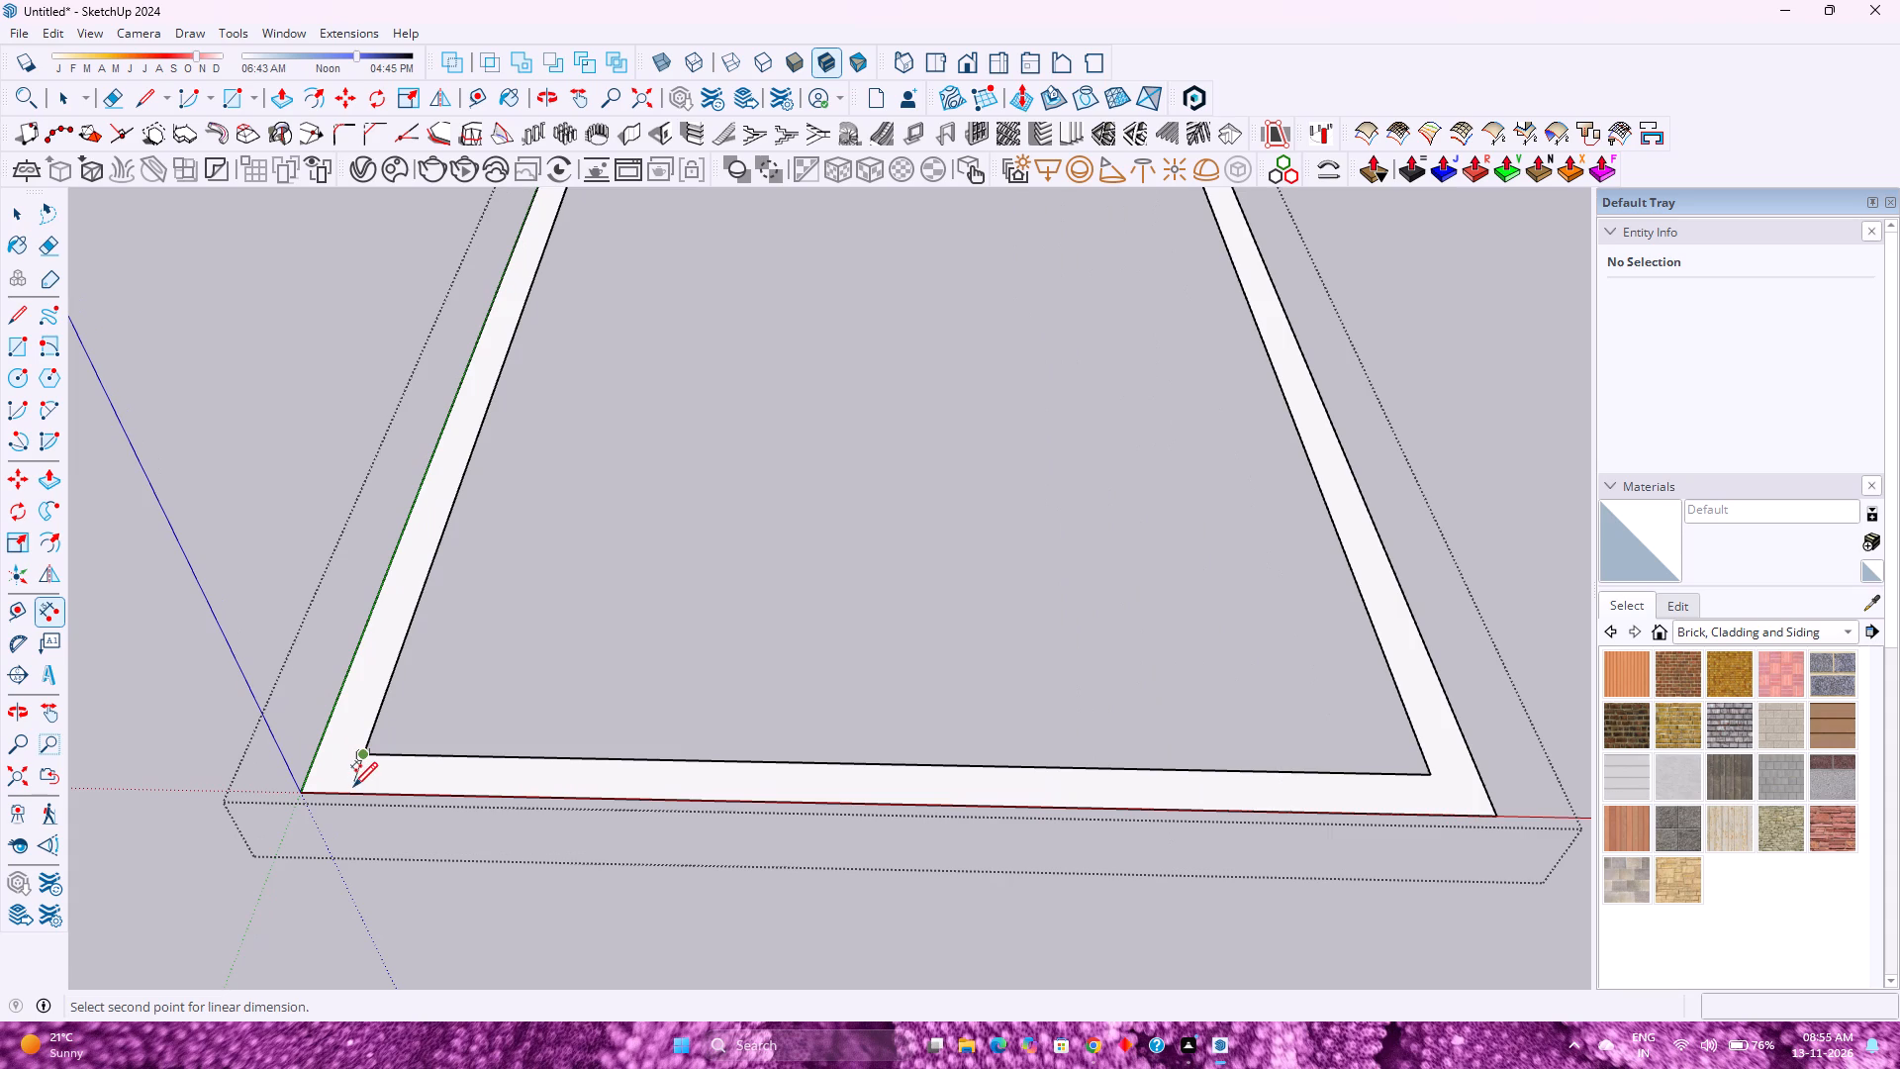
scroll(350, 793, "up", 8)
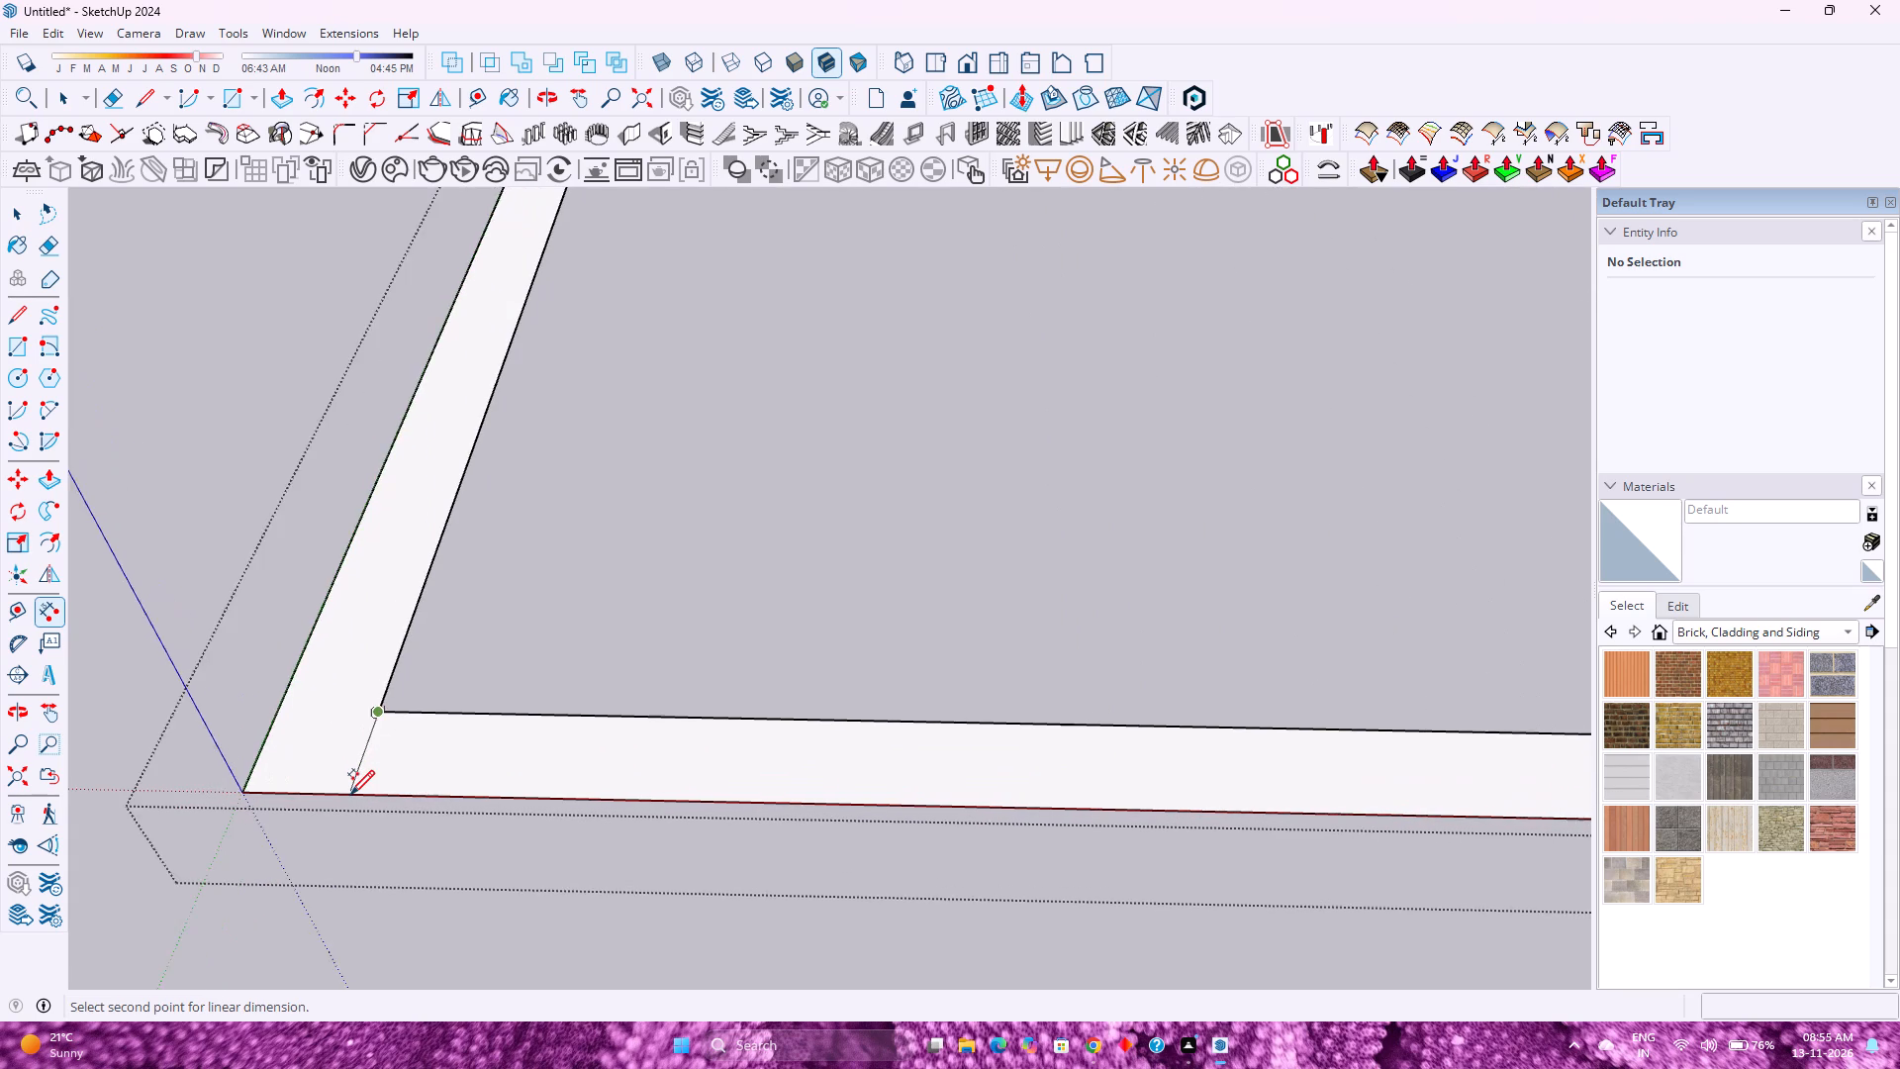
scroll(350, 793, "up", 9)
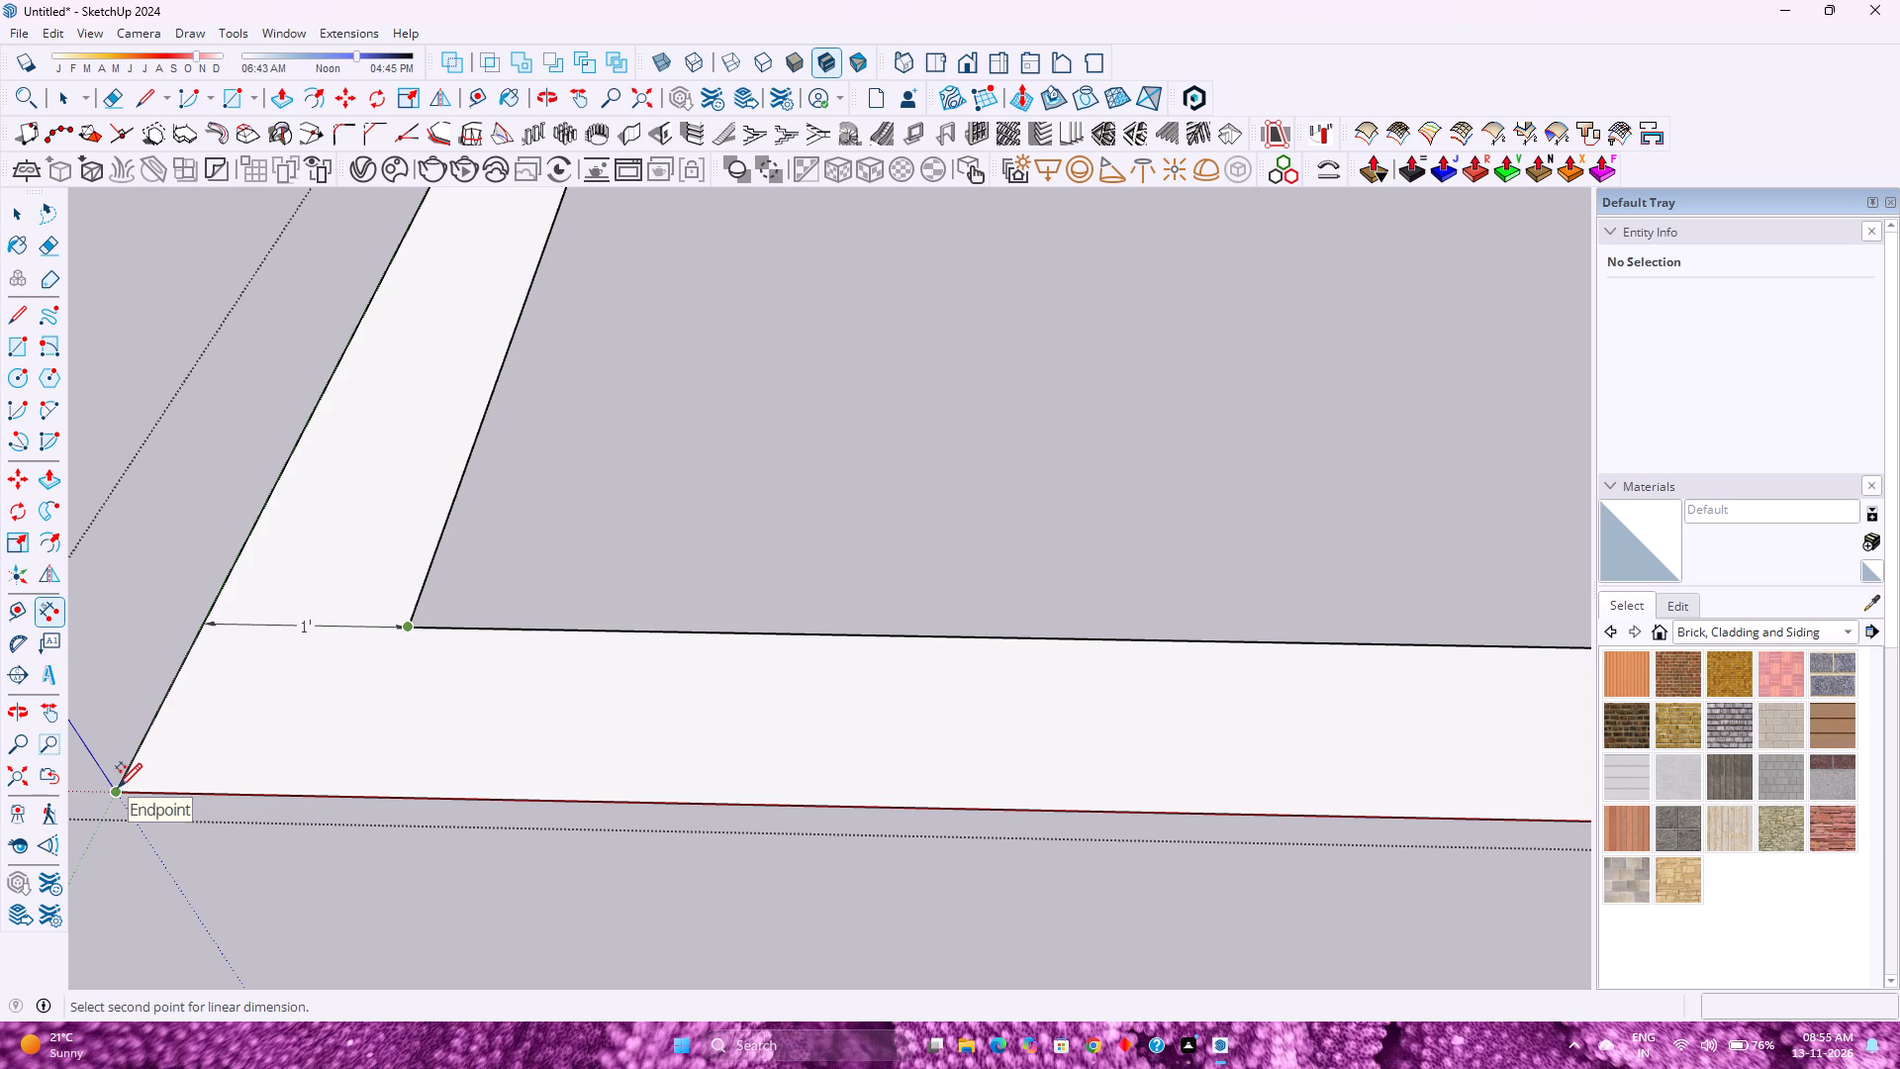
key("space")
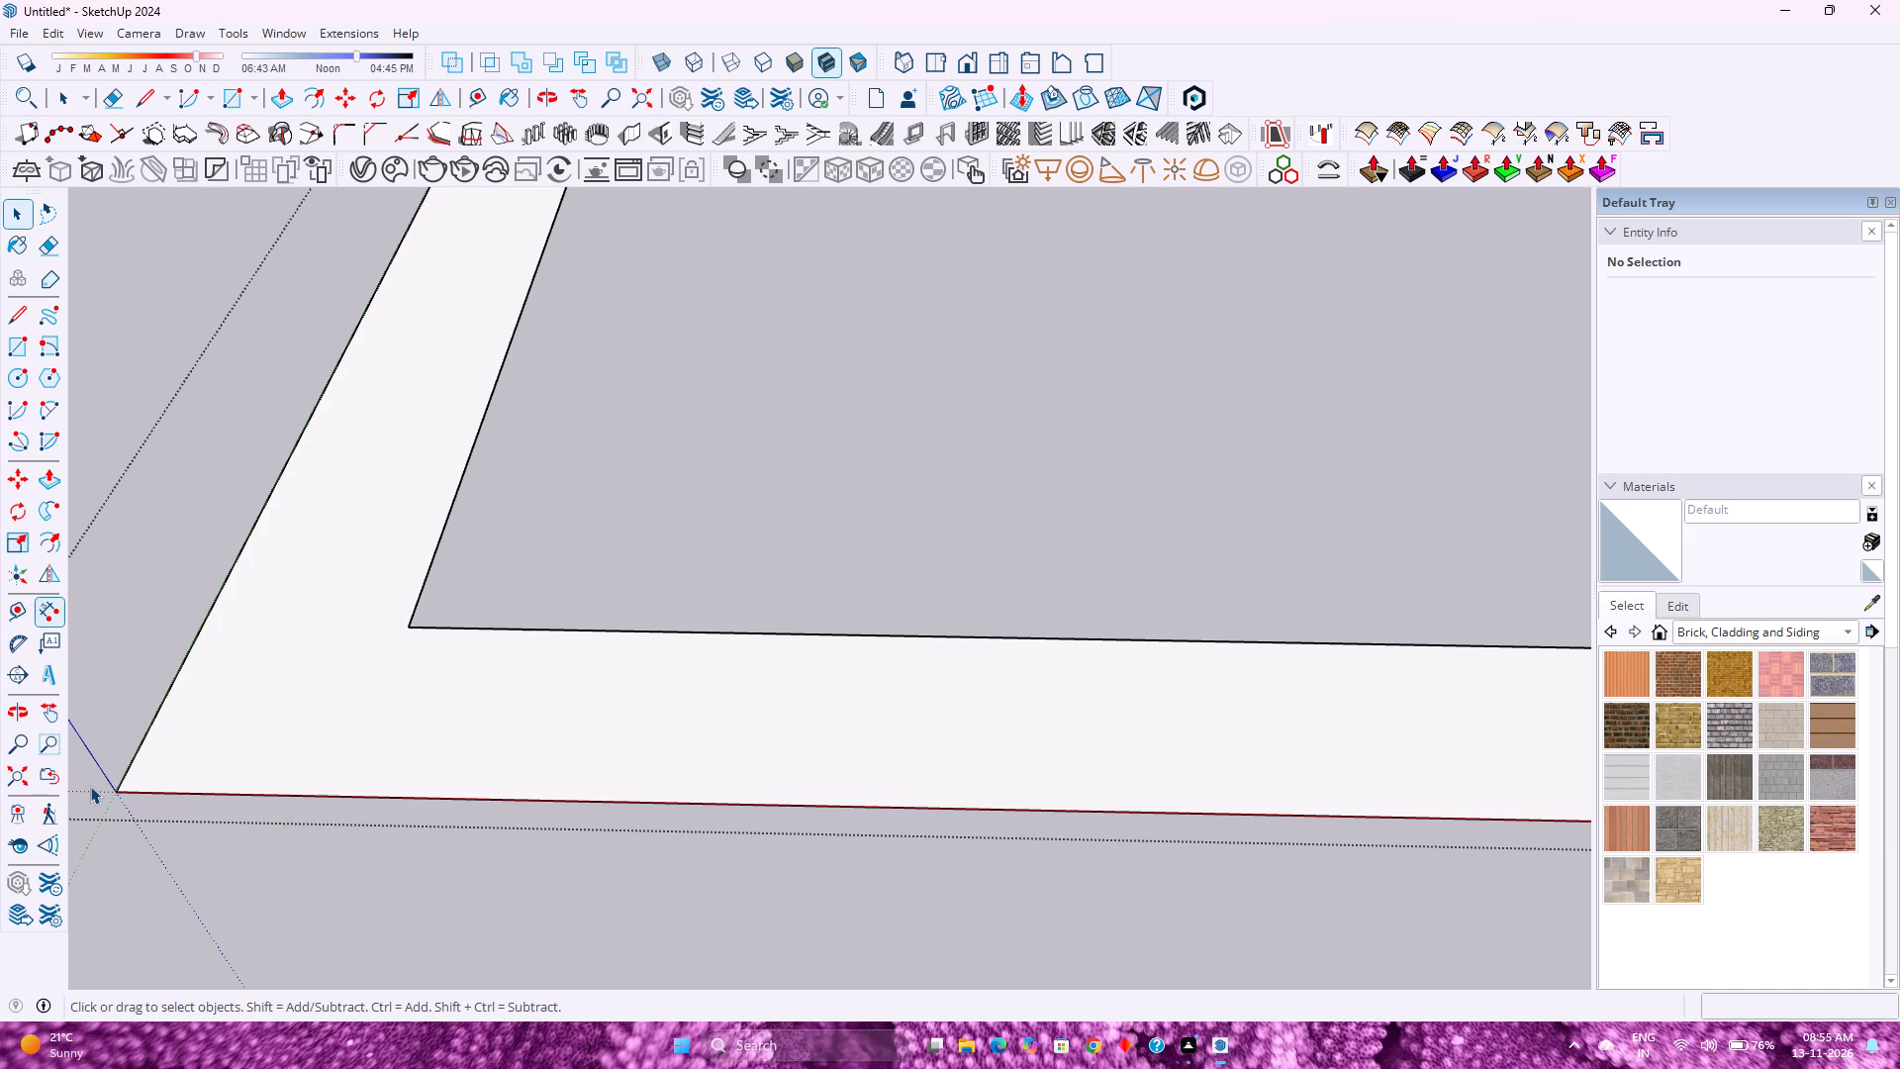
Examine the whole border frame from low and high viewing angles.
scroll(90, 786, "up", 1)
scroll(347, 821, "down", 1)
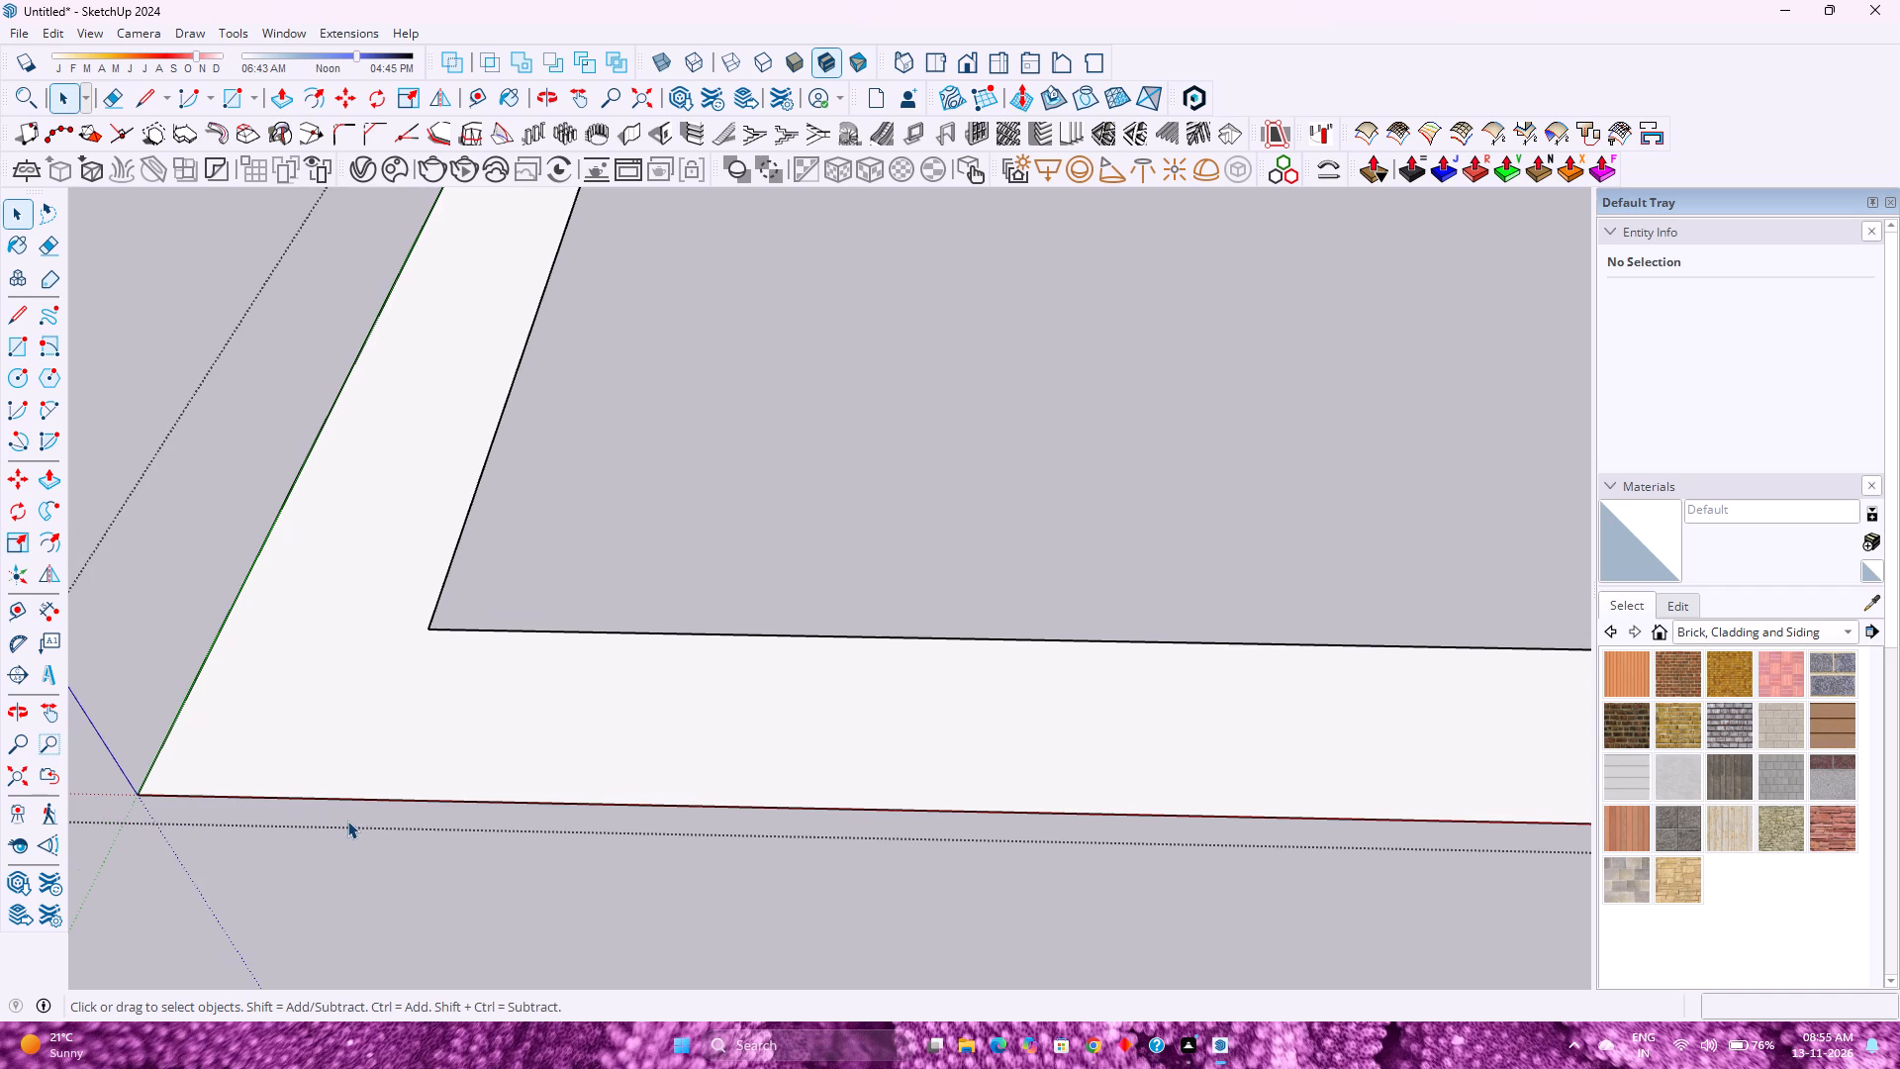
scroll(347, 821, "down", 4)
scroll(347, 821, "up", 1)
scroll(347, 821, "down", 4)
scroll(378, 766, "down", 19)
scroll(374, 756, "down", 5)
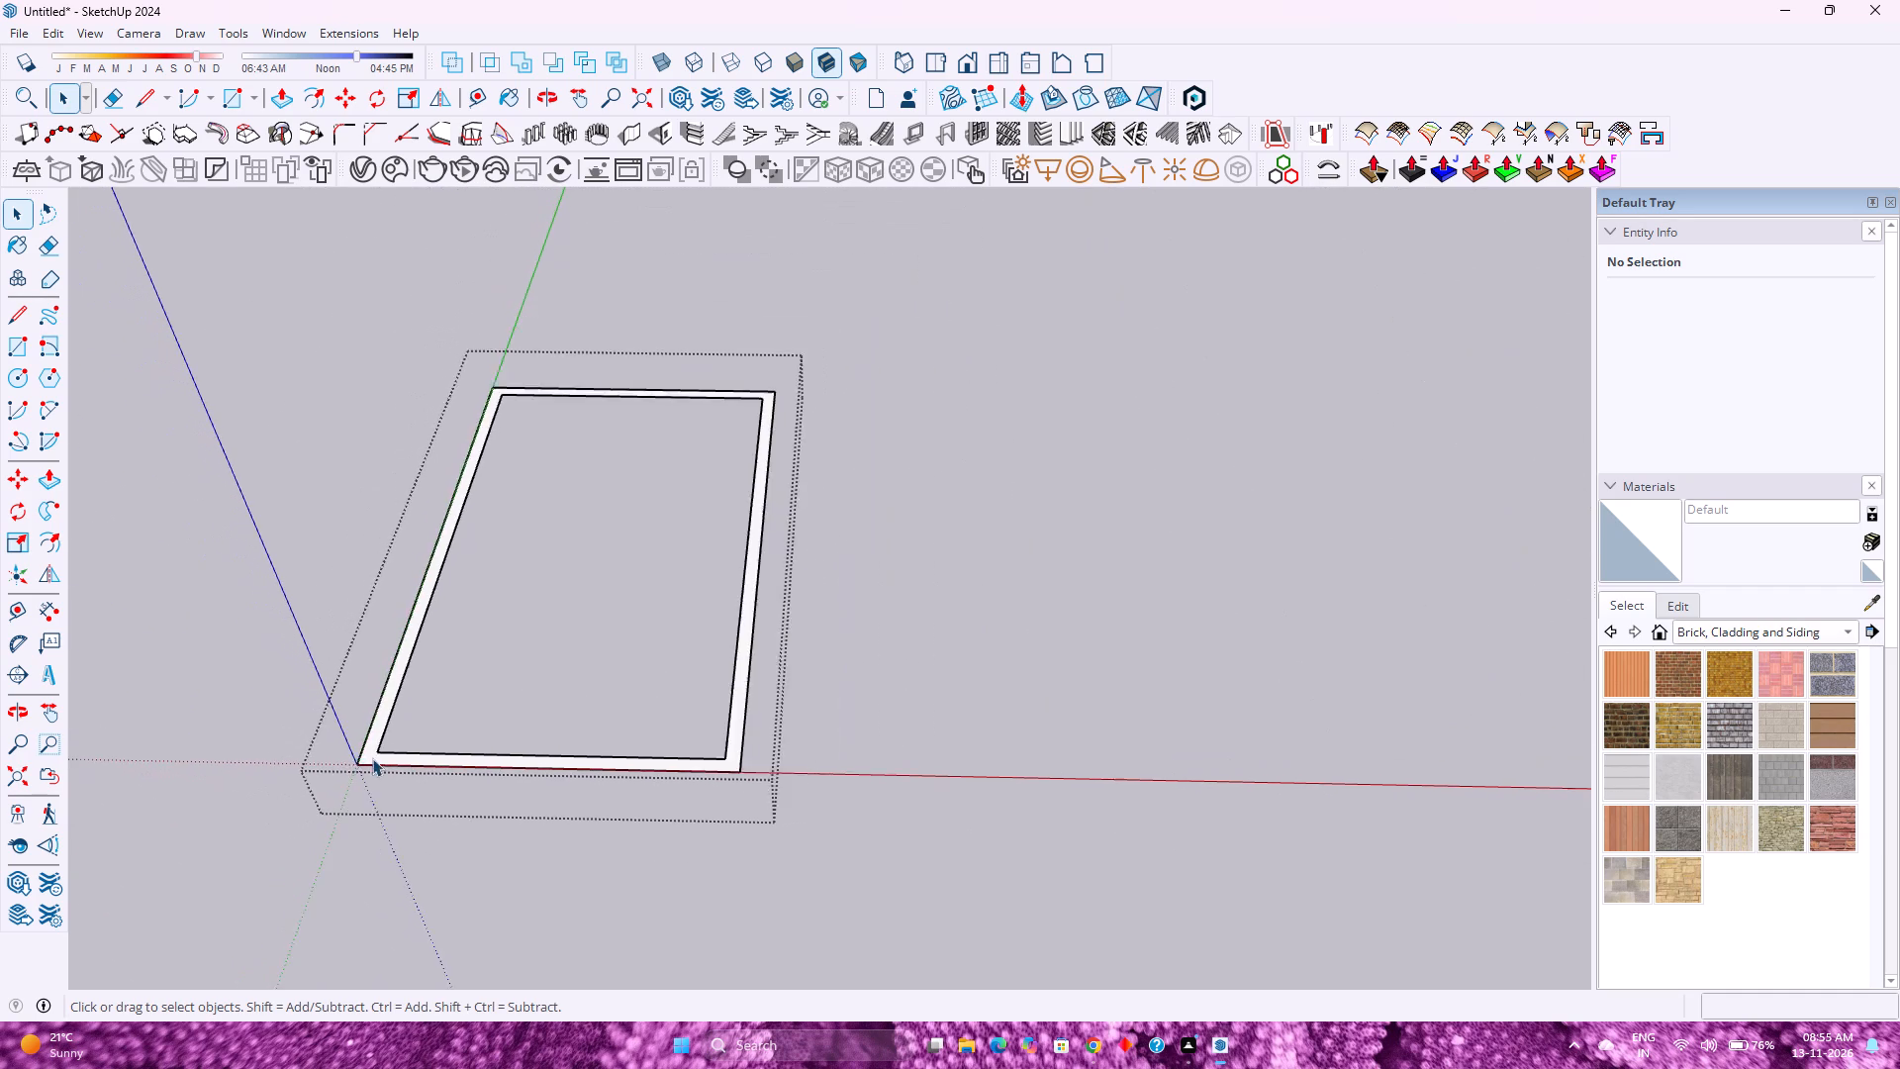
scroll(372, 758, "down", 3)
scroll(316, 778, "up", 2)
middle_click_drag(316, 778, 172, 877)
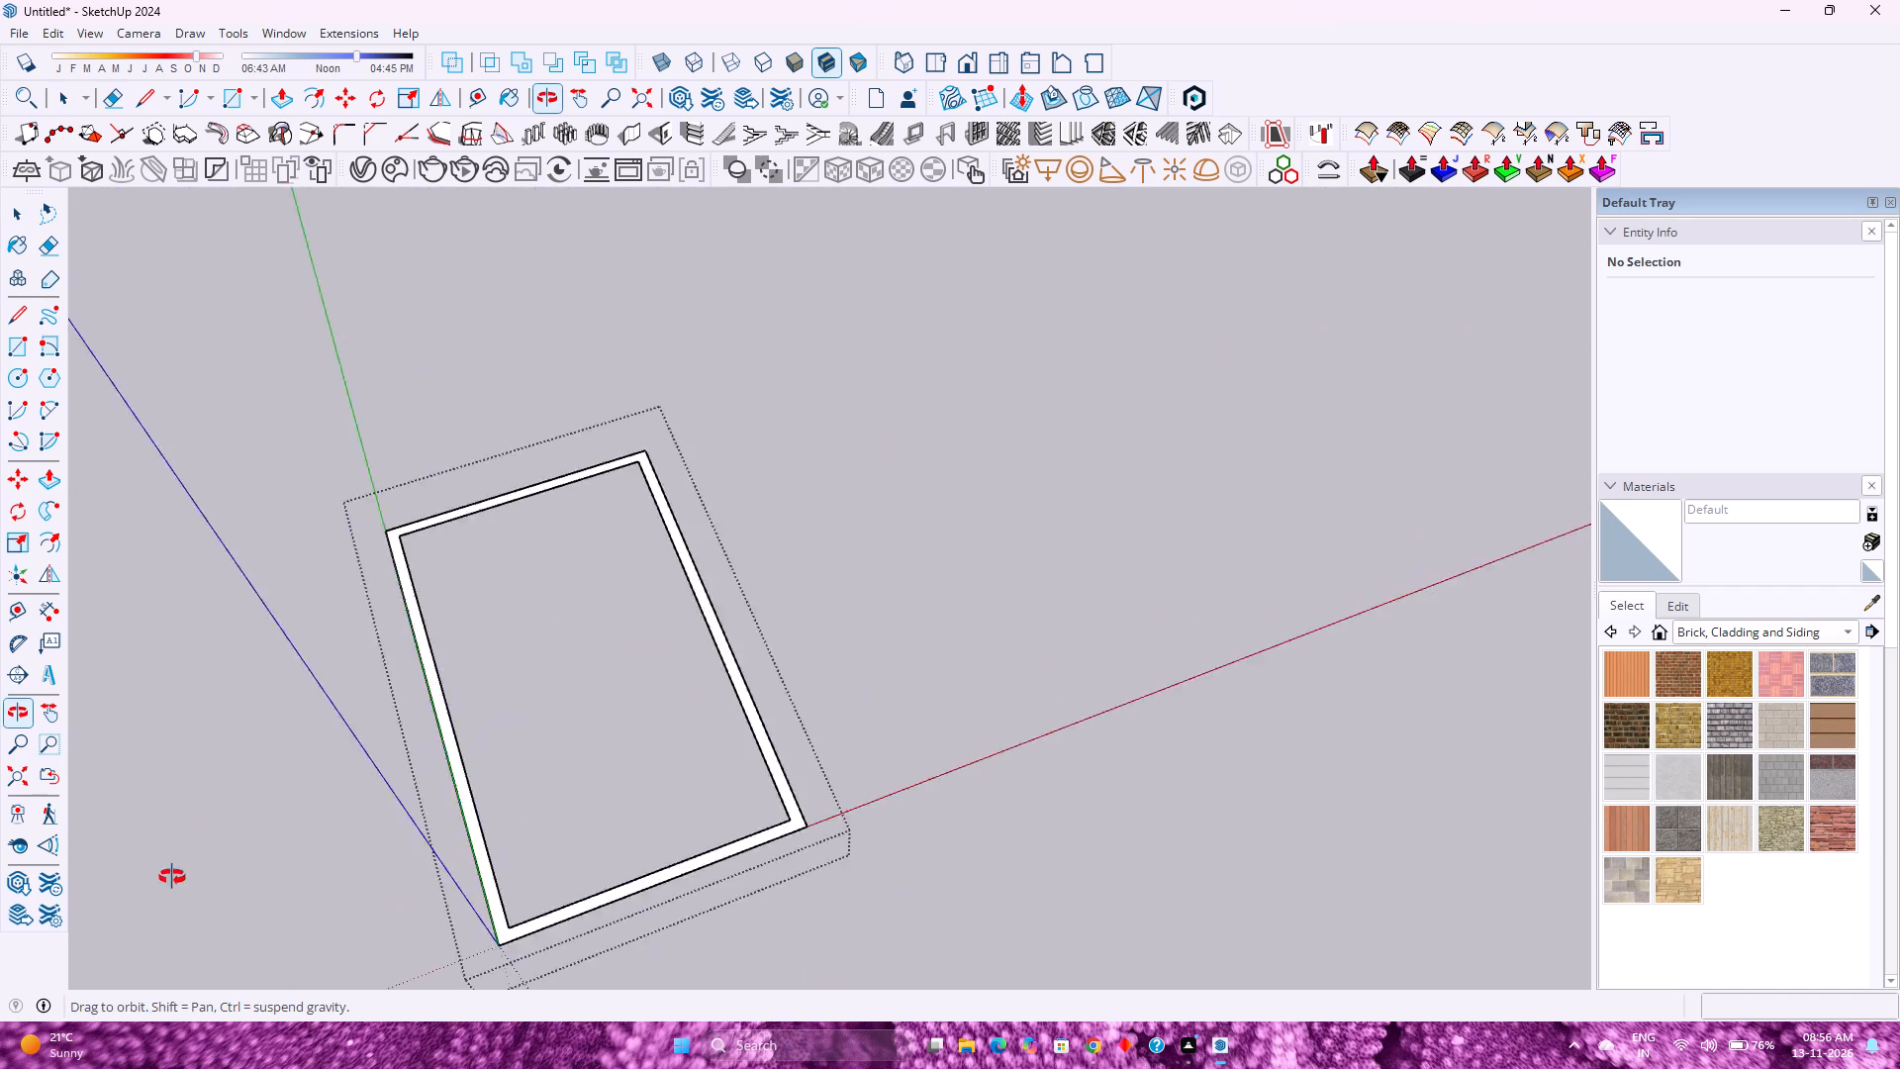
middle_click_drag(172, 877, 164, 519)
scroll(205, 534, "up", 4)
scroll(311, 651, "up", 4)
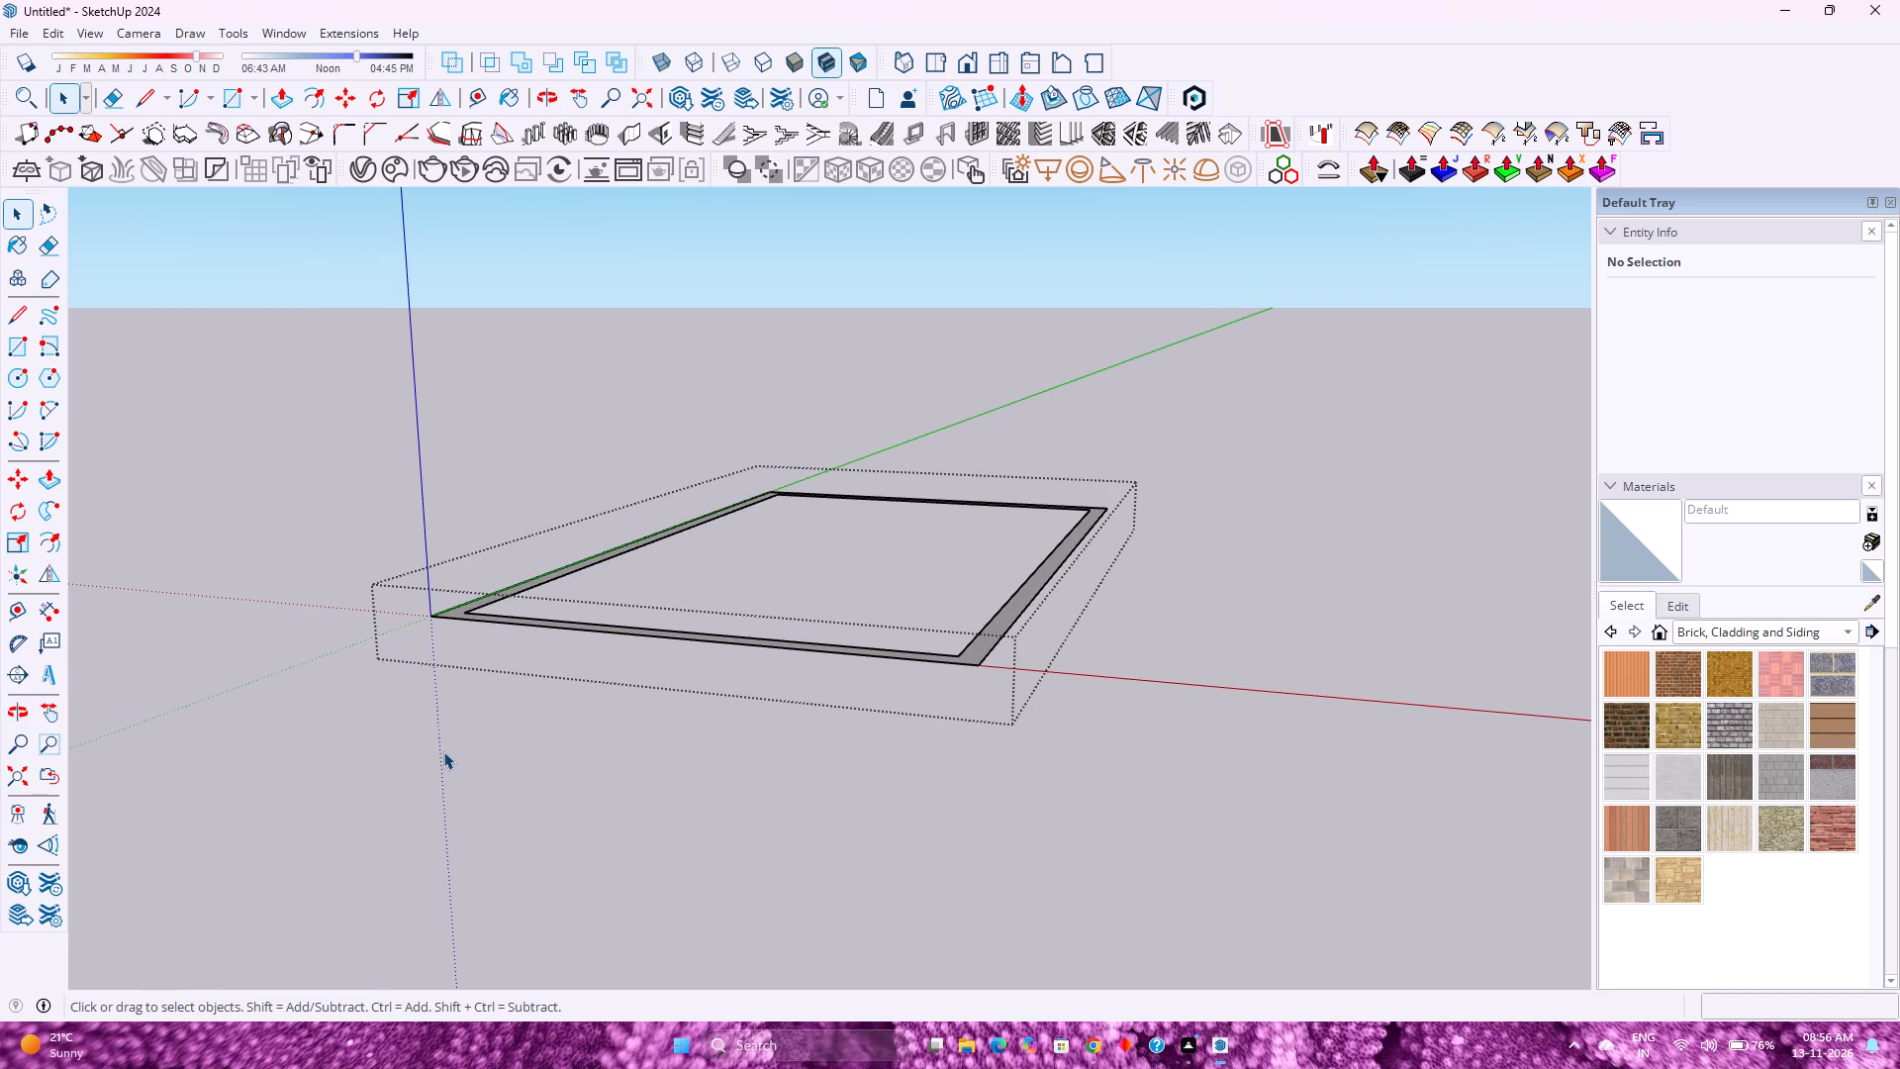
scroll(443, 751, "up", 4)
scroll(443, 751, "down", 4)
scroll(443, 751, "up", 4)
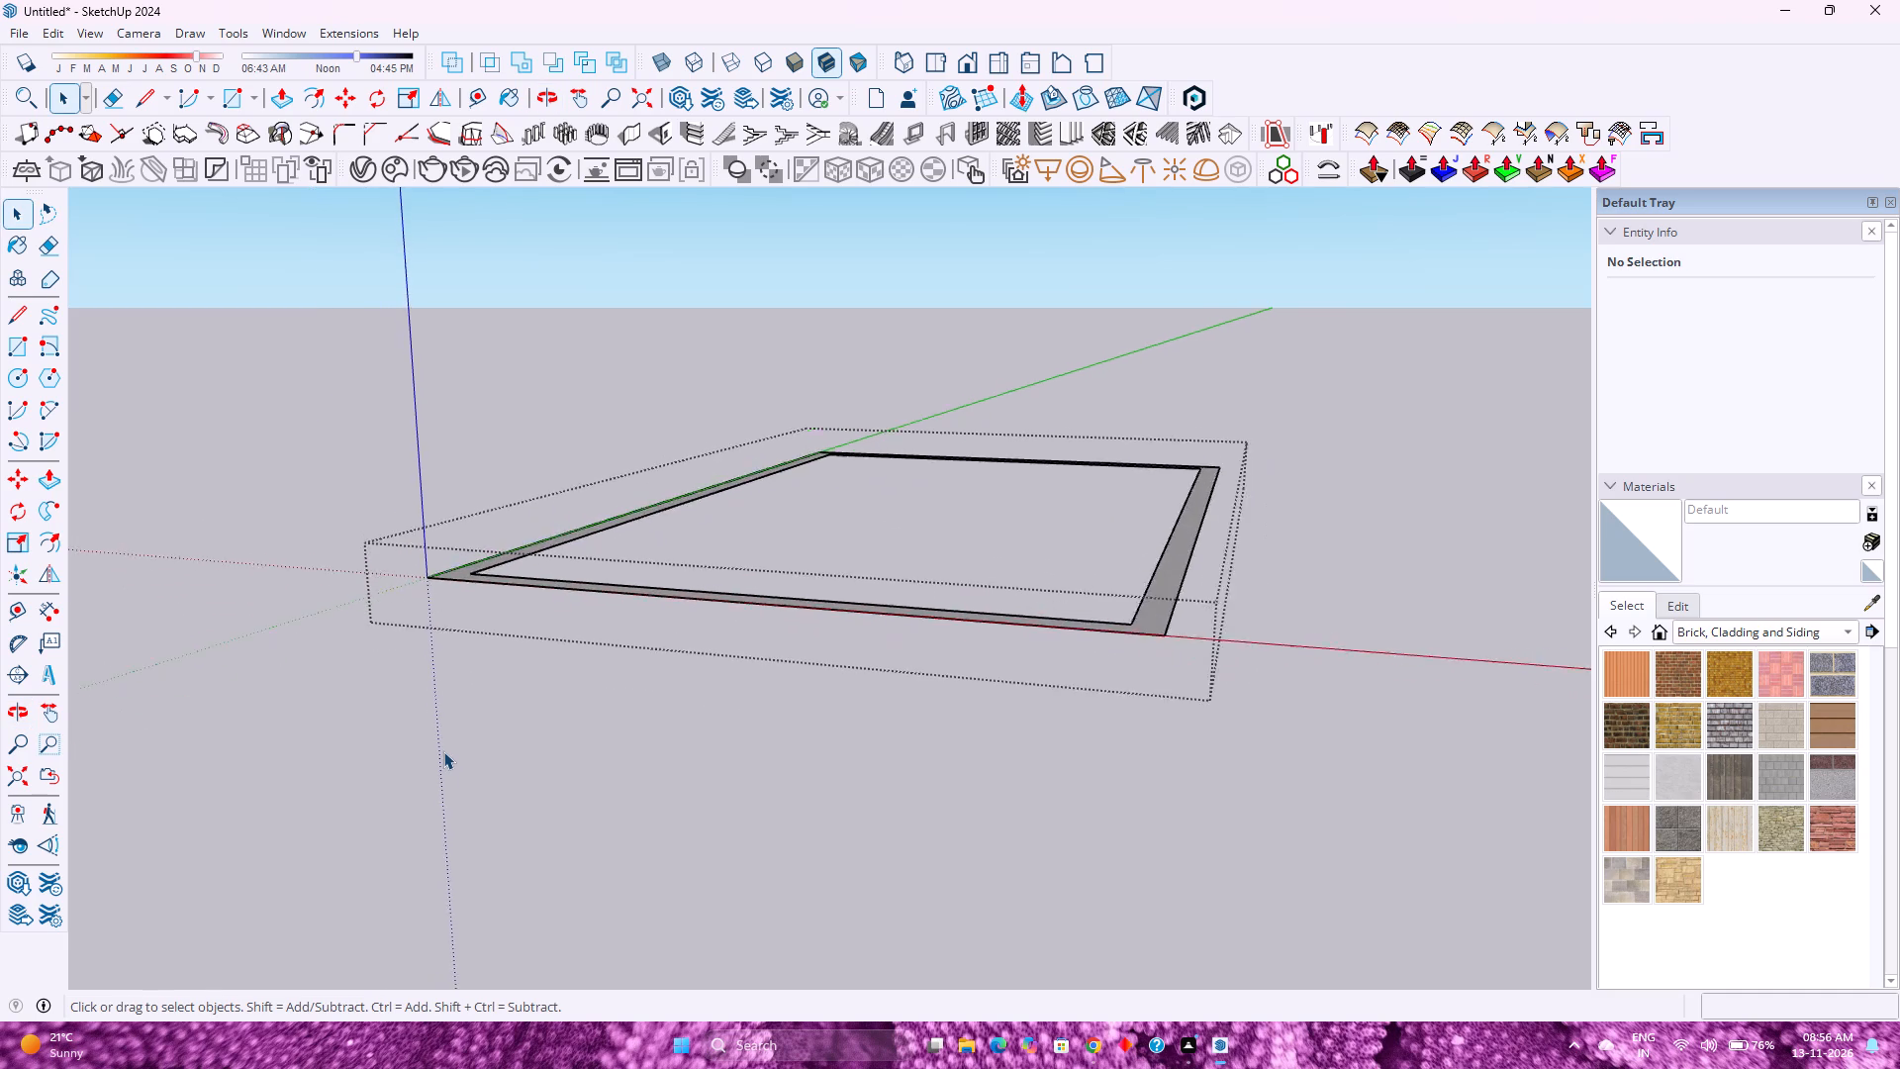
scroll(443, 751, "down", 4)
scroll(443, 751, "up", 4)
scroll(442, 754, "down", 2)
scroll(442, 754, "up", 3)
scroll(442, 754, "down", 3)
middle_click_drag(482, 699, 493, 765)
scroll(492, 739, "down", 5)
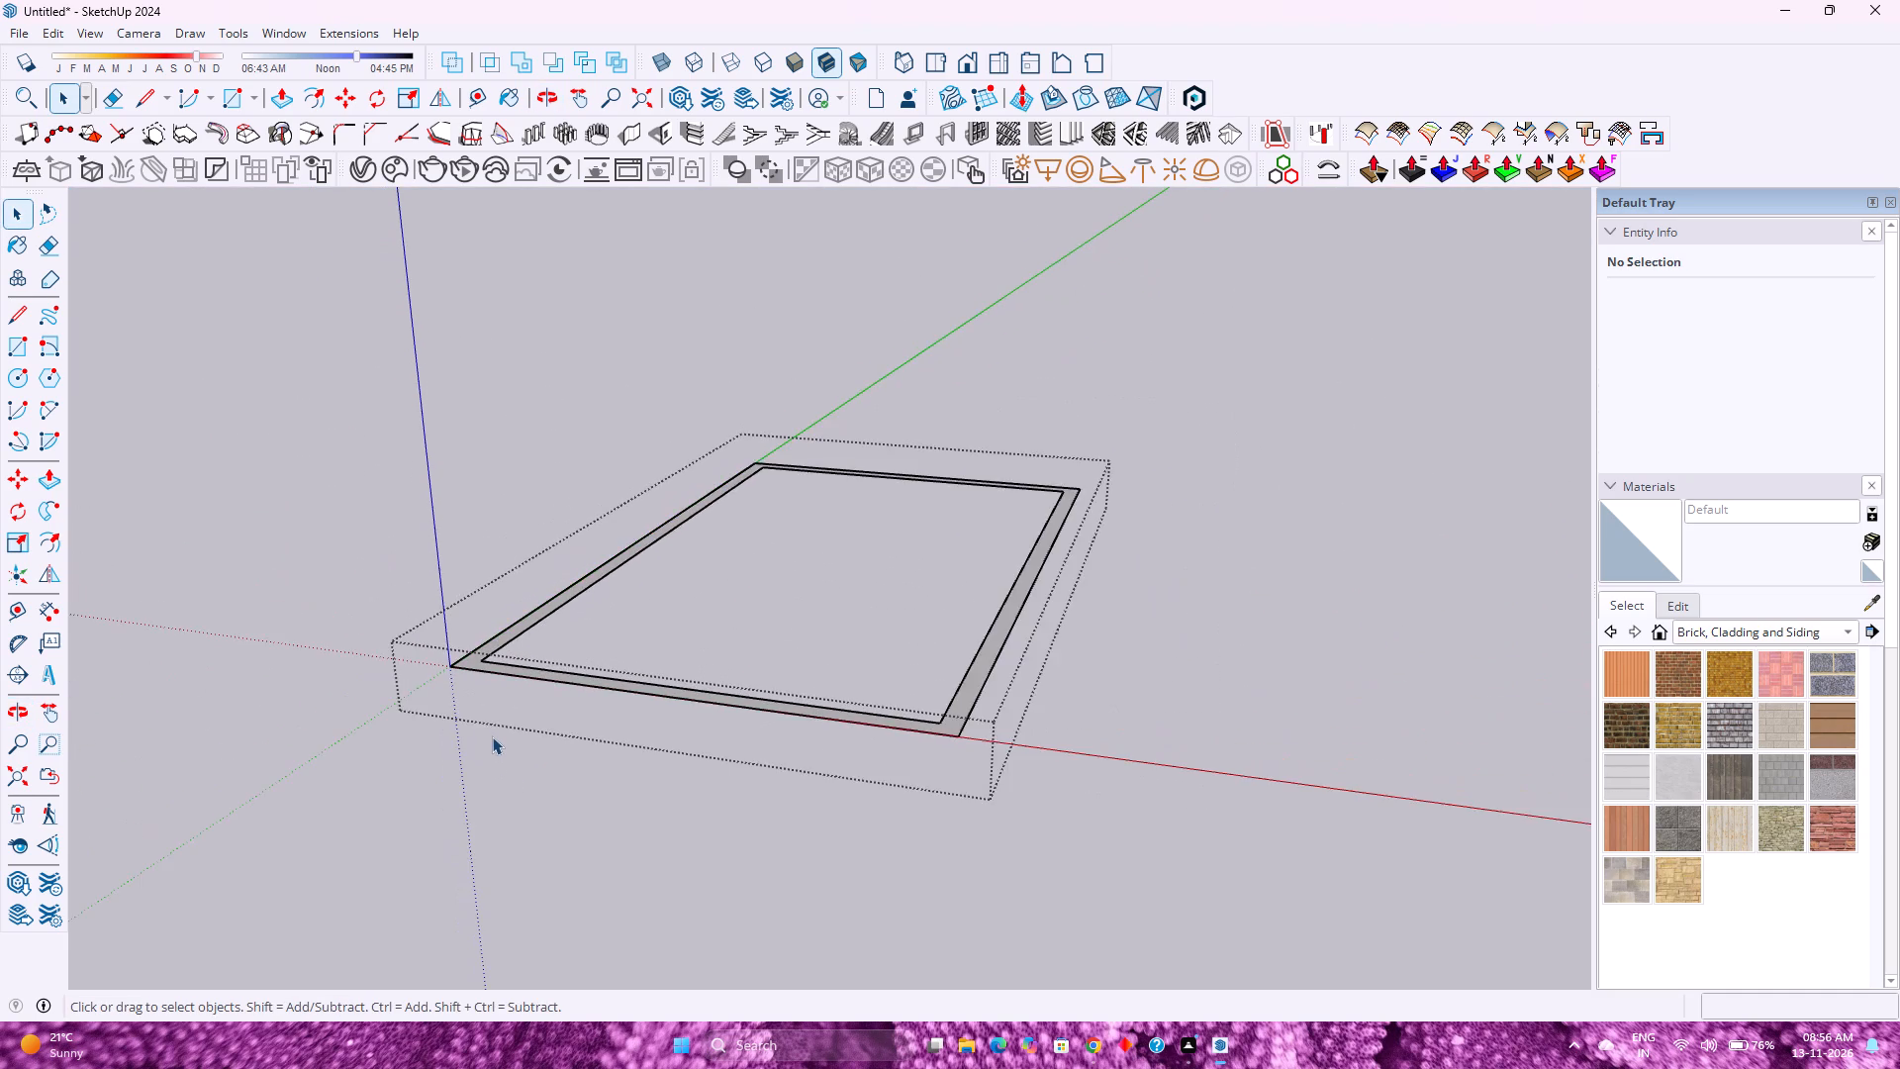
scroll(492, 736, "down", 3)
scroll(439, 627, "up", 9)
middle_click_drag(446, 640, 460, 791)
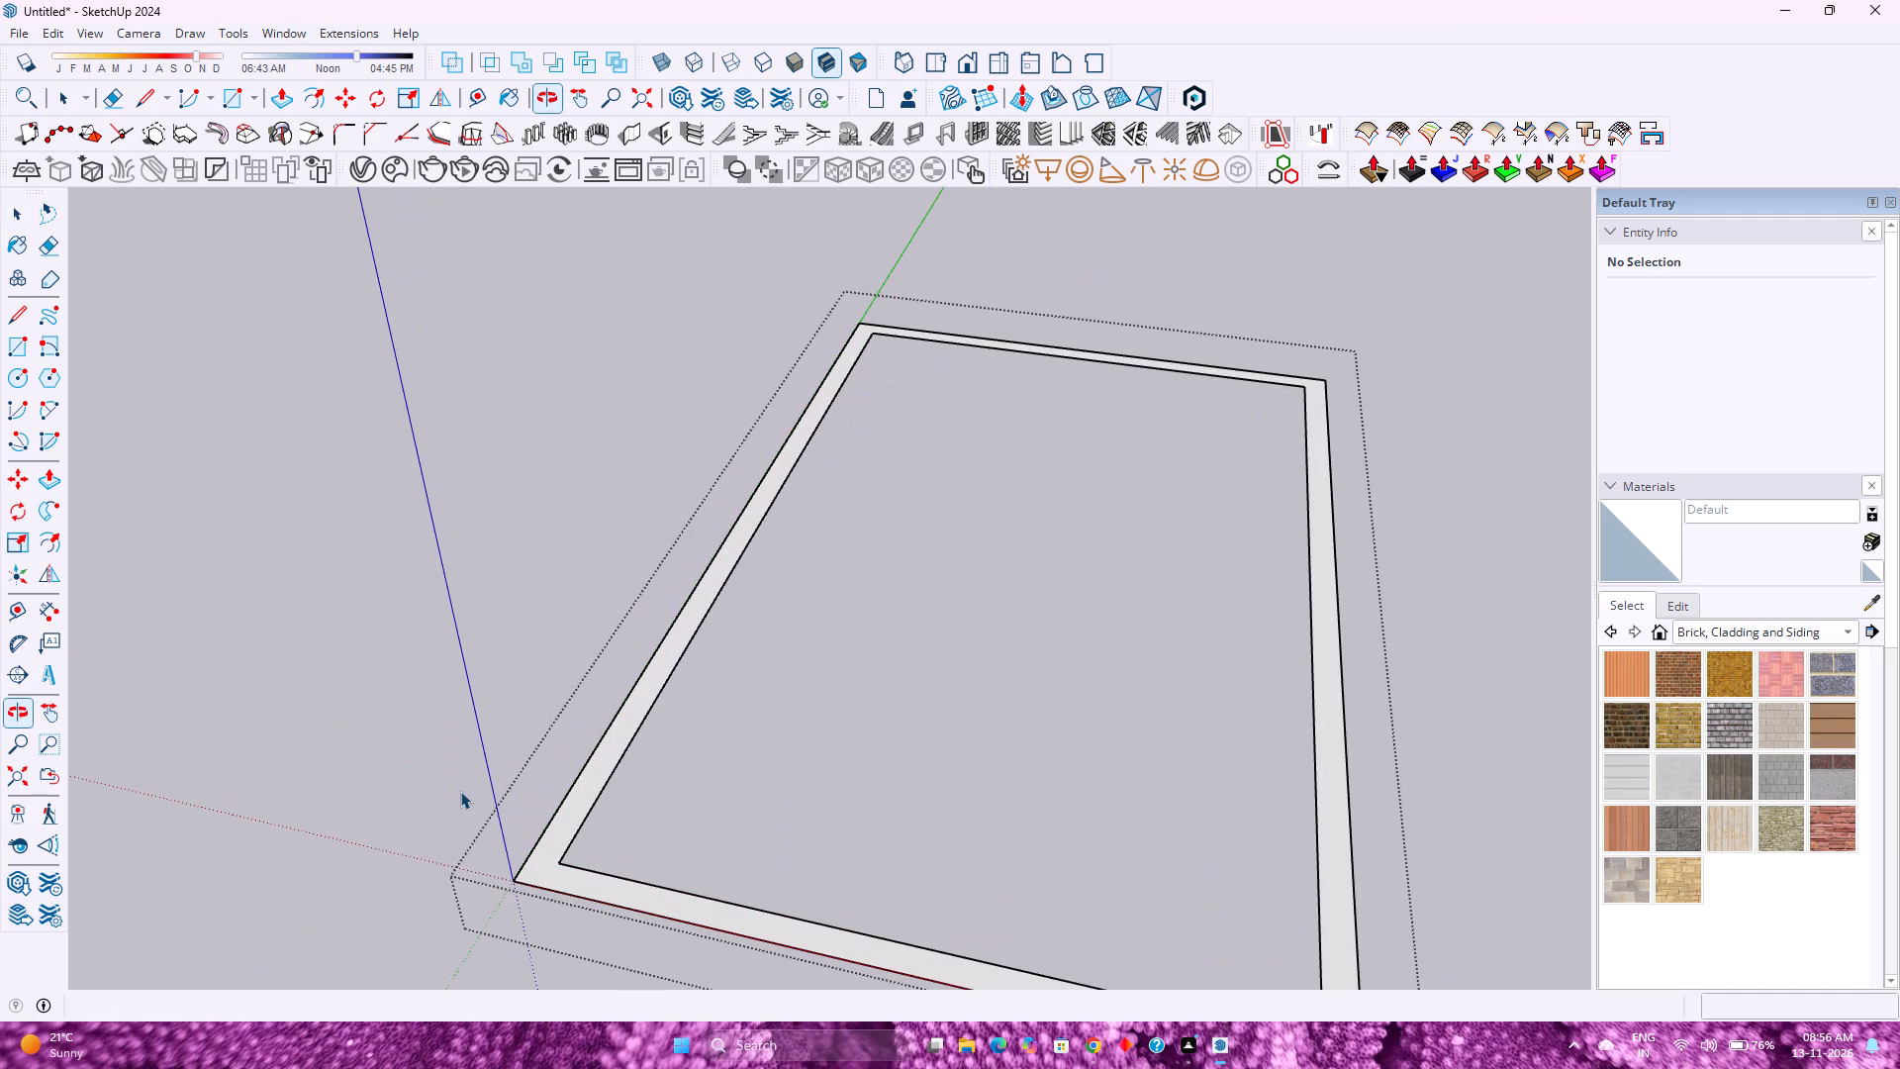
scroll(455, 785, "down", 3)
scroll(455, 785, "up", 3)
scroll(455, 785, "down", 4)
scroll(455, 785, "up", 4)
scroll(455, 785, "down", 3)
scroll(455, 785, "up", 3)
scroll(453, 783, "down", 4)
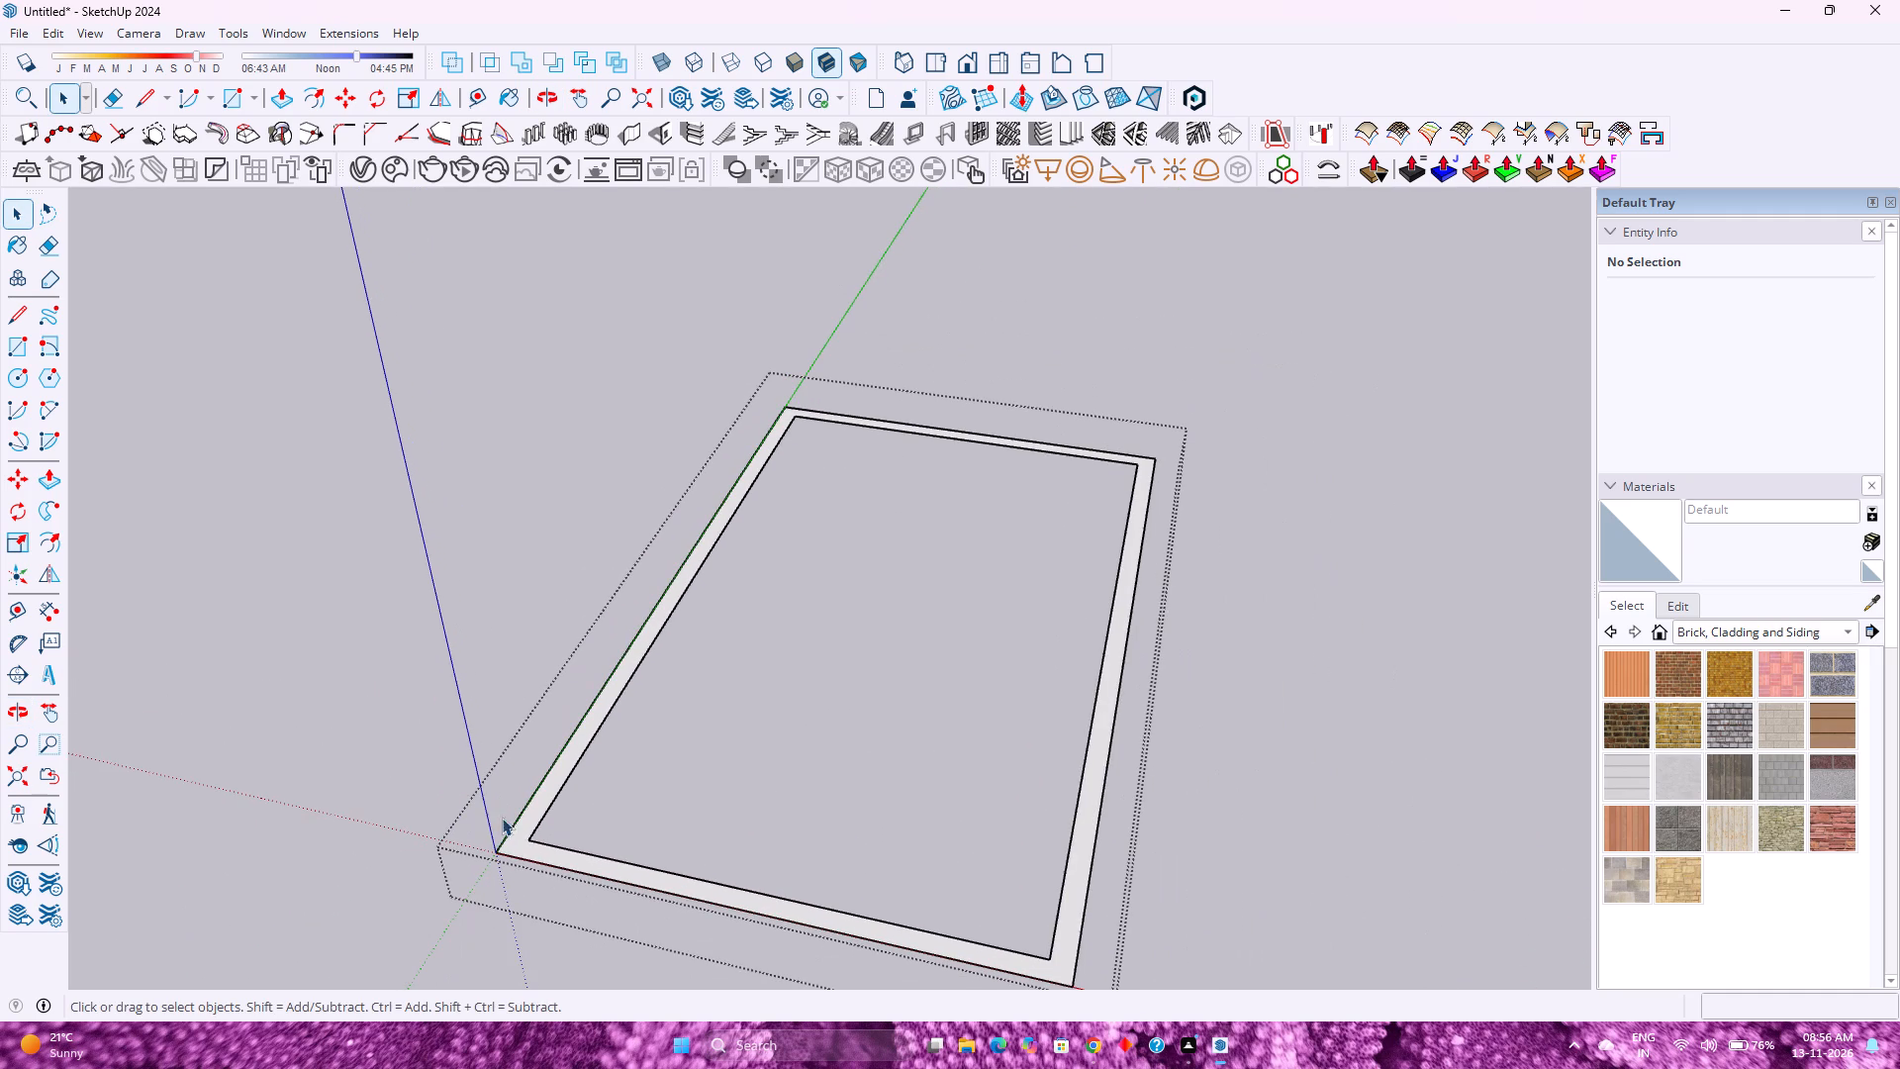
Select the border face together with its inner and outer outlines and make them a group.
left_click(531, 796)
left_click(543, 802)
double_click(543, 802)
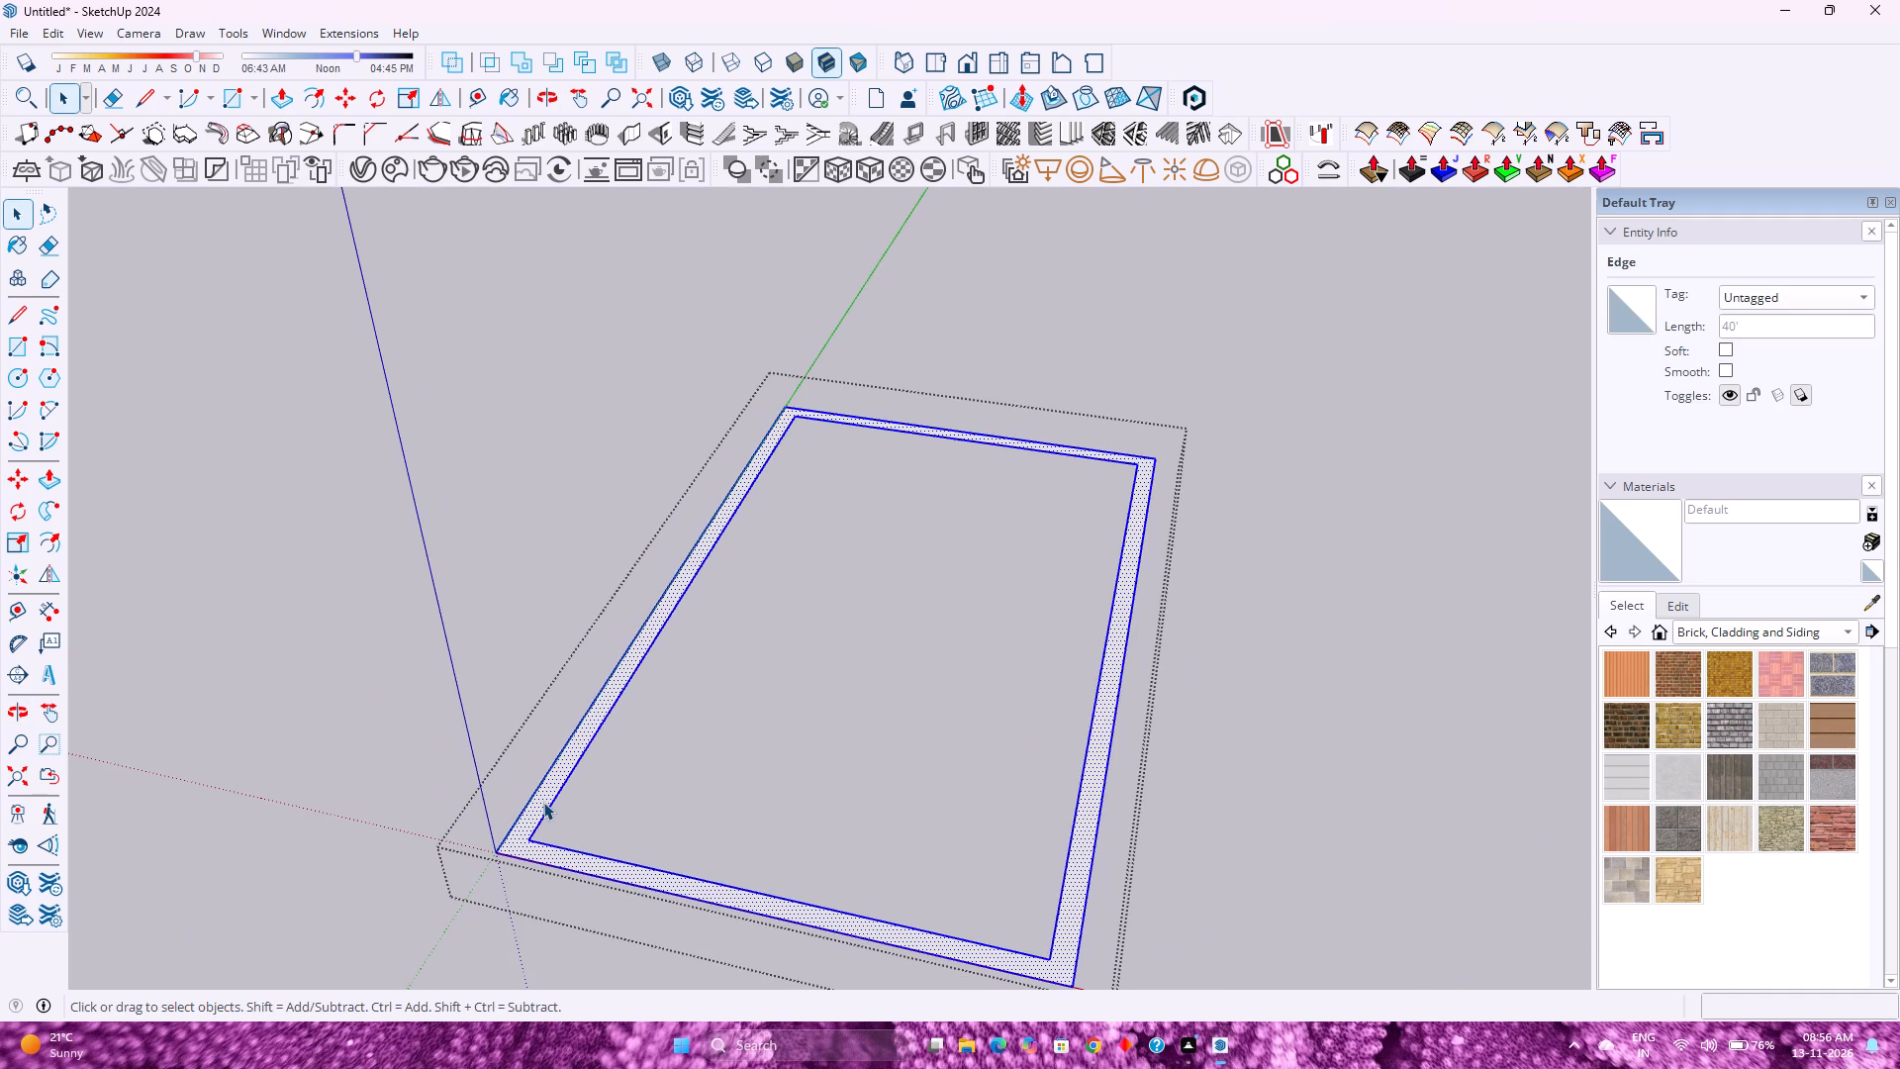
right_click(543, 802)
left_click(680, 415)
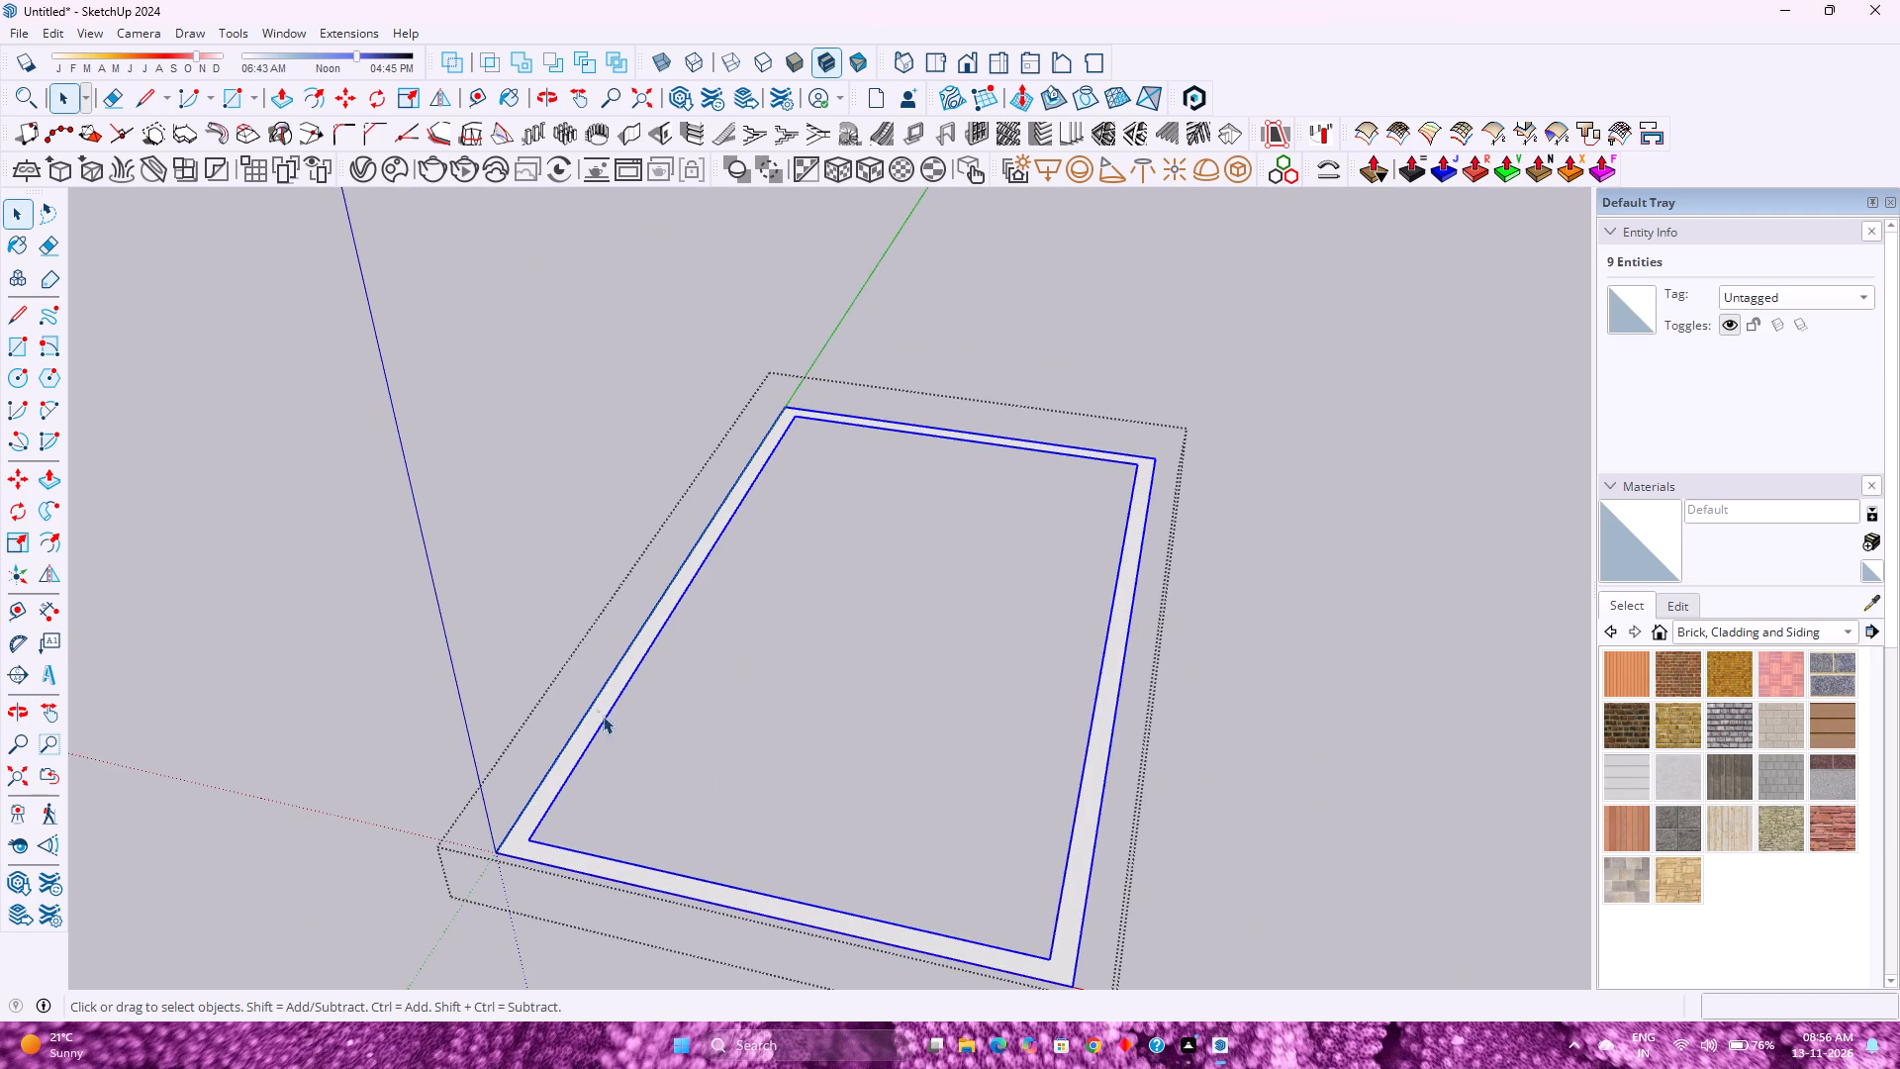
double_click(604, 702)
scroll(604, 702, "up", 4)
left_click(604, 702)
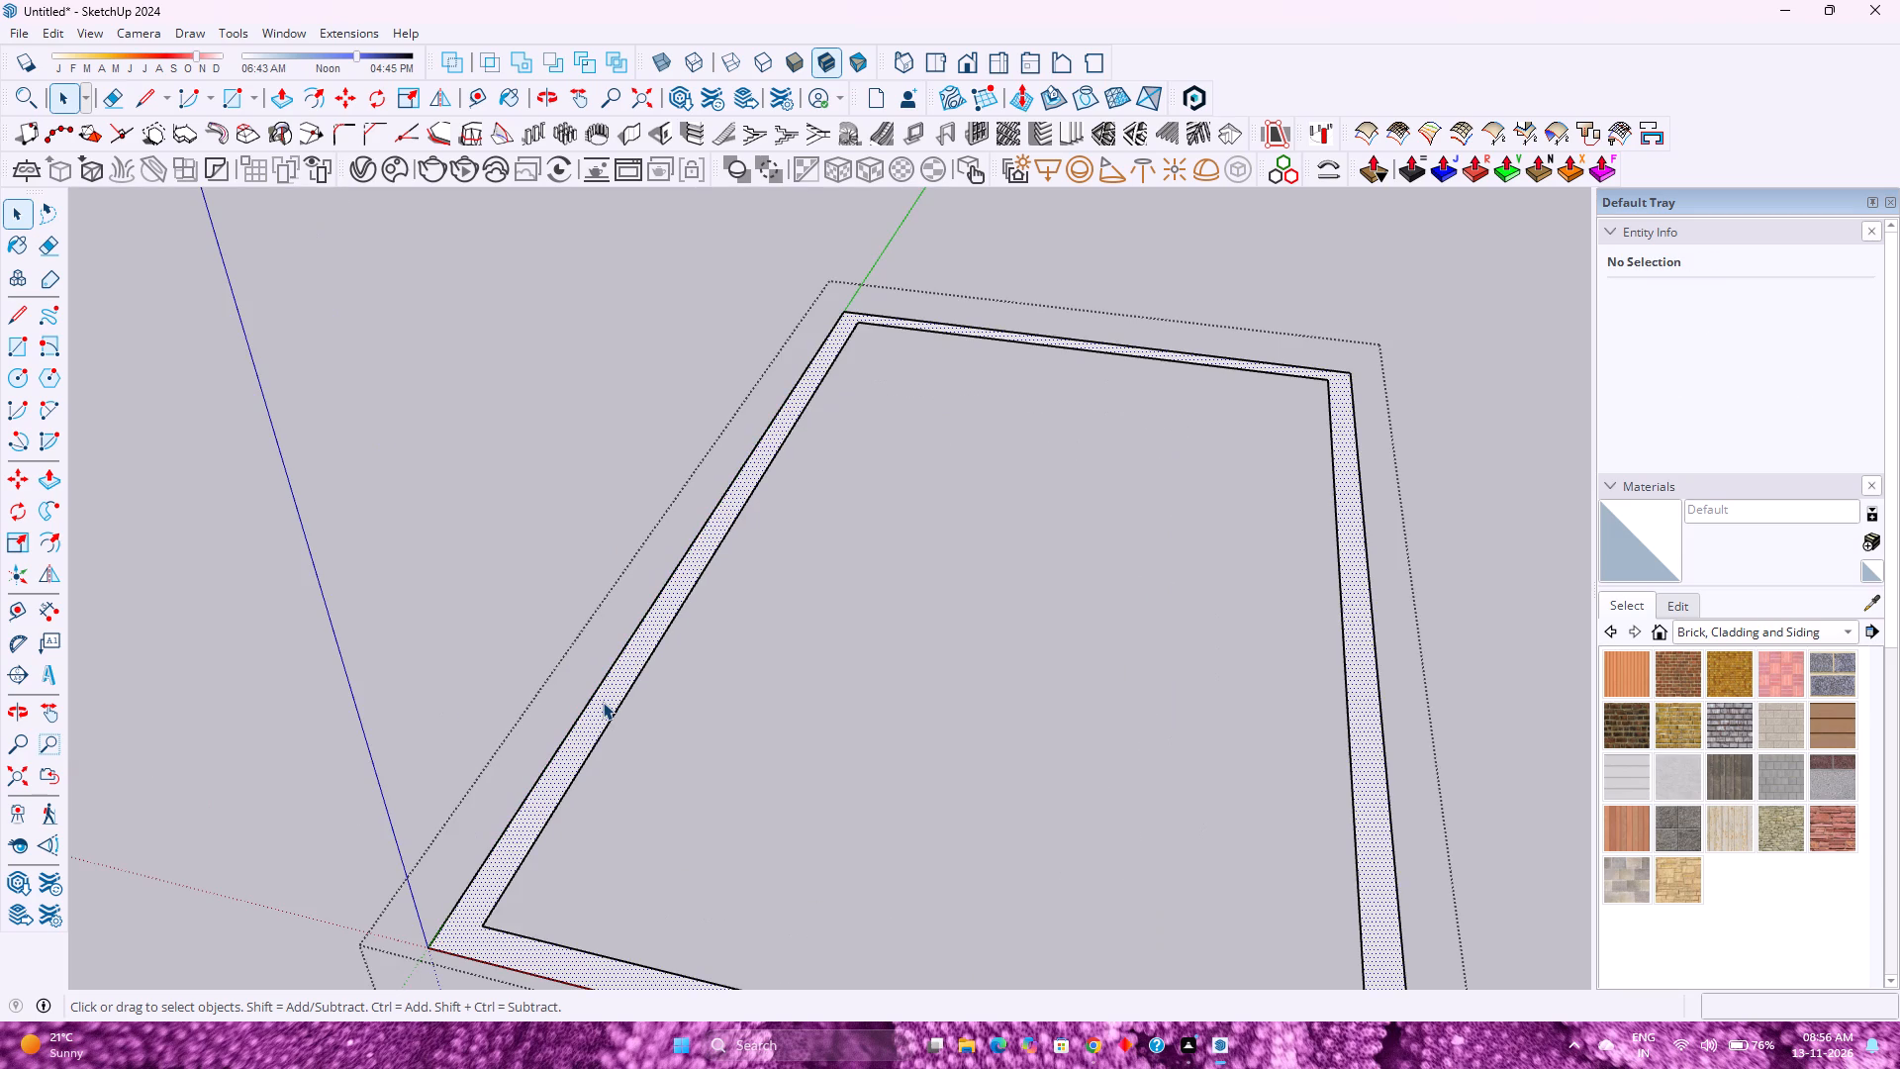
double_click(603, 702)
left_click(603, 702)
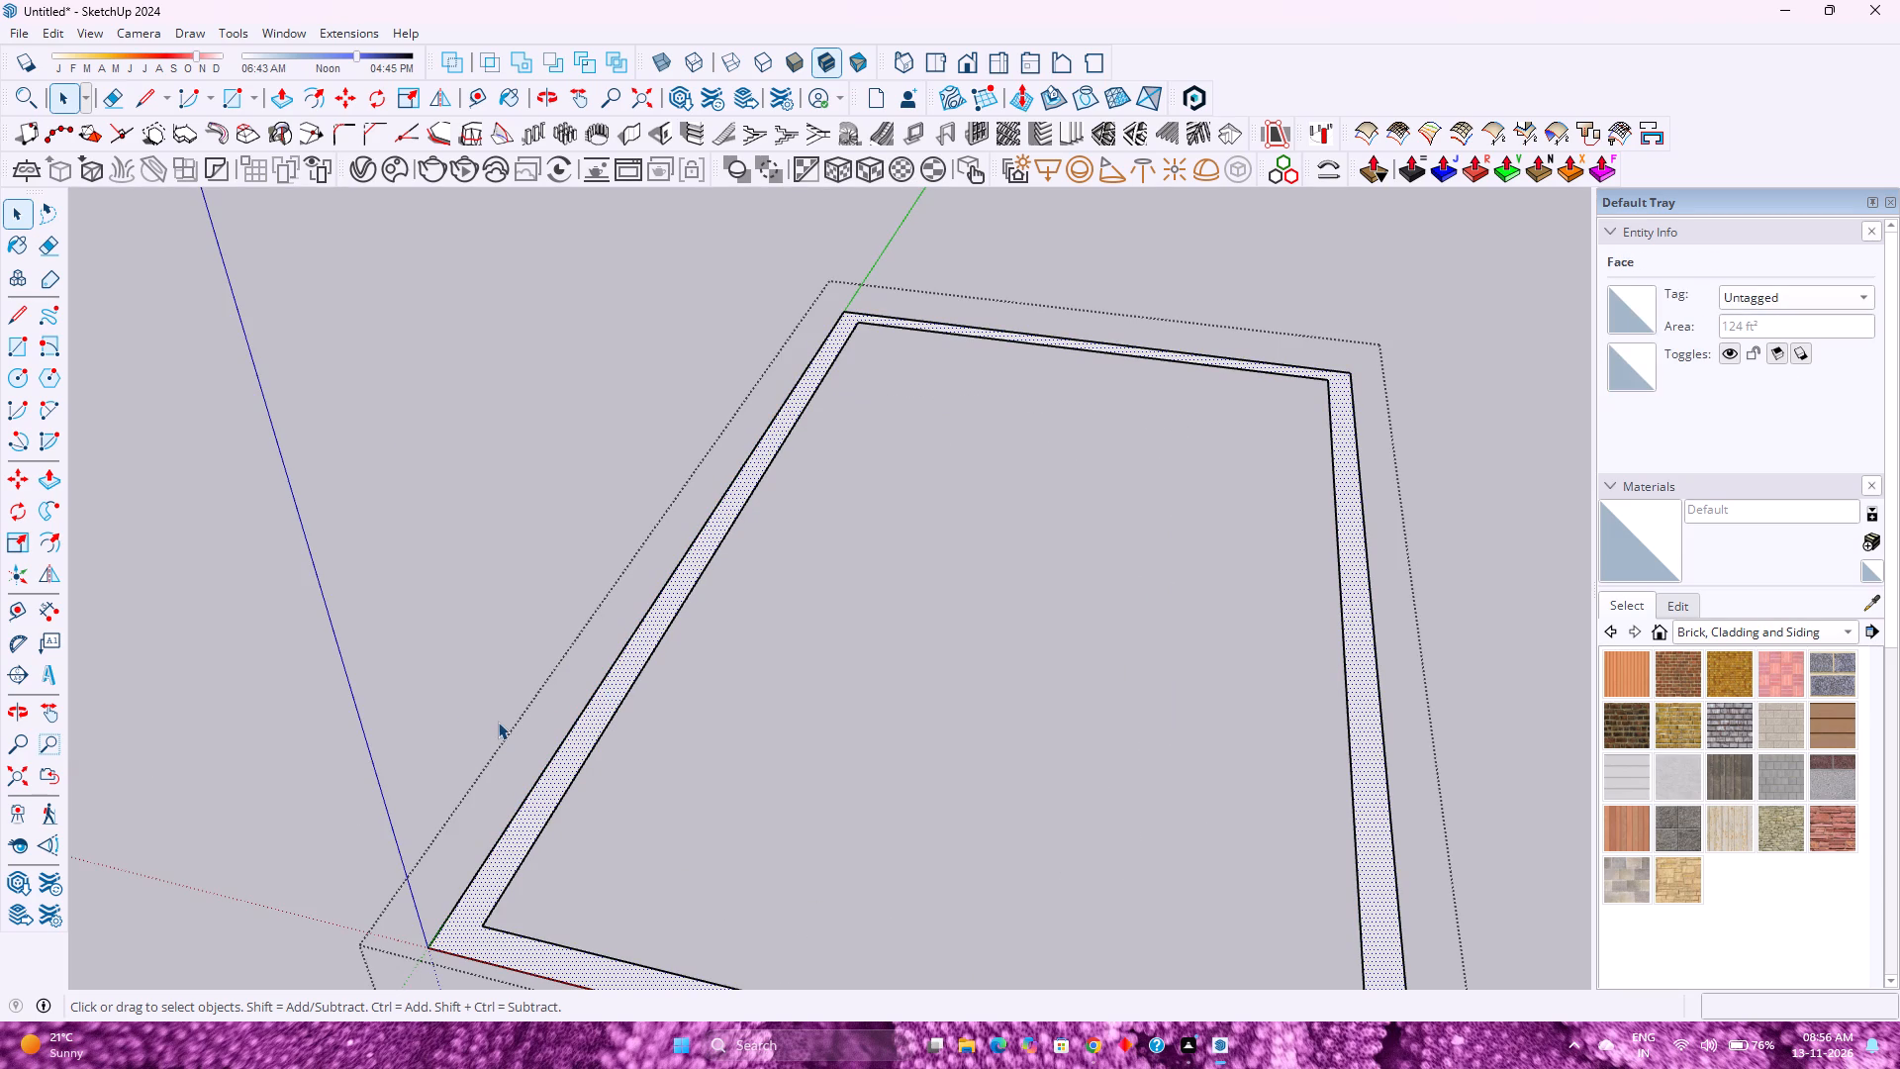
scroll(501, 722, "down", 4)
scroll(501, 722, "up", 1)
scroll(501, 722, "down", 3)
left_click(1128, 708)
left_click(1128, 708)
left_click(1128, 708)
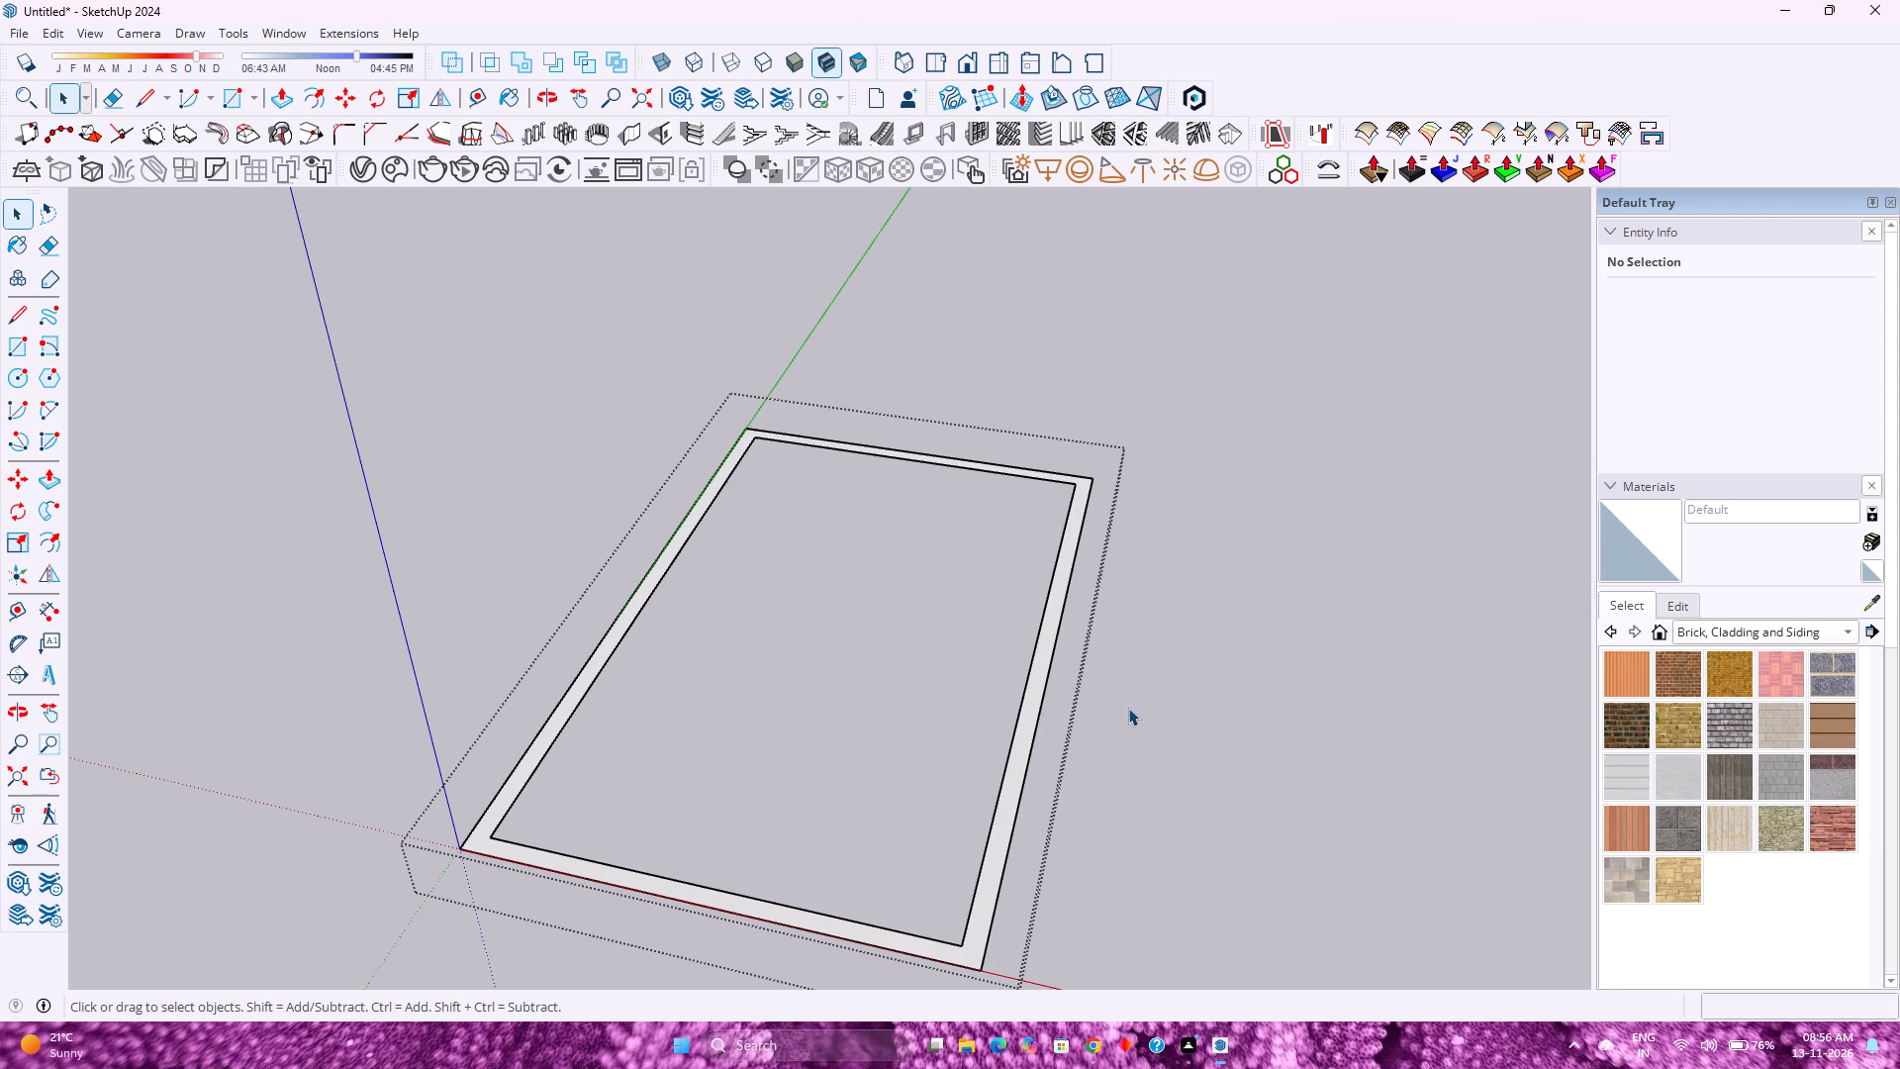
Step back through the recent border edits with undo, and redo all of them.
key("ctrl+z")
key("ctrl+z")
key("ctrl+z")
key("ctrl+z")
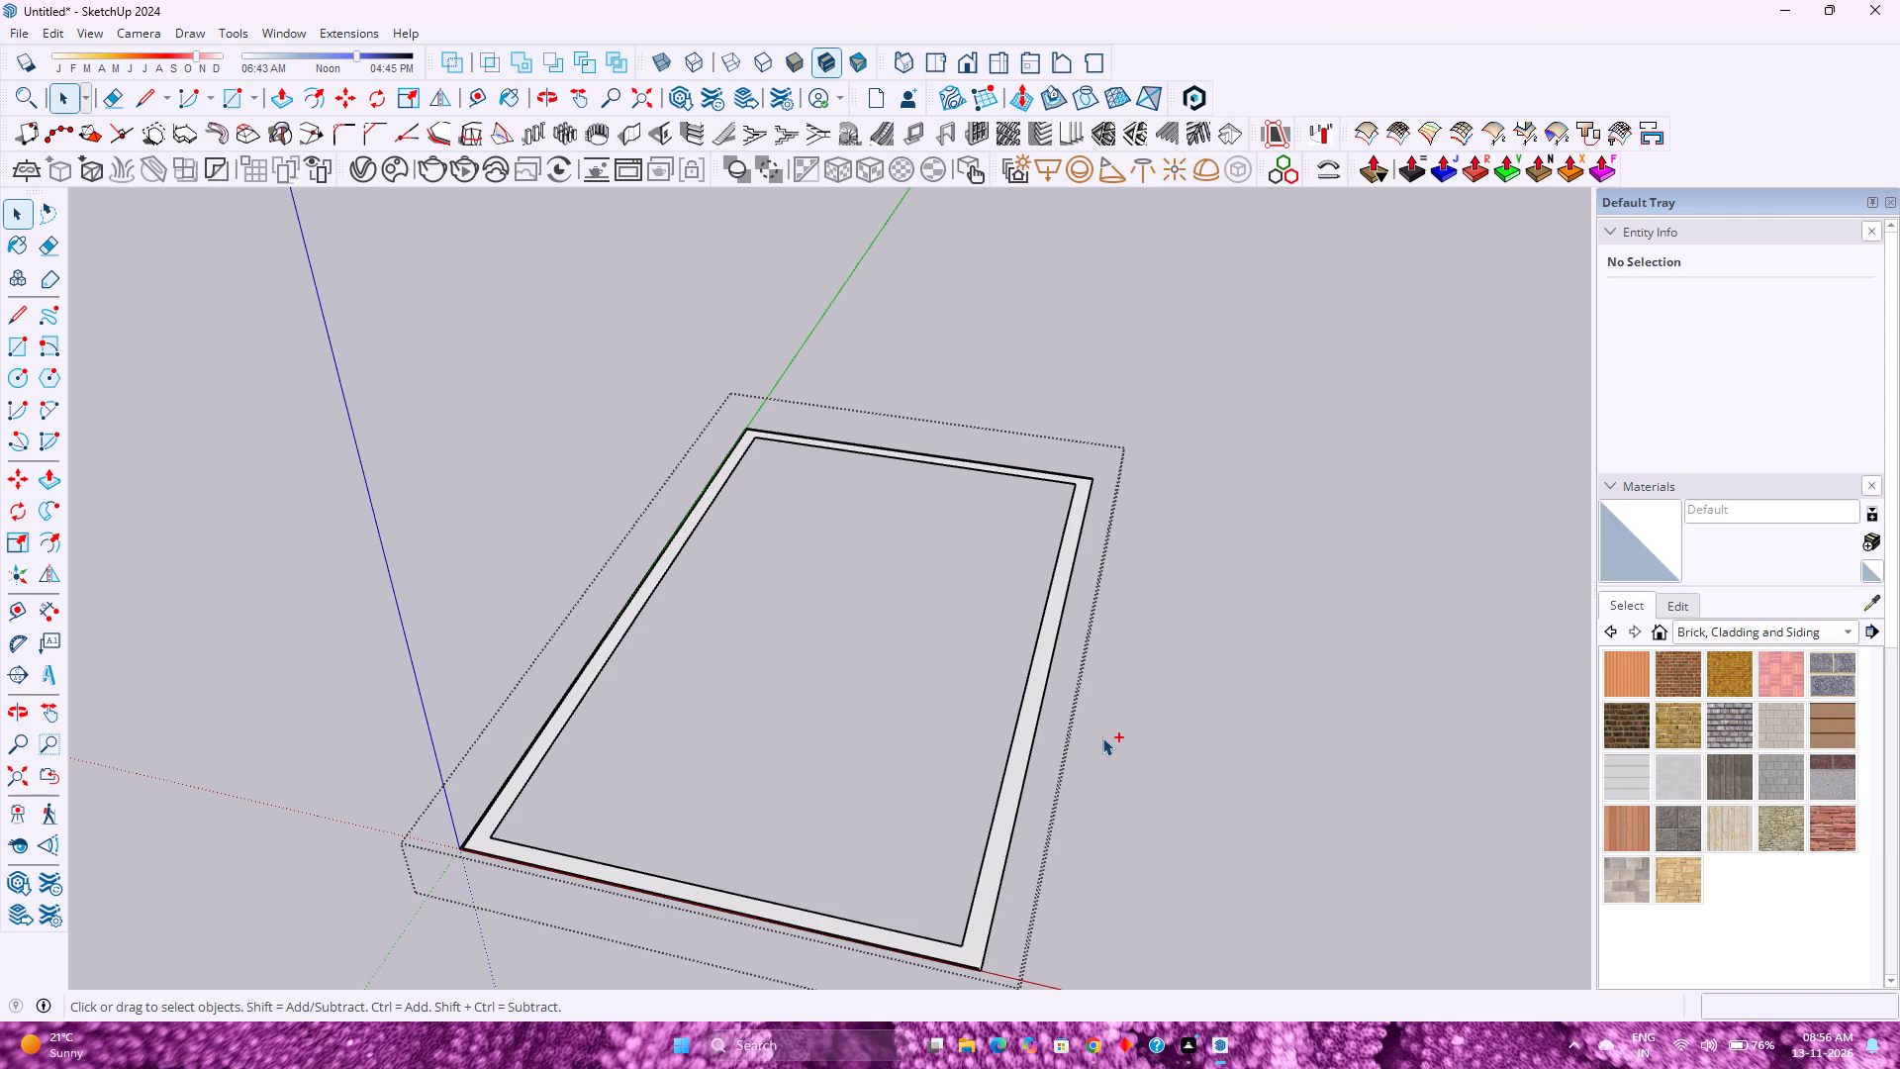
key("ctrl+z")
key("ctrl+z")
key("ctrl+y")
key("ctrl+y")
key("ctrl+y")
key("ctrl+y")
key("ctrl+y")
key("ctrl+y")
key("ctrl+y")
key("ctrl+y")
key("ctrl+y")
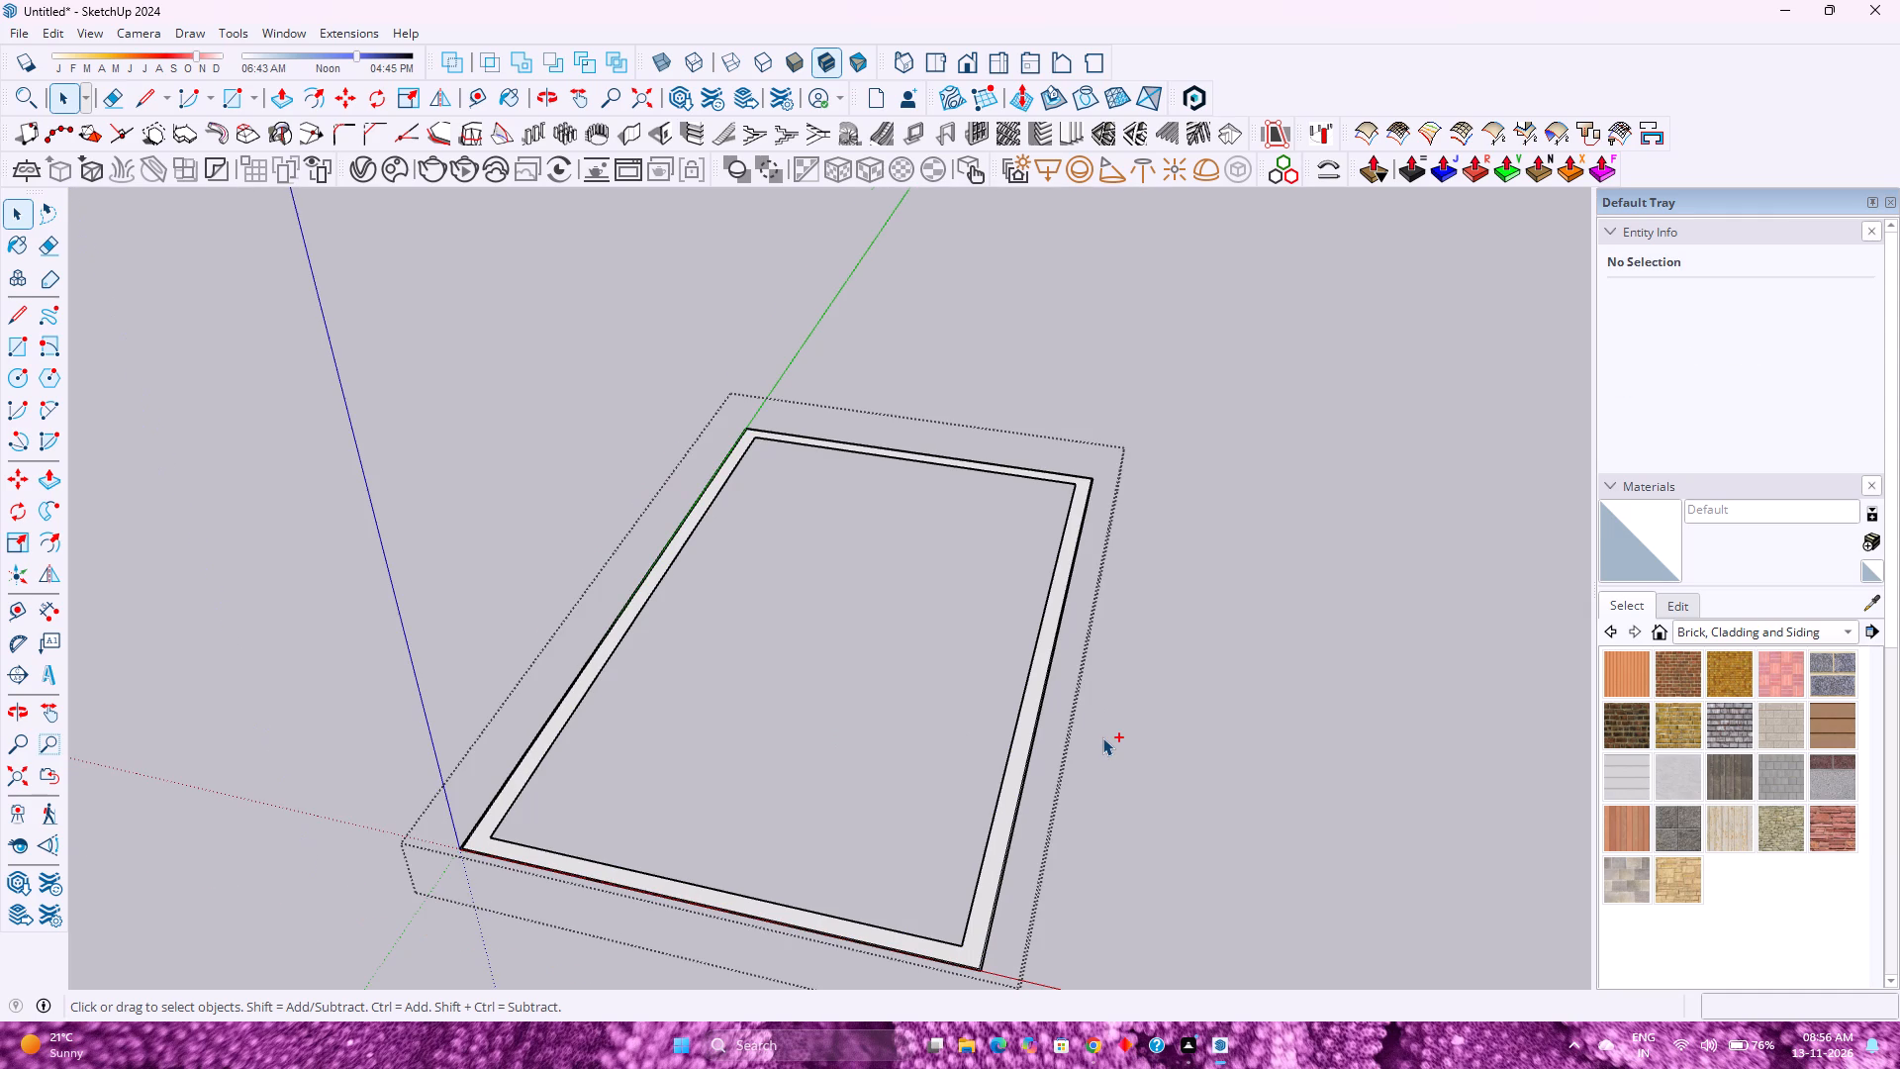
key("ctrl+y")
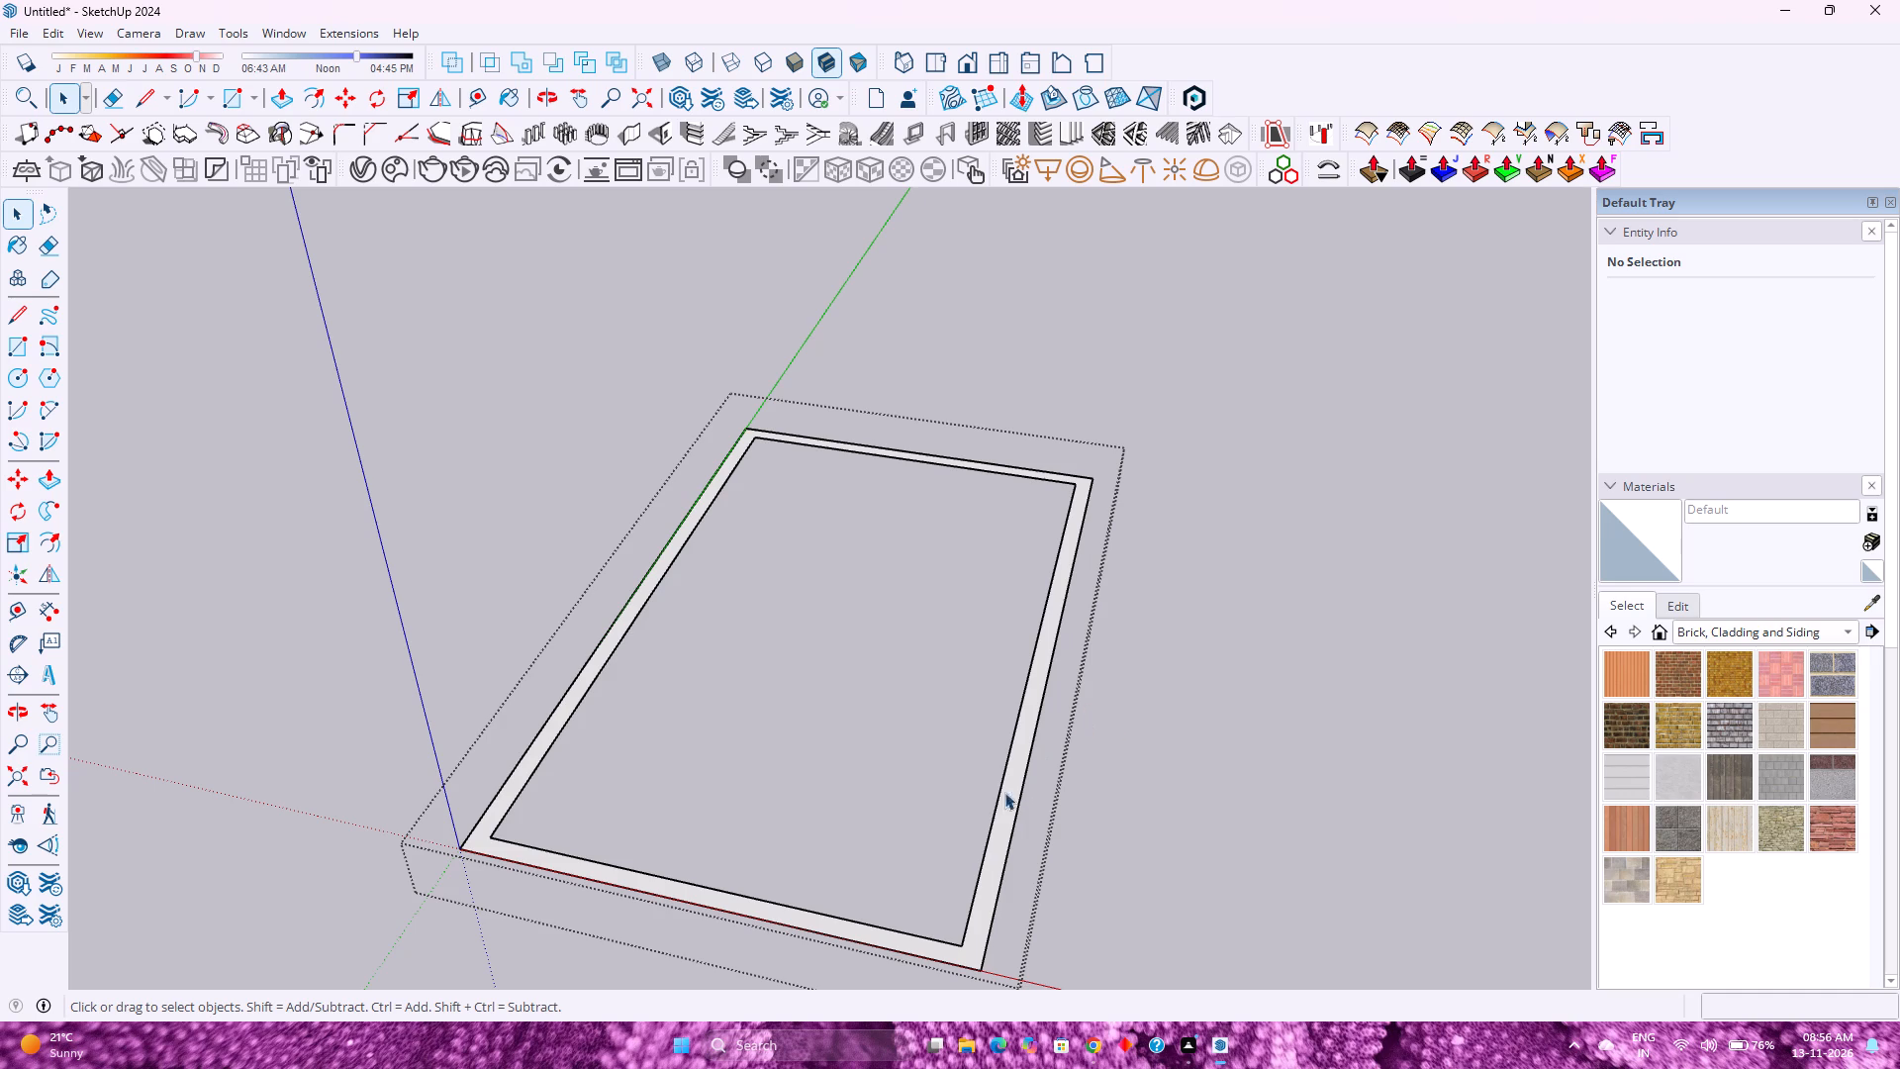
Extrude the grouped border face upward 10' with Push/Pull to form the walls.
left_click(997, 866)
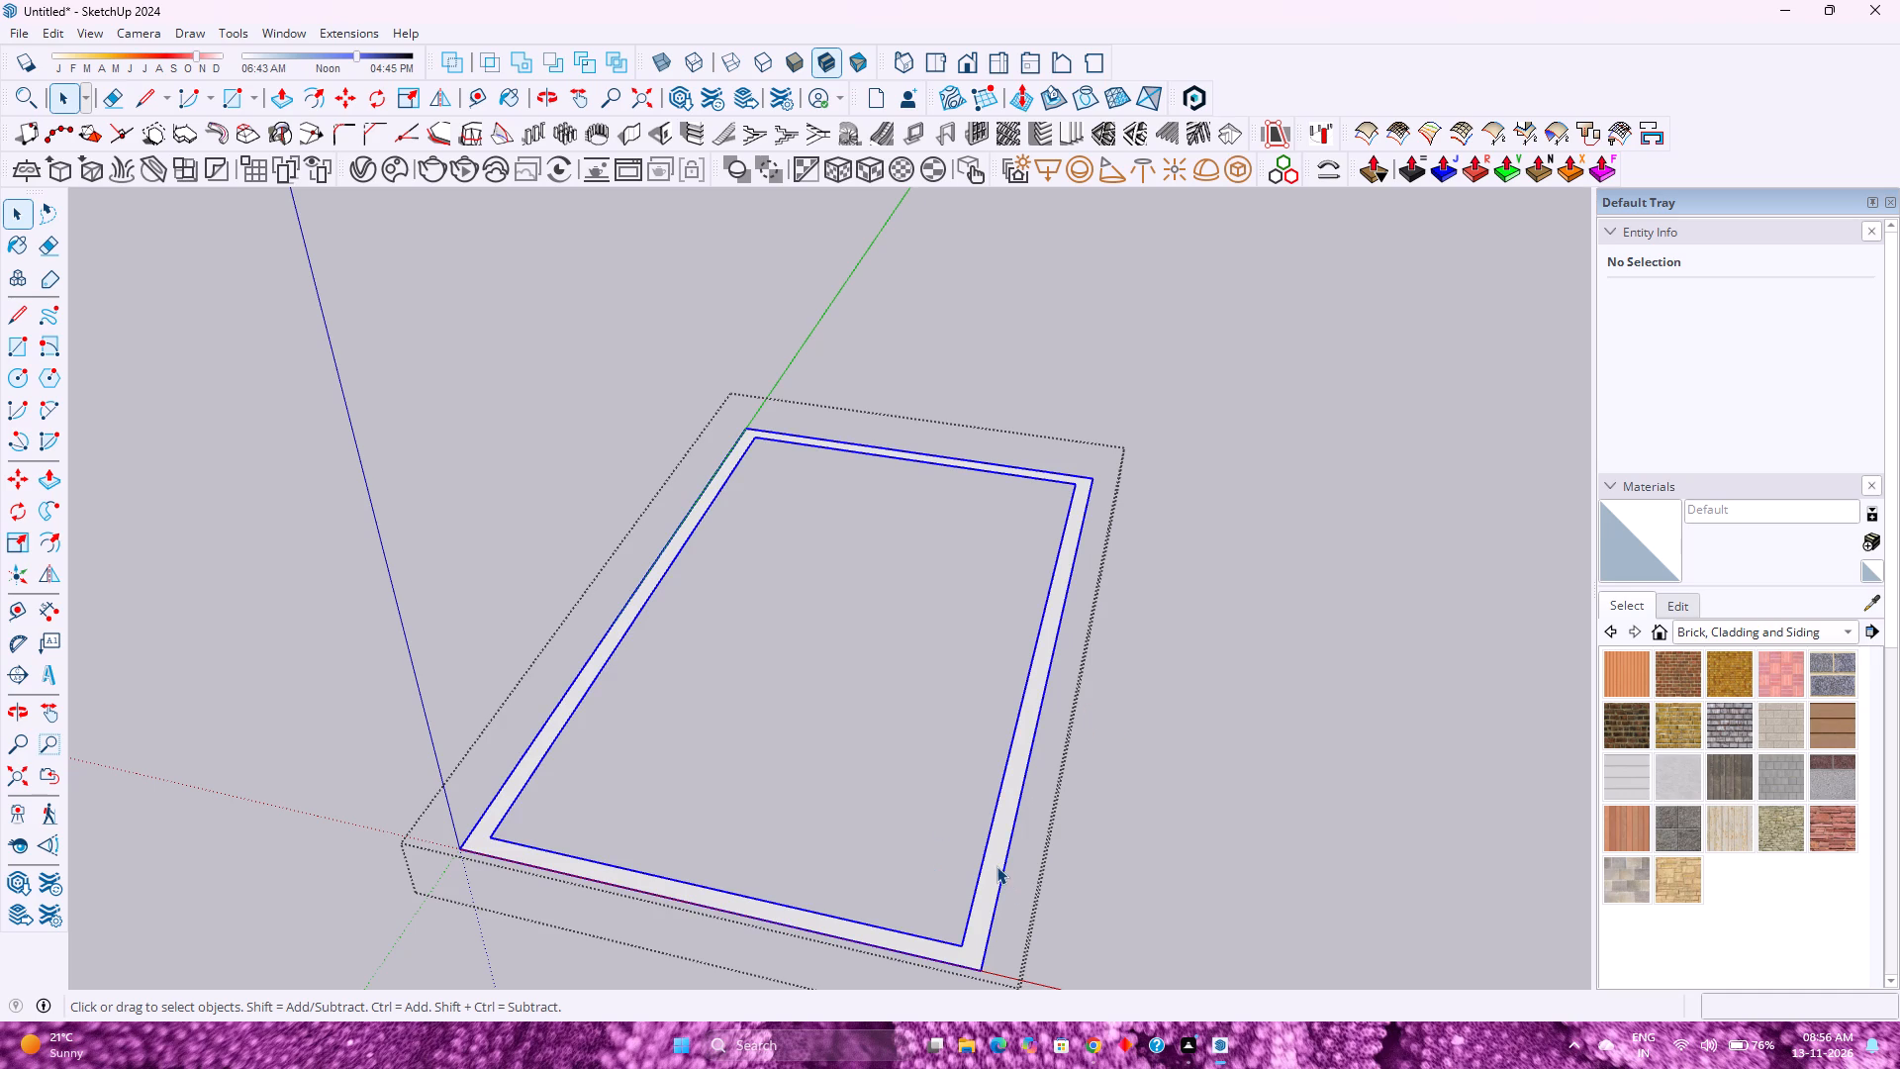
double_click(997, 866)
left_click(997, 866)
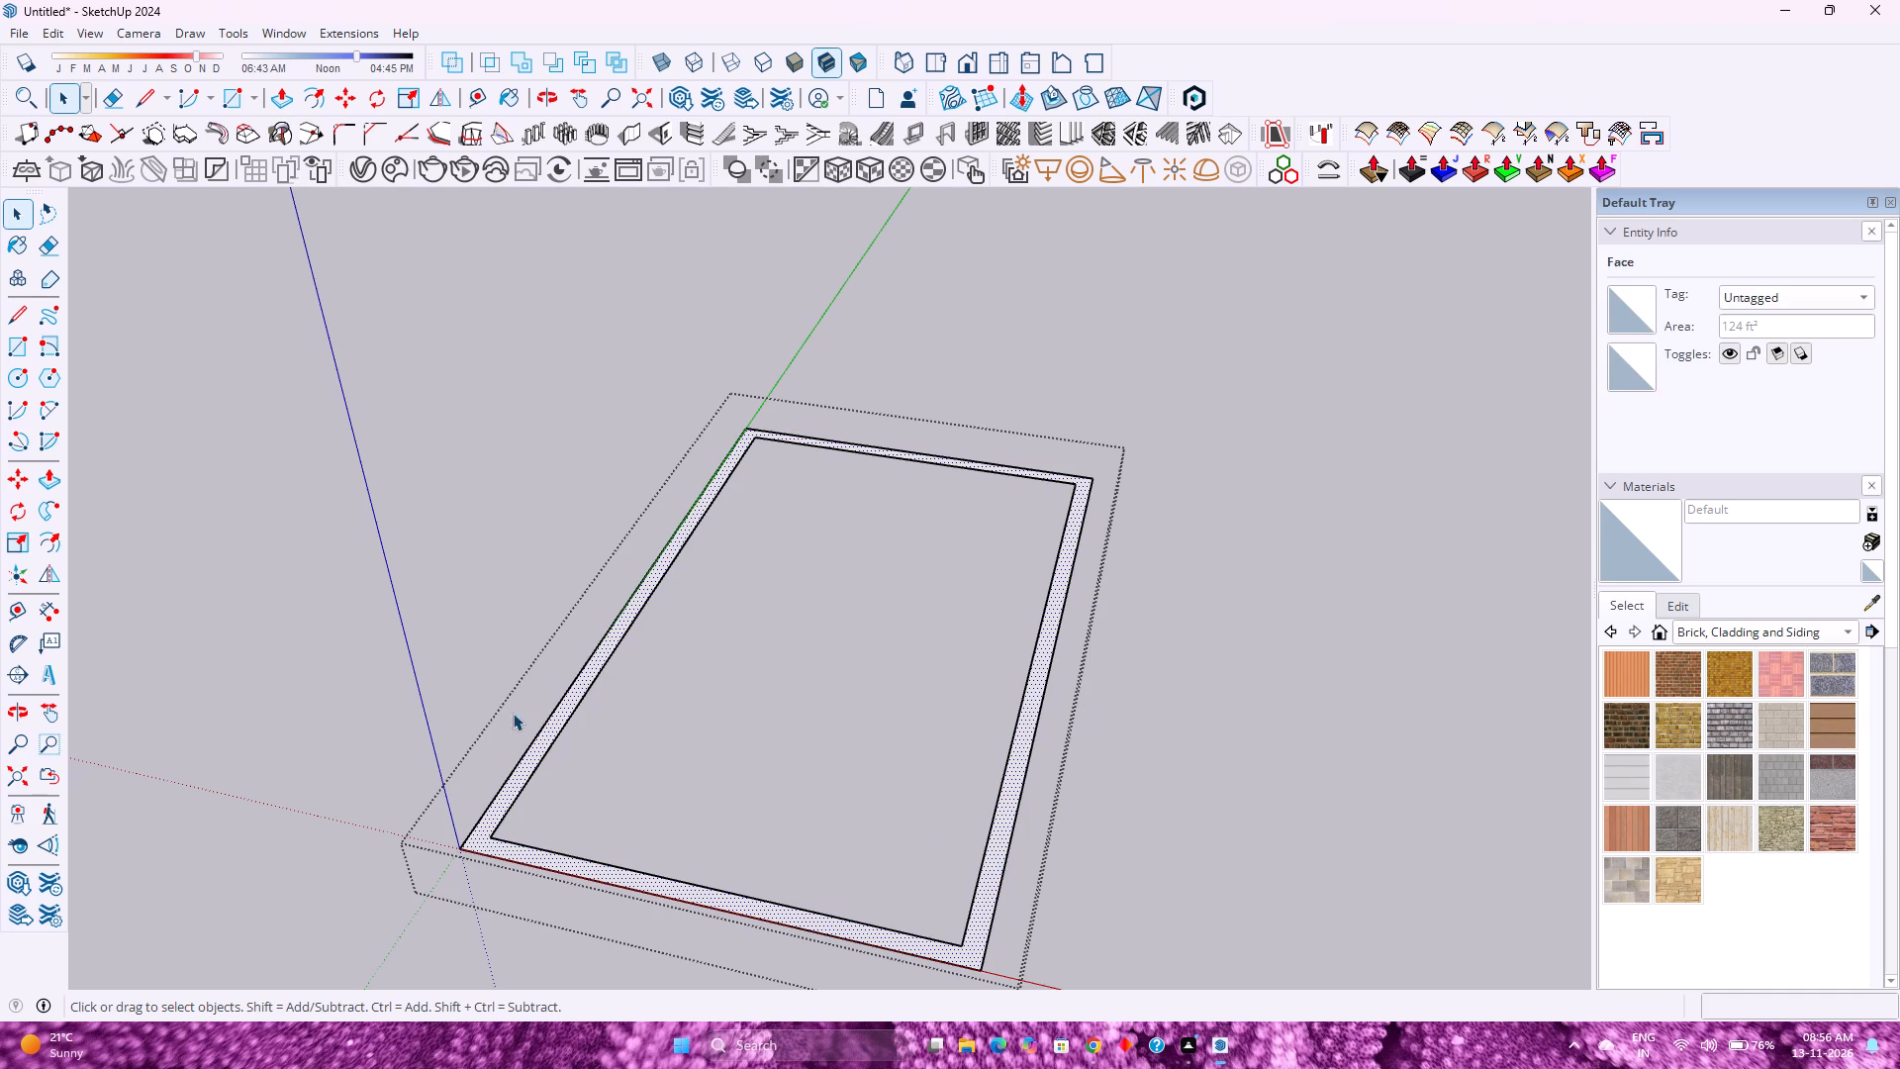
left_click(272, 96)
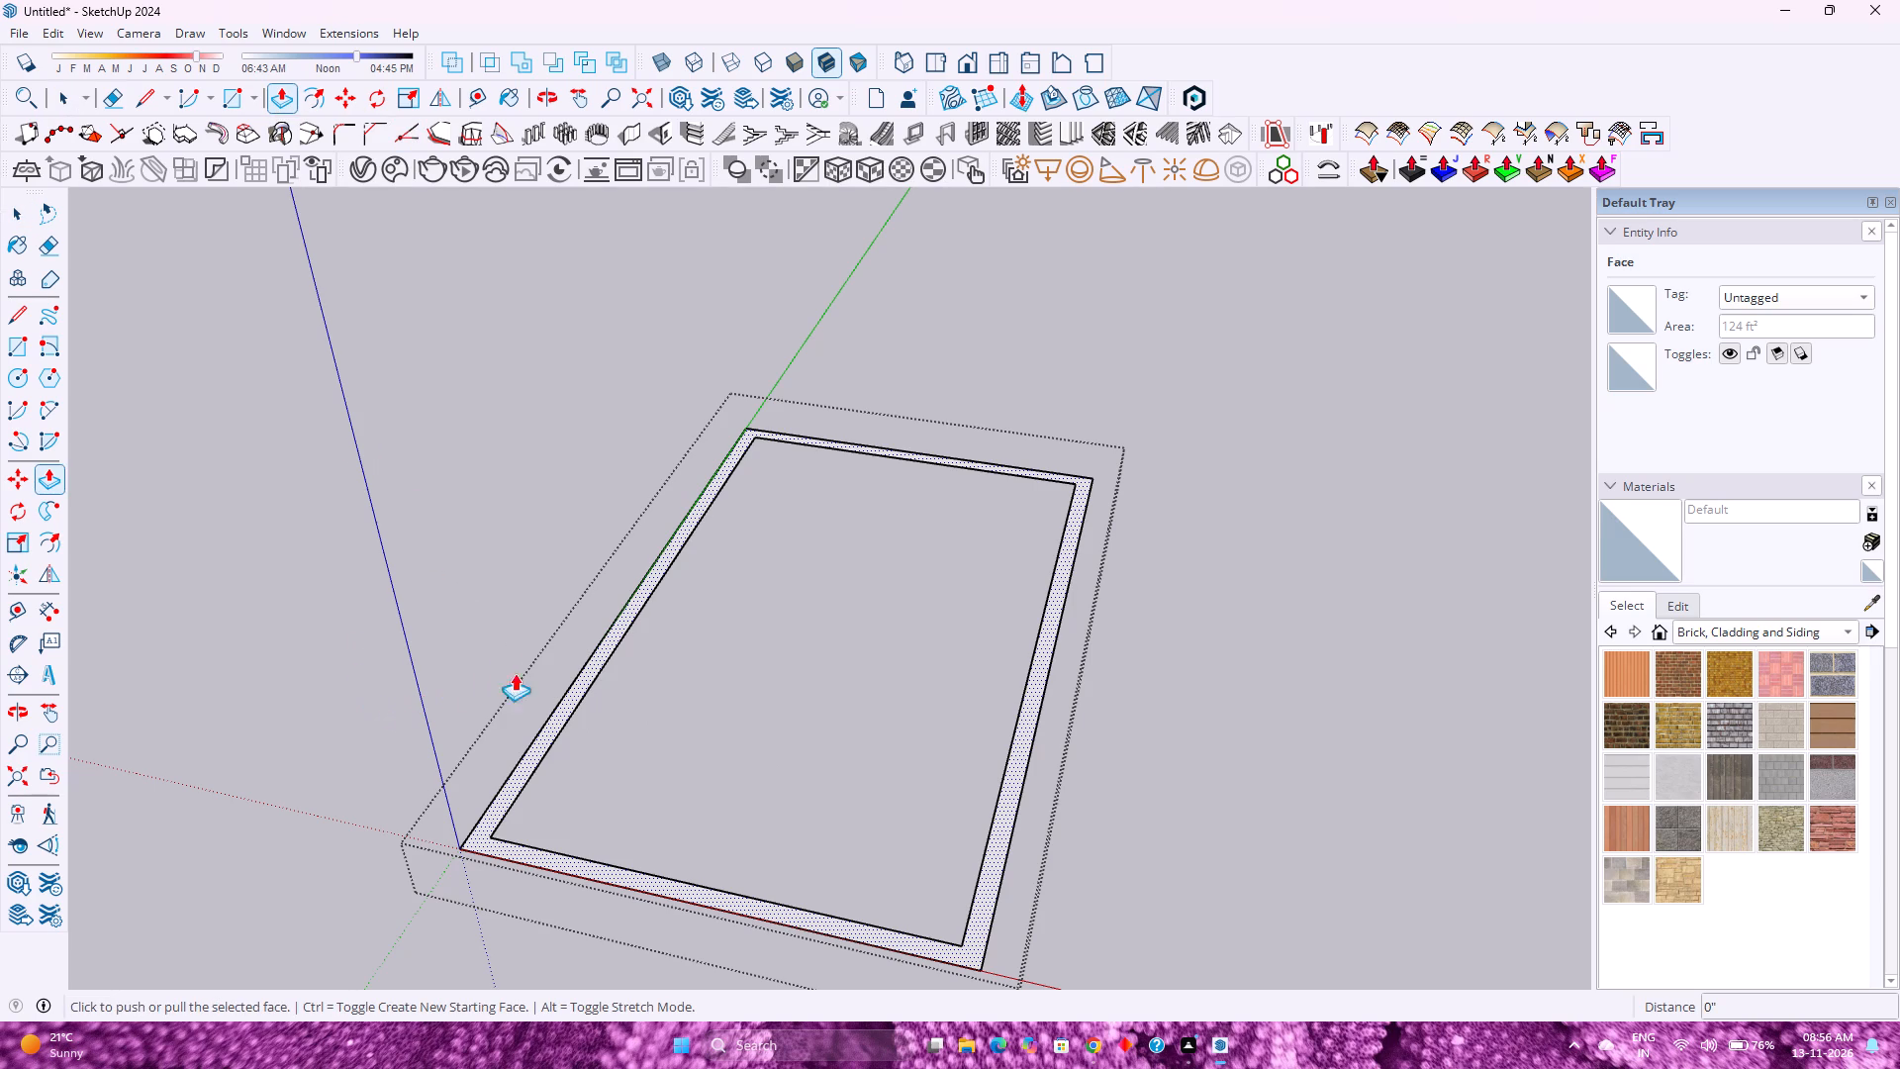
left_click(558, 714)
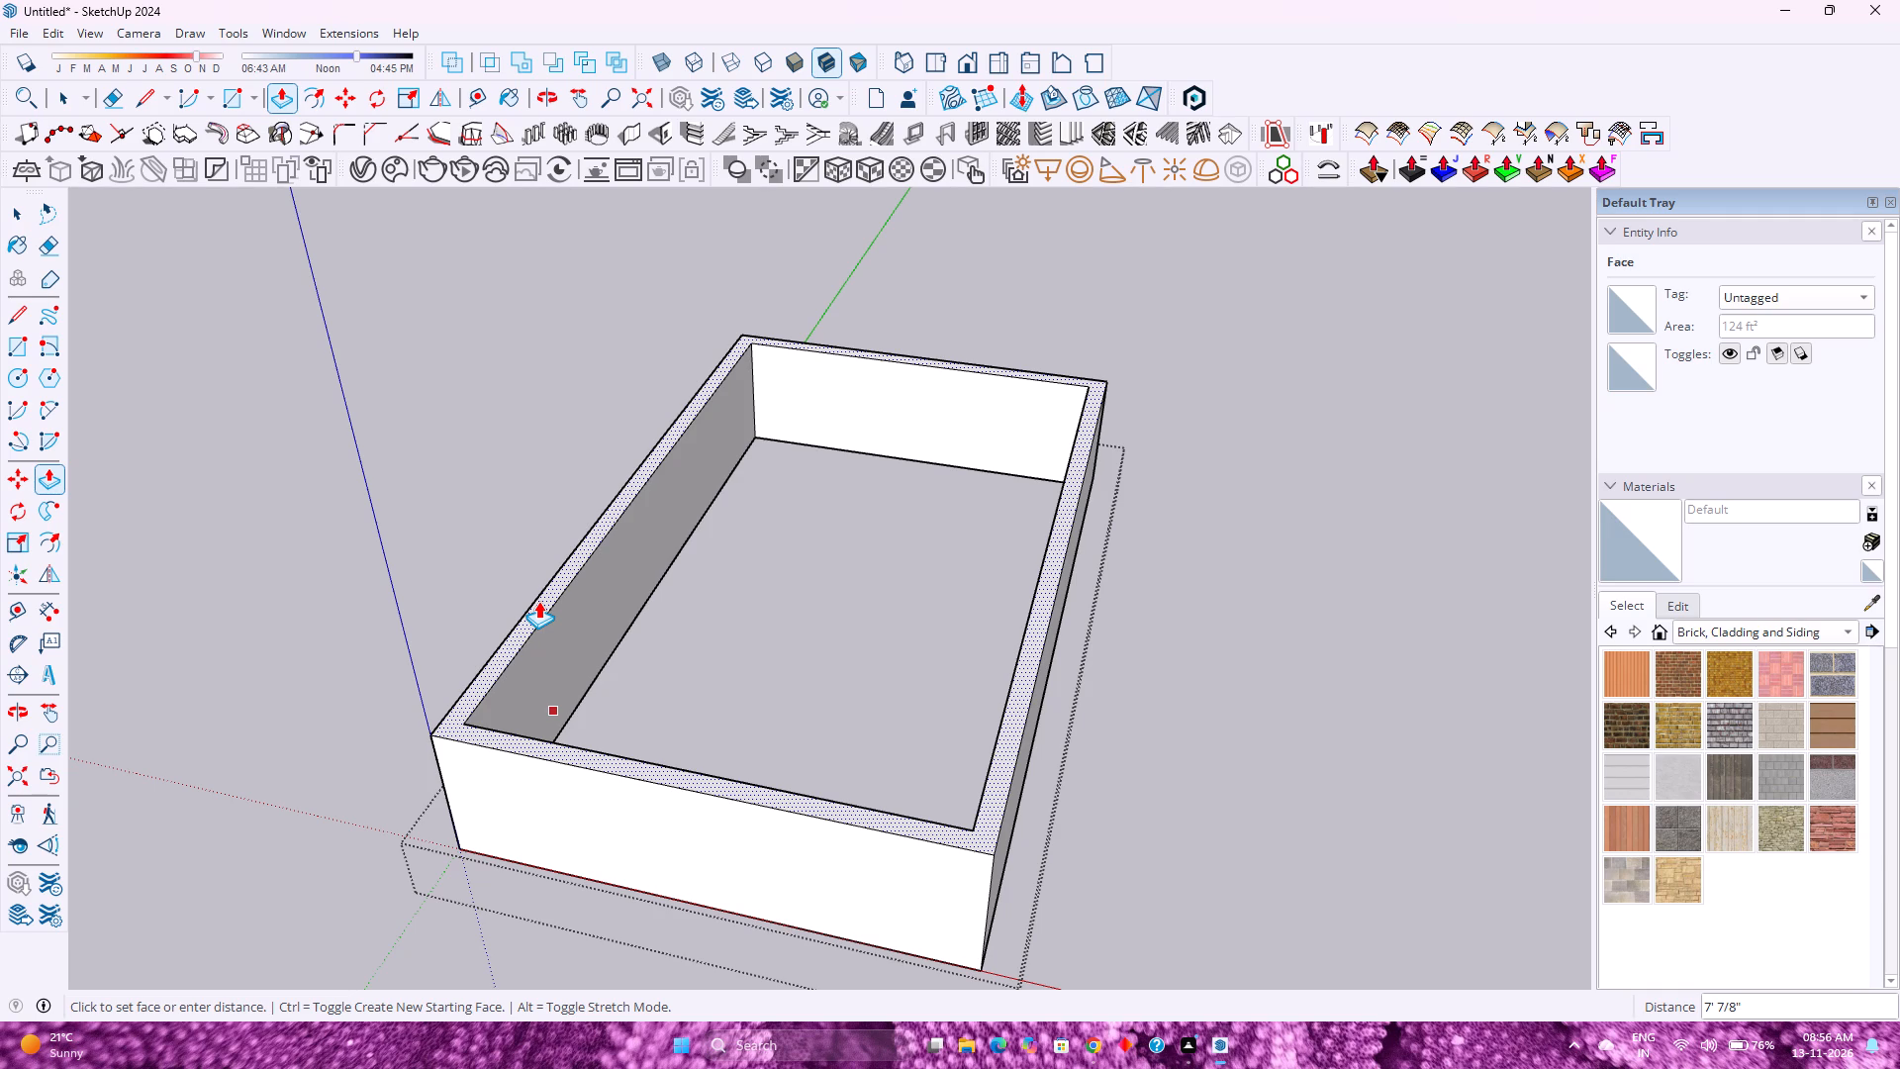
type("10'")
key("Return")
key("space")
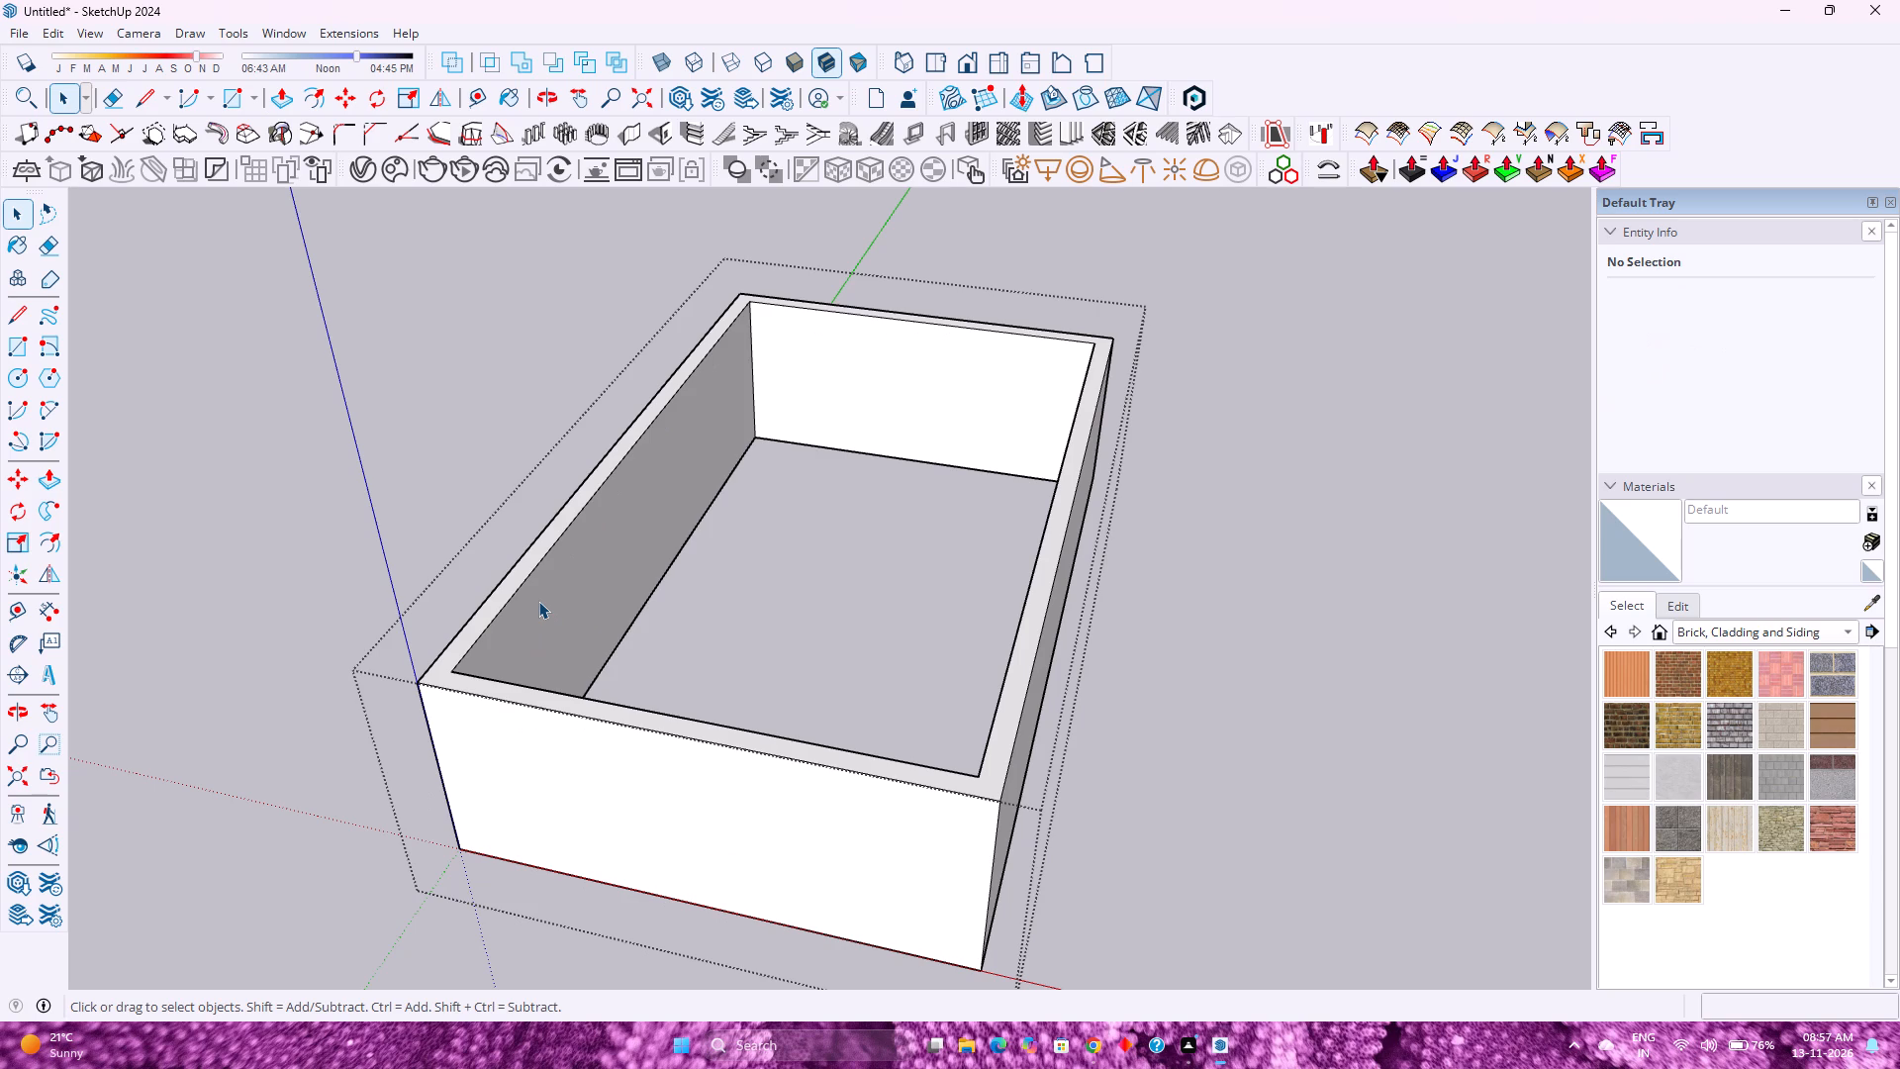
key("space")
Push the inner face of the end wall farthest from the origin 3" into the wall to thin it.
scroll(557, 593, "up", 4)
middle_click_drag(583, 593, 510, 703)
scroll(510, 703, "down", 3)
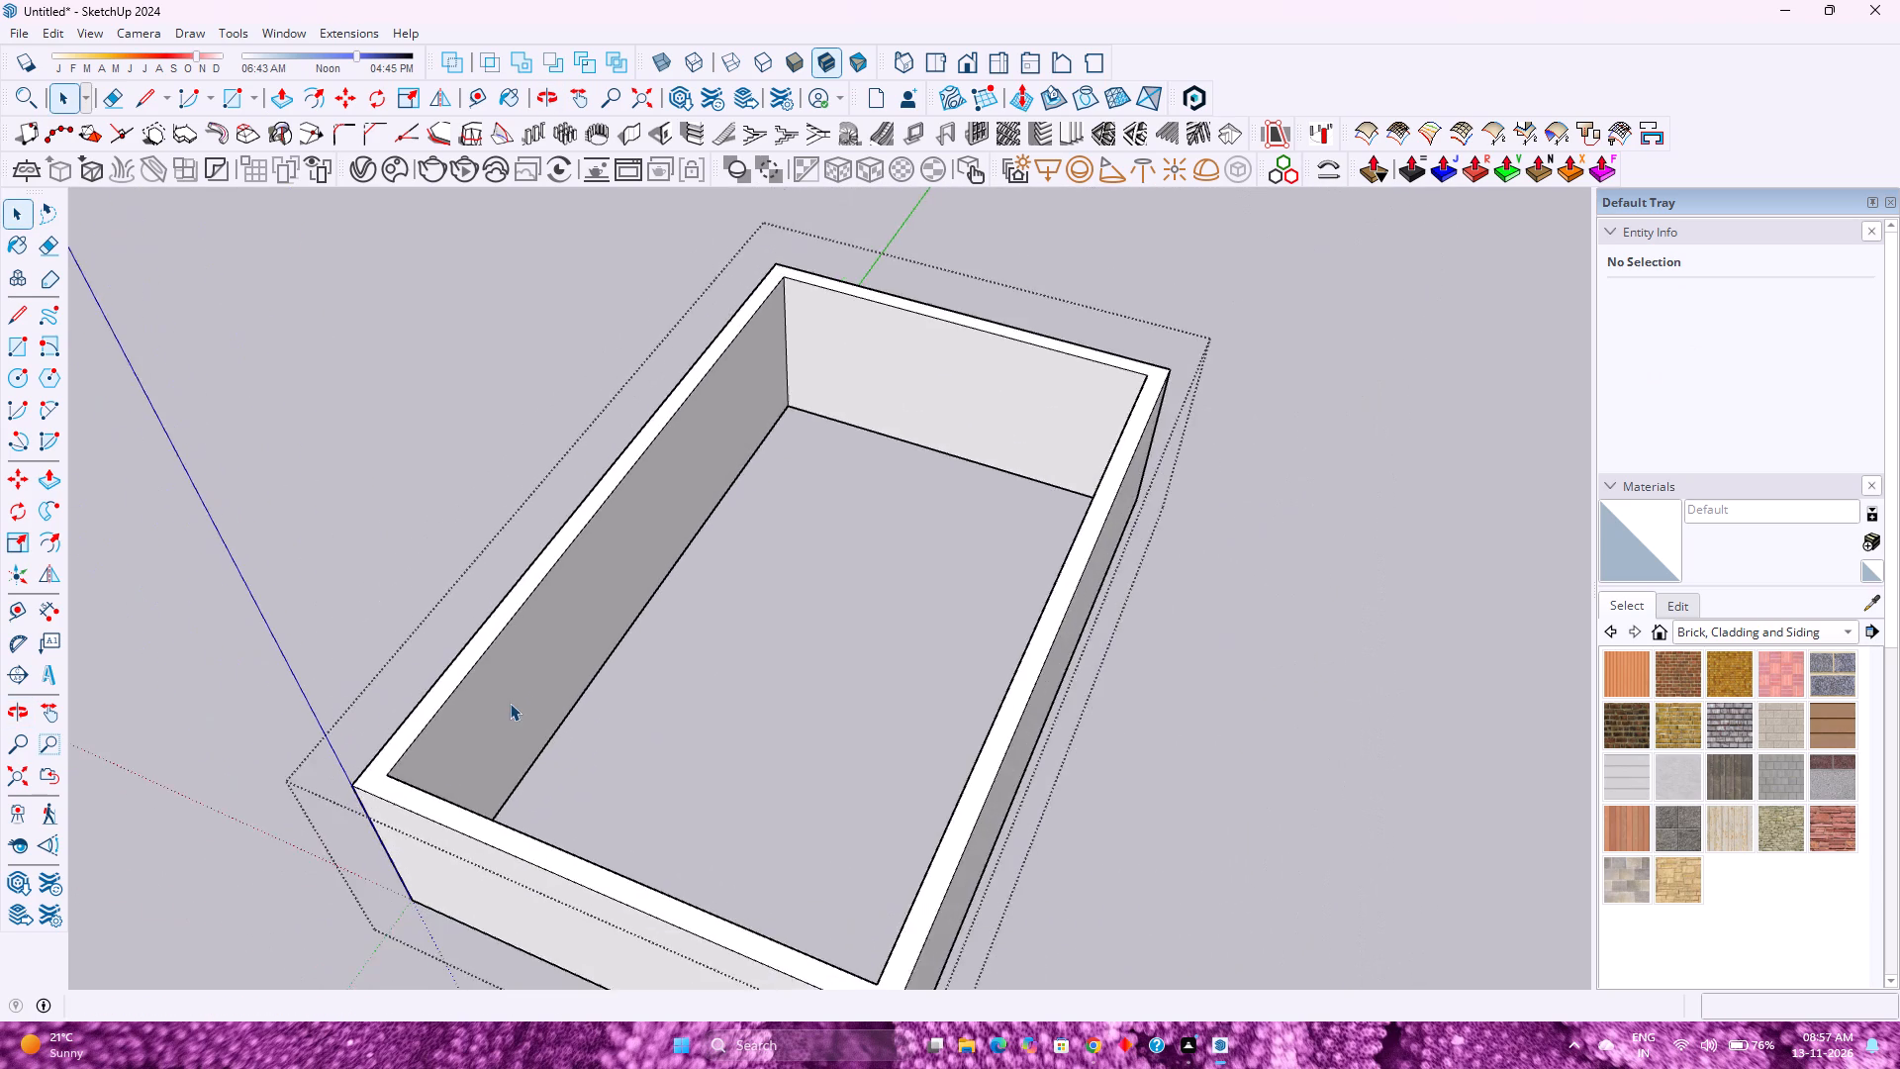
scroll(510, 703, "down", 5)
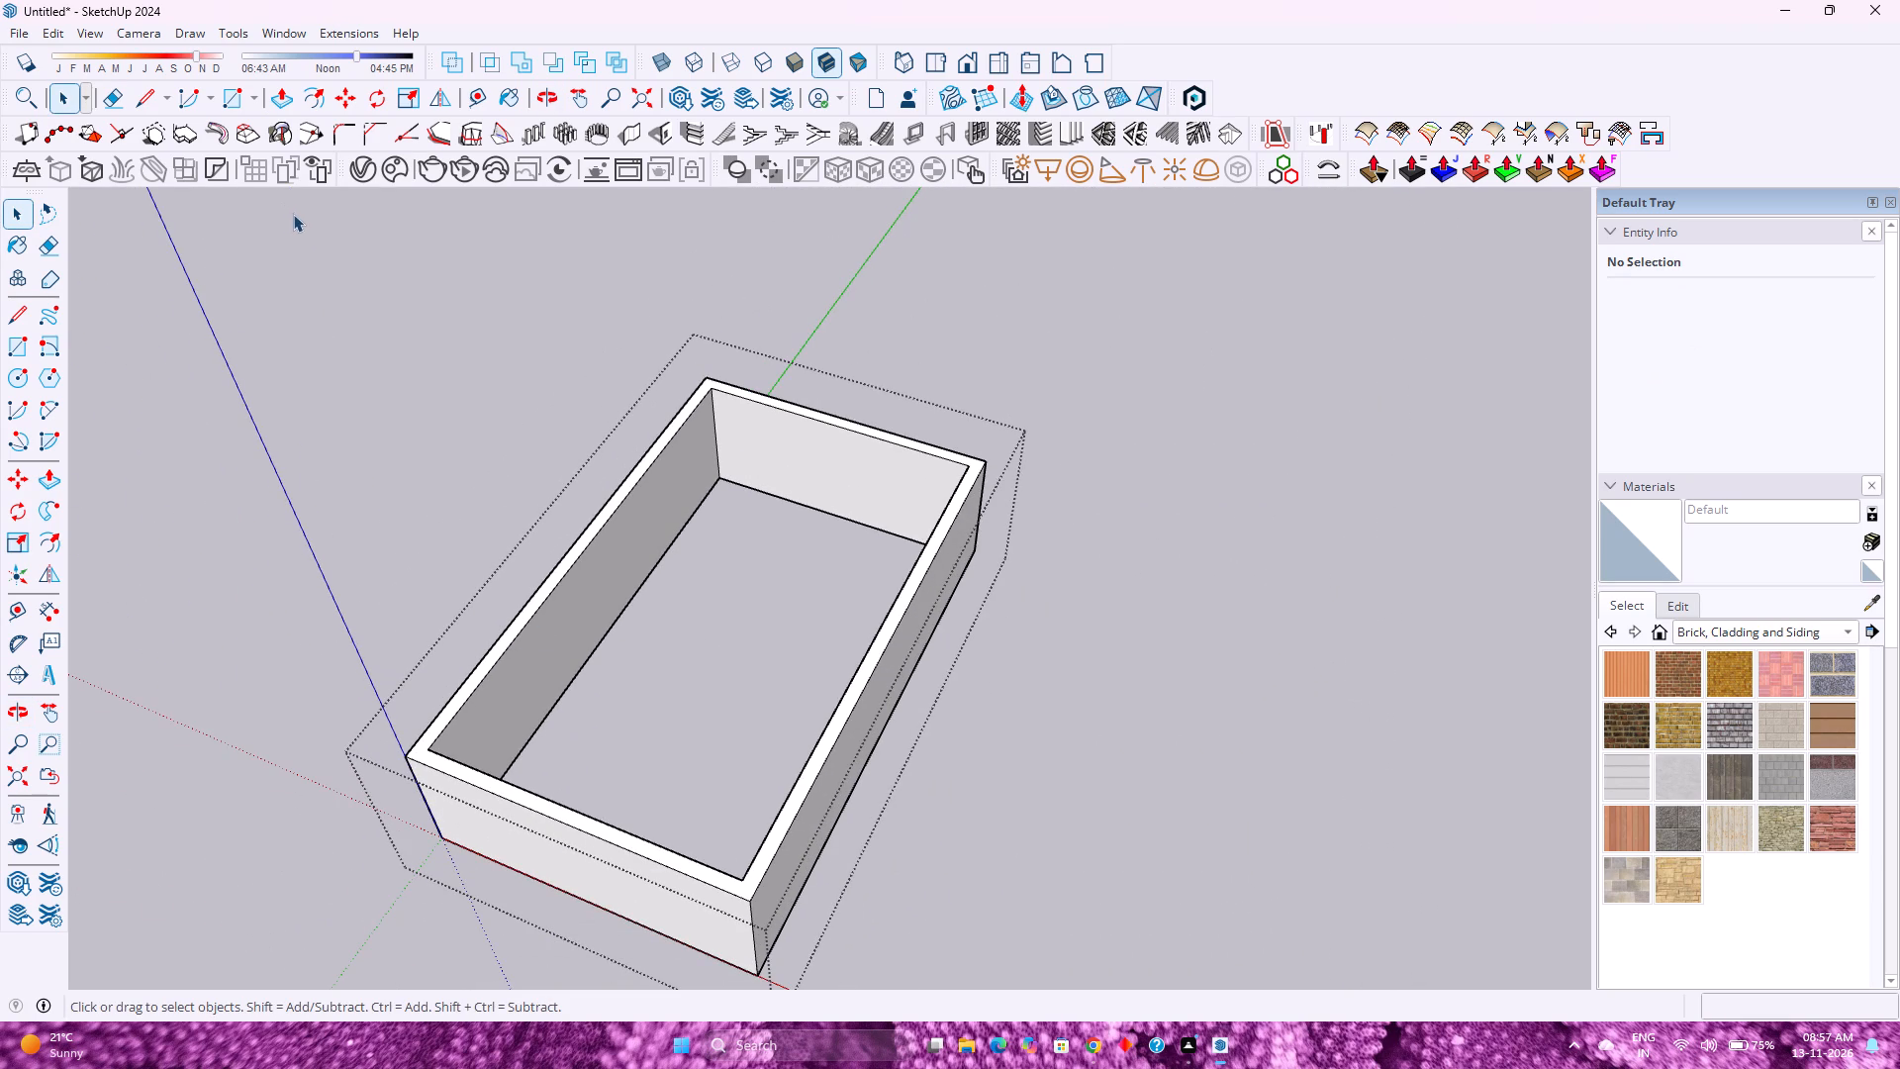
left_click(789, 432)
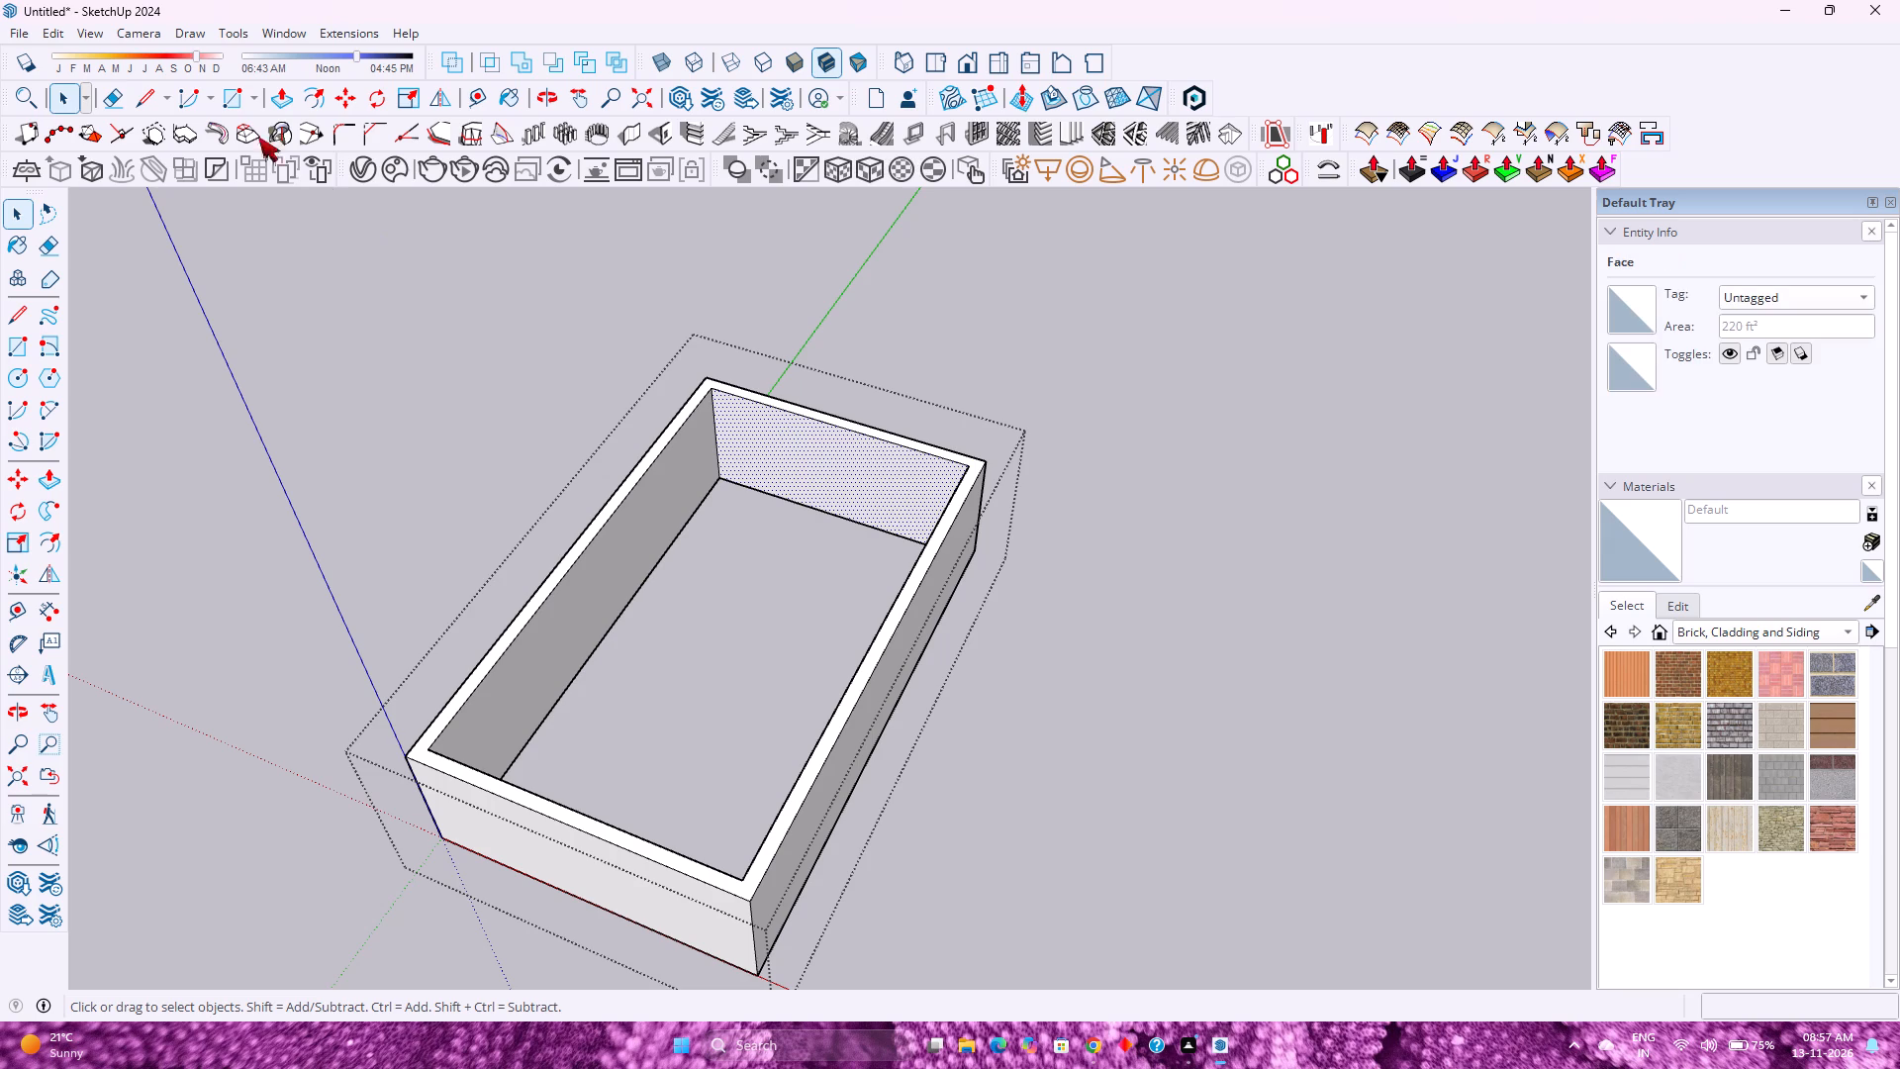
left_click(272, 99)
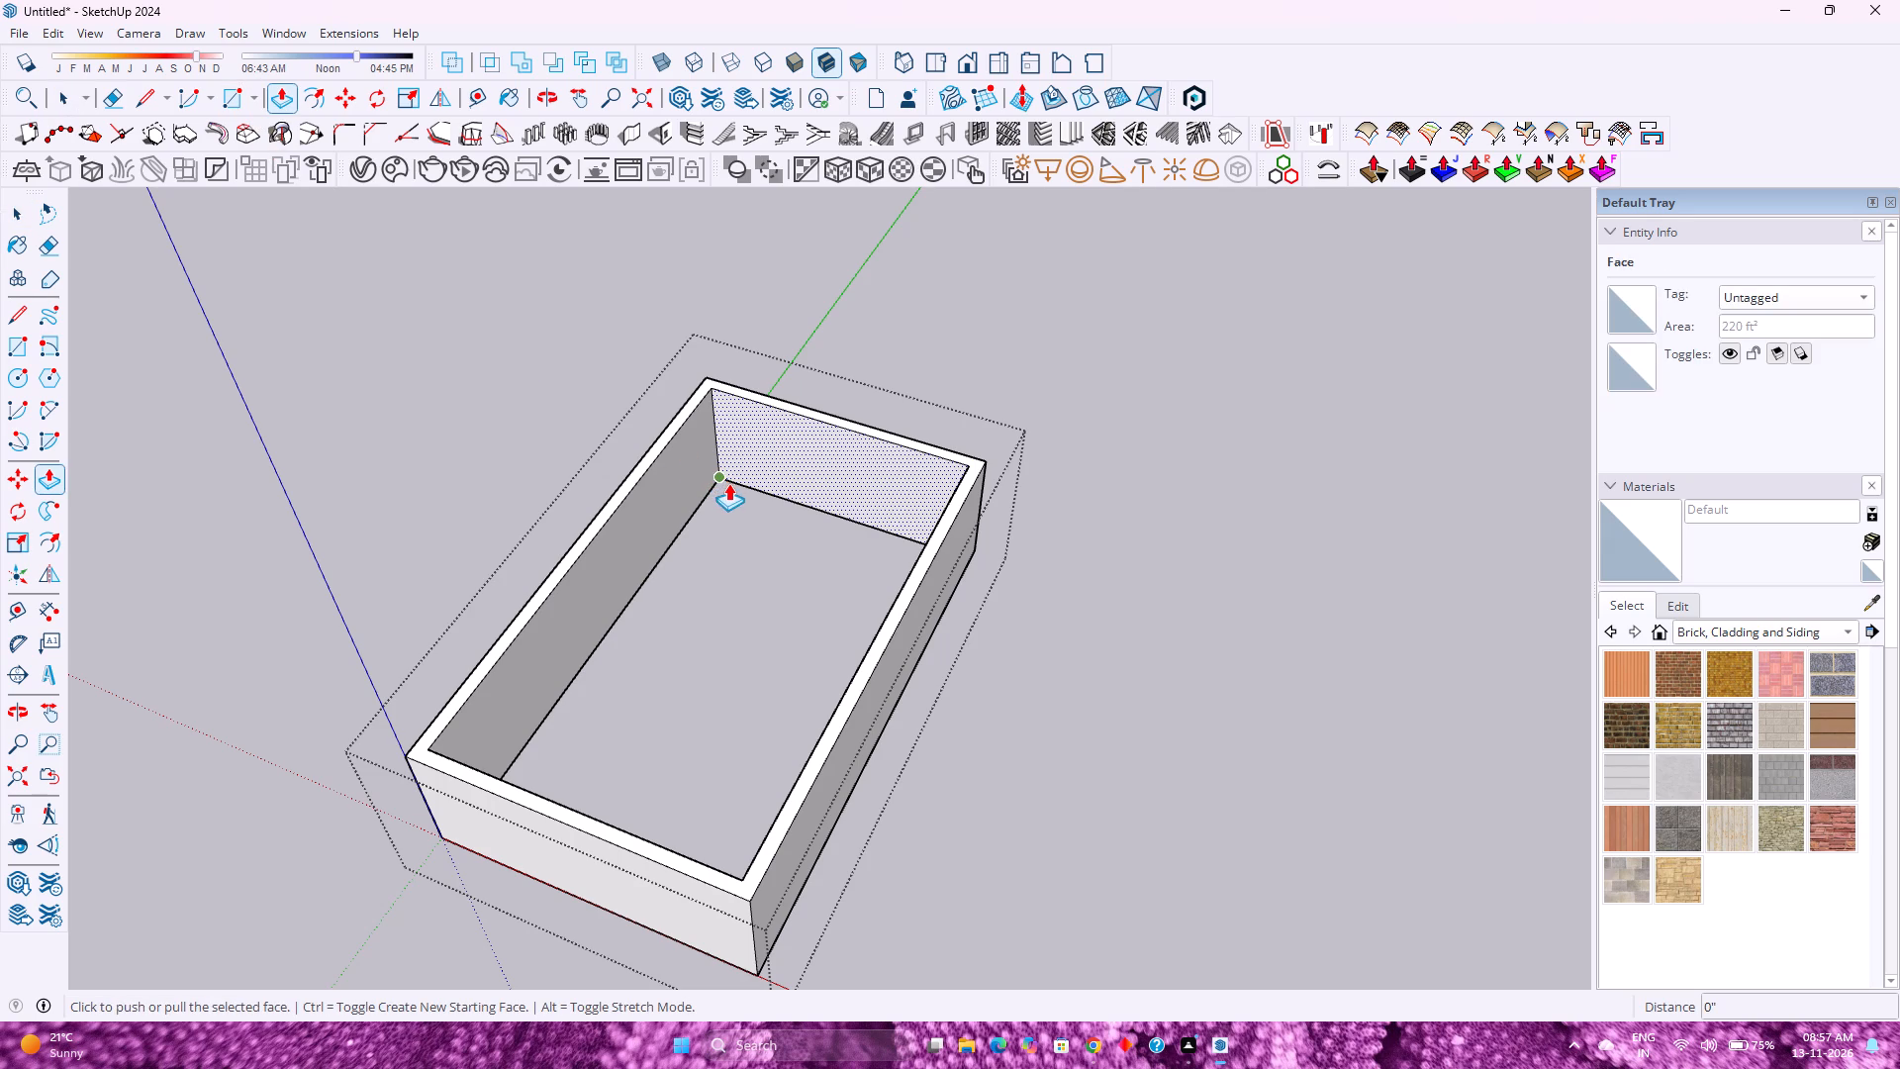
left_click(789, 460)
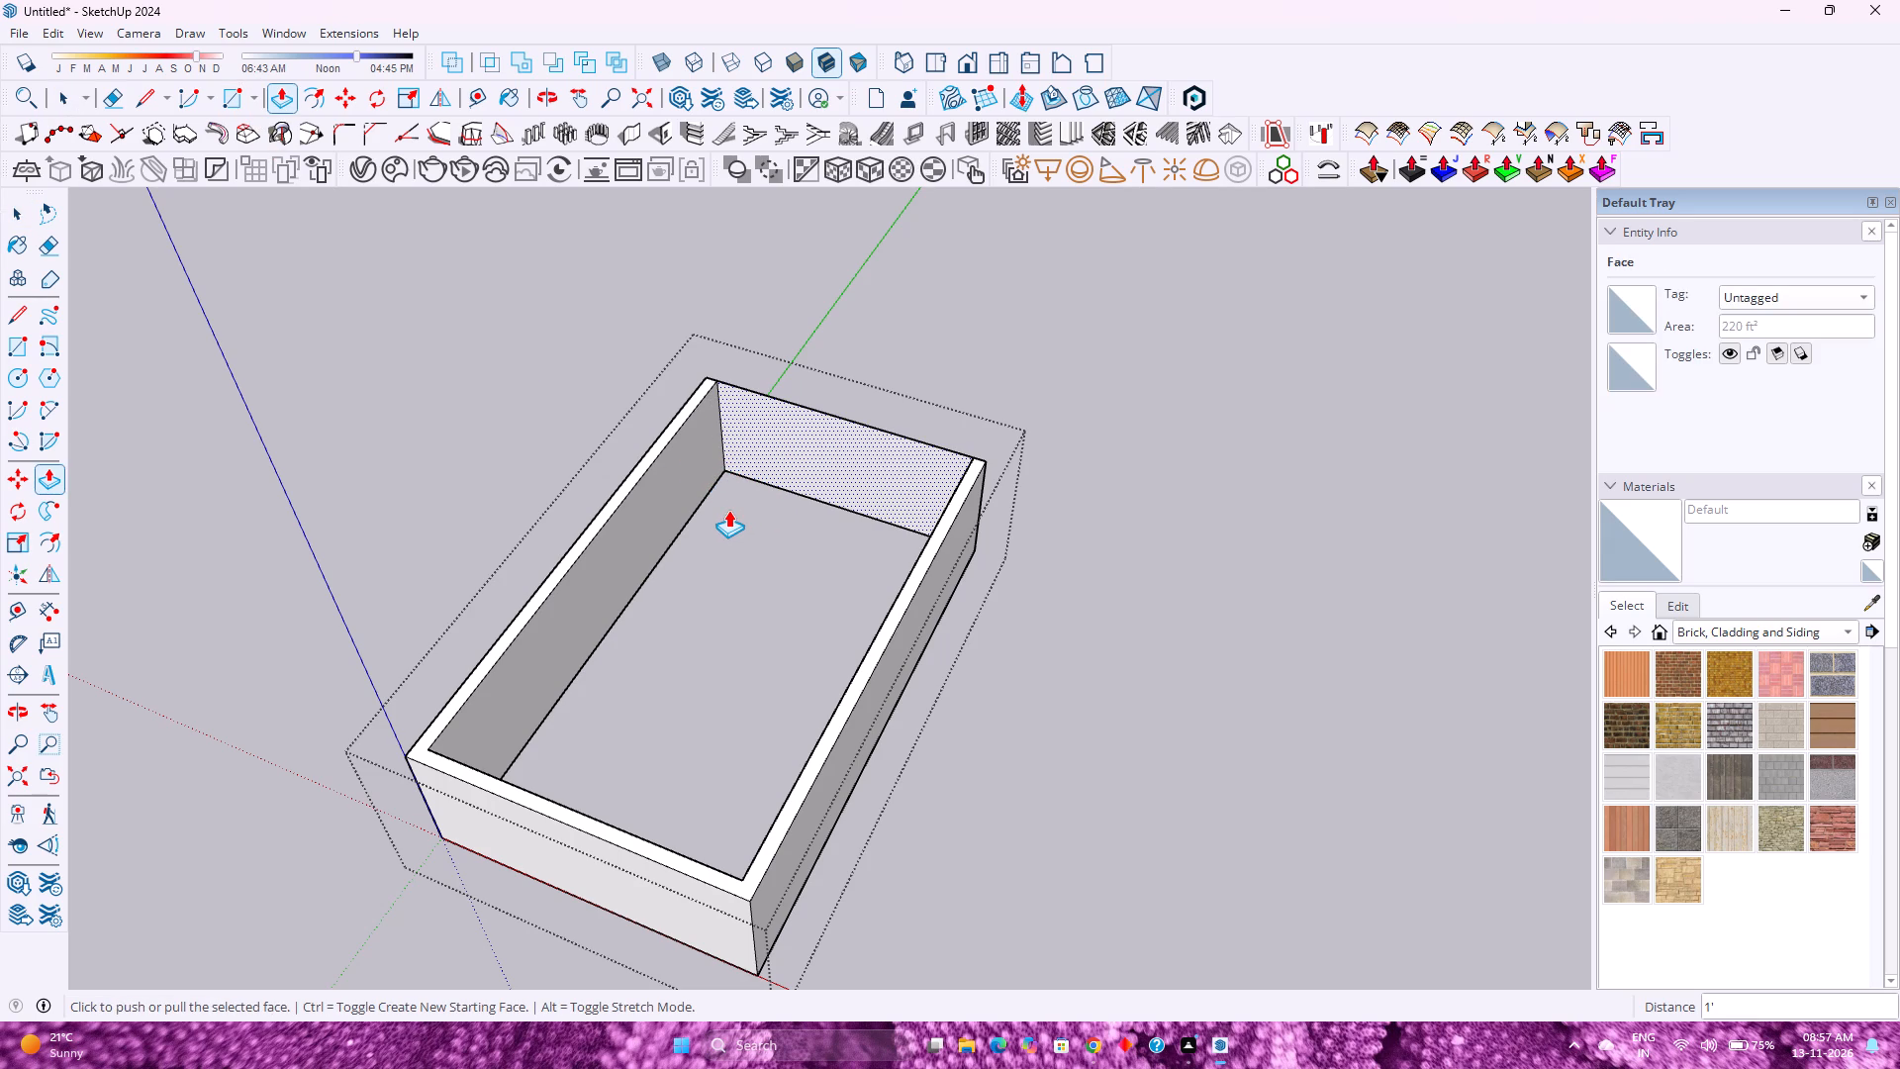
key("3")
key("Return")
Repeat the 3" push on the inner faces of the long wall opposite the green axis and the end wall along the red axis.
scroll(737, 541, "up", 2)
middle_click_drag(740, 544, 1220, 615)
key("Escape")
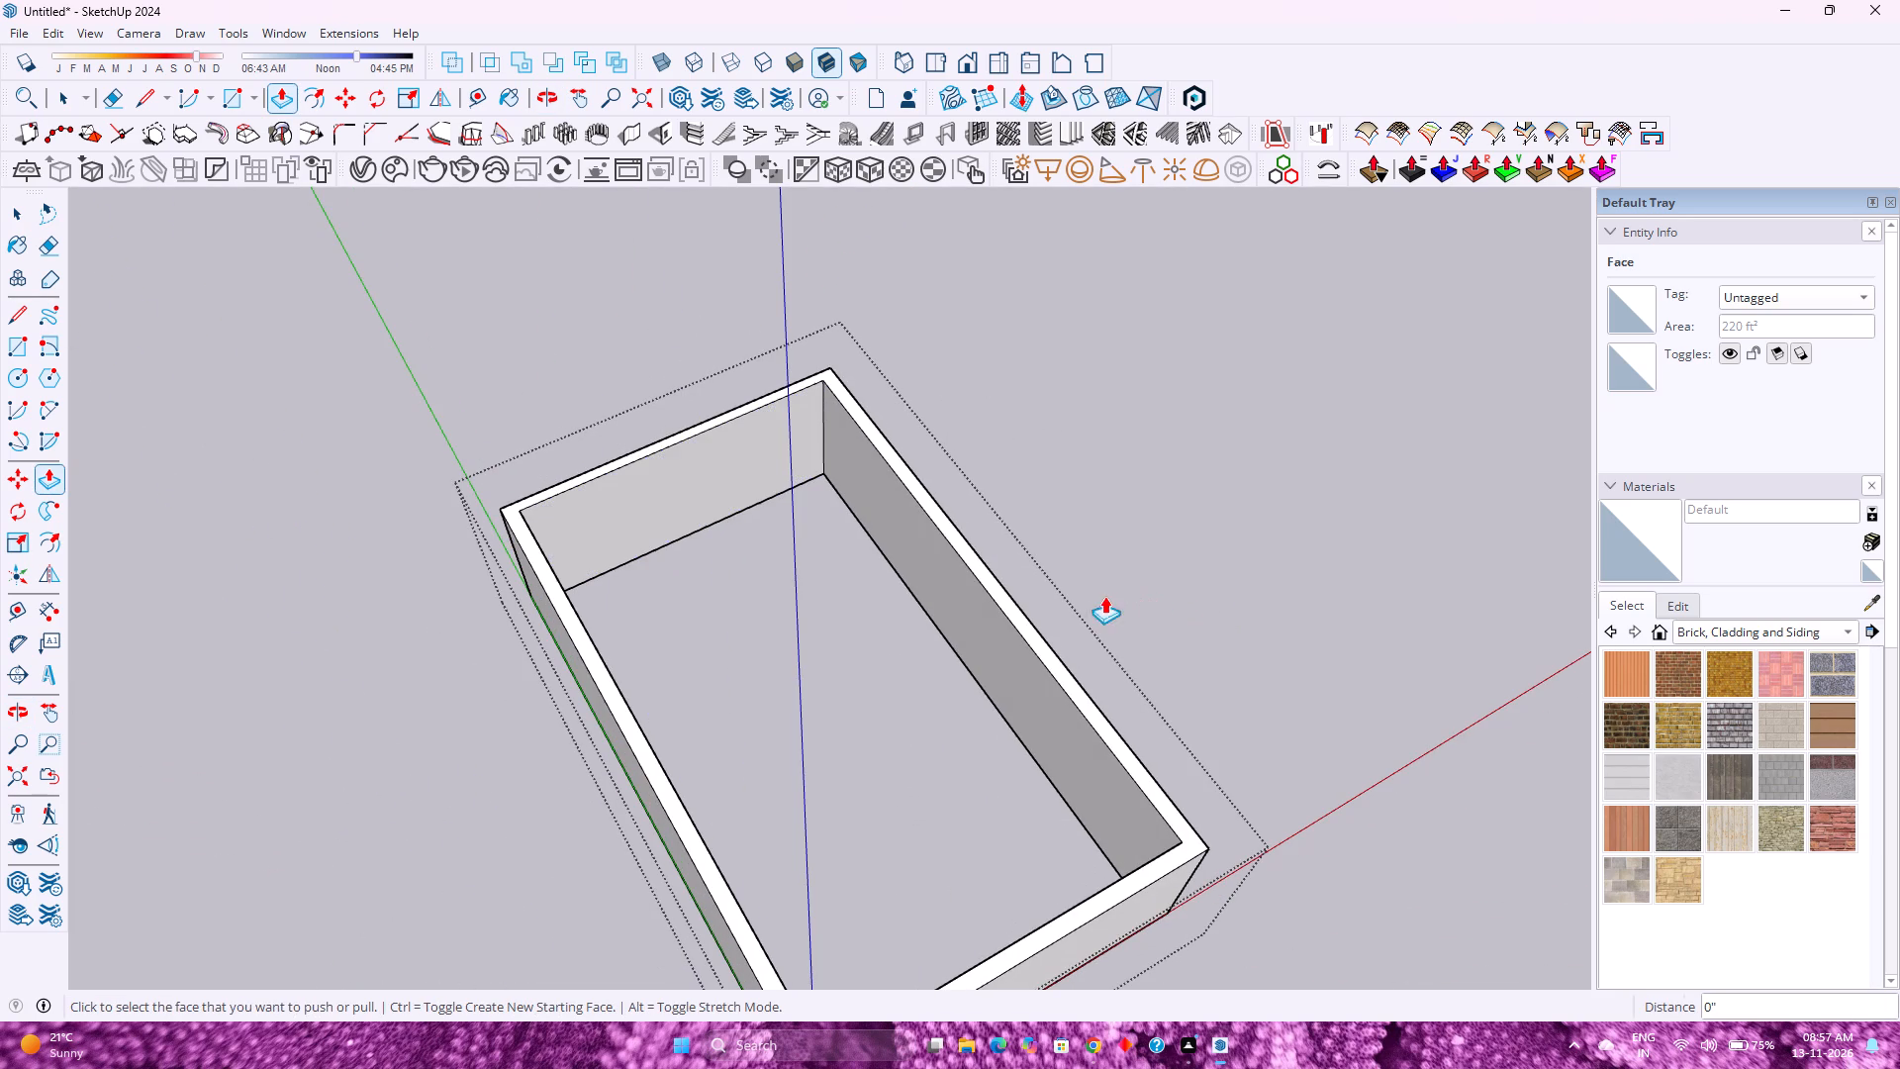
double_click(995, 673)
scroll(995, 672, "down", 9)
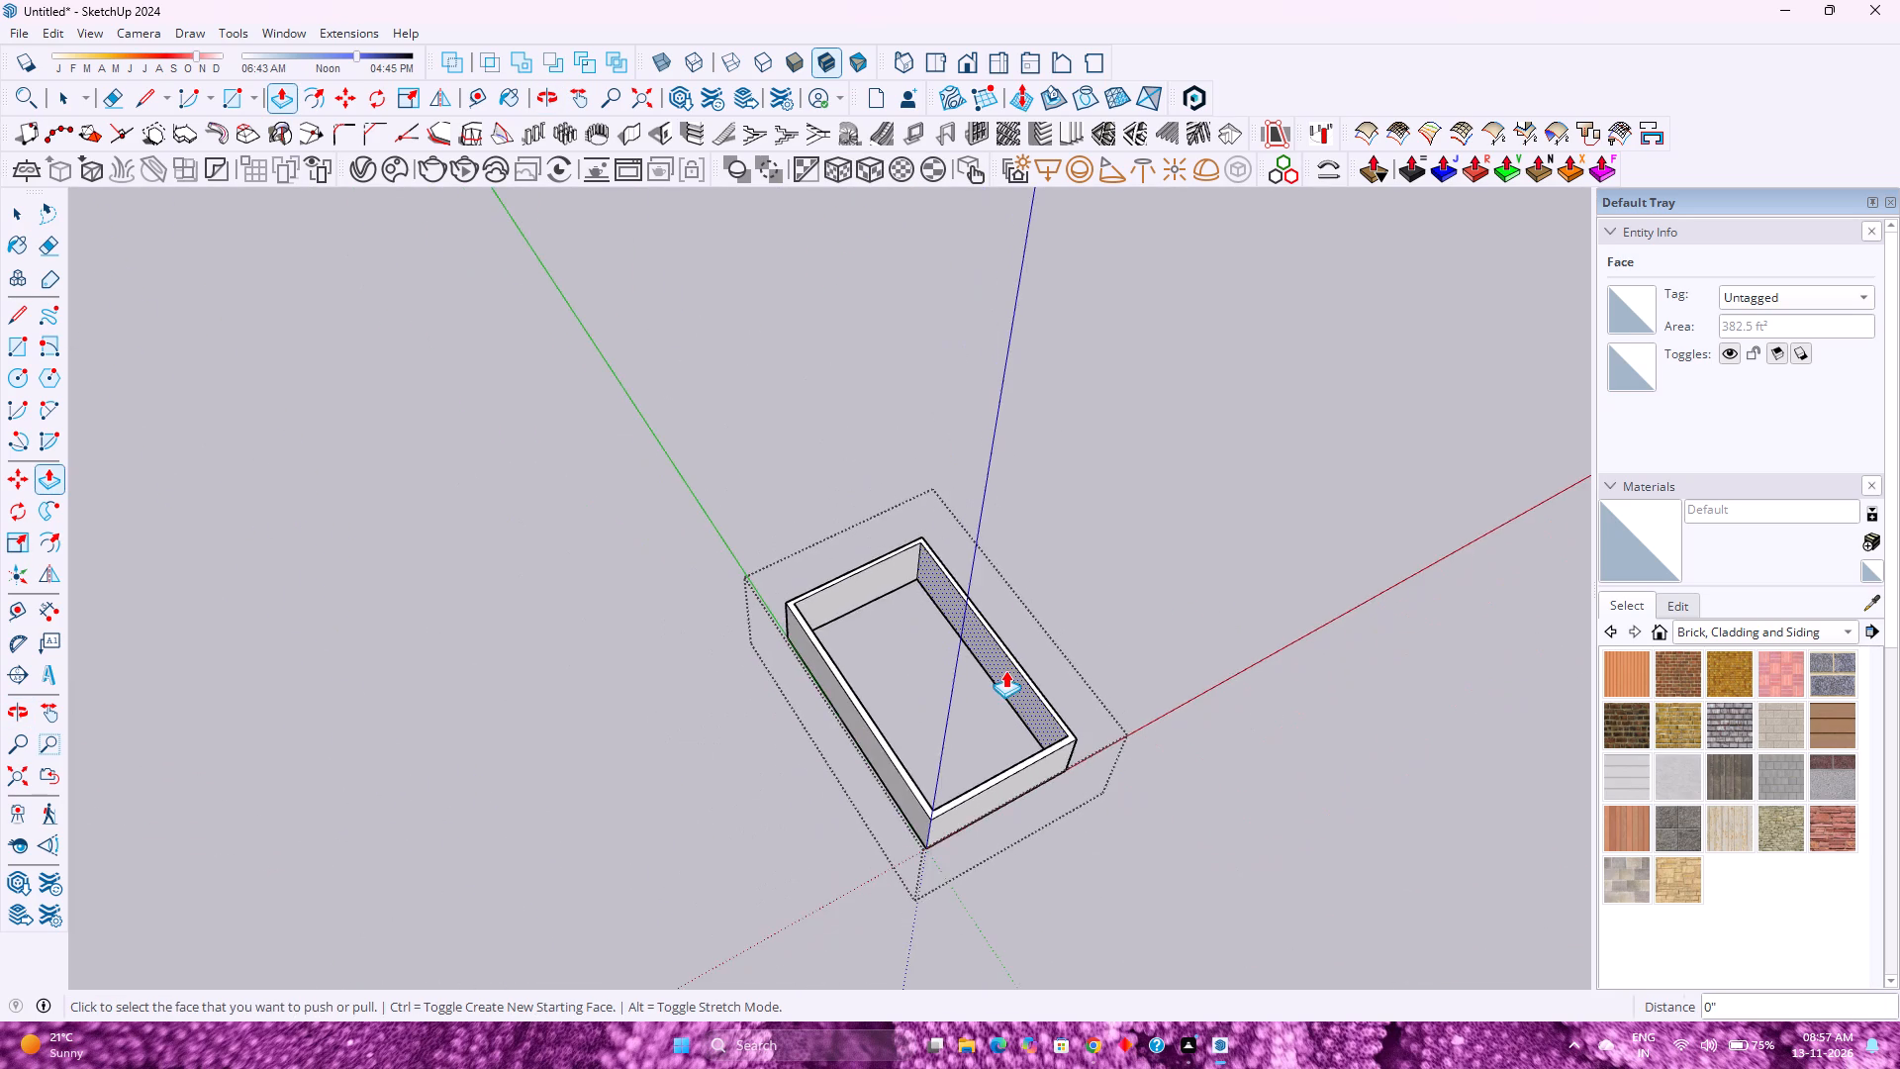
middle_click_drag(870, 758, 372, 757)
scroll(868, 717, "up", 4)
middle_click_drag(828, 804, 215, 815)
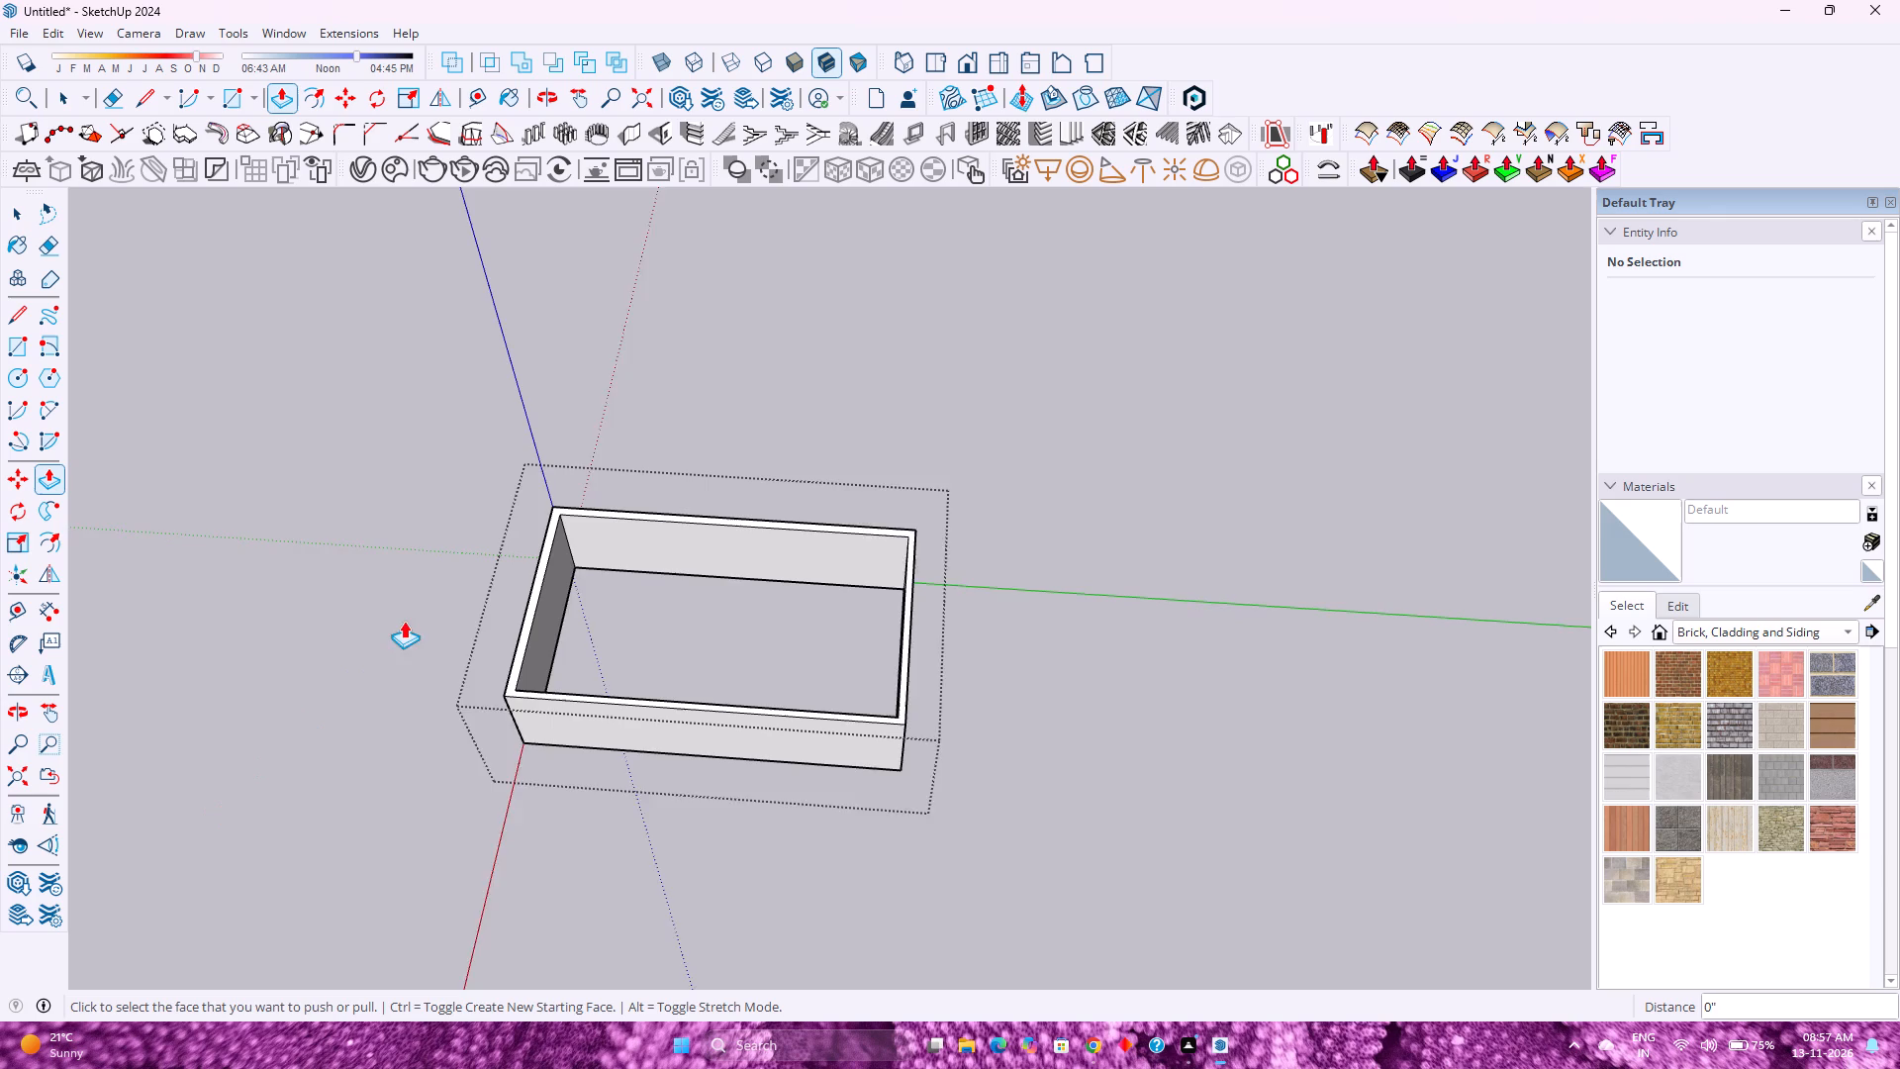
scroll(409, 618, "up", 2)
double_click(582, 596)
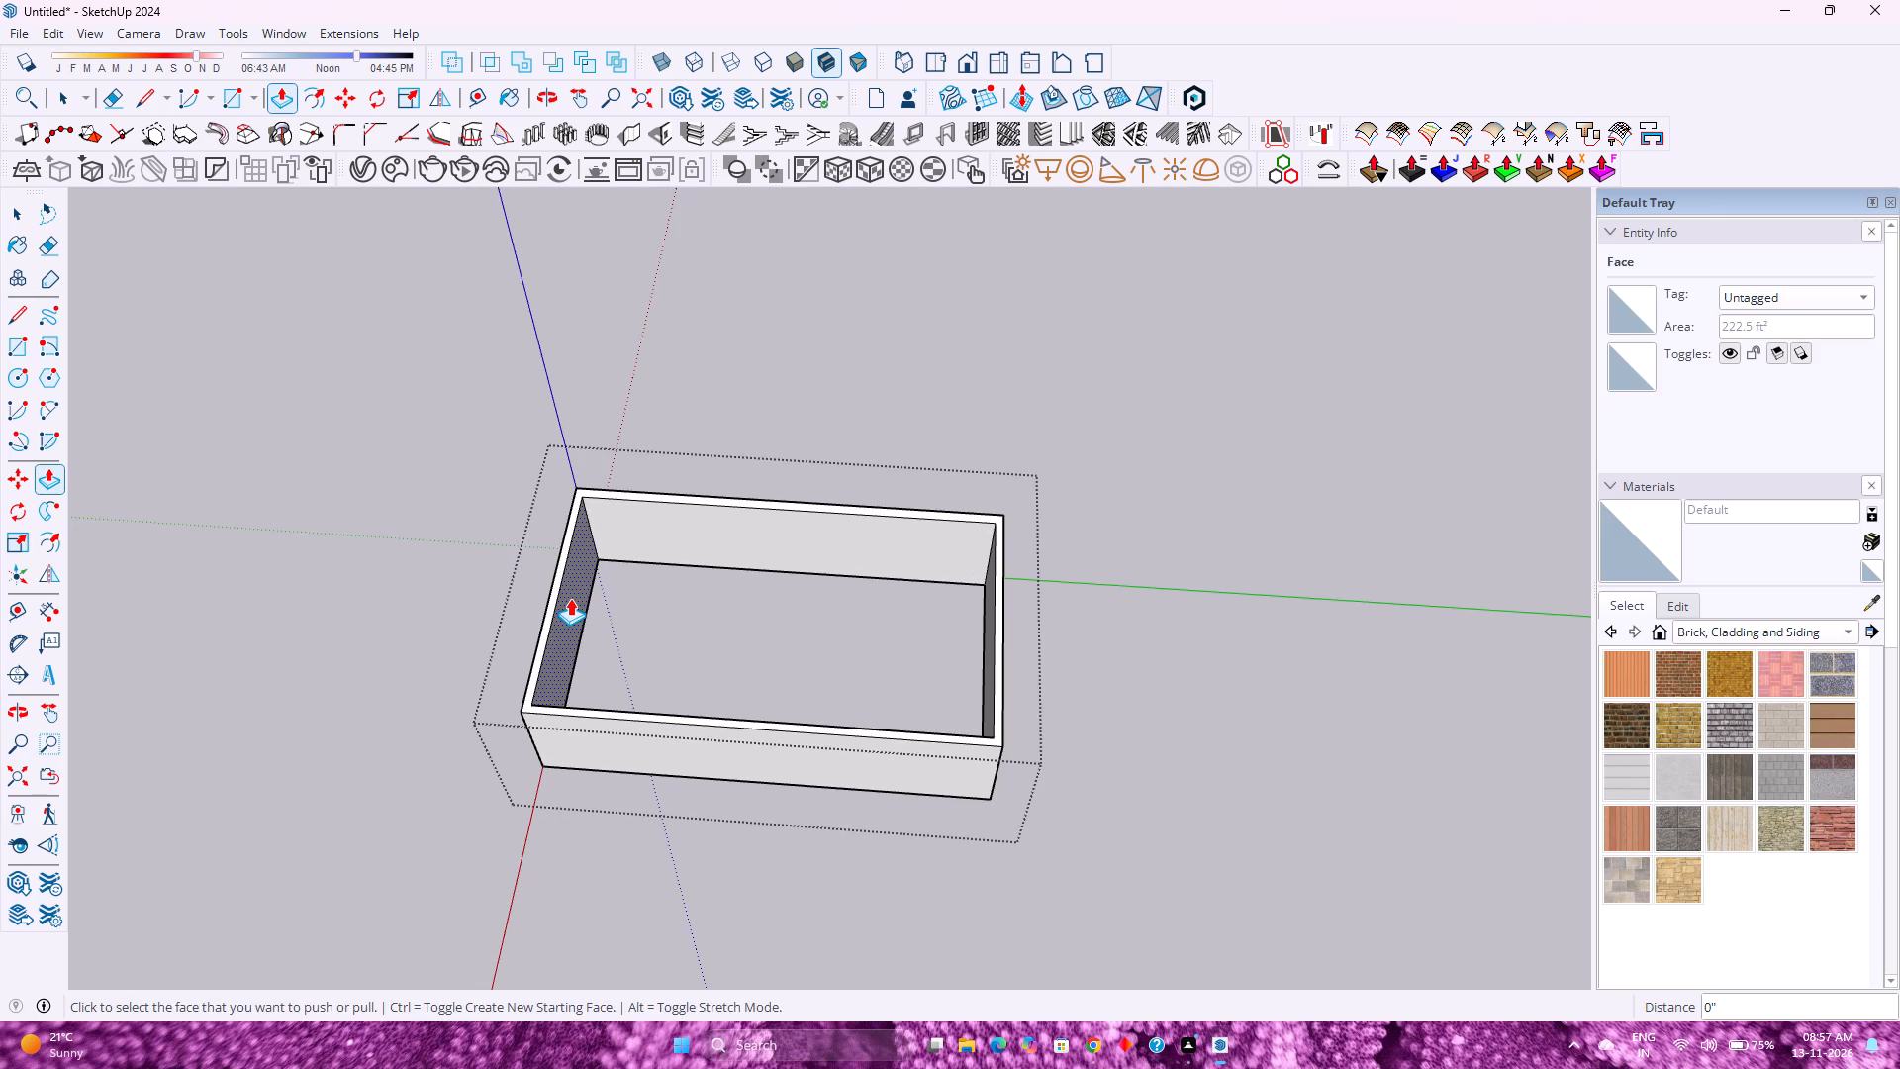
key("space")
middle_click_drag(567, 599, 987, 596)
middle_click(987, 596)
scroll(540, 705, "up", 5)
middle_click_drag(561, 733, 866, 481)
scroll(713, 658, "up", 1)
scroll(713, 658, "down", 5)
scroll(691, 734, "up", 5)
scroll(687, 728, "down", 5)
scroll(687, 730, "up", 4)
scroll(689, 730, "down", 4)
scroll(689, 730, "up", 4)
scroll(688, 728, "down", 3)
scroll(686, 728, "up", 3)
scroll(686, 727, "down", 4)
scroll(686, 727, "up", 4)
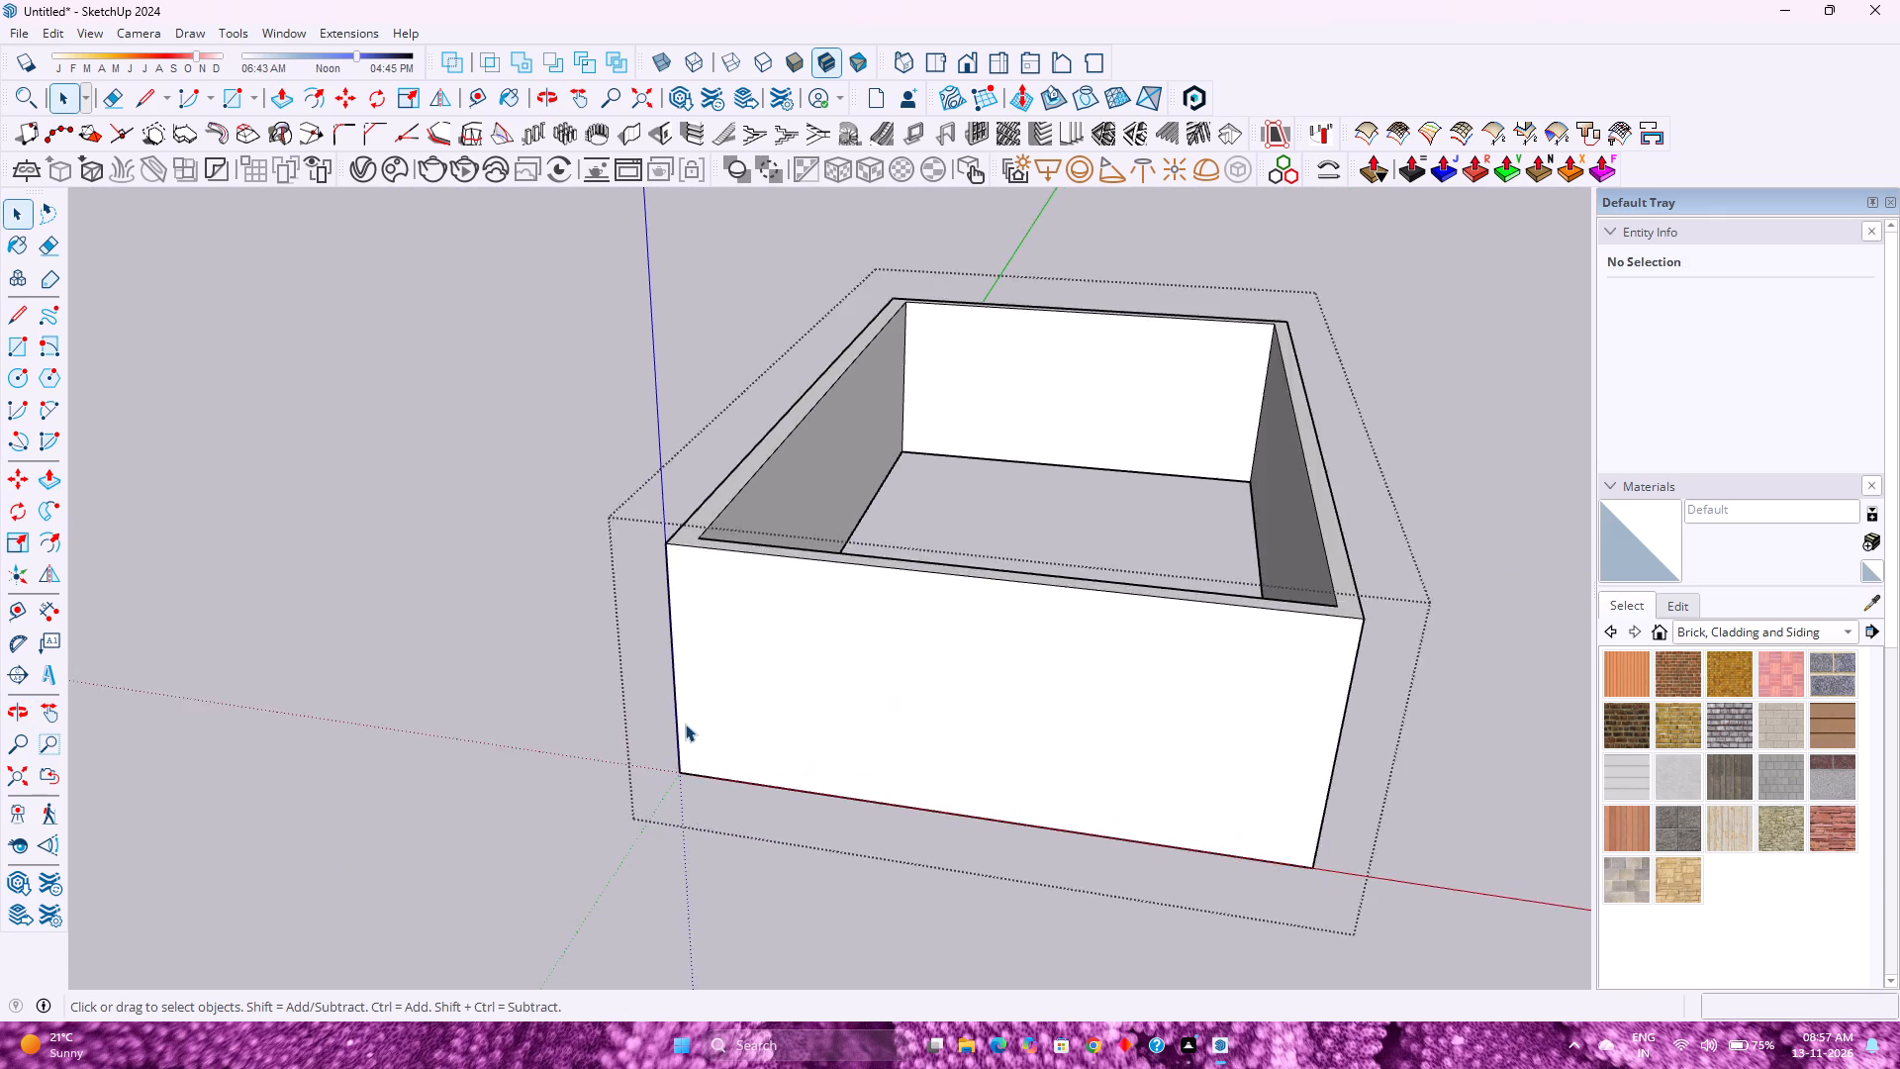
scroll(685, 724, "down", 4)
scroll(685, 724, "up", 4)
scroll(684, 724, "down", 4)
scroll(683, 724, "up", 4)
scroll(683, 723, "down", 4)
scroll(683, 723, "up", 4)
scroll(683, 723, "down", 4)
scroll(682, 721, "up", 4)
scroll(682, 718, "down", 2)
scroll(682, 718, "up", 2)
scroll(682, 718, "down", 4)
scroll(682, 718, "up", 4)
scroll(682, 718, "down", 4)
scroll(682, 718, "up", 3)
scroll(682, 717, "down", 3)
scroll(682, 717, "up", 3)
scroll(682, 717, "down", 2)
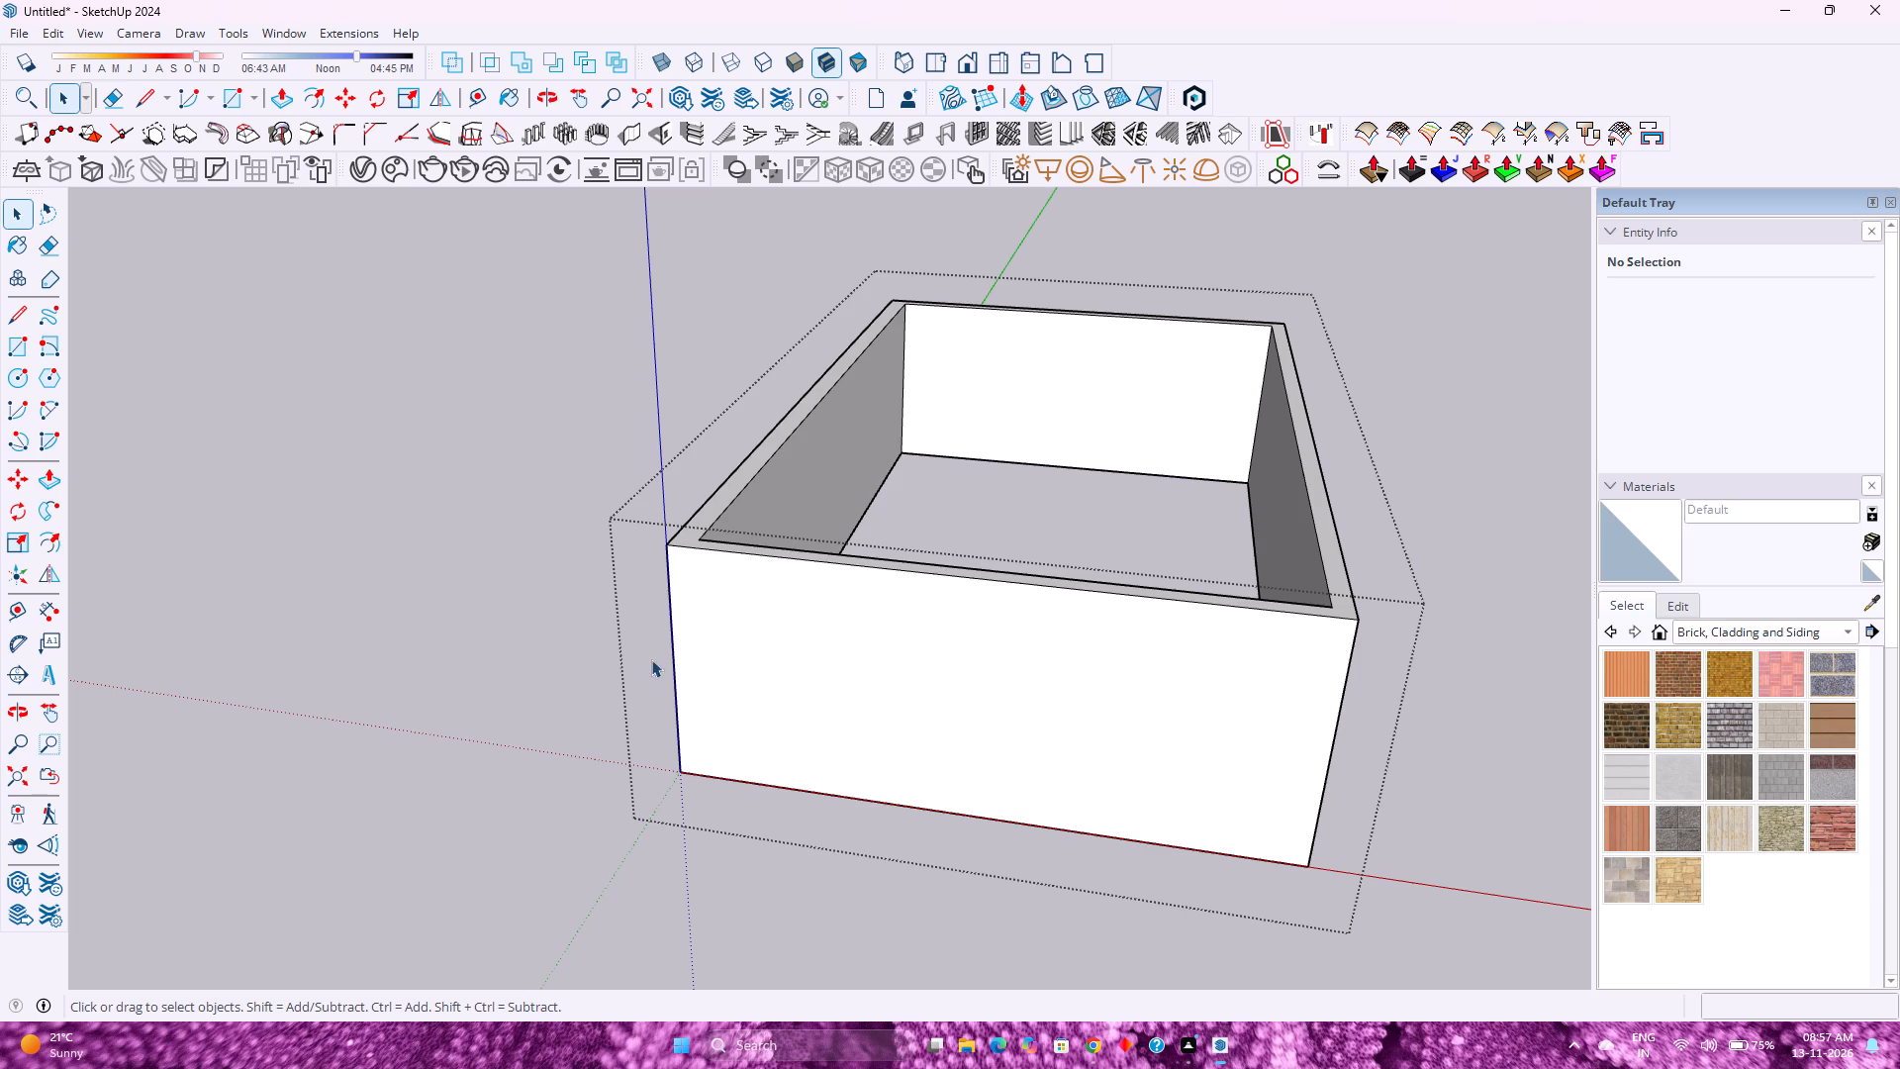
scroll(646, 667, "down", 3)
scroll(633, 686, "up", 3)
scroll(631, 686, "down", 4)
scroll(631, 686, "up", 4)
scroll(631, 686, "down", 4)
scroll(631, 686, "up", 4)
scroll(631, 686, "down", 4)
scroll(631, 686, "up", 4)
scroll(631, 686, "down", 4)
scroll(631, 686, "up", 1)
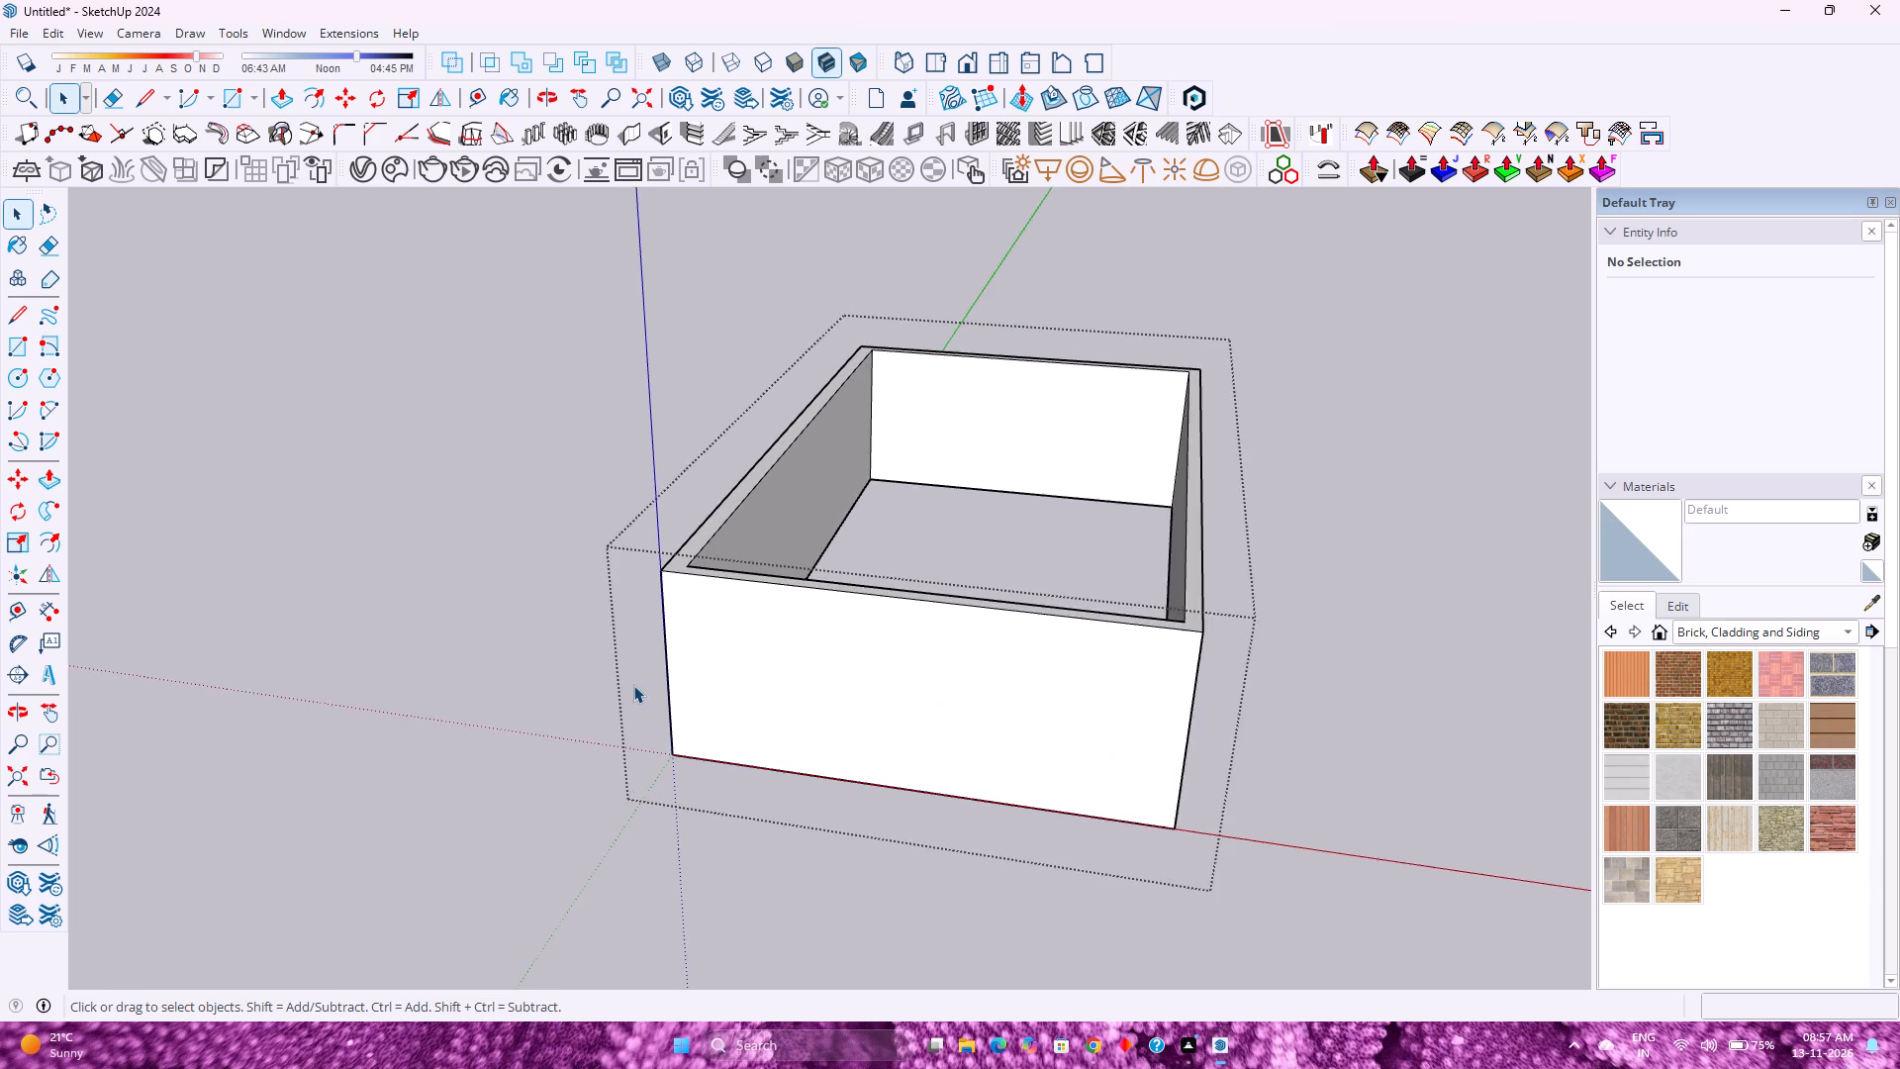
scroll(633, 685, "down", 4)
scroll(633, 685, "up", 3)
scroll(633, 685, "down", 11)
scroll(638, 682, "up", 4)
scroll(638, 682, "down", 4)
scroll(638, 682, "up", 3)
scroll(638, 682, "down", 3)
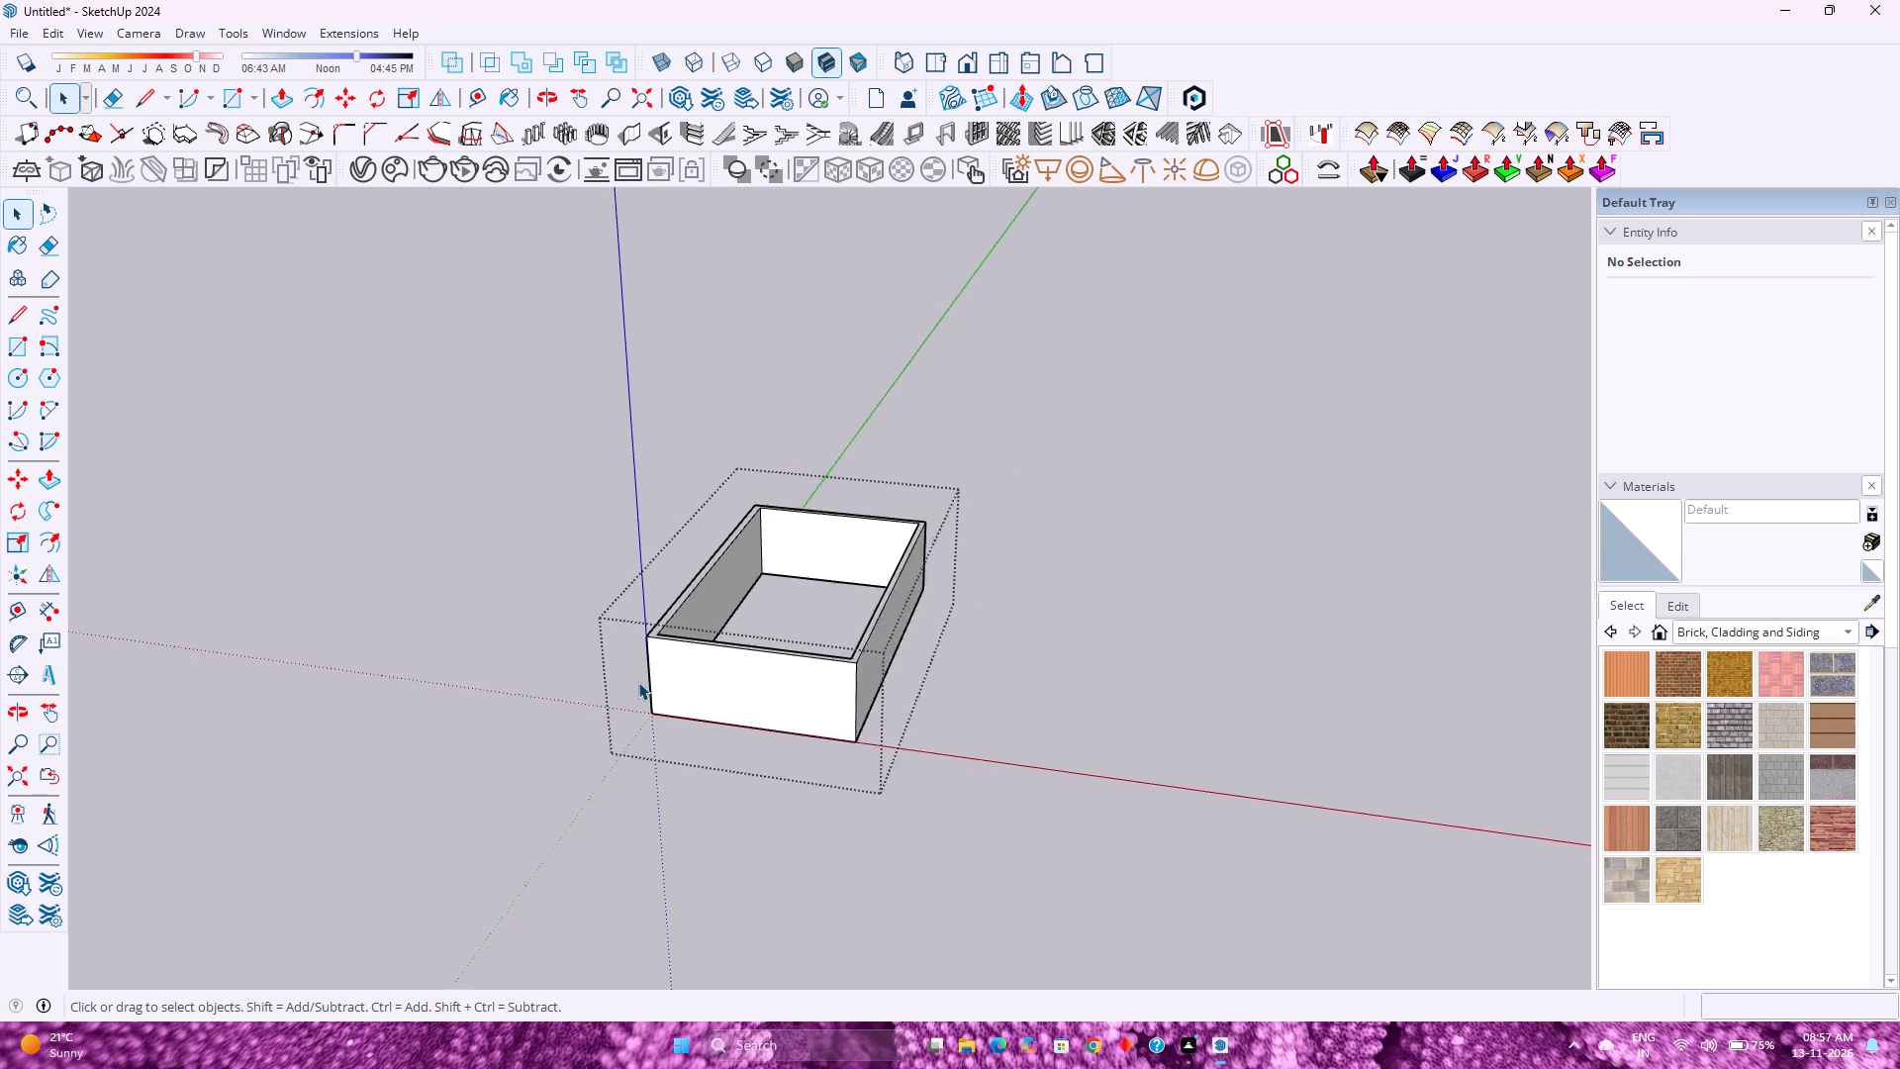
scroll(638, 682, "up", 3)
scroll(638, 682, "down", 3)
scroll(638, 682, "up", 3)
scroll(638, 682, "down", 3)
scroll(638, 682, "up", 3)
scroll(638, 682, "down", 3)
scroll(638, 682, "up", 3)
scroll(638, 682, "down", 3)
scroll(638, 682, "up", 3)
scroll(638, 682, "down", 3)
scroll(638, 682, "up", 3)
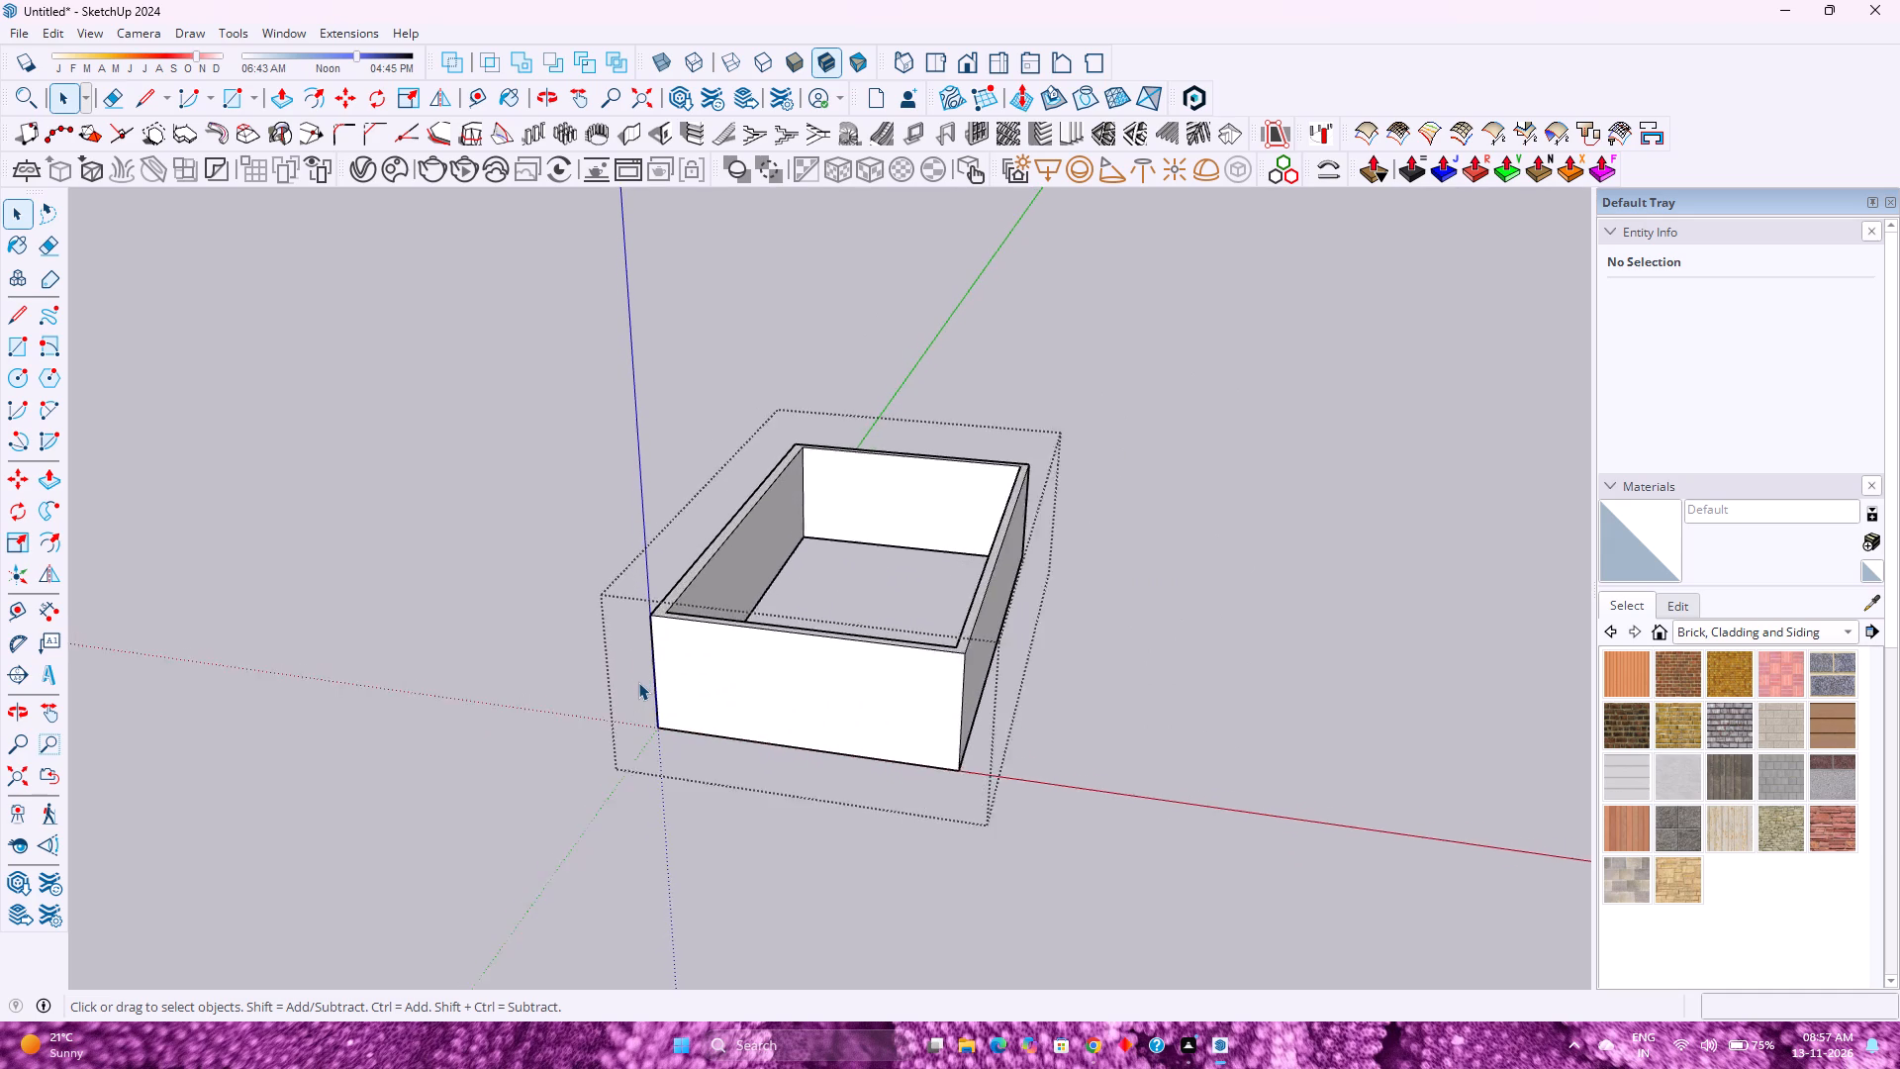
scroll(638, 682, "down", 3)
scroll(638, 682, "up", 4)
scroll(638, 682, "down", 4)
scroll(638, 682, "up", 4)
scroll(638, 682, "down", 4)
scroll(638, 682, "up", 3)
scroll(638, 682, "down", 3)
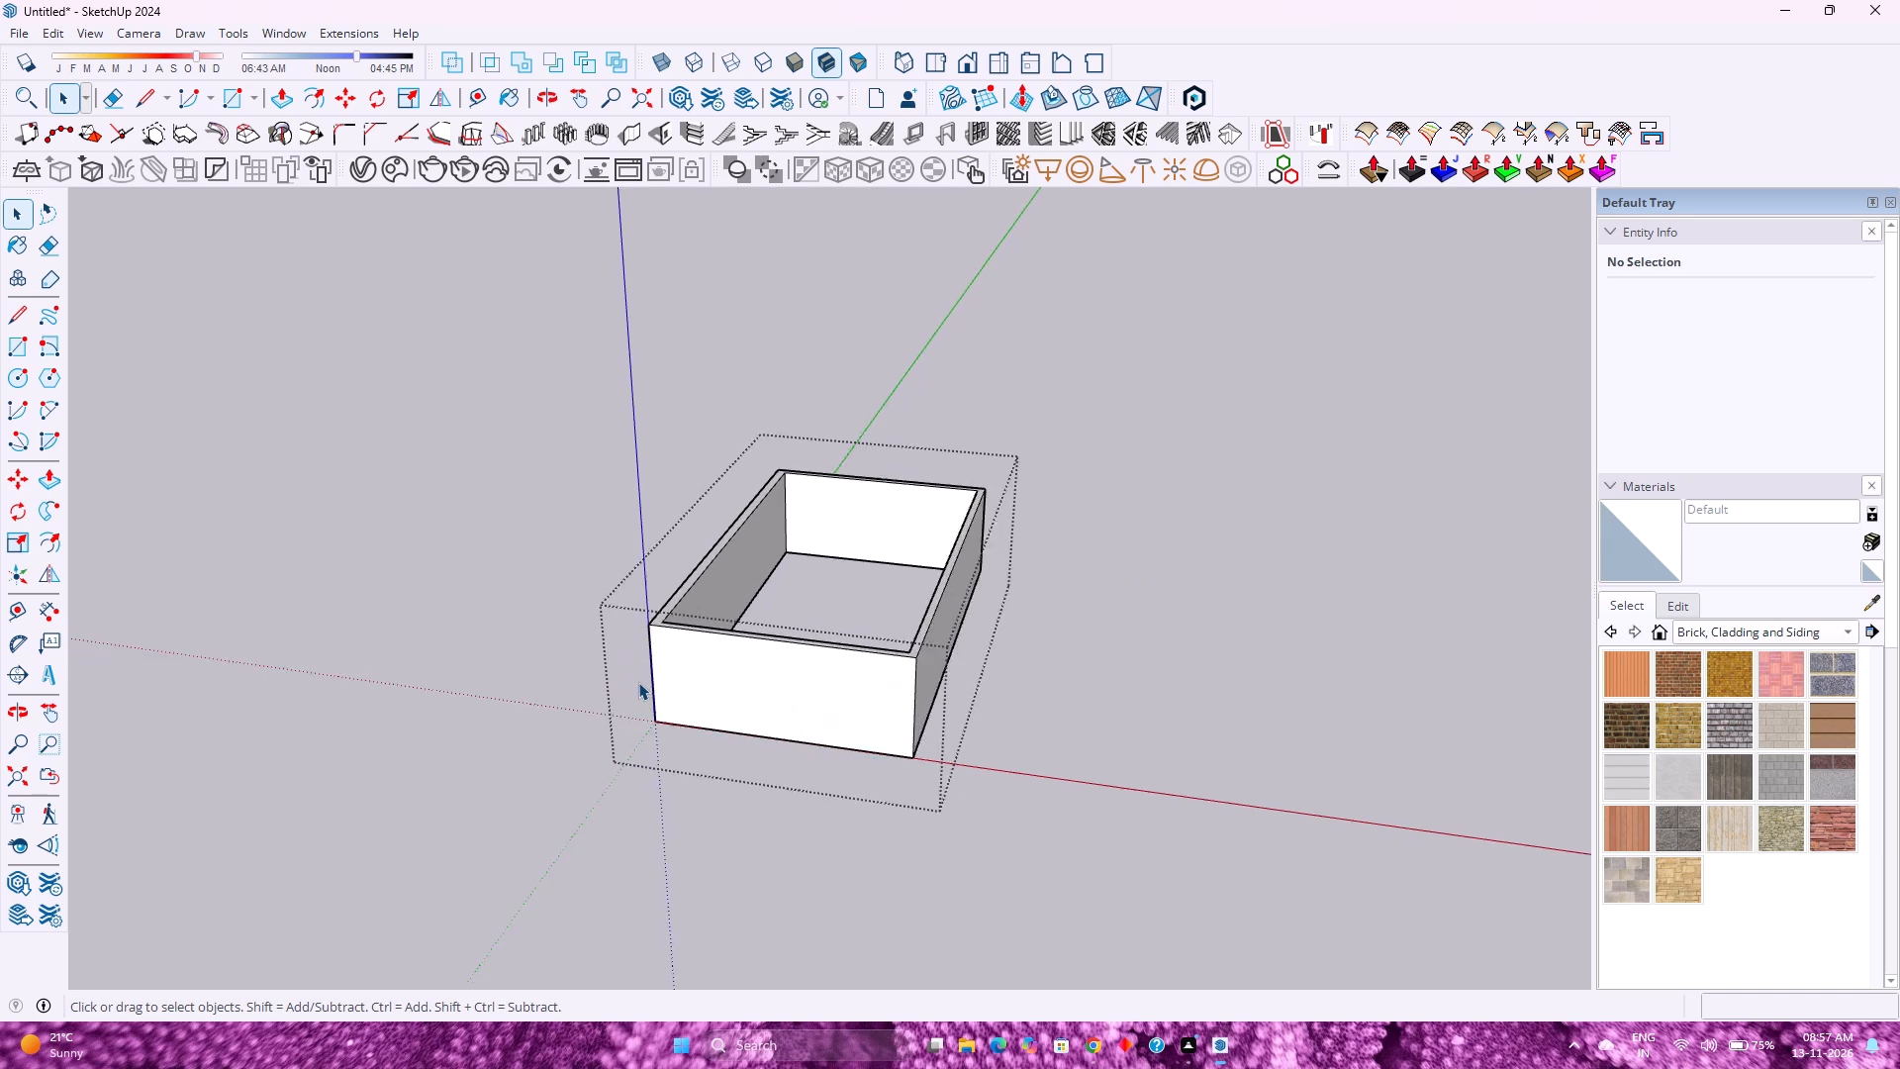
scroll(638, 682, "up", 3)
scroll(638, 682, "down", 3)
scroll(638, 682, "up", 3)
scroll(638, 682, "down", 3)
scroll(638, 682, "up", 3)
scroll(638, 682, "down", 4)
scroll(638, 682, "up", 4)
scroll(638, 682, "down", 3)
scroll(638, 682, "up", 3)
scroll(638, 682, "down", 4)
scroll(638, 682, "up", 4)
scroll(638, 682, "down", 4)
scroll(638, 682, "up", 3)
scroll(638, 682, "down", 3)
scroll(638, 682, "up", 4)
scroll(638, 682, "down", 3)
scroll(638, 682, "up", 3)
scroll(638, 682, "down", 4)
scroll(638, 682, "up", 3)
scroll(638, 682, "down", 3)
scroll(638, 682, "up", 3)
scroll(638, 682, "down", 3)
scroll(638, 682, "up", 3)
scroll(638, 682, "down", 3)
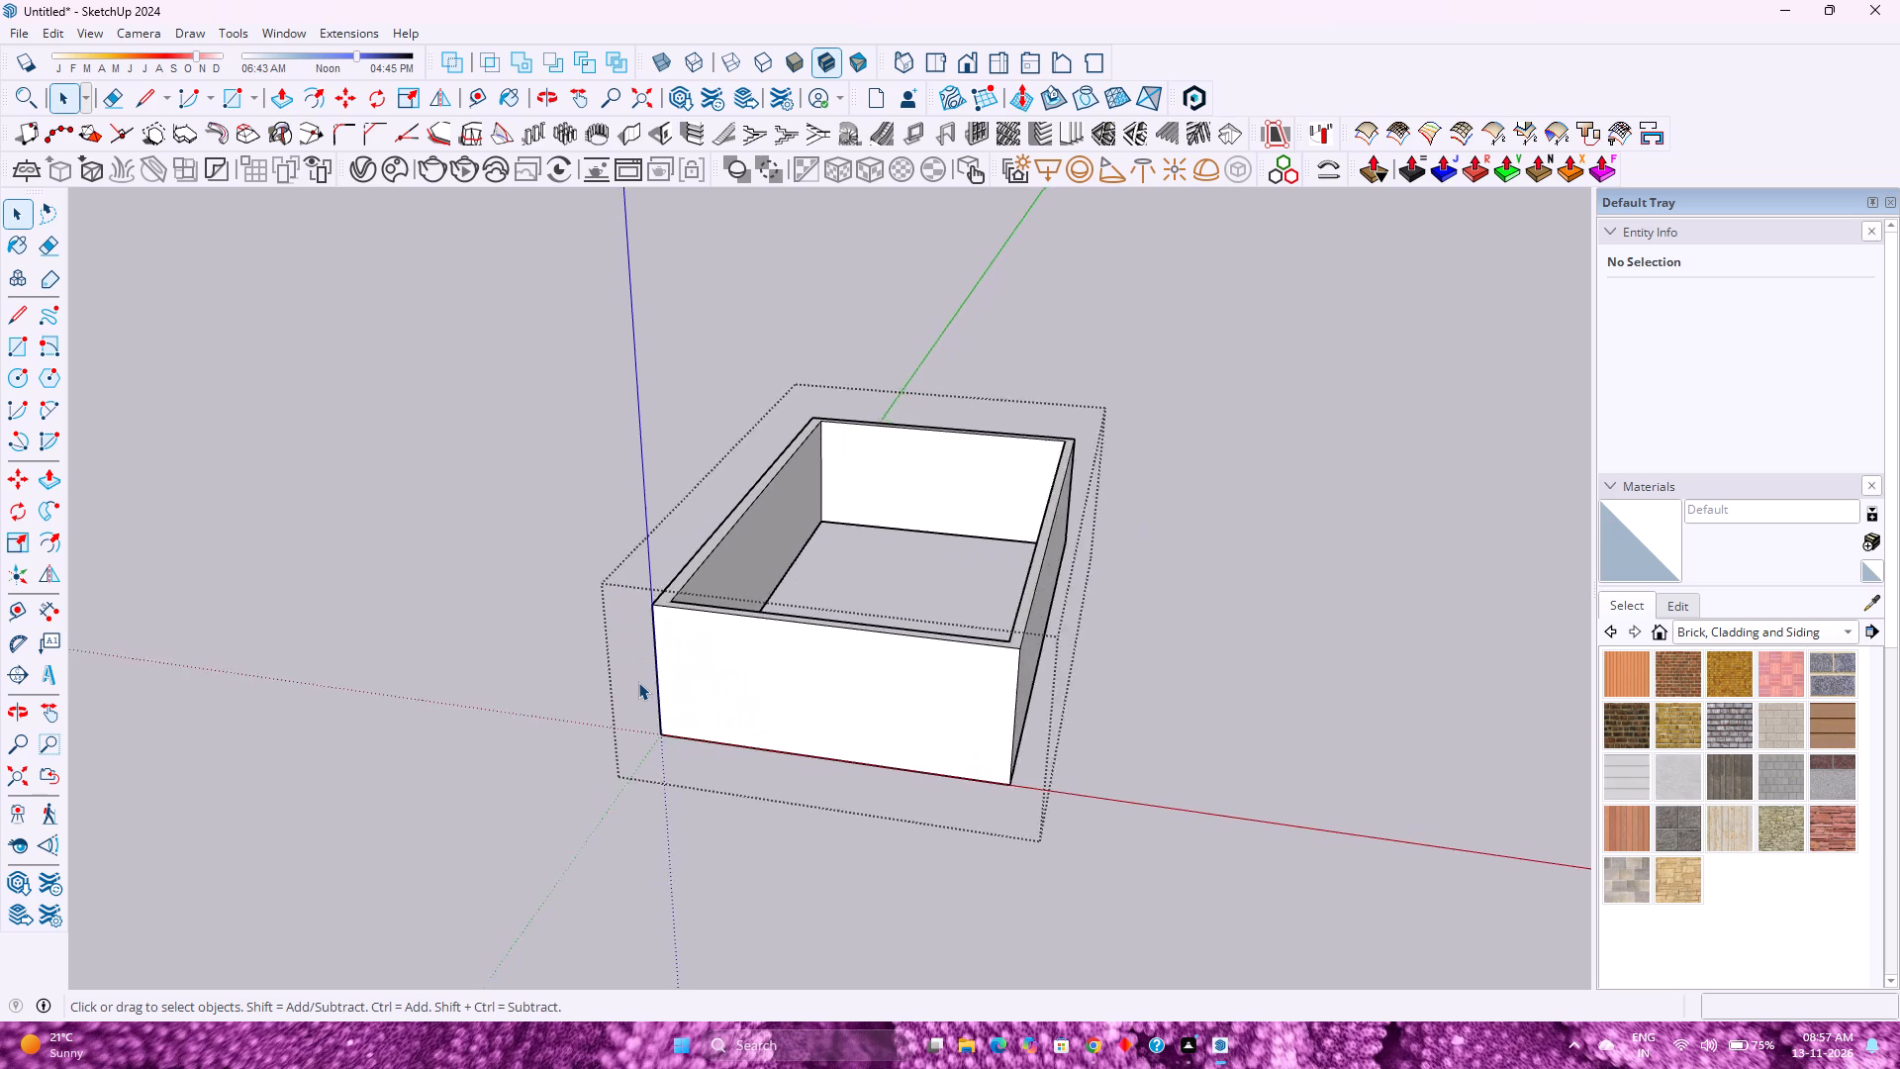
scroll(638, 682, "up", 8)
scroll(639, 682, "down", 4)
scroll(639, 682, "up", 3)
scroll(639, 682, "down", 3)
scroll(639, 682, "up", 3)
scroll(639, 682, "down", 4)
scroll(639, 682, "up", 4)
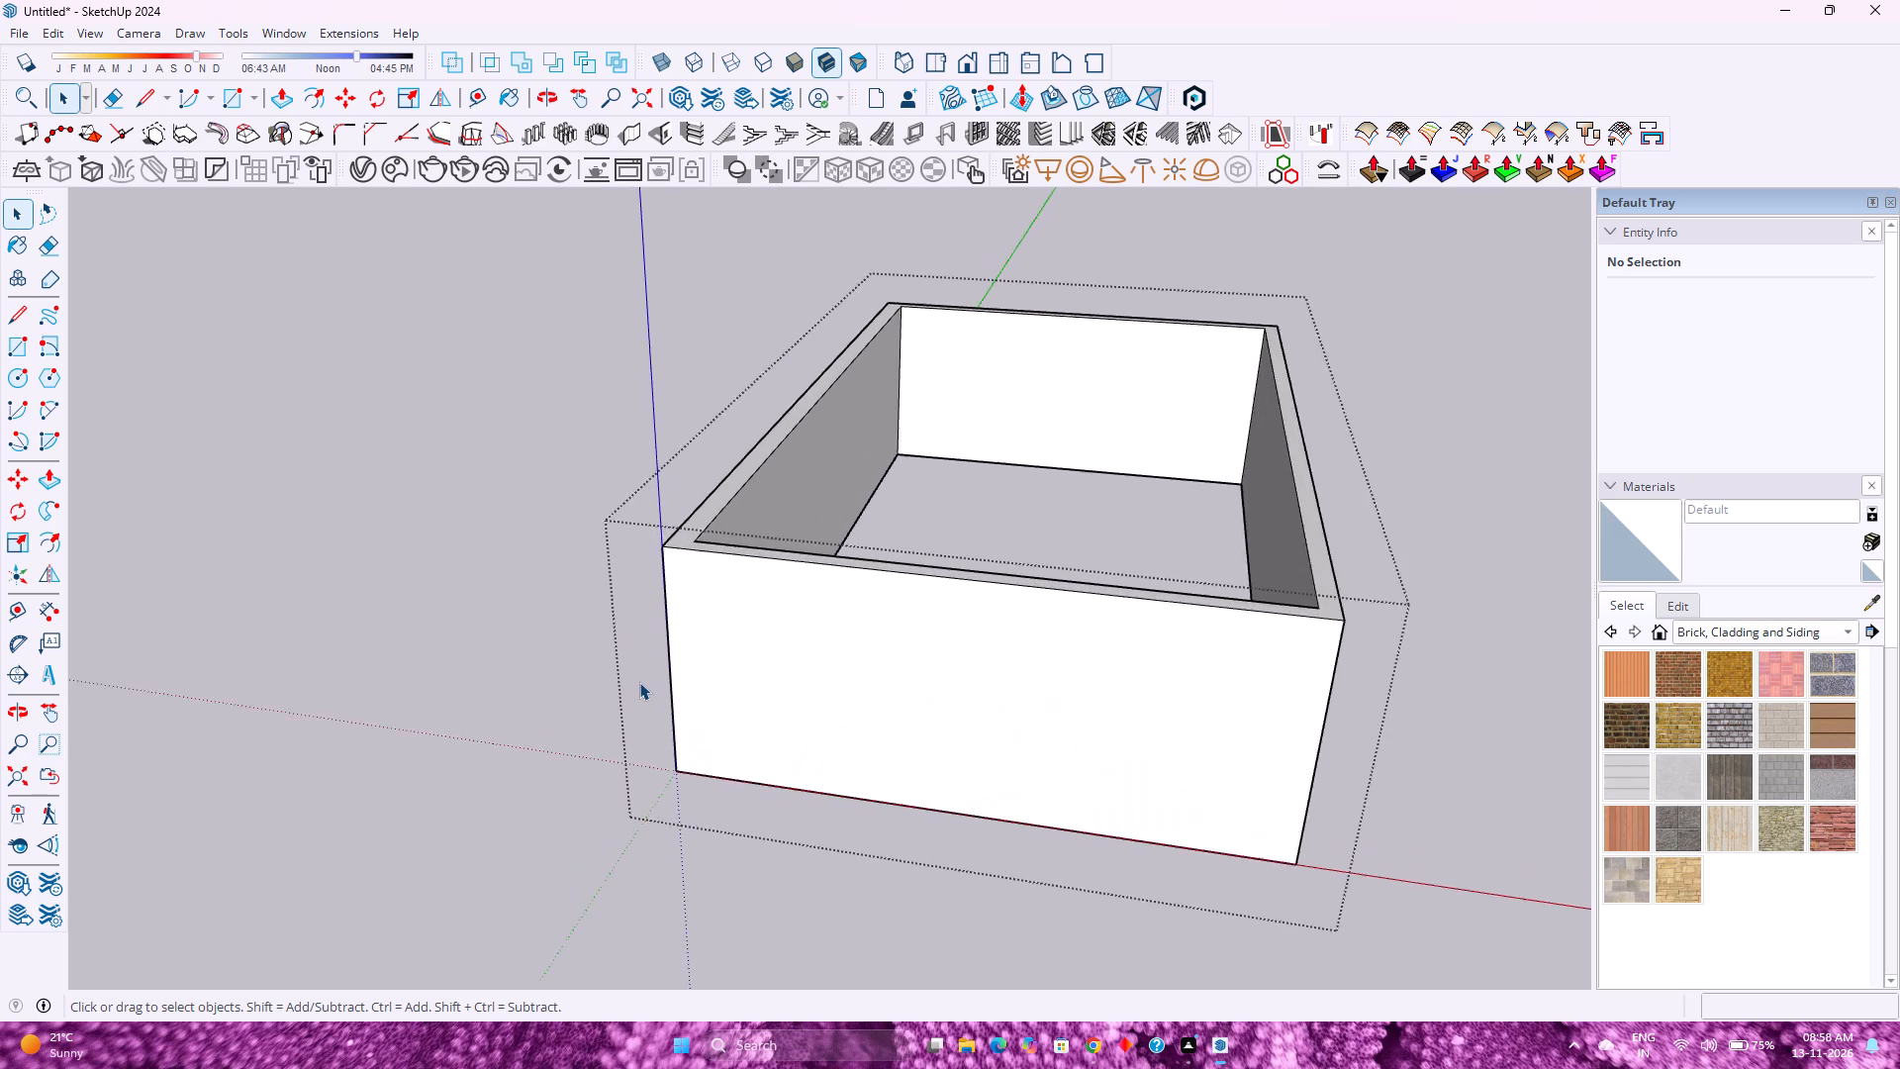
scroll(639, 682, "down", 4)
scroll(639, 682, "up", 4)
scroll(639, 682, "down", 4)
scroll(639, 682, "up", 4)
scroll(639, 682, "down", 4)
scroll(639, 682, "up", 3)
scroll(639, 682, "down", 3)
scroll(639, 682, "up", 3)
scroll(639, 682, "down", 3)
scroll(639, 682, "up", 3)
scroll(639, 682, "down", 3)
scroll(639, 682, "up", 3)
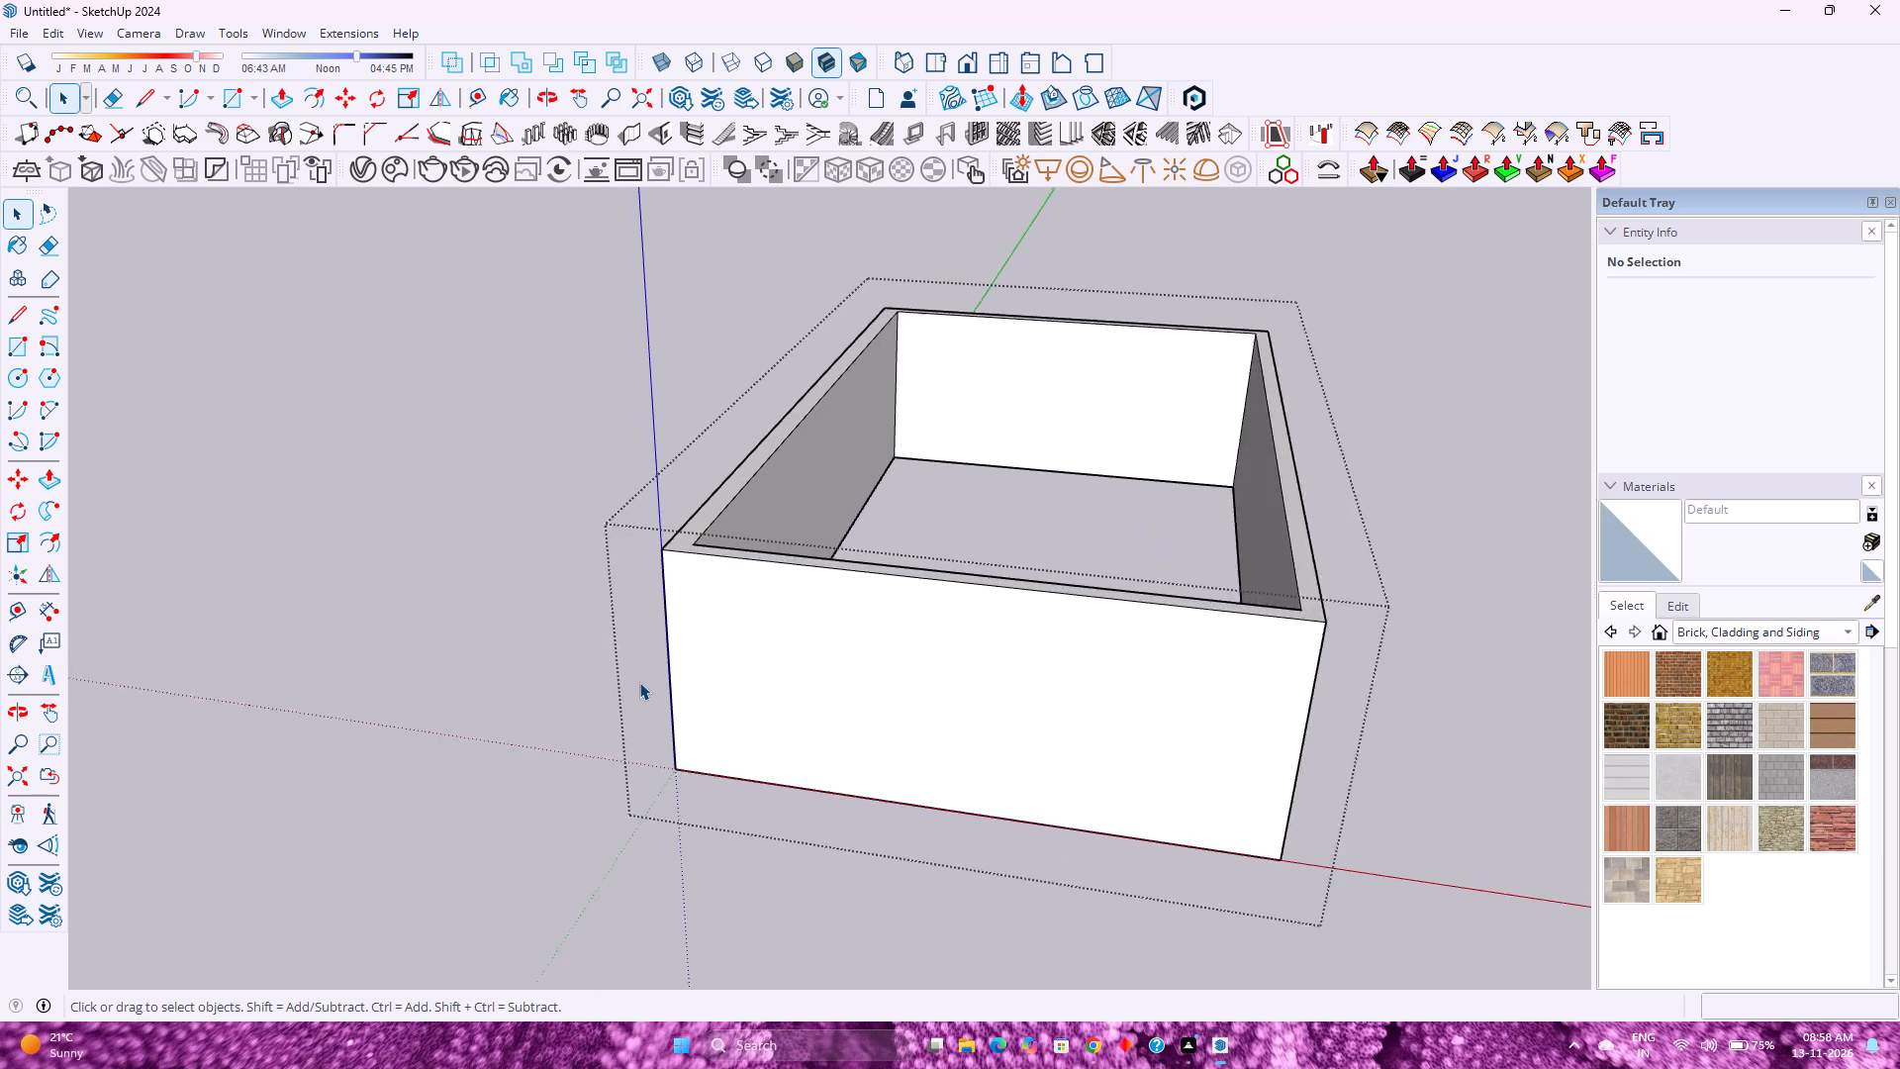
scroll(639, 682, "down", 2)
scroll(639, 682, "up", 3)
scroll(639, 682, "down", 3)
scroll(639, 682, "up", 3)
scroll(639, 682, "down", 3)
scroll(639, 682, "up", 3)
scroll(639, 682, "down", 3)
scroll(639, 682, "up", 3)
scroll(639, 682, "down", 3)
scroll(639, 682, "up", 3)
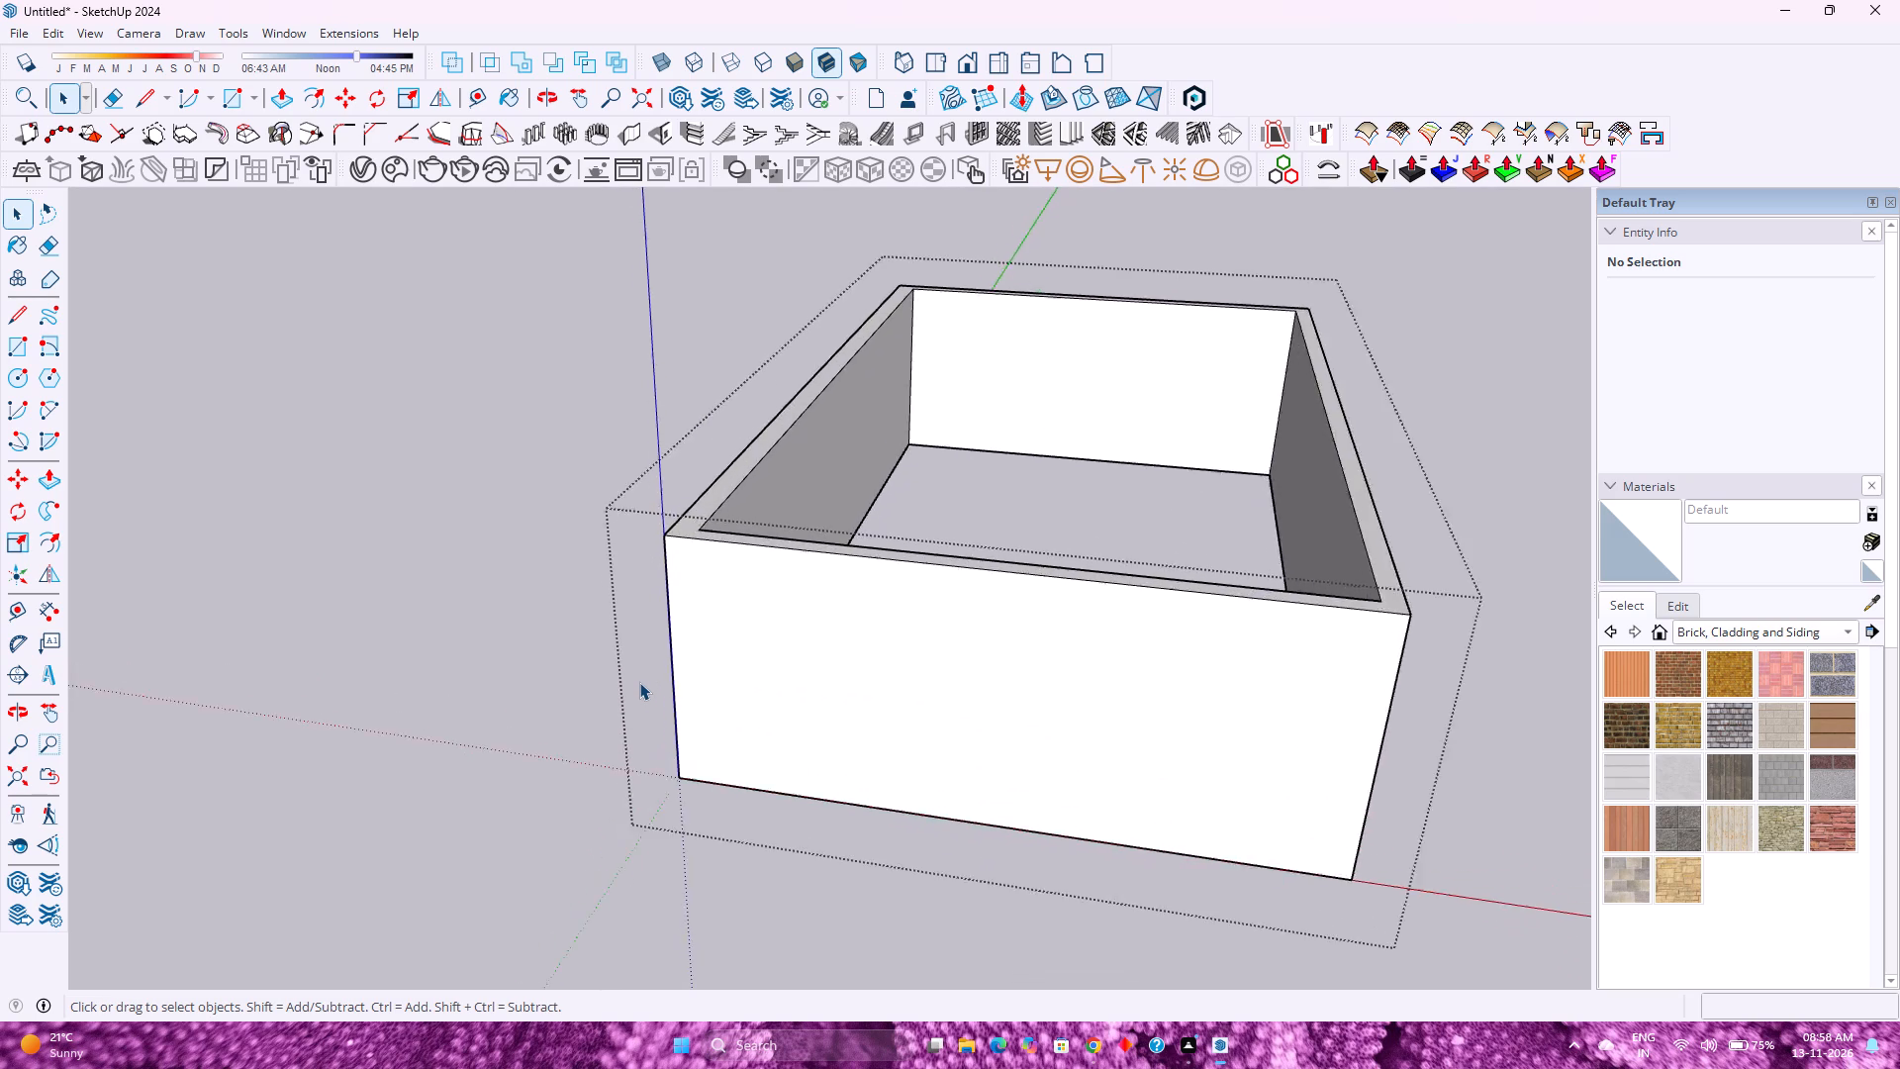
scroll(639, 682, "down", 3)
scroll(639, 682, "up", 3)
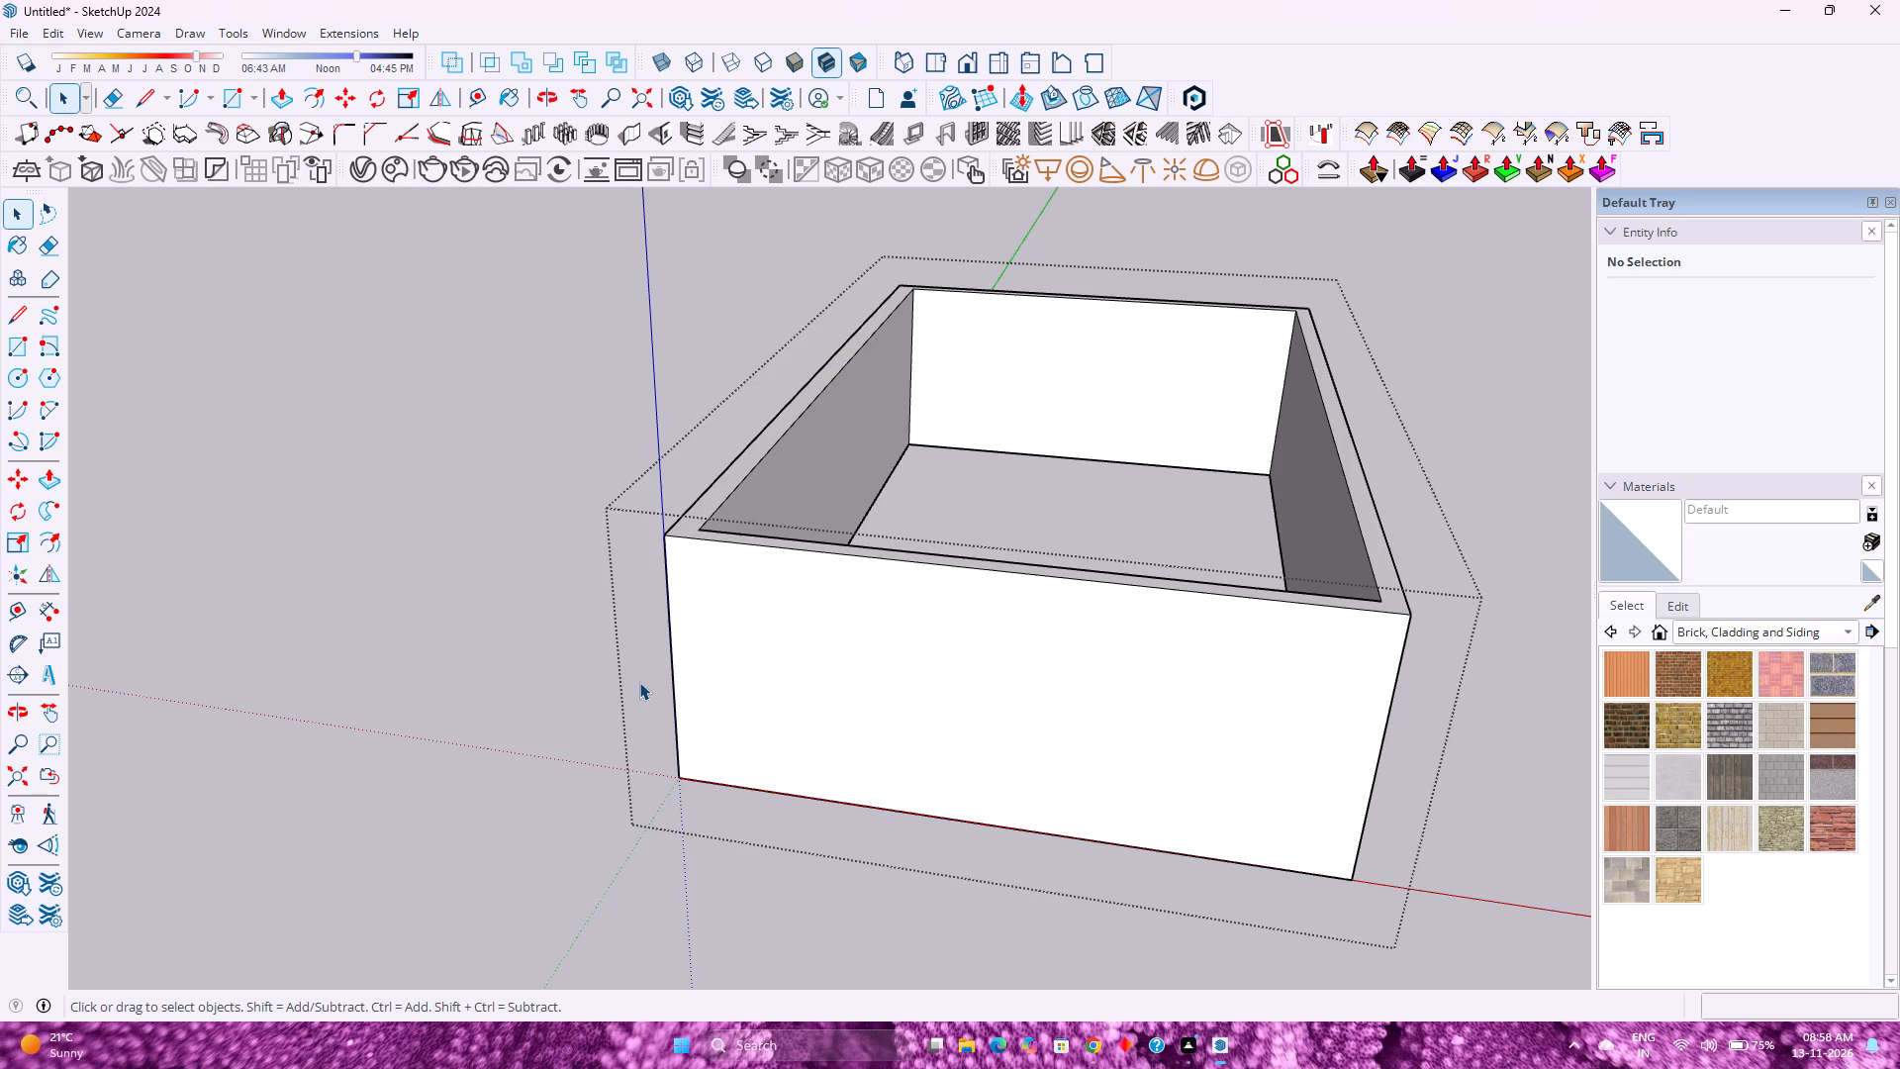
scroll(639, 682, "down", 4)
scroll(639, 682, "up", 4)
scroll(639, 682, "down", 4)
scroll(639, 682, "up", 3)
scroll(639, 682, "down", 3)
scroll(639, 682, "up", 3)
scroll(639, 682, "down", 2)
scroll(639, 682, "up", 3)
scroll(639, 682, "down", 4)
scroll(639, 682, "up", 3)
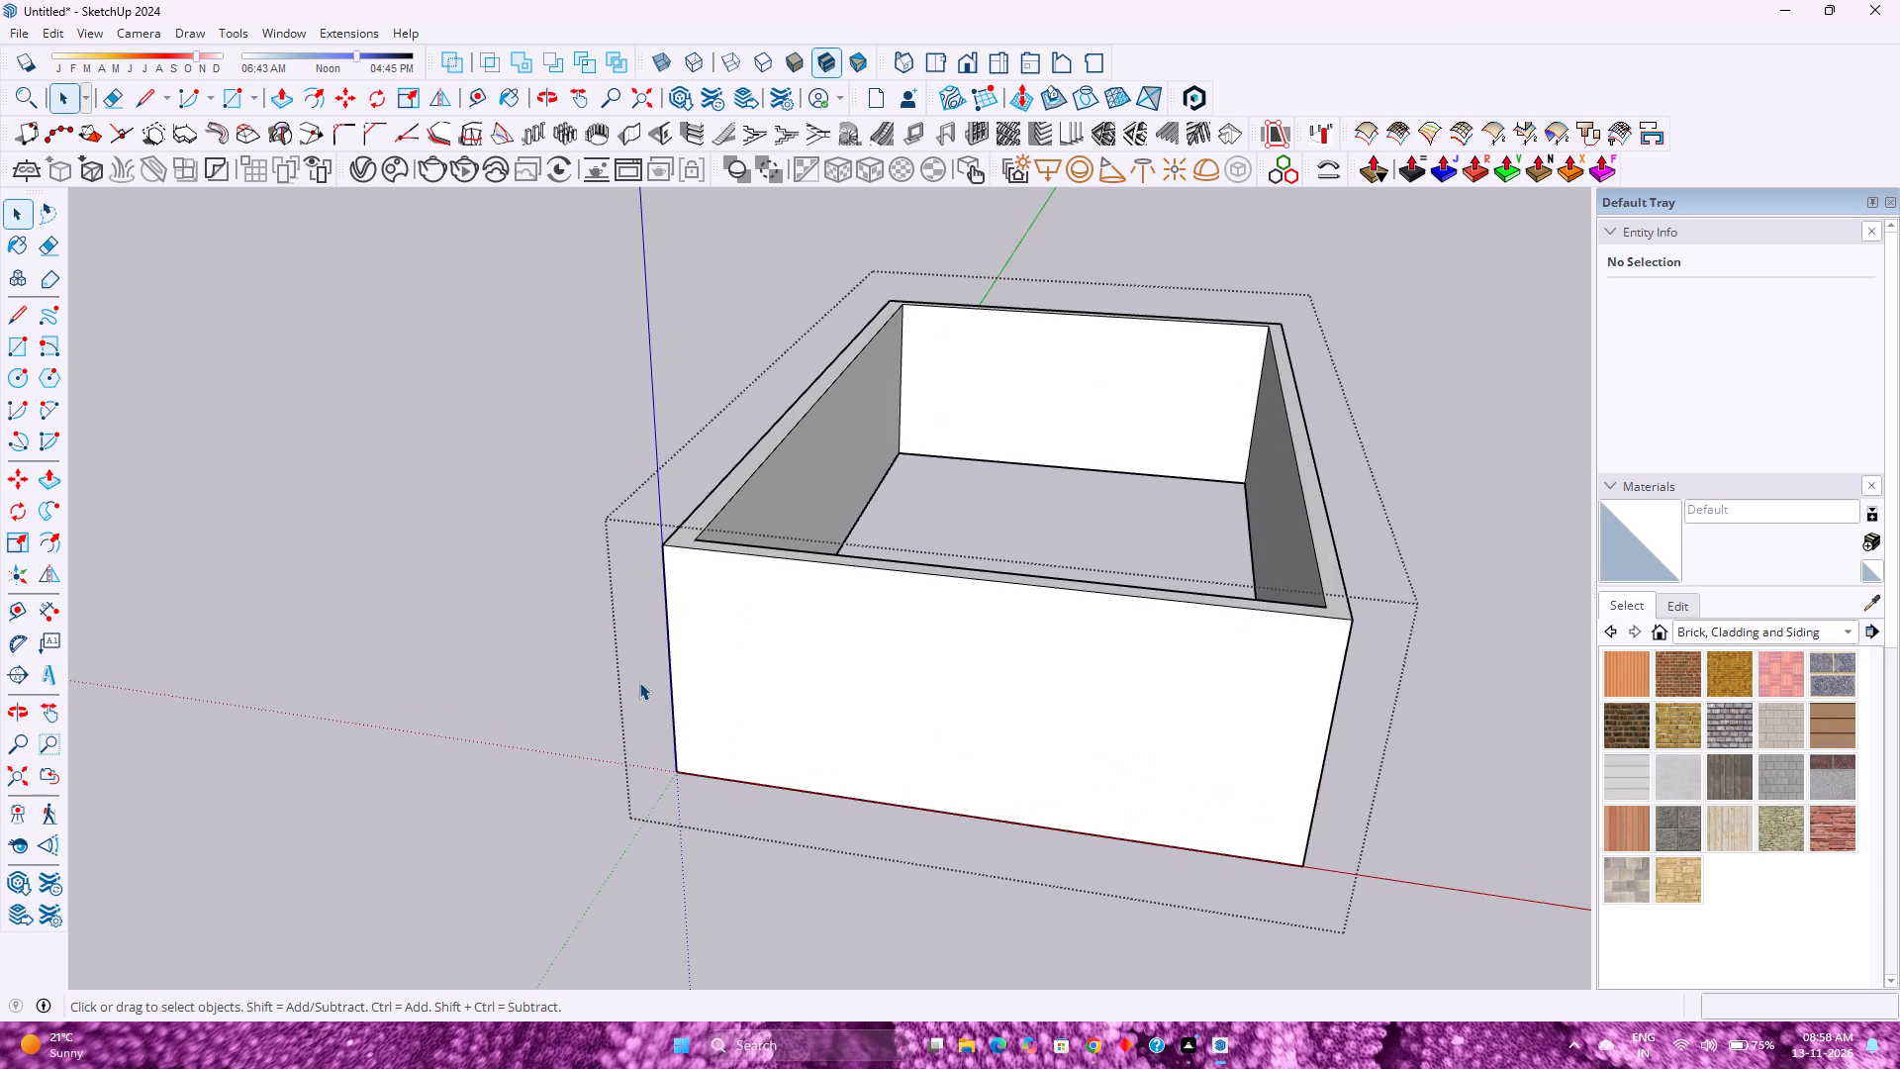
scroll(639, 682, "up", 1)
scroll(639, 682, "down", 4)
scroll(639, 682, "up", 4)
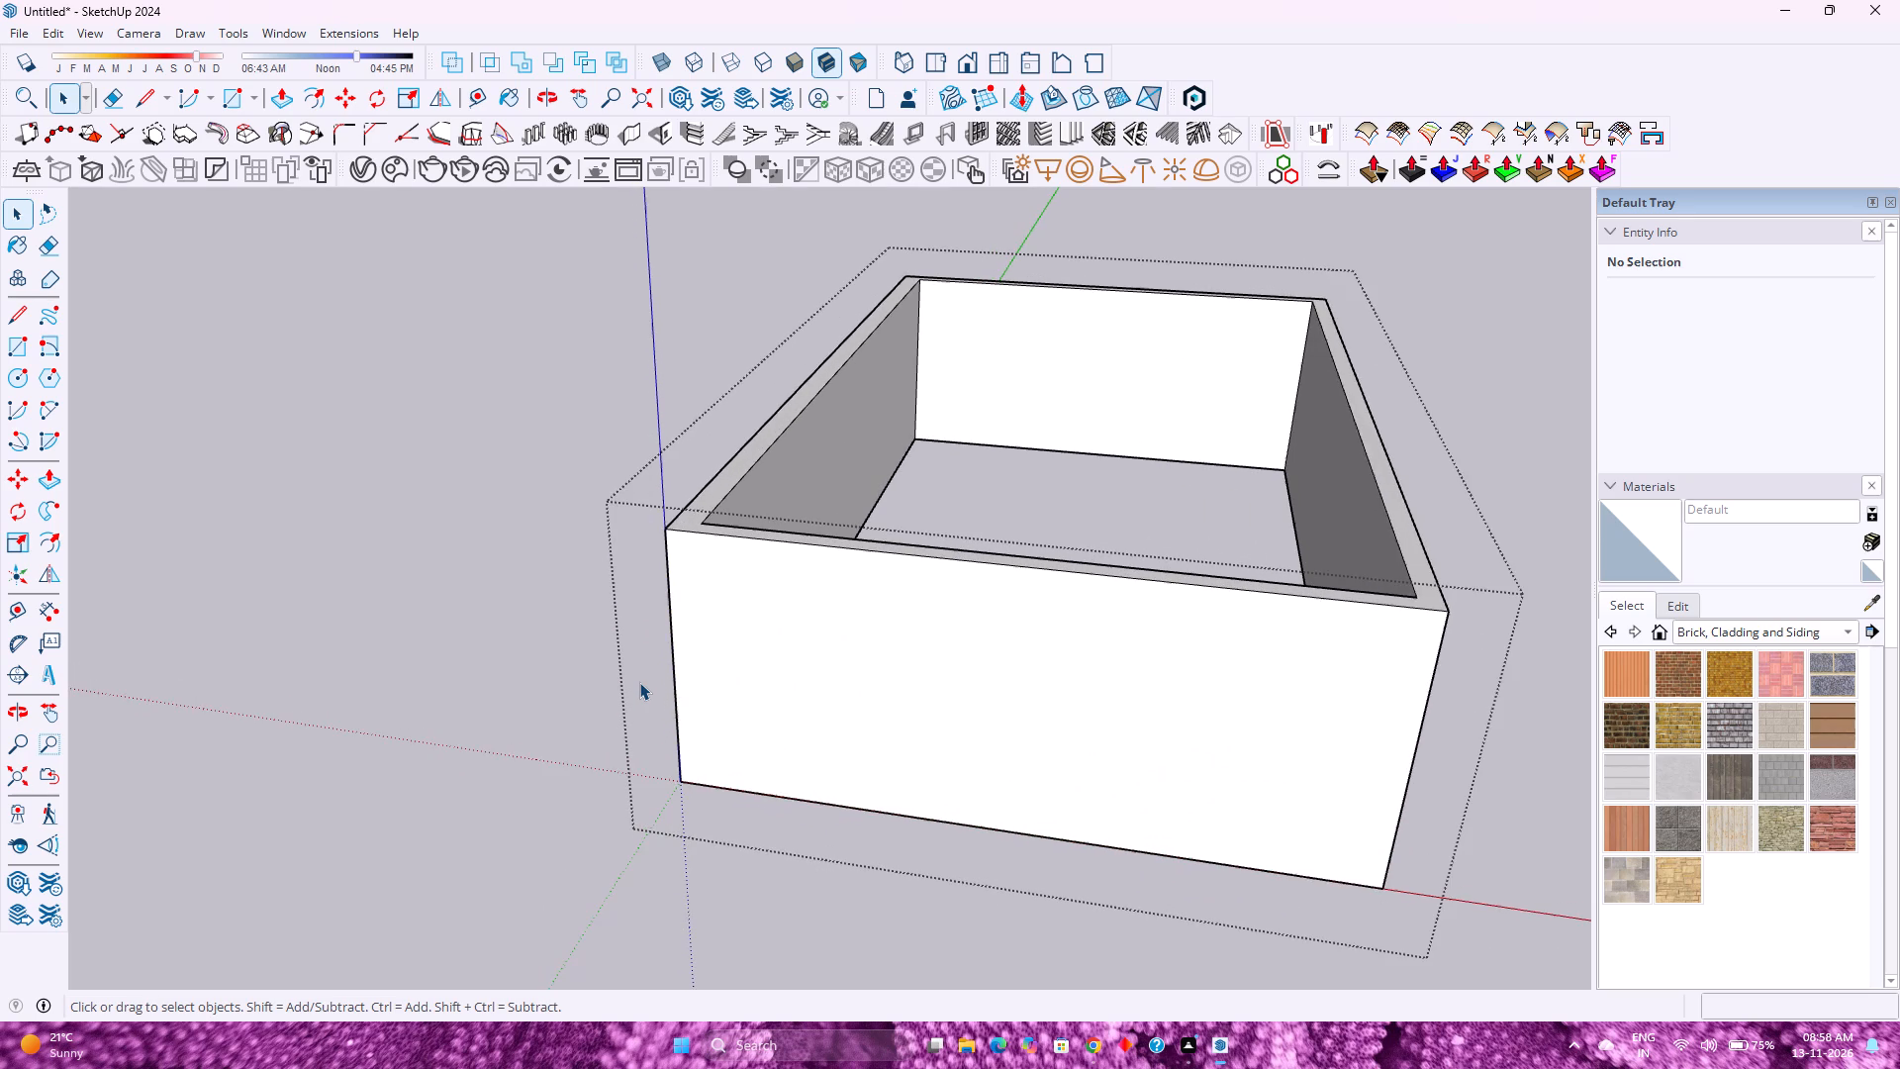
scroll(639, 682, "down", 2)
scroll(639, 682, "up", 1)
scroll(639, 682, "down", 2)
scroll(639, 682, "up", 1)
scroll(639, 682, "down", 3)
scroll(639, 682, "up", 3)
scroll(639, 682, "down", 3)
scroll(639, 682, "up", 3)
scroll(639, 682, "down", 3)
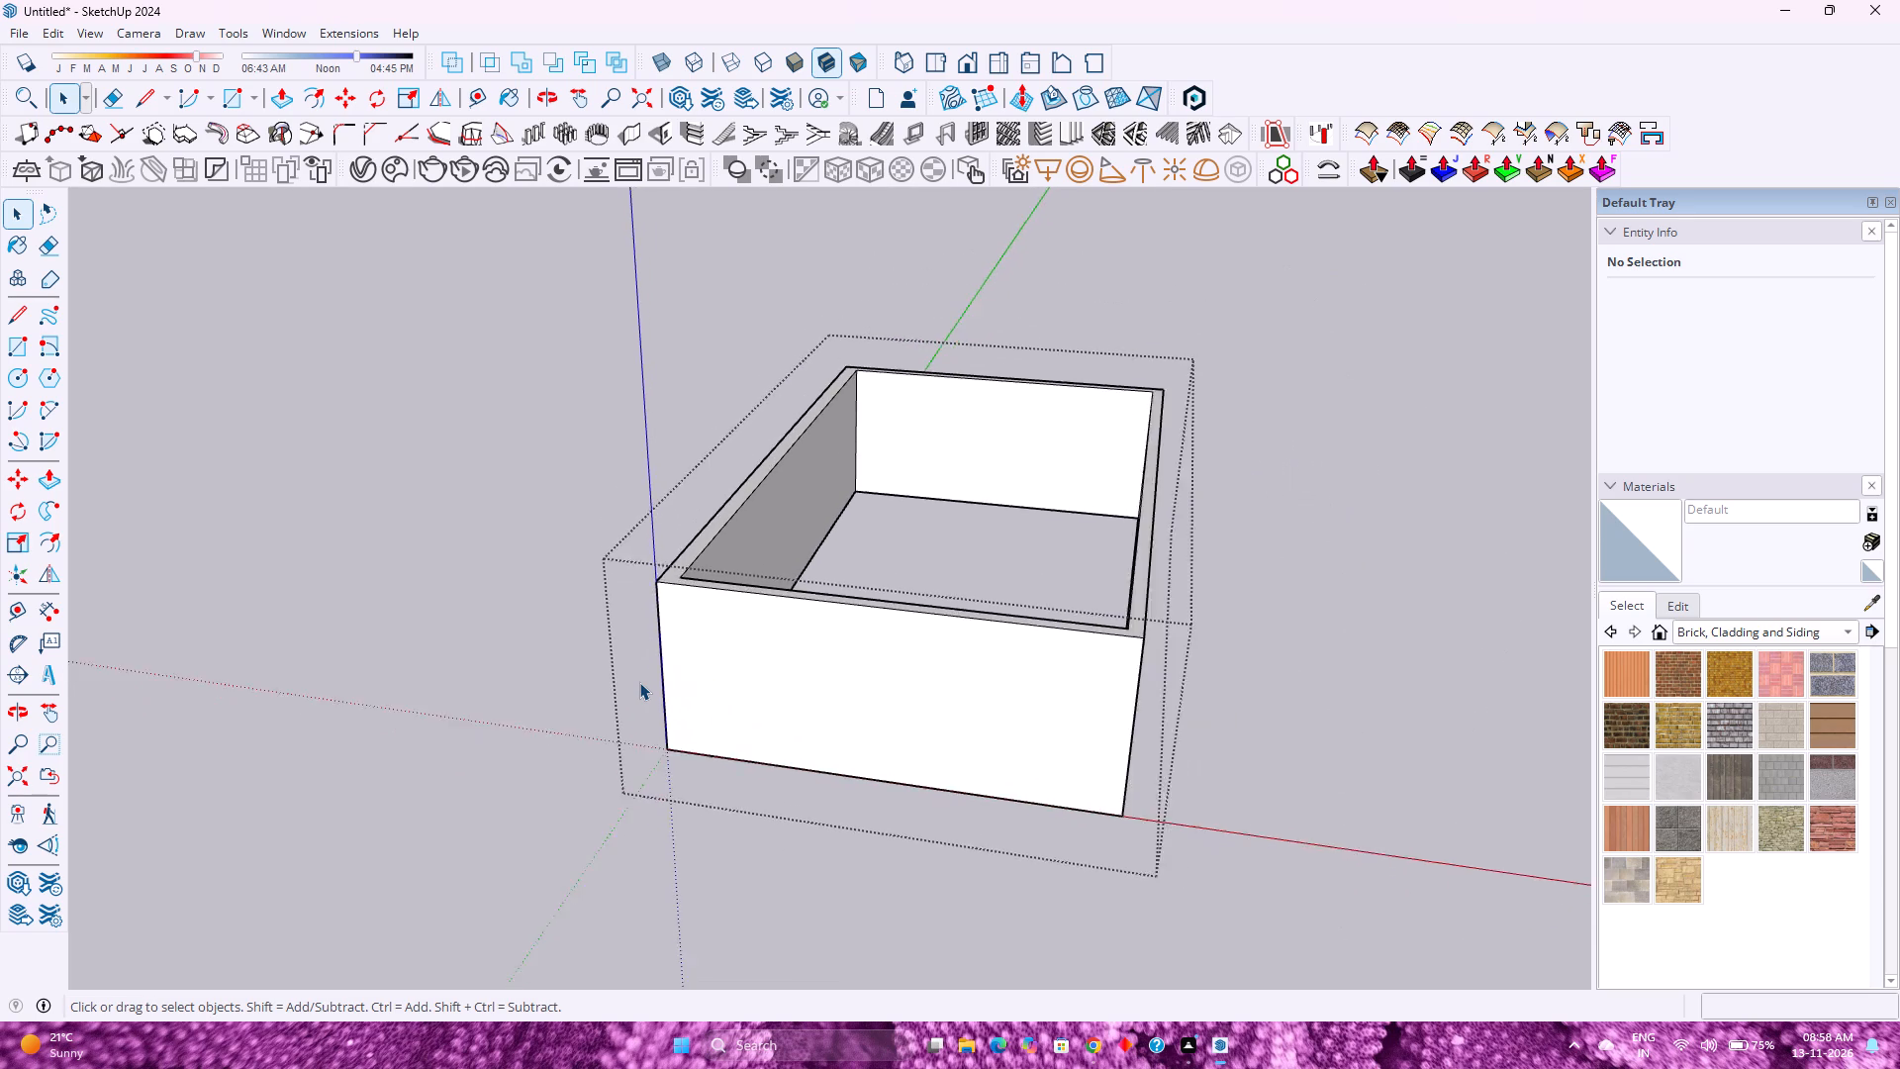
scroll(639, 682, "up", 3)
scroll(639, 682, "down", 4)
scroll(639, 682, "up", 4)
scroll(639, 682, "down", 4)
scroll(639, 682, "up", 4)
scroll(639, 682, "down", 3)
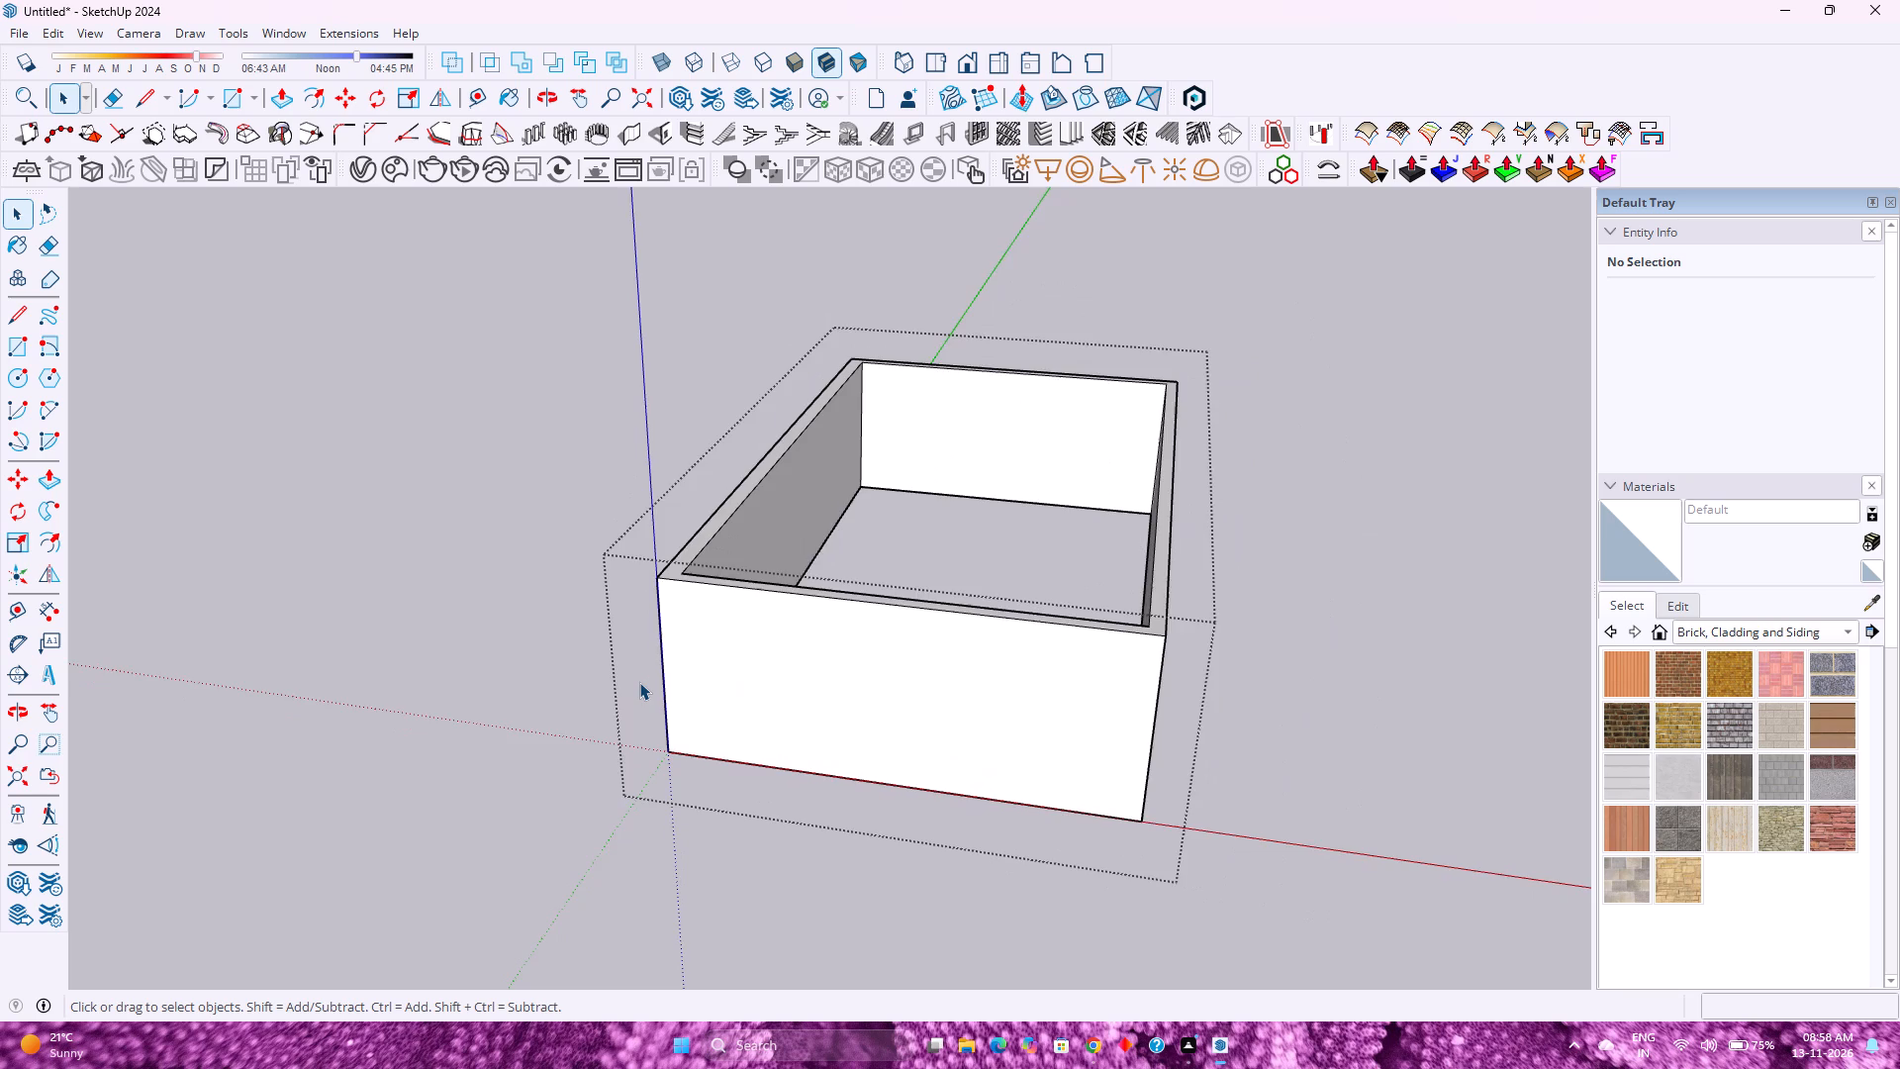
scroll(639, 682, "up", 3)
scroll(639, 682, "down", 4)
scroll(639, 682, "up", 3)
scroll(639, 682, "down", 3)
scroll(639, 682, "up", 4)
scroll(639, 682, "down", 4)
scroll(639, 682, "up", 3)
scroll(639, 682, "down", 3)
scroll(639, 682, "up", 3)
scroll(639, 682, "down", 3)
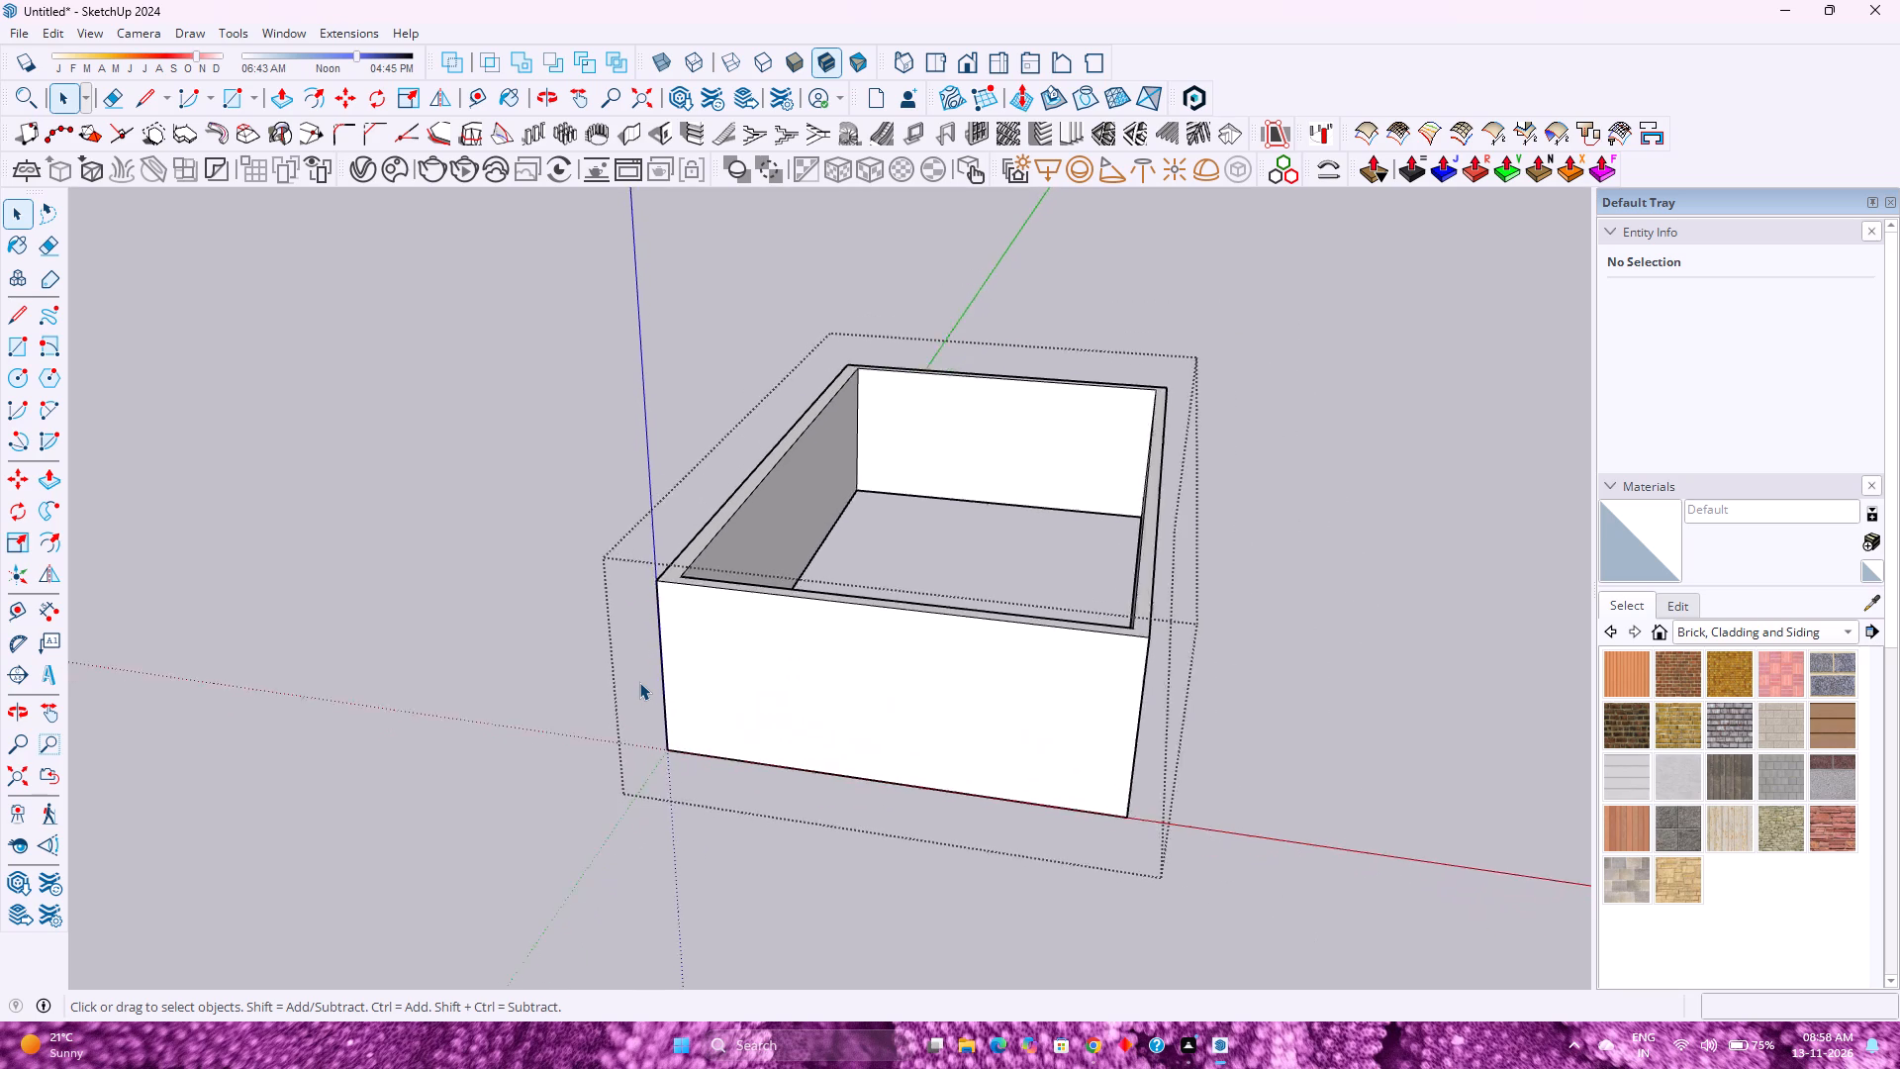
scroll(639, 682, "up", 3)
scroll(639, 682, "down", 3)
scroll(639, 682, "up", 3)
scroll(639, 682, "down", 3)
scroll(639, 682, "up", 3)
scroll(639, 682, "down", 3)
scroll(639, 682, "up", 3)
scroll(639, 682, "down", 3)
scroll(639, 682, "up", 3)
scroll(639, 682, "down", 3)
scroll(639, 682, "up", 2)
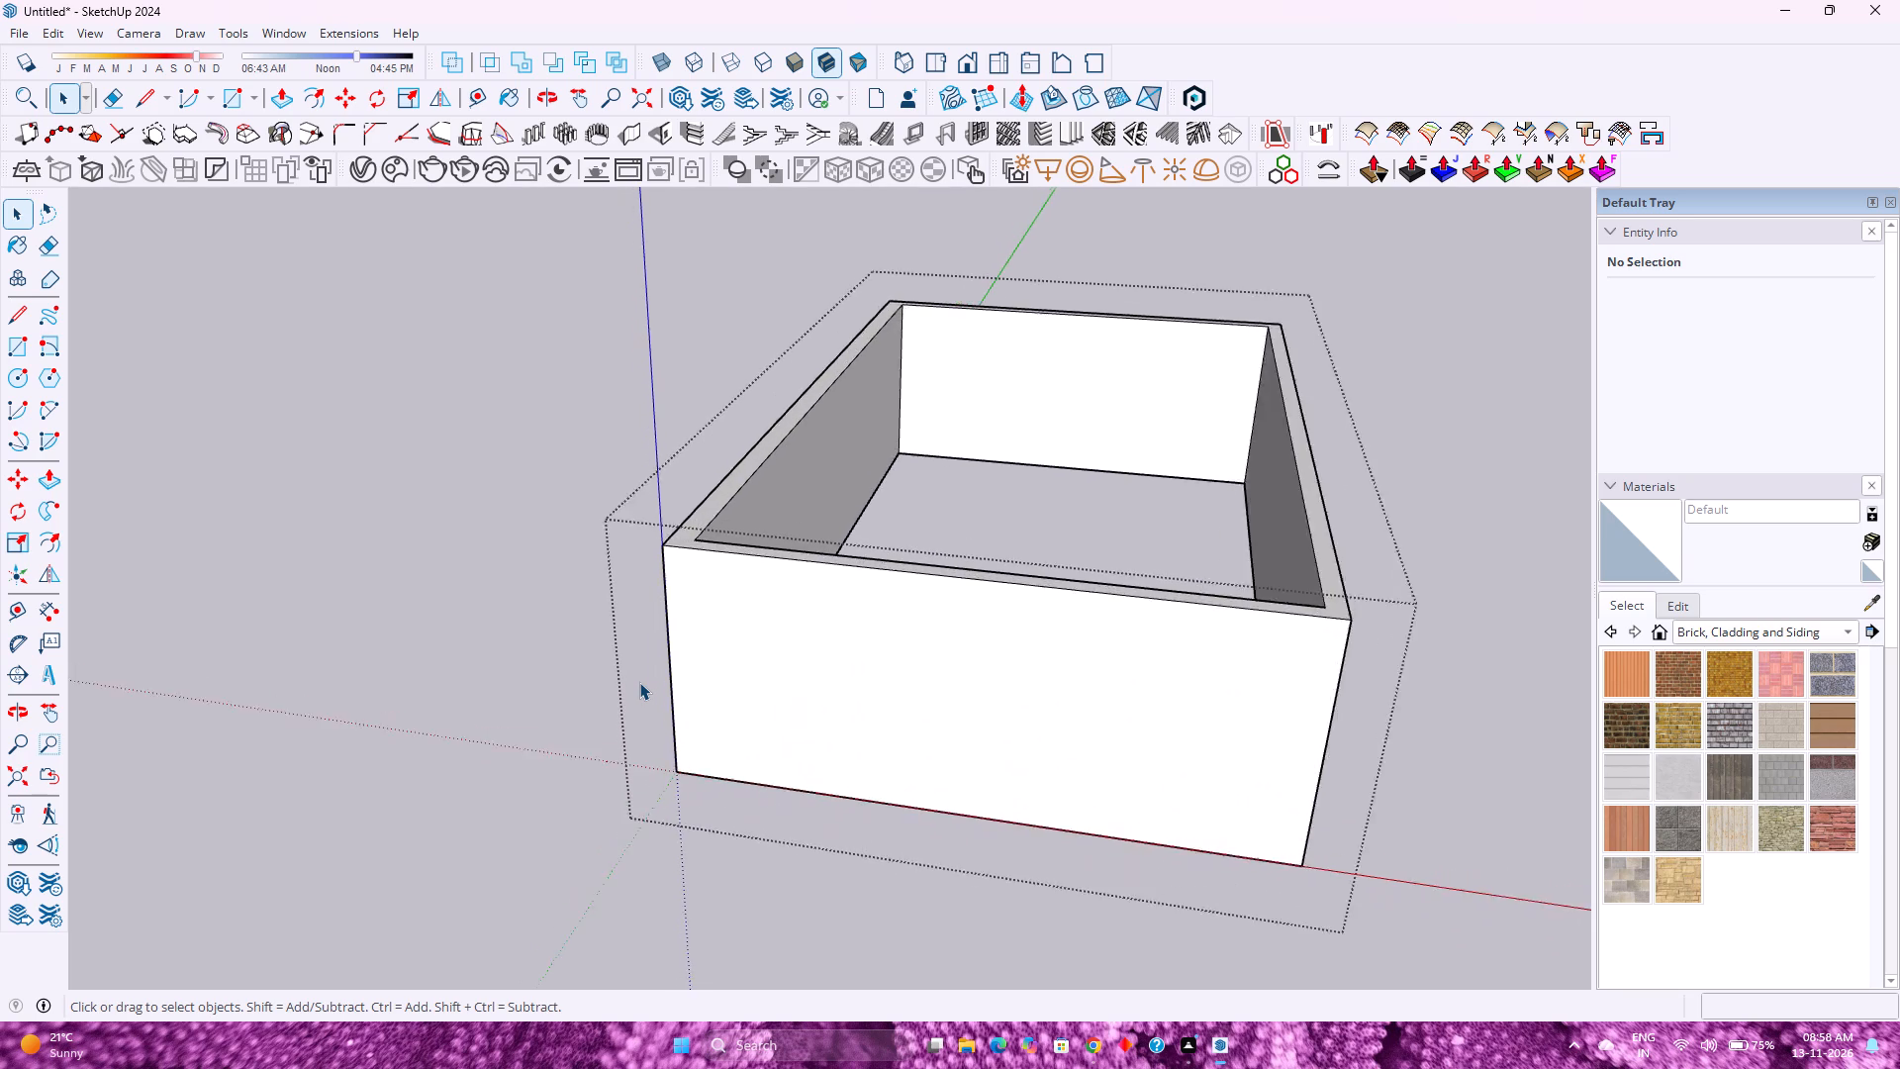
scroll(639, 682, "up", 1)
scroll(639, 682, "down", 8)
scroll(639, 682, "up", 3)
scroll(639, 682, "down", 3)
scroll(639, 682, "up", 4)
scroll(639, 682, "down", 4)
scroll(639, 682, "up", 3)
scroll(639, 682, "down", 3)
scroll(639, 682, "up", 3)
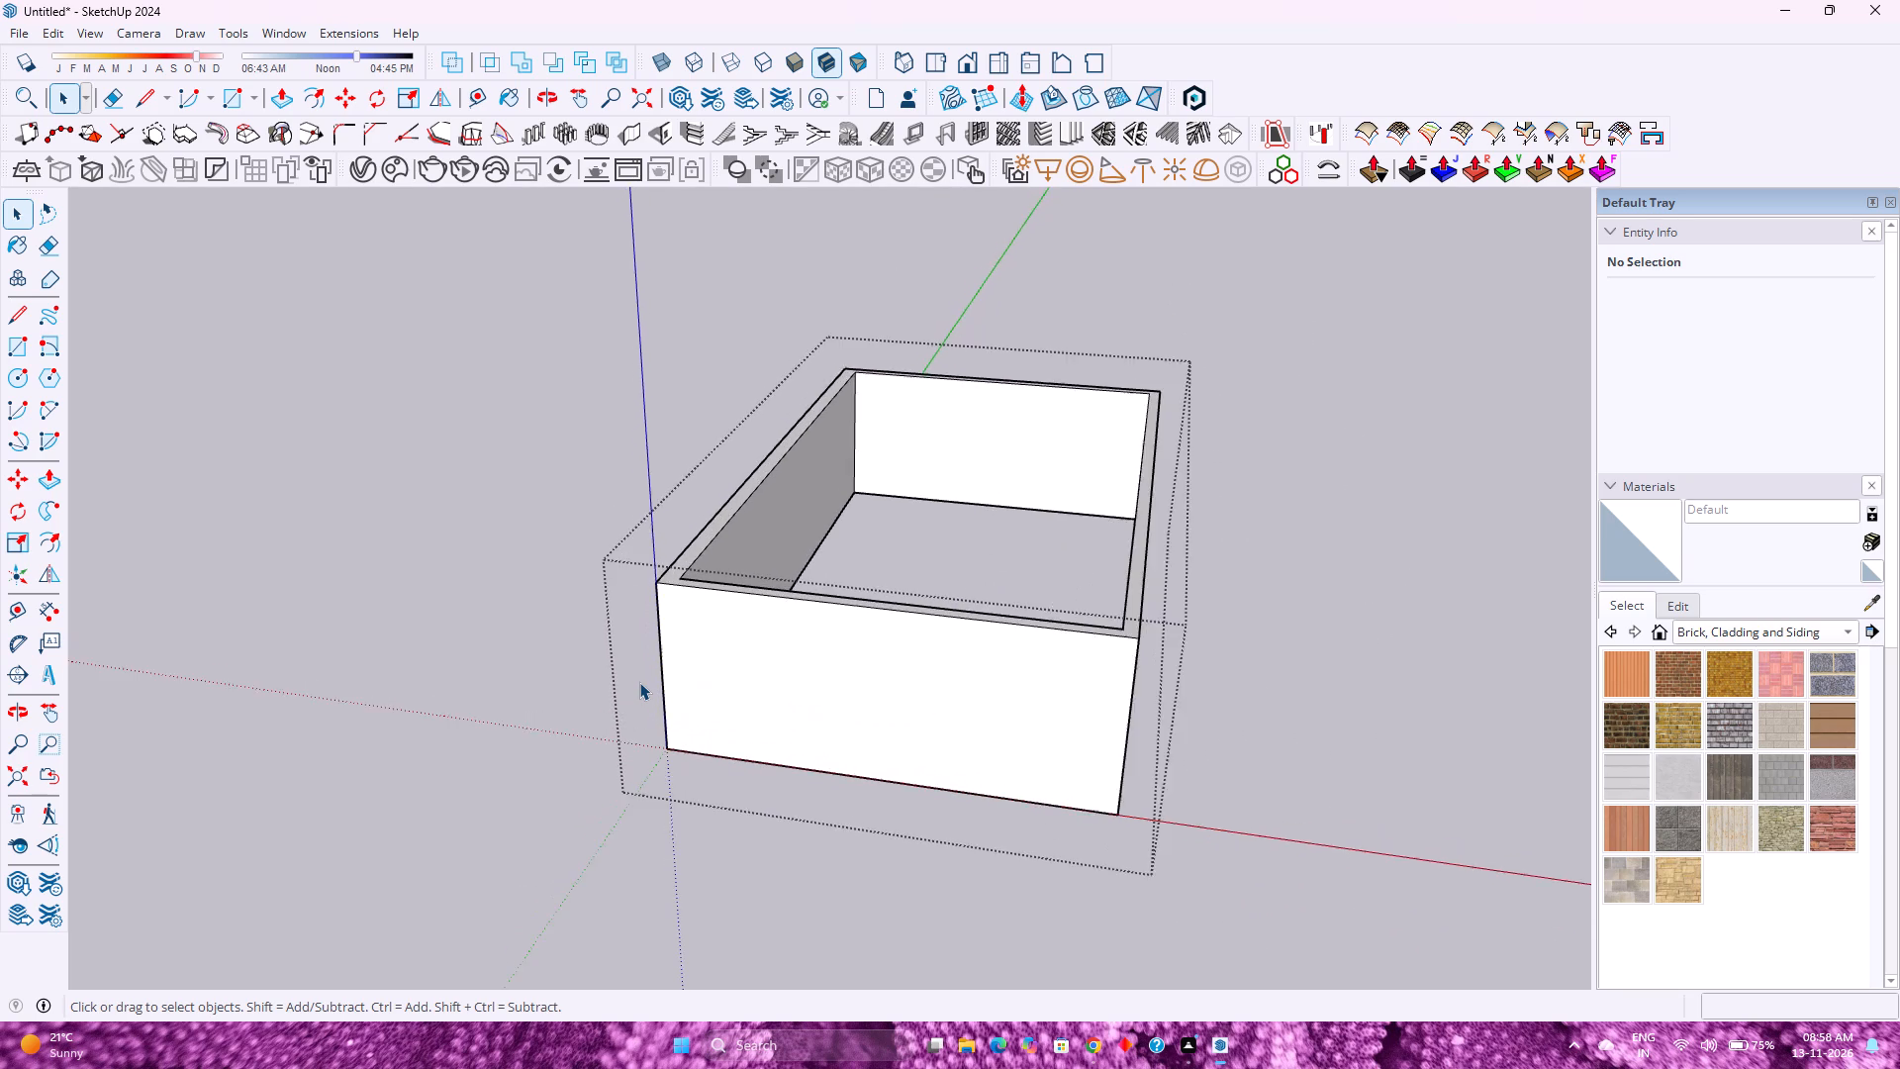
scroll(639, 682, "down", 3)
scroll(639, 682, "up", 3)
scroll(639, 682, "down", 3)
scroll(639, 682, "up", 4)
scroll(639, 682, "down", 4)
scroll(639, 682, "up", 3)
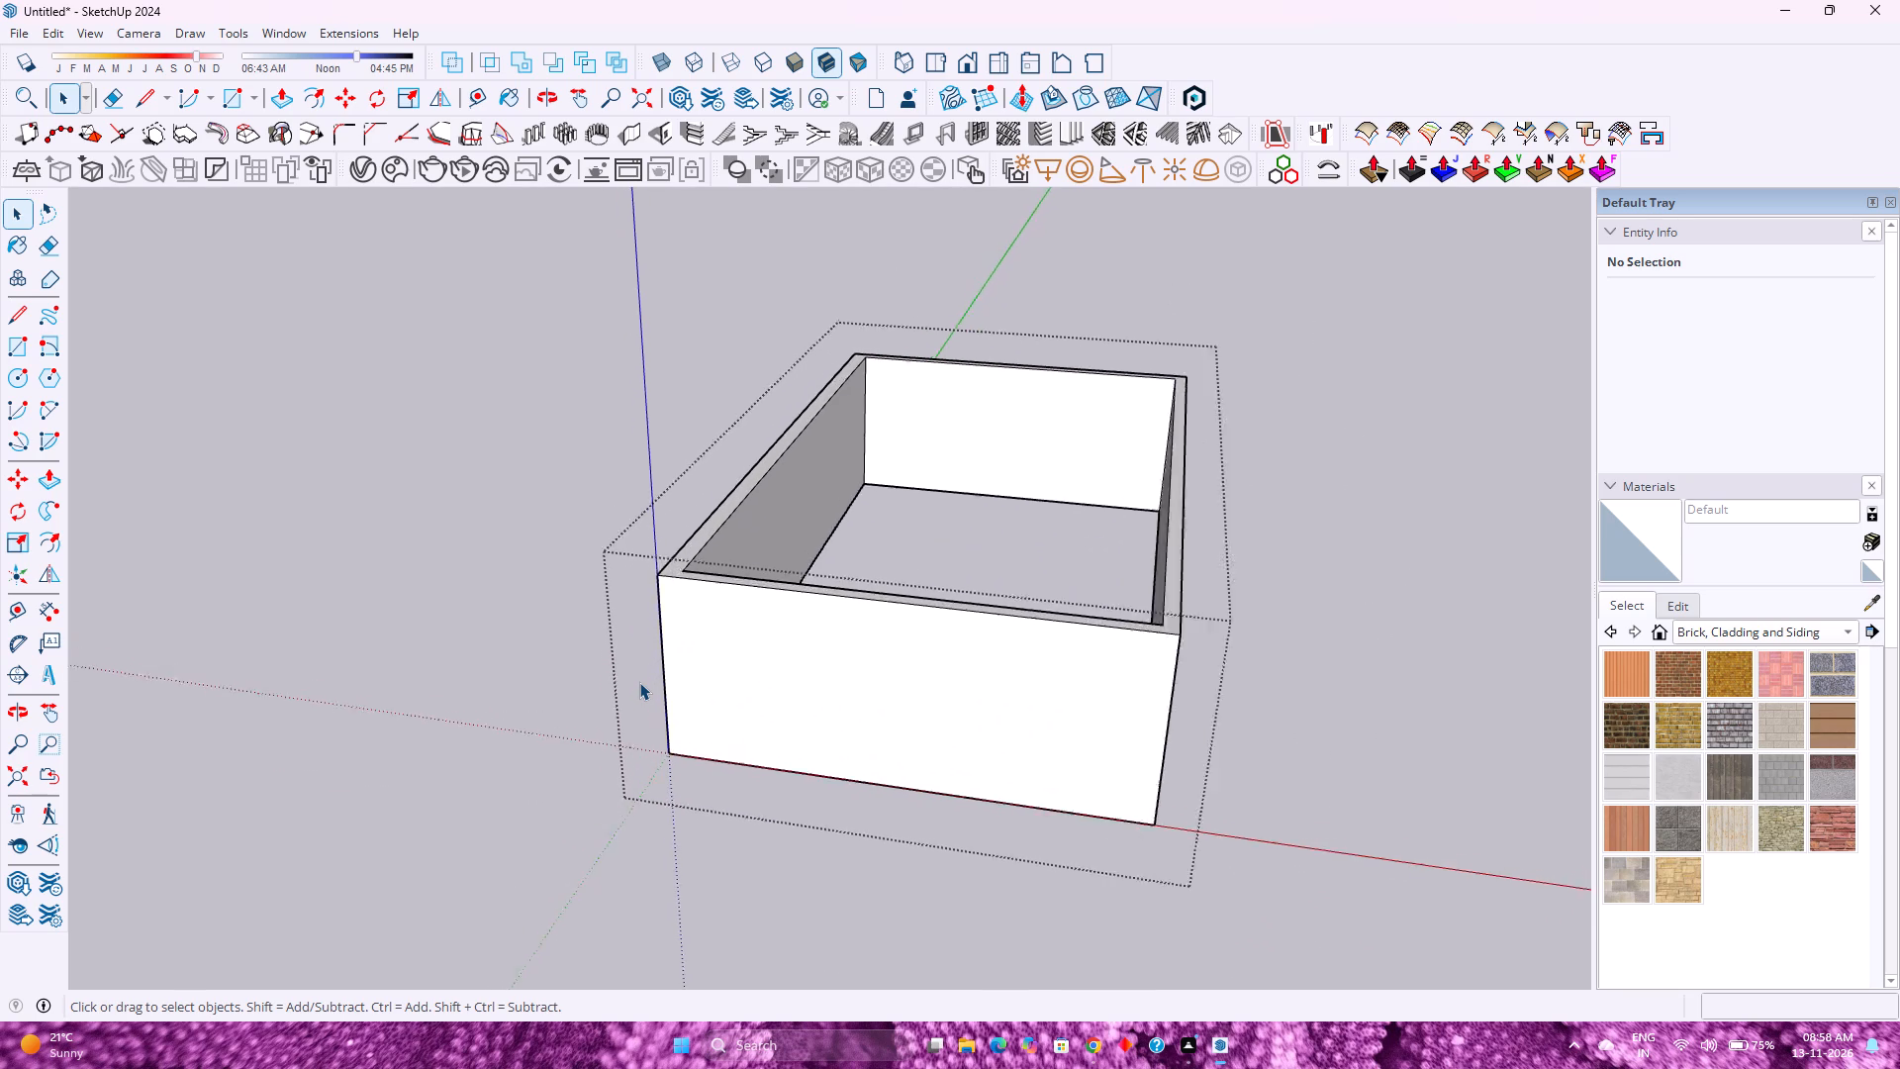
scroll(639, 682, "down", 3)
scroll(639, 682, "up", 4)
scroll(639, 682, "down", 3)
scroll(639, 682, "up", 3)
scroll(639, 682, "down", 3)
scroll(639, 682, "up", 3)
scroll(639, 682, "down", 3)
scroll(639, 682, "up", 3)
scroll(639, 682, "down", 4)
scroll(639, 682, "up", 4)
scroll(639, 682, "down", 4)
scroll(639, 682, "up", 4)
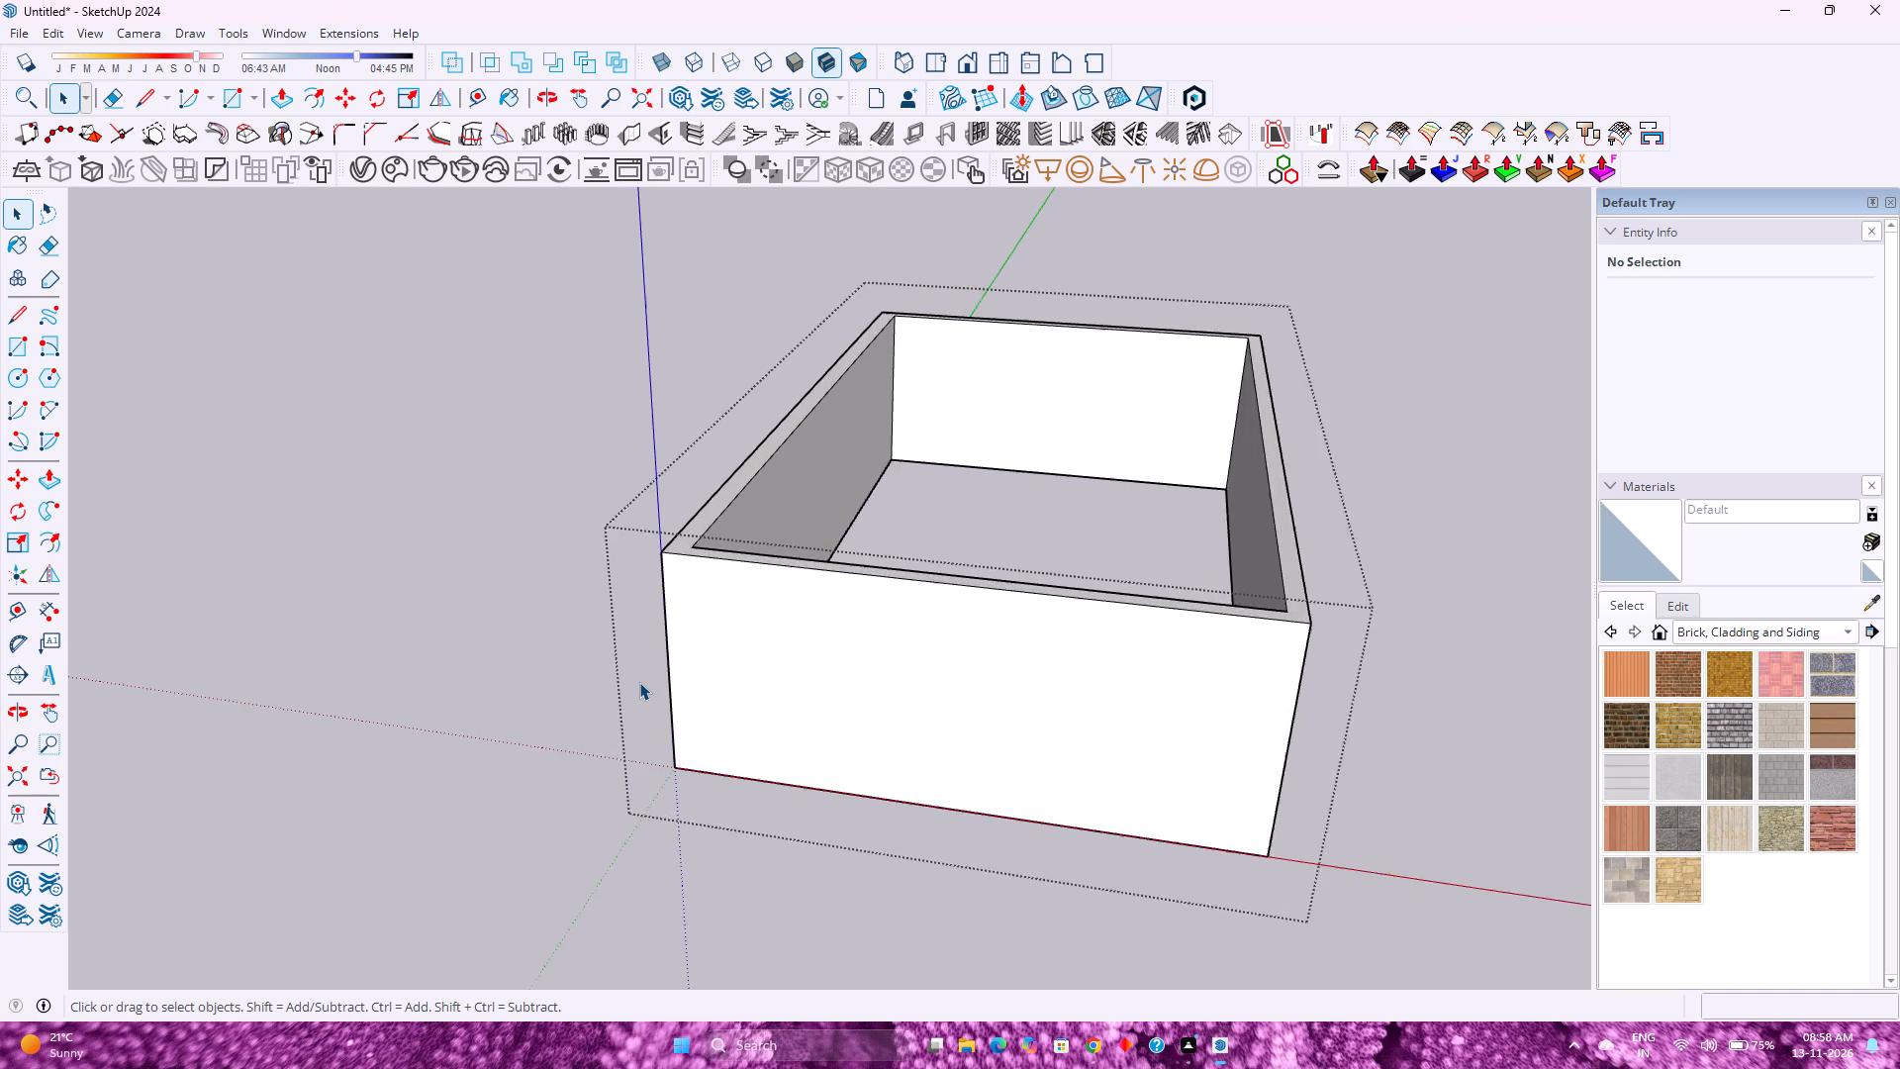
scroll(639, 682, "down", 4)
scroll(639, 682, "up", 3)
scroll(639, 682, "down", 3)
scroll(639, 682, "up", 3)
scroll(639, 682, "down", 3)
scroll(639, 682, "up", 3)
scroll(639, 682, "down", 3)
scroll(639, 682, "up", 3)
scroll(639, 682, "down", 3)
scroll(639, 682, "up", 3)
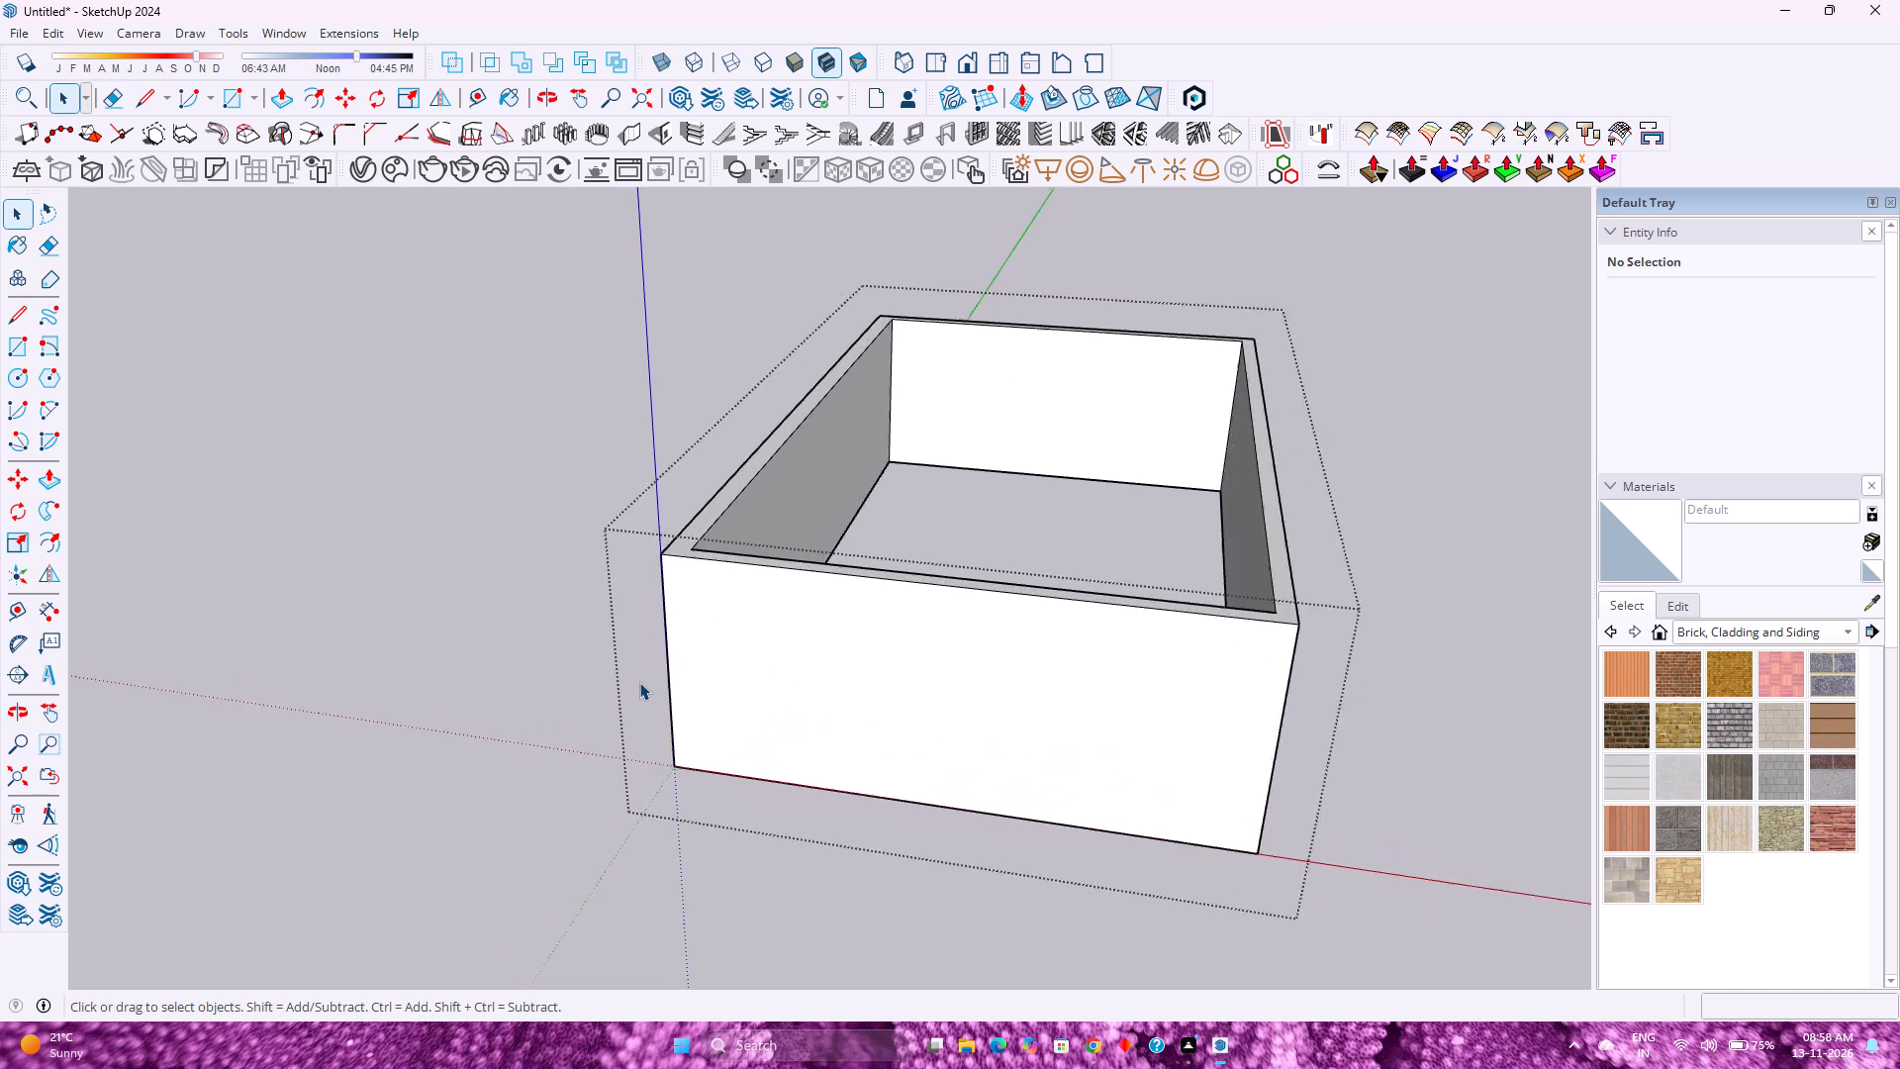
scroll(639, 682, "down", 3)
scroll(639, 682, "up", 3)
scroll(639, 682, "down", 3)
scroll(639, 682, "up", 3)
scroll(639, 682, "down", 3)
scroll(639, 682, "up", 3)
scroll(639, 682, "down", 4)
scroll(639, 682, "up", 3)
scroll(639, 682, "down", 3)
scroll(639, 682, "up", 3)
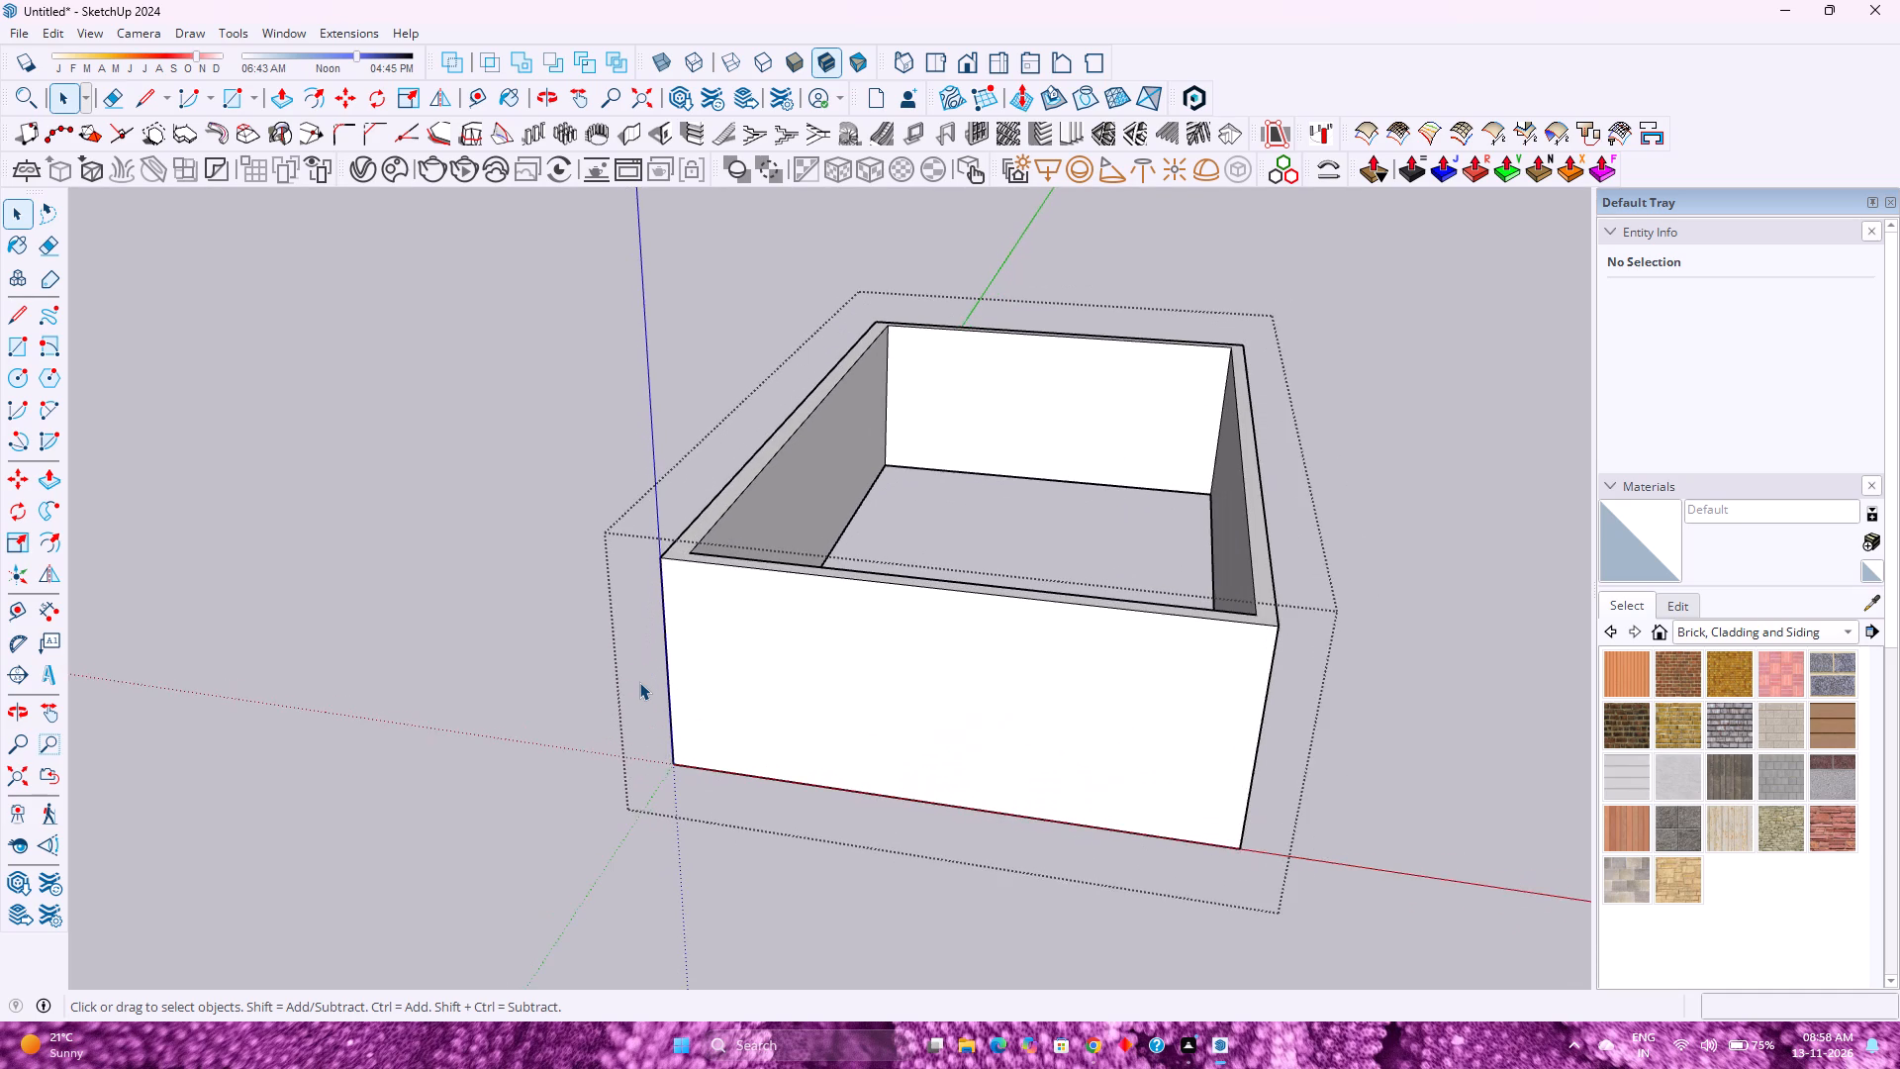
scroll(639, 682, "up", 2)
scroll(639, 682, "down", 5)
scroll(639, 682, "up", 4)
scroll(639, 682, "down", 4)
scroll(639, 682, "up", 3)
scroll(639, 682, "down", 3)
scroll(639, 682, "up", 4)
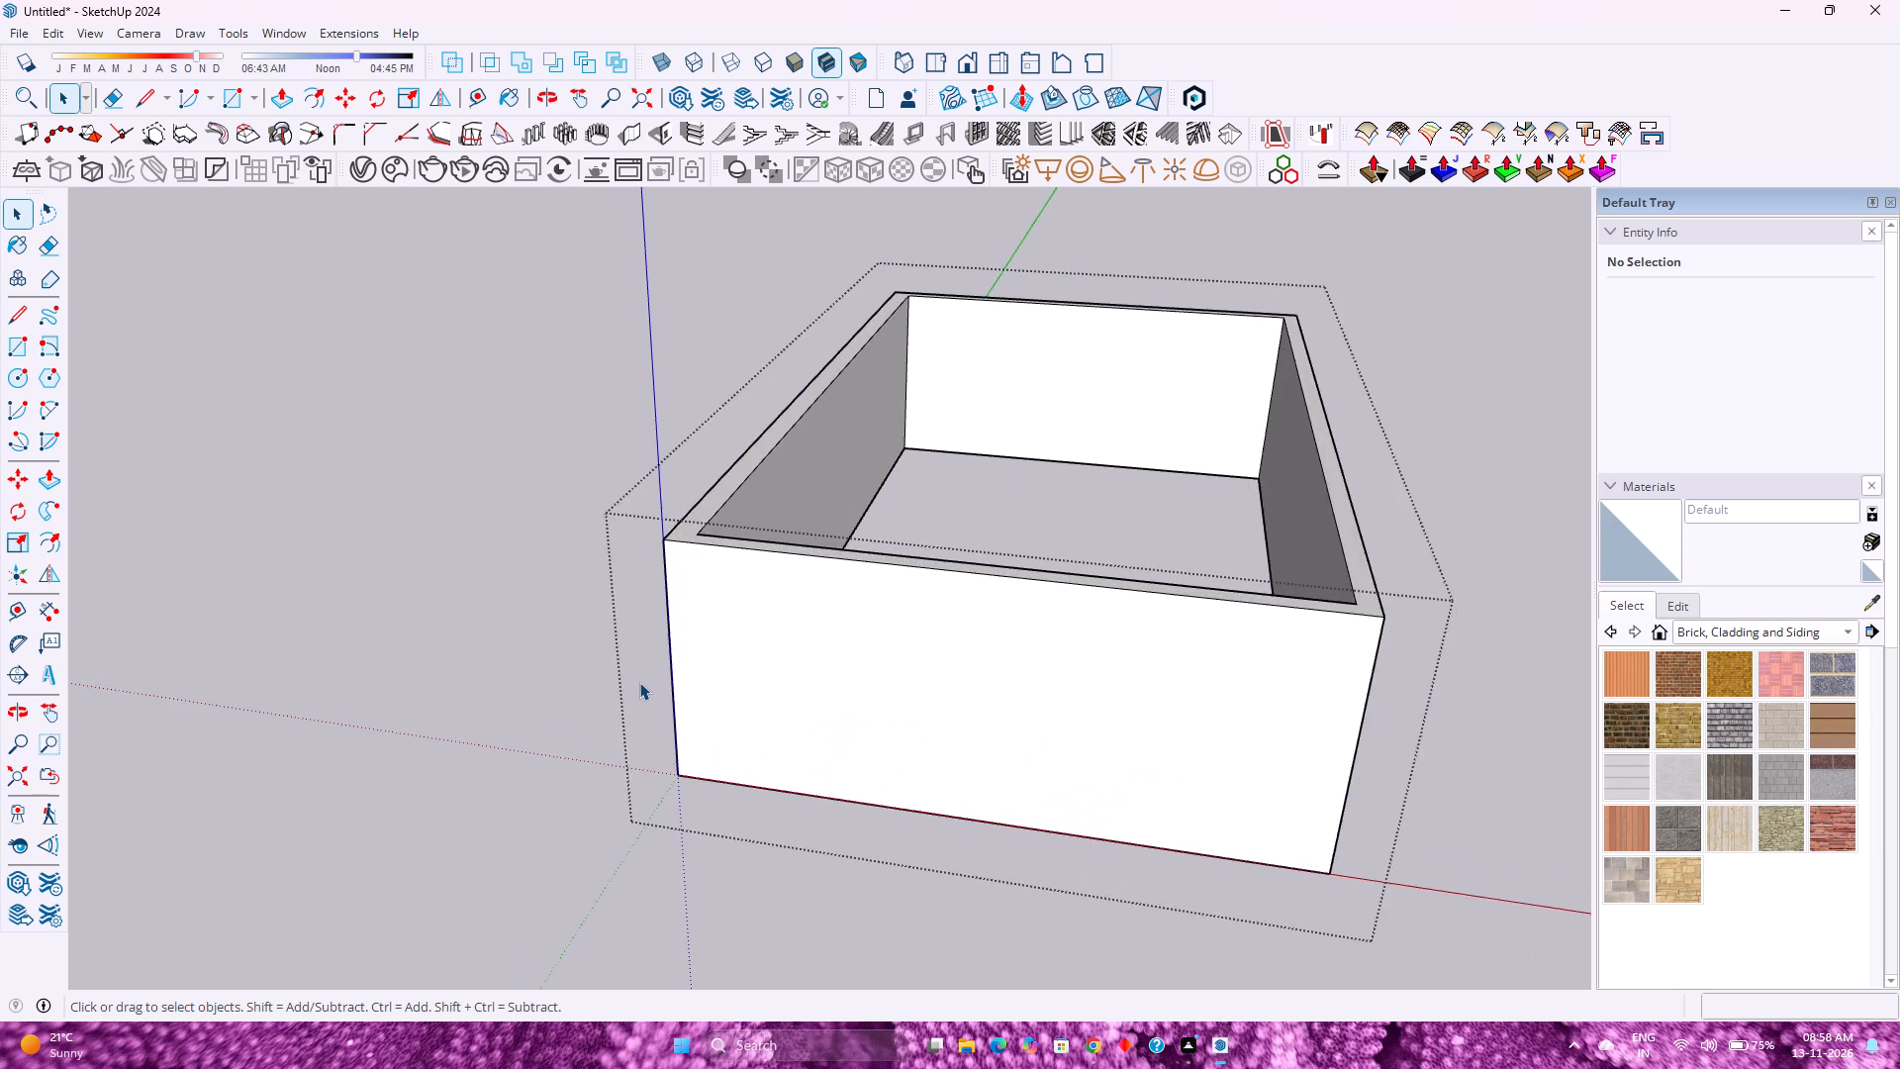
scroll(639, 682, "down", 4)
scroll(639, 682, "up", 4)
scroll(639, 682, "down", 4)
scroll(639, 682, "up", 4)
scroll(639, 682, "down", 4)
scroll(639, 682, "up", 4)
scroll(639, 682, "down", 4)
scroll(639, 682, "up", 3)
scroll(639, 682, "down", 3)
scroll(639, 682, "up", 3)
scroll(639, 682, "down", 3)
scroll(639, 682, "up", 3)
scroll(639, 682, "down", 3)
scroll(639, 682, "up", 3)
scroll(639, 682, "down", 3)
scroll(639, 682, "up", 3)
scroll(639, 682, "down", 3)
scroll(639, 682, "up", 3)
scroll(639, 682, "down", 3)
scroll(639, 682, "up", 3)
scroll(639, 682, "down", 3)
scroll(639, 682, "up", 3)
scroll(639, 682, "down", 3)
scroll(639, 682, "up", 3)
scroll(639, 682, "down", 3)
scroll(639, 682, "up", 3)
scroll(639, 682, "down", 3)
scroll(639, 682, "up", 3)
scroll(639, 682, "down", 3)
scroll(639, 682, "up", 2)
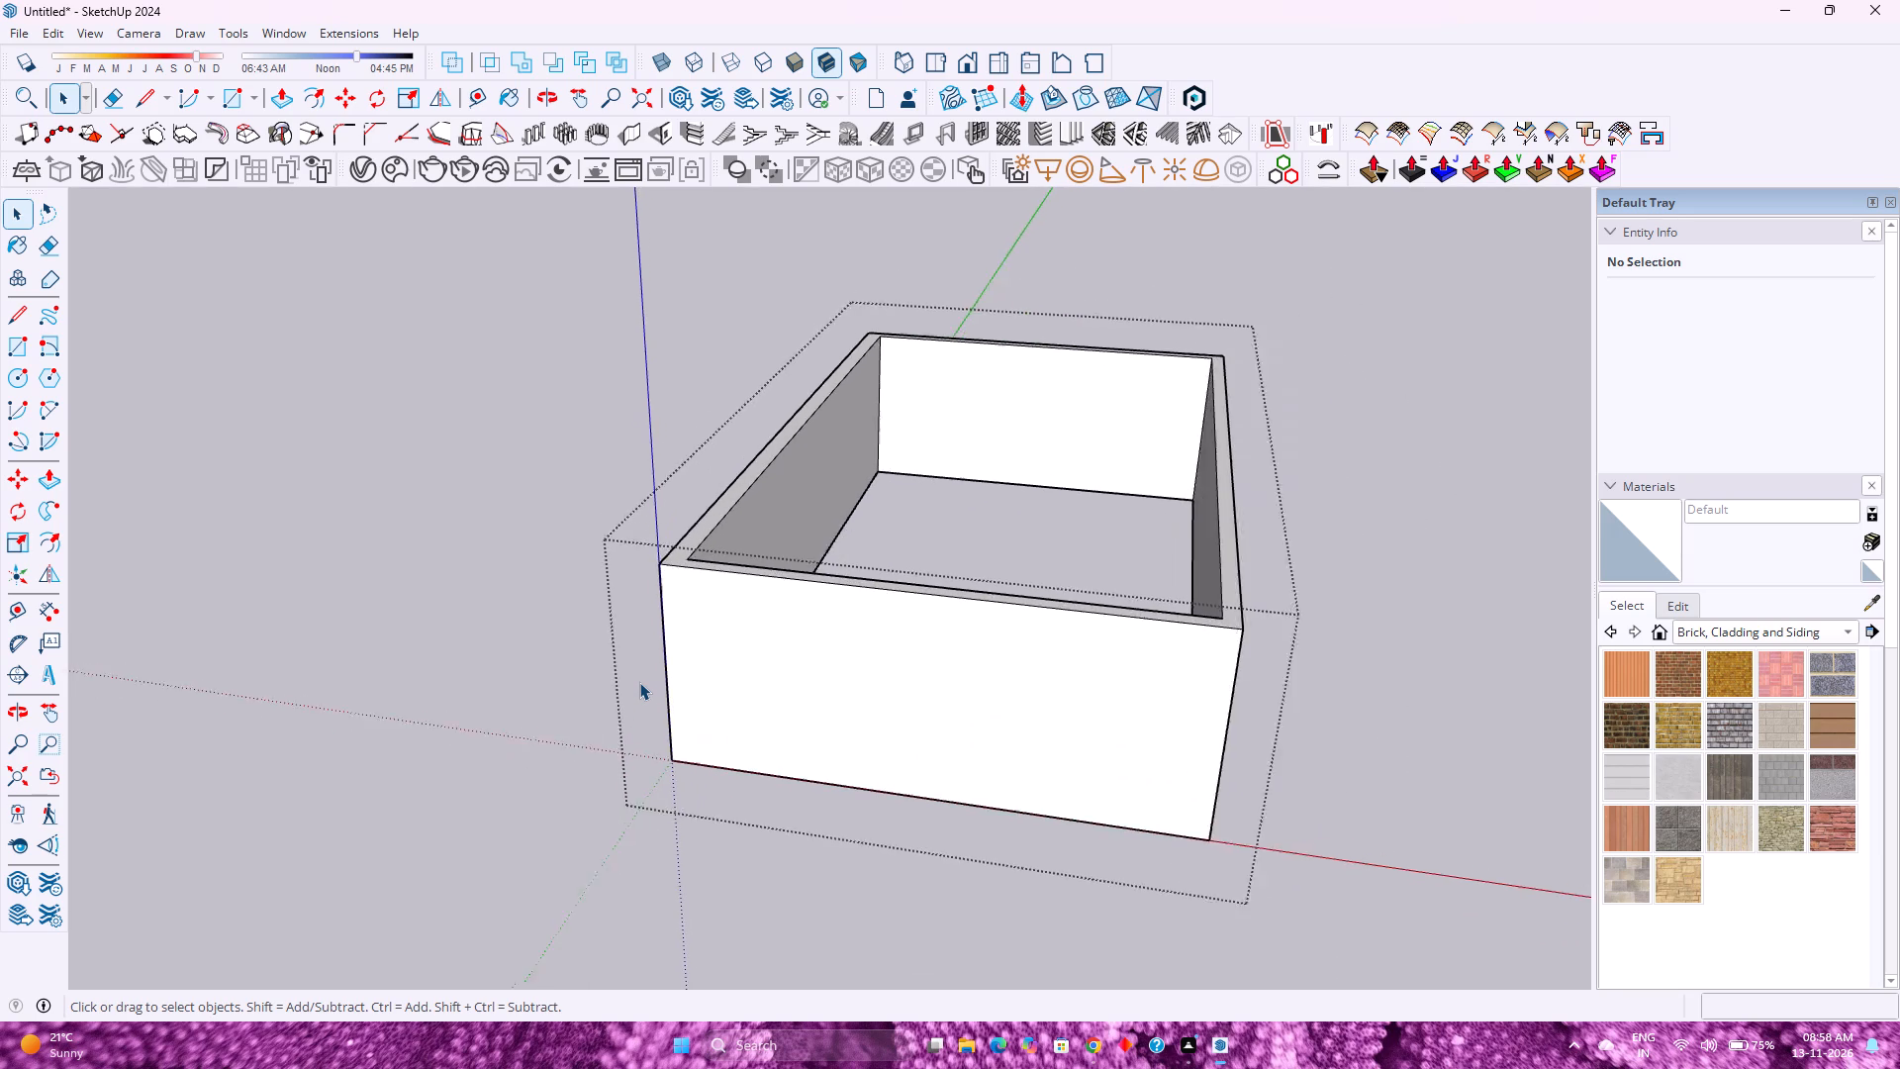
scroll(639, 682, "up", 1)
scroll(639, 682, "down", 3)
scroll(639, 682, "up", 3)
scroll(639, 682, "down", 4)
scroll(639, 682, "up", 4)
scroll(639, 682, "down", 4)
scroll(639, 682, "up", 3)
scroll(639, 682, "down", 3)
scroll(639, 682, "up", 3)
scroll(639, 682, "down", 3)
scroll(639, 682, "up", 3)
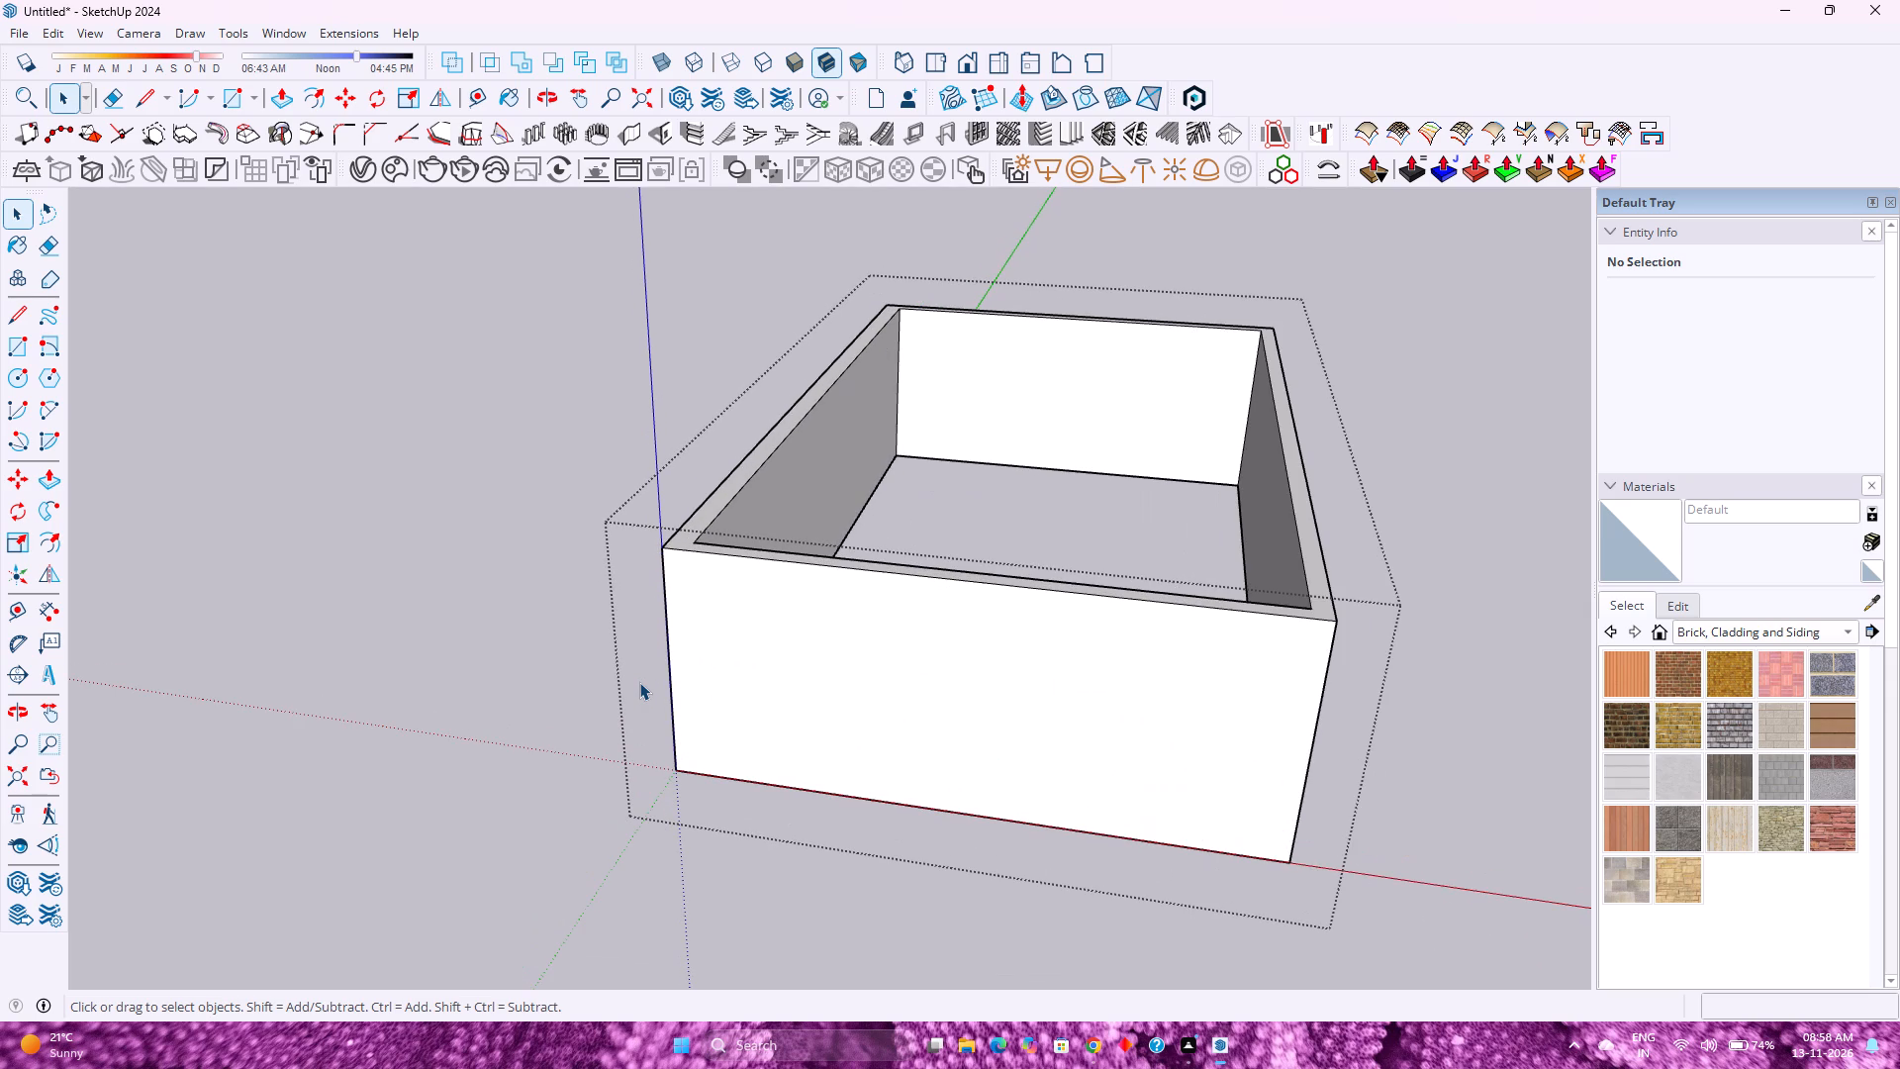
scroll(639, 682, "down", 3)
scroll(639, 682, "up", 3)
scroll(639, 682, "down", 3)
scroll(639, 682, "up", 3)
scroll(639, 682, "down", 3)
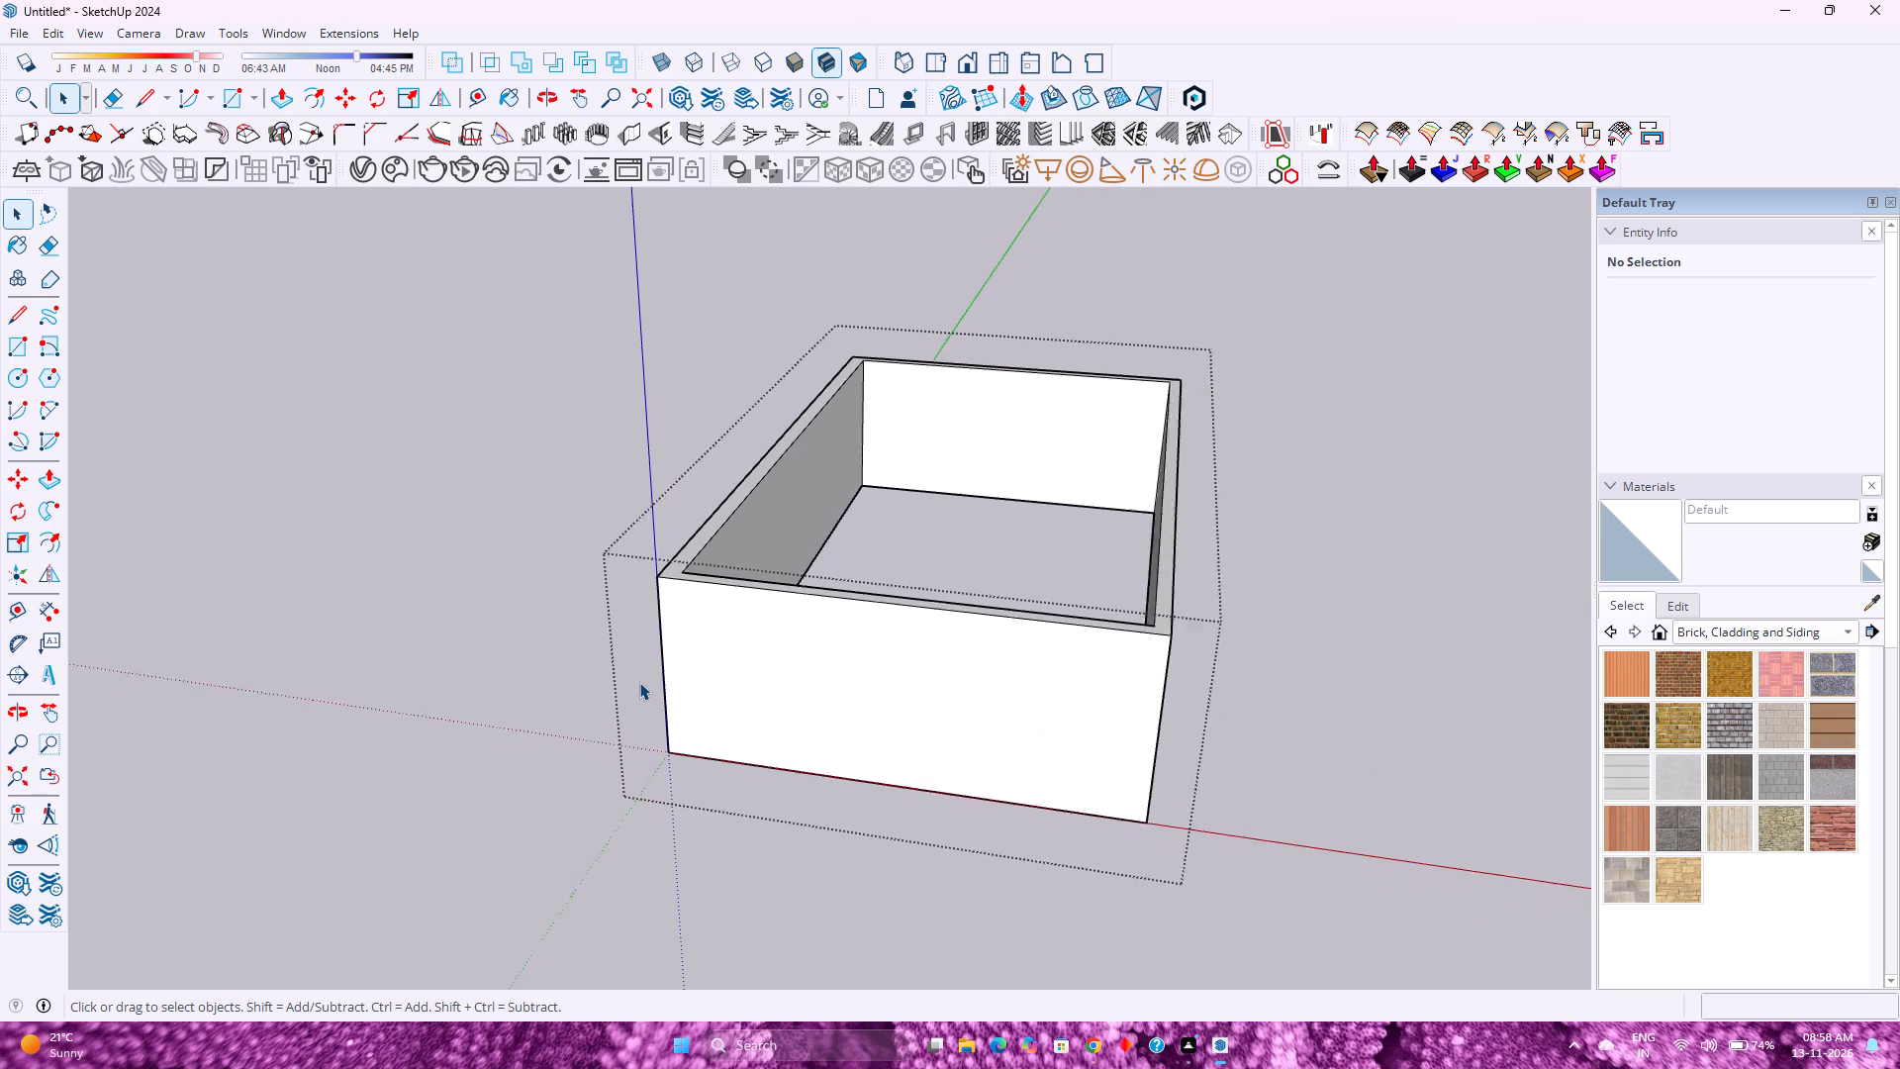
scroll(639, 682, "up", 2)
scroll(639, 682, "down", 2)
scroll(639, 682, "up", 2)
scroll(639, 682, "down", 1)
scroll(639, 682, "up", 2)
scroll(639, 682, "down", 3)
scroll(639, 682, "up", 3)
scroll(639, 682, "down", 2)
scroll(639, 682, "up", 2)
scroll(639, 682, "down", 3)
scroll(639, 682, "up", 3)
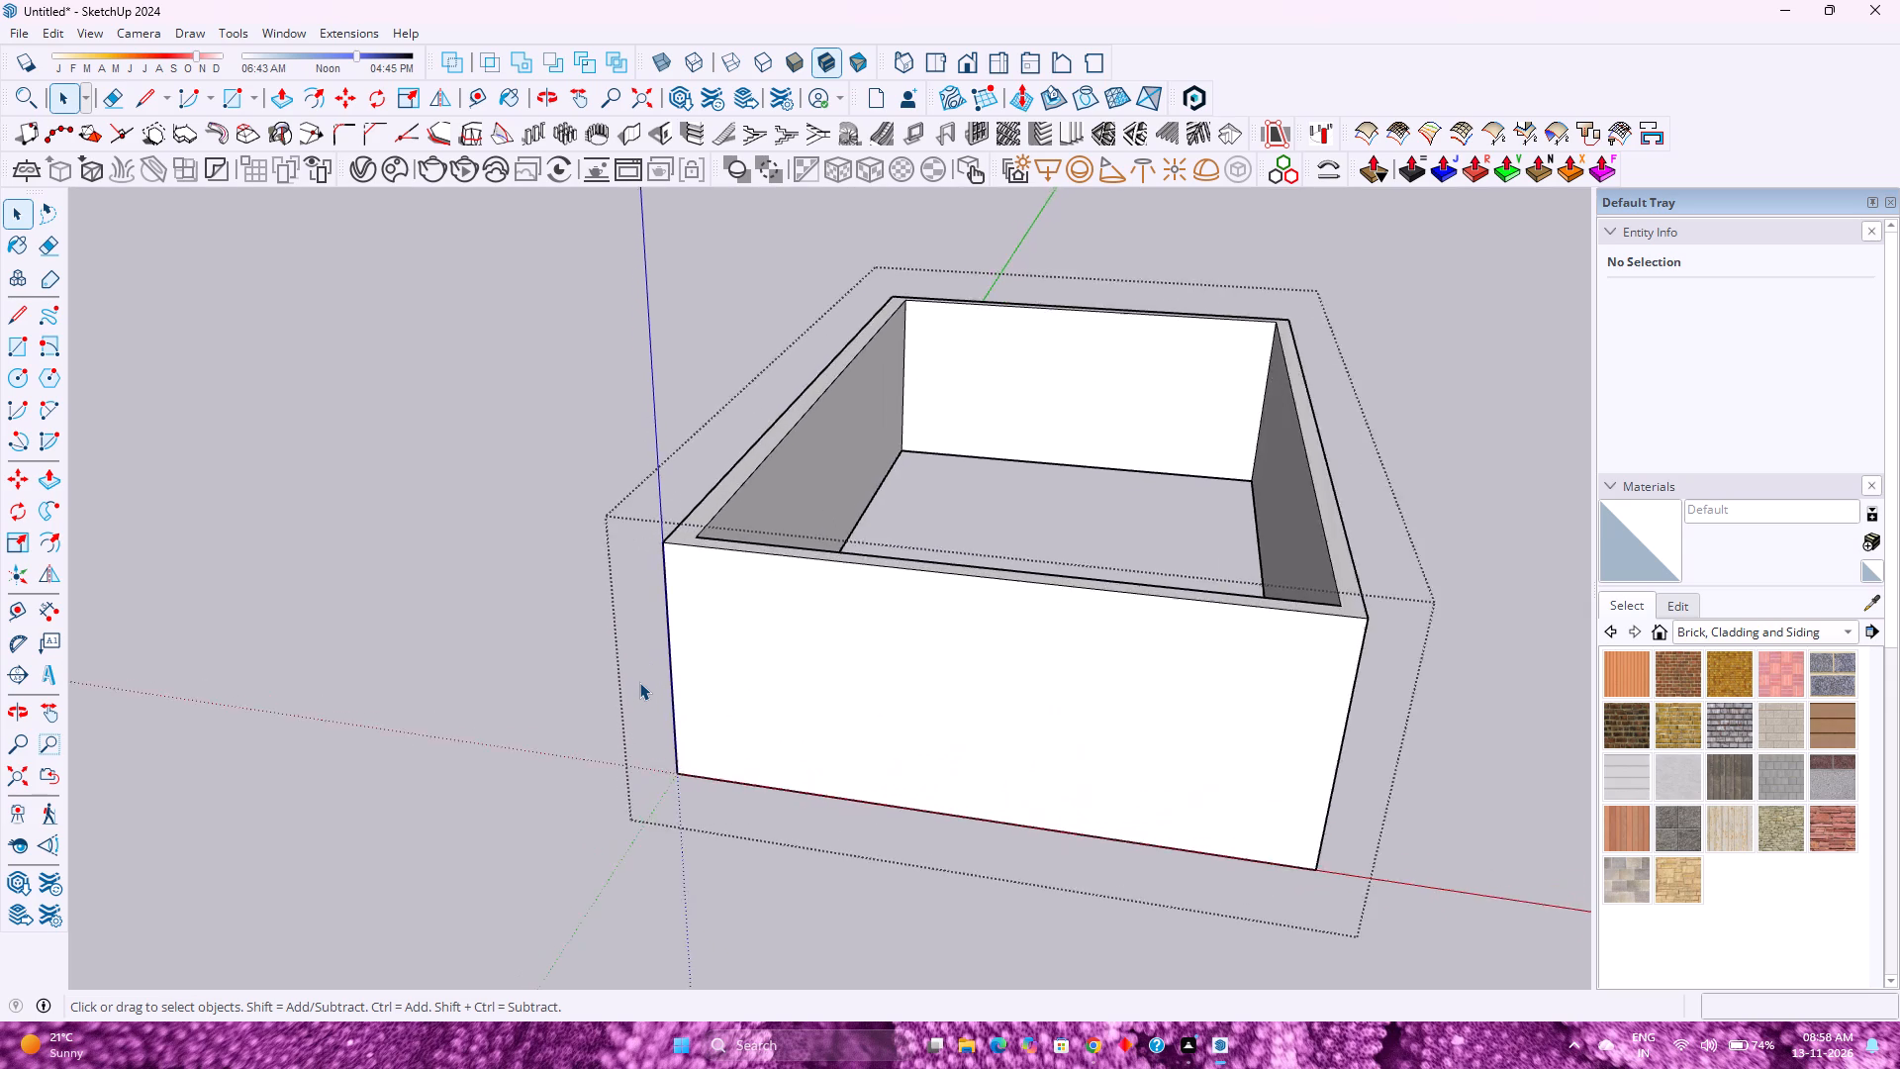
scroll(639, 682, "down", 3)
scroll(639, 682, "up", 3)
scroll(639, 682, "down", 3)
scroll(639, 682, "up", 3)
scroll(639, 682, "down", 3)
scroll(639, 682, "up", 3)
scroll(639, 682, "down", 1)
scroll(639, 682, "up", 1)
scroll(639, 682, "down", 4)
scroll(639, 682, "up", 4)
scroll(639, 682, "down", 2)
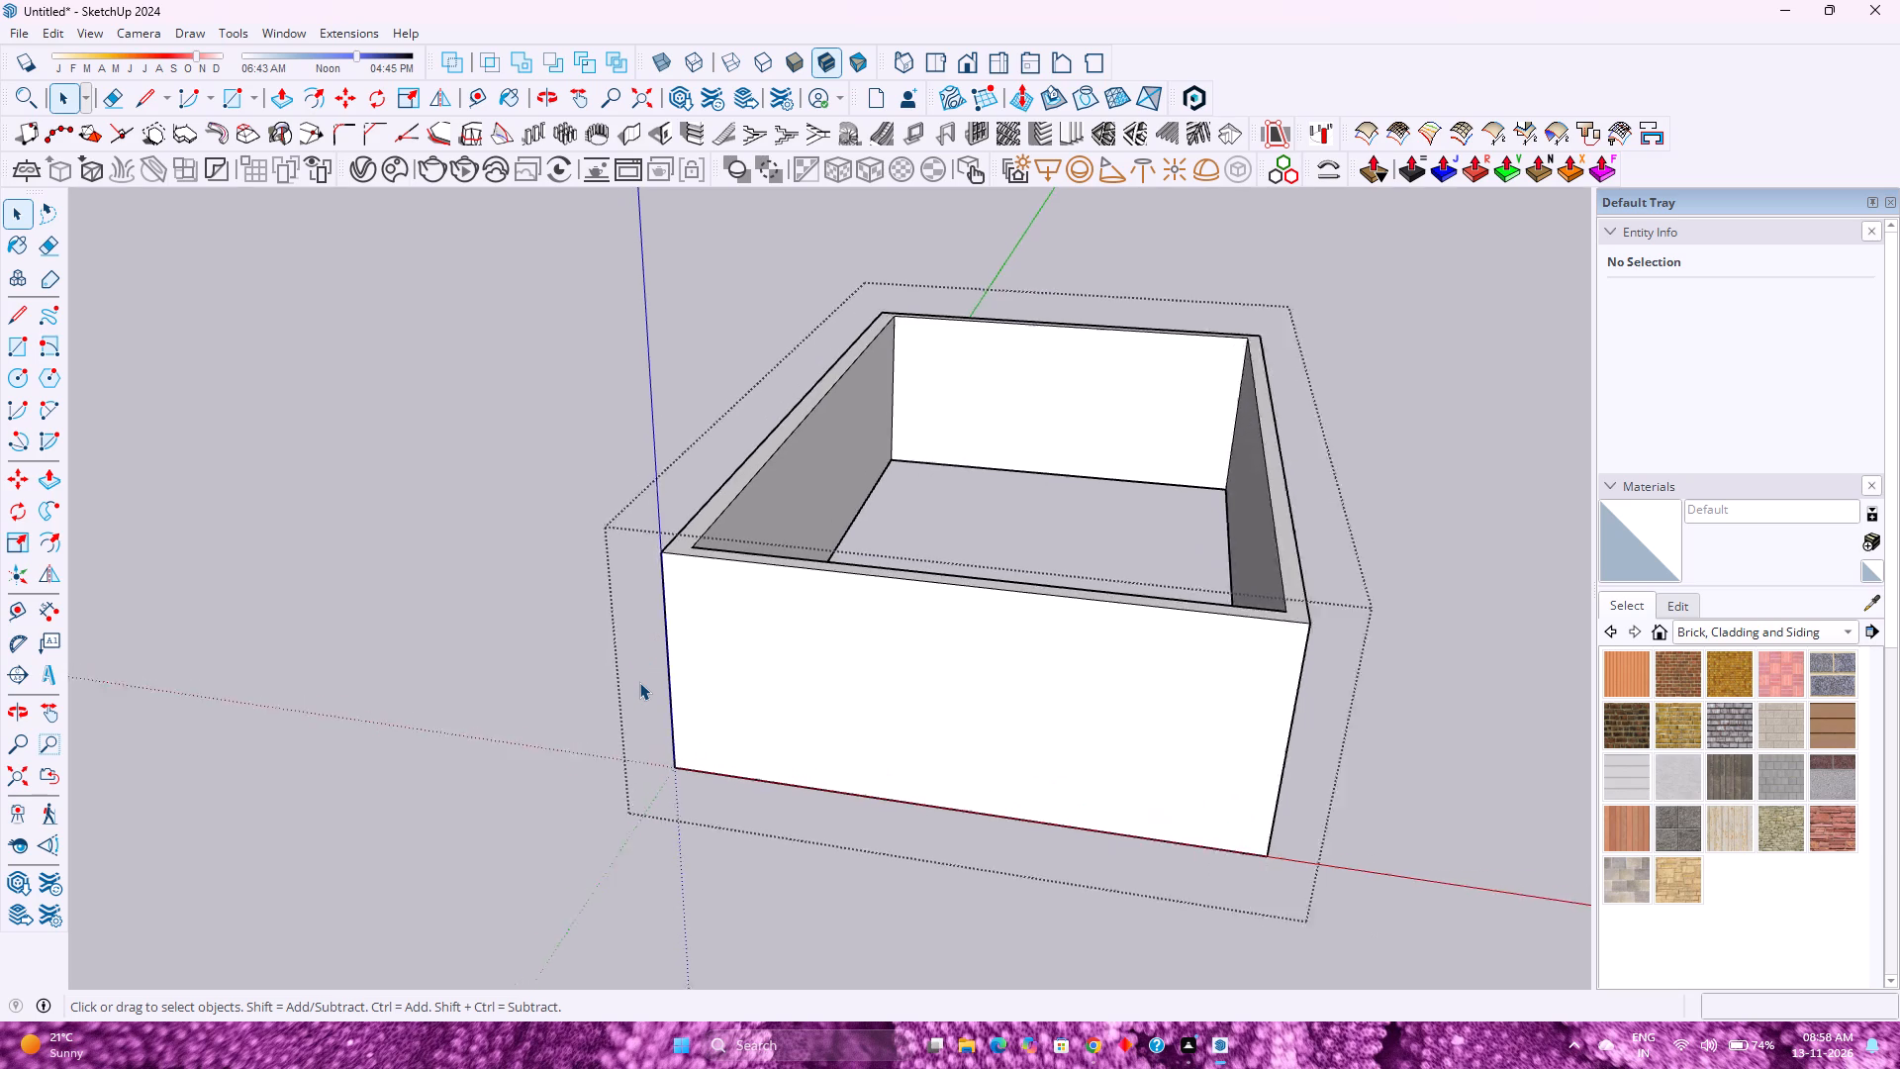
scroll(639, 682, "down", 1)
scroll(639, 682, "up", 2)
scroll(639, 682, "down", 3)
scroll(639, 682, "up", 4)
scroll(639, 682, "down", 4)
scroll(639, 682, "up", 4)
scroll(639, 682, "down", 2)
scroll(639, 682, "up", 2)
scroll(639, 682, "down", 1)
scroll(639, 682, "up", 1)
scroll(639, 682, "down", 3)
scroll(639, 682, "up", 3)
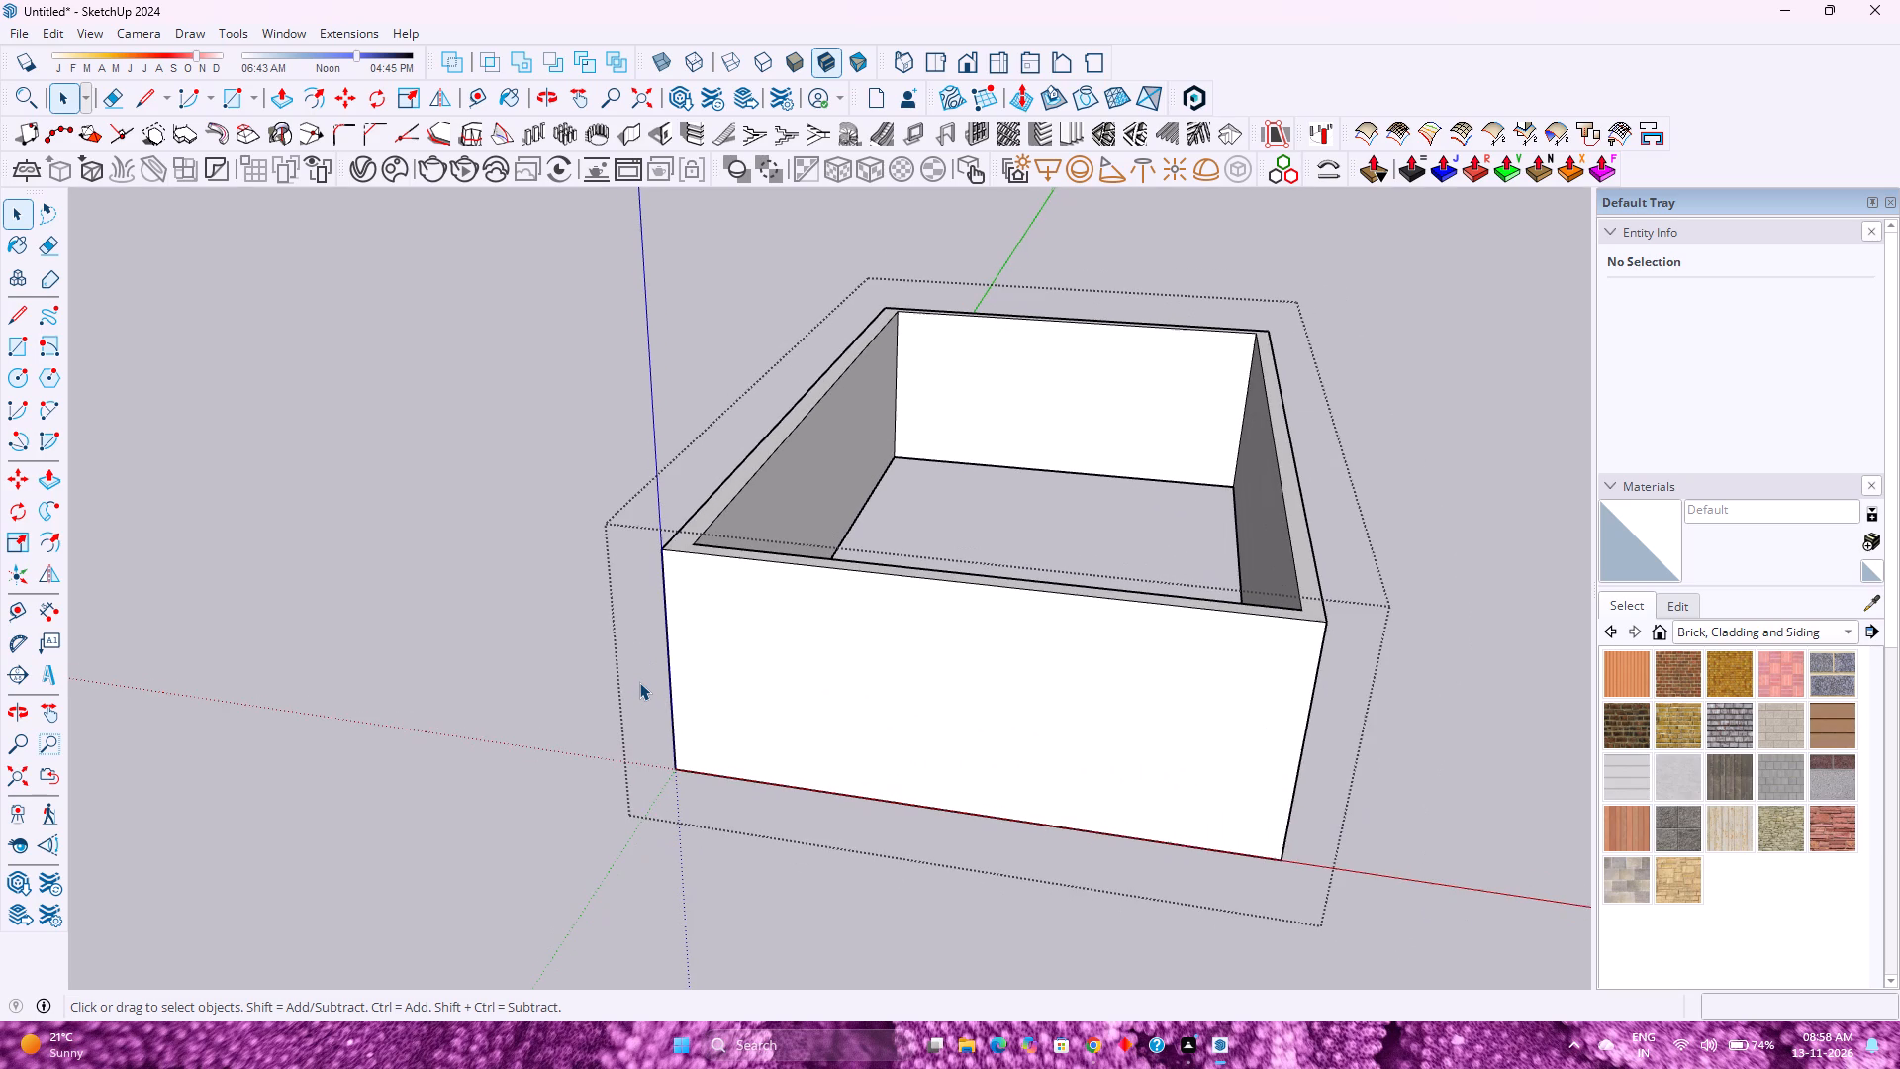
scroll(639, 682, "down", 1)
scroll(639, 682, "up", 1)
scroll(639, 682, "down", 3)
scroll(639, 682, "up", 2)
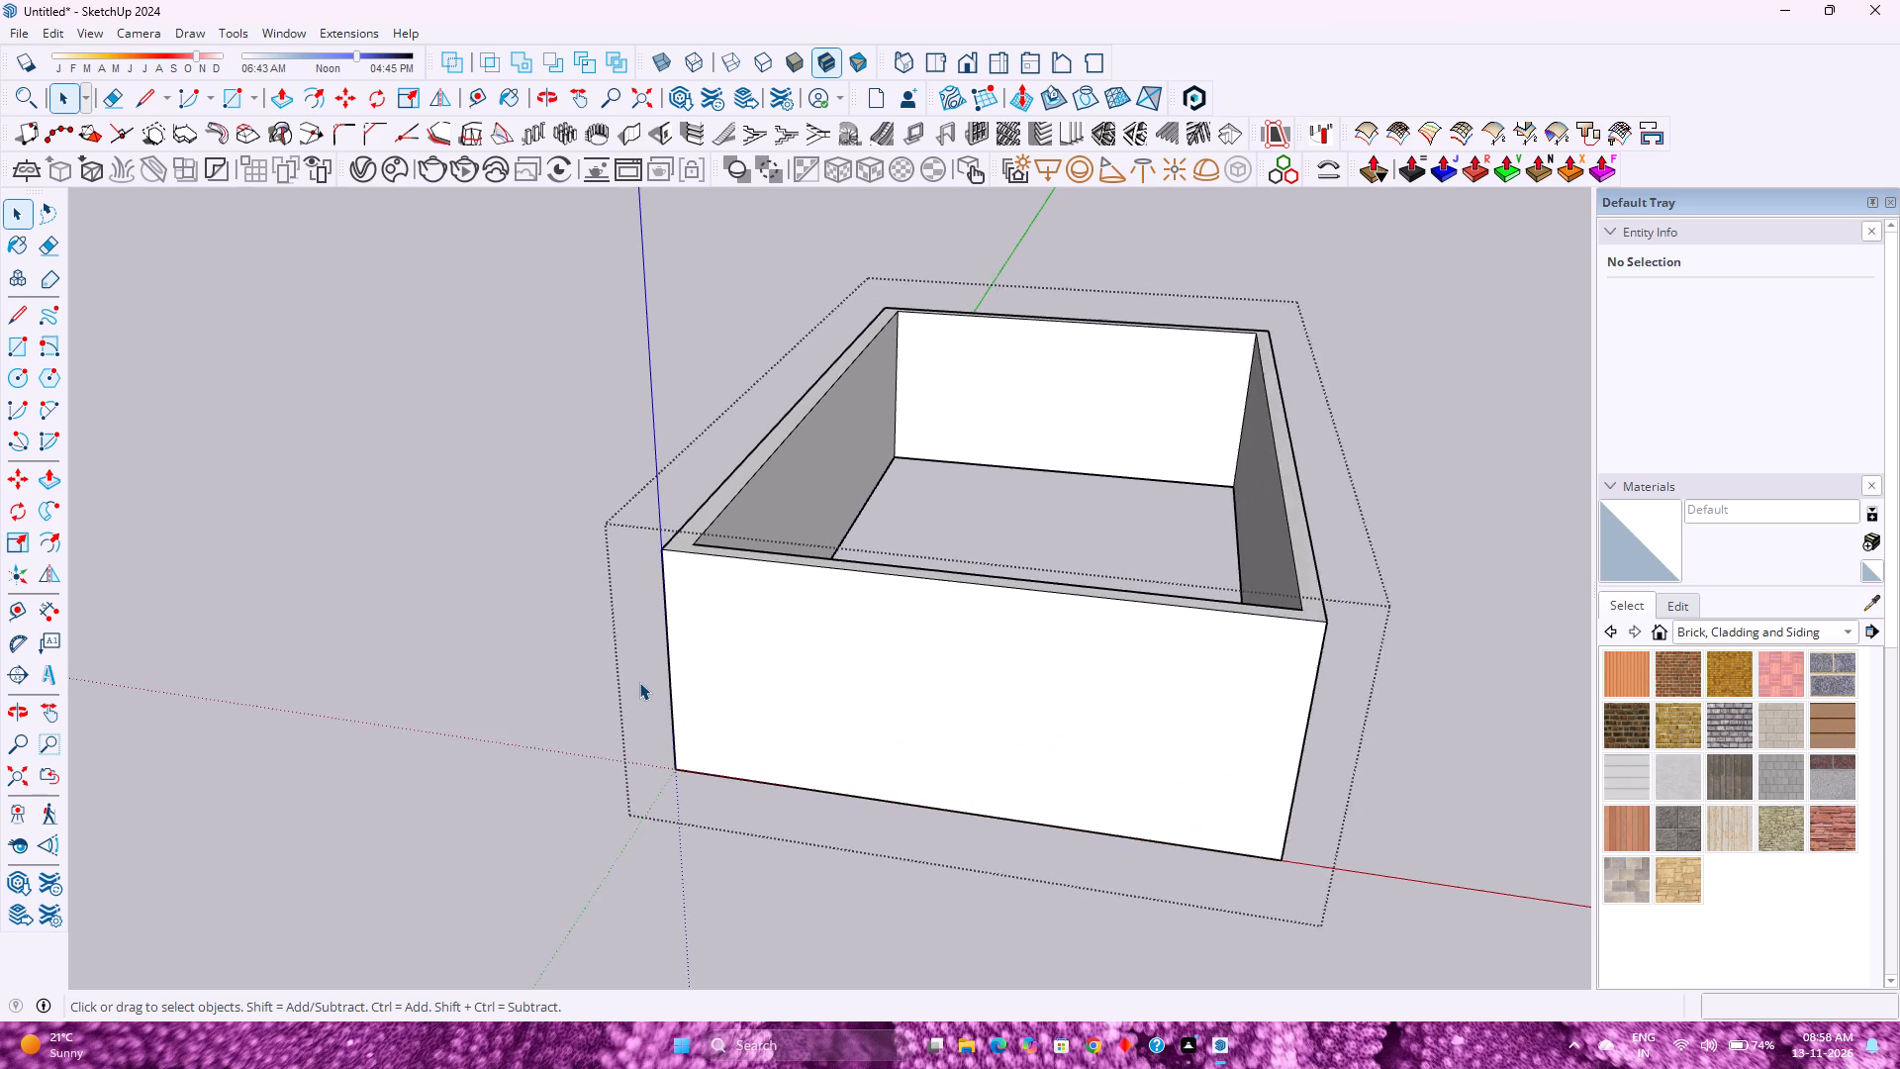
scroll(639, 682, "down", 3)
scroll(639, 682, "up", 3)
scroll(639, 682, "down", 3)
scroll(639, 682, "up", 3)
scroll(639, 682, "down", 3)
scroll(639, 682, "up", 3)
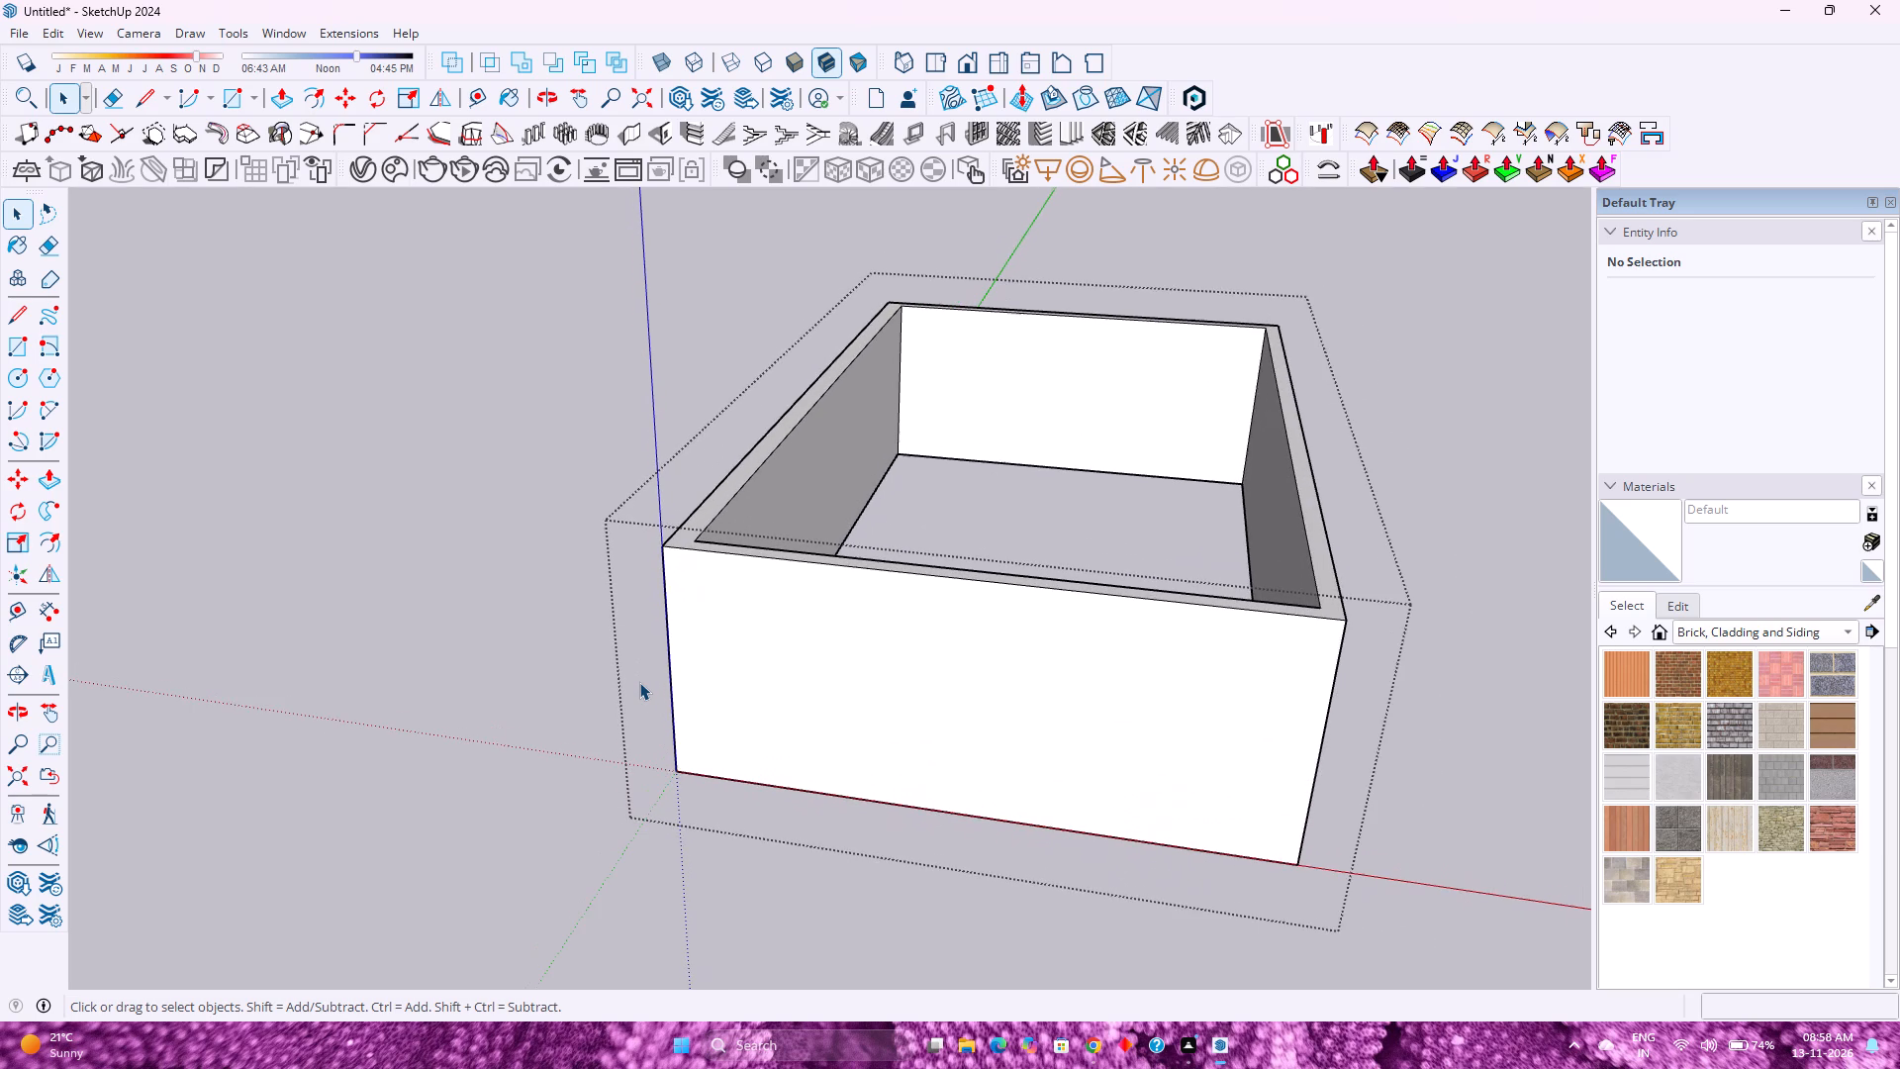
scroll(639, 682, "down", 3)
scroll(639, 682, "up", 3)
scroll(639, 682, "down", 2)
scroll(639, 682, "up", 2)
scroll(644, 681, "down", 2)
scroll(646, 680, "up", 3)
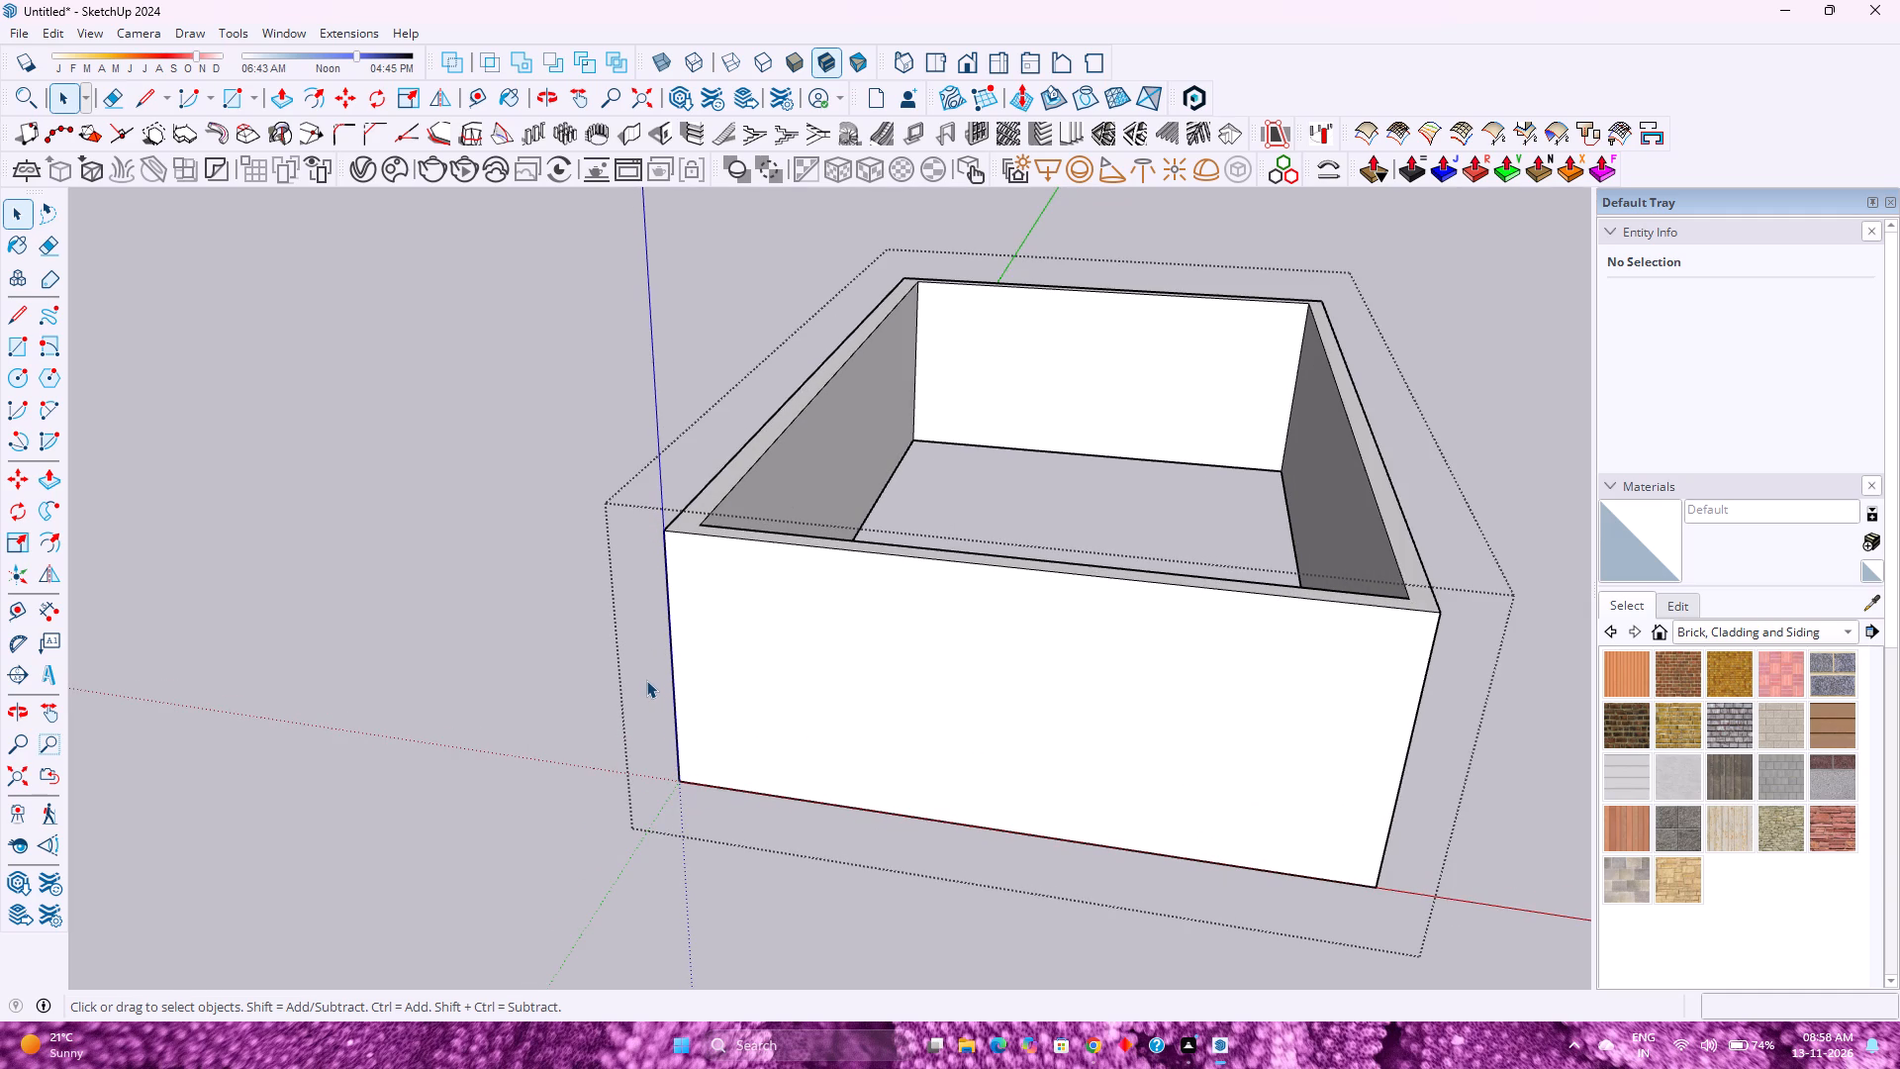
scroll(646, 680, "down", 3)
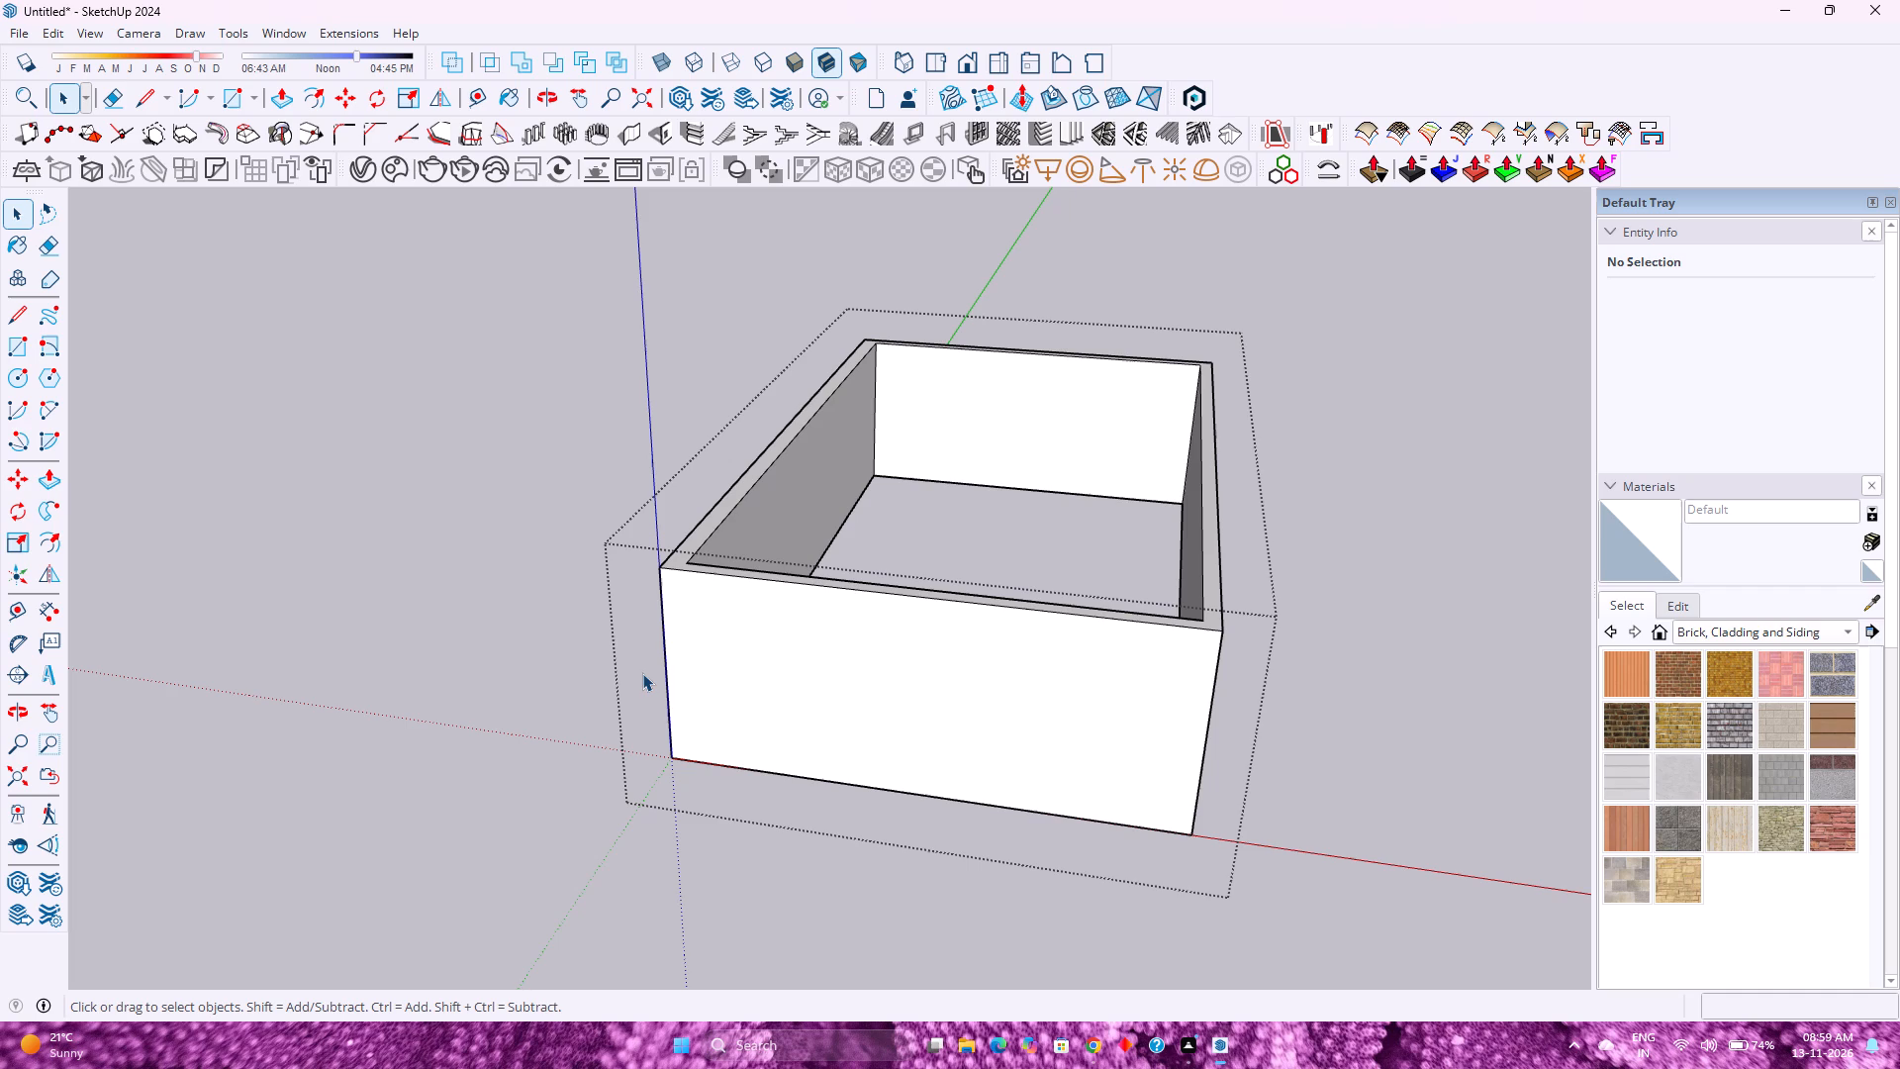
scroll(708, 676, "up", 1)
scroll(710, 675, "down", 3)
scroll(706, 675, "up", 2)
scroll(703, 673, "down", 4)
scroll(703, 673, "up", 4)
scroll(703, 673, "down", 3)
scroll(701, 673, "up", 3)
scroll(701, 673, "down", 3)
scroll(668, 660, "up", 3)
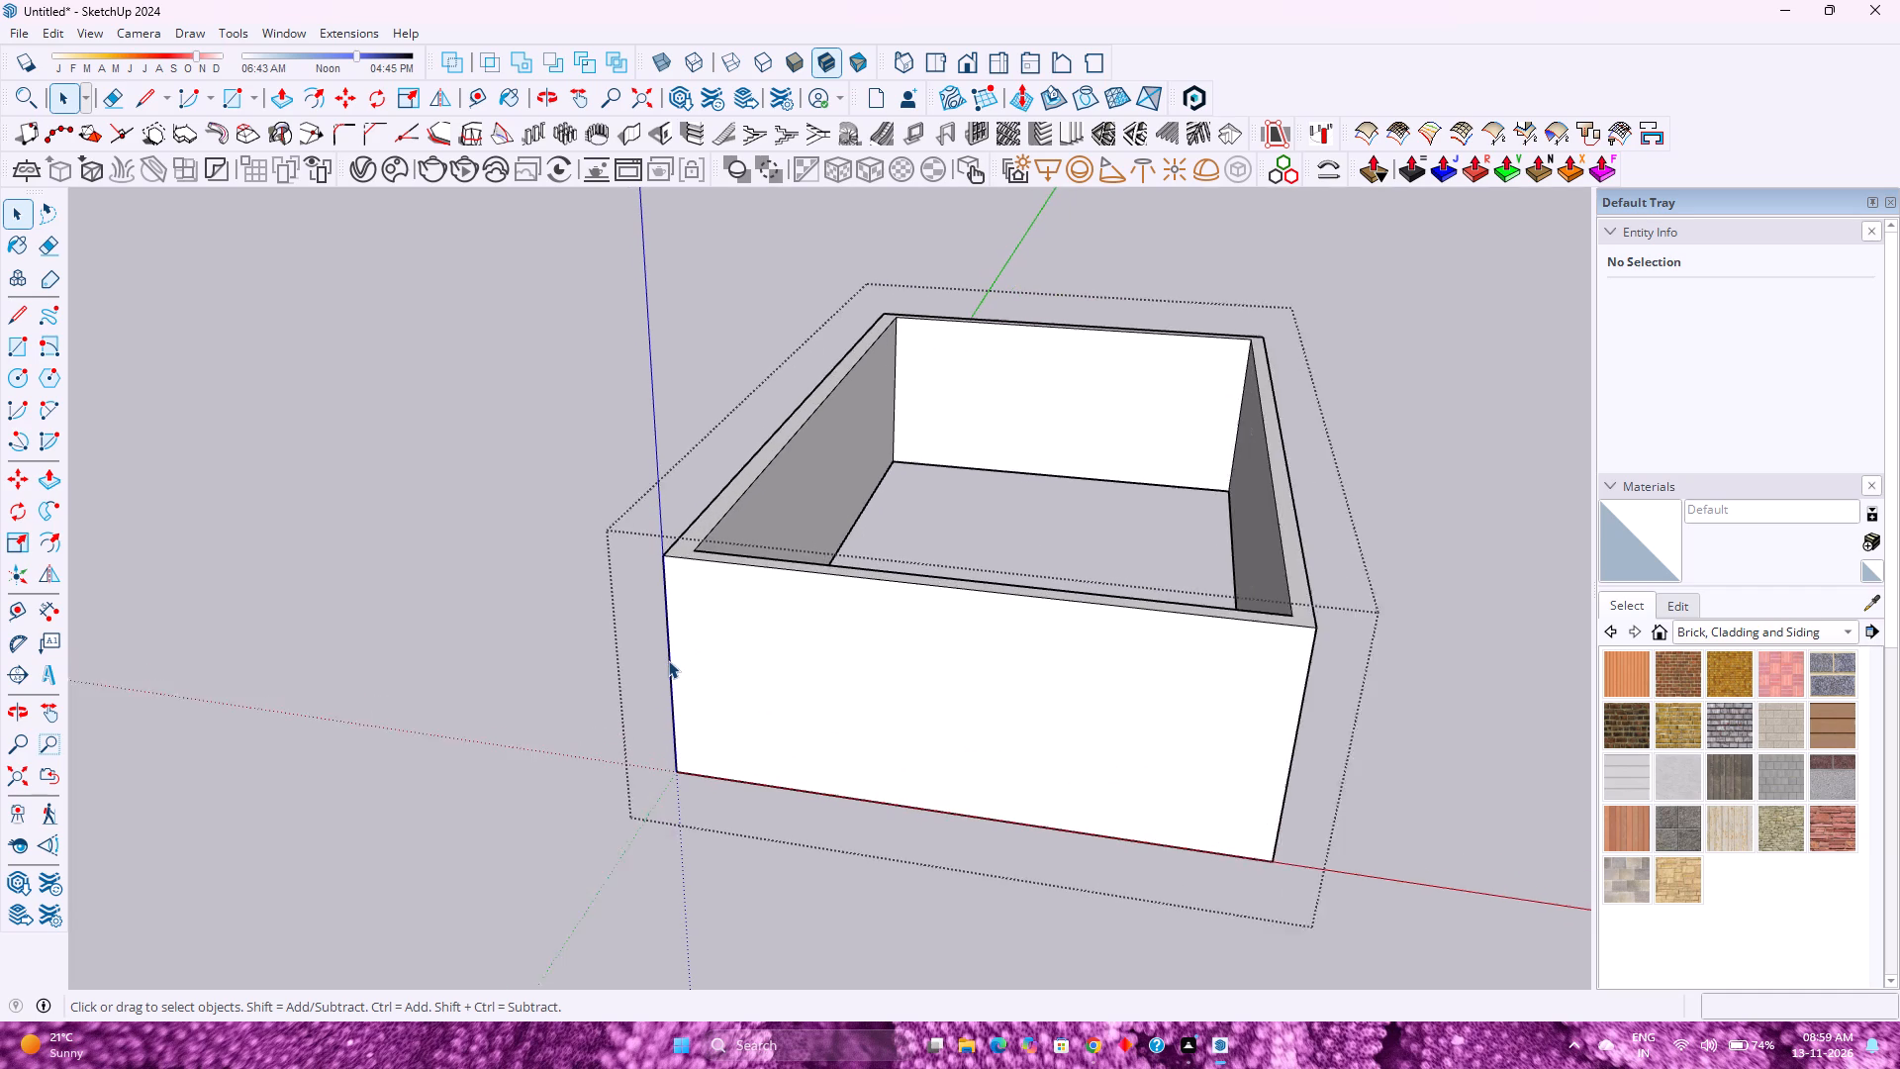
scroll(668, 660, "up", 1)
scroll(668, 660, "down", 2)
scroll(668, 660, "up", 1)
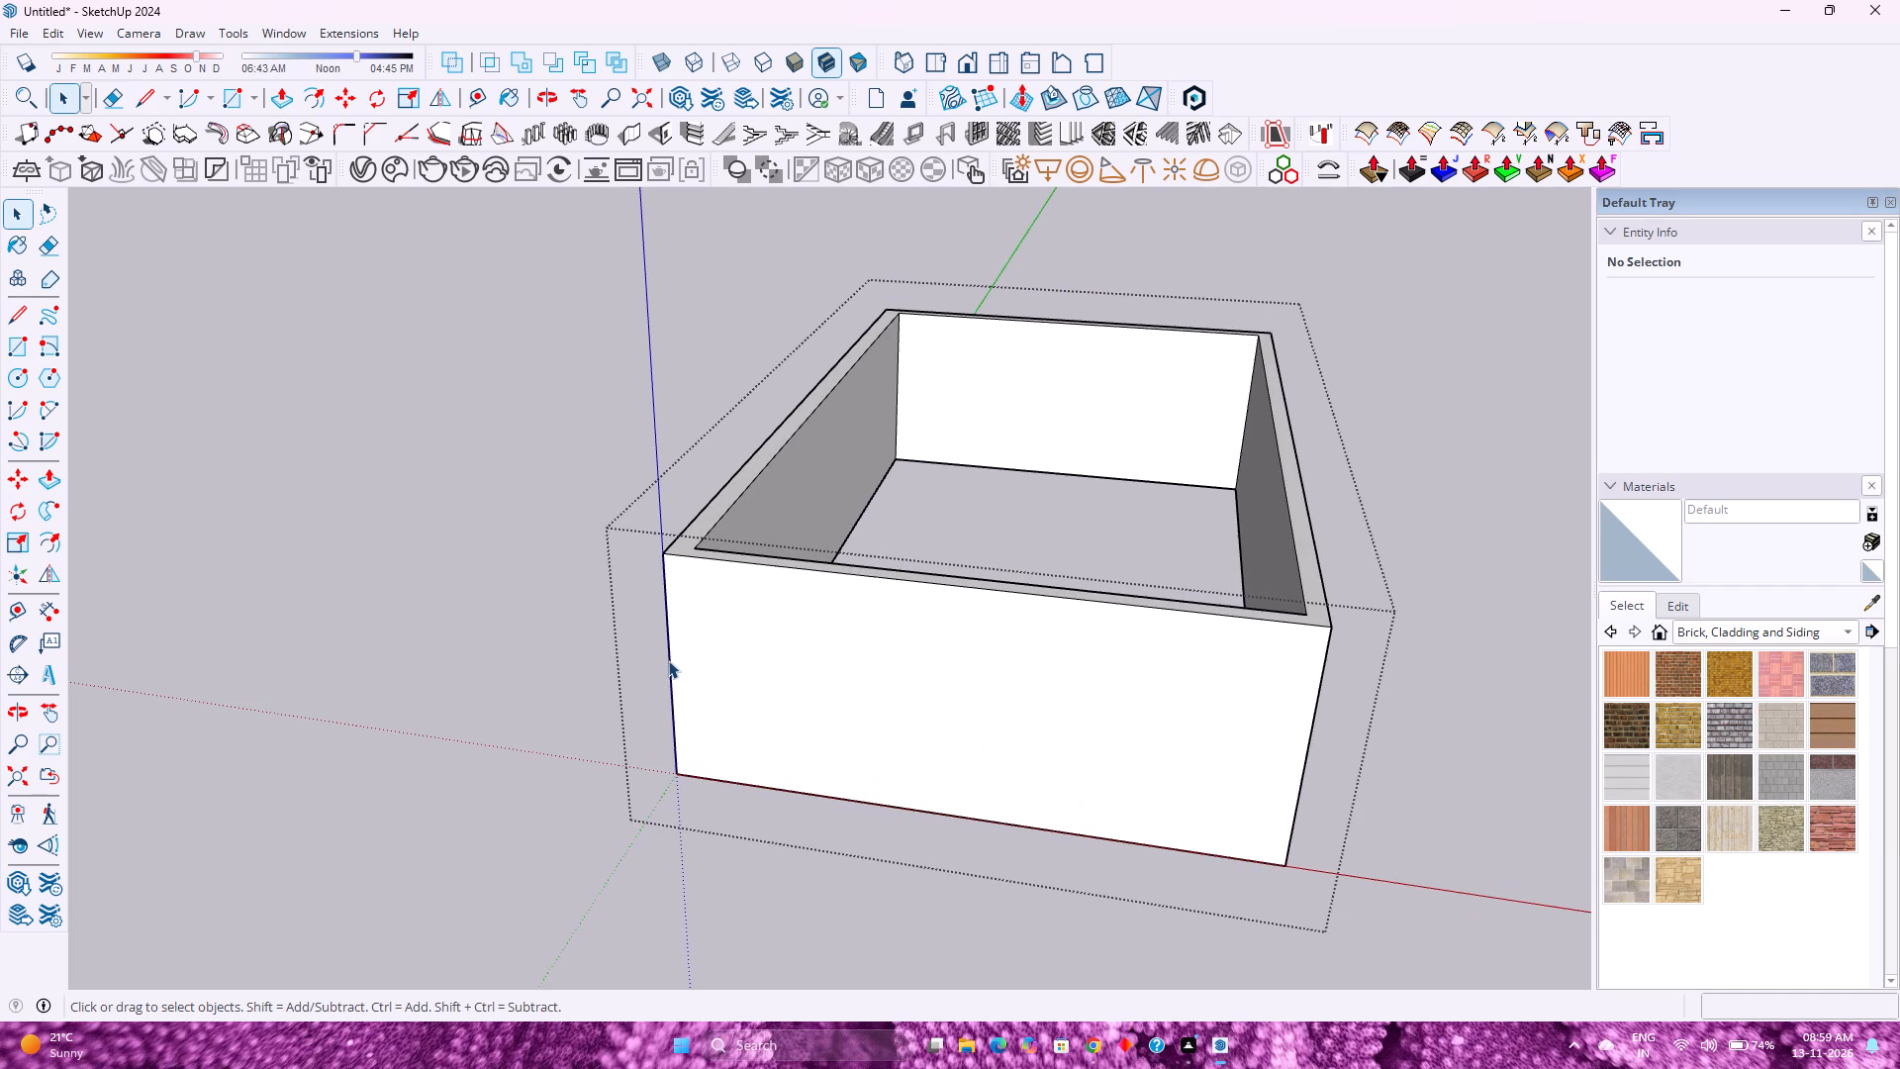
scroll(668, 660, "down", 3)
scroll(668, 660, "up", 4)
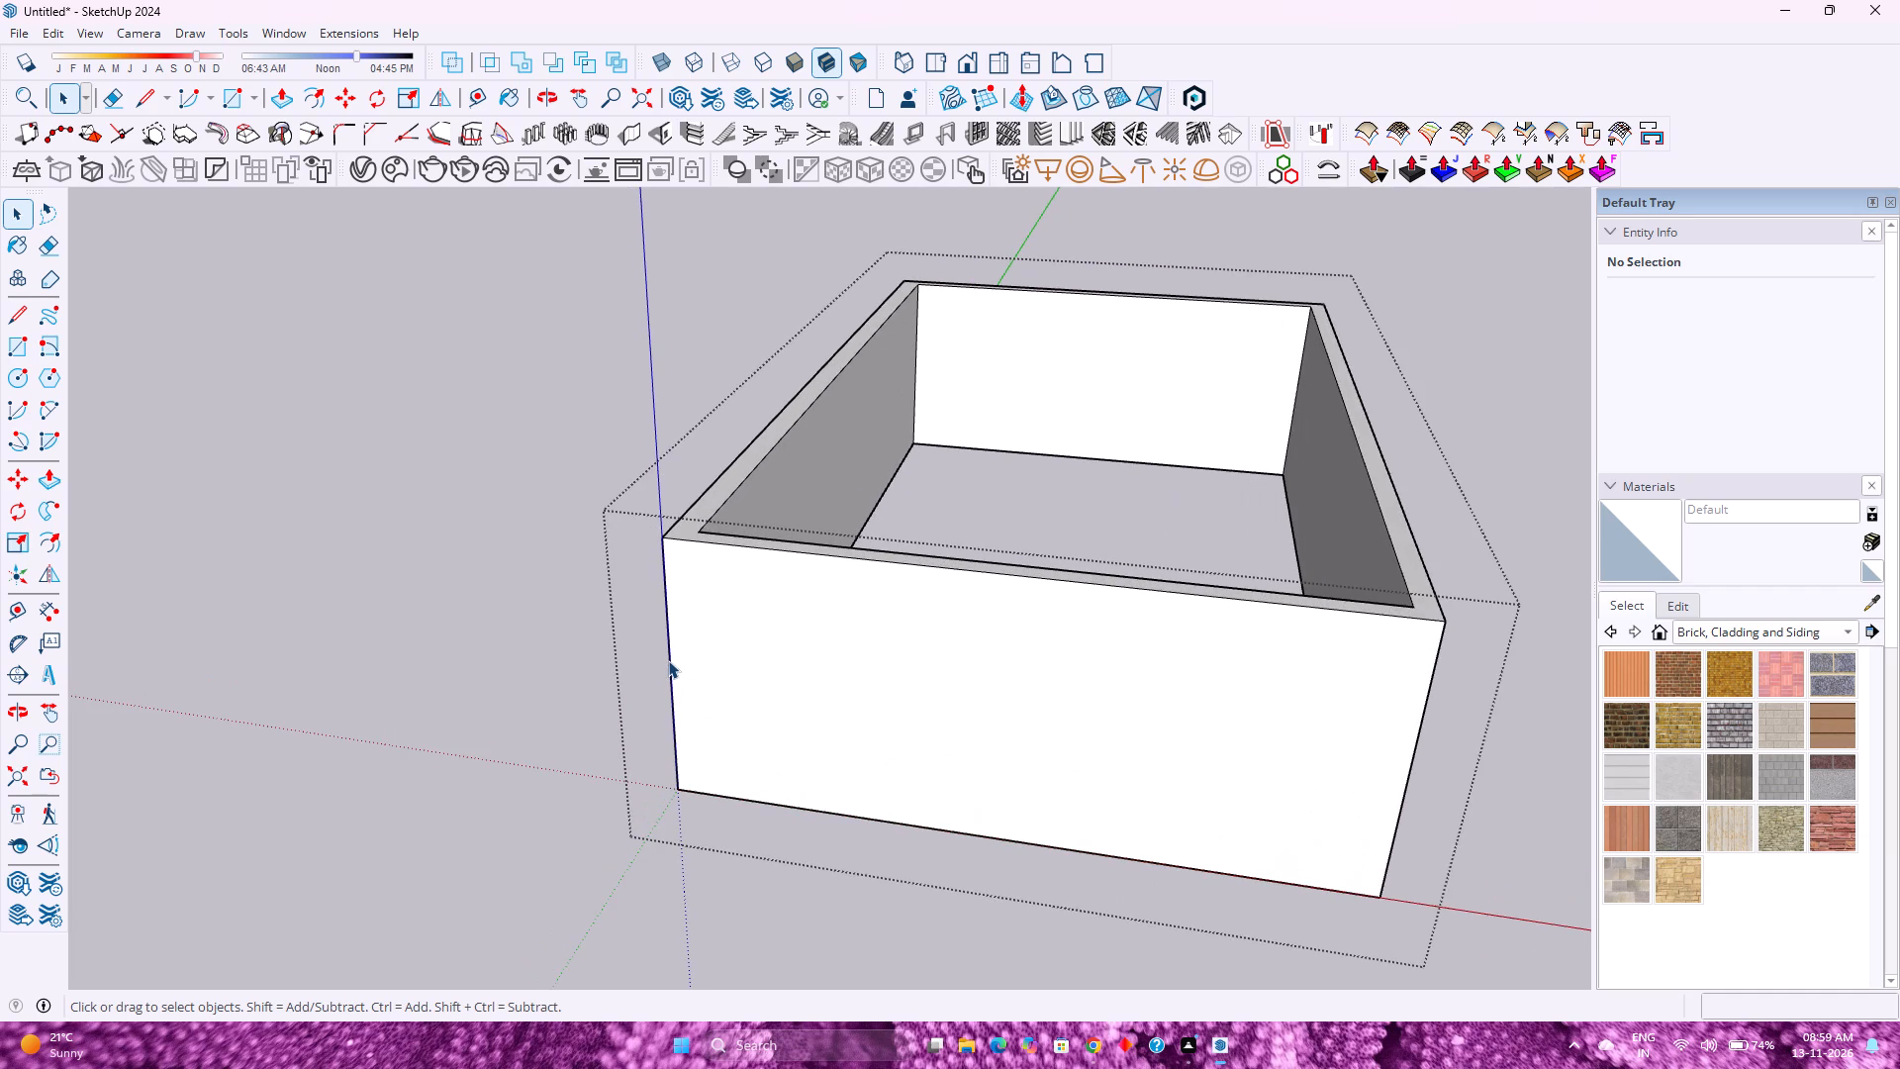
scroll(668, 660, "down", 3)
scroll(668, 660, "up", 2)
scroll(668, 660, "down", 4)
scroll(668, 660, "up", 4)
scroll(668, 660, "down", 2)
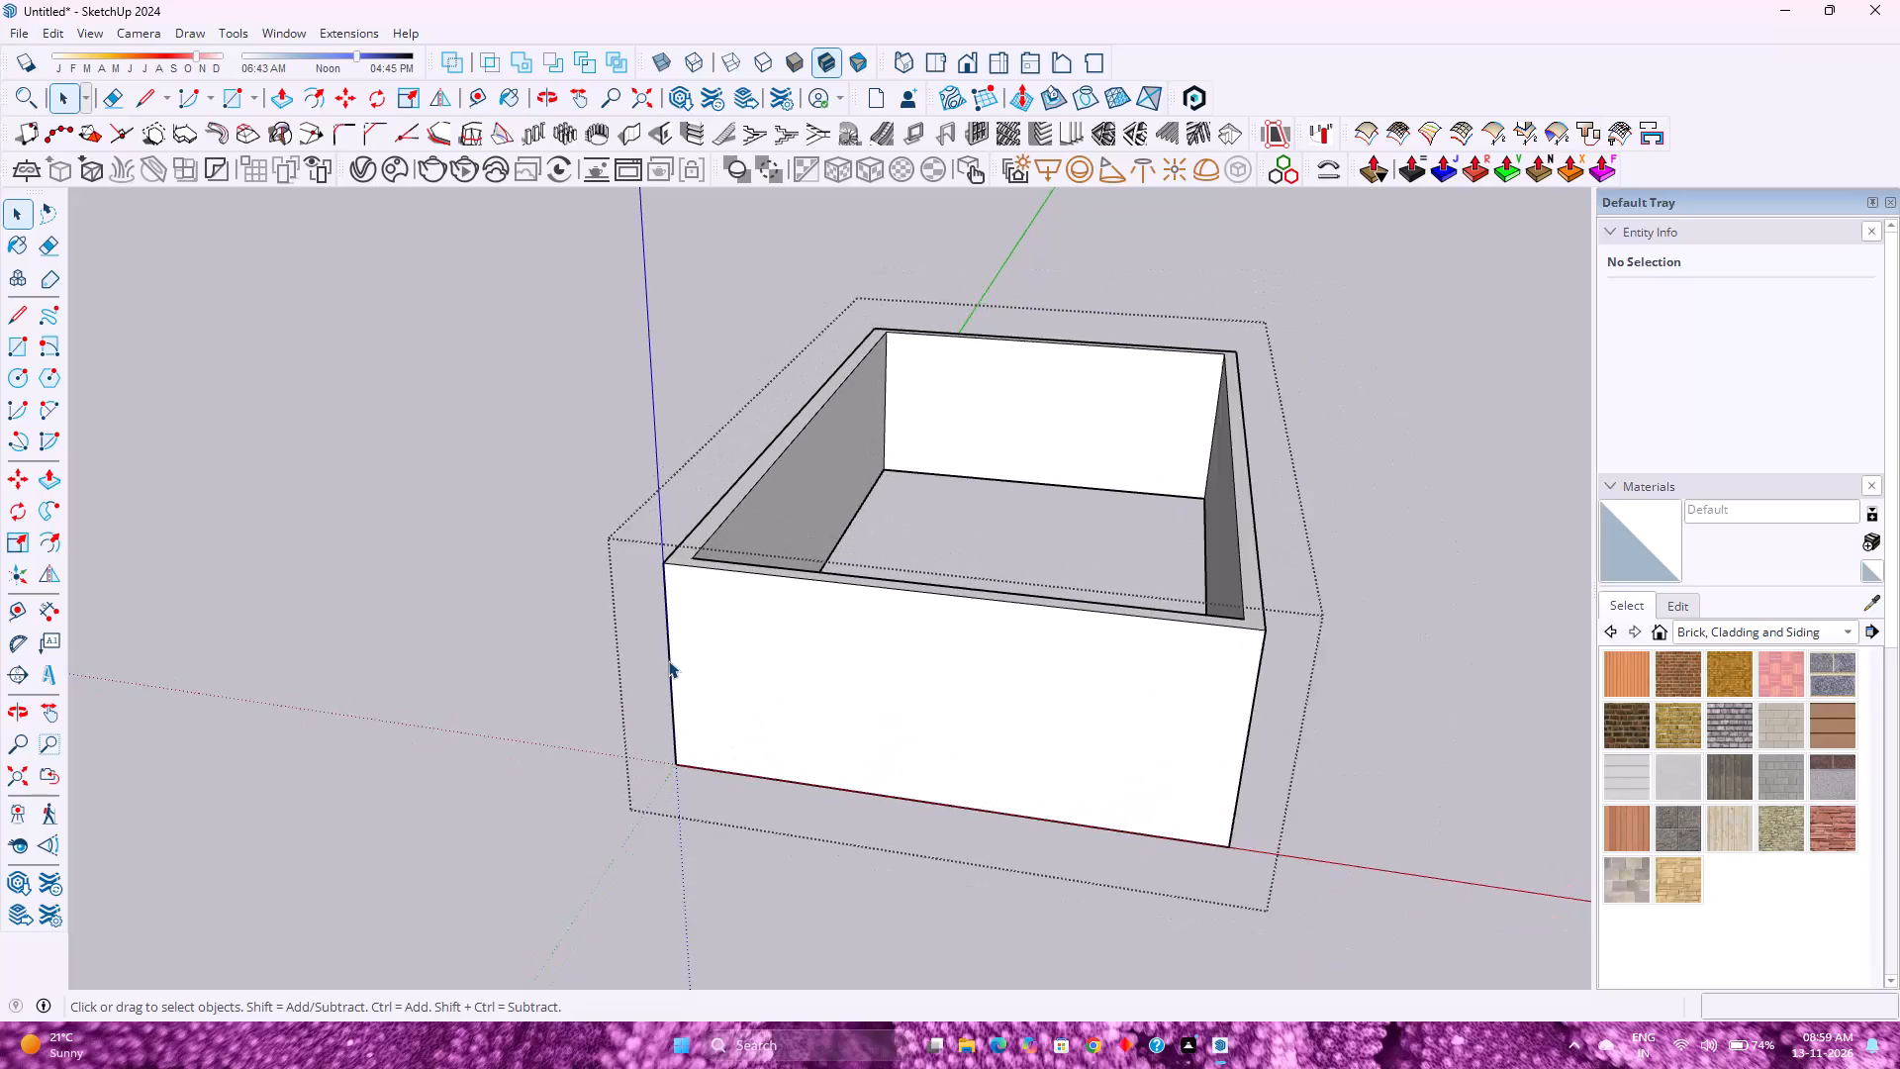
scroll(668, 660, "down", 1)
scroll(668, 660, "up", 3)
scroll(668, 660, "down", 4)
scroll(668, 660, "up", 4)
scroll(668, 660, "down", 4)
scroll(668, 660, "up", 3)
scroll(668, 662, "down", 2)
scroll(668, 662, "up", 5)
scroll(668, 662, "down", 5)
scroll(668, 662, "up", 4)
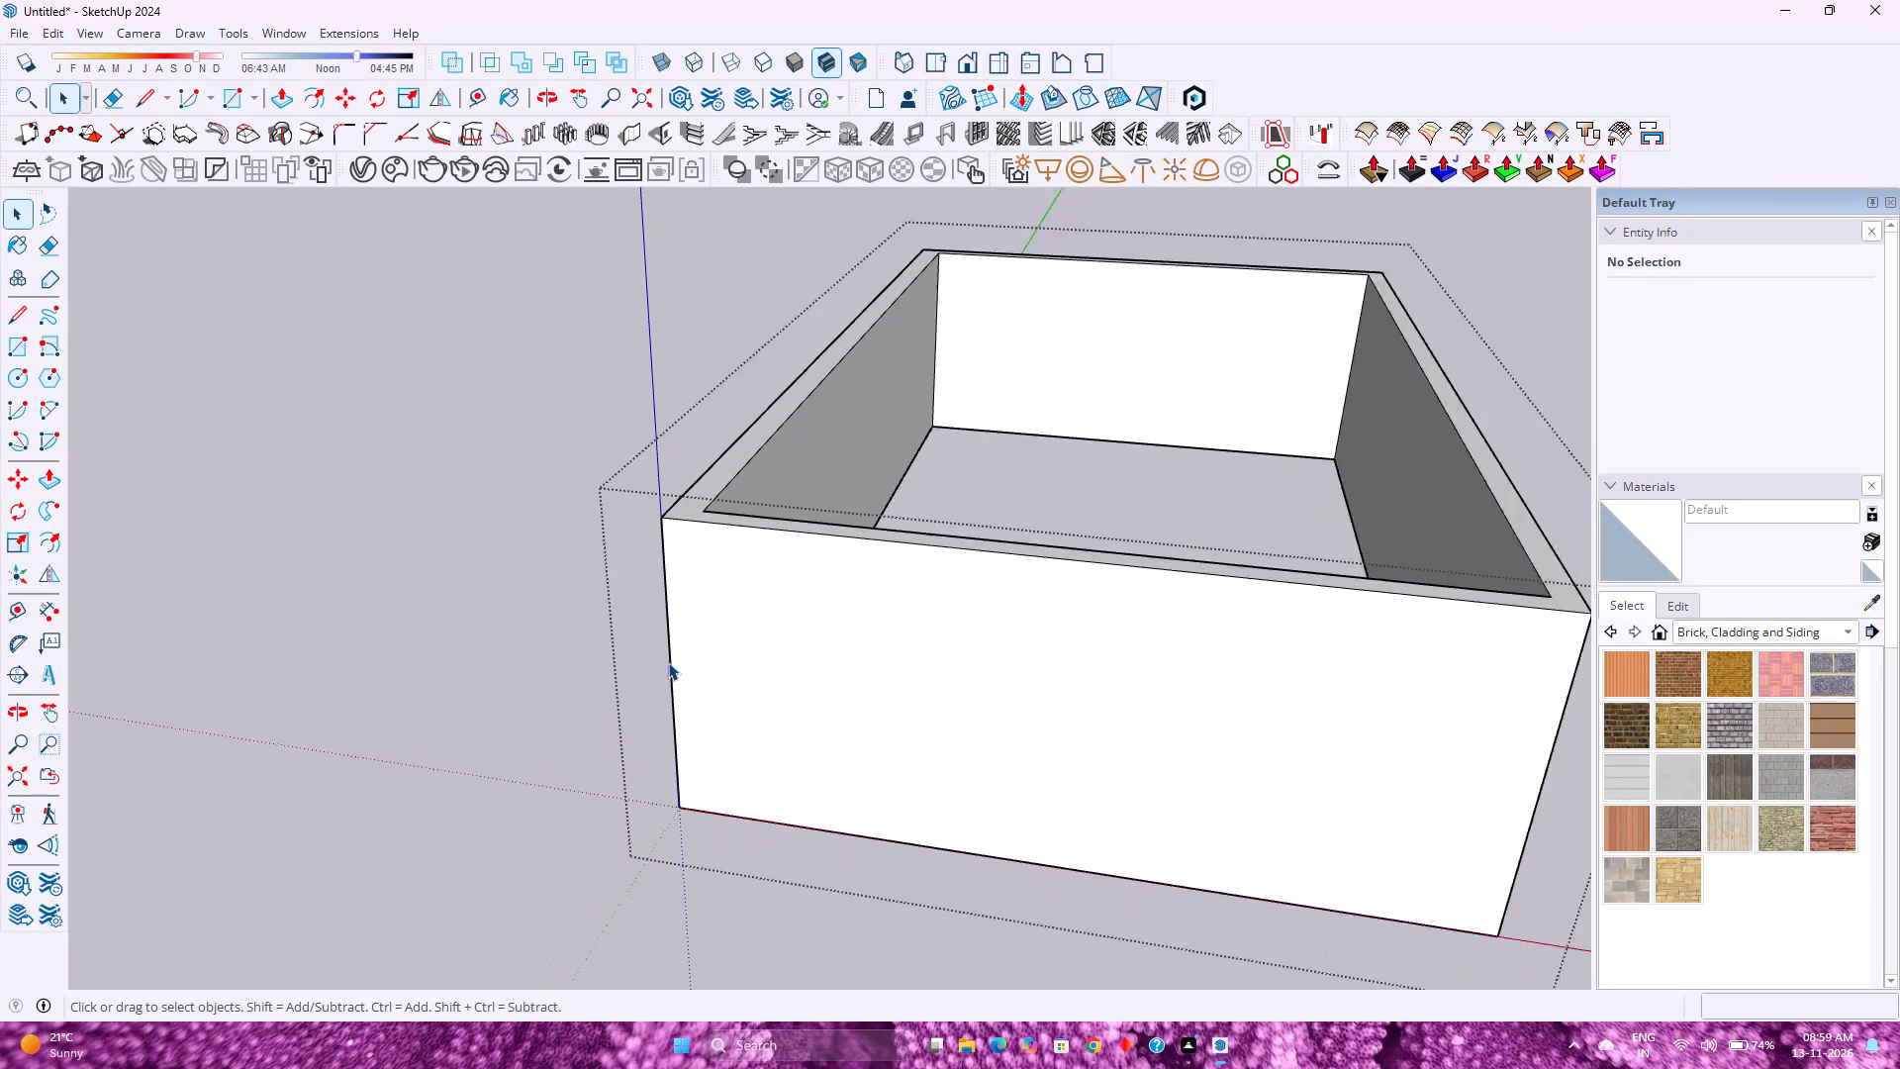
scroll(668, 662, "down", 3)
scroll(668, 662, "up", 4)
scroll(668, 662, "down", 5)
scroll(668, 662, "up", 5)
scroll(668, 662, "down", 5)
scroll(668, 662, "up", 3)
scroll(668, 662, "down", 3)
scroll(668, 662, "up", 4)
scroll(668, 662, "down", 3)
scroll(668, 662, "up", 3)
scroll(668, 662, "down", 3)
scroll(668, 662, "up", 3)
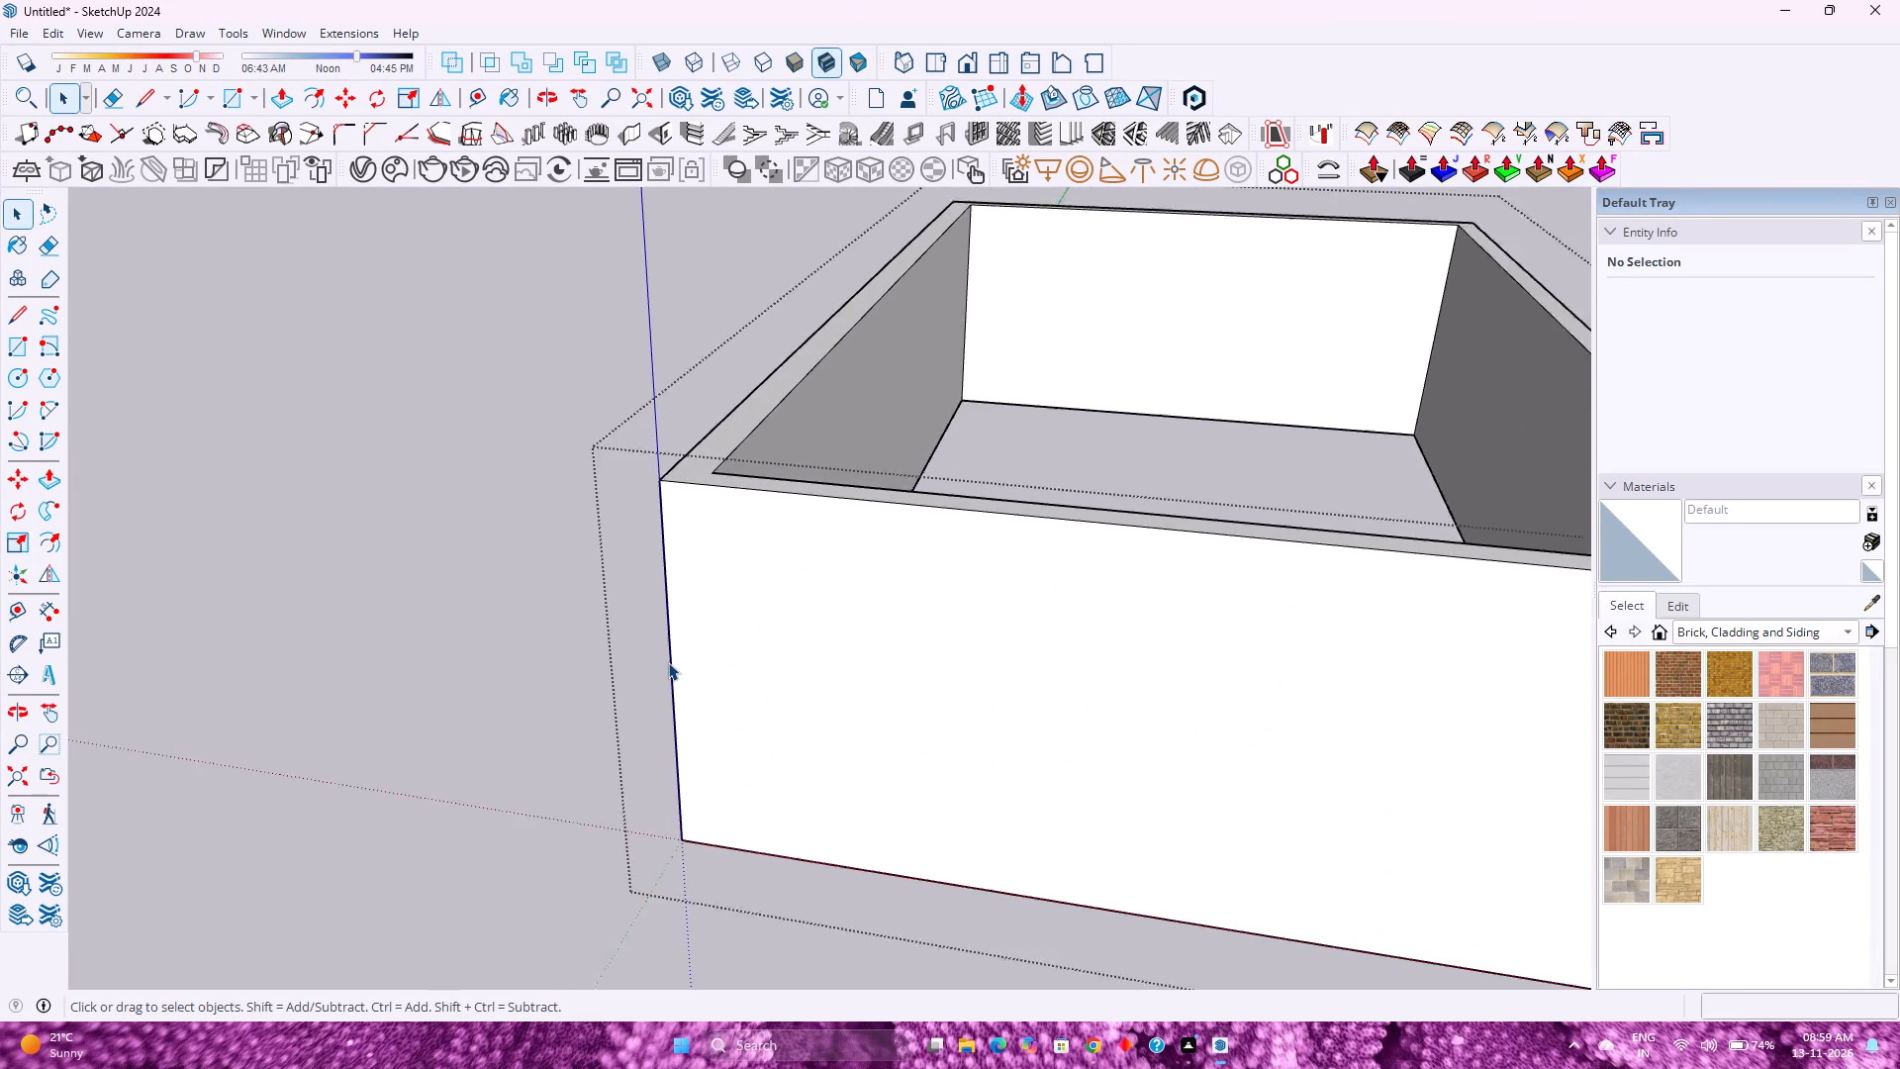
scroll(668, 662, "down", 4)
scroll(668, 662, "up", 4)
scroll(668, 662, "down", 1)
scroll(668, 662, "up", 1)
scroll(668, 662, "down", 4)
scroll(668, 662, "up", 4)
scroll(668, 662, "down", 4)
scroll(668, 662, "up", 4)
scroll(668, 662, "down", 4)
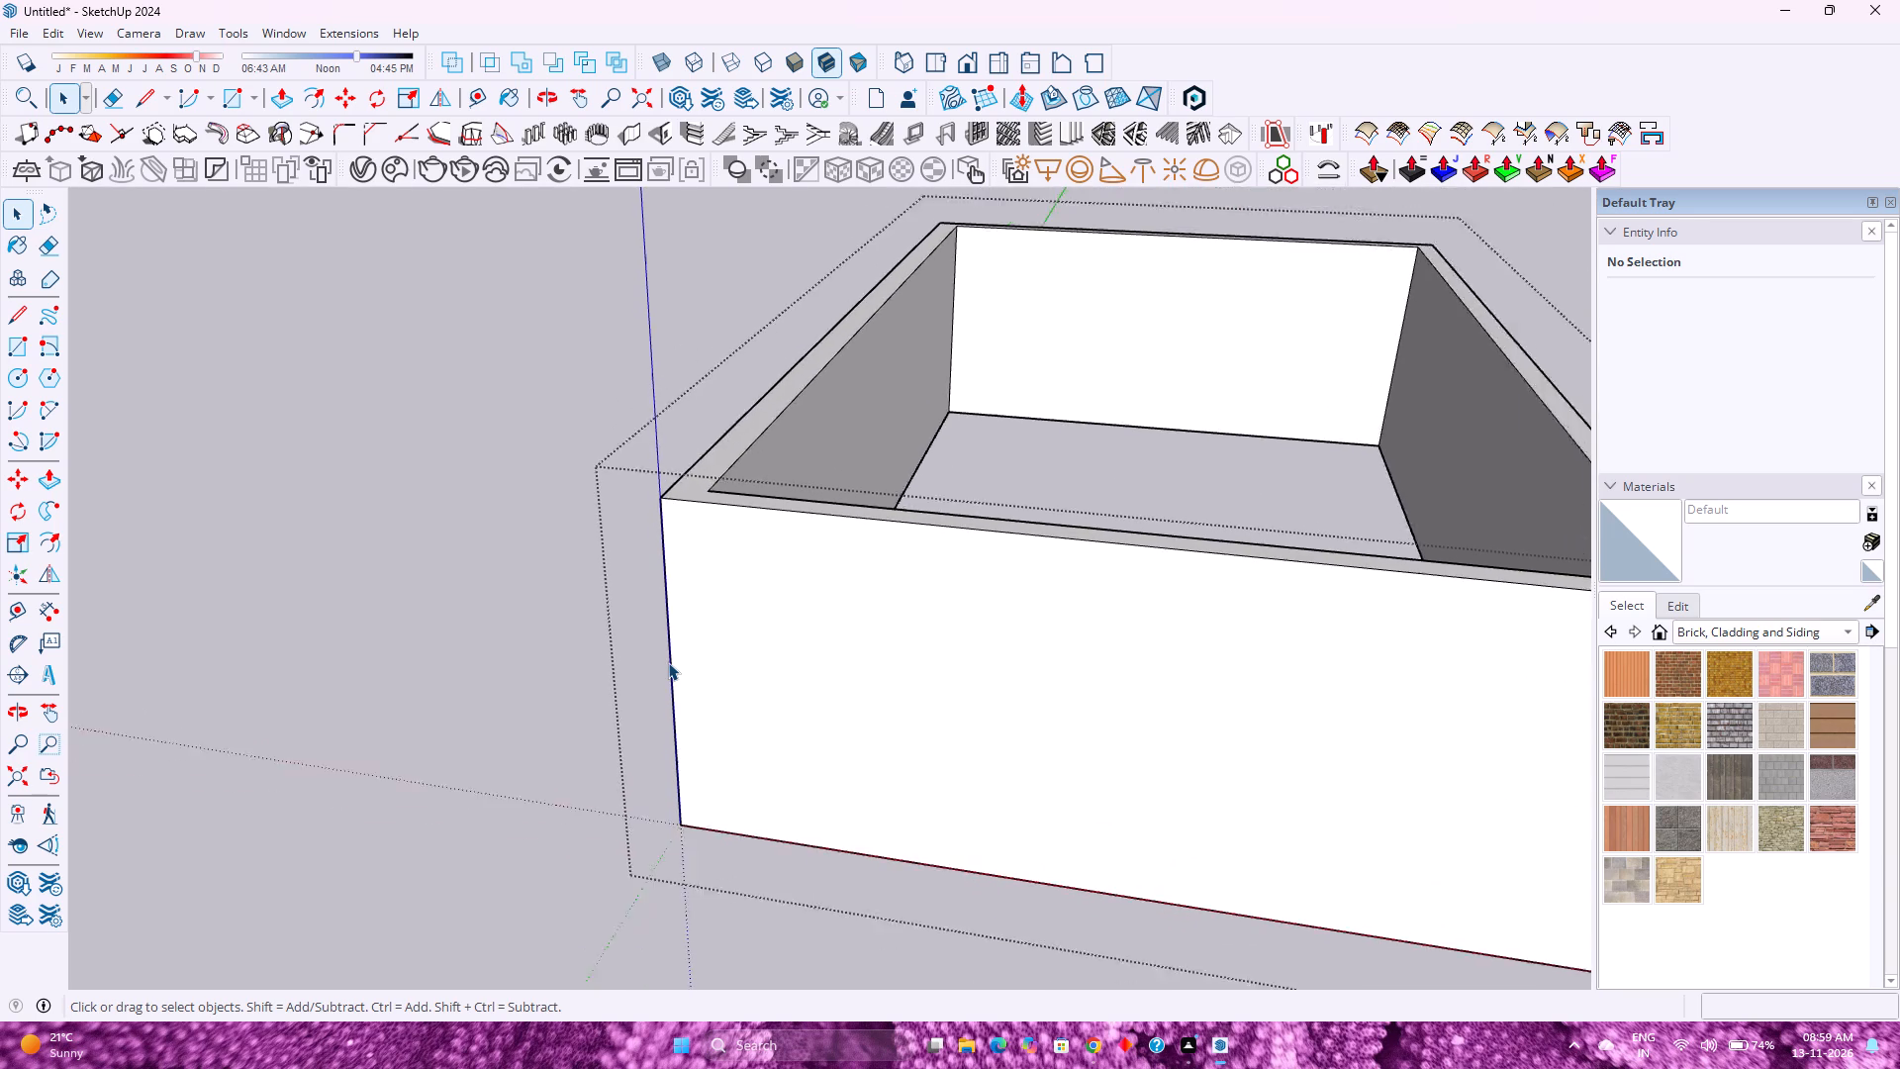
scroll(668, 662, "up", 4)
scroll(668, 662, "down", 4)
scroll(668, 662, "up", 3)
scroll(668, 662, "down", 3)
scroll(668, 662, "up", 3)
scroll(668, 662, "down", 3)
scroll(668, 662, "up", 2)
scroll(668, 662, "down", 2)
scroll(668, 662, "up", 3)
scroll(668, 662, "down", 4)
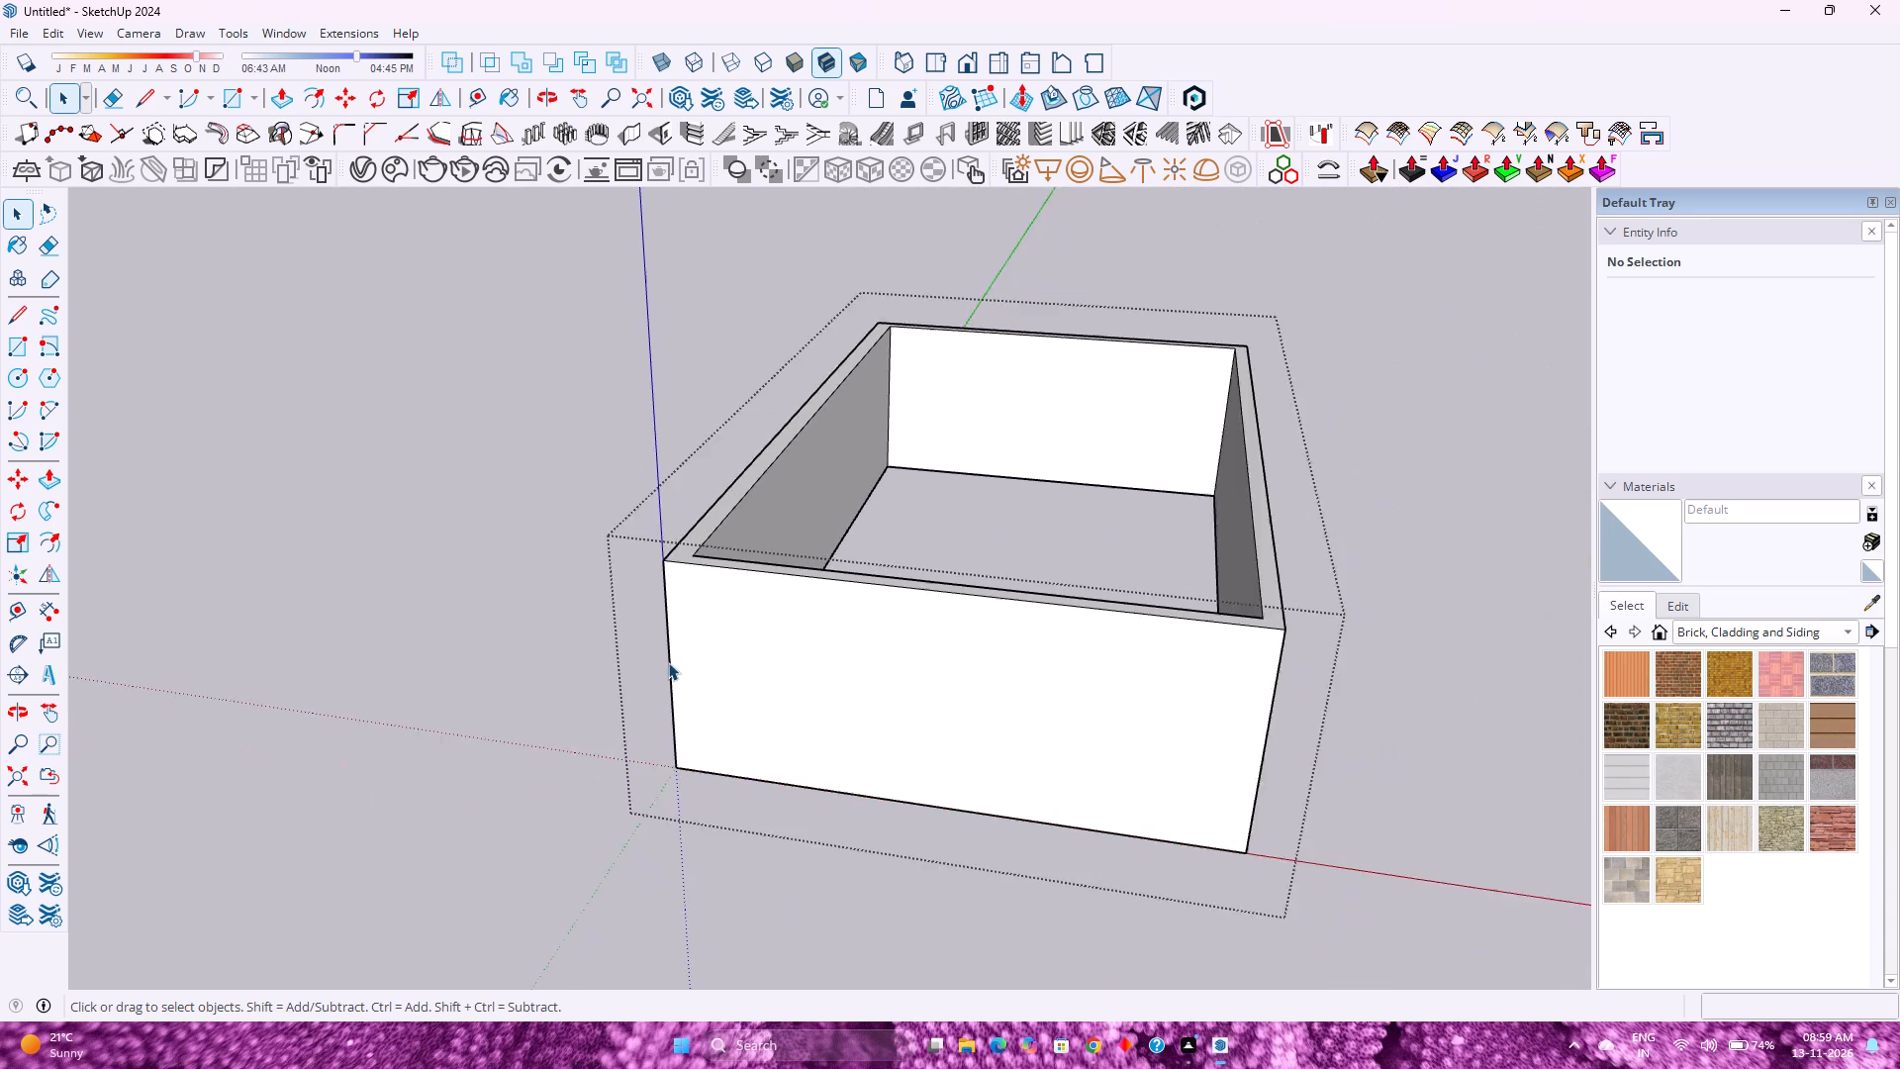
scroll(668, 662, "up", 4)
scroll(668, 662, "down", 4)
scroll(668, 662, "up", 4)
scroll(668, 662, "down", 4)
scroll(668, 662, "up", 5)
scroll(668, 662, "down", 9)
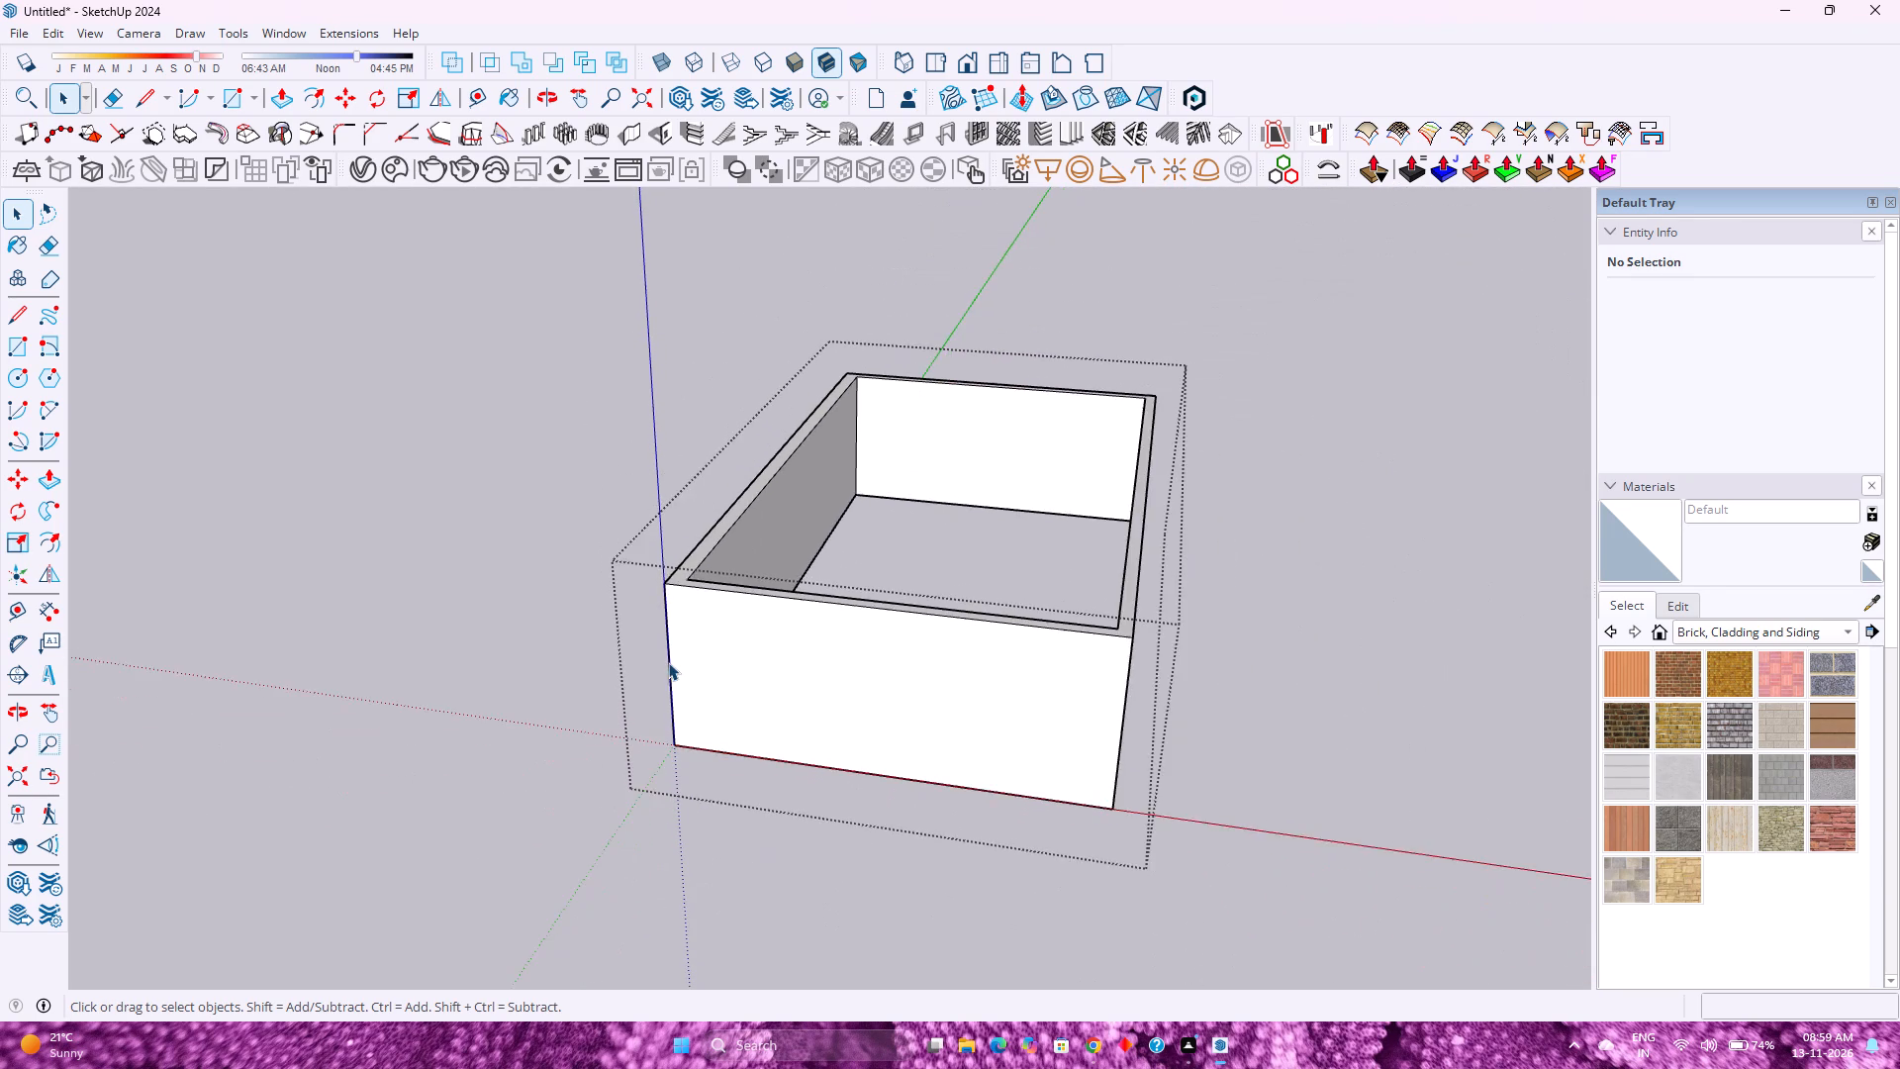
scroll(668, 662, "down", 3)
Place a vertical guide on the front wall face with Tape Measure, 1' along the red axis from the edge at the origin.
scroll(774, 646, "up", 7)
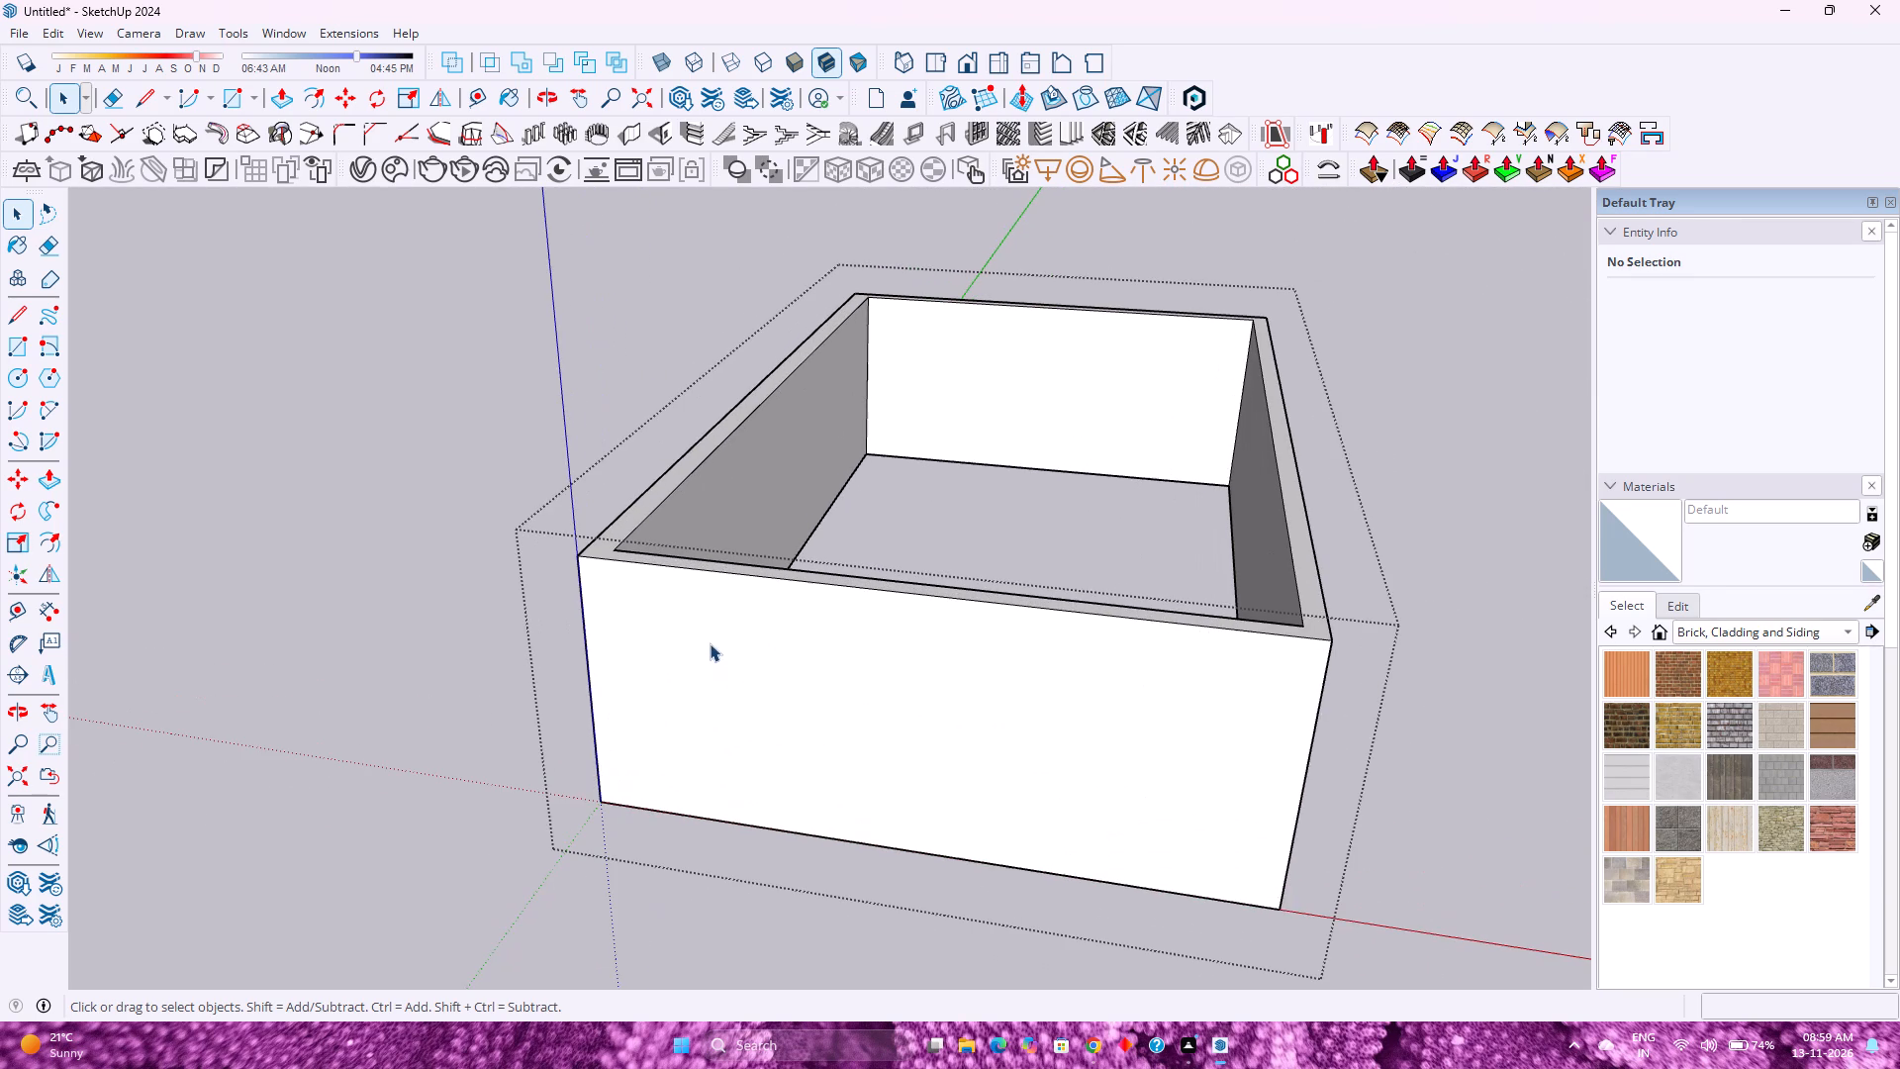
left_click(475, 100)
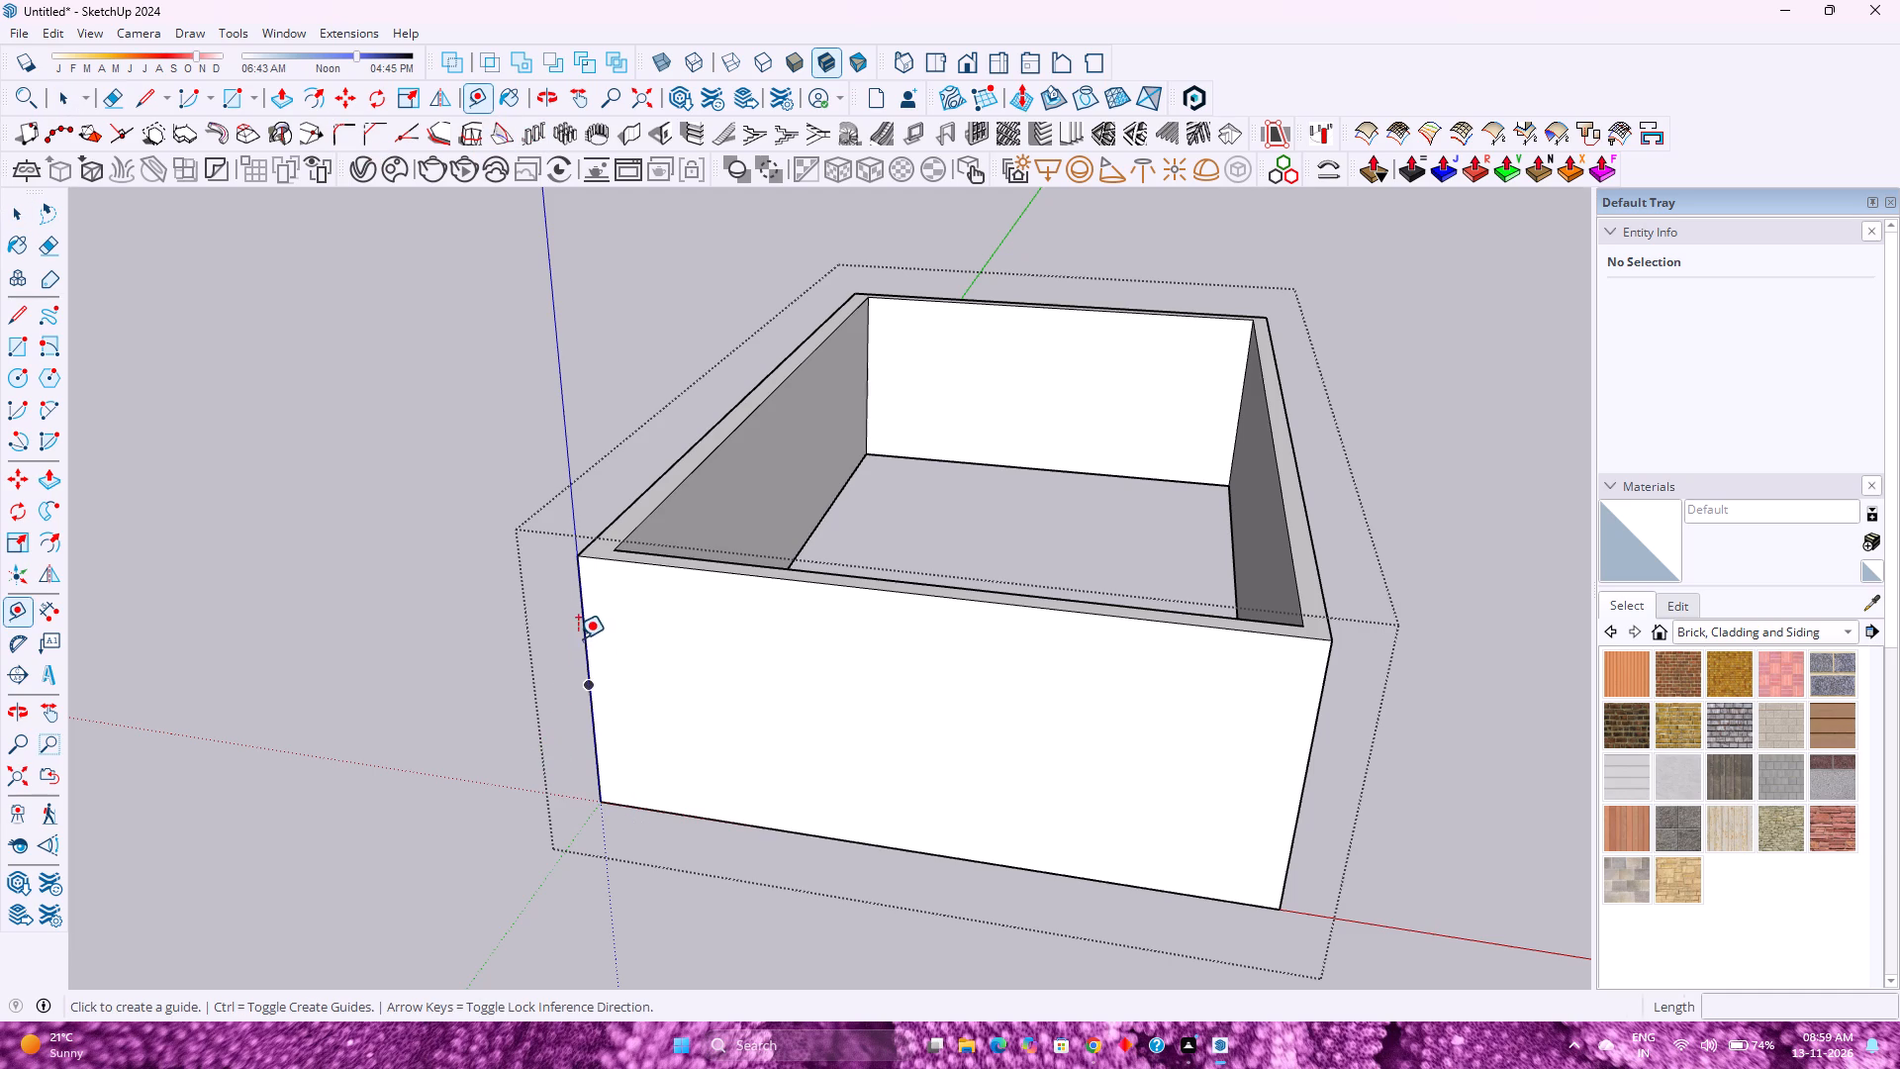
left_click(583, 632)
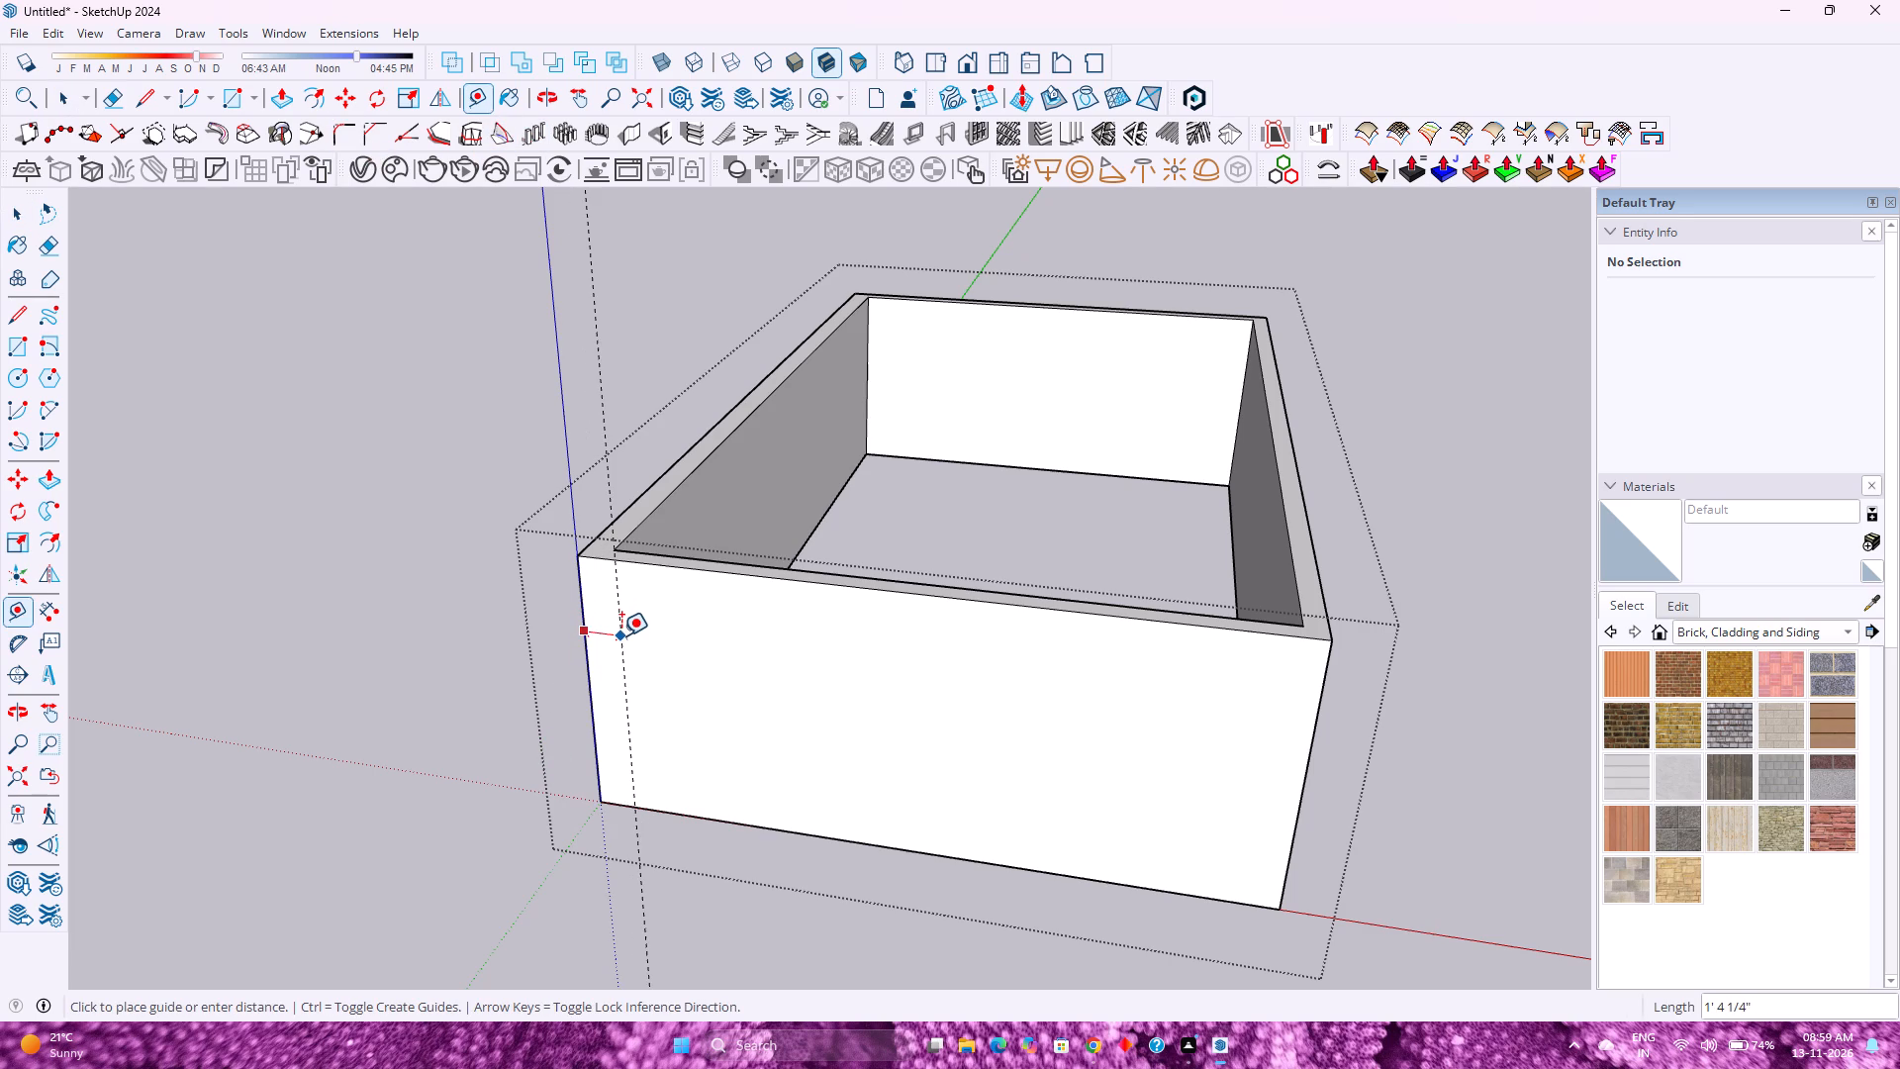
key("Right")
type("1'")
key("Return")
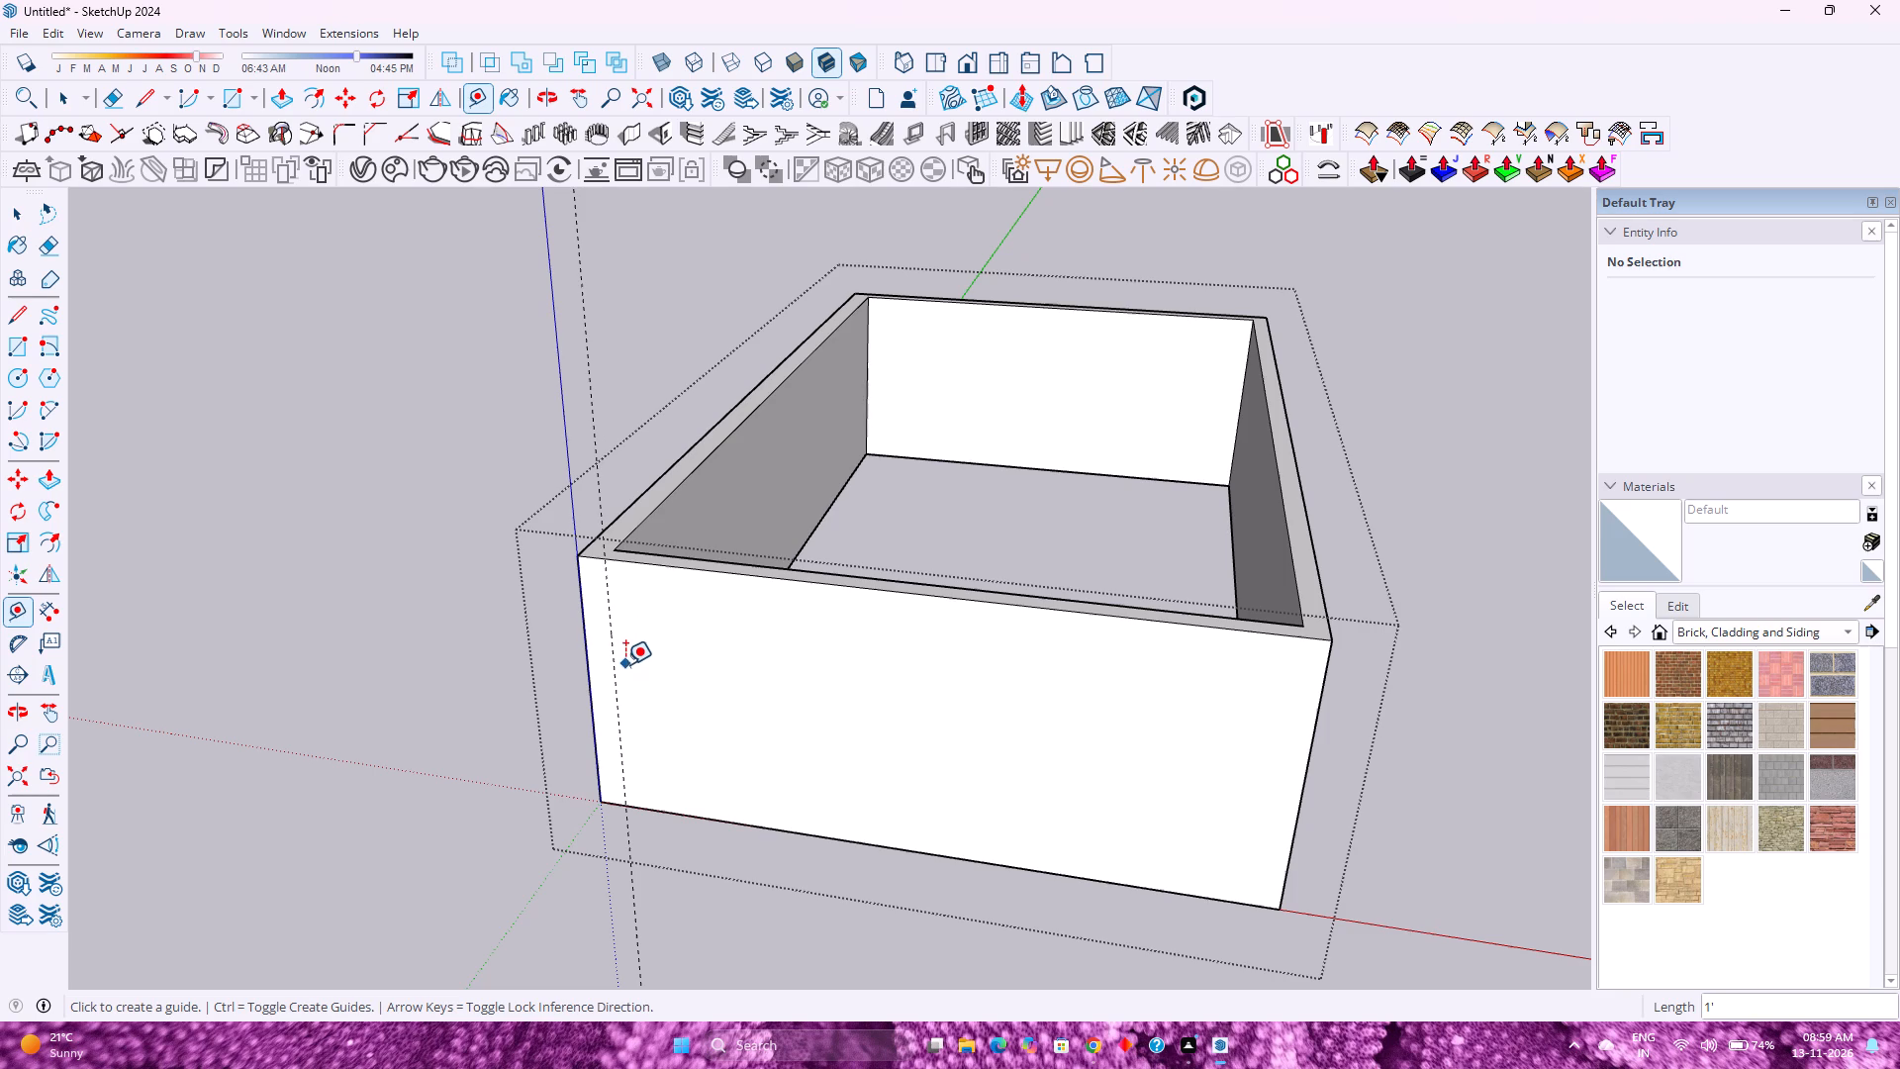
Add a second vertical guide on the front wall face, 3' beyond the first guide along the red axis.
left_click(616, 694)
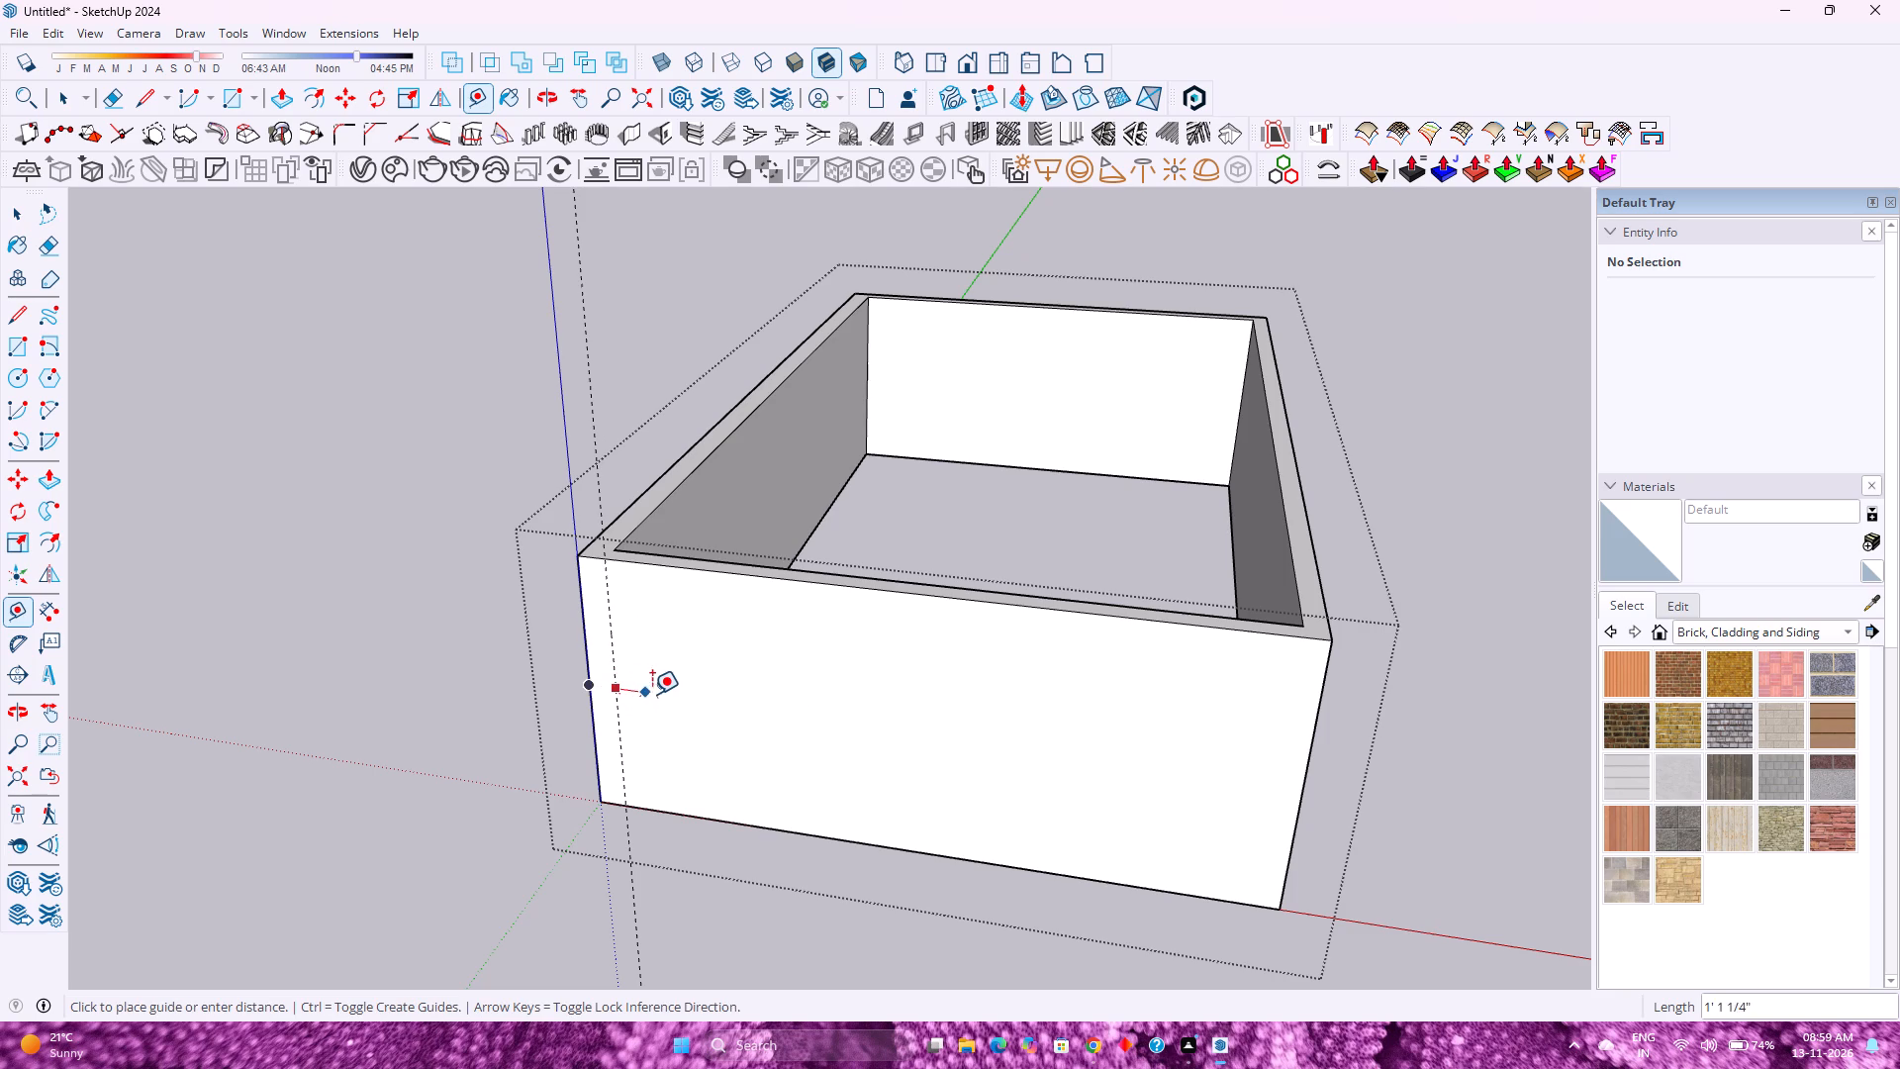
key("Escape")
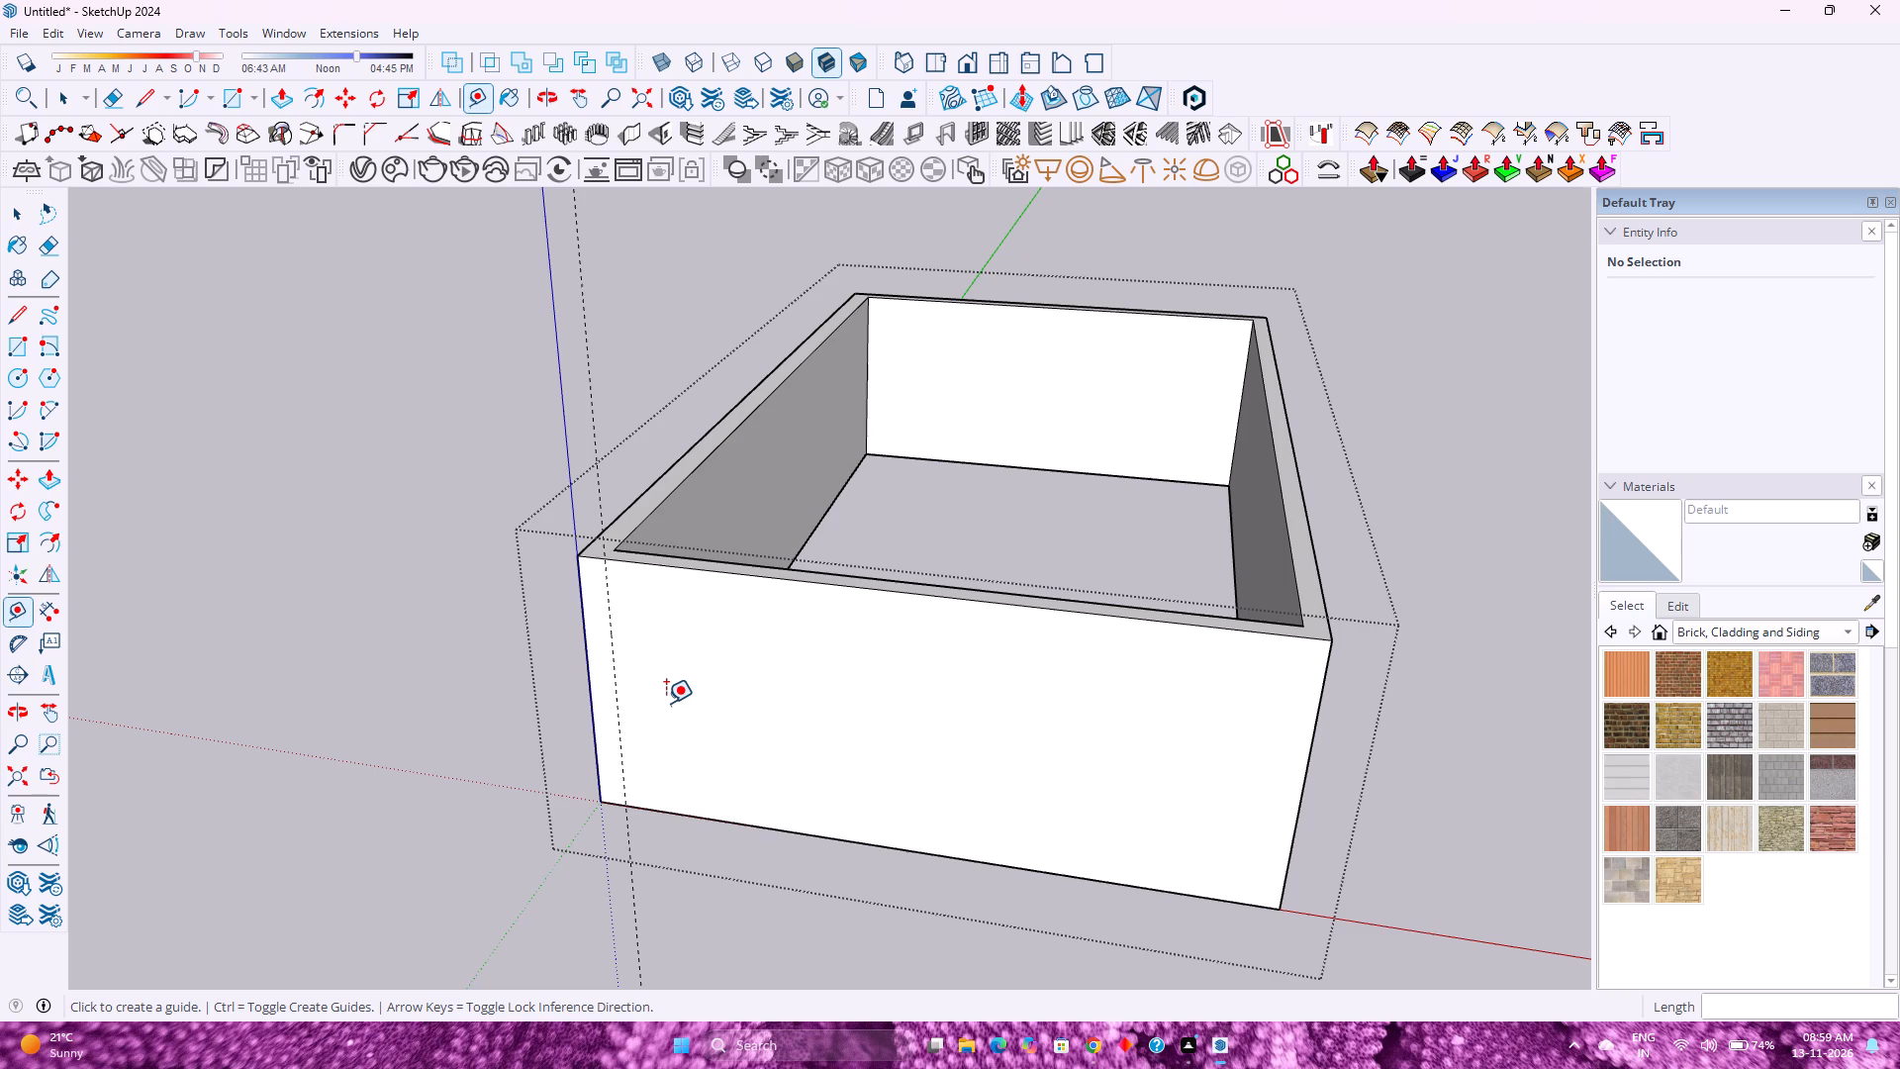
scroll(640, 757, "up", 5)
middle_click_drag(640, 752, 648, 734)
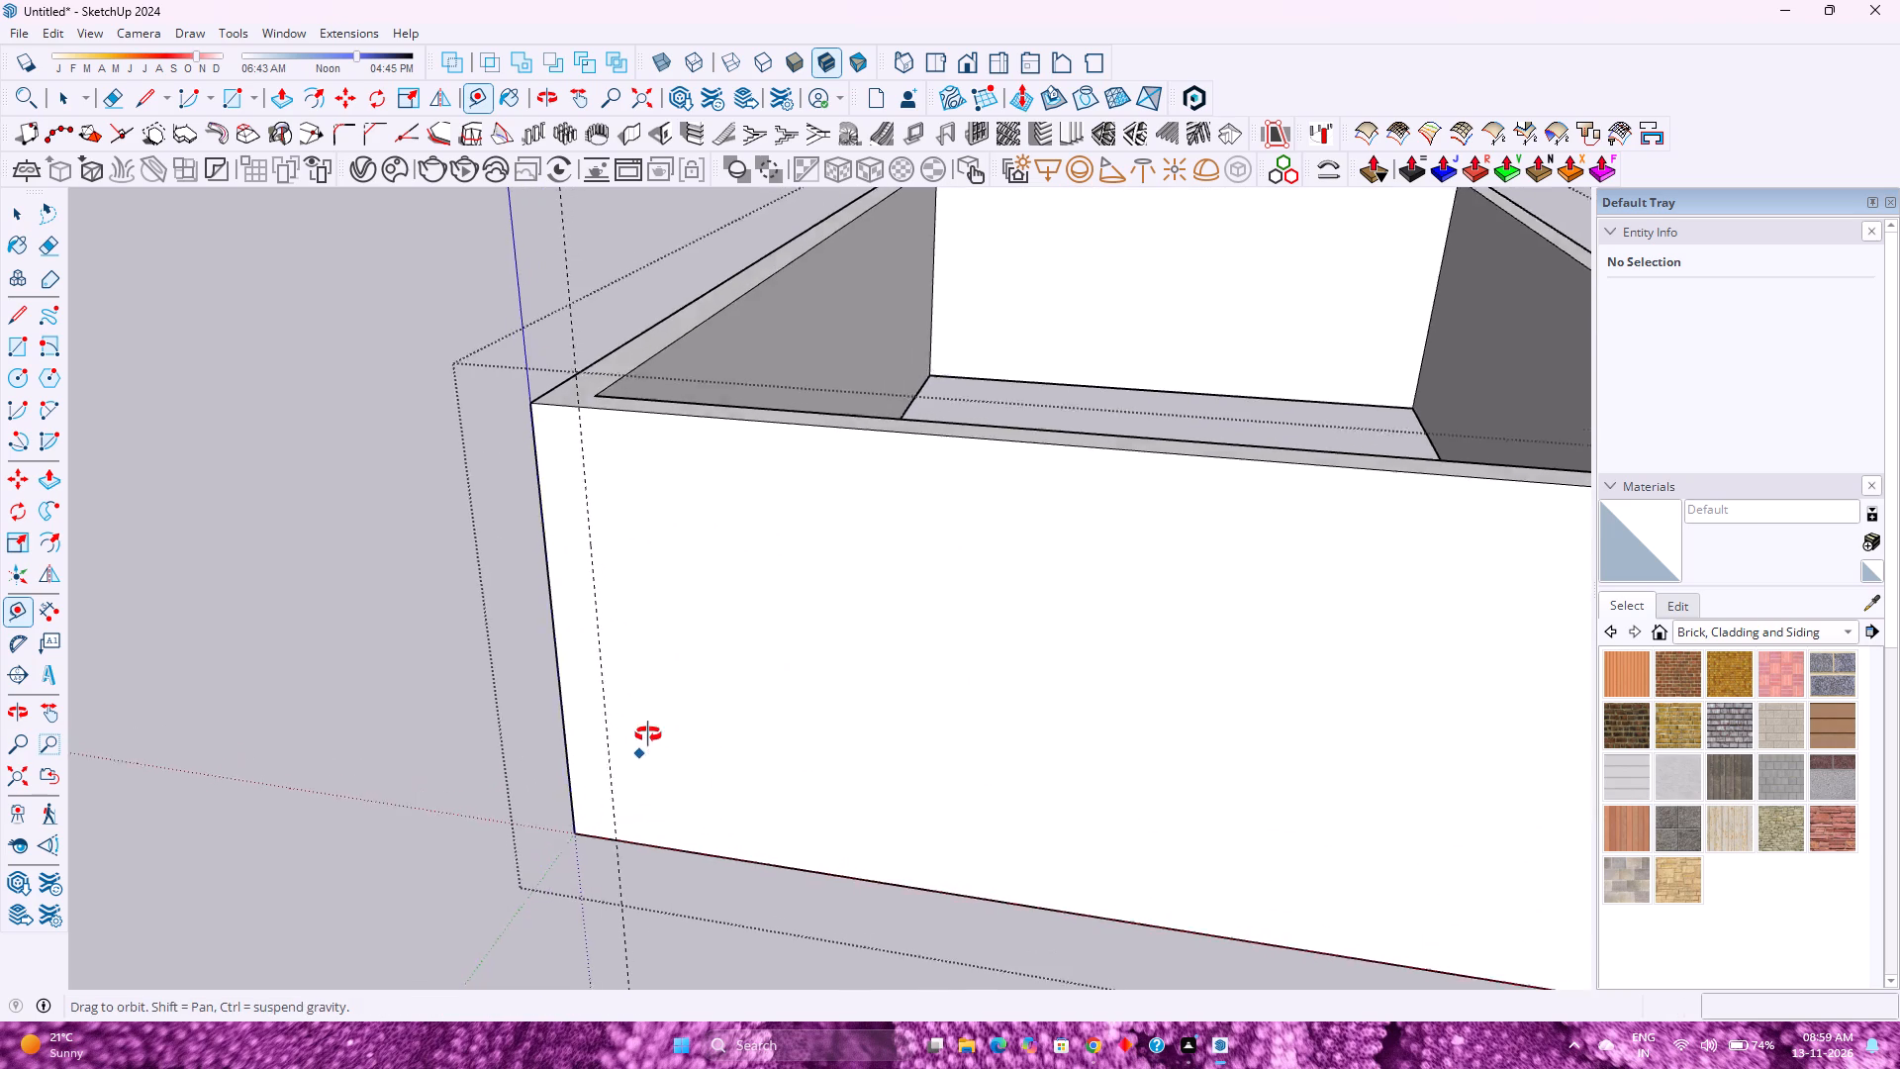
middle_click_drag(648, 734, 665, 709)
left_click(607, 758)
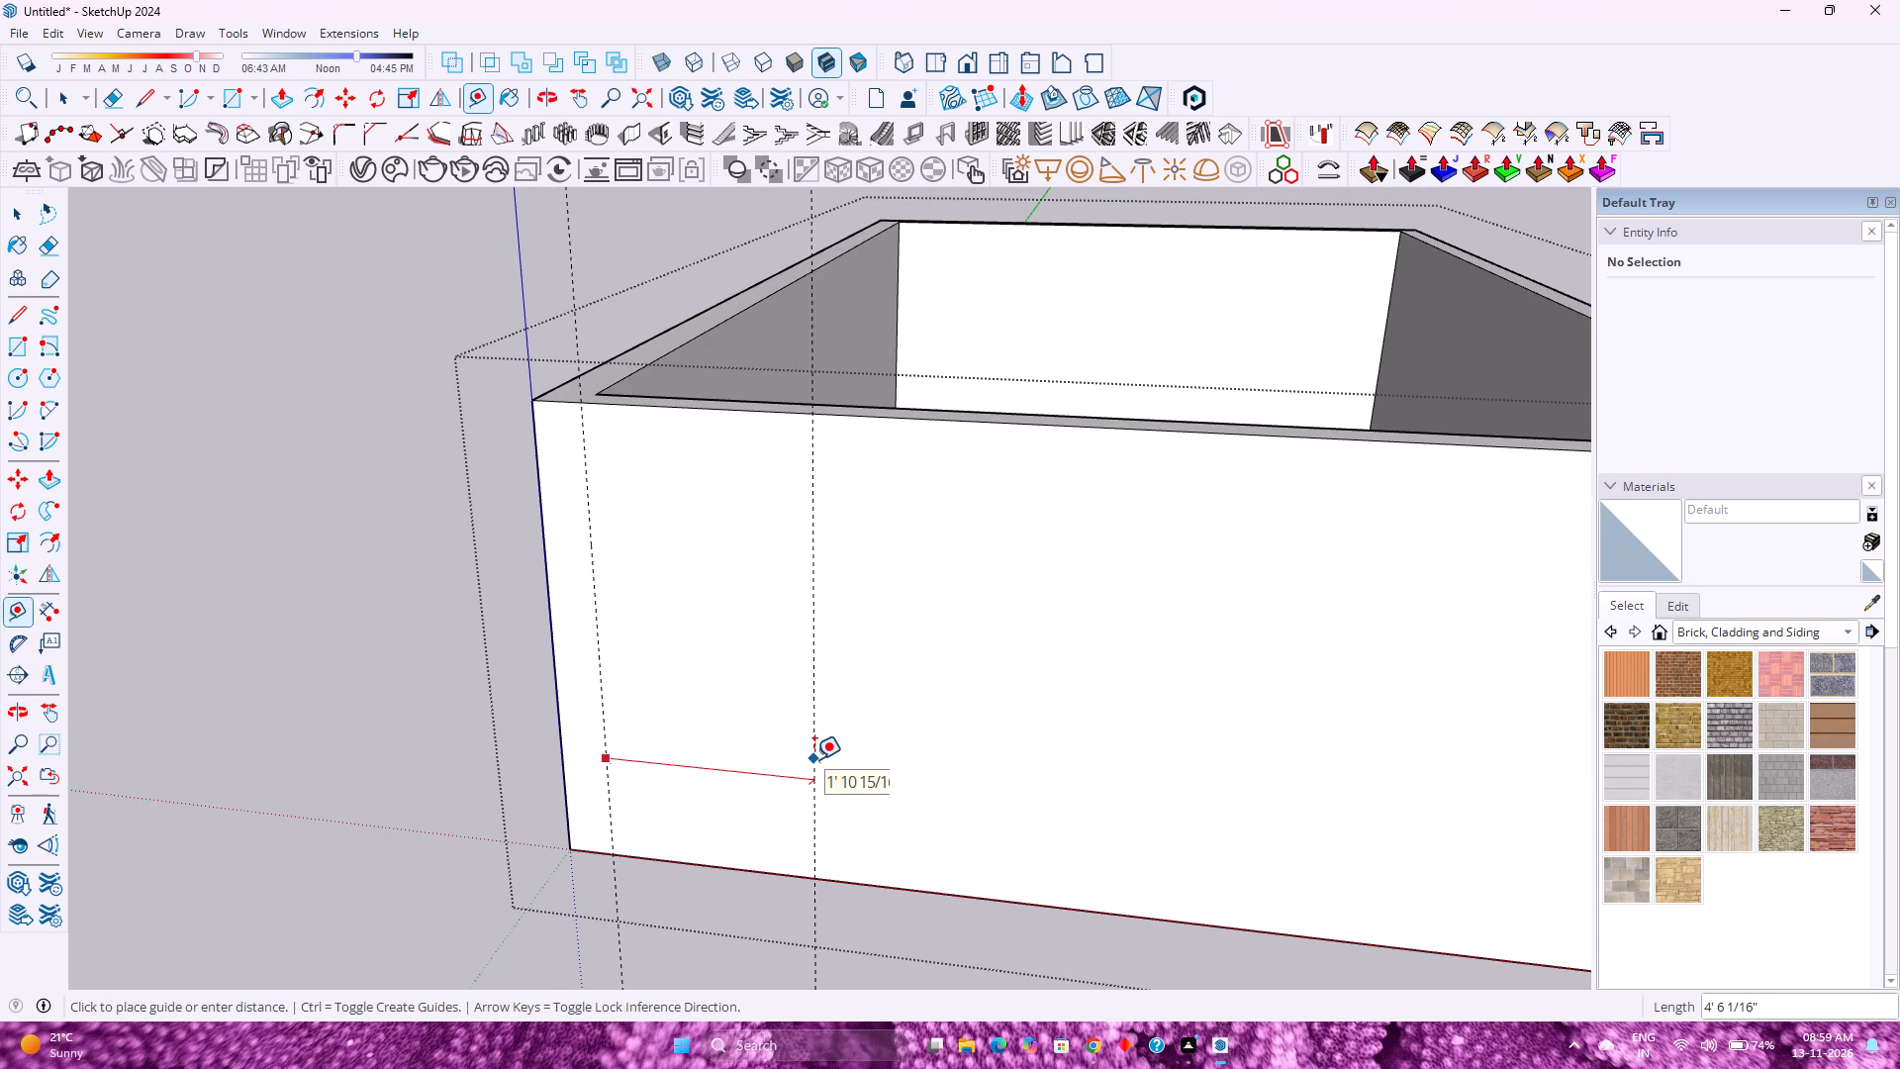
type("3'")
key("Return")
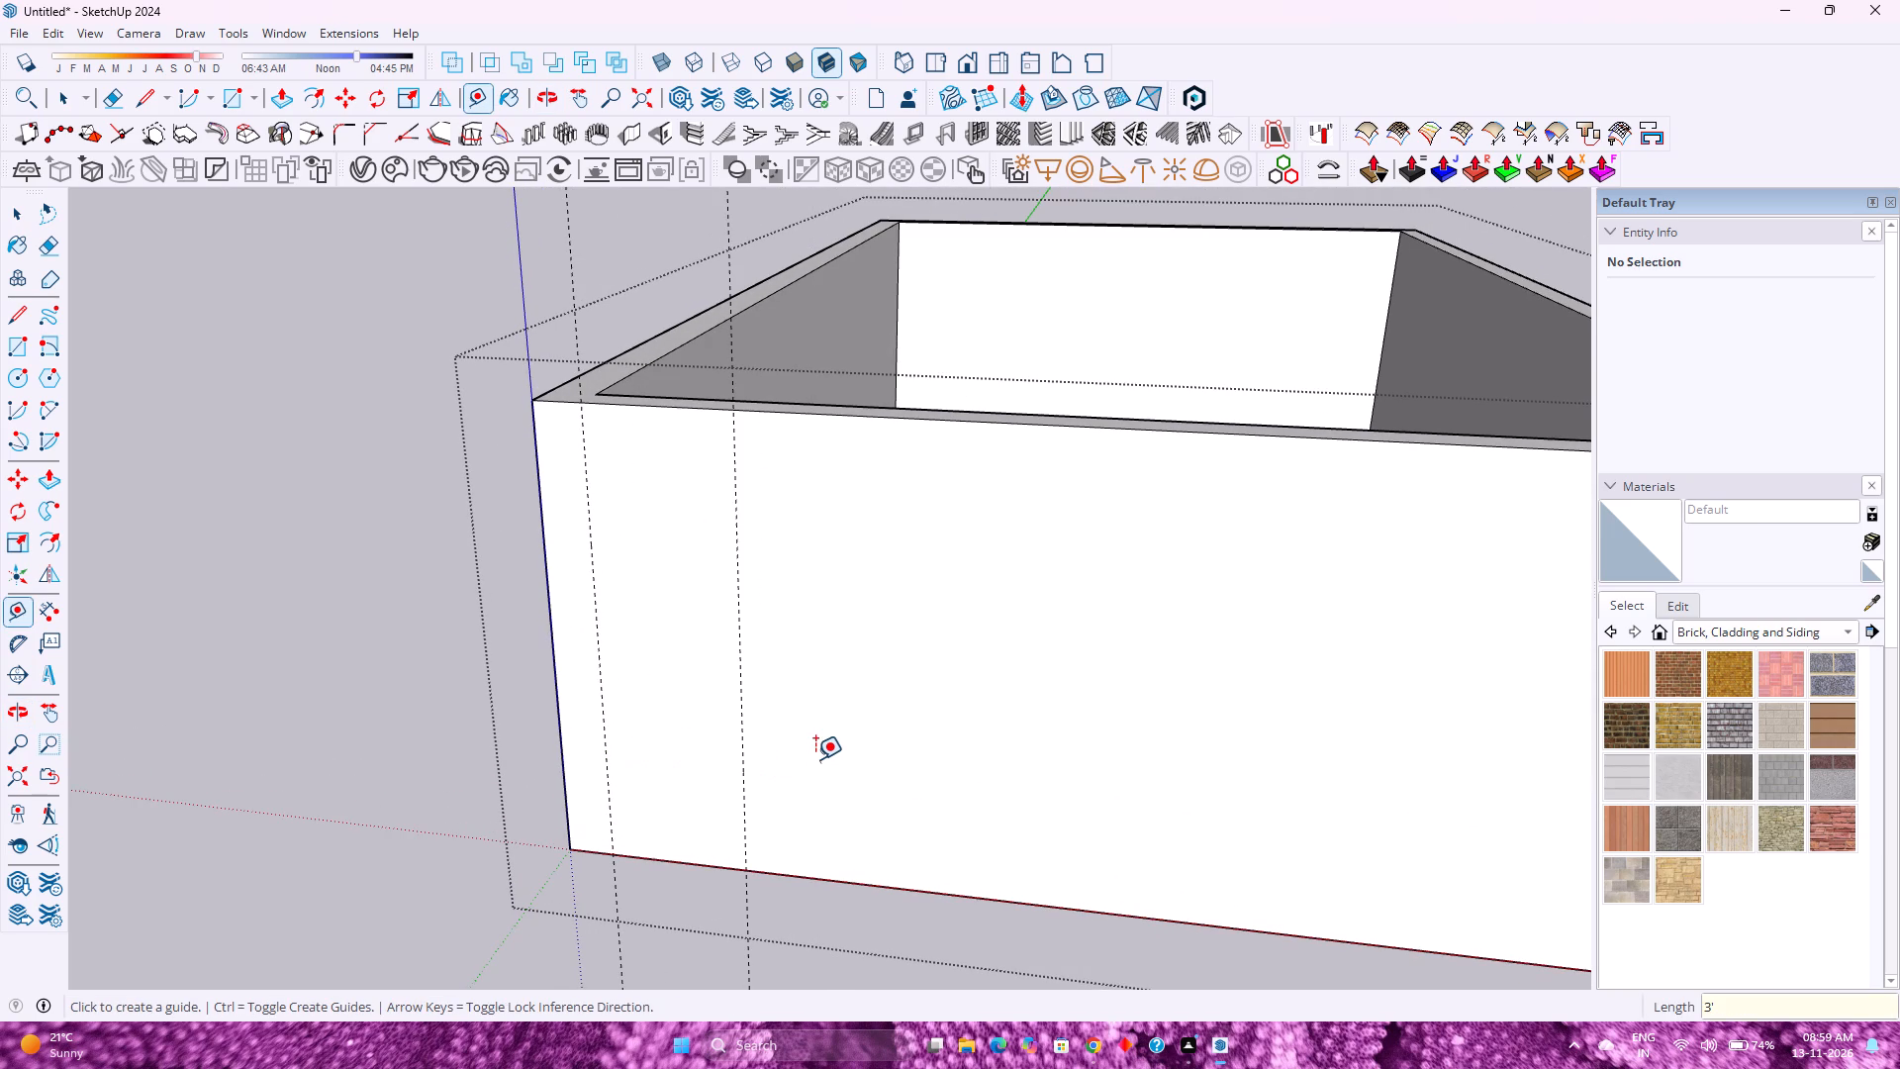
Add a third vertical guide on the front wall face, 6'6" beyond the second guide along the red axis.
left_click(743, 656)
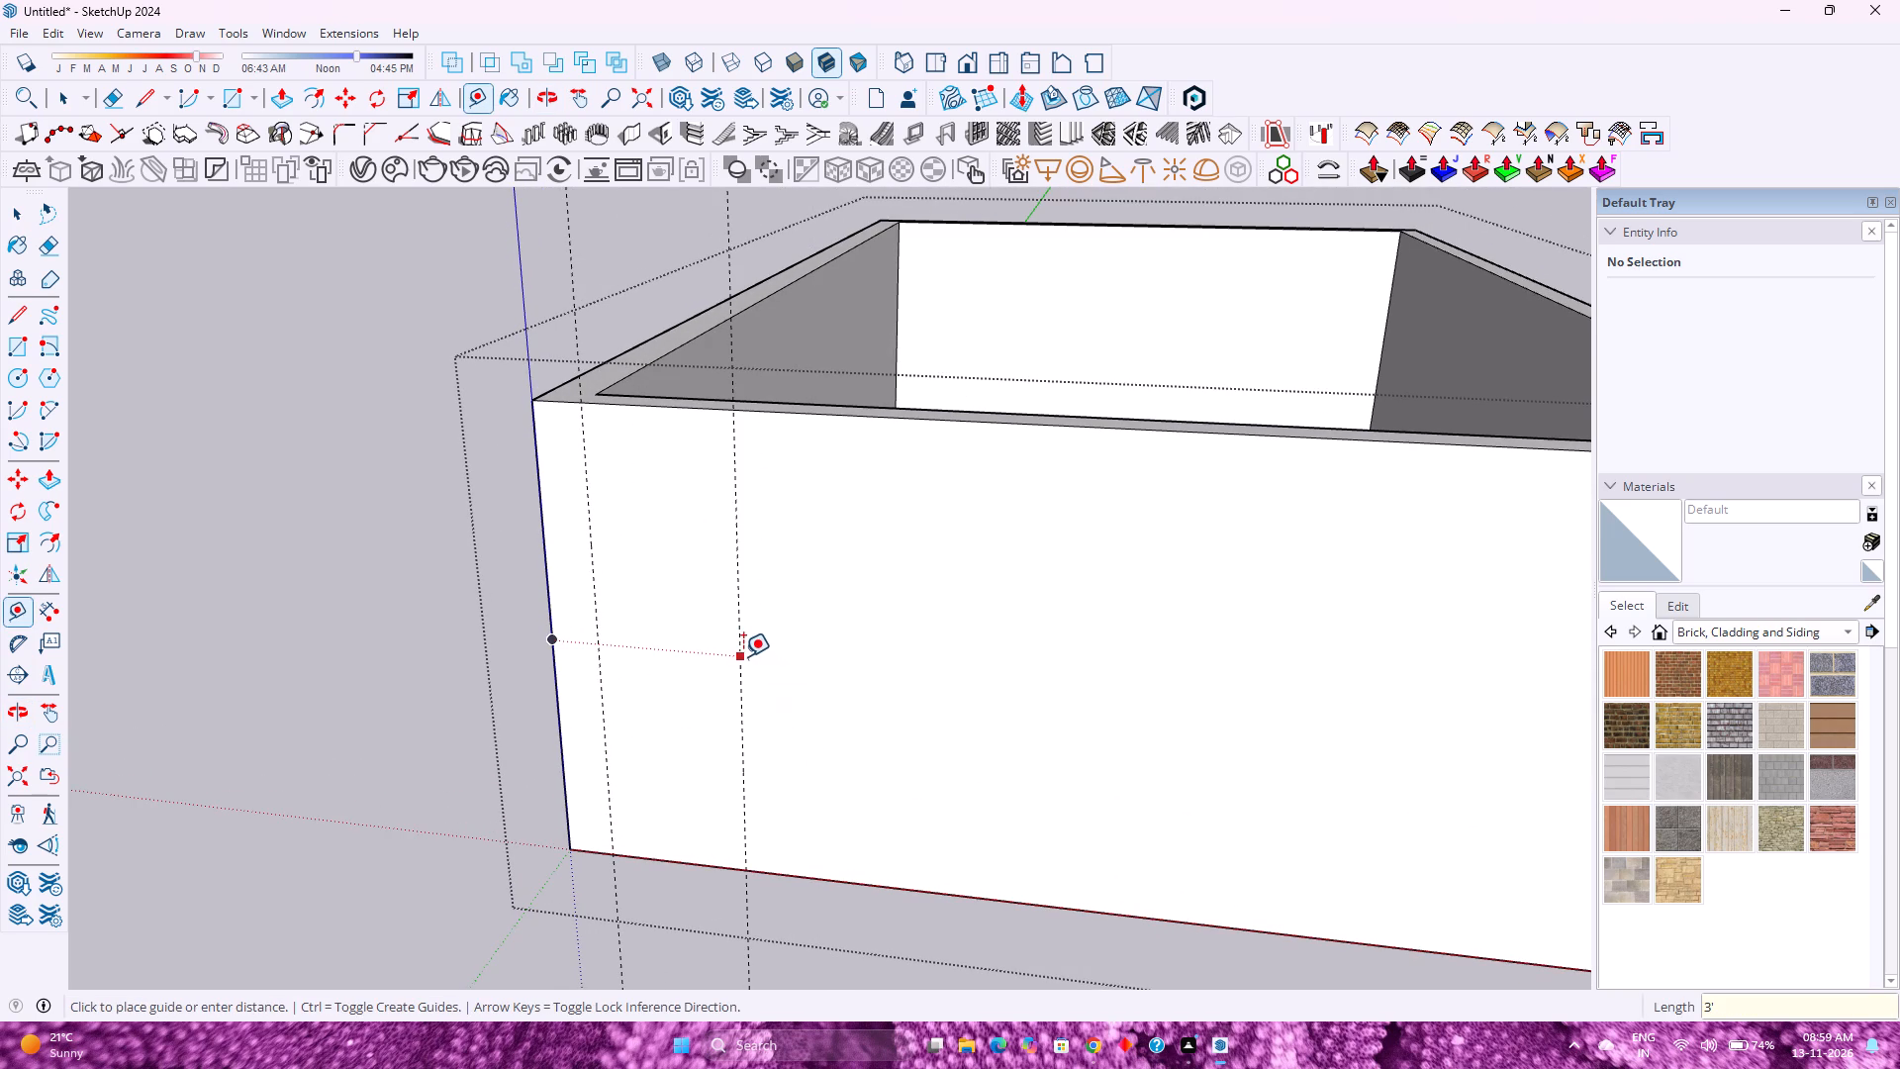
key("Escape")
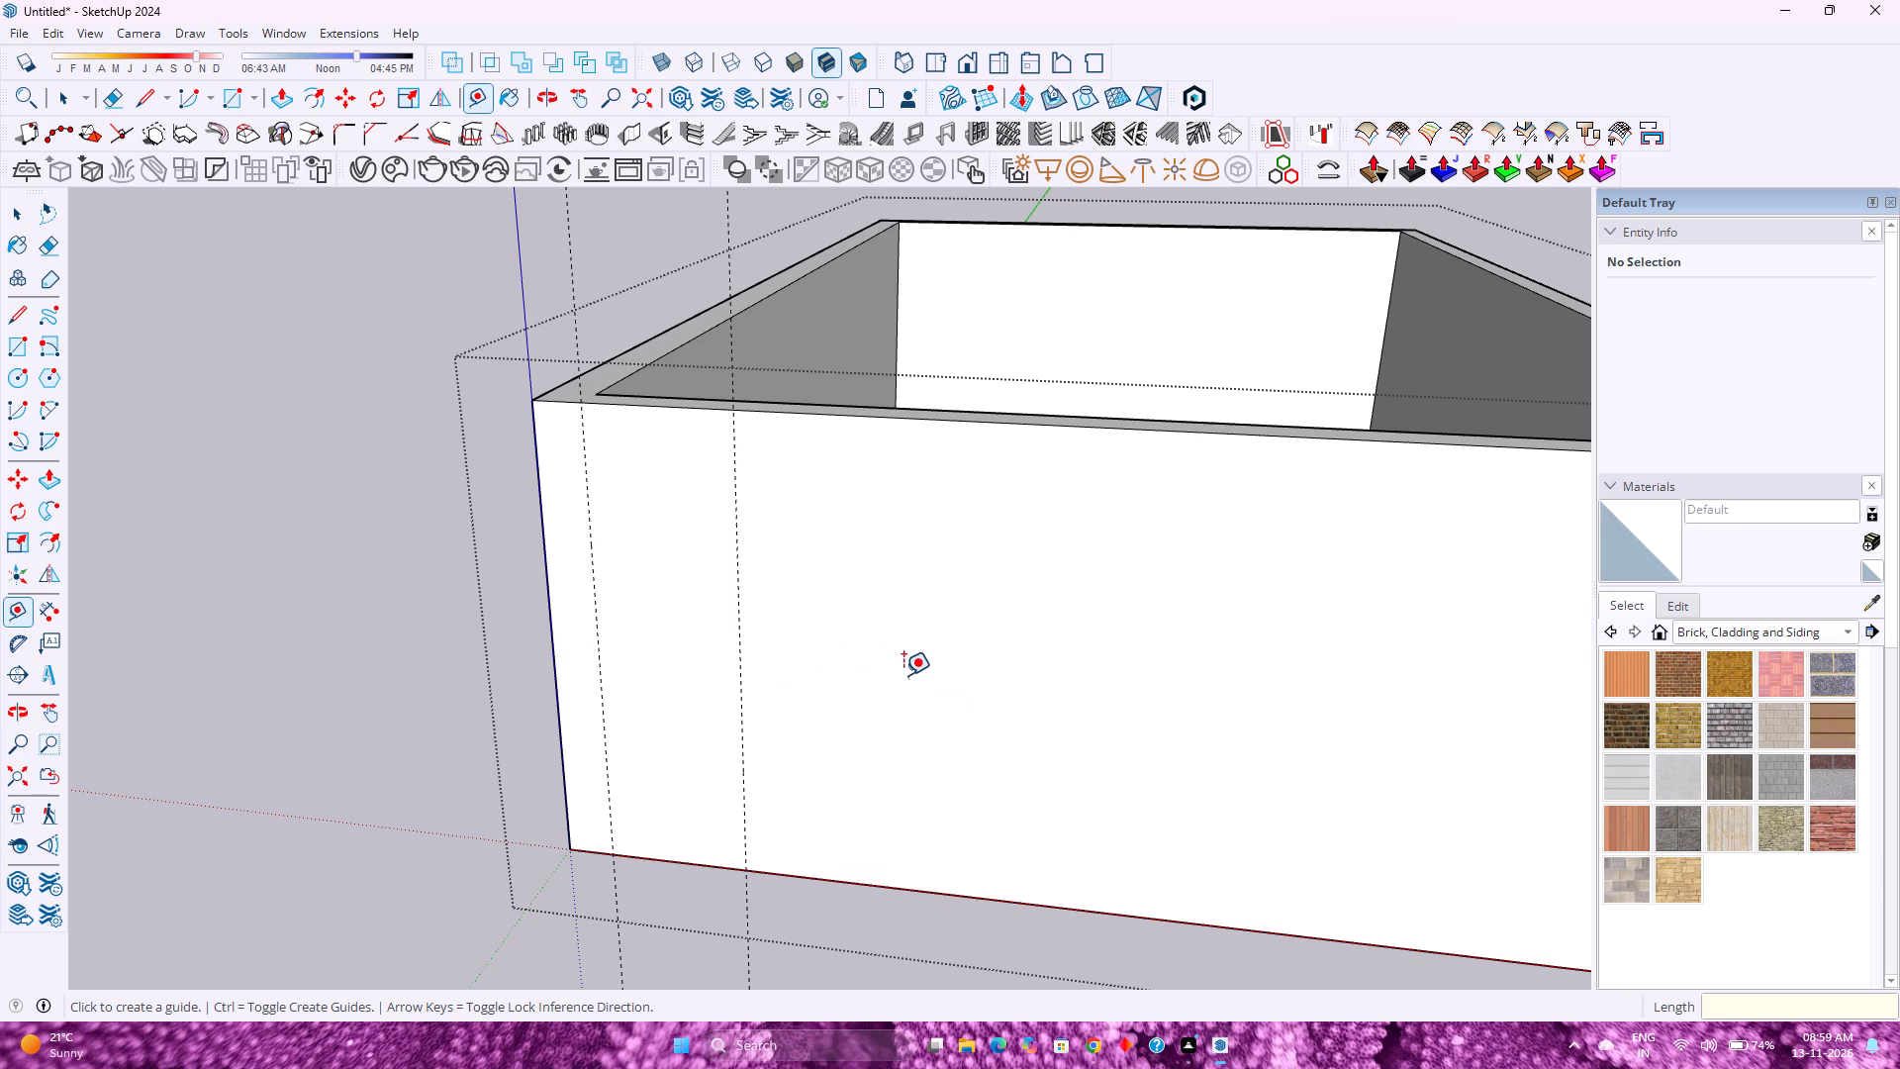
left_click(741, 548)
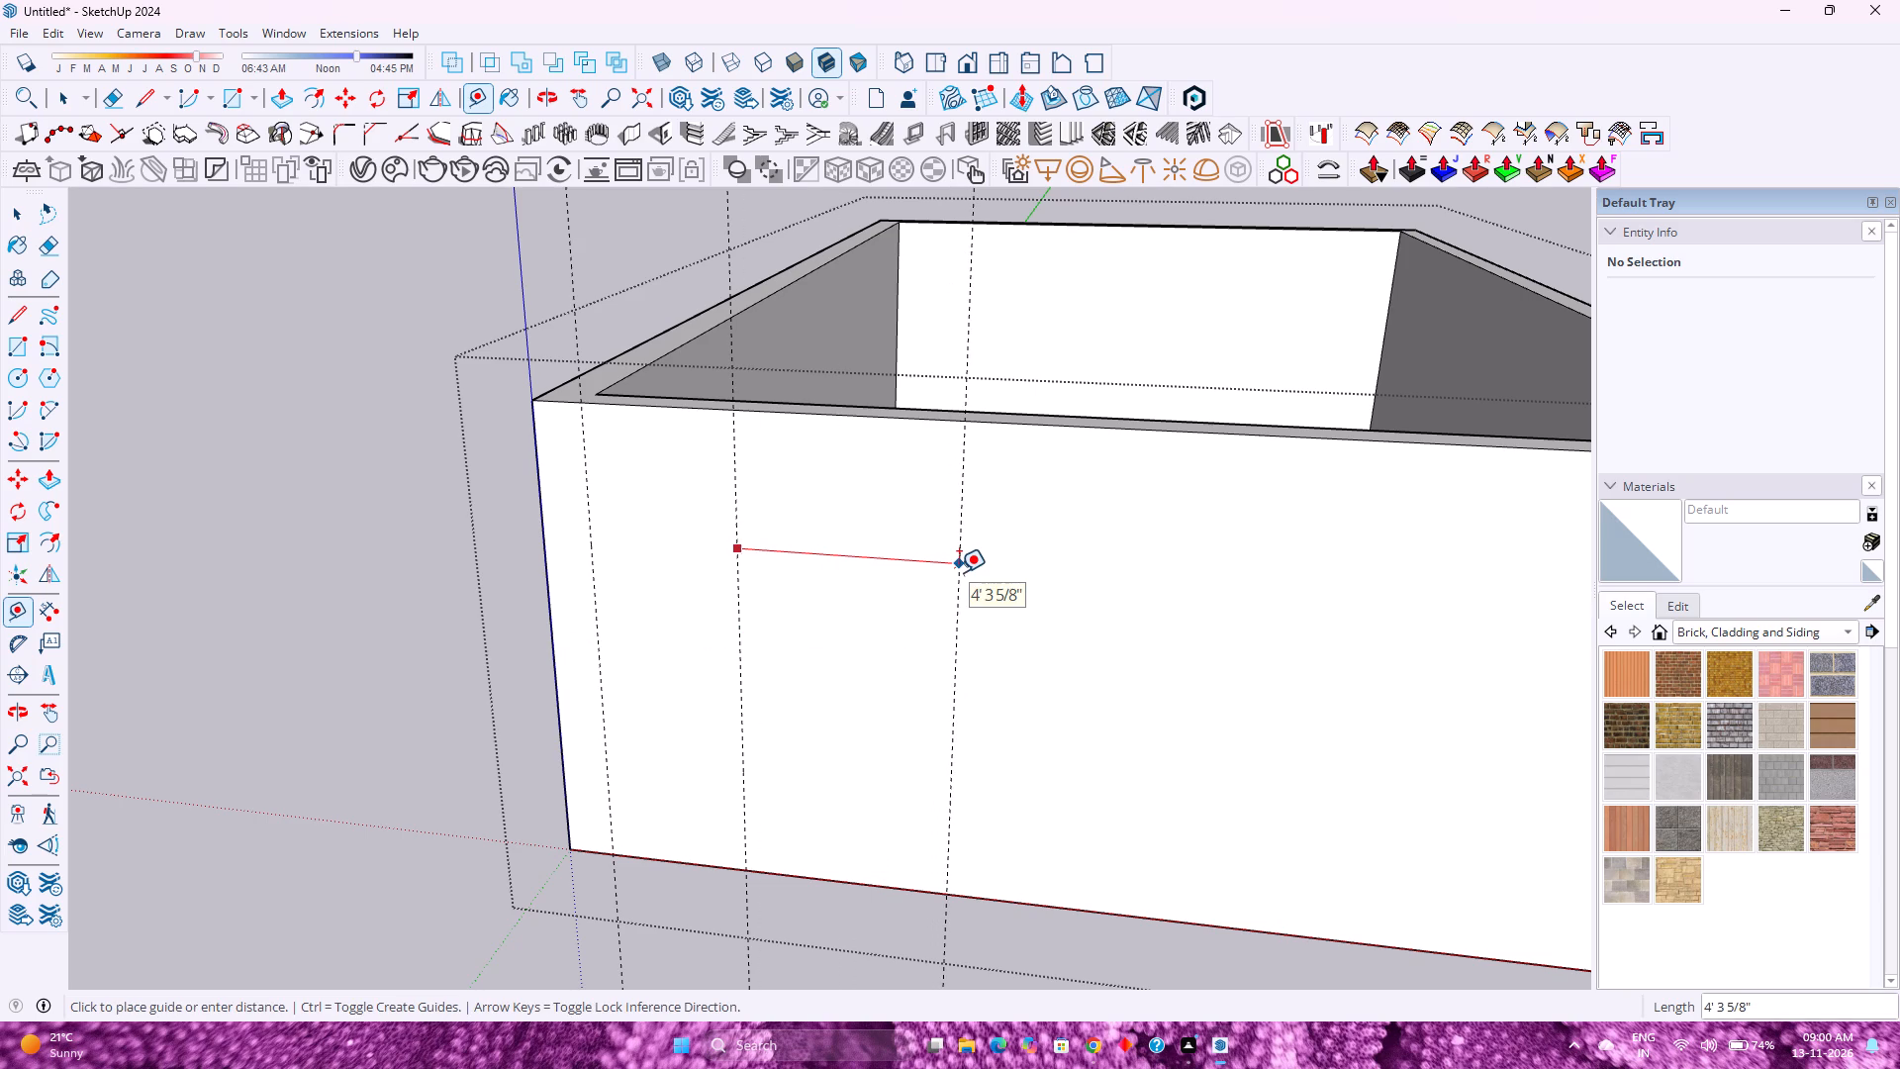
type("6'5")
key("BackSpace")
key("6")
key("Return")
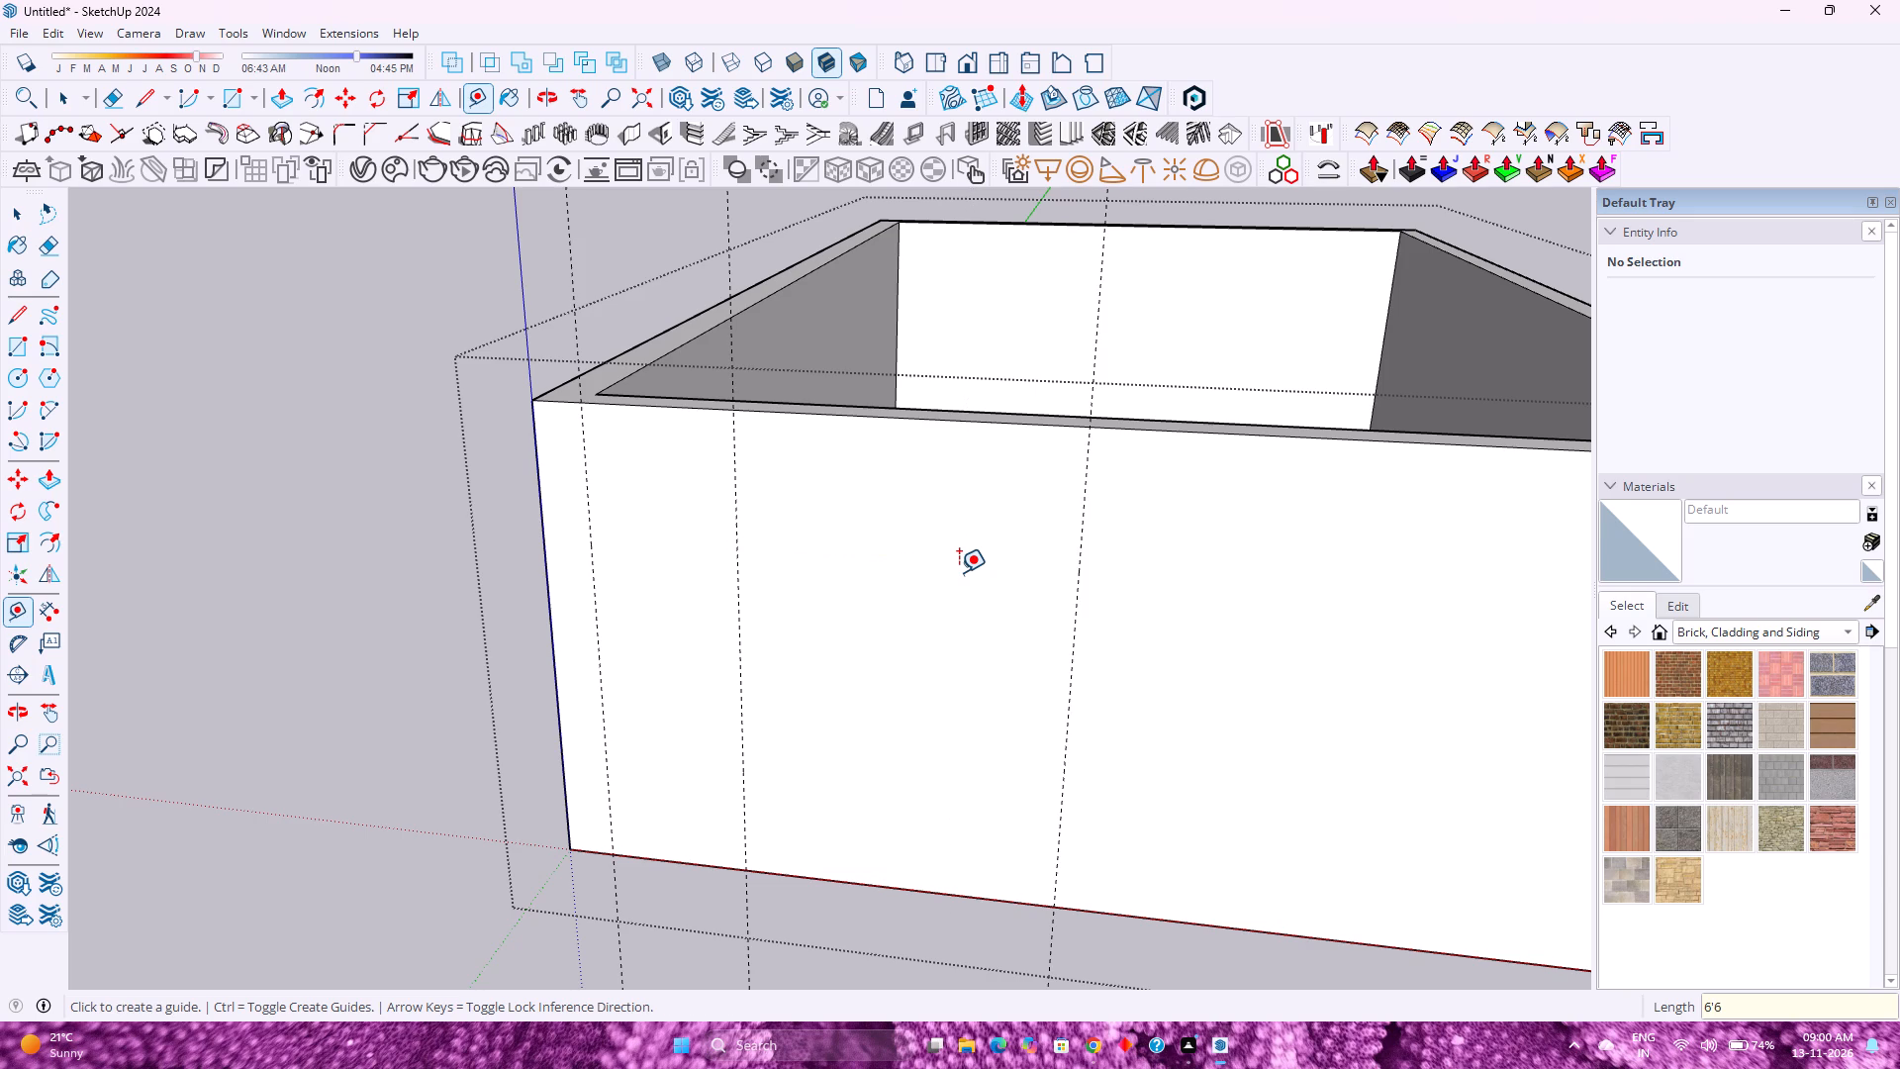
Add a fourth vertical guide on the front wall face, 9" beyond the third guide.
left_click(1083, 546)
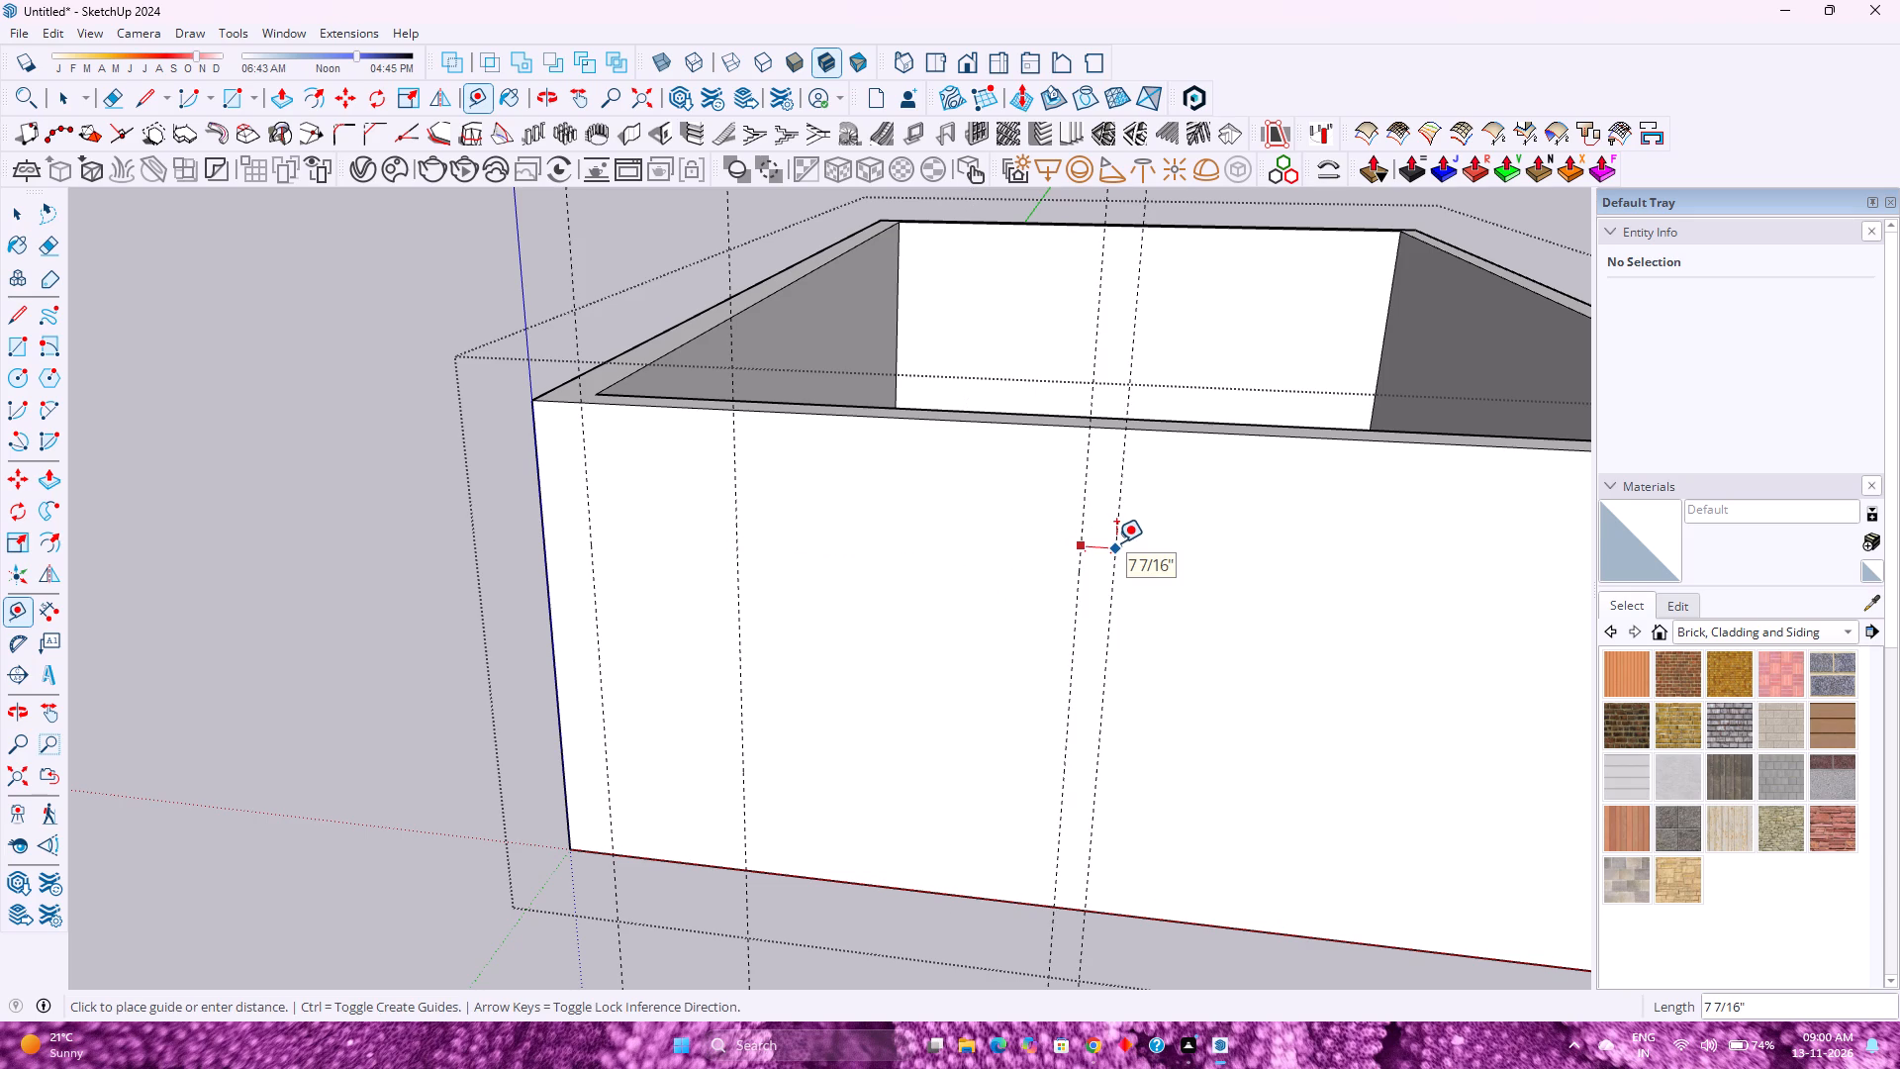
key("9")
key("Return")
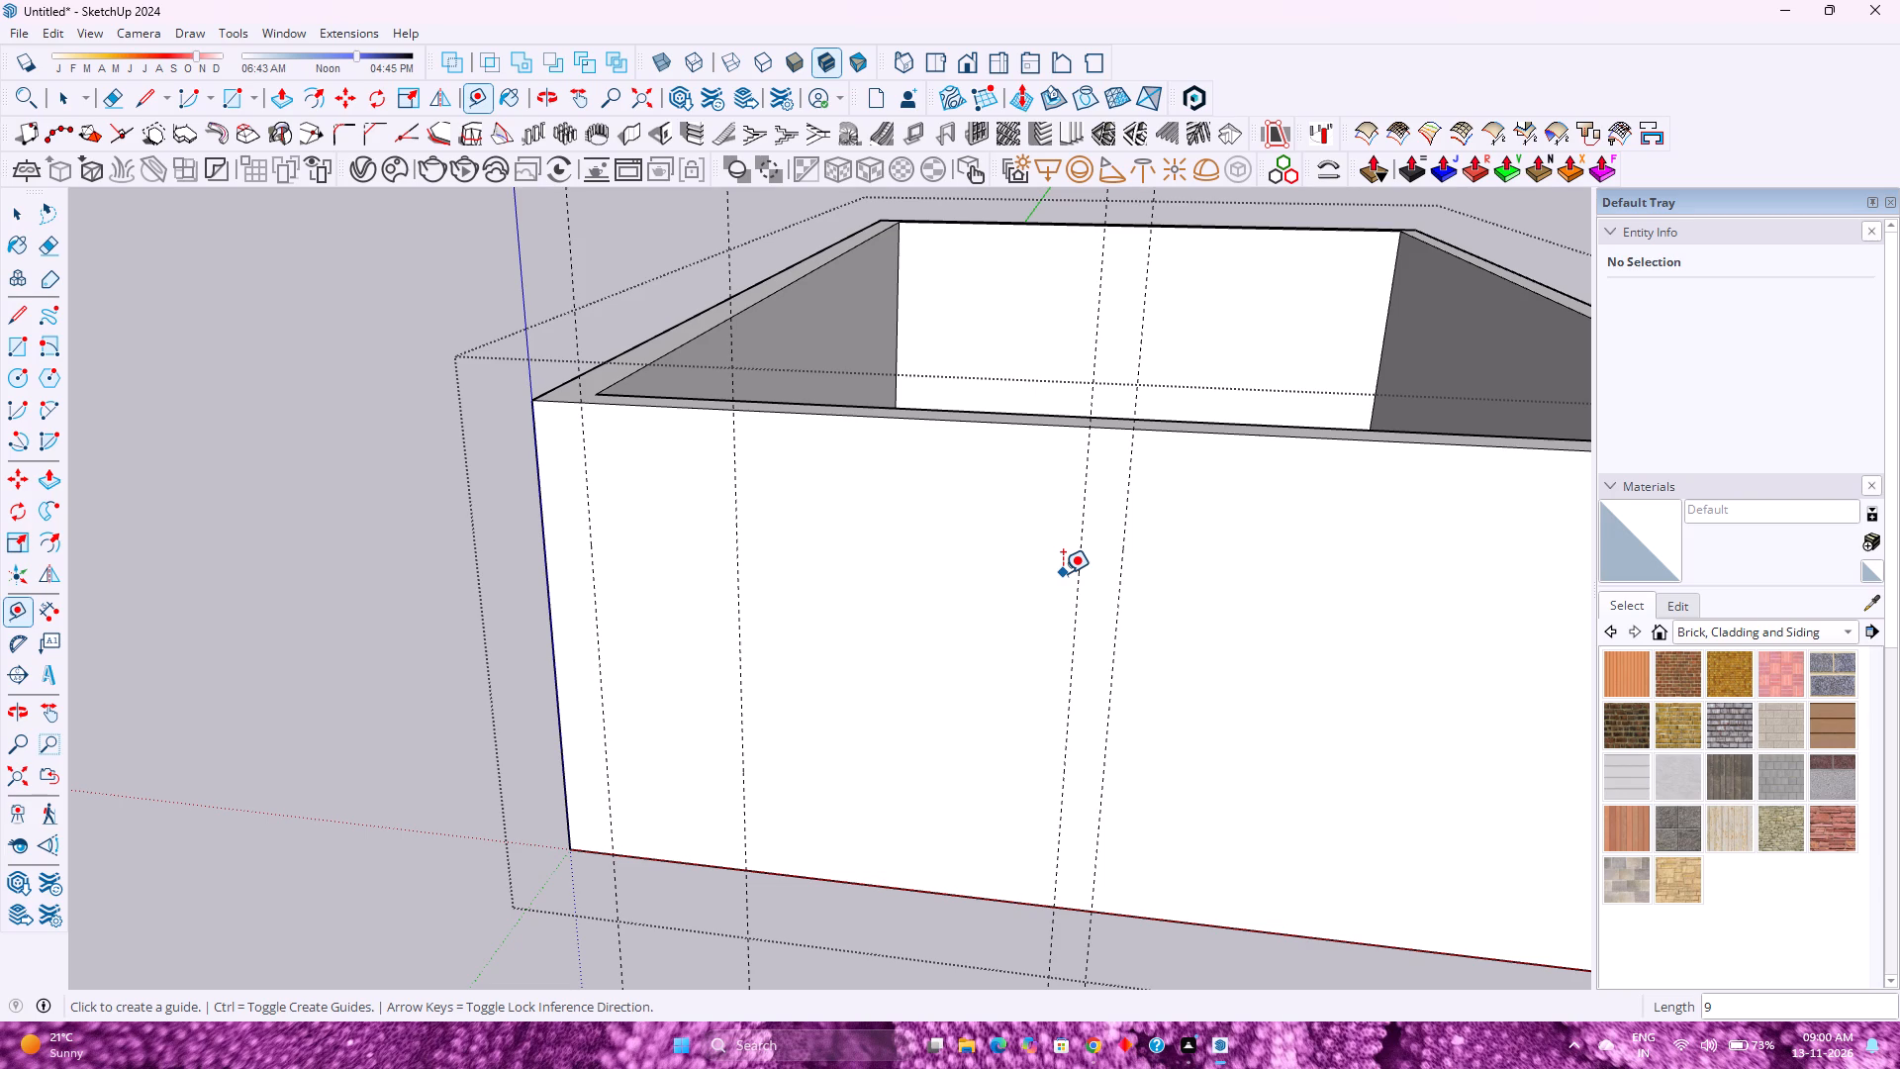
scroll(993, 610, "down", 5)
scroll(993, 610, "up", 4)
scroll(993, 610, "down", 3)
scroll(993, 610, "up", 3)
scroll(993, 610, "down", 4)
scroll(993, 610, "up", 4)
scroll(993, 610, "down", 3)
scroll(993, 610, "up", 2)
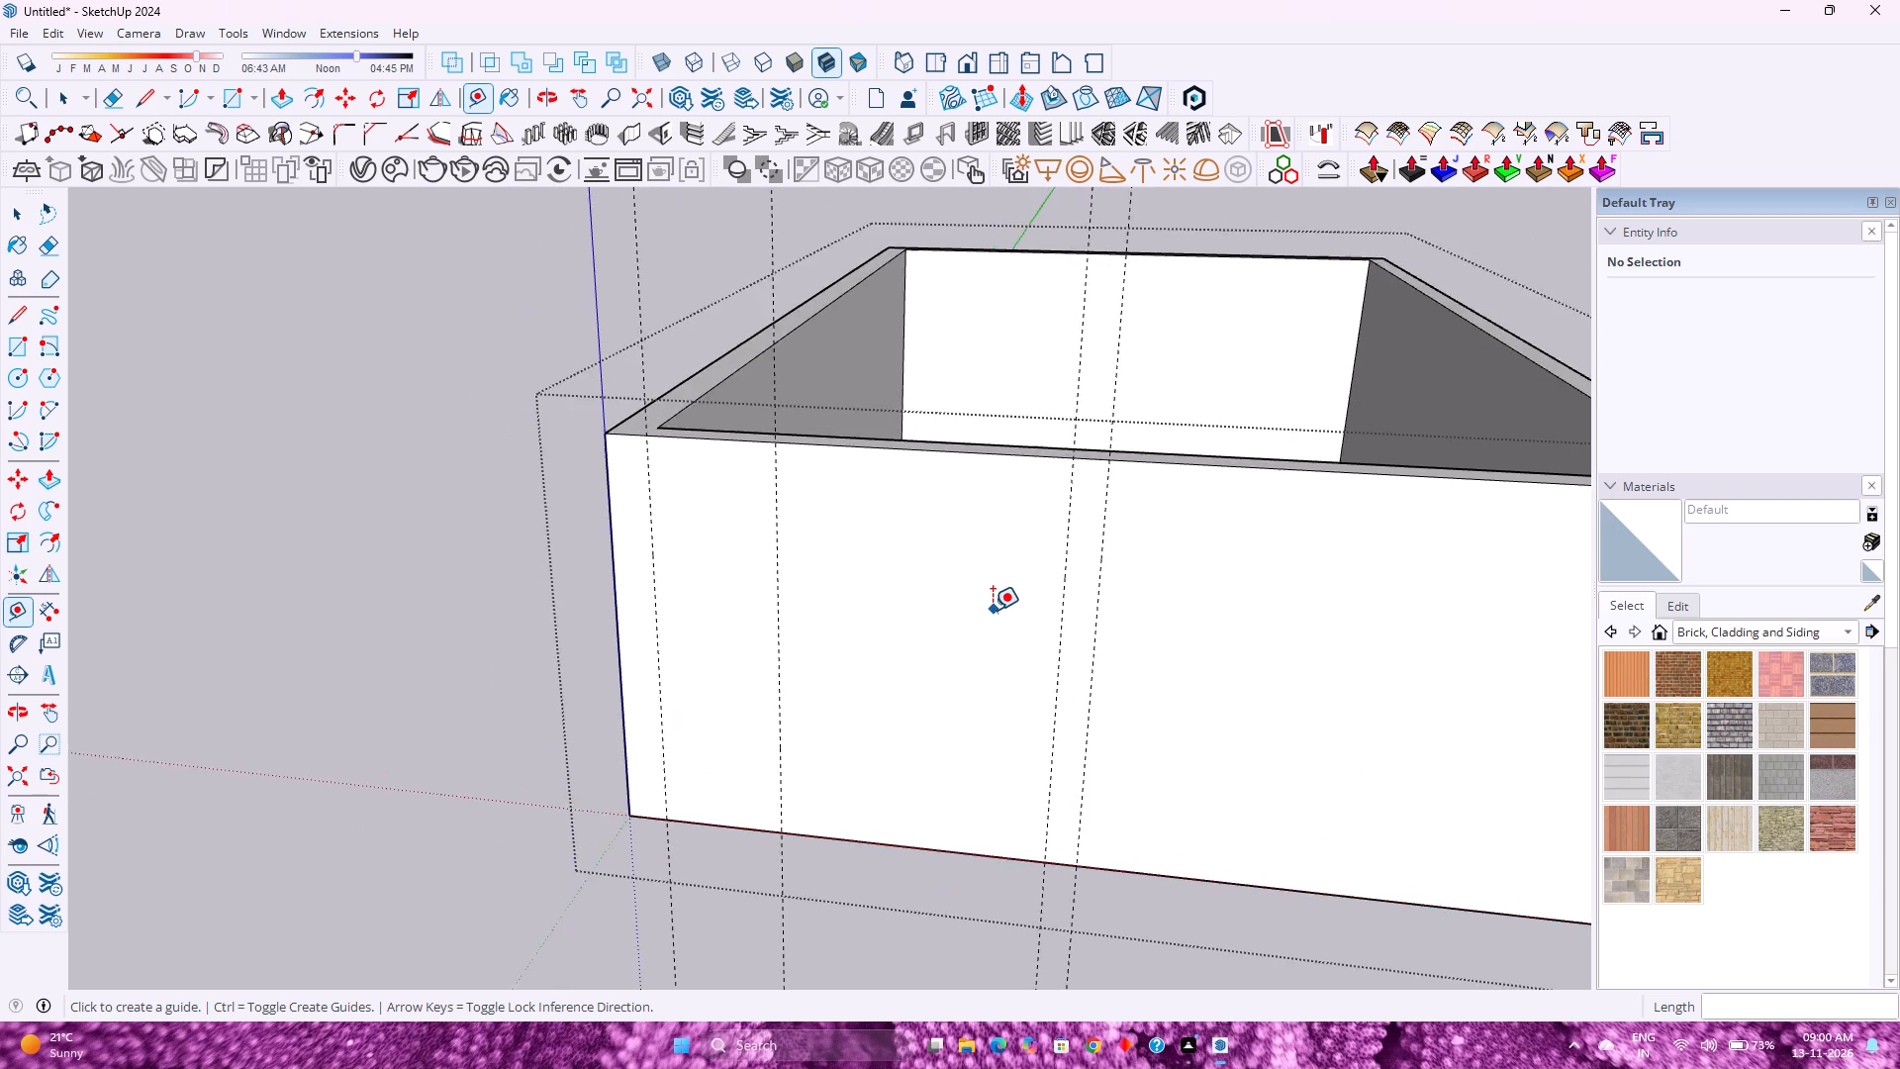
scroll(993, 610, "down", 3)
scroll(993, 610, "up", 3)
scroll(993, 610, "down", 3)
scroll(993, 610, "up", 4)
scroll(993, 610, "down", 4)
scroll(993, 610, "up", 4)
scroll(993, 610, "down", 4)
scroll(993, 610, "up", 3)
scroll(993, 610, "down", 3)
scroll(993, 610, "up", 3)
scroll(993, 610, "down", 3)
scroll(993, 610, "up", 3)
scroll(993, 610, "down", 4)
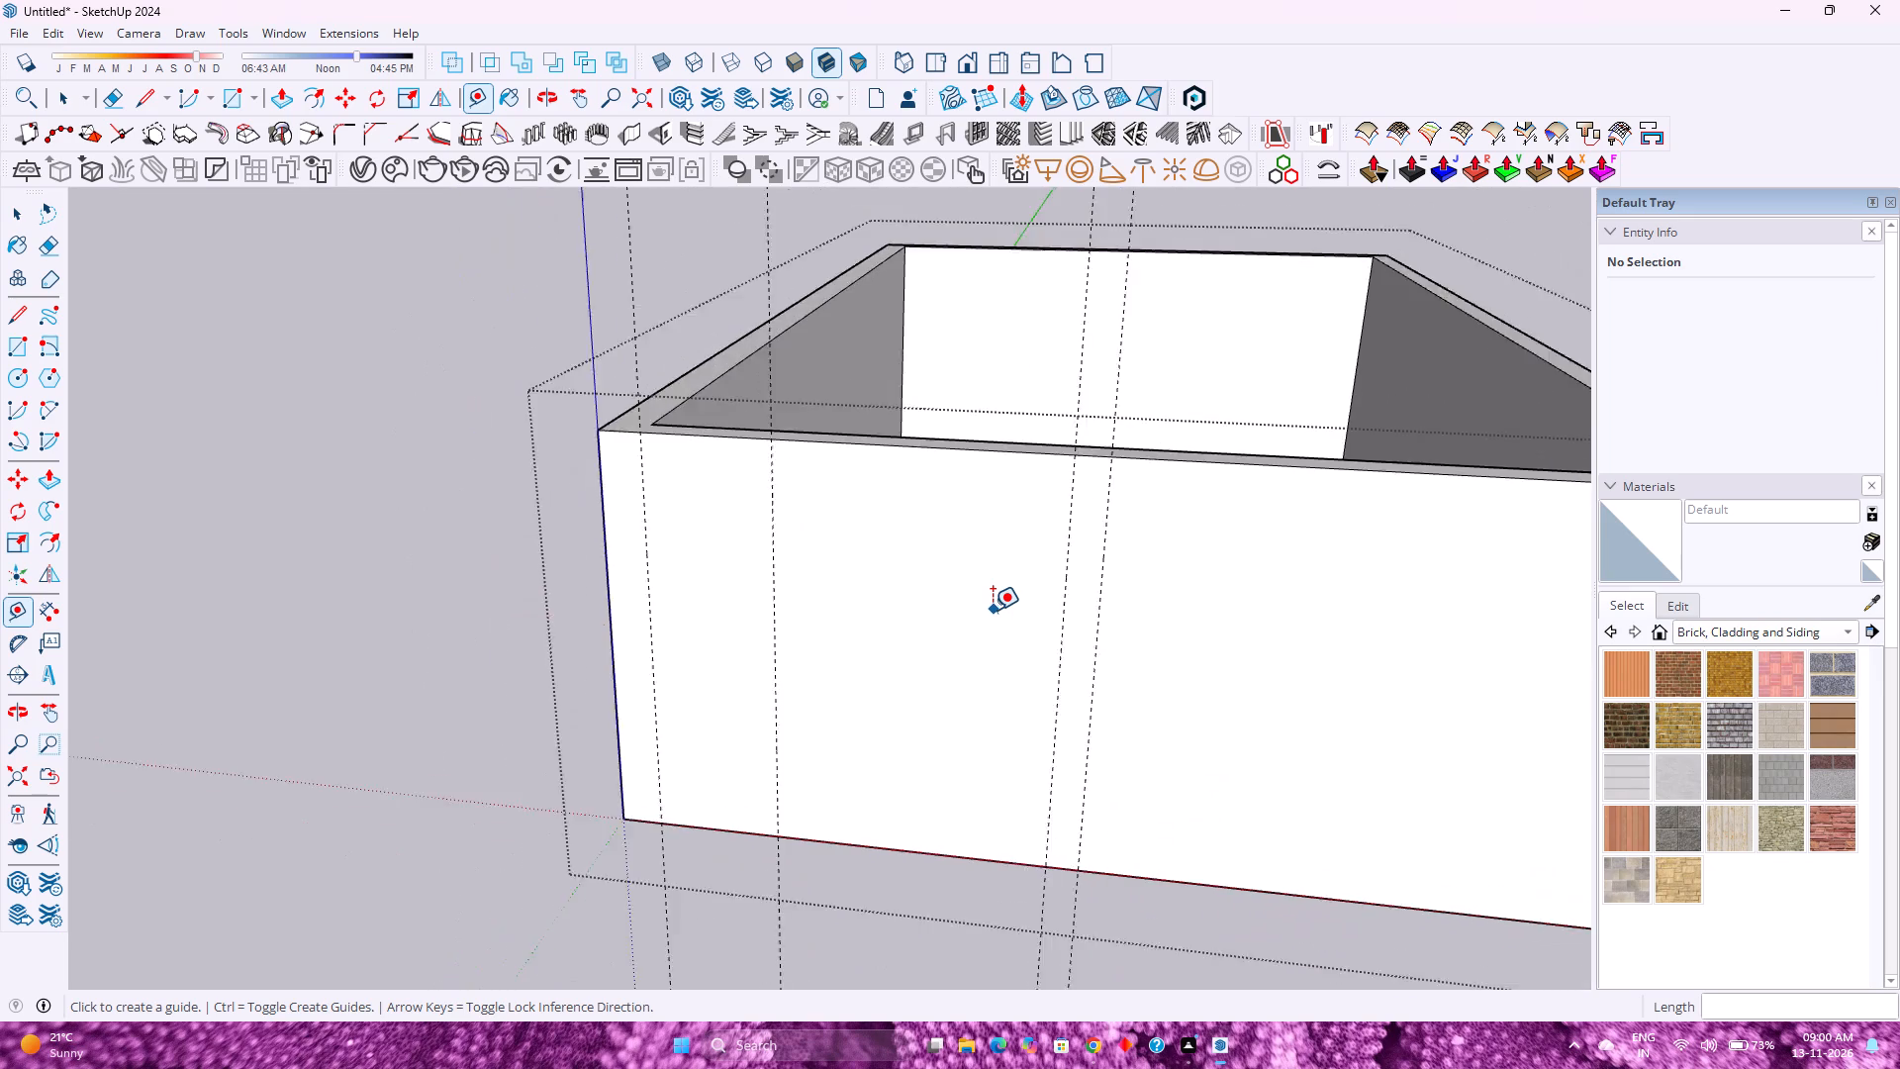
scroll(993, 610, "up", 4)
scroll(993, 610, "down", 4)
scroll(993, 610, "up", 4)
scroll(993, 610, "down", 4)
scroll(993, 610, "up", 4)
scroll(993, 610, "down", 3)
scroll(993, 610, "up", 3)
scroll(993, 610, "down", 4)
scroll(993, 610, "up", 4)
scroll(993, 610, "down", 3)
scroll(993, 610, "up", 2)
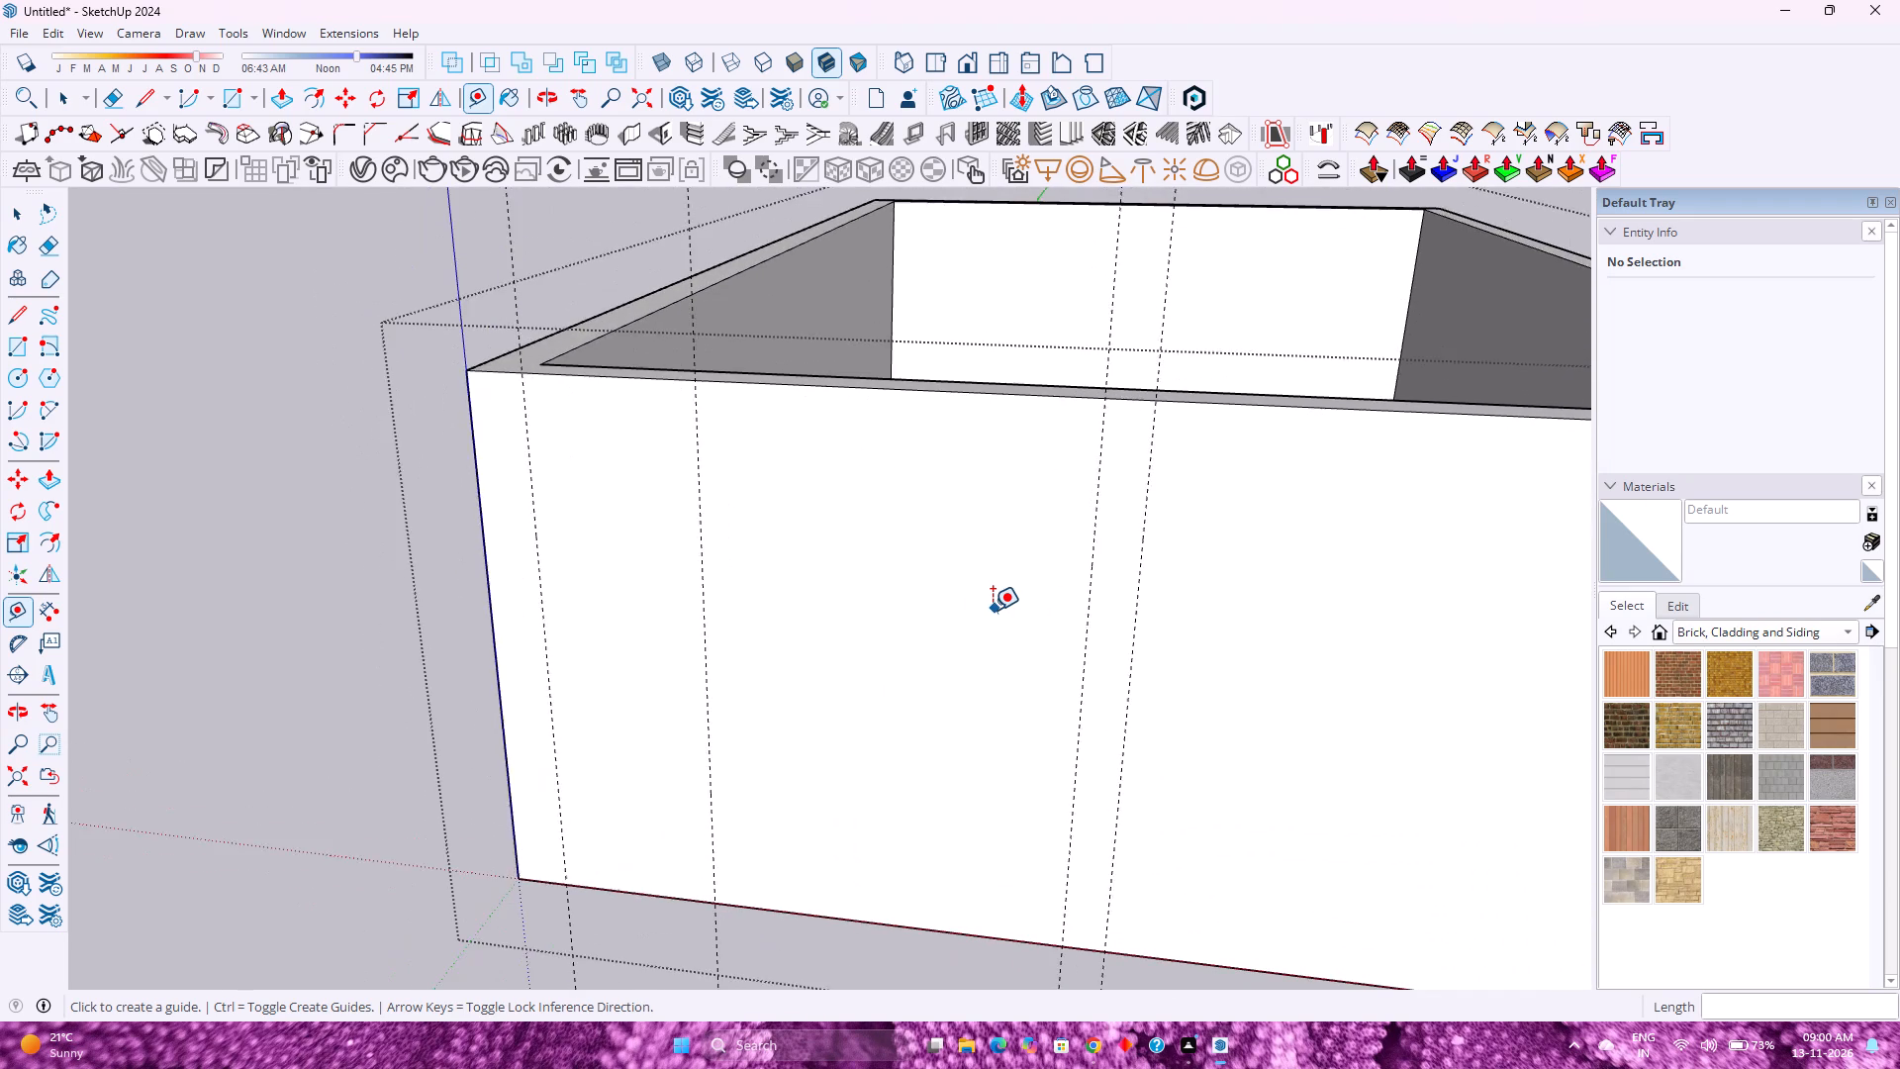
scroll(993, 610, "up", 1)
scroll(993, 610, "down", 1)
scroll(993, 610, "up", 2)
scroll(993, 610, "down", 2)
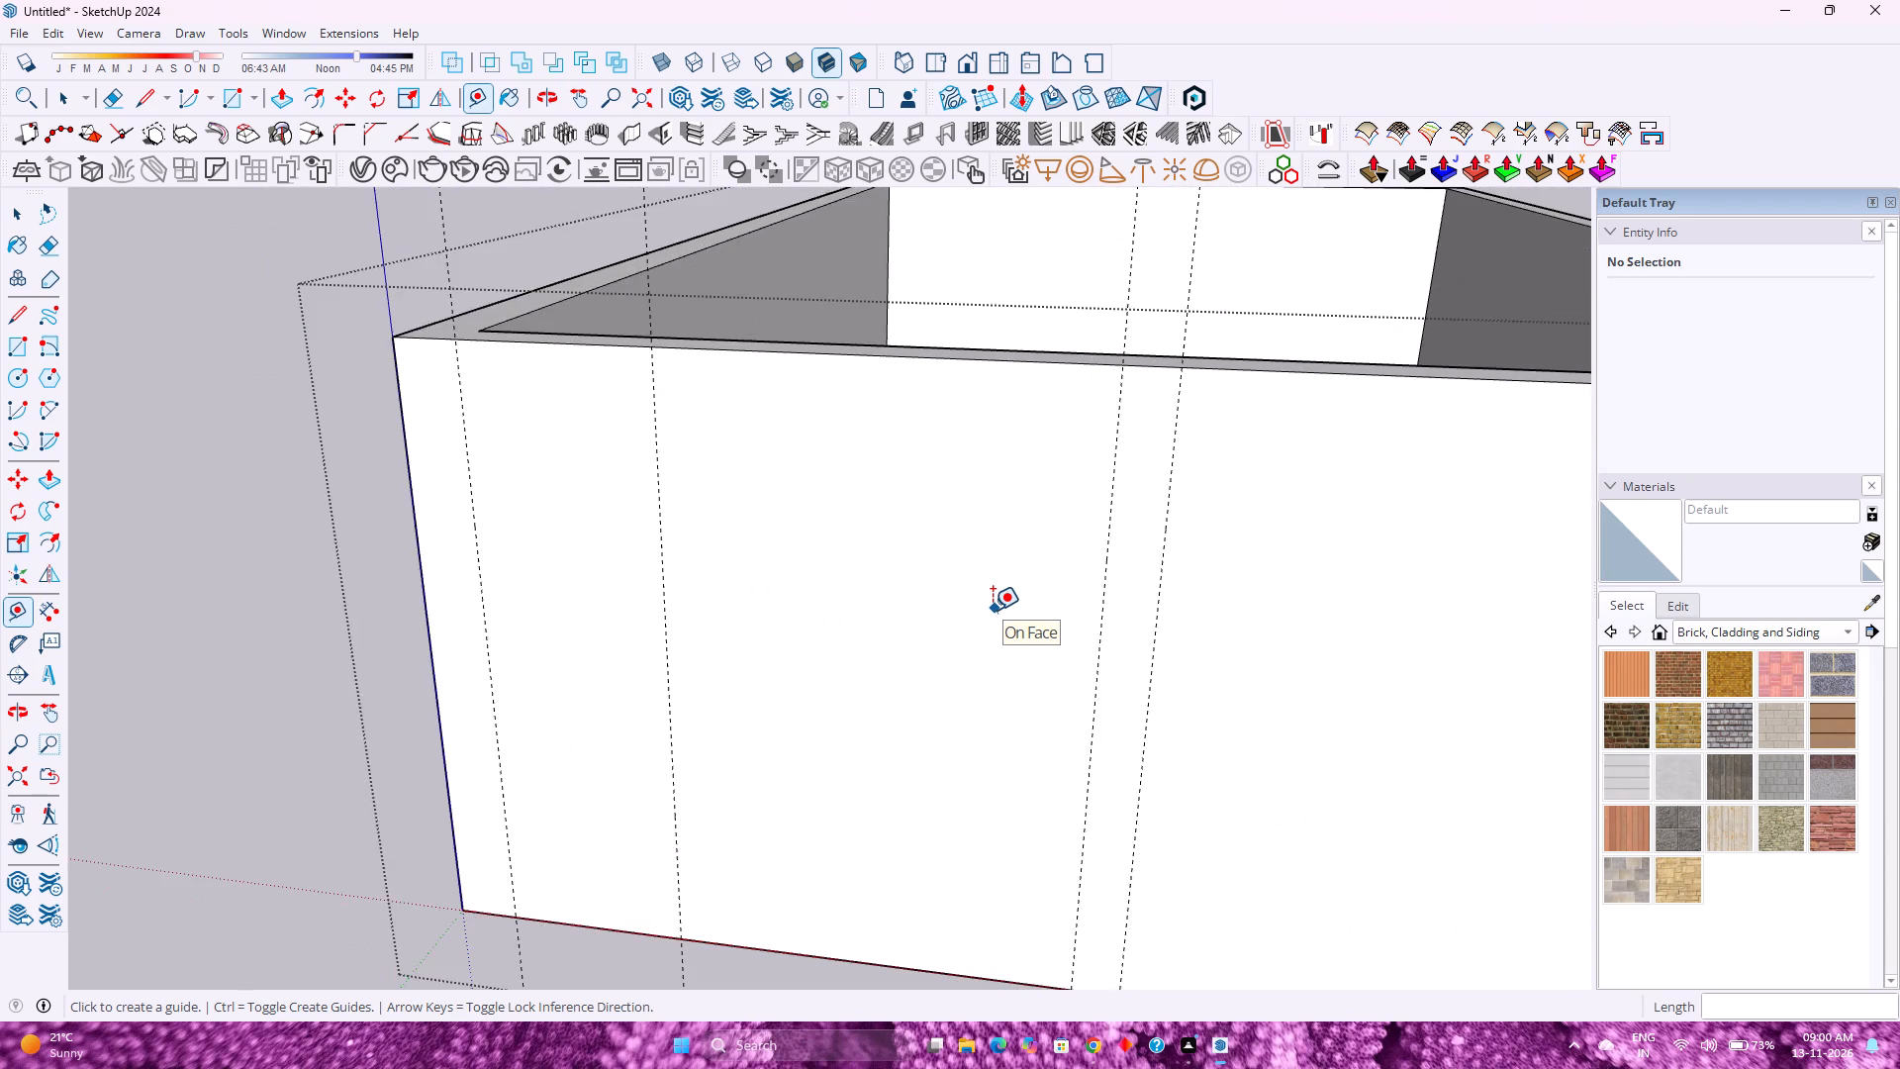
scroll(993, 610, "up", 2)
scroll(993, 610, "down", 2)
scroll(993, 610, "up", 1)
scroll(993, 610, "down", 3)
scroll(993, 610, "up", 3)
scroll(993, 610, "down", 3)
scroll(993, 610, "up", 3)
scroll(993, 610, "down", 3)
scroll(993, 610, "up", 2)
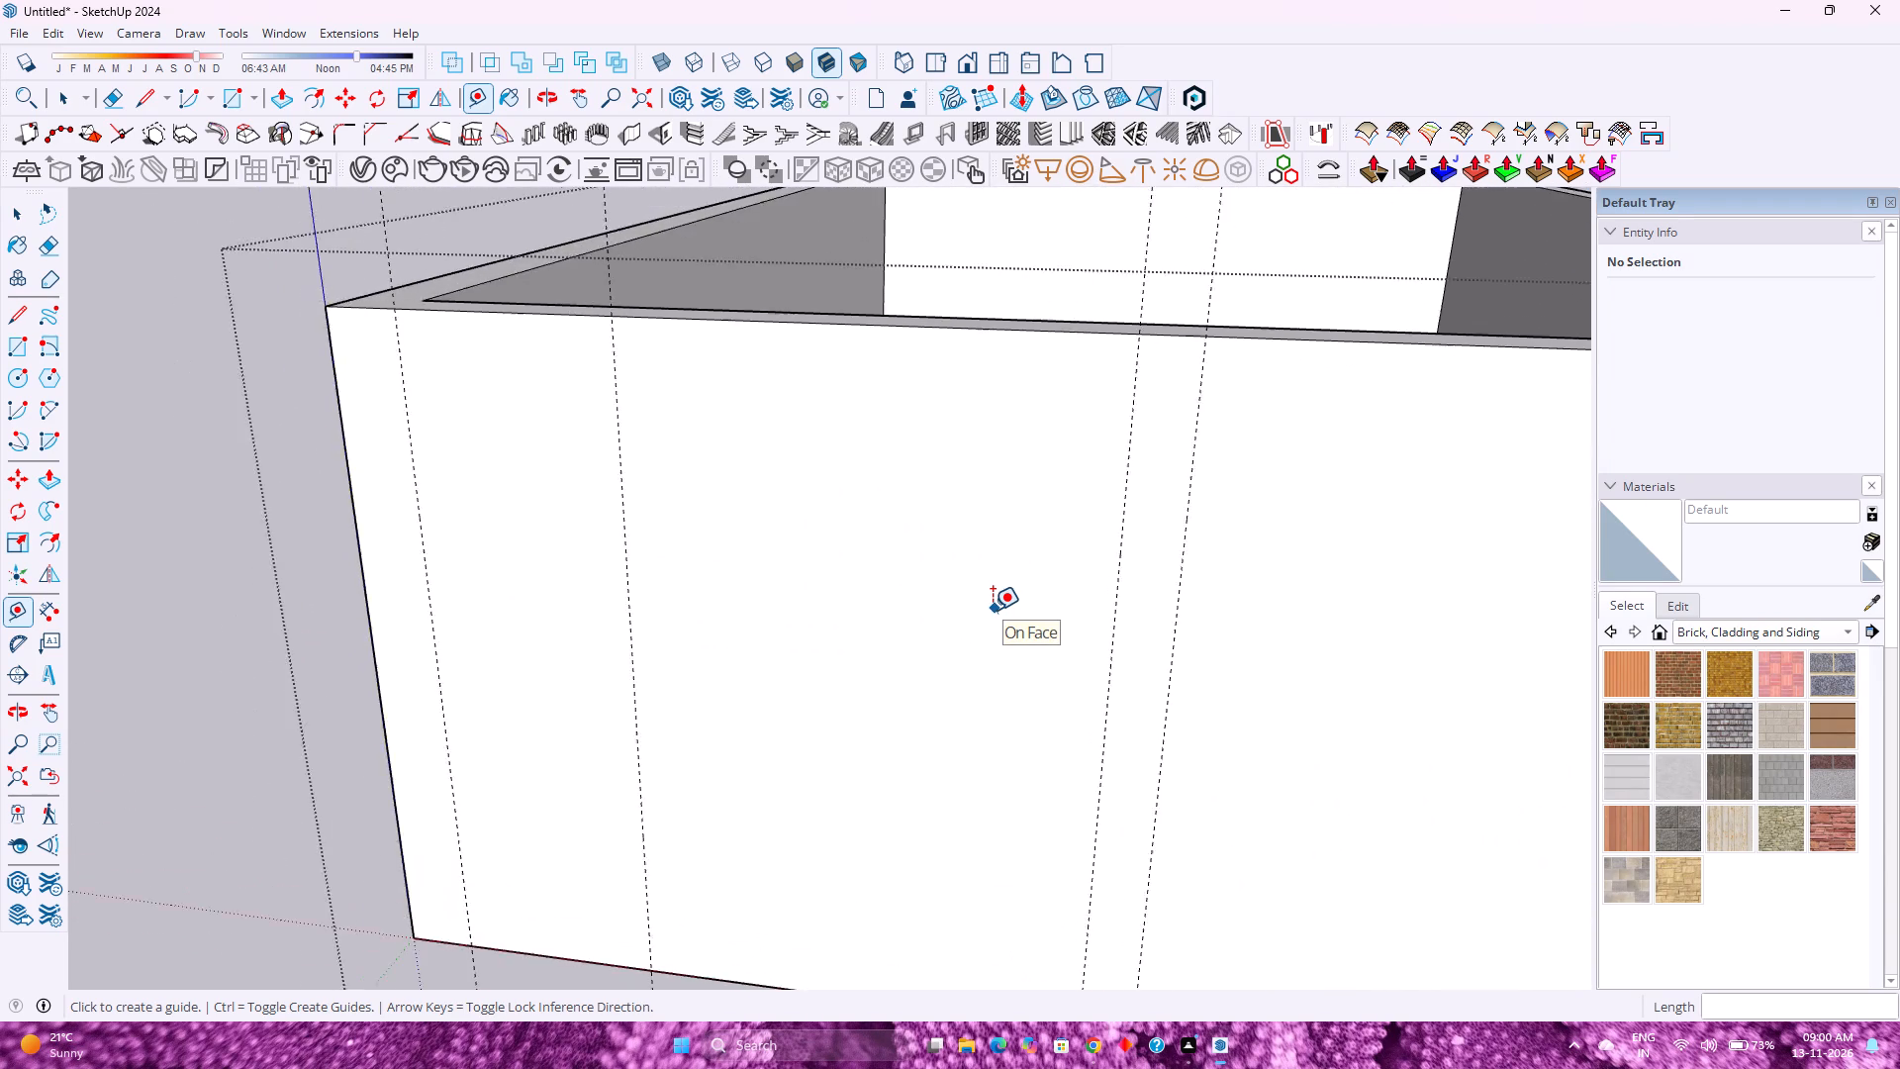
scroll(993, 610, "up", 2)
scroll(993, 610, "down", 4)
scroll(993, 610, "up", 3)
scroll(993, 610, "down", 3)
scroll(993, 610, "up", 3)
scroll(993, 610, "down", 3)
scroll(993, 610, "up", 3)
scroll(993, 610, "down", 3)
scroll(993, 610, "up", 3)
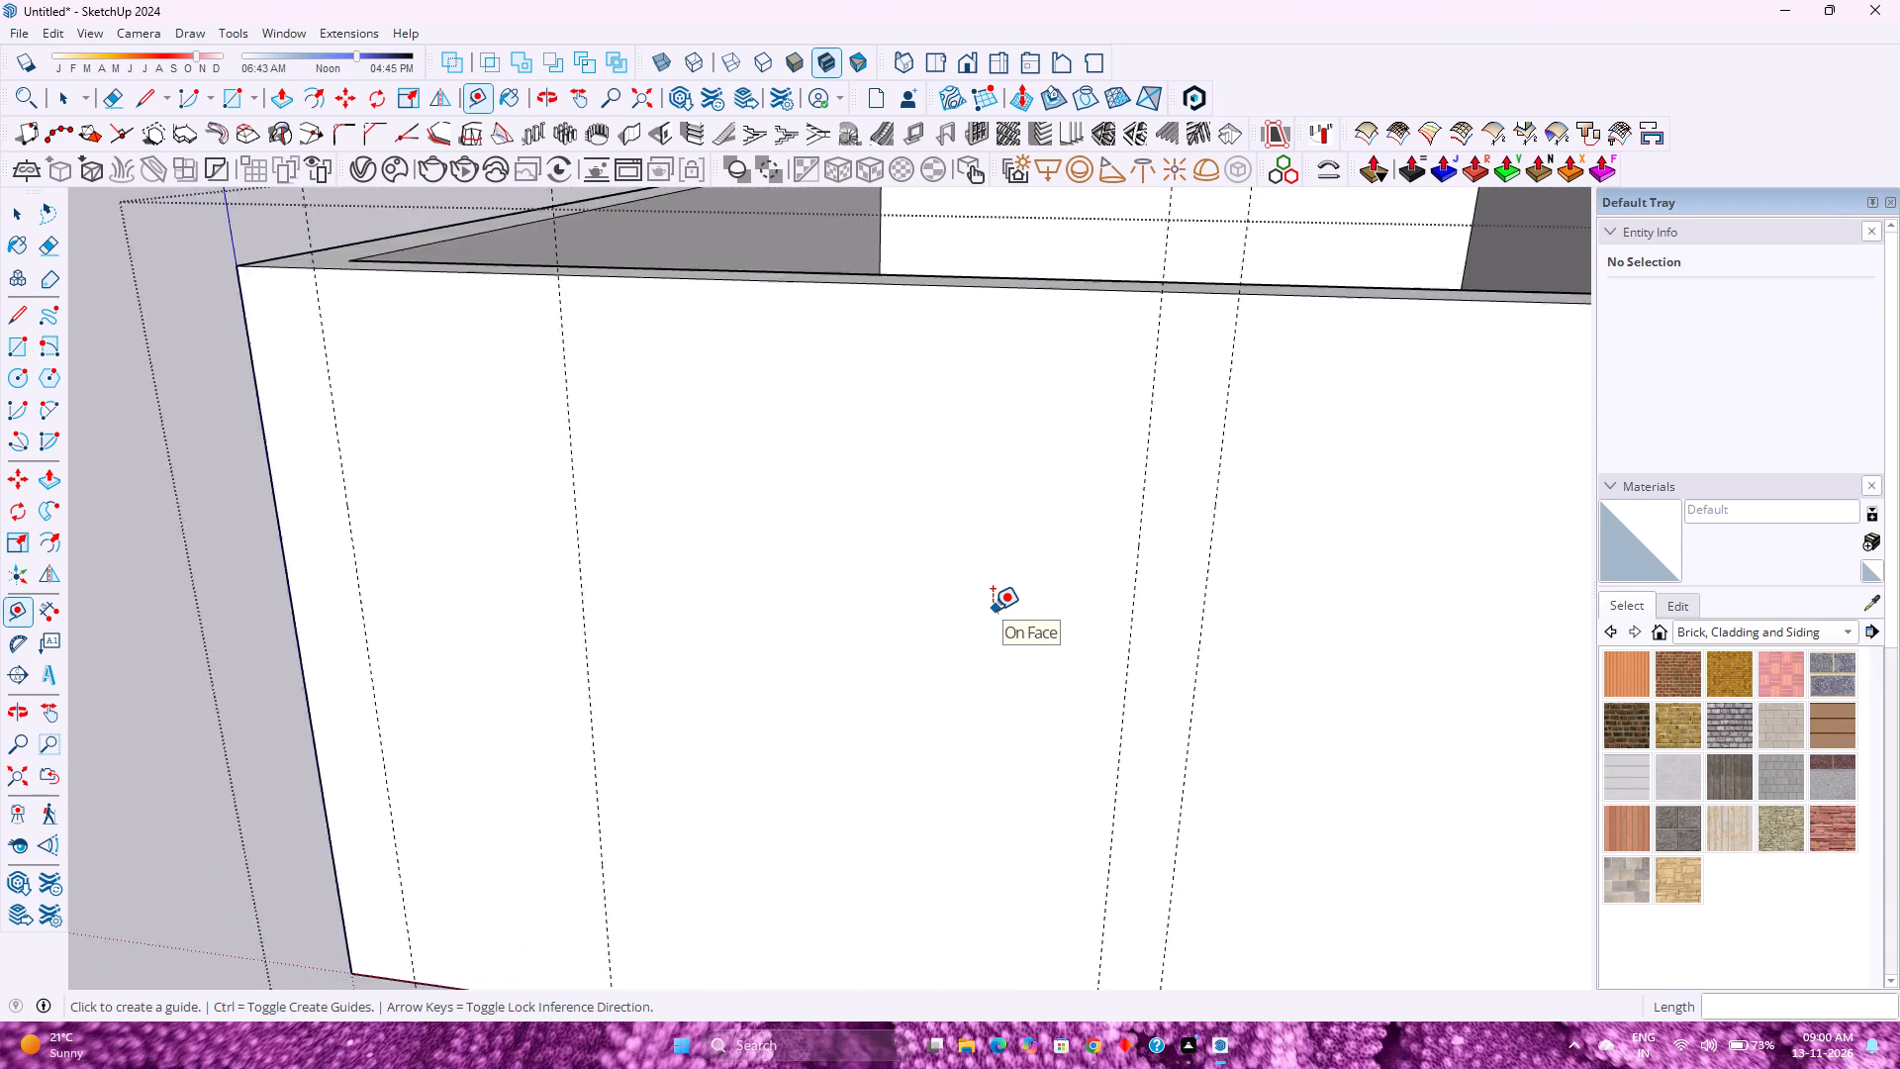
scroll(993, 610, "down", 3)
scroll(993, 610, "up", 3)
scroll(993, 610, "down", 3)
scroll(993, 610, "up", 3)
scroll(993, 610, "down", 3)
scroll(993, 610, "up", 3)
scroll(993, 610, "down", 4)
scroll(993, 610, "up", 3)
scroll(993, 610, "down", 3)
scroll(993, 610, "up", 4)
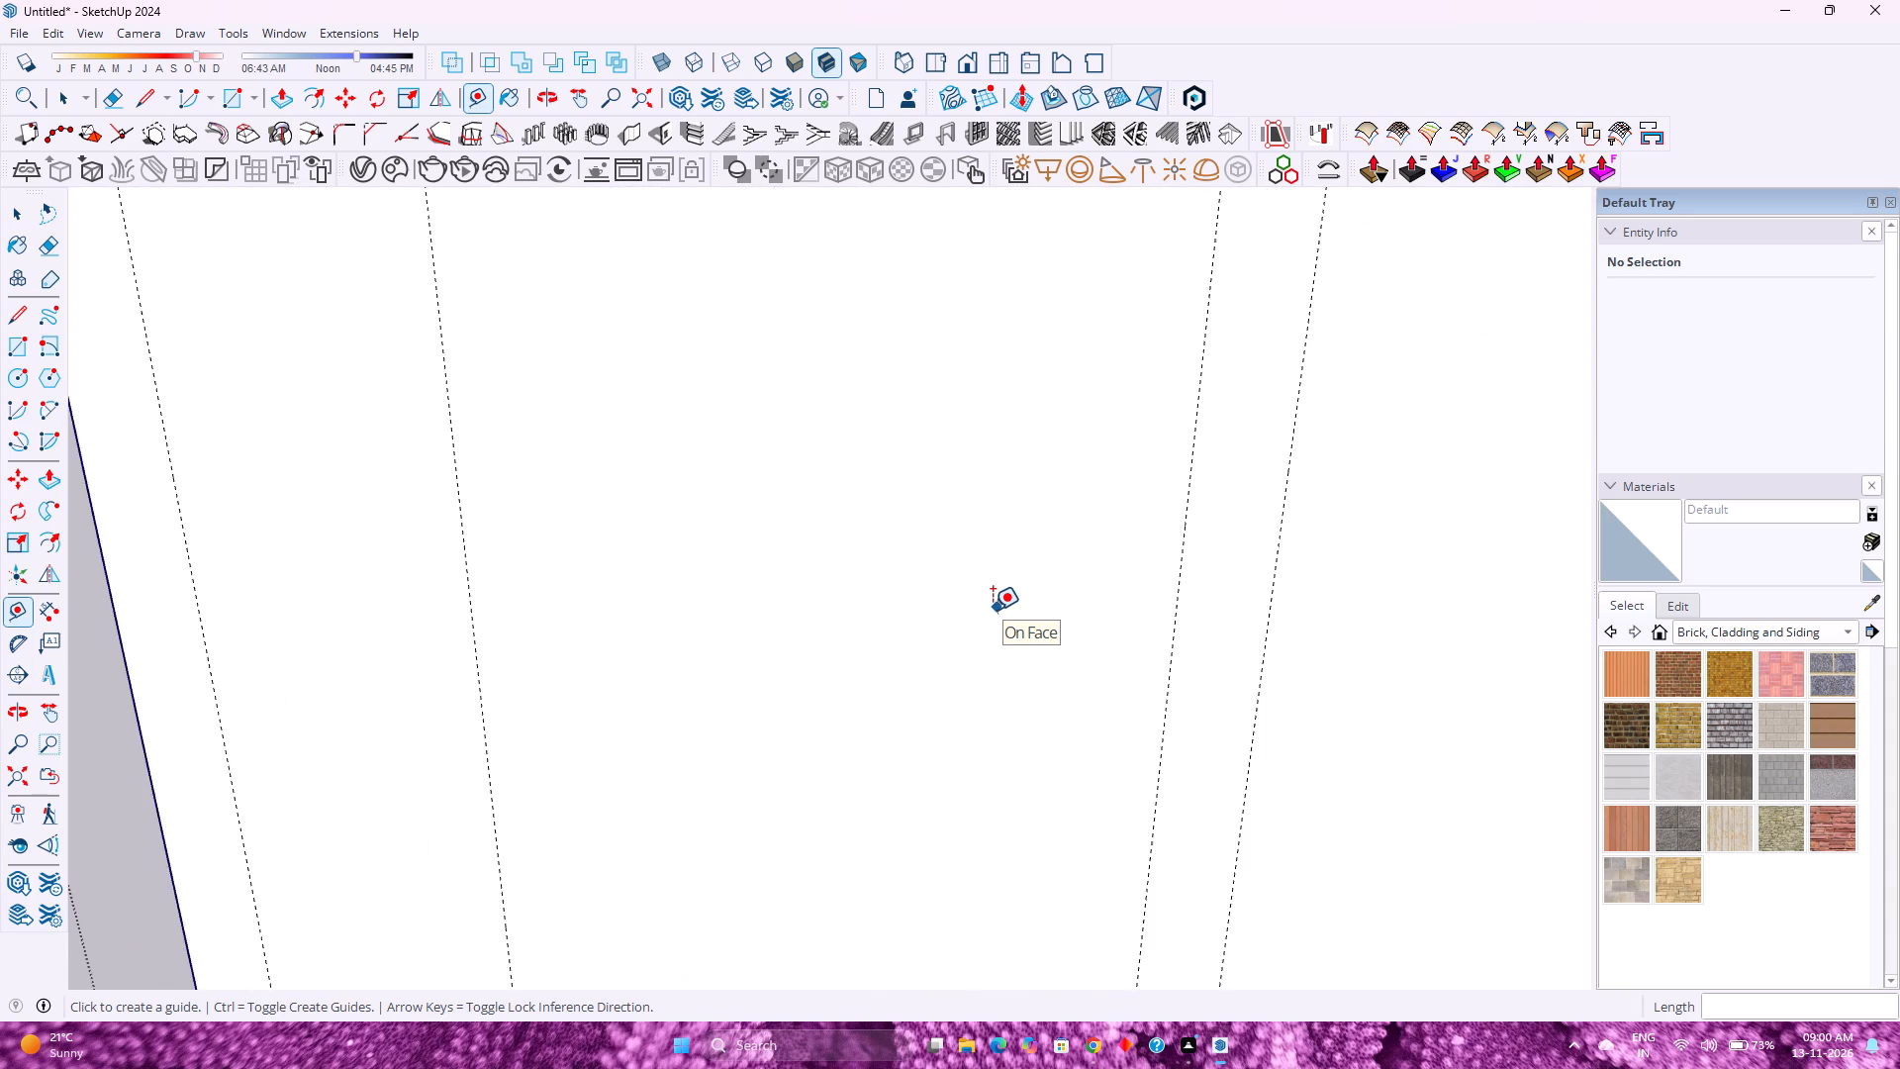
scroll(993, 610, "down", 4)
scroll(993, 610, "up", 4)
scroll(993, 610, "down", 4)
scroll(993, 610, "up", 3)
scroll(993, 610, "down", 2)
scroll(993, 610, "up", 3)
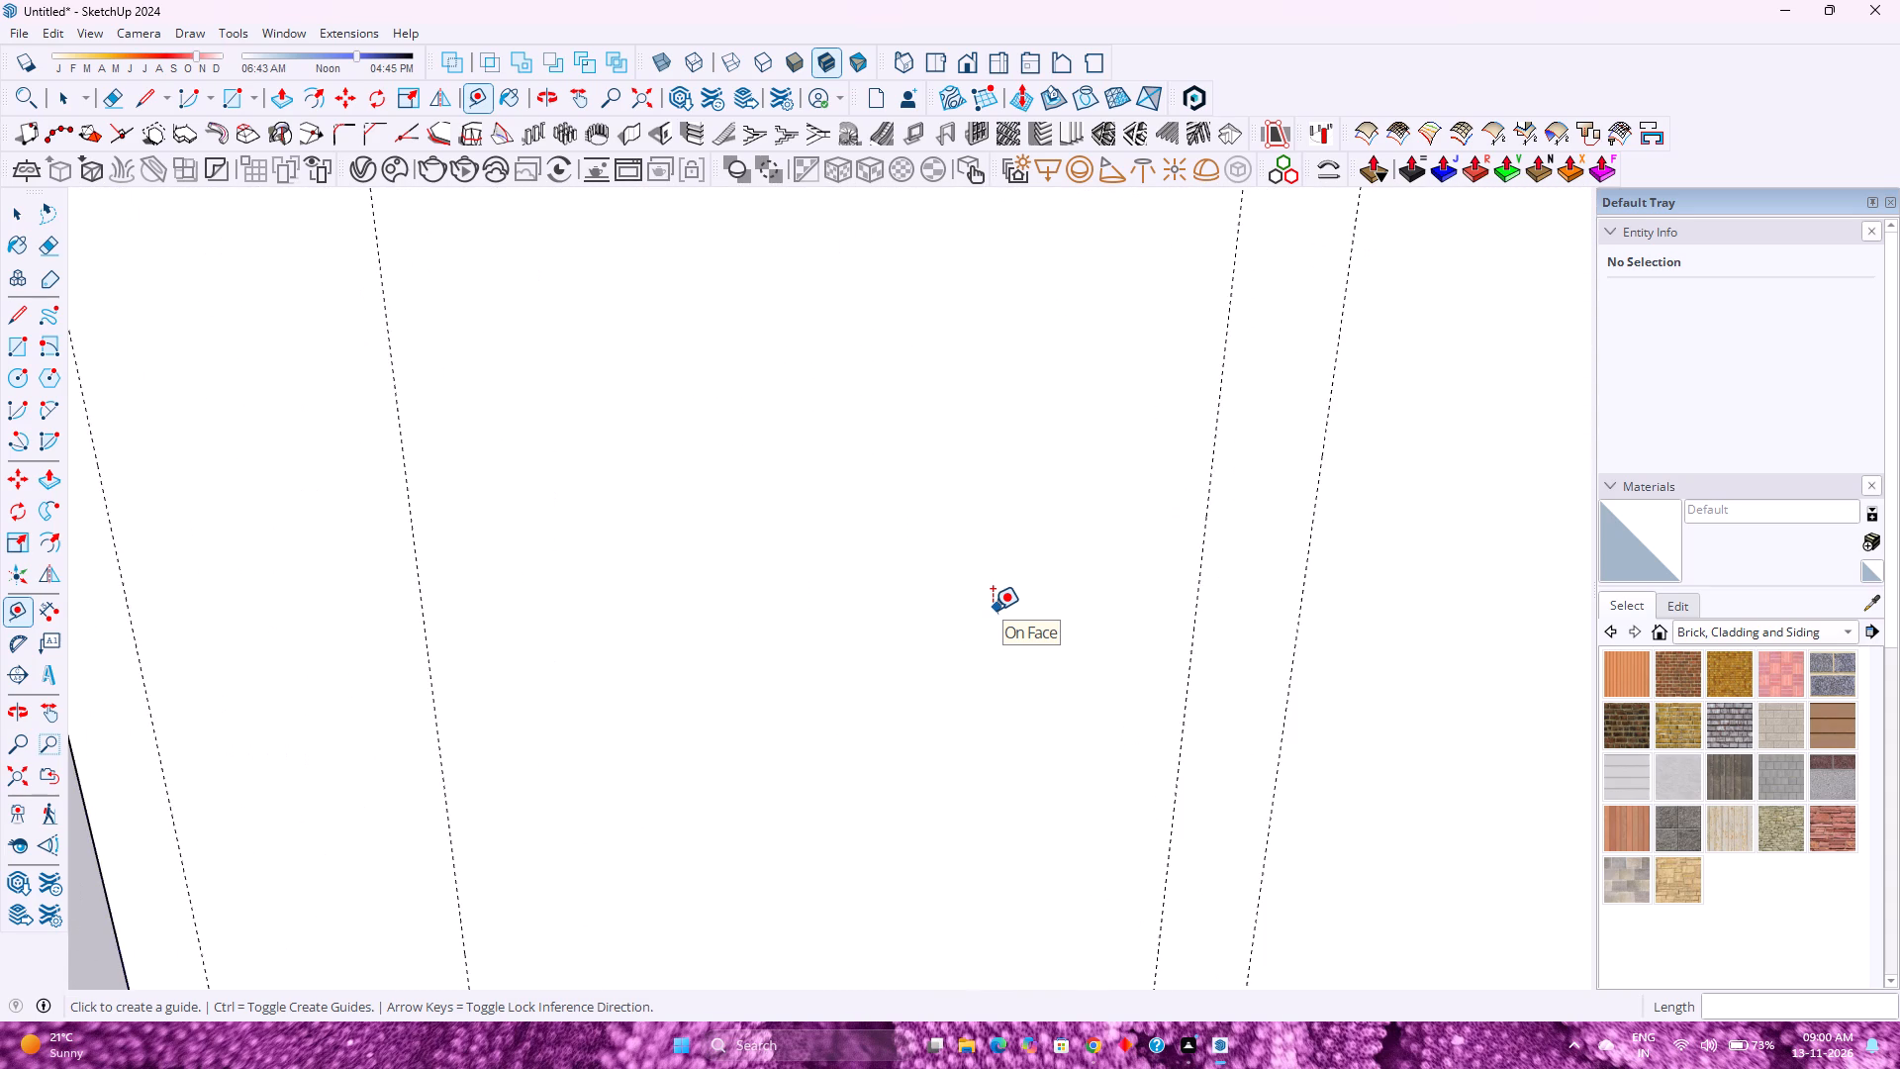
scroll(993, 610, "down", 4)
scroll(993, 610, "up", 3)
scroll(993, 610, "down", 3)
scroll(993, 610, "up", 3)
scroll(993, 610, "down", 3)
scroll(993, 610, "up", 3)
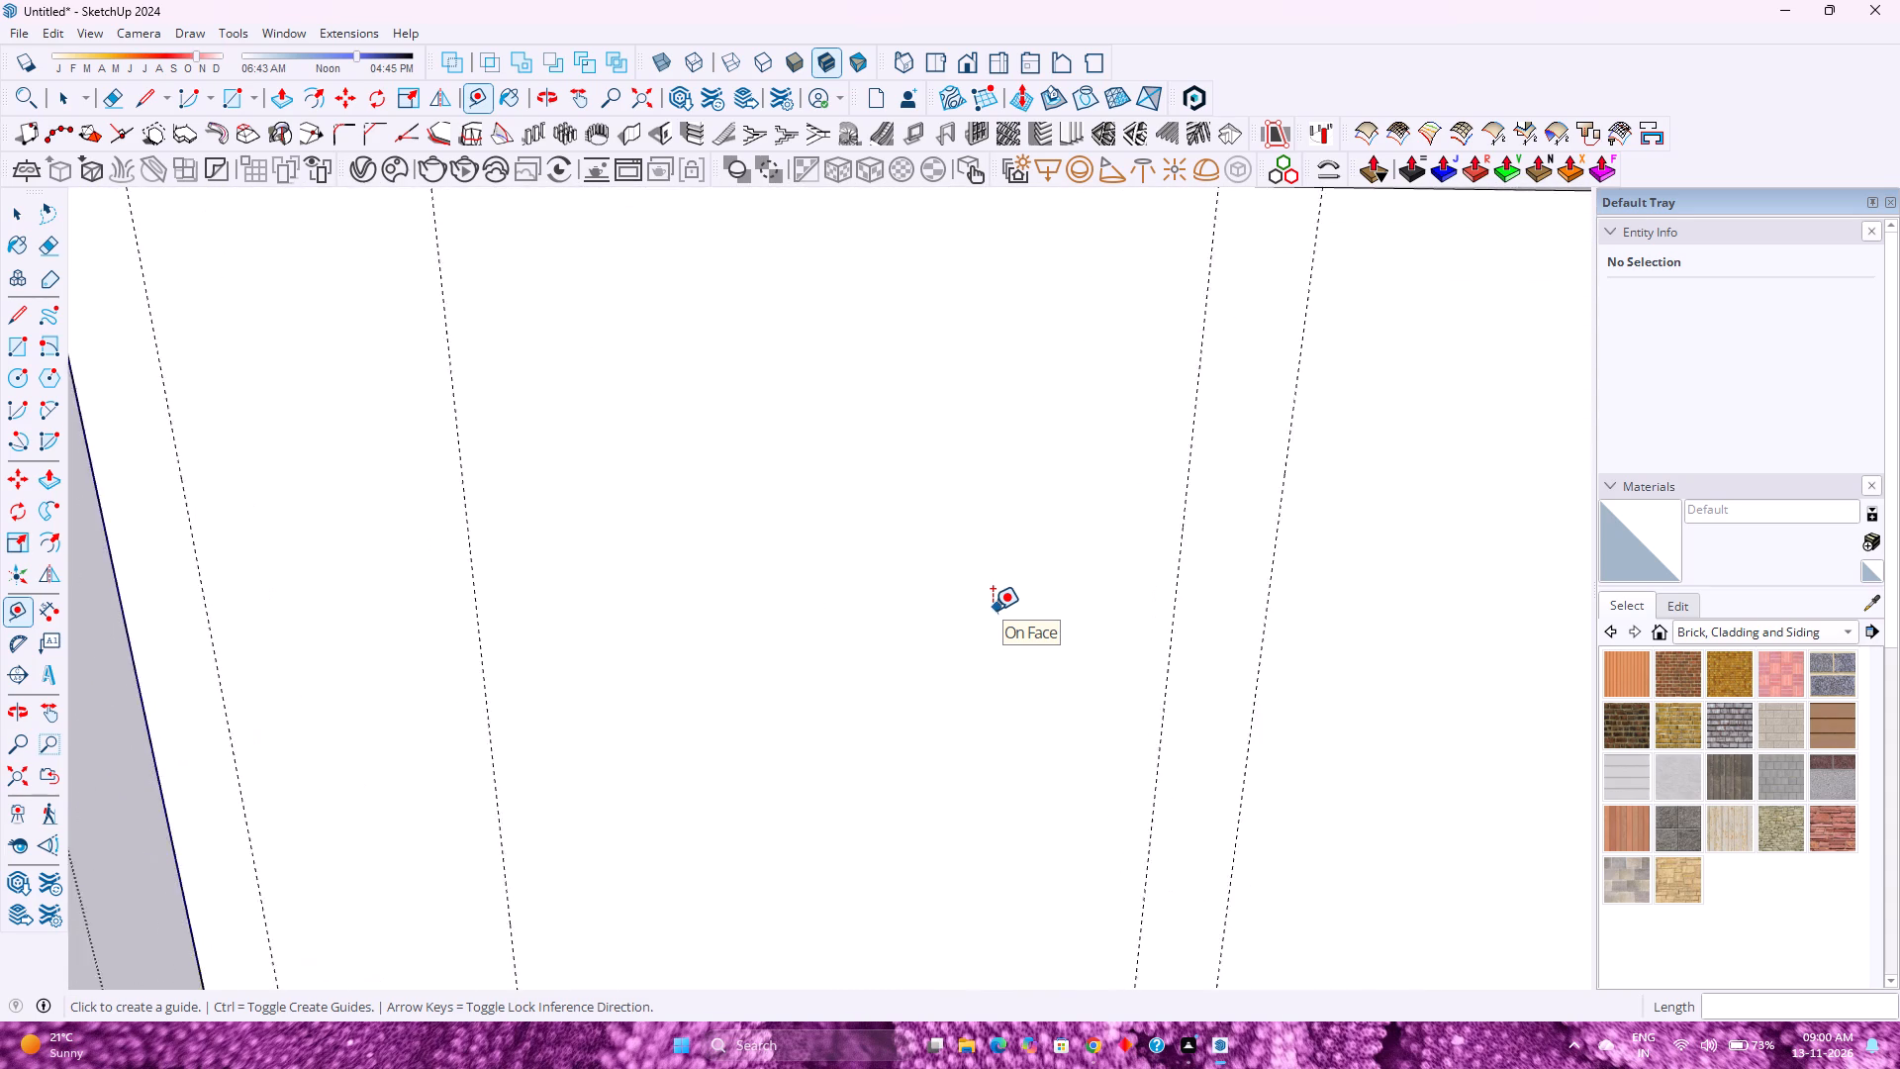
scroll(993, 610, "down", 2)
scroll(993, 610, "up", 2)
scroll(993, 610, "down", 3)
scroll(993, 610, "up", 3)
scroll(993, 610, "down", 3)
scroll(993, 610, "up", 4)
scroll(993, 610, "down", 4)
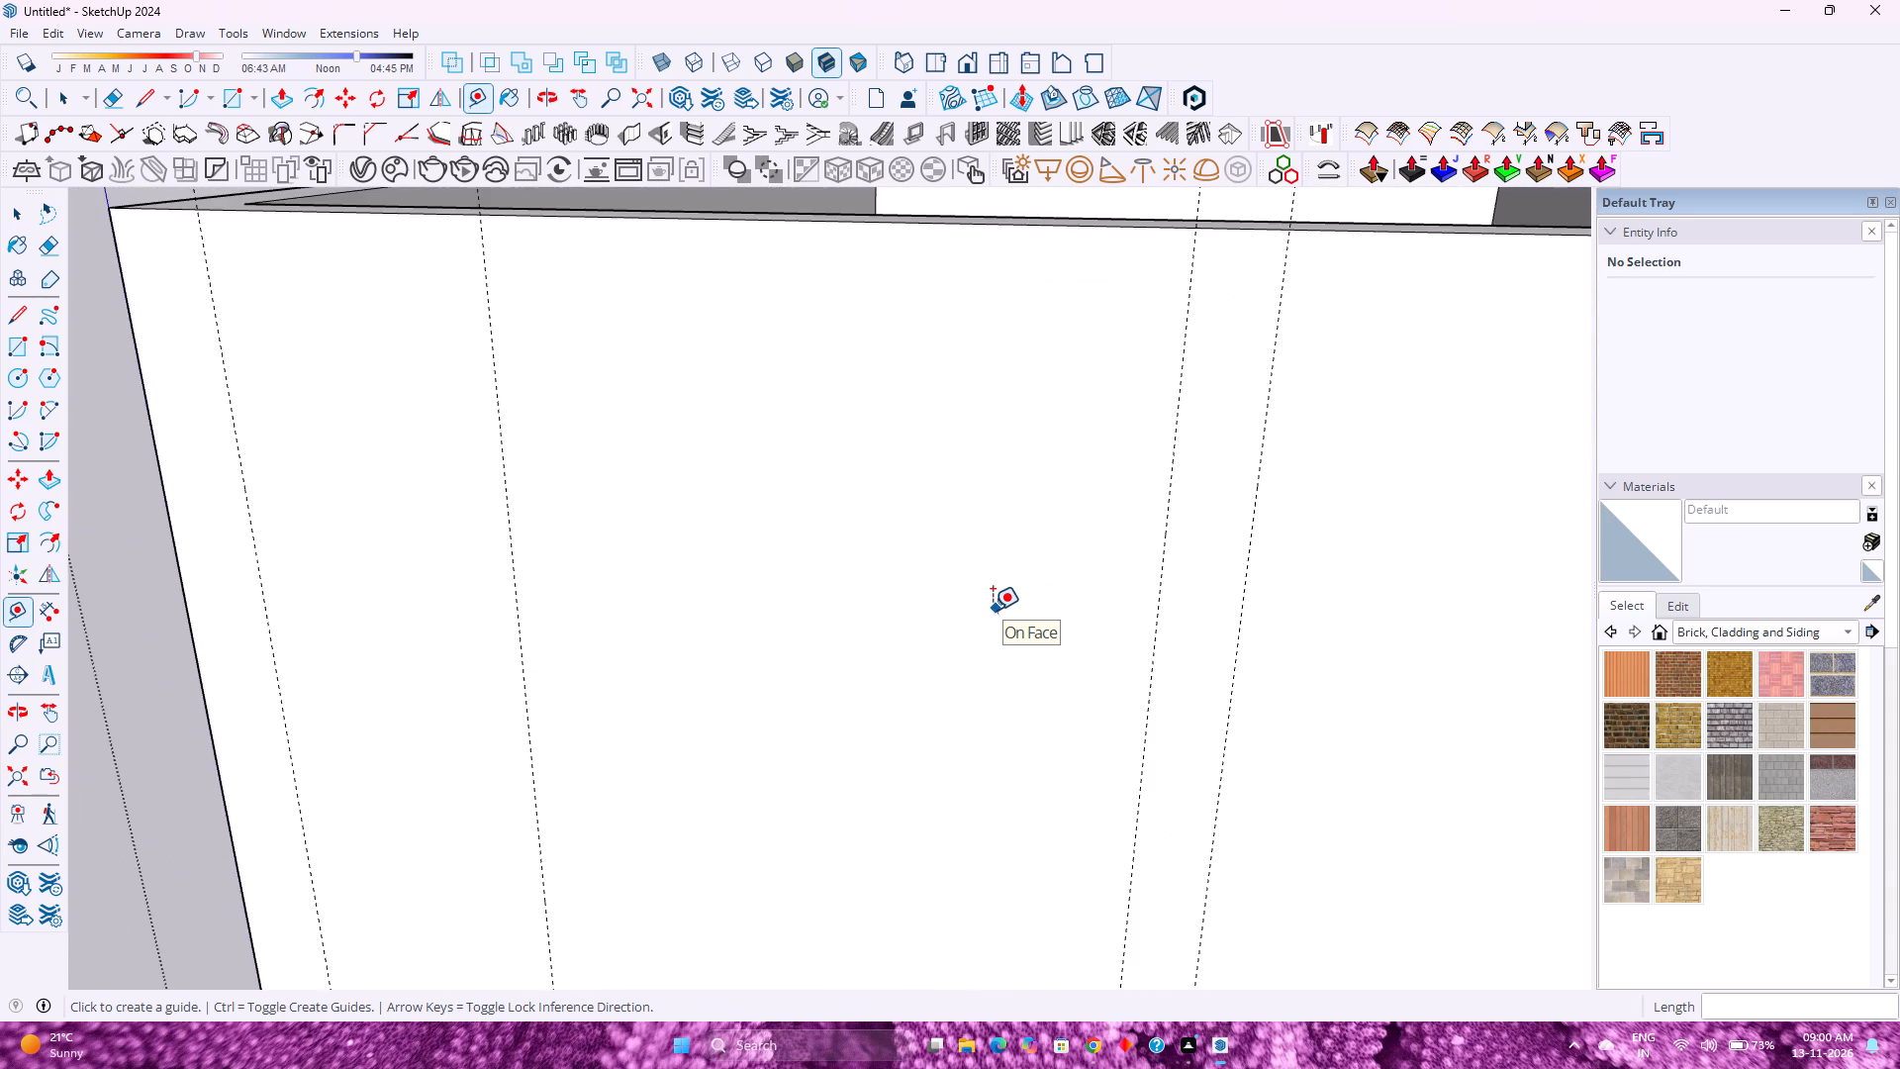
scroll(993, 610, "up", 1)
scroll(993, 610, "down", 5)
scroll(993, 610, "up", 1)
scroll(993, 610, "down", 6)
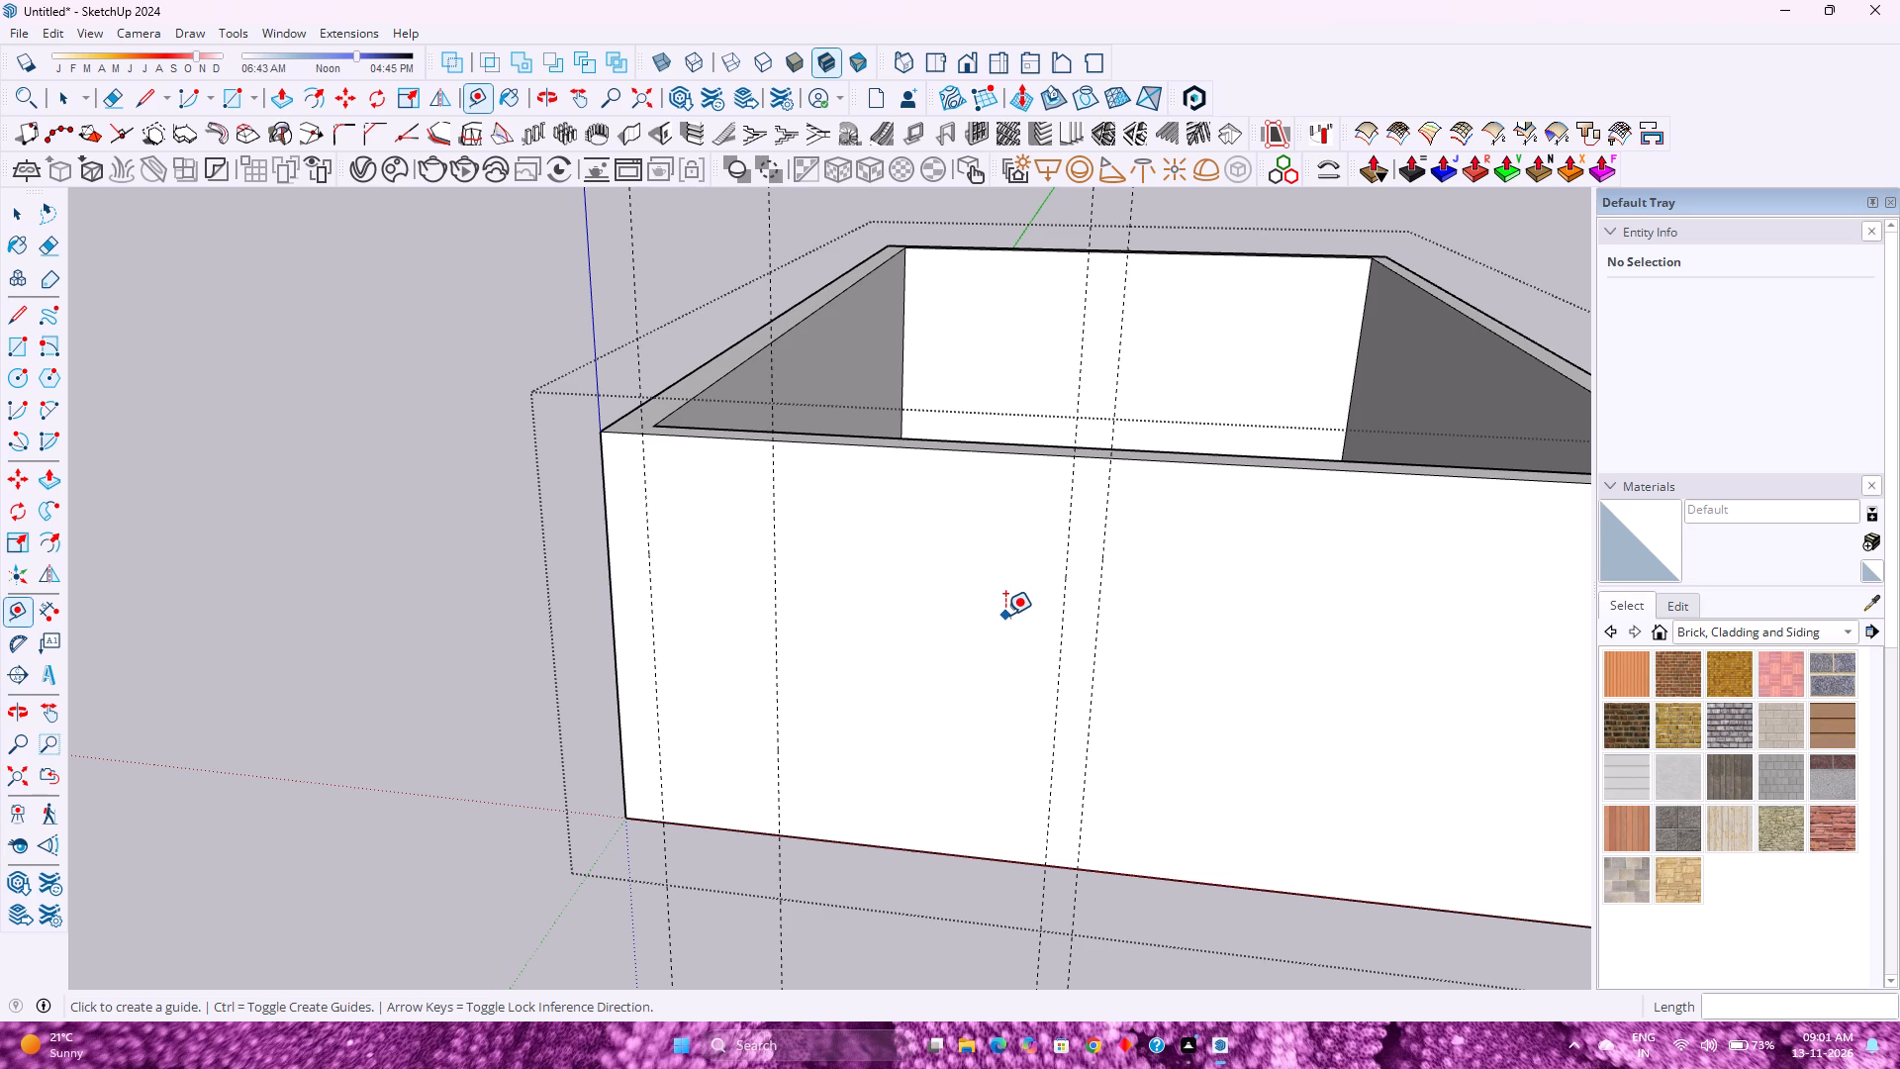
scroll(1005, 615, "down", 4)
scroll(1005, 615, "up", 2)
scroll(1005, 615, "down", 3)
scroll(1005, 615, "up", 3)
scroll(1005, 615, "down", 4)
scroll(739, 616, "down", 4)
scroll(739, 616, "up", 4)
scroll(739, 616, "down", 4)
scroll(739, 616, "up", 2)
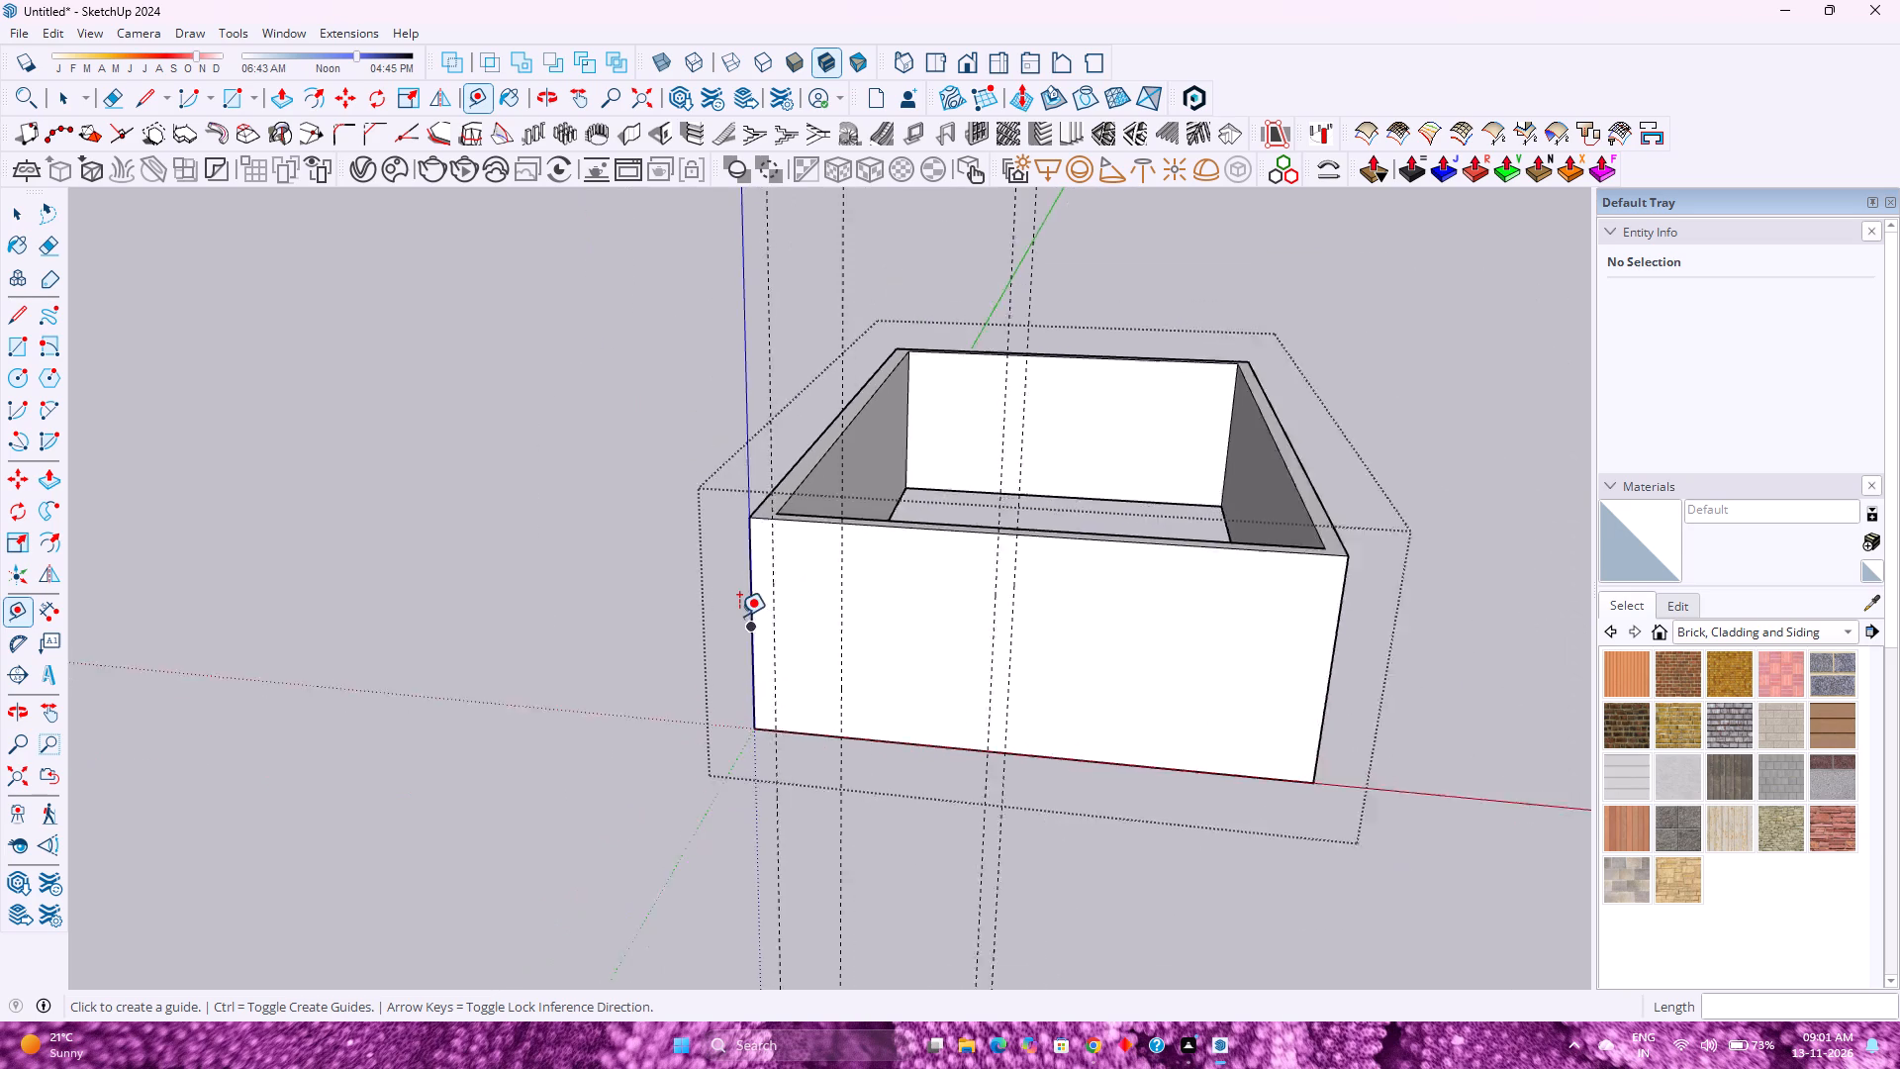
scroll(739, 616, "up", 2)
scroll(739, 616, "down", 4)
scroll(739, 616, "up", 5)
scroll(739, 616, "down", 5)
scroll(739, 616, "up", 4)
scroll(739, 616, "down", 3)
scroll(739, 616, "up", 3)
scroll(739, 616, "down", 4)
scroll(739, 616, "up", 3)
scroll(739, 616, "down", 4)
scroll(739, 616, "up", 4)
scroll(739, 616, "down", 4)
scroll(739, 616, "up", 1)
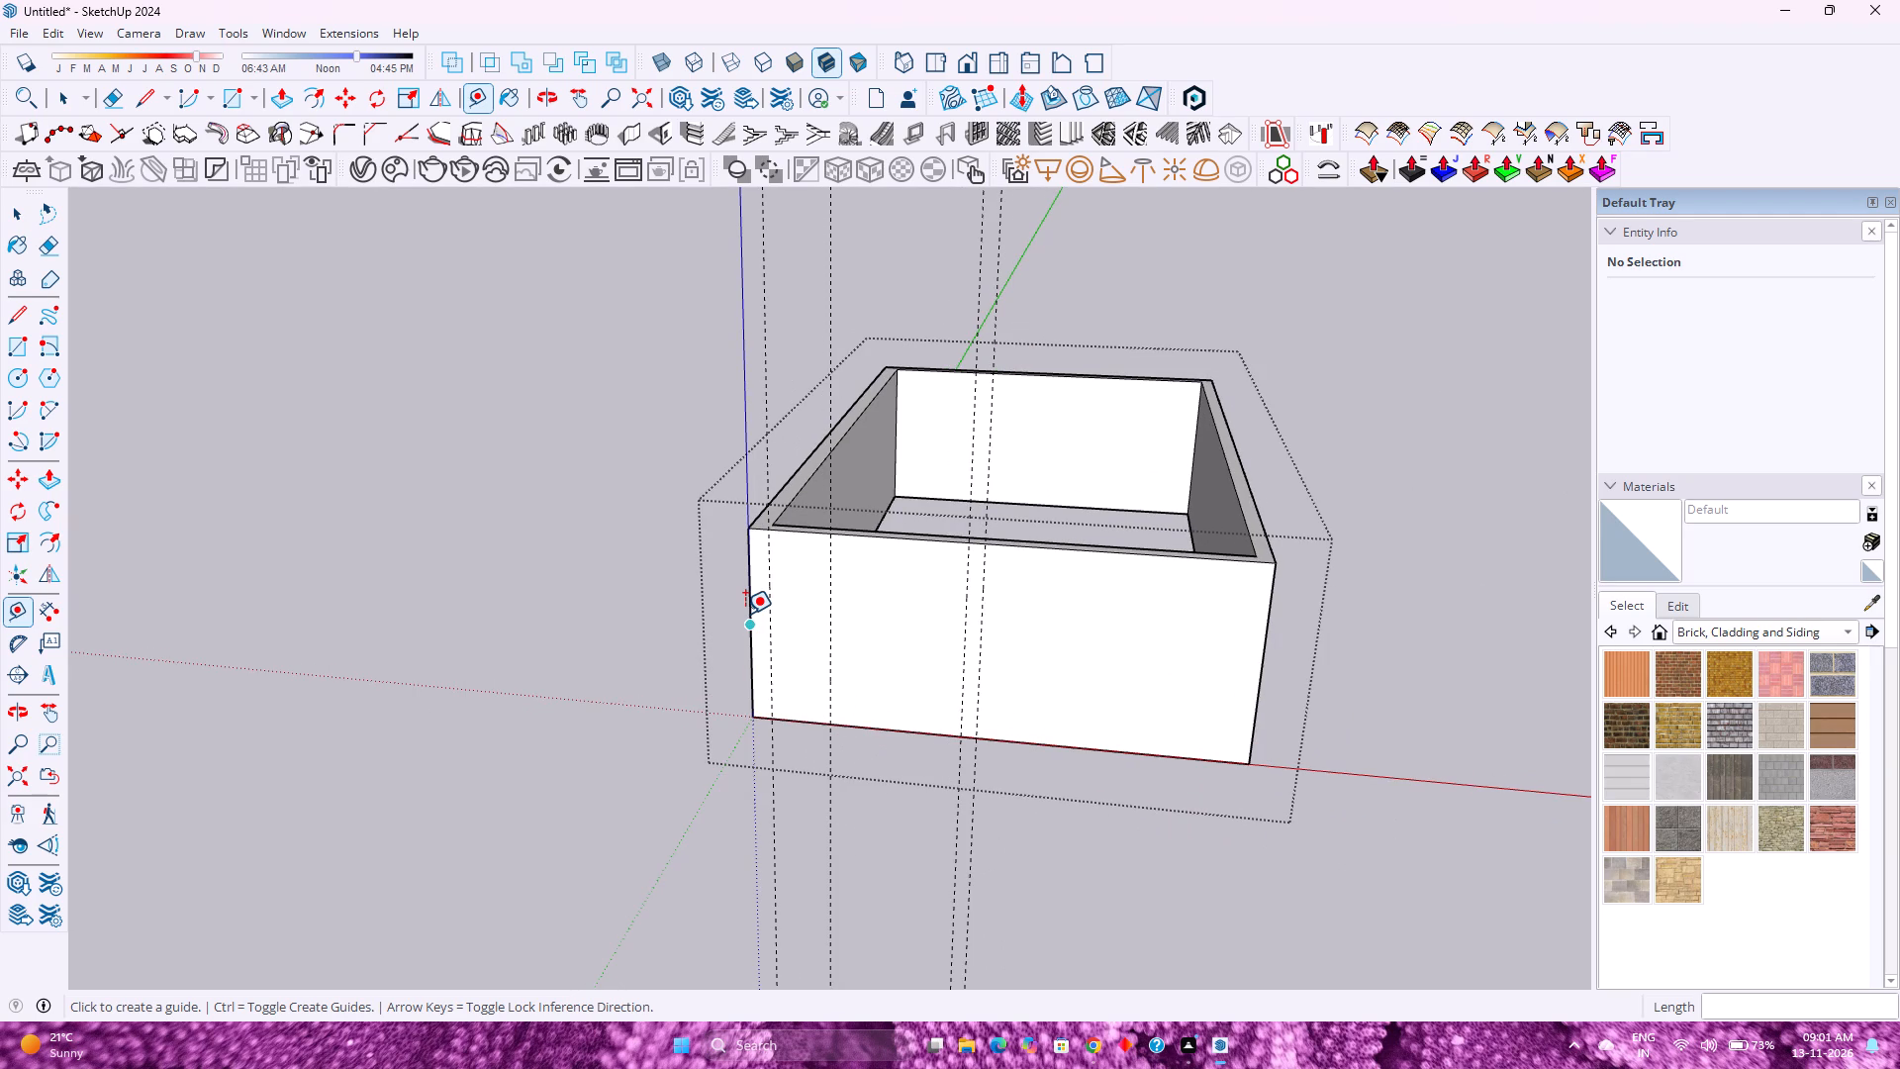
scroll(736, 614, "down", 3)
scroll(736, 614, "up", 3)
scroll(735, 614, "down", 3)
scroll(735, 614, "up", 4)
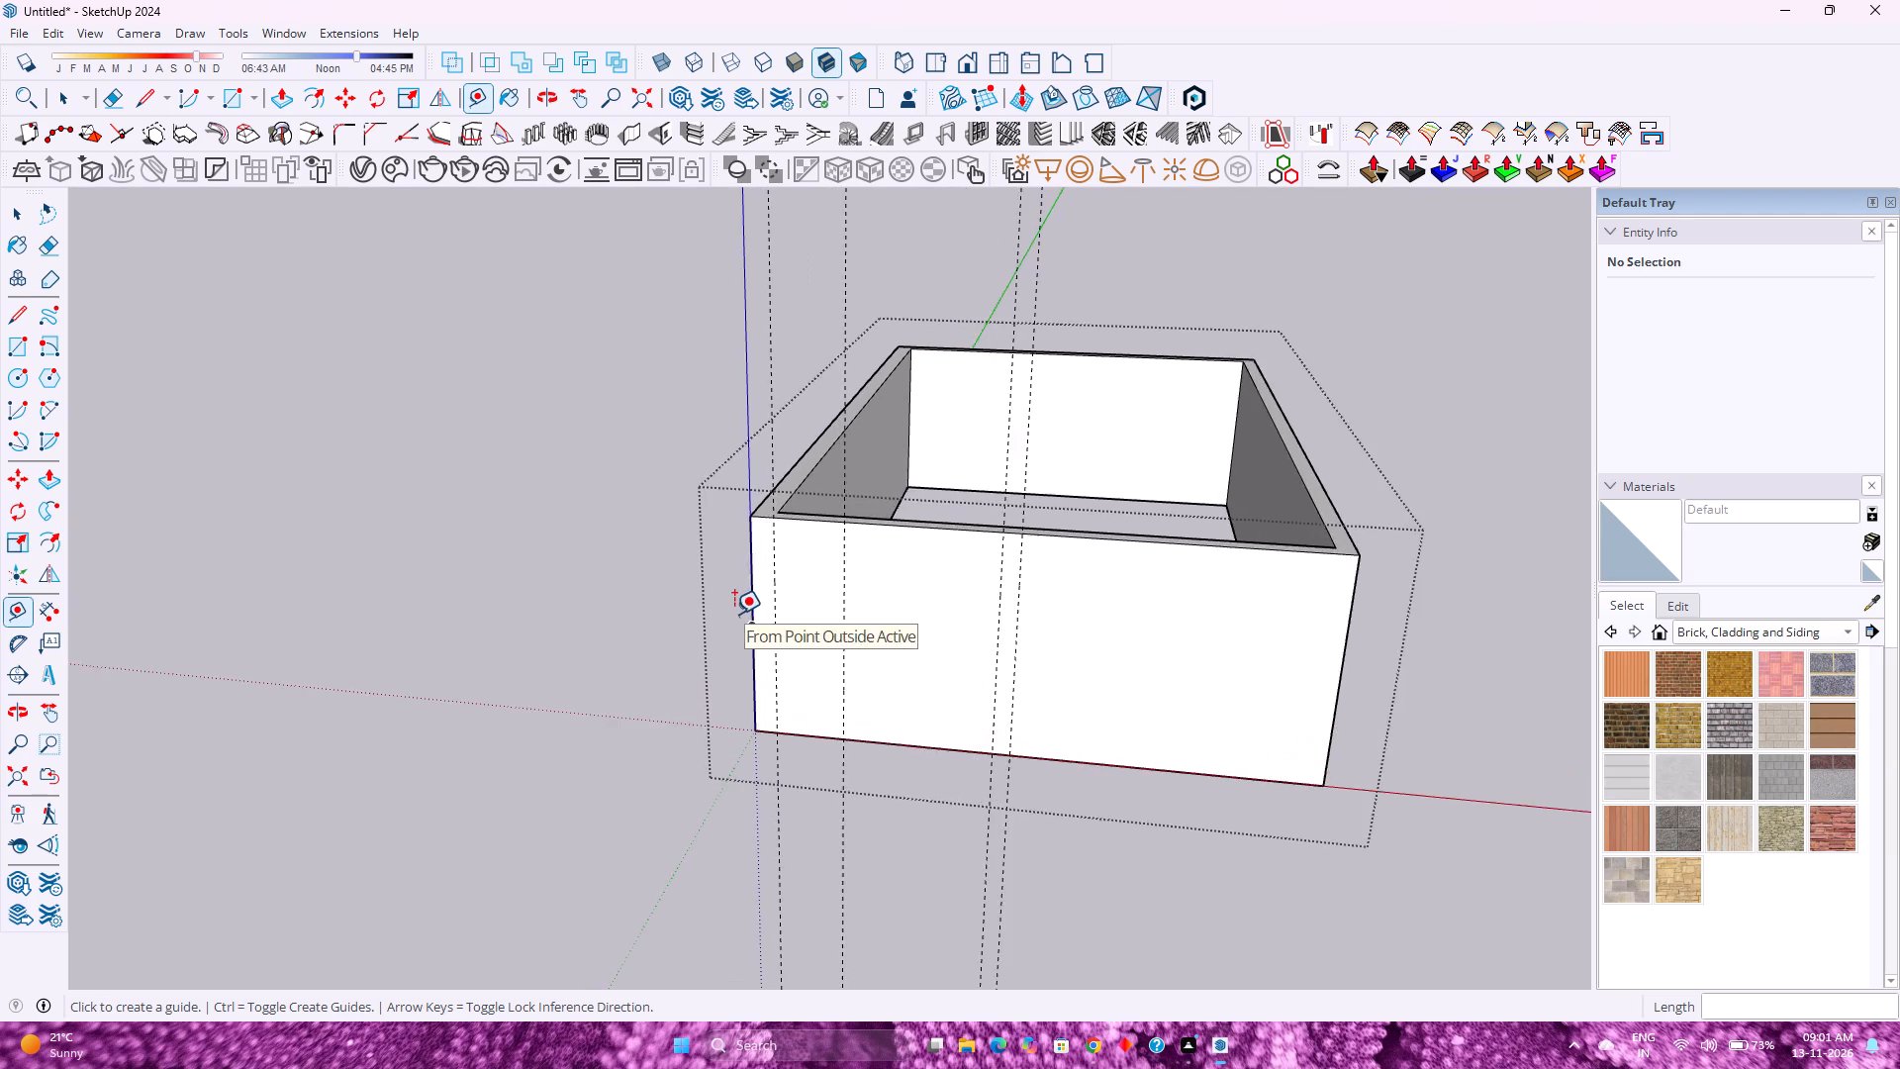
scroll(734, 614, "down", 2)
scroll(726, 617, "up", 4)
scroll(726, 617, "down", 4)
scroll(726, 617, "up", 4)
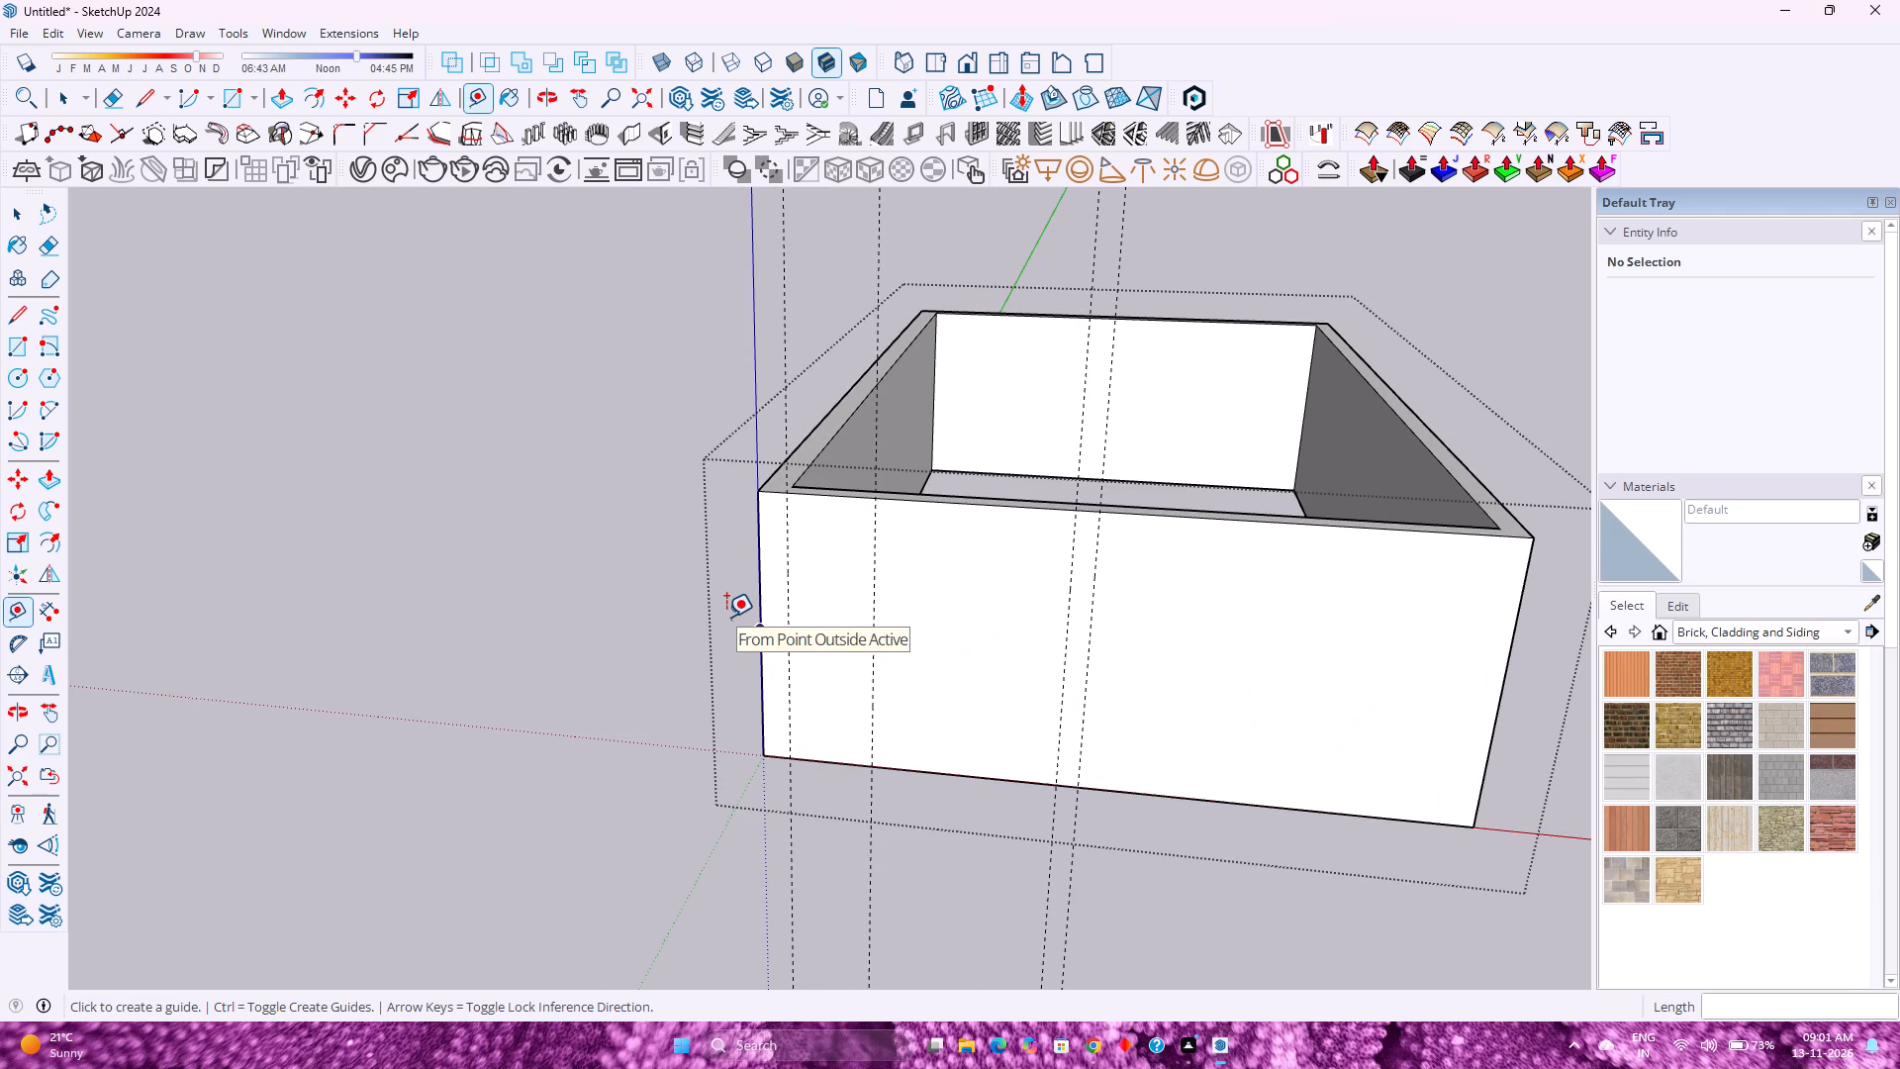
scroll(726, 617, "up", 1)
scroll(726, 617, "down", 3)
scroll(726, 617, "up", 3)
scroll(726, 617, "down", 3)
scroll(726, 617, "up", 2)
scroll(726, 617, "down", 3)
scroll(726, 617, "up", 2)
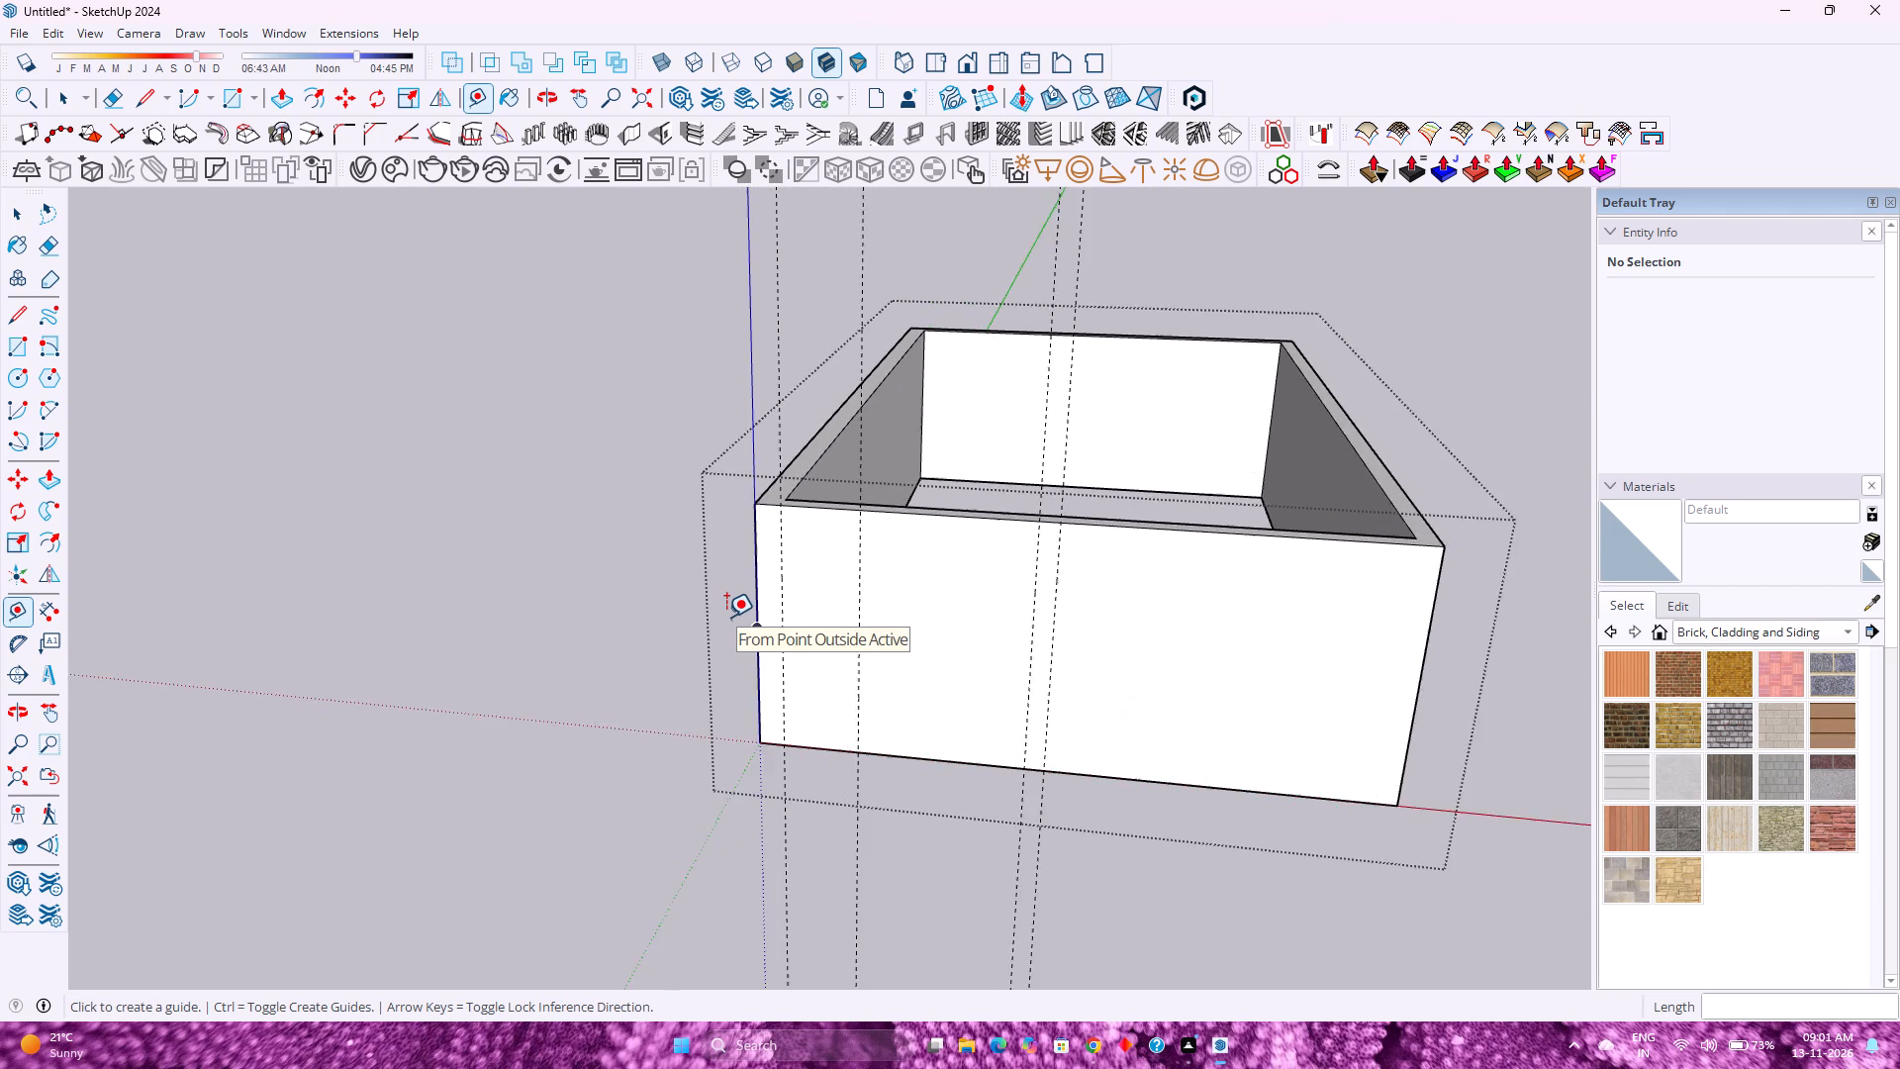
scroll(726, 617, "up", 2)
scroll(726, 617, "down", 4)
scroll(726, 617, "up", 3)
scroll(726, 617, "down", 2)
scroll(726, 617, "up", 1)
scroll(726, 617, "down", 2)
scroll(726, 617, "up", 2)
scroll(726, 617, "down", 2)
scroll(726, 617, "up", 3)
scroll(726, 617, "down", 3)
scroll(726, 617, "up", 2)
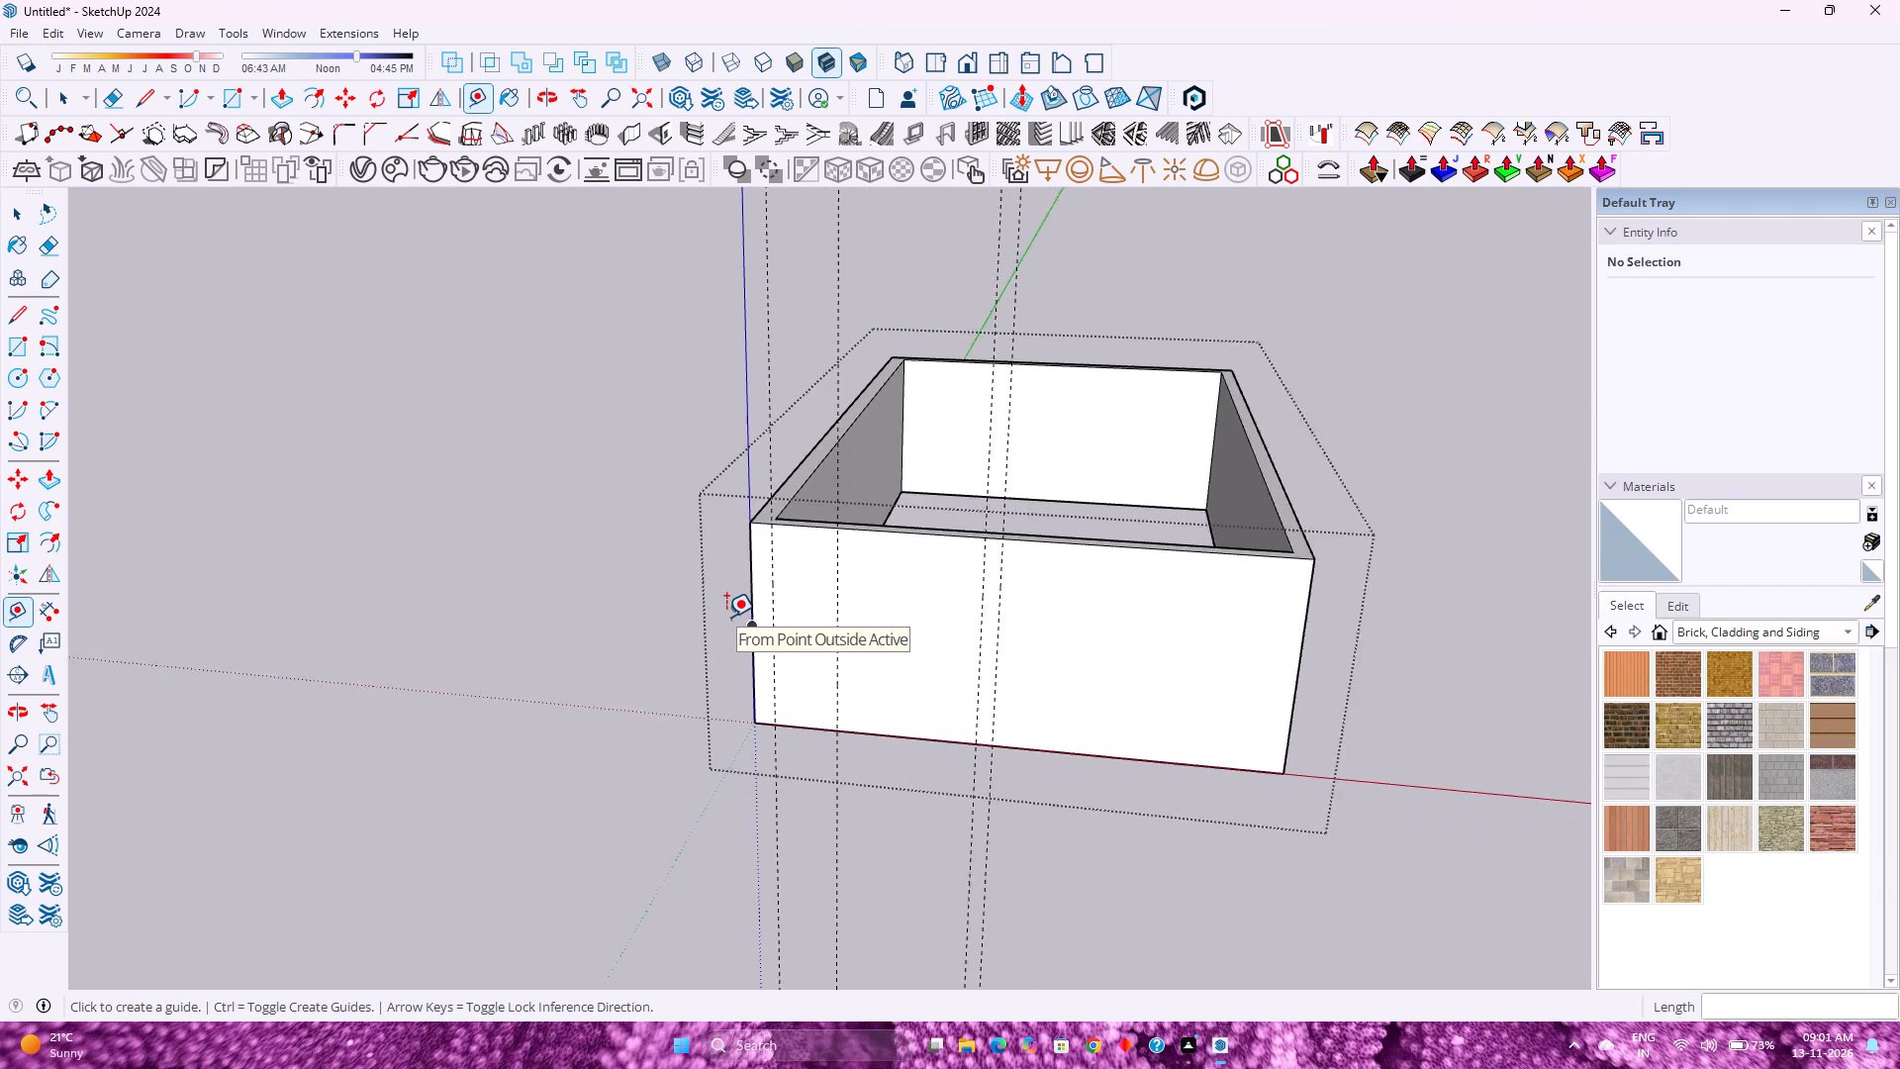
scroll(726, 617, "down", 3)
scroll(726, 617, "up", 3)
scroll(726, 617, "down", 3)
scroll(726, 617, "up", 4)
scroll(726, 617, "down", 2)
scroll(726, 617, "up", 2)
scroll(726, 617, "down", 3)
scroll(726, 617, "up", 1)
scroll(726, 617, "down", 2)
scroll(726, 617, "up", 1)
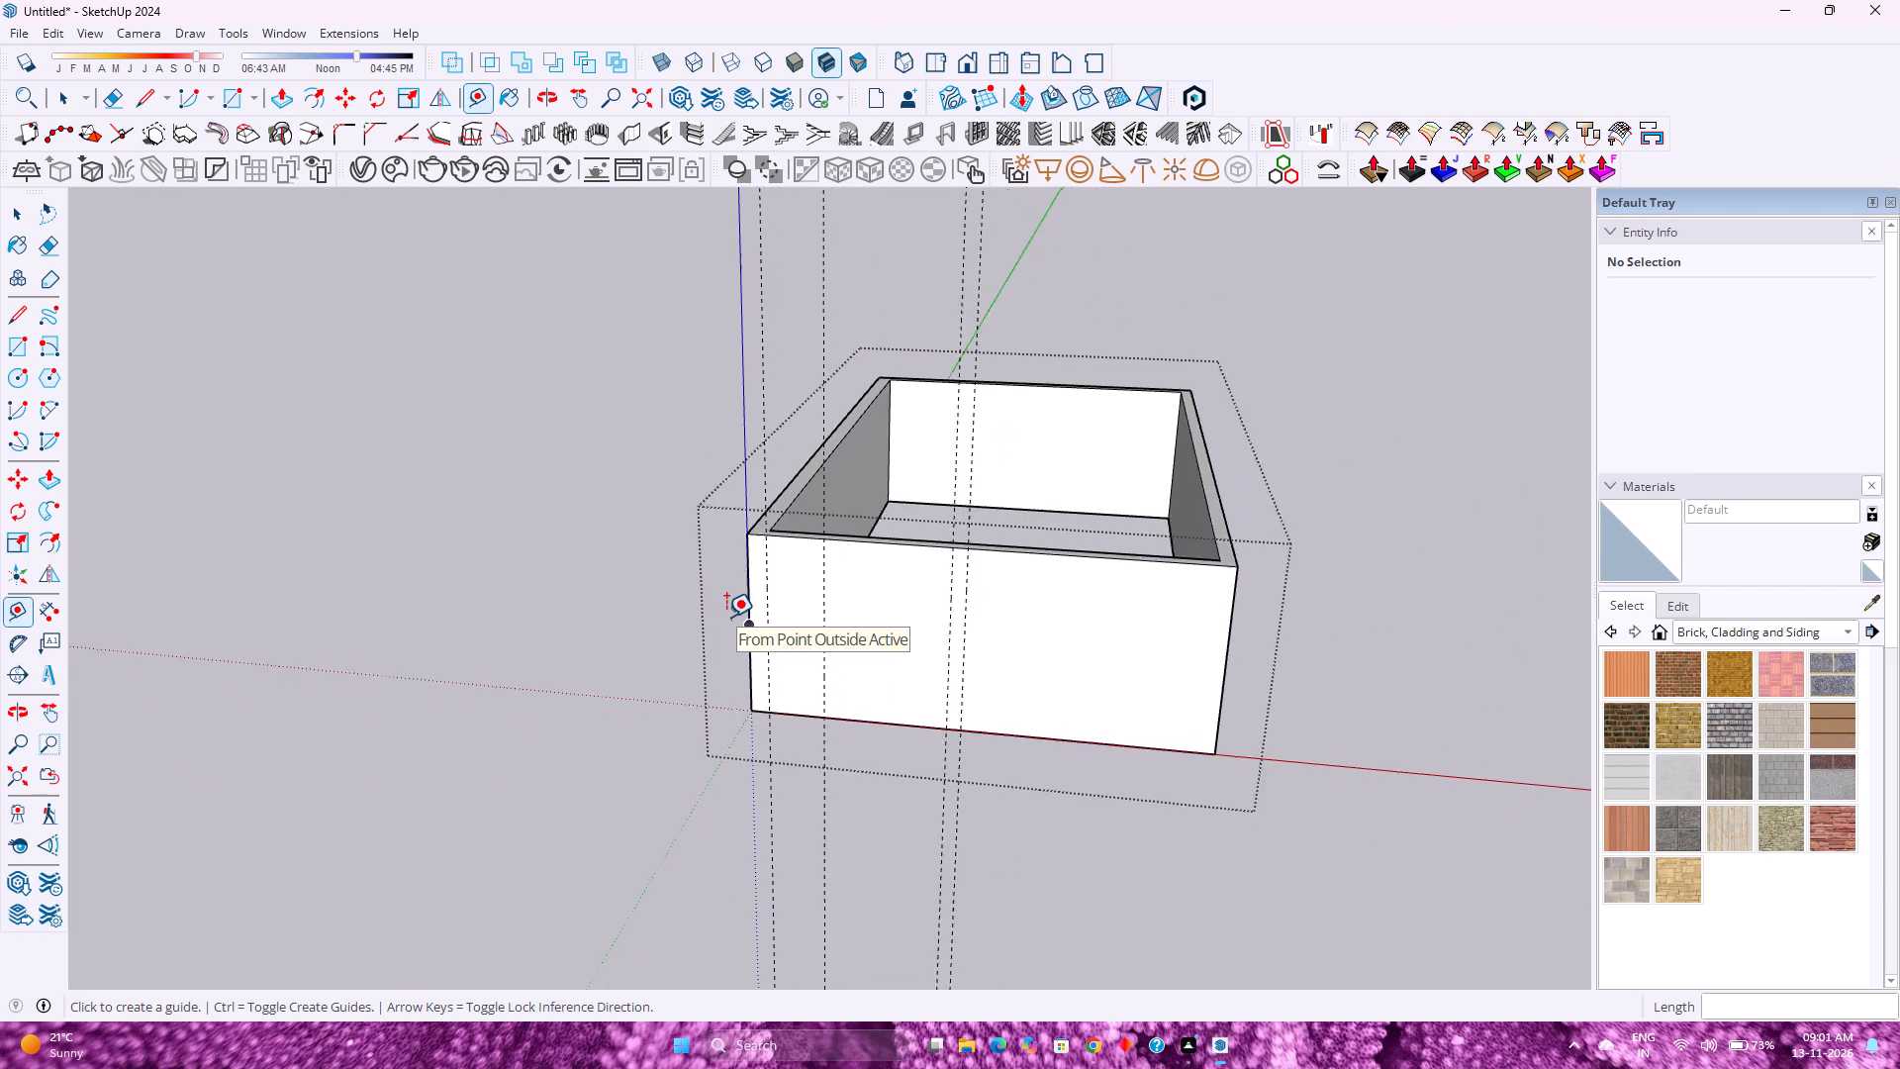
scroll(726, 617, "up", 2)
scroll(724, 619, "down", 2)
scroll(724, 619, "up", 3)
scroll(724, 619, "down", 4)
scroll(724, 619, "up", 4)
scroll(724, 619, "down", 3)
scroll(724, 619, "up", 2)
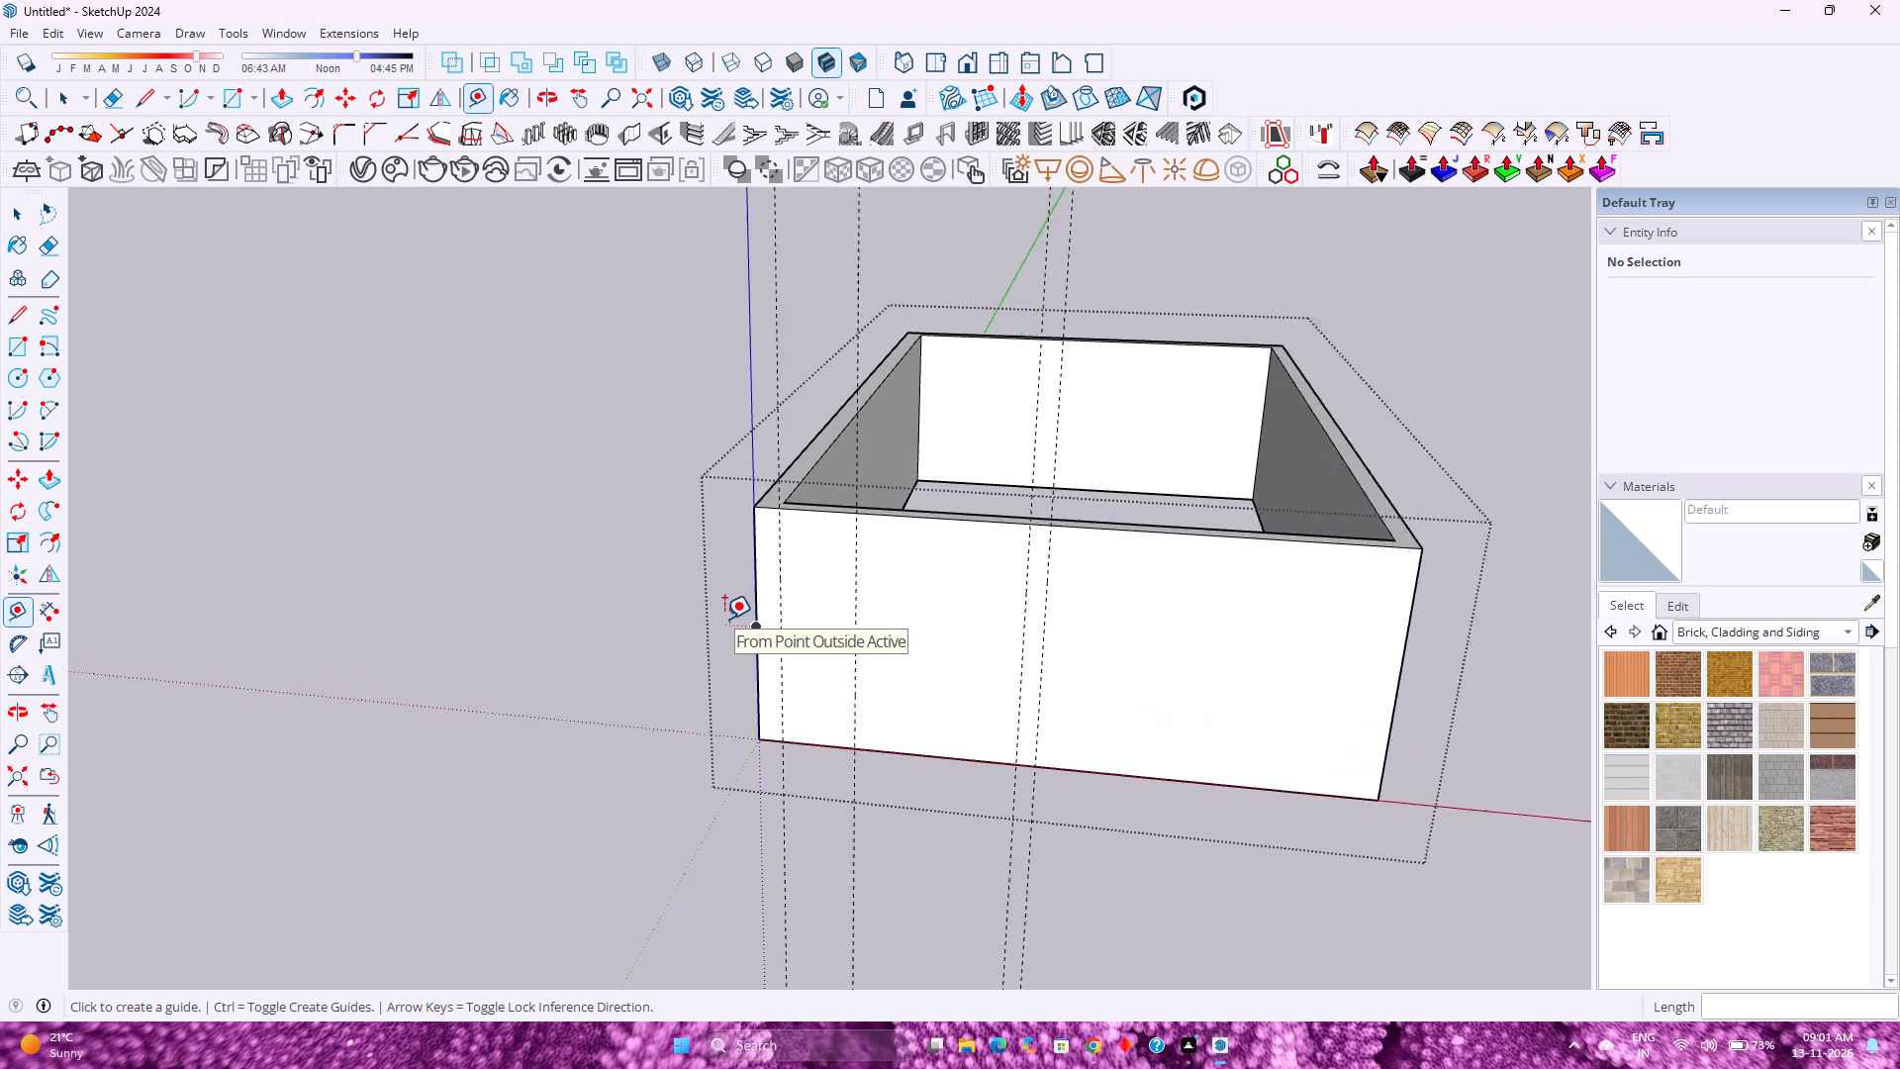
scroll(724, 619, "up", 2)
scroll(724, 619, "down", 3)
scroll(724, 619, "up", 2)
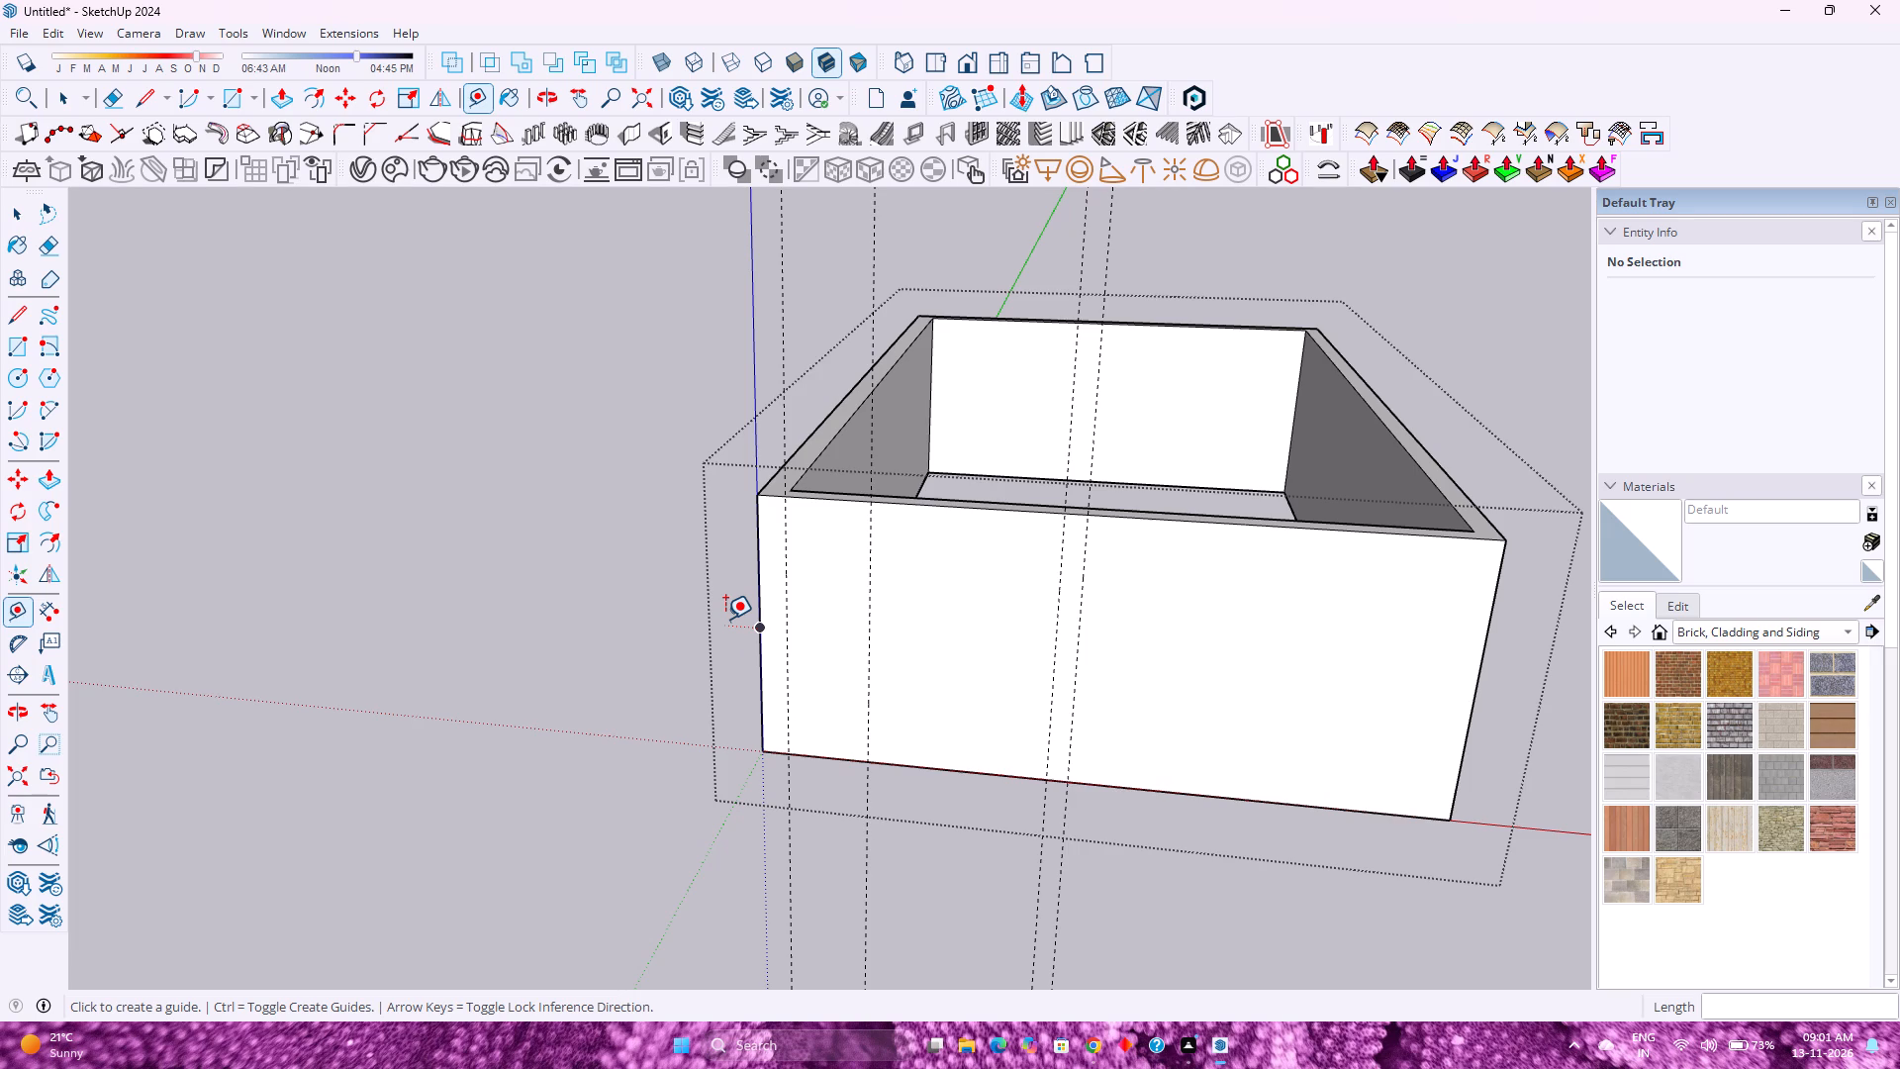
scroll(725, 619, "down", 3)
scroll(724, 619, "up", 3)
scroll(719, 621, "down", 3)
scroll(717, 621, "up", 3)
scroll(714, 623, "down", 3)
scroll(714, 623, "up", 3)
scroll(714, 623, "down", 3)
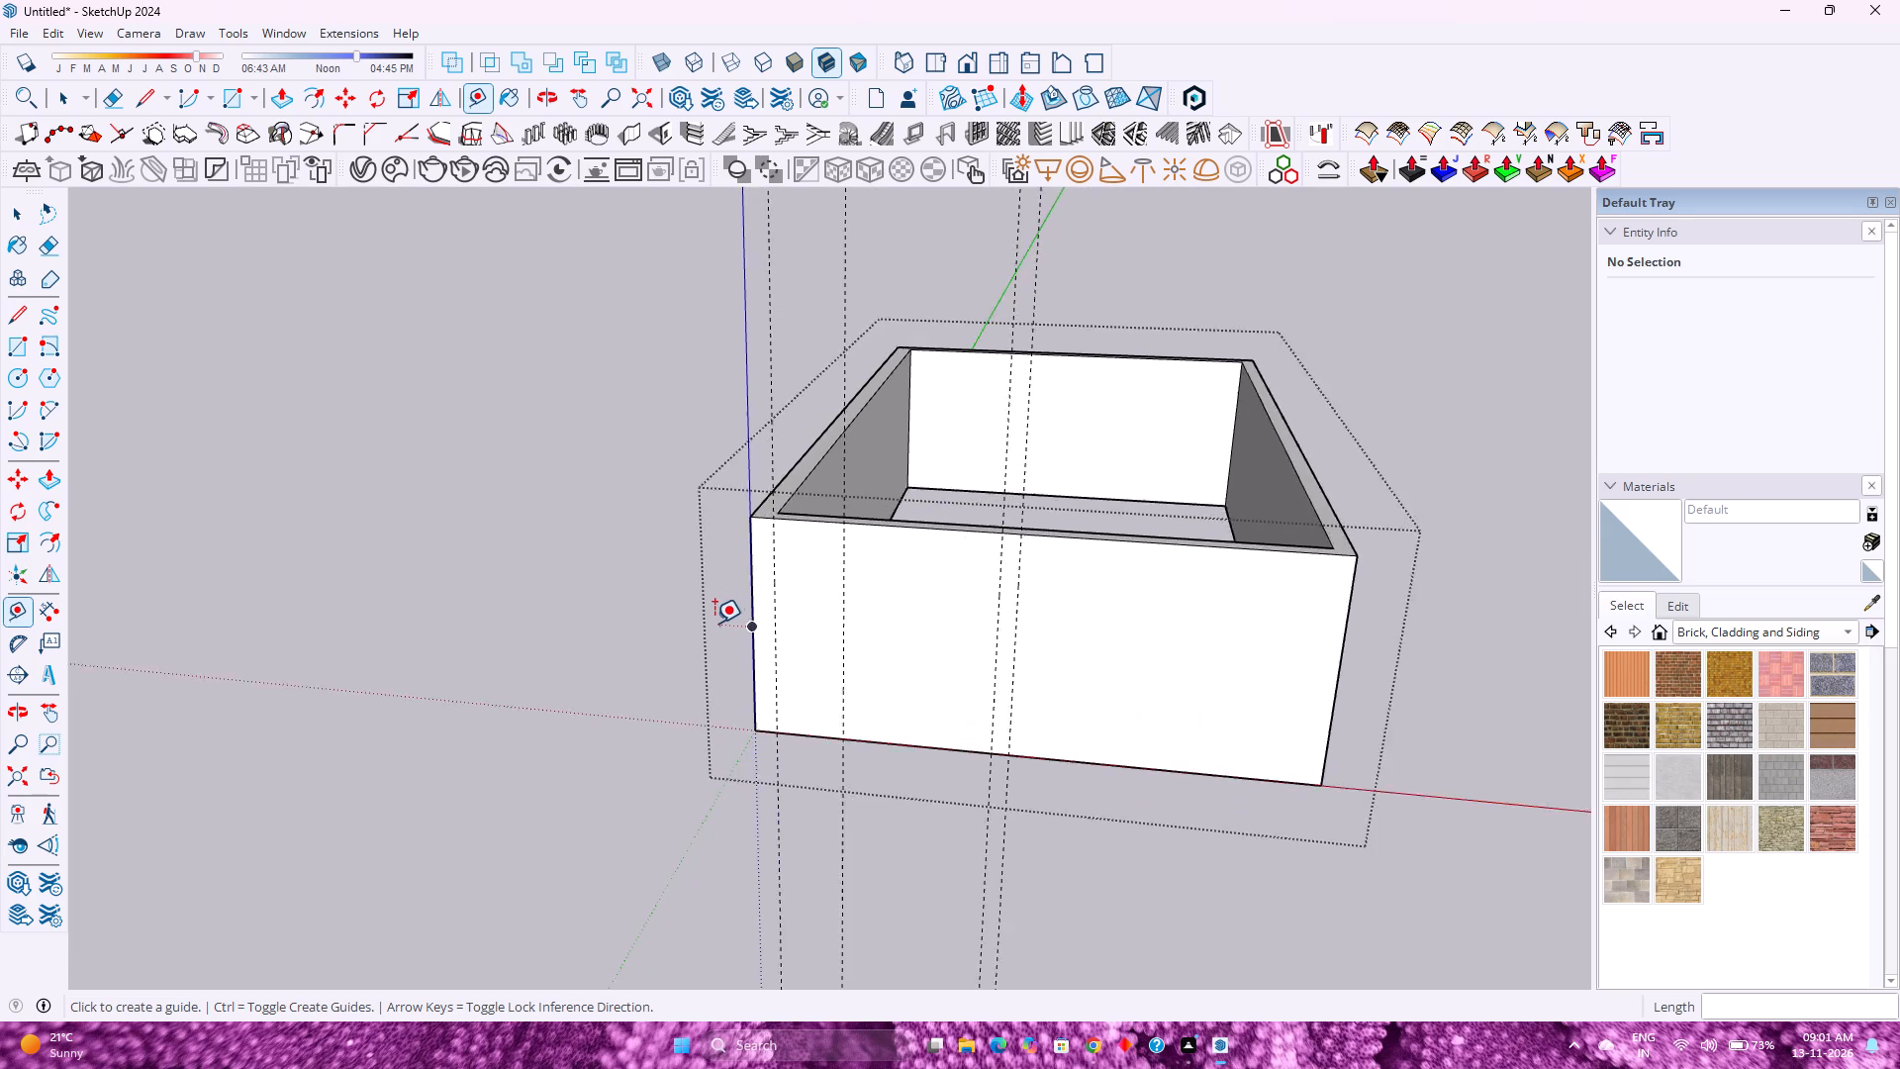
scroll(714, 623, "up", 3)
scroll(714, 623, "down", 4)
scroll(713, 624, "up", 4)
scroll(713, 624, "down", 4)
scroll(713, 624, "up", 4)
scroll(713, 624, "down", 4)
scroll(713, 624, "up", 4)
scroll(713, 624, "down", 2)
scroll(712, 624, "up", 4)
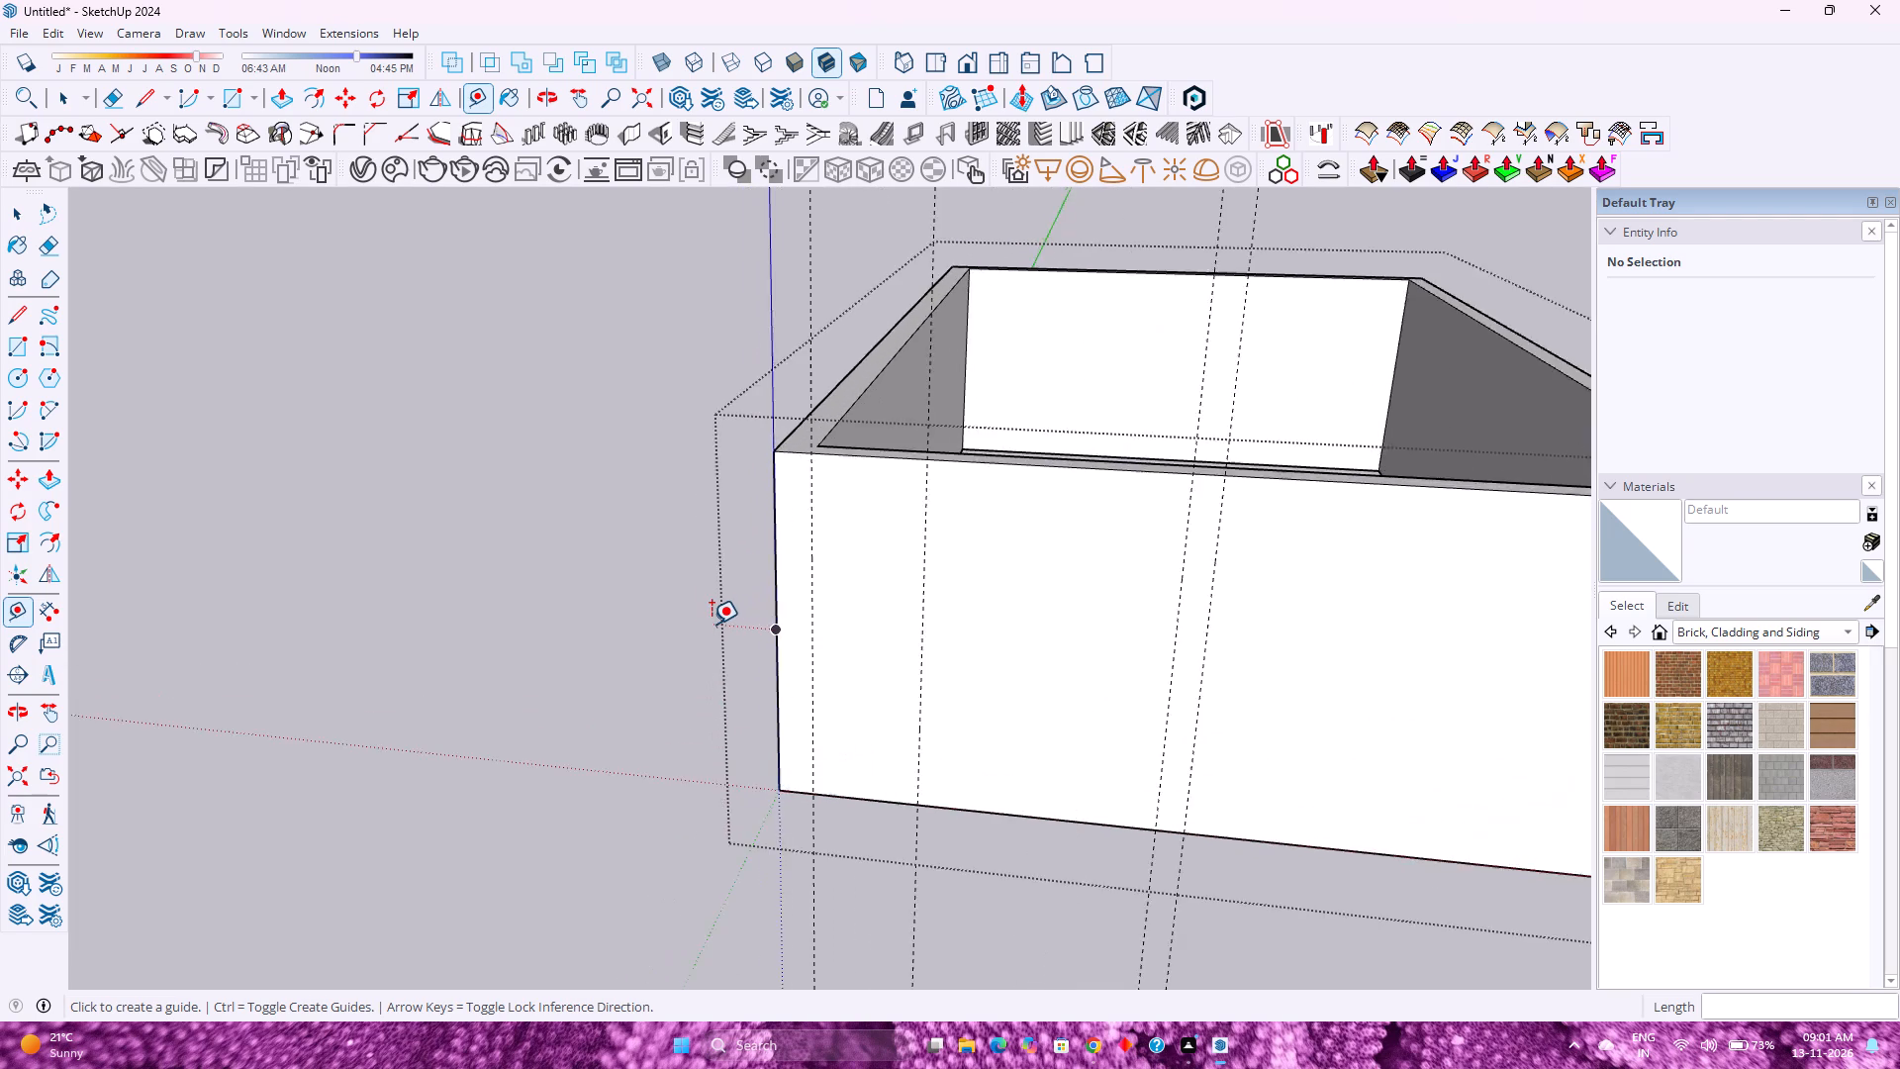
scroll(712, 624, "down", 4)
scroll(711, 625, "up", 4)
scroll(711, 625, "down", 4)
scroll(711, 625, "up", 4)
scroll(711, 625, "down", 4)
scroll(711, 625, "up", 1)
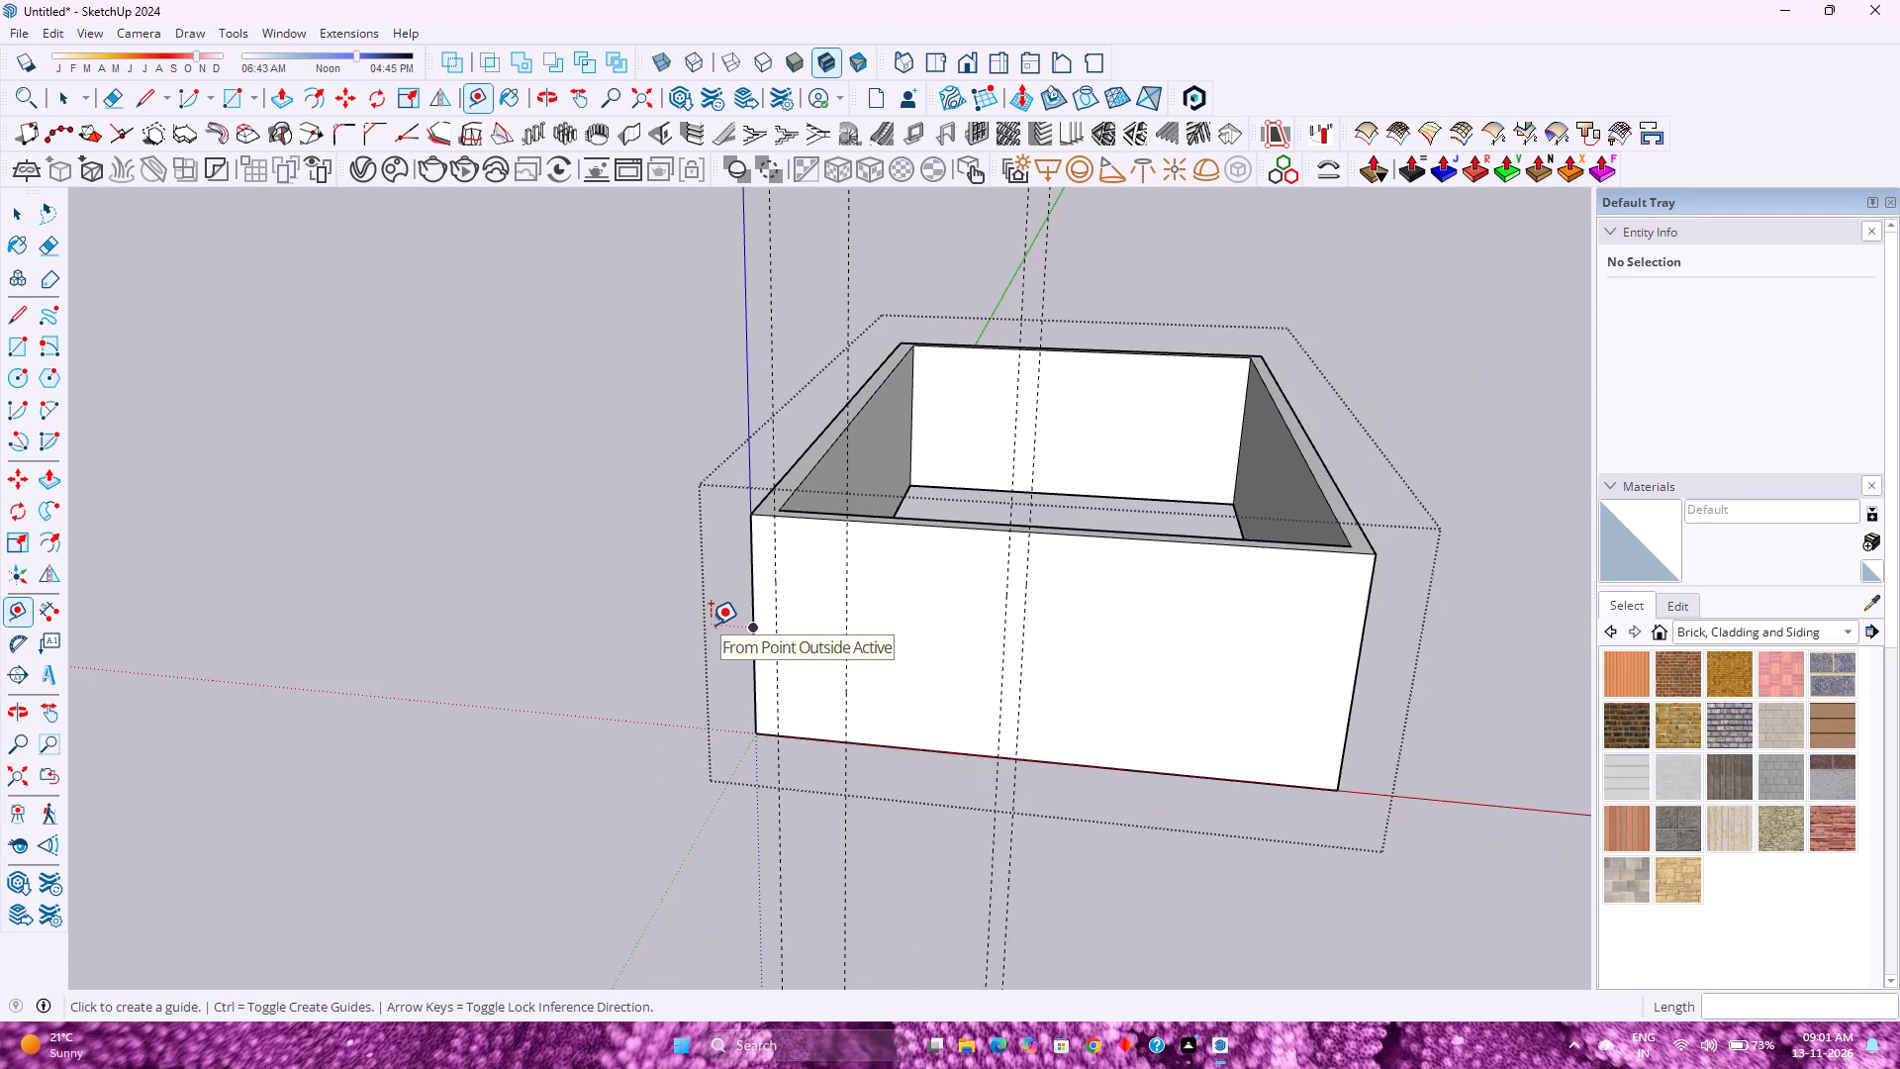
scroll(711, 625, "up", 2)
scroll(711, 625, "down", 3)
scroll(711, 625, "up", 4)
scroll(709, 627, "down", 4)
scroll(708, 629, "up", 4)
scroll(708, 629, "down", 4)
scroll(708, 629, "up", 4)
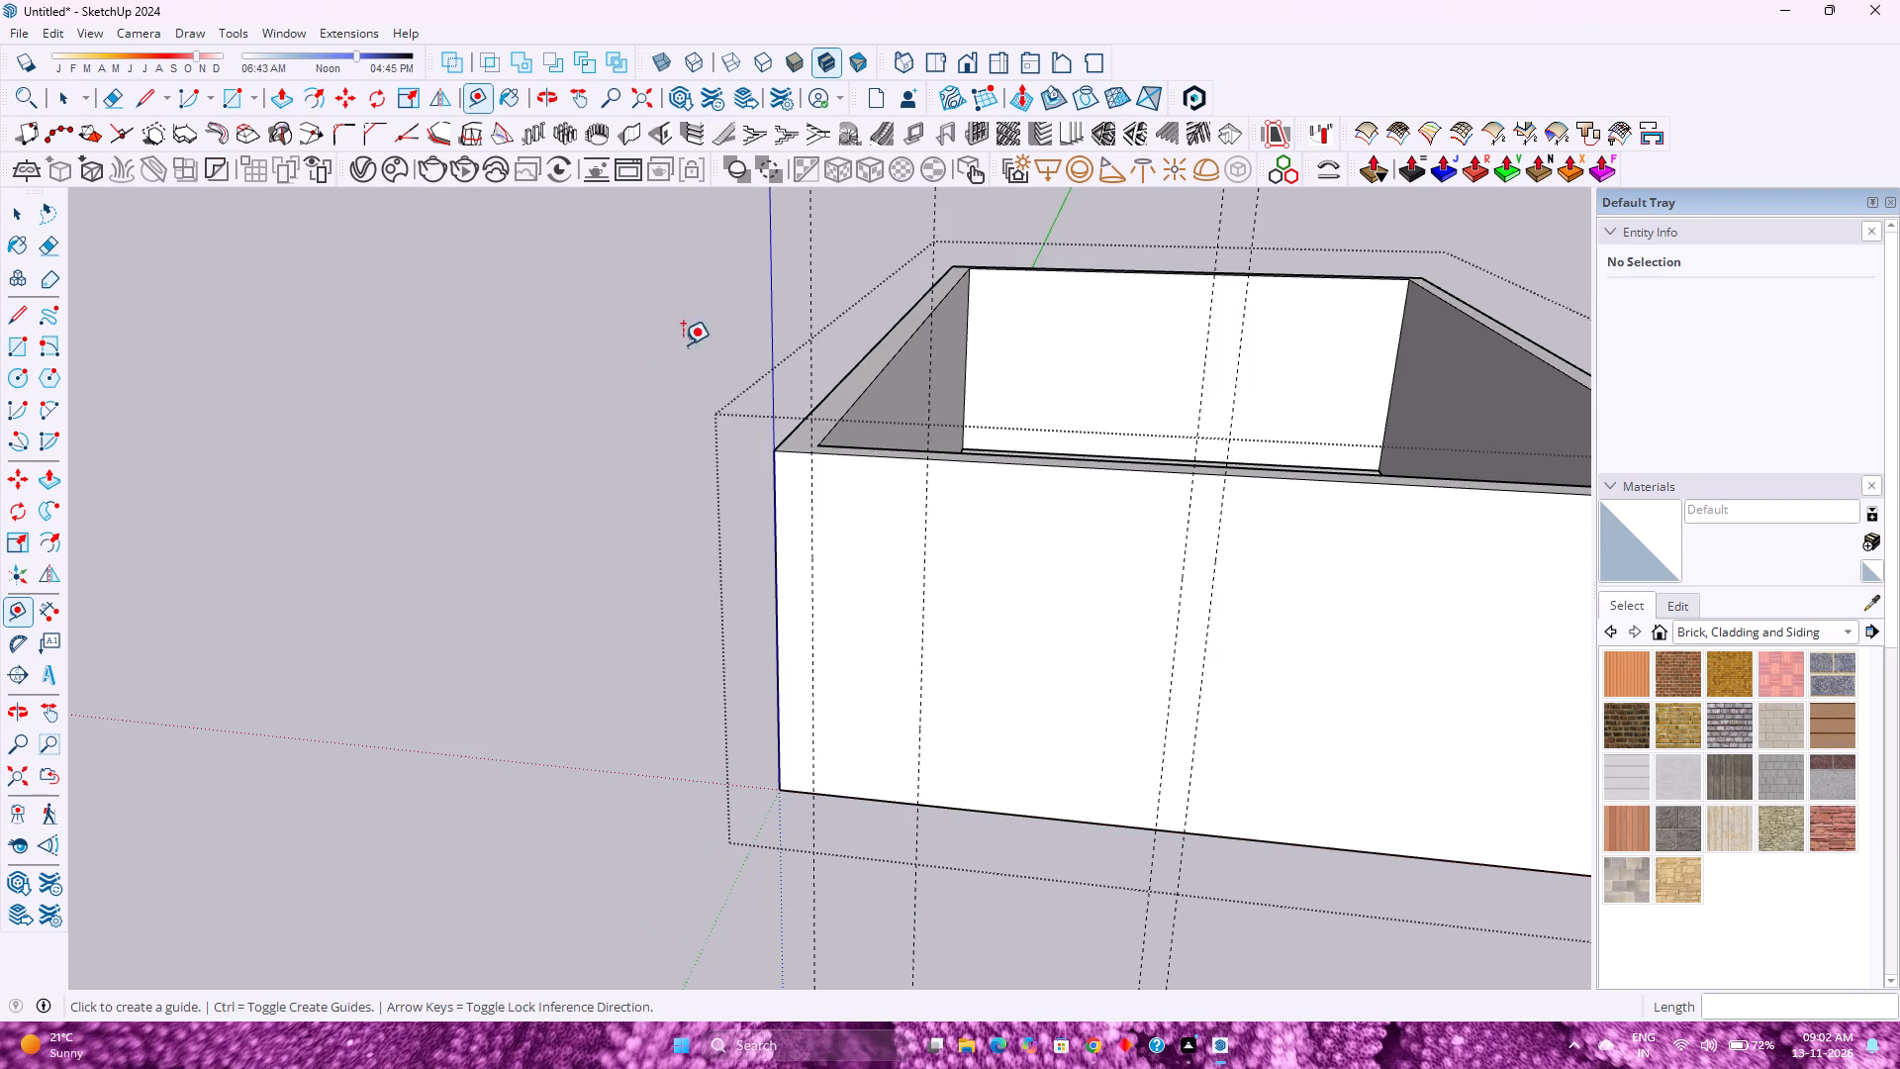
Place a horizontal guide on the front wall face with Tape Measure, 2' above its bottom edge.
left_click(1023, 814)
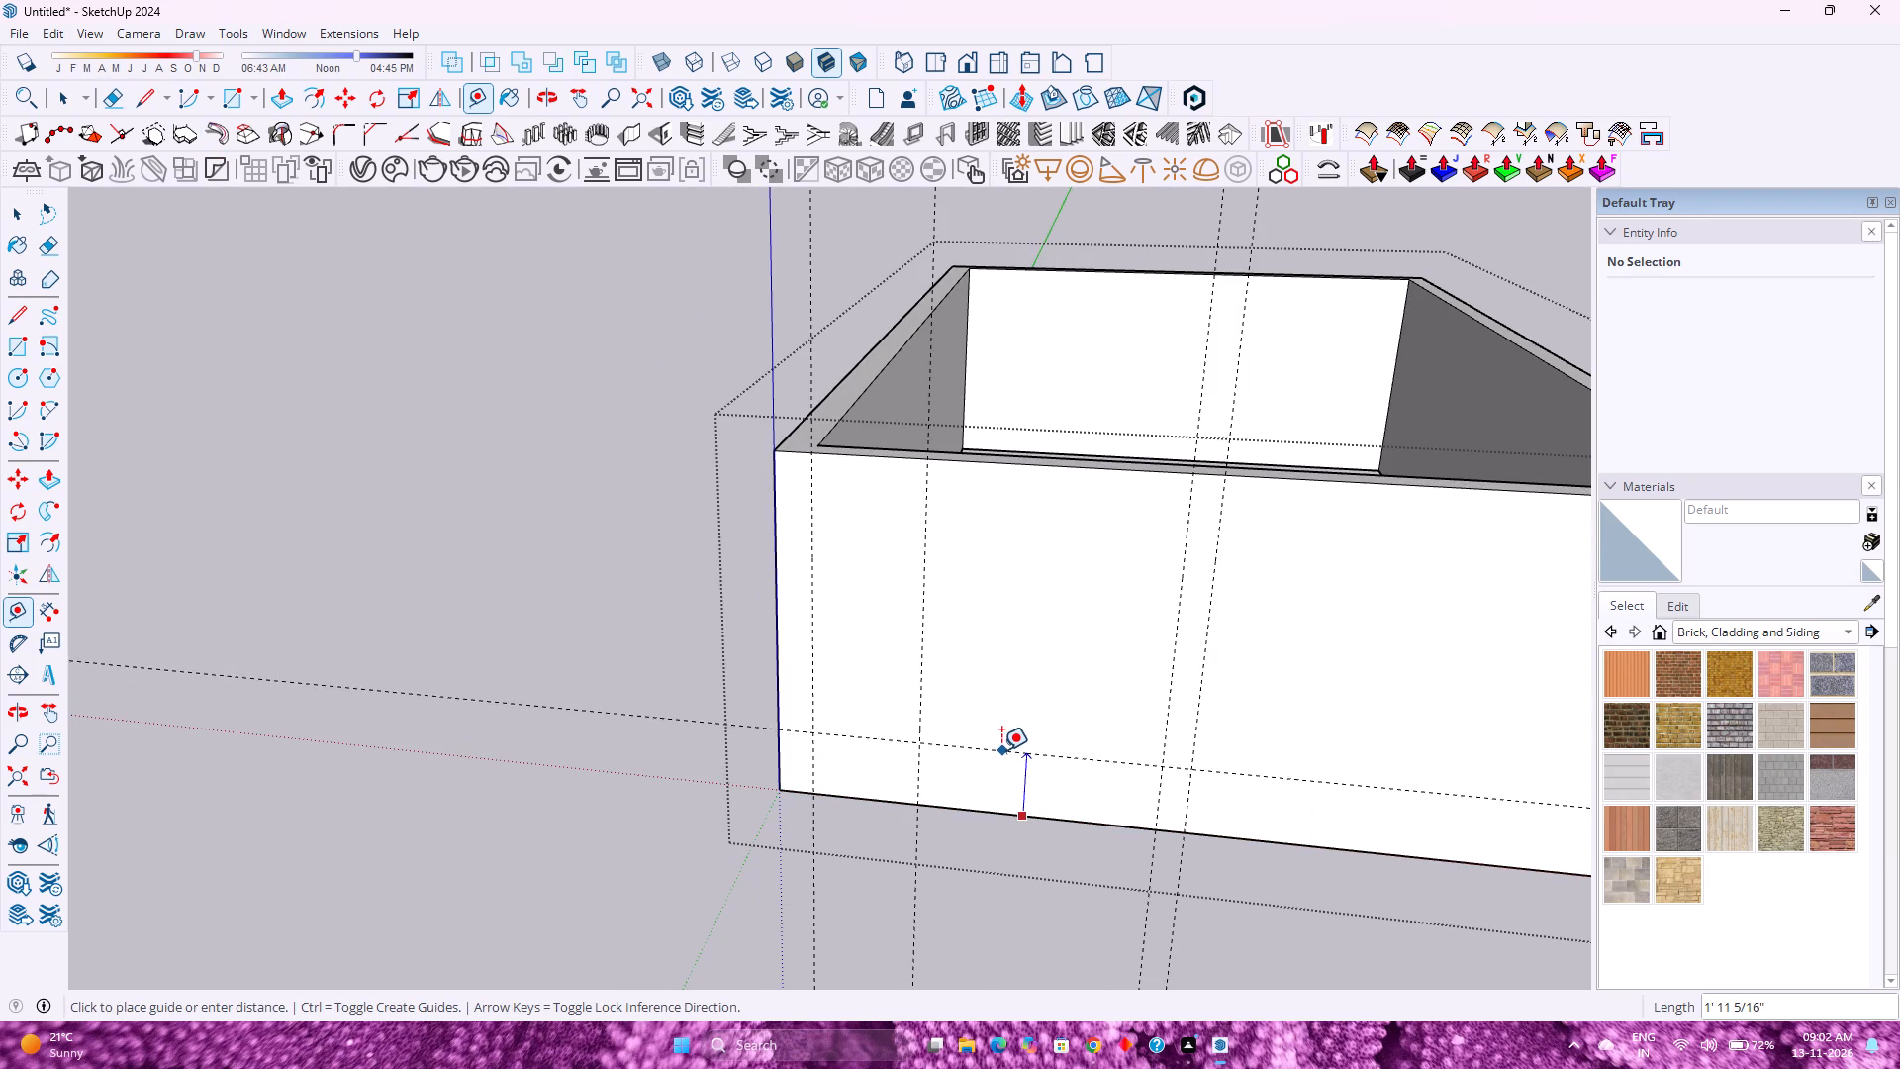
type("2'")
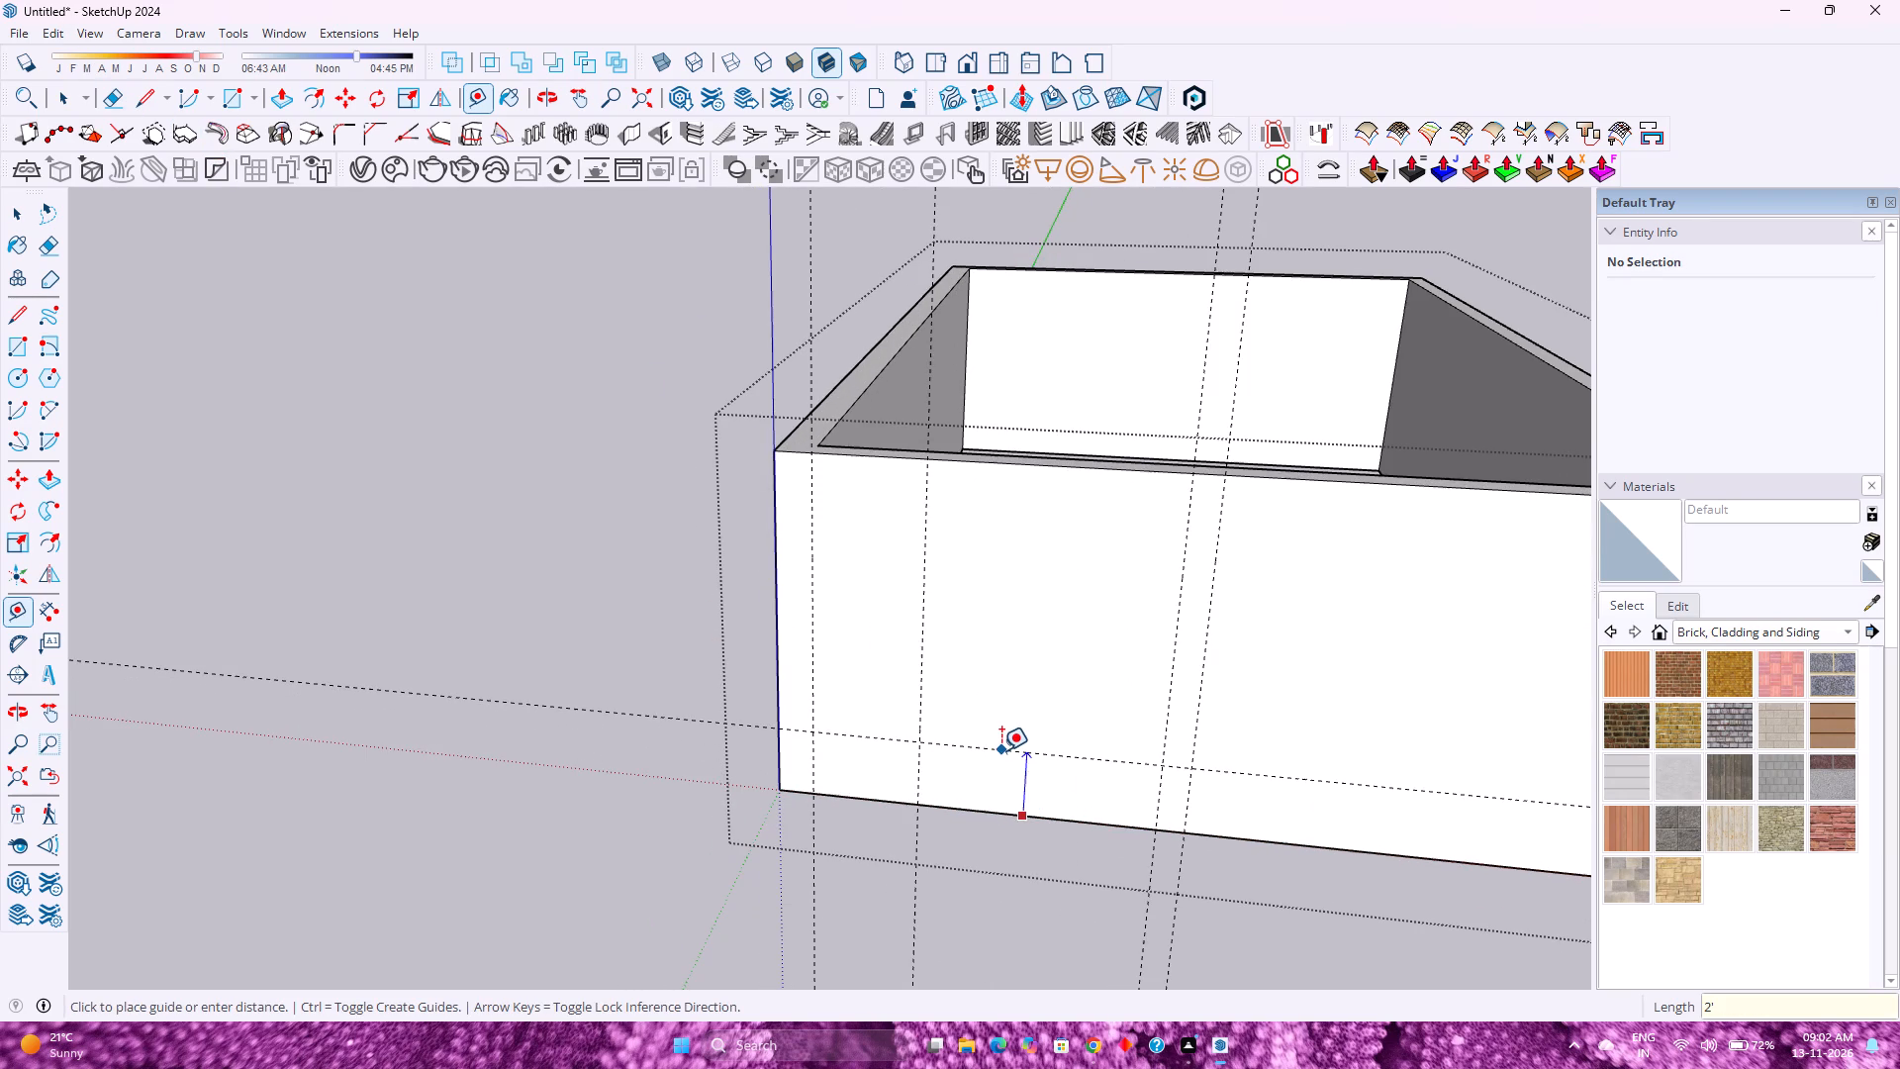
key("Return")
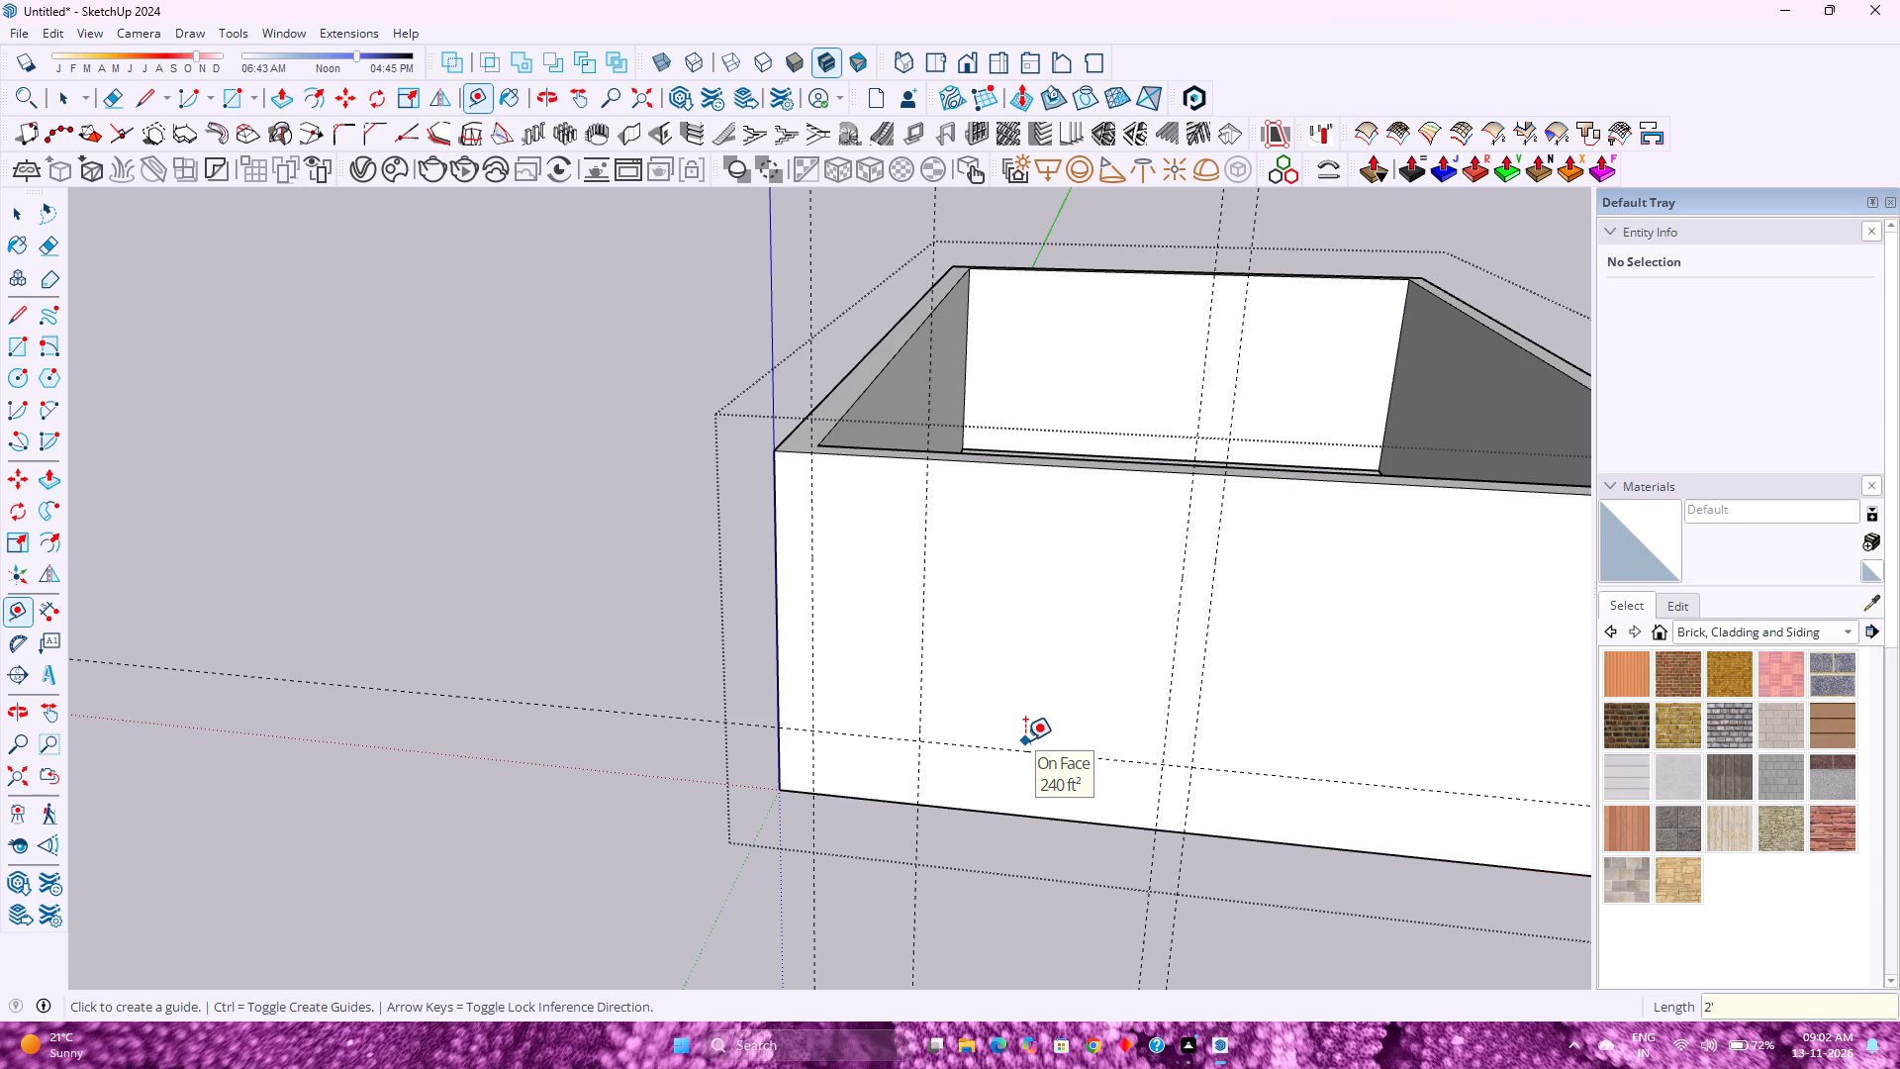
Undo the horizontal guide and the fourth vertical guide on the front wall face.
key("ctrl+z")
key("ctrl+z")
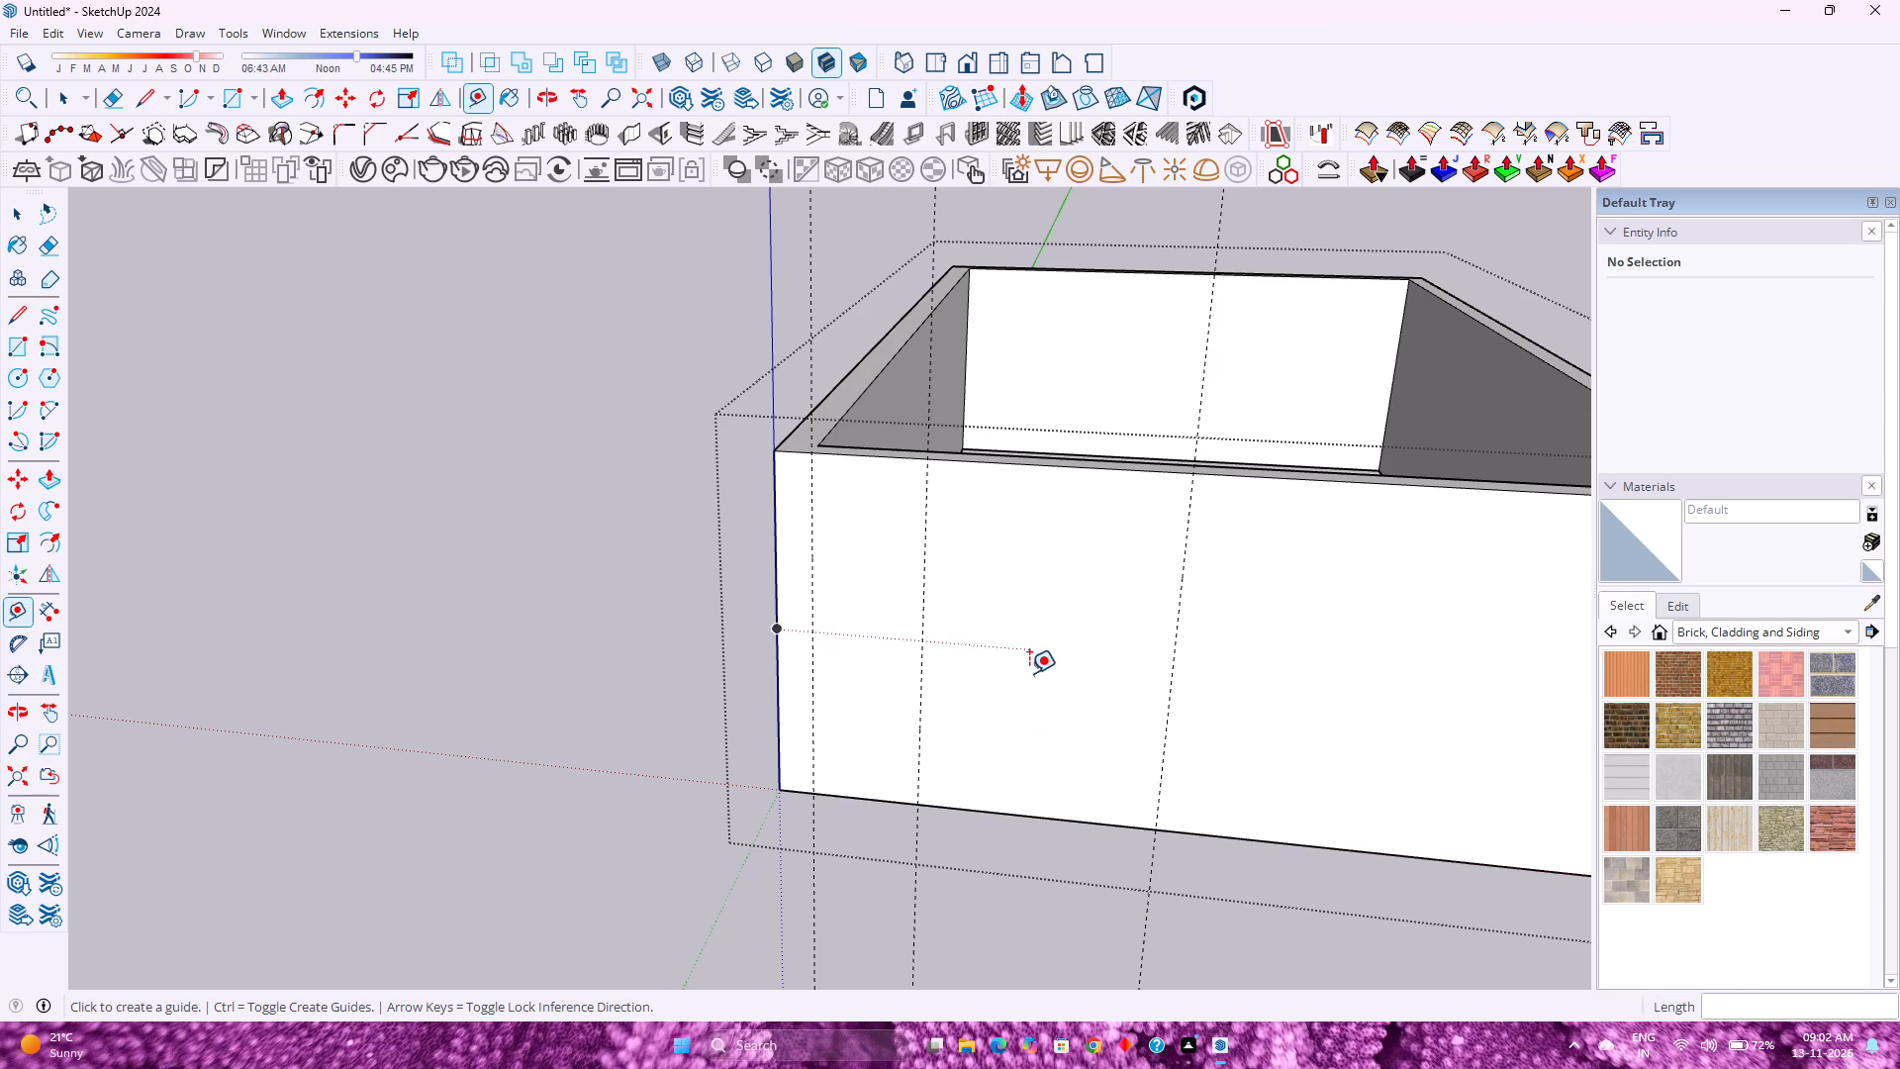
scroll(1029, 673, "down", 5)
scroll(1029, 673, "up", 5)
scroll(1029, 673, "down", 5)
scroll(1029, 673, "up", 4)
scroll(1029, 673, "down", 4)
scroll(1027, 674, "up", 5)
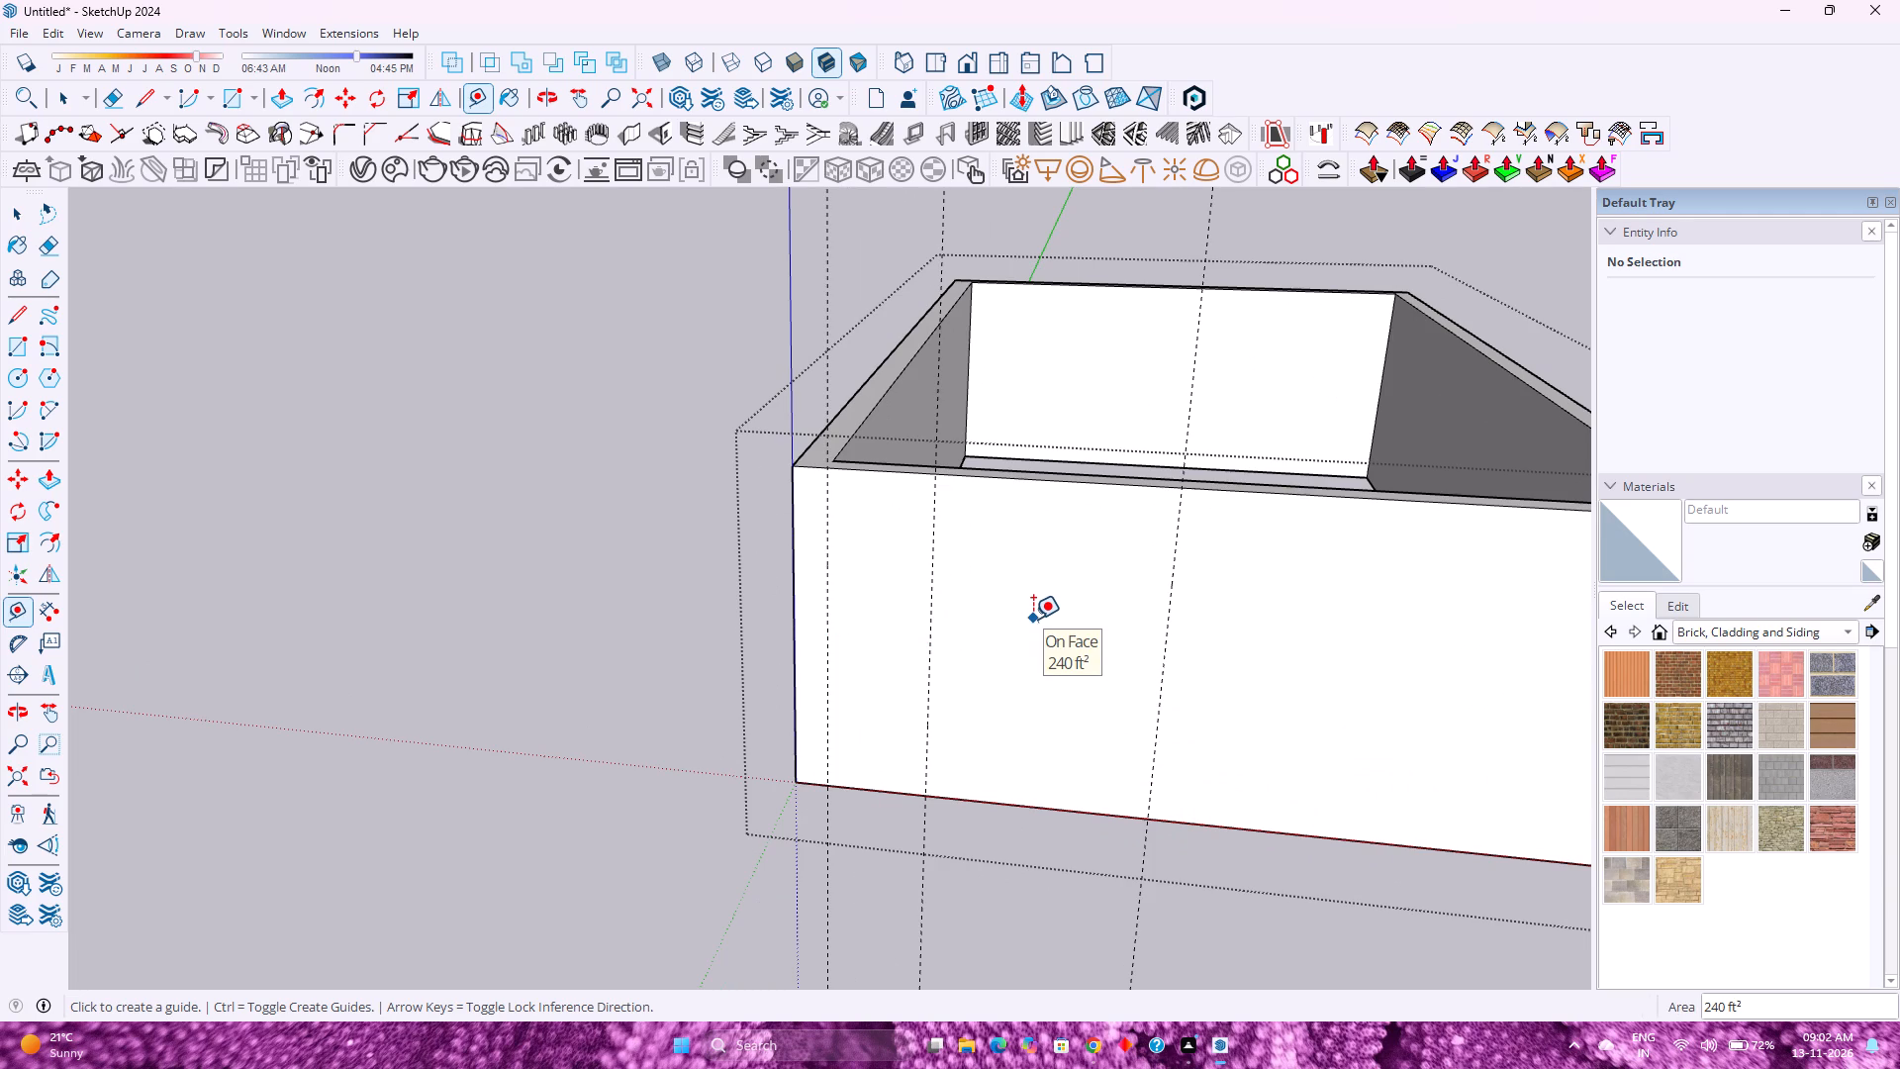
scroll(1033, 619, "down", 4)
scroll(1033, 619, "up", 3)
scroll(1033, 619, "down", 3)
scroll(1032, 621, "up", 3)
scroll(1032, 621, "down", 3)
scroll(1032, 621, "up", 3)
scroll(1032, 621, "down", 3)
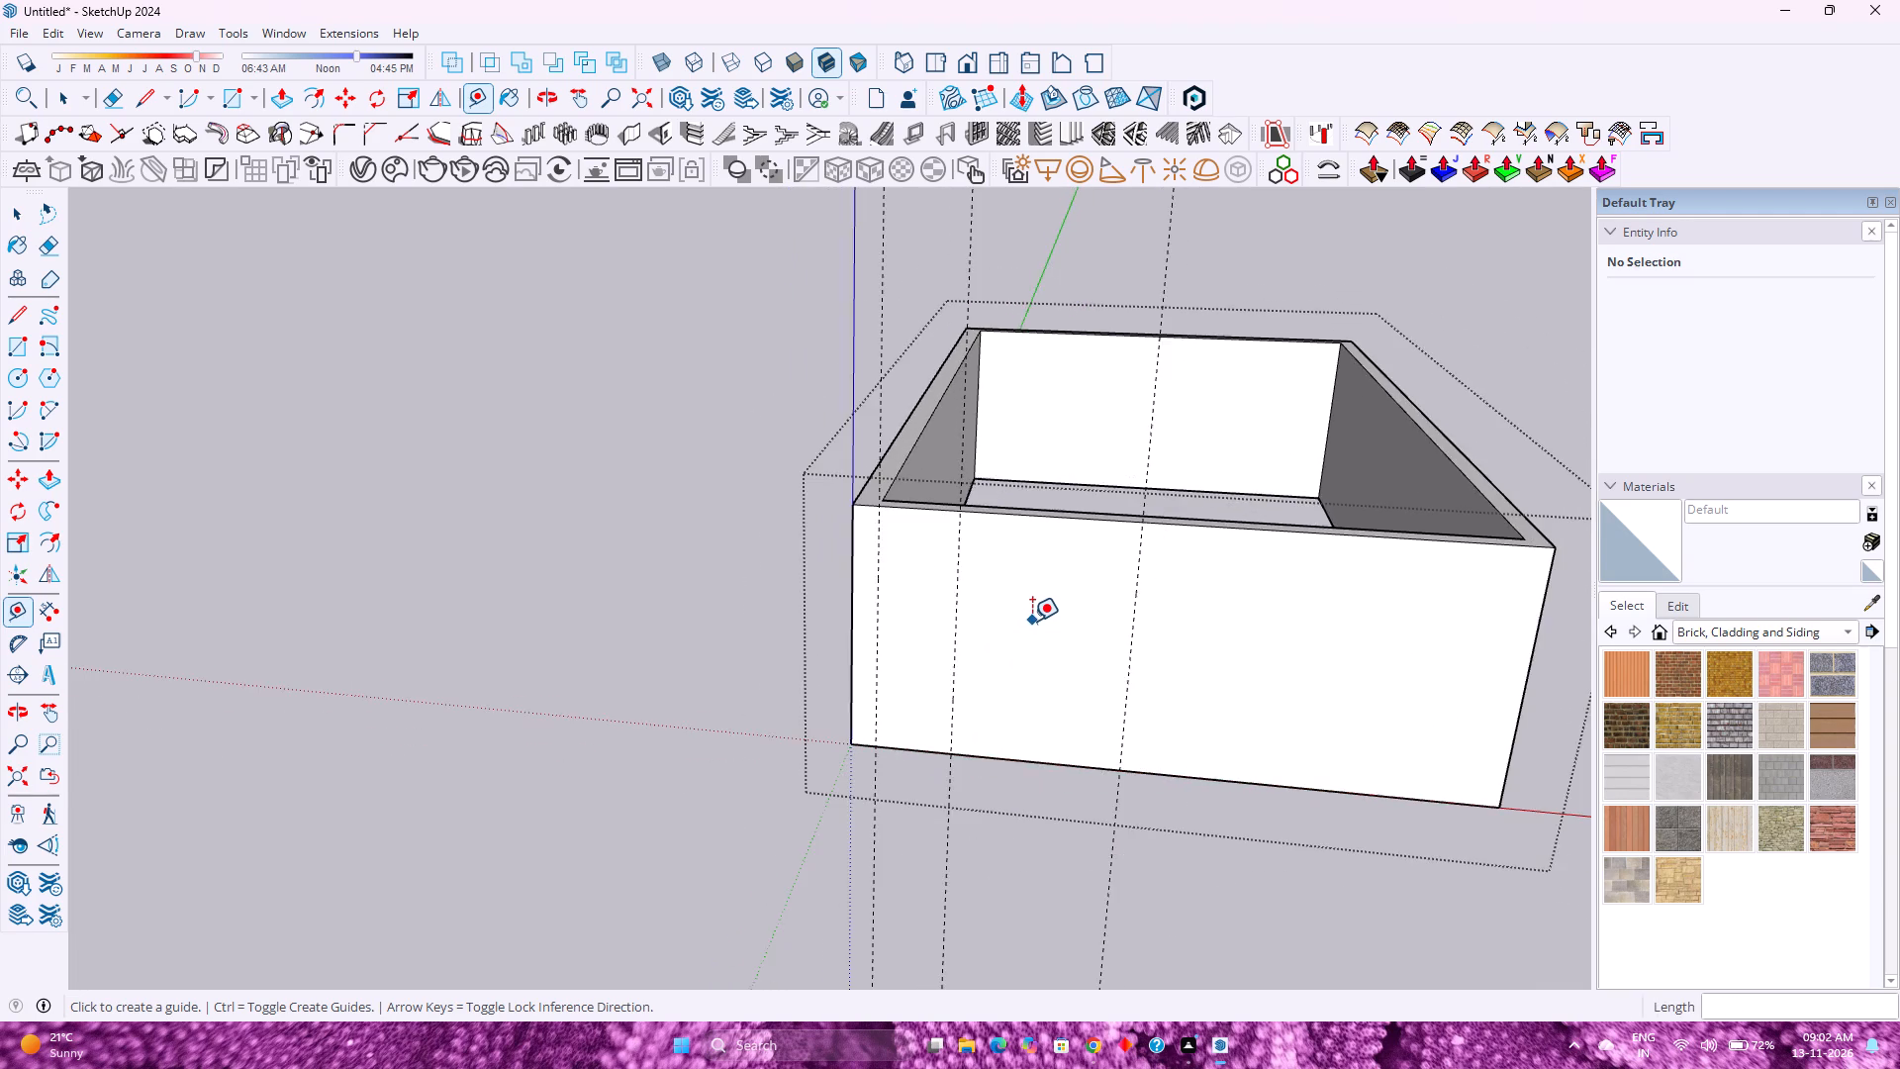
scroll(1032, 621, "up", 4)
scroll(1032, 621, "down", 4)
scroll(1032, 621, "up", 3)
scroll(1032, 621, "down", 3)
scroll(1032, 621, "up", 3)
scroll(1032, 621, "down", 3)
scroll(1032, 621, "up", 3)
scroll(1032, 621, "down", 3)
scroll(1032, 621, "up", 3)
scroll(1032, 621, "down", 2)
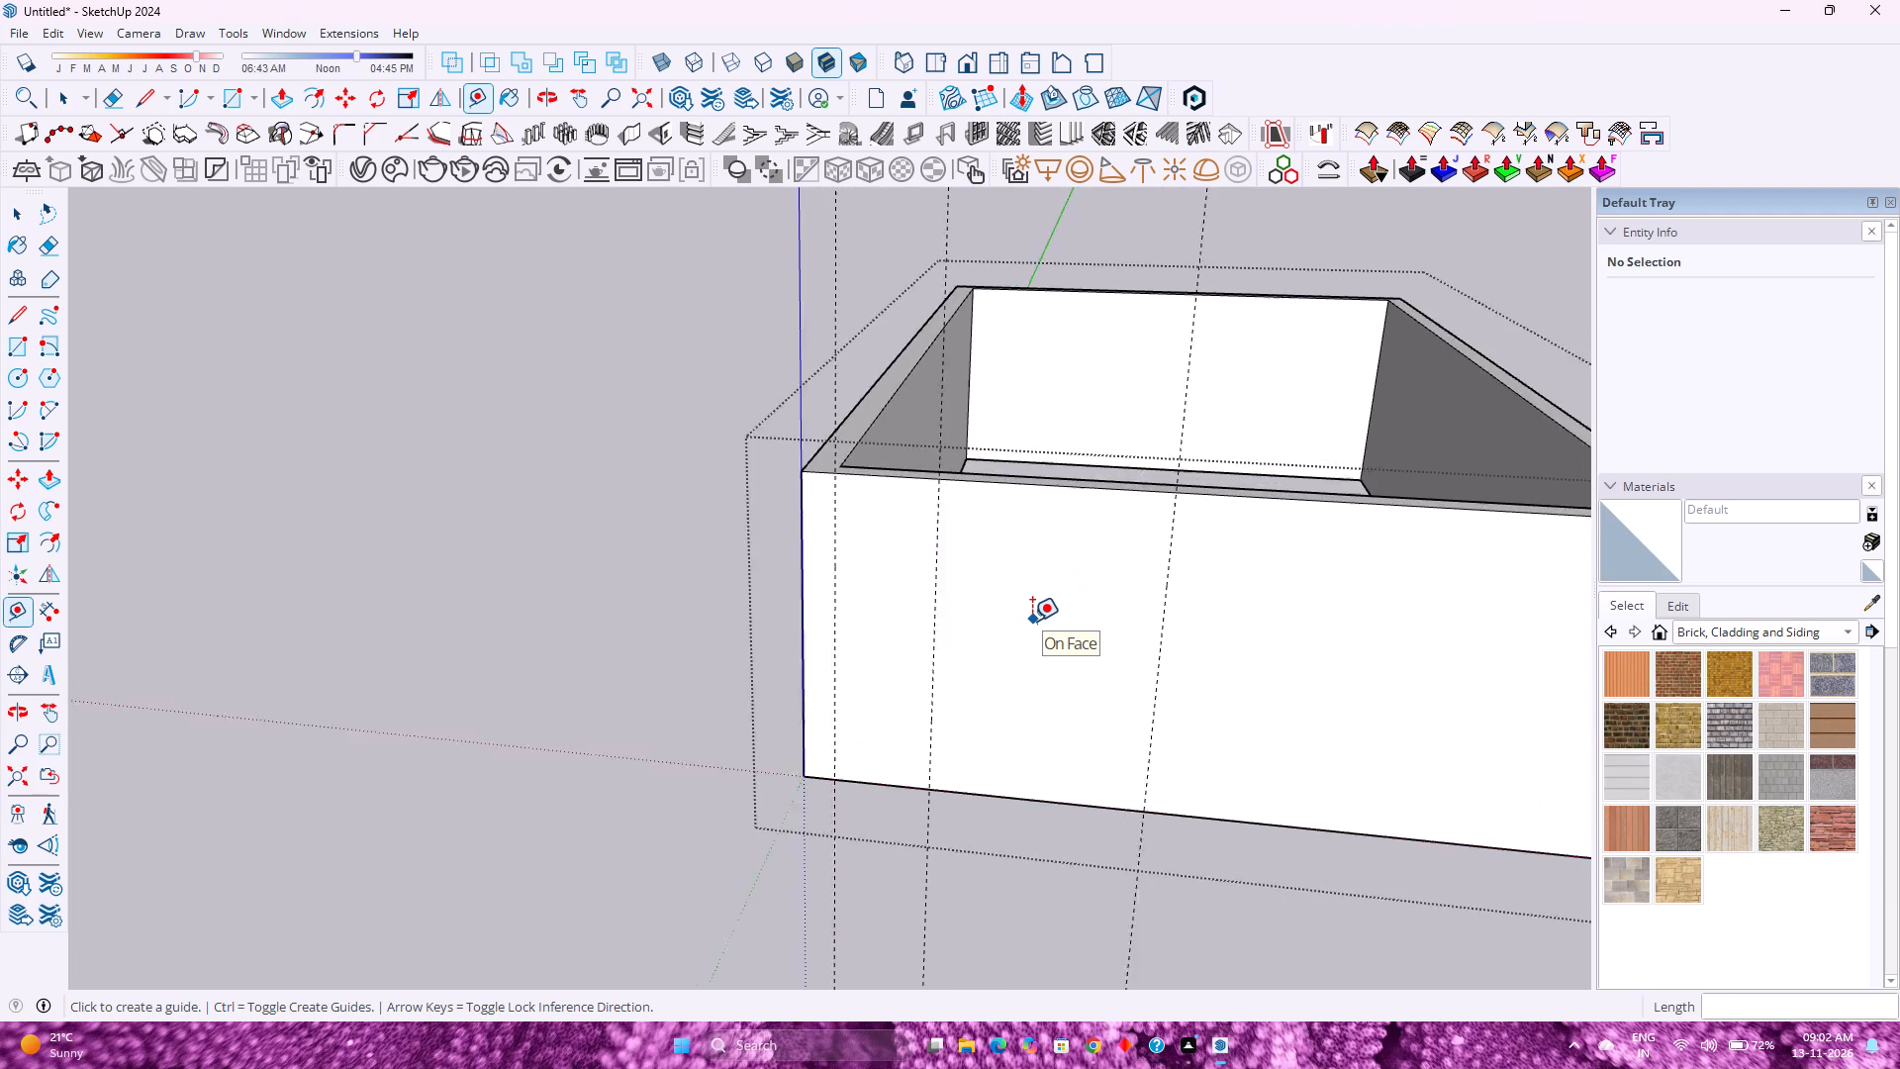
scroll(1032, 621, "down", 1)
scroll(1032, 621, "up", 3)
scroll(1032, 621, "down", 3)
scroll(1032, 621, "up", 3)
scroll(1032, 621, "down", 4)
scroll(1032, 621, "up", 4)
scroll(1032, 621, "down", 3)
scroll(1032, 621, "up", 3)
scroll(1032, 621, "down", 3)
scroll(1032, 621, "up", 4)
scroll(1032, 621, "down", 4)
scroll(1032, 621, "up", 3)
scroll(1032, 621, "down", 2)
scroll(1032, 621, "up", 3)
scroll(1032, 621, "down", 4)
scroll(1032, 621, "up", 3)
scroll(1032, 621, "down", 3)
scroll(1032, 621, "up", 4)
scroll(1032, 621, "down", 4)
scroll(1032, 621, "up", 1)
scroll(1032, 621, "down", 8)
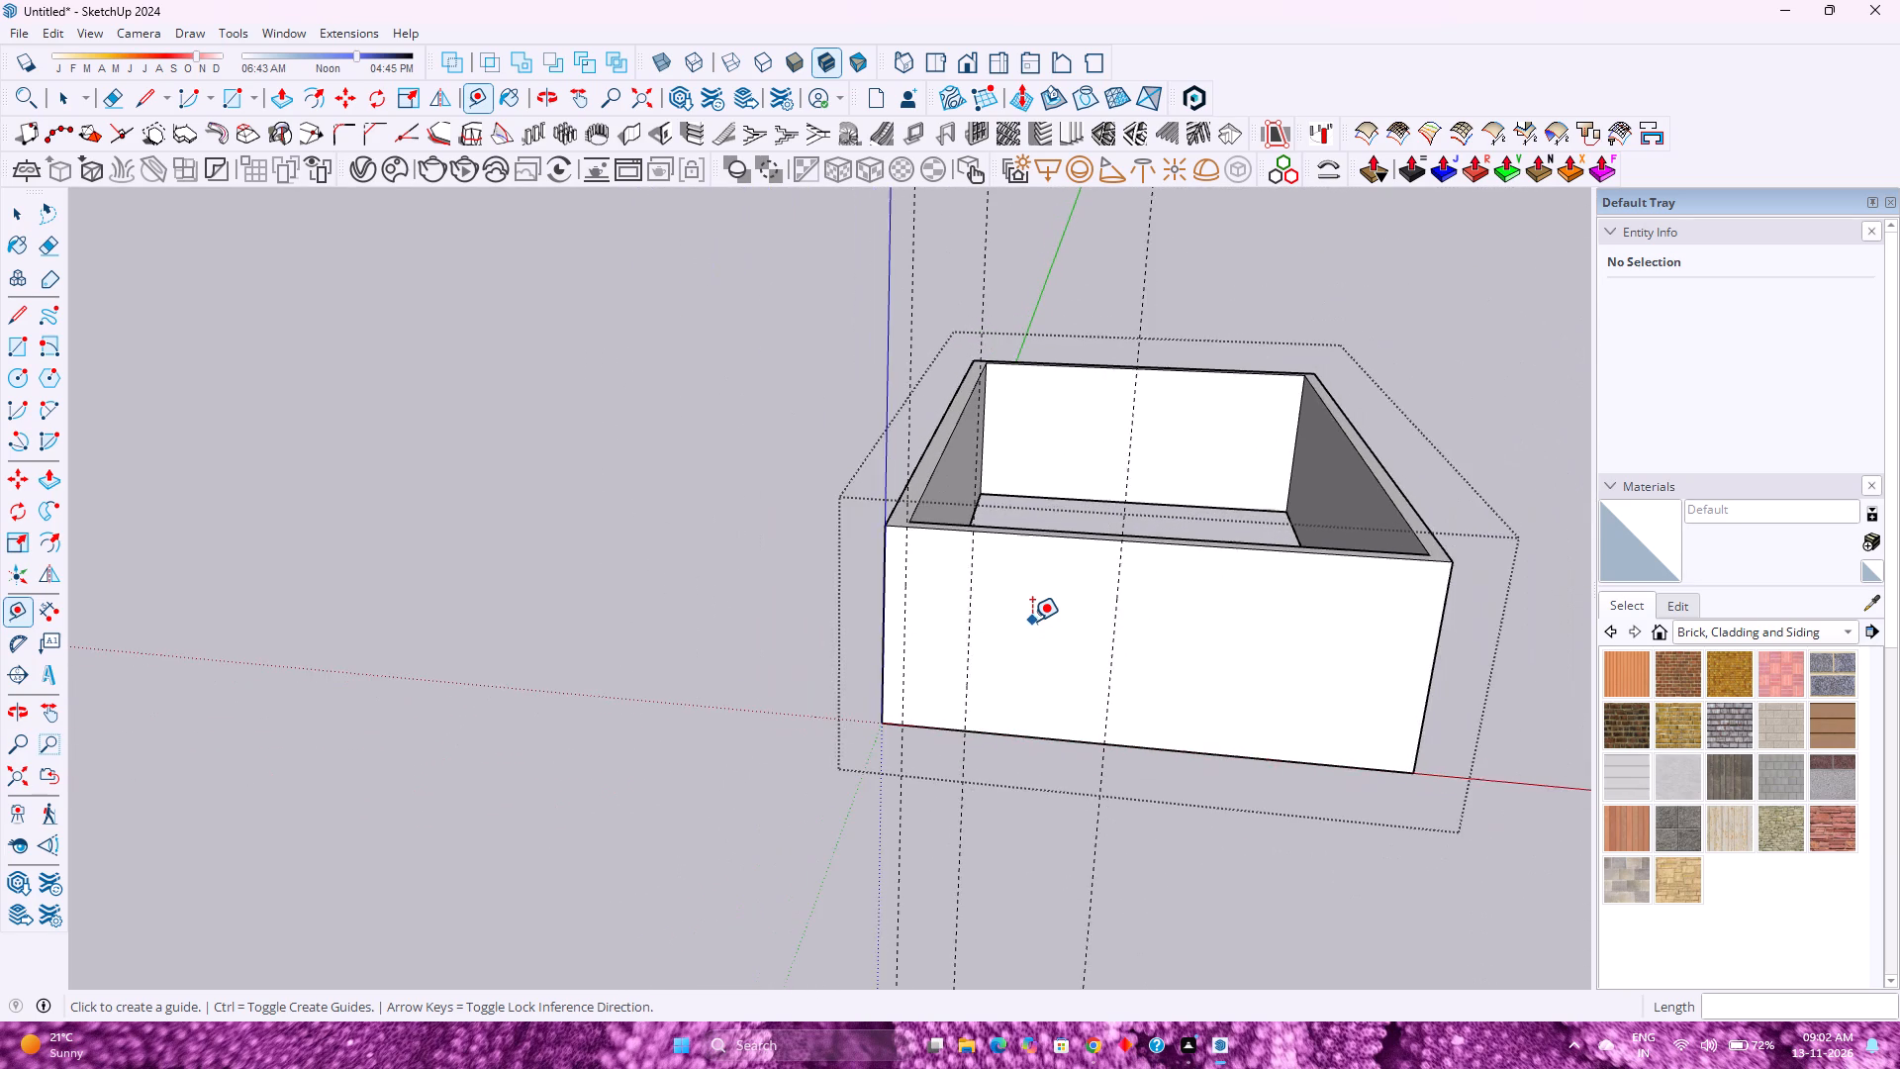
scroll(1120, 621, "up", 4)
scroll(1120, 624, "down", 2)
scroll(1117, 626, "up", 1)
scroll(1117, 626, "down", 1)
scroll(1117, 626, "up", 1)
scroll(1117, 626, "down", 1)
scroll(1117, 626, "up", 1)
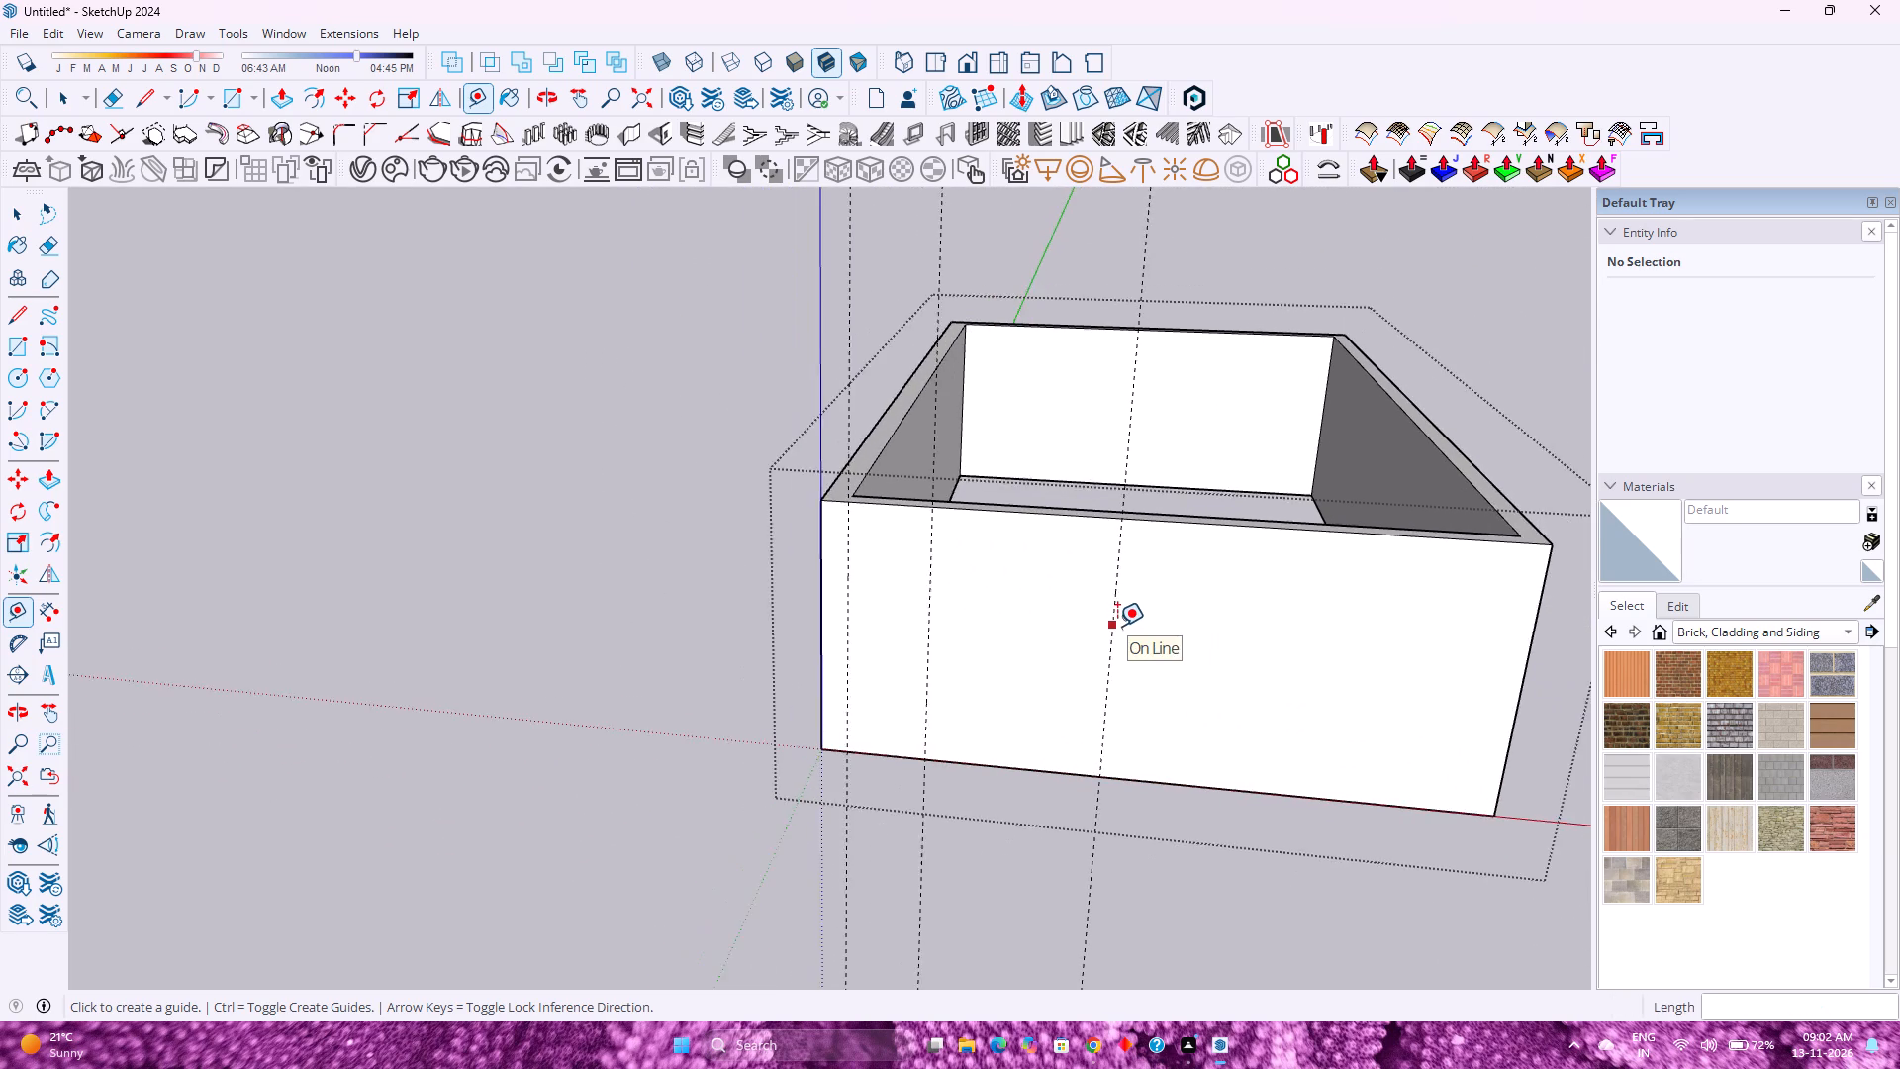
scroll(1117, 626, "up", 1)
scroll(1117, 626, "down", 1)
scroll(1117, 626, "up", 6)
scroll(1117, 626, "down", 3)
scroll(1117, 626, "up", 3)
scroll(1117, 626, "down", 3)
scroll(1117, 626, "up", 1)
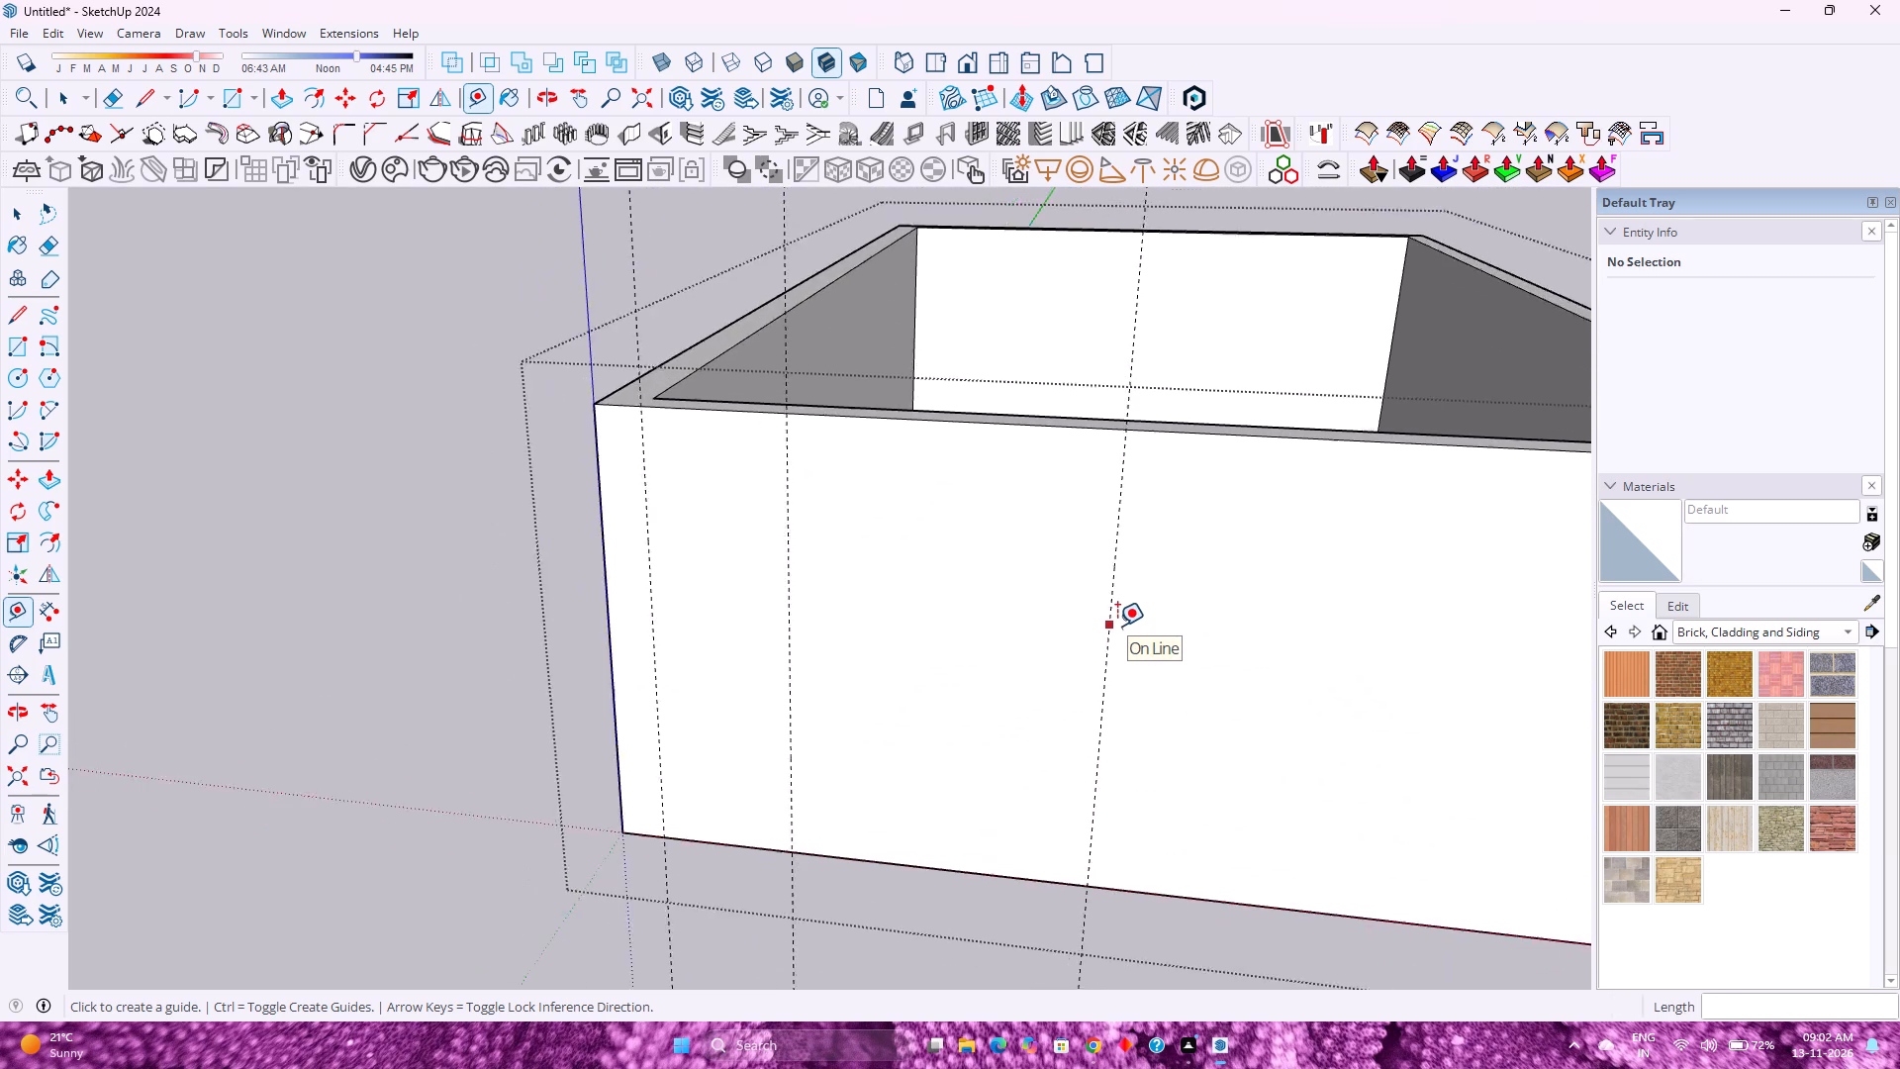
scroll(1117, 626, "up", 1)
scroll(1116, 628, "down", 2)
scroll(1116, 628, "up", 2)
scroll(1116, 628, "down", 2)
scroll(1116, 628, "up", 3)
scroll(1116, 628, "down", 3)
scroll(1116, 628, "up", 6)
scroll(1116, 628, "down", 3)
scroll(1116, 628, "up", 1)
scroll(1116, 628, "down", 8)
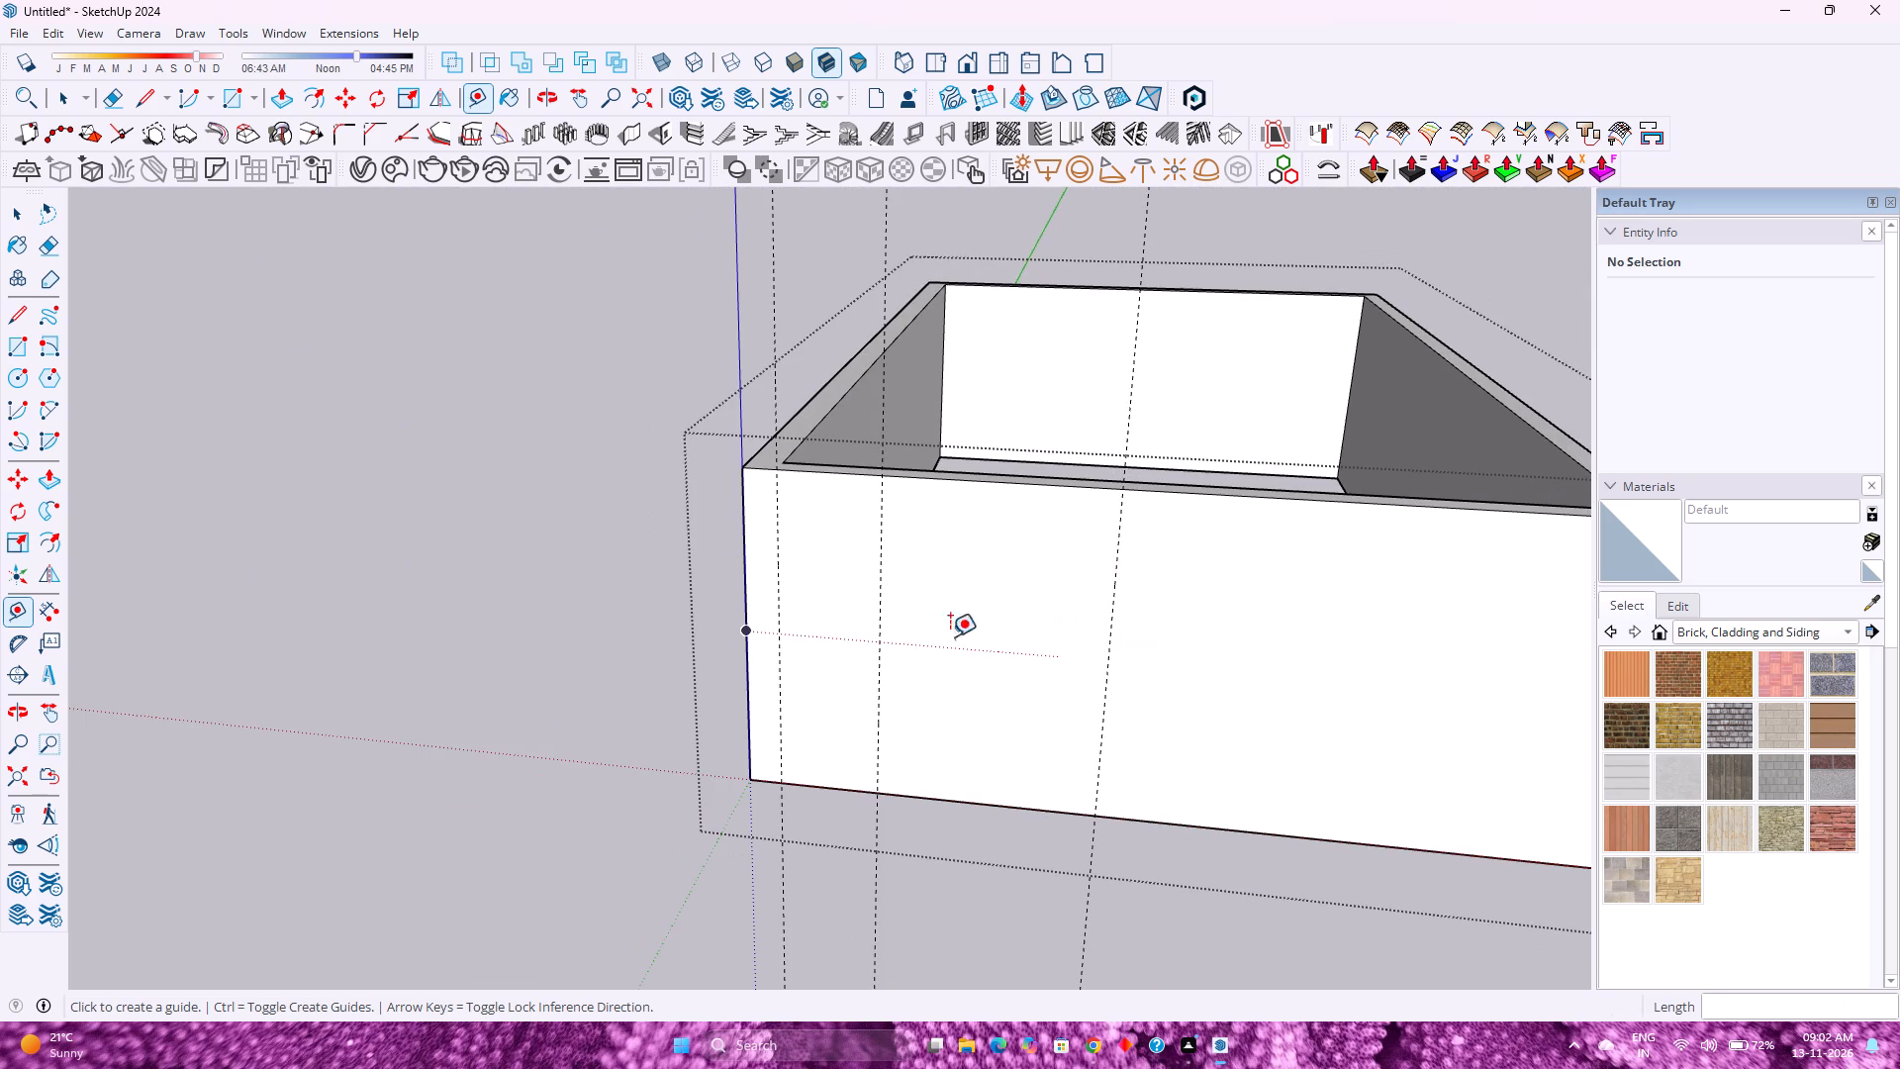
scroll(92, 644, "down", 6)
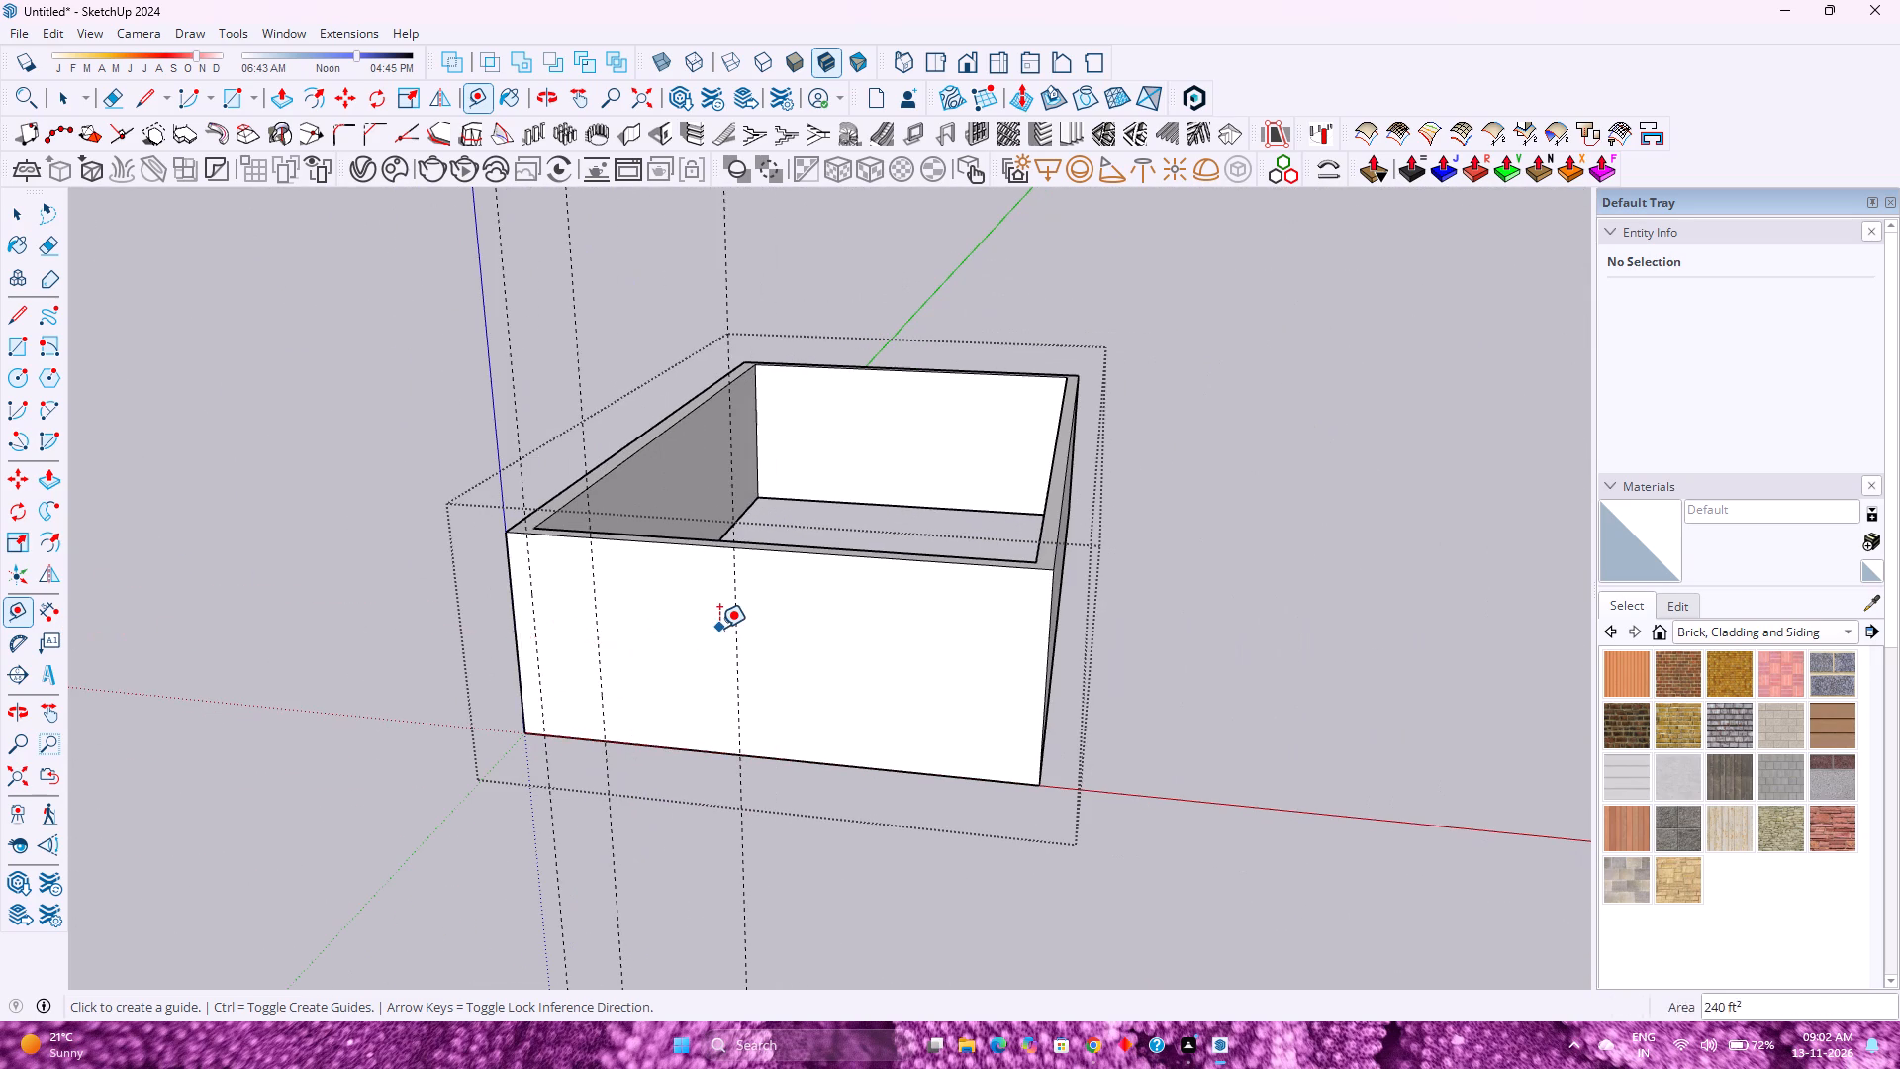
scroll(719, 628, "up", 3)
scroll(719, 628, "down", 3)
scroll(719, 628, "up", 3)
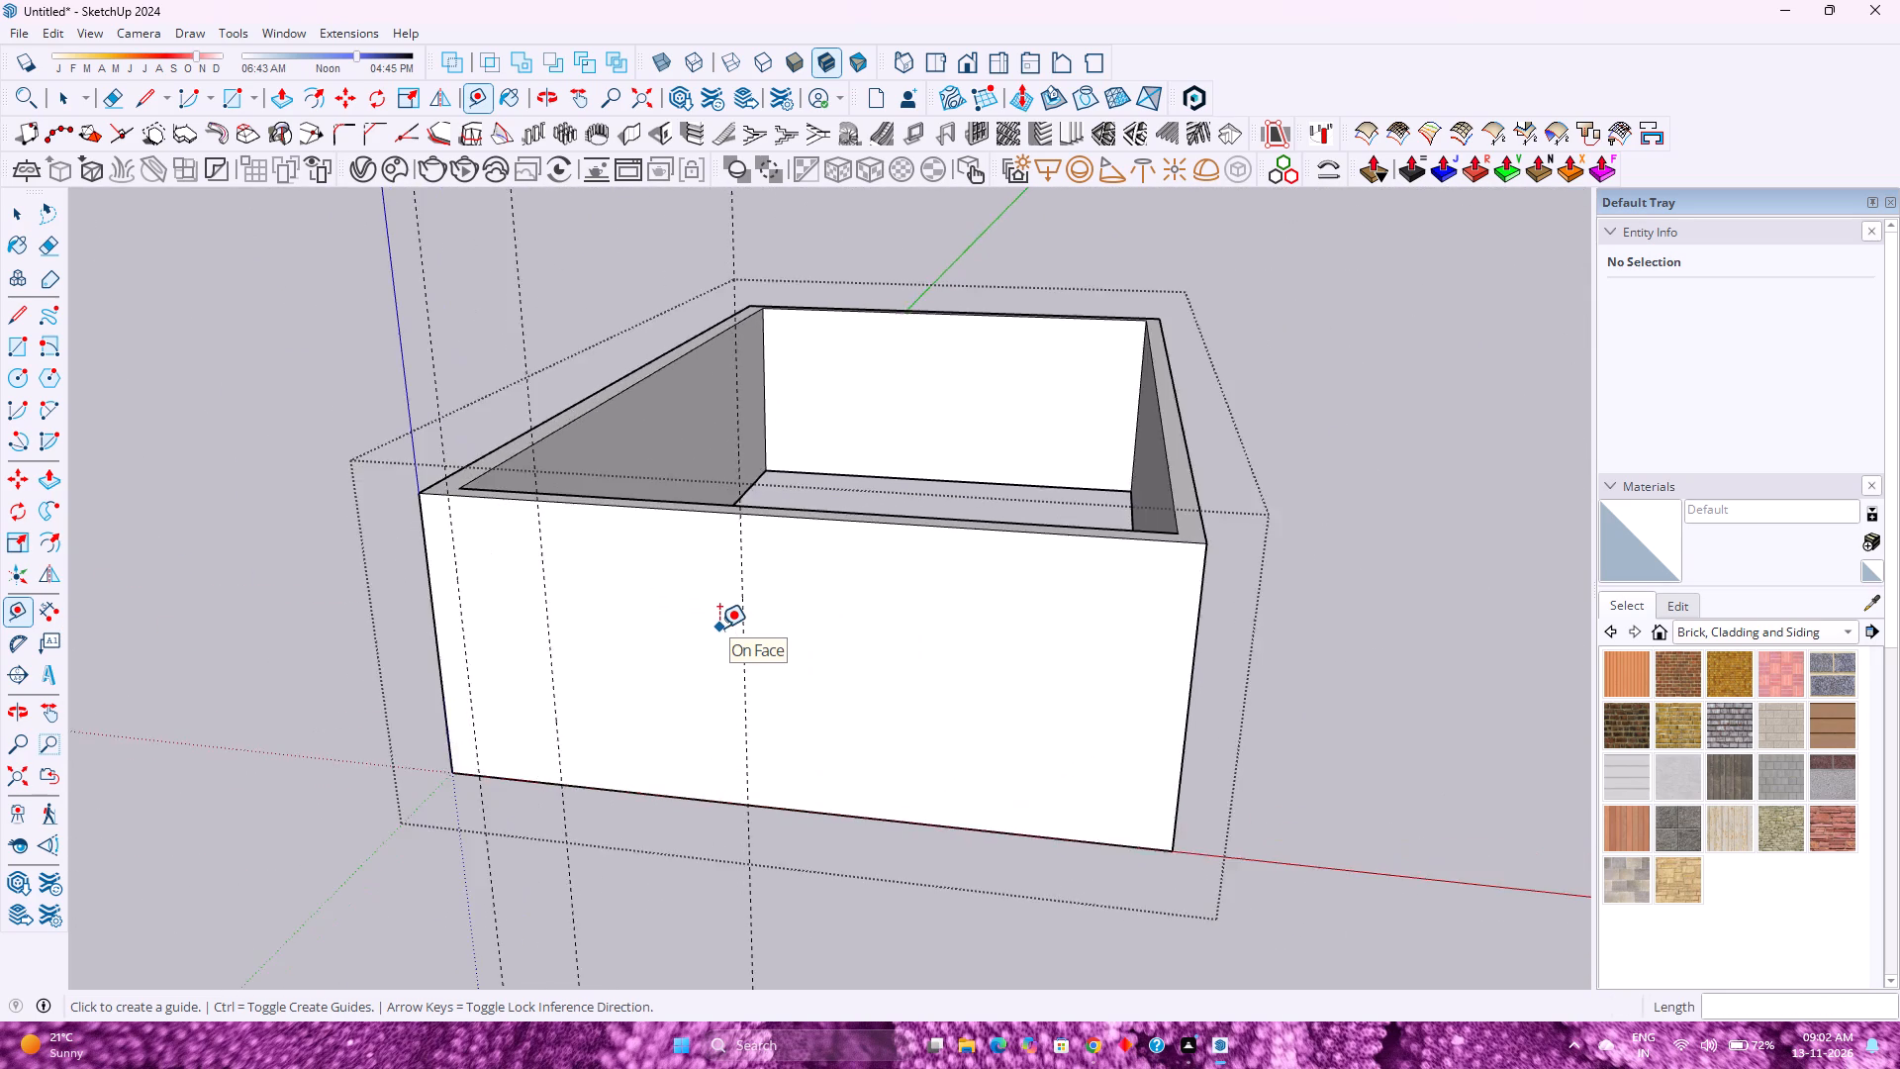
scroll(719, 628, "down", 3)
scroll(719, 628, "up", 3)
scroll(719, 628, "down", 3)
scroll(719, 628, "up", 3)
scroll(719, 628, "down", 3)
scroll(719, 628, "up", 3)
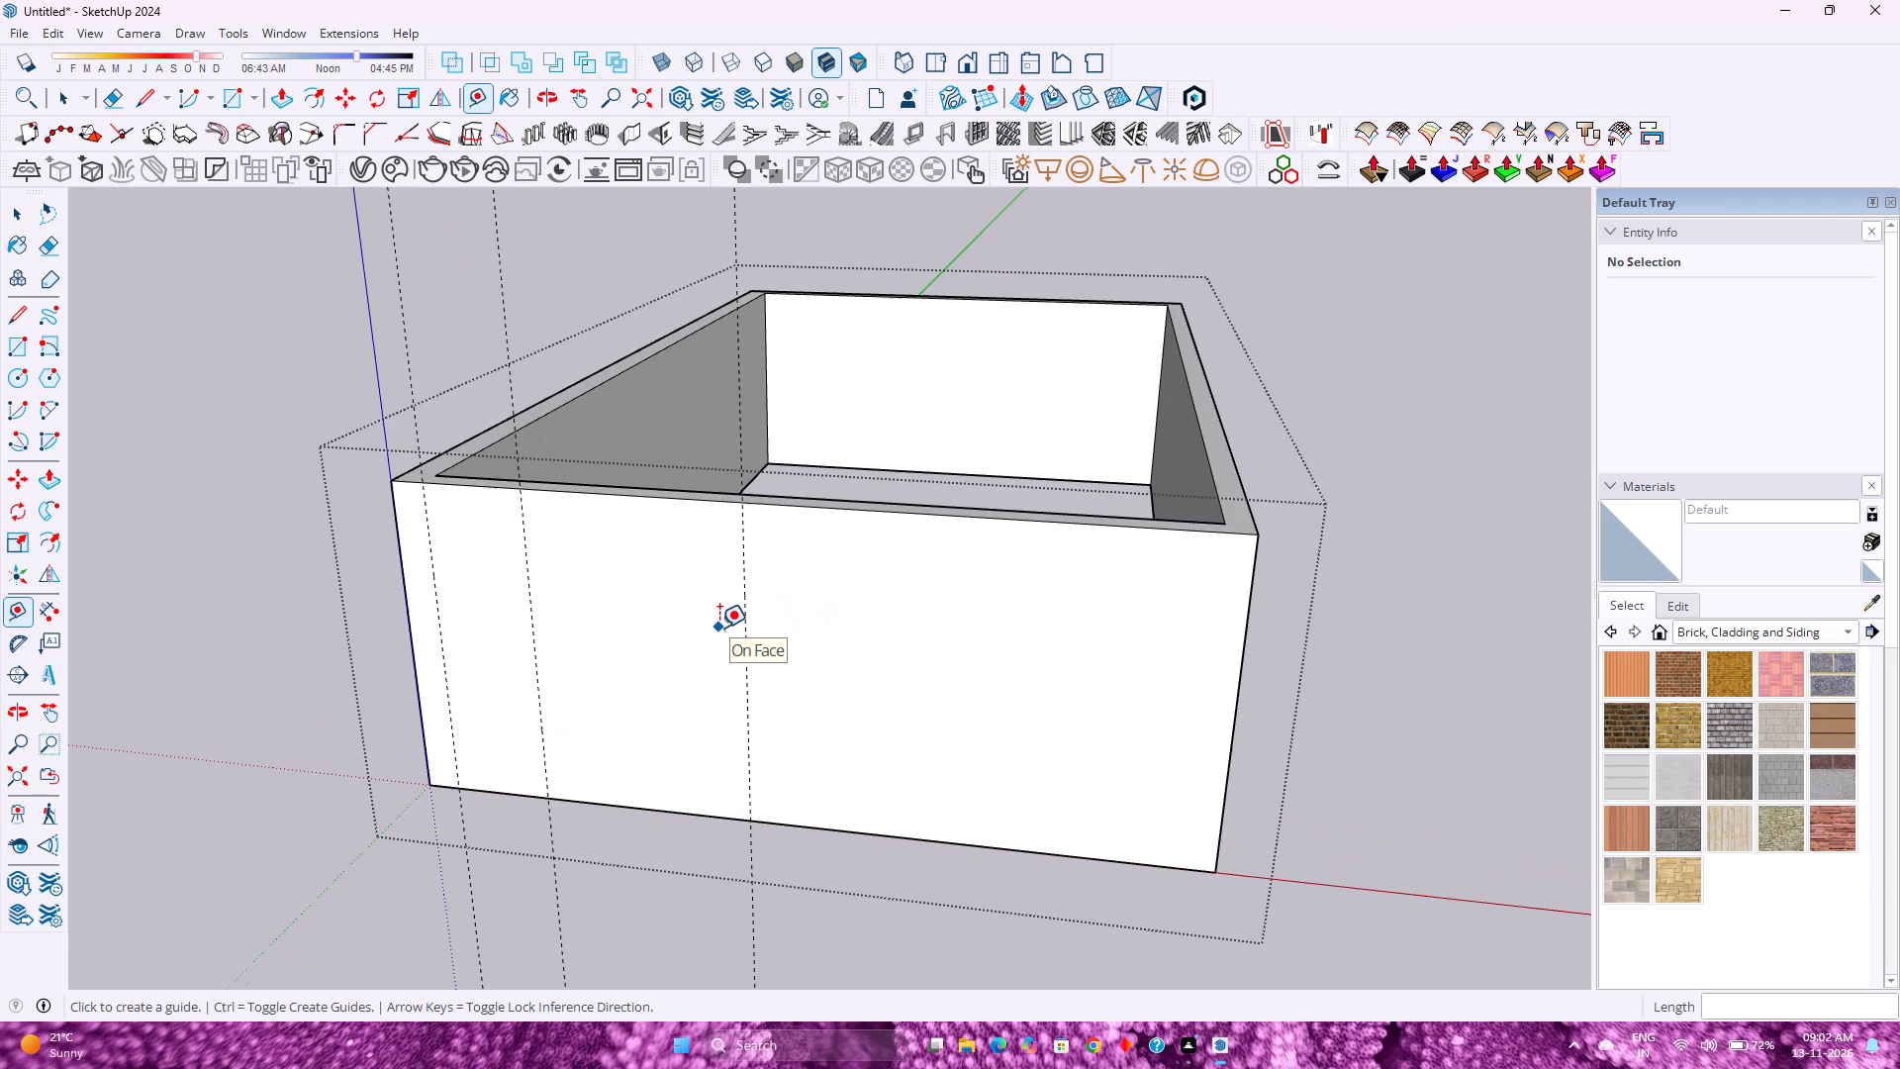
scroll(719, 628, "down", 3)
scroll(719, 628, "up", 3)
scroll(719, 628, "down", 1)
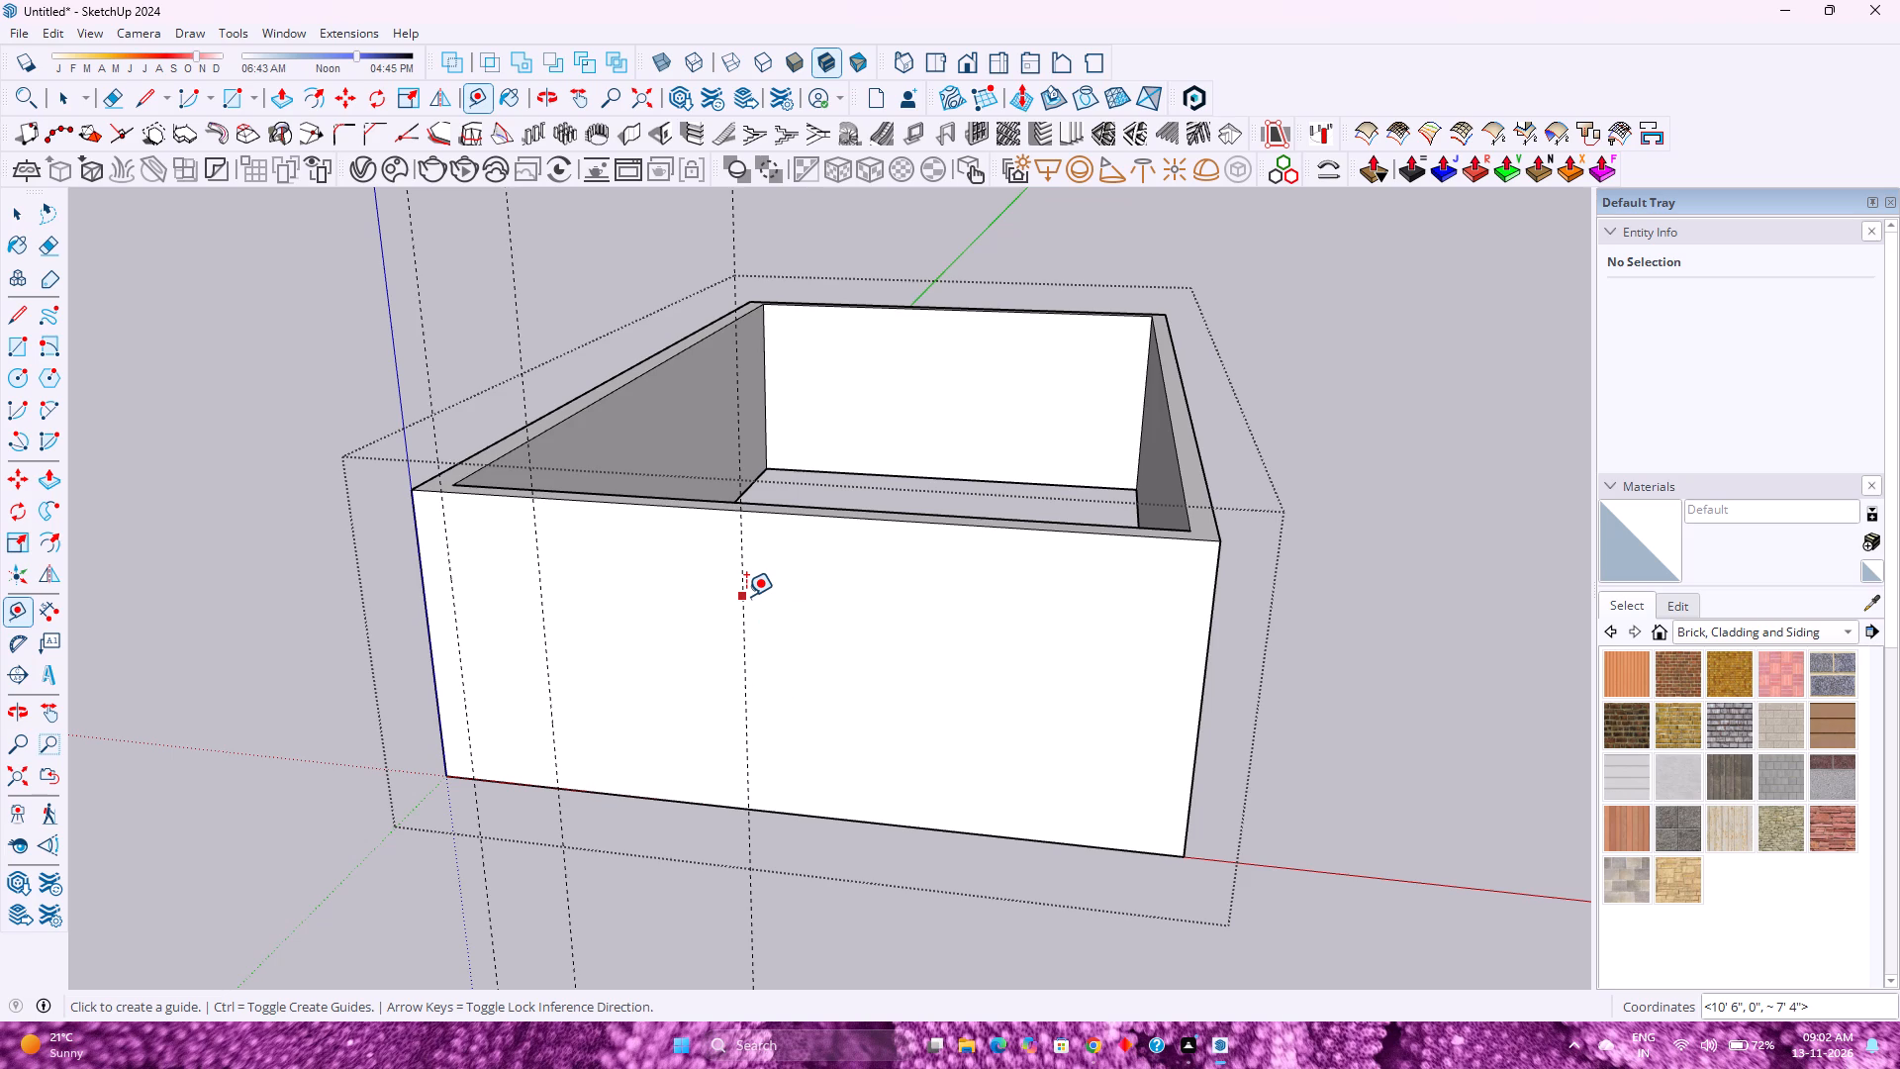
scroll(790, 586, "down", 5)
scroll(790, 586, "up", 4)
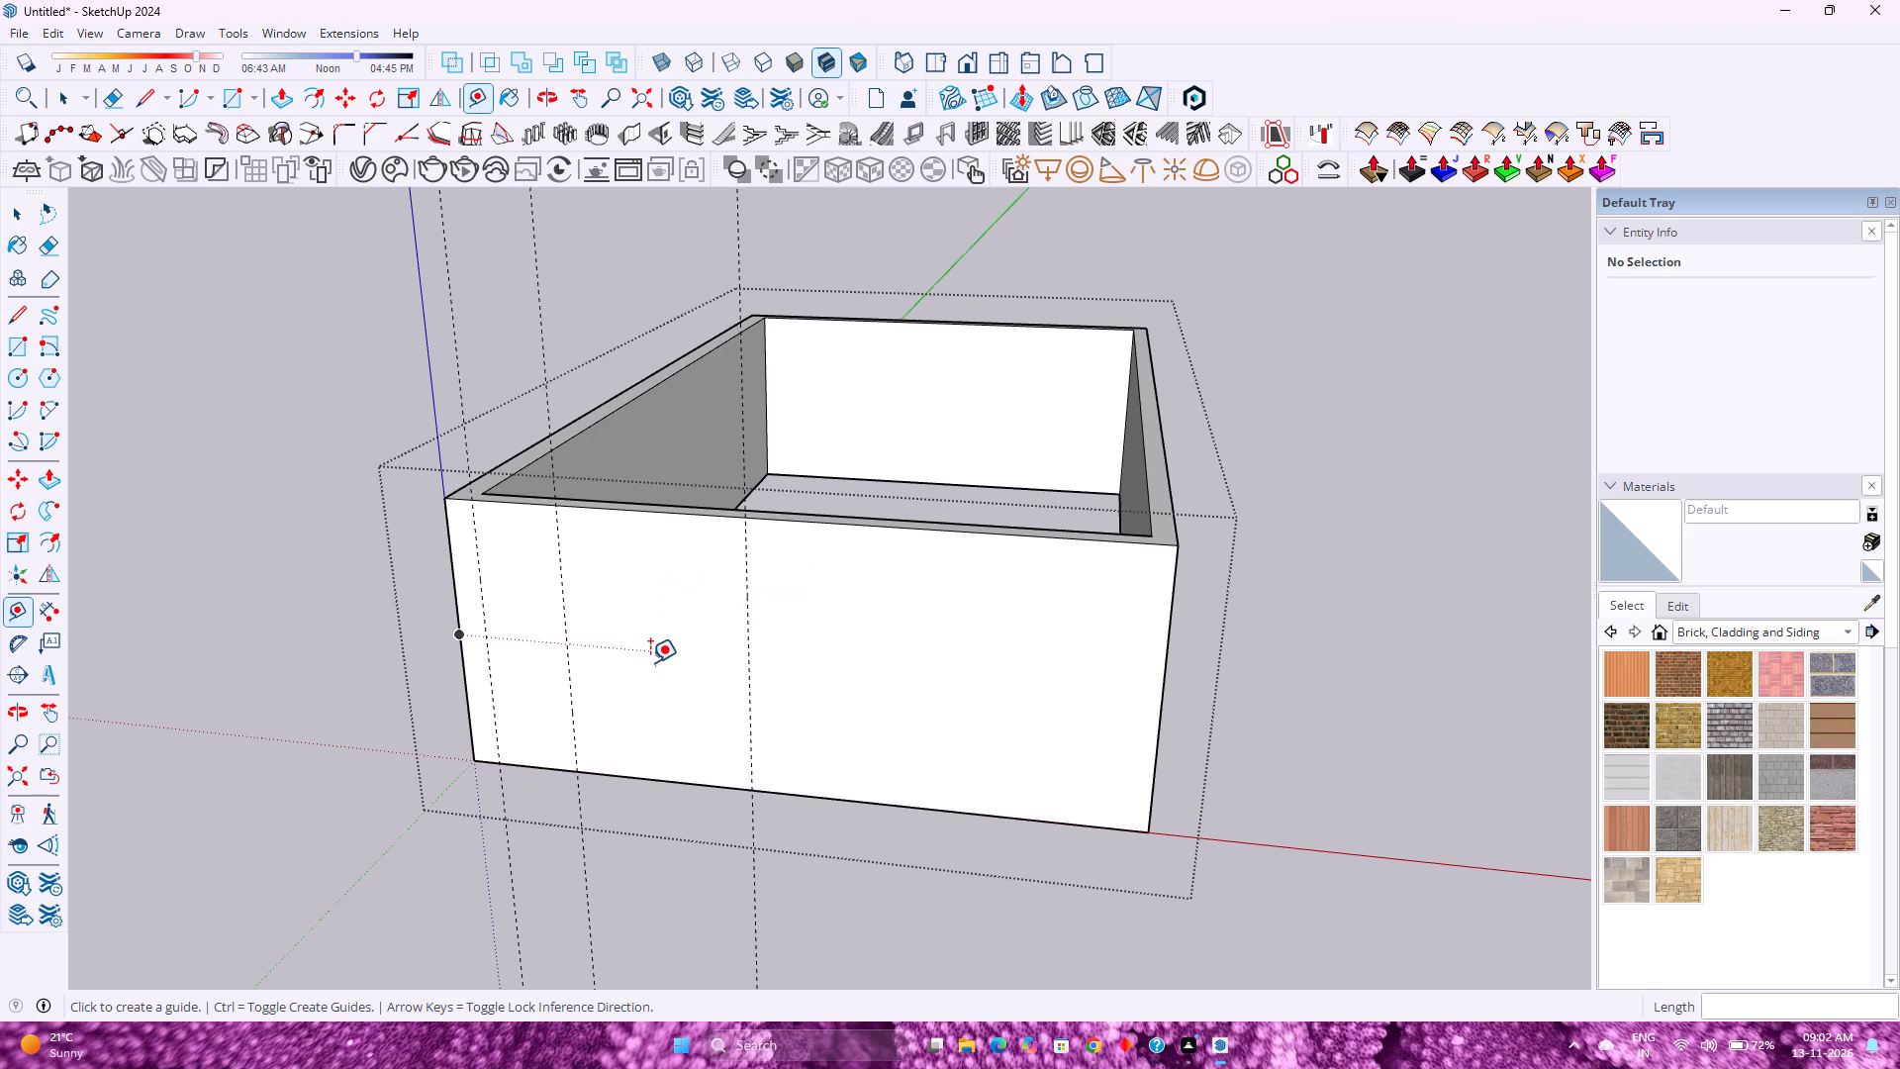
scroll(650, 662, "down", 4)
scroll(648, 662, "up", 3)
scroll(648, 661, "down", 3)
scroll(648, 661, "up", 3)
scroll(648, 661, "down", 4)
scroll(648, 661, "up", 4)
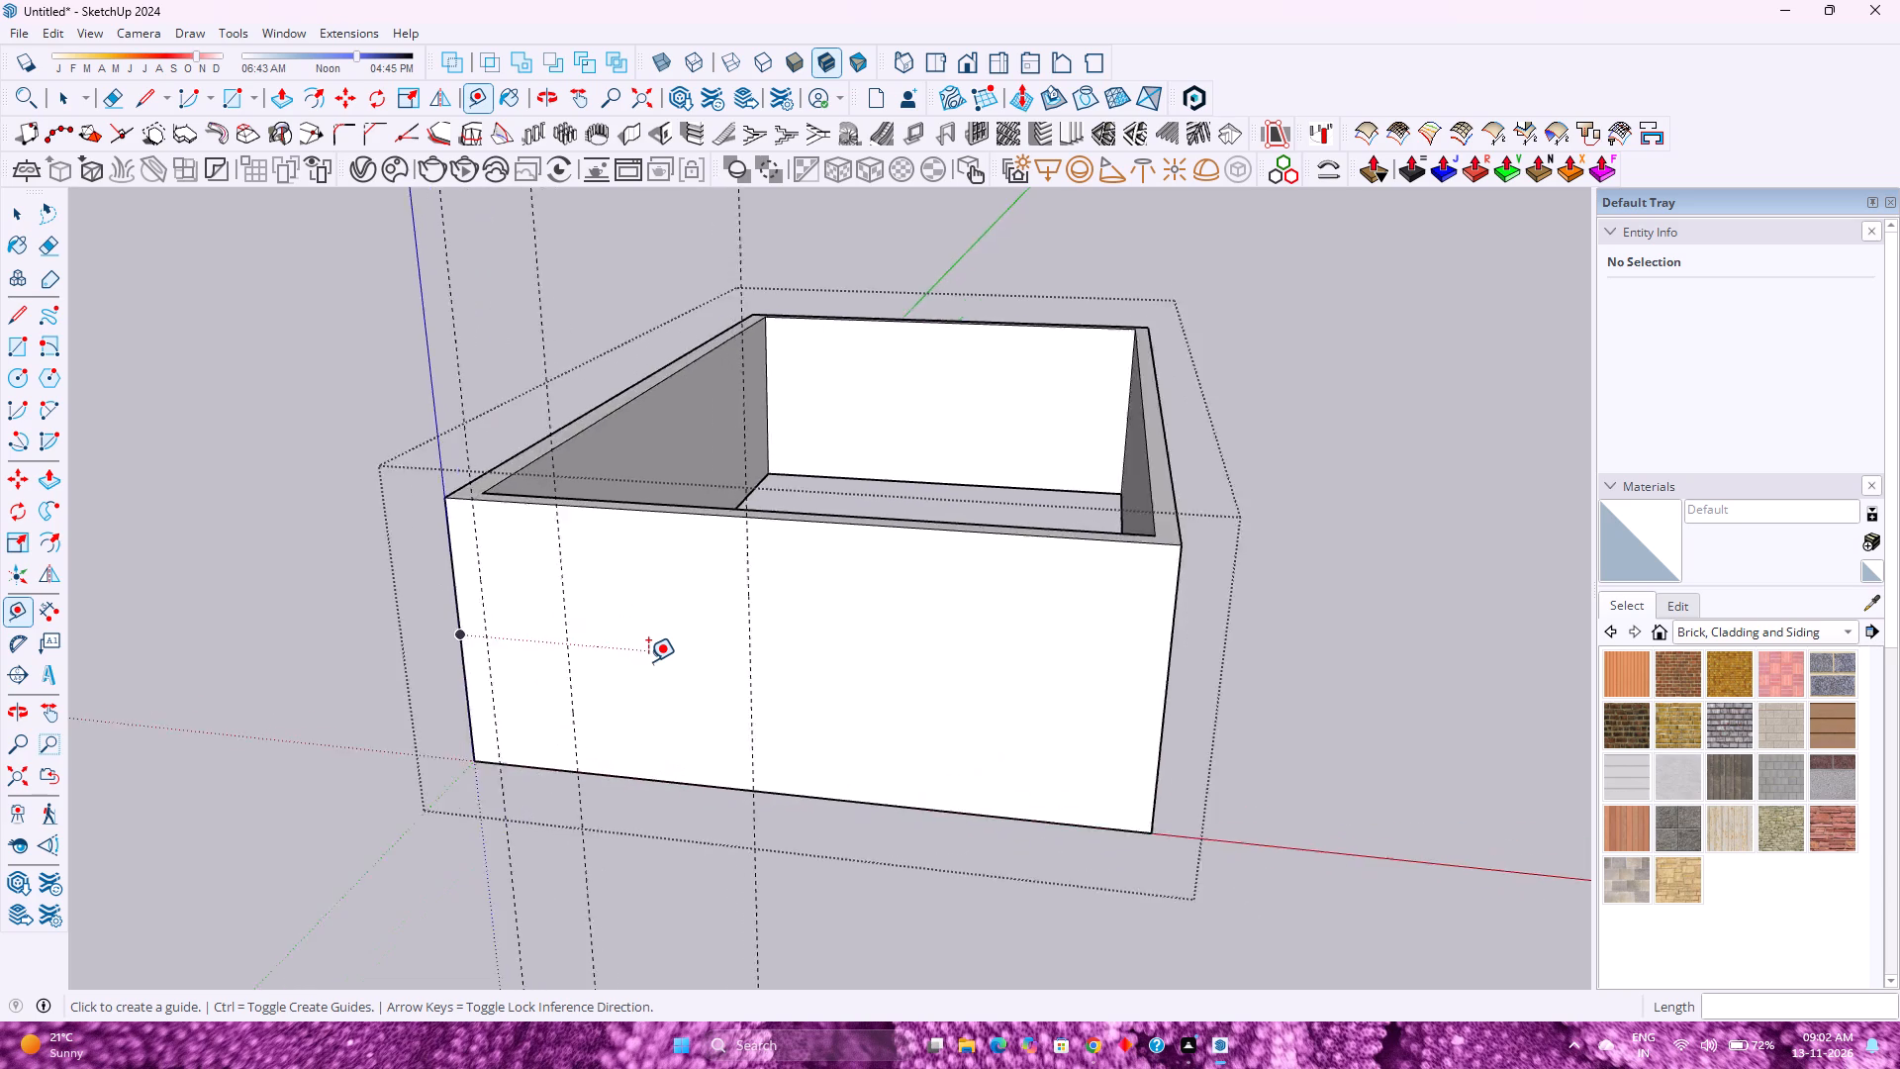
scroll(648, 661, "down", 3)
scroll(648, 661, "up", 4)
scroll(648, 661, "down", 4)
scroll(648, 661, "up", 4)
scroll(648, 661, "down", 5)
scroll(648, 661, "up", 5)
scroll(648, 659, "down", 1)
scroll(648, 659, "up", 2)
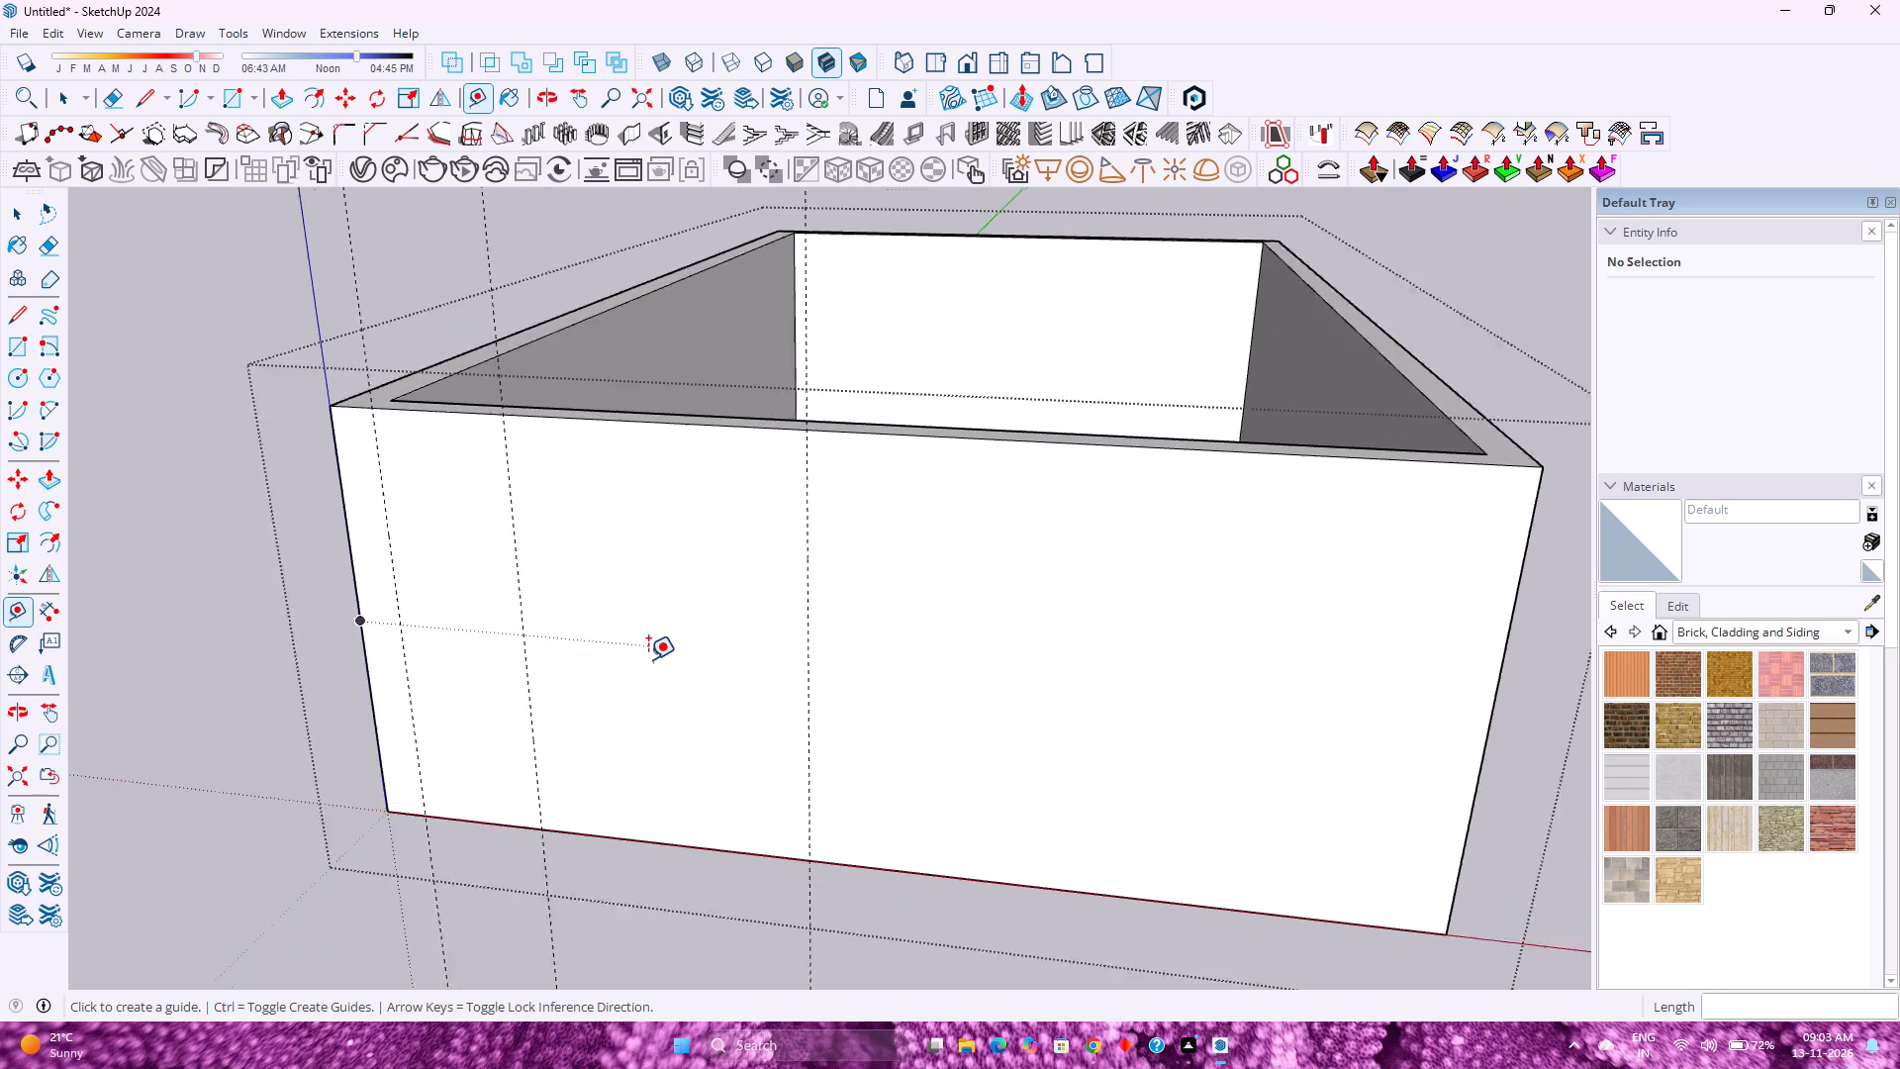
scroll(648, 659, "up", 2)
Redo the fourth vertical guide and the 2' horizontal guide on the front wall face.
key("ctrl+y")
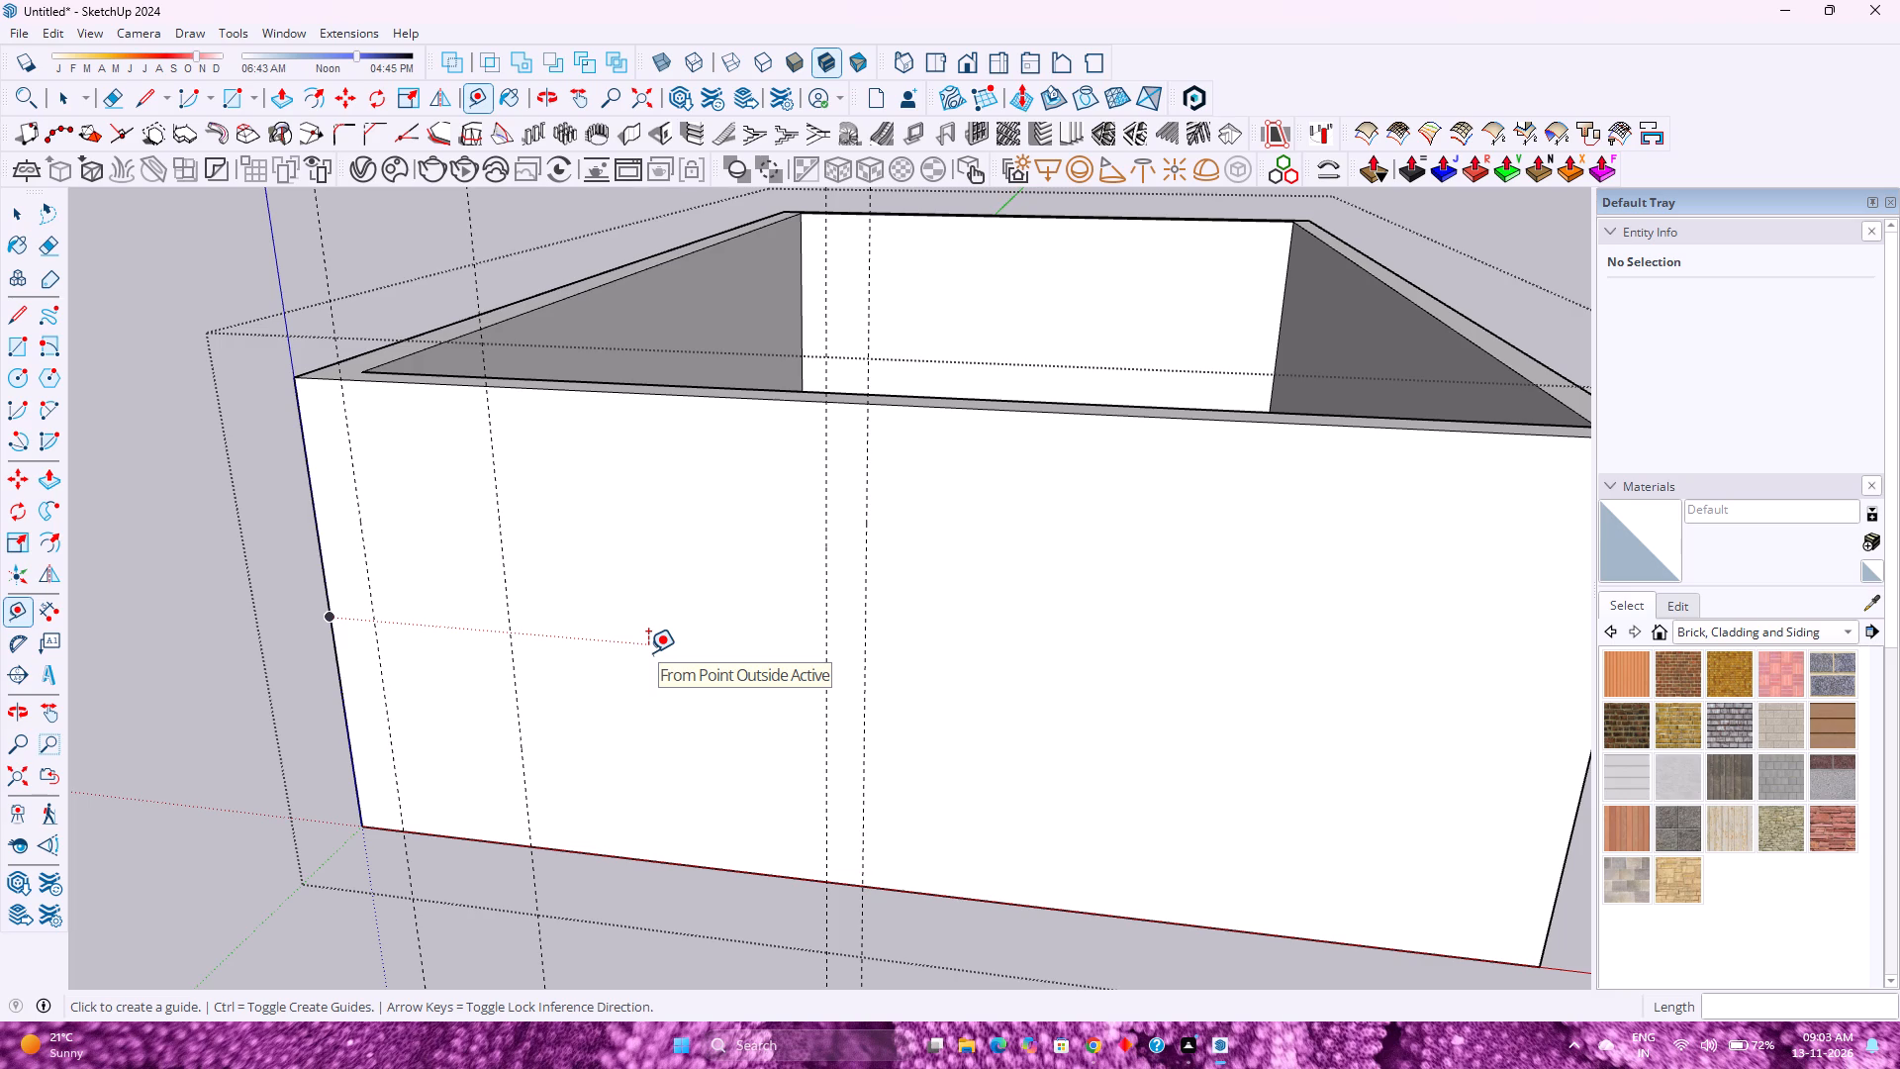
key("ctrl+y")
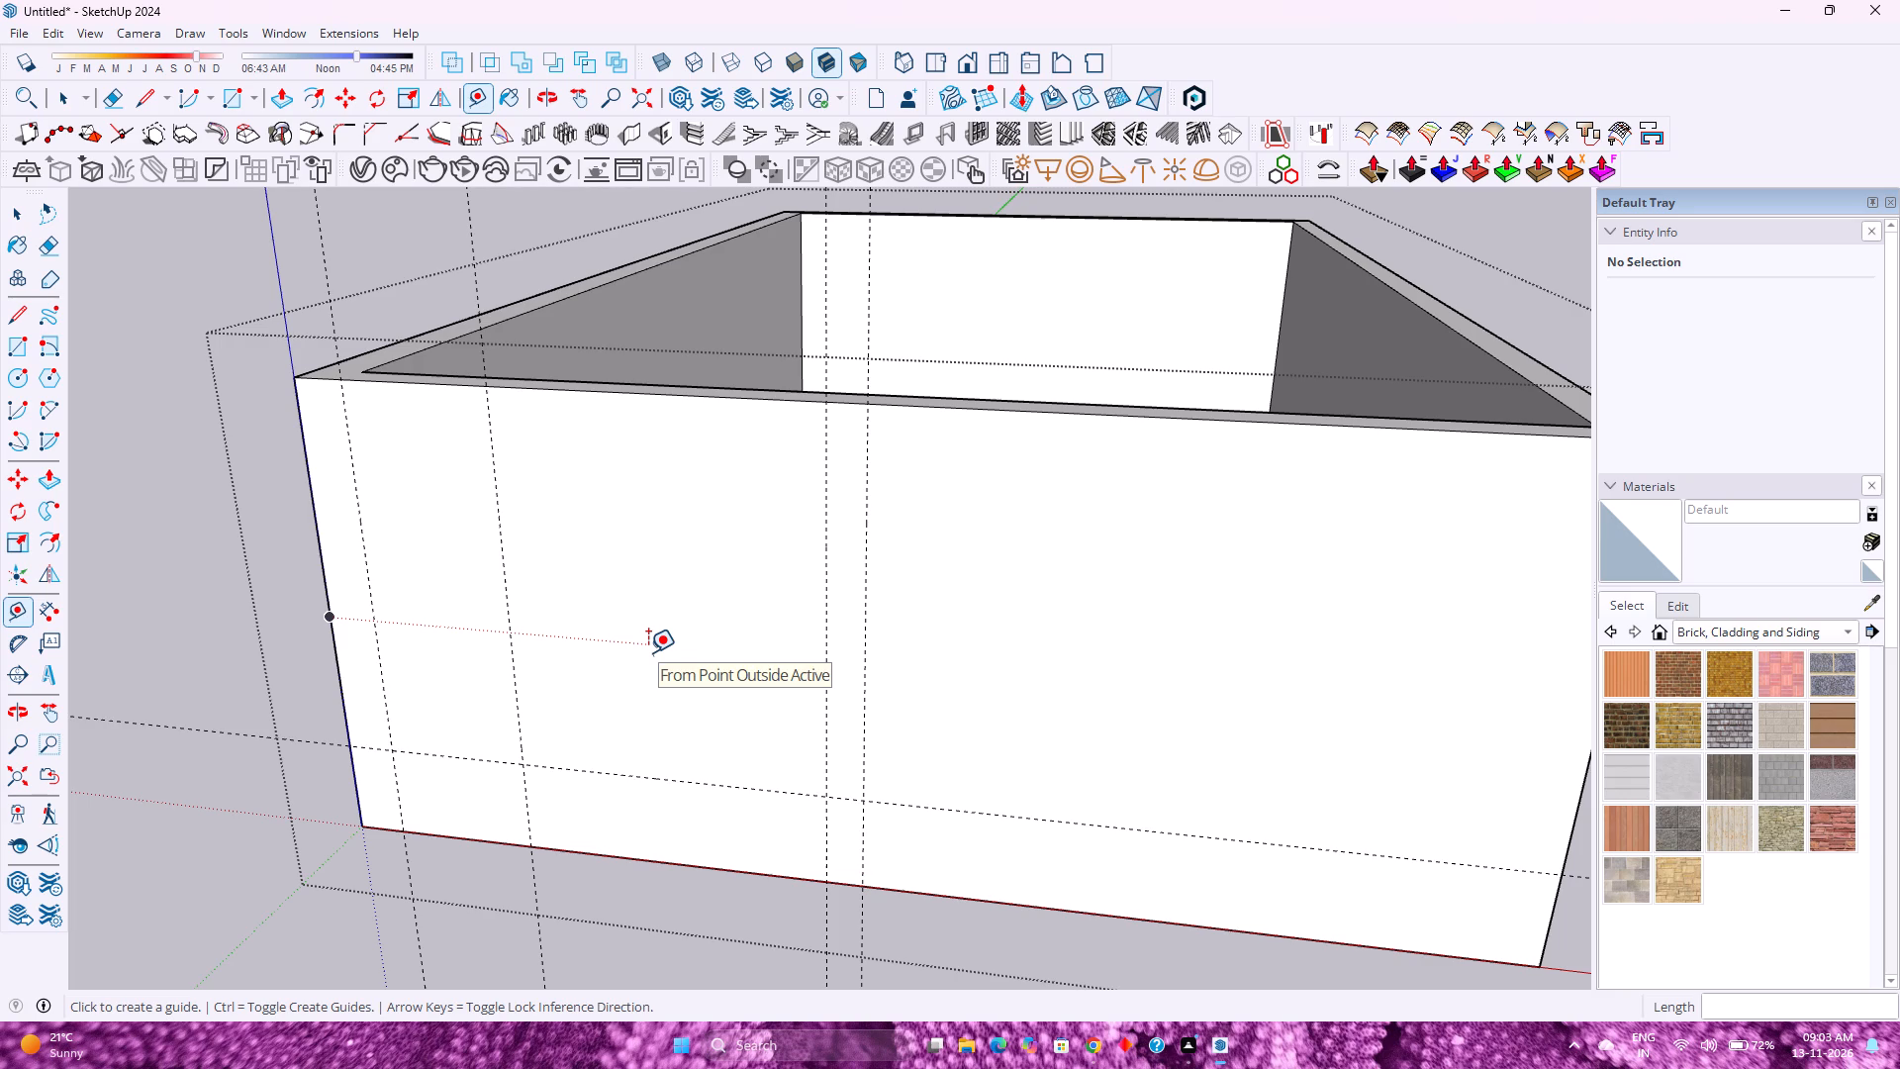
Add a second horizontal guide on the front wall face, 5'6" above the first horizontal guide.
left_click(731, 787)
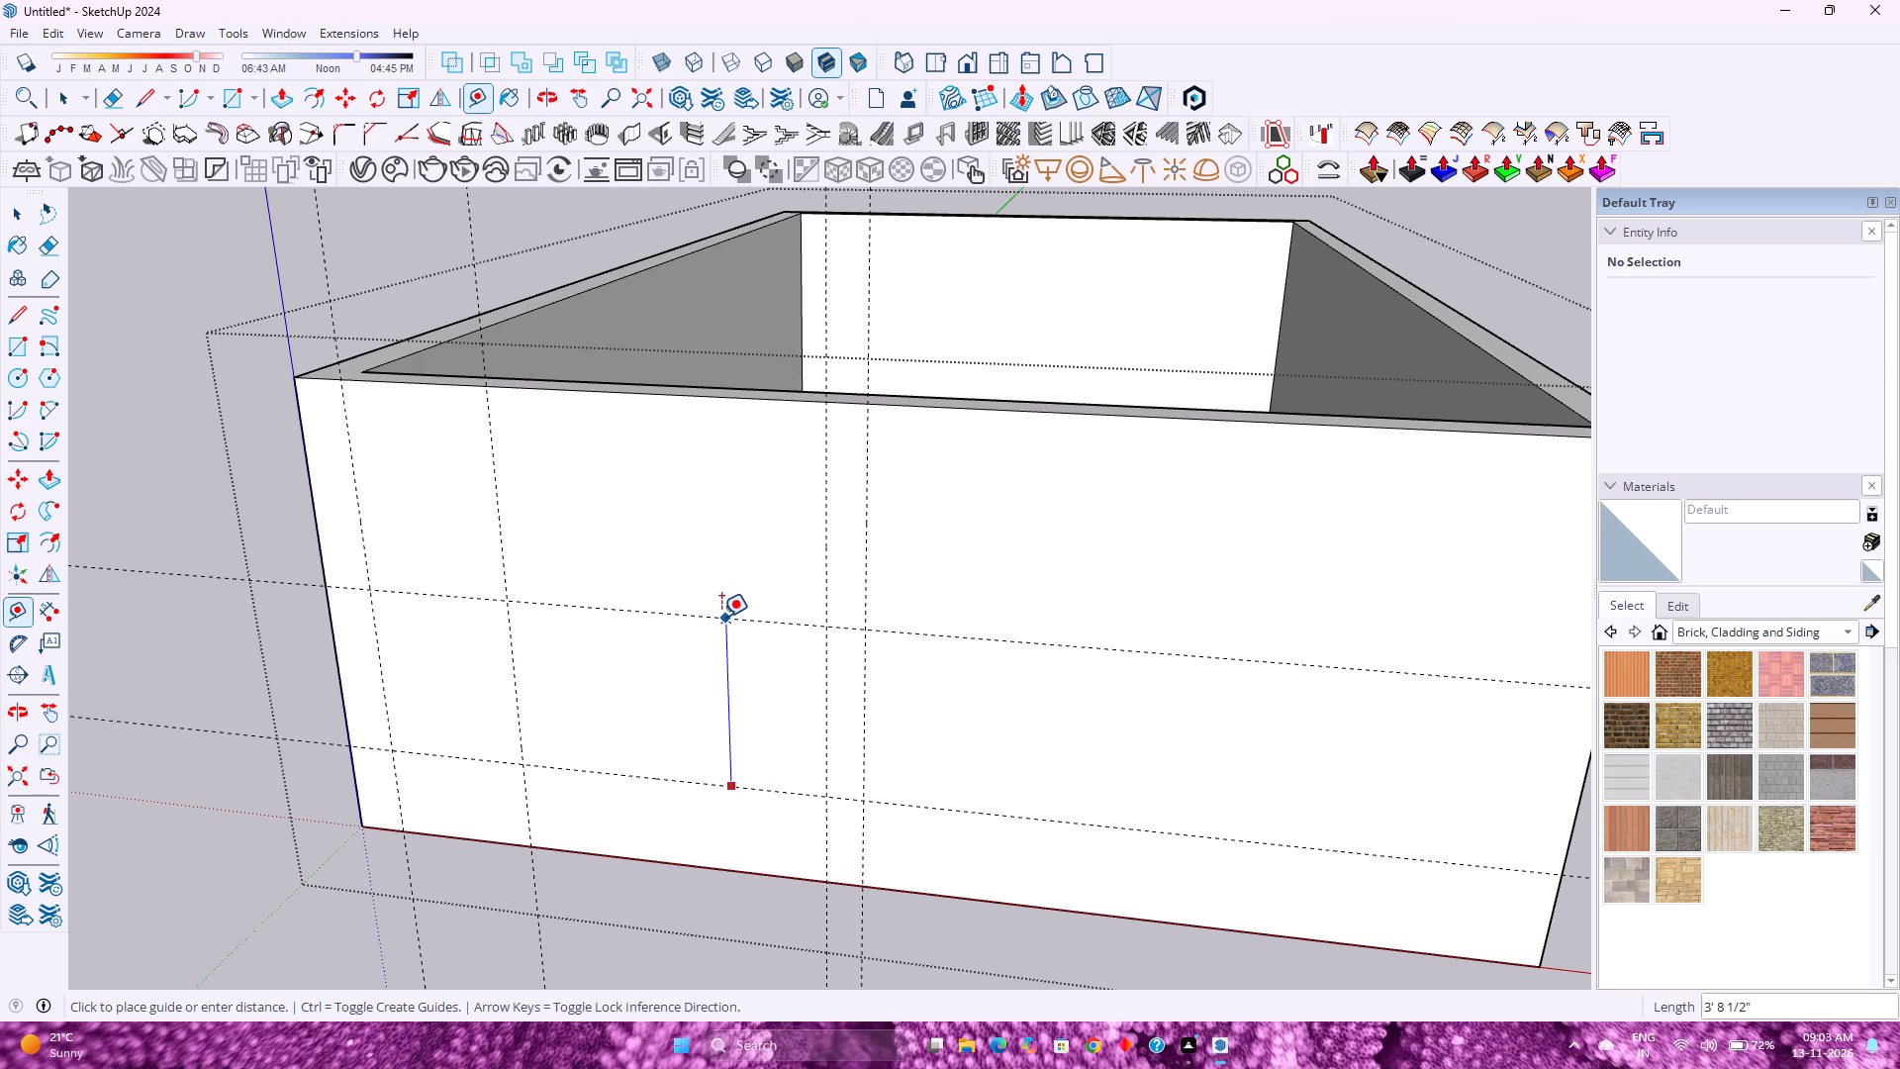
key("5")
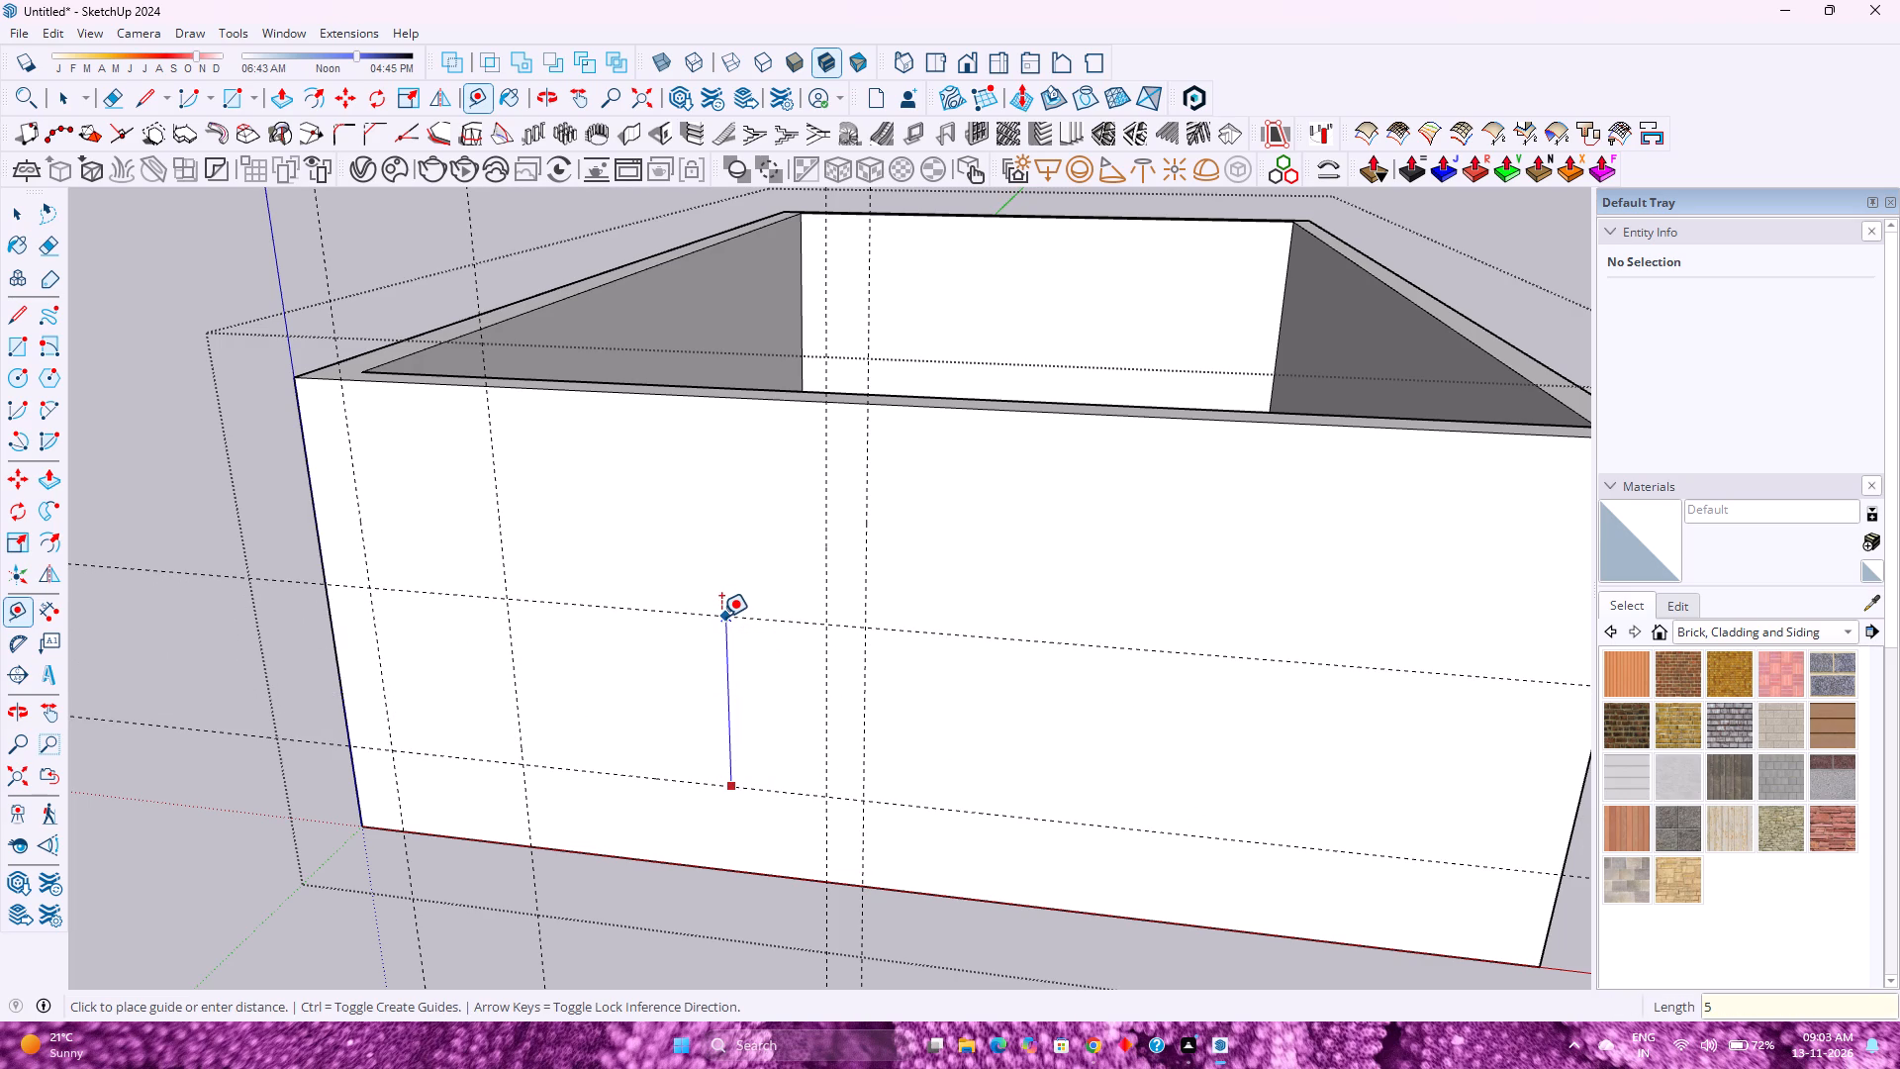
key("apostrophe")
key("Return")
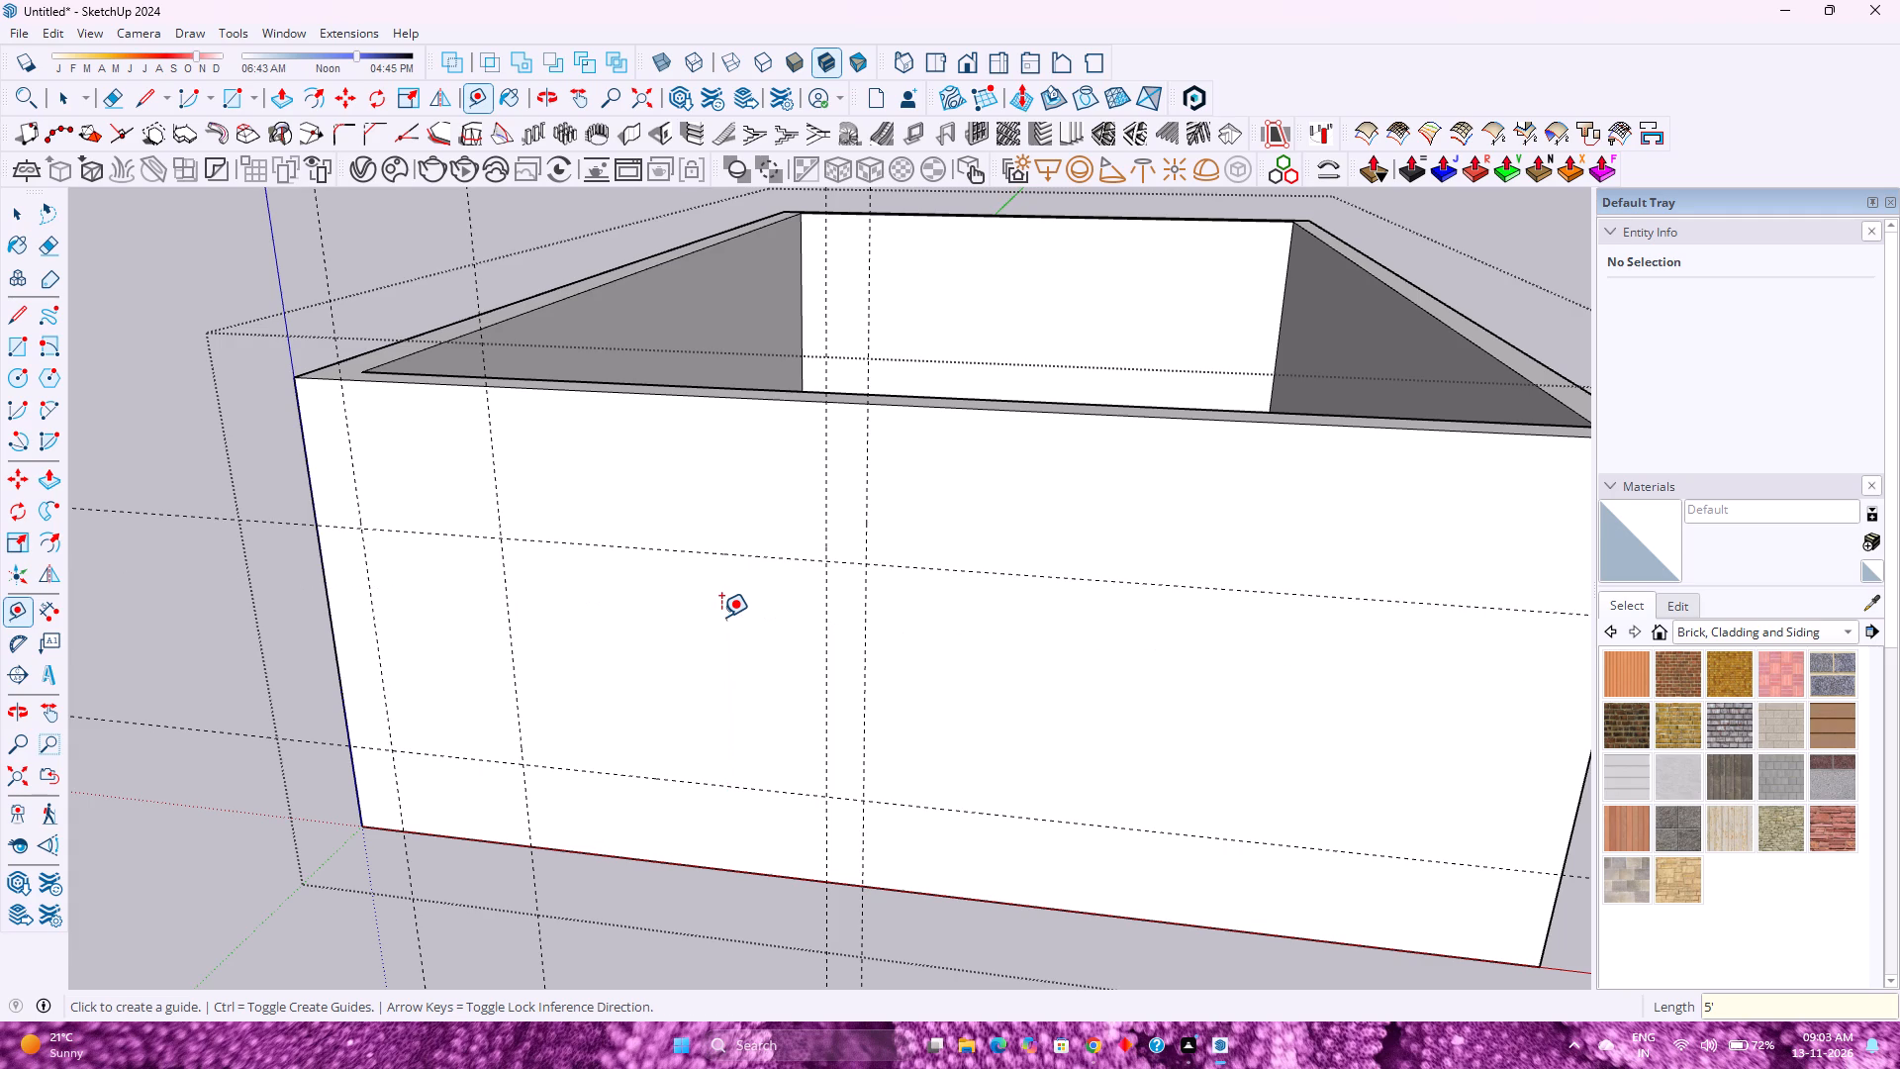
type("5'5")
key("Return")
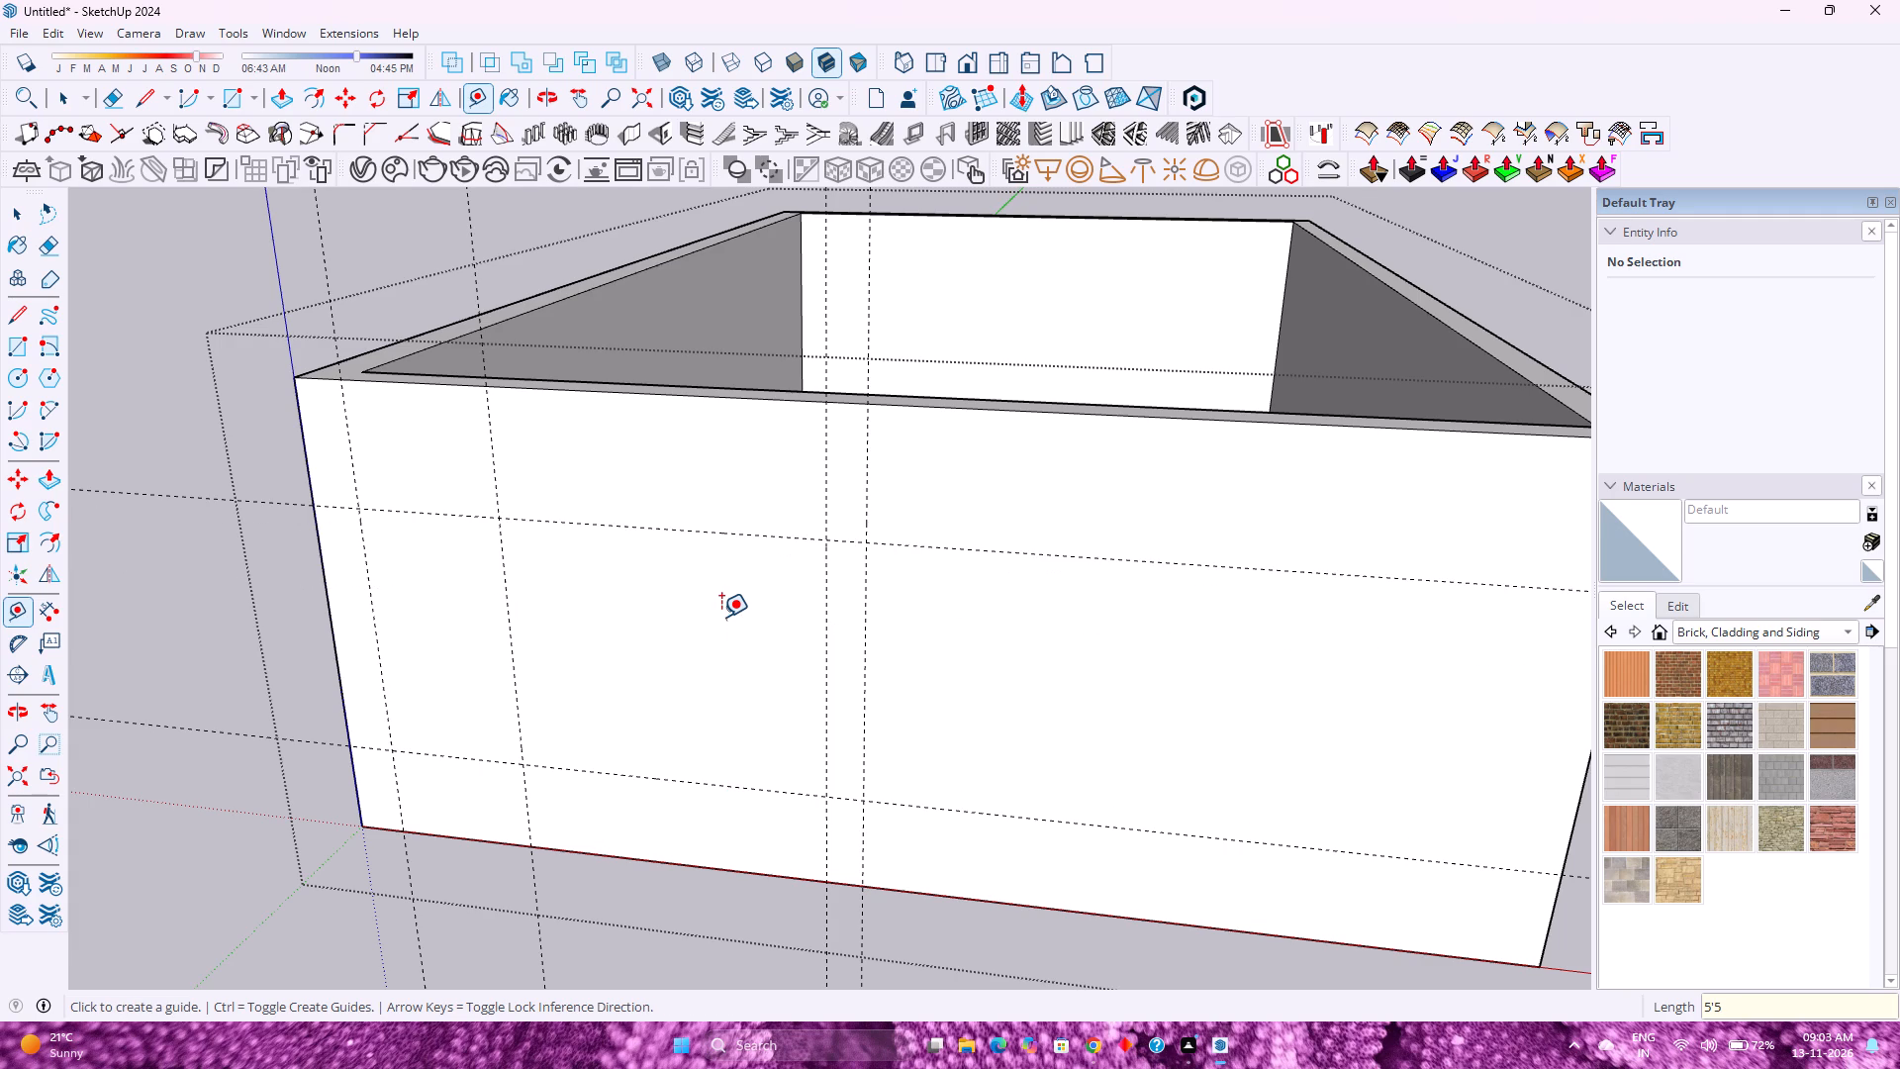
type("5'")
key("6")
key("Return")
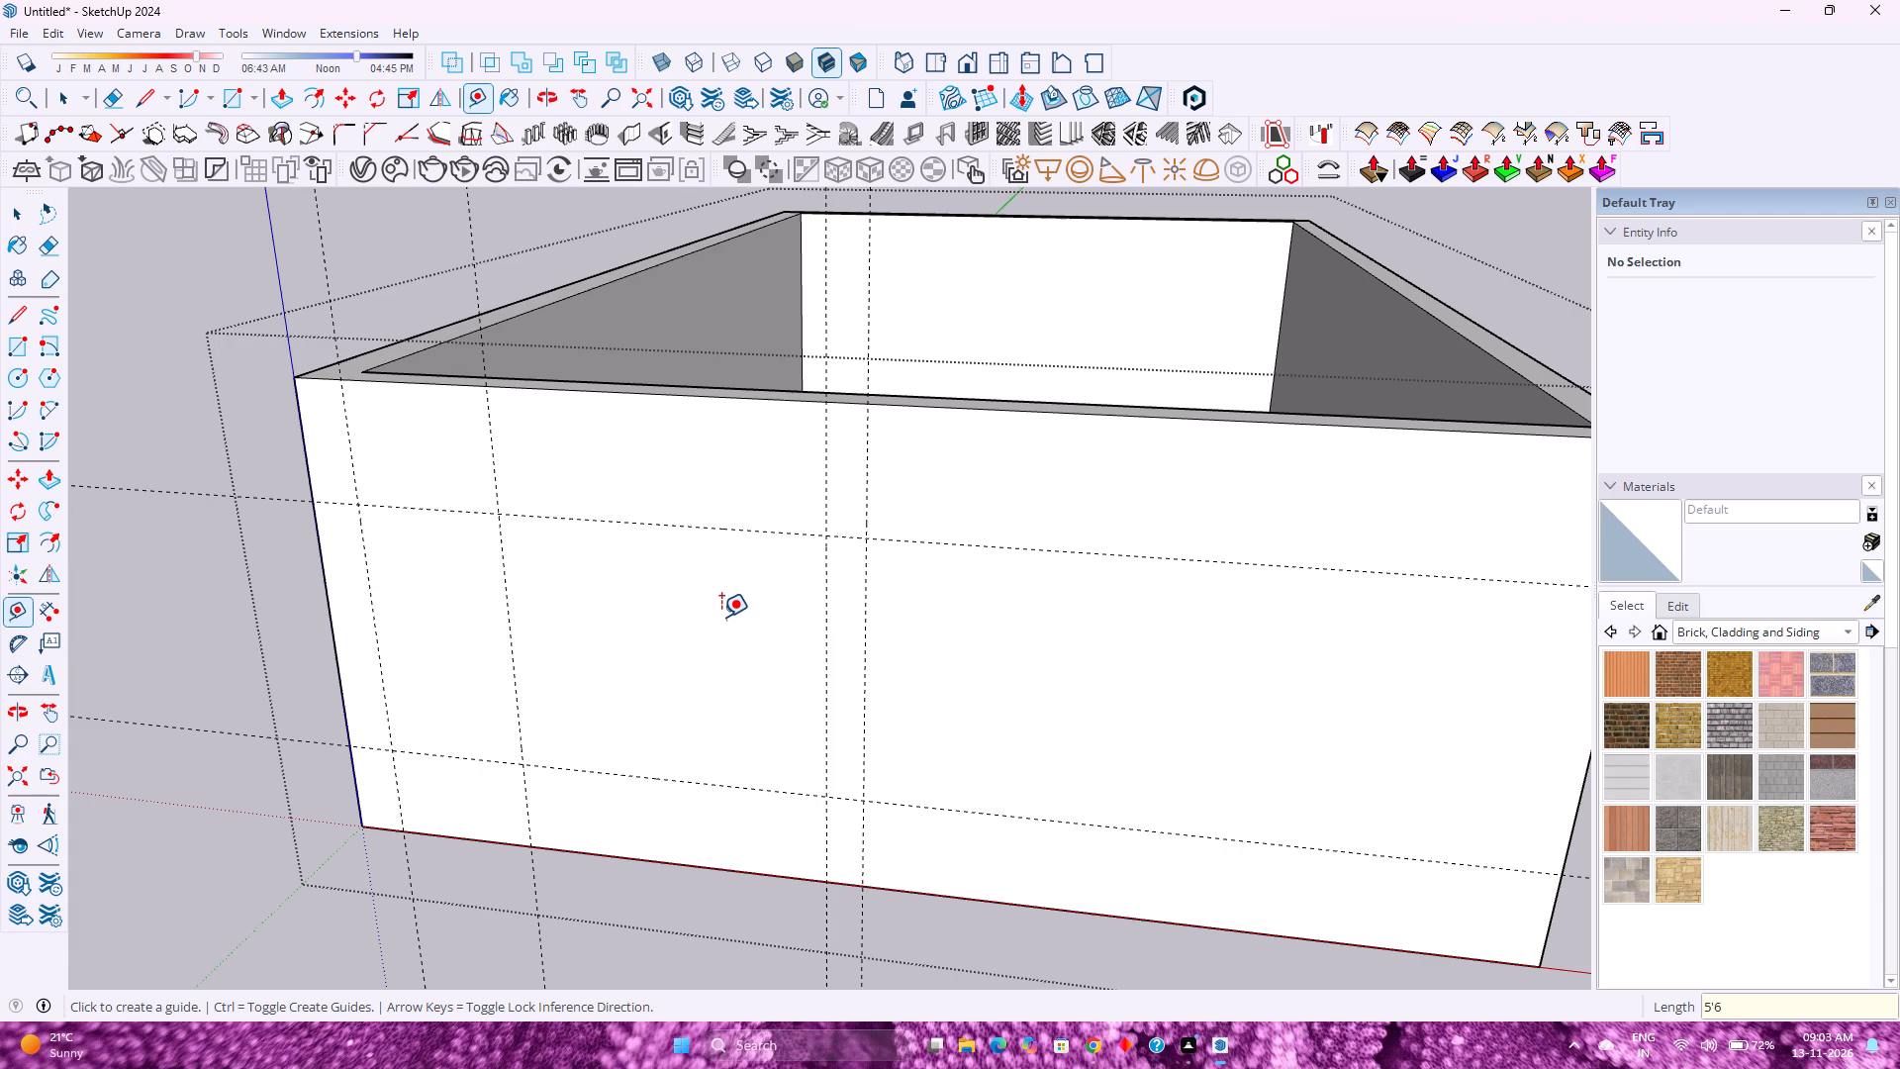
key("space")
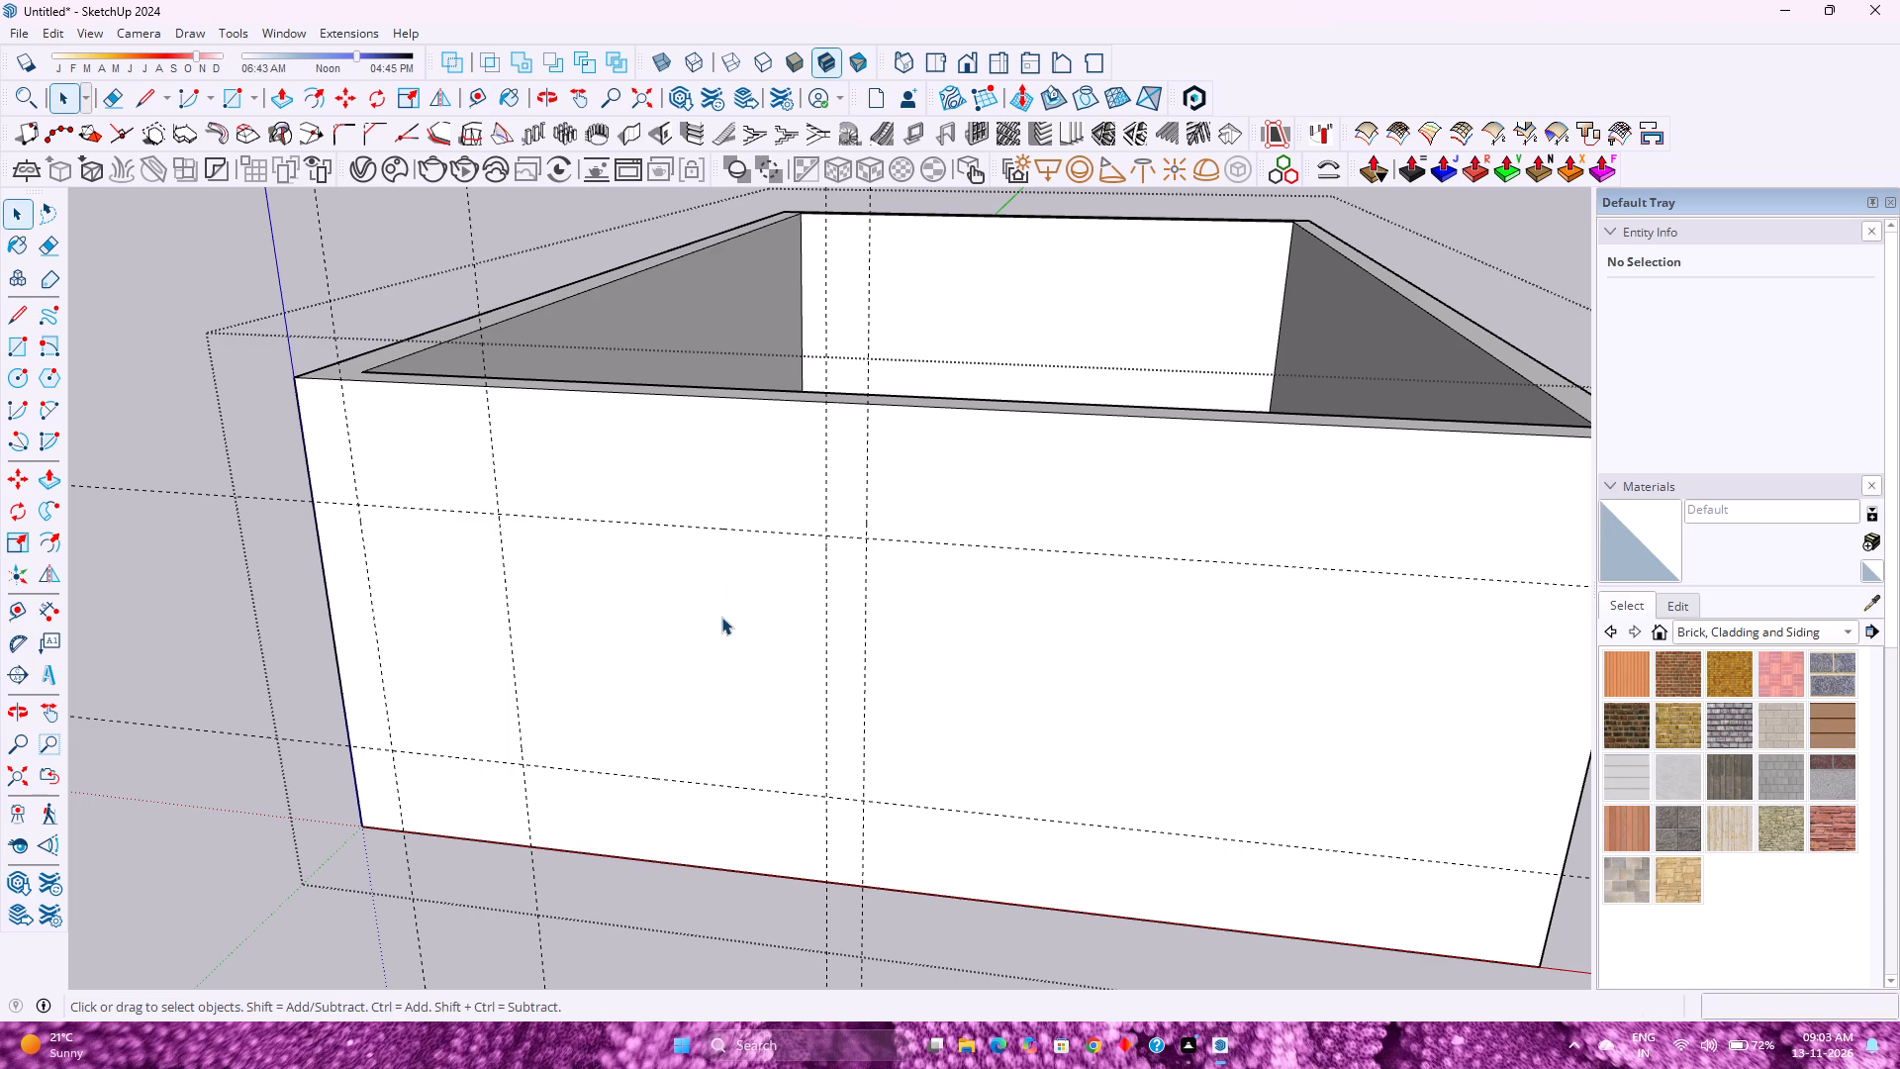
Draw a 10' vertical line on the front wall face along the fourth vertical guide, from the bottom edge to the top edge.
scroll(668, 604, "down", 5)
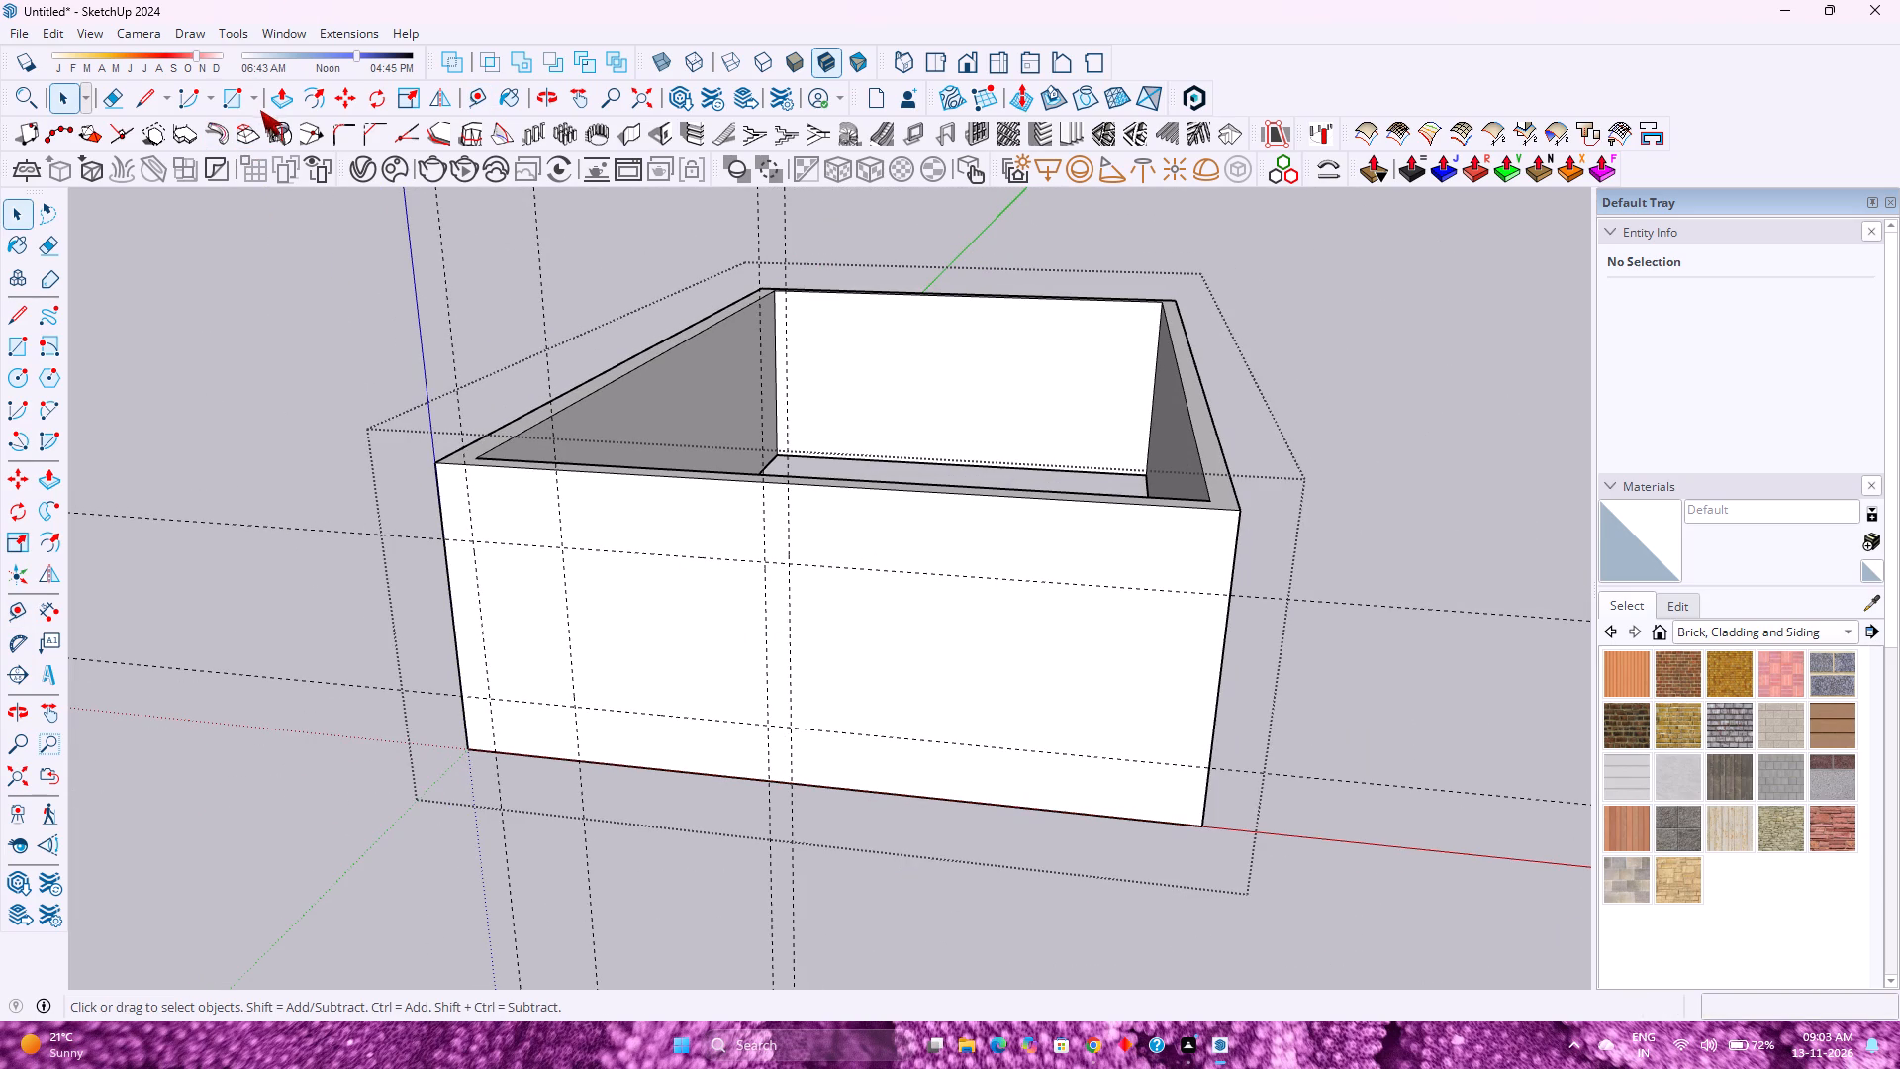
left_click(135, 104)
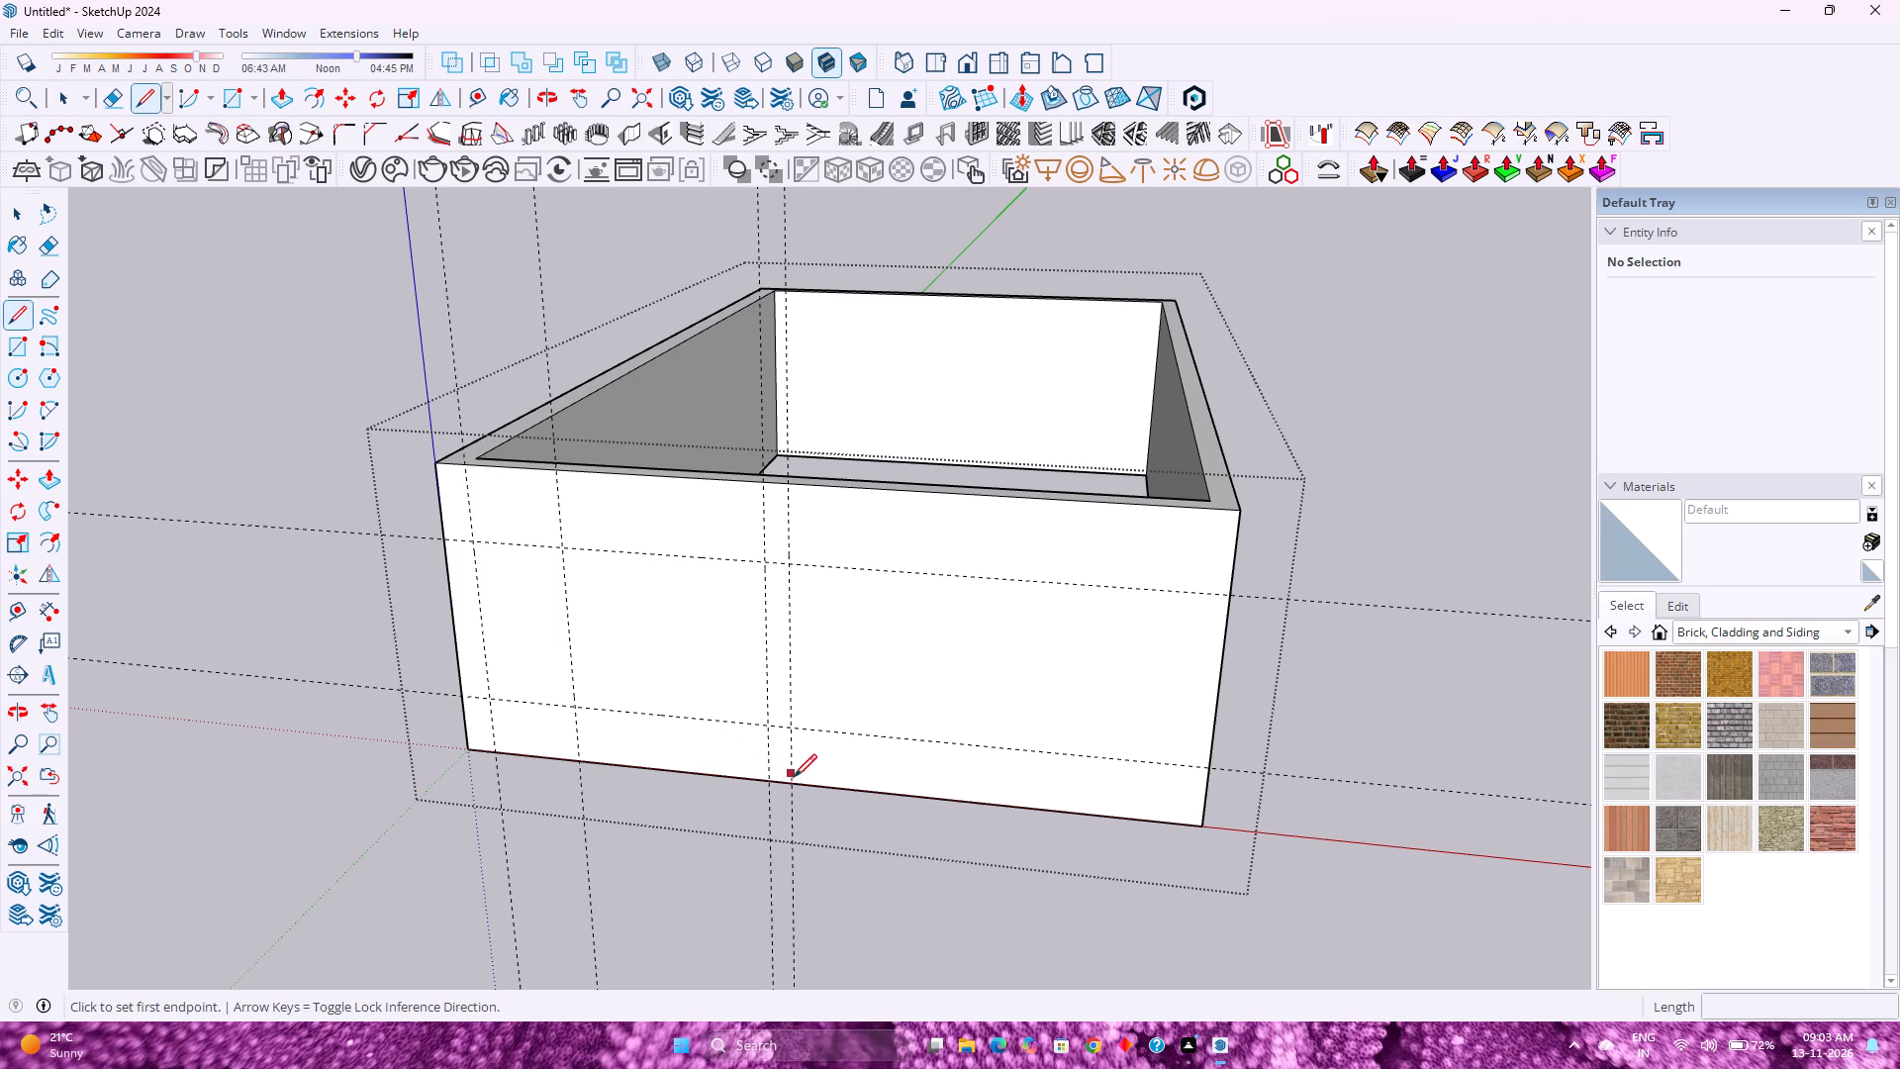
left_click(793, 783)
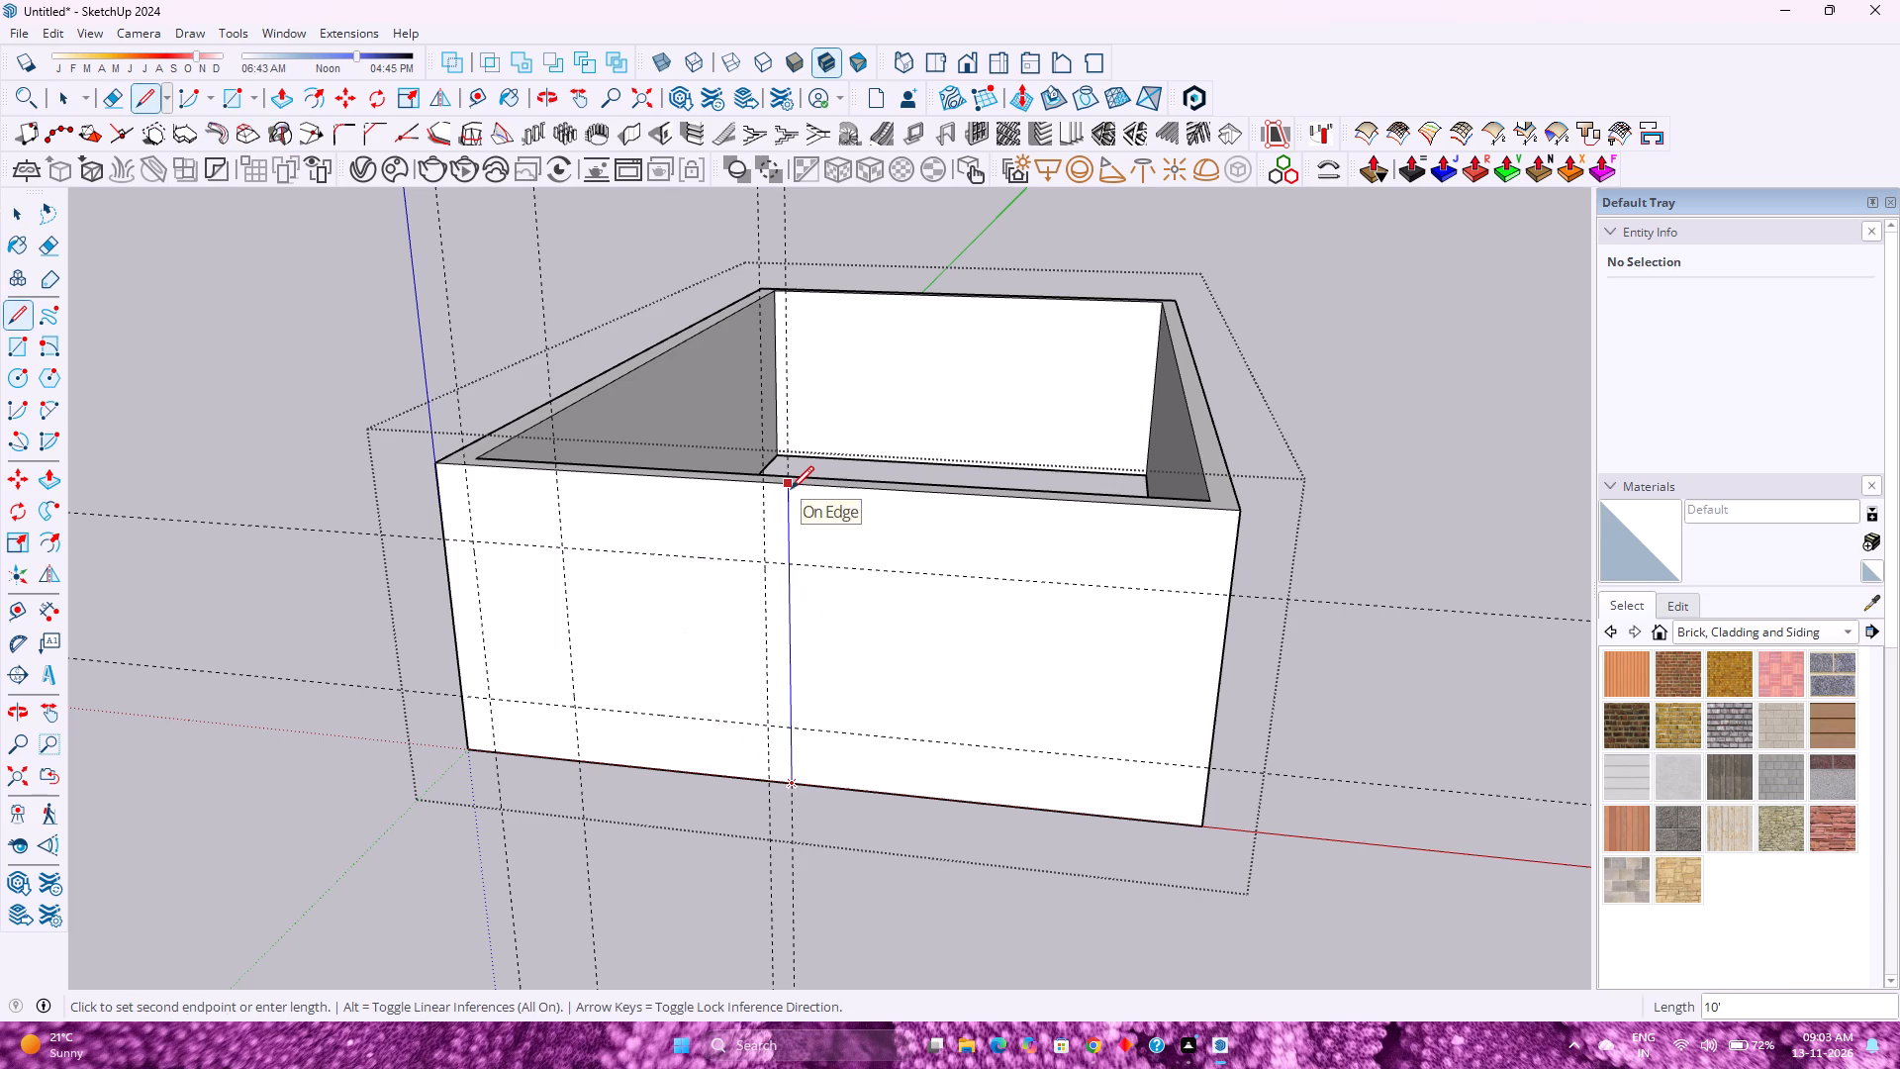
left_click(791, 489)
scroll(791, 482, "up", 4)
middle_click_drag(822, 458, 310, 645)
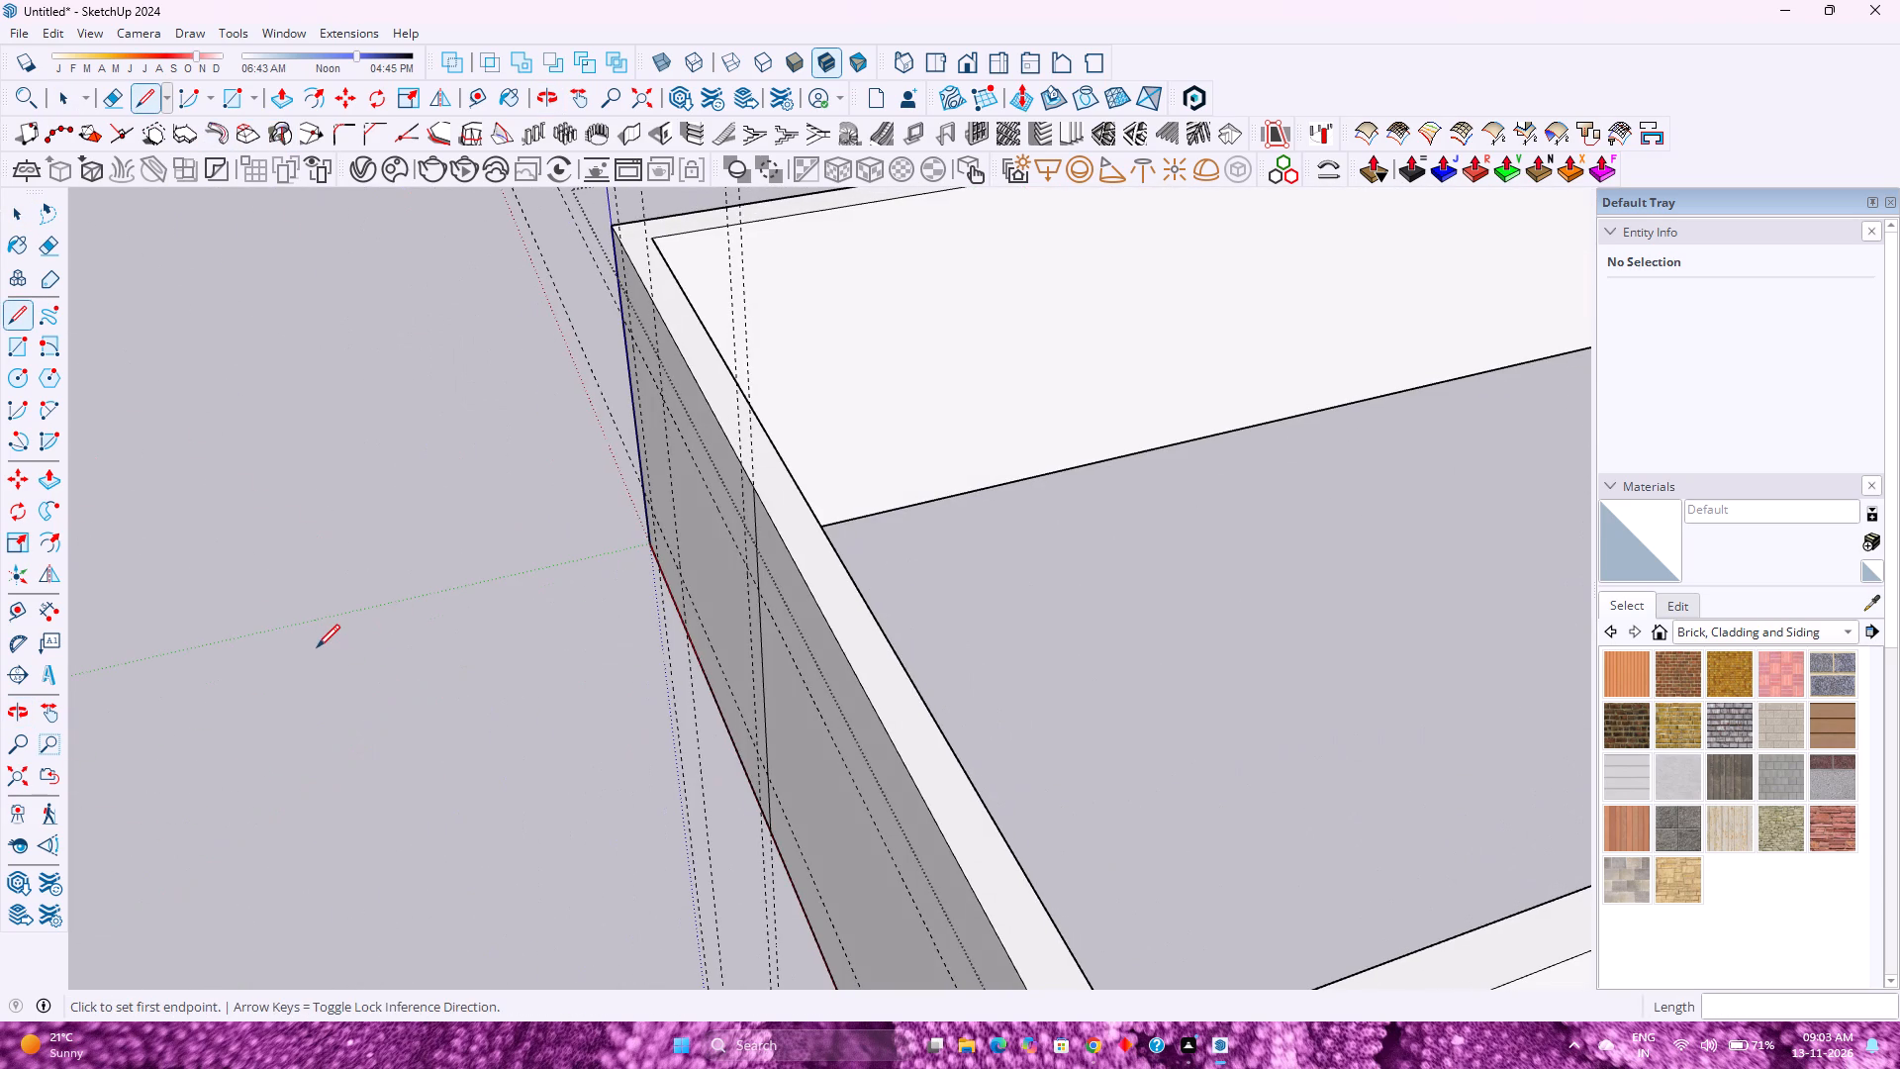
middle_click_drag(643, 753, 324, 783)
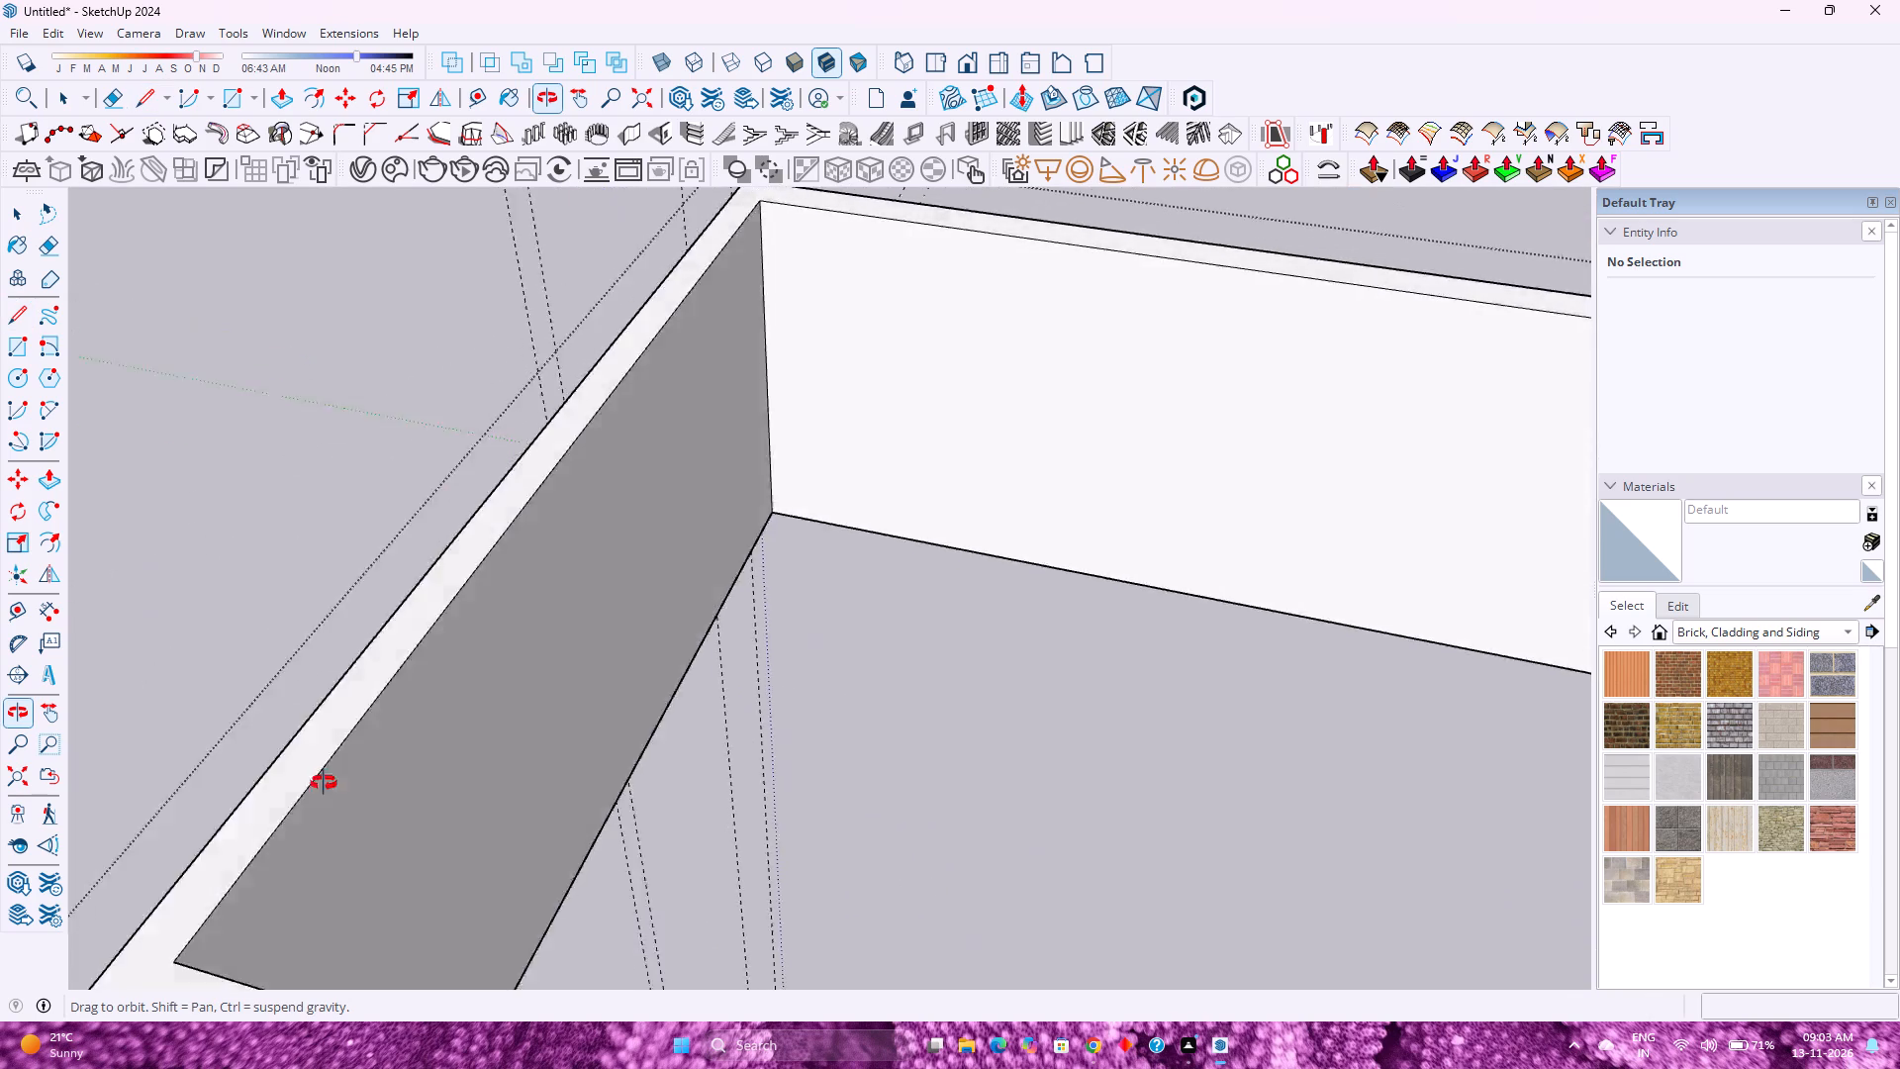
middle_click_drag(324, 783, 657, 793)
key("space")
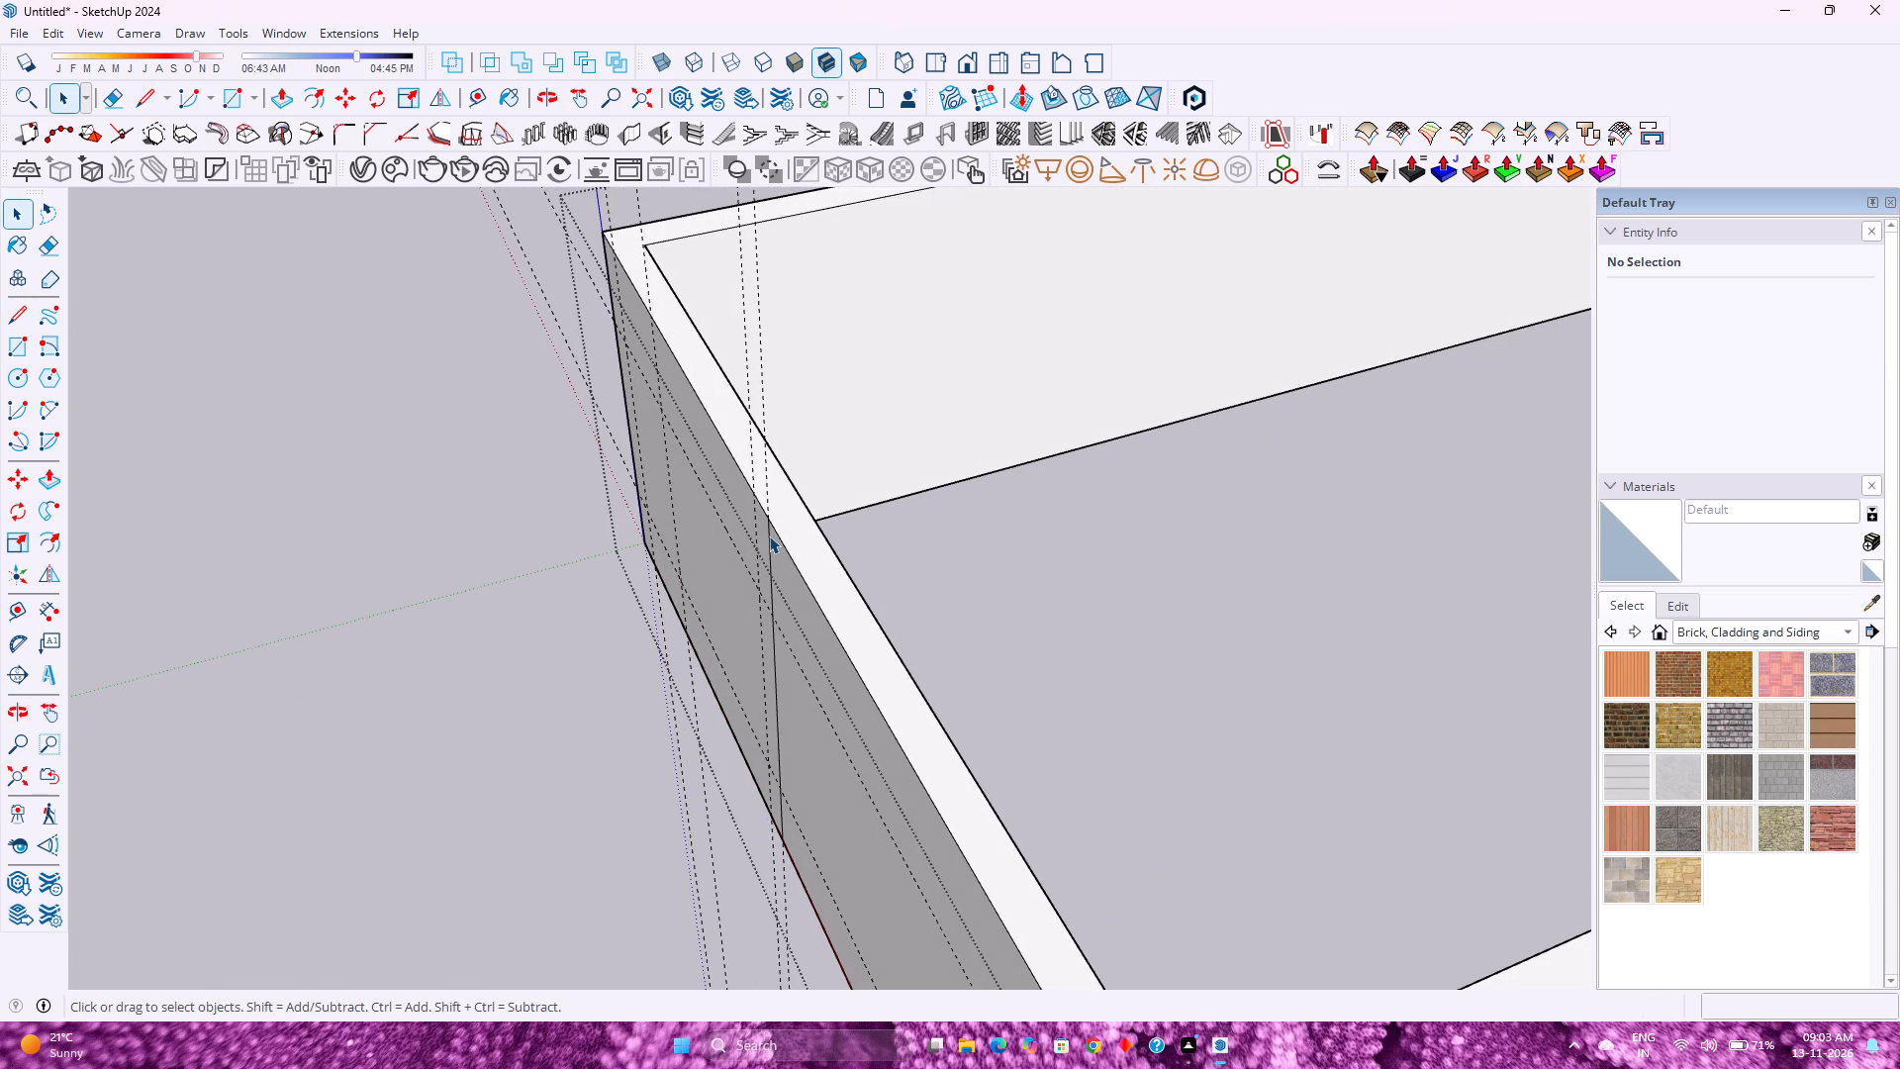
Copy the 10' vertical dividing line on the front wall 9" through the wall thickness to its inner face.
left_click(769, 535)
key("m")
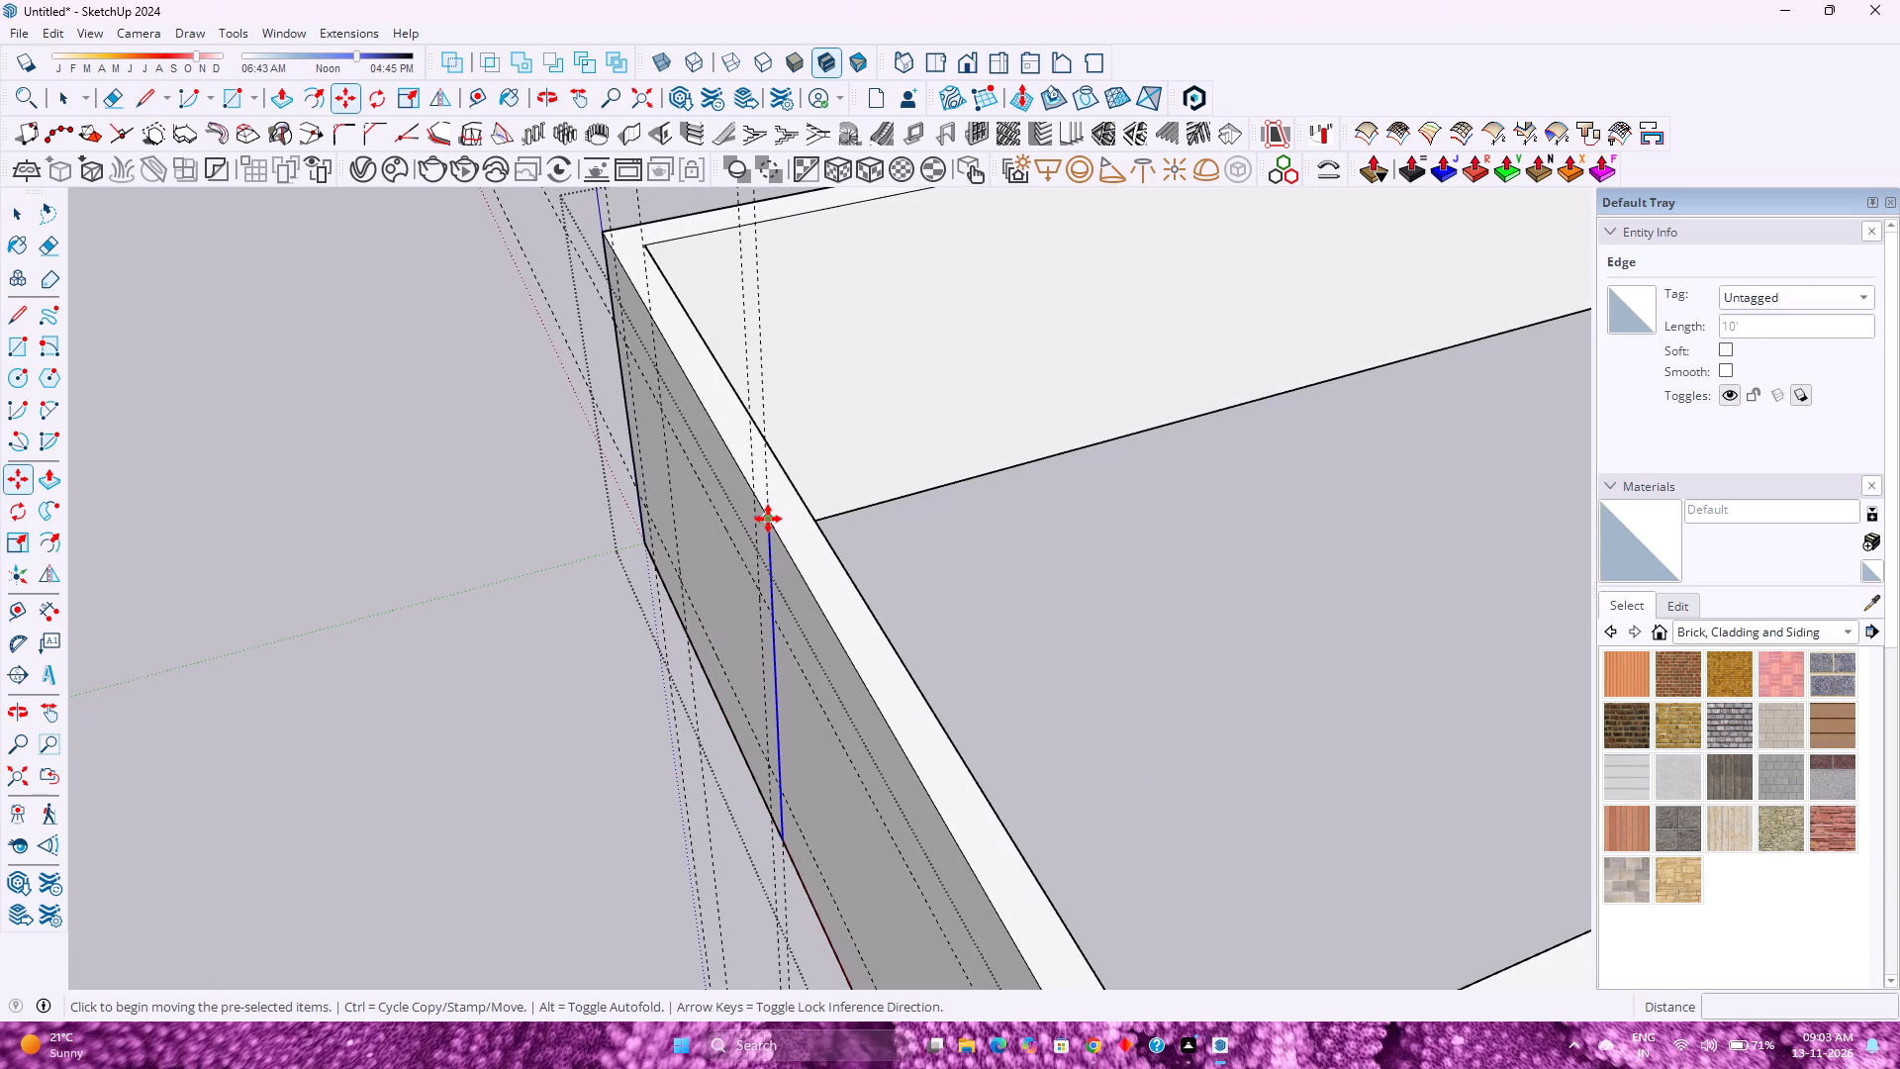
left_click(768, 519)
left_click(808, 504)
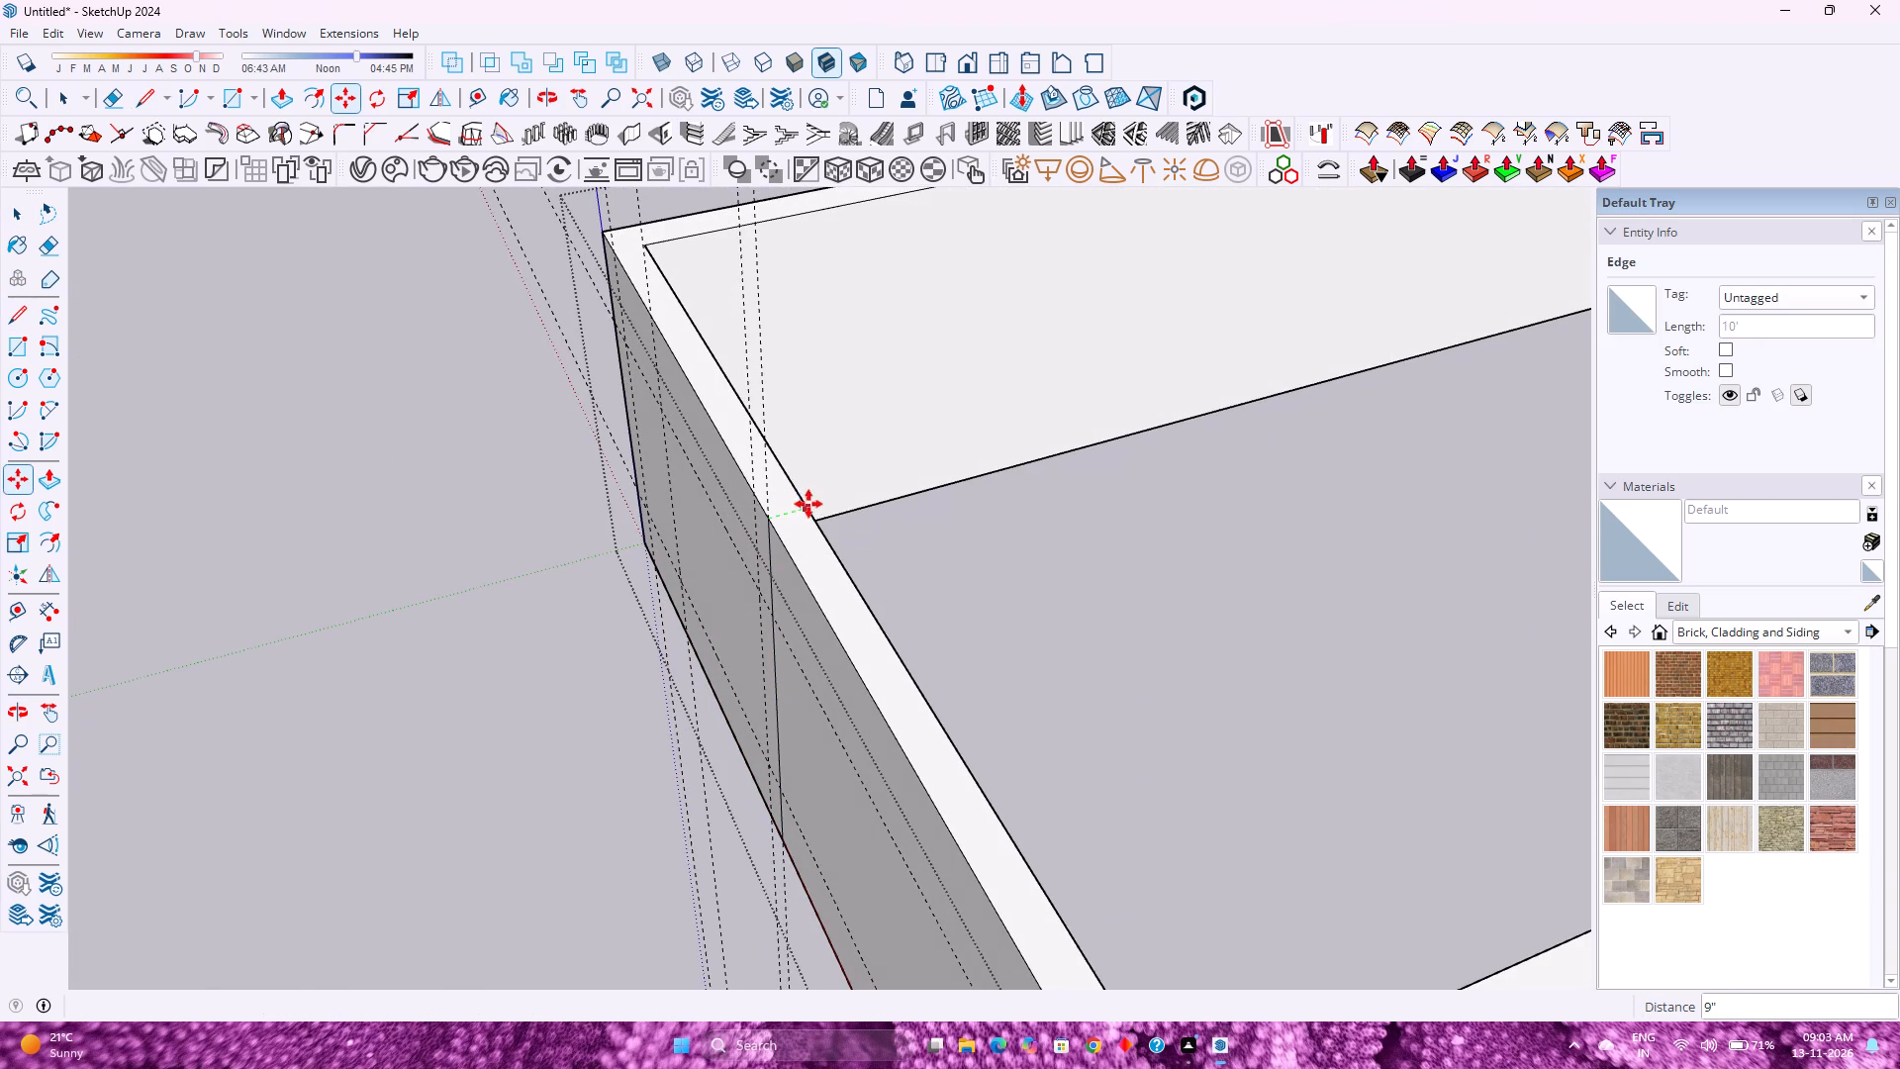
Move the copied line on the front wall's inner face 9" along the red axis toward the origin-side corner.
scroll(838, 571, "up", 1)
middle_click_drag(837, 571, 398, 582)
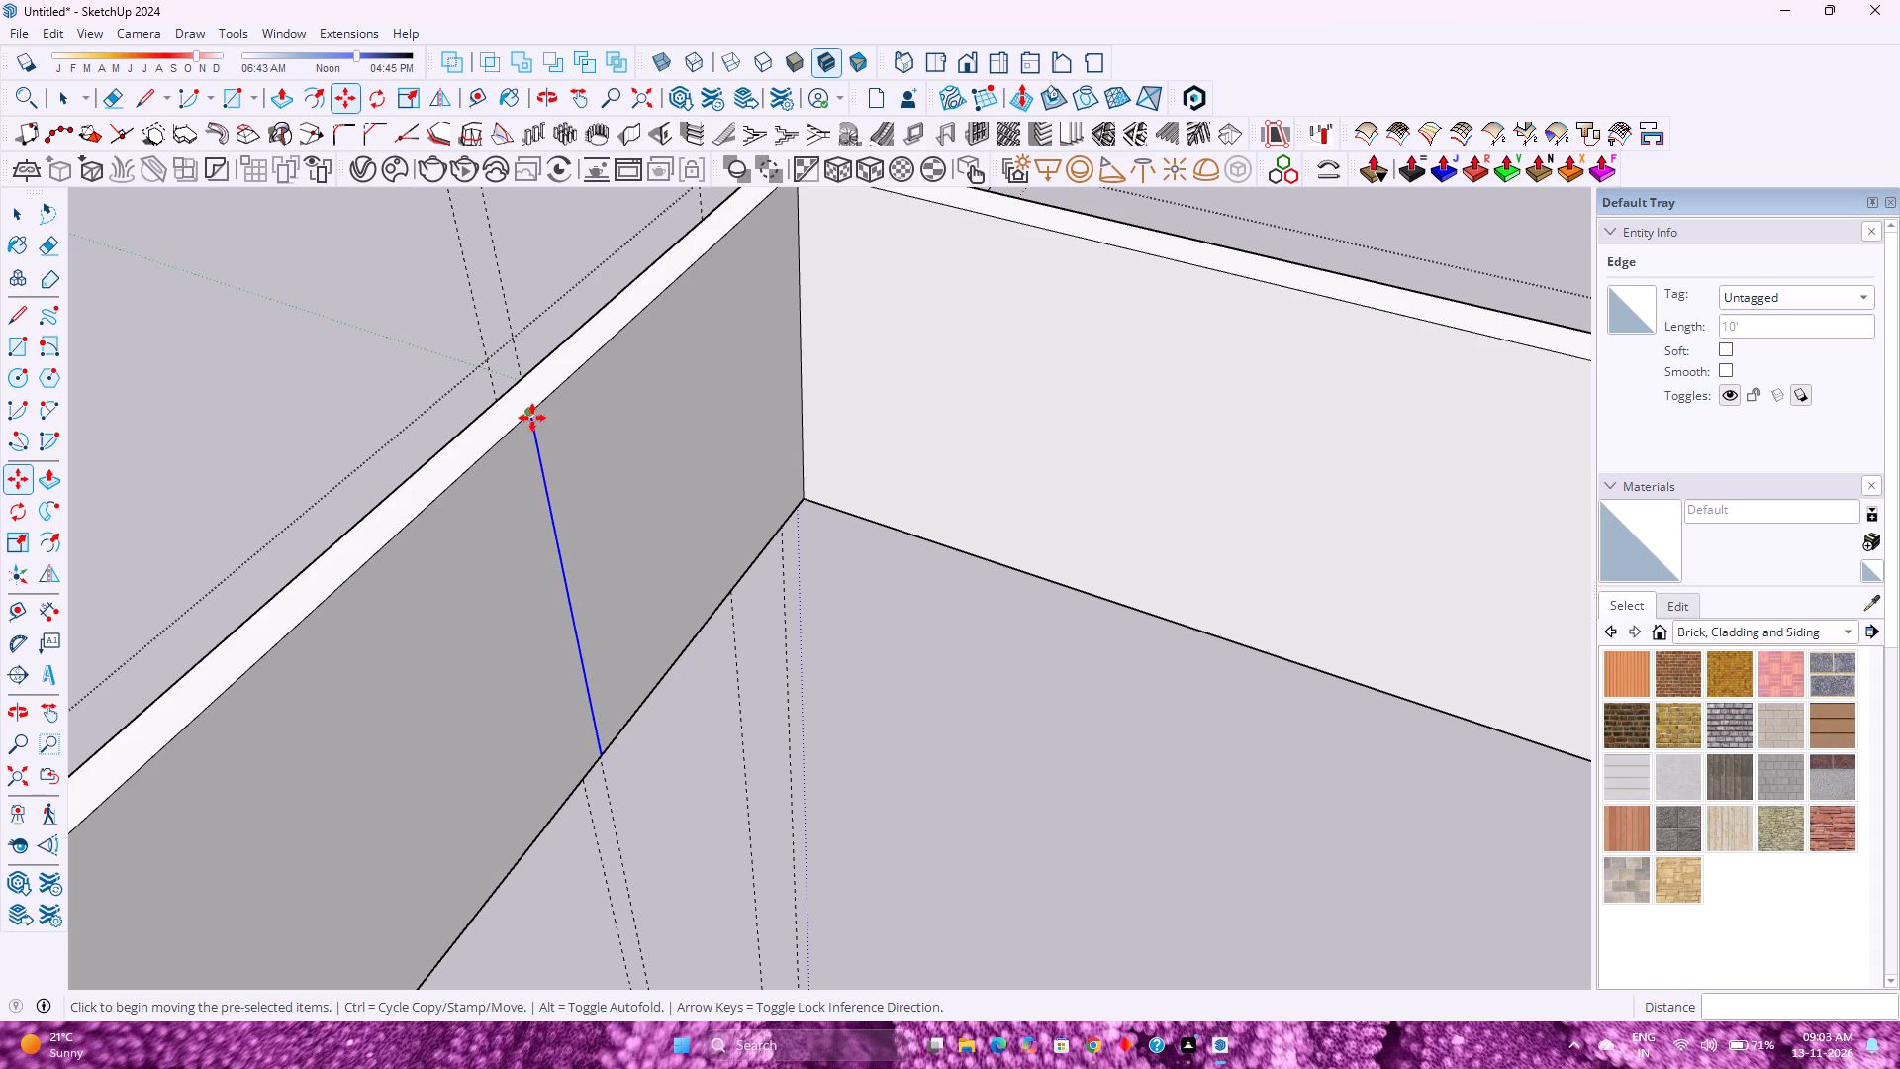
left_click(532, 418)
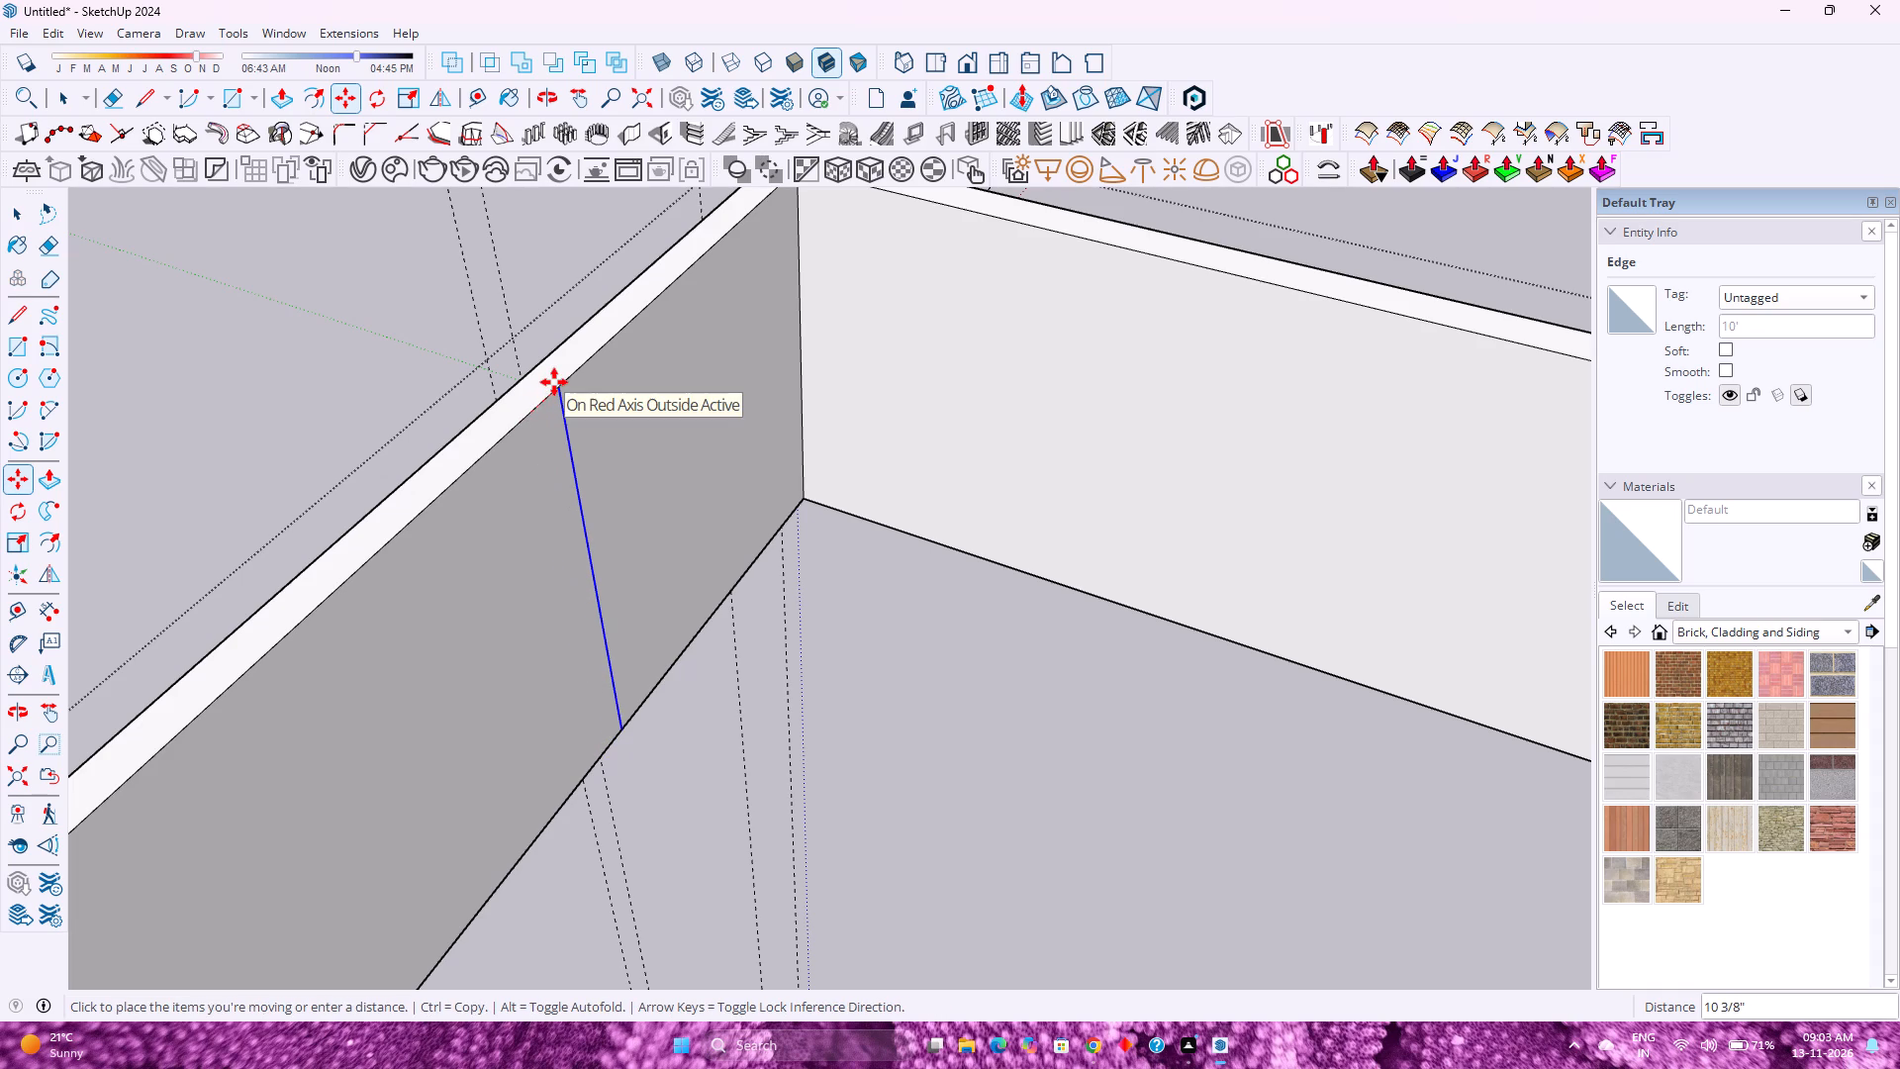
key("9")
key("Return")
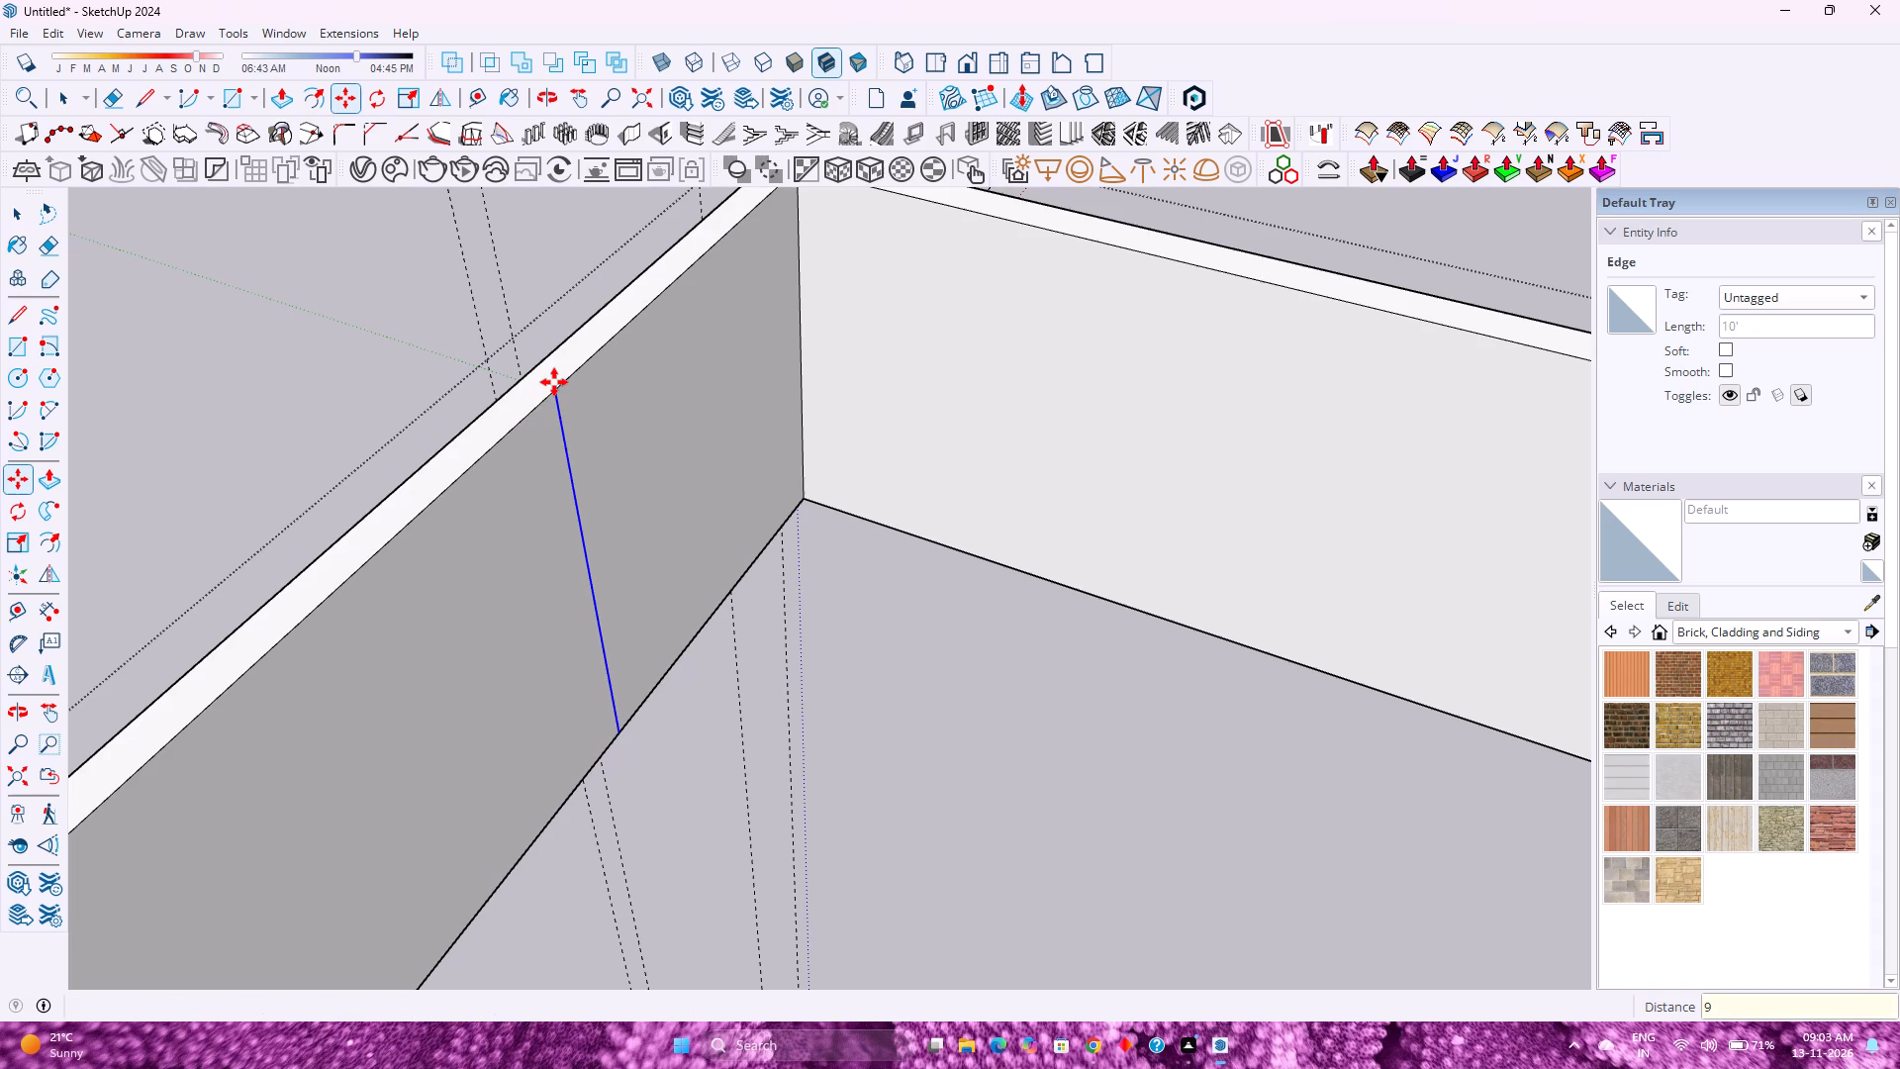
Push/Pull the inner front wall face on the far side of the dividing line from the origin 6' into the room.
scroll(555, 382, "down", 2)
middle_click_drag(414, 486, 581, 605)
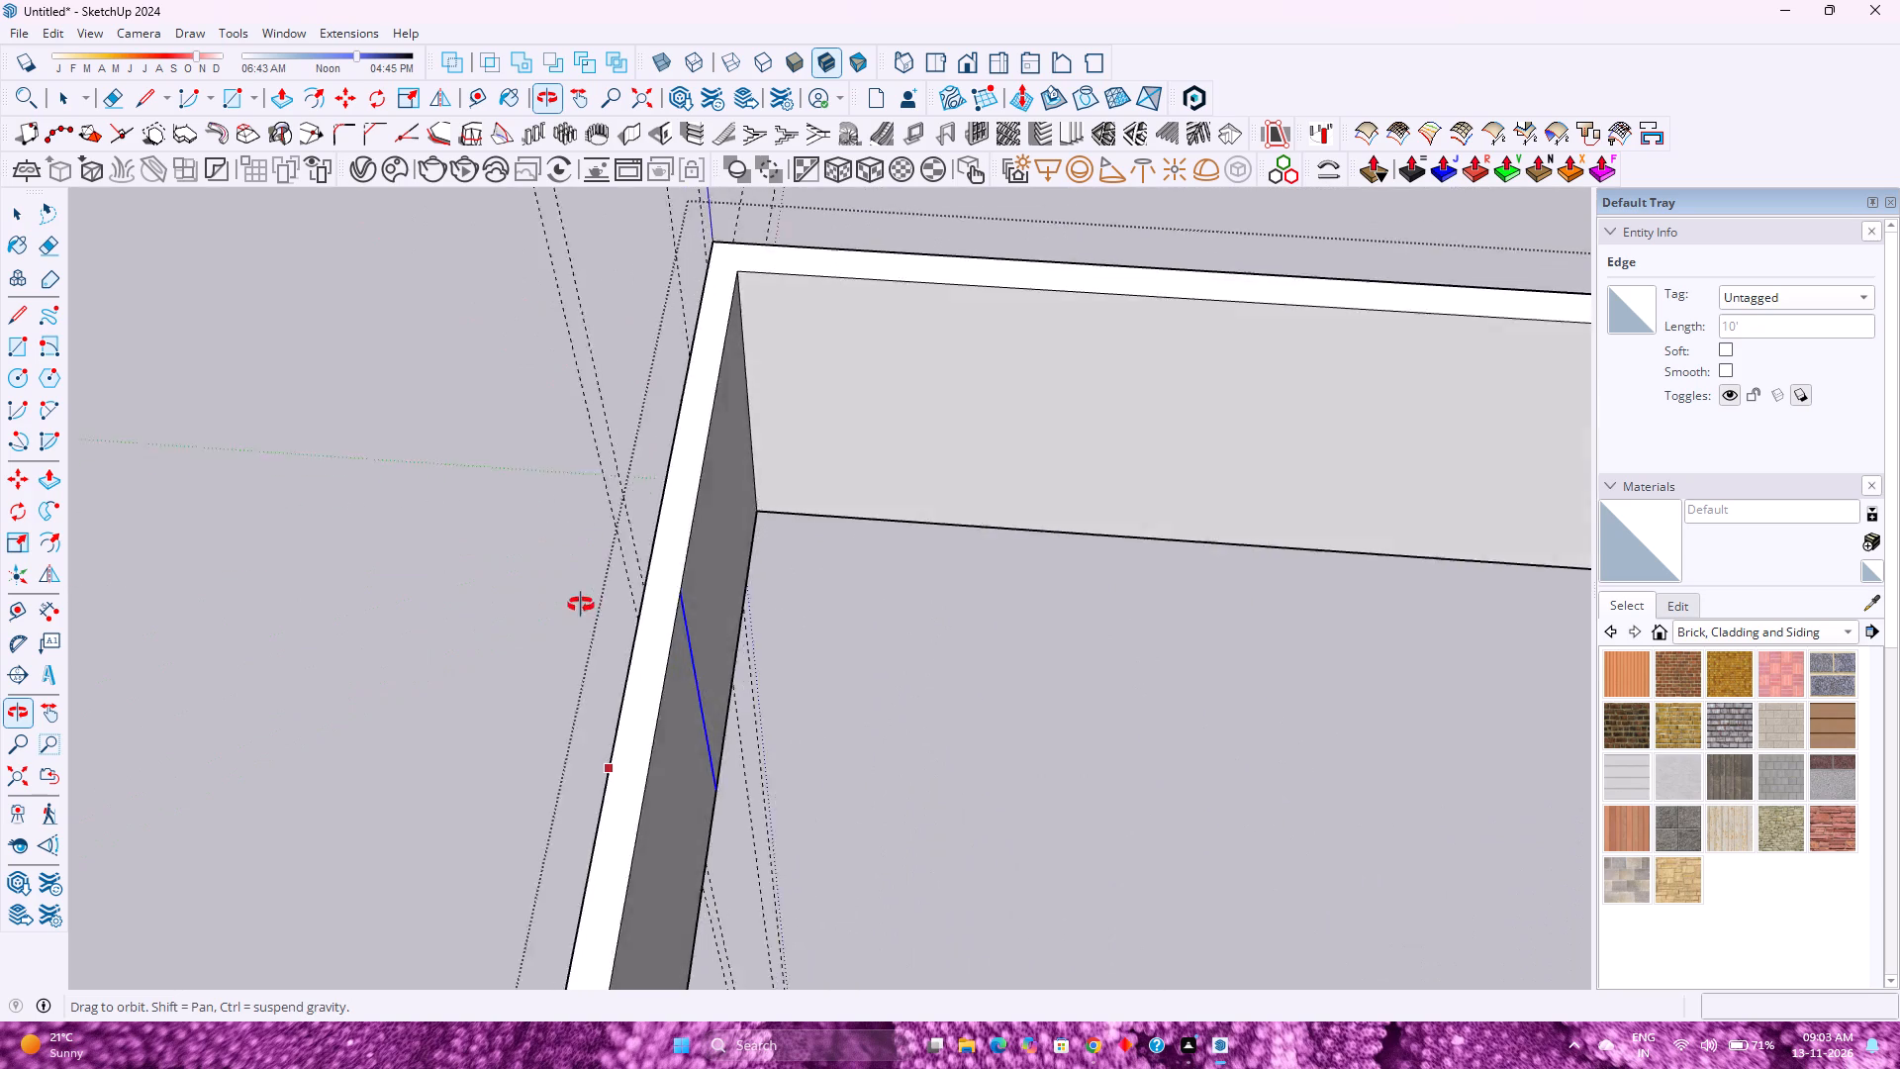
middle_click_drag(581, 605, 402, 611)
key("p")
left_click(470, 707)
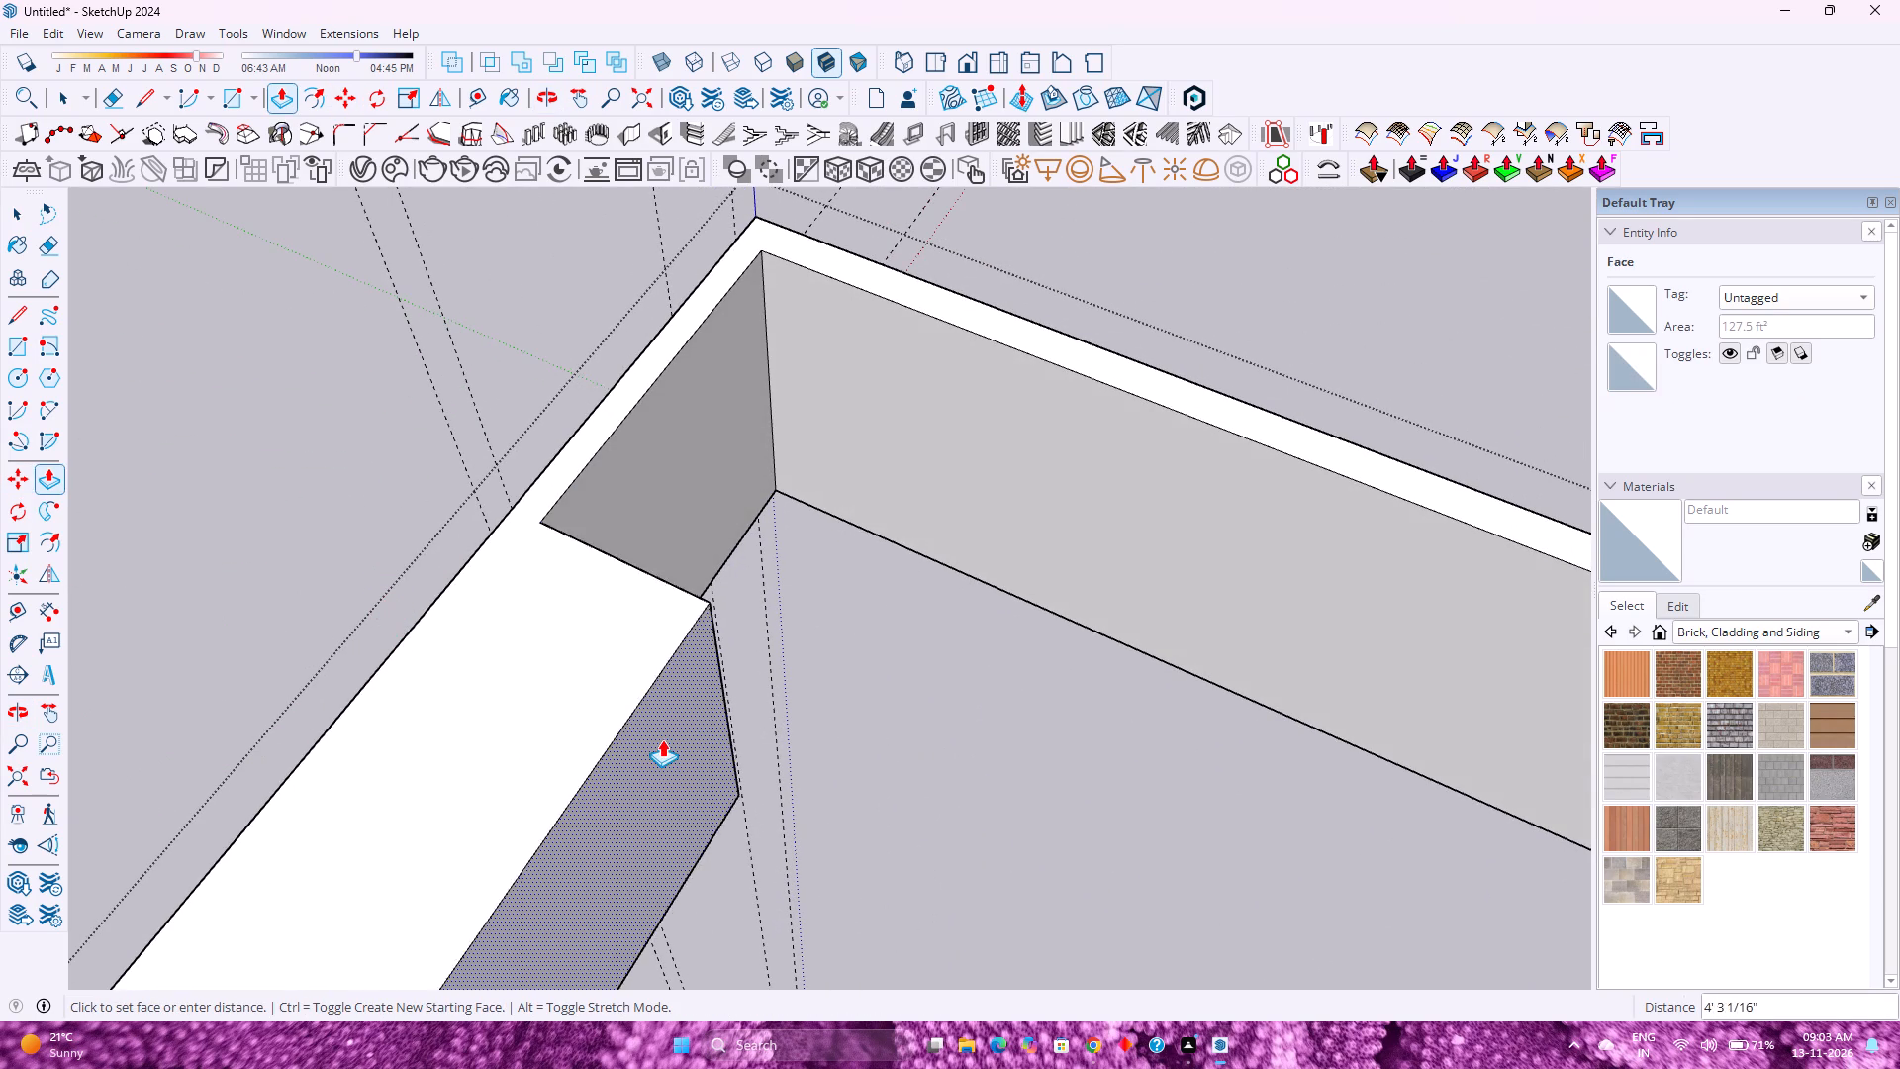
scroll(662, 739, "down", 6)
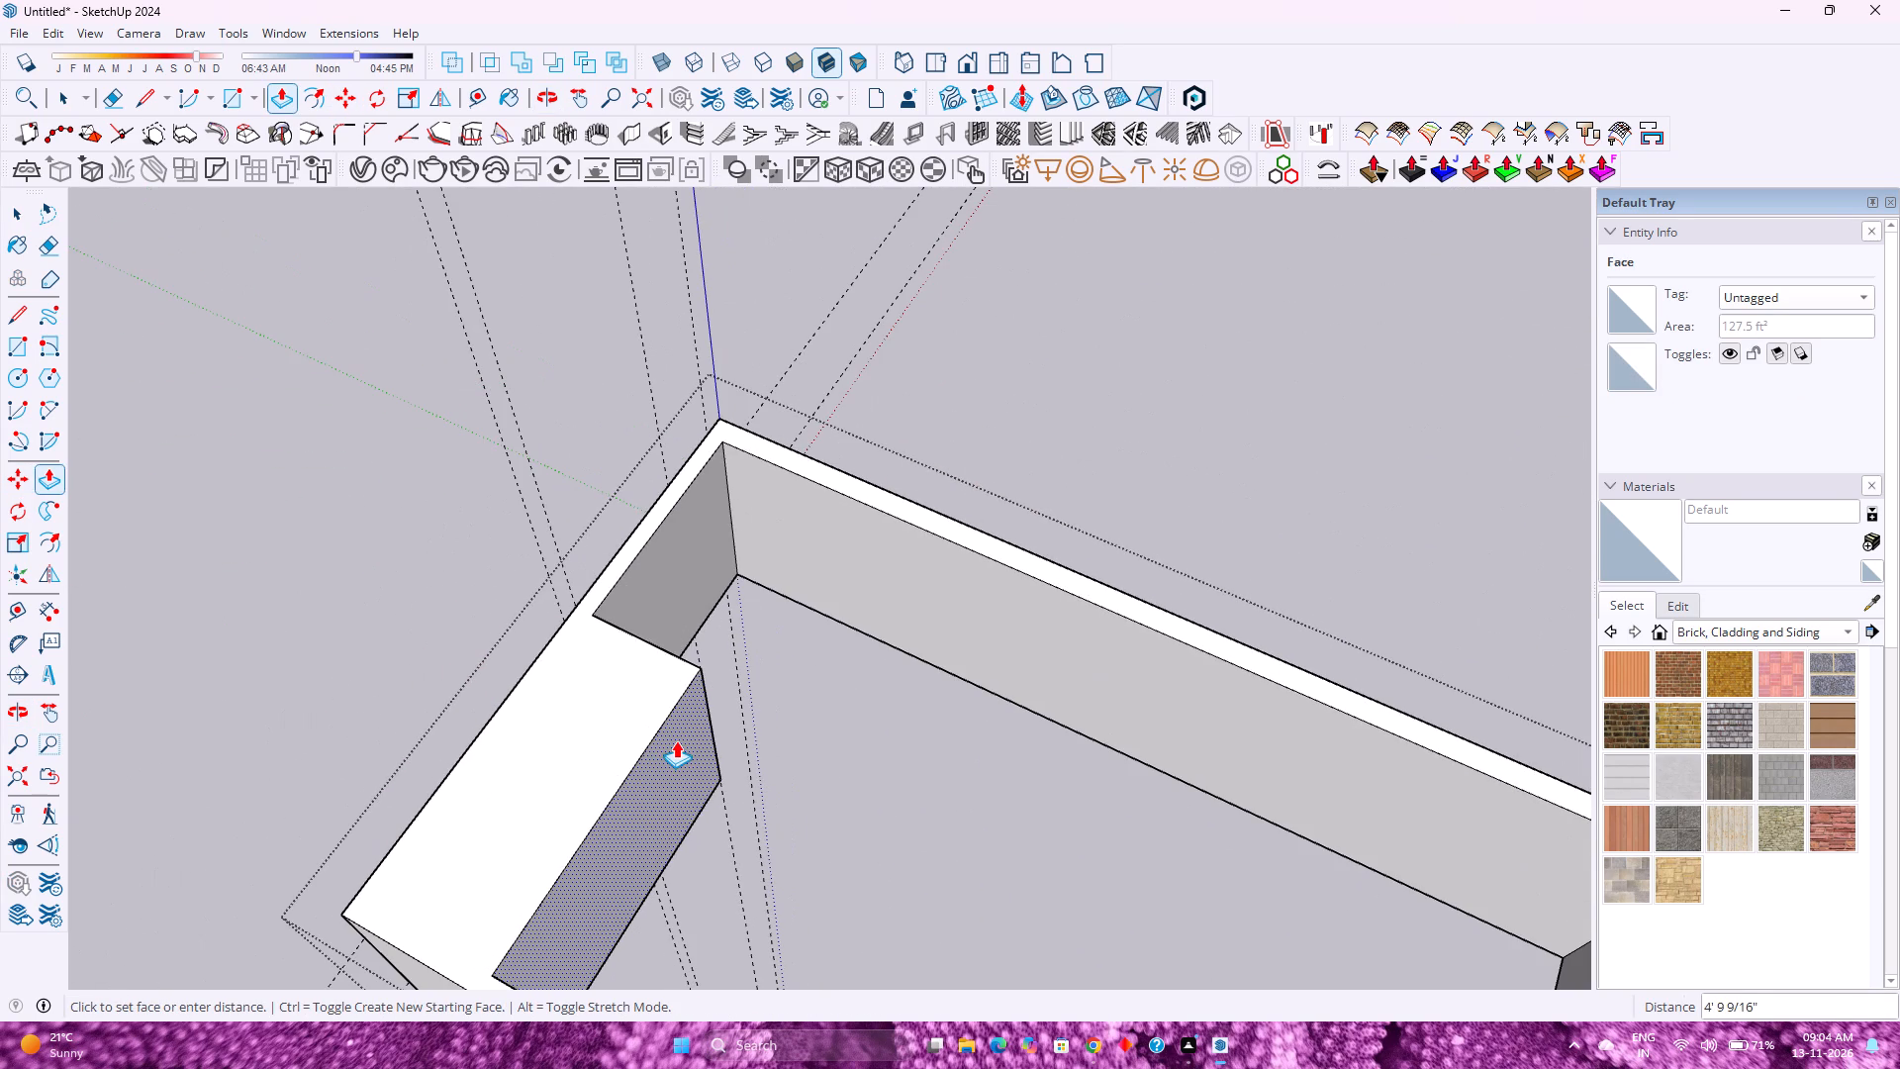
type("4'")
key("Return")
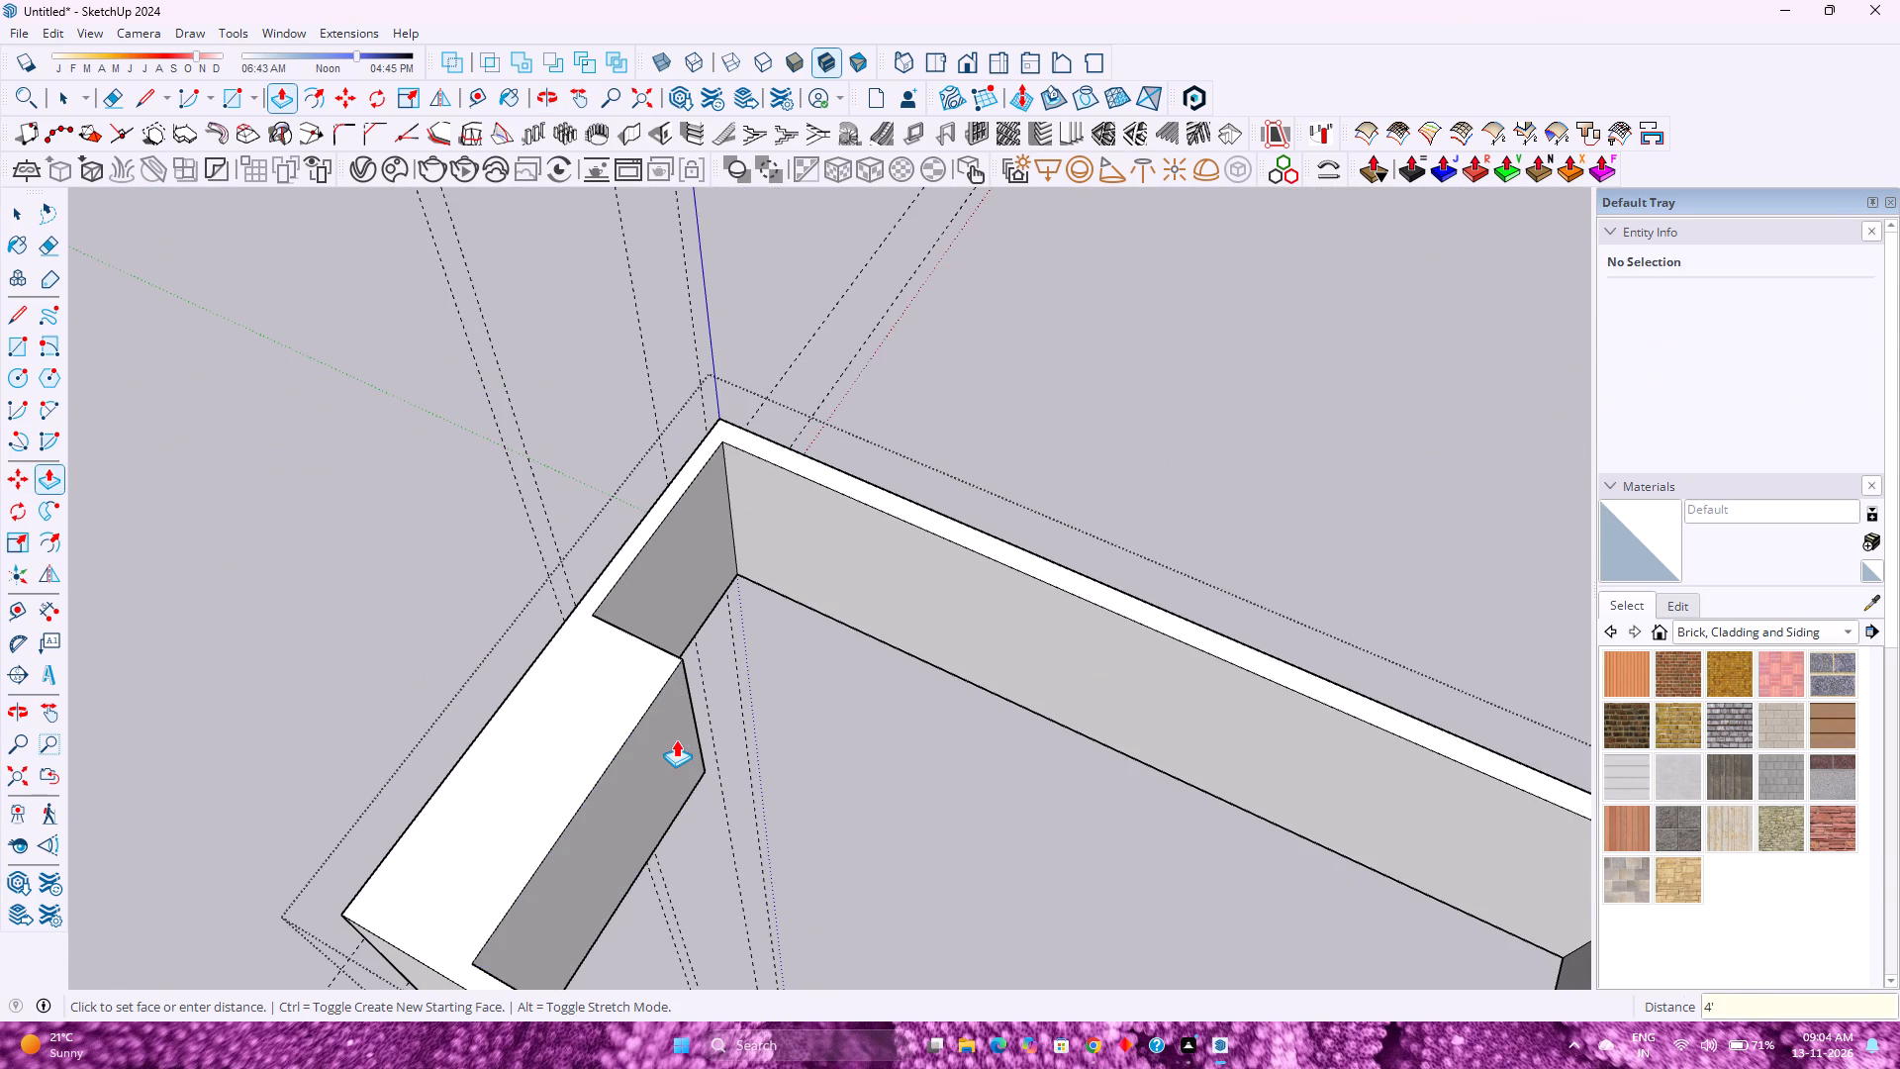
key("6")
key("apostrophe")
key("Return")
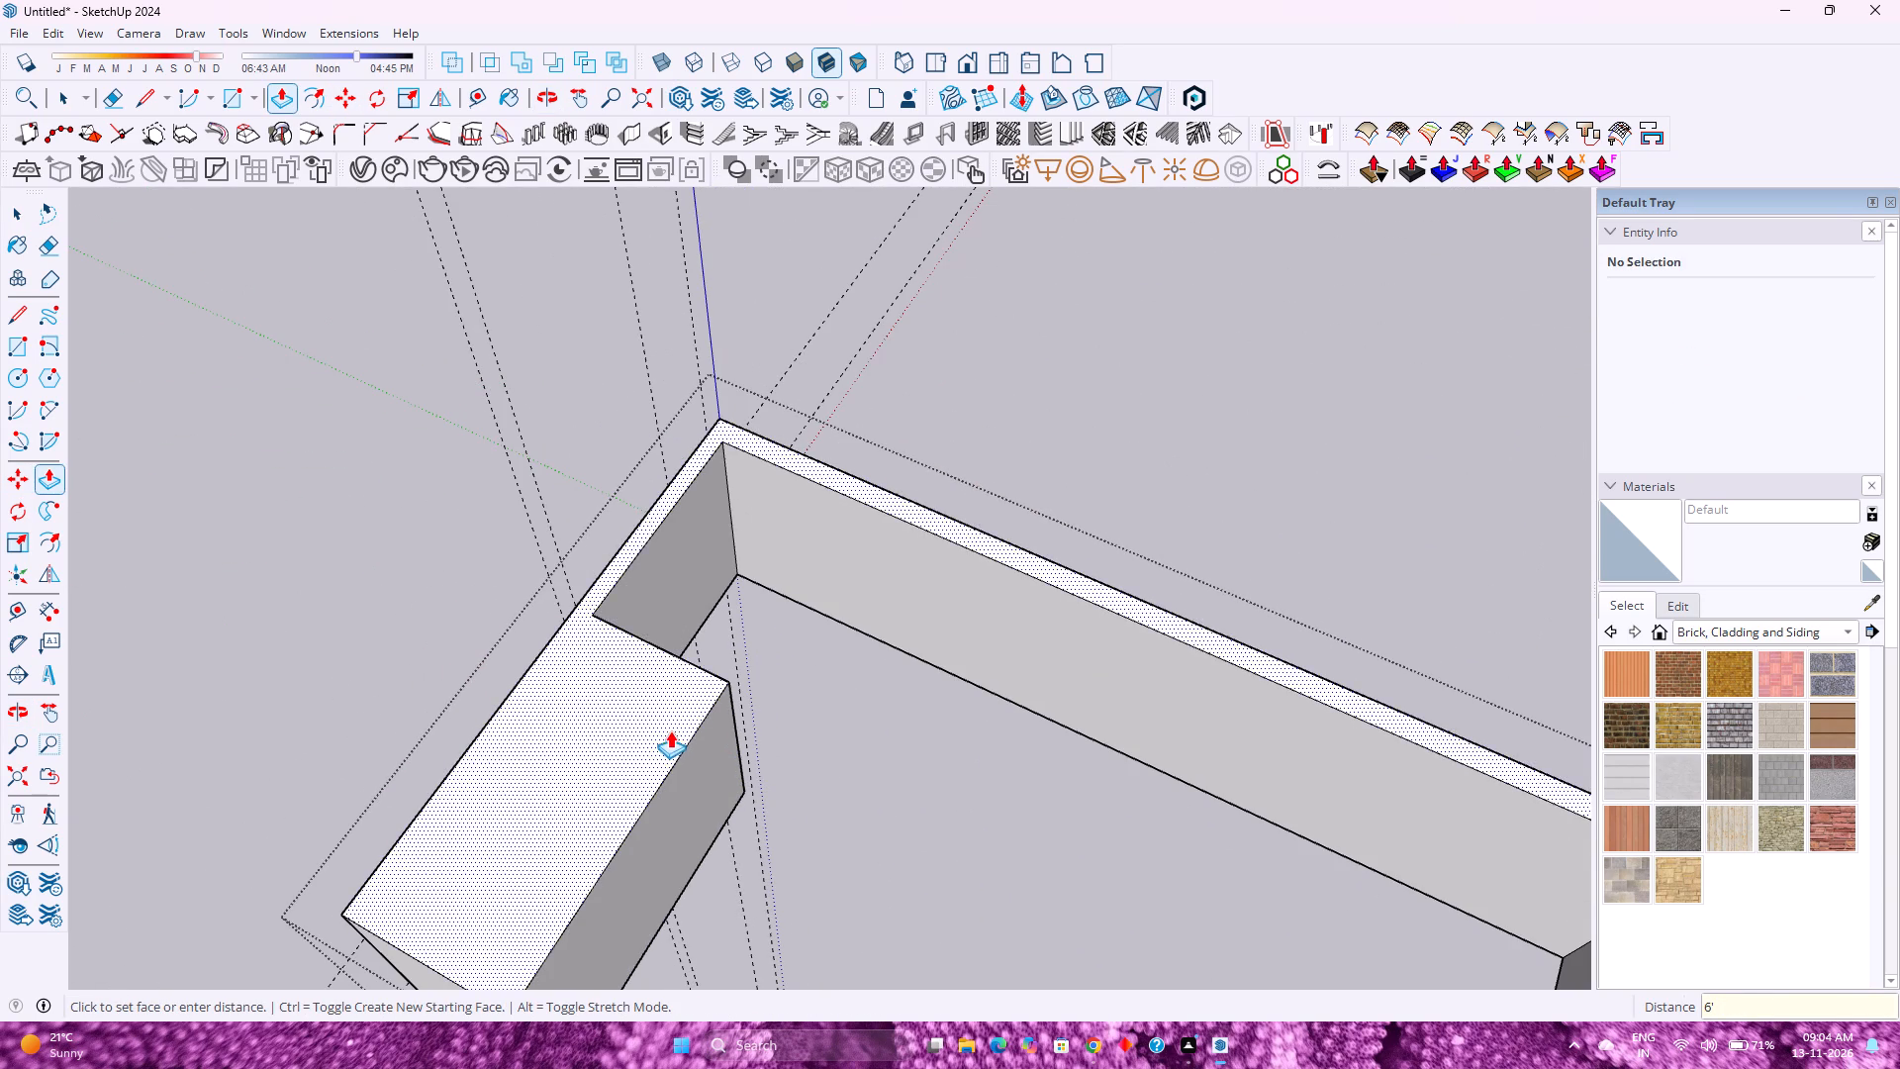
Push/Pull the outer front wall face beyond the dividing line 6' inward to match the recess.
middle_click_drag(670, 729, 1424, 561)
scroll(923, 729, "down", 4)
middle_click_drag(834, 755, 1044, 579)
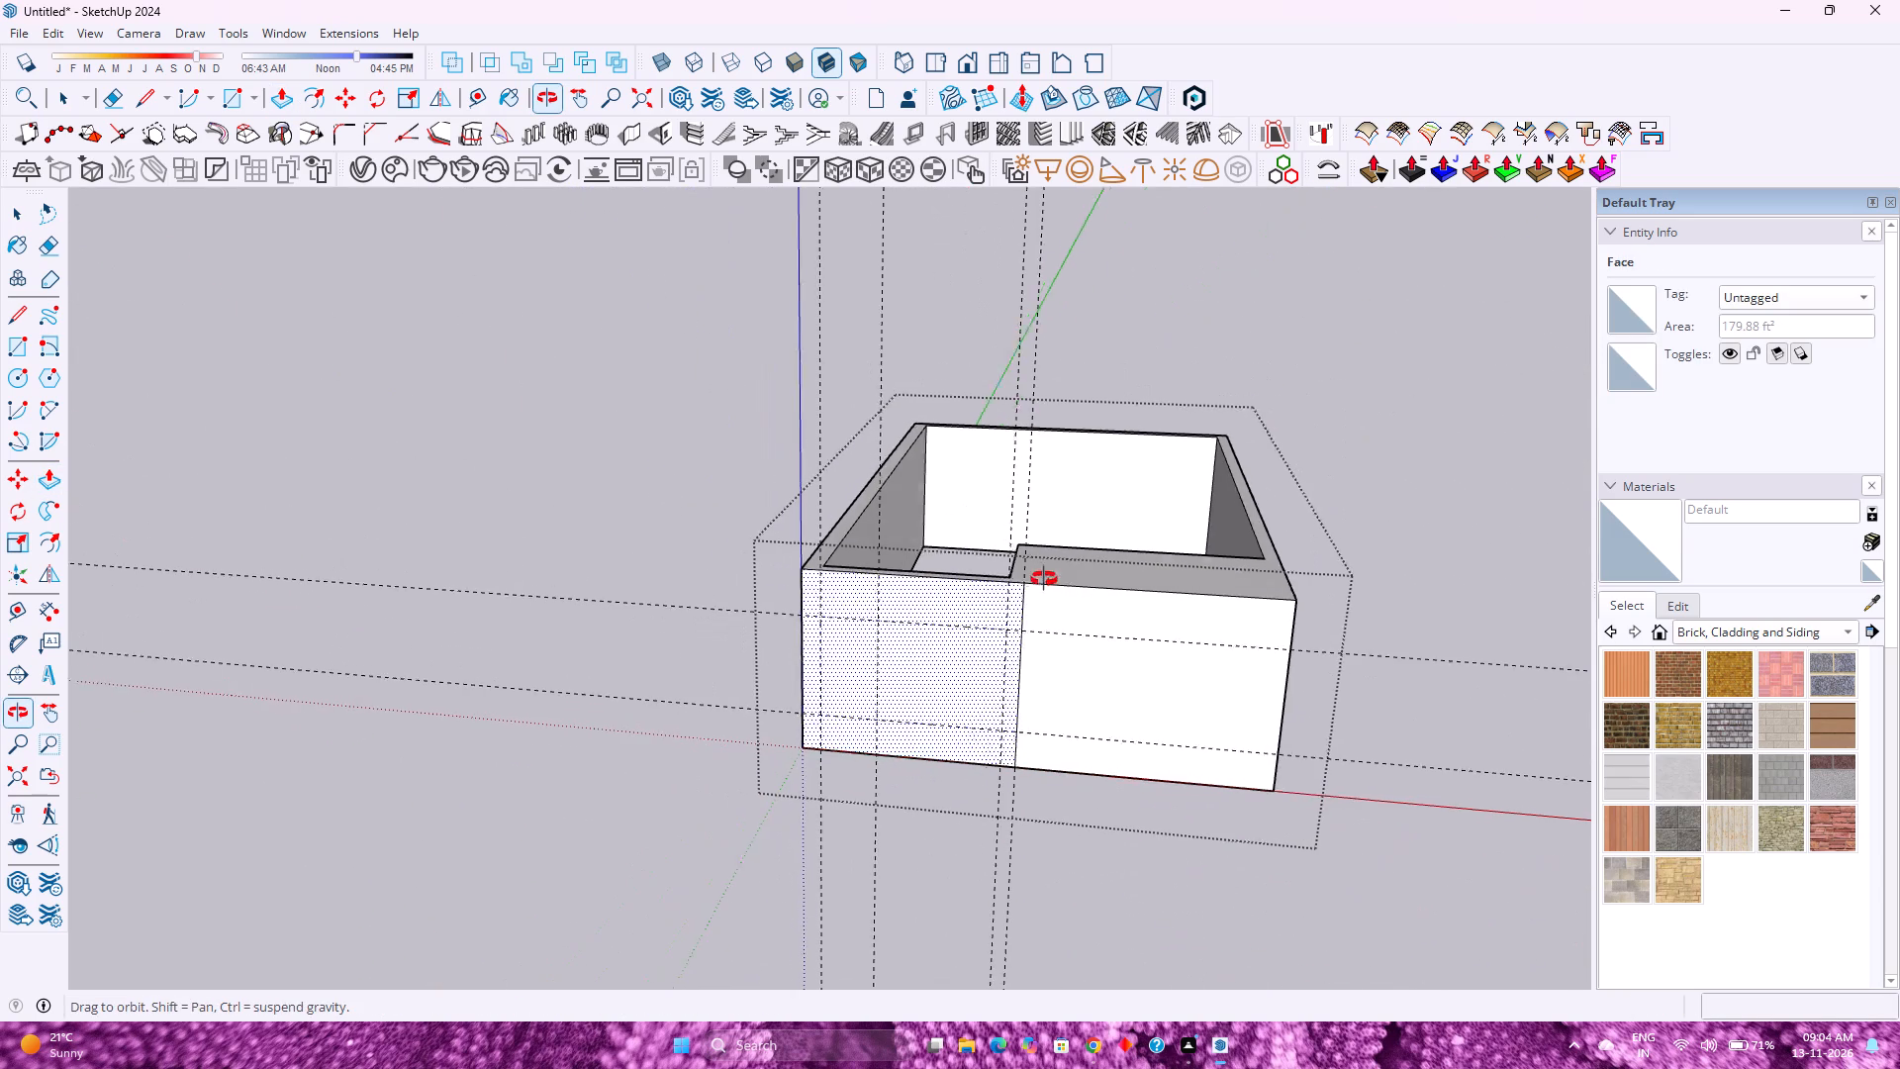
middle_click_drag(1044, 579, 1047, 579)
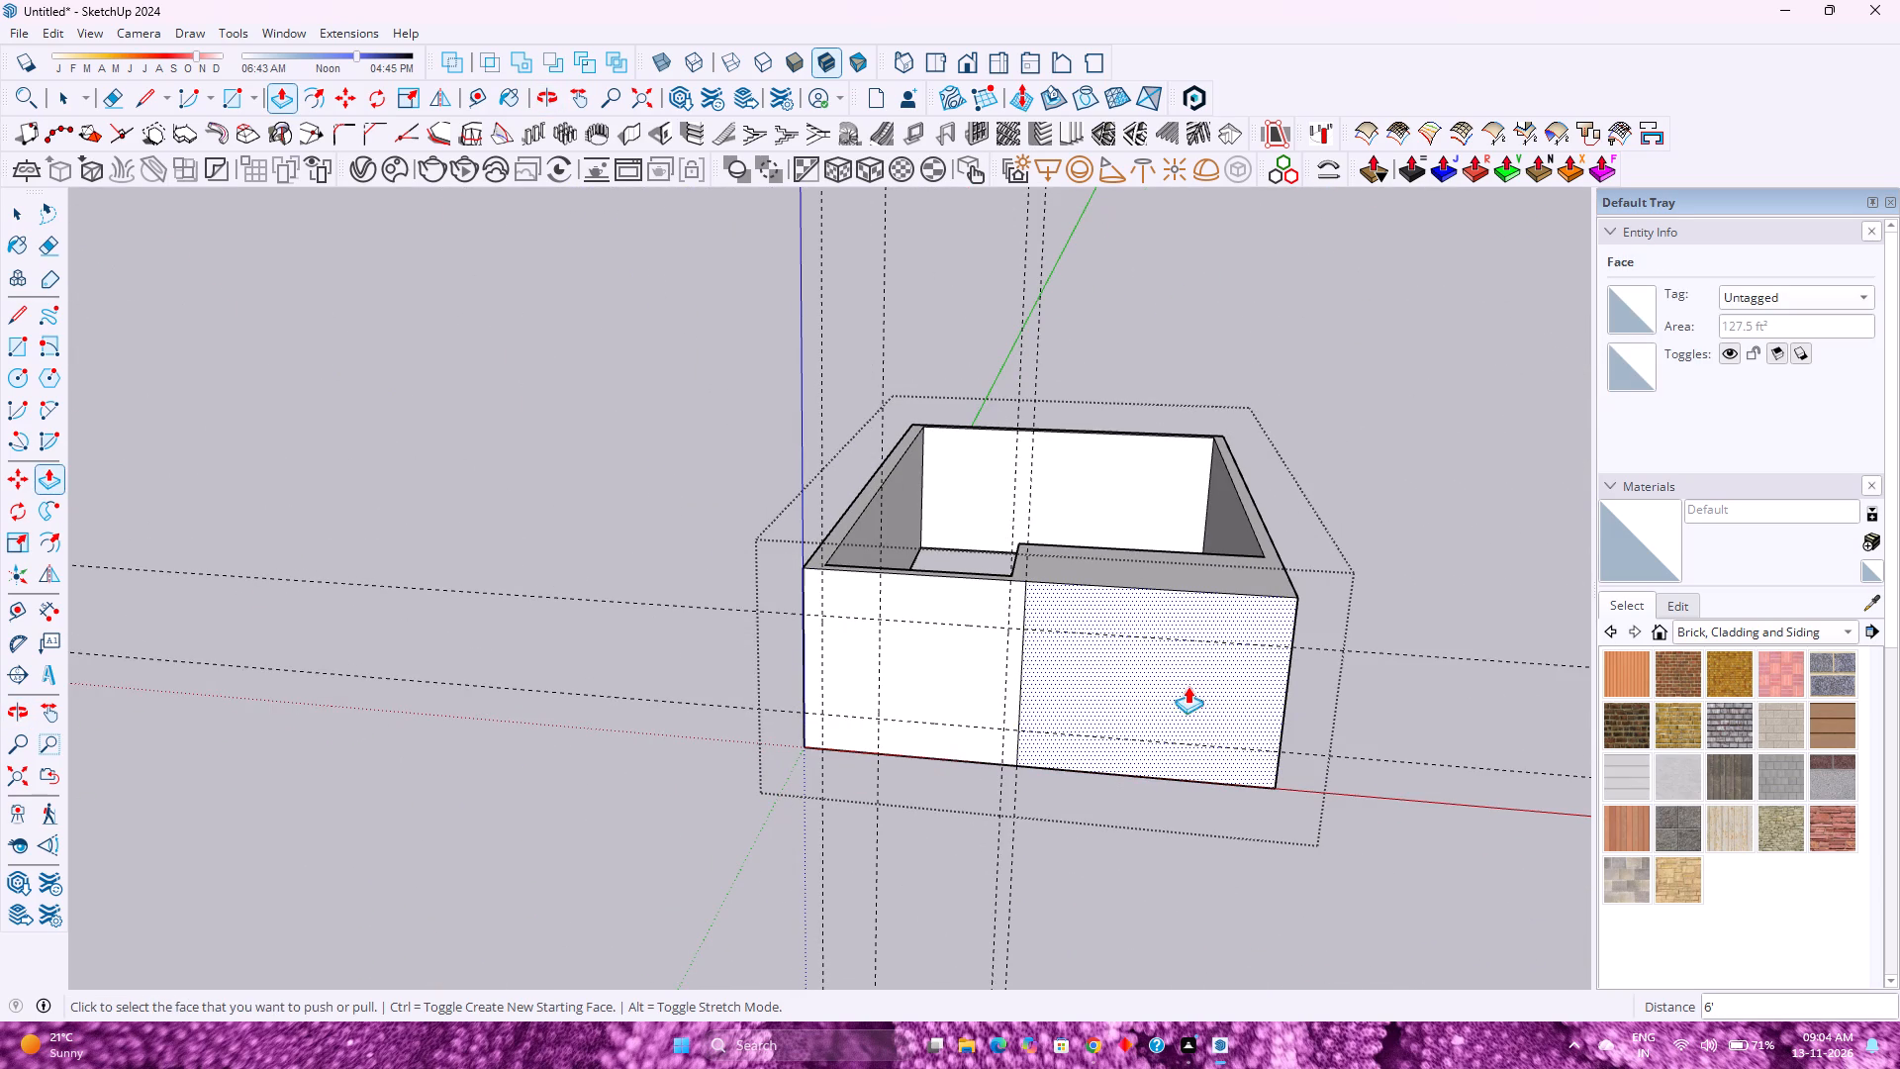
left_click(1163, 719)
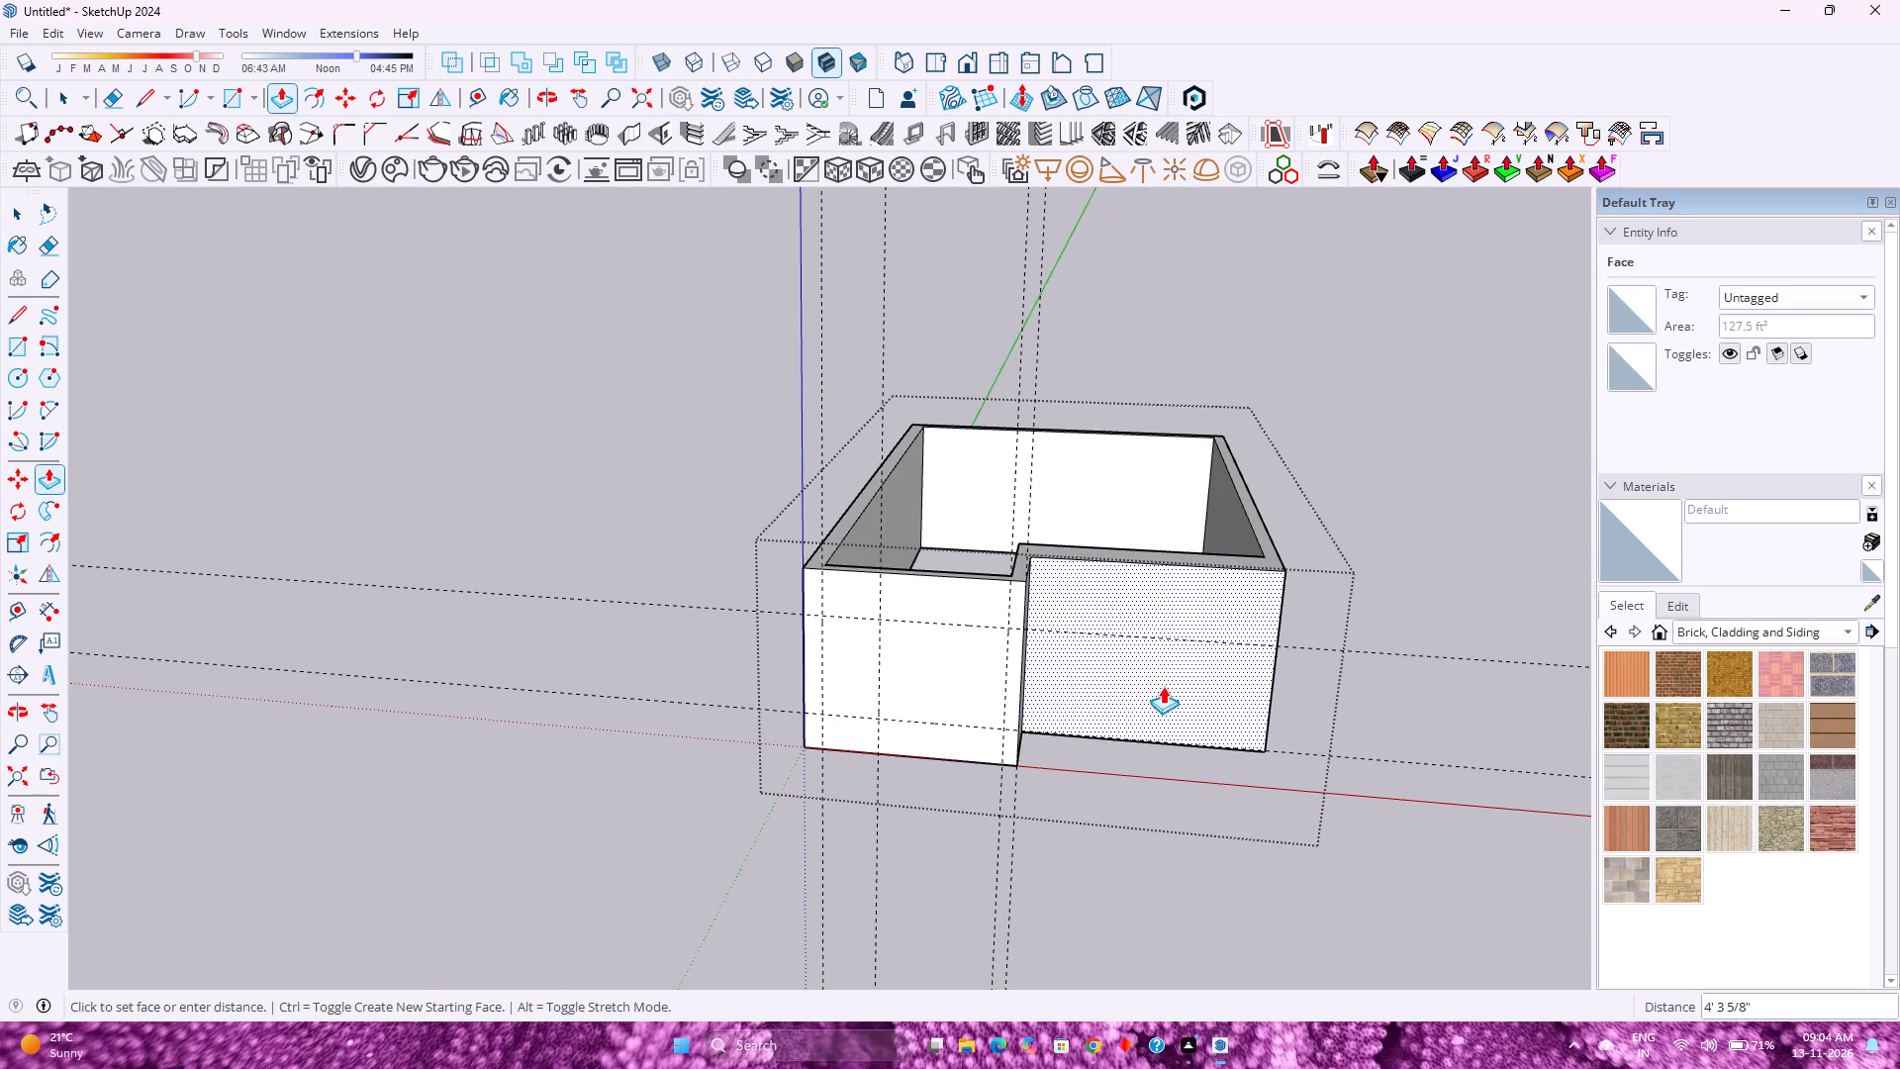
type("6'")
key("Return")
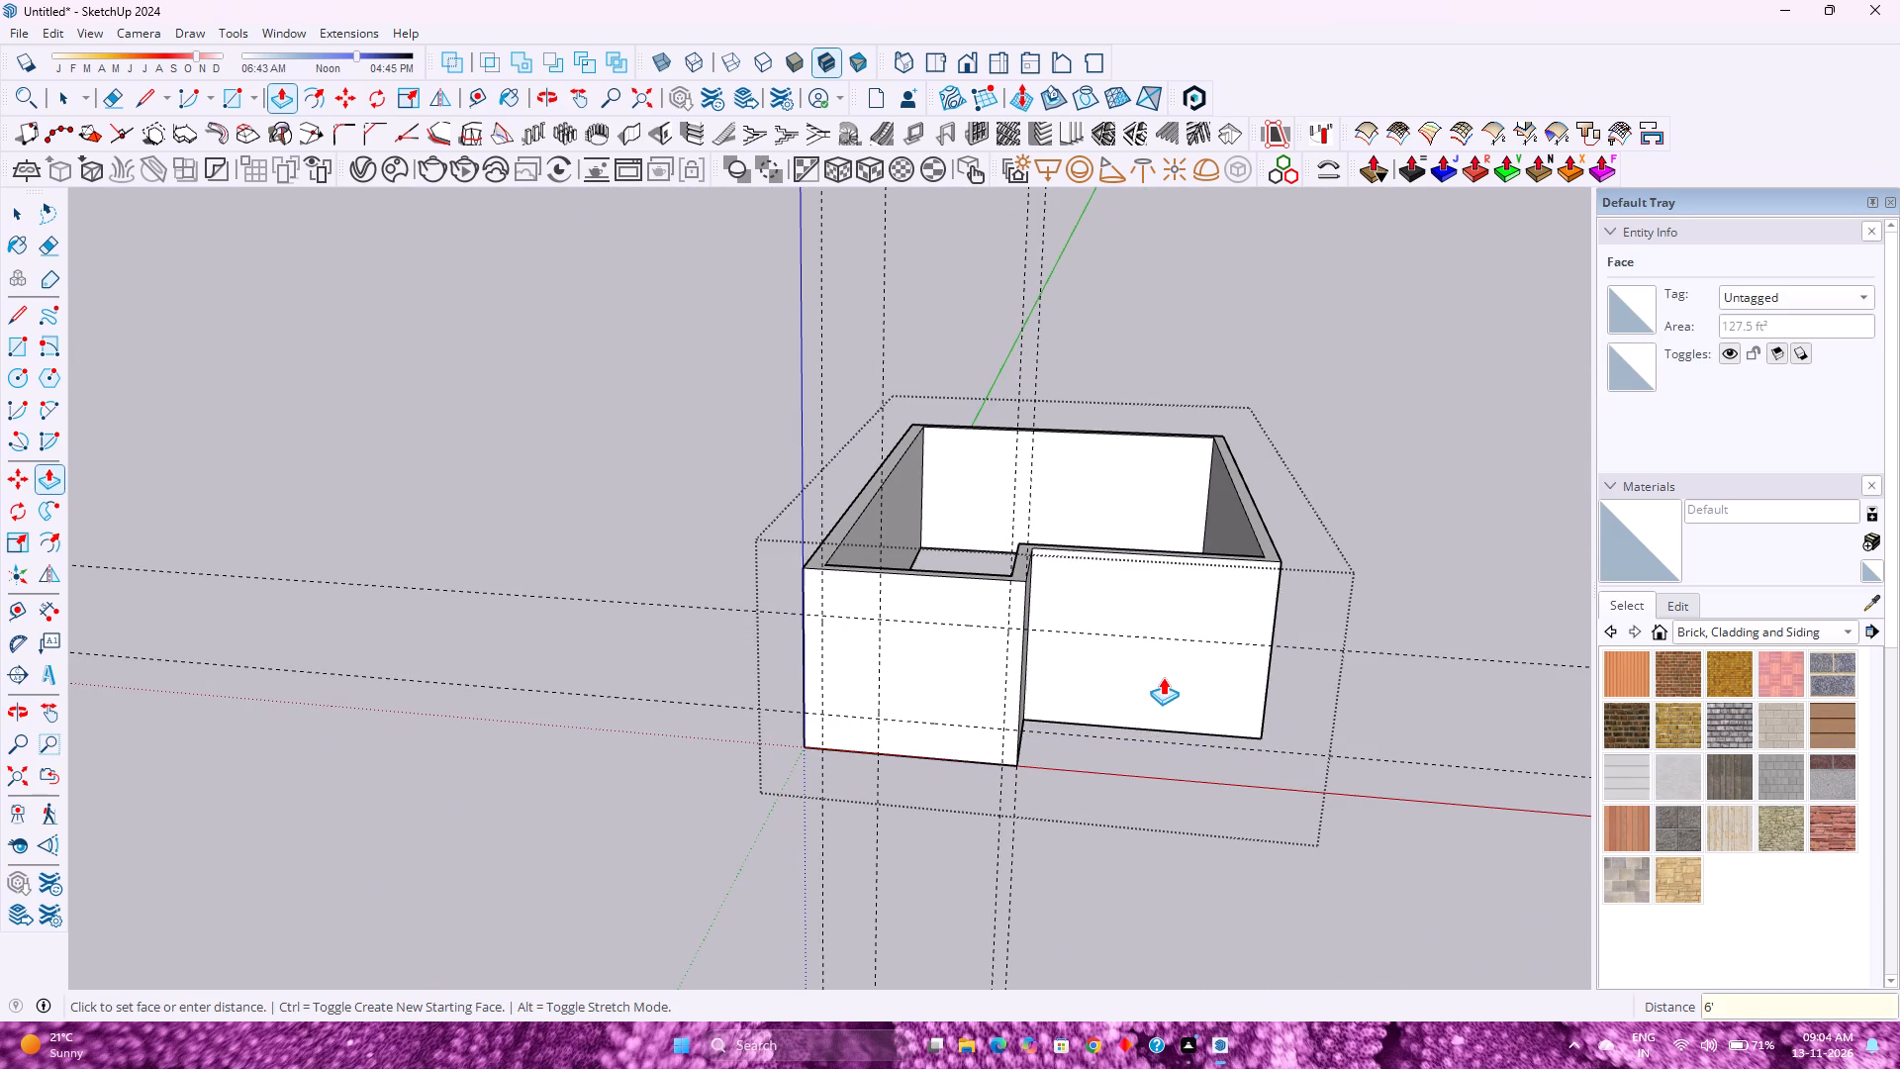
Add a vertical guide on the recessed front wall face, 6" from its inside corner edge.
scroll(1012, 696, "up", 7)
middle_click_drag(1012, 696, 771, 799)
scroll(763, 766, "down", 8)
middle_click_drag(773, 755, 1030, 752)
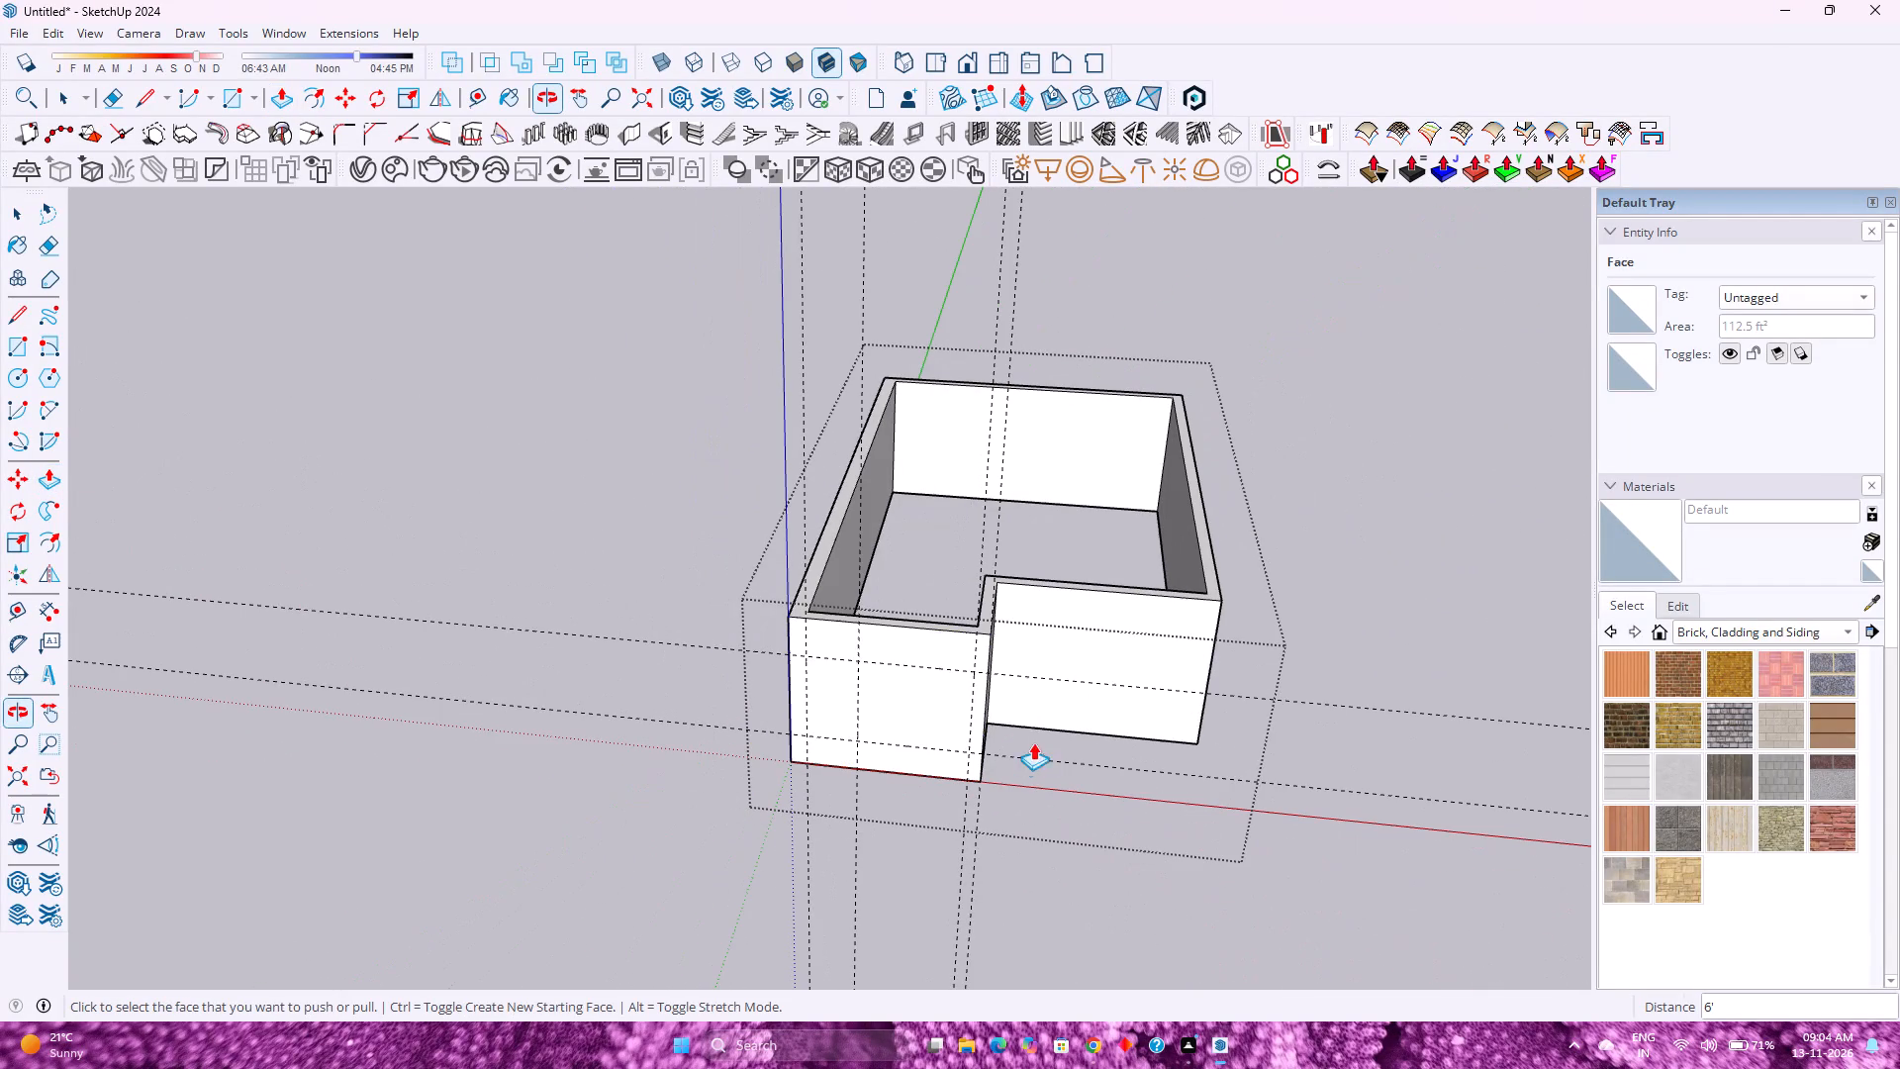
scroll(1043, 711, "up", 7)
middle_click_drag(1052, 713, 973, 681)
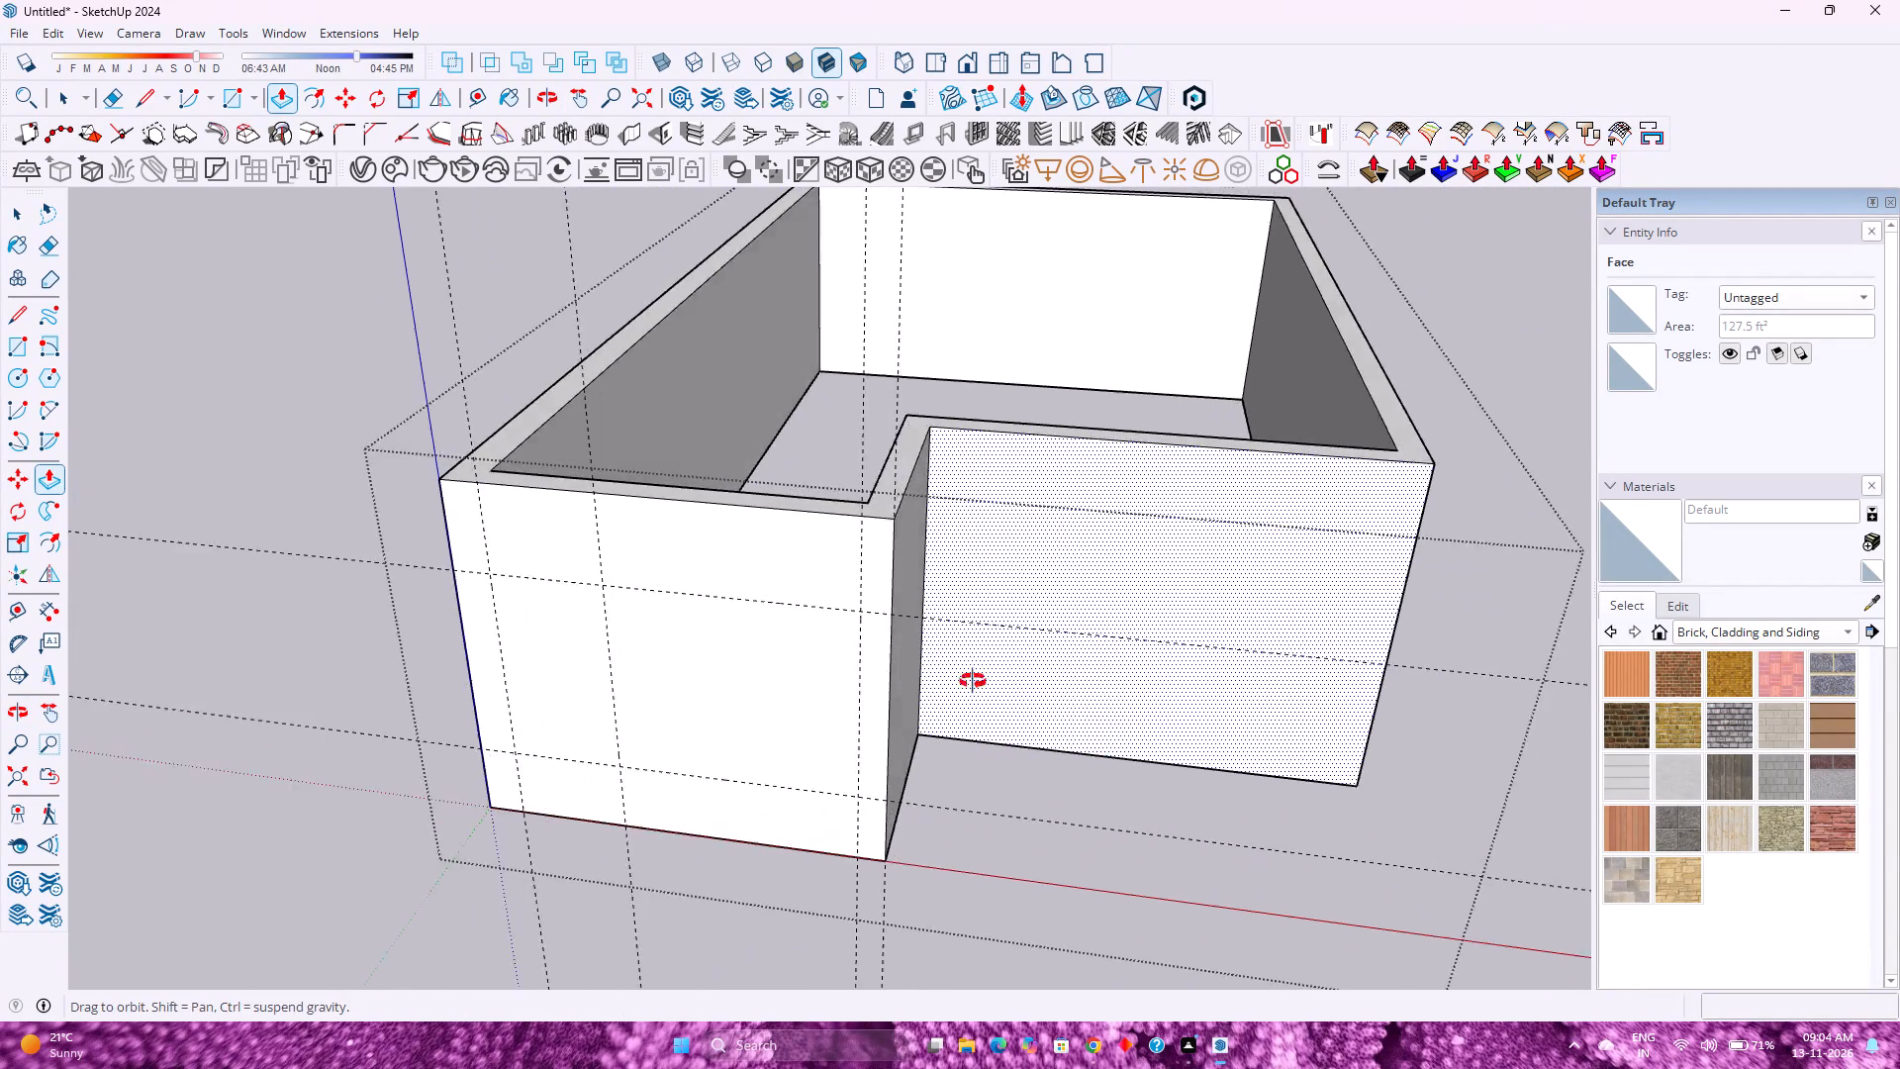
middle_click_drag(973, 681, 806, 618)
middle_click(806, 618)
scroll(797, 623, "up", 2)
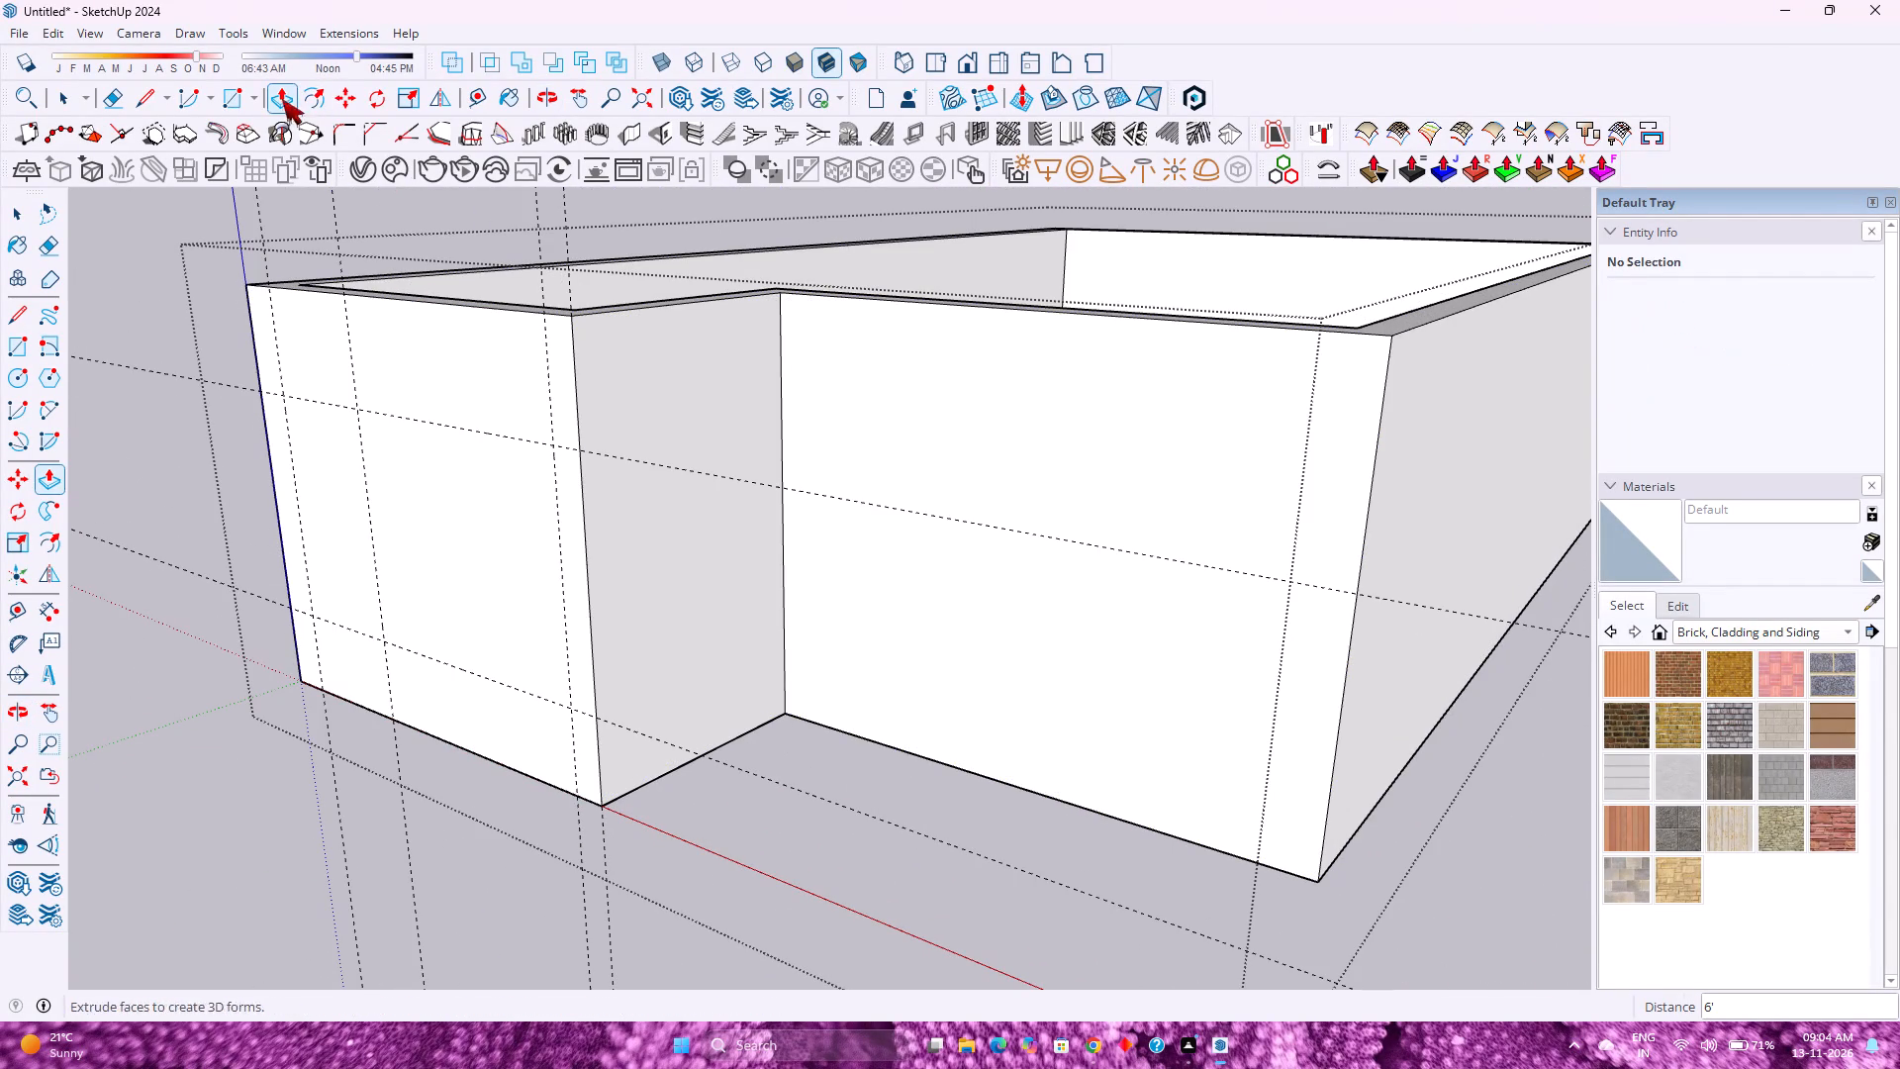
left_click(484, 93)
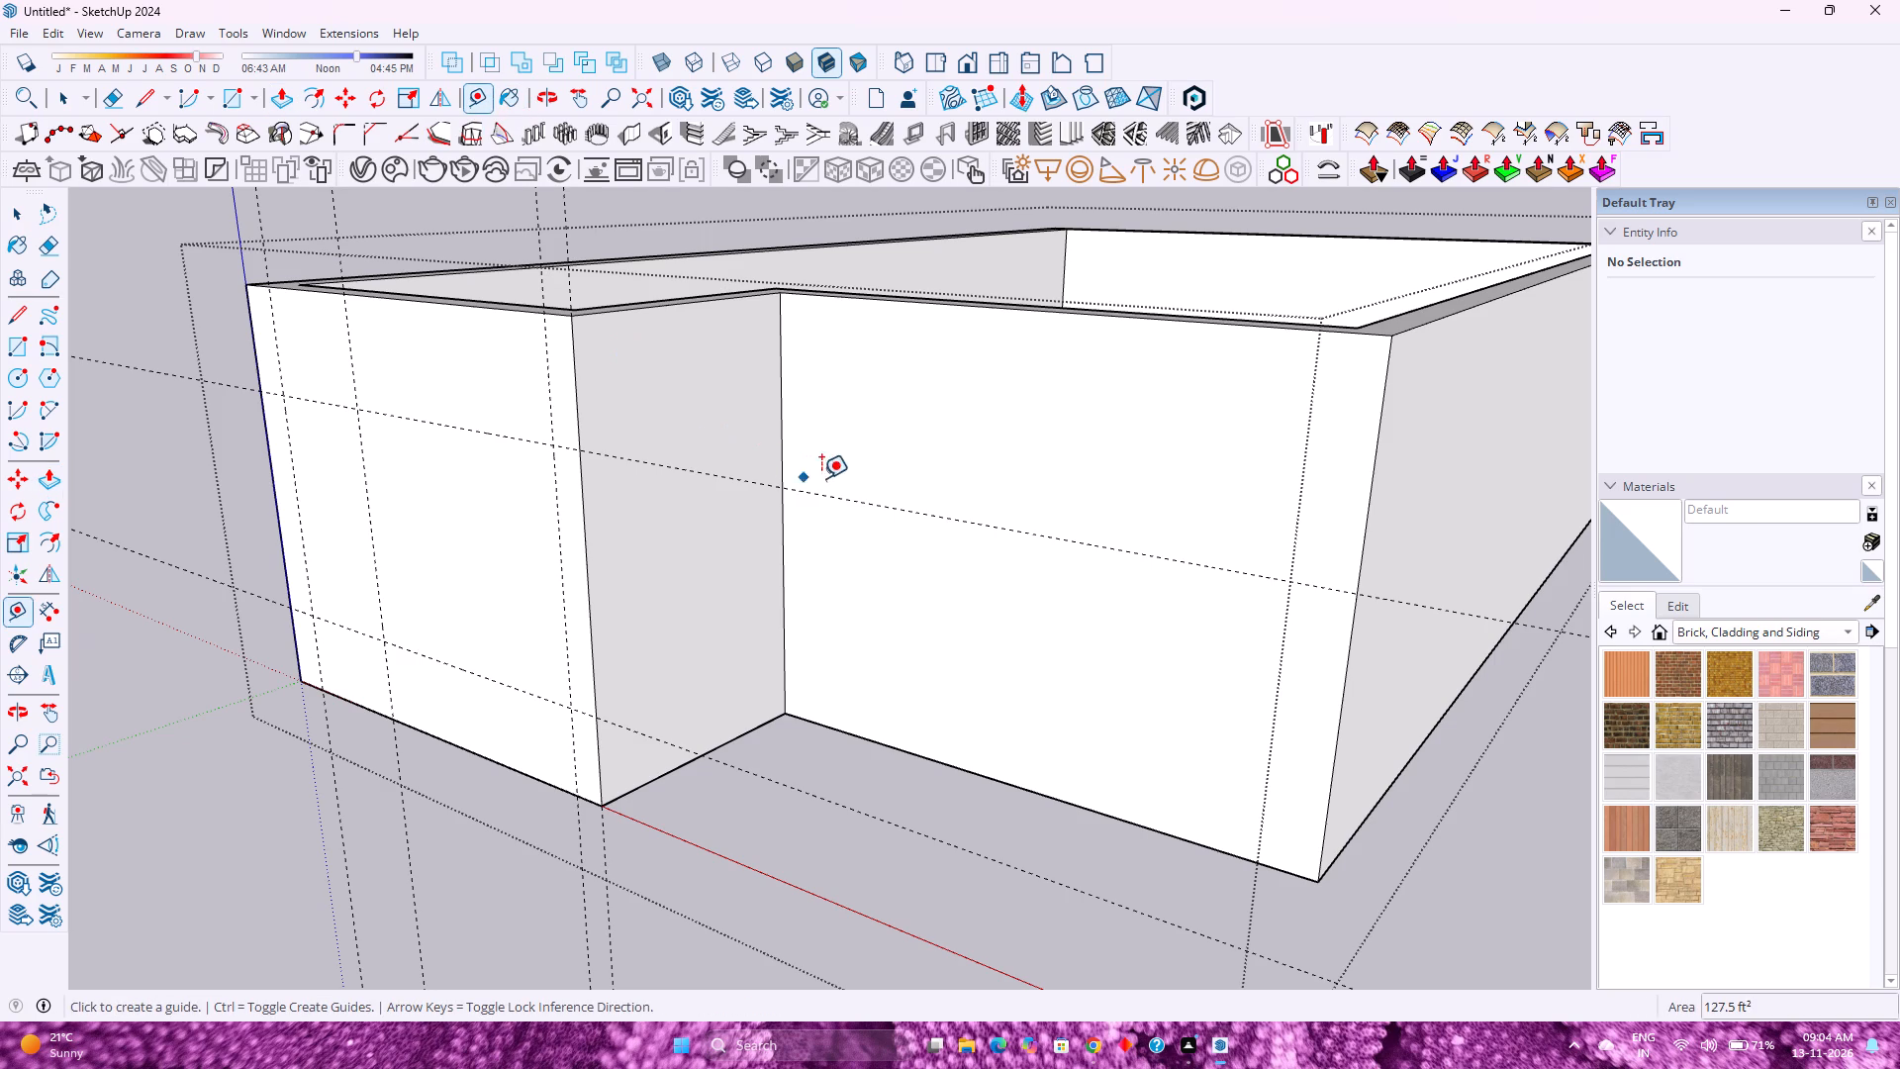
left_click(781, 393)
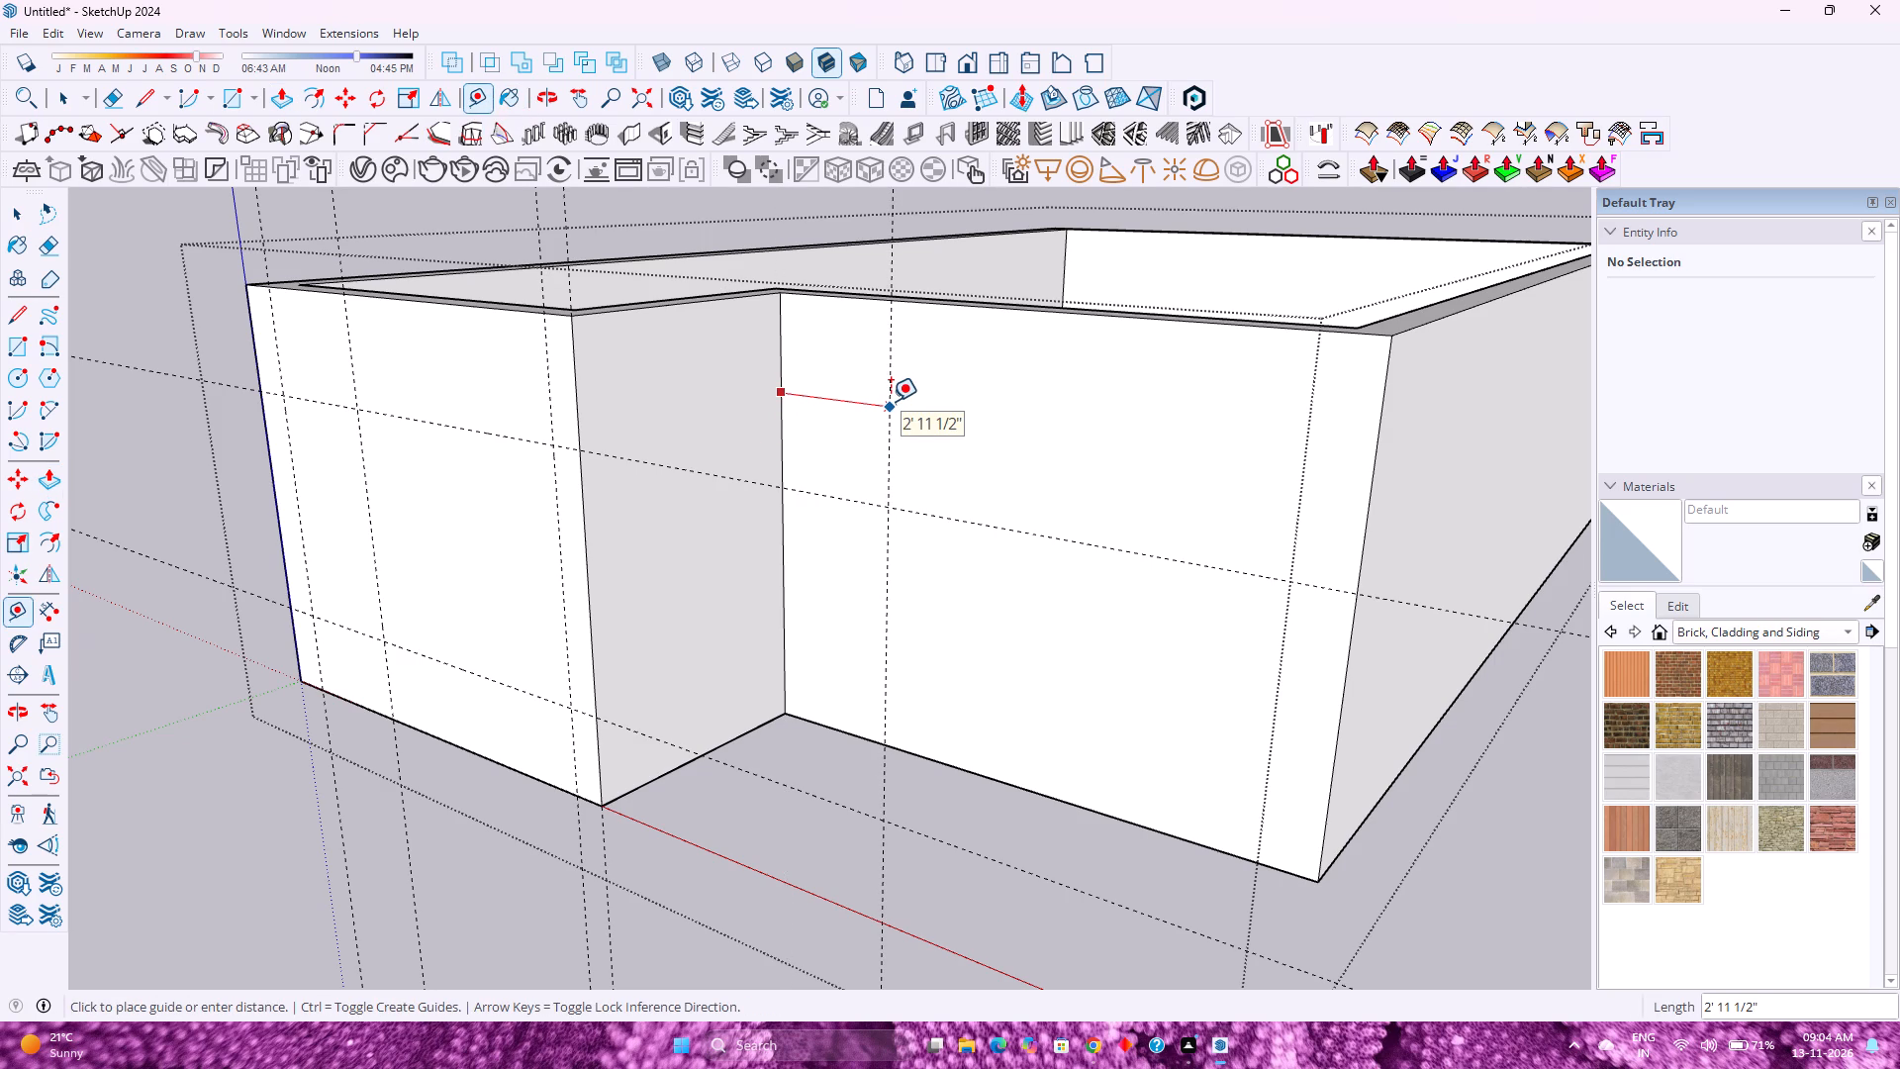
key("6")
key("Return")
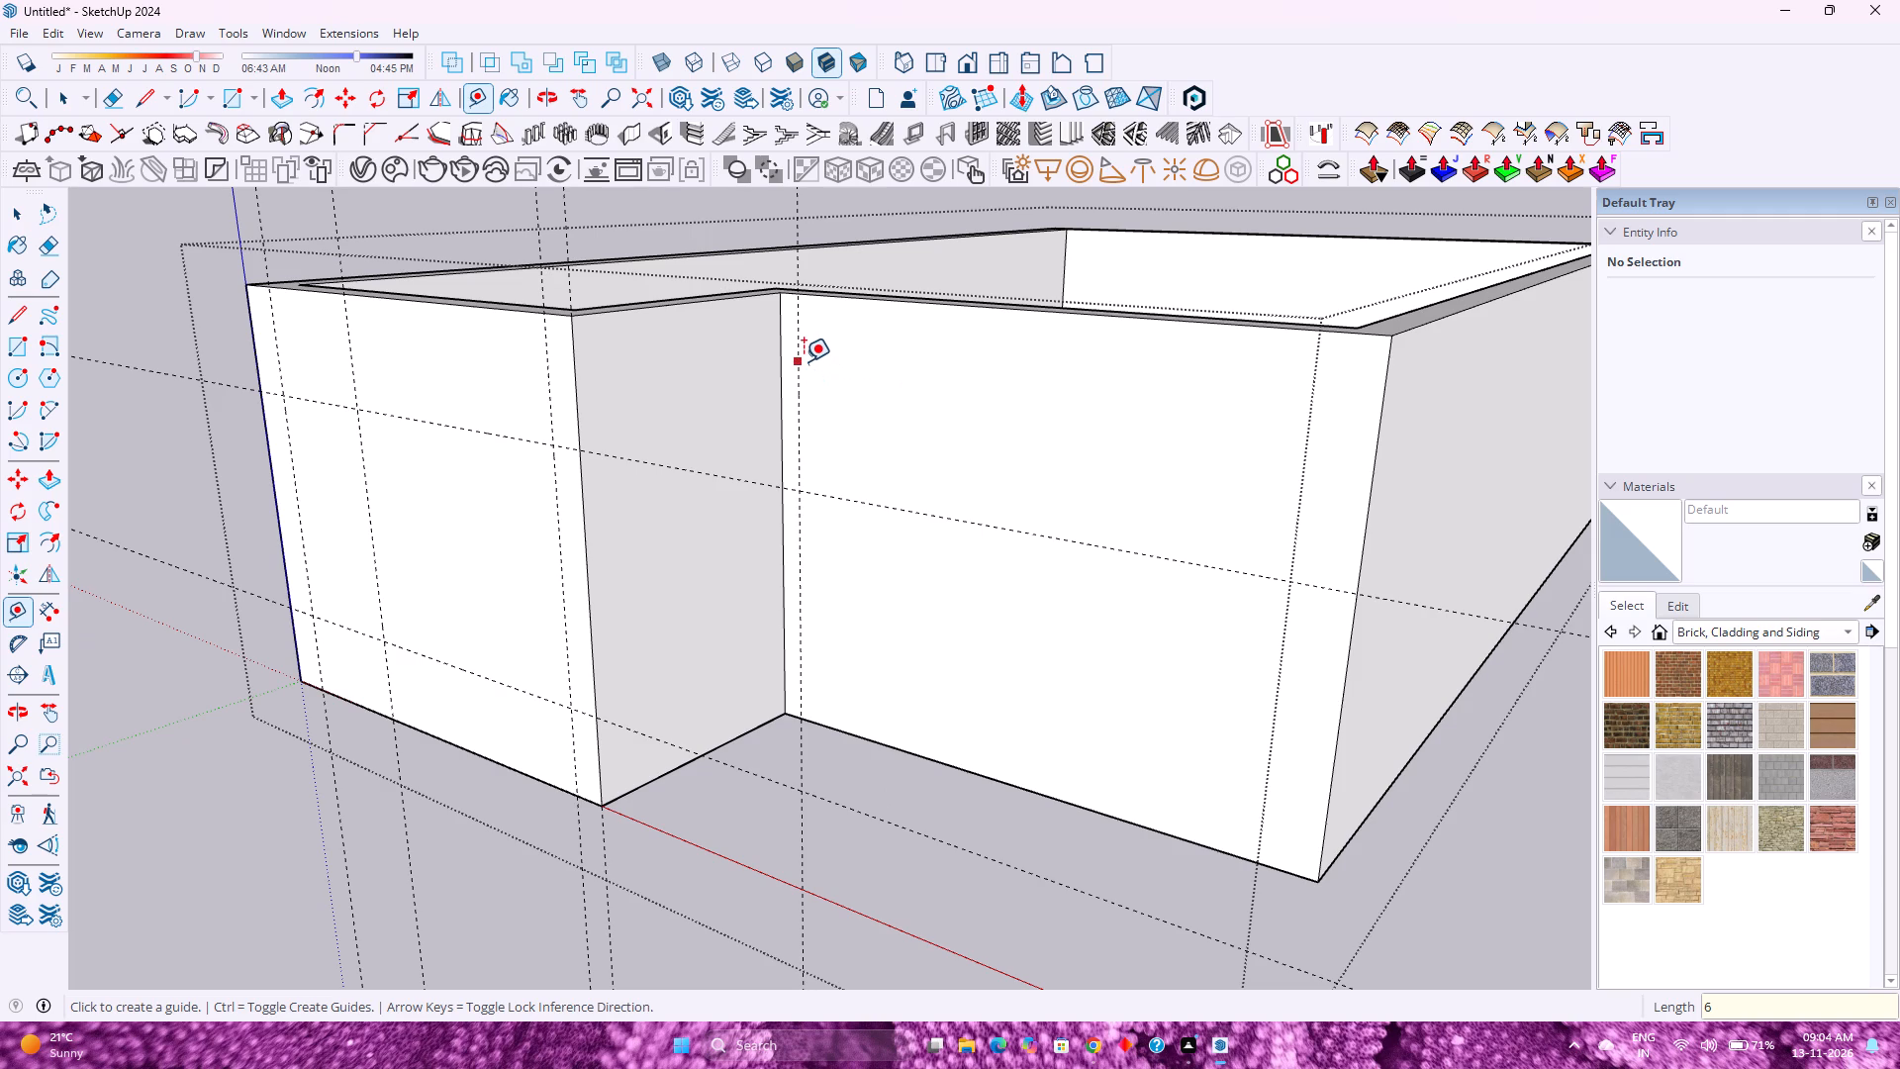
Add two more vertical guides on the recessed face, 3'6" beyond the first guide and another 9" beyond that.
left_click(804, 360)
type("3'6")
key("Return")
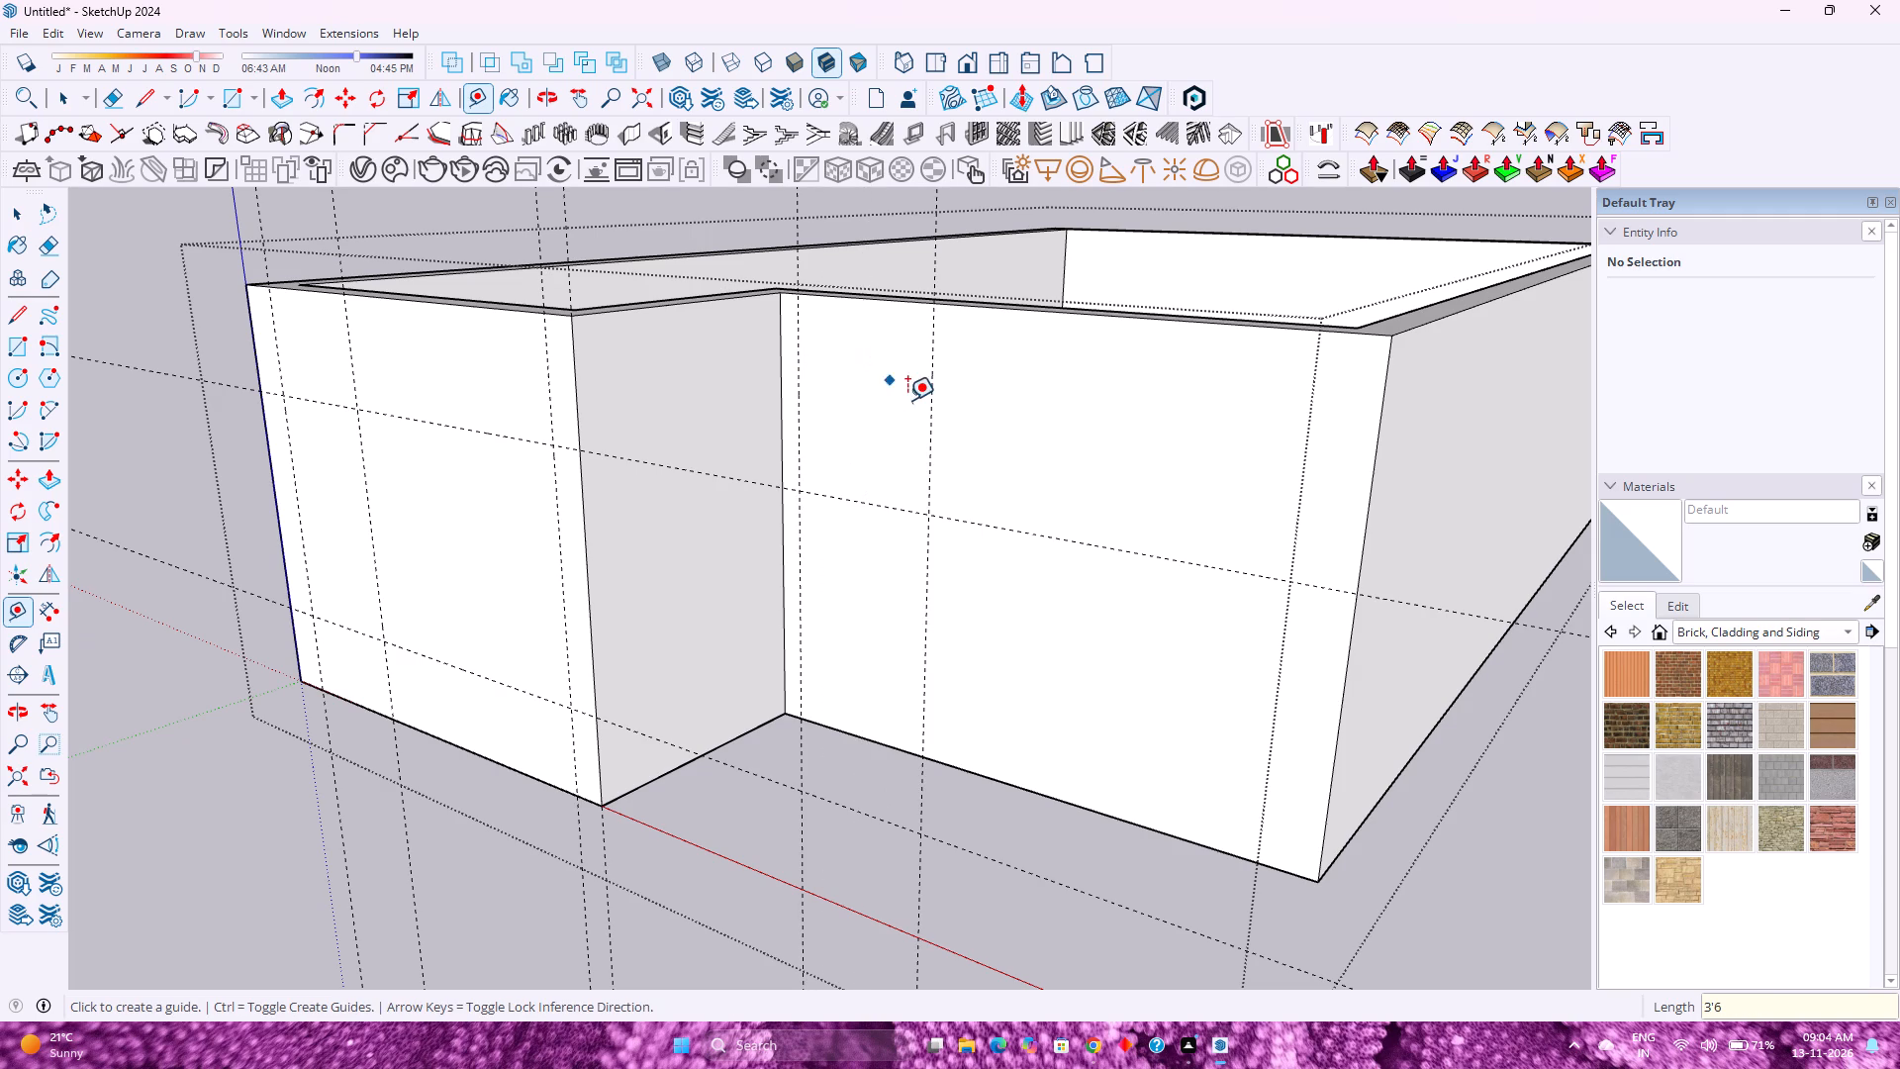
left_click(934, 439)
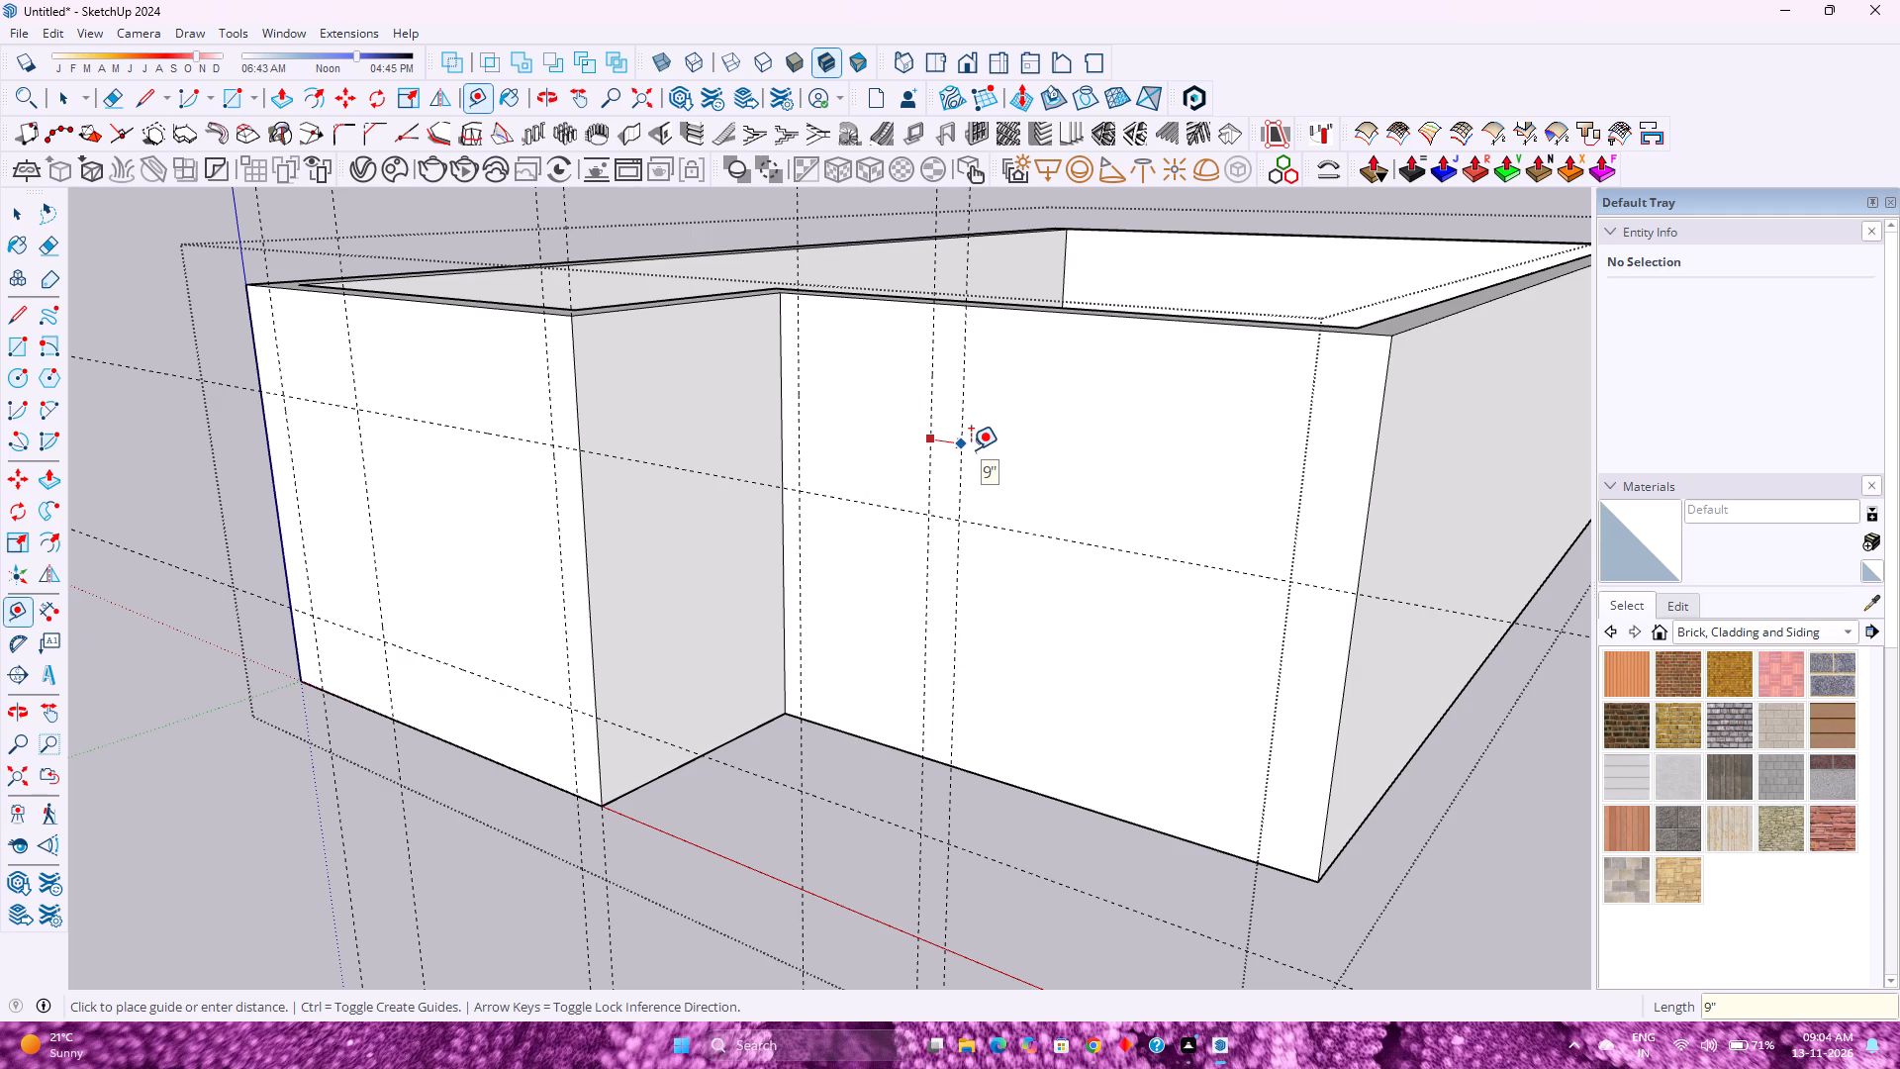
left_click(971, 449)
Copy the projecting wall's 10' vertical corner edge onto the last vertical guide on the recessed wall face.
key("space")
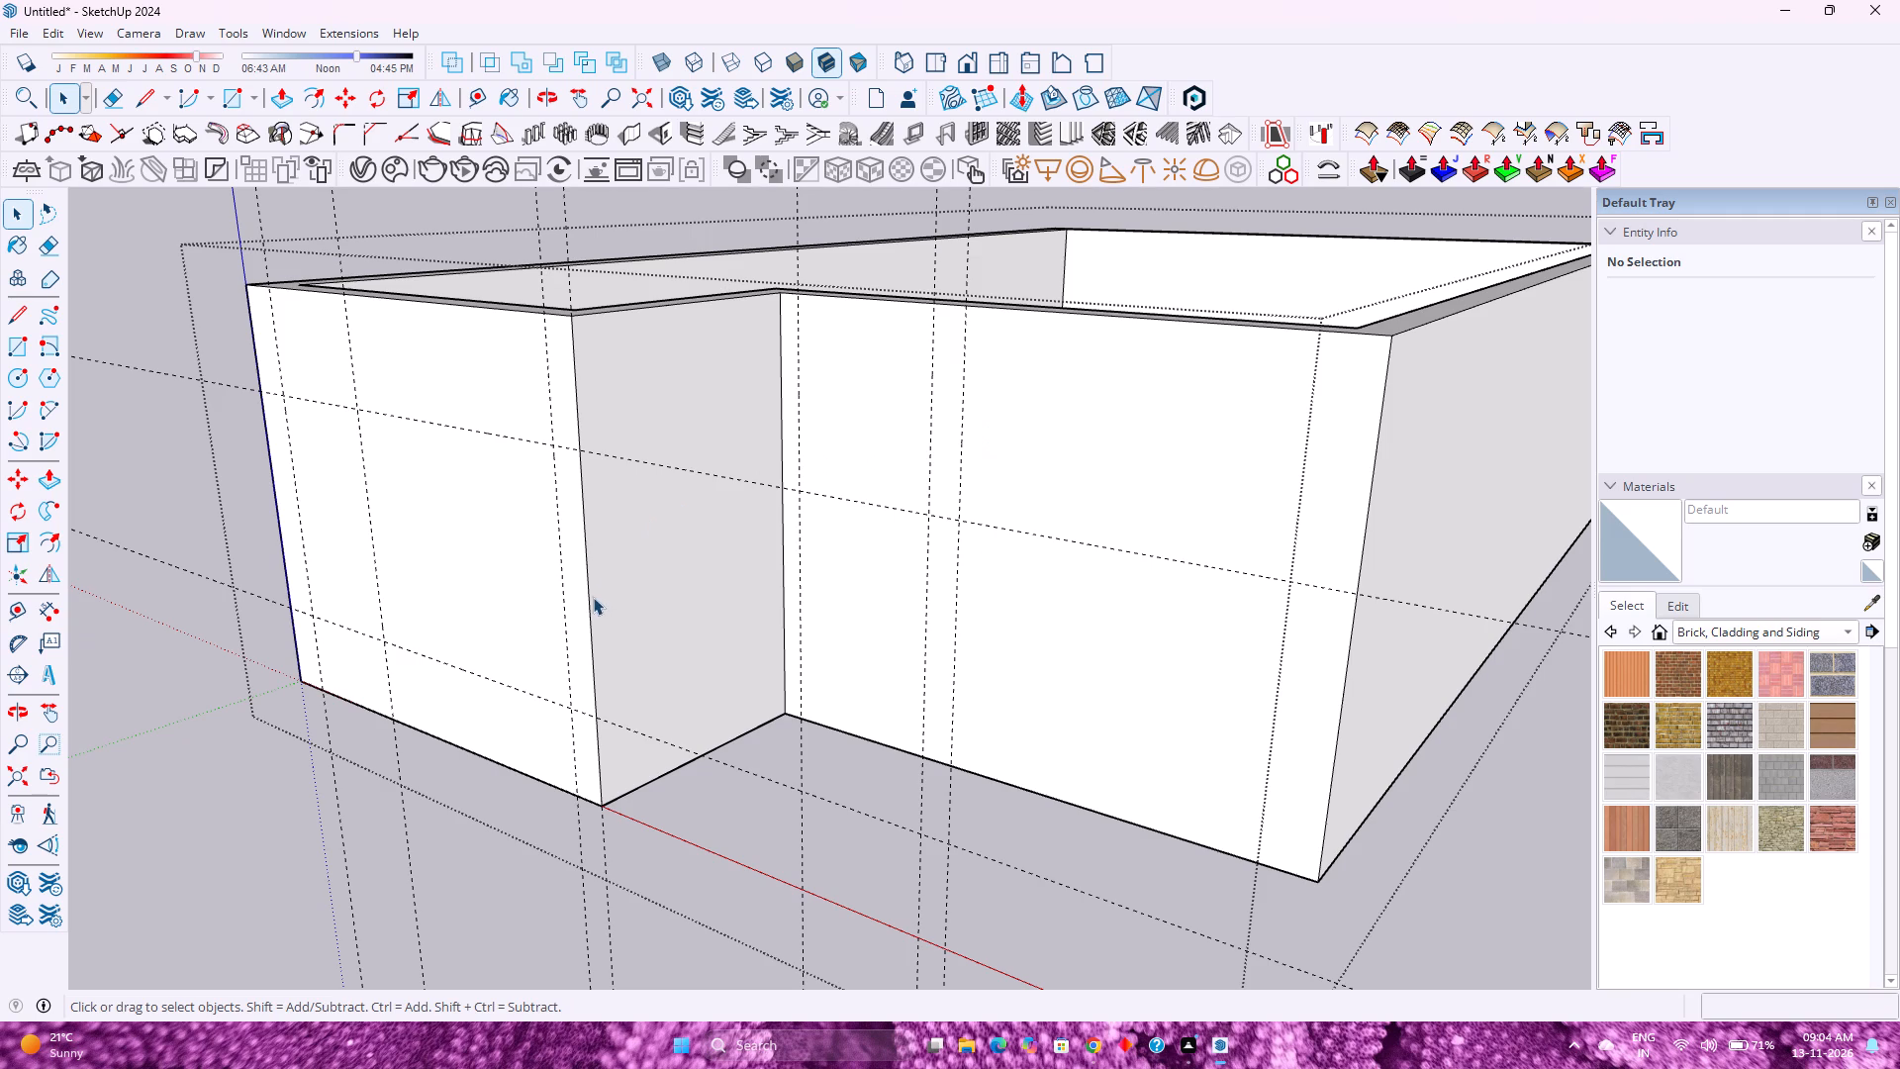
left_click(589, 596)
key("m")
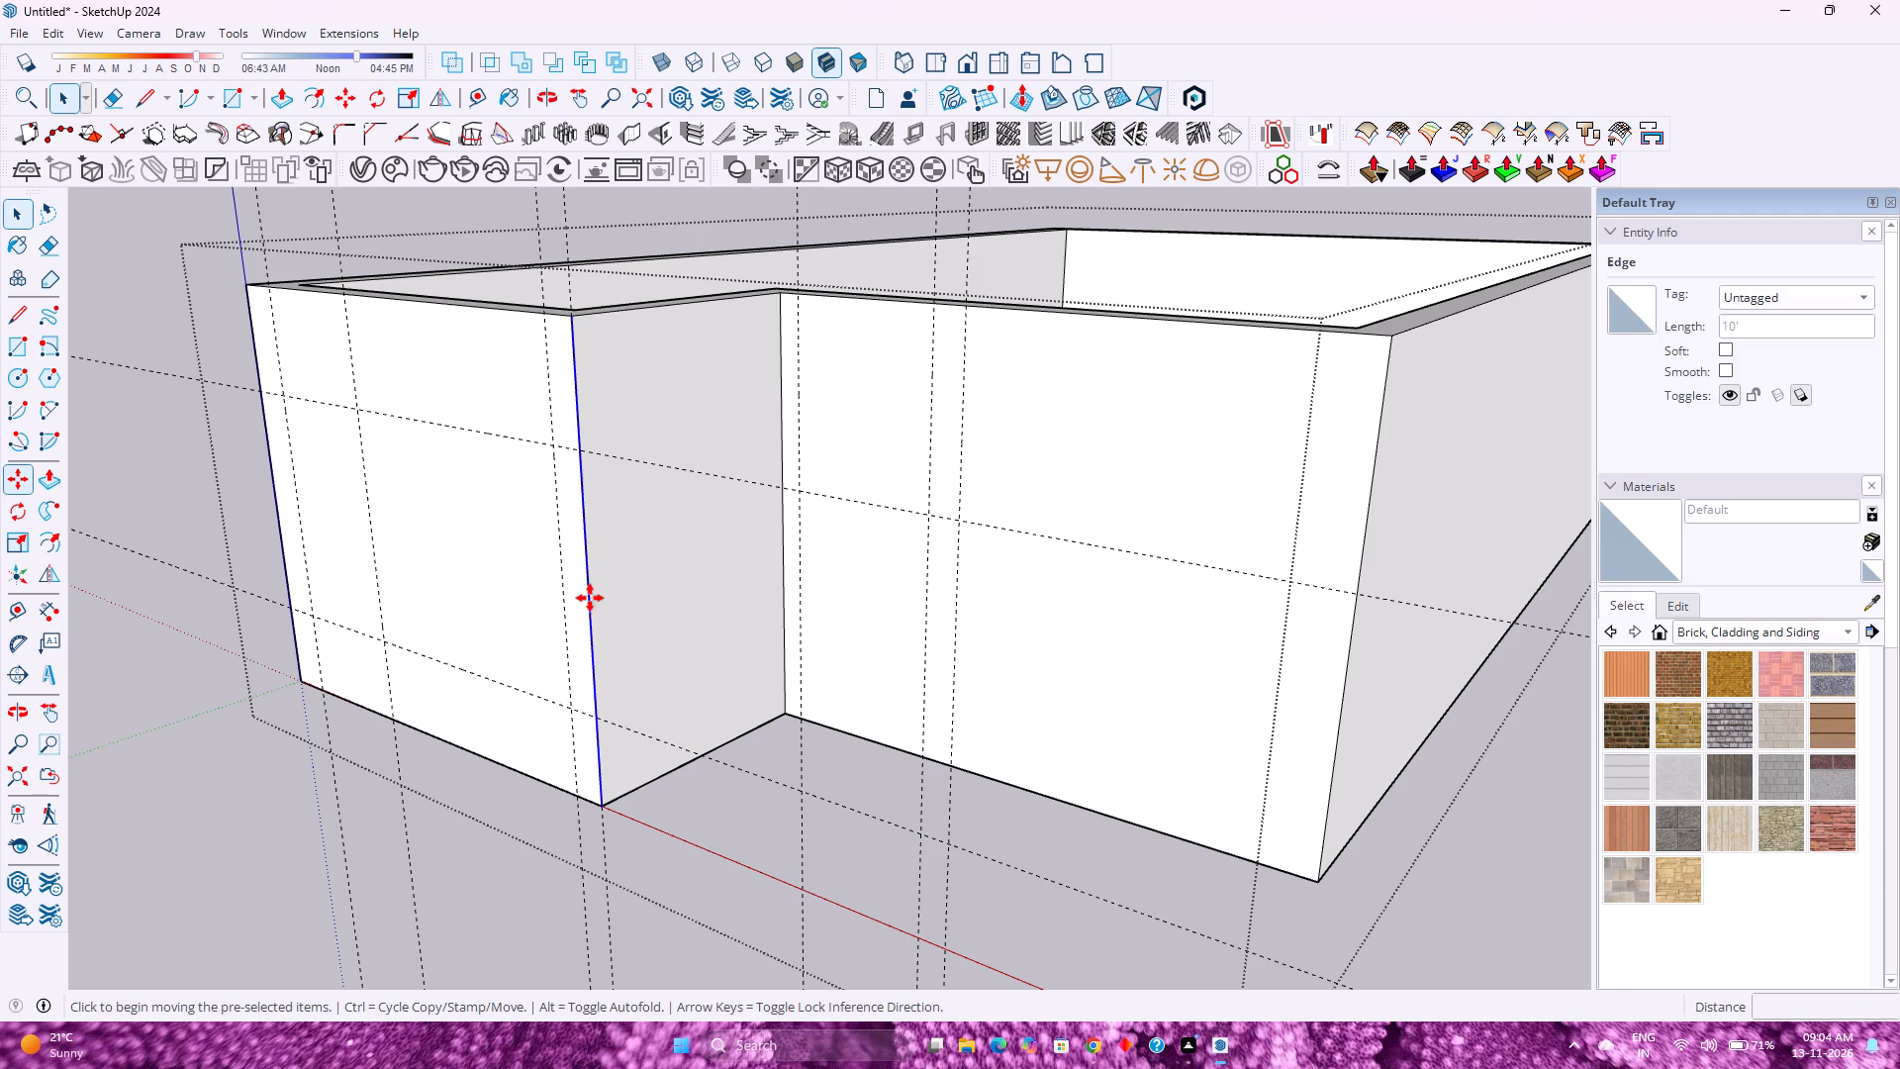
left_click(579, 317)
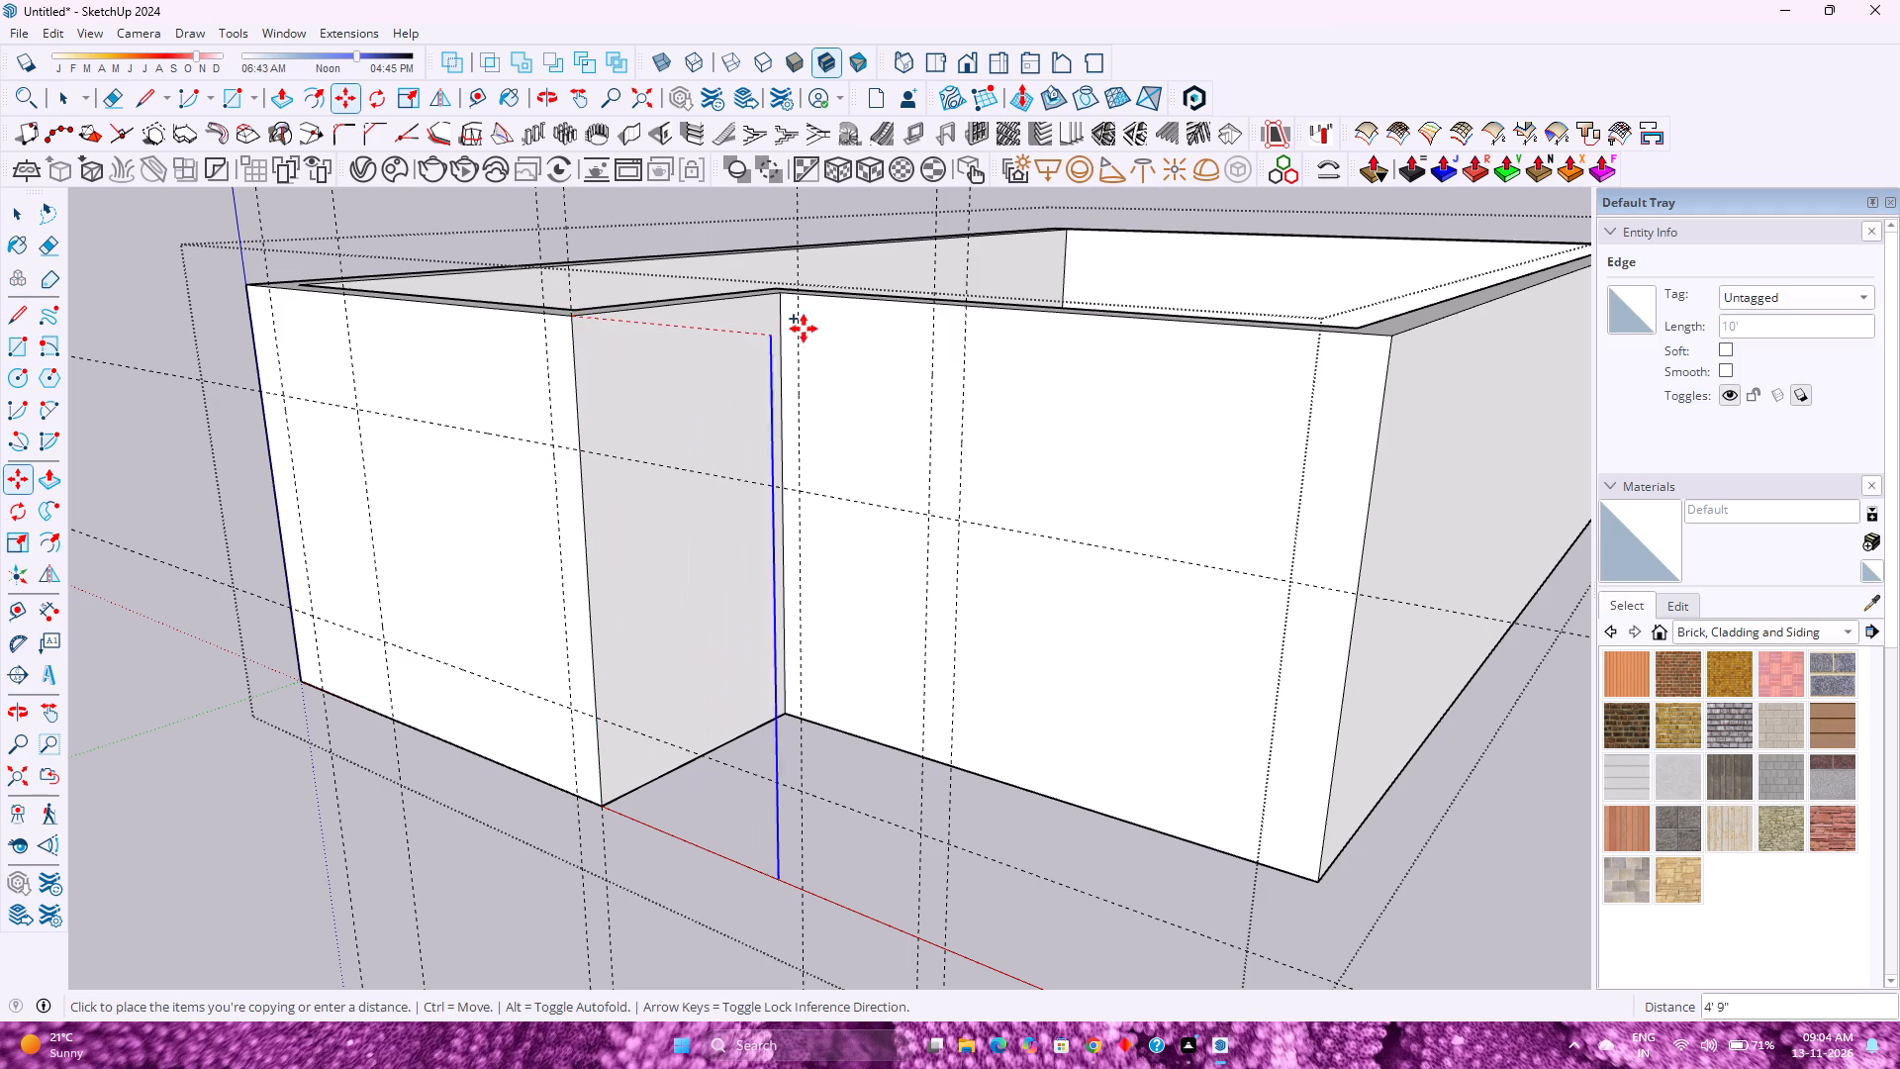
left_click(967, 304)
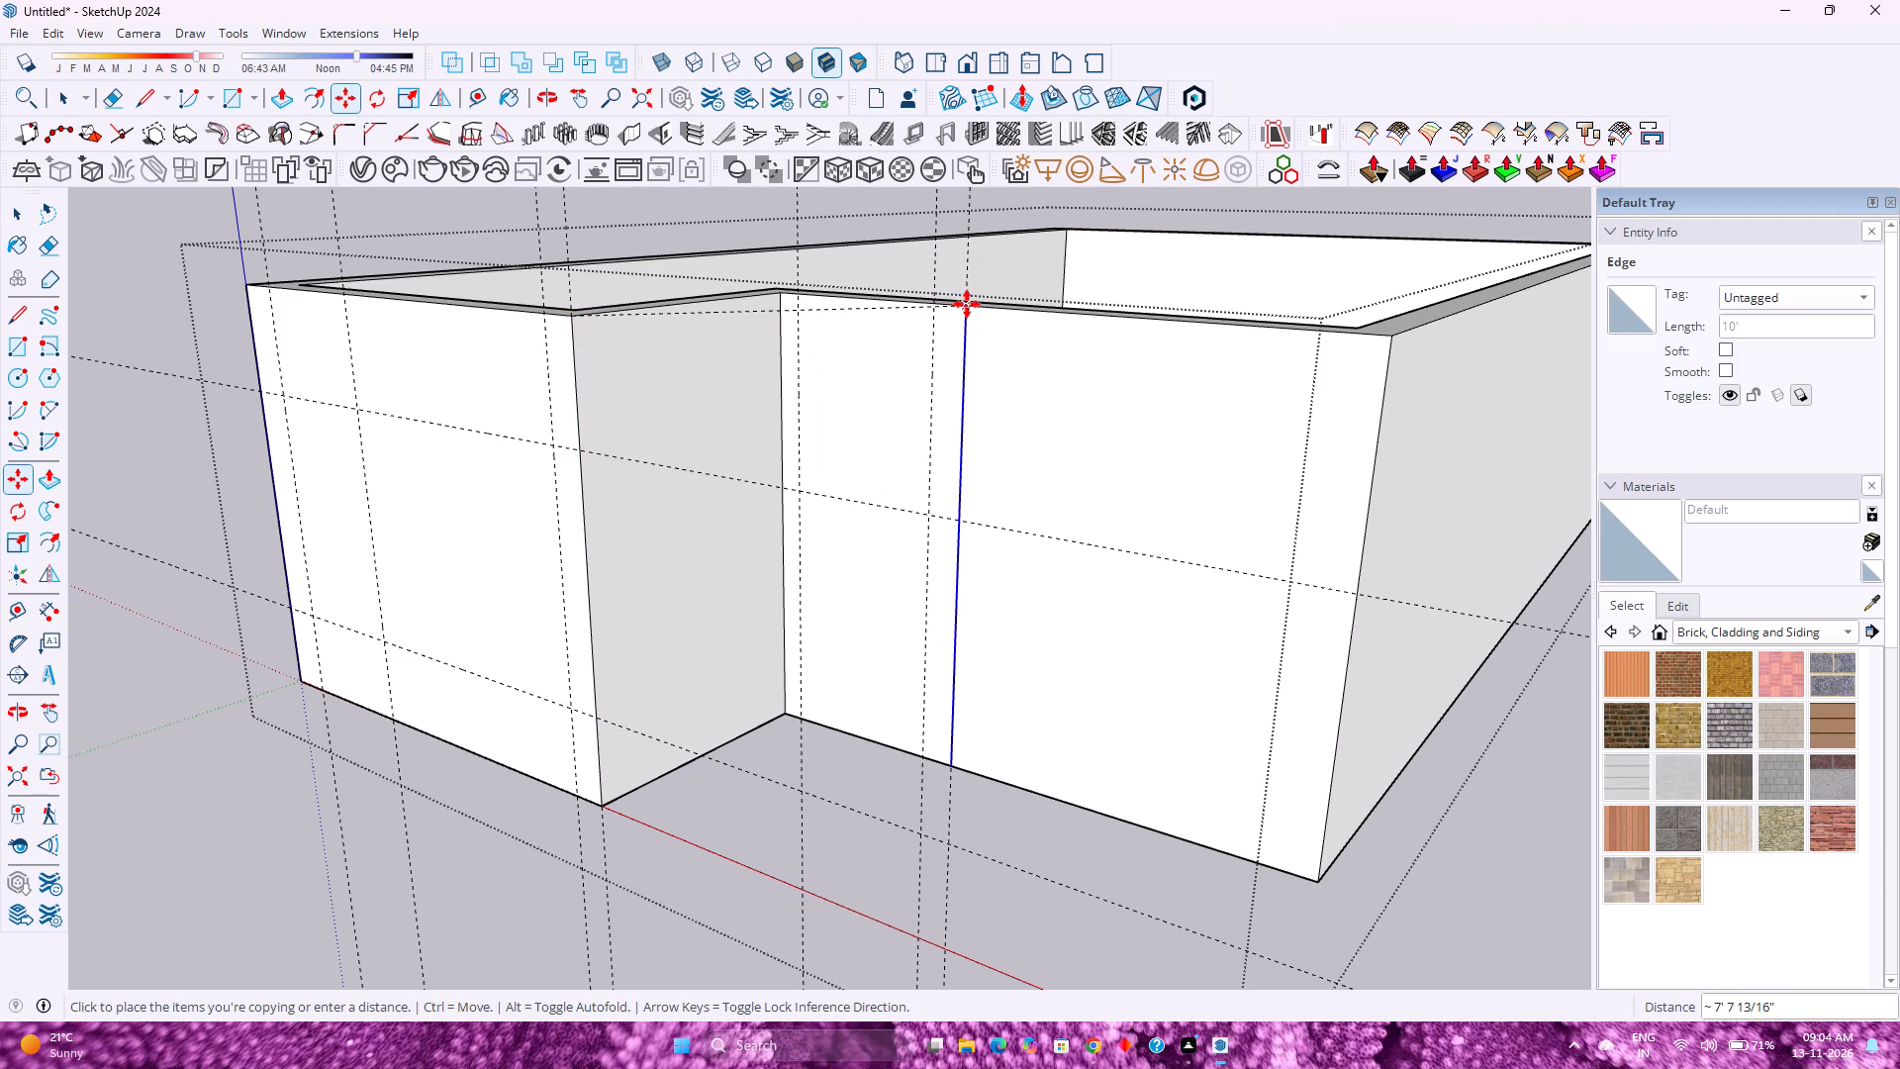
Copy the recessed wall's new vertical line 9" through the wall thickness to its inner face.
middle_click_drag(966, 309, 707, 658)
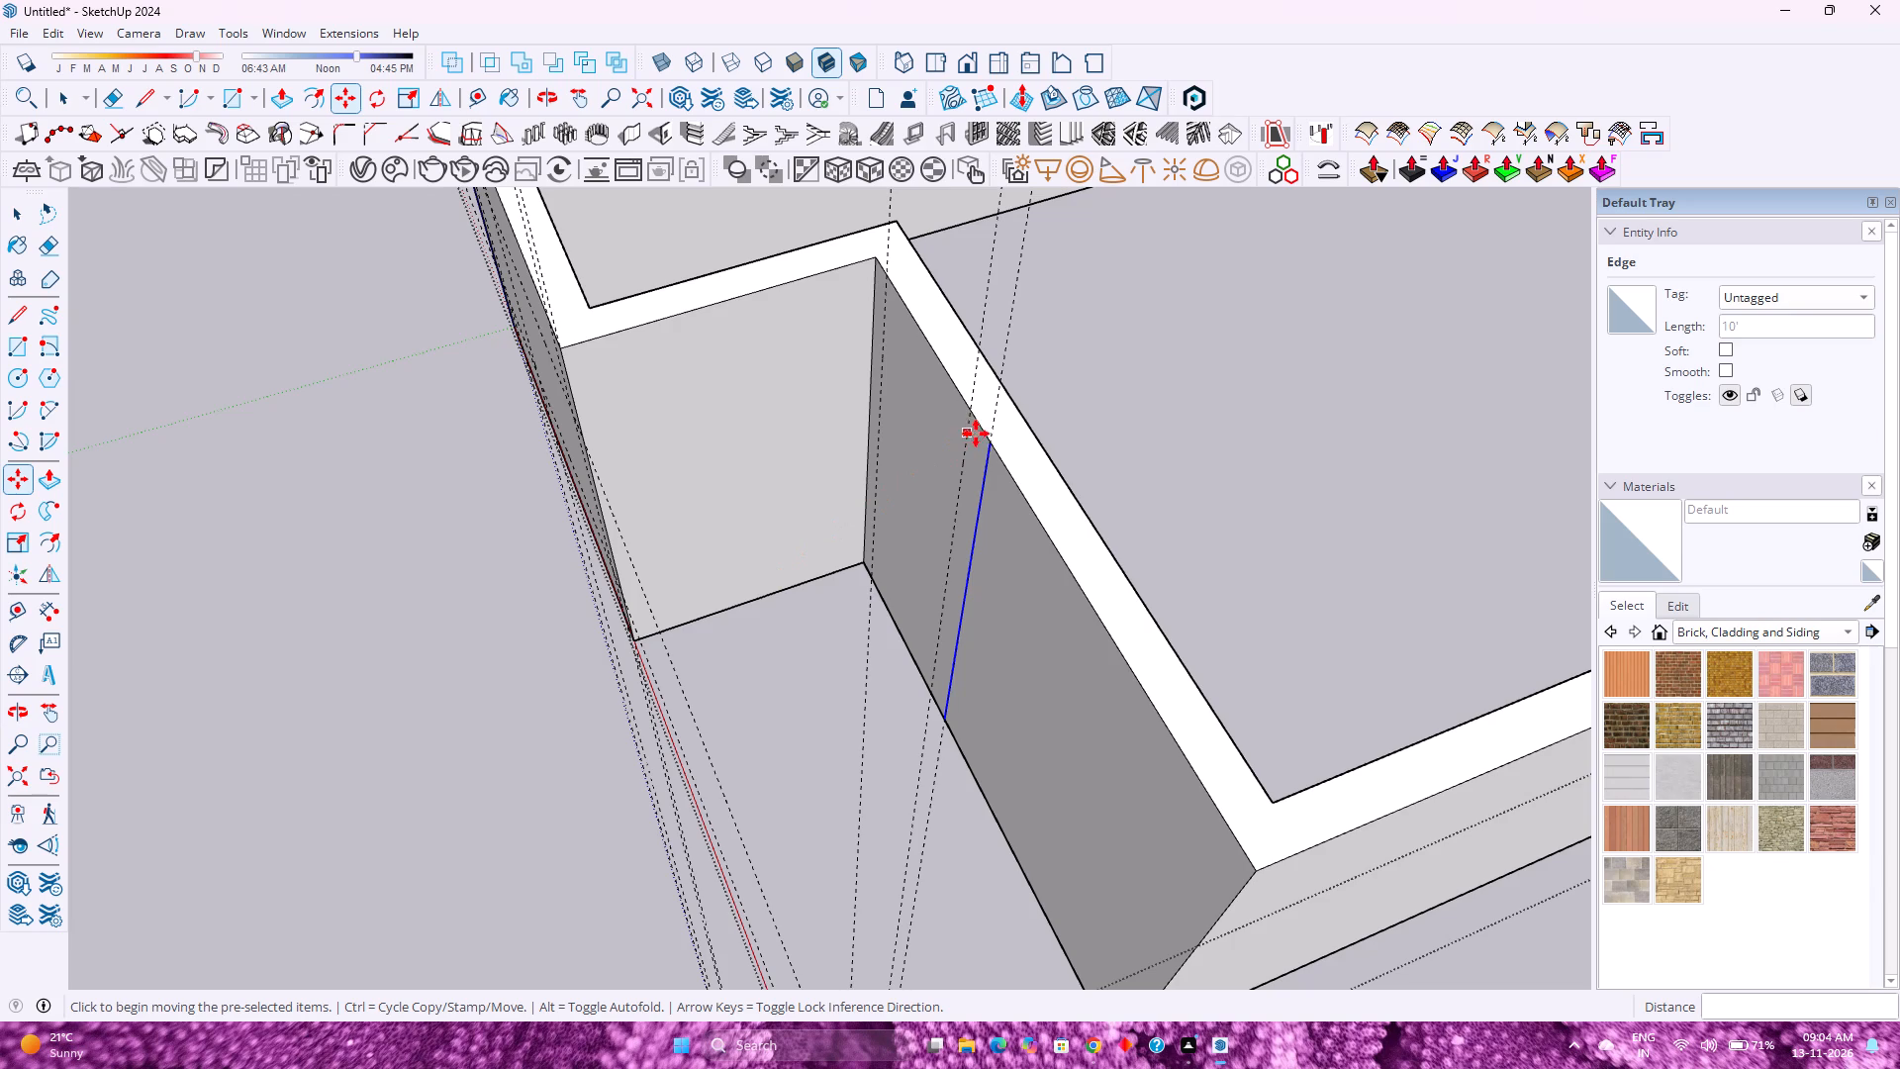
left_click(990, 437)
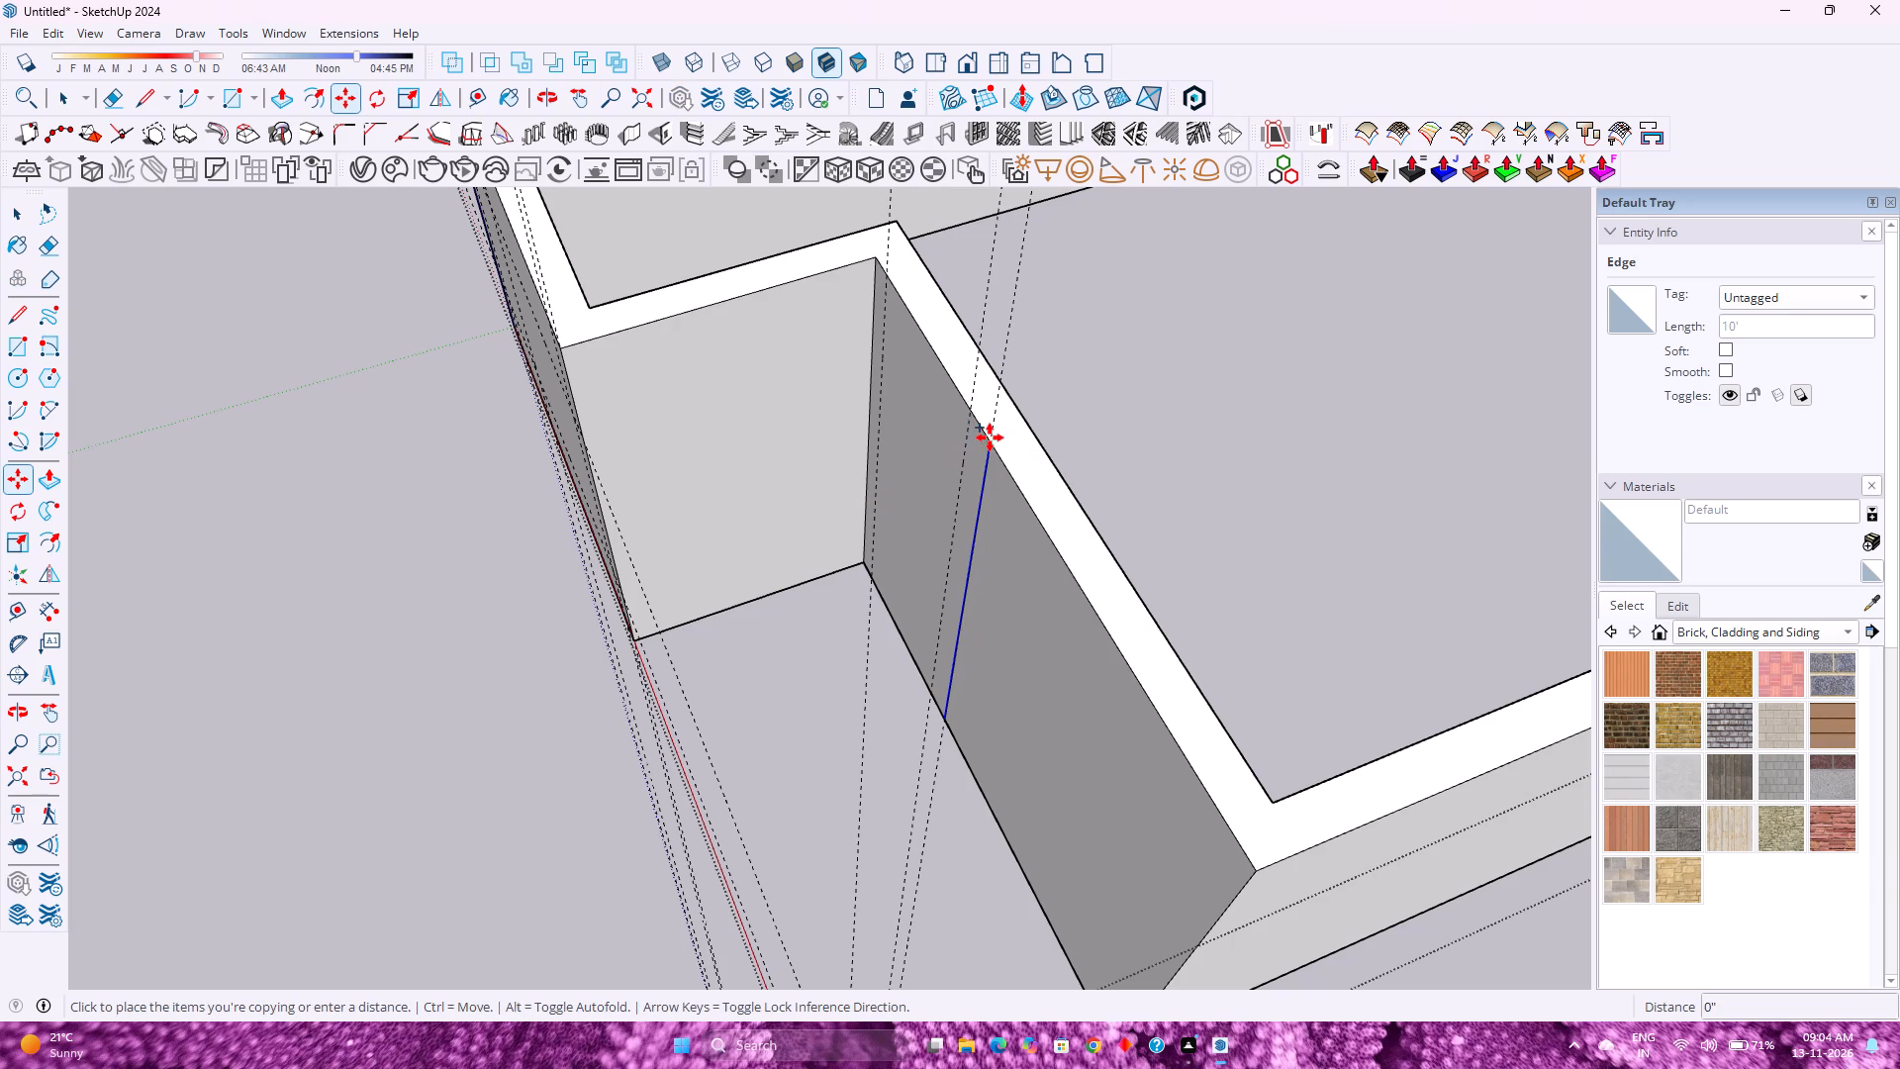
left_click(1024, 427)
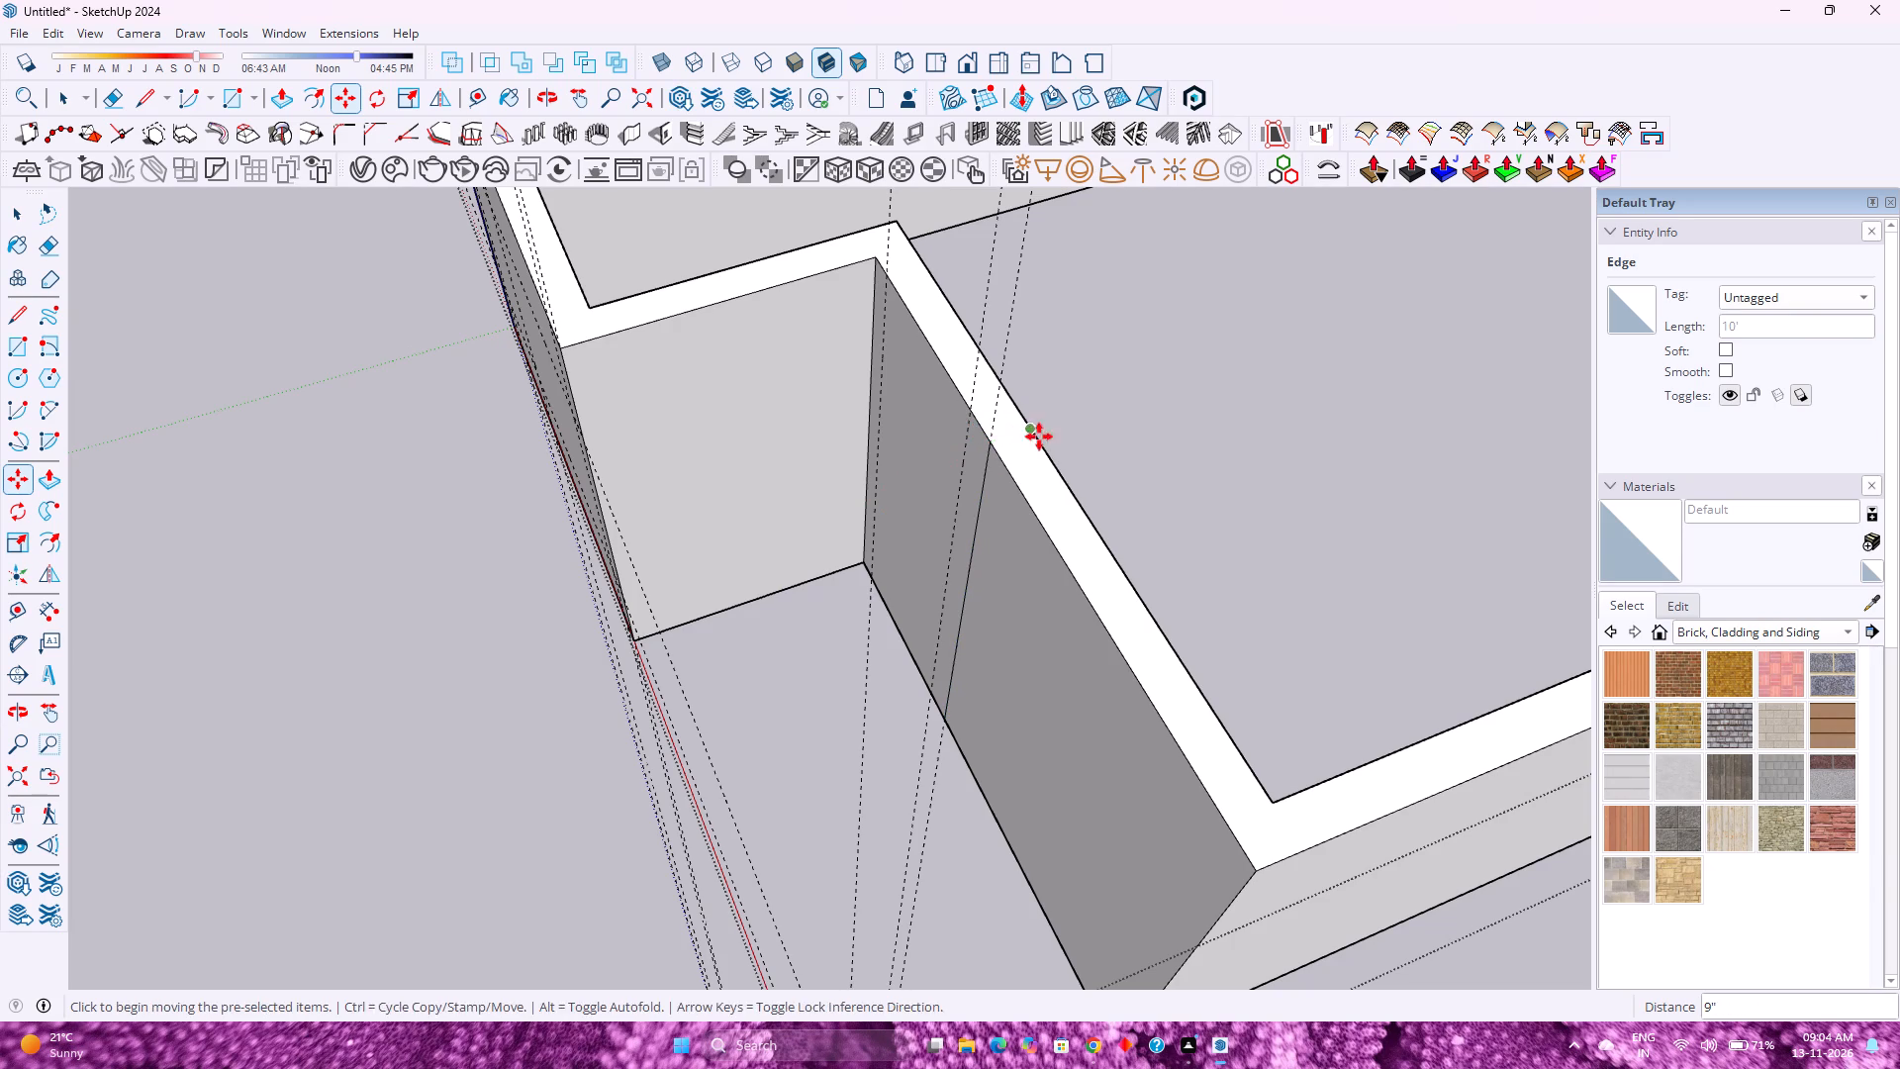
Move the copied line on the recessed wall's inner face 9" along the red axis toward the first step.
middle_click_drag(1033, 443, 504, 524)
scroll(625, 510, "up", 6)
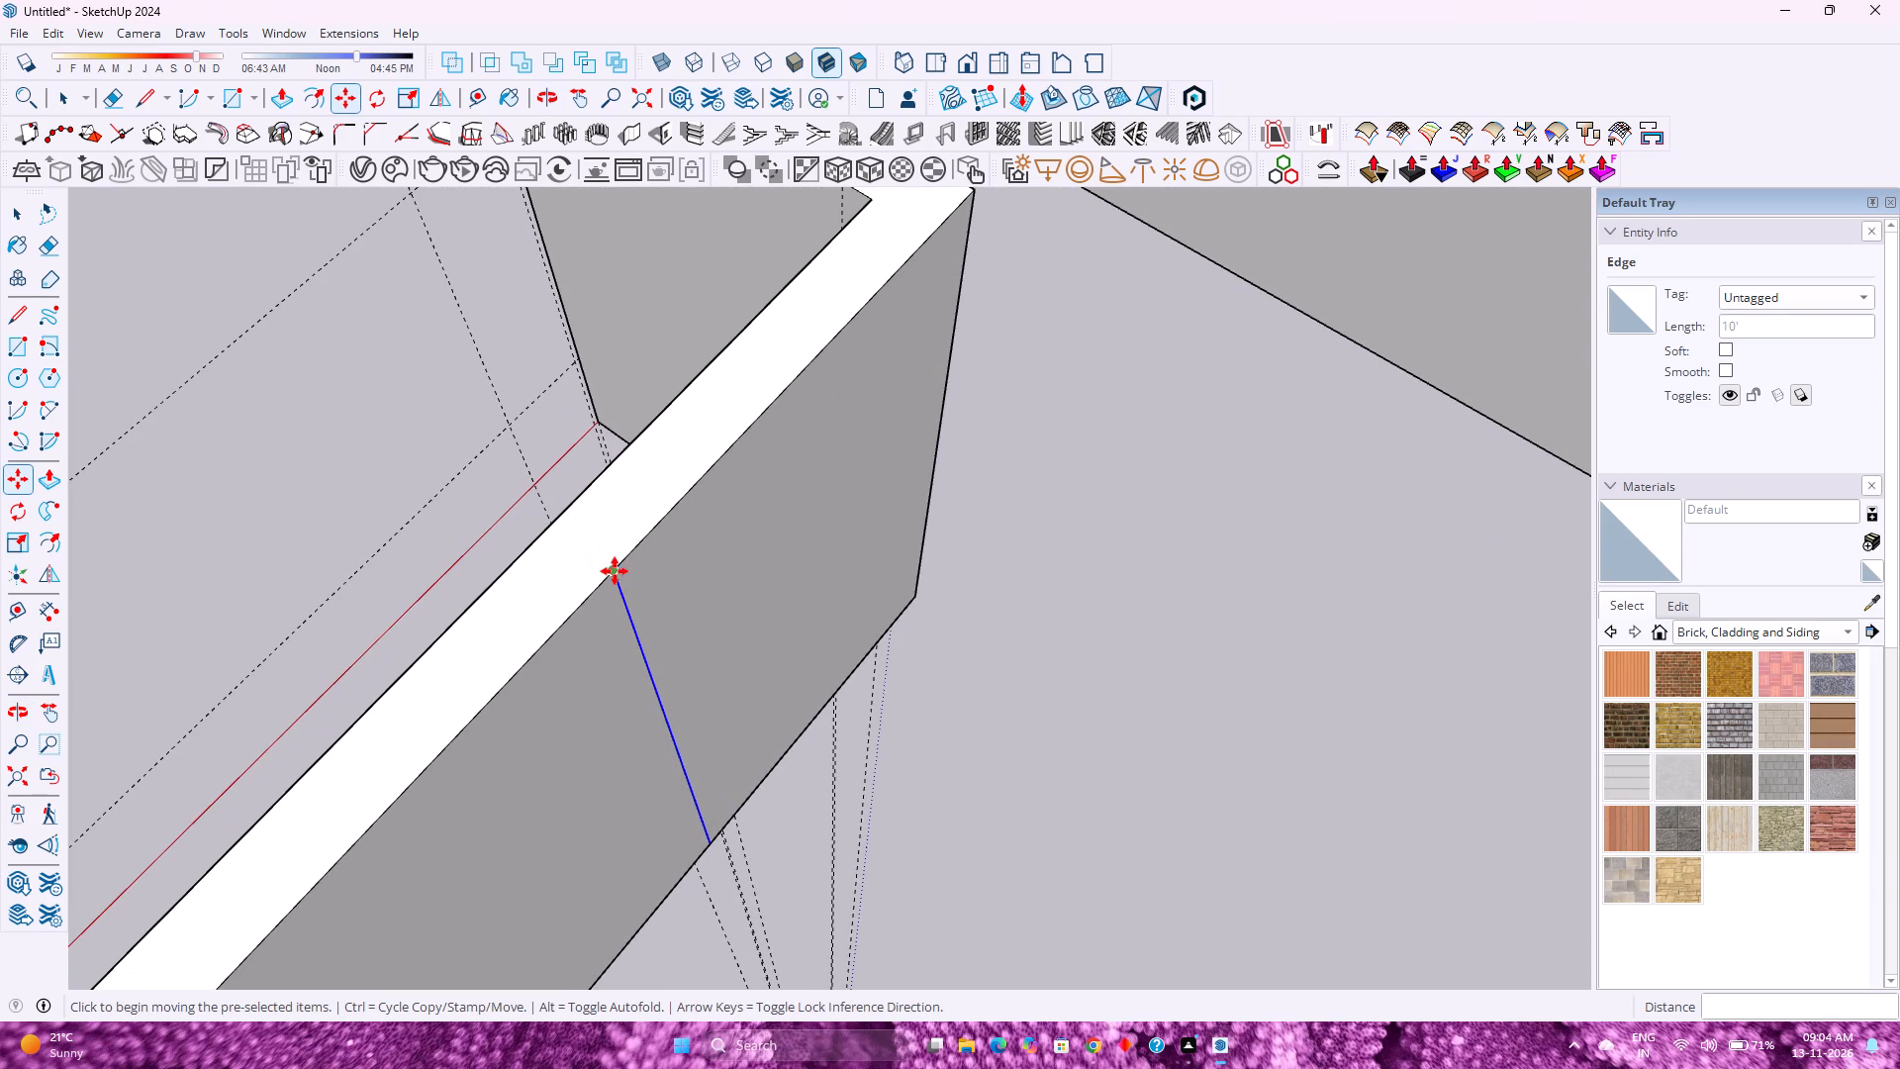
left_click(615, 571)
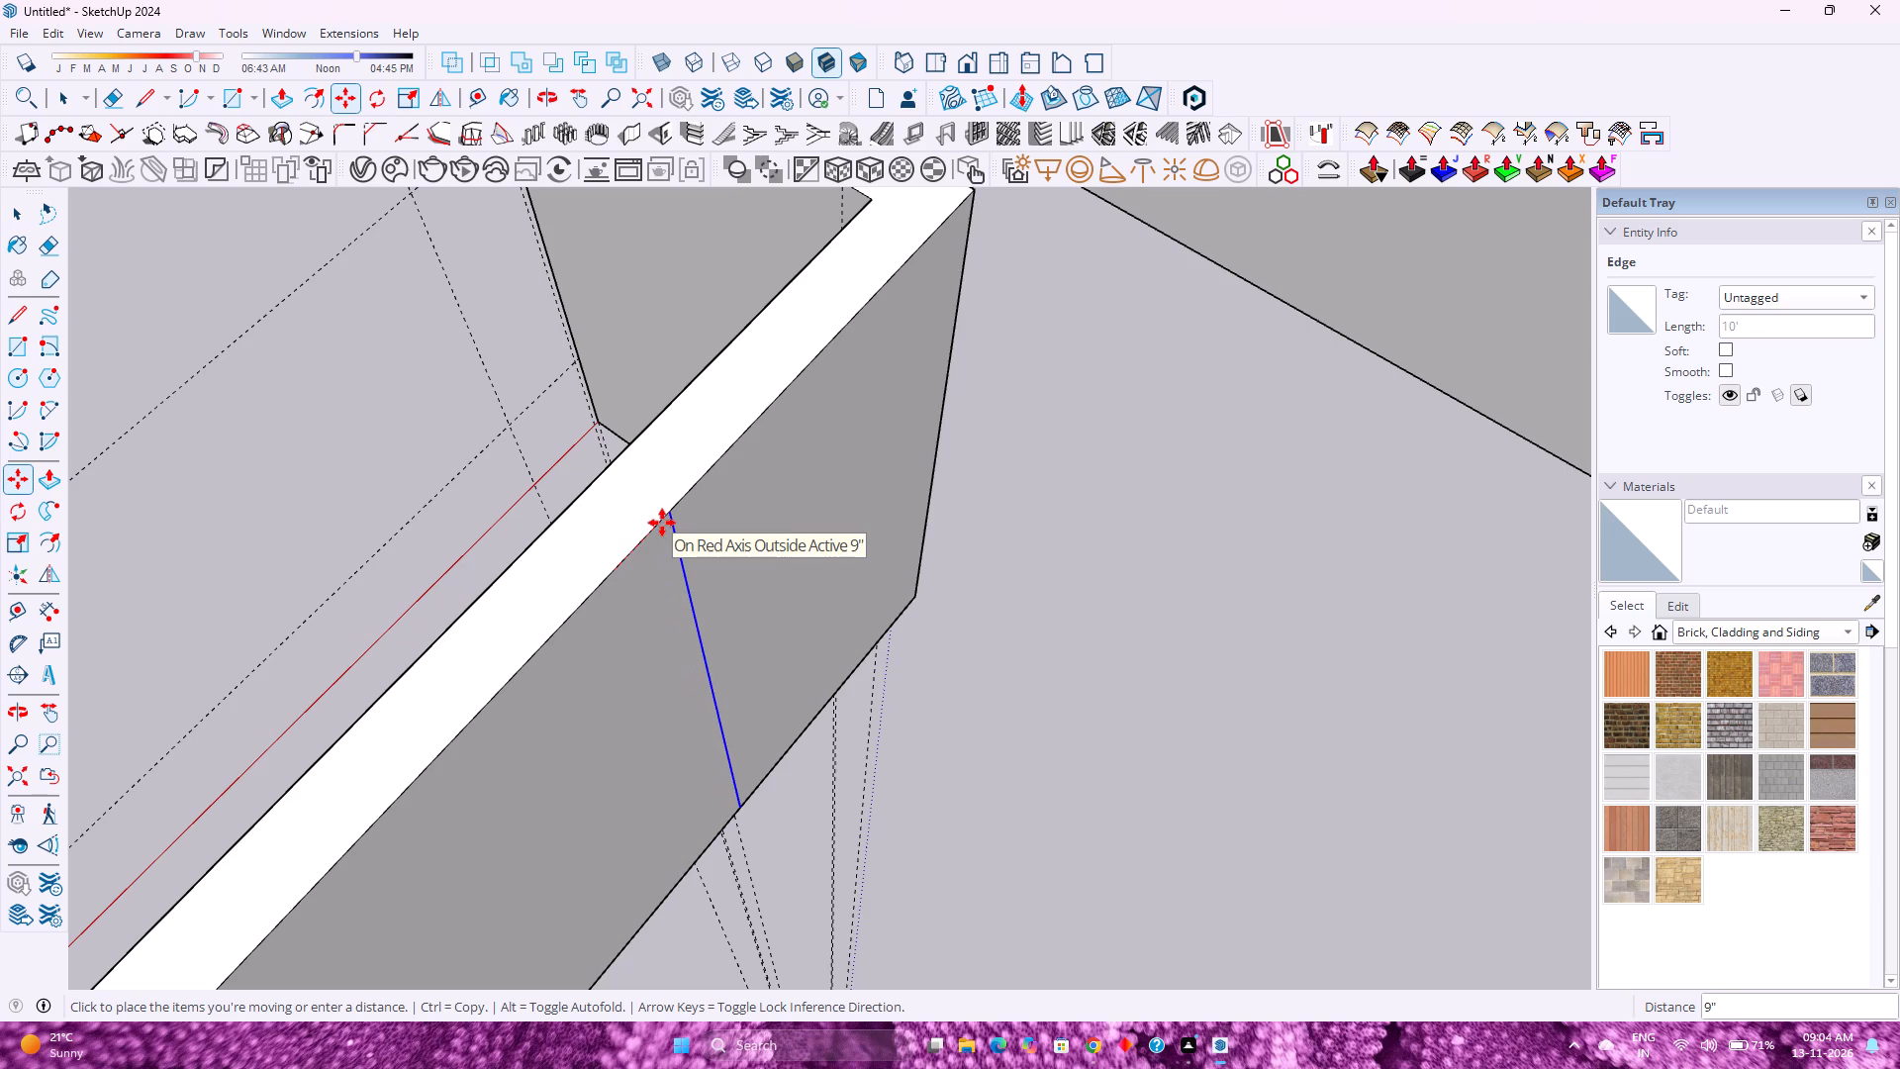
key("9")
key("Return")
Push/Pull the inner face of the recessed wall beyond the new dividing line 5' into the room.
scroll(655, 549, "down", 3)
scroll(650, 550, "up", 1)
scroll(650, 550, "down", 5)
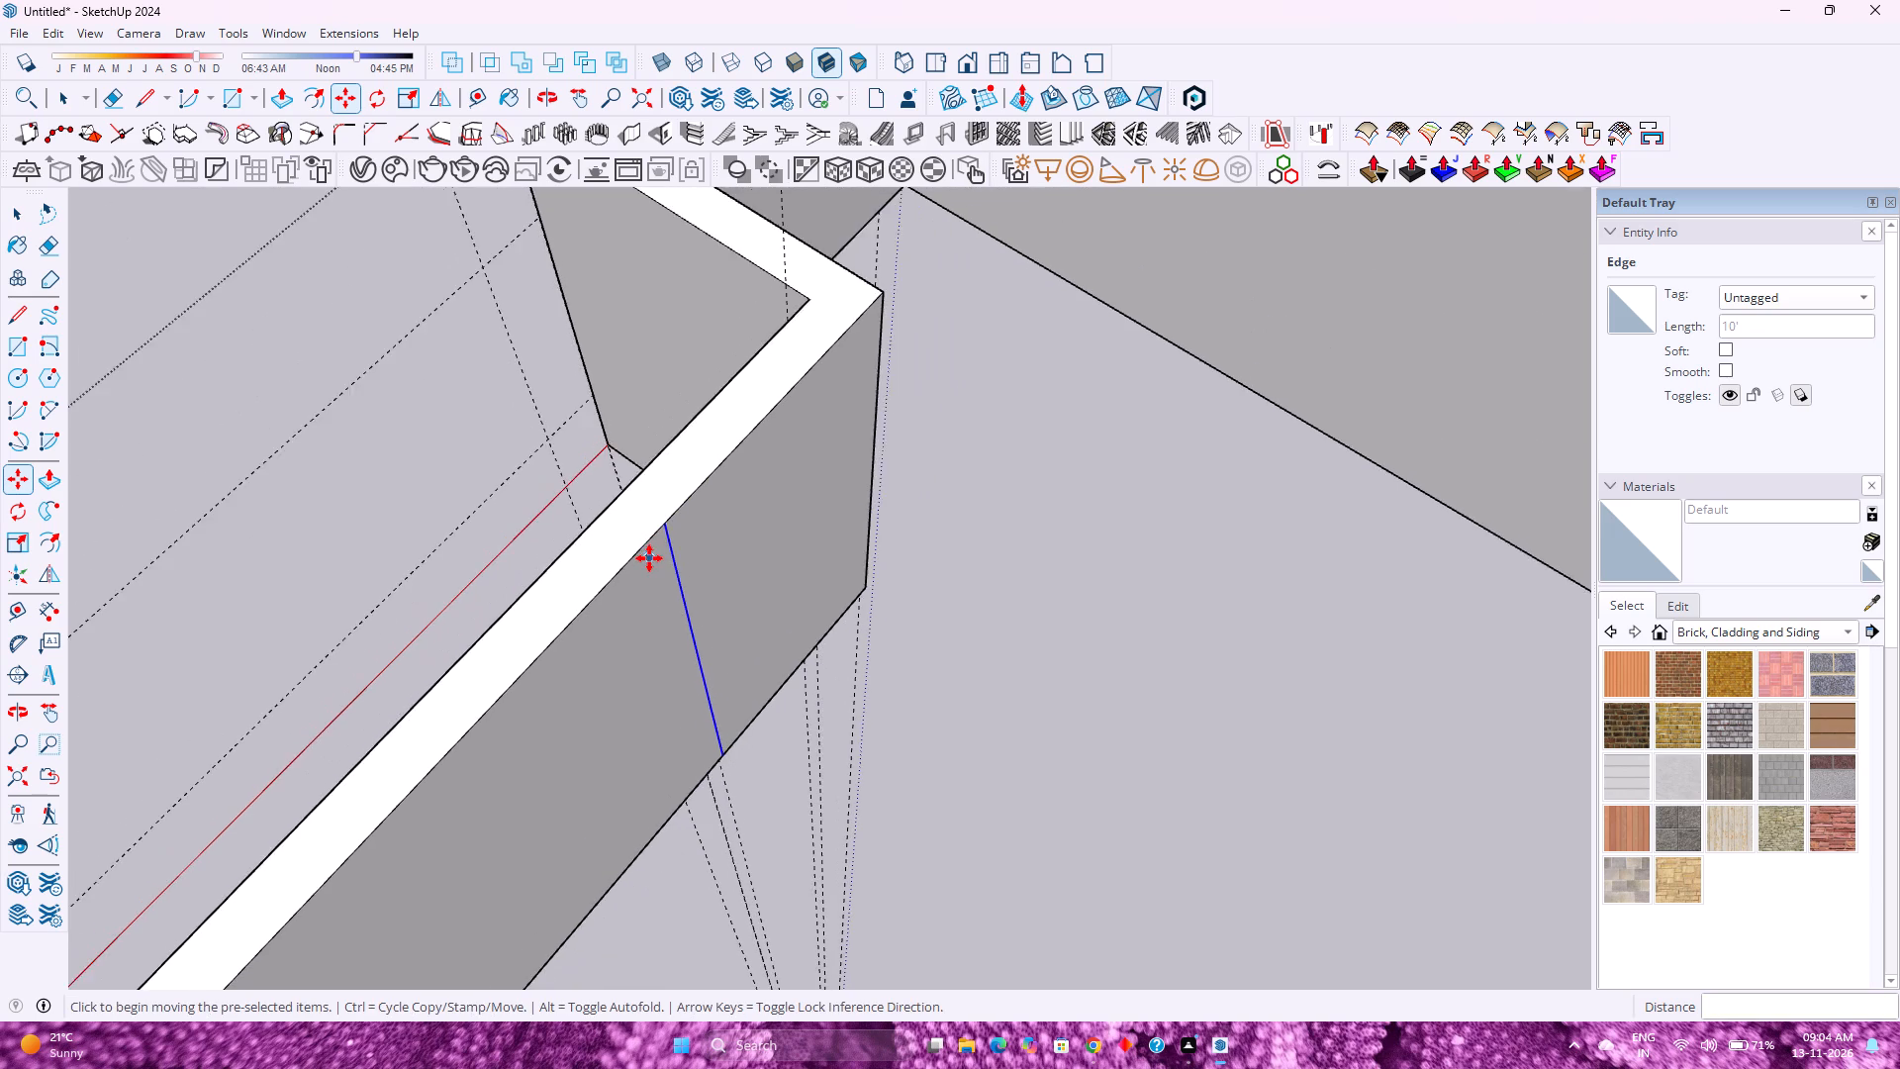
scroll(649, 558, "down", 2)
key("p")
left_click(574, 685)
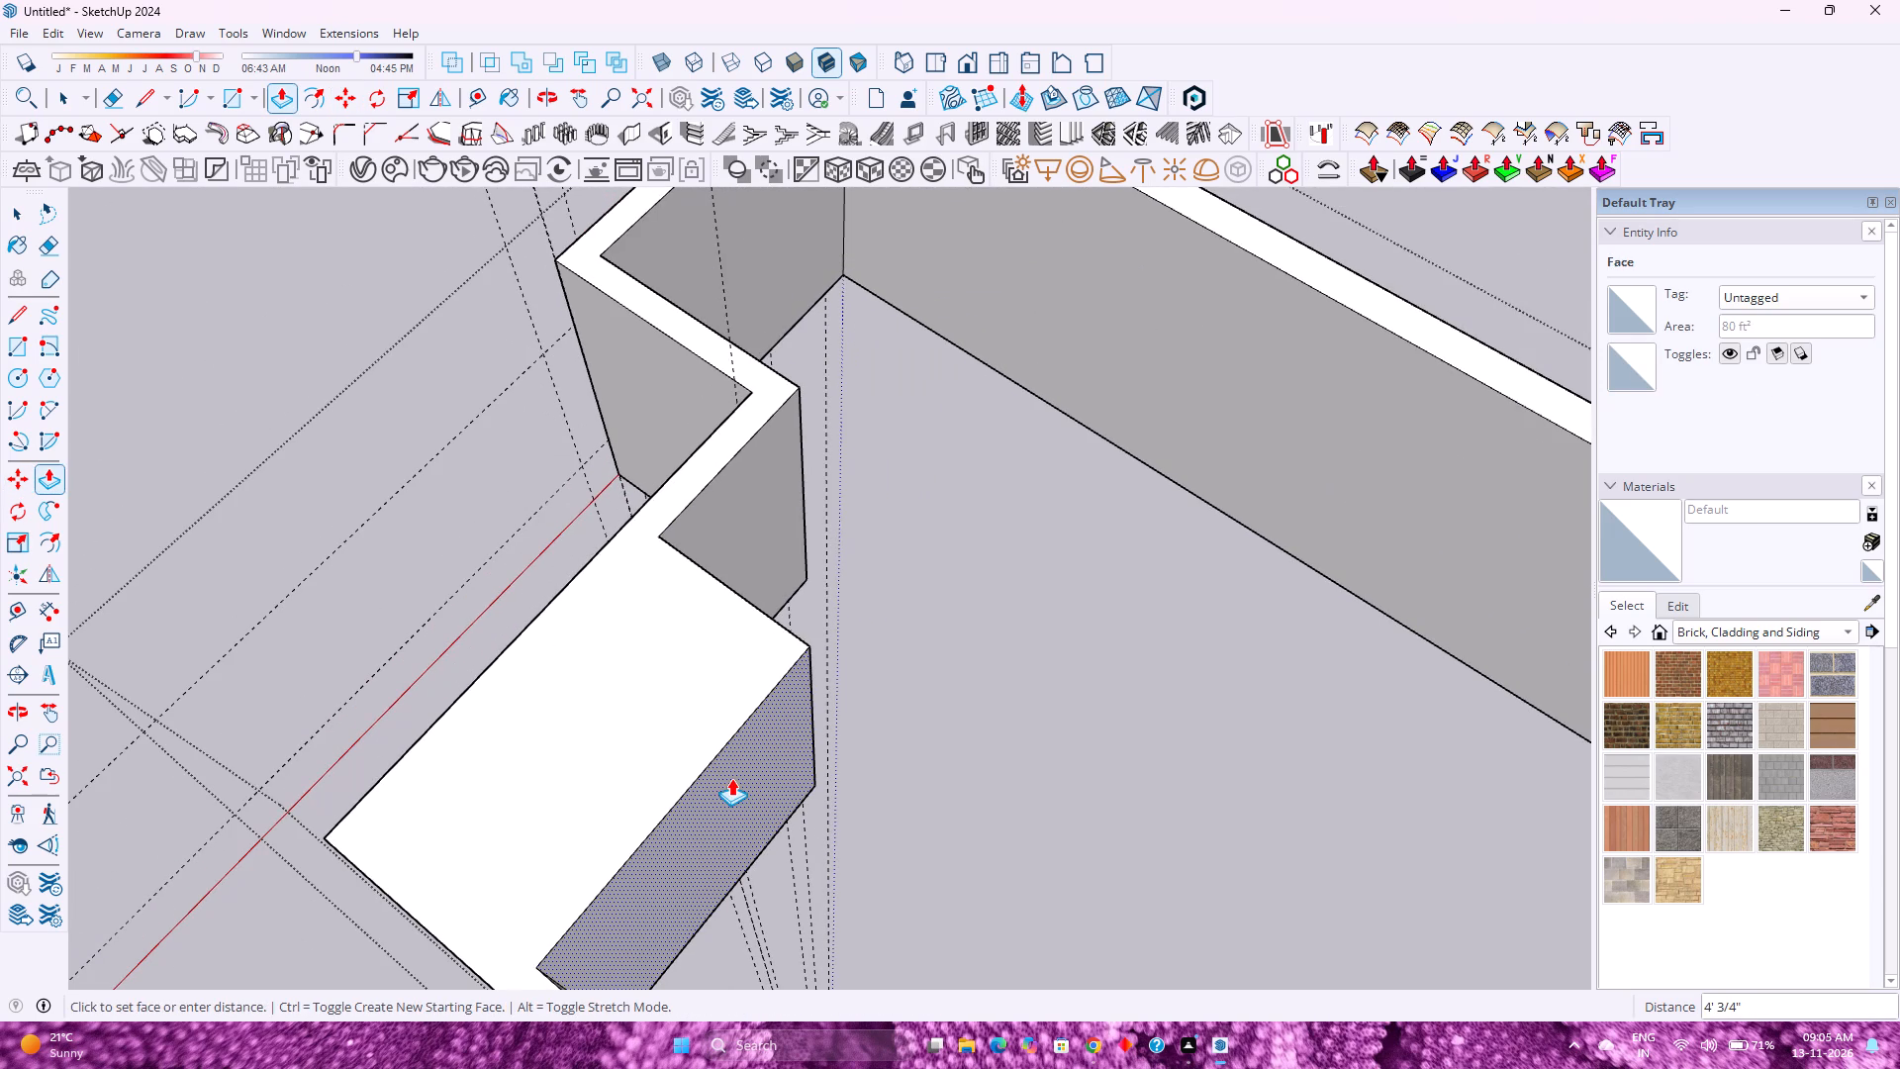
type("5'")
key("Return")
scroll(734, 779, "down", 3)
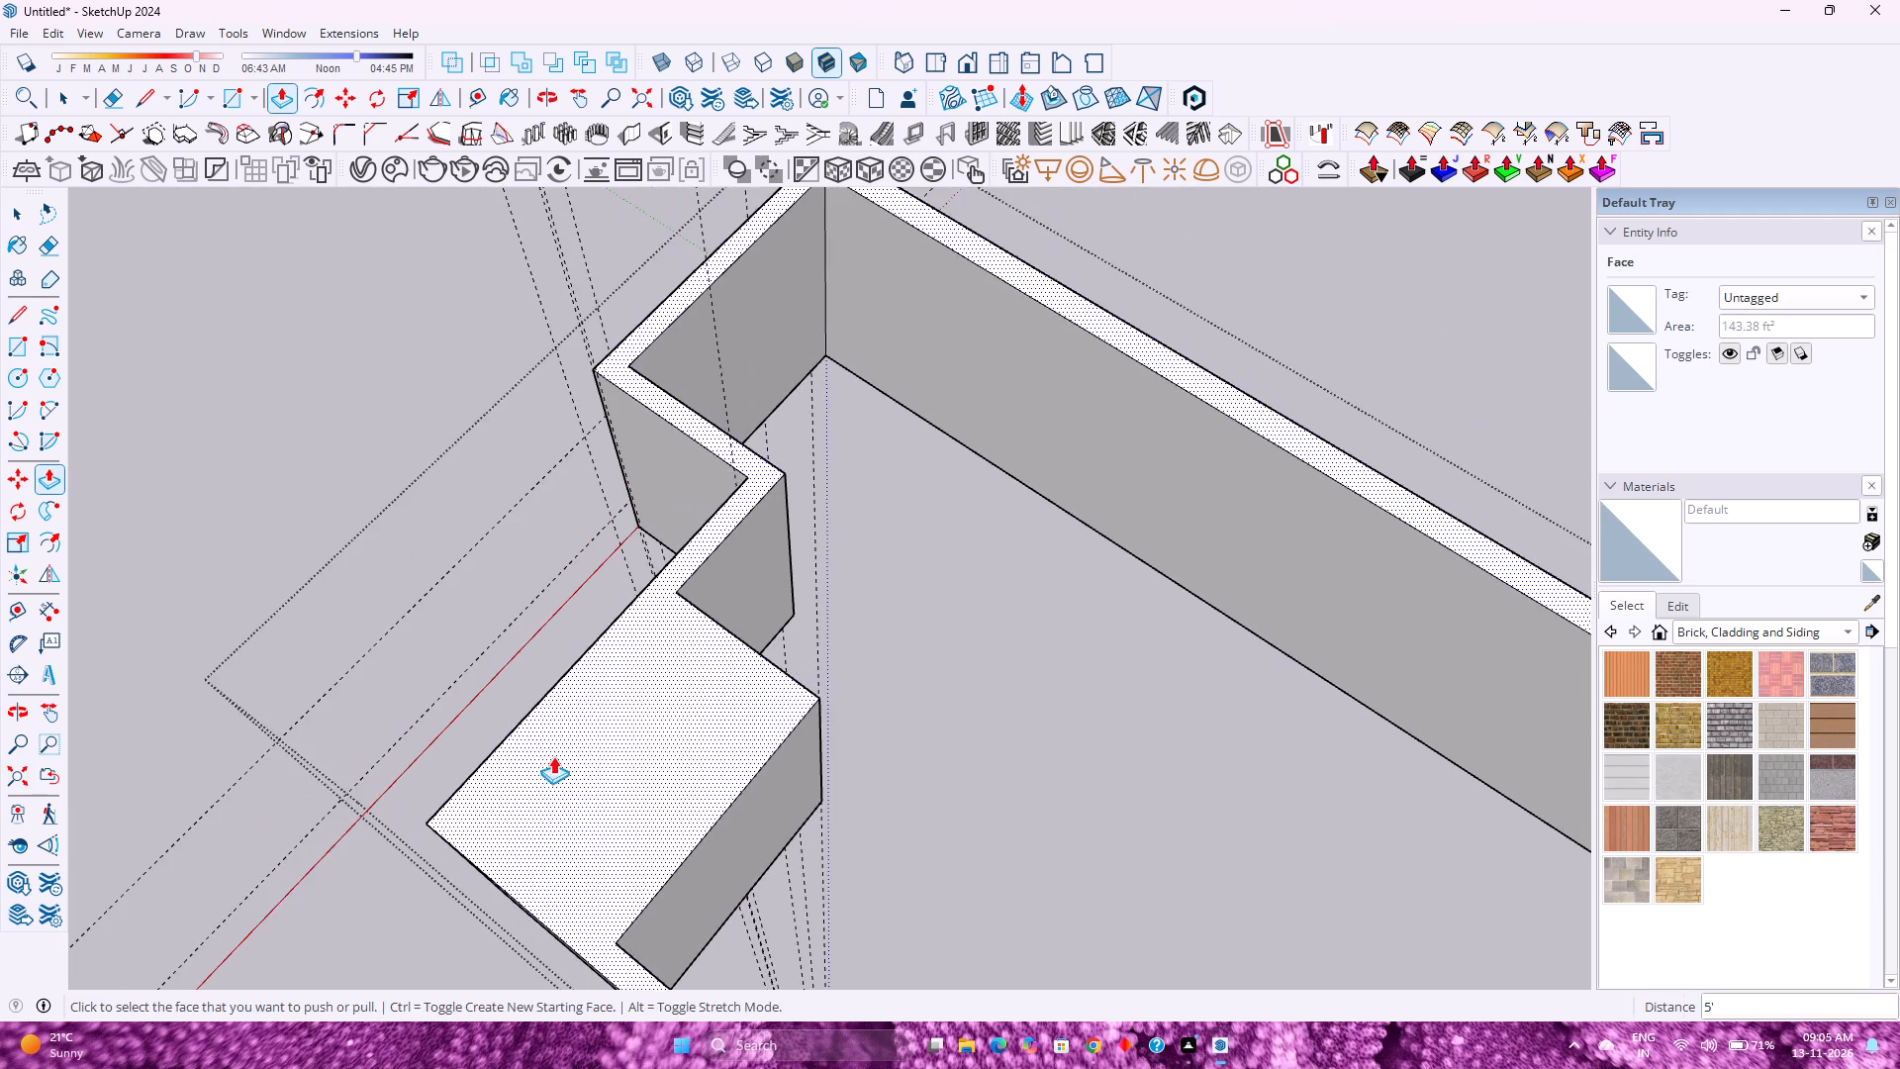
Push/Pull the outer face of the front wall beyond the second step inward 5', forming the second recess.
middle_click_drag(553, 756, 1313, 521)
left_click(1052, 672)
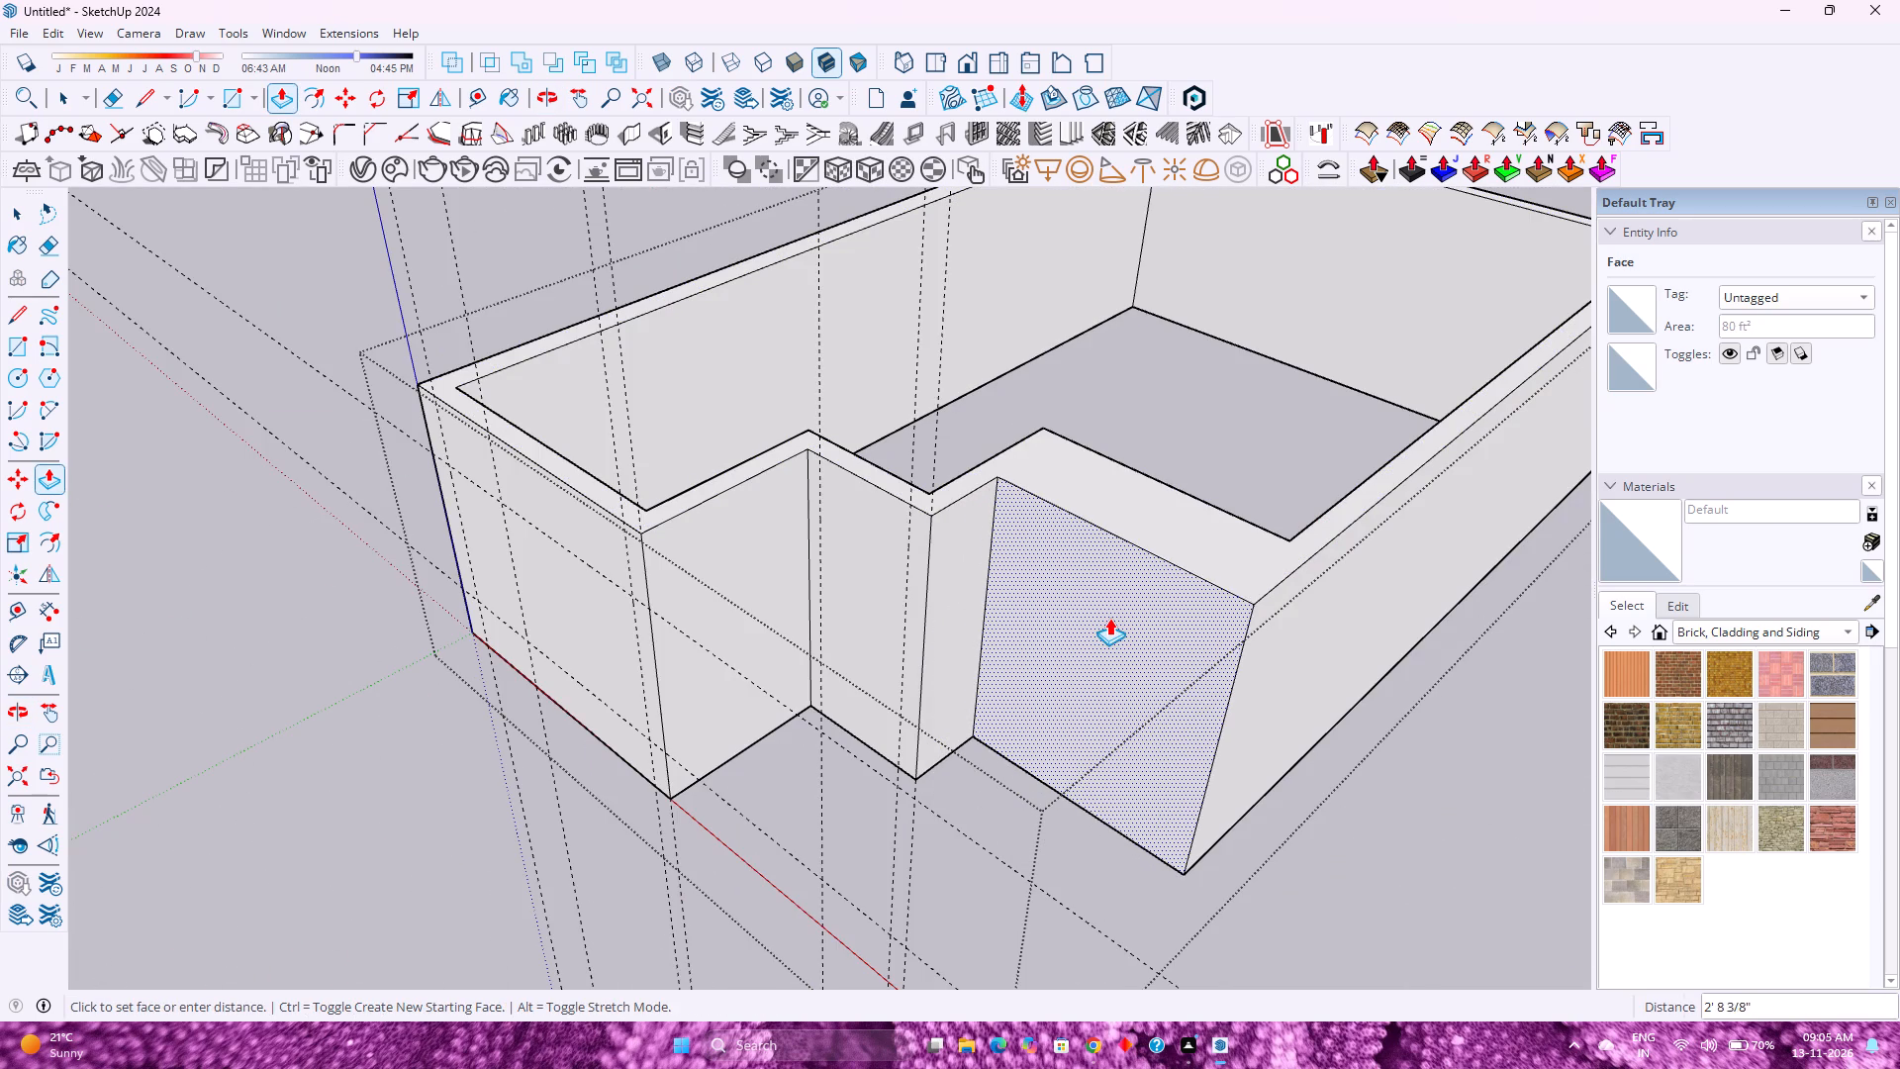
type("5'")
key("Return")
Push/Pull the outer face of the long side wall next to the second recess outward 3'.
scroll(943, 653, "down", 4)
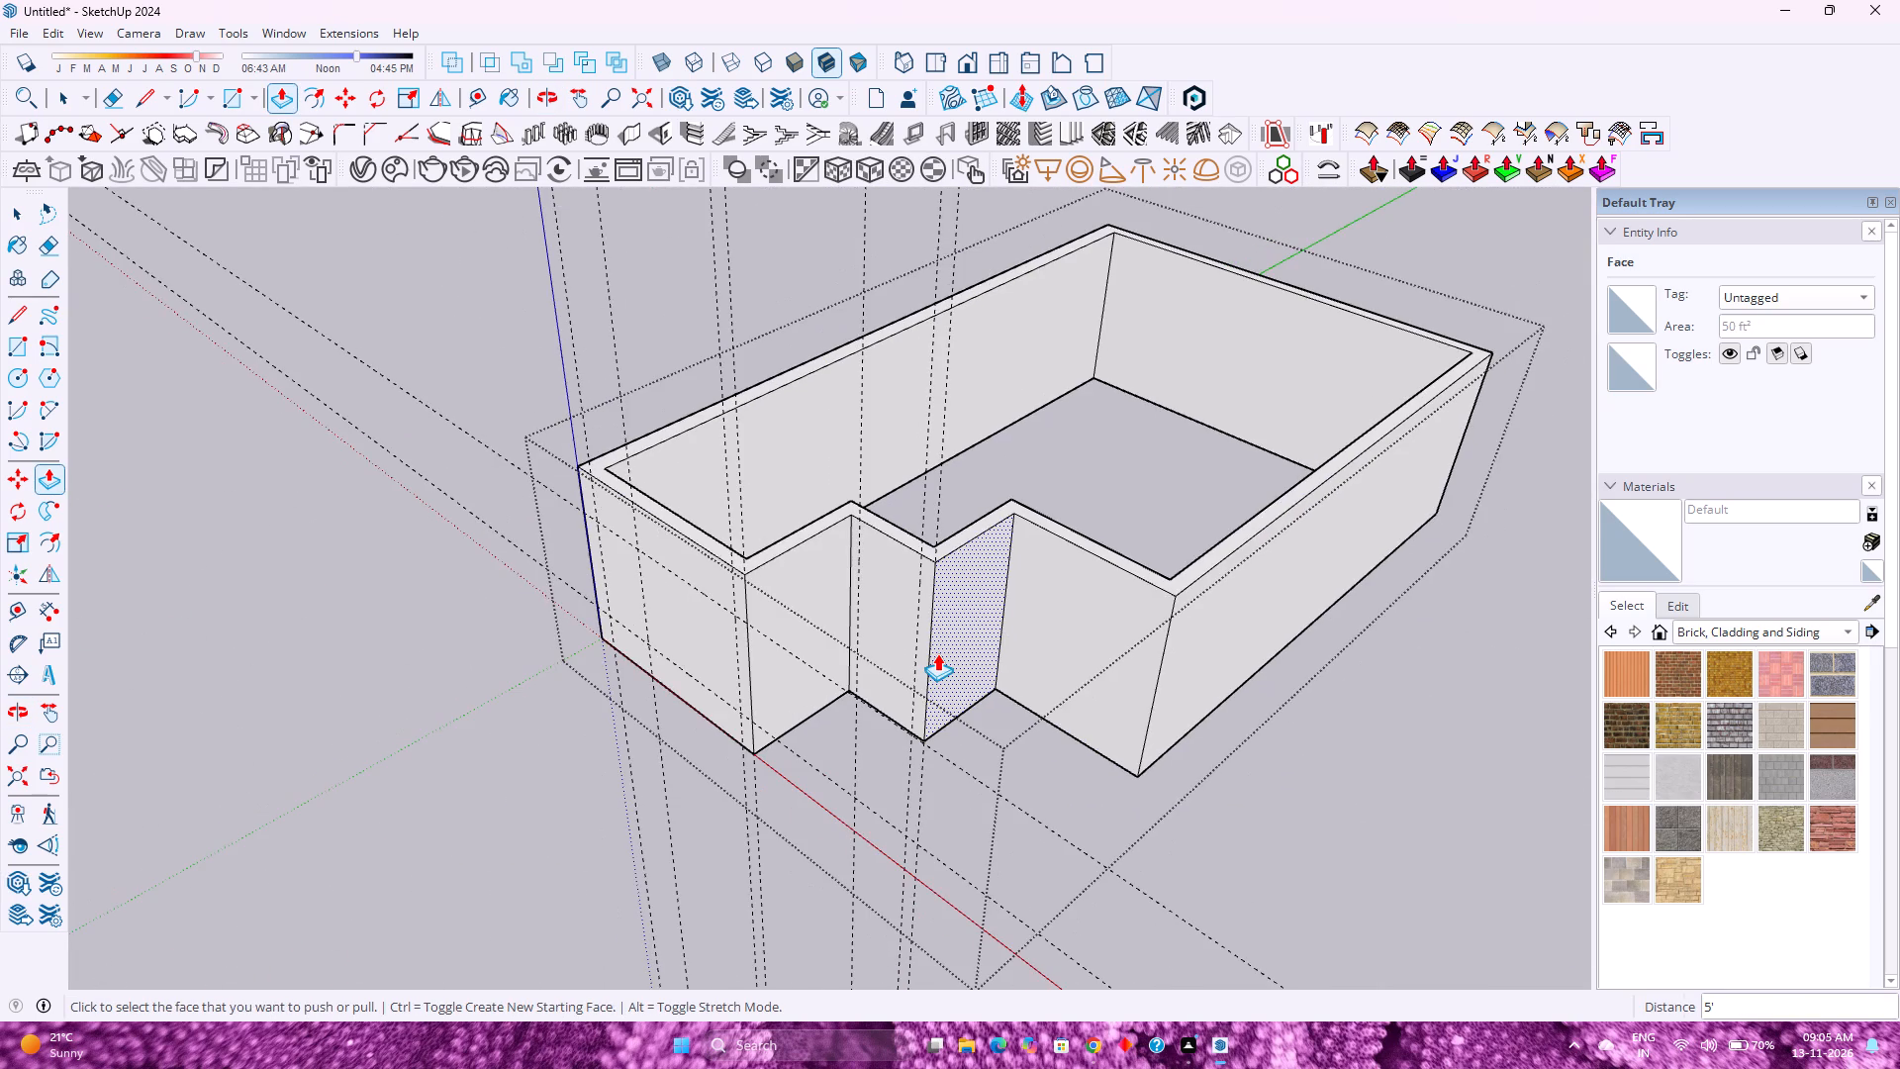
scroll(929, 657, "down", 5)
middle_click_drag(548, 855, 723, 620)
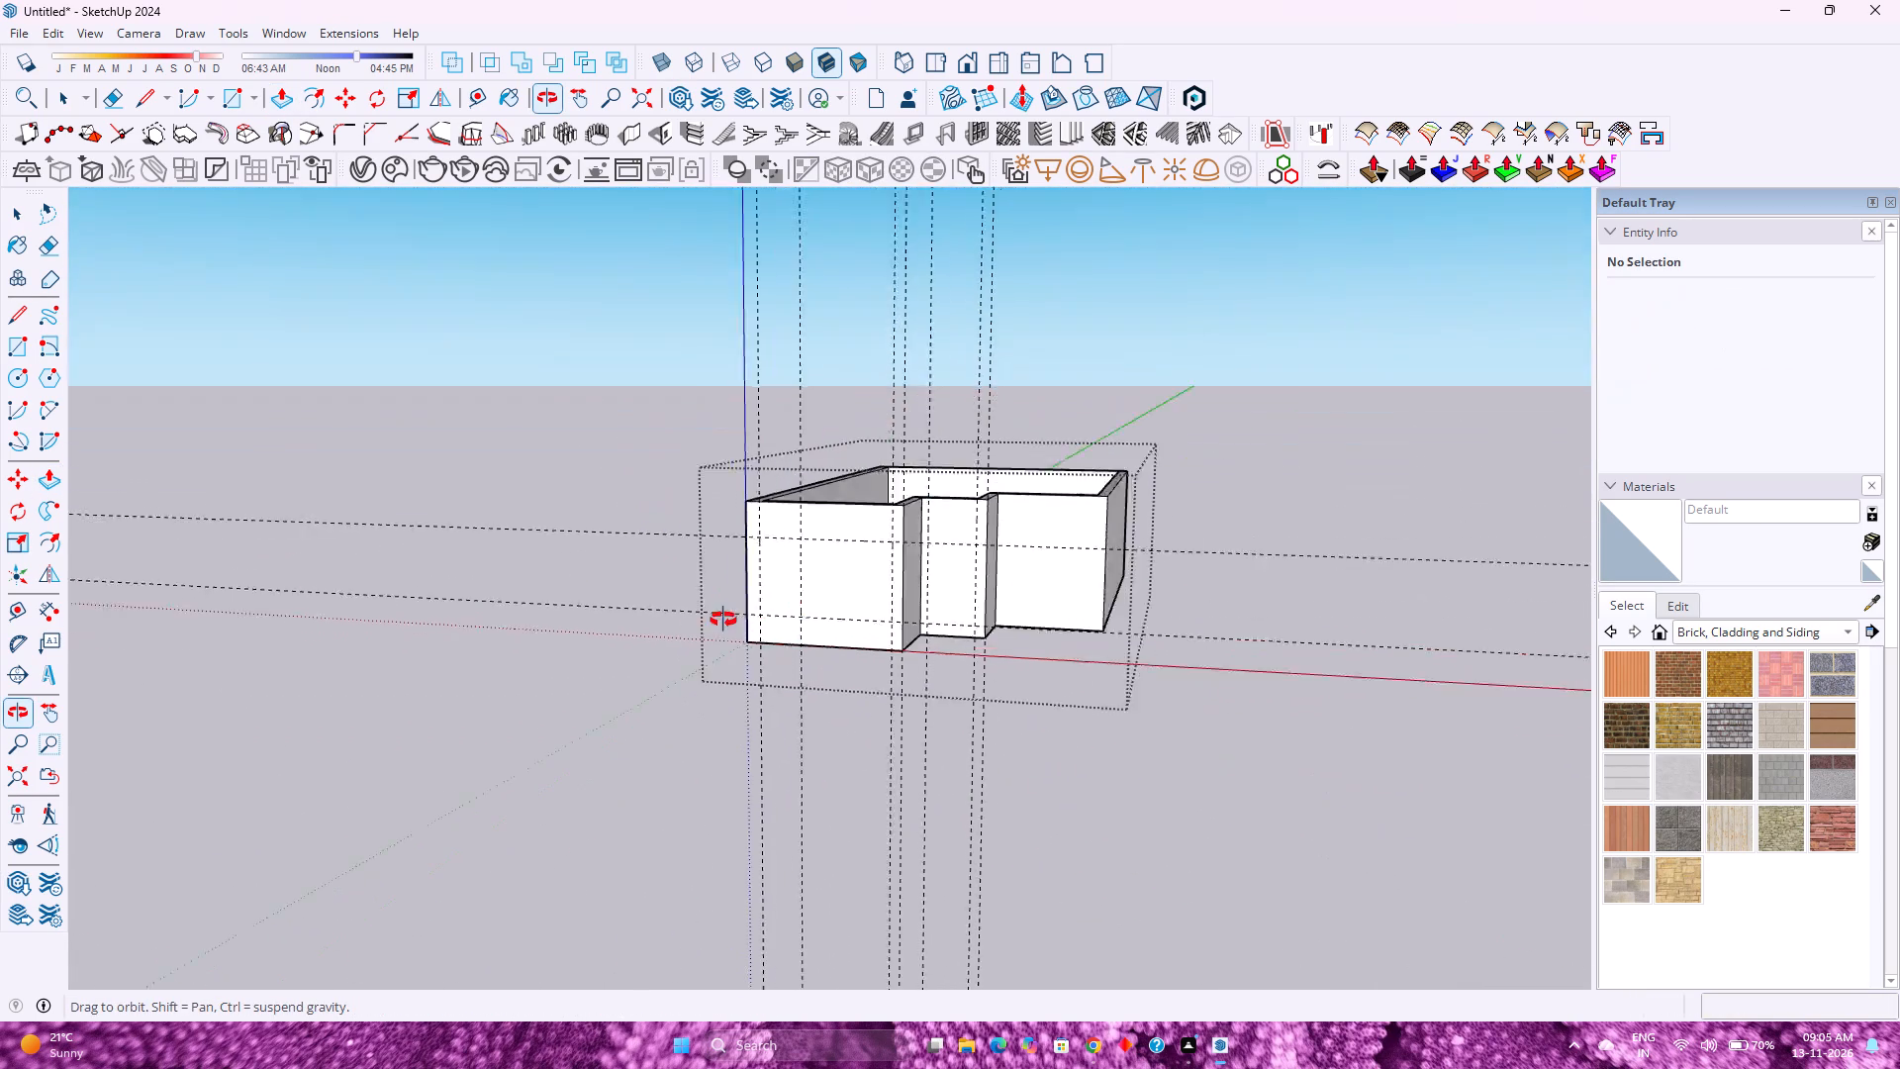
middle_click_drag(723, 620, 481, 683)
middle_click(481, 683)
scroll(1253, 613, "up", 3)
left_click(1154, 612)
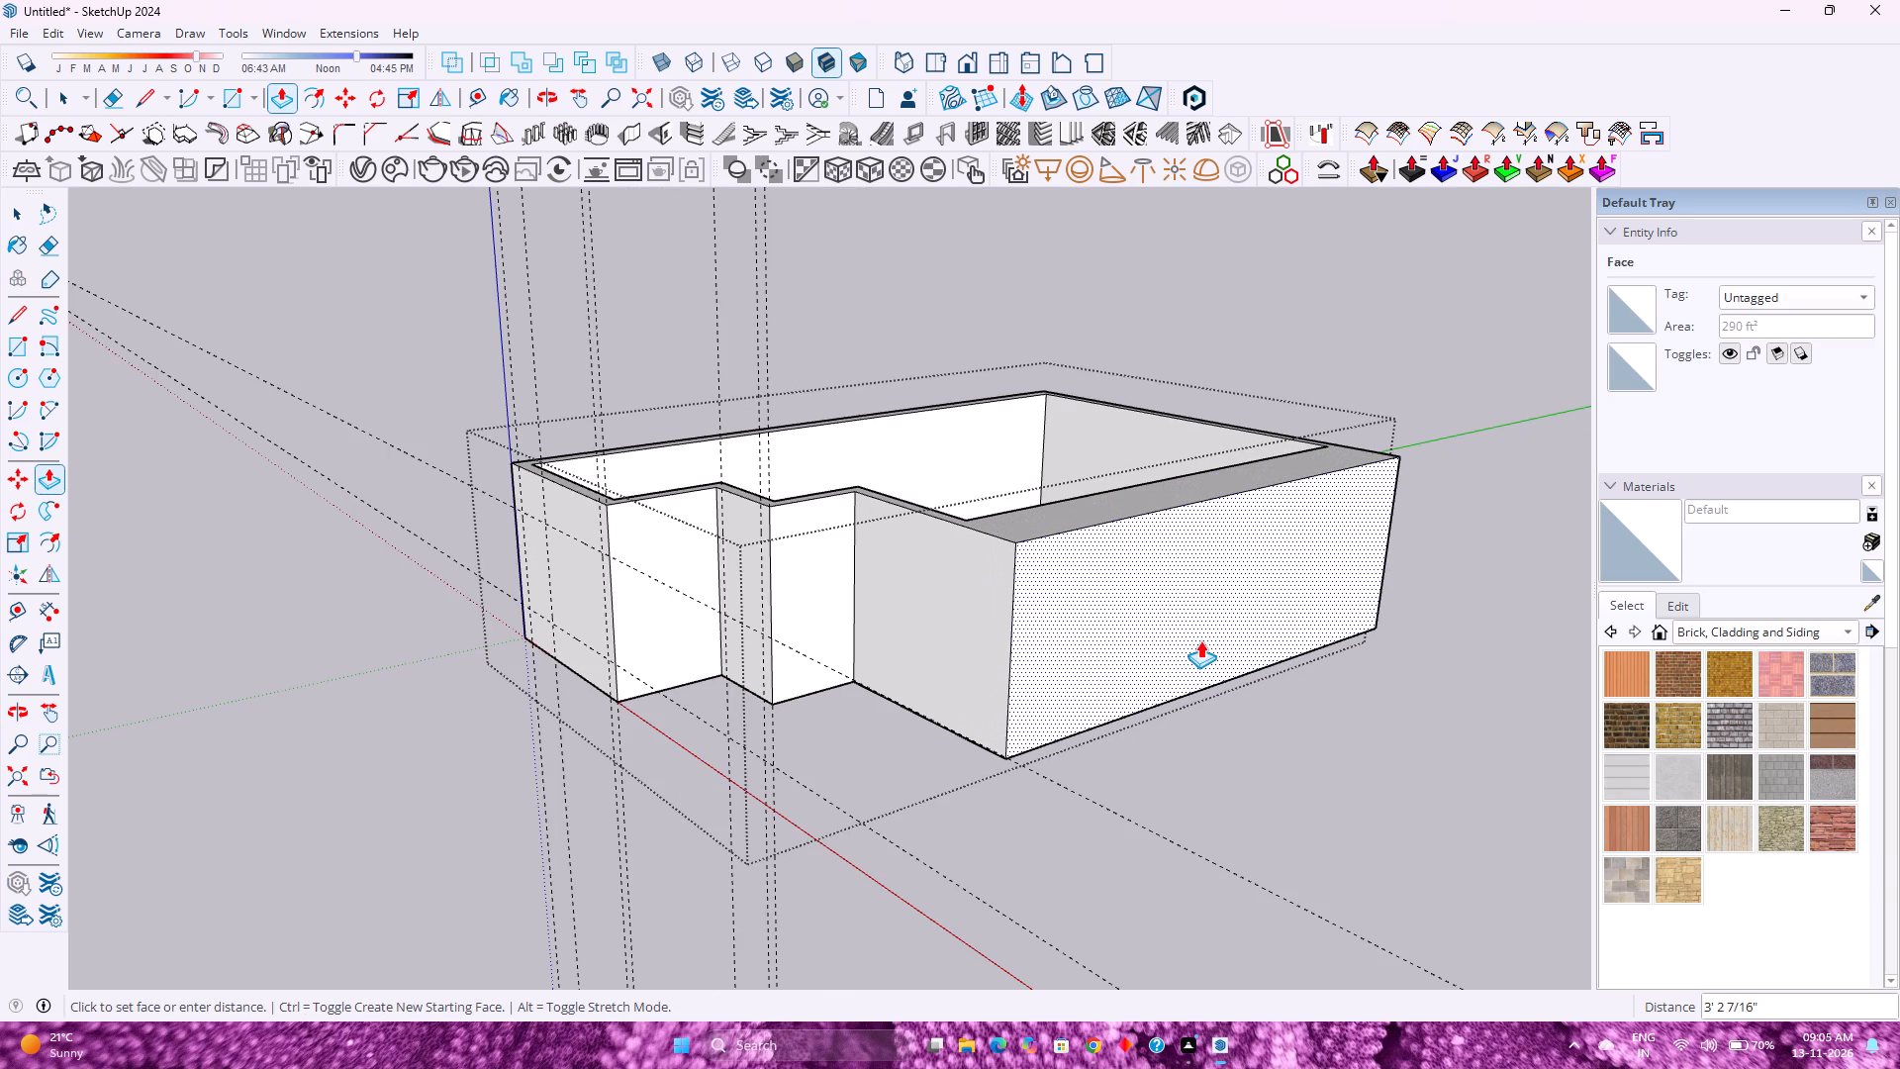
type("3'")
key("Return")
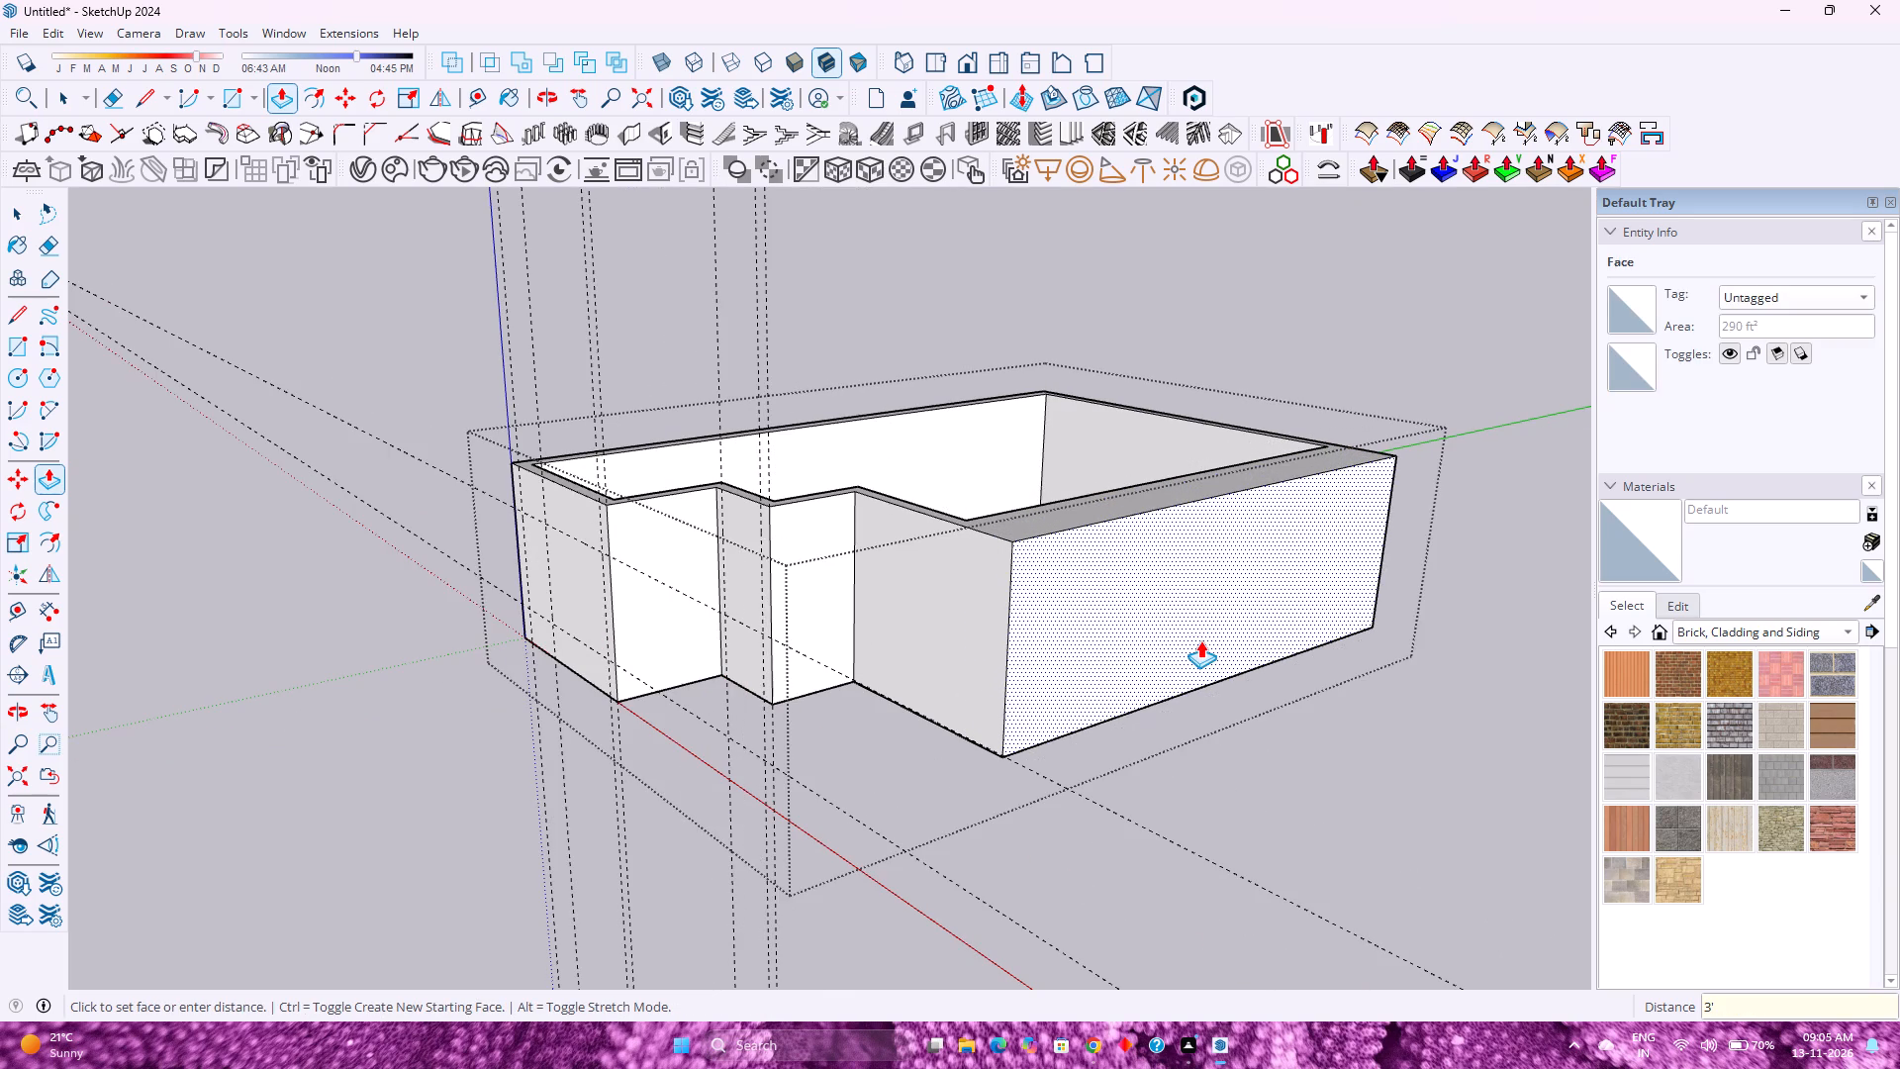
Set the side wall's outward Push/Pull distance to 4'.
middle_click_drag(1129, 655, 1700, 841)
middle_click_drag(1350, 658, 1091, 684)
middle_click(1091, 684)
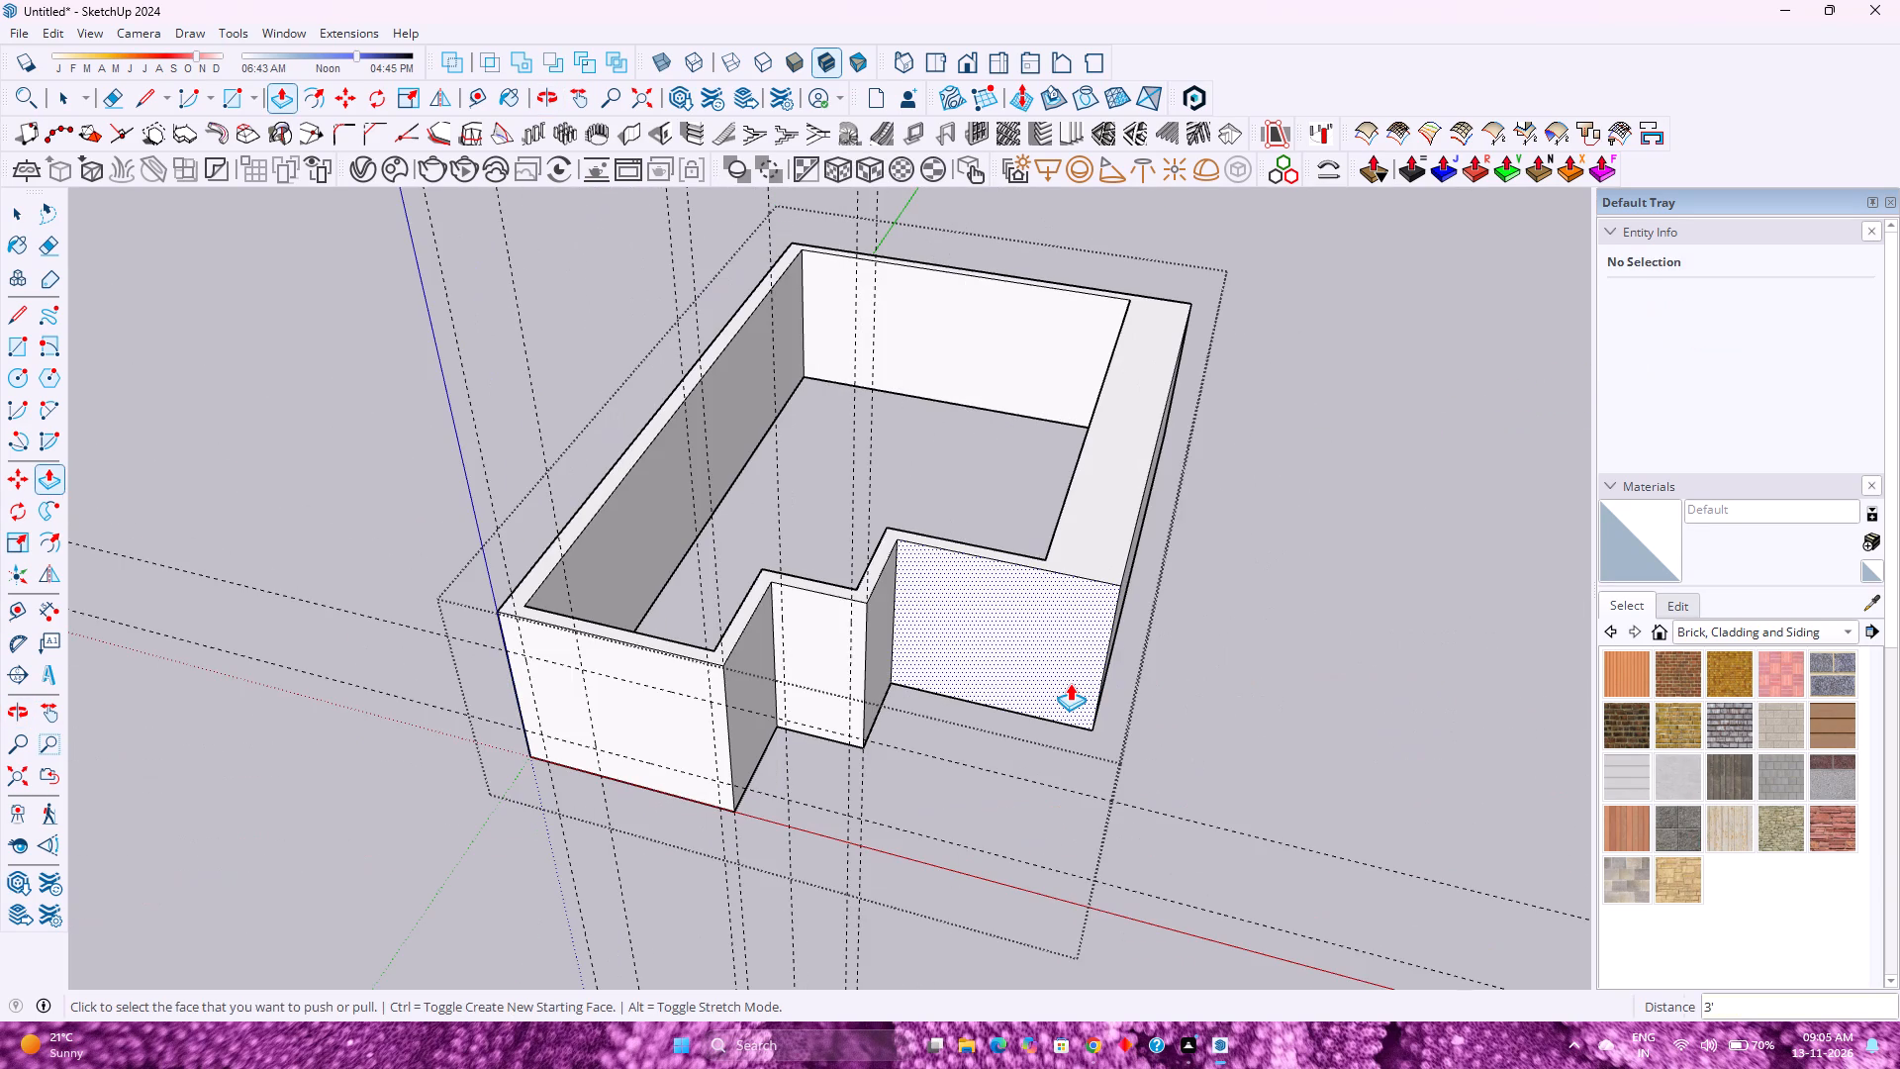
type("4'")
key("Return")
Push/Pull the inner face of the same long side wall 4' toward its outer face to thin the wall.
middle_click_drag(1070, 683, 1496, 699)
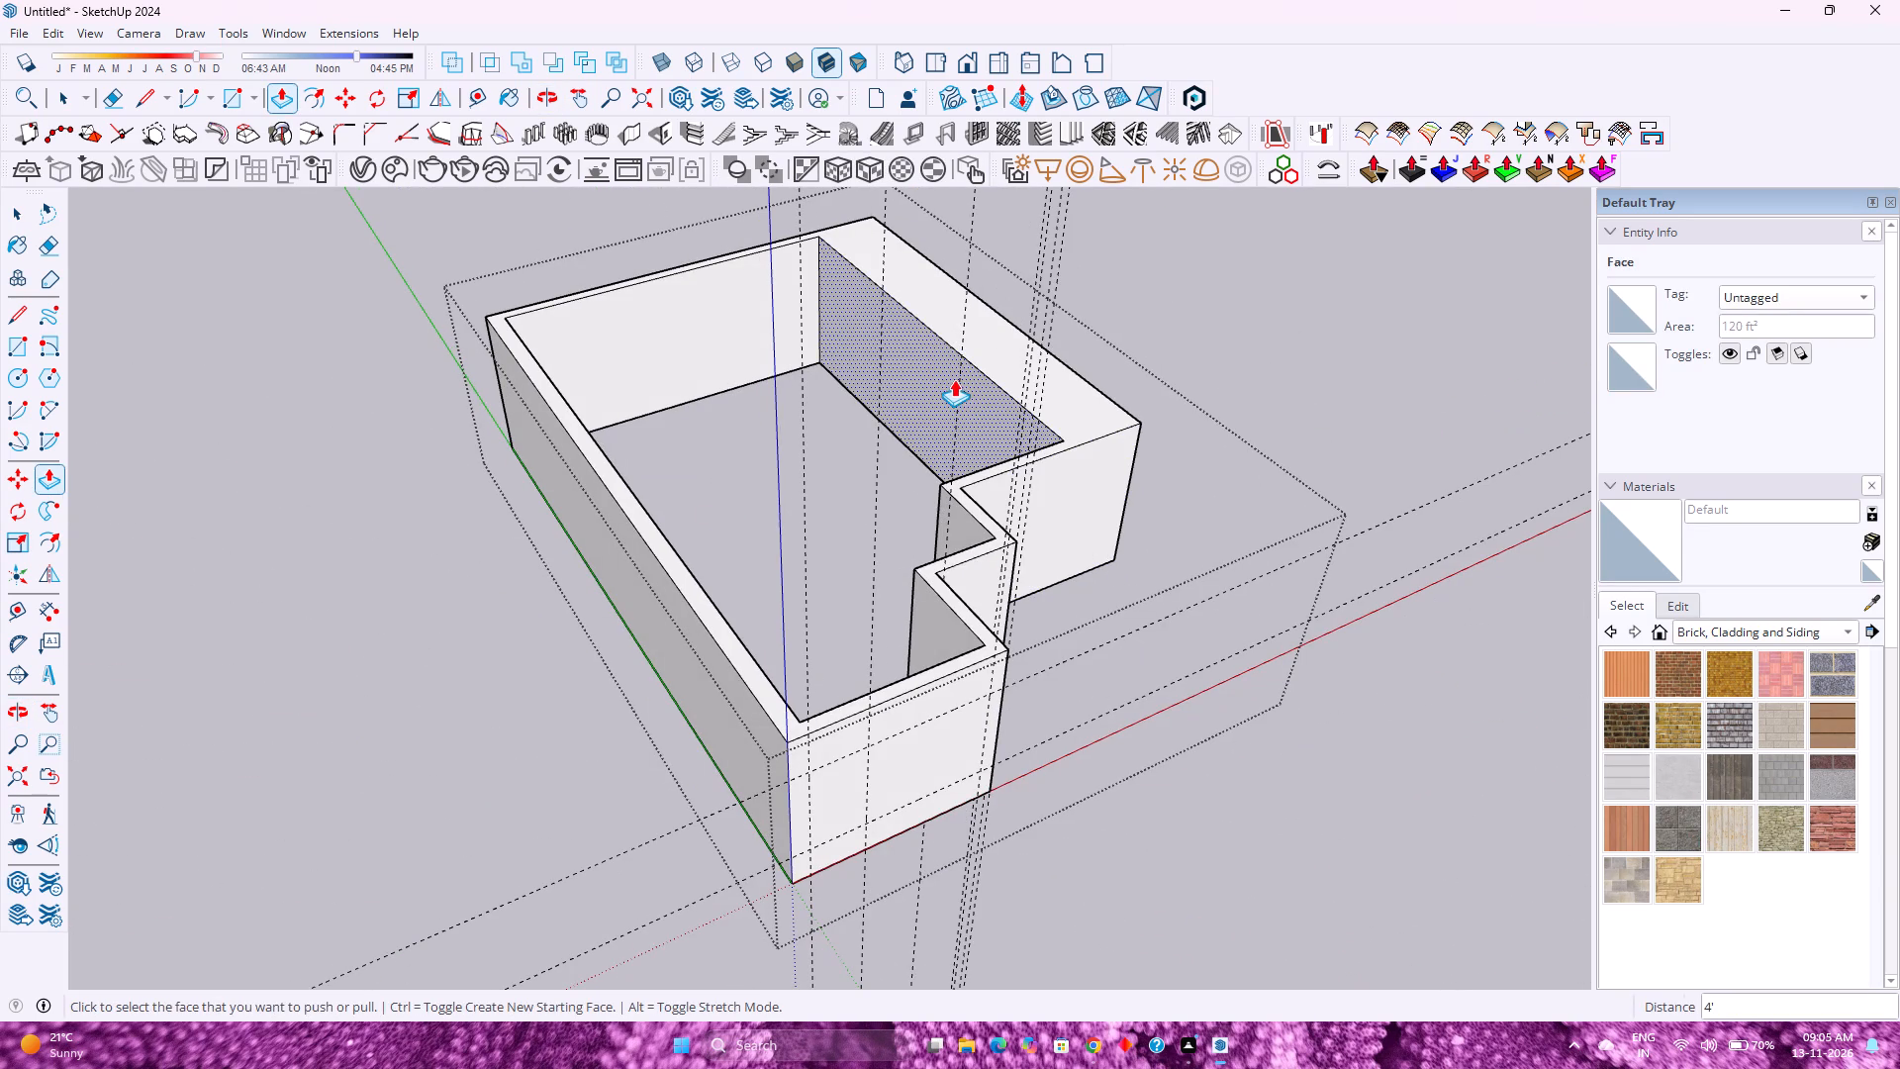
left_click(951, 382)
type("4'")
key("Return")
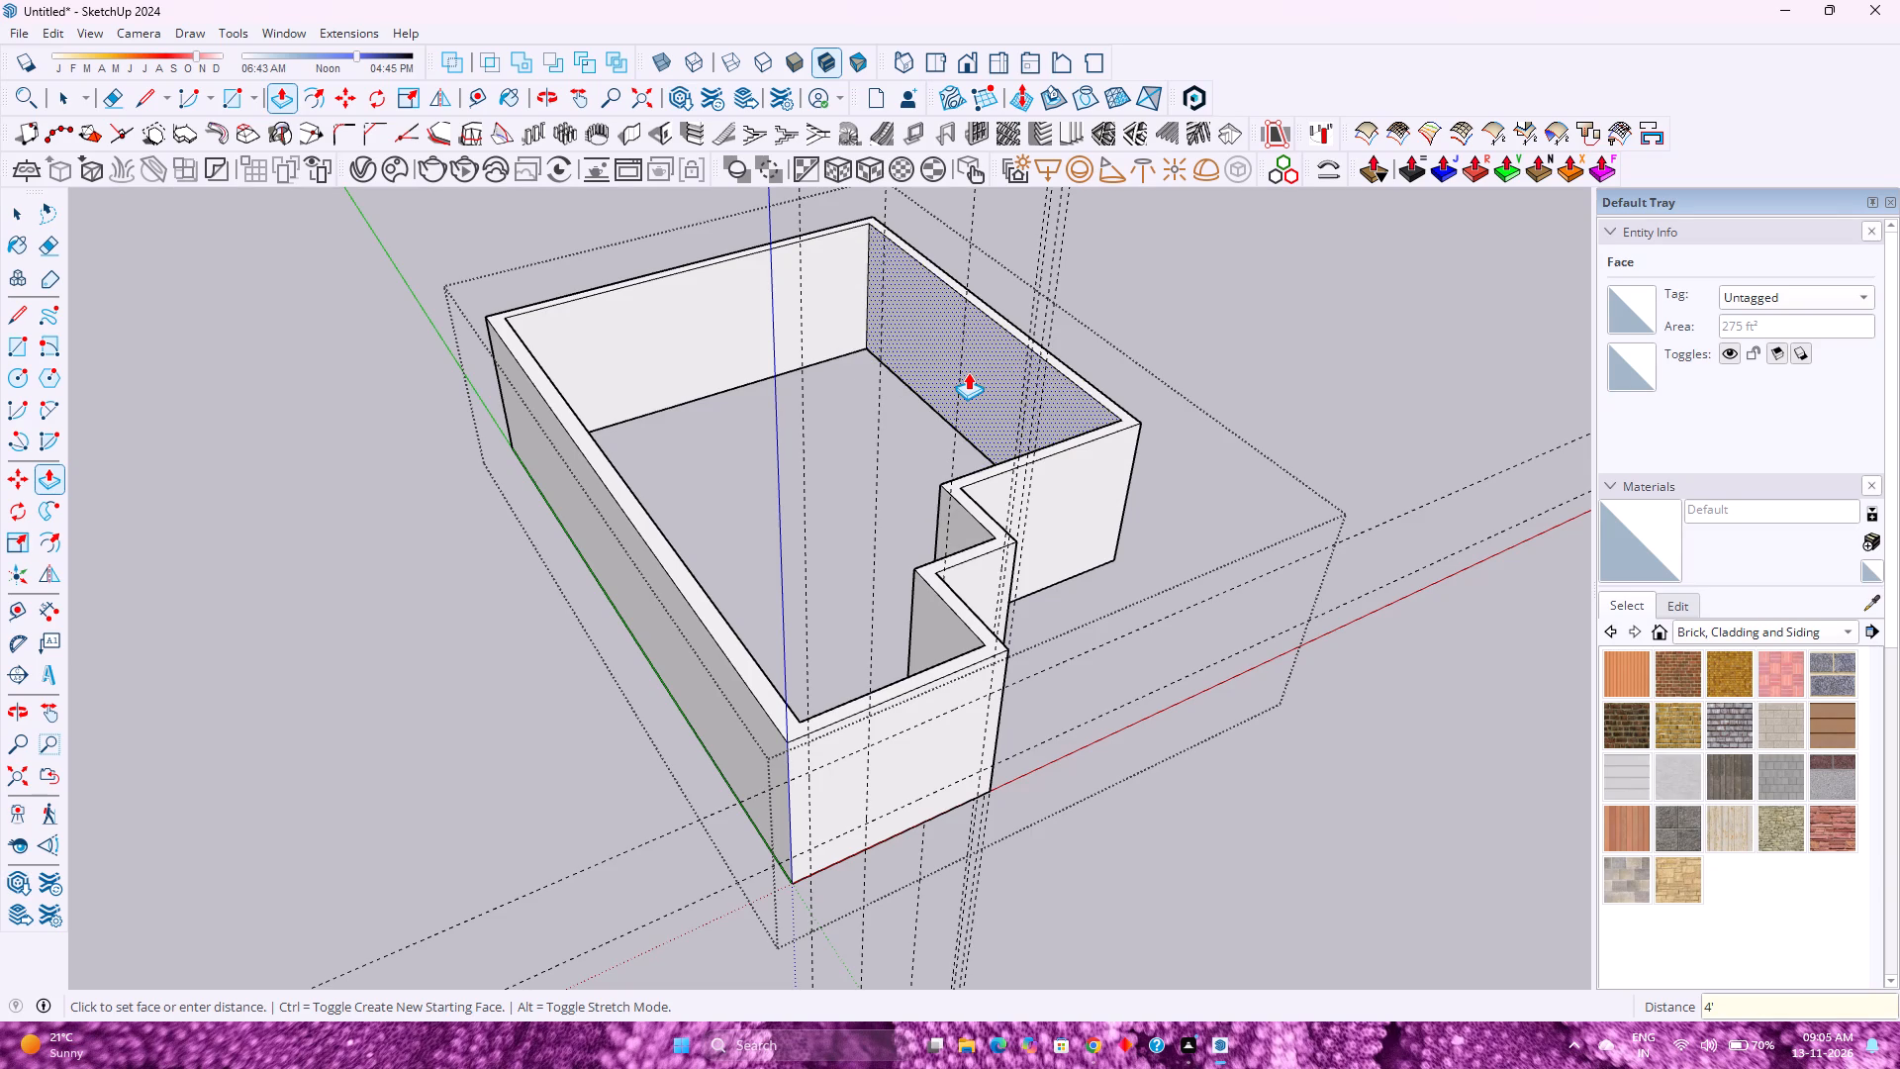
key("space")
Examine the stepped wall shell from several angles and distances.
scroll(819, 494, "down", 3)
middle_click_drag(1067, 741, 377, 577)
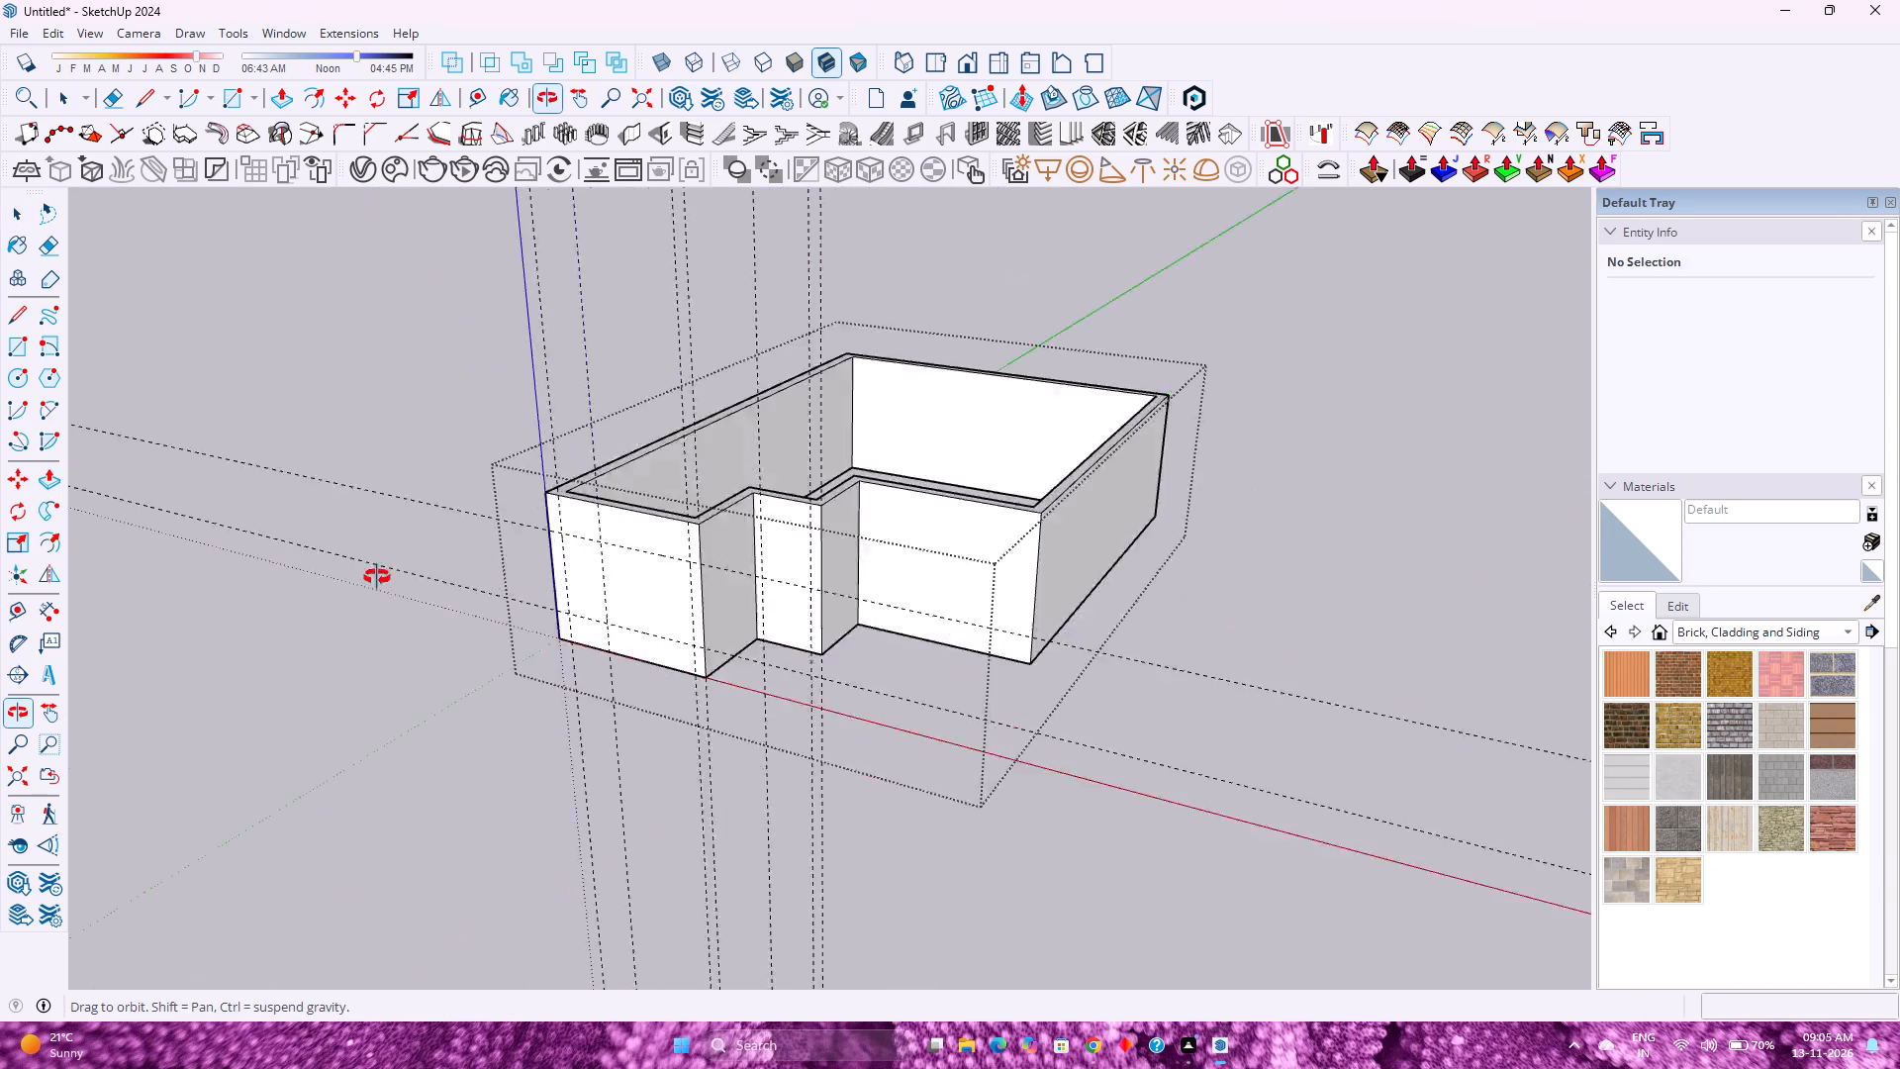
middle_click_drag(377, 577, 577, 697)
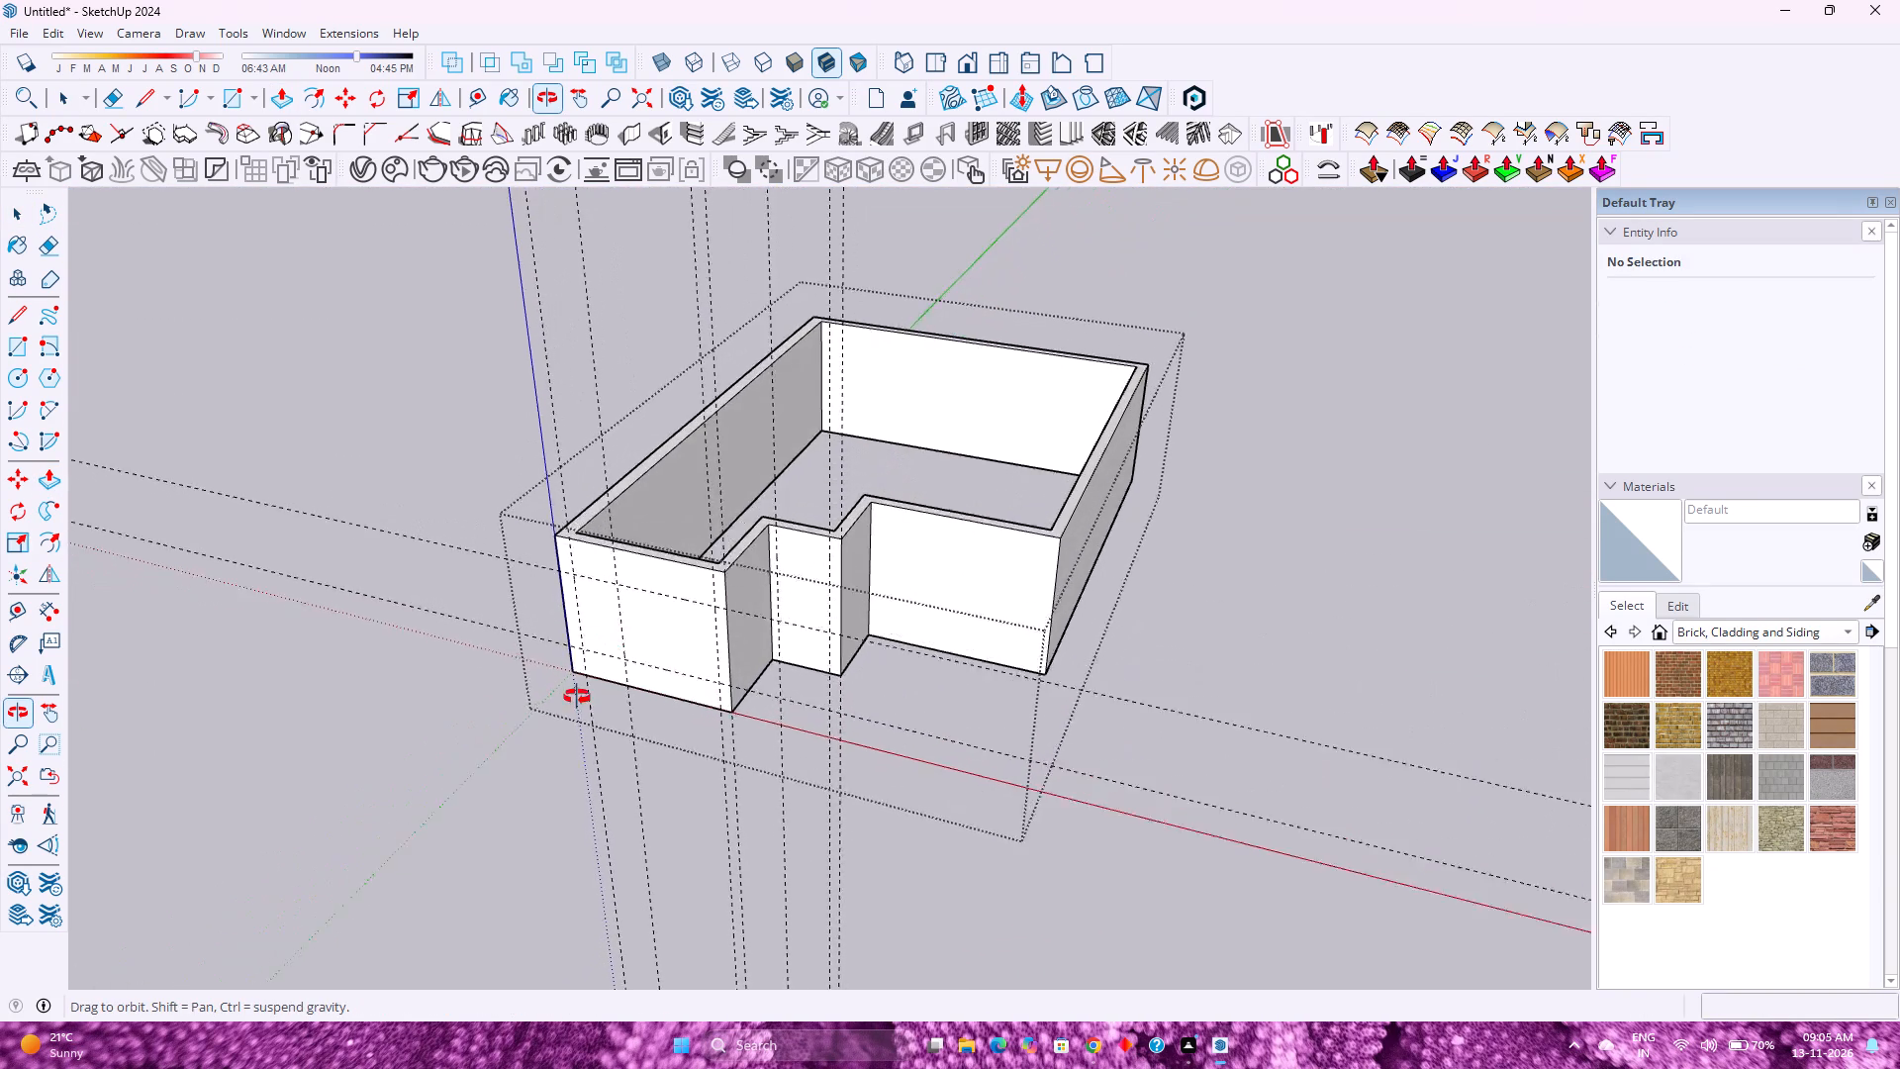
middle_click_drag(577, 697, 427, 883)
middle_click_drag(427, 888, 666, 594)
middle_click(666, 594)
middle_click(663, 594)
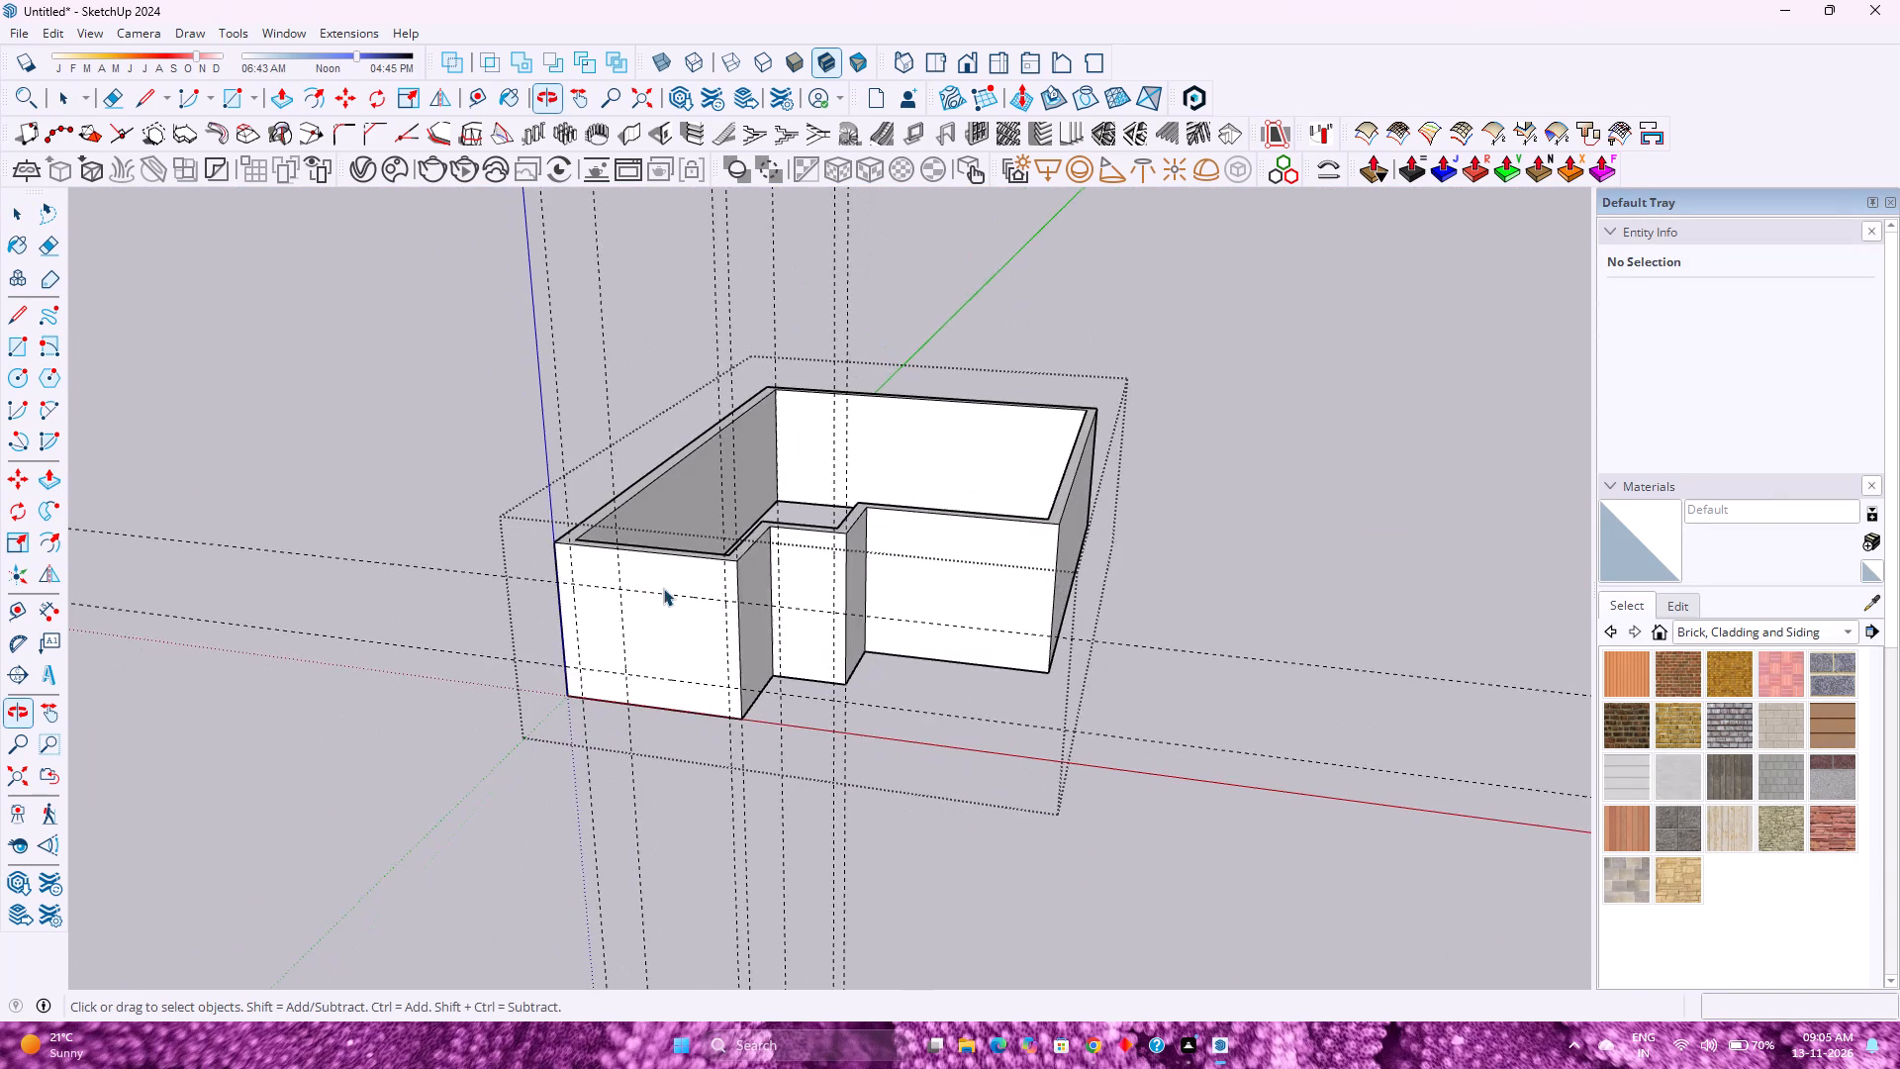
scroll(668, 584, "down", 3)
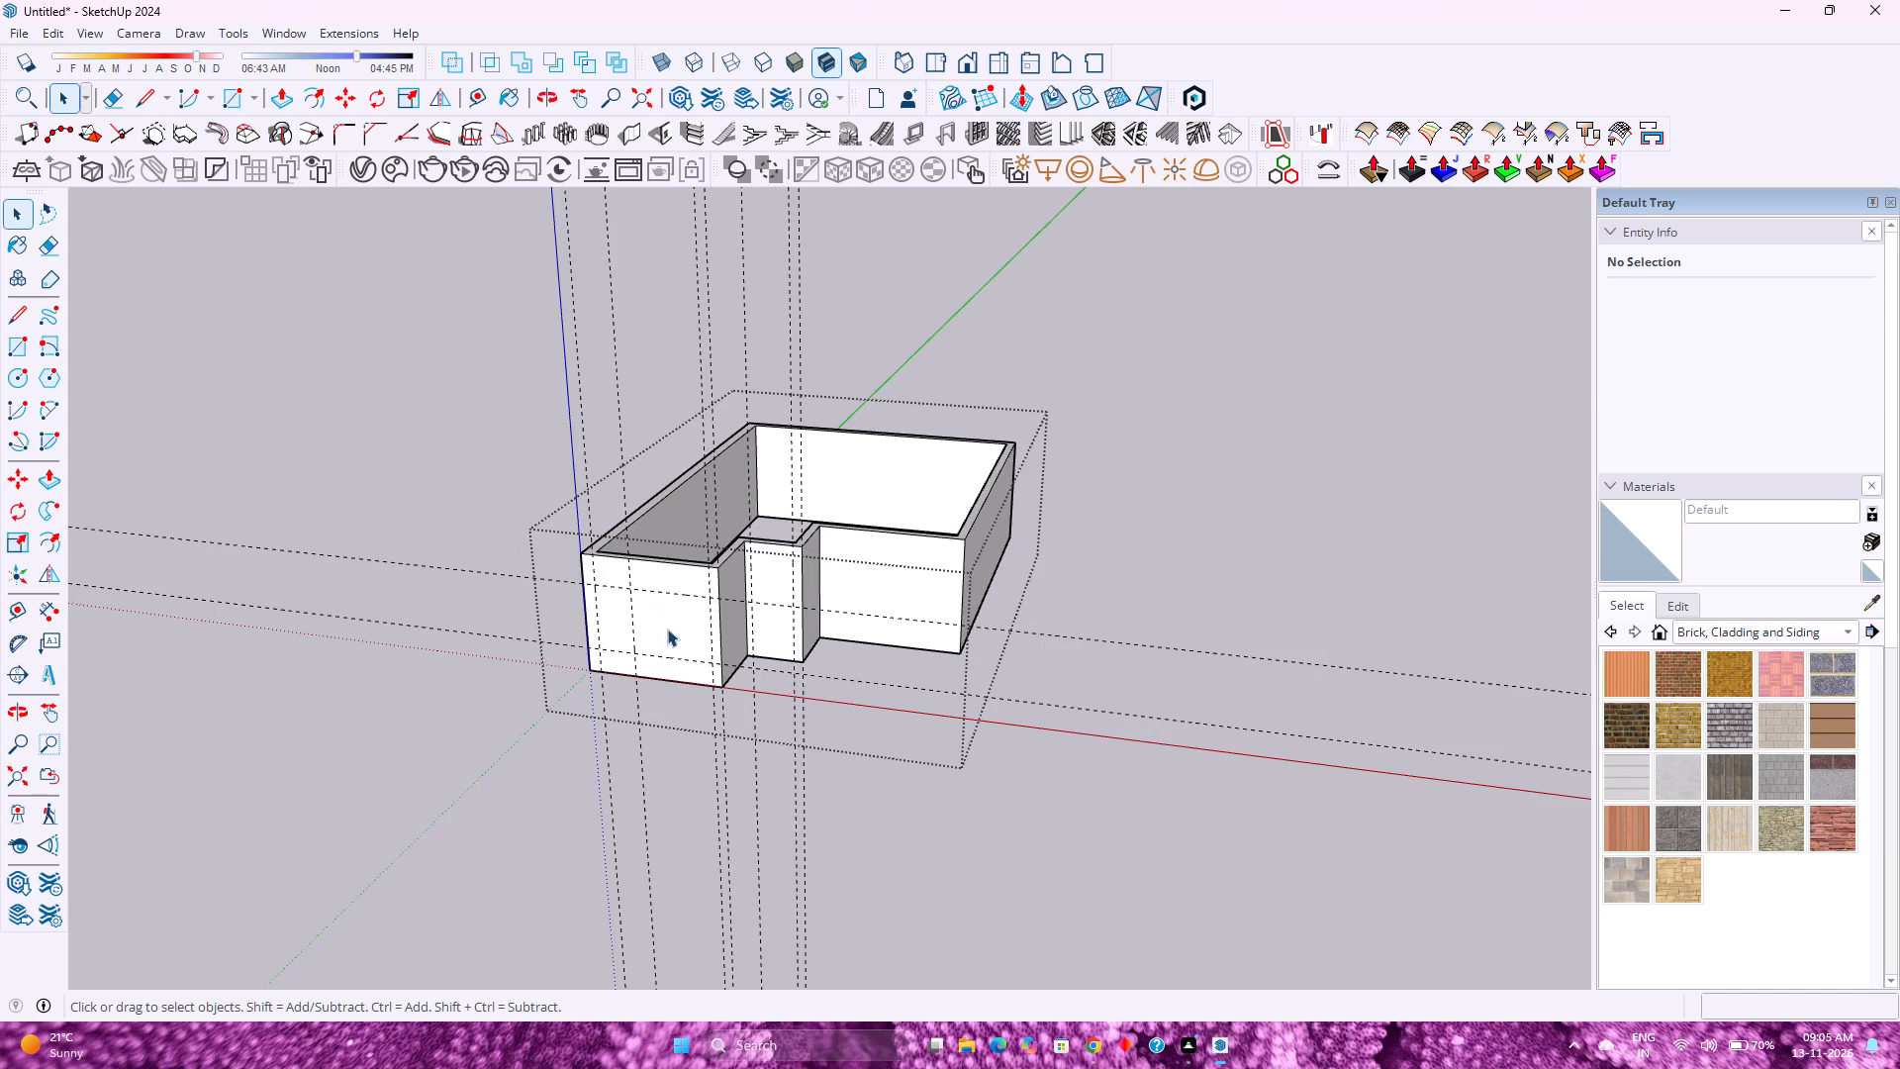
middle_click_drag(667, 629, 783, 455)
middle_click_drag(776, 452, 635, 460)
middle_click_drag(616, 467, 580, 480)
middle_click_drag(580, 480, 656, 785)
middle_click_drag(617, 769, 565, 735)
scroll(554, 630, "down", 2)
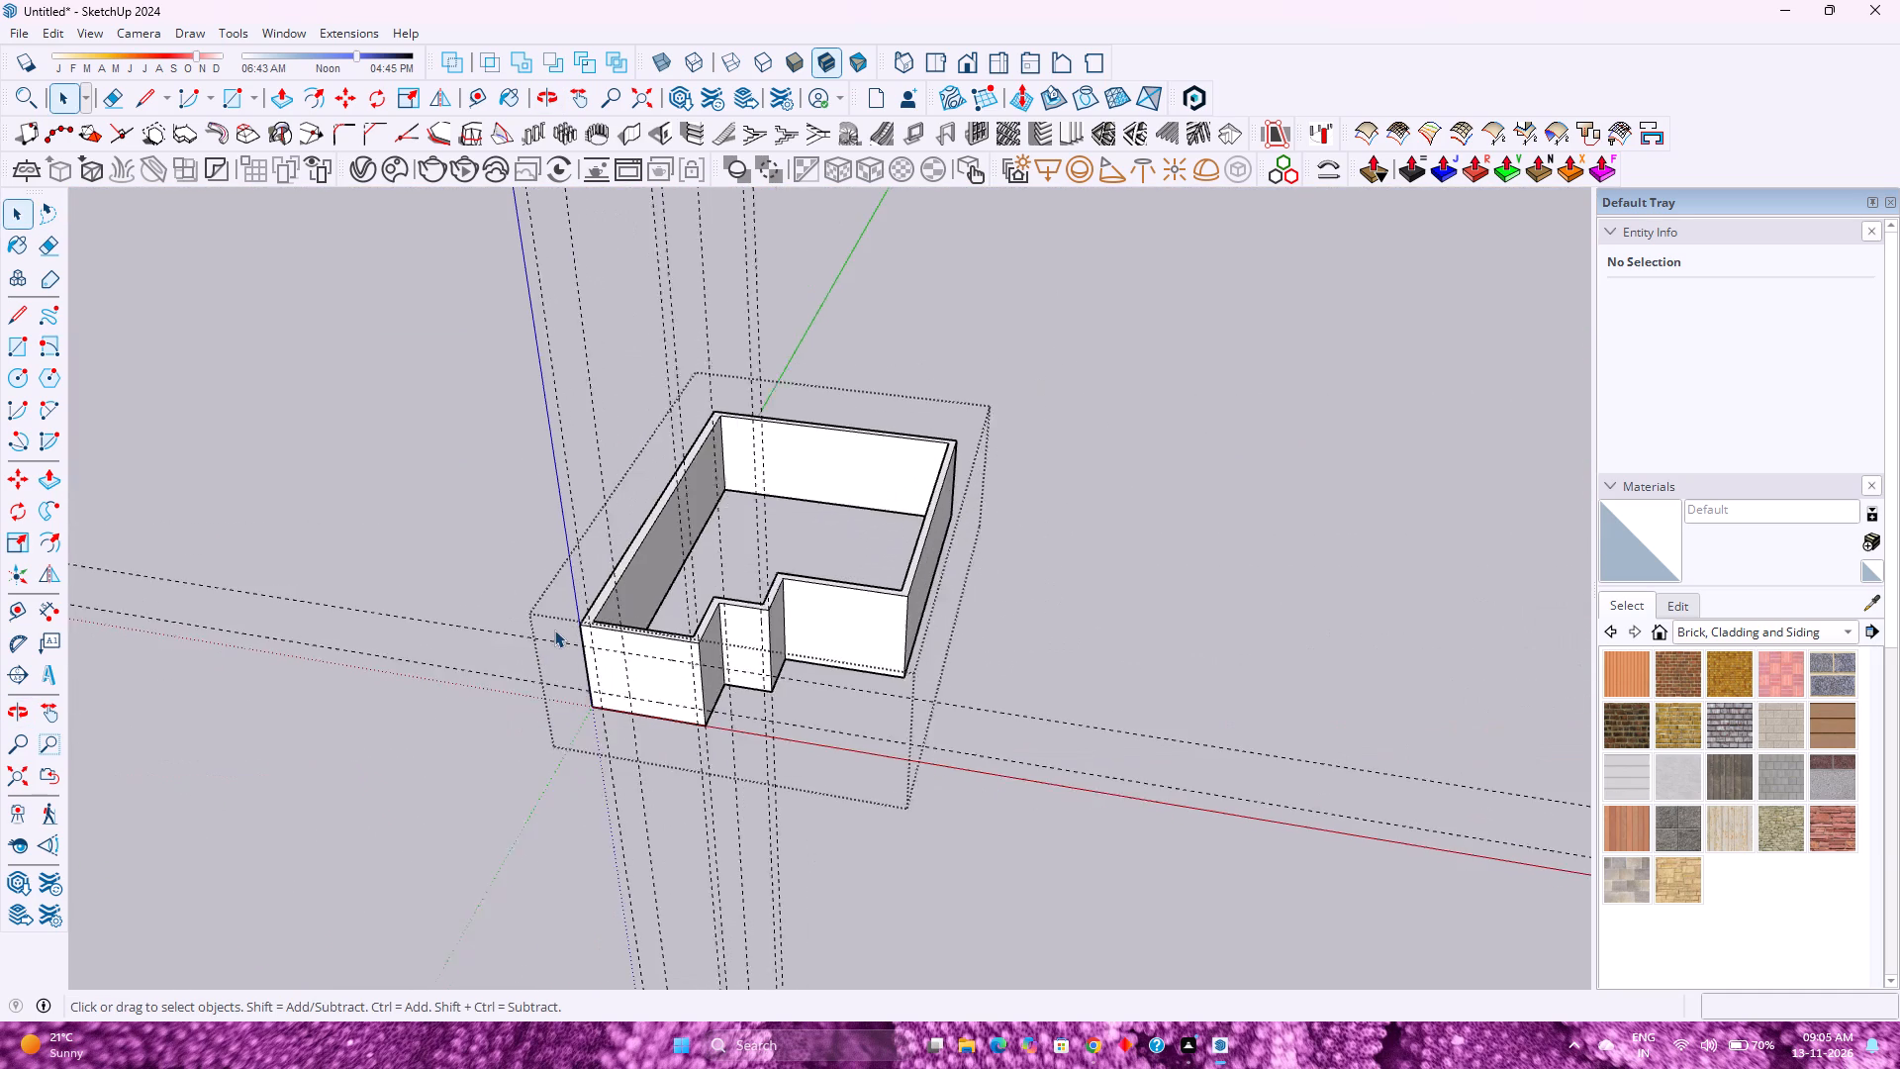
scroll(554, 630, "down", 2)
scroll(554, 634, "up", 11)
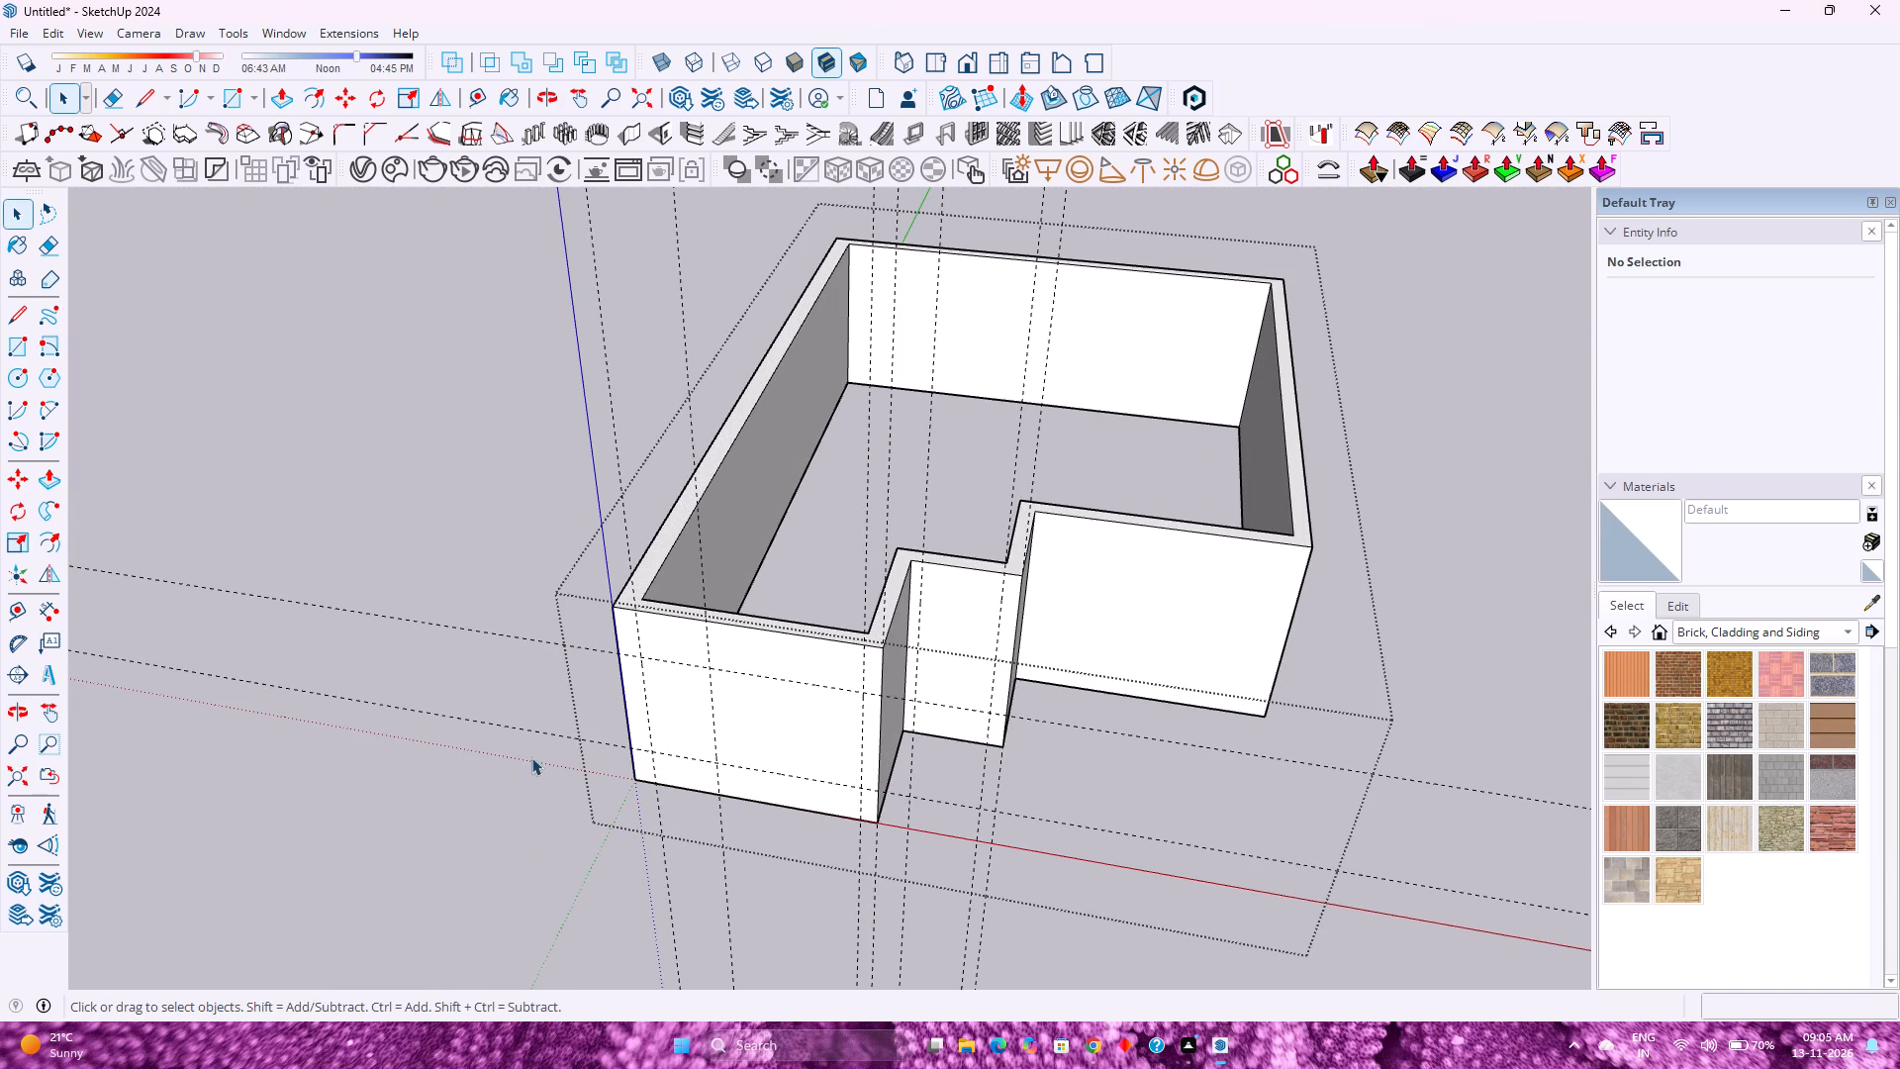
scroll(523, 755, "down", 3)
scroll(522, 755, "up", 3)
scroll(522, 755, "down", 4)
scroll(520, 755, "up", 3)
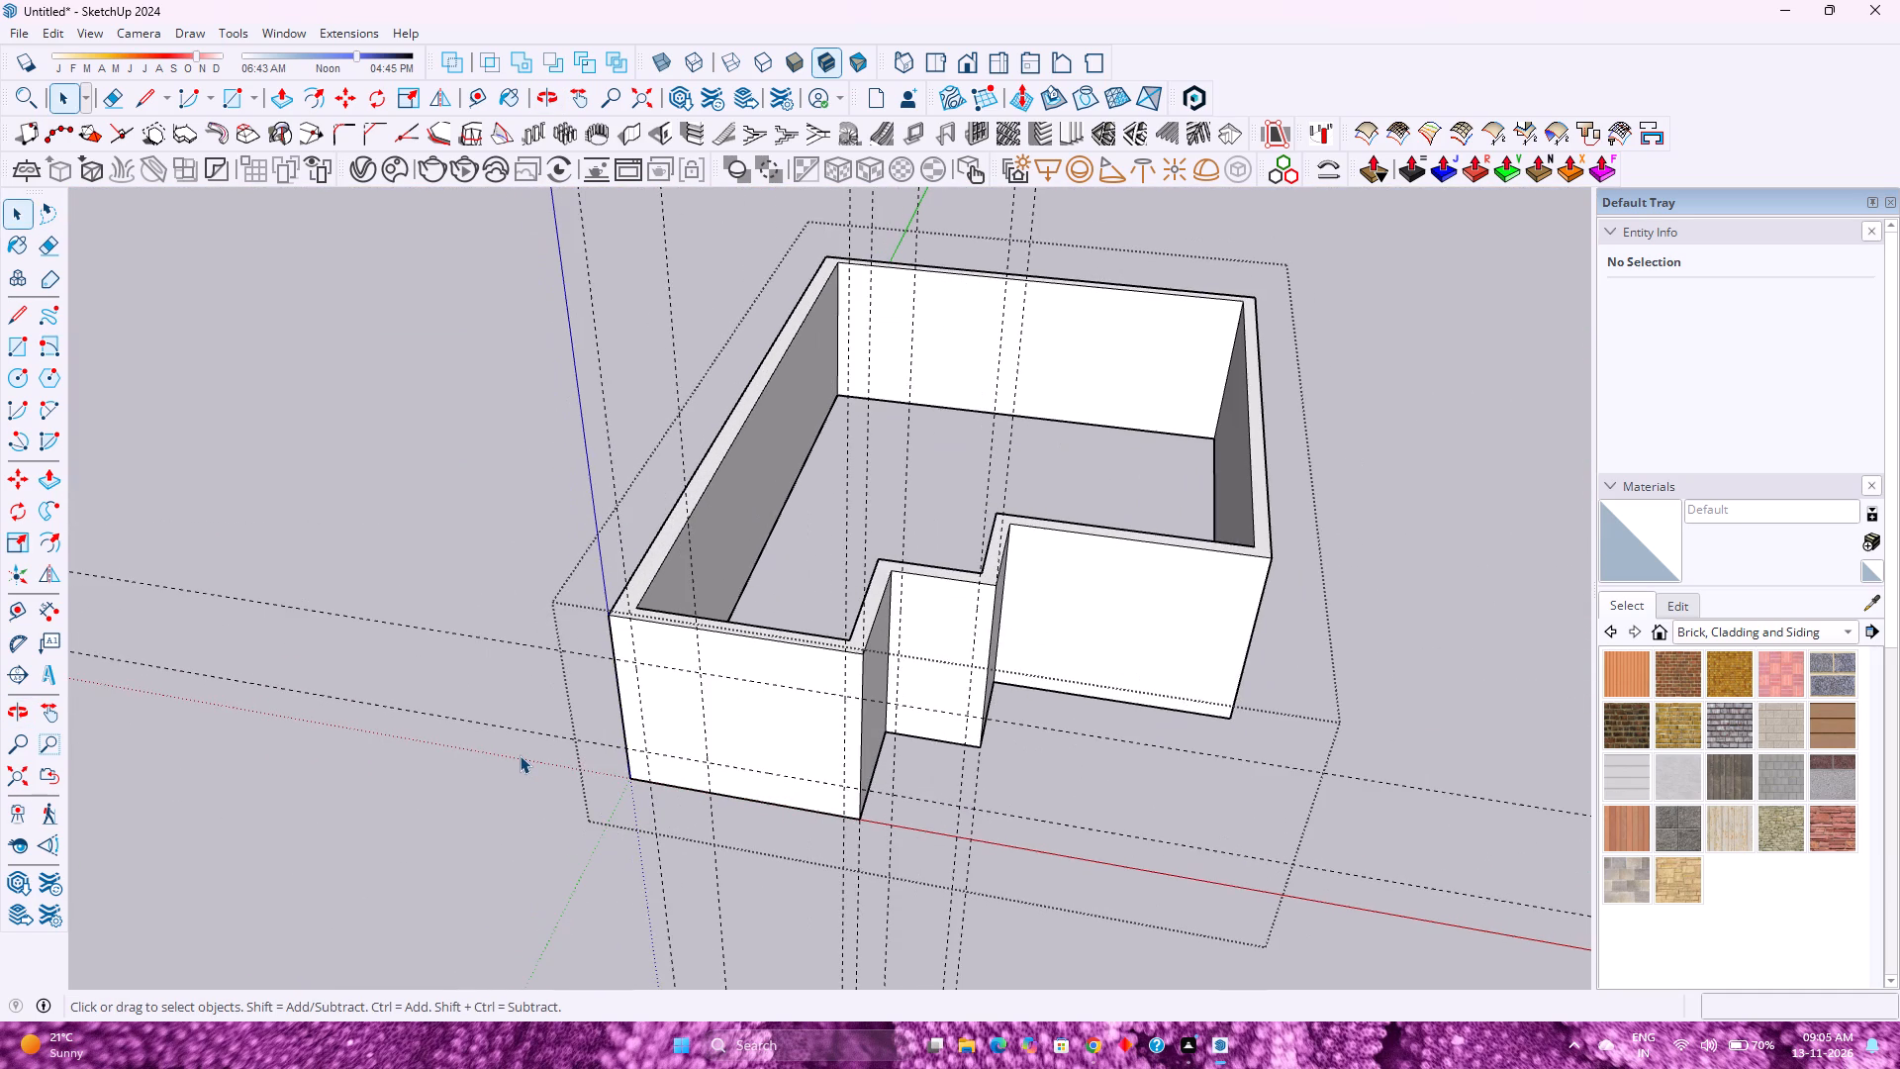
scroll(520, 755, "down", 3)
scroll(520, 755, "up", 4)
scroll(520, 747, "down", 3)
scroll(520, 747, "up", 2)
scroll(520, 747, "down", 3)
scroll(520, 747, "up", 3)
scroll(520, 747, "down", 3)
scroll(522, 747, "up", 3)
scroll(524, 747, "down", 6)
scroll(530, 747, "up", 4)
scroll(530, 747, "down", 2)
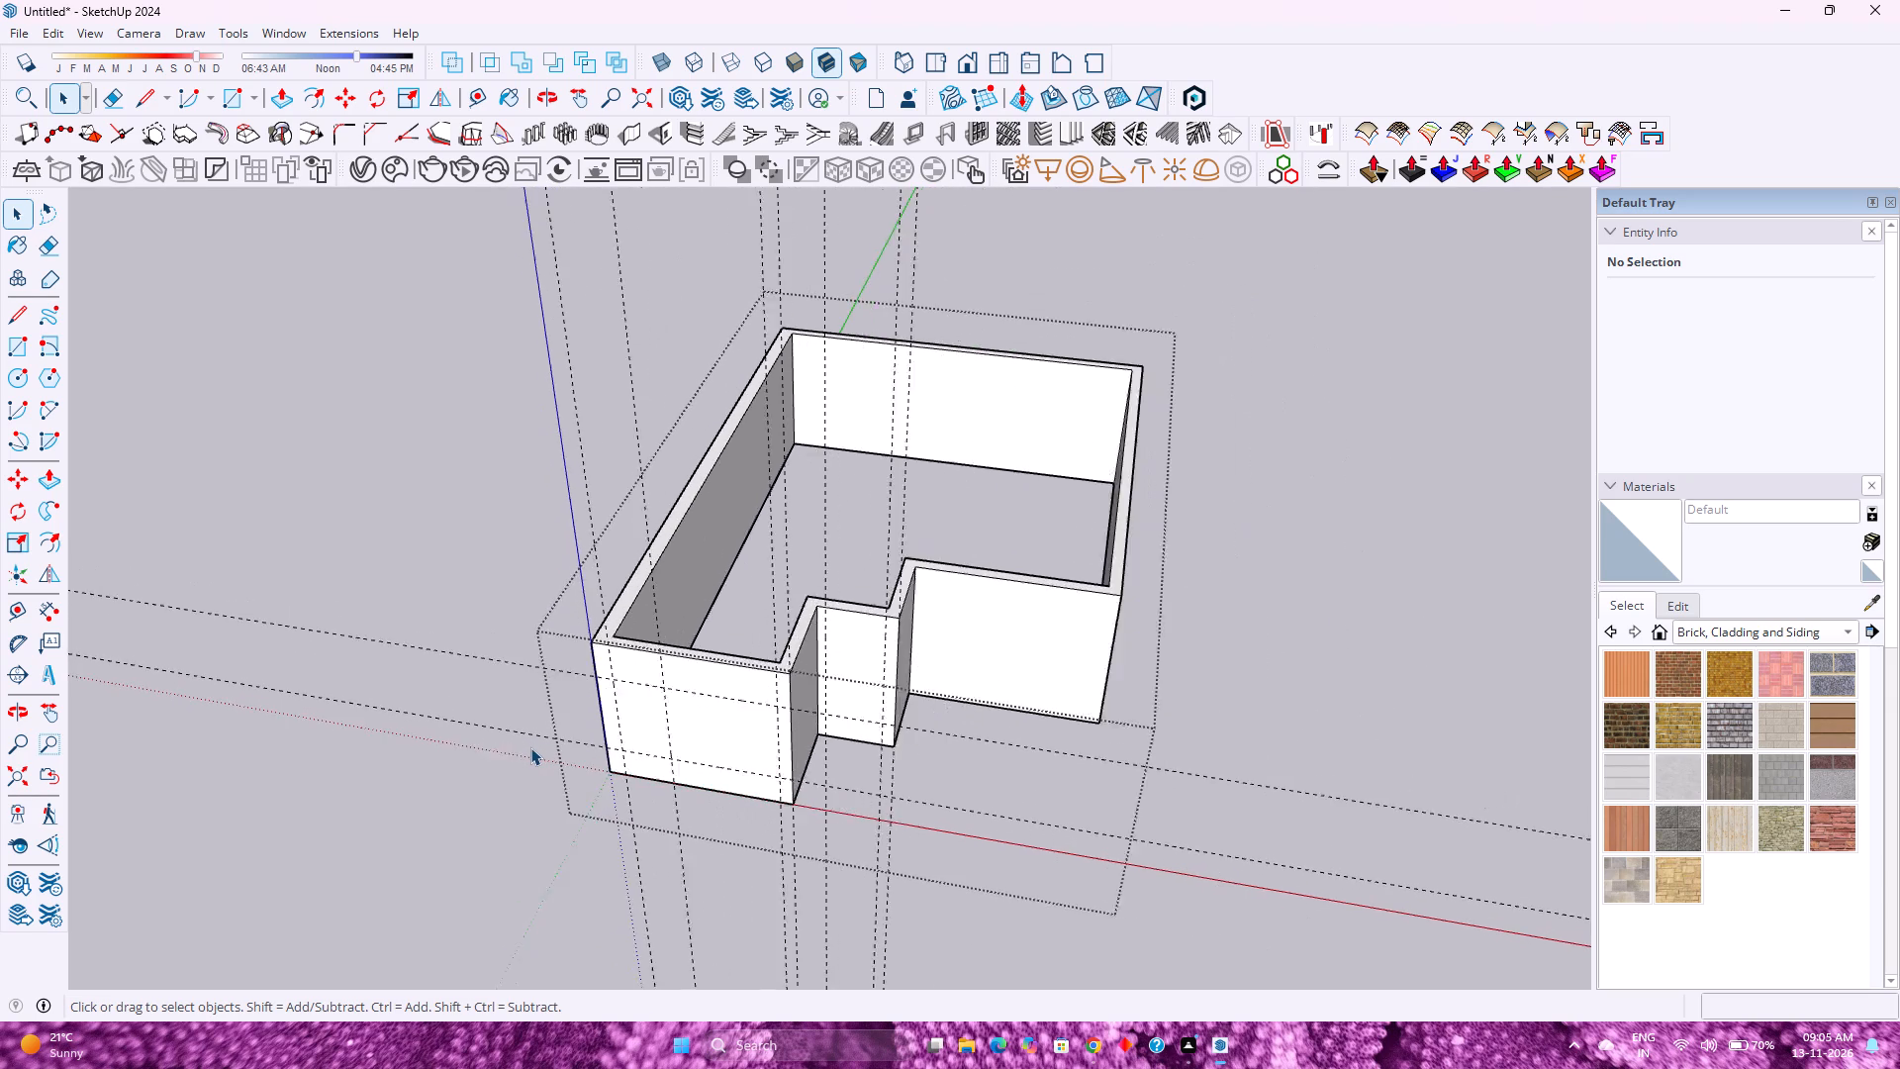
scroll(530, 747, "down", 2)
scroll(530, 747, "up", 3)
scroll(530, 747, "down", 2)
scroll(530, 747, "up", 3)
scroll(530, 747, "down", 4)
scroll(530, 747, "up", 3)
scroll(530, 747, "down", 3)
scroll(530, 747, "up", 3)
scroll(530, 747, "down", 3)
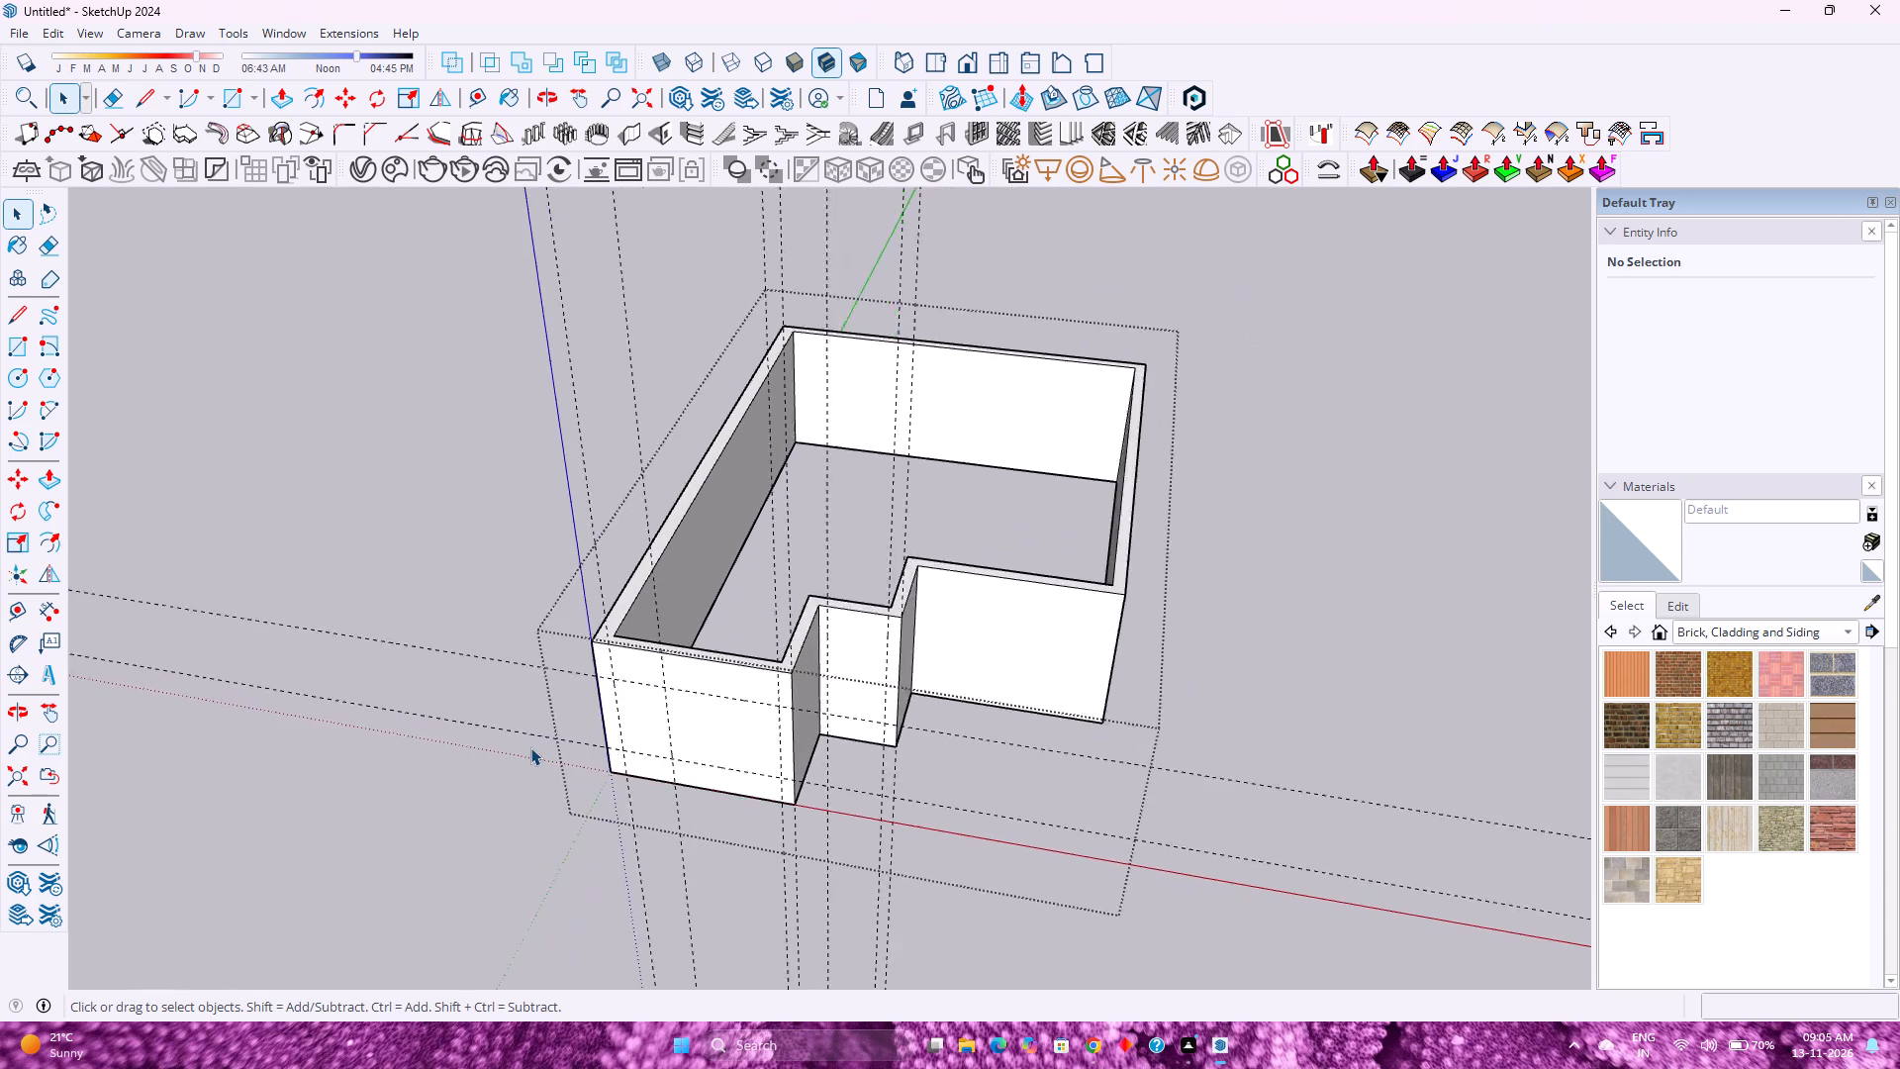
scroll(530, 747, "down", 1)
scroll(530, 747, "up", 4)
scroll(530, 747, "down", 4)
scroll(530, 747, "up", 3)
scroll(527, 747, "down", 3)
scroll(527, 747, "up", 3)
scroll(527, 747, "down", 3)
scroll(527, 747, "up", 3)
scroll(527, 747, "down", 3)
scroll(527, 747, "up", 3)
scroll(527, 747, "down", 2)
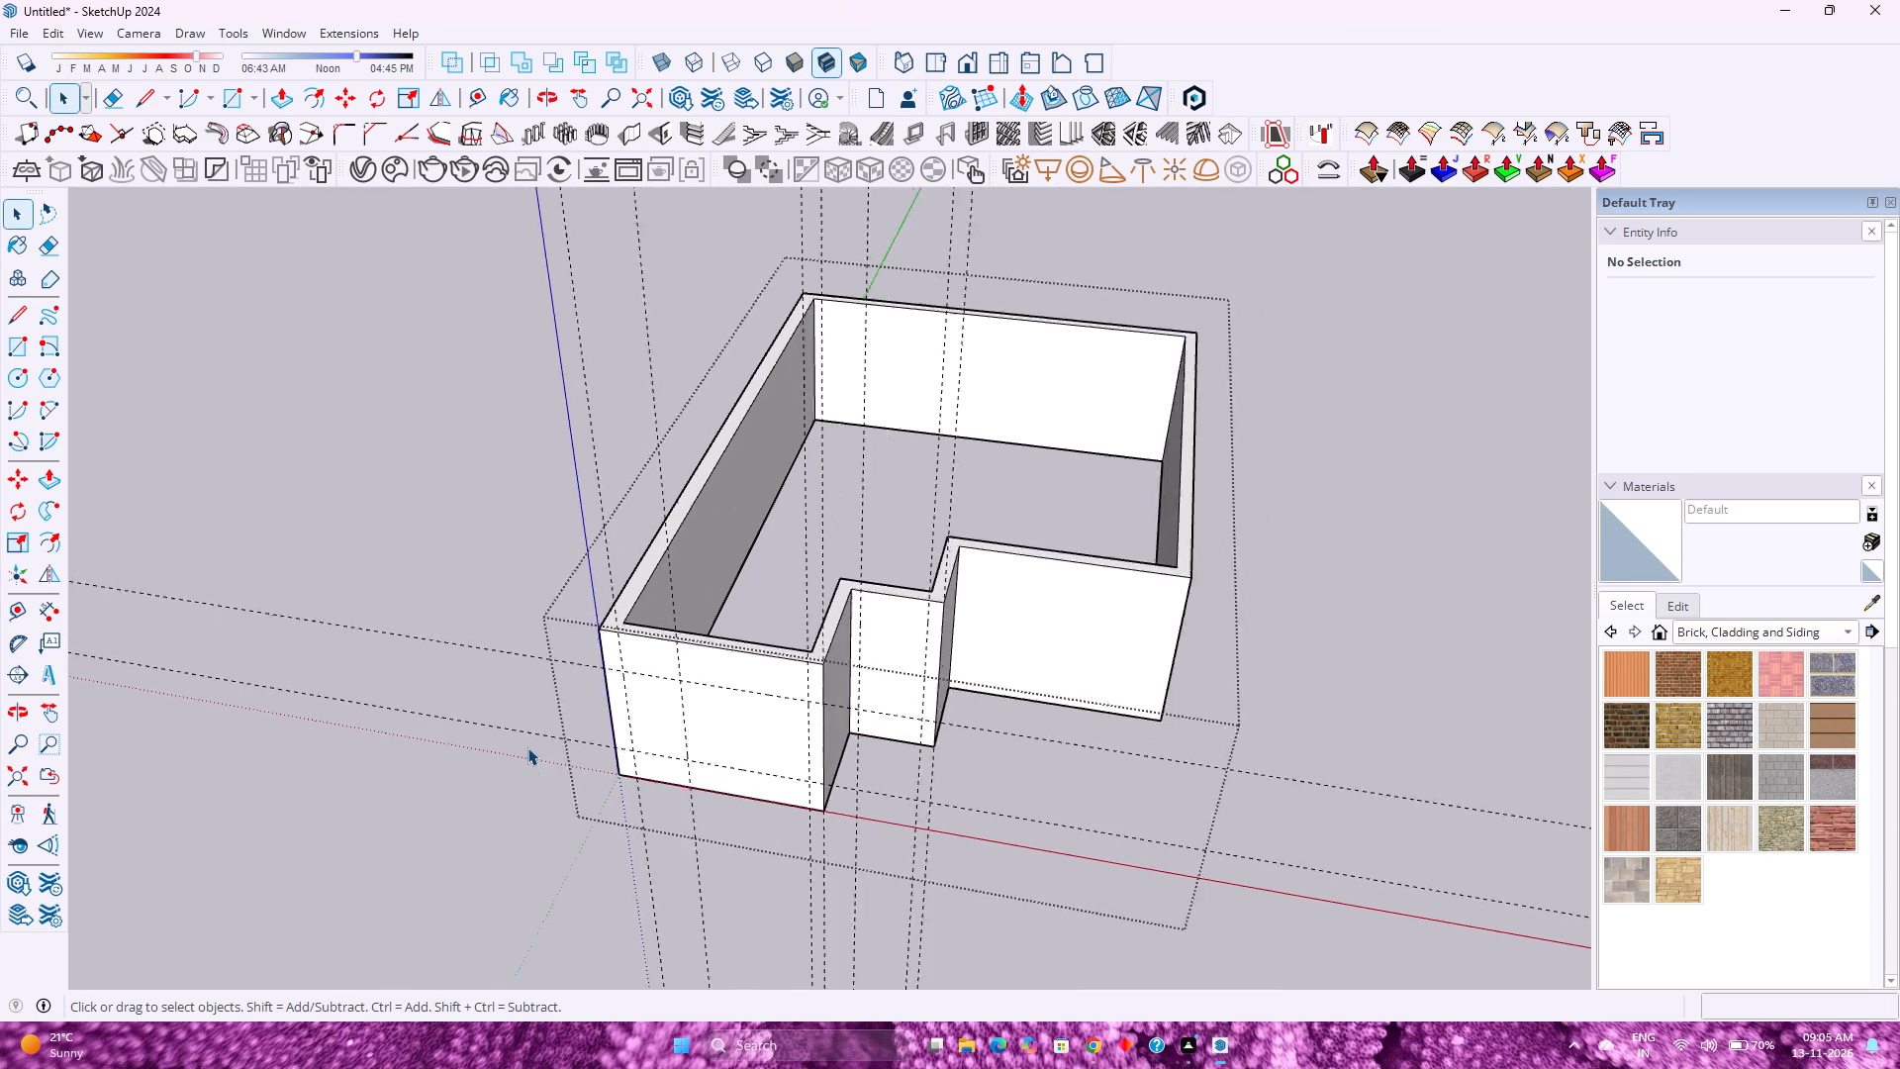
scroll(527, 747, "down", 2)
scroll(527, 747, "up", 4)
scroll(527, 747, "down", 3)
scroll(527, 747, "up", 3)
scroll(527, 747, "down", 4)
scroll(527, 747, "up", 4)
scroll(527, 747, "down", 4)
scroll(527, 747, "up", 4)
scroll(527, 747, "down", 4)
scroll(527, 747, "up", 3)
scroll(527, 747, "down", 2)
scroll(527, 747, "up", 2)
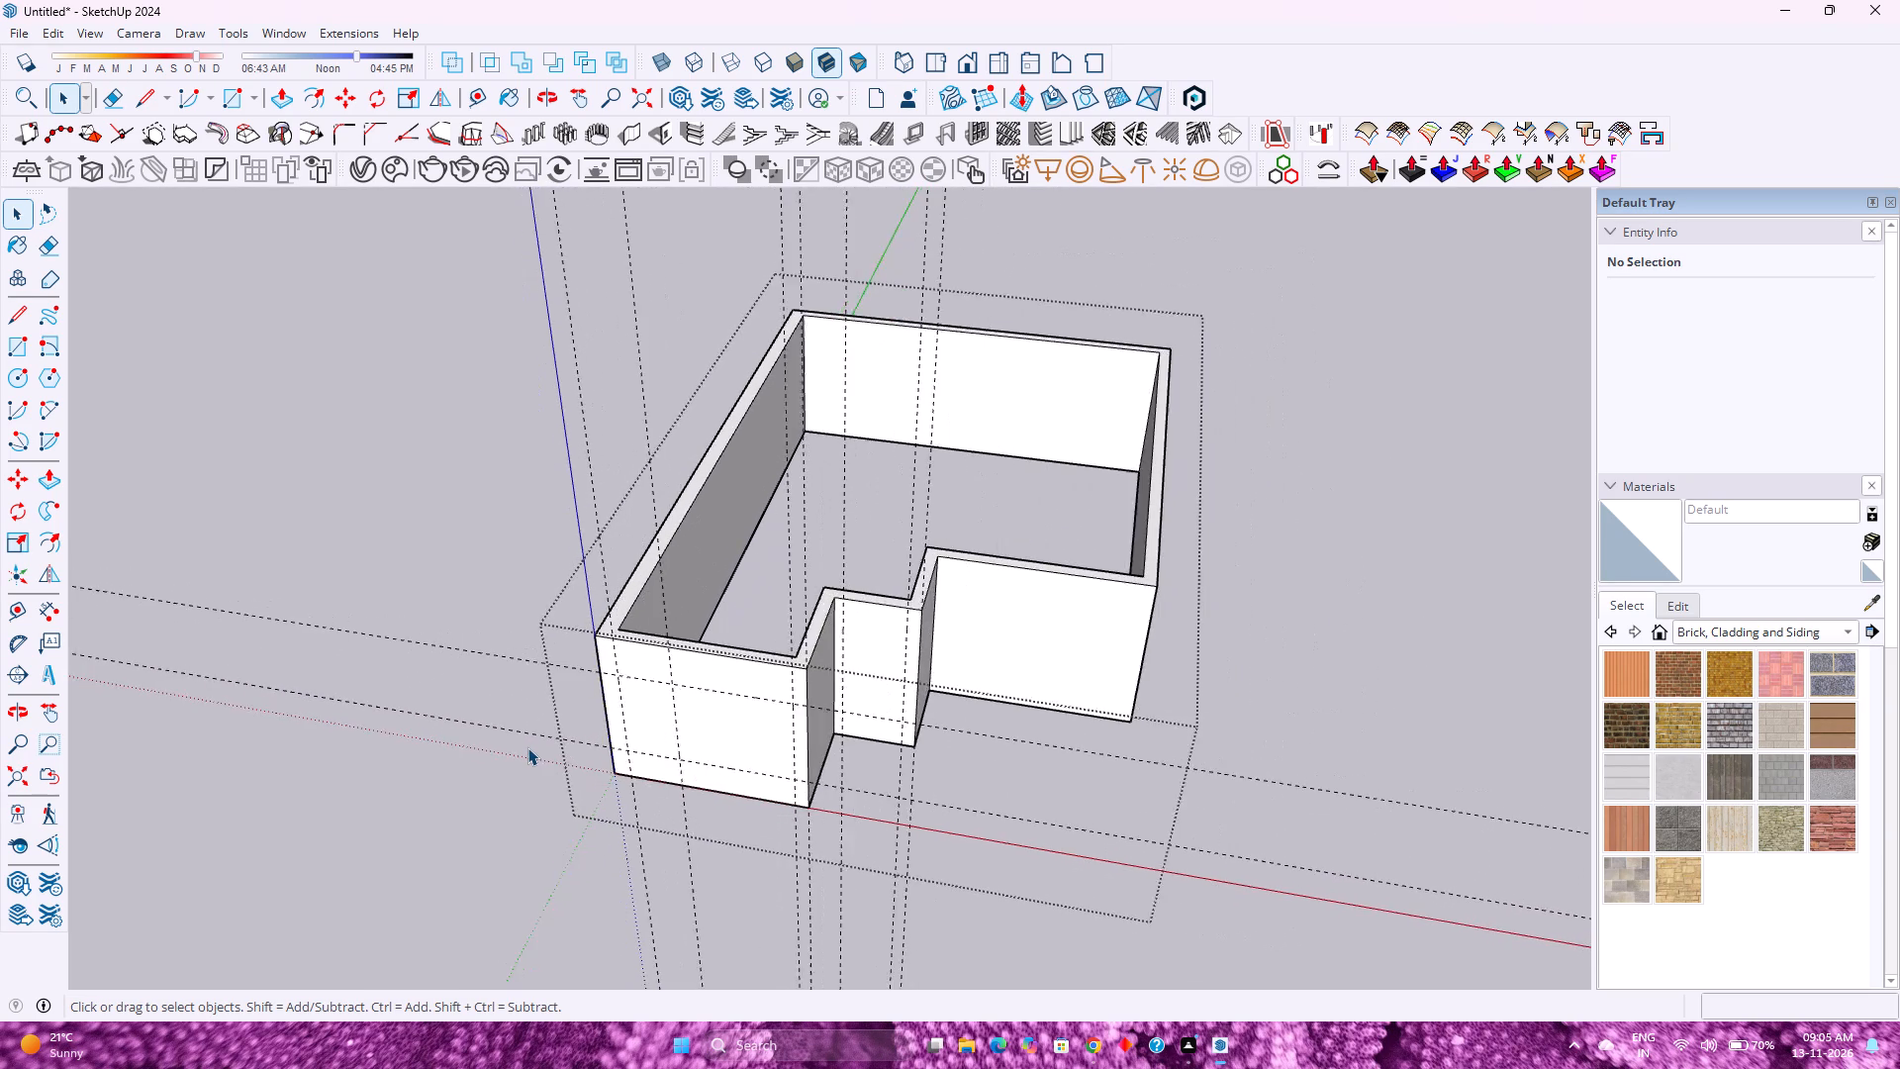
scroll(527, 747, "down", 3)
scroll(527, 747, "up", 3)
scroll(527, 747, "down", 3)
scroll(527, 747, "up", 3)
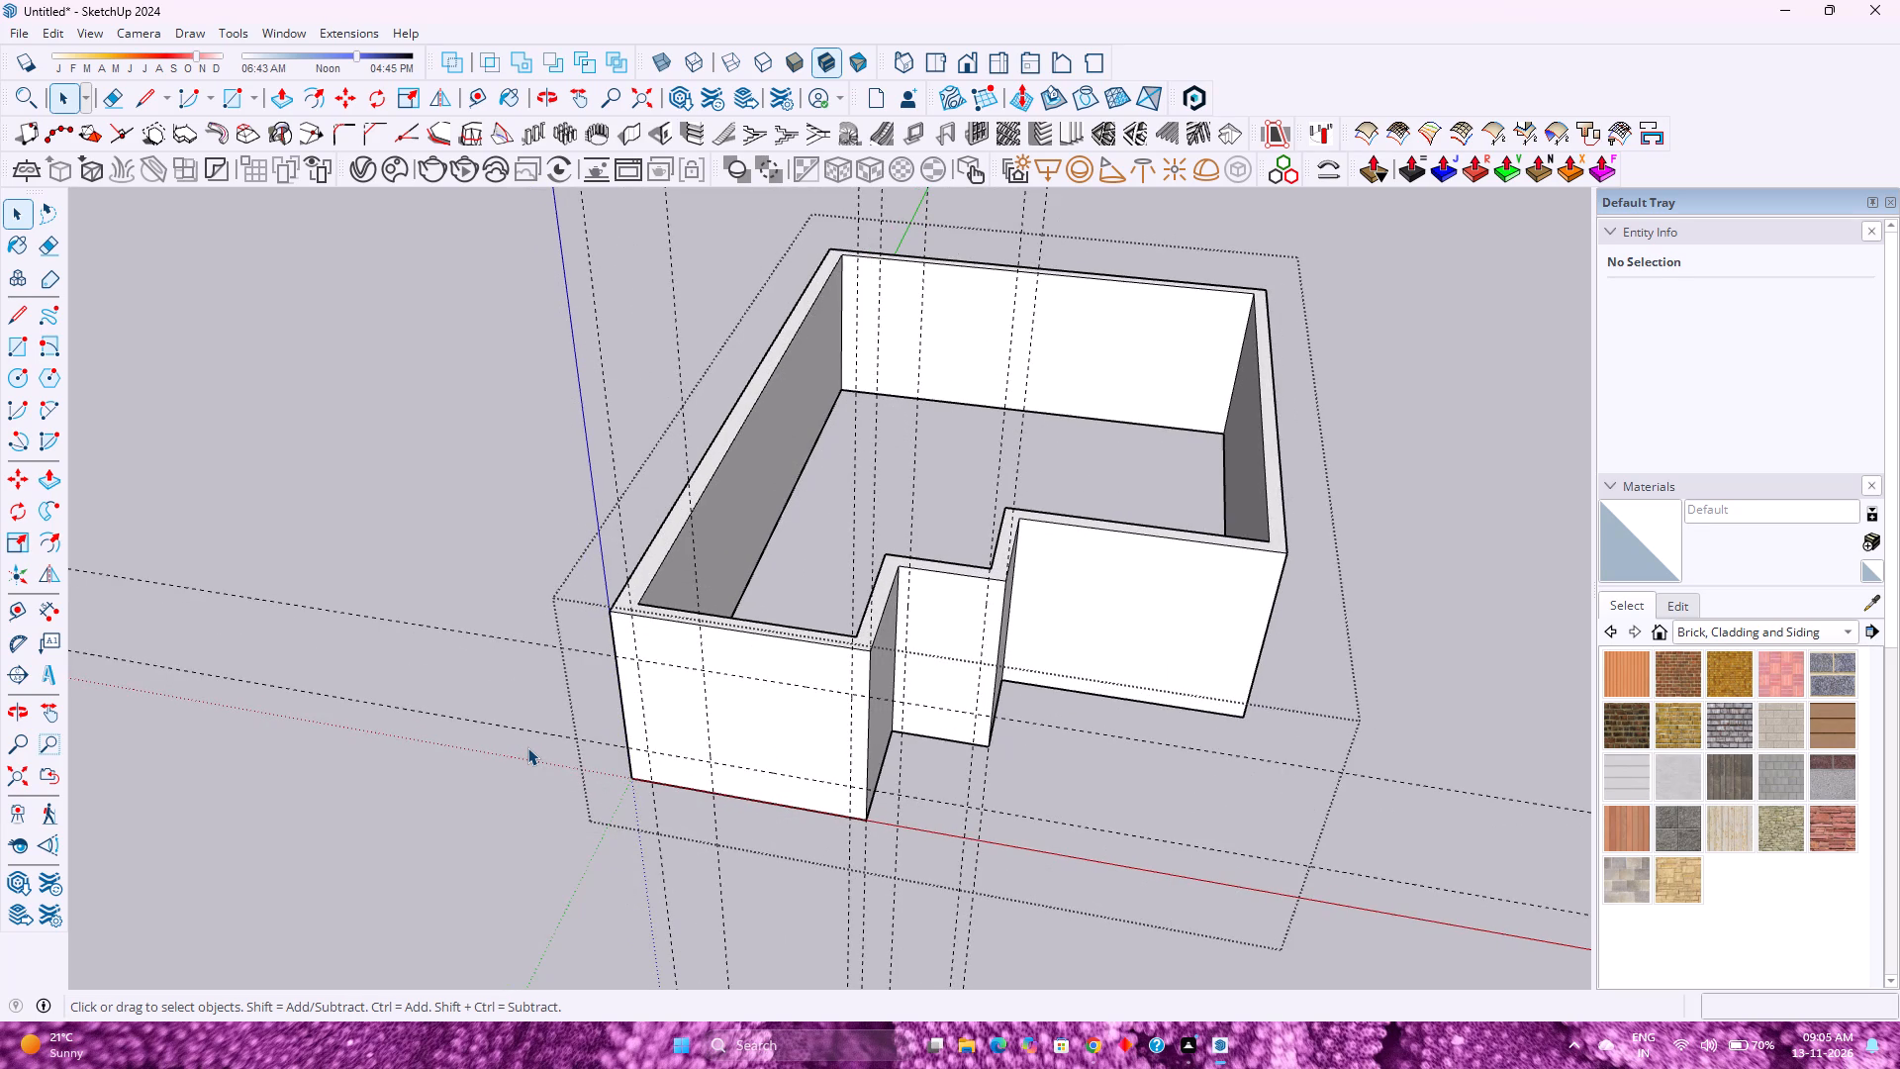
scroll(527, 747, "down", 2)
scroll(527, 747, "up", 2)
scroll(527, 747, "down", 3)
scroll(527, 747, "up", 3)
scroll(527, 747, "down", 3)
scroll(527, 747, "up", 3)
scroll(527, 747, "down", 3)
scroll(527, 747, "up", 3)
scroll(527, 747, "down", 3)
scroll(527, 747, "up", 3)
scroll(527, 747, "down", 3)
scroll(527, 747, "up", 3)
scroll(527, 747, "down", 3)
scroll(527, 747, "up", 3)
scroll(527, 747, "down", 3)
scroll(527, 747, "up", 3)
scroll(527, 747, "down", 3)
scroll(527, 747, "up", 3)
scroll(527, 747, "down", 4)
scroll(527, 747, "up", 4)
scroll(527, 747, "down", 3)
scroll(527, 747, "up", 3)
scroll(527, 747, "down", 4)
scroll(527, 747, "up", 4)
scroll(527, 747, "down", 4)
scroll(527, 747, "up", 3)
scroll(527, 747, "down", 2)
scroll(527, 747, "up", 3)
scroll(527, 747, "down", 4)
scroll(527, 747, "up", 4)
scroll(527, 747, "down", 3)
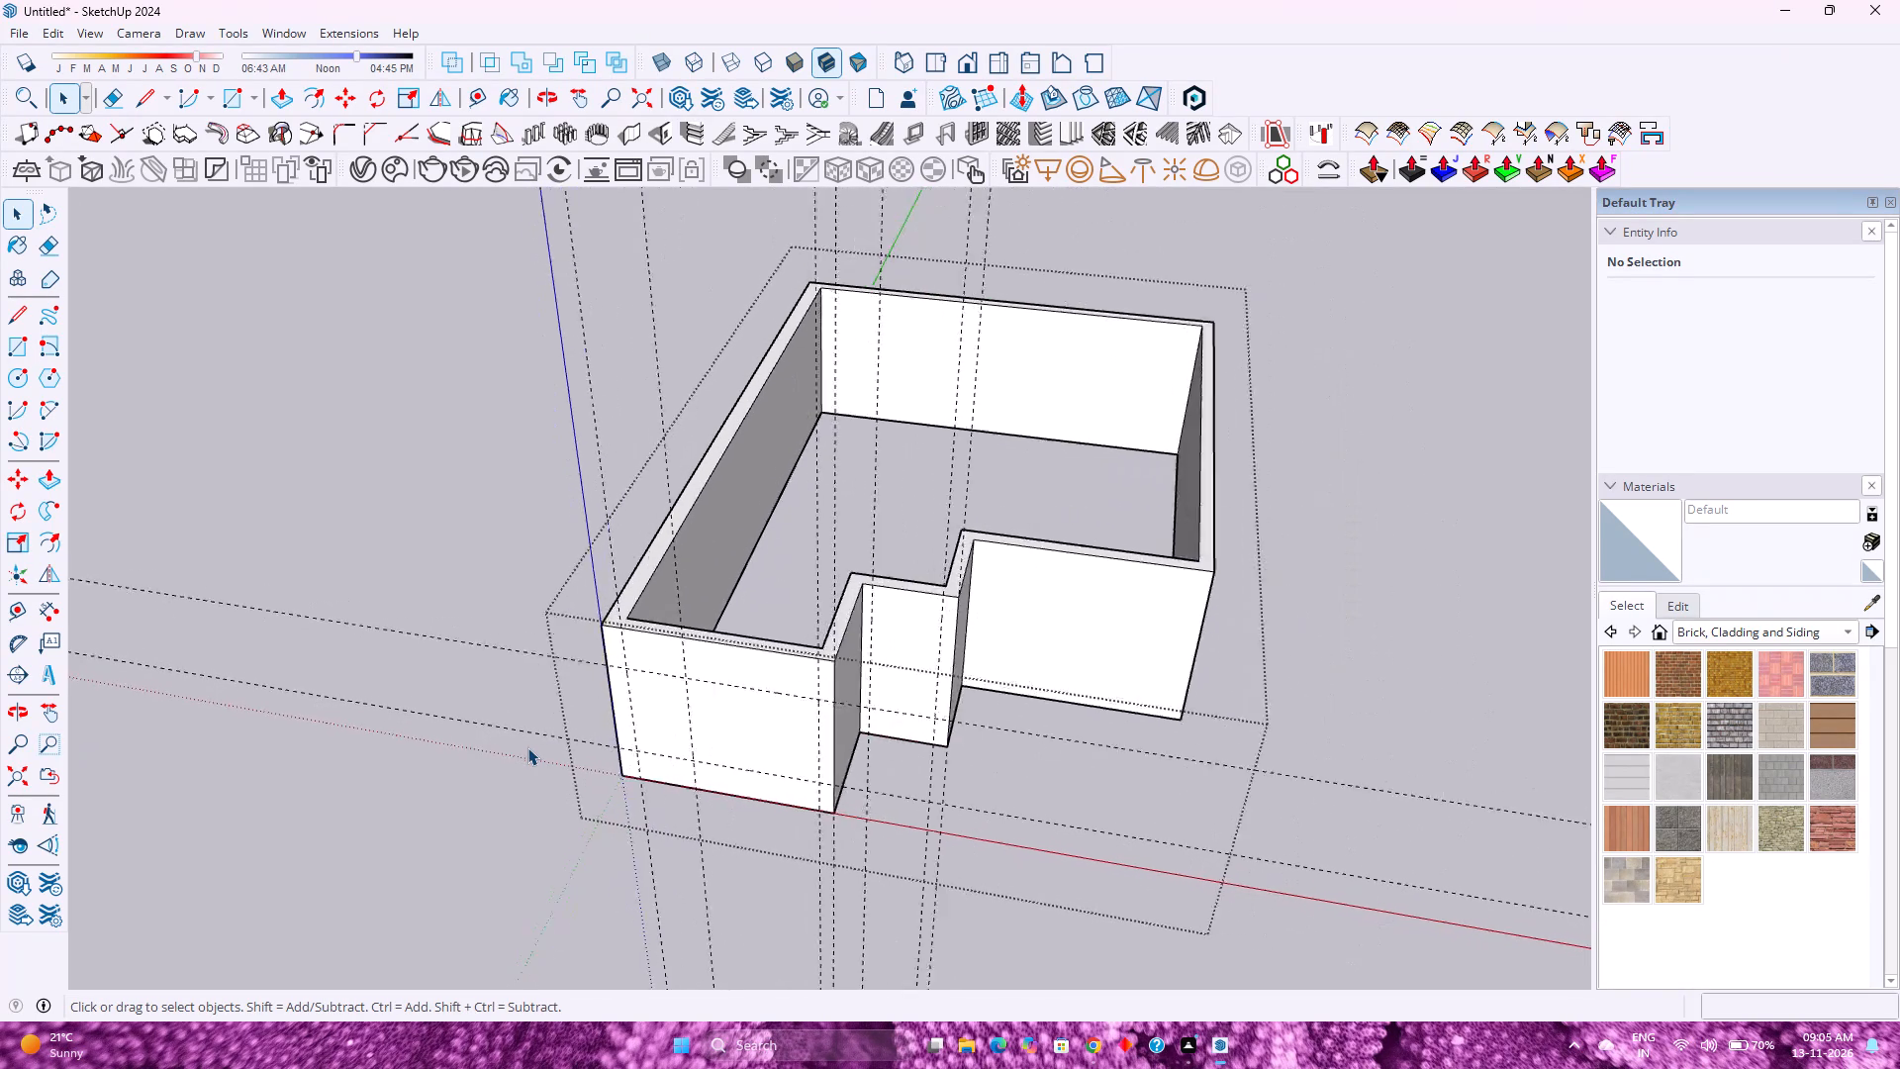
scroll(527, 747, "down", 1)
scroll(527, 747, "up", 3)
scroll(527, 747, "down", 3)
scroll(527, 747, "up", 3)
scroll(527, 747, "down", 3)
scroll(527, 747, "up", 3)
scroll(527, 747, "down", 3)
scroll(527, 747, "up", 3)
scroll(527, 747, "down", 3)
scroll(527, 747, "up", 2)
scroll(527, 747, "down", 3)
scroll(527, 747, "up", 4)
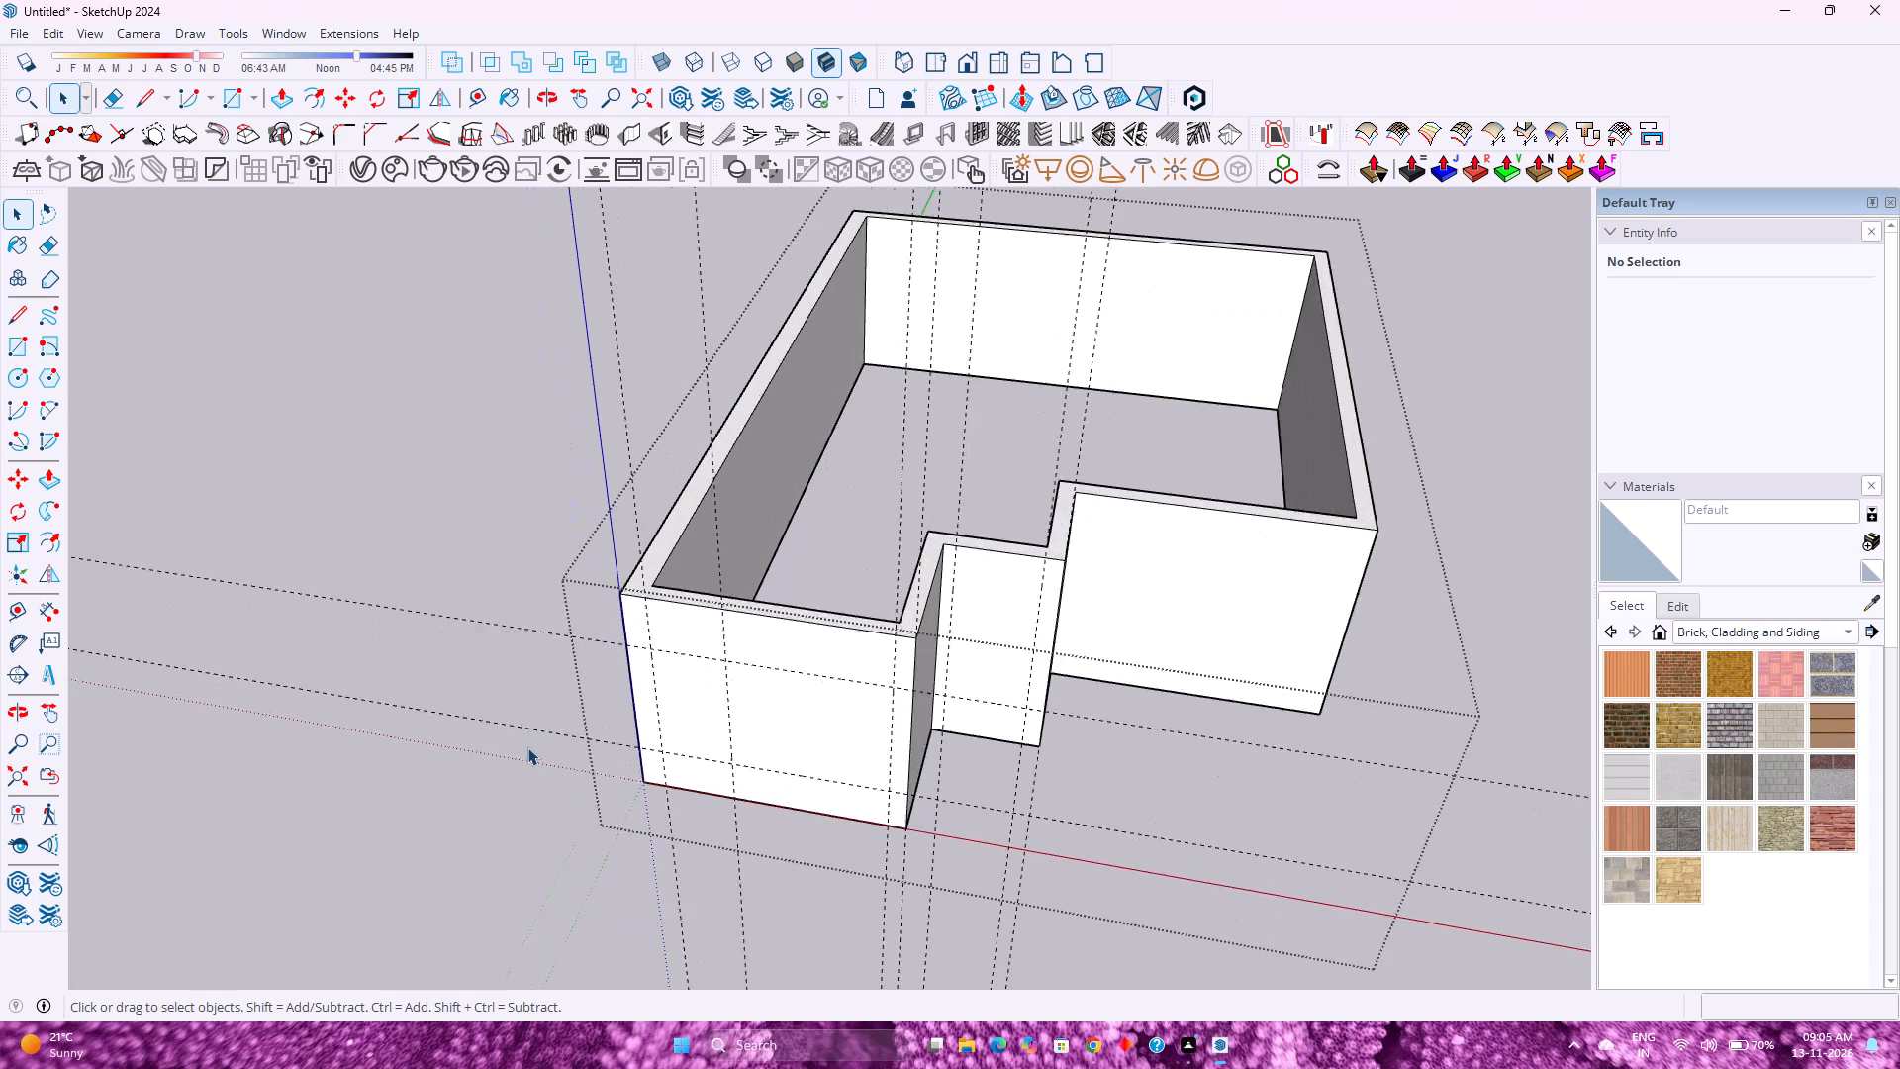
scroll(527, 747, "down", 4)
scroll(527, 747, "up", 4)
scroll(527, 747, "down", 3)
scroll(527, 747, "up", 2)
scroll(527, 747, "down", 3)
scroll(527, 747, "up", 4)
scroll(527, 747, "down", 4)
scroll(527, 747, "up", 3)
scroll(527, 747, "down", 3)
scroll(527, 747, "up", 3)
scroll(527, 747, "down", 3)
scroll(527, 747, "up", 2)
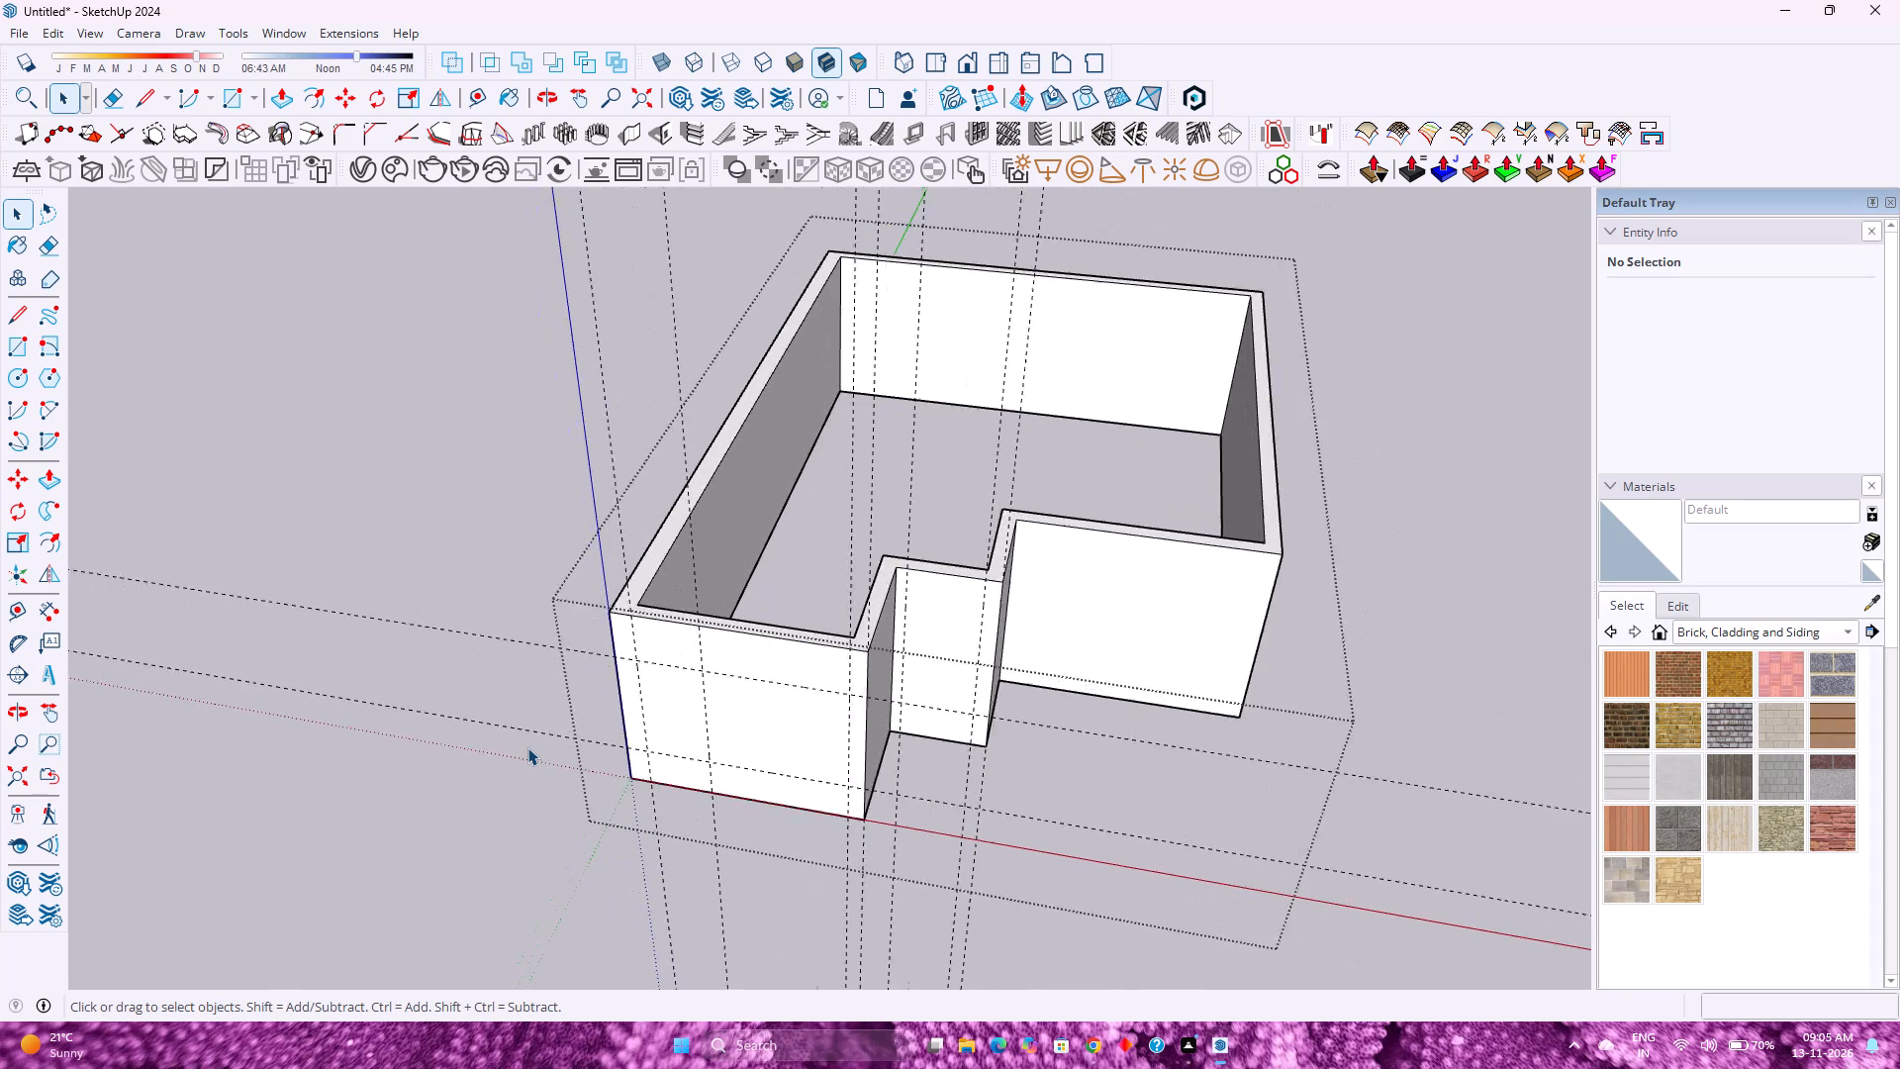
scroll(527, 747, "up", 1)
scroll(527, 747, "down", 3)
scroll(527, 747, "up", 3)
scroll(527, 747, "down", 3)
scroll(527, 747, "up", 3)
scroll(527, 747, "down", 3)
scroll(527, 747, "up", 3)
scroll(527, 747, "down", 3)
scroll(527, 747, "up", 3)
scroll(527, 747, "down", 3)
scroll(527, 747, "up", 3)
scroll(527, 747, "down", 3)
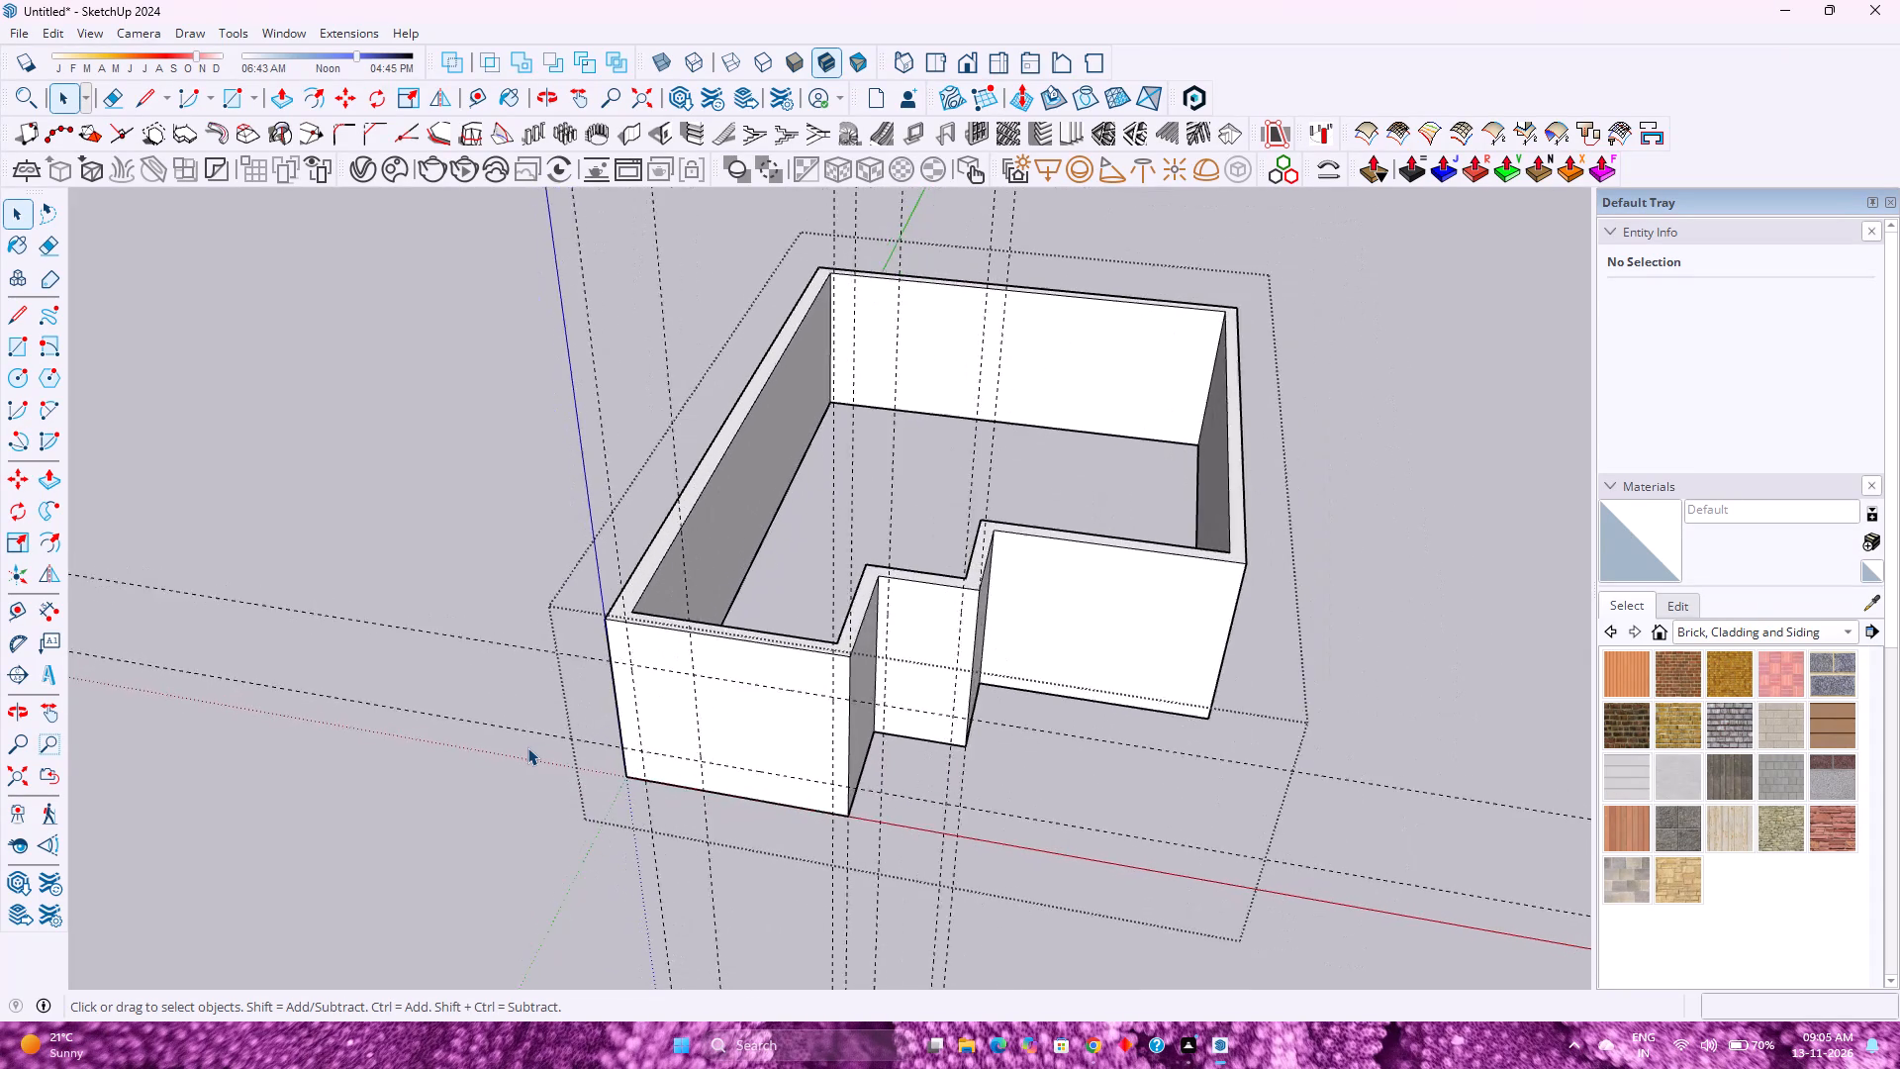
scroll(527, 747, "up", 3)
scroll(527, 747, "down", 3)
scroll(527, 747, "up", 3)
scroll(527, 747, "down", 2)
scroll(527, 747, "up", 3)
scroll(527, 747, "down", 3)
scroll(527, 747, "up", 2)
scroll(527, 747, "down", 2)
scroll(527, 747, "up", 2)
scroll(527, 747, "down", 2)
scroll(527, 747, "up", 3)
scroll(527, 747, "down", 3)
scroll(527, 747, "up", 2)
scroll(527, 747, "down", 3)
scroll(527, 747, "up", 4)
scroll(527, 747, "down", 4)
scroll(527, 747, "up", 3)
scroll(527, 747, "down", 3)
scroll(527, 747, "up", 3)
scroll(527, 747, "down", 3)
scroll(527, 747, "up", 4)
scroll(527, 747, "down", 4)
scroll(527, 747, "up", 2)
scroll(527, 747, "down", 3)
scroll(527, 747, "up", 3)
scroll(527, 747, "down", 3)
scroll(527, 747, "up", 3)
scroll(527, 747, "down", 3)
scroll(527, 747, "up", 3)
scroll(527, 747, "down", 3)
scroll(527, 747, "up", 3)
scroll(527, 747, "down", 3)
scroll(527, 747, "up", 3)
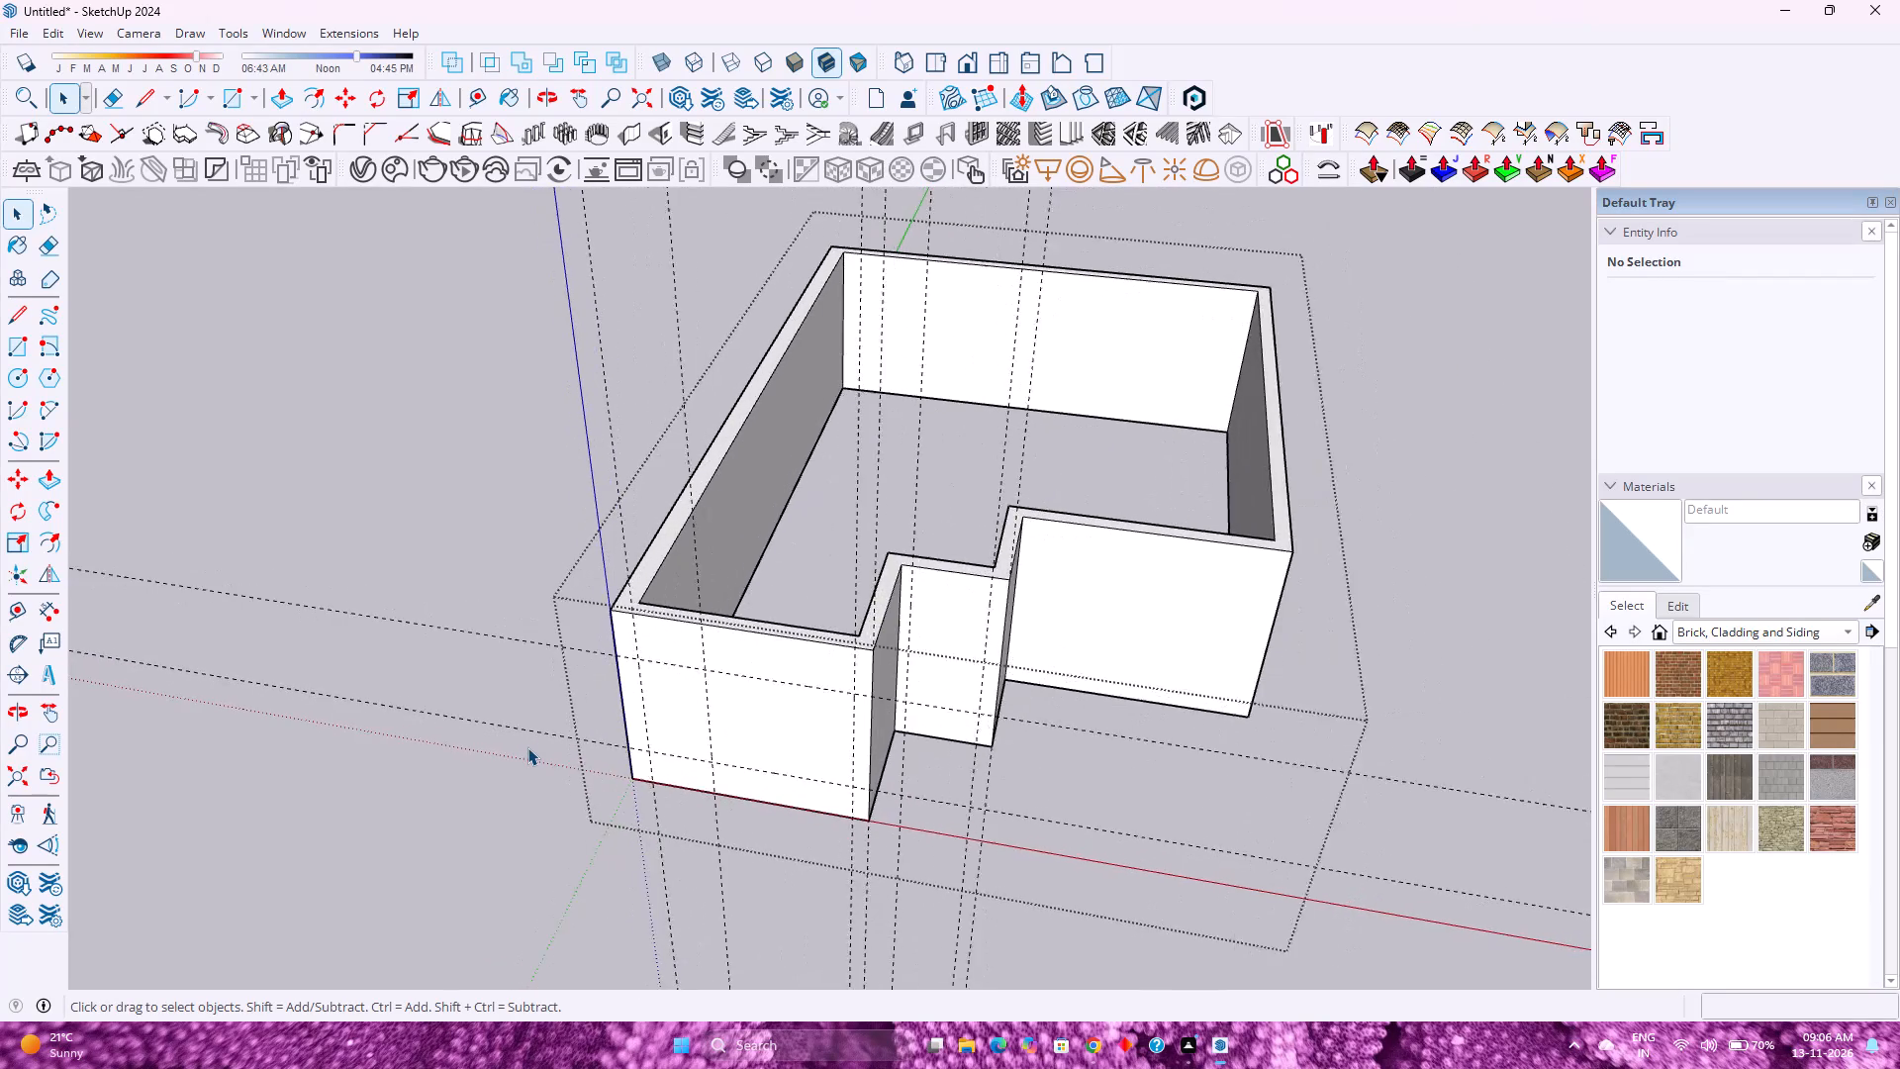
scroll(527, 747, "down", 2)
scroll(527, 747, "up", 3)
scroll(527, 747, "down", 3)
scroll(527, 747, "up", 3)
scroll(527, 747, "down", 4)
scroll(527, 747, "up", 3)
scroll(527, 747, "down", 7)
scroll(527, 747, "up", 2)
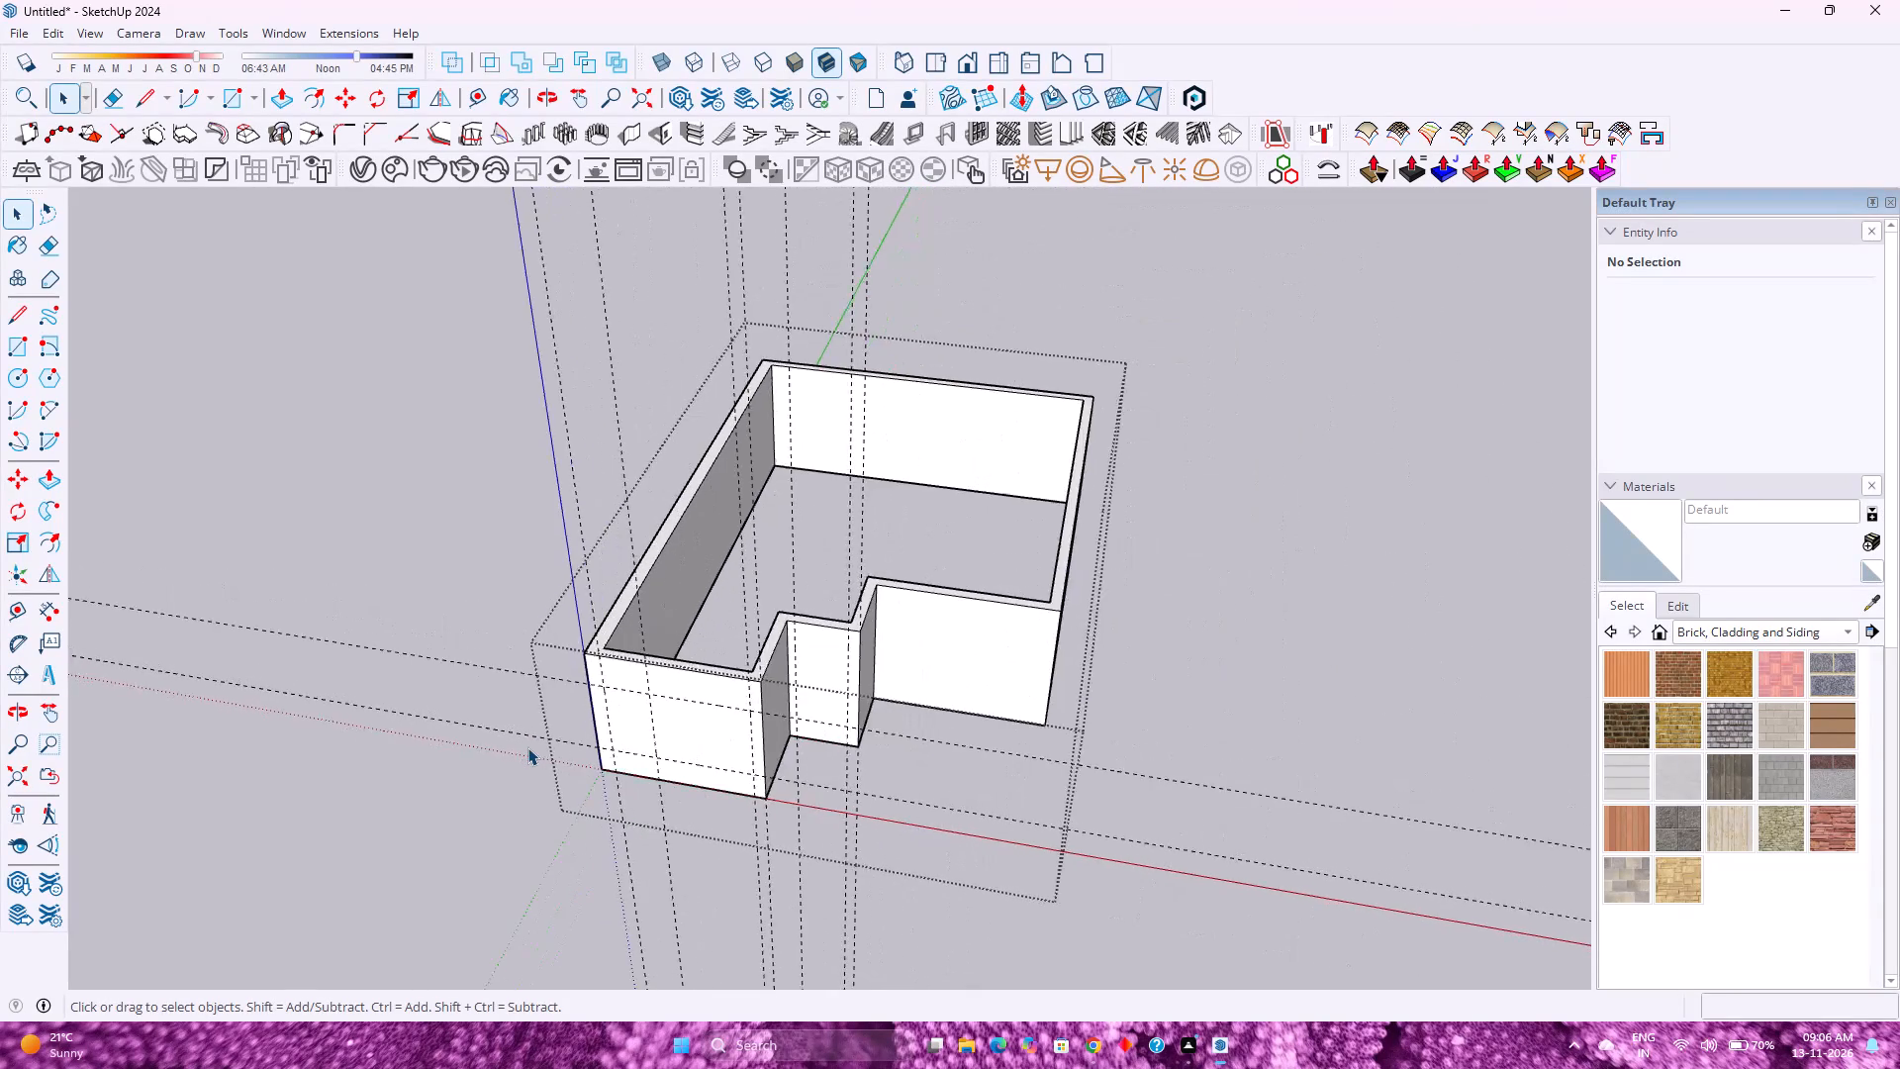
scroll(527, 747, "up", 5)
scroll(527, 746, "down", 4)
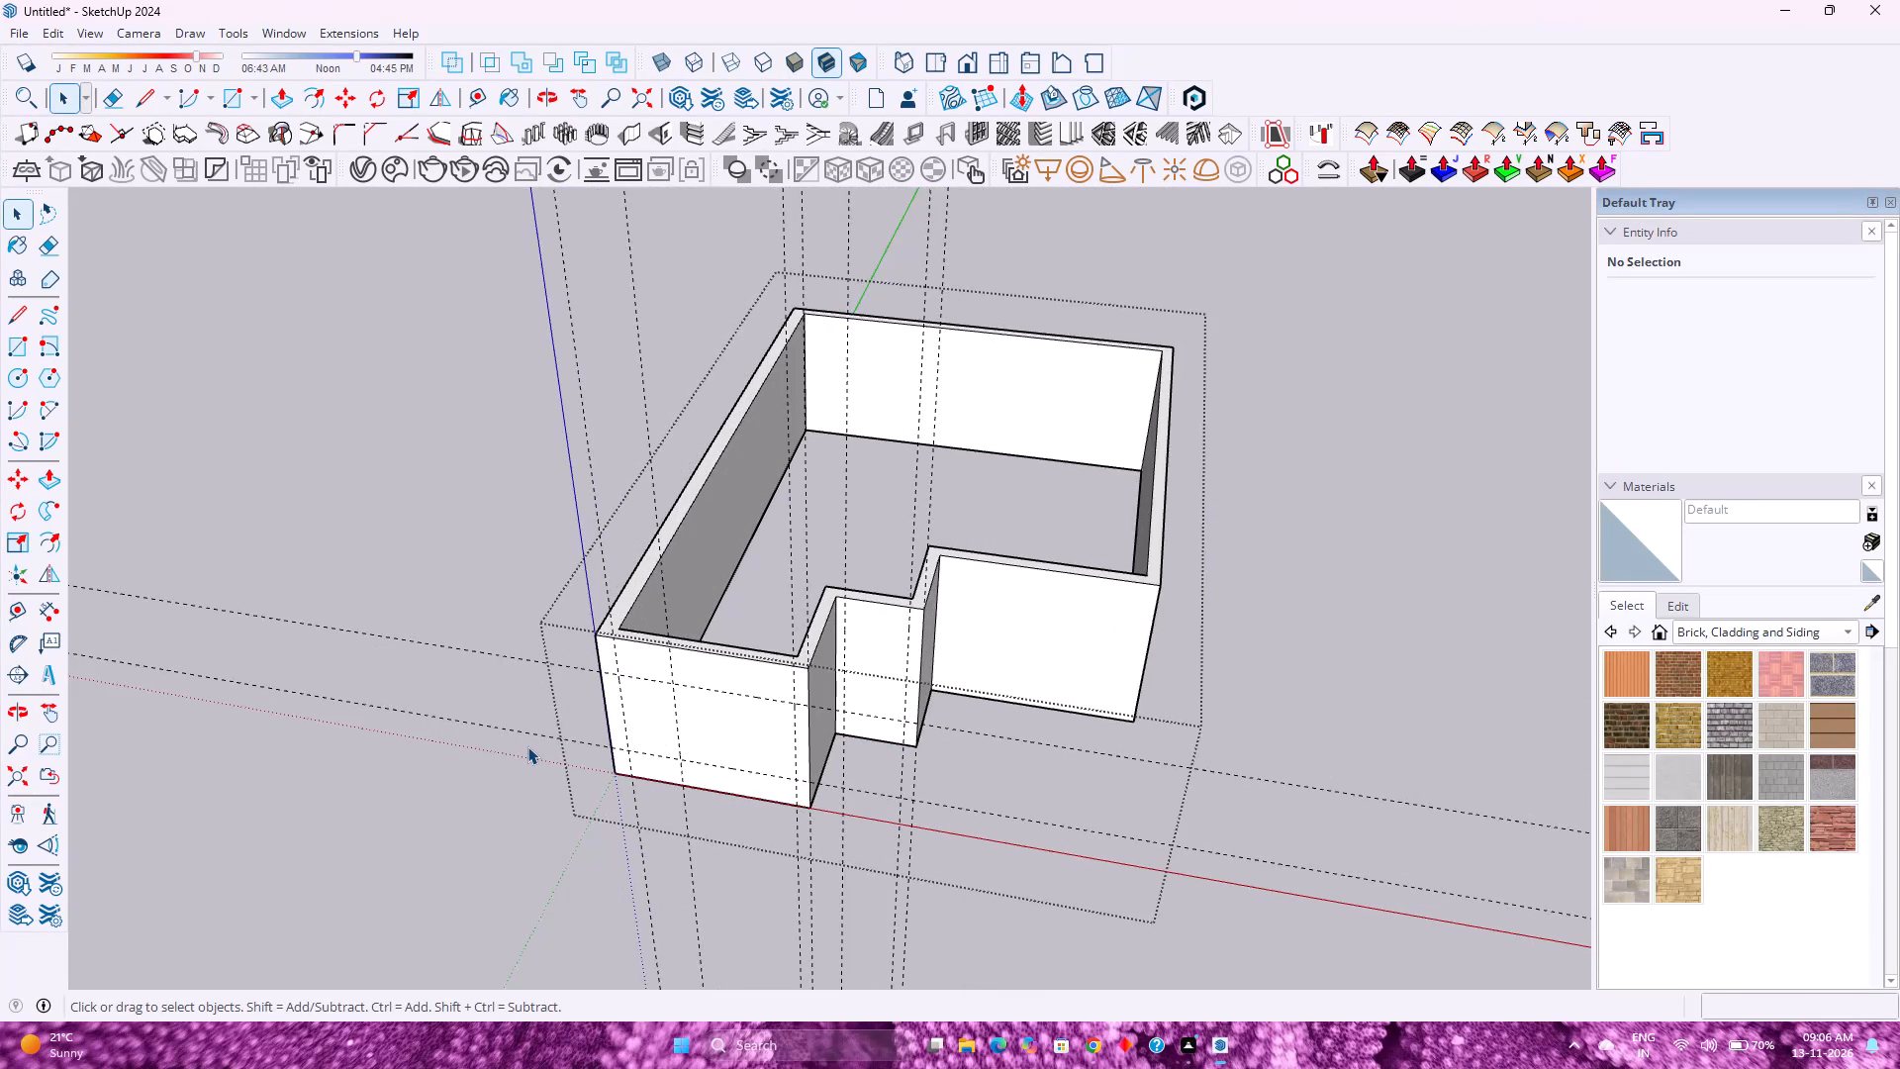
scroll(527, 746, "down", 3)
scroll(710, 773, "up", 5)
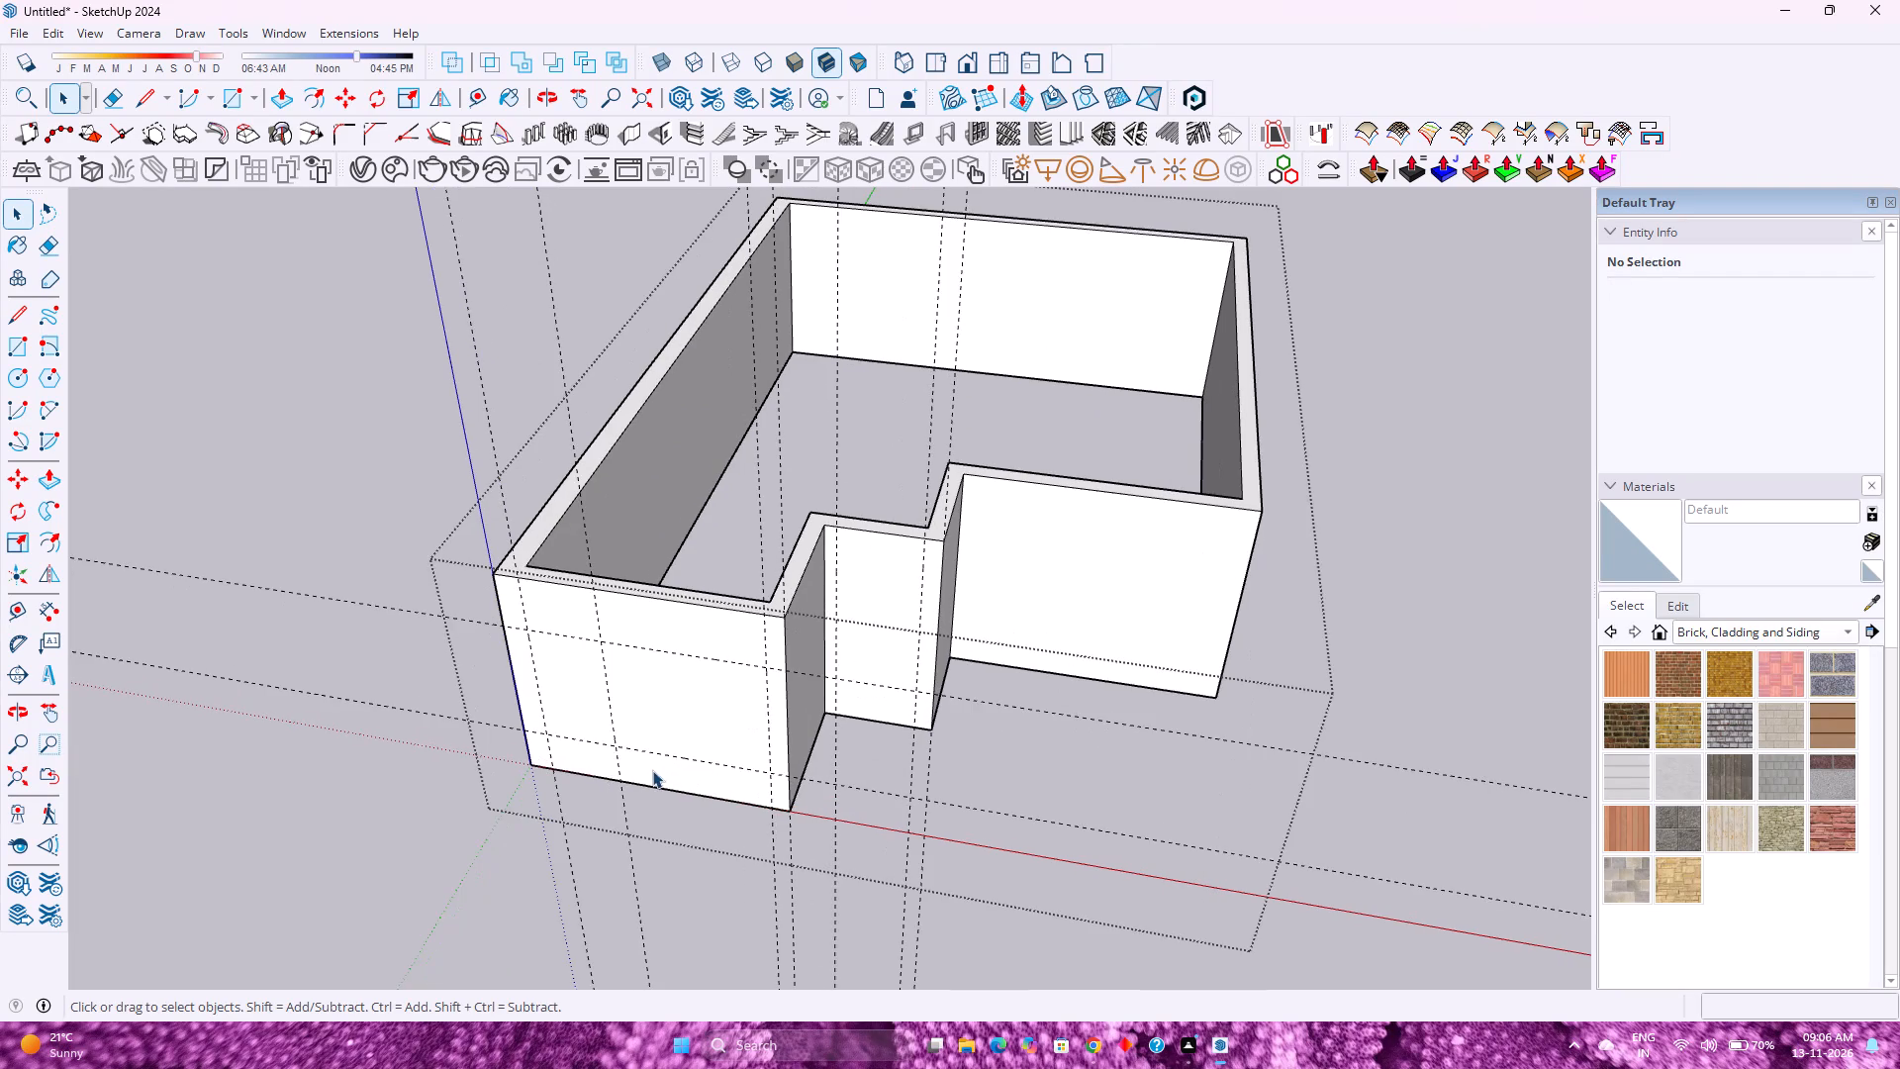
Draw a 6'6" by 5'6" window rectangle between the guide intersections on the outer face of the foremost front wall.
middle_click_drag(659, 769, 737, 632)
middle_click(737, 632)
scroll(737, 632, "up", 2)
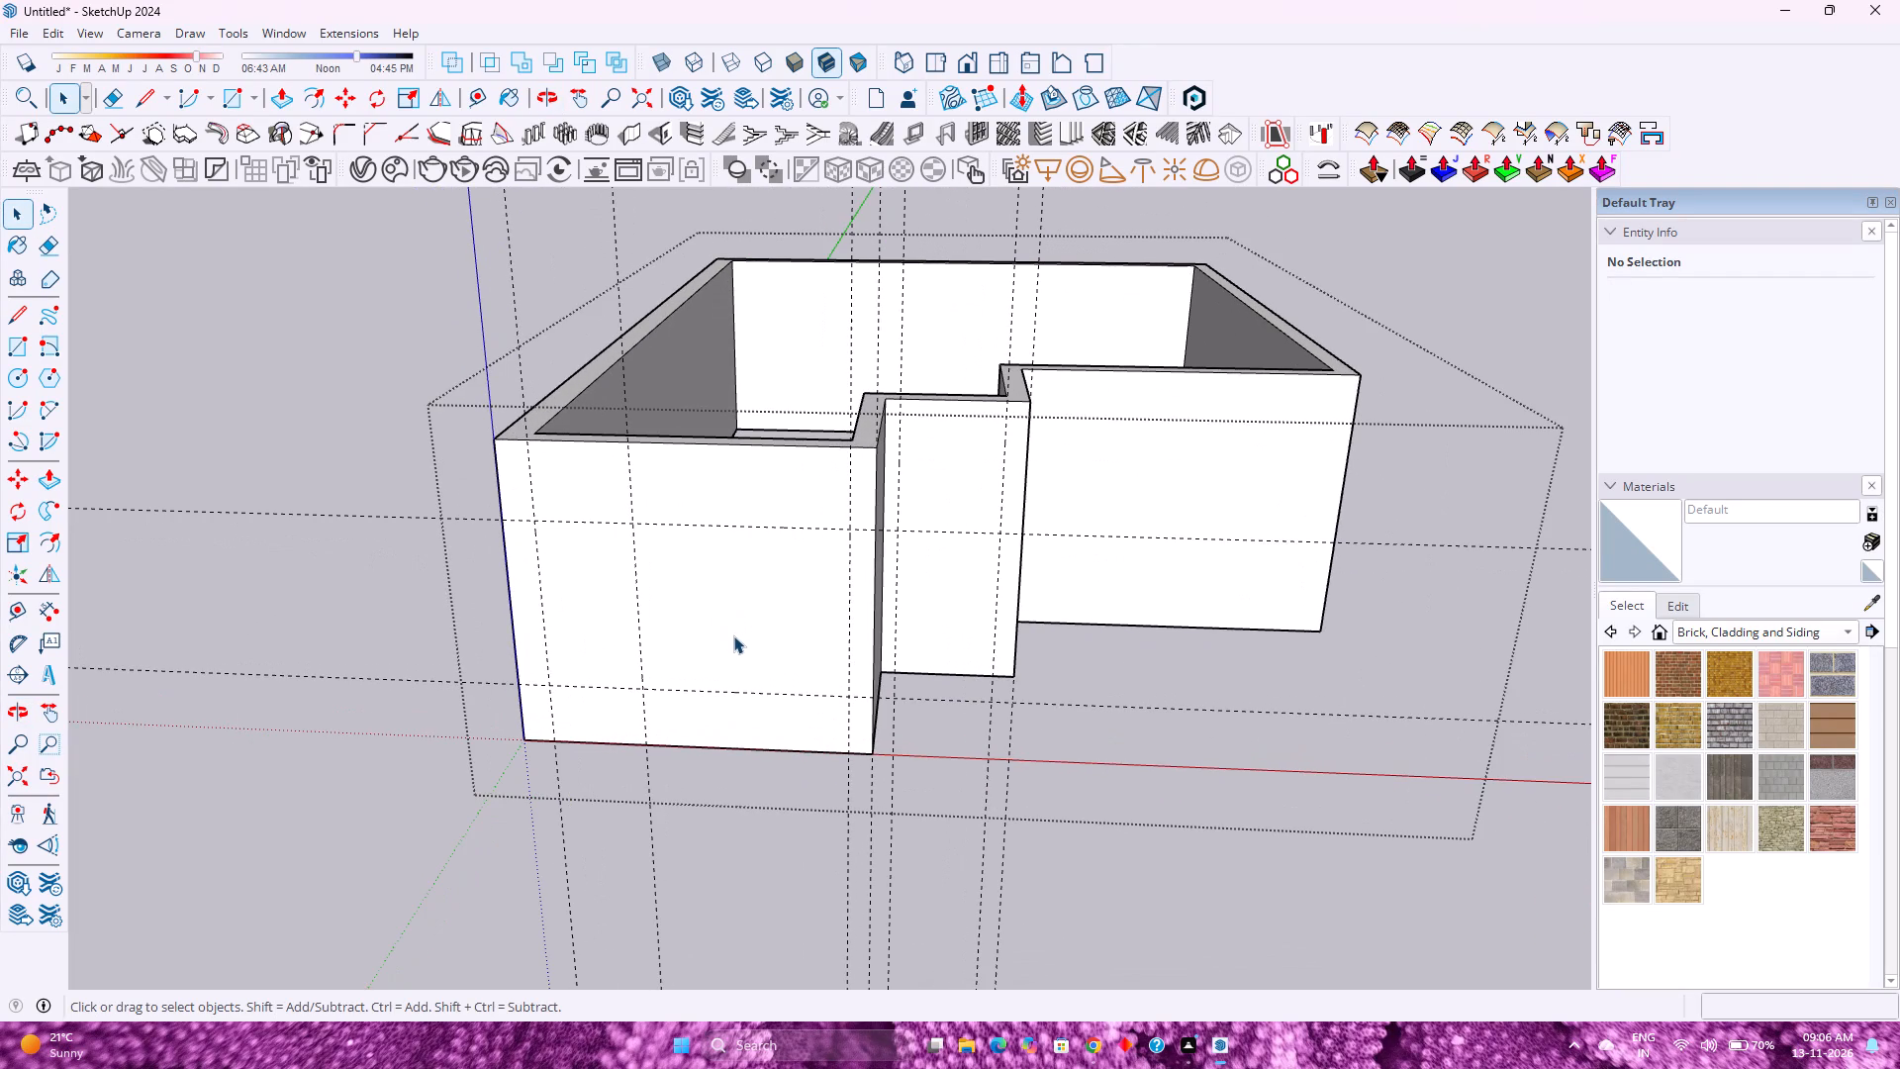
scroll(729, 637, "down", 3)
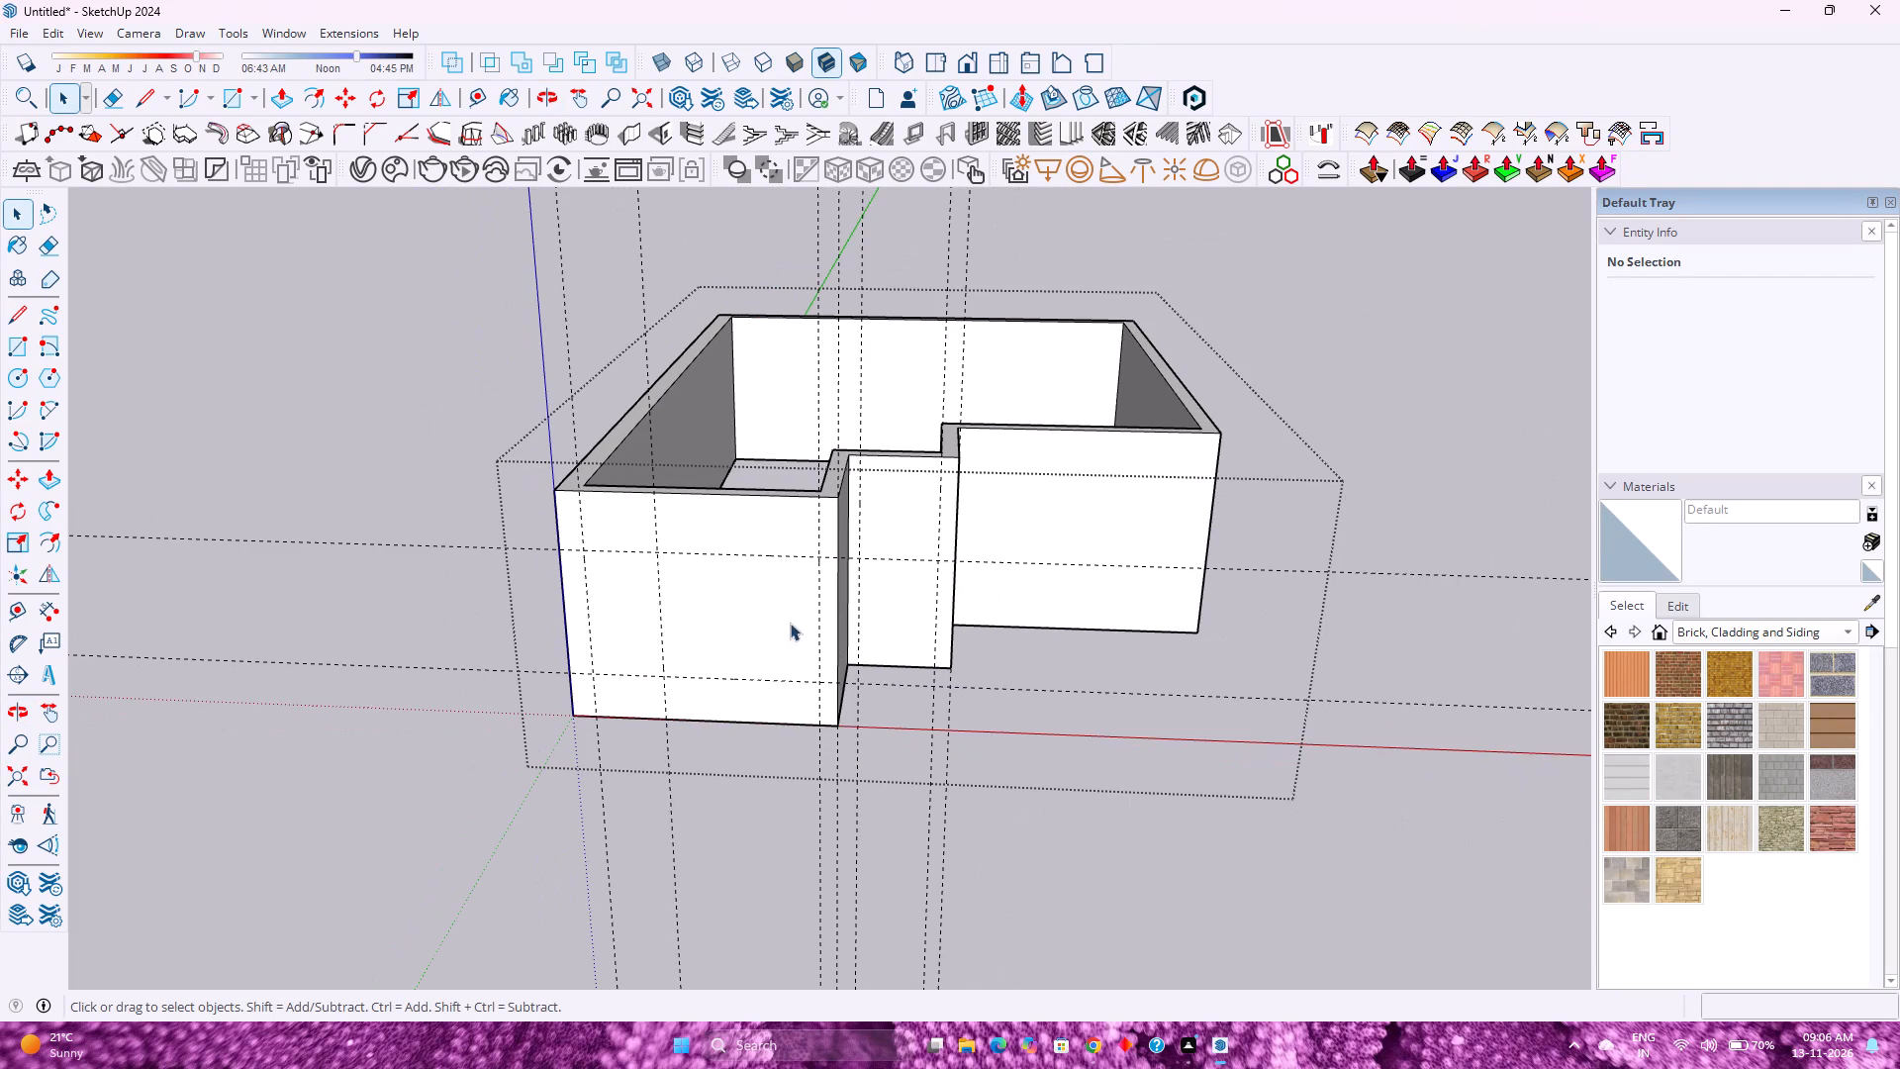
scroll(849, 608, "up", 5)
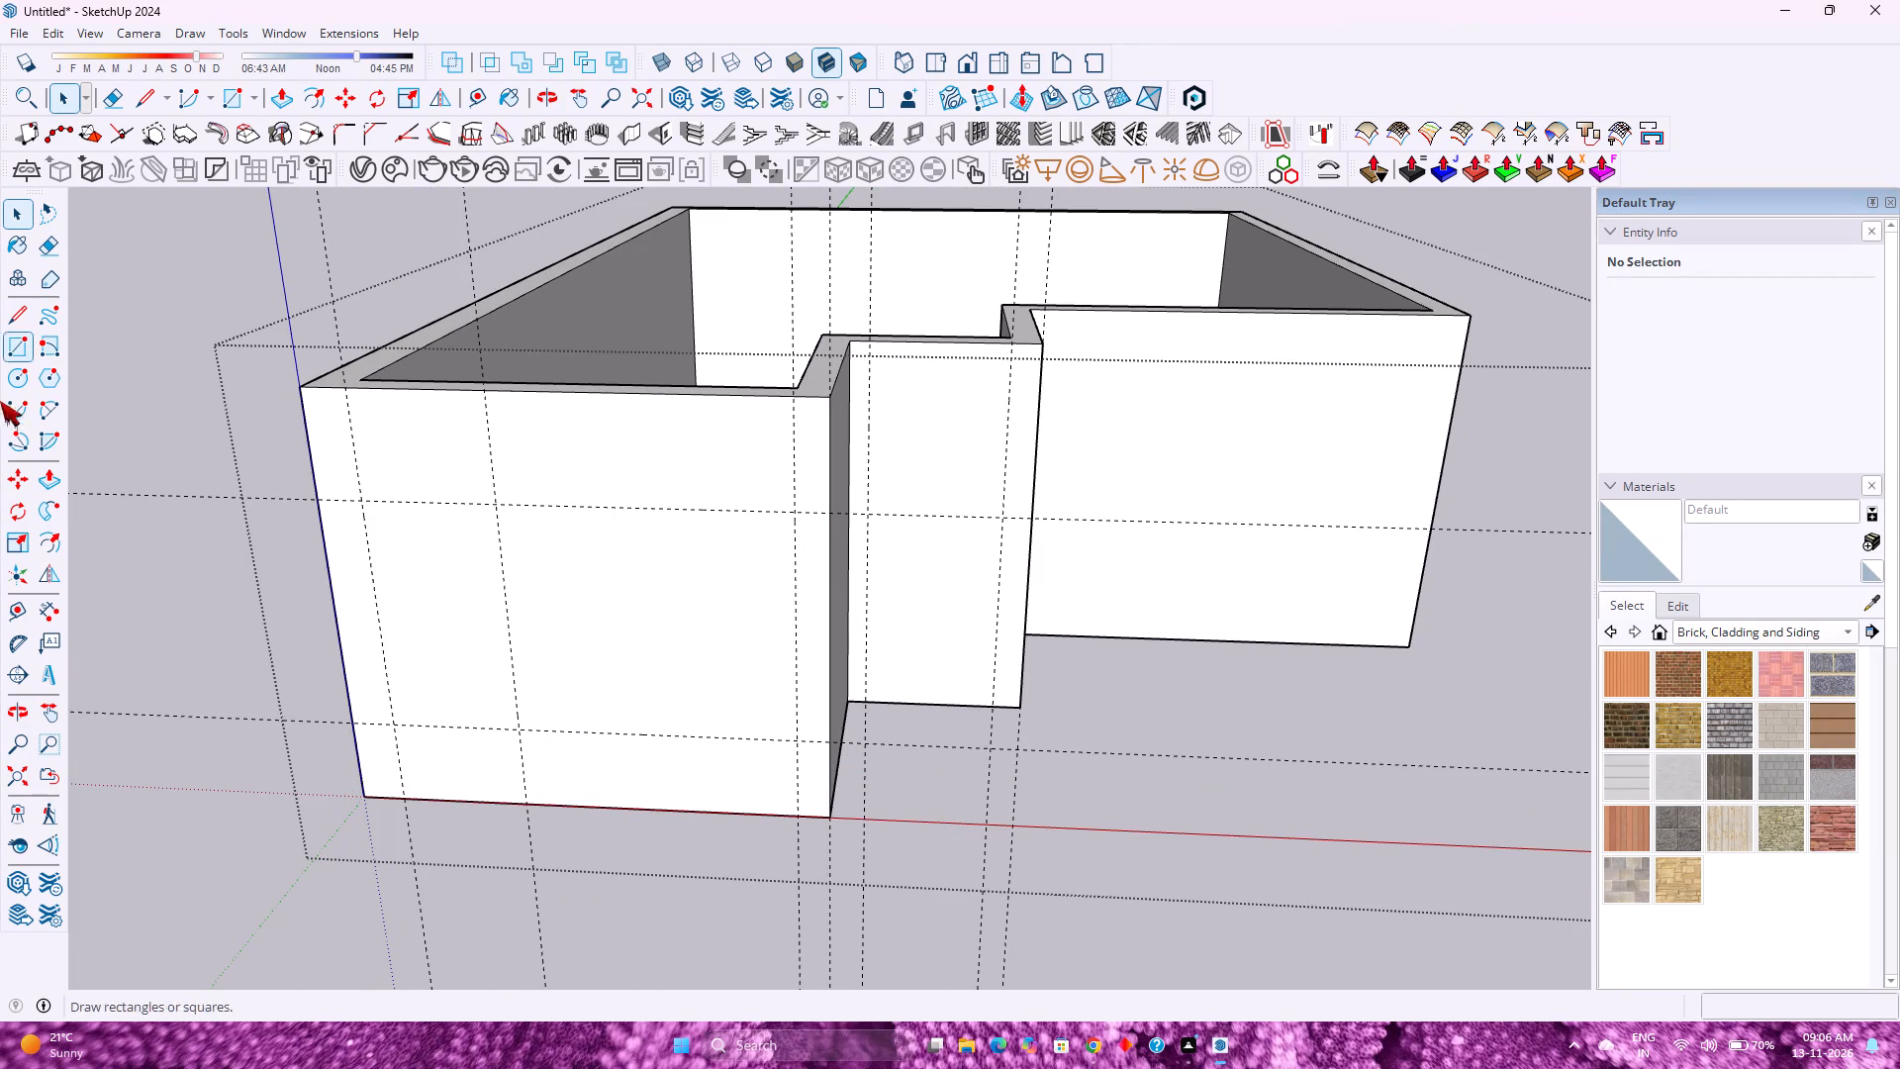
left_click(33, 349)
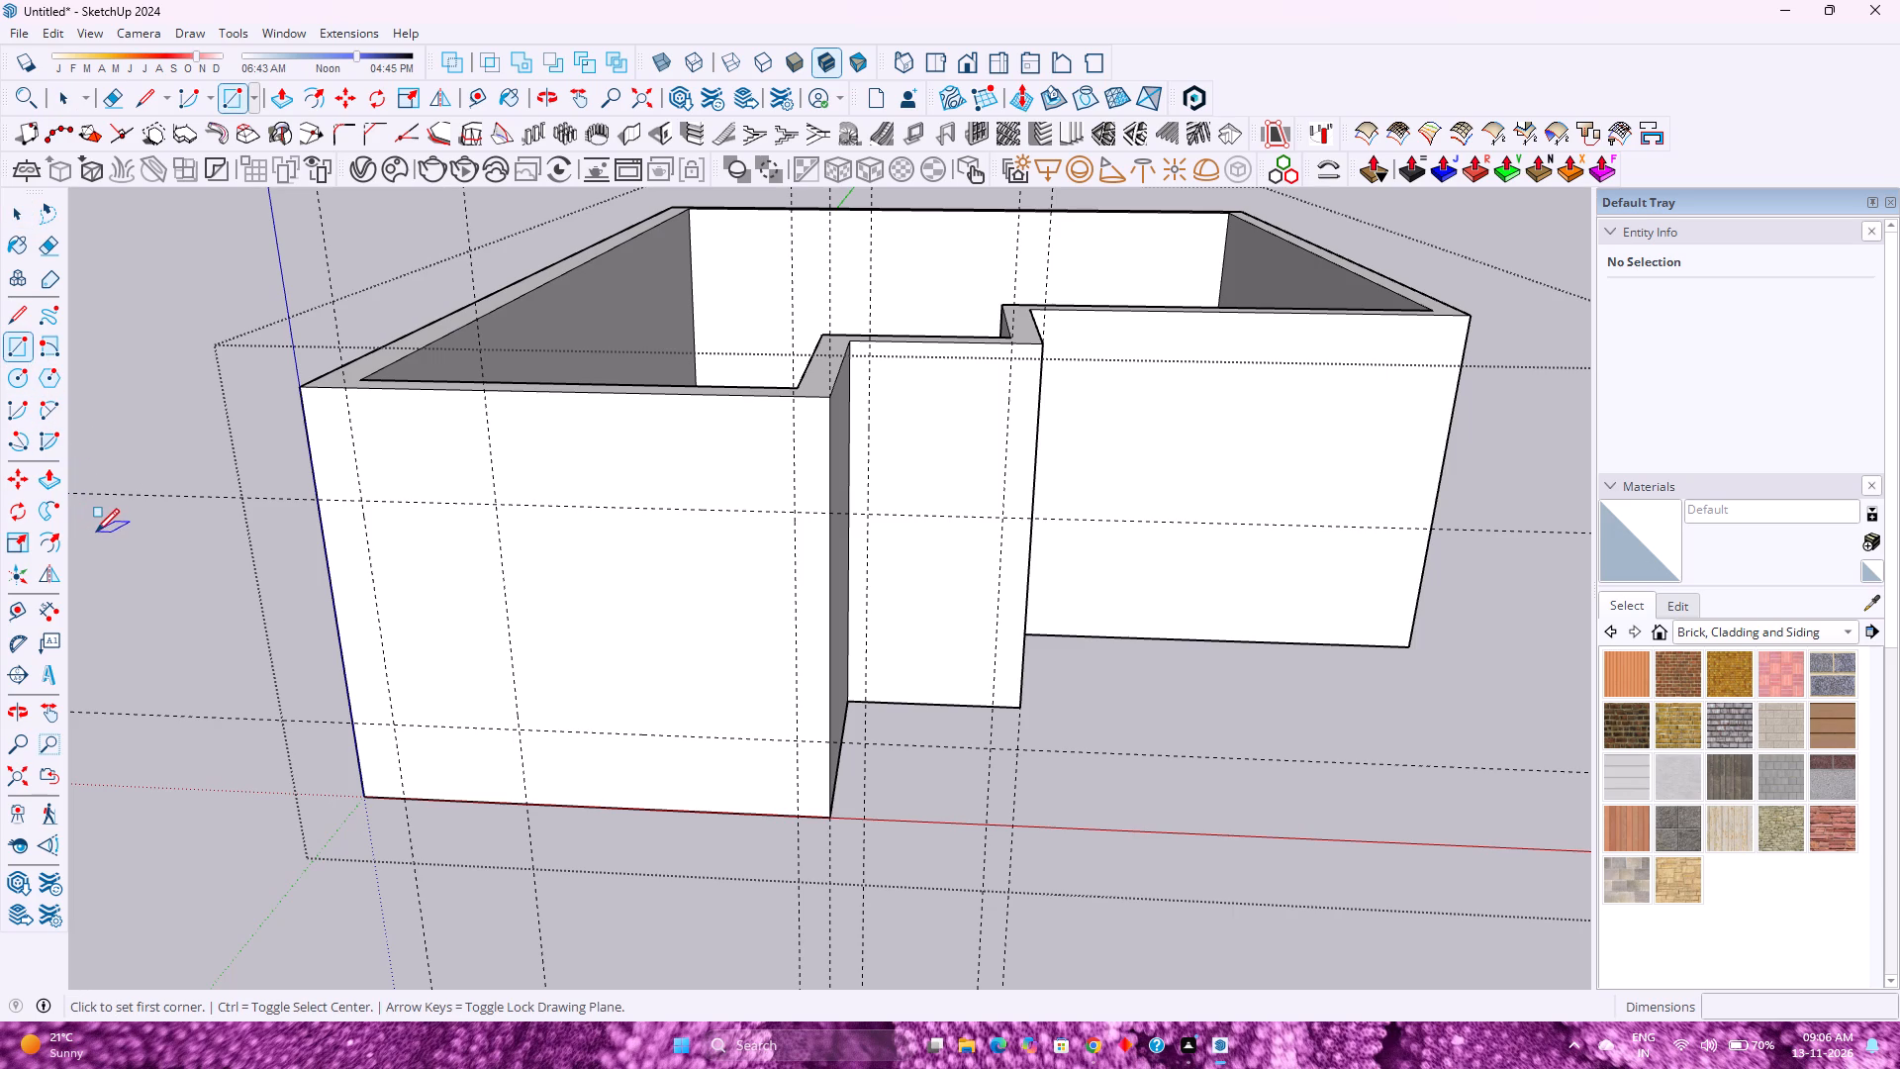
left_click(497, 500)
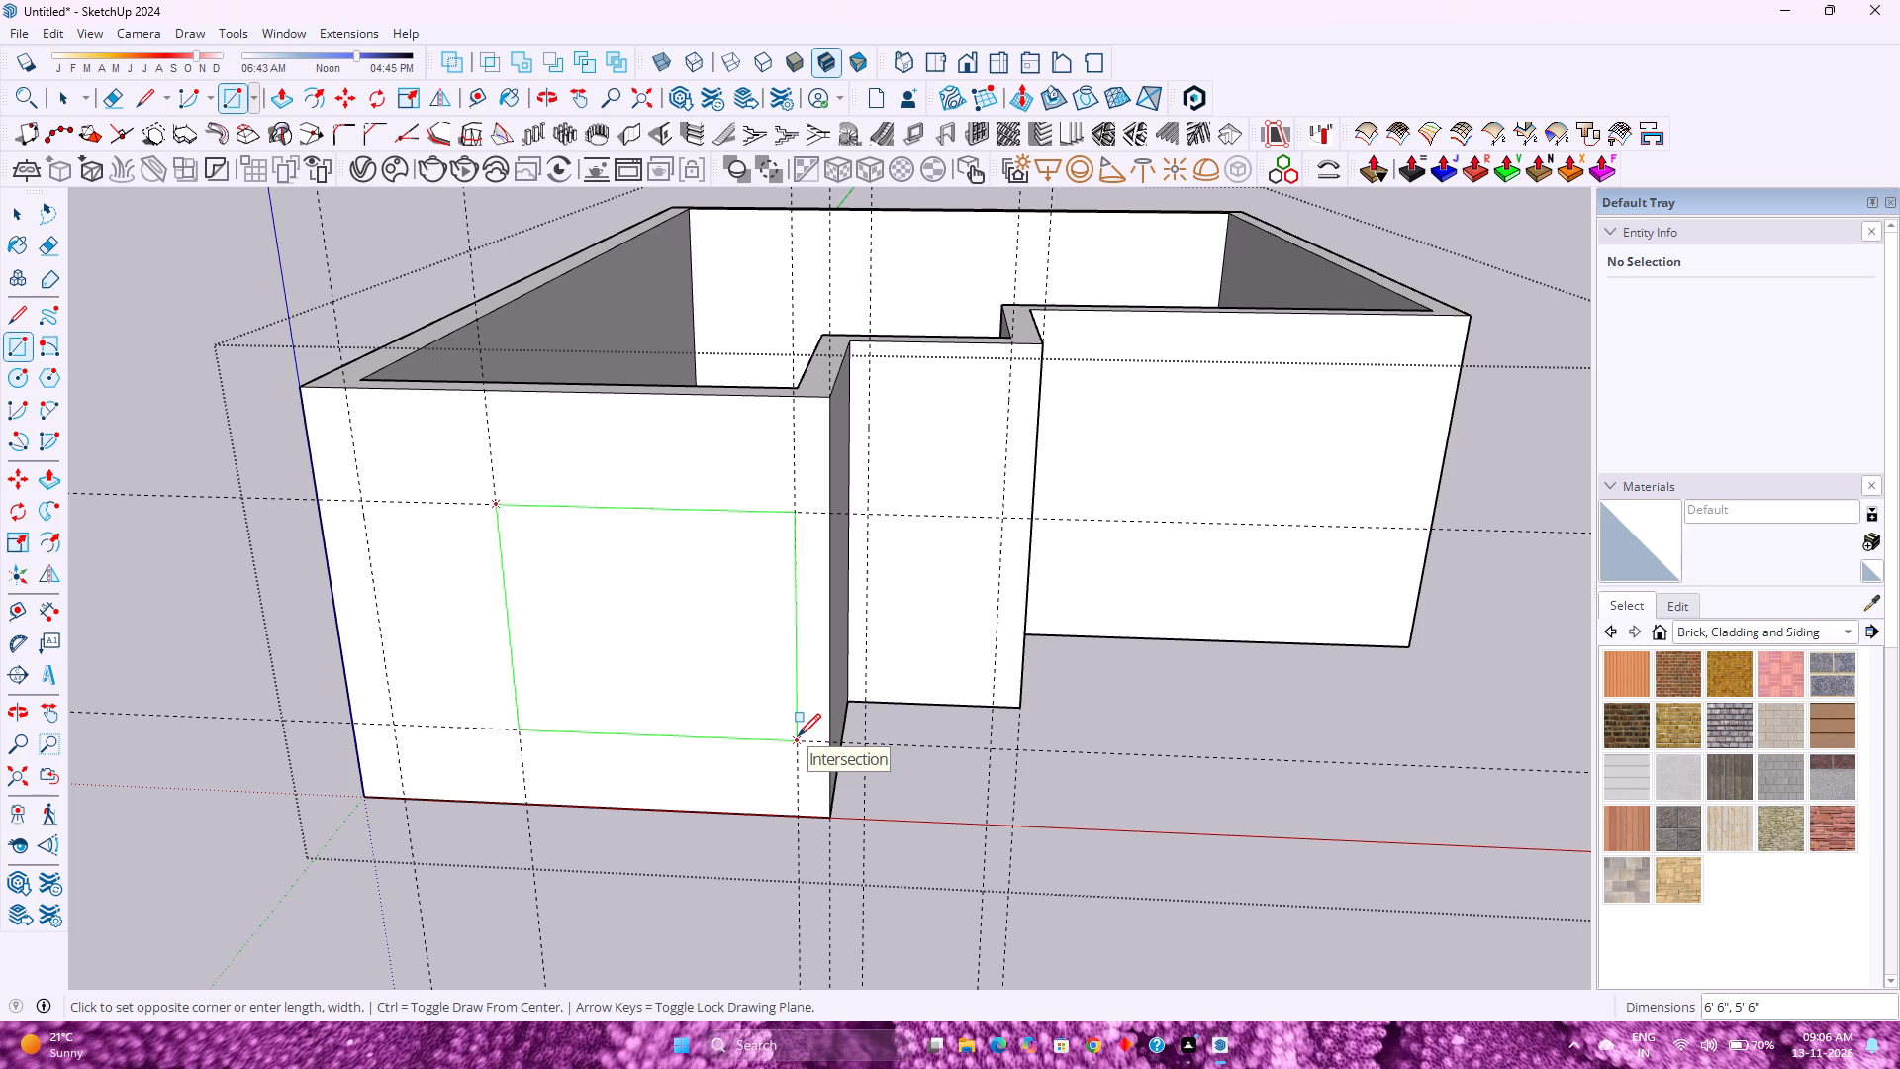
left_click(798, 736)
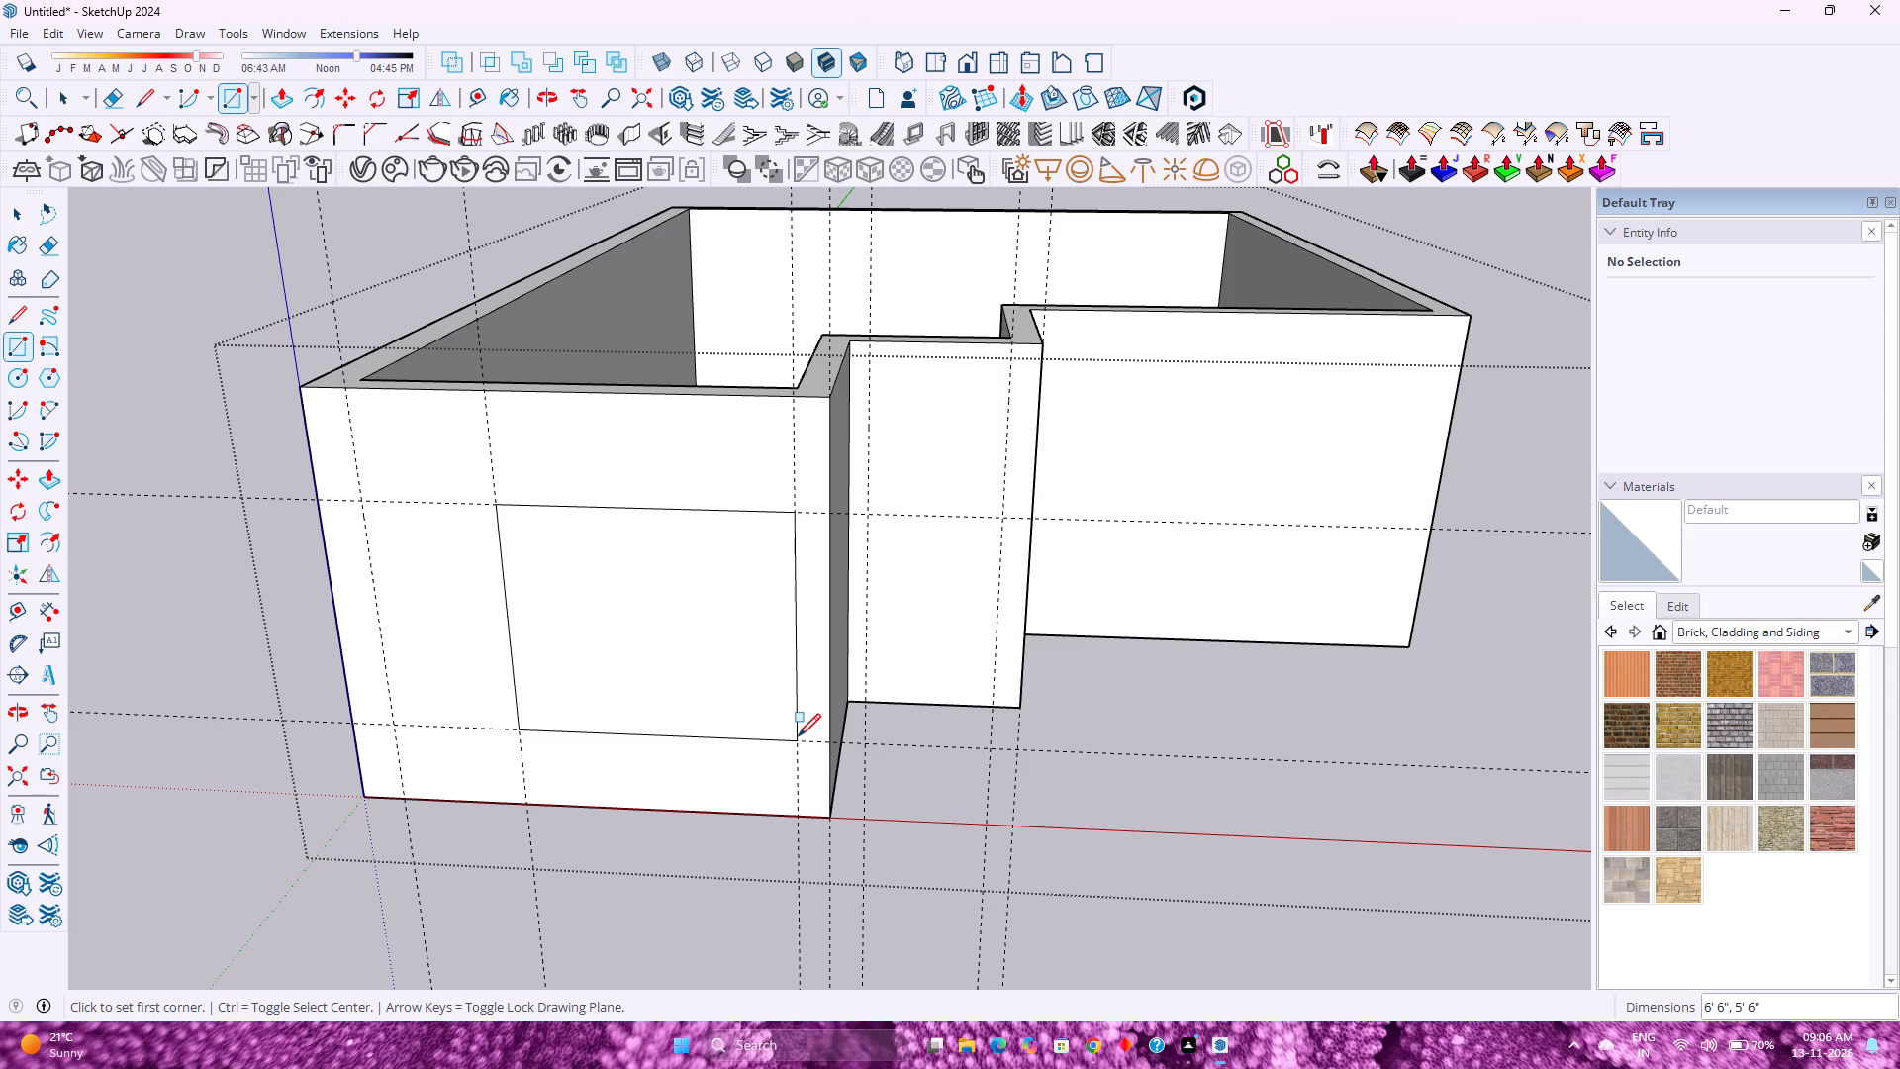
Push/Pull the window rectangle 9" inward through the foremost front wall to cut the opening.
scroll(662, 702, "down", 4)
scroll(662, 702, "up", 4)
scroll(662, 702, "down", 3)
scroll(660, 702, "up", 1)
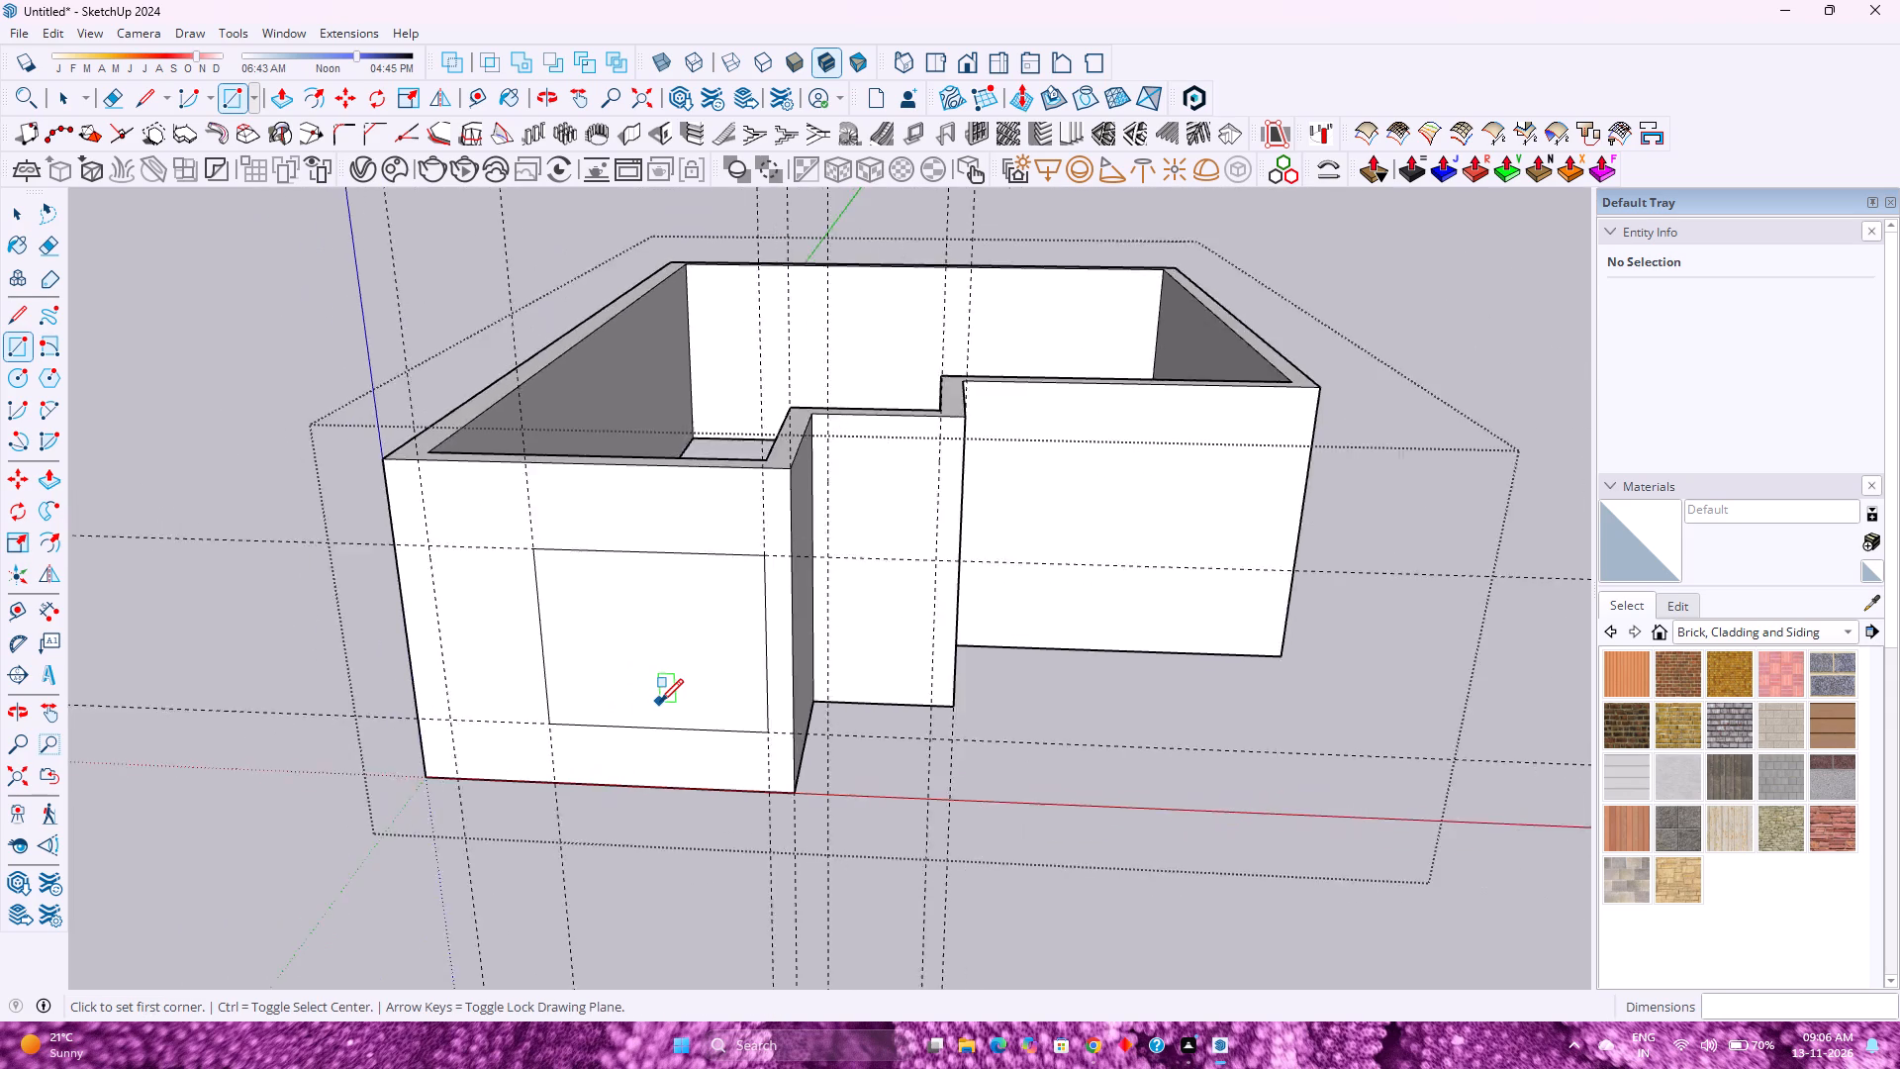
scroll(660, 702, "up", 2)
scroll(660, 702, "down", 3)
scroll(656, 702, "up", 1)
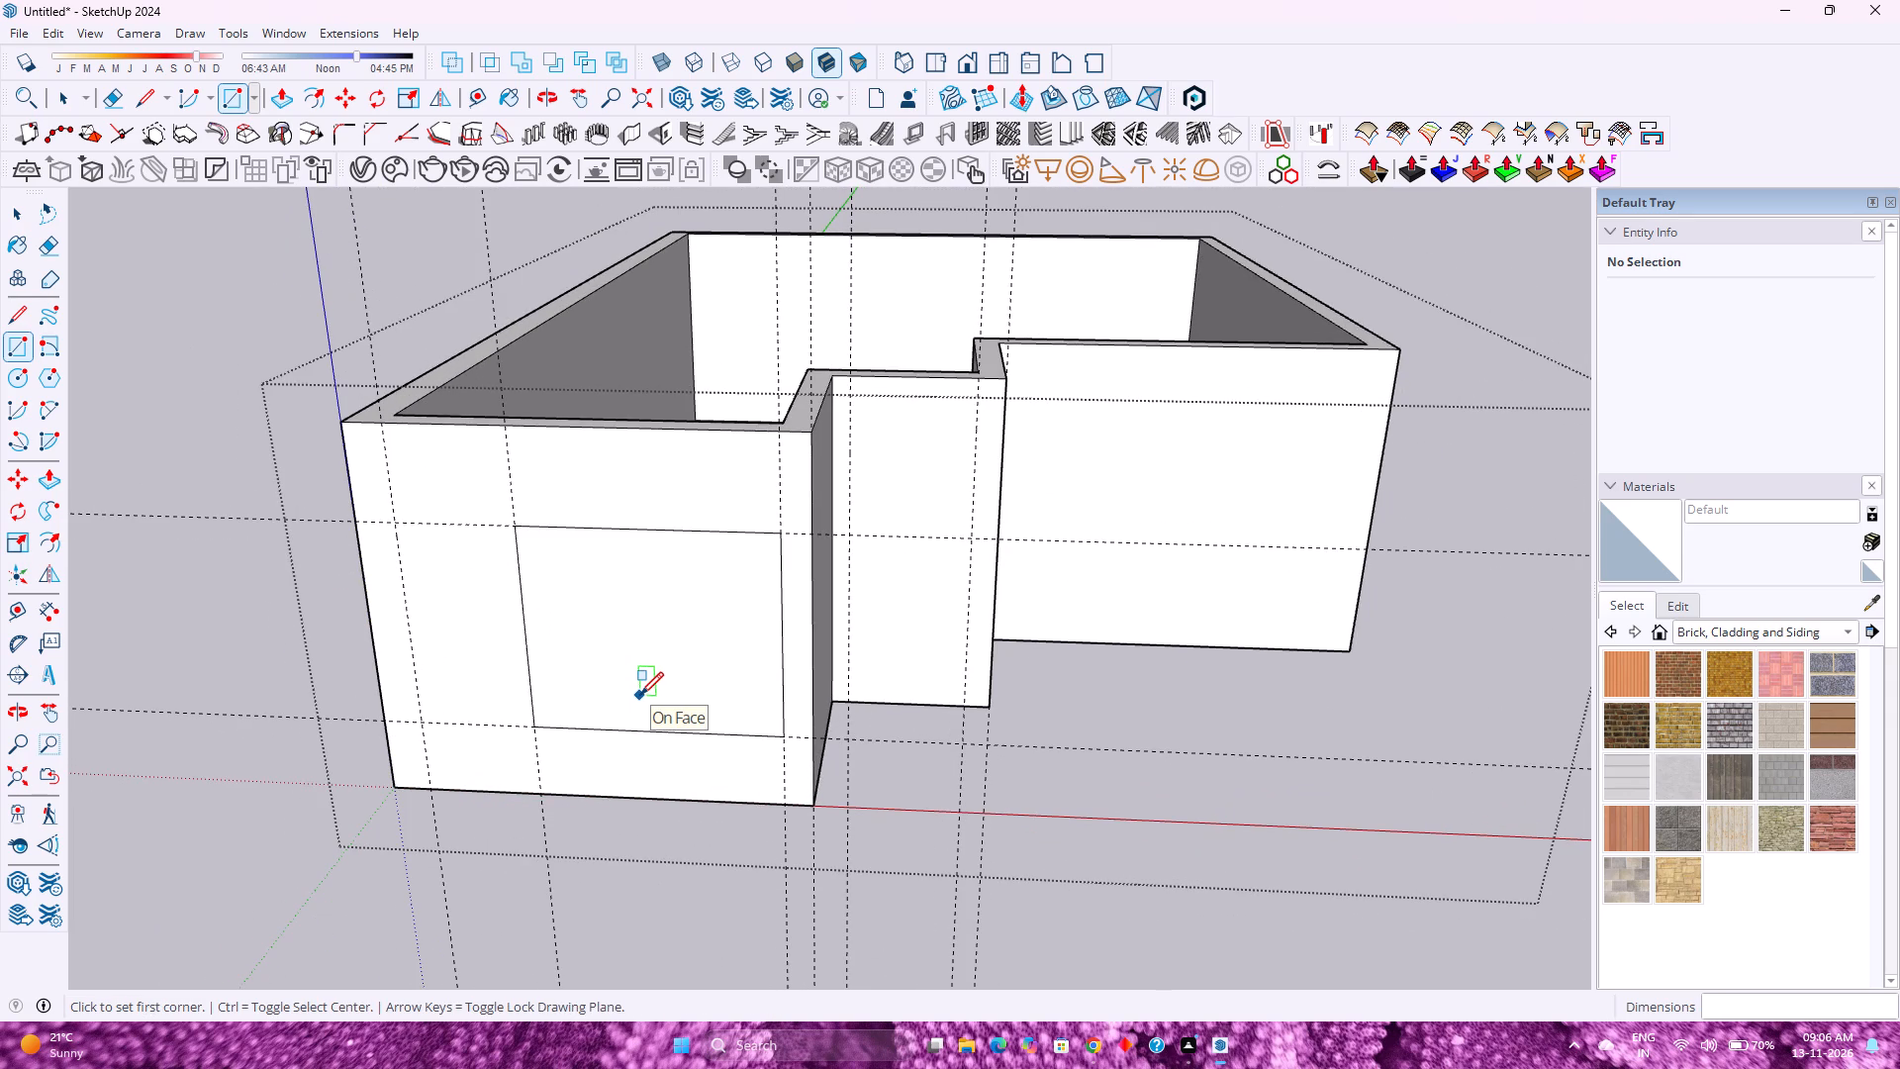
scroll(599, 681, "up", 3)
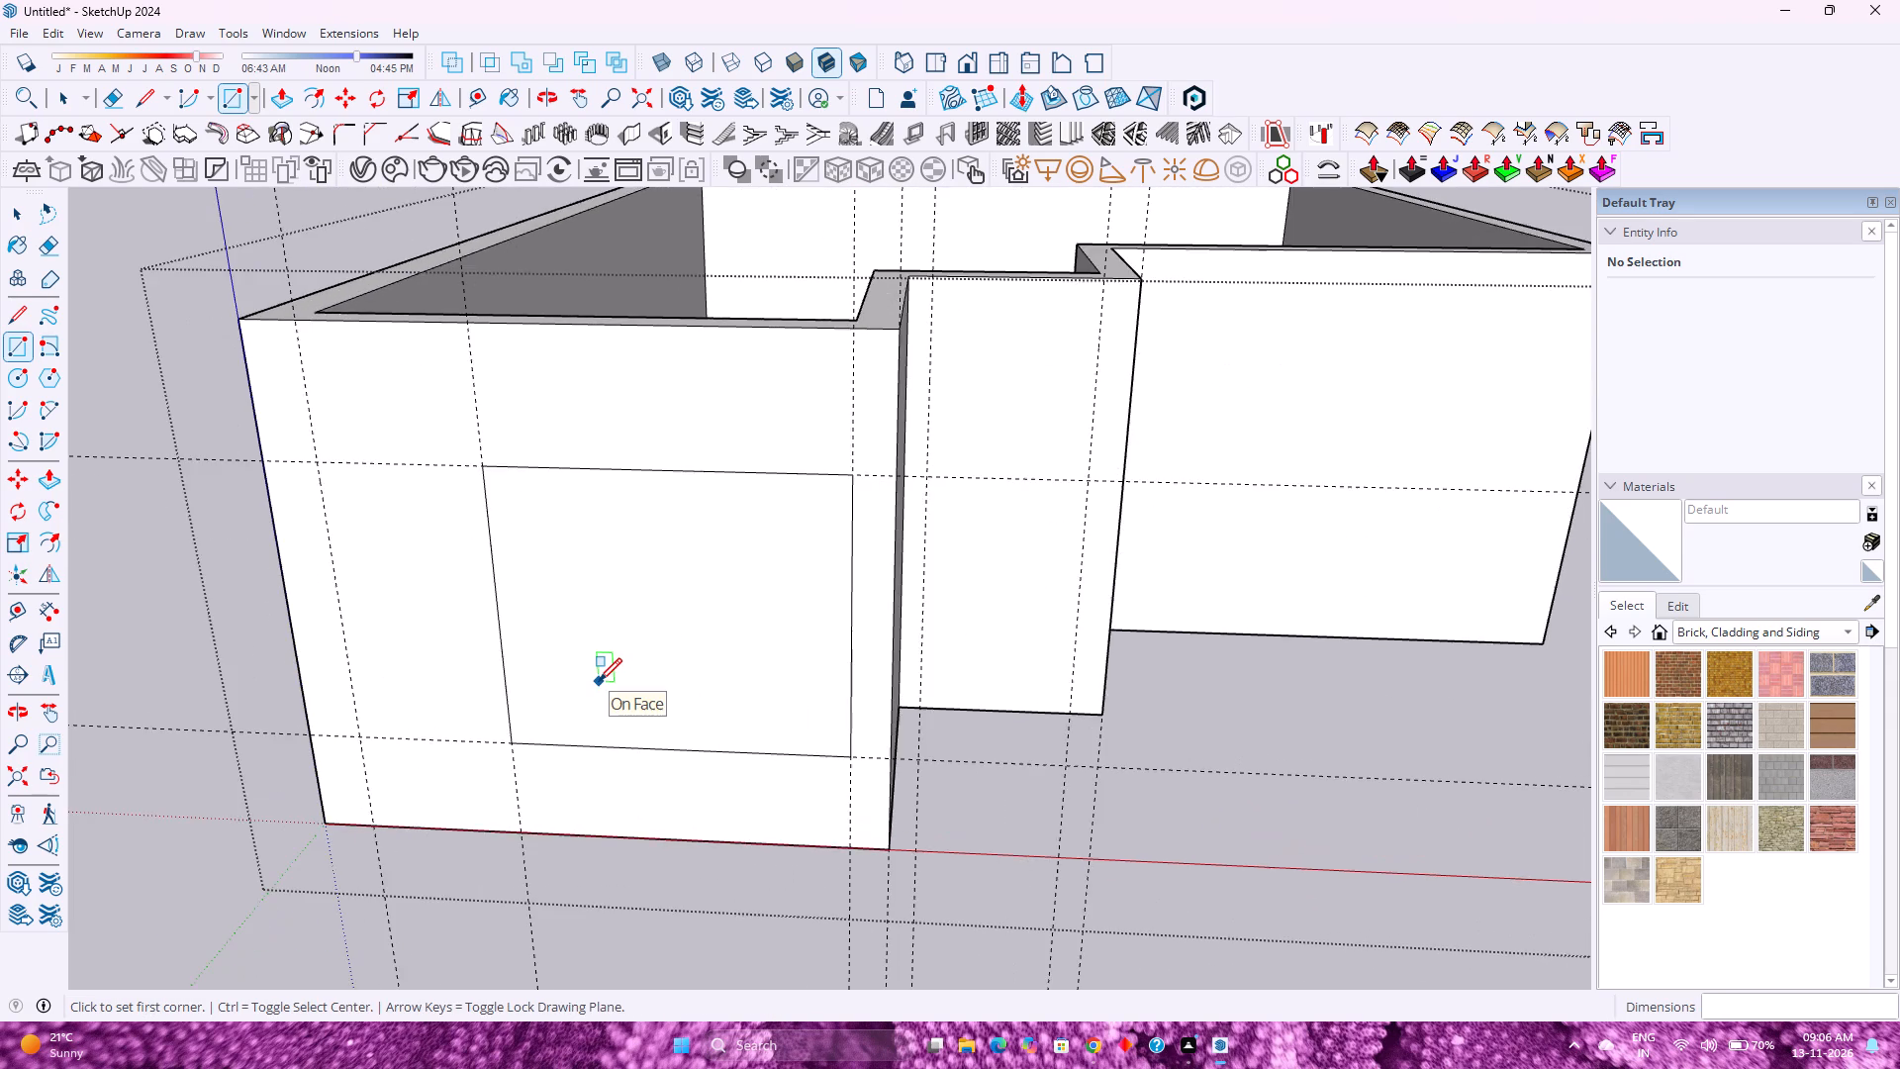
scroll(599, 681, "up", 3)
scroll(599, 681, "down", 3)
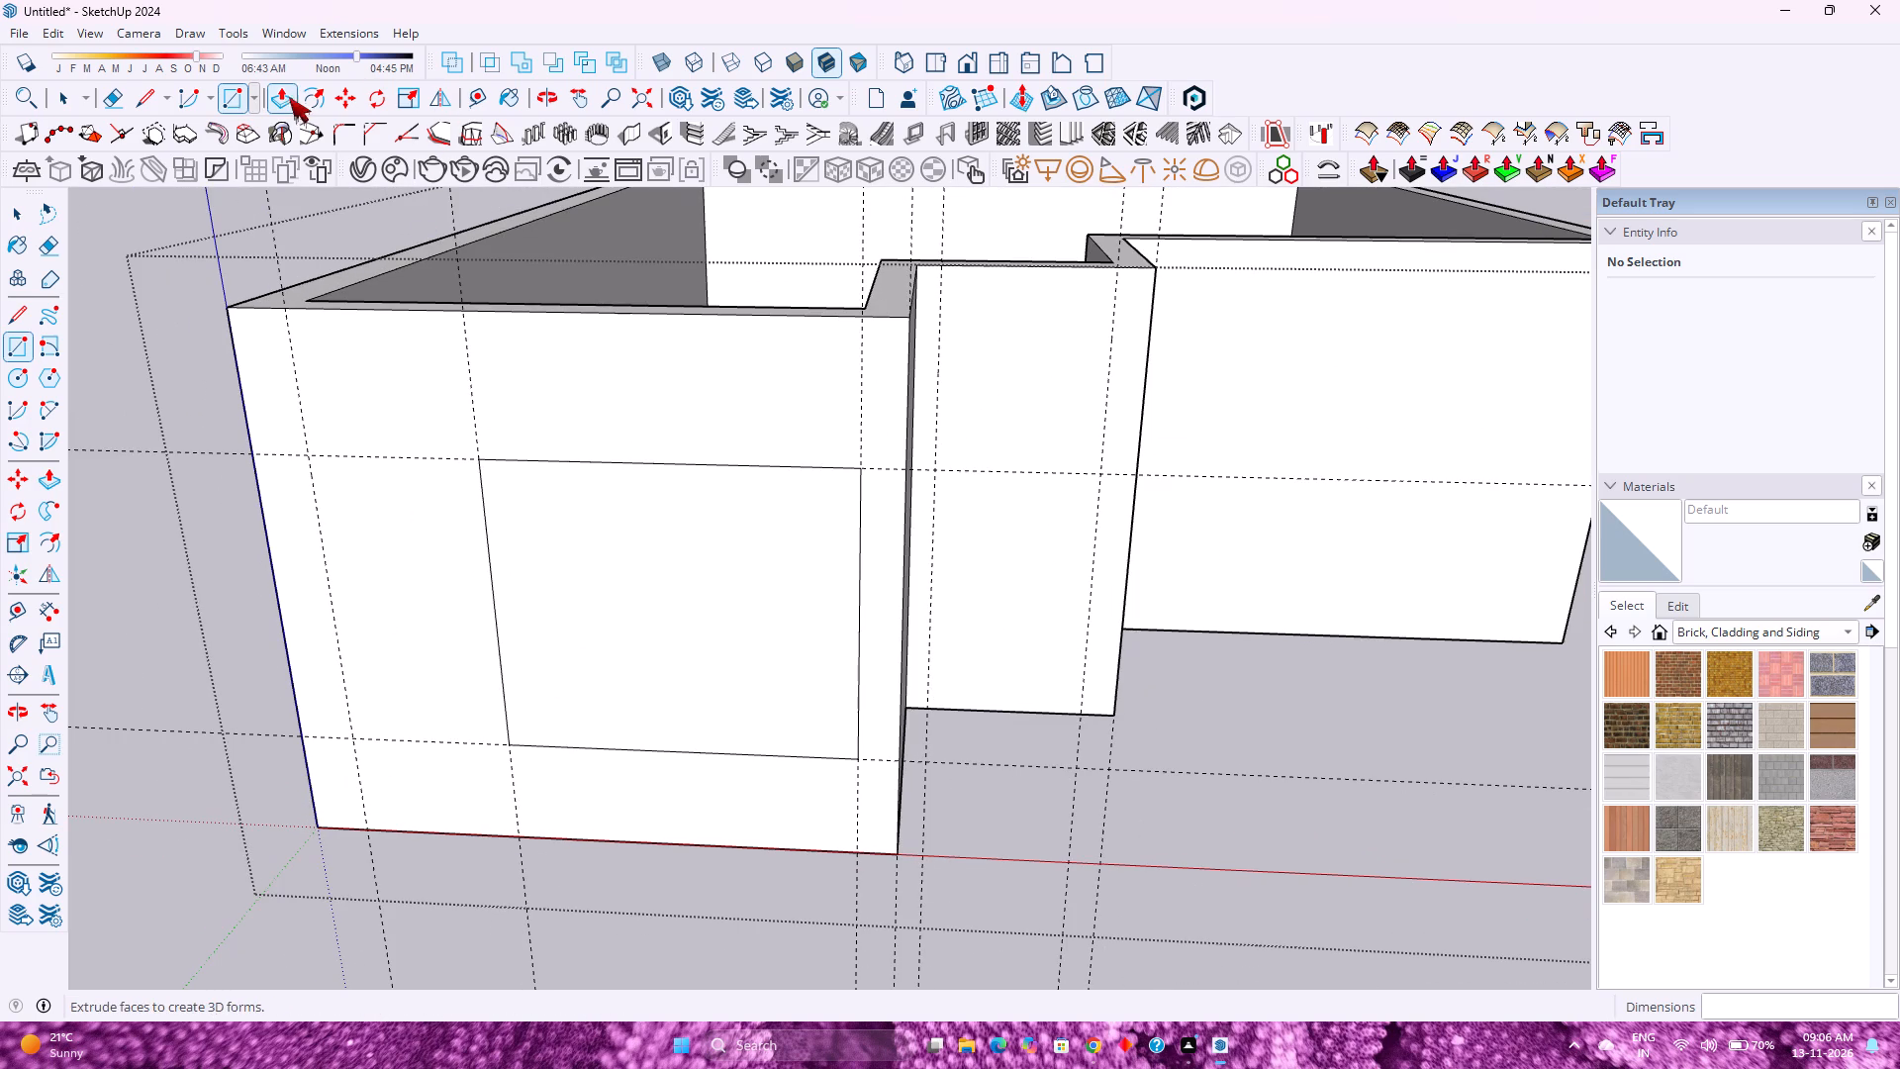
left_click(292, 97)
left_click(581, 691)
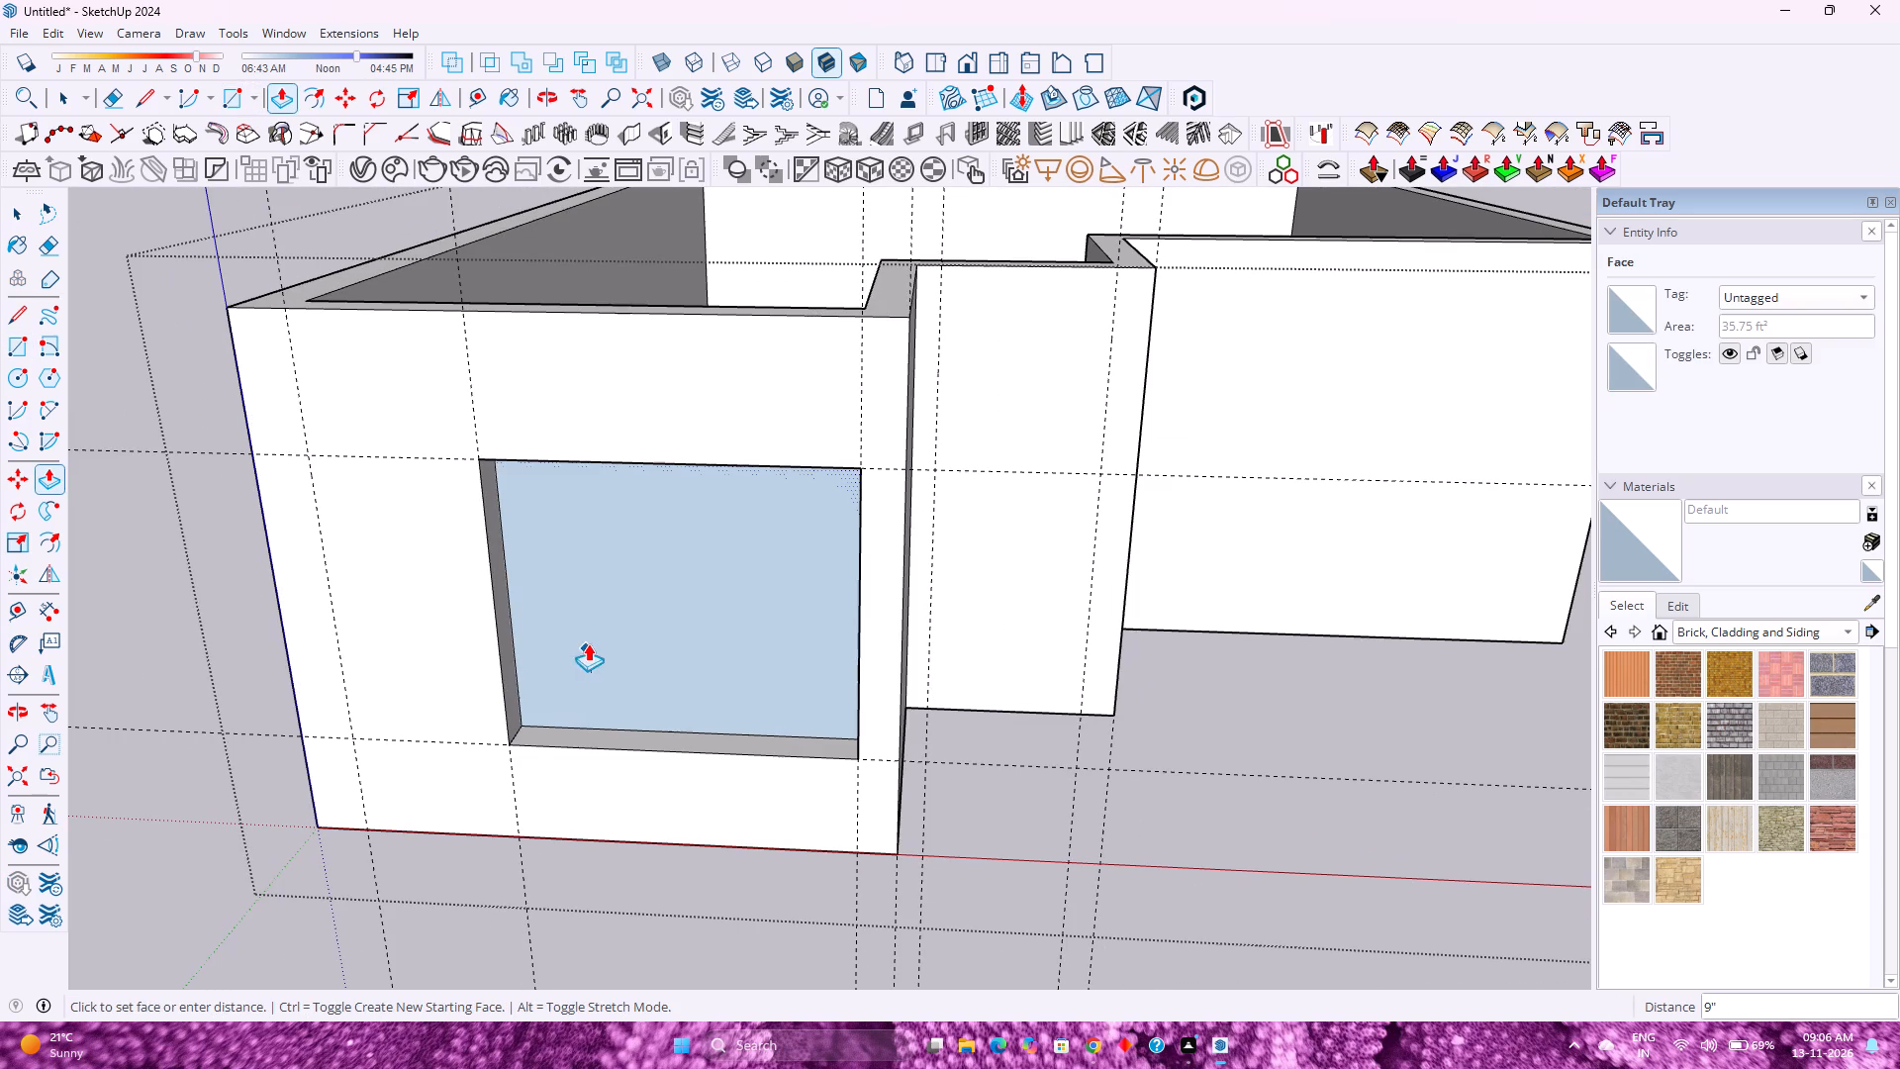
left_click(604, 617)
Place a horizontal guide 7'6" above the bottom edge of the narrow recessed front wall.
scroll(608, 642, "down", 3)
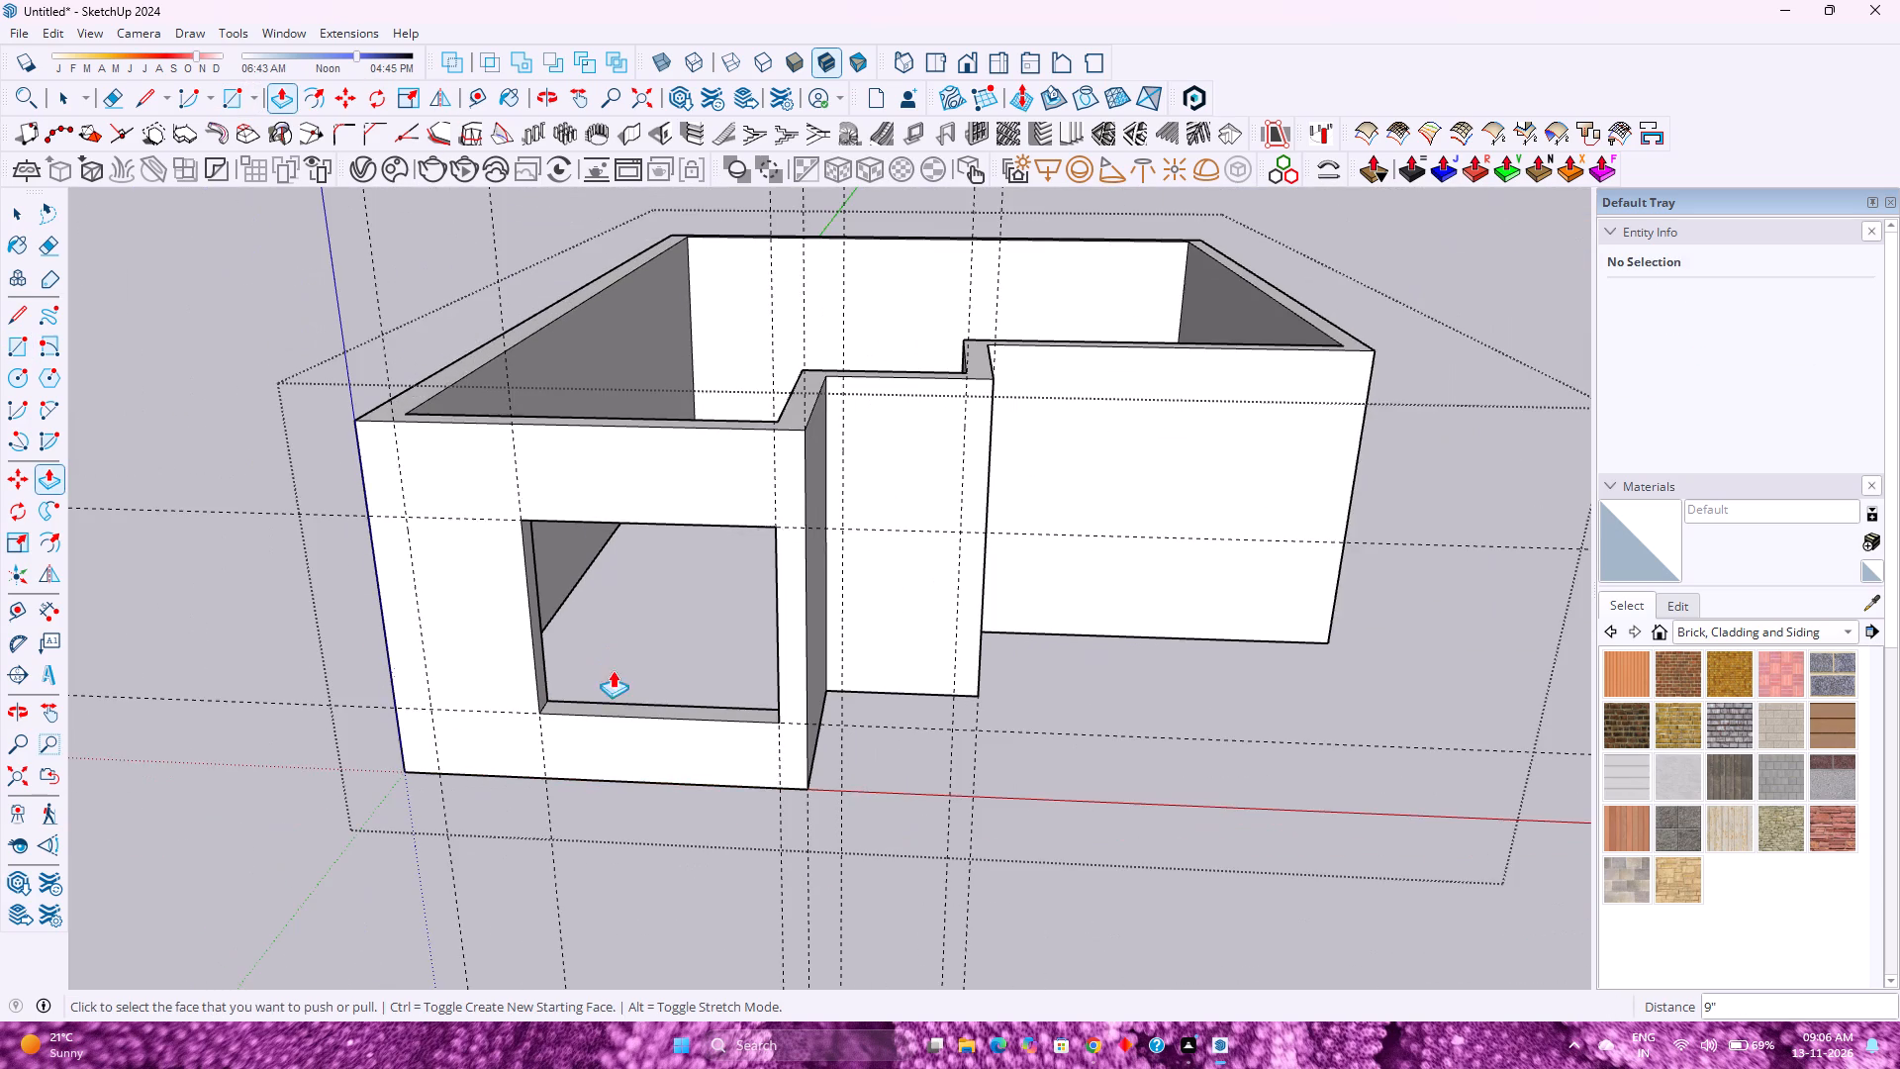
middle_click_drag(837, 860, 544, 727)
middle_click(599, 647)
middle_click(599, 647)
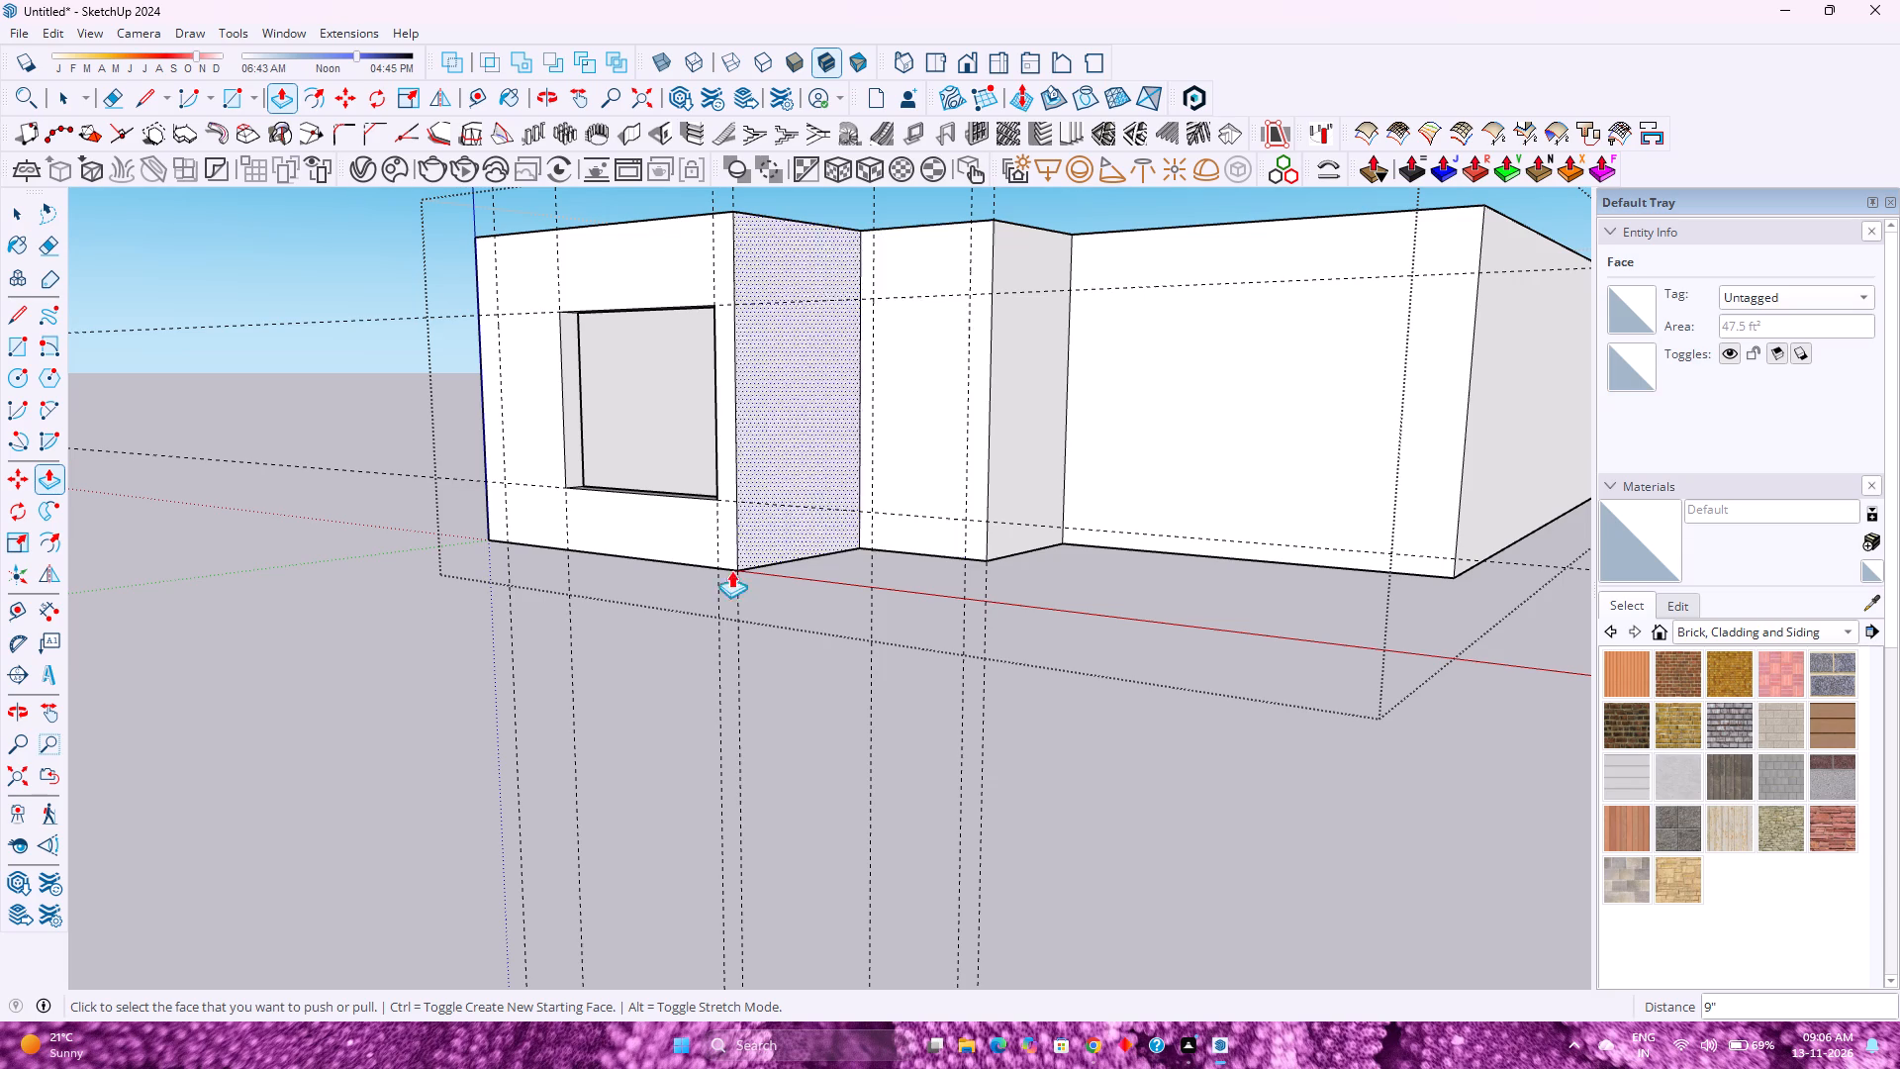
scroll(683, 597, "down", 4)
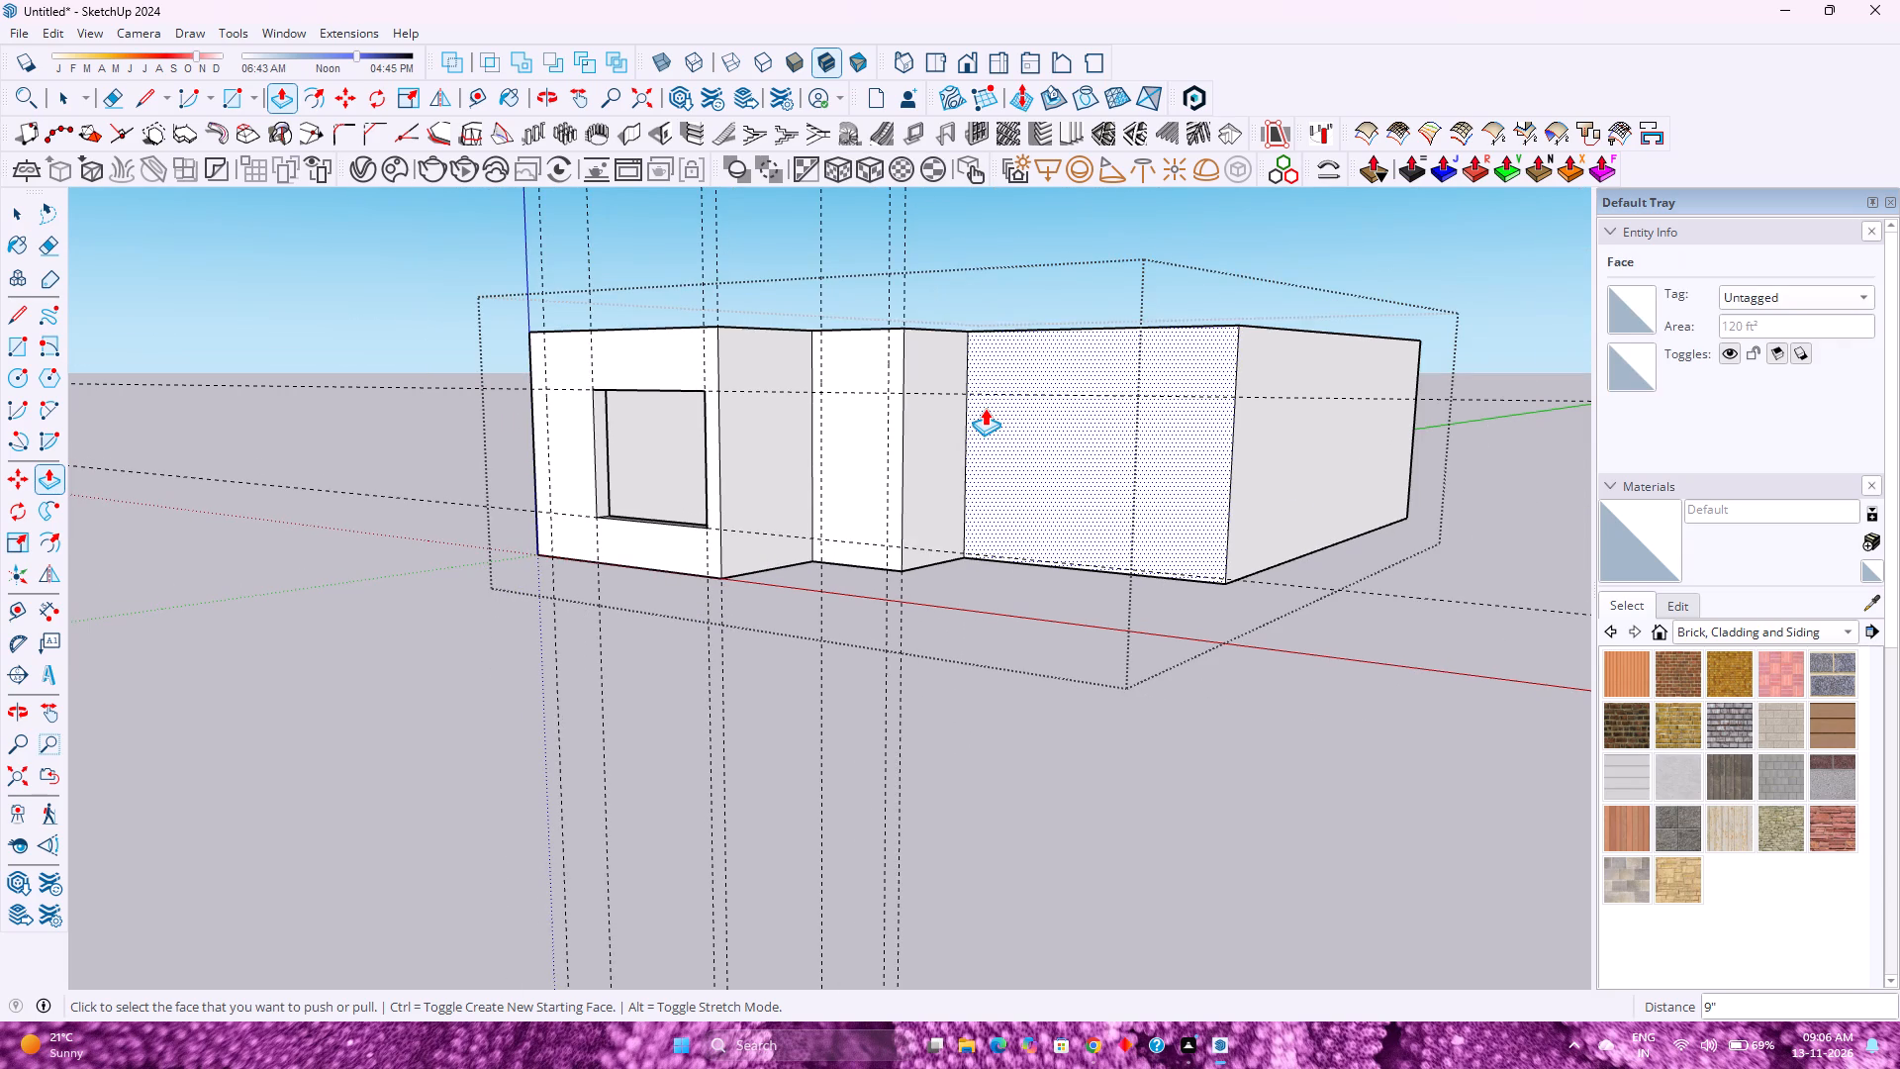
scroll(978, 409, "up", 6)
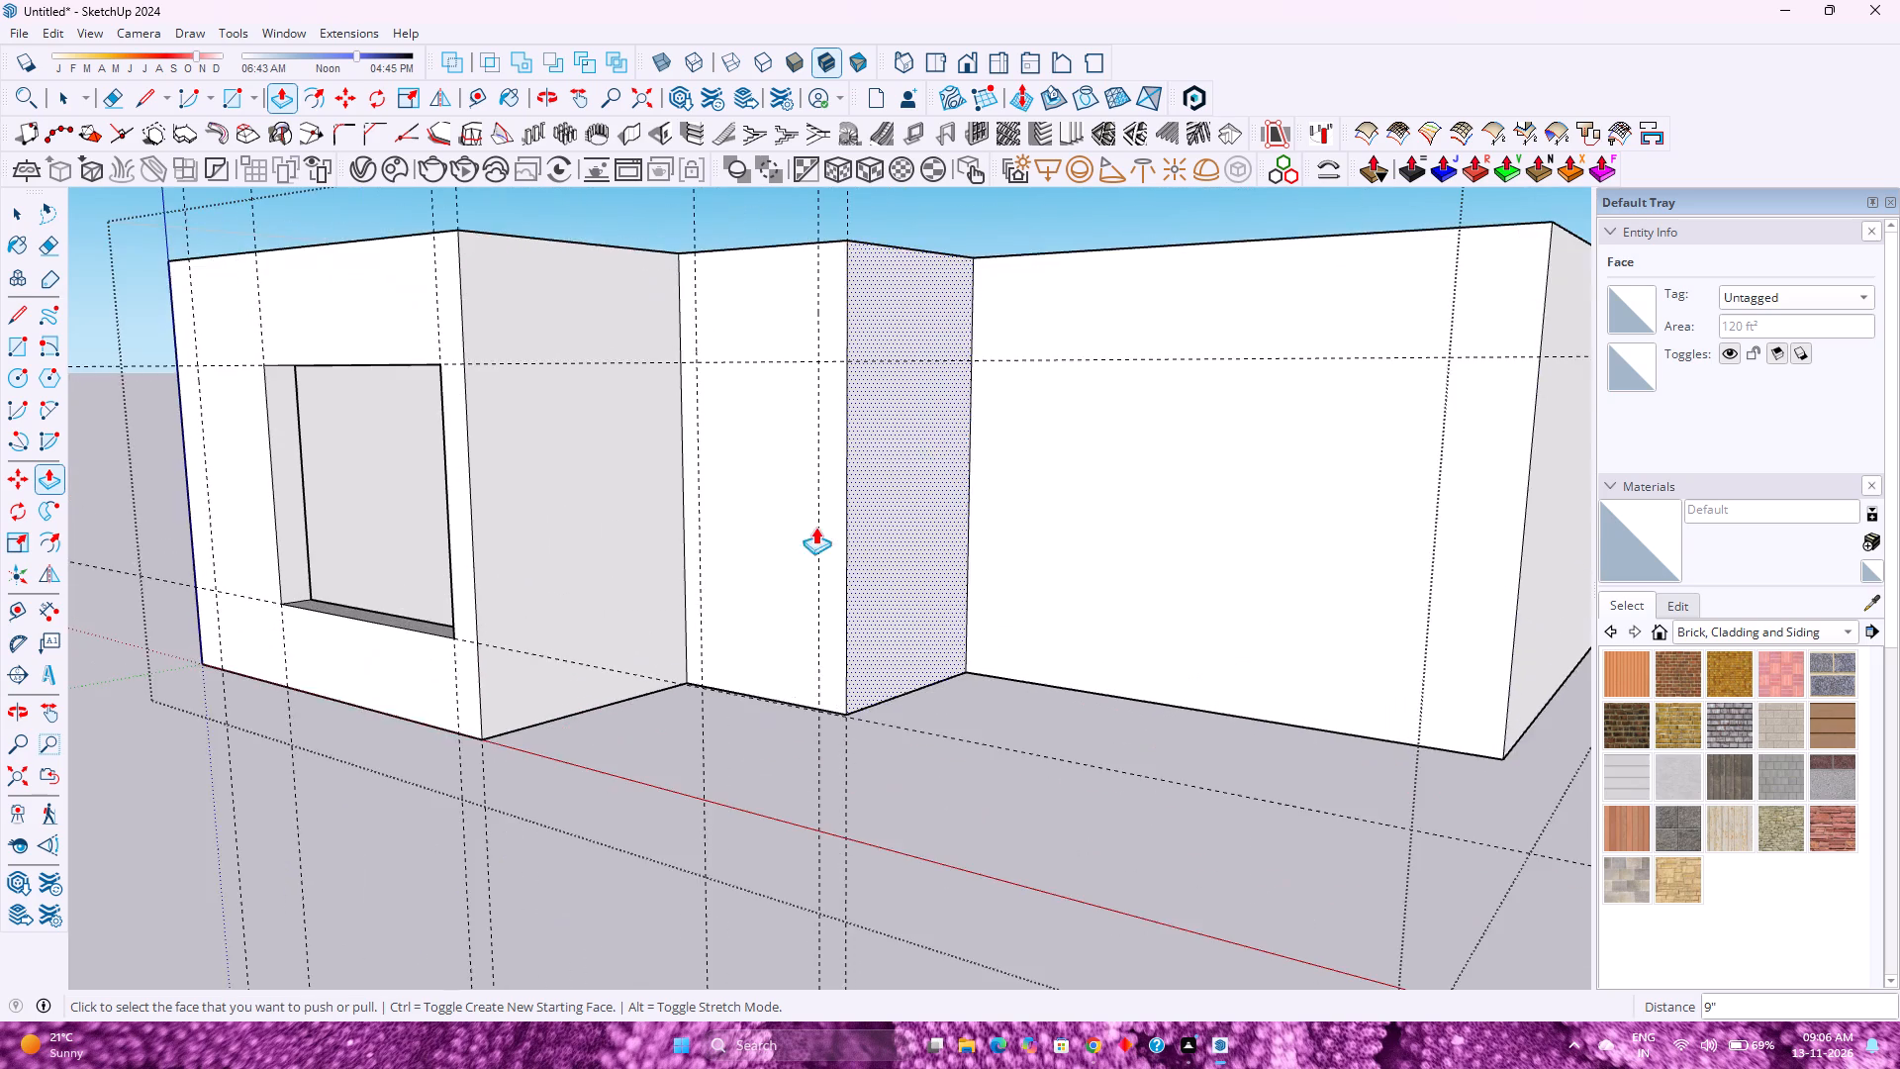
scroll(768, 564, "up", 2)
middle_click_drag(768, 564, 824, 691)
scroll(832, 689, "down", 1)
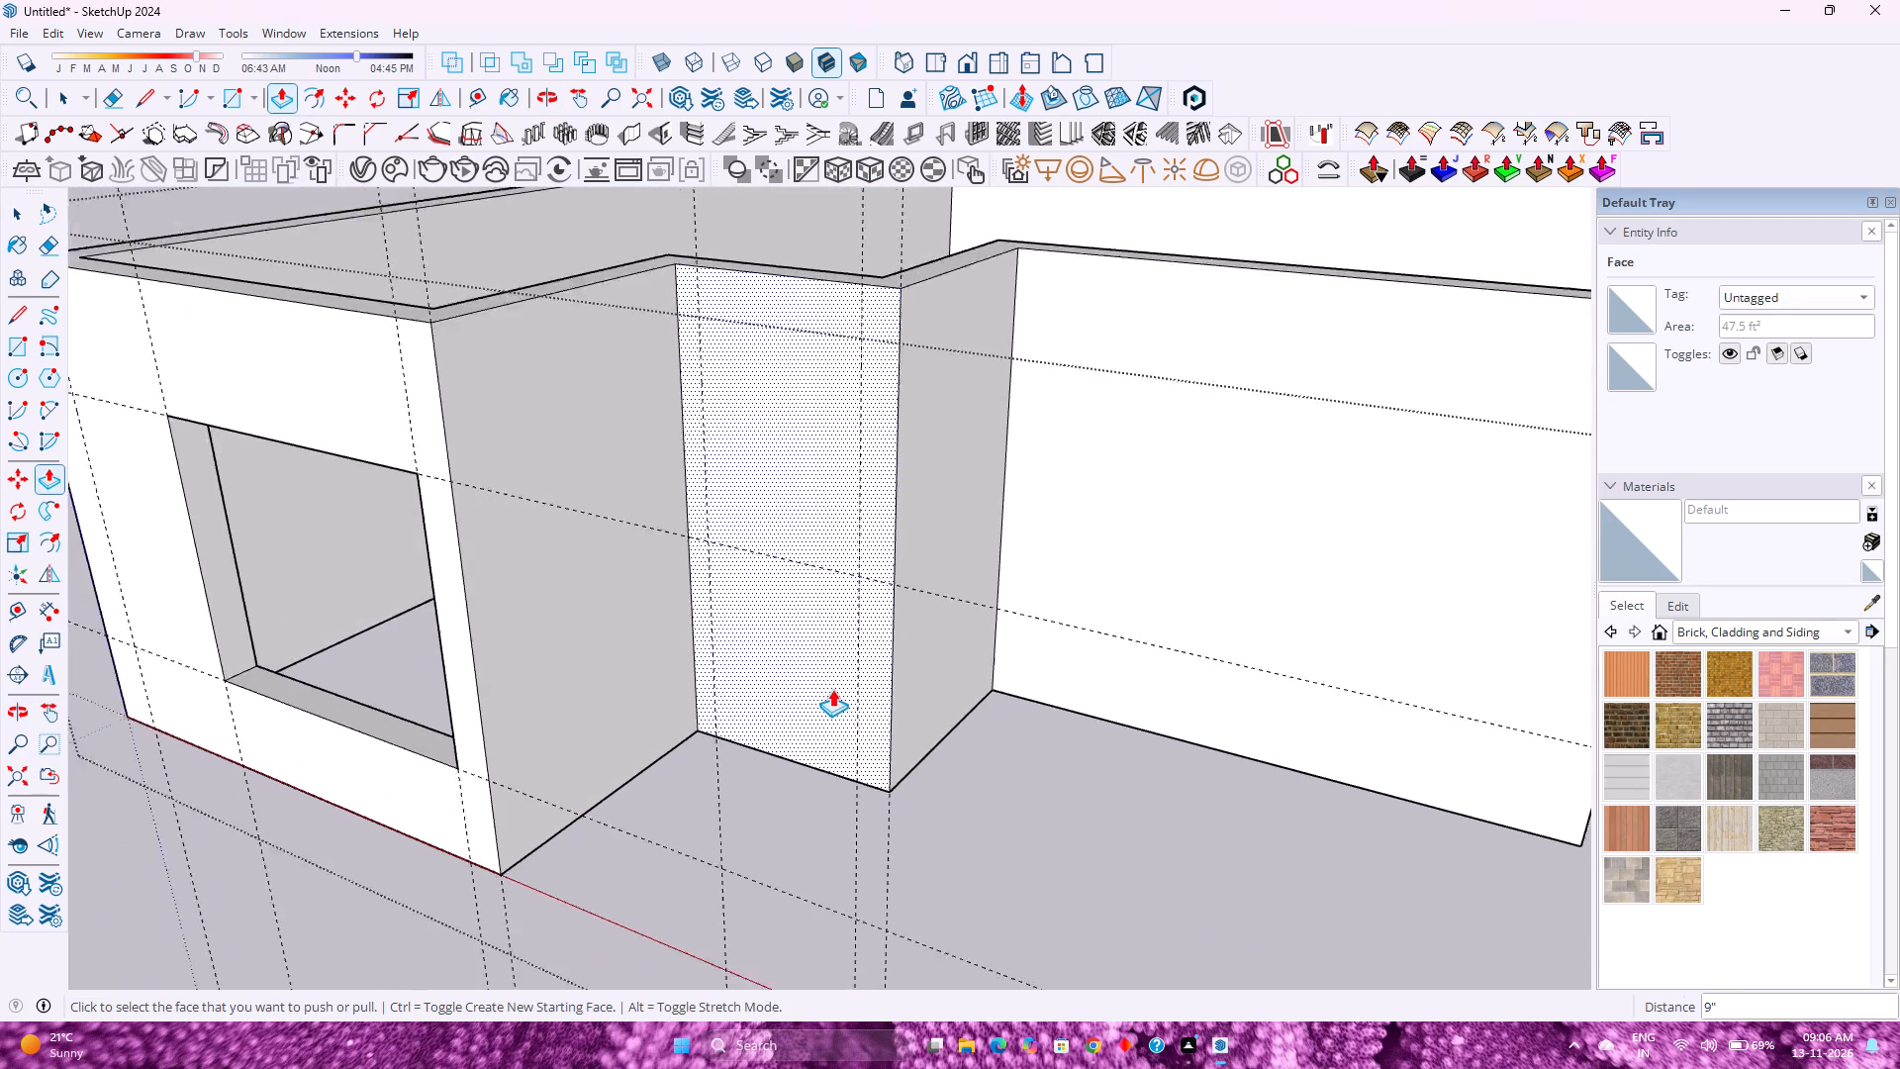
scroll(832, 689, "down", 2)
scroll(832, 689, "up", 3)
scroll(825, 691, "down", 4)
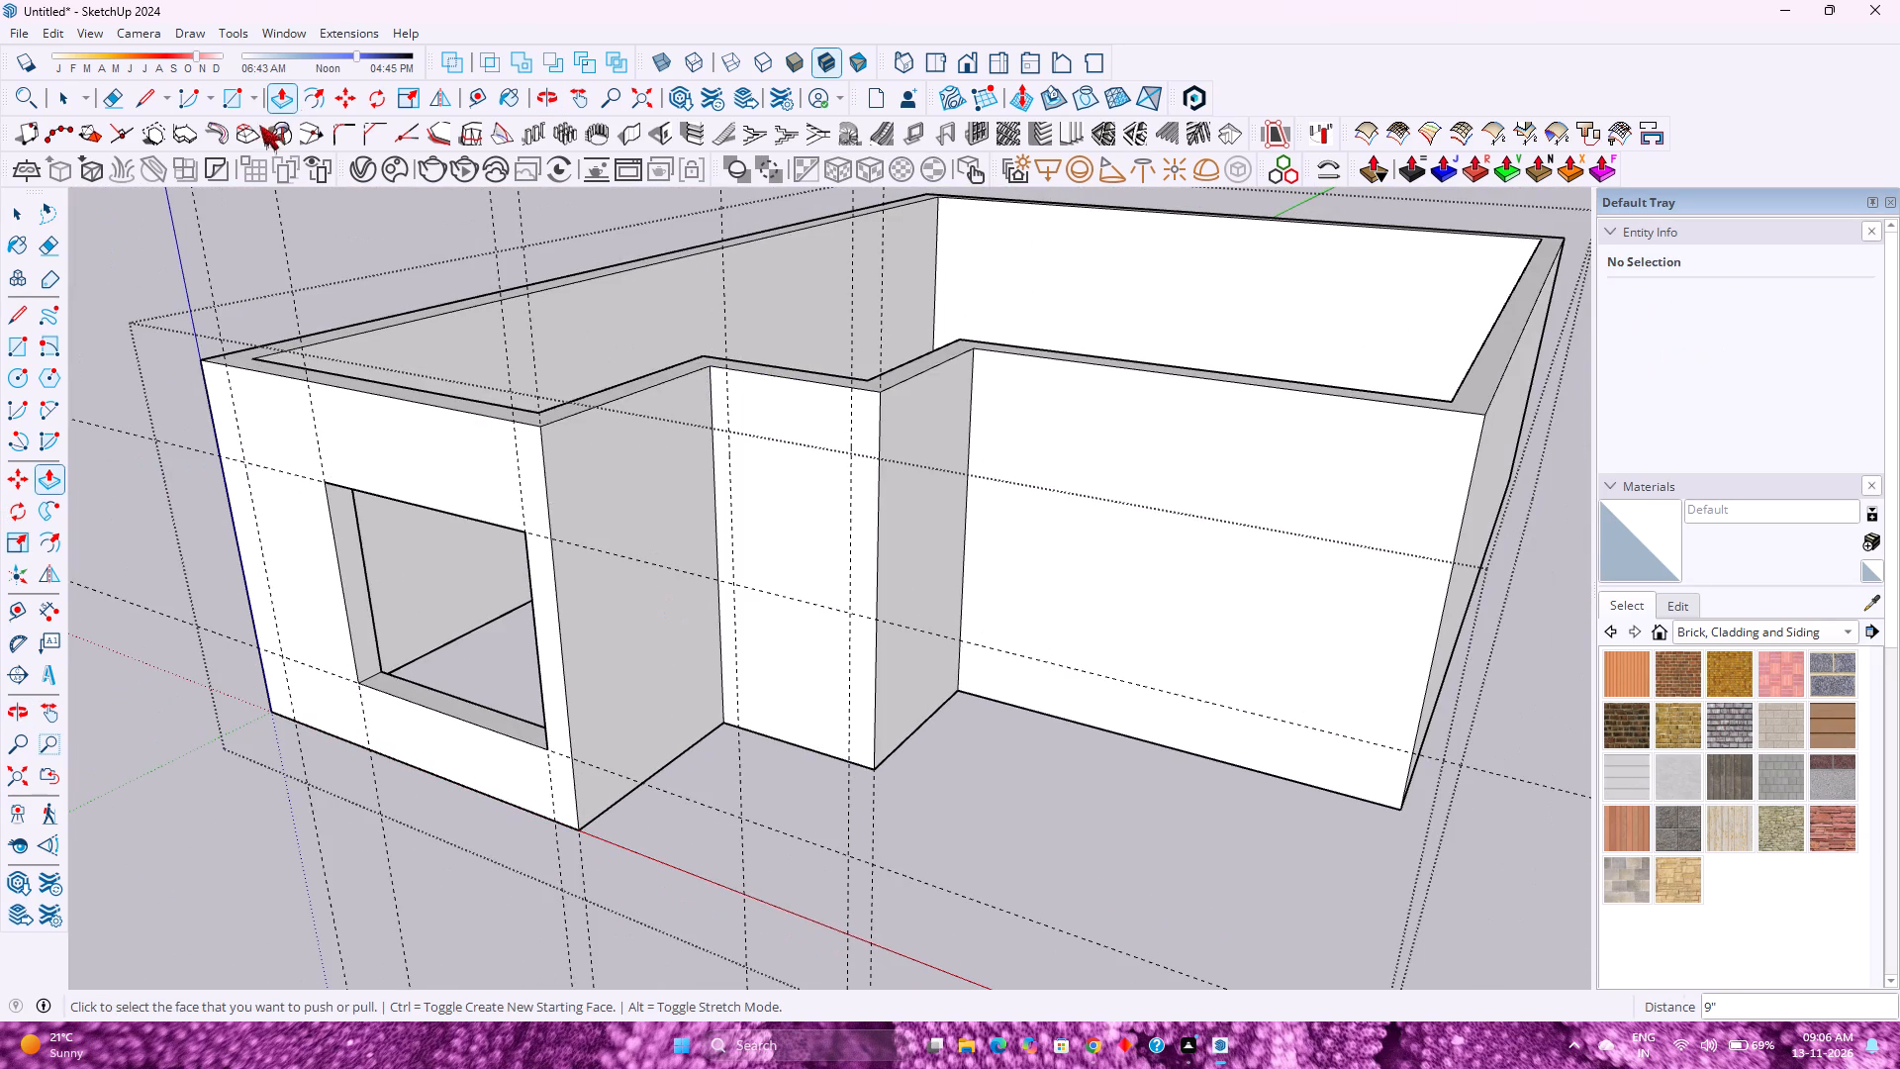
left_click(482, 95)
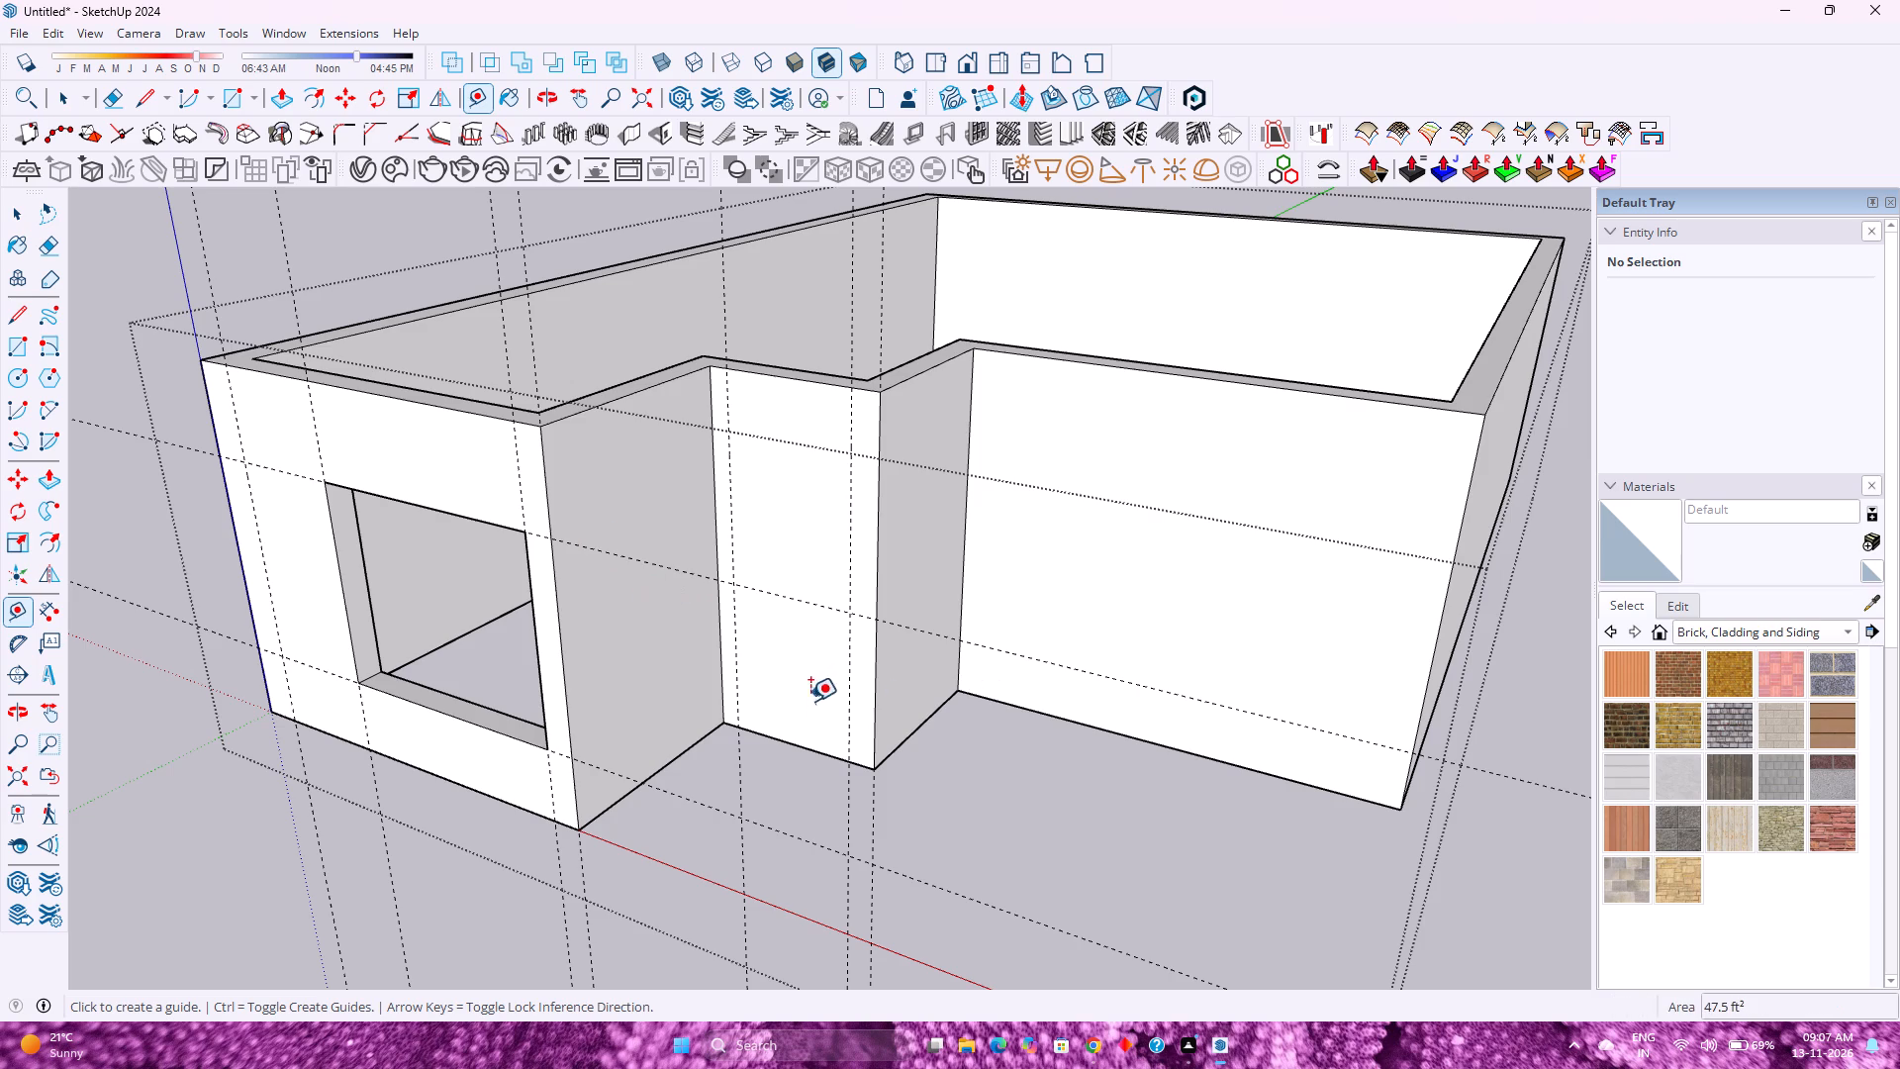
left_click(816, 747)
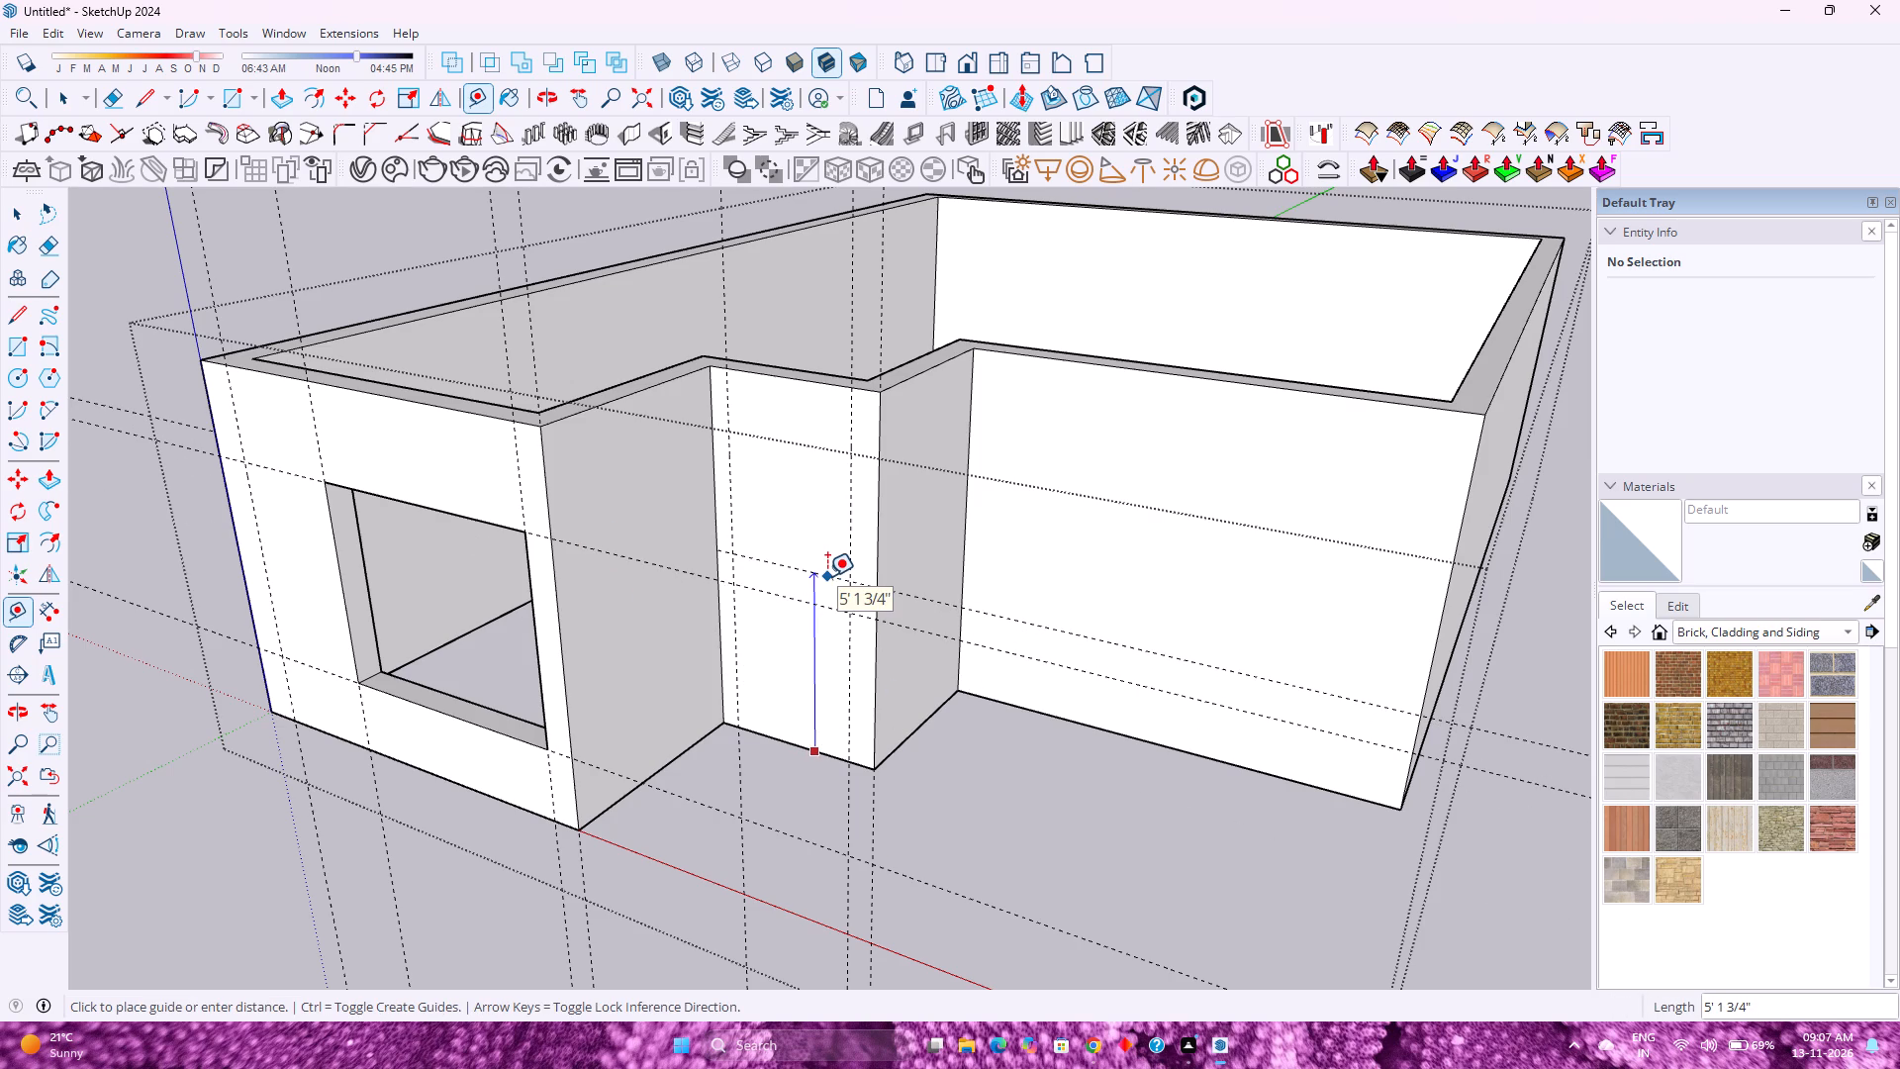
key("Up")
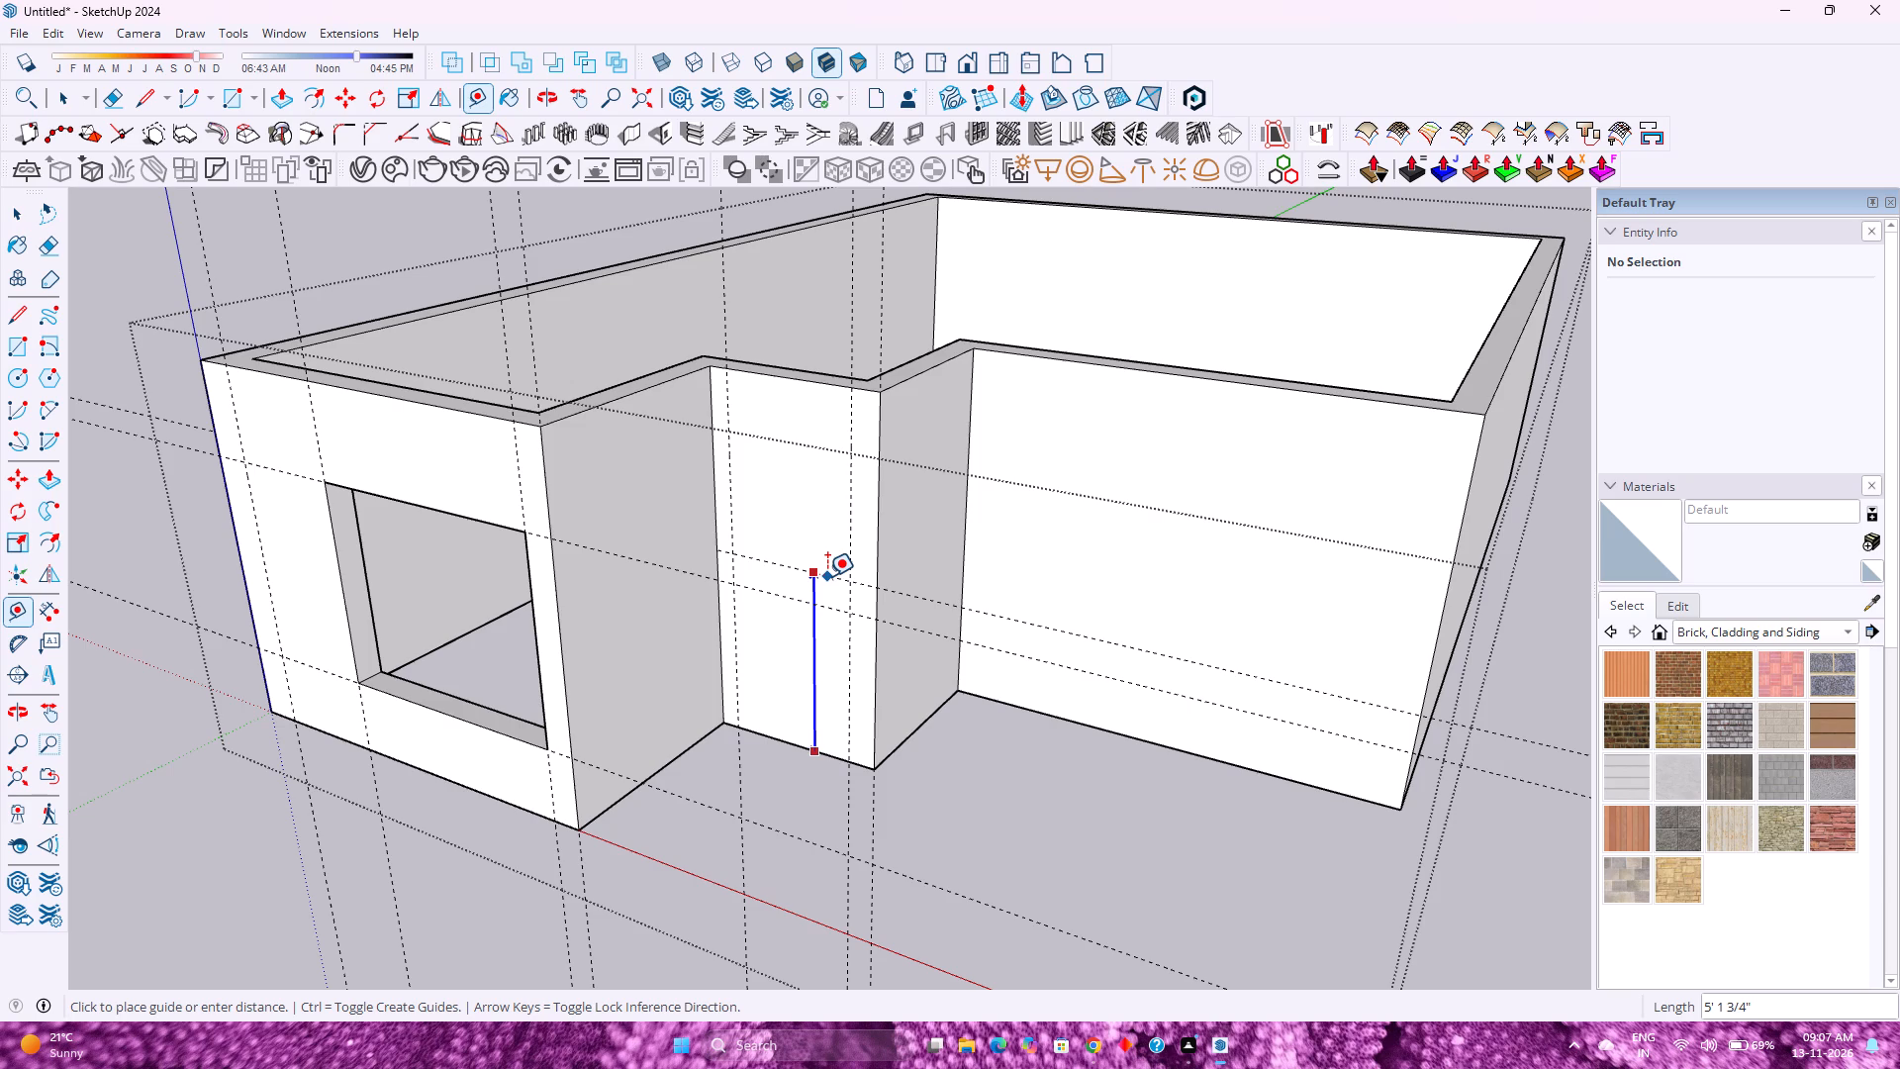
type("7'6")
key("Return")
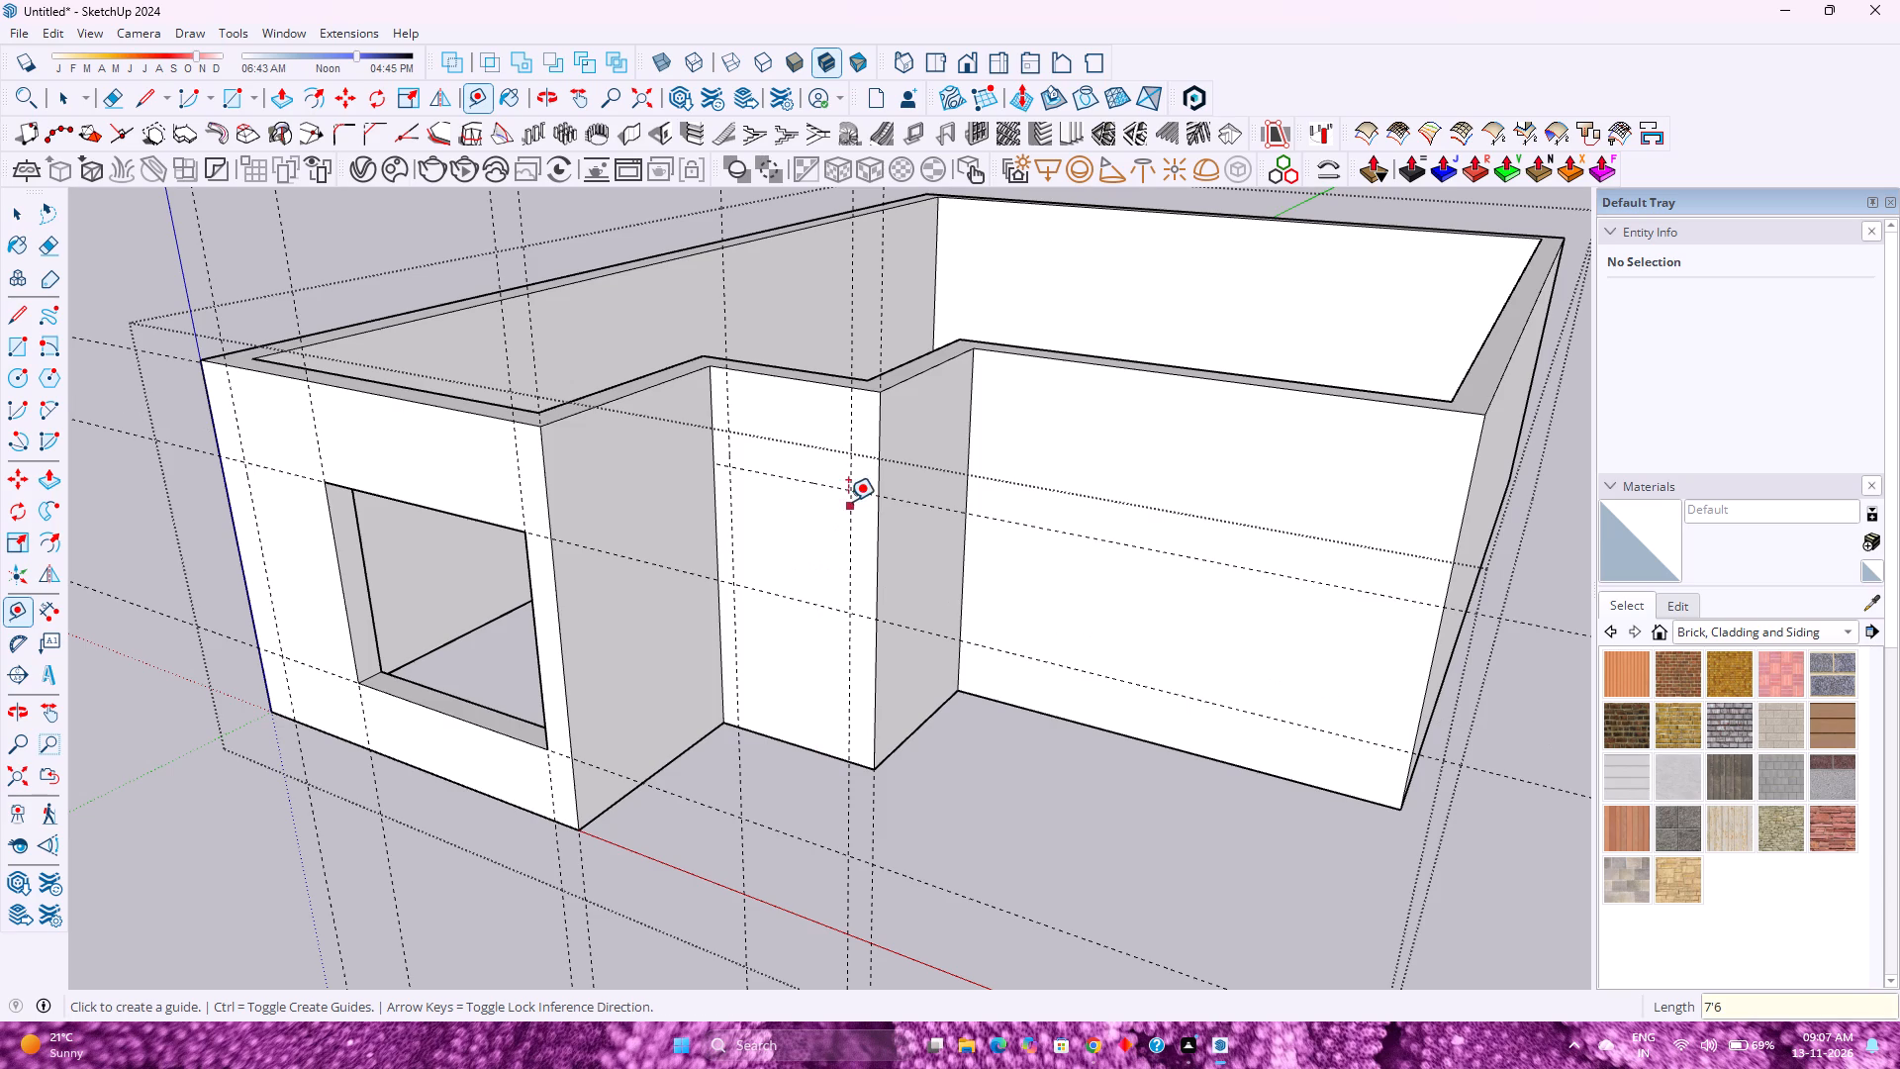
Draw a 3'6" by 7'6" door rectangle on the narrow recessed front wall, from the new guide down to the bottom edge.
left_click(230, 104)
scroll(763, 510, "up", 1)
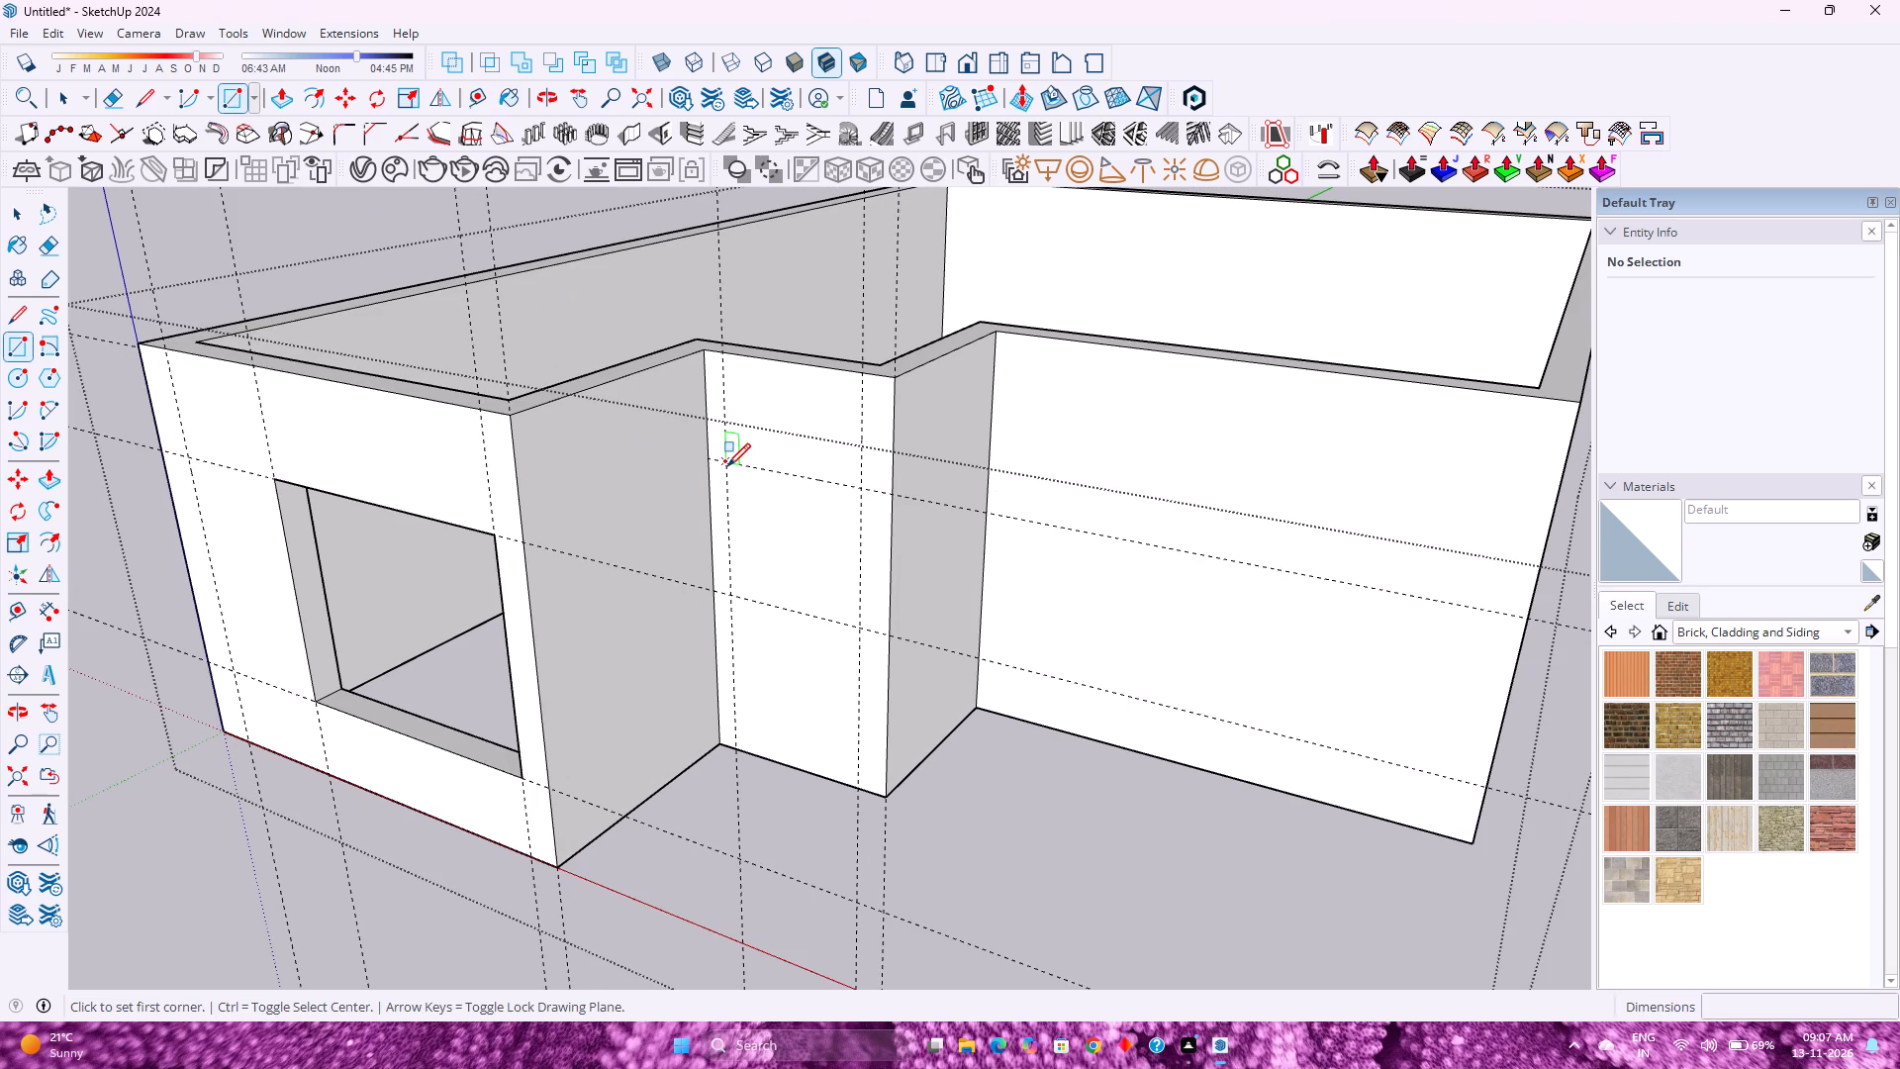
left_click(727, 464)
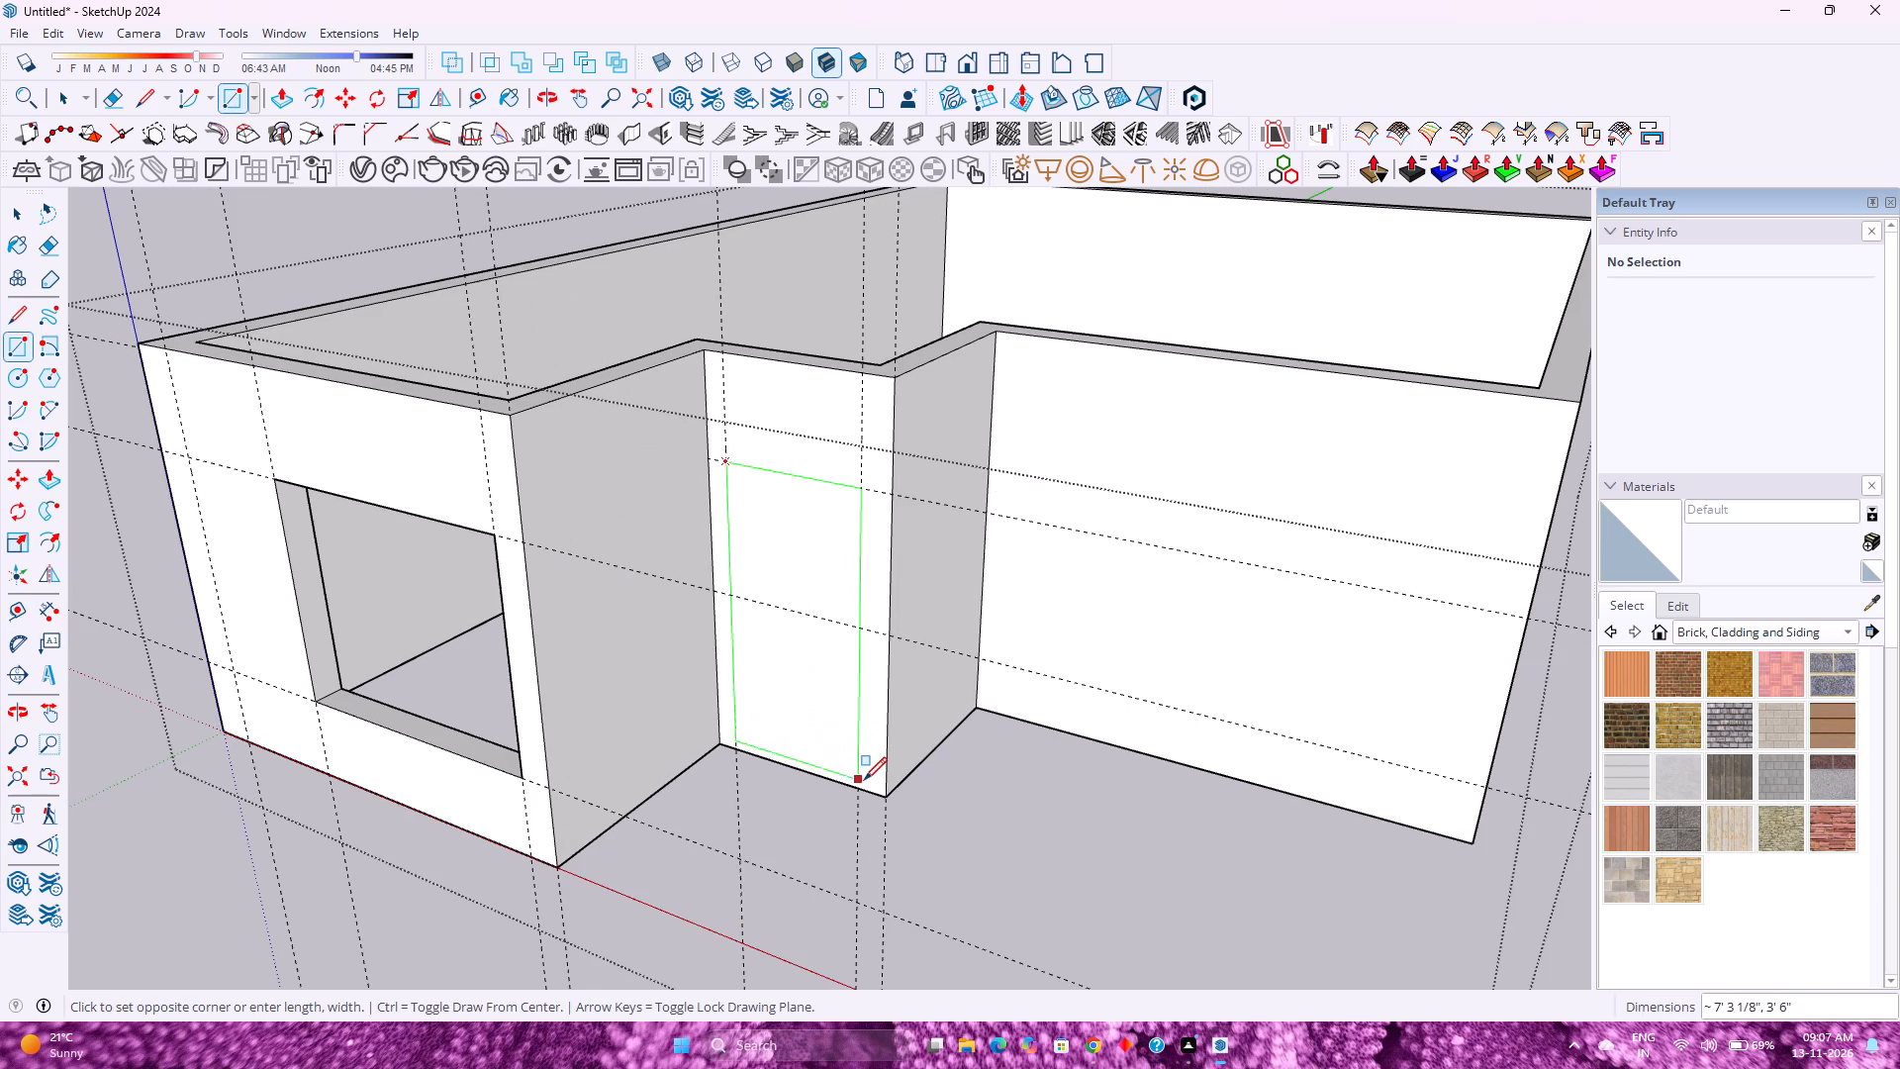
left_click(859, 787)
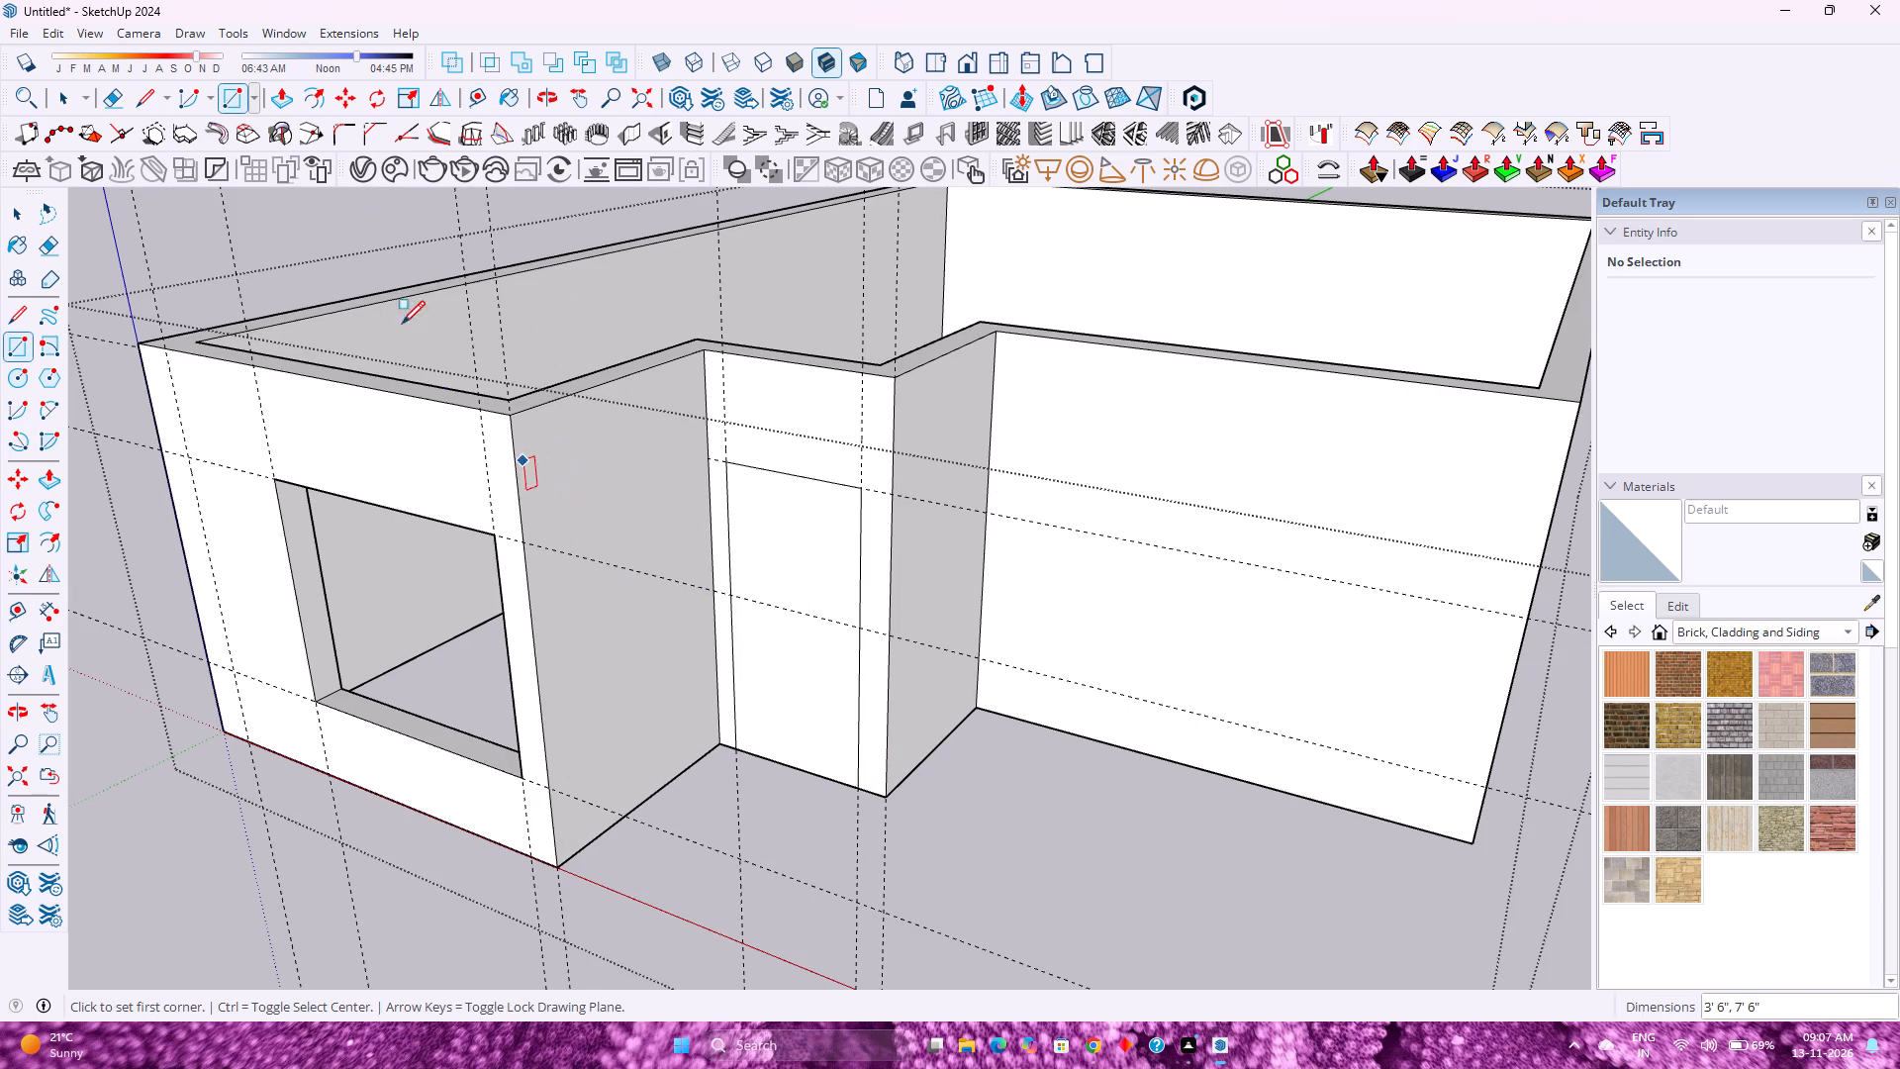
Push/Pull the door rectangle 9" inward through the recessed wall to cut the doorway.
left_click(279, 95)
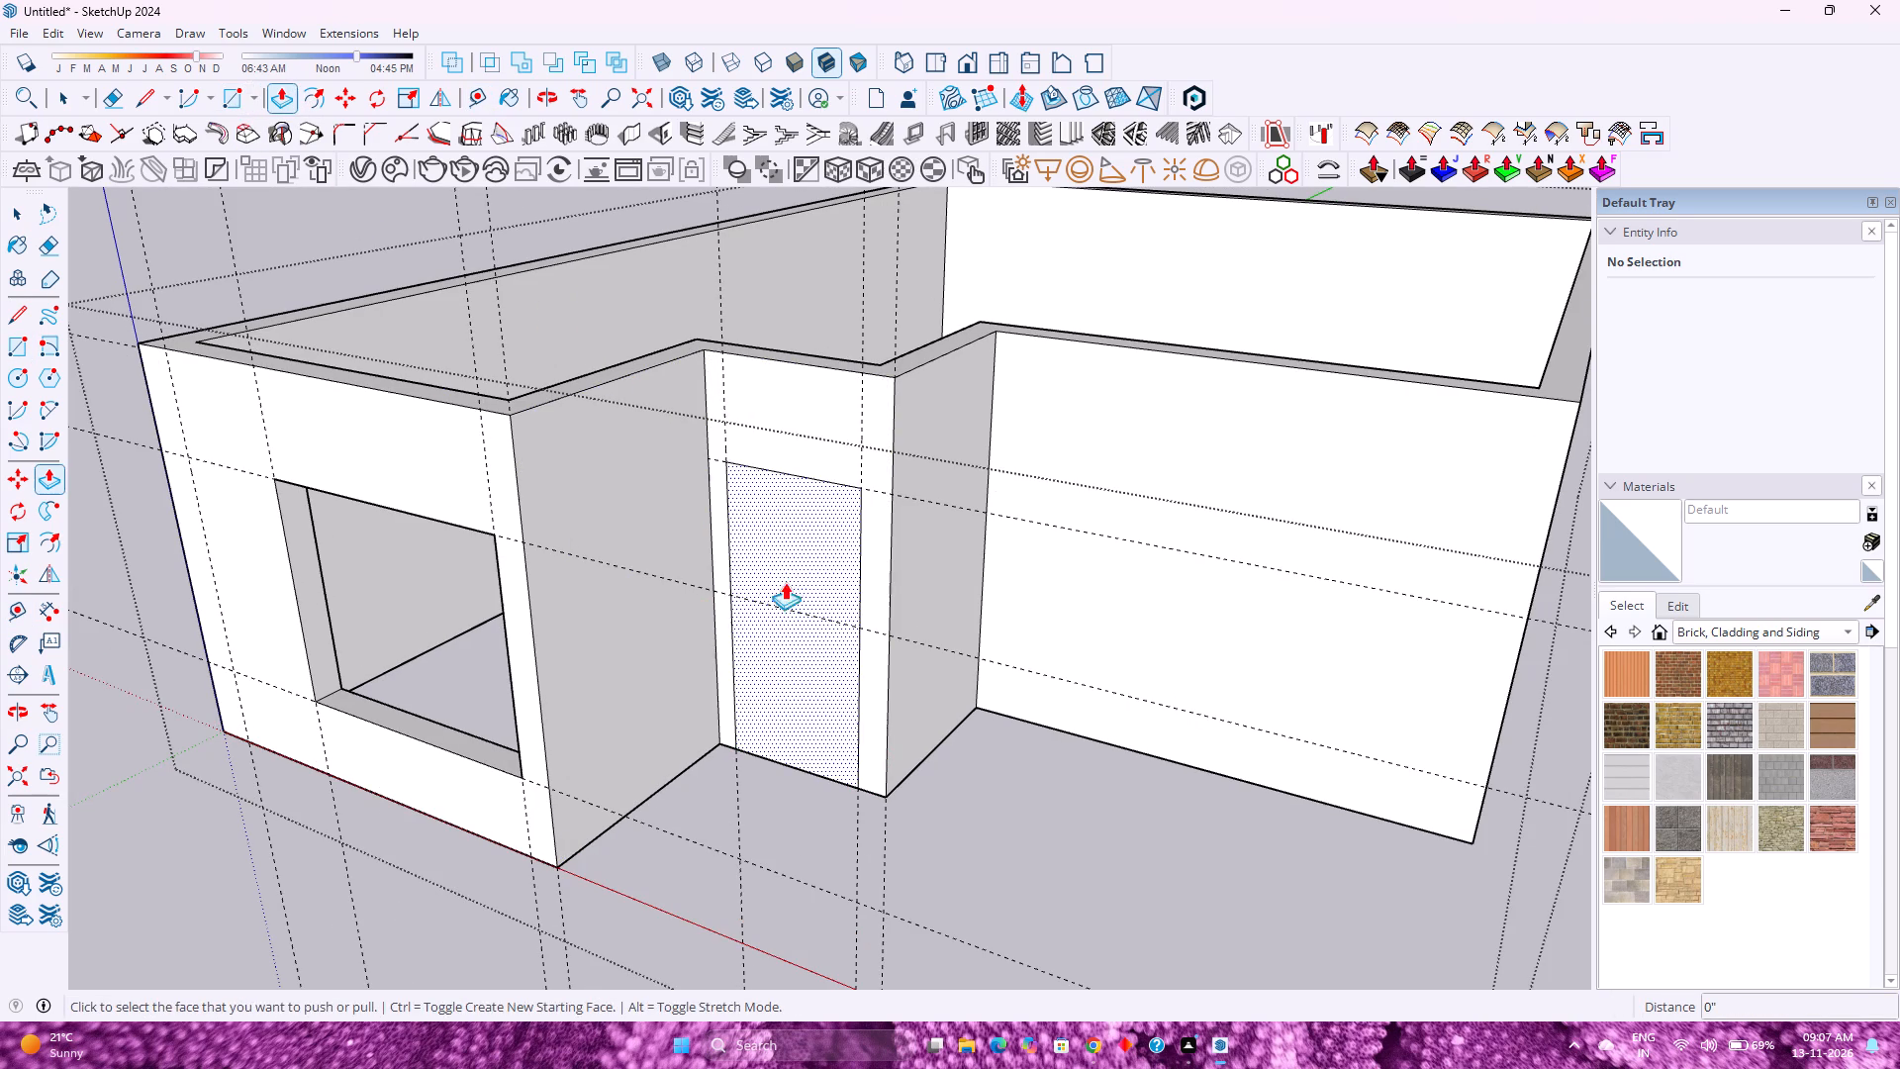
left_click(772, 577)
left_click(798, 539)
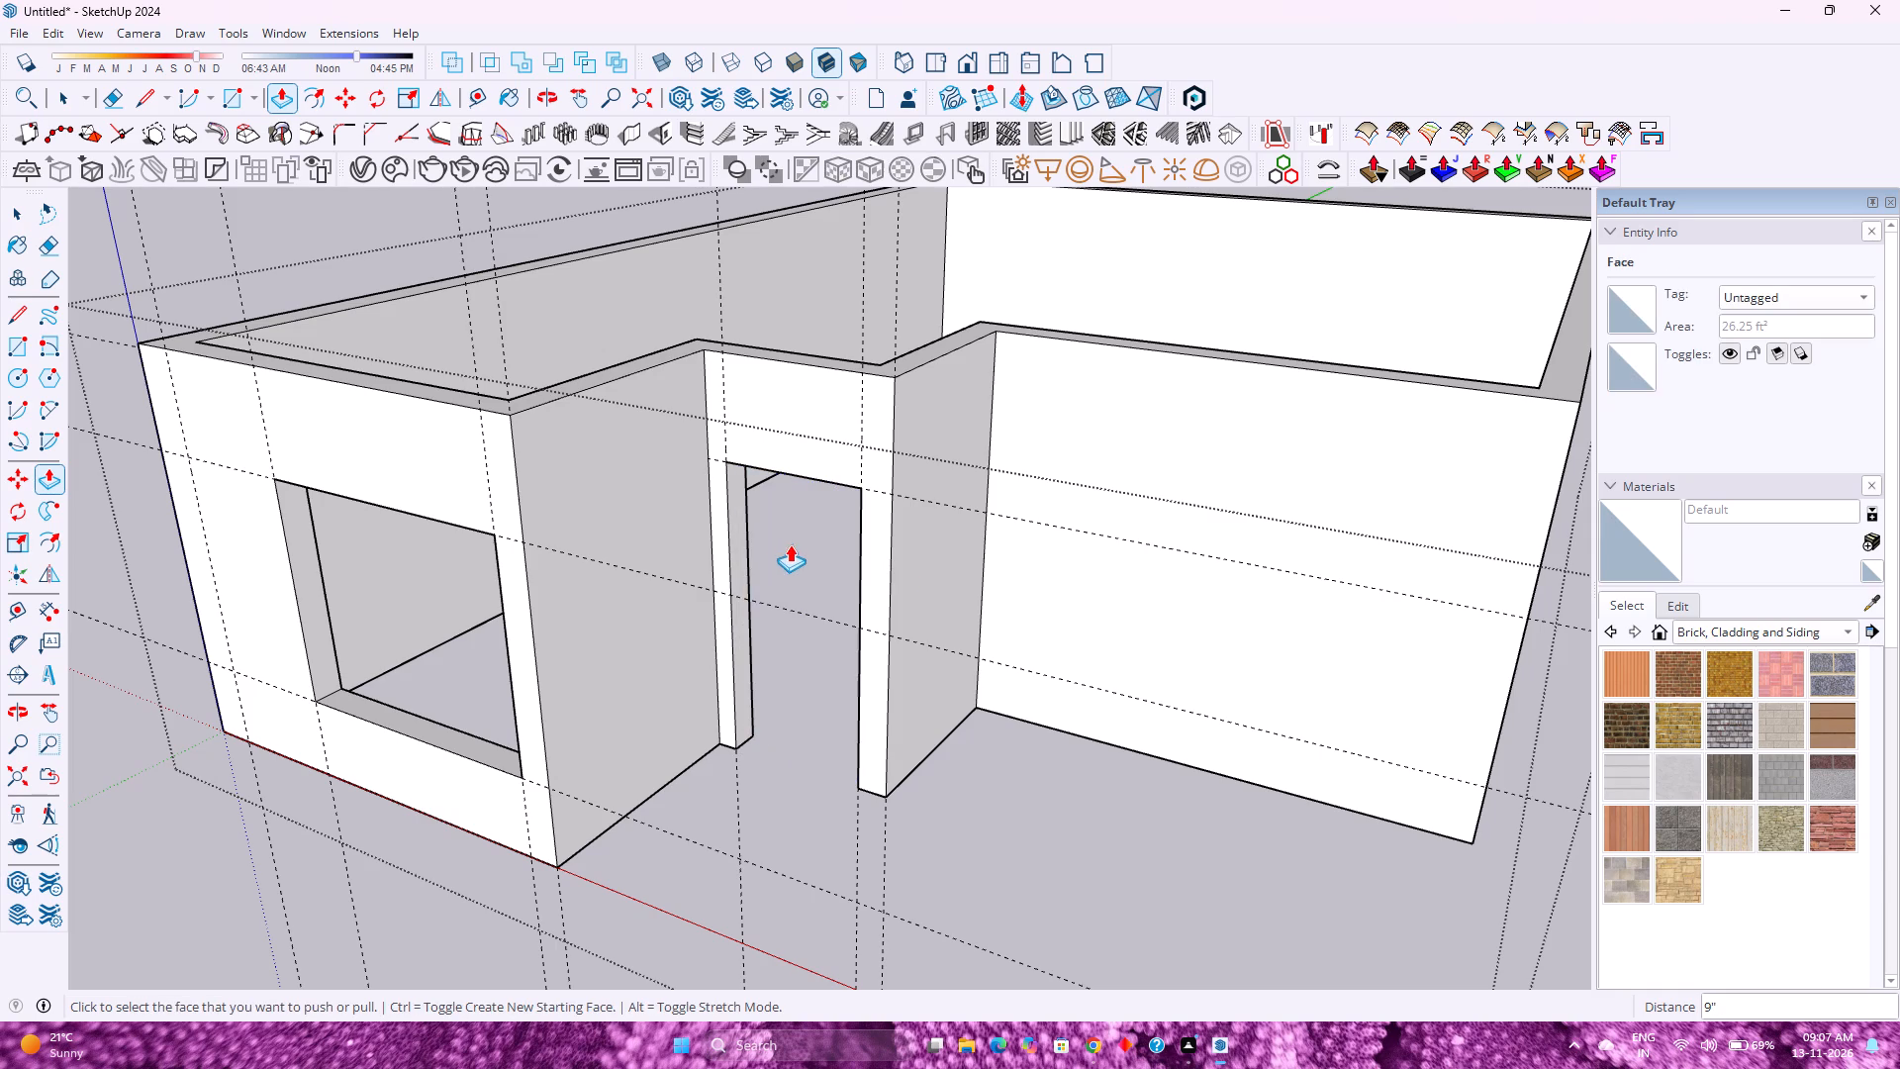
Examine the window and door openings in the front walls from several angles and distances.
scroll(738, 573, "down", 3)
middle_click_drag(691, 742, 709, 622)
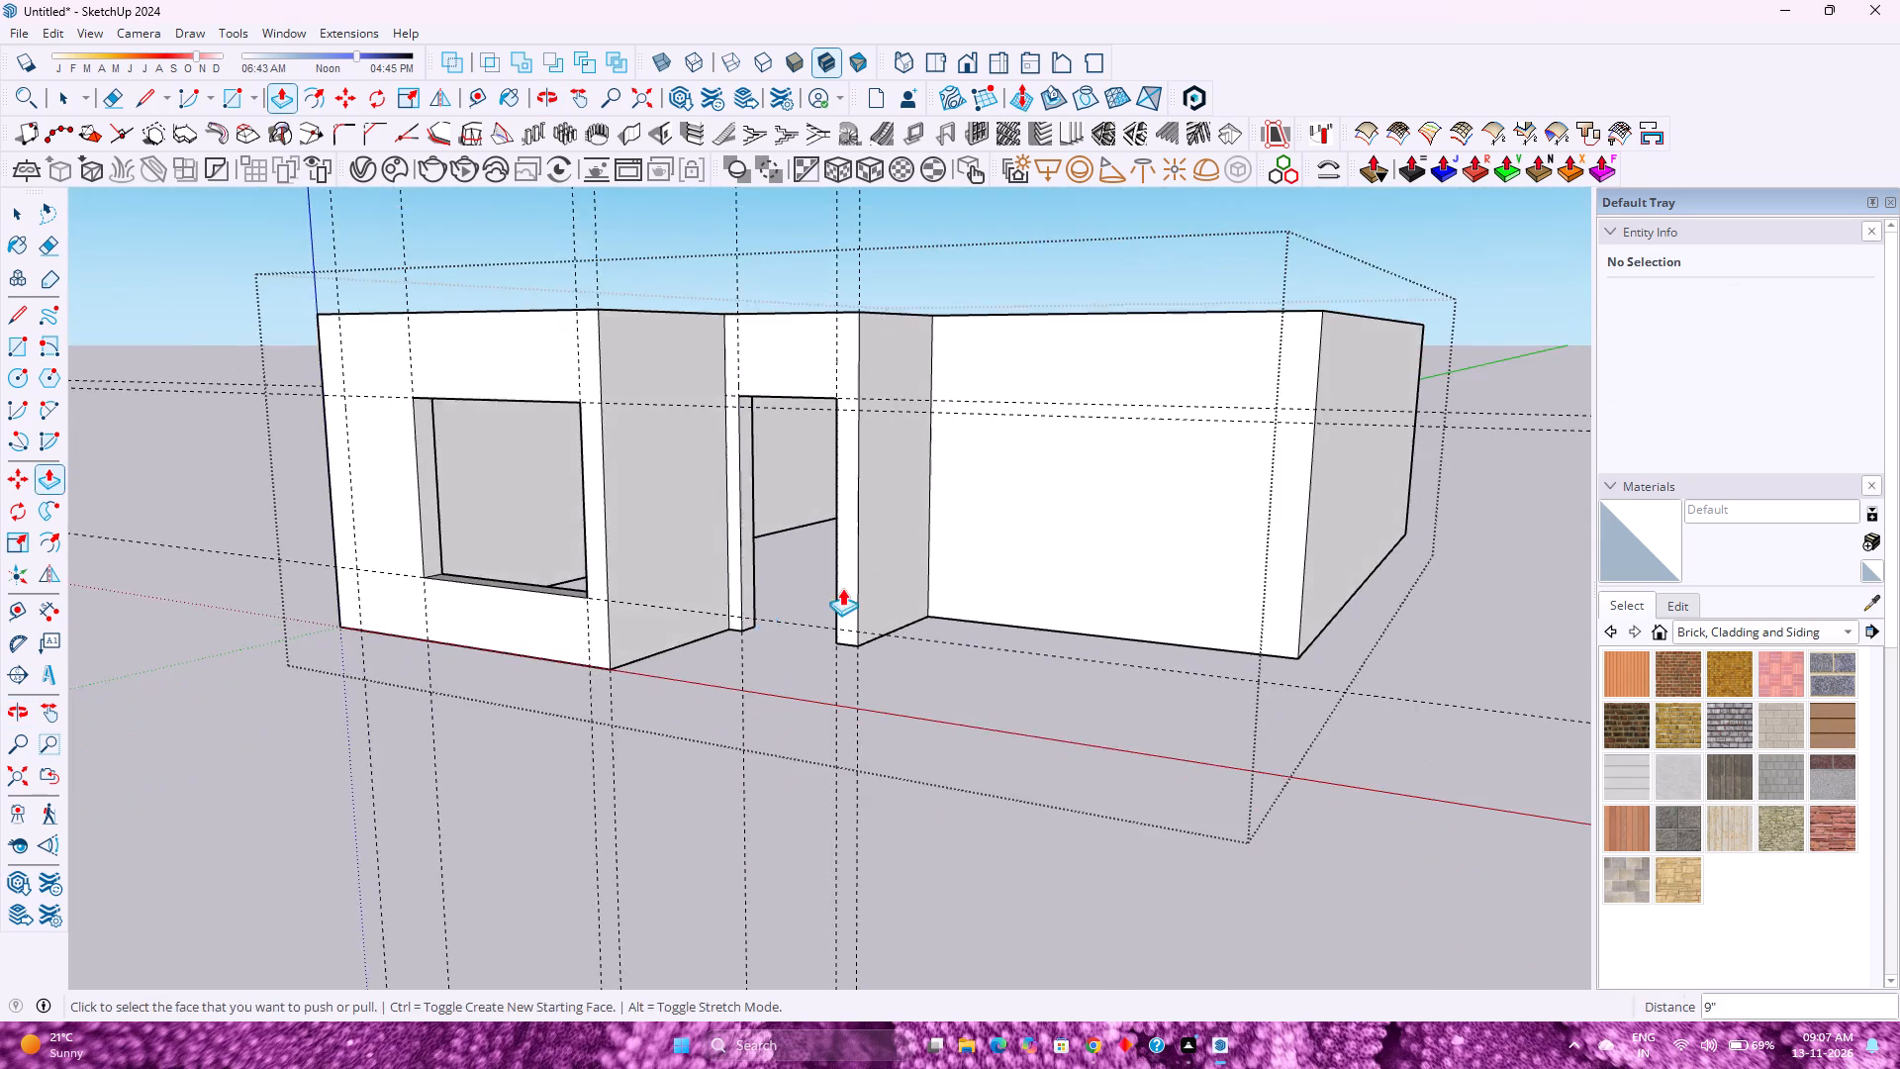
middle_click_drag(867, 586, 1001, 612)
middle_click(1001, 612)
scroll(992, 617, "up", 2)
scroll(992, 617, "down", 3)
scroll(992, 617, "up", 2)
scroll(989, 619, "down", 3)
scroll(989, 619, "up", 3)
scroll(989, 619, "down", 3)
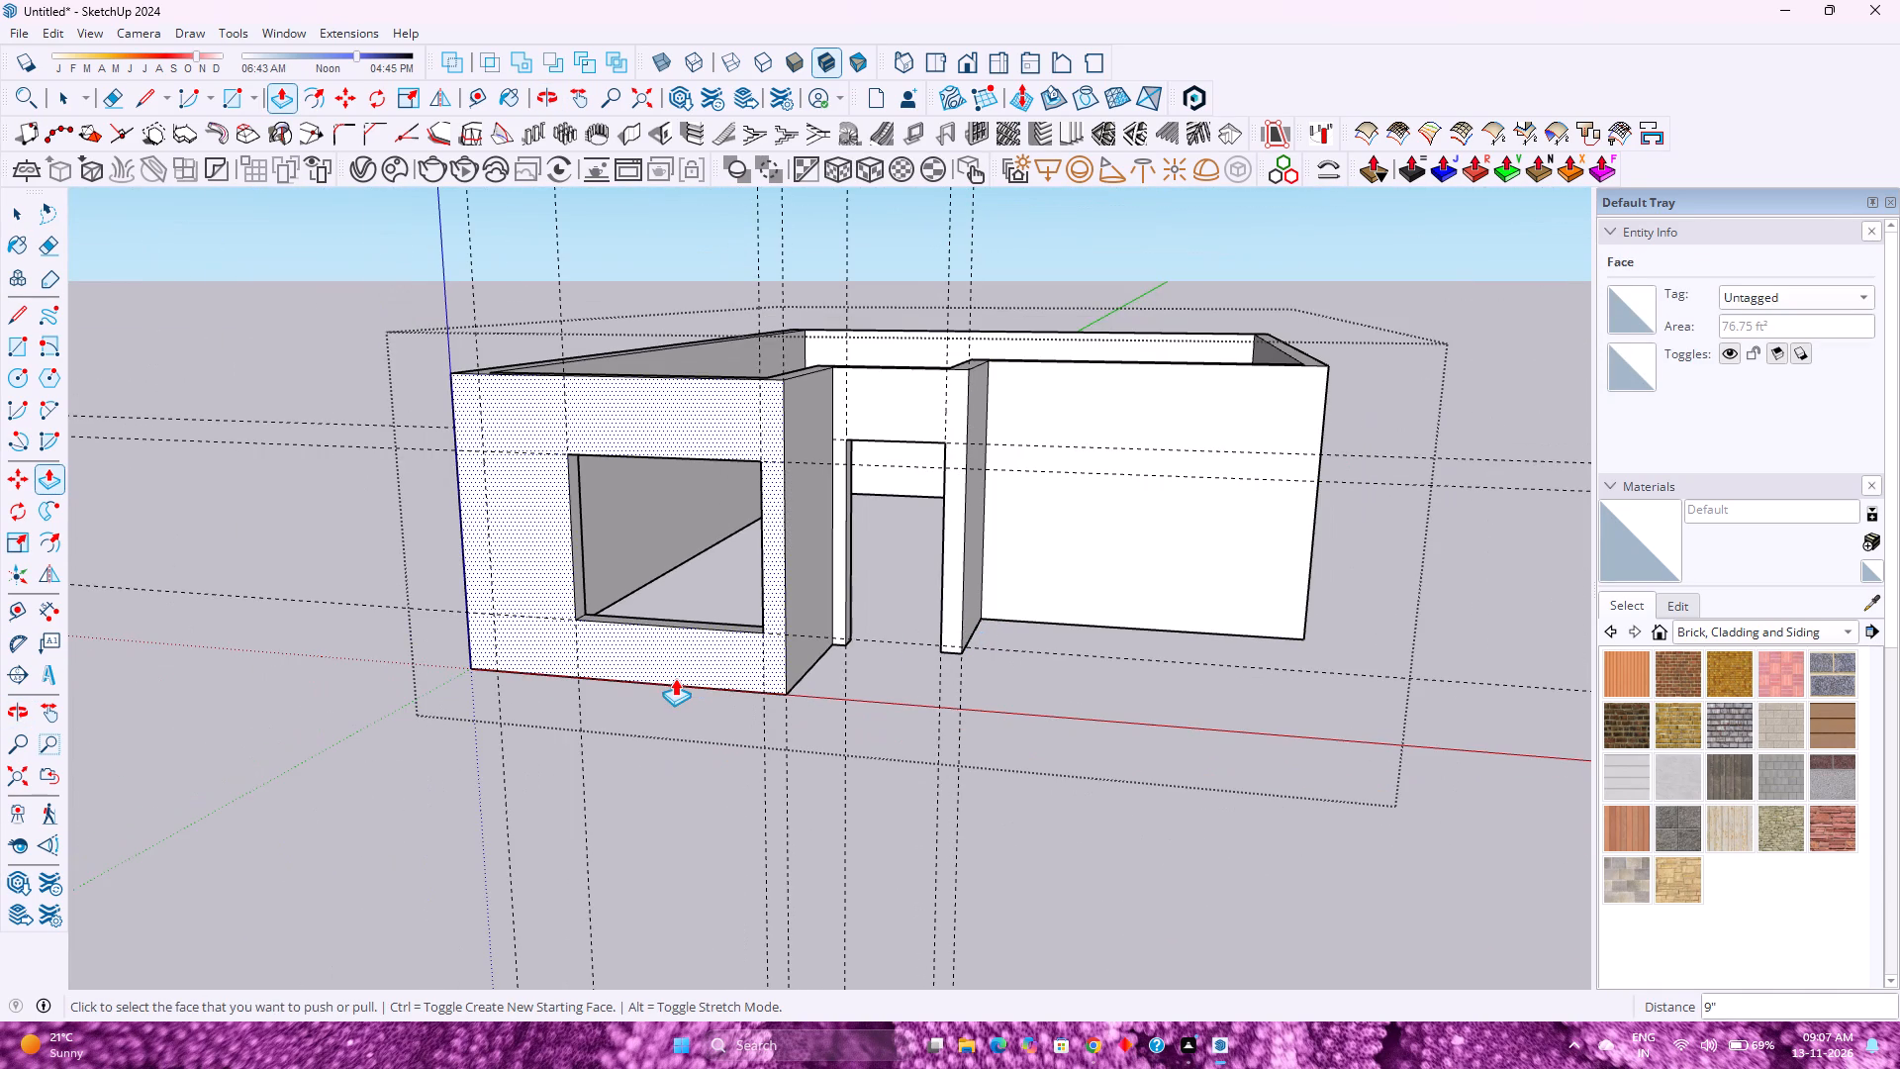
scroll(514, 681, "up", 4)
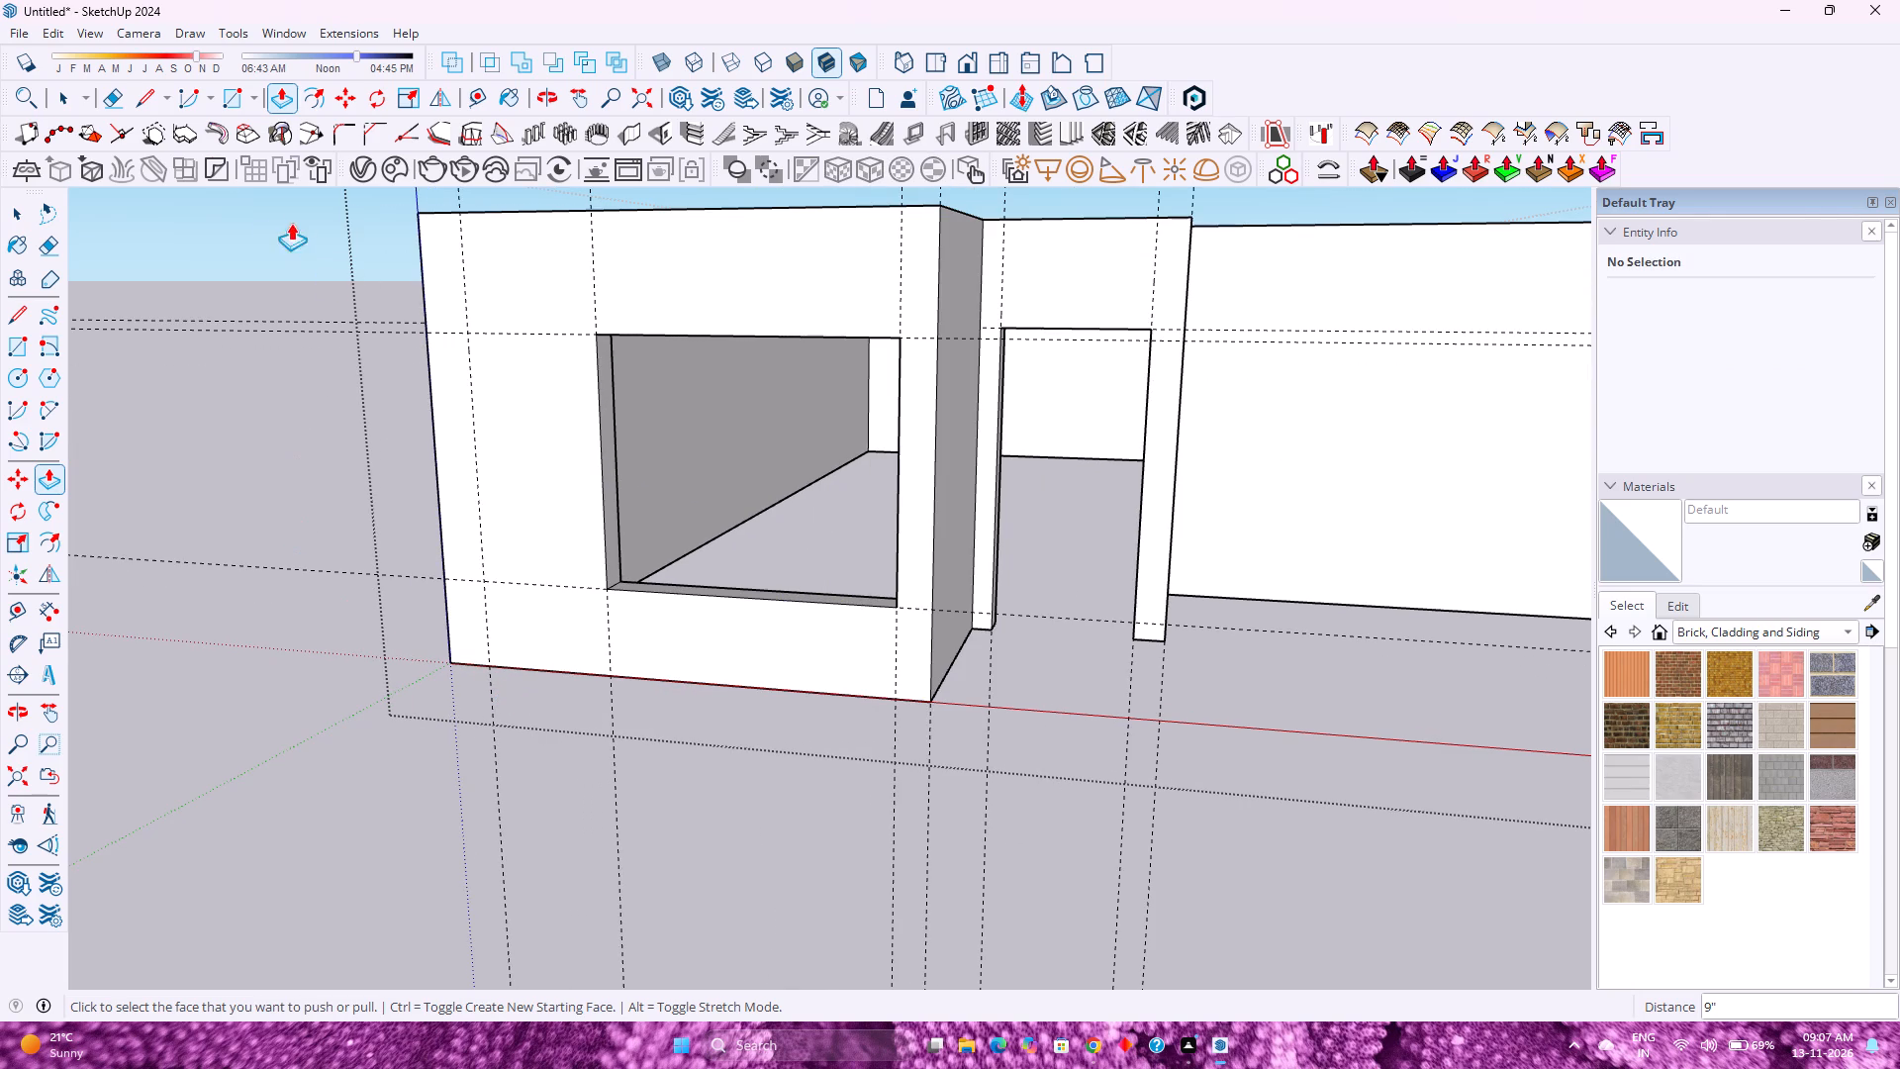
Draw a 10' vertical line along the guide near the window wall's origin end, from its bottom edge to its top edge.
left_click(131, 99)
right_click(131, 99)
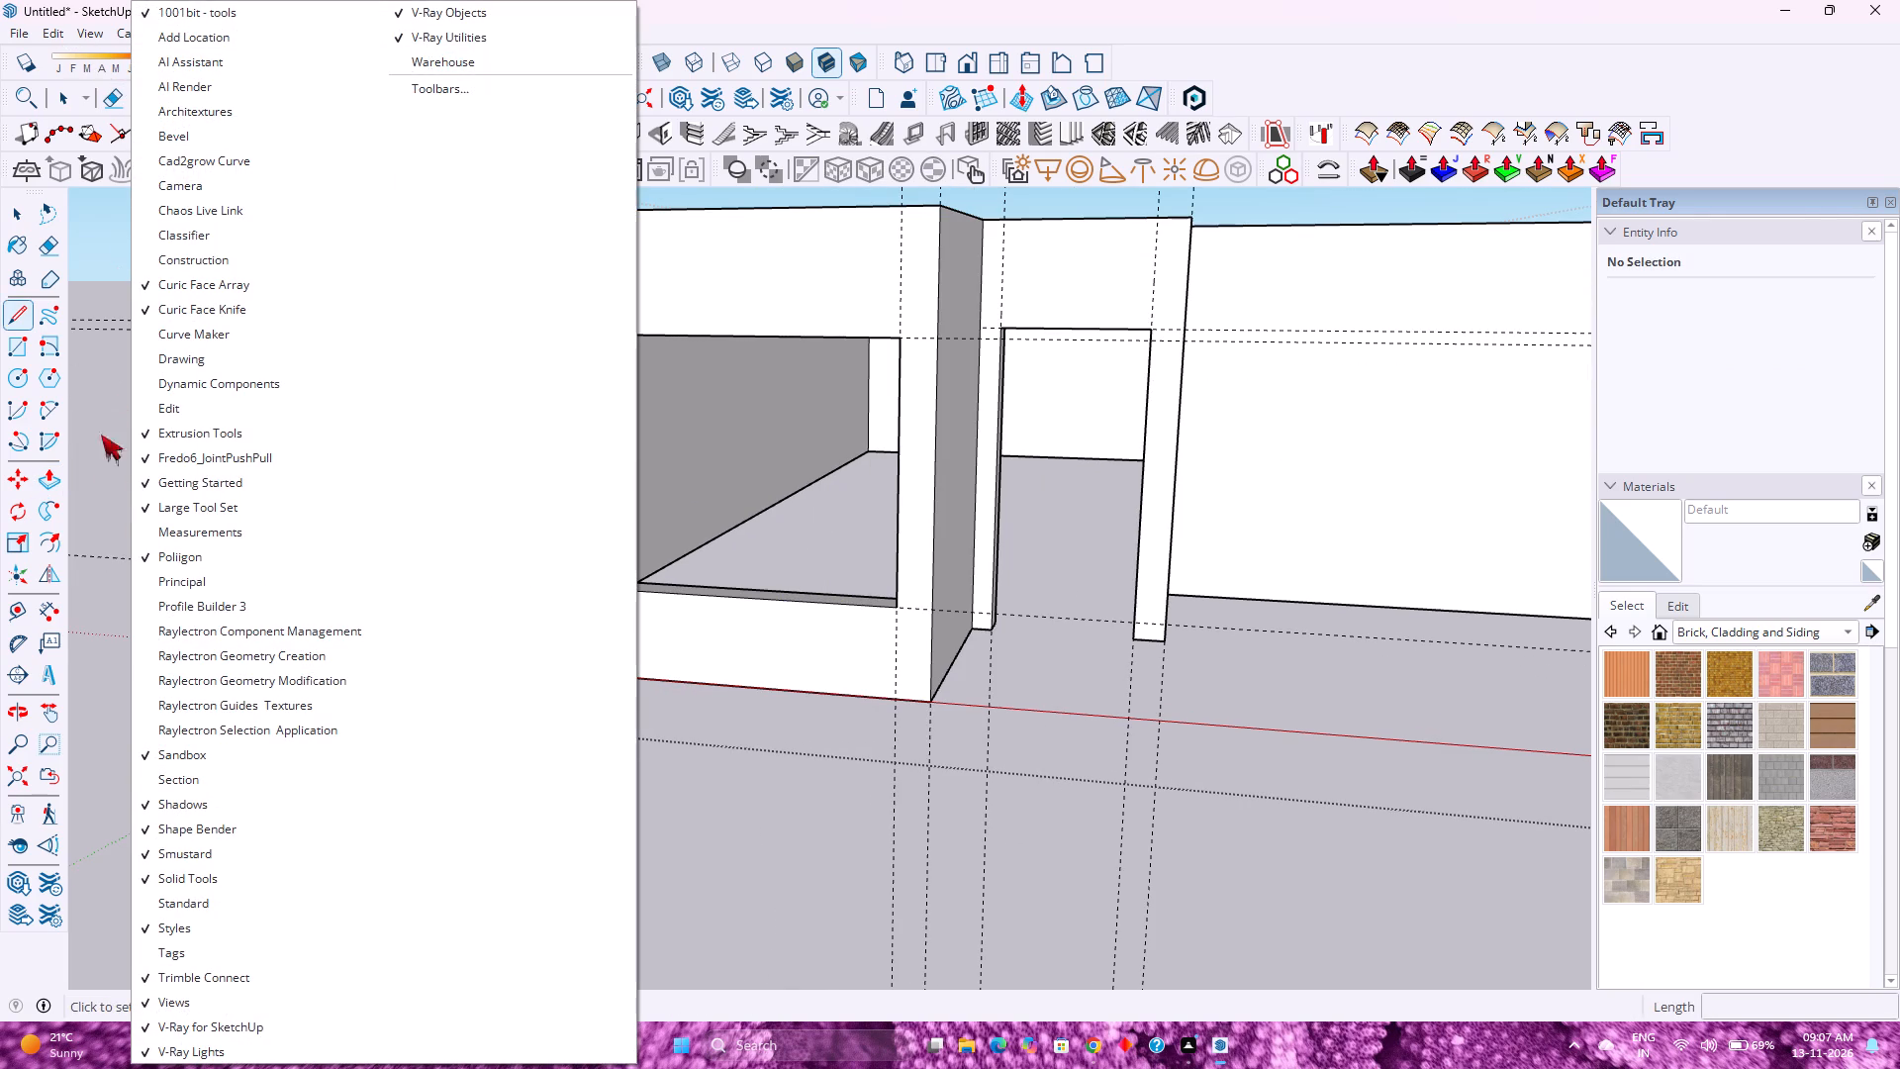
left_click(1385, 69)
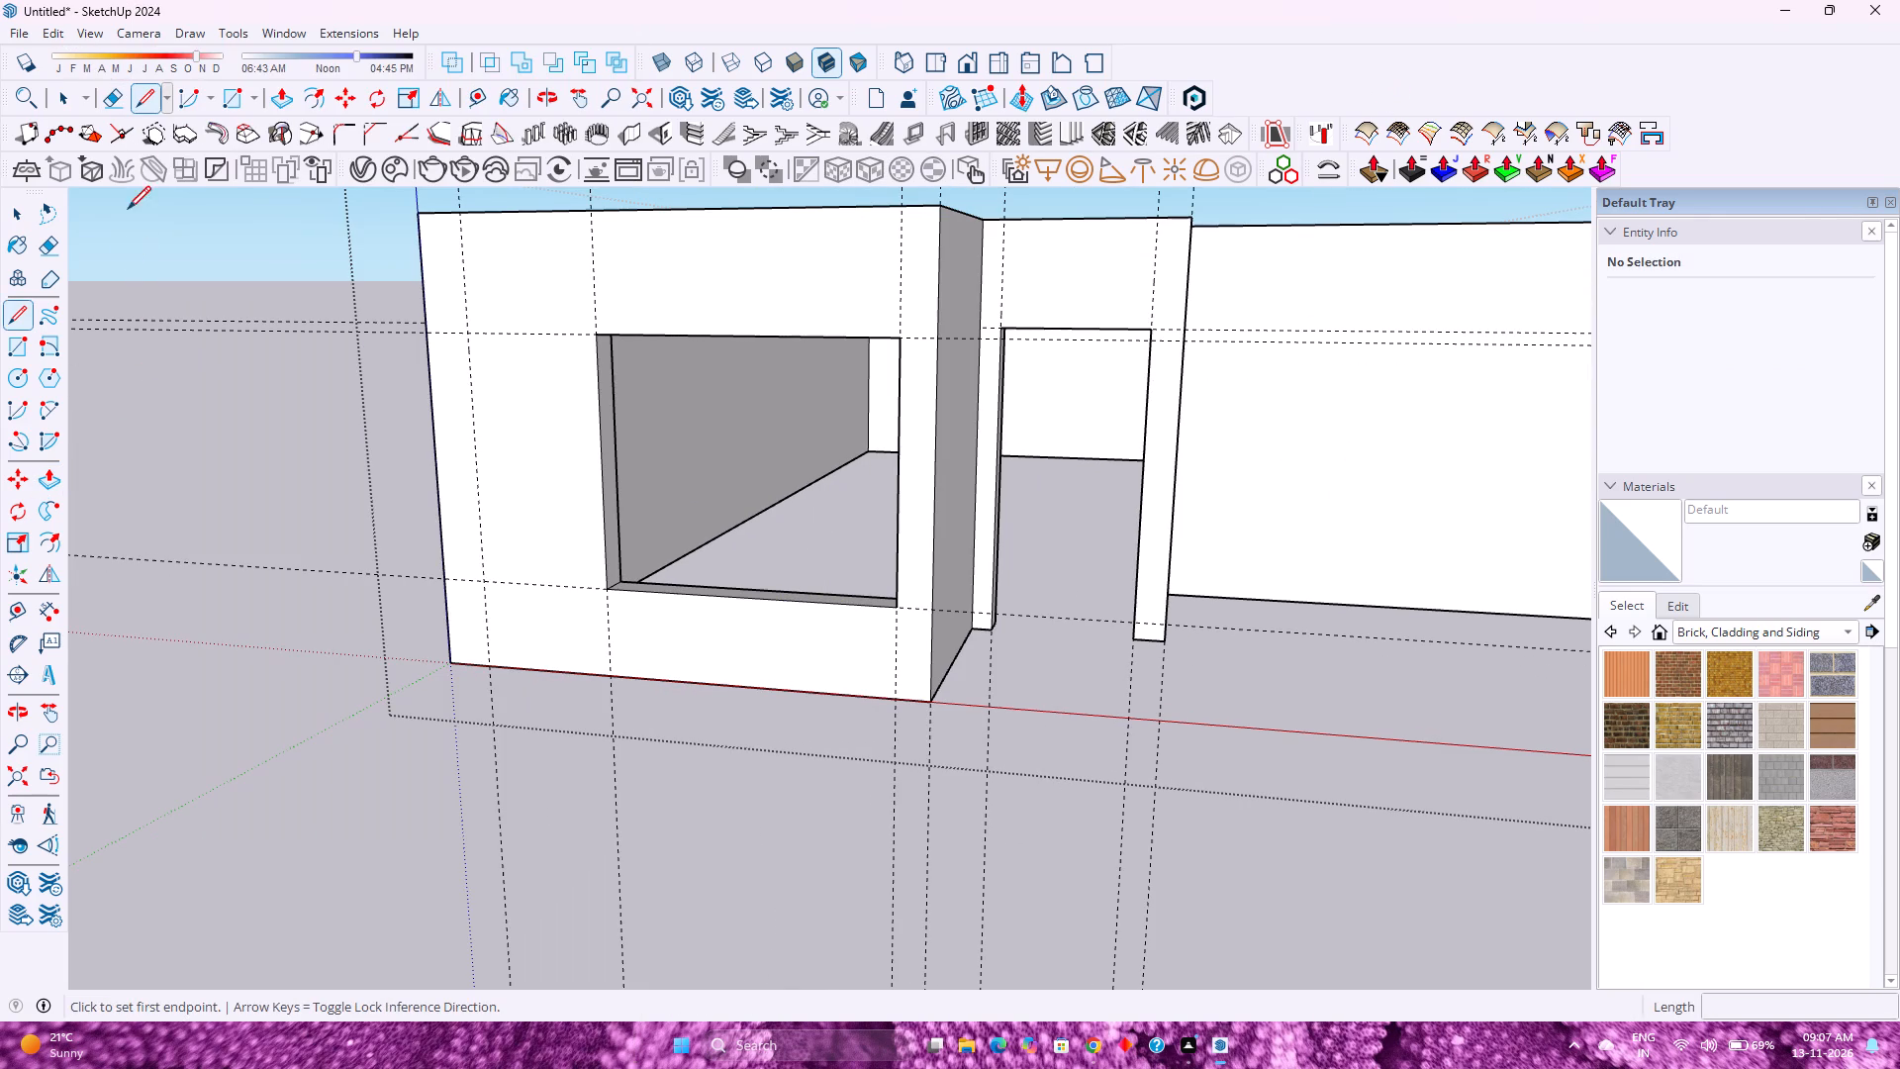
left_click(486, 667)
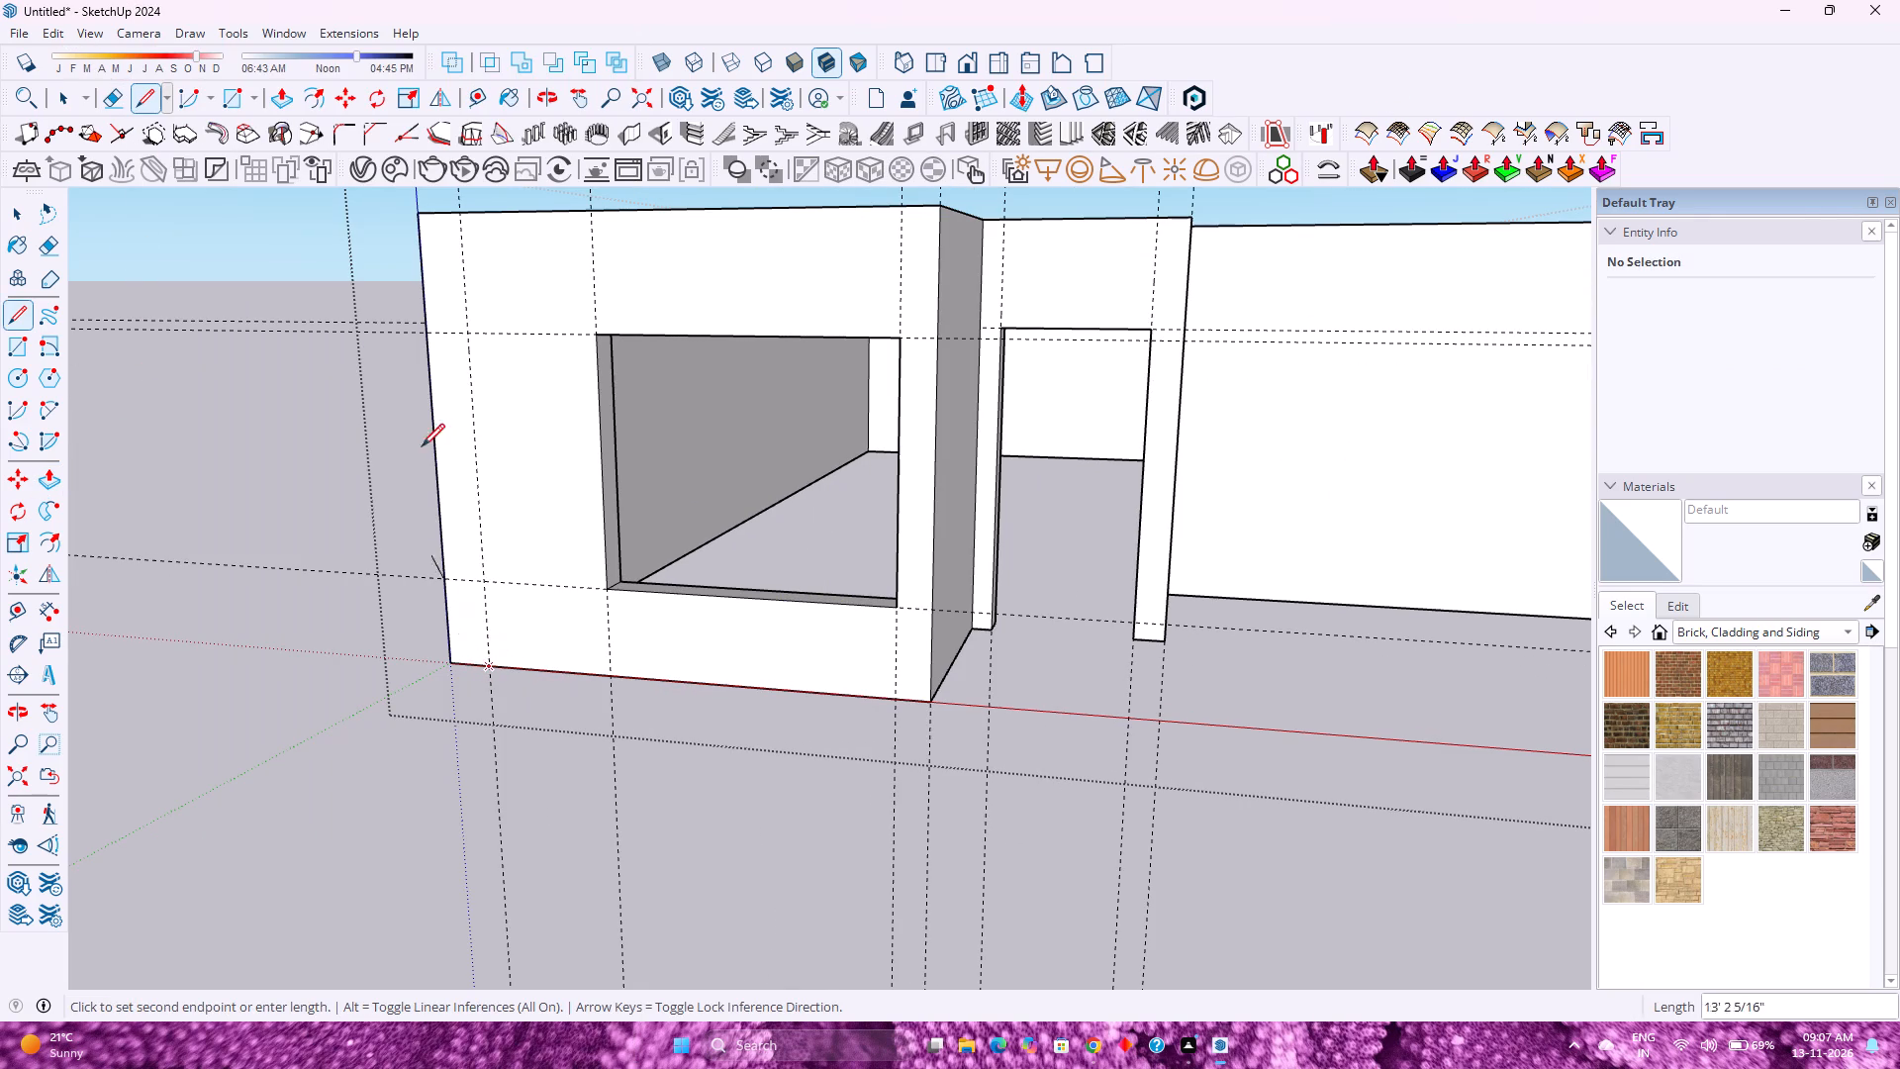
left_click(456, 211)
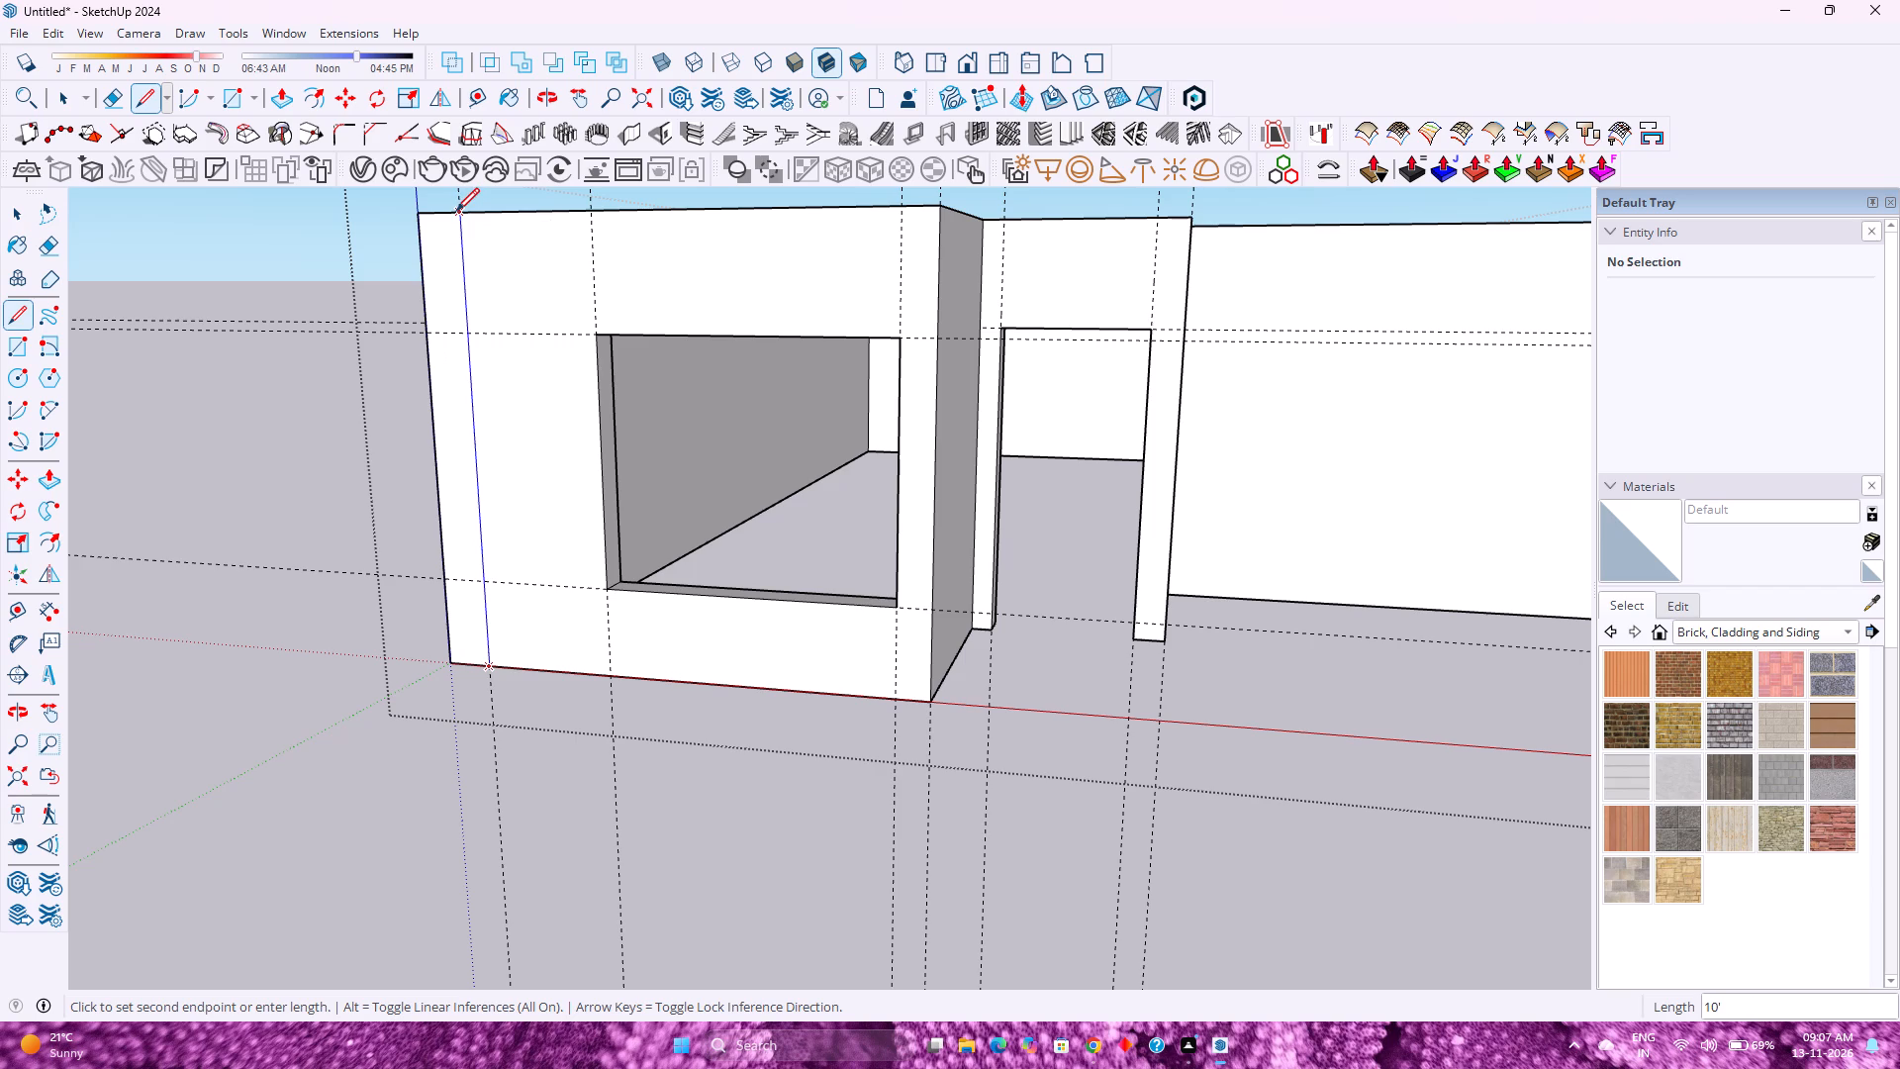
Push/Pull the narrow strip at the window wall's origin end 3' outward to form a projecting side wall.
left_click(288, 106)
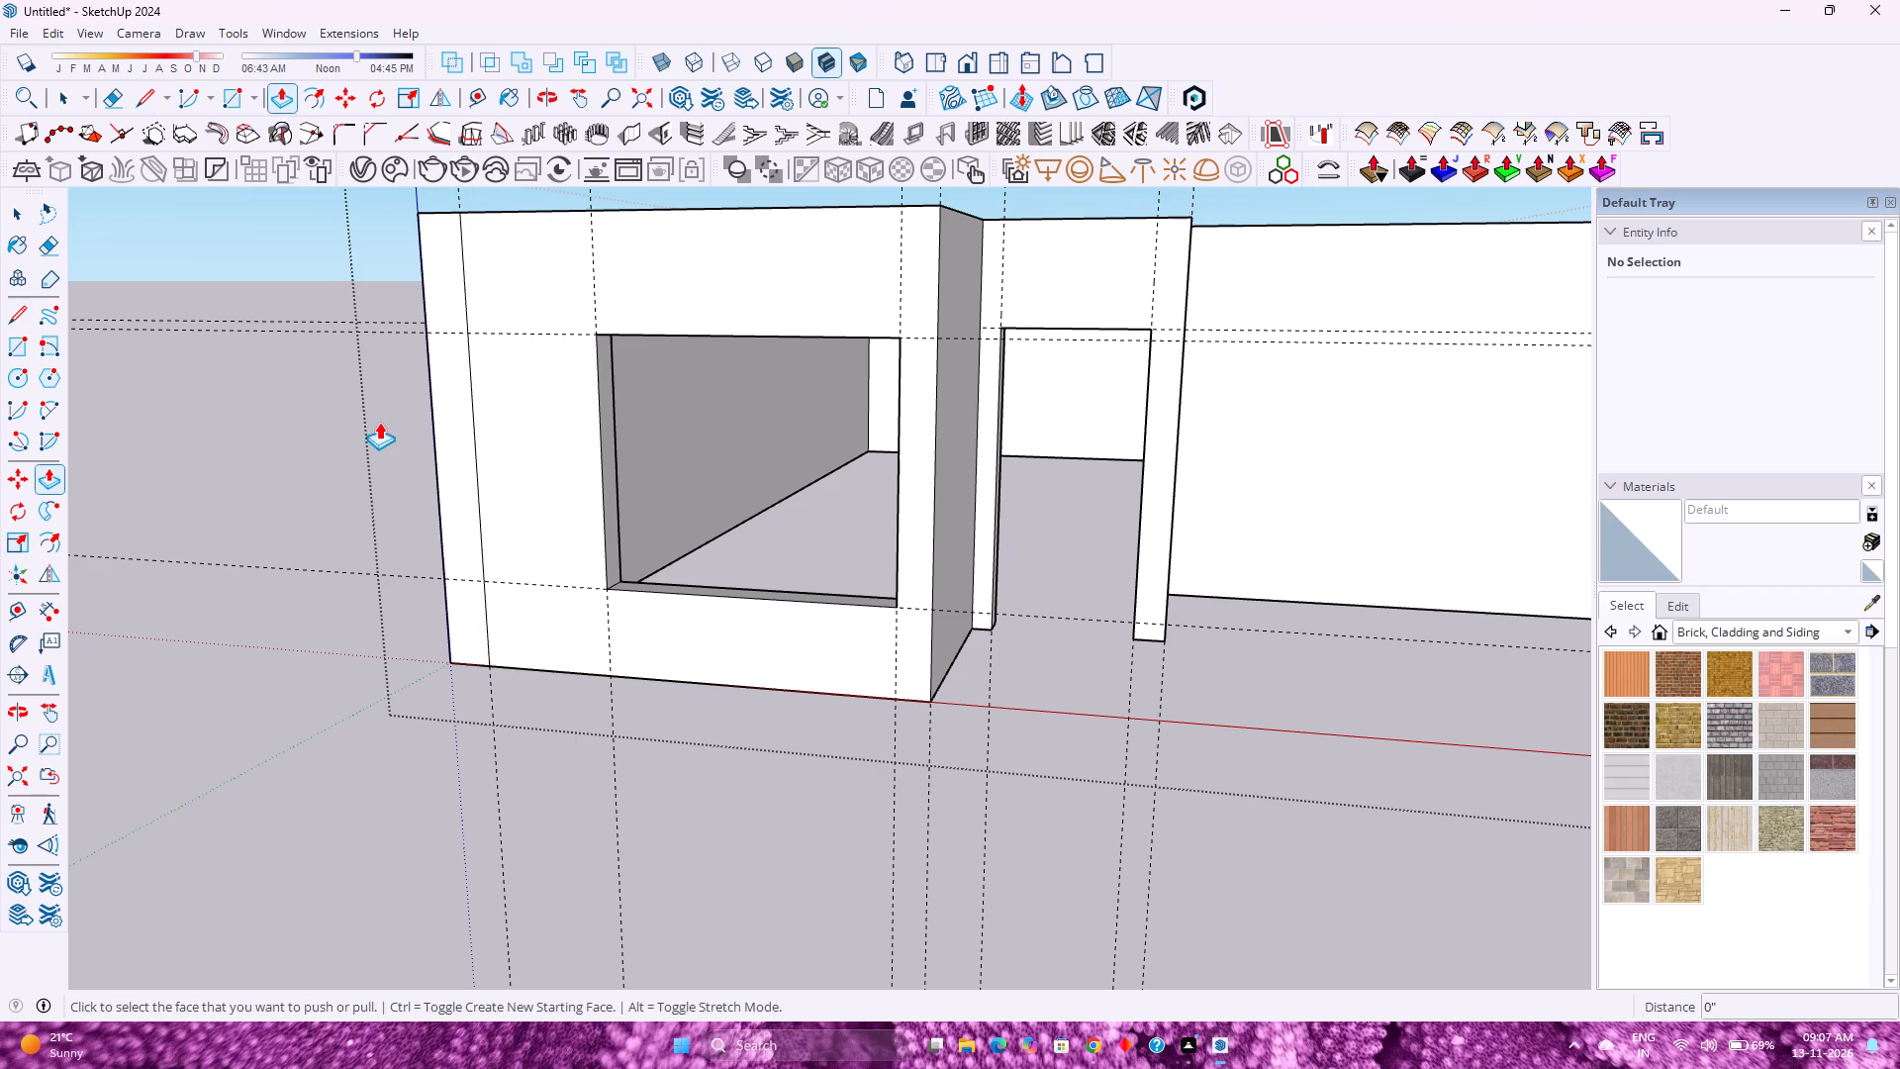
left_click(449, 387)
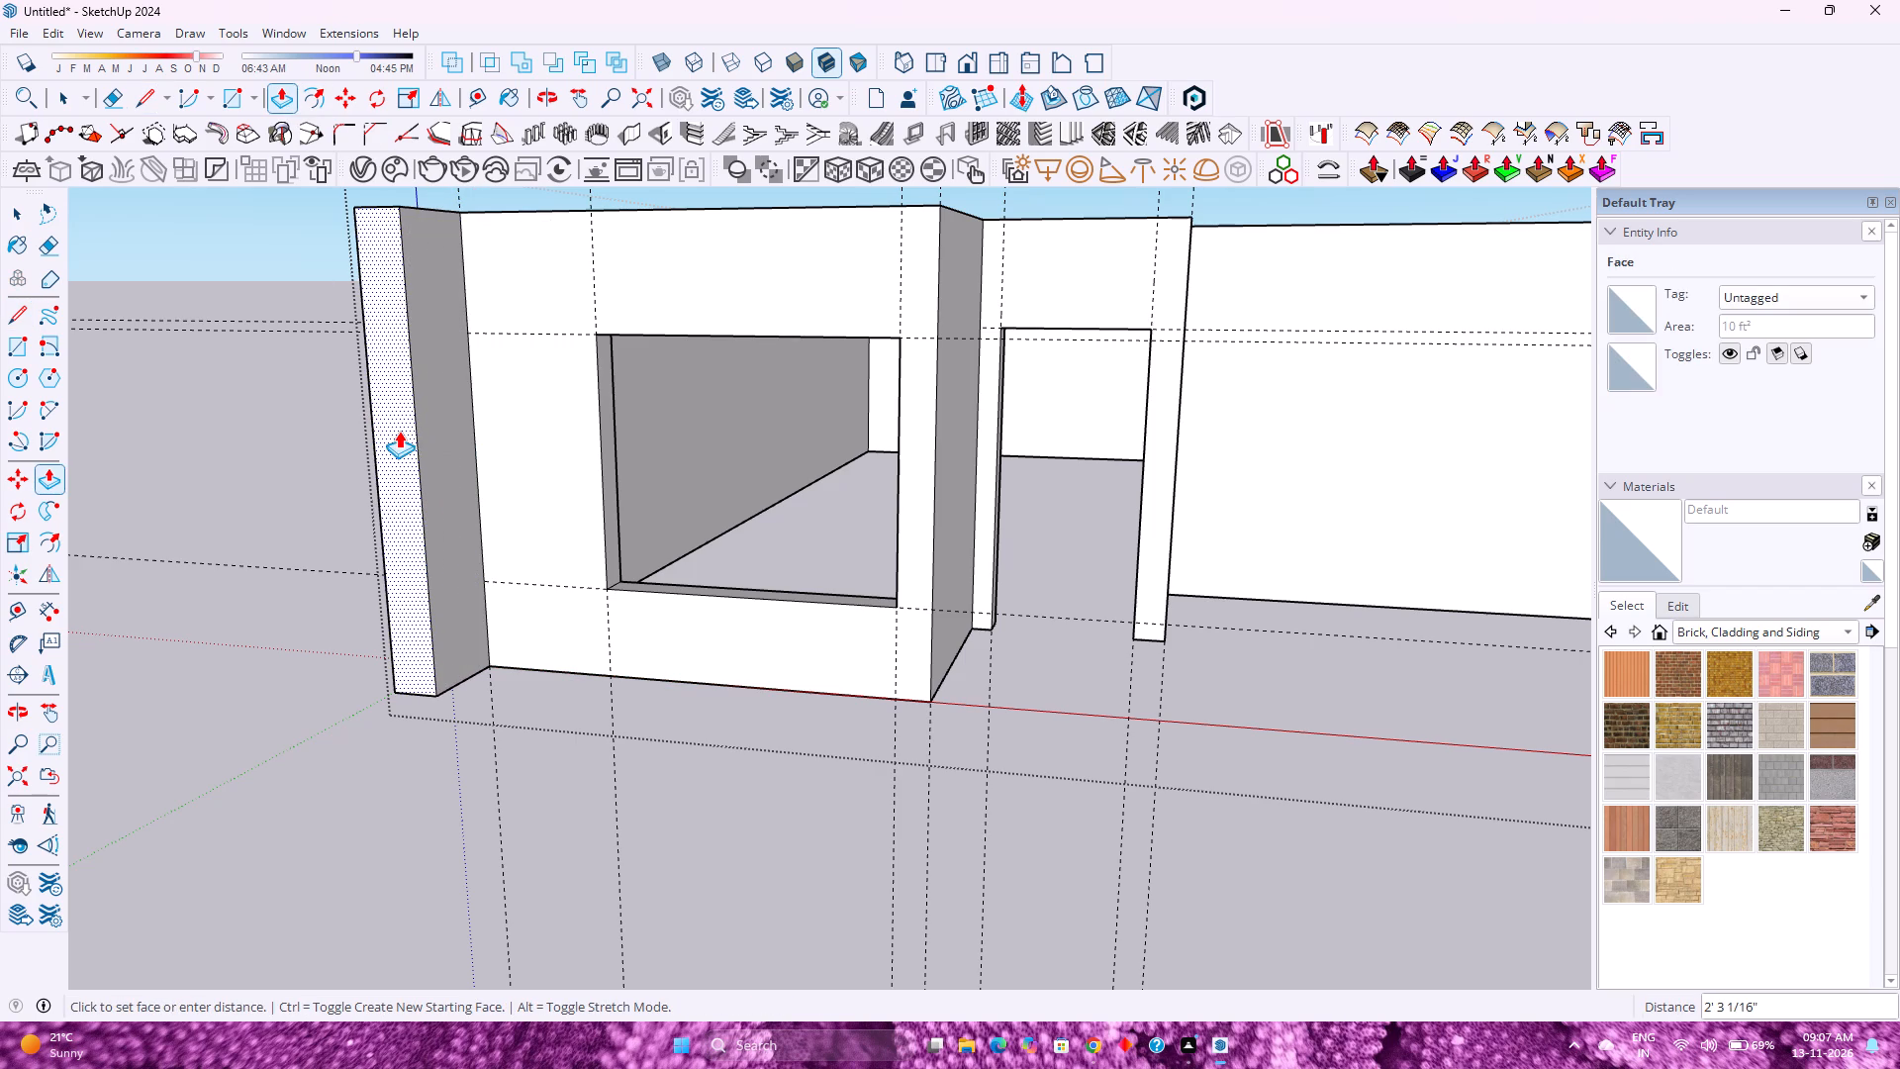
type("3'")
key("Return")
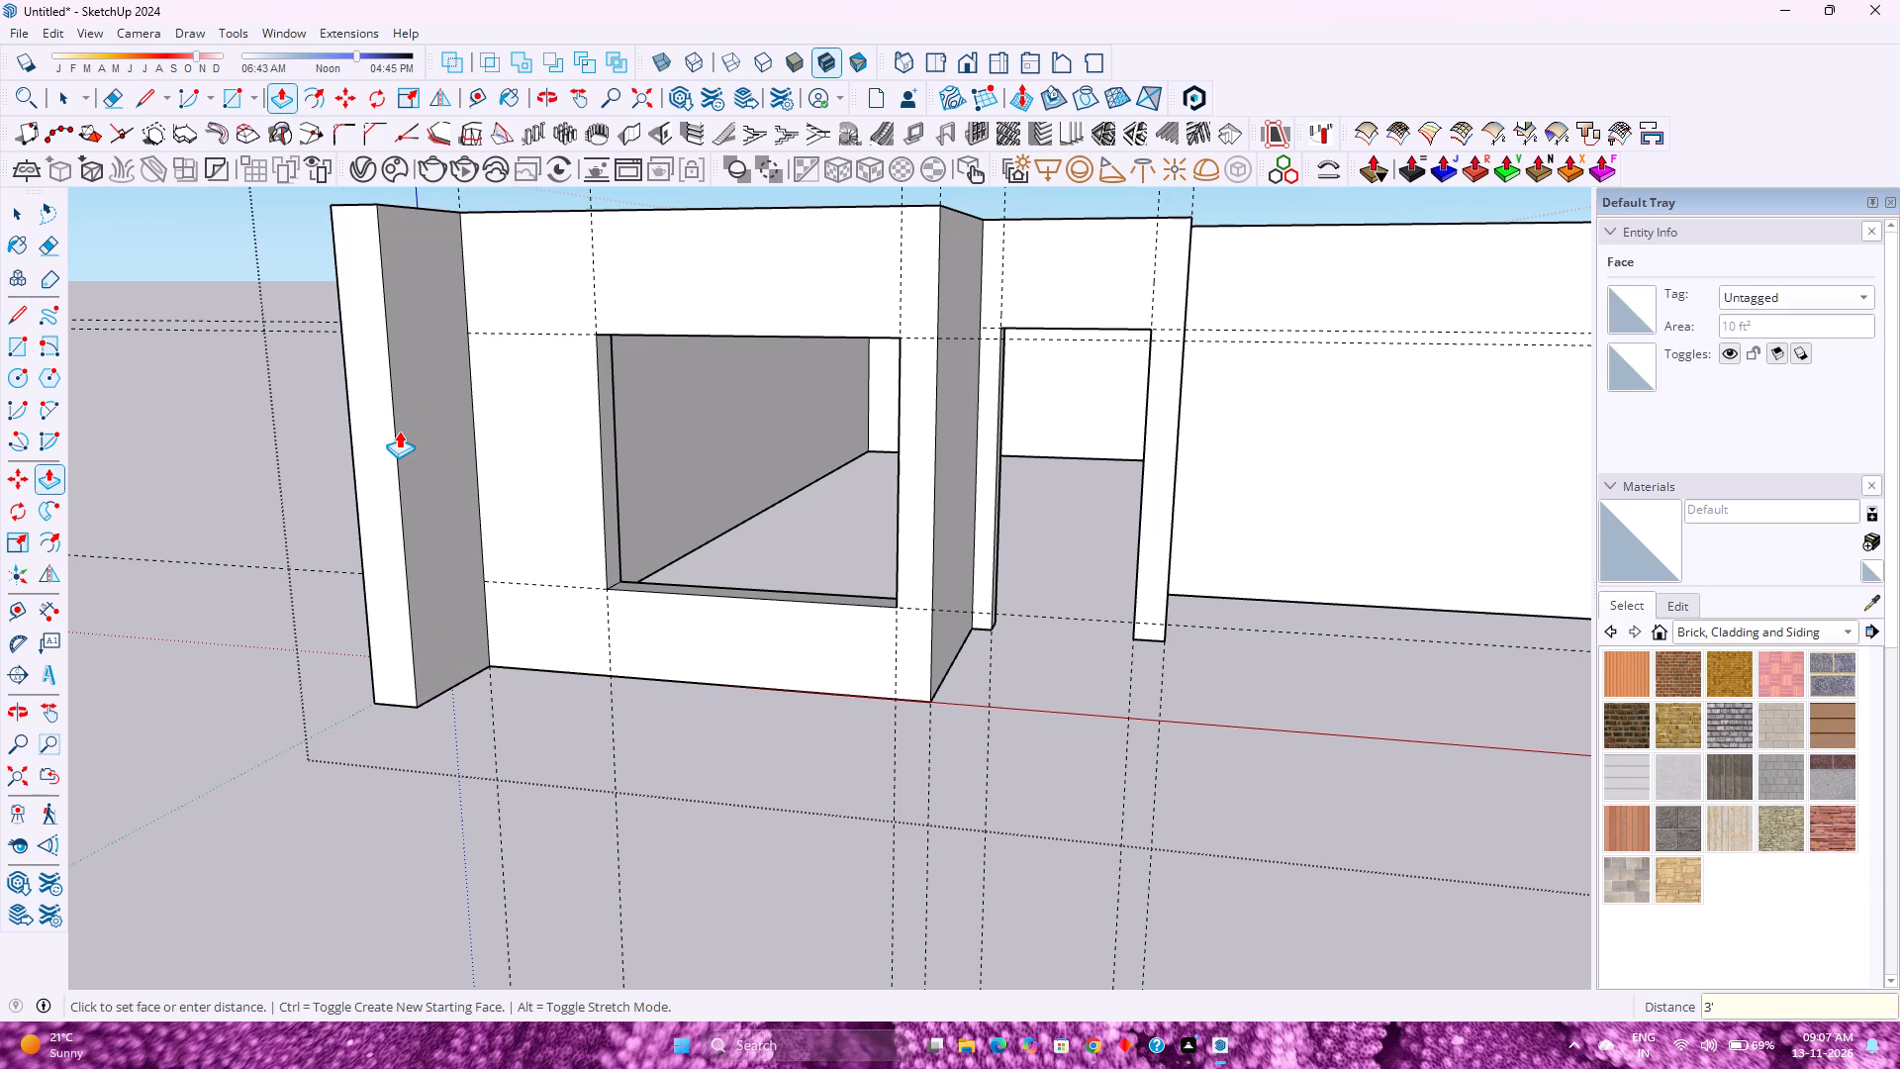
key("space")
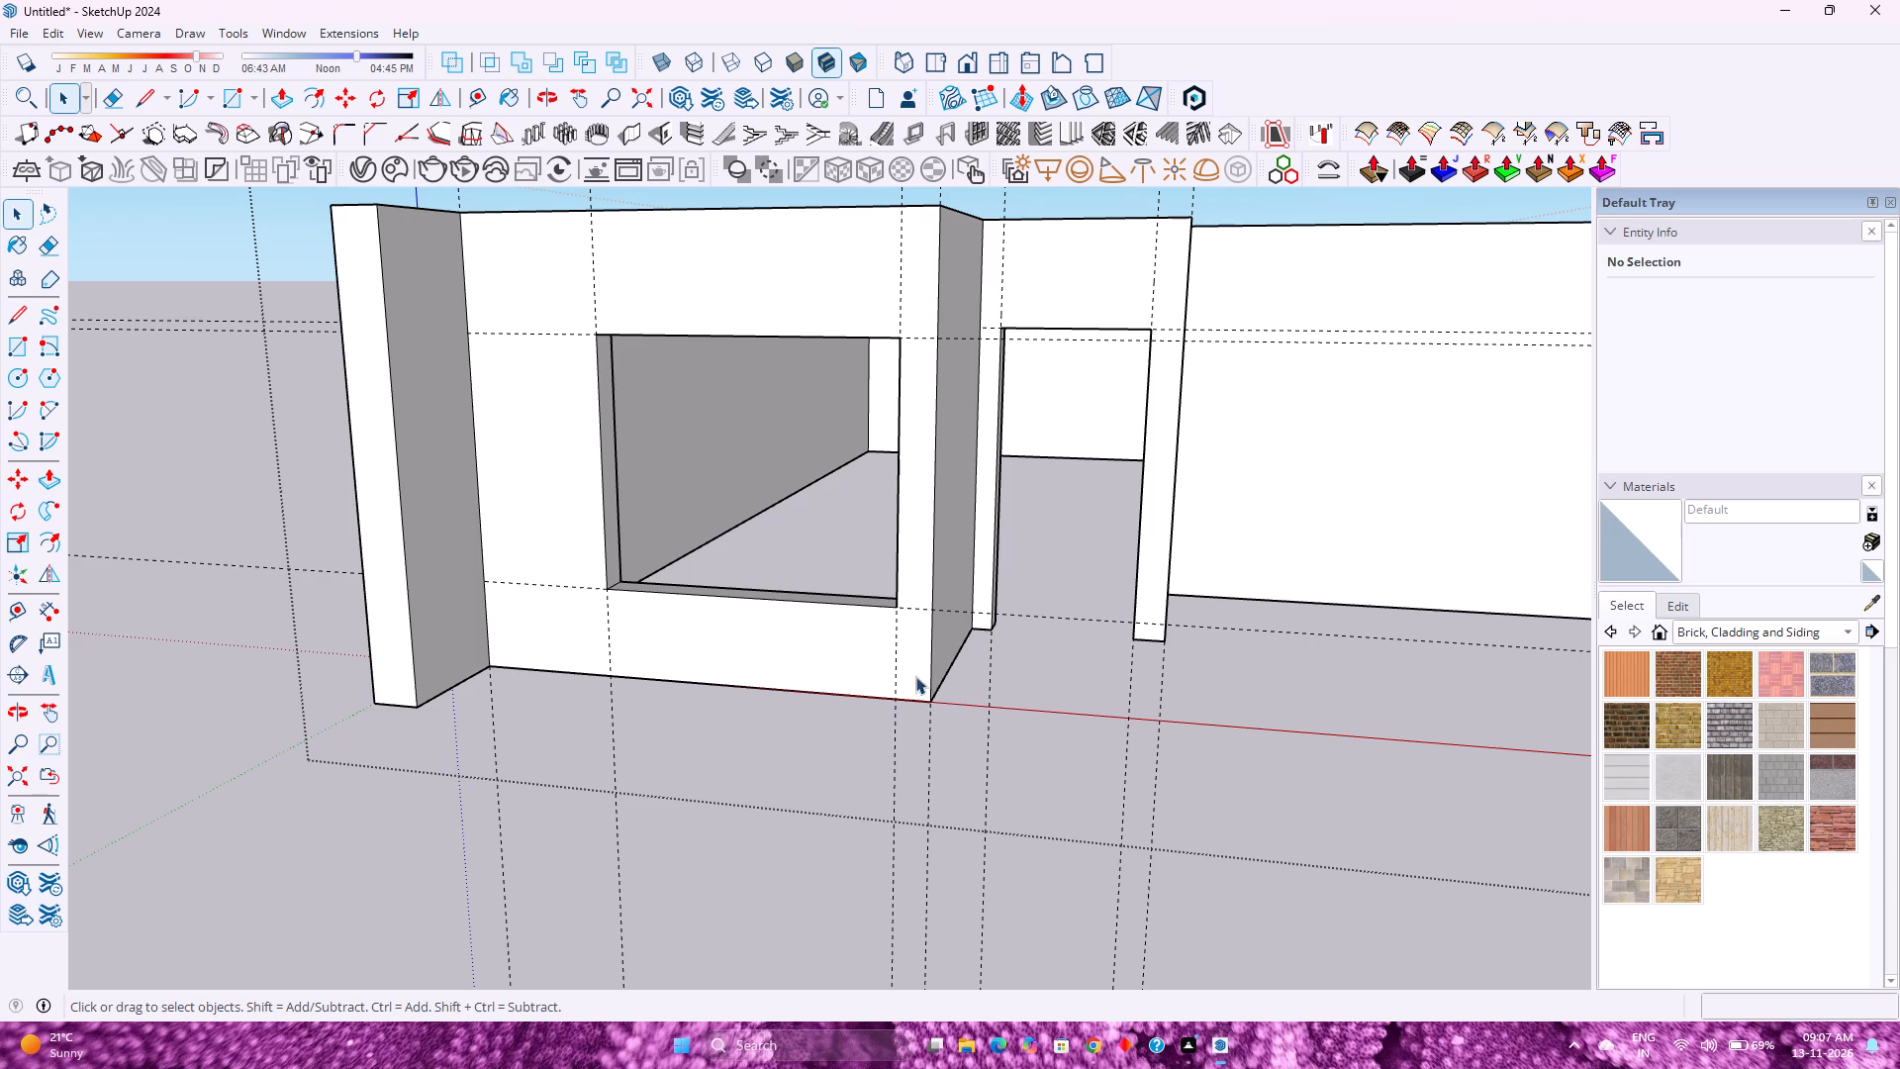
Delete all the vertical and horizontal construction guides around the building.
scroll(738, 705, "down", 13)
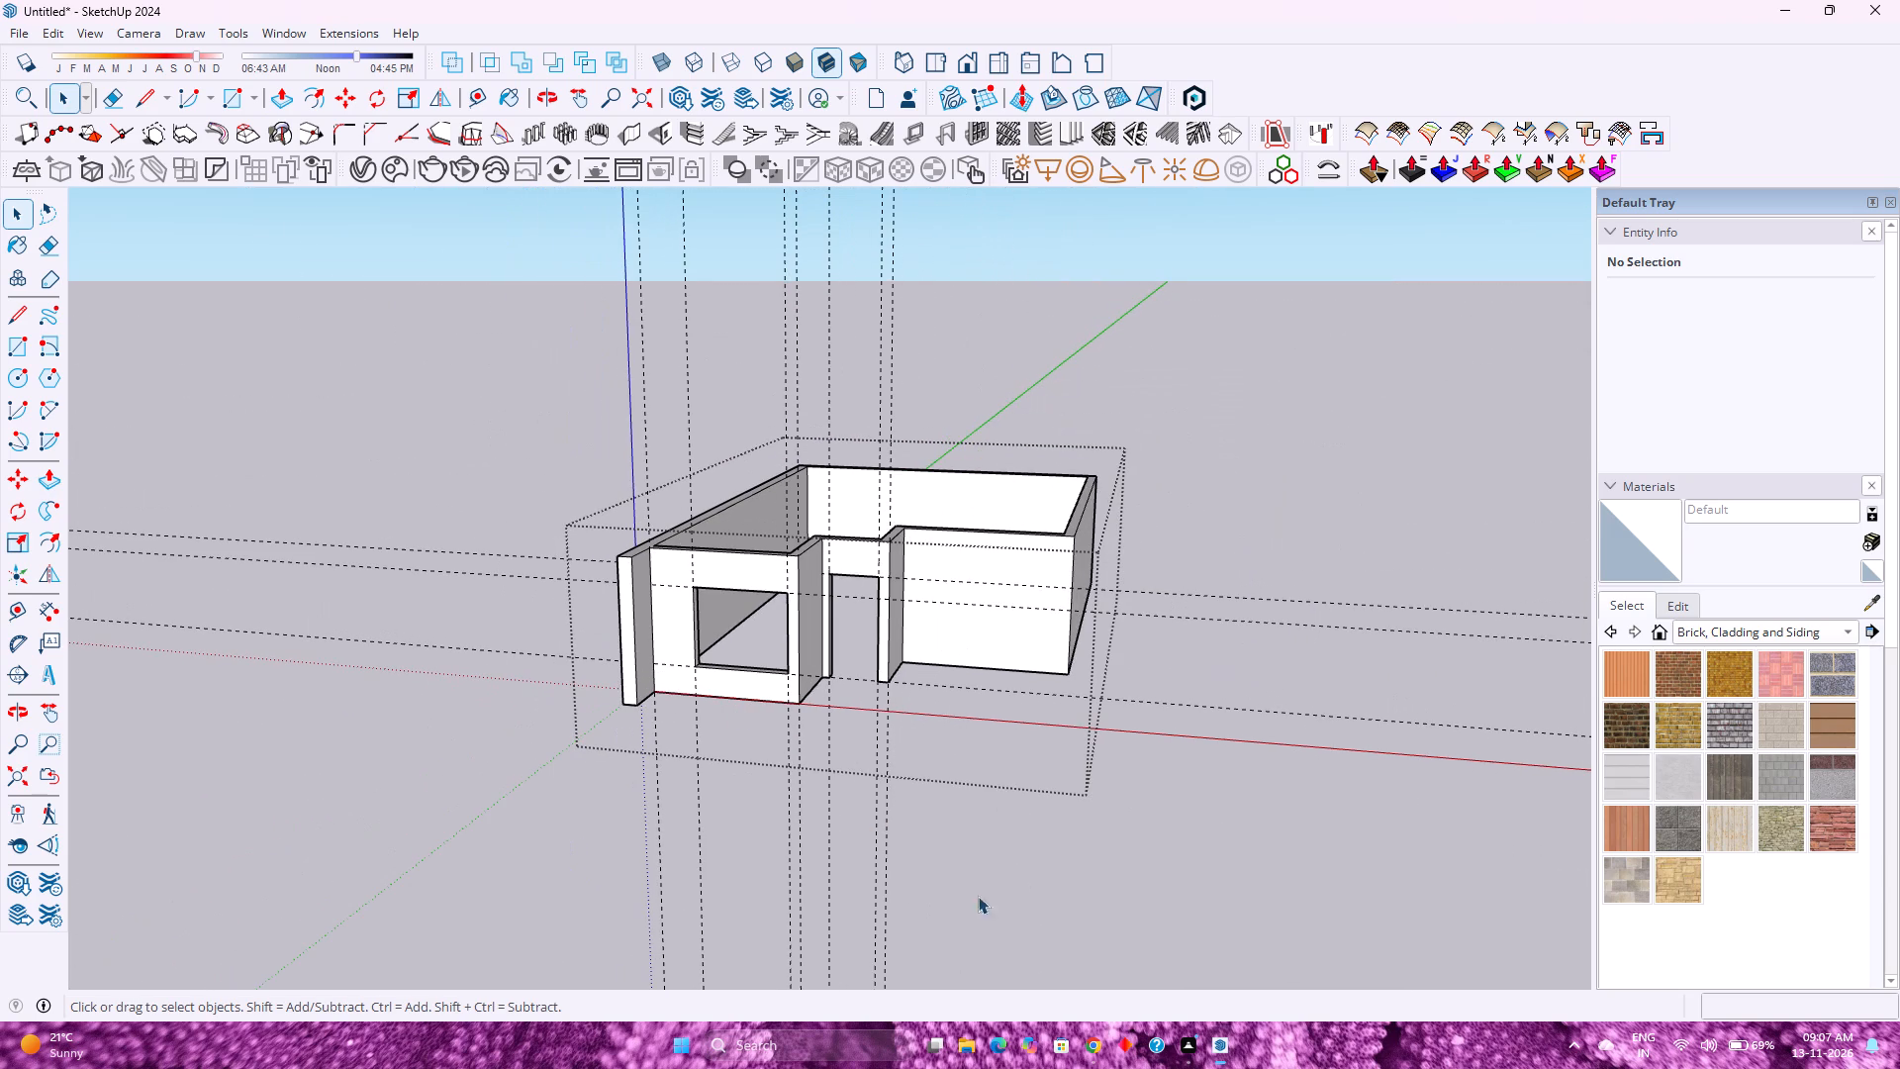
left_click_drag(1004, 906, 446, 858)
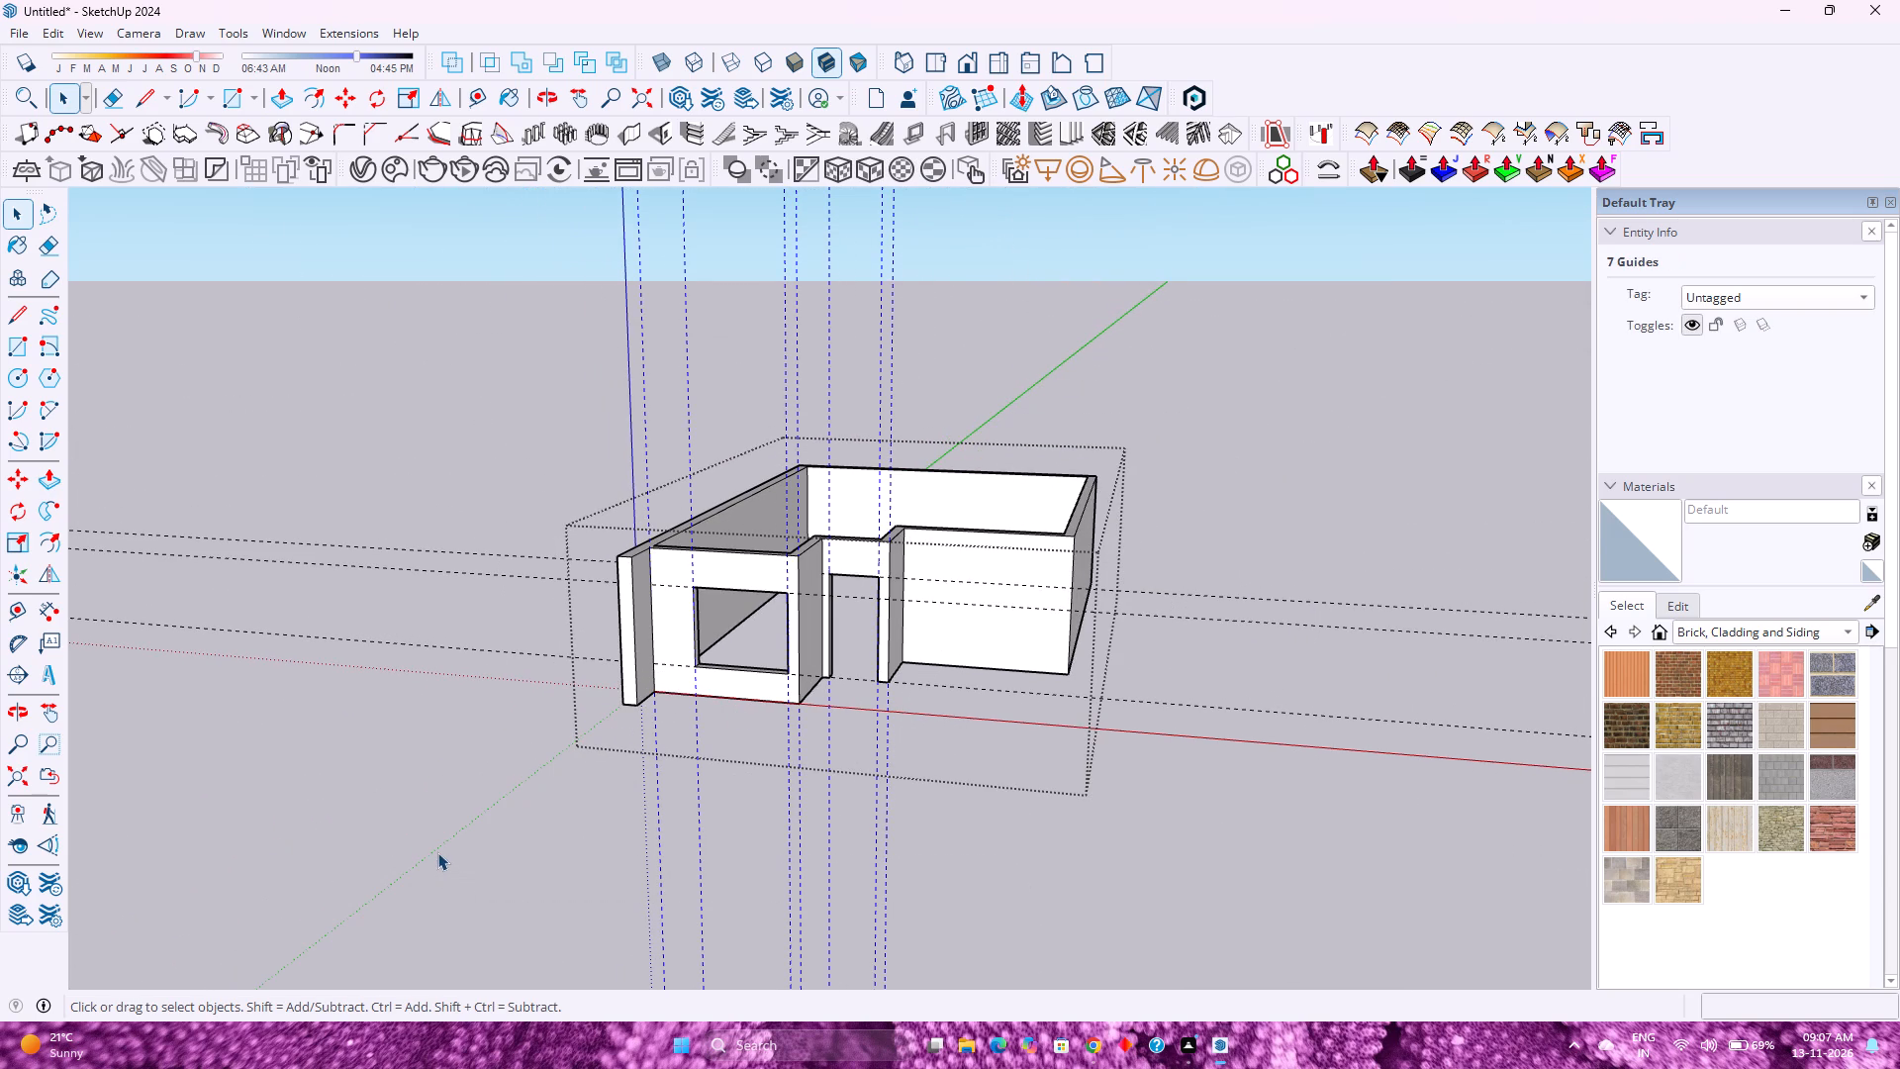
key("Delete")
left_click_drag(1438, 823, 1419, 797)
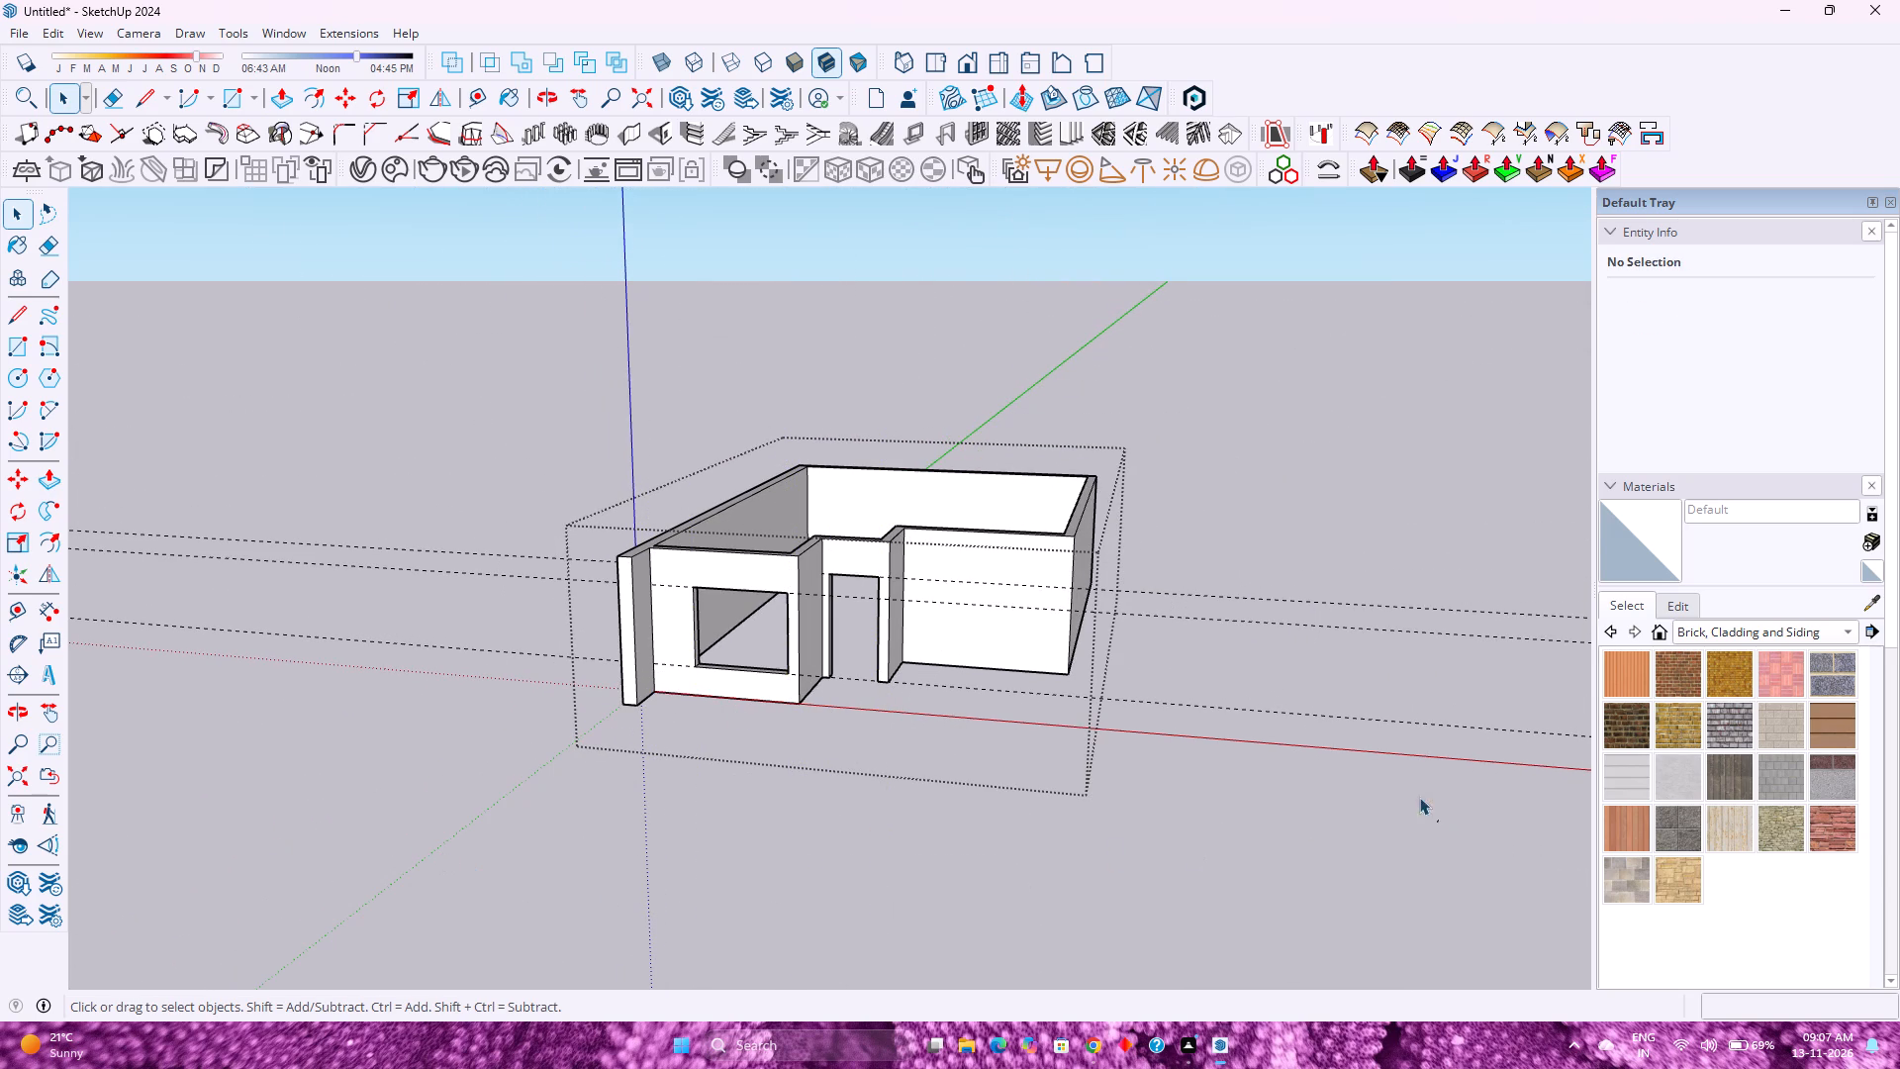
left_click_drag(1419, 797, 1224, 539)
key("Delete")
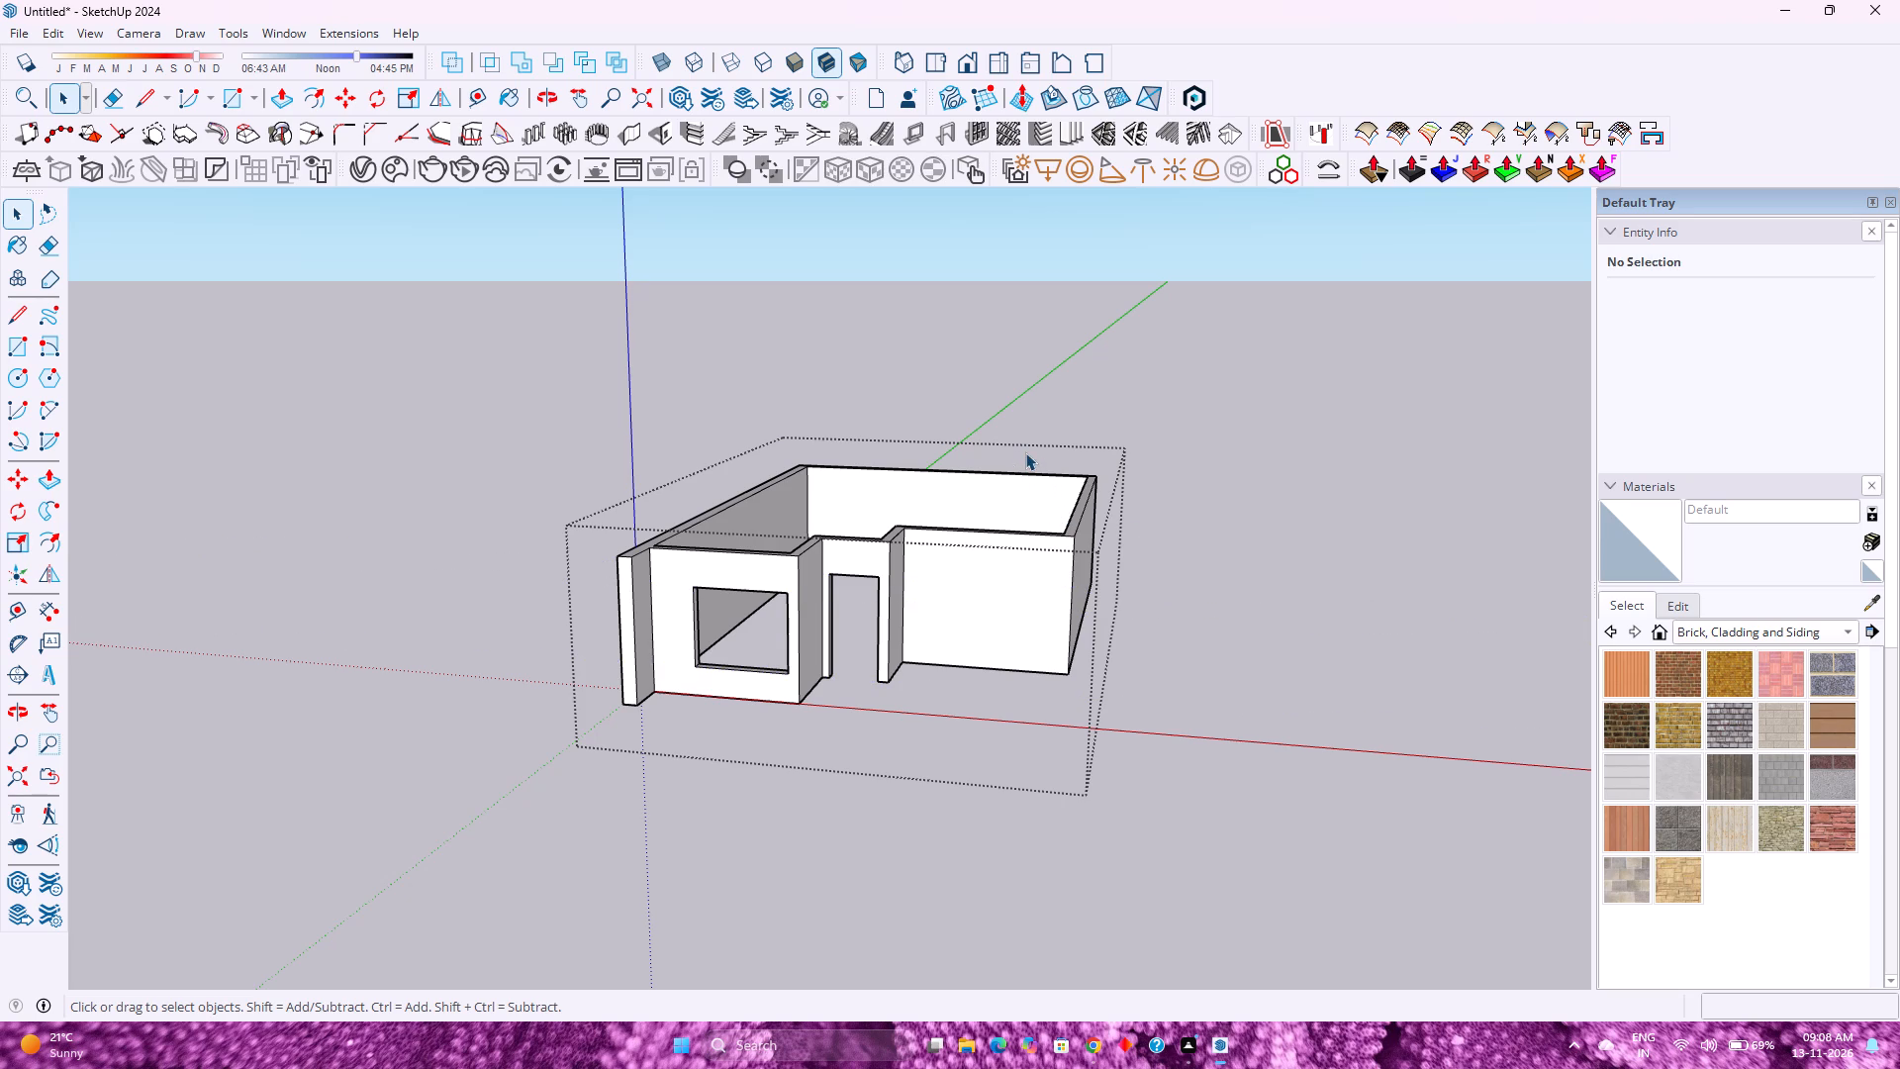
Examine the projecting side wall and the front openings from several angles and in the standard Front view.
scroll(1045, 522, "up", 3)
scroll(939, 721, "up", 3)
middle_click_drag(939, 723, 1077, 901)
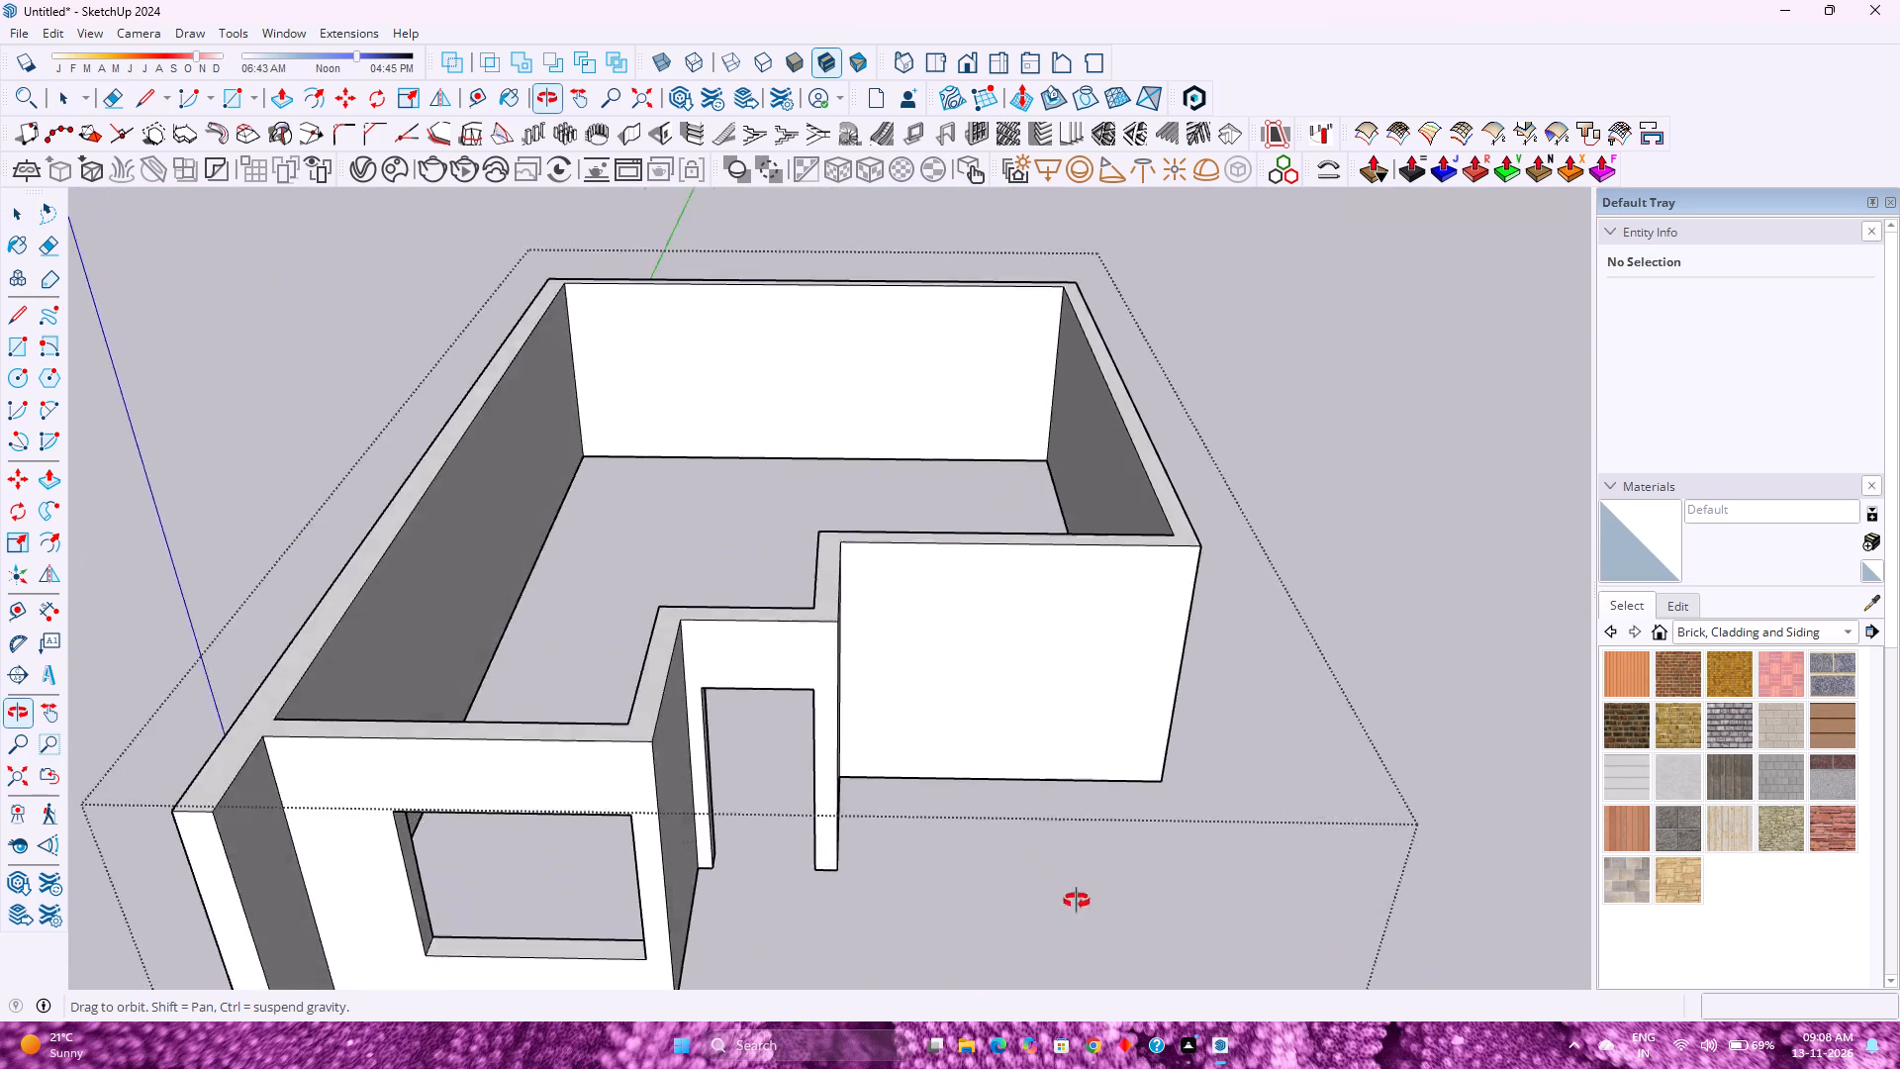
middle_click_drag(1077, 901, 695, 915)
middle_click(694, 913)
middle_click_drag(692, 899, 737, 854)
middle_click(752, 845)
middle_click_drag(753, 845, 760, 845)
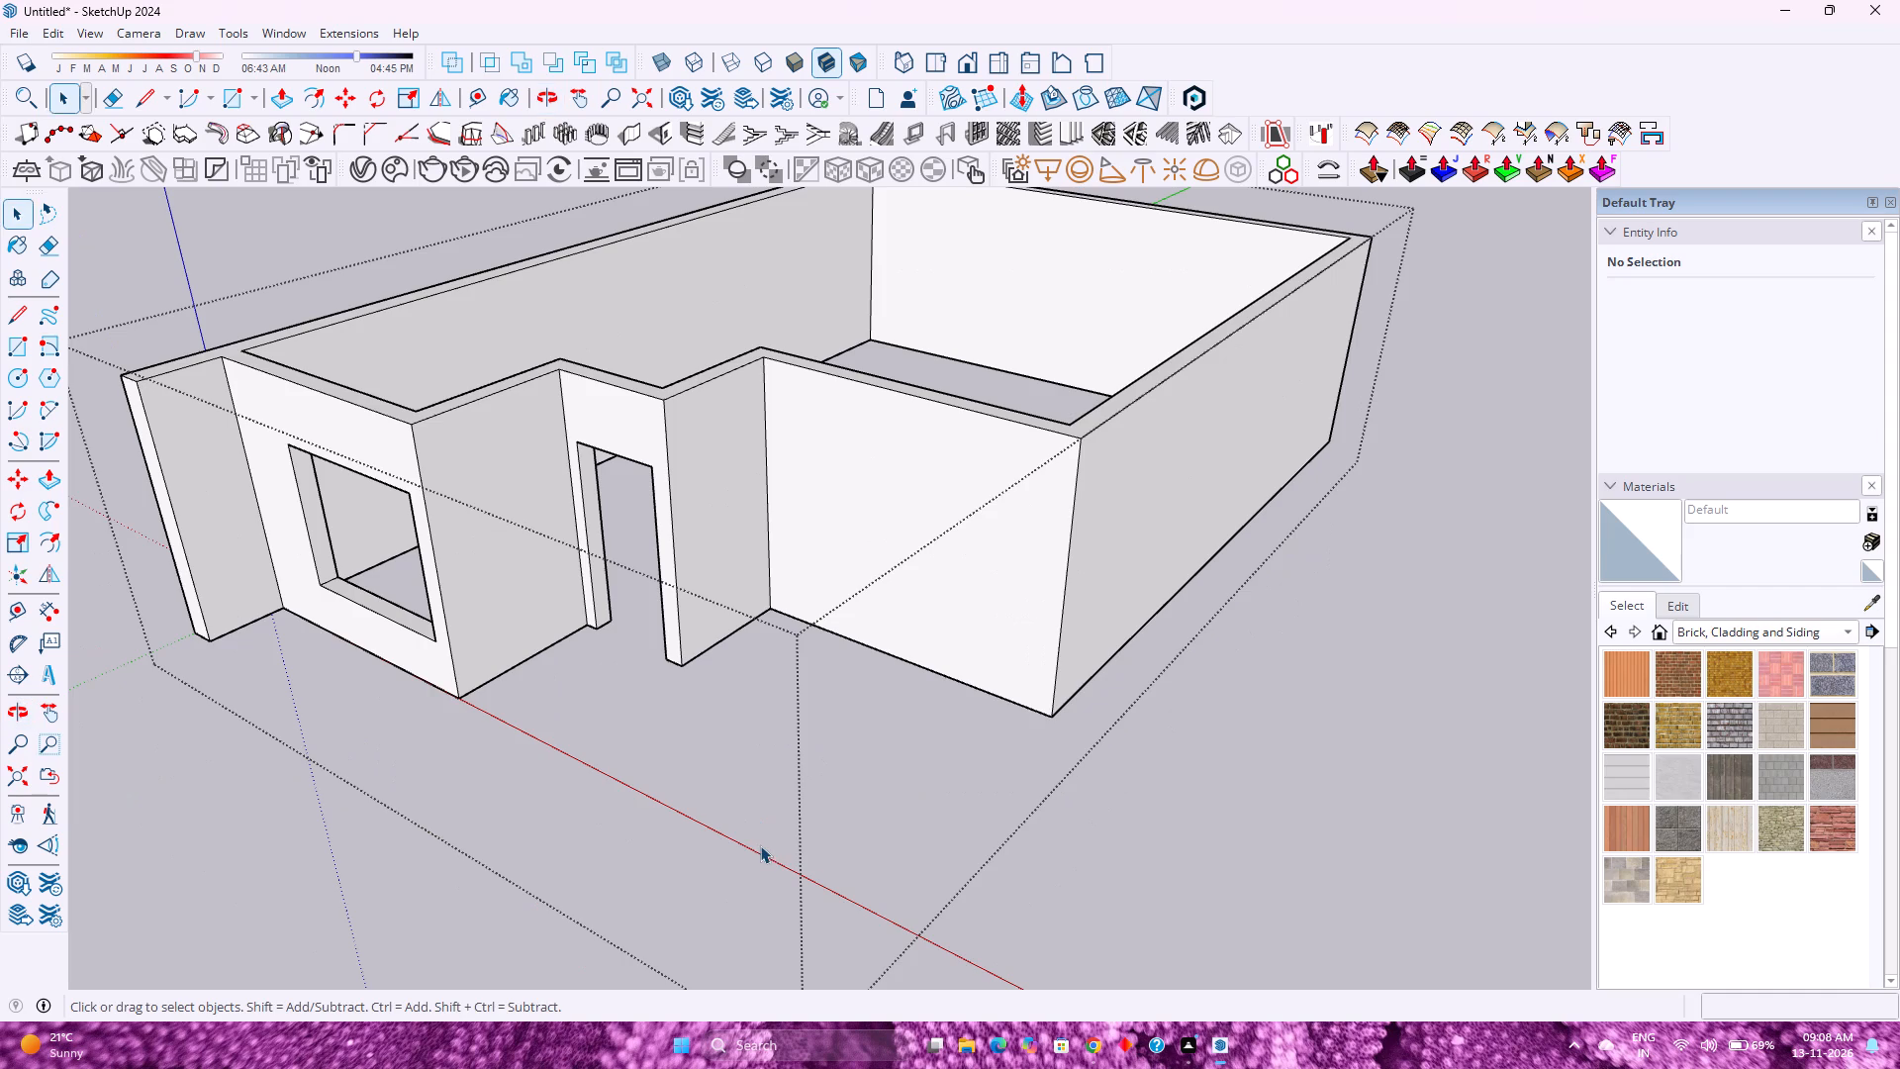
middle_click_drag(760, 845, 768, 847)
middle_click(775, 855)
scroll(779, 860, "up", 1)
scroll(780, 860, "down", 5)
scroll(780, 860, "up", 4)
scroll(737, 620, "down", 6)
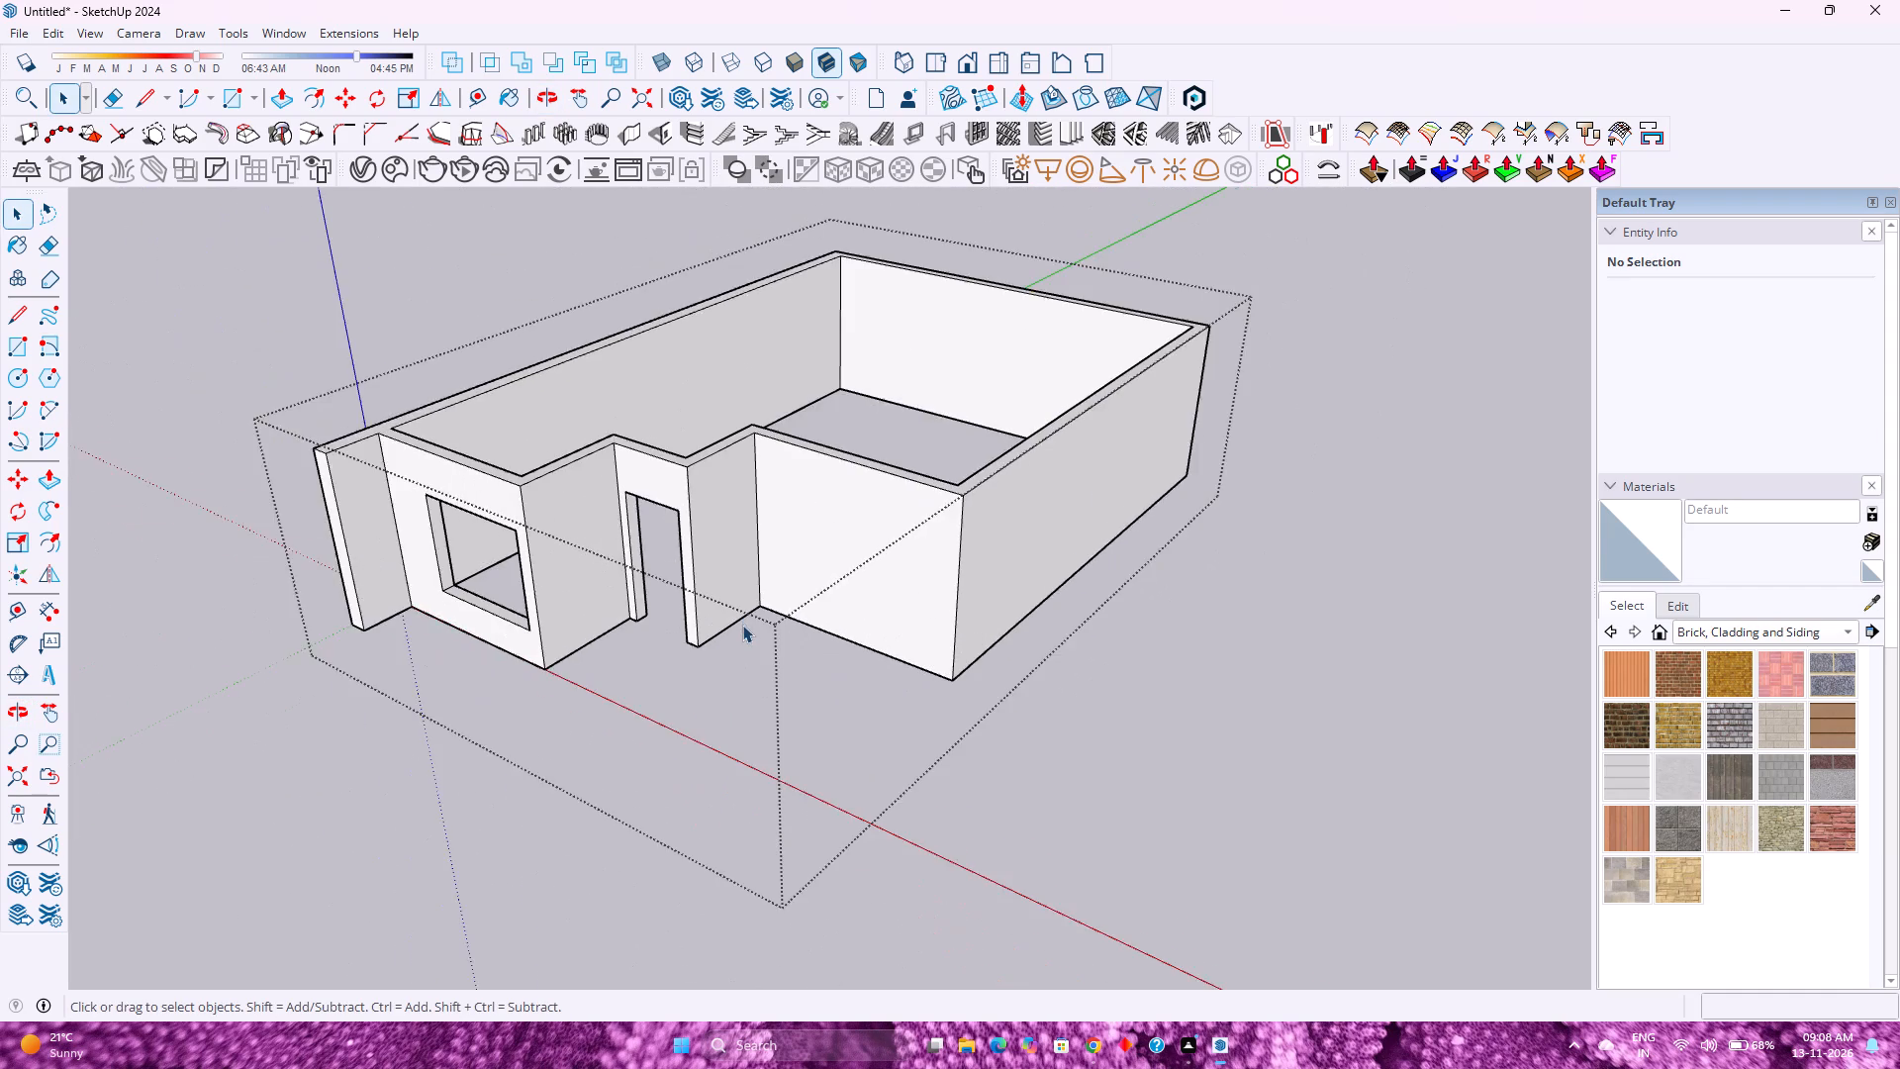
scroll(742, 625, "down", 2)
scroll(740, 626, "up", 1)
middle_click_drag(507, 495, 706, 509)
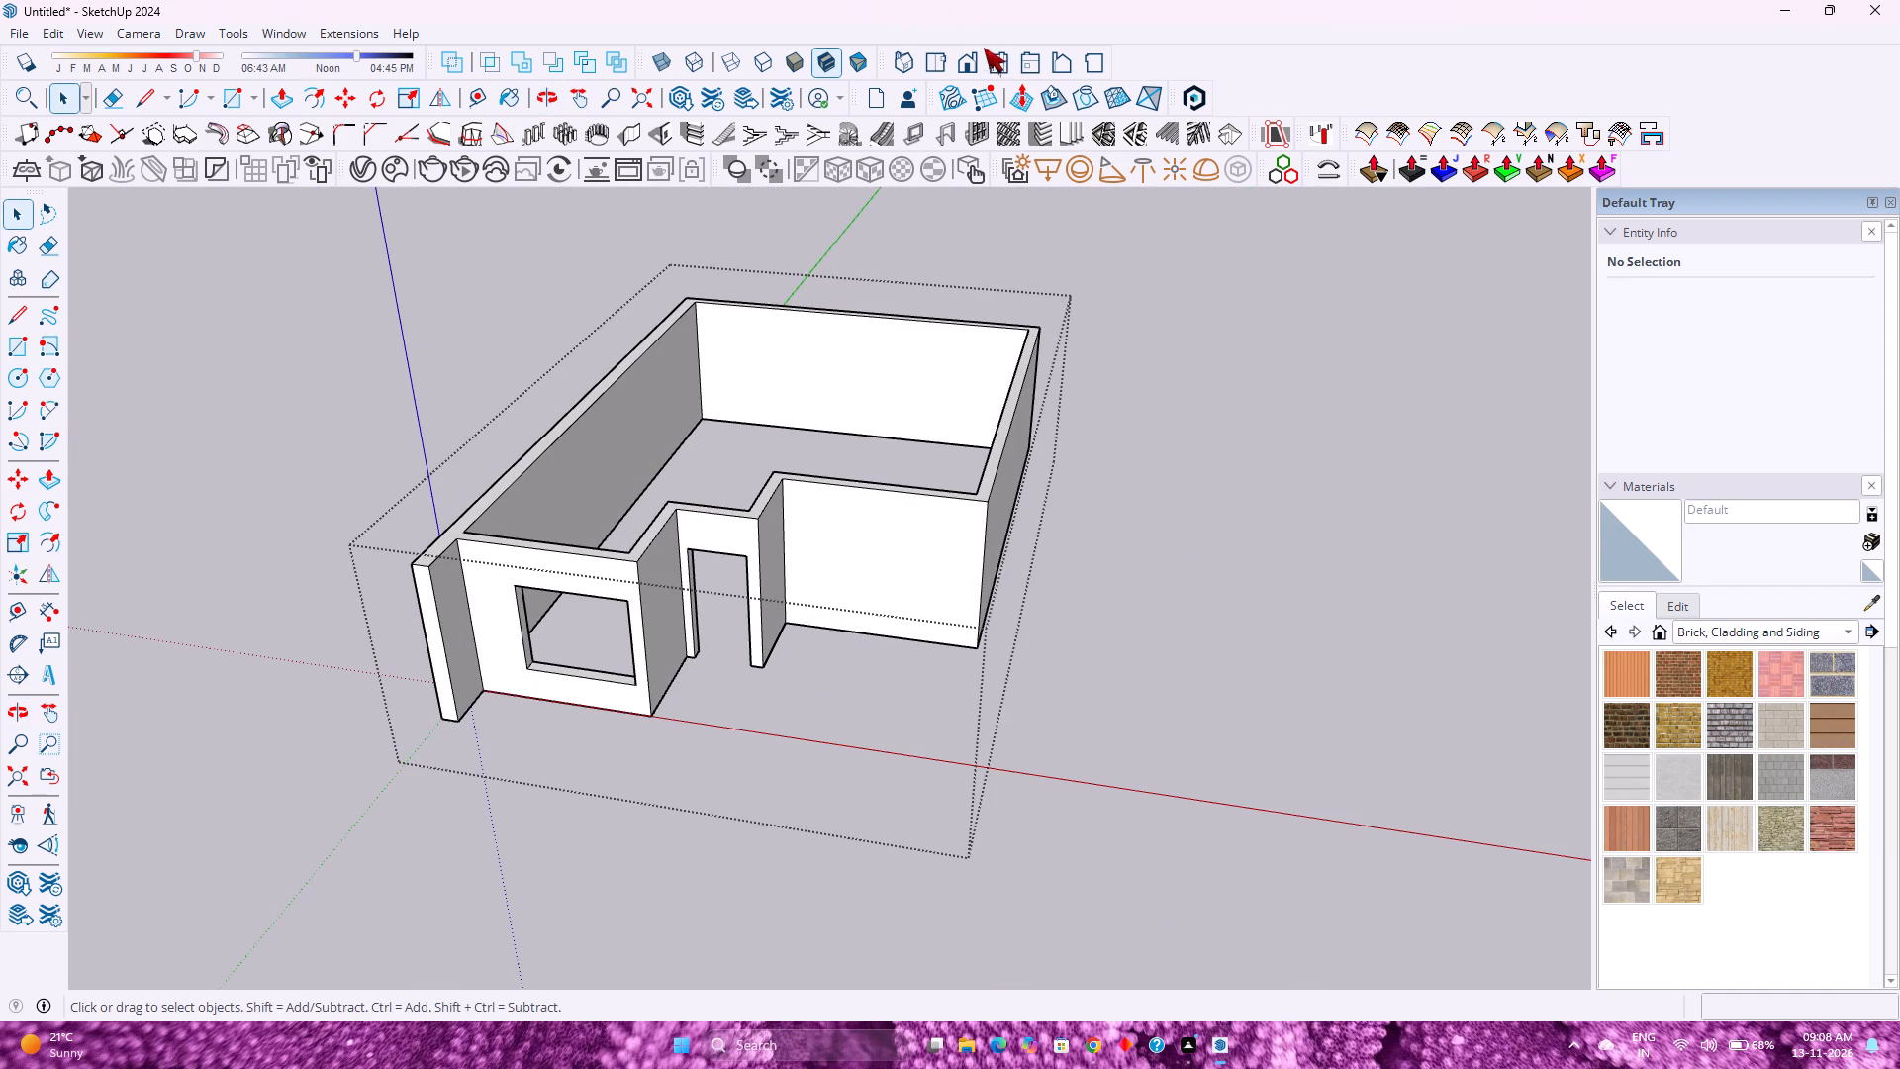
left_click(973, 61)
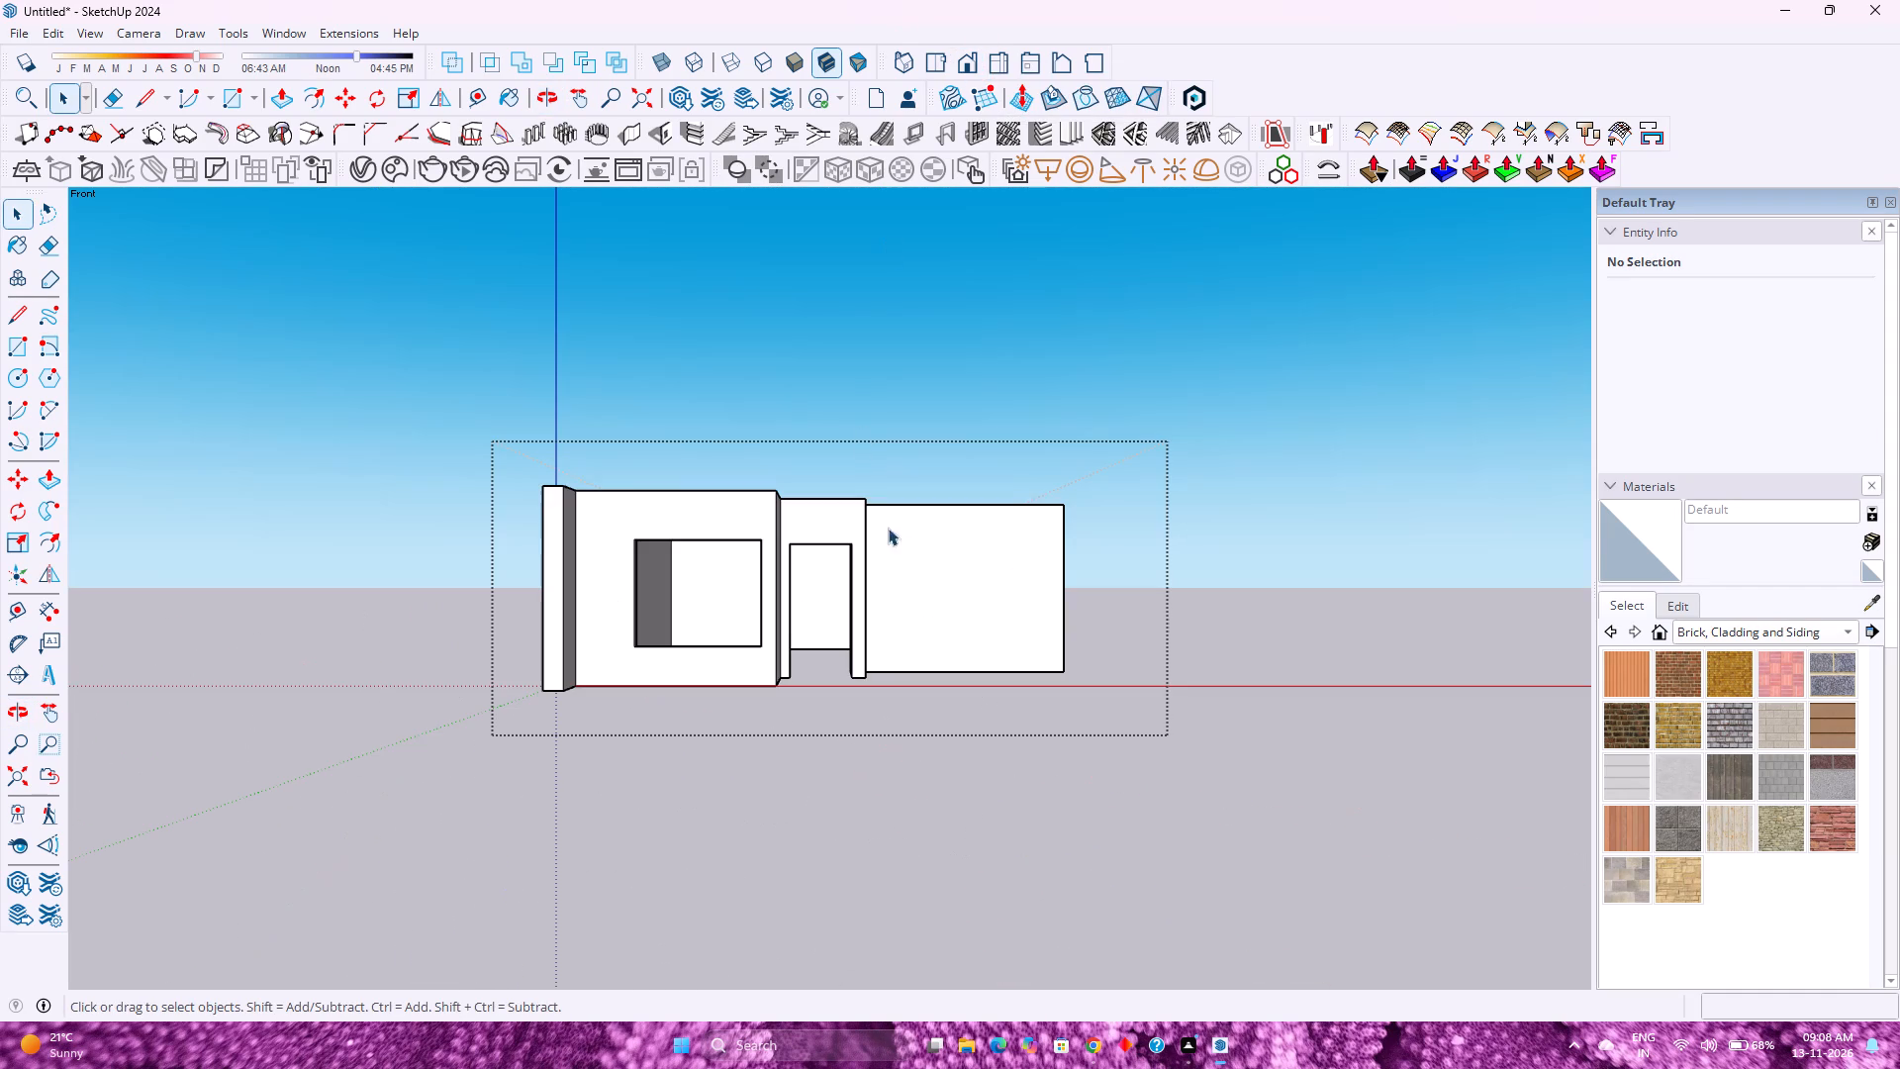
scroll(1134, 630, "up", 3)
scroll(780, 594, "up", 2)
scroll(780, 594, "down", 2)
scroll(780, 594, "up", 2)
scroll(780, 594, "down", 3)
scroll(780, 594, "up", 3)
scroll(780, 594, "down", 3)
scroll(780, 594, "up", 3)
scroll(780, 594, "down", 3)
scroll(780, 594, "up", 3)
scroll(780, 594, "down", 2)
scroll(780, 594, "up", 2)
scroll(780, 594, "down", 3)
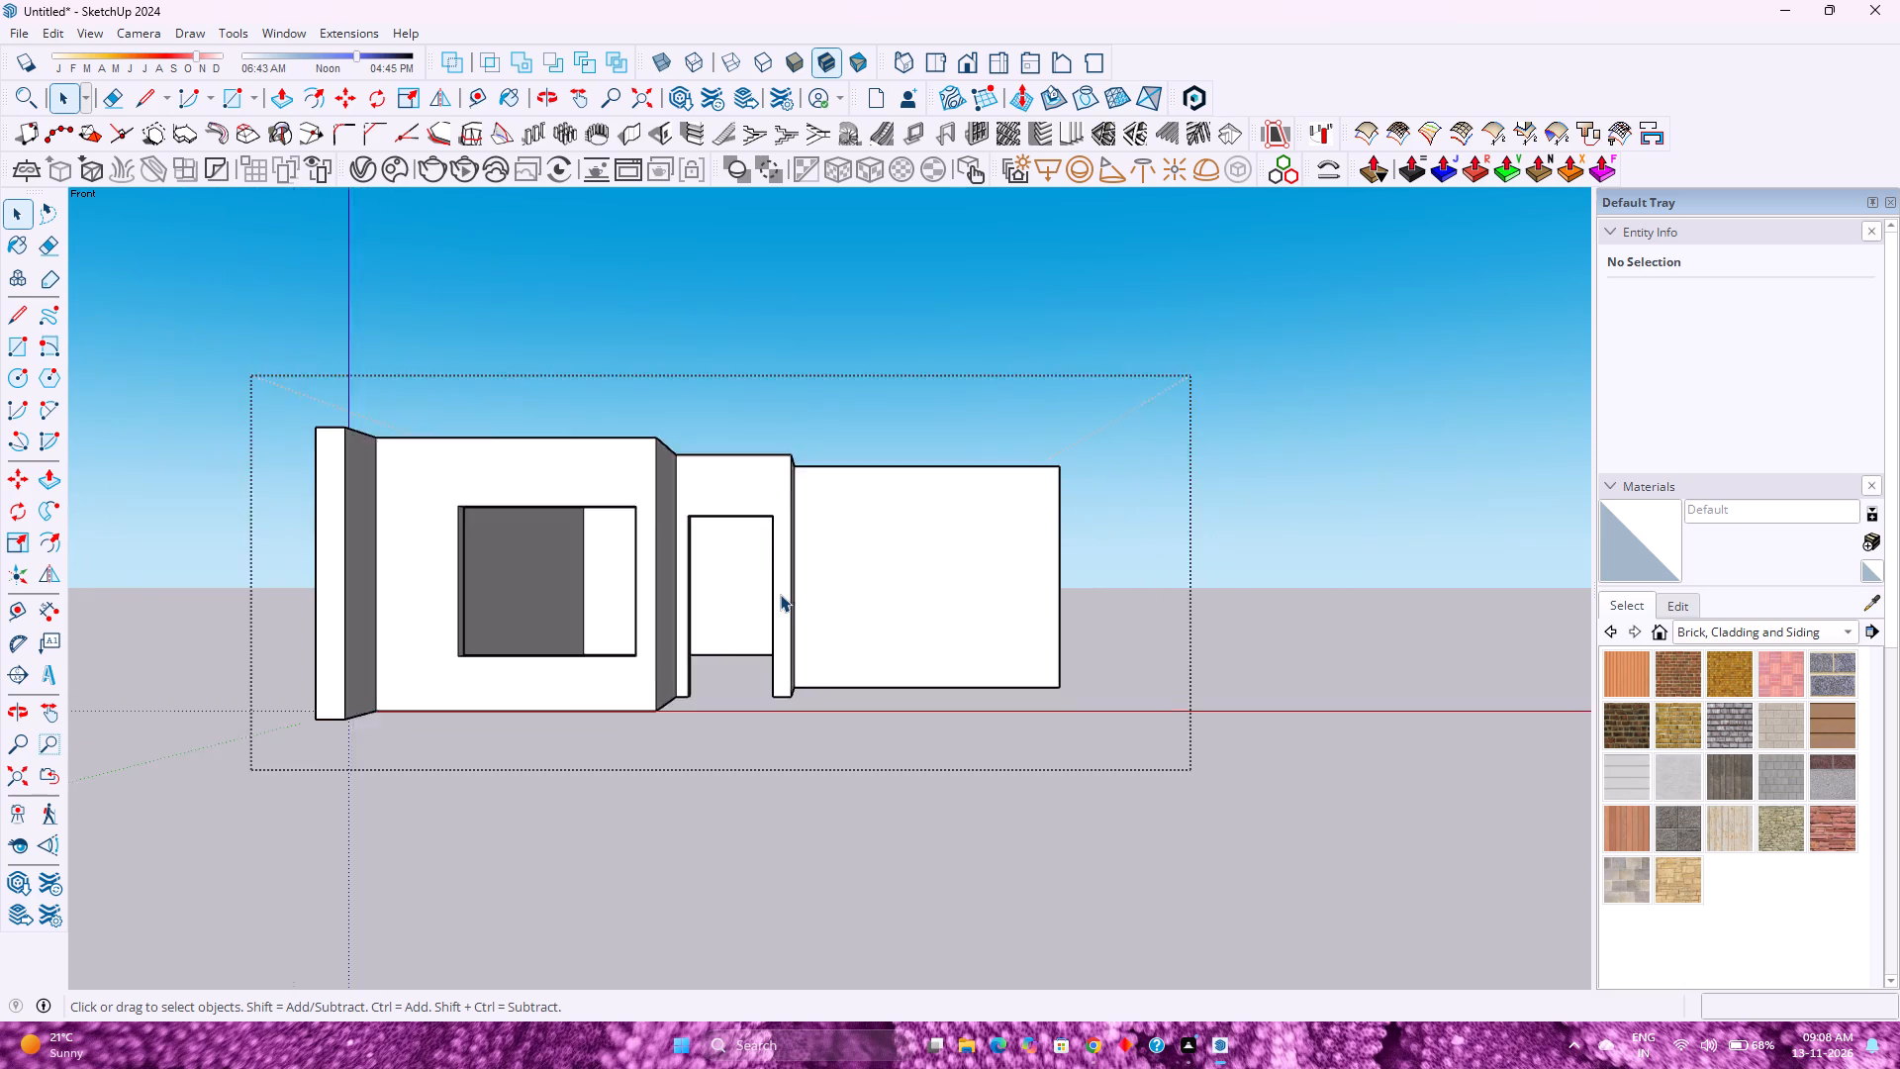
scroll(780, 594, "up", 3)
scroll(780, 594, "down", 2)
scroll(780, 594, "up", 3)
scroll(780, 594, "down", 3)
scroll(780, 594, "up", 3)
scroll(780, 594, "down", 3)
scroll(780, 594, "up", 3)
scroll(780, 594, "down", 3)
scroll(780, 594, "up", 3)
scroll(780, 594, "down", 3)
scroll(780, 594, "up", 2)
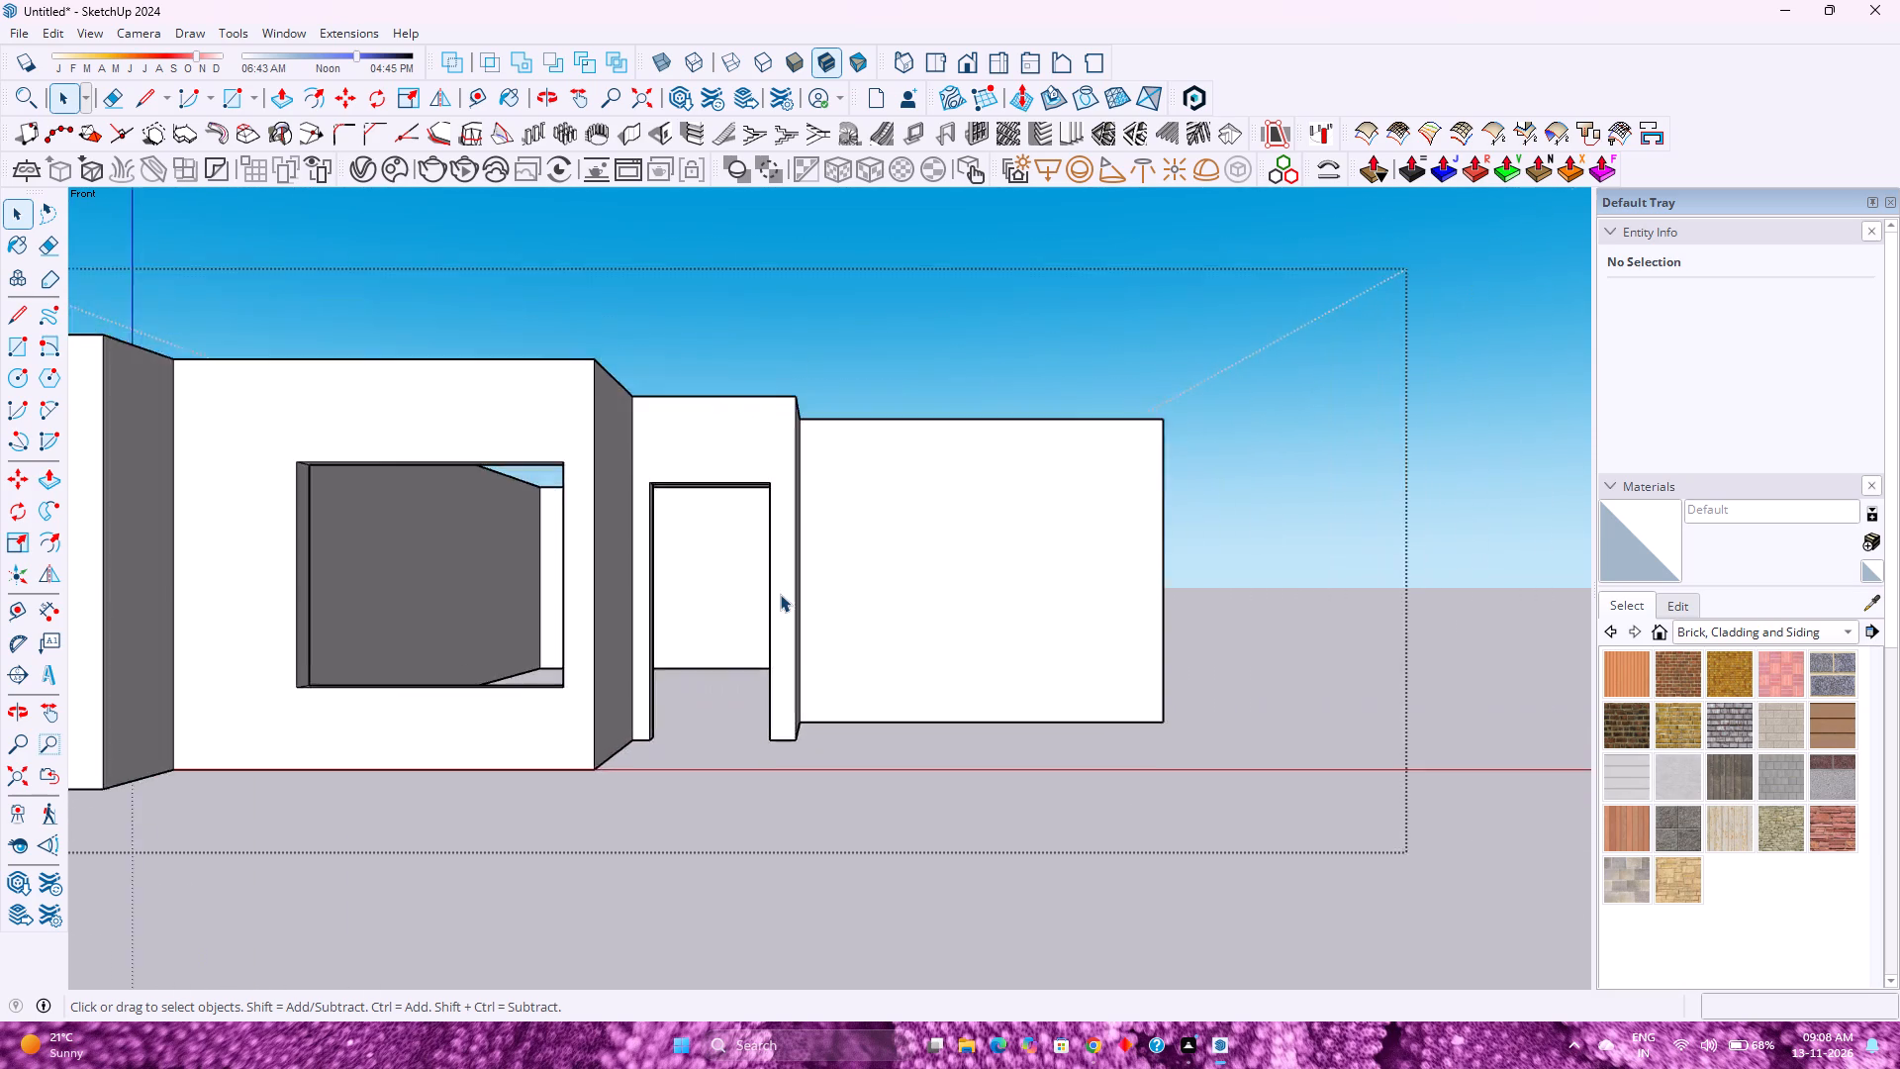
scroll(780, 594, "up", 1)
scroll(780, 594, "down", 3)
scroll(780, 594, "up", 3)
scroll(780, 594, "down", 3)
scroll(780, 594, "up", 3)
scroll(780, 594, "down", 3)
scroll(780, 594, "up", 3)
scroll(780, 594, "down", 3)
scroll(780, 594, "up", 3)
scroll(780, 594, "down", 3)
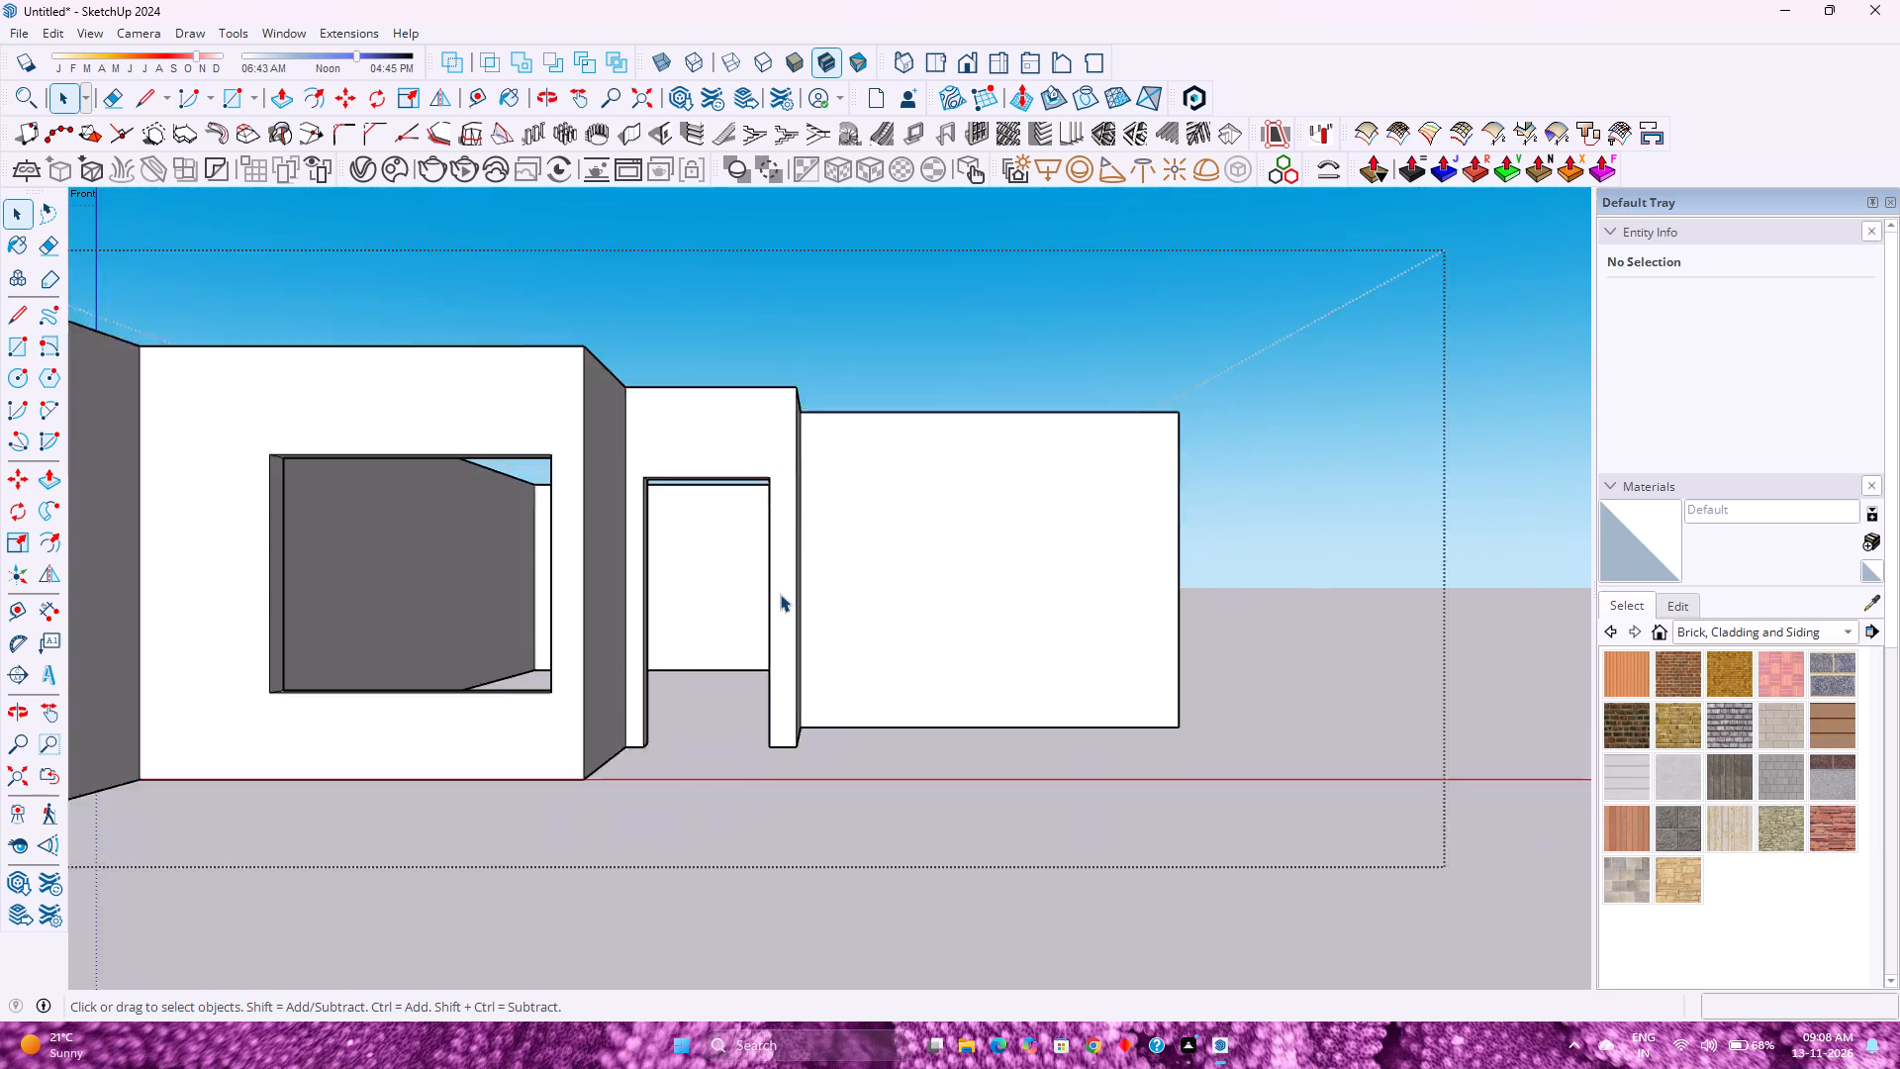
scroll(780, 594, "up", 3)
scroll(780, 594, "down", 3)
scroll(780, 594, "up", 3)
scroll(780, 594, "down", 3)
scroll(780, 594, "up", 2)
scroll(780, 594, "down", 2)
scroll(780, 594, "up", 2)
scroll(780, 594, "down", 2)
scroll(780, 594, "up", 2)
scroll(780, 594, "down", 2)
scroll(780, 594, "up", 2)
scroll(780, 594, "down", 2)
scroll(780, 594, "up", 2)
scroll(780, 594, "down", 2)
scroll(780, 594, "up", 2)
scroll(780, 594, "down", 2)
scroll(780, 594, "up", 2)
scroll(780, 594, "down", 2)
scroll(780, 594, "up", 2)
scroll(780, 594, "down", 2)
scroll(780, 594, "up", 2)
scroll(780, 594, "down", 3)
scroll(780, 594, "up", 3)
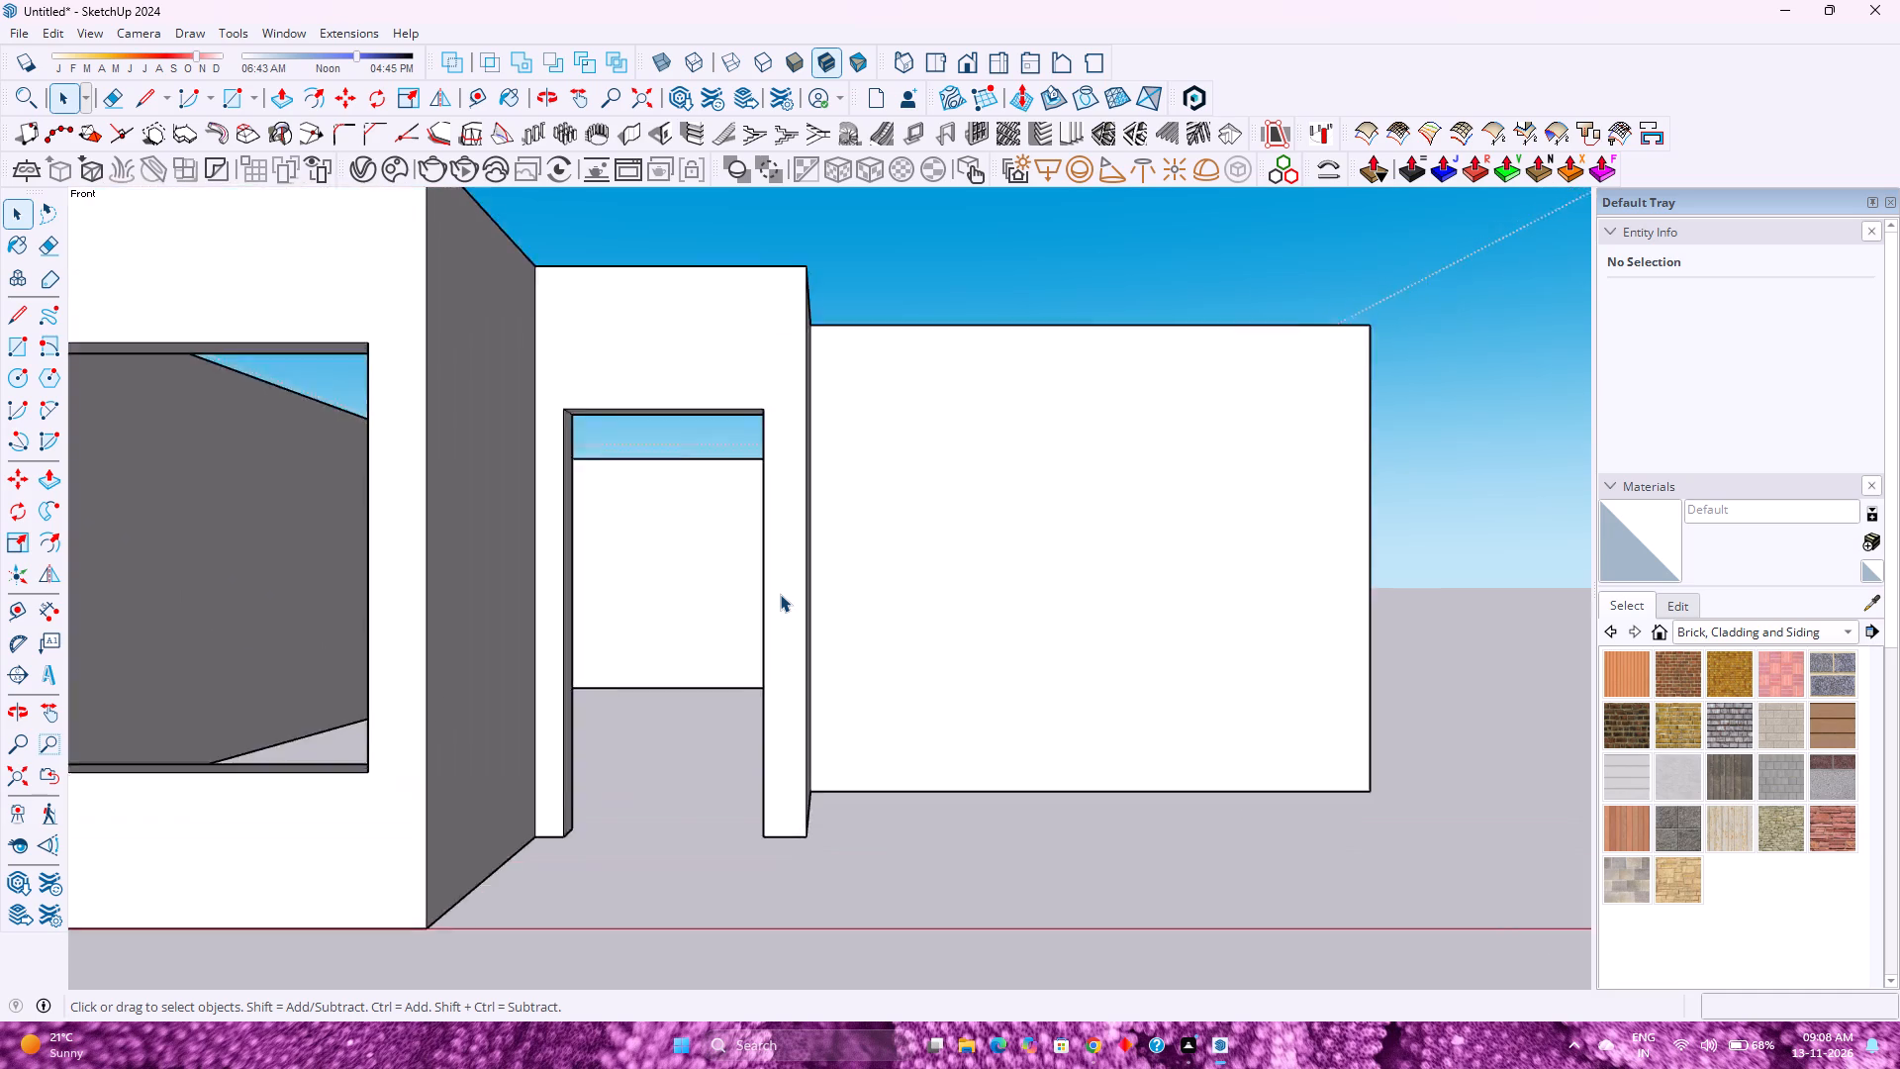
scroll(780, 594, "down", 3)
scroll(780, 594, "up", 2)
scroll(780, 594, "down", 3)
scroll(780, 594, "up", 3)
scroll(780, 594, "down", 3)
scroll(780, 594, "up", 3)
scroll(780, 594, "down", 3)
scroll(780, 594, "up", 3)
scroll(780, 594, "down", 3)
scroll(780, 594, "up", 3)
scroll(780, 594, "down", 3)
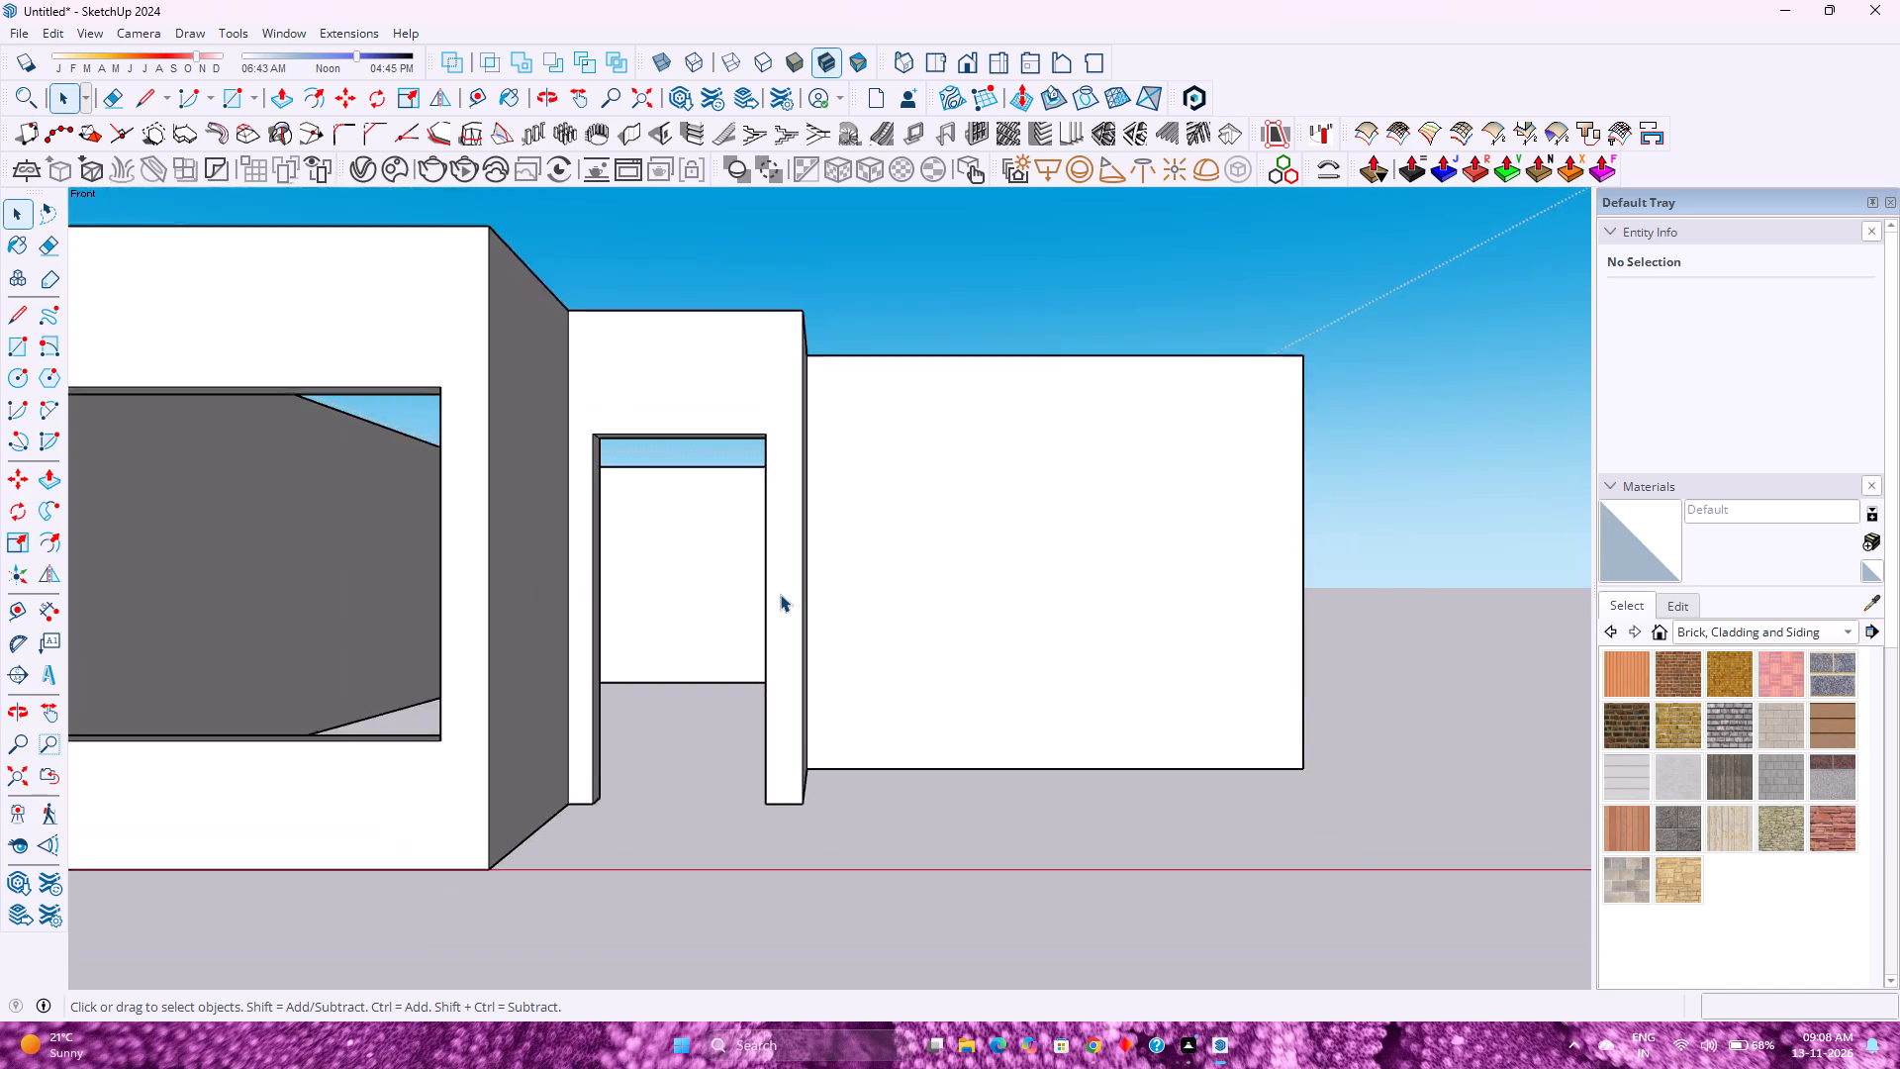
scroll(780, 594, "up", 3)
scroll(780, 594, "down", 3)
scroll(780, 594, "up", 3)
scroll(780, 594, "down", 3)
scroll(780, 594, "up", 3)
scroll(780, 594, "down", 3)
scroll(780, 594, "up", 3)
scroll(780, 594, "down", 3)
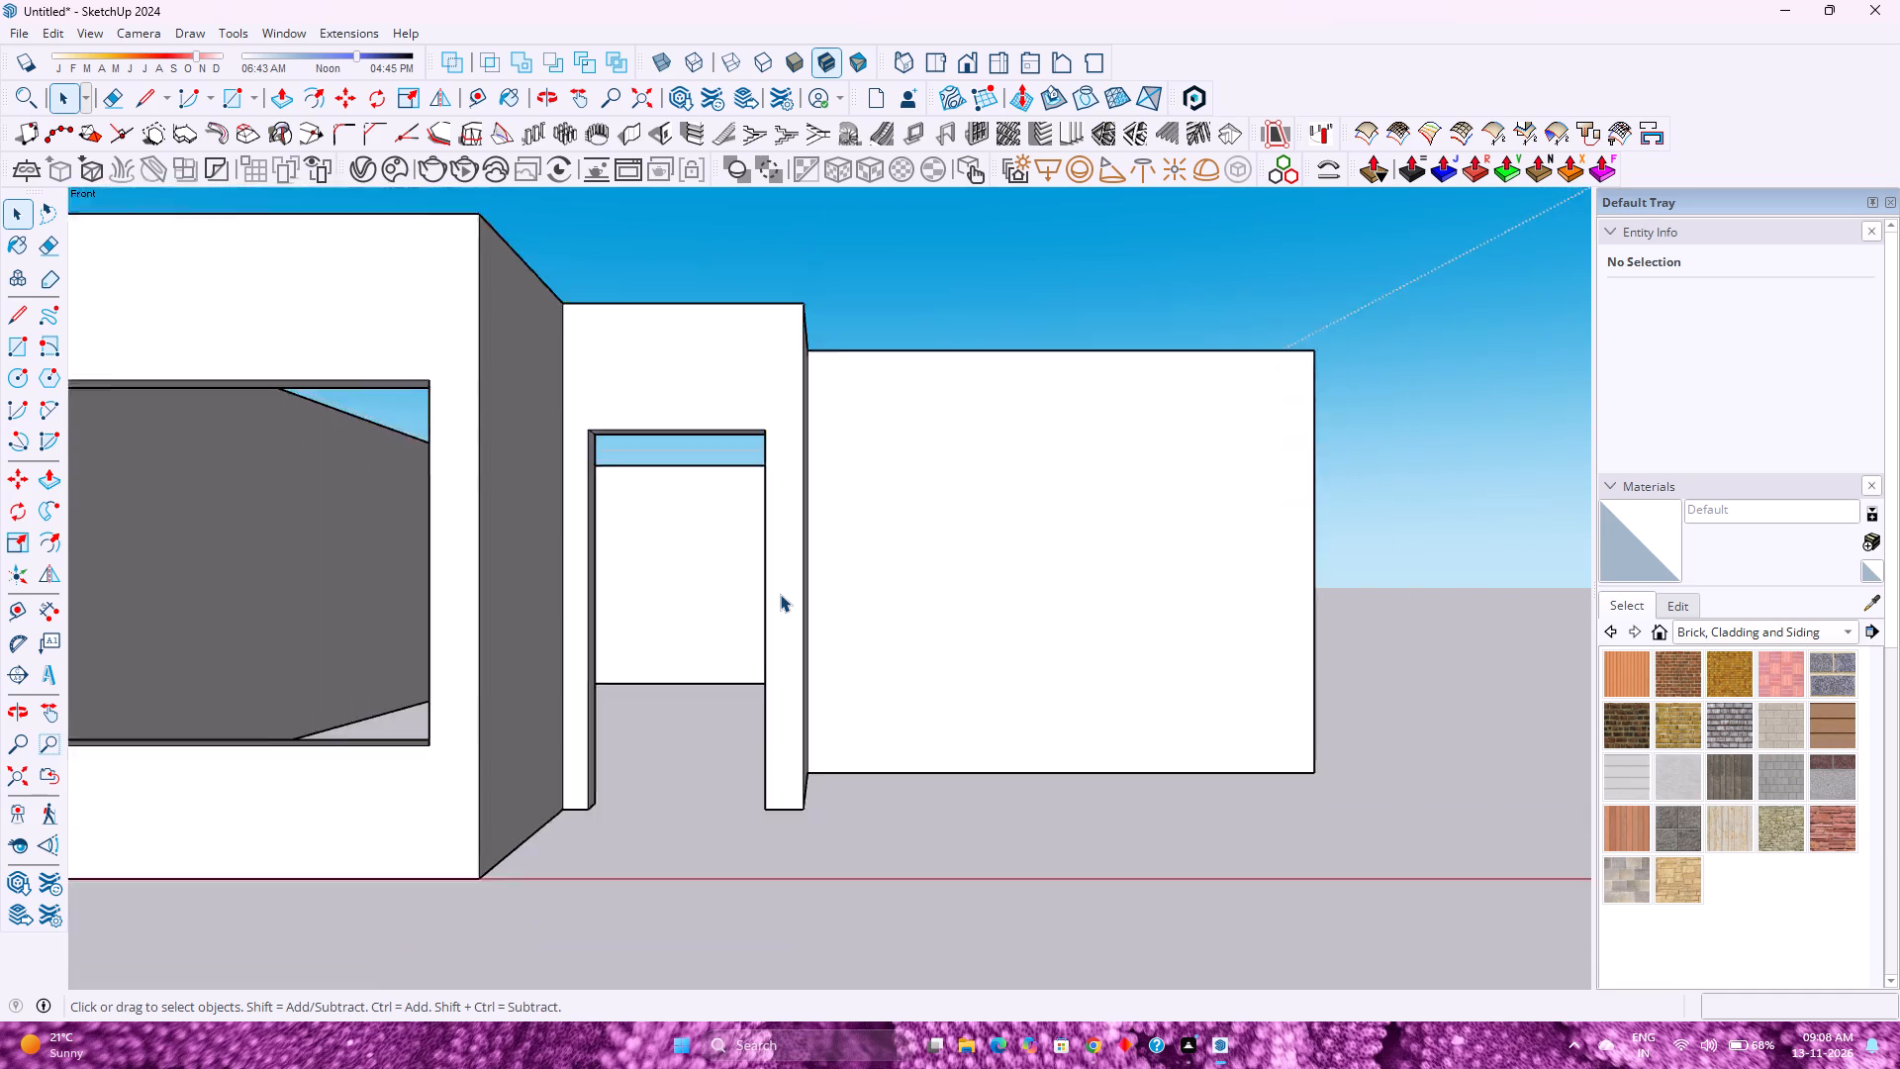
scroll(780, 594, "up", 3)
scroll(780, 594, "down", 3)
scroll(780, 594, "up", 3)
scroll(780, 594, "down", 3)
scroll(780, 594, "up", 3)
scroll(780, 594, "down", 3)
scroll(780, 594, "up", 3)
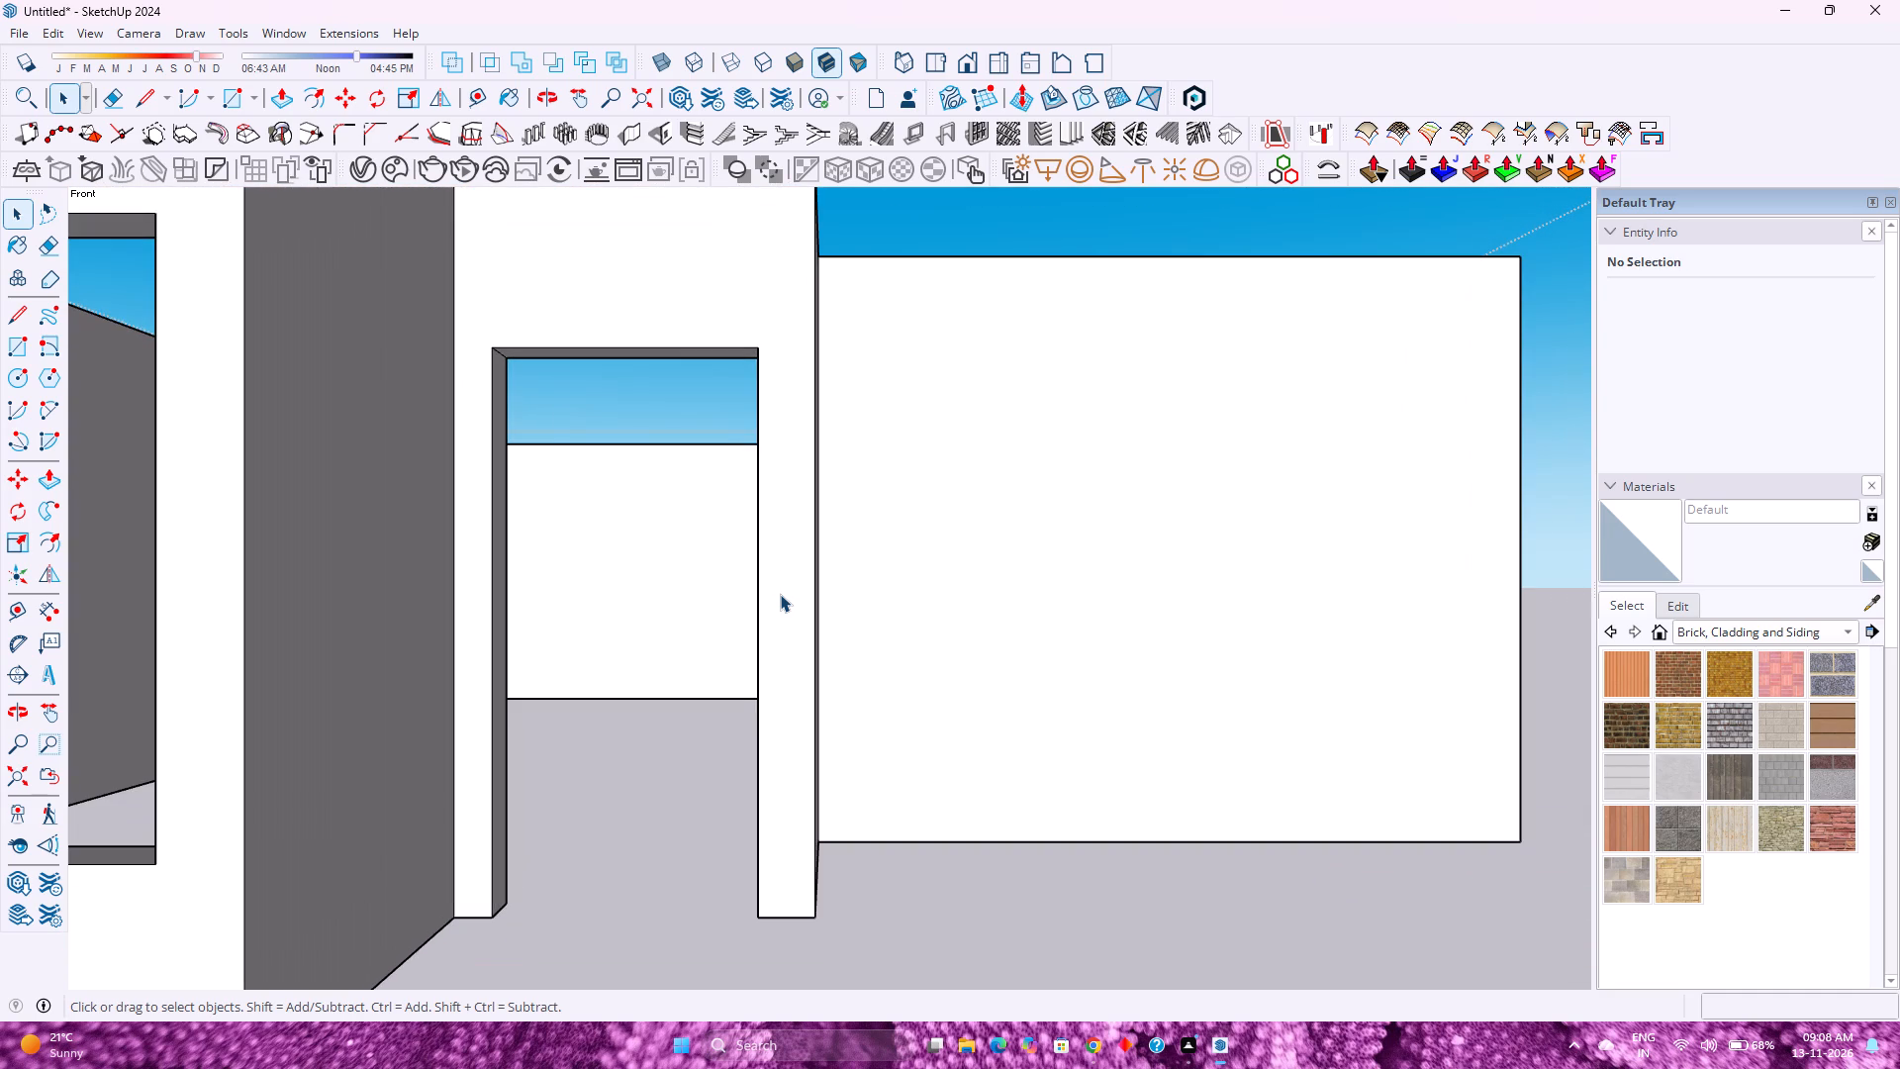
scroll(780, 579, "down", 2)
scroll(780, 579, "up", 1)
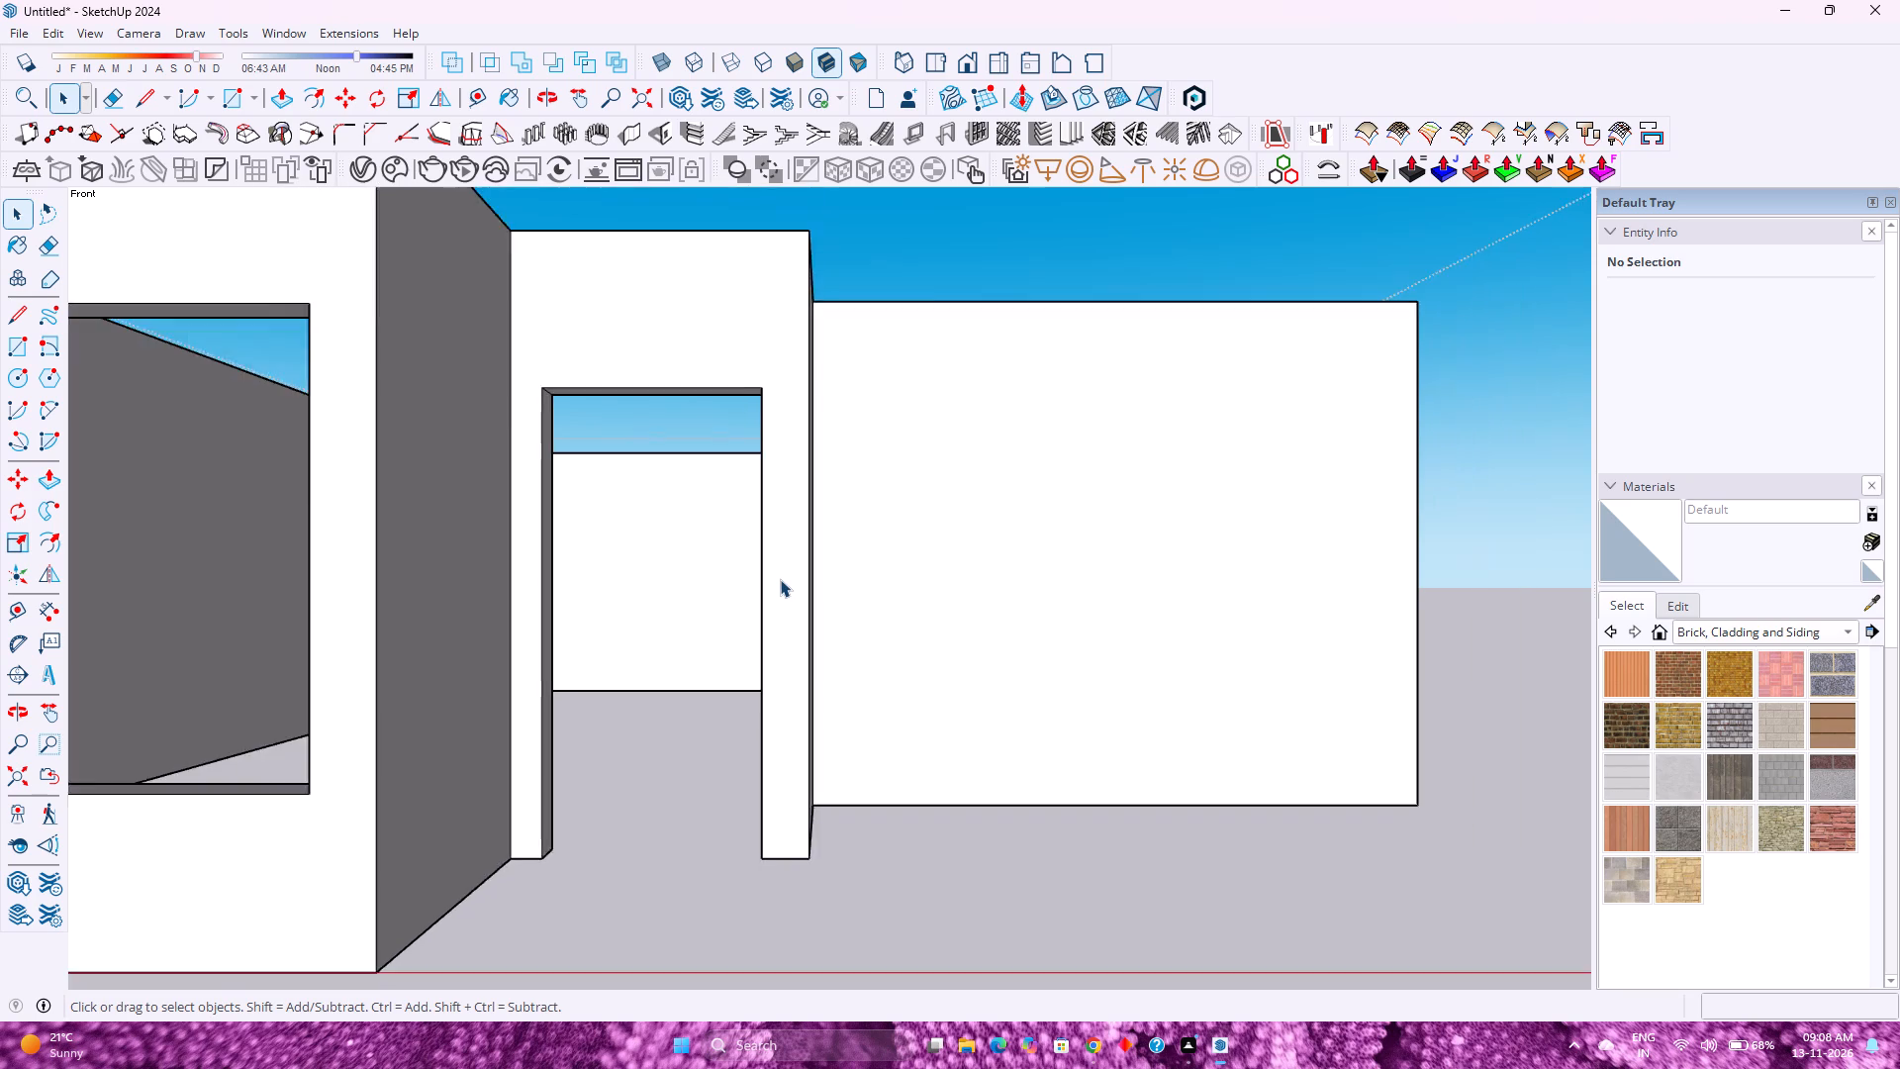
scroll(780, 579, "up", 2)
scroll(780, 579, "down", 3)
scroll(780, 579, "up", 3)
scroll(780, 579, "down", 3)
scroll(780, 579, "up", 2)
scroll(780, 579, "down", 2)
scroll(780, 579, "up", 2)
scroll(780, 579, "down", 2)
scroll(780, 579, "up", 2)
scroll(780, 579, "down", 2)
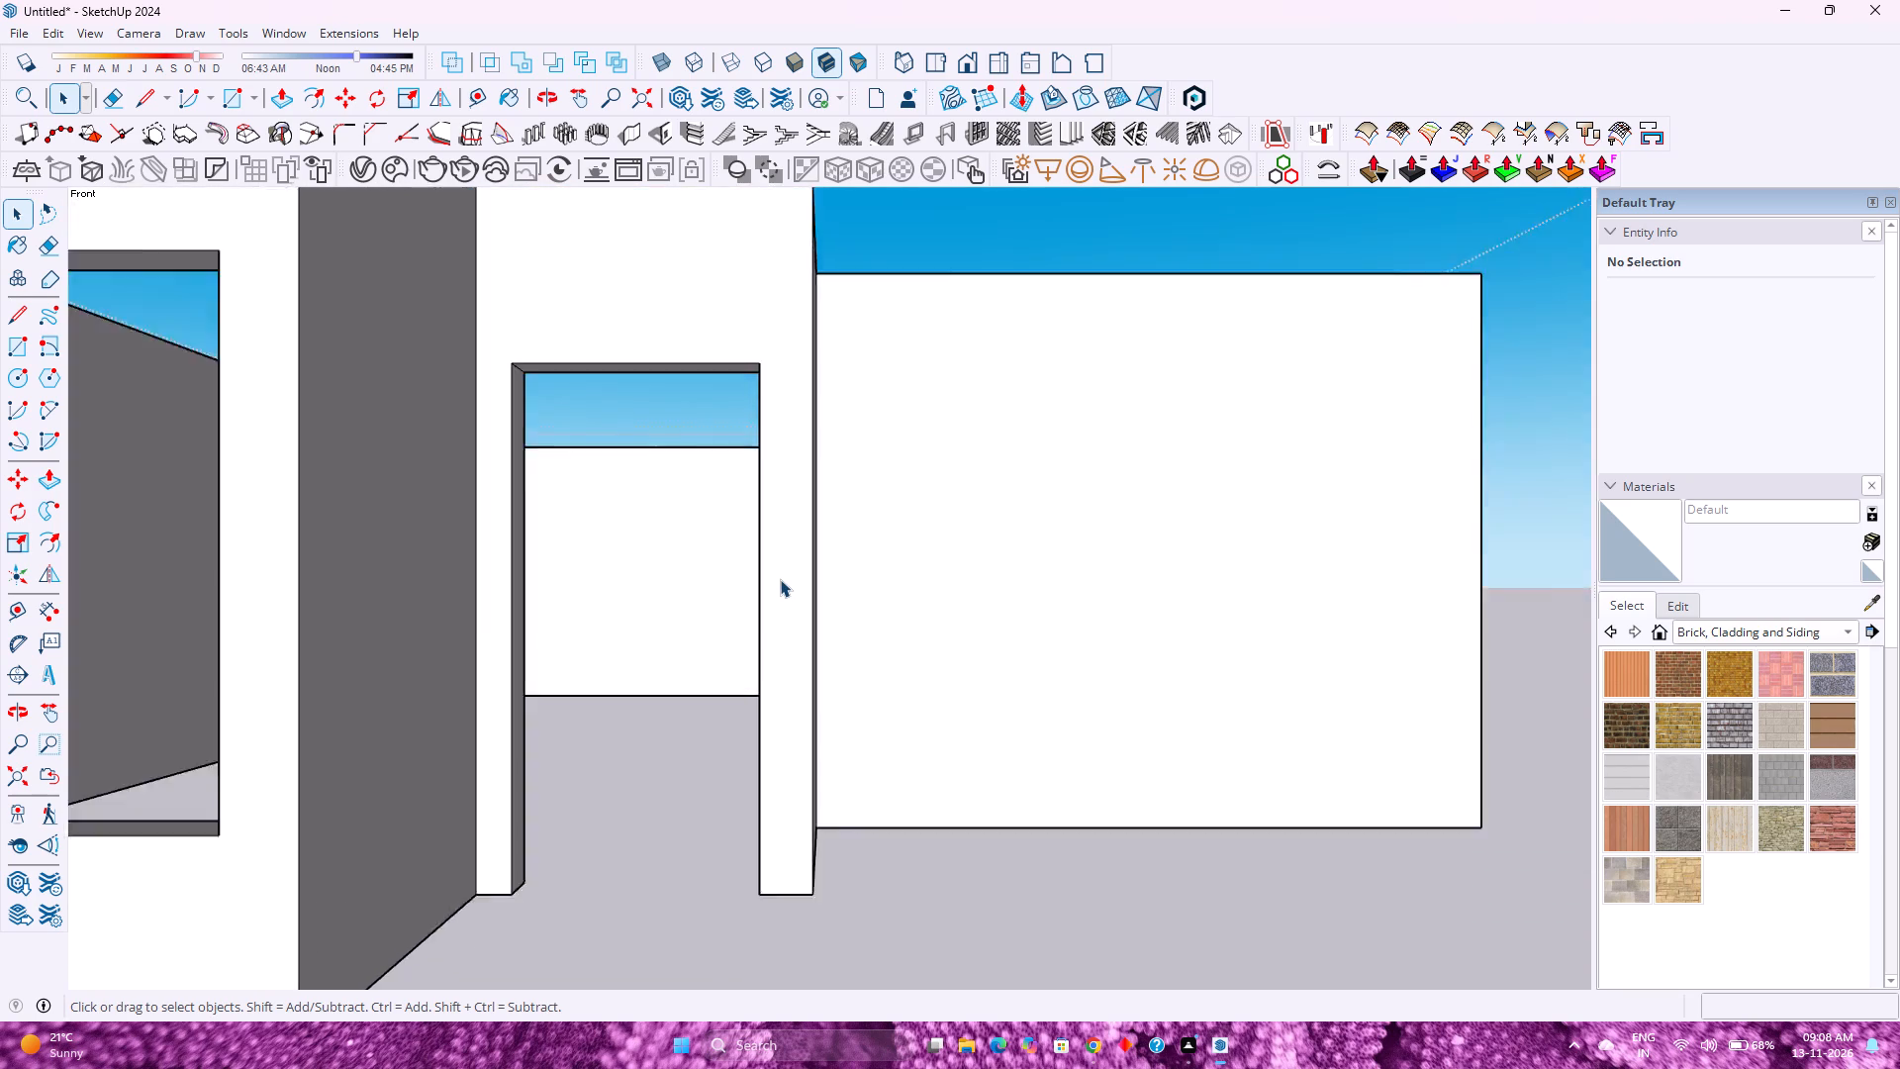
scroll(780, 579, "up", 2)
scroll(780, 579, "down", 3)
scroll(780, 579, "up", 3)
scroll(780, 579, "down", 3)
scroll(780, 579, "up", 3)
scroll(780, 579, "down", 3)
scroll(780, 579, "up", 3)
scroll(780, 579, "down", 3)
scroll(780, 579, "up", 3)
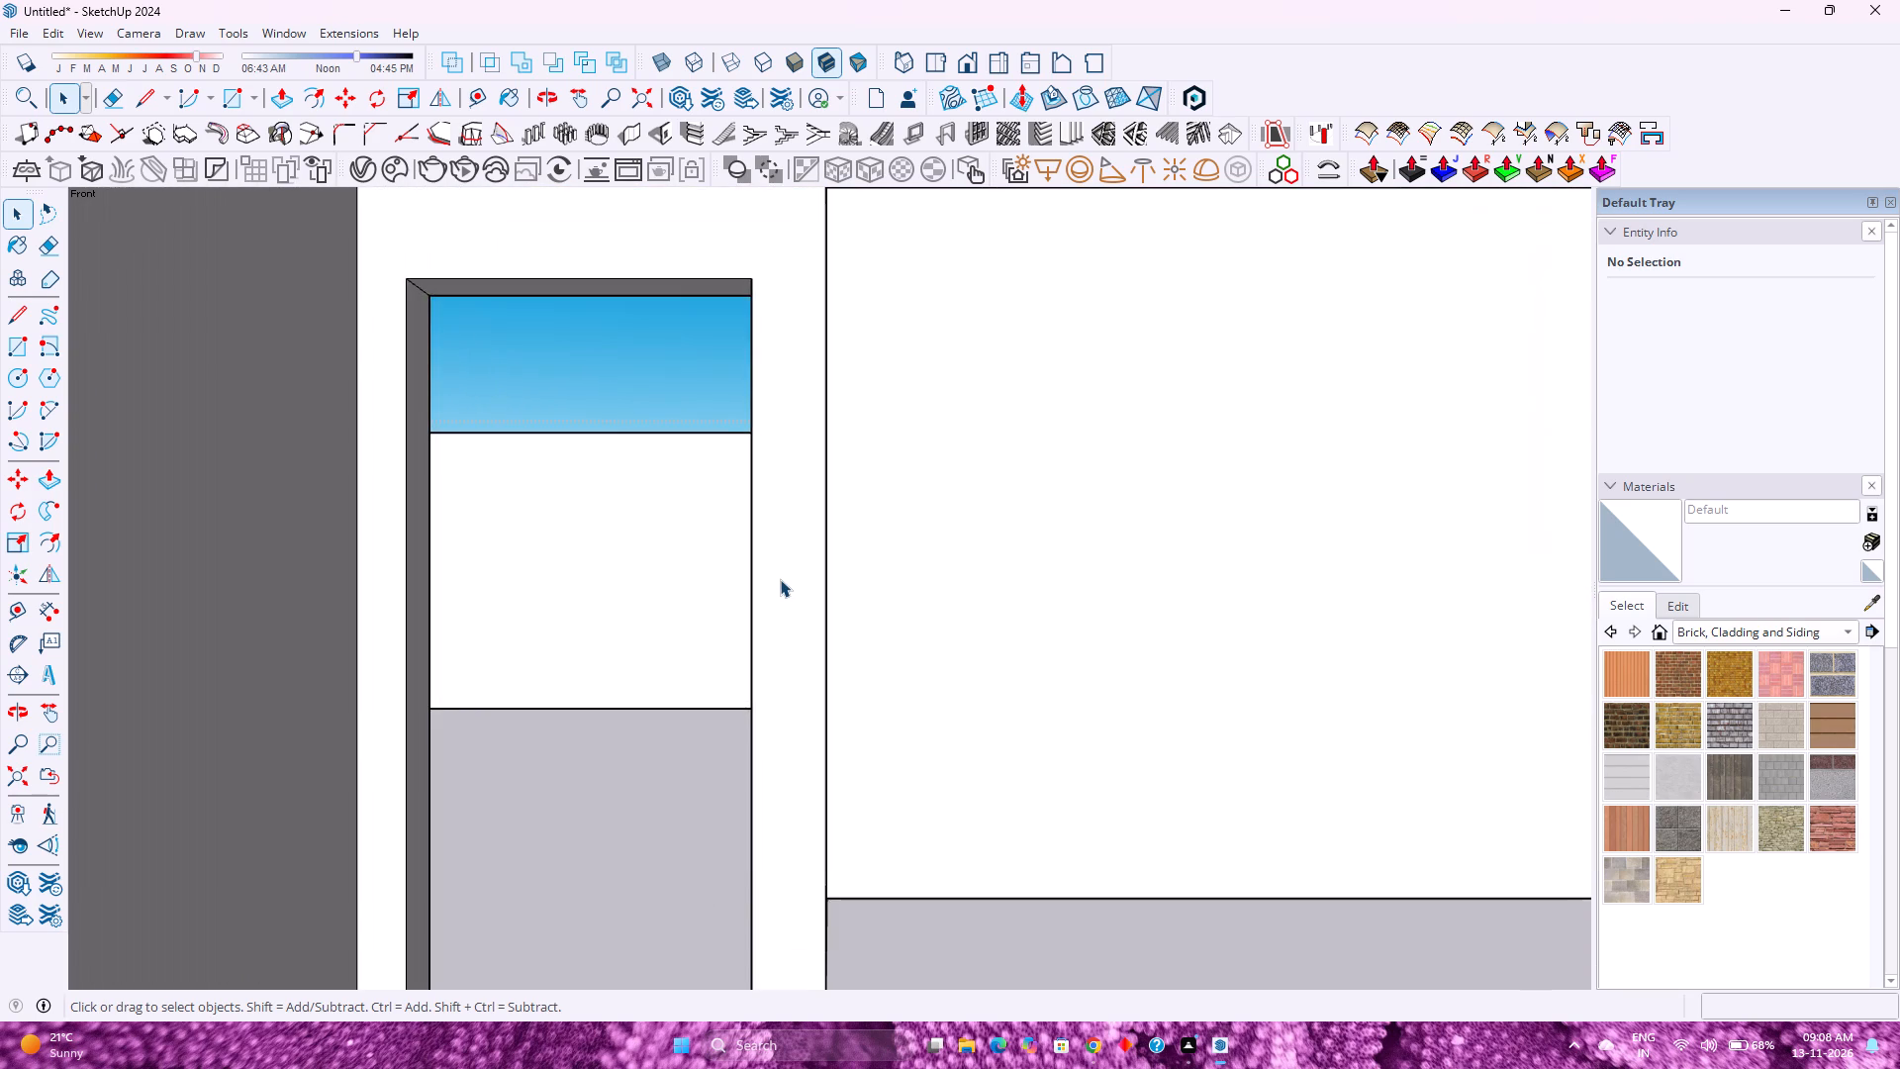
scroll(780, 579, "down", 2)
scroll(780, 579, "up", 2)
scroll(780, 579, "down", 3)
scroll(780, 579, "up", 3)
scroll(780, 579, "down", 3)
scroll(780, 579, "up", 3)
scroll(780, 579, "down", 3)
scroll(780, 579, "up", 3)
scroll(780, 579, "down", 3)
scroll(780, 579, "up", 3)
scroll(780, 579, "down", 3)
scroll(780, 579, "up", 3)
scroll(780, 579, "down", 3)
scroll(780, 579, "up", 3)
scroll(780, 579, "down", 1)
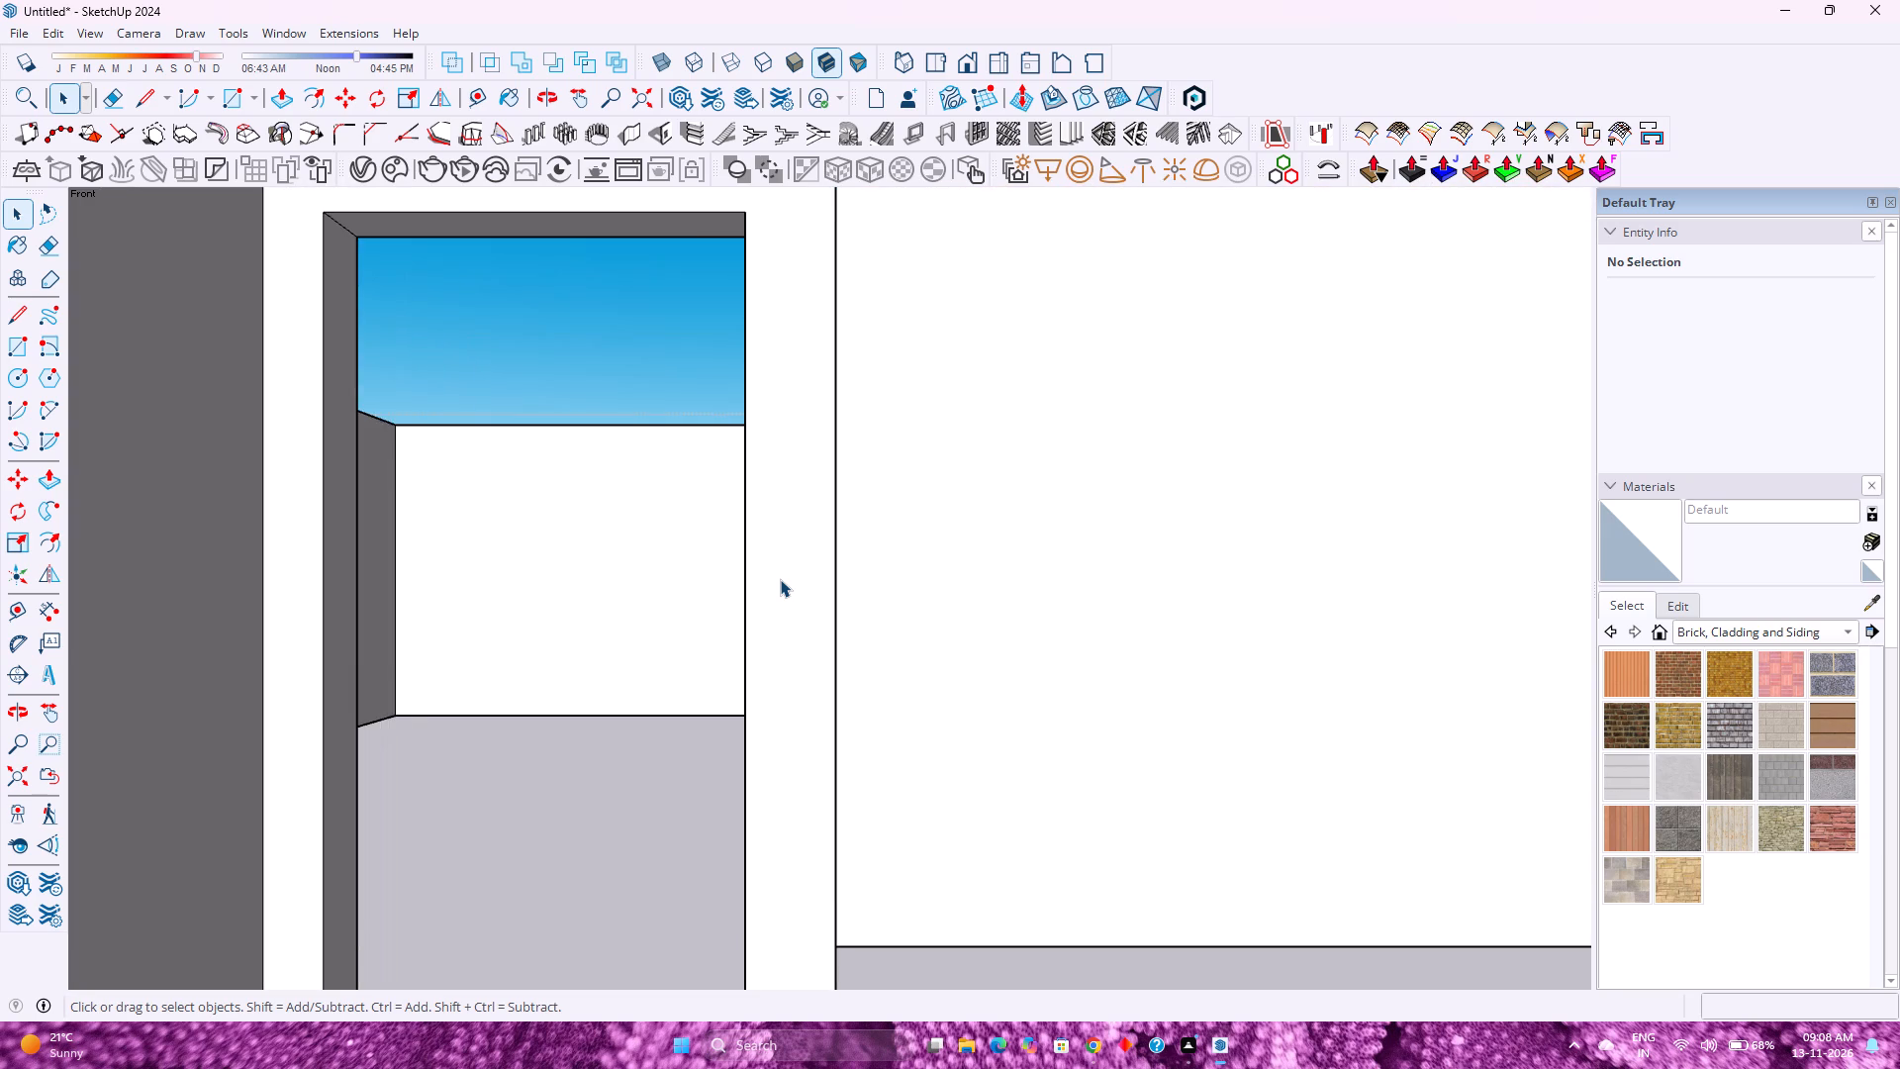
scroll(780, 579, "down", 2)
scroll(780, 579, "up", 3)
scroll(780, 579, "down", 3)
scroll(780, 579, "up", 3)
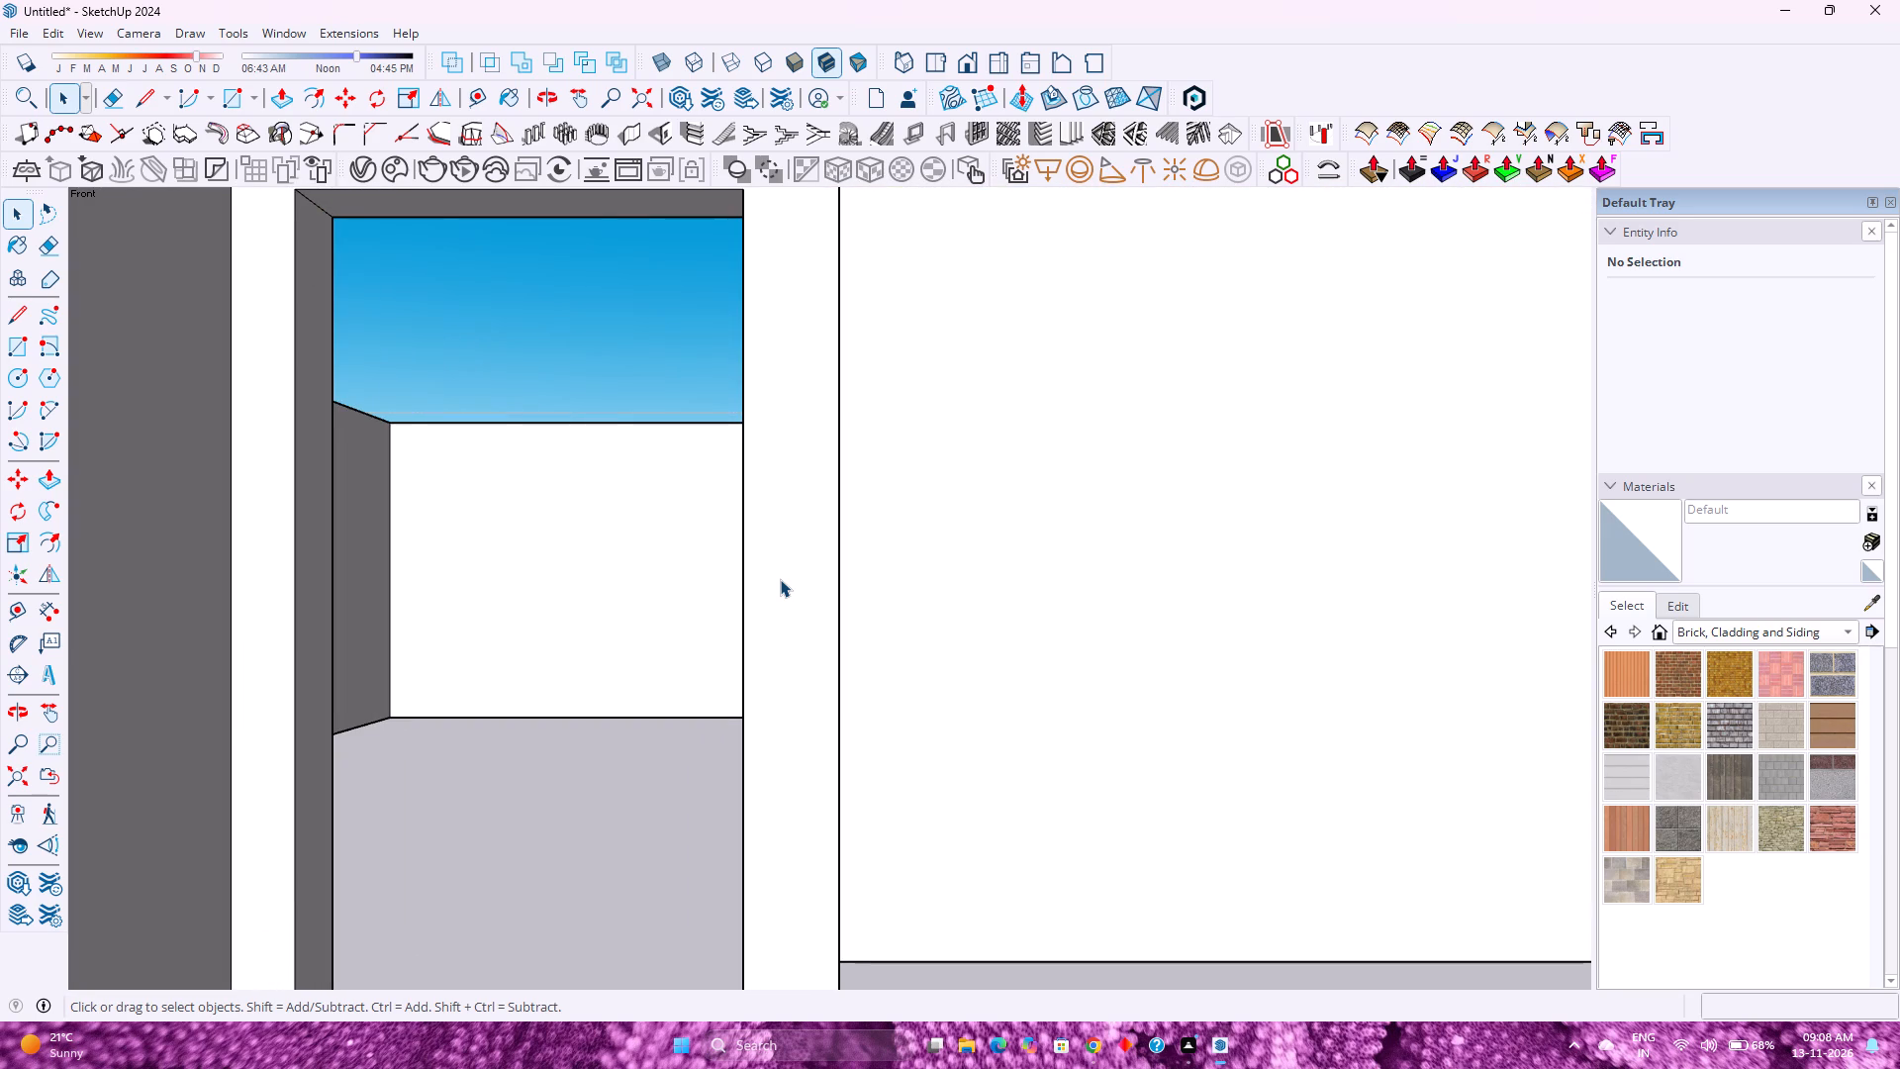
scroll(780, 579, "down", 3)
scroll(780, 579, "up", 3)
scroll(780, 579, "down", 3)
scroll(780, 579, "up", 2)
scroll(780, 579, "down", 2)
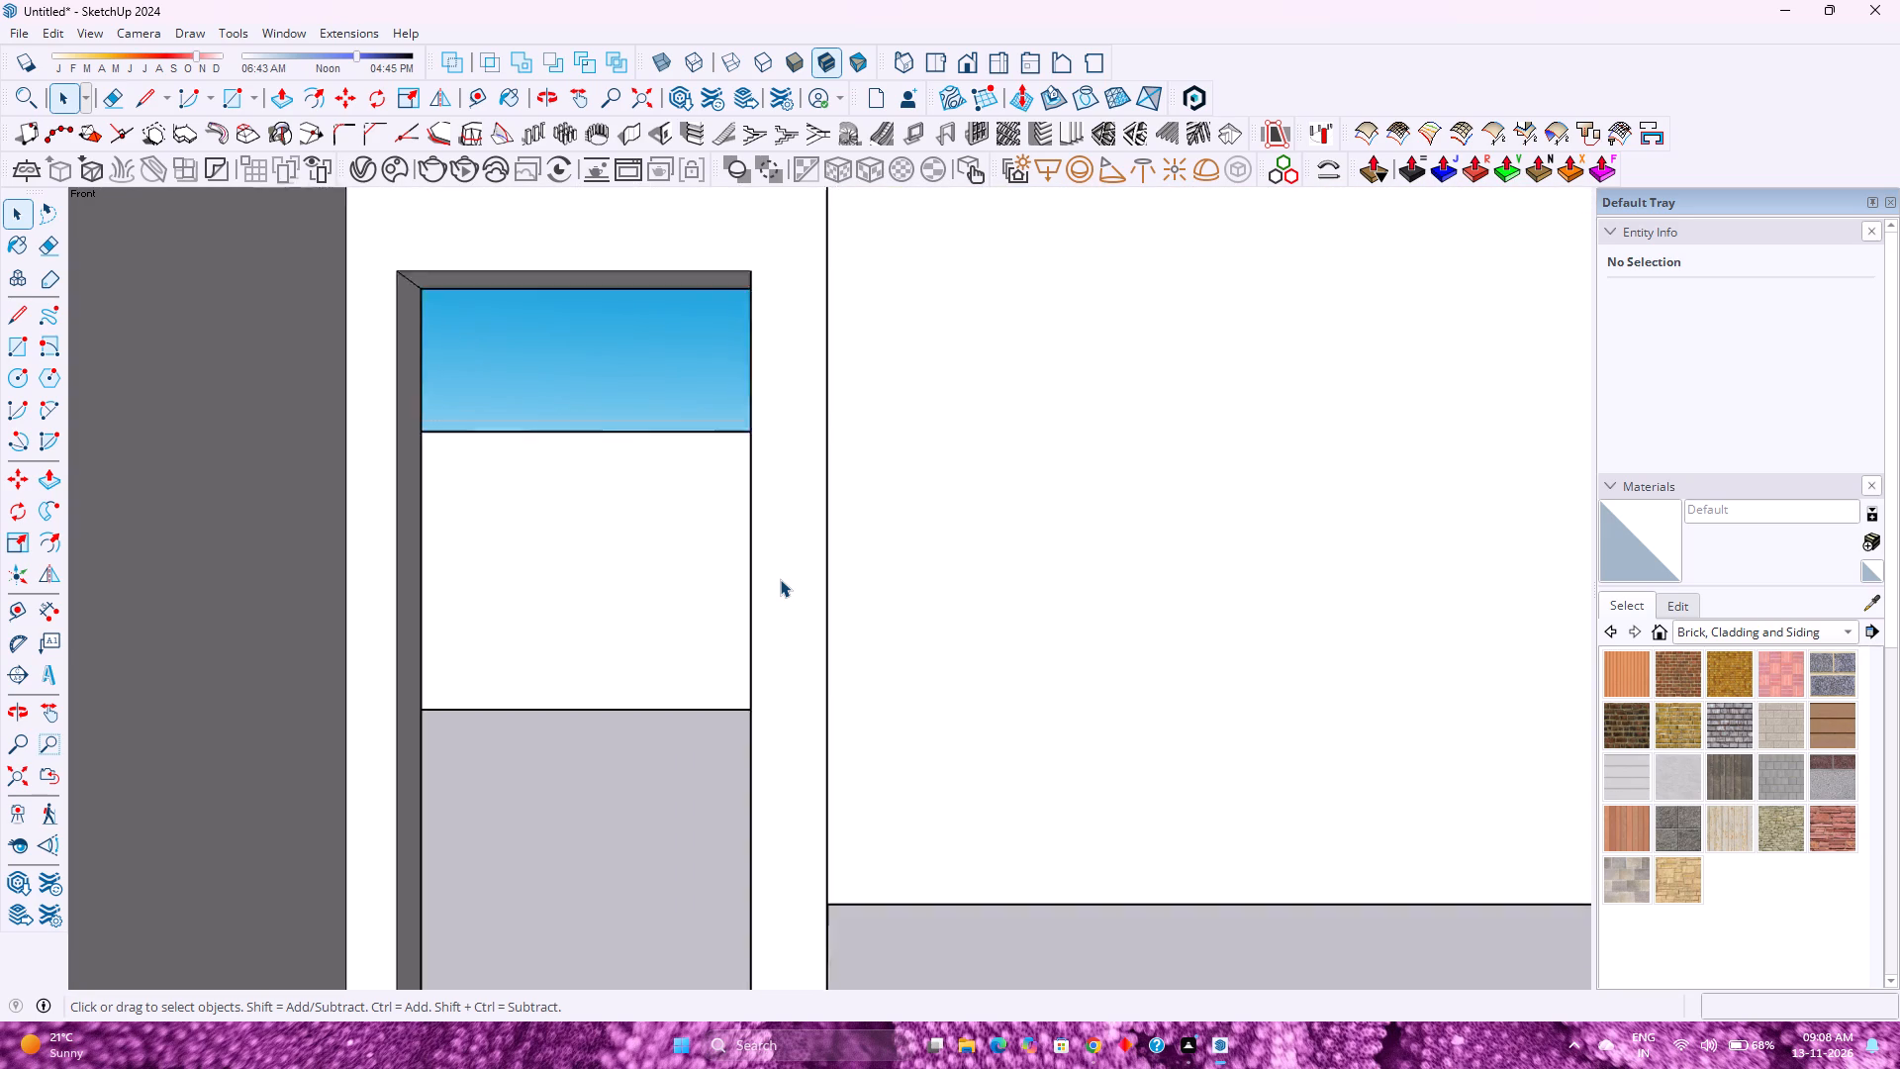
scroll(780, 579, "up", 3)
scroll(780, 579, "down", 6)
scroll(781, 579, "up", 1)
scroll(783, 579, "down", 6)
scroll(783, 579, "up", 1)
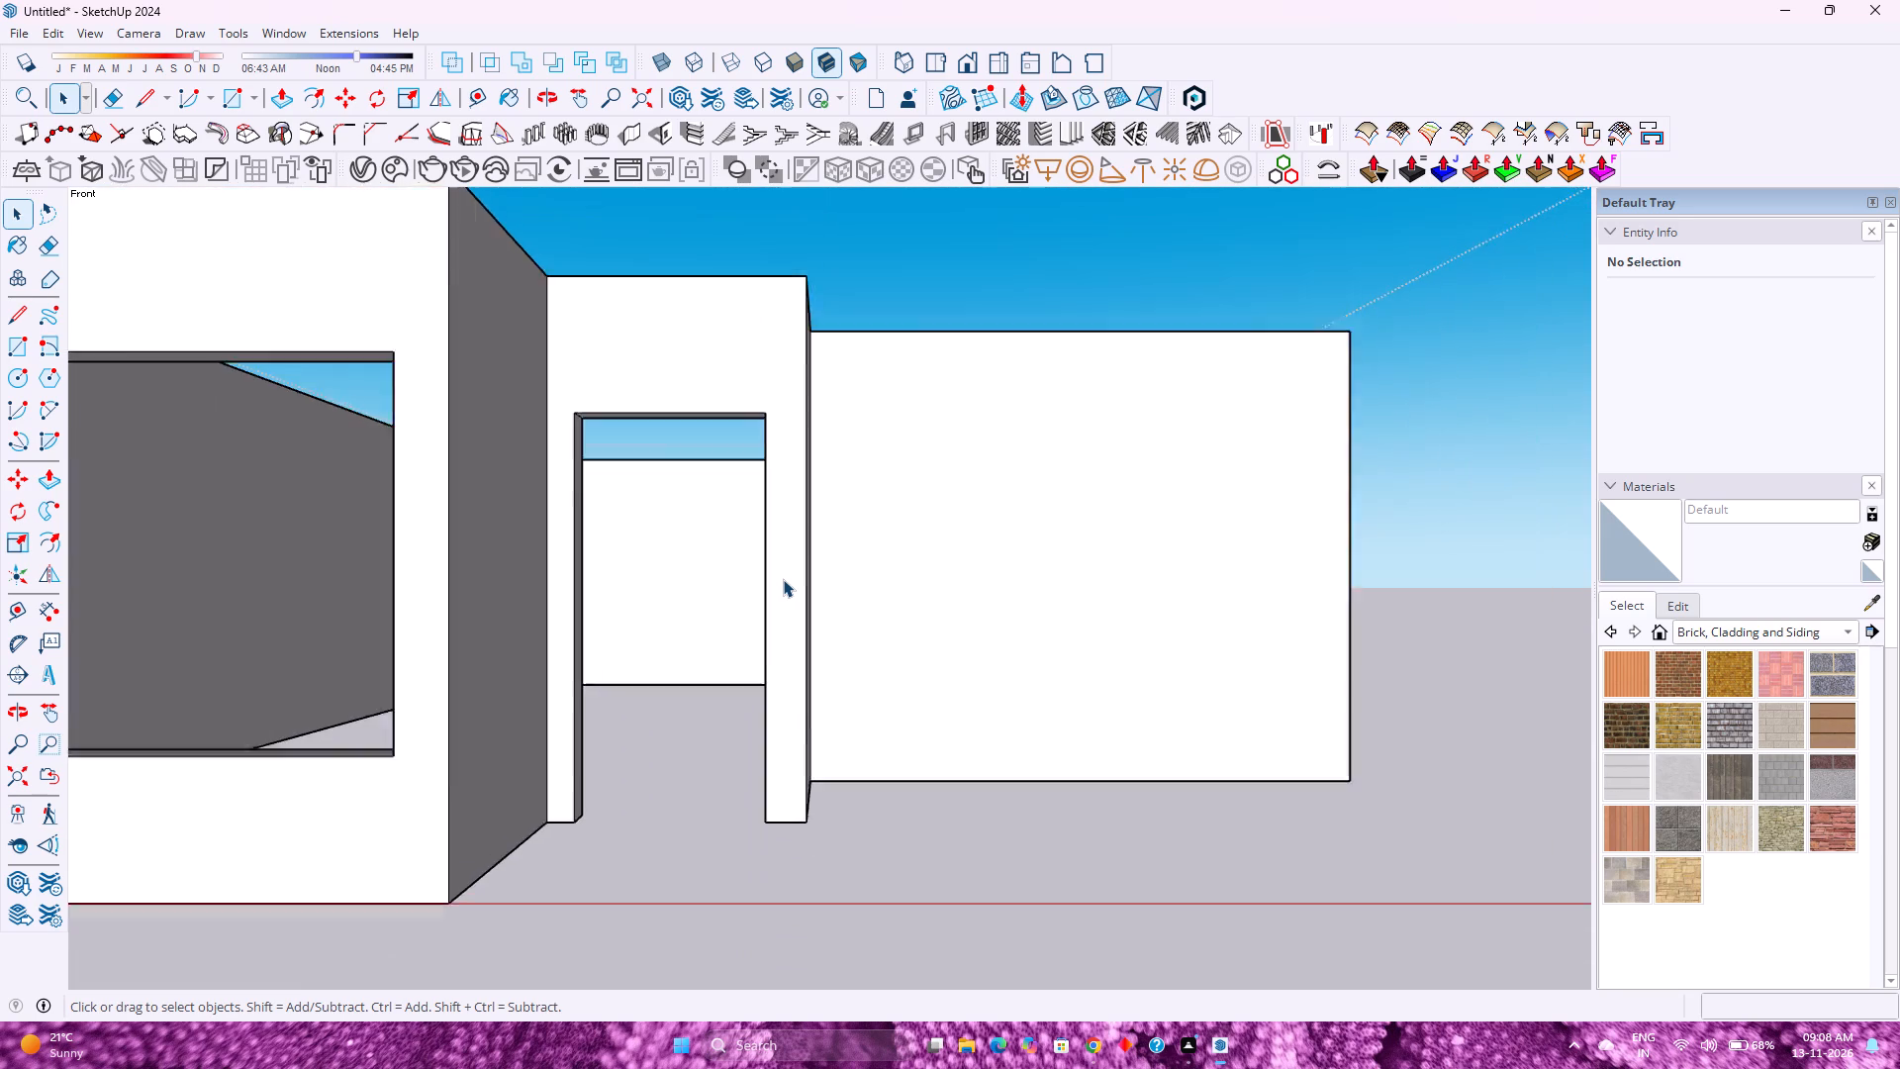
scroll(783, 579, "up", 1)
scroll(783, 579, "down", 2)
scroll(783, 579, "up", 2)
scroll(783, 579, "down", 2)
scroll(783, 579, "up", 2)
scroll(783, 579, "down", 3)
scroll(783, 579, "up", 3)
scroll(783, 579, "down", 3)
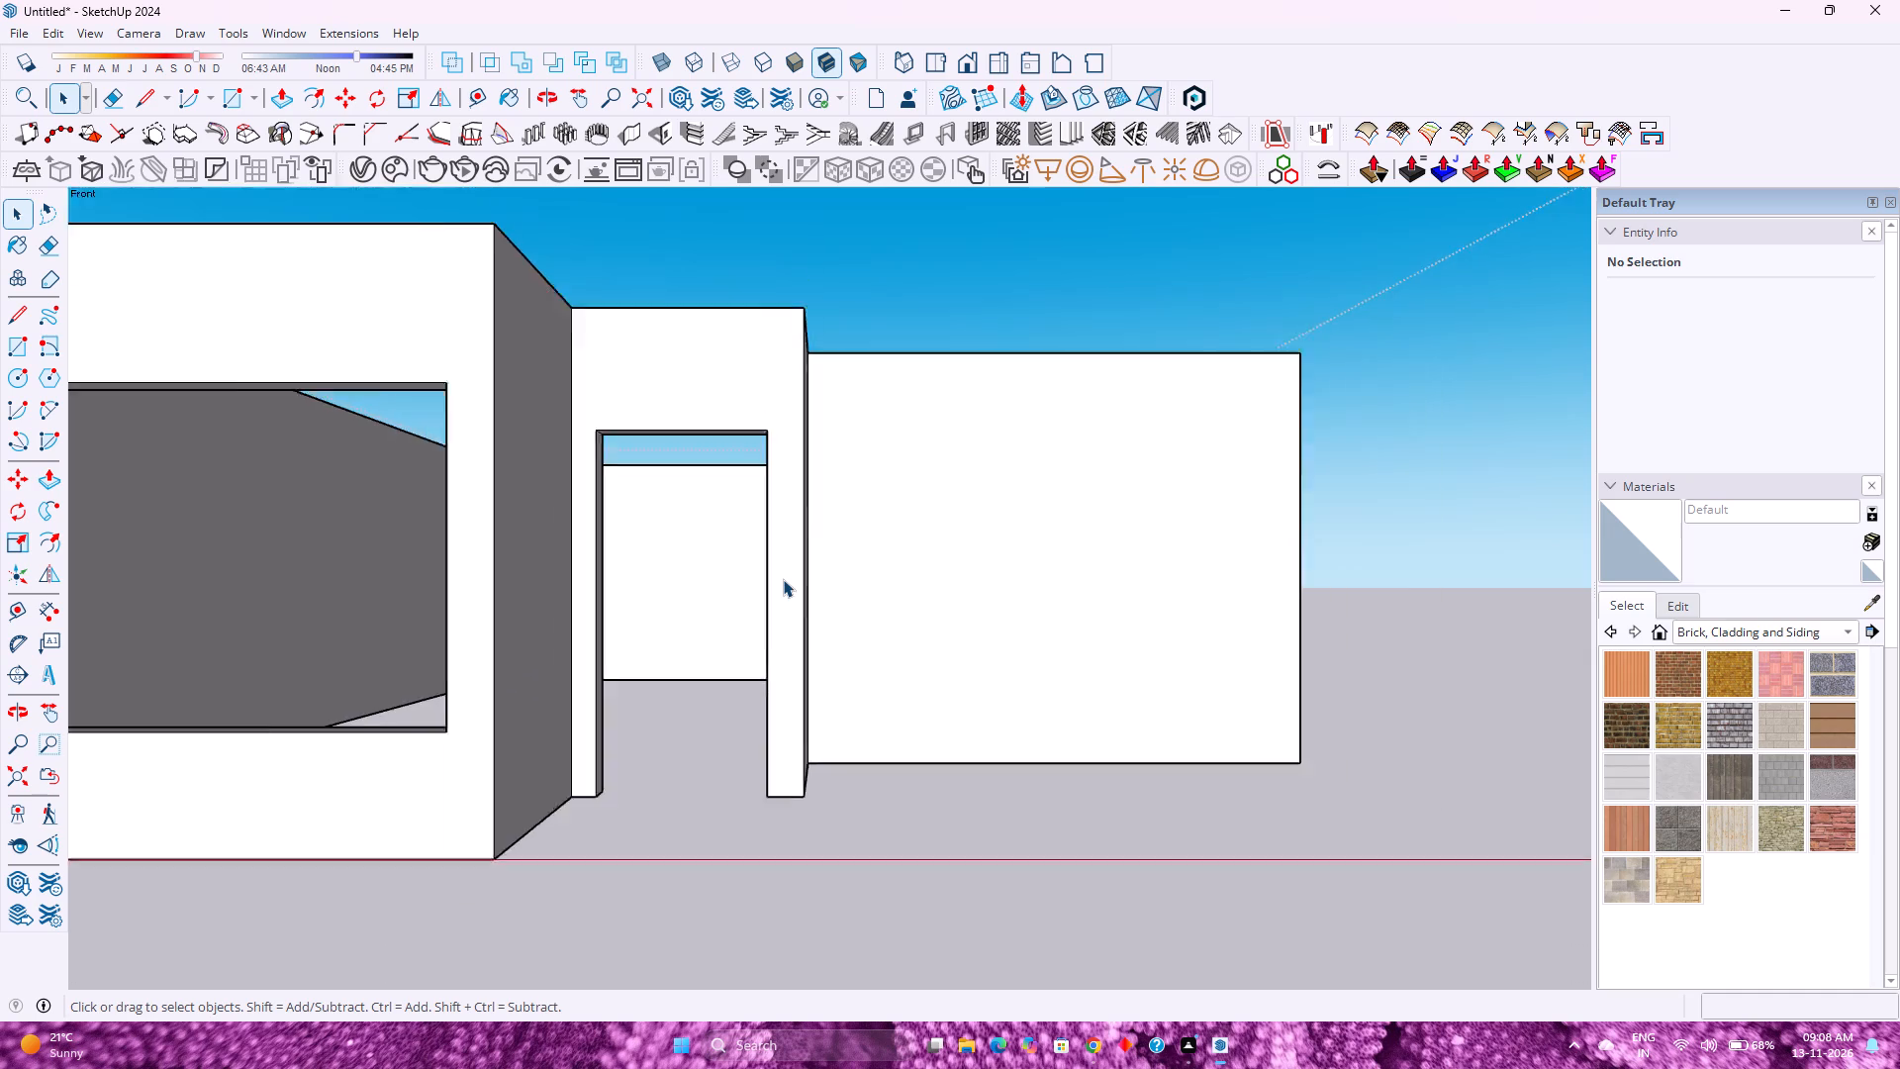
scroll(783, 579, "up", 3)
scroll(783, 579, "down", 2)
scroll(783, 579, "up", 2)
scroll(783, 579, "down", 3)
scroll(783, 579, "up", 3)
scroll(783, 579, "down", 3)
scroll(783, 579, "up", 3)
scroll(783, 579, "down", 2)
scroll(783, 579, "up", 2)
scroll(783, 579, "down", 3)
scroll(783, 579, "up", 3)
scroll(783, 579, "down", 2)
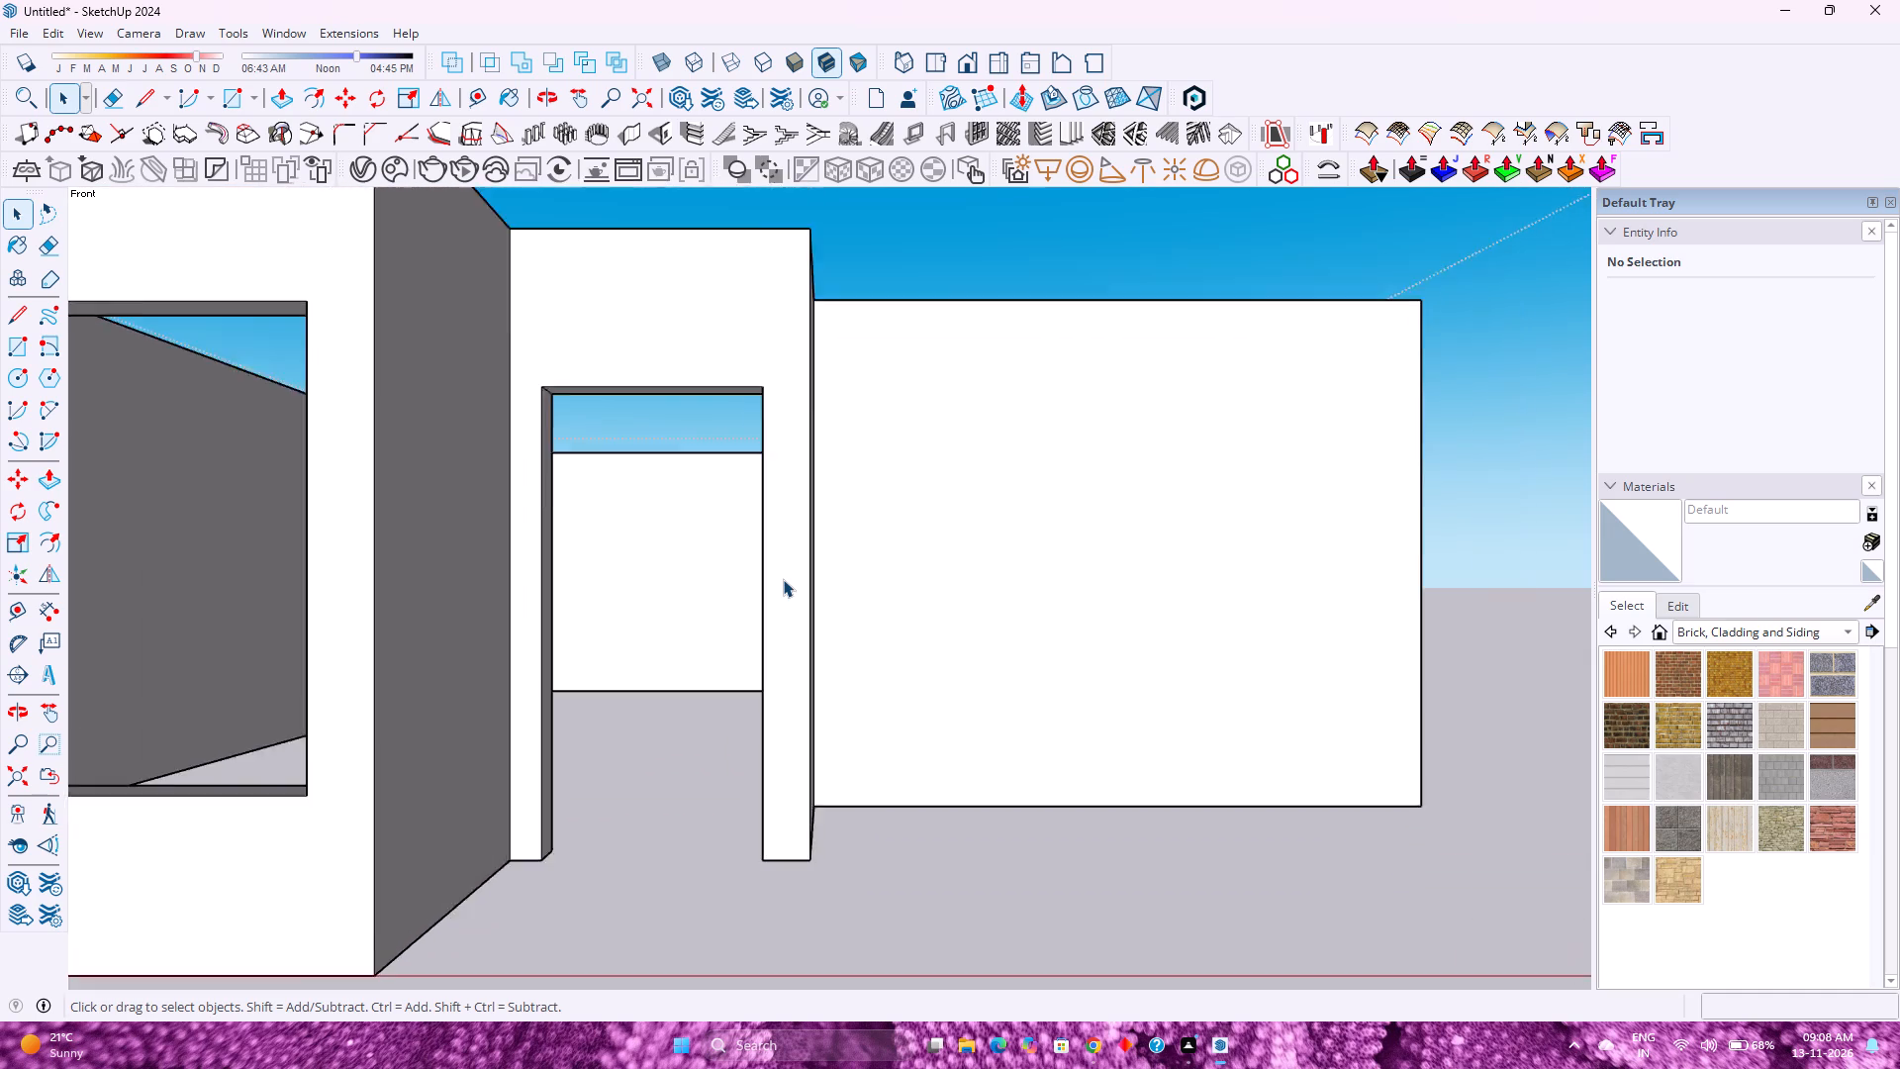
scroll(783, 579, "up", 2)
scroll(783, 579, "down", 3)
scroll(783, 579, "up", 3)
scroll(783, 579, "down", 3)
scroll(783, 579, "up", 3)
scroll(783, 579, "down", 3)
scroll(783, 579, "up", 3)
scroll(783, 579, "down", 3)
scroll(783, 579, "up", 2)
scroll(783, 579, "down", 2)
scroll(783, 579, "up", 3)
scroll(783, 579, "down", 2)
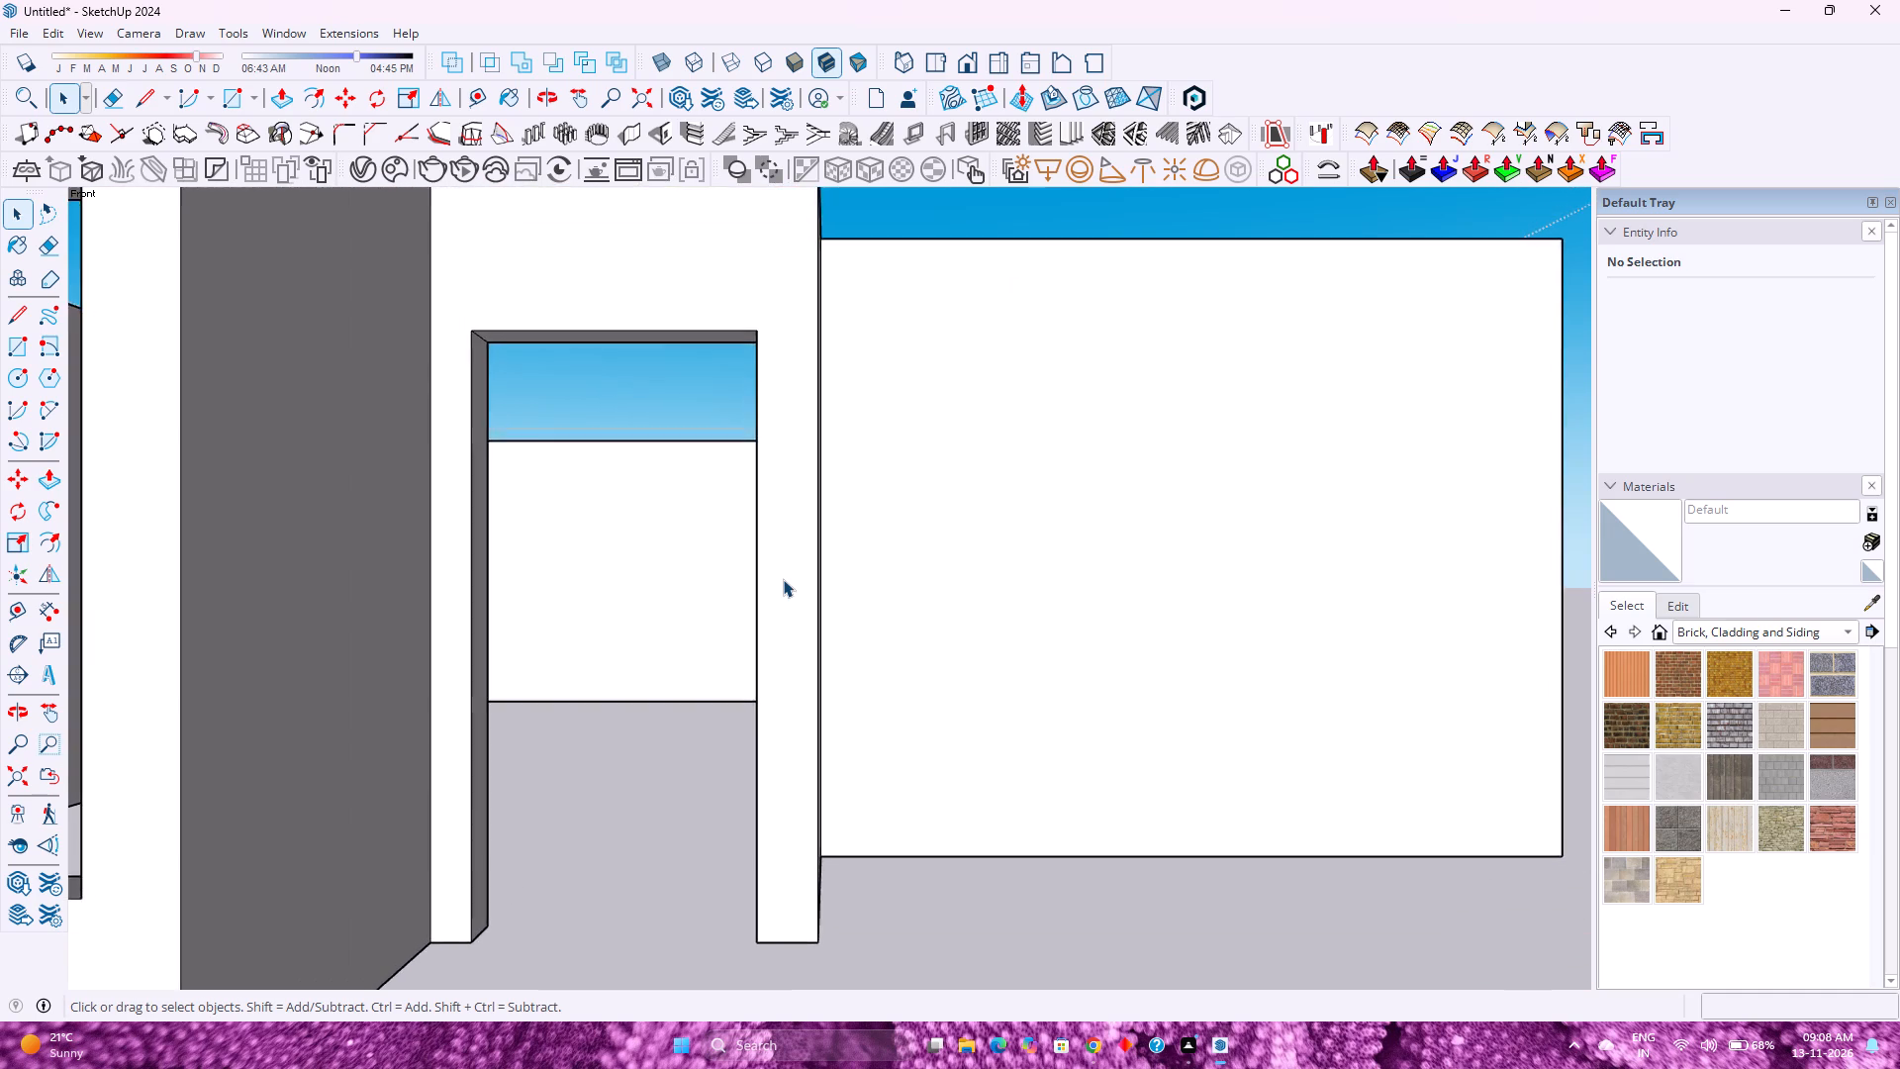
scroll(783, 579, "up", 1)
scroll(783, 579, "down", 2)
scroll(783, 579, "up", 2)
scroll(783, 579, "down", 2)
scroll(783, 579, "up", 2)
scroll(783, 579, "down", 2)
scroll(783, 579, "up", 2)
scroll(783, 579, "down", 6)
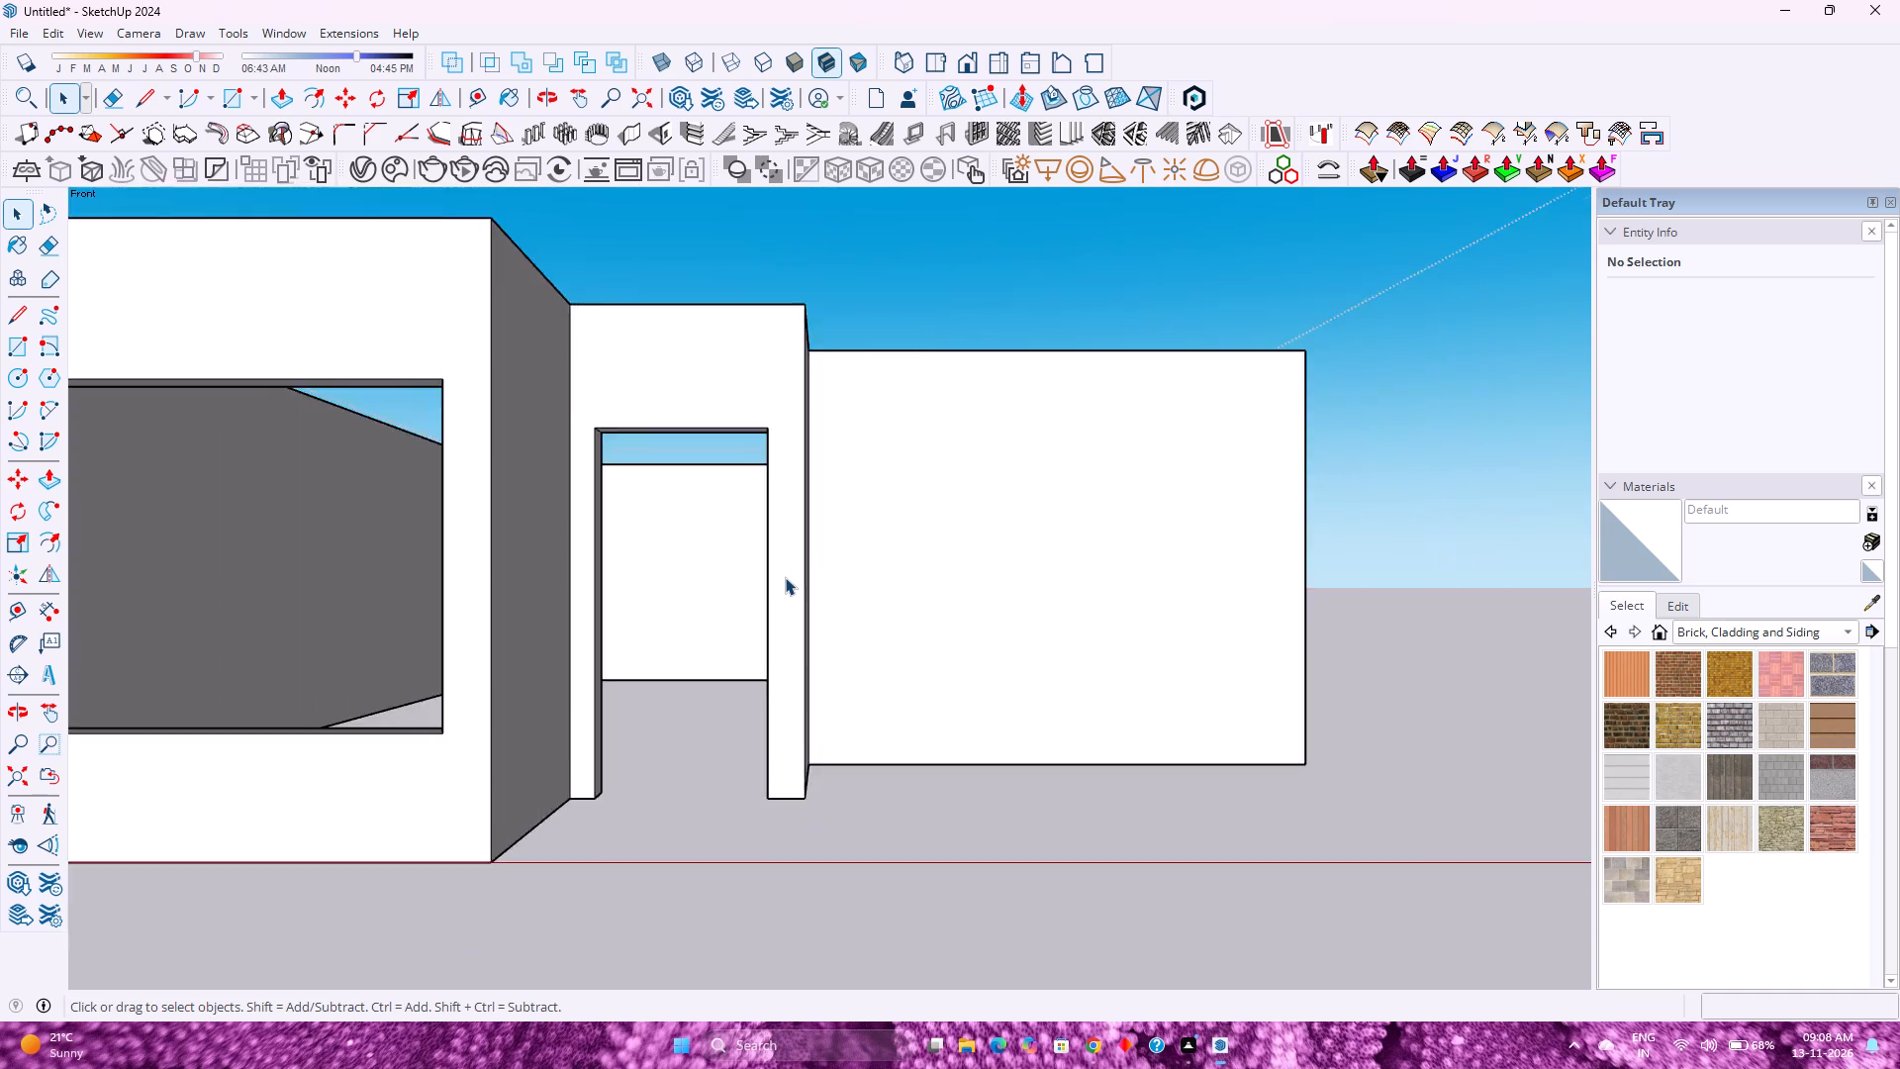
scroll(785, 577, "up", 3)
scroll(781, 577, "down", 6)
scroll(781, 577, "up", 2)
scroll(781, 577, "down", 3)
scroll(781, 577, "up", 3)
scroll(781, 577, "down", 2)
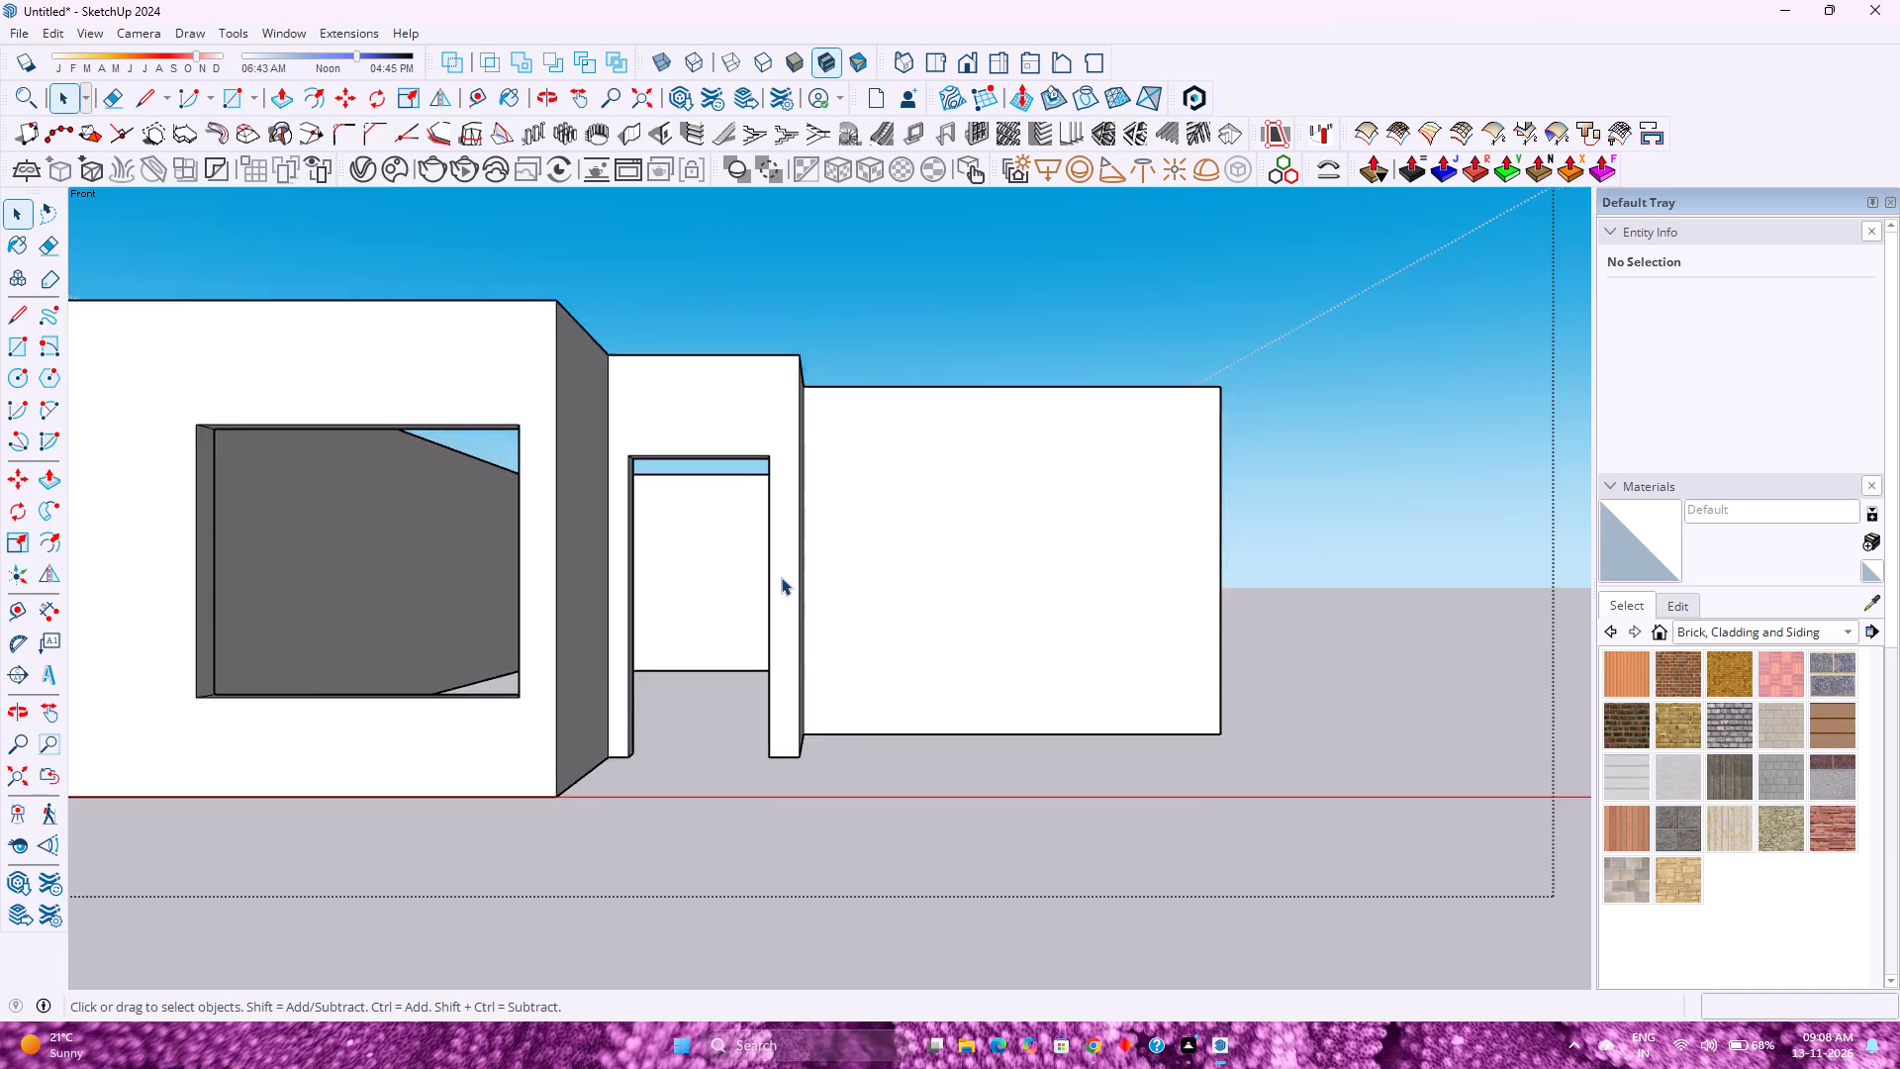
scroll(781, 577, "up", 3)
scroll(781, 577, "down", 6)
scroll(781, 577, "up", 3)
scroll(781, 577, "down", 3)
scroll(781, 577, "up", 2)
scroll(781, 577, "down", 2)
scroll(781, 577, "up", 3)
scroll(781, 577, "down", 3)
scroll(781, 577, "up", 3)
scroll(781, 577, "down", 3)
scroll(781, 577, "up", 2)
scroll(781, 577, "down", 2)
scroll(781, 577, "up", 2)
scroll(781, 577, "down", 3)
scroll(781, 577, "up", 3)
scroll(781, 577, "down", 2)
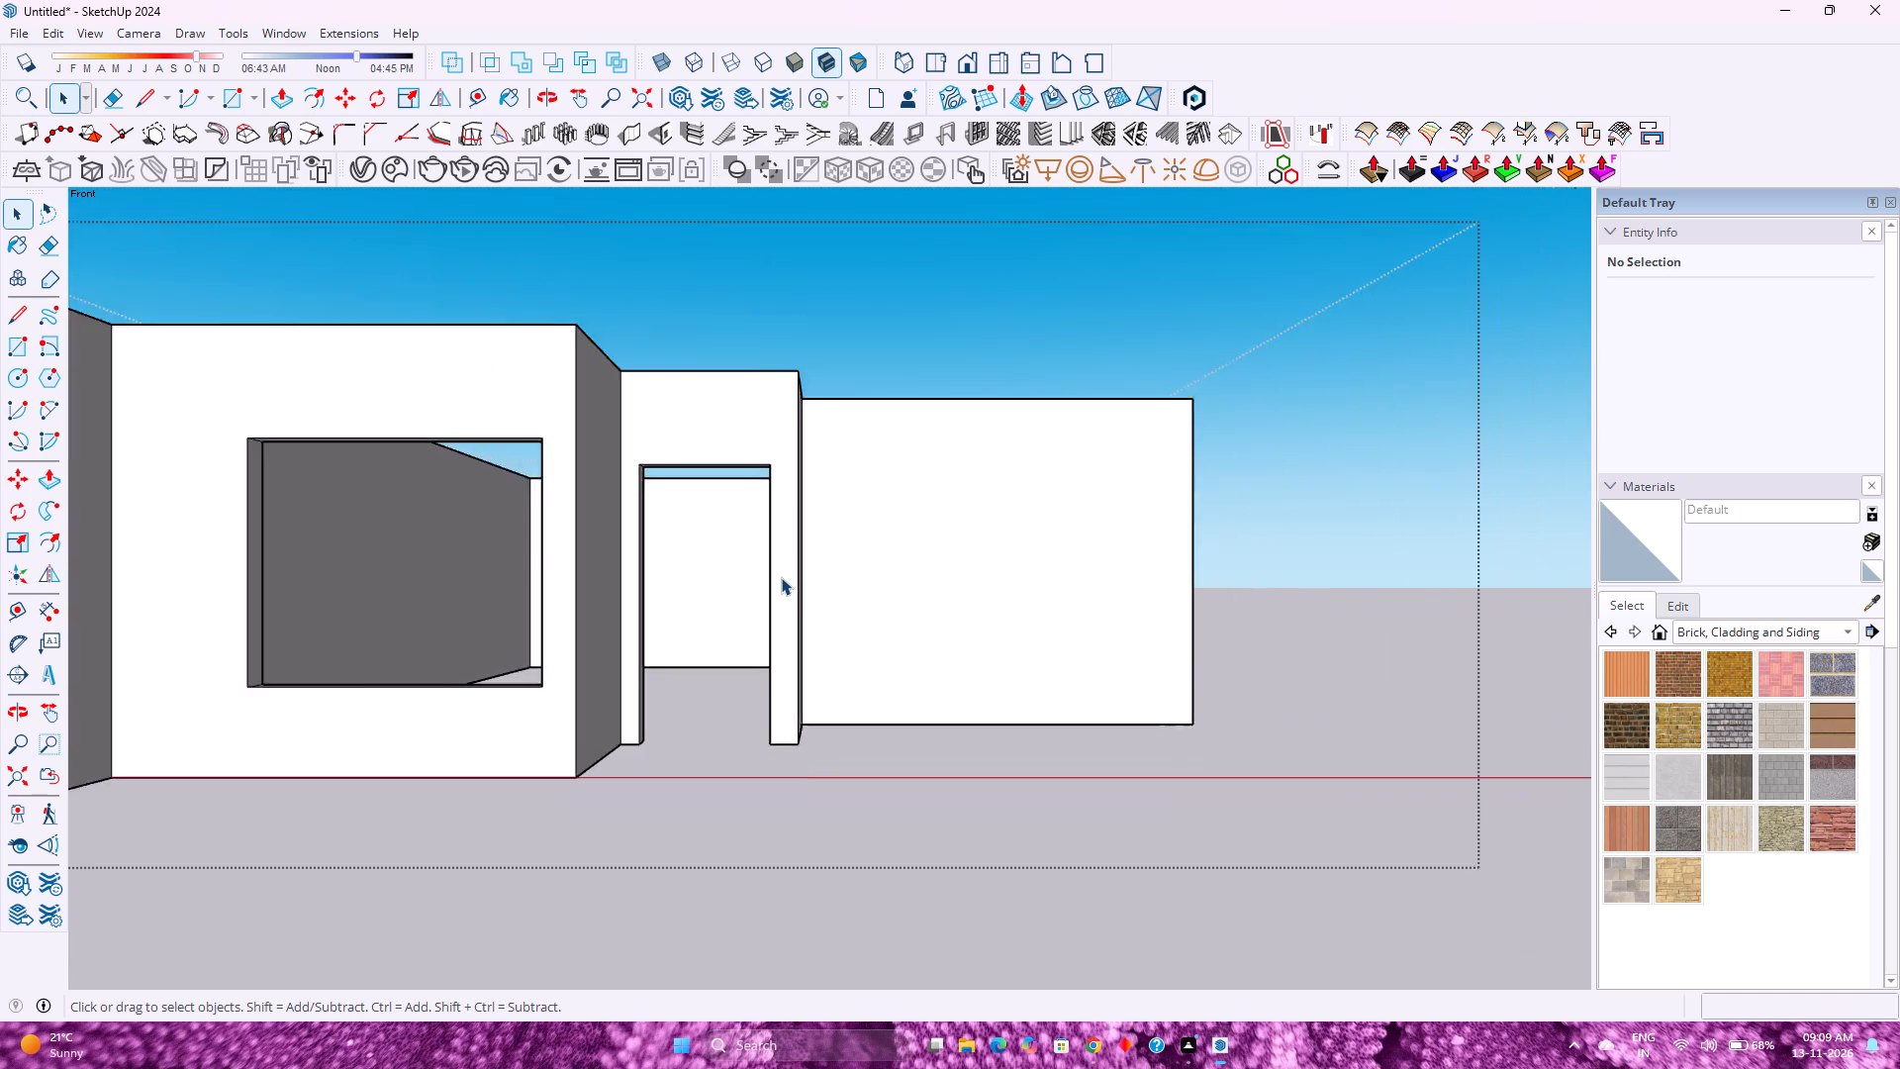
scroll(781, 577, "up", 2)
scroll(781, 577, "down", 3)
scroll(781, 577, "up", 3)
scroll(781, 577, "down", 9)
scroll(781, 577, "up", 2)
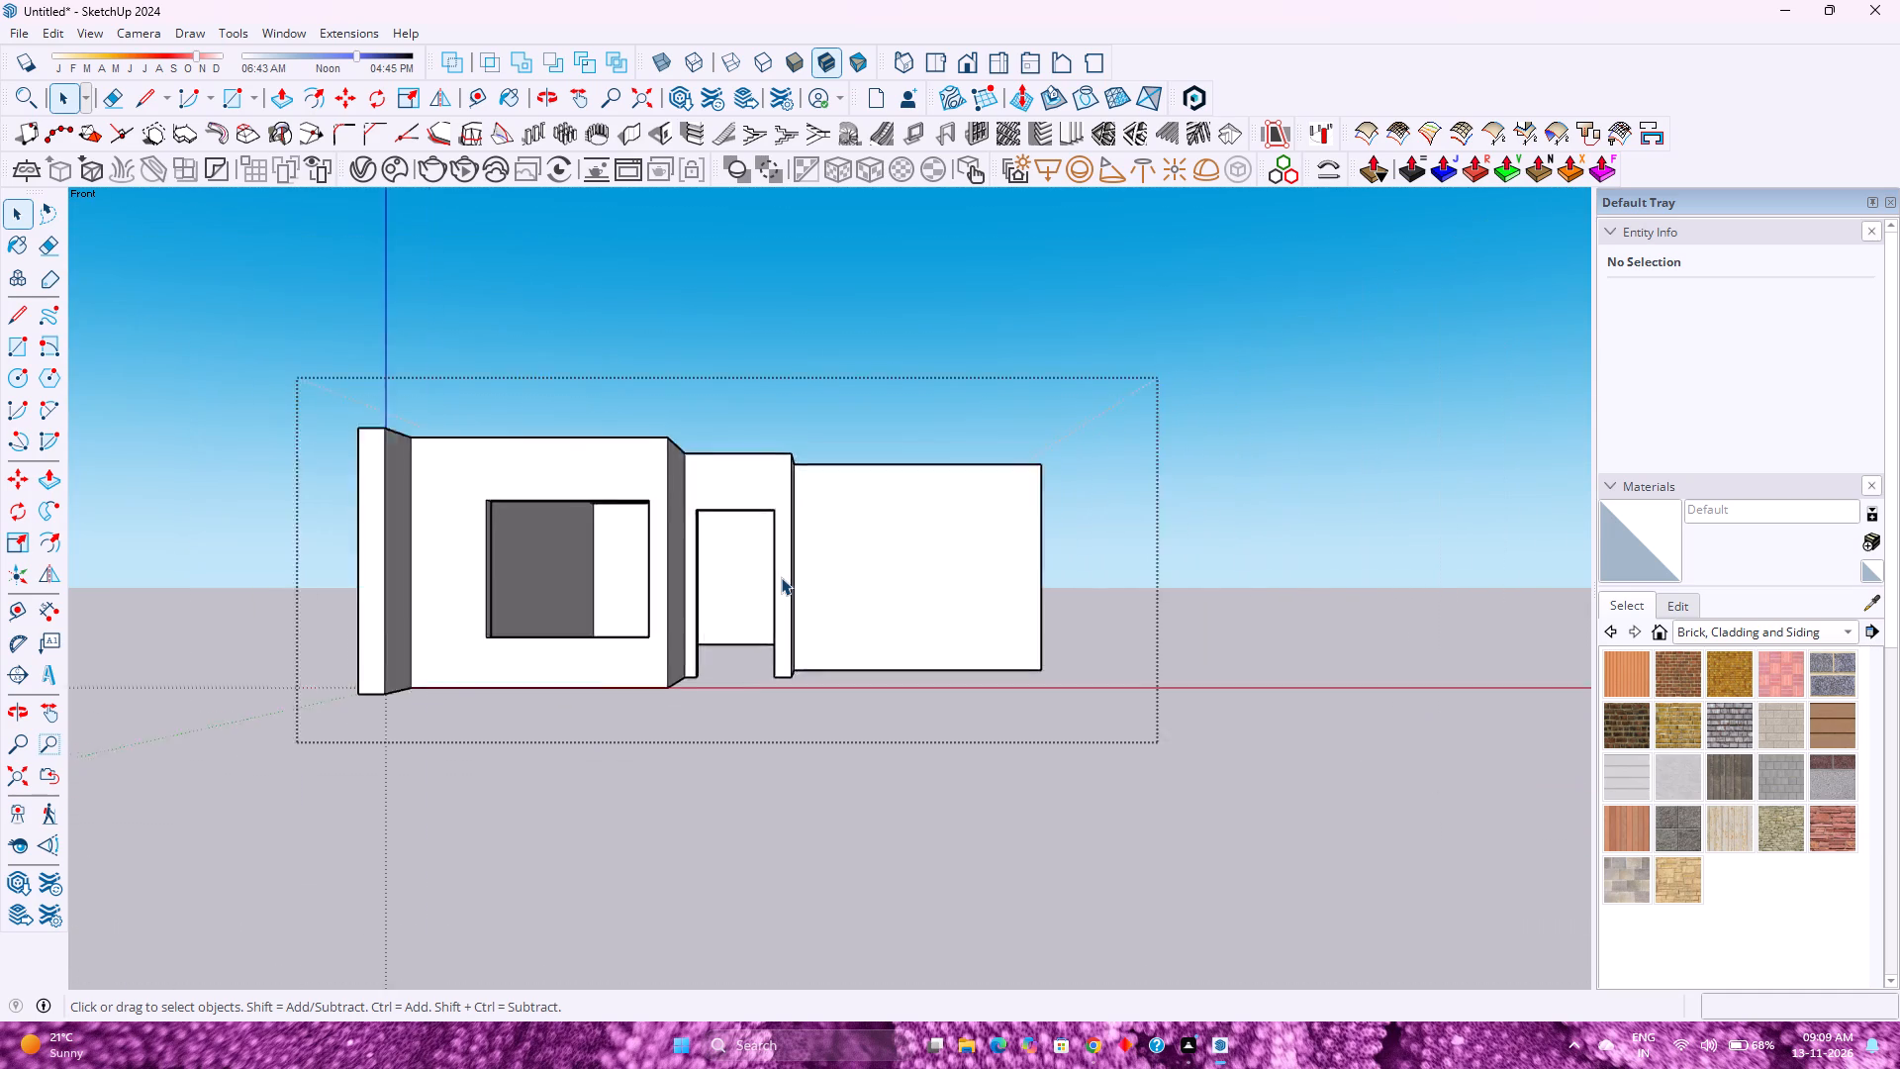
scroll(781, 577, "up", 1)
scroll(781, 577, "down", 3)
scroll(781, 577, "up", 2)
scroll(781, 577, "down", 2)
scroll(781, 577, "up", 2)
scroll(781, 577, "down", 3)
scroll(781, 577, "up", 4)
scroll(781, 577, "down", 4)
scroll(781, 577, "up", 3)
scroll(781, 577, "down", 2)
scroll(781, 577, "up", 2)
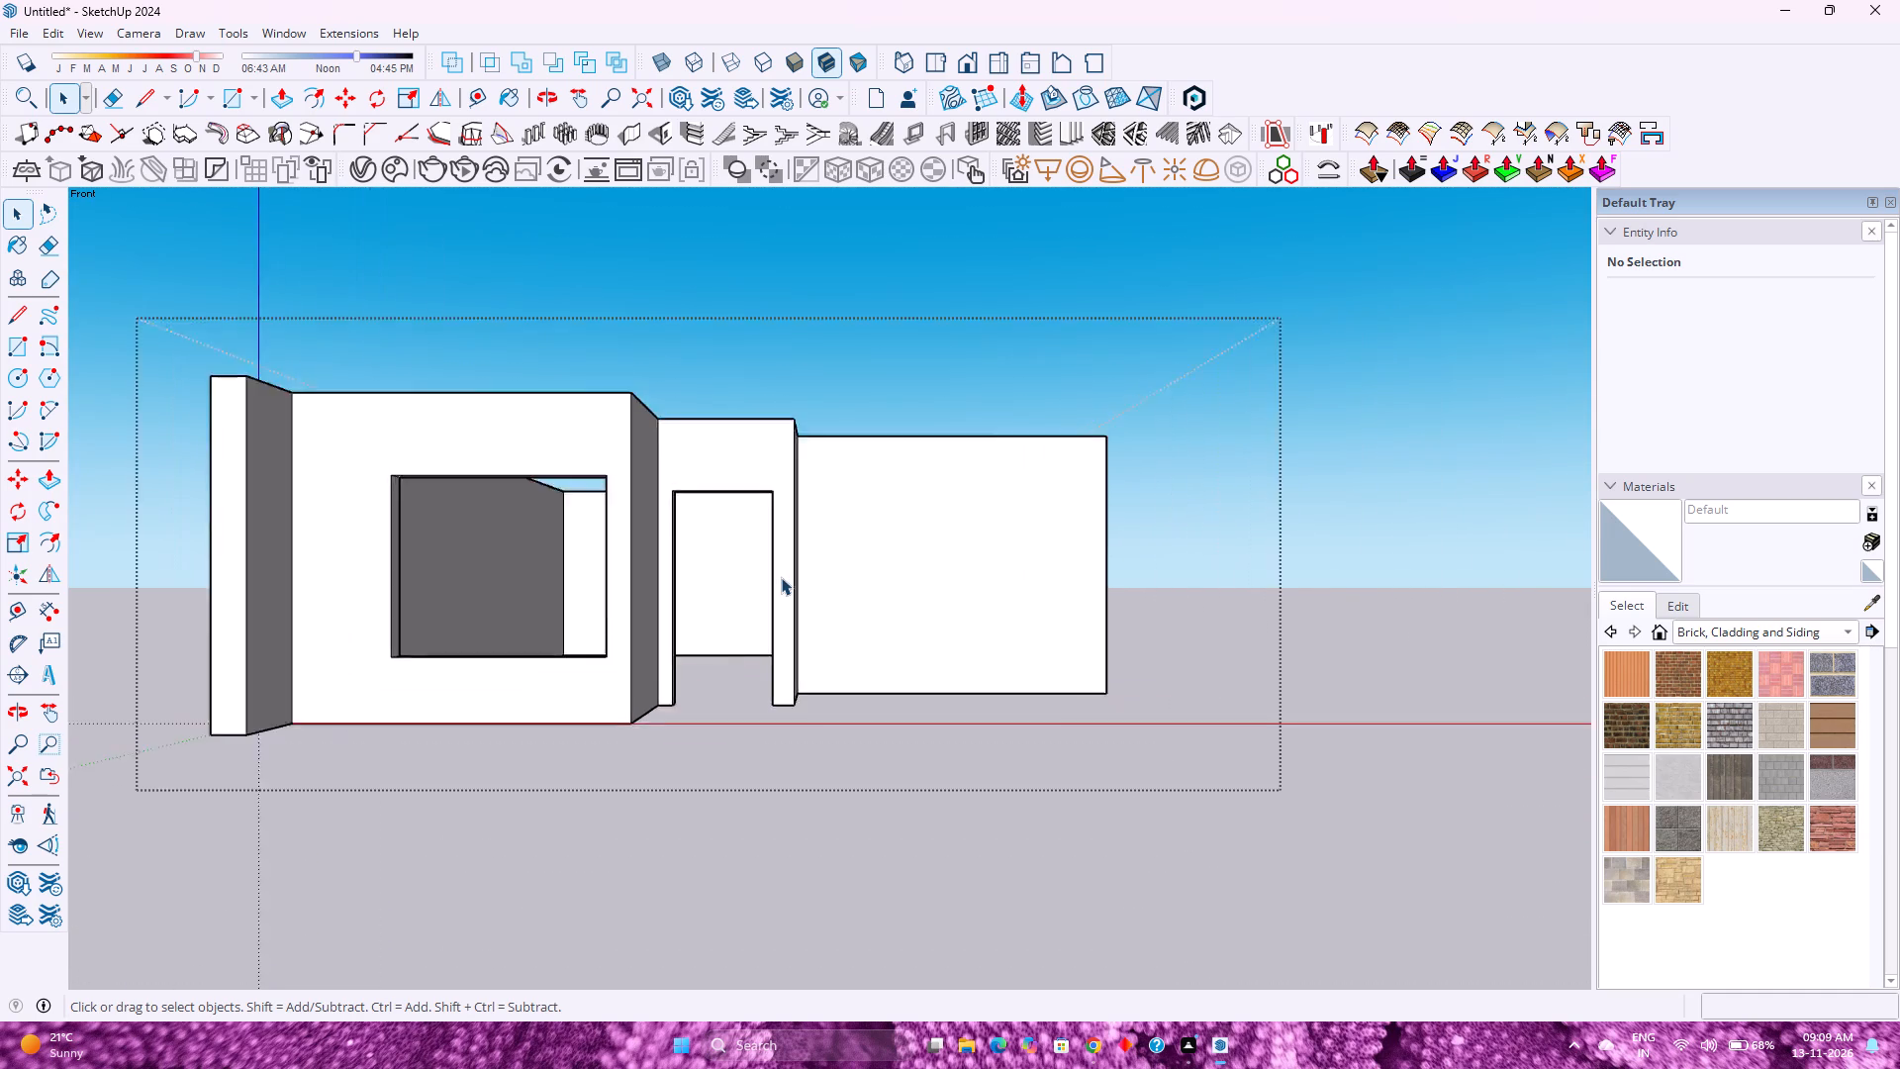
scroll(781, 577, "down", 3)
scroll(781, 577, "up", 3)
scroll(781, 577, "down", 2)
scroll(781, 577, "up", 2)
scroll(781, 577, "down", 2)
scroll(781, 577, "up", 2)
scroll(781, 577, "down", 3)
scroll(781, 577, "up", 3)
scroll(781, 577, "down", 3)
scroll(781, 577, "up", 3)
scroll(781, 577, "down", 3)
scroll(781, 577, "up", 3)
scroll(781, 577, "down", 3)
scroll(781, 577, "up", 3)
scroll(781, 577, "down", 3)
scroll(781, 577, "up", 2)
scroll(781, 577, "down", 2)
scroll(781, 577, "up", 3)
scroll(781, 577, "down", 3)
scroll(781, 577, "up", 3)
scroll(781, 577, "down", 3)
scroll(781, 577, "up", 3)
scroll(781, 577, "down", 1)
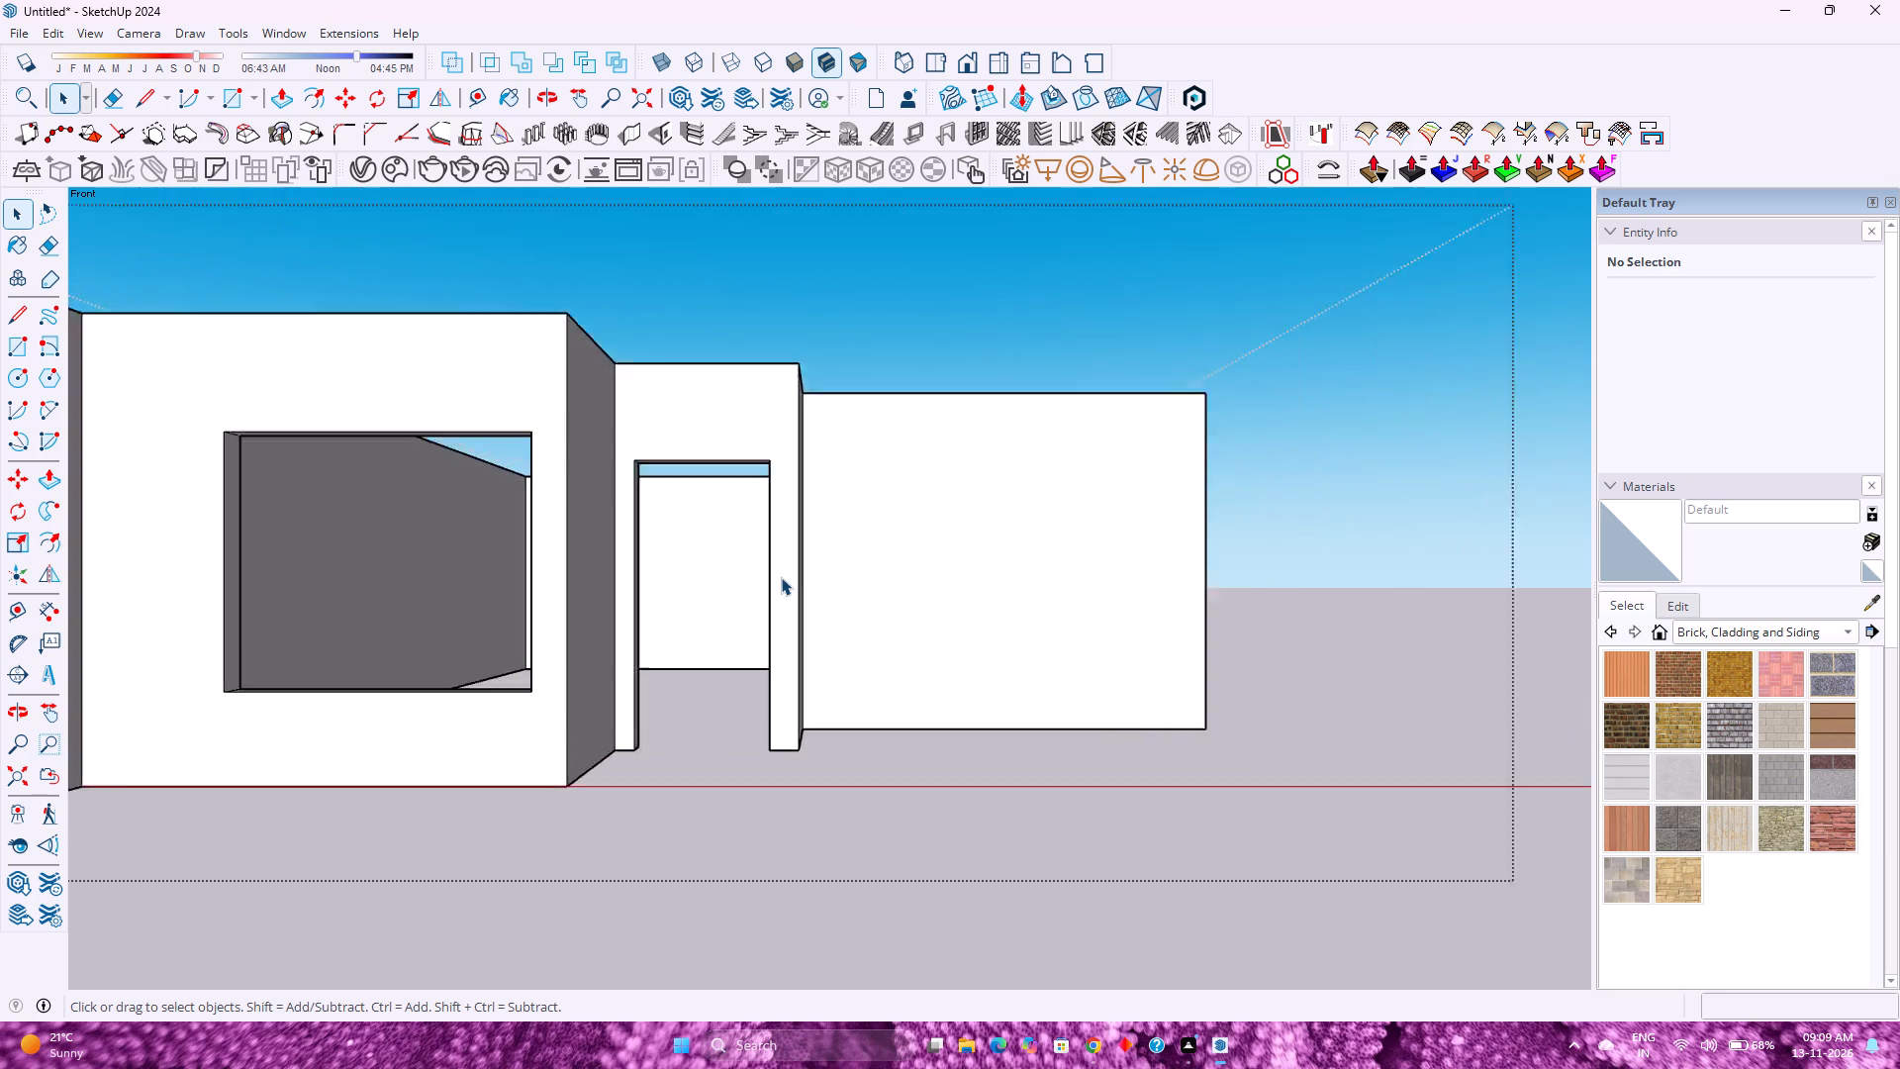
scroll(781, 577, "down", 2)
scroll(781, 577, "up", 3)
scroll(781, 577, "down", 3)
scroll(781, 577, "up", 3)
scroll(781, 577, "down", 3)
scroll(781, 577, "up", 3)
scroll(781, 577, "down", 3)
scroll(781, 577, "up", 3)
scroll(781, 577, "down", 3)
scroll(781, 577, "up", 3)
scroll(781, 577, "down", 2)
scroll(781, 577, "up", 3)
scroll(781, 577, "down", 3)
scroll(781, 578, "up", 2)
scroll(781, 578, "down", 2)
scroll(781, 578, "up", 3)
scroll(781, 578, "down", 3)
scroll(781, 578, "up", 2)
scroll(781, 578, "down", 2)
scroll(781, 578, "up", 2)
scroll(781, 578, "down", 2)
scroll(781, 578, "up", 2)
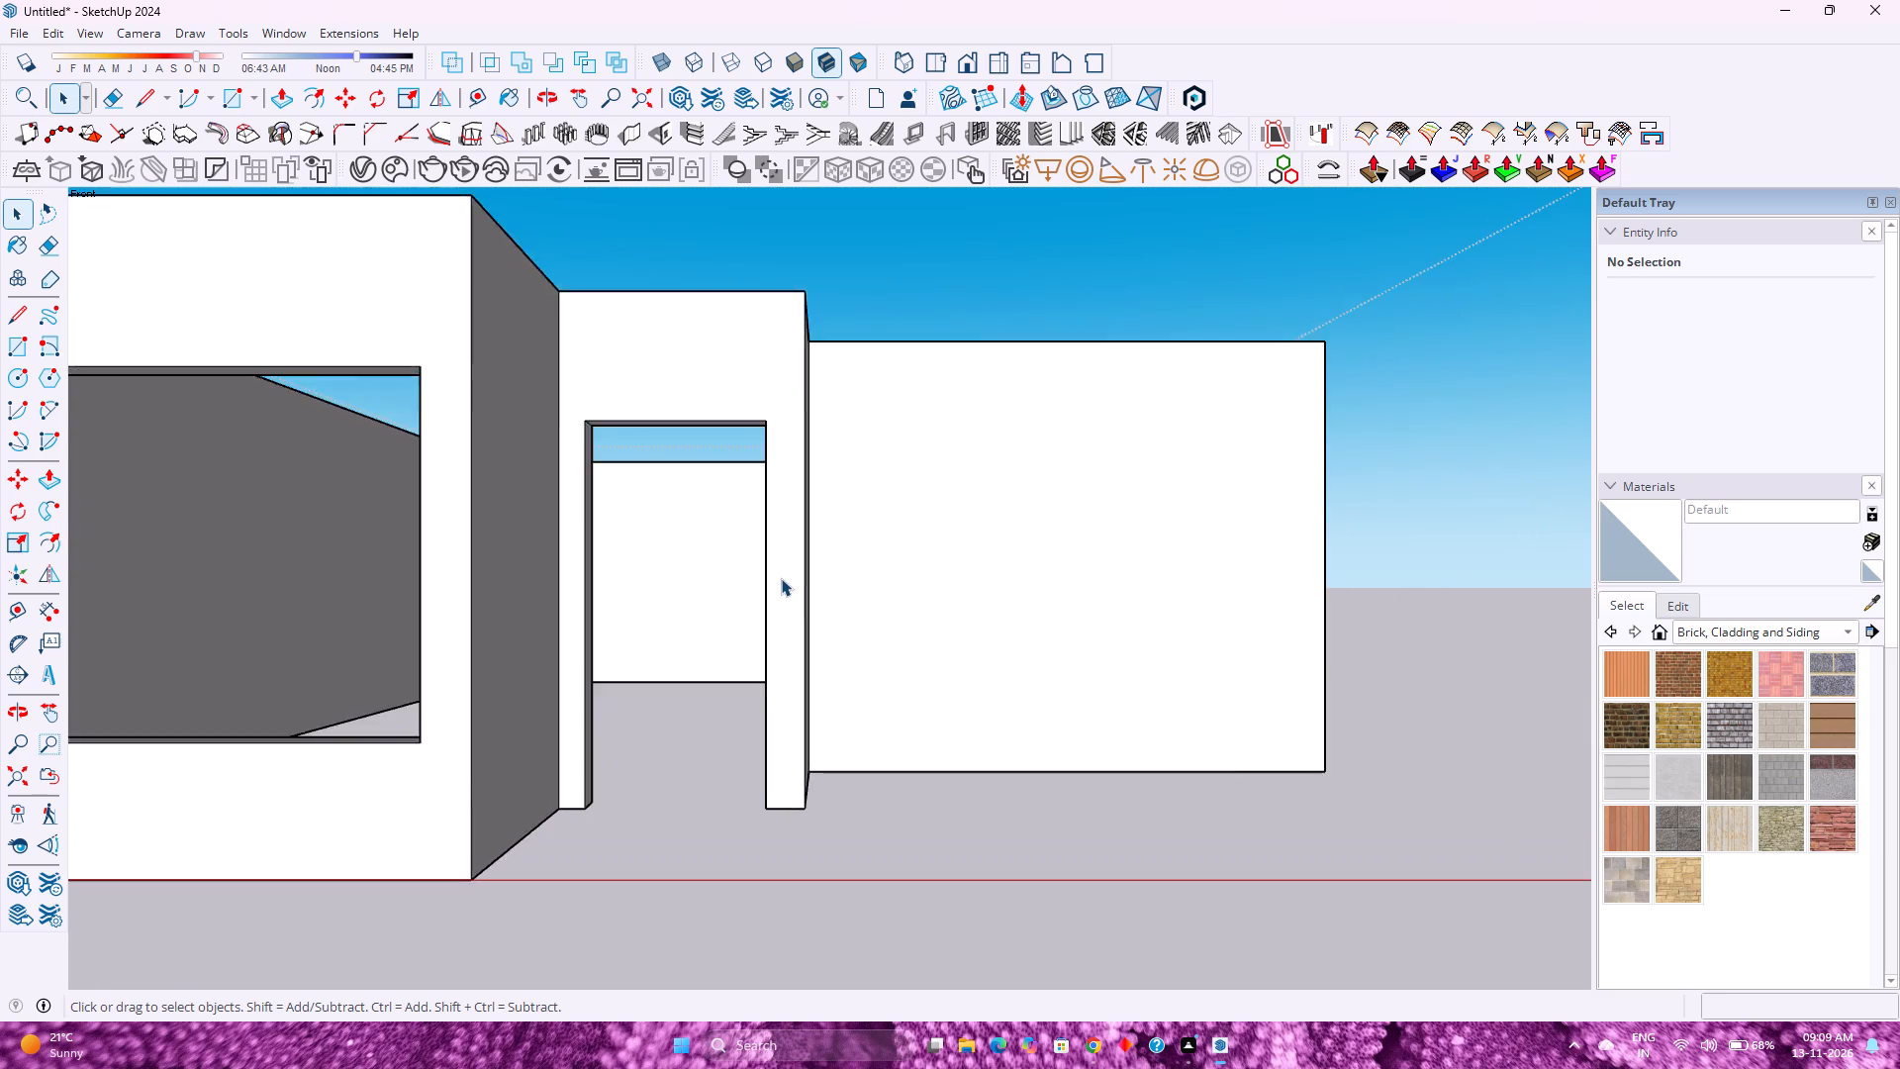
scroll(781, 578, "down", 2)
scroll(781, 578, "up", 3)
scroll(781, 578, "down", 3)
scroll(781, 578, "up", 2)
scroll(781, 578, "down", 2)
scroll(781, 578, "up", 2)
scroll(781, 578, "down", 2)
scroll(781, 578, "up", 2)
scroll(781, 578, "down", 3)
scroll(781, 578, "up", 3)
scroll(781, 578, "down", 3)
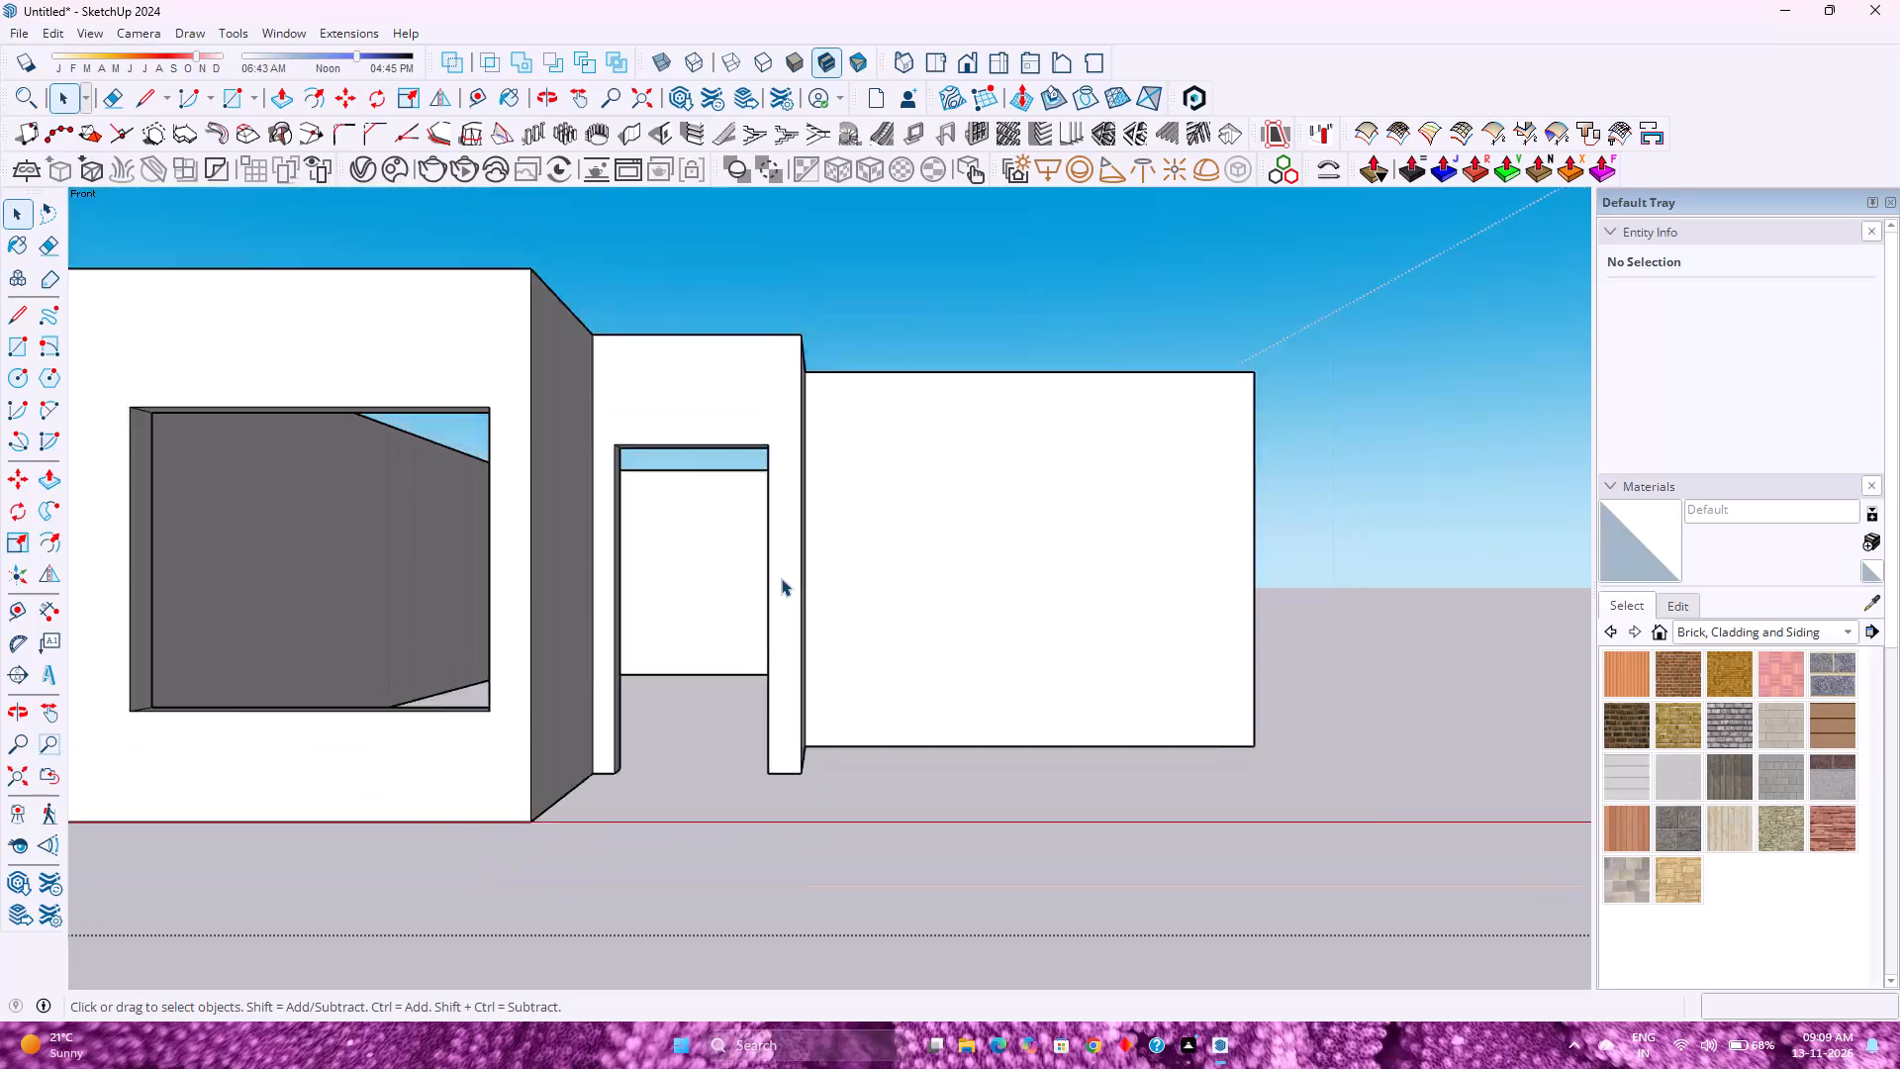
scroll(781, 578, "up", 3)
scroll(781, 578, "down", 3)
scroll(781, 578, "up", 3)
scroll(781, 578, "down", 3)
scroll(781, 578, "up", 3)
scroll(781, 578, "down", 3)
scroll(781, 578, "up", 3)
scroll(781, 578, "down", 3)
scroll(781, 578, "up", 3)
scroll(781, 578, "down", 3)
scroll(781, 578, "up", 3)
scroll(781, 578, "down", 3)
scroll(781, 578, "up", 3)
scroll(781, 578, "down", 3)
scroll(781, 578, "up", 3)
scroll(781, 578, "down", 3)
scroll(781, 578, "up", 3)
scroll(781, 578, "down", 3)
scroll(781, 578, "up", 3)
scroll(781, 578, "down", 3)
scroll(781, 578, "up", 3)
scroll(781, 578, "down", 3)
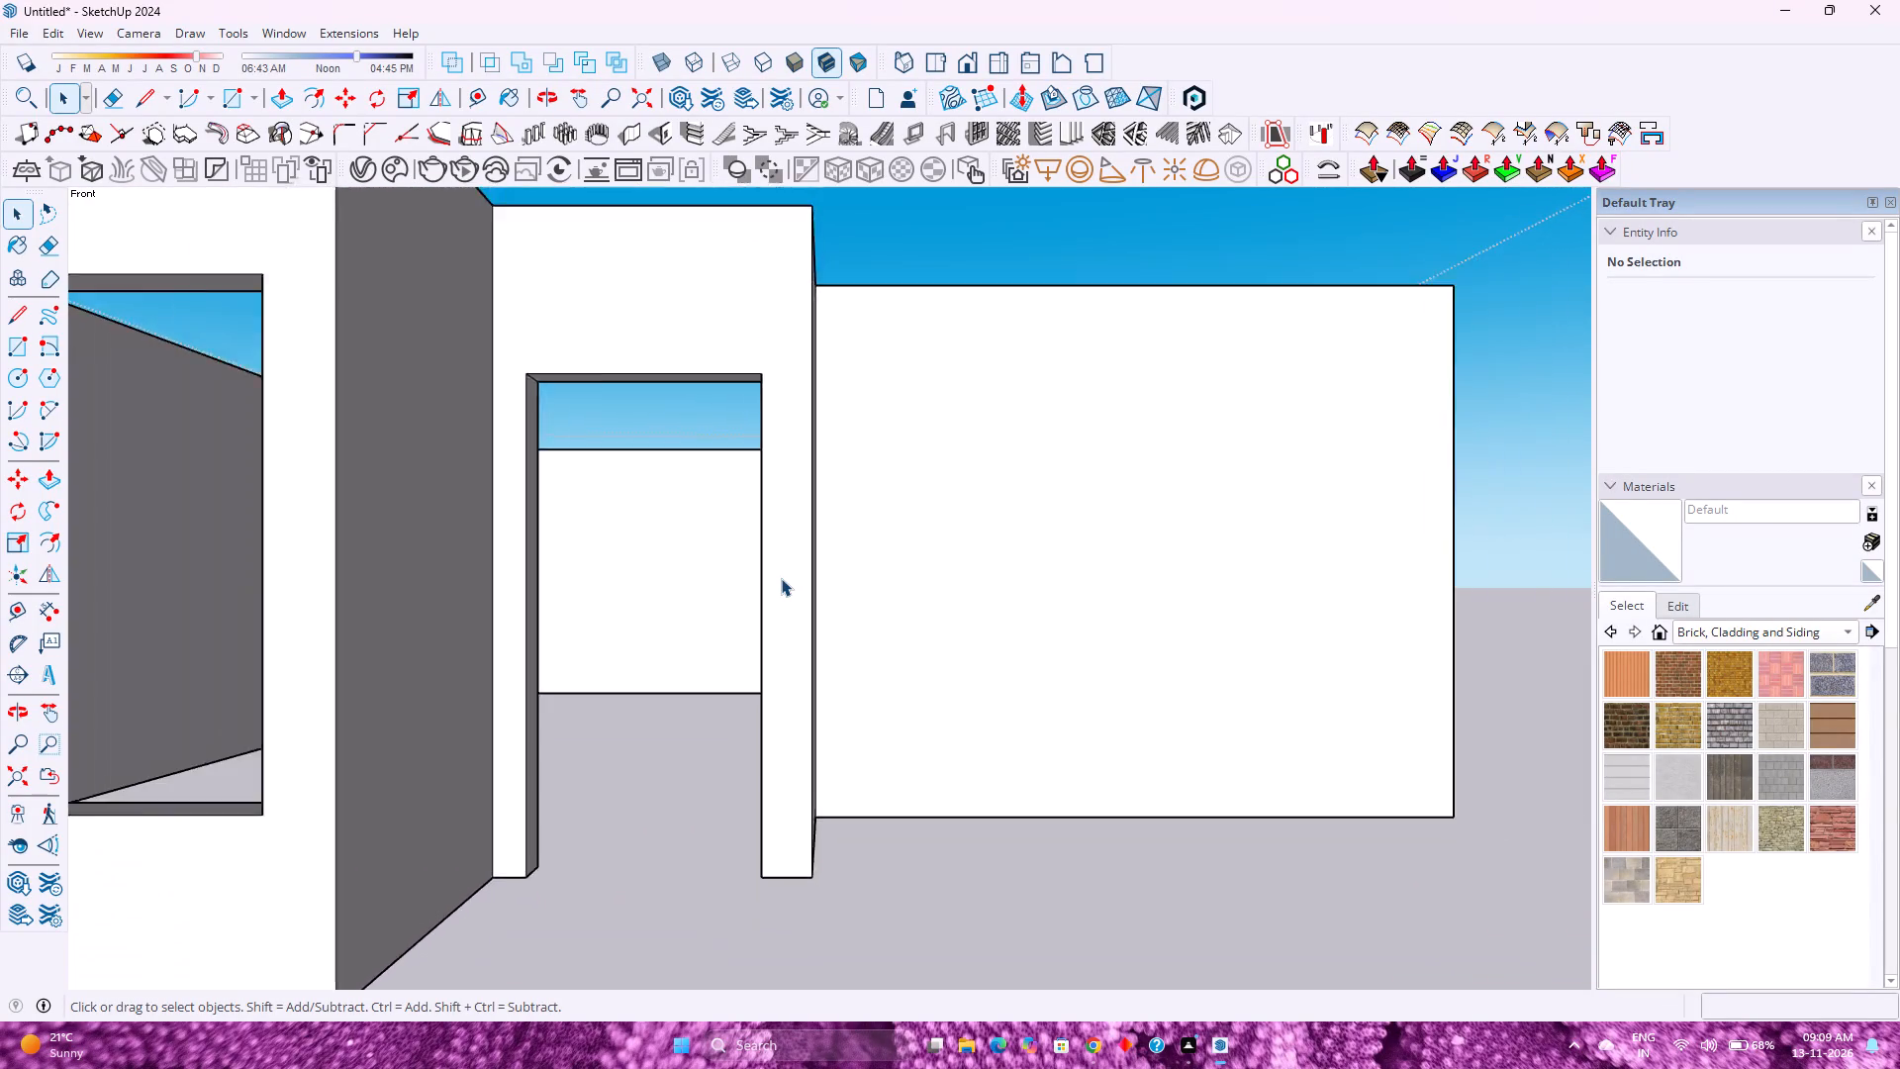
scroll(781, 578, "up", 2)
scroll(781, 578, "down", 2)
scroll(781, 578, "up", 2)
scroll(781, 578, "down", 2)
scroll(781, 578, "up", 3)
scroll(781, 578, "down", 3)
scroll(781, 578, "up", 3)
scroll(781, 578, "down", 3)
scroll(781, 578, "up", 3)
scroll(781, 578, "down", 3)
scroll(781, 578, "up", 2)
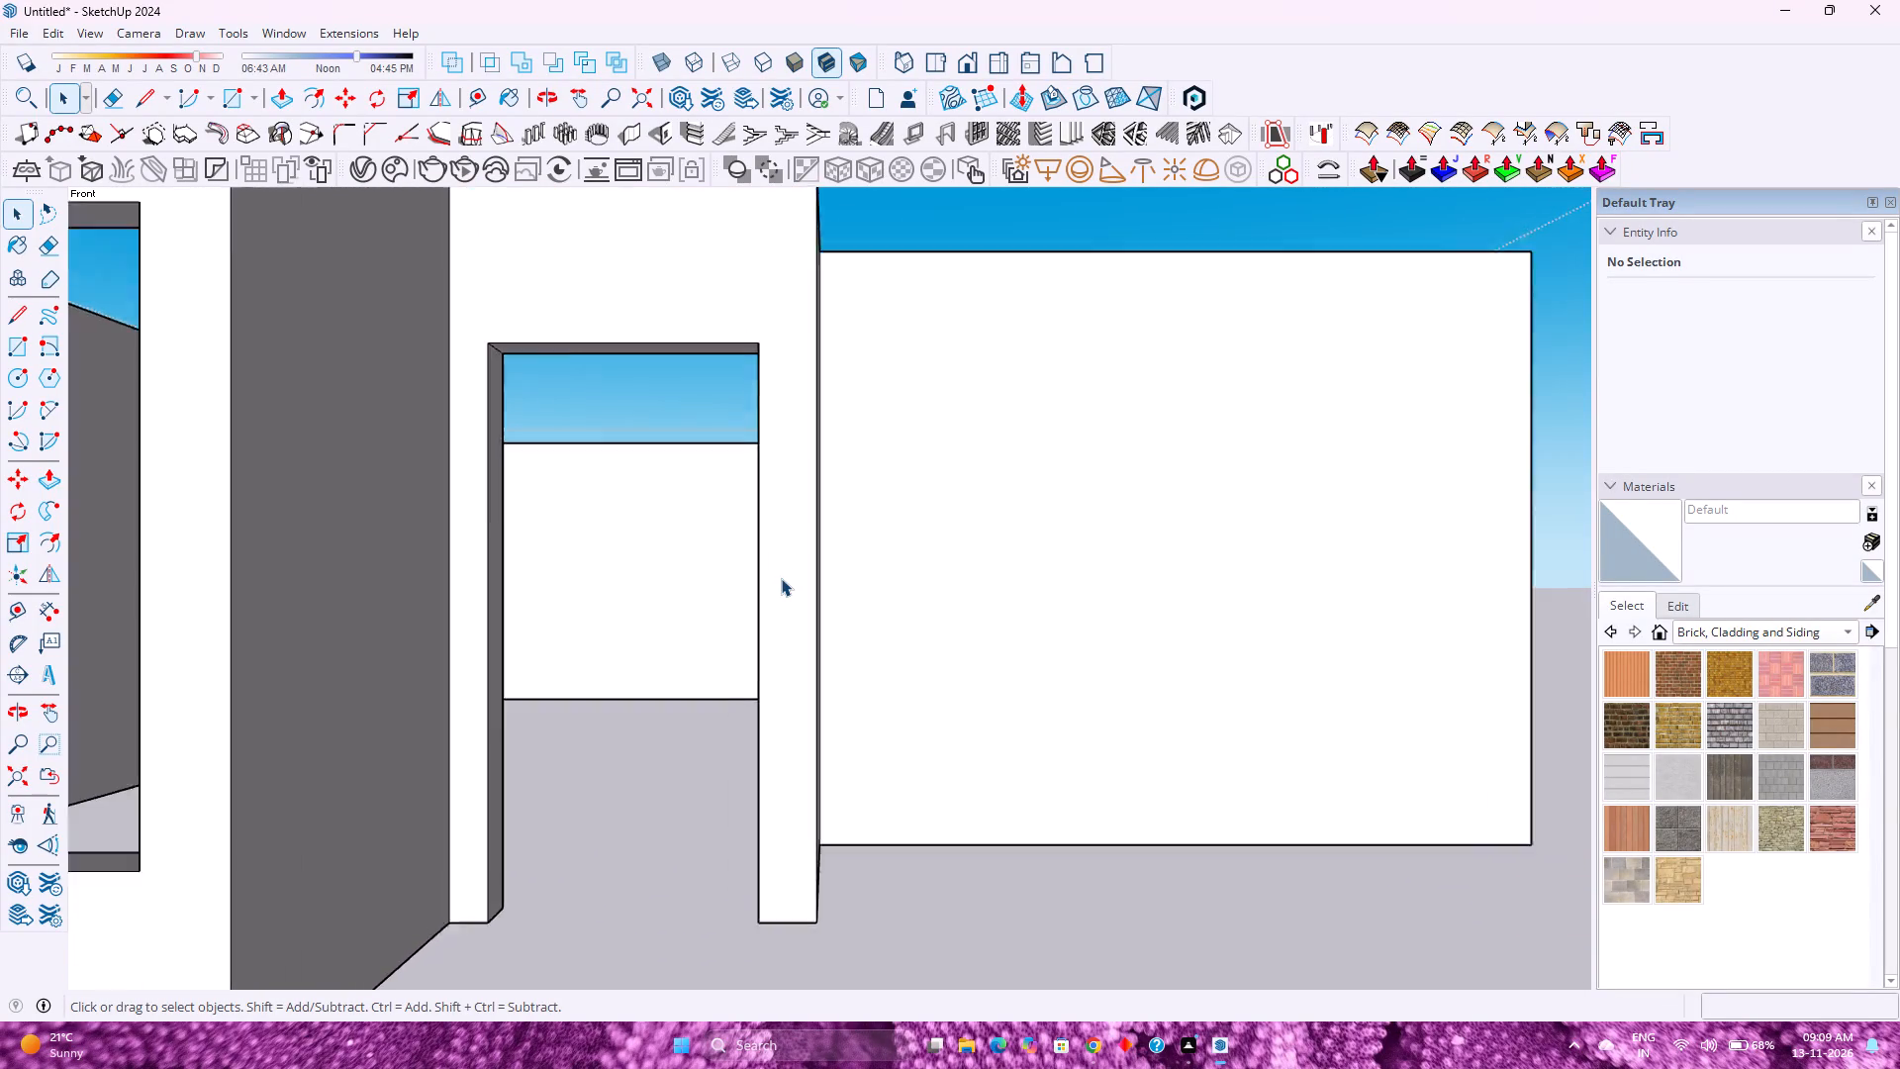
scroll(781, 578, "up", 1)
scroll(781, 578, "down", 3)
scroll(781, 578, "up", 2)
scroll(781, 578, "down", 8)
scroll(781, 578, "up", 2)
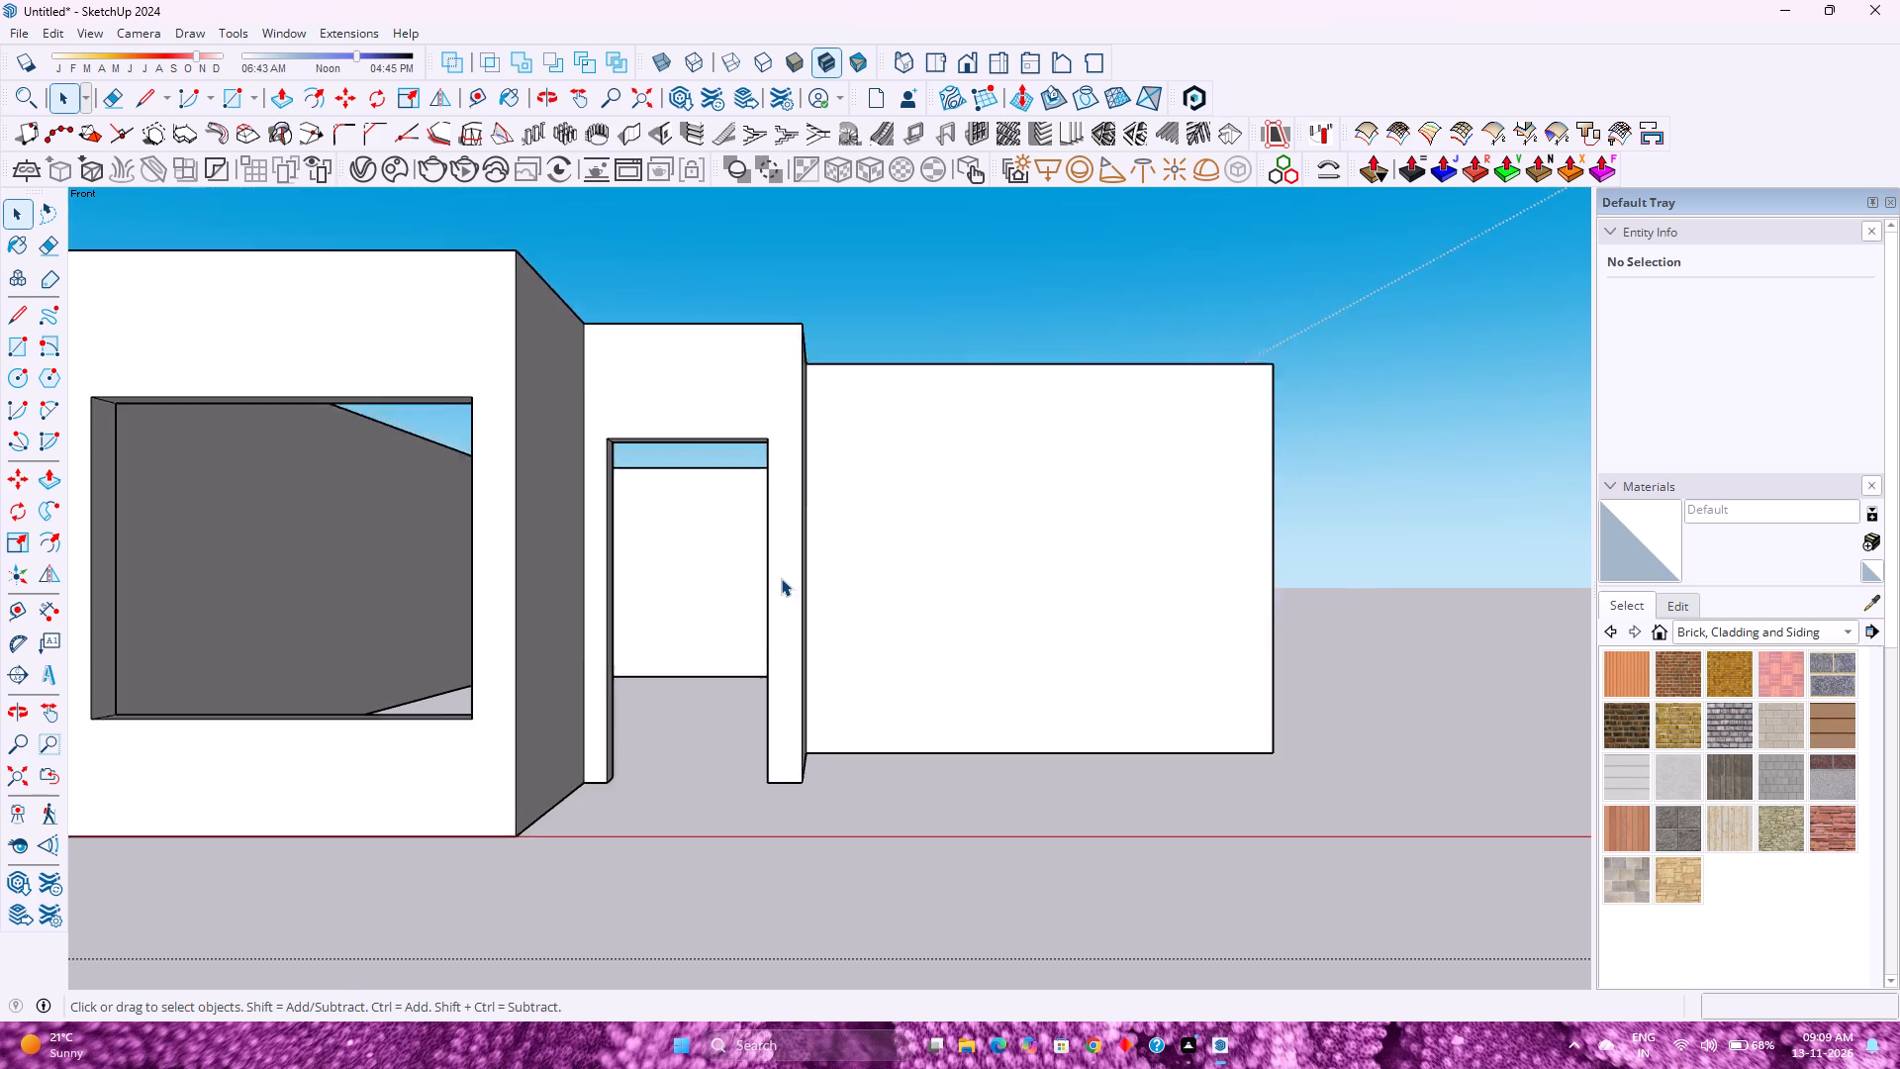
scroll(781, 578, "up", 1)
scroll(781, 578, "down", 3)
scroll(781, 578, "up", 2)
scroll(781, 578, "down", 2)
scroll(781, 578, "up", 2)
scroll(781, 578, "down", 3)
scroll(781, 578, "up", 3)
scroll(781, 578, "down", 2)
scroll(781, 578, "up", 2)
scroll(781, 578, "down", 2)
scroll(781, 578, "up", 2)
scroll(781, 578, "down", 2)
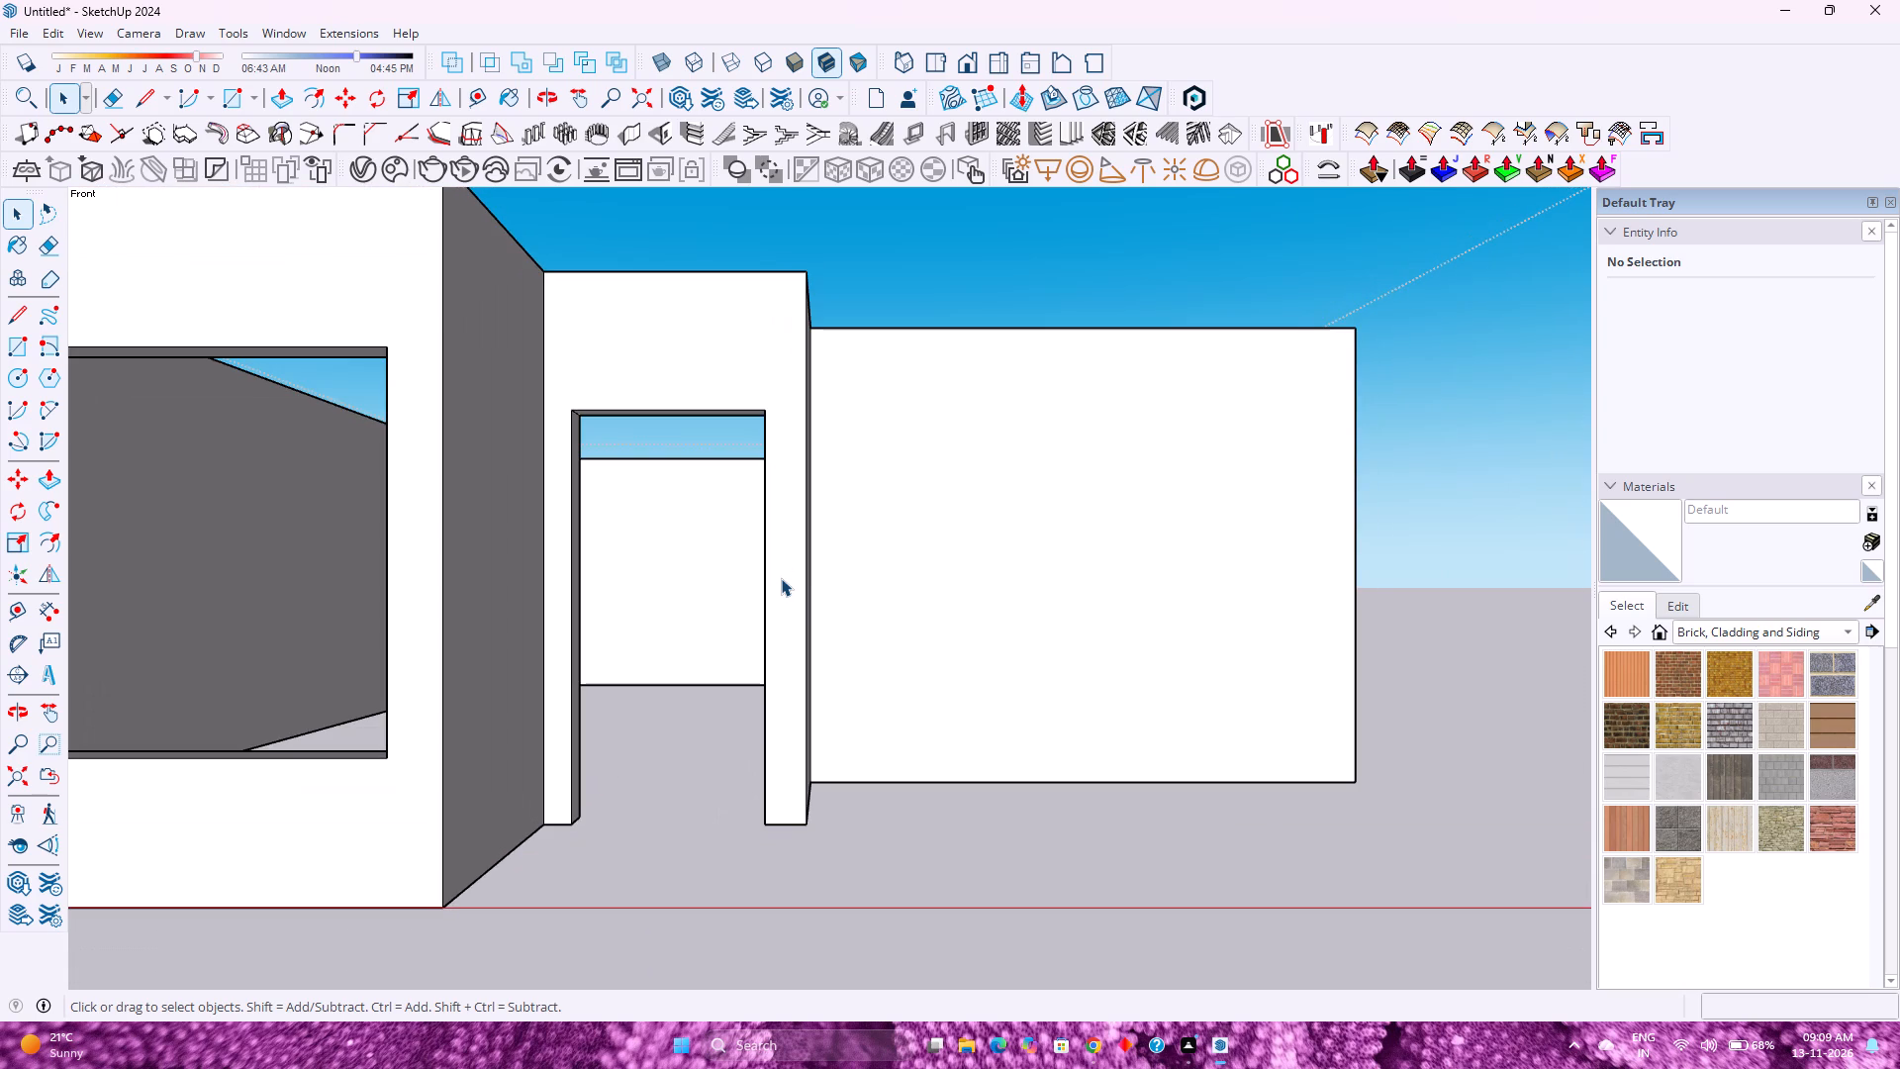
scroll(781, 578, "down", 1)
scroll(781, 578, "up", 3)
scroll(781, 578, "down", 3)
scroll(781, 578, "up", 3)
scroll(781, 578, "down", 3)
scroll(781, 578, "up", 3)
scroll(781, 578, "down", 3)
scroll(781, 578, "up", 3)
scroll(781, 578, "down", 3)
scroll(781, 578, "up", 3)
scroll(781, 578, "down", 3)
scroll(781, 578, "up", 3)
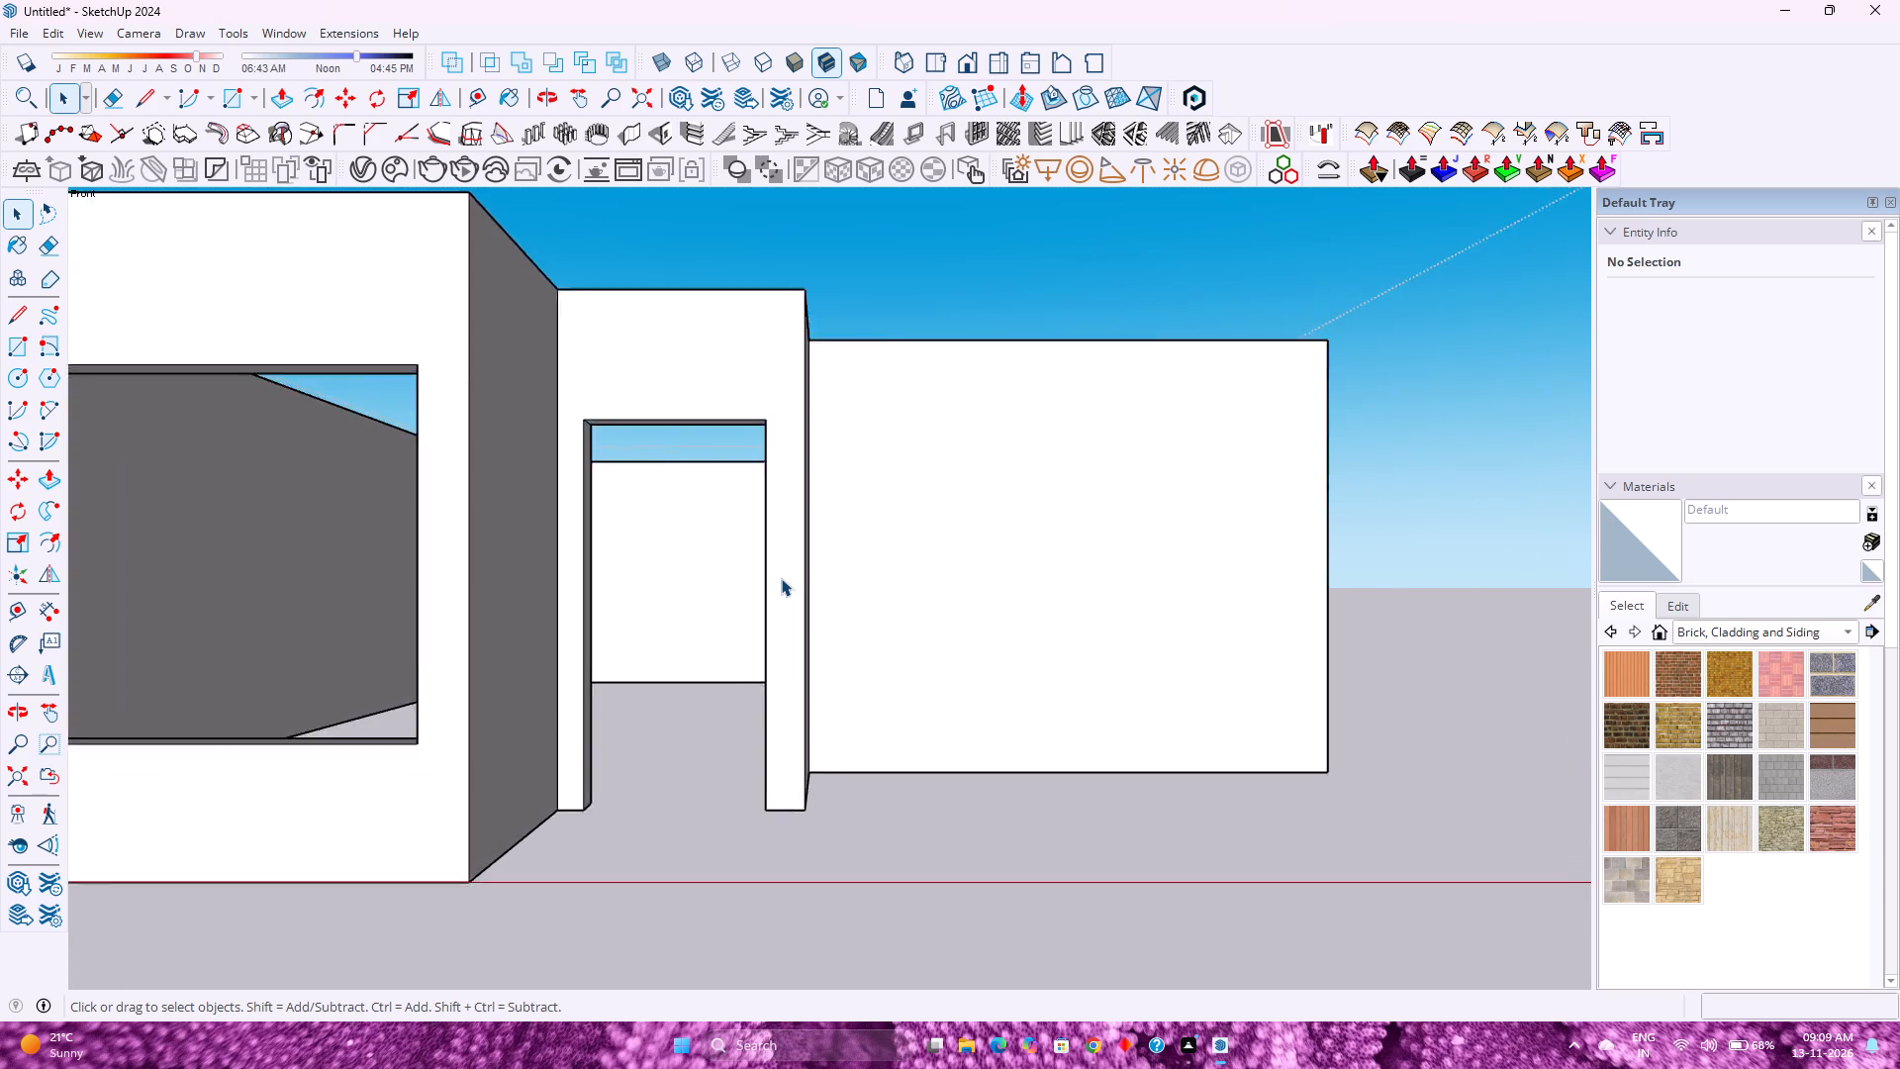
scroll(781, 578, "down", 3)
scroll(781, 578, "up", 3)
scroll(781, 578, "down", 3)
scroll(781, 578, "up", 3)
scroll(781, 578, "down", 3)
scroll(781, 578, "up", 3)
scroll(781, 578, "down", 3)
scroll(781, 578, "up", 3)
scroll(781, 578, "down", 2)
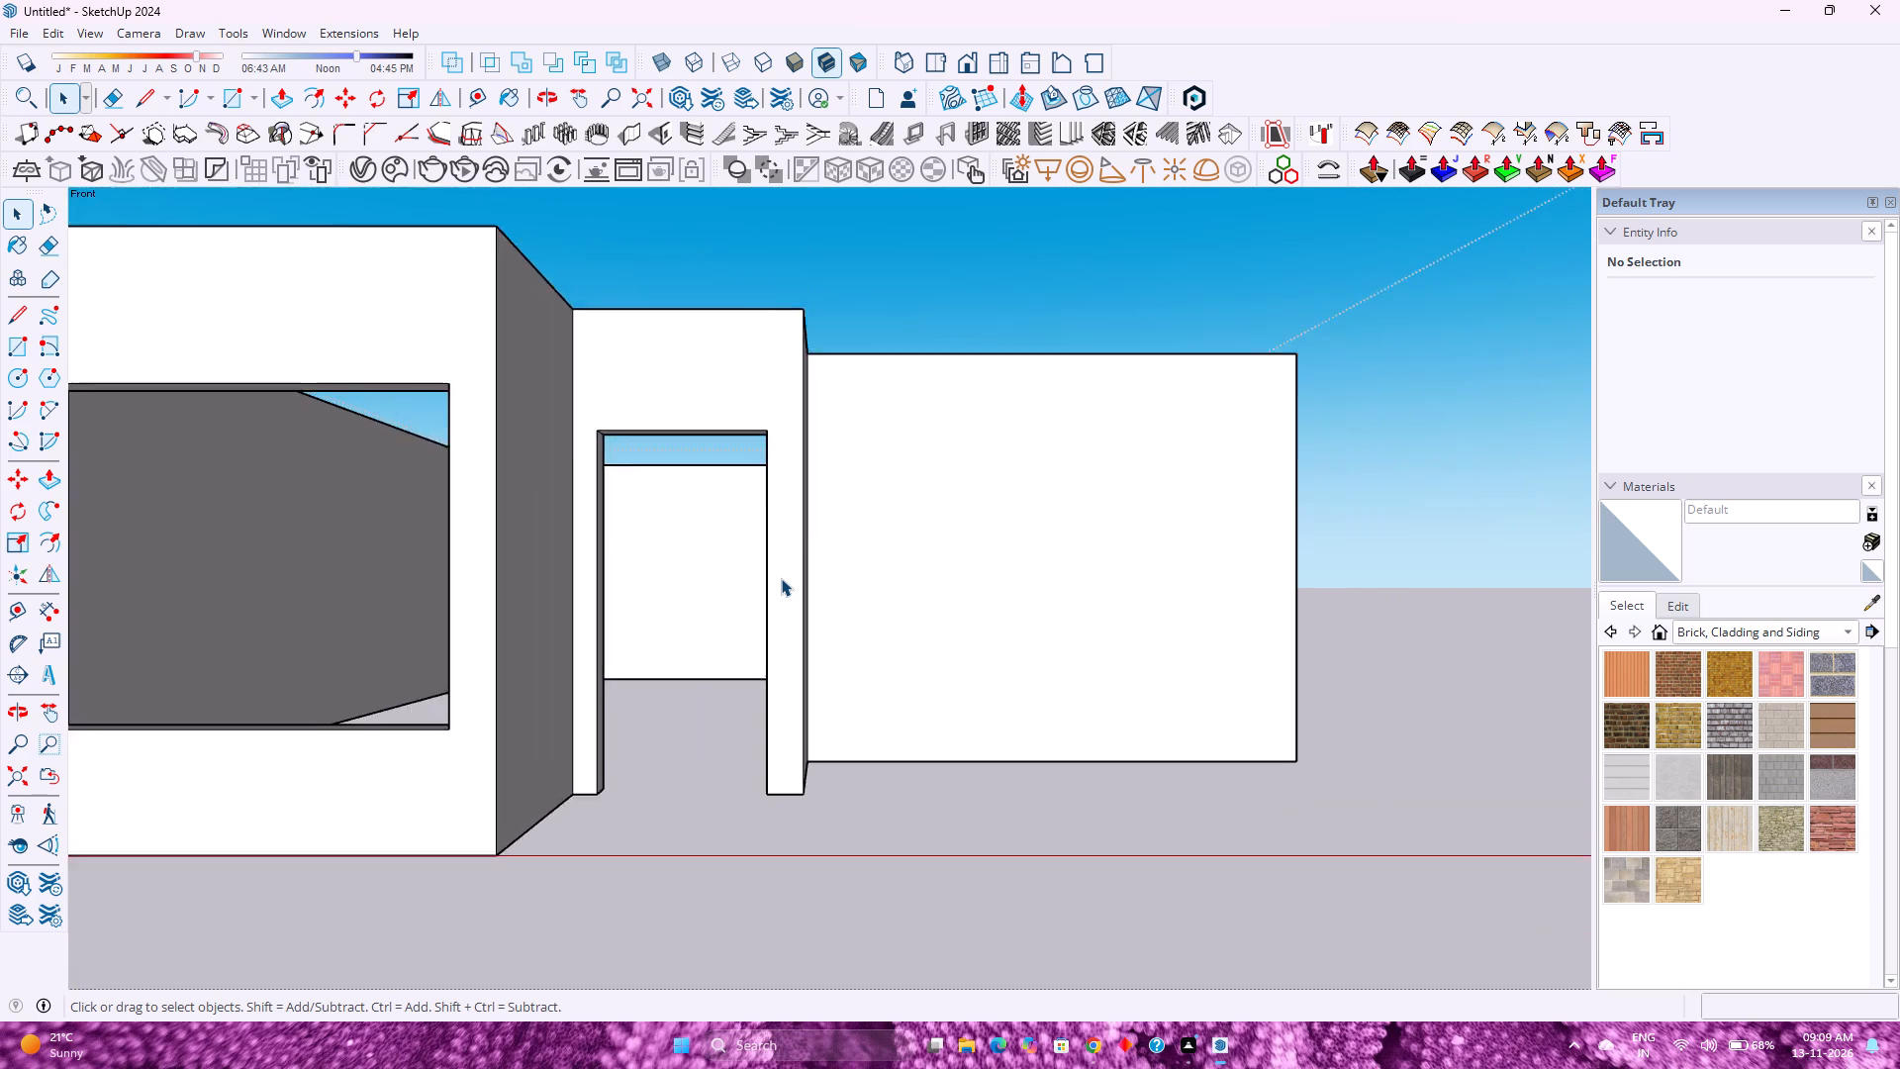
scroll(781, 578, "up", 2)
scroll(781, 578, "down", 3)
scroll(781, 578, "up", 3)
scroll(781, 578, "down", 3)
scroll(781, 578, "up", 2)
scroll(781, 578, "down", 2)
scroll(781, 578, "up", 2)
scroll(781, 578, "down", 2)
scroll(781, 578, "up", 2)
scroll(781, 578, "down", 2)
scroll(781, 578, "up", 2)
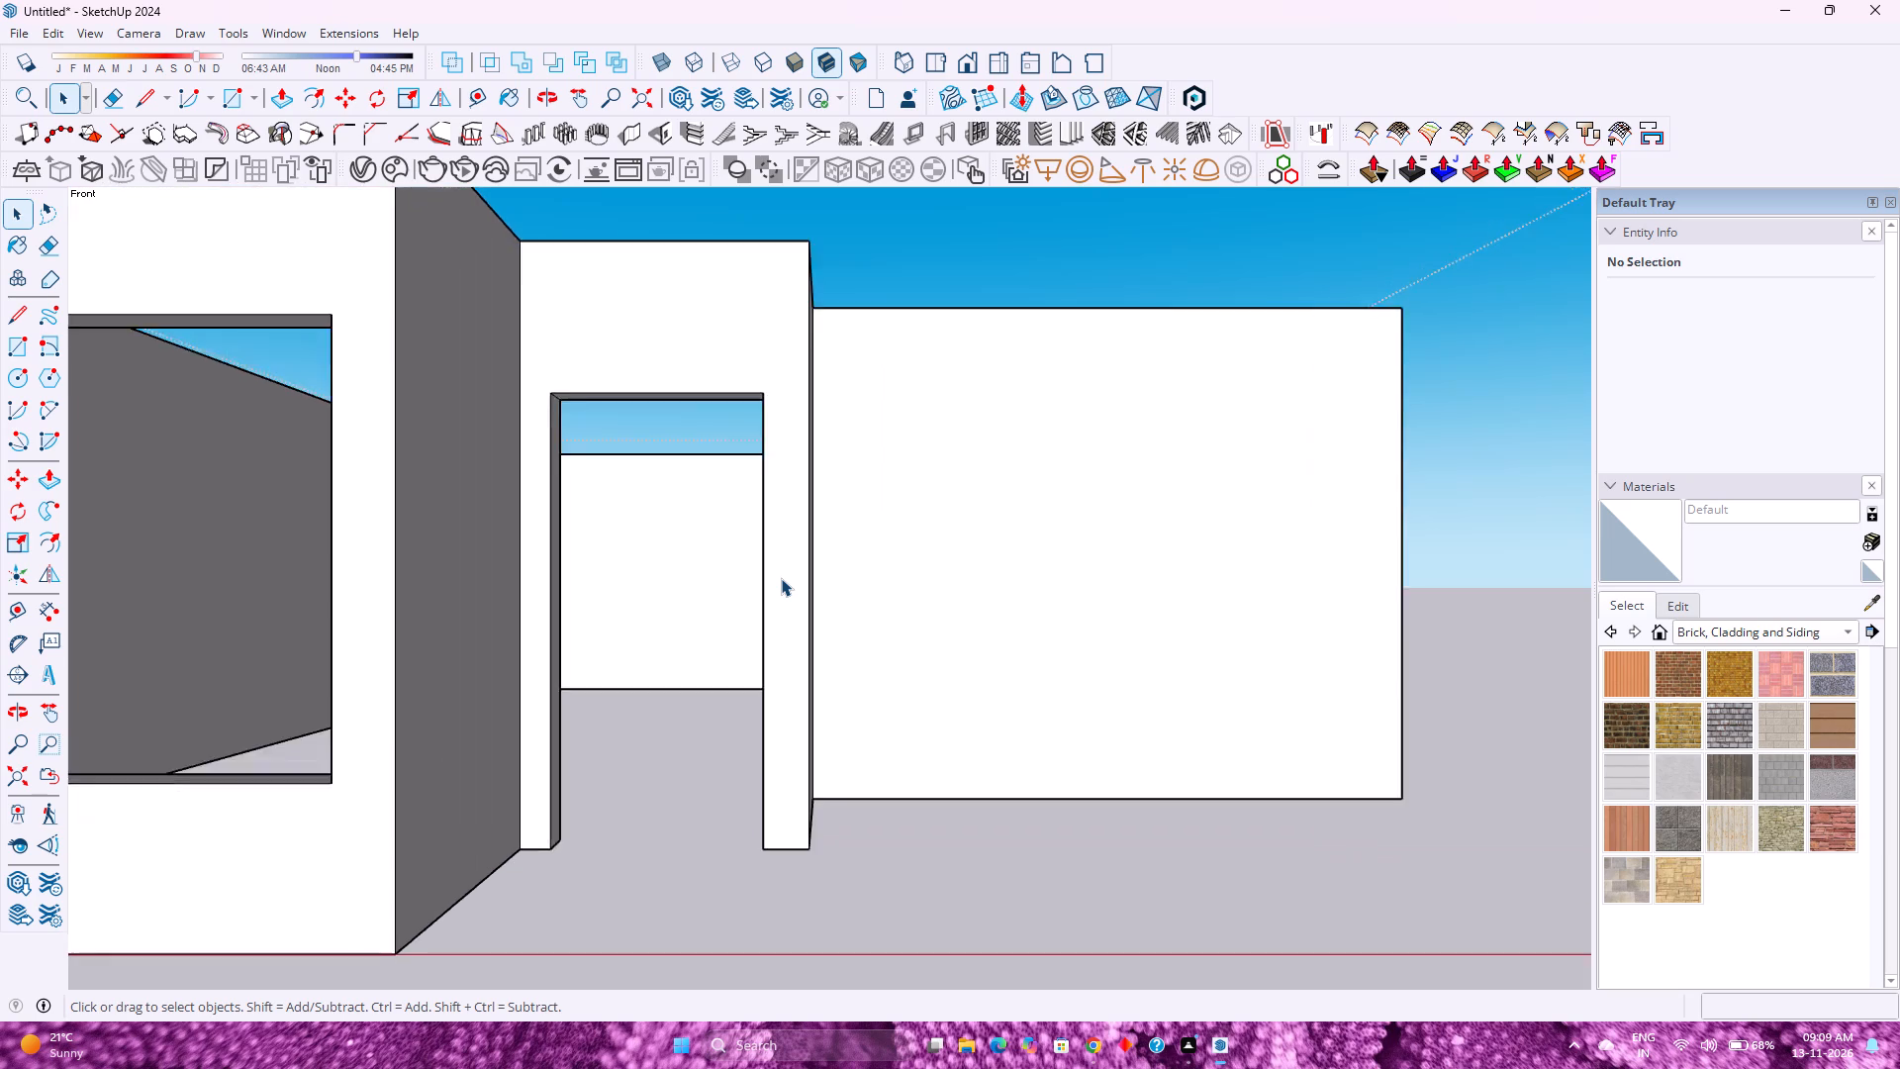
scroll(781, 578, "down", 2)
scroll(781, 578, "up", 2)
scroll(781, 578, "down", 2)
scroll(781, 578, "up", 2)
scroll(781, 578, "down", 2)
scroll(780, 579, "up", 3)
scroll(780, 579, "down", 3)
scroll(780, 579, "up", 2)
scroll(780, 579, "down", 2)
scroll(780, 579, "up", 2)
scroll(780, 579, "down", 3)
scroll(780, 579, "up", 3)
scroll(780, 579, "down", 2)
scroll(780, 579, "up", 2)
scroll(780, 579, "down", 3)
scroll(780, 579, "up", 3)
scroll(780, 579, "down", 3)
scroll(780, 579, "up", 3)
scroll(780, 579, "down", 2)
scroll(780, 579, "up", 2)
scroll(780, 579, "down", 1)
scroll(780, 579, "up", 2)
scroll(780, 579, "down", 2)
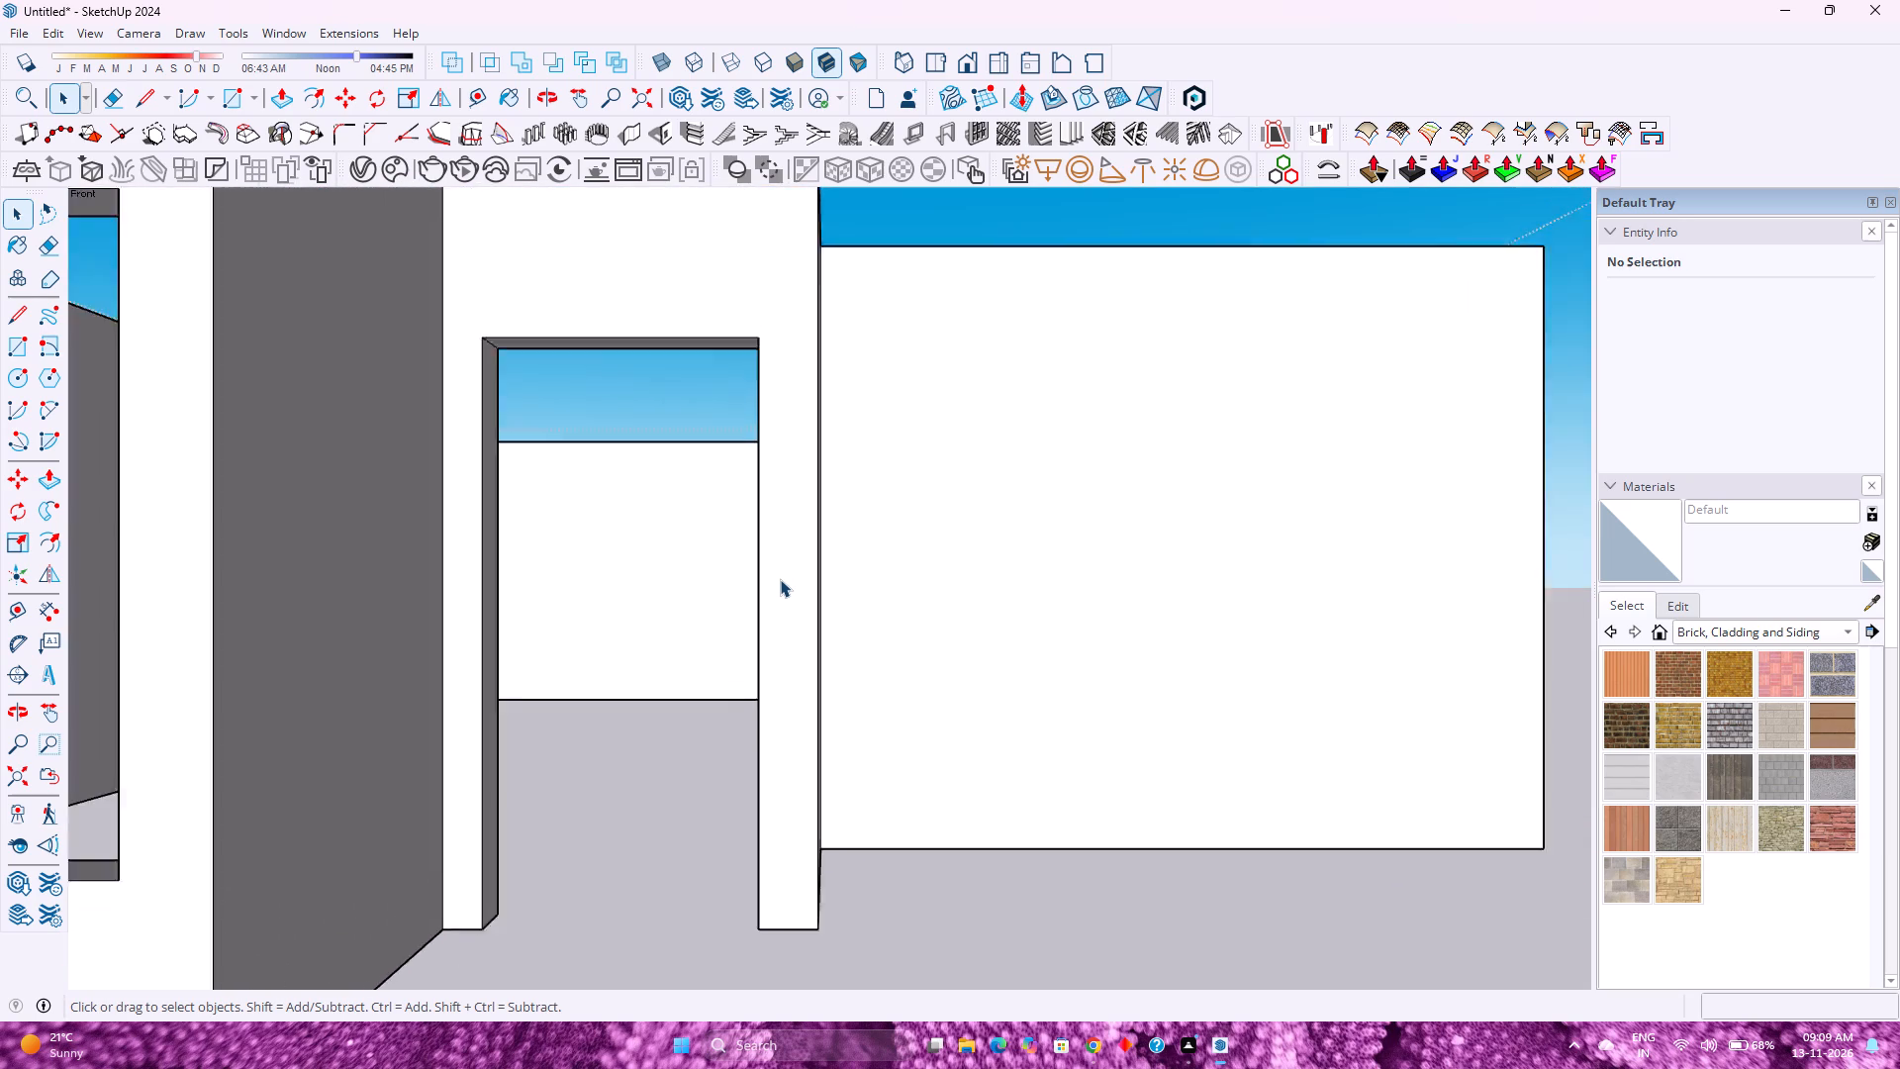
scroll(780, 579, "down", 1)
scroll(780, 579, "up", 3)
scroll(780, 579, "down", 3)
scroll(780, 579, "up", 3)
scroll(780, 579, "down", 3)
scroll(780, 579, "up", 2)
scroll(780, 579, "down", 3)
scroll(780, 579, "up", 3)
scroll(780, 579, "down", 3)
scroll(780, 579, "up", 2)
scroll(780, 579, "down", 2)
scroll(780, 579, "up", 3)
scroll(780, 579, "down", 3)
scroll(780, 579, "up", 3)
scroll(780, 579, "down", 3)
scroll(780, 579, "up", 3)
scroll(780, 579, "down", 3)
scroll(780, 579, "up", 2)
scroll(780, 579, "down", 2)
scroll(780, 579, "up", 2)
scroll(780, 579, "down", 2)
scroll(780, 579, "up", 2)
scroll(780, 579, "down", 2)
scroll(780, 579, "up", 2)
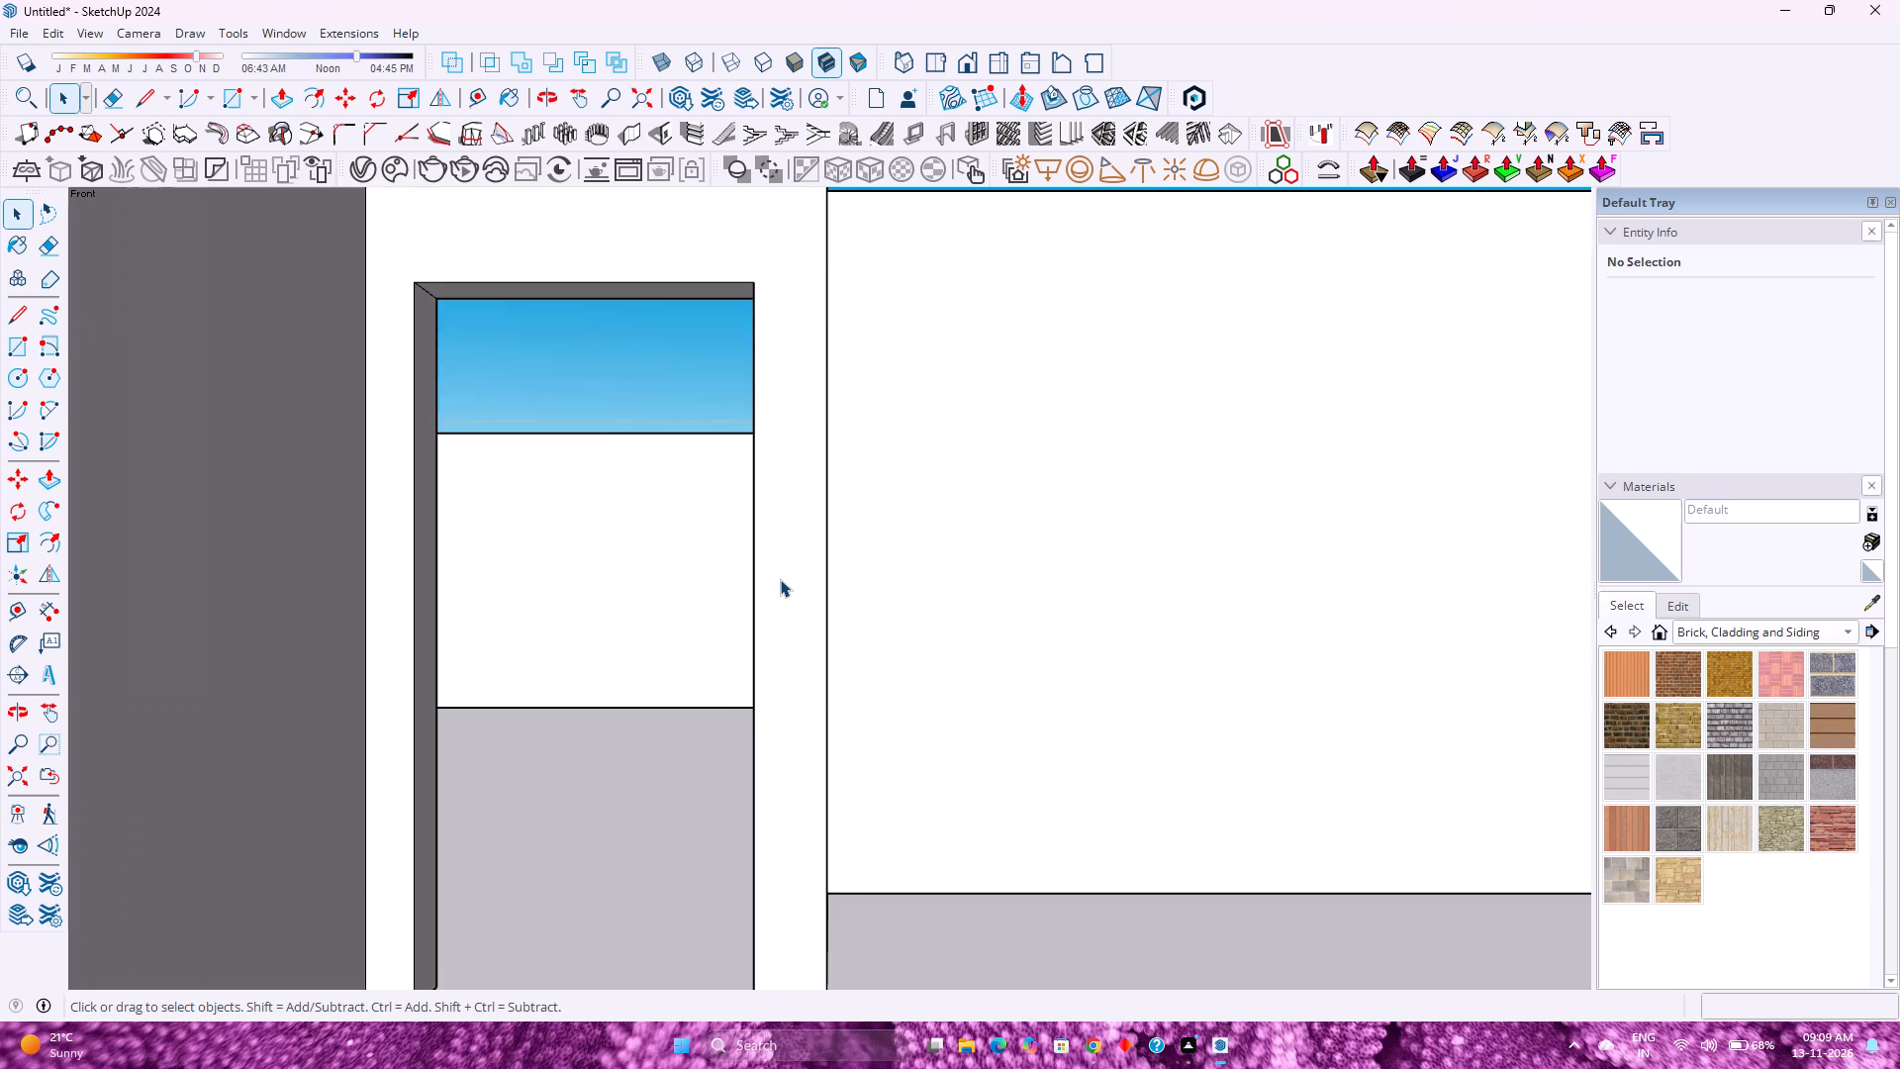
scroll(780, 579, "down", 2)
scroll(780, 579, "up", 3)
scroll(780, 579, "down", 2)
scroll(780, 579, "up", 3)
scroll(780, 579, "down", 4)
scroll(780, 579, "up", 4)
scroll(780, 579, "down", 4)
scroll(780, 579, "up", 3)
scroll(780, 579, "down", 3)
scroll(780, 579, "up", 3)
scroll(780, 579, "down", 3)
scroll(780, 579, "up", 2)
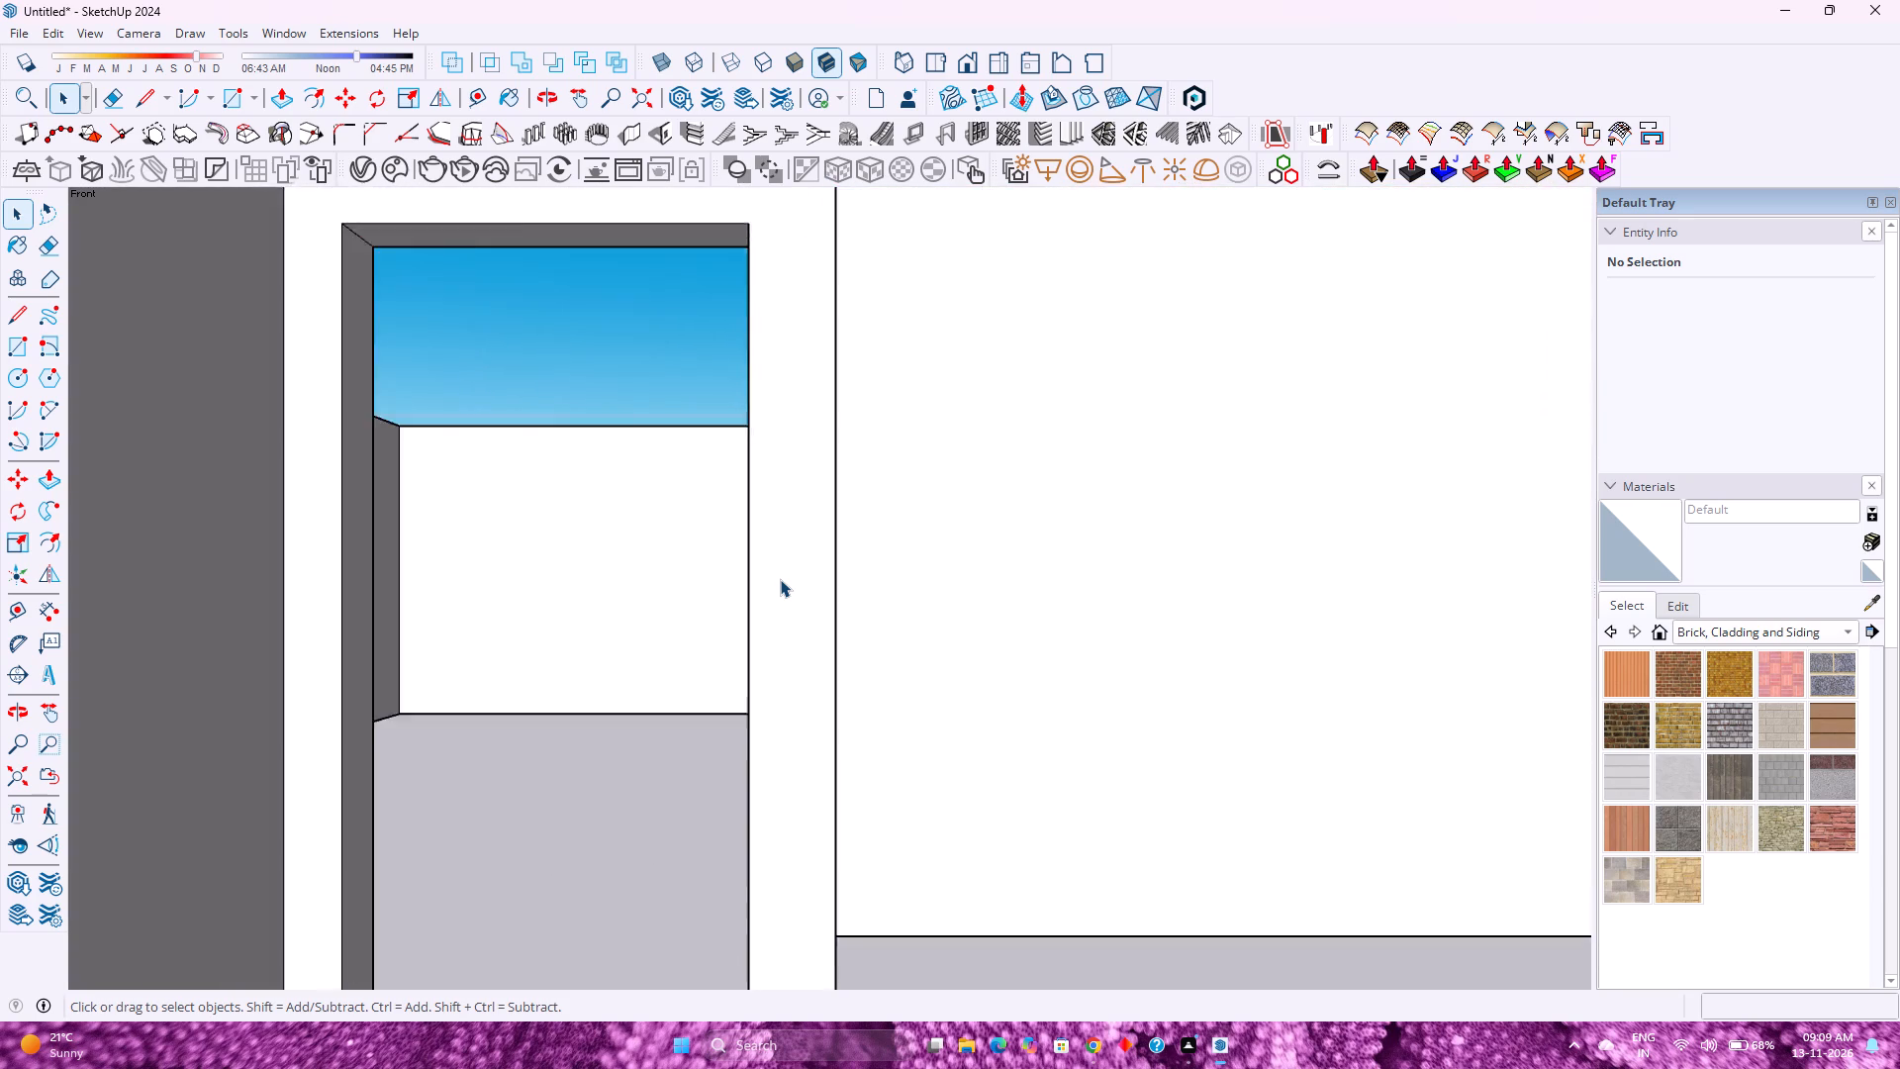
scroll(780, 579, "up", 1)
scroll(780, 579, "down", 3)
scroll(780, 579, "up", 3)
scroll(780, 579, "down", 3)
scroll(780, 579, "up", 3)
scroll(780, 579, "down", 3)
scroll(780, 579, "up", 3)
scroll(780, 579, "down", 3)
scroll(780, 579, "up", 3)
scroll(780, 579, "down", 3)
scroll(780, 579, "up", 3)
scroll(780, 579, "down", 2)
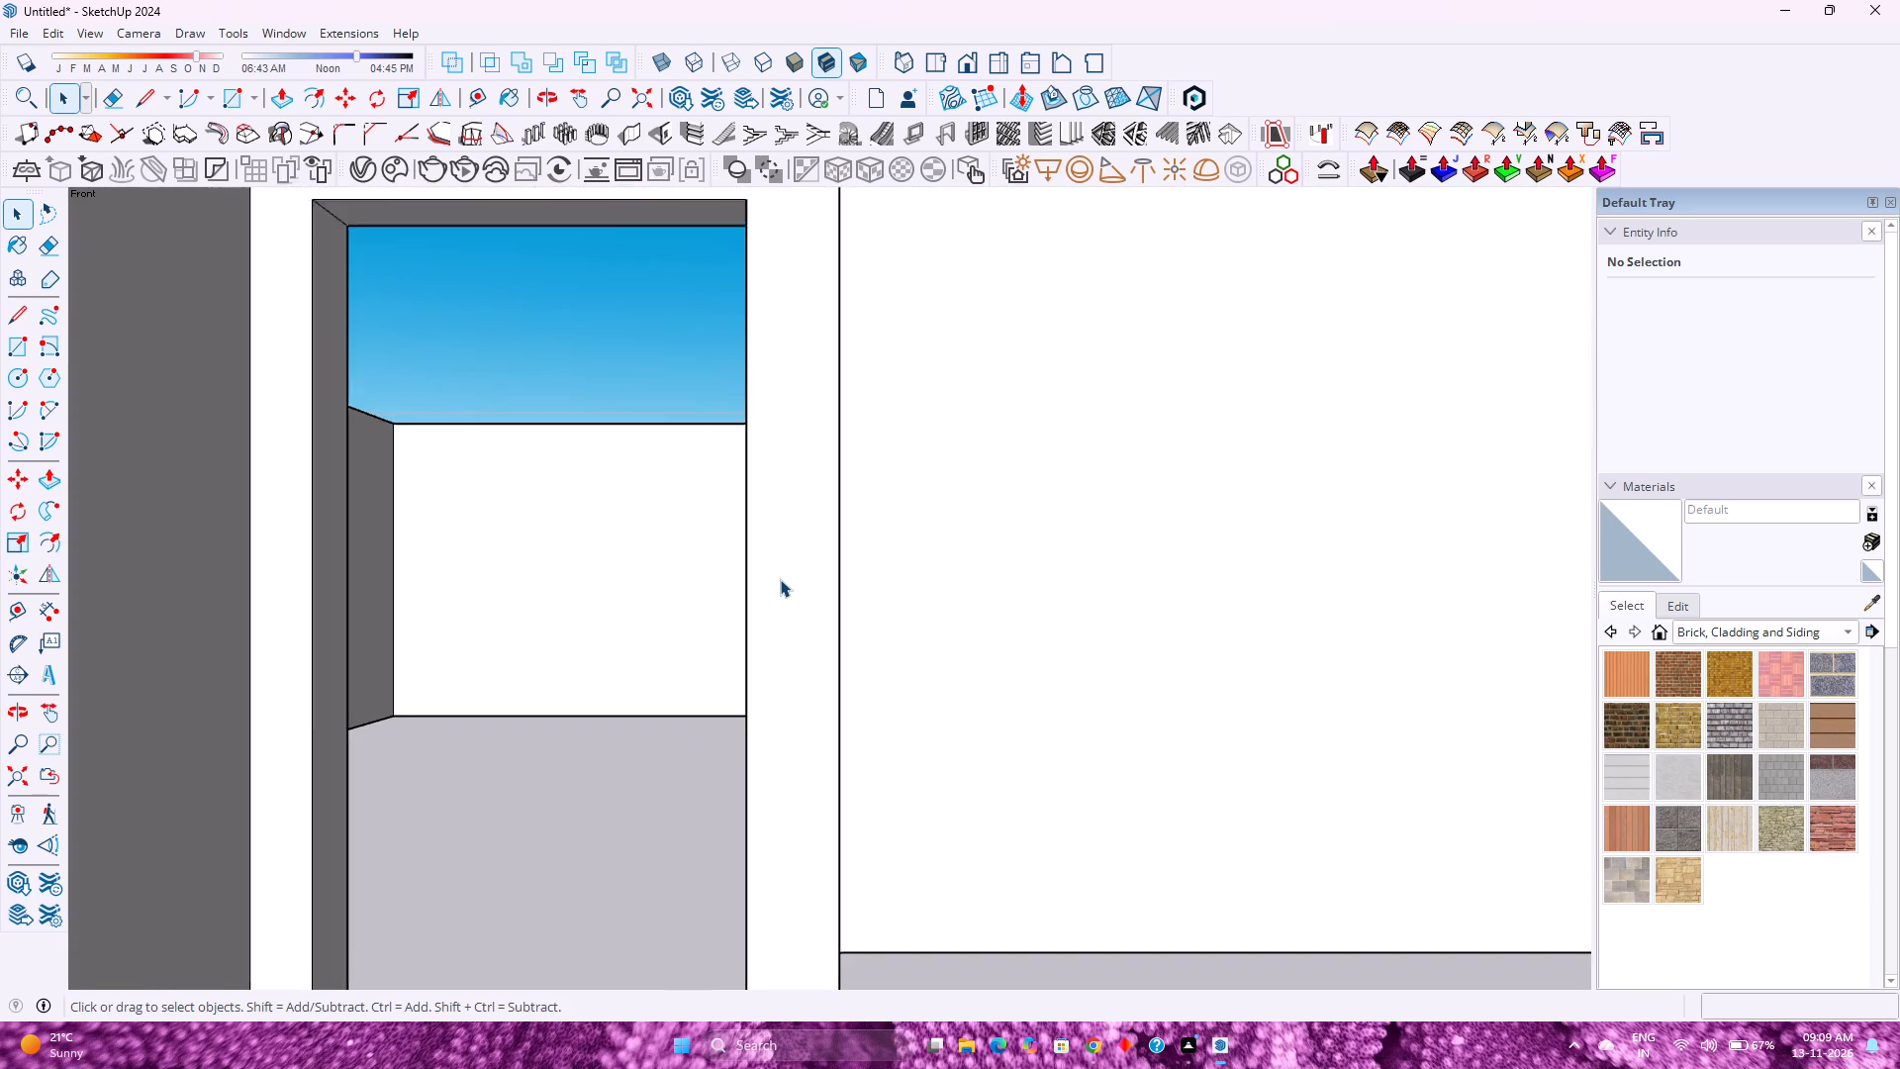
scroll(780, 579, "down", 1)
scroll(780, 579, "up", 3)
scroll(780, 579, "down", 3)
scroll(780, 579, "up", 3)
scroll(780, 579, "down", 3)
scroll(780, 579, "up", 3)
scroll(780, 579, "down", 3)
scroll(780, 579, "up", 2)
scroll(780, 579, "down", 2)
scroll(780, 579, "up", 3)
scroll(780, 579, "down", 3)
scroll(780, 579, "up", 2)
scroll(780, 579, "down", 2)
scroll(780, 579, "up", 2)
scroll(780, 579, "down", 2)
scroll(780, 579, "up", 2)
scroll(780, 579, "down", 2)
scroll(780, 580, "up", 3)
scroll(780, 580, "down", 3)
Examine the whole building from the front and from a raised oblique angle, including the projecting side wall and stepped front.
scroll(762, 596, "down", 3)
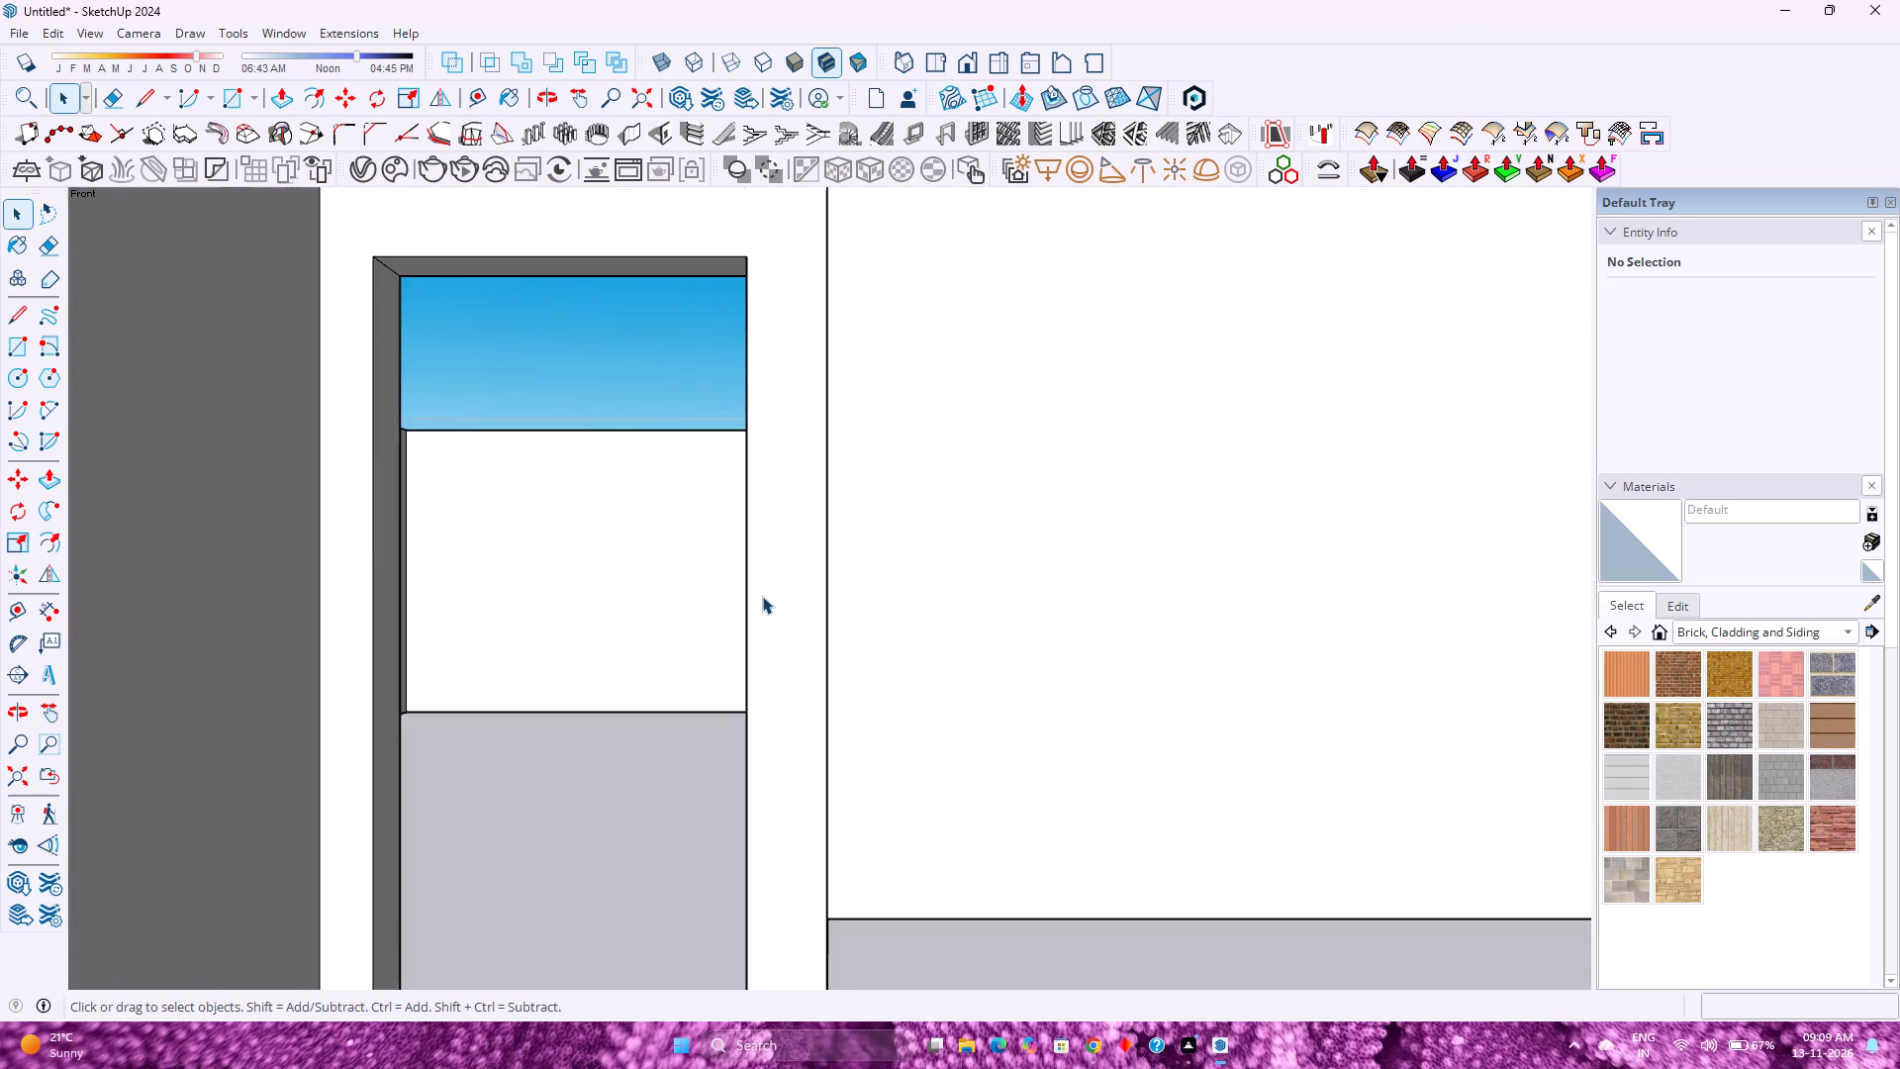
scroll(762, 596, "down", 7)
scroll(762, 596, "up", 1)
scroll(762, 596, "down", 8)
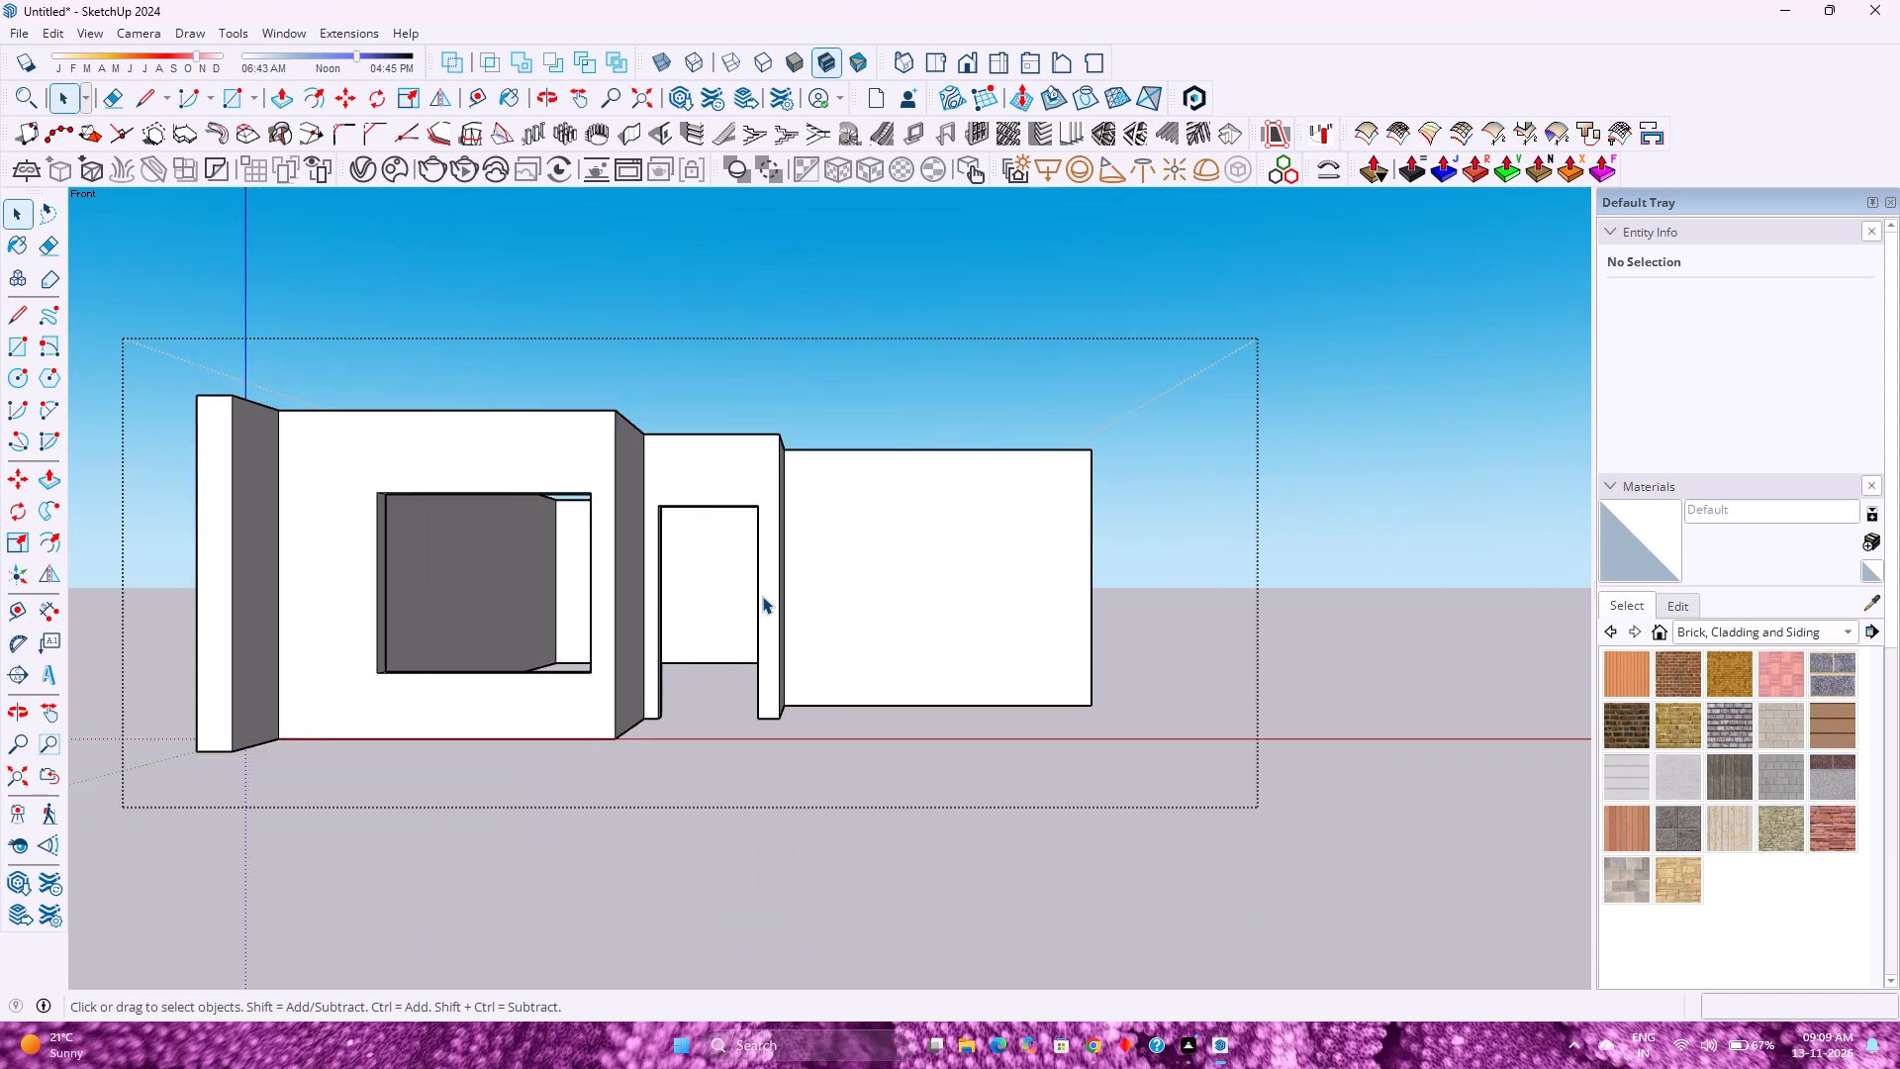
scroll(762, 596, "down", 6)
scroll(802, 565, "up", 2)
middle_click_drag(802, 565, 730, 637)
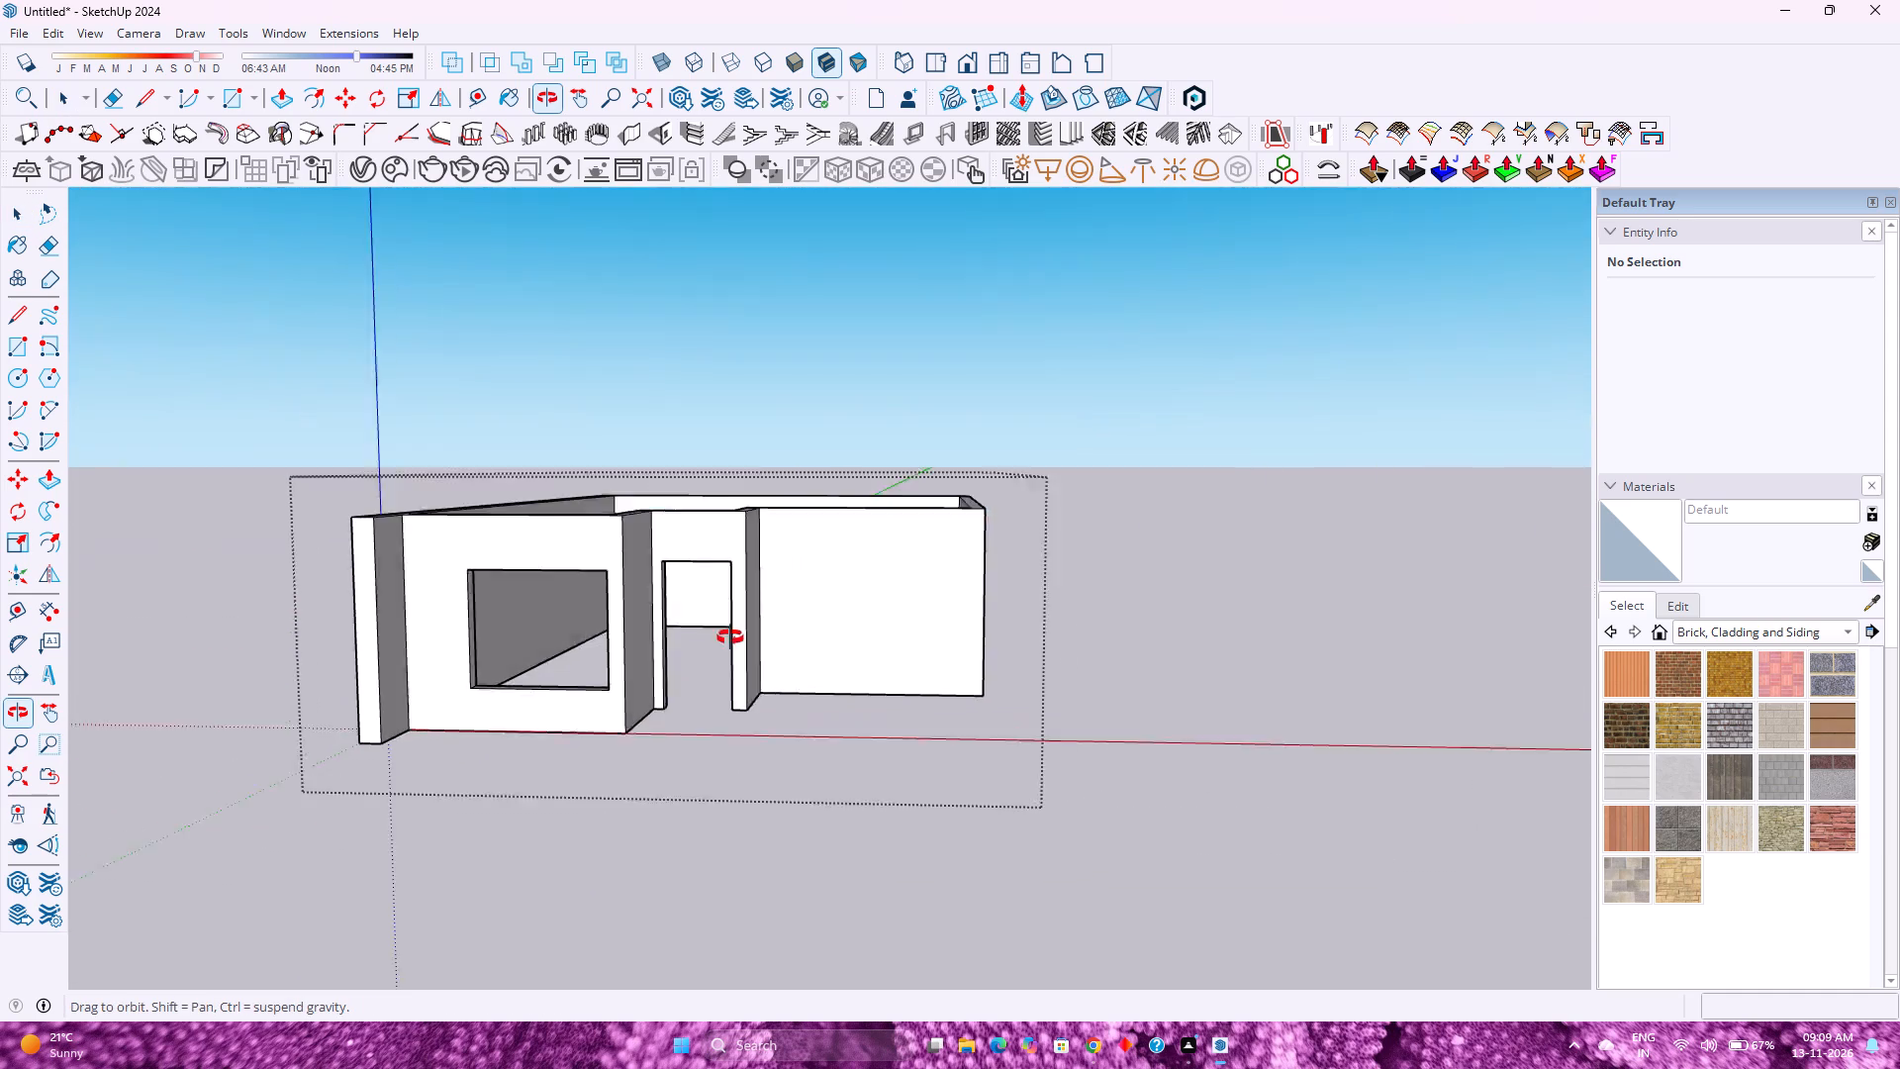
middle_click_drag(730, 637, 612, 691)
scroll(478, 673, "up", 2)
scroll(478, 672, "down", 3)
scroll(478, 672, "up", 1)
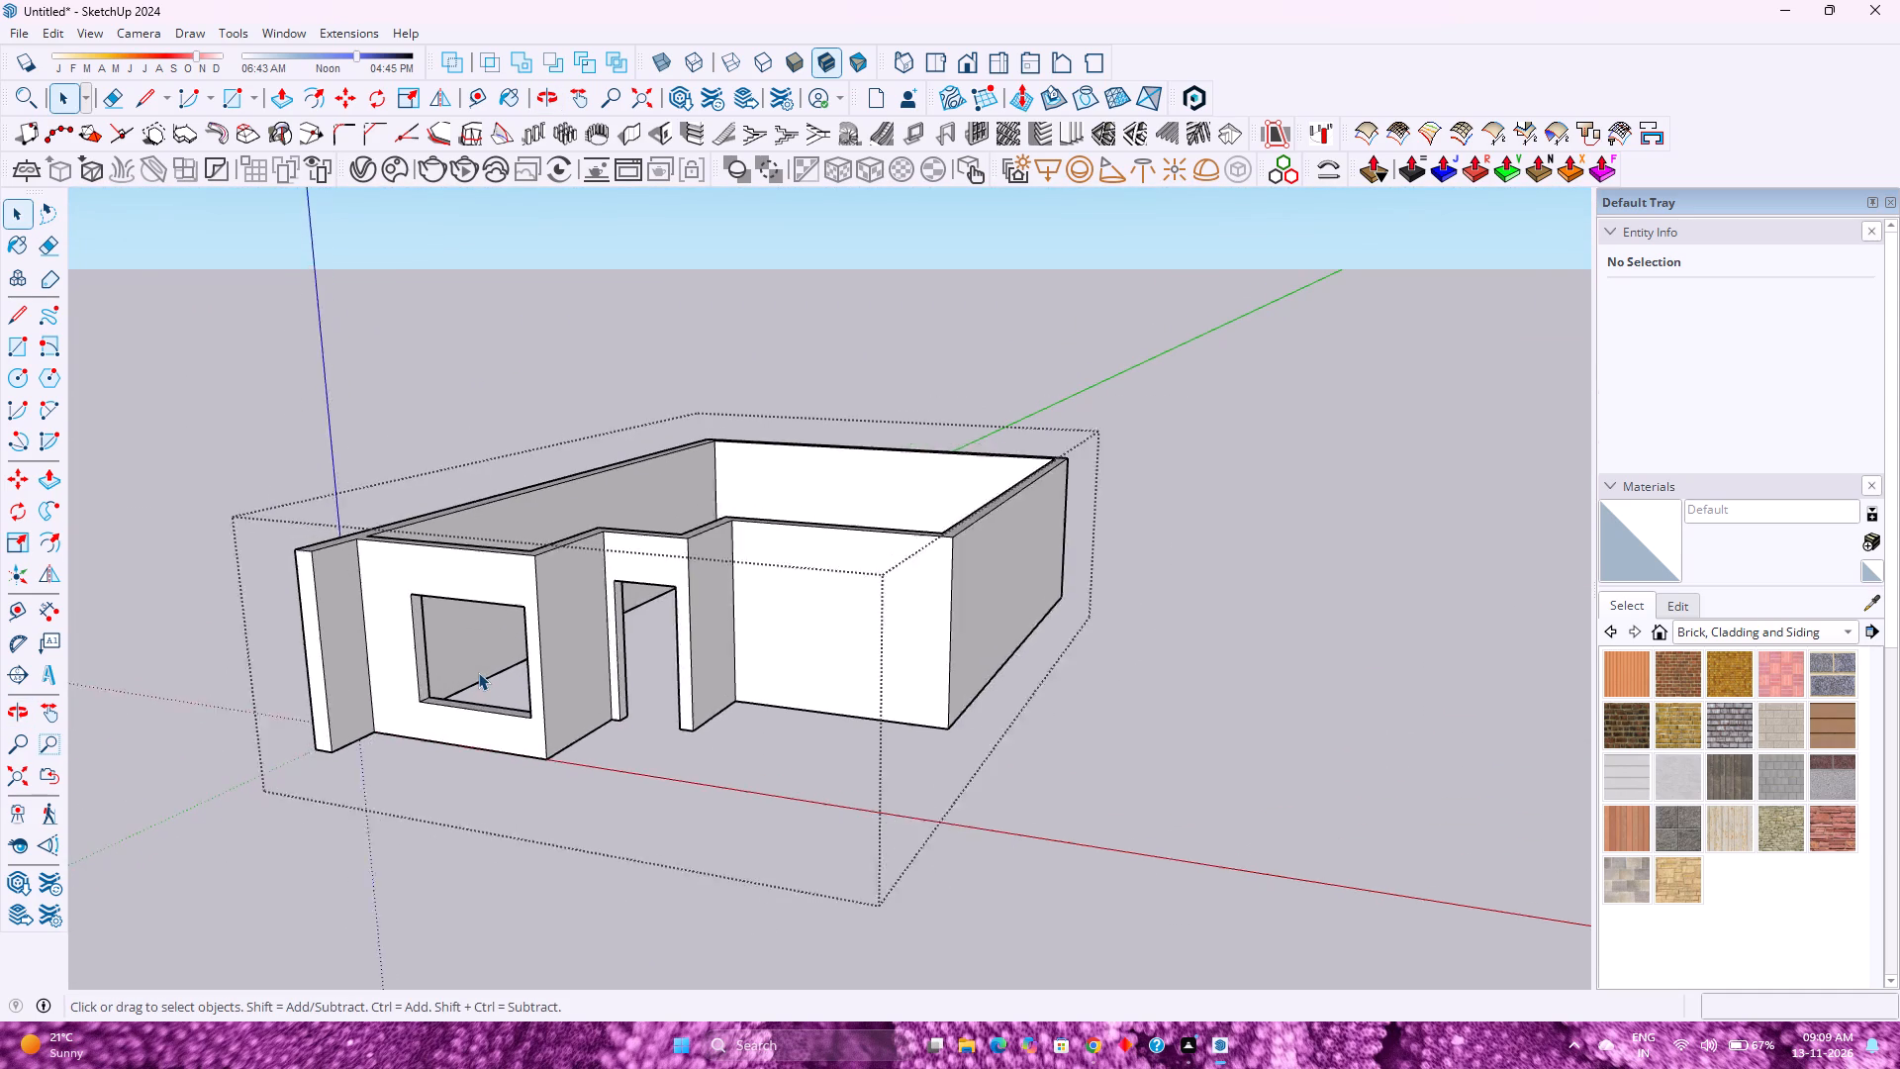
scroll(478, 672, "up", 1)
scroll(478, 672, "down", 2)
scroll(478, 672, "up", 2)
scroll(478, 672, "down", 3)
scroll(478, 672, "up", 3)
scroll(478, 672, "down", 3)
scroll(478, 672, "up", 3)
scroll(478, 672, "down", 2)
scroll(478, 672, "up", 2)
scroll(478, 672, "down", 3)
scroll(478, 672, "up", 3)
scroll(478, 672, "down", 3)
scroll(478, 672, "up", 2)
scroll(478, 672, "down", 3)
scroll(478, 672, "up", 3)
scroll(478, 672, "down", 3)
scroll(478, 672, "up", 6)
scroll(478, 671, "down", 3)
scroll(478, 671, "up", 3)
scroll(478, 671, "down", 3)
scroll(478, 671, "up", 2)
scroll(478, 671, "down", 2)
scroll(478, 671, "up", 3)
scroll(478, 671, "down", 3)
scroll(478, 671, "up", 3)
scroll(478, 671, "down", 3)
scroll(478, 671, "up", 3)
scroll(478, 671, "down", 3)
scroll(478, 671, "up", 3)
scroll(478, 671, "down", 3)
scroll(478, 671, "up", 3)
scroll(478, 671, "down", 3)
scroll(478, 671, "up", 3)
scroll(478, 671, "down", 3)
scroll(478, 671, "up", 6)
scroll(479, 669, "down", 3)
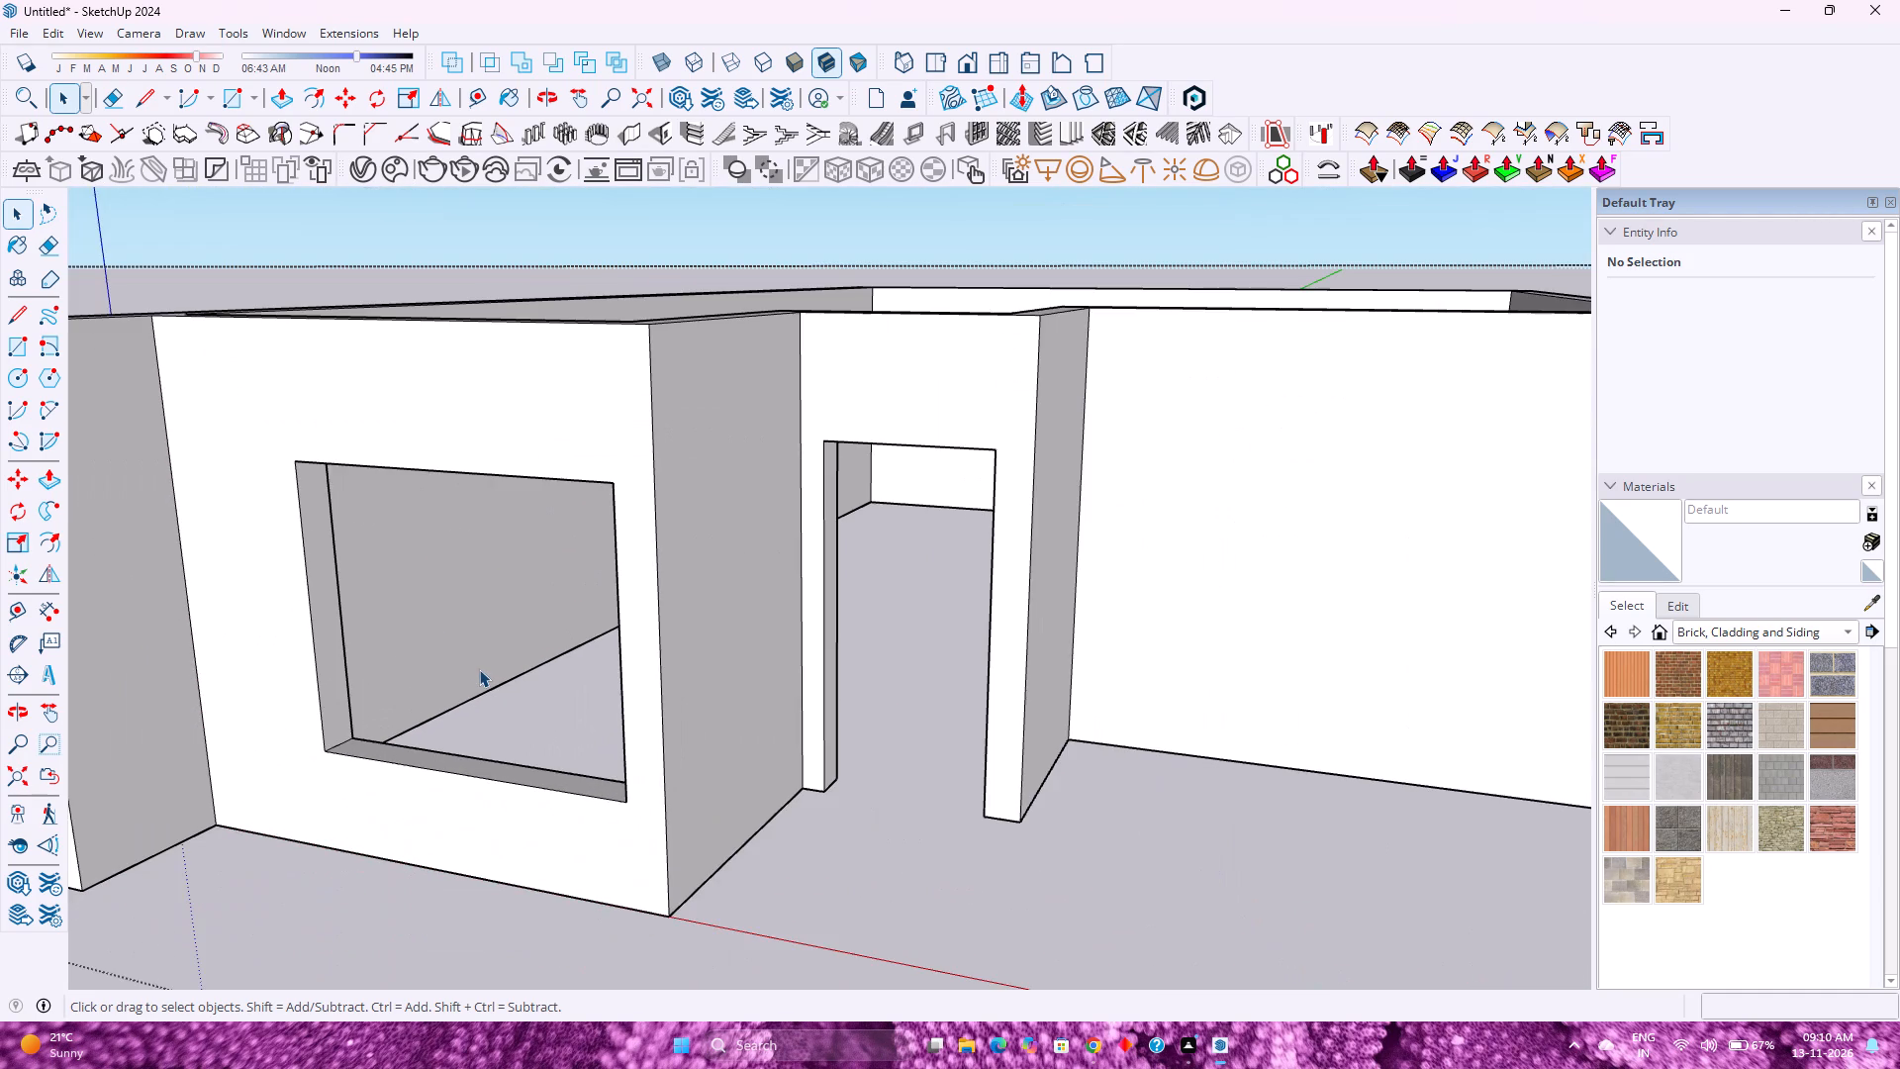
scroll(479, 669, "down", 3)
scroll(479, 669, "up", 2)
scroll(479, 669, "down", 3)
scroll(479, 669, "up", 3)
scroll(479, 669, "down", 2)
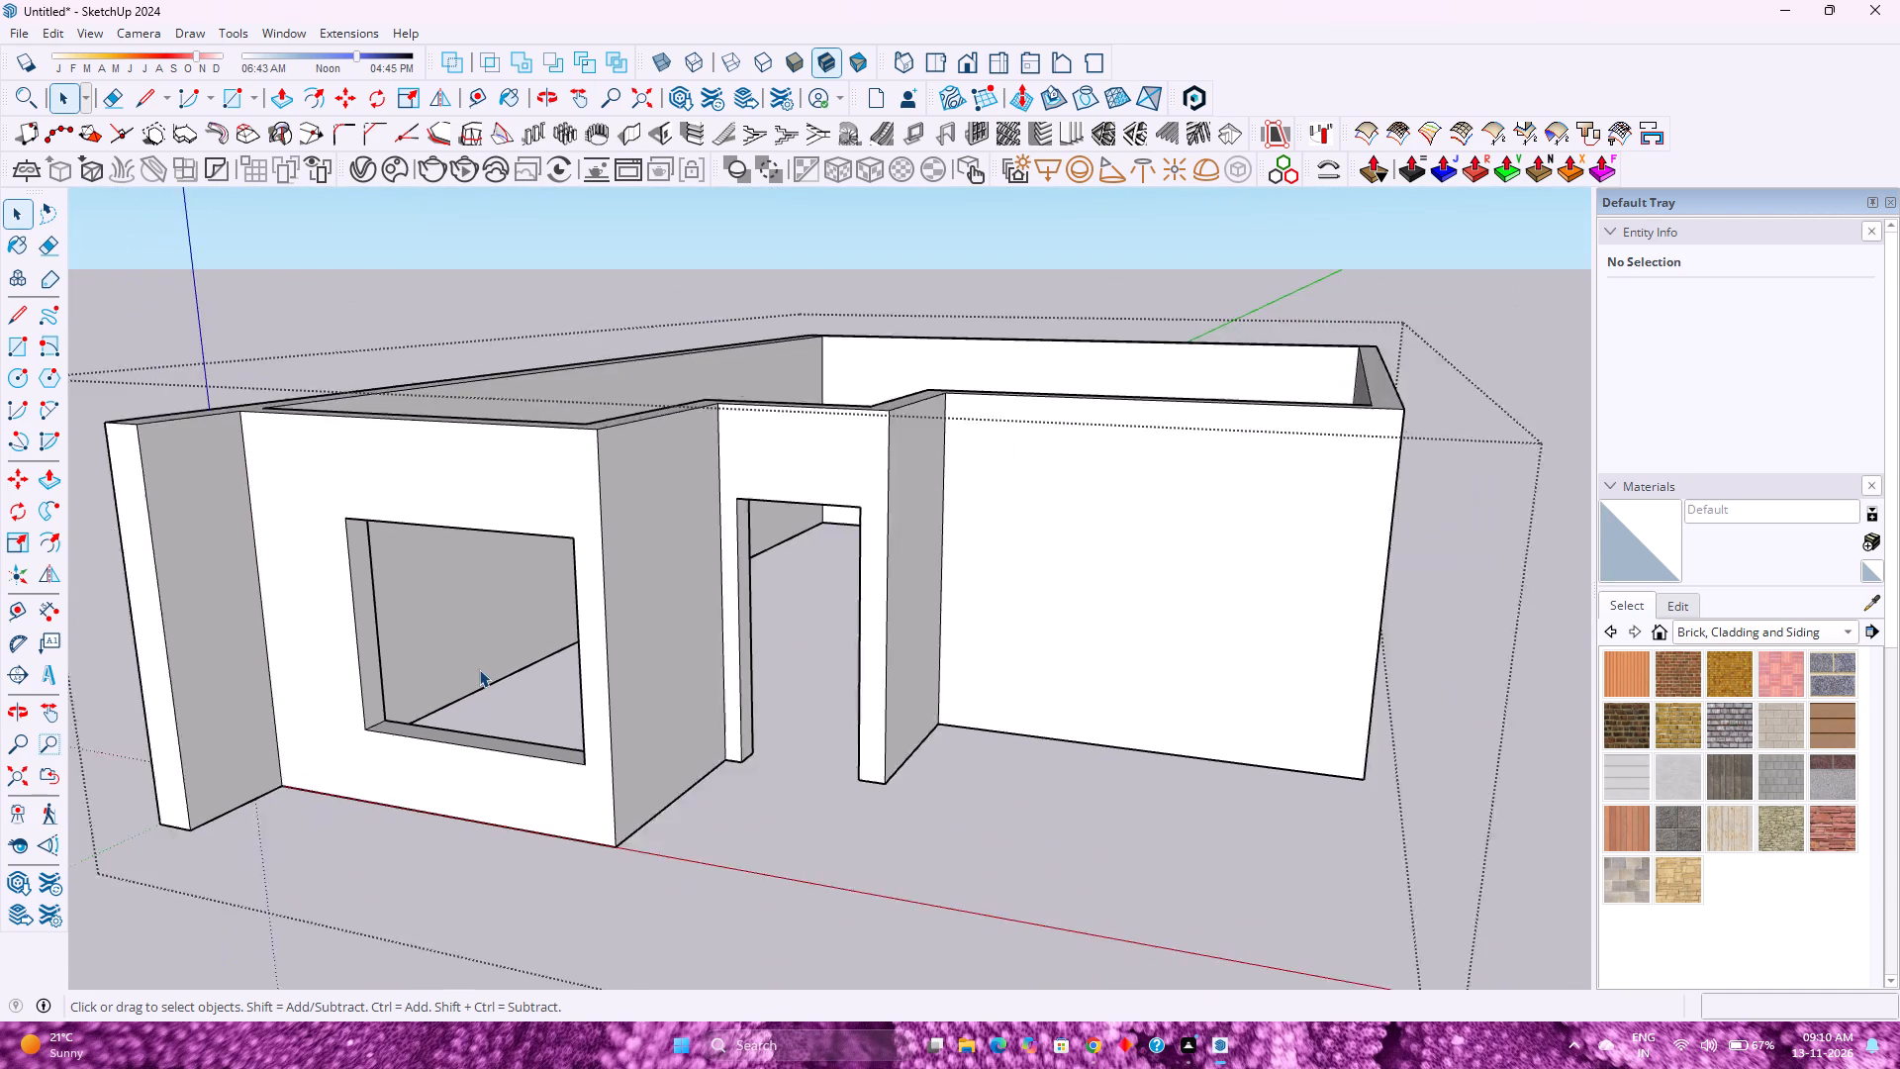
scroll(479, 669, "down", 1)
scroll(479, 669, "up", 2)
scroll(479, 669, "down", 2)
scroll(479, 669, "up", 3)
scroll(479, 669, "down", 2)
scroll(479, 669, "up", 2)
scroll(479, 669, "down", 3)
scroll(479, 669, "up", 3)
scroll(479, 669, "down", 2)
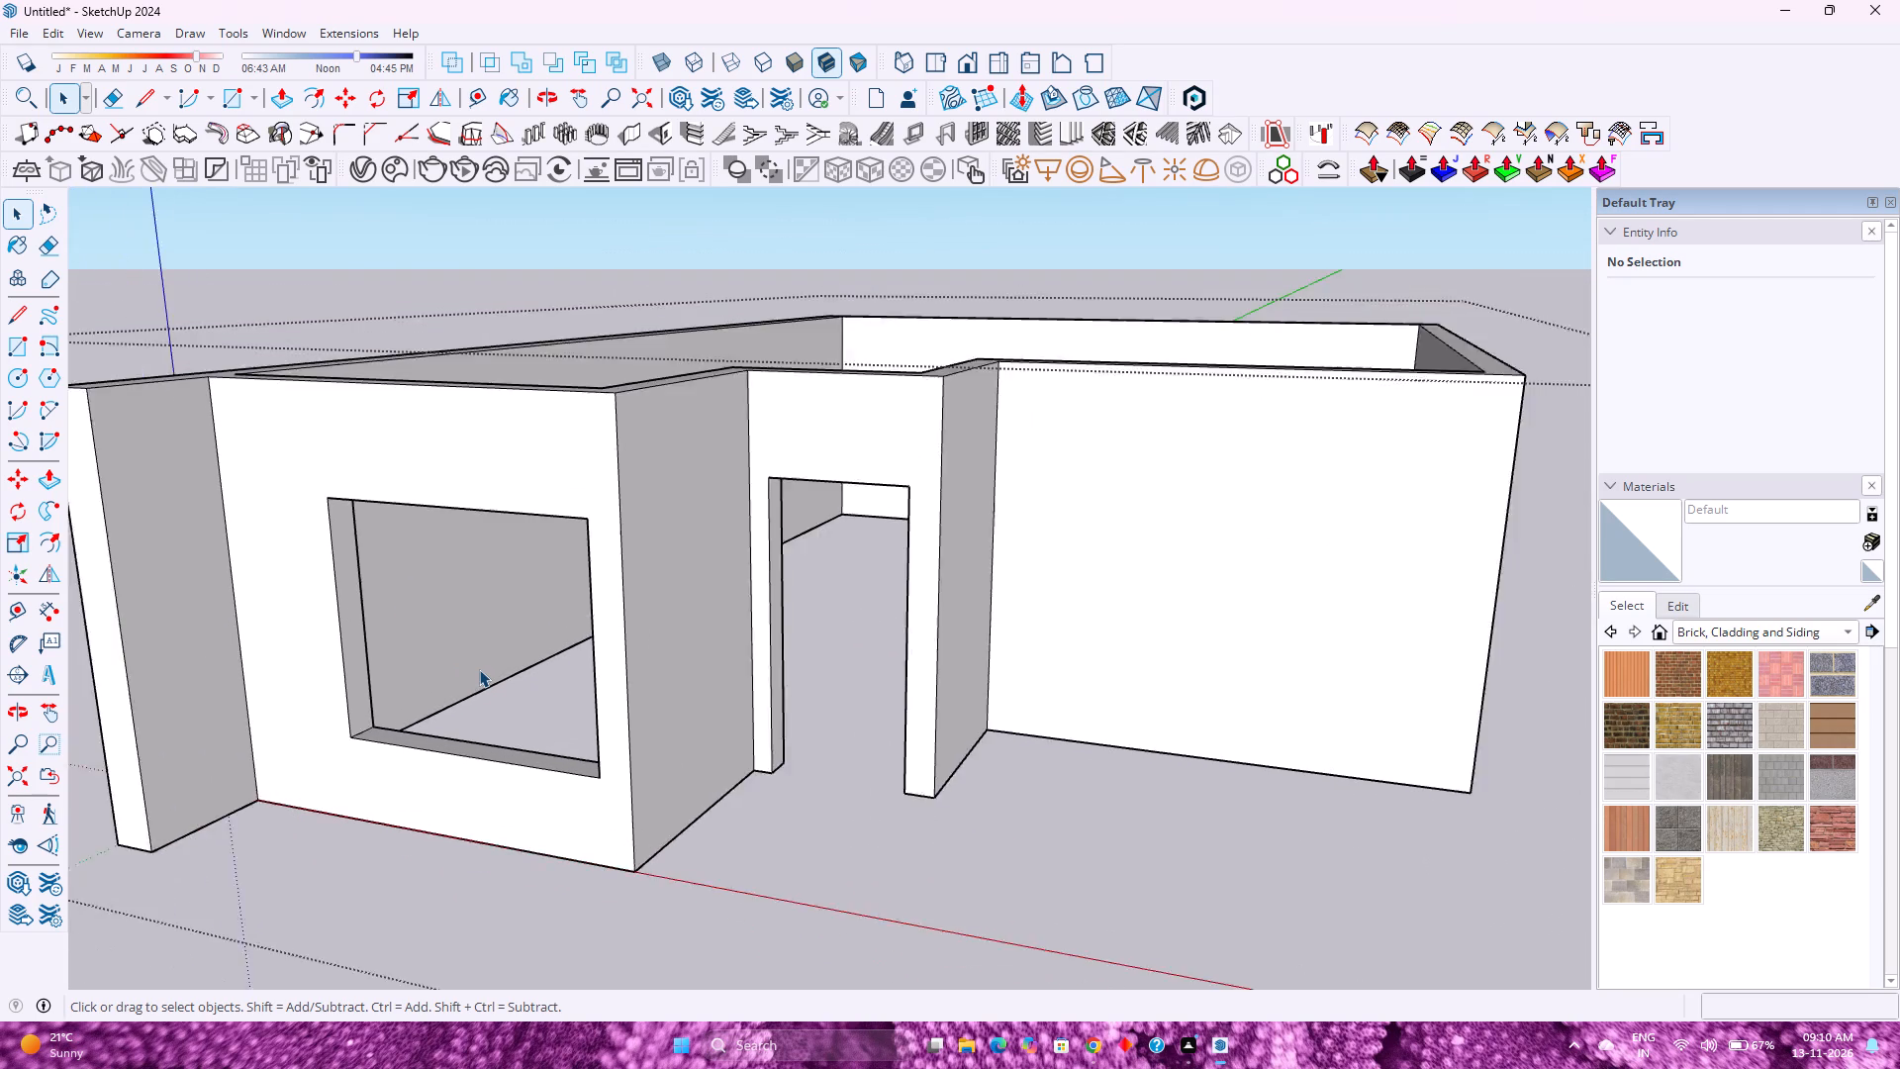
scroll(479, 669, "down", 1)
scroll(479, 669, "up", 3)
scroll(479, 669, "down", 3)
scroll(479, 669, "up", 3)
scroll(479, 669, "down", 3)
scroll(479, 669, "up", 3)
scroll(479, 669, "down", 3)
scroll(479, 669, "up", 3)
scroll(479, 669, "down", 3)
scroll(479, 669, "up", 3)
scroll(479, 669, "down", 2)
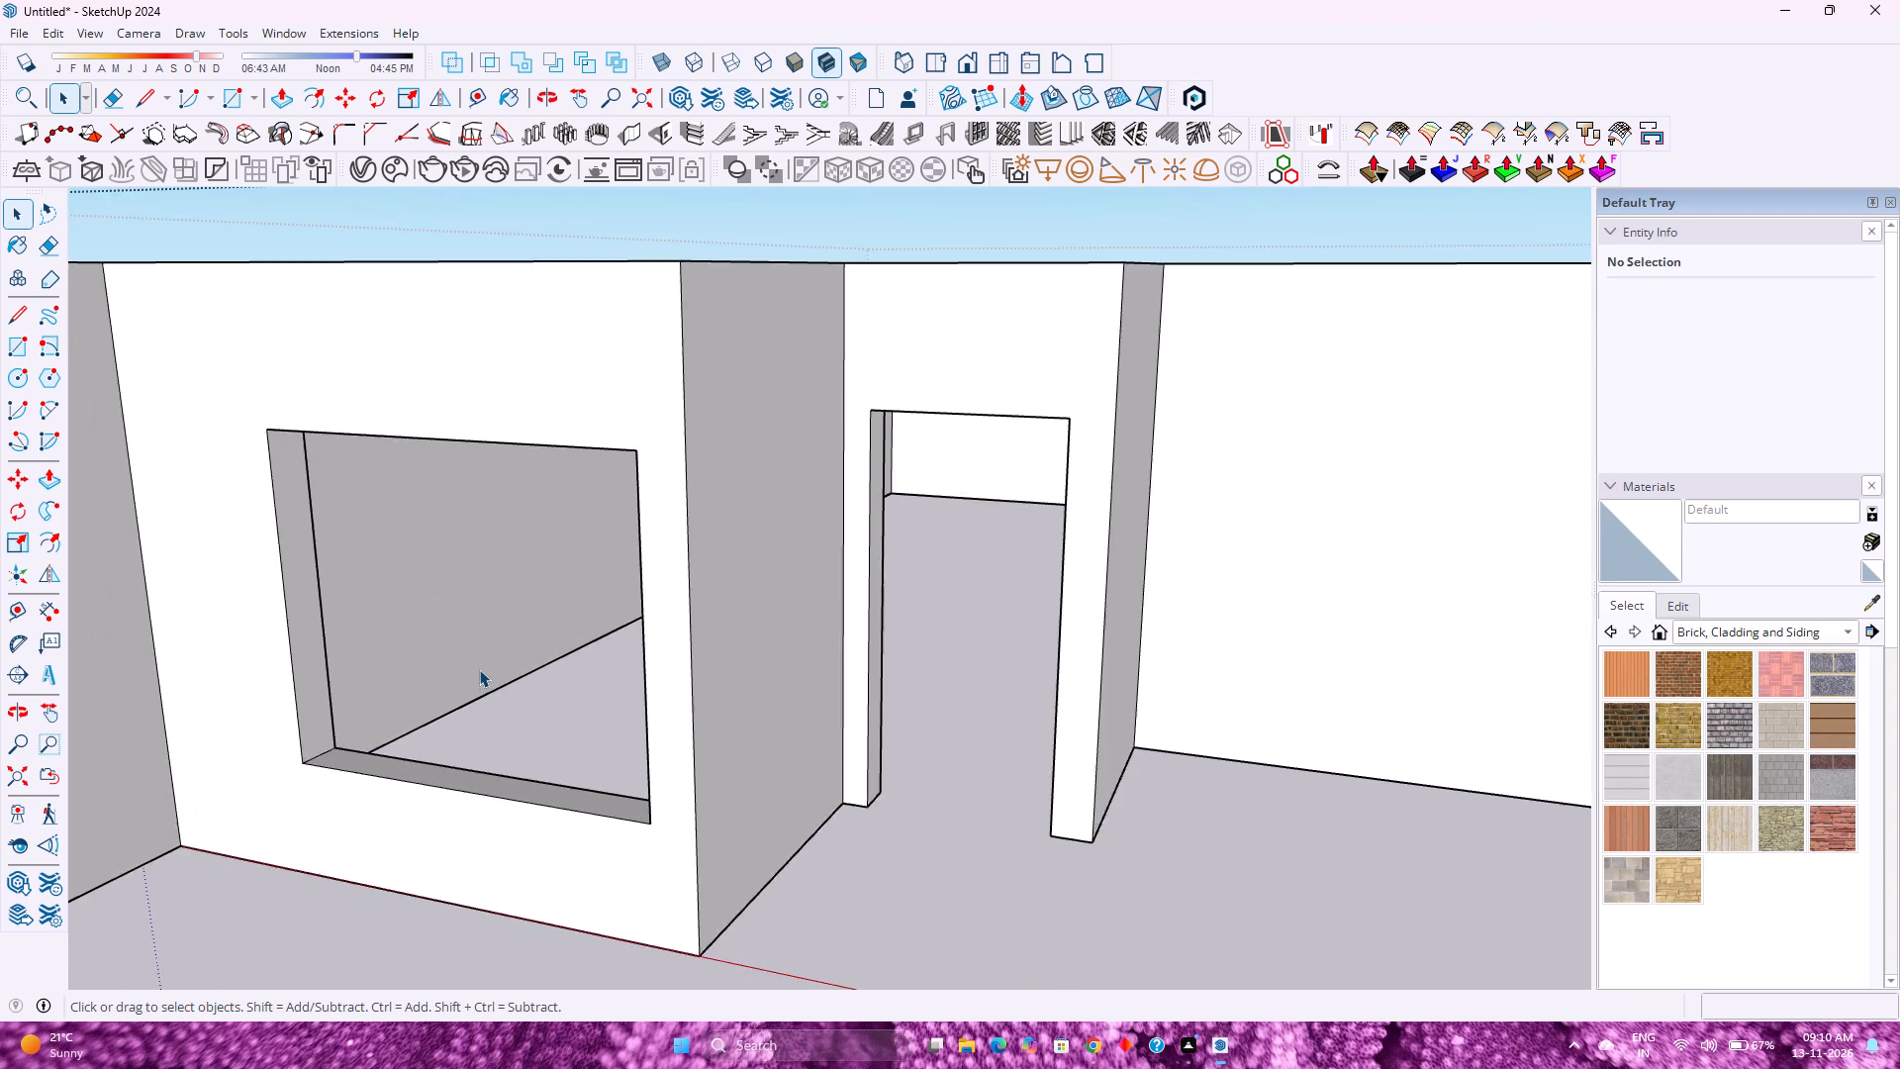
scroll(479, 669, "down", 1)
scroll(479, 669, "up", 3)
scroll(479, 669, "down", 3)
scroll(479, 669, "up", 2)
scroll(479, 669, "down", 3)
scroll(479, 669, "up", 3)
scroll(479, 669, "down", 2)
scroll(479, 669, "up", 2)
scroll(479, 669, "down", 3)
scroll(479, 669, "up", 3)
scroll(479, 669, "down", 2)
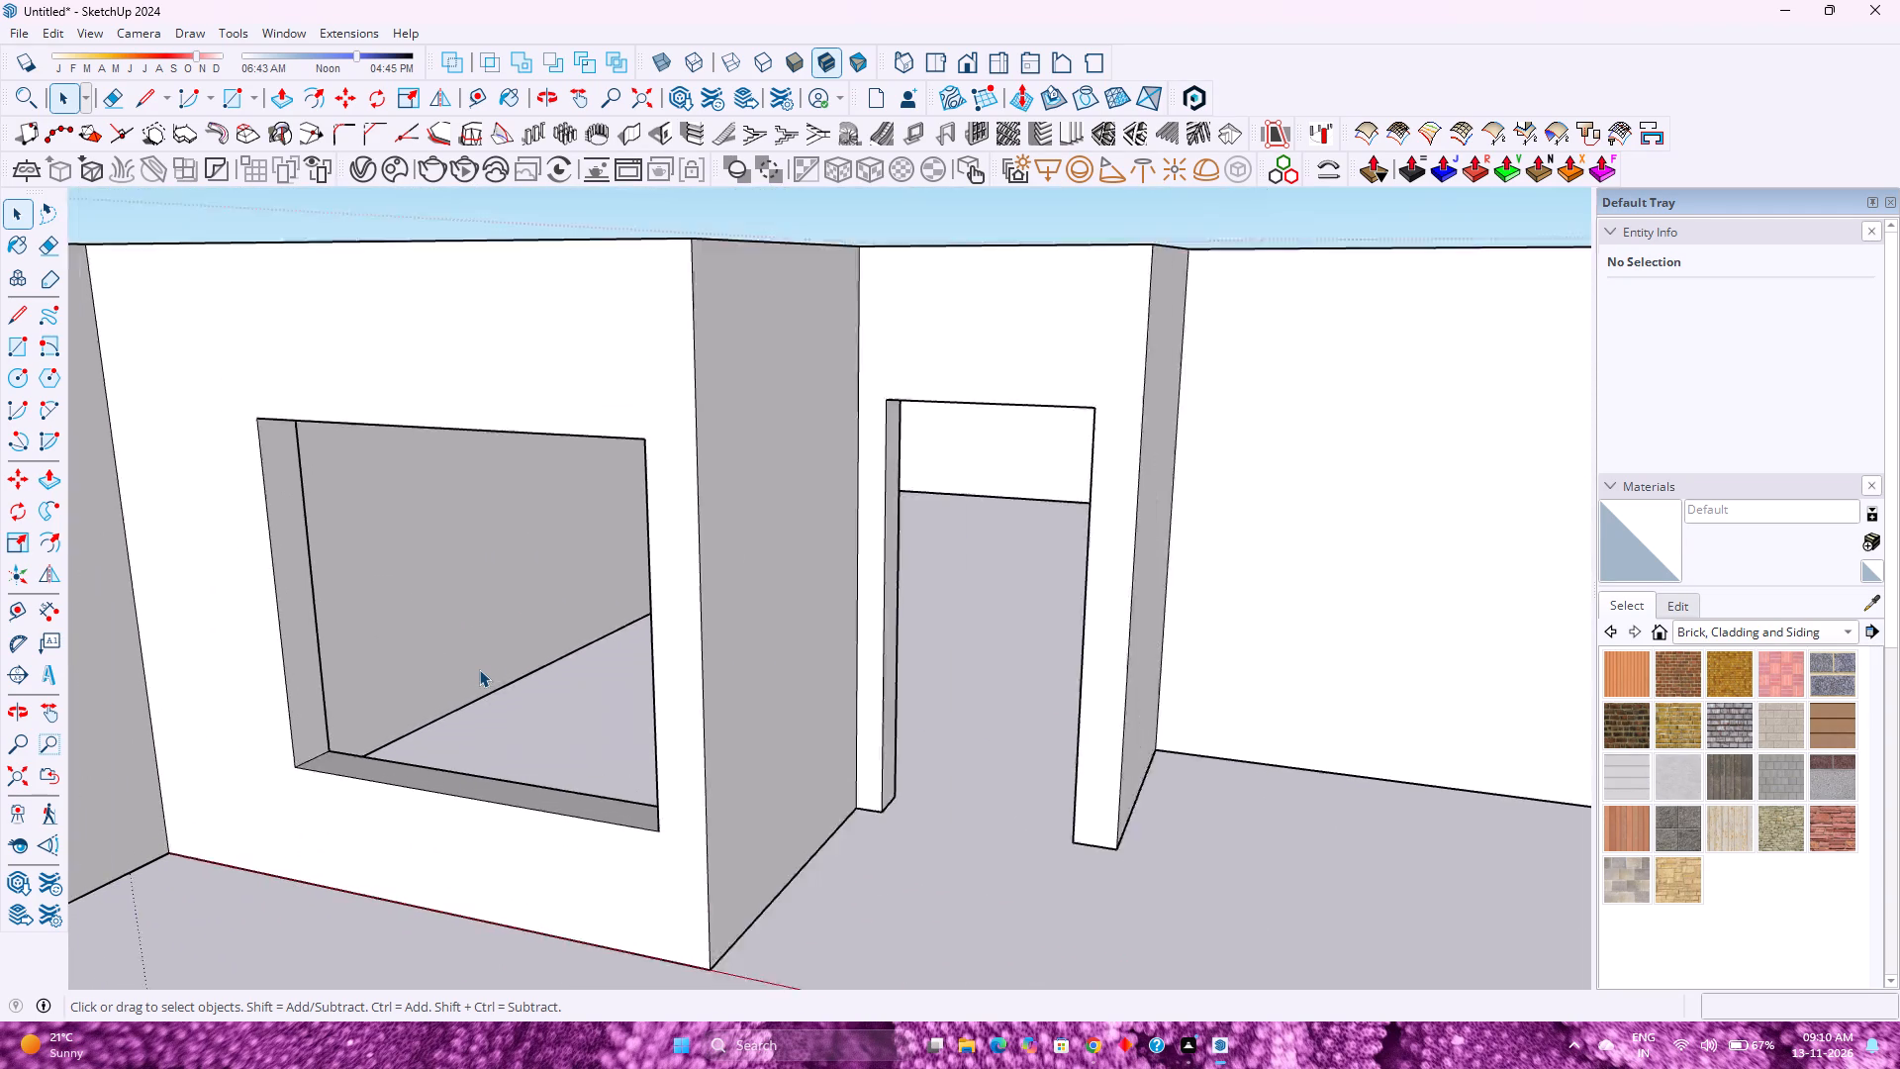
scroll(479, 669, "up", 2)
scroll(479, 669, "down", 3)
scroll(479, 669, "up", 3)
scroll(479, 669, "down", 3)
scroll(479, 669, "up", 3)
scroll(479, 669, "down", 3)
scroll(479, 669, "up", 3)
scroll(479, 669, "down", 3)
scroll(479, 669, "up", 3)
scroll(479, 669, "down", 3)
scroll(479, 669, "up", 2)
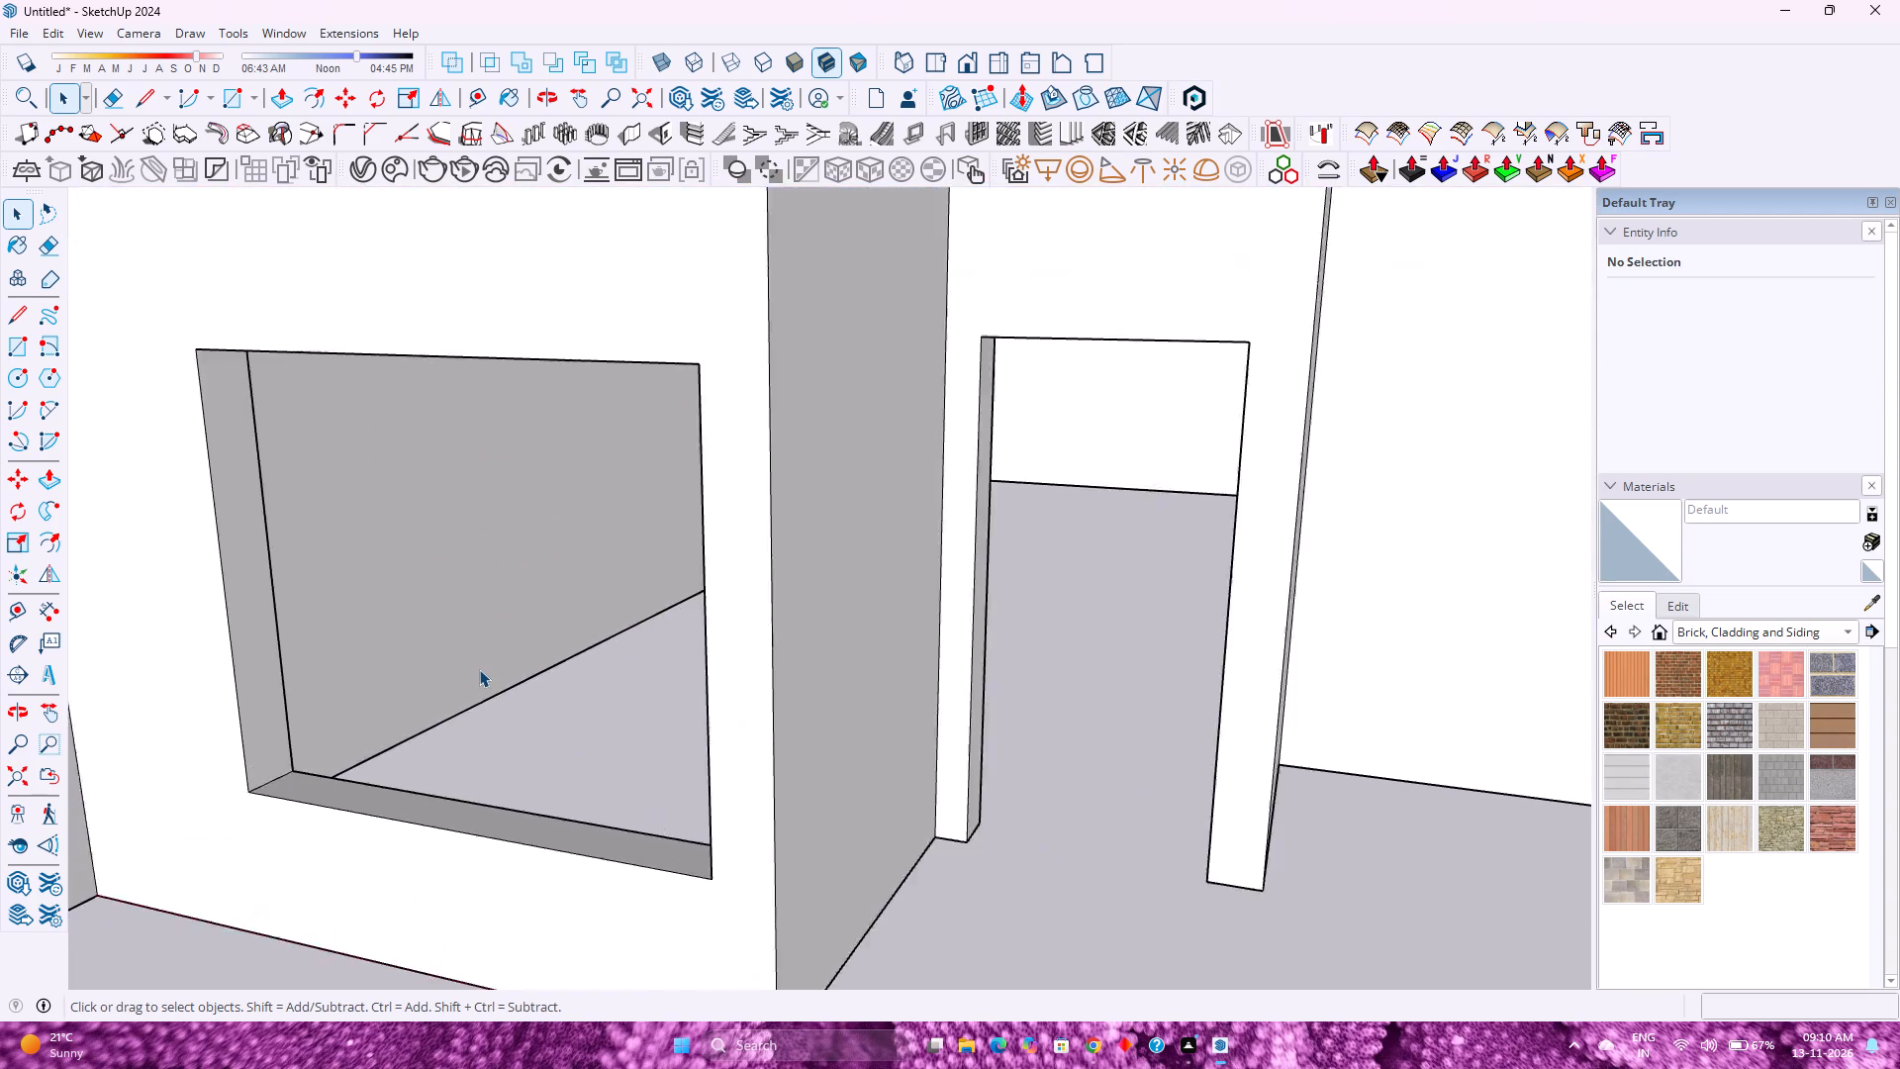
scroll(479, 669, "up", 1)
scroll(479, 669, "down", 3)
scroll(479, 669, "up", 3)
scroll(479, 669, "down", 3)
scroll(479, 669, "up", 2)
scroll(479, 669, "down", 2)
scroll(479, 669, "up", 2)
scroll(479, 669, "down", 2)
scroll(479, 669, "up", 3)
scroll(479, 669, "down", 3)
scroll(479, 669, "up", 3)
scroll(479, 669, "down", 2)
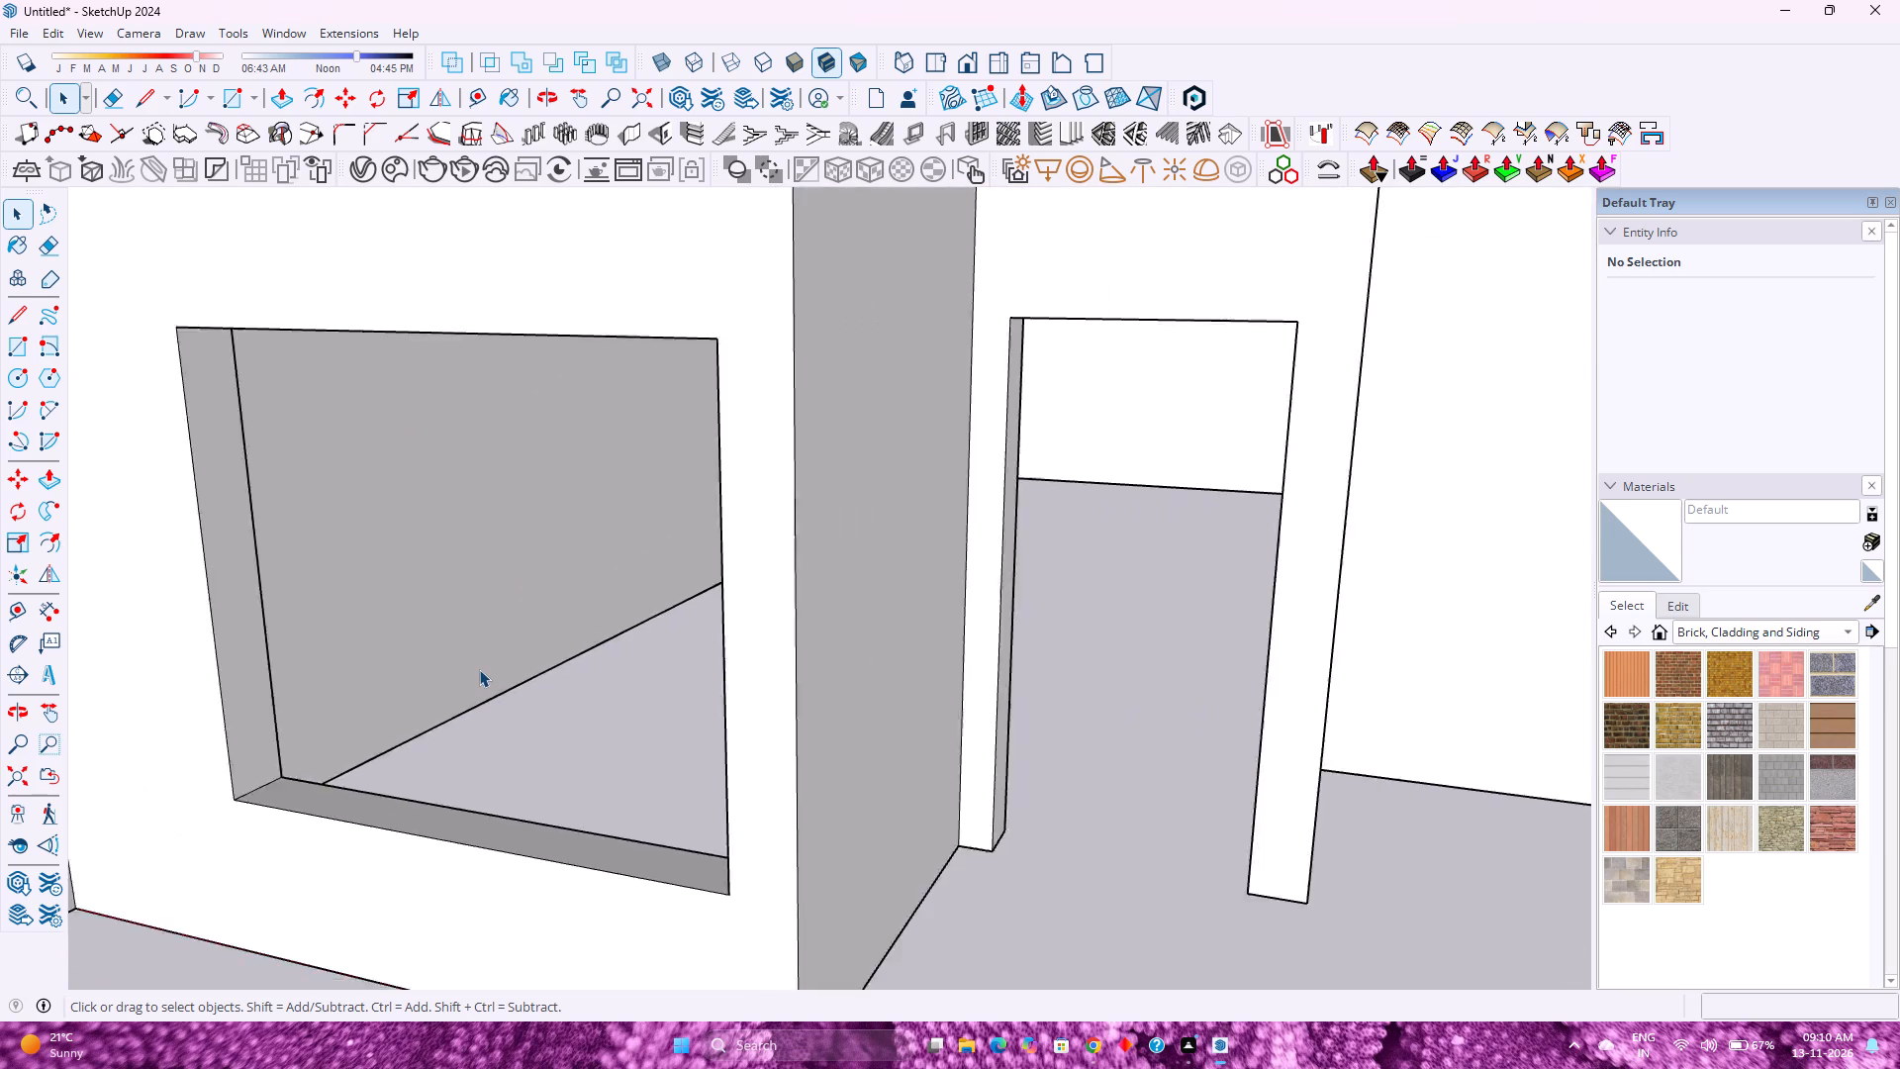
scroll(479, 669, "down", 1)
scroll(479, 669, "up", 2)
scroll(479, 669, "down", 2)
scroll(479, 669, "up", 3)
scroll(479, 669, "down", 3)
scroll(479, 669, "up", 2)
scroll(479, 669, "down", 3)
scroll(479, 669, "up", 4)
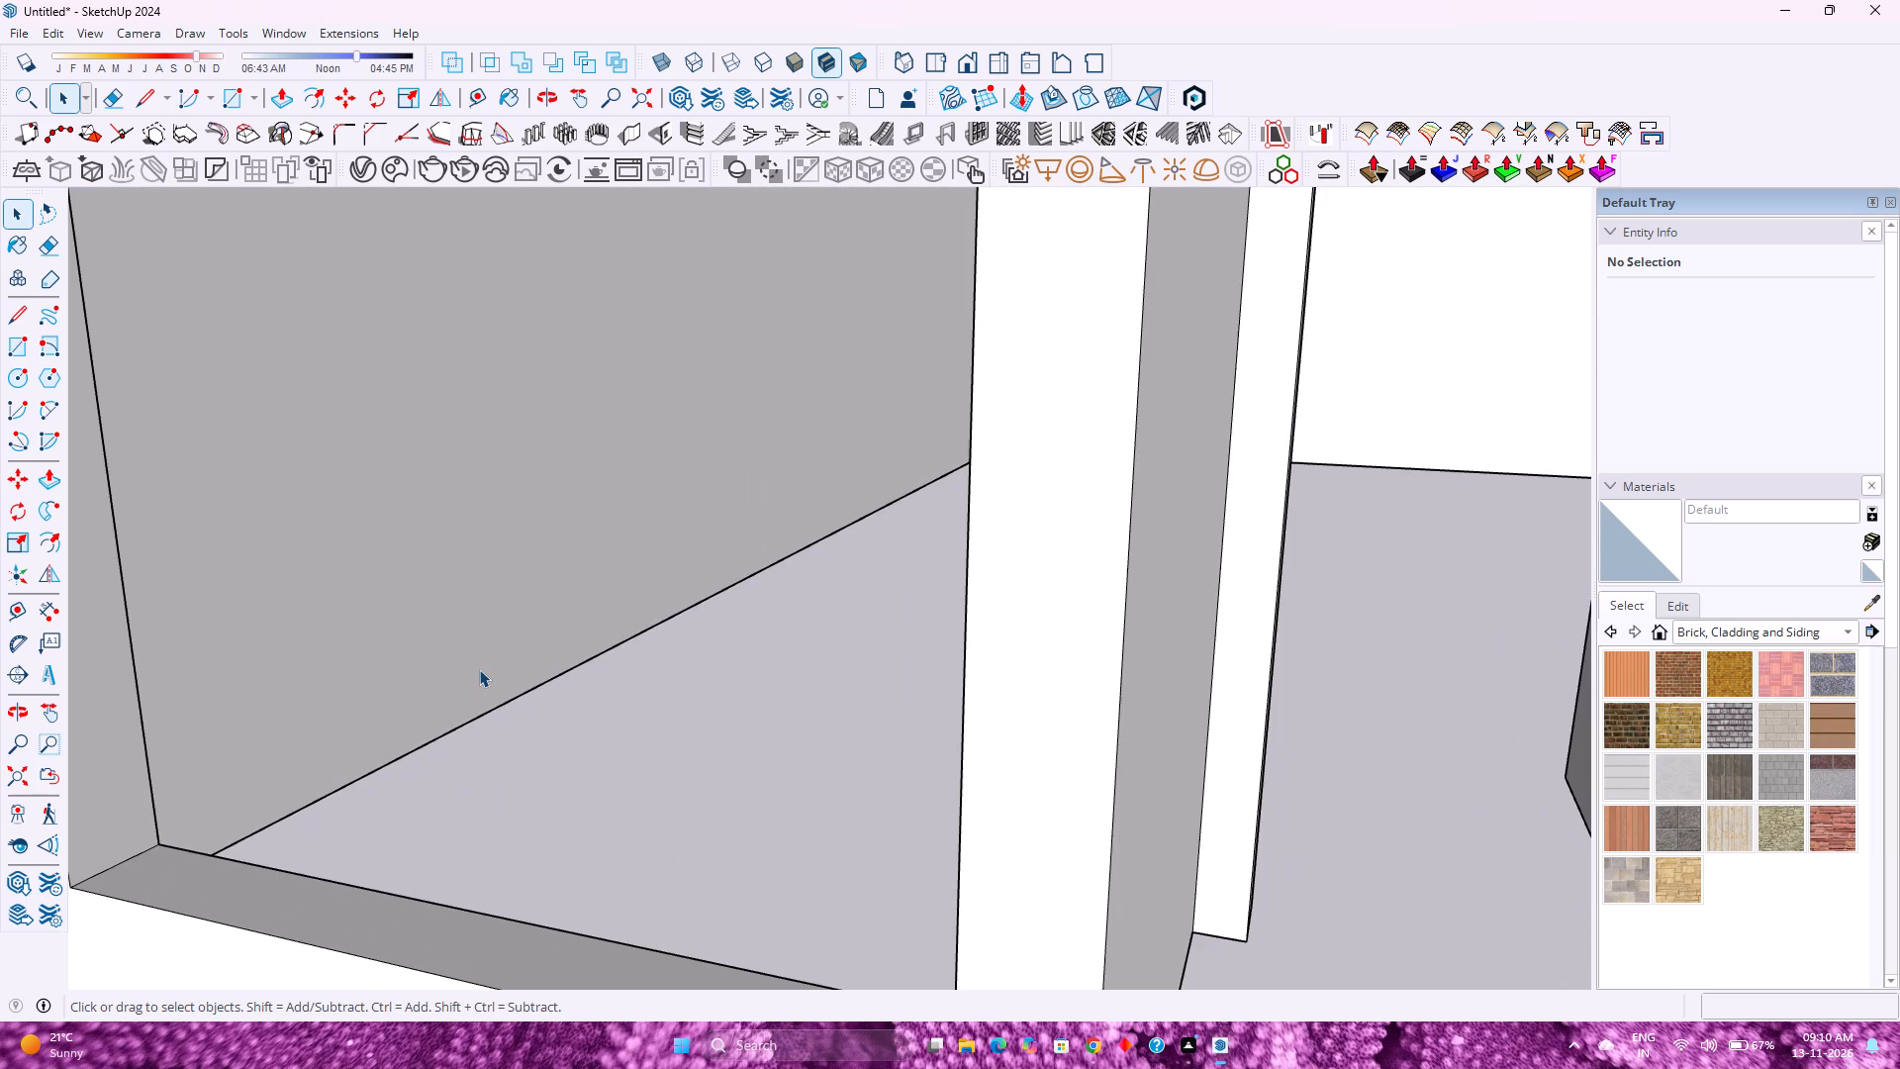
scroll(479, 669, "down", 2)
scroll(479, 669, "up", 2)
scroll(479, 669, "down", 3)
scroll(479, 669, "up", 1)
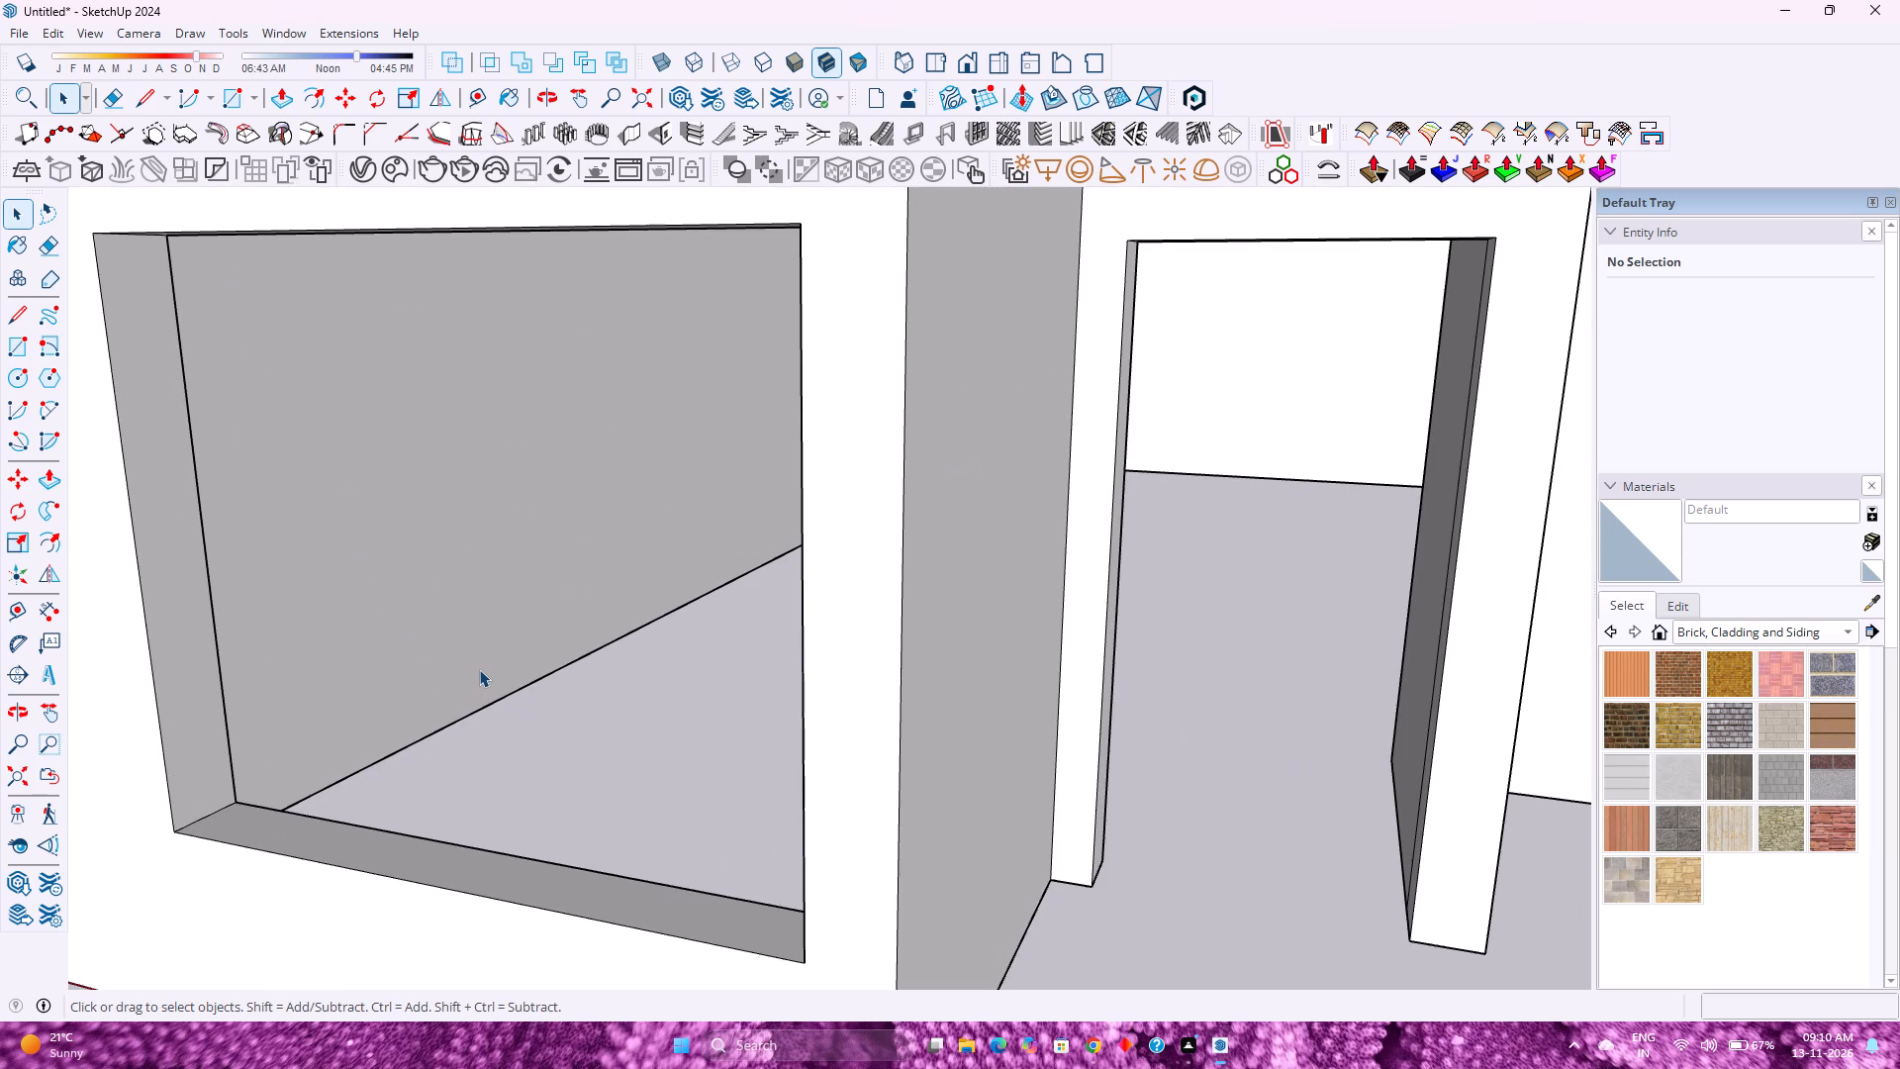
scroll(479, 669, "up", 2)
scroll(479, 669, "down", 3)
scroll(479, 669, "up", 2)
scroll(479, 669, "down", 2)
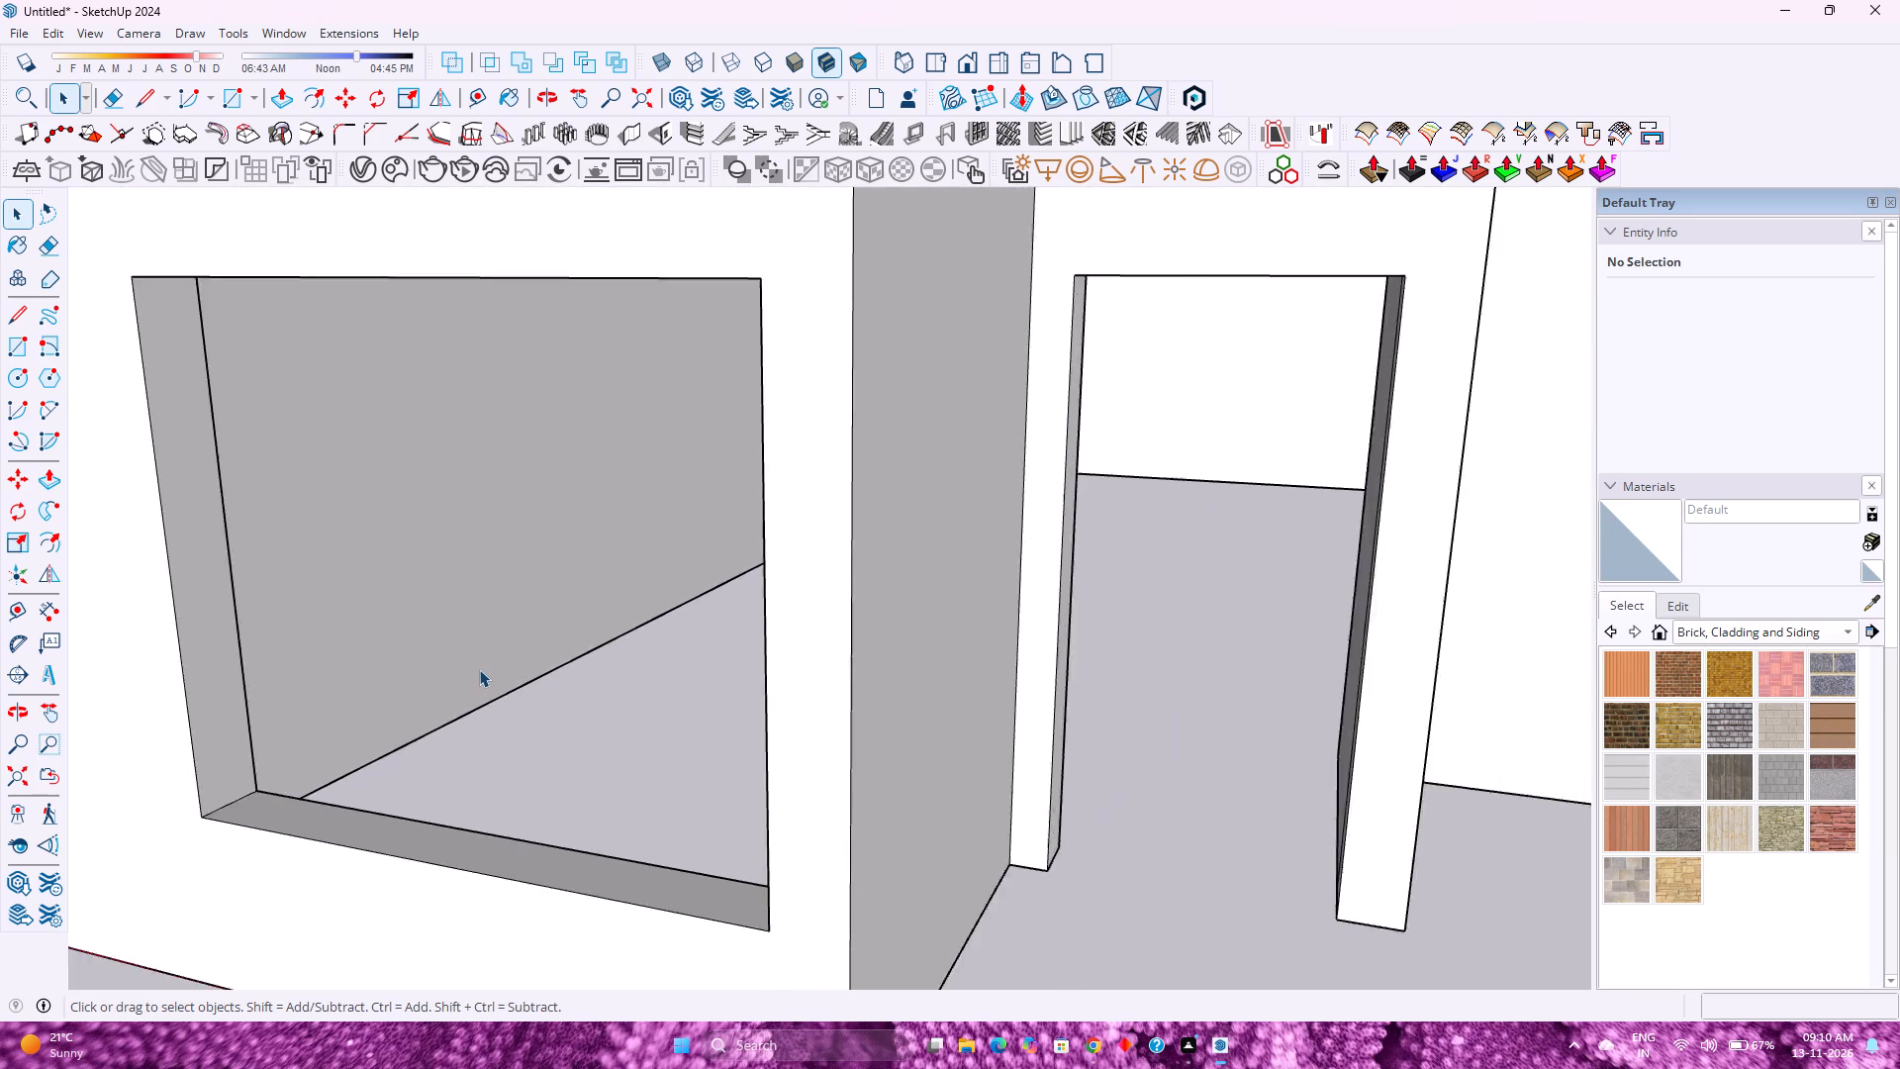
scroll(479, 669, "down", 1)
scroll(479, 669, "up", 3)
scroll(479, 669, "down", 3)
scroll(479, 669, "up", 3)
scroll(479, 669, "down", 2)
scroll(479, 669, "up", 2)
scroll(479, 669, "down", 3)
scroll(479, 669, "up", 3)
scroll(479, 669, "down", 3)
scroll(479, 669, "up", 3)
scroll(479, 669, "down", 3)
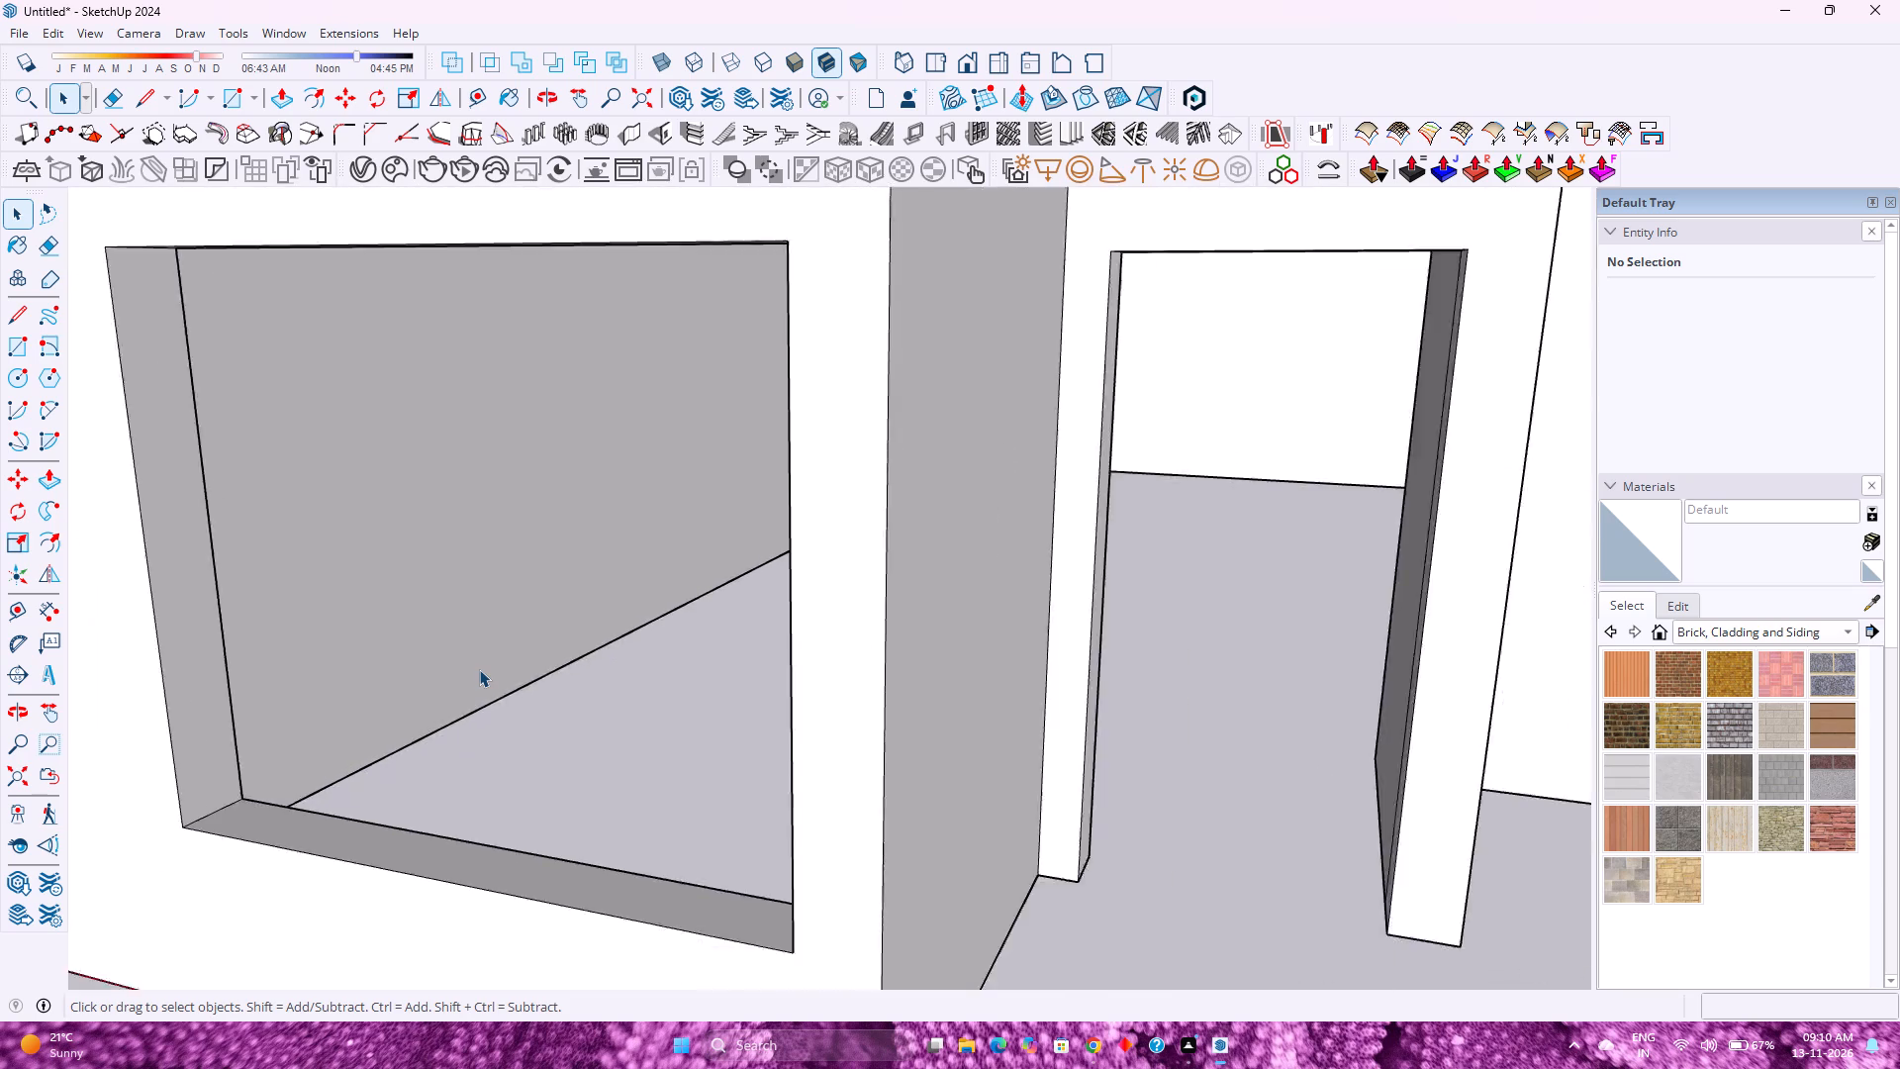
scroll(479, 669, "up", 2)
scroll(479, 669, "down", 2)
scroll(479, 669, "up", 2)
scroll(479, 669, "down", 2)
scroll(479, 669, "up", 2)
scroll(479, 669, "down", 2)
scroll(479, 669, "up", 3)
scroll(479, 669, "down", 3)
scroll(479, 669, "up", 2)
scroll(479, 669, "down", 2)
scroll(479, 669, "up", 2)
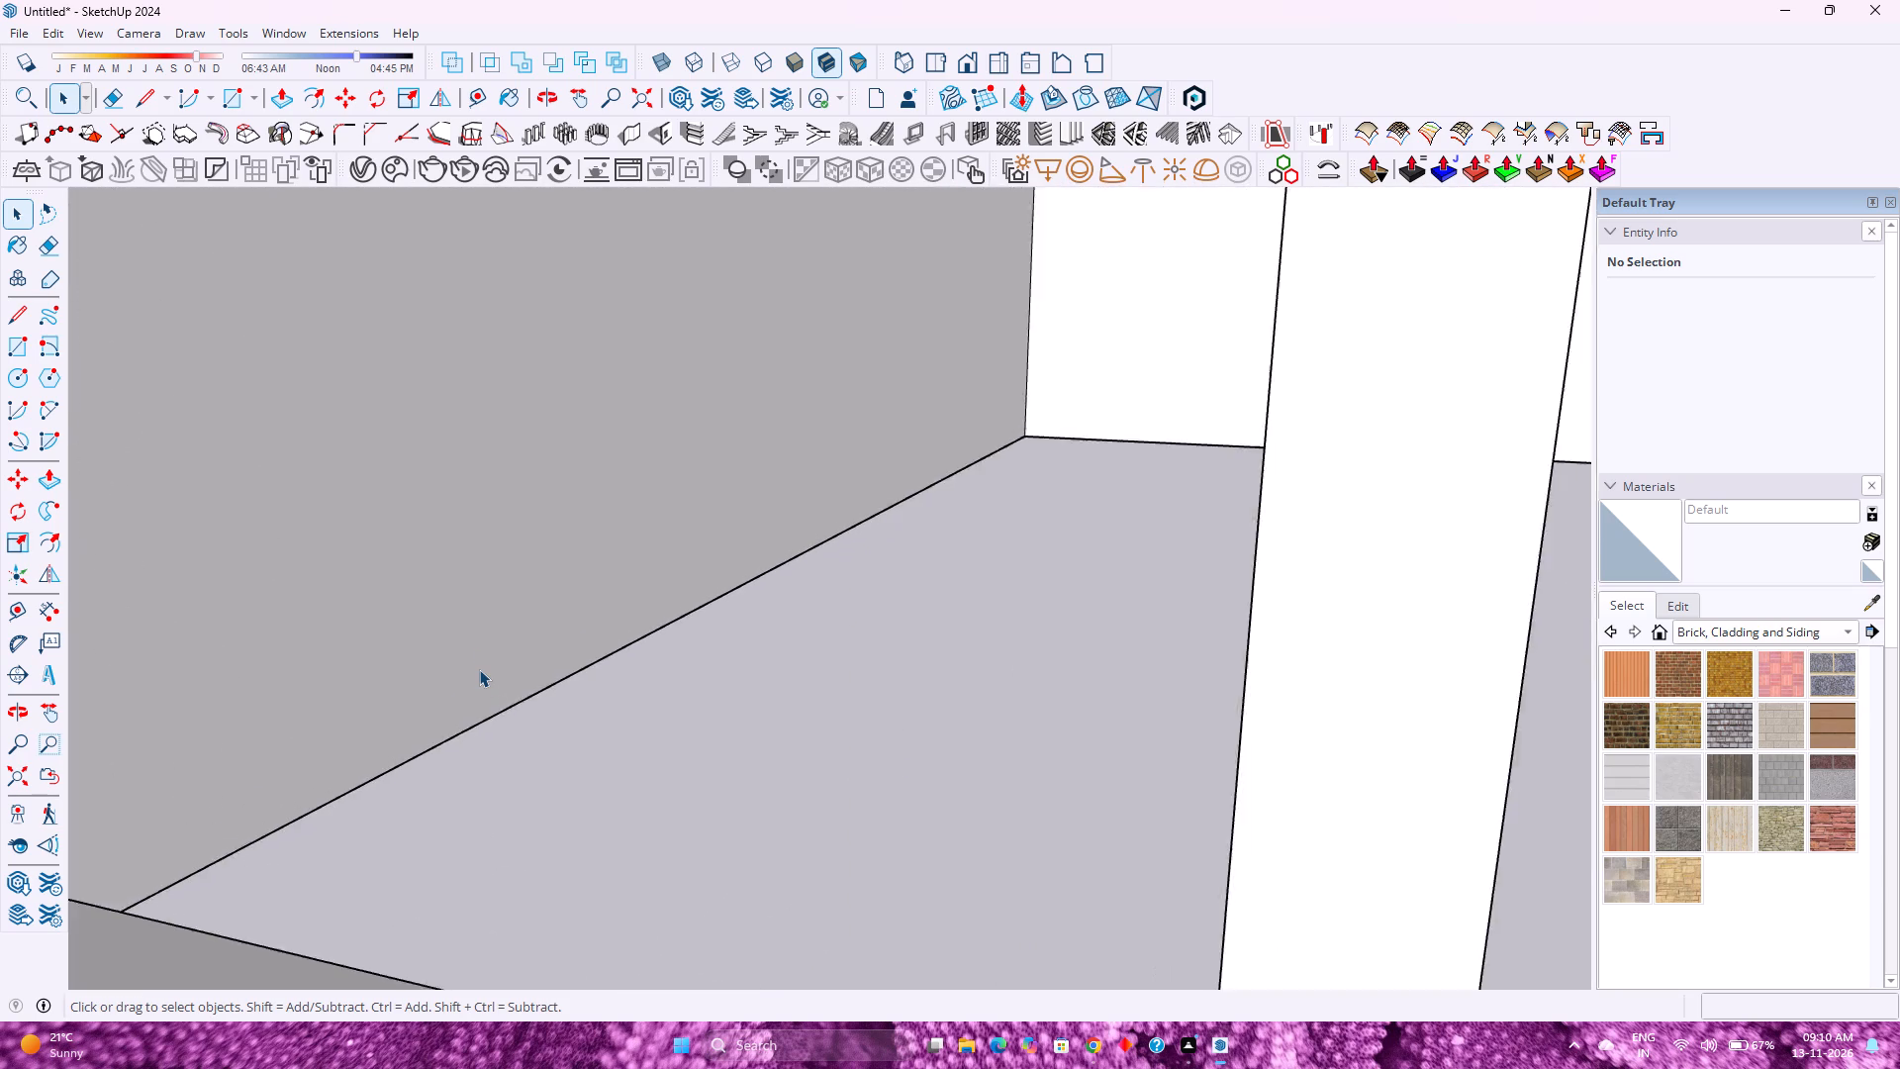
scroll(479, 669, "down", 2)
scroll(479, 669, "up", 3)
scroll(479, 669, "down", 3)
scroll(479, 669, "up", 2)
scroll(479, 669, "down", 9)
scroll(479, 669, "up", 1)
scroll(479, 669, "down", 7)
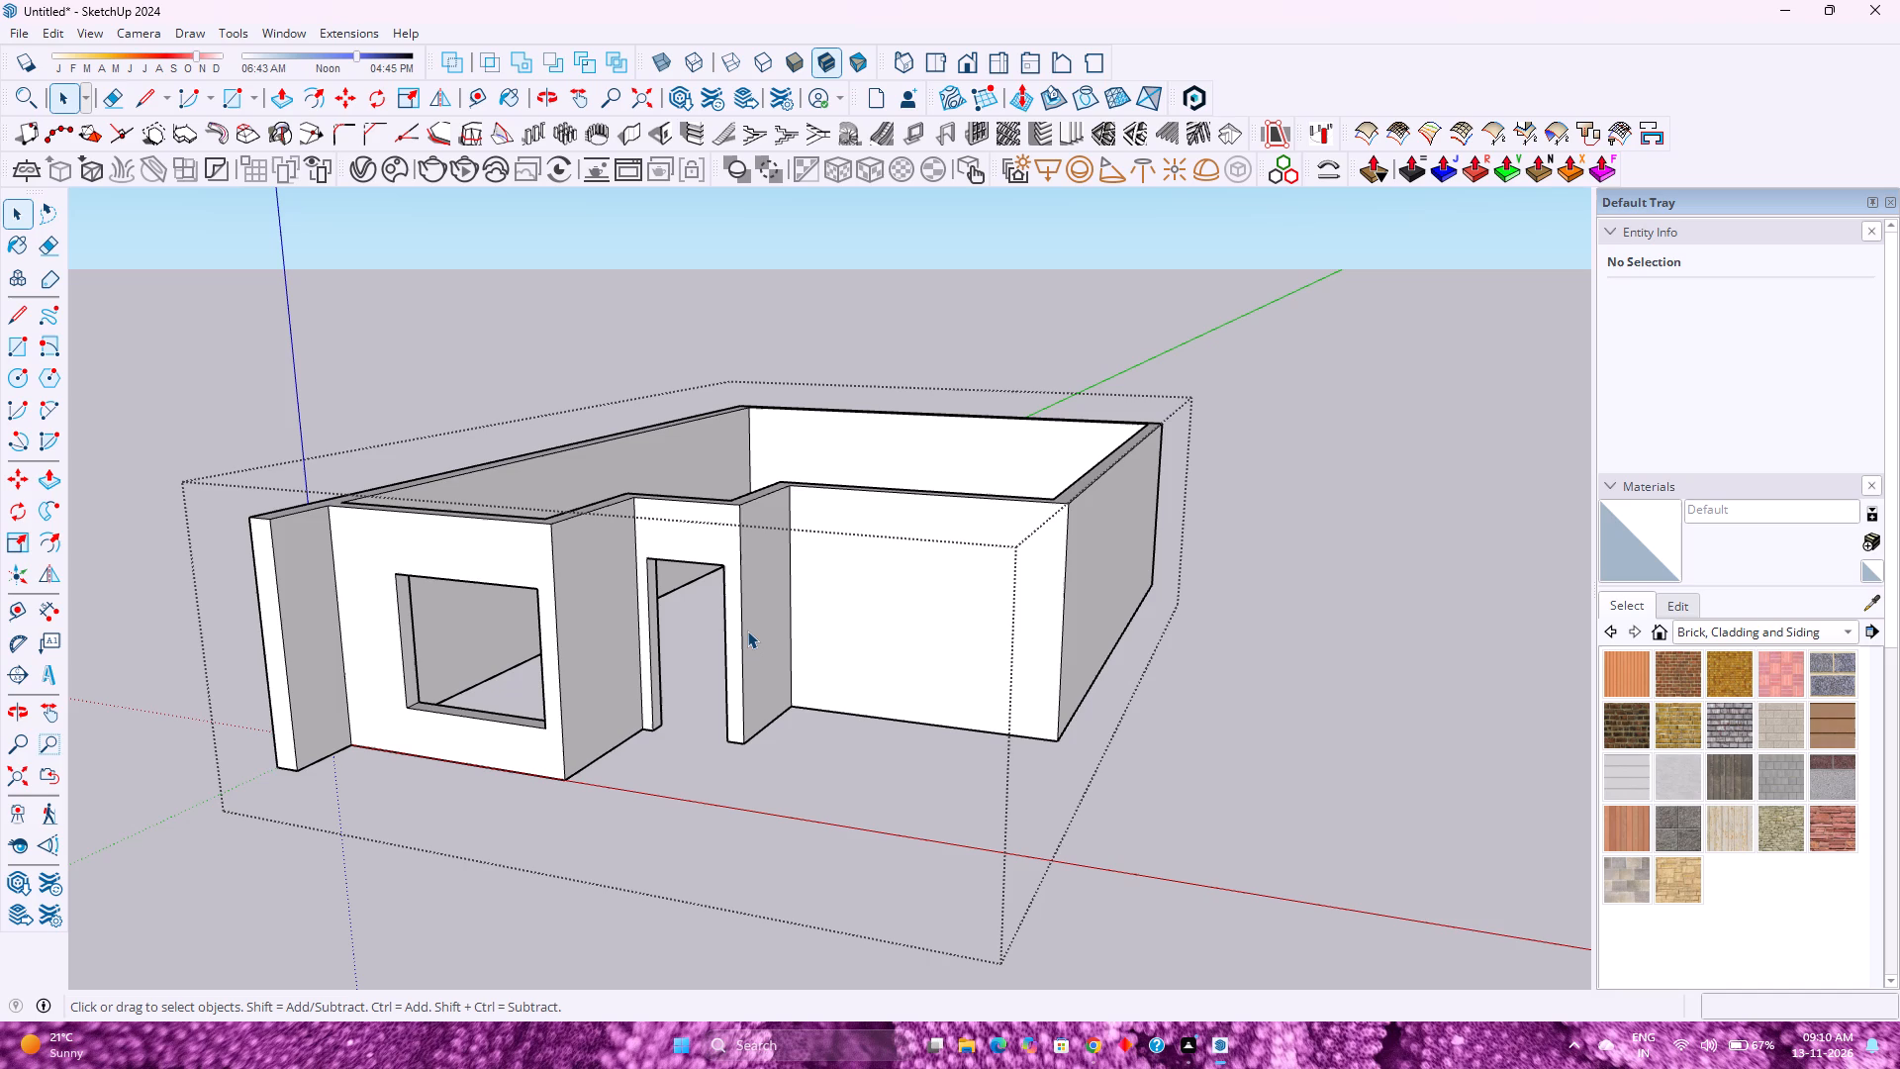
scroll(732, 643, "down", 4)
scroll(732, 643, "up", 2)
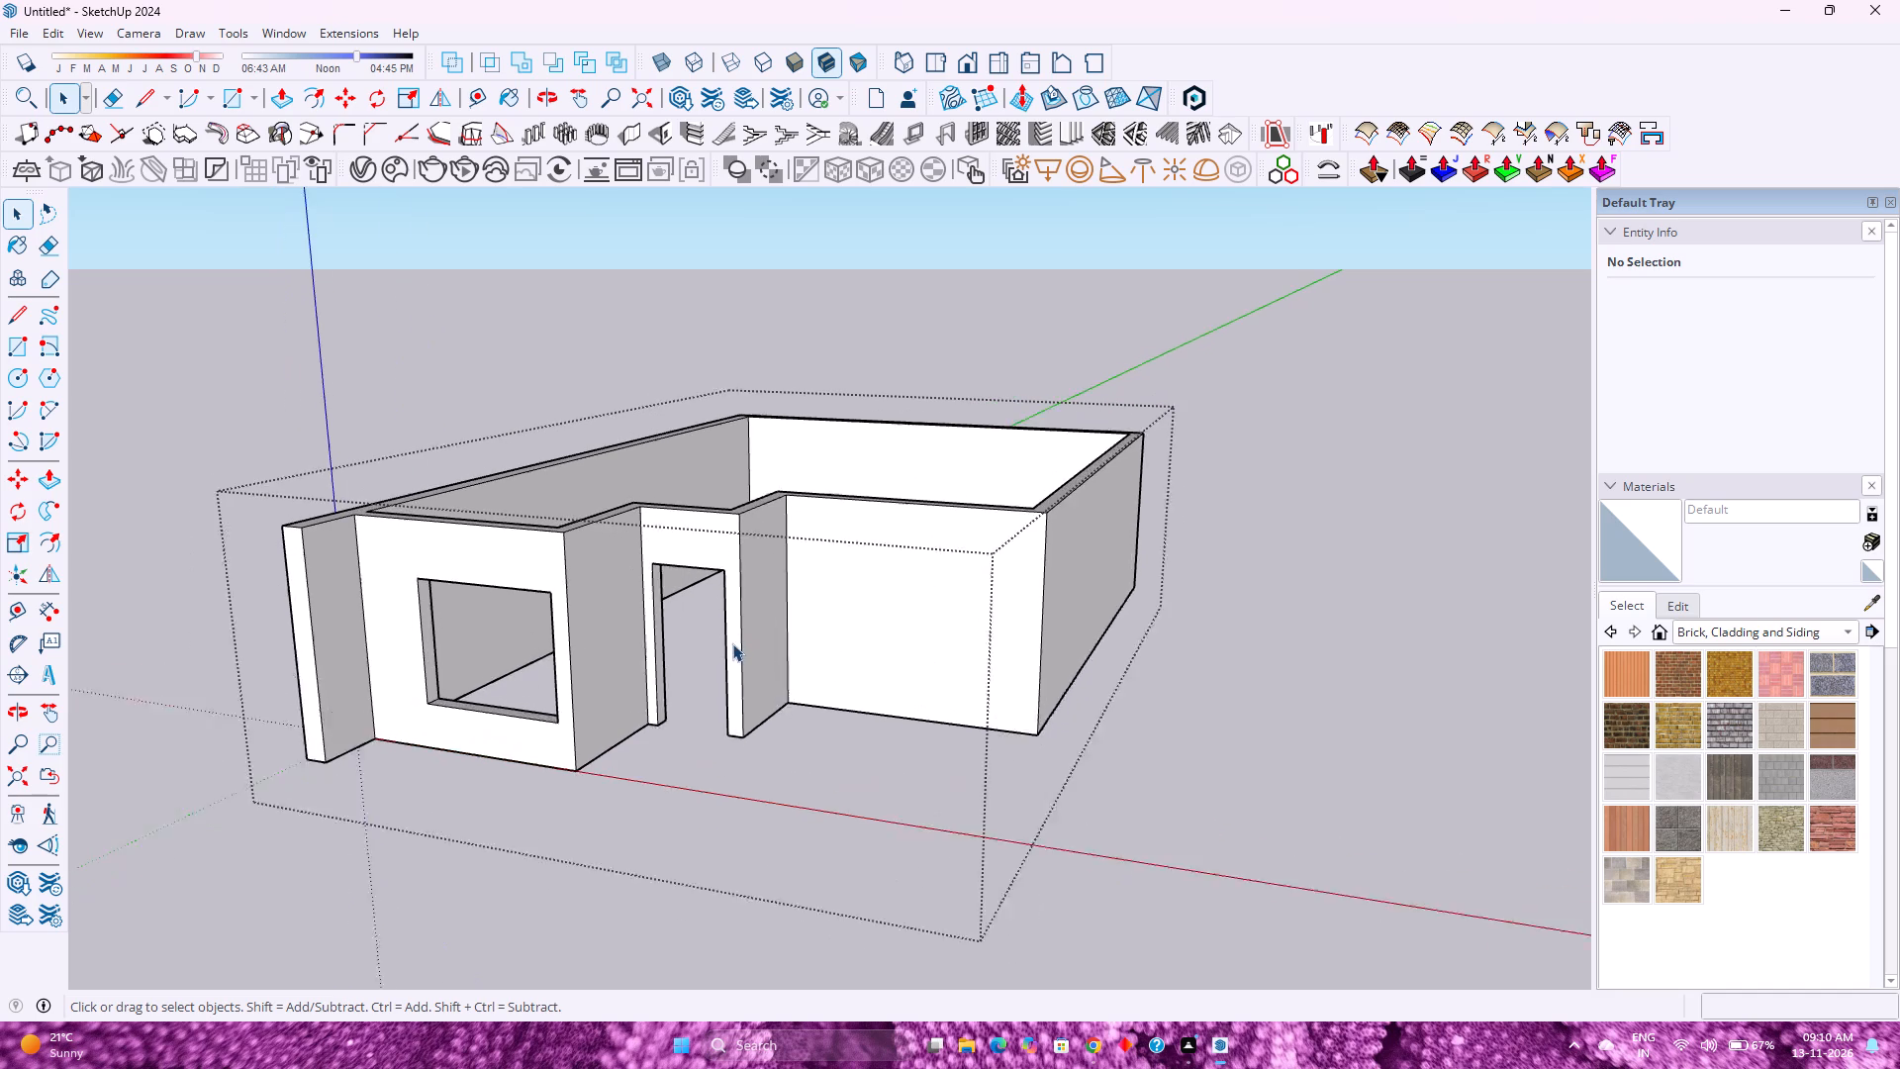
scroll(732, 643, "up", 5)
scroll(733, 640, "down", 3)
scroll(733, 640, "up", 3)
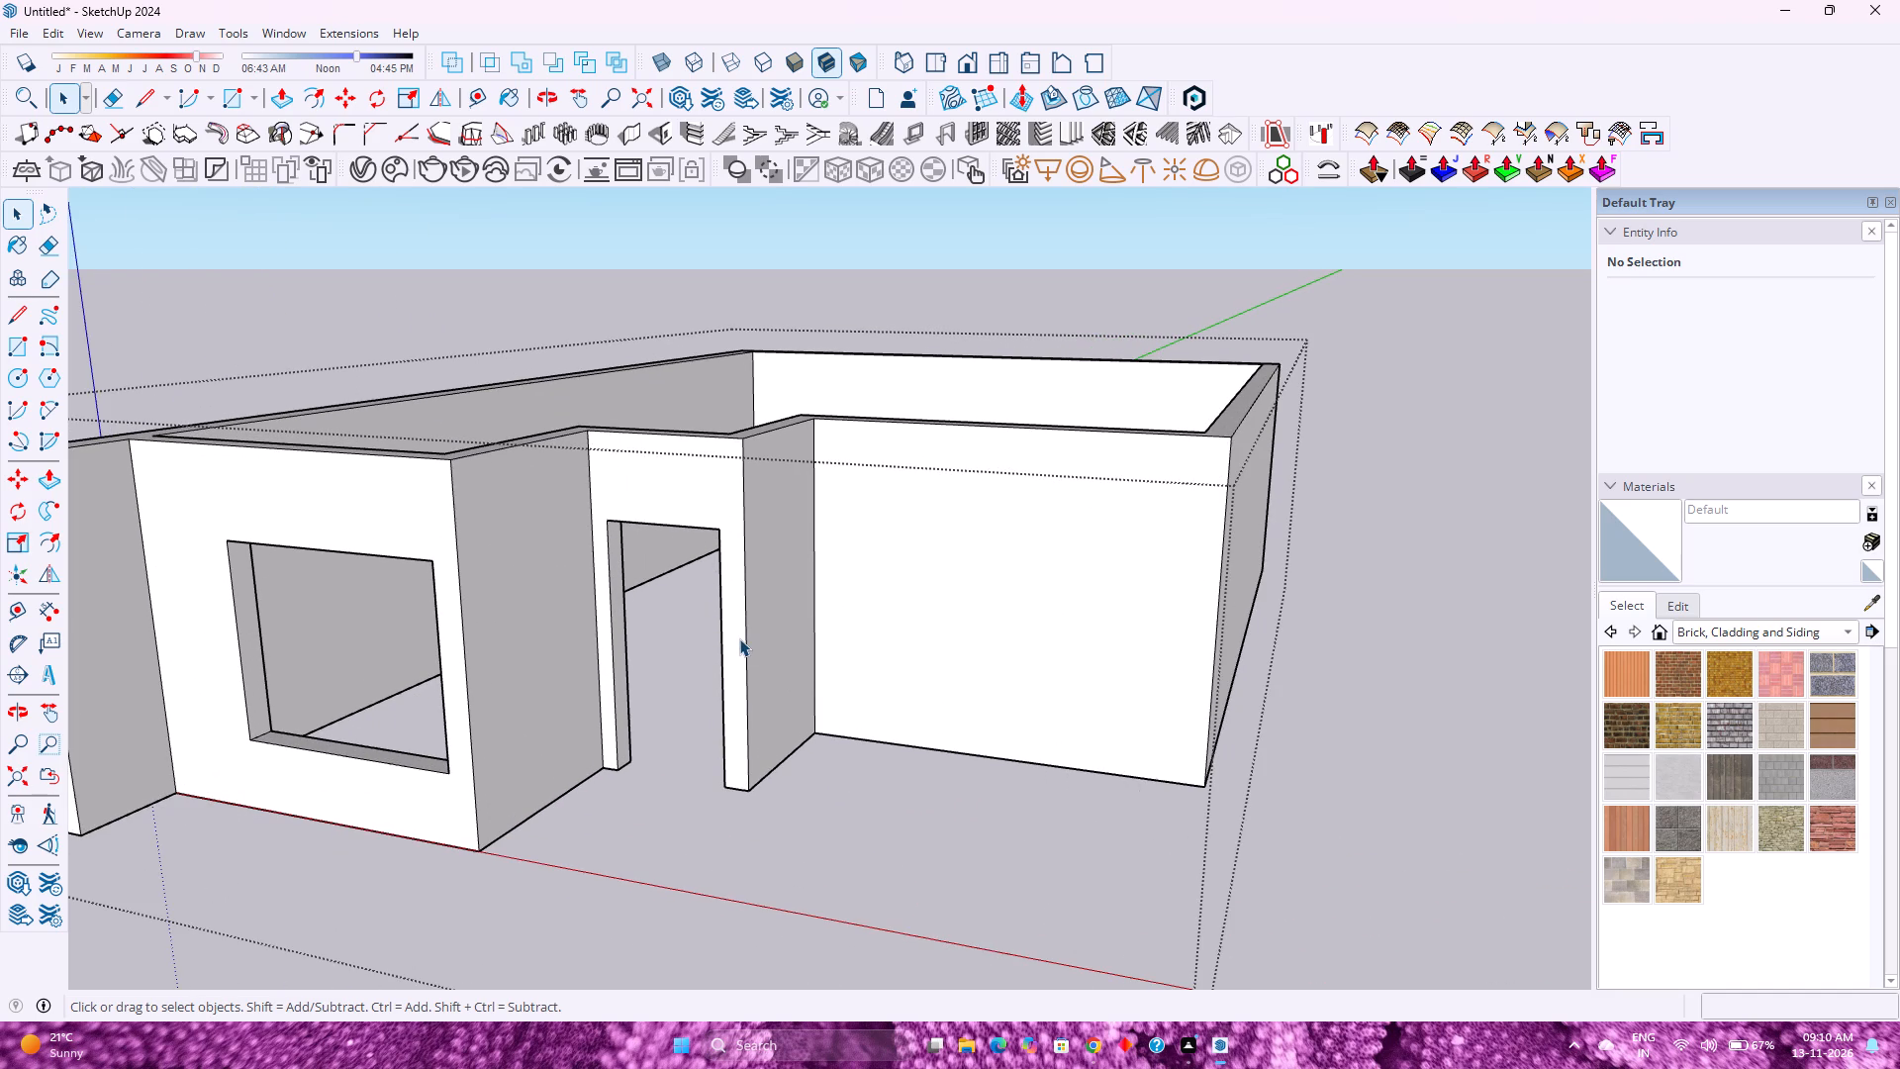
Select the blank front wall face beyond the doorway and examine that wall and the stepped front from several angles.
left_click(948, 572)
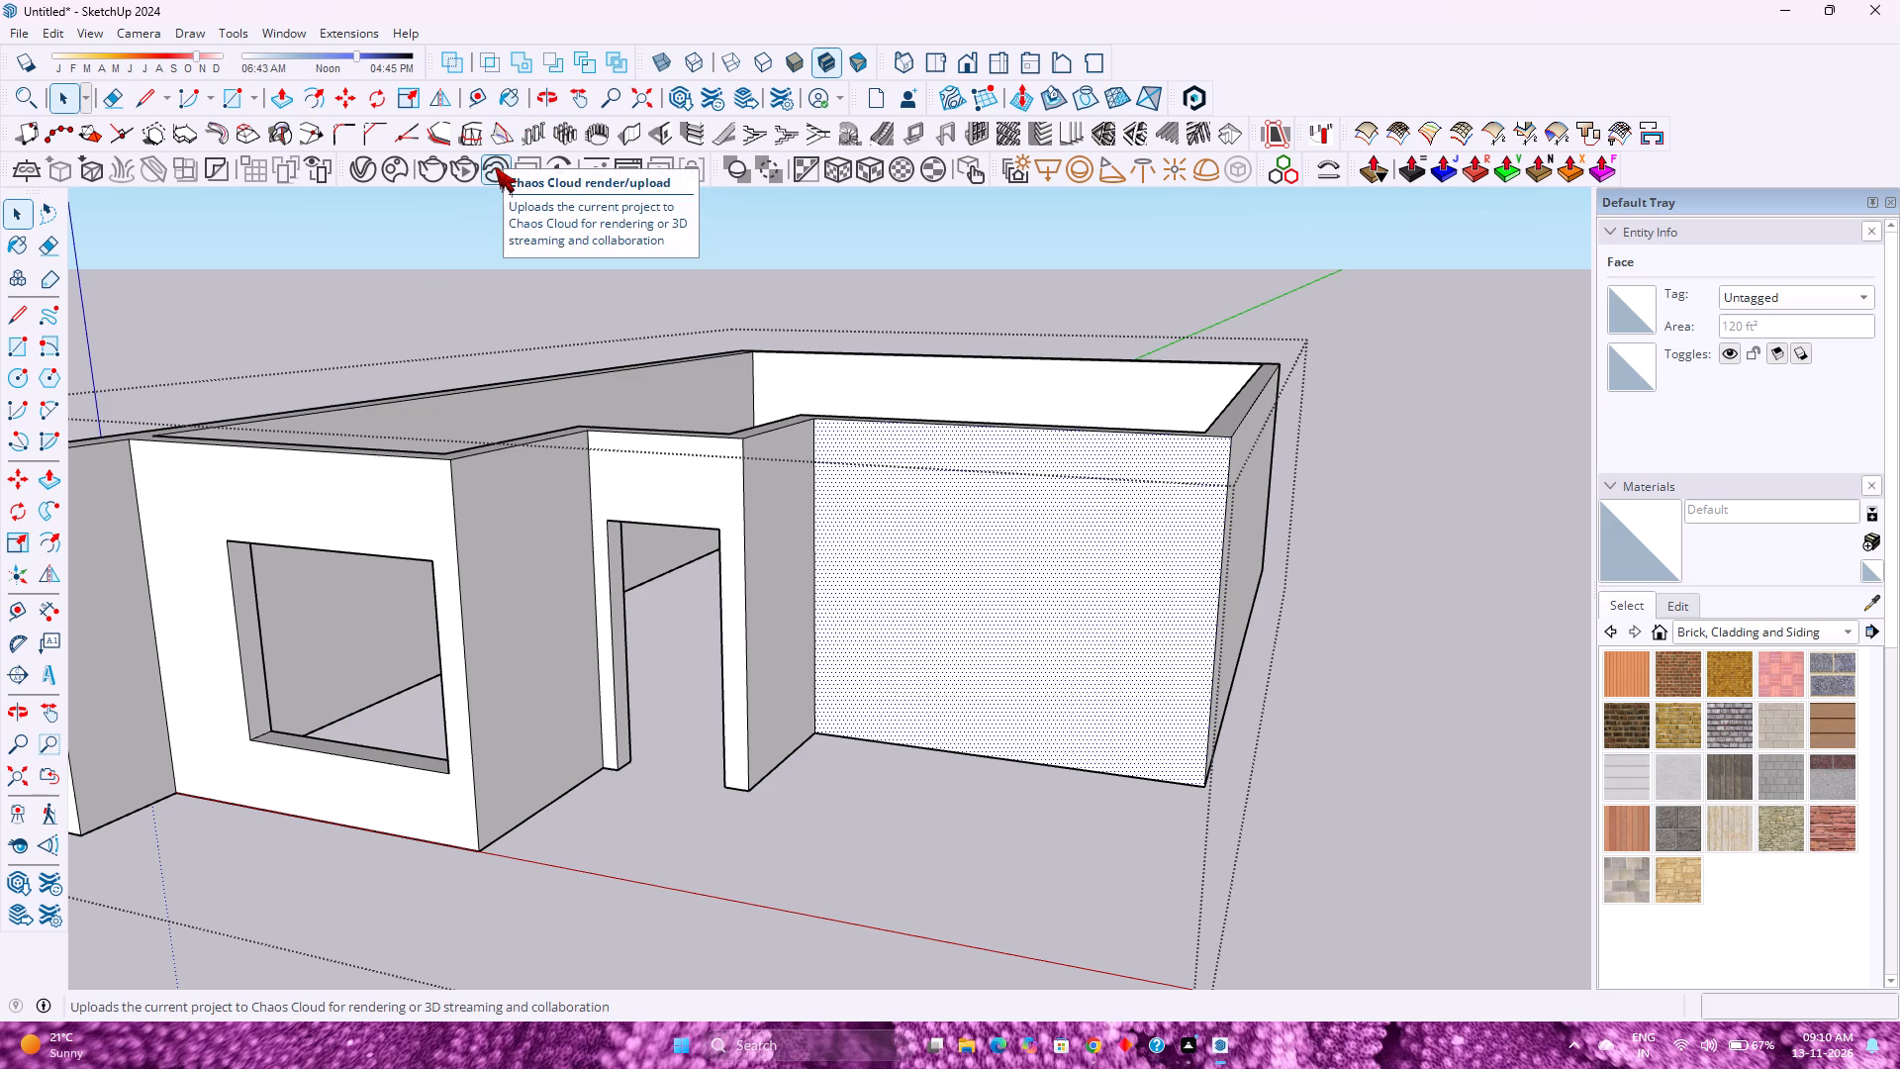
scroll(515, 462, "down", 2)
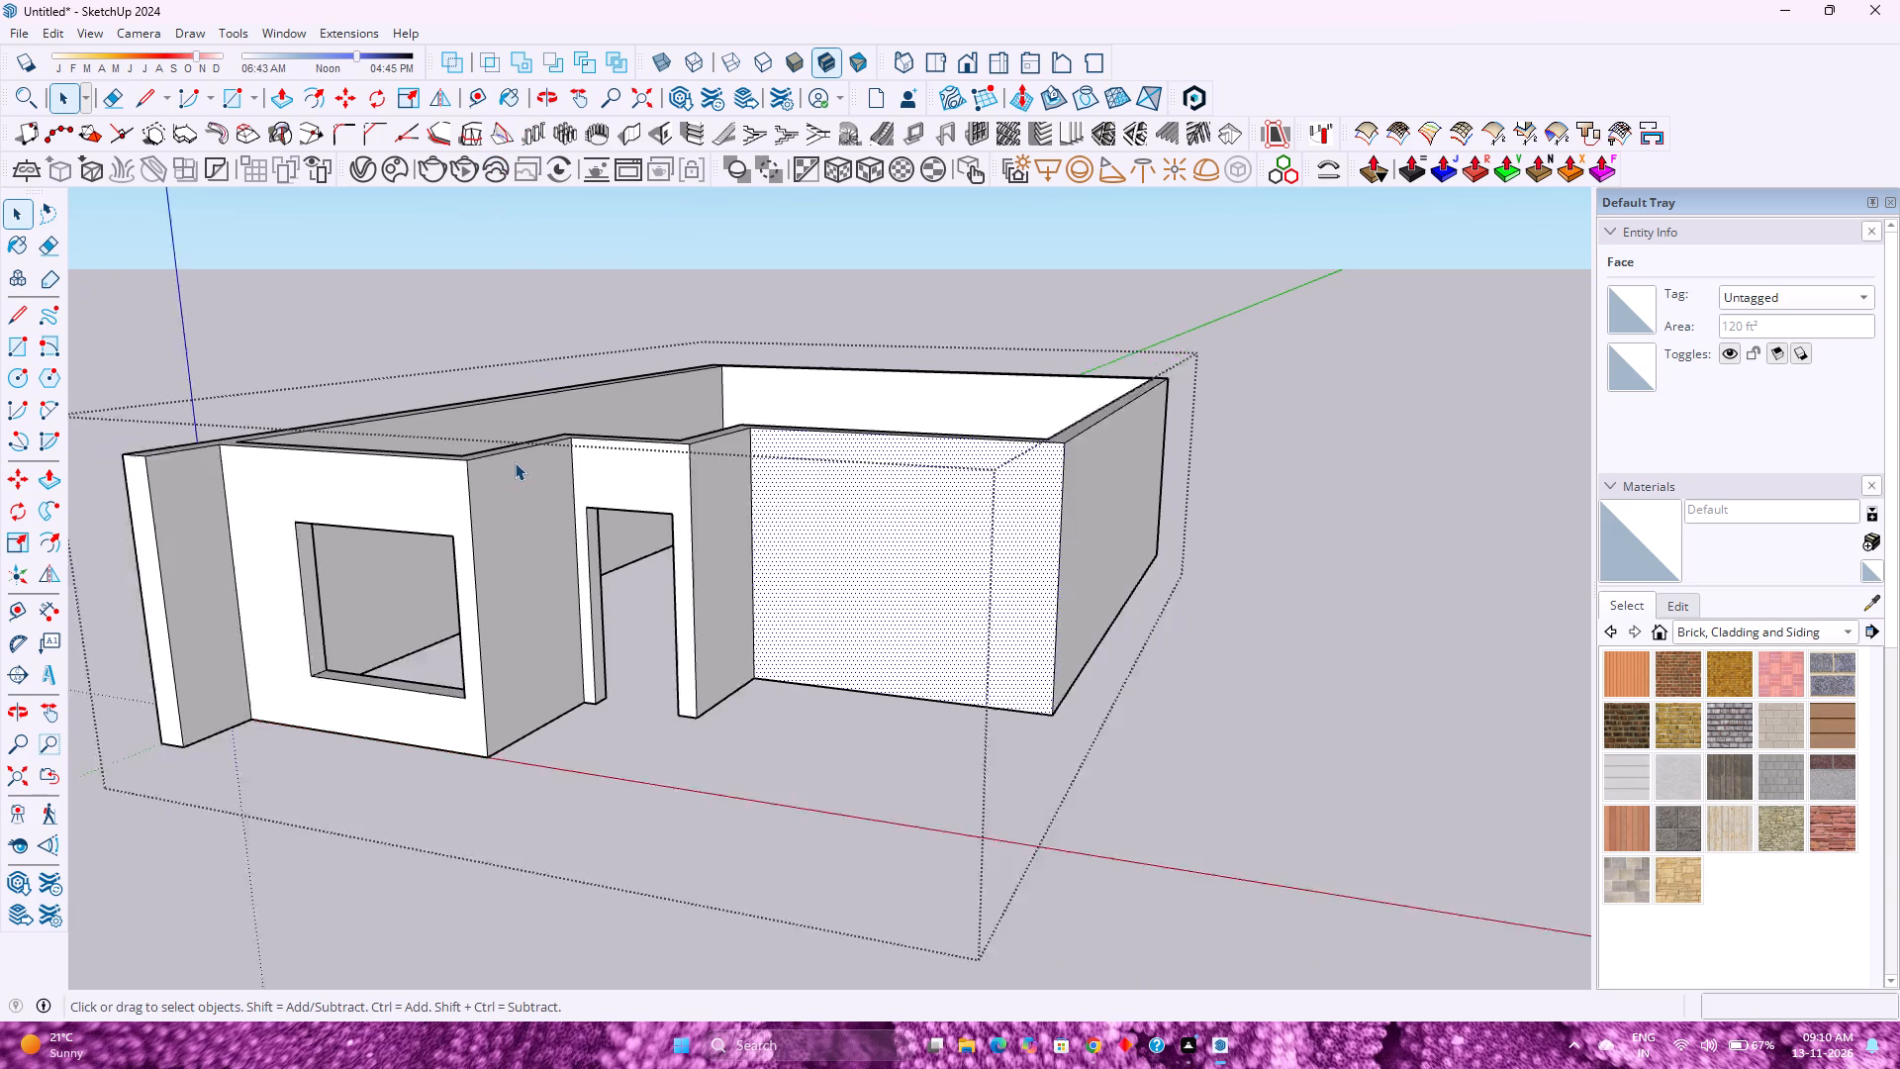
scroll(515, 462, "down", 2)
scroll(515, 462, "up", 3)
scroll(515, 462, "down", 3)
scroll(515, 462, "up", 3)
scroll(515, 461, "down", 3)
scroll(514, 461, "up", 3)
scroll(514, 461, "down", 3)
scroll(514, 461, "up", 2)
scroll(514, 461, "down", 2)
scroll(514, 461, "up", 3)
scroll(514, 461, "down", 3)
scroll(514, 461, "up", 3)
scroll(514, 461, "down", 3)
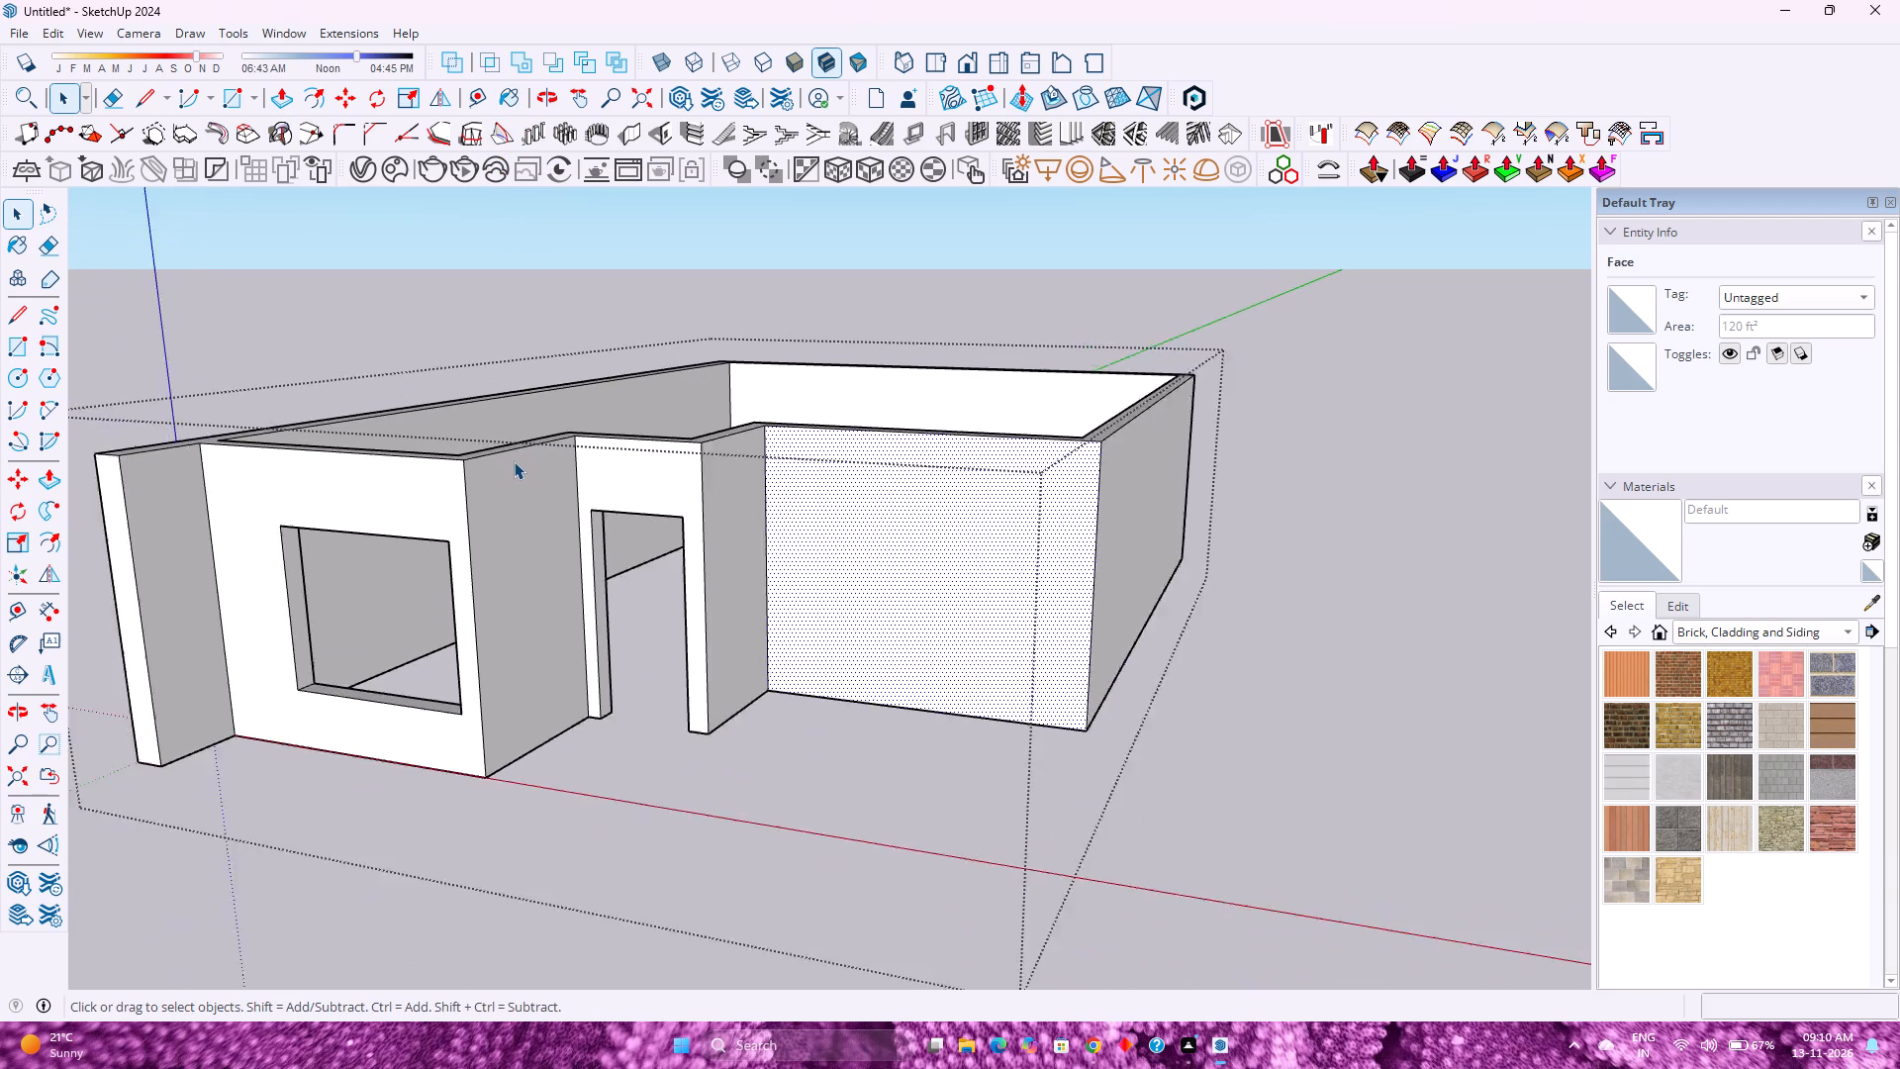
scroll(514, 461, "up", 2)
scroll(514, 461, "down", 2)
scroll(514, 461, "up", 2)
scroll(514, 461, "down", 2)
scroll(514, 461, "up", 2)
scroll(514, 461, "down", 2)
scroll(514, 461, "up", 2)
scroll(514, 461, "down", 2)
scroll(514, 461, "up", 2)
scroll(514, 461, "down", 2)
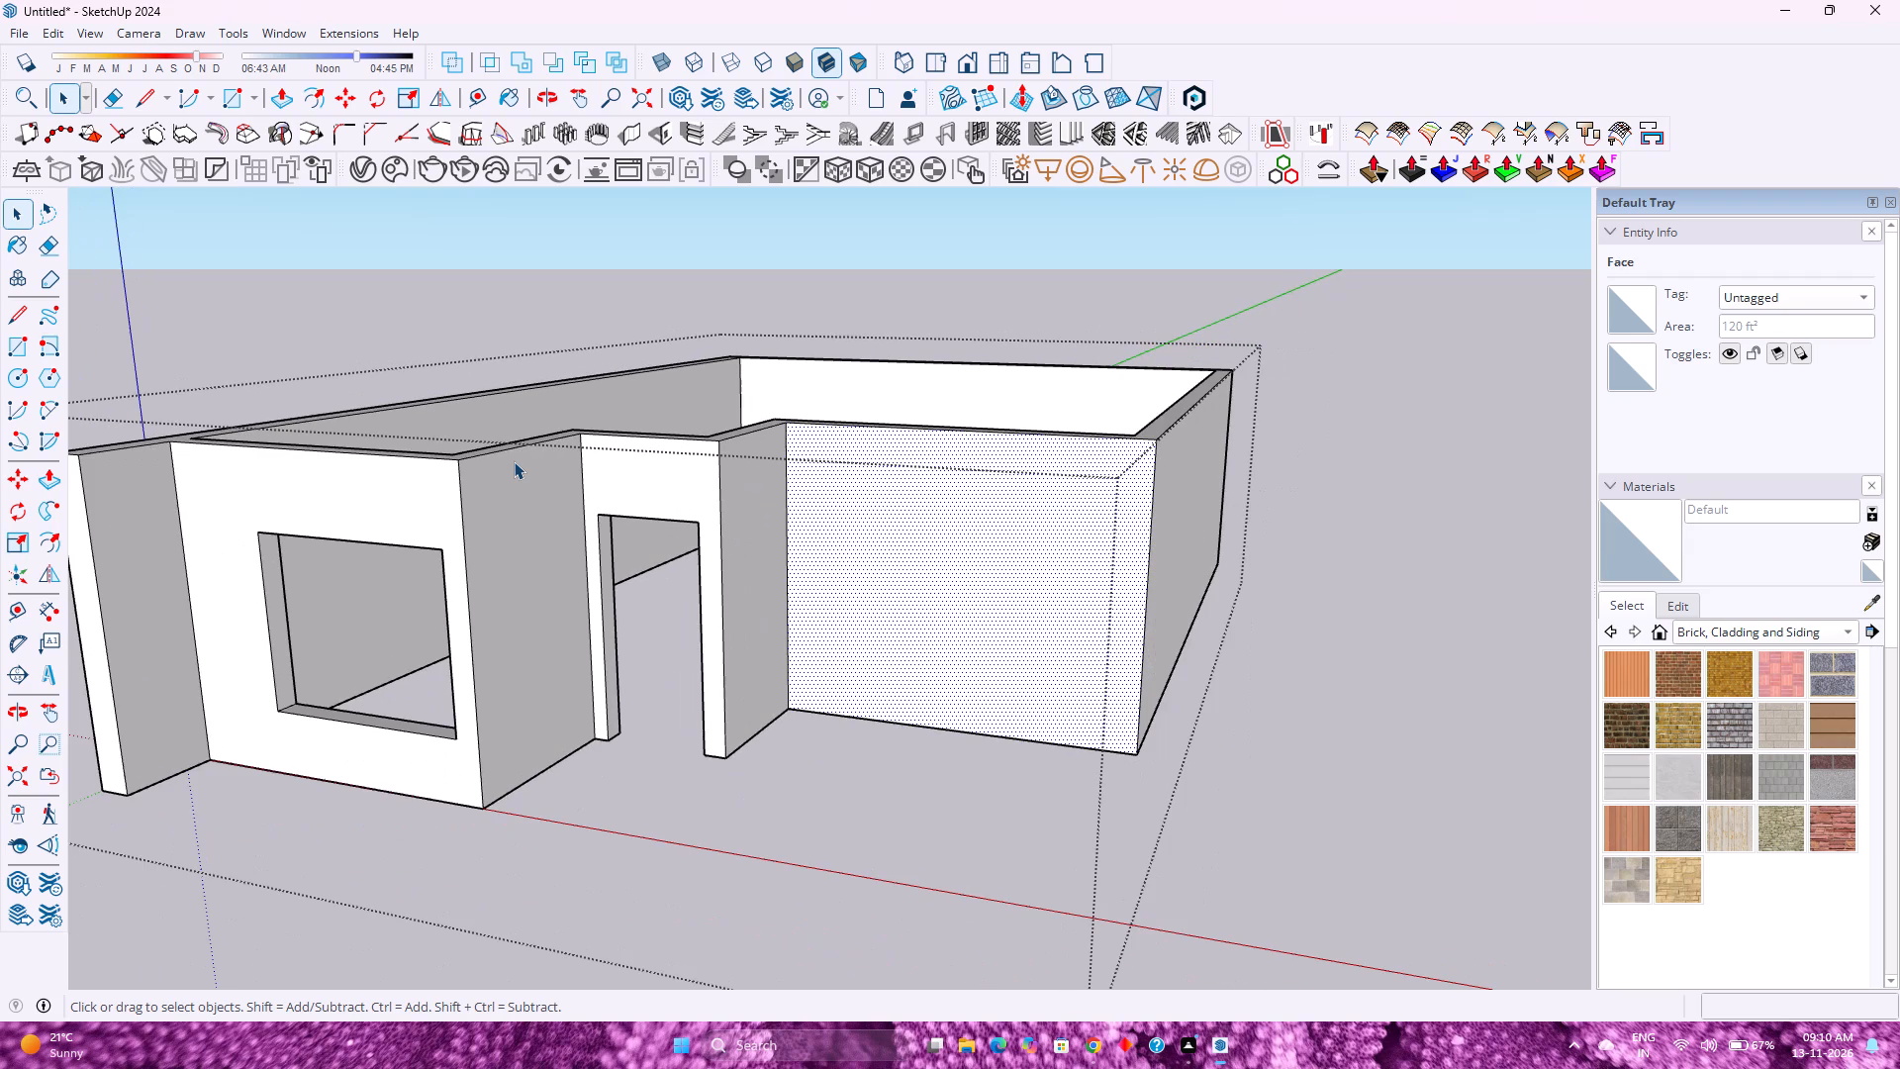
scroll(514, 461, "up", 2)
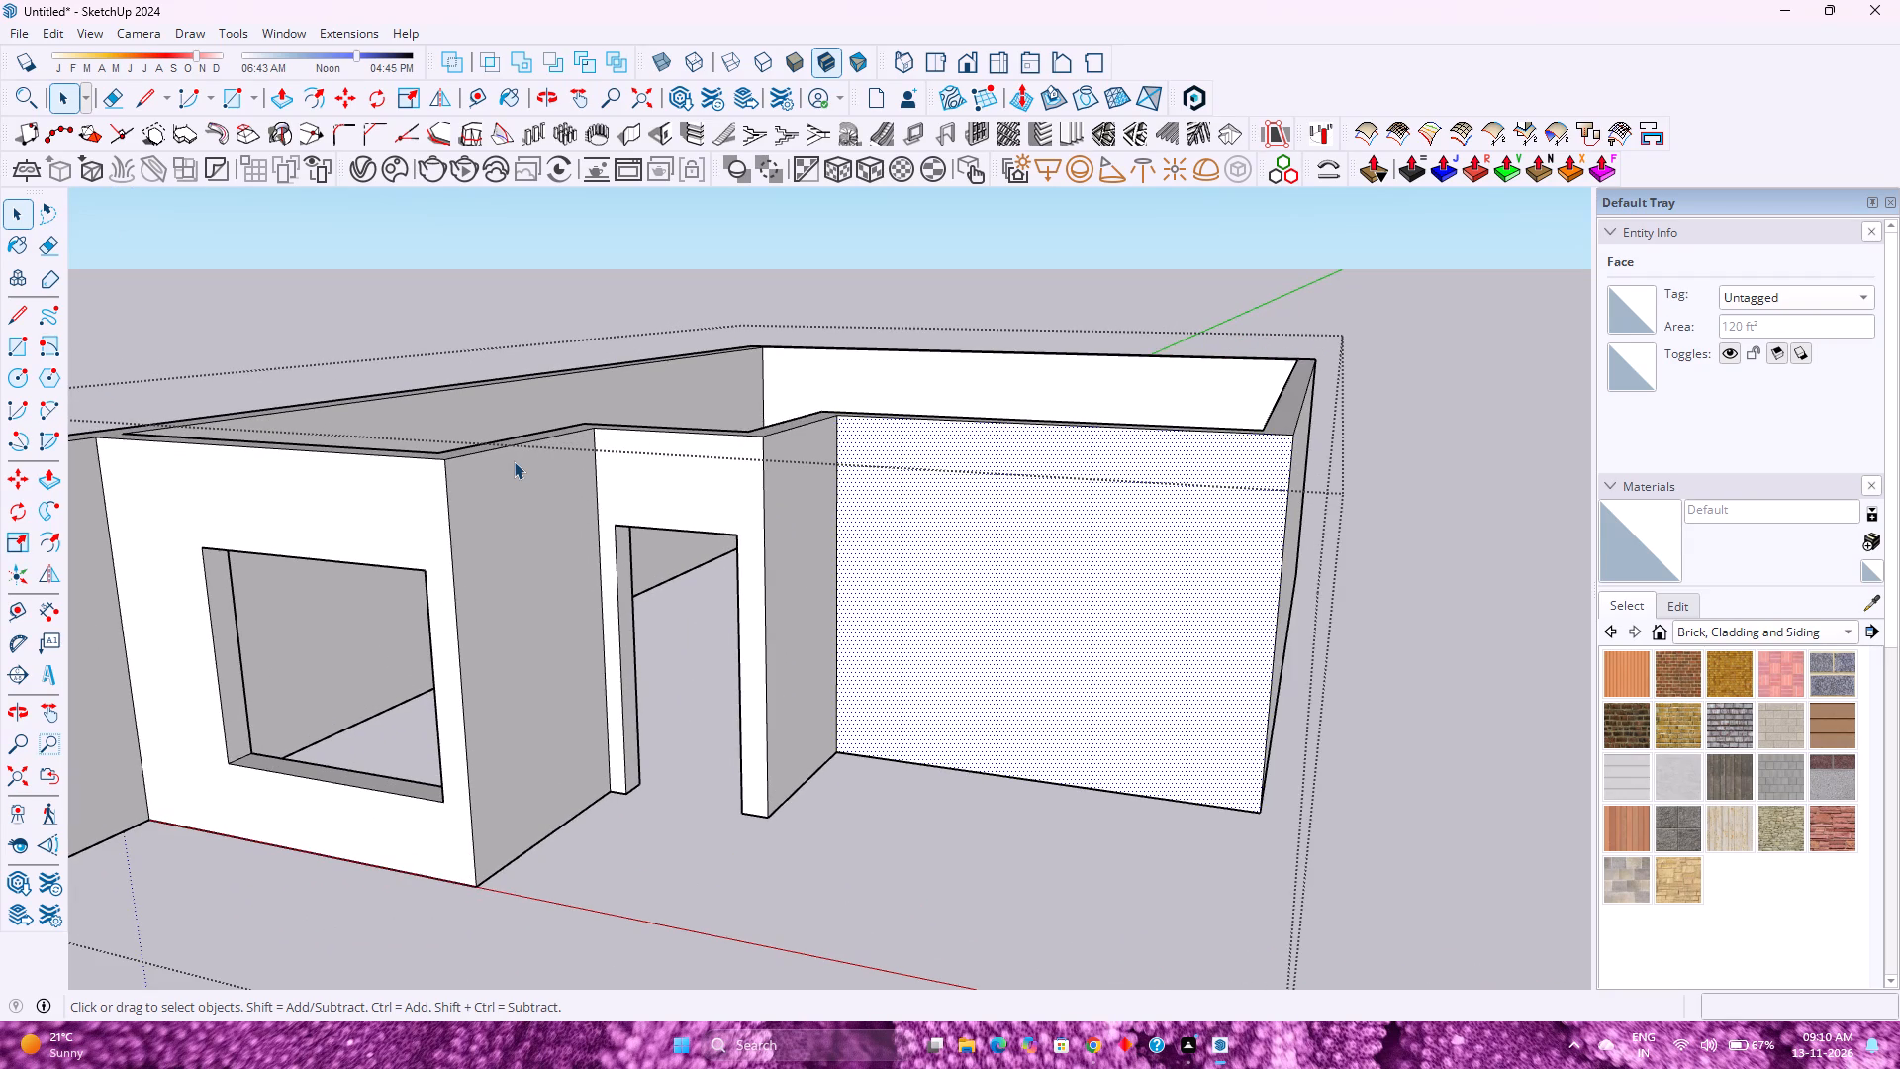
middle_click_drag(514, 461, 495, 503)
scroll(495, 503, "down", 2)
scroll(495, 503, "up", 1)
scroll(495, 502, "down", 3)
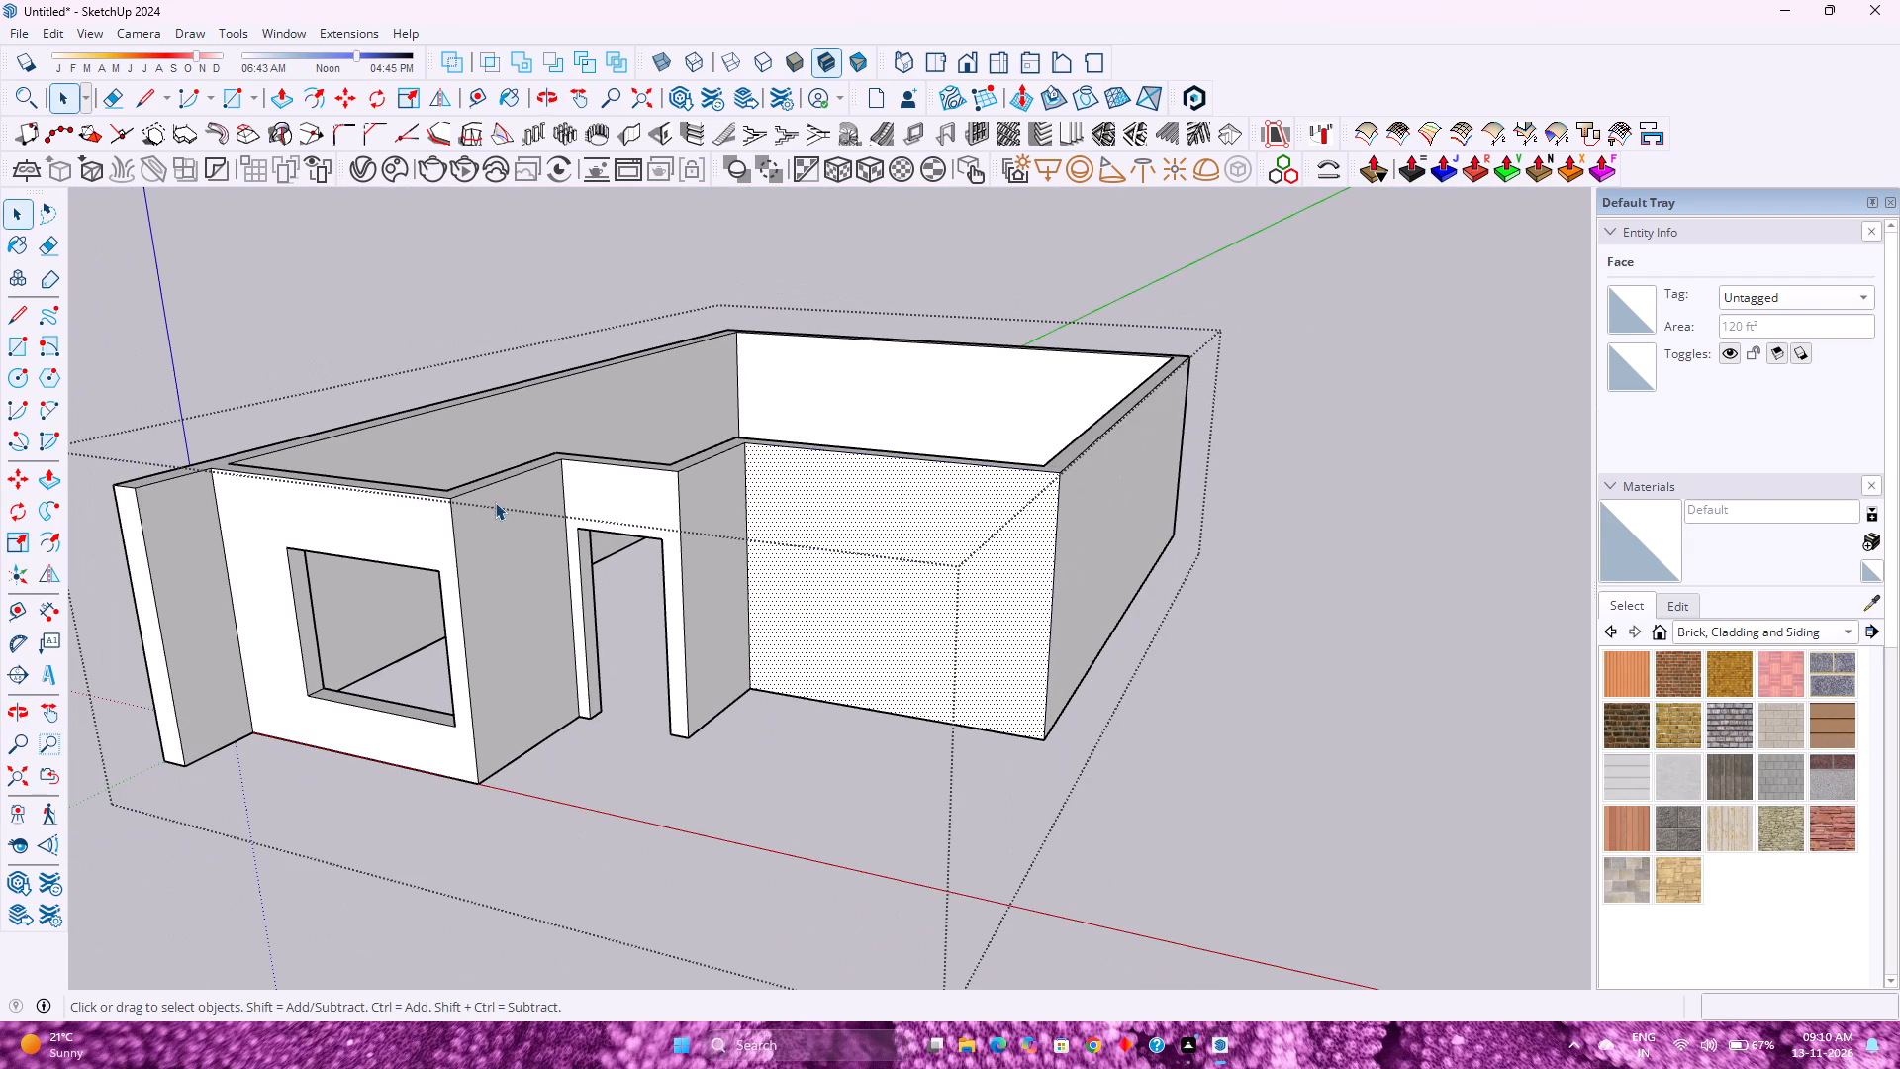
scroll(578, 496, "up", 3)
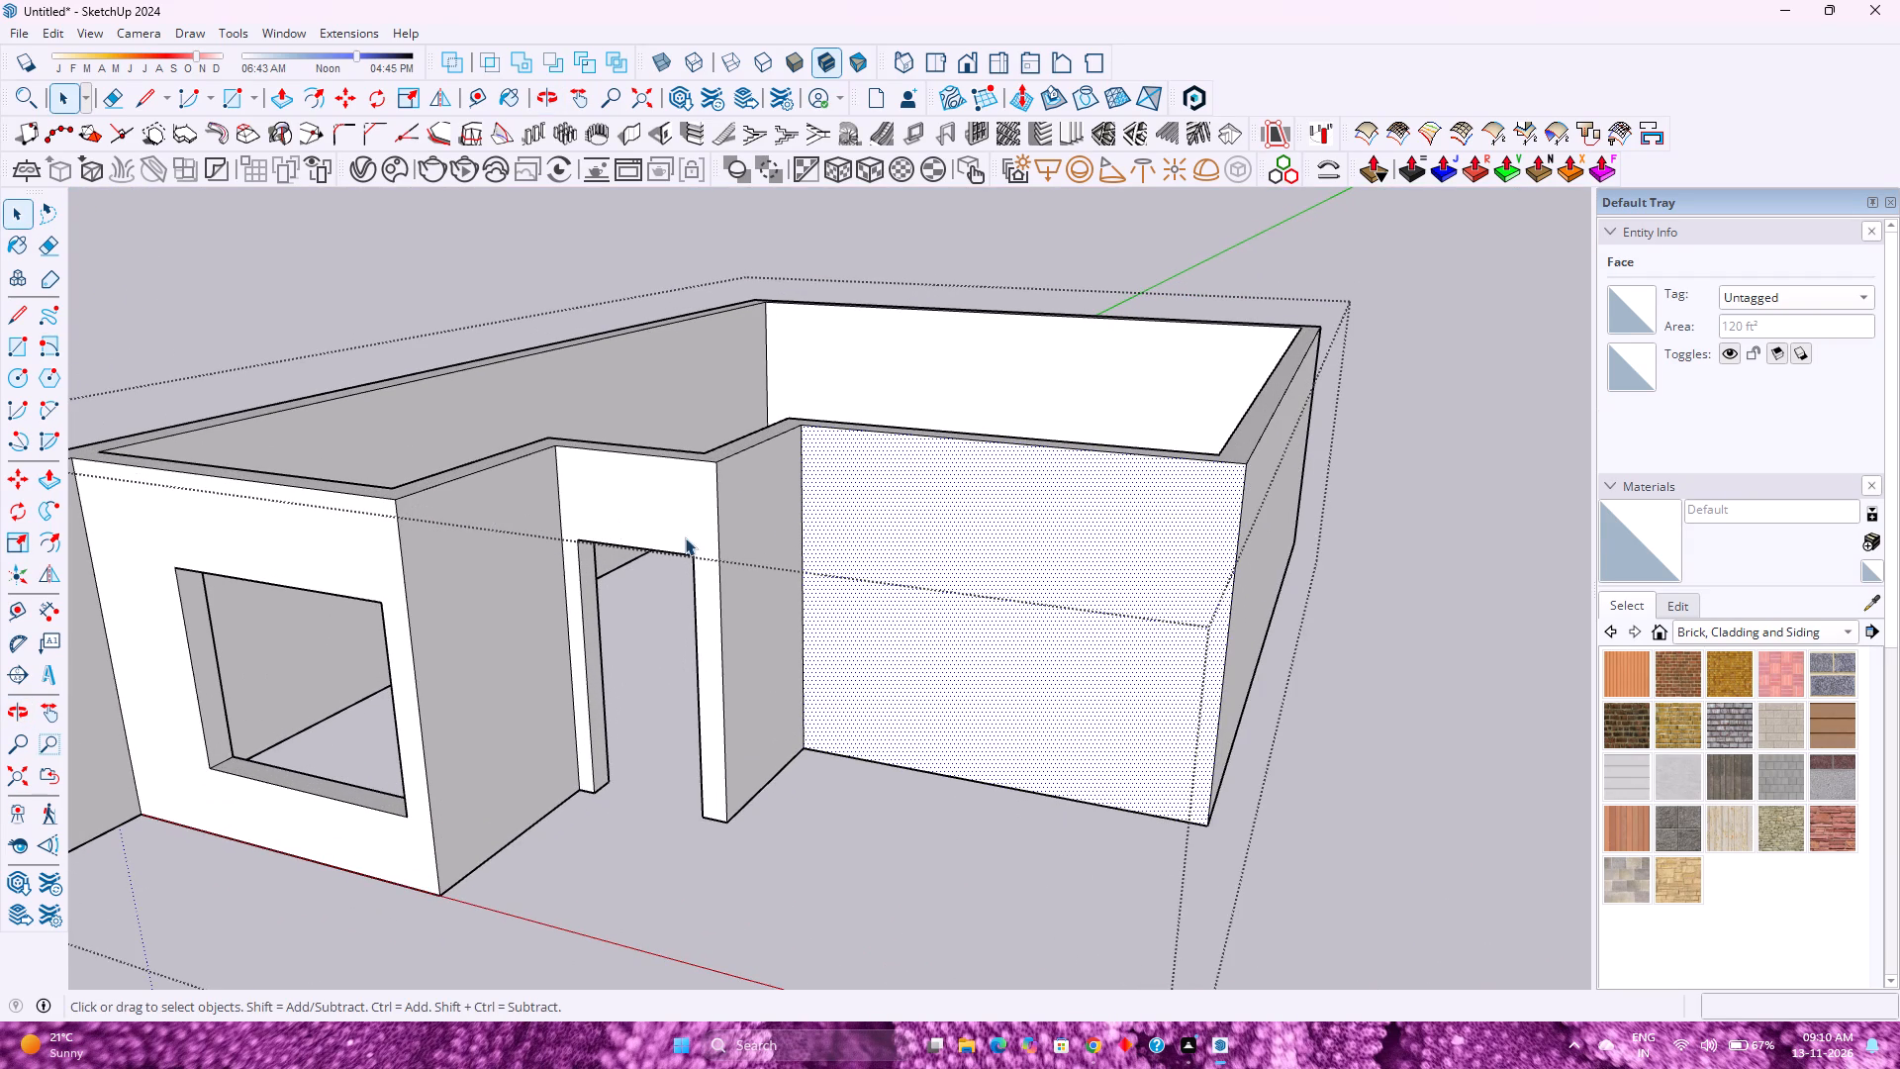
scroll(777, 549, "down", 1)
scroll(981, 589, "up", 3)
middle_click_drag(976, 590, 724, 550)
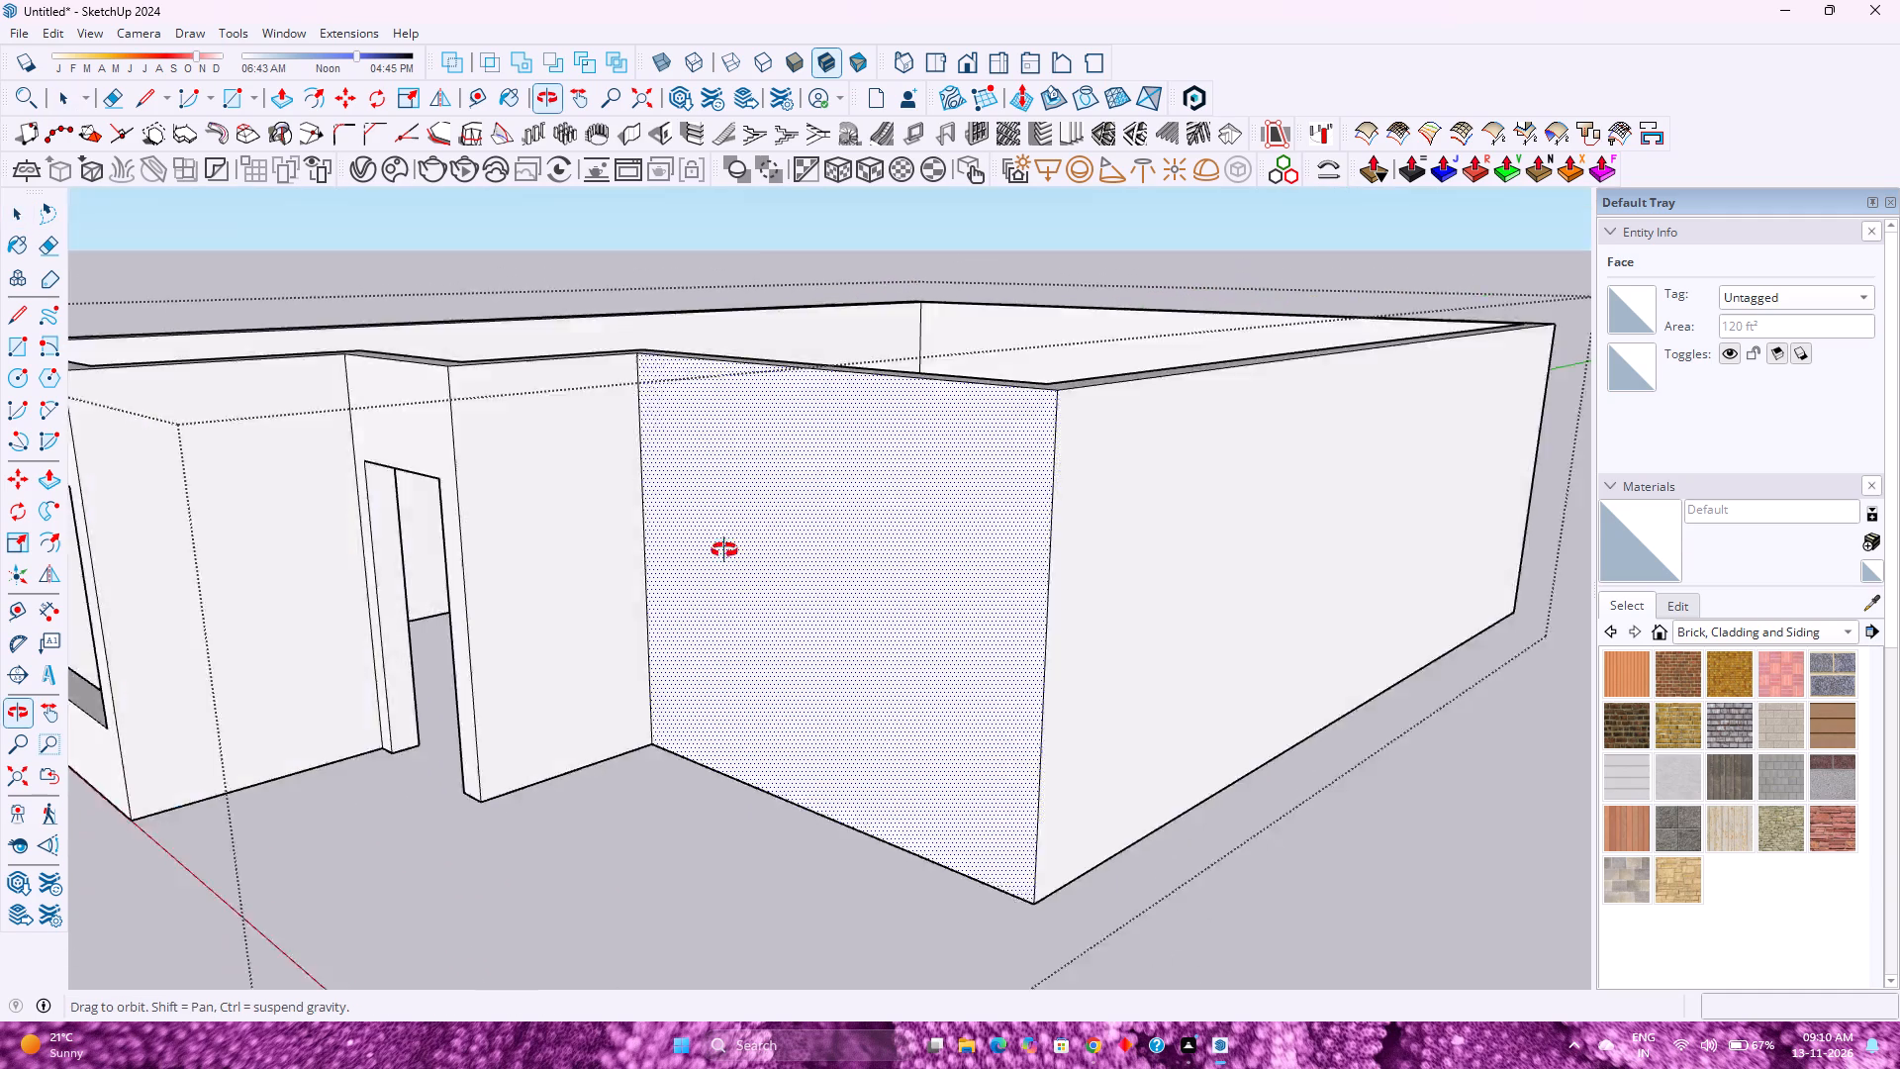
middle_click_drag(724, 550, 638, 547)
middle_click(635, 547)
scroll(625, 547, "down", 6)
middle_click_drag(601, 543, 896, 542)
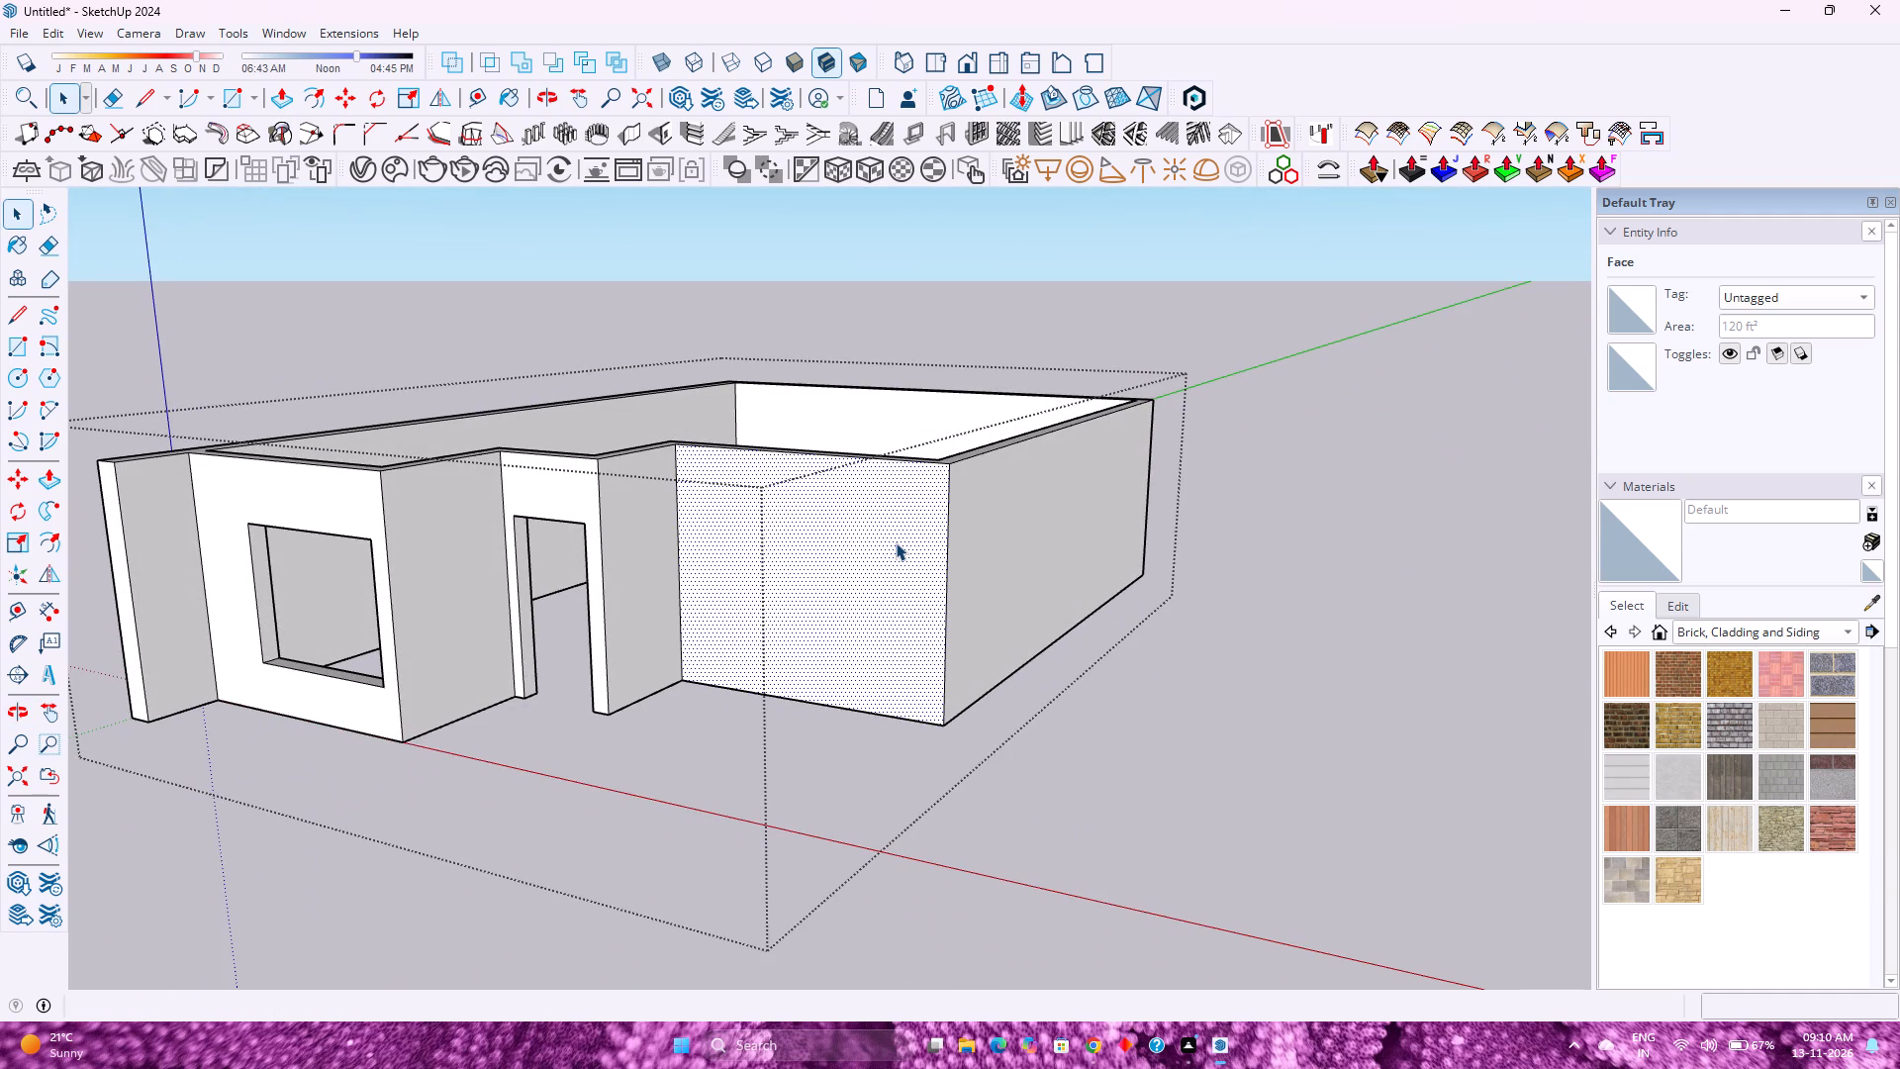
scroll(893, 542, "up", 2)
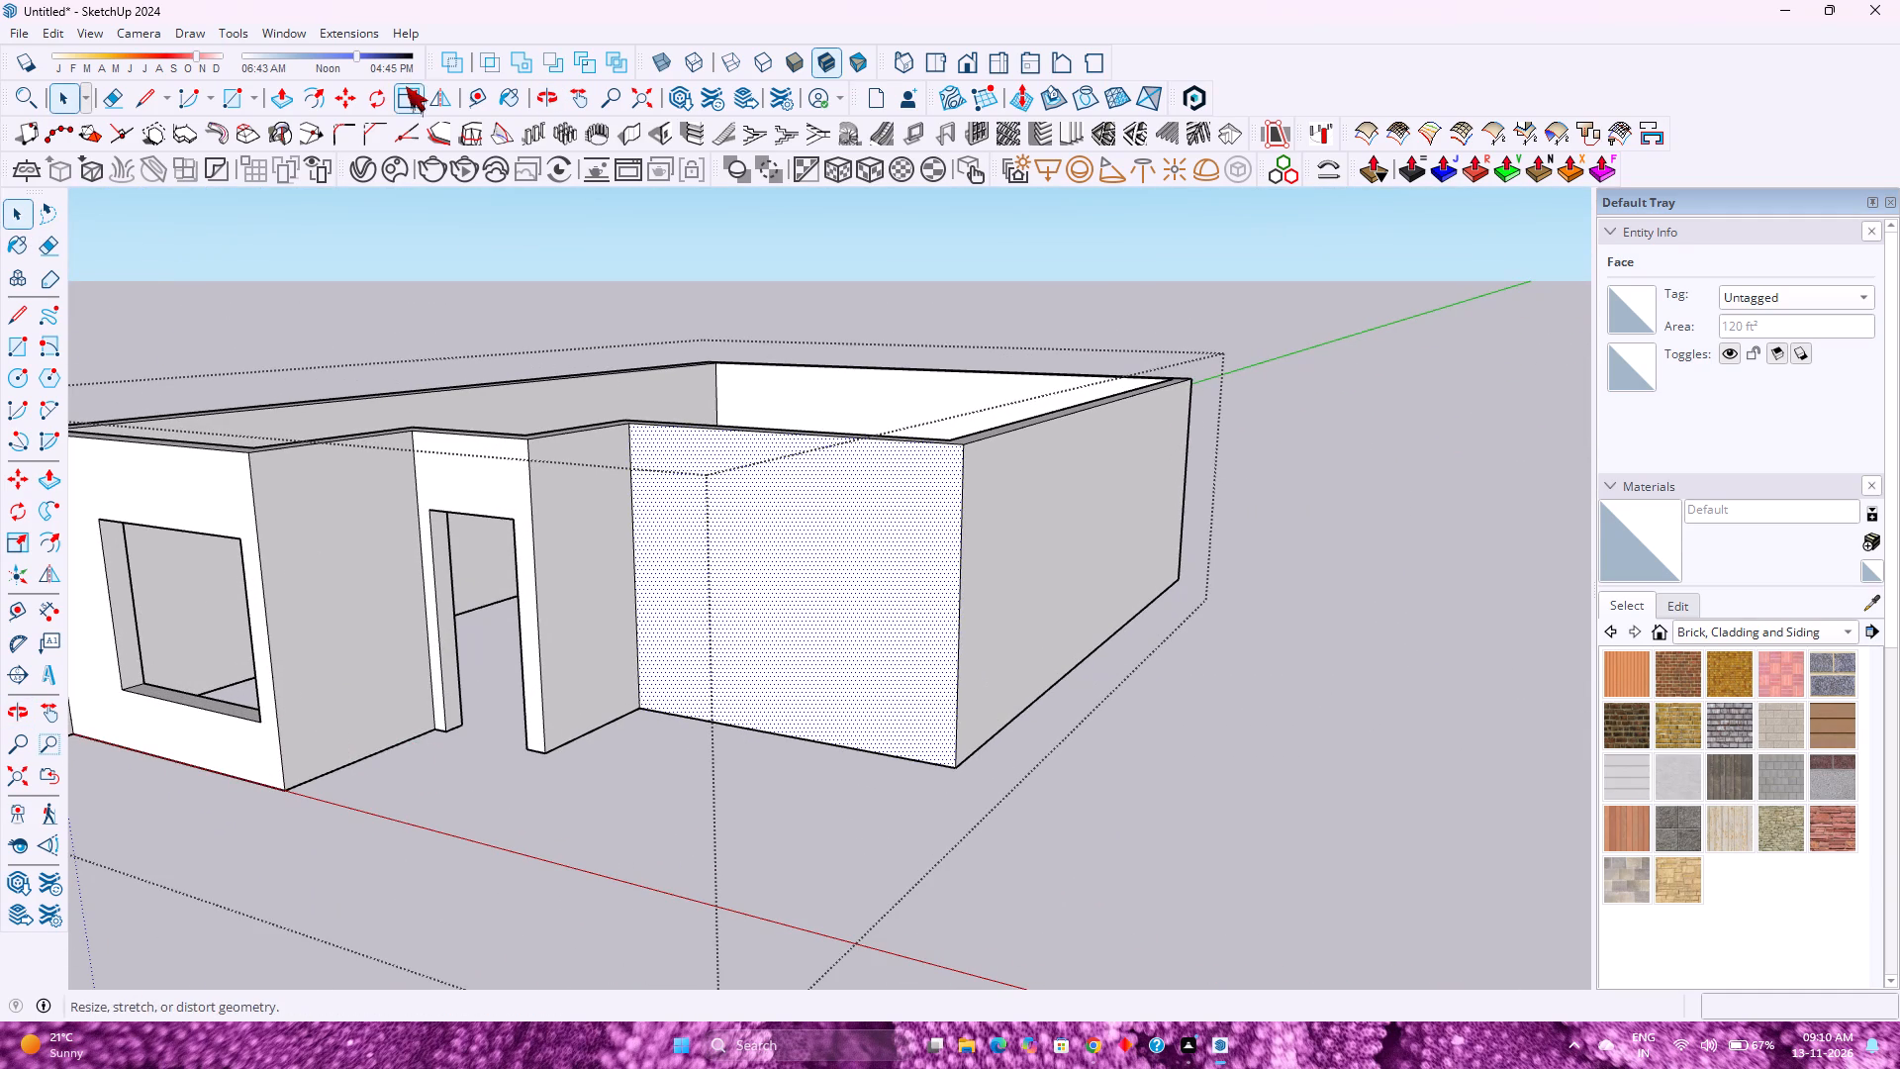
Place a vertical guide 3' from the blank front wall's recessed corner, and a second vertical guide 7' beyond the first.
left_click(477, 94)
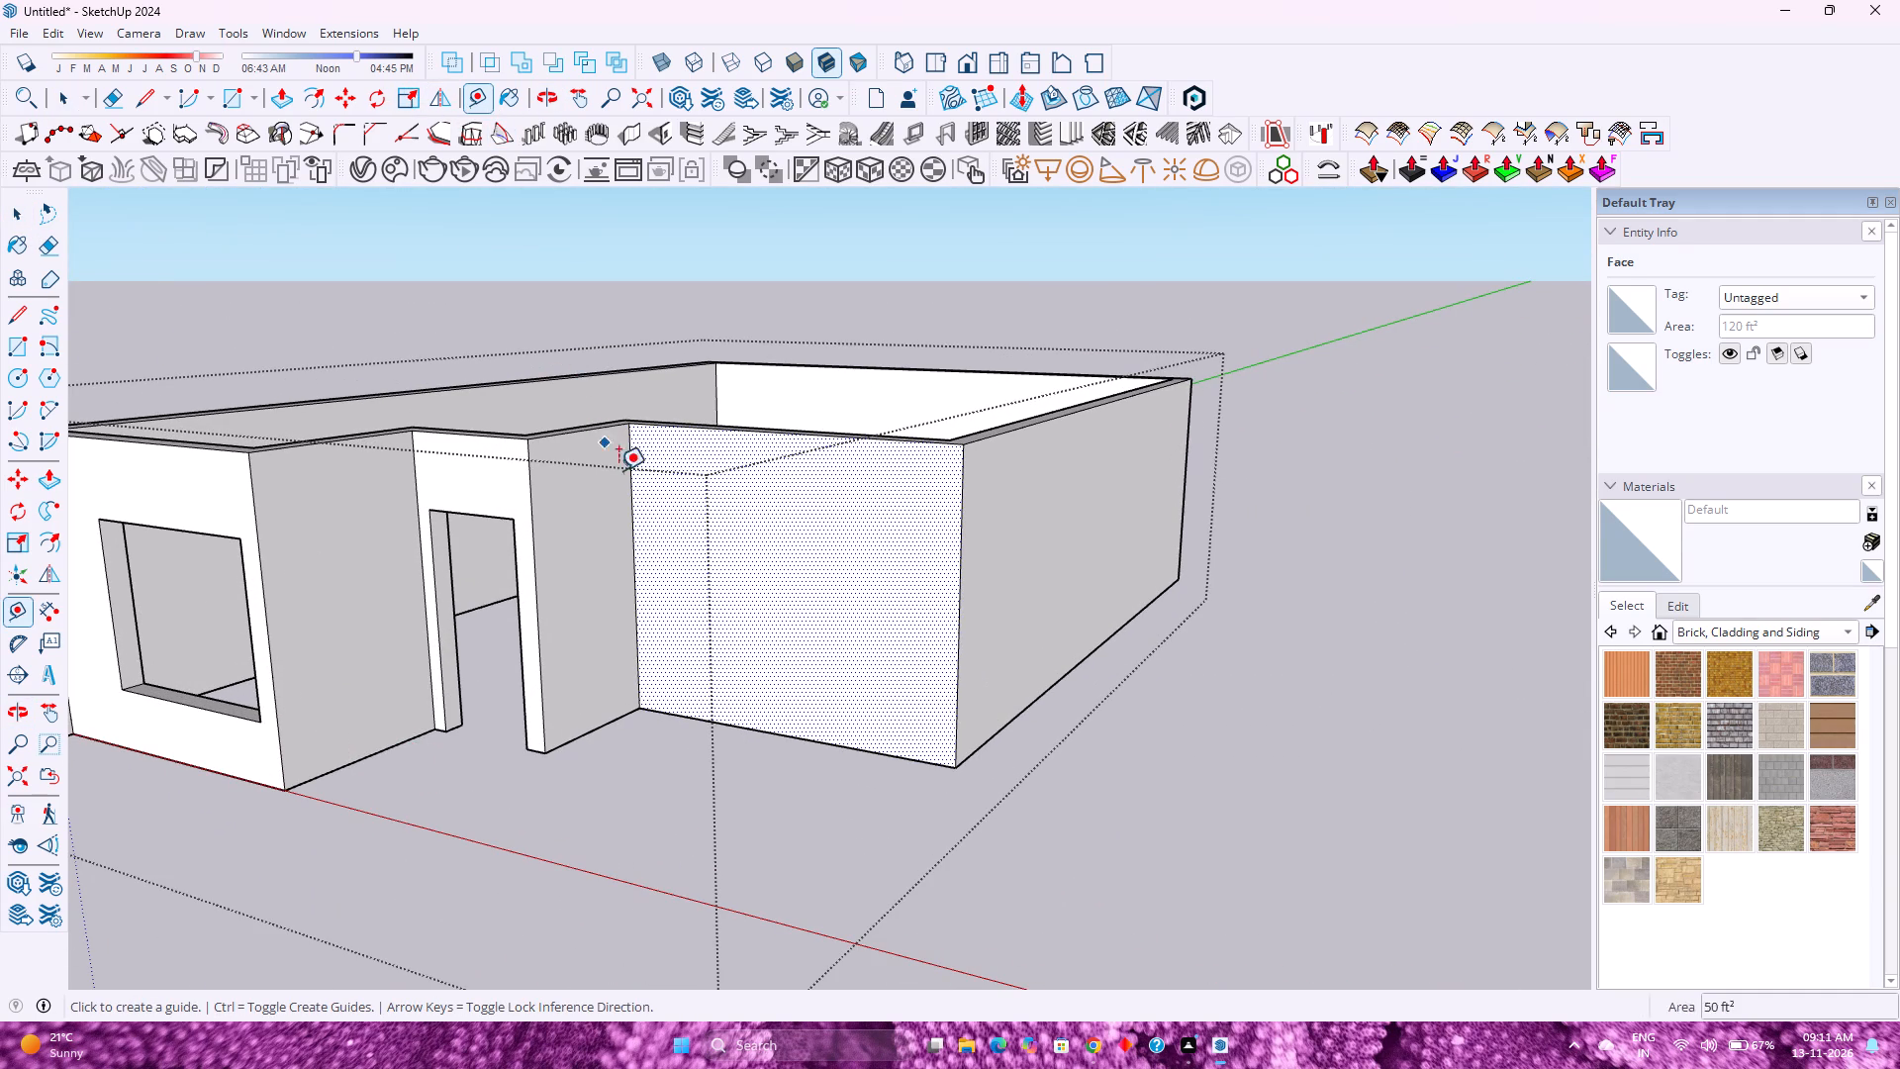
left_click(636, 505)
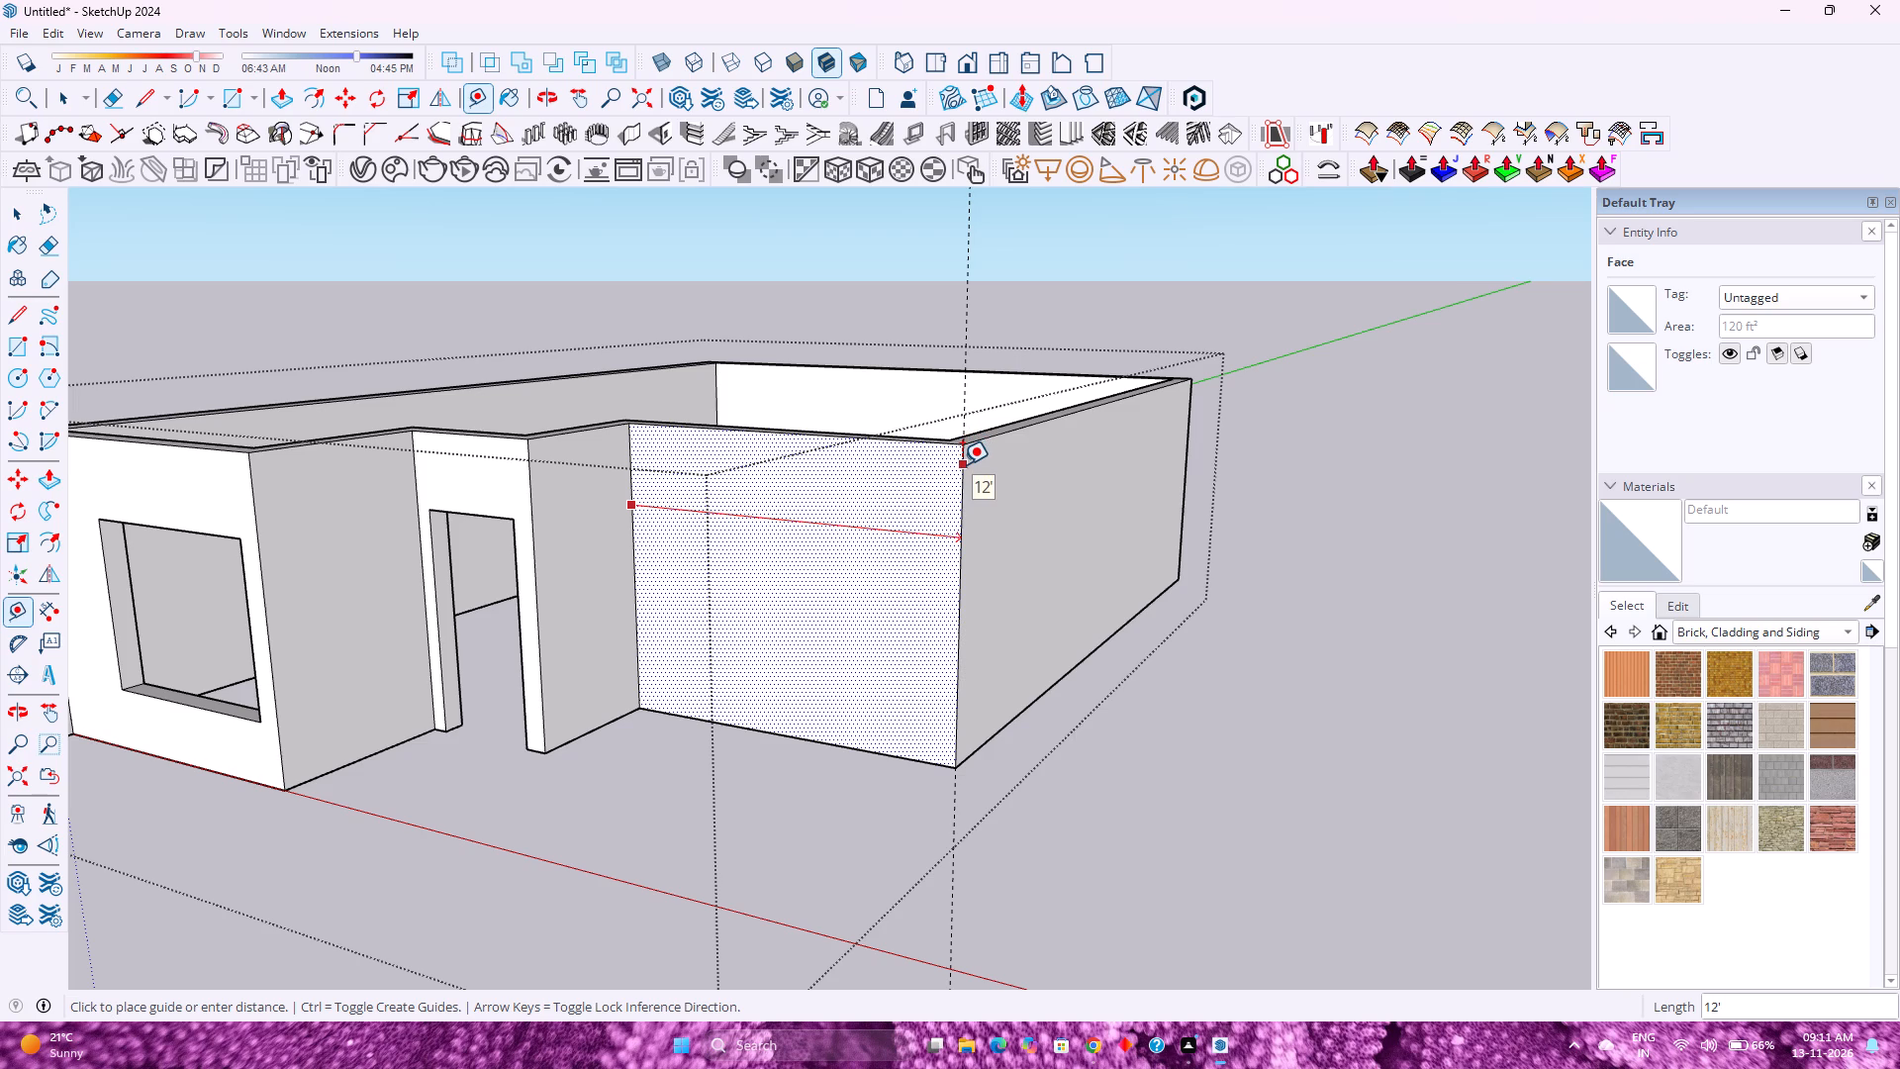
type("3'")
key("Return")
middle_click_drag(874, 447, 949, 531)
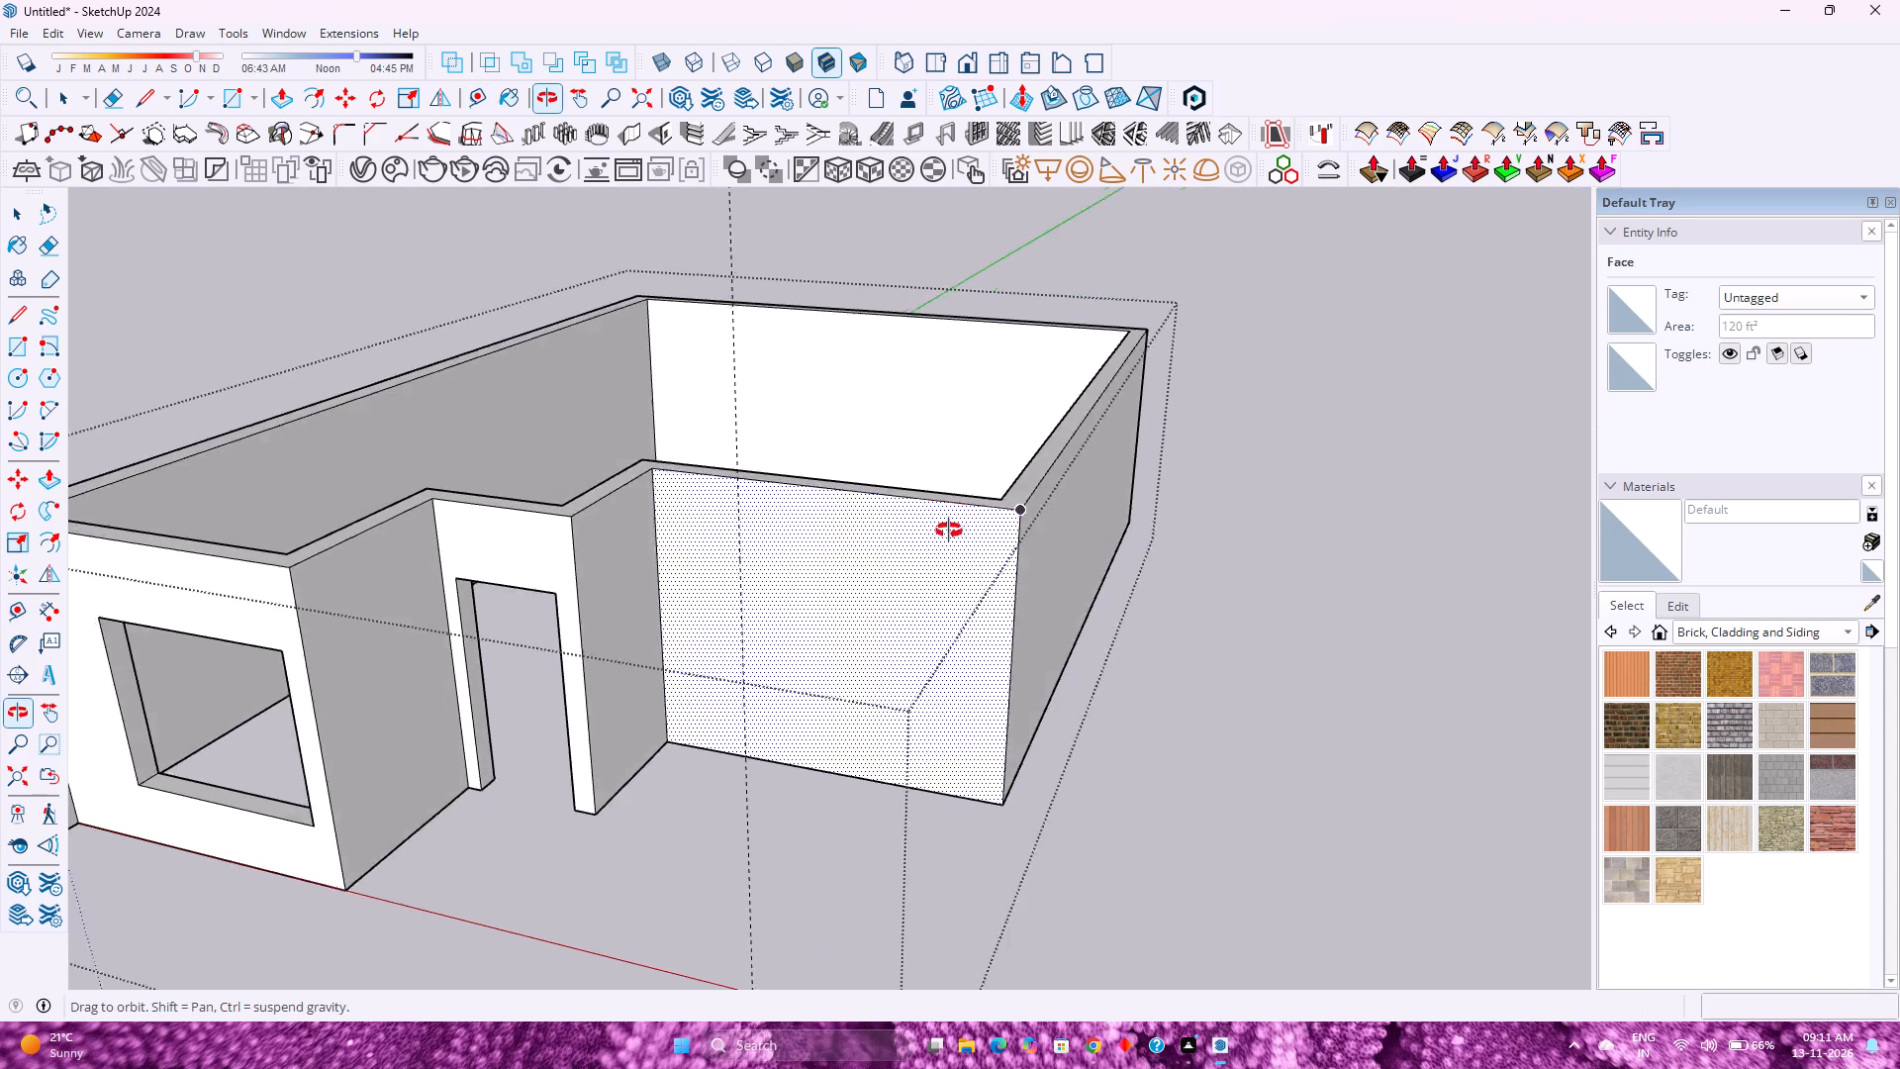
middle_click_drag(949, 531, 976, 533)
left_click(759, 526)
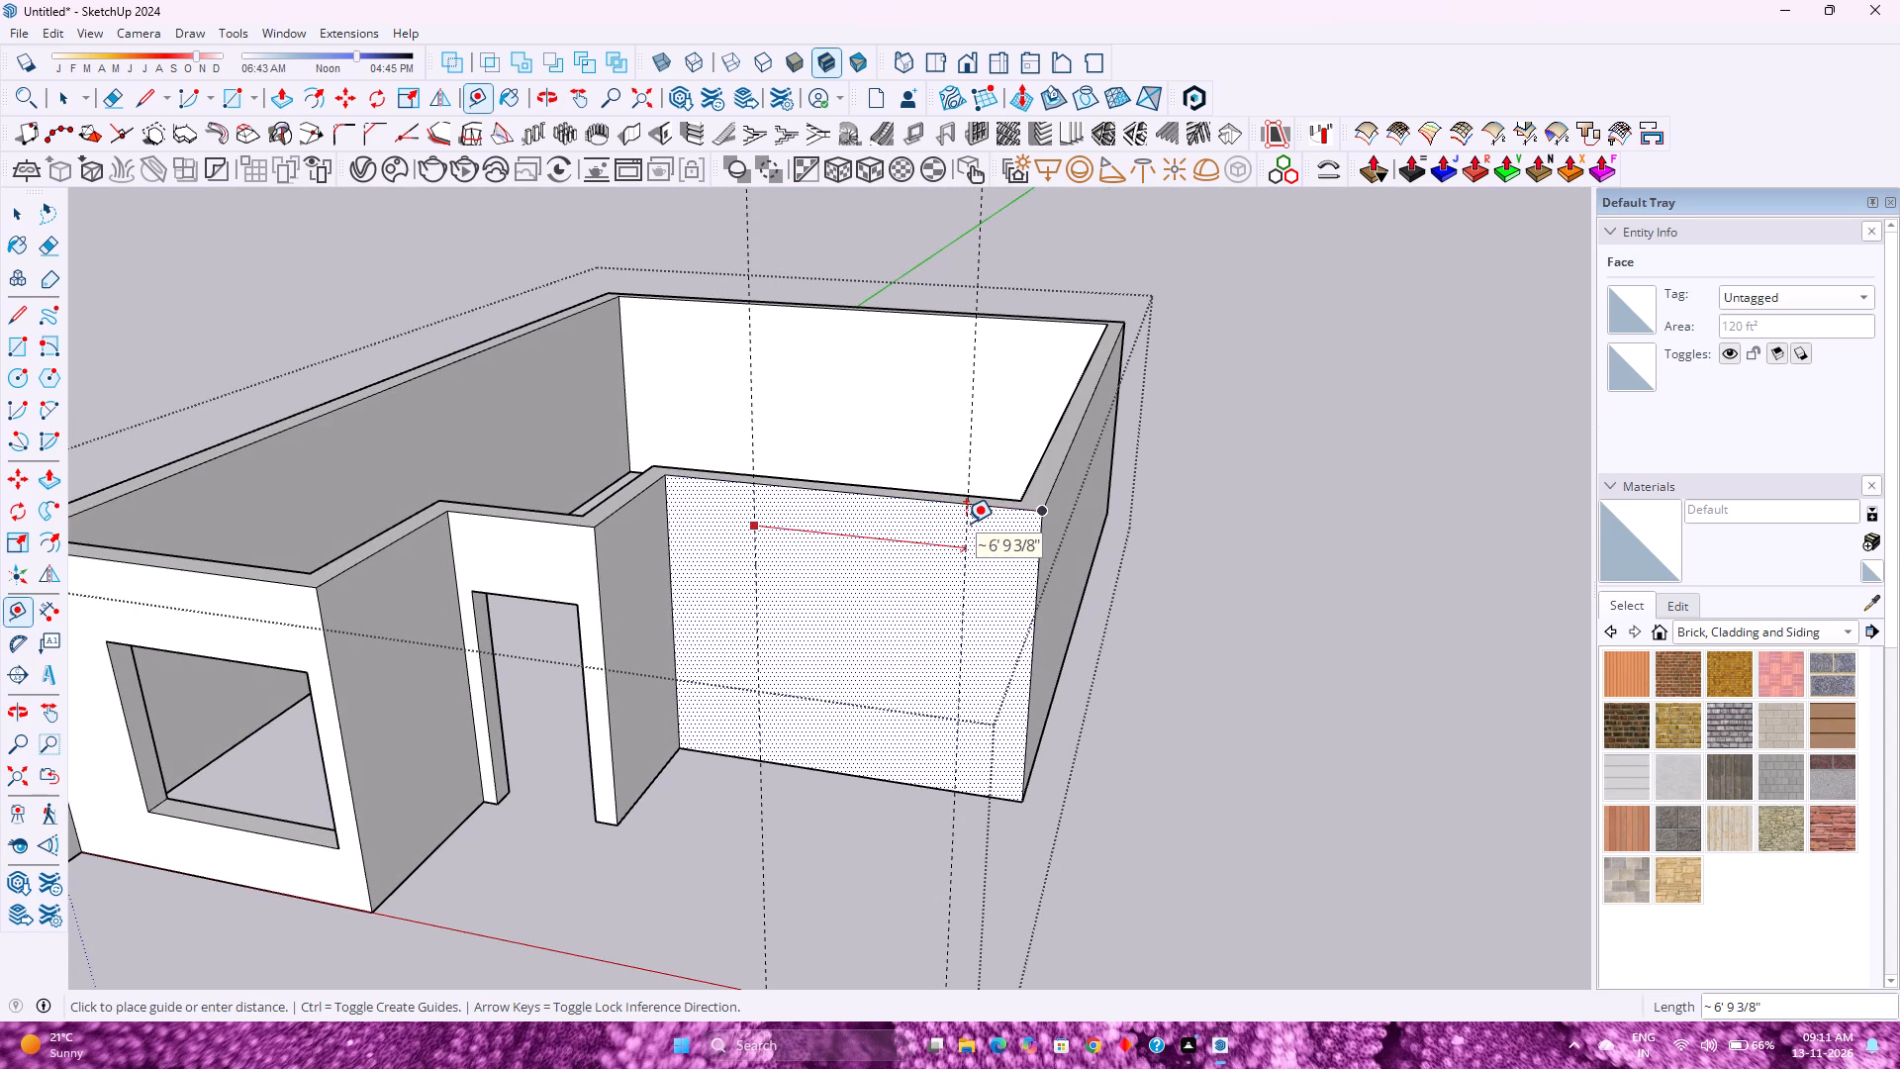
type("7'")
key("Return")
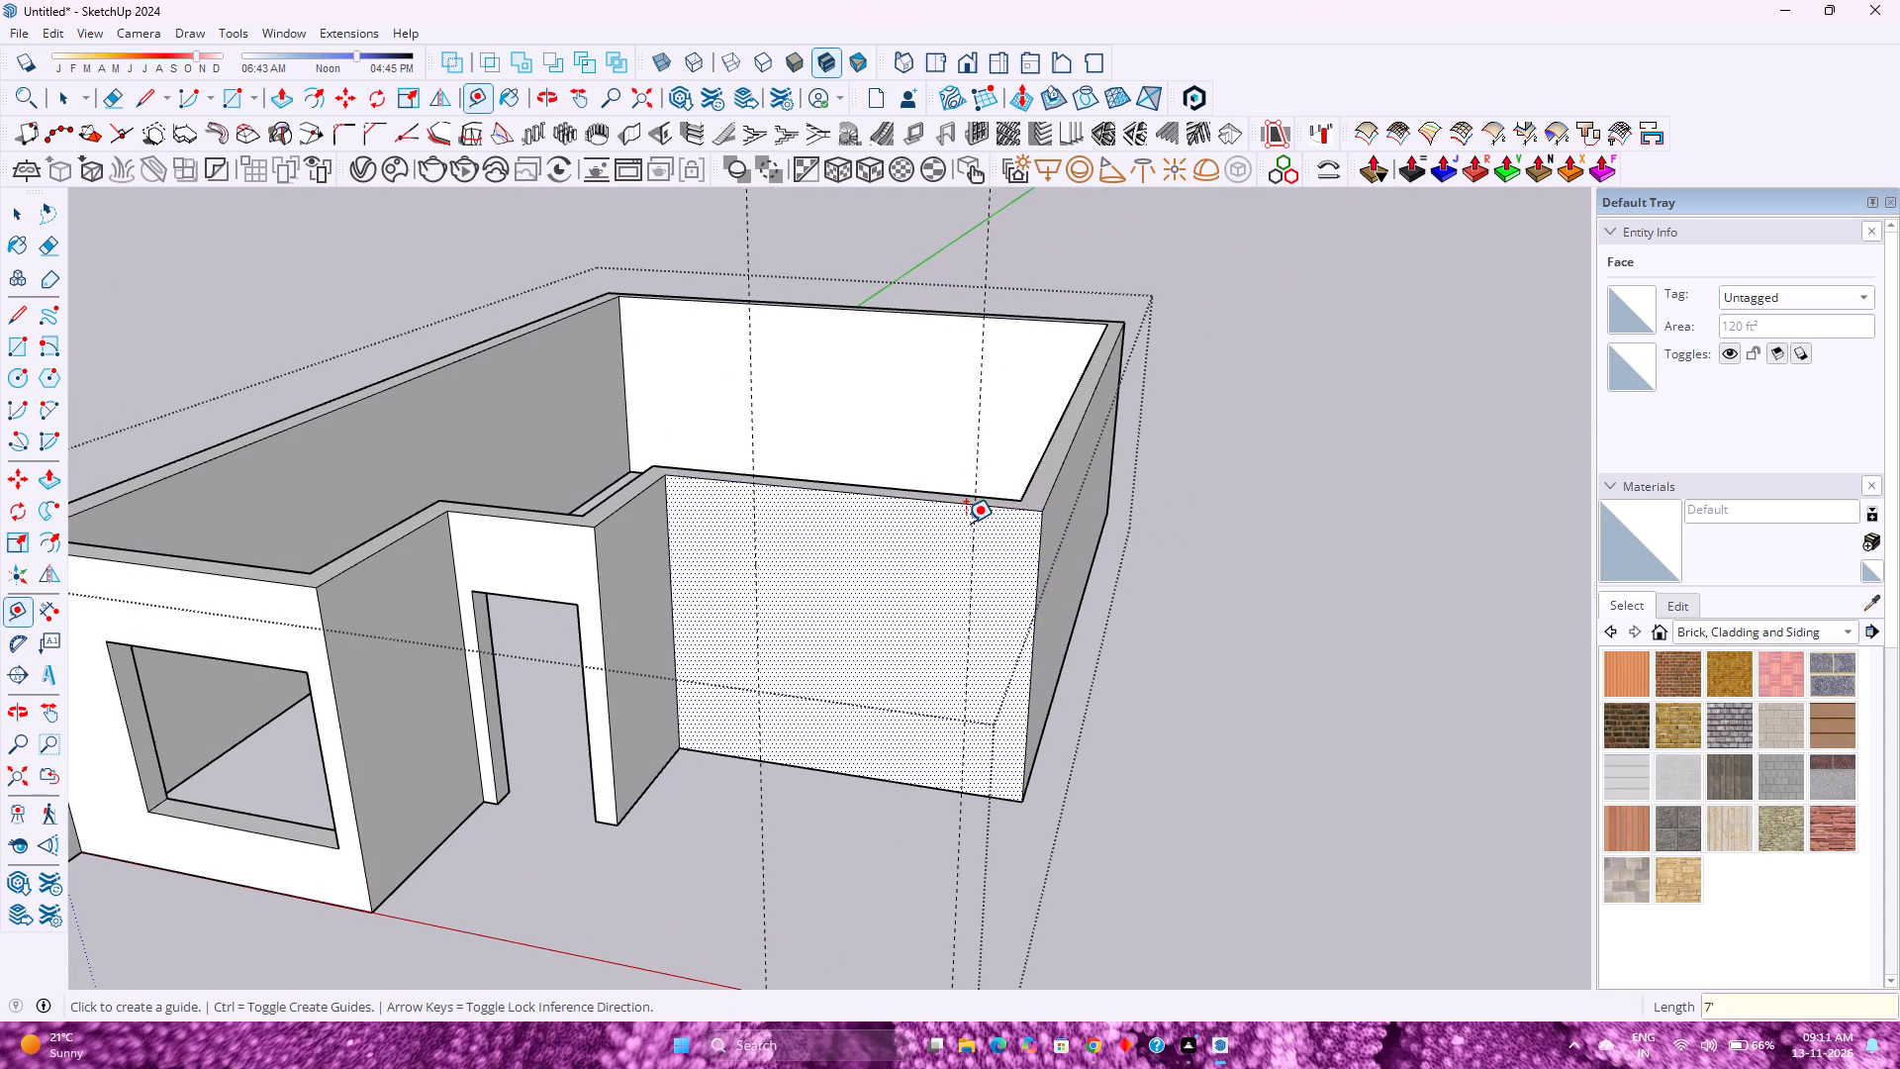
Place a horizontal guide 2'6" above the bottom edge of the blank front wall.
scroll(867, 772, "up", 7)
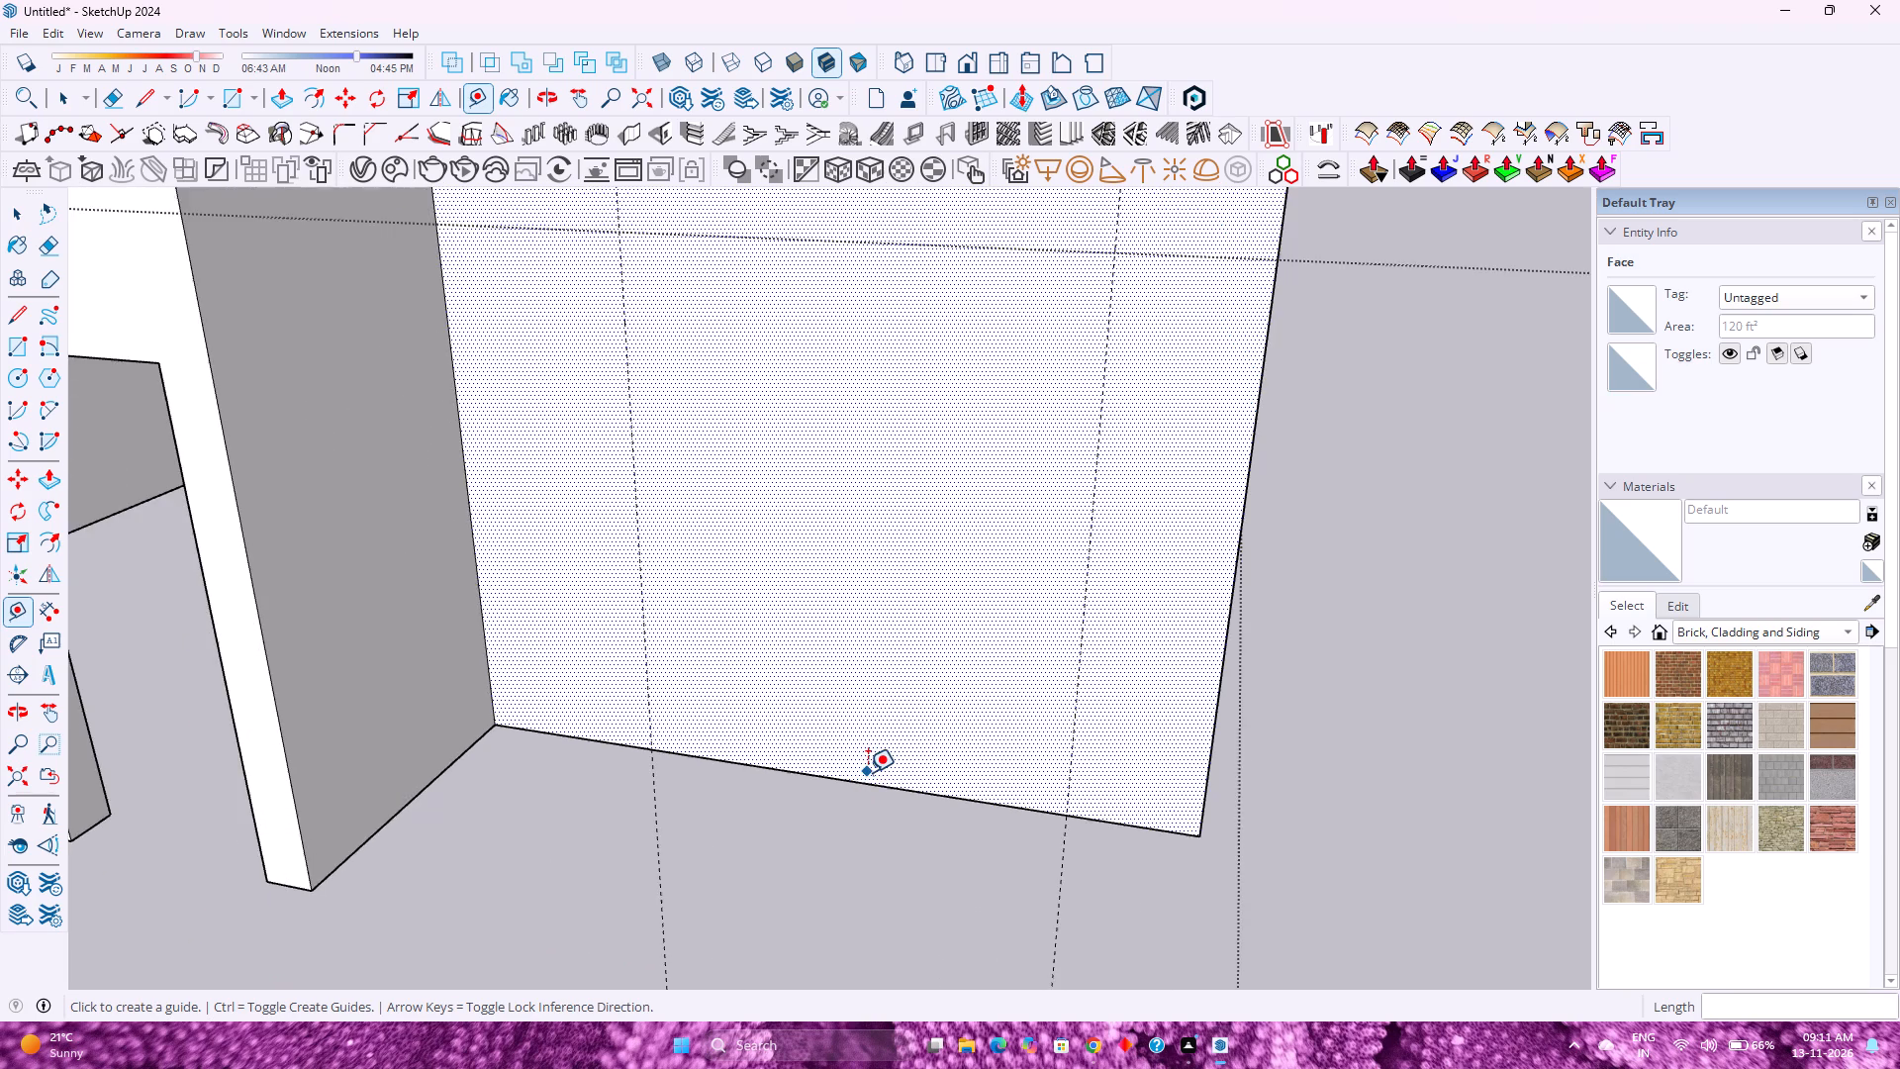
middle_click_drag(868, 772, 859, 743)
left_click(813, 833)
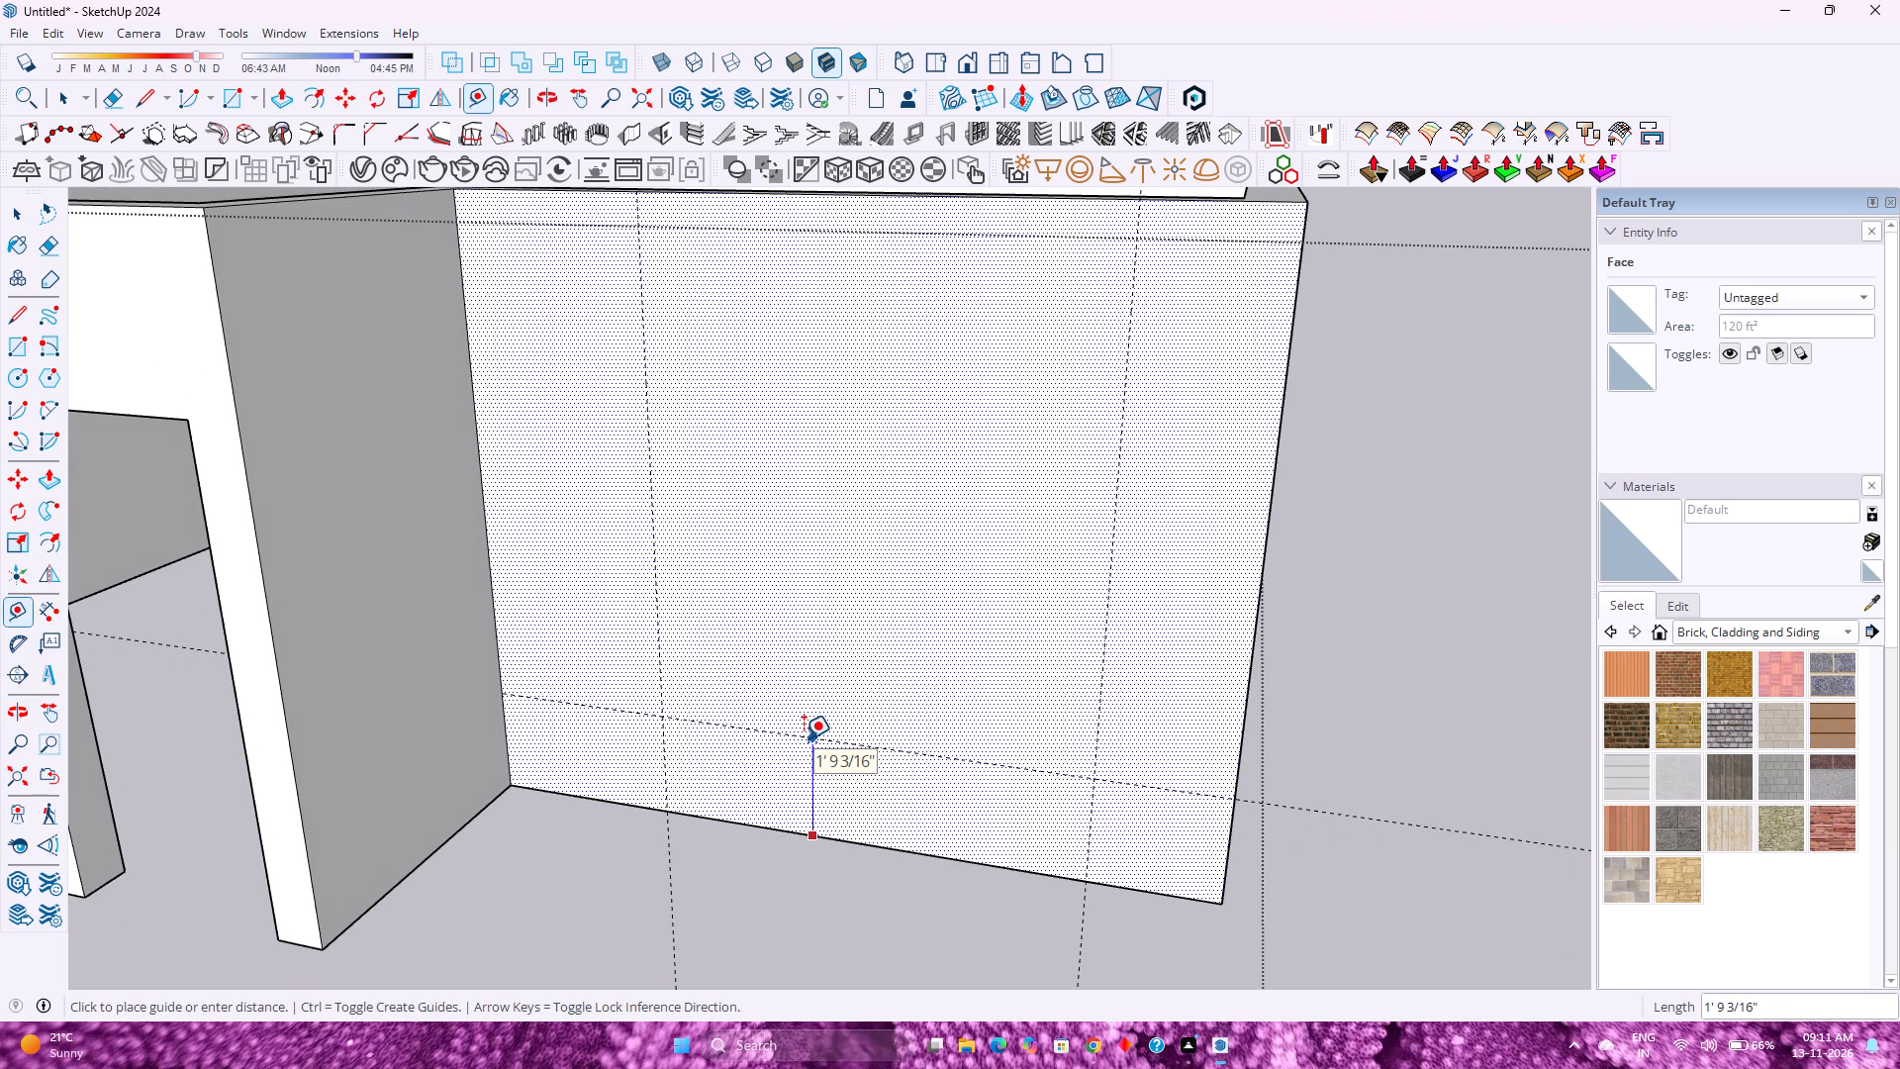
key("Up")
type("2'")
key("Return")
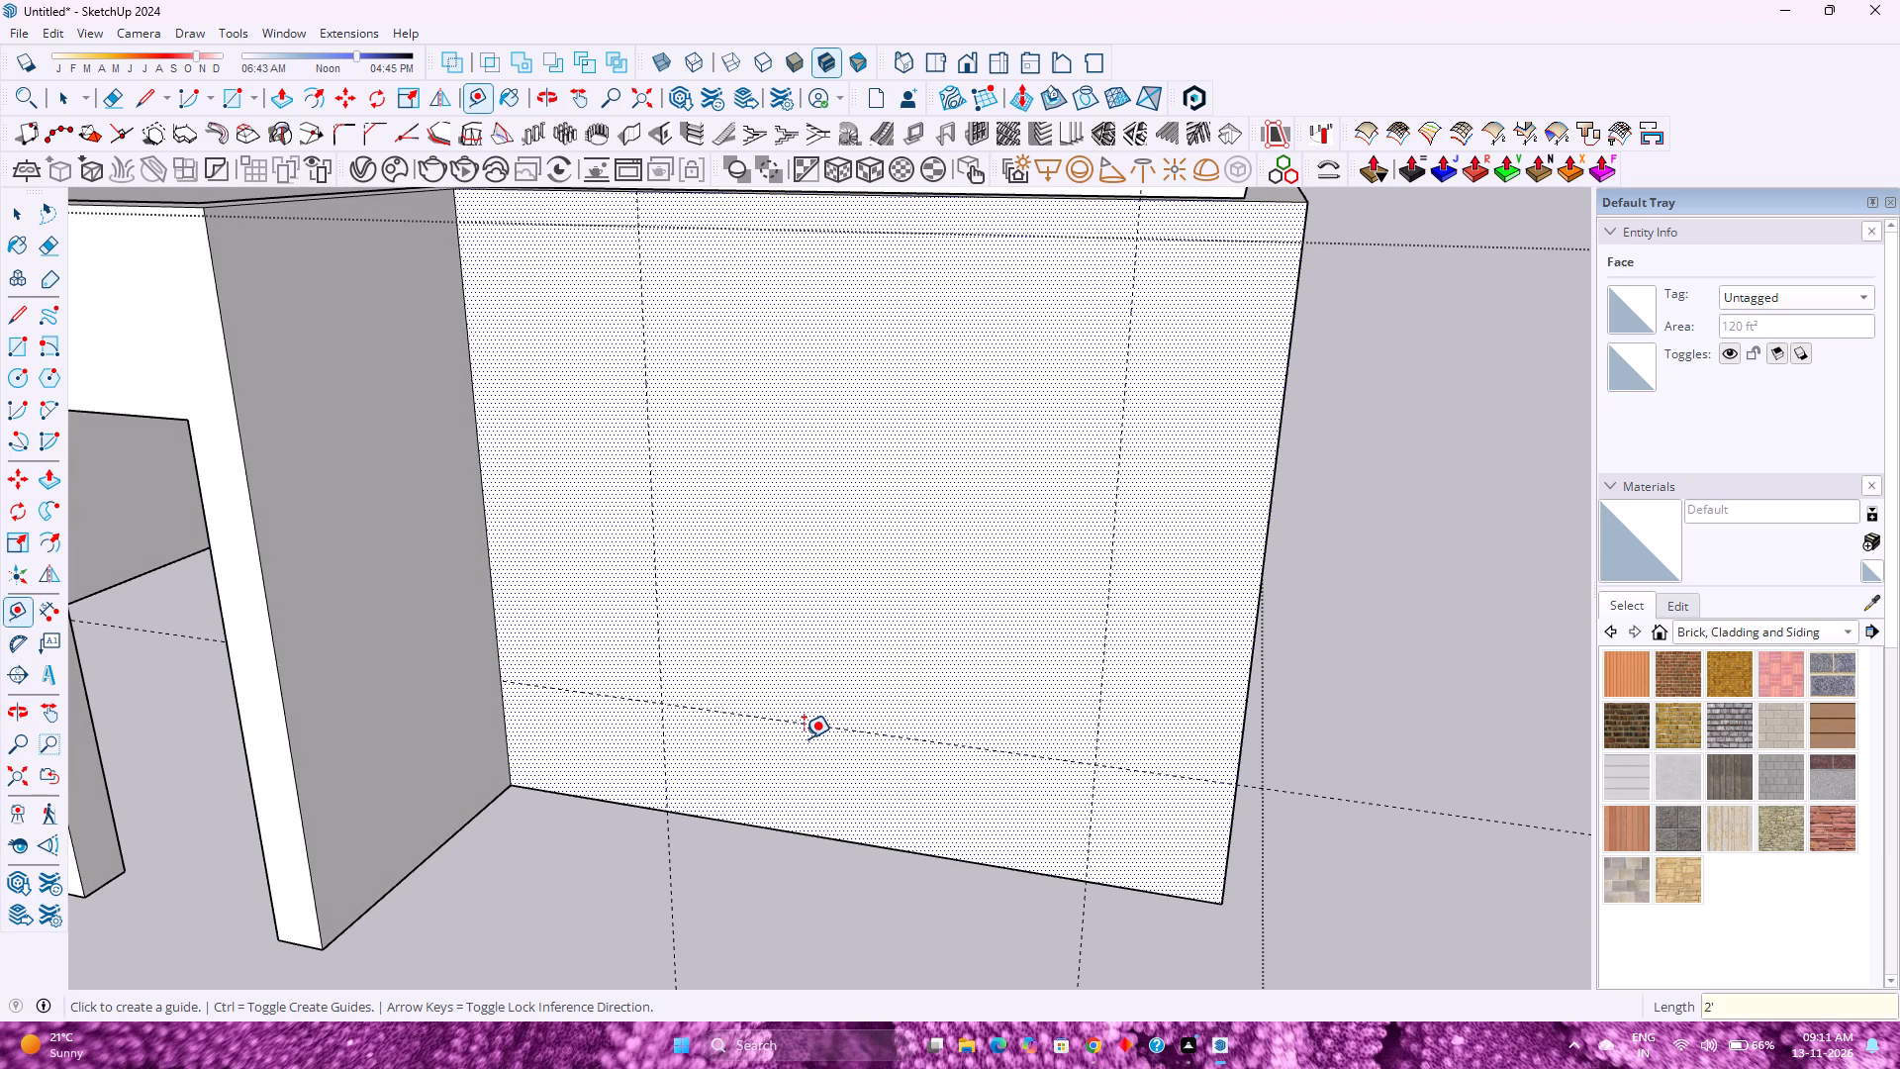
type("2'6")
key("Return")
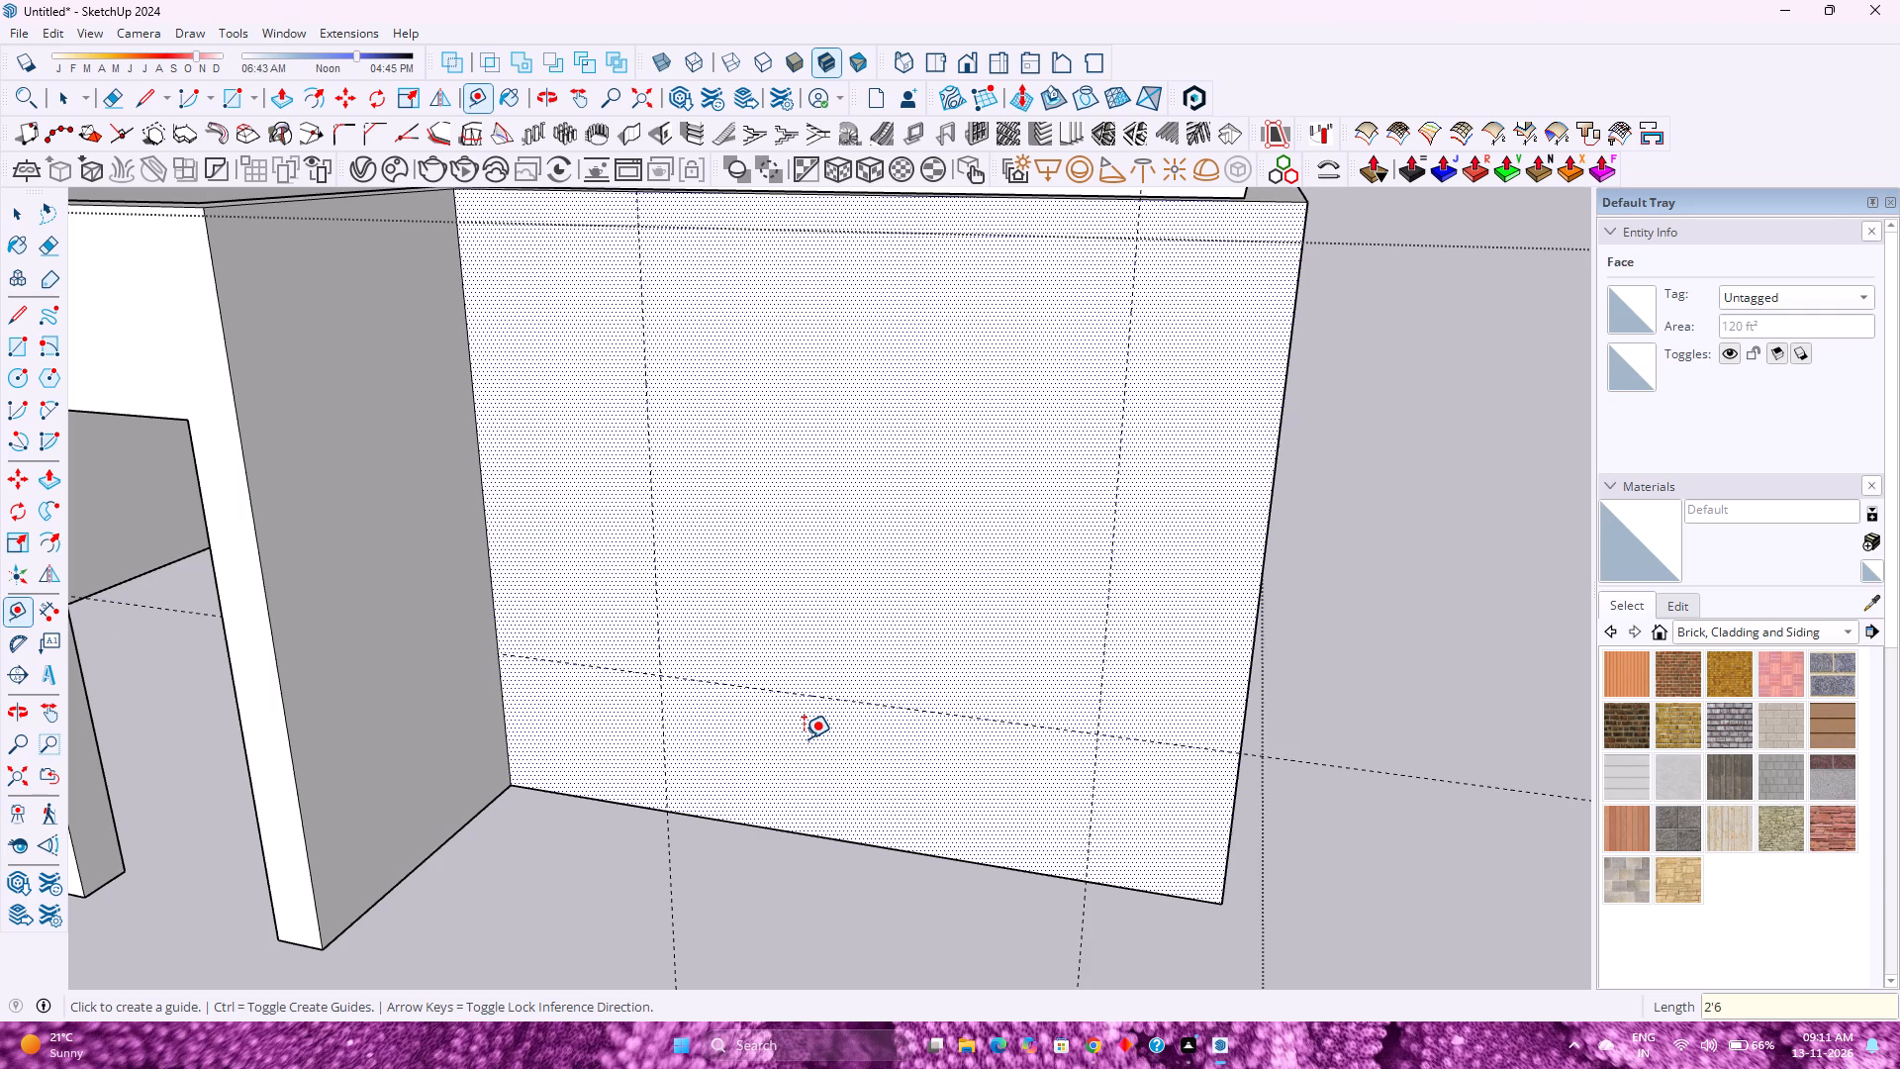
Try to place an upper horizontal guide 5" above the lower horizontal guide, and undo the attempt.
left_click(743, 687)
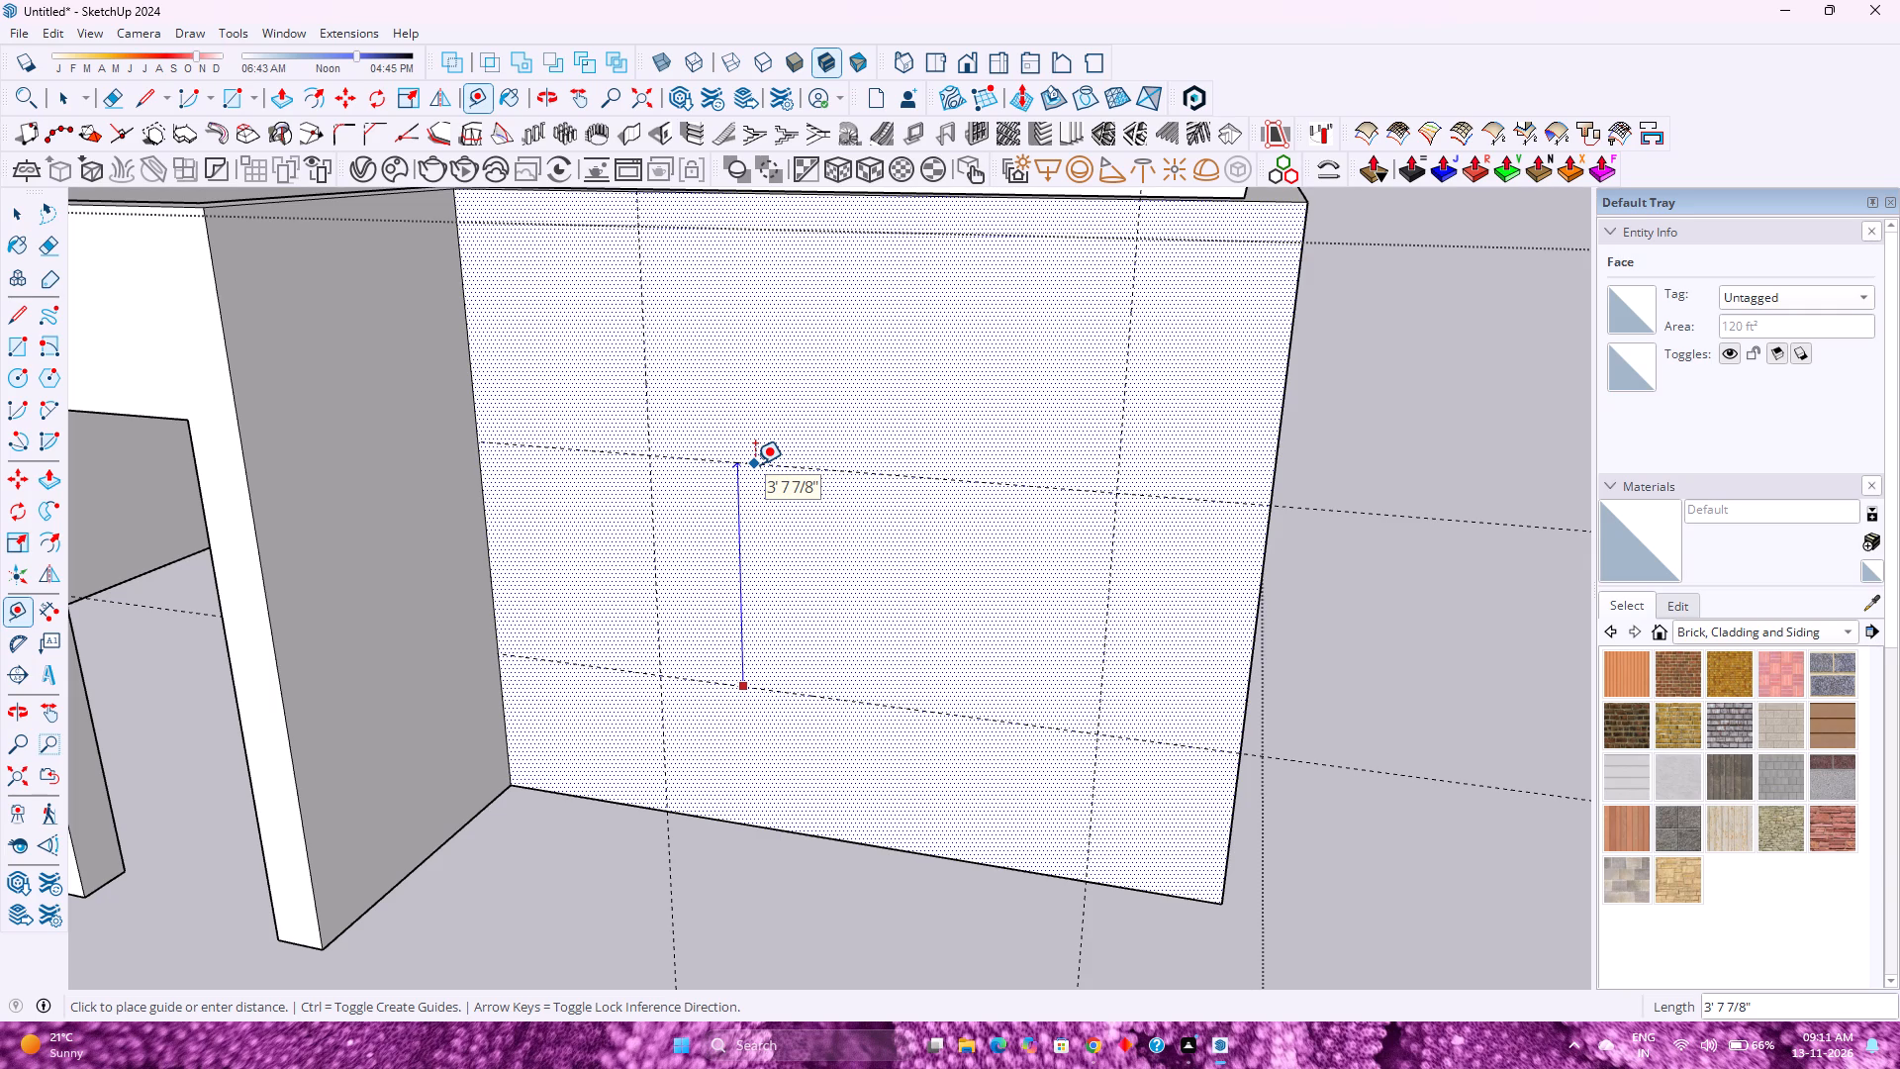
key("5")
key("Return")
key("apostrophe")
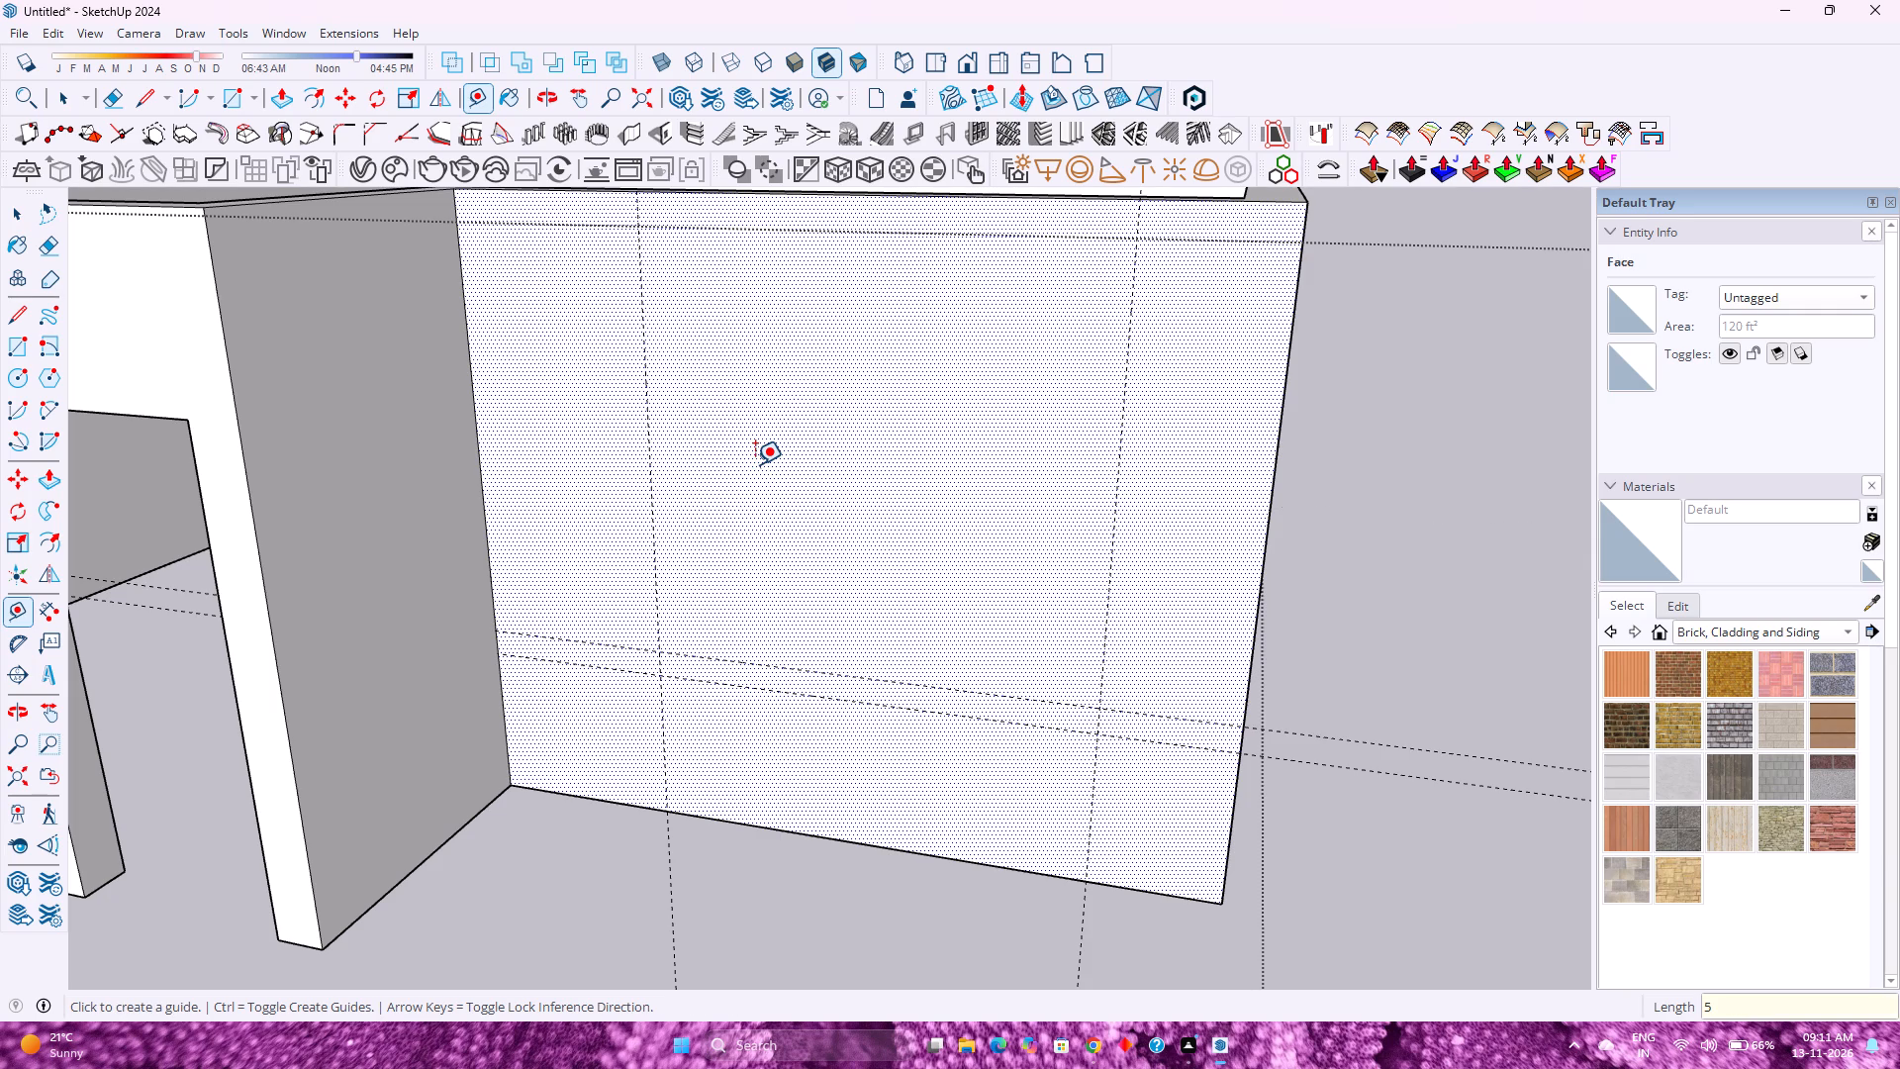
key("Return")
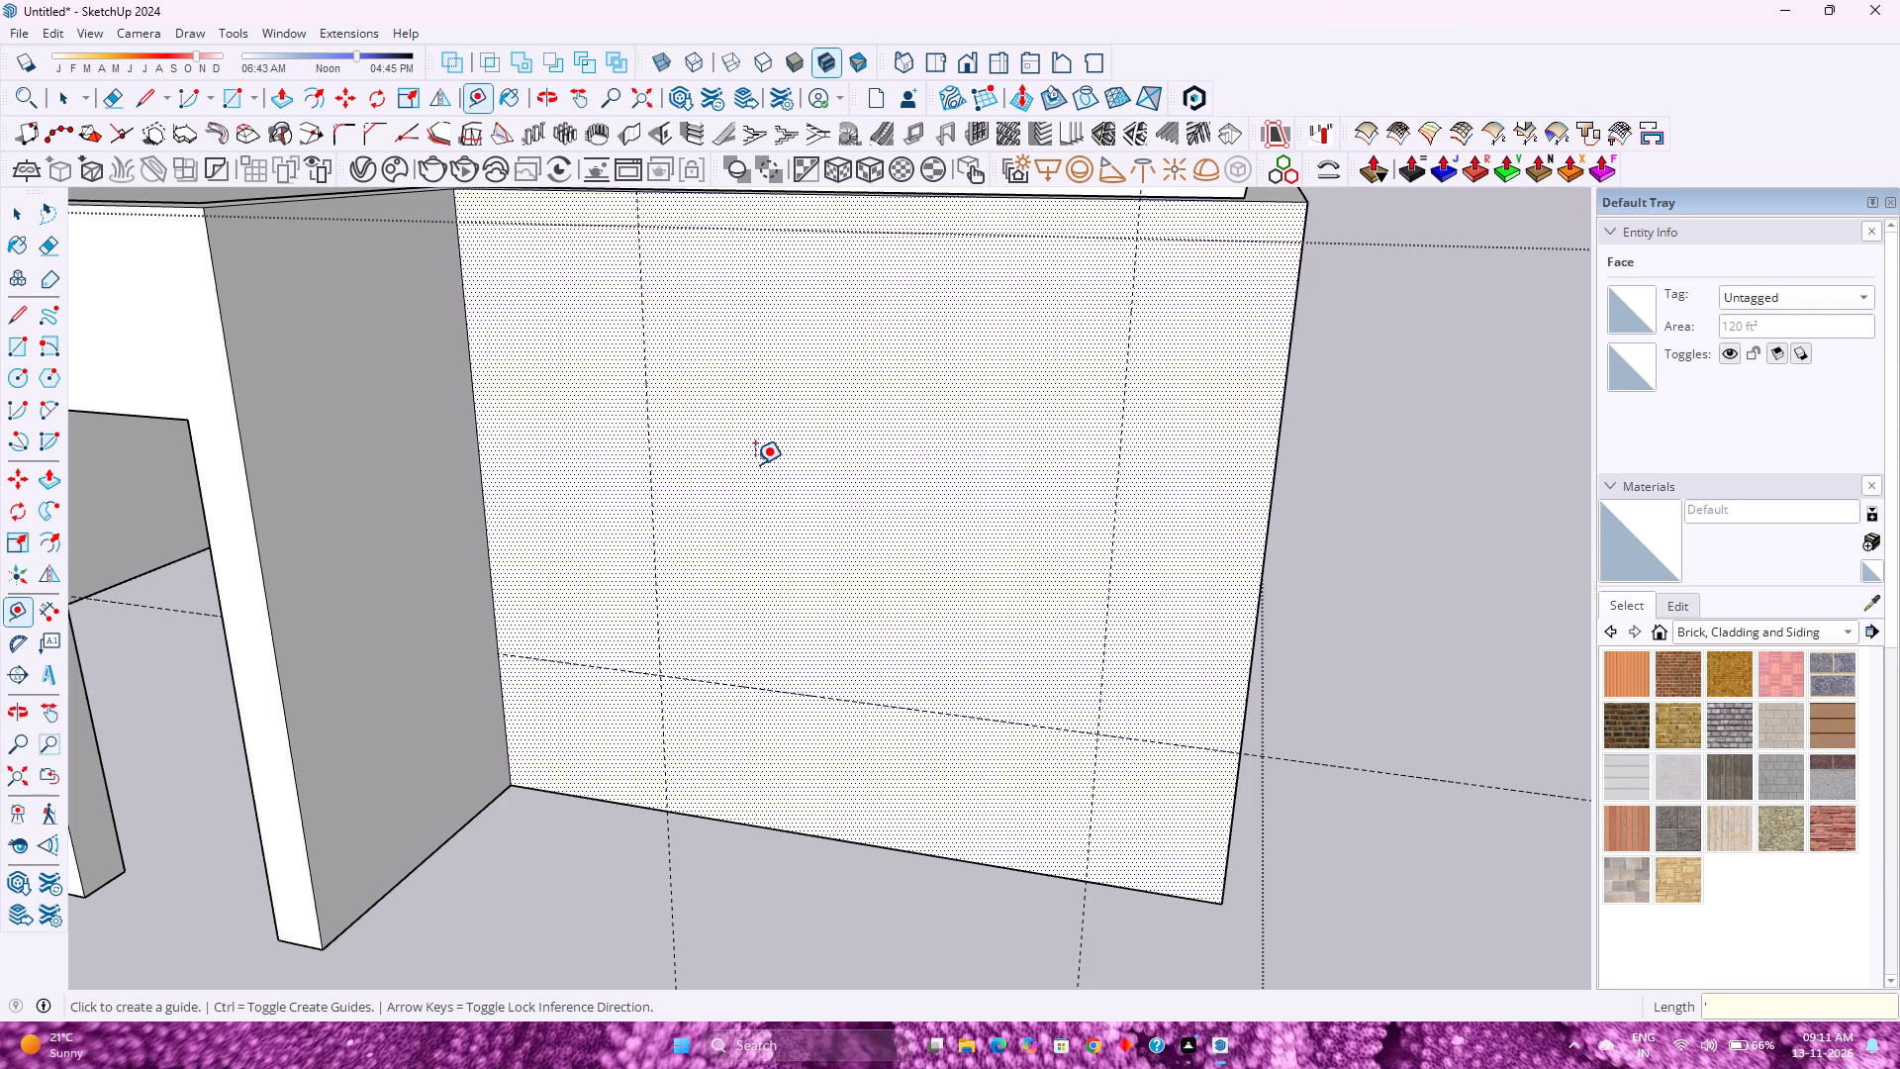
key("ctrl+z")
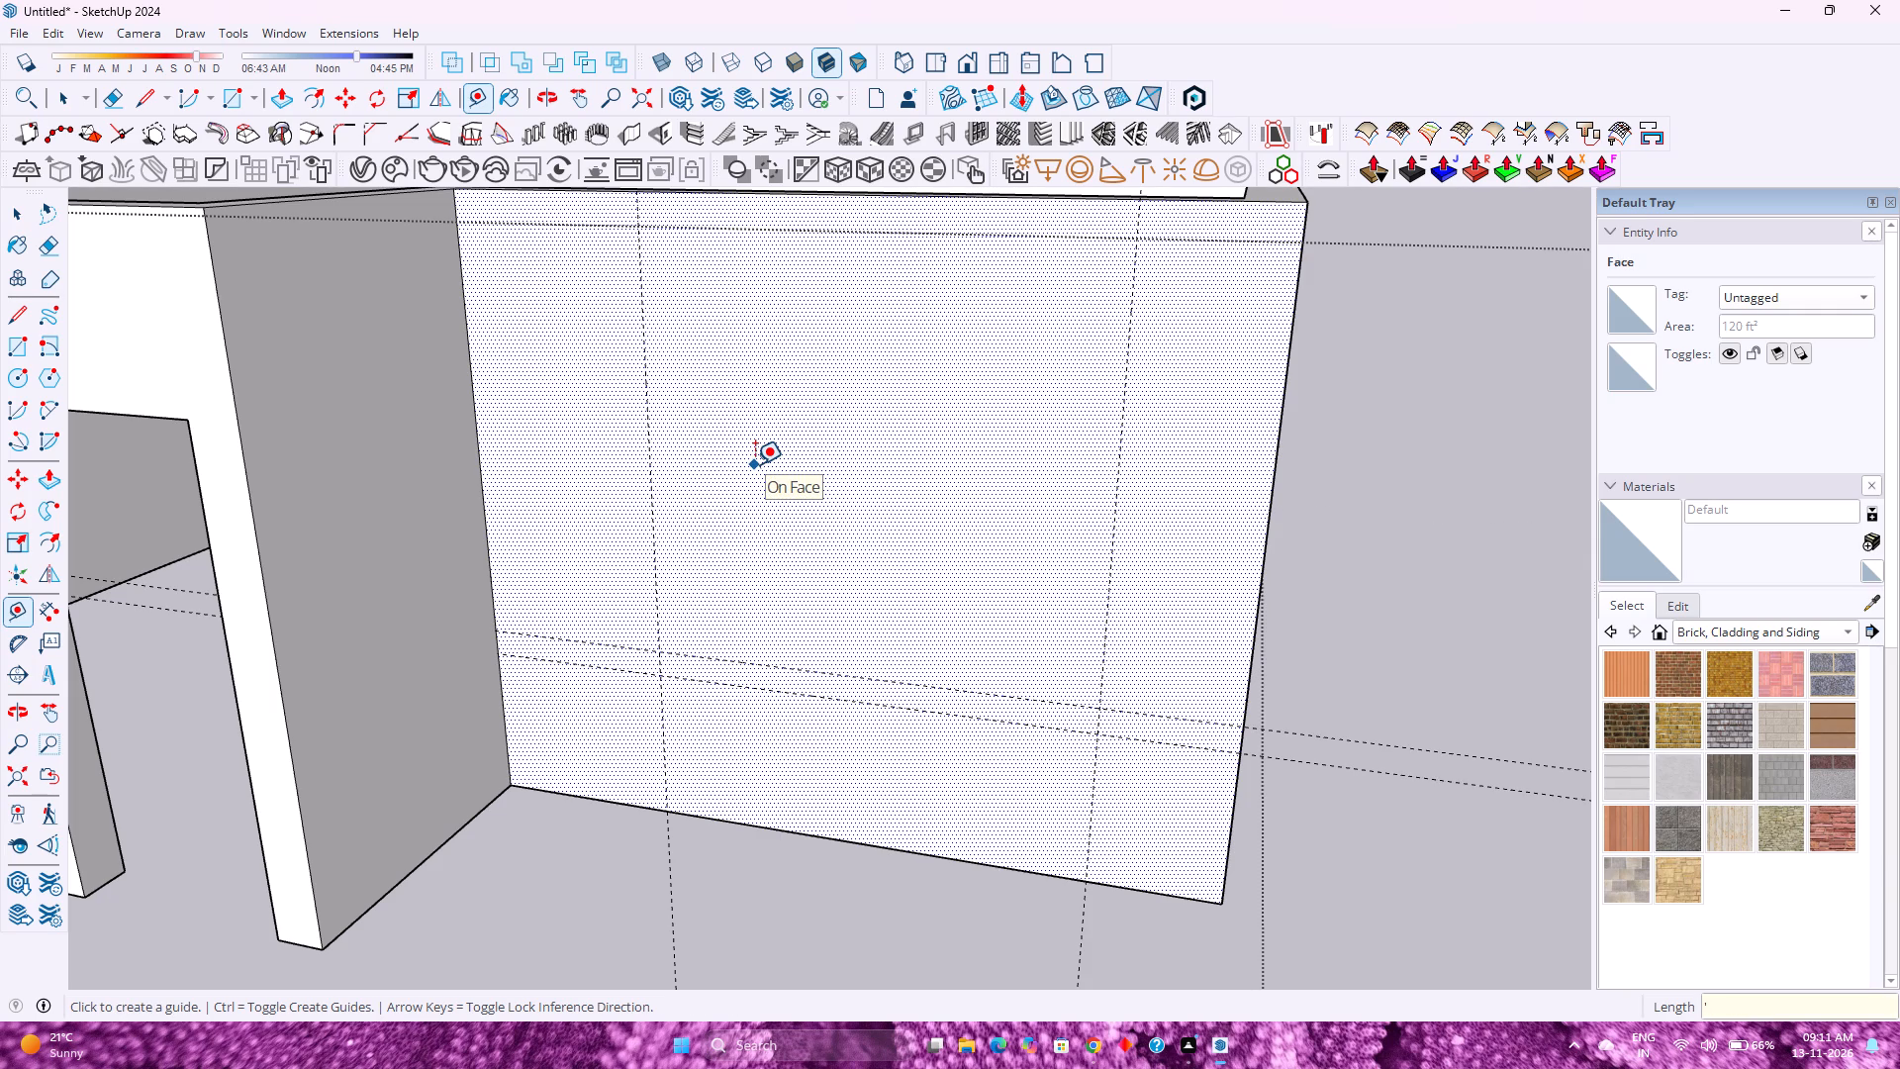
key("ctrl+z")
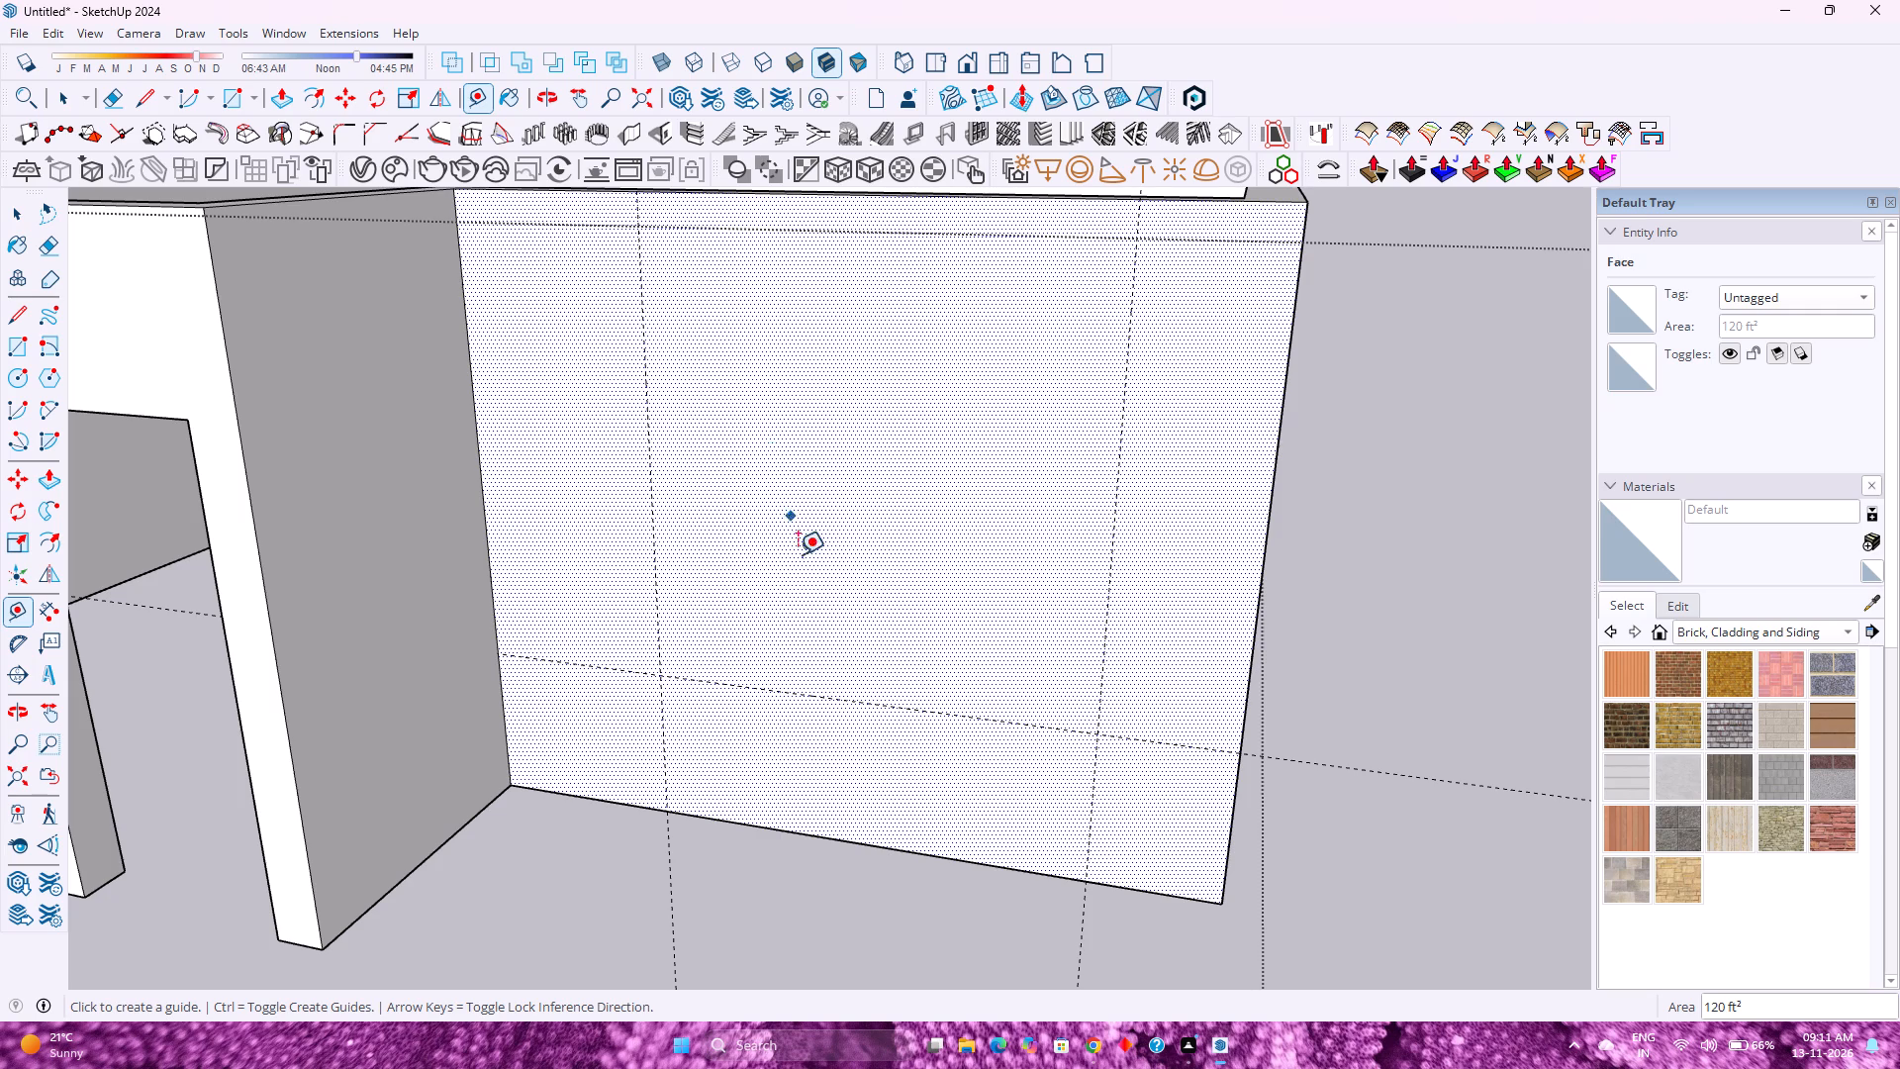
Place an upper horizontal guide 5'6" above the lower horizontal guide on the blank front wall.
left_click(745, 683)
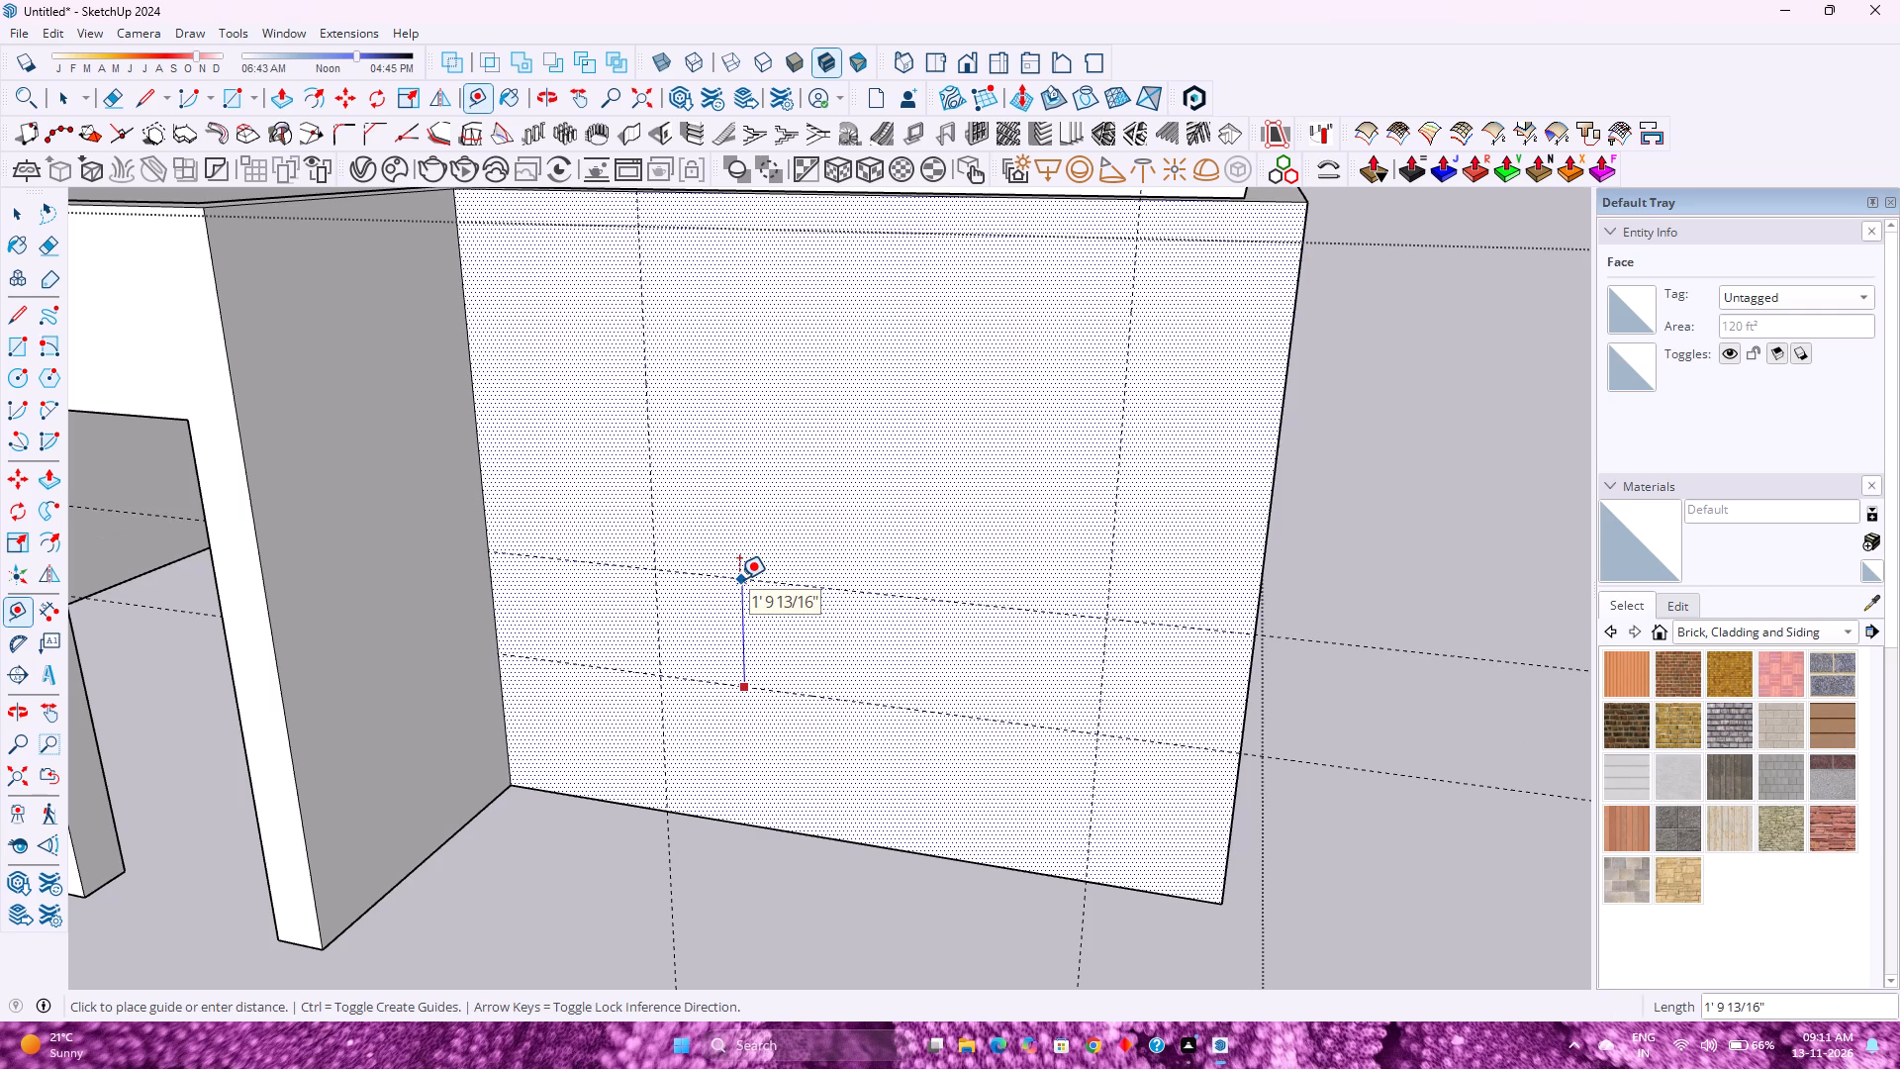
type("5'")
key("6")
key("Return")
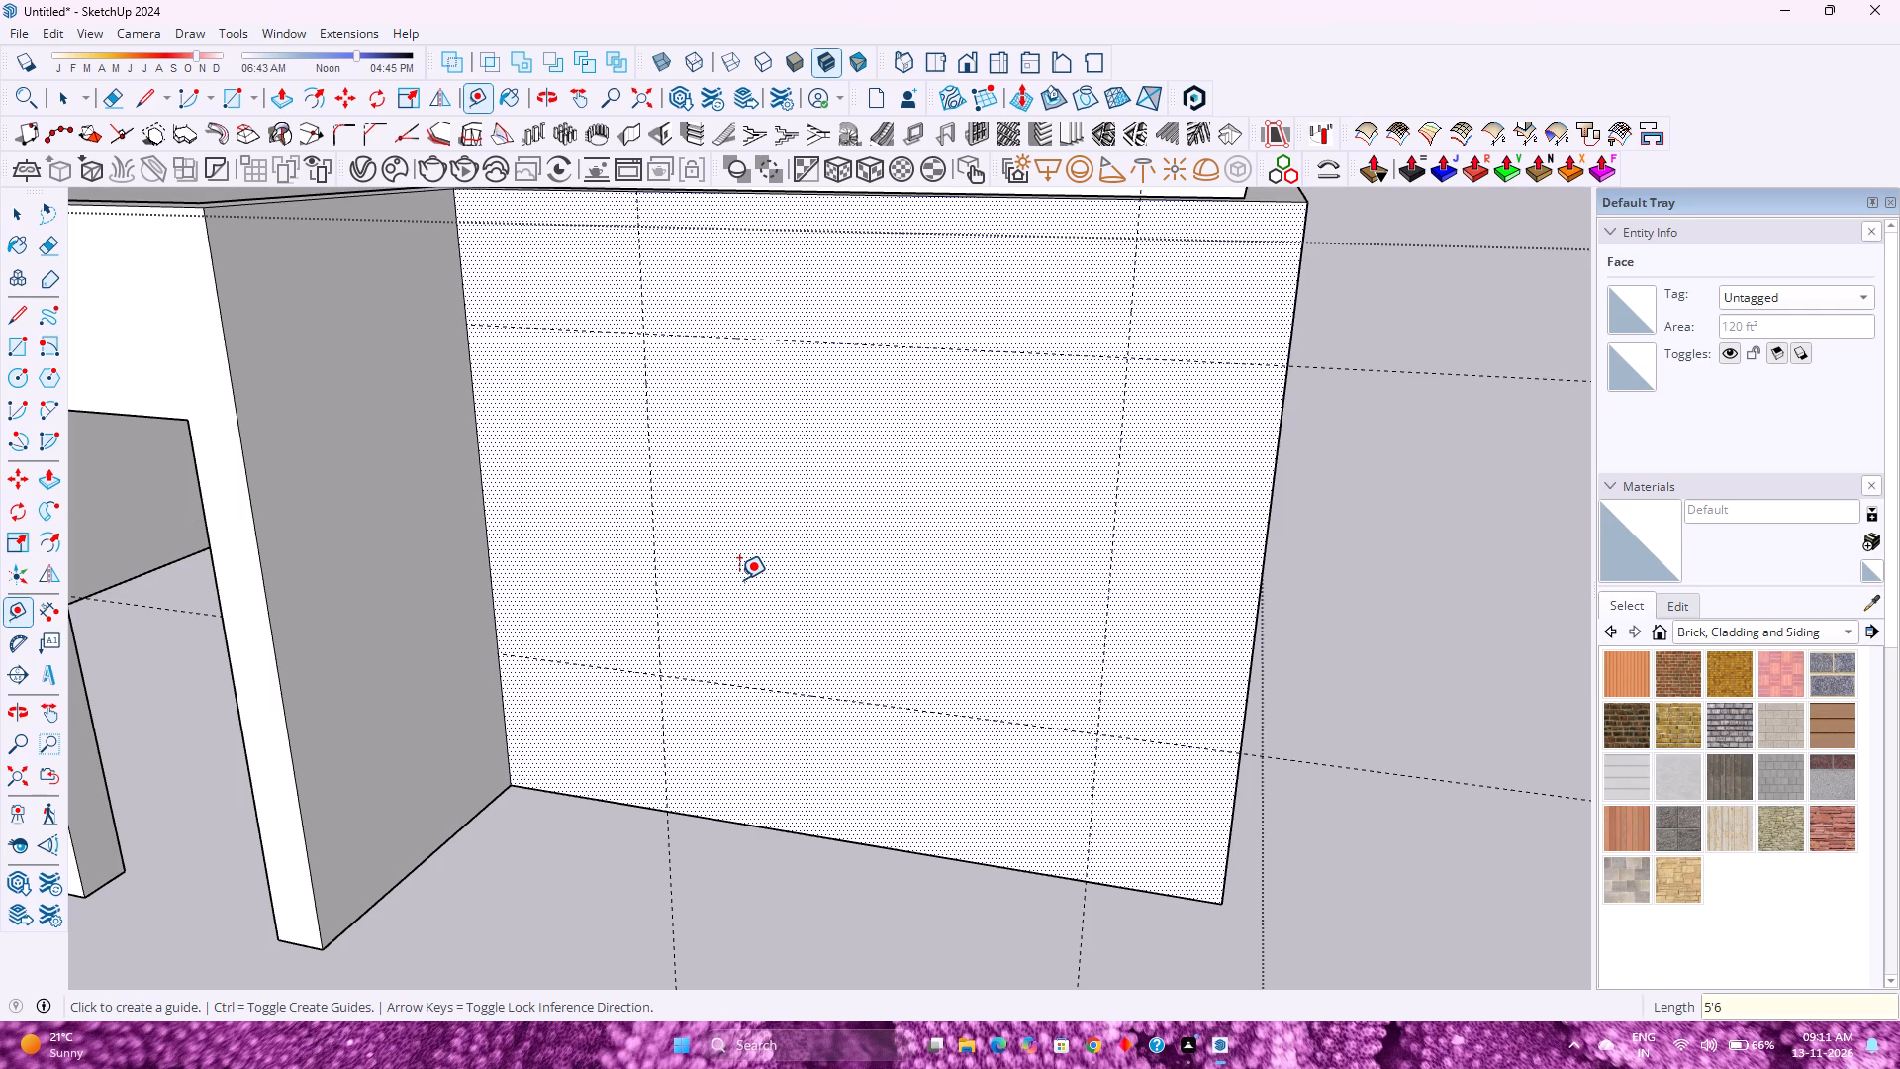
Measure the upper guide's height from the bottom edge of the blank front wall.
scroll(739, 579, "down", 7)
middle_click_drag(669, 658, 716, 512)
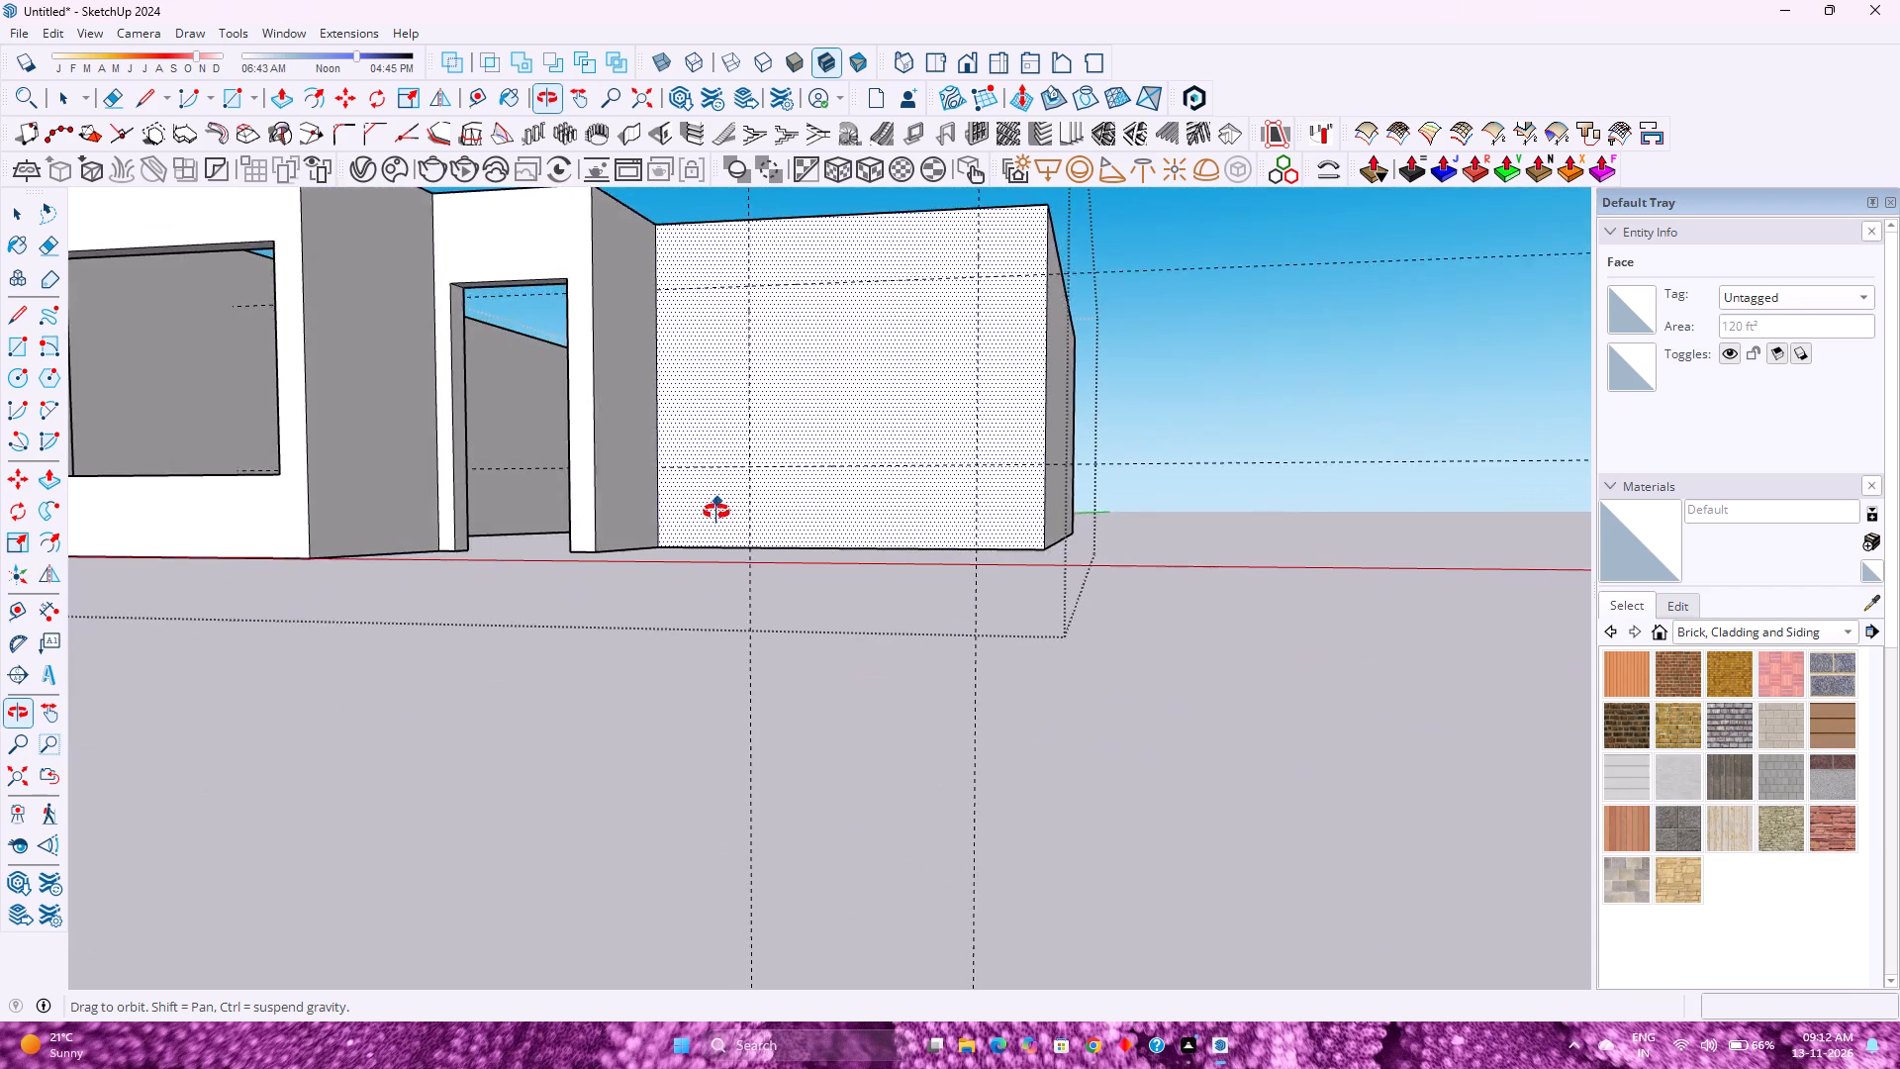
middle_click_drag(716, 512, 776, 553)
middle_click(776, 553)
left_click(901, 596)
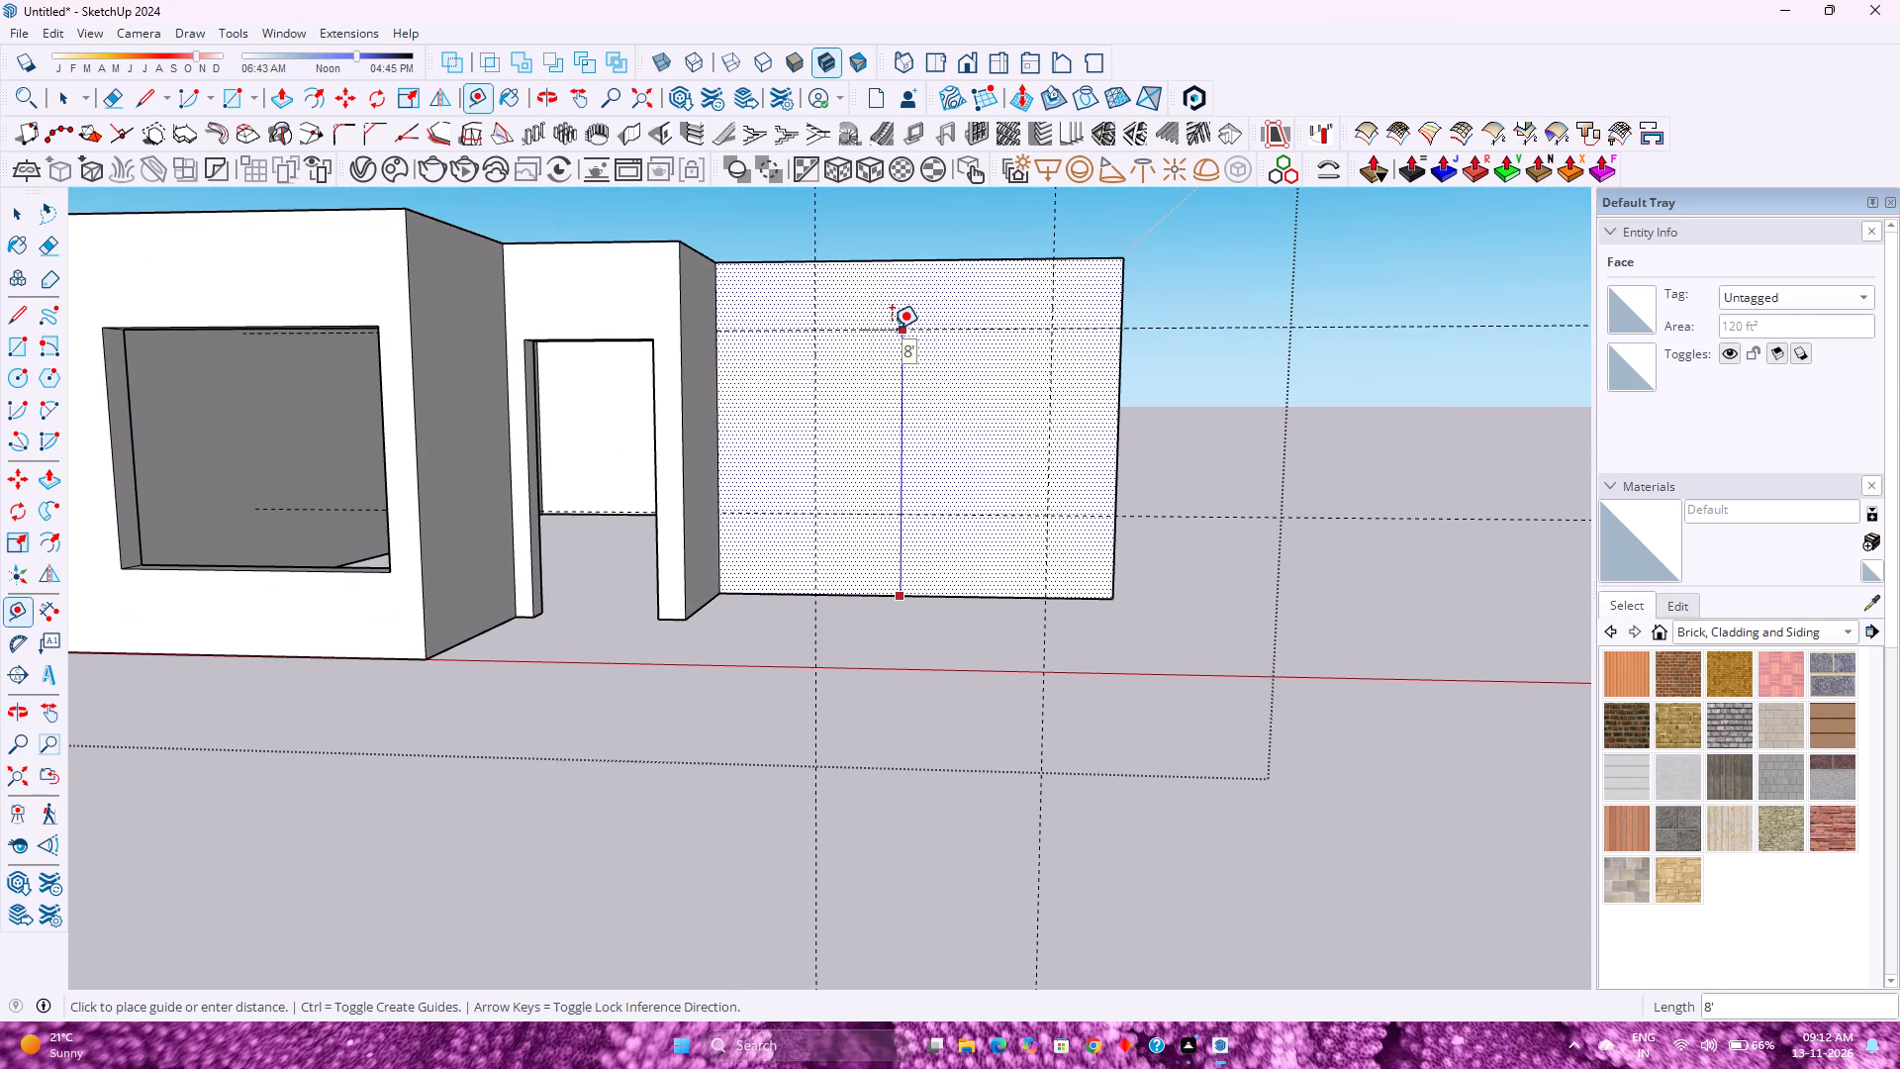
key("Escape")
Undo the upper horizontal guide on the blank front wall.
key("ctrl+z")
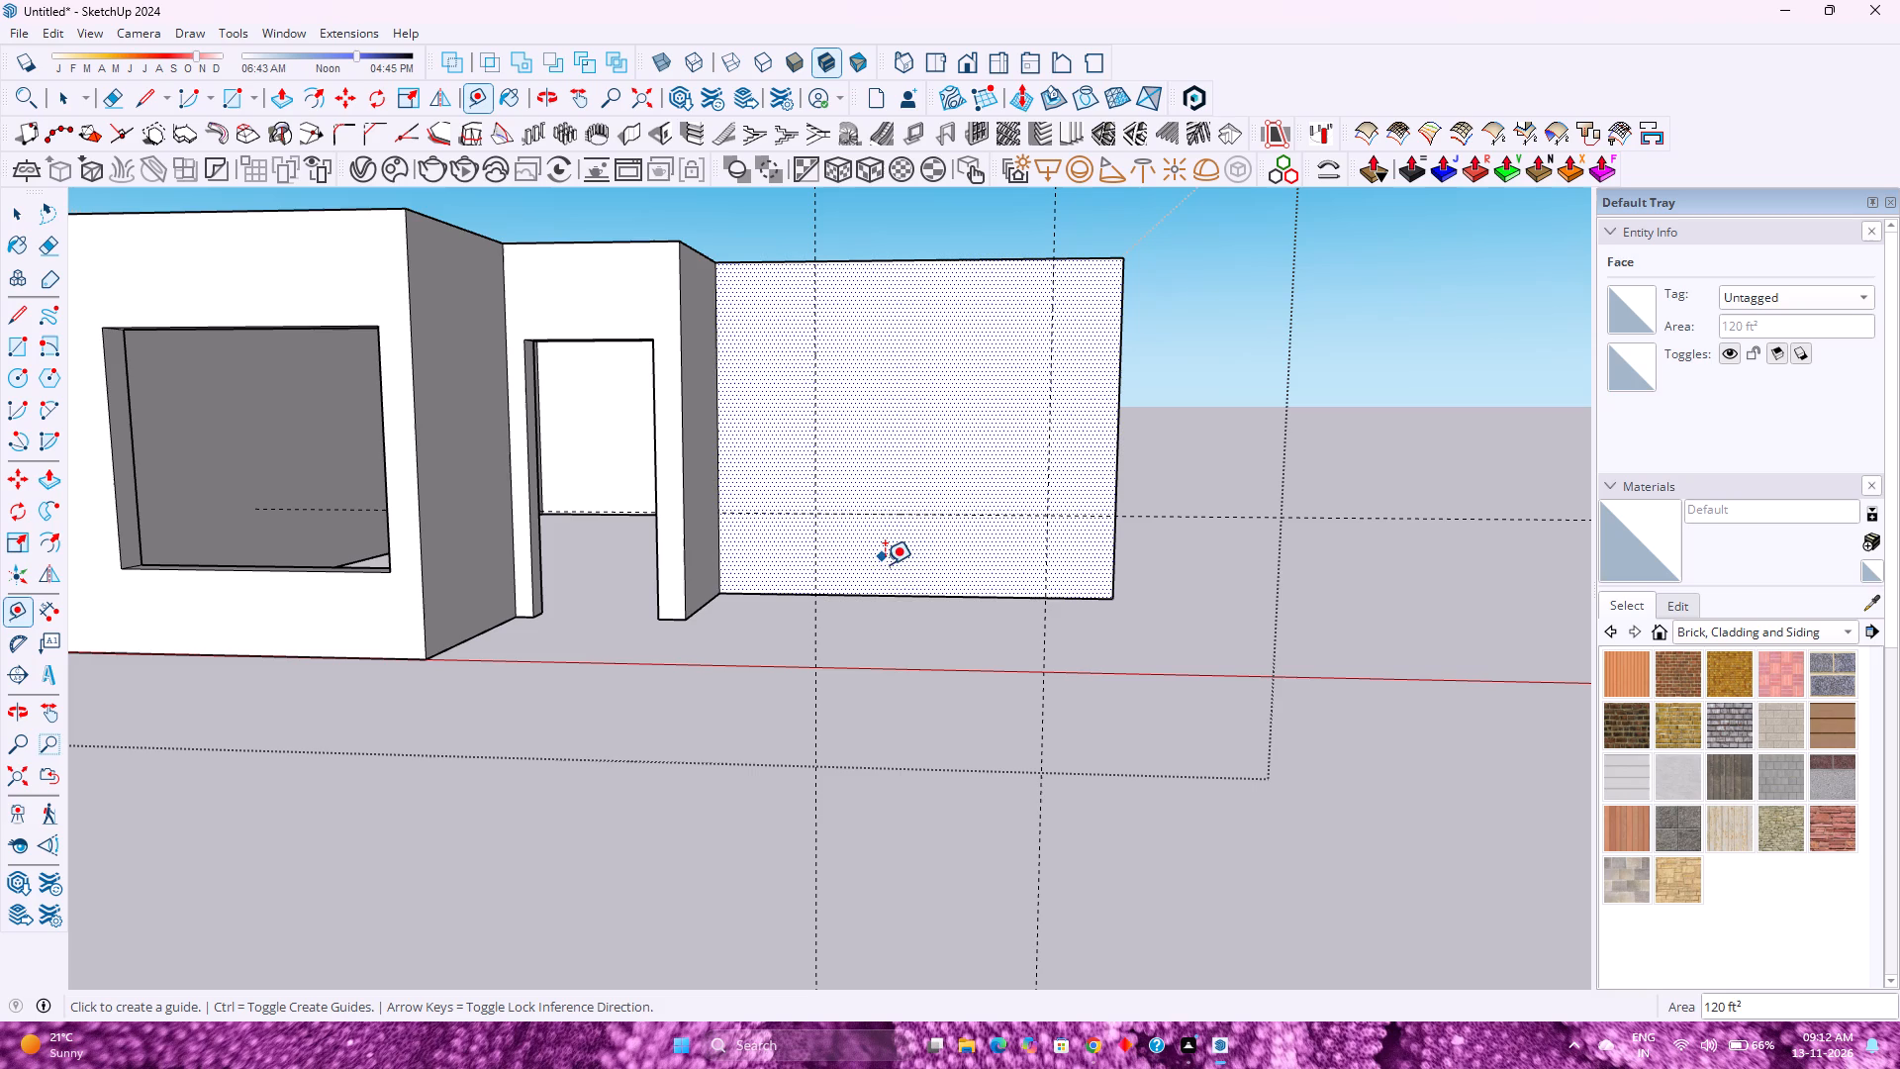
Place an upper horizontal guide 7'6" above the bottom edge of the blank front wall.
left_click(895, 601)
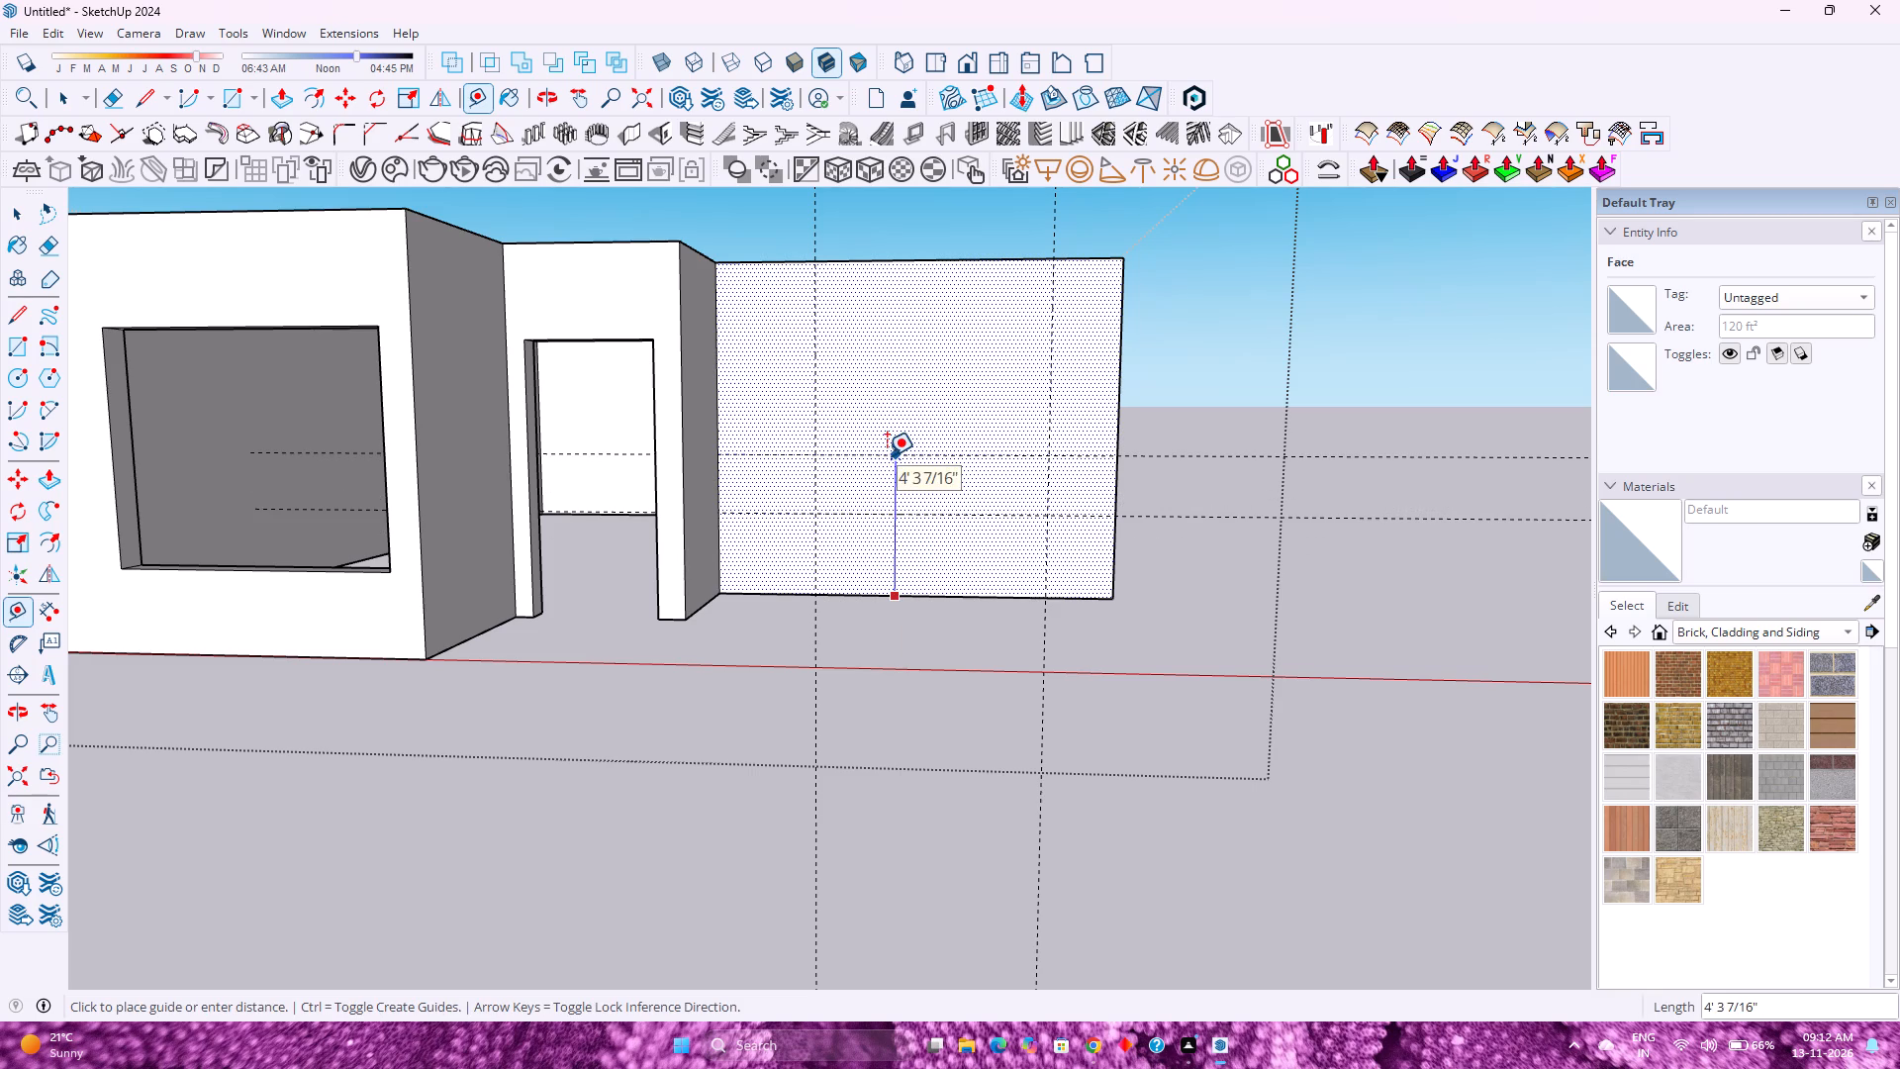
type("7'6")
key("Return")
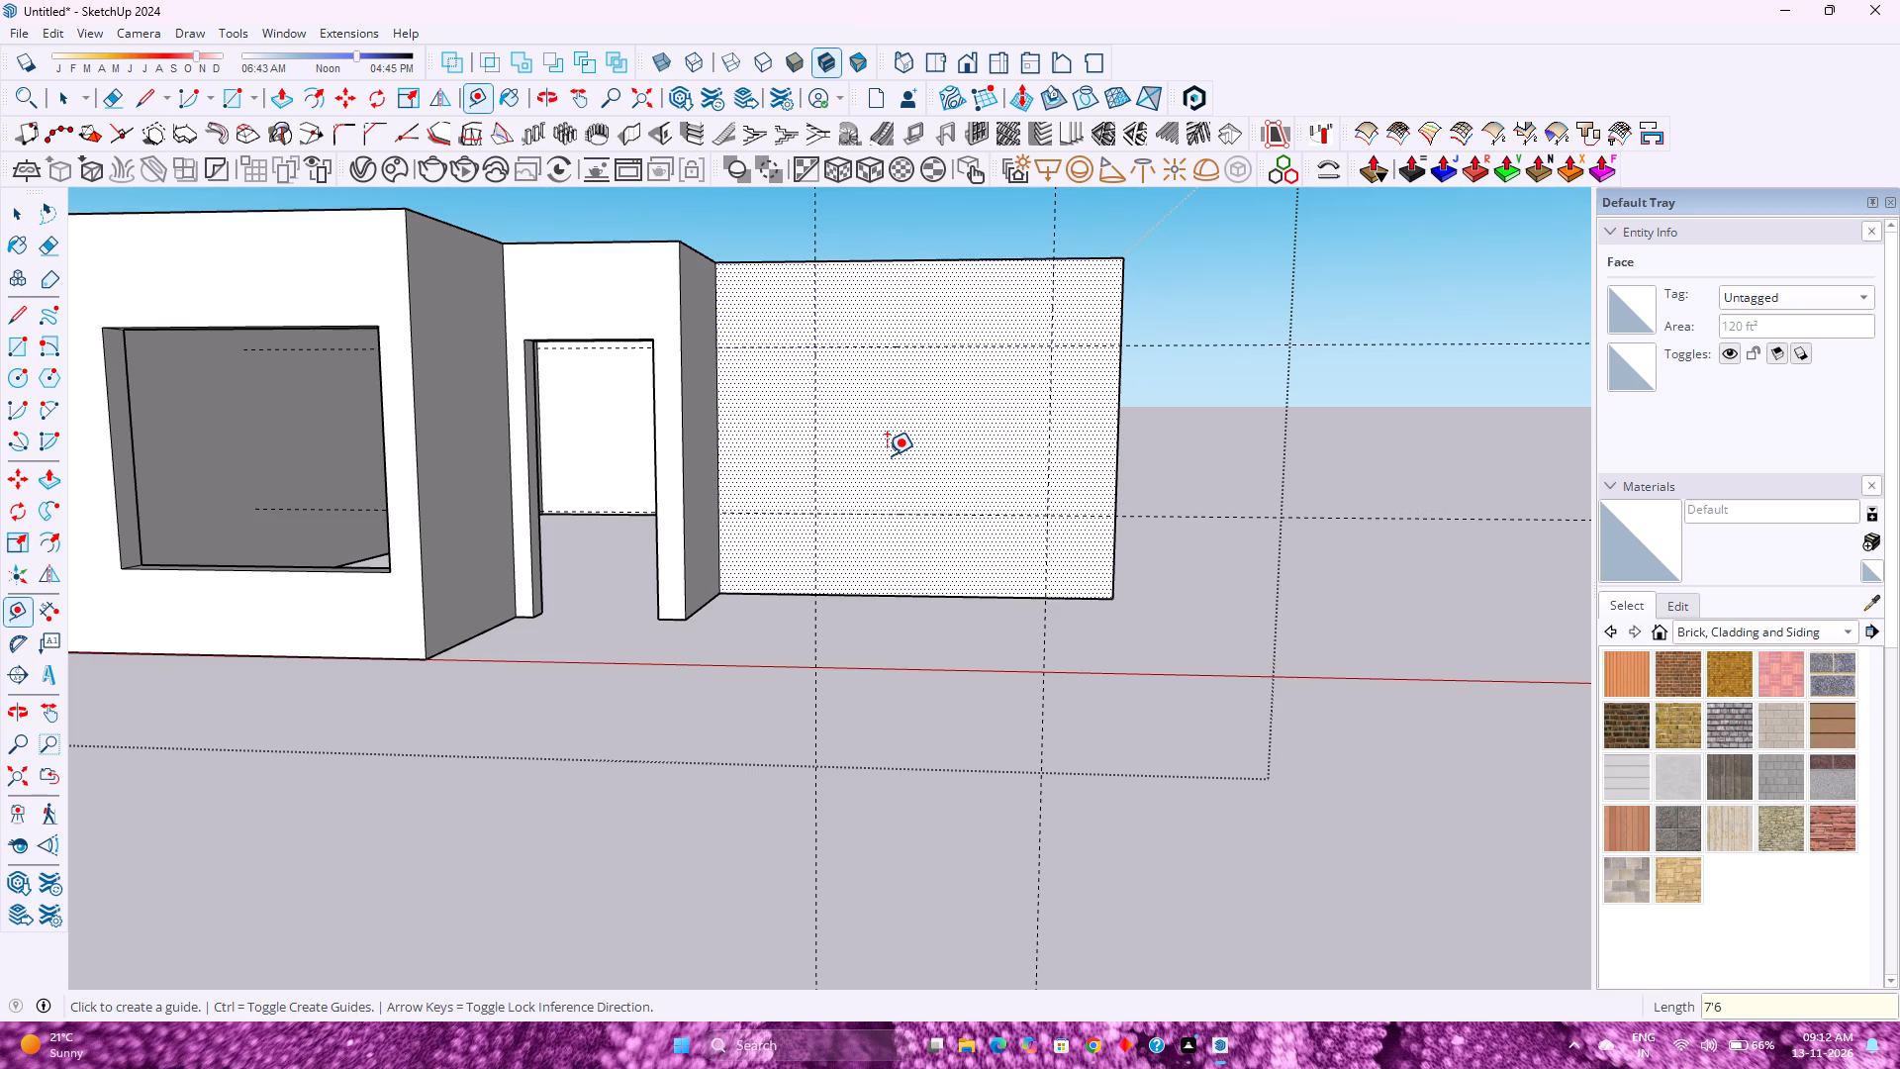
Draw the window rectangle on the blank front wall between the four crossing guides.
left_click(229, 108)
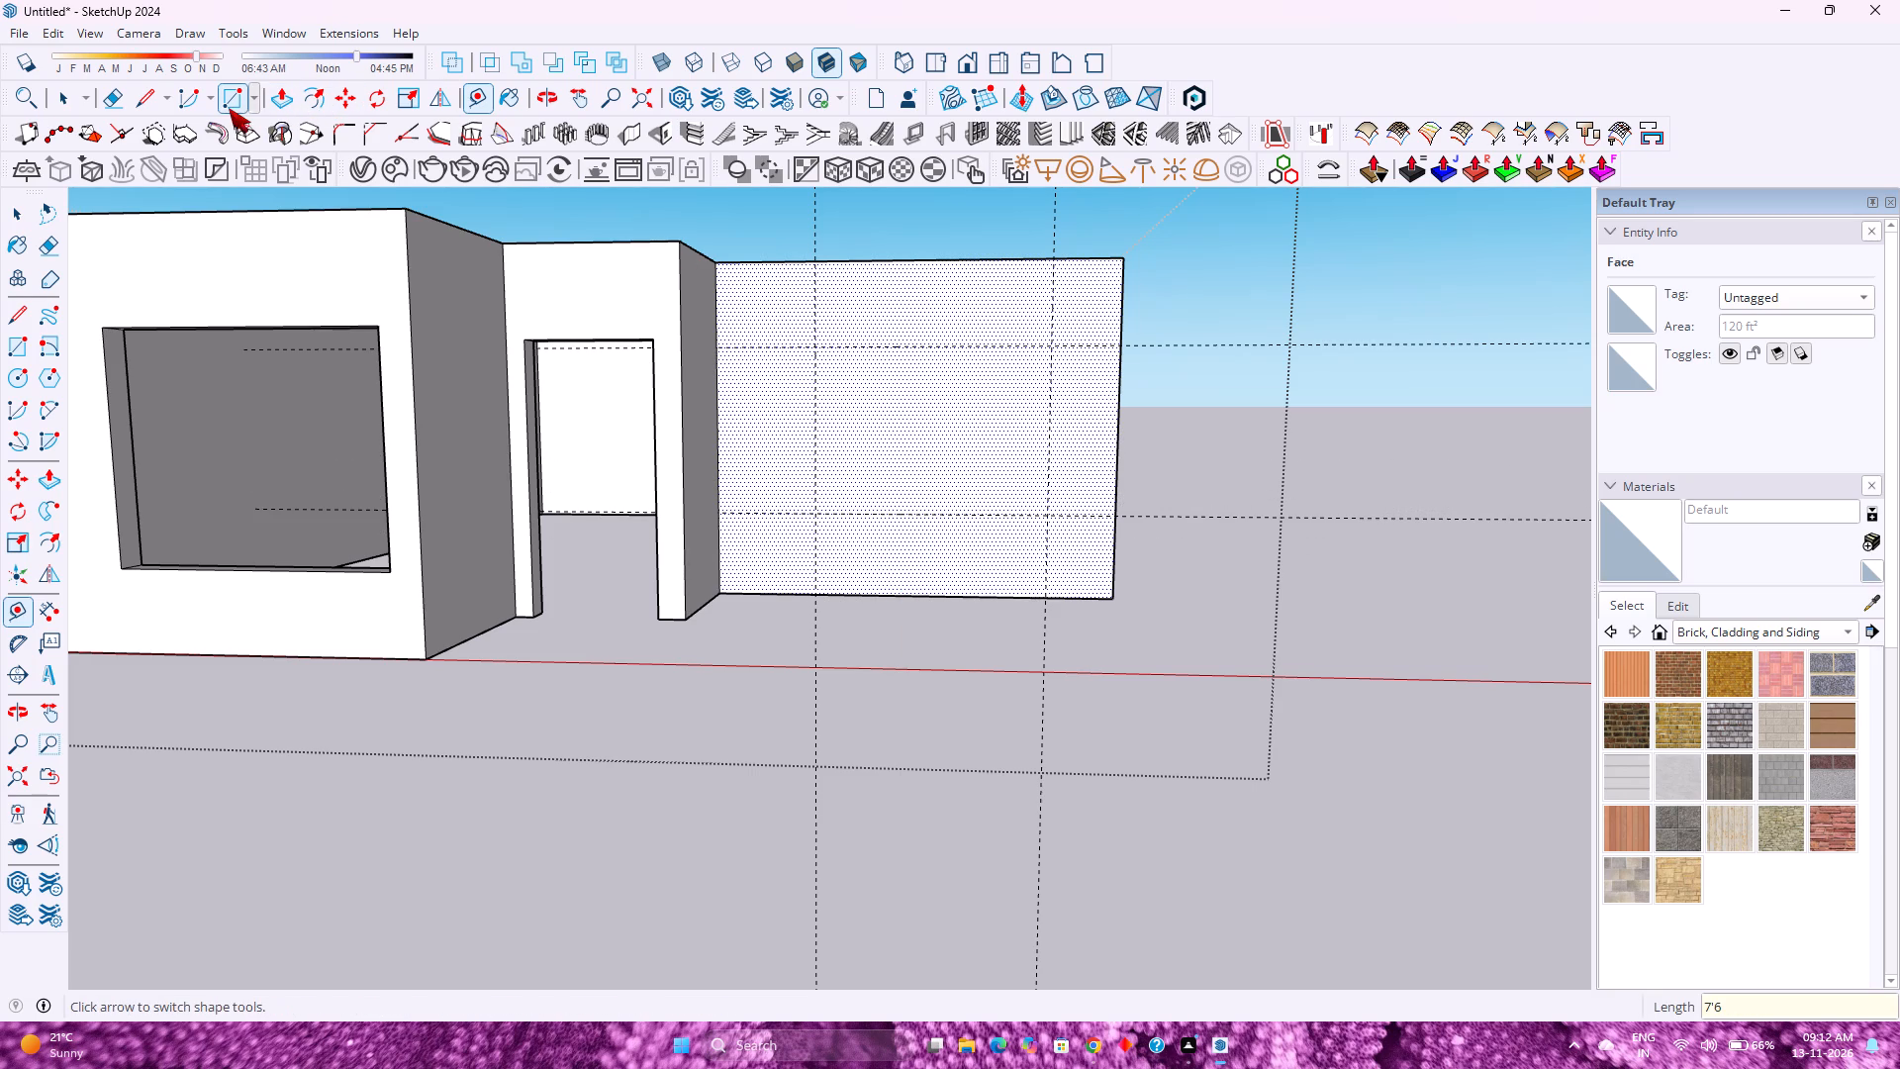
left_click(816, 350)
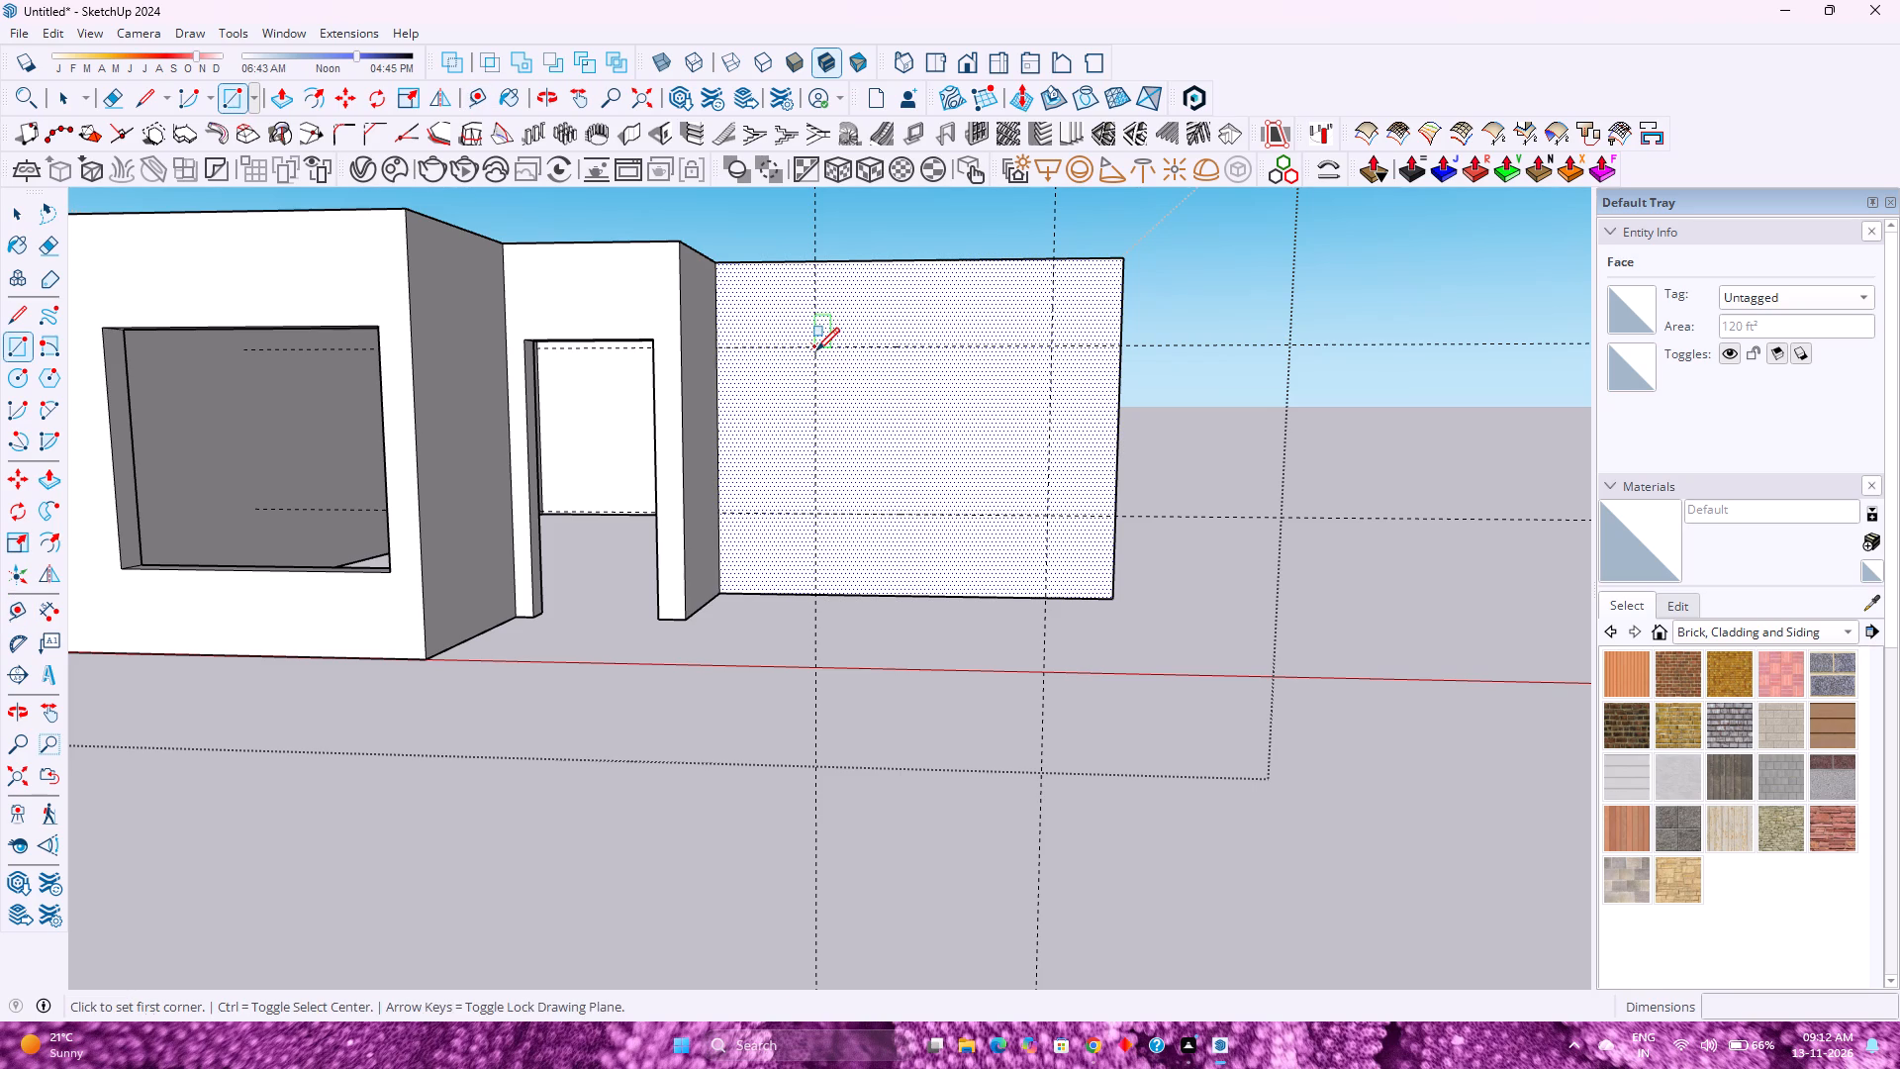
left_click(1053, 511)
Push the window rectangle 9" back through the wall to cut the opening.
scroll(1058, 472, "up", 2)
middle_click_drag(1058, 463, 1057, 465)
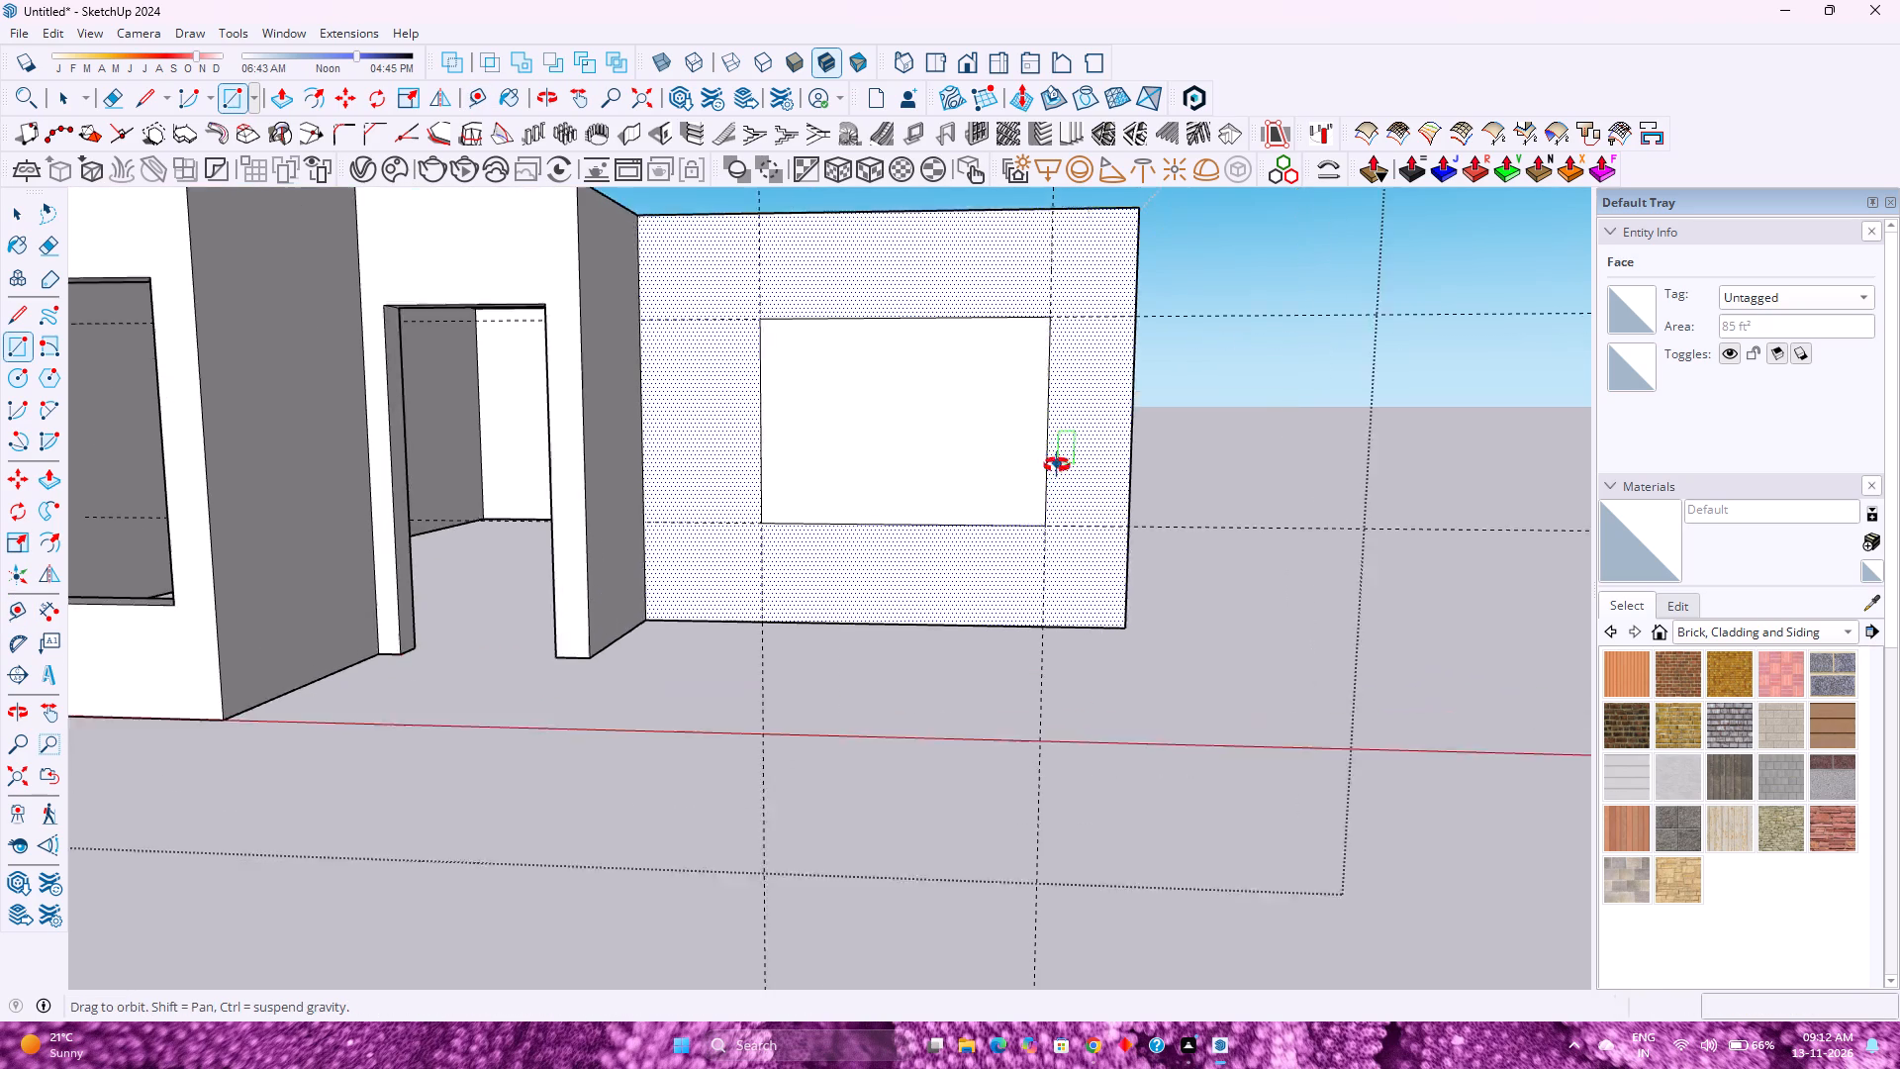
middle_click_drag(1057, 465, 967, 568)
left_click(280, 104)
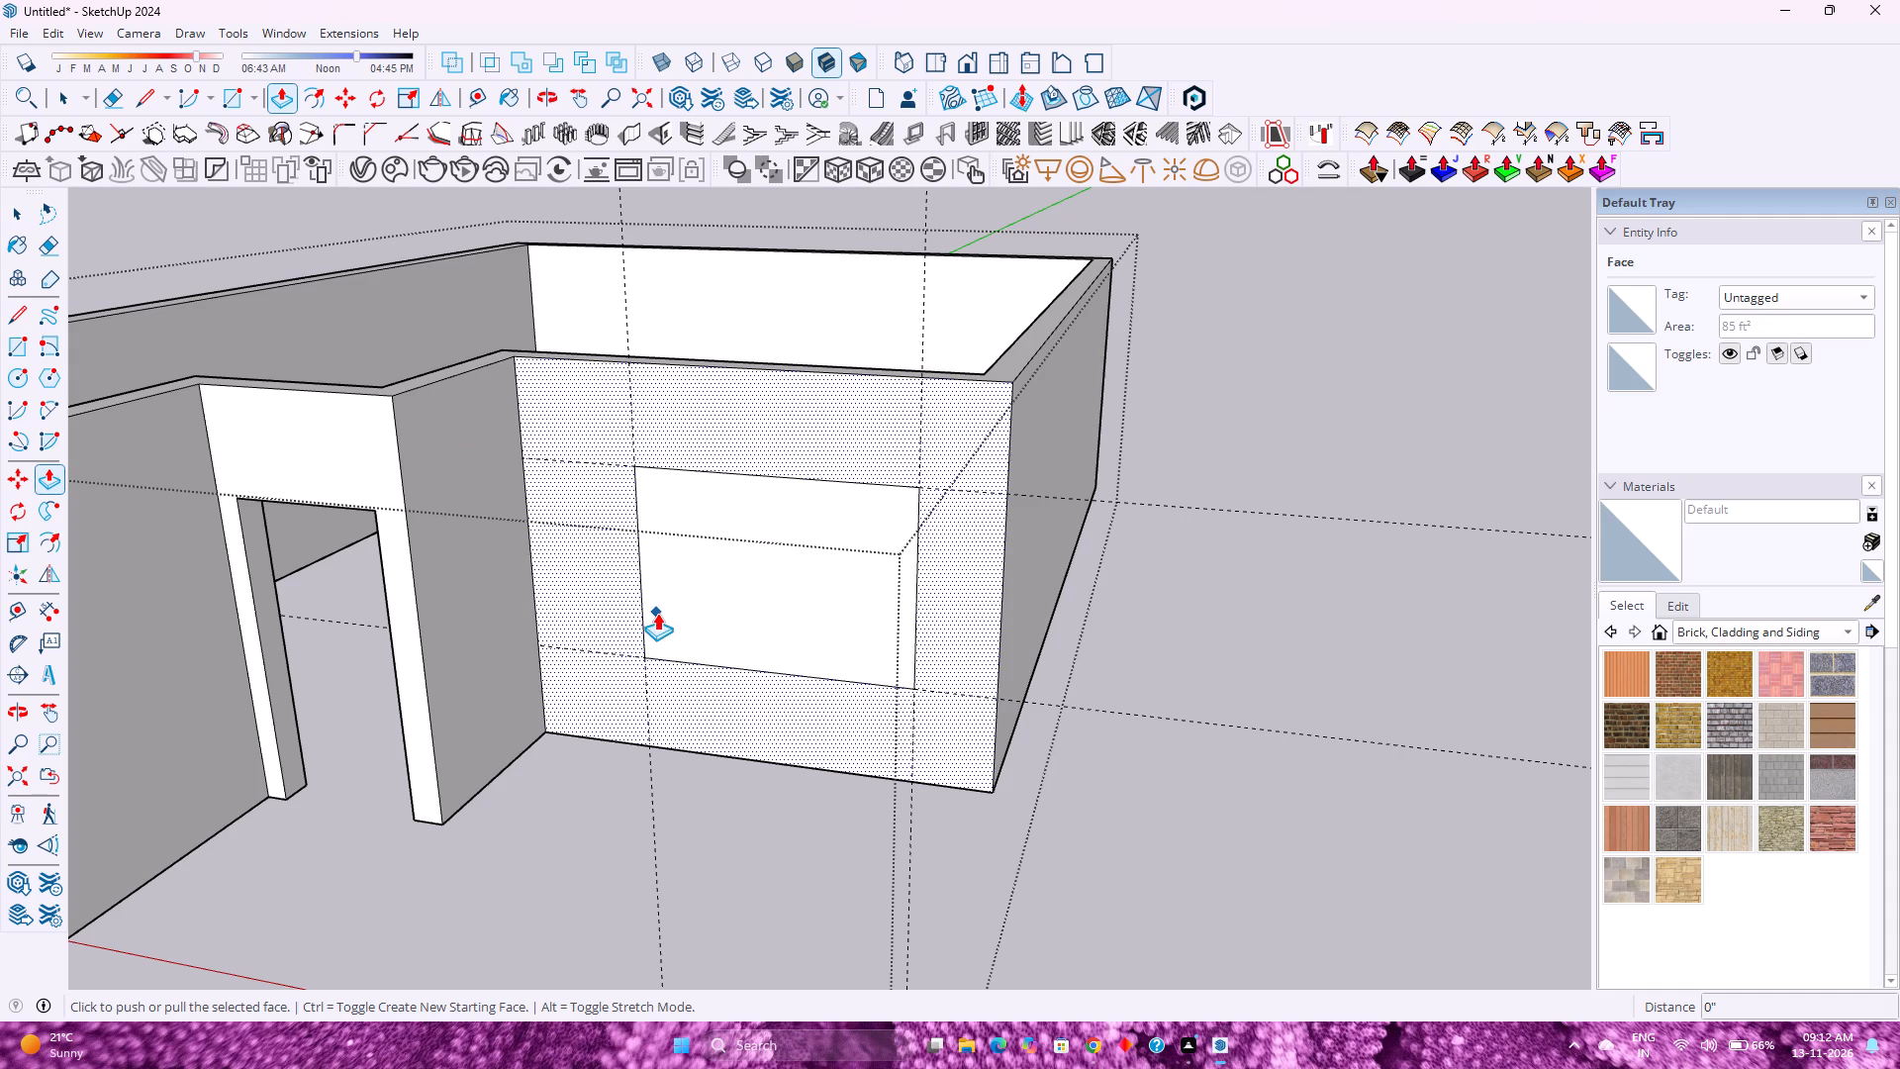
key("Escape")
double_click(735, 601)
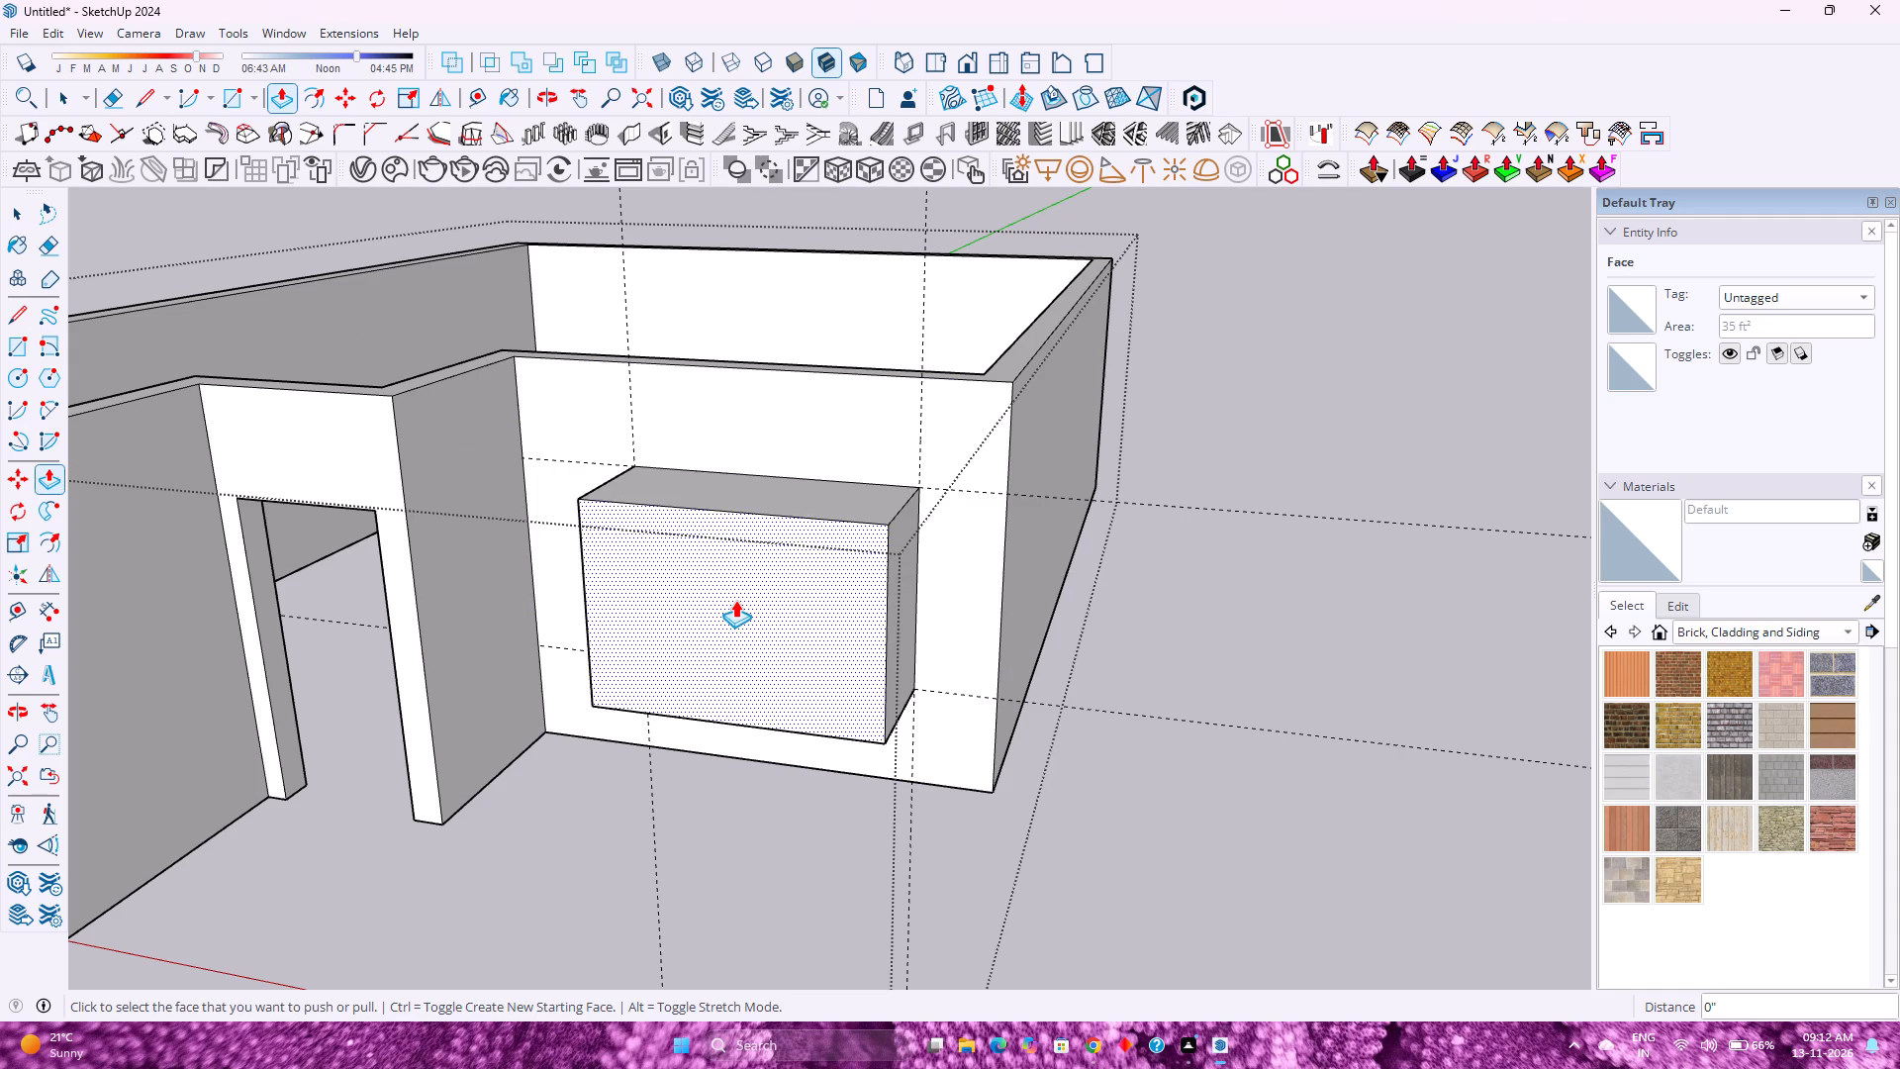
key("ctrl+z")
left_click(737, 594)
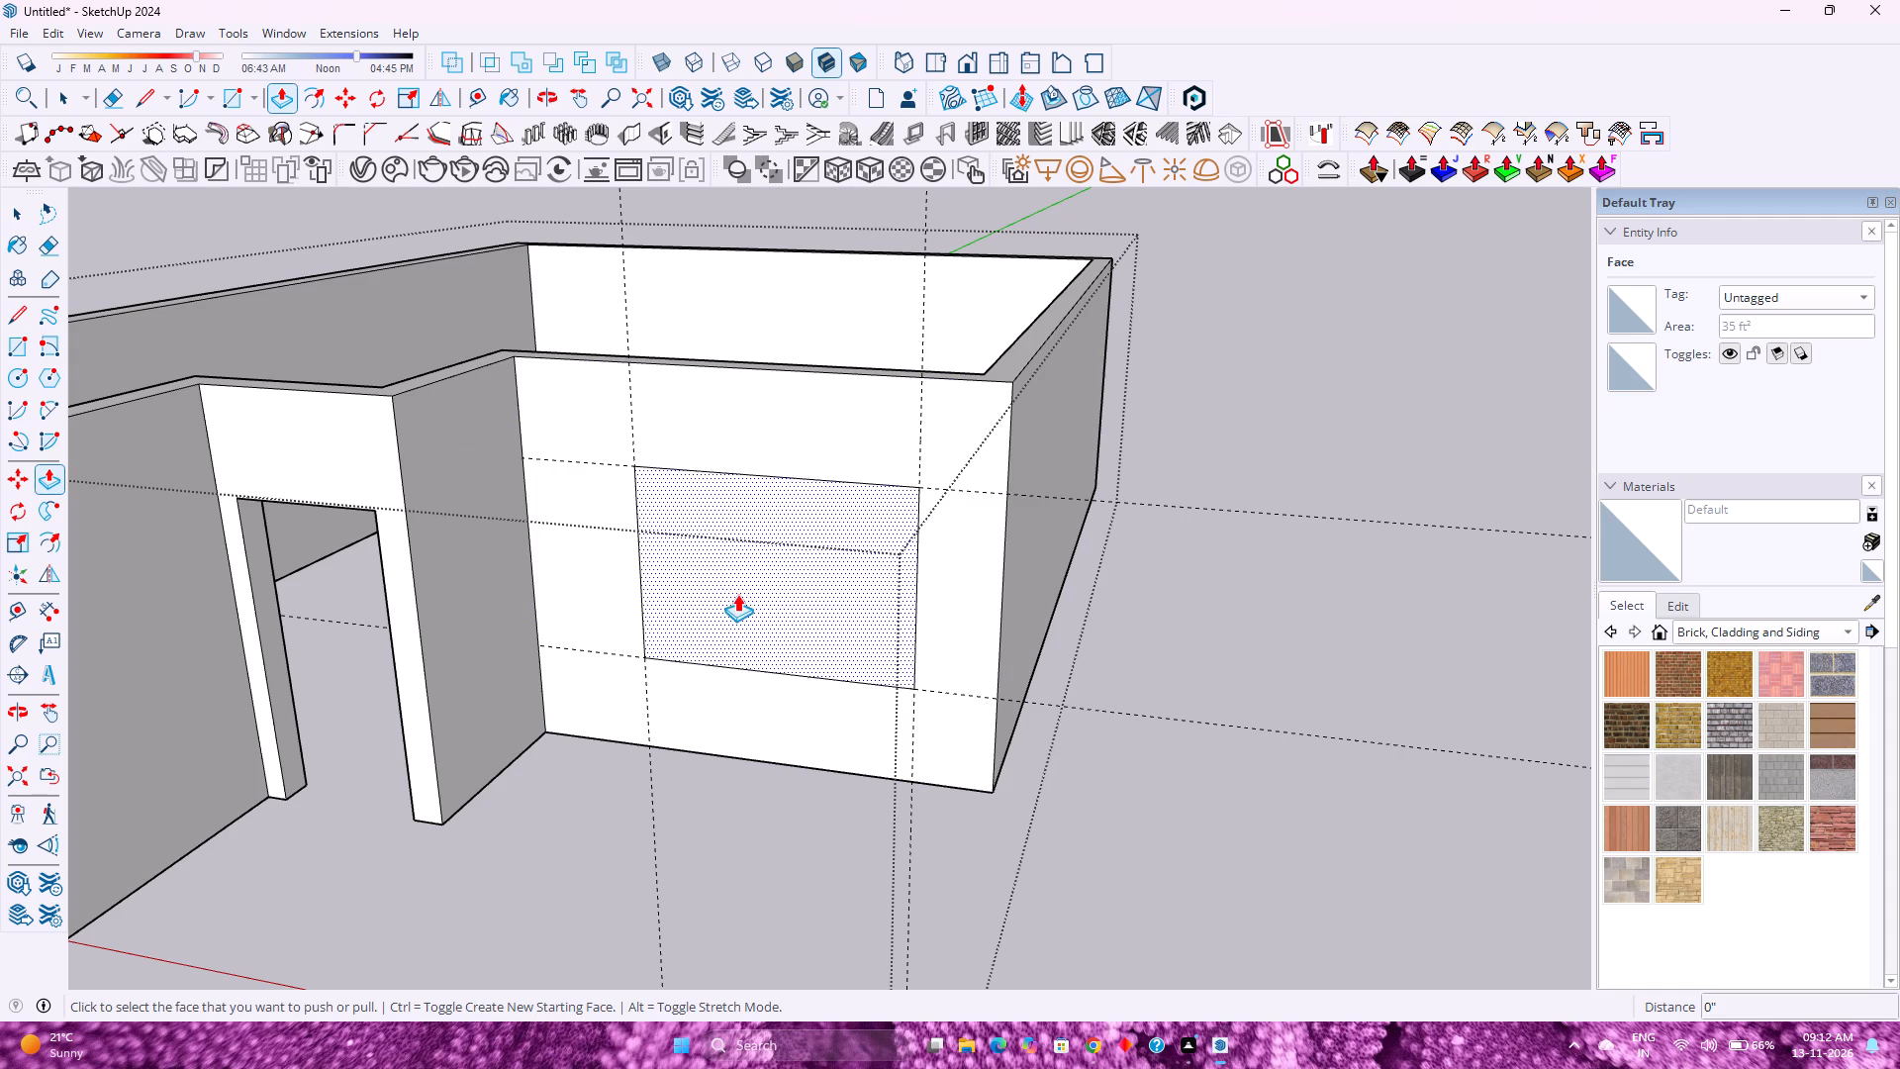
left_click(746, 356)
Widen the new window opening by pushing its side face nearest the doorway 1'6" into the wall.
scroll(655, 586, "up", 2)
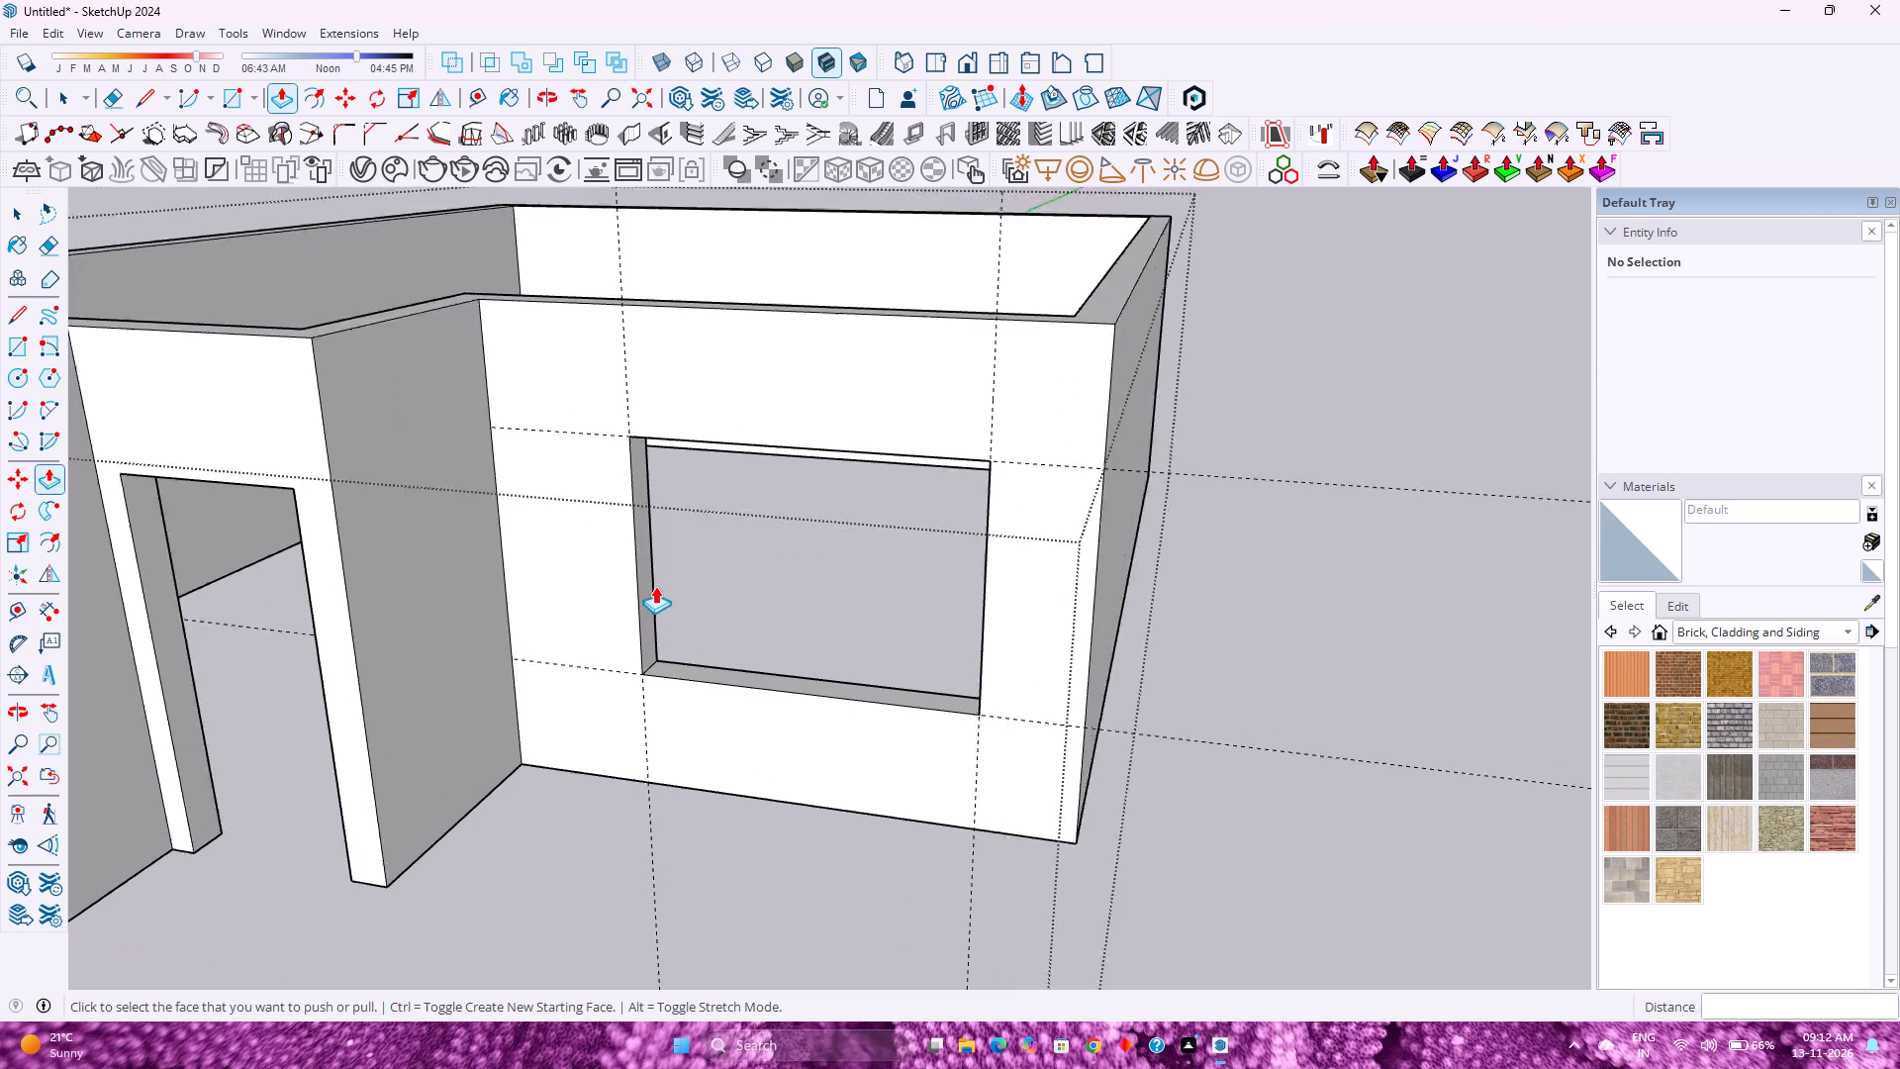
scroll(655, 586, "up", 5)
middle_click(655, 586)
middle_click_drag(653, 587, 603, 599)
middle_click(603, 599)
scroll(666, 583, "down", 5)
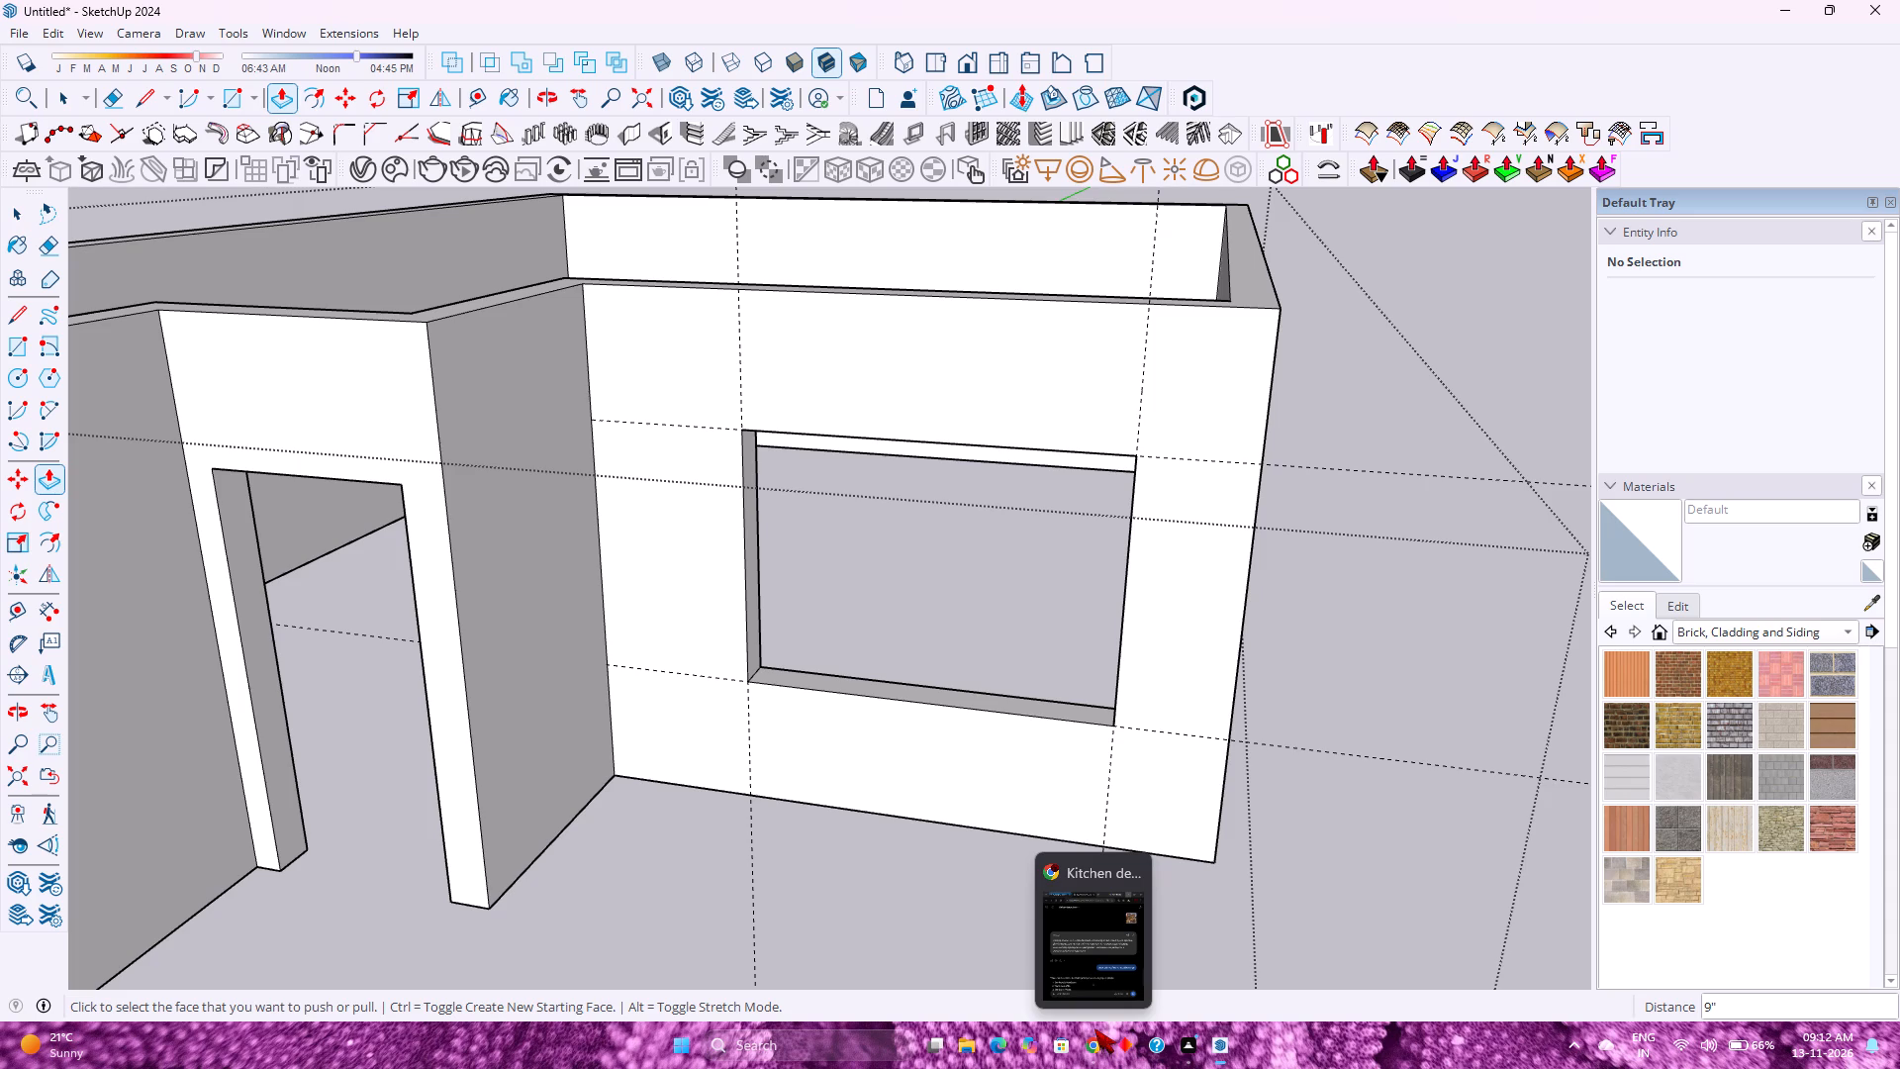
scroll(1094, 1028, "down", 2)
scroll(1096, 1028, "up", 1)
scroll(1096, 1028, "down", 4)
scroll(1096, 1028, "up", 6)
scroll(828, 579, "up", 6)
left_click(643, 655)
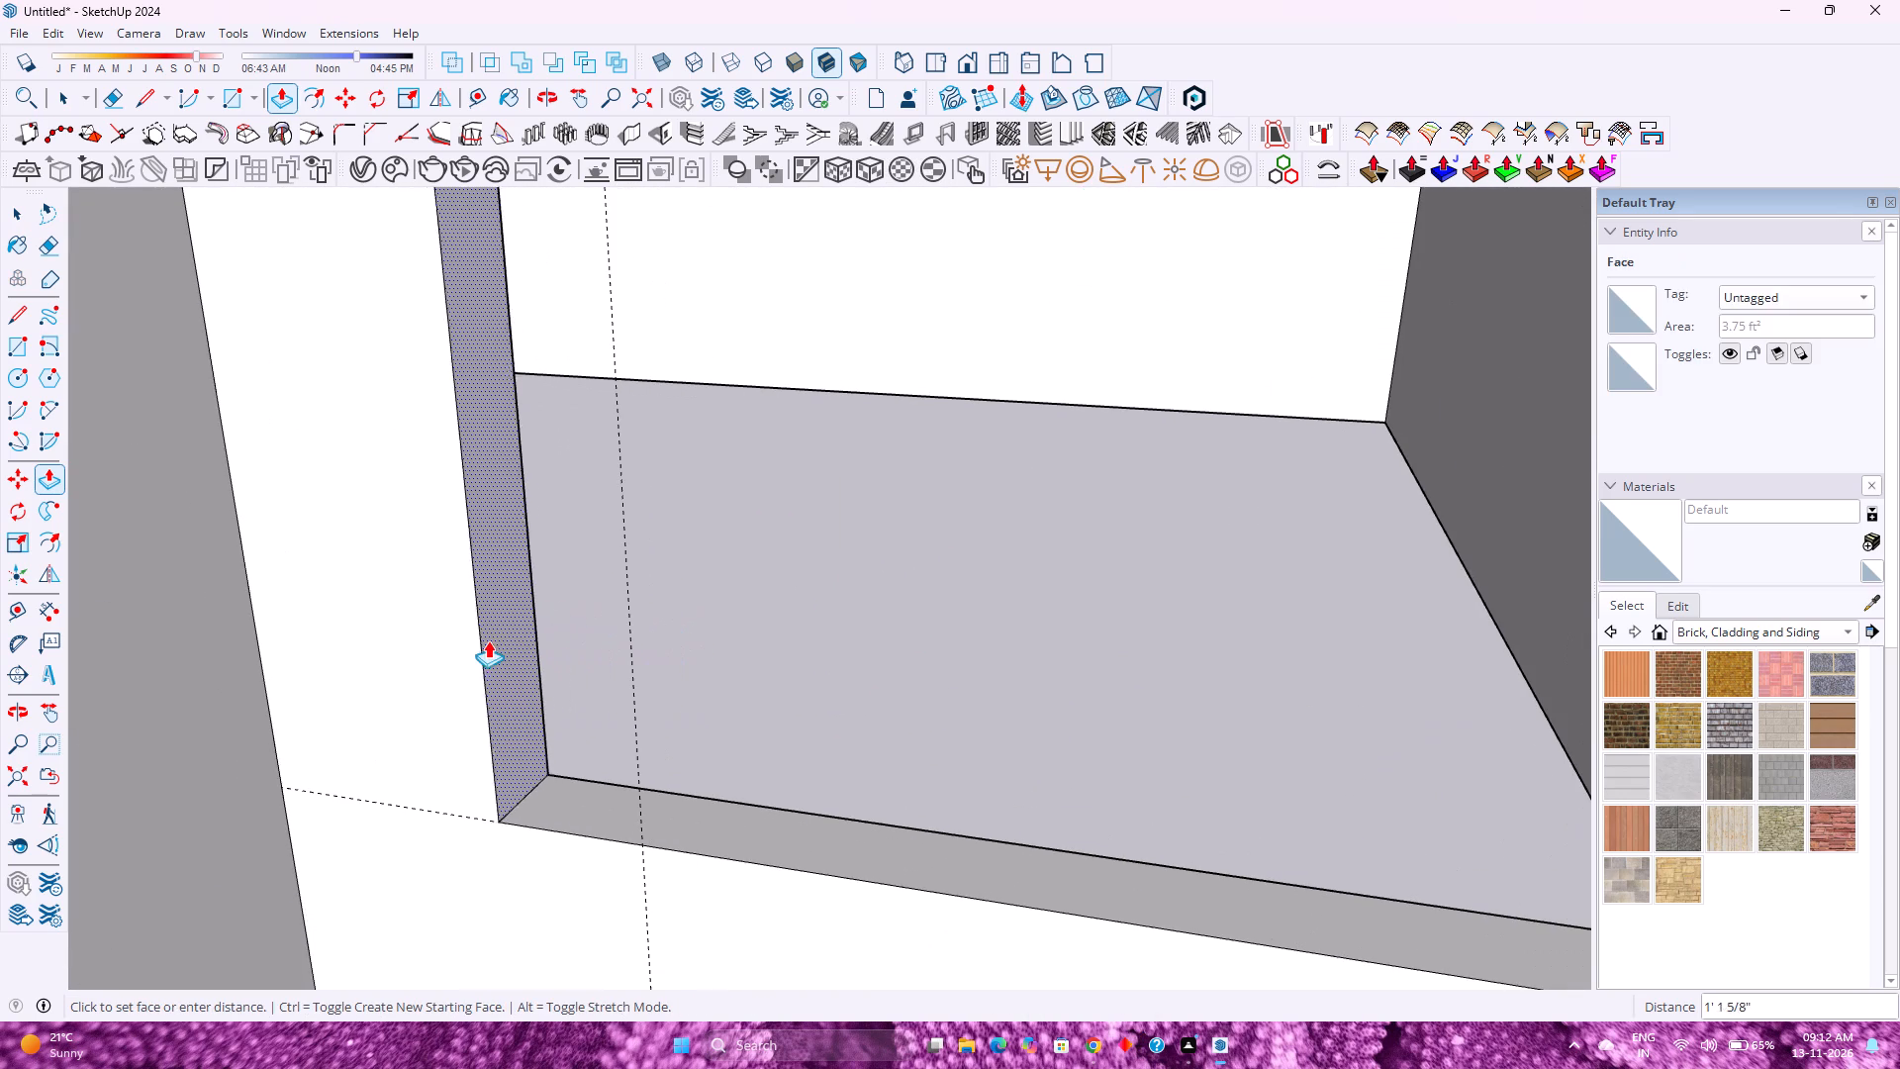
type("1'6")
key("Return")
Widen the new window opening by pushing its side face nearest the outer wall corner 6" into the wall.
scroll(495, 642, "down", 9)
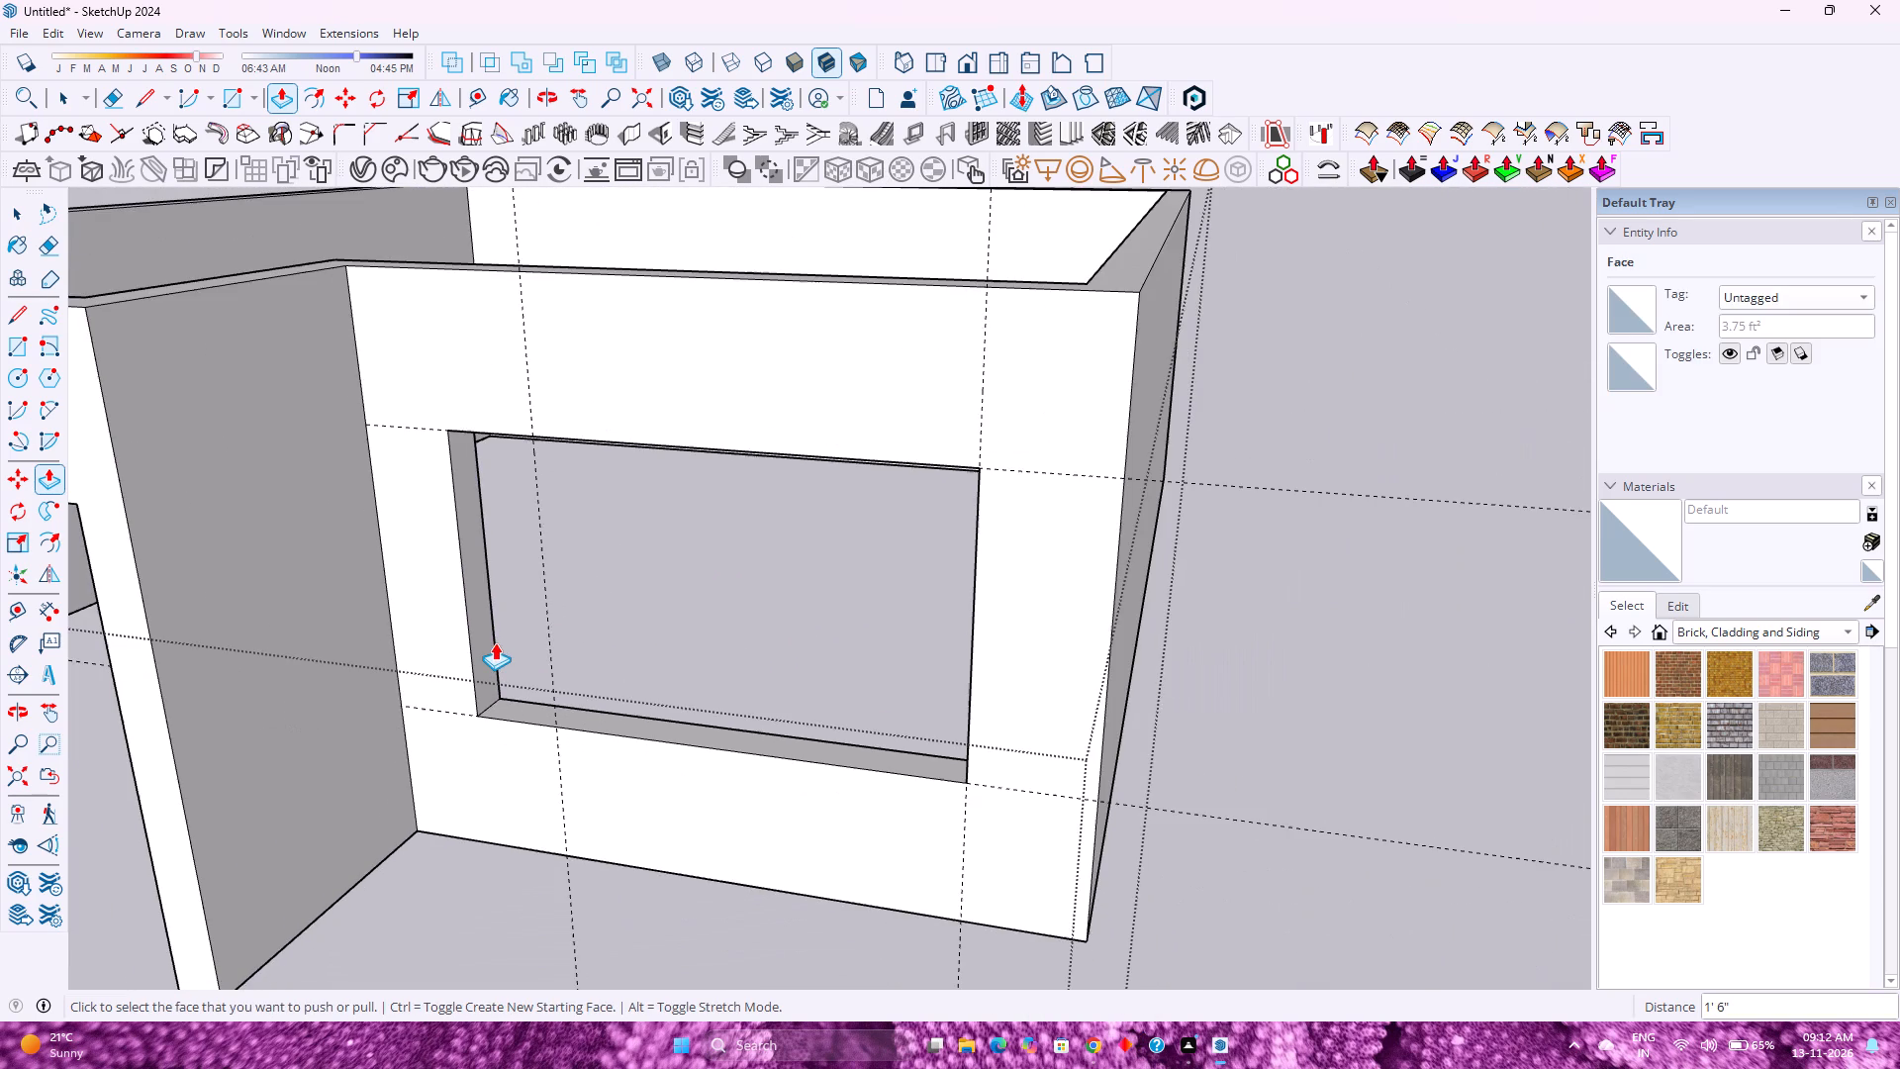
scroll(891, 662, "up", 2)
middle_click_drag(941, 685, 902, 684)
scroll(892, 669, "down", 2)
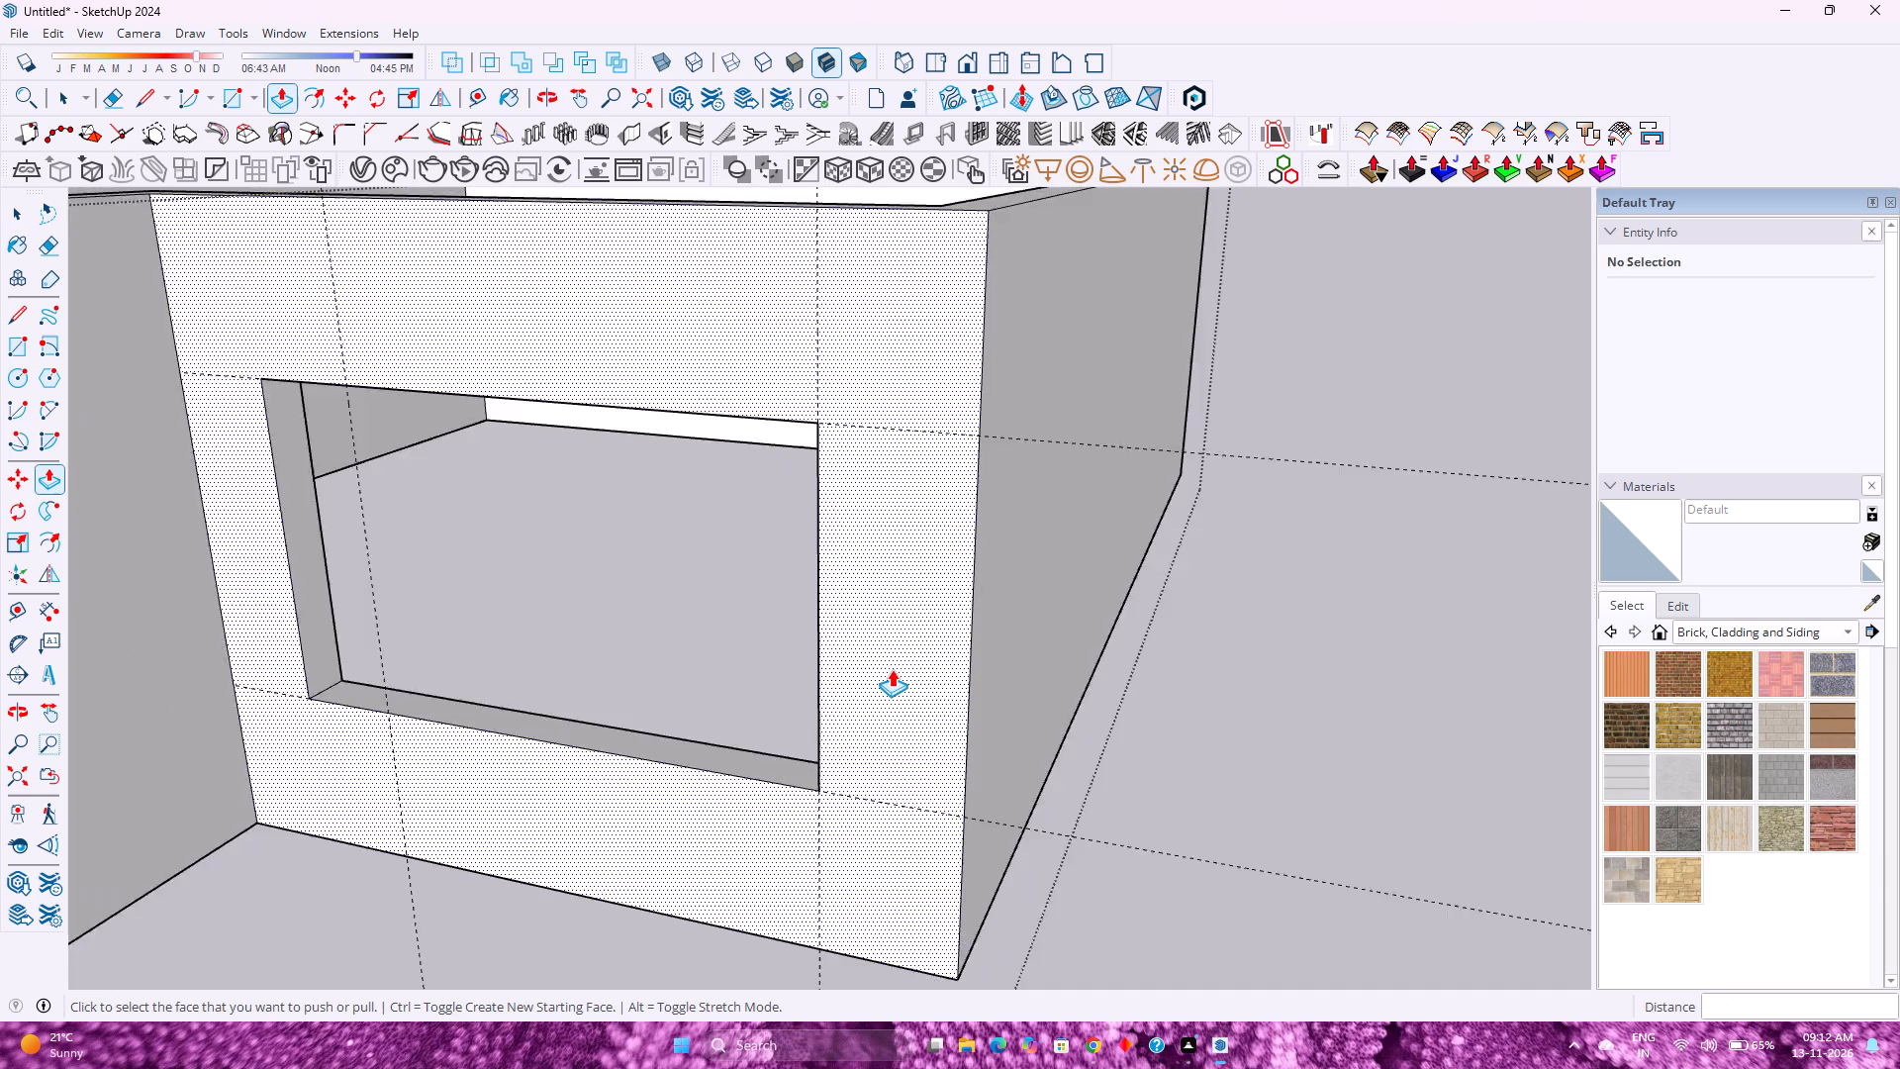
scroll(892, 669, "down", 3)
middle_click_drag(892, 660, 927, 749)
scroll(975, 683, "down", 9)
scroll(866, 590, "up", 1)
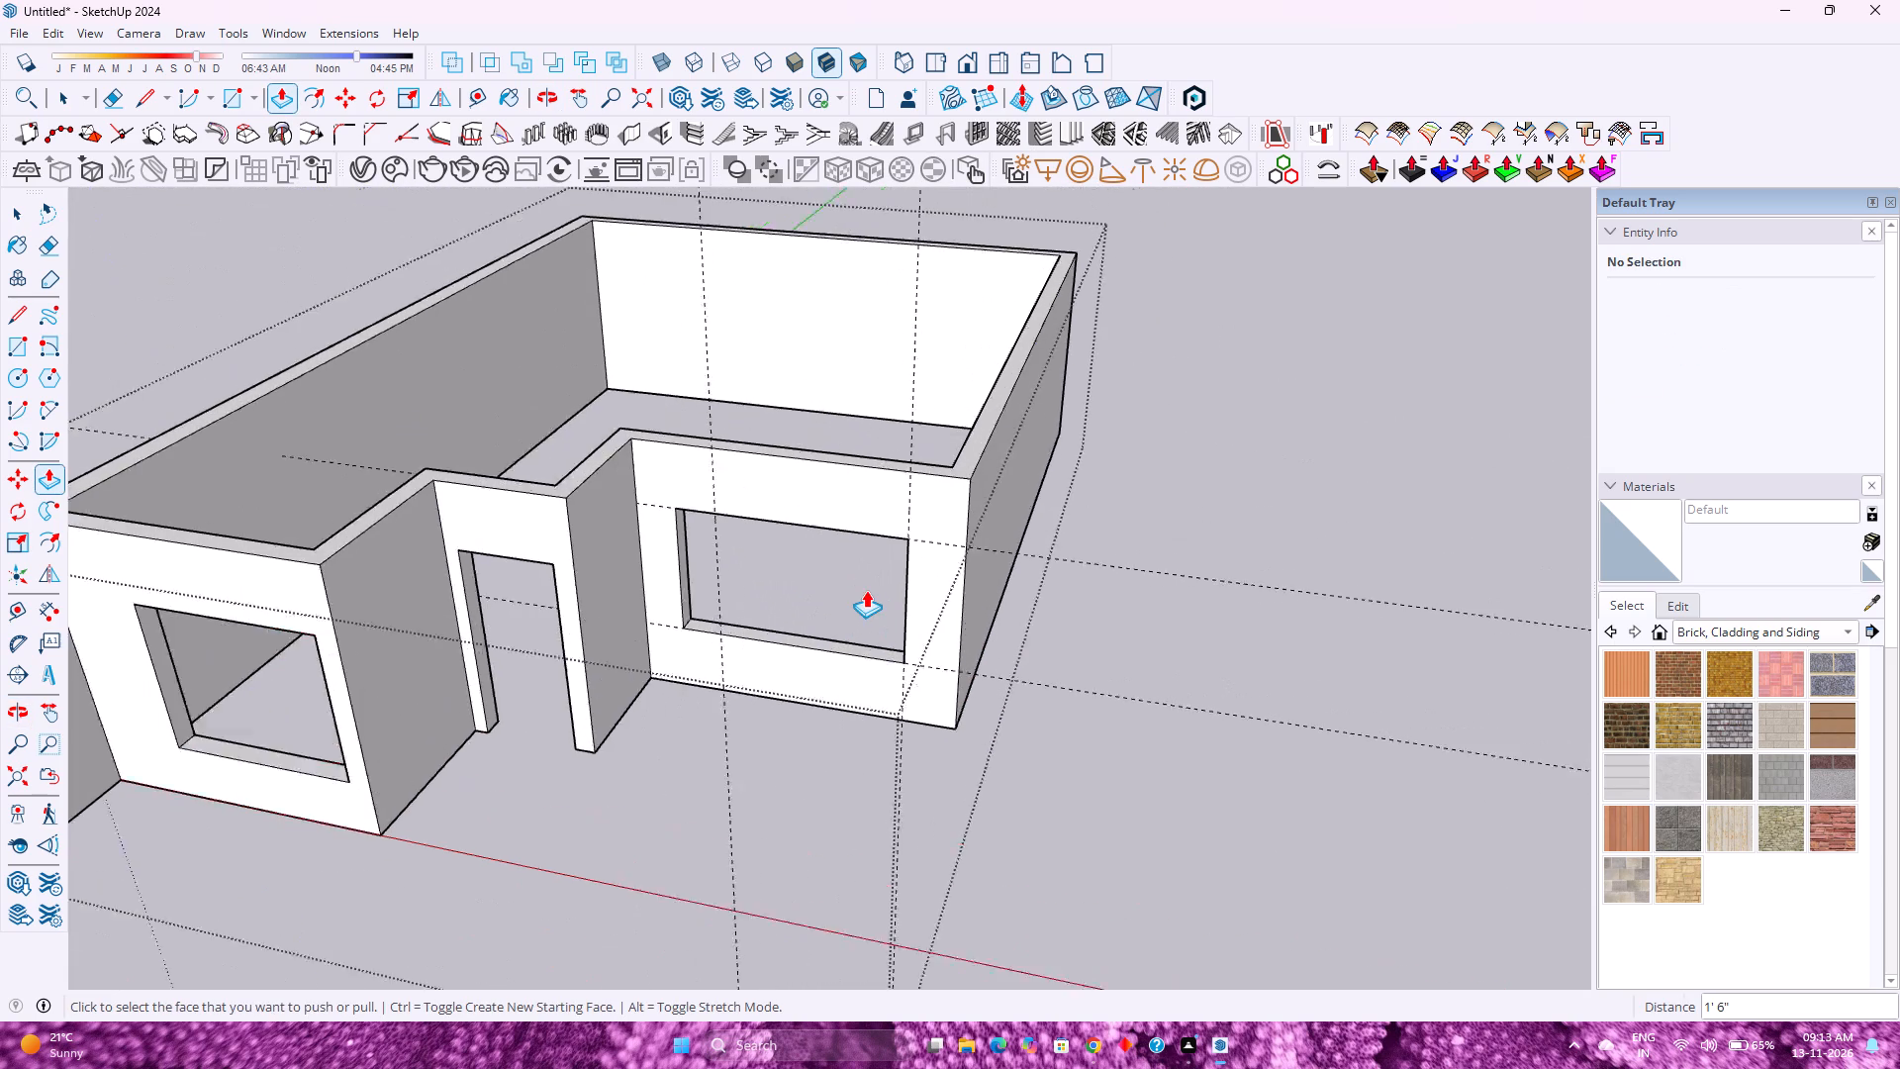
scroll(866, 590, "up", 7)
scroll(865, 587, "down", 4)
scroll(865, 587, "up", 8)
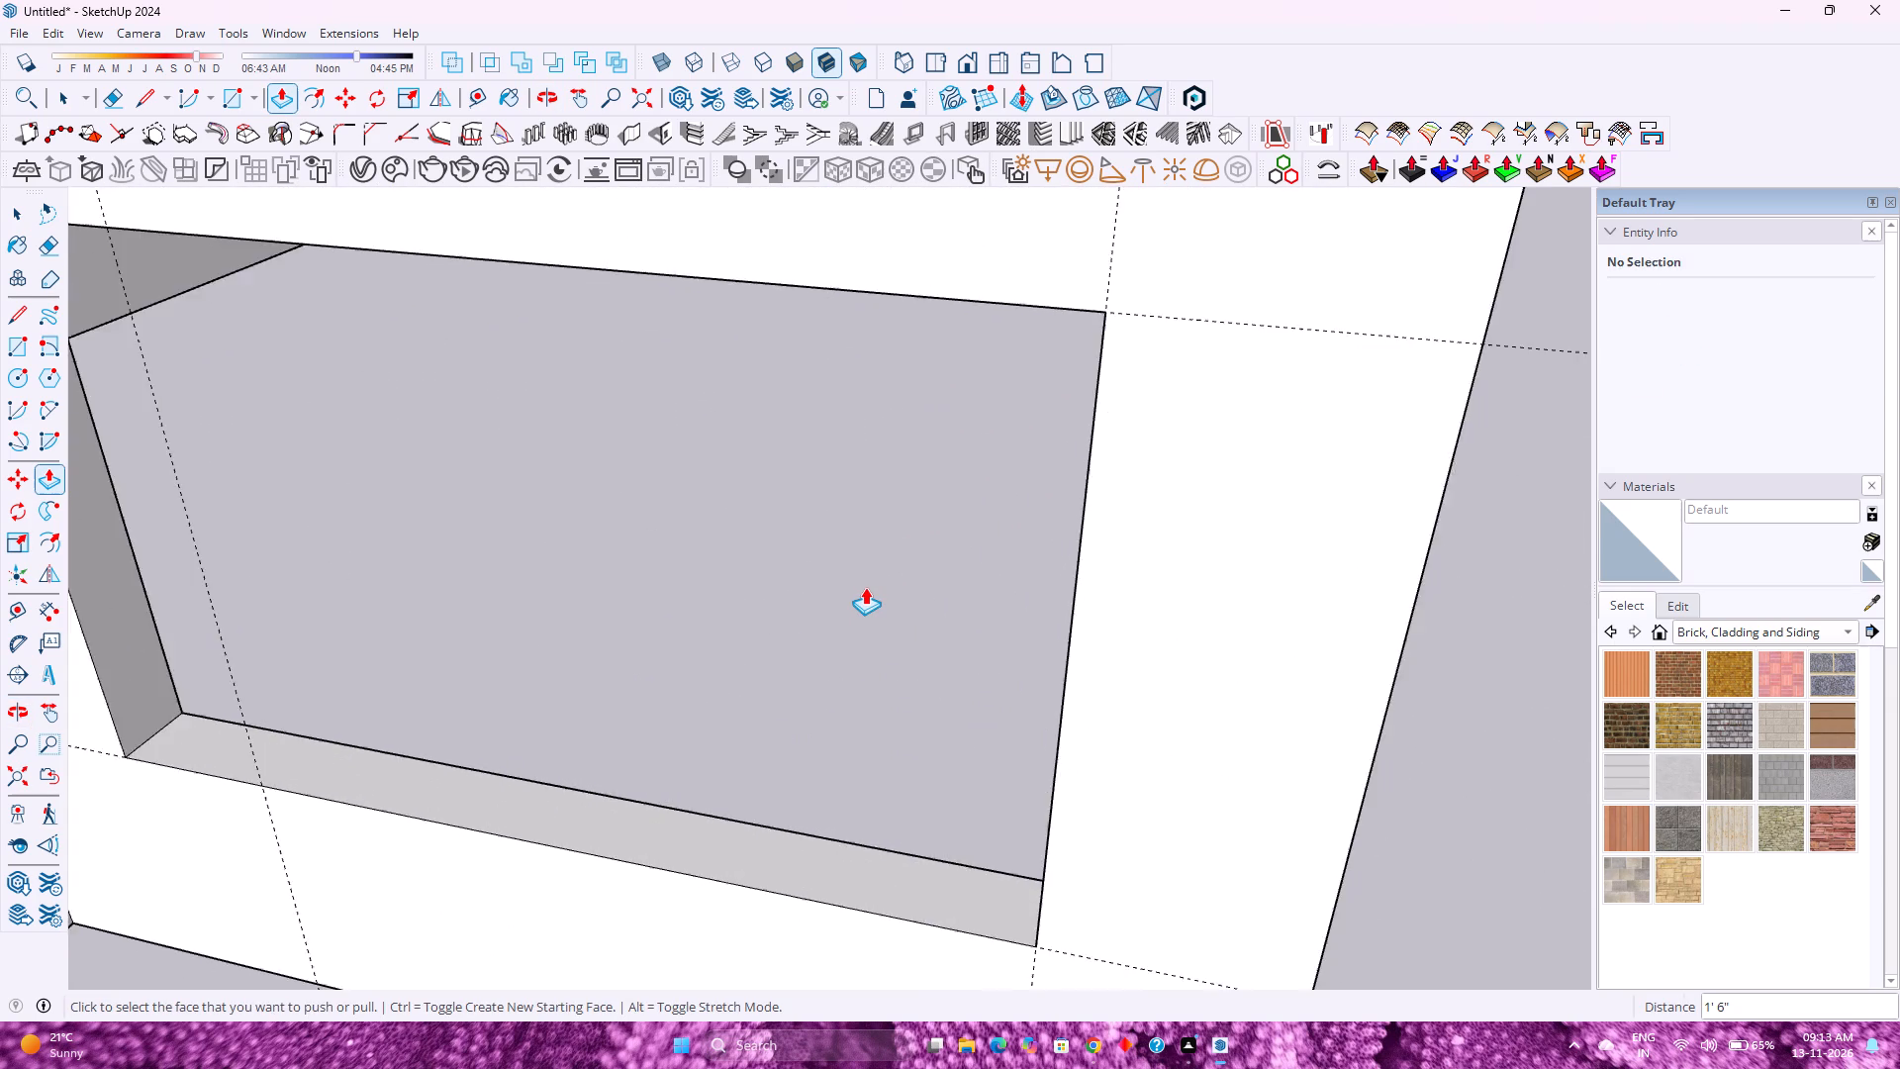
scroll(865, 587, "down", 3)
scroll(865, 587, "up", 4)
scroll(865, 587, "down", 4)
scroll(1021, 673, "up", 3)
middle_click_drag(1032, 678, 1222, 716)
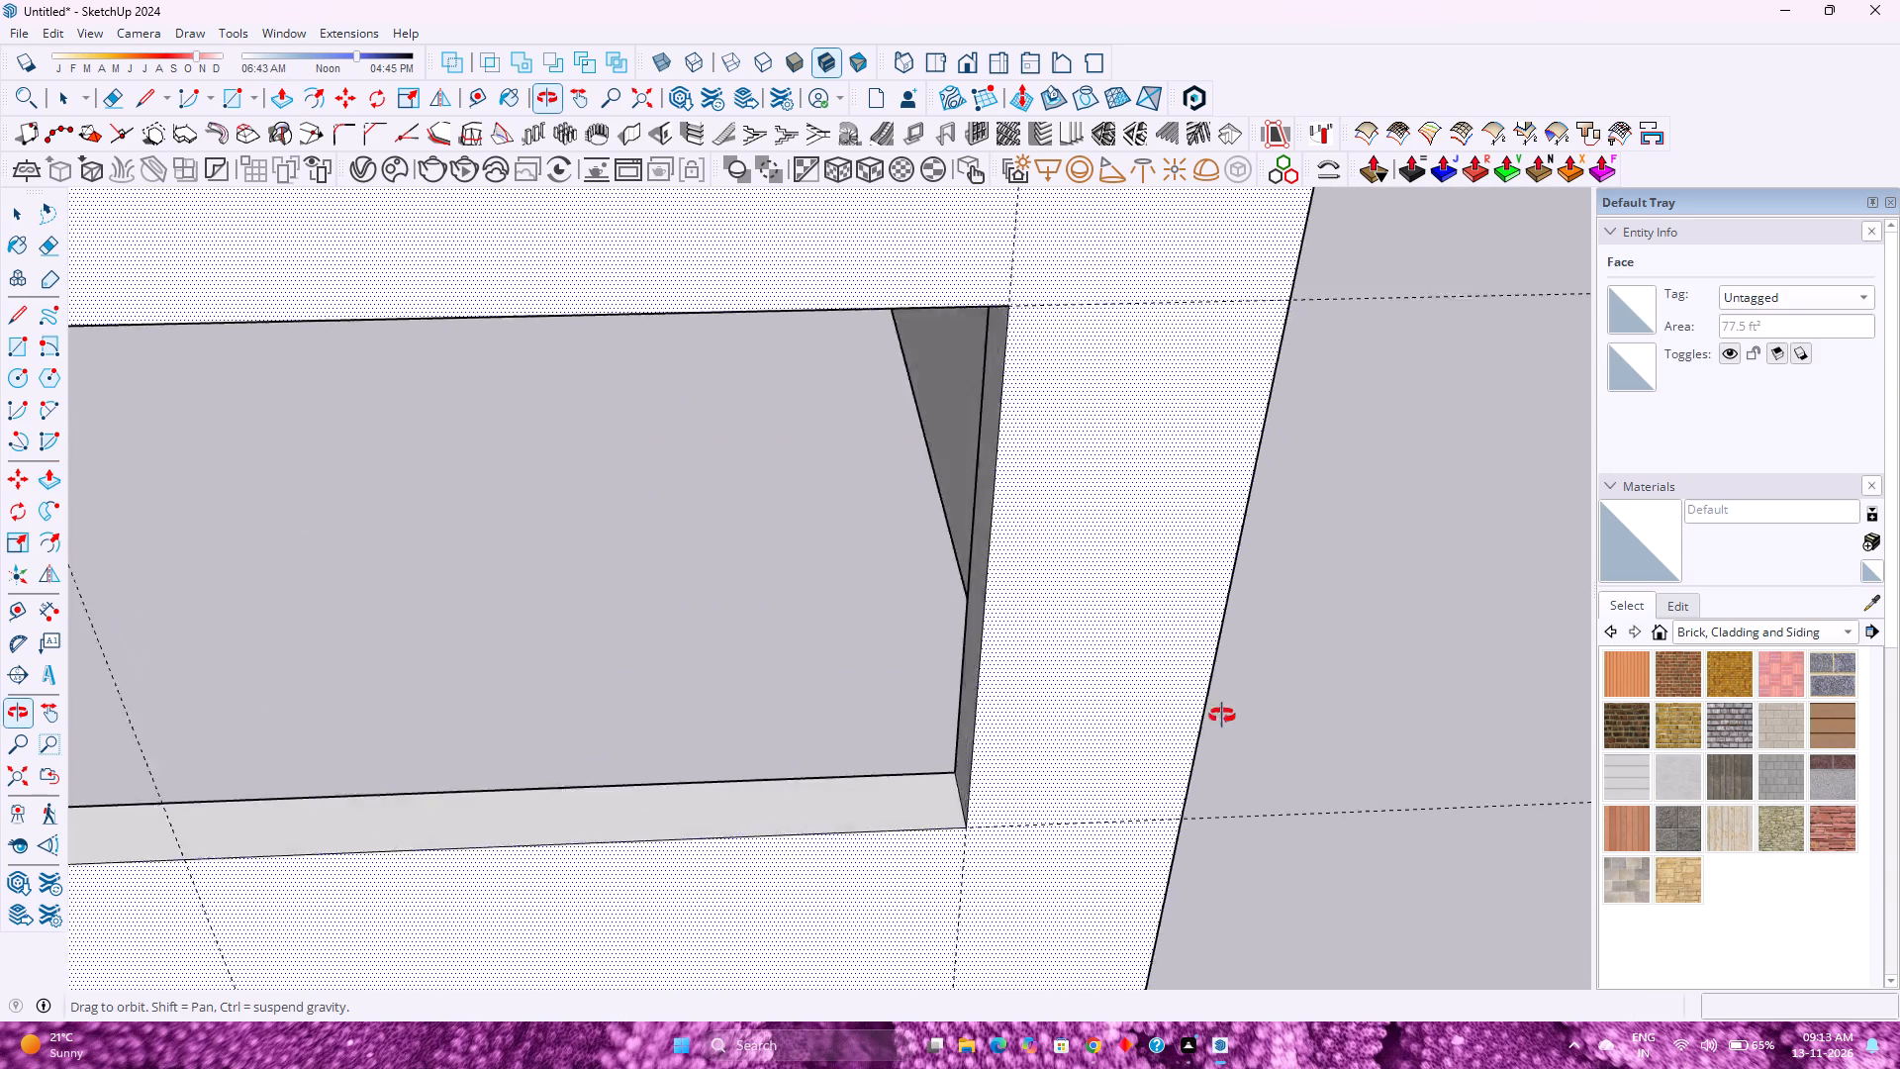
middle_click_drag(1222, 716, 1469, 698)
left_click(985, 669)
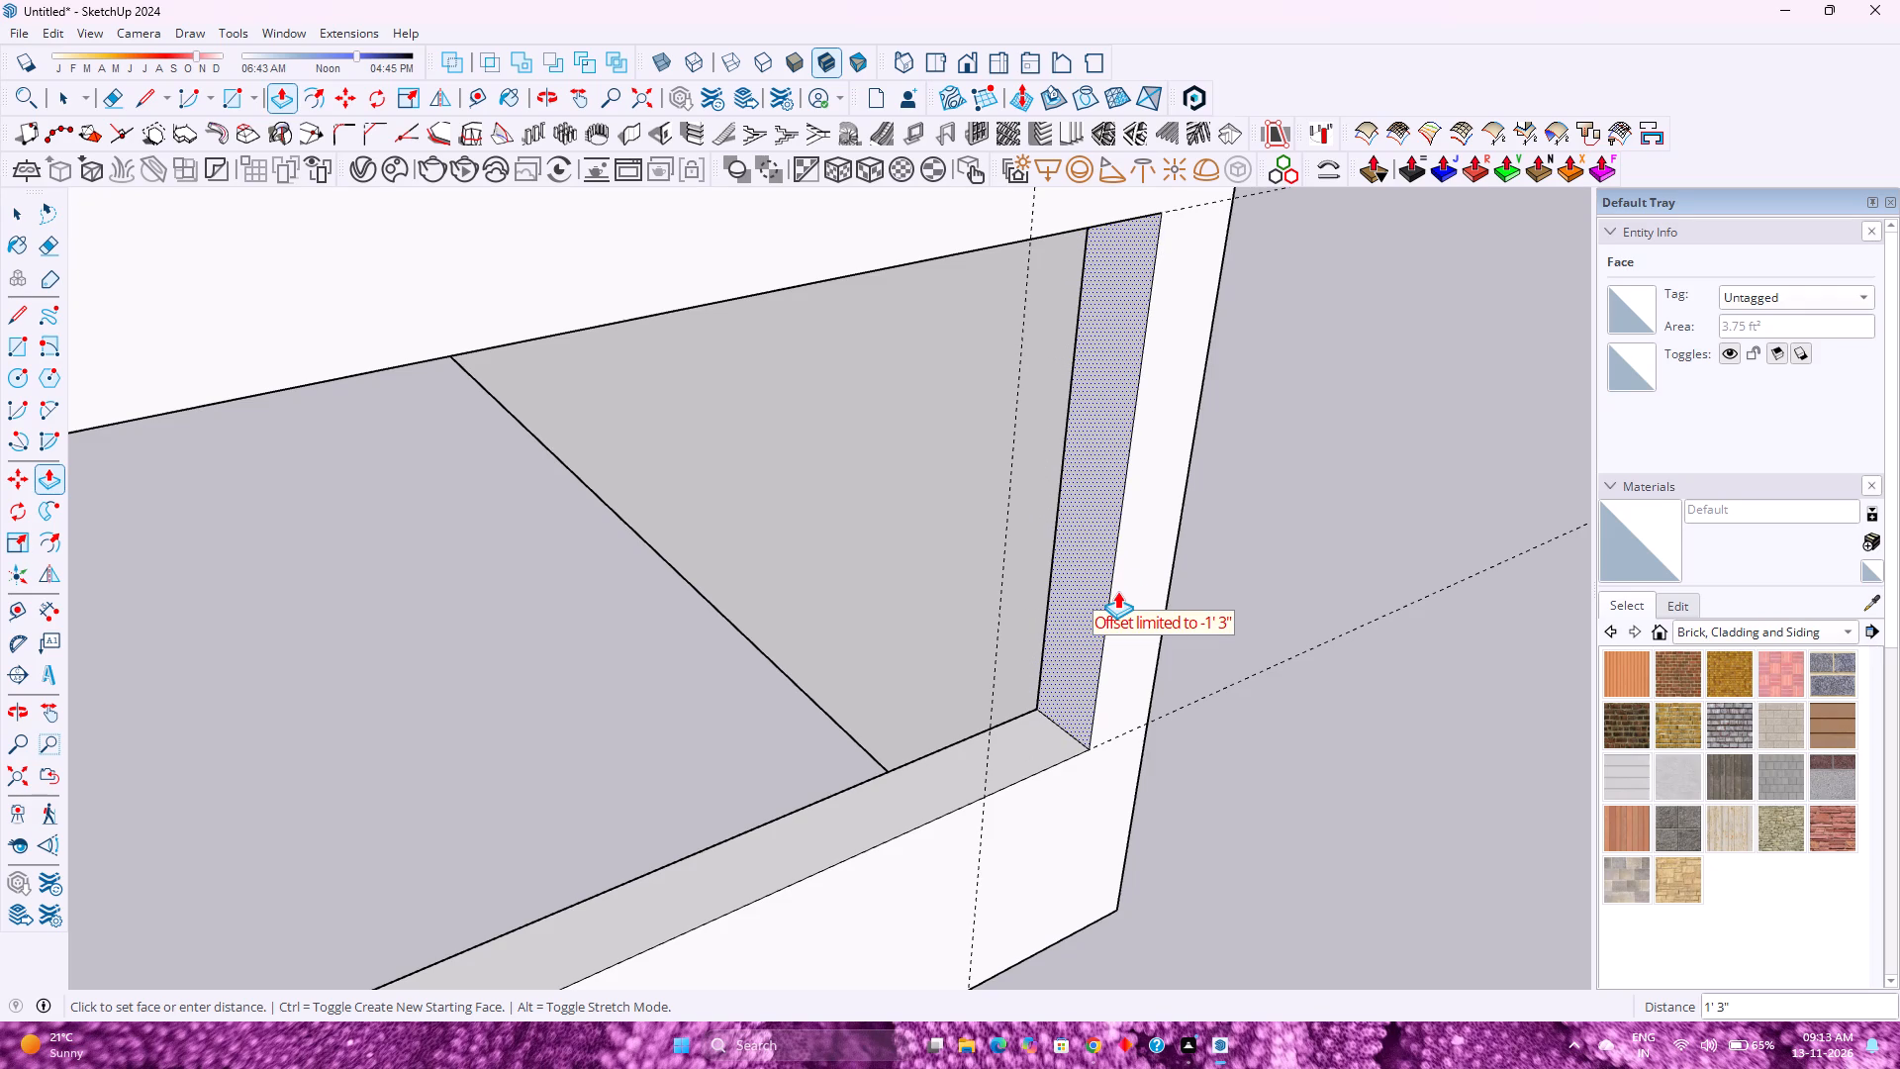
key("6")
key("Return")
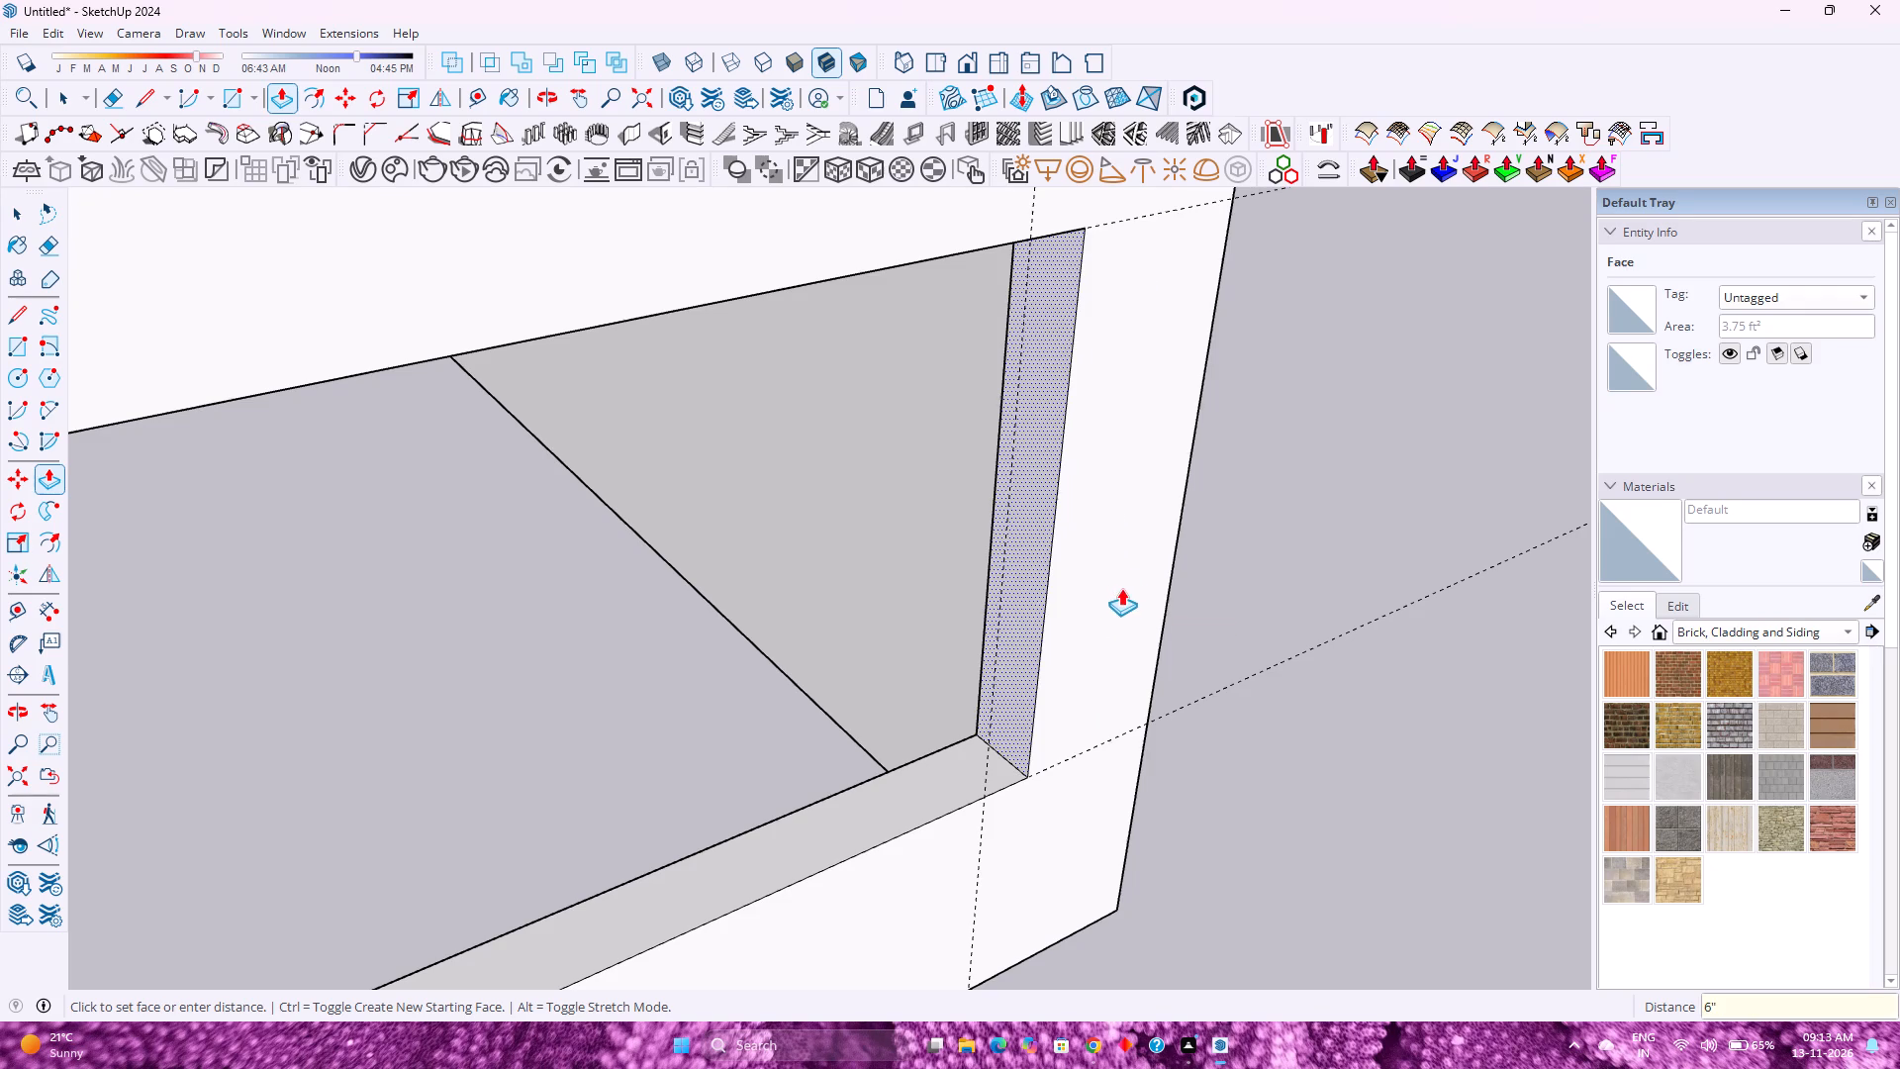
scroll(1122, 588, "down", 5)
middle_click_drag(1060, 625, 782, 511)
scroll(782, 511, "down", 3)
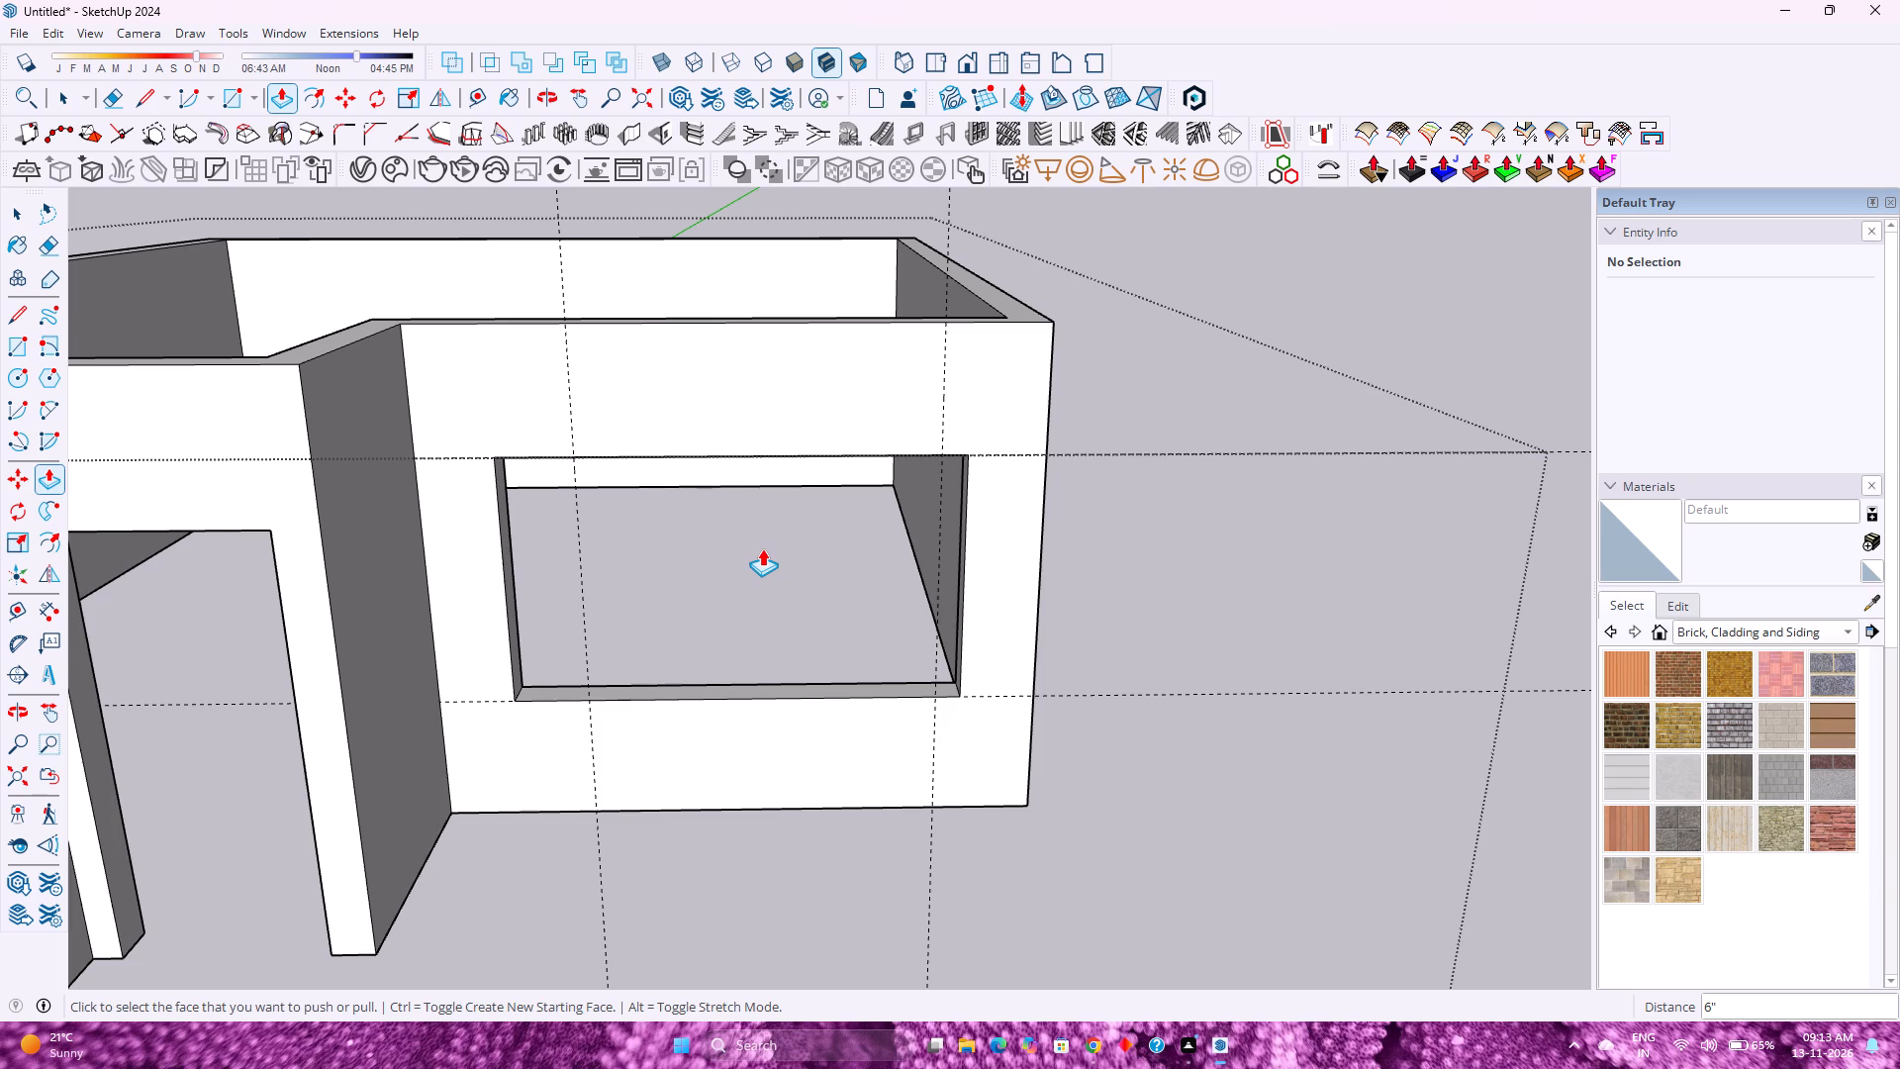
scroll(751, 553, "down", 2)
key("space")
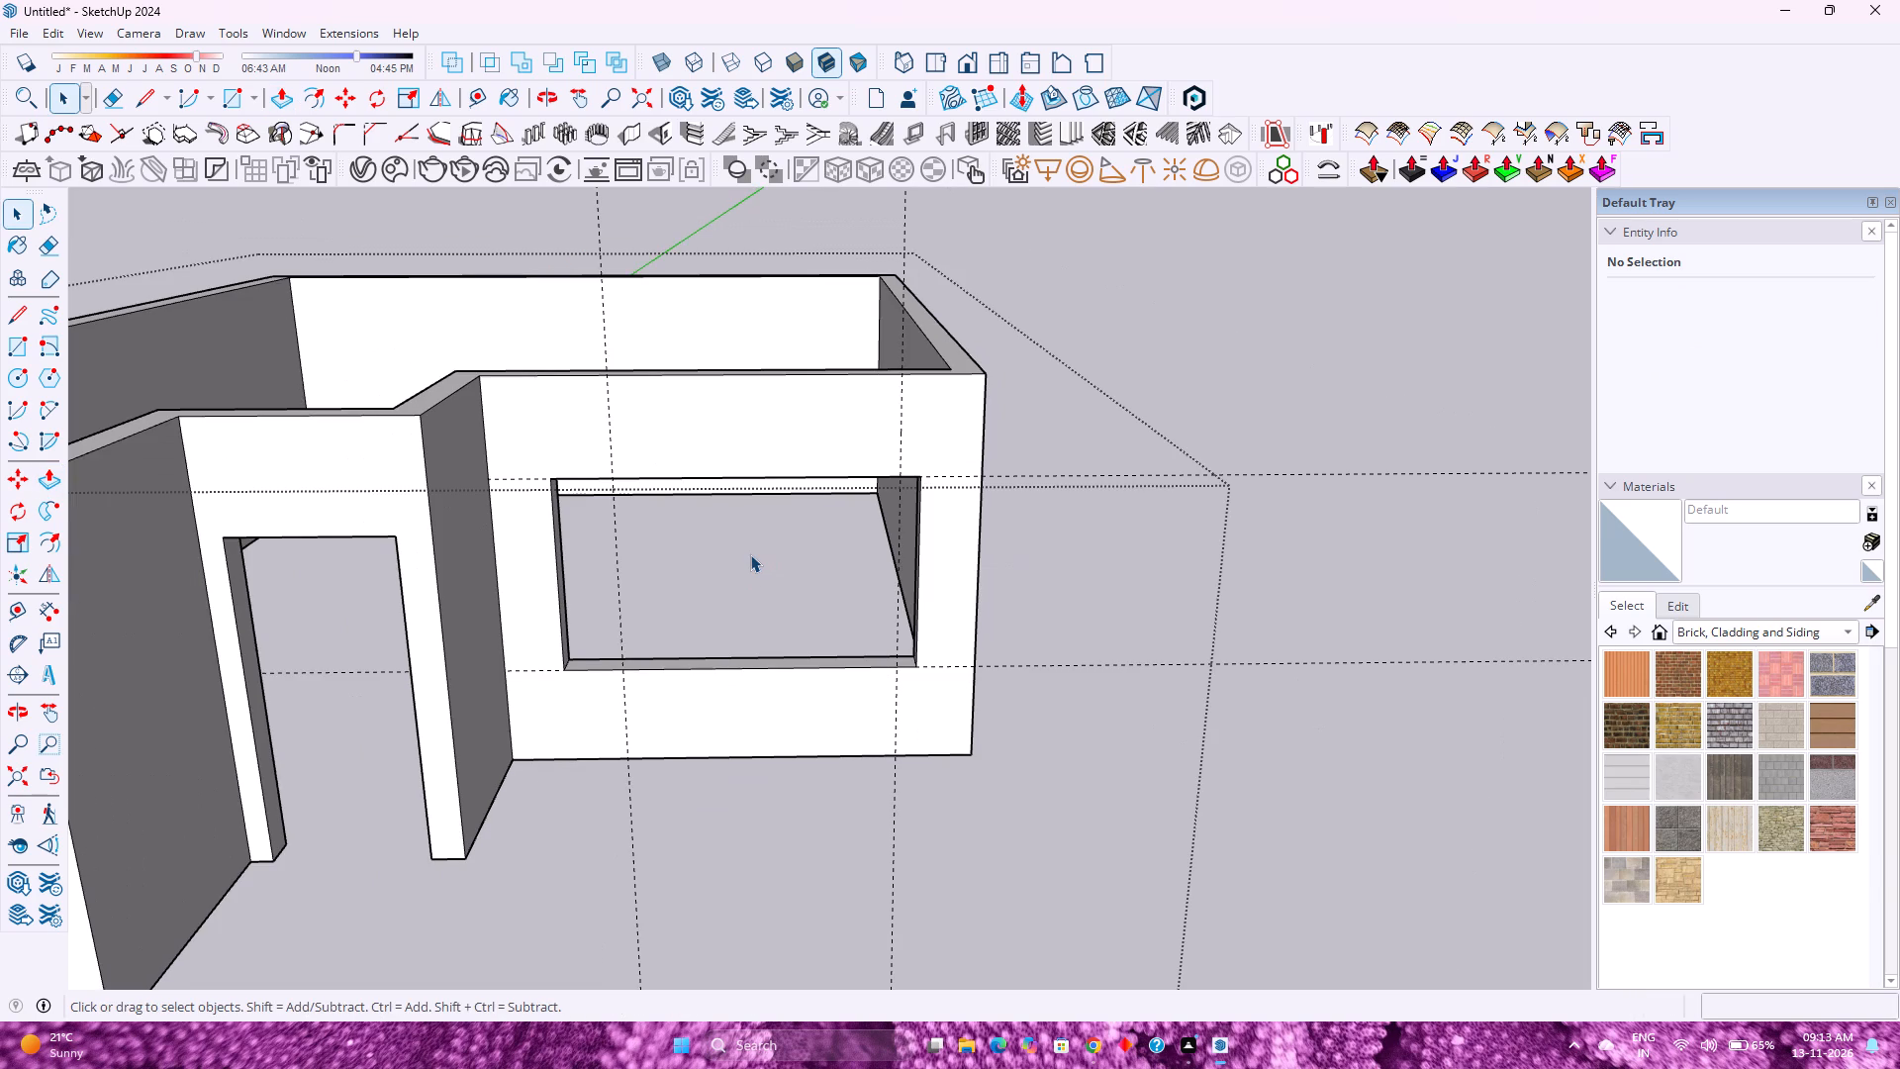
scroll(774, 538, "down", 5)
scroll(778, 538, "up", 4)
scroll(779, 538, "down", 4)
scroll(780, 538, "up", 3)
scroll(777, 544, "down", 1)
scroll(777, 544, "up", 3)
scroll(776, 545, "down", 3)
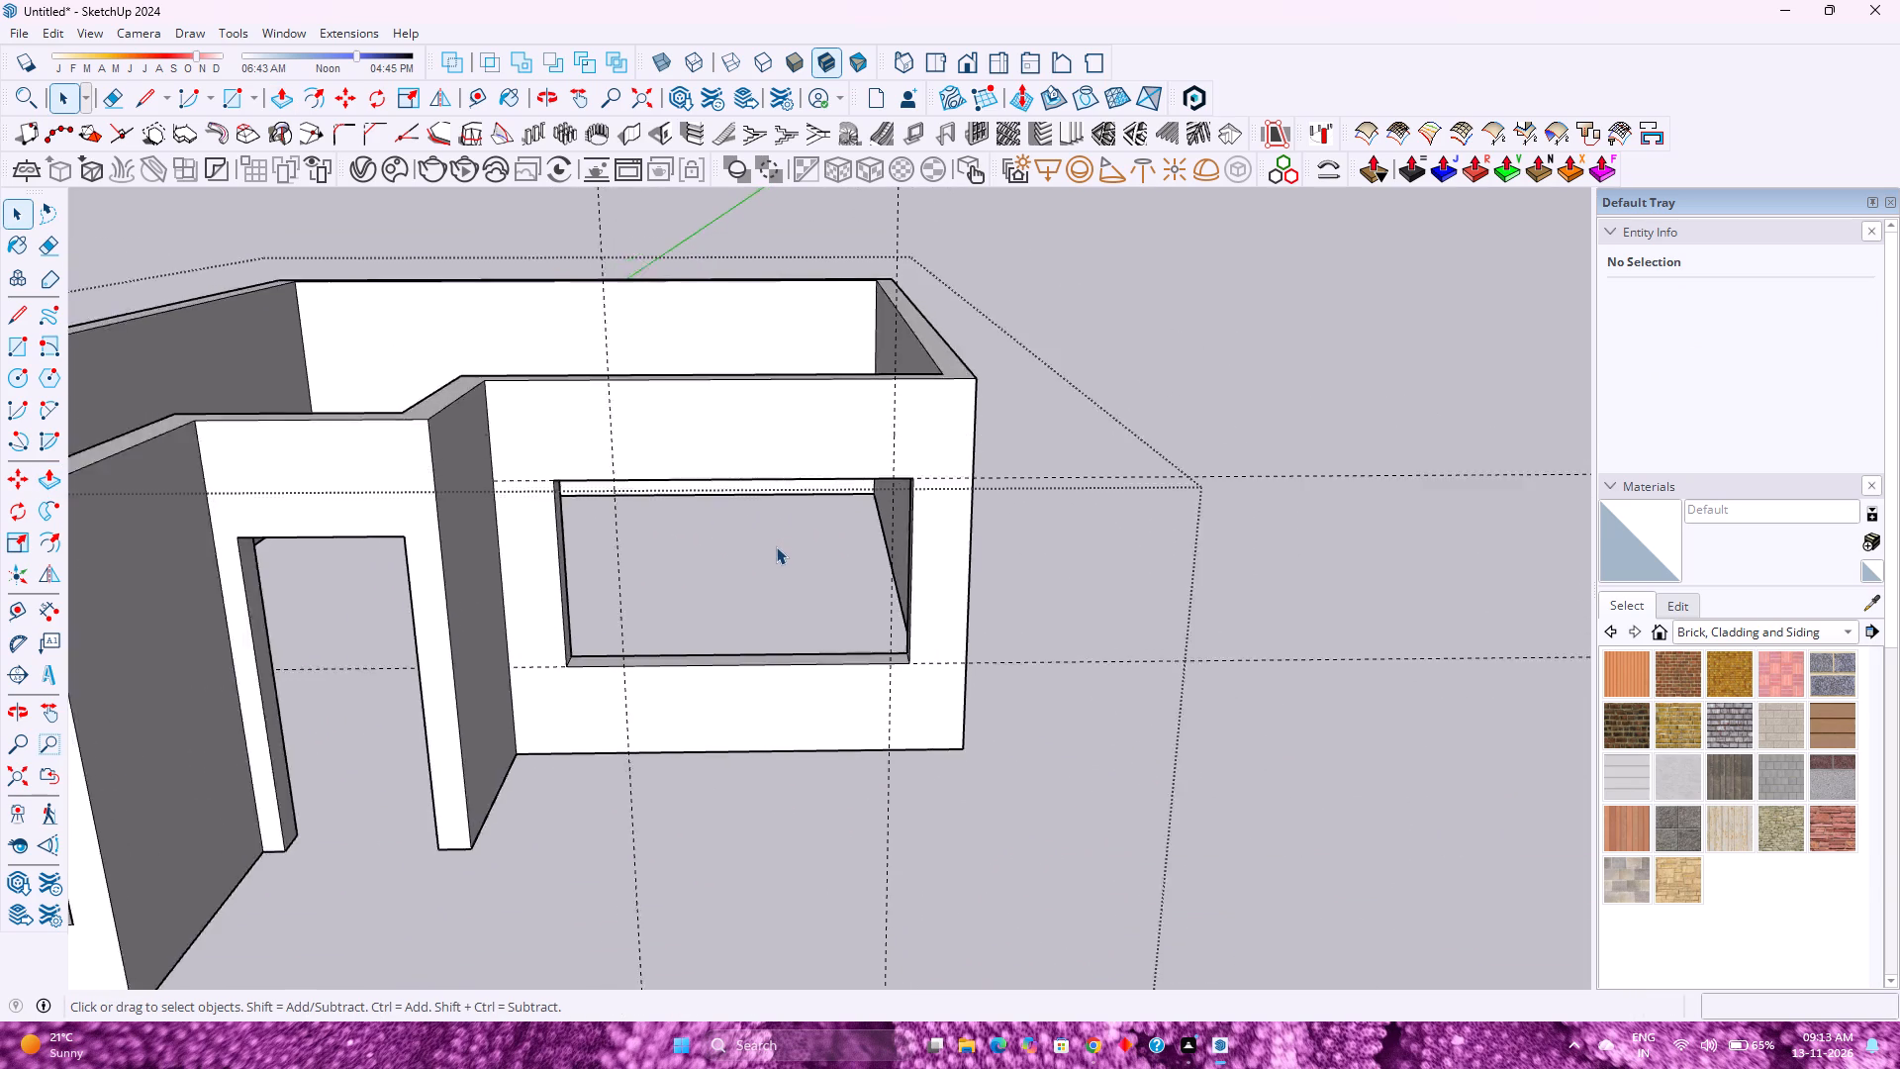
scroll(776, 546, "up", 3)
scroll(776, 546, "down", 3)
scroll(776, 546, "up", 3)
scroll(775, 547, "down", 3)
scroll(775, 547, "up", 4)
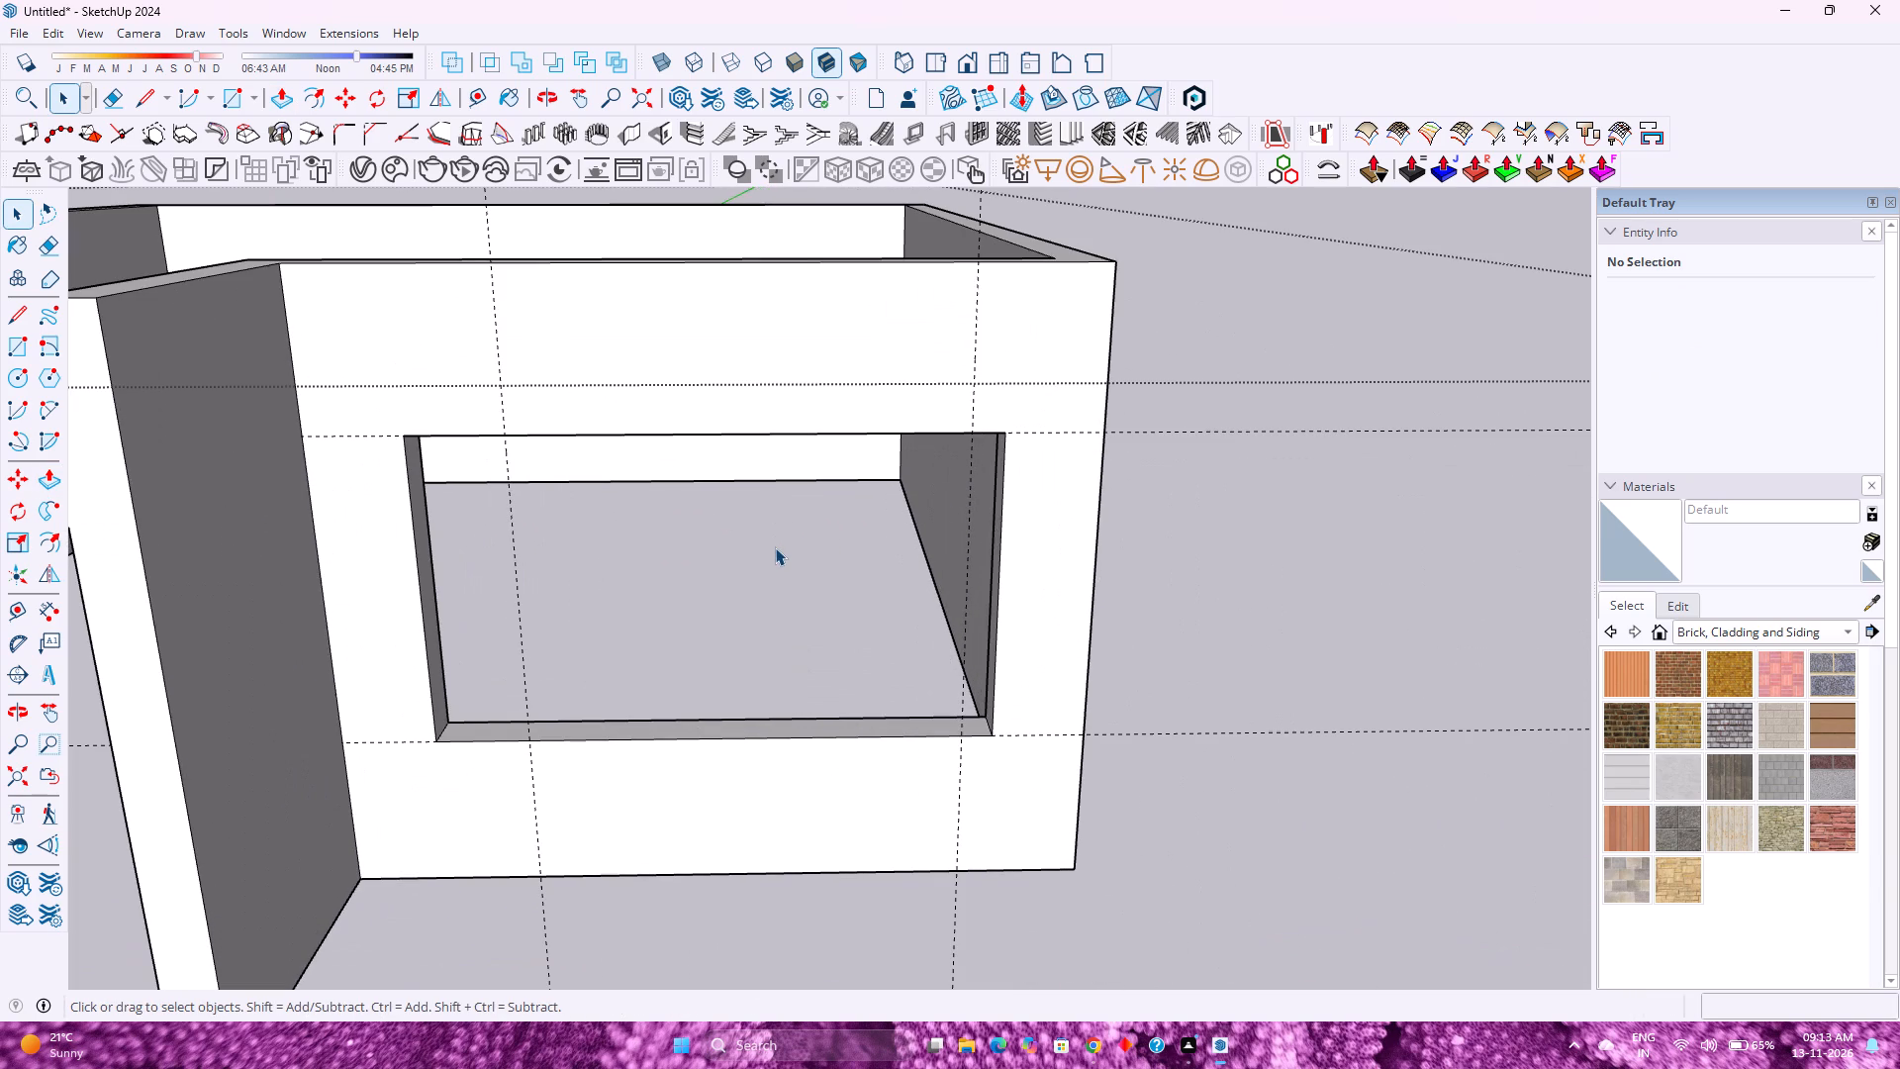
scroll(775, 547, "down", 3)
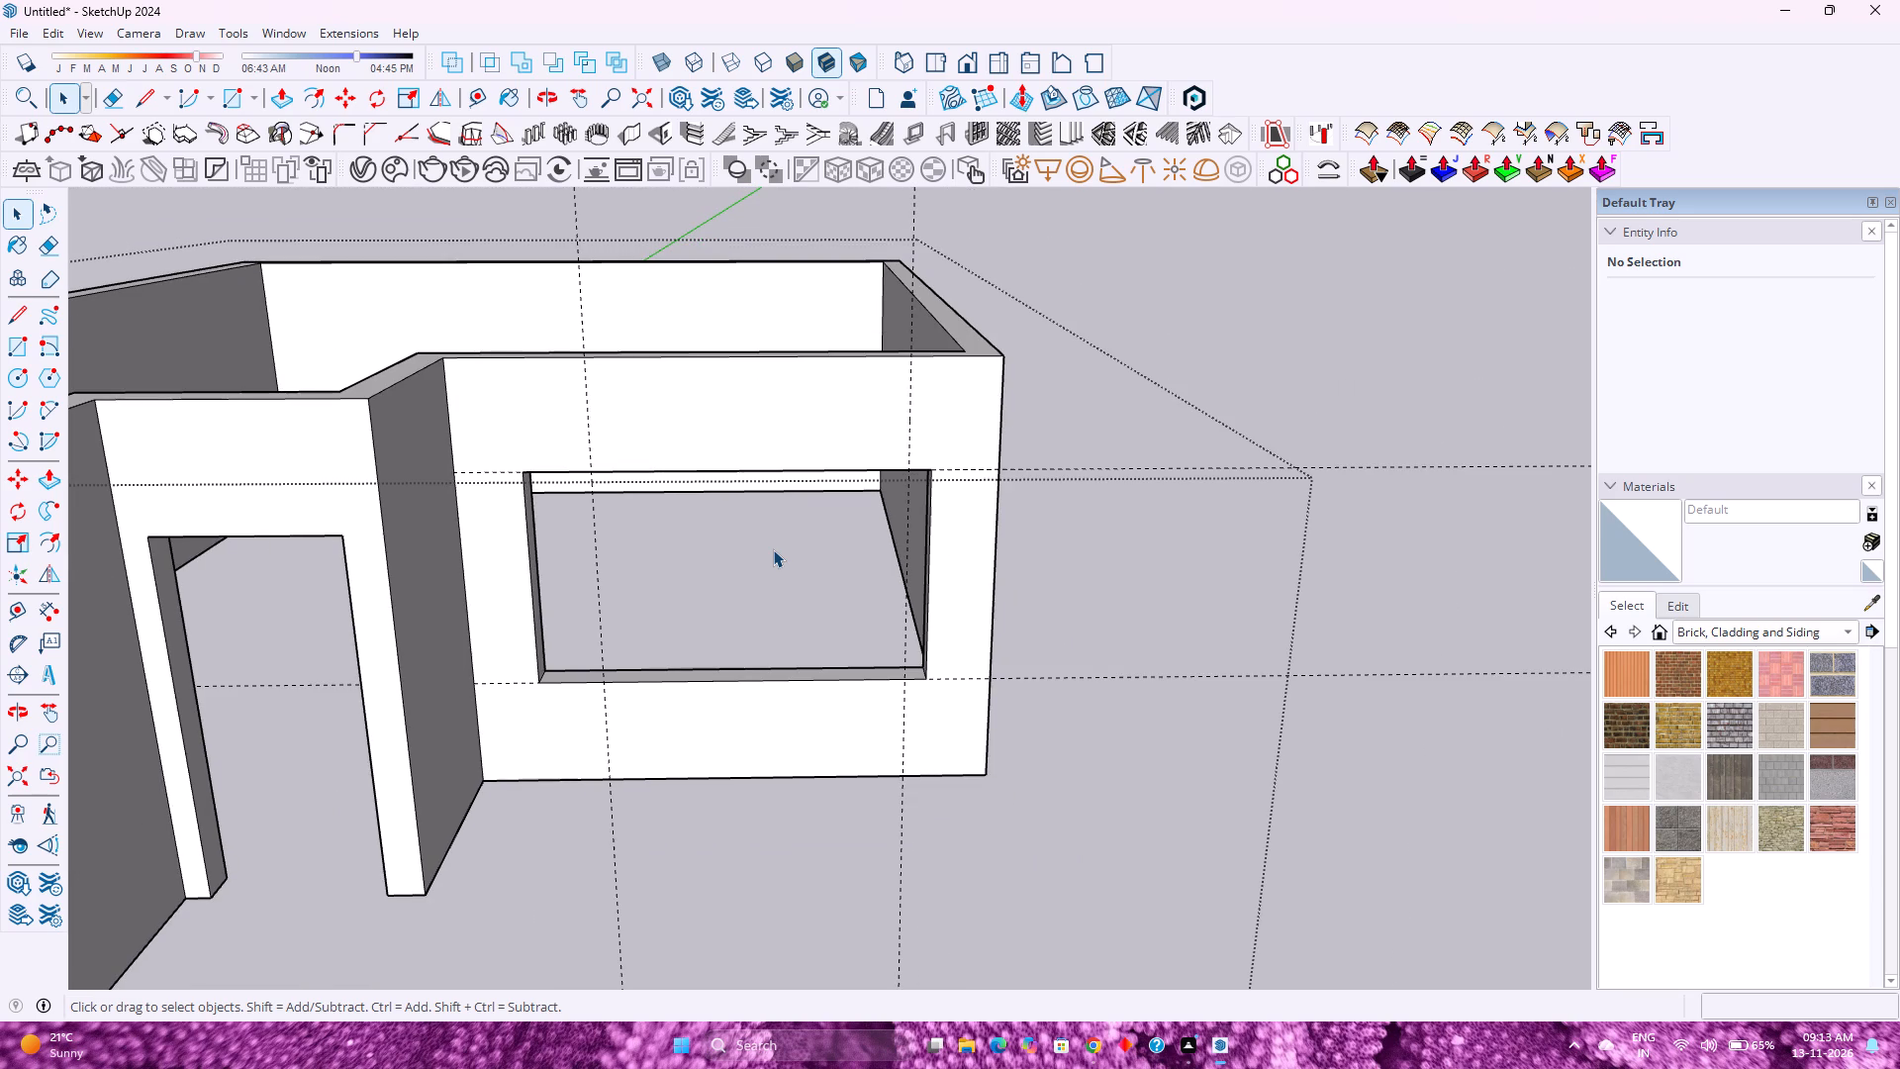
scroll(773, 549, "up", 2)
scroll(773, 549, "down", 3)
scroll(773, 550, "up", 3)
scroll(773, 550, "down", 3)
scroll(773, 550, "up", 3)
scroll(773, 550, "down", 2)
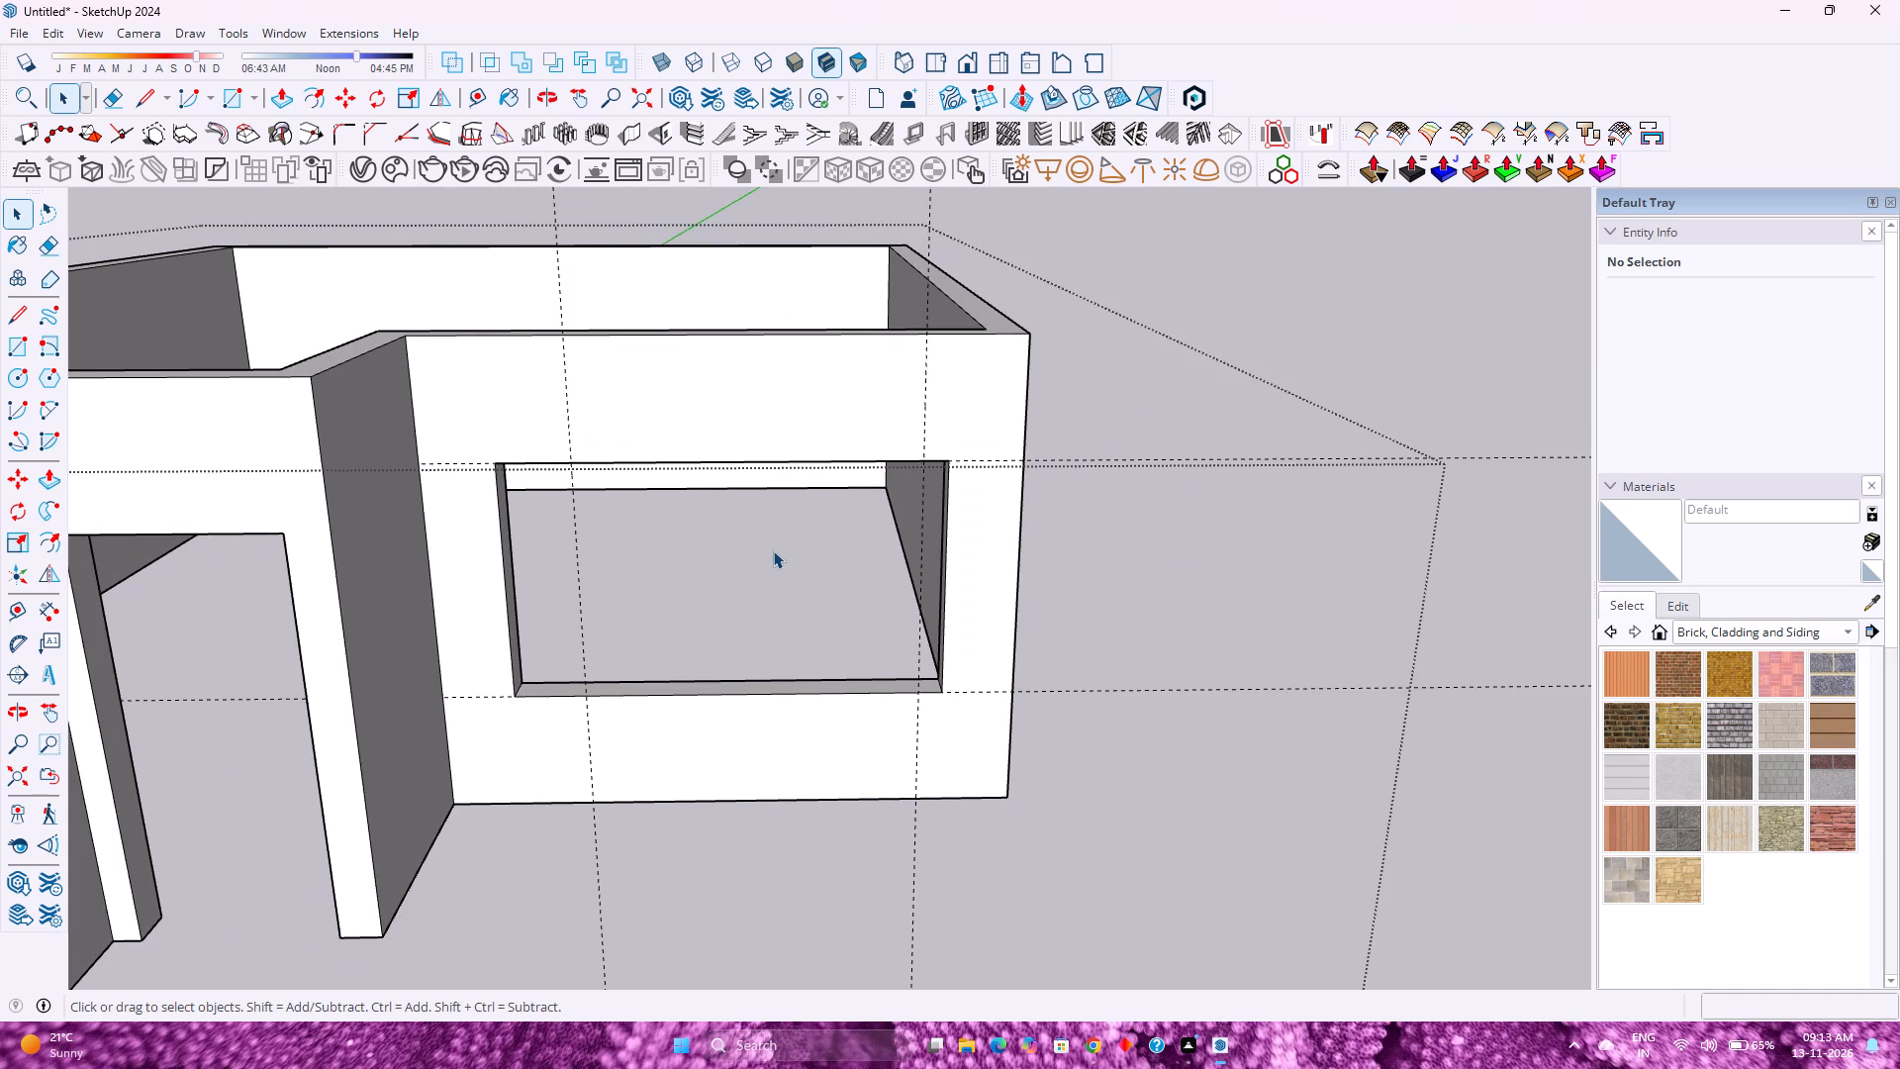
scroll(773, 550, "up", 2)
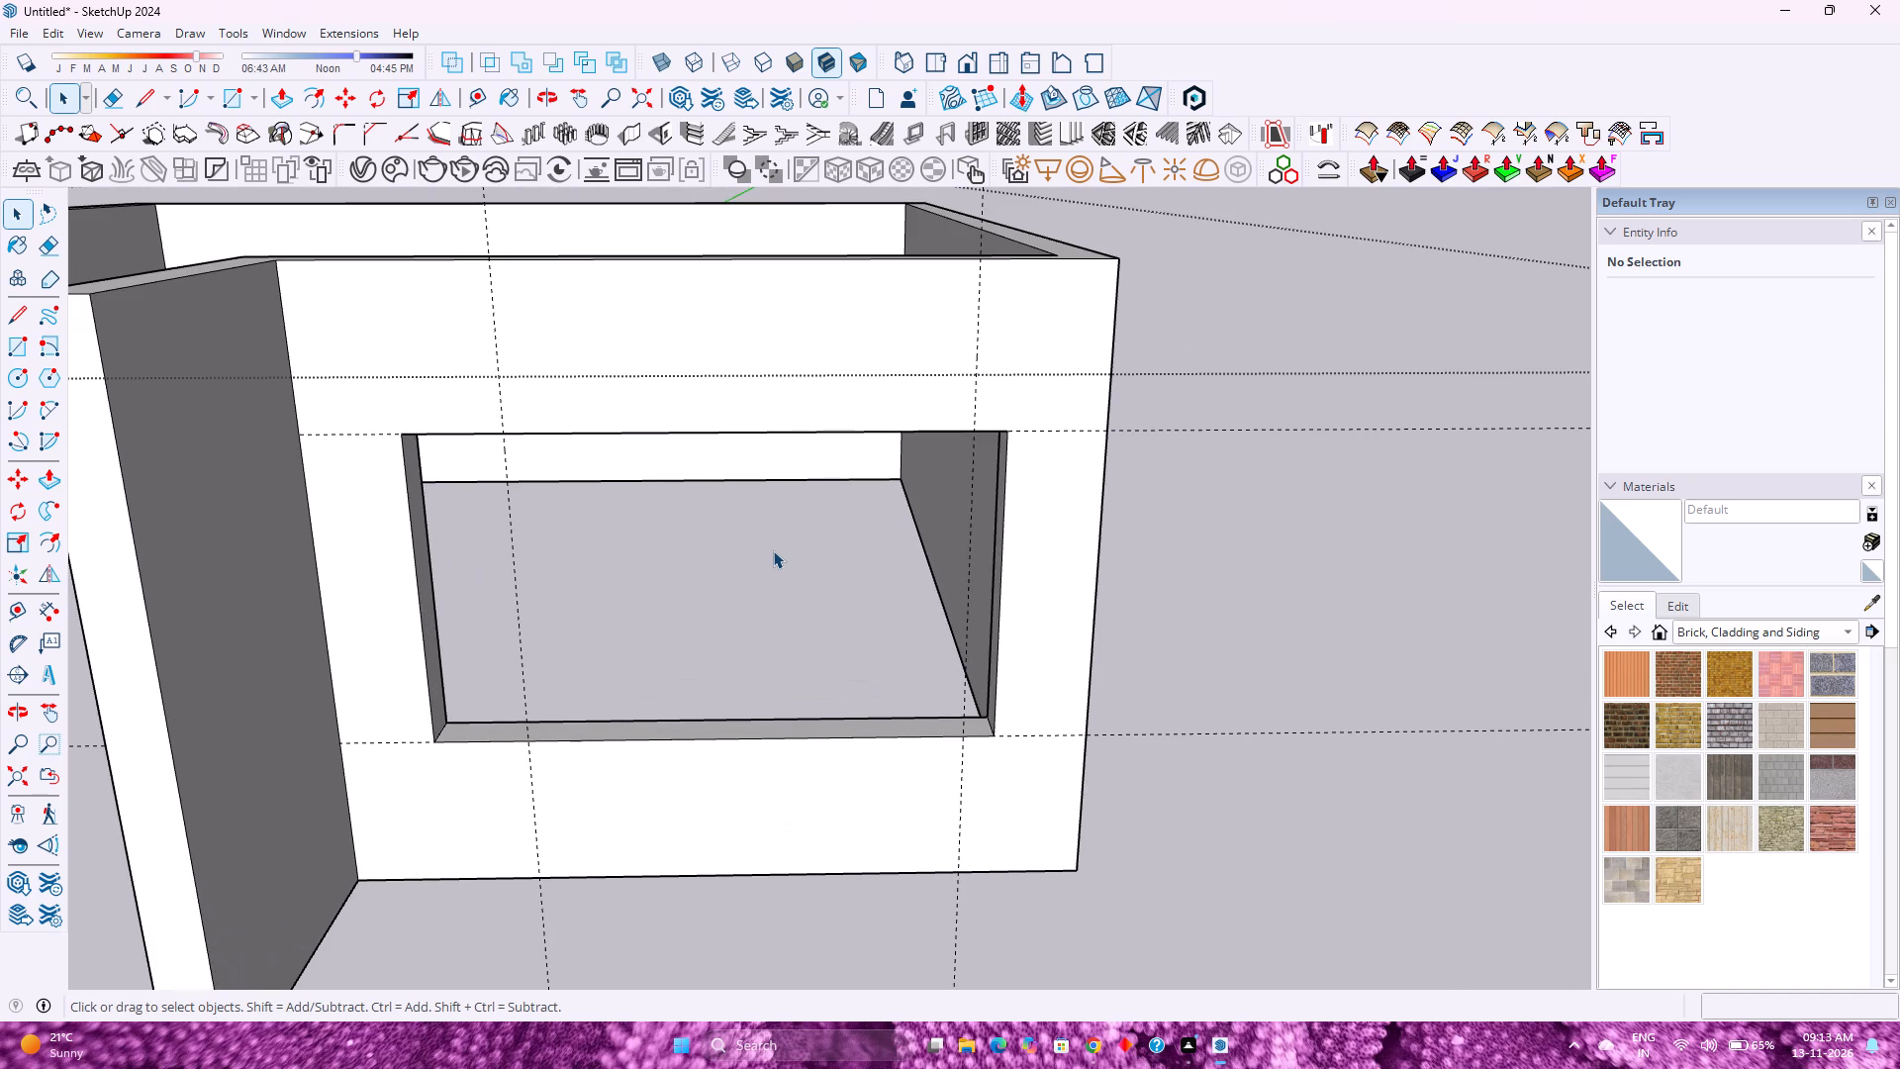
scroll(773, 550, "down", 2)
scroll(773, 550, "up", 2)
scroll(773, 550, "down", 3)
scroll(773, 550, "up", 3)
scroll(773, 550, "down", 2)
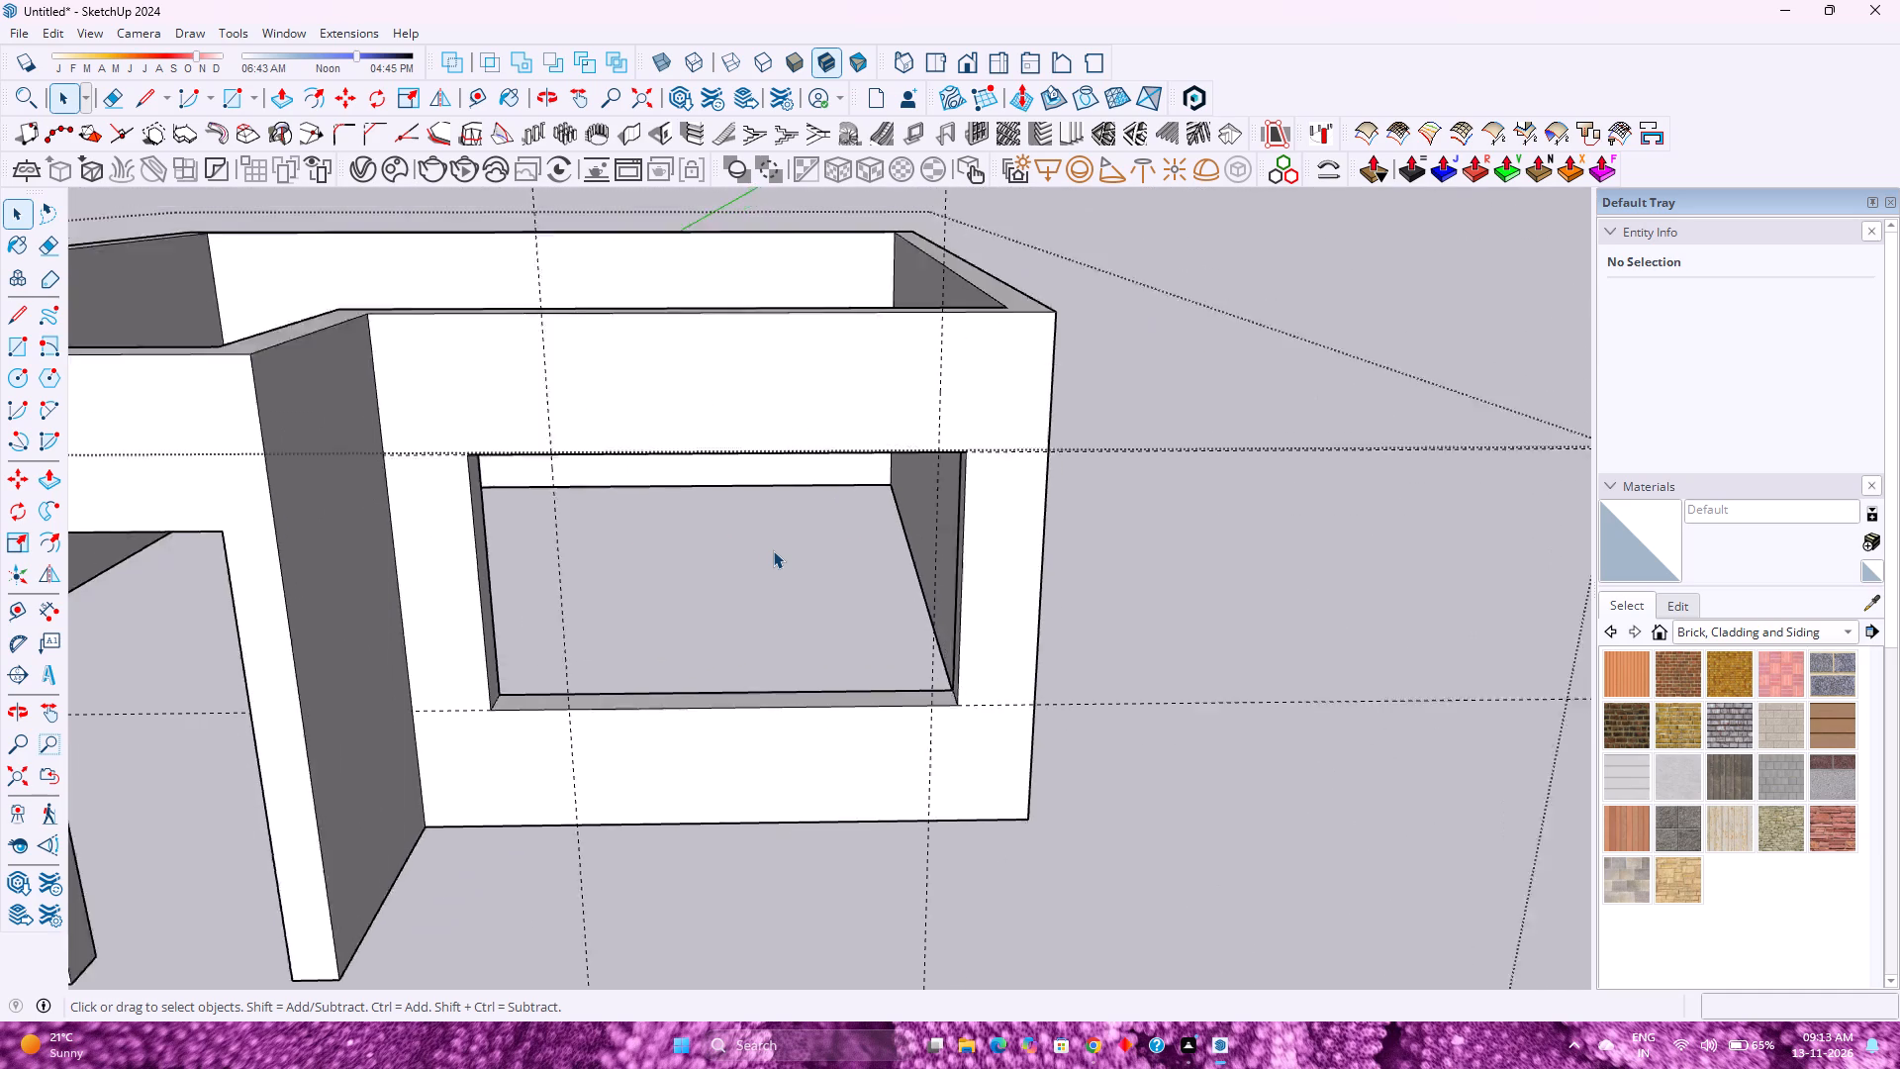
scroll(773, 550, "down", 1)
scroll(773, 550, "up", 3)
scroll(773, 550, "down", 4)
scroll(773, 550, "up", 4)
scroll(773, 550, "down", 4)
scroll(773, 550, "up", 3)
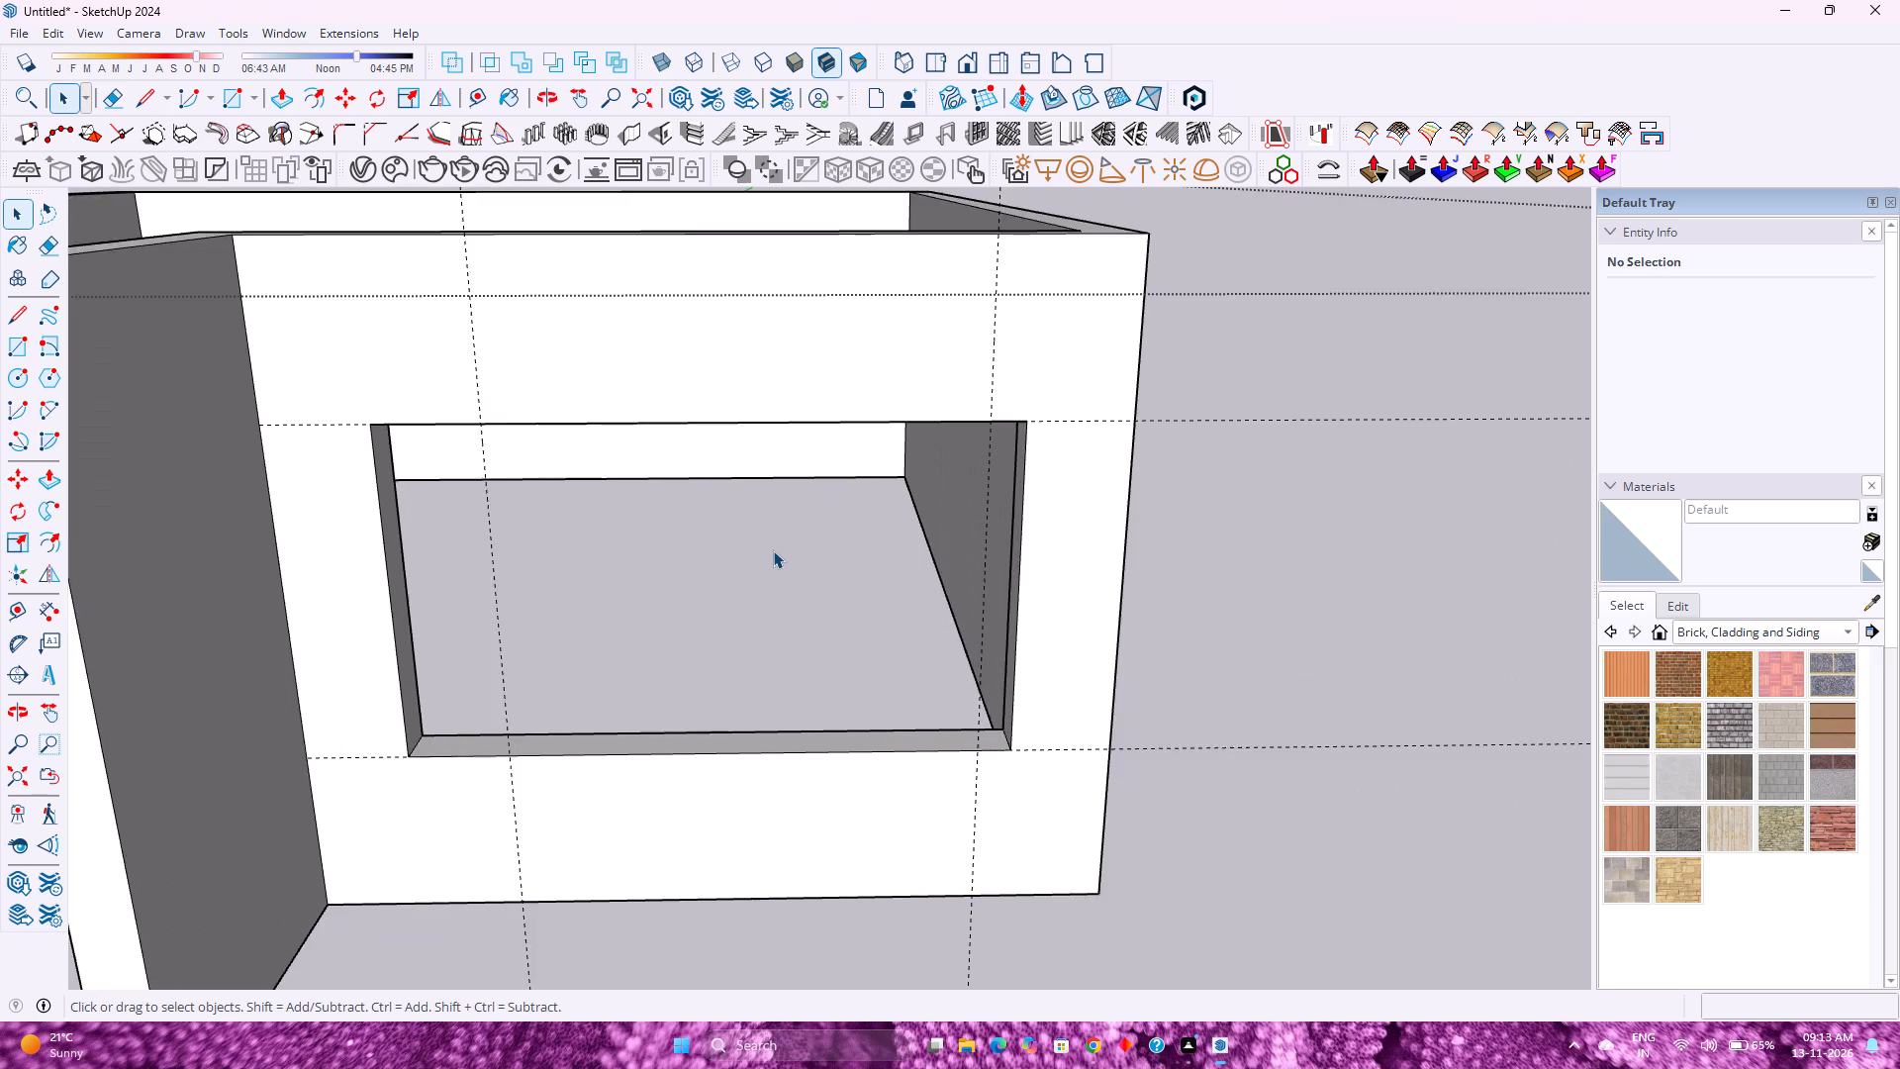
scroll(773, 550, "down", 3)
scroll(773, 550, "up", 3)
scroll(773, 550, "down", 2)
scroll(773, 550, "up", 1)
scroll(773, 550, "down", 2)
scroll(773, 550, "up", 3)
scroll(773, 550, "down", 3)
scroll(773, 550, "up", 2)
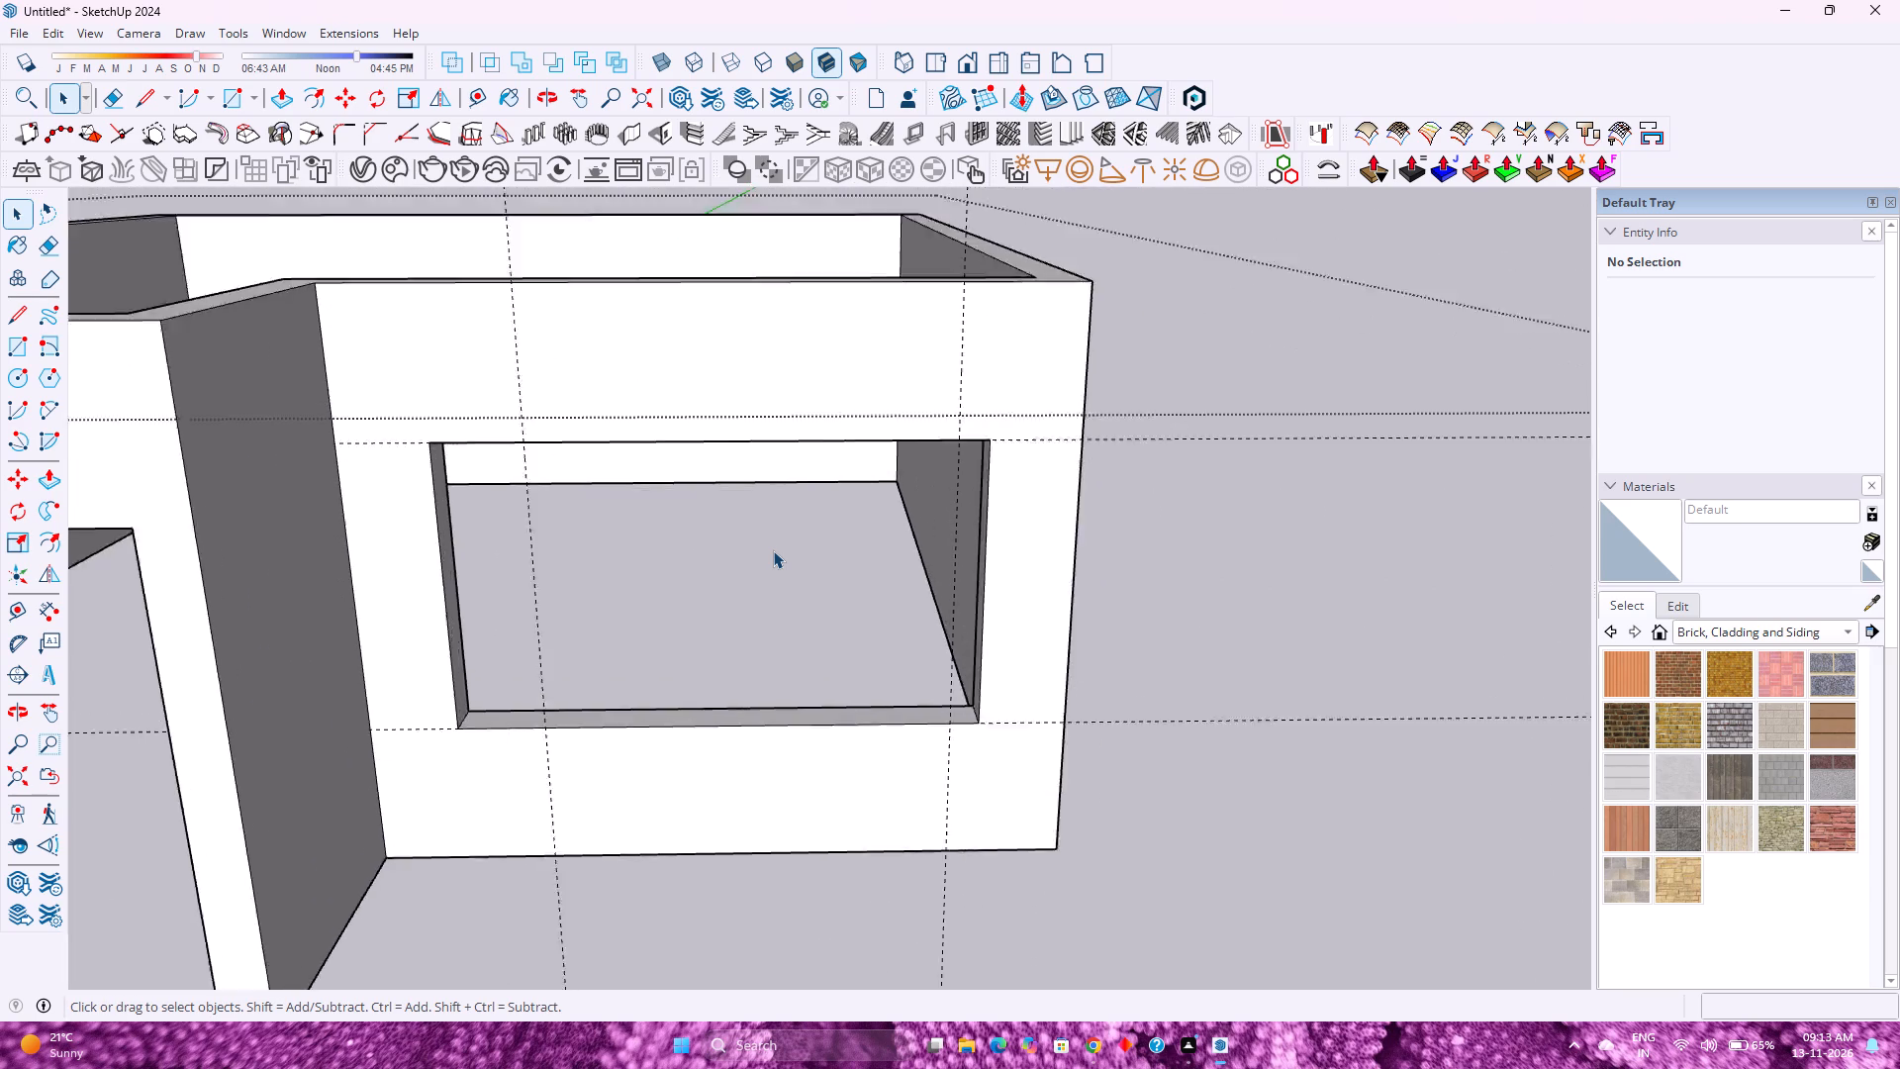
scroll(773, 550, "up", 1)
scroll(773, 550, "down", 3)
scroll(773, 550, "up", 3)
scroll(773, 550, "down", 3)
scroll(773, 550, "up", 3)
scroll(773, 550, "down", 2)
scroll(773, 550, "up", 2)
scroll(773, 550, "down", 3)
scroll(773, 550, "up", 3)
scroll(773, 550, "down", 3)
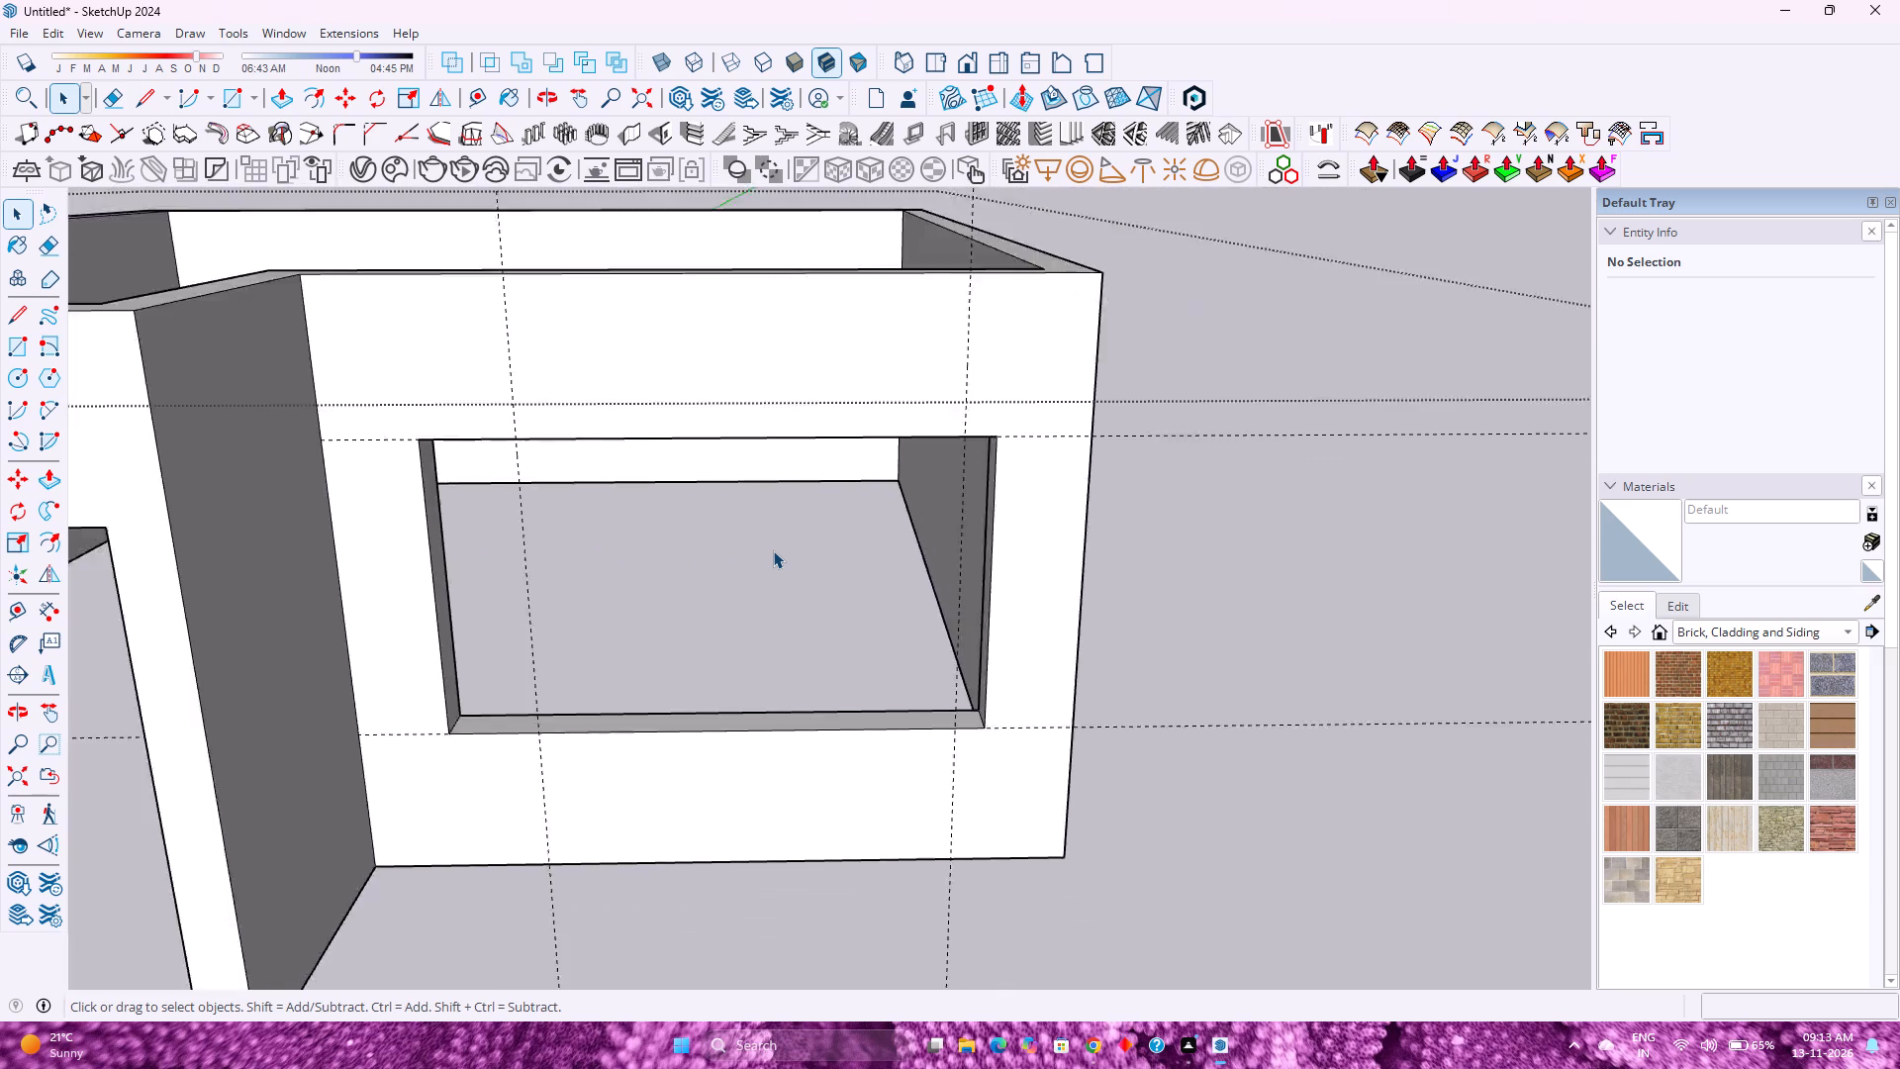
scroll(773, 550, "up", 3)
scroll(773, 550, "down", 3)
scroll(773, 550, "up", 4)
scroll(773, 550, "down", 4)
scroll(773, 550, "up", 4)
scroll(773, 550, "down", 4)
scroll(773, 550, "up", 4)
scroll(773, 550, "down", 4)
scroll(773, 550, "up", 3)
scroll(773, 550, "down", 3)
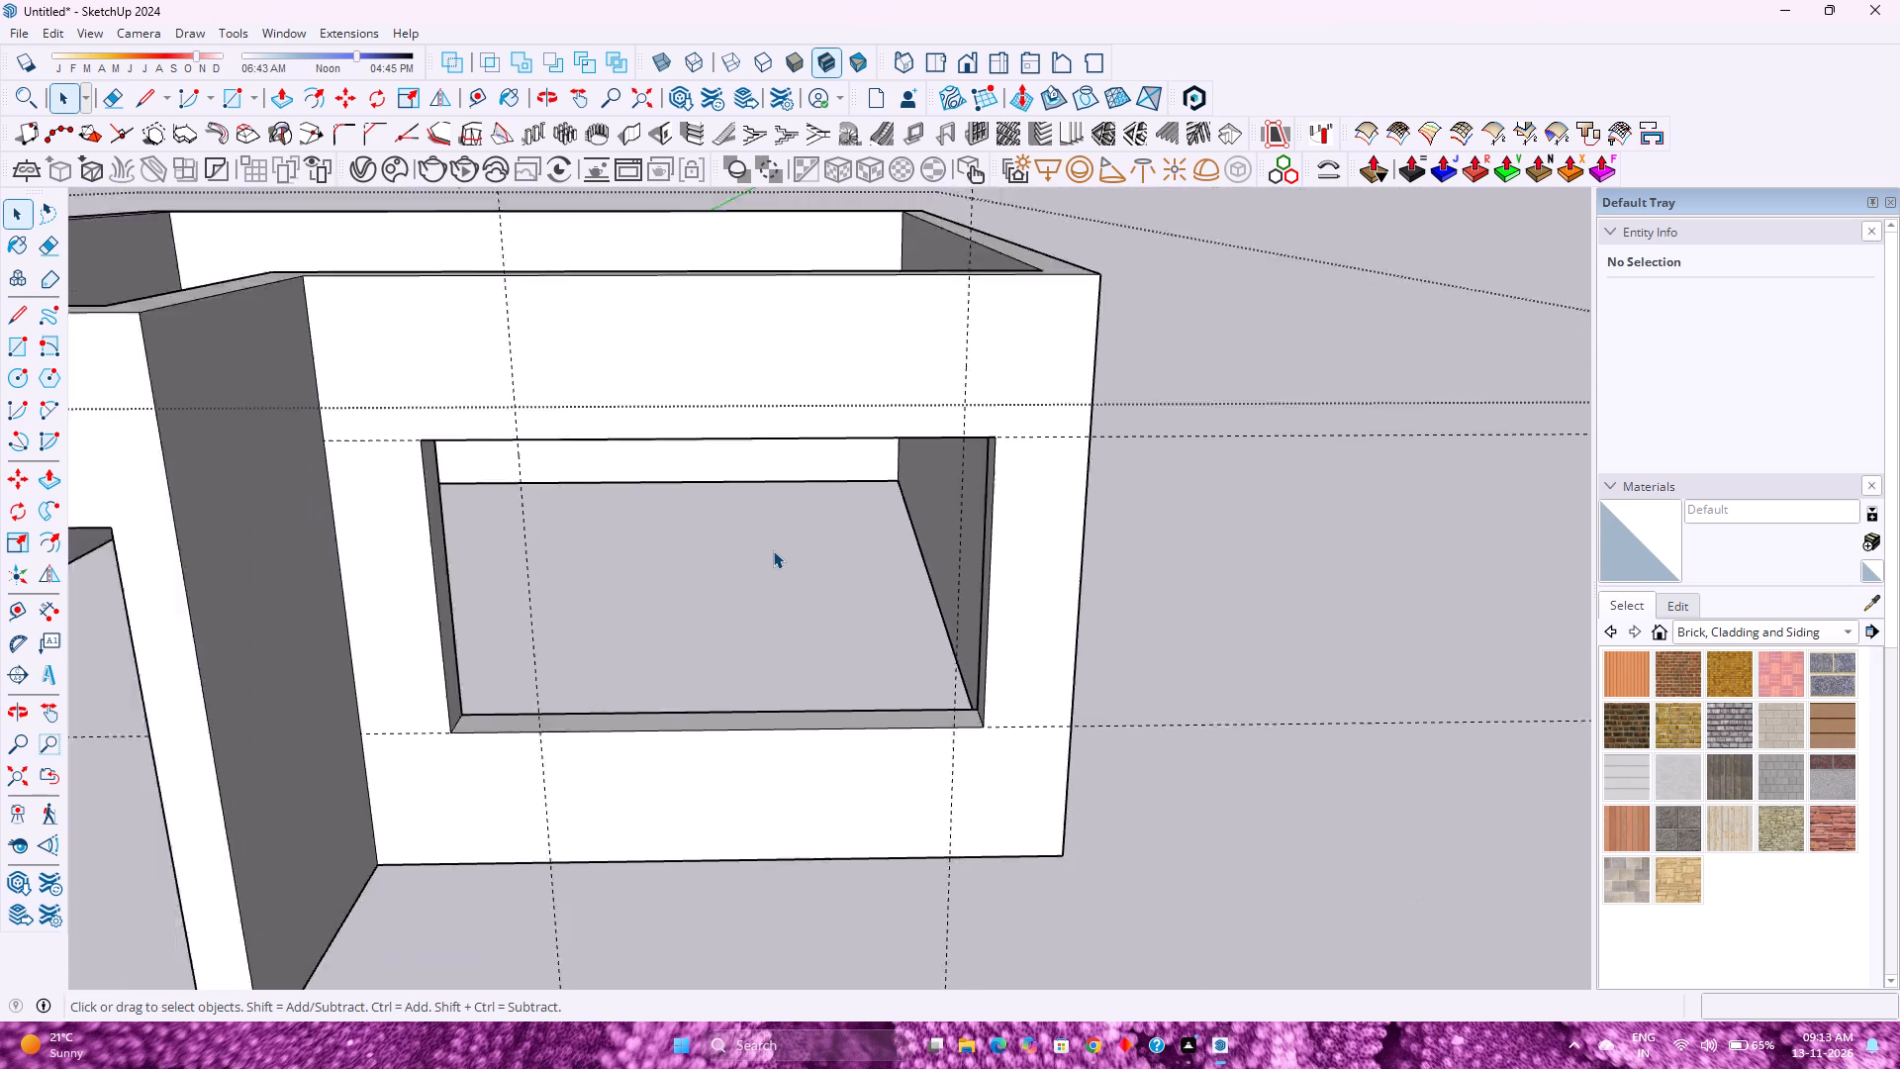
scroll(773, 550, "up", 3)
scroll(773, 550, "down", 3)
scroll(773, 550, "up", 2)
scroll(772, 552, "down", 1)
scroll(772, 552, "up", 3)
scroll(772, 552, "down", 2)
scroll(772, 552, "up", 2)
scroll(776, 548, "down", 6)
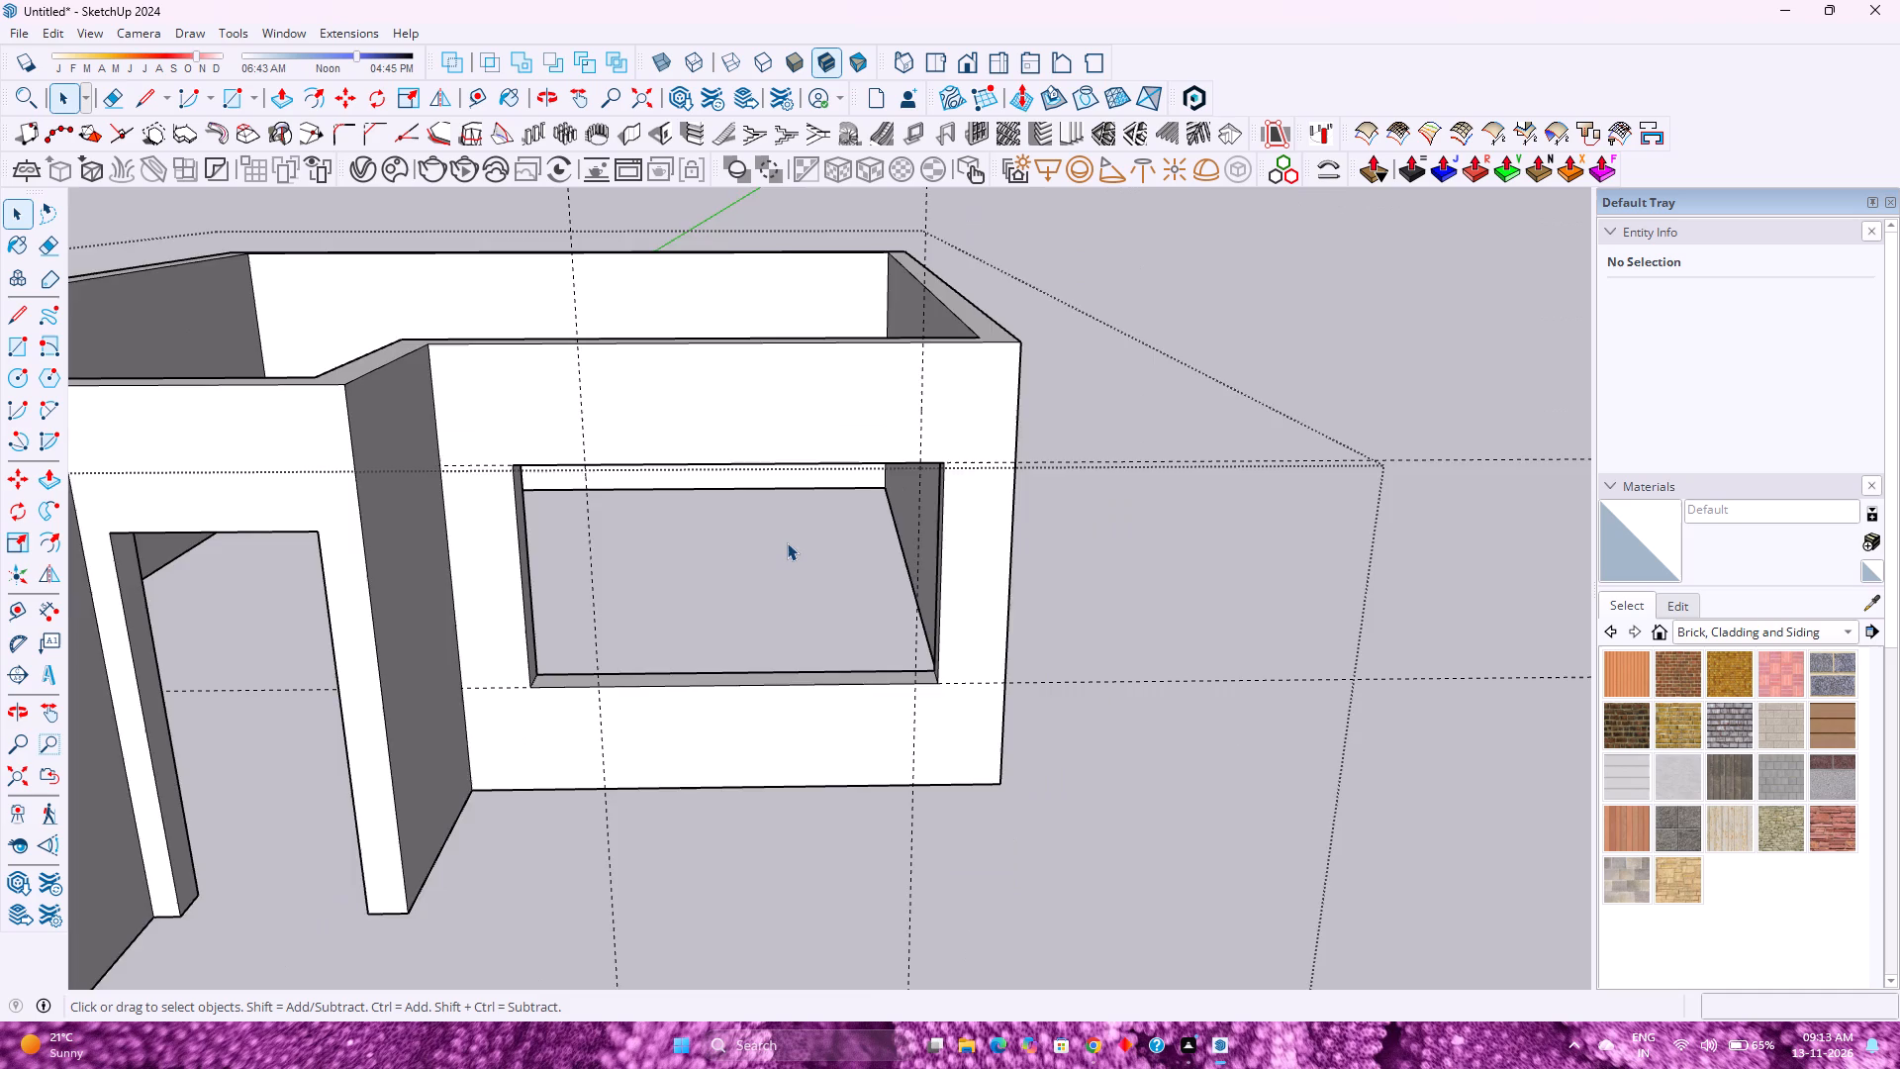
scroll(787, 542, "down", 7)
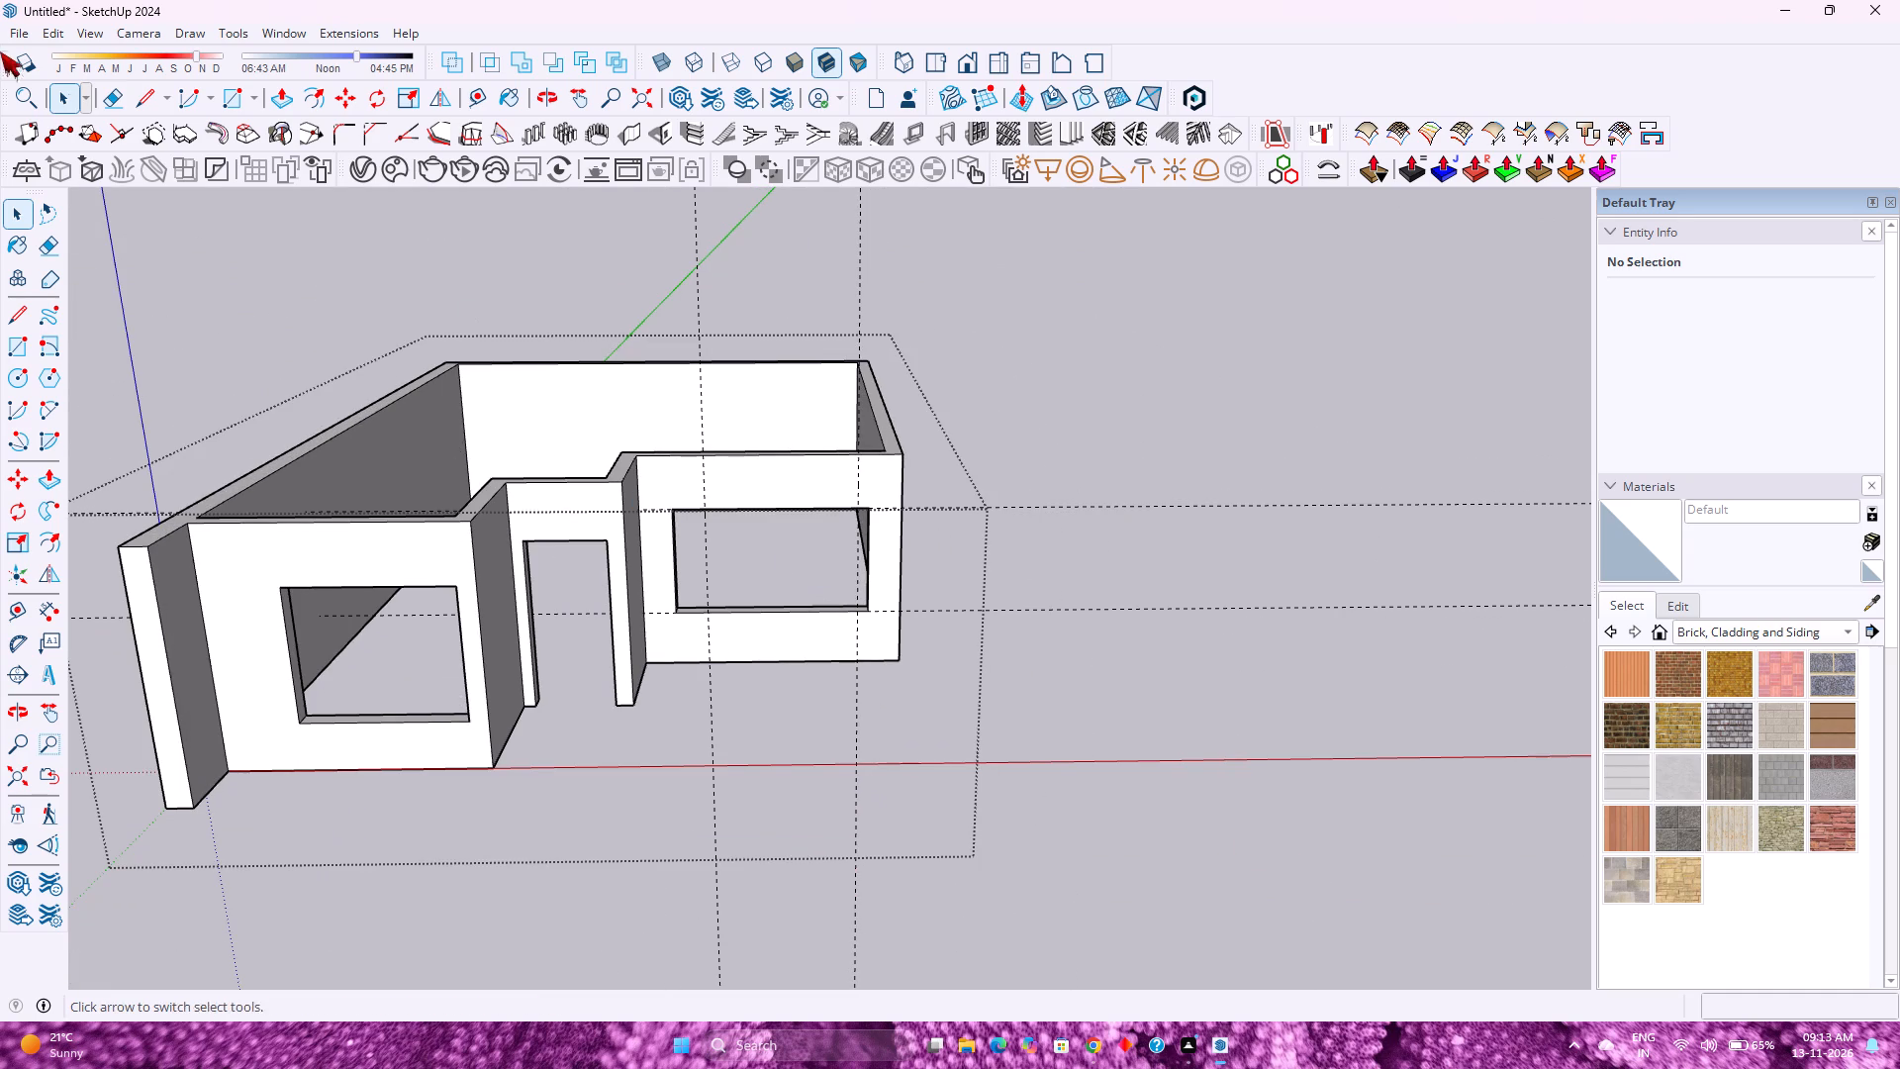
Delete all the dashed construction guides from the model.
left_click(43, 34)
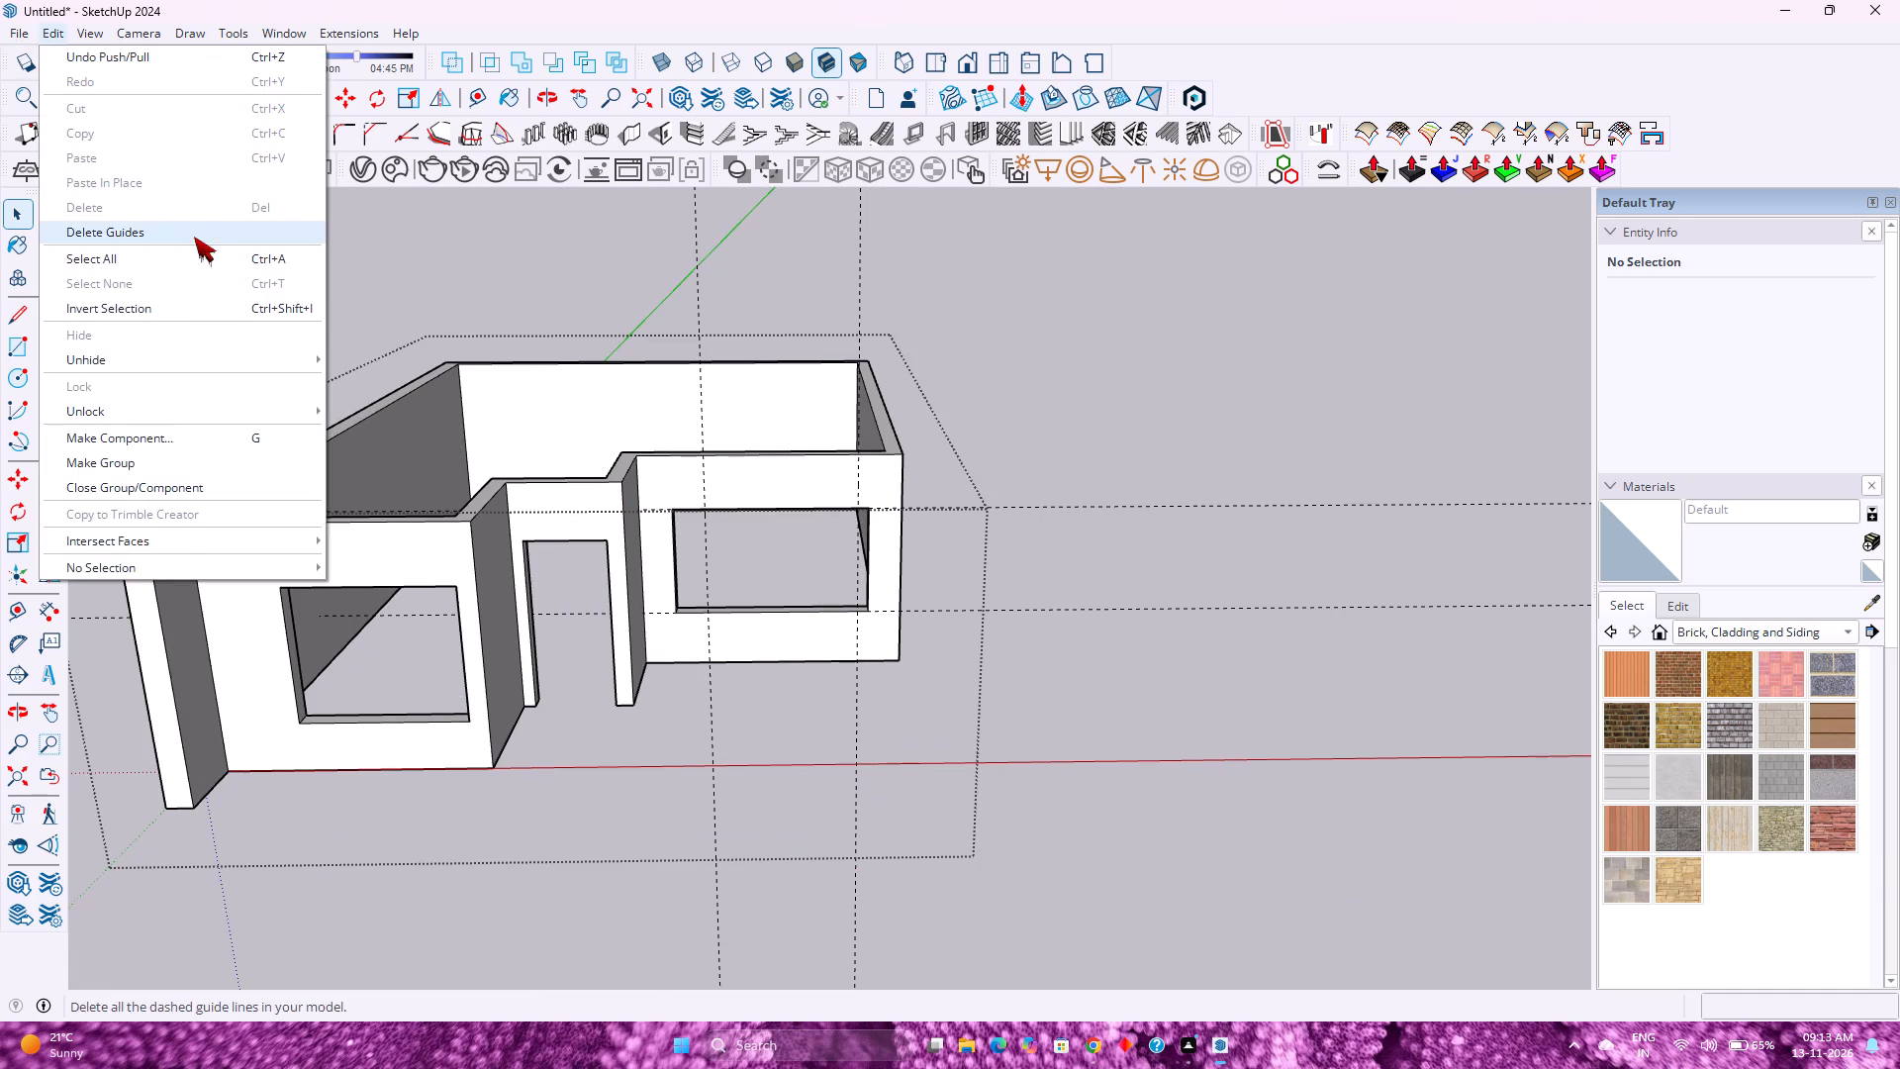
left_click(194, 237)
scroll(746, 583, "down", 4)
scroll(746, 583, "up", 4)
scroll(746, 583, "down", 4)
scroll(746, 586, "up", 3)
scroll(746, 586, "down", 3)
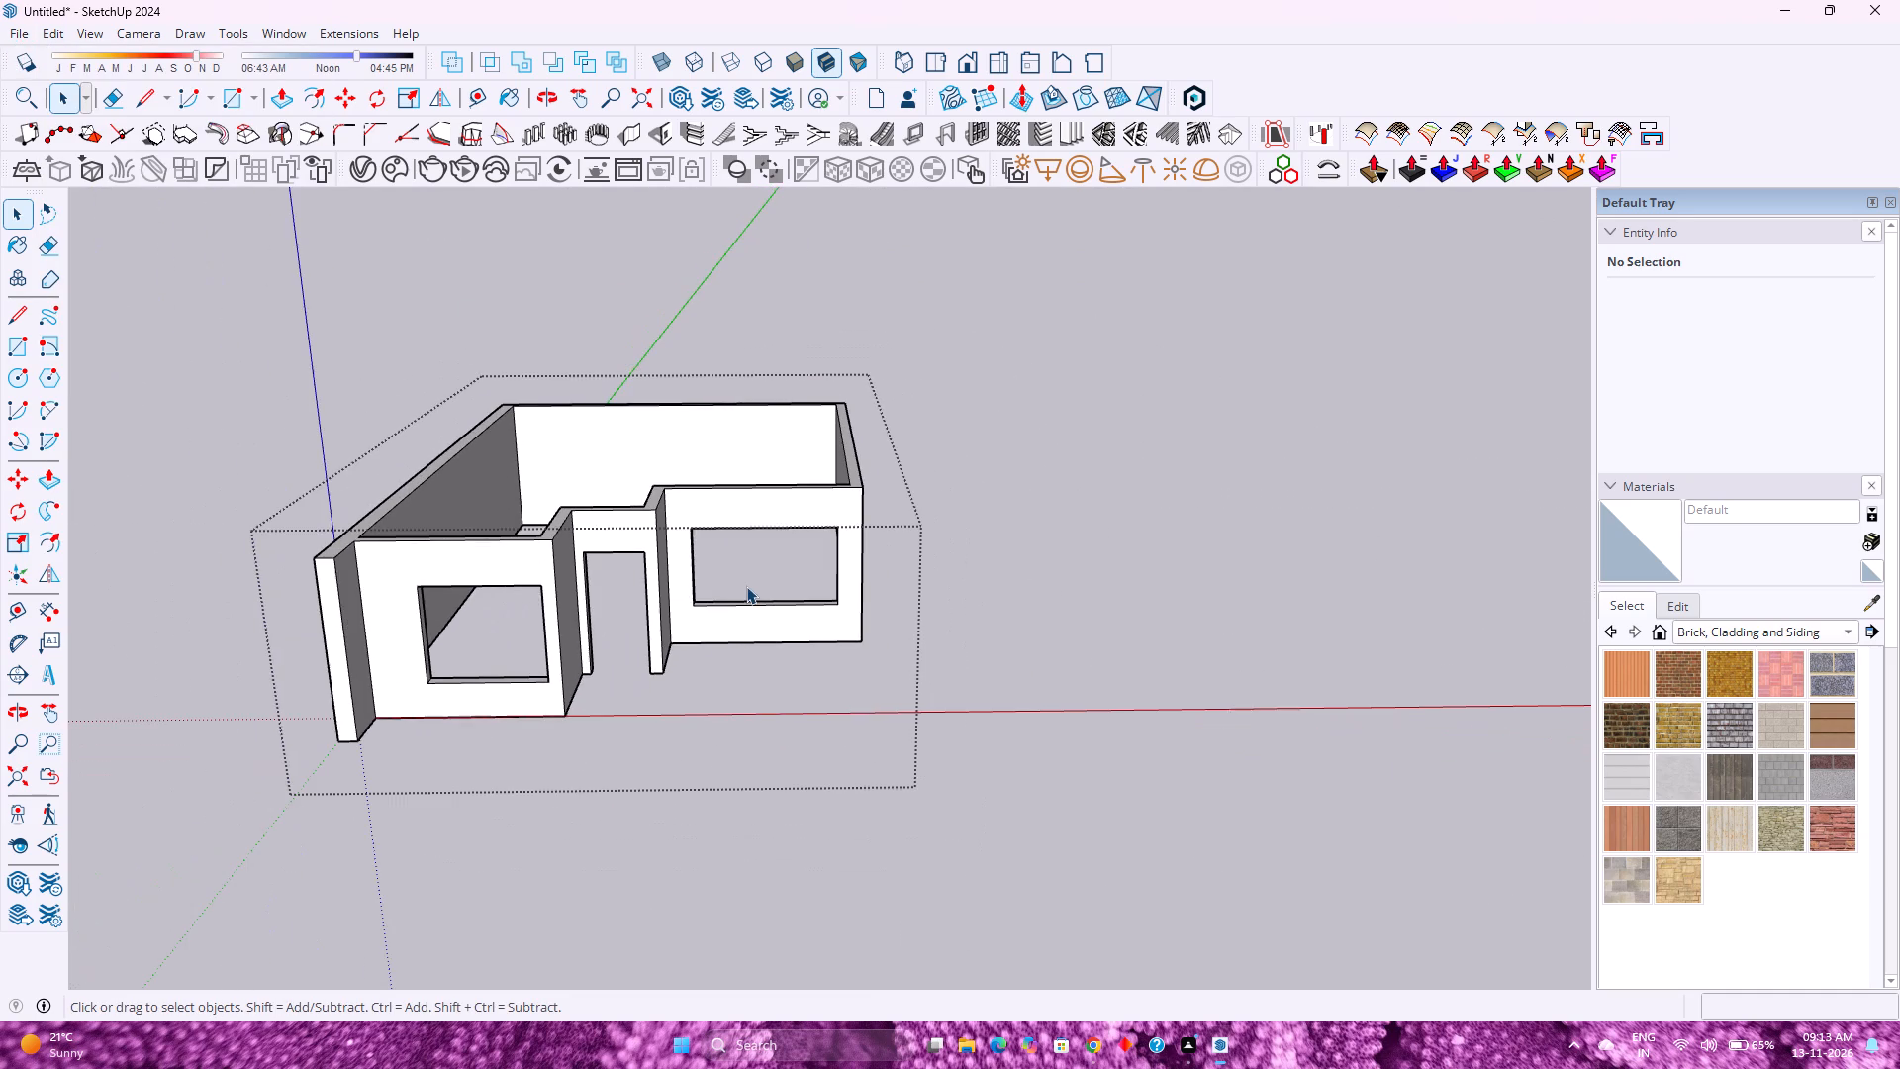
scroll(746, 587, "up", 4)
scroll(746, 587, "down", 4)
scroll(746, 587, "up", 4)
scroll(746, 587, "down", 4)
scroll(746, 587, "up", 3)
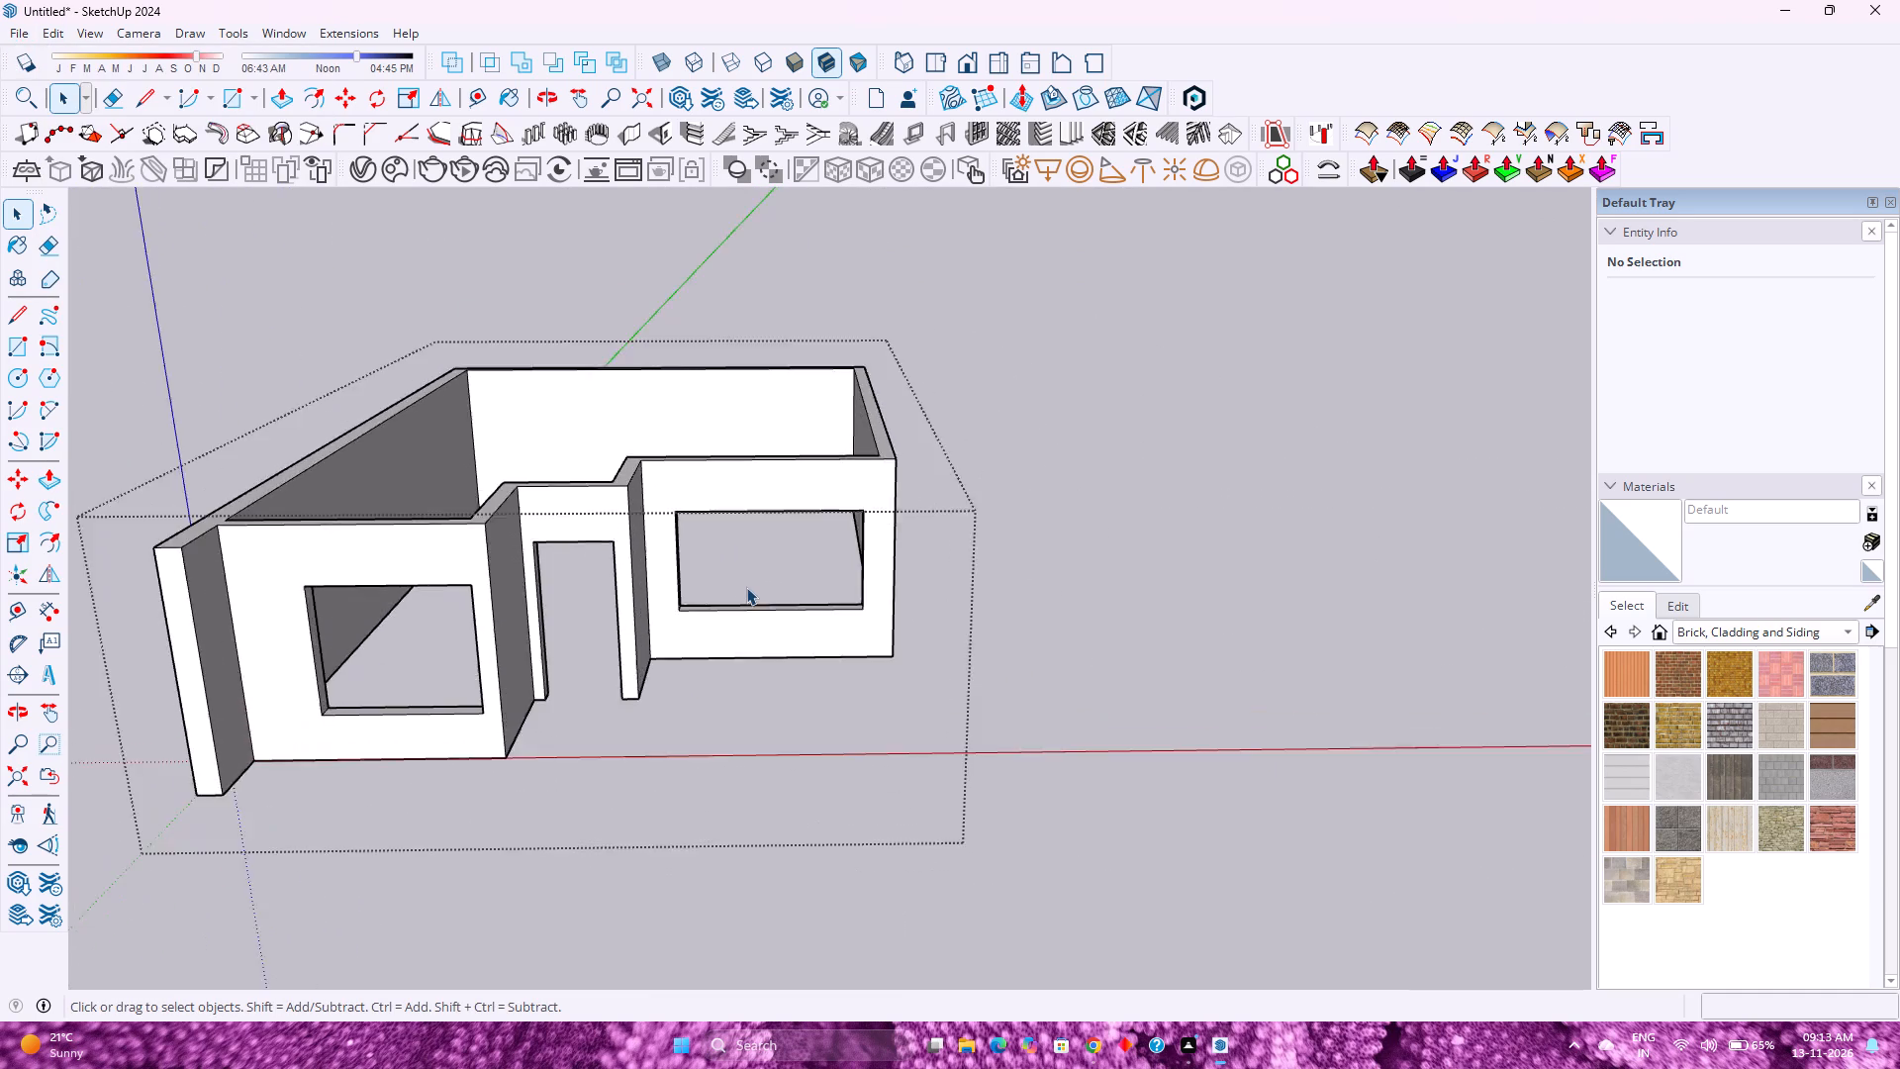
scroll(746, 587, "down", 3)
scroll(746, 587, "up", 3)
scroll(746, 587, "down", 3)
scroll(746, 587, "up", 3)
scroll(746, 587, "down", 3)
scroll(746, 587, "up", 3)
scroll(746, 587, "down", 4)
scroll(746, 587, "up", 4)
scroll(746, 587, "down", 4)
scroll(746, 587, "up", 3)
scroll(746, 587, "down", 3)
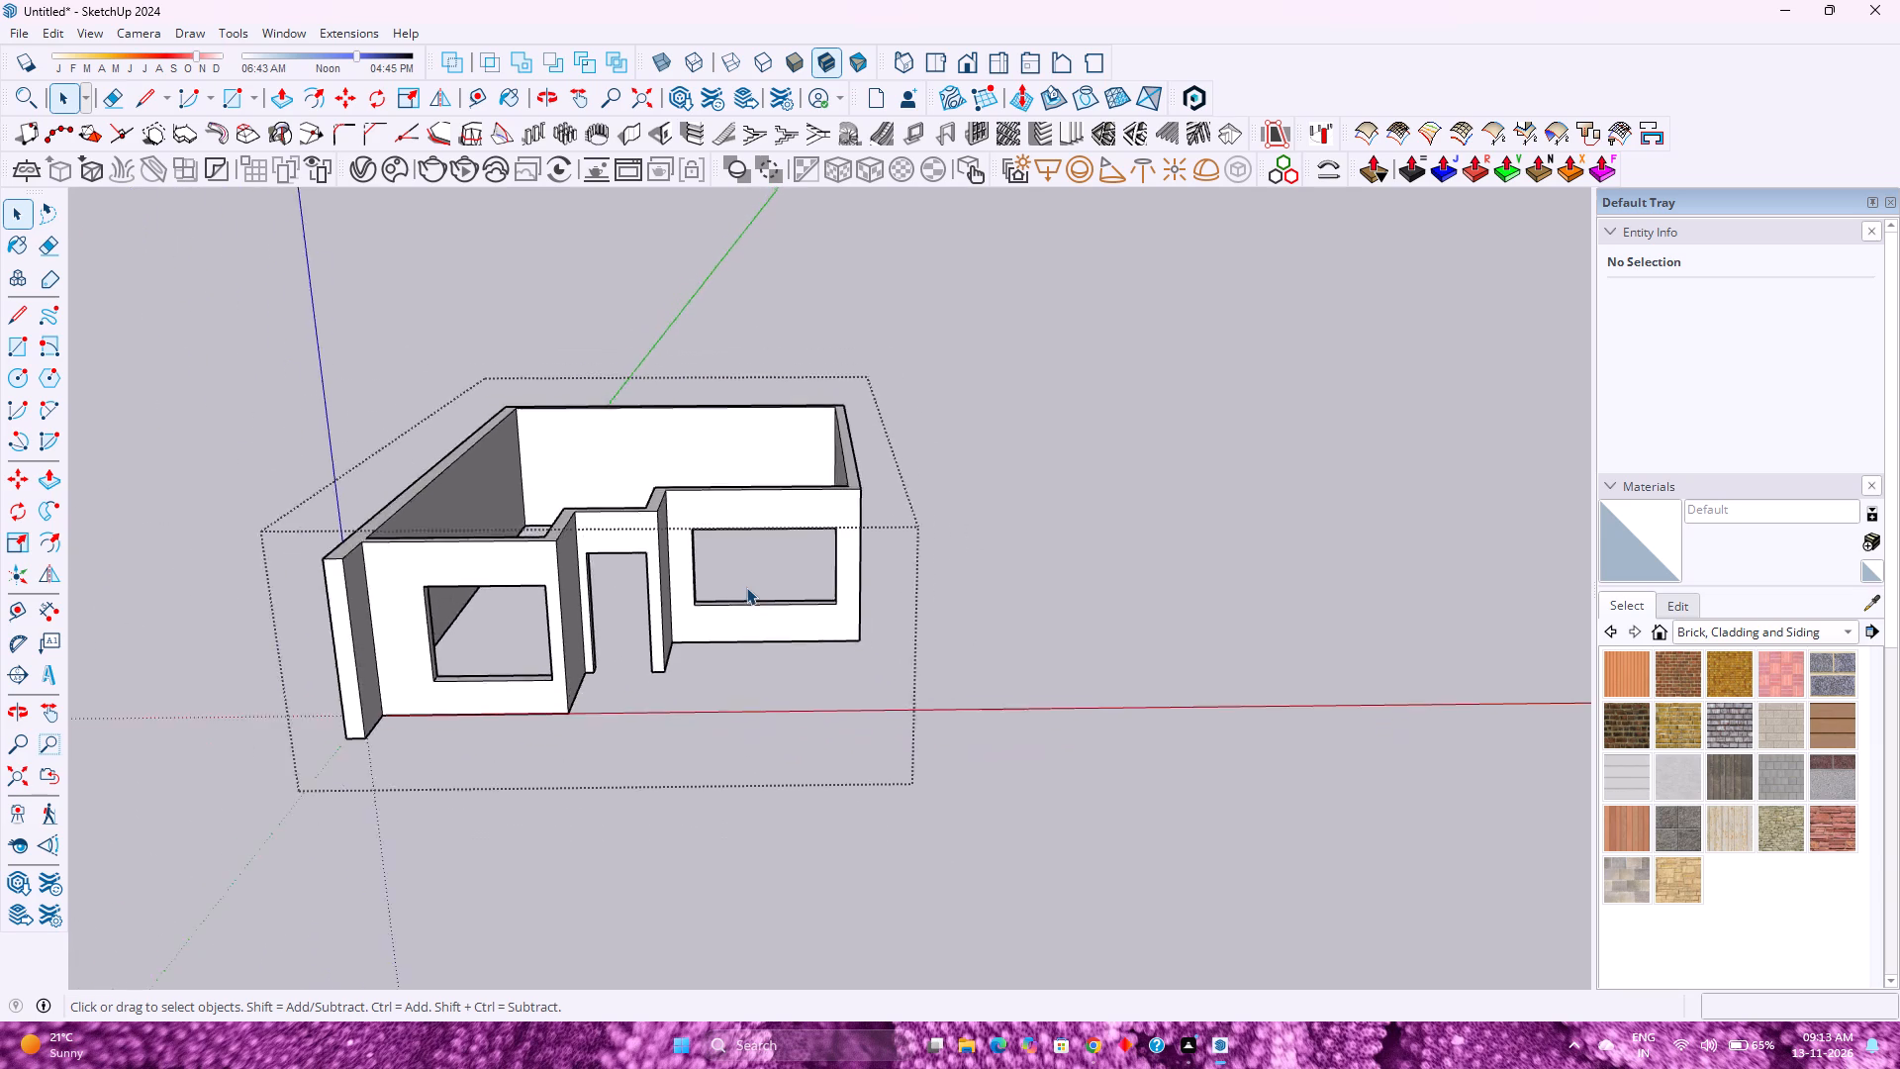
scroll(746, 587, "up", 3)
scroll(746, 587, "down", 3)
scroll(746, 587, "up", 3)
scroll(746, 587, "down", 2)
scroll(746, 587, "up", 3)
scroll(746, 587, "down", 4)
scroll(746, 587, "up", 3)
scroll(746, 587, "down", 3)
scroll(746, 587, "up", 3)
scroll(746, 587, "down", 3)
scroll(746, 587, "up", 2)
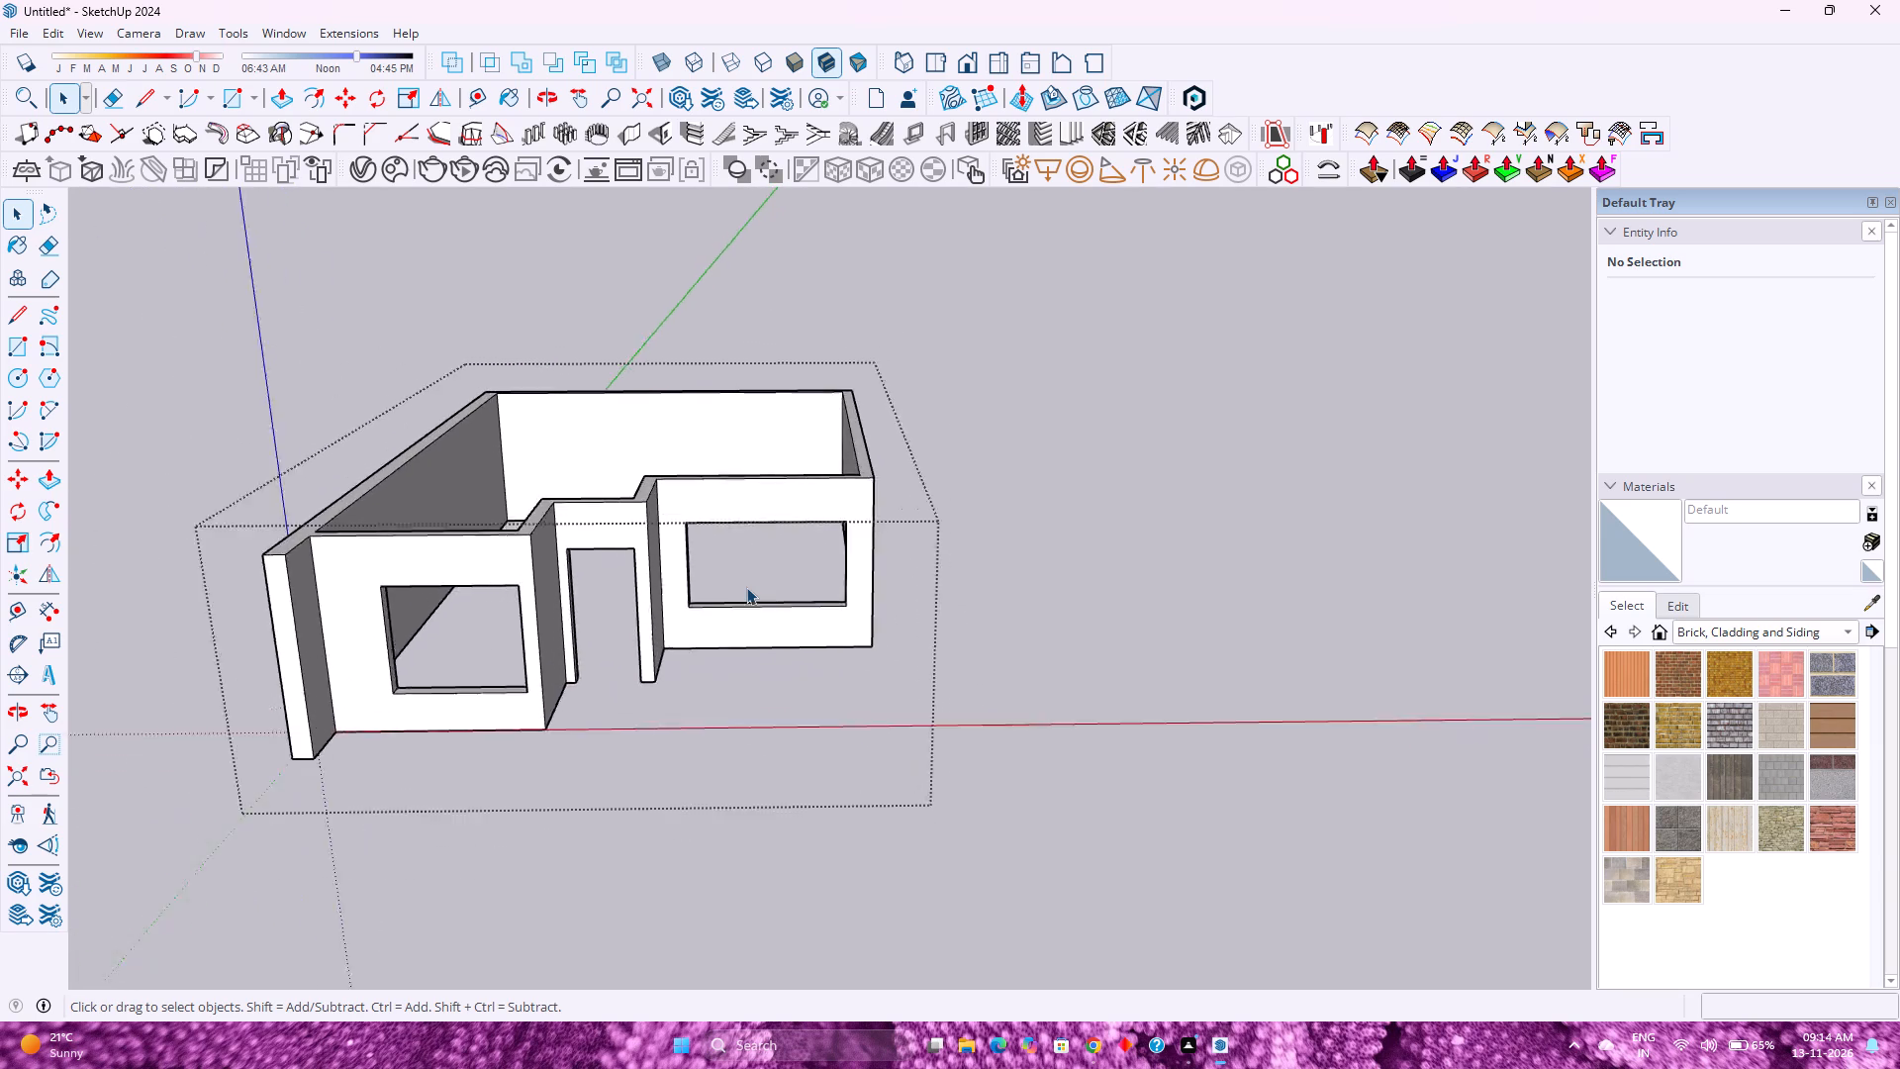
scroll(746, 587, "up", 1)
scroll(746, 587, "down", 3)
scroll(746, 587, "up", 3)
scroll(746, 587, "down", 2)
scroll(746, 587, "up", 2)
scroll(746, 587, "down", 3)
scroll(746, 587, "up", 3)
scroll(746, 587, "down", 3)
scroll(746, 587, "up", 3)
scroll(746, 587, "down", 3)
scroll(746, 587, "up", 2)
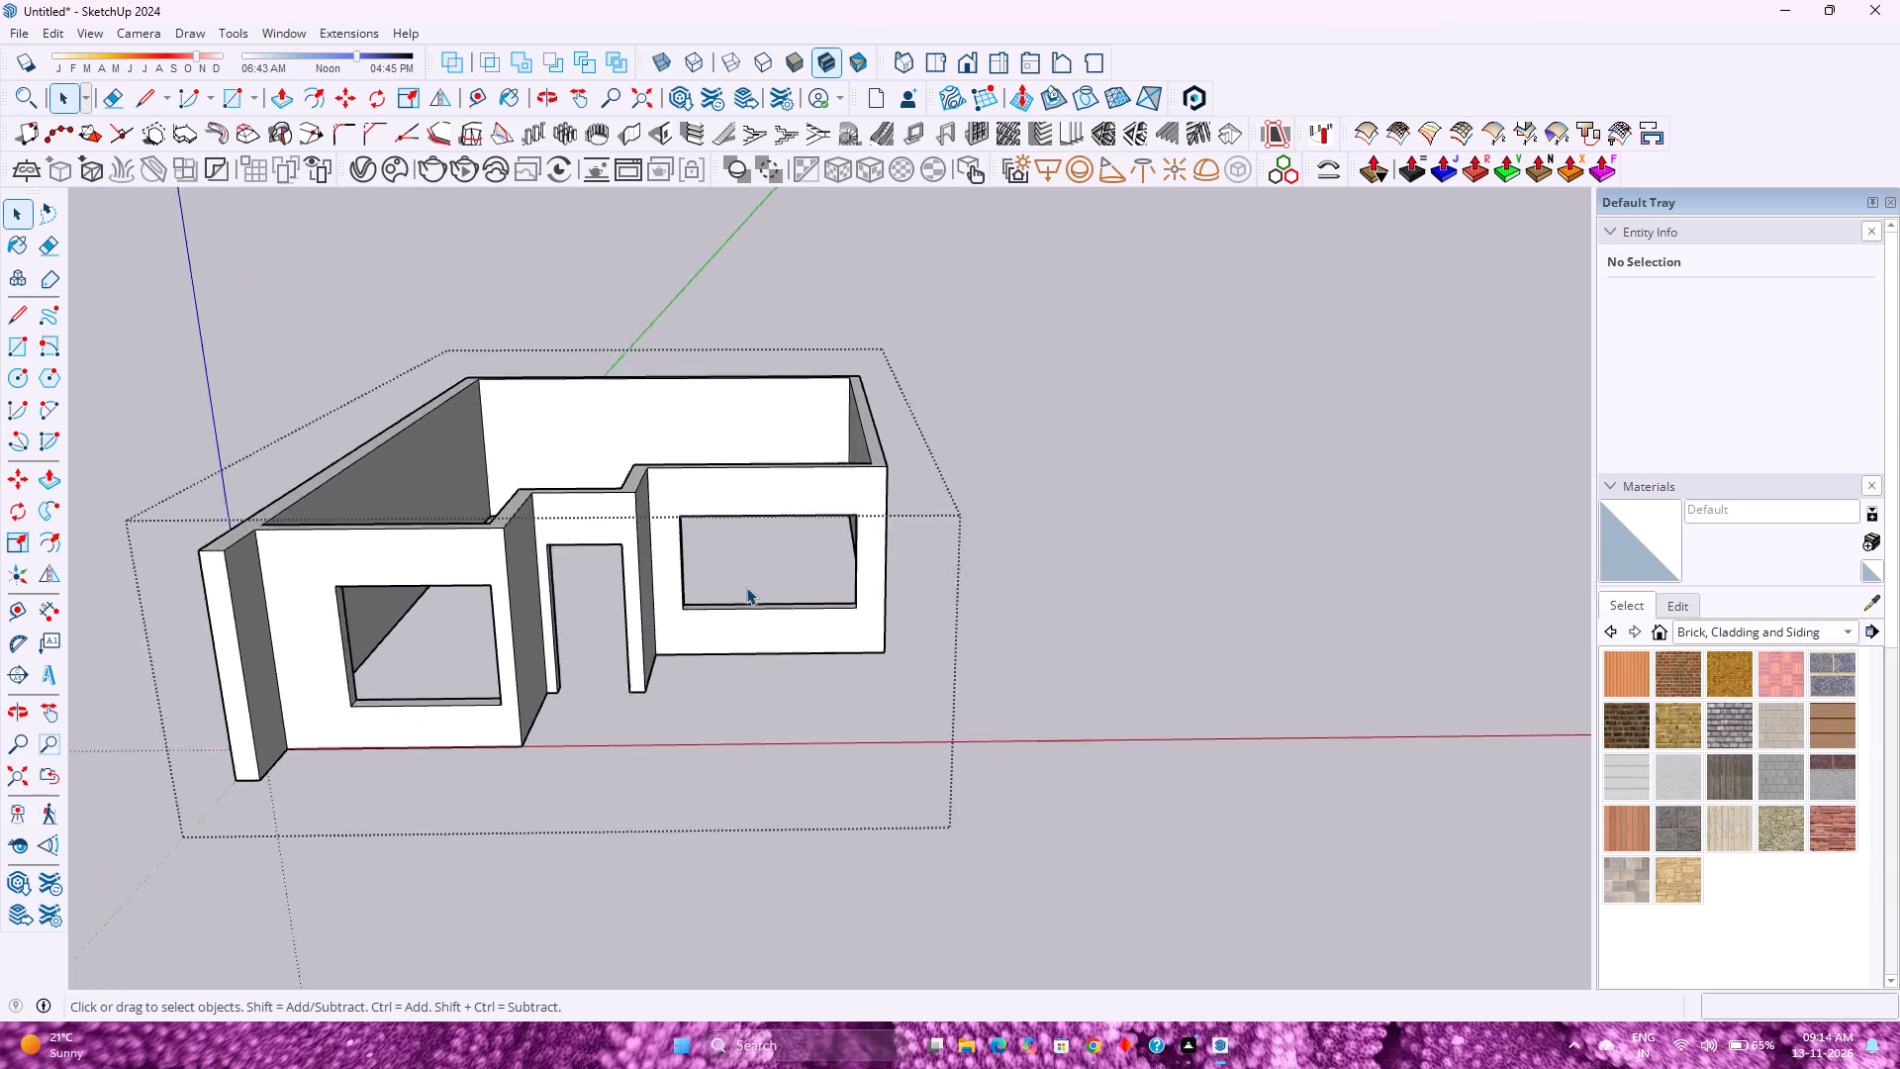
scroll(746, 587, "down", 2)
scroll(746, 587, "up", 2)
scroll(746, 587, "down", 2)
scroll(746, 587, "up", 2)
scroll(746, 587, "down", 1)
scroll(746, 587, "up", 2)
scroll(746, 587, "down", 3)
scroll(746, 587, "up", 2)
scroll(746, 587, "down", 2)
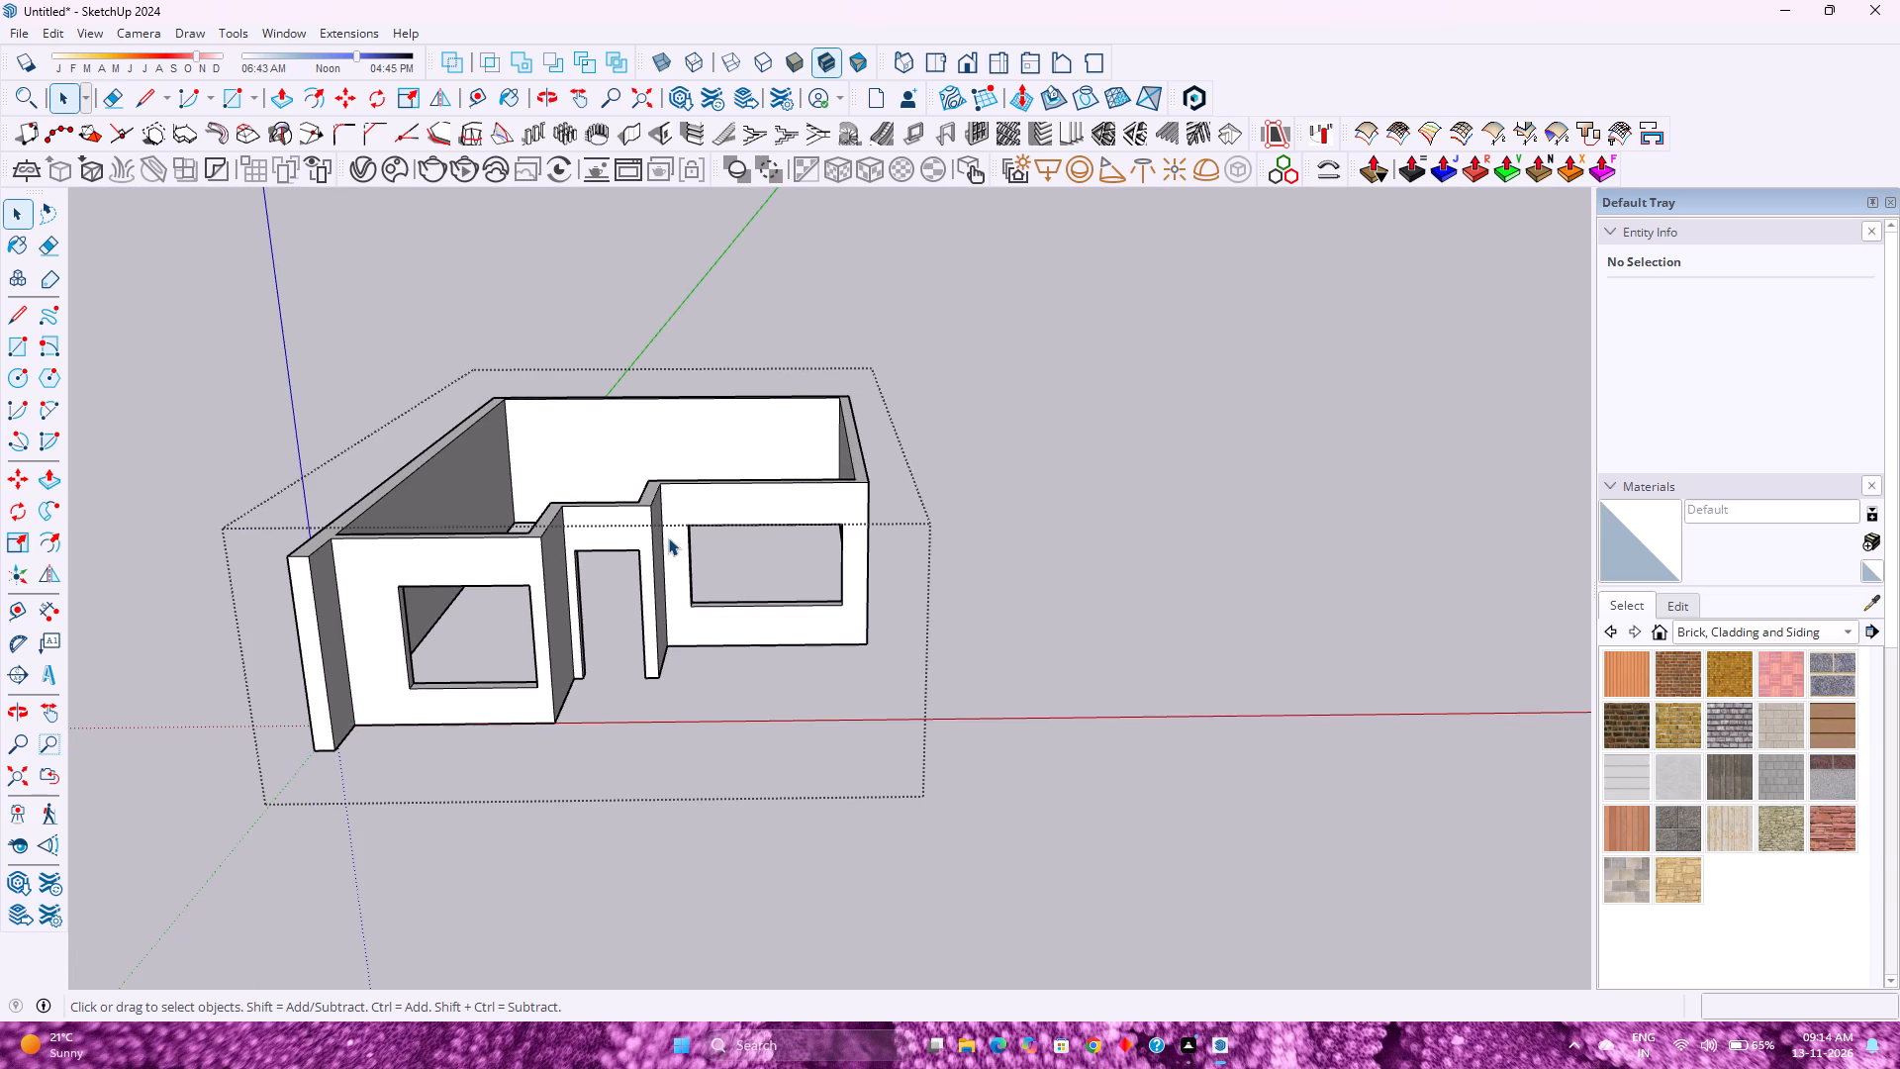
Switch to the standard front view and examine the doorway and both window openings in the stepped front wall.
left_click(958, 54)
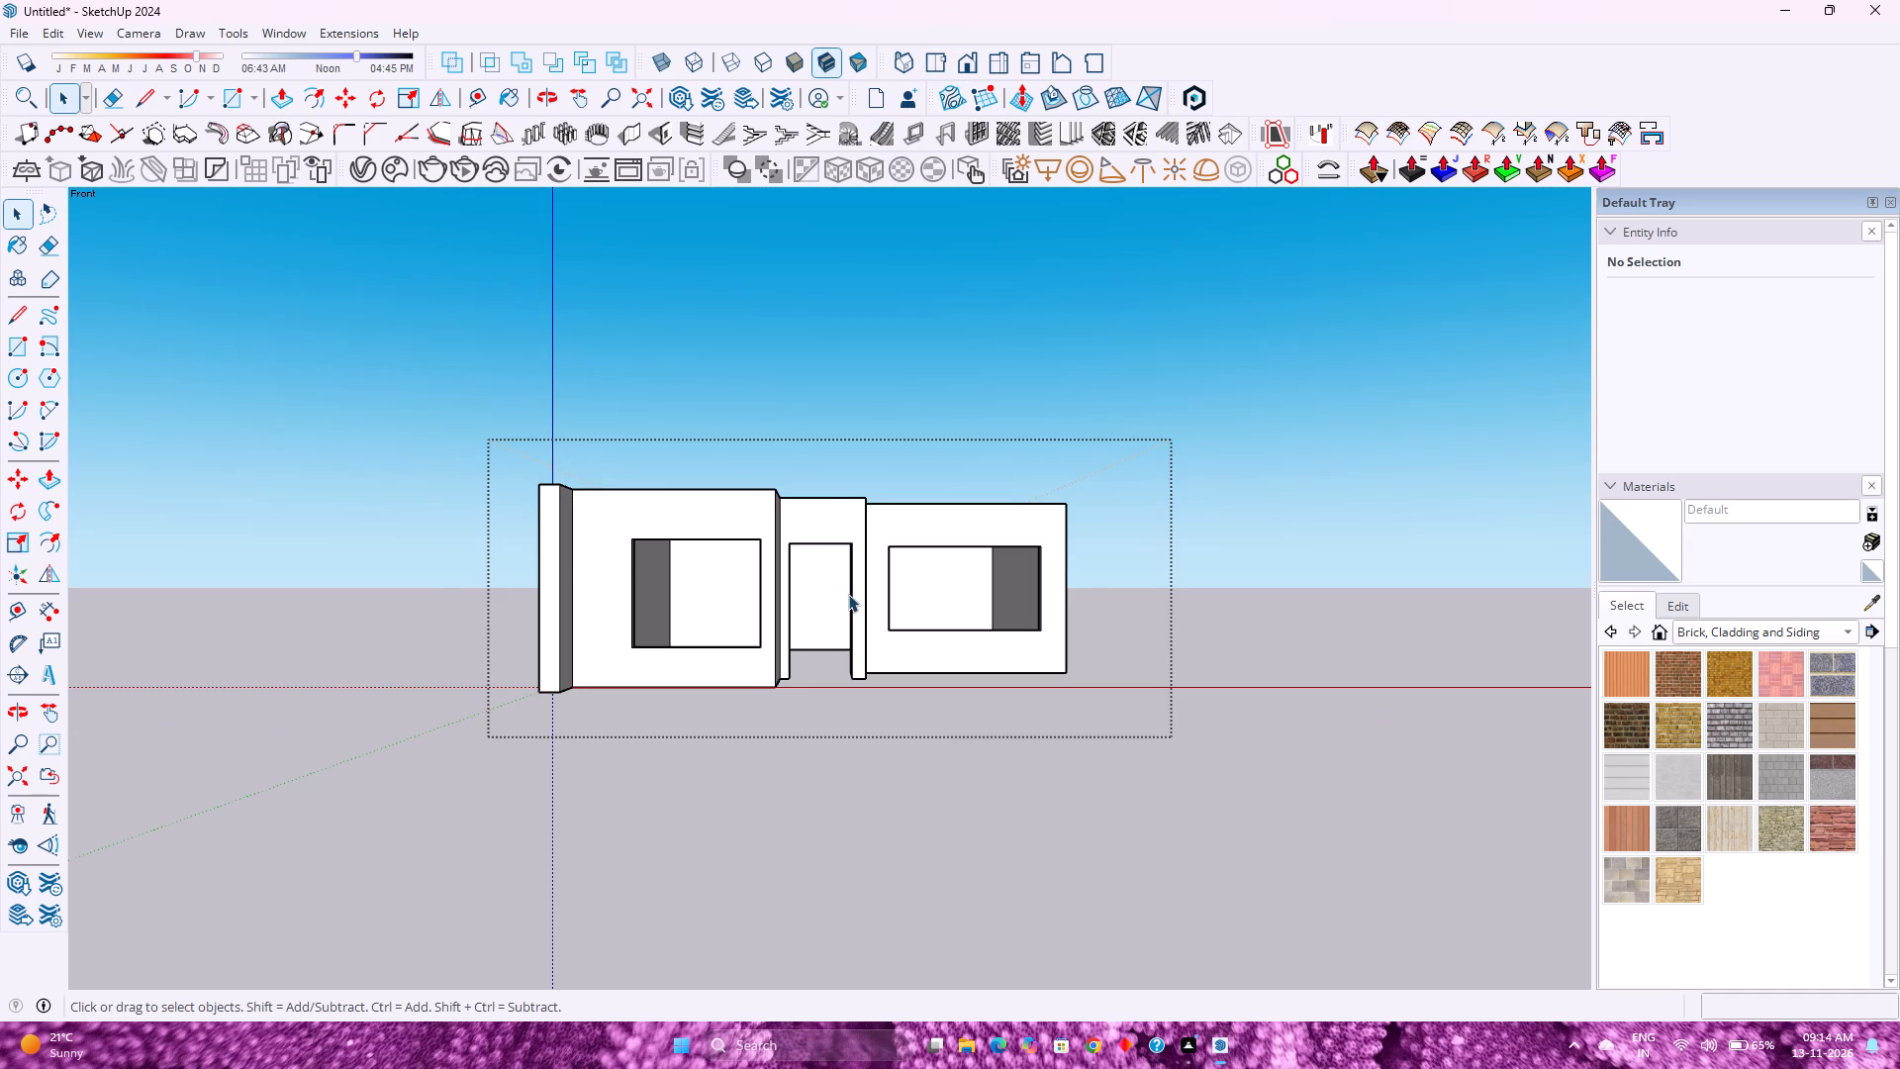
scroll(848, 594, "up", 3)
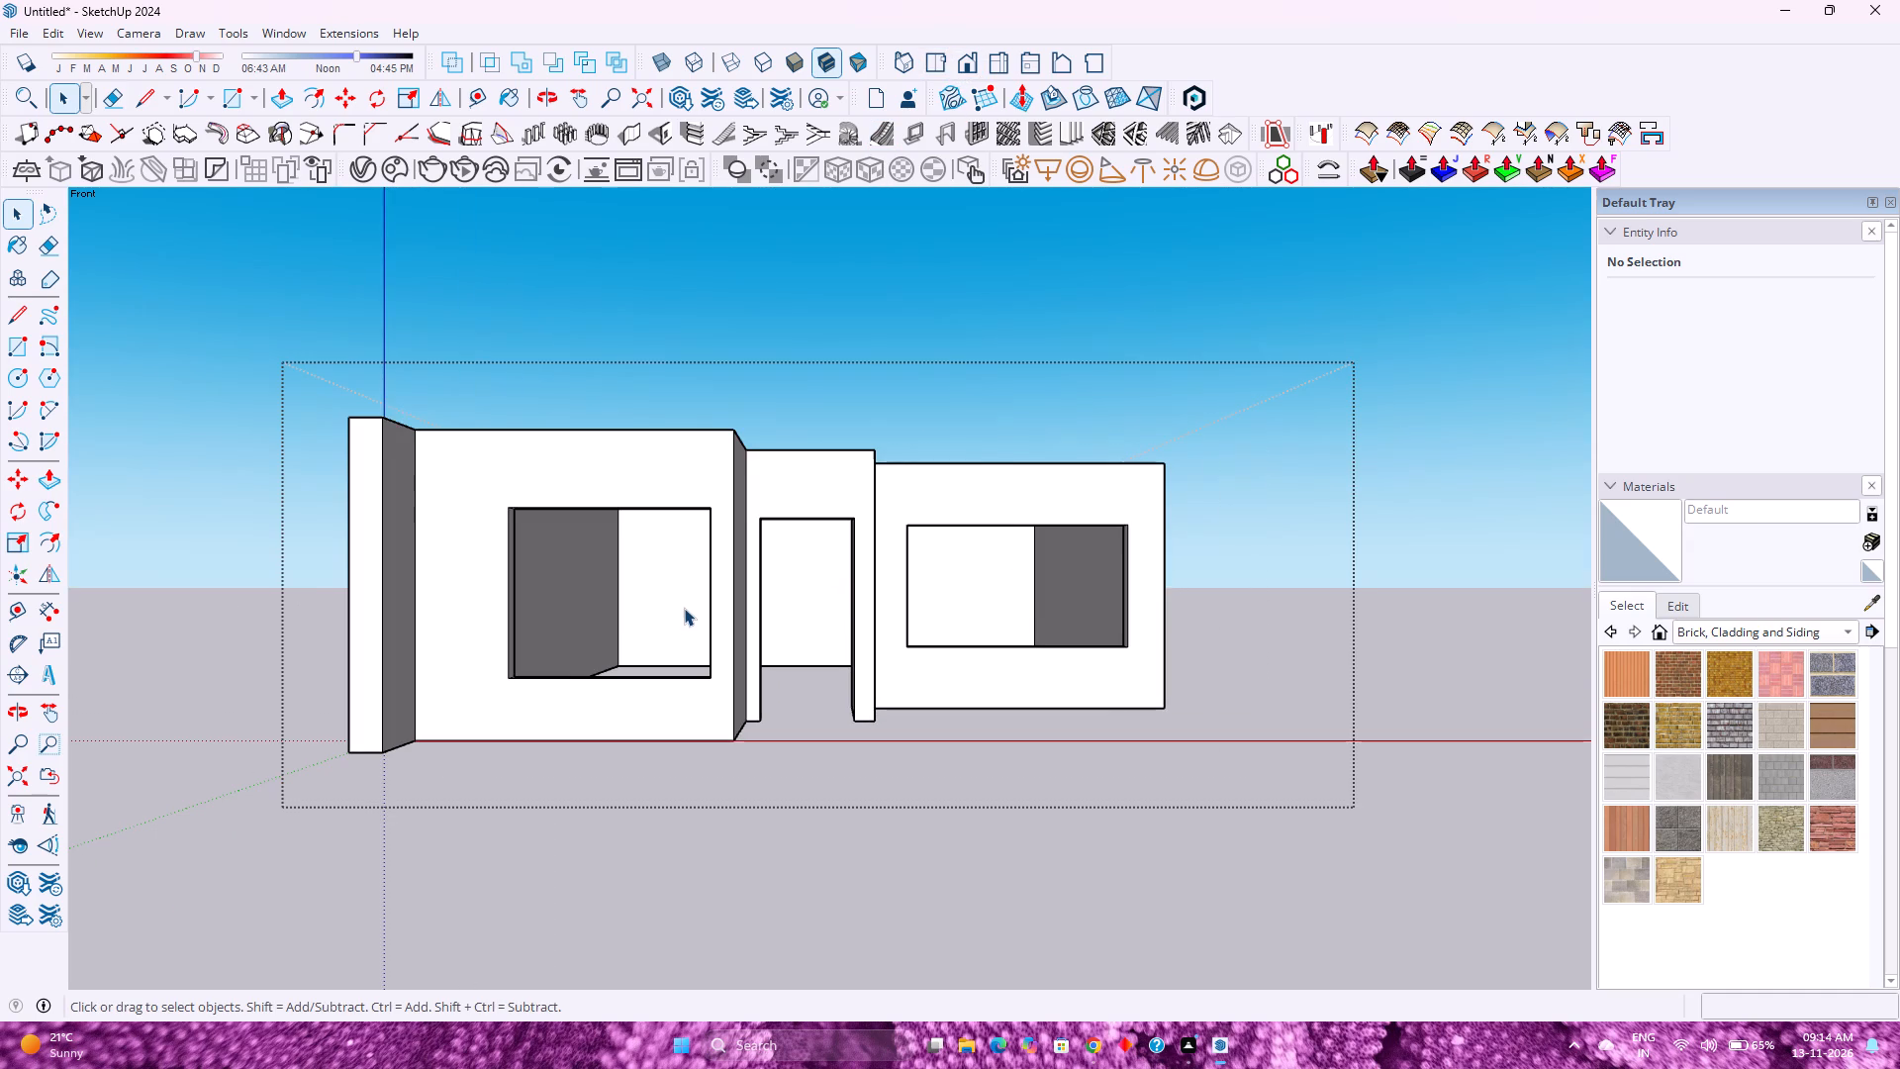
scroll(687, 607, "up", 3)
scroll(687, 607, "down", 3)
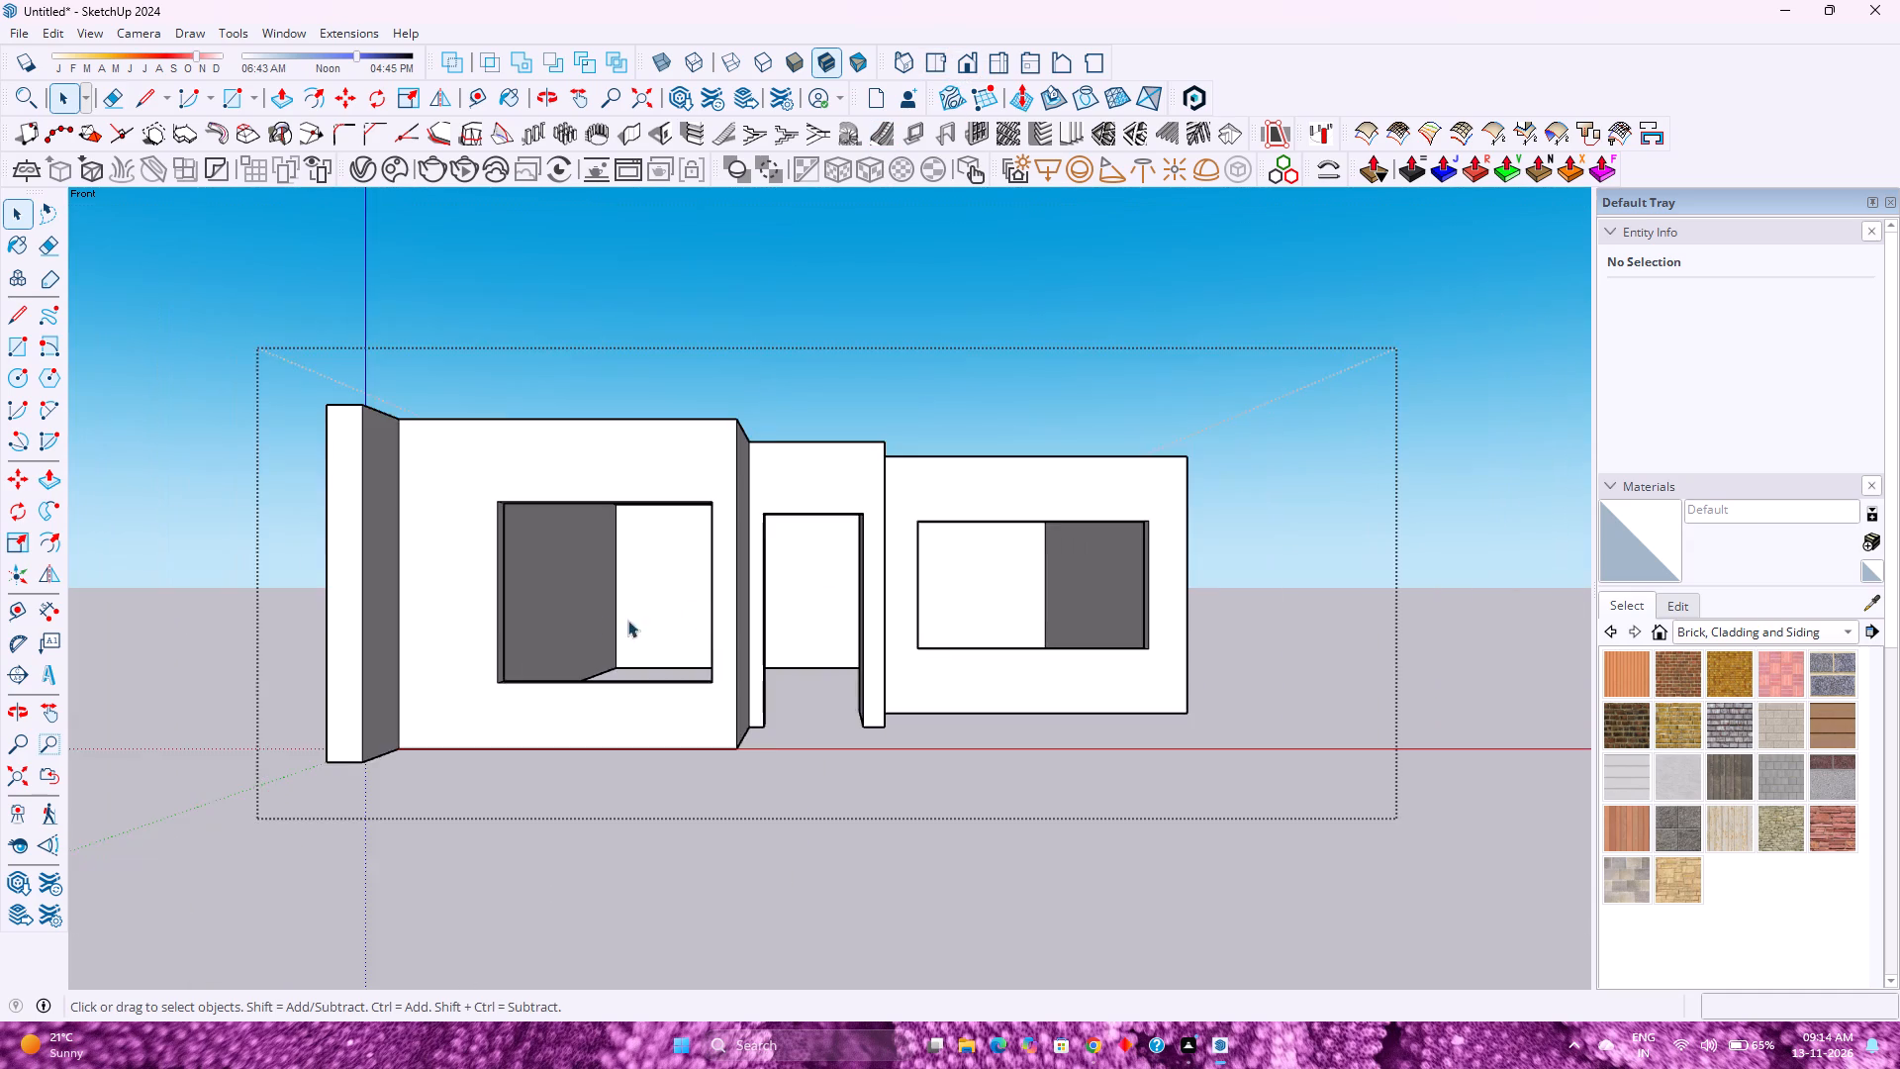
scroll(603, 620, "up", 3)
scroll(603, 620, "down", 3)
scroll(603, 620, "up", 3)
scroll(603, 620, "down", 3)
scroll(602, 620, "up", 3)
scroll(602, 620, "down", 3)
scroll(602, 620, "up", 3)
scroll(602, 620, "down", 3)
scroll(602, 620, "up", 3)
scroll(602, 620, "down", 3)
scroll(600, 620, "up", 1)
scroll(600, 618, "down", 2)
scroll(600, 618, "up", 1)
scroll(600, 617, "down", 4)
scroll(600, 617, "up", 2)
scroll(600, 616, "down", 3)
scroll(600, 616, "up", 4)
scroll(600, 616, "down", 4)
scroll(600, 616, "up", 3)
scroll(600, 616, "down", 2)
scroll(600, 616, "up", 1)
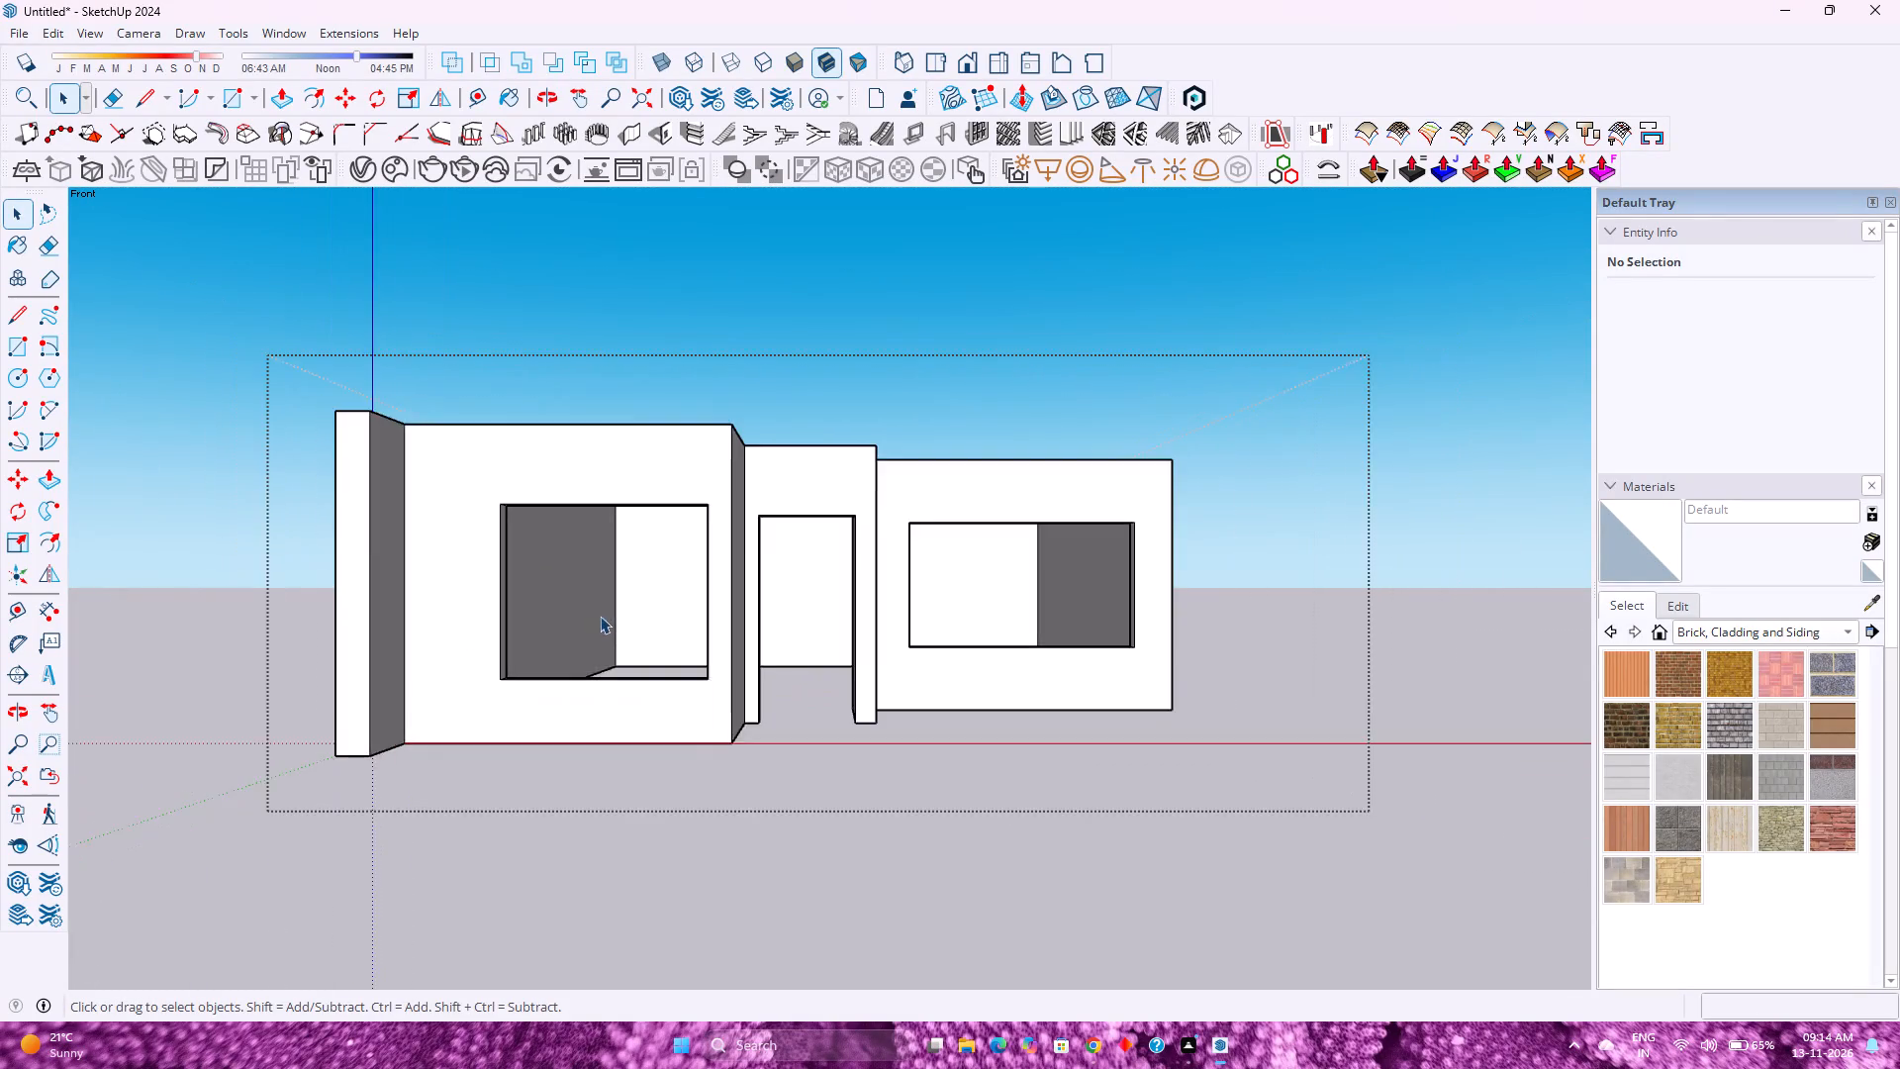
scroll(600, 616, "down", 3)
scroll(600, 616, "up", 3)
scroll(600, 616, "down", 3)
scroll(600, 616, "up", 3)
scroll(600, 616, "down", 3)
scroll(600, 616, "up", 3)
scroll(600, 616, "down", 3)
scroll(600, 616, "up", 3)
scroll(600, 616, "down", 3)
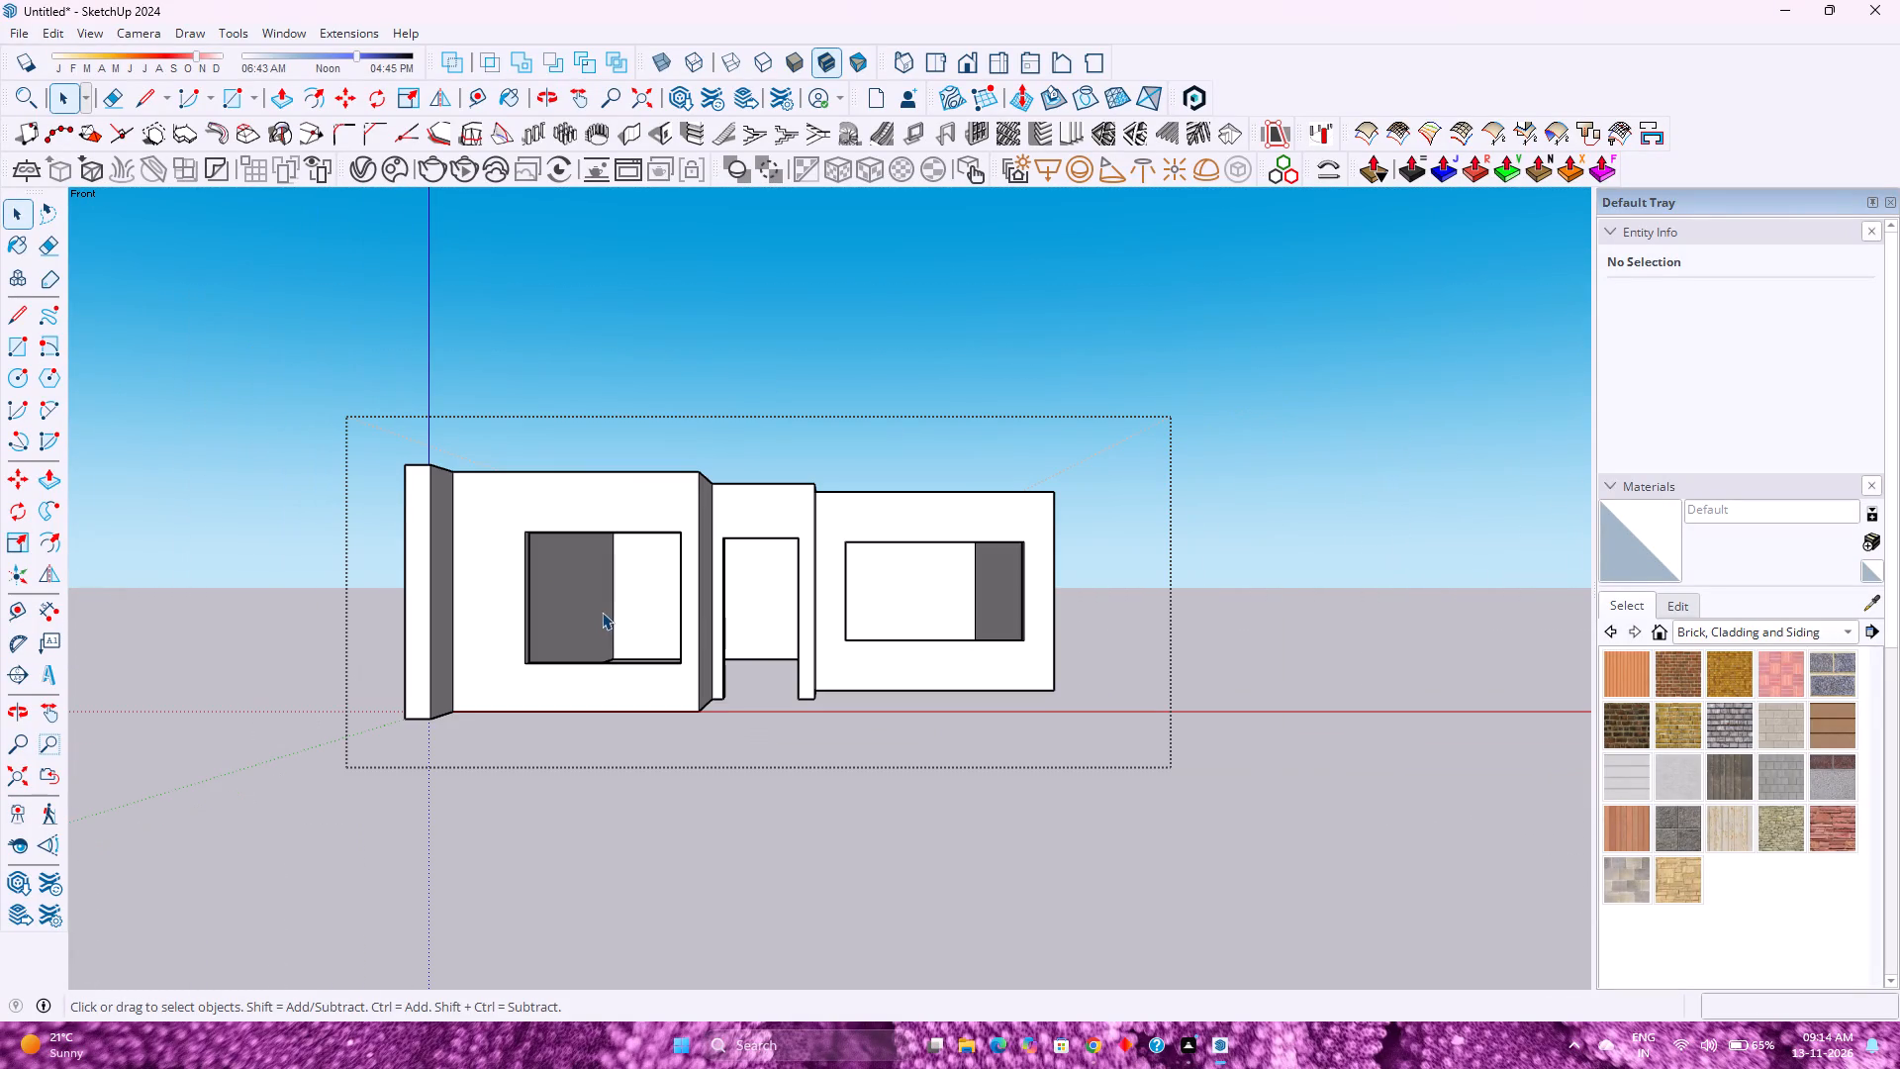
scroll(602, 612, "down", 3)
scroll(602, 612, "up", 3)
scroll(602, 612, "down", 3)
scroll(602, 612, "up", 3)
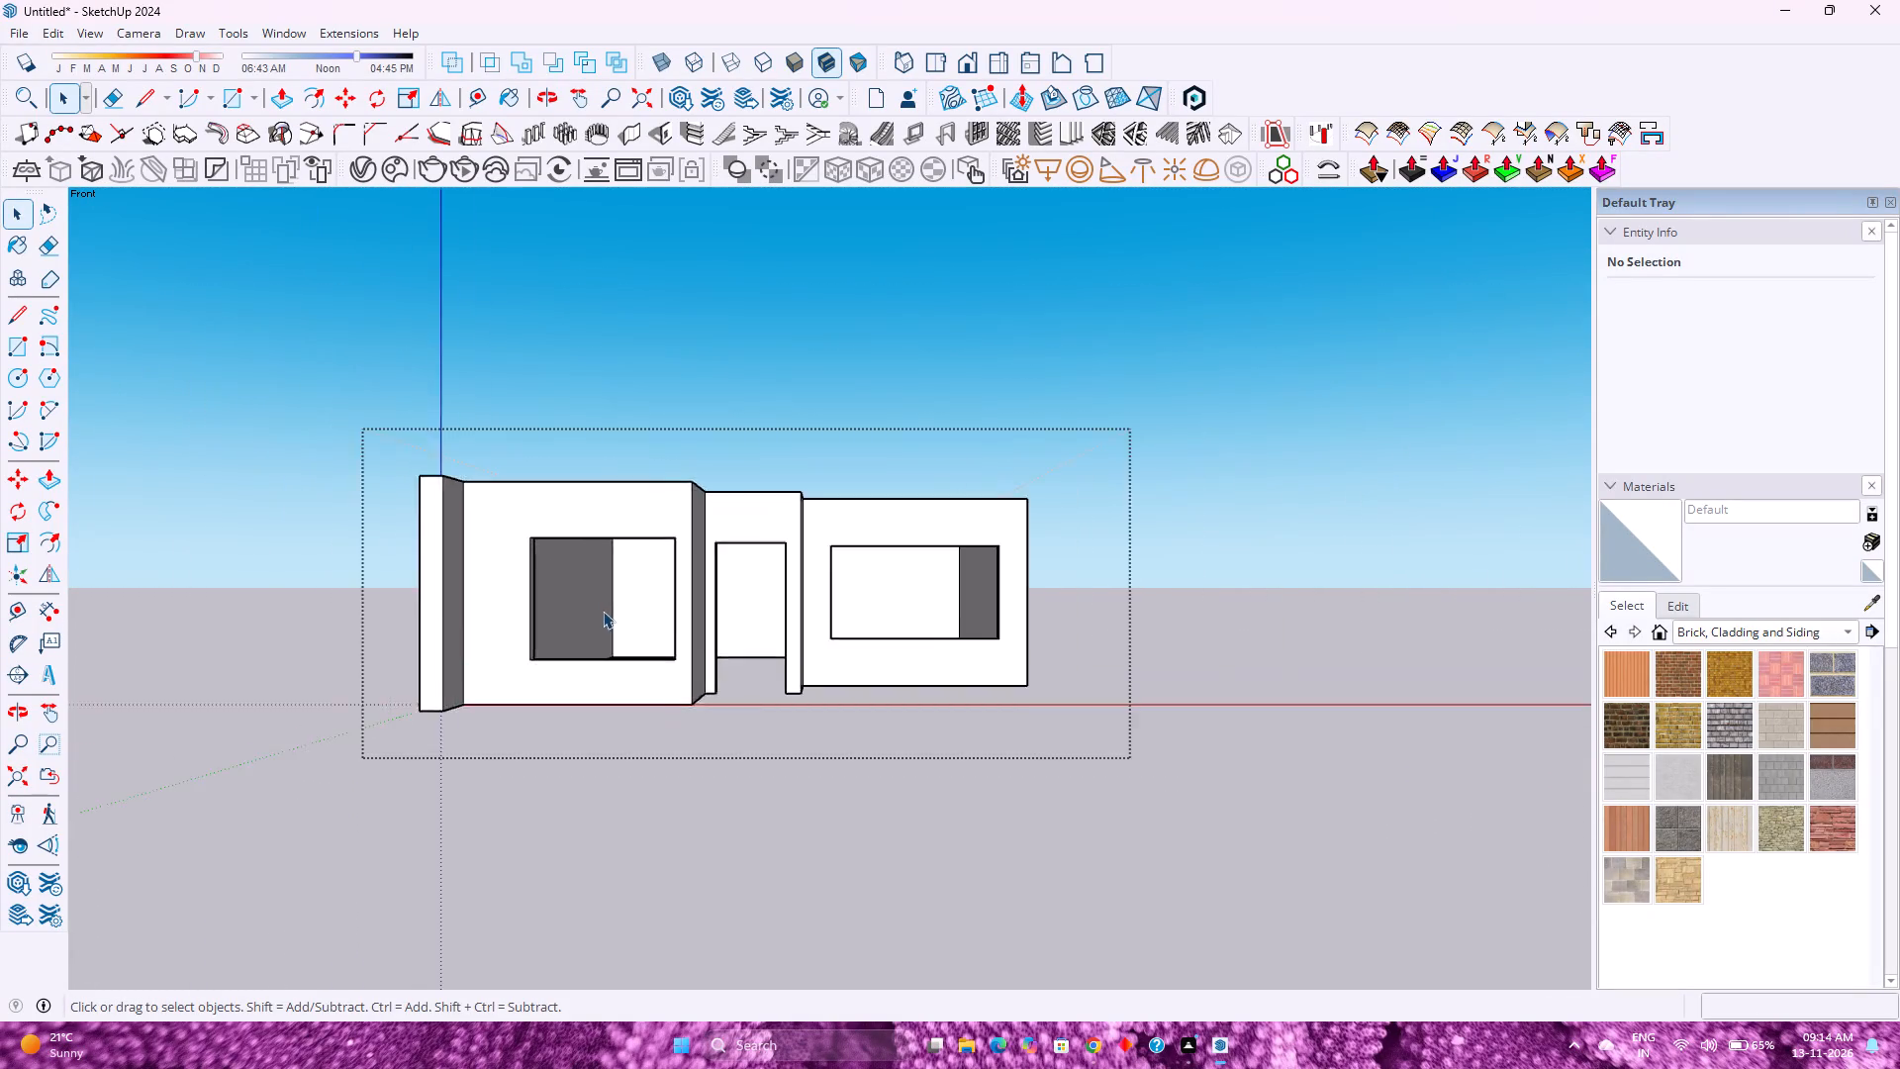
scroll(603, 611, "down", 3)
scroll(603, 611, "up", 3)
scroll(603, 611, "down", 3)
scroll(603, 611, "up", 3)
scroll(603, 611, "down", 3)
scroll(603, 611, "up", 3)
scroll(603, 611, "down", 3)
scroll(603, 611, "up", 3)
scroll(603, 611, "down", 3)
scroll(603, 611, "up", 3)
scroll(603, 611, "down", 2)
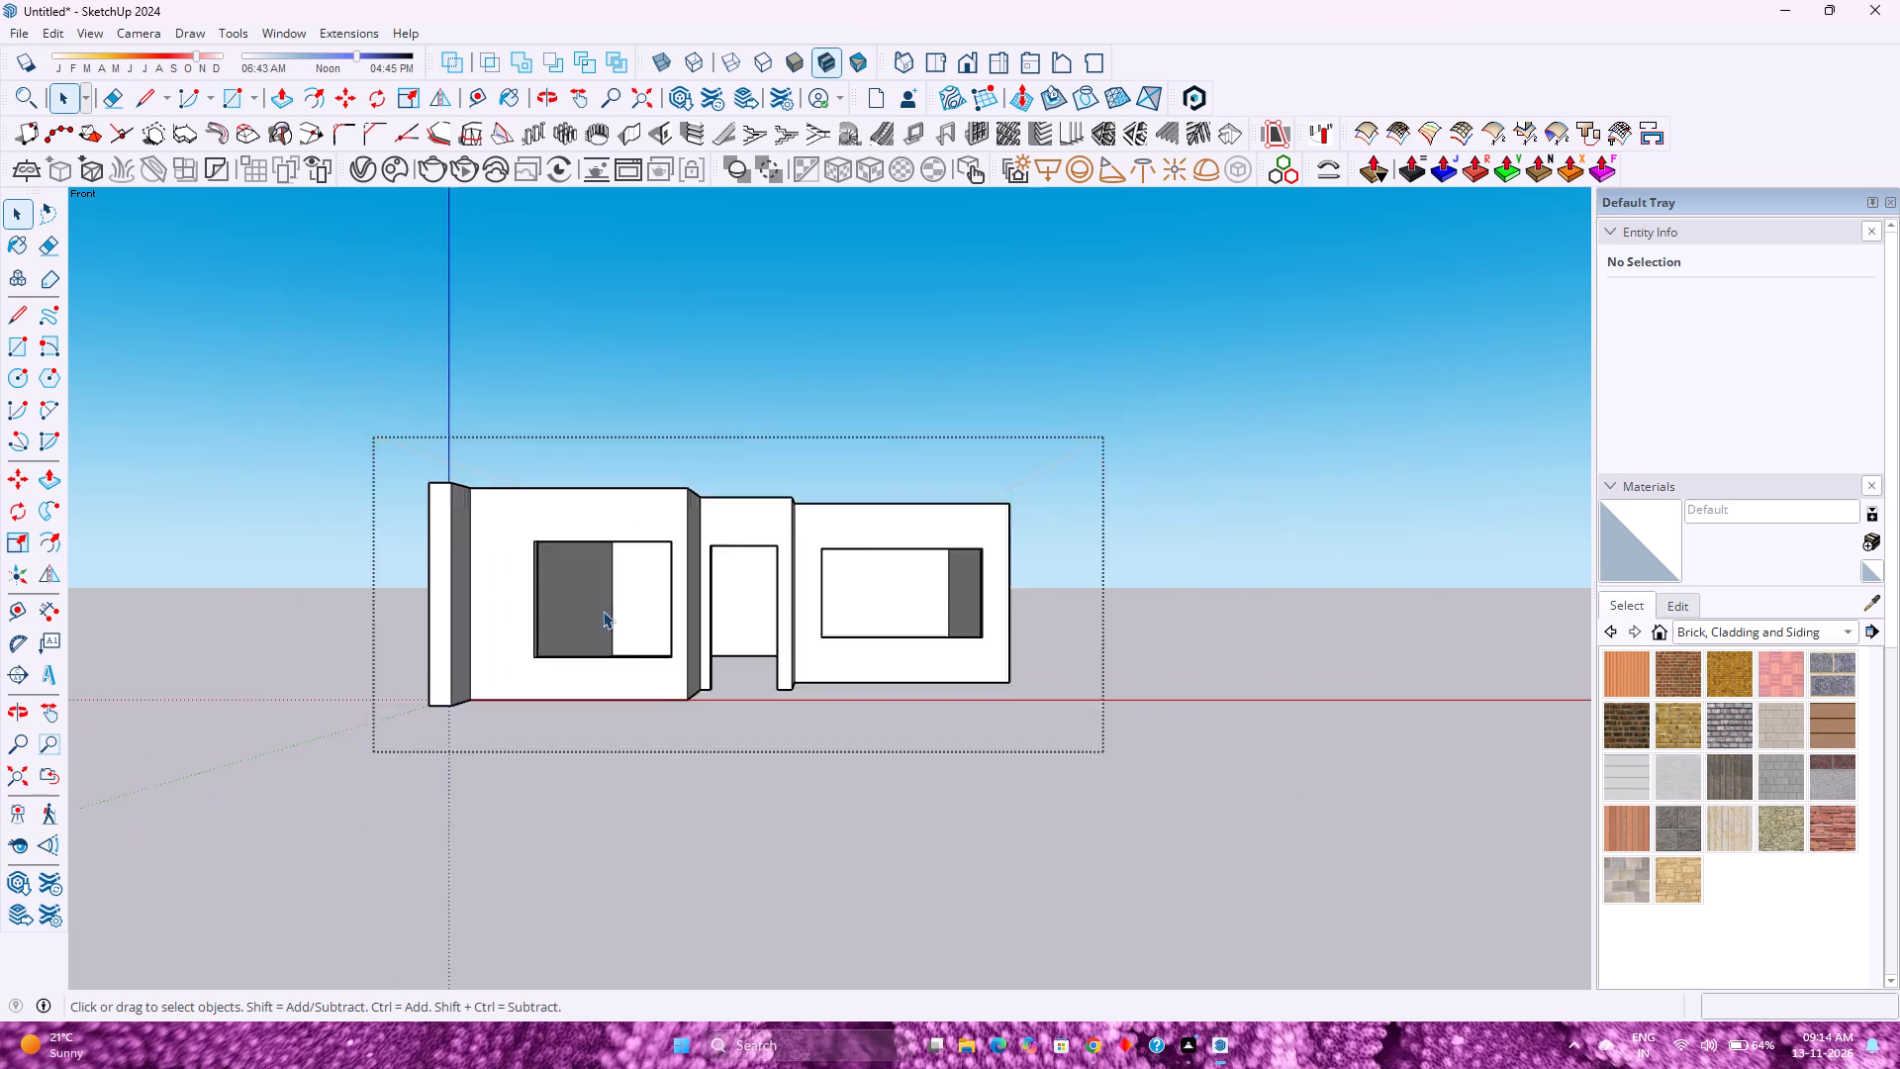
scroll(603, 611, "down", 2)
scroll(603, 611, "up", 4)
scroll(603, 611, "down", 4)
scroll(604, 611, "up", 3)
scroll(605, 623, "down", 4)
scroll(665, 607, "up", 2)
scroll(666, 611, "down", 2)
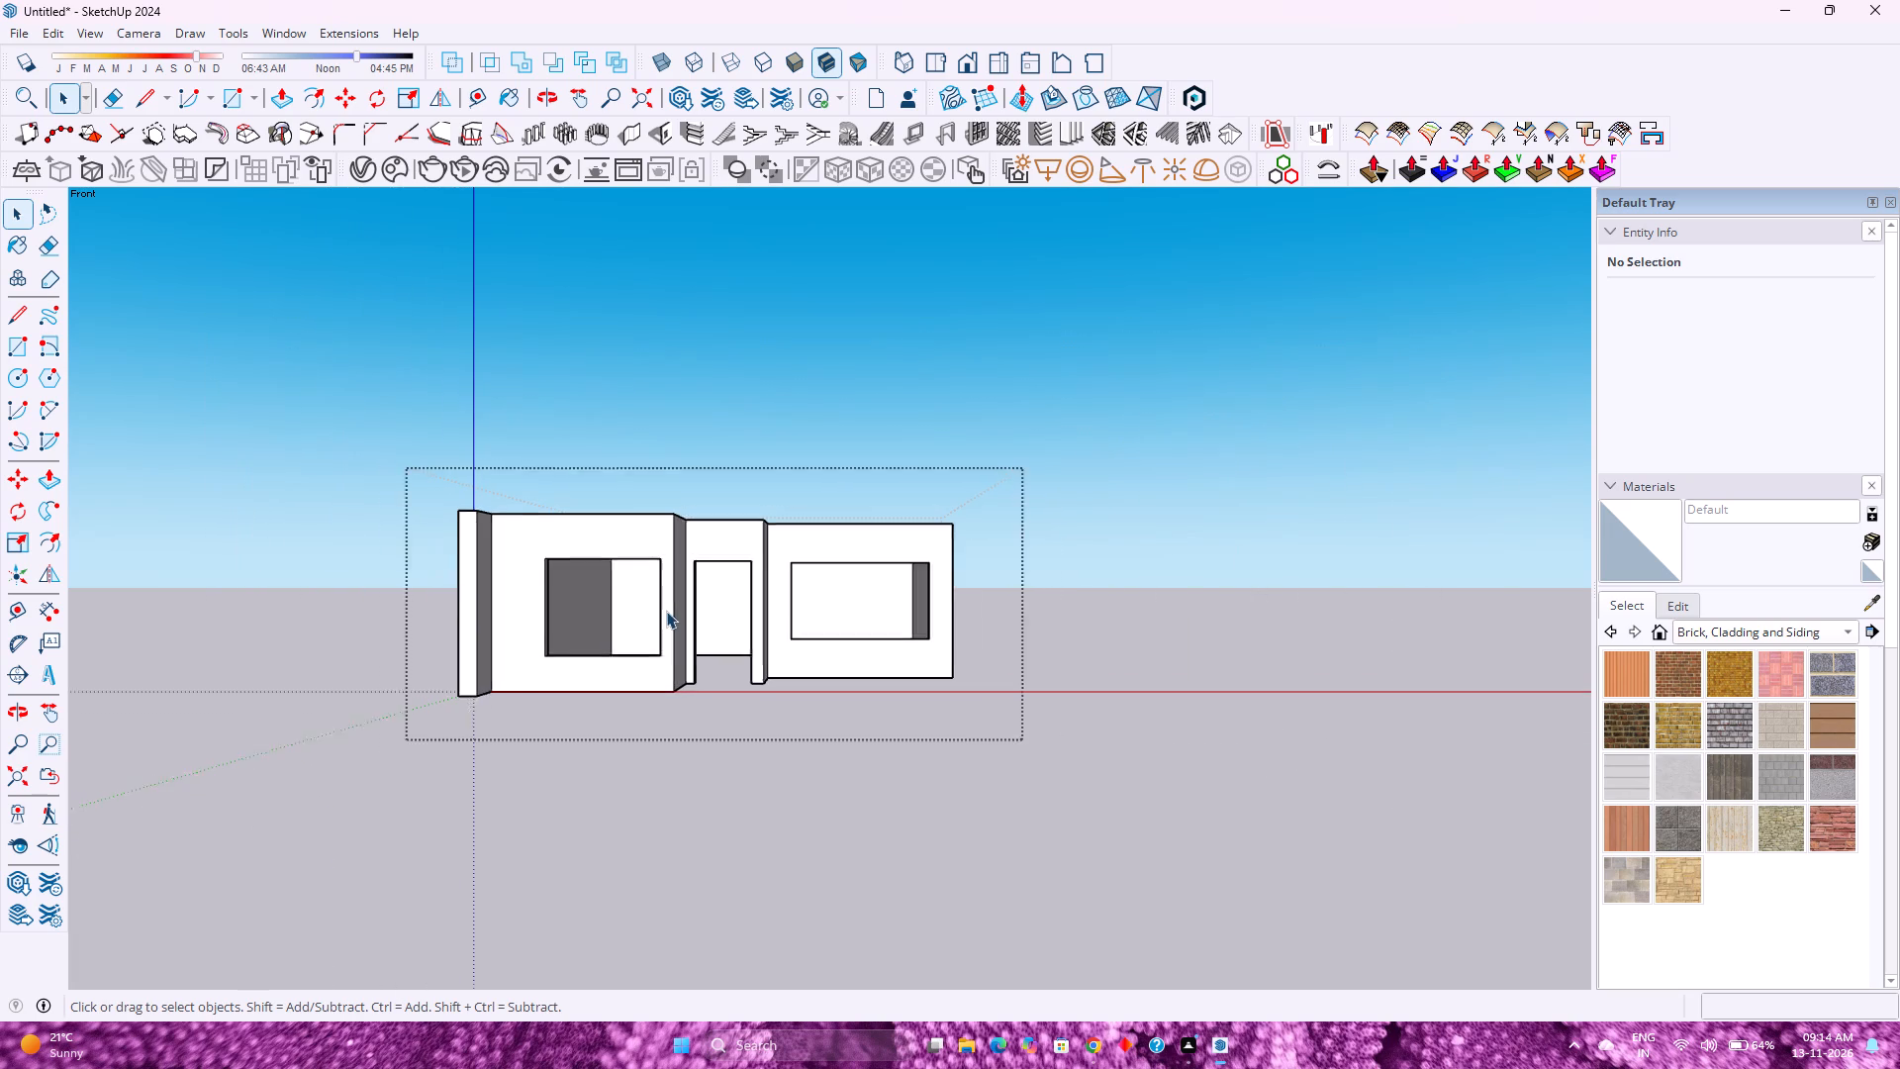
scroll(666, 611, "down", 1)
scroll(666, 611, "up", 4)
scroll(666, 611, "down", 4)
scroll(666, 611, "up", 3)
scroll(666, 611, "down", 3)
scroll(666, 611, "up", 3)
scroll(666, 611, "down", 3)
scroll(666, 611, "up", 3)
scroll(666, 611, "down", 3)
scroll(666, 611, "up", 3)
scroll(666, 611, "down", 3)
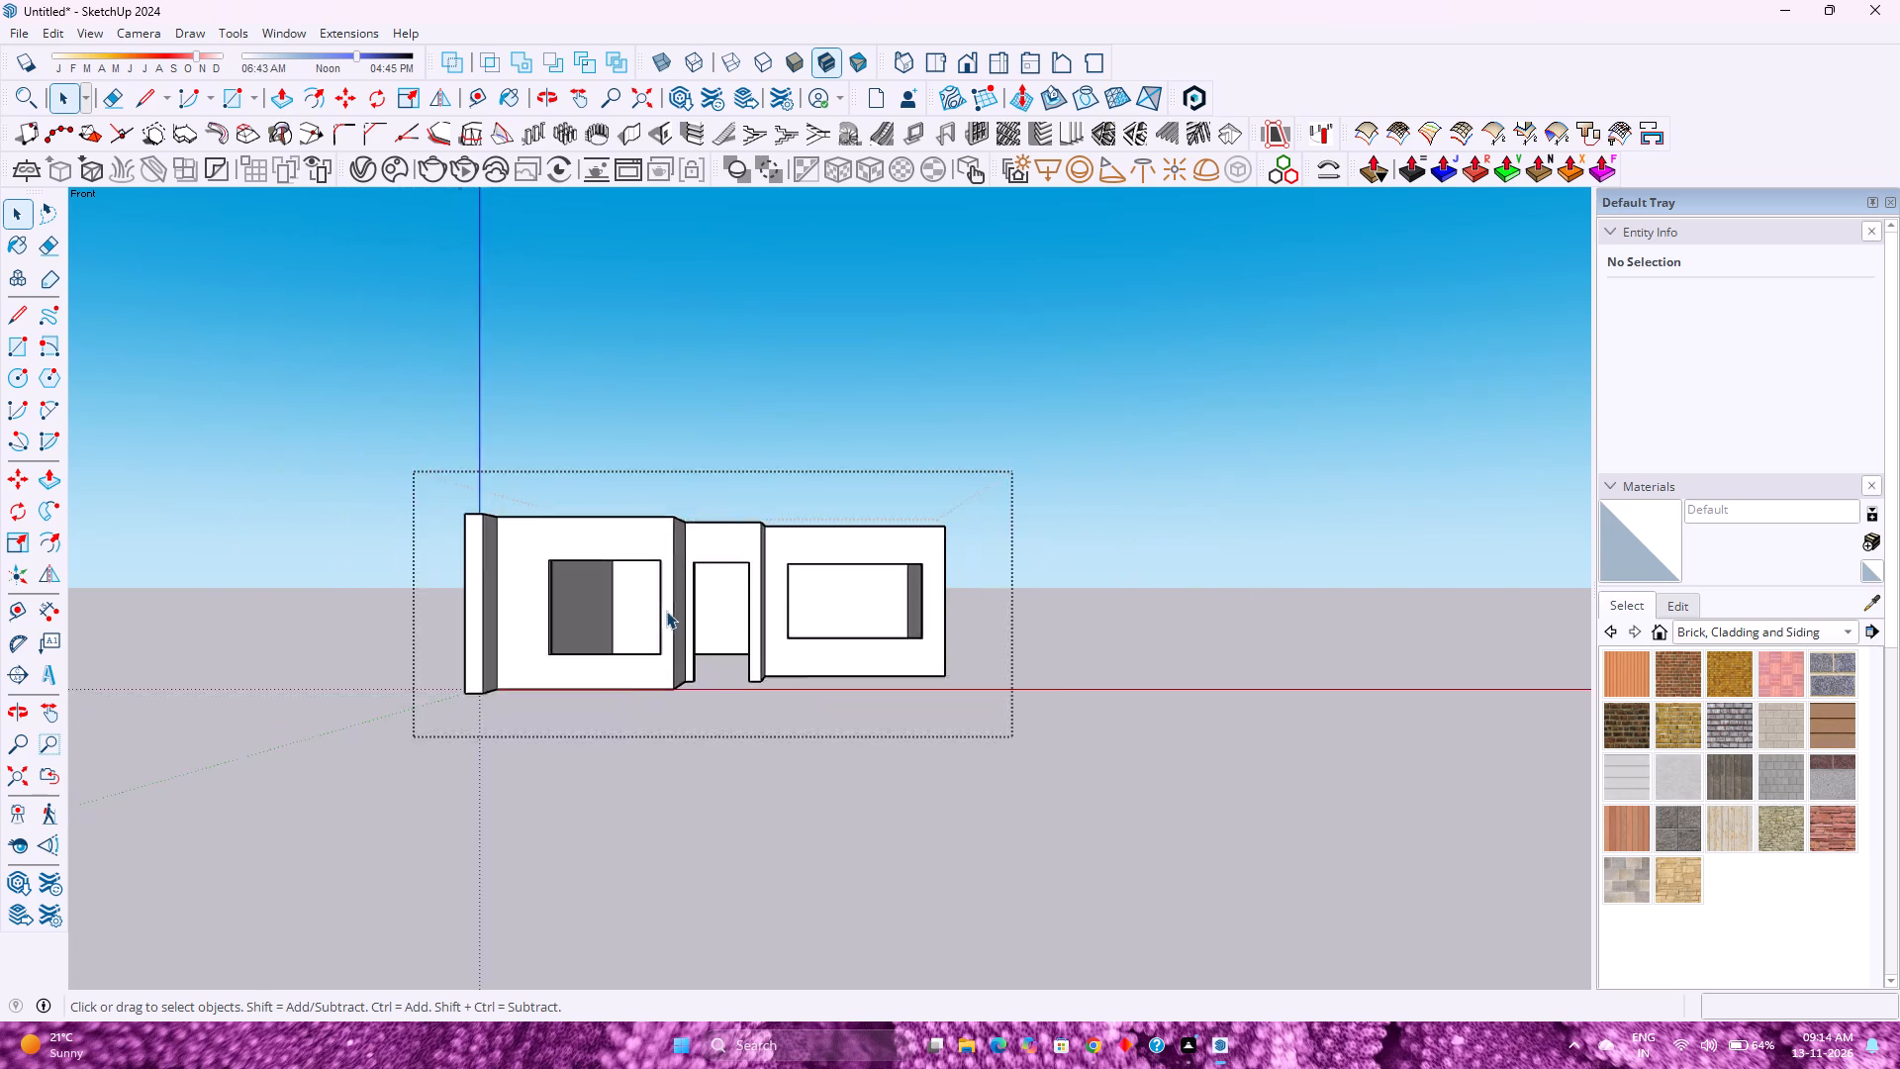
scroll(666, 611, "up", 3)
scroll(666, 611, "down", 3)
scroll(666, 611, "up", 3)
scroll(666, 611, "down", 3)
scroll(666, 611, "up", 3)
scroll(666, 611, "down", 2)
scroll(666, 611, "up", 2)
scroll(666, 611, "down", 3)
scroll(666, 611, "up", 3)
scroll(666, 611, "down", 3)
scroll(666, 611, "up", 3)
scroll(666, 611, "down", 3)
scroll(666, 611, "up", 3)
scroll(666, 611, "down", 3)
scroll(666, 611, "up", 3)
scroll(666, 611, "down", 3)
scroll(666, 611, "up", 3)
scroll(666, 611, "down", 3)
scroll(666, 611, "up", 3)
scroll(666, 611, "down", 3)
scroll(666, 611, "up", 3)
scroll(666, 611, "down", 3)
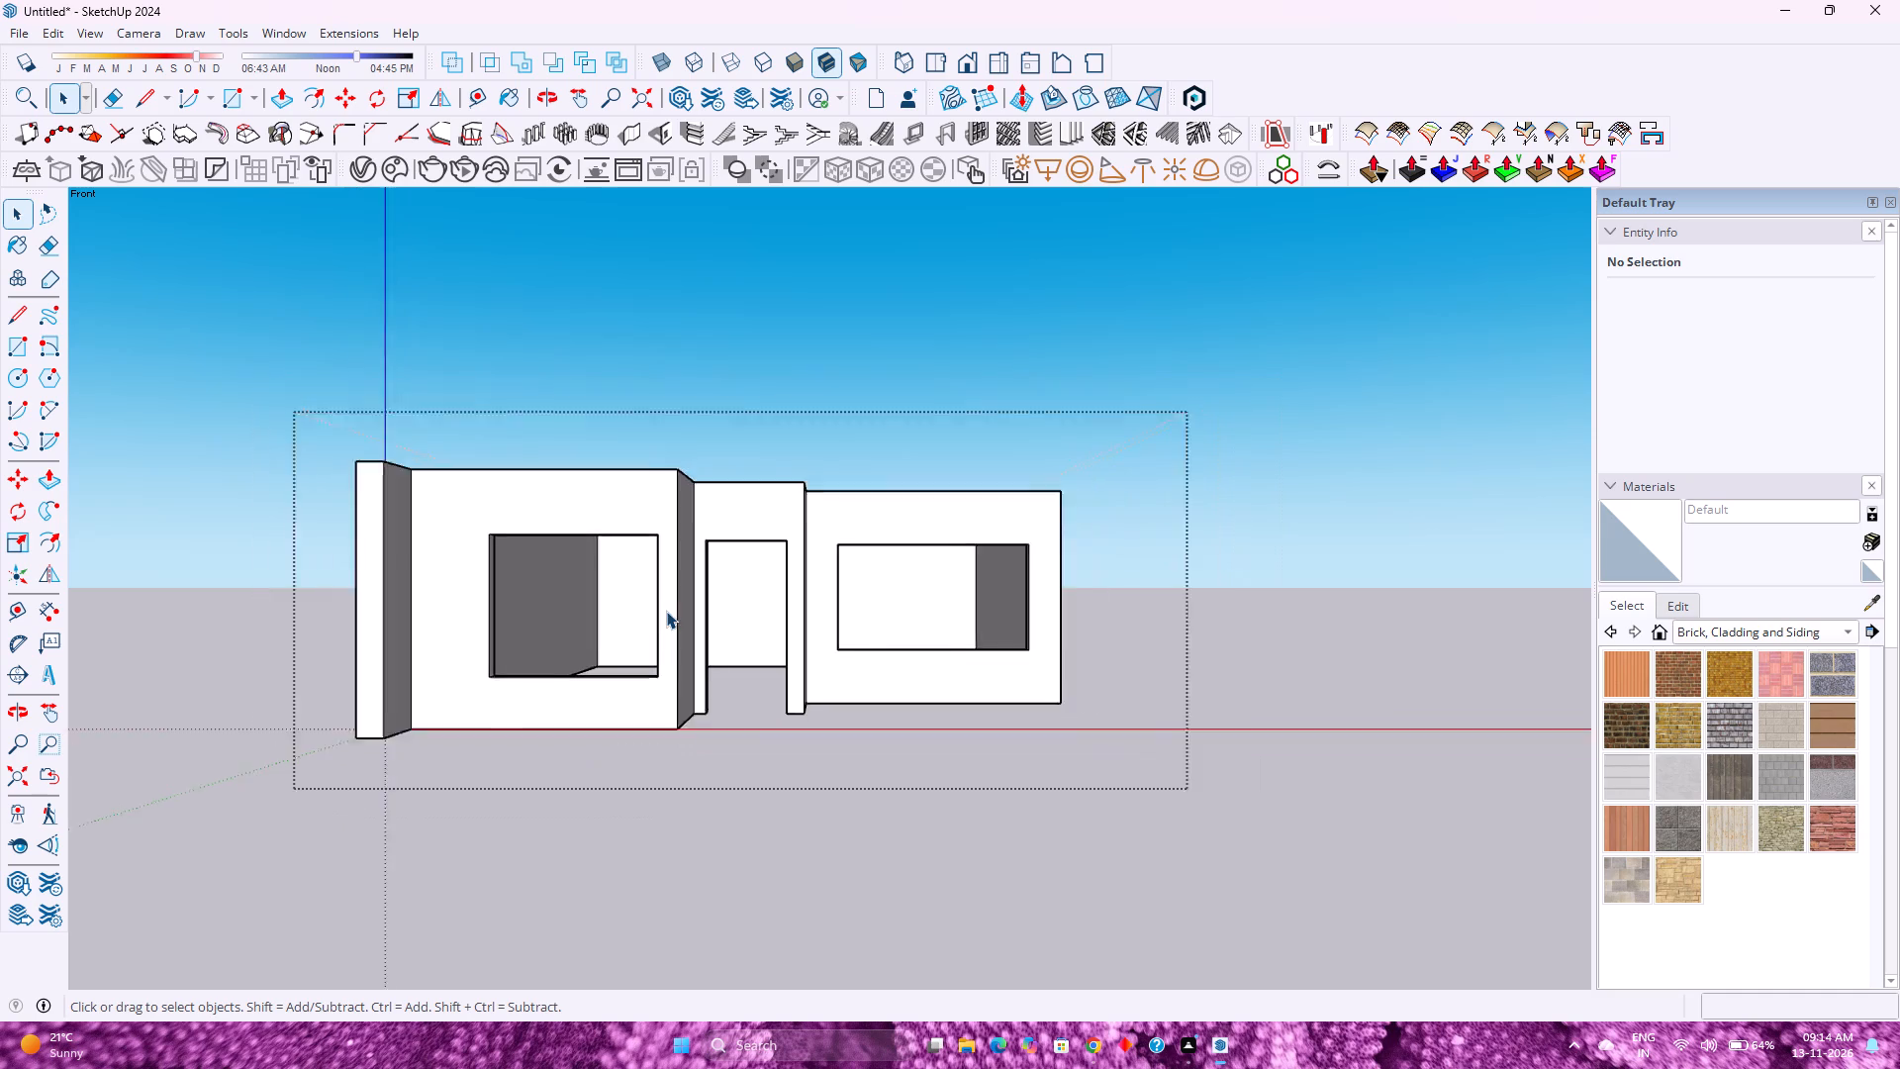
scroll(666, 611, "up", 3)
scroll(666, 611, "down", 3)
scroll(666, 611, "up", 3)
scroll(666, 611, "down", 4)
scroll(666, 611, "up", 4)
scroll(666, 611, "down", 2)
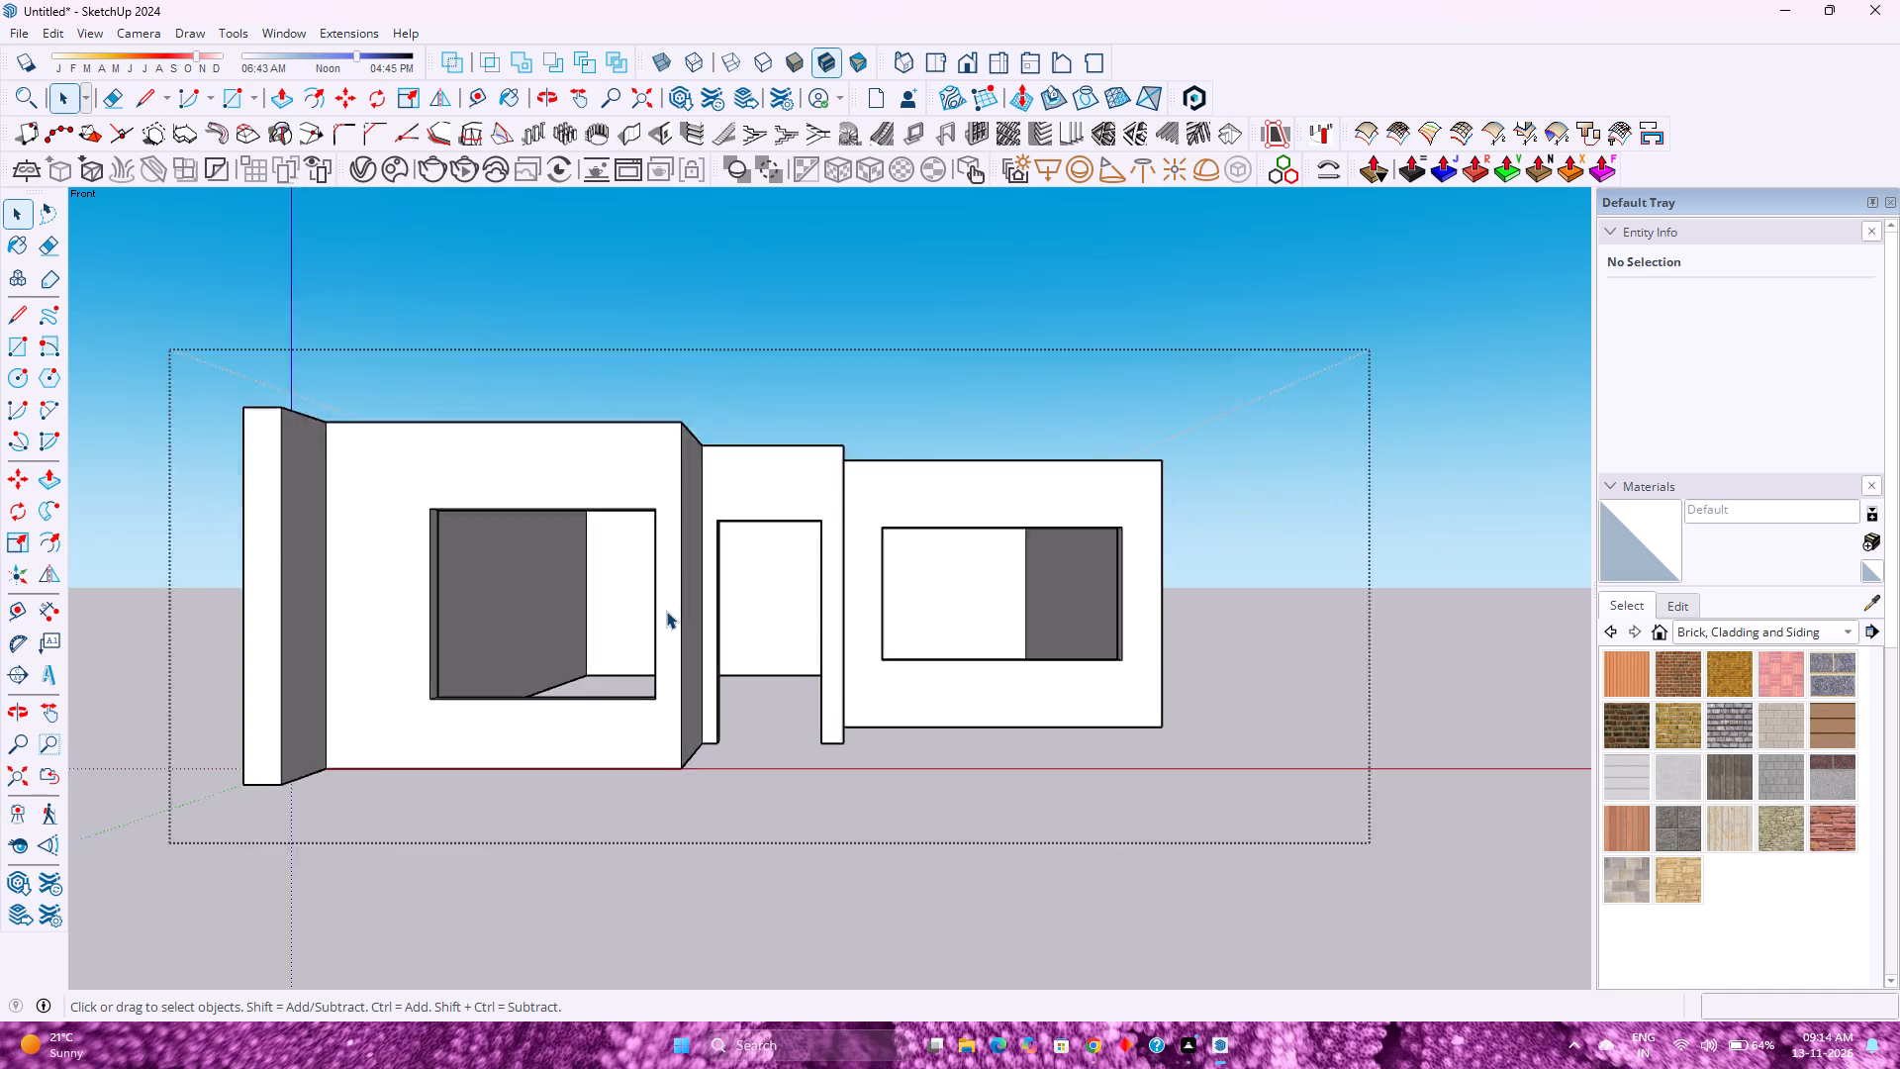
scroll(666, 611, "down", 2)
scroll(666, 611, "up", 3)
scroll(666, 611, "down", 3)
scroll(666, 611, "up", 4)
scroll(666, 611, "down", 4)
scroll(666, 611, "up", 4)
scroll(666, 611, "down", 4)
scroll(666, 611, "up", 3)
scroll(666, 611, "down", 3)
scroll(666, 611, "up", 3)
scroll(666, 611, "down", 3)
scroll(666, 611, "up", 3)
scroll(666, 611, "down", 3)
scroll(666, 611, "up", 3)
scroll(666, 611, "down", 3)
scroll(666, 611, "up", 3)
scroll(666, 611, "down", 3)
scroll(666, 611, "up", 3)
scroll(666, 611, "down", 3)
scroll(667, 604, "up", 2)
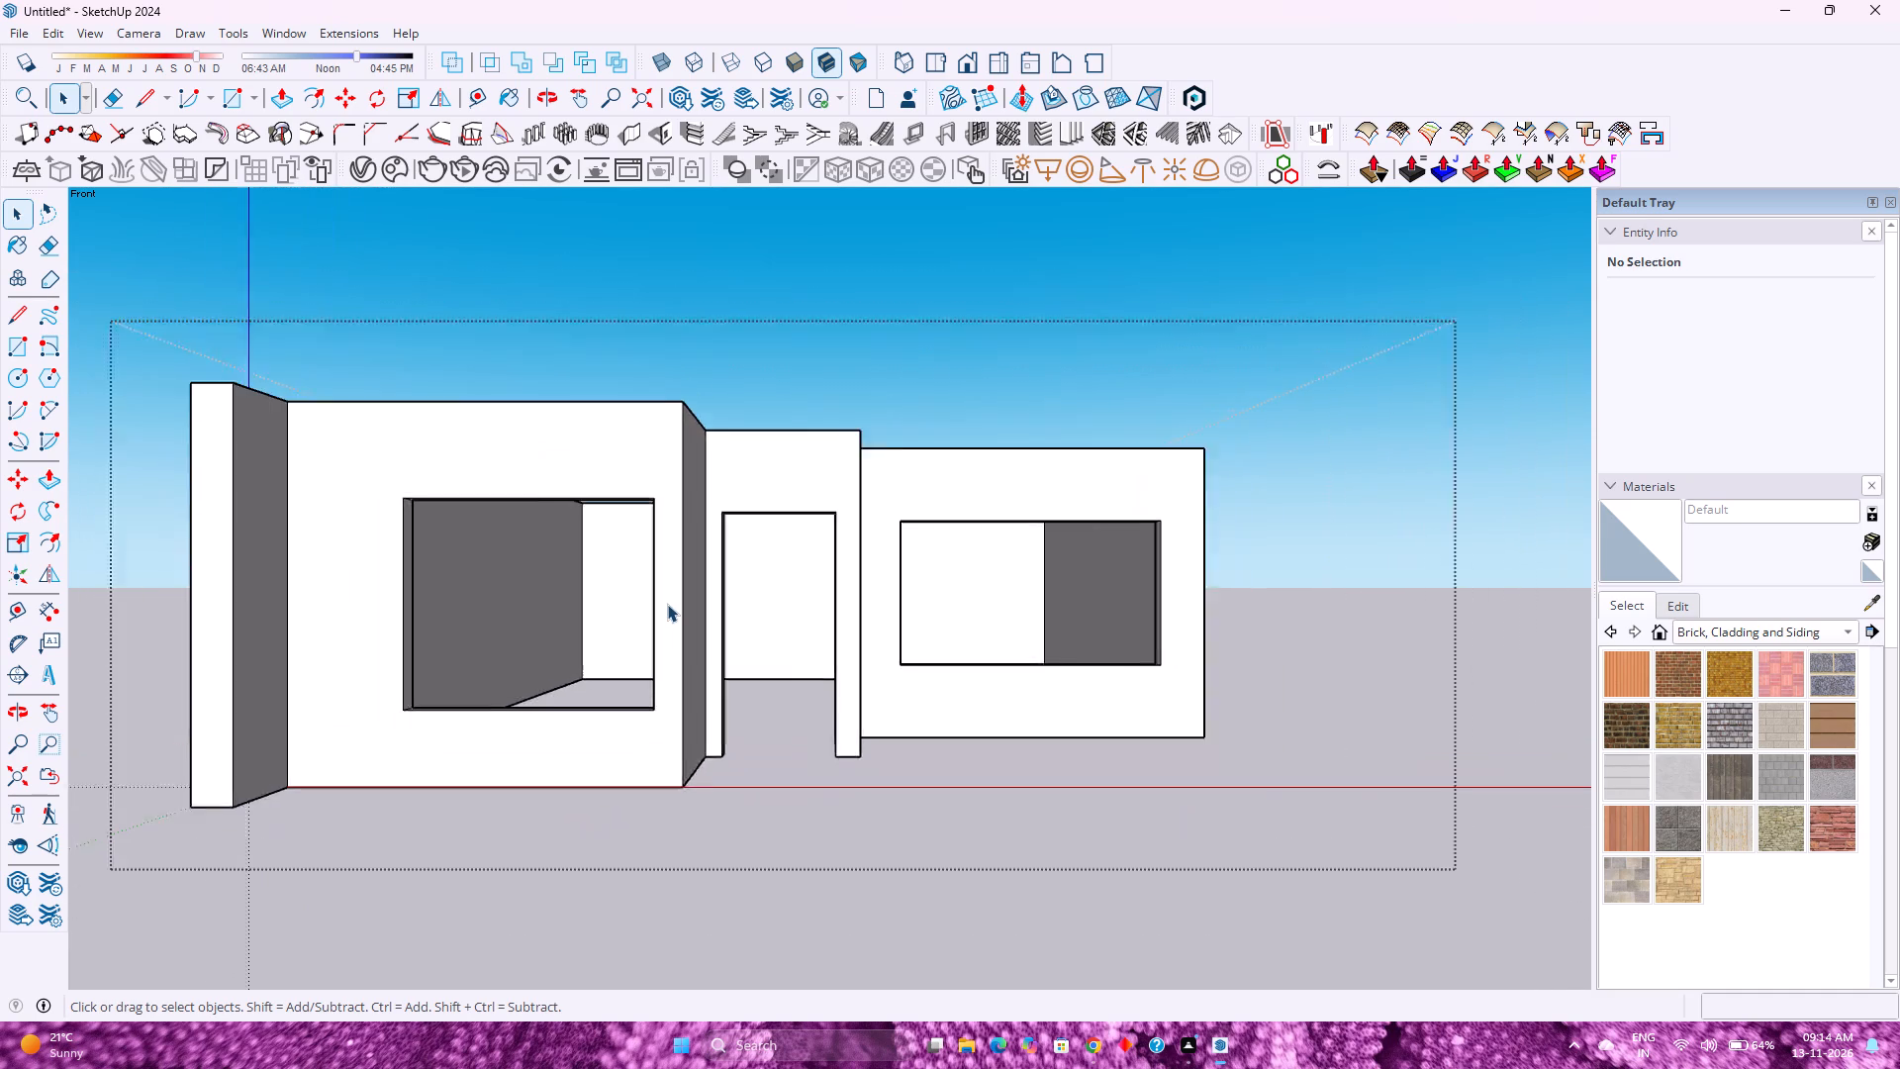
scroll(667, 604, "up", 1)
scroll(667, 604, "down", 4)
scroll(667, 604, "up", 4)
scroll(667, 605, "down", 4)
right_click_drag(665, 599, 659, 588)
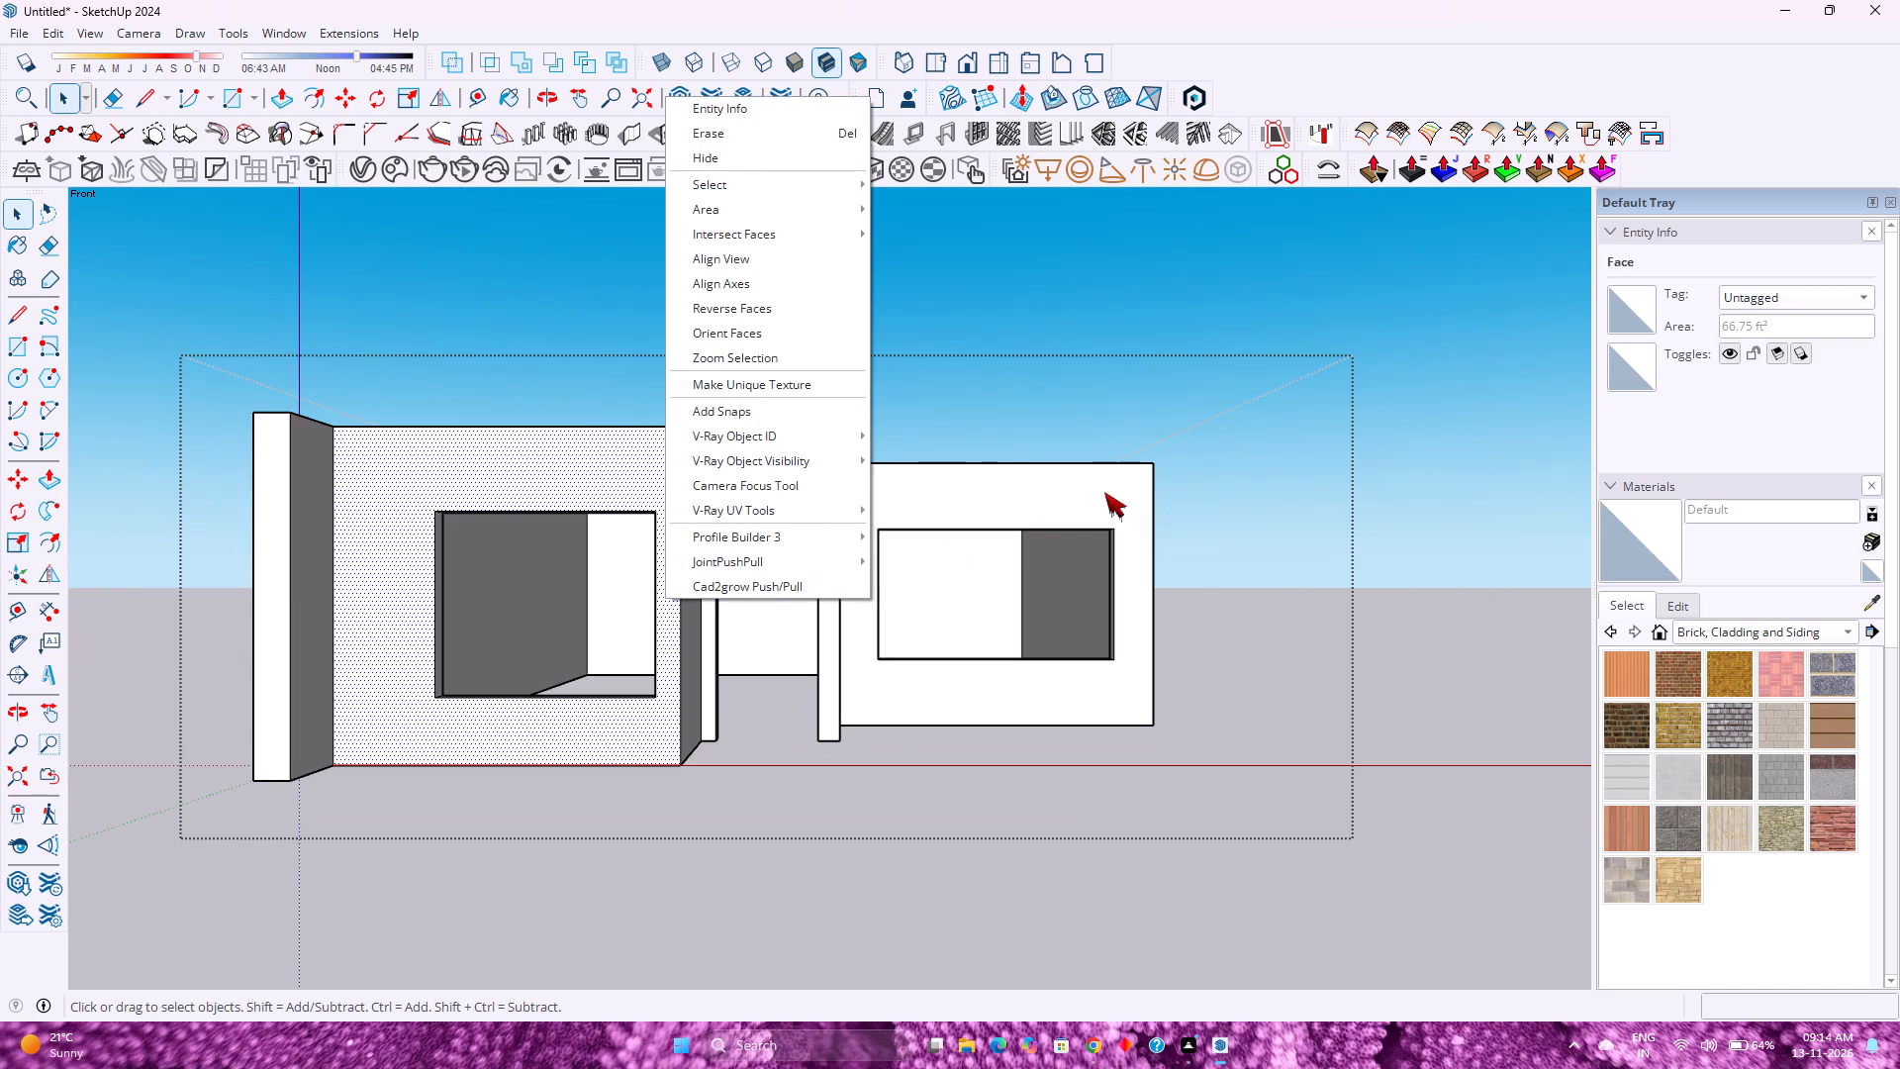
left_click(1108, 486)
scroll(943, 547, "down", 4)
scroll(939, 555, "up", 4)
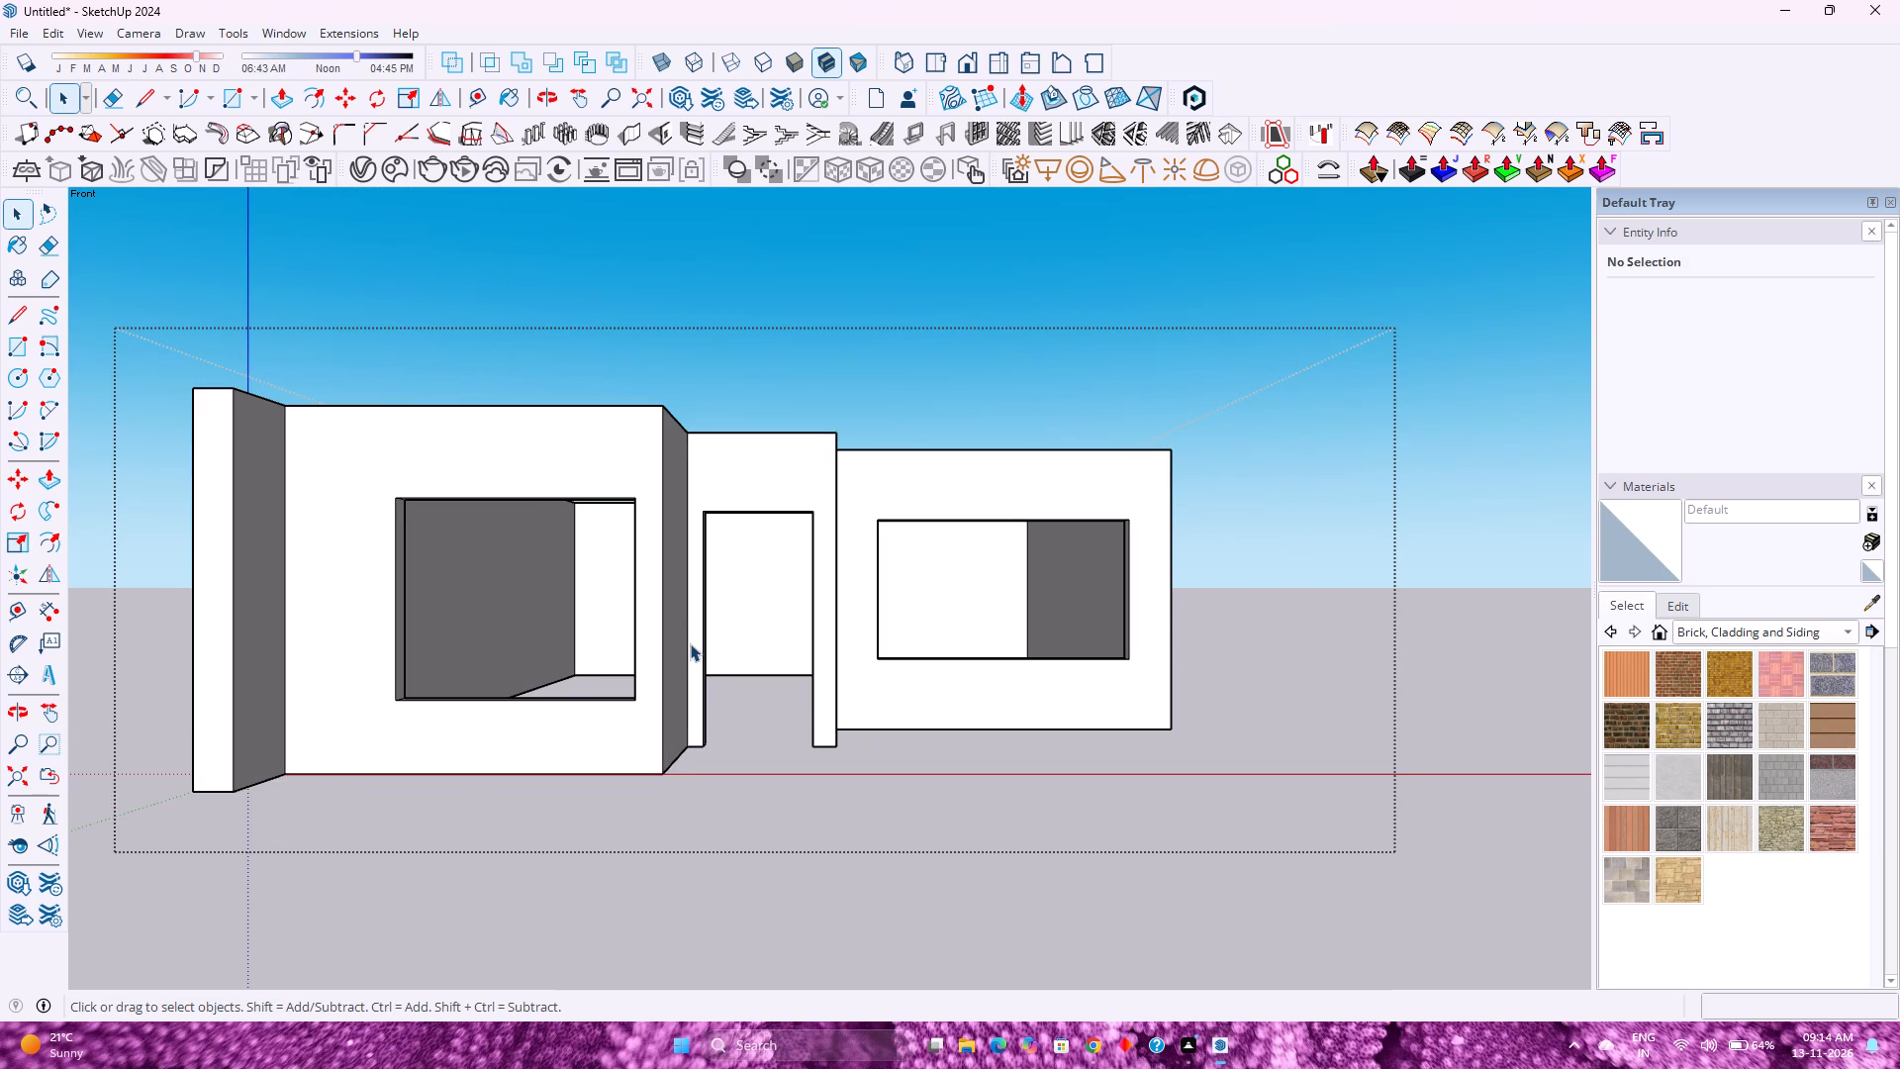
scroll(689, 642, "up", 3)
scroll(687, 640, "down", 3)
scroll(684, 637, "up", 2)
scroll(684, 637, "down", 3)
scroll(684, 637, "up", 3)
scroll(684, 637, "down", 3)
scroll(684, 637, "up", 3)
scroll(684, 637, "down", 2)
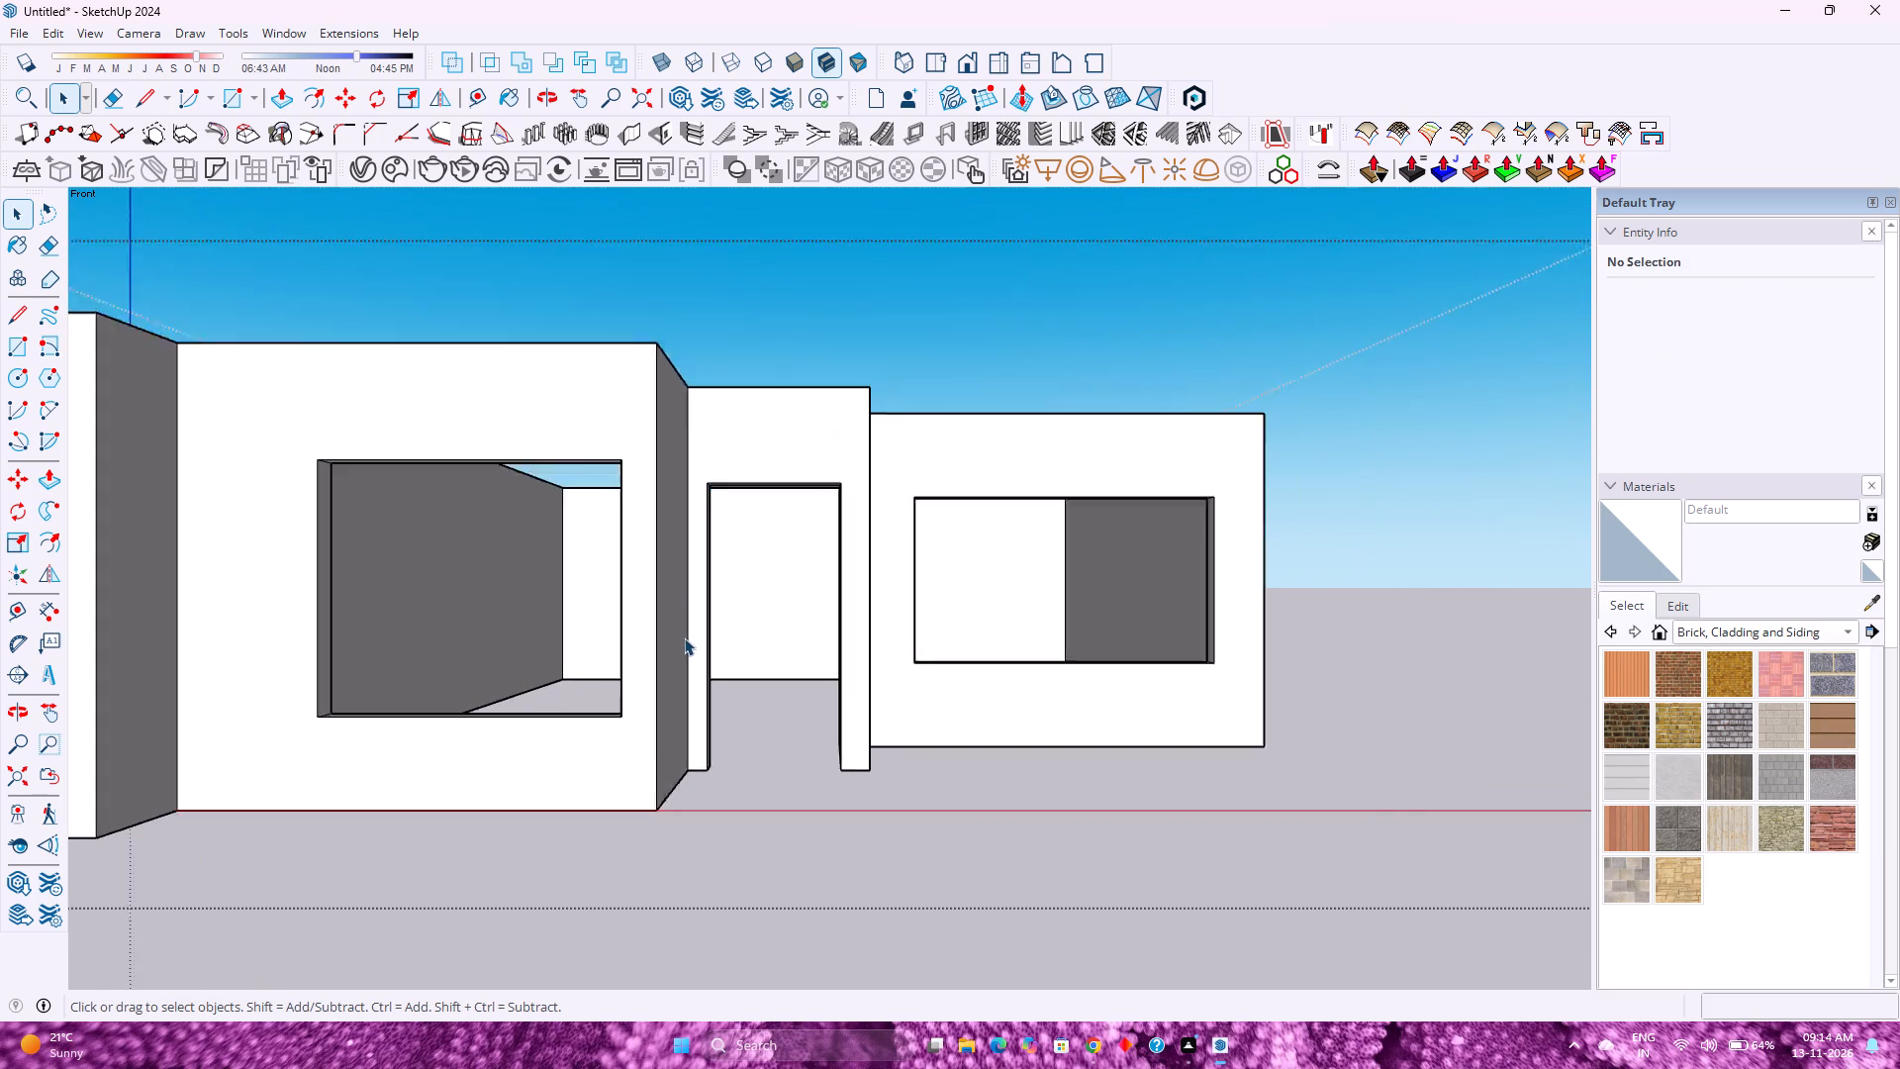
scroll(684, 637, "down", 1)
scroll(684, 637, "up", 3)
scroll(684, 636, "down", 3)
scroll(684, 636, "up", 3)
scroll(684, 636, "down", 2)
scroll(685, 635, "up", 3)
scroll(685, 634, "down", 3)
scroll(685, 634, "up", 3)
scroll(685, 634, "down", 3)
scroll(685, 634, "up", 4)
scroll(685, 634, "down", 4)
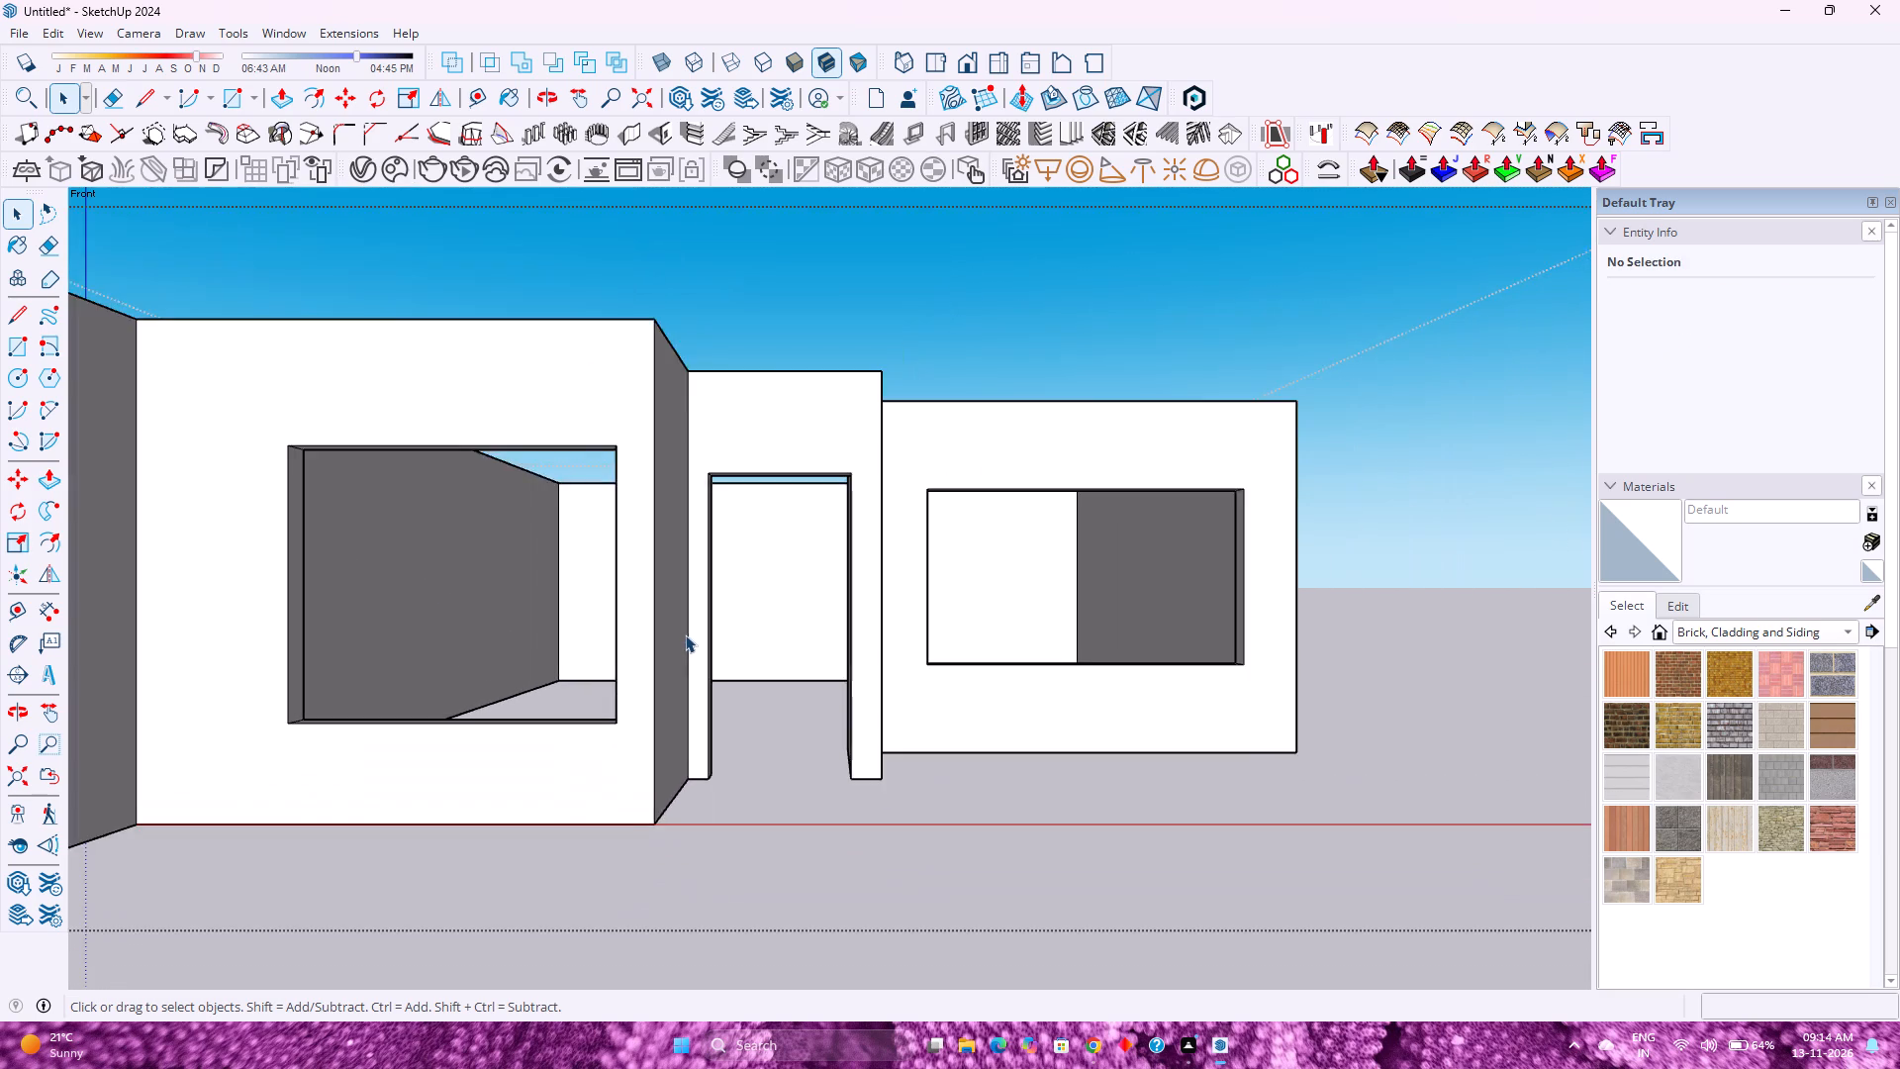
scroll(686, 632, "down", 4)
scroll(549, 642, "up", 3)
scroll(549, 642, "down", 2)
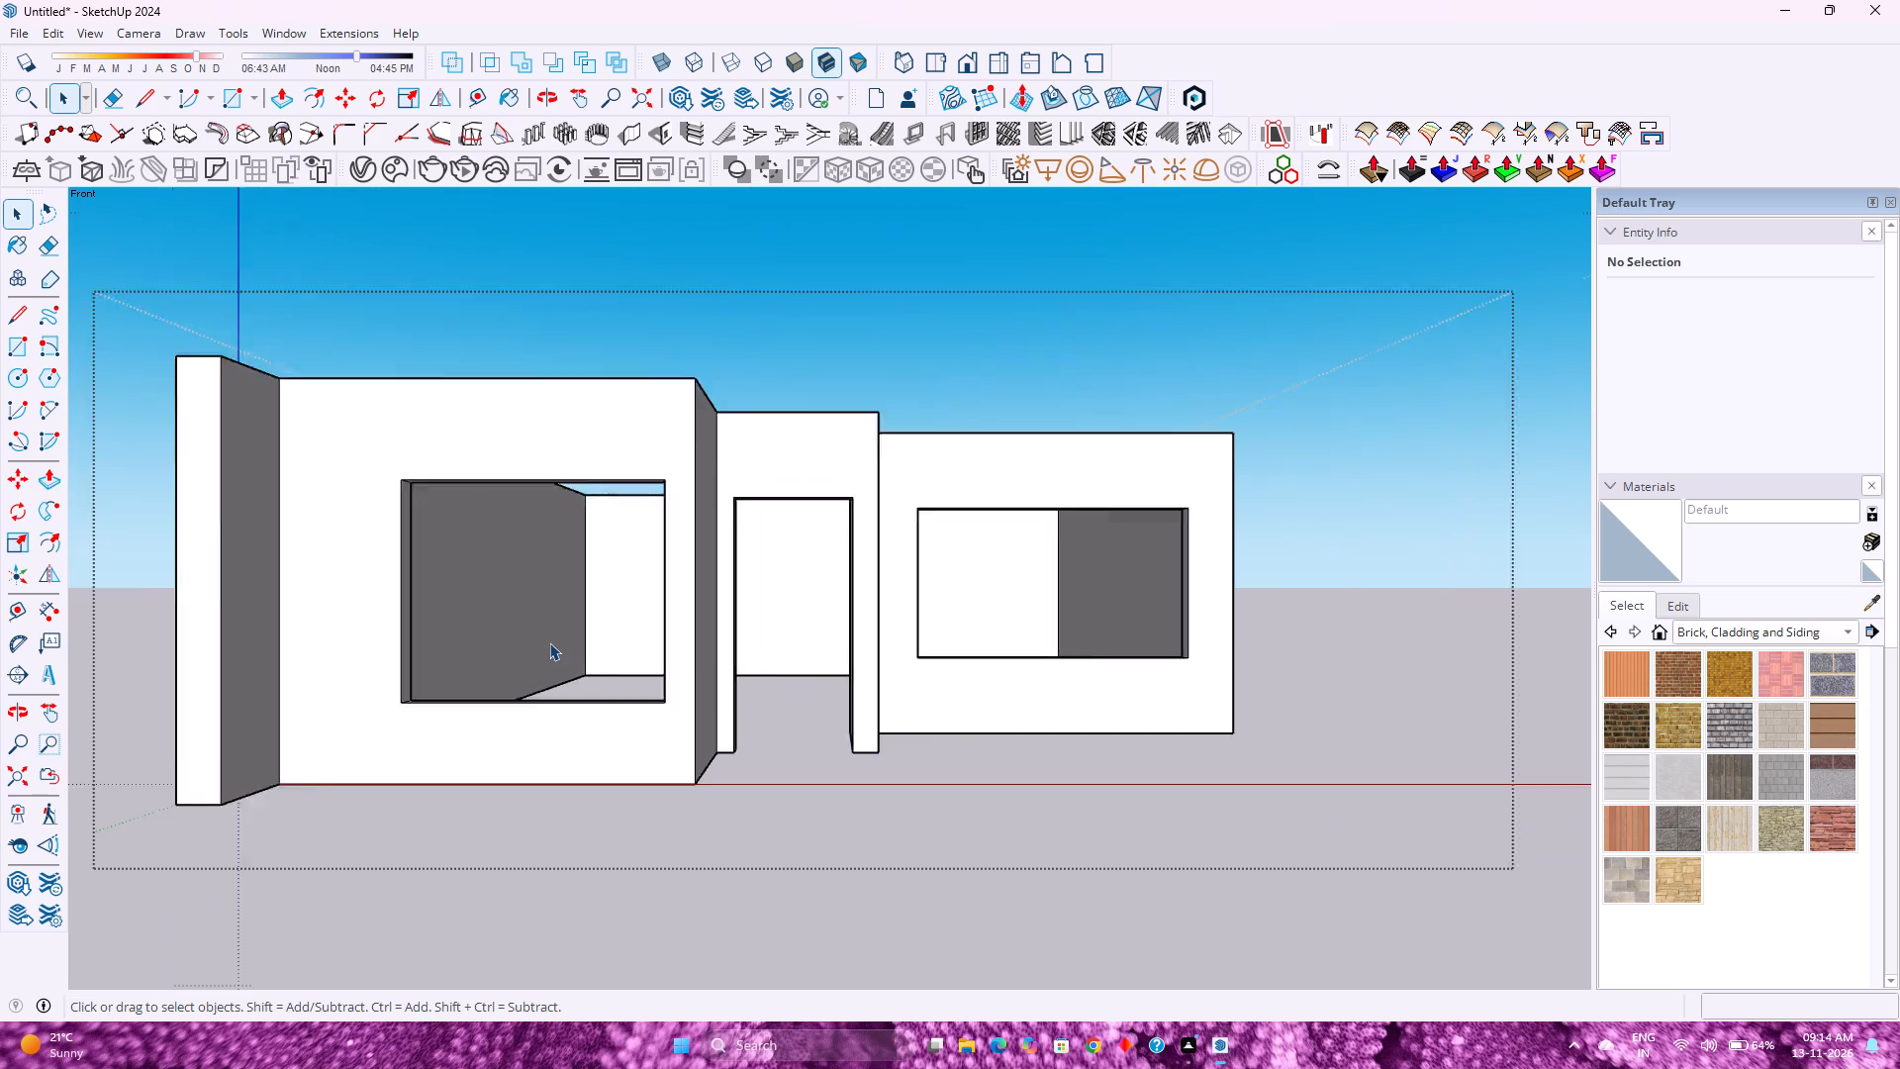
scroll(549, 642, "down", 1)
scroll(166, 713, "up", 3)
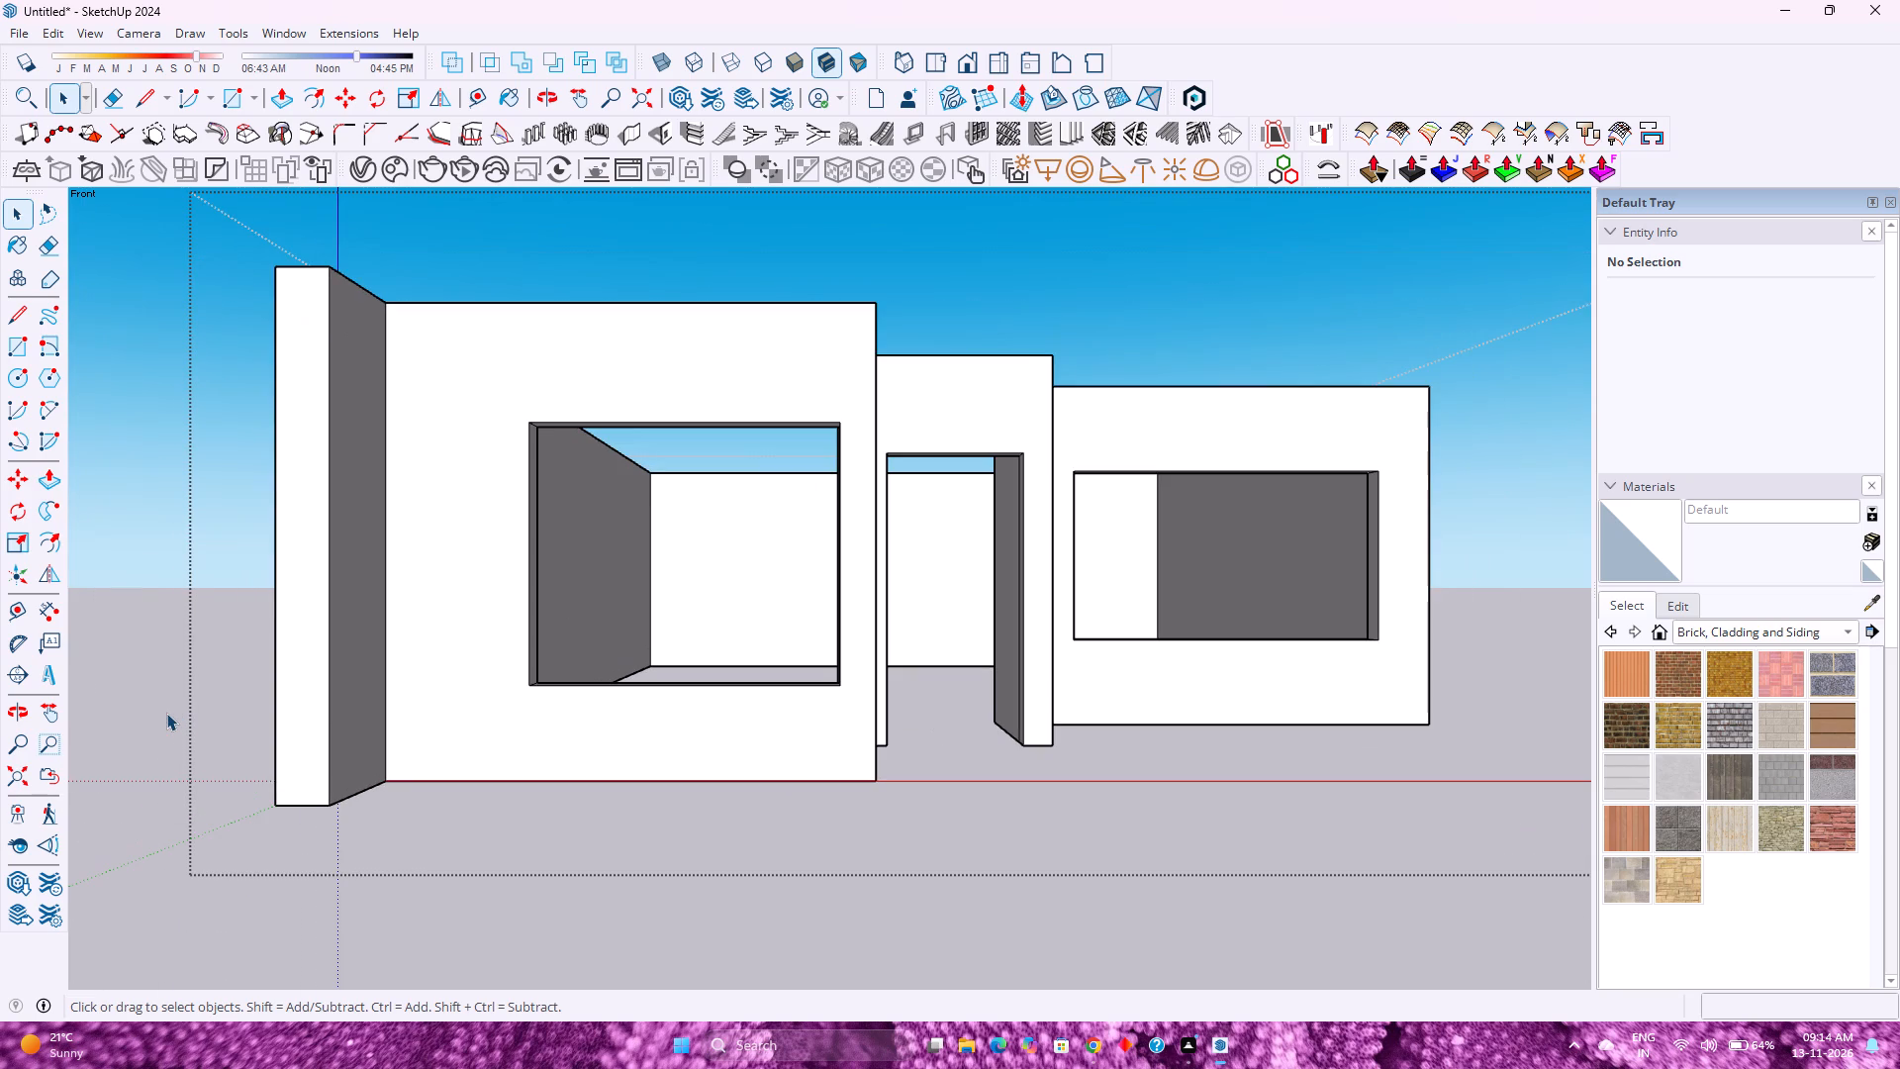
Return to the standard front view and fit the whole walled structure in view to examine its stepped front.
left_click(964, 61)
left_click(23, 778)
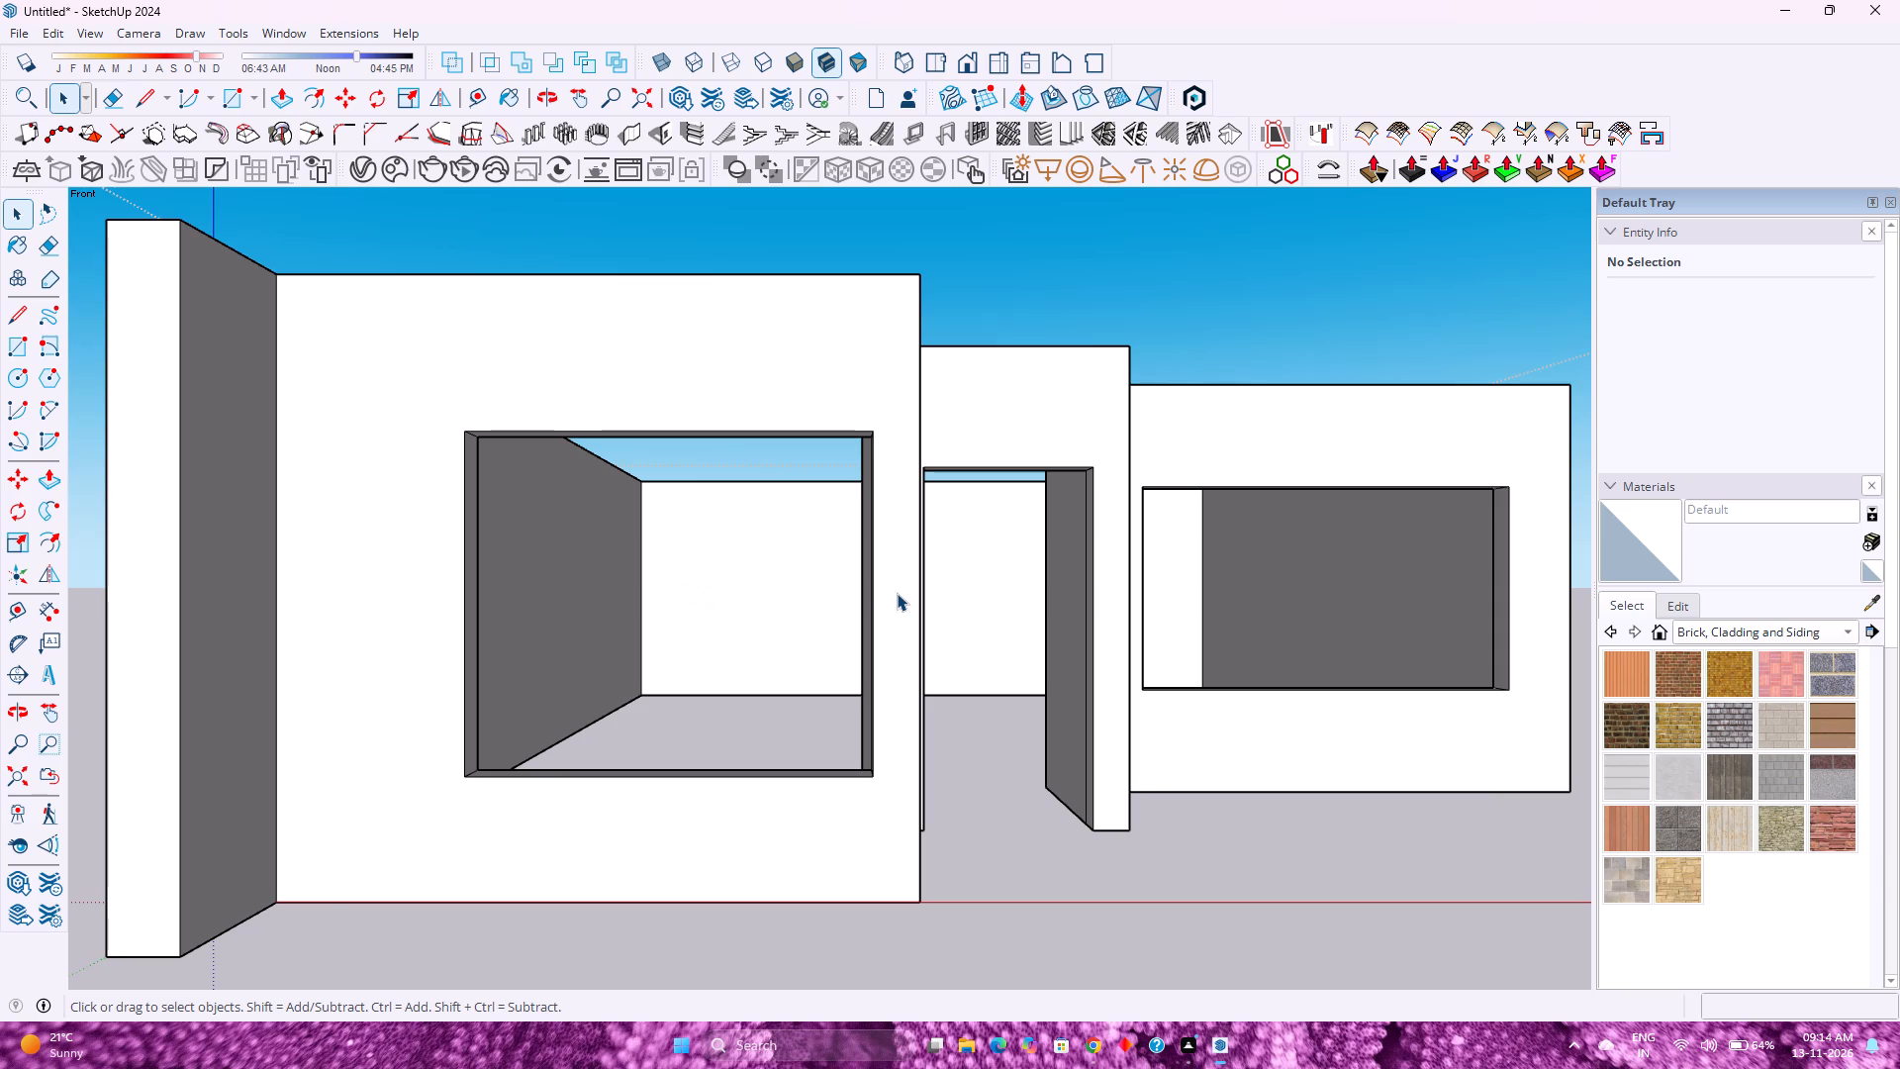
scroll(897, 593, "down", 1)
scroll(897, 593, "up", 1)
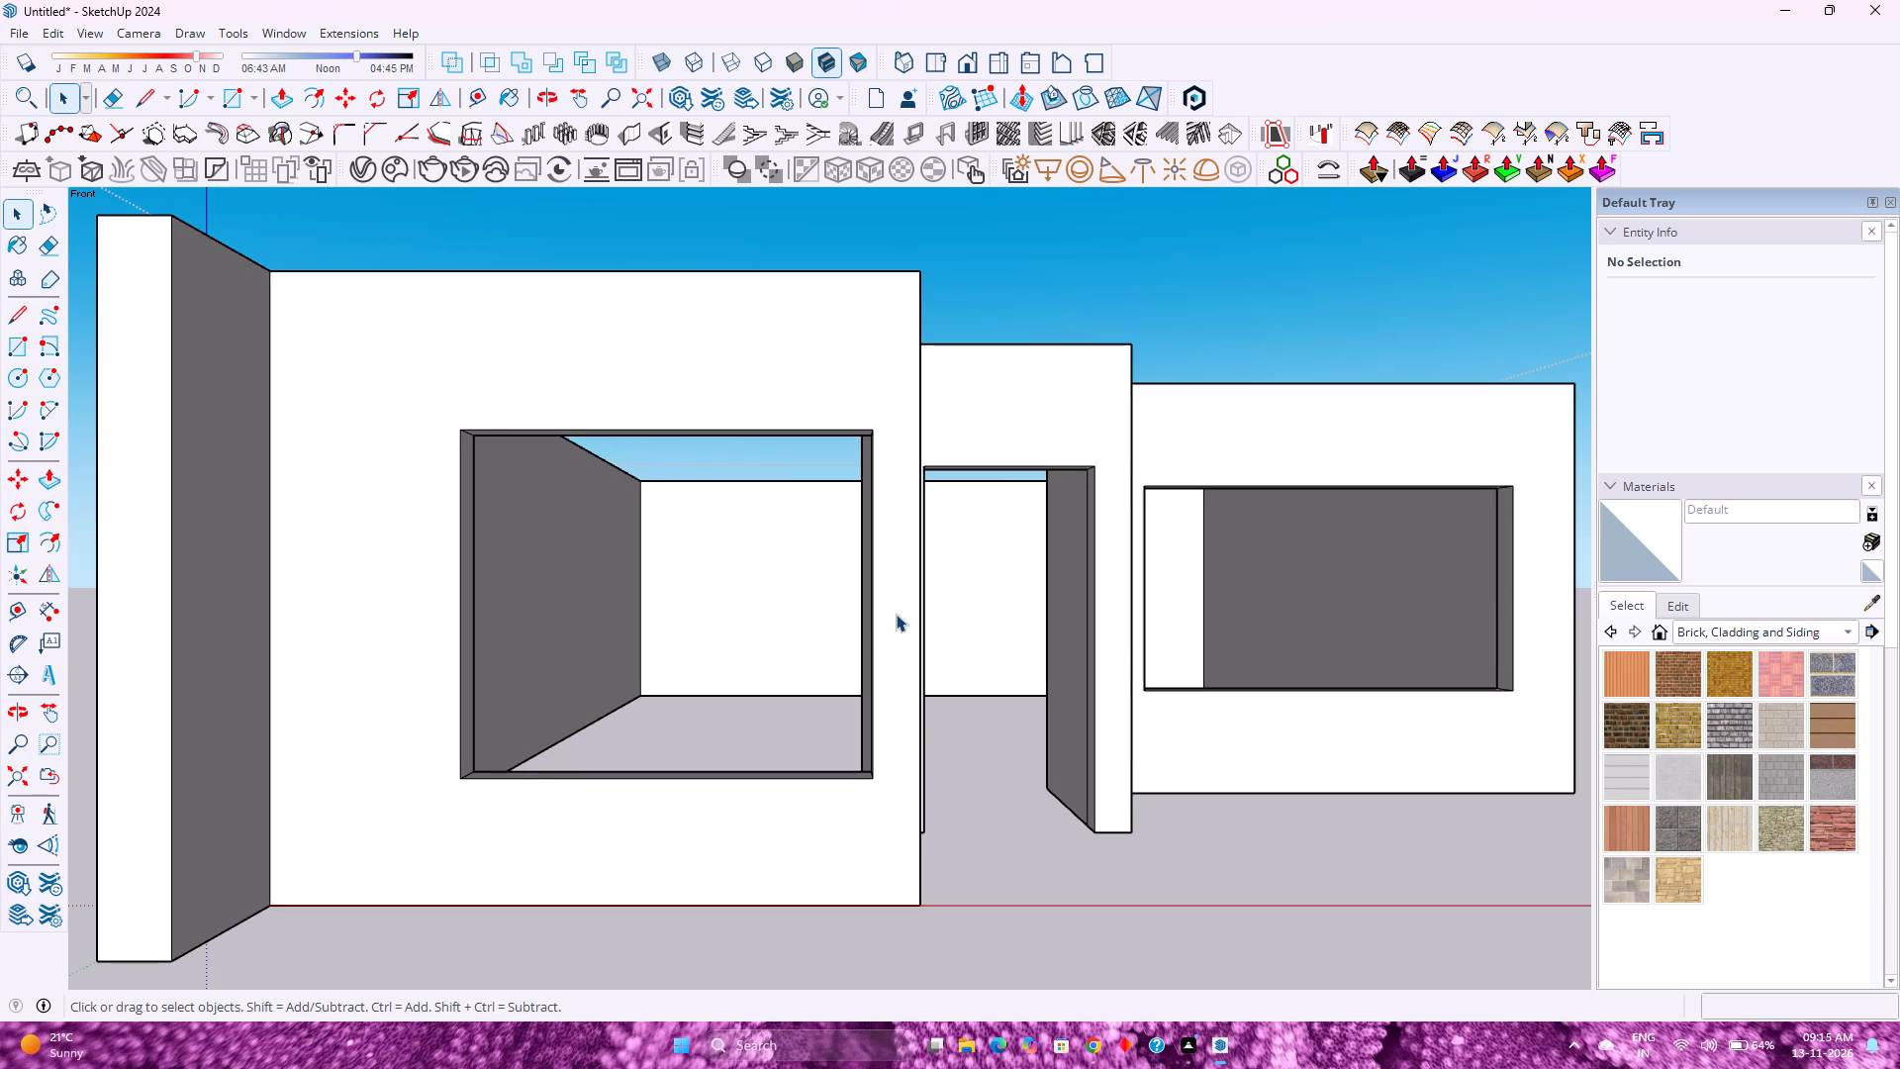
scroll(896, 614, "down", 1)
scroll(896, 614, "up", 1)
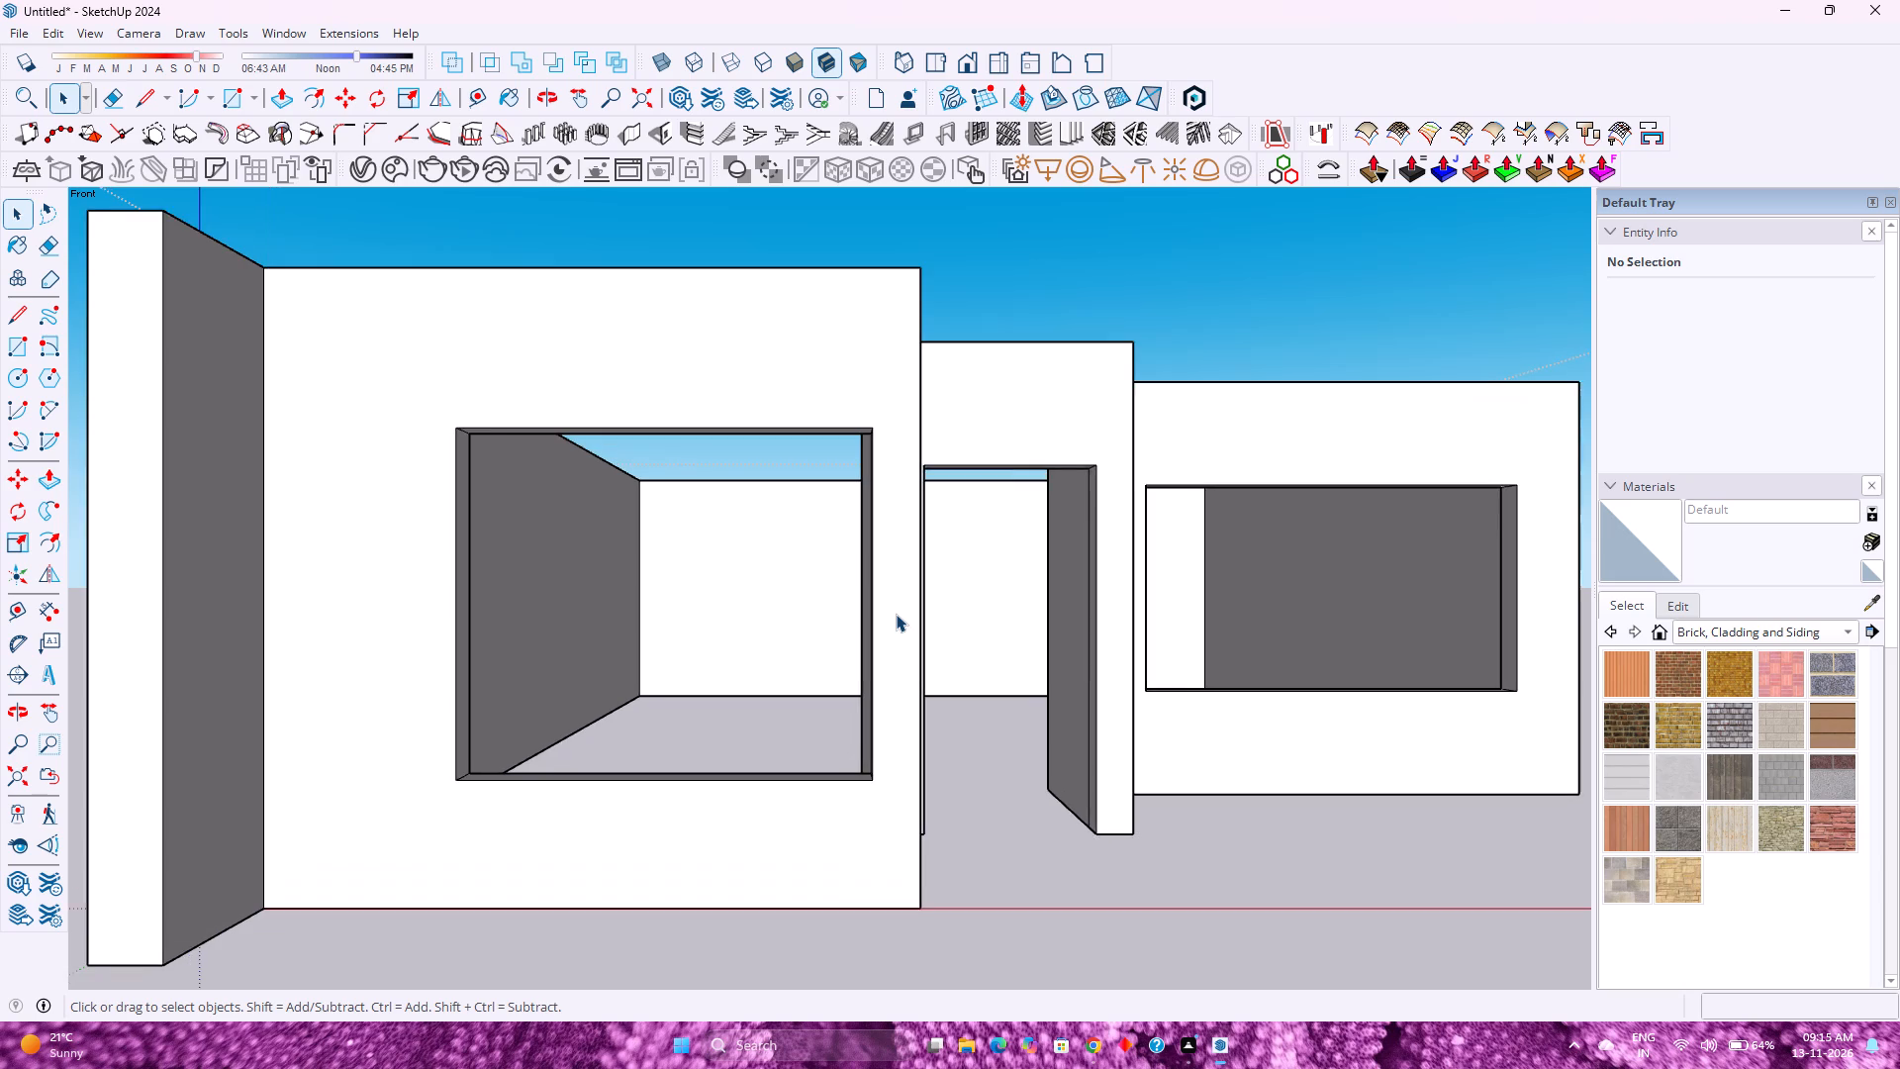
scroll(896, 614, "down", 1)
scroll(896, 614, "up", 1)
scroll(896, 614, "down", 1)
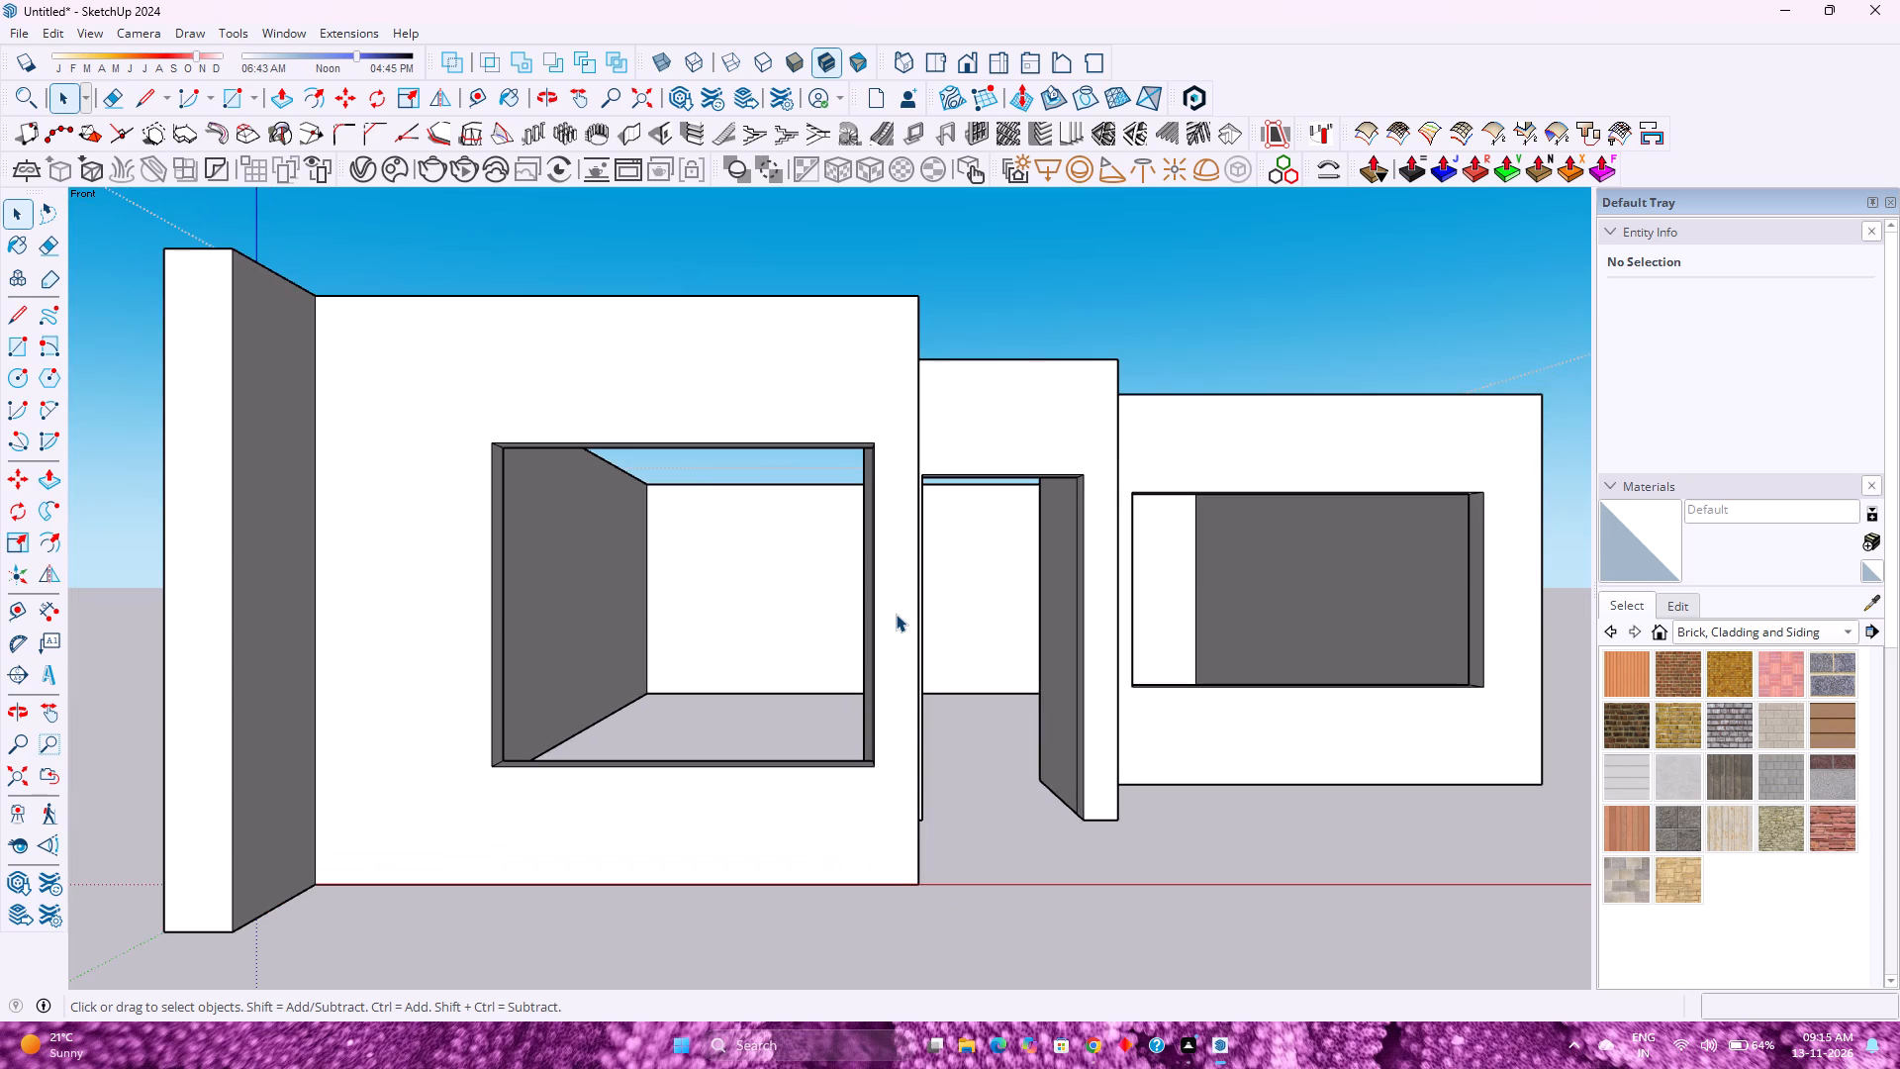
scroll(896, 614, "up", 1)
scroll(896, 614, "down", 1)
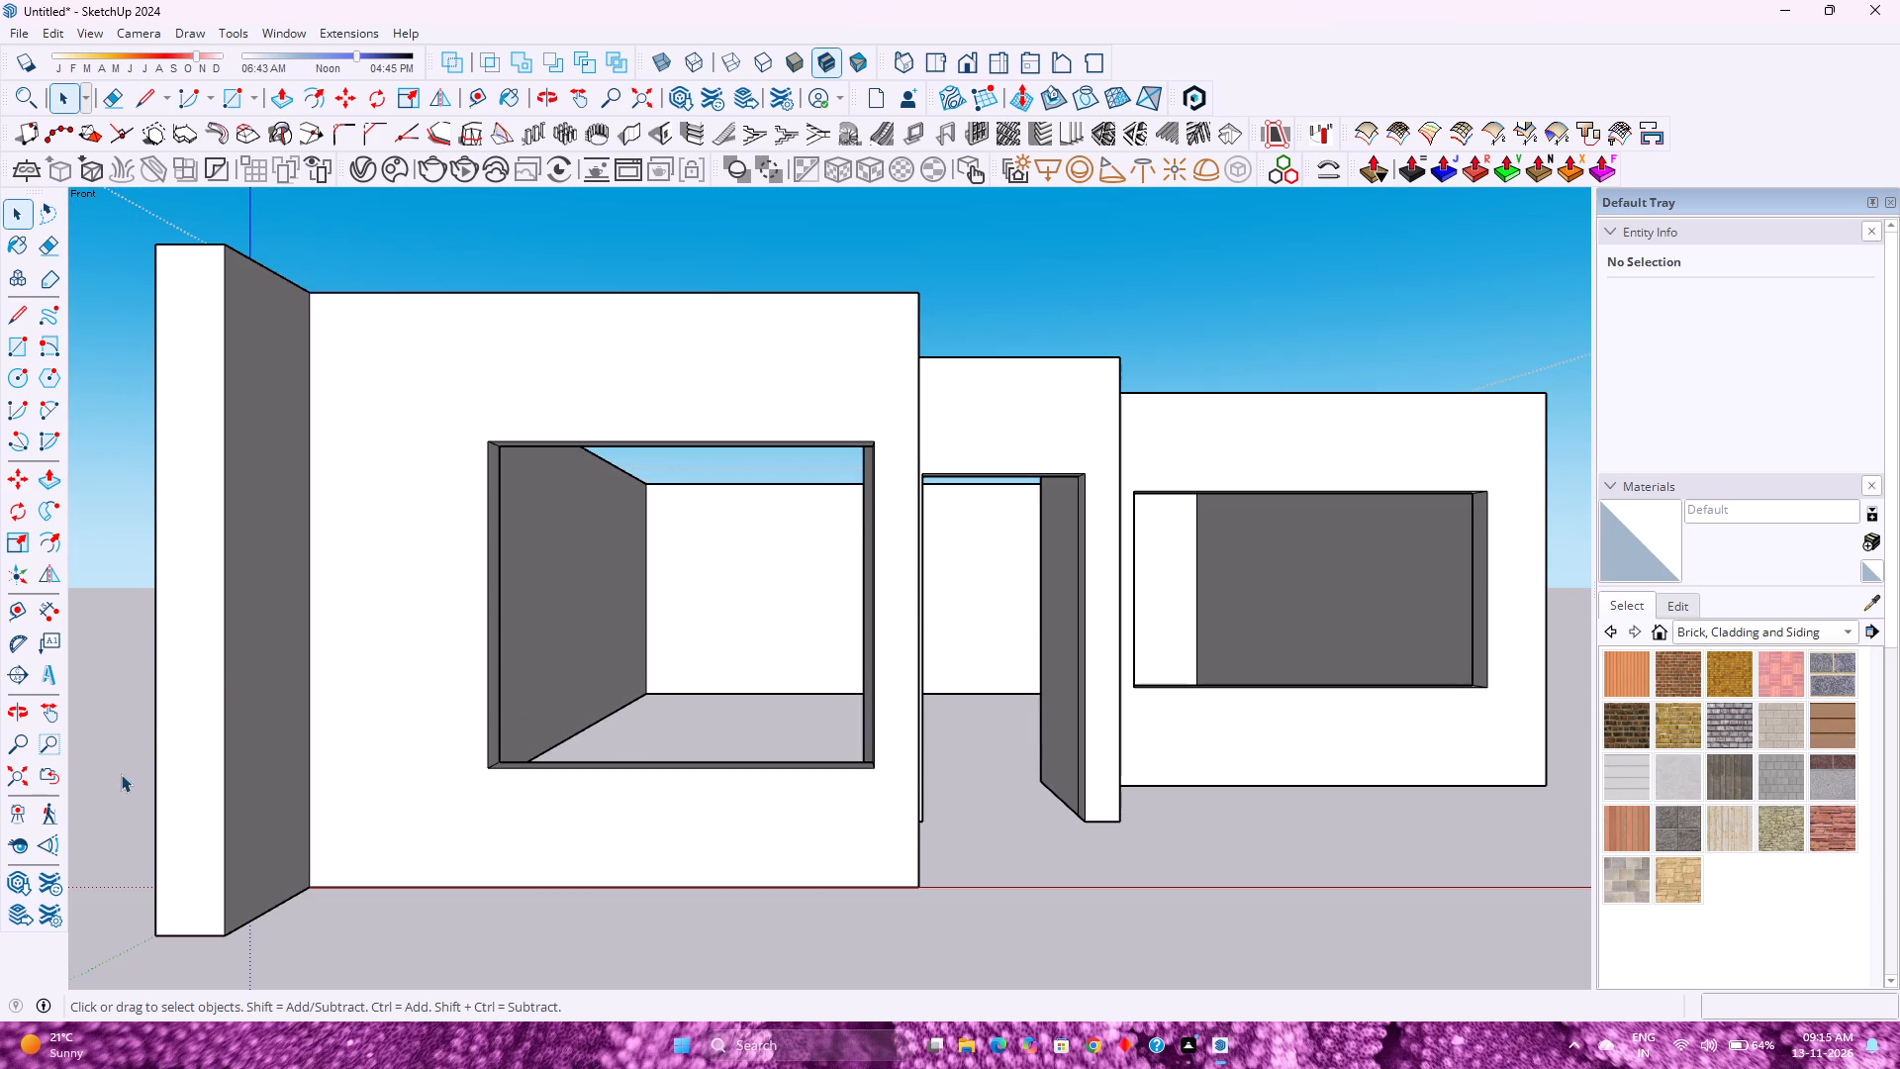
left_click(22, 775)
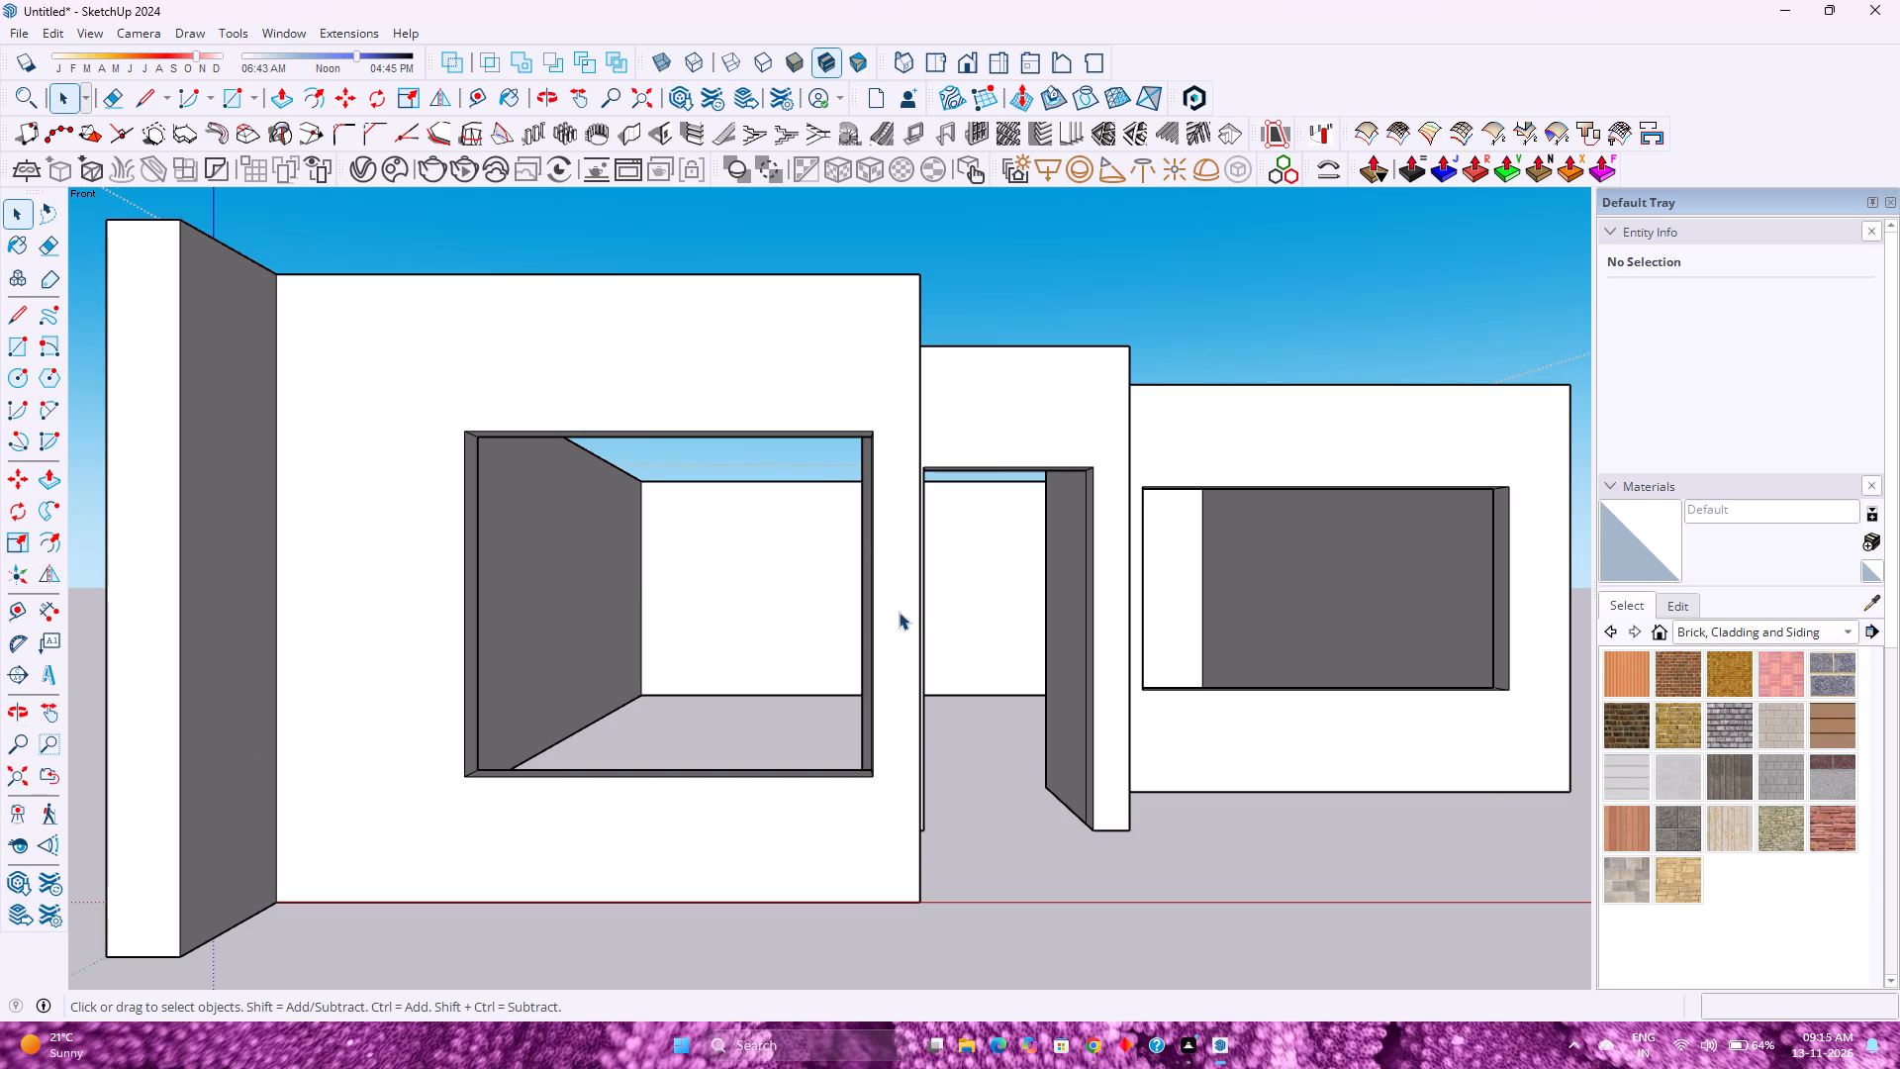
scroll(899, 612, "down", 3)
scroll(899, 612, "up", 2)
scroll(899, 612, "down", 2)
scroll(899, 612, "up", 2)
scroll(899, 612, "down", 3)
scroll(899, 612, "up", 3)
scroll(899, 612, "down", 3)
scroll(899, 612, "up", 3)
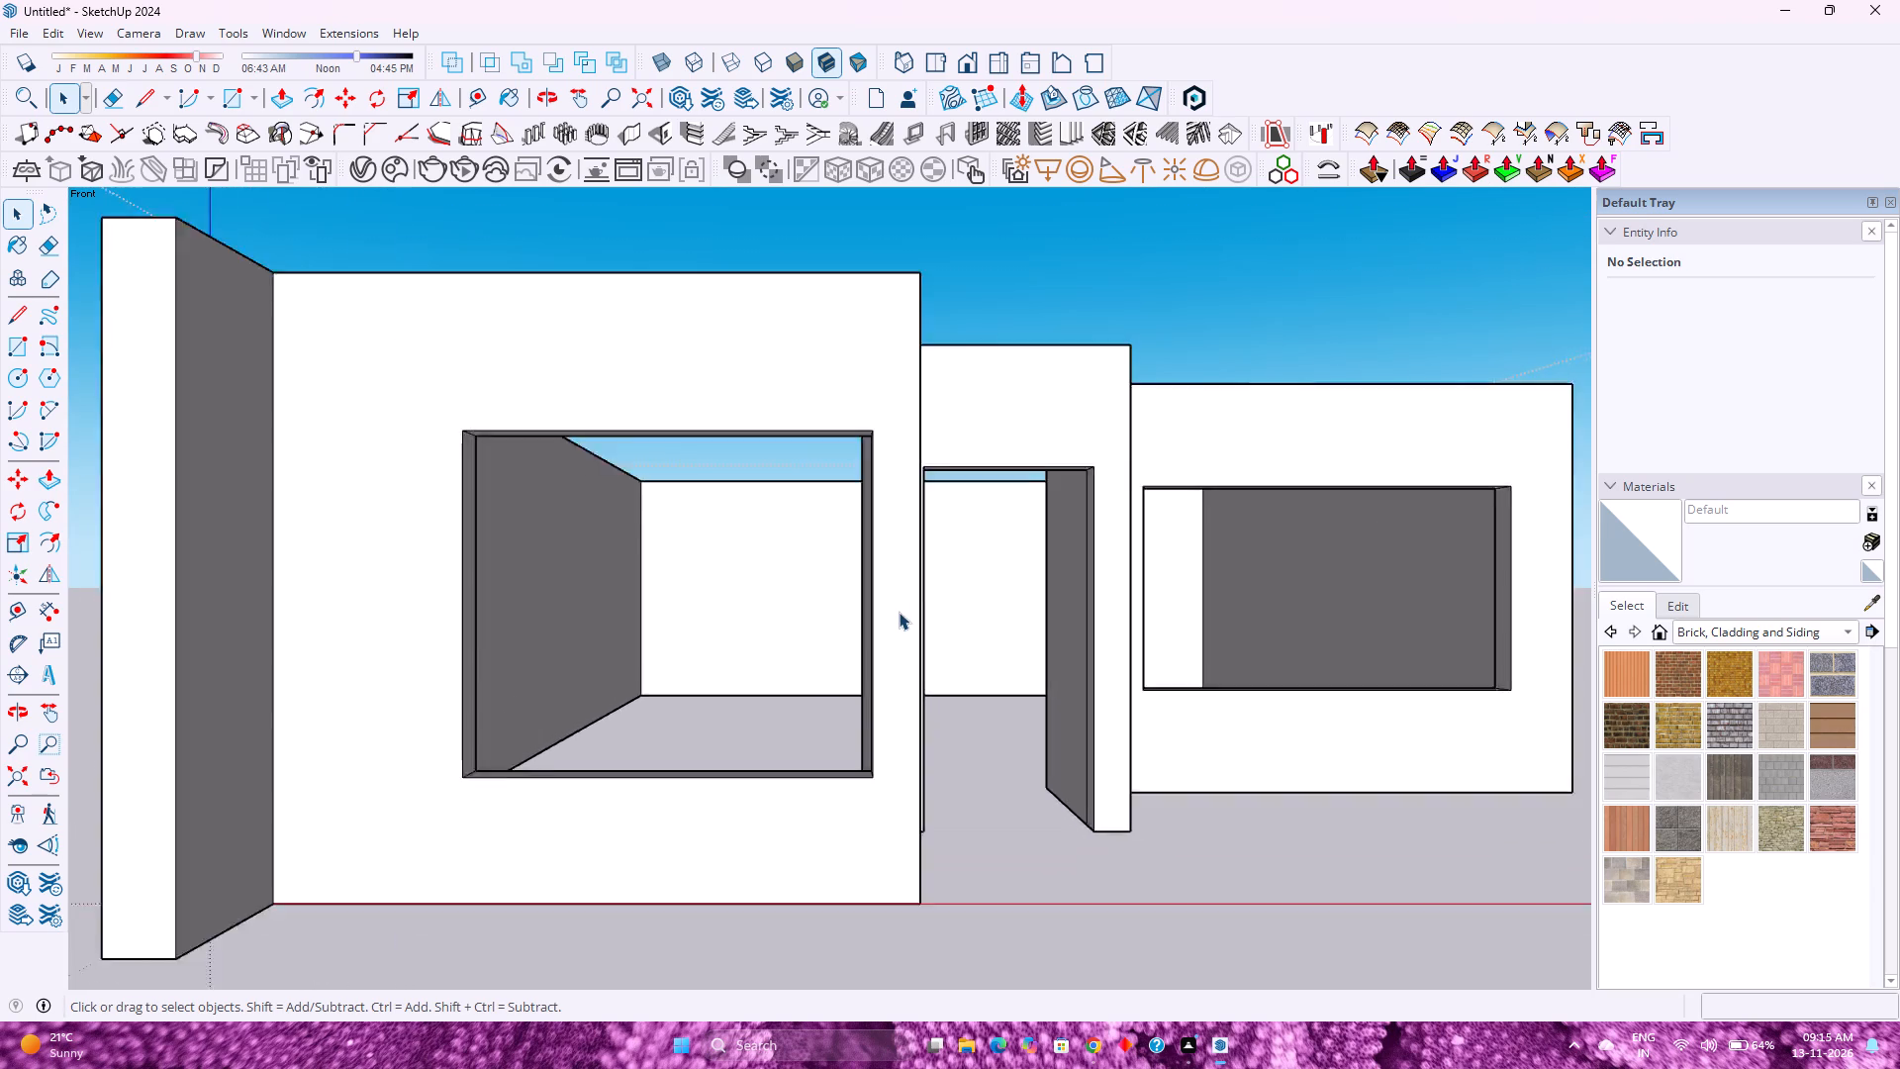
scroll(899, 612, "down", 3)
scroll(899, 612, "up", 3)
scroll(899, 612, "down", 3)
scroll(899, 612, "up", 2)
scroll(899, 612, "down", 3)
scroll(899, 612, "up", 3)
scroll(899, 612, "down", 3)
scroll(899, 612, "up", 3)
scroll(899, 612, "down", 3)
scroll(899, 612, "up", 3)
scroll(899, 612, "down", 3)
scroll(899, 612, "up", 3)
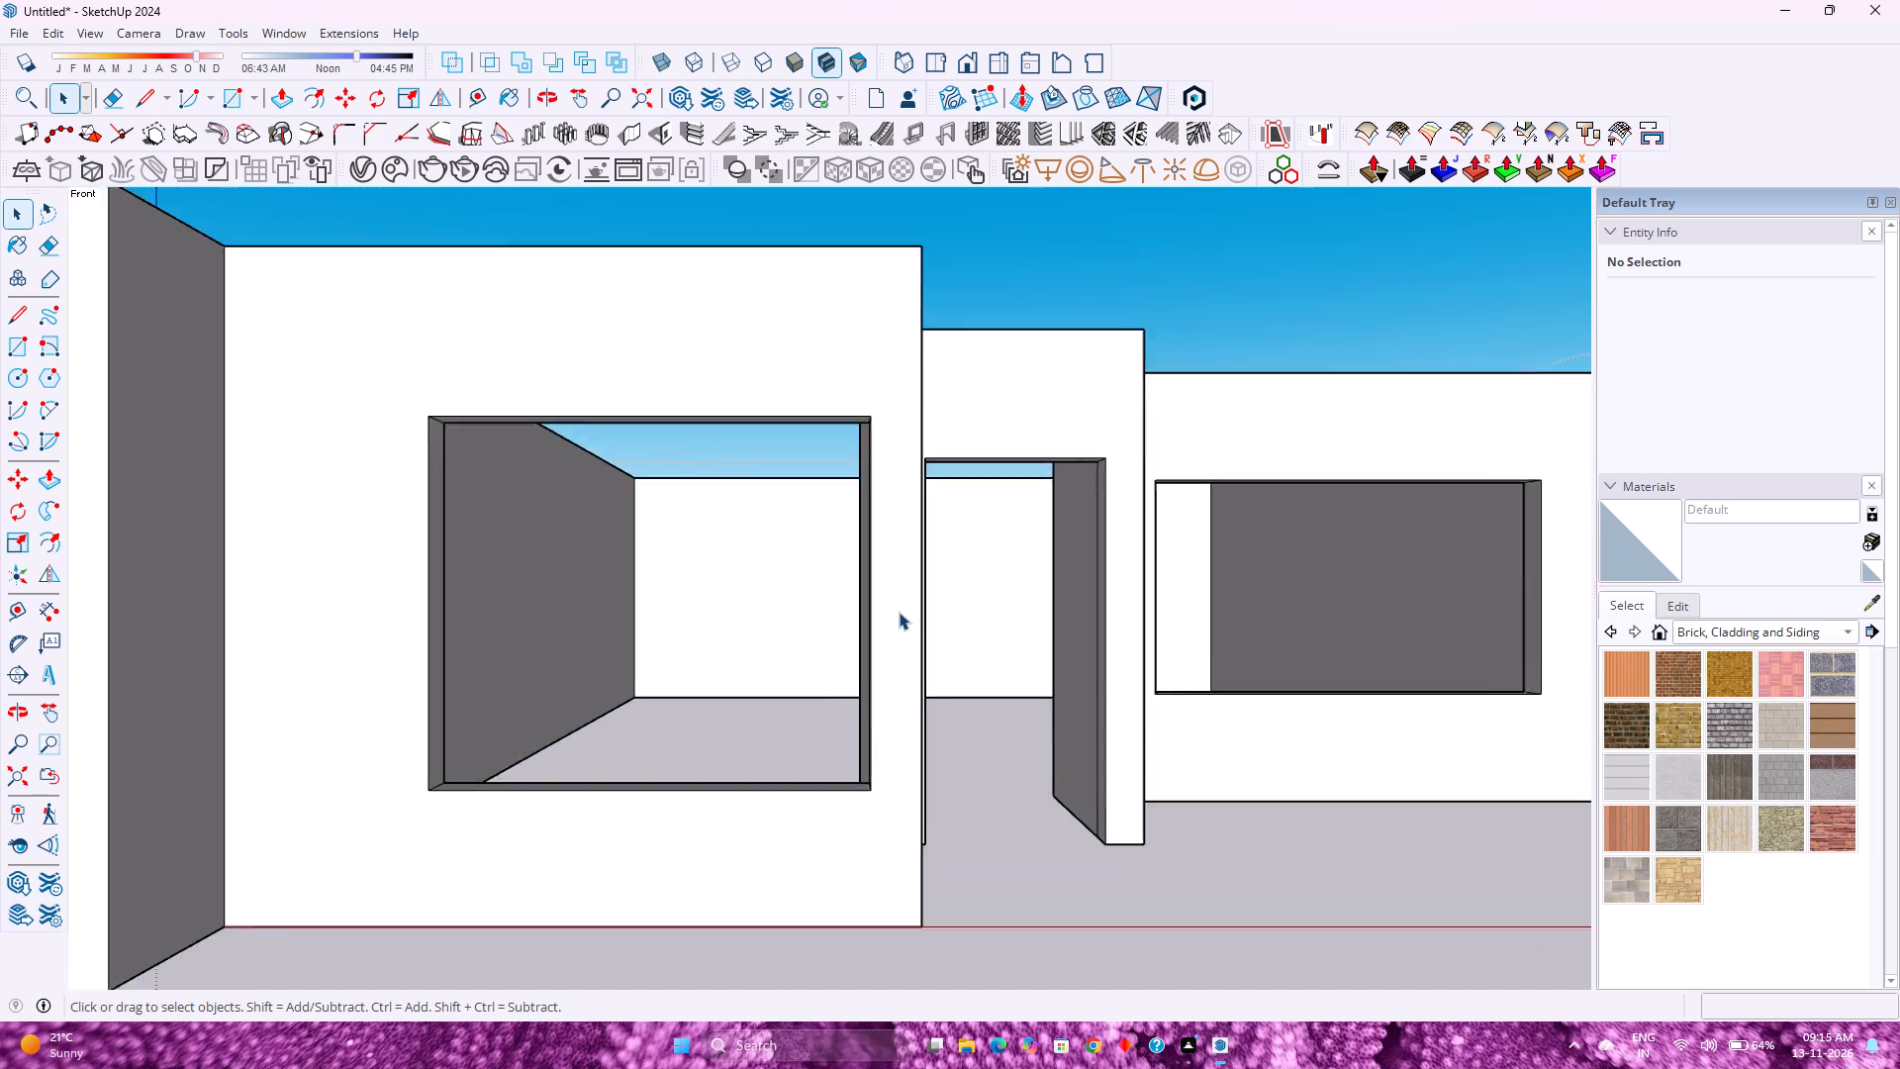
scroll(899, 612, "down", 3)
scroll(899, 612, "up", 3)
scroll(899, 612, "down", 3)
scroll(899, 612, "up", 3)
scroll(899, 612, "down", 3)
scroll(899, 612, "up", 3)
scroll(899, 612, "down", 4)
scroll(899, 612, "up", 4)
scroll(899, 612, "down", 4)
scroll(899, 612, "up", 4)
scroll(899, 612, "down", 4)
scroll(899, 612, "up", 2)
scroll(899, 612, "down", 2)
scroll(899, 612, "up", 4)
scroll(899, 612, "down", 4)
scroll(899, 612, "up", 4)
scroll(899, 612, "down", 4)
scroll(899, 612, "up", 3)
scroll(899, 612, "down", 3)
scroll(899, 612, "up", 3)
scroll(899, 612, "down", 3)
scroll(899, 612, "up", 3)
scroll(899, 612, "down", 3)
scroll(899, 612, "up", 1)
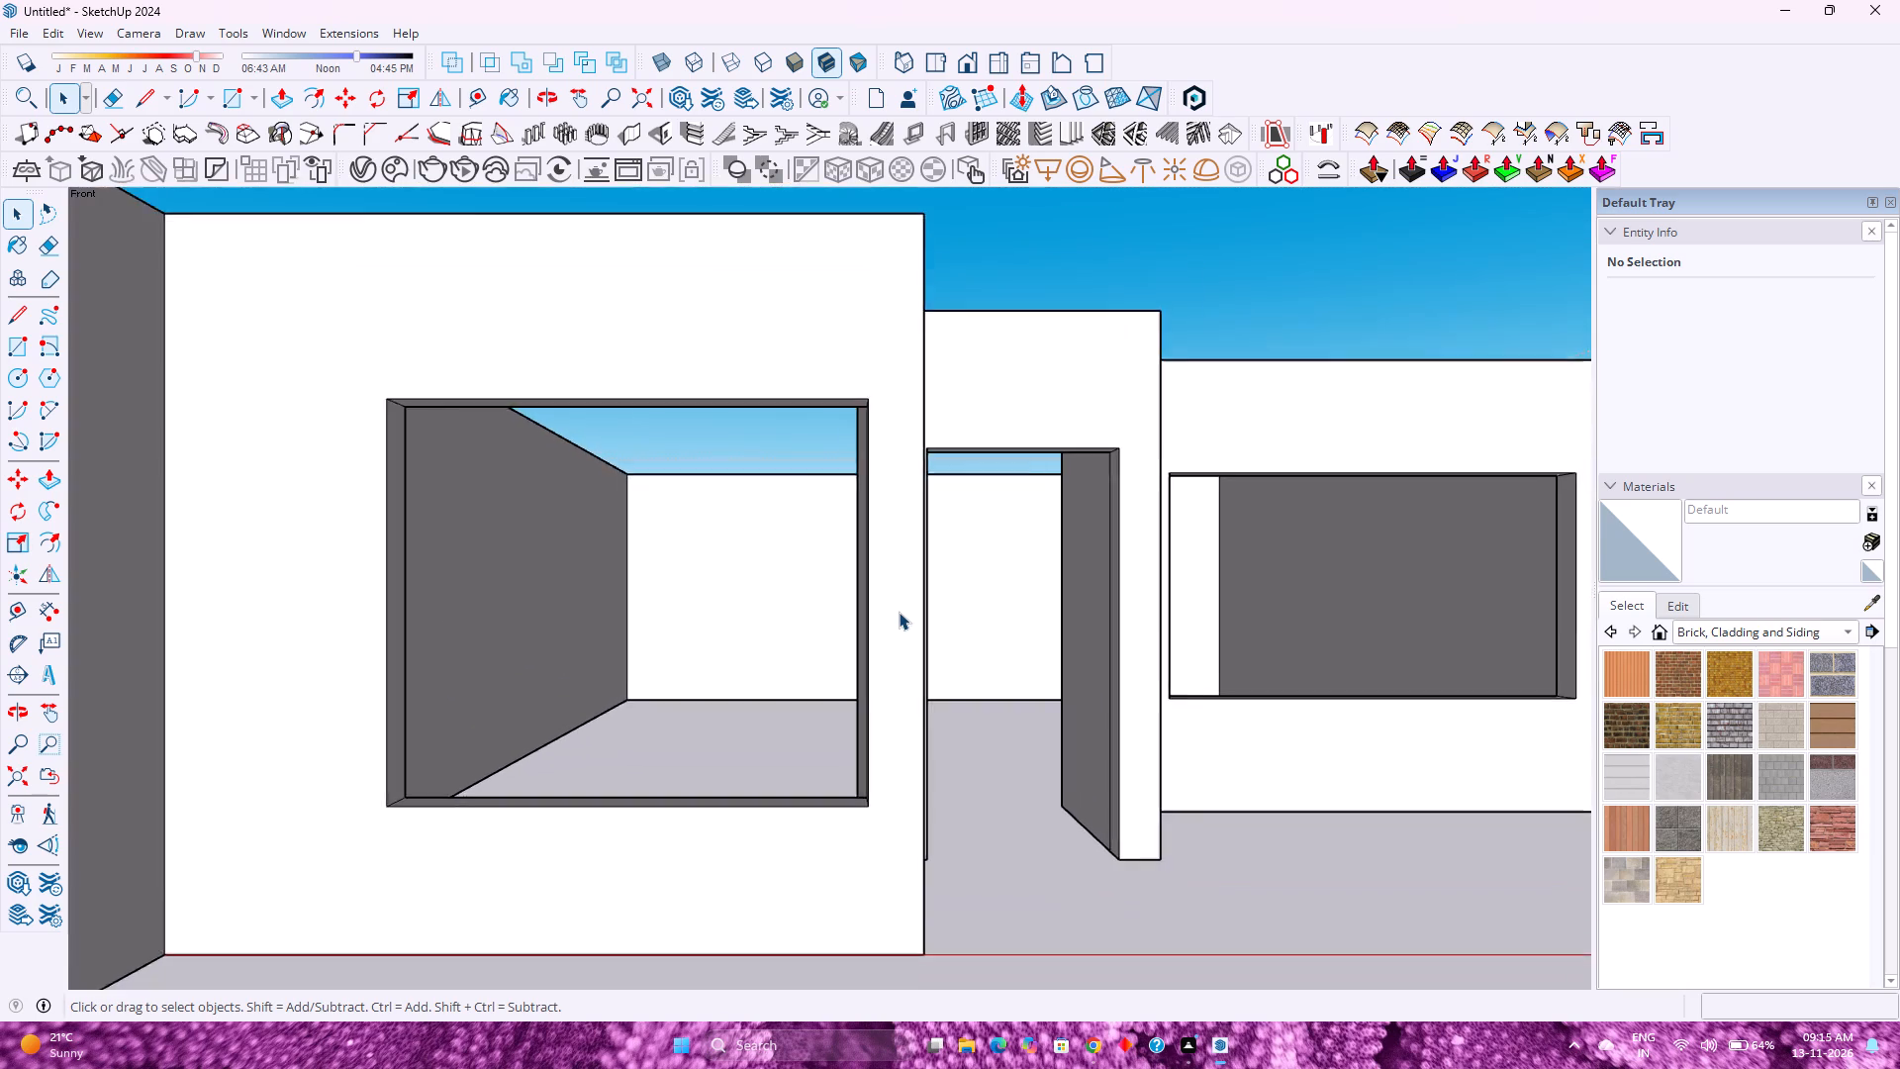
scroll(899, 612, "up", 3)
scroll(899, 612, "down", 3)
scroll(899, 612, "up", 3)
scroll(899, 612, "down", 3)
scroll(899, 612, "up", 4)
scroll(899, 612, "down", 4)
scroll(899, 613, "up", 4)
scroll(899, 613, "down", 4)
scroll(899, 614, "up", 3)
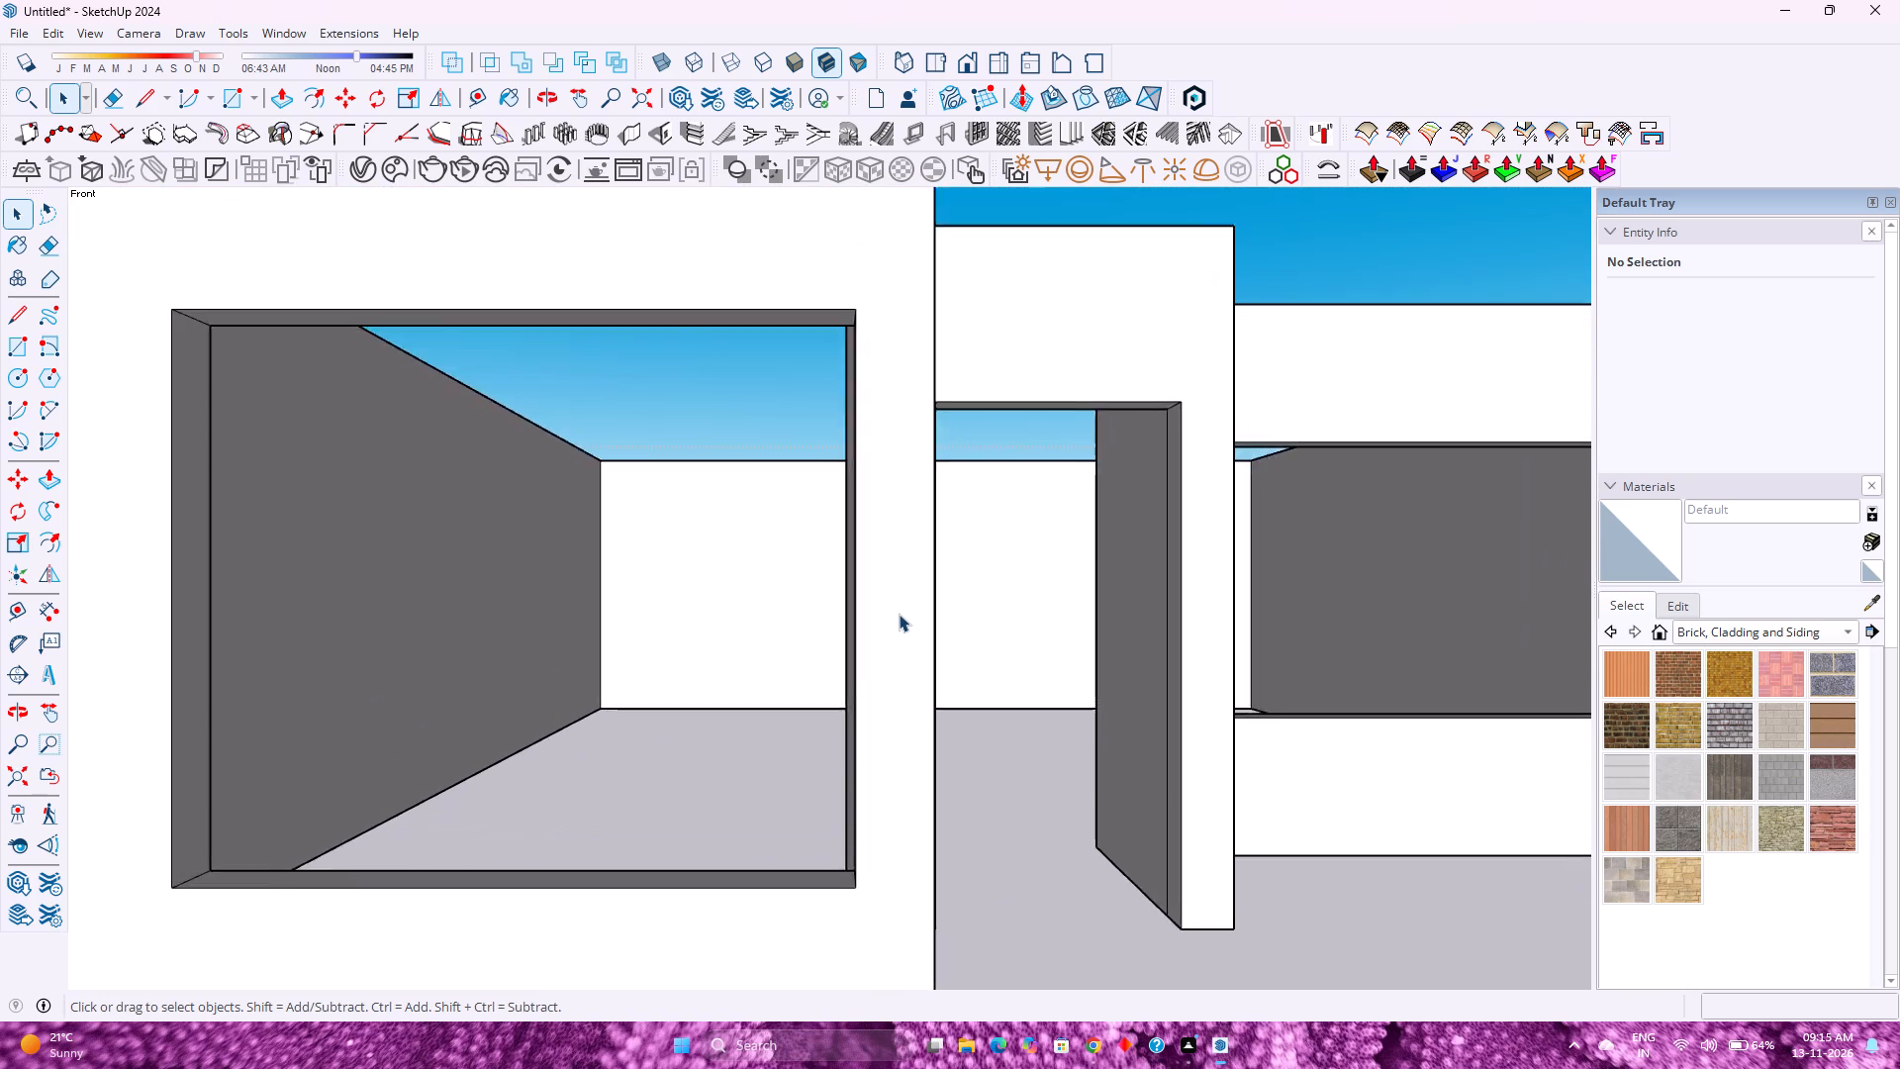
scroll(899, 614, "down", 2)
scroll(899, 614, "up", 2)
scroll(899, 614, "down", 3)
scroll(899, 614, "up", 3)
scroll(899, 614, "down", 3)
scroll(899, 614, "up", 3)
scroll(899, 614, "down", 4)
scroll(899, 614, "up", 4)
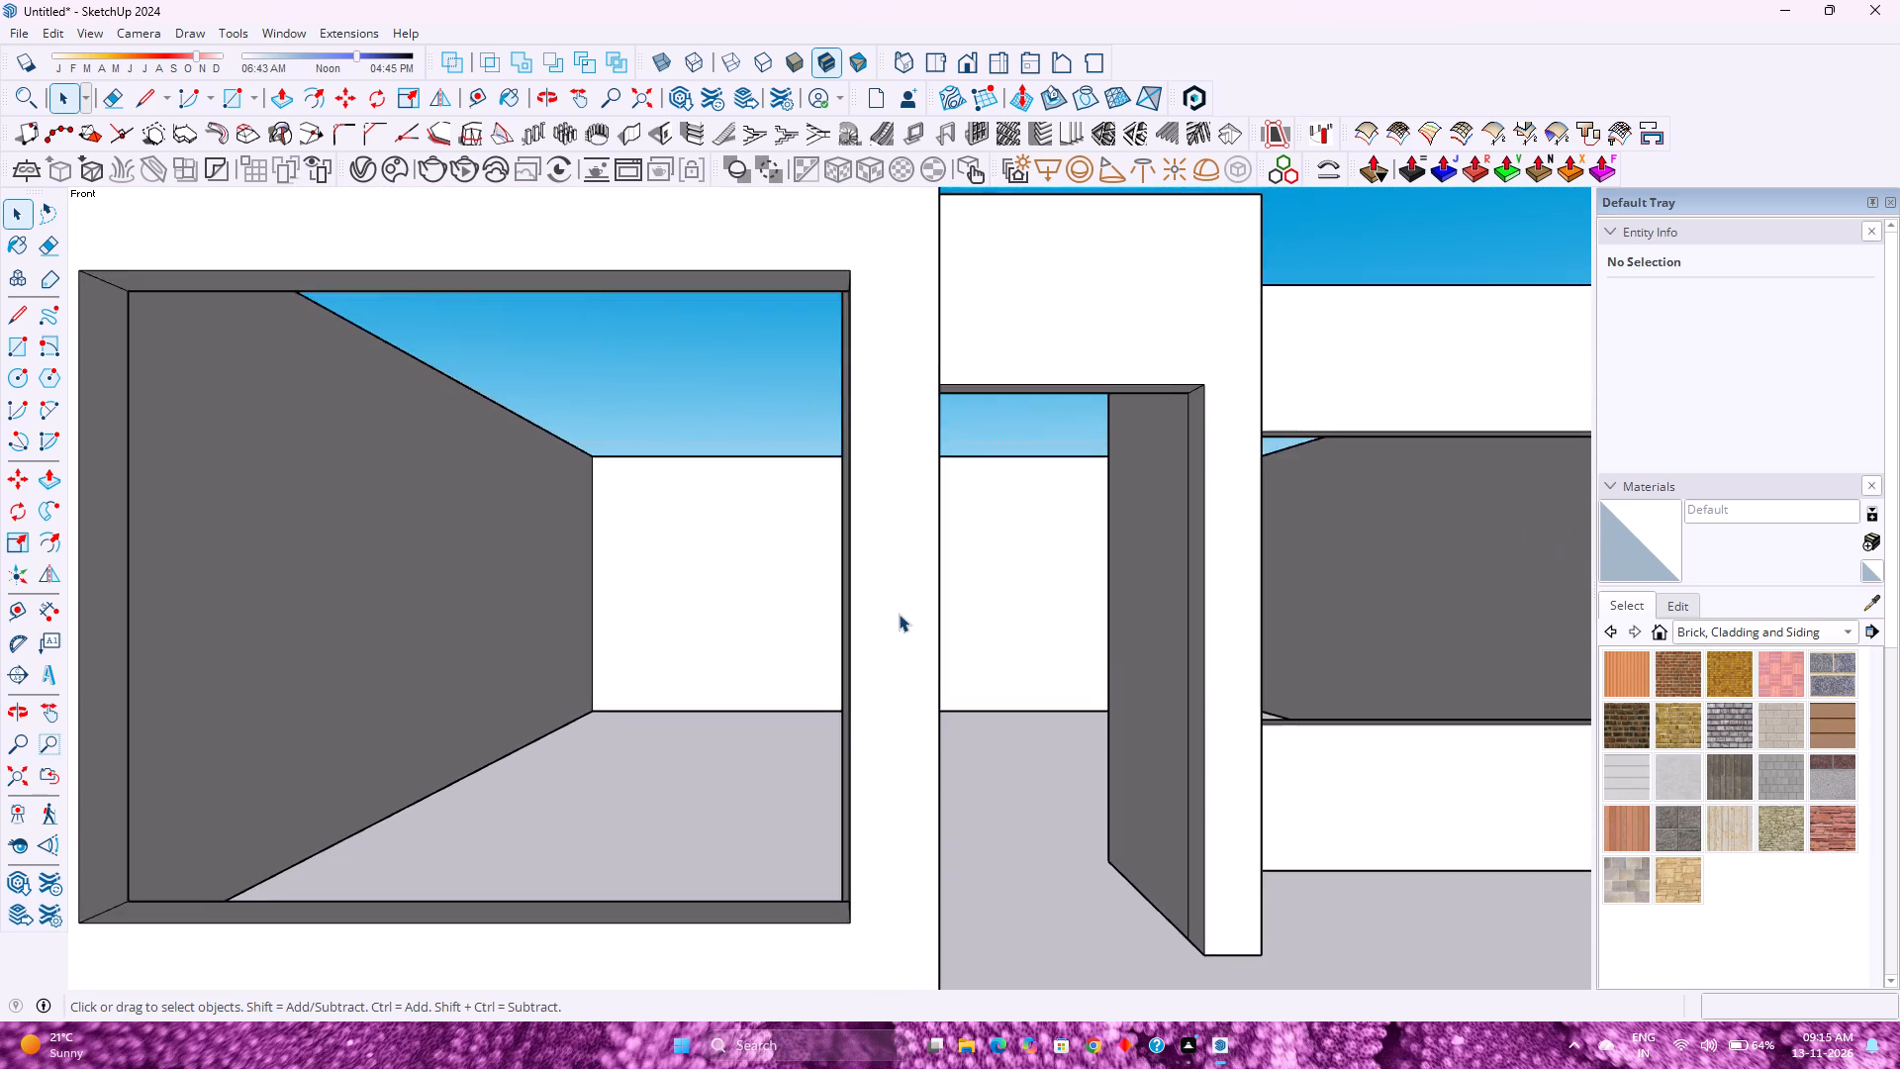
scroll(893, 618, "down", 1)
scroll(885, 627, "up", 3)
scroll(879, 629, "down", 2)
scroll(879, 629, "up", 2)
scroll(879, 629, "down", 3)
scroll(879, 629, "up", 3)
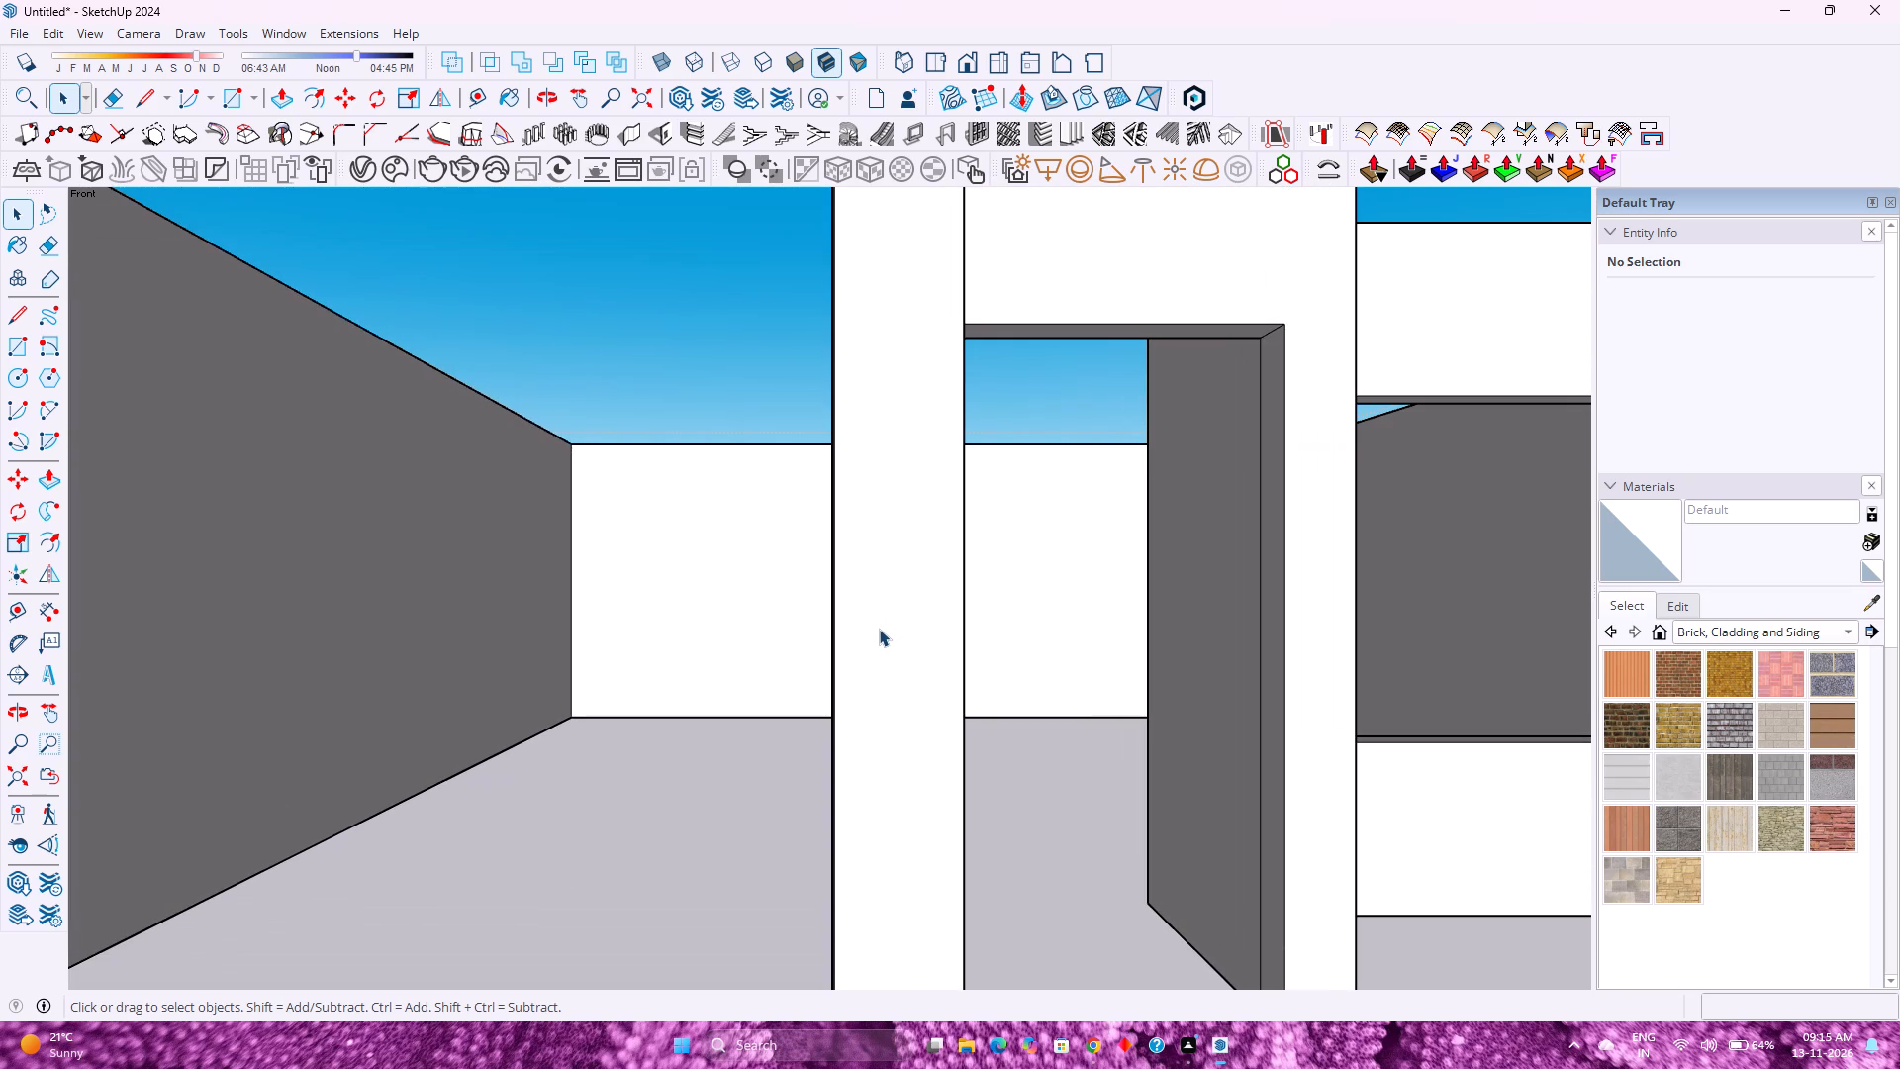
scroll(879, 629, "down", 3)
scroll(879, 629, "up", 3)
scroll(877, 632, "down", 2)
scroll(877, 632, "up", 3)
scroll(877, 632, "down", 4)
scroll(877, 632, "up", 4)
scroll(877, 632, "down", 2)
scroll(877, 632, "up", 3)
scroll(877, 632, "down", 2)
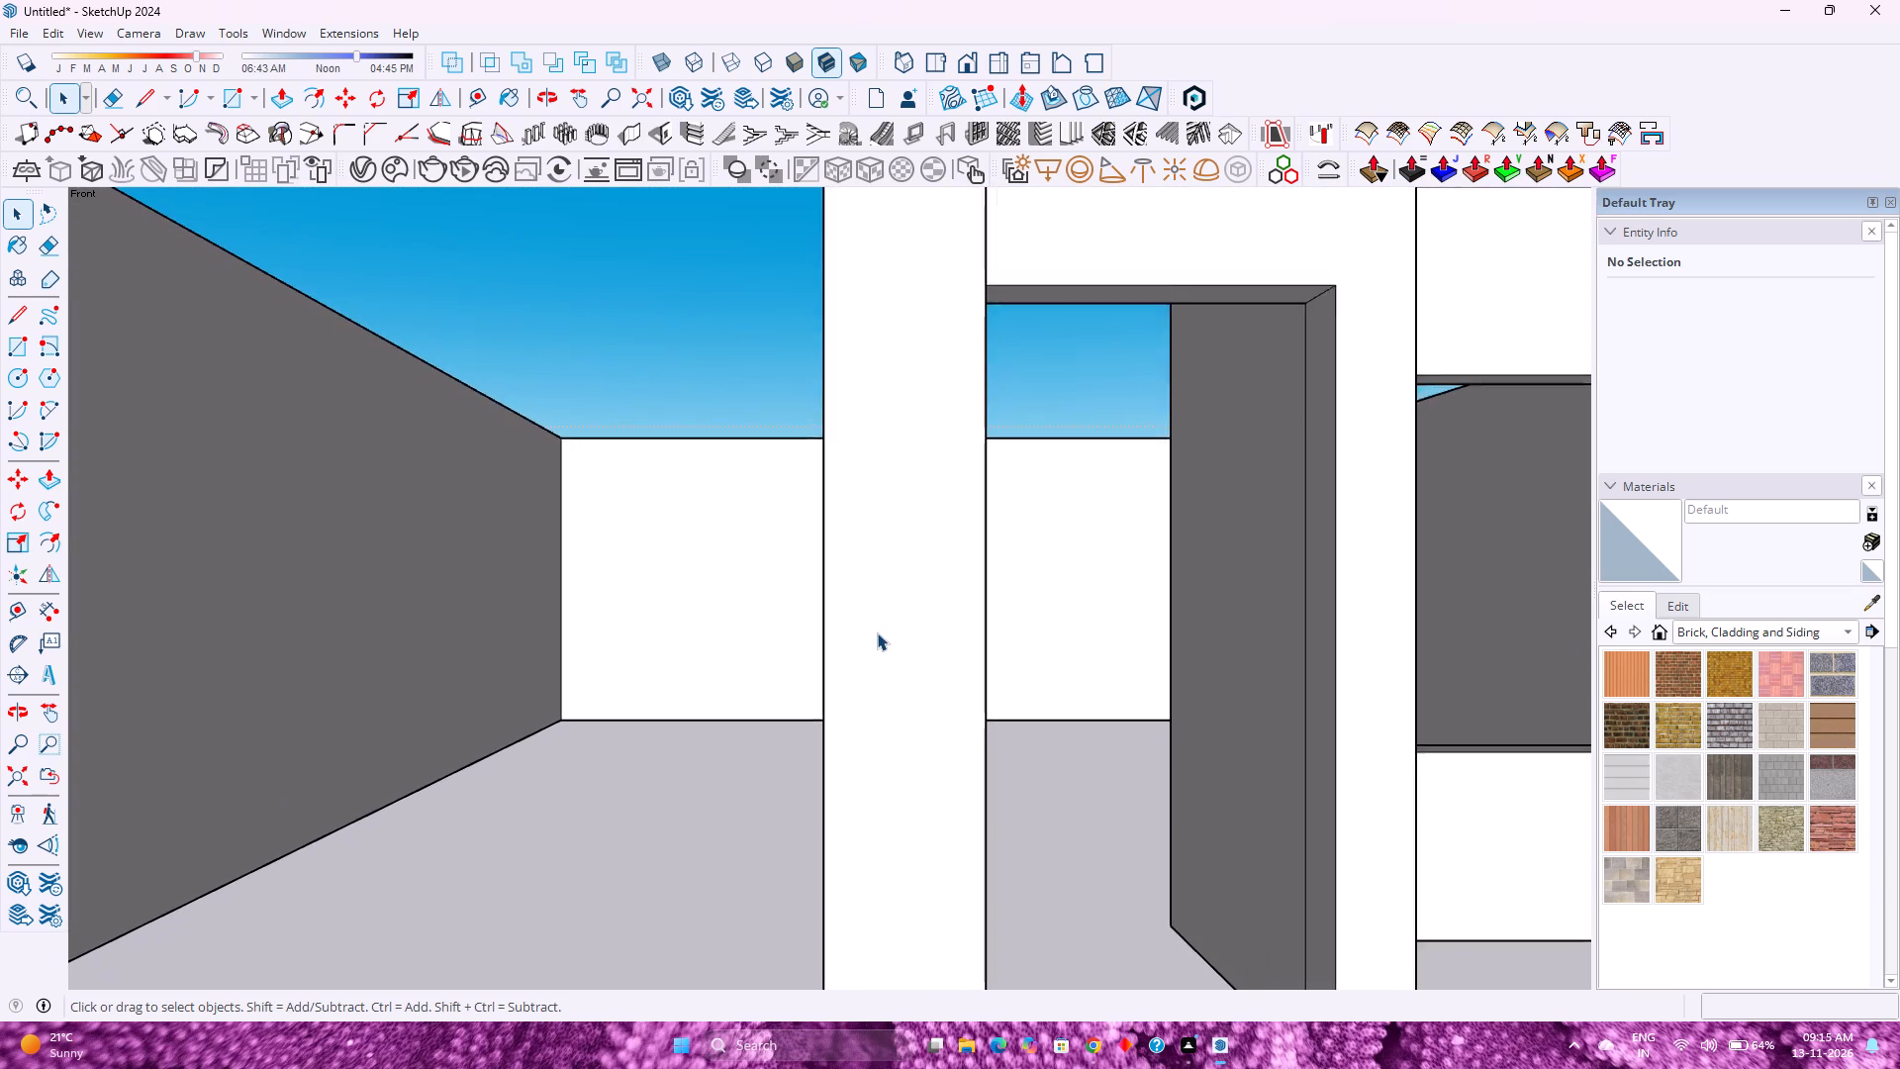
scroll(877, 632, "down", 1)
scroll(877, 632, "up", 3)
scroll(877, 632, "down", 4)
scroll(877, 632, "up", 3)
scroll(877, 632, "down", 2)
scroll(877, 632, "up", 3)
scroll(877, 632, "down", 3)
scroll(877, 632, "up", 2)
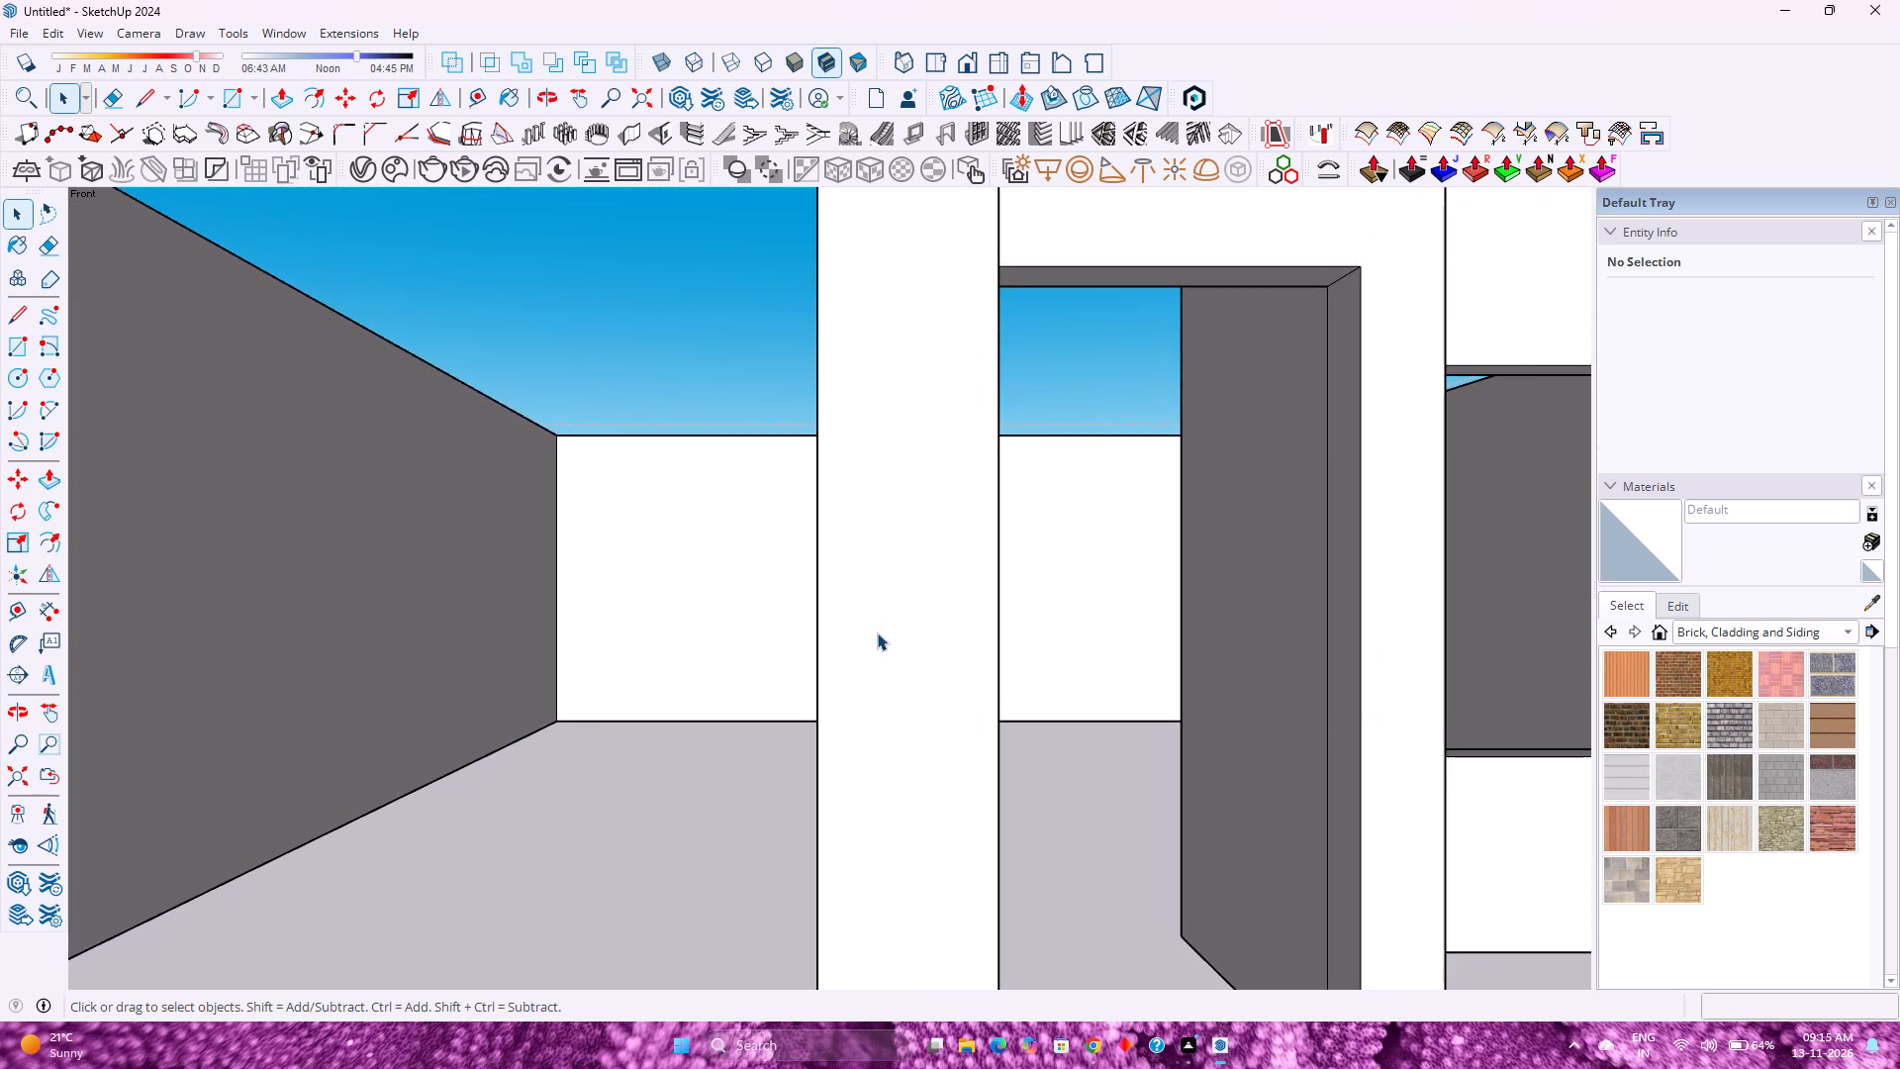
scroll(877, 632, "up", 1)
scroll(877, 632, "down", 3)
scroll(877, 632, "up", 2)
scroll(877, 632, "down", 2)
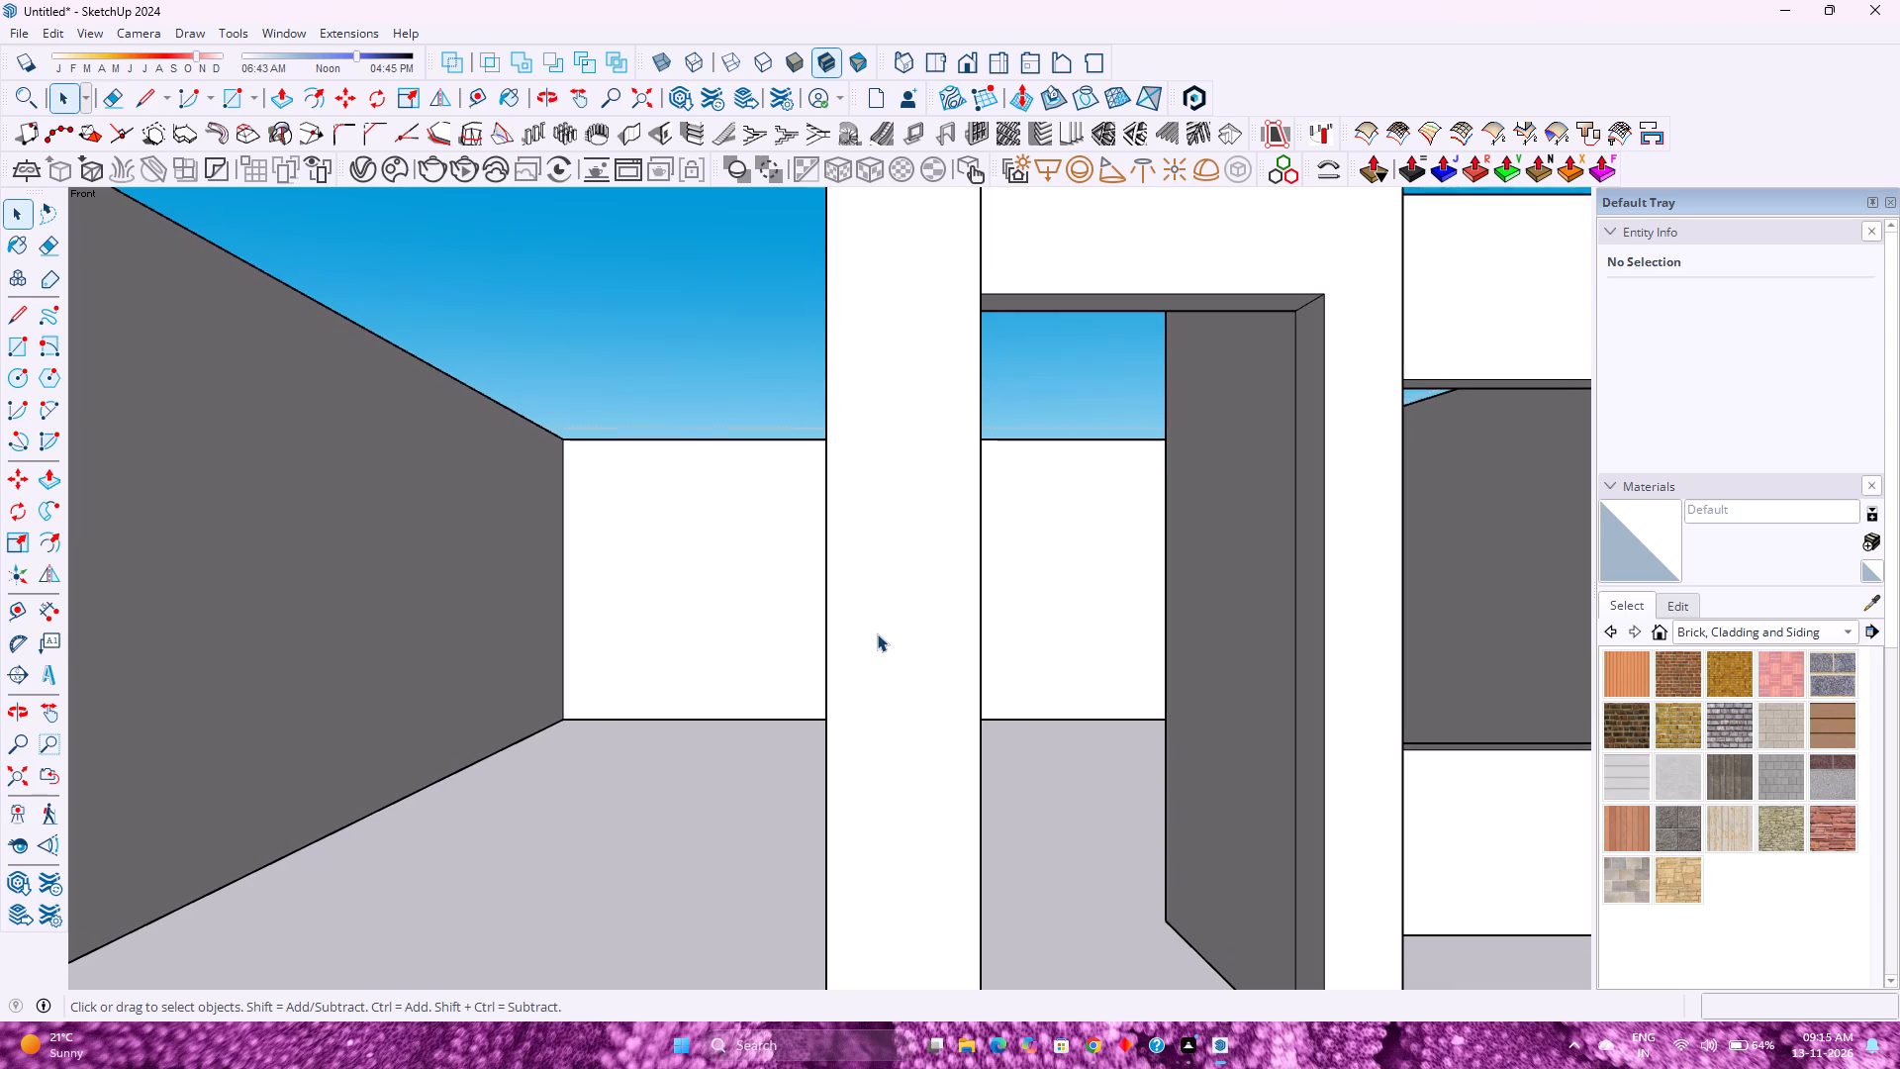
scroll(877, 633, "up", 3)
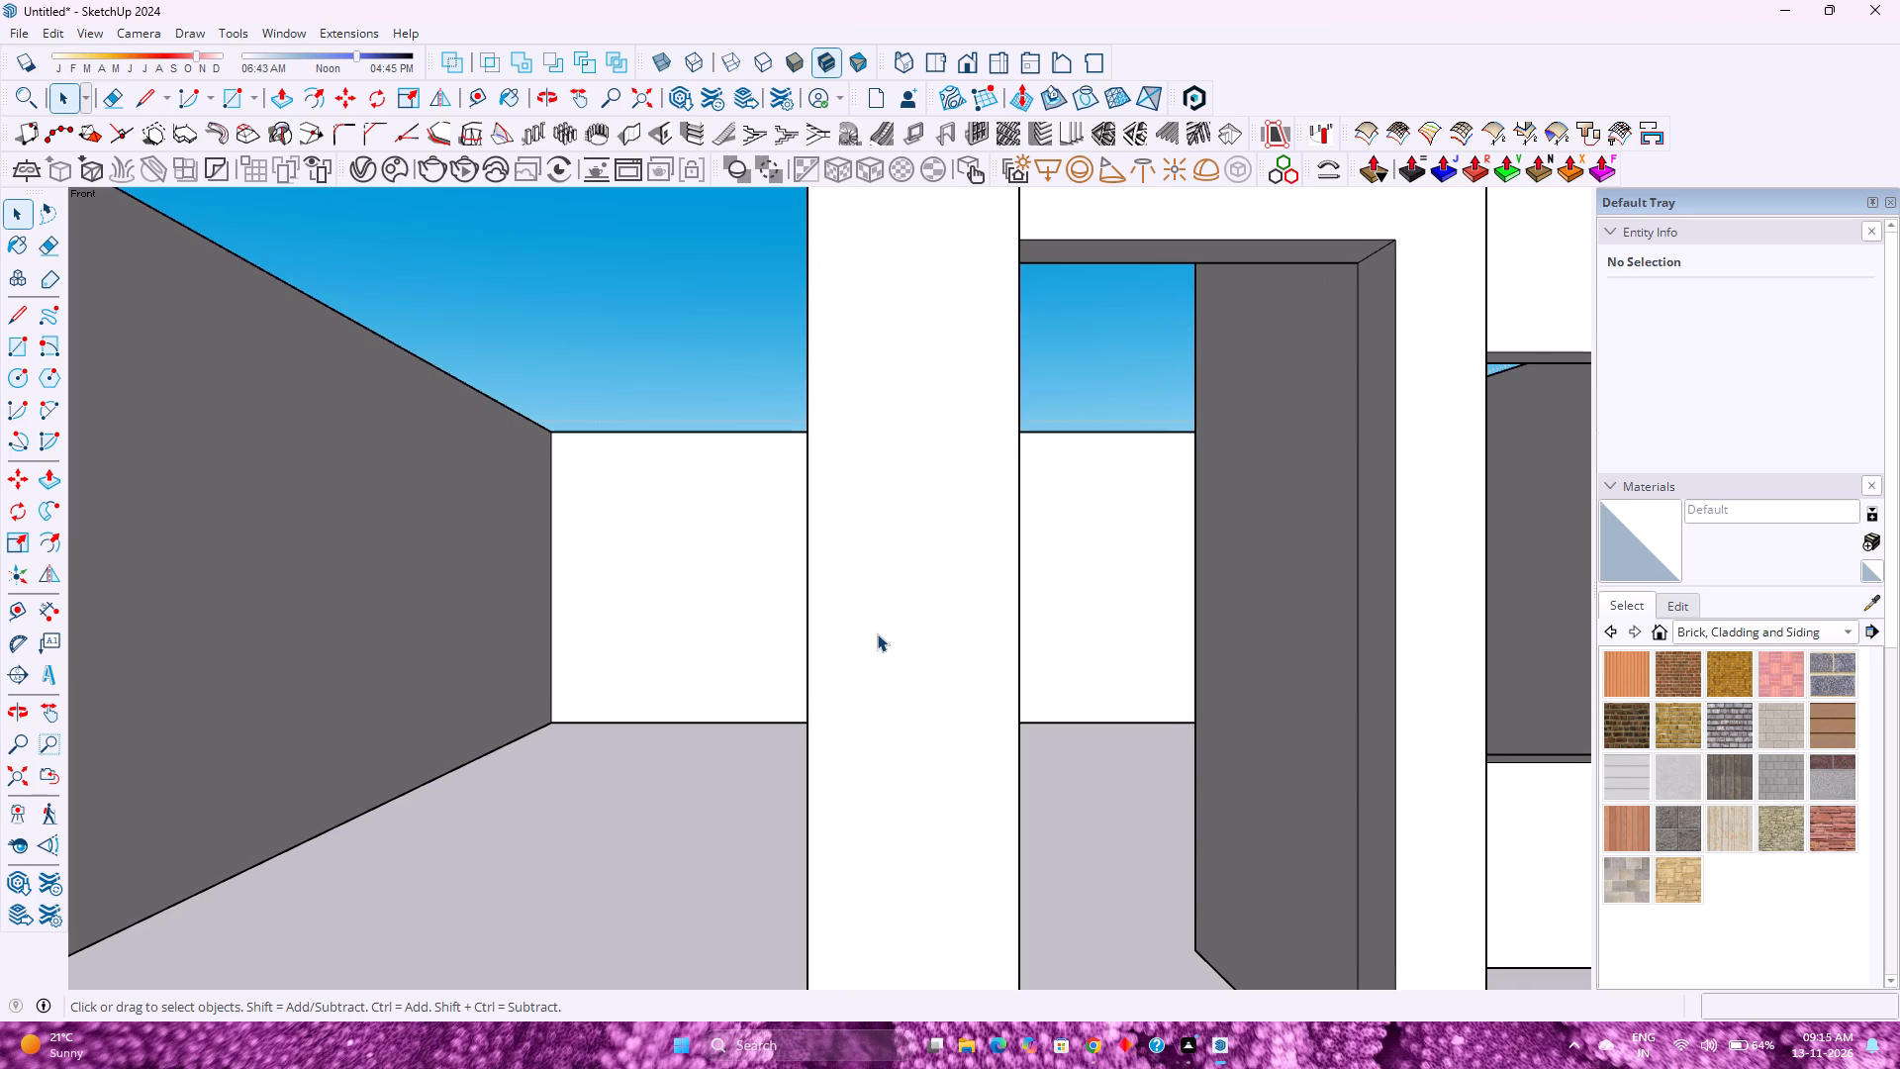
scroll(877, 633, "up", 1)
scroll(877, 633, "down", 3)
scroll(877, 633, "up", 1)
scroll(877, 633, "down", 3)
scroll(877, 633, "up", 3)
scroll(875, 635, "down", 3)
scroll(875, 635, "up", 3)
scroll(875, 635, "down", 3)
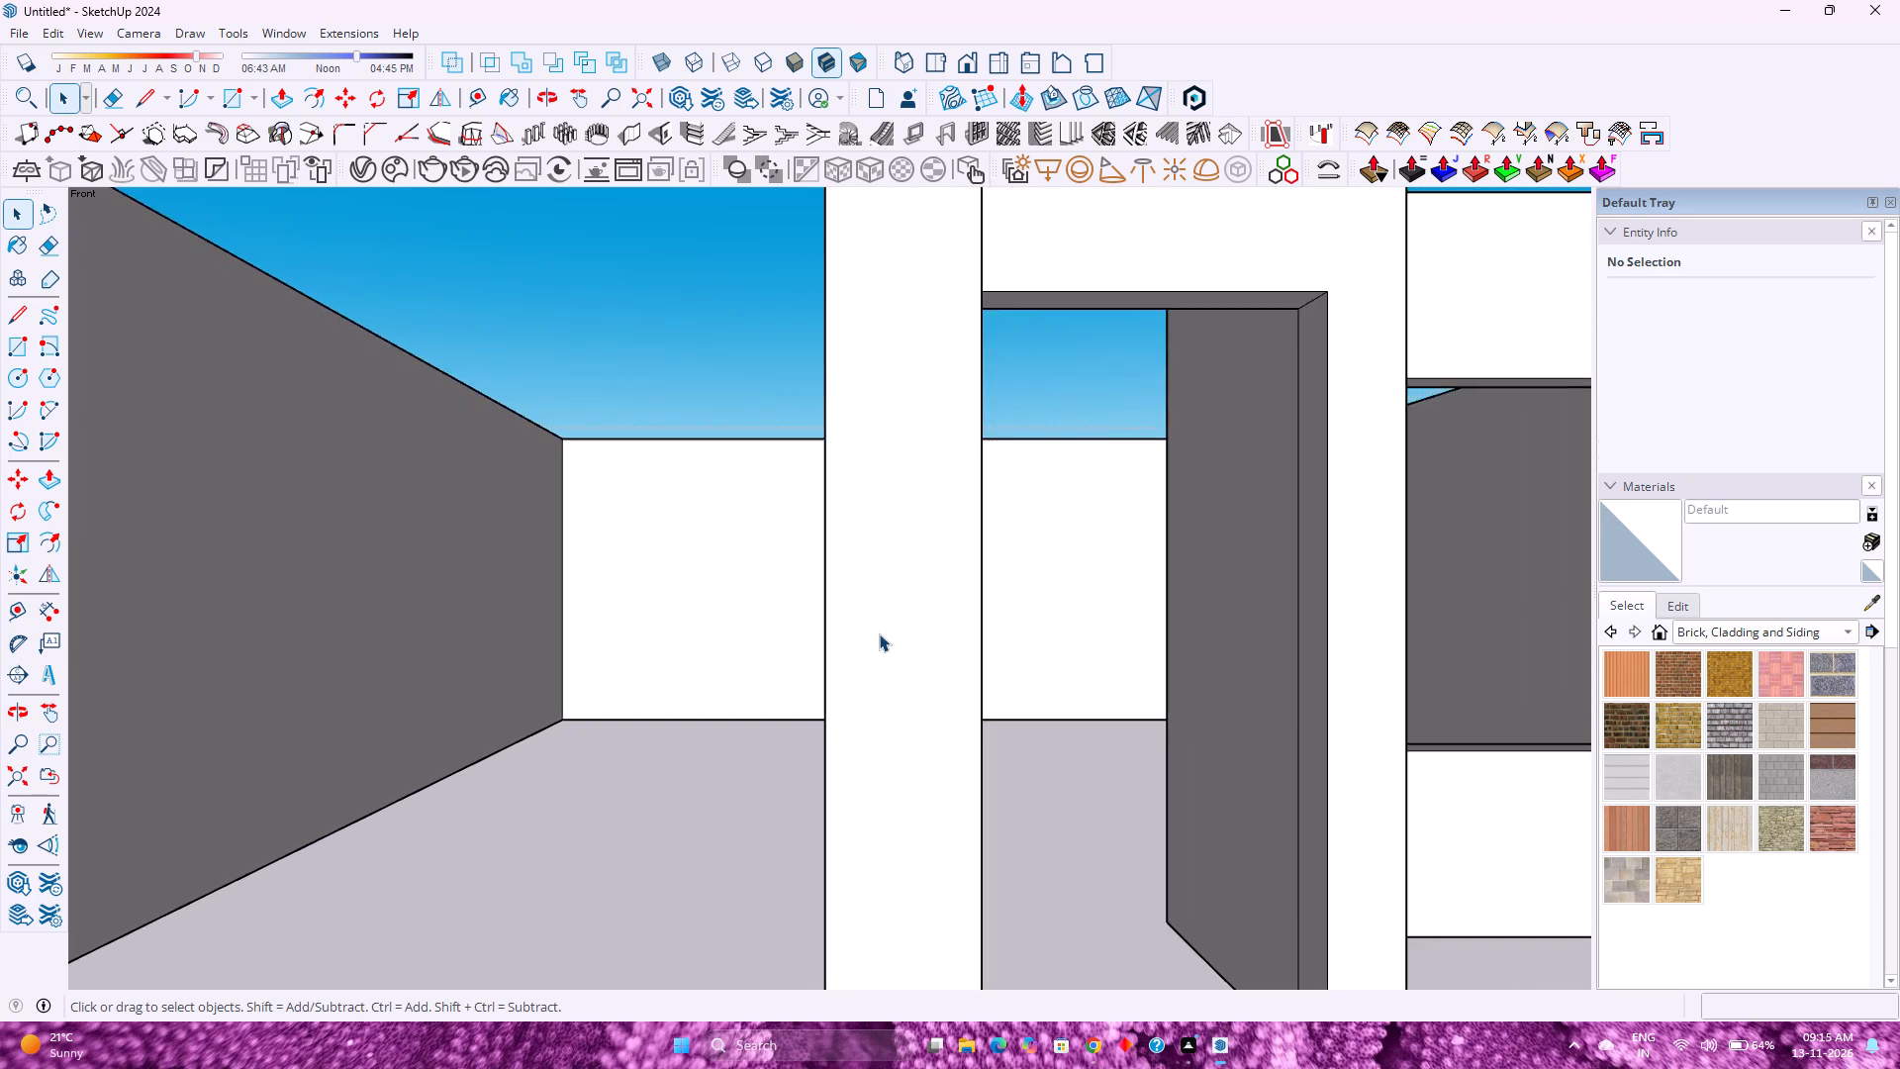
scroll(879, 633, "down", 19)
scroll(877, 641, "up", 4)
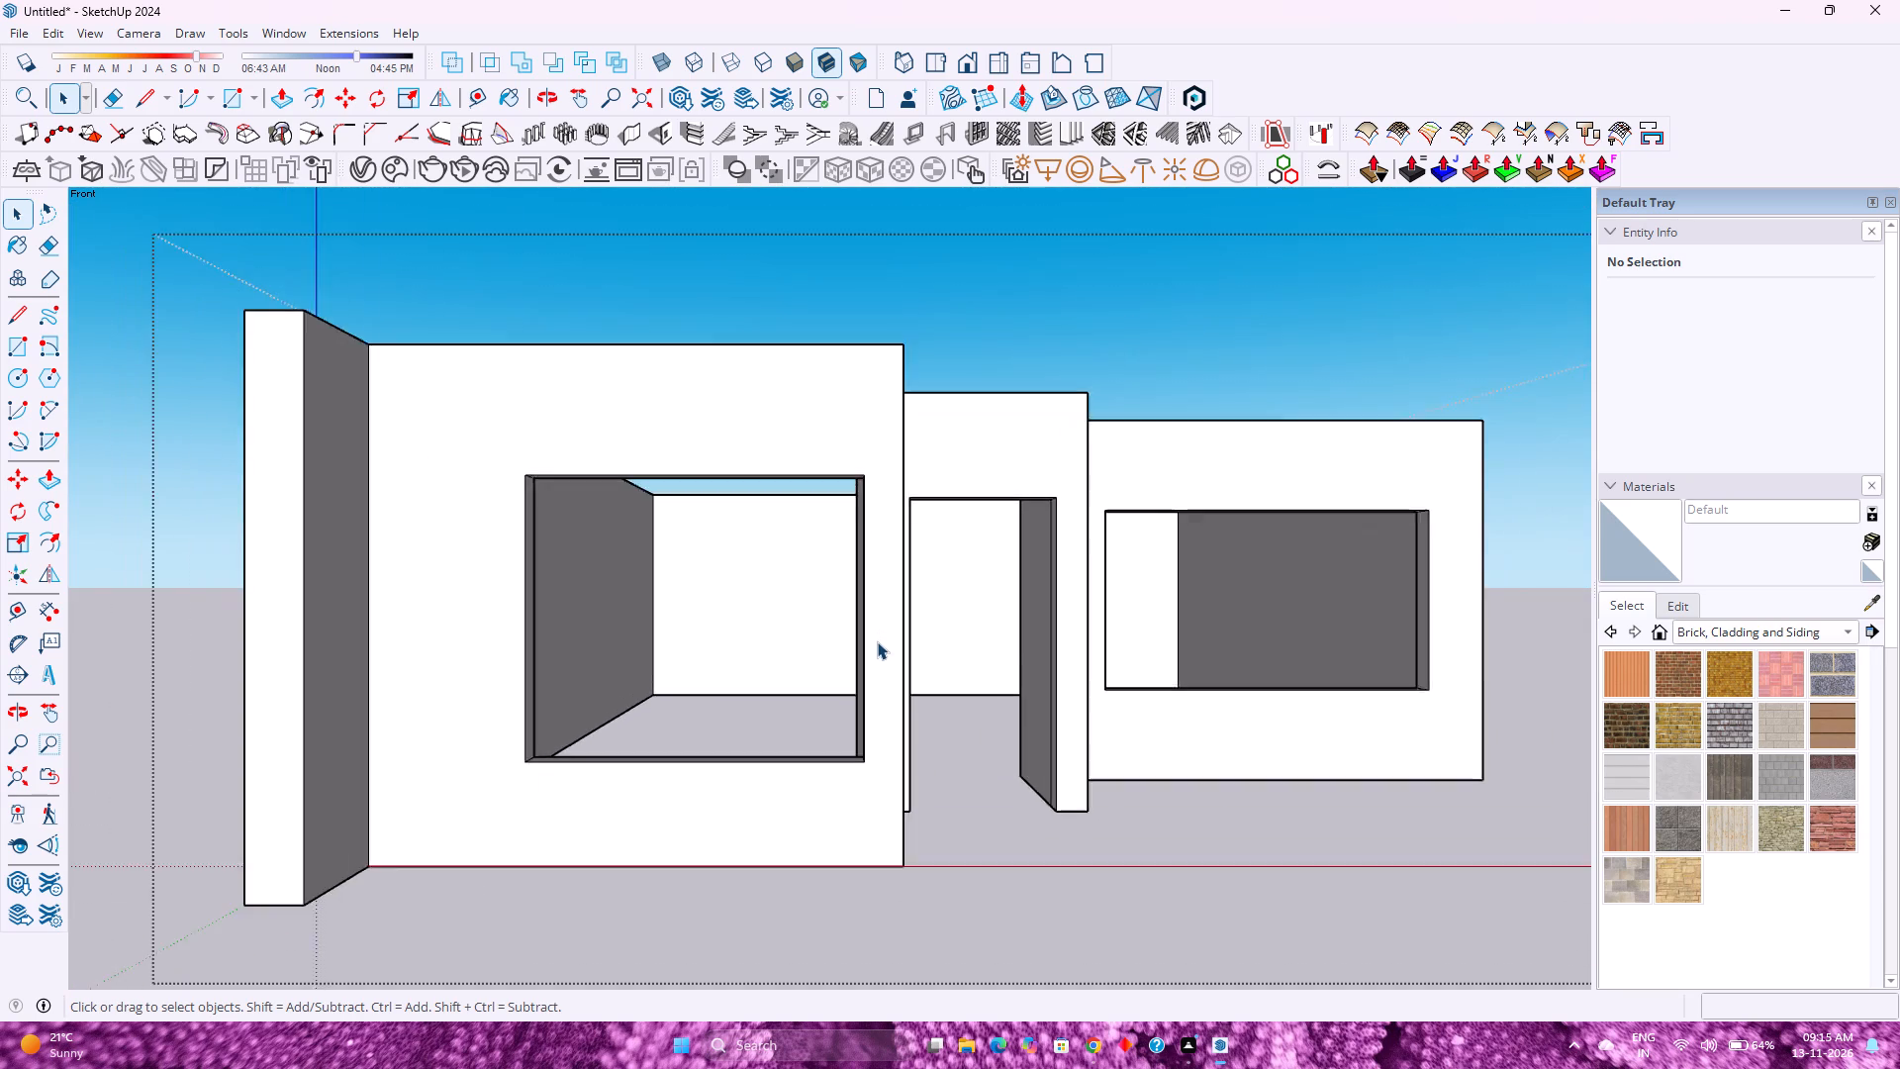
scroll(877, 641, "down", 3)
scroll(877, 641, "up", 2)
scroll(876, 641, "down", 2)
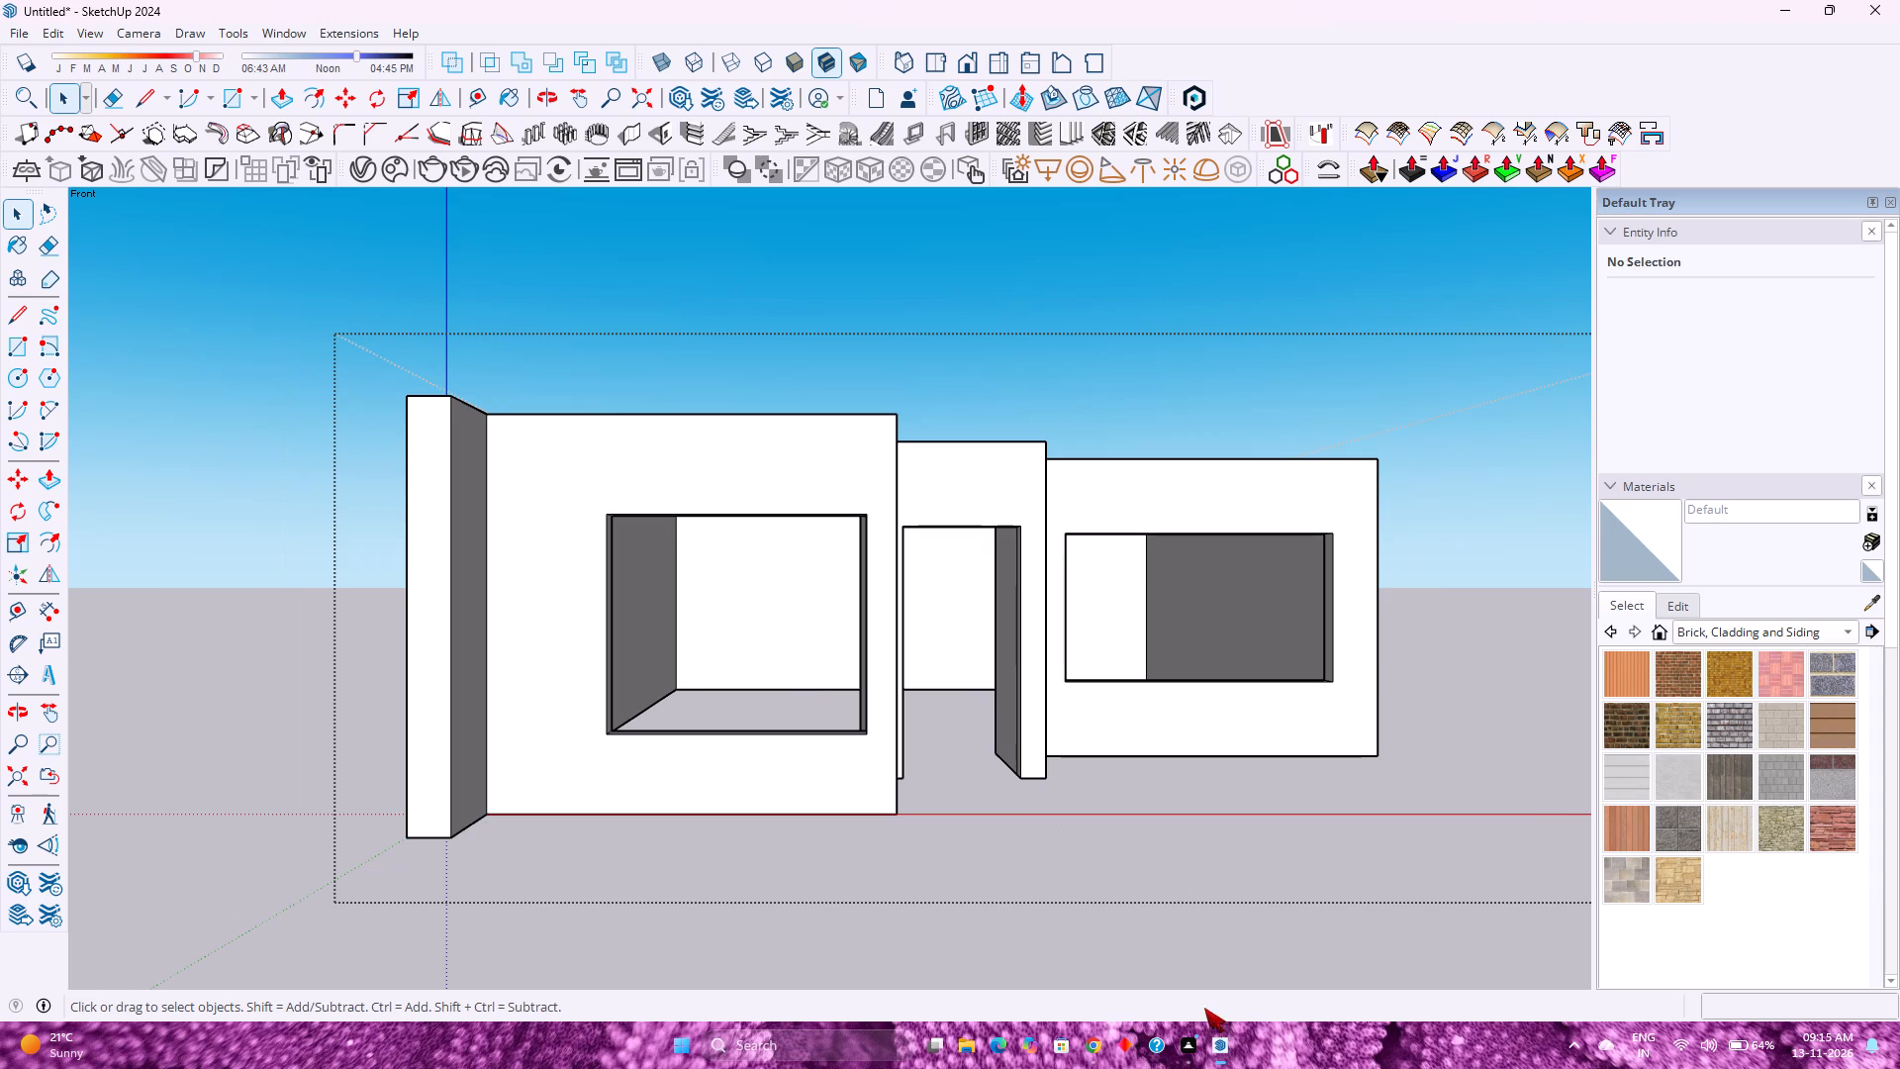
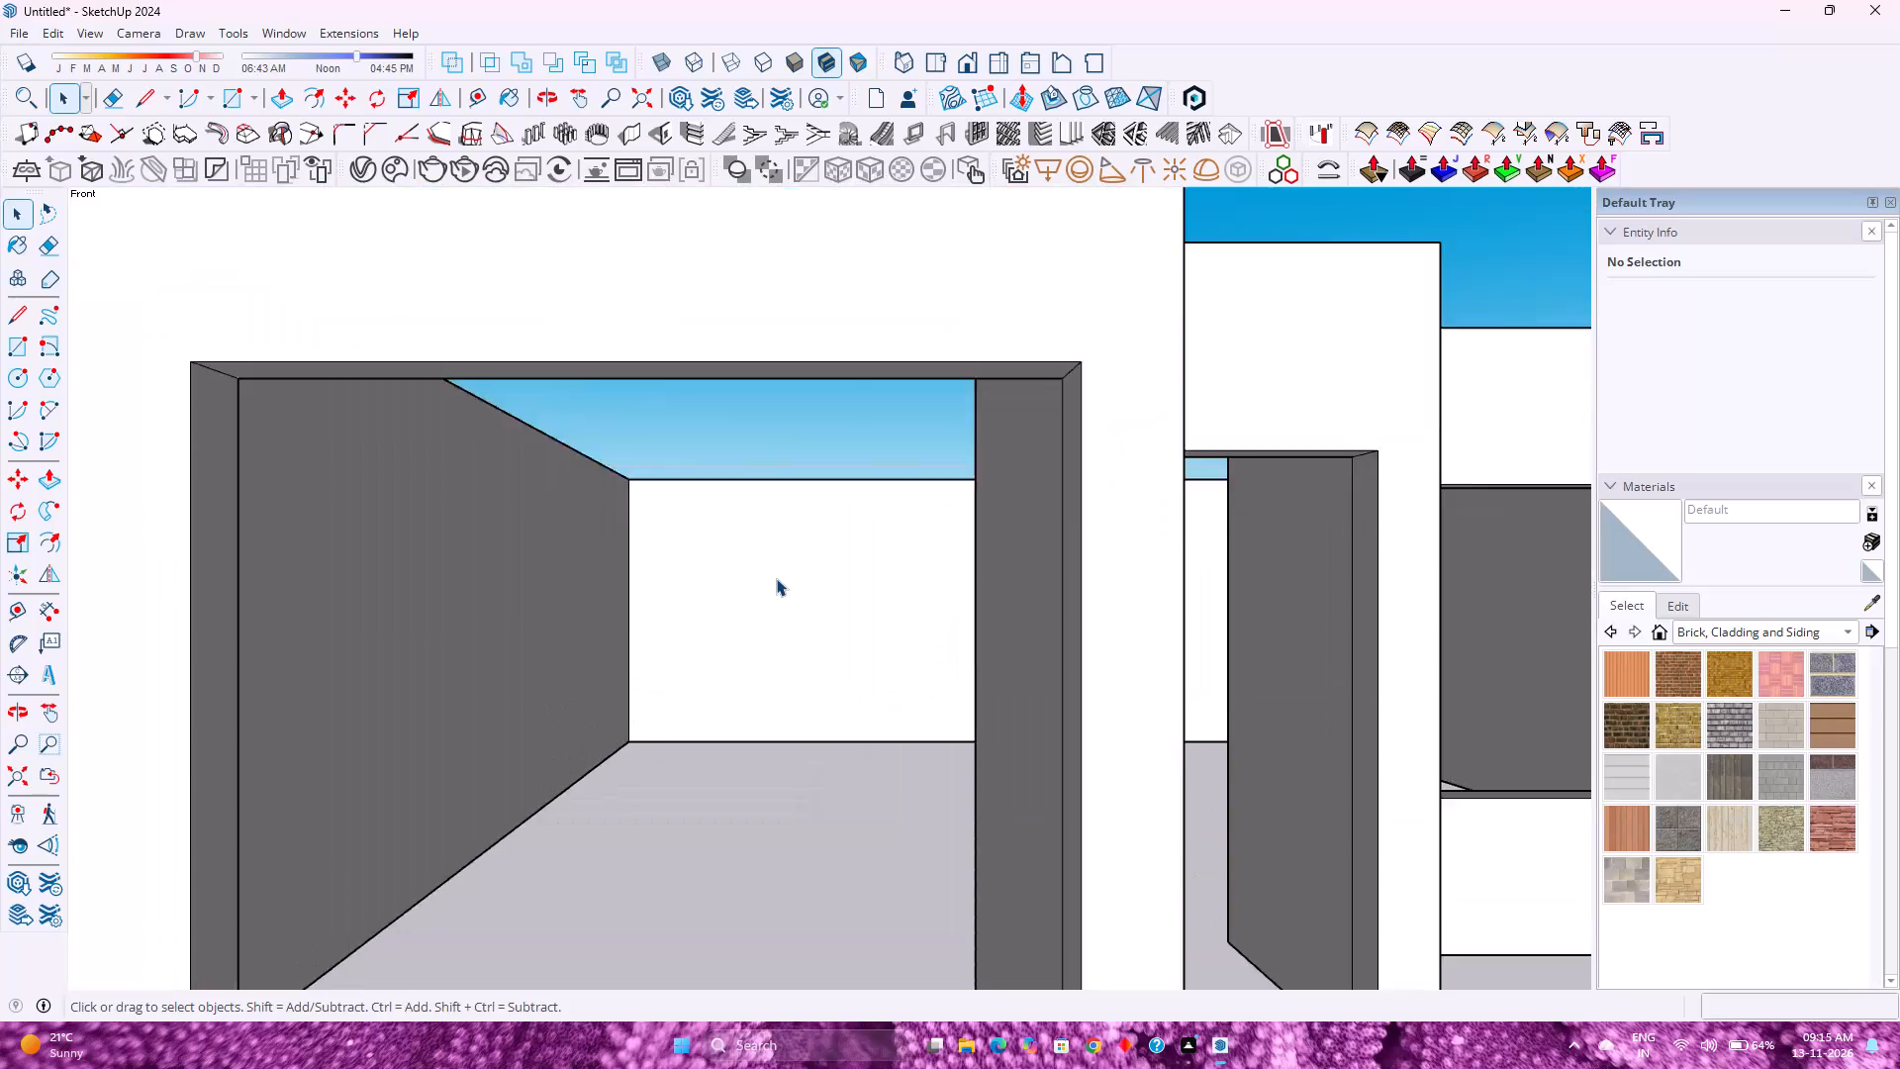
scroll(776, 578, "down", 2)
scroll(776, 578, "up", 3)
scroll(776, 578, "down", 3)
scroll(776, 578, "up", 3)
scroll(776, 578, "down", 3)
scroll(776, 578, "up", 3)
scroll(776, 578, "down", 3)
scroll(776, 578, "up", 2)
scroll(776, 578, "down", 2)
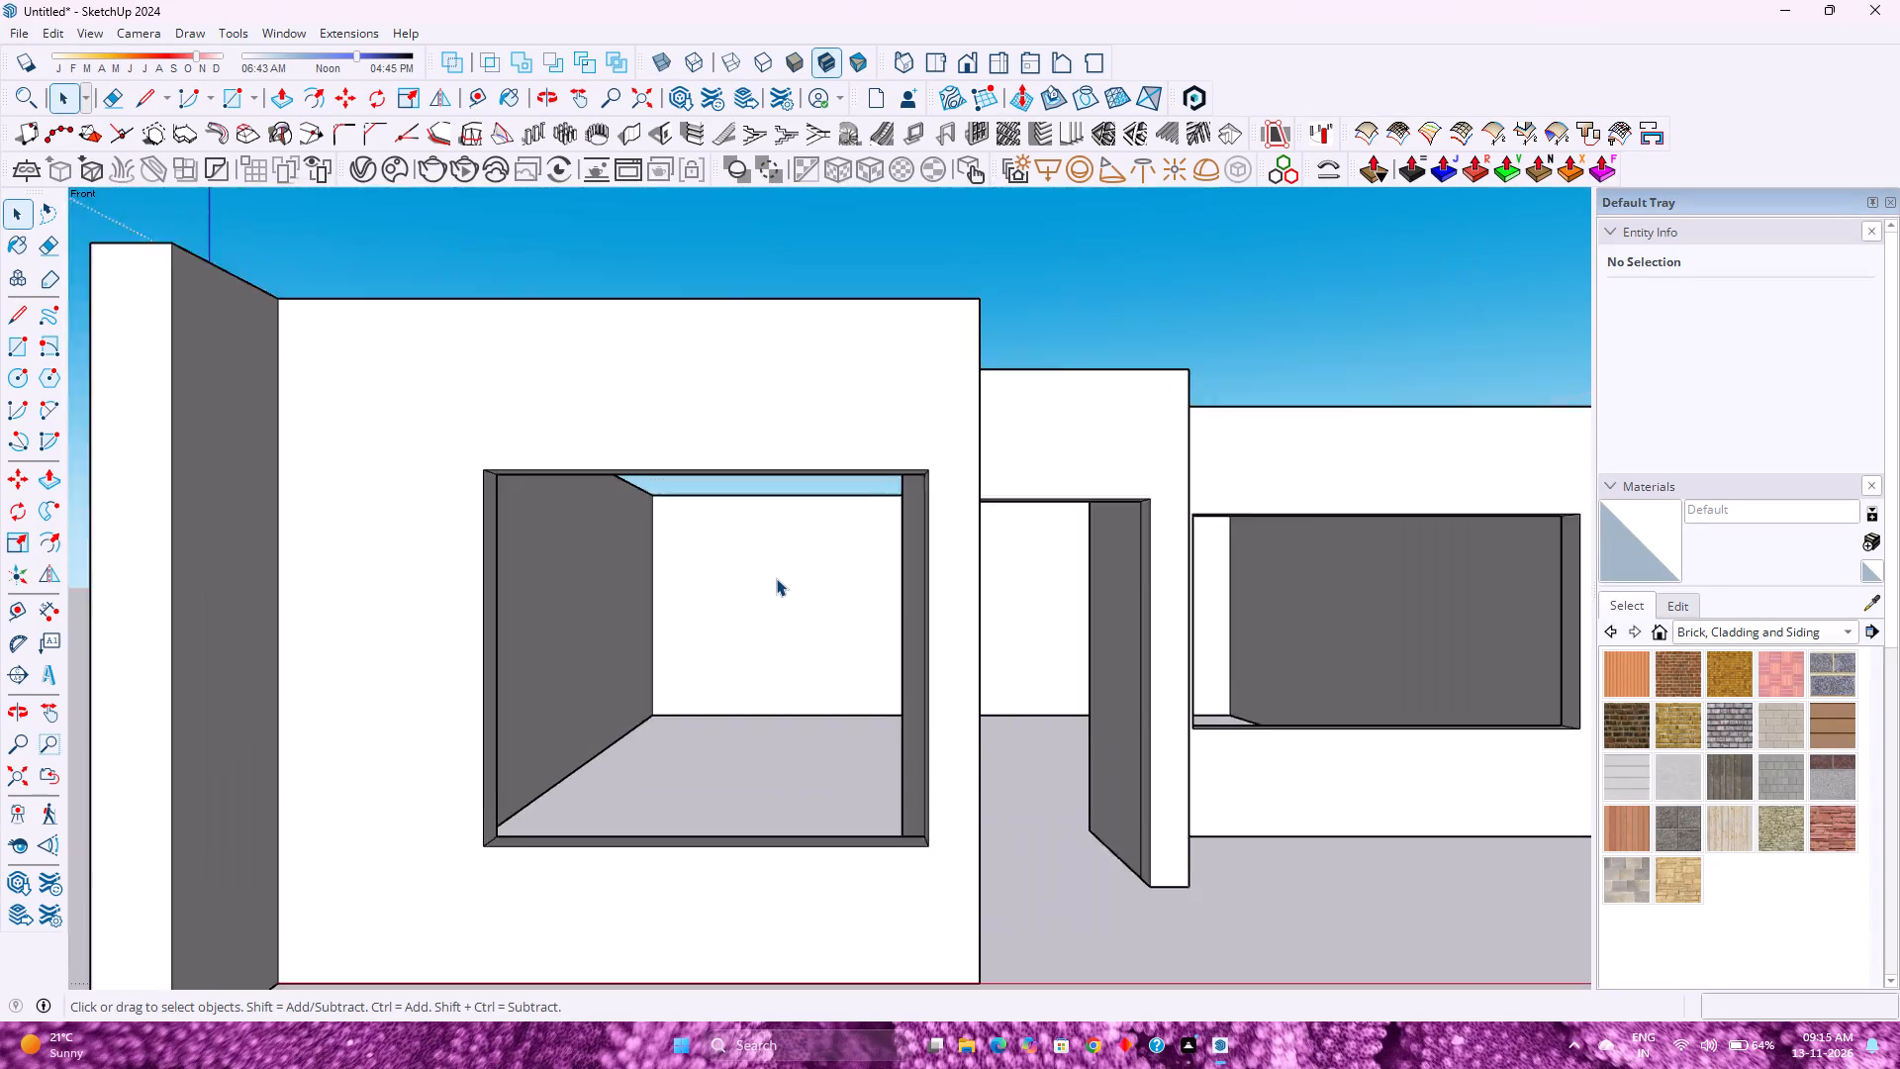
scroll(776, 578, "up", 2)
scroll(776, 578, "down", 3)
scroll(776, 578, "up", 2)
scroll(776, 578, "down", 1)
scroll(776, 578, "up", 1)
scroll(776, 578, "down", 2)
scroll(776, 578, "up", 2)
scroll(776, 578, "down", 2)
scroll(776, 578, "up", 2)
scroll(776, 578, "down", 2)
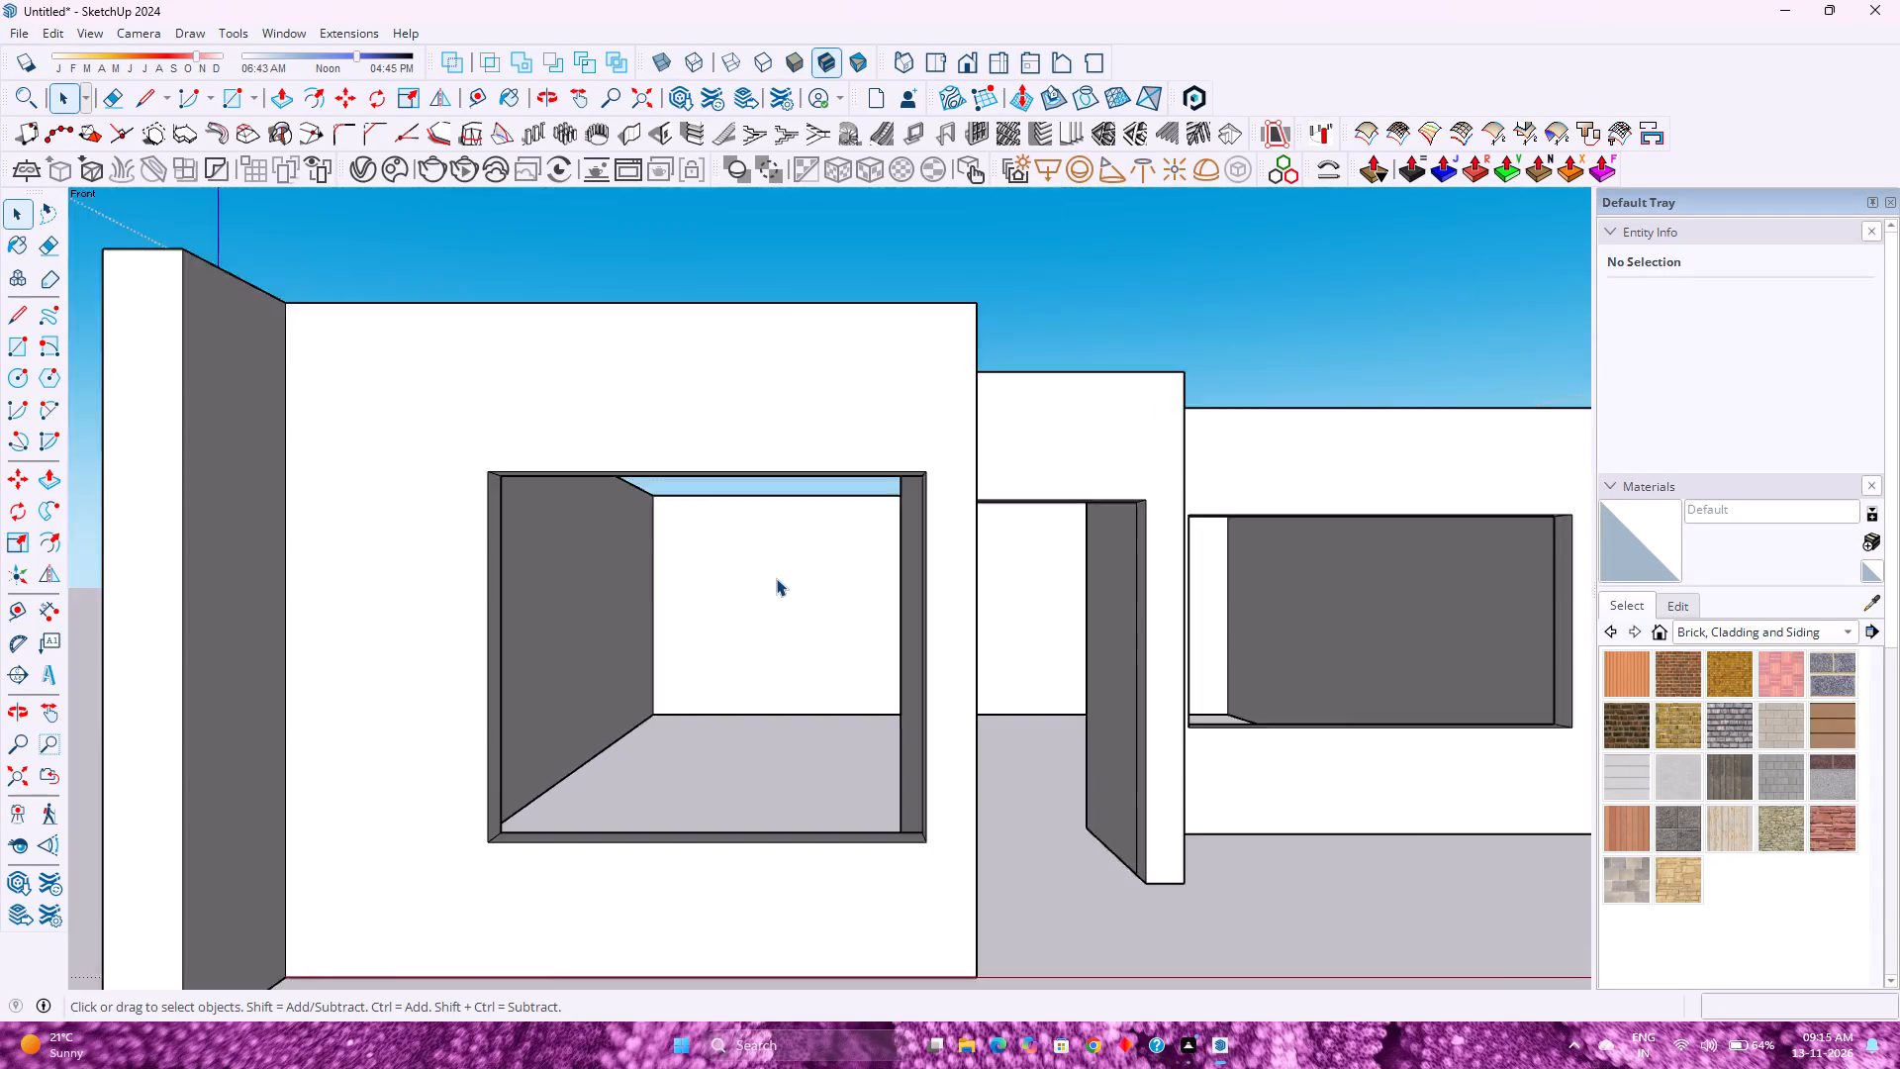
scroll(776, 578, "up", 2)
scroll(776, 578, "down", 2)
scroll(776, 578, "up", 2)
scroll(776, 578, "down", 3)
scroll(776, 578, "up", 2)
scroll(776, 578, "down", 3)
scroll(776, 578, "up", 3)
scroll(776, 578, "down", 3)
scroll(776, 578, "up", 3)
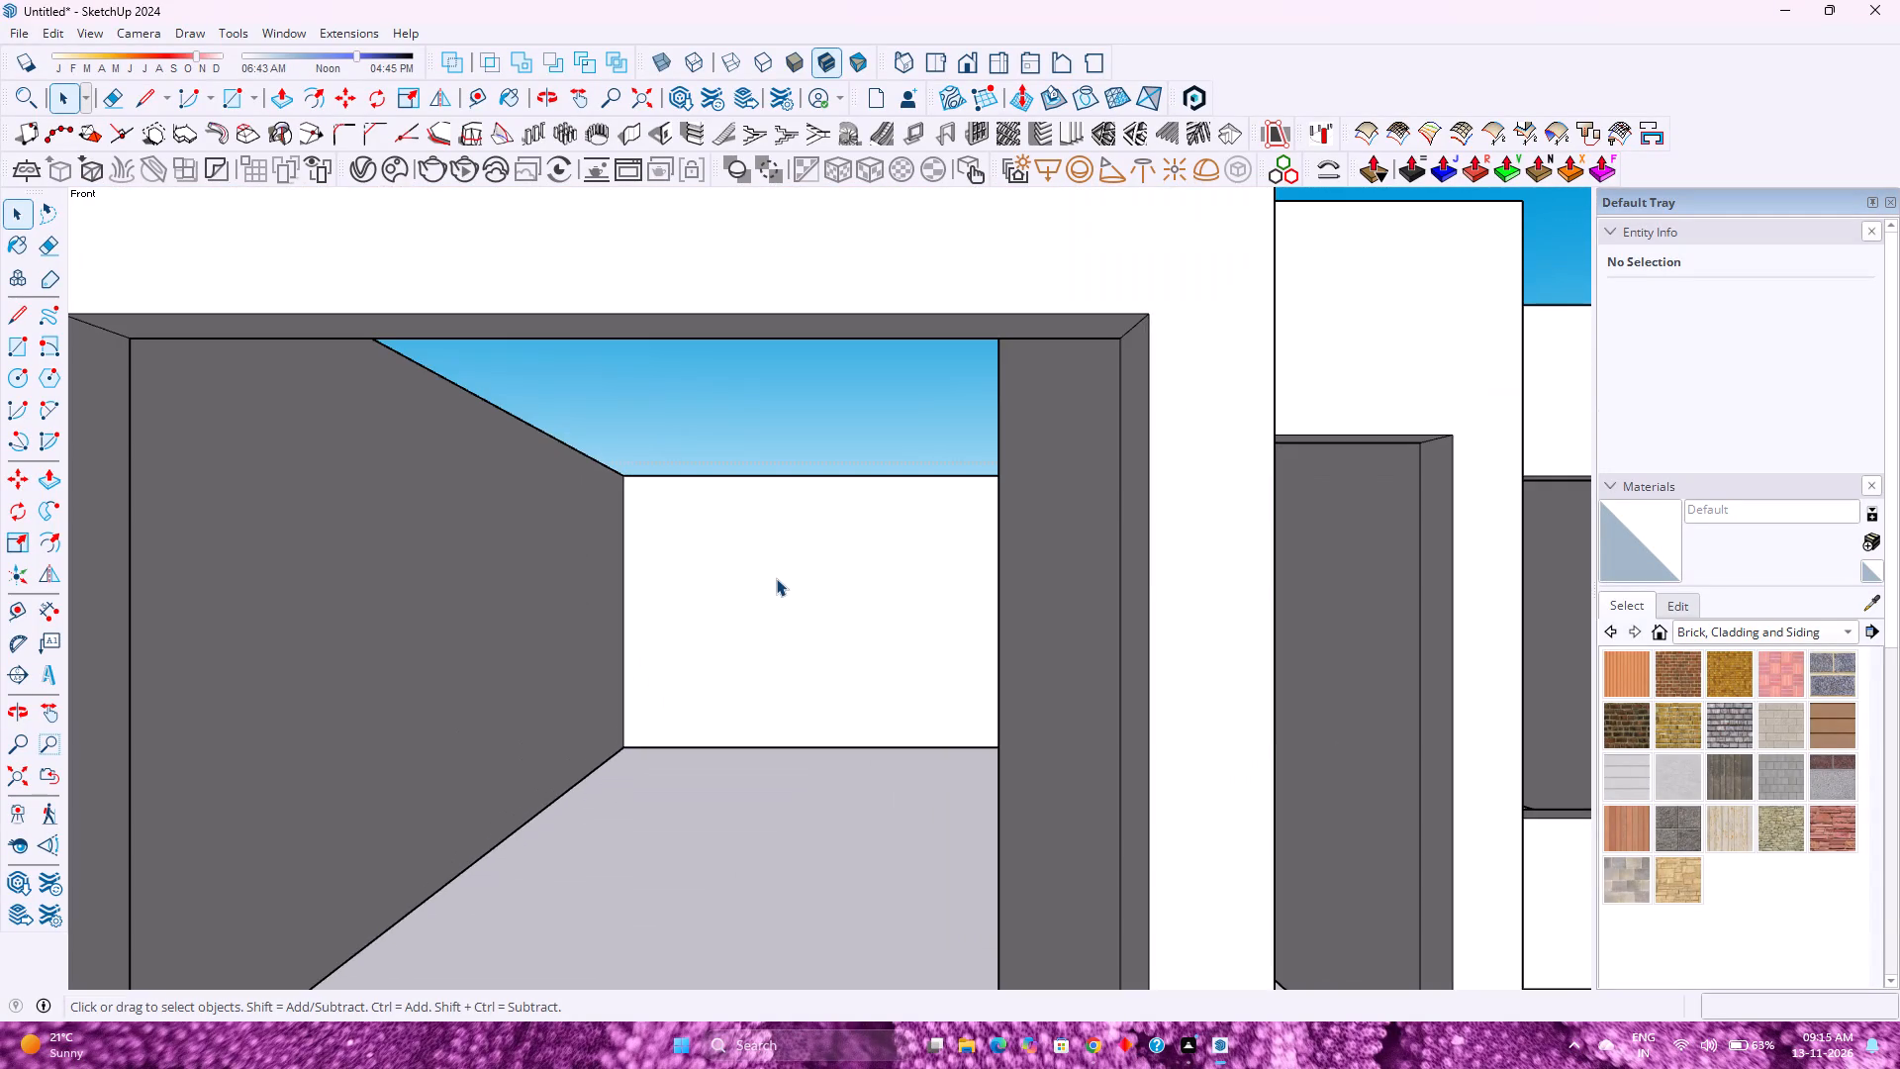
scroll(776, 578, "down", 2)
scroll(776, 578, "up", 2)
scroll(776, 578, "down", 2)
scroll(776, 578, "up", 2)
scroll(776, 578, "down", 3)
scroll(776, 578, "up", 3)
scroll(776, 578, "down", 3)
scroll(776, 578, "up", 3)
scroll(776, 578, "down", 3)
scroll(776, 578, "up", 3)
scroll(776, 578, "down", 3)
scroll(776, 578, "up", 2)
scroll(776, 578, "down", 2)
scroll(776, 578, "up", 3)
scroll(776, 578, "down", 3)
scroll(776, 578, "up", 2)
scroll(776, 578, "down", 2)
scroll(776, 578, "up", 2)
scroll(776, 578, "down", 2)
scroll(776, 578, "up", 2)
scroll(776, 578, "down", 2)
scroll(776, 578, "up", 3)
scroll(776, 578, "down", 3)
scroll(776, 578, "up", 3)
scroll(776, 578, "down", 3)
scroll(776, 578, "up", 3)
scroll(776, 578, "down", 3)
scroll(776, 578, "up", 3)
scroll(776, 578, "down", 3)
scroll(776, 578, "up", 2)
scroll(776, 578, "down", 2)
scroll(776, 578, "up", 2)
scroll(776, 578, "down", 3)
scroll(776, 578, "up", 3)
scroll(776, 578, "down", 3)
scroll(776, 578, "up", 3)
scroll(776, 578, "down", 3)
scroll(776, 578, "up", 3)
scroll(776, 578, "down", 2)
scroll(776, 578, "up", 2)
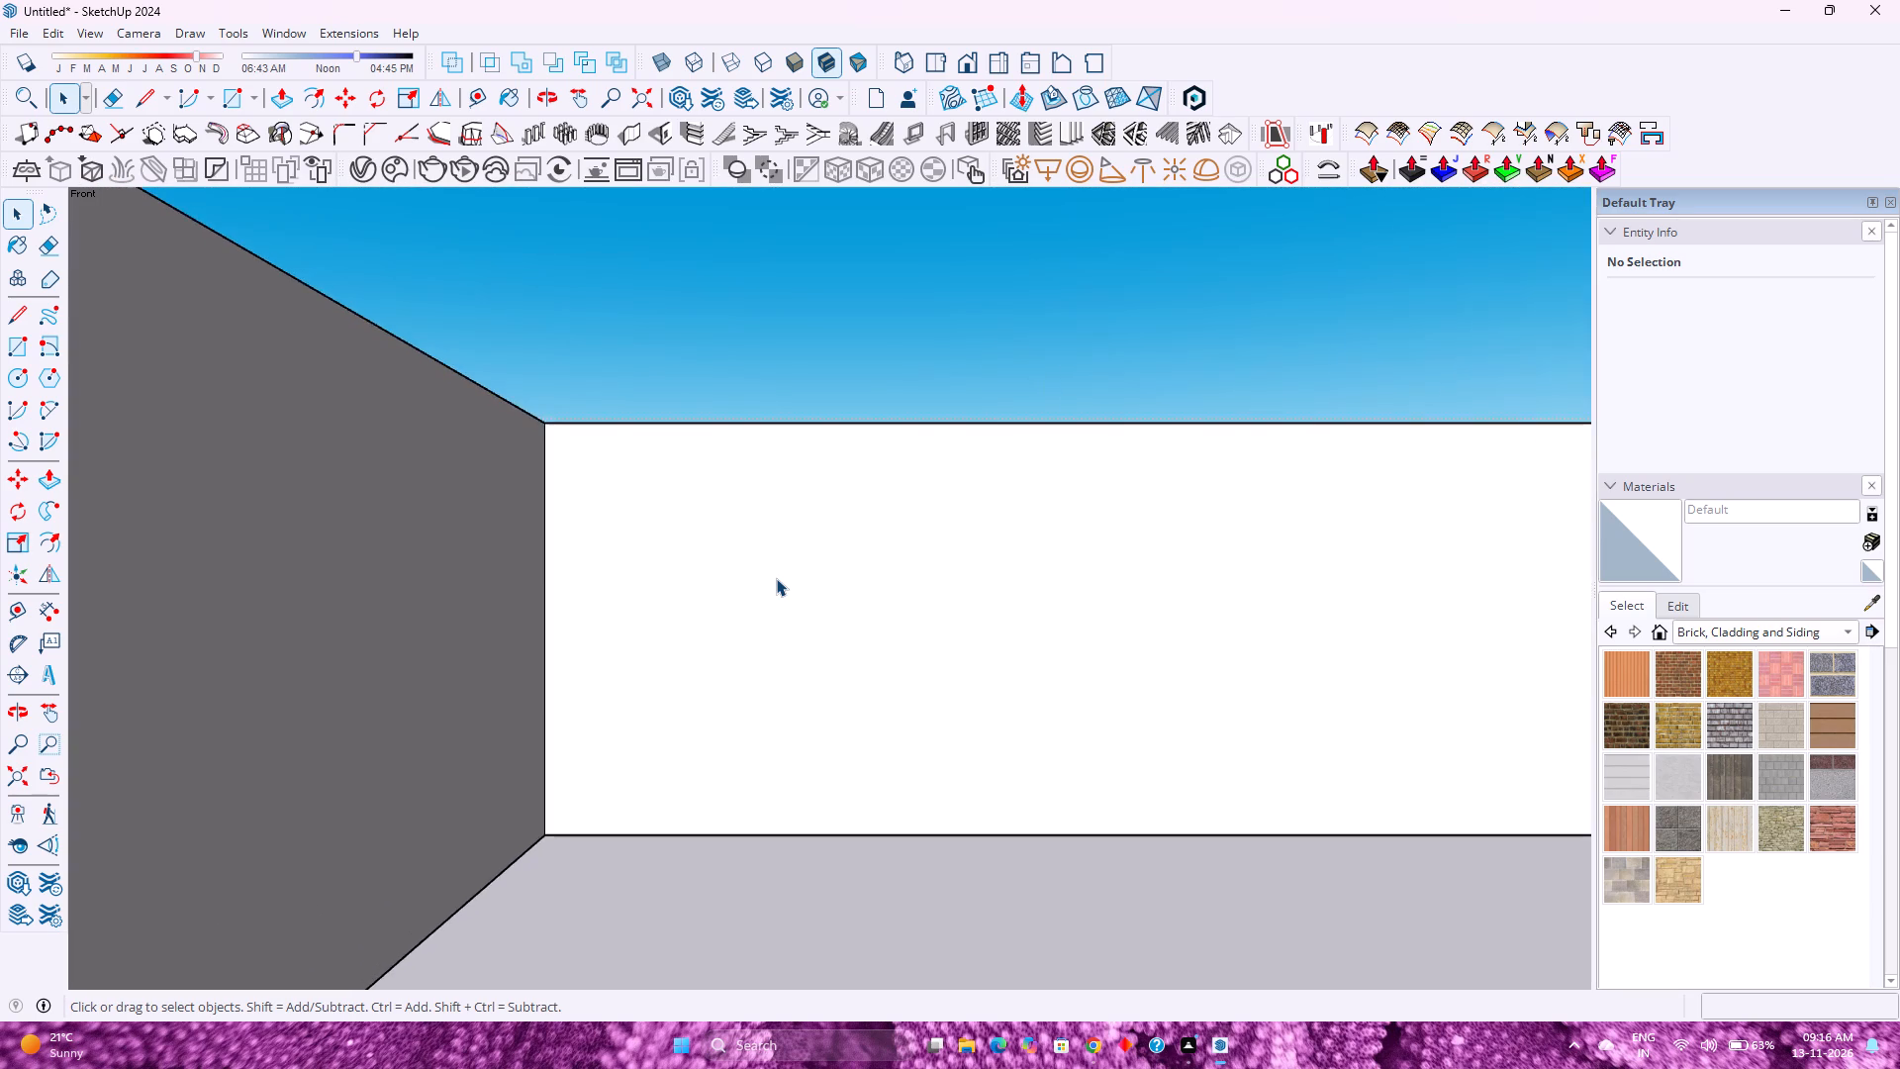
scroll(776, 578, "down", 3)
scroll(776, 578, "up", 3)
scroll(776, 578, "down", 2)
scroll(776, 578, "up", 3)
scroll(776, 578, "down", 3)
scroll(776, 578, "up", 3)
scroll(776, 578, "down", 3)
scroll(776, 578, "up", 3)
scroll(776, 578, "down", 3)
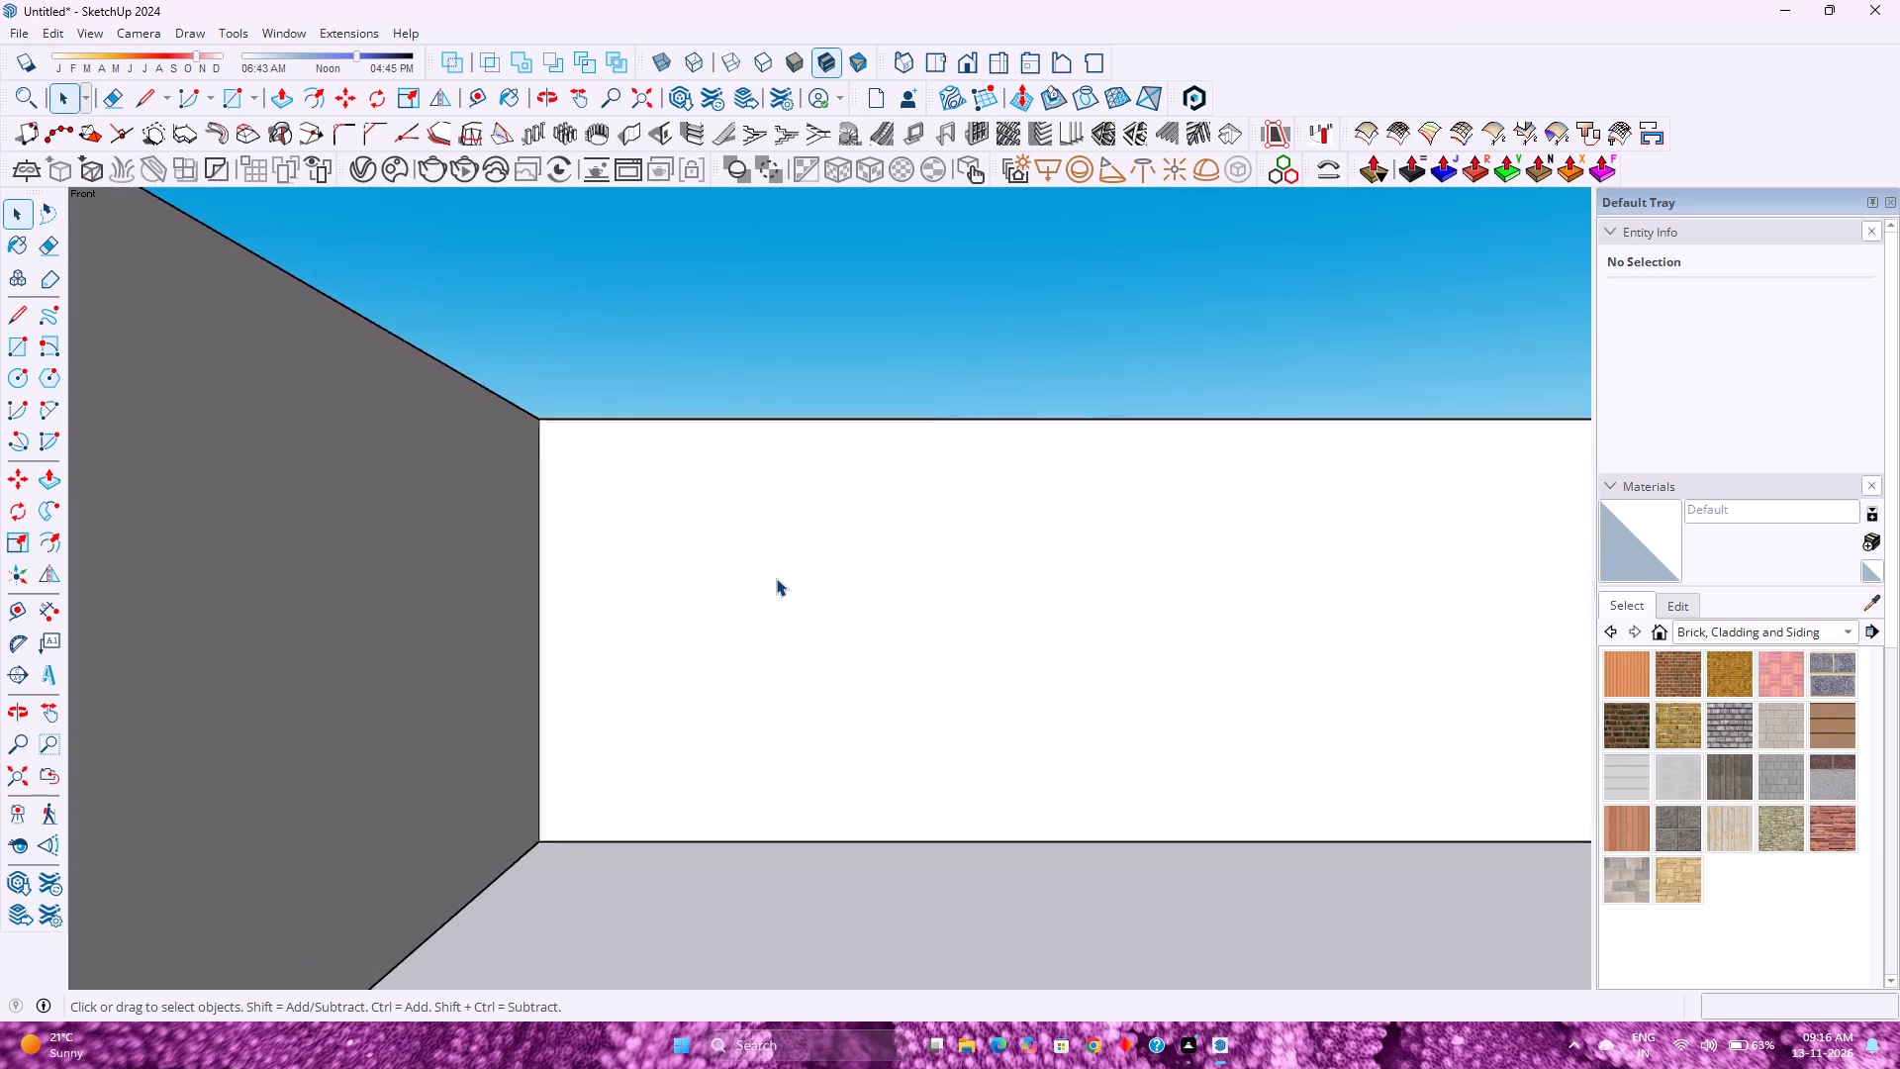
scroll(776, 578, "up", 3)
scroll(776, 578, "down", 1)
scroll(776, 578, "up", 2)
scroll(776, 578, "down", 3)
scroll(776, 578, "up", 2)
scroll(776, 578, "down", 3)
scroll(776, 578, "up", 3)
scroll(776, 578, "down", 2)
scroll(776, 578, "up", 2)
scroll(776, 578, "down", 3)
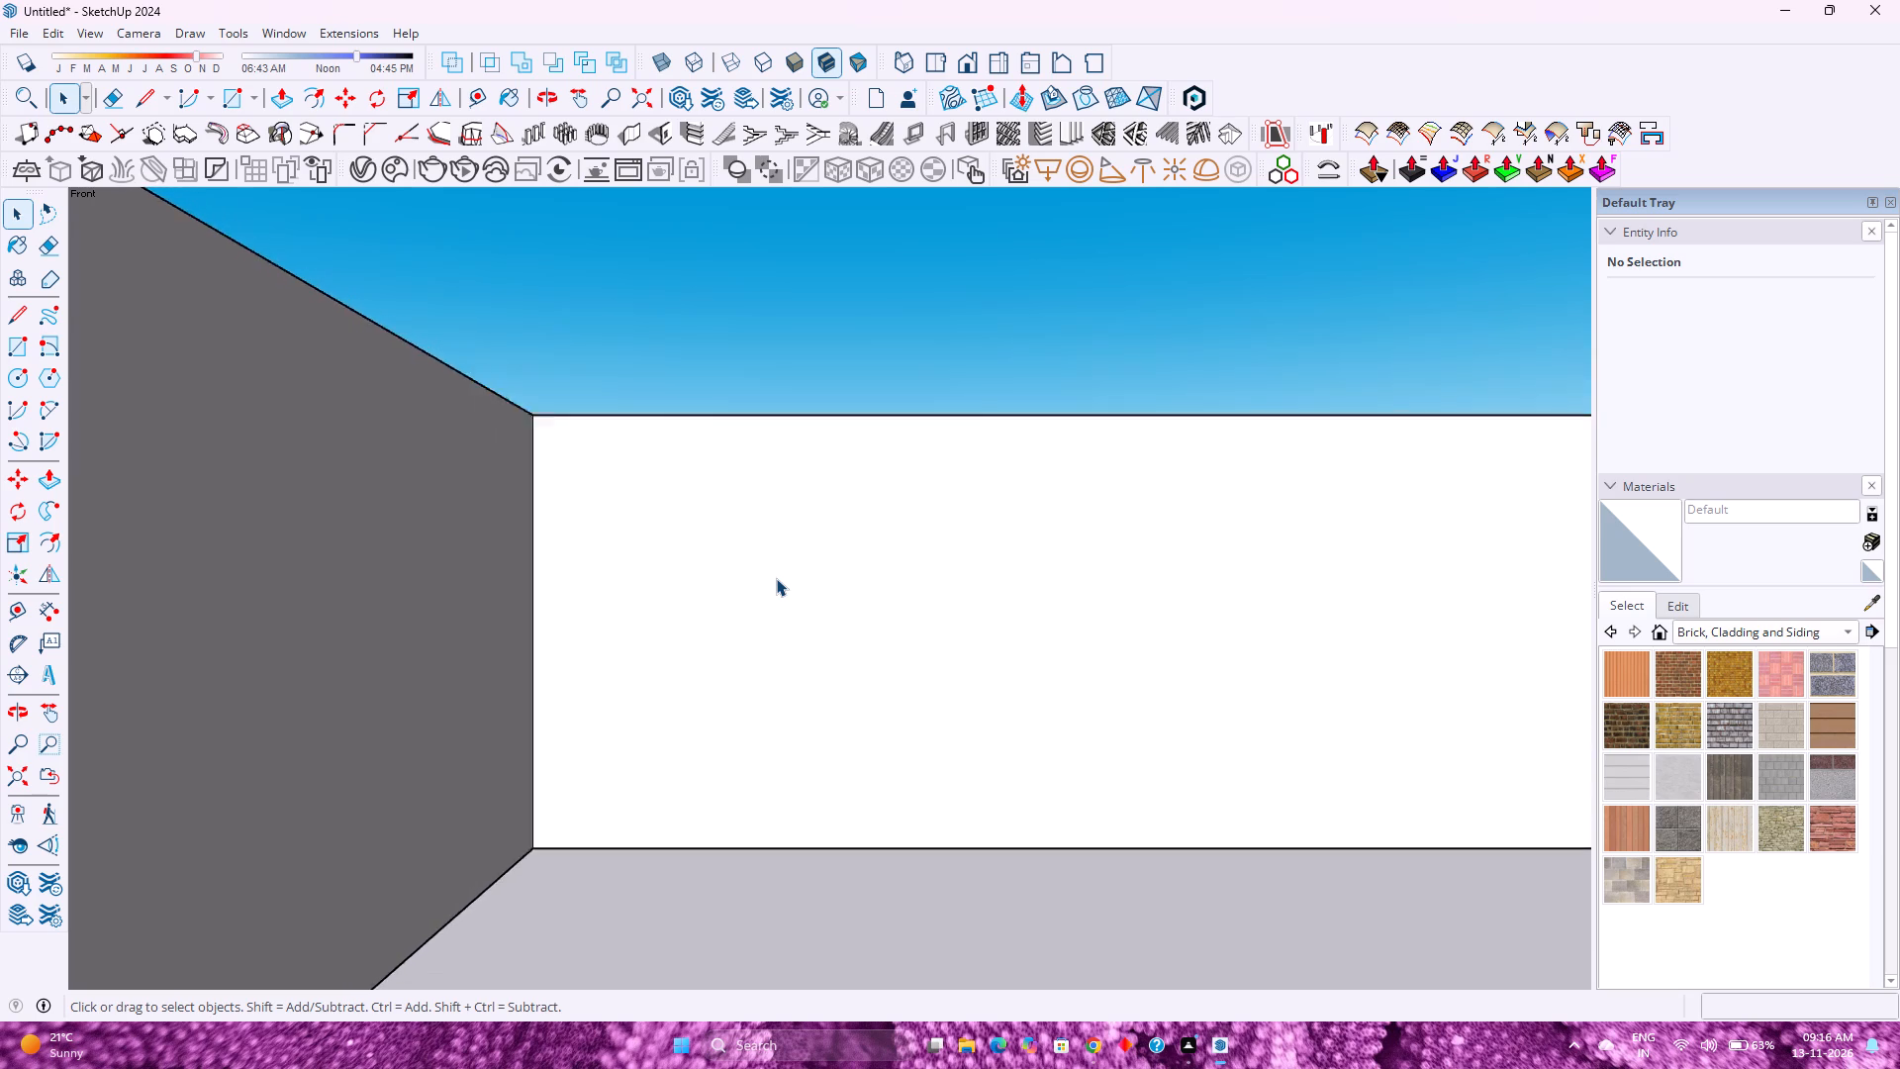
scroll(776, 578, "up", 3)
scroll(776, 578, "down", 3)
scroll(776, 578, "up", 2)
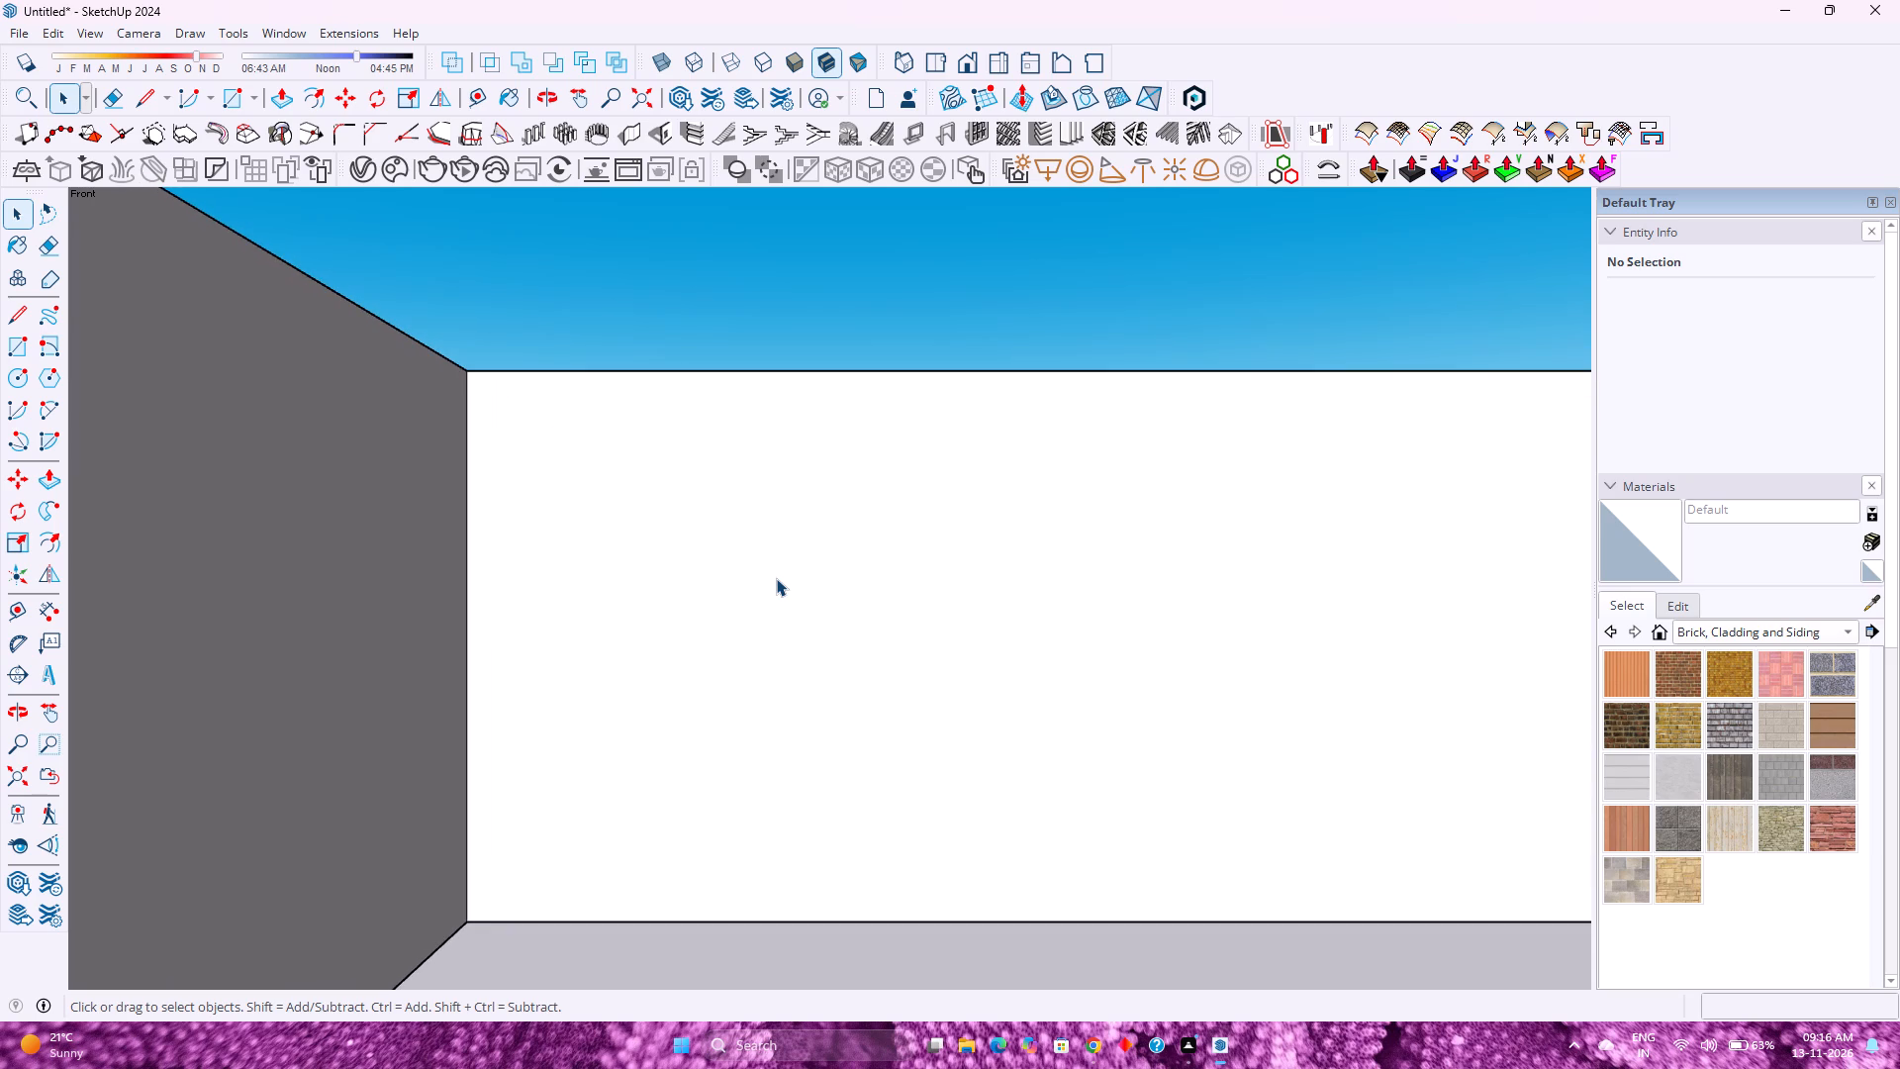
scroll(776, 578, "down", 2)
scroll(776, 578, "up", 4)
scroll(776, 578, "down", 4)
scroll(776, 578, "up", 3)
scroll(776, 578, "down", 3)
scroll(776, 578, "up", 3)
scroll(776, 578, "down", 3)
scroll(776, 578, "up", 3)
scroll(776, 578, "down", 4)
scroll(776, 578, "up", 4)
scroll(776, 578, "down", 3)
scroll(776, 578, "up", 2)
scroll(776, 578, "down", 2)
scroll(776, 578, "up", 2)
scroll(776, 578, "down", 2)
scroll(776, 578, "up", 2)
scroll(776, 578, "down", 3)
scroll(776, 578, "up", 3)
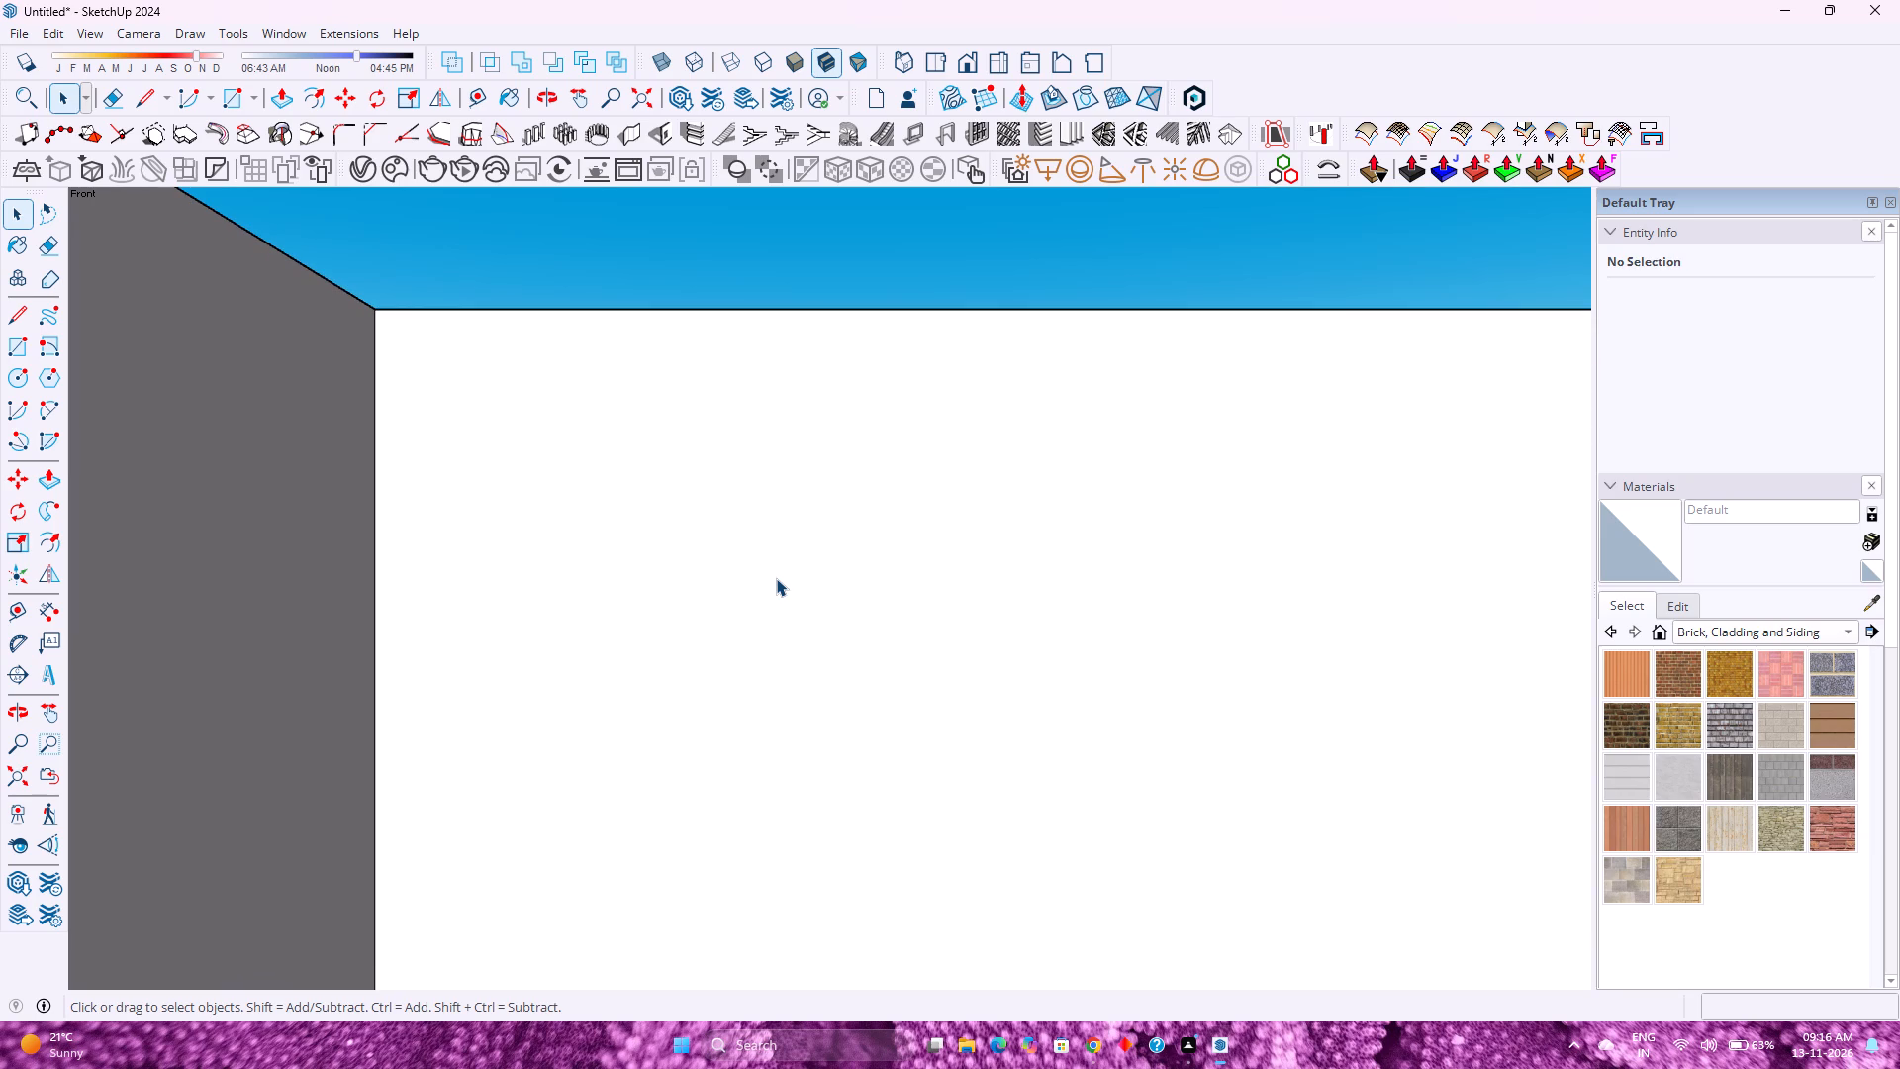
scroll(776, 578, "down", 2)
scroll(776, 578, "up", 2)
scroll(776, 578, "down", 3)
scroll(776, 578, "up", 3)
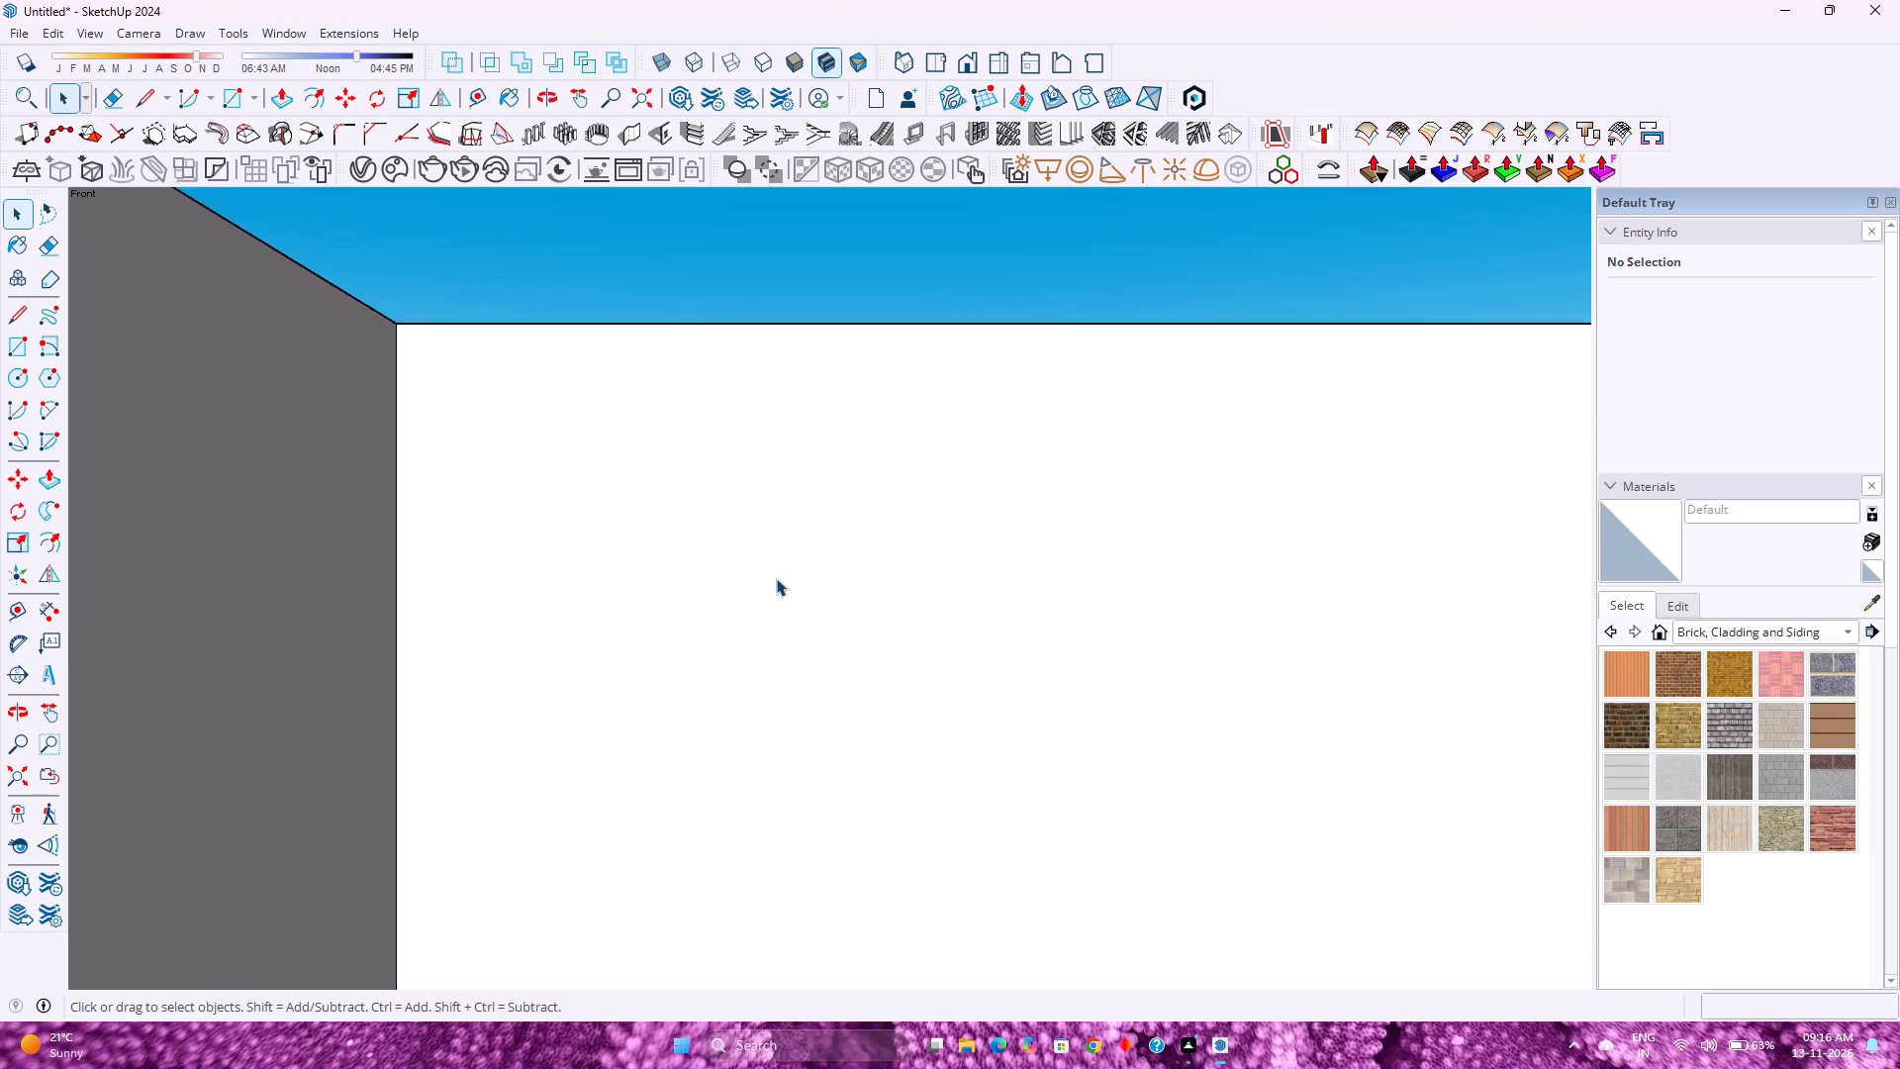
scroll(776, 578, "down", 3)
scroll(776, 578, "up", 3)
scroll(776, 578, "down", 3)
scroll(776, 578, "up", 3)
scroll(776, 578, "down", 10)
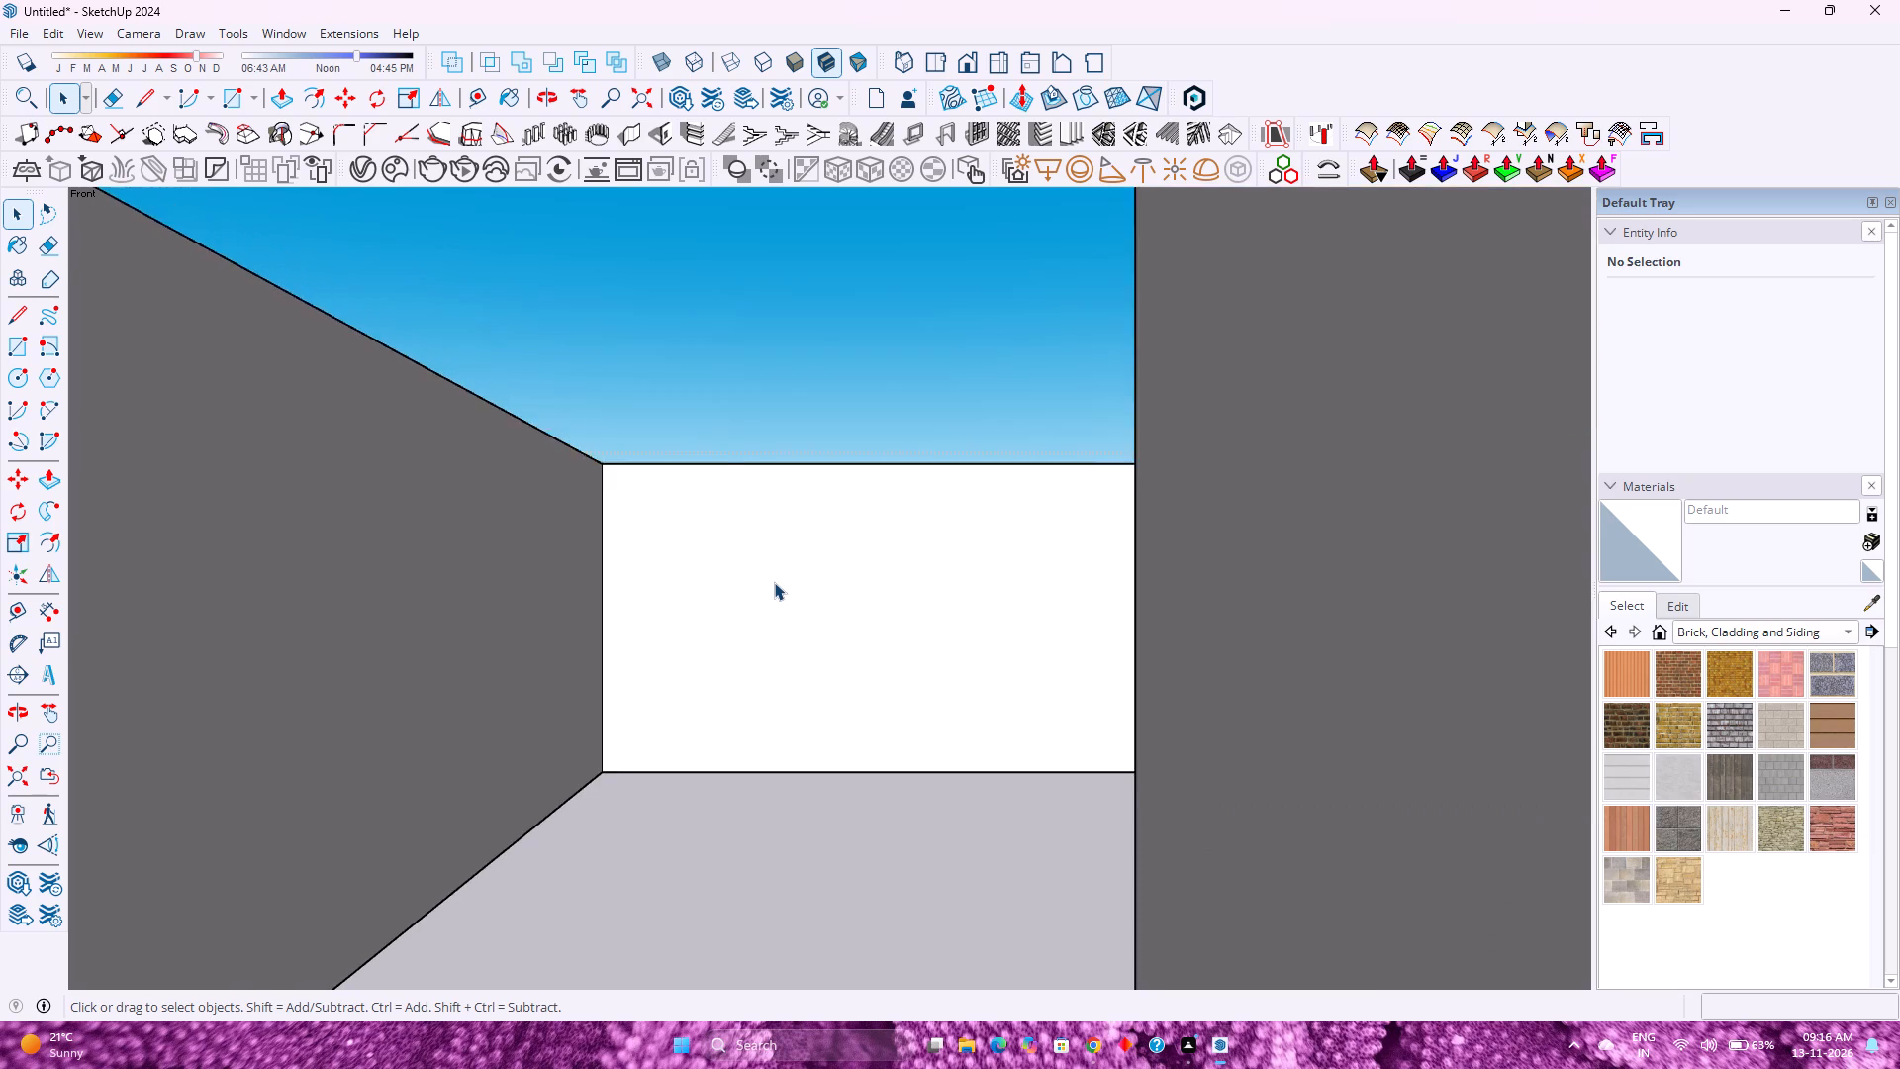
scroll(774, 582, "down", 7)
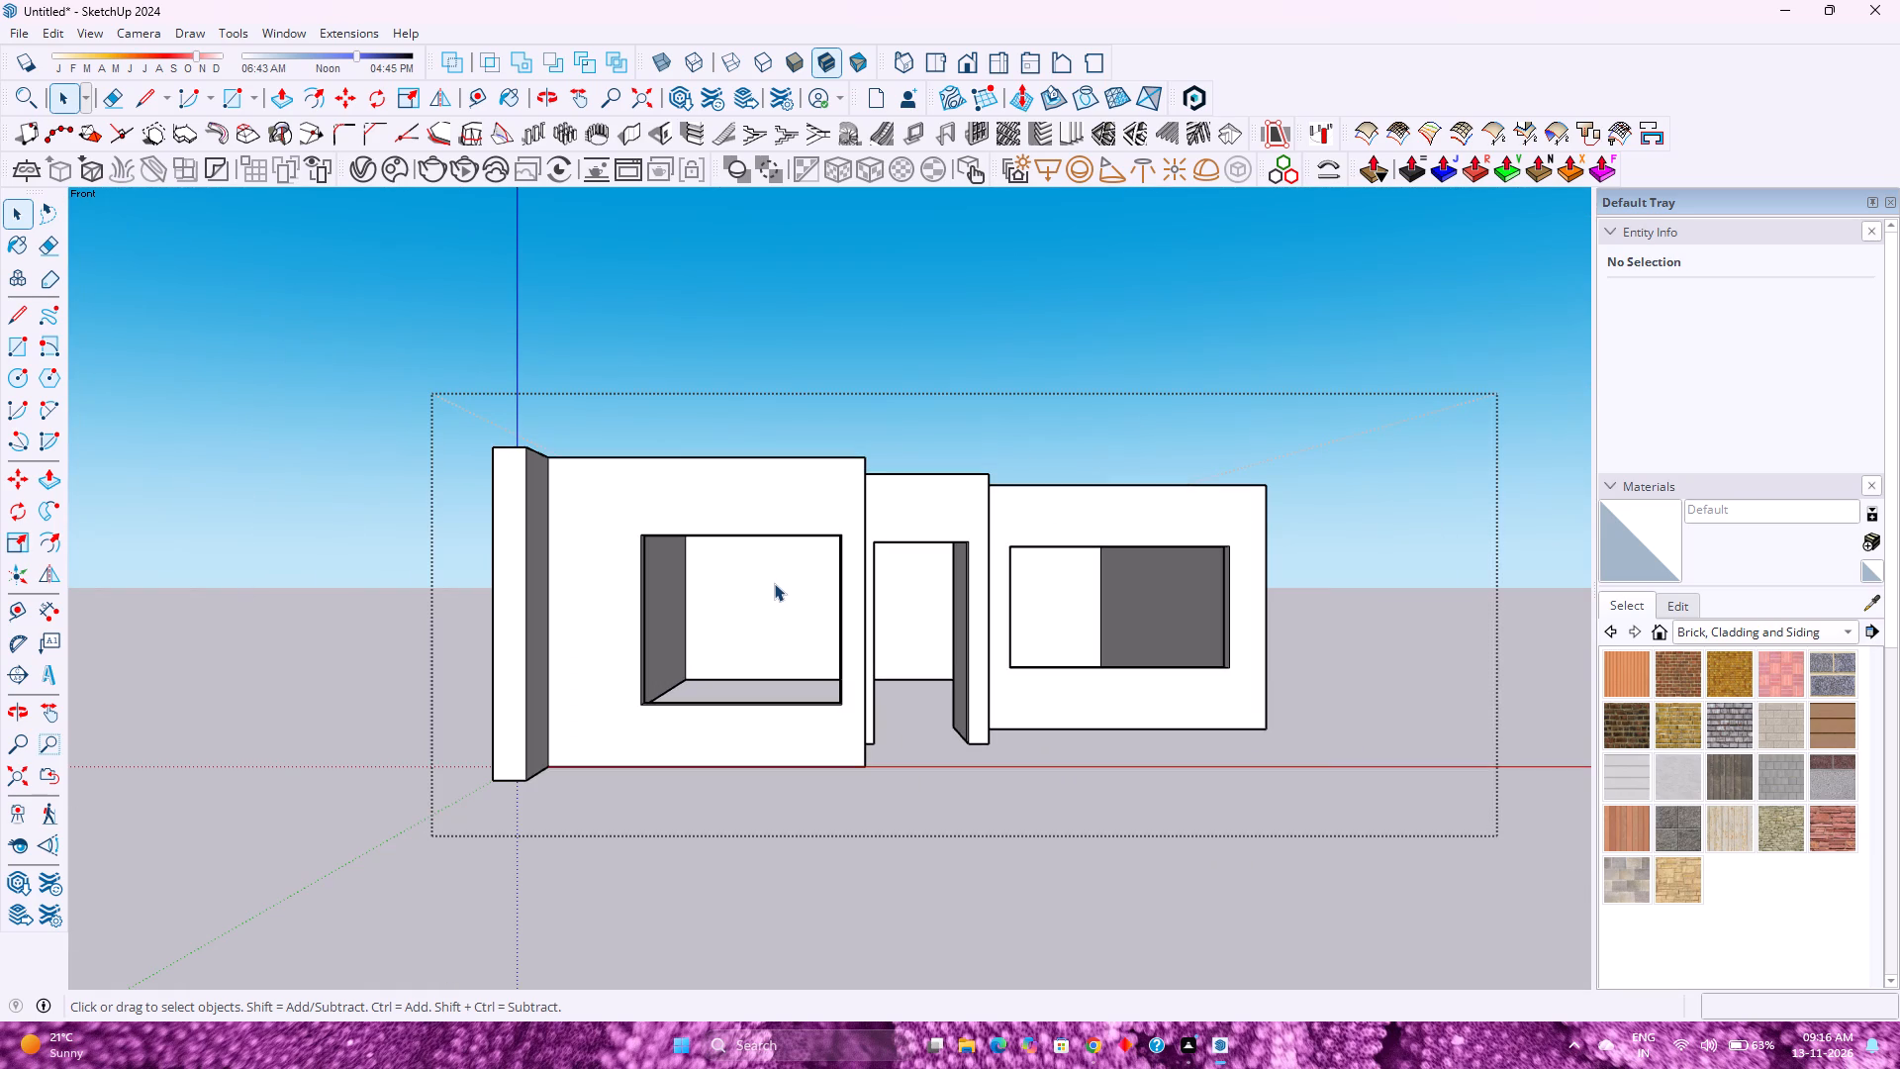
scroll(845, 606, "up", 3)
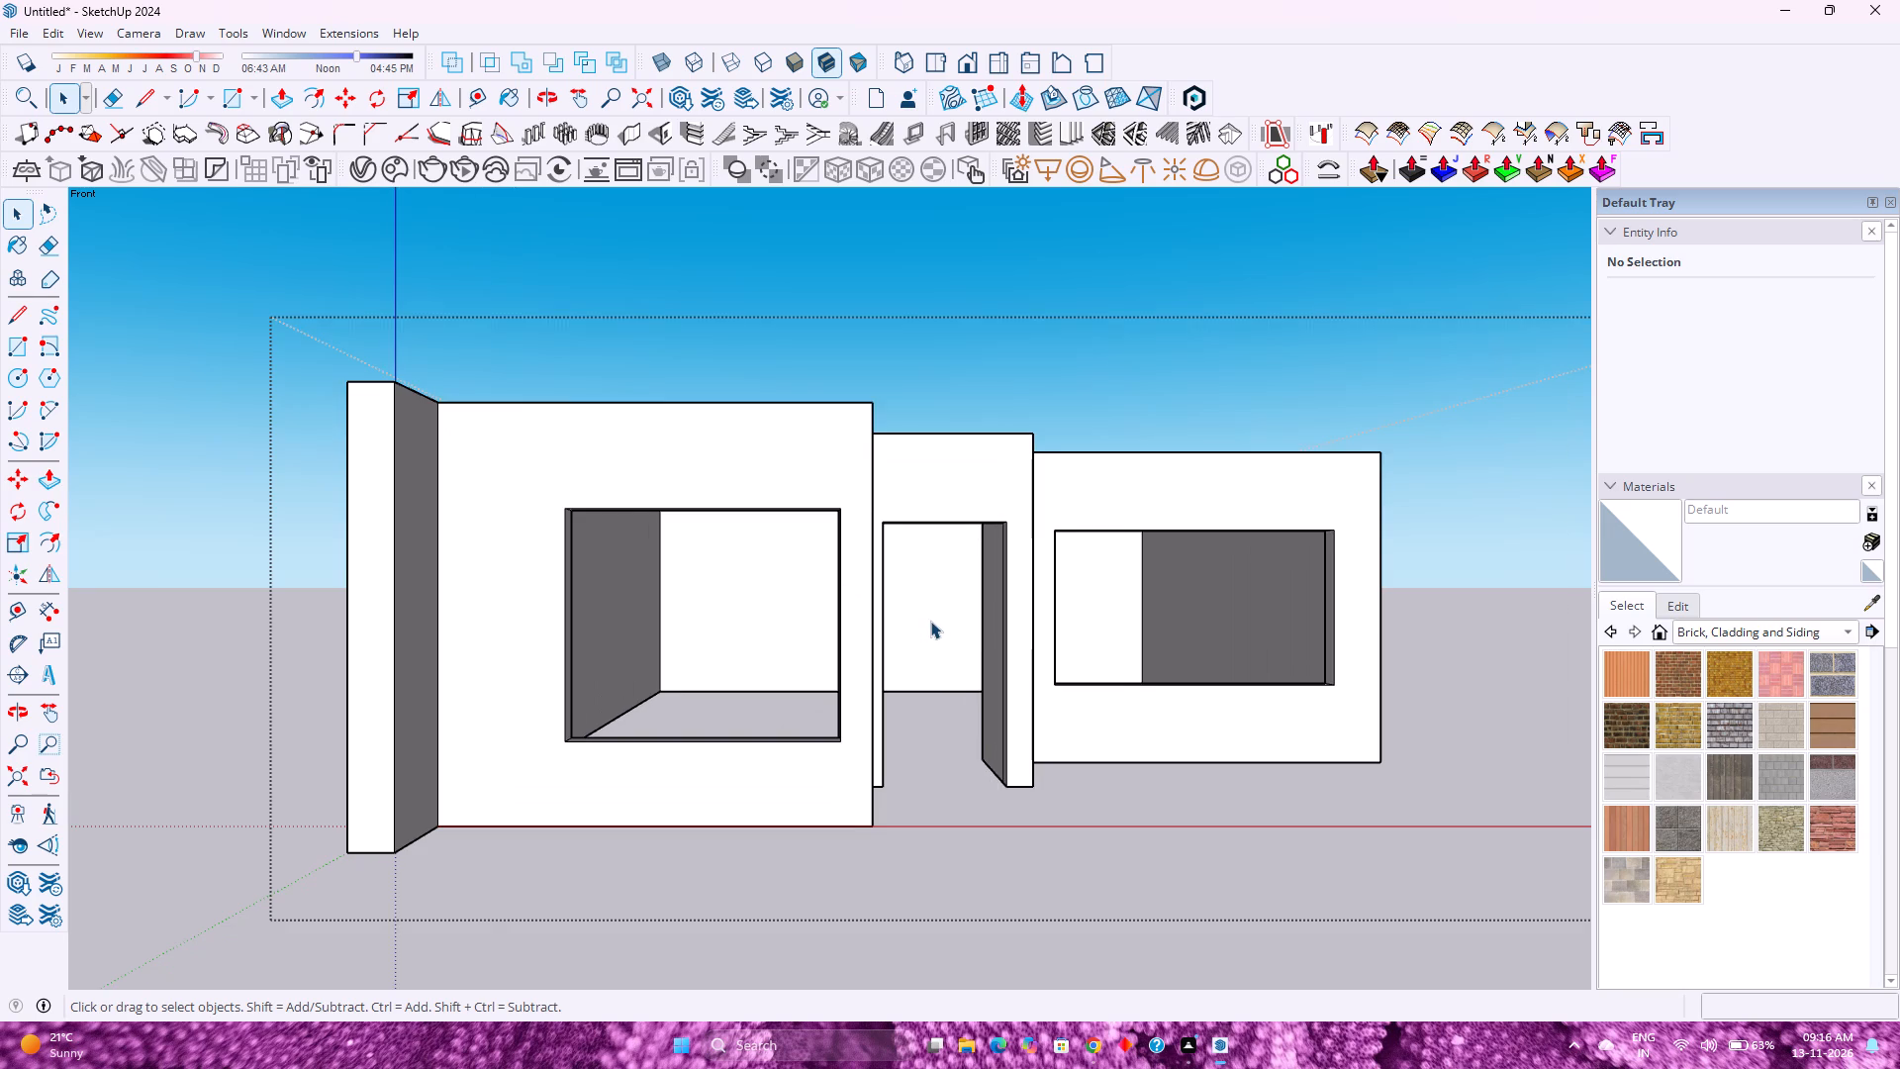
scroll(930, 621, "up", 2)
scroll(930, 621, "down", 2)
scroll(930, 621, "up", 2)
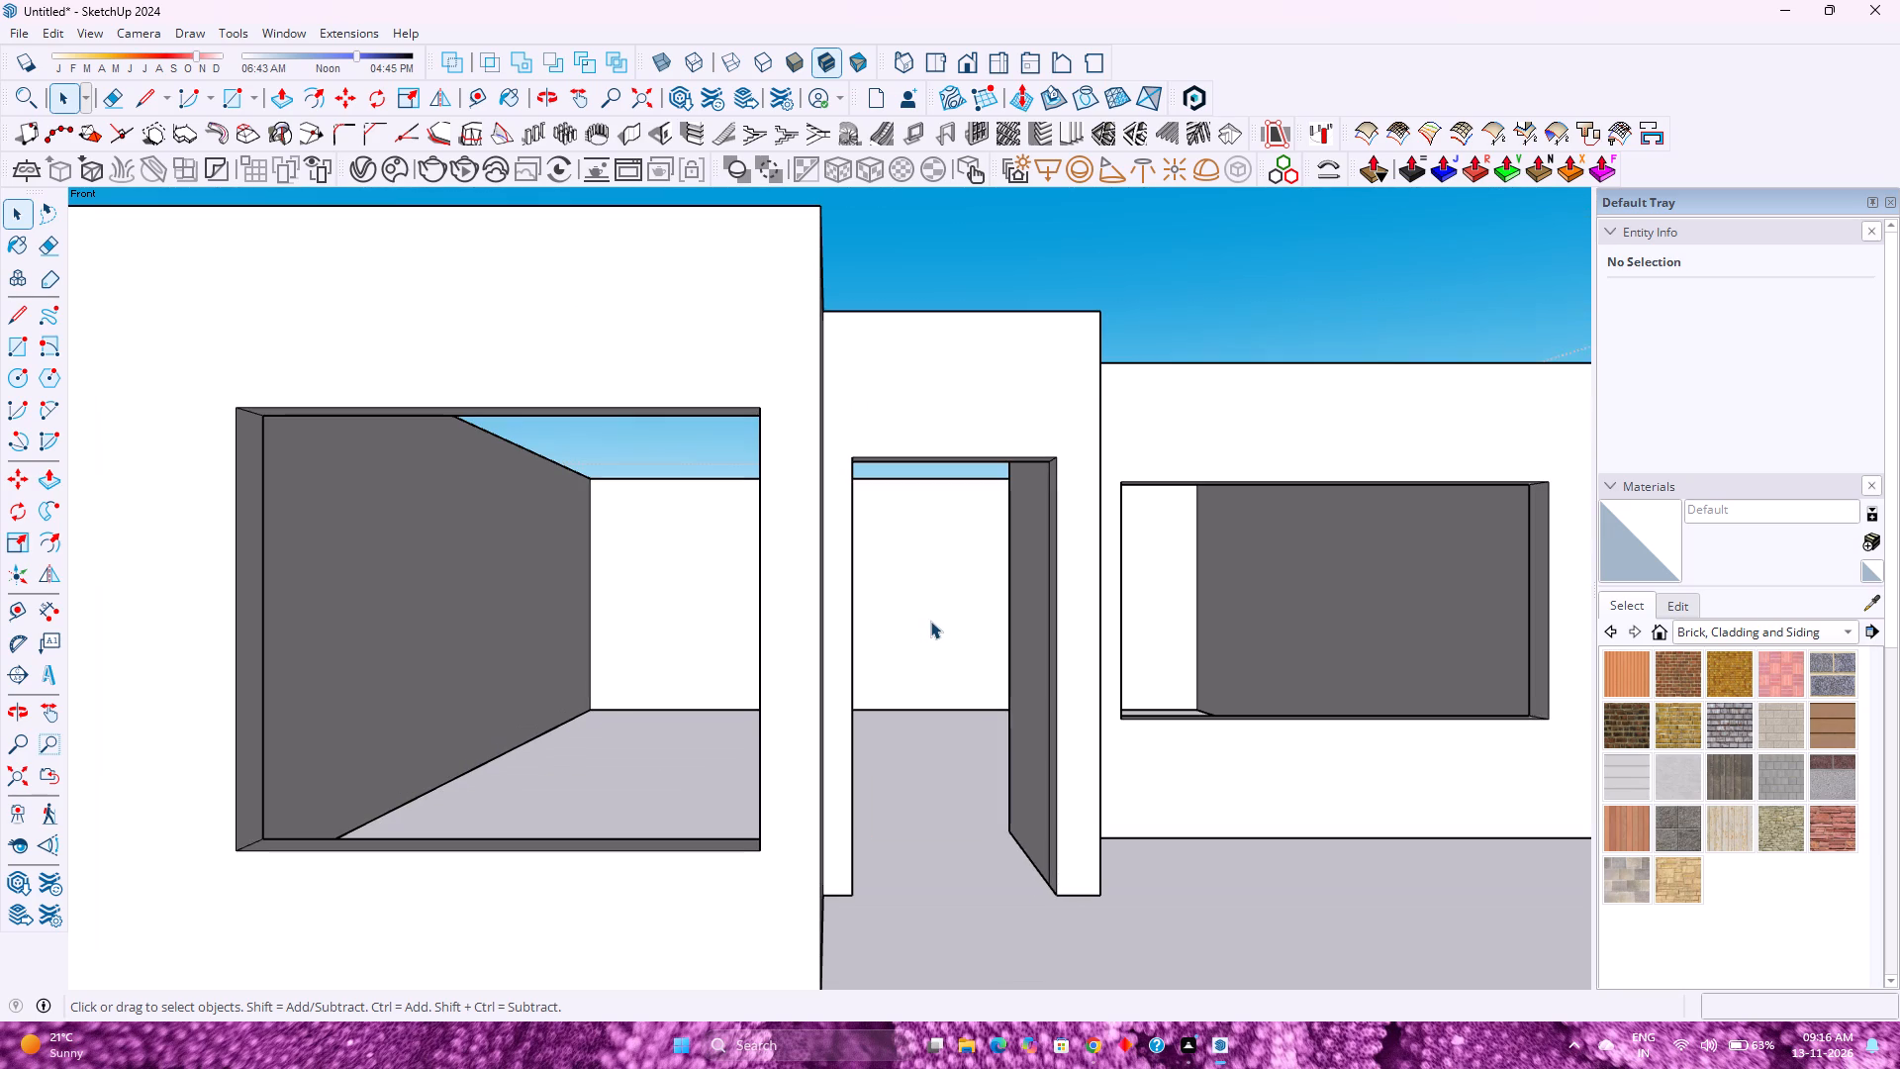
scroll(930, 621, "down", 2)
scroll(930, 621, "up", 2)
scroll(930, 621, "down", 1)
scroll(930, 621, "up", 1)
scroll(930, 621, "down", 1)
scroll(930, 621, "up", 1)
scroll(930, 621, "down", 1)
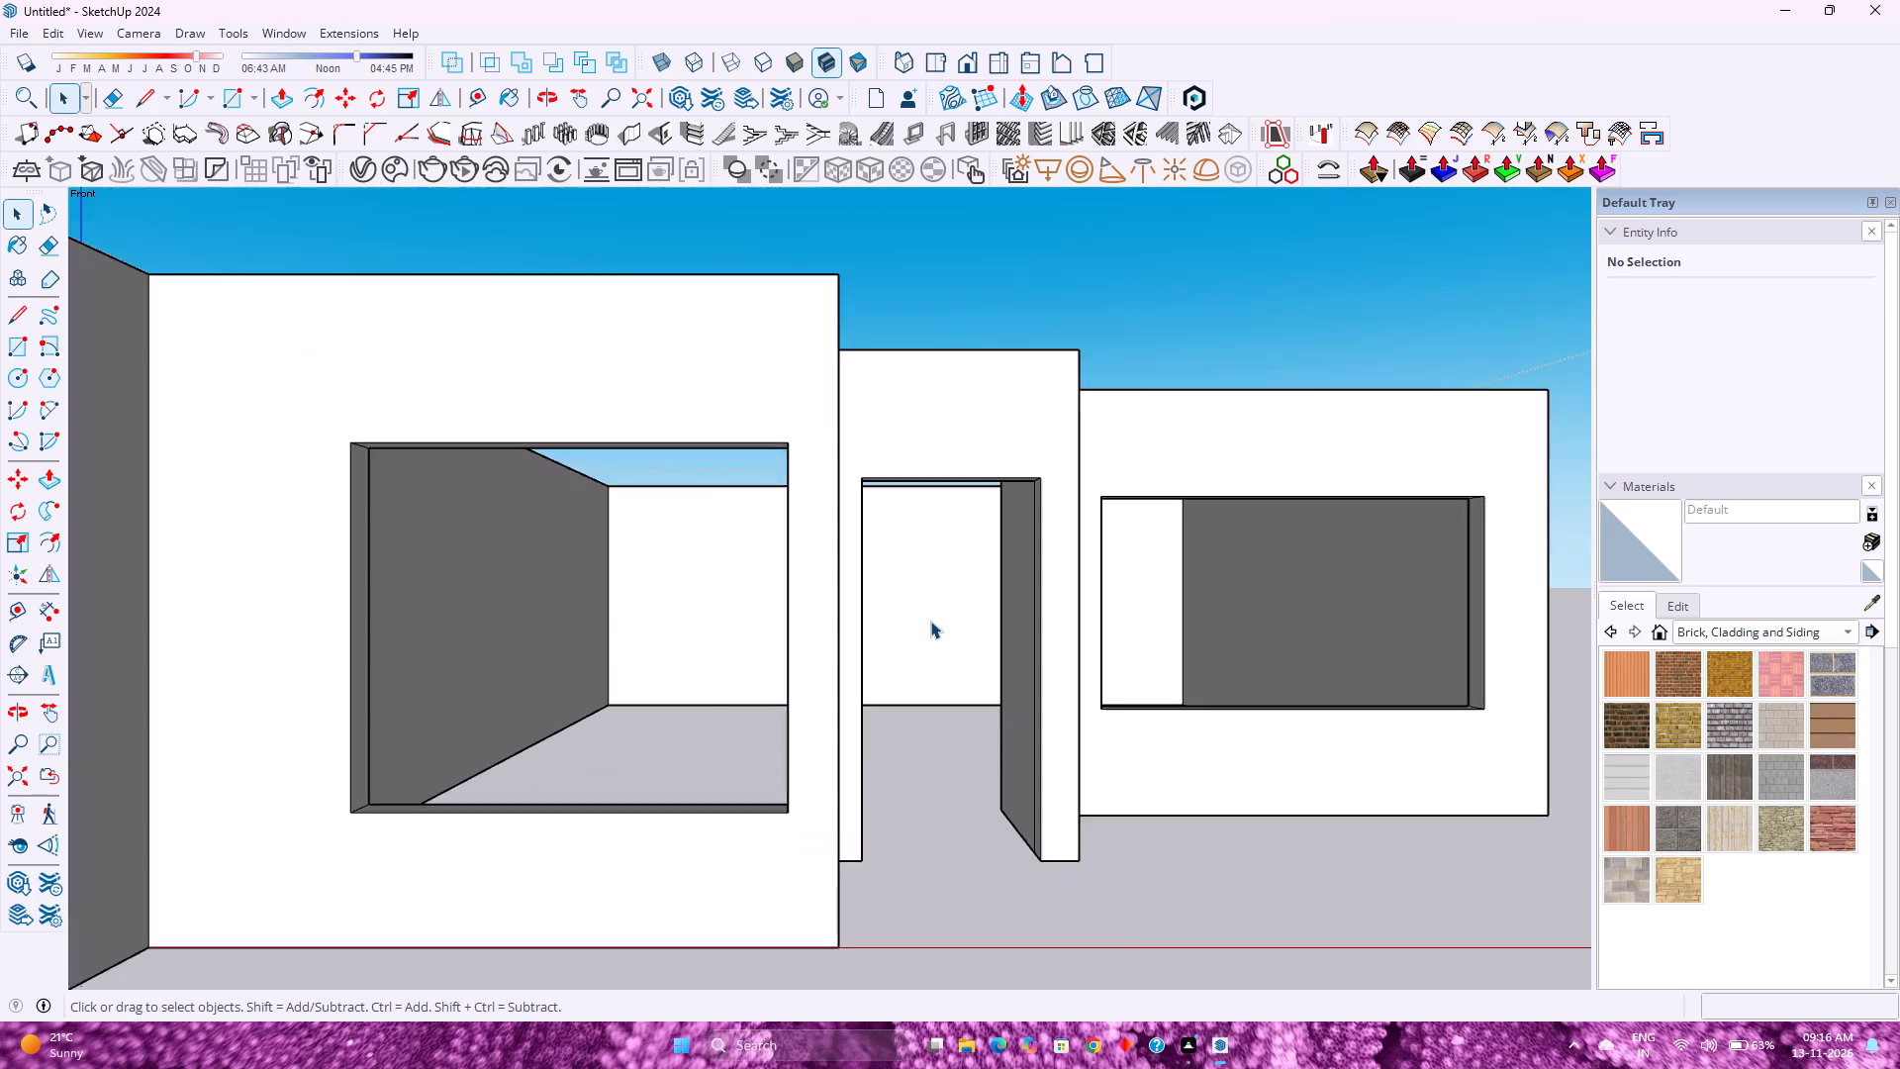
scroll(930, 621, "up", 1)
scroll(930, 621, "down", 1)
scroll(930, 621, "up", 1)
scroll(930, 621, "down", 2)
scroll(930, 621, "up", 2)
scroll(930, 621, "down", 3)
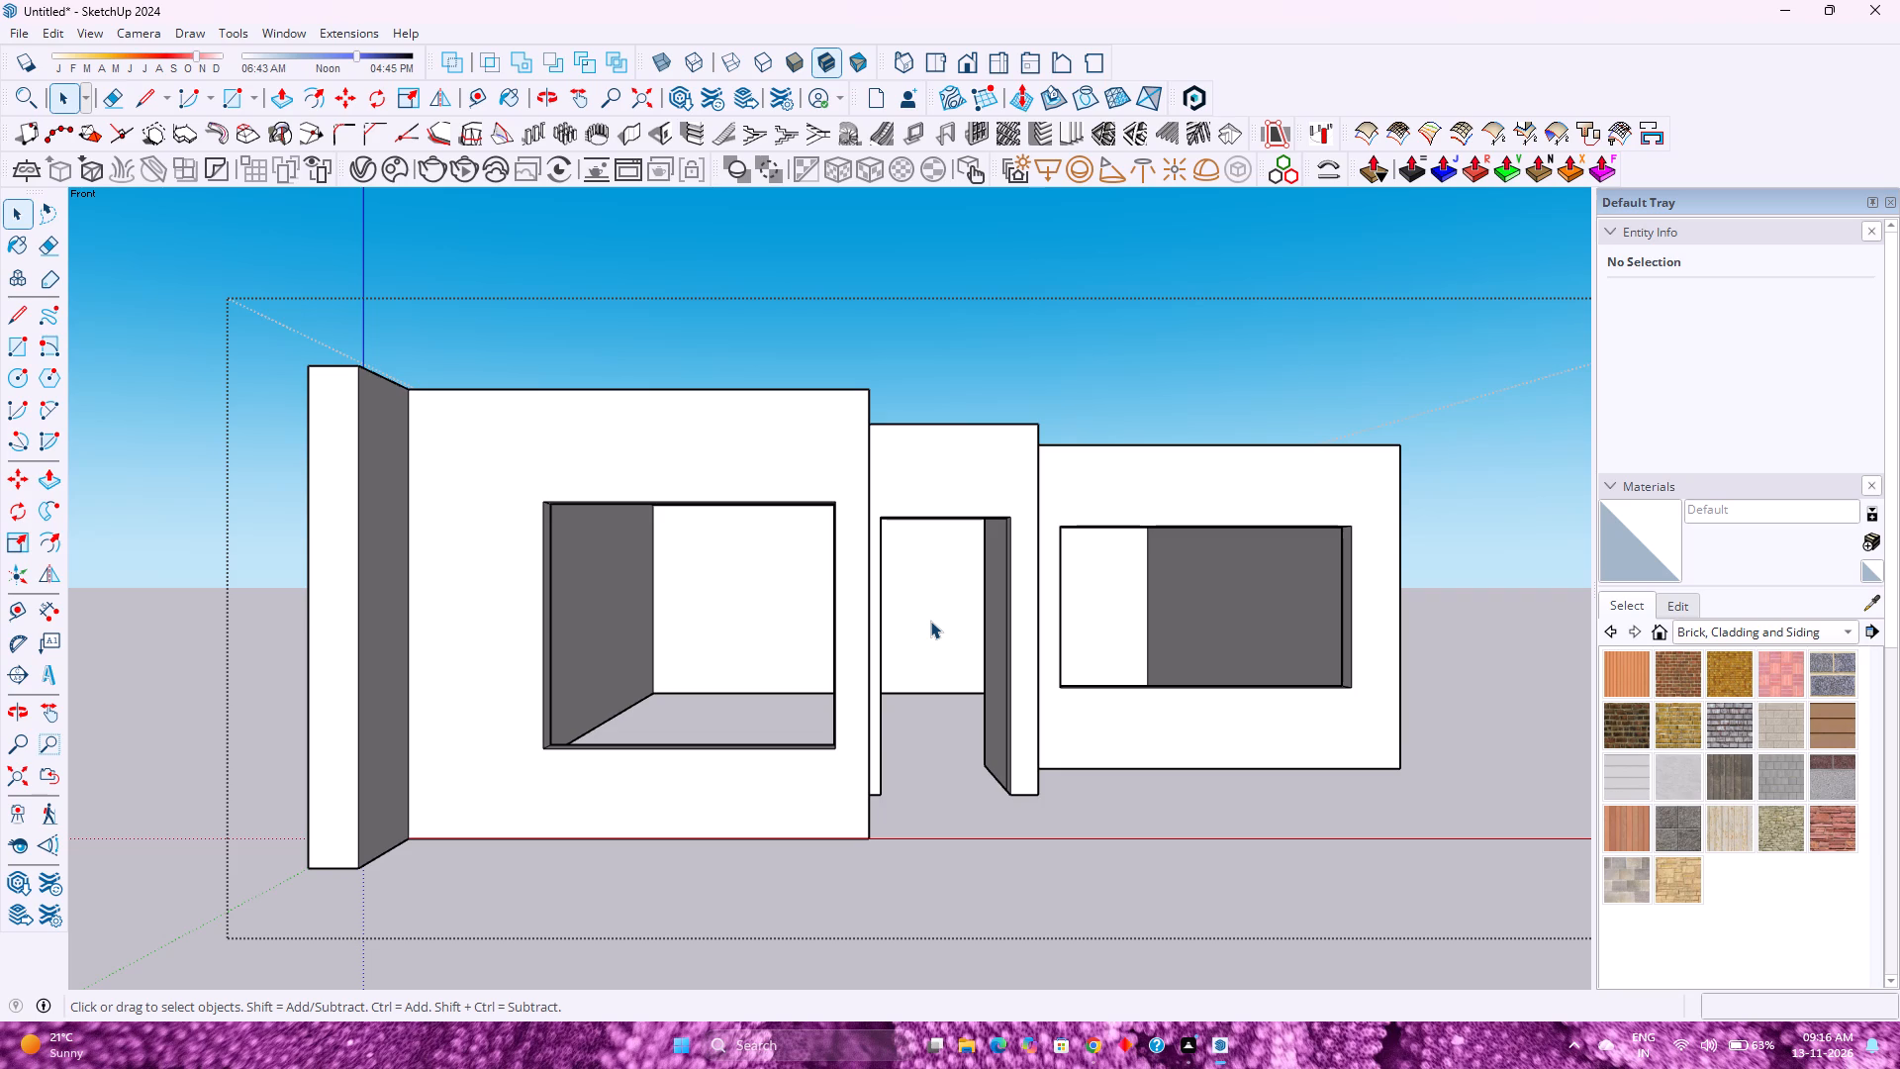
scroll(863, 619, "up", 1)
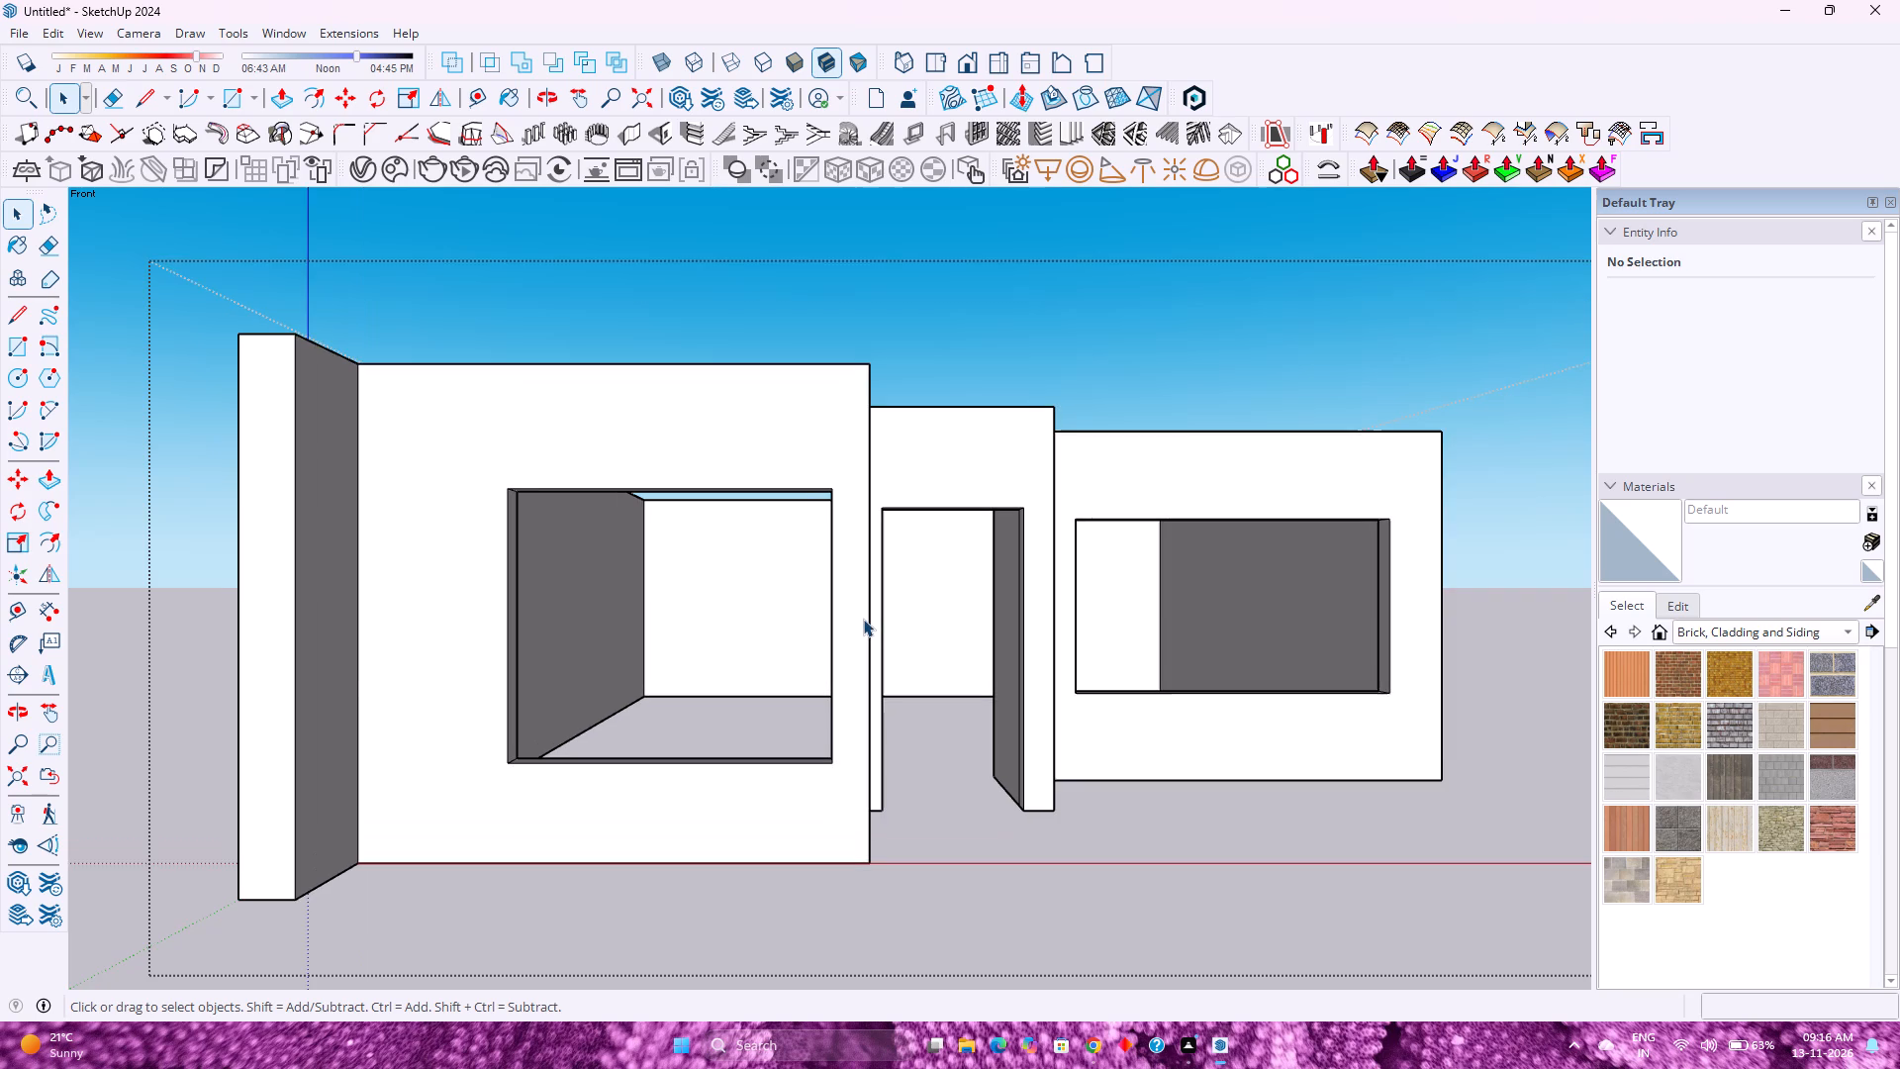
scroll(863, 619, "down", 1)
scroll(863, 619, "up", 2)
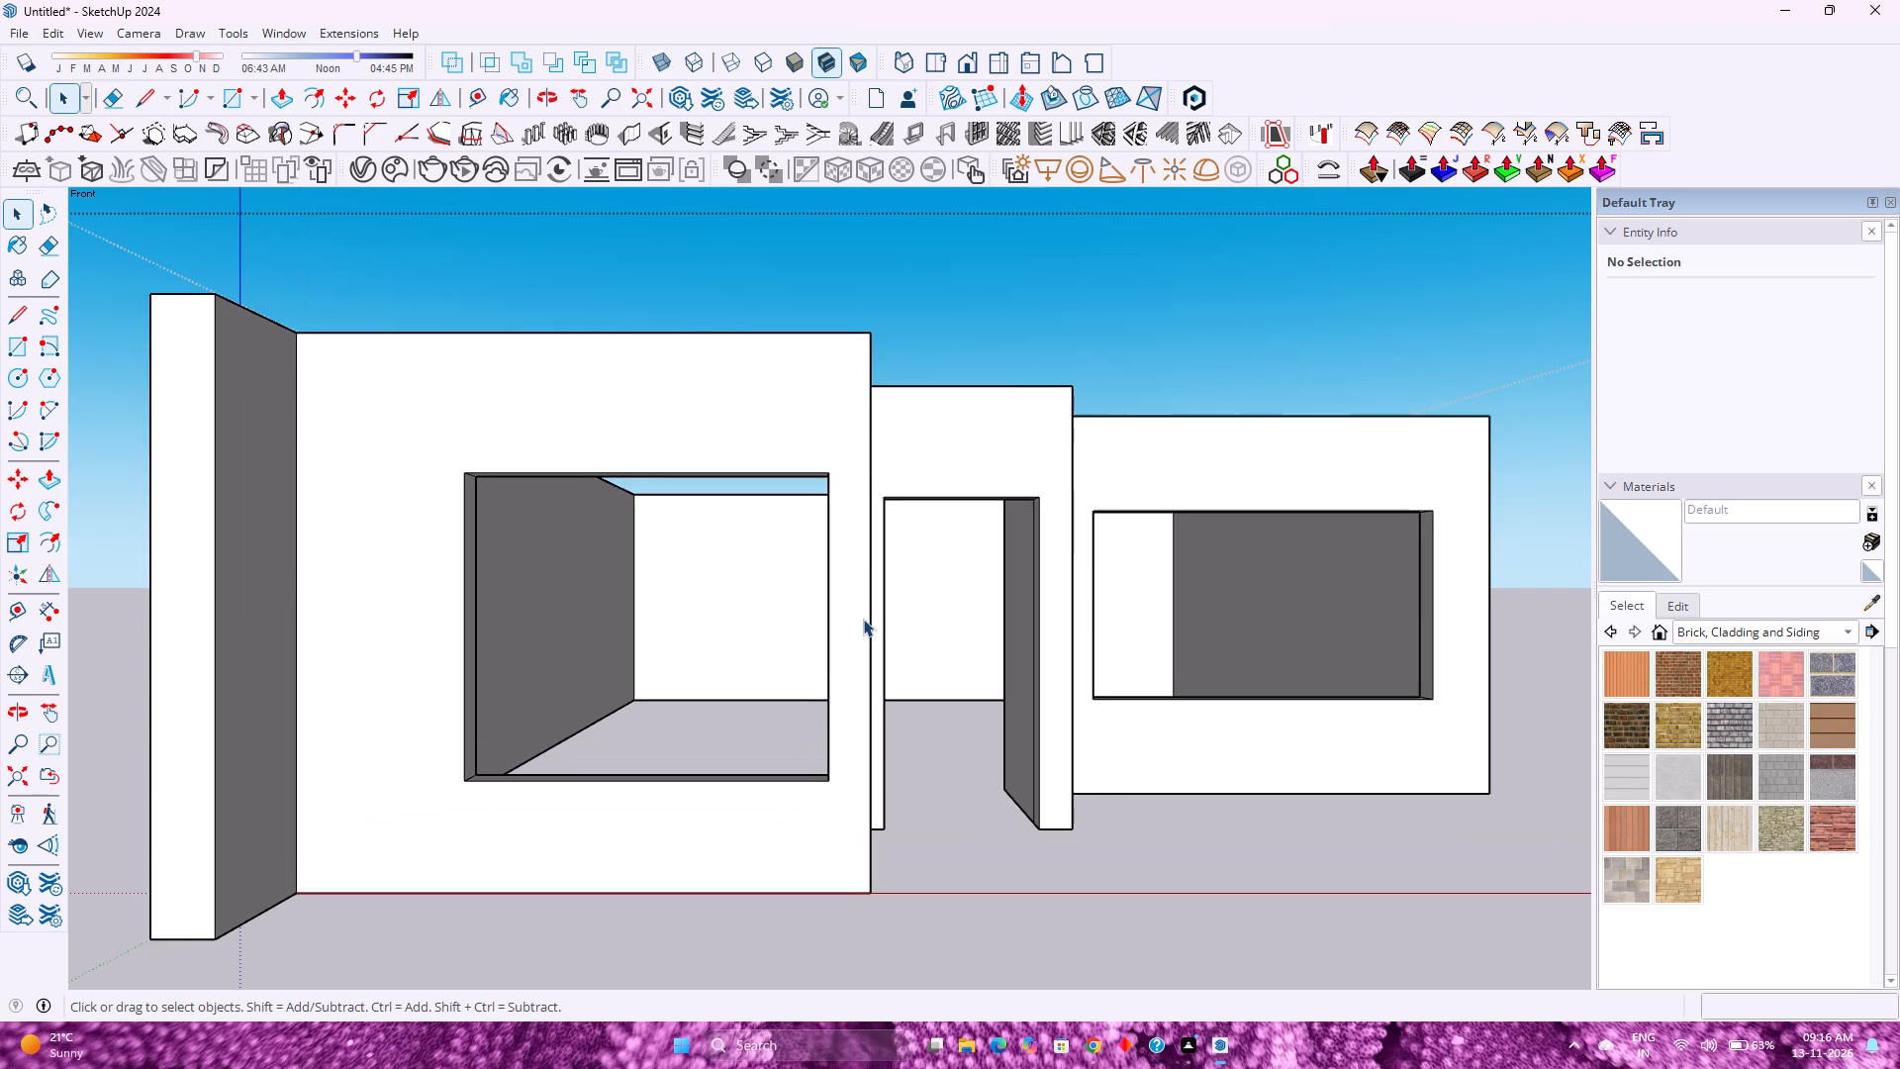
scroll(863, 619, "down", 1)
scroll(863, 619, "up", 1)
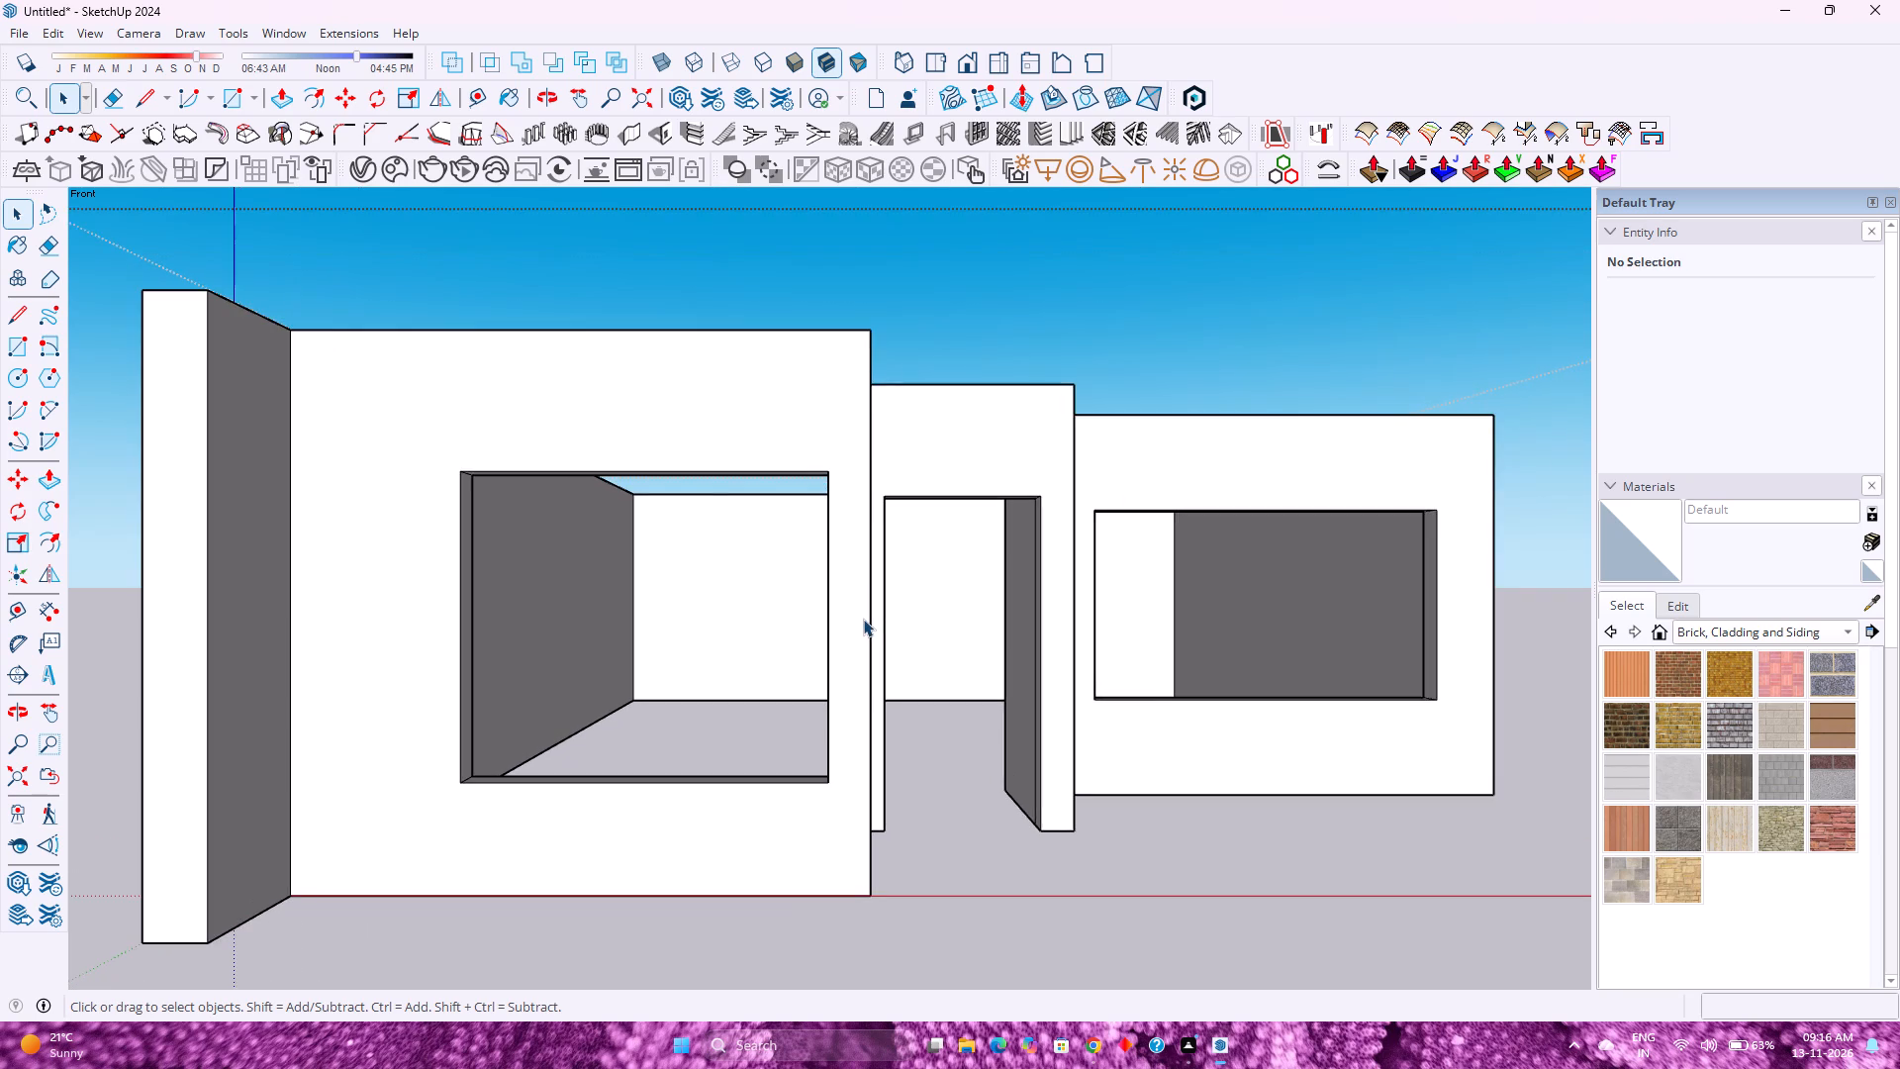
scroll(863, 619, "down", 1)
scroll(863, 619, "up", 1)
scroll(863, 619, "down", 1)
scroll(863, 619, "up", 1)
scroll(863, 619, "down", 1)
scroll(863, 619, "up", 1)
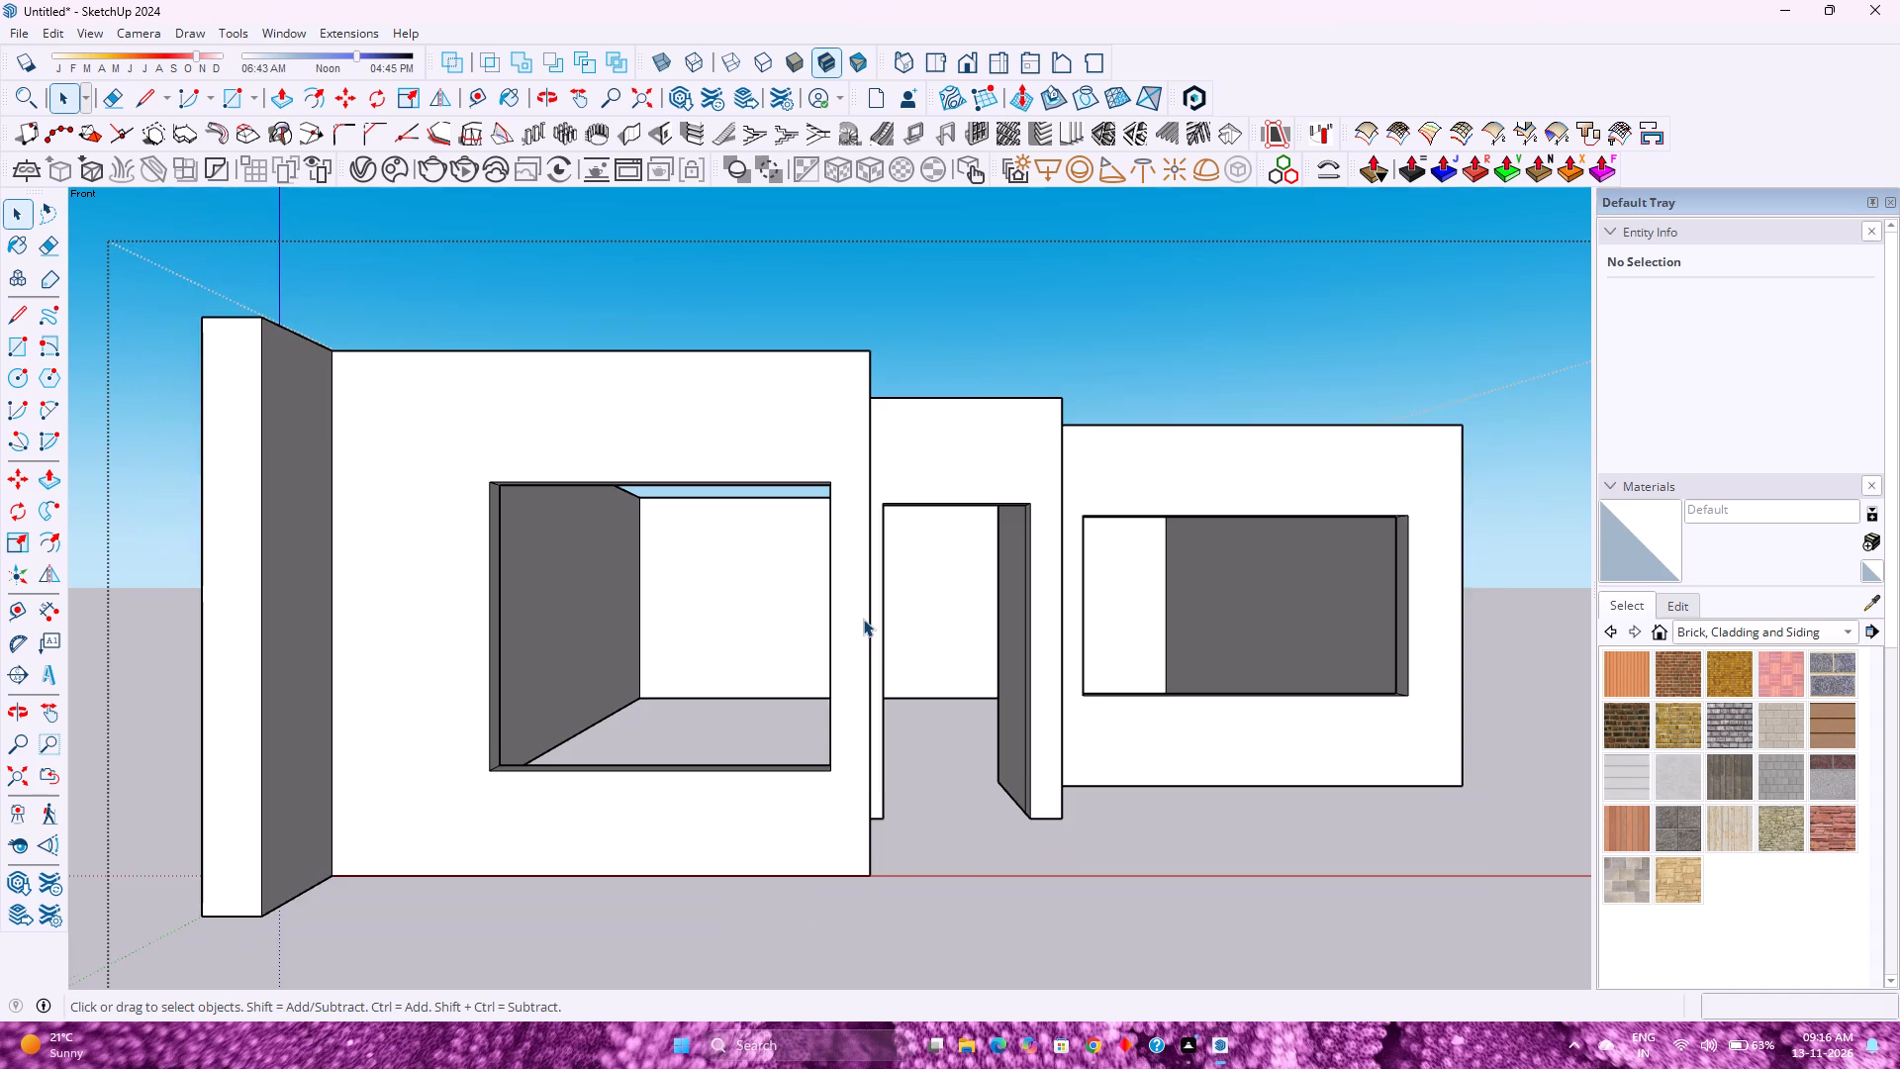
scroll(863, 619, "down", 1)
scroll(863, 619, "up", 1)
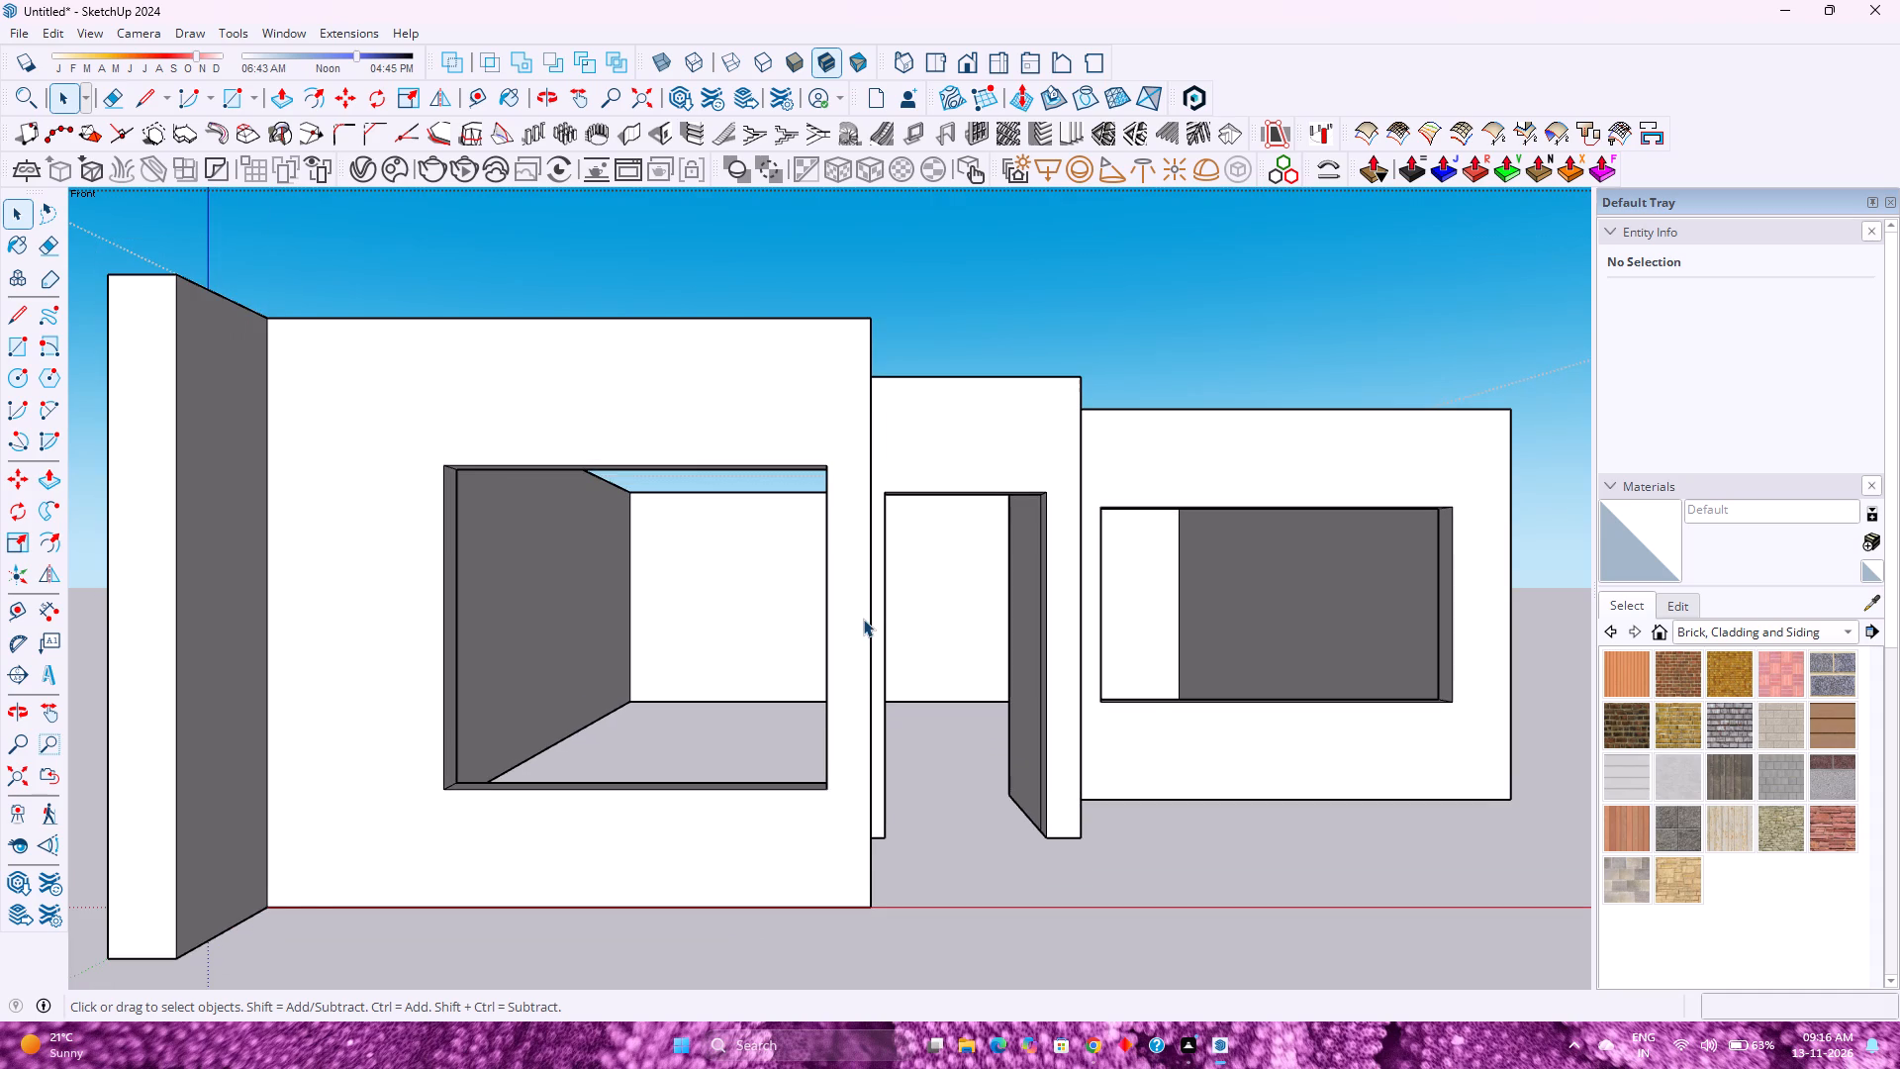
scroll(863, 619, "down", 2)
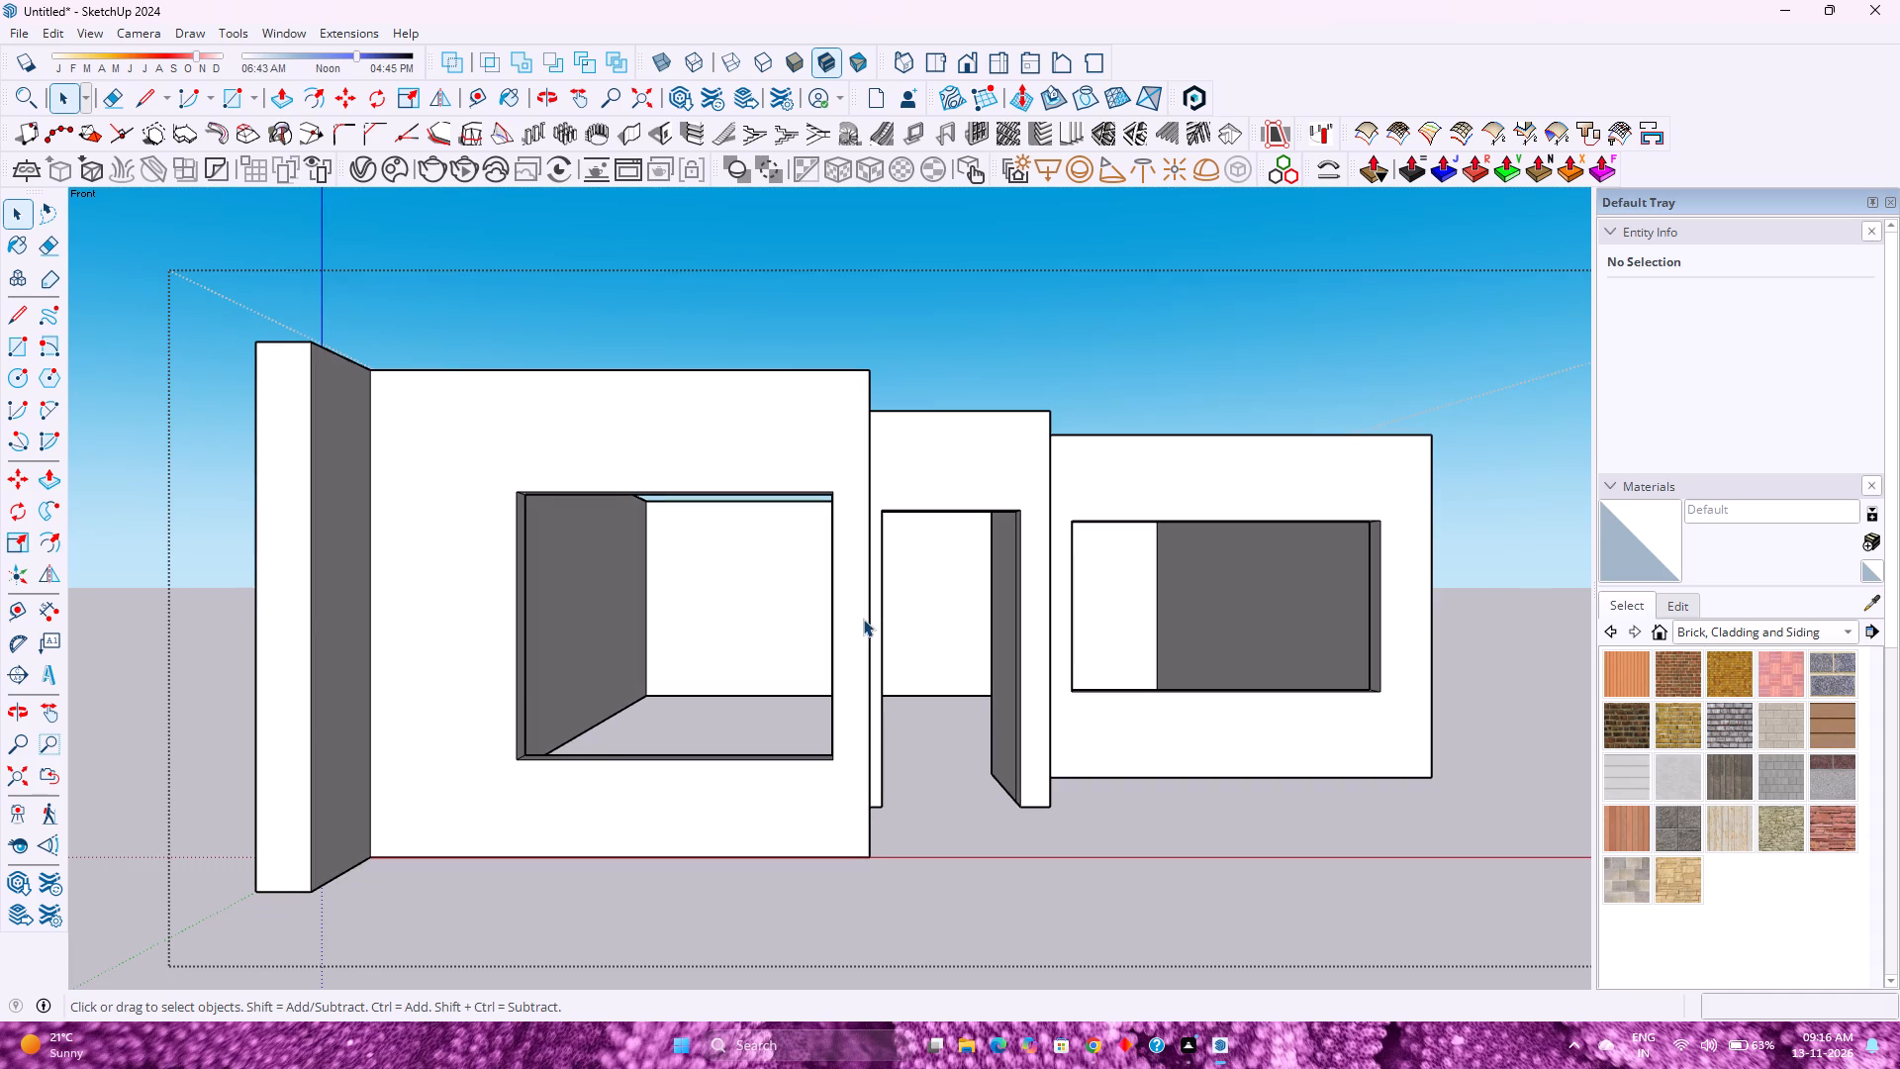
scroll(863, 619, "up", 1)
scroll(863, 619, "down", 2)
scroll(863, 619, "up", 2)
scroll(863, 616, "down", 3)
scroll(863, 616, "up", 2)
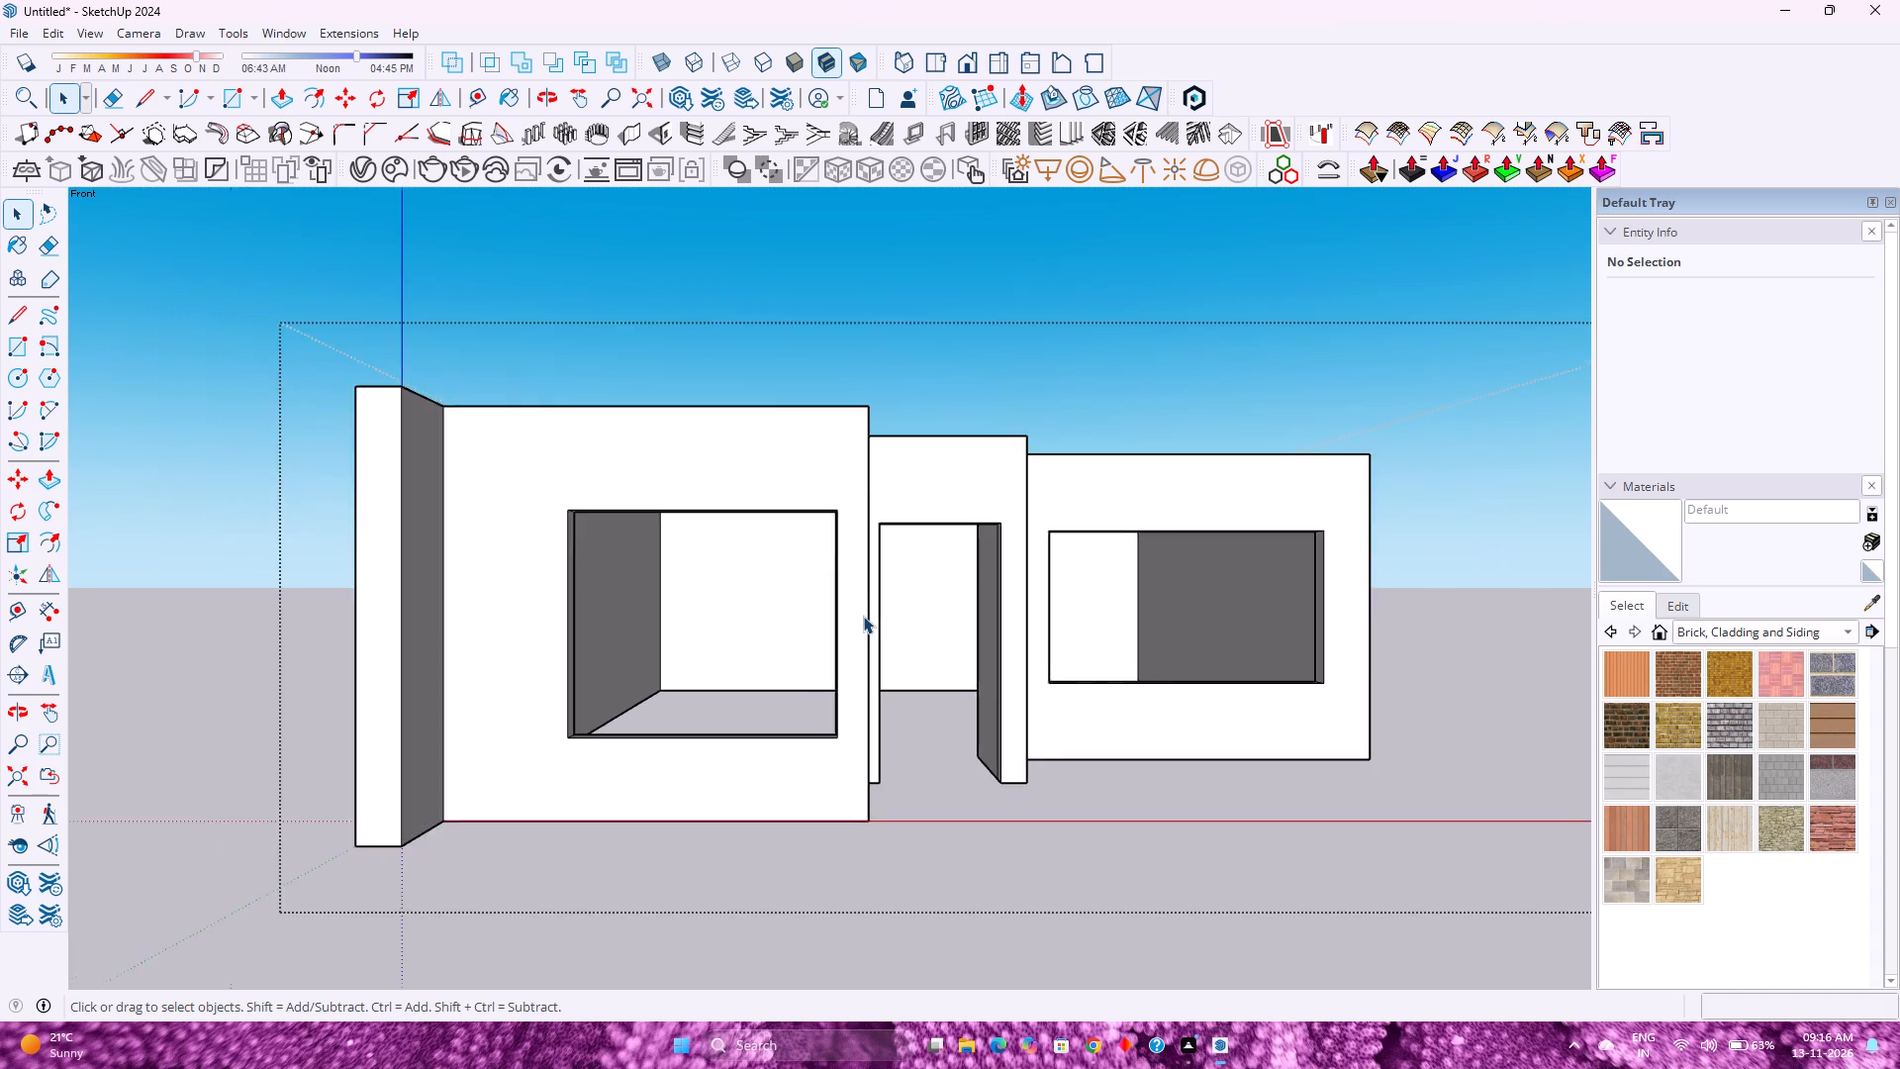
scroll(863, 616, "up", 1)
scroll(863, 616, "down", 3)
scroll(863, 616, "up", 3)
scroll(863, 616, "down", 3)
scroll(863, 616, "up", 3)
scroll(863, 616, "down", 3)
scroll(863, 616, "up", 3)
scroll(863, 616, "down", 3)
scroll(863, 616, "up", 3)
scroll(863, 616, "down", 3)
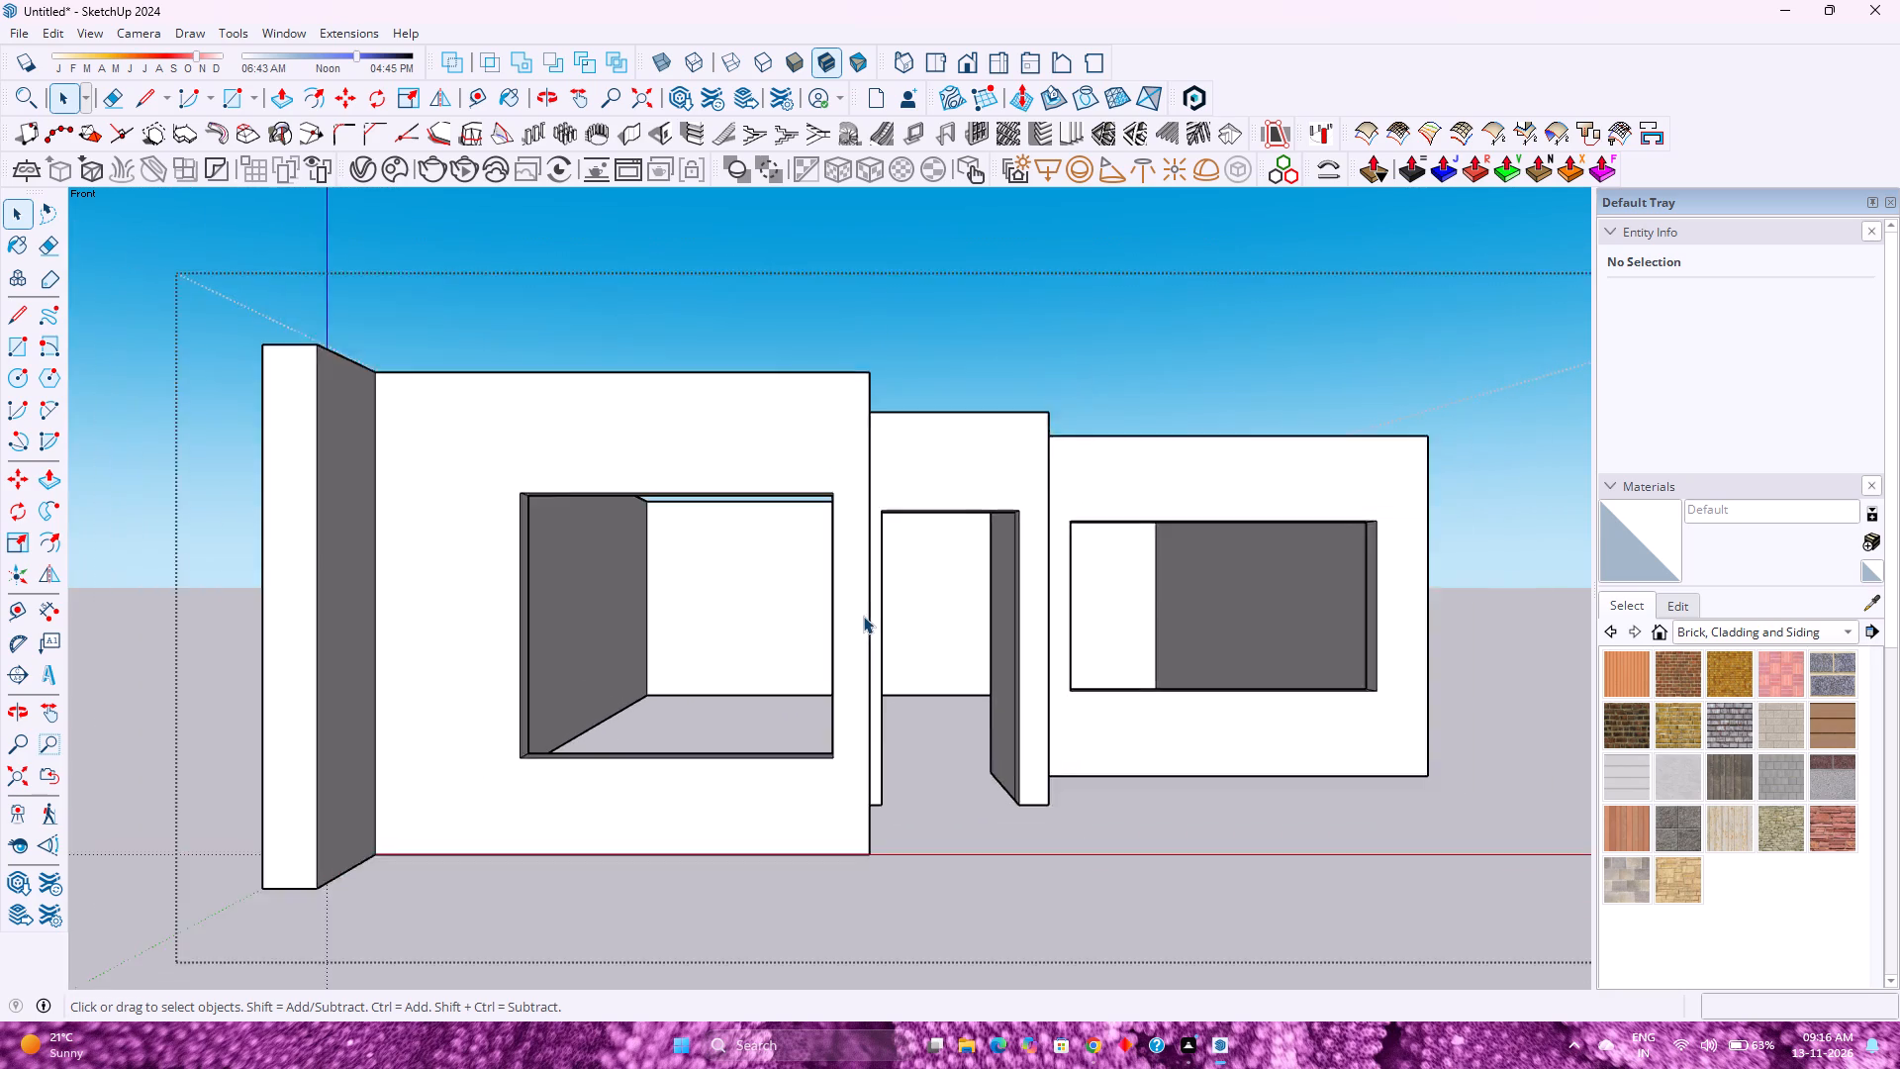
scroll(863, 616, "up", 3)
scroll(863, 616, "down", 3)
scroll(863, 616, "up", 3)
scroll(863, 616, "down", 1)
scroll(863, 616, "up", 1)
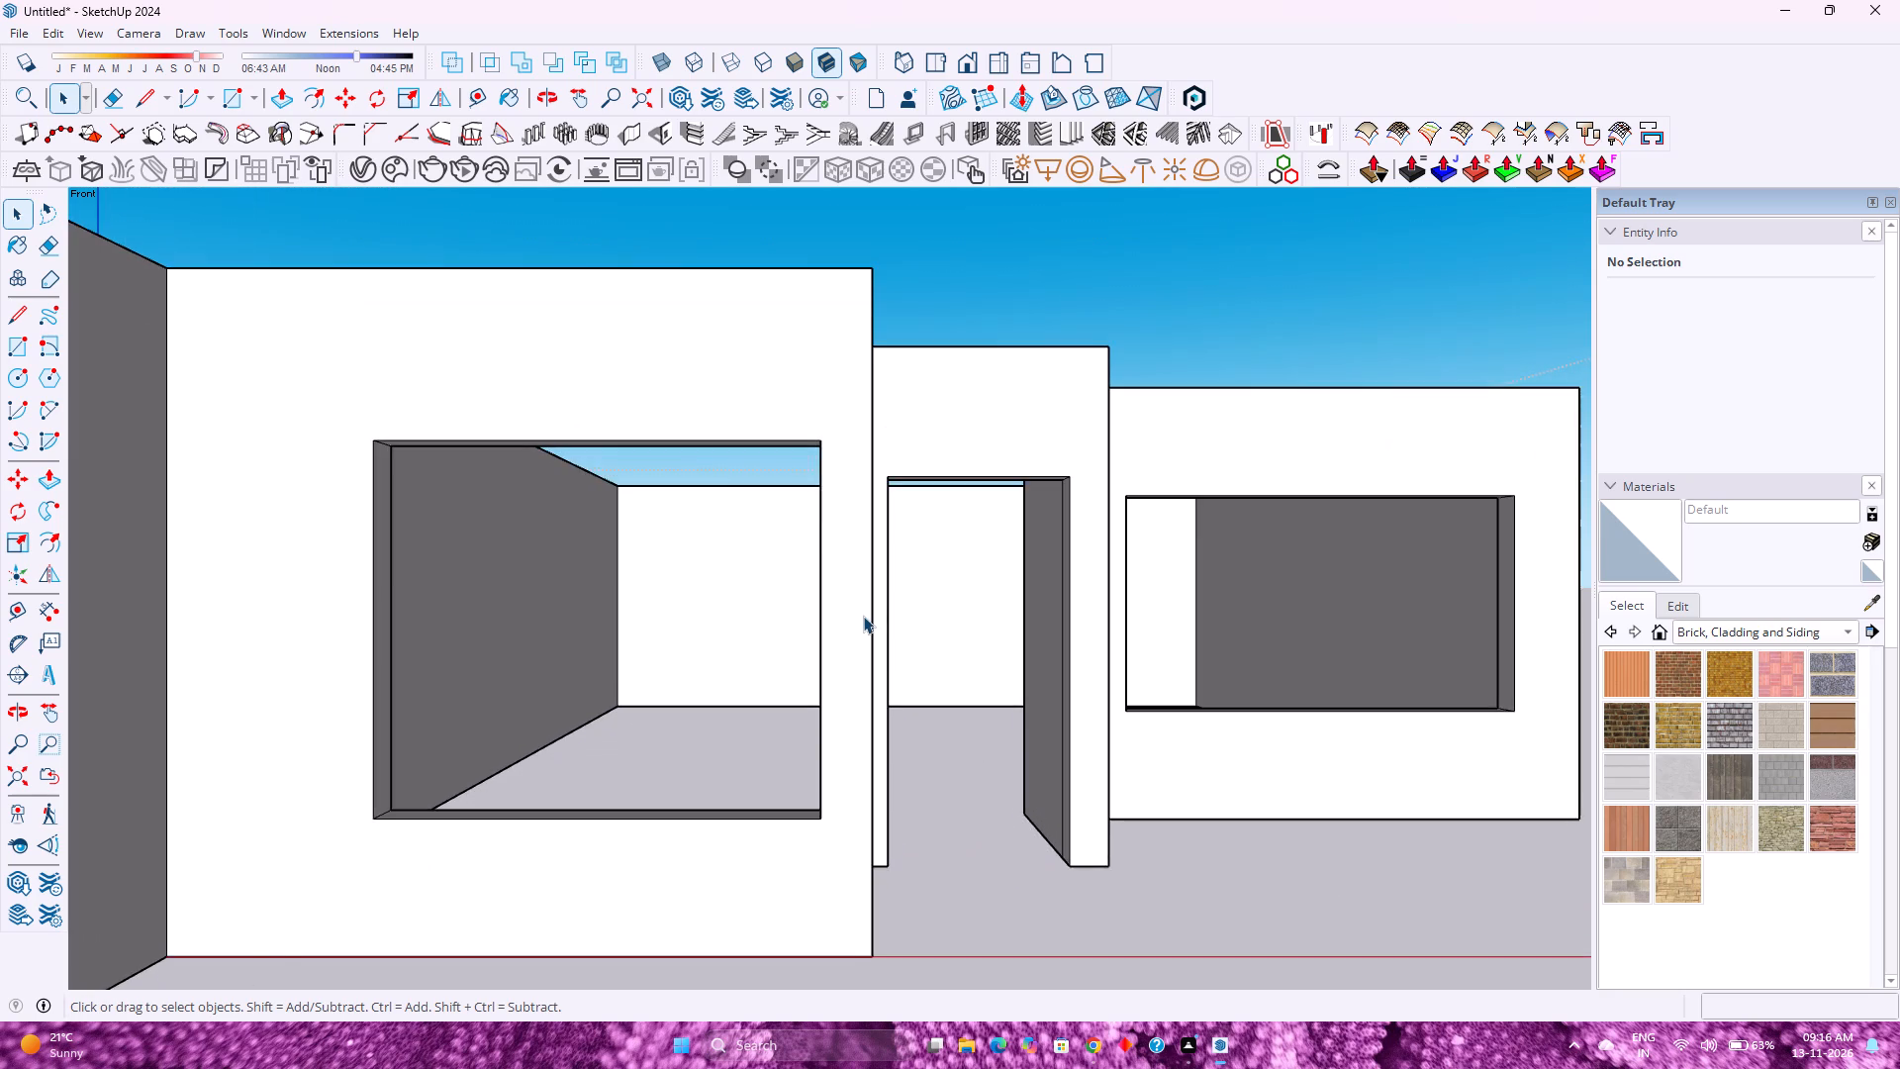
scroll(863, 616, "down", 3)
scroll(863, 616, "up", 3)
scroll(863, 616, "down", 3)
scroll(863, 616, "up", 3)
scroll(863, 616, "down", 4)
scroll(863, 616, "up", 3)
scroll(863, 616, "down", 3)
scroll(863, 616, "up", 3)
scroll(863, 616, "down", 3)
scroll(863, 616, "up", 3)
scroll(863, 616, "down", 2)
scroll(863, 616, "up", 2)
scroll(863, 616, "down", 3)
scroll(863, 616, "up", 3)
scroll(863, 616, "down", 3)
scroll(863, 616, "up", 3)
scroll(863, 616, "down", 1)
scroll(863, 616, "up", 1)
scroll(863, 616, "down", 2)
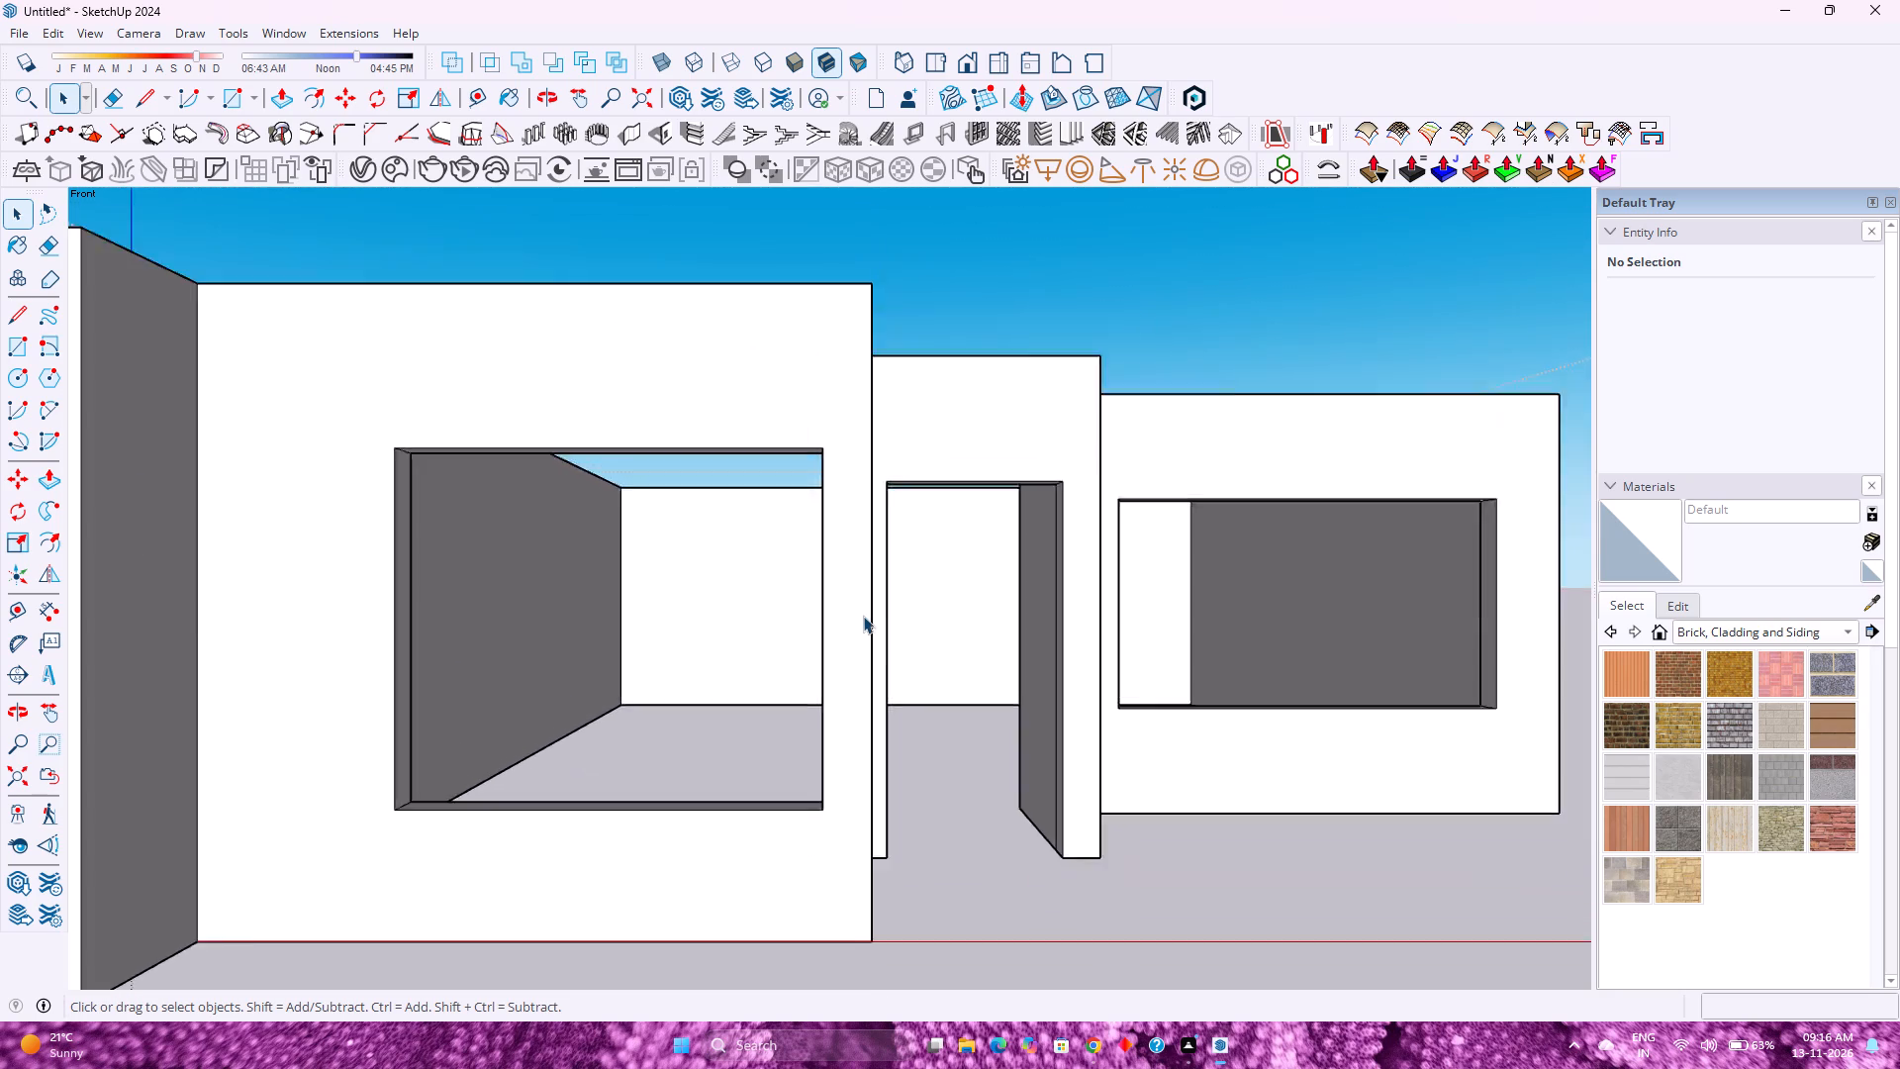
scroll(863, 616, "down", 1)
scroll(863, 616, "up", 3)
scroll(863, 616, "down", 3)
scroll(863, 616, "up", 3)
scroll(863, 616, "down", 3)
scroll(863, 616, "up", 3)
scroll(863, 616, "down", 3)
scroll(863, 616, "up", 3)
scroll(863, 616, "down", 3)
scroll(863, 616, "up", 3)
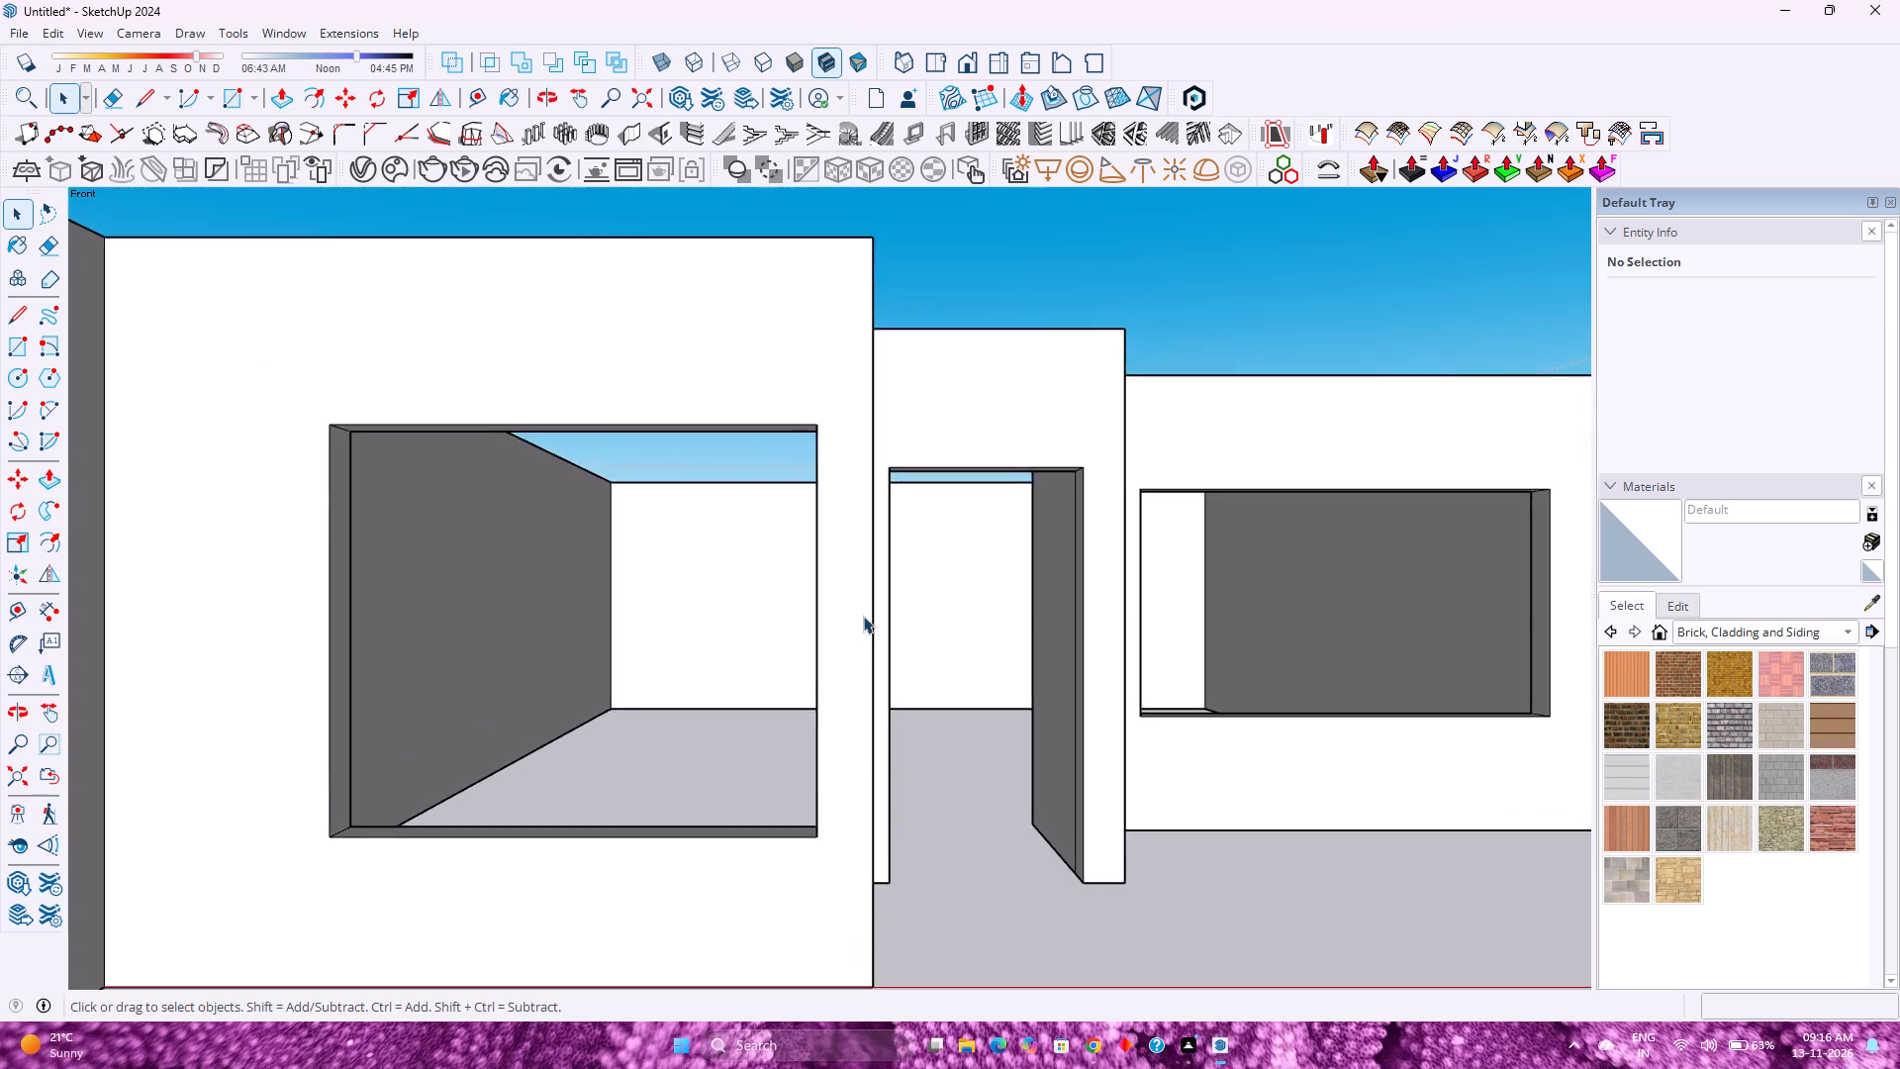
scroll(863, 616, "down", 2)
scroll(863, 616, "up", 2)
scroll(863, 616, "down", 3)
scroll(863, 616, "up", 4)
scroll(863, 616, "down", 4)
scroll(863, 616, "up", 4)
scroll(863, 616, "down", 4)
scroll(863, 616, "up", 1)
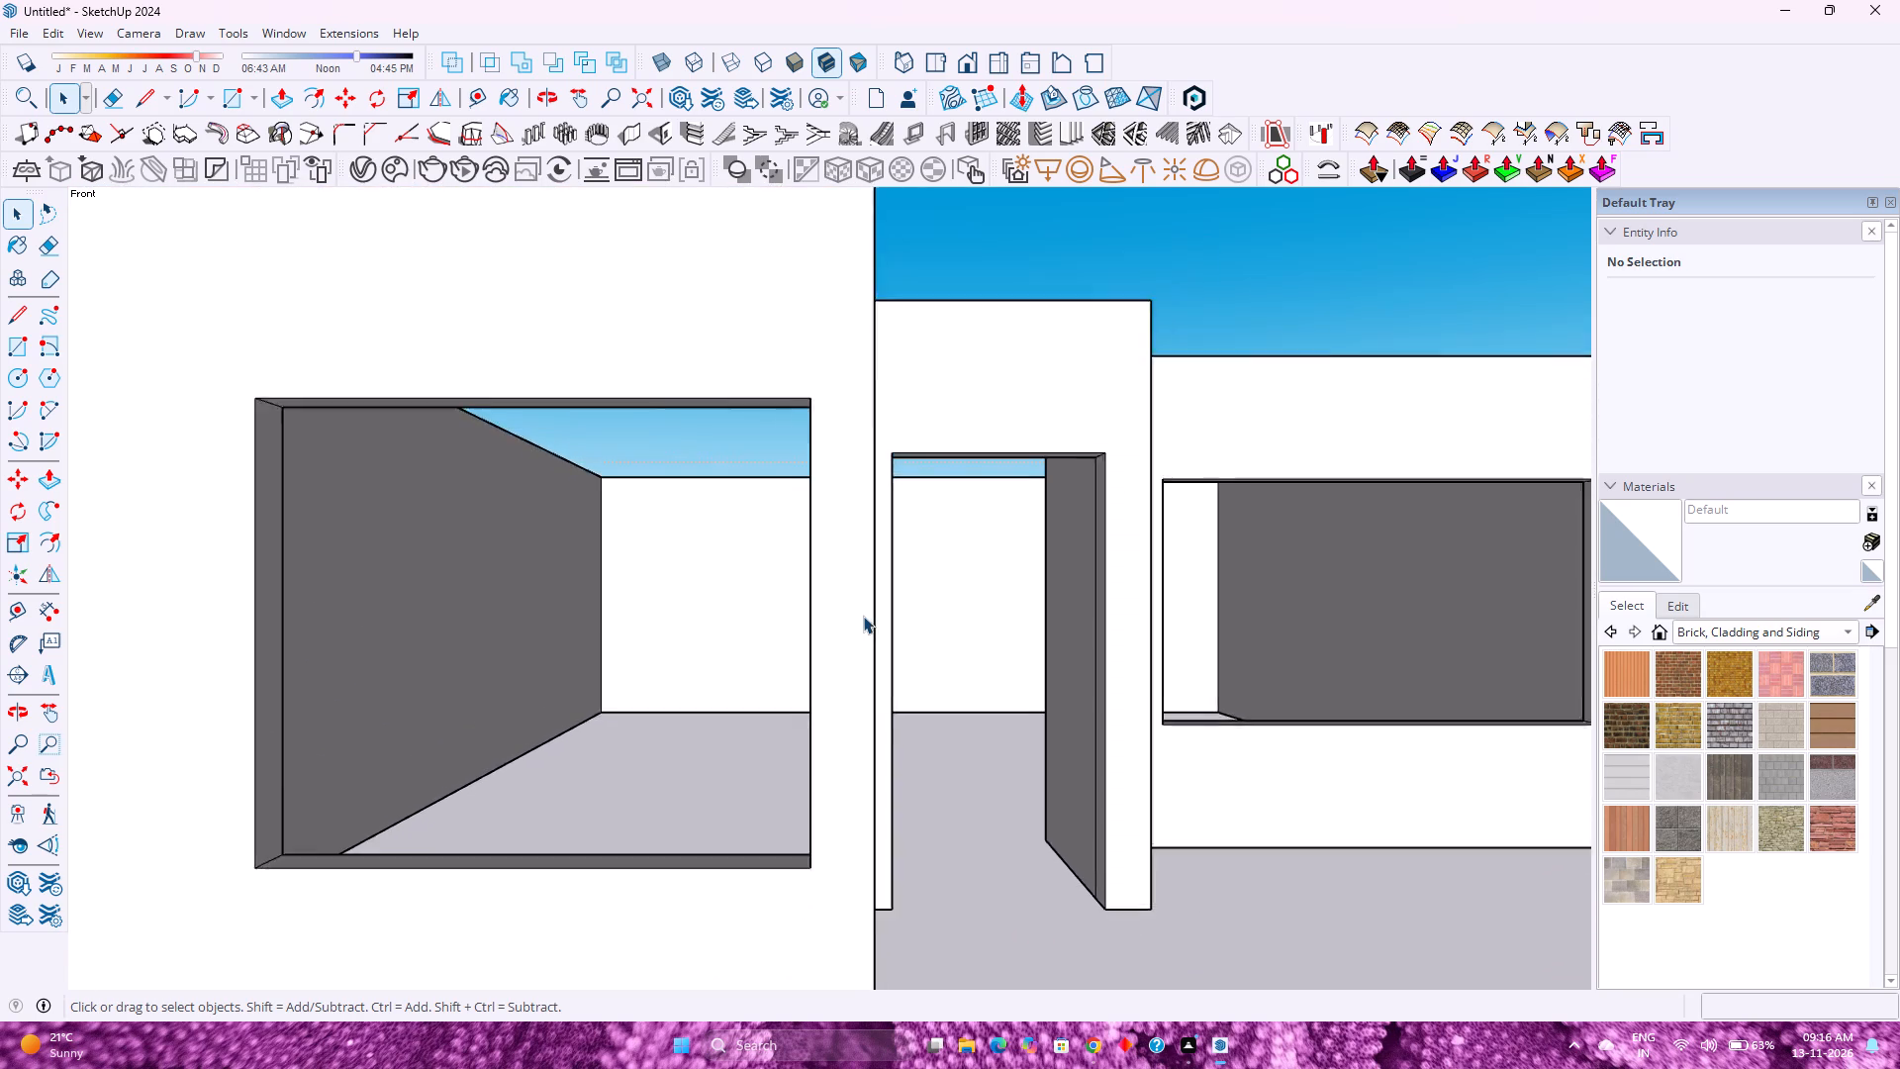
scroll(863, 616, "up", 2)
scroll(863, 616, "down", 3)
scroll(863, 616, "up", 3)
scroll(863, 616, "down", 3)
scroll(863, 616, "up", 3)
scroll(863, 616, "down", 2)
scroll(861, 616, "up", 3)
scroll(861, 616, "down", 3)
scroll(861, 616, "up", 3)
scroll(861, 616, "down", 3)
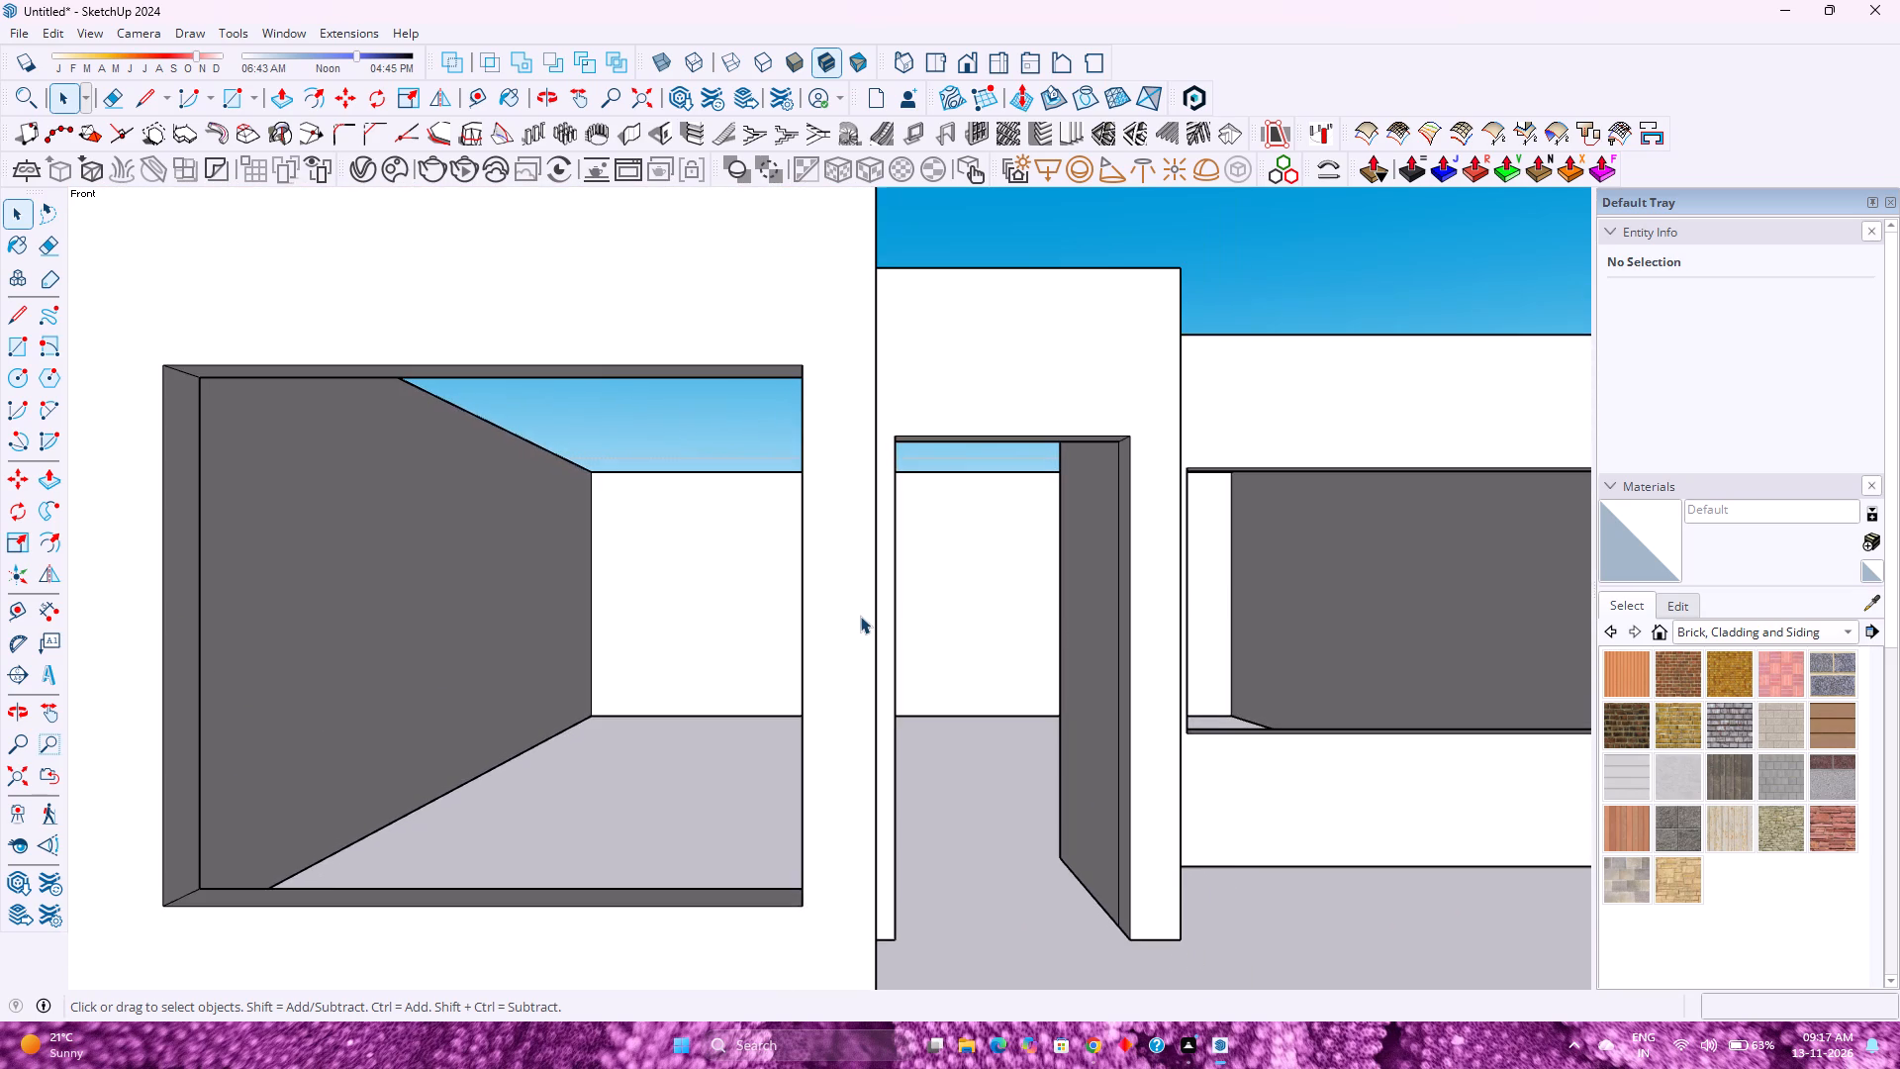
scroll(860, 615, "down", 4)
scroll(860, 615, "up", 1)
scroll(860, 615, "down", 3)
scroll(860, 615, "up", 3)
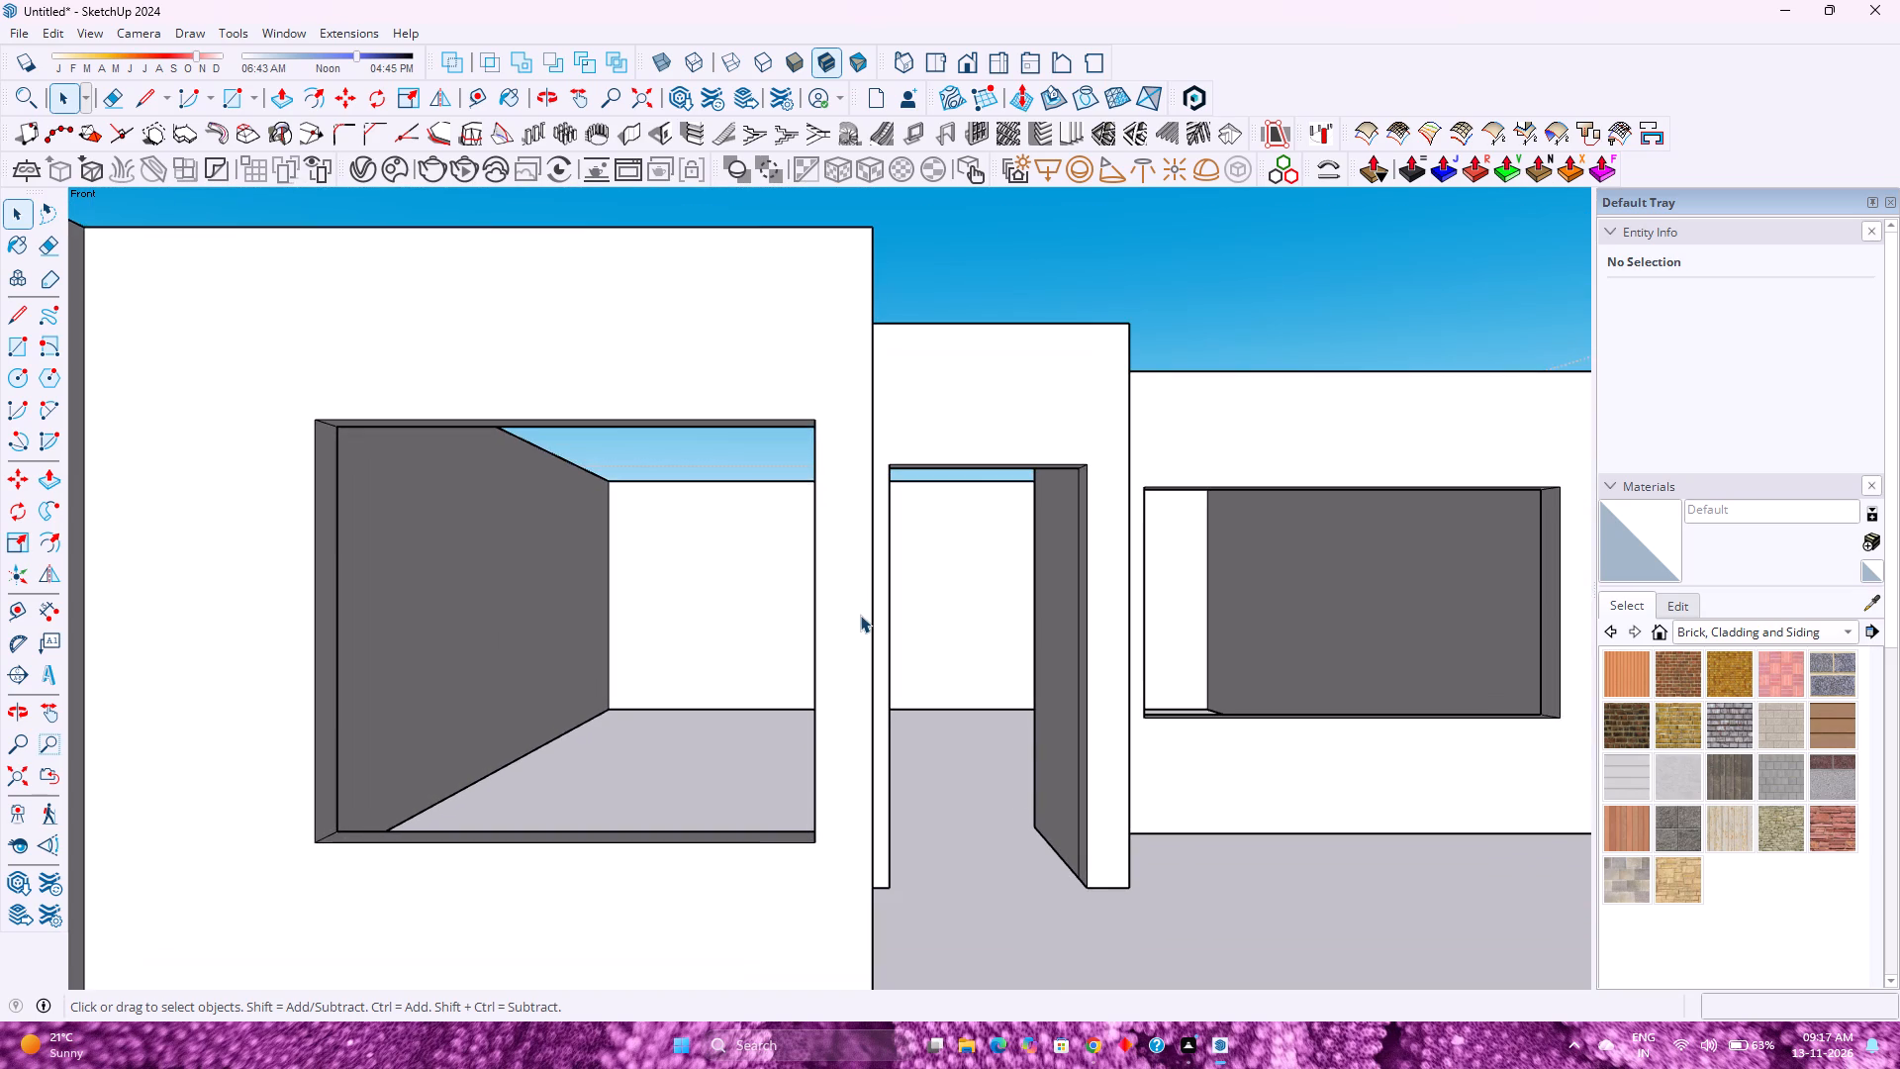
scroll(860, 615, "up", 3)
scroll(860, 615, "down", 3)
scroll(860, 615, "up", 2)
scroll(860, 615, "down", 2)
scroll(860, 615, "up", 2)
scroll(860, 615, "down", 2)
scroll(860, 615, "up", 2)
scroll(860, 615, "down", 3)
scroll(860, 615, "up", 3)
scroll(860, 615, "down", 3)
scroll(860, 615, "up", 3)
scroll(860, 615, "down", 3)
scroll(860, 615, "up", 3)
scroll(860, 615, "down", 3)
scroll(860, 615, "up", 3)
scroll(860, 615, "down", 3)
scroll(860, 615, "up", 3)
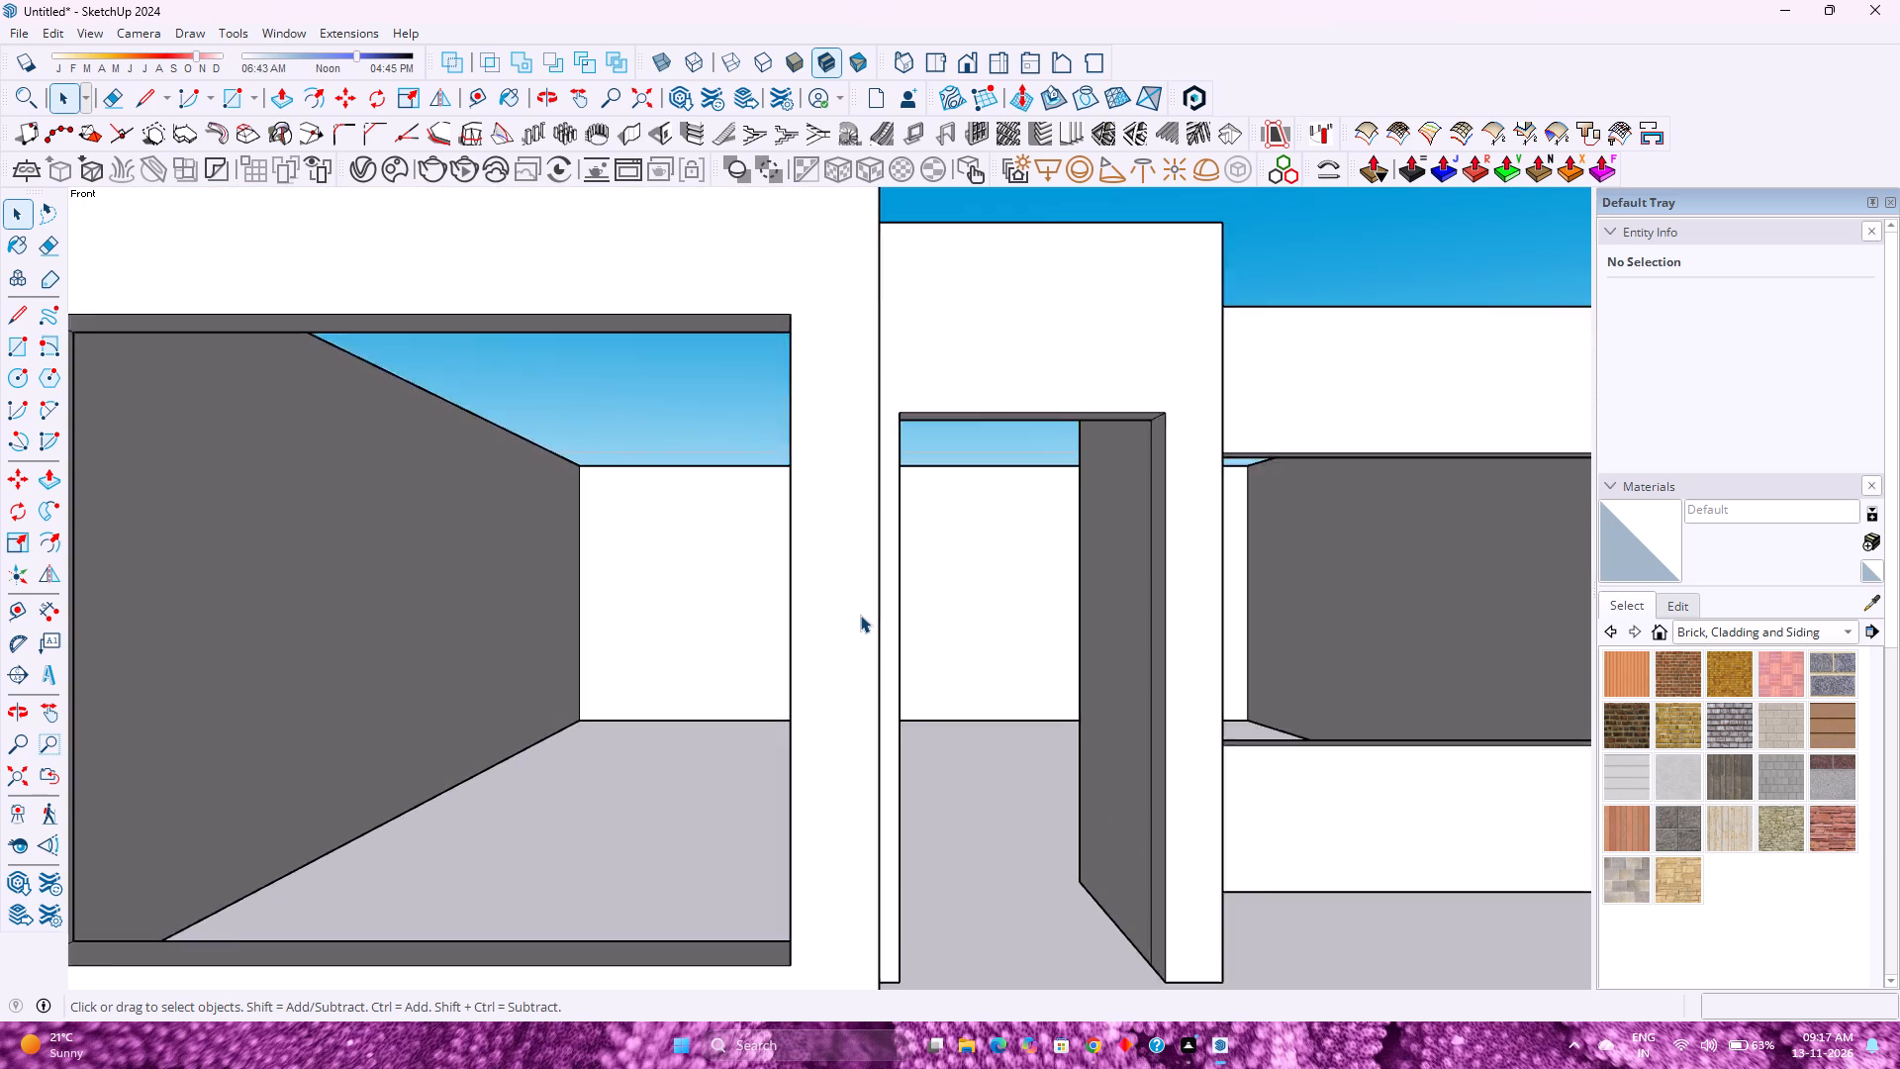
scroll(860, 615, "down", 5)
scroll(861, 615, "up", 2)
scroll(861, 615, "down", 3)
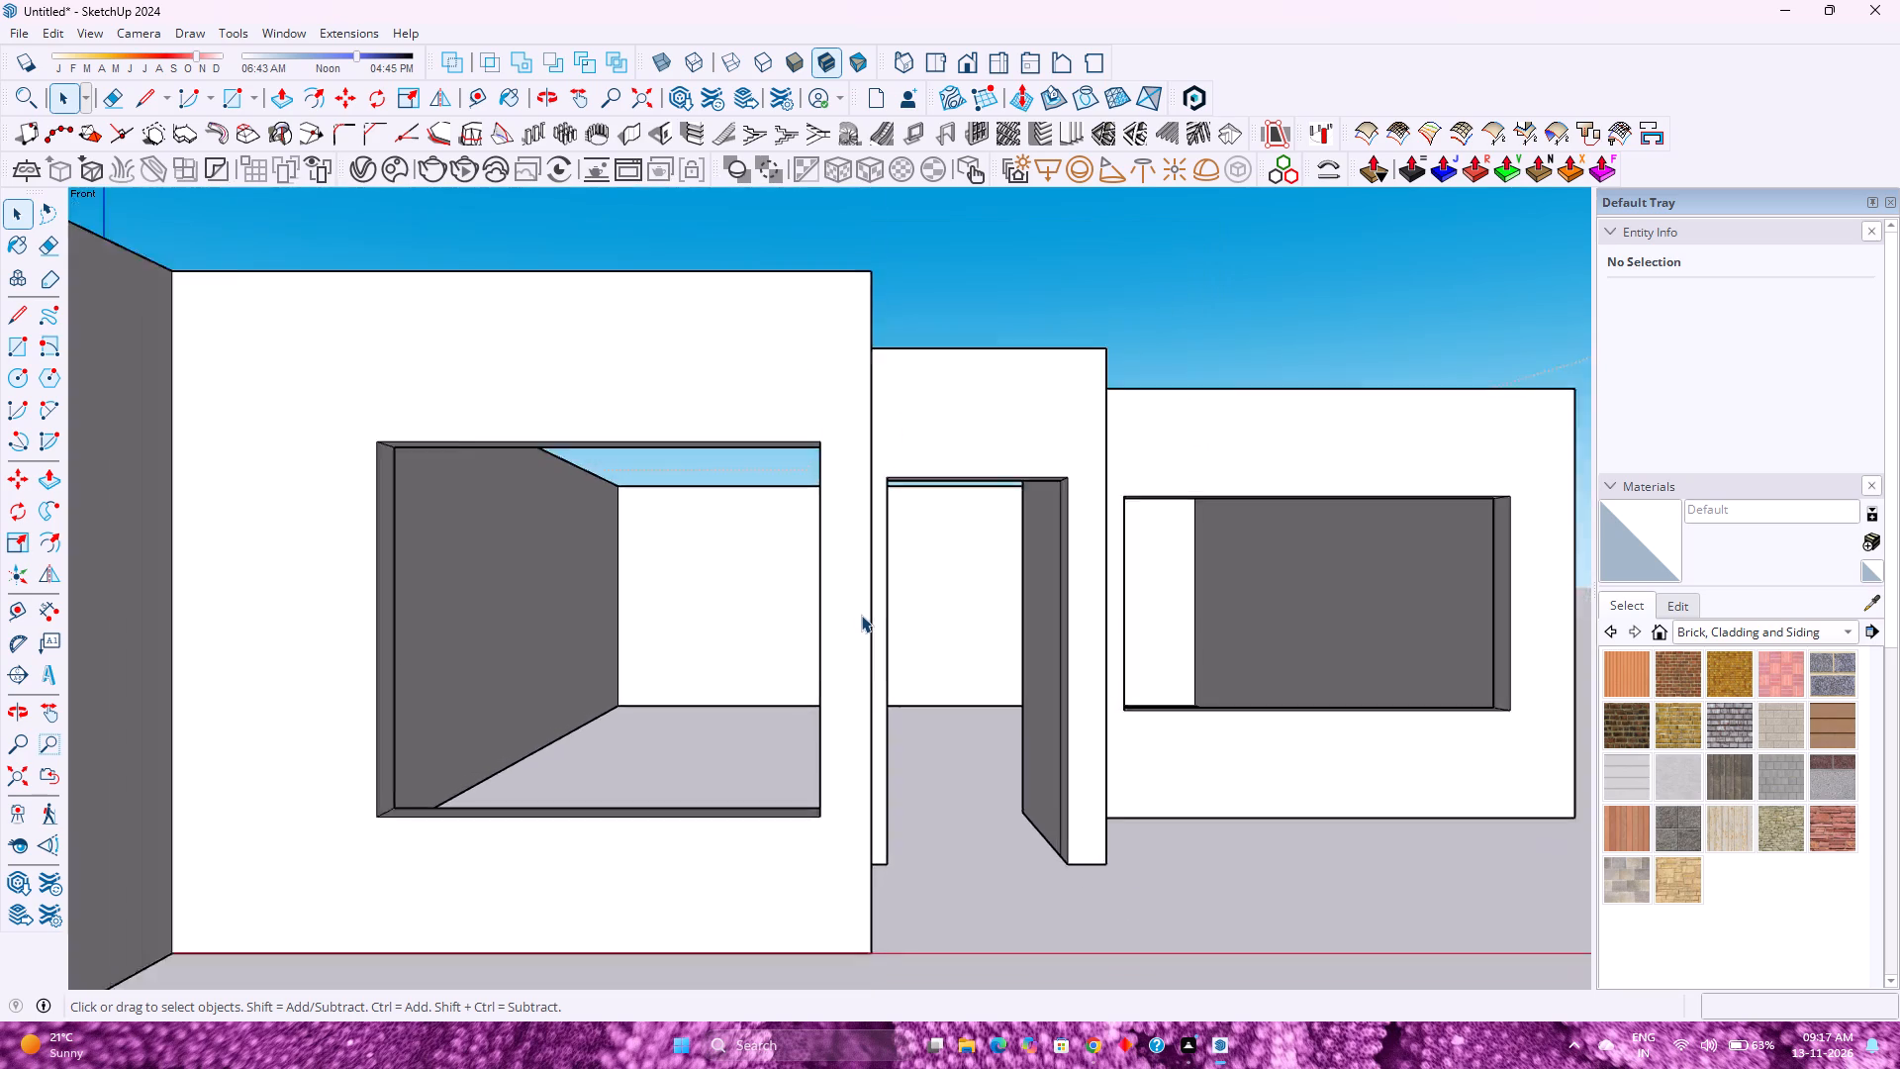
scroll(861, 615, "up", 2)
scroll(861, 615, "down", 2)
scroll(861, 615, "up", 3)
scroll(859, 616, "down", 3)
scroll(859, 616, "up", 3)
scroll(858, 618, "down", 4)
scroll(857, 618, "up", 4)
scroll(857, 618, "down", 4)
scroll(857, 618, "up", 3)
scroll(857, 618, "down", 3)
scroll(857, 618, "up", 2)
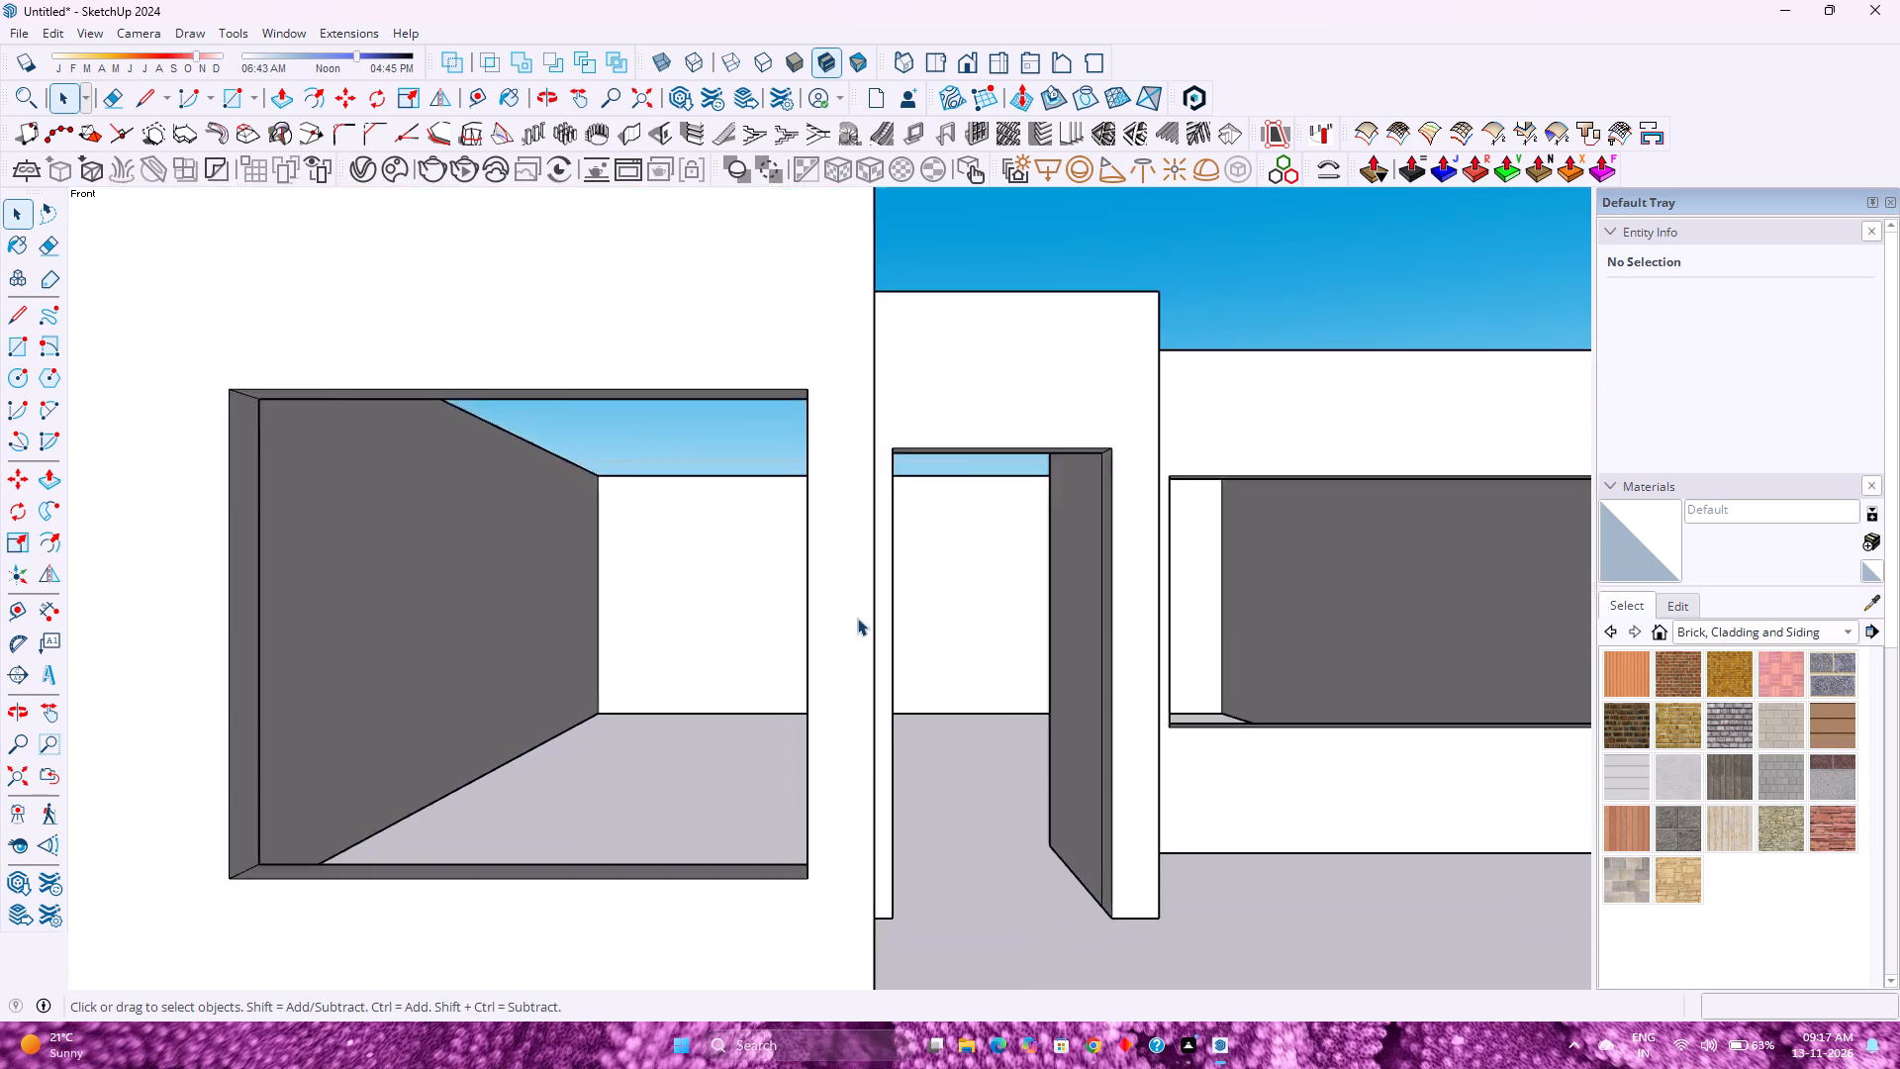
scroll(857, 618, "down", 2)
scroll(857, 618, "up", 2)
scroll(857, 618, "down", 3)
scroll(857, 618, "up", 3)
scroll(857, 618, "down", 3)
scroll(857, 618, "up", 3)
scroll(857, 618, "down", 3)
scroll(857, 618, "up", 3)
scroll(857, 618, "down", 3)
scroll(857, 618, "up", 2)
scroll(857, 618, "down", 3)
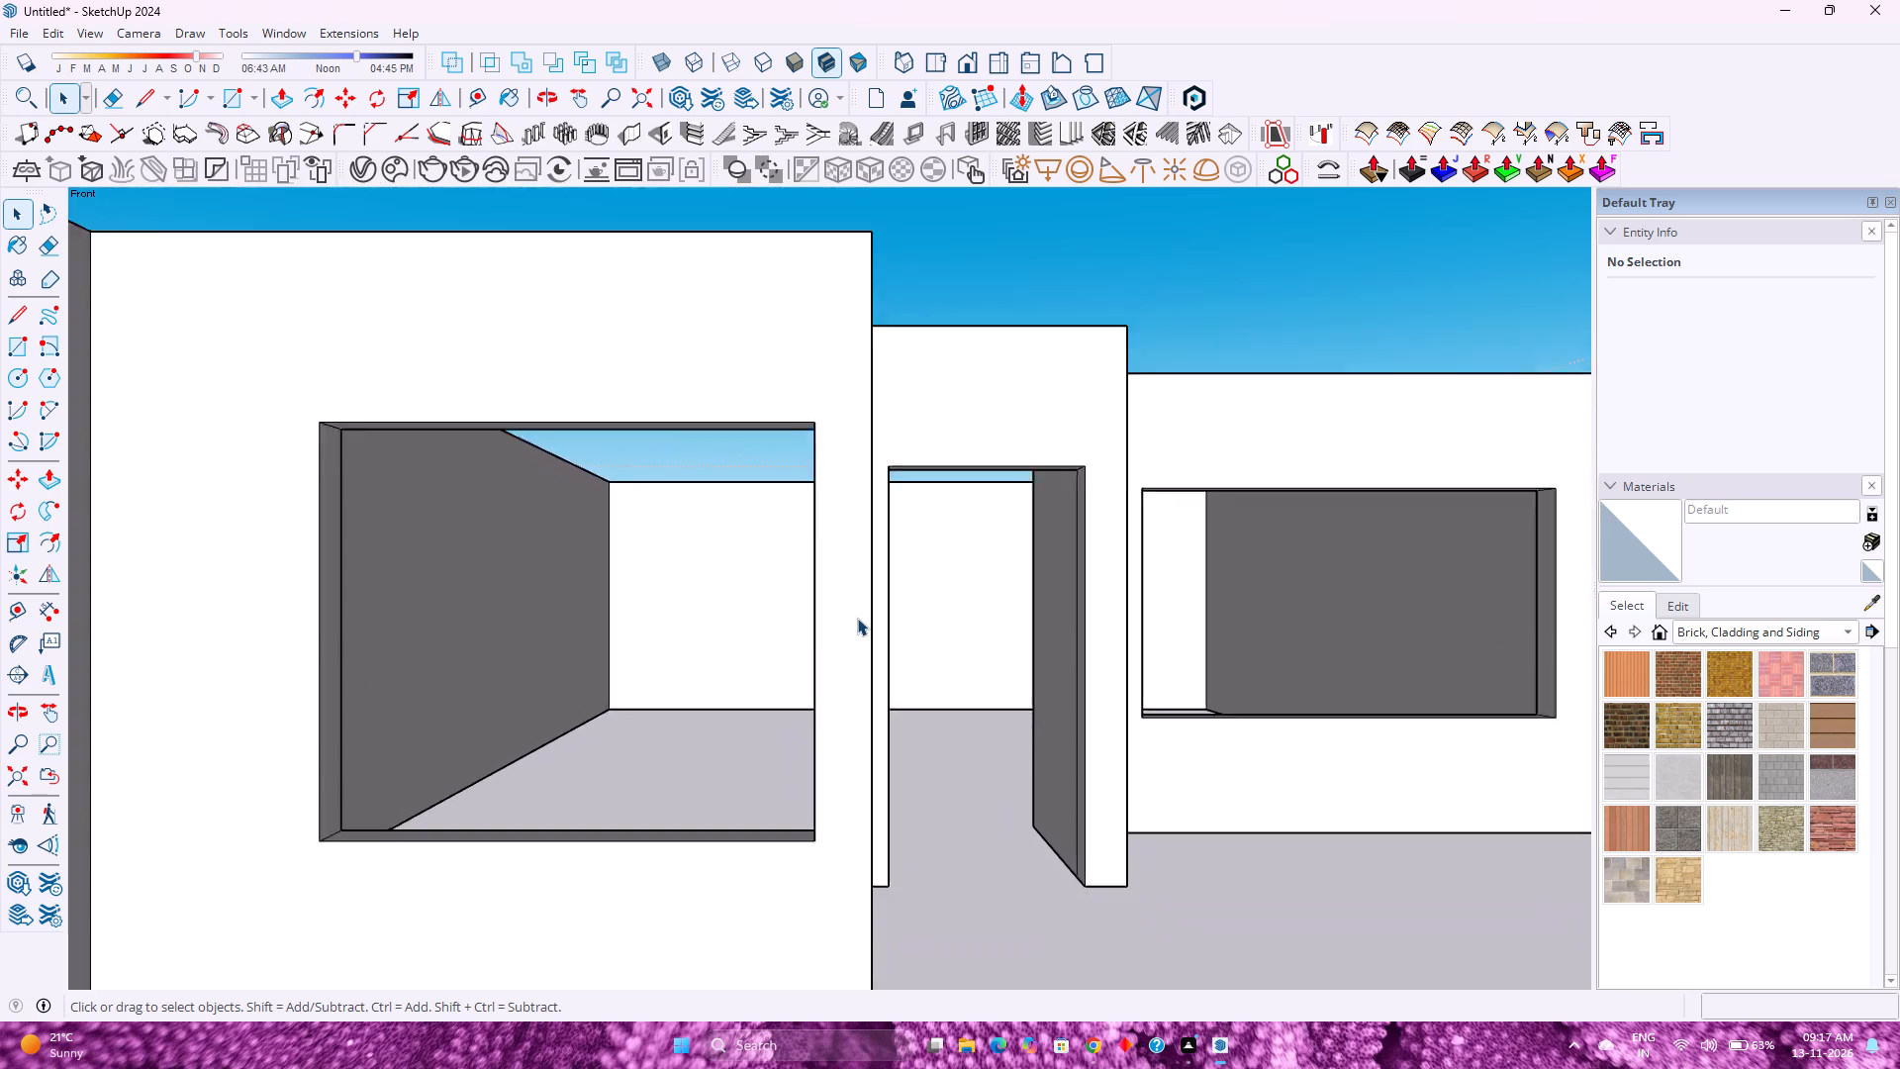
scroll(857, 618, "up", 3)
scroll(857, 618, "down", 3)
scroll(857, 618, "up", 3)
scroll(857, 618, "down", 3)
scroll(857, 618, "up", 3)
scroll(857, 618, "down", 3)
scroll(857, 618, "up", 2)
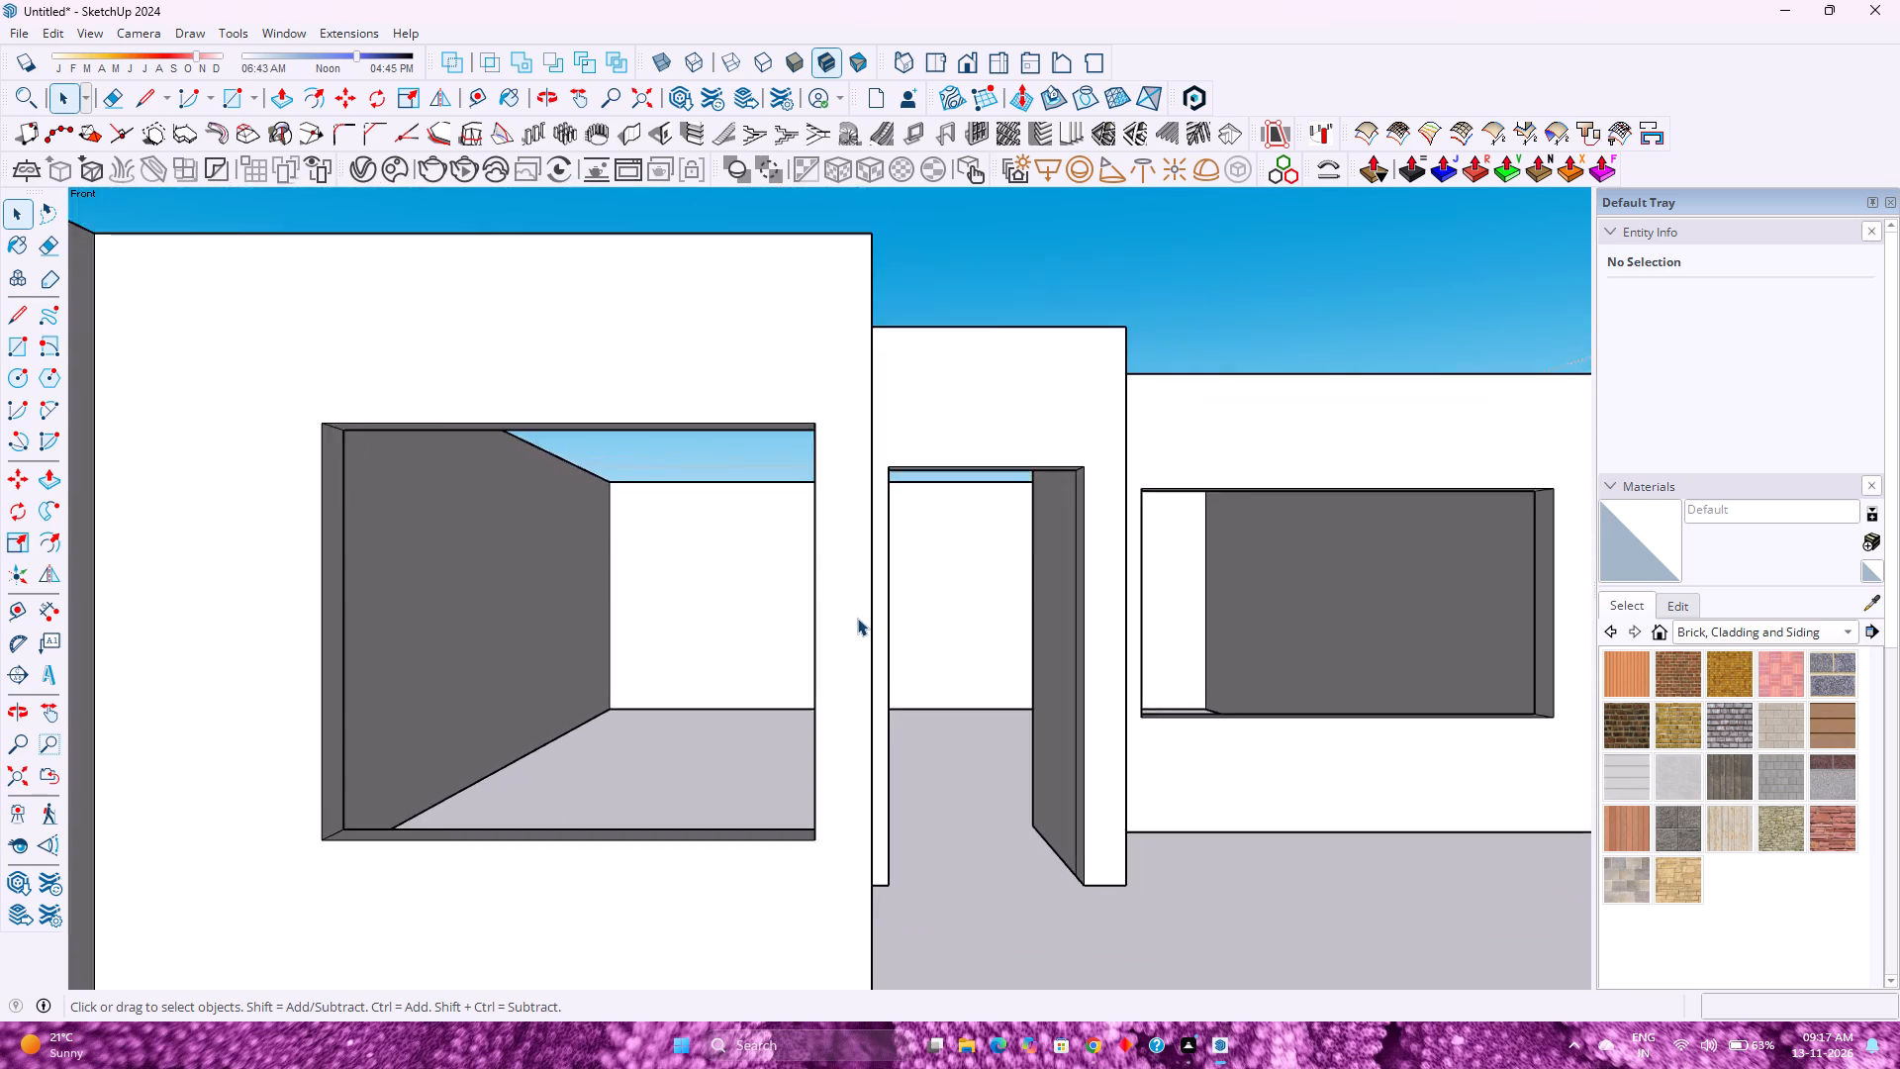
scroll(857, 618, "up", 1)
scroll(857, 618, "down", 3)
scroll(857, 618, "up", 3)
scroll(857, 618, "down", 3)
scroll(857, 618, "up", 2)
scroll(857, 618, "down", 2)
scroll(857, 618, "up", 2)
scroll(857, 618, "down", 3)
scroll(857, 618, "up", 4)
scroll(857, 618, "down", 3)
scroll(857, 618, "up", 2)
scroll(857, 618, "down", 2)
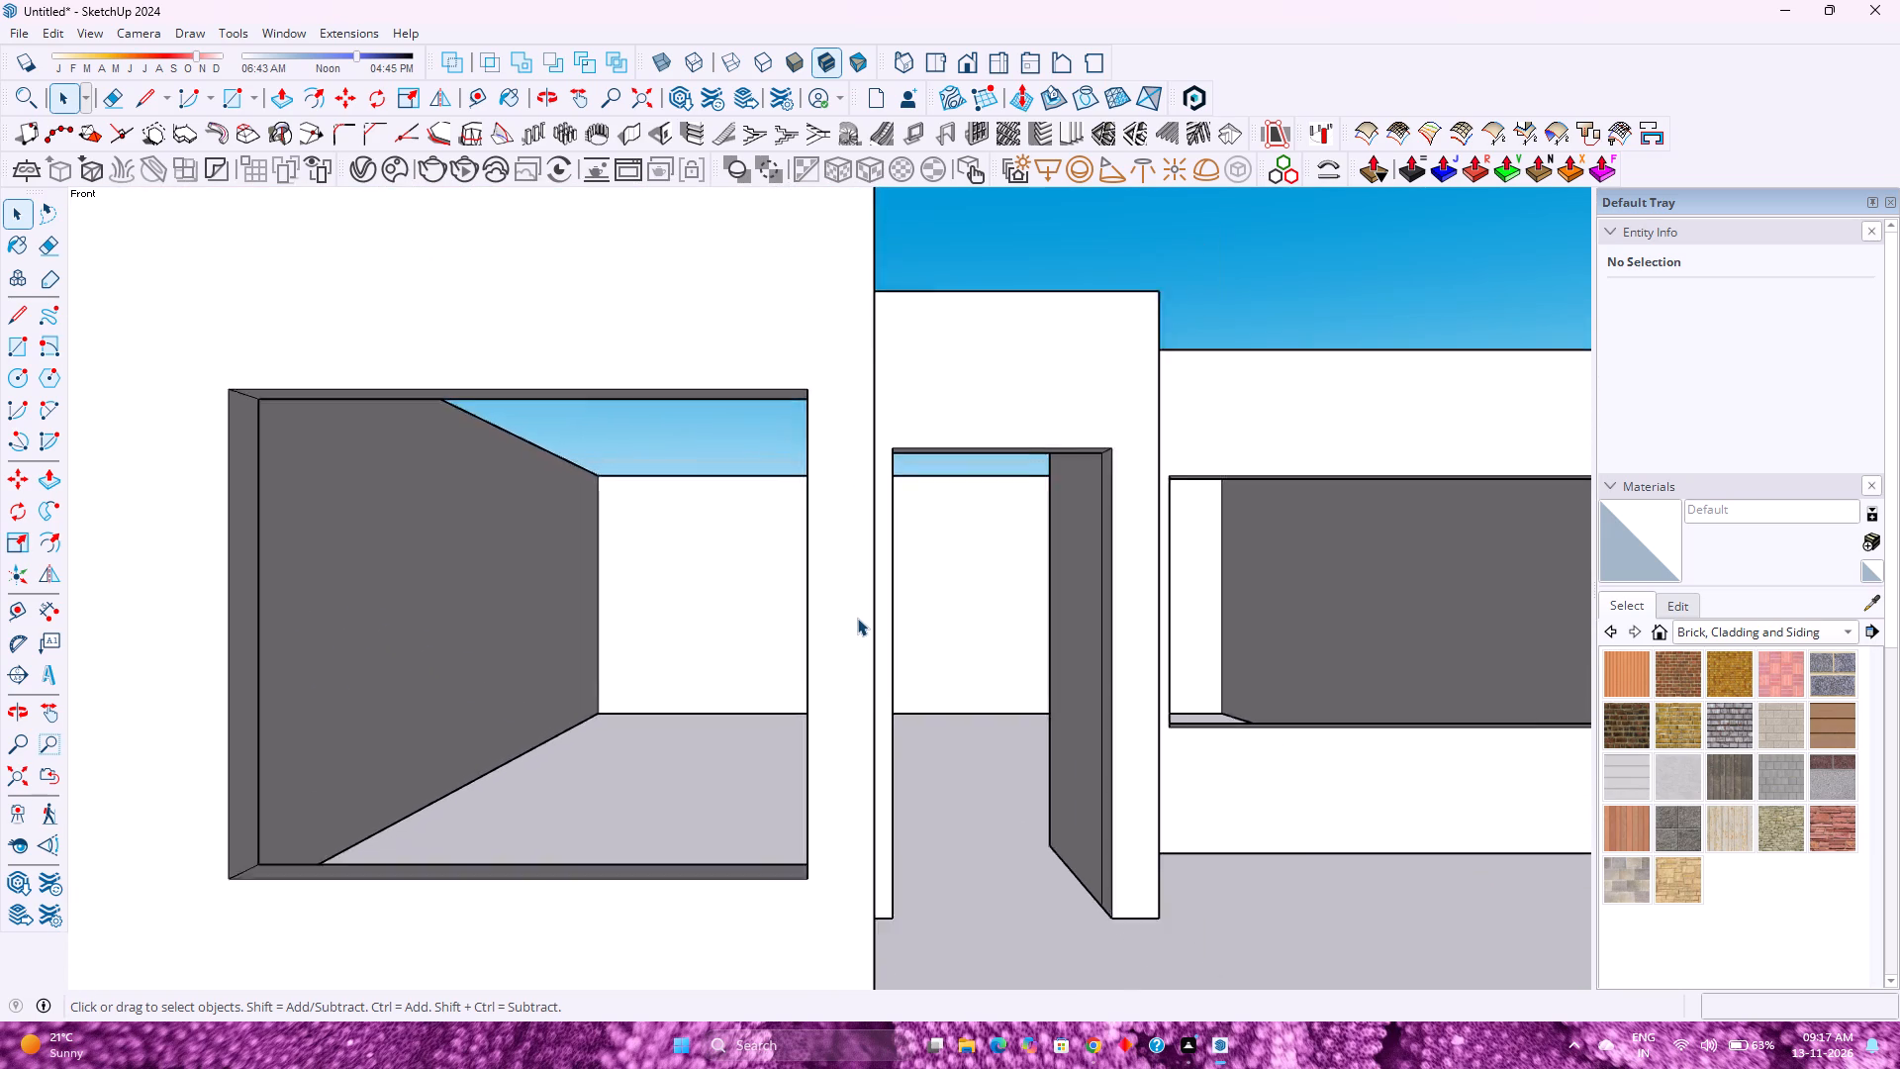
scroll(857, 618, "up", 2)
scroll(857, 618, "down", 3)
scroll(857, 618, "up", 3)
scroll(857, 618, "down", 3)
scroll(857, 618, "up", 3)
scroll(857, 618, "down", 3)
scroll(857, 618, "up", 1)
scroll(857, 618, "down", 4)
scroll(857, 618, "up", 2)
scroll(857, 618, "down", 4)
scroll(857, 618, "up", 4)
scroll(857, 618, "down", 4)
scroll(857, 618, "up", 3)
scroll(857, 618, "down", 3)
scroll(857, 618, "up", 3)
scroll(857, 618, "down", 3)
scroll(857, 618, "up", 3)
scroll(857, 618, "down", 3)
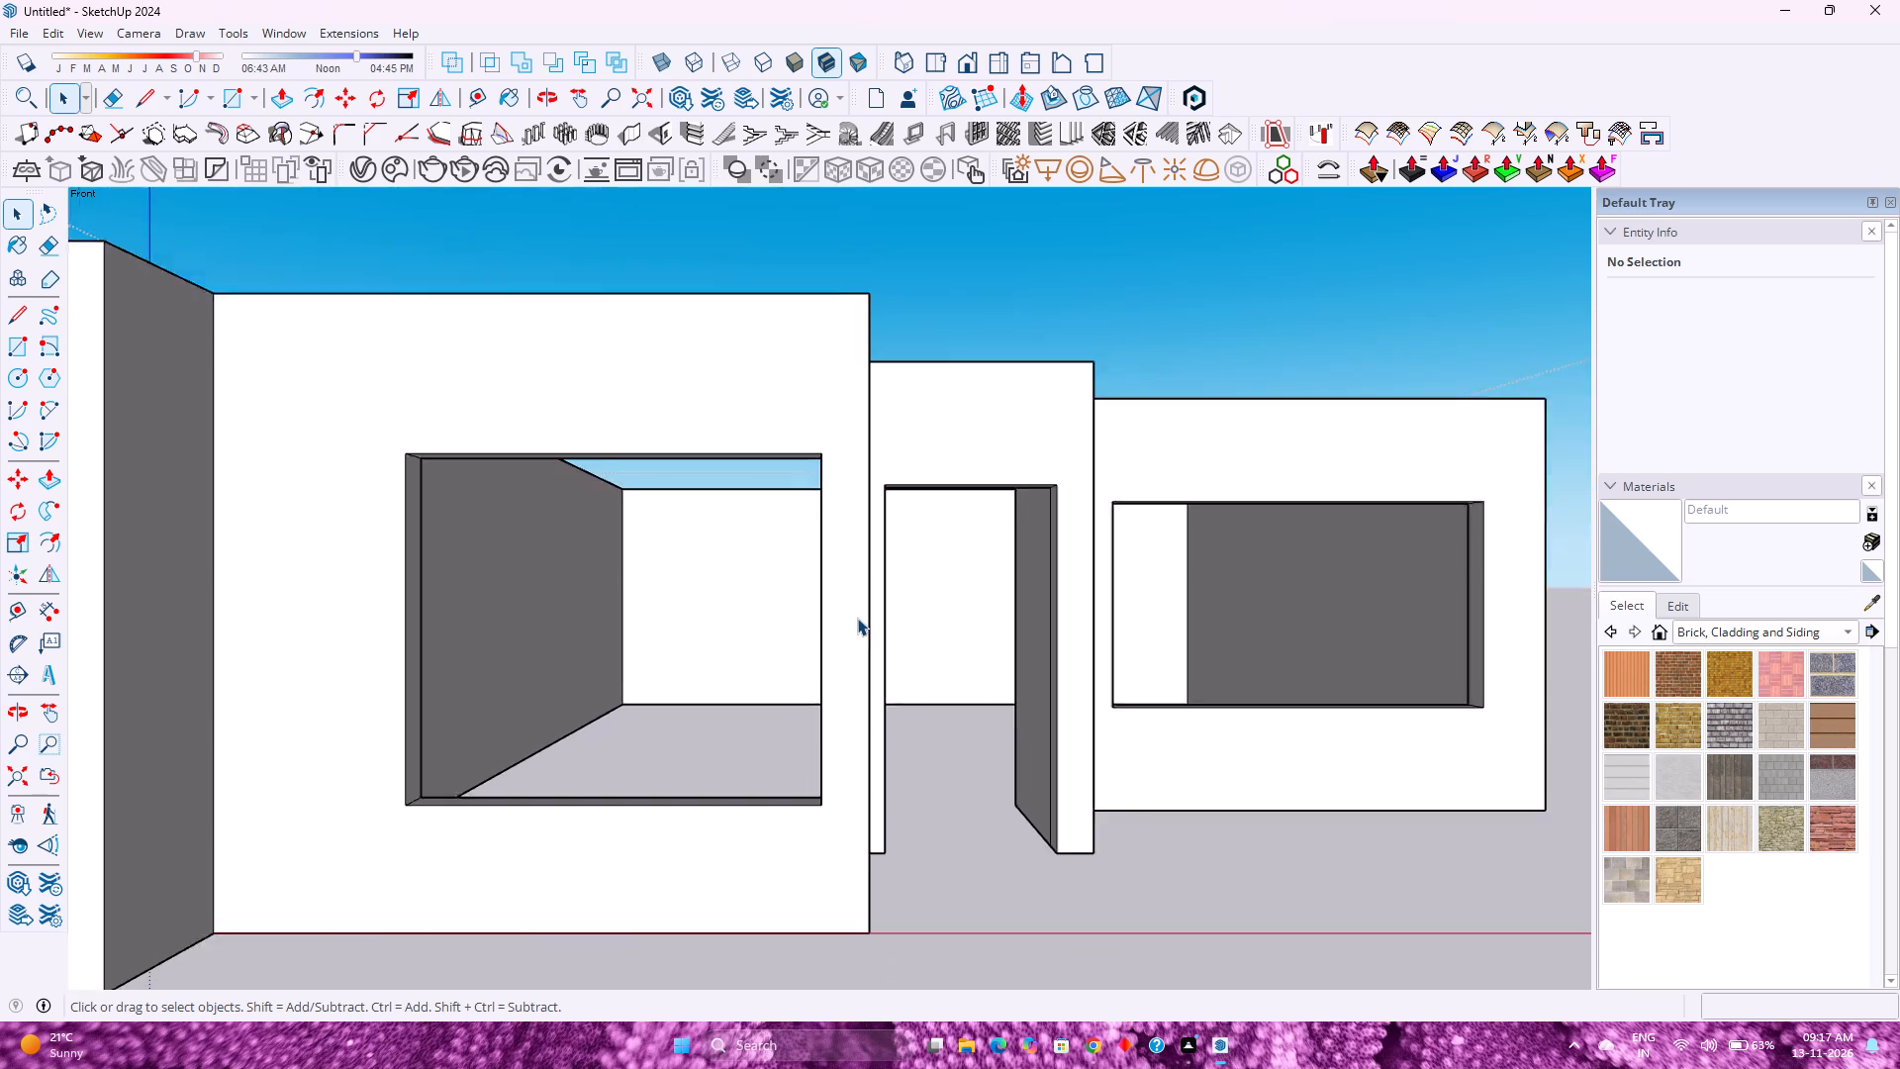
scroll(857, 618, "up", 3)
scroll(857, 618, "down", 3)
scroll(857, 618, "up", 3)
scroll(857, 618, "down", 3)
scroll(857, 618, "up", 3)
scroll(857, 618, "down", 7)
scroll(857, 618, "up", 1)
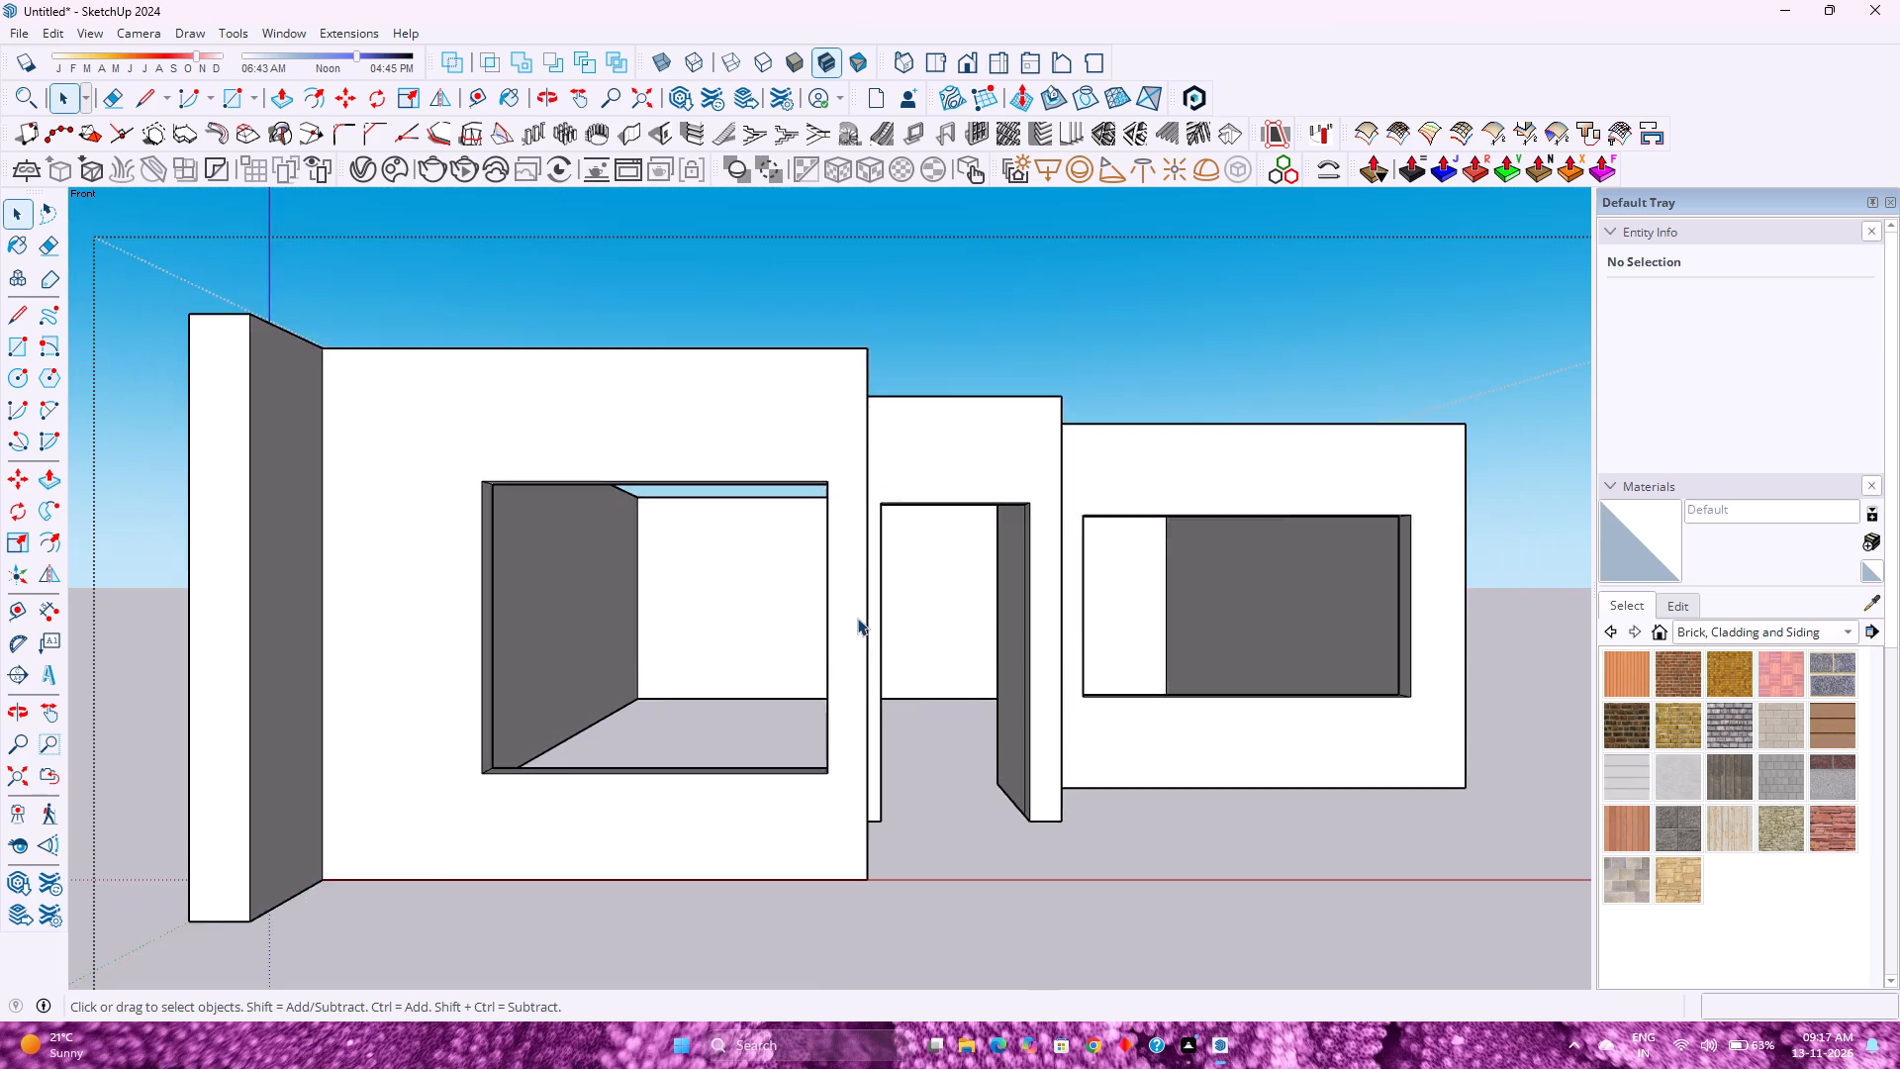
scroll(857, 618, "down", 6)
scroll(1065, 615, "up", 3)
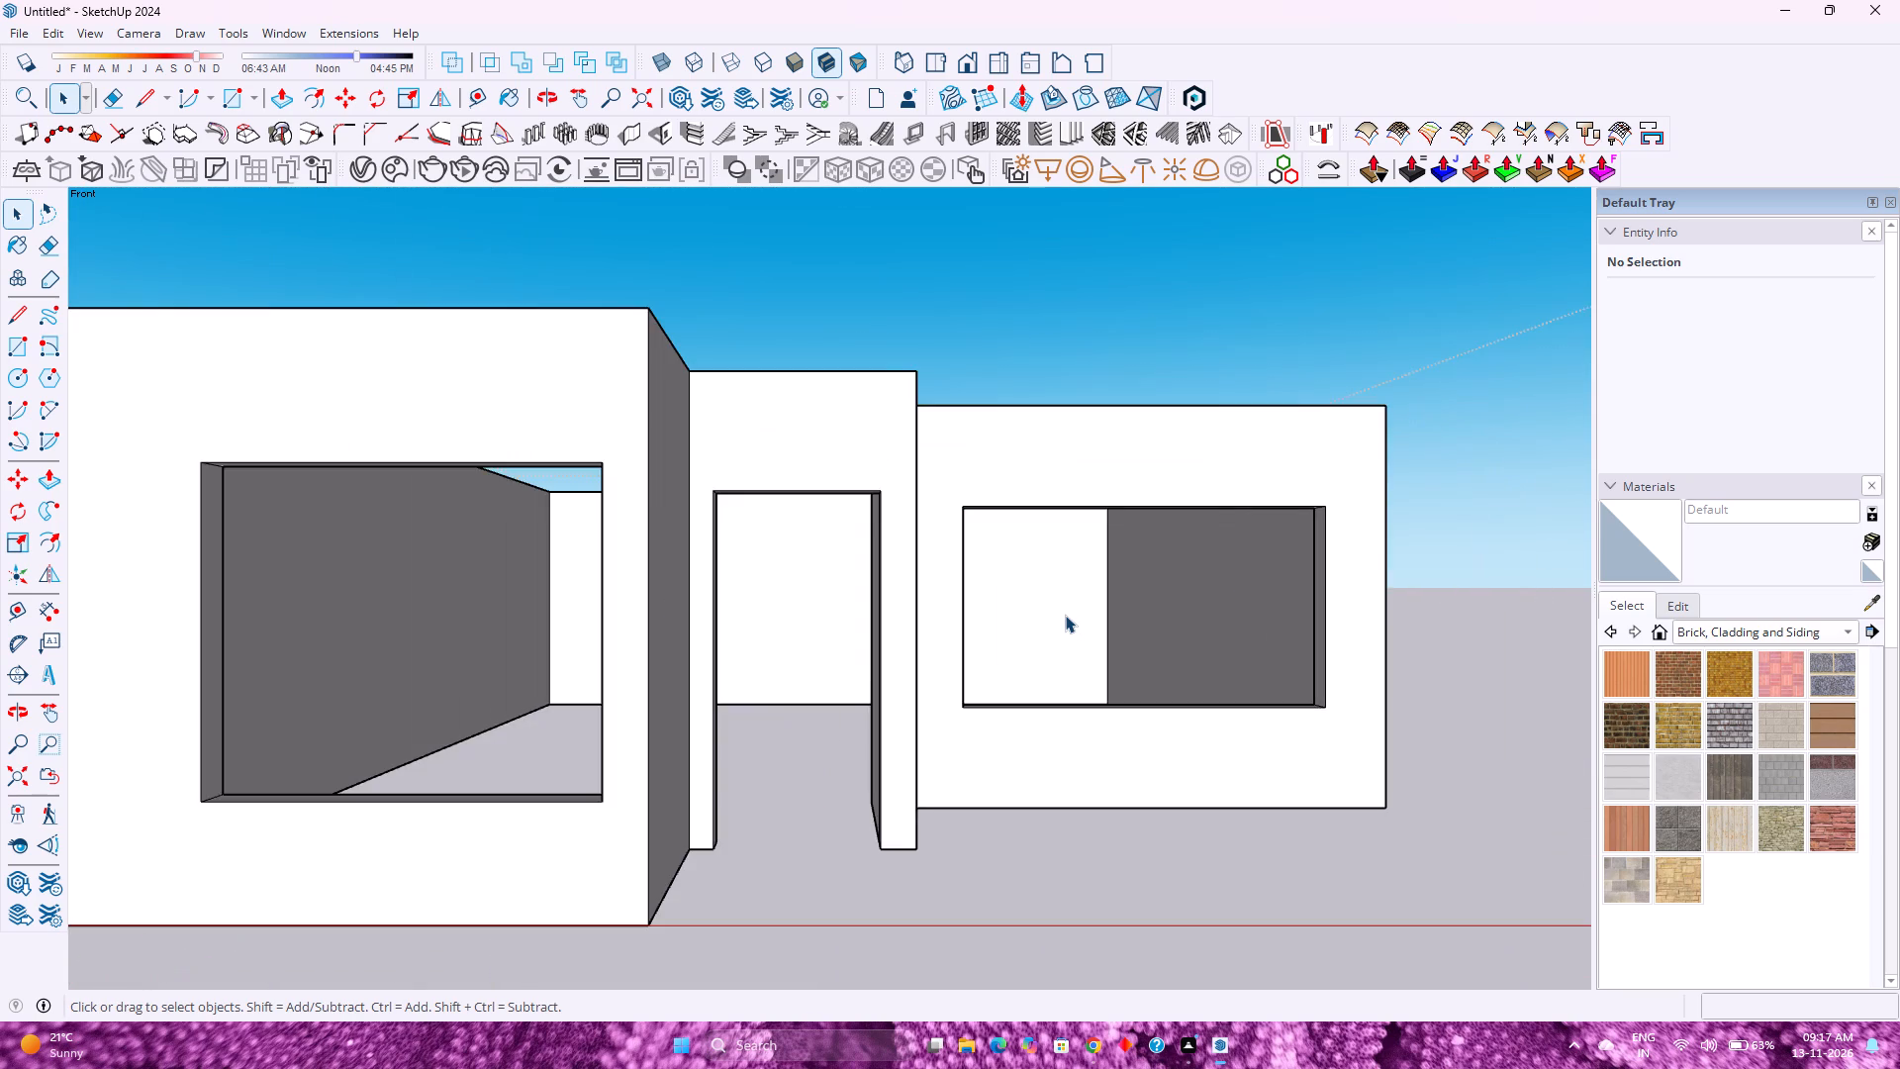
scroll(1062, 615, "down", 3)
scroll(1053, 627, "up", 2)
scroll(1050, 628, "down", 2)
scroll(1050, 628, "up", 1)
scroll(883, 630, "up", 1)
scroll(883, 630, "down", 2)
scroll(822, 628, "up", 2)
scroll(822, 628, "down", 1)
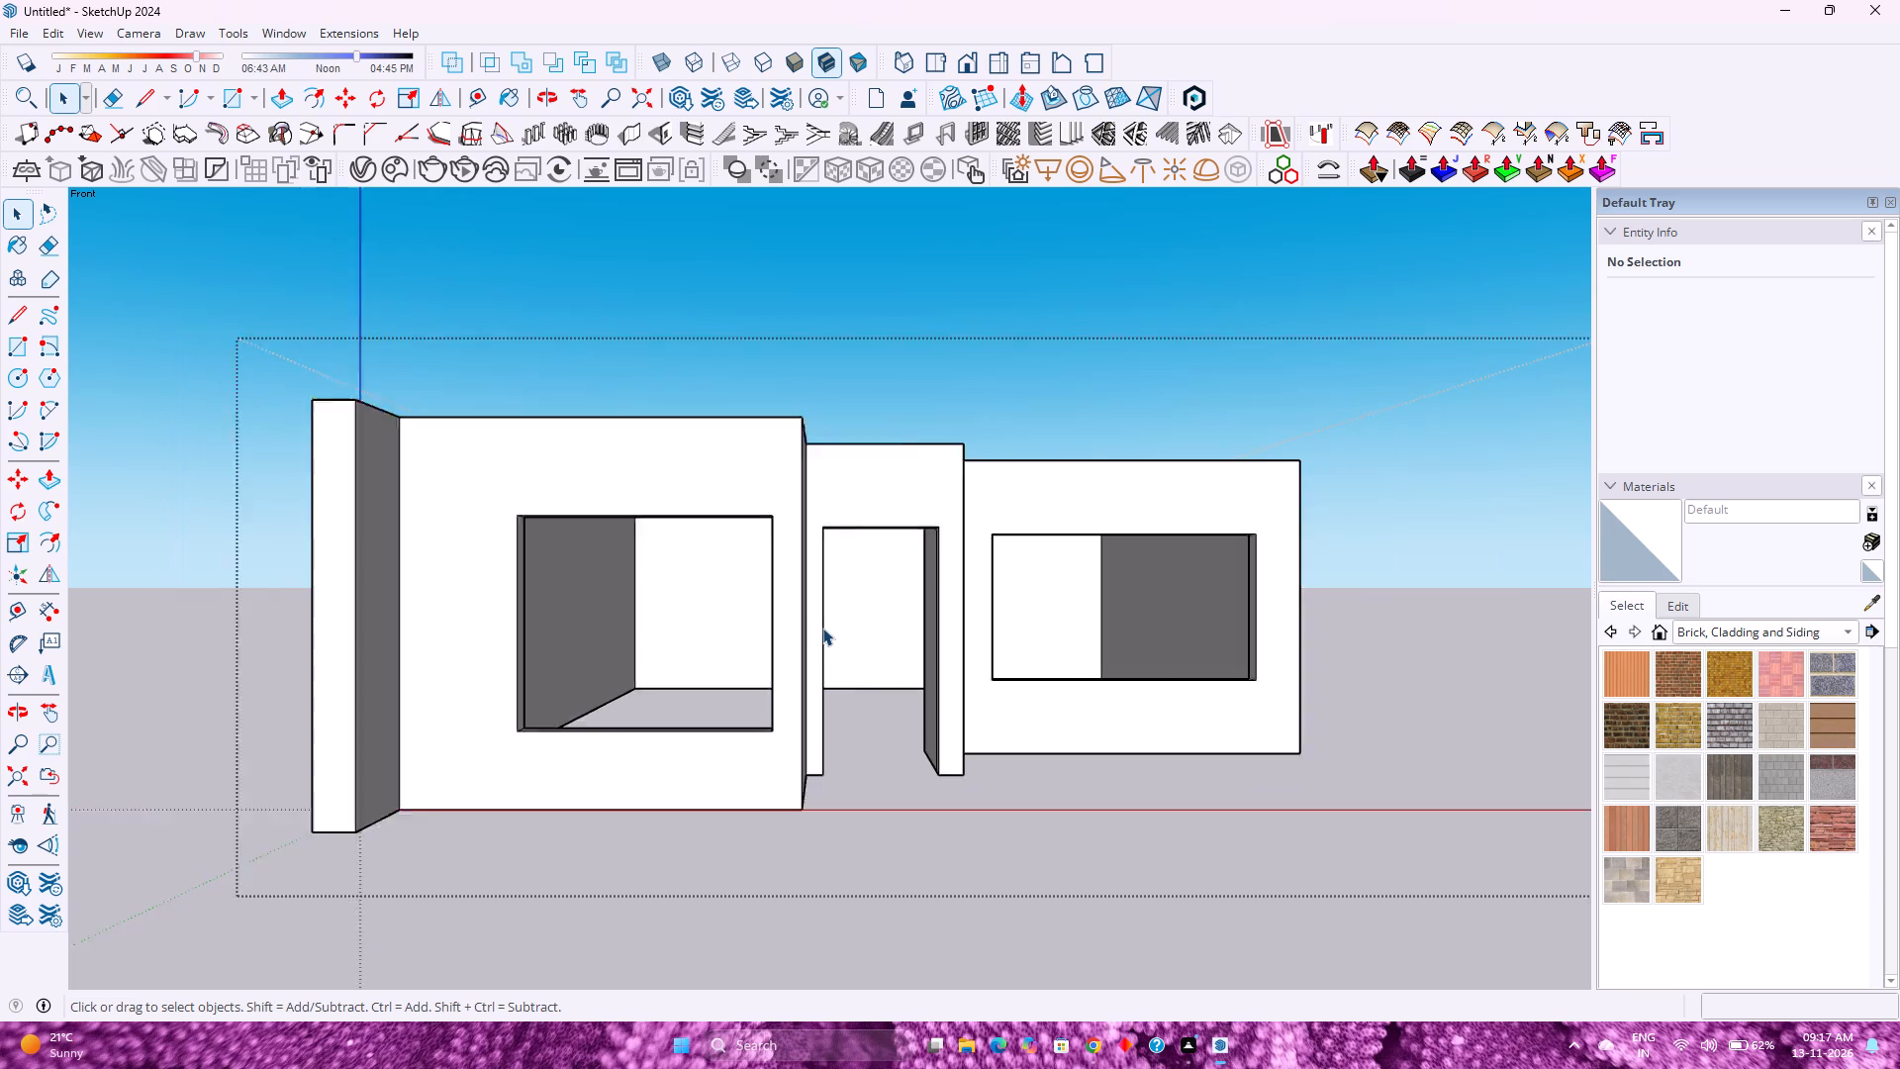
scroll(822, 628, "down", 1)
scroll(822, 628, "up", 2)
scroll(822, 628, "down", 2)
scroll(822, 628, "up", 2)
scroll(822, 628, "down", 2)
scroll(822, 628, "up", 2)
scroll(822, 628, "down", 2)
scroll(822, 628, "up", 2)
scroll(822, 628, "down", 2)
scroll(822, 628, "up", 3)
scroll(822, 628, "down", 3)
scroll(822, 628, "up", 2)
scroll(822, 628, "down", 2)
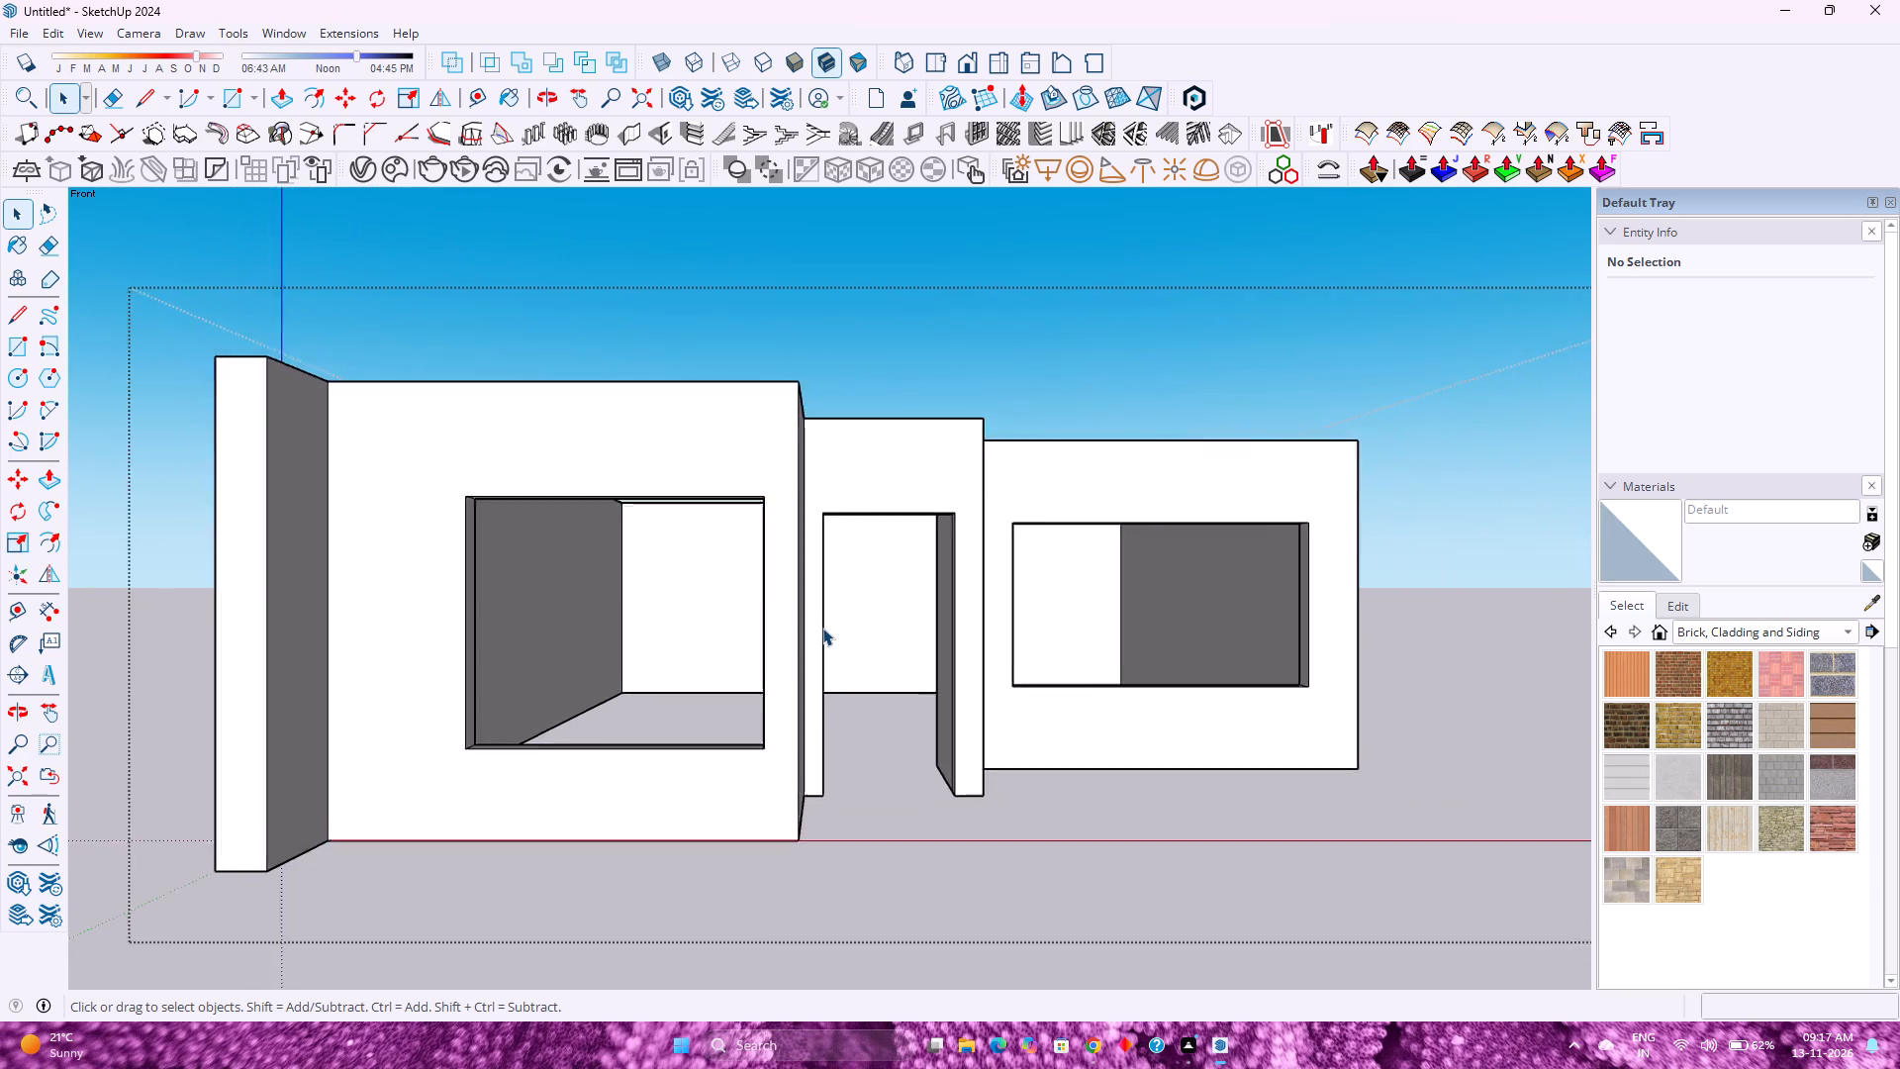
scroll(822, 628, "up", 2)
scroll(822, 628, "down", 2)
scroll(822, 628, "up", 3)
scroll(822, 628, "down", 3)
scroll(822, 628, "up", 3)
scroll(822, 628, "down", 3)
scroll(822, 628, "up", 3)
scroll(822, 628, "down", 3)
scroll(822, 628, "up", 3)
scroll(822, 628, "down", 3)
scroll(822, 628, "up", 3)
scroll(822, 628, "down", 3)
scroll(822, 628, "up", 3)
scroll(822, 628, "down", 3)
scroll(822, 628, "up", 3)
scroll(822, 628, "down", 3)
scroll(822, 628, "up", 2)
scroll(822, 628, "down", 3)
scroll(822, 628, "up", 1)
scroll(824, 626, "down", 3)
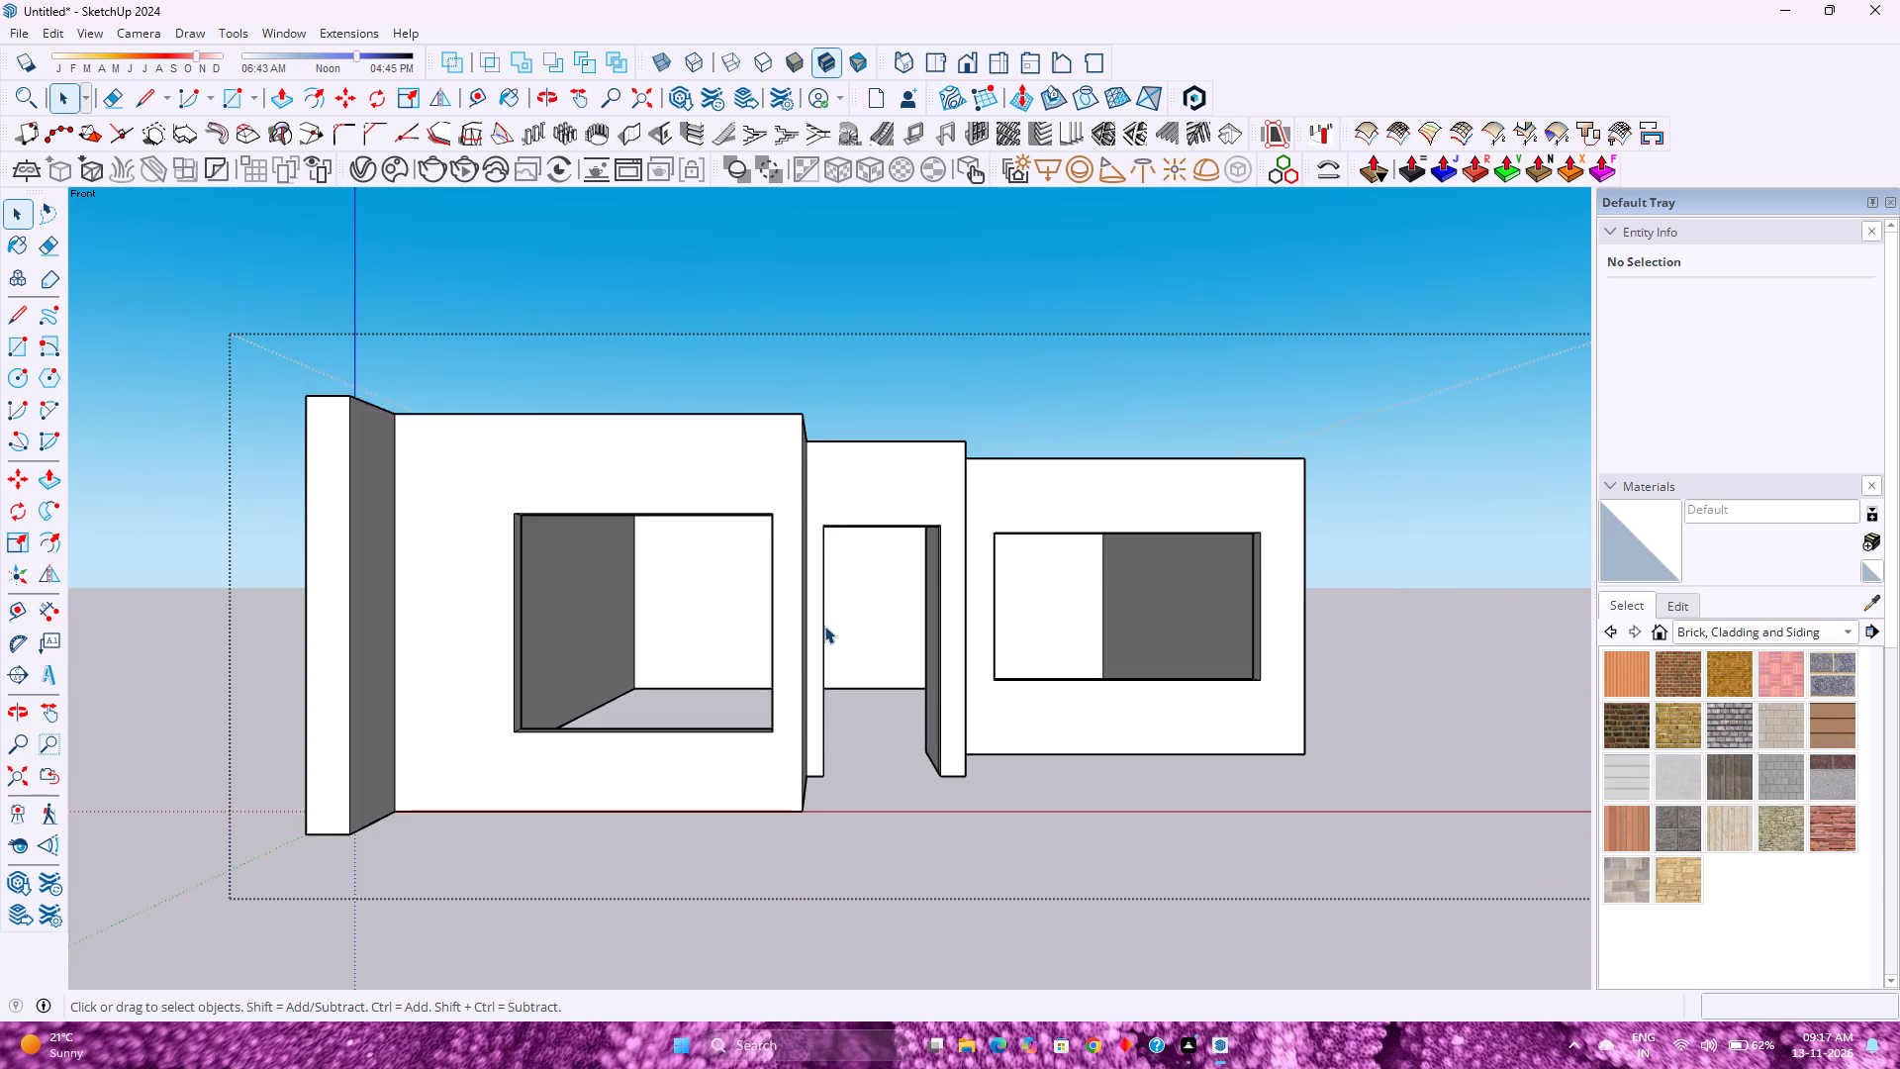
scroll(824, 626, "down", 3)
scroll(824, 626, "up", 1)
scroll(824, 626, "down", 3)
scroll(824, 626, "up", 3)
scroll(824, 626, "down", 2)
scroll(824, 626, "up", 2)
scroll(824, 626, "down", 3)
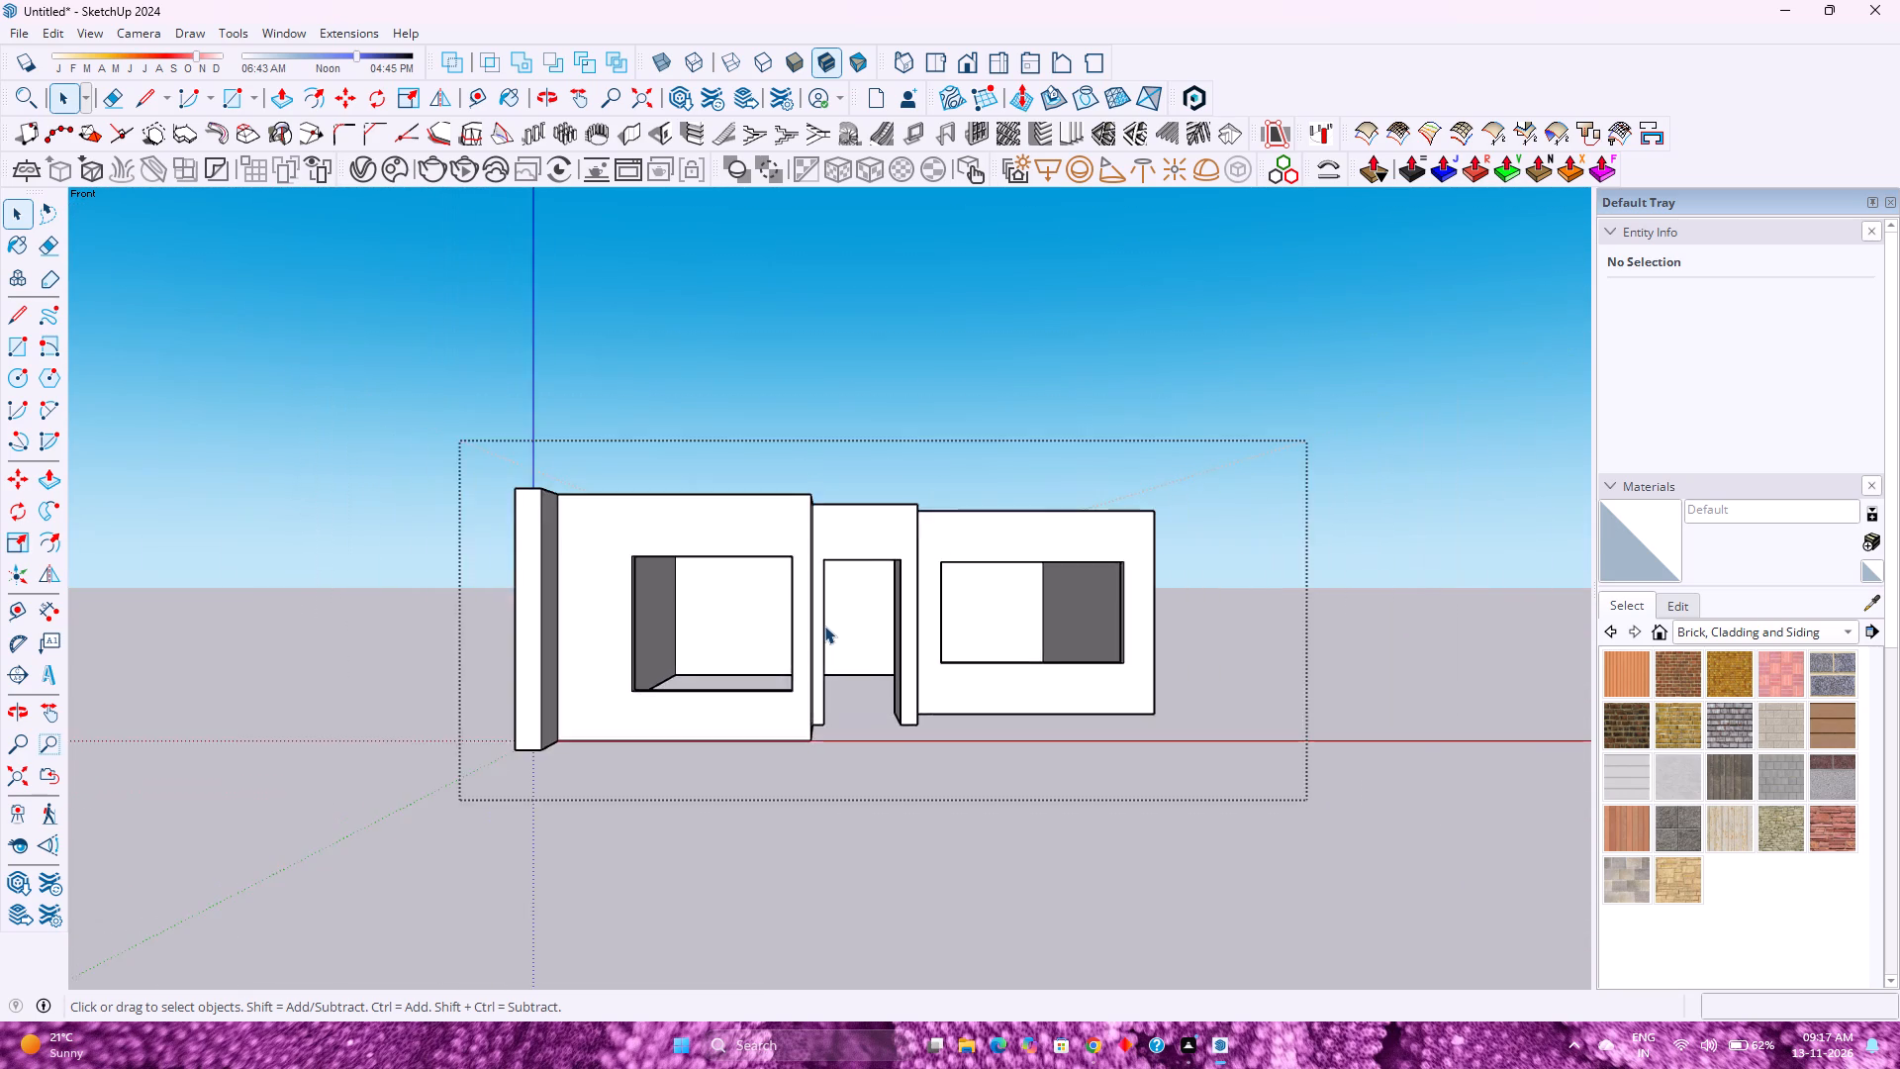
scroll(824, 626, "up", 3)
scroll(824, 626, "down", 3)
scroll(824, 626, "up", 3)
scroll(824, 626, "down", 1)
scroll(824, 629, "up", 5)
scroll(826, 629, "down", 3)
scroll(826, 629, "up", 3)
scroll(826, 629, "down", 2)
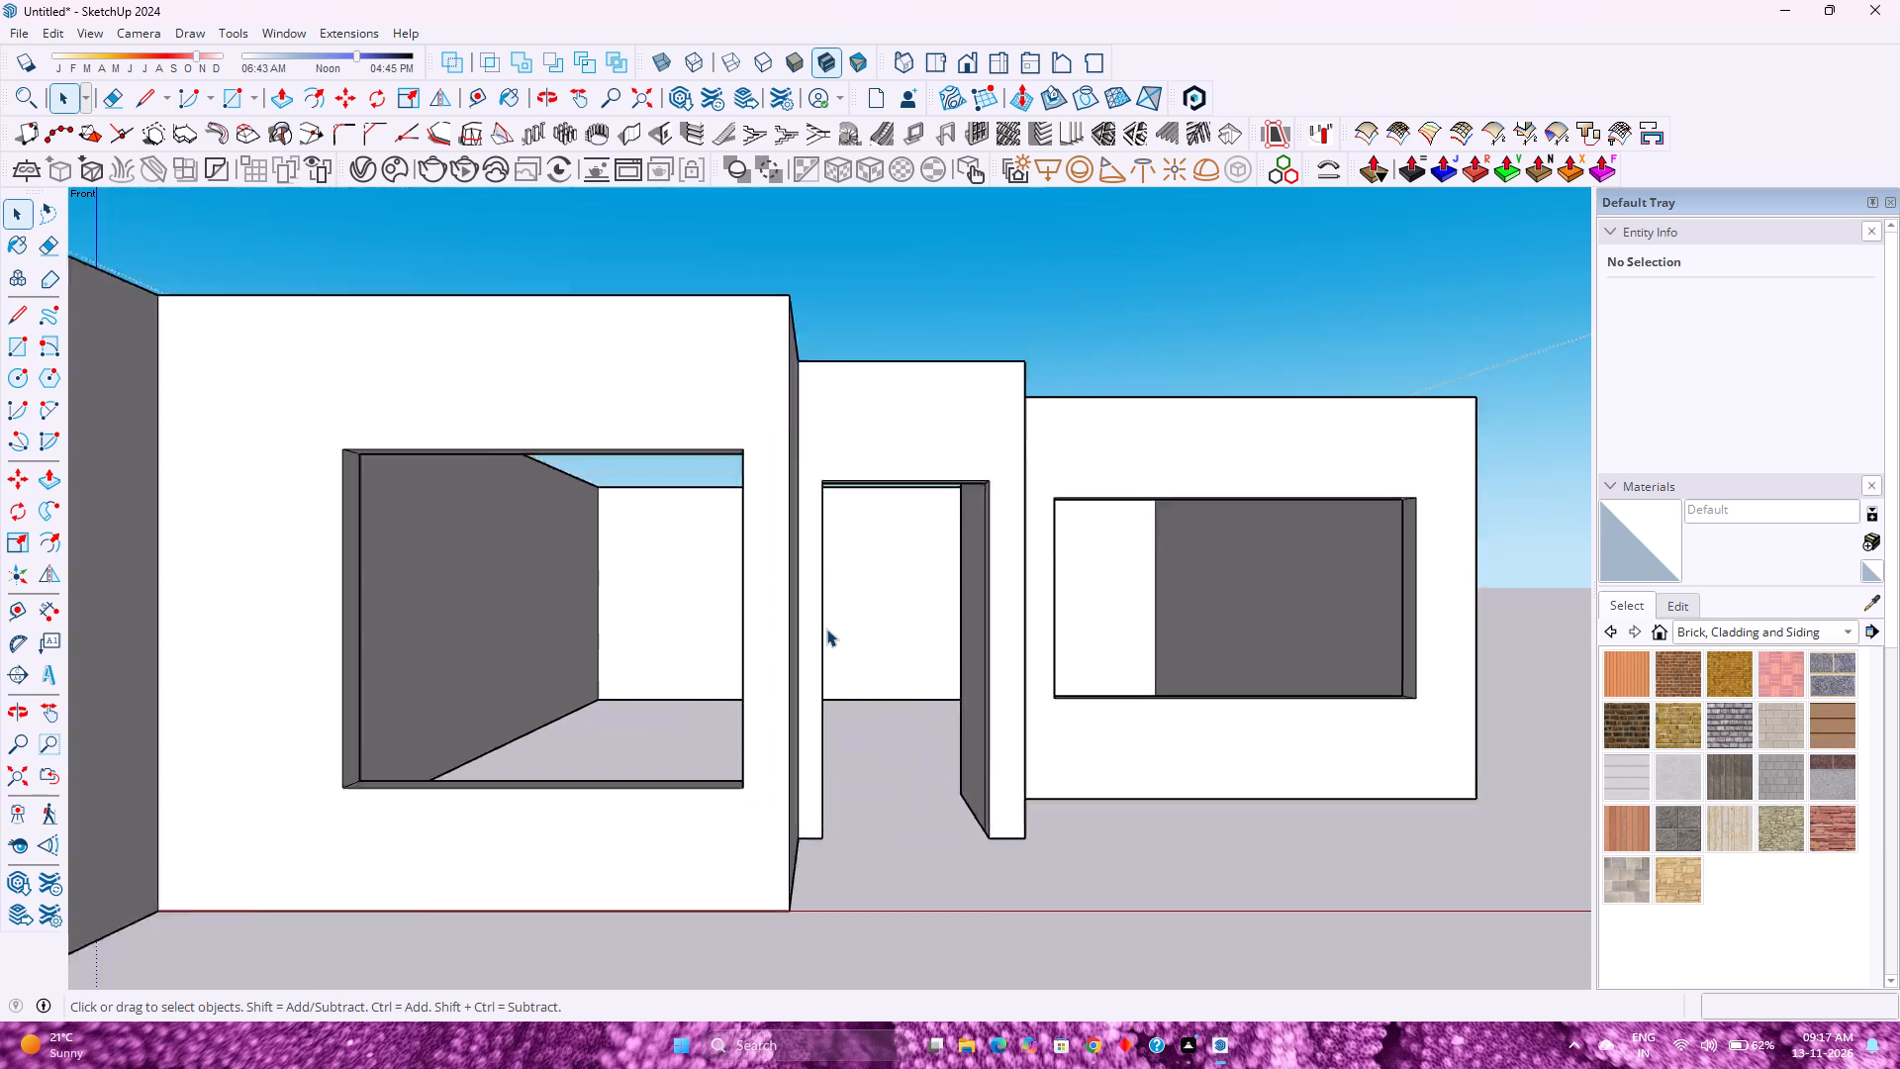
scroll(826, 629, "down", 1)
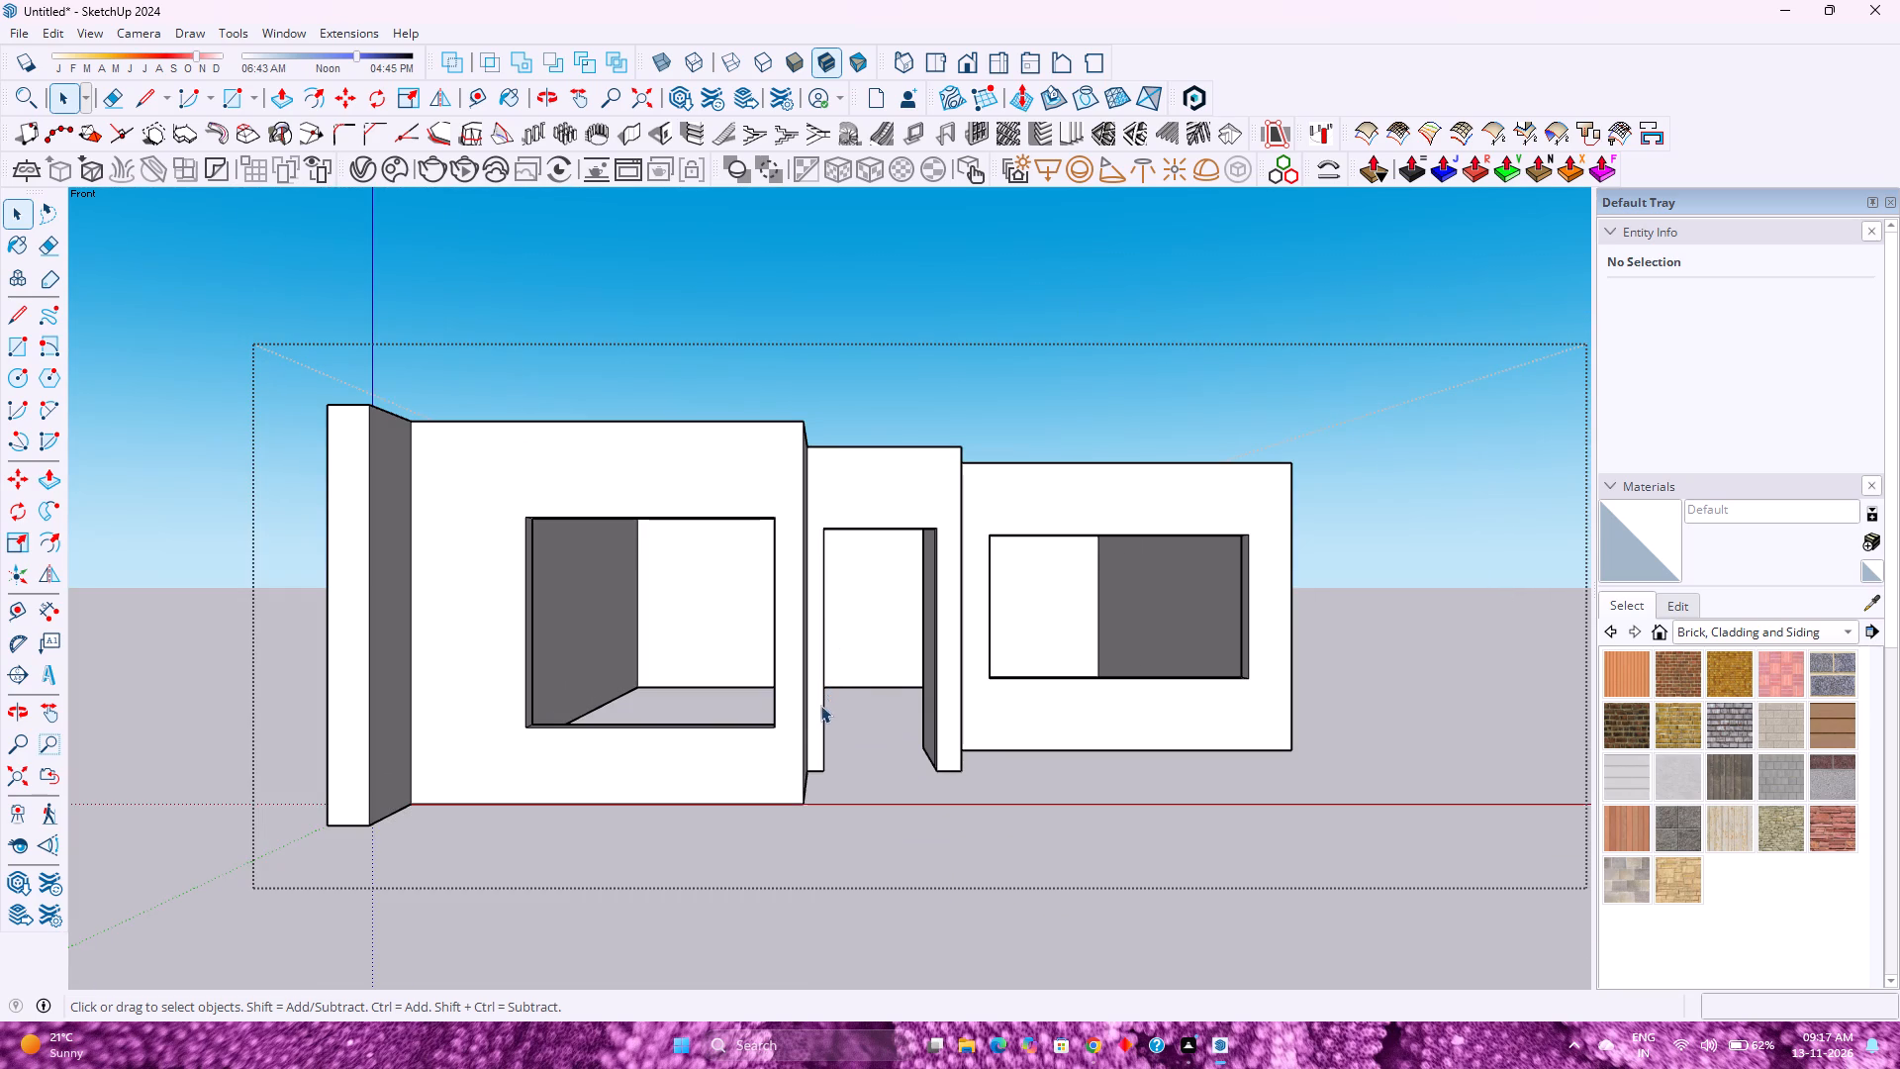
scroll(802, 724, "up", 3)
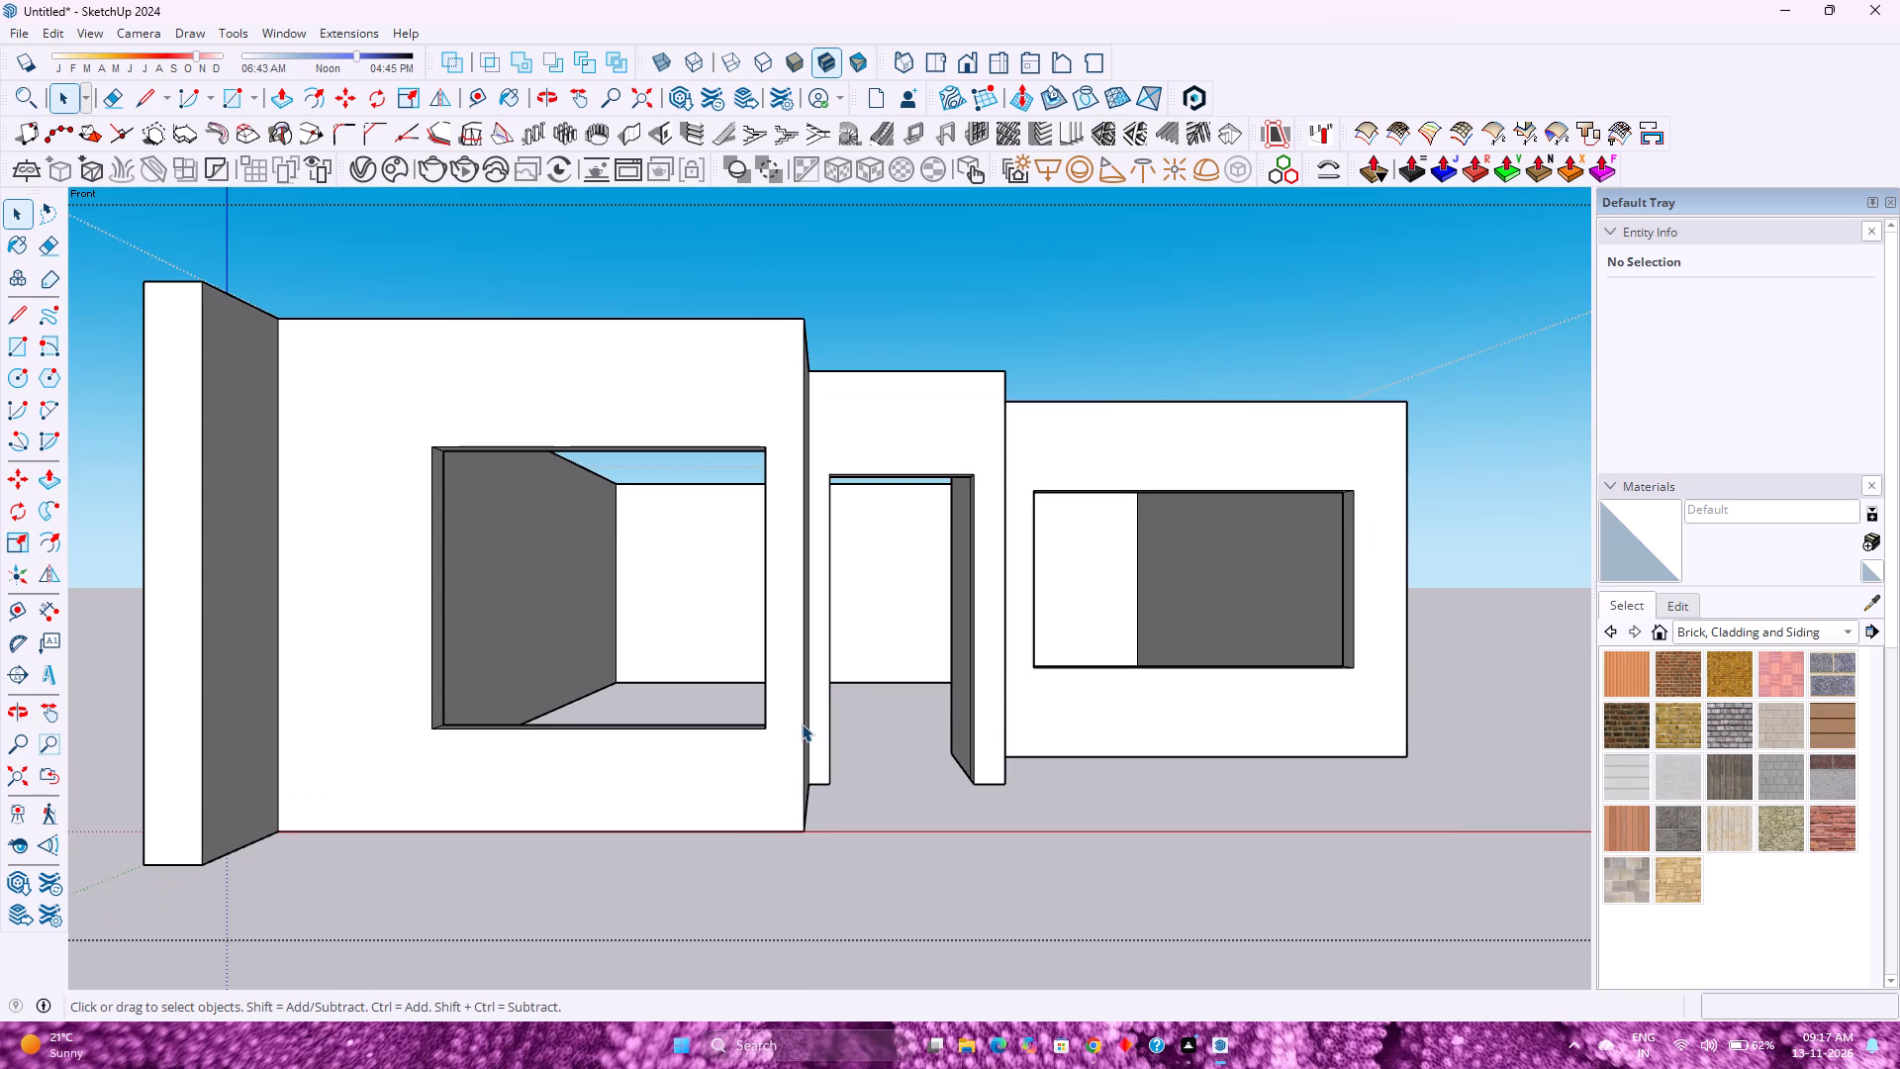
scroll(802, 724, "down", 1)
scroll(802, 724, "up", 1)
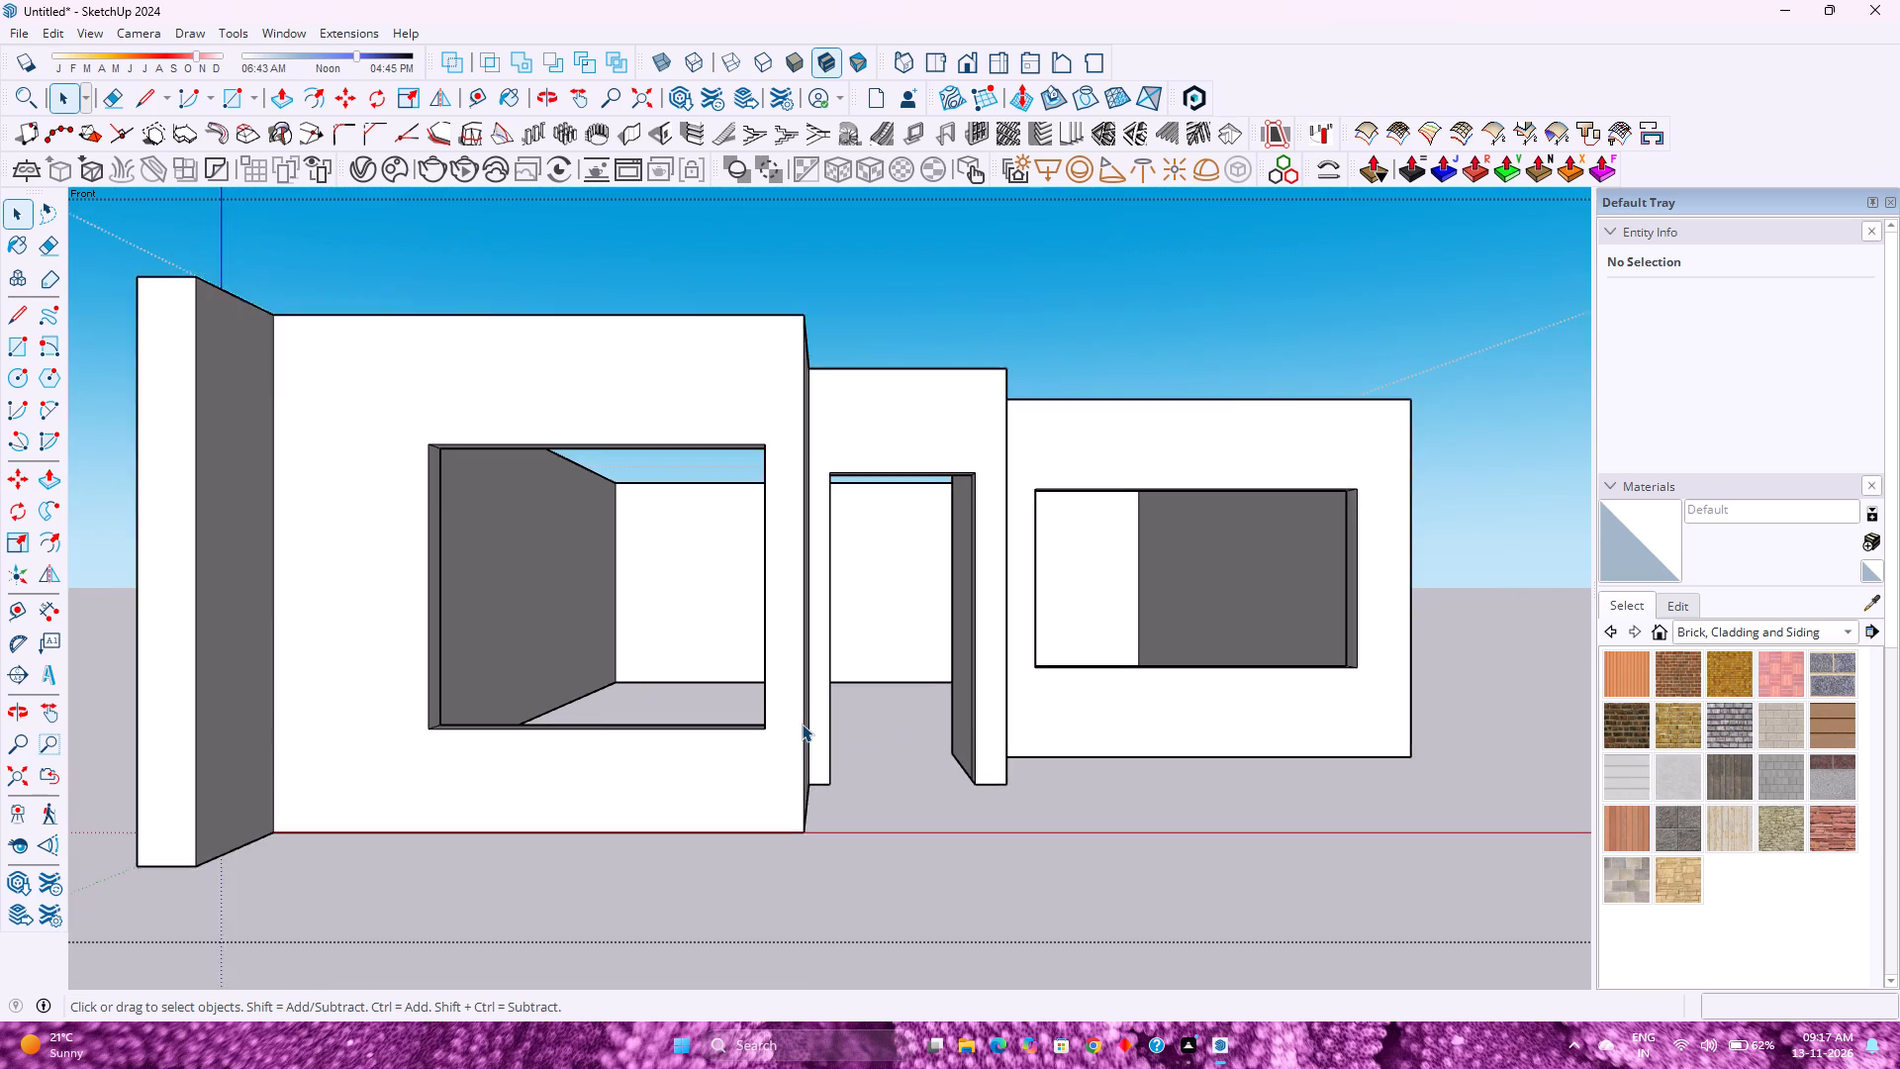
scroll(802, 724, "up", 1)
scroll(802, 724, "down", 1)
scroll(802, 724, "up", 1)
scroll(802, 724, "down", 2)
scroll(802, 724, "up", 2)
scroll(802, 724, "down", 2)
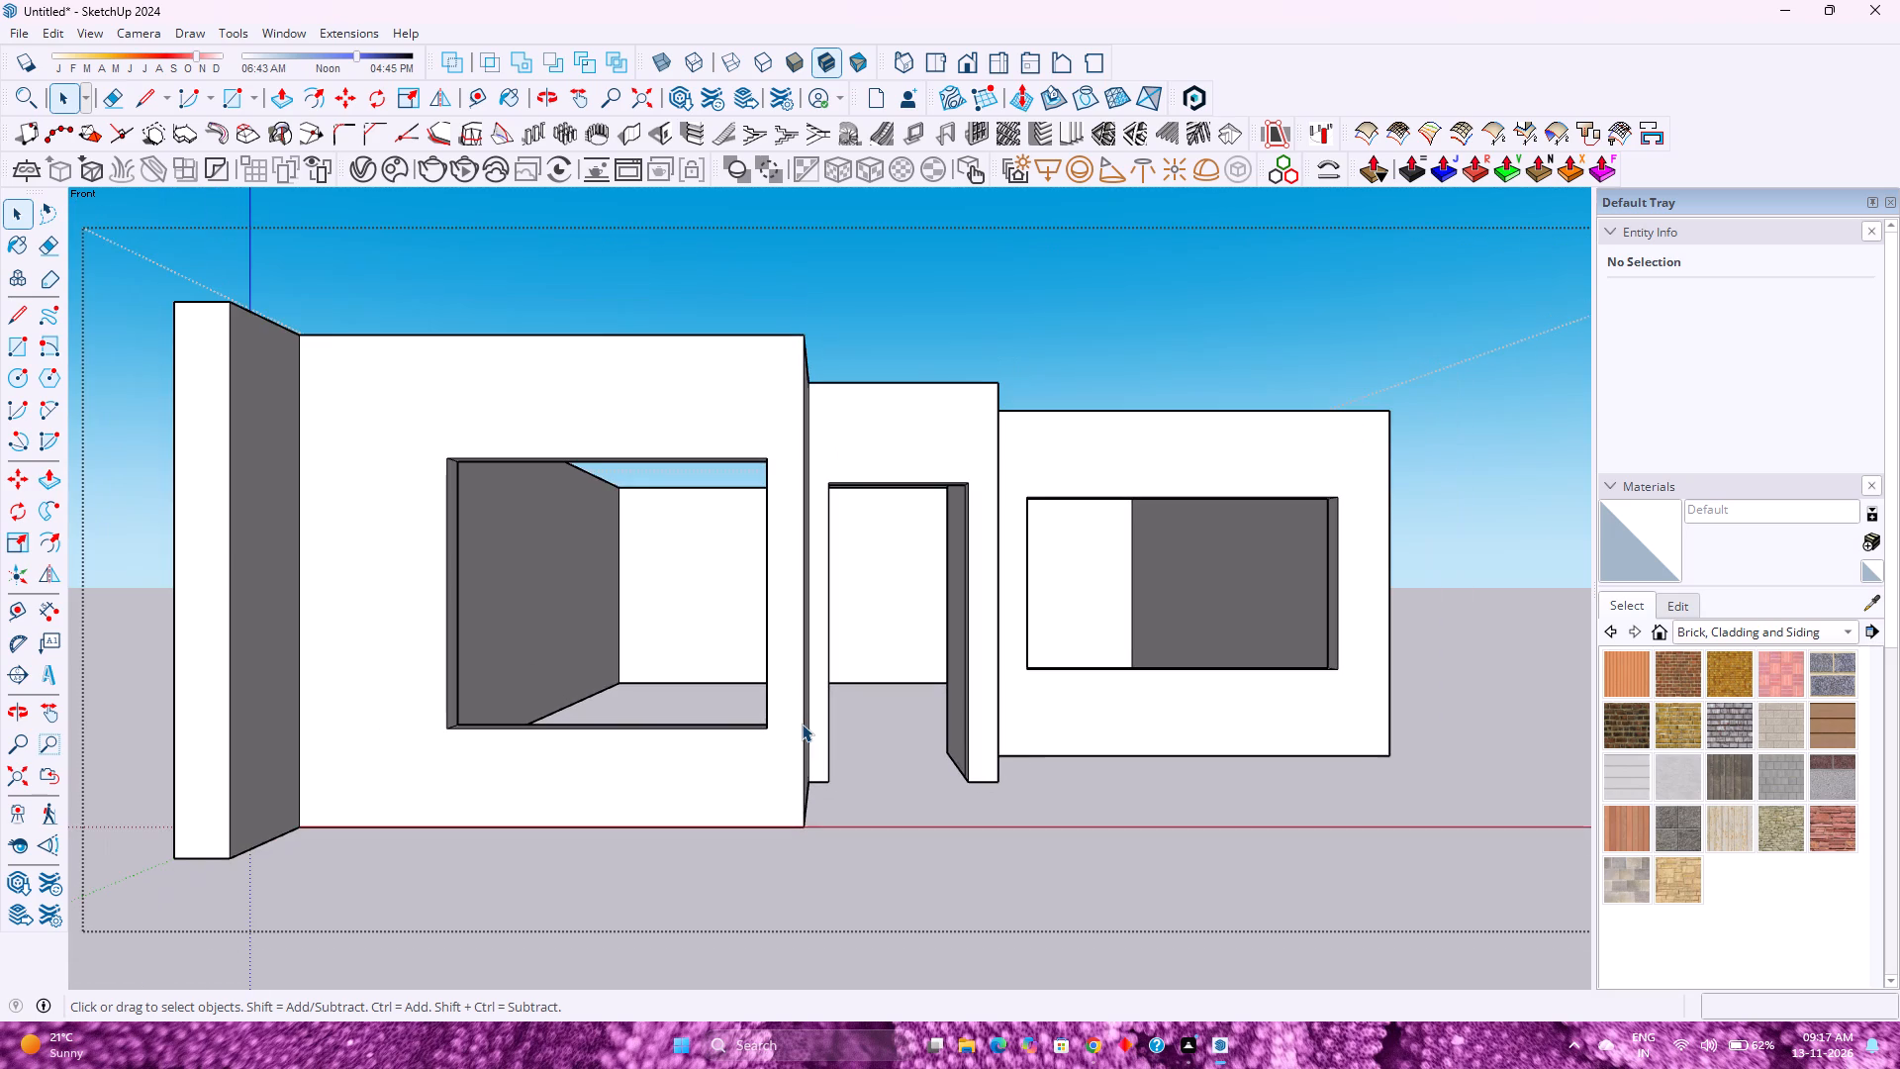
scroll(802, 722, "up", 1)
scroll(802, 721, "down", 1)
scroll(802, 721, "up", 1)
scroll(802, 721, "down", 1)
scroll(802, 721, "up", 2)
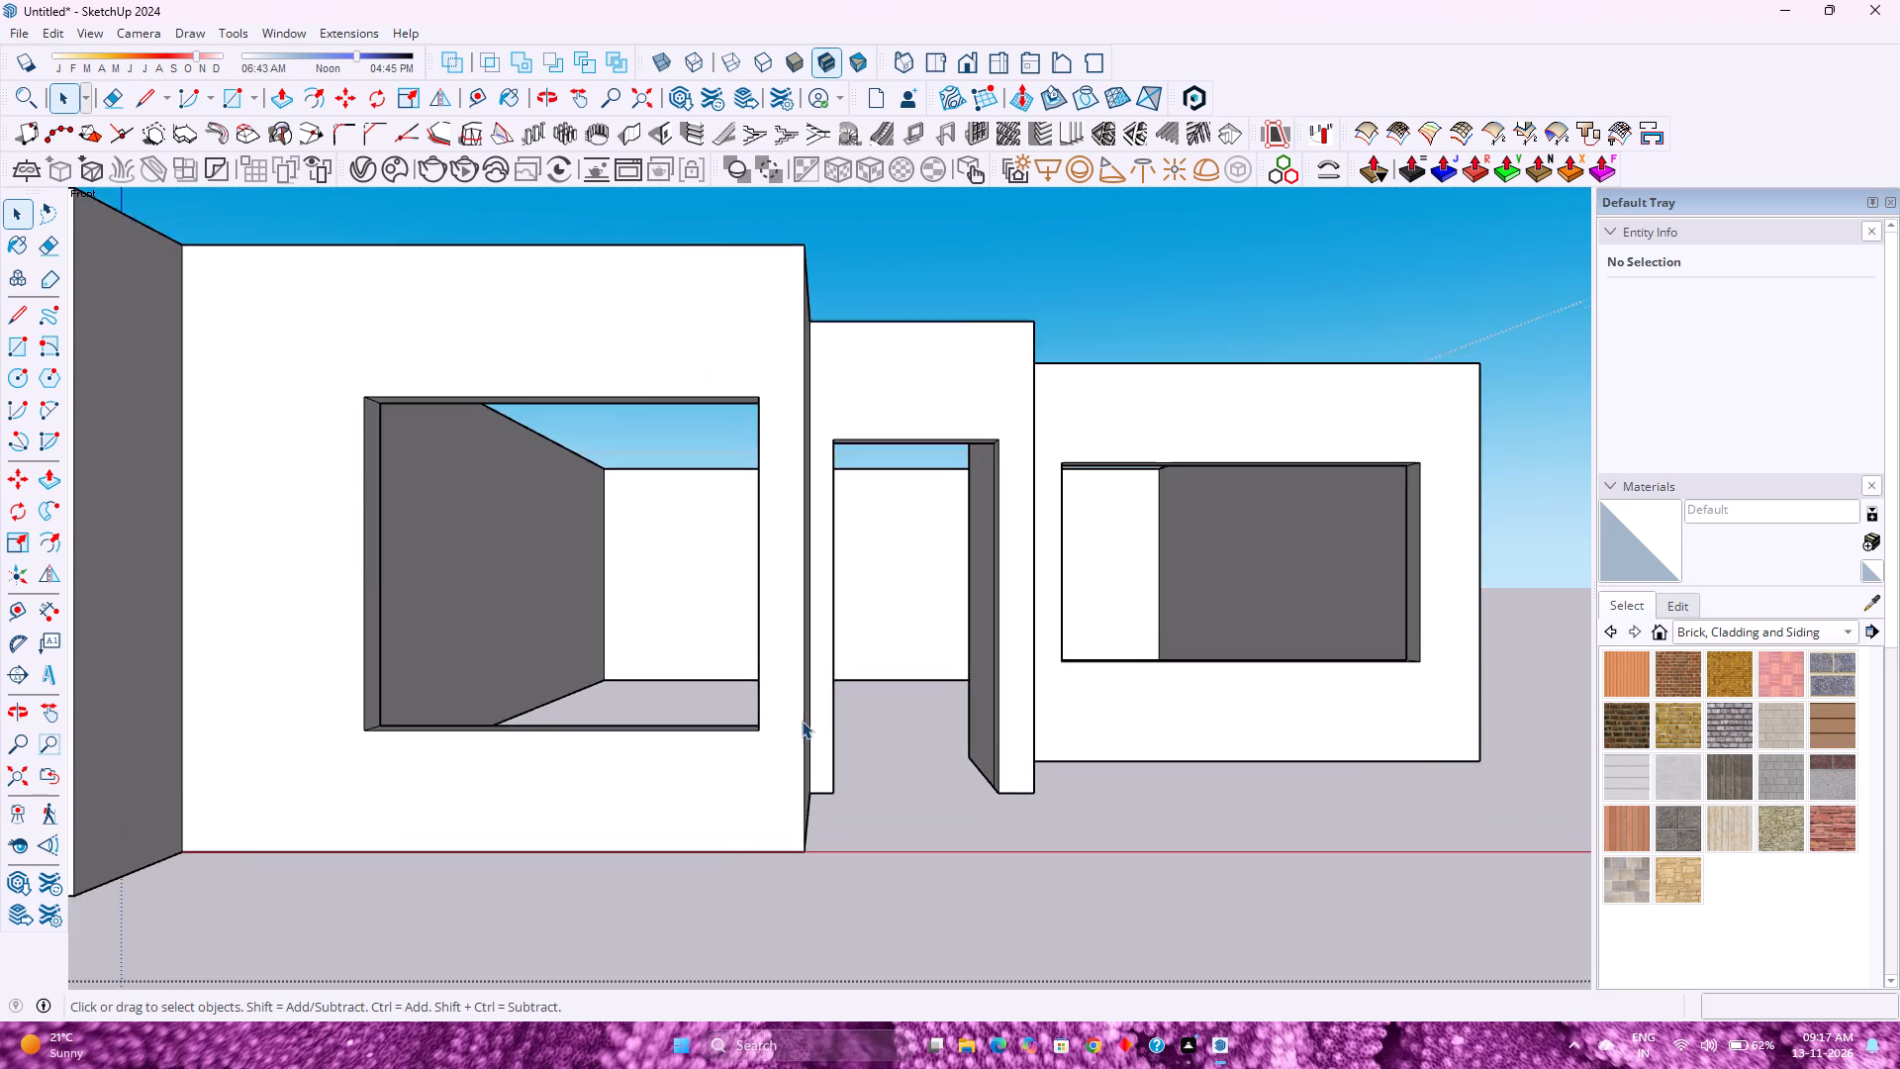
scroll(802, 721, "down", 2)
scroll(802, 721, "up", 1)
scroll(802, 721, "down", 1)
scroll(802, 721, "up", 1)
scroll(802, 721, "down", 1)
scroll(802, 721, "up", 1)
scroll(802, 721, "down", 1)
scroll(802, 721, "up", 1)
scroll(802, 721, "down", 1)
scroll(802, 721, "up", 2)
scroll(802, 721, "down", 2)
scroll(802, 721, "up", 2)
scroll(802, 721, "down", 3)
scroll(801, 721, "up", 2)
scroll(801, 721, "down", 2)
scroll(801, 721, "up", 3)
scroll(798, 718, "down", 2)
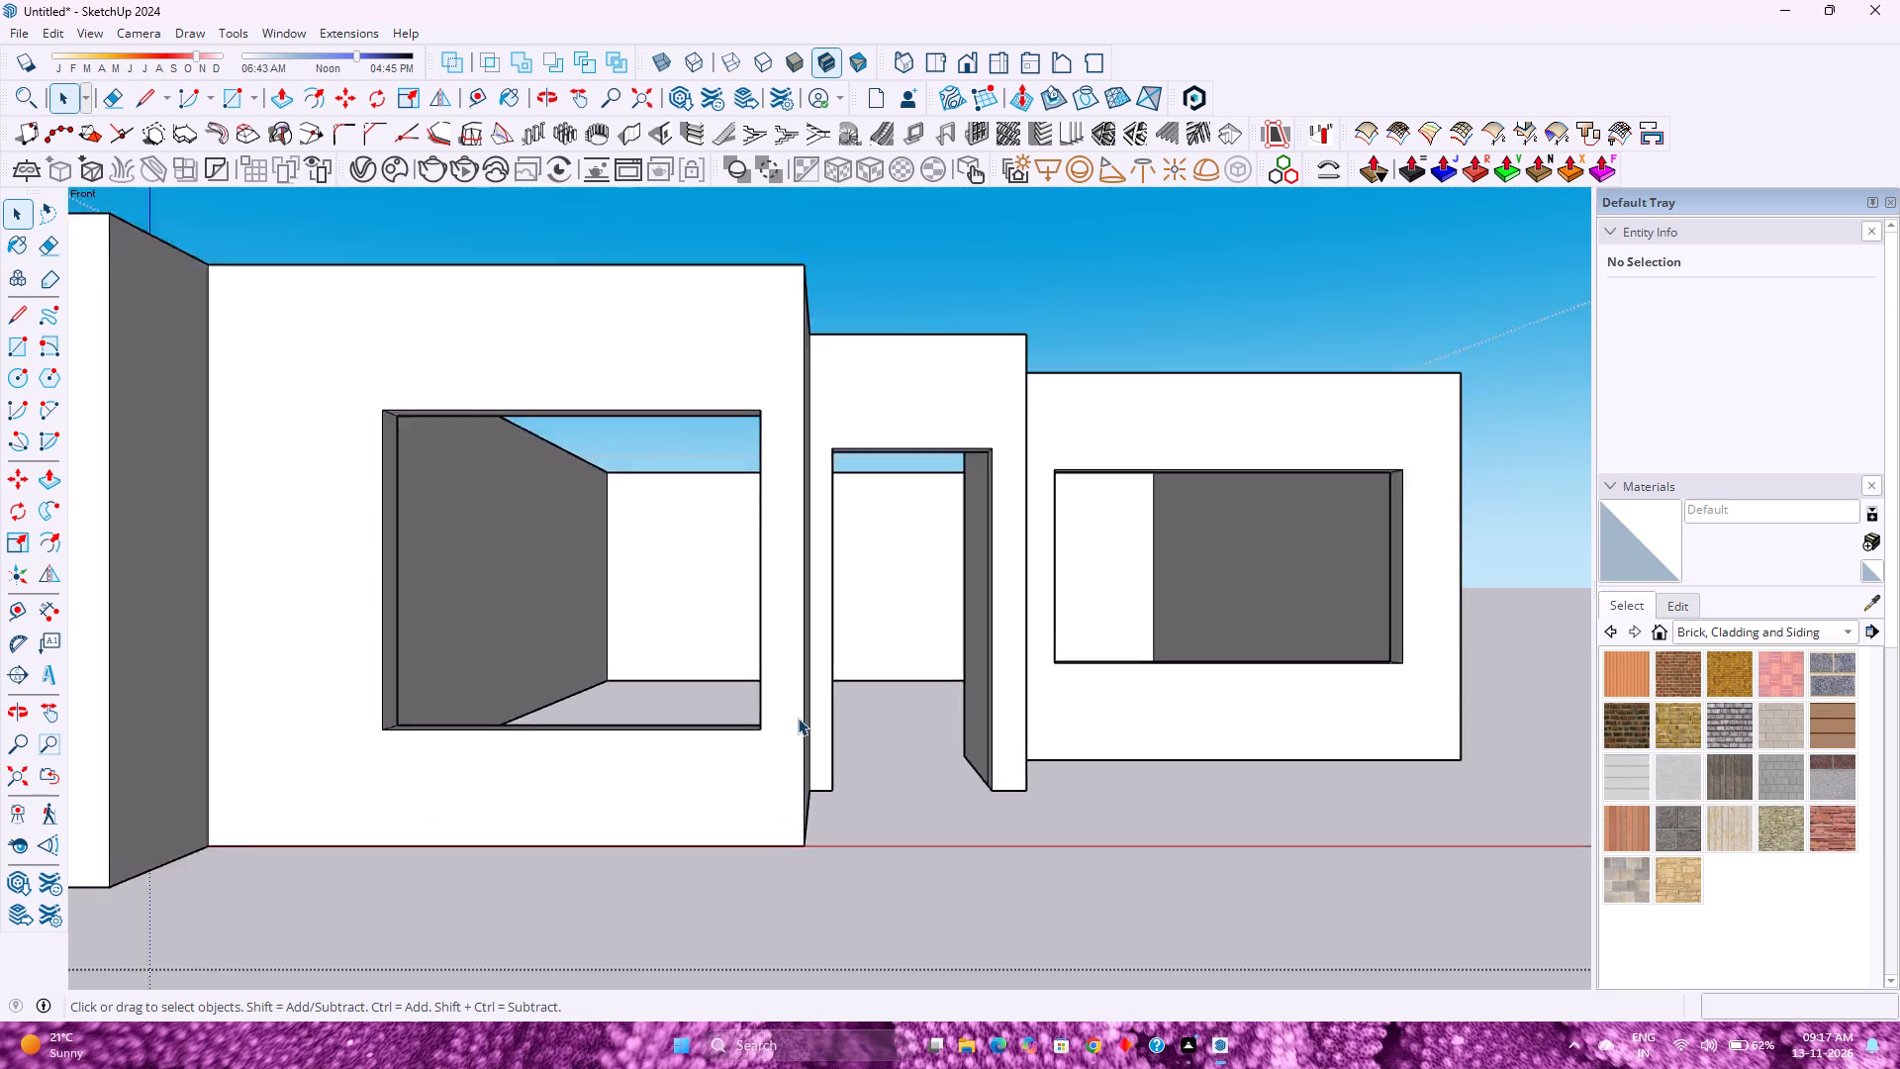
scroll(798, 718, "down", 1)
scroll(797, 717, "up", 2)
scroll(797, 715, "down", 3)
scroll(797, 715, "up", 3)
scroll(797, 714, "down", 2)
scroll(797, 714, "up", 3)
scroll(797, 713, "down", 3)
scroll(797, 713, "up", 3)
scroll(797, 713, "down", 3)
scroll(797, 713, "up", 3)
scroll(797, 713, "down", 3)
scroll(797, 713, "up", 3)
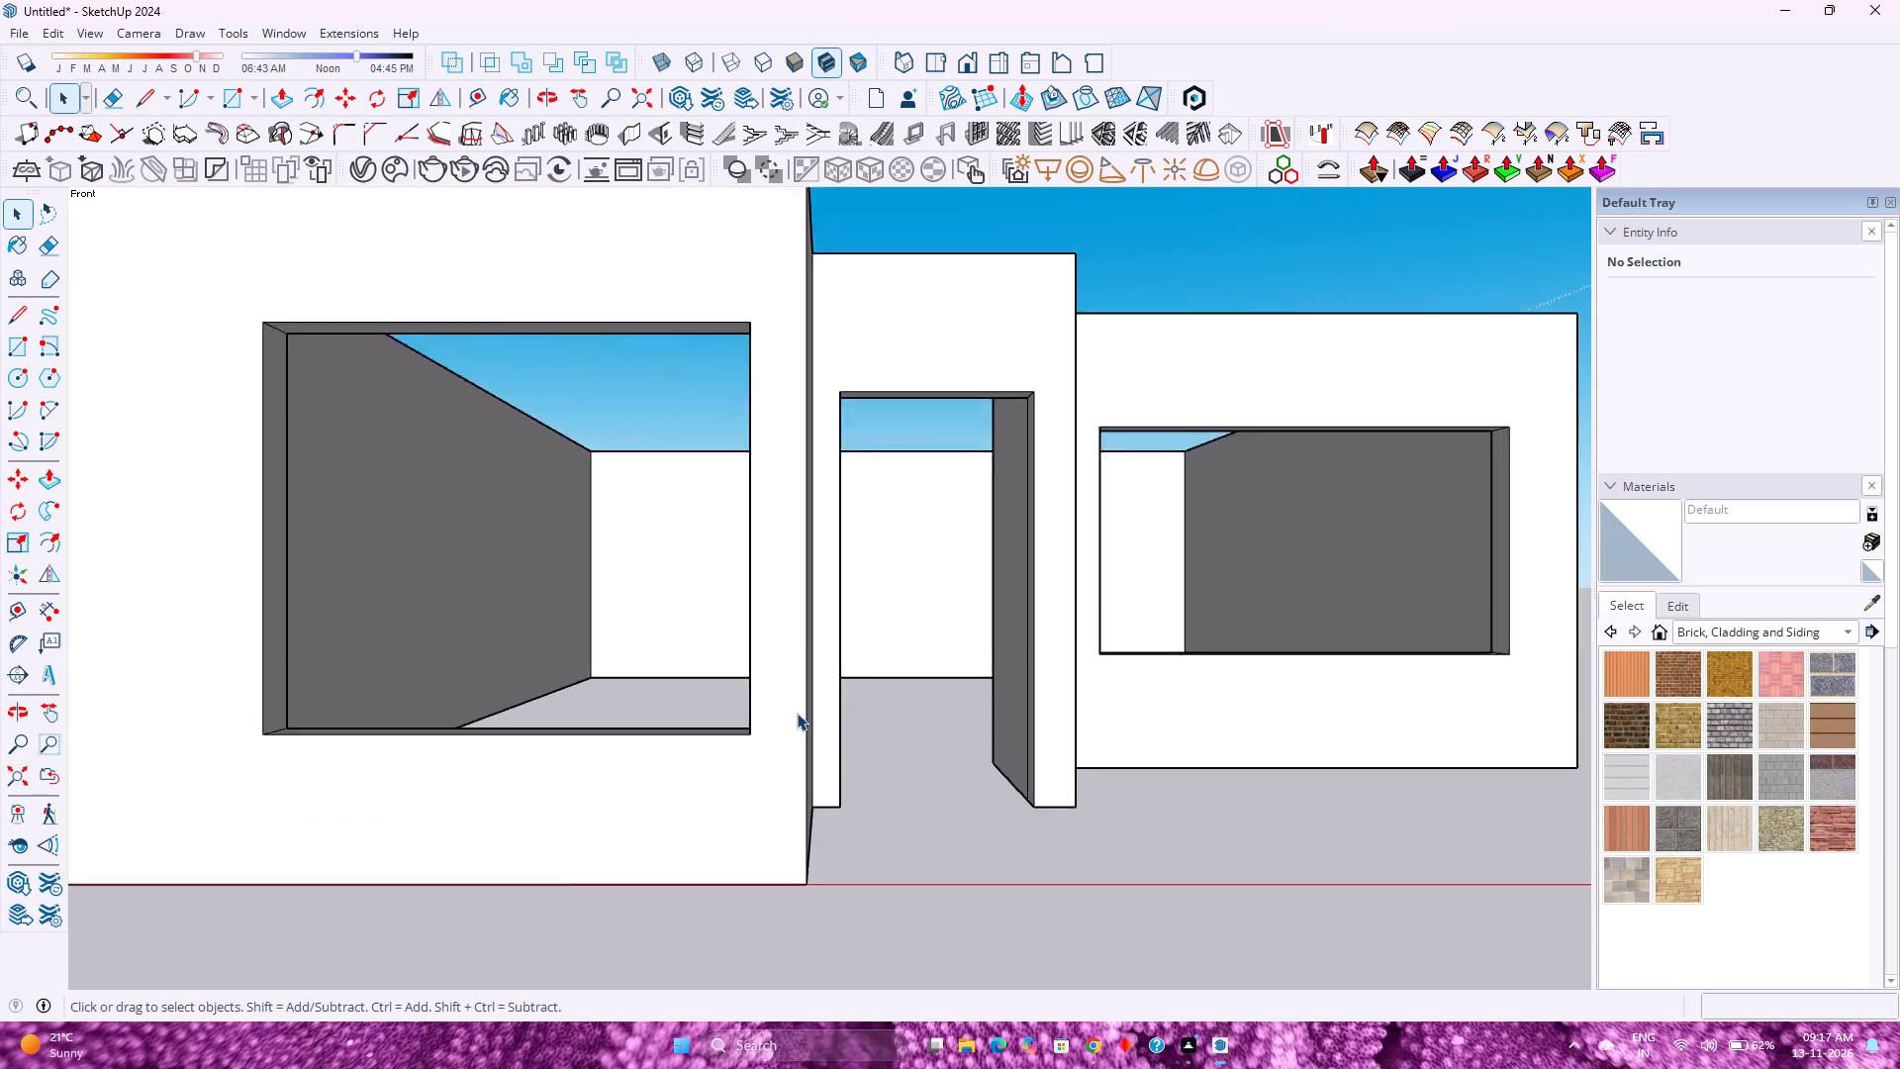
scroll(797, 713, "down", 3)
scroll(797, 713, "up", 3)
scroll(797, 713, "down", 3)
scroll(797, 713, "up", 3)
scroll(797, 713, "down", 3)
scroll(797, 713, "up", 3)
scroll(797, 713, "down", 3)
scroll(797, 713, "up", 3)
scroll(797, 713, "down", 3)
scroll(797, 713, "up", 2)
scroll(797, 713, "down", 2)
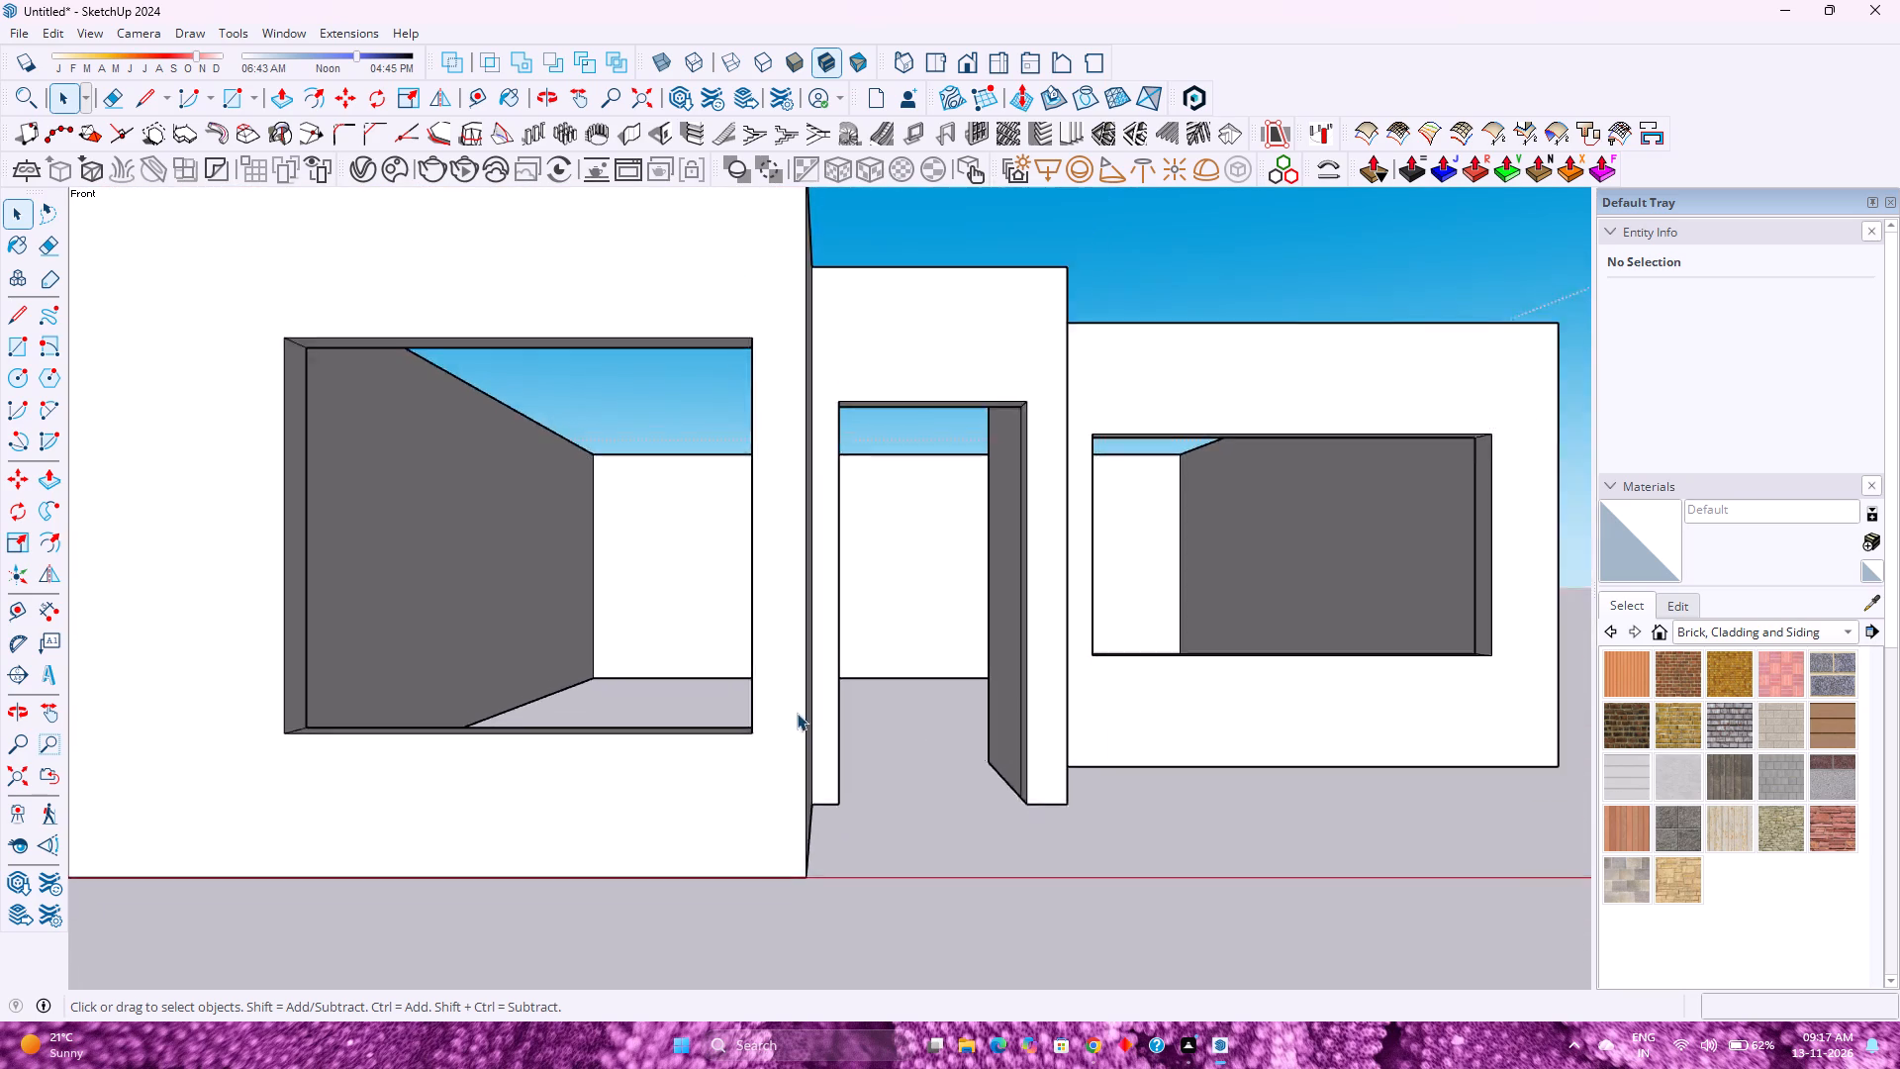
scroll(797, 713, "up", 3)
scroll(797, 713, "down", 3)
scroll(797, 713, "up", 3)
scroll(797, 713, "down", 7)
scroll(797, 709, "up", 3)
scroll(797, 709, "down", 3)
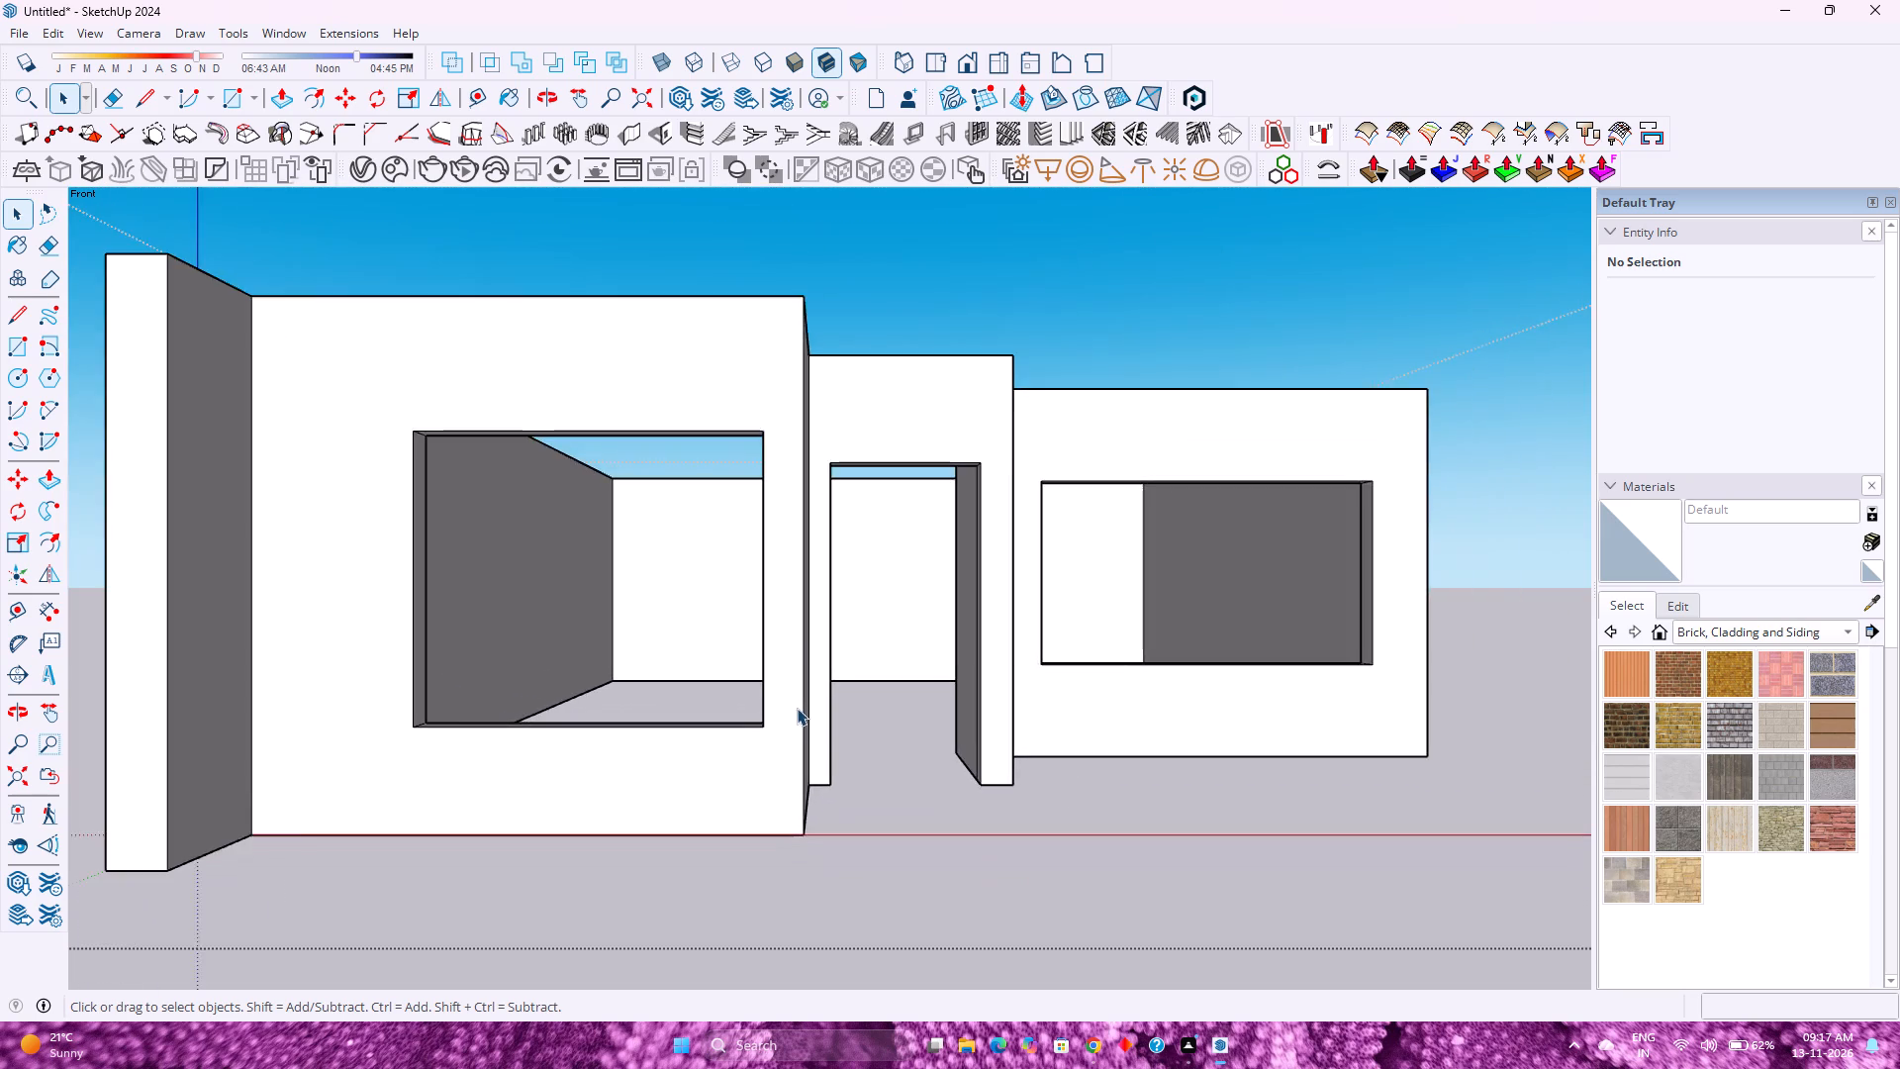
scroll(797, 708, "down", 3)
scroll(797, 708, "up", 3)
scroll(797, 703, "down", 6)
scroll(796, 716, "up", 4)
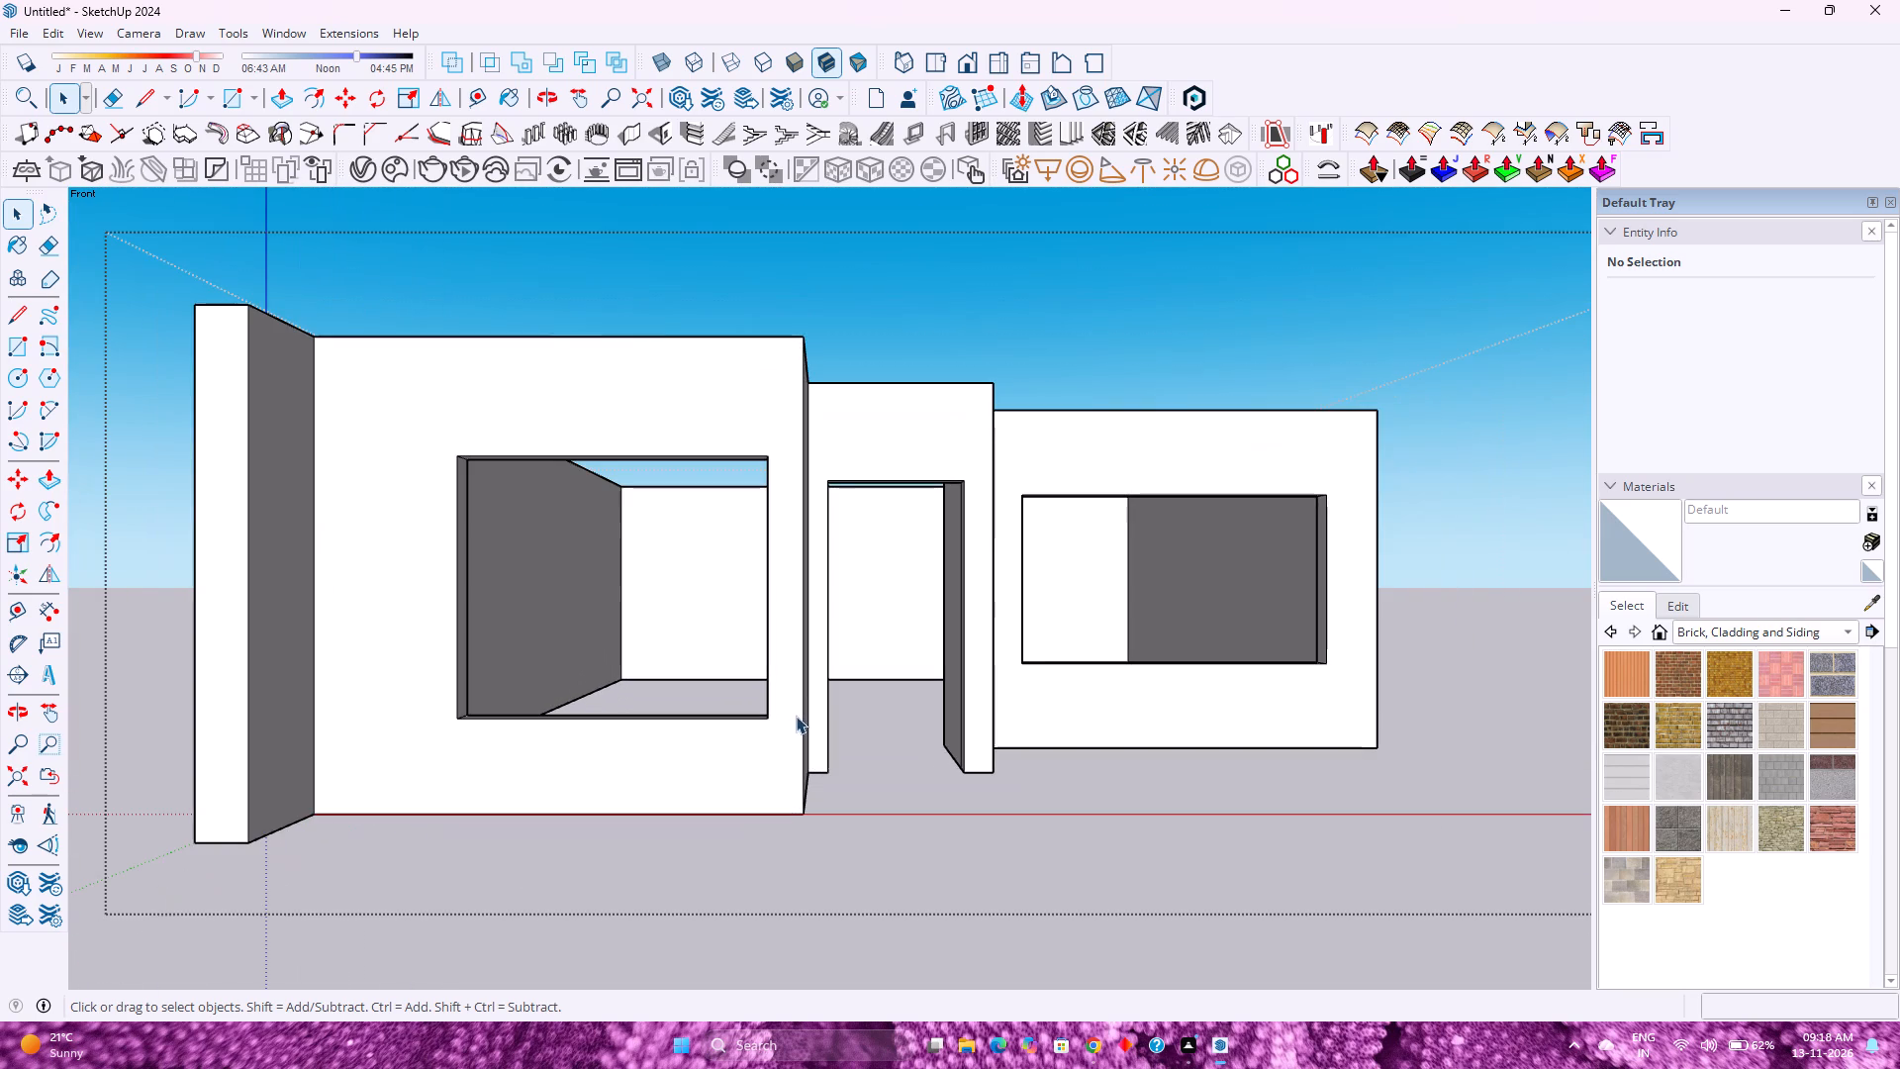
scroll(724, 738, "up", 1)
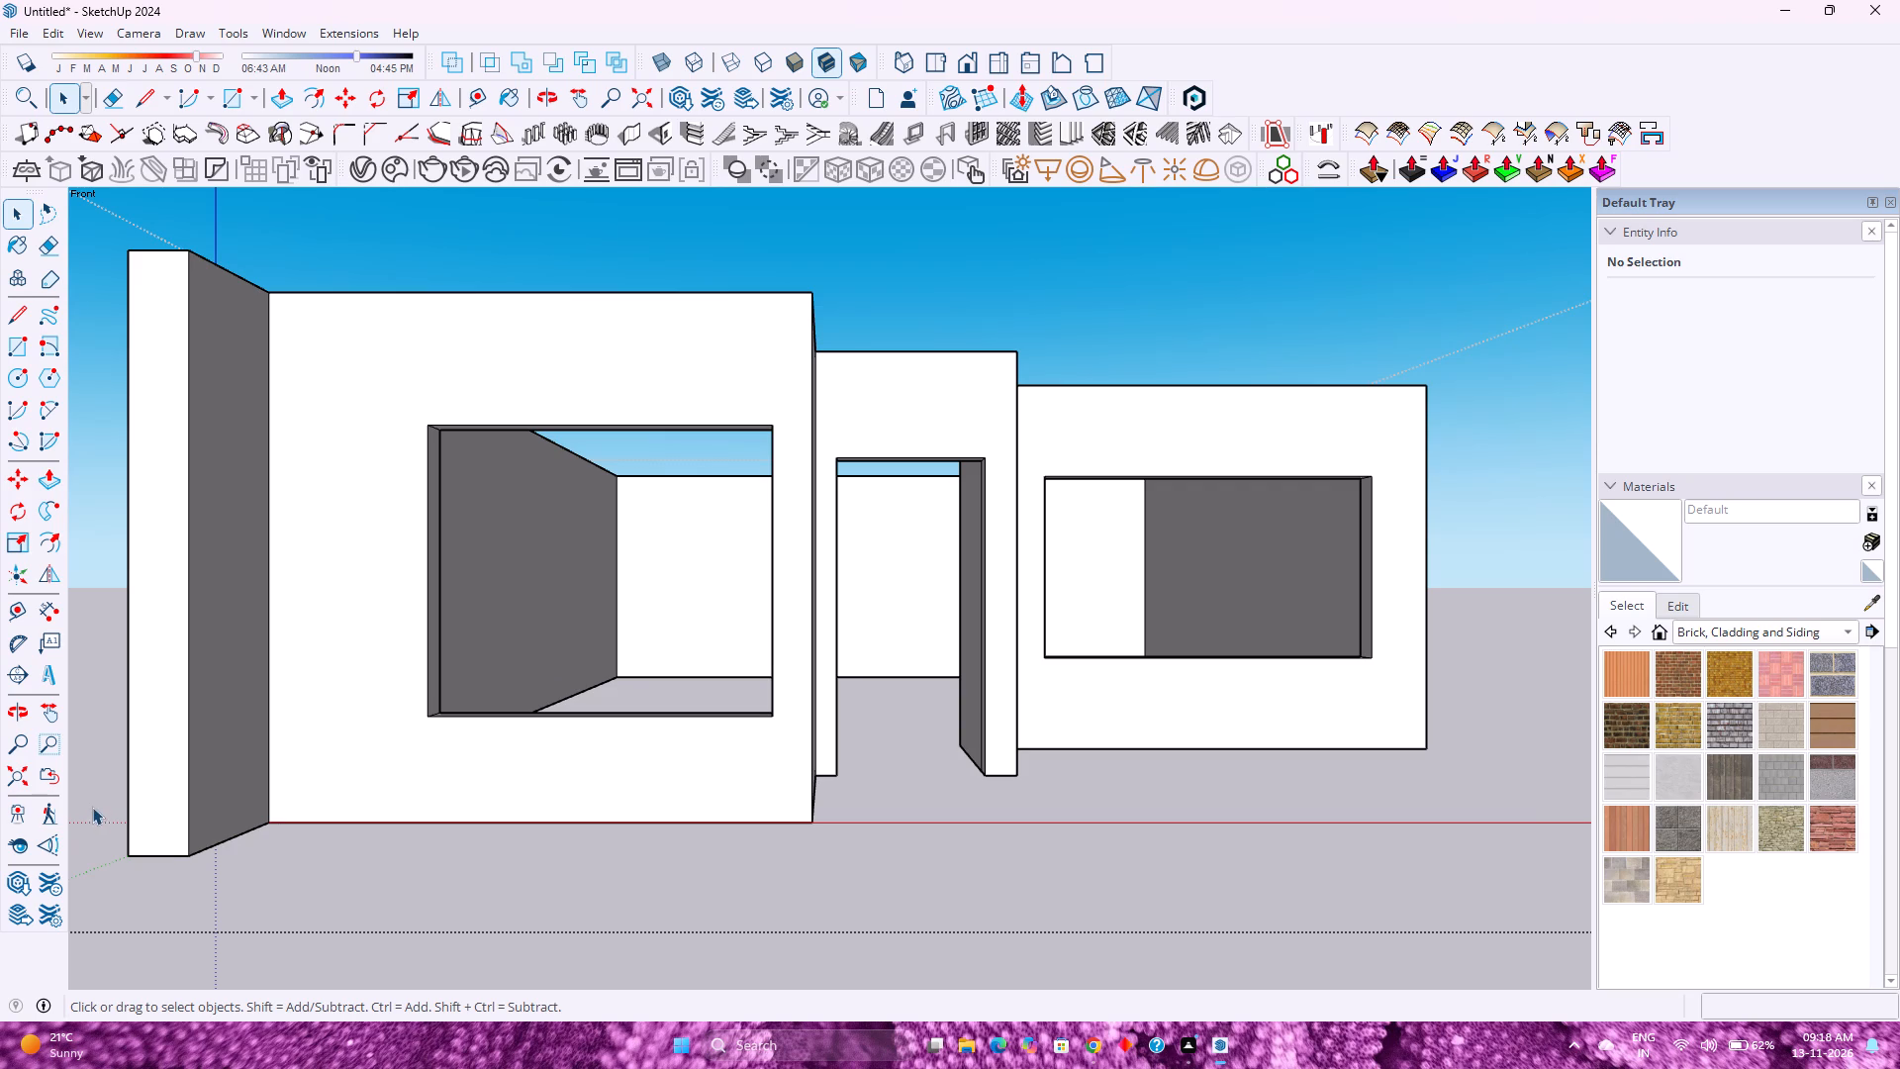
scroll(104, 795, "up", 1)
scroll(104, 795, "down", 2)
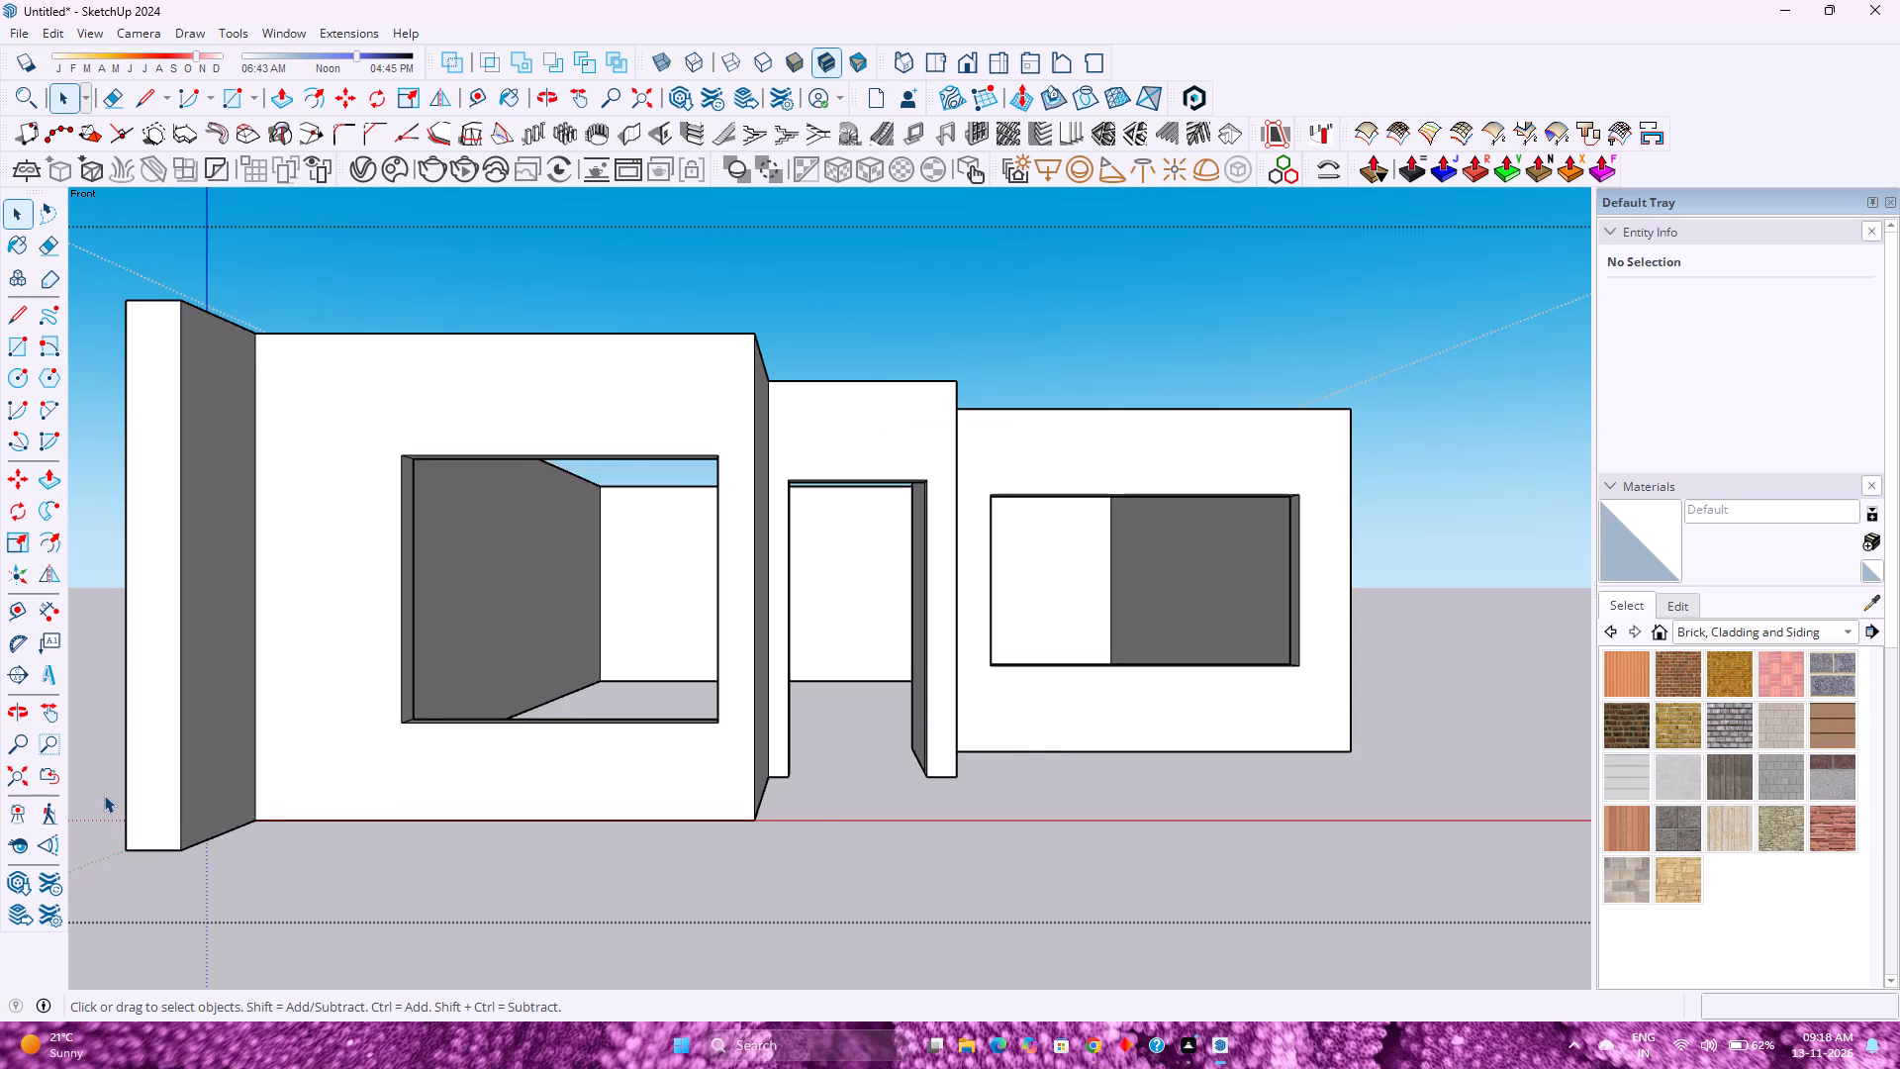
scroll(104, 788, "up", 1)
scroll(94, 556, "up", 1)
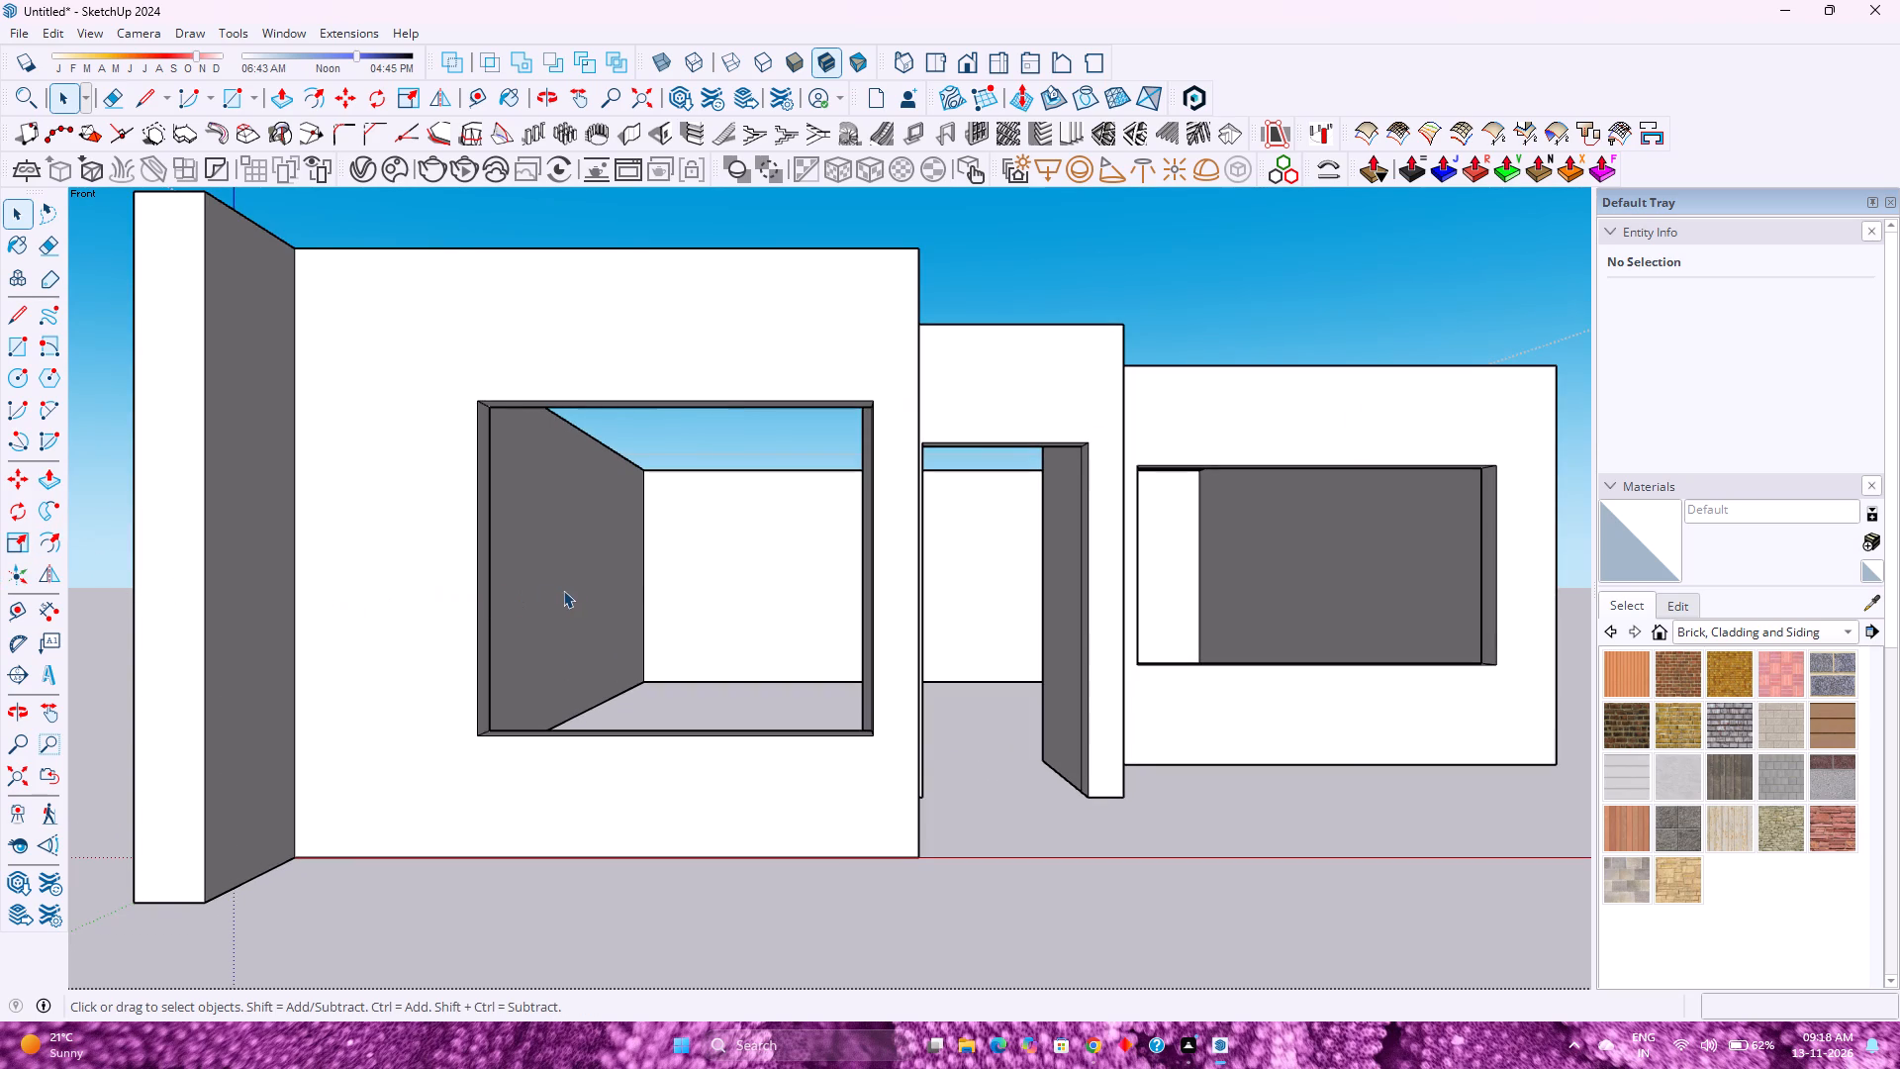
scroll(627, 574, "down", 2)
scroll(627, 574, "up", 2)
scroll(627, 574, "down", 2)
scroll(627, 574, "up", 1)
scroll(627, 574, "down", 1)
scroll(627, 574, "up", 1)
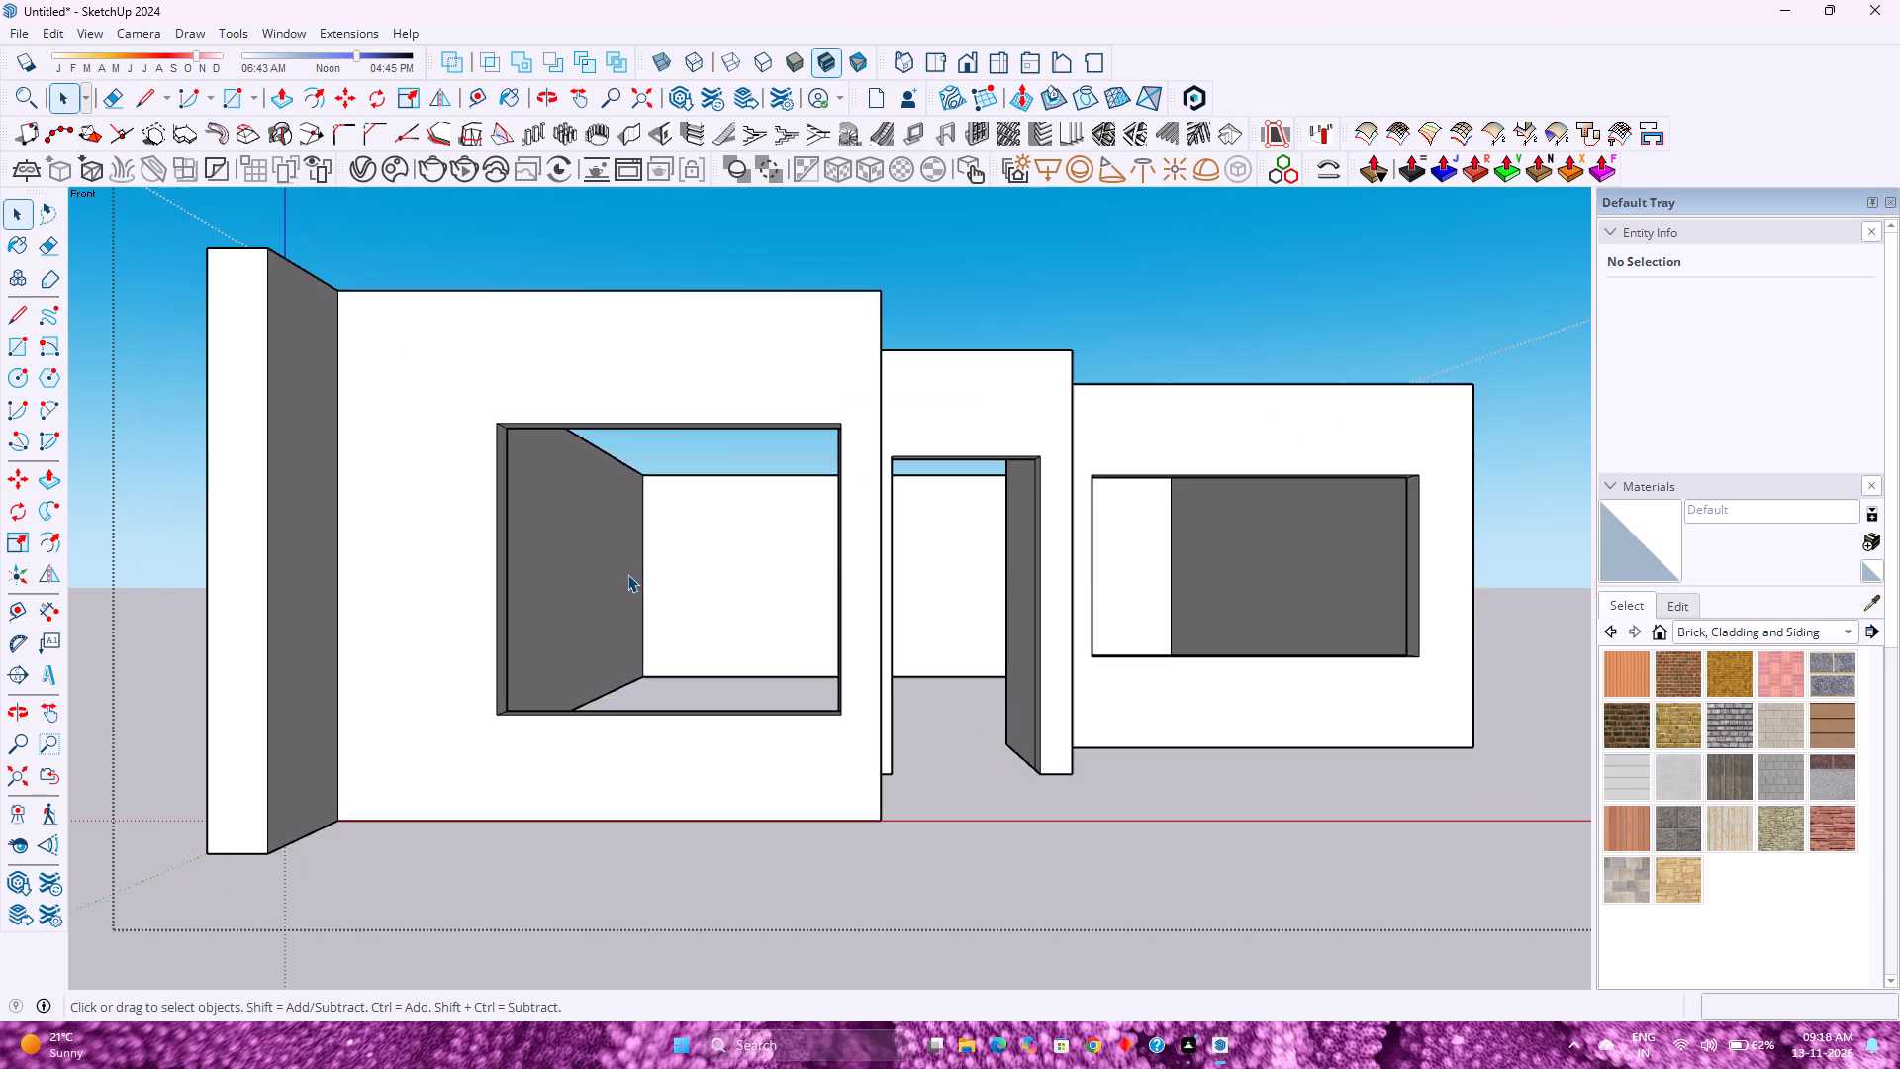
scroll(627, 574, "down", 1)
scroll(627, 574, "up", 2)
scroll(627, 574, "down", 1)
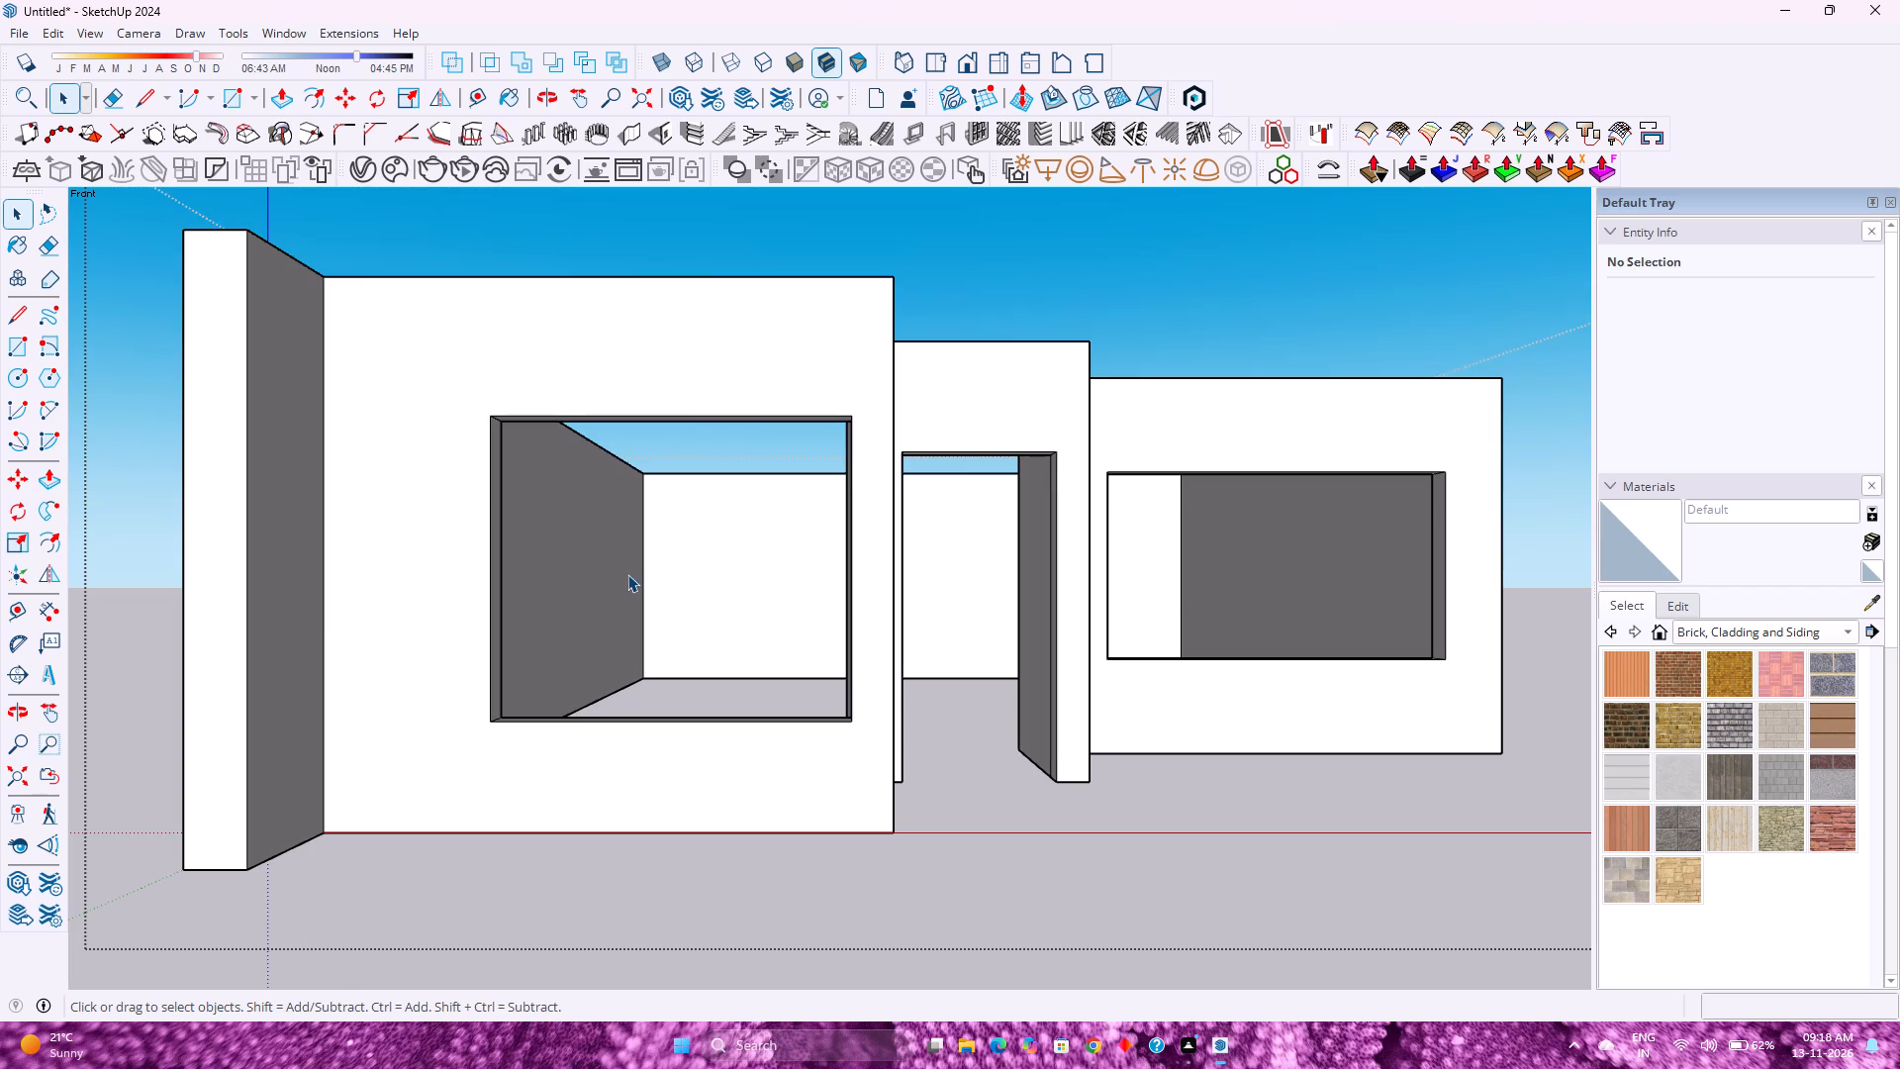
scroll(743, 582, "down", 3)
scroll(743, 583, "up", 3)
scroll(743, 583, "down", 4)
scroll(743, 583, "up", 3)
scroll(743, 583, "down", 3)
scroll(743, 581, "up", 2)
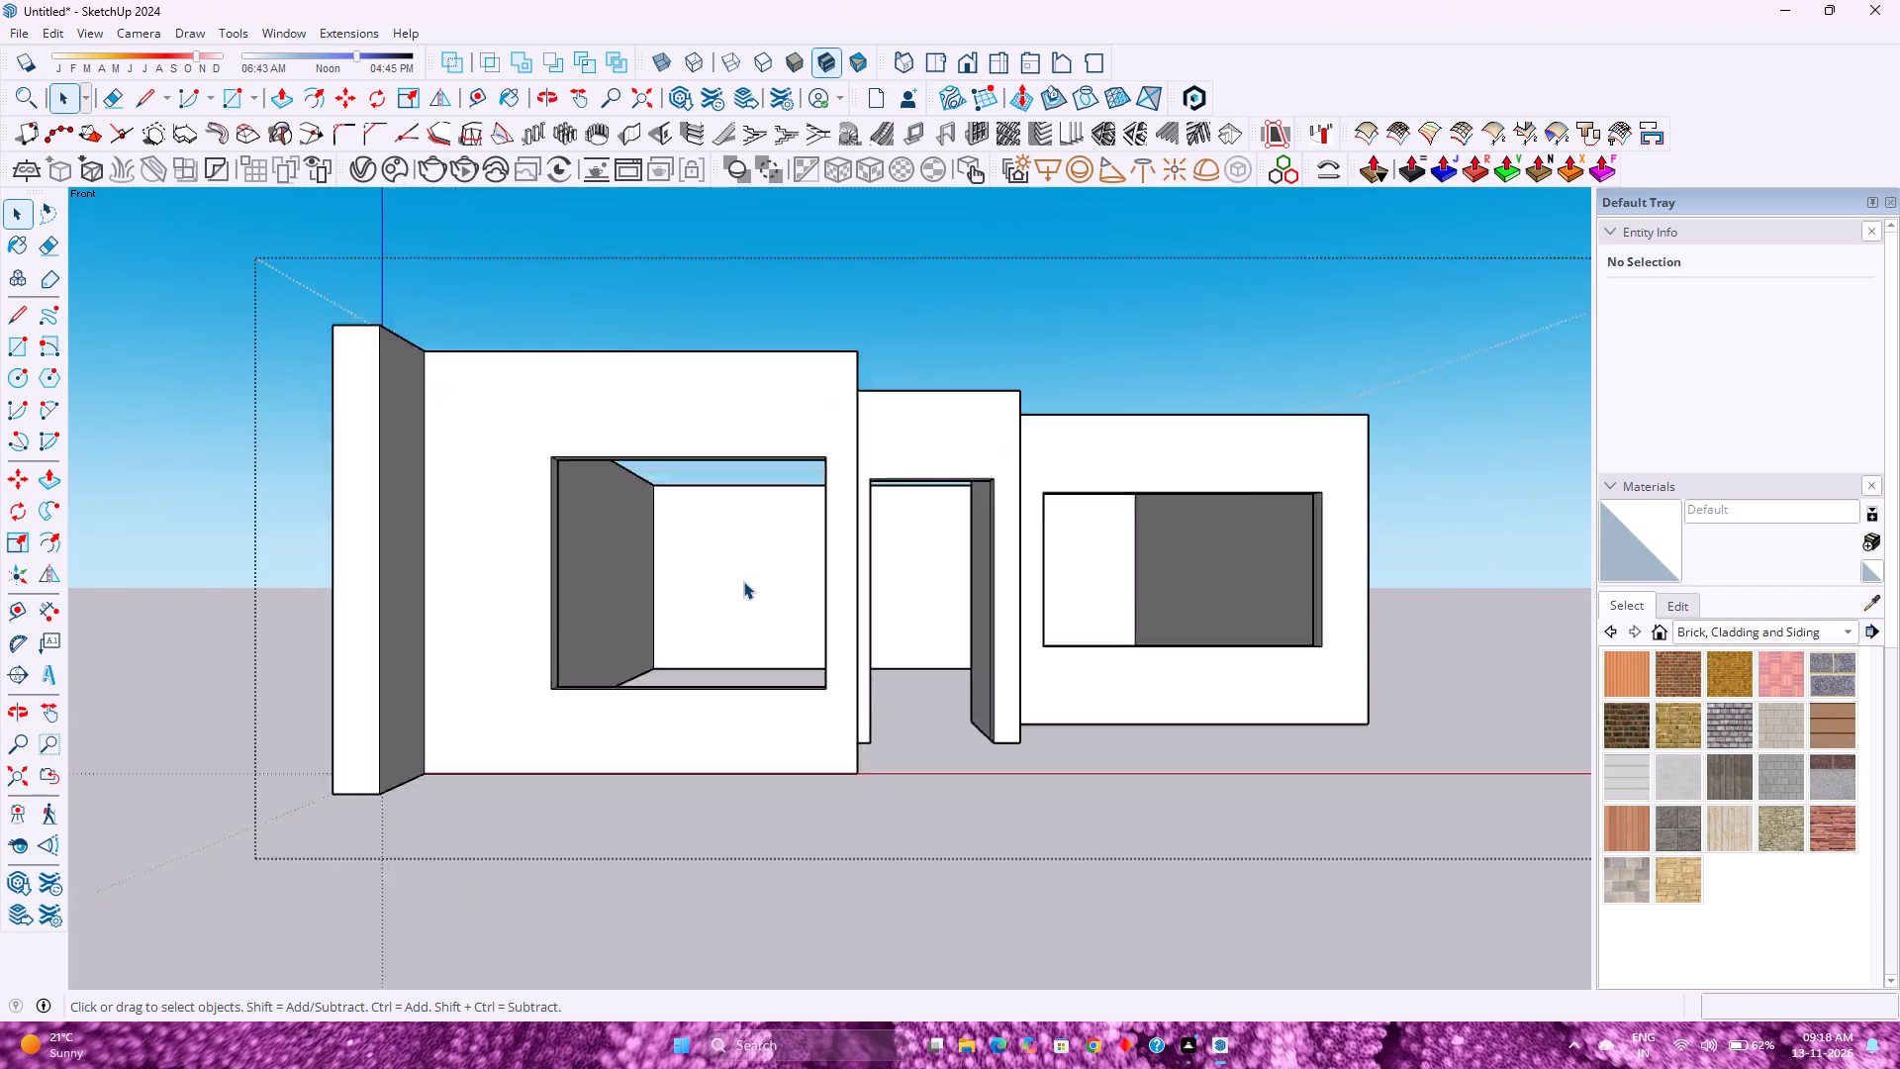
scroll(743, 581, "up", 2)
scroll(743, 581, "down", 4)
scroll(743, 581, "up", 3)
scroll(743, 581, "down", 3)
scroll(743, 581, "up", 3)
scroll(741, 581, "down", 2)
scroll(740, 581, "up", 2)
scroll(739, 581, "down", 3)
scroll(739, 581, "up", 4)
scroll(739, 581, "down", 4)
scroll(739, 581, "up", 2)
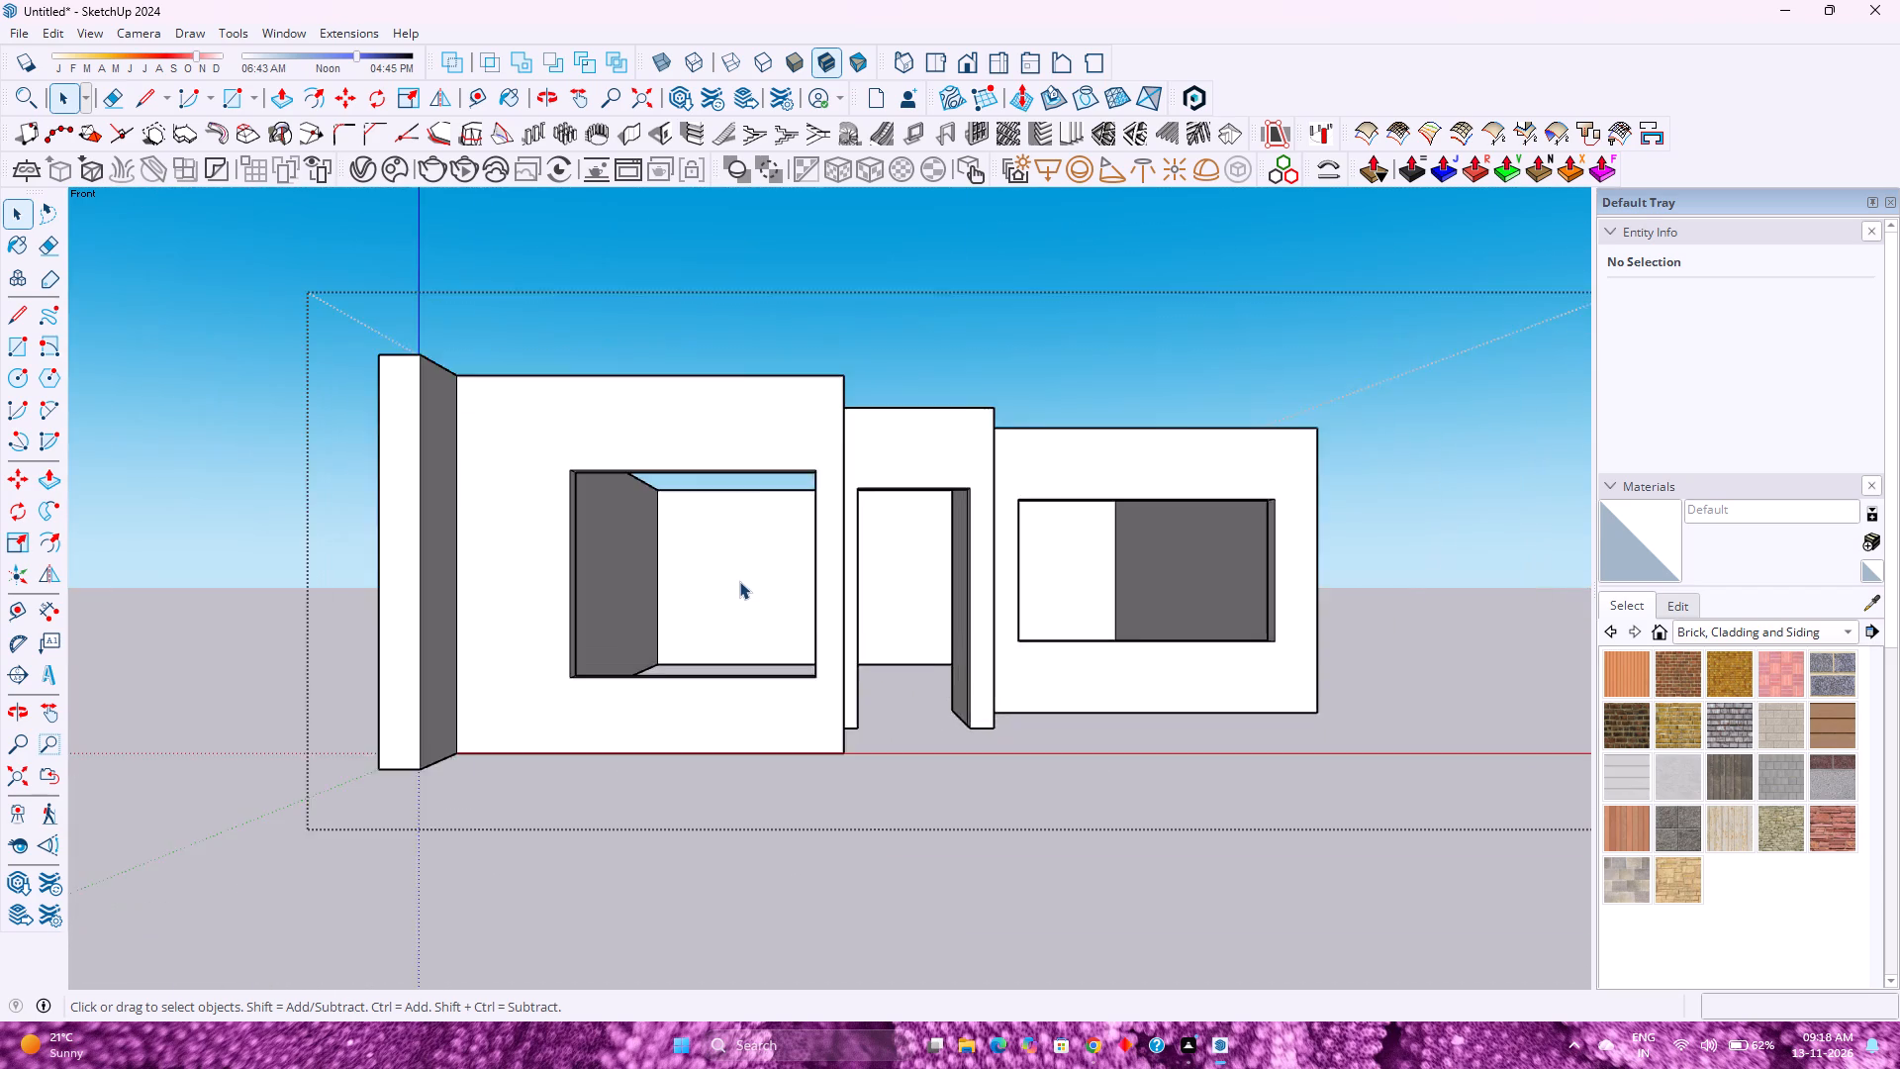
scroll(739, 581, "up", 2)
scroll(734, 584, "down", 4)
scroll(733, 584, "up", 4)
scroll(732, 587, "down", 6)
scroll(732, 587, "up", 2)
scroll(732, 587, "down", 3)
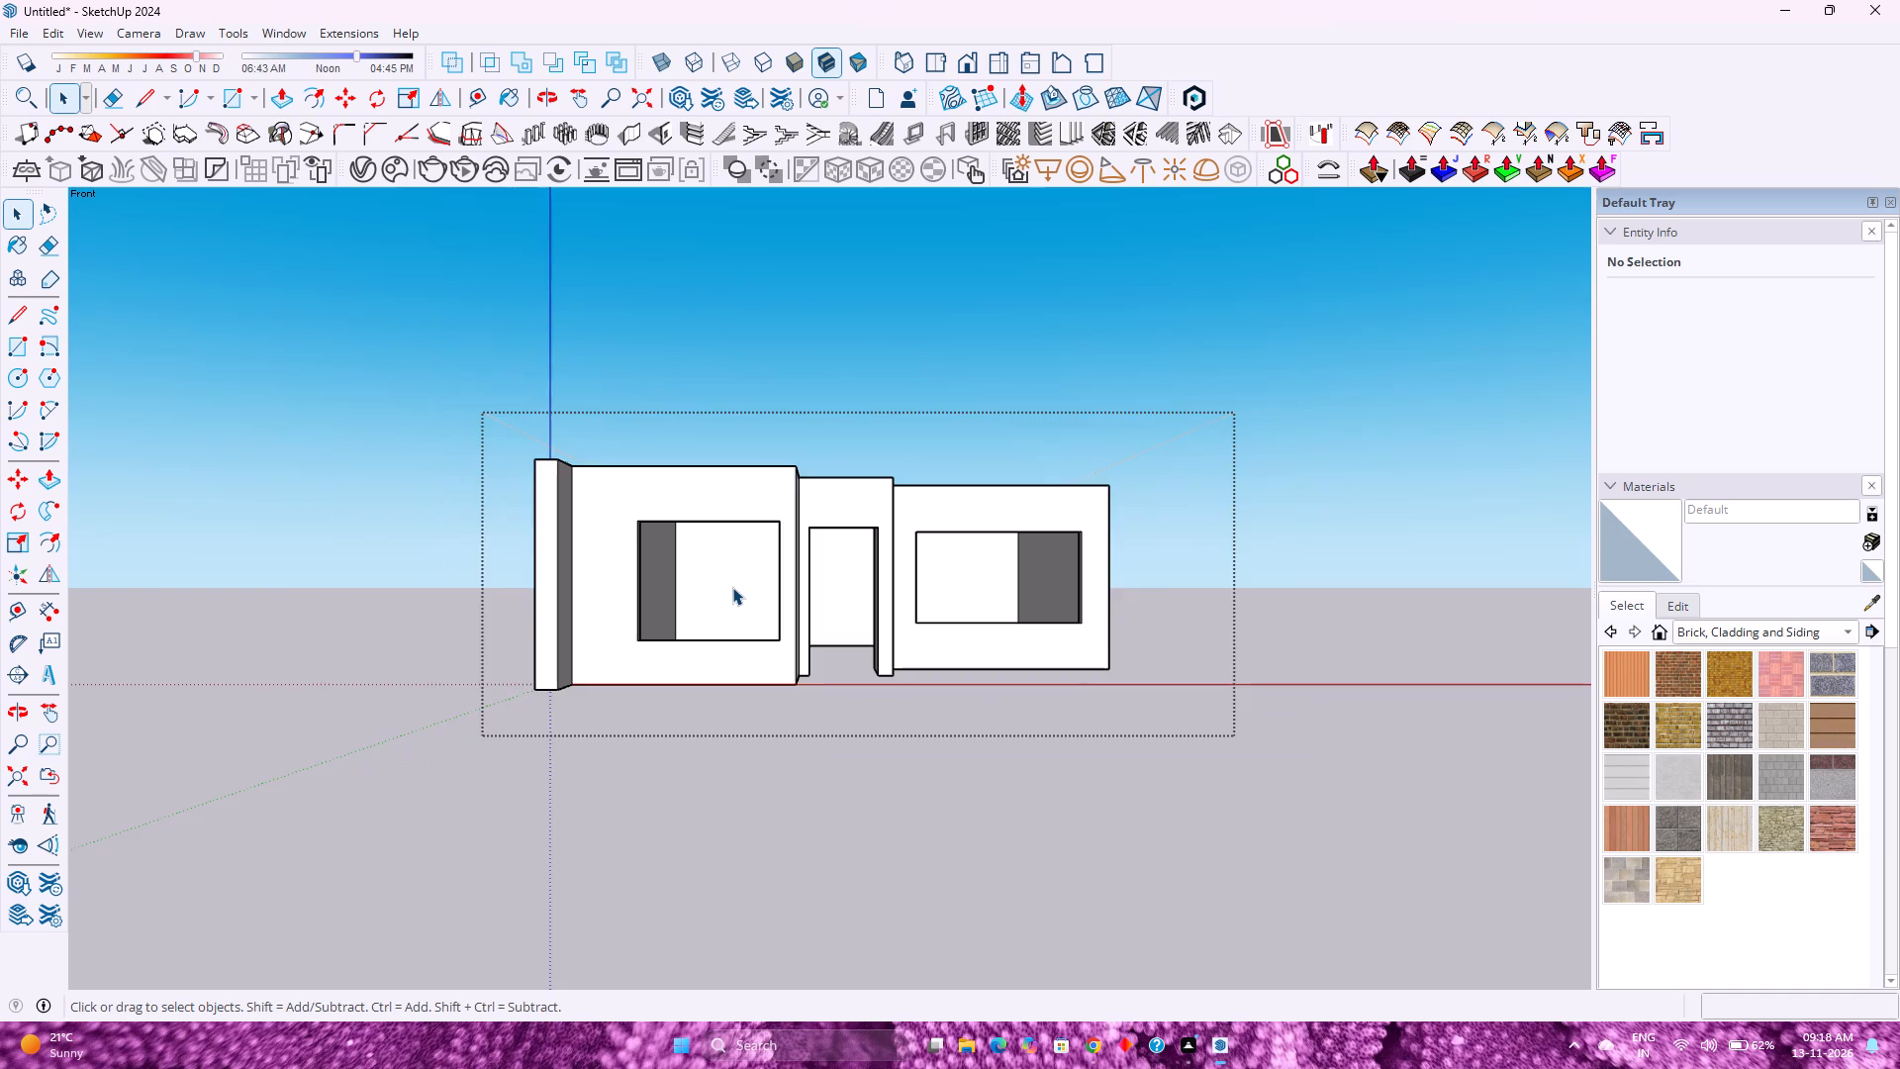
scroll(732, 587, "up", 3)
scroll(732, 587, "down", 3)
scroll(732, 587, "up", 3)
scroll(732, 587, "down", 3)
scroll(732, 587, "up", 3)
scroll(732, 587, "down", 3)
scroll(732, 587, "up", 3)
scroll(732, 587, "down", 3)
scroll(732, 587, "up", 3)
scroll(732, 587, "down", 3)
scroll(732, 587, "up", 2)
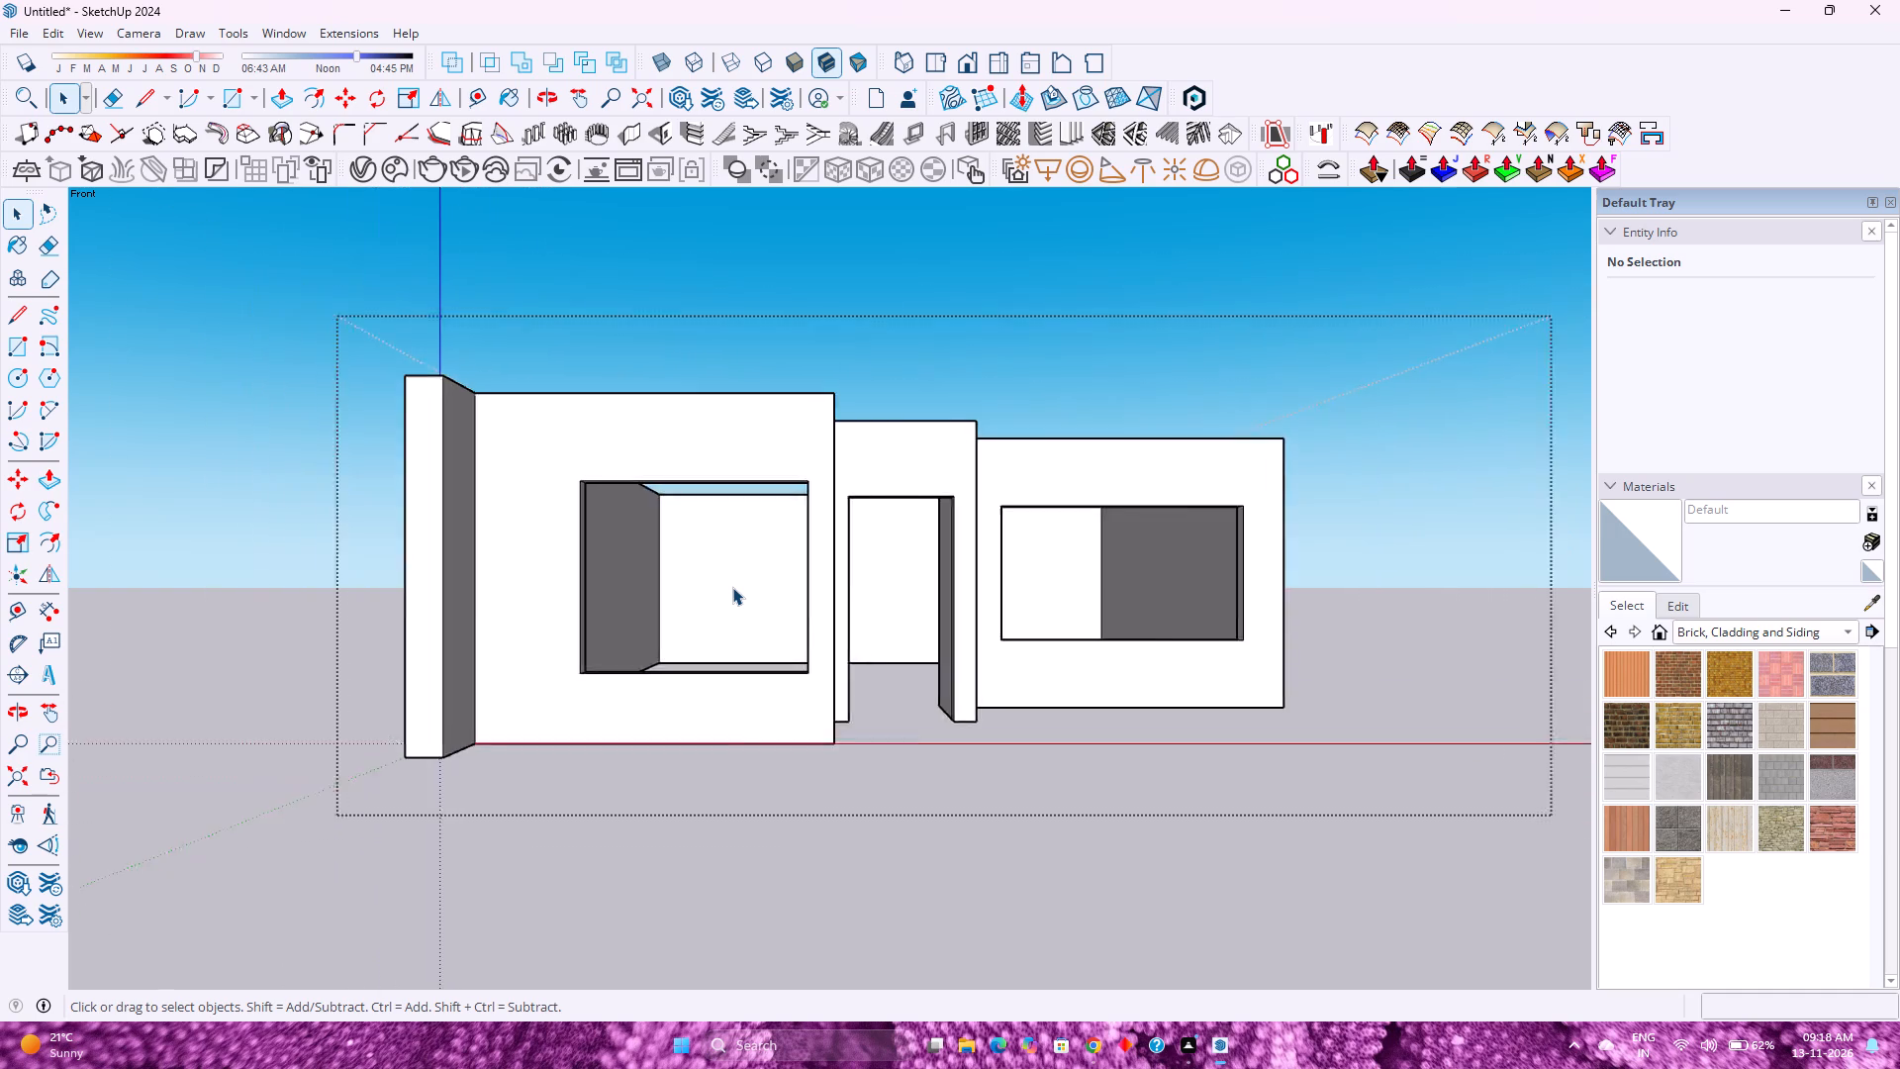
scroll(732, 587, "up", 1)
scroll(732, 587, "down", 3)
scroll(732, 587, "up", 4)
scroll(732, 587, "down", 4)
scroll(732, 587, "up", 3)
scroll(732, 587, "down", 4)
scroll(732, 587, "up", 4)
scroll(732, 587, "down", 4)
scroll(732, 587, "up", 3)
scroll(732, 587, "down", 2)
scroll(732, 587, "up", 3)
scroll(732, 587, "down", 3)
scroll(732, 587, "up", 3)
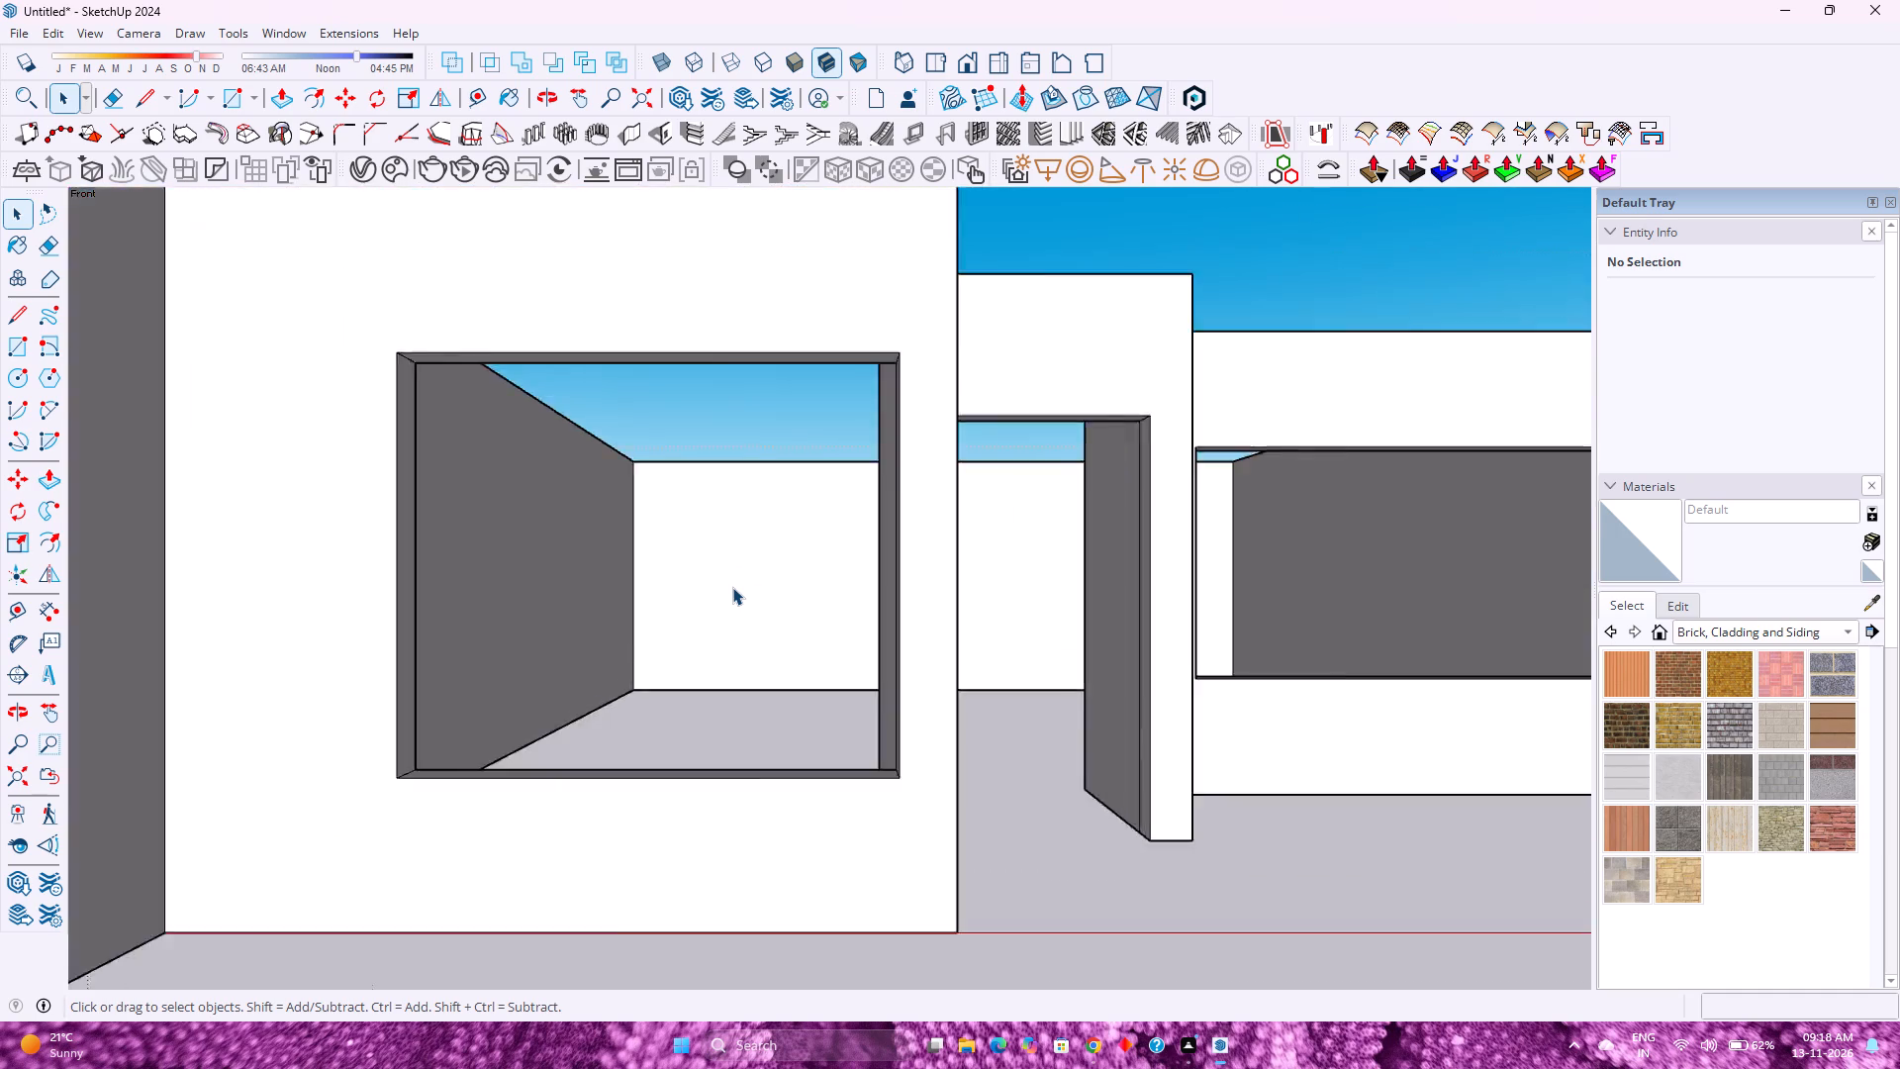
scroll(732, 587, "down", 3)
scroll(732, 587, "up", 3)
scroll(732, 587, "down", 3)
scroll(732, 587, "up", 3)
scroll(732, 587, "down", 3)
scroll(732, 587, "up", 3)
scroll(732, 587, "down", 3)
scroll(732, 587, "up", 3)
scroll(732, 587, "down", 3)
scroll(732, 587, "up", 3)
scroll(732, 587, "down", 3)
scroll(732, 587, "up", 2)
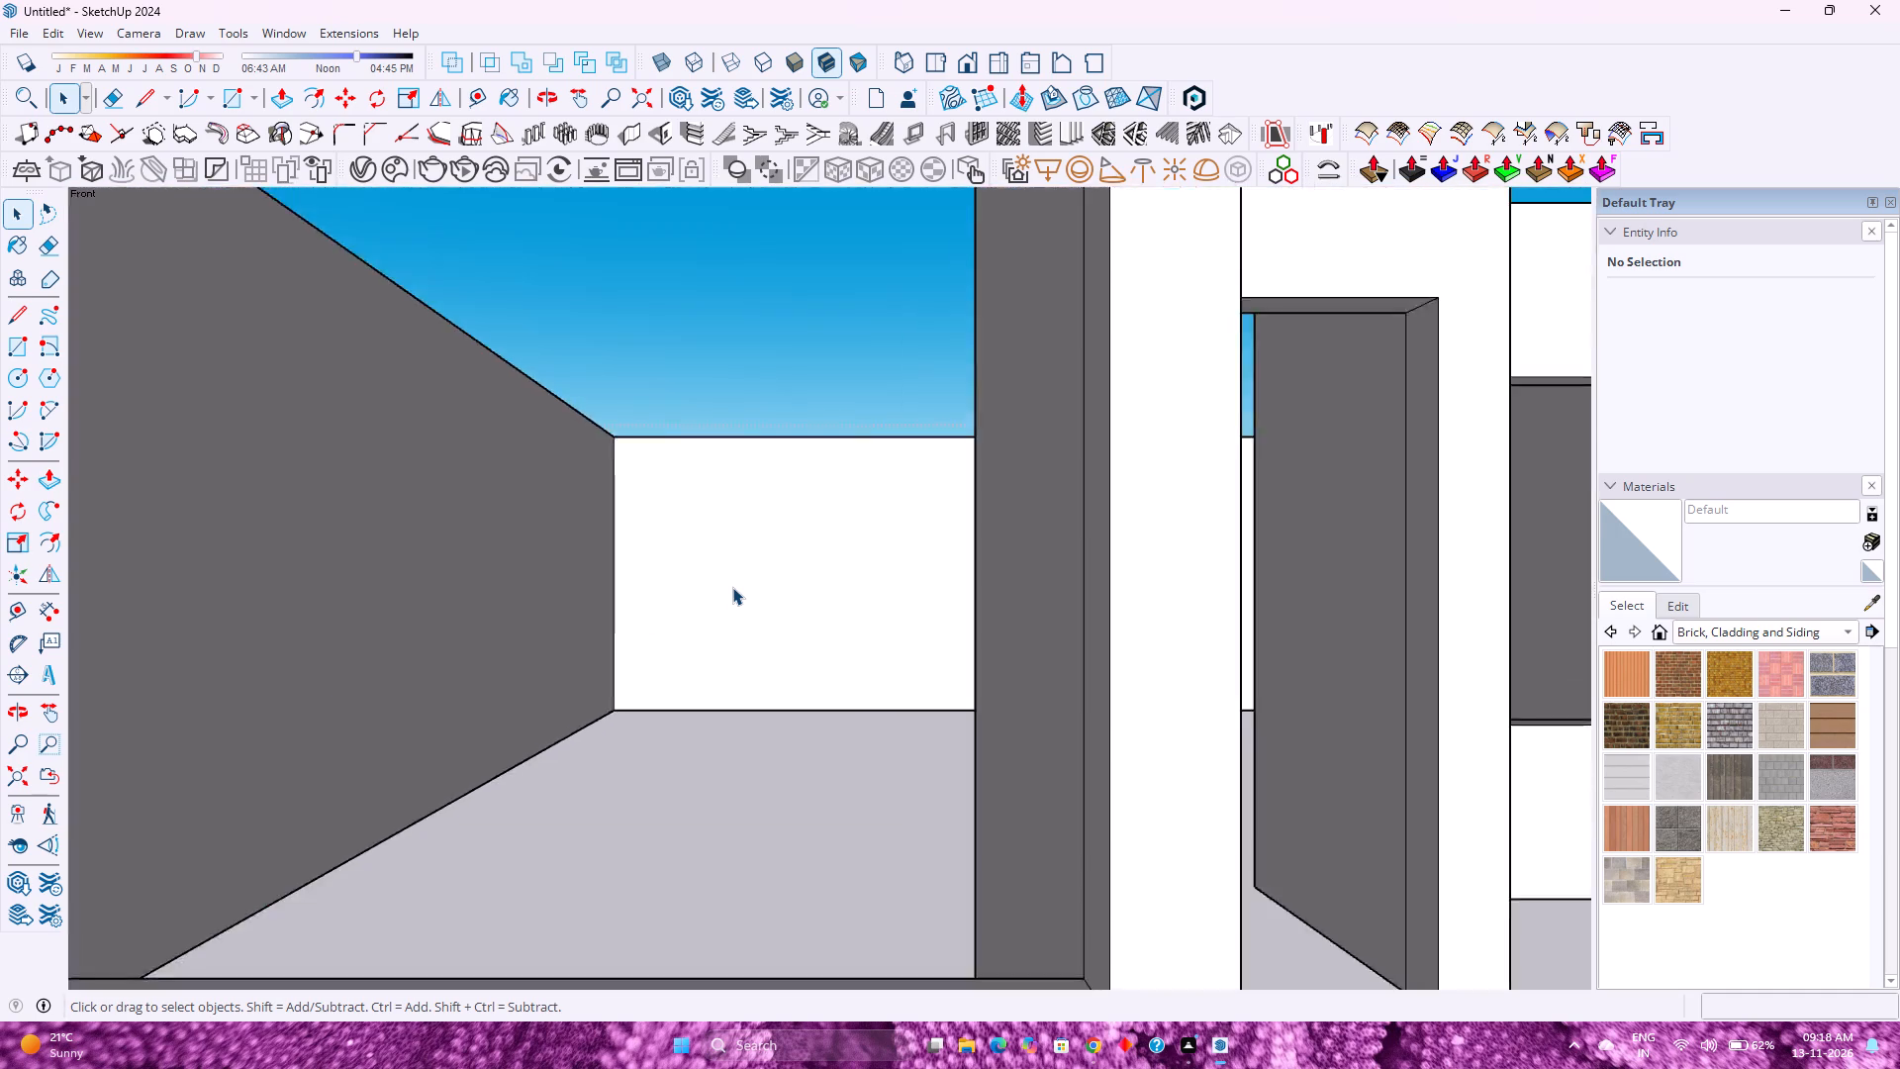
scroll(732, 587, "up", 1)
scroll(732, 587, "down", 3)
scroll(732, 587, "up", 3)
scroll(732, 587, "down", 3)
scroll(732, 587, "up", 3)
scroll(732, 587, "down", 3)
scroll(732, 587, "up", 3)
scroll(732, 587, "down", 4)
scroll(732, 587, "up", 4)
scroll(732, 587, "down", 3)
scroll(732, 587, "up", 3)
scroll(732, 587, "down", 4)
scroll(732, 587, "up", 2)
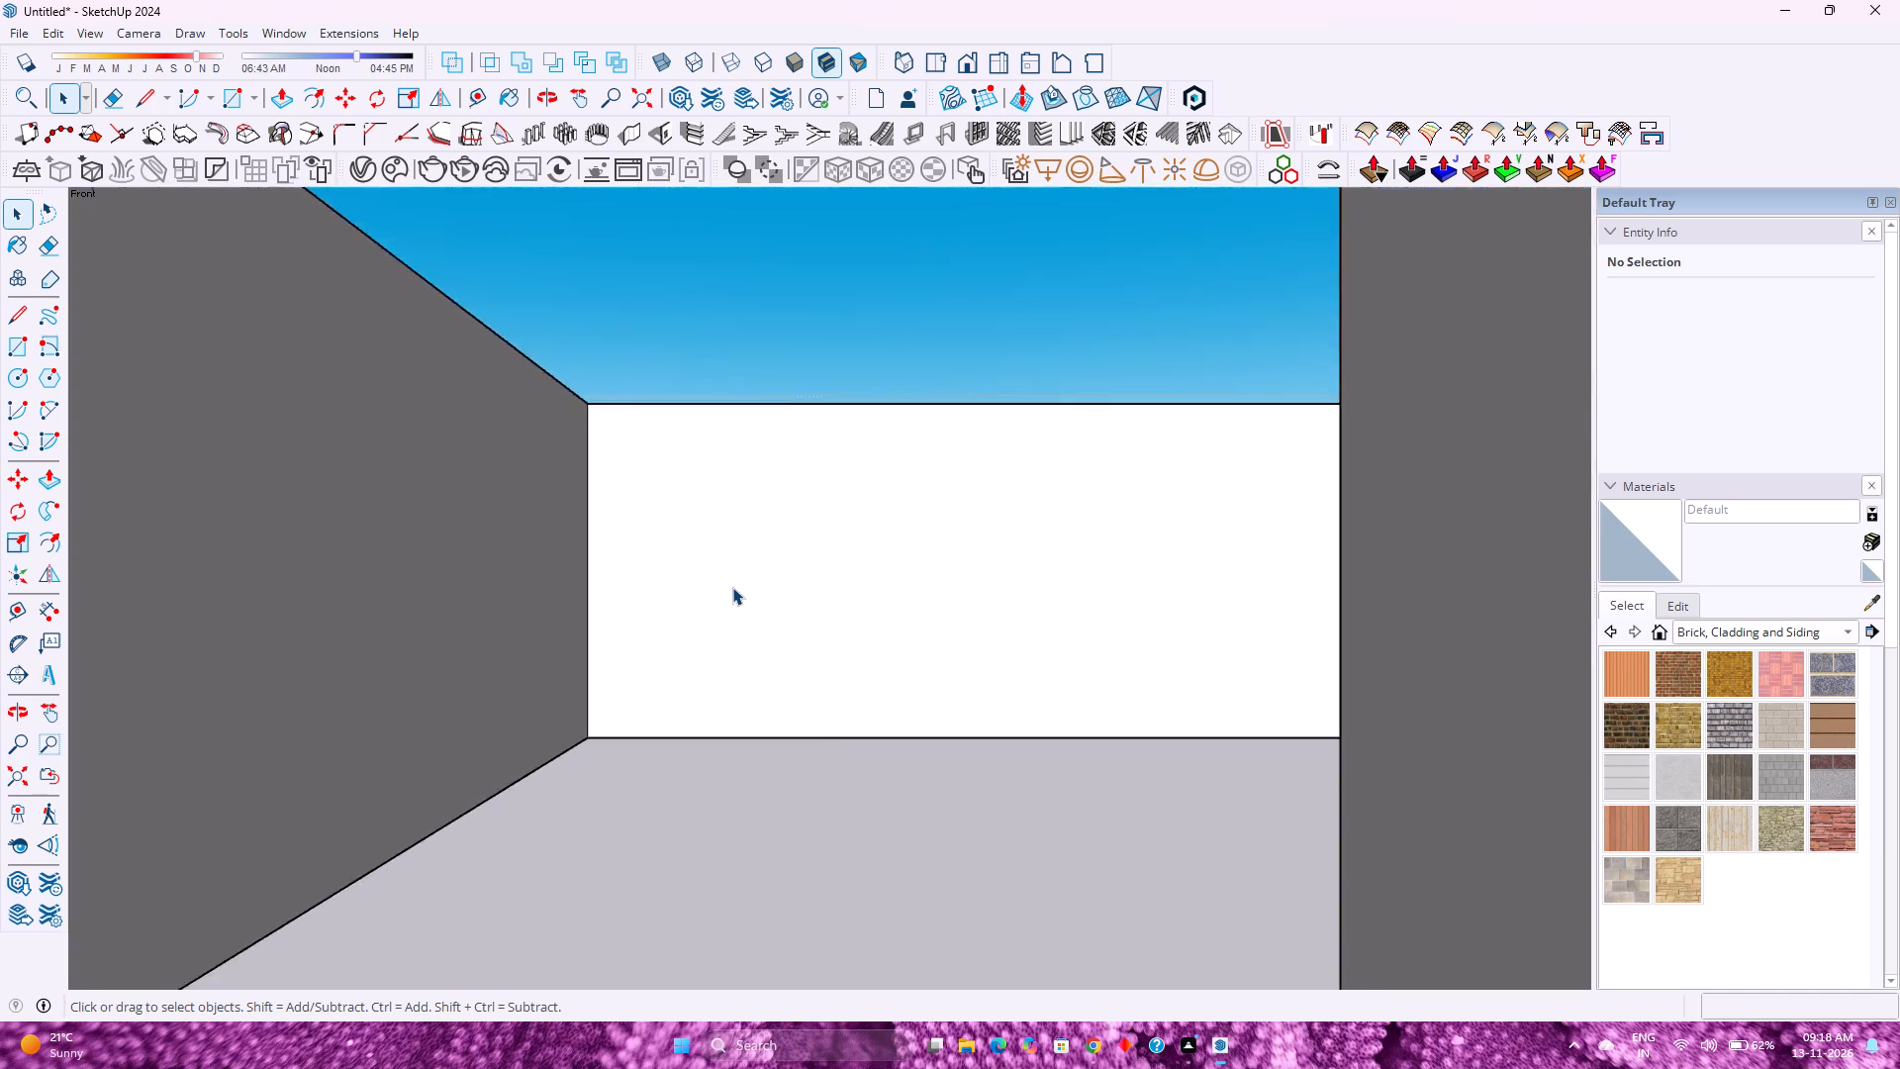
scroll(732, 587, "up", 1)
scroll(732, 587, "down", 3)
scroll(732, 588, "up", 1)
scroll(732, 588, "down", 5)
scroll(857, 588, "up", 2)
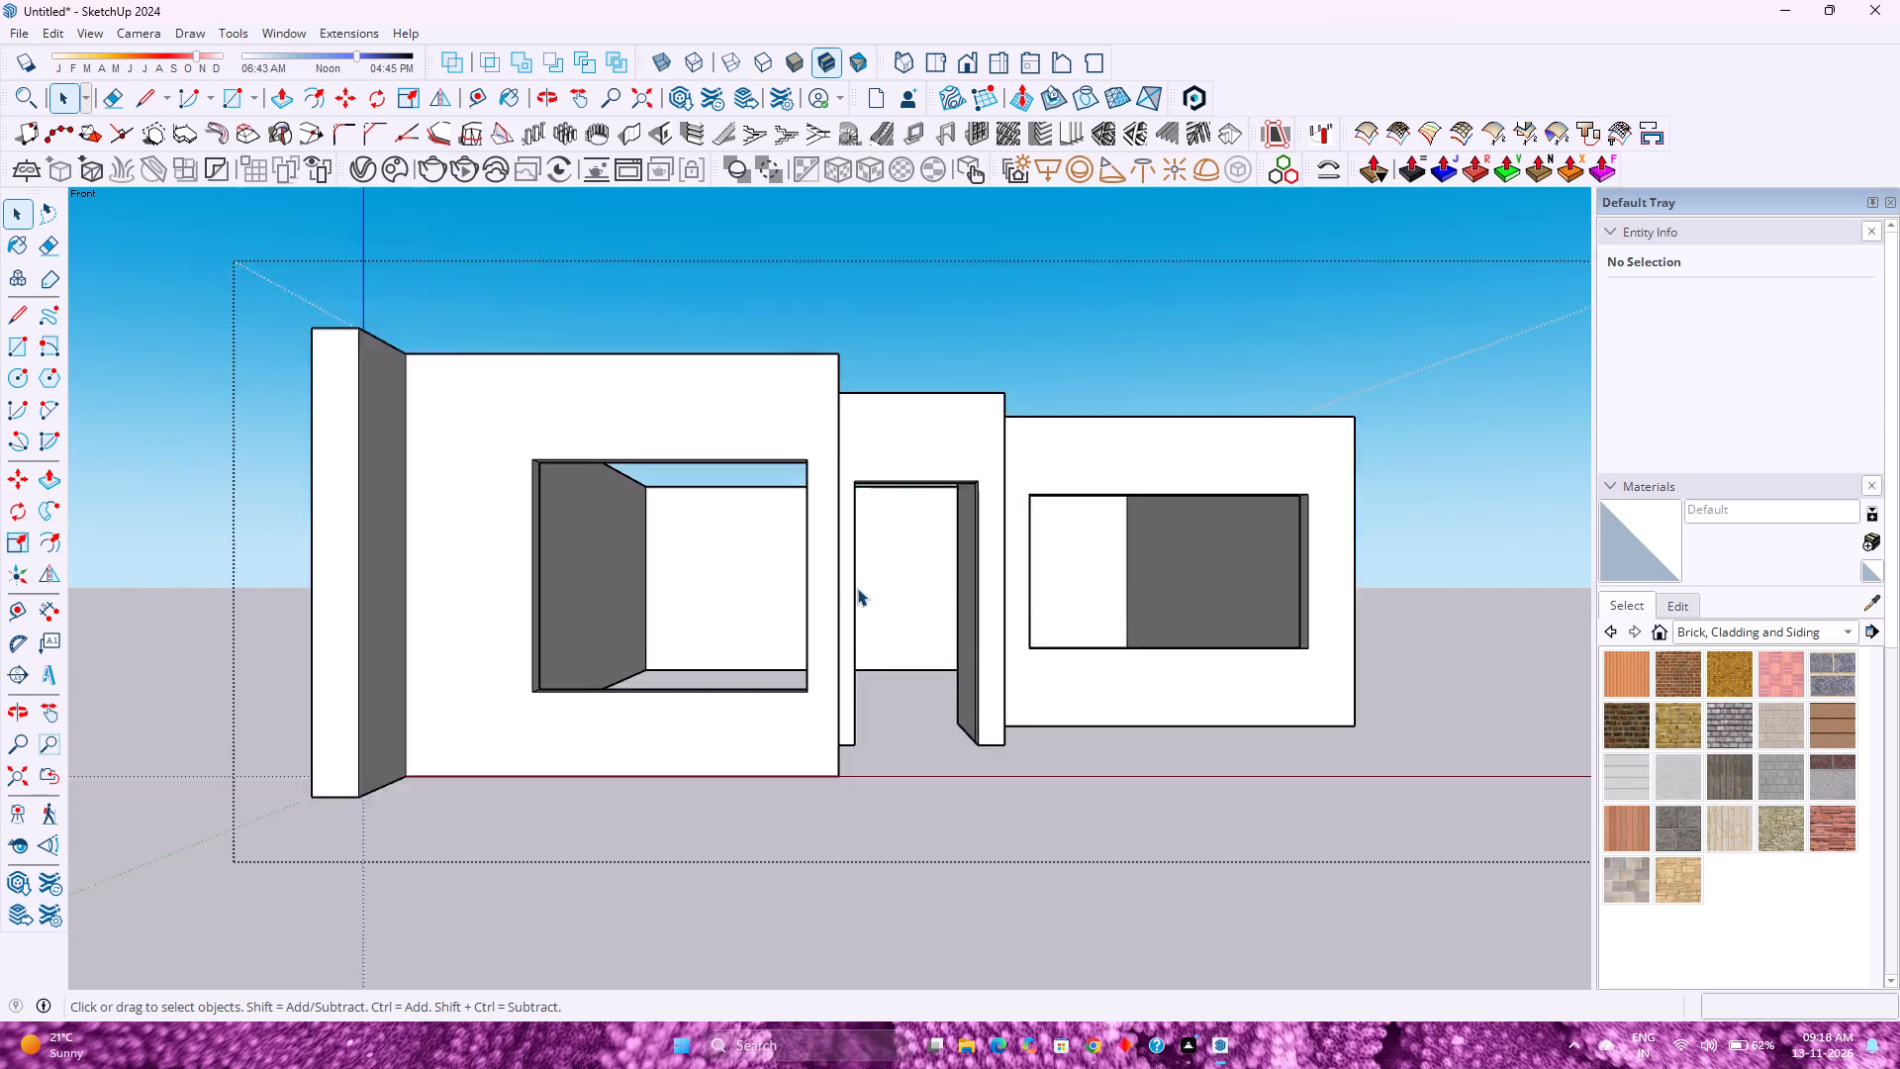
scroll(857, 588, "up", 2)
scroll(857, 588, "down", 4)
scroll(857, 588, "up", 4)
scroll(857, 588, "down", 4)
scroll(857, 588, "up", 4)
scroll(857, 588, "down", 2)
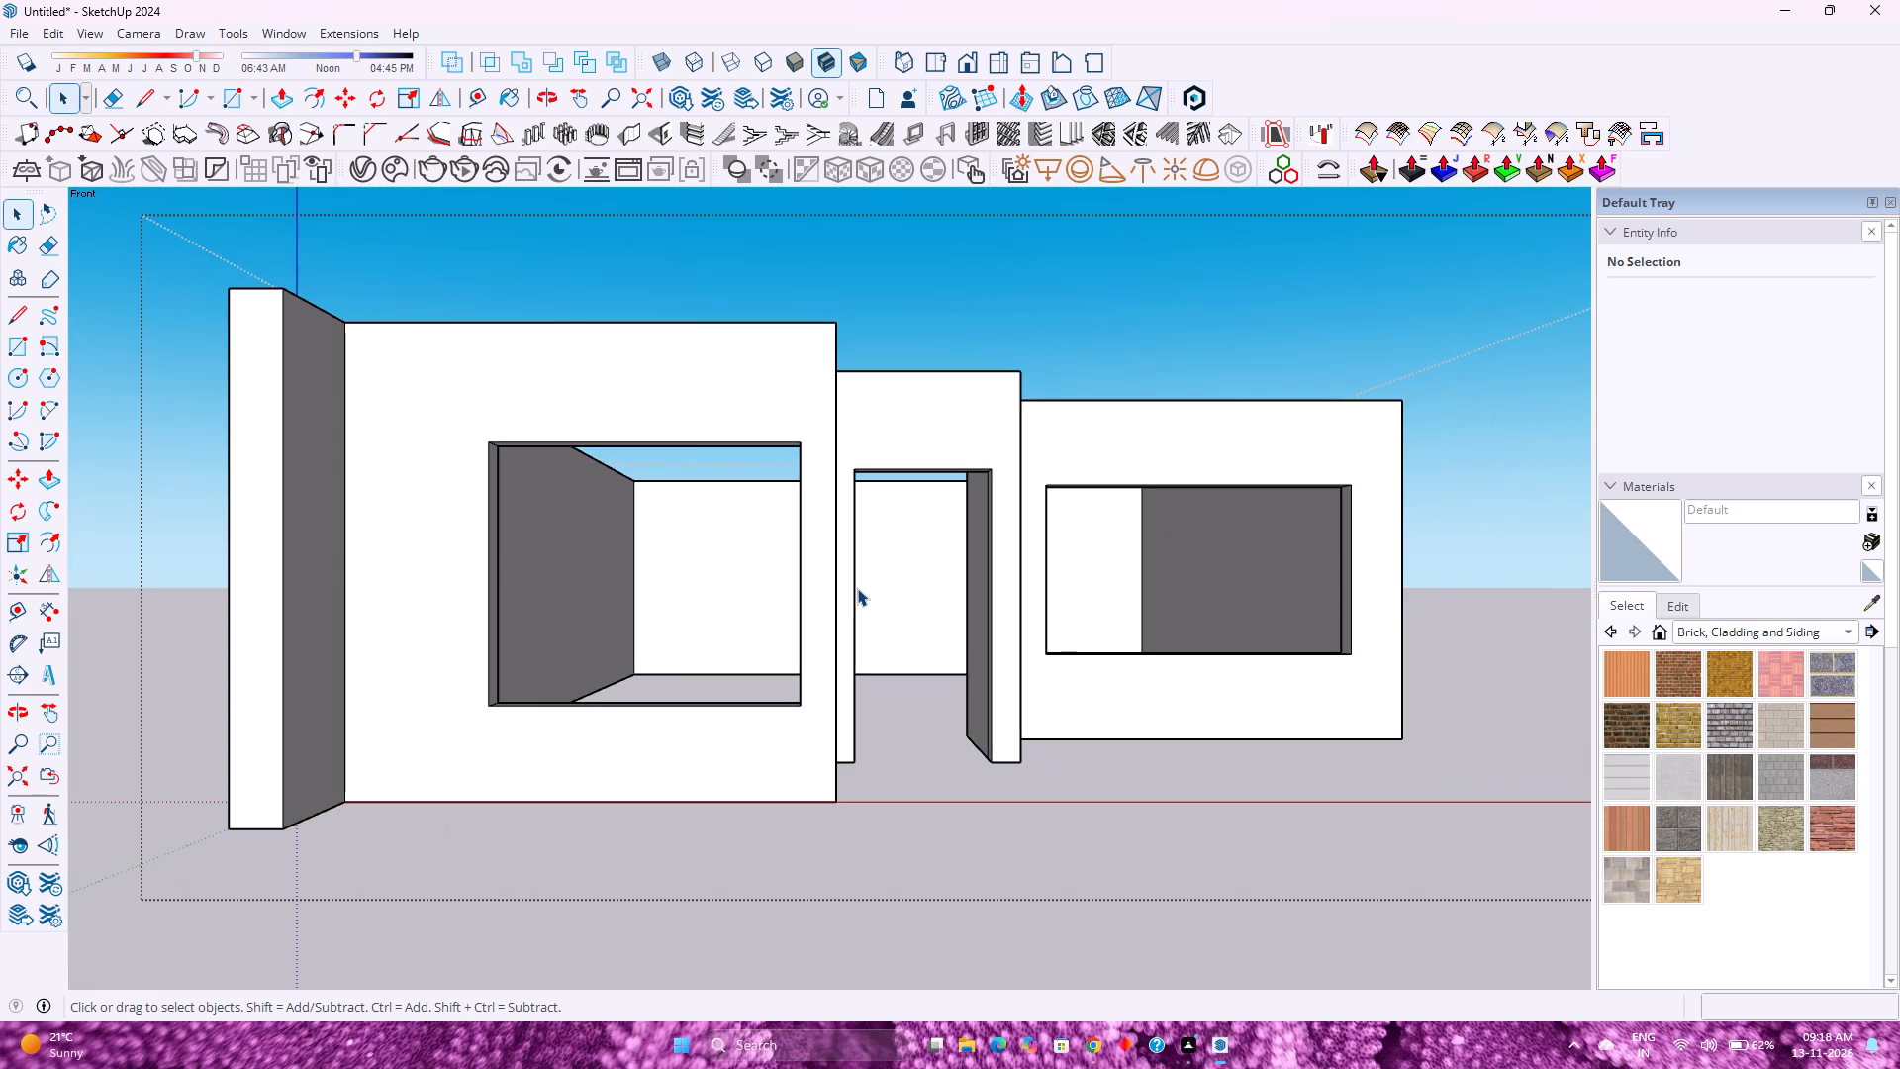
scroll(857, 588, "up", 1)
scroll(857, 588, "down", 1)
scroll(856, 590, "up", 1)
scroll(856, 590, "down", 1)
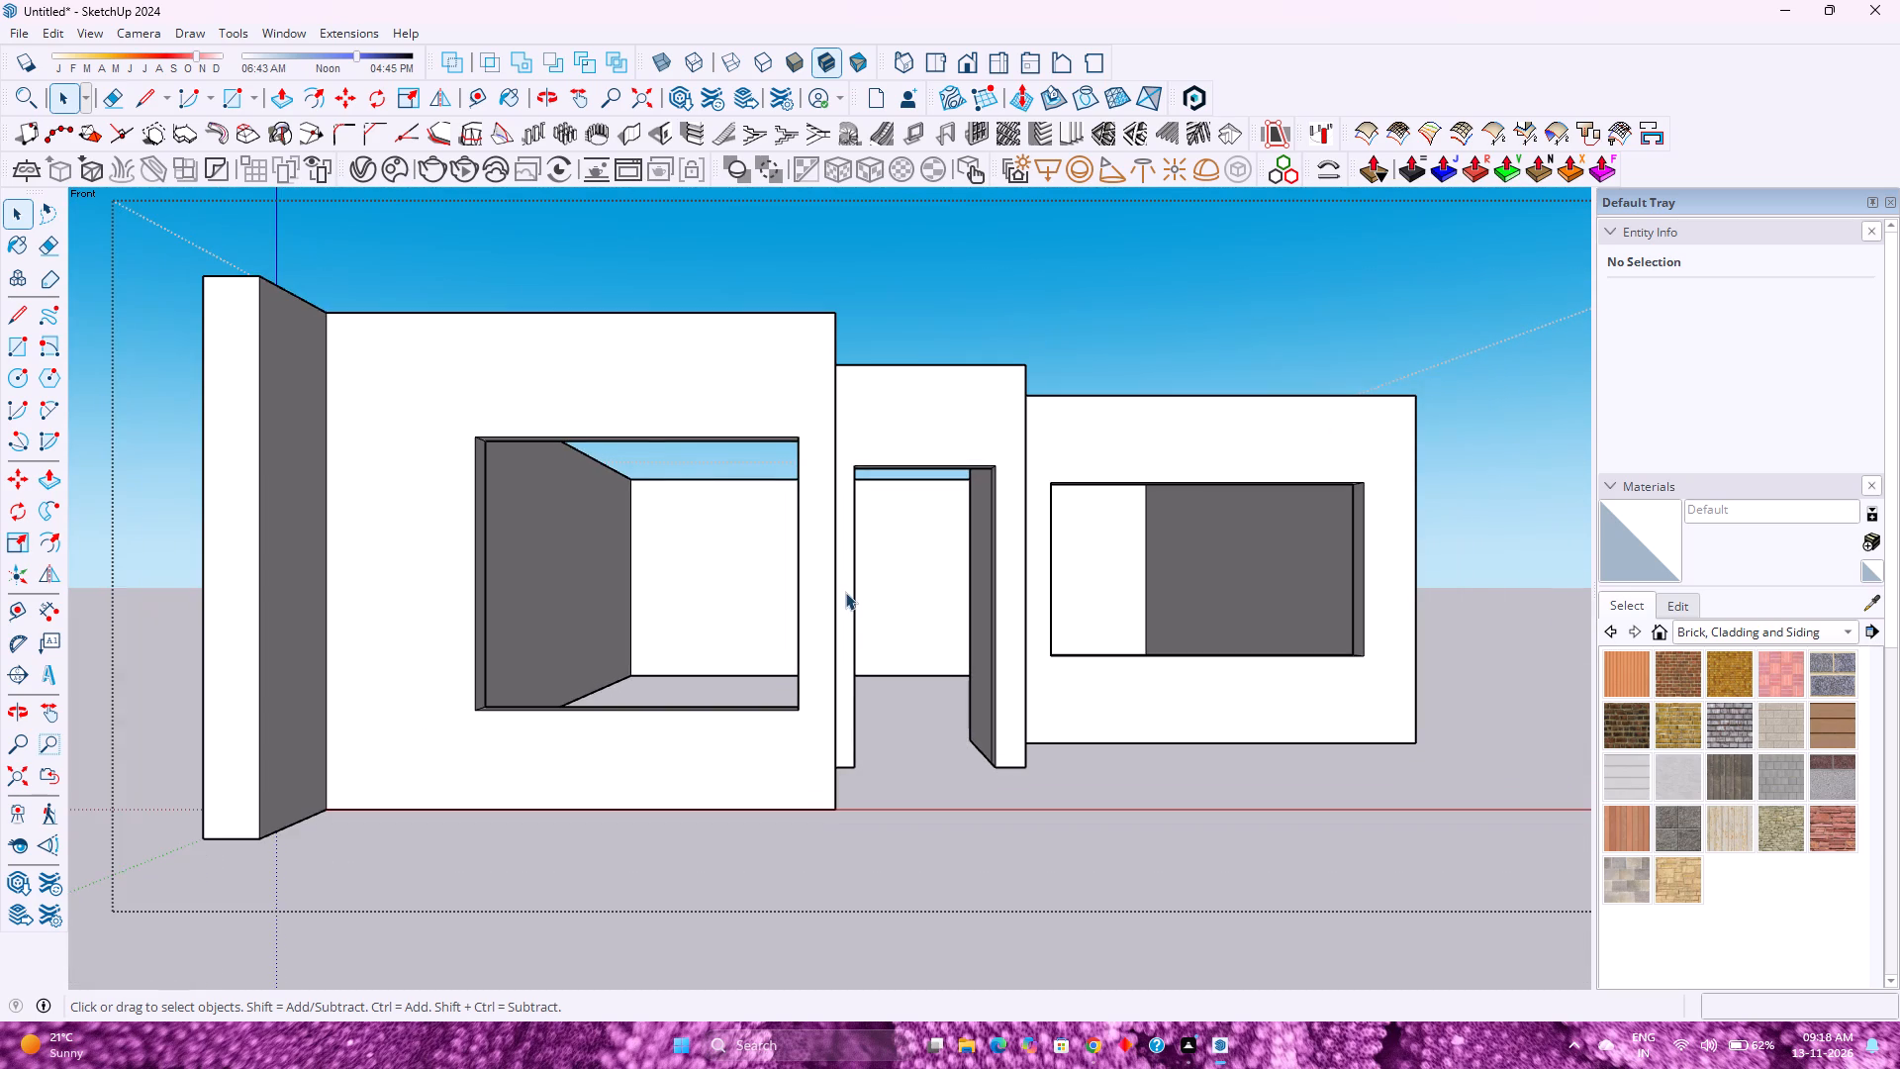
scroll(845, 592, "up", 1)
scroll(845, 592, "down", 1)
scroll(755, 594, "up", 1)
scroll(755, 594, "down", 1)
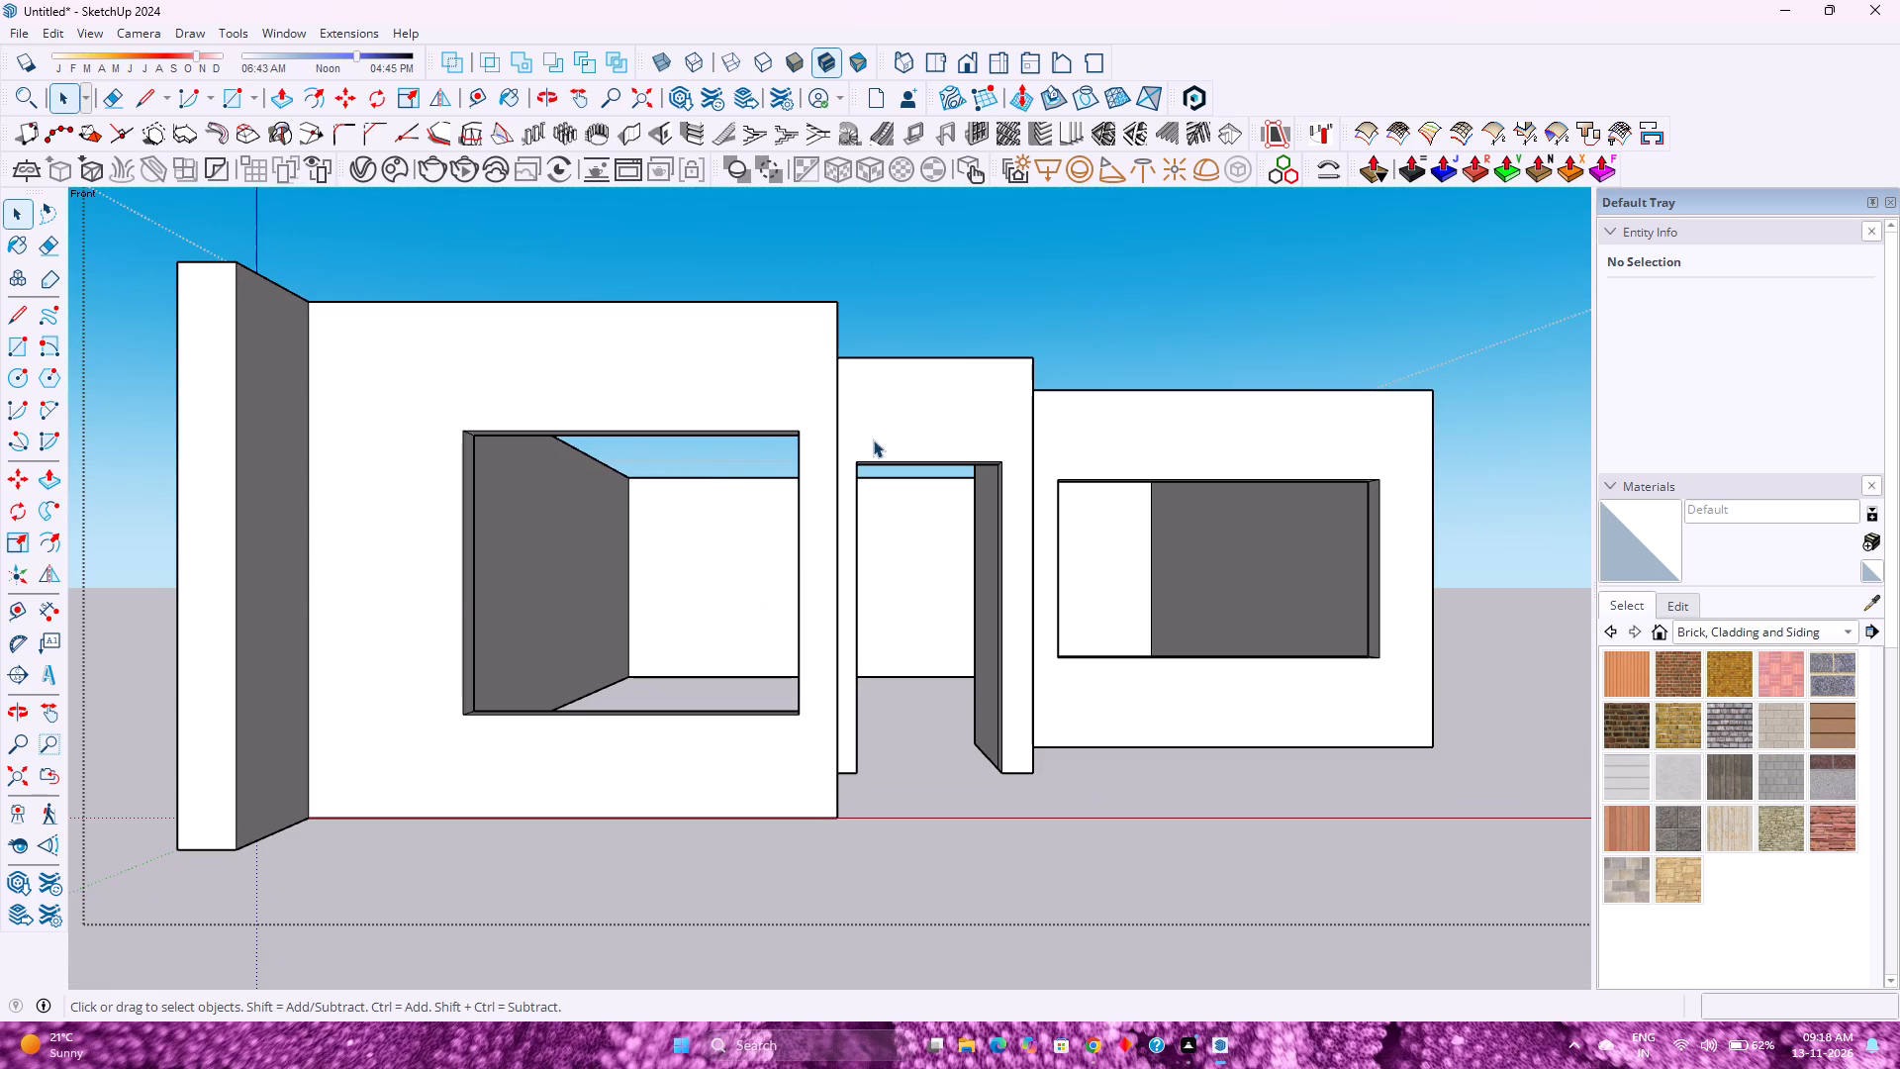
Return to the standard front view and fit the whole walled structure in view.
left_click(970, 59)
left_click(22, 784)
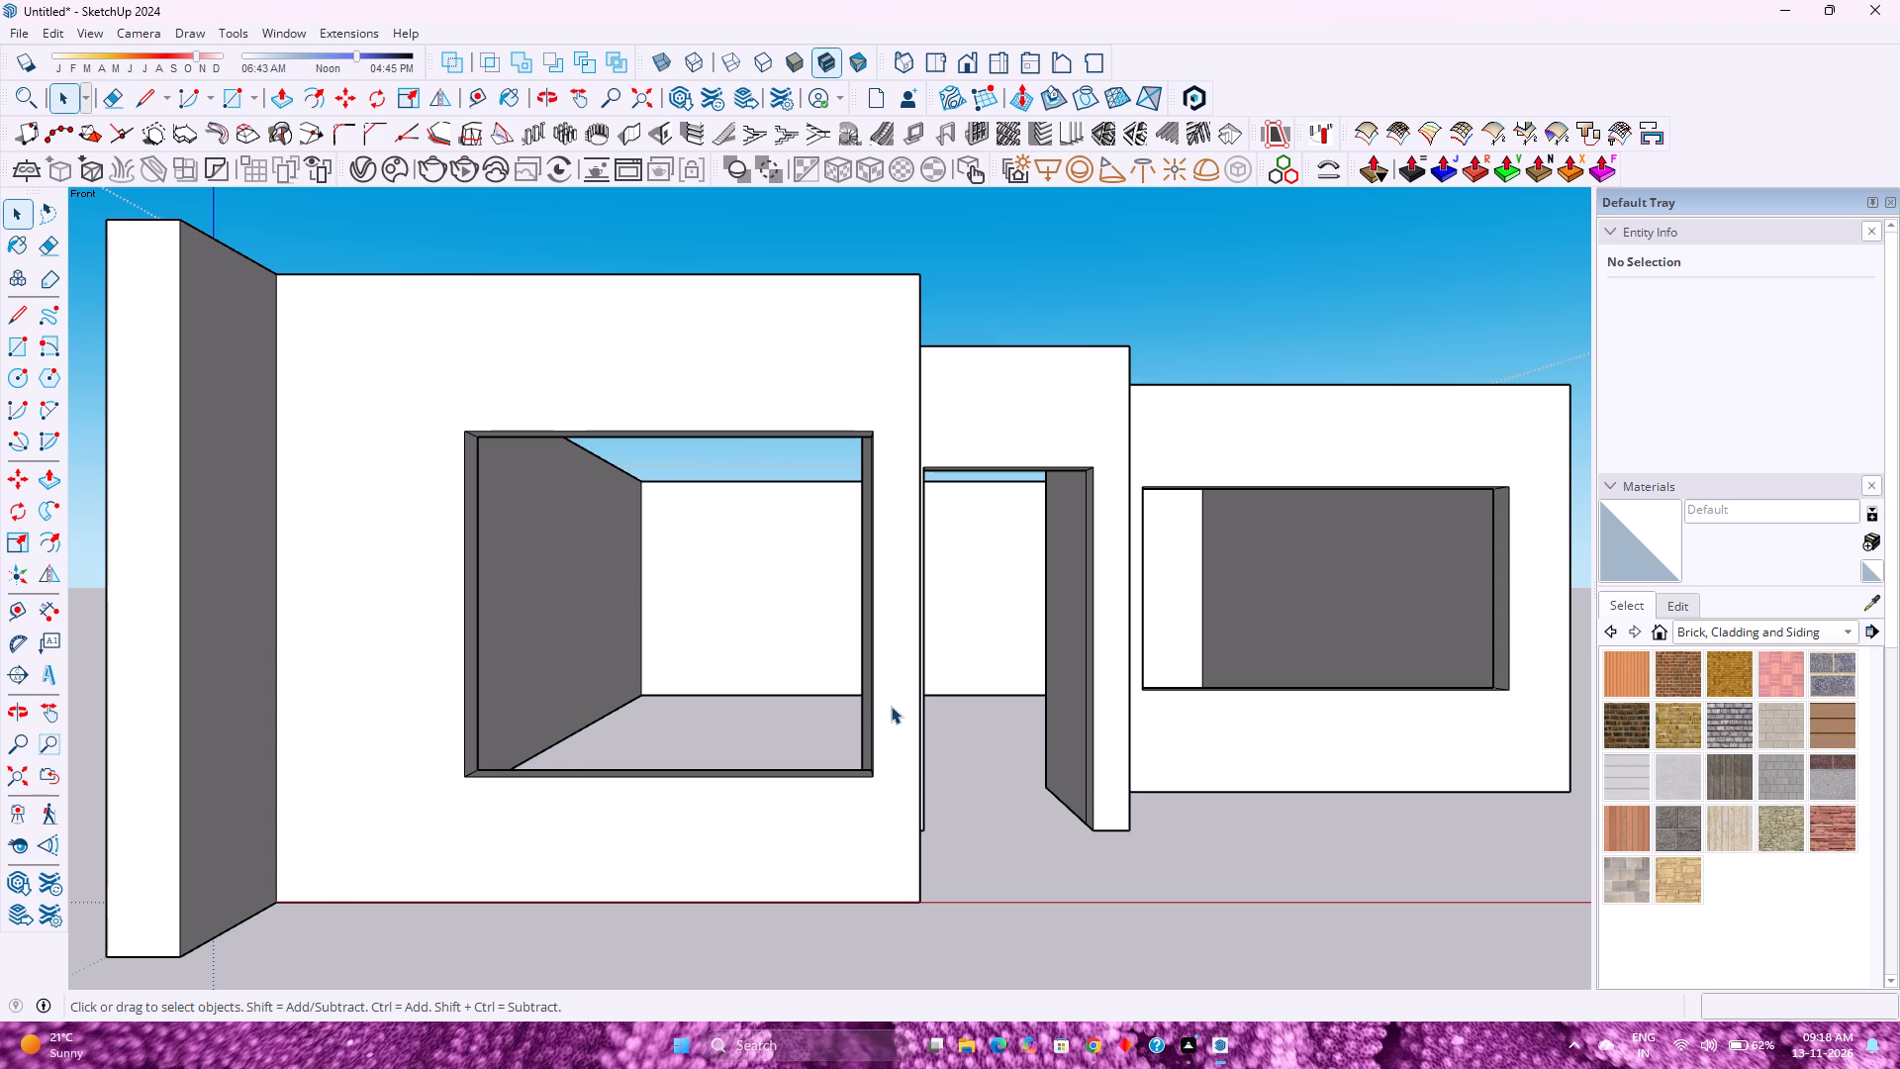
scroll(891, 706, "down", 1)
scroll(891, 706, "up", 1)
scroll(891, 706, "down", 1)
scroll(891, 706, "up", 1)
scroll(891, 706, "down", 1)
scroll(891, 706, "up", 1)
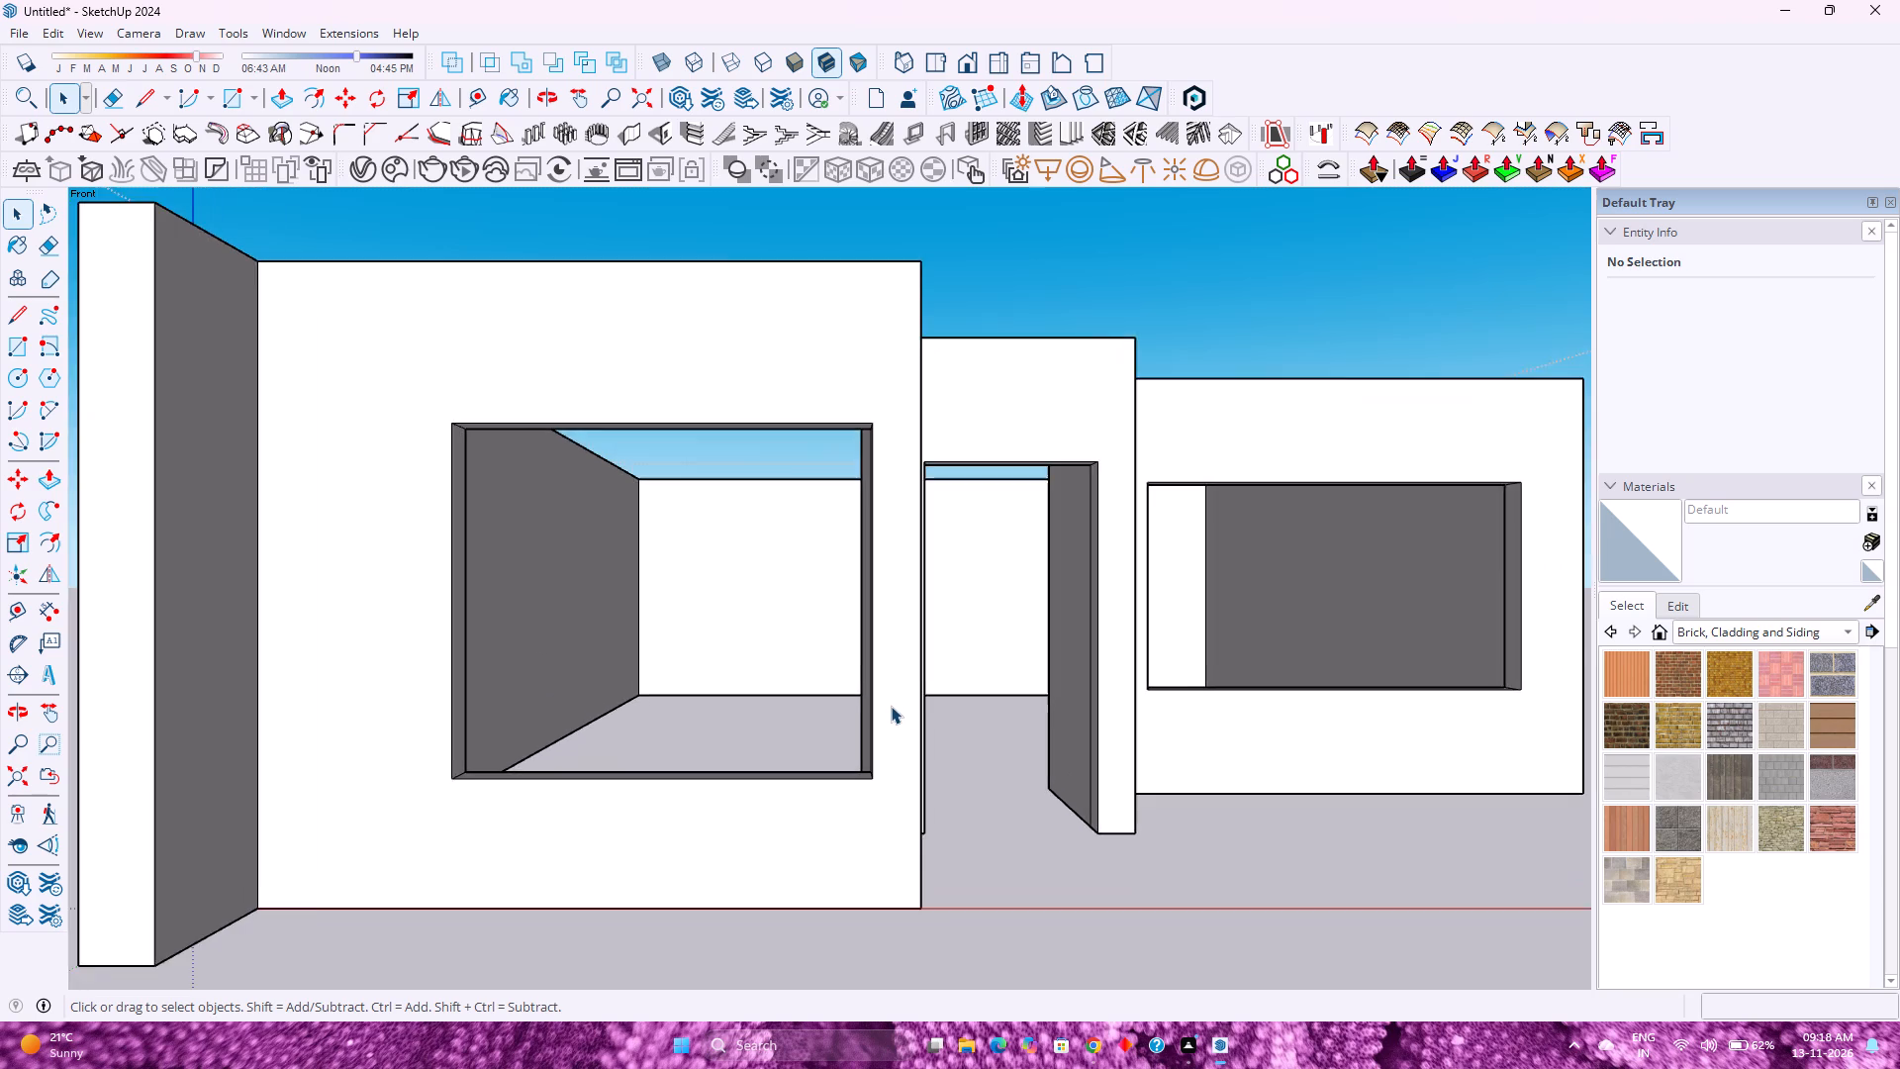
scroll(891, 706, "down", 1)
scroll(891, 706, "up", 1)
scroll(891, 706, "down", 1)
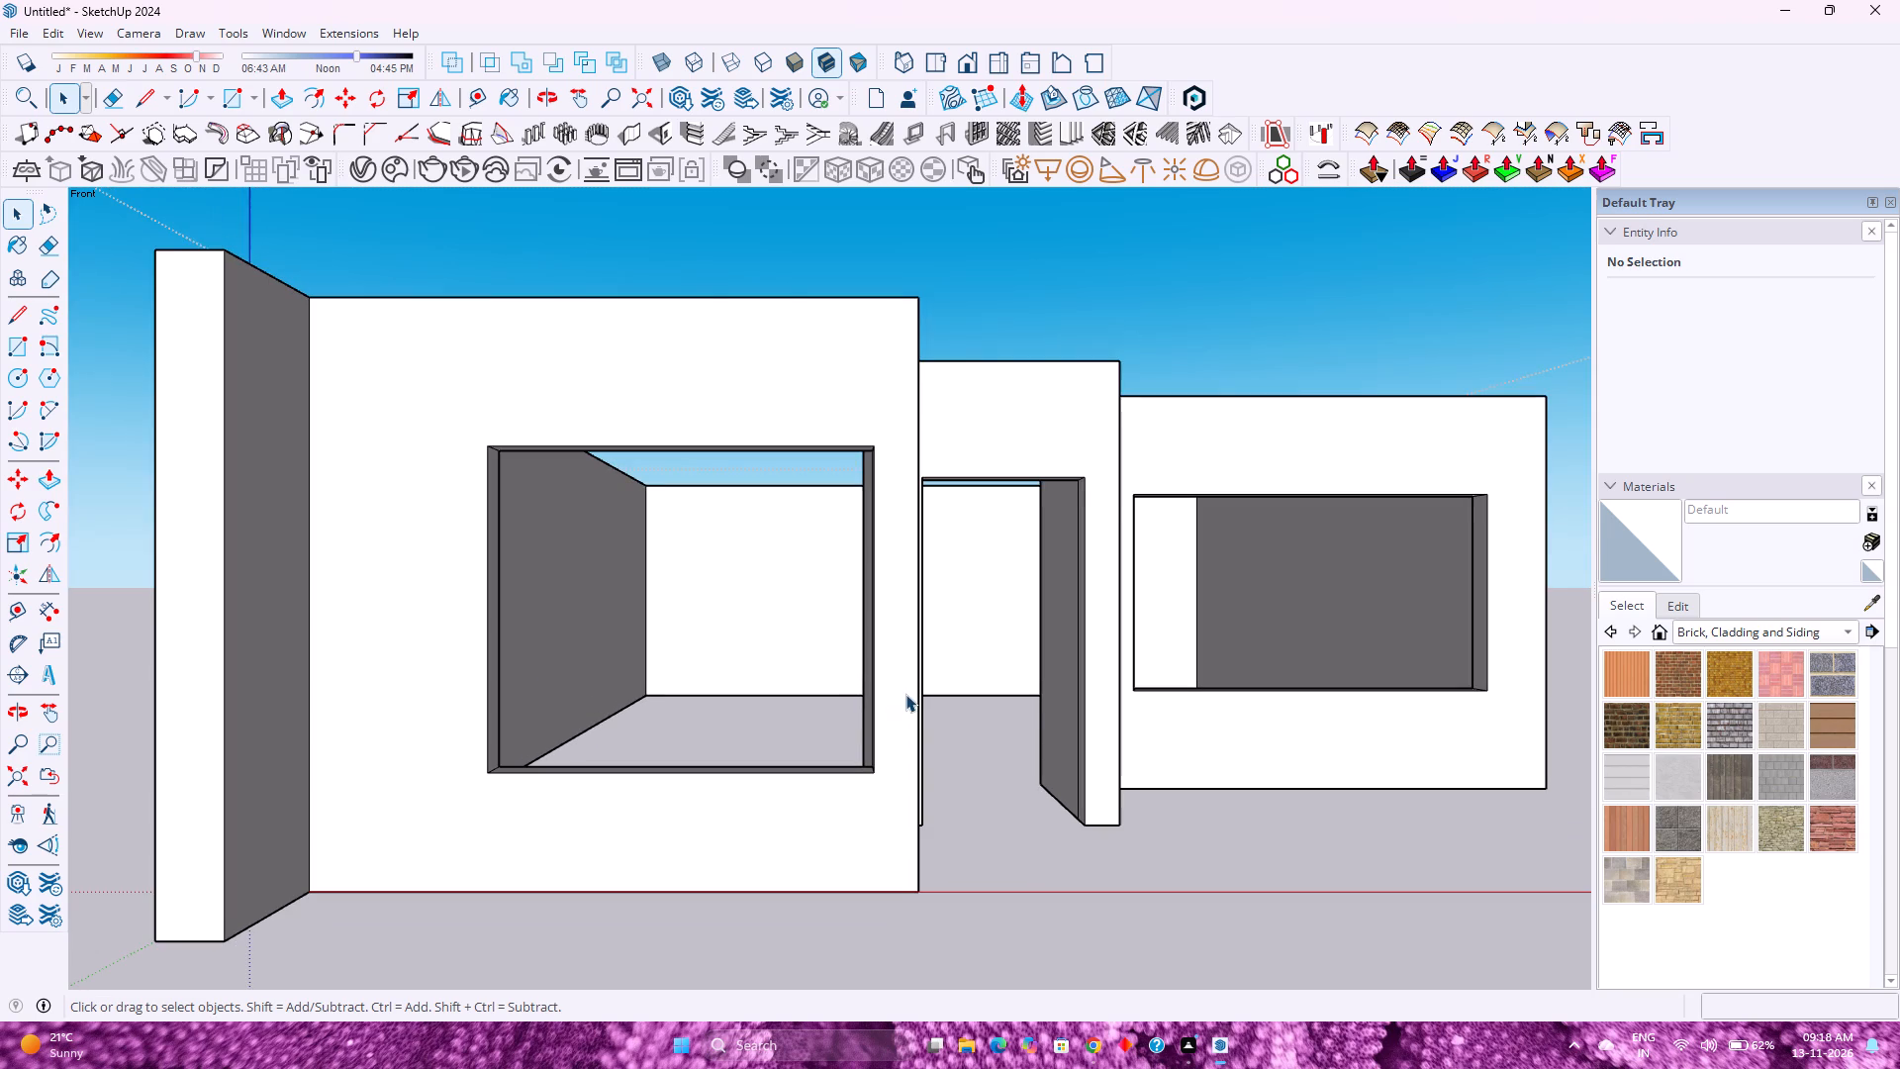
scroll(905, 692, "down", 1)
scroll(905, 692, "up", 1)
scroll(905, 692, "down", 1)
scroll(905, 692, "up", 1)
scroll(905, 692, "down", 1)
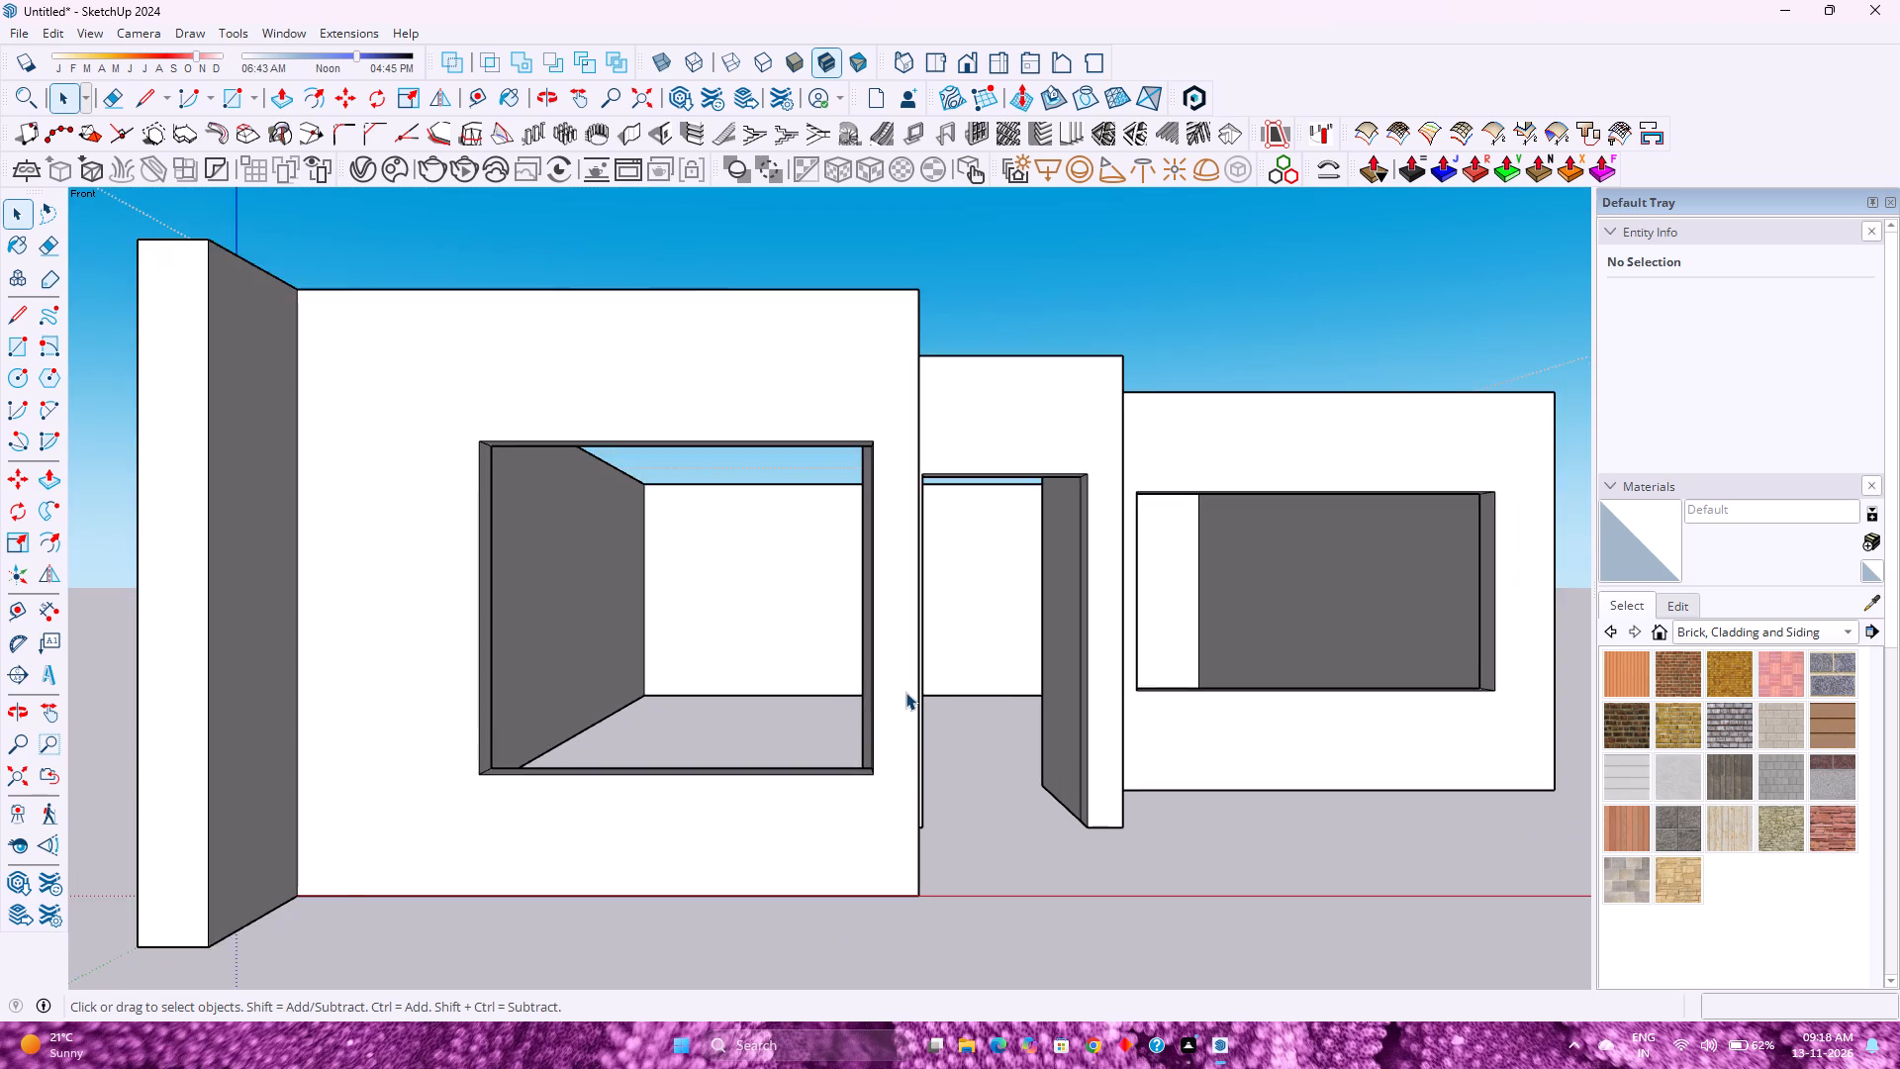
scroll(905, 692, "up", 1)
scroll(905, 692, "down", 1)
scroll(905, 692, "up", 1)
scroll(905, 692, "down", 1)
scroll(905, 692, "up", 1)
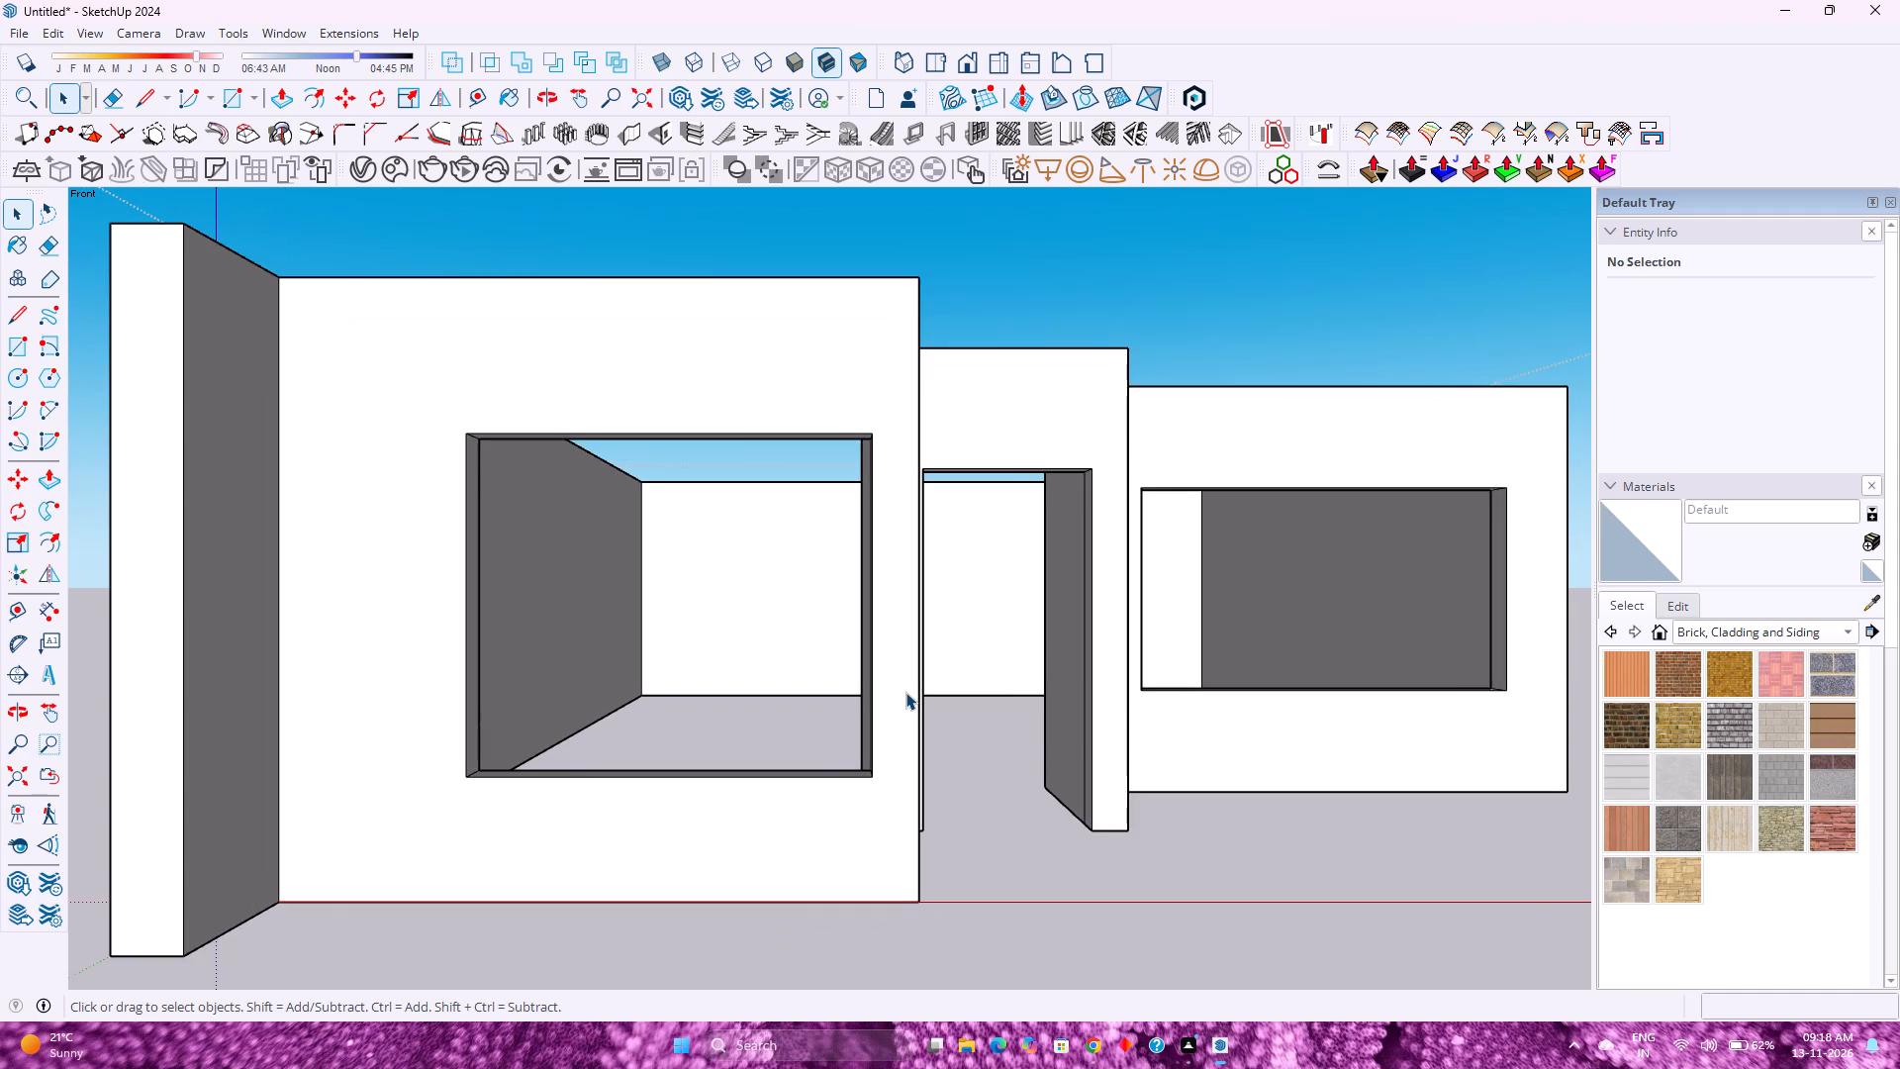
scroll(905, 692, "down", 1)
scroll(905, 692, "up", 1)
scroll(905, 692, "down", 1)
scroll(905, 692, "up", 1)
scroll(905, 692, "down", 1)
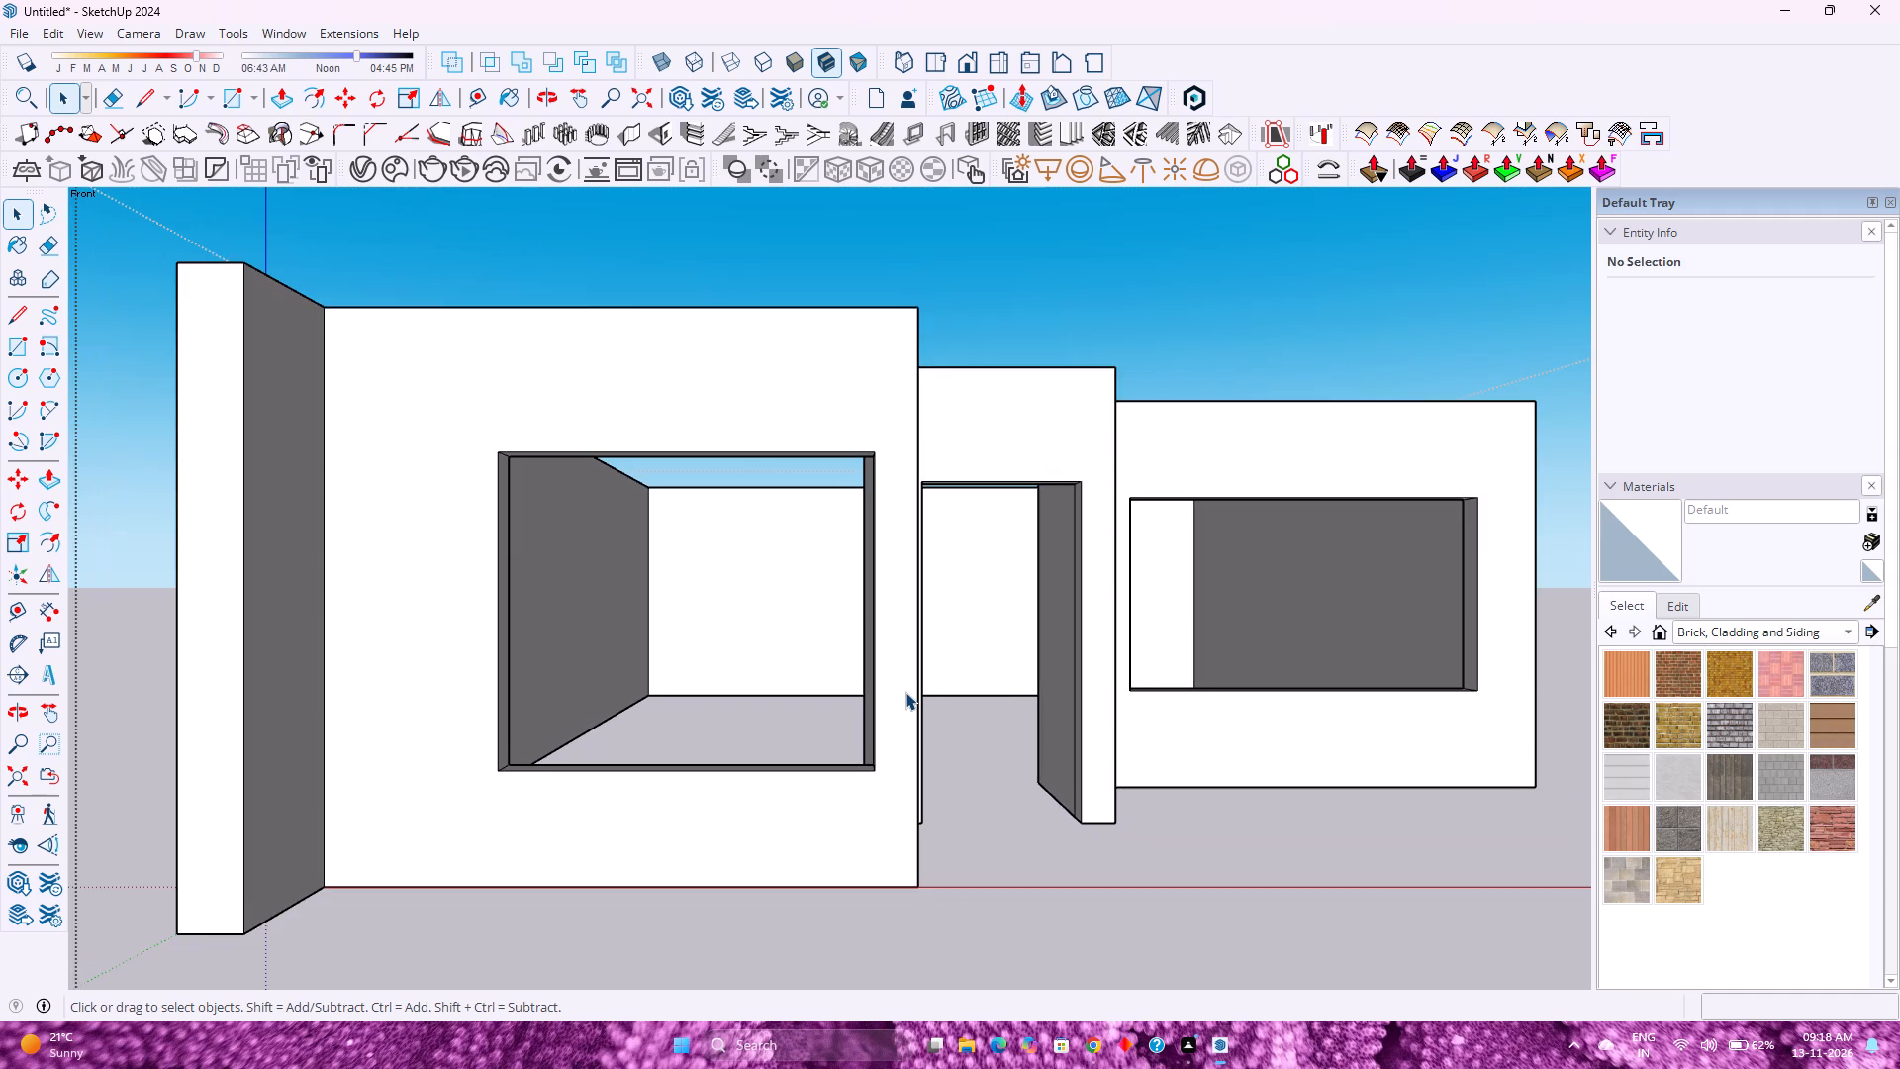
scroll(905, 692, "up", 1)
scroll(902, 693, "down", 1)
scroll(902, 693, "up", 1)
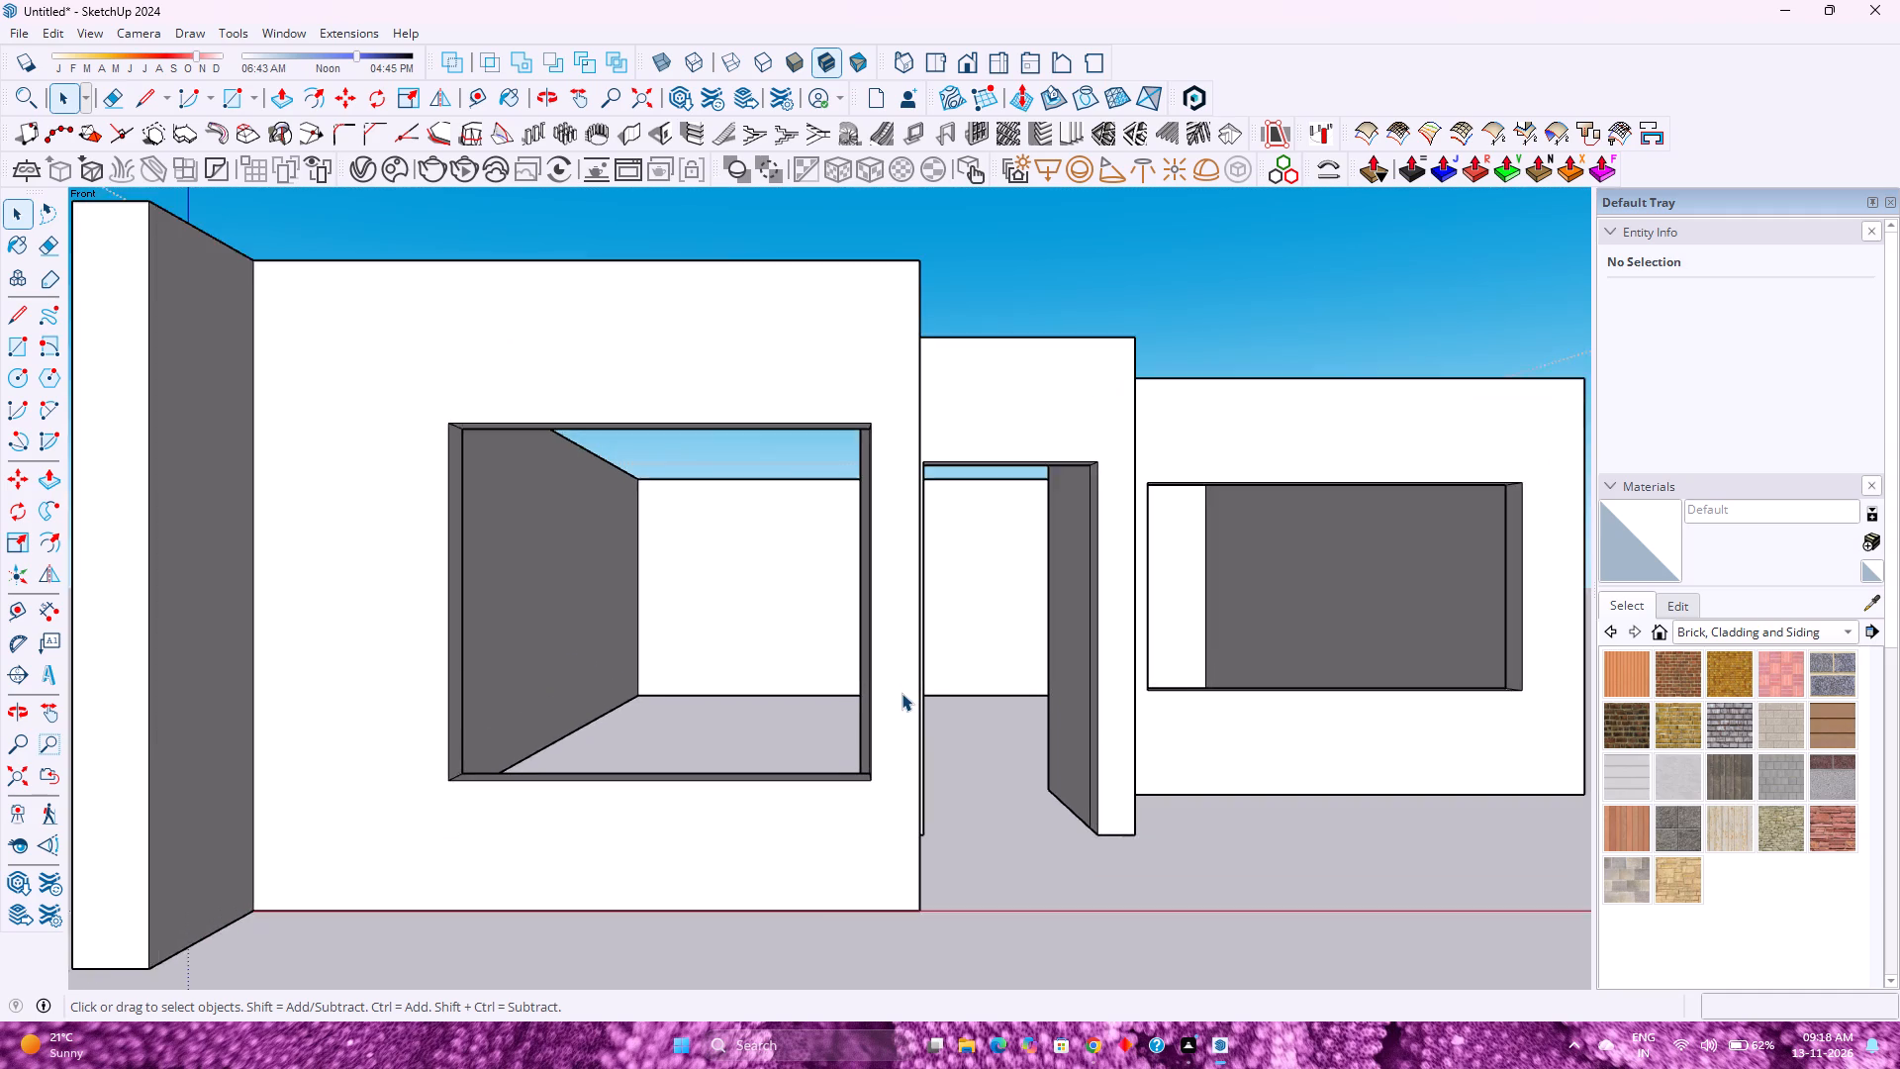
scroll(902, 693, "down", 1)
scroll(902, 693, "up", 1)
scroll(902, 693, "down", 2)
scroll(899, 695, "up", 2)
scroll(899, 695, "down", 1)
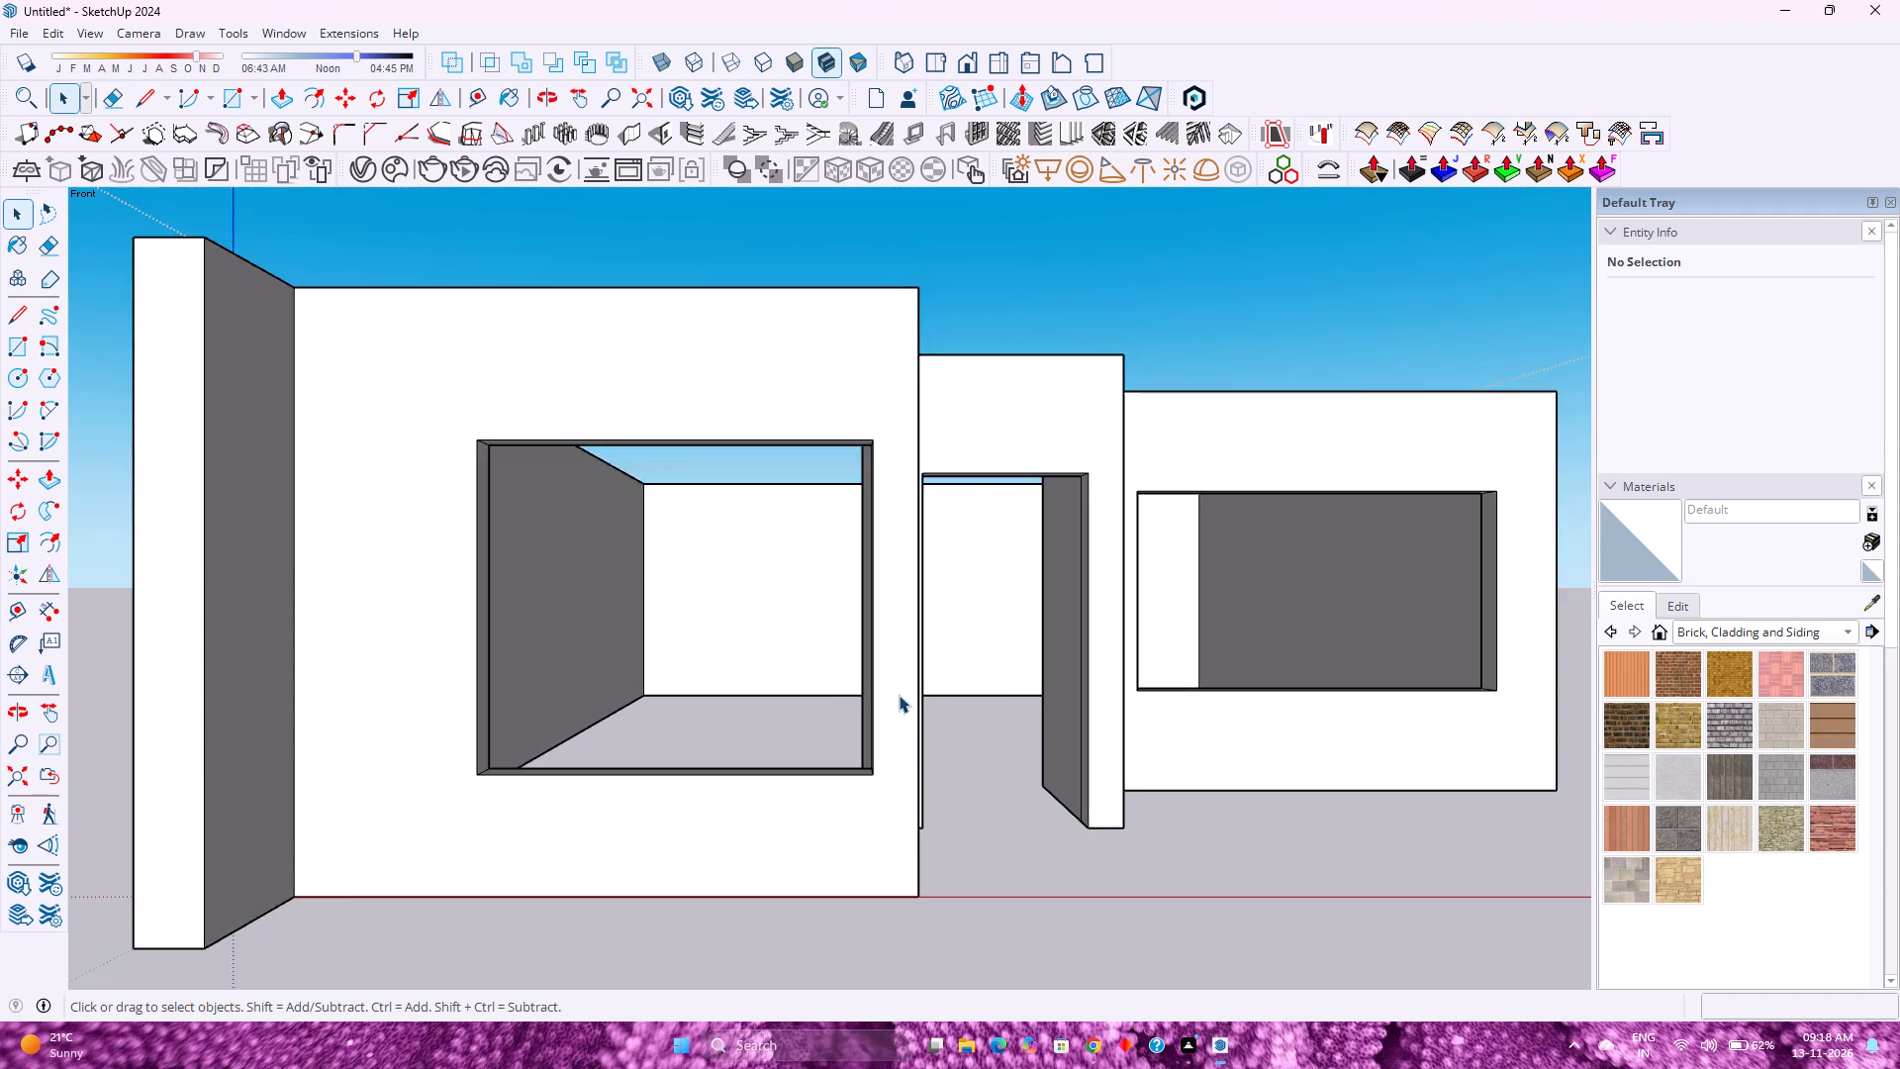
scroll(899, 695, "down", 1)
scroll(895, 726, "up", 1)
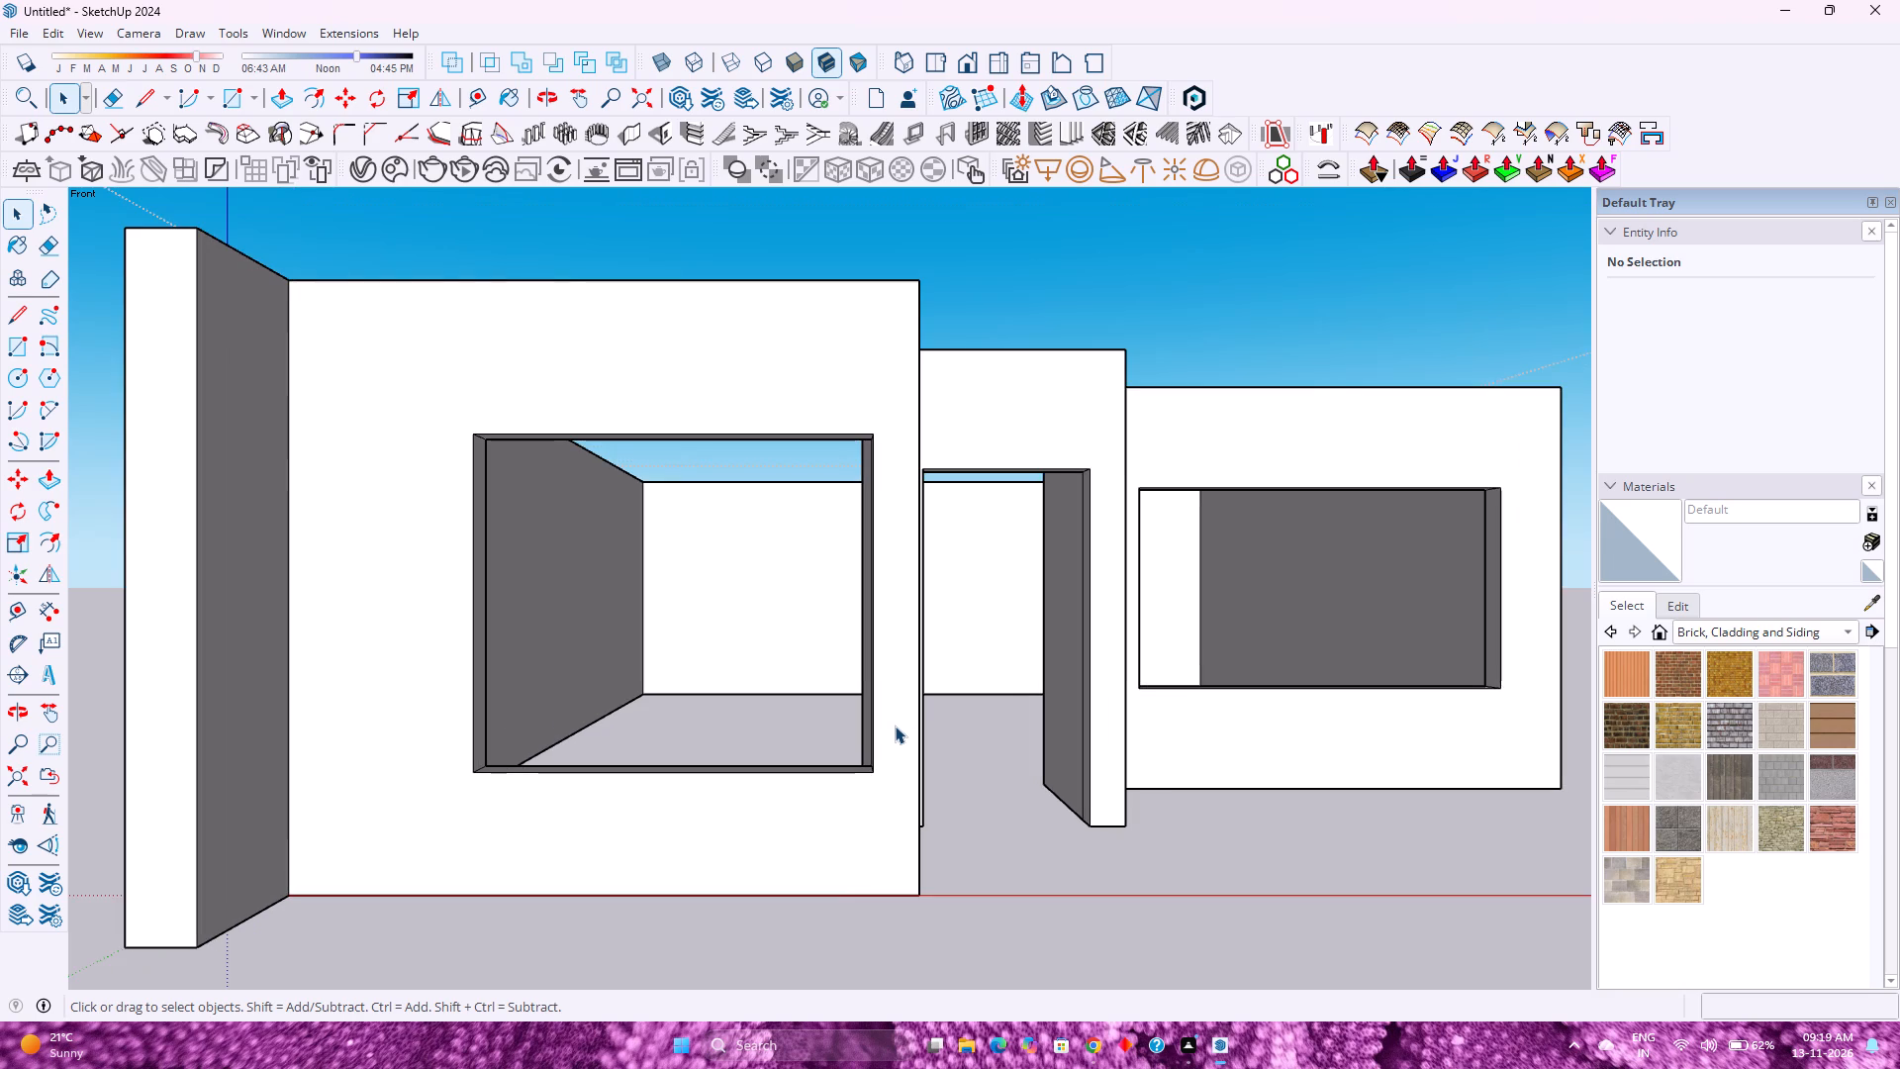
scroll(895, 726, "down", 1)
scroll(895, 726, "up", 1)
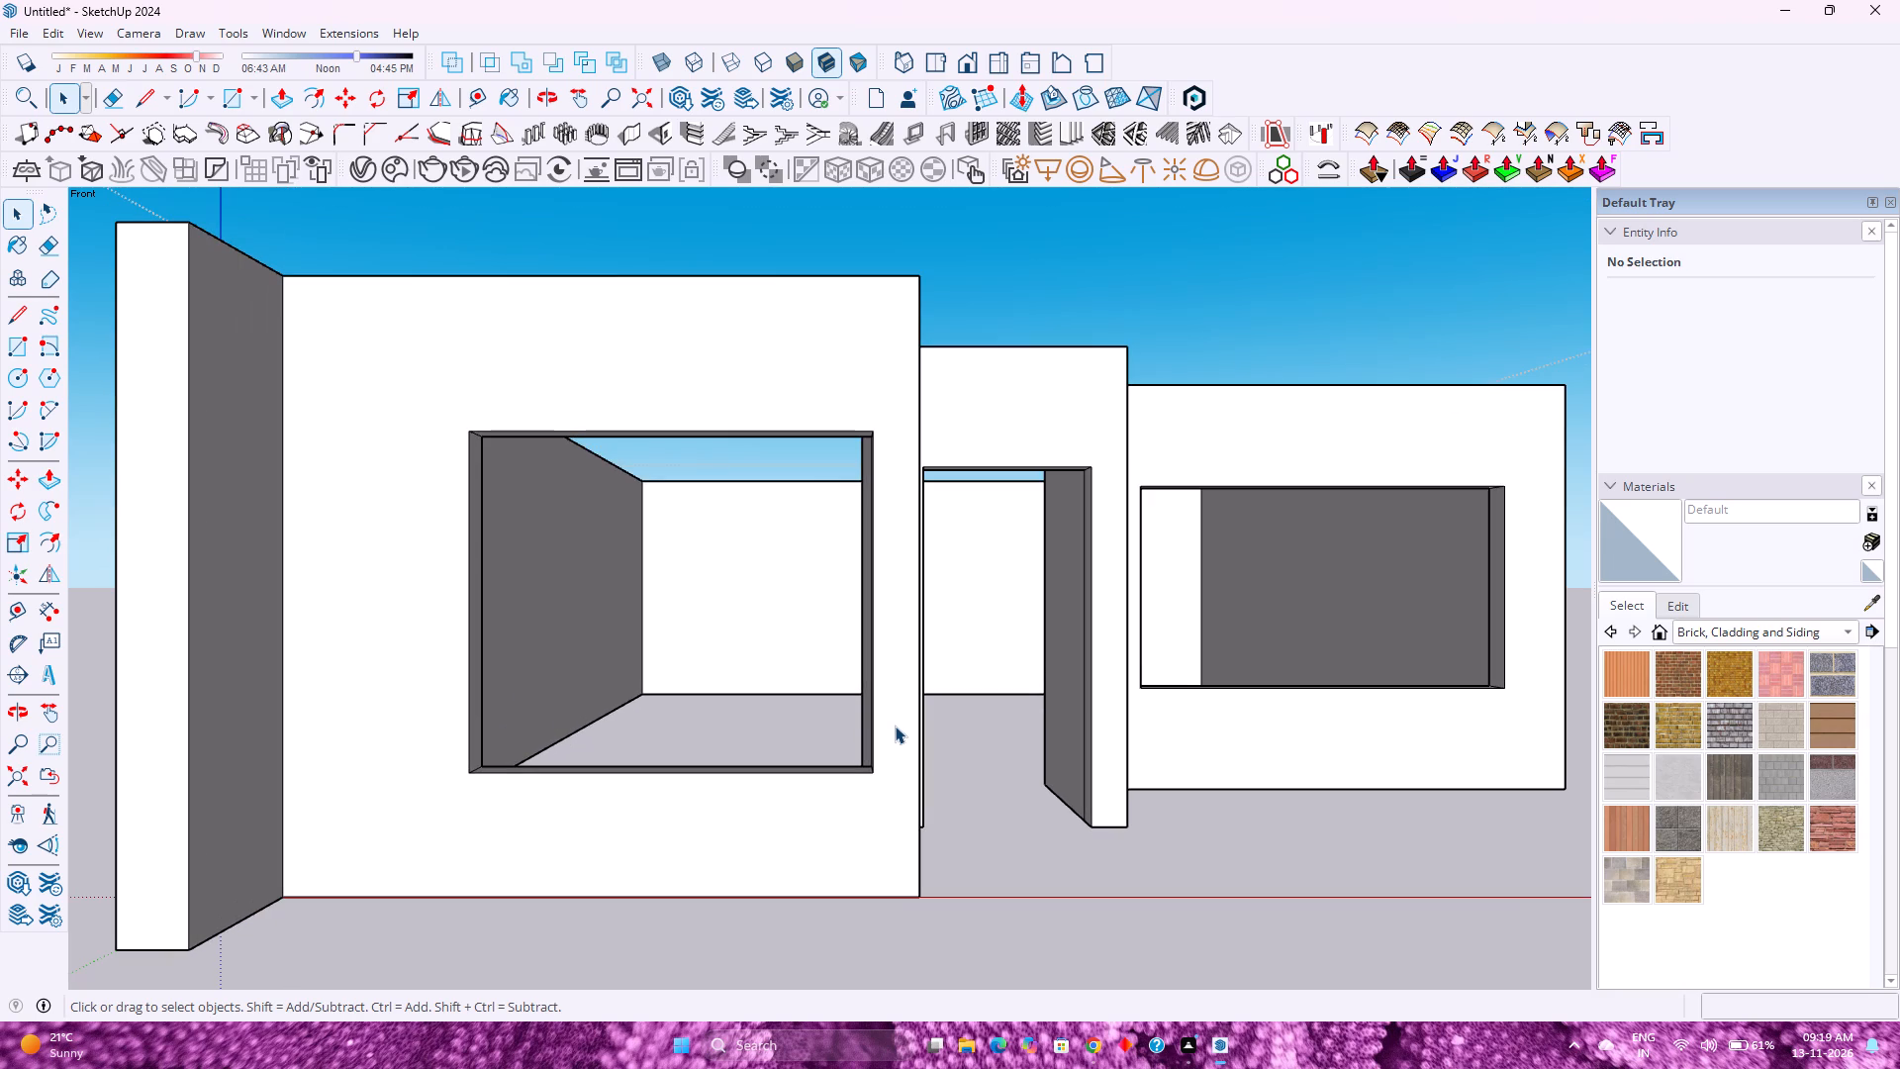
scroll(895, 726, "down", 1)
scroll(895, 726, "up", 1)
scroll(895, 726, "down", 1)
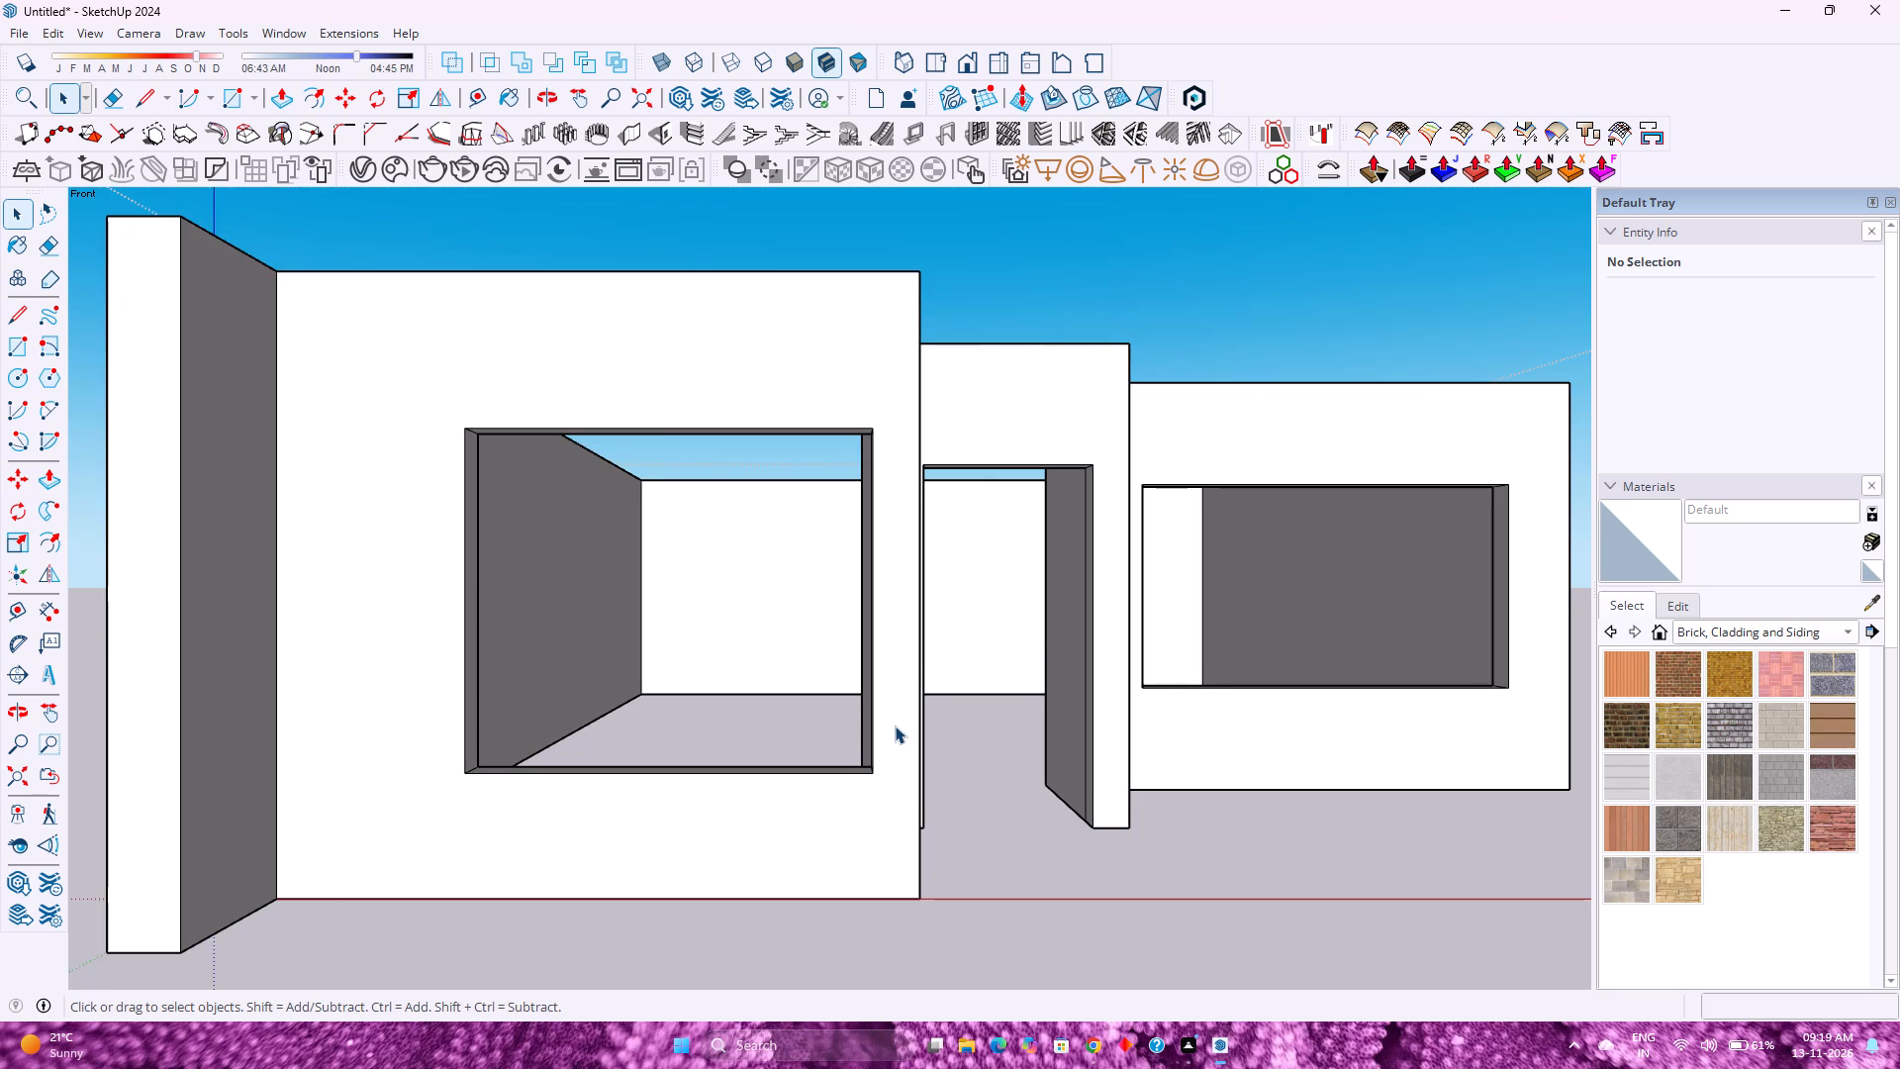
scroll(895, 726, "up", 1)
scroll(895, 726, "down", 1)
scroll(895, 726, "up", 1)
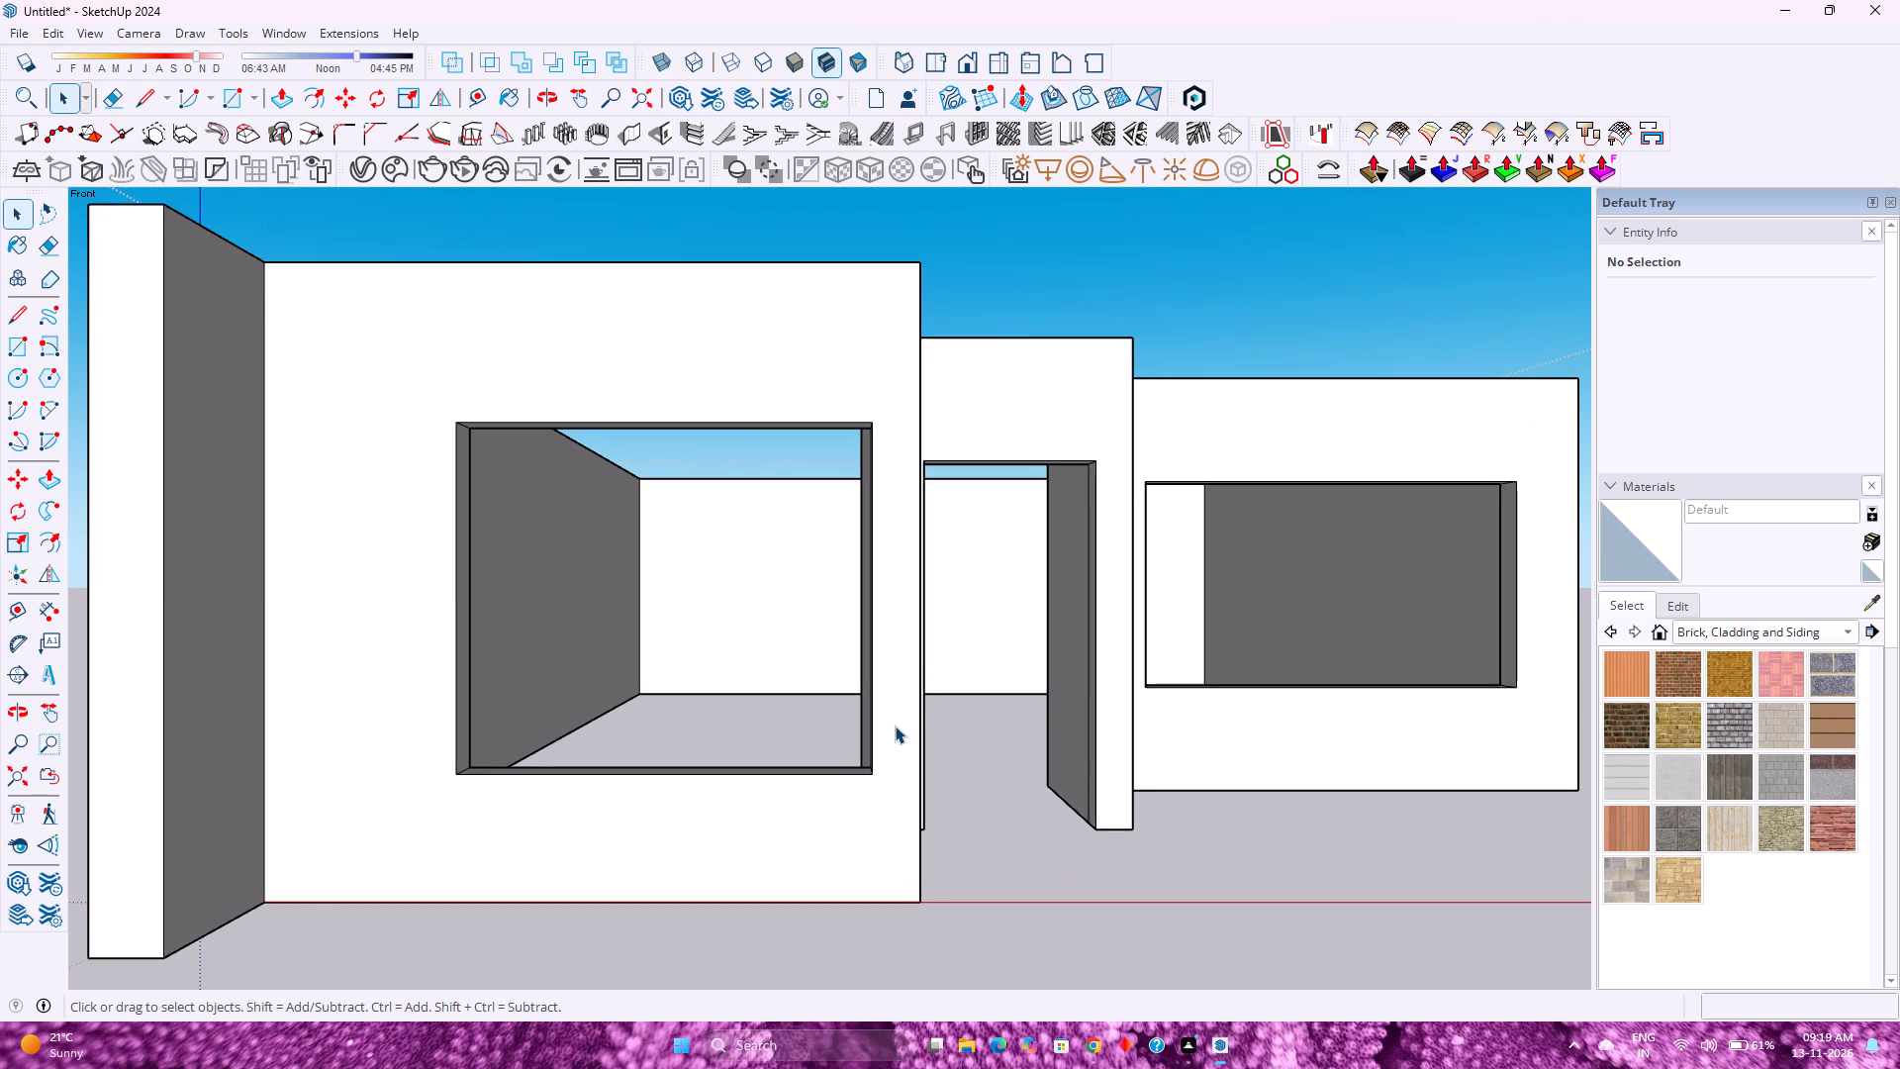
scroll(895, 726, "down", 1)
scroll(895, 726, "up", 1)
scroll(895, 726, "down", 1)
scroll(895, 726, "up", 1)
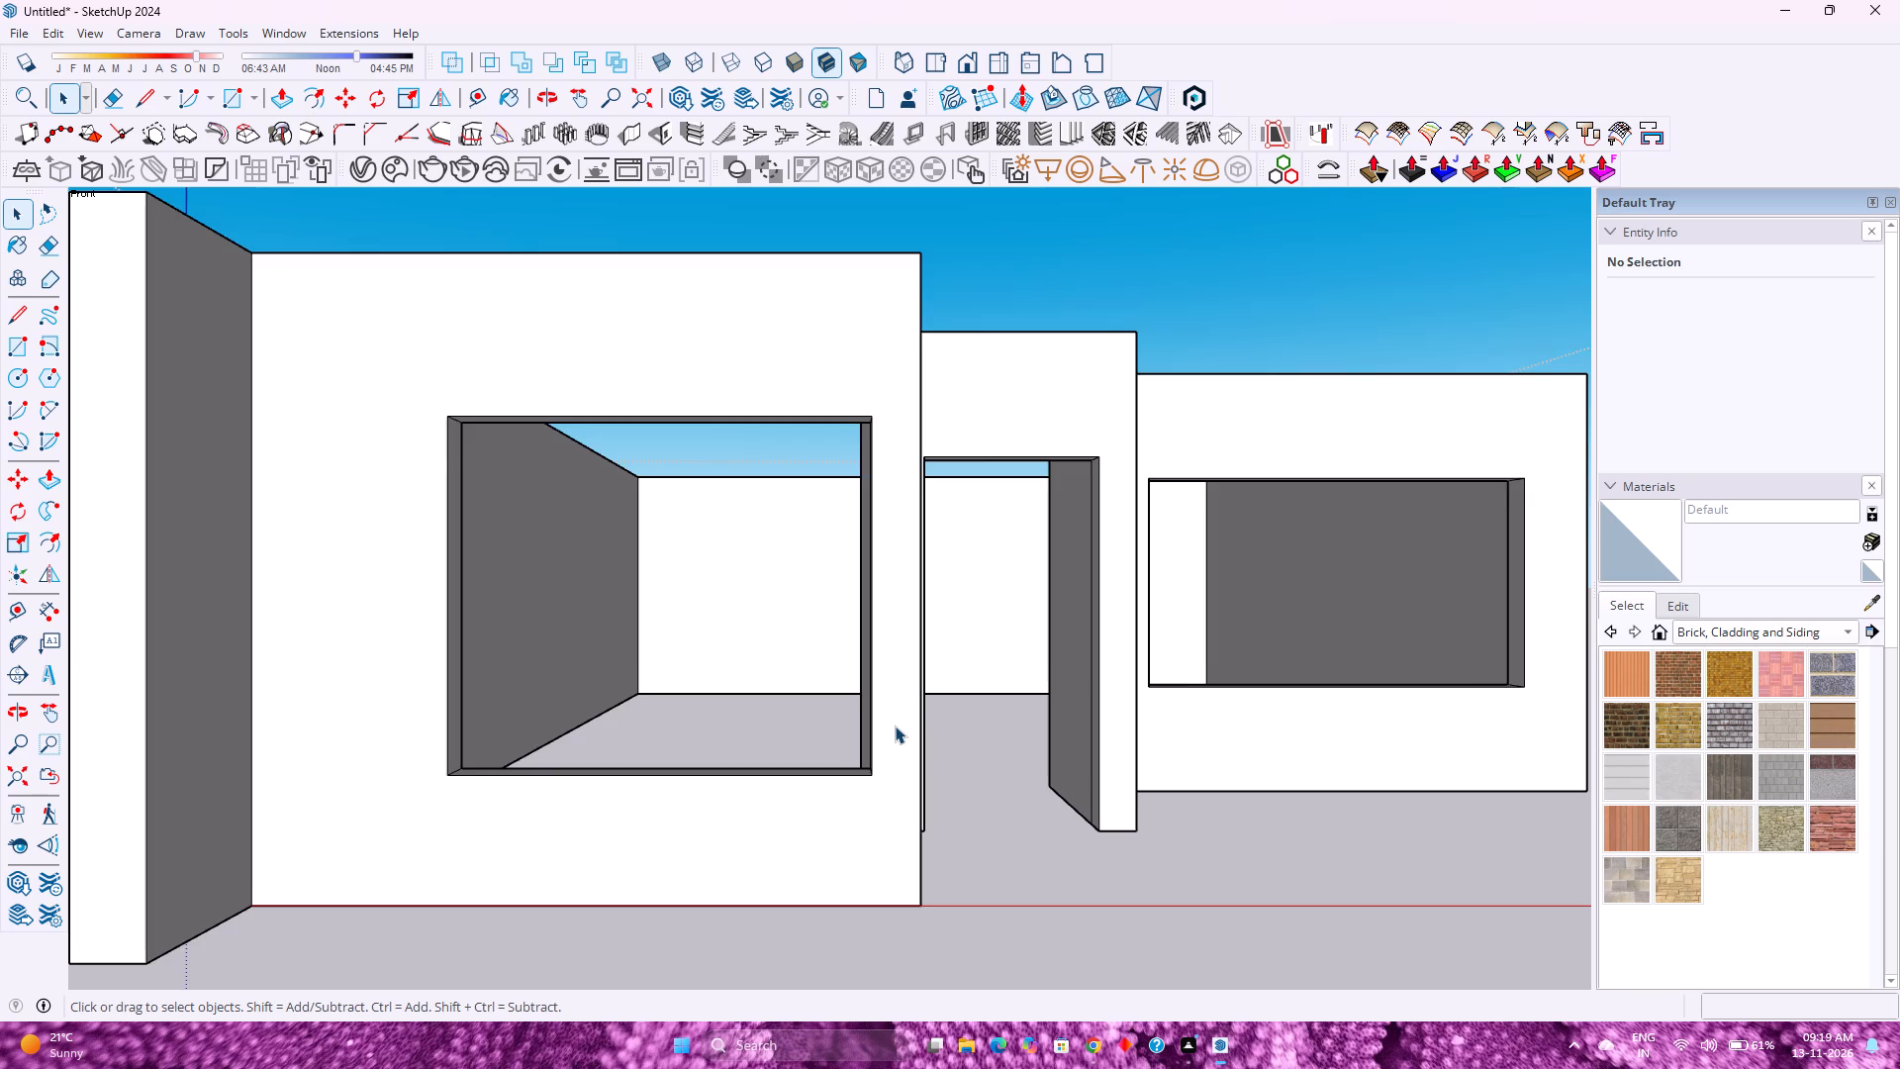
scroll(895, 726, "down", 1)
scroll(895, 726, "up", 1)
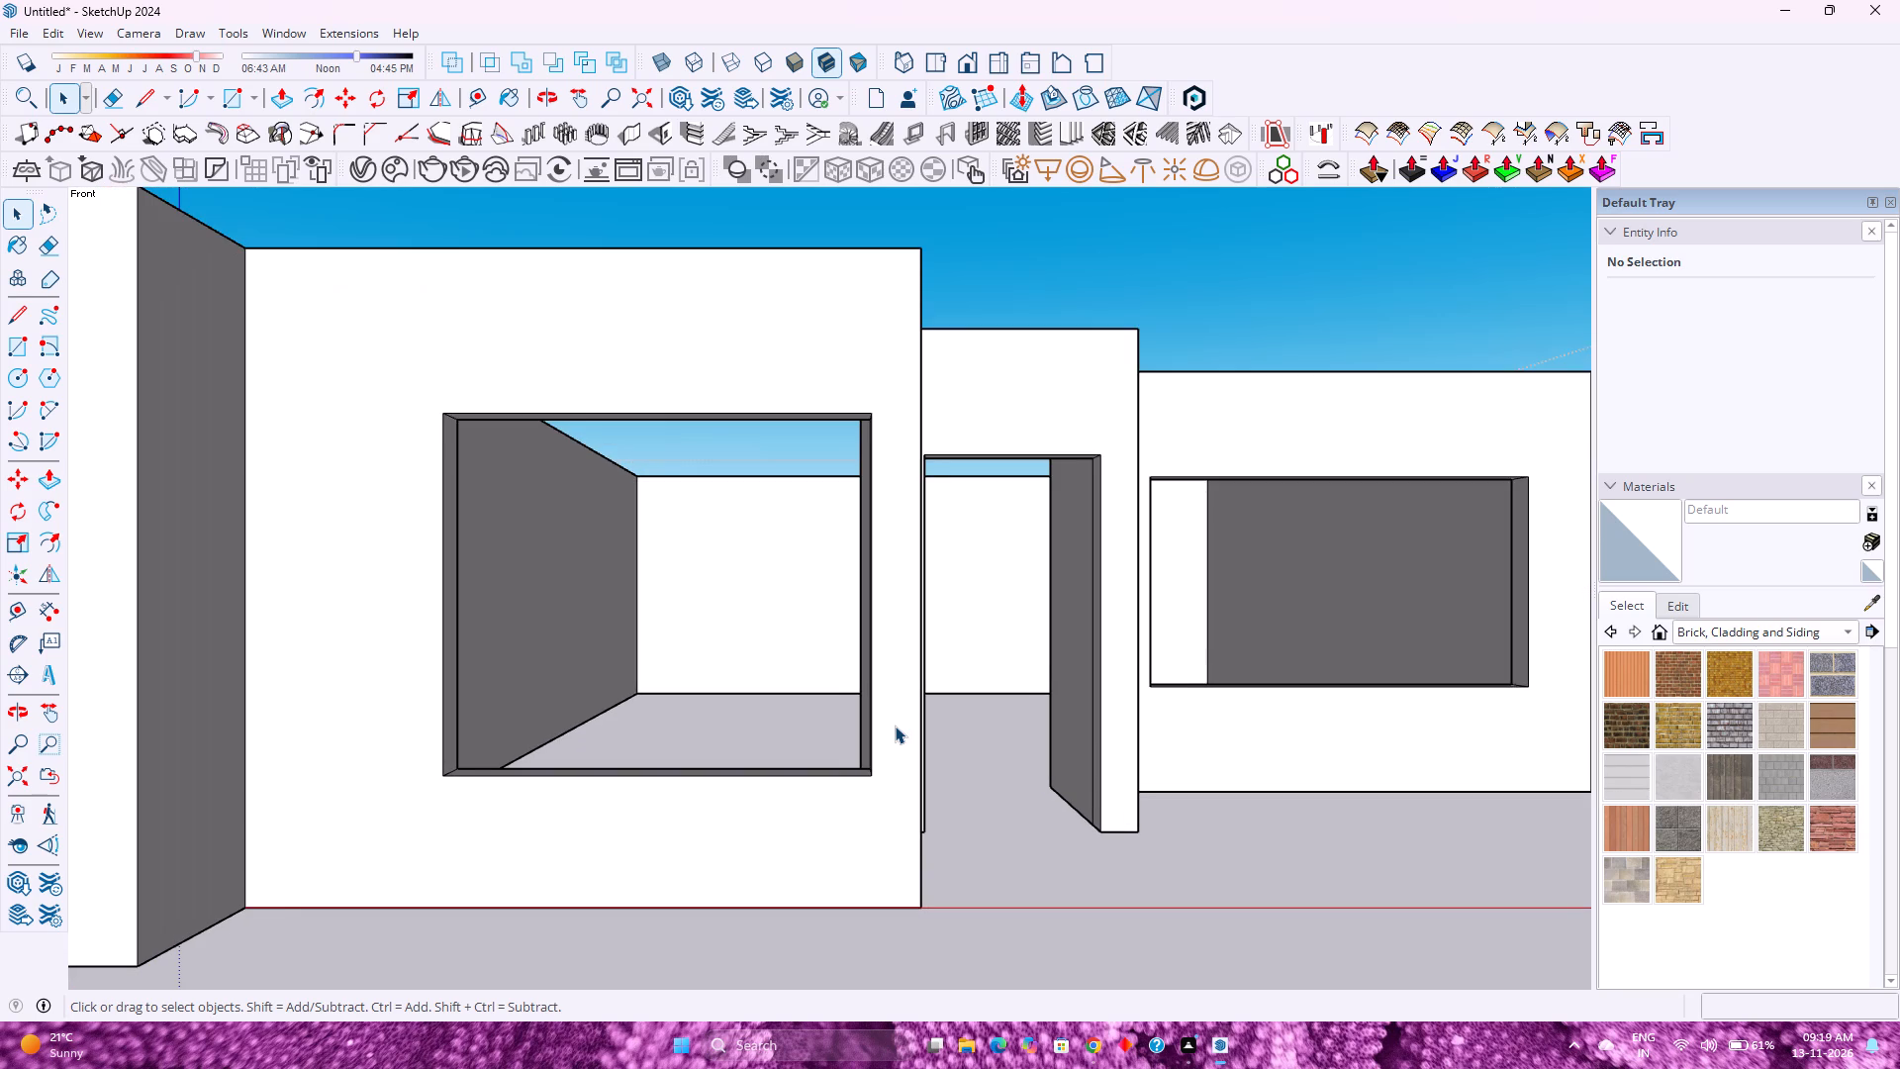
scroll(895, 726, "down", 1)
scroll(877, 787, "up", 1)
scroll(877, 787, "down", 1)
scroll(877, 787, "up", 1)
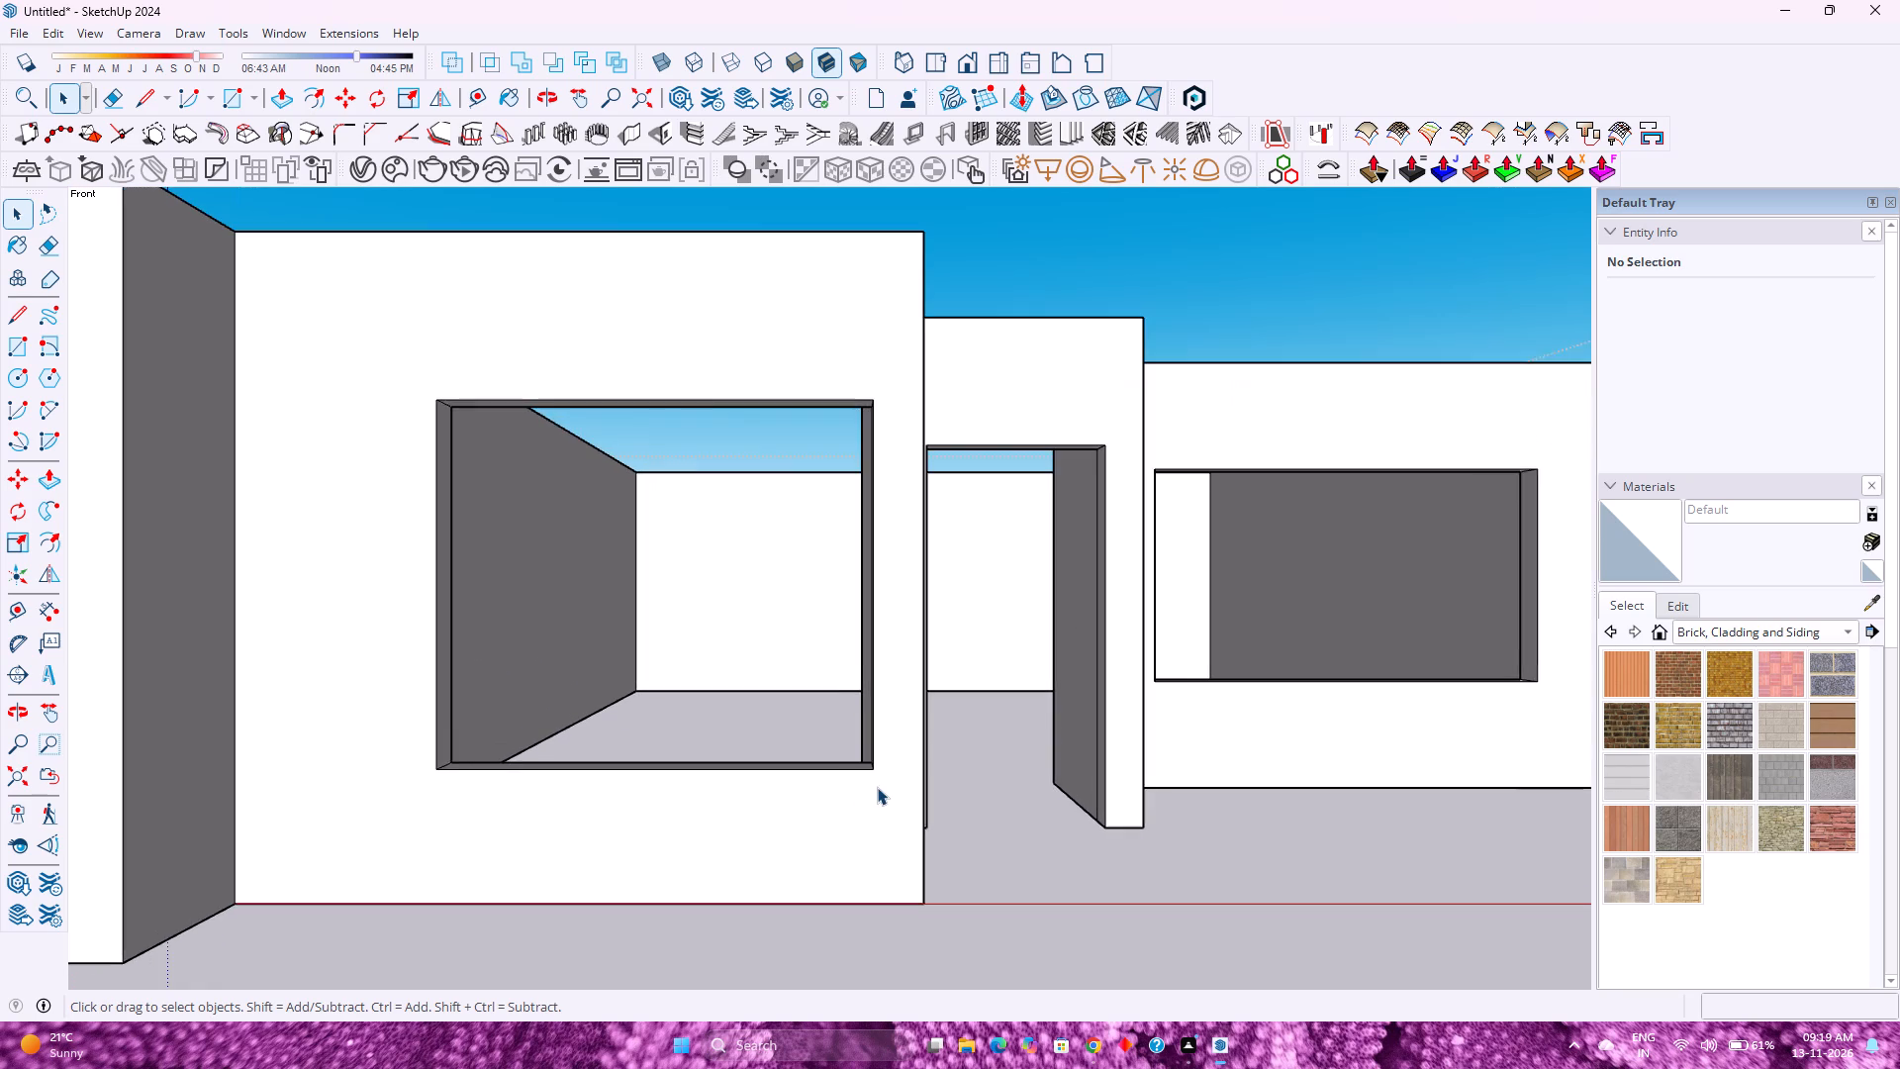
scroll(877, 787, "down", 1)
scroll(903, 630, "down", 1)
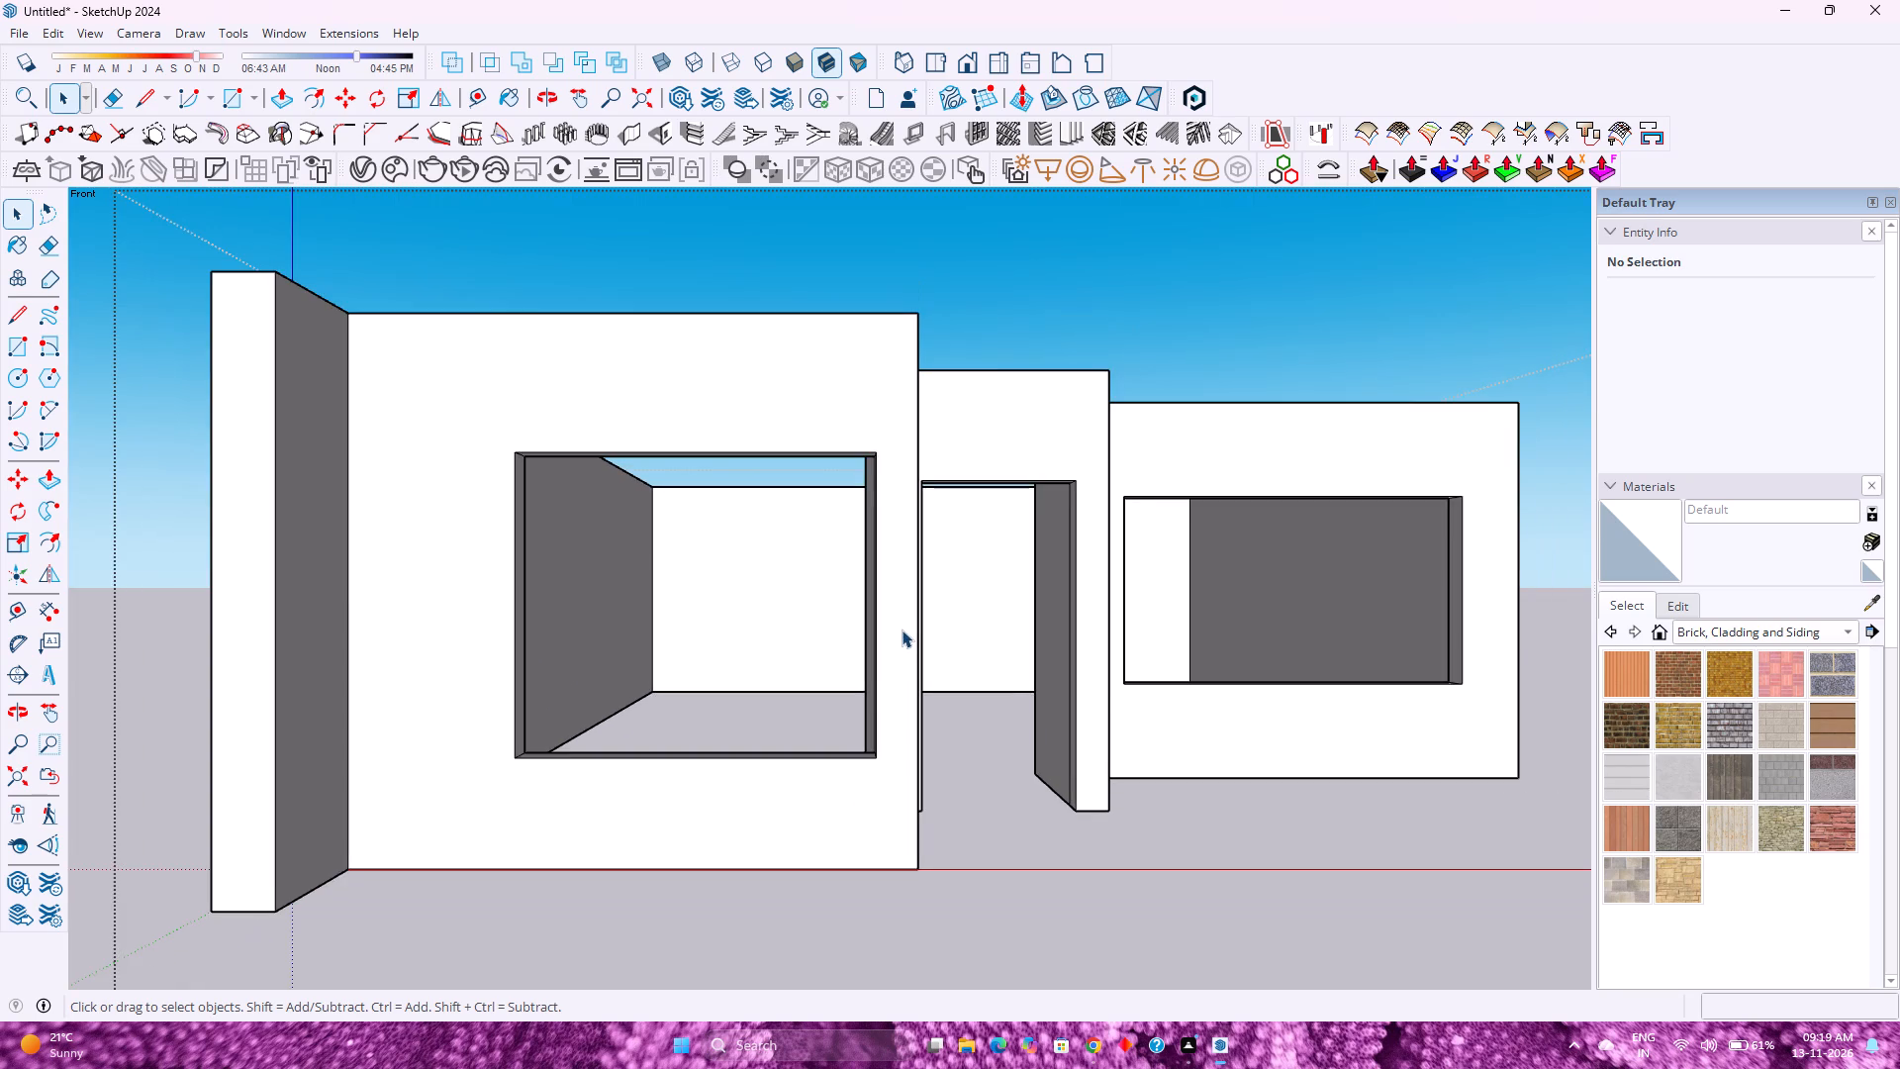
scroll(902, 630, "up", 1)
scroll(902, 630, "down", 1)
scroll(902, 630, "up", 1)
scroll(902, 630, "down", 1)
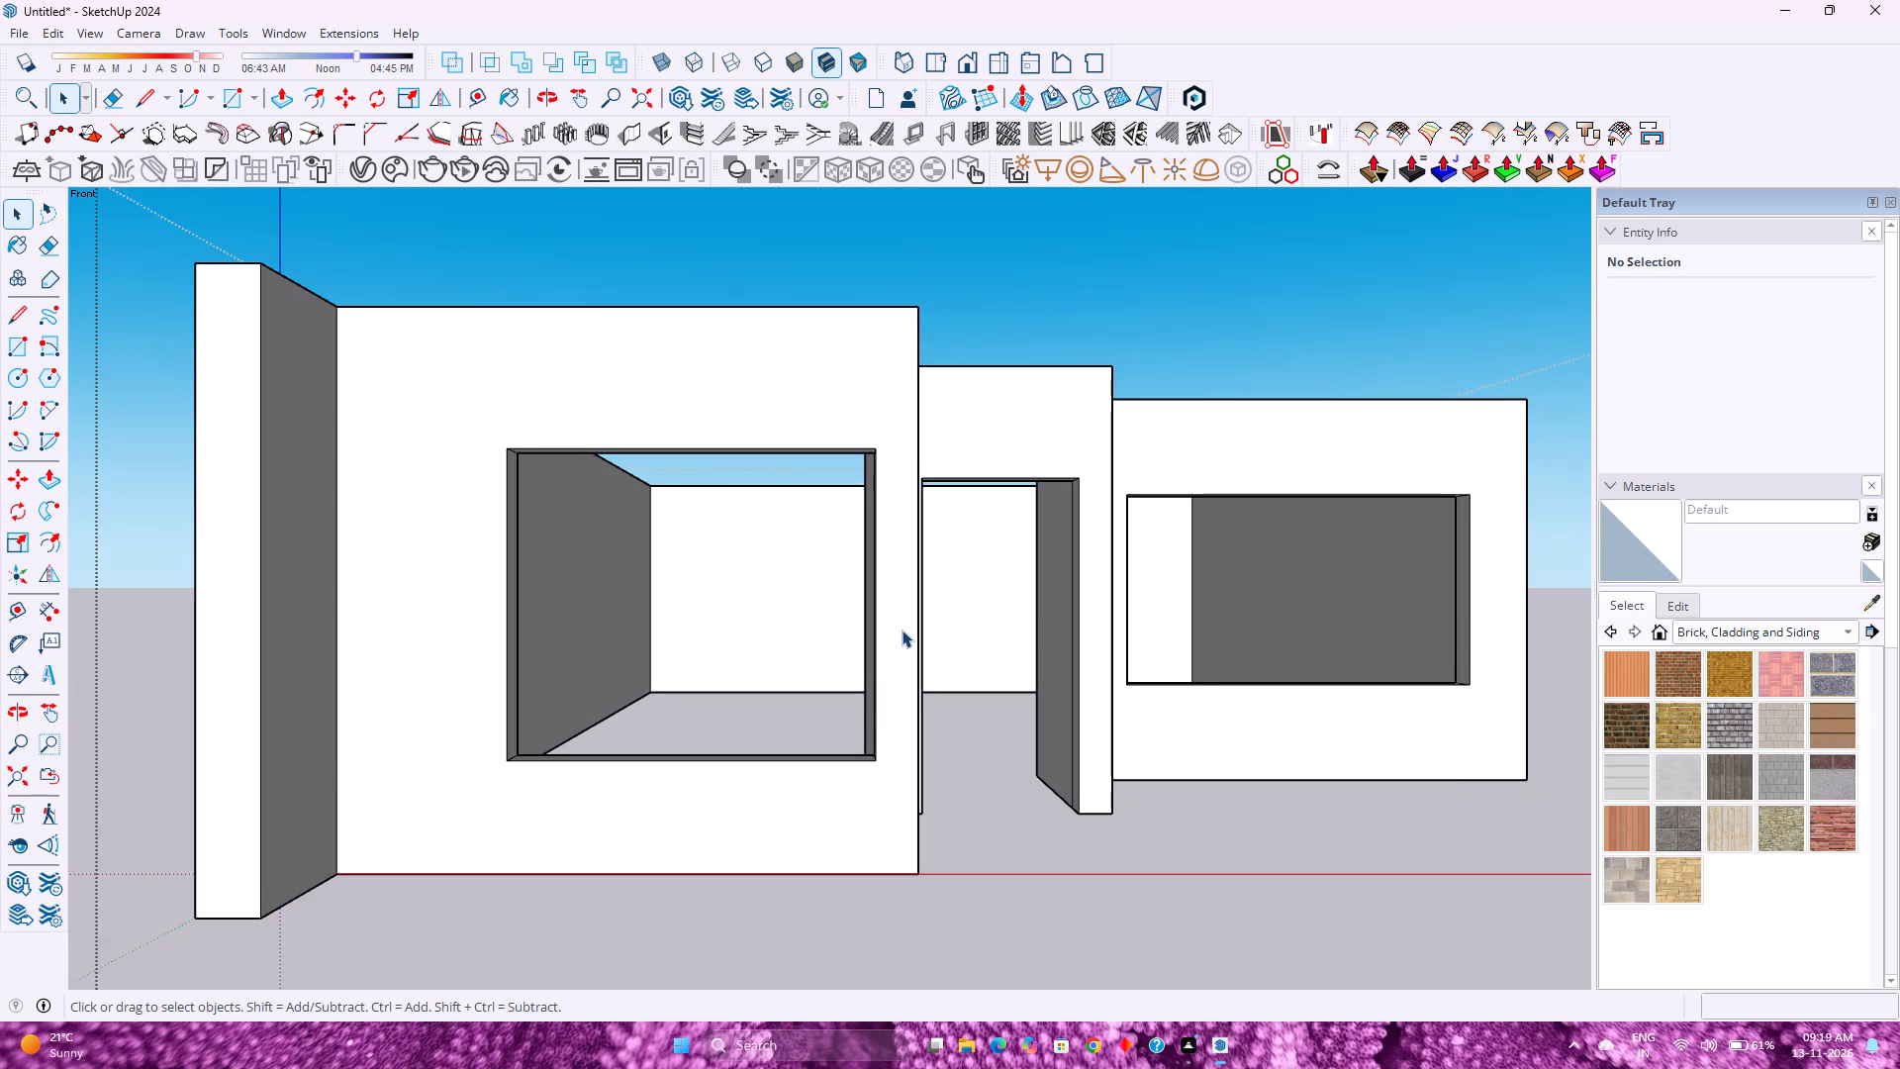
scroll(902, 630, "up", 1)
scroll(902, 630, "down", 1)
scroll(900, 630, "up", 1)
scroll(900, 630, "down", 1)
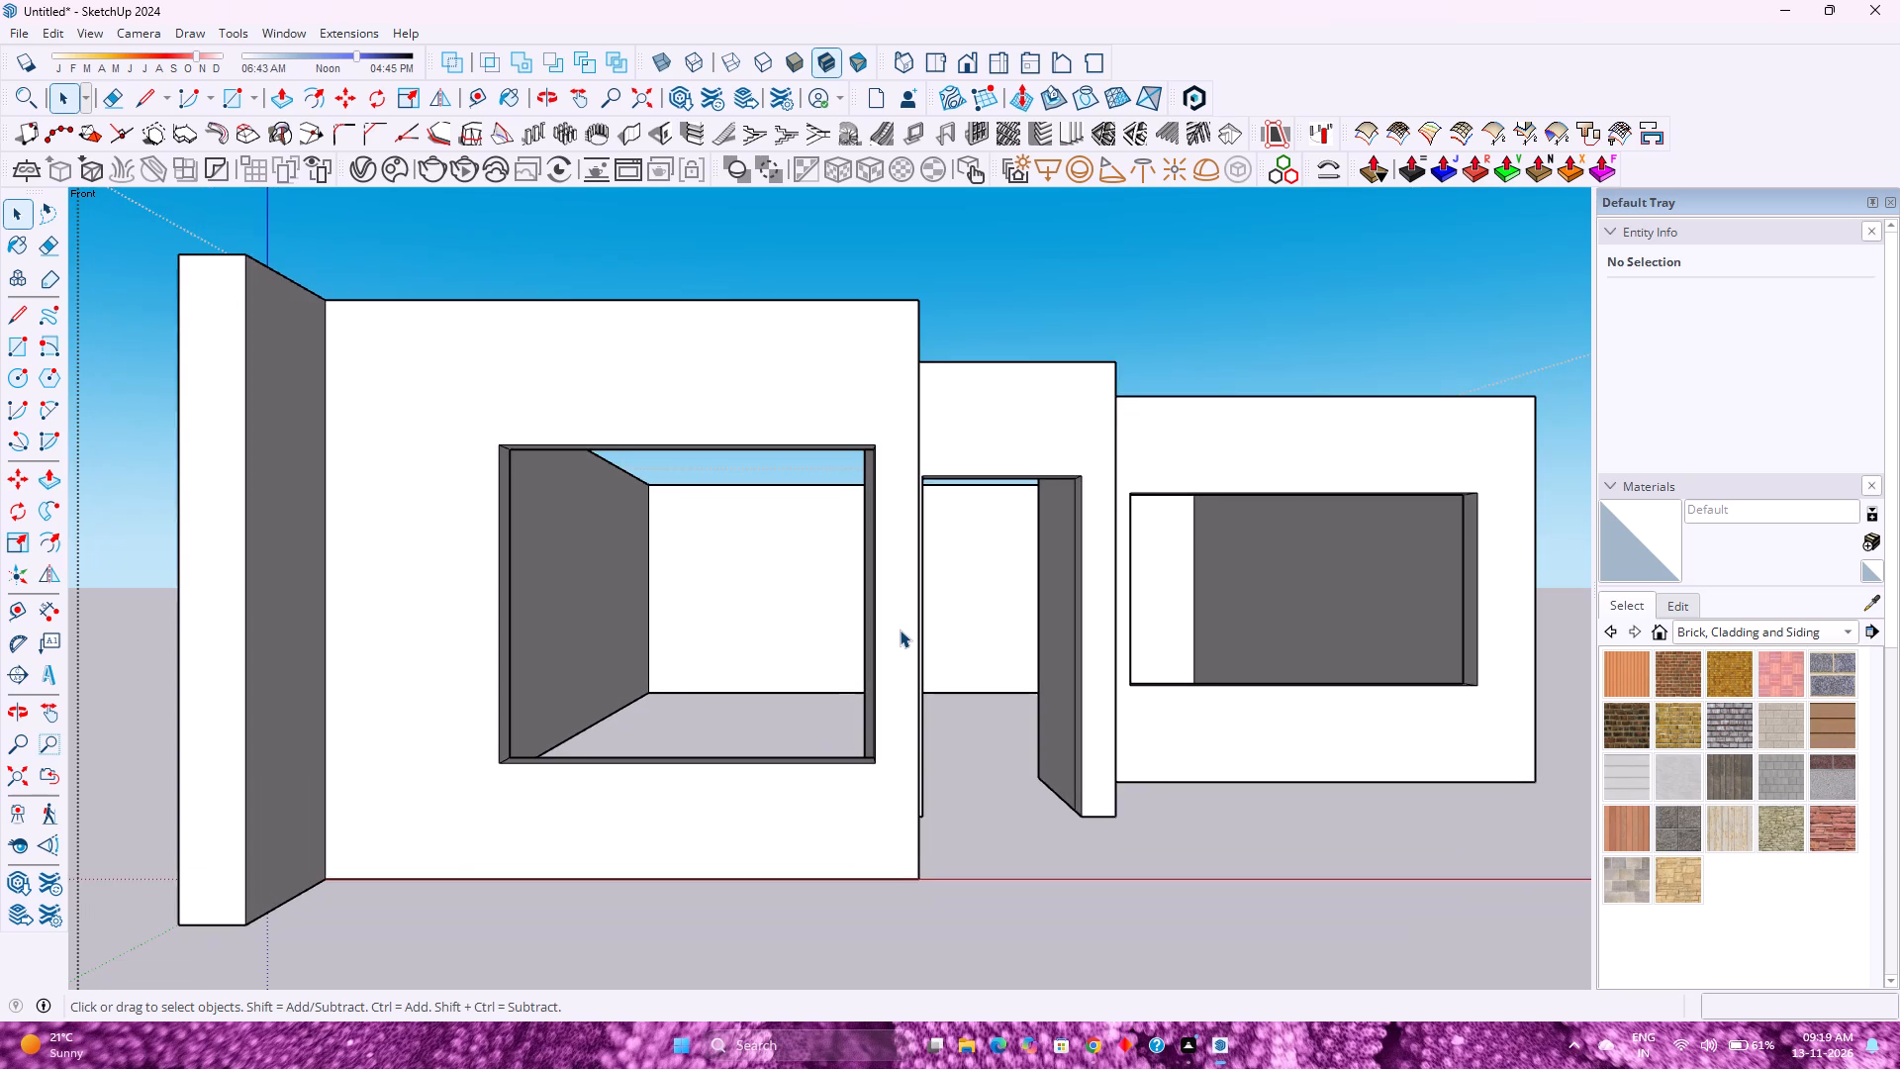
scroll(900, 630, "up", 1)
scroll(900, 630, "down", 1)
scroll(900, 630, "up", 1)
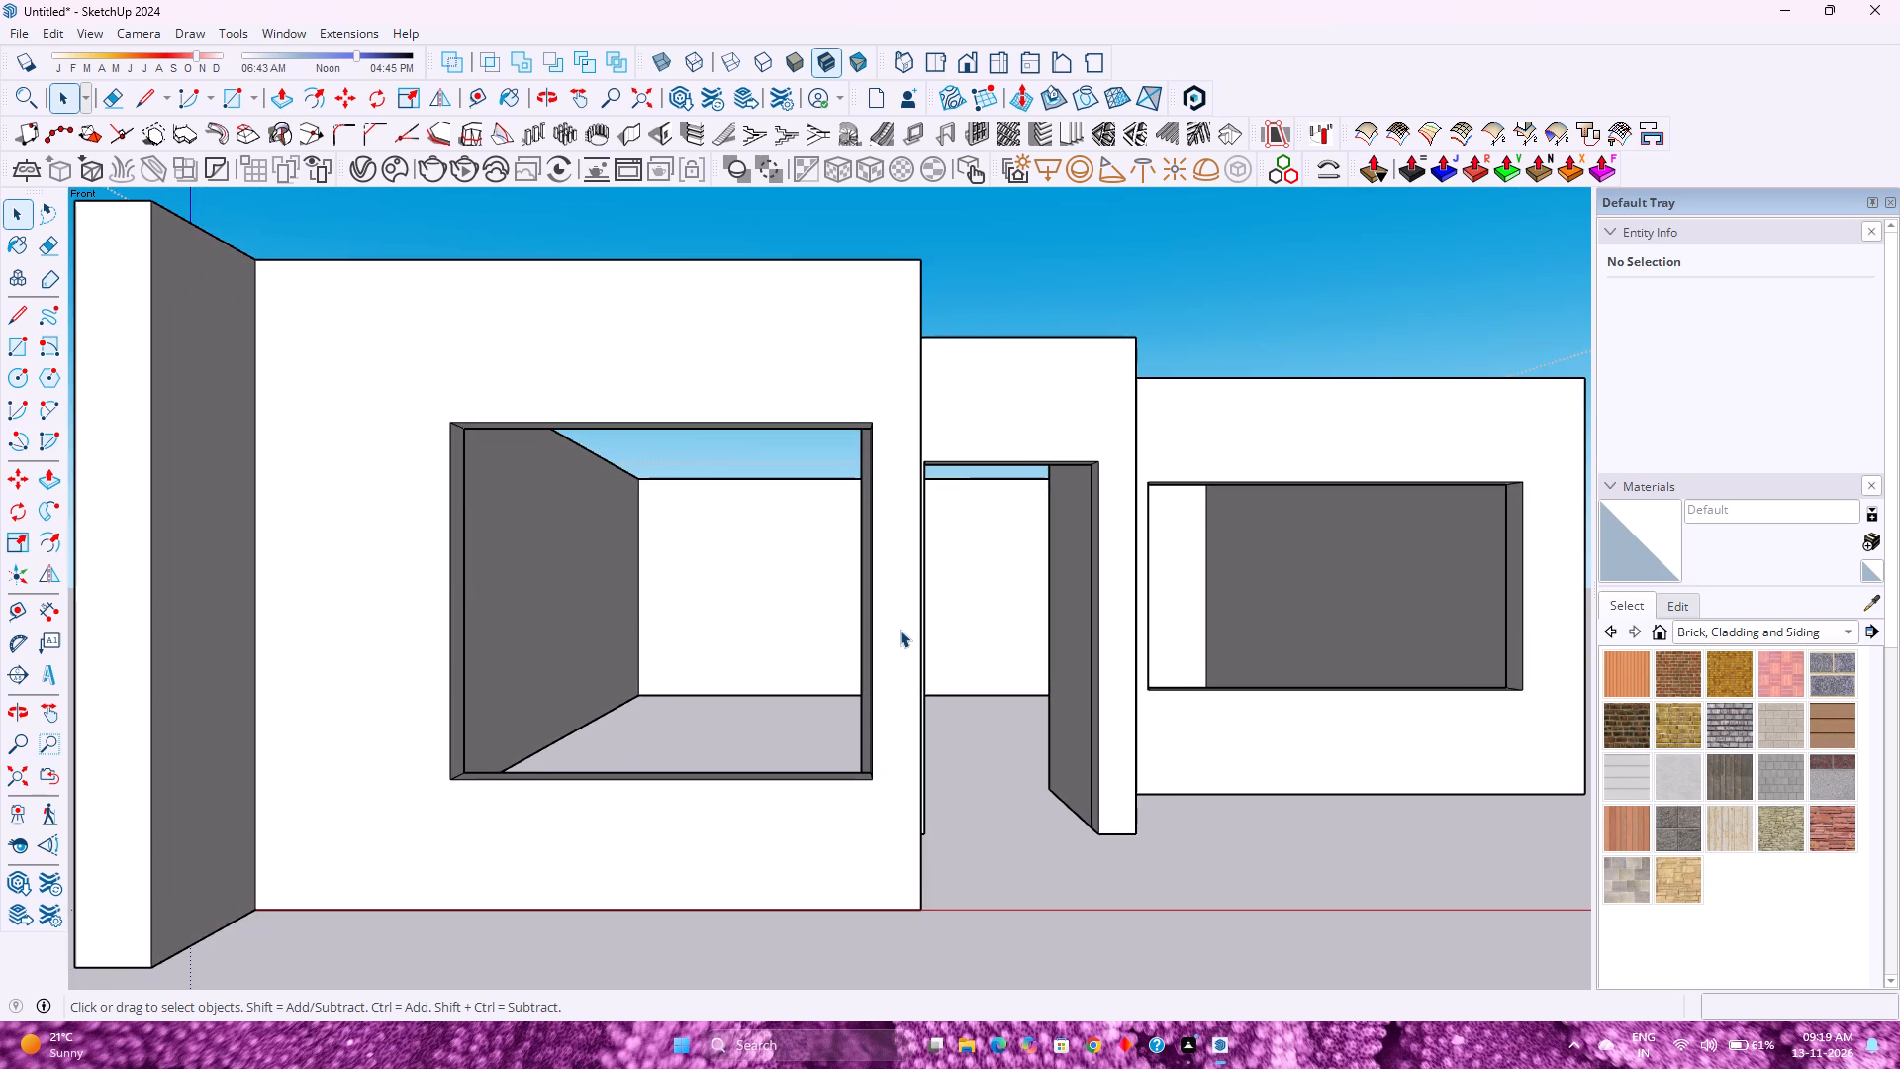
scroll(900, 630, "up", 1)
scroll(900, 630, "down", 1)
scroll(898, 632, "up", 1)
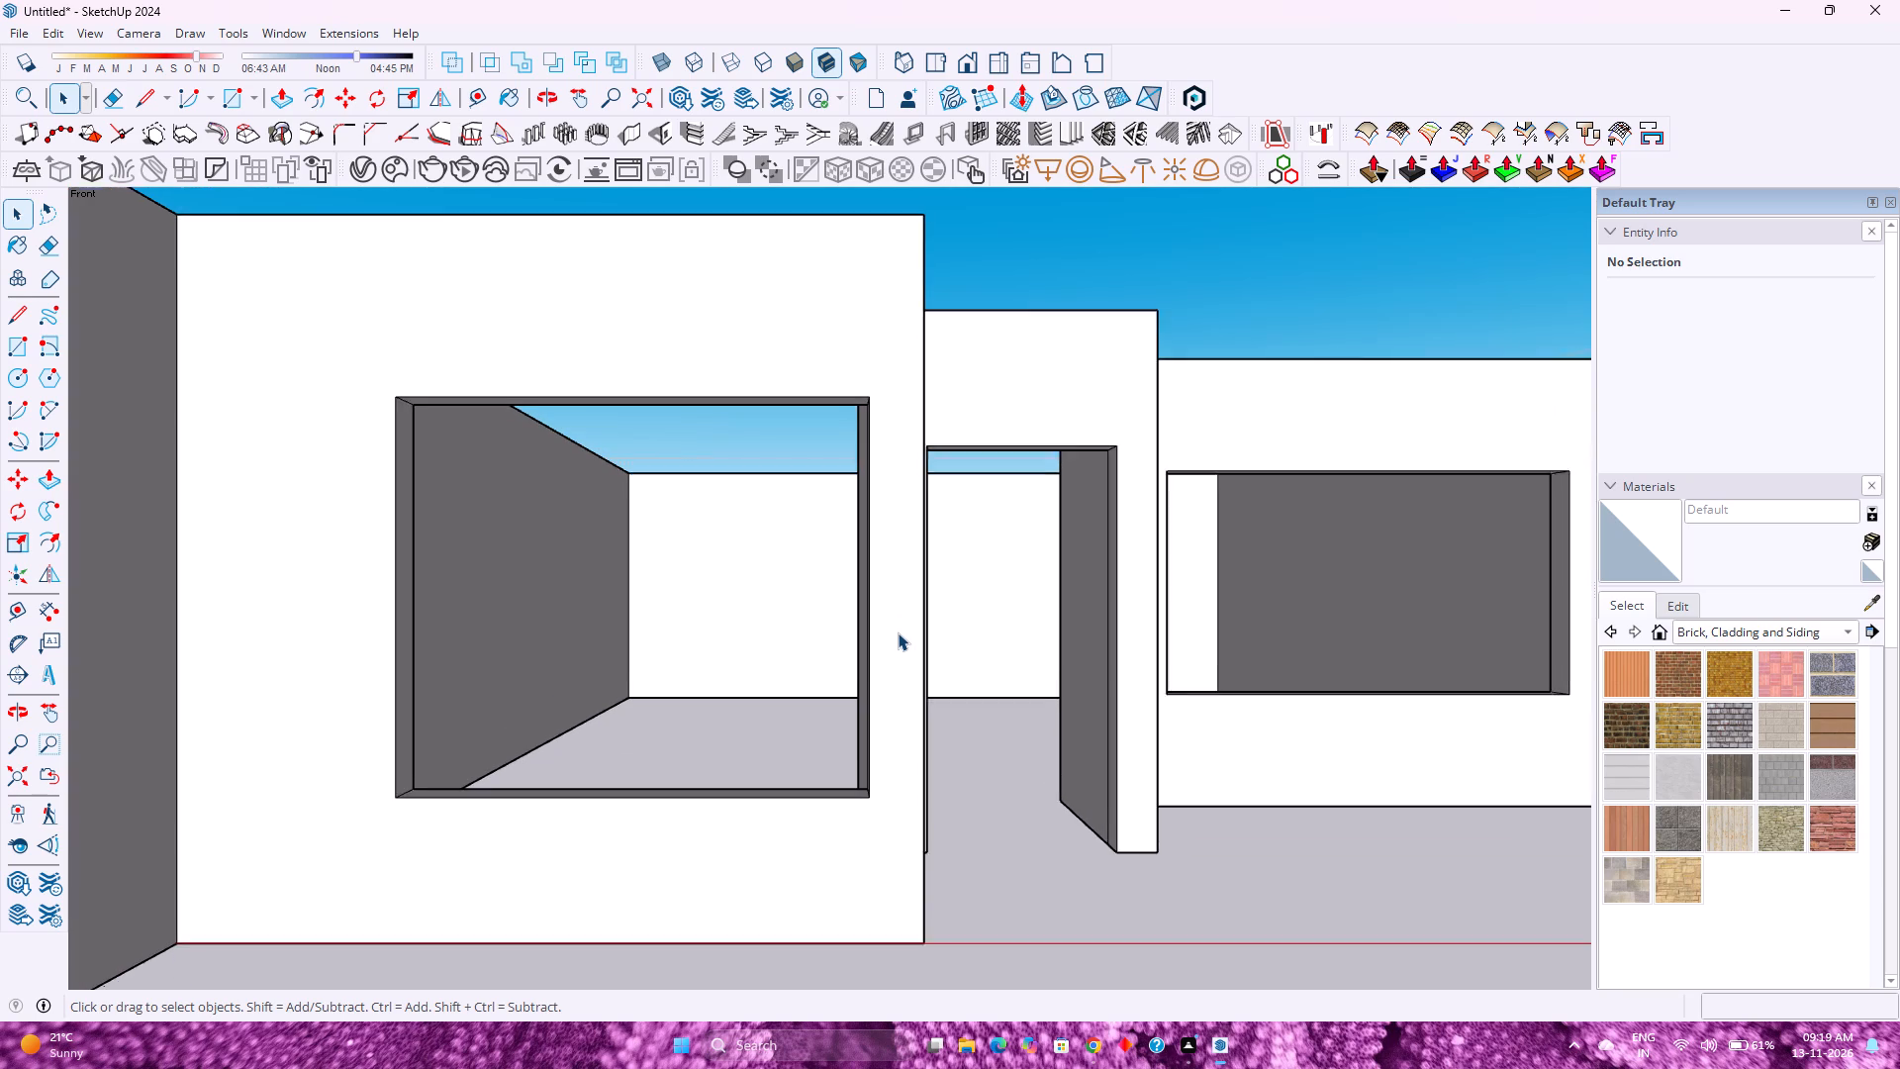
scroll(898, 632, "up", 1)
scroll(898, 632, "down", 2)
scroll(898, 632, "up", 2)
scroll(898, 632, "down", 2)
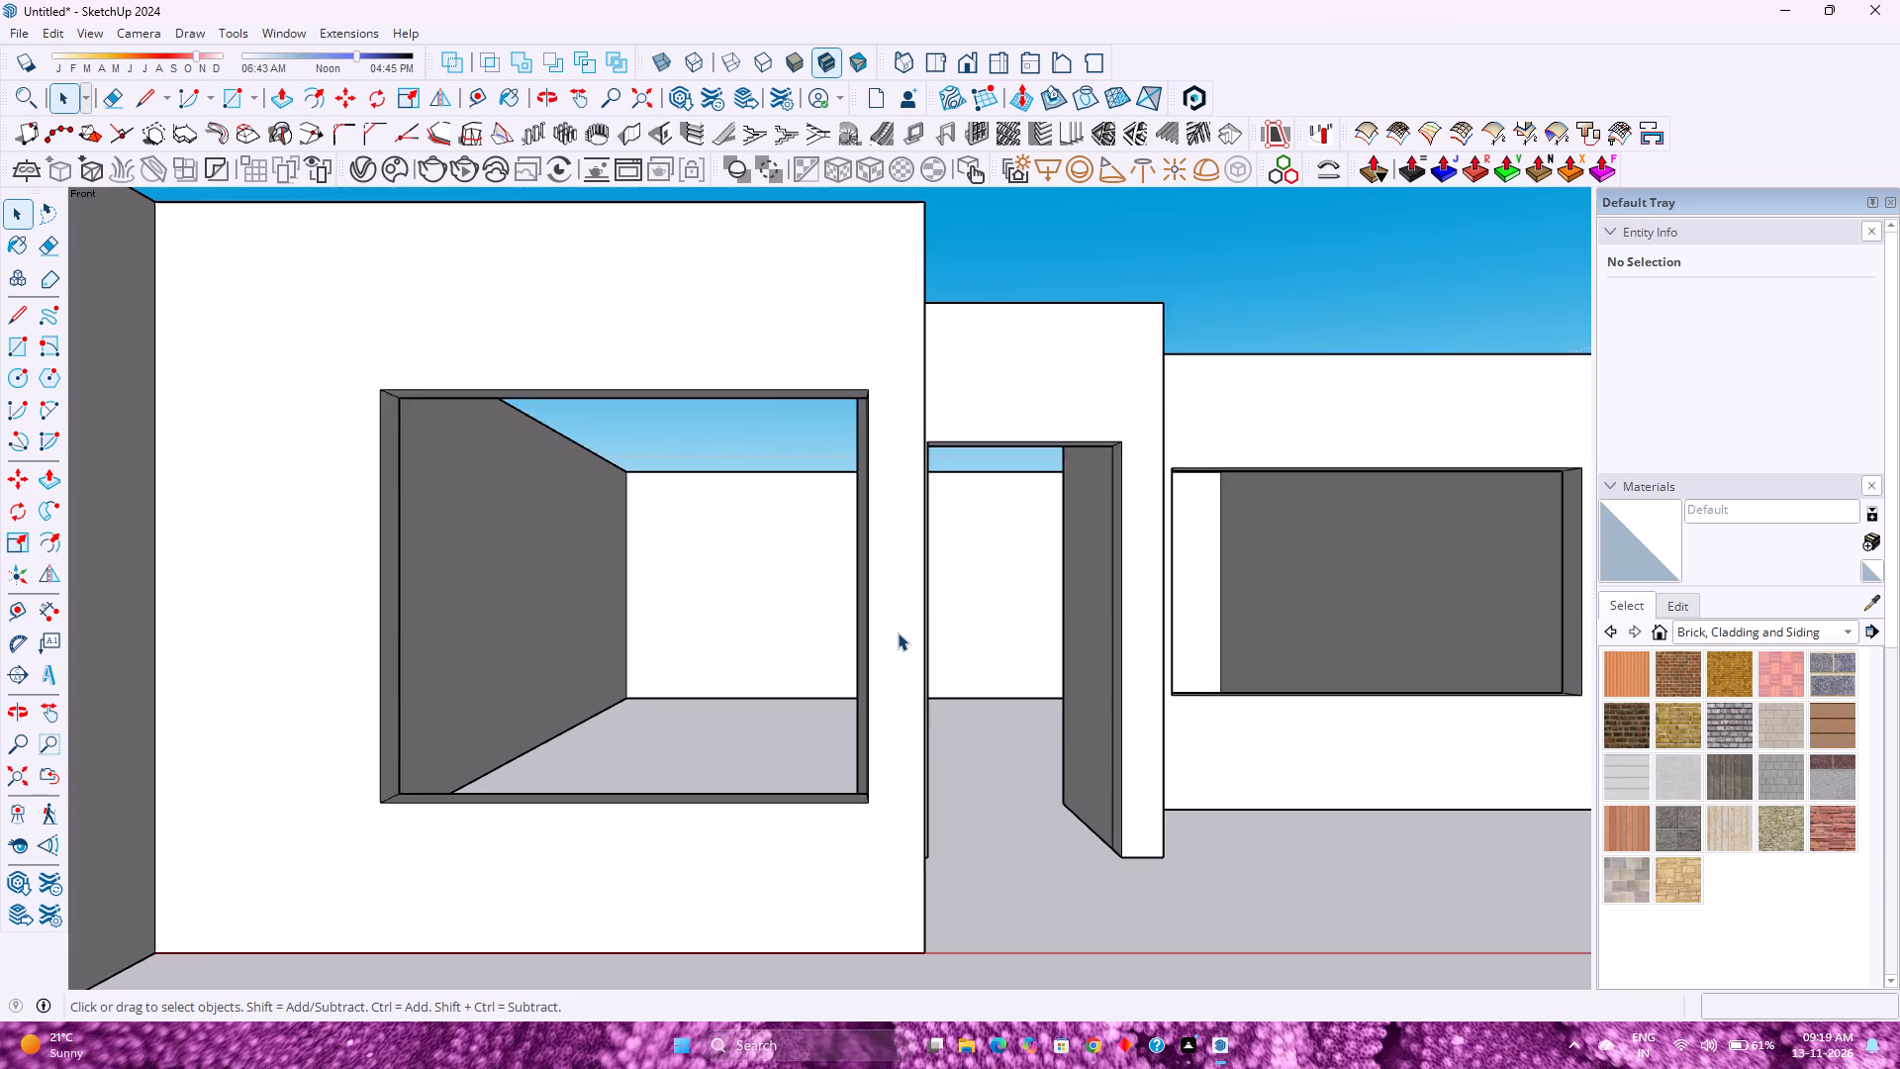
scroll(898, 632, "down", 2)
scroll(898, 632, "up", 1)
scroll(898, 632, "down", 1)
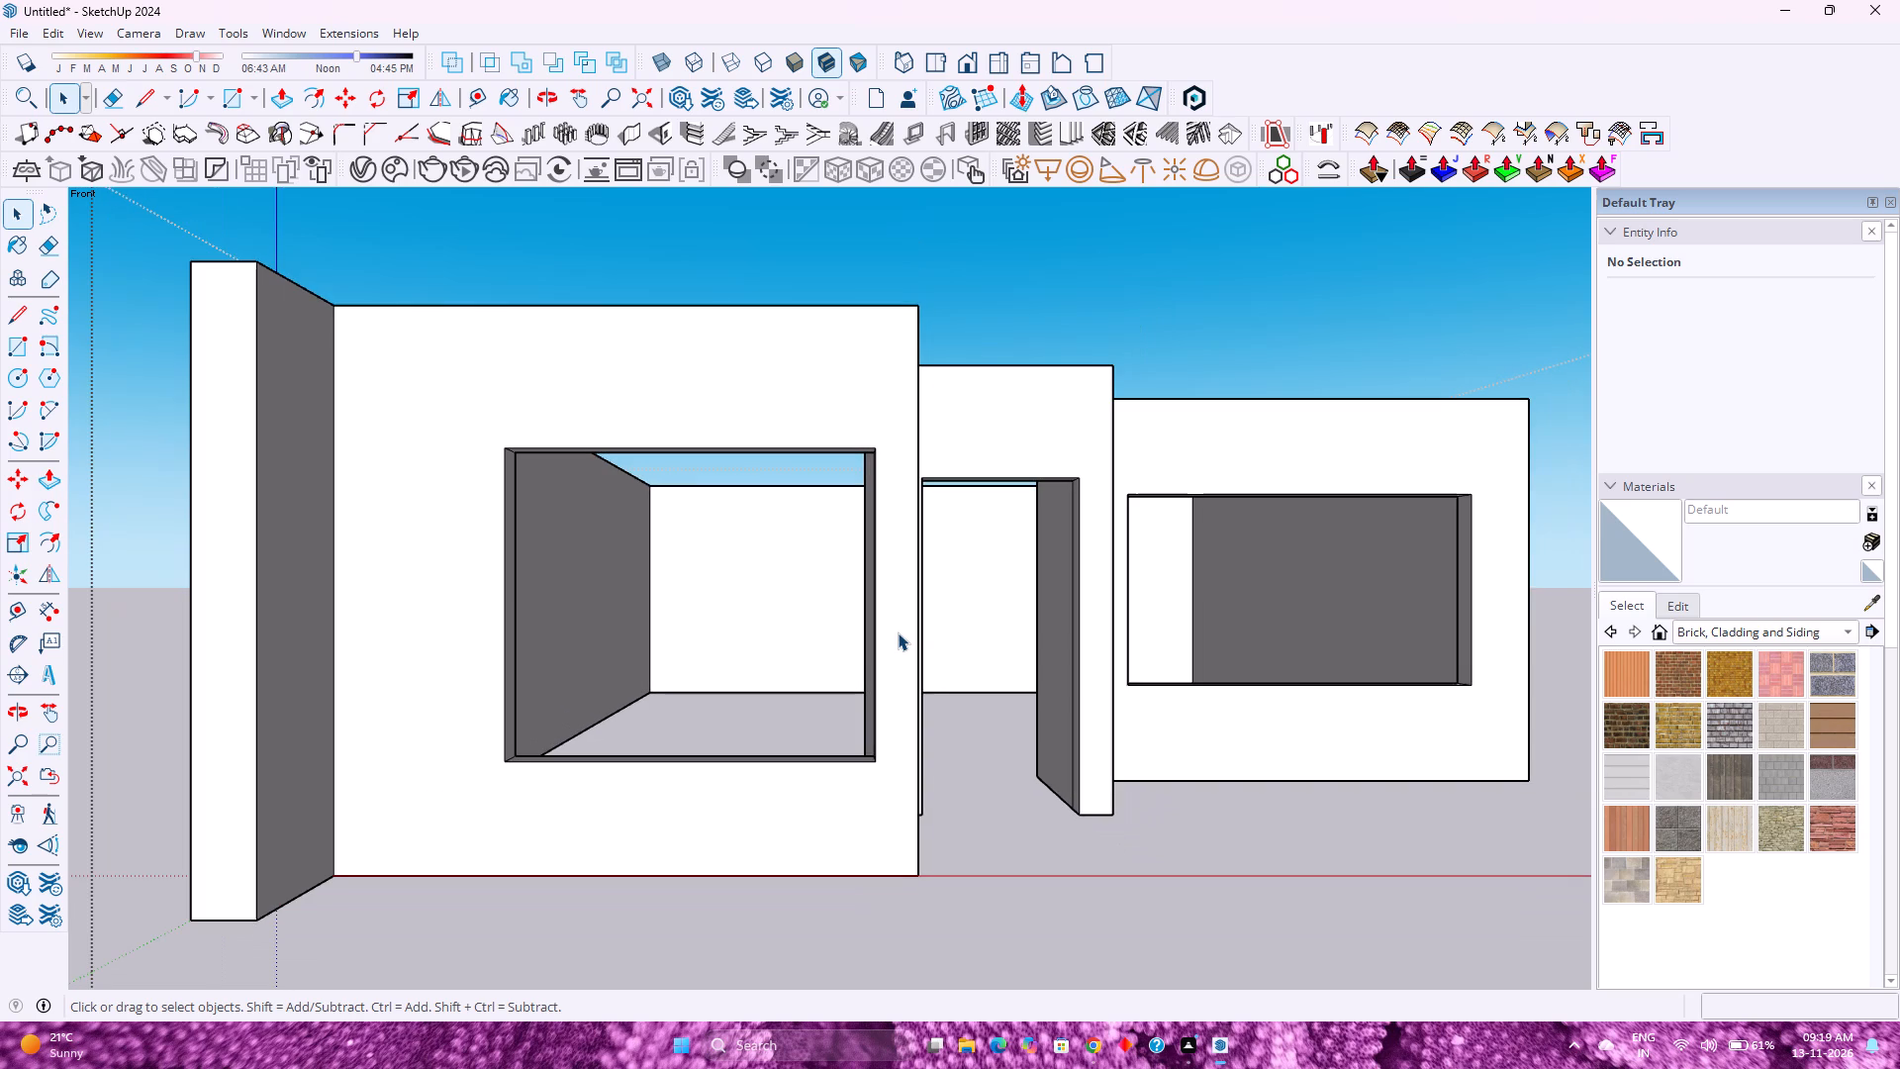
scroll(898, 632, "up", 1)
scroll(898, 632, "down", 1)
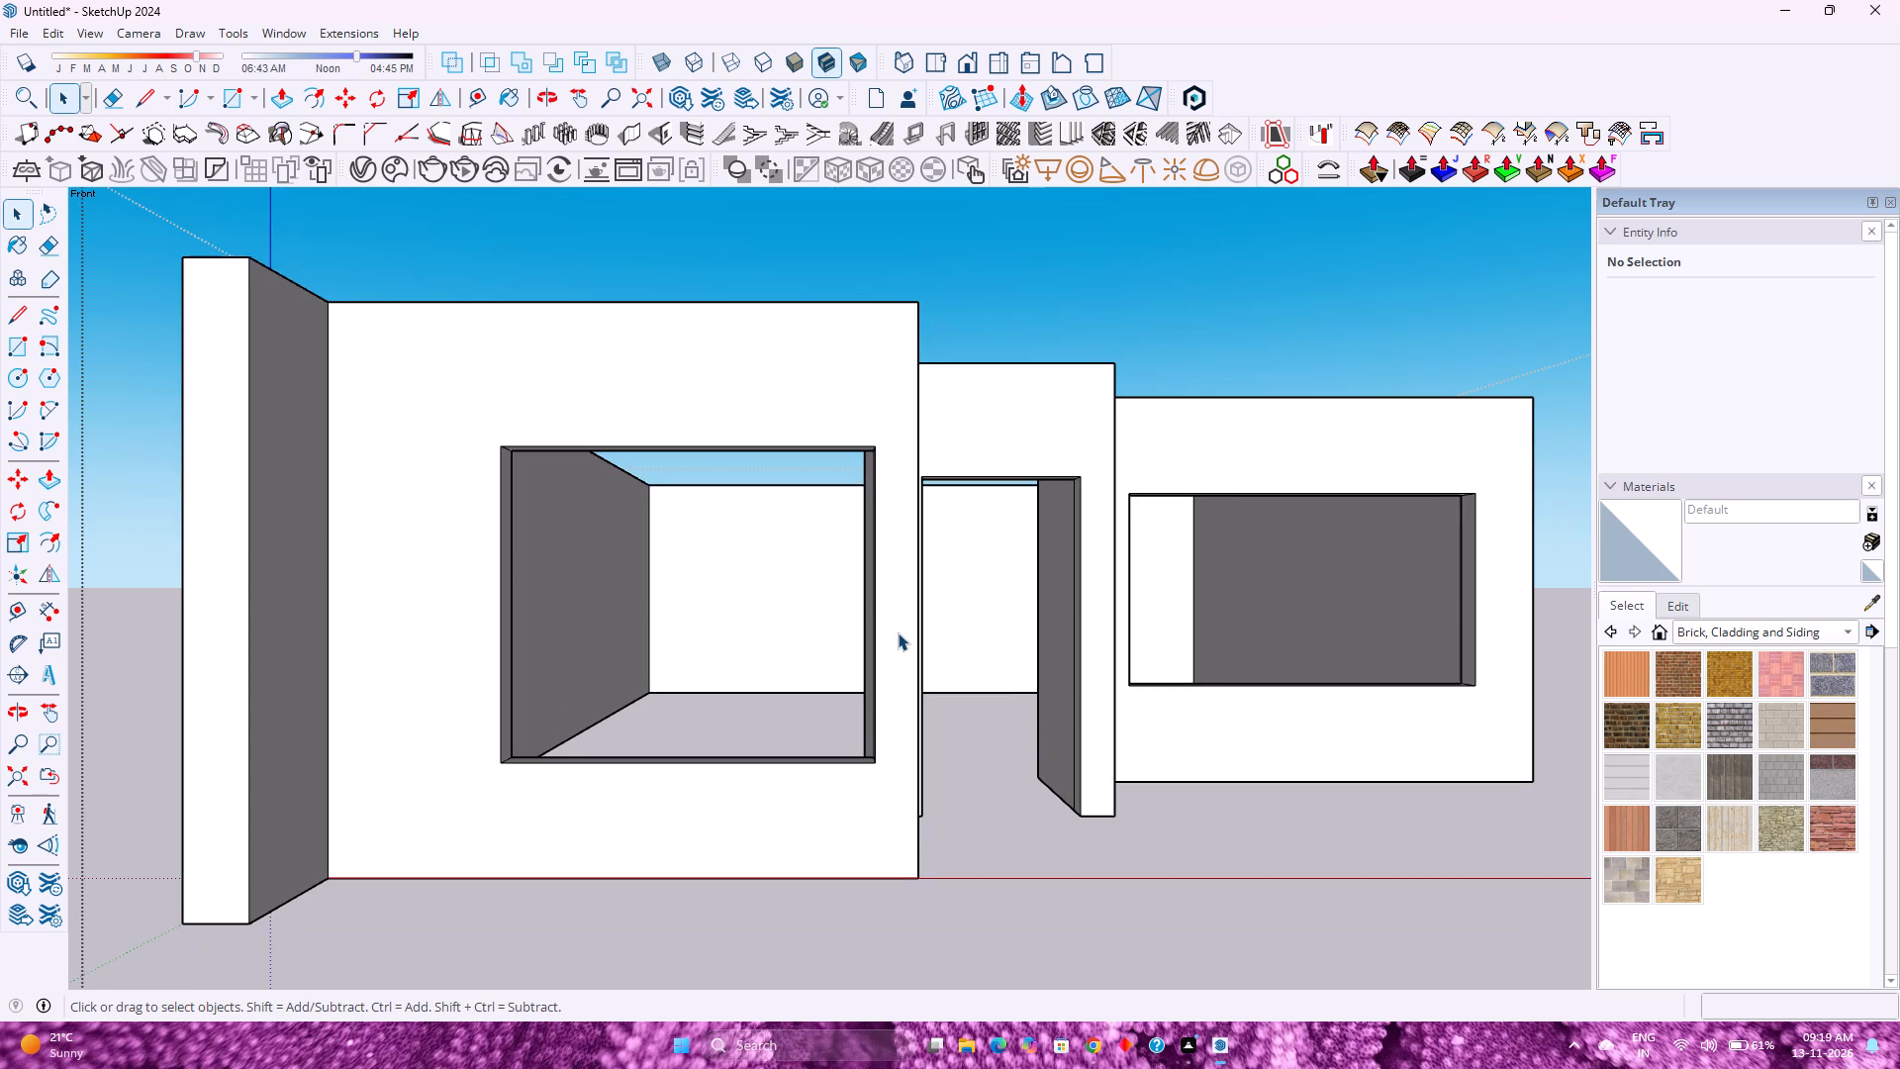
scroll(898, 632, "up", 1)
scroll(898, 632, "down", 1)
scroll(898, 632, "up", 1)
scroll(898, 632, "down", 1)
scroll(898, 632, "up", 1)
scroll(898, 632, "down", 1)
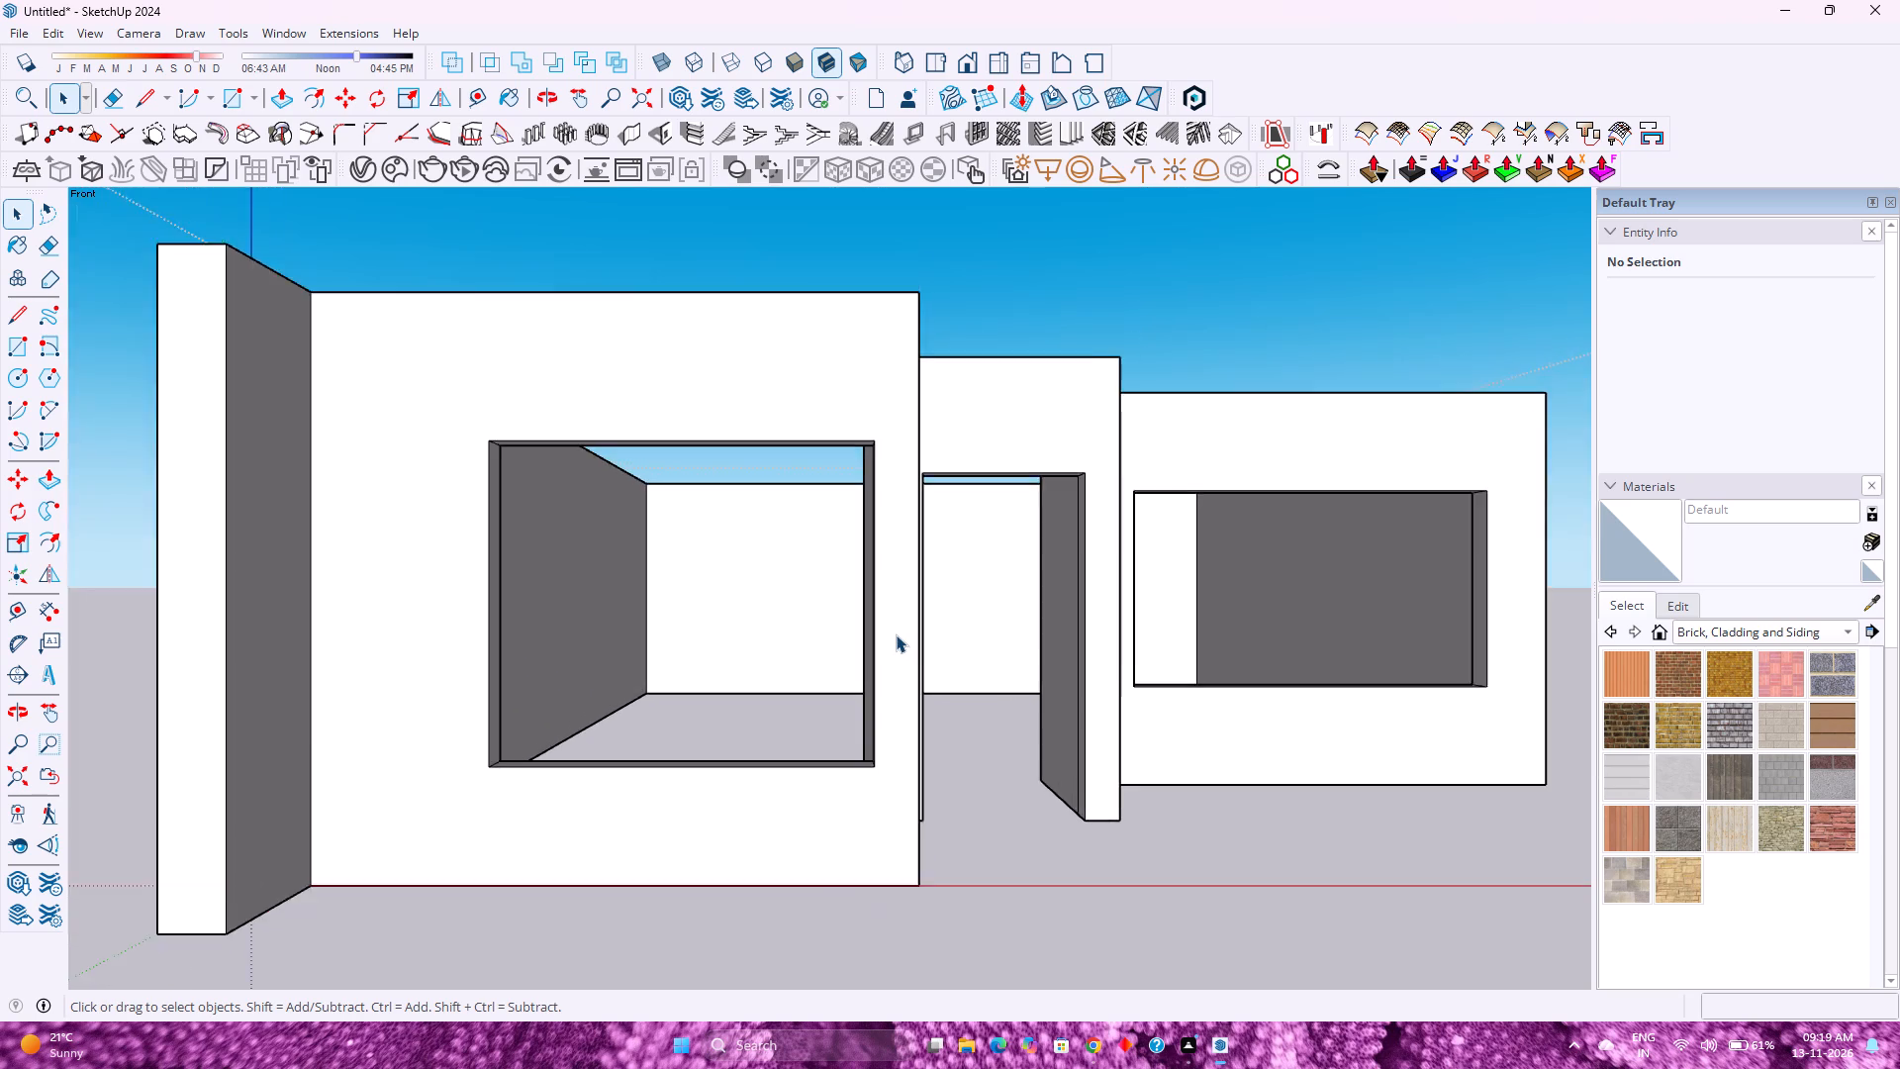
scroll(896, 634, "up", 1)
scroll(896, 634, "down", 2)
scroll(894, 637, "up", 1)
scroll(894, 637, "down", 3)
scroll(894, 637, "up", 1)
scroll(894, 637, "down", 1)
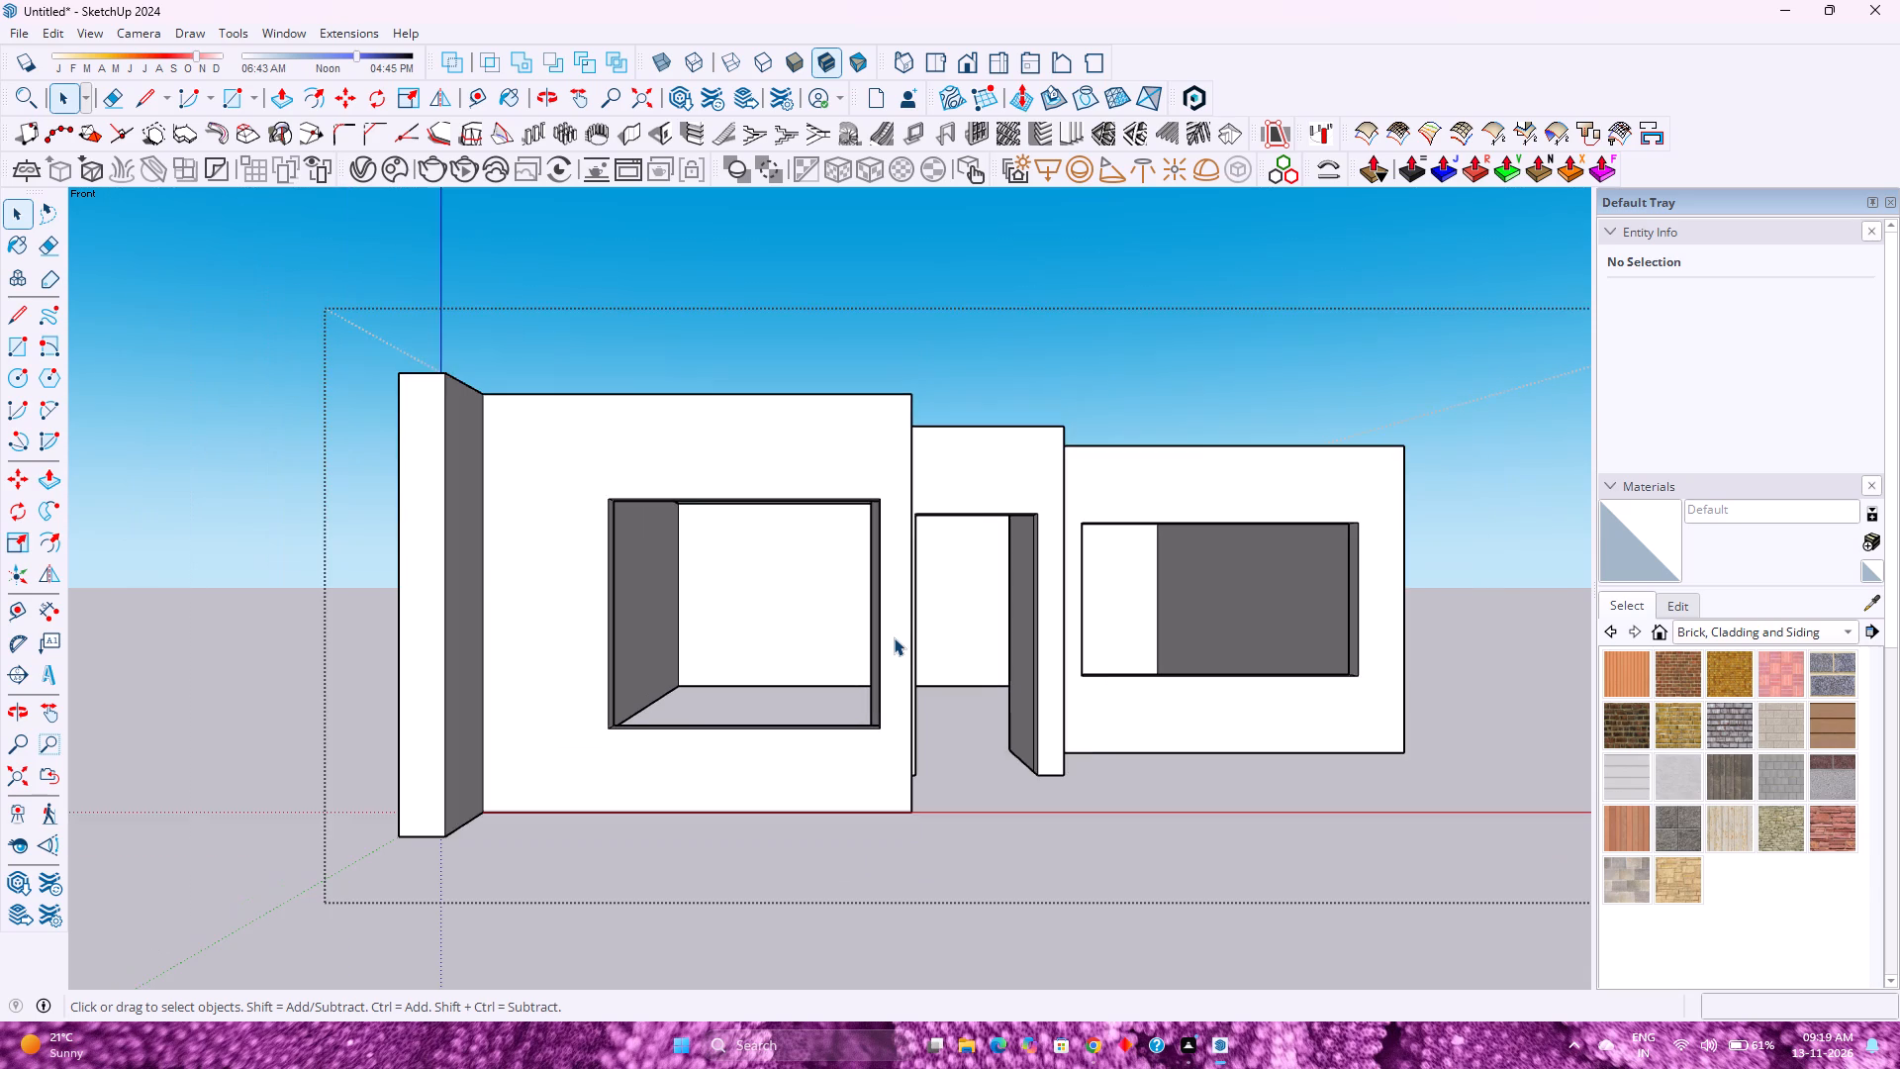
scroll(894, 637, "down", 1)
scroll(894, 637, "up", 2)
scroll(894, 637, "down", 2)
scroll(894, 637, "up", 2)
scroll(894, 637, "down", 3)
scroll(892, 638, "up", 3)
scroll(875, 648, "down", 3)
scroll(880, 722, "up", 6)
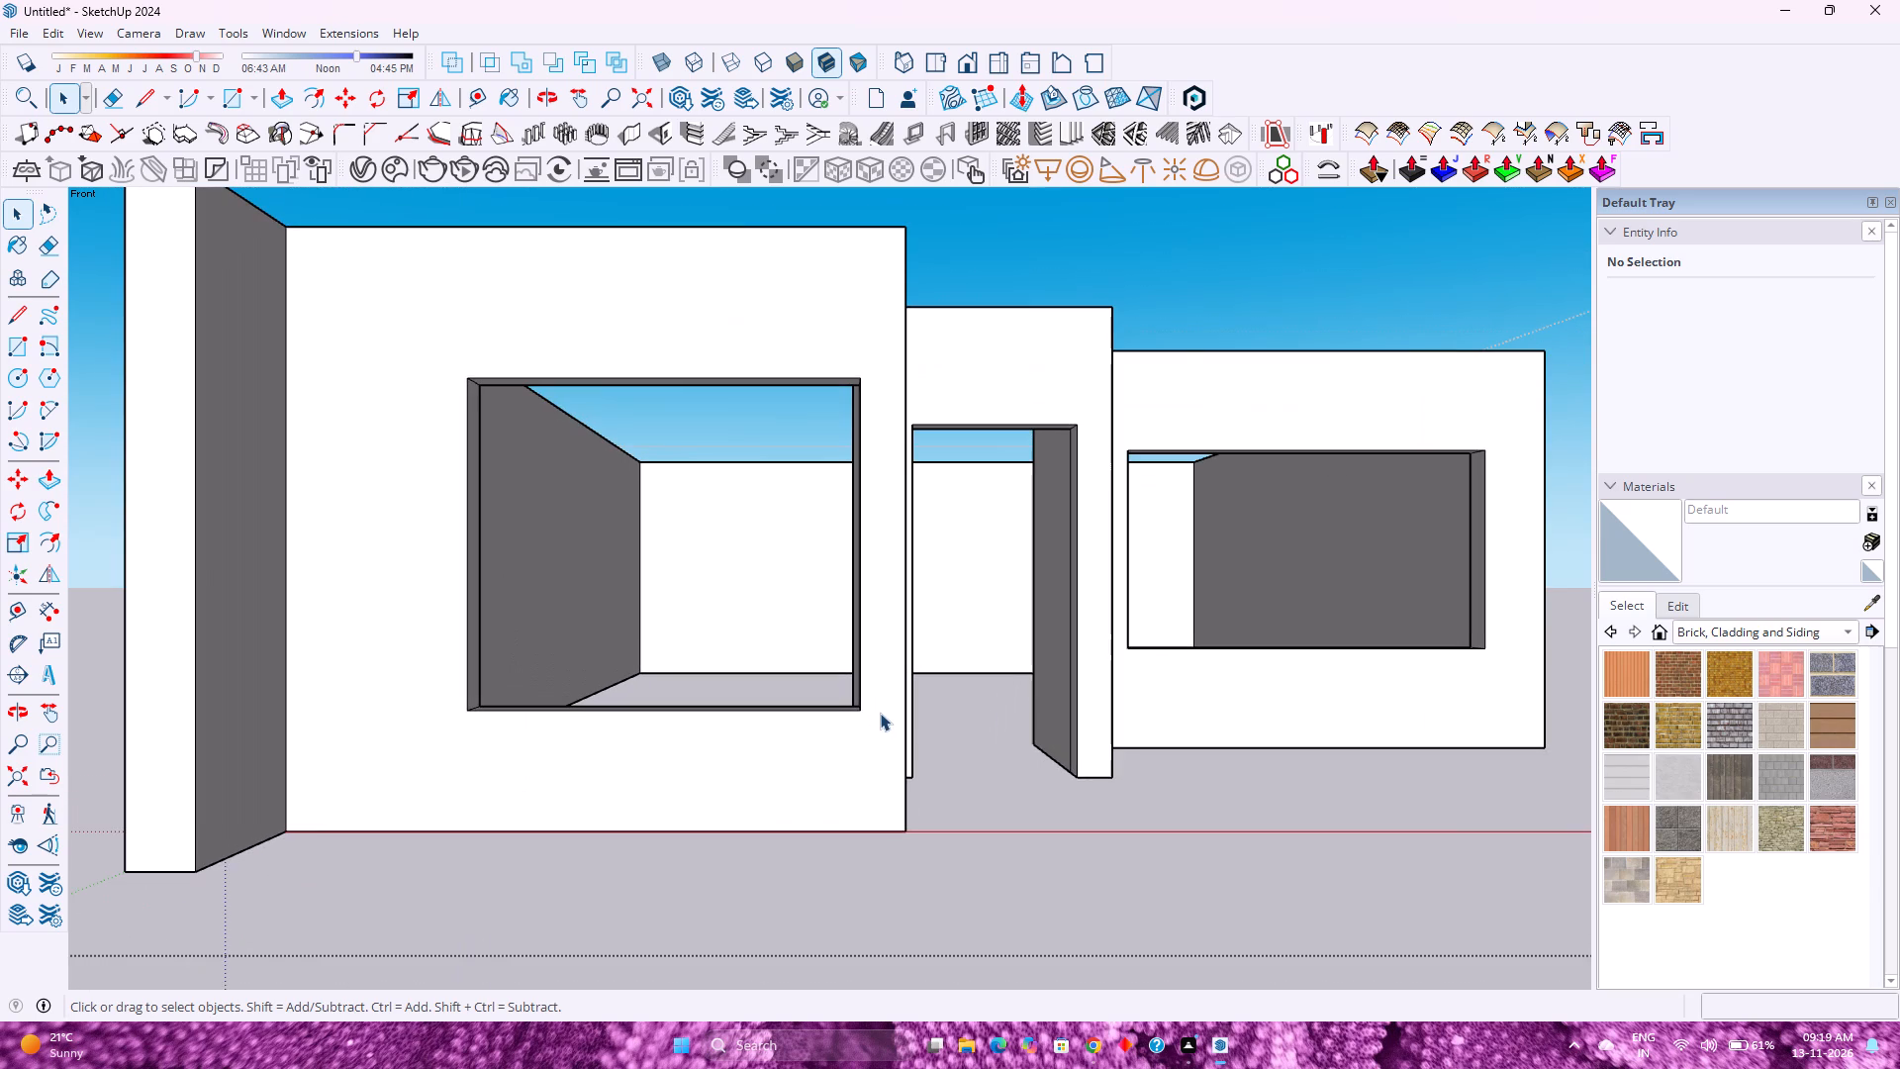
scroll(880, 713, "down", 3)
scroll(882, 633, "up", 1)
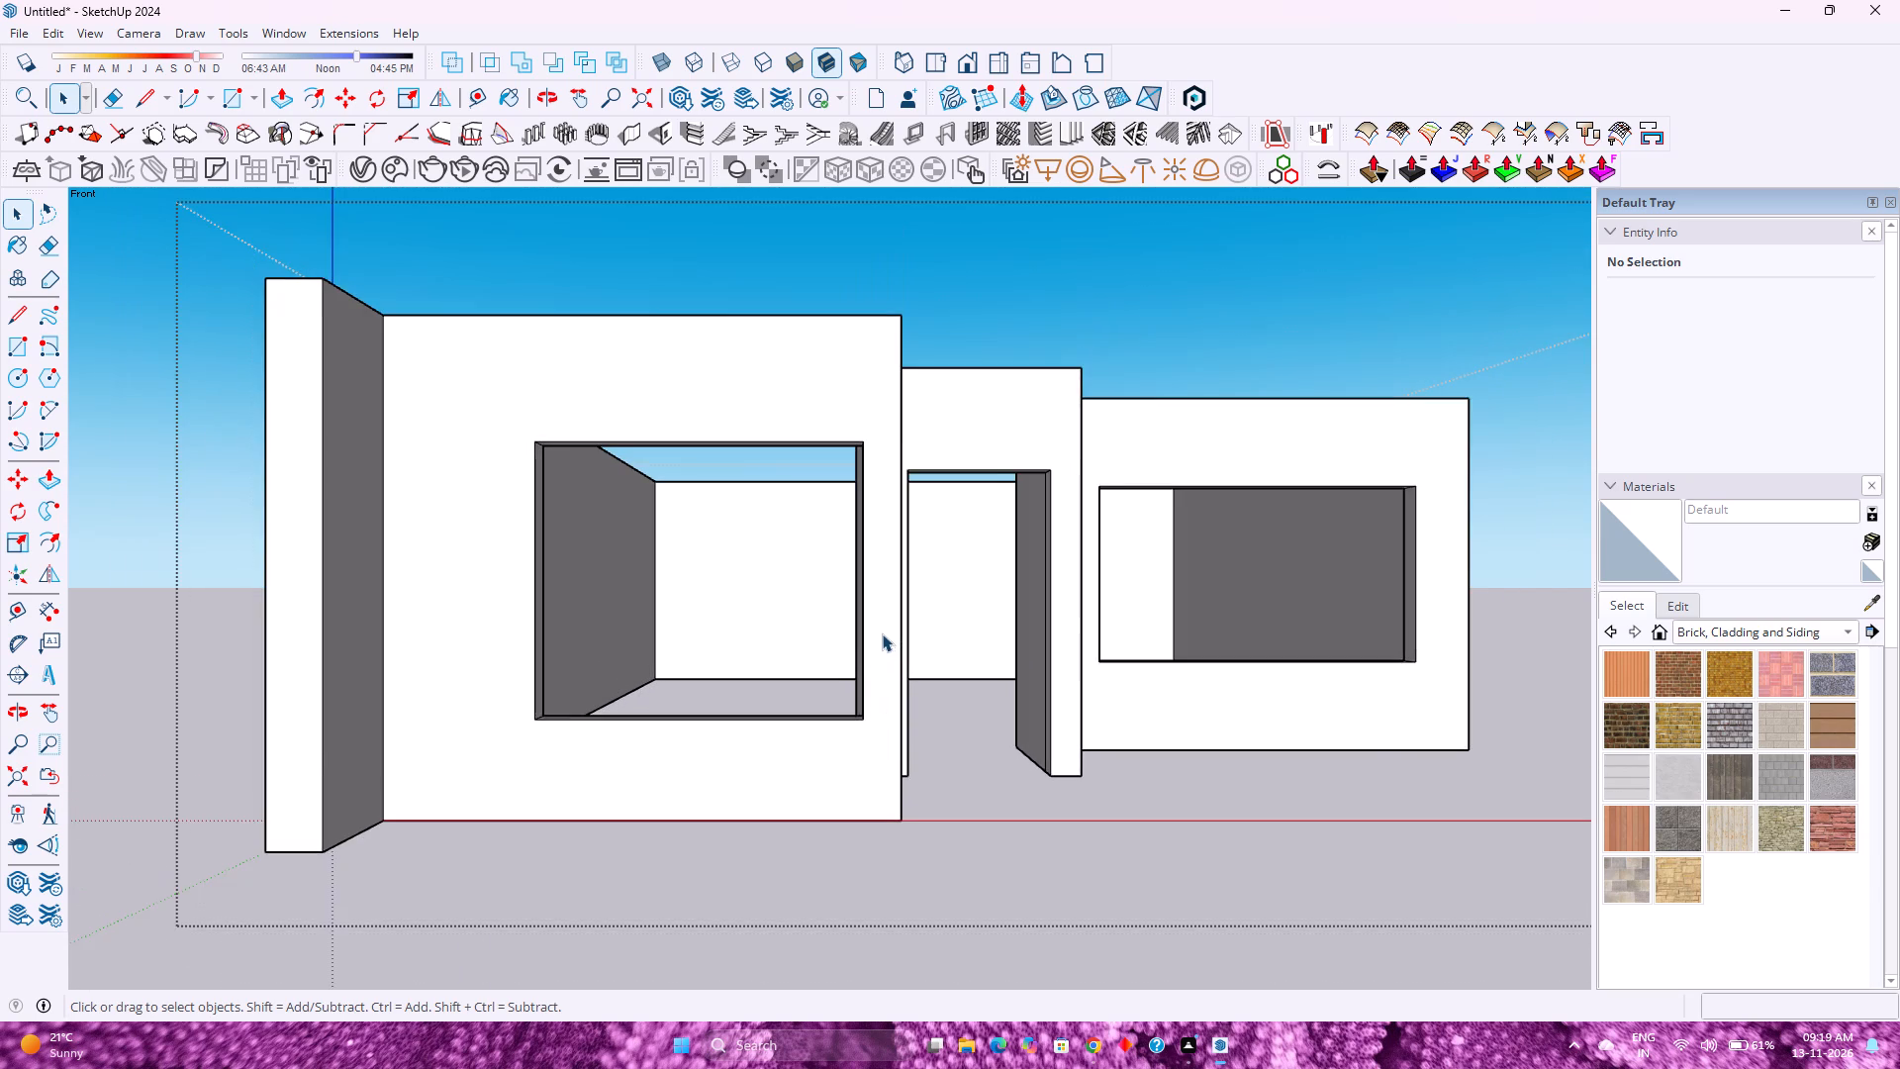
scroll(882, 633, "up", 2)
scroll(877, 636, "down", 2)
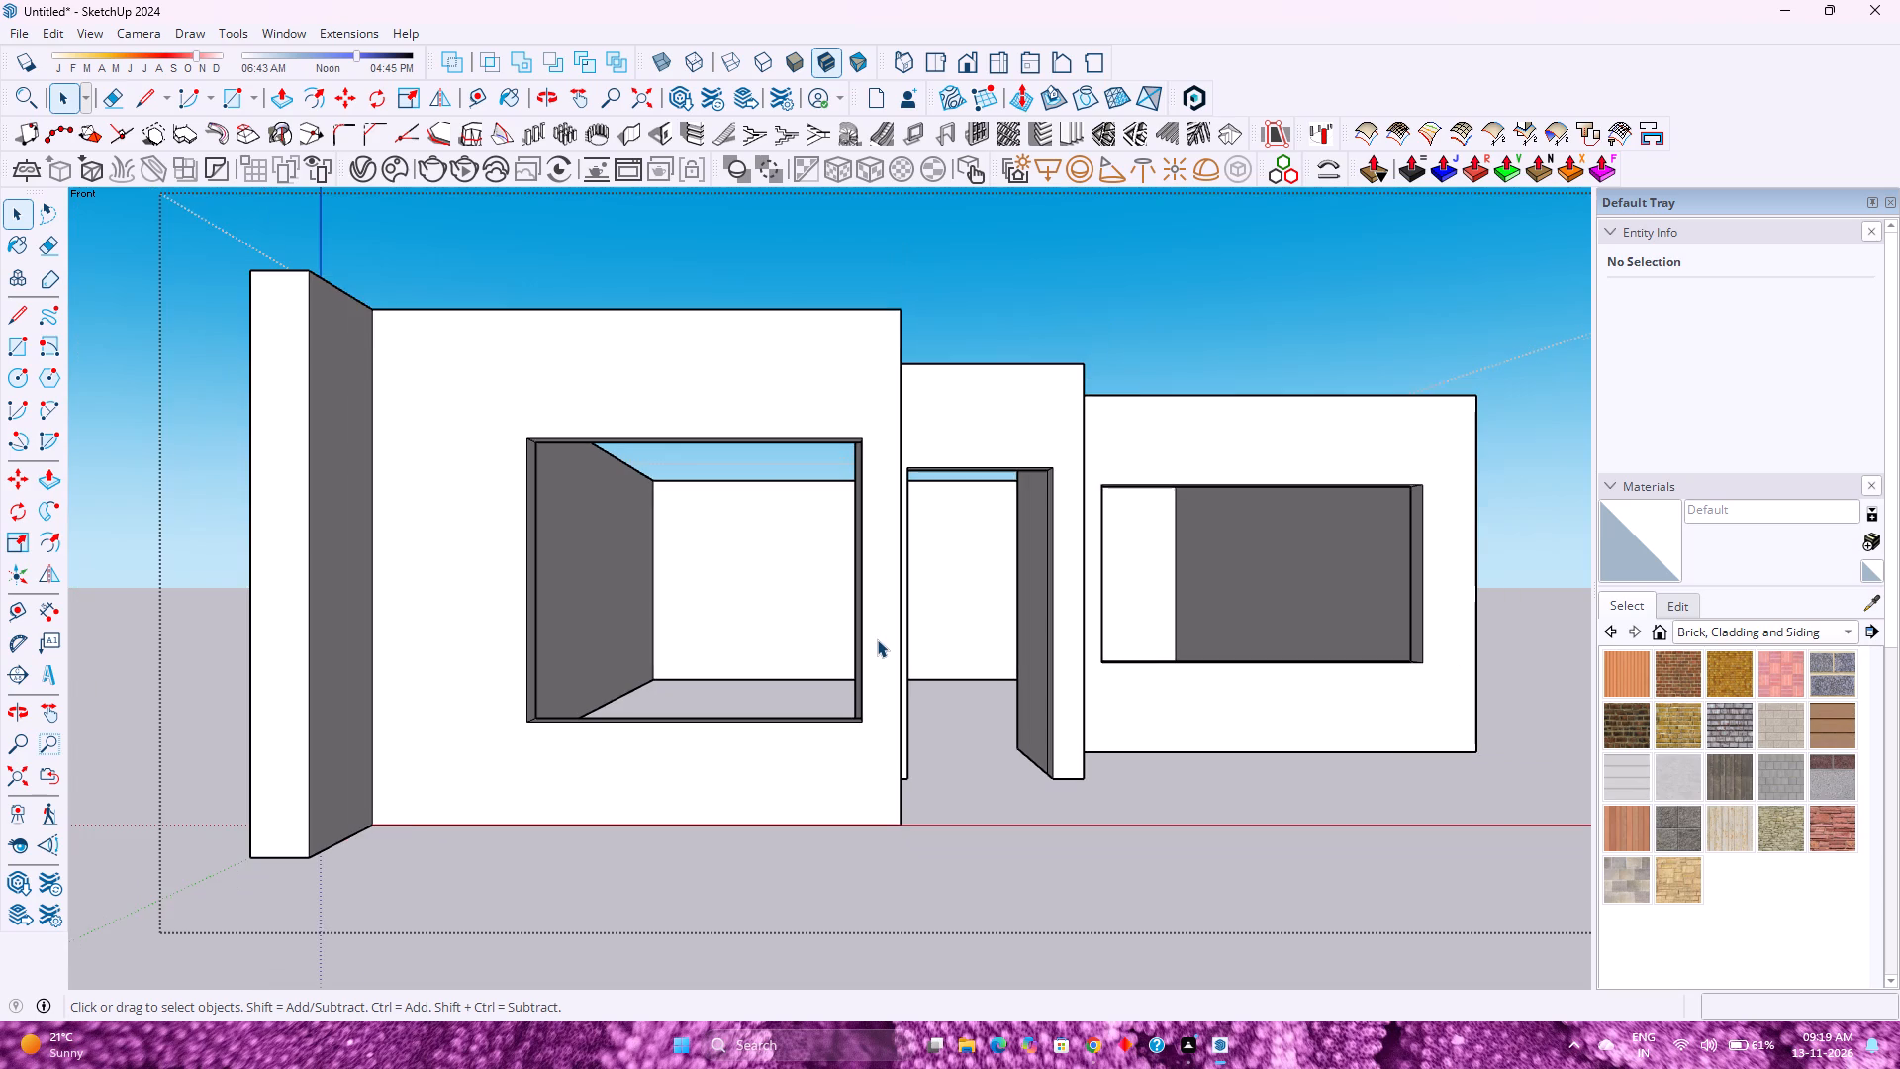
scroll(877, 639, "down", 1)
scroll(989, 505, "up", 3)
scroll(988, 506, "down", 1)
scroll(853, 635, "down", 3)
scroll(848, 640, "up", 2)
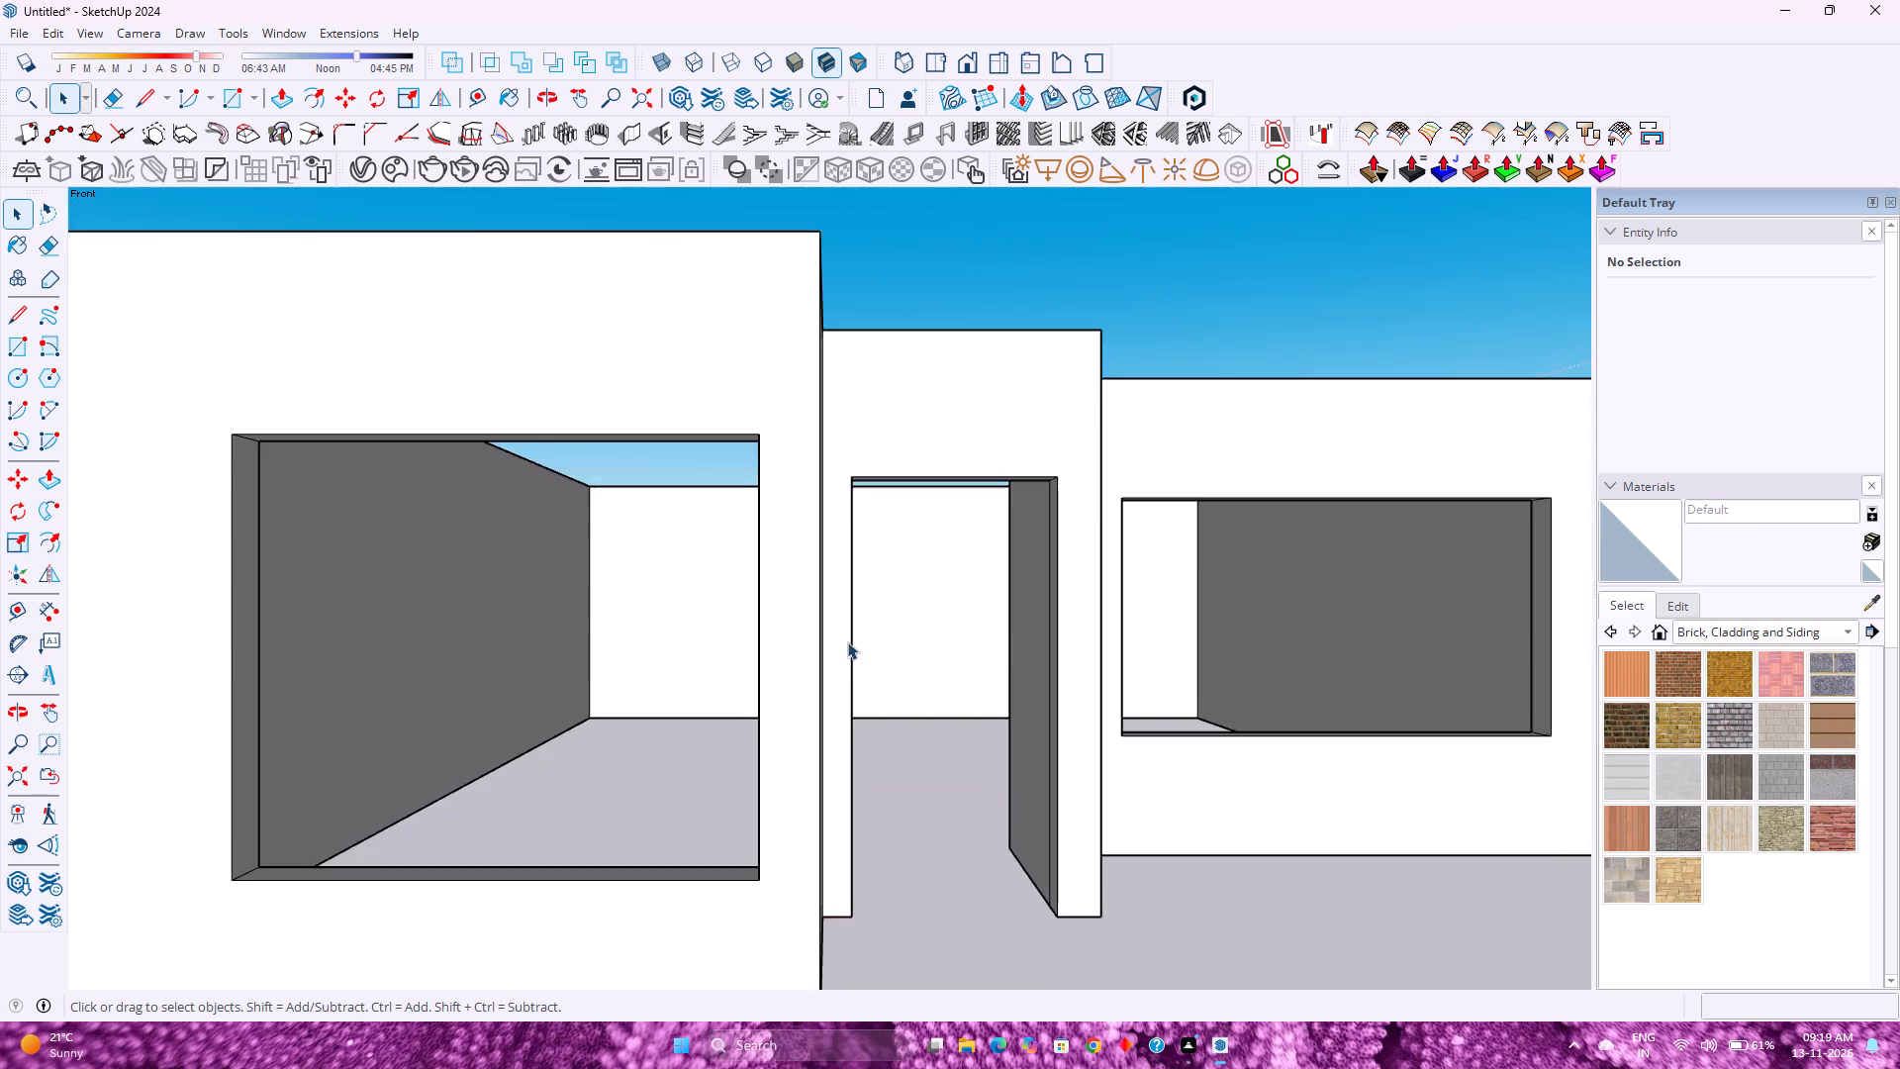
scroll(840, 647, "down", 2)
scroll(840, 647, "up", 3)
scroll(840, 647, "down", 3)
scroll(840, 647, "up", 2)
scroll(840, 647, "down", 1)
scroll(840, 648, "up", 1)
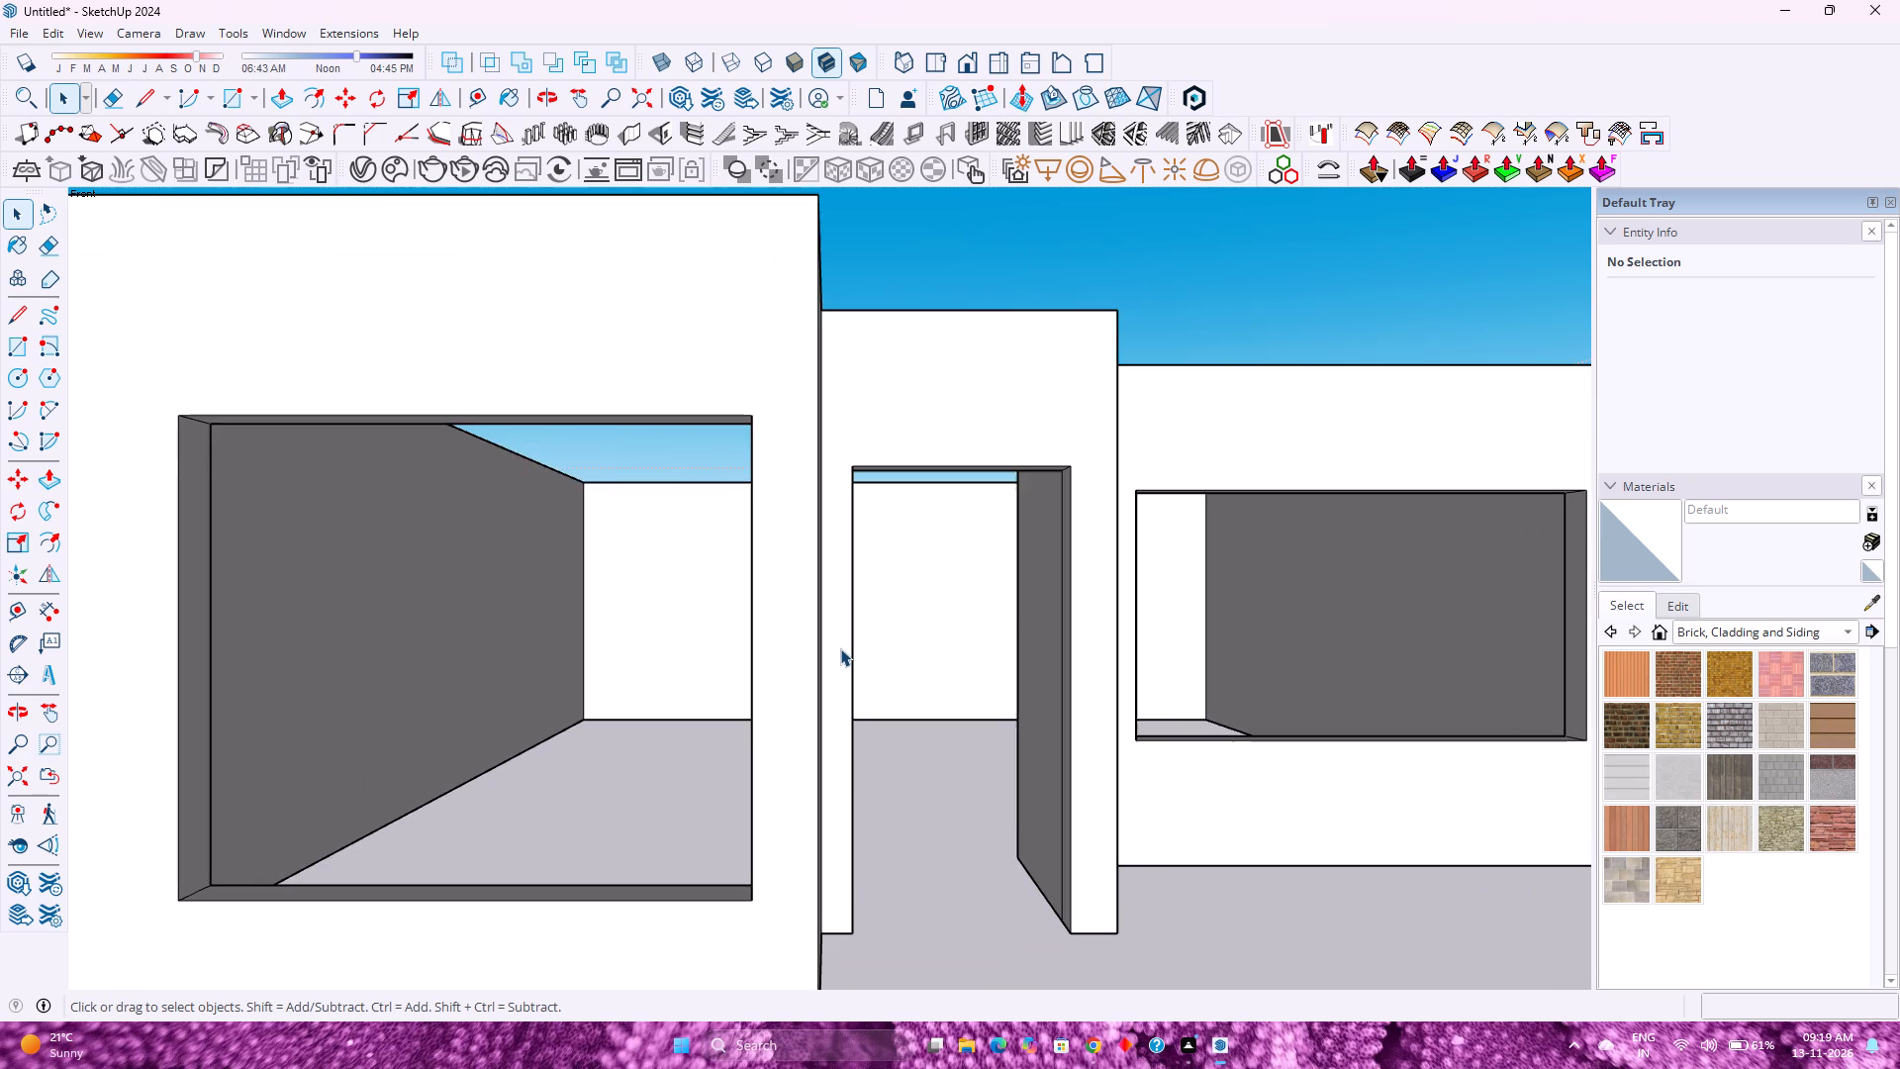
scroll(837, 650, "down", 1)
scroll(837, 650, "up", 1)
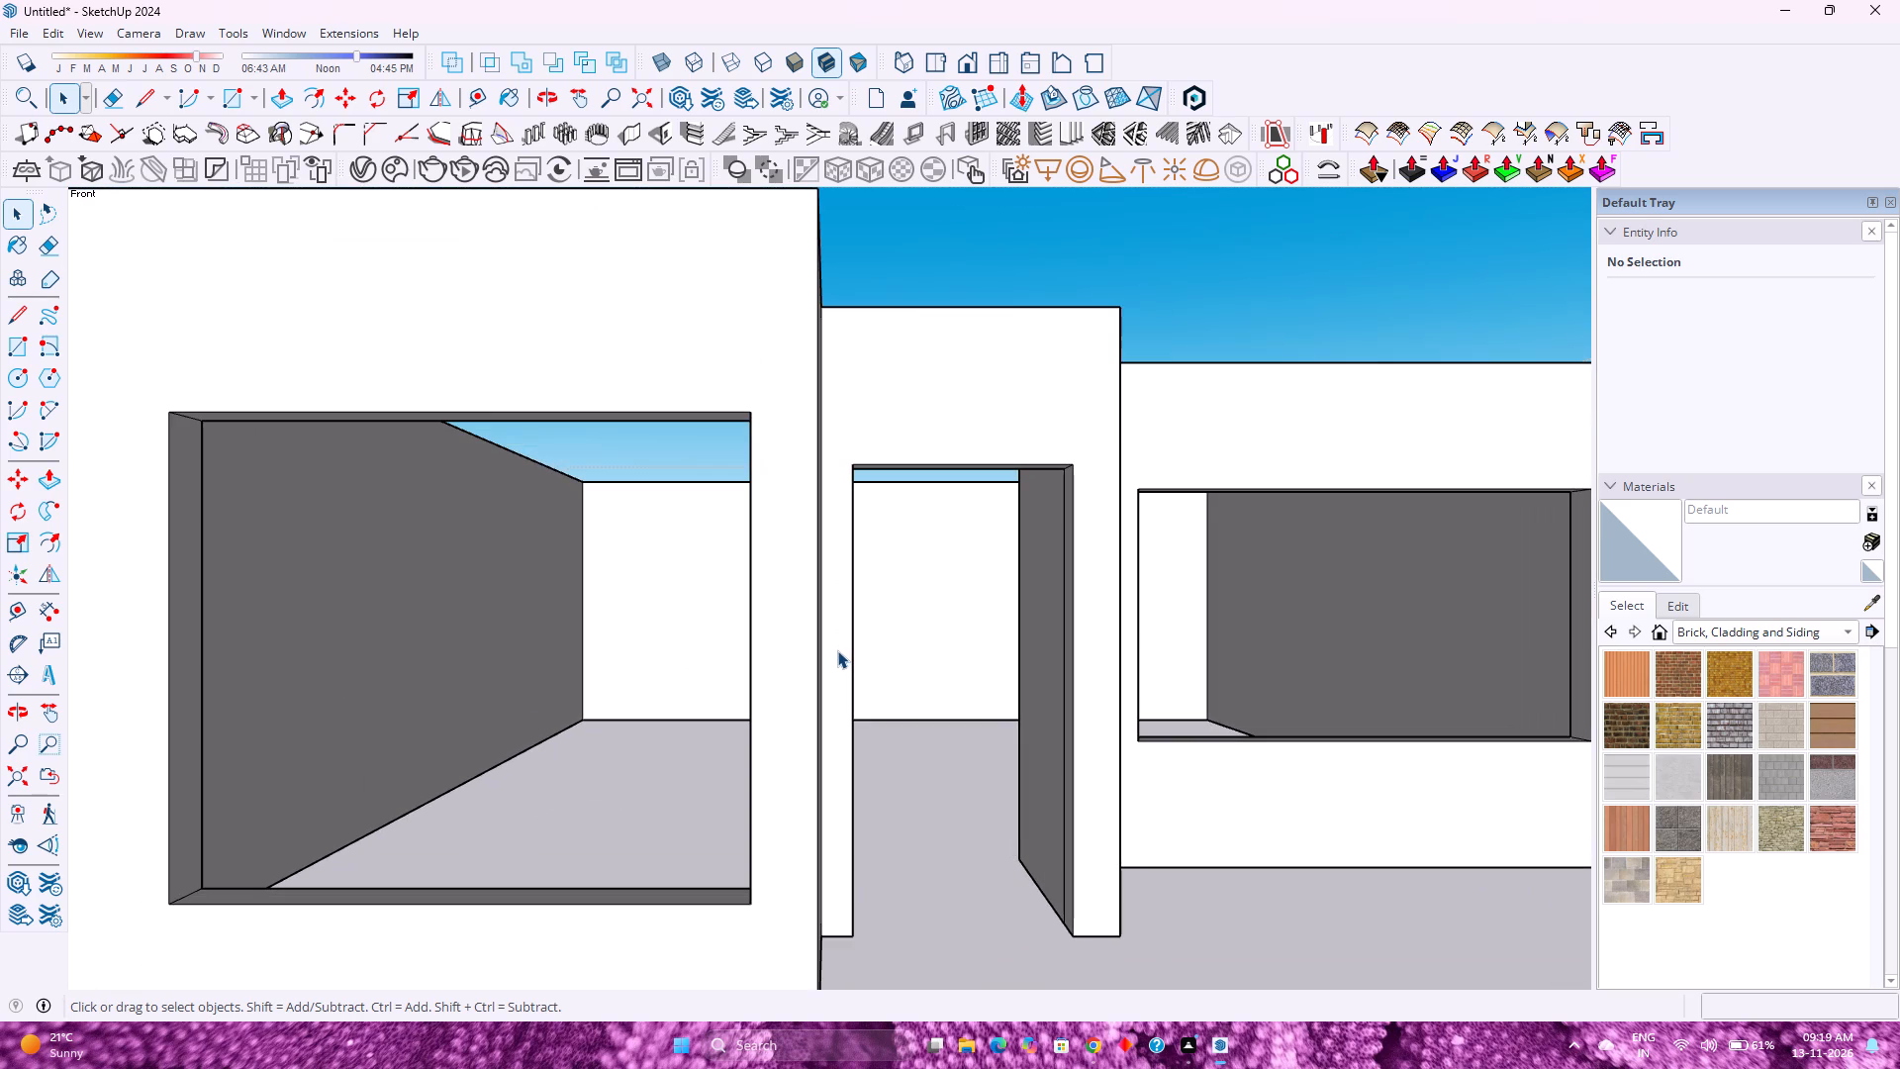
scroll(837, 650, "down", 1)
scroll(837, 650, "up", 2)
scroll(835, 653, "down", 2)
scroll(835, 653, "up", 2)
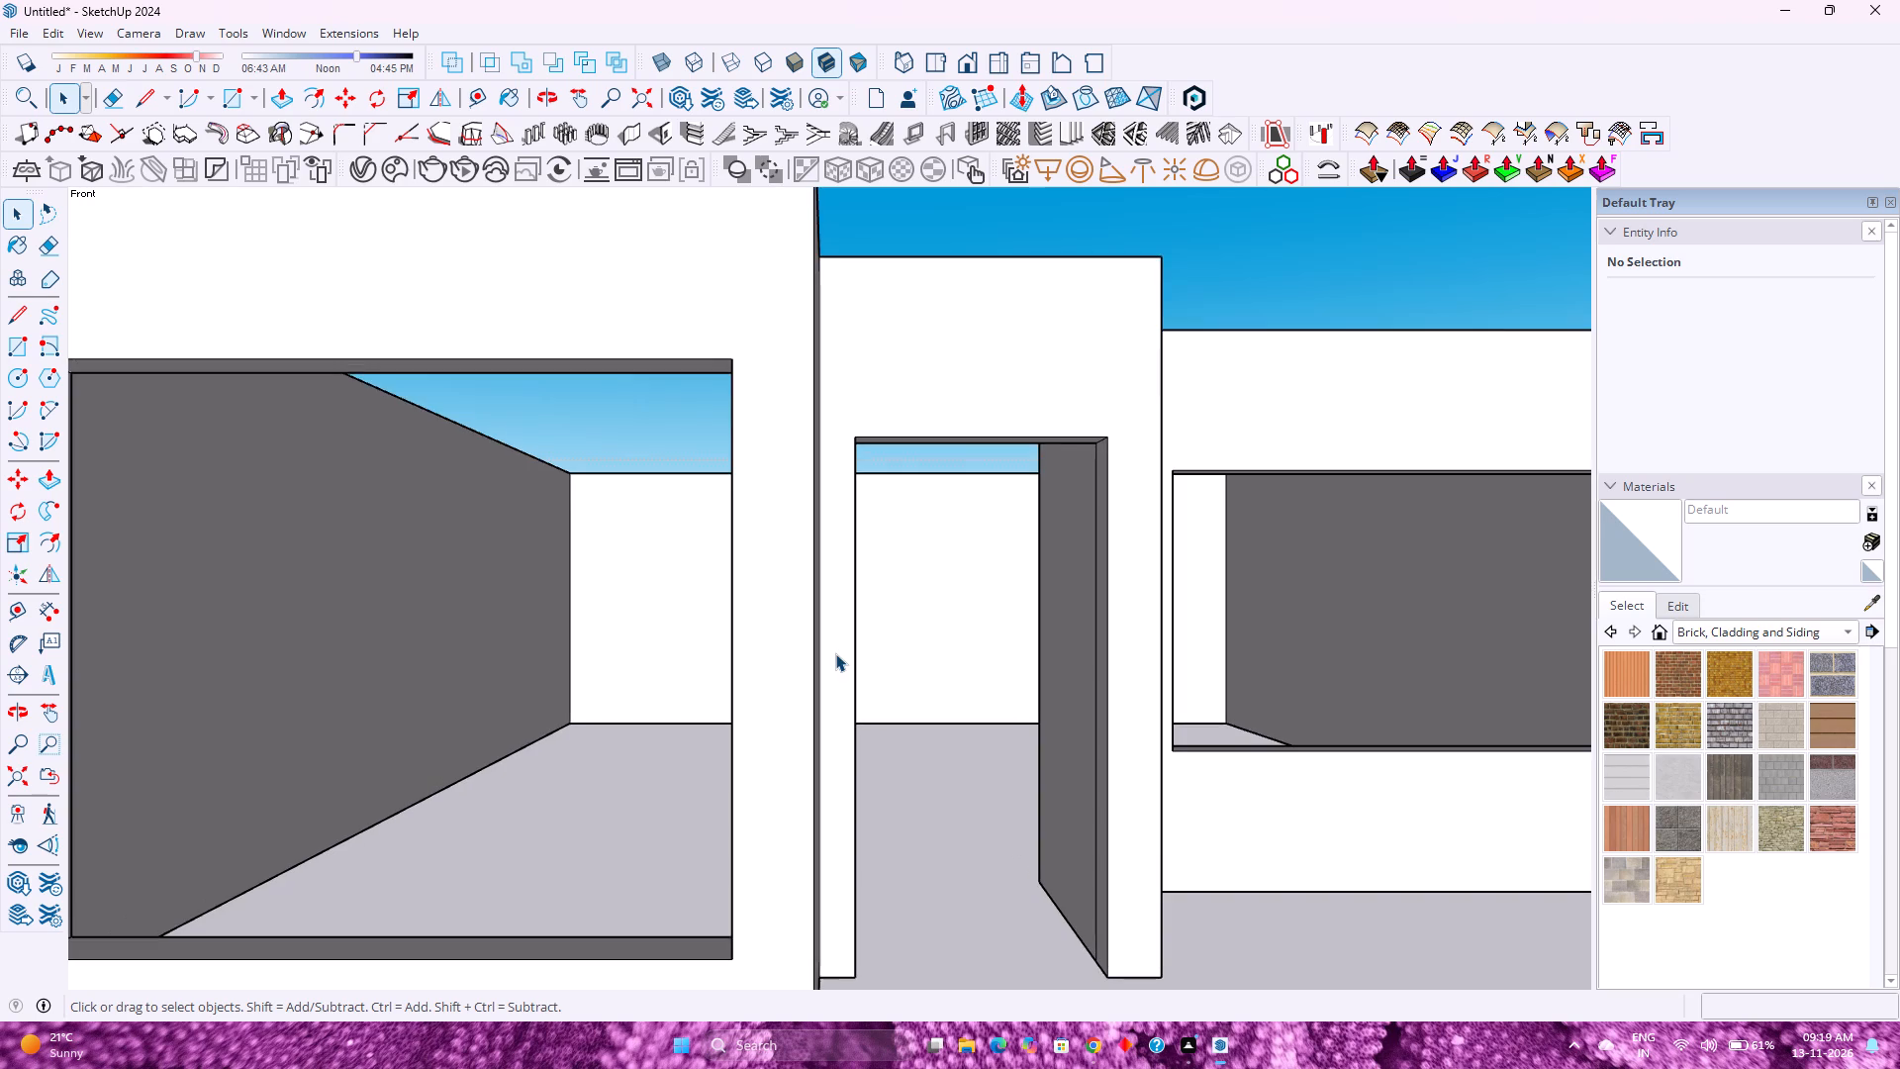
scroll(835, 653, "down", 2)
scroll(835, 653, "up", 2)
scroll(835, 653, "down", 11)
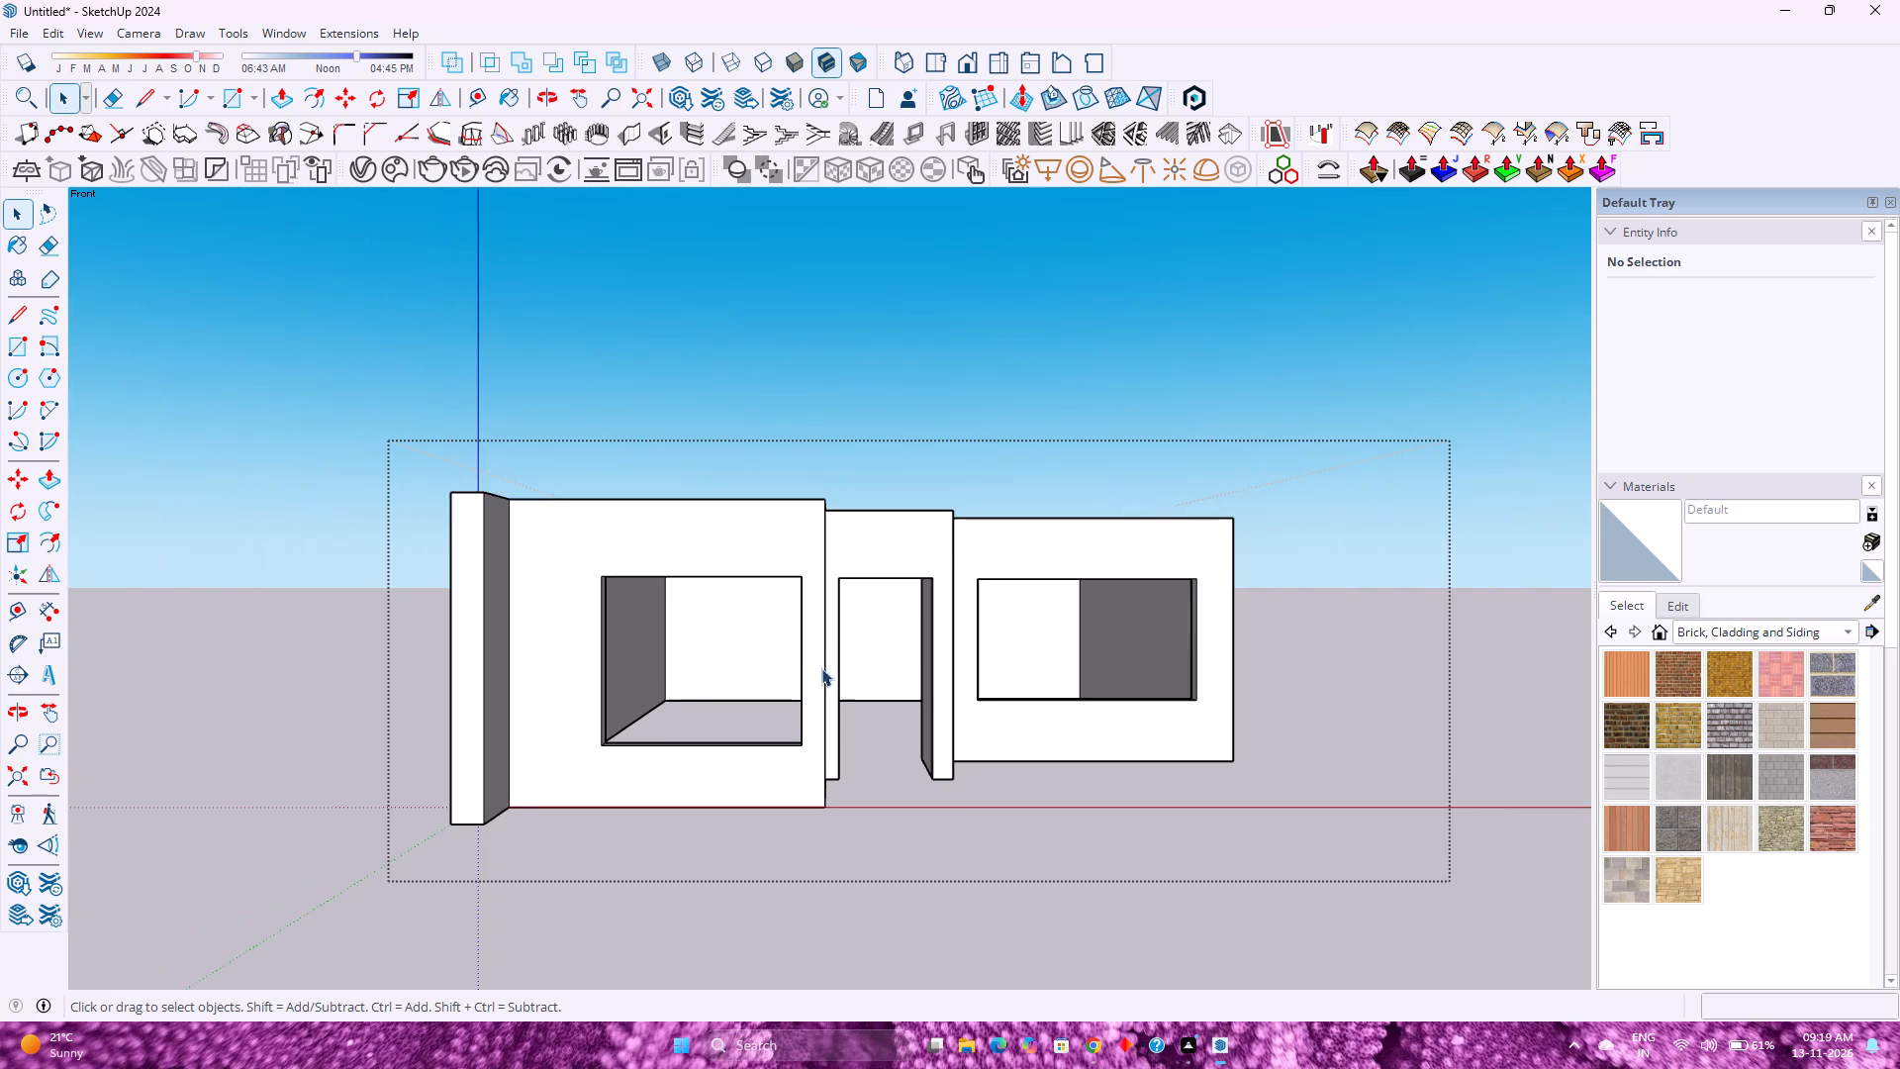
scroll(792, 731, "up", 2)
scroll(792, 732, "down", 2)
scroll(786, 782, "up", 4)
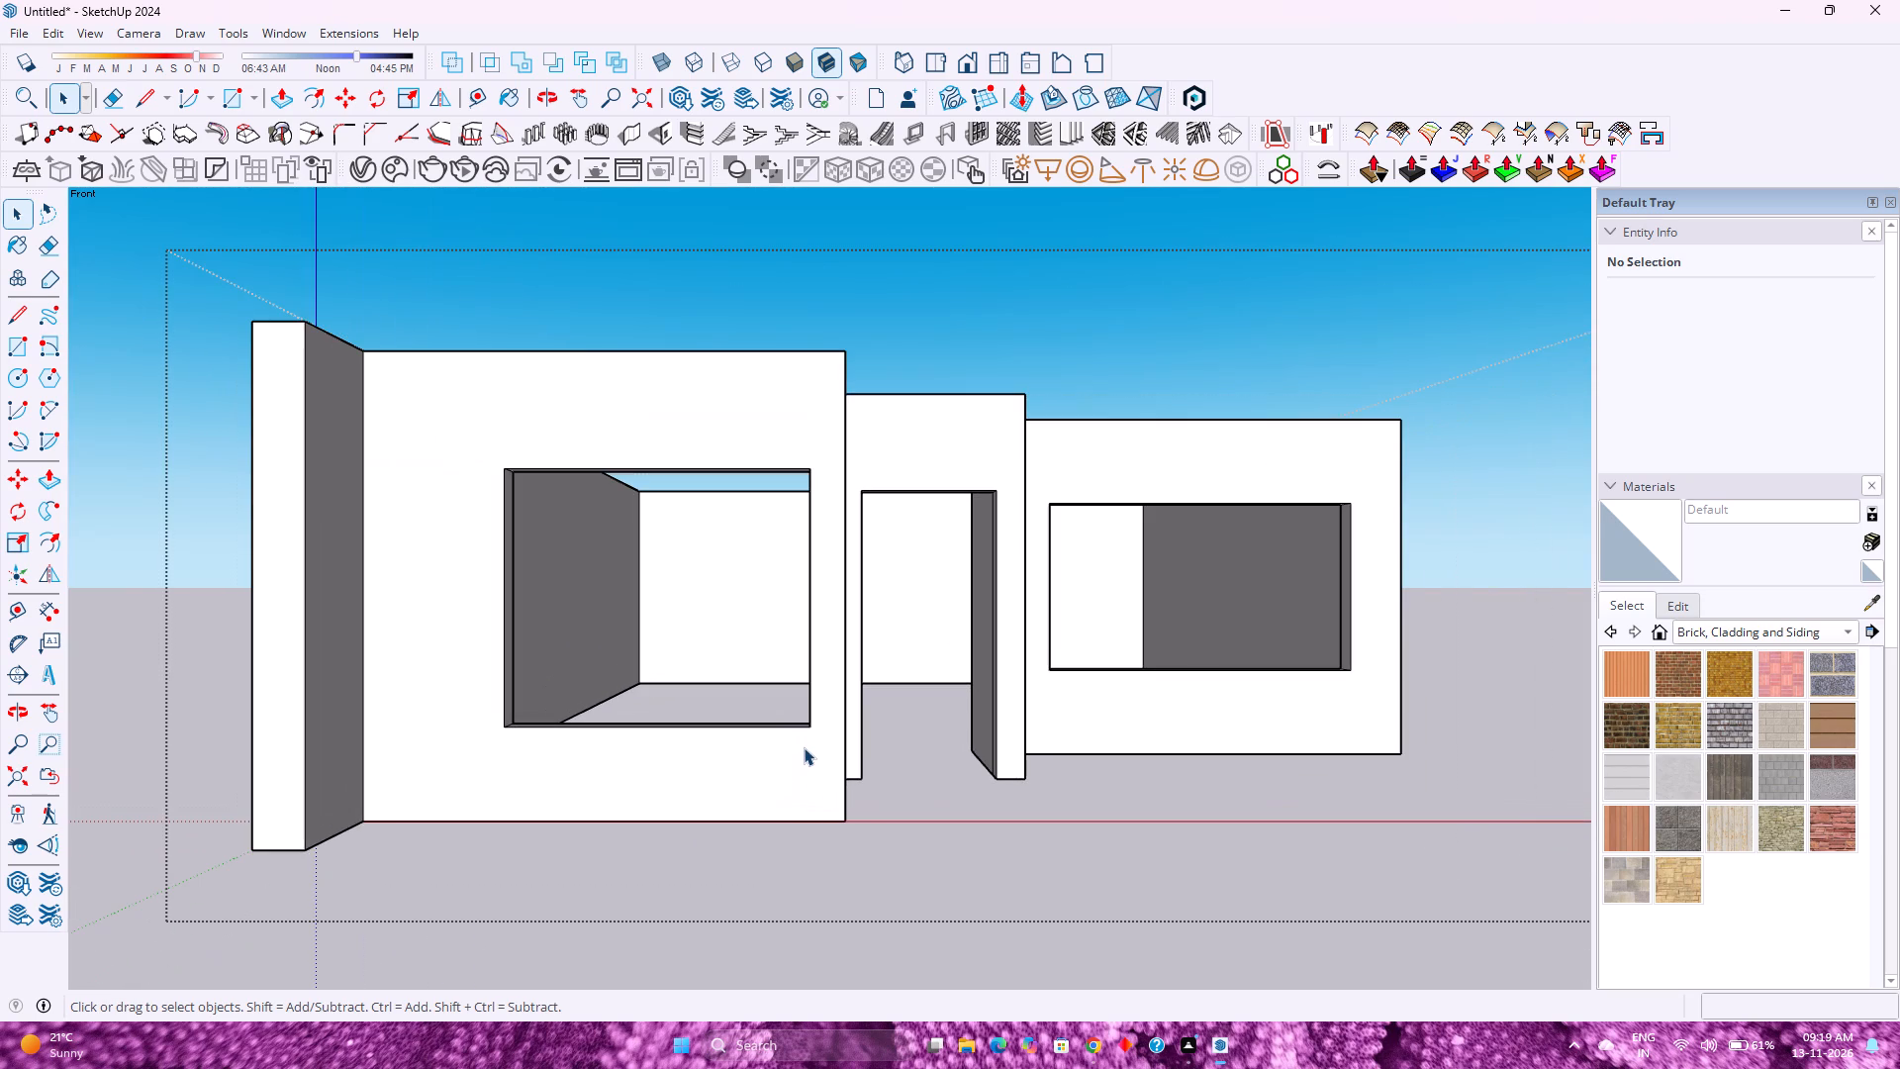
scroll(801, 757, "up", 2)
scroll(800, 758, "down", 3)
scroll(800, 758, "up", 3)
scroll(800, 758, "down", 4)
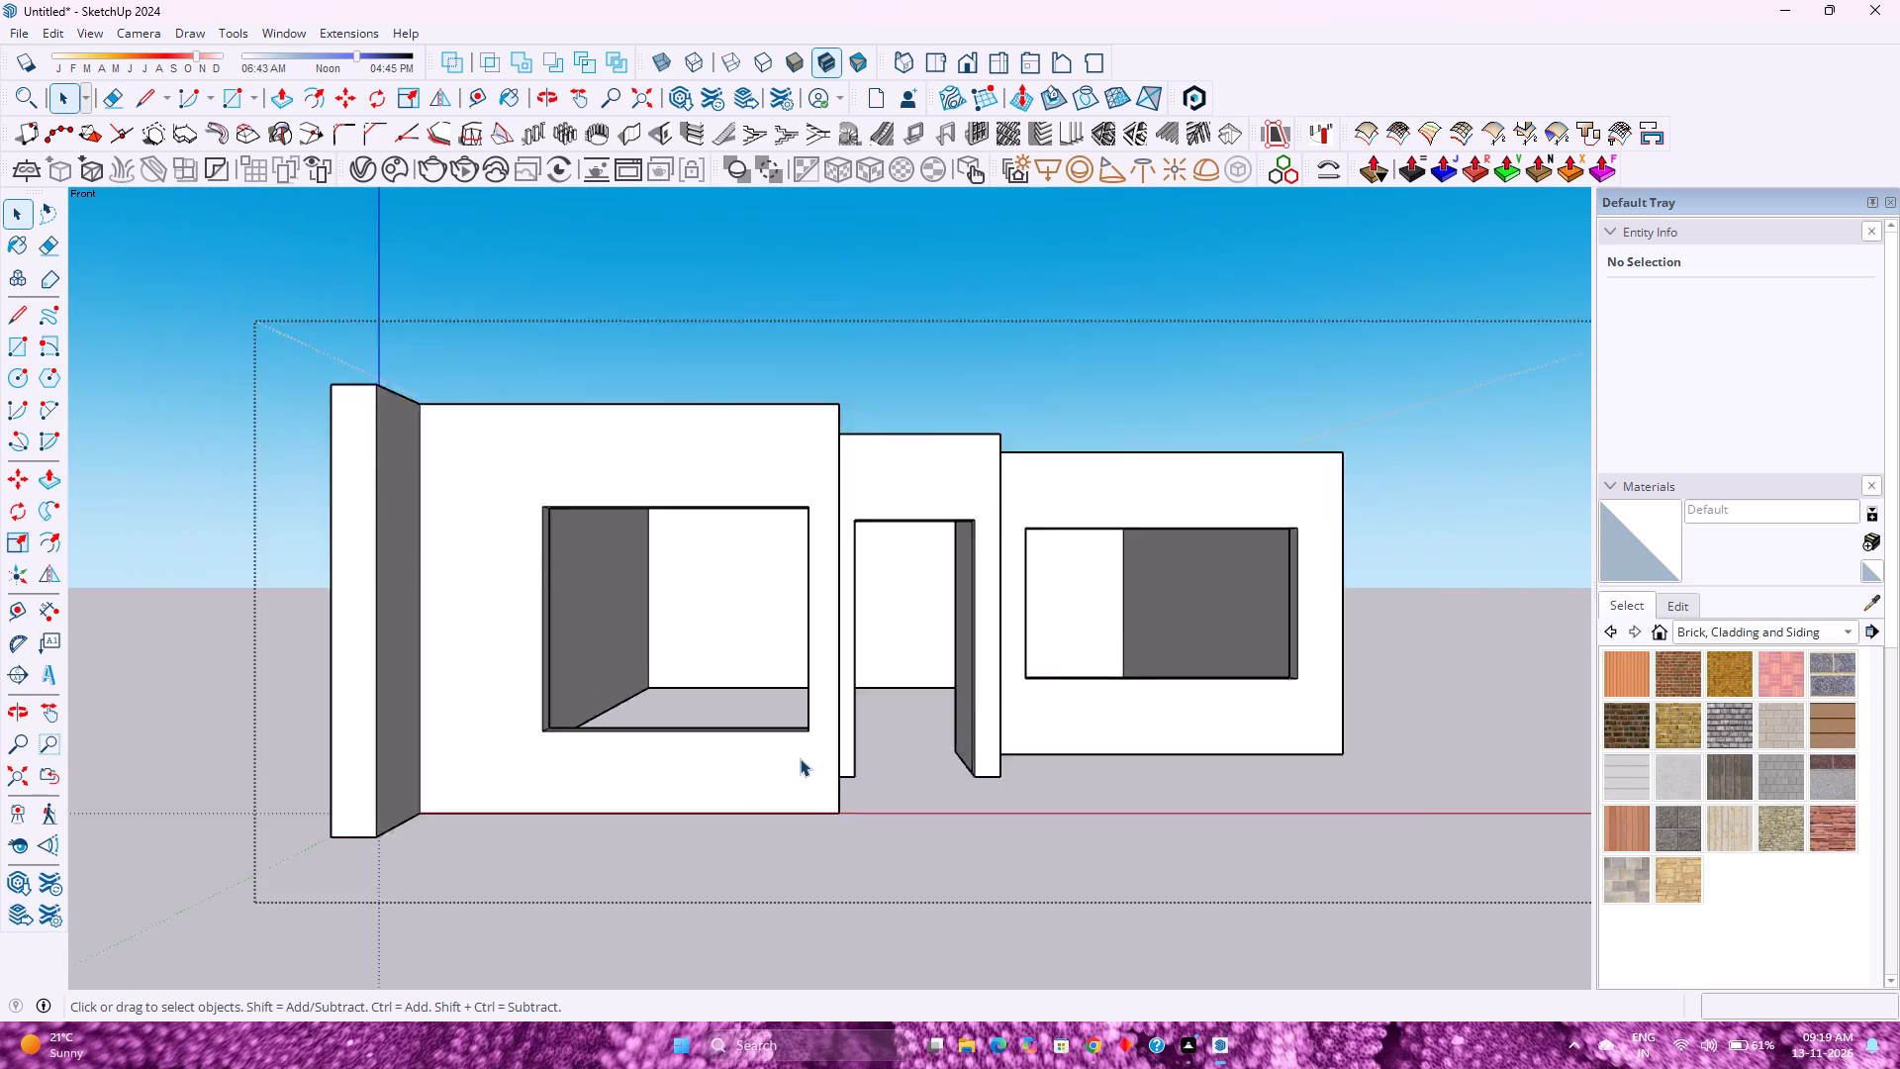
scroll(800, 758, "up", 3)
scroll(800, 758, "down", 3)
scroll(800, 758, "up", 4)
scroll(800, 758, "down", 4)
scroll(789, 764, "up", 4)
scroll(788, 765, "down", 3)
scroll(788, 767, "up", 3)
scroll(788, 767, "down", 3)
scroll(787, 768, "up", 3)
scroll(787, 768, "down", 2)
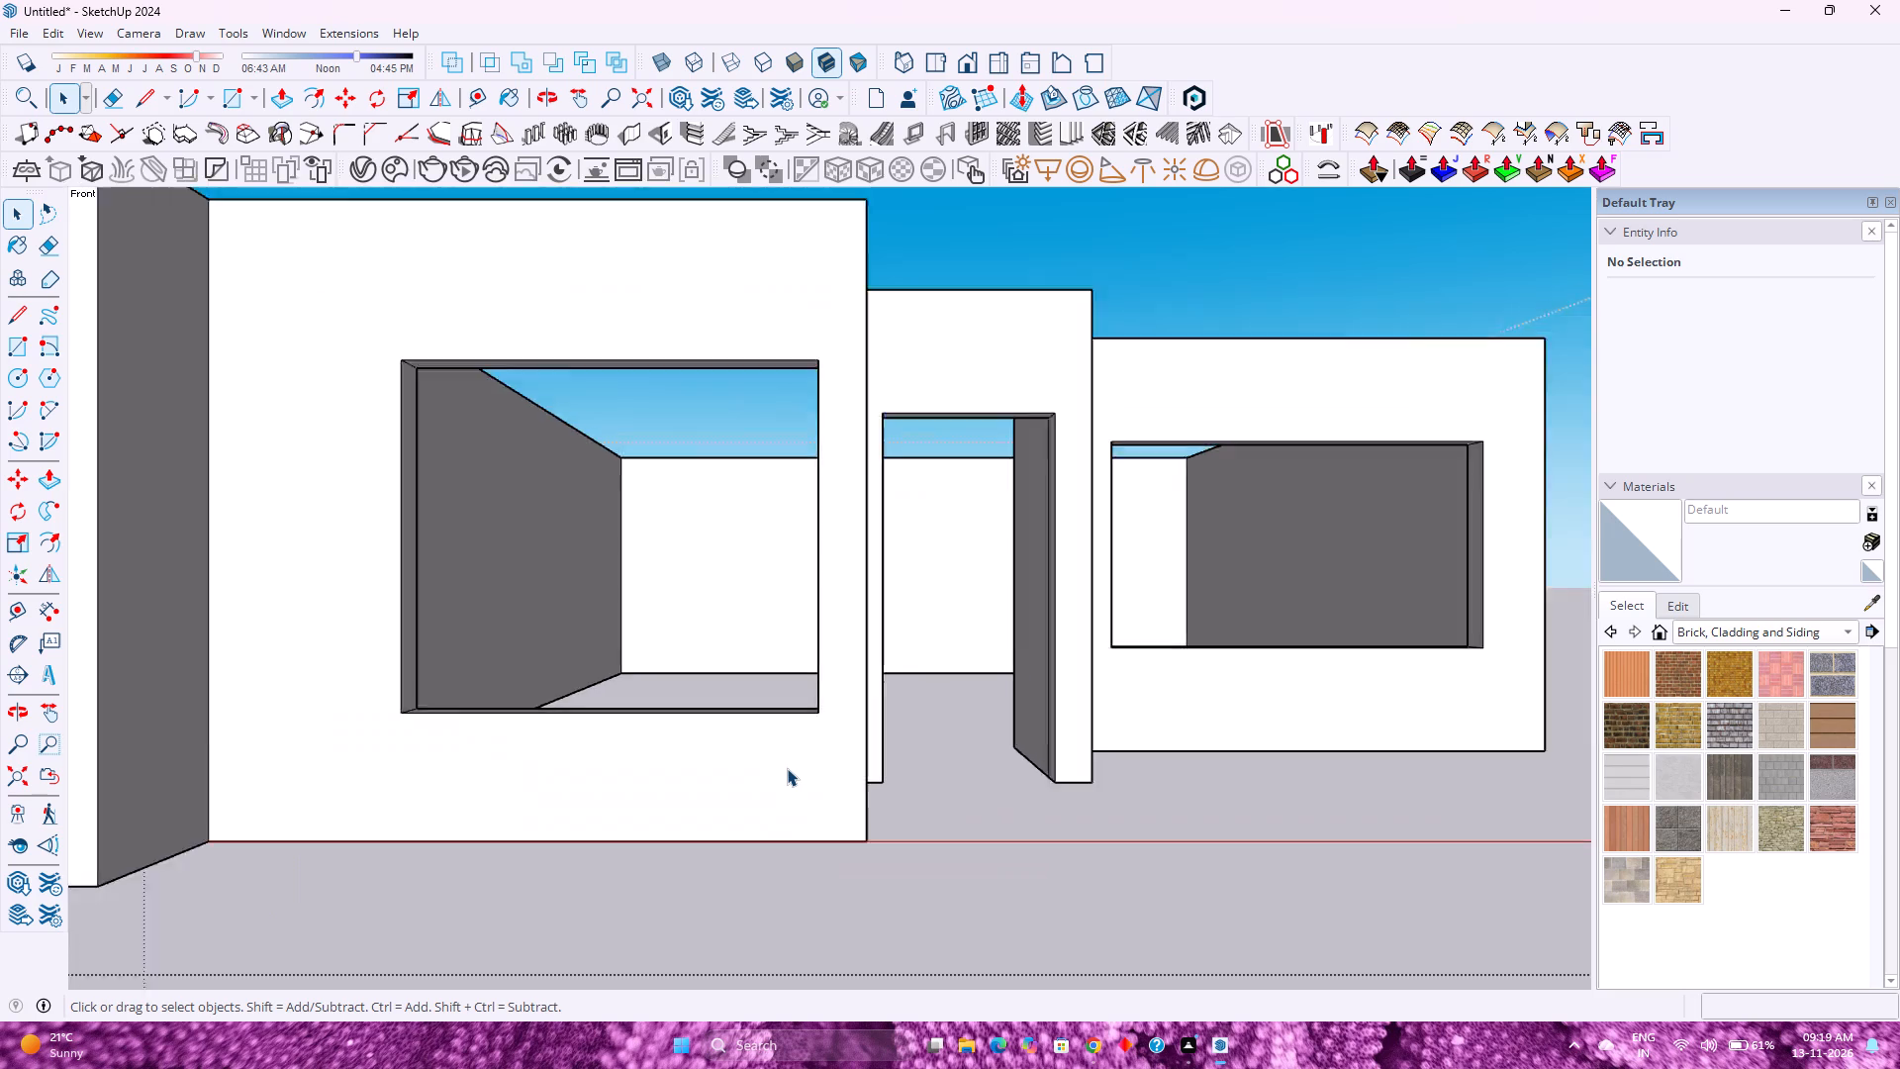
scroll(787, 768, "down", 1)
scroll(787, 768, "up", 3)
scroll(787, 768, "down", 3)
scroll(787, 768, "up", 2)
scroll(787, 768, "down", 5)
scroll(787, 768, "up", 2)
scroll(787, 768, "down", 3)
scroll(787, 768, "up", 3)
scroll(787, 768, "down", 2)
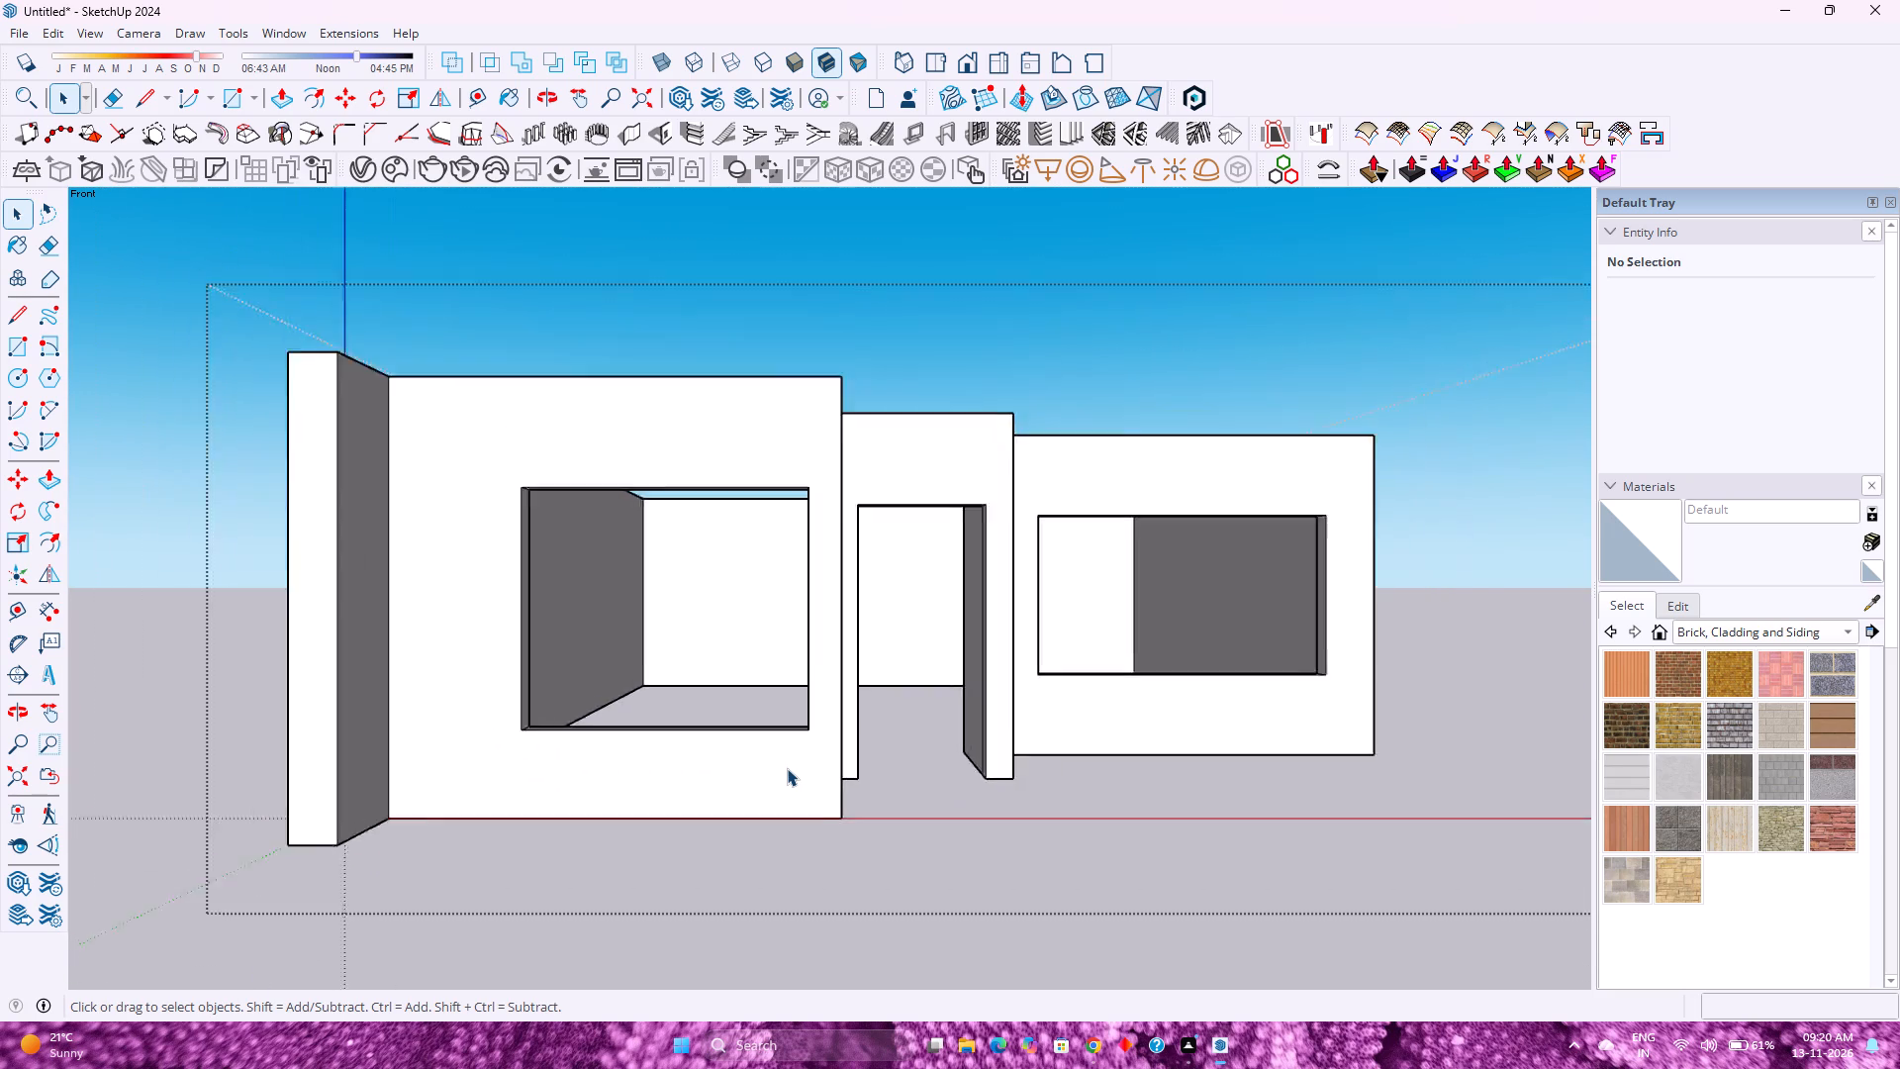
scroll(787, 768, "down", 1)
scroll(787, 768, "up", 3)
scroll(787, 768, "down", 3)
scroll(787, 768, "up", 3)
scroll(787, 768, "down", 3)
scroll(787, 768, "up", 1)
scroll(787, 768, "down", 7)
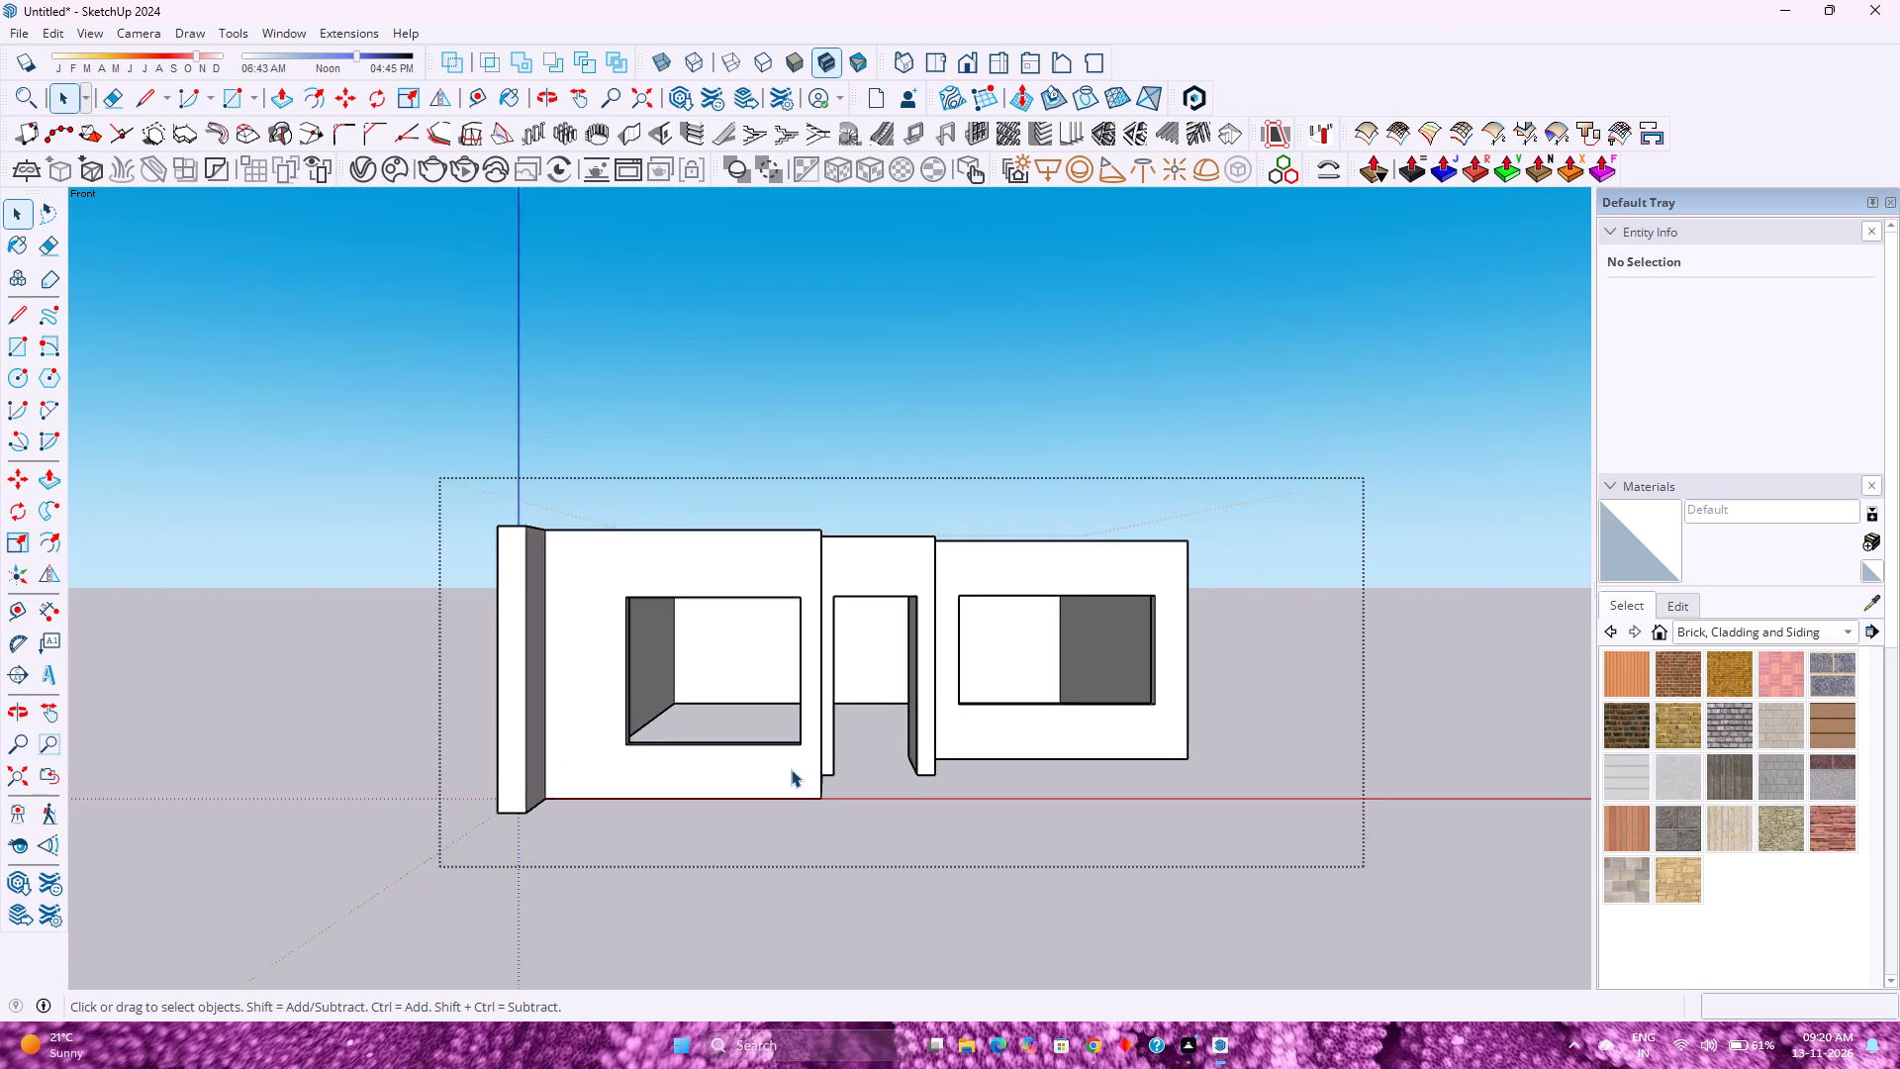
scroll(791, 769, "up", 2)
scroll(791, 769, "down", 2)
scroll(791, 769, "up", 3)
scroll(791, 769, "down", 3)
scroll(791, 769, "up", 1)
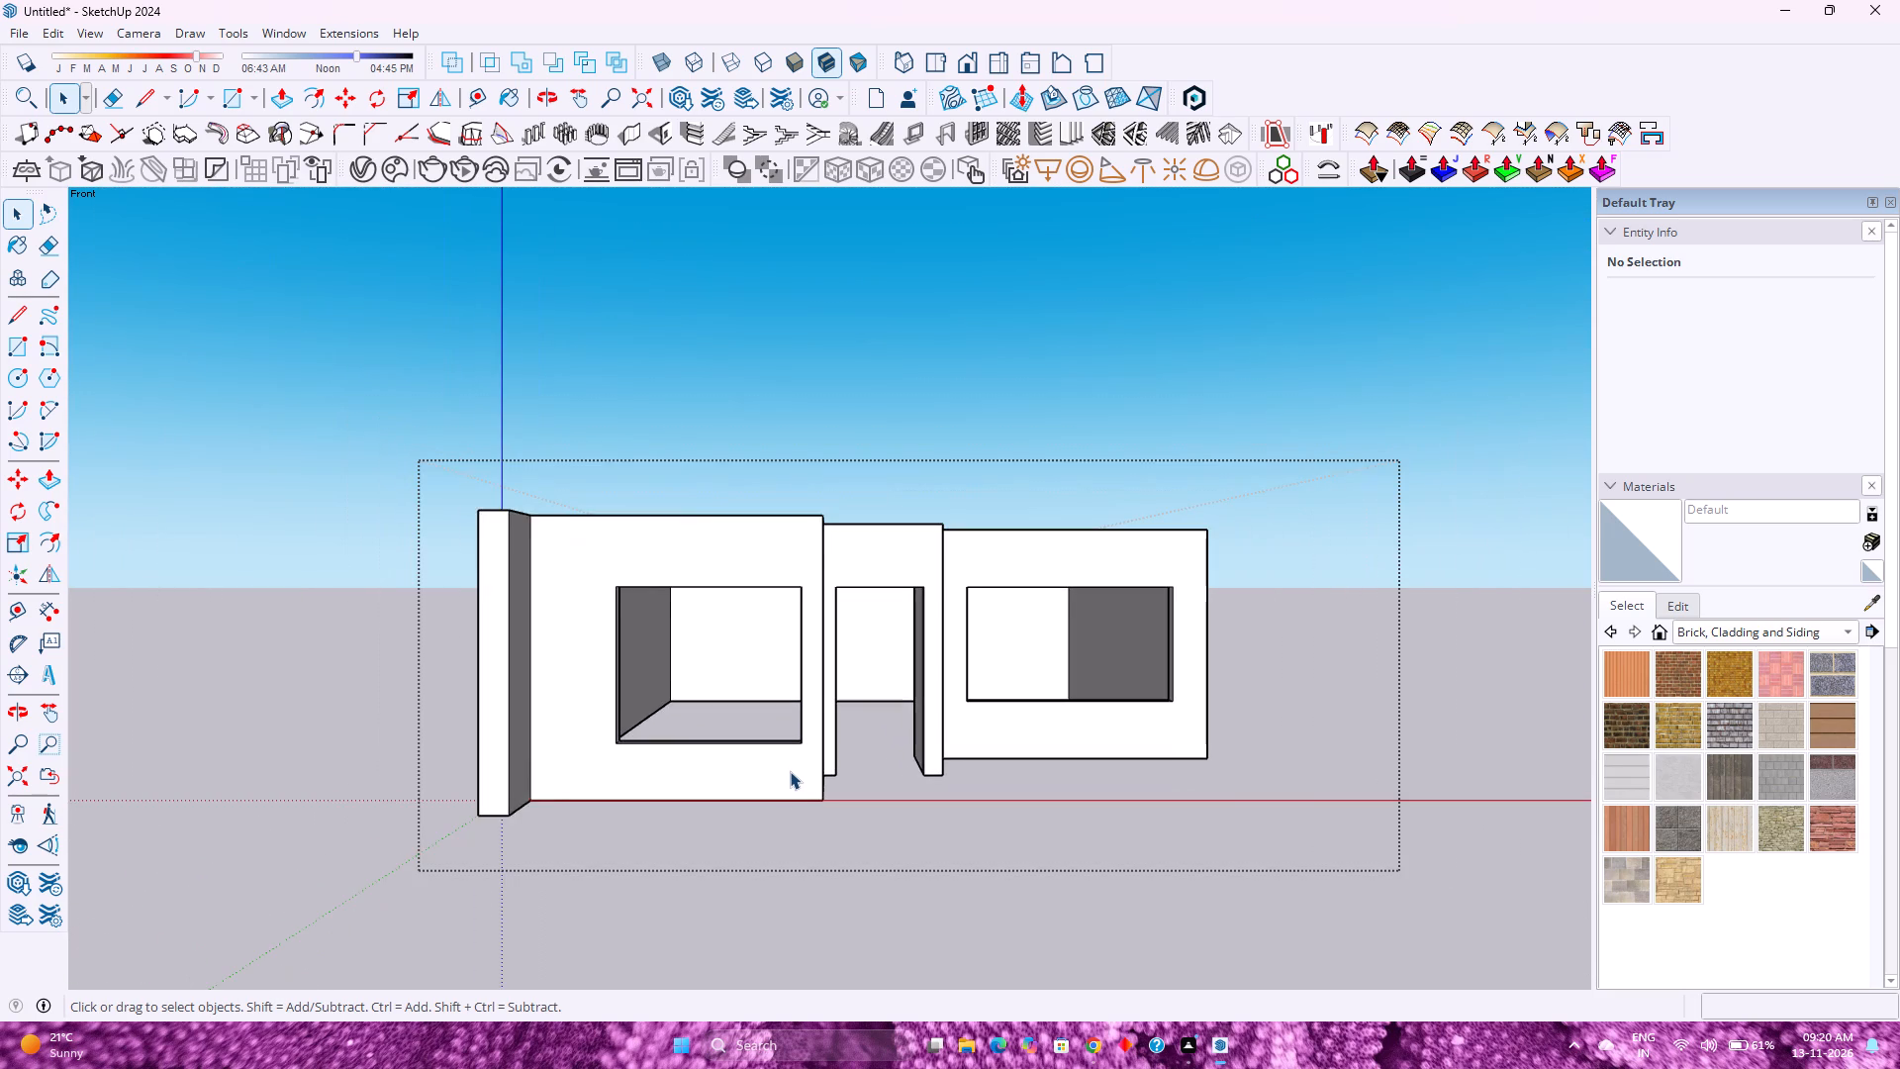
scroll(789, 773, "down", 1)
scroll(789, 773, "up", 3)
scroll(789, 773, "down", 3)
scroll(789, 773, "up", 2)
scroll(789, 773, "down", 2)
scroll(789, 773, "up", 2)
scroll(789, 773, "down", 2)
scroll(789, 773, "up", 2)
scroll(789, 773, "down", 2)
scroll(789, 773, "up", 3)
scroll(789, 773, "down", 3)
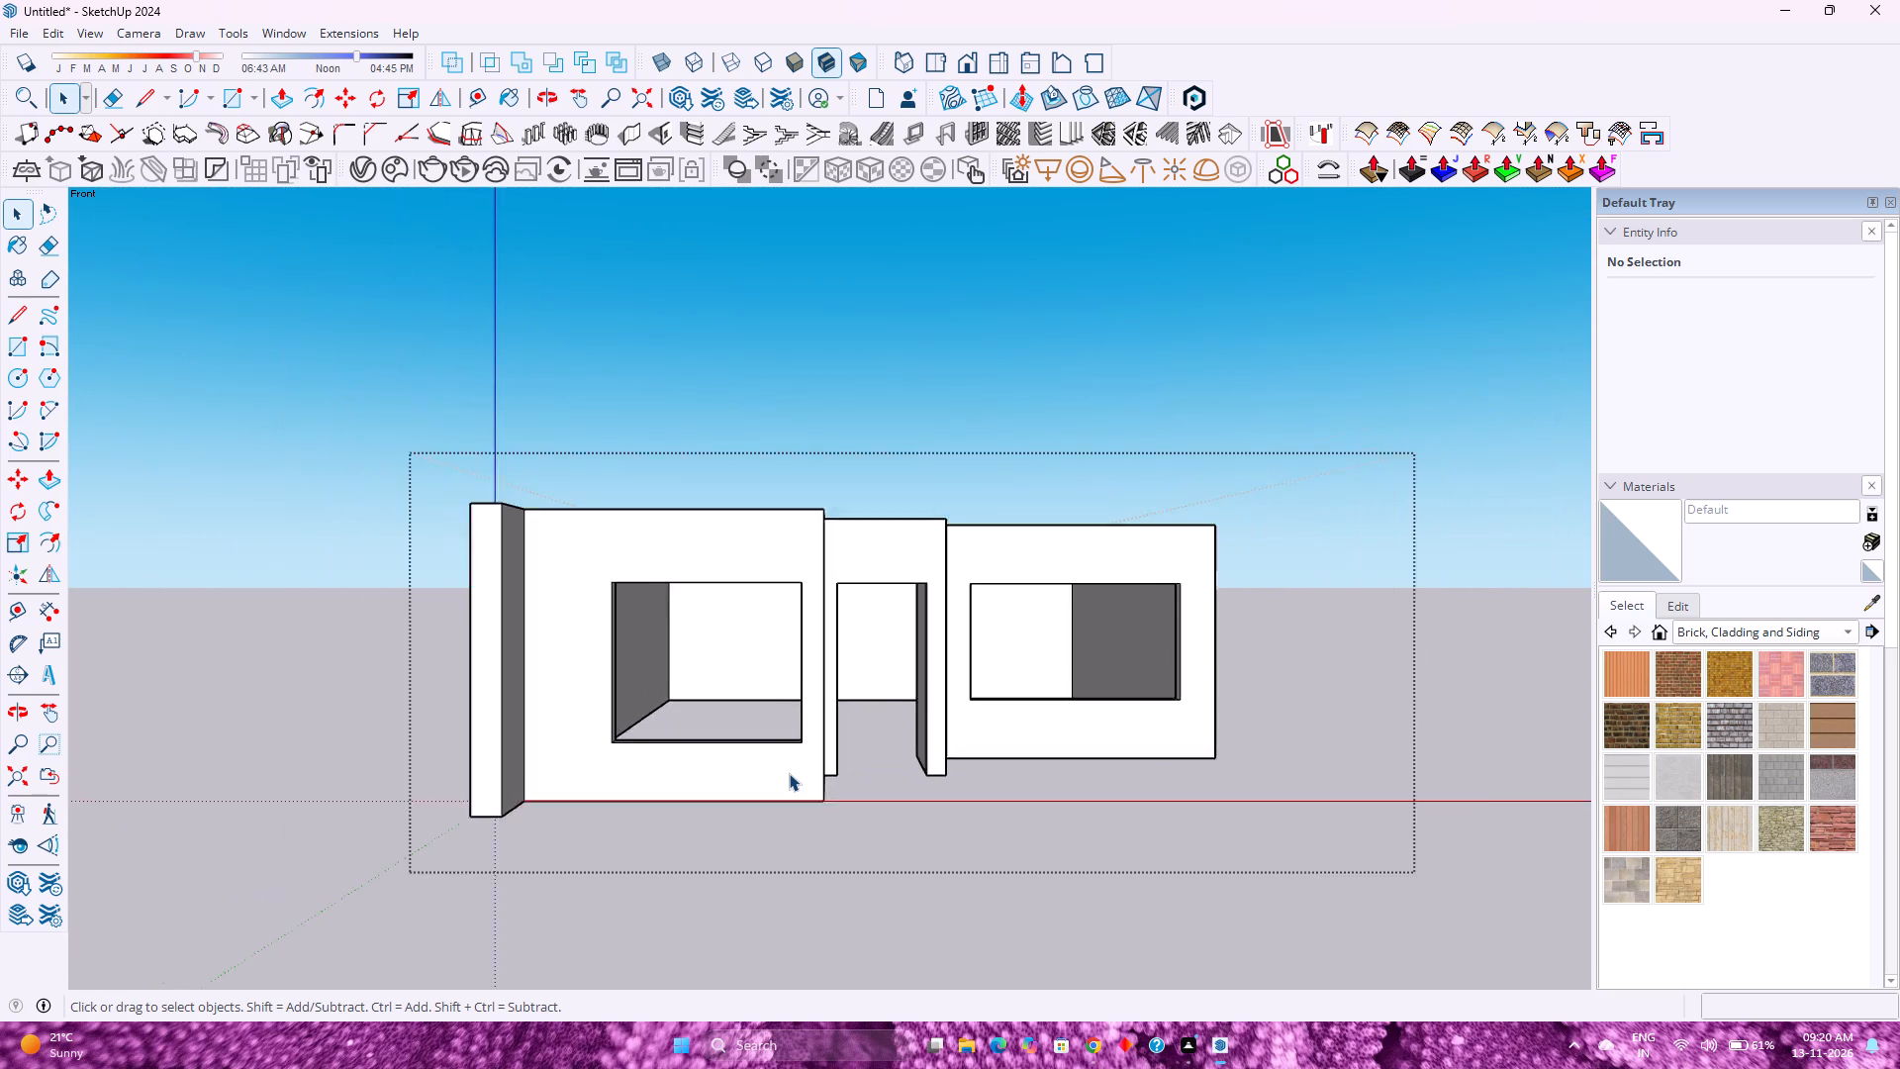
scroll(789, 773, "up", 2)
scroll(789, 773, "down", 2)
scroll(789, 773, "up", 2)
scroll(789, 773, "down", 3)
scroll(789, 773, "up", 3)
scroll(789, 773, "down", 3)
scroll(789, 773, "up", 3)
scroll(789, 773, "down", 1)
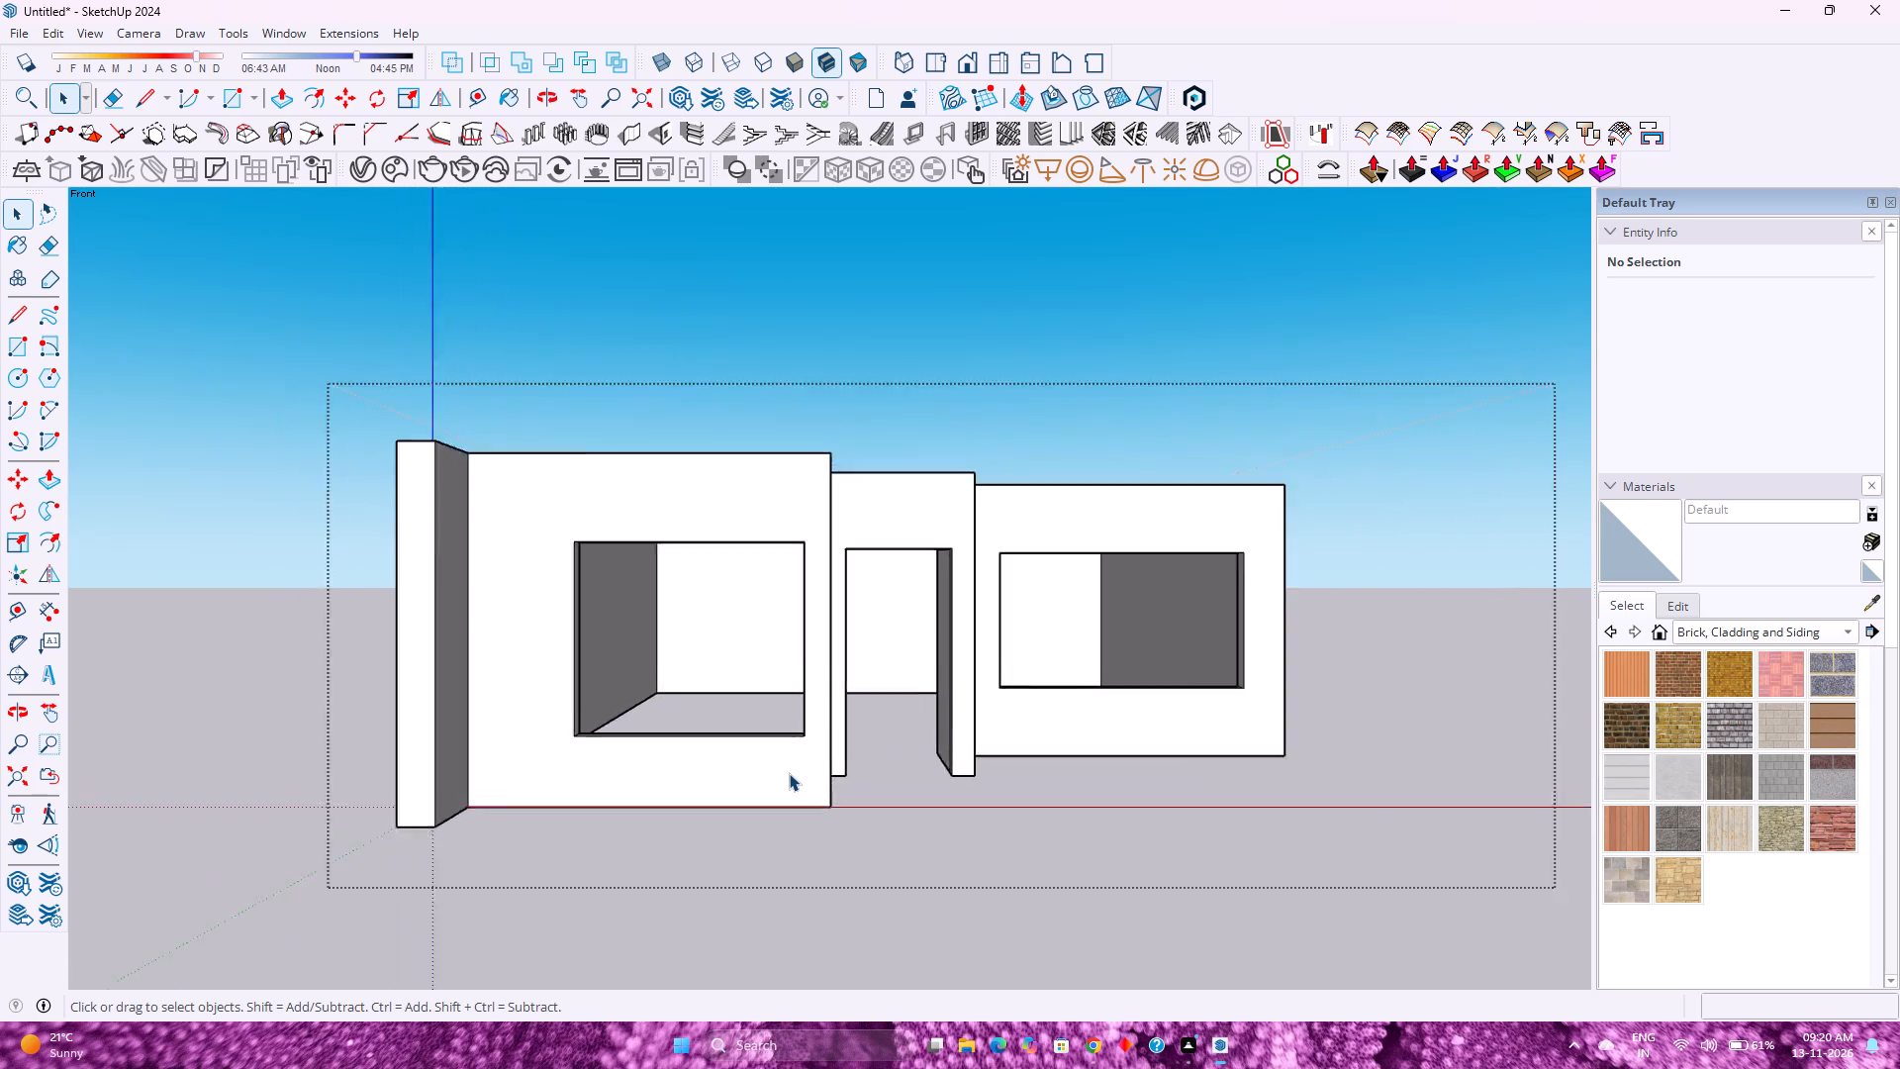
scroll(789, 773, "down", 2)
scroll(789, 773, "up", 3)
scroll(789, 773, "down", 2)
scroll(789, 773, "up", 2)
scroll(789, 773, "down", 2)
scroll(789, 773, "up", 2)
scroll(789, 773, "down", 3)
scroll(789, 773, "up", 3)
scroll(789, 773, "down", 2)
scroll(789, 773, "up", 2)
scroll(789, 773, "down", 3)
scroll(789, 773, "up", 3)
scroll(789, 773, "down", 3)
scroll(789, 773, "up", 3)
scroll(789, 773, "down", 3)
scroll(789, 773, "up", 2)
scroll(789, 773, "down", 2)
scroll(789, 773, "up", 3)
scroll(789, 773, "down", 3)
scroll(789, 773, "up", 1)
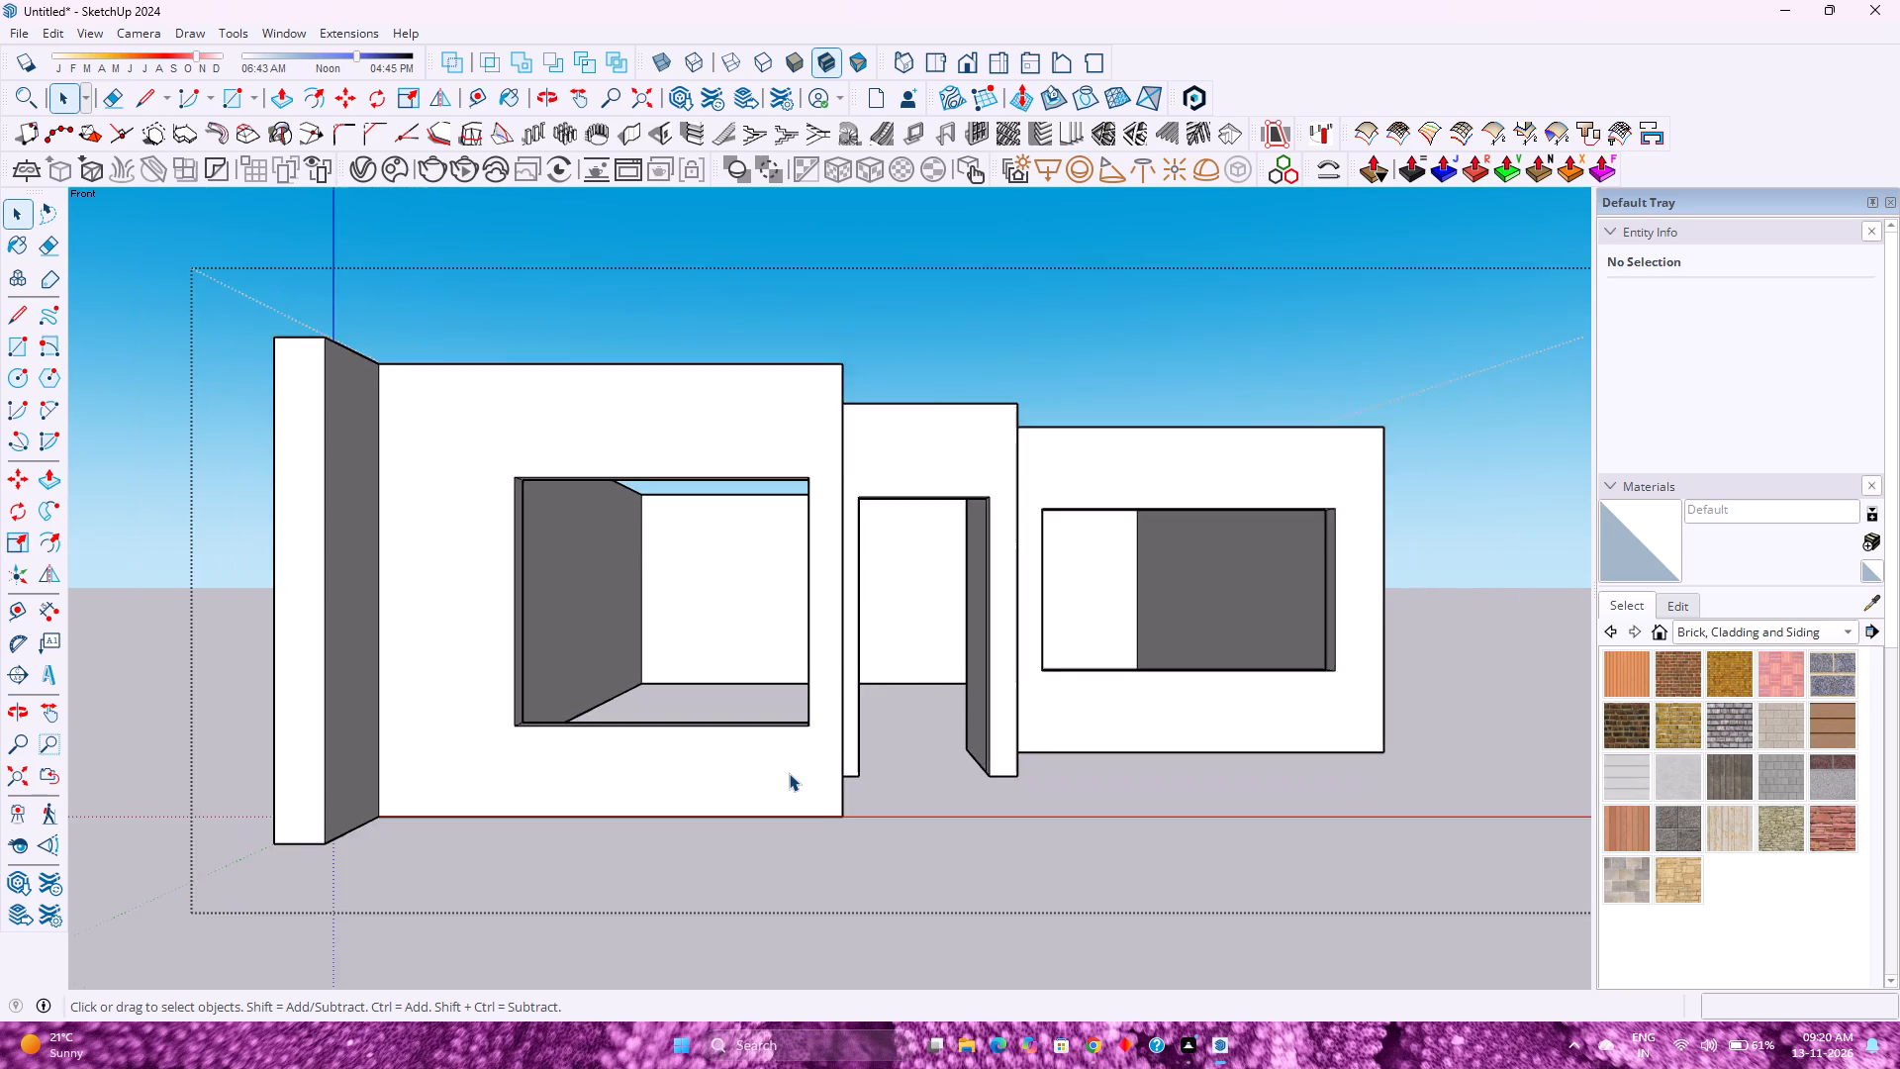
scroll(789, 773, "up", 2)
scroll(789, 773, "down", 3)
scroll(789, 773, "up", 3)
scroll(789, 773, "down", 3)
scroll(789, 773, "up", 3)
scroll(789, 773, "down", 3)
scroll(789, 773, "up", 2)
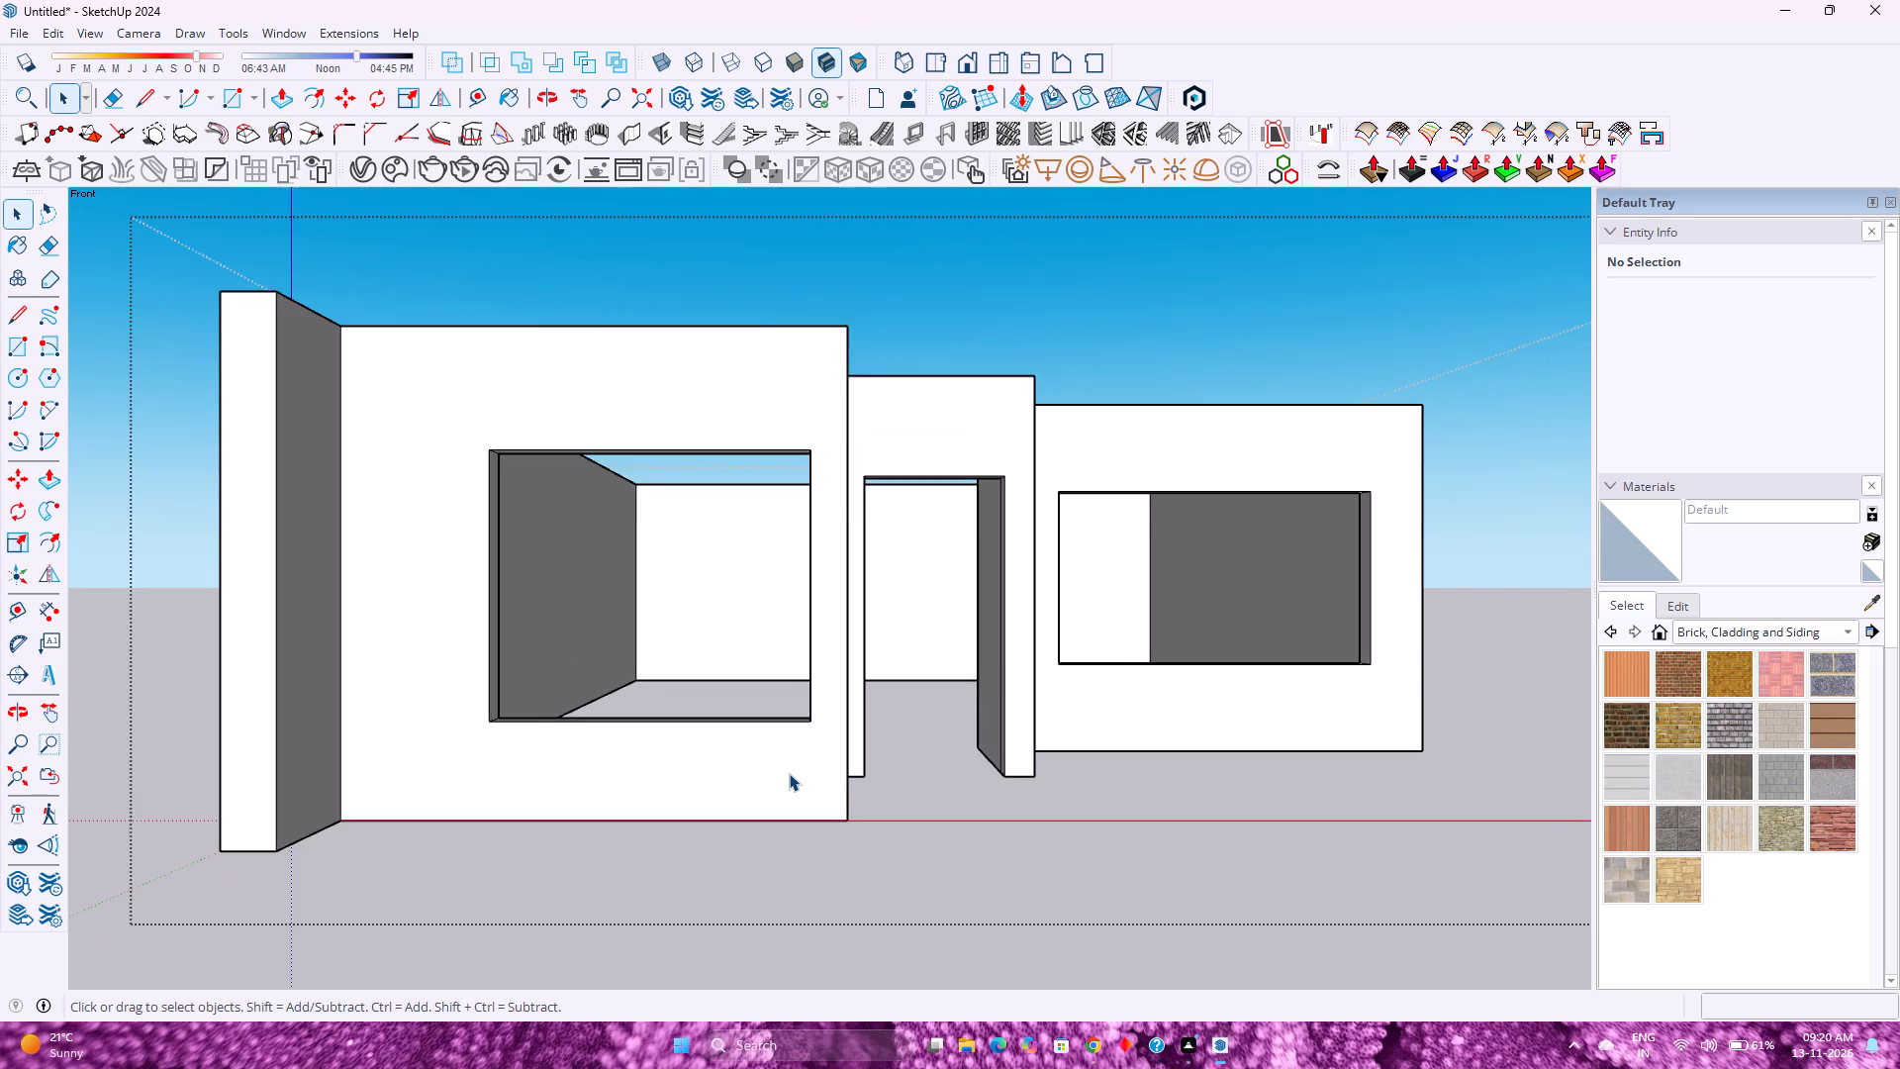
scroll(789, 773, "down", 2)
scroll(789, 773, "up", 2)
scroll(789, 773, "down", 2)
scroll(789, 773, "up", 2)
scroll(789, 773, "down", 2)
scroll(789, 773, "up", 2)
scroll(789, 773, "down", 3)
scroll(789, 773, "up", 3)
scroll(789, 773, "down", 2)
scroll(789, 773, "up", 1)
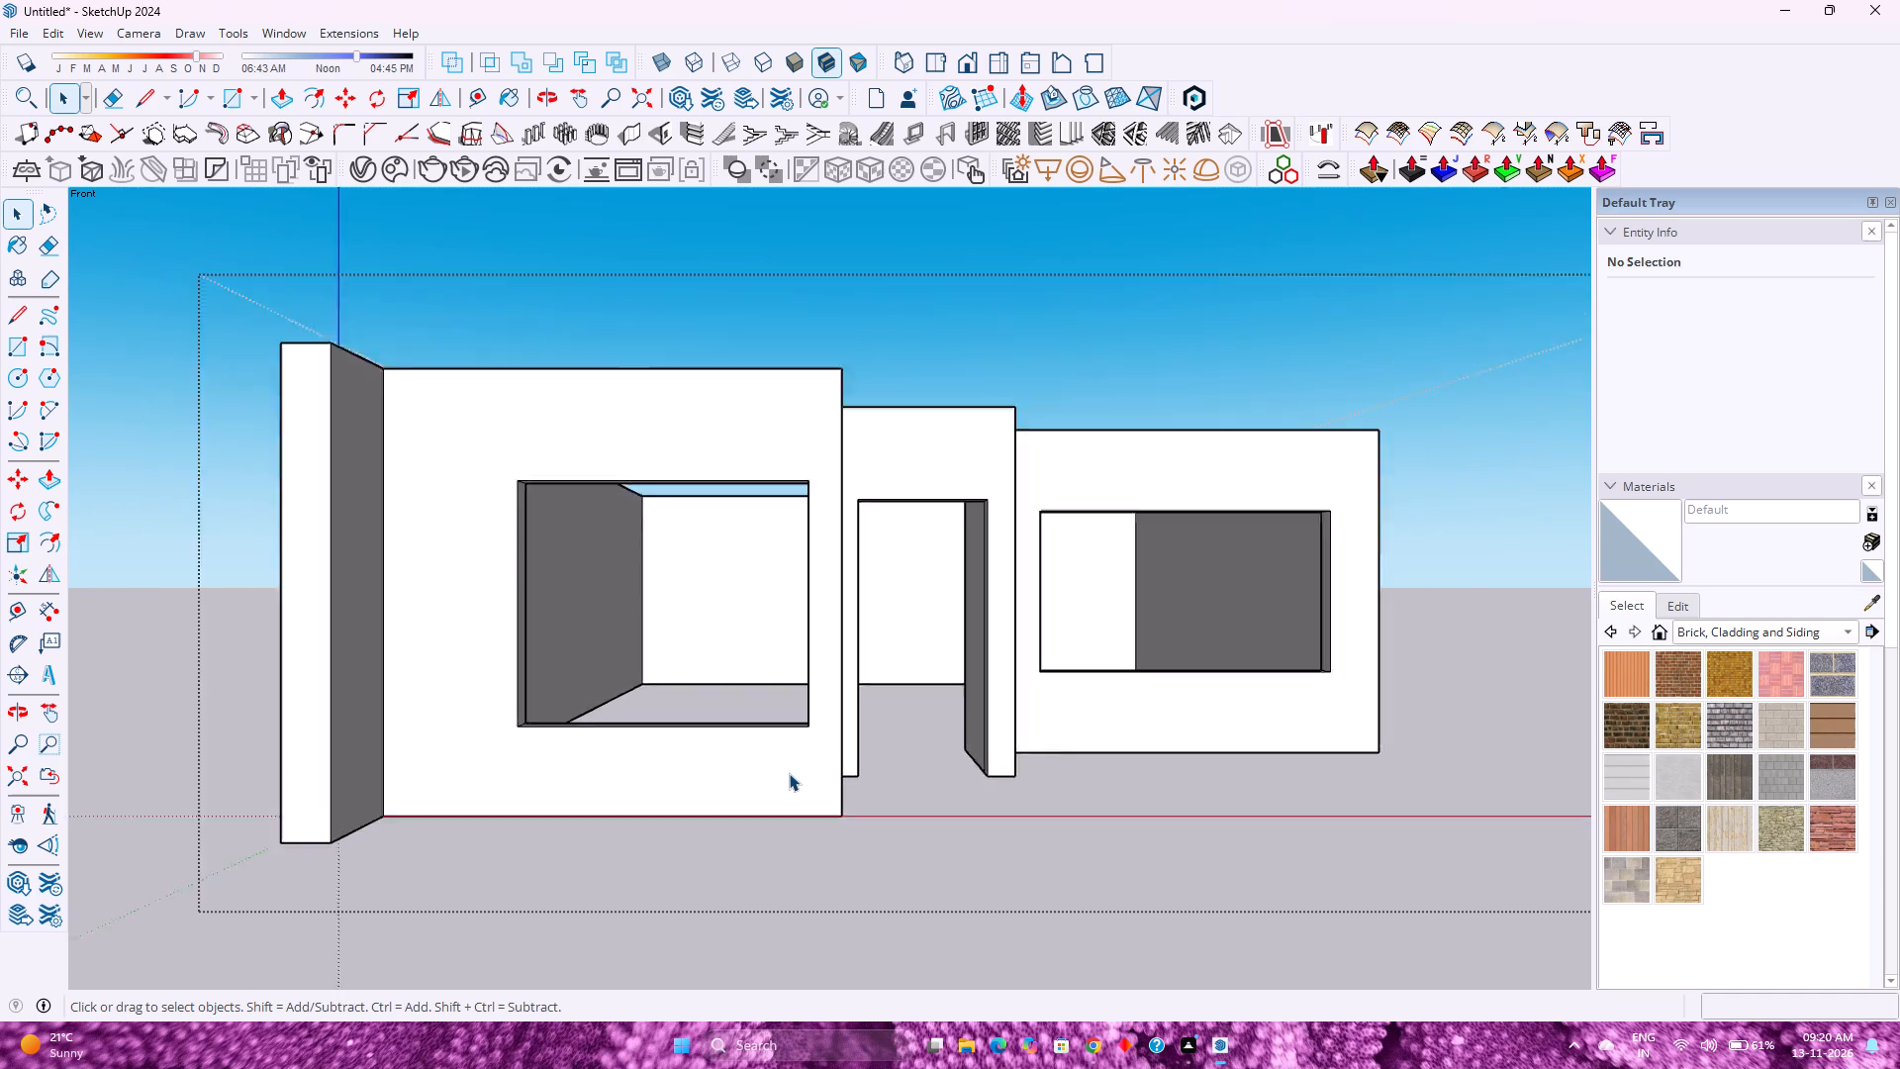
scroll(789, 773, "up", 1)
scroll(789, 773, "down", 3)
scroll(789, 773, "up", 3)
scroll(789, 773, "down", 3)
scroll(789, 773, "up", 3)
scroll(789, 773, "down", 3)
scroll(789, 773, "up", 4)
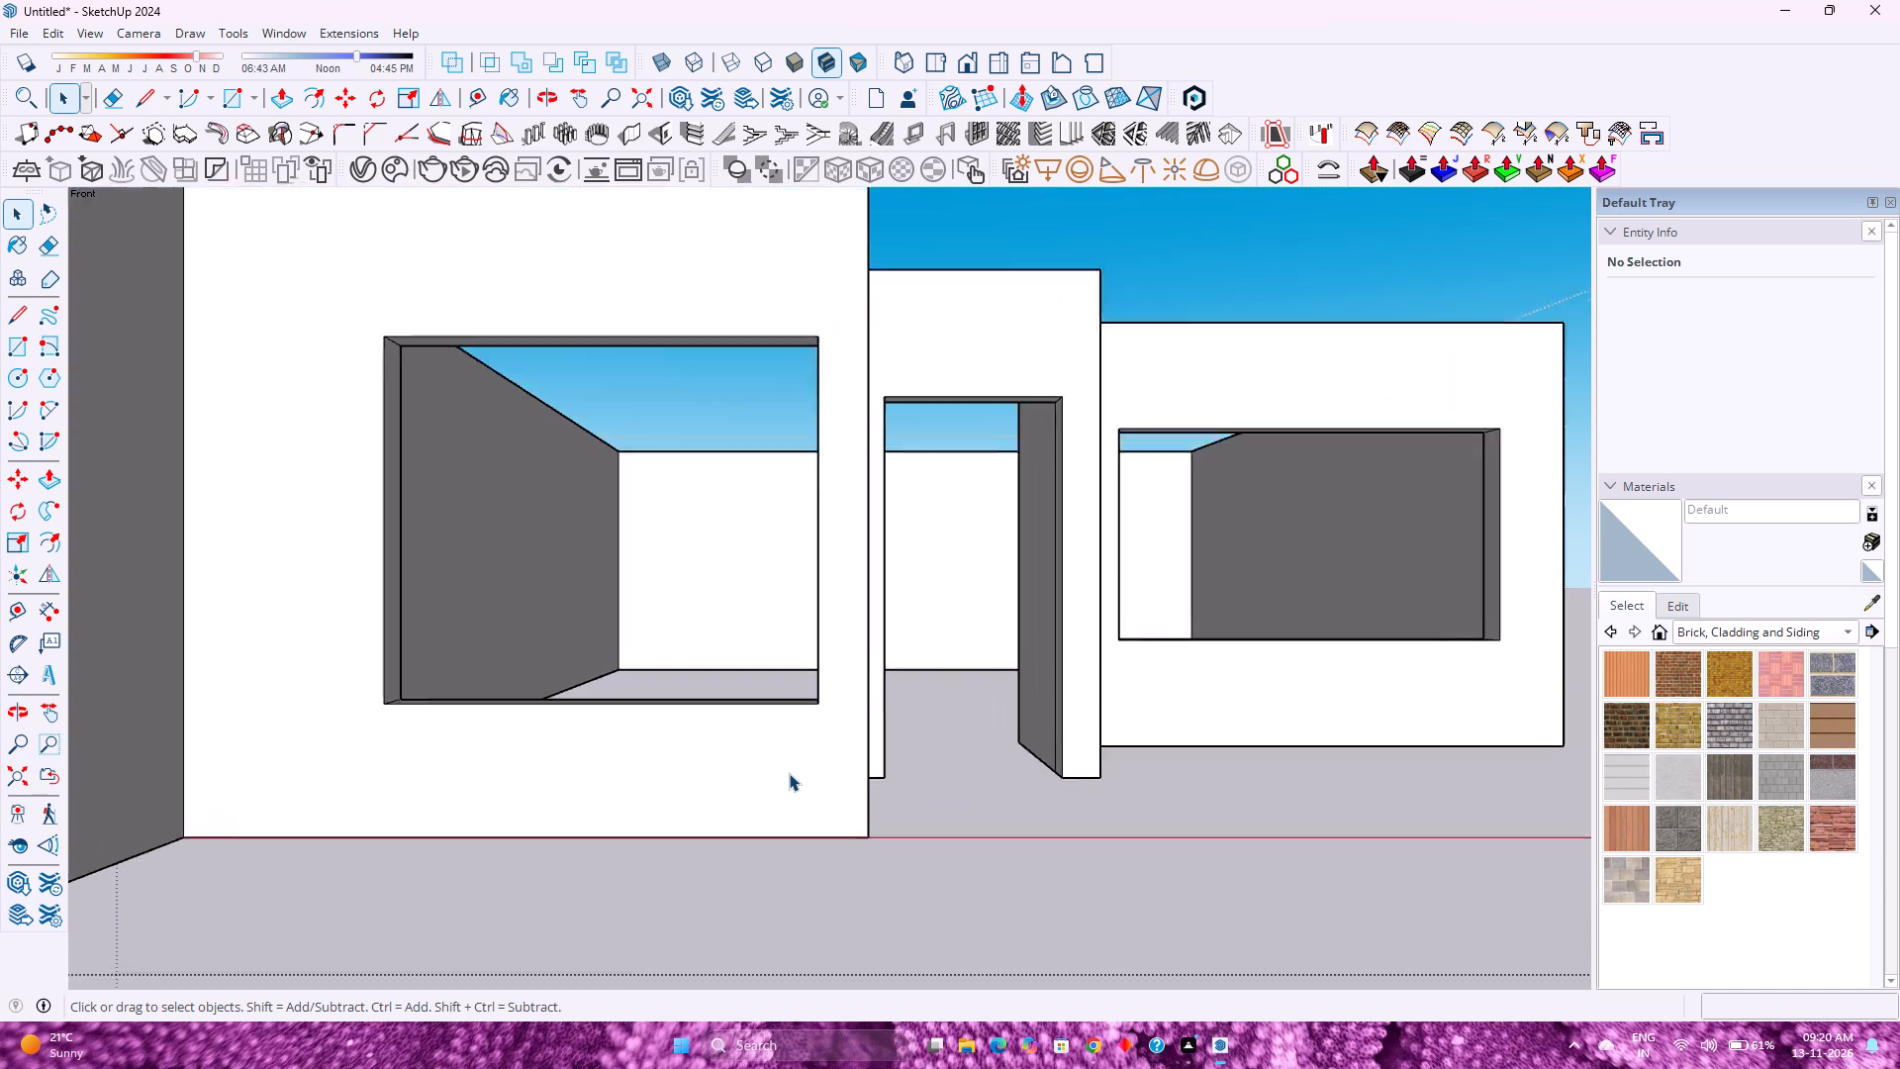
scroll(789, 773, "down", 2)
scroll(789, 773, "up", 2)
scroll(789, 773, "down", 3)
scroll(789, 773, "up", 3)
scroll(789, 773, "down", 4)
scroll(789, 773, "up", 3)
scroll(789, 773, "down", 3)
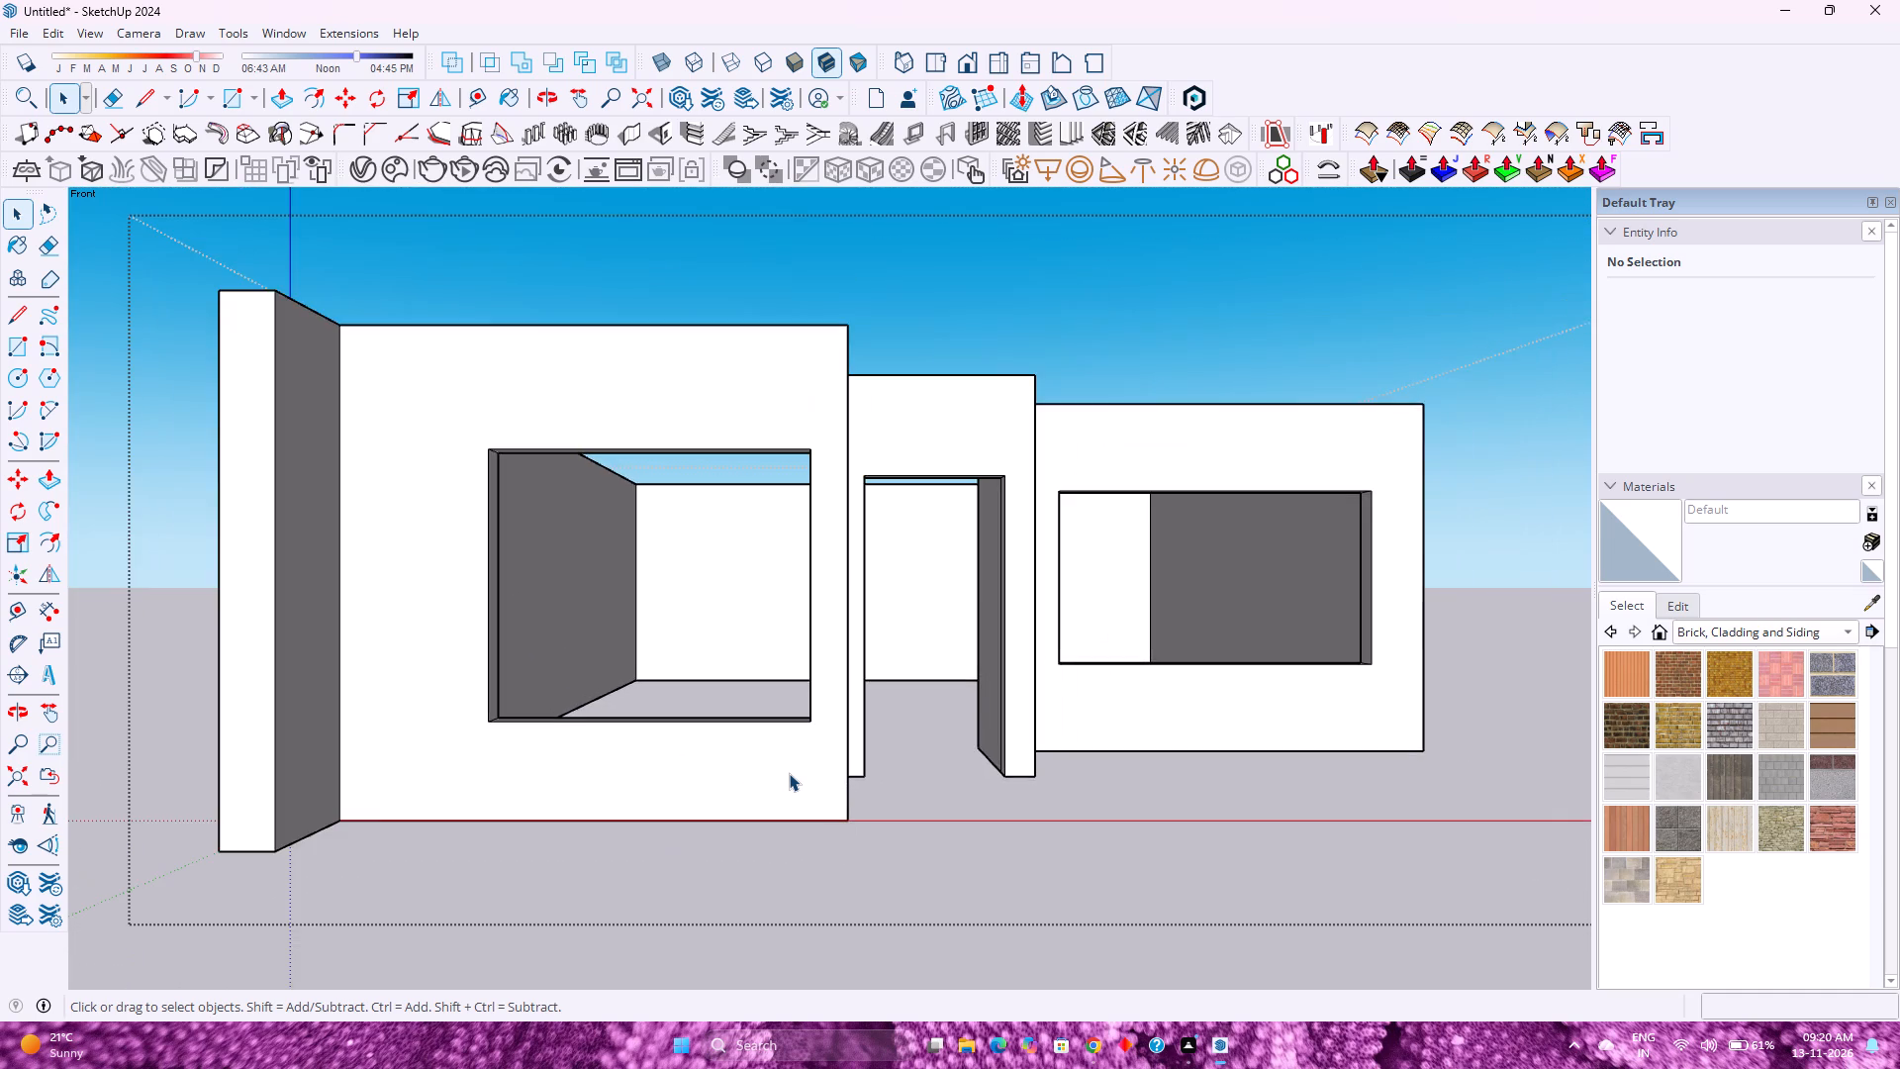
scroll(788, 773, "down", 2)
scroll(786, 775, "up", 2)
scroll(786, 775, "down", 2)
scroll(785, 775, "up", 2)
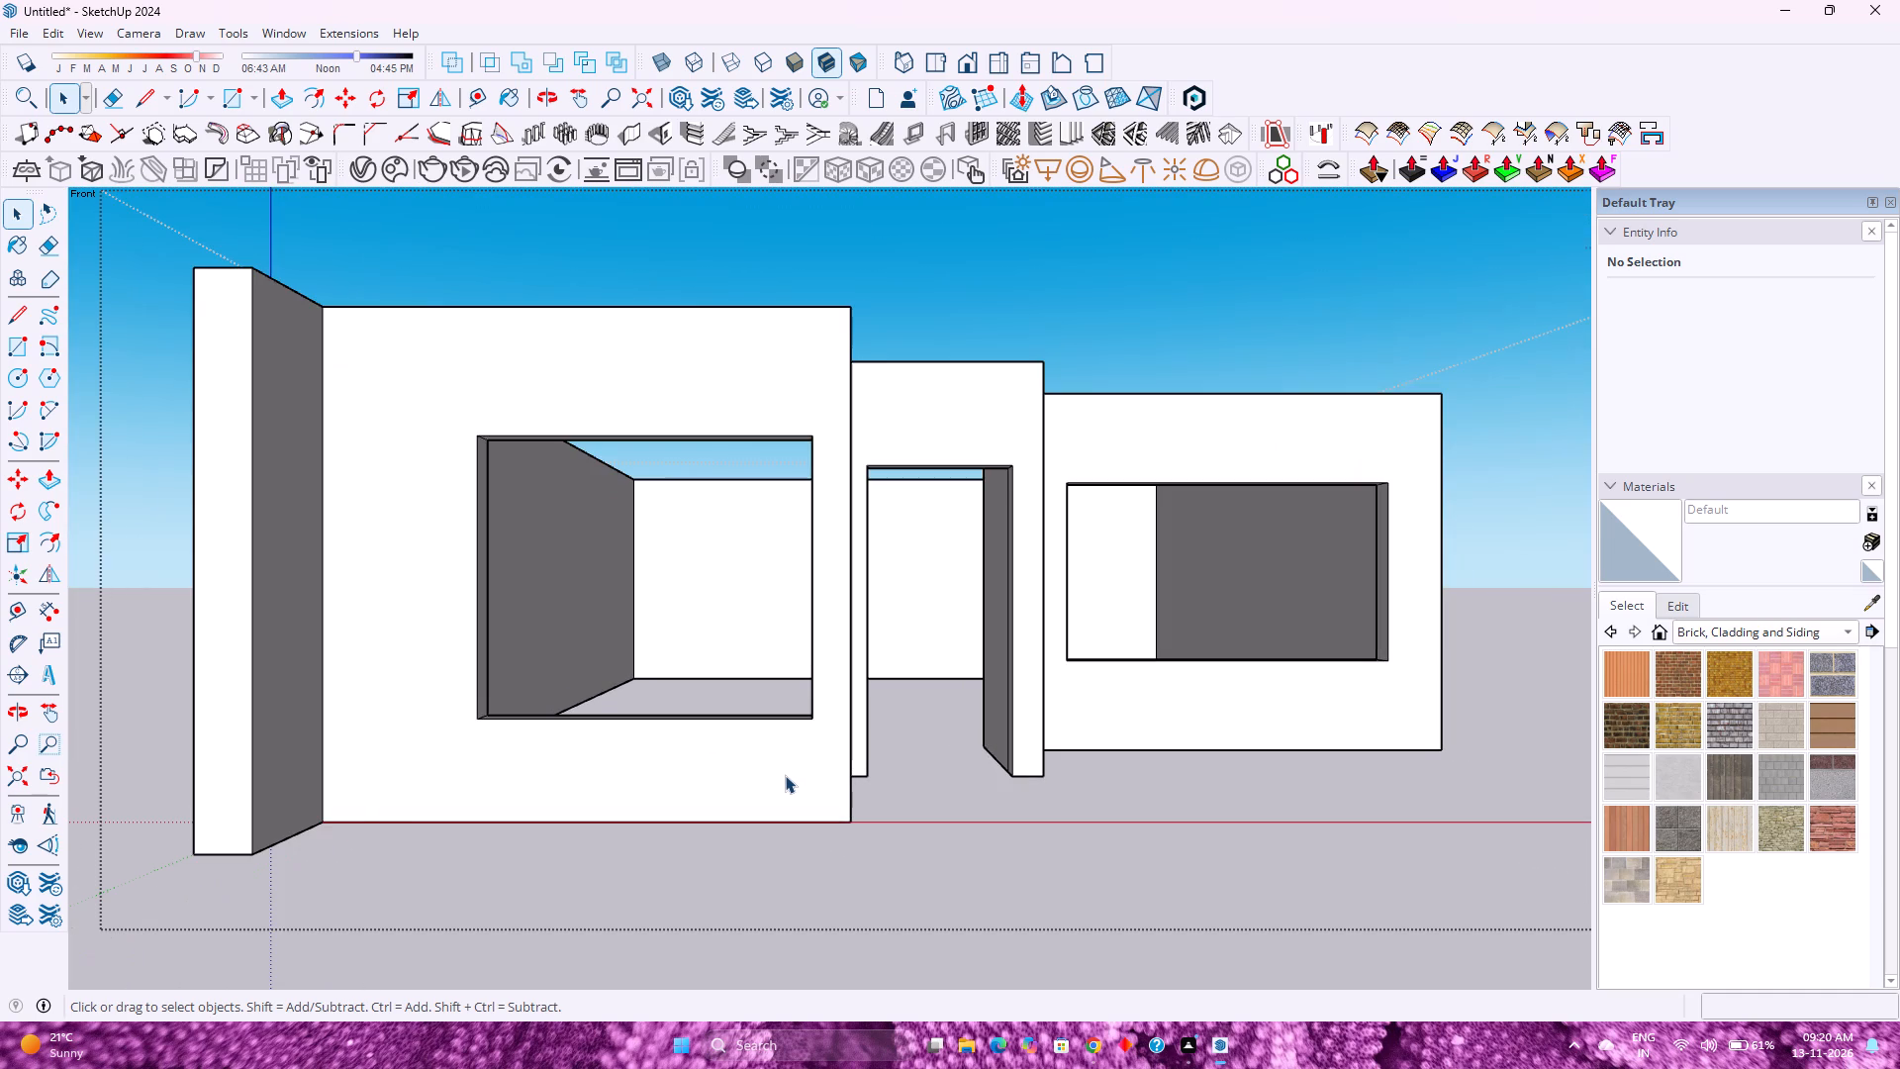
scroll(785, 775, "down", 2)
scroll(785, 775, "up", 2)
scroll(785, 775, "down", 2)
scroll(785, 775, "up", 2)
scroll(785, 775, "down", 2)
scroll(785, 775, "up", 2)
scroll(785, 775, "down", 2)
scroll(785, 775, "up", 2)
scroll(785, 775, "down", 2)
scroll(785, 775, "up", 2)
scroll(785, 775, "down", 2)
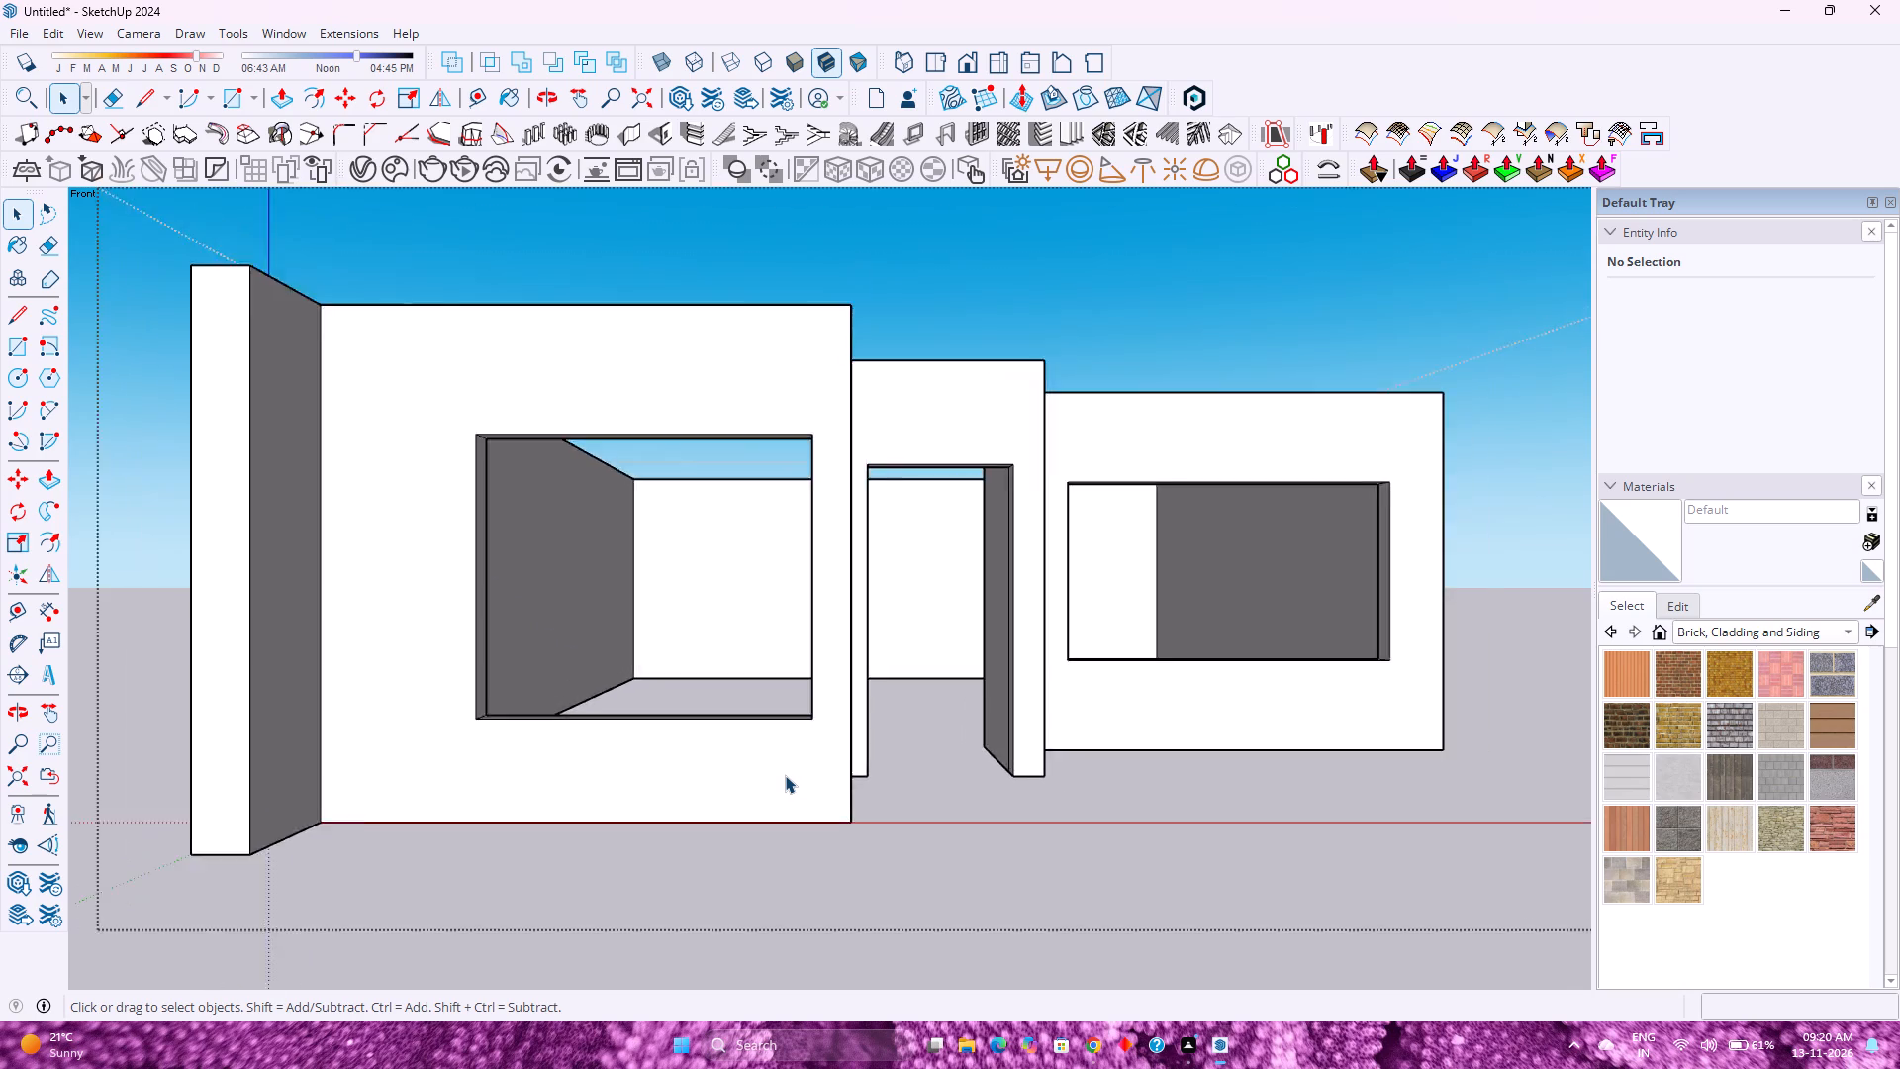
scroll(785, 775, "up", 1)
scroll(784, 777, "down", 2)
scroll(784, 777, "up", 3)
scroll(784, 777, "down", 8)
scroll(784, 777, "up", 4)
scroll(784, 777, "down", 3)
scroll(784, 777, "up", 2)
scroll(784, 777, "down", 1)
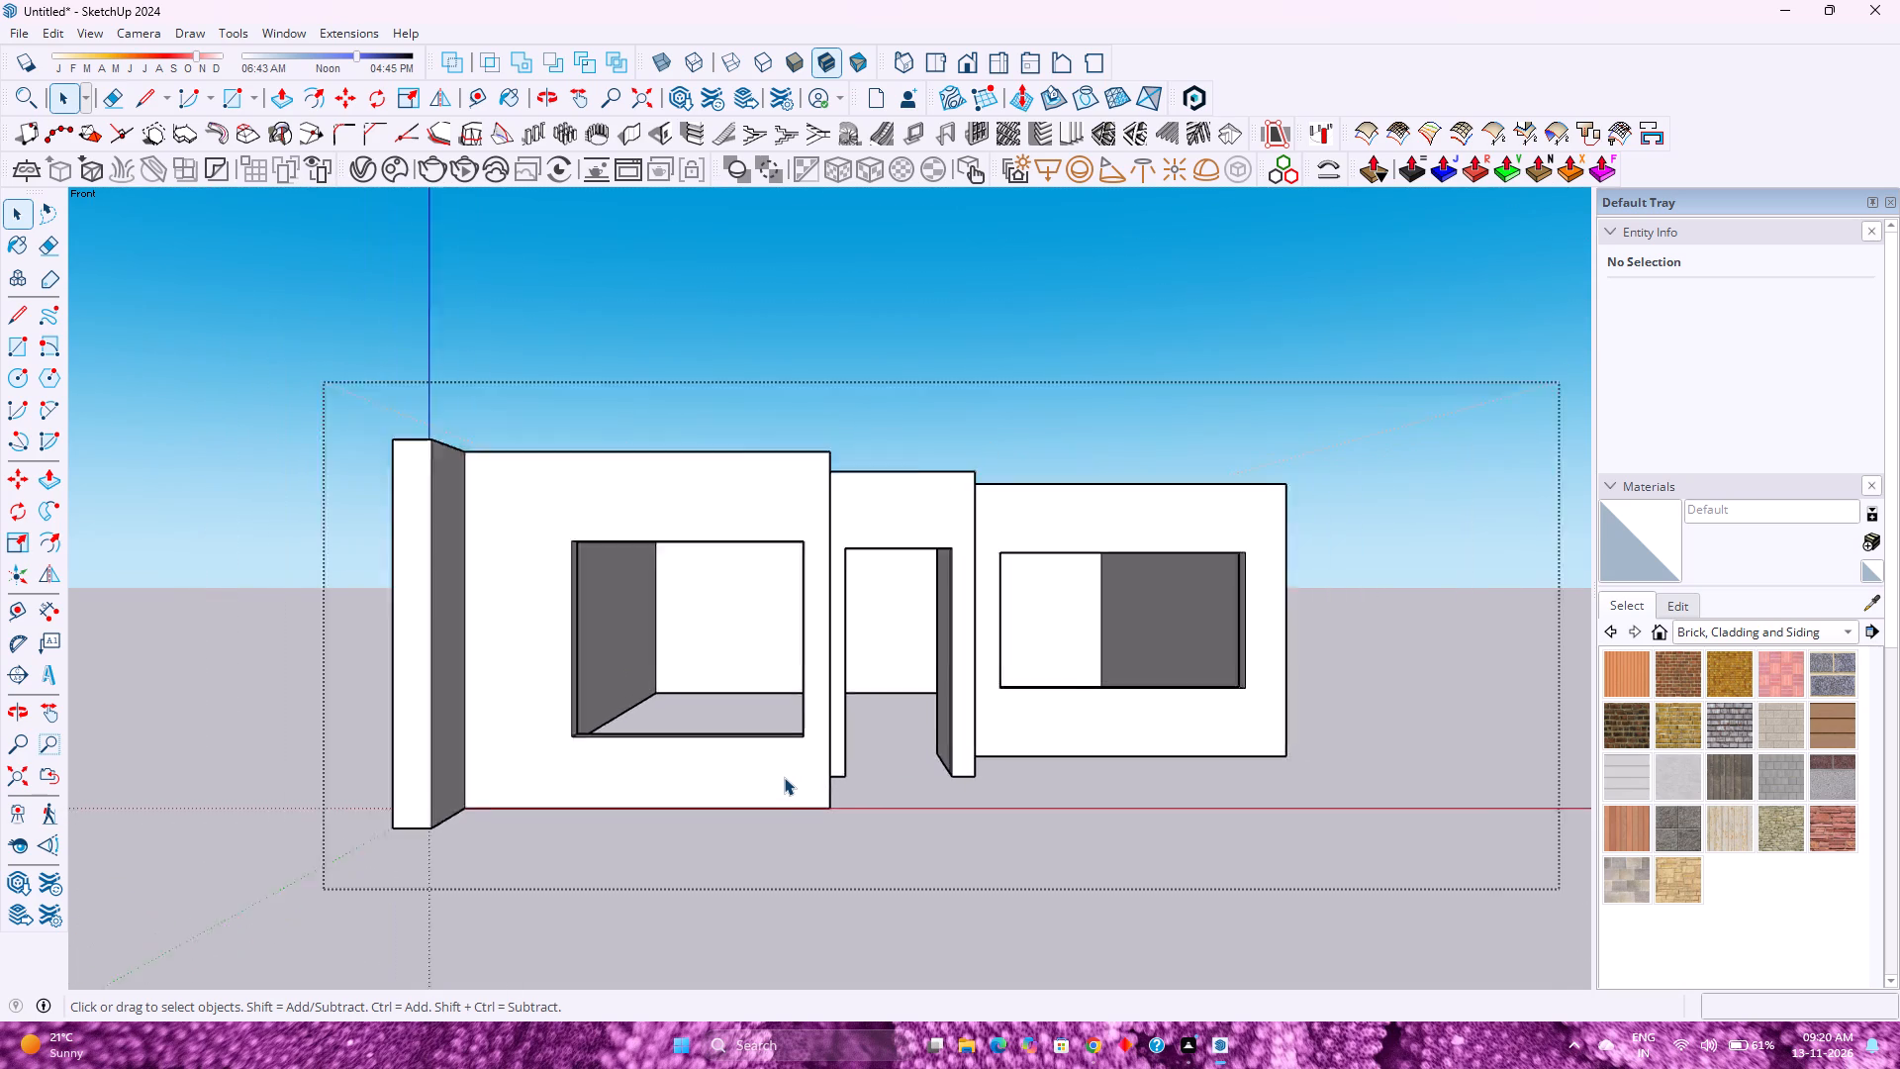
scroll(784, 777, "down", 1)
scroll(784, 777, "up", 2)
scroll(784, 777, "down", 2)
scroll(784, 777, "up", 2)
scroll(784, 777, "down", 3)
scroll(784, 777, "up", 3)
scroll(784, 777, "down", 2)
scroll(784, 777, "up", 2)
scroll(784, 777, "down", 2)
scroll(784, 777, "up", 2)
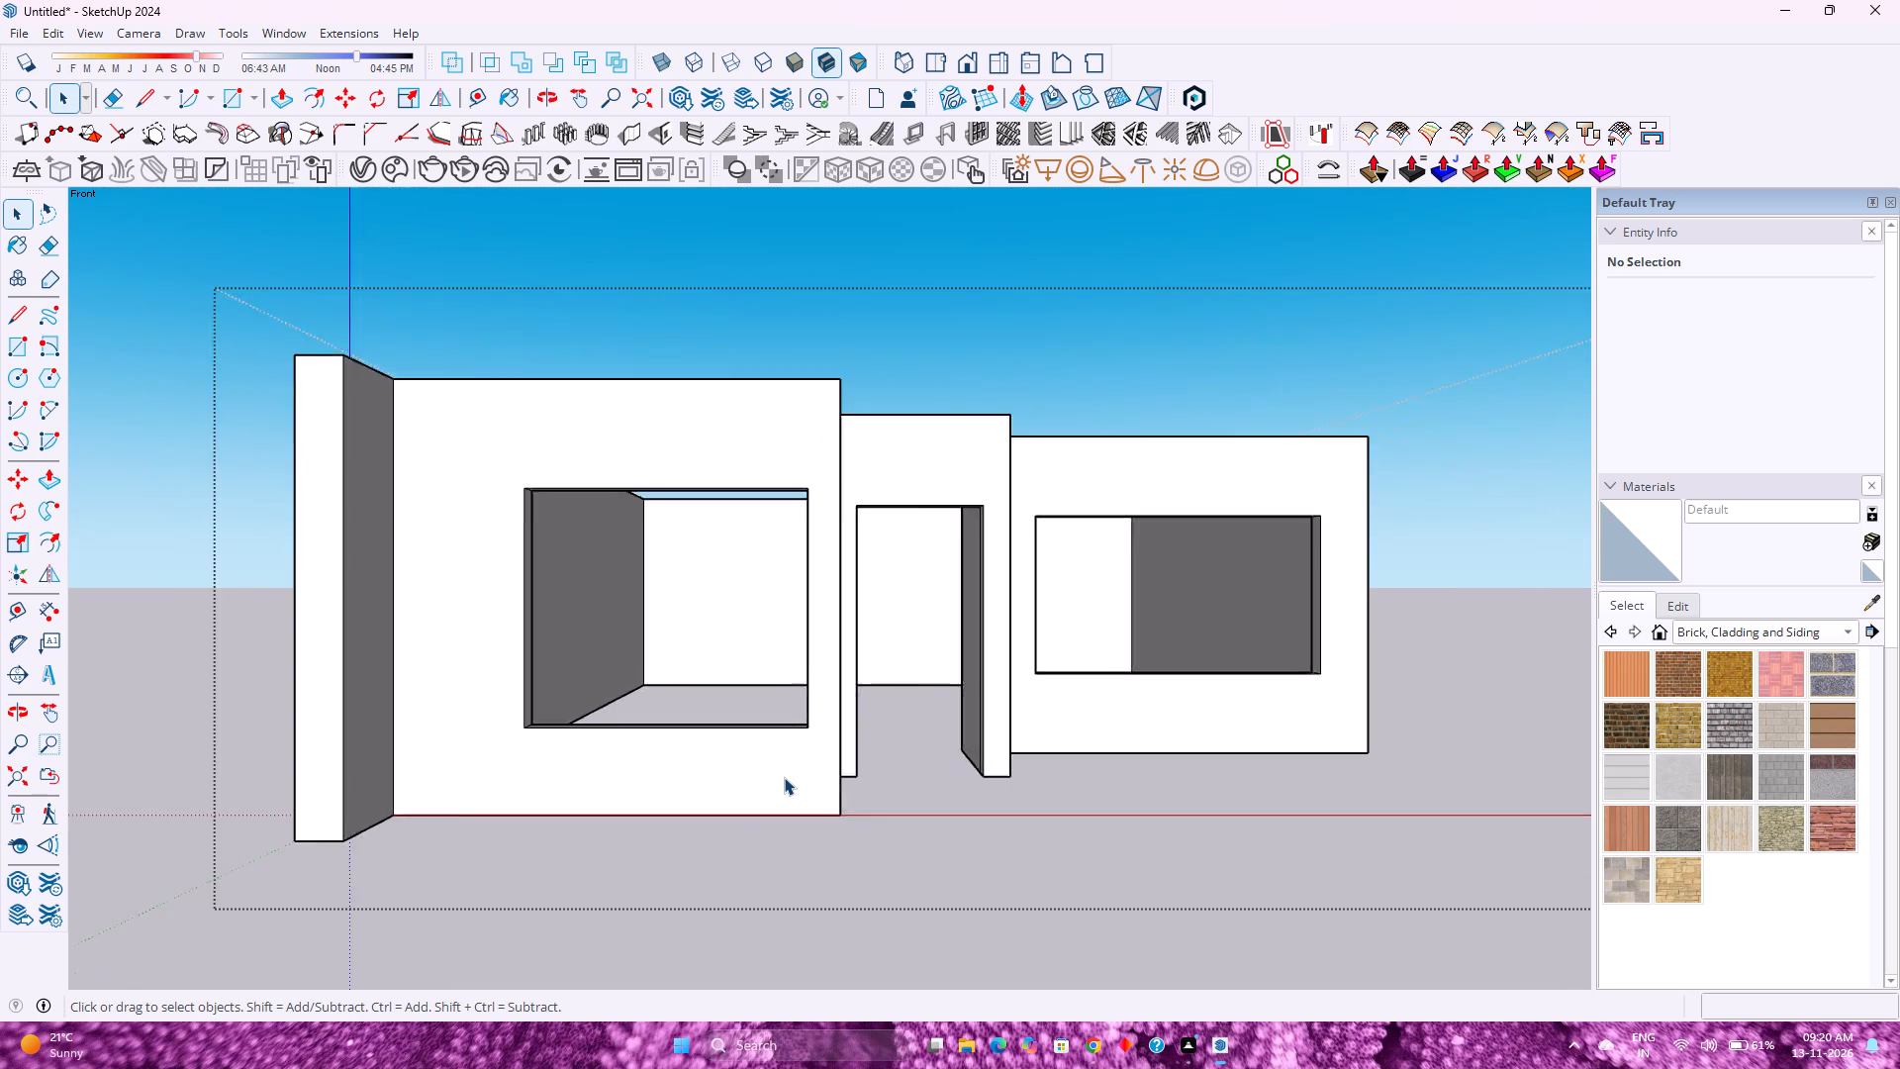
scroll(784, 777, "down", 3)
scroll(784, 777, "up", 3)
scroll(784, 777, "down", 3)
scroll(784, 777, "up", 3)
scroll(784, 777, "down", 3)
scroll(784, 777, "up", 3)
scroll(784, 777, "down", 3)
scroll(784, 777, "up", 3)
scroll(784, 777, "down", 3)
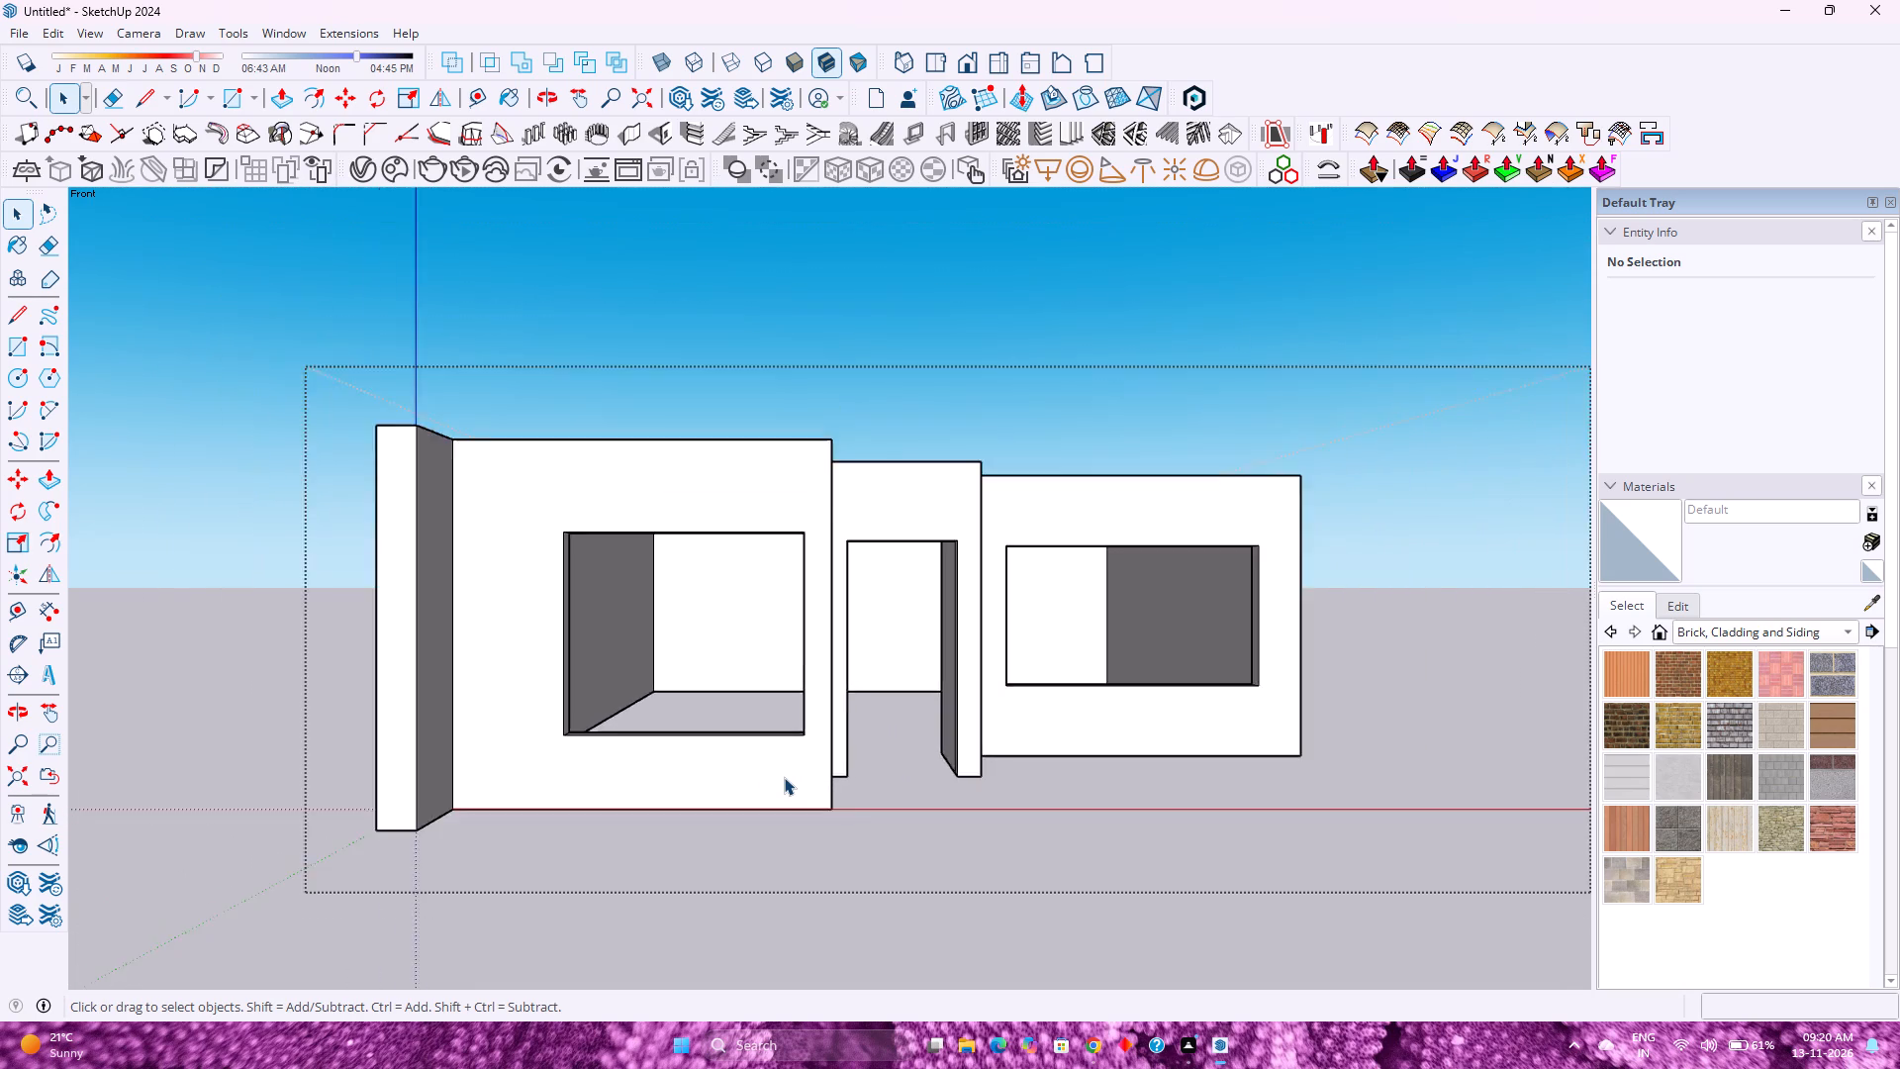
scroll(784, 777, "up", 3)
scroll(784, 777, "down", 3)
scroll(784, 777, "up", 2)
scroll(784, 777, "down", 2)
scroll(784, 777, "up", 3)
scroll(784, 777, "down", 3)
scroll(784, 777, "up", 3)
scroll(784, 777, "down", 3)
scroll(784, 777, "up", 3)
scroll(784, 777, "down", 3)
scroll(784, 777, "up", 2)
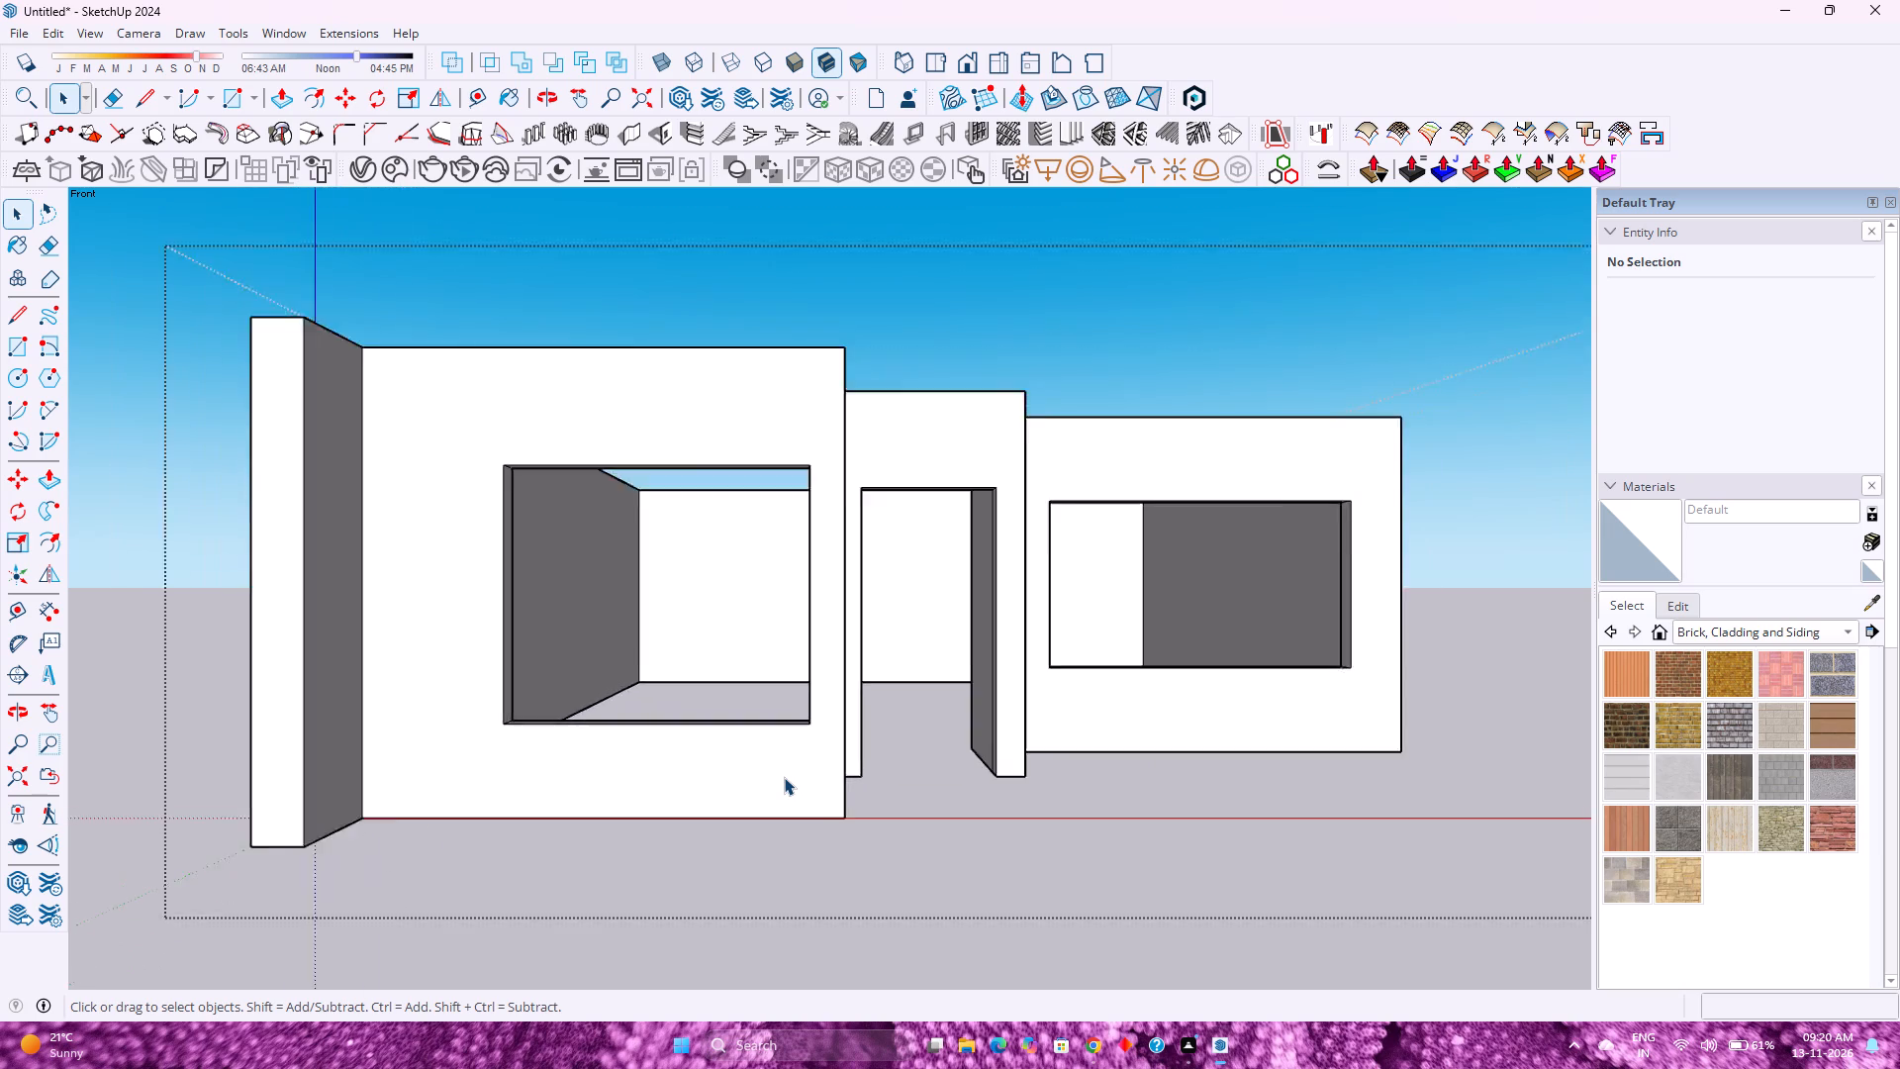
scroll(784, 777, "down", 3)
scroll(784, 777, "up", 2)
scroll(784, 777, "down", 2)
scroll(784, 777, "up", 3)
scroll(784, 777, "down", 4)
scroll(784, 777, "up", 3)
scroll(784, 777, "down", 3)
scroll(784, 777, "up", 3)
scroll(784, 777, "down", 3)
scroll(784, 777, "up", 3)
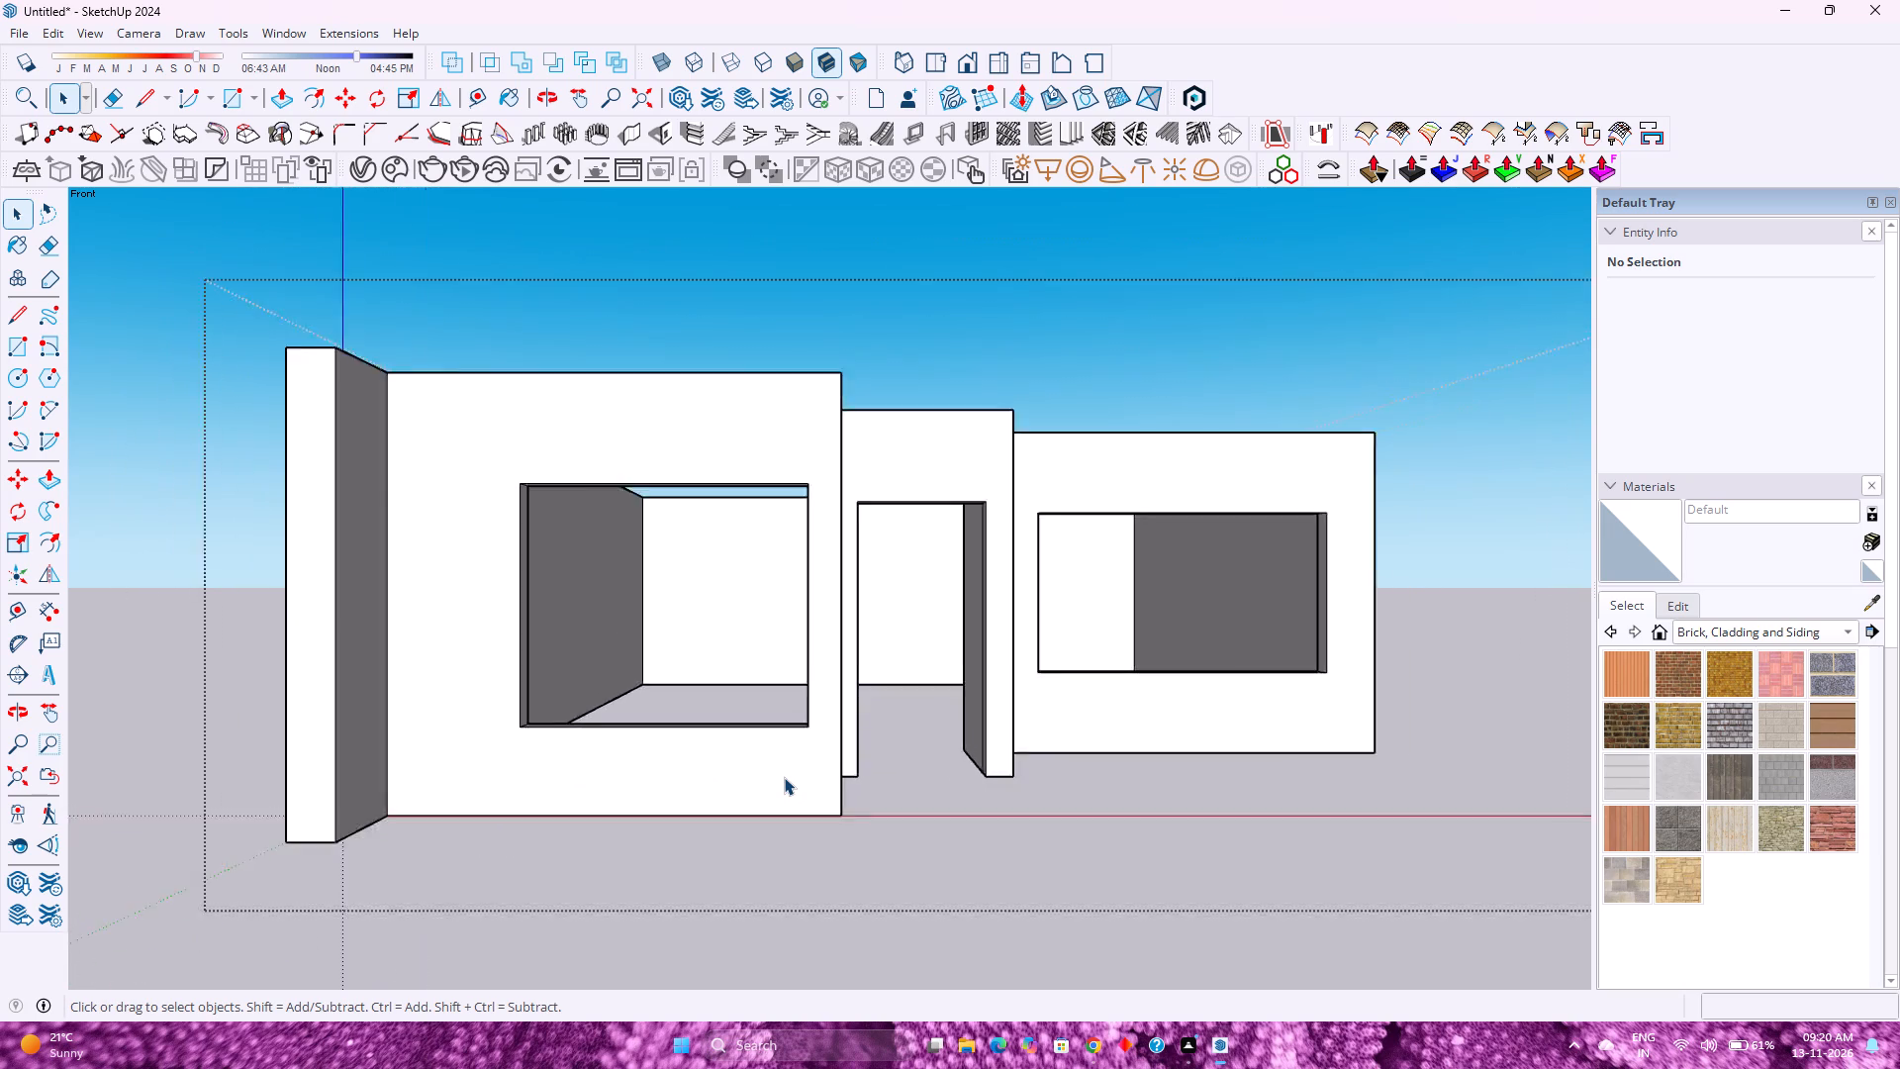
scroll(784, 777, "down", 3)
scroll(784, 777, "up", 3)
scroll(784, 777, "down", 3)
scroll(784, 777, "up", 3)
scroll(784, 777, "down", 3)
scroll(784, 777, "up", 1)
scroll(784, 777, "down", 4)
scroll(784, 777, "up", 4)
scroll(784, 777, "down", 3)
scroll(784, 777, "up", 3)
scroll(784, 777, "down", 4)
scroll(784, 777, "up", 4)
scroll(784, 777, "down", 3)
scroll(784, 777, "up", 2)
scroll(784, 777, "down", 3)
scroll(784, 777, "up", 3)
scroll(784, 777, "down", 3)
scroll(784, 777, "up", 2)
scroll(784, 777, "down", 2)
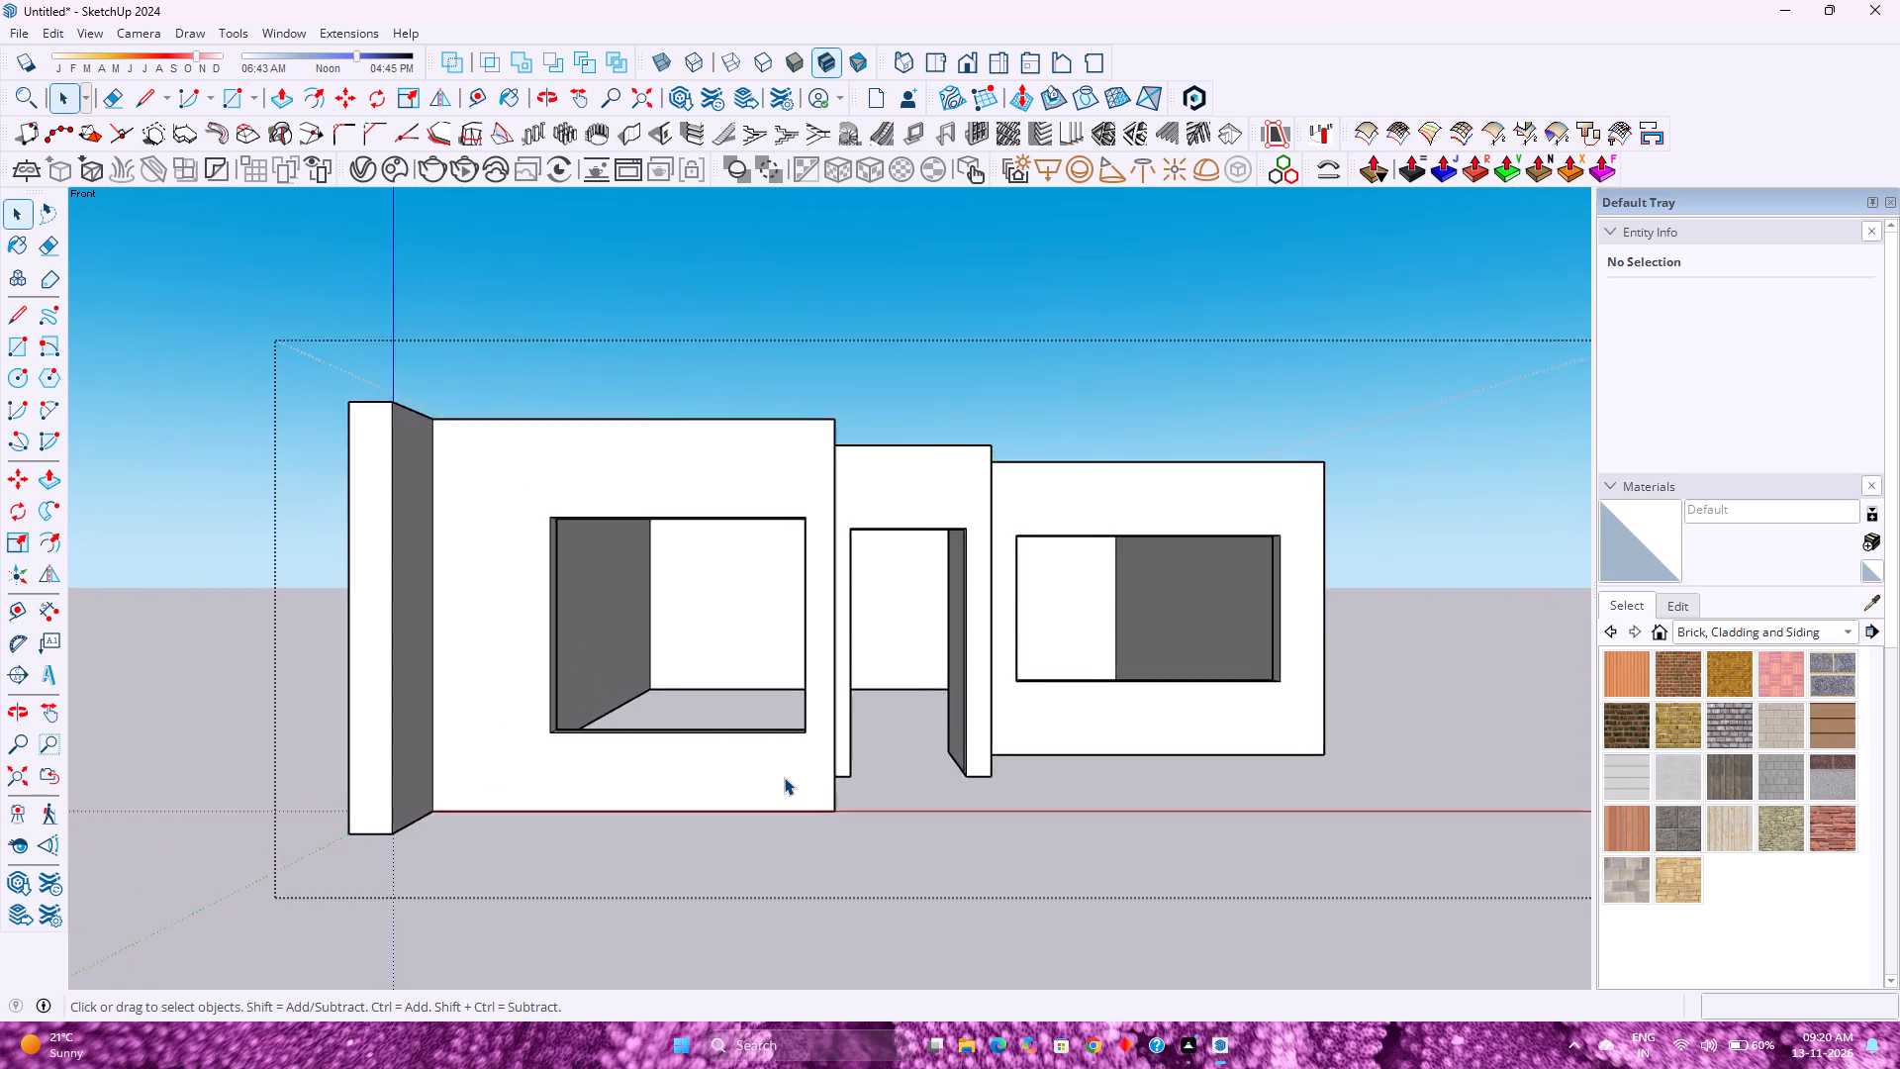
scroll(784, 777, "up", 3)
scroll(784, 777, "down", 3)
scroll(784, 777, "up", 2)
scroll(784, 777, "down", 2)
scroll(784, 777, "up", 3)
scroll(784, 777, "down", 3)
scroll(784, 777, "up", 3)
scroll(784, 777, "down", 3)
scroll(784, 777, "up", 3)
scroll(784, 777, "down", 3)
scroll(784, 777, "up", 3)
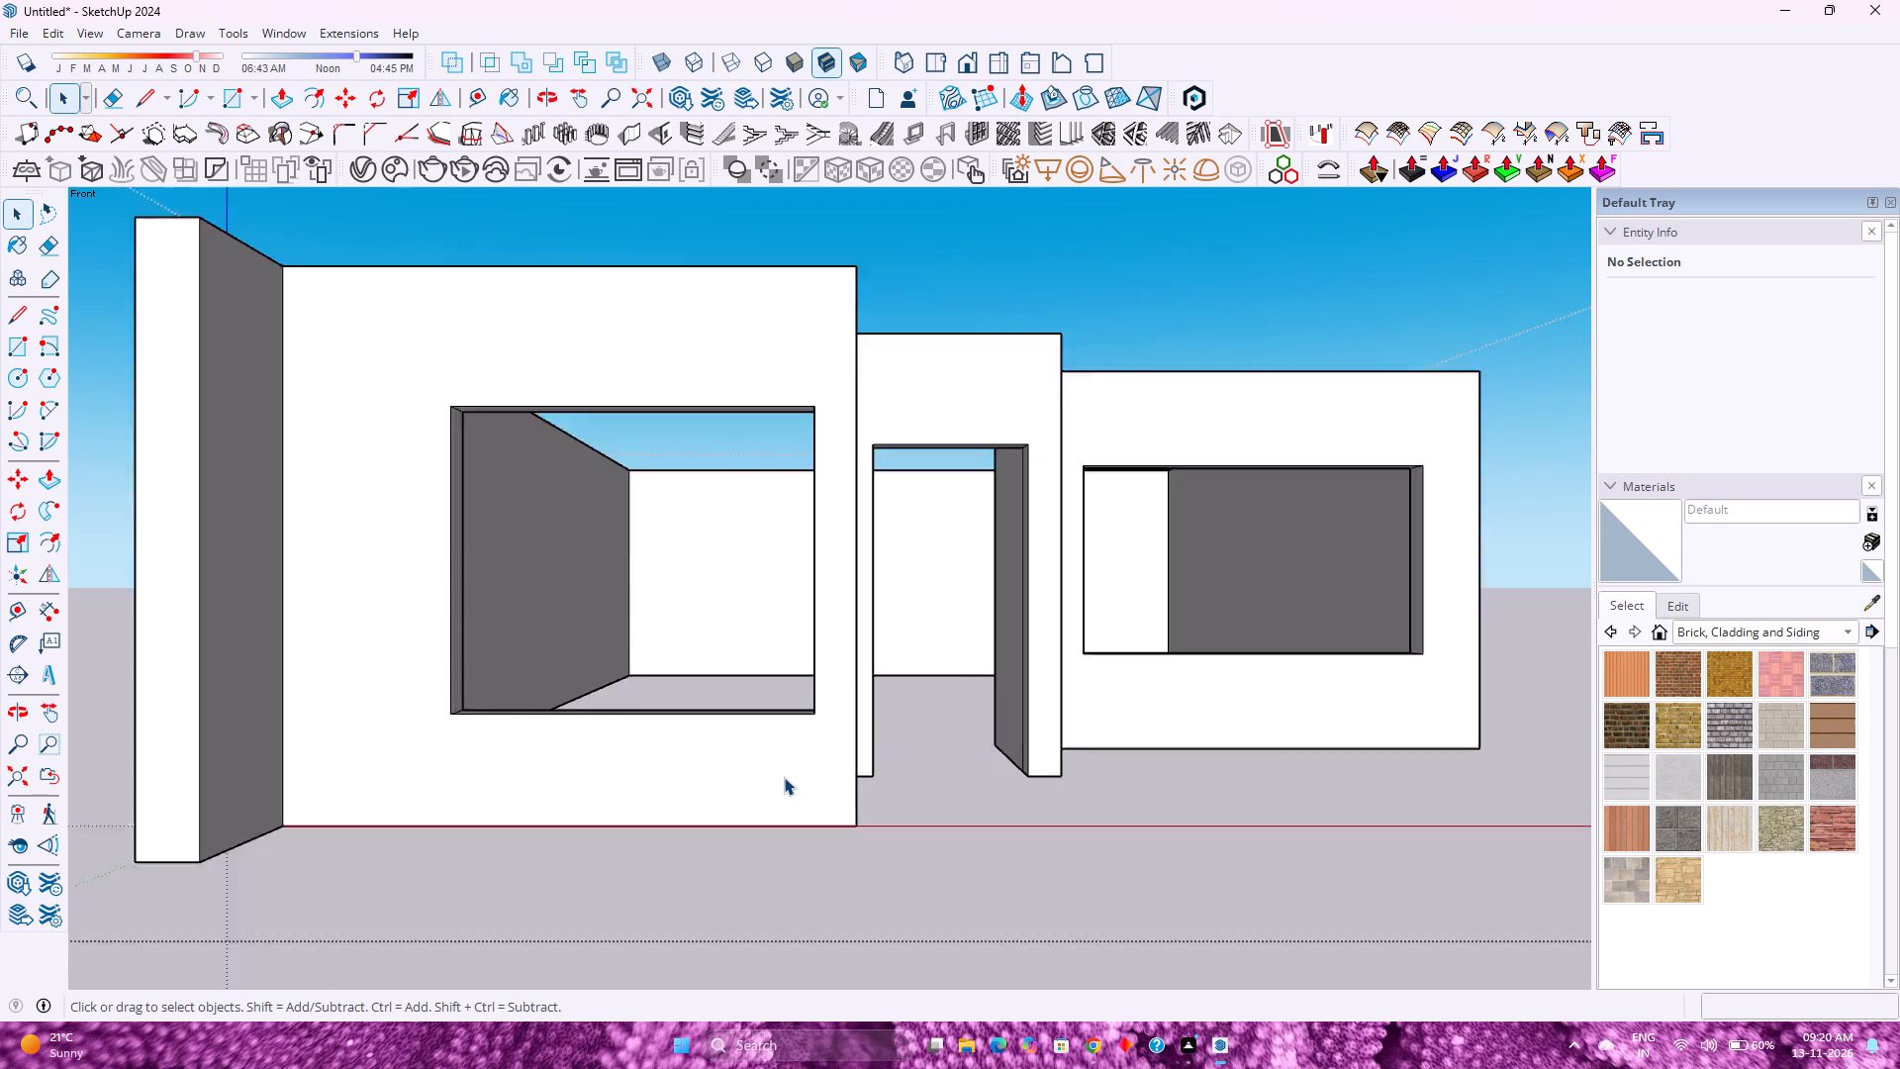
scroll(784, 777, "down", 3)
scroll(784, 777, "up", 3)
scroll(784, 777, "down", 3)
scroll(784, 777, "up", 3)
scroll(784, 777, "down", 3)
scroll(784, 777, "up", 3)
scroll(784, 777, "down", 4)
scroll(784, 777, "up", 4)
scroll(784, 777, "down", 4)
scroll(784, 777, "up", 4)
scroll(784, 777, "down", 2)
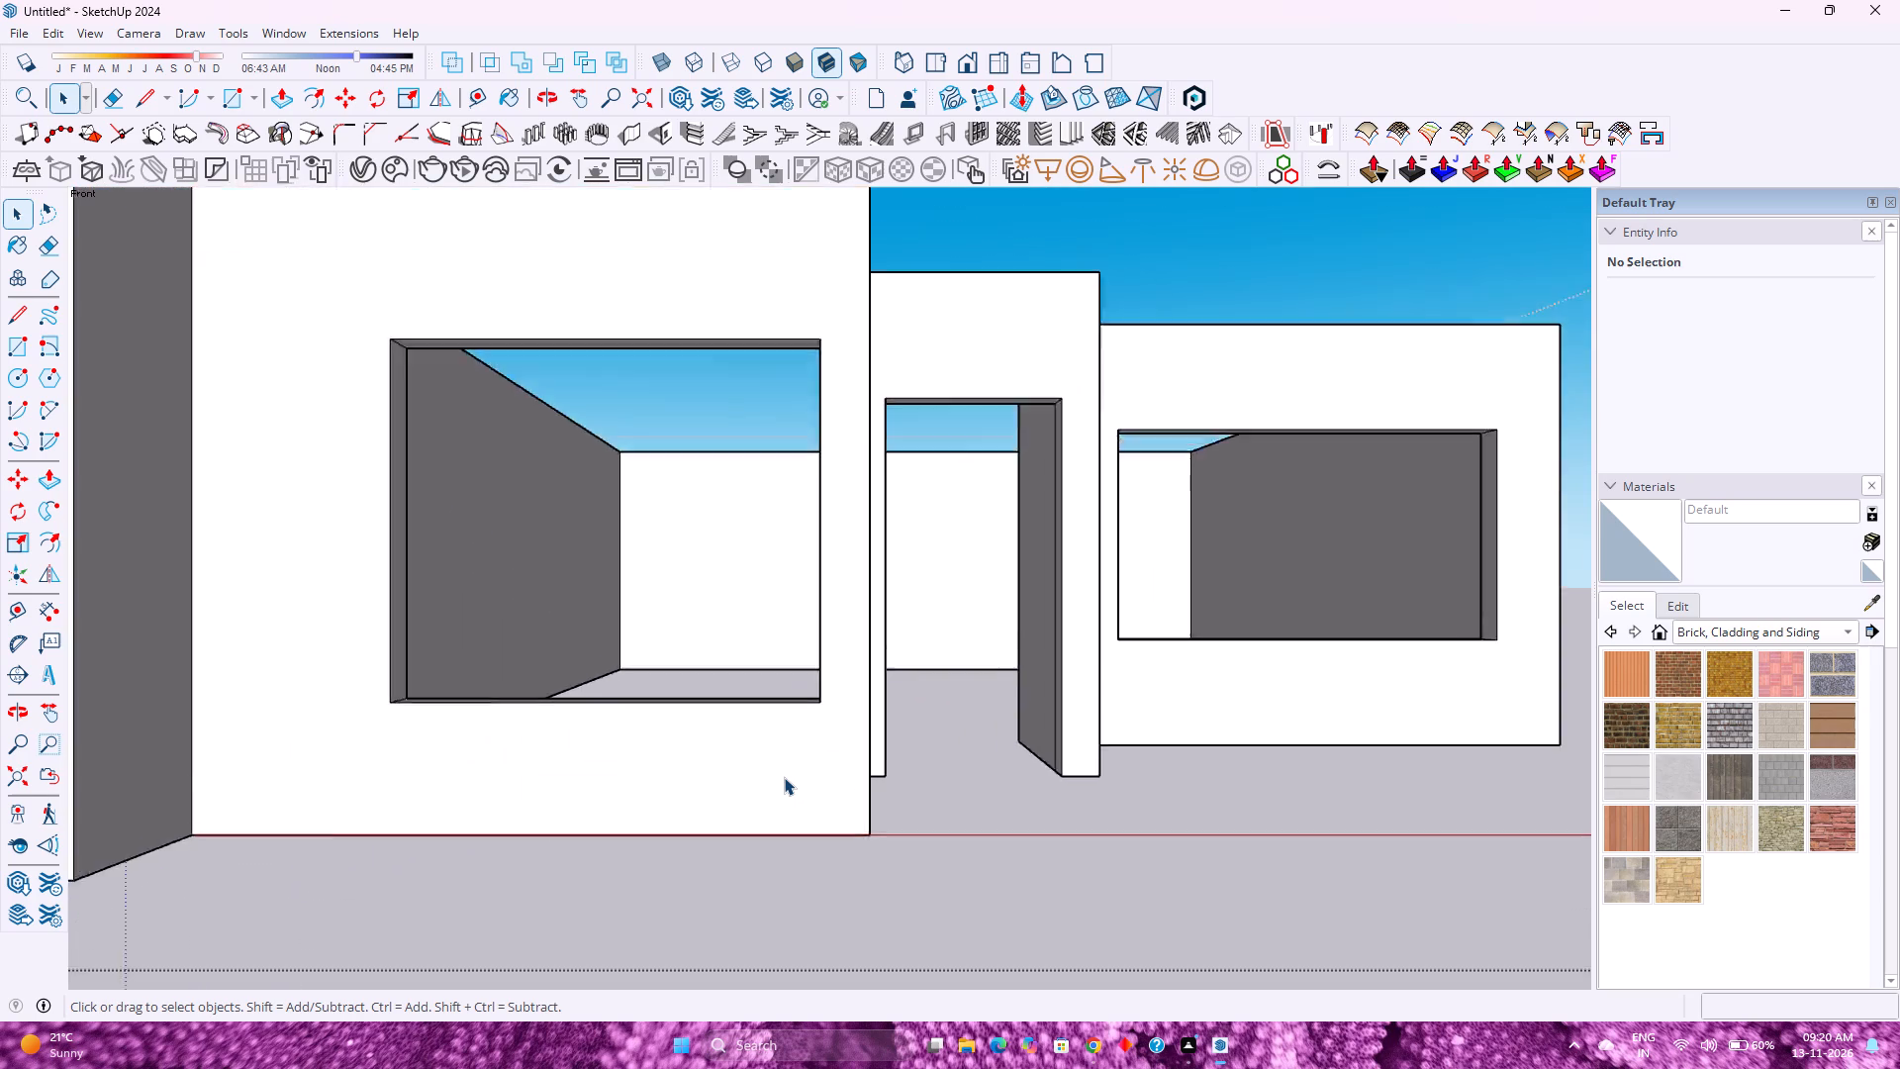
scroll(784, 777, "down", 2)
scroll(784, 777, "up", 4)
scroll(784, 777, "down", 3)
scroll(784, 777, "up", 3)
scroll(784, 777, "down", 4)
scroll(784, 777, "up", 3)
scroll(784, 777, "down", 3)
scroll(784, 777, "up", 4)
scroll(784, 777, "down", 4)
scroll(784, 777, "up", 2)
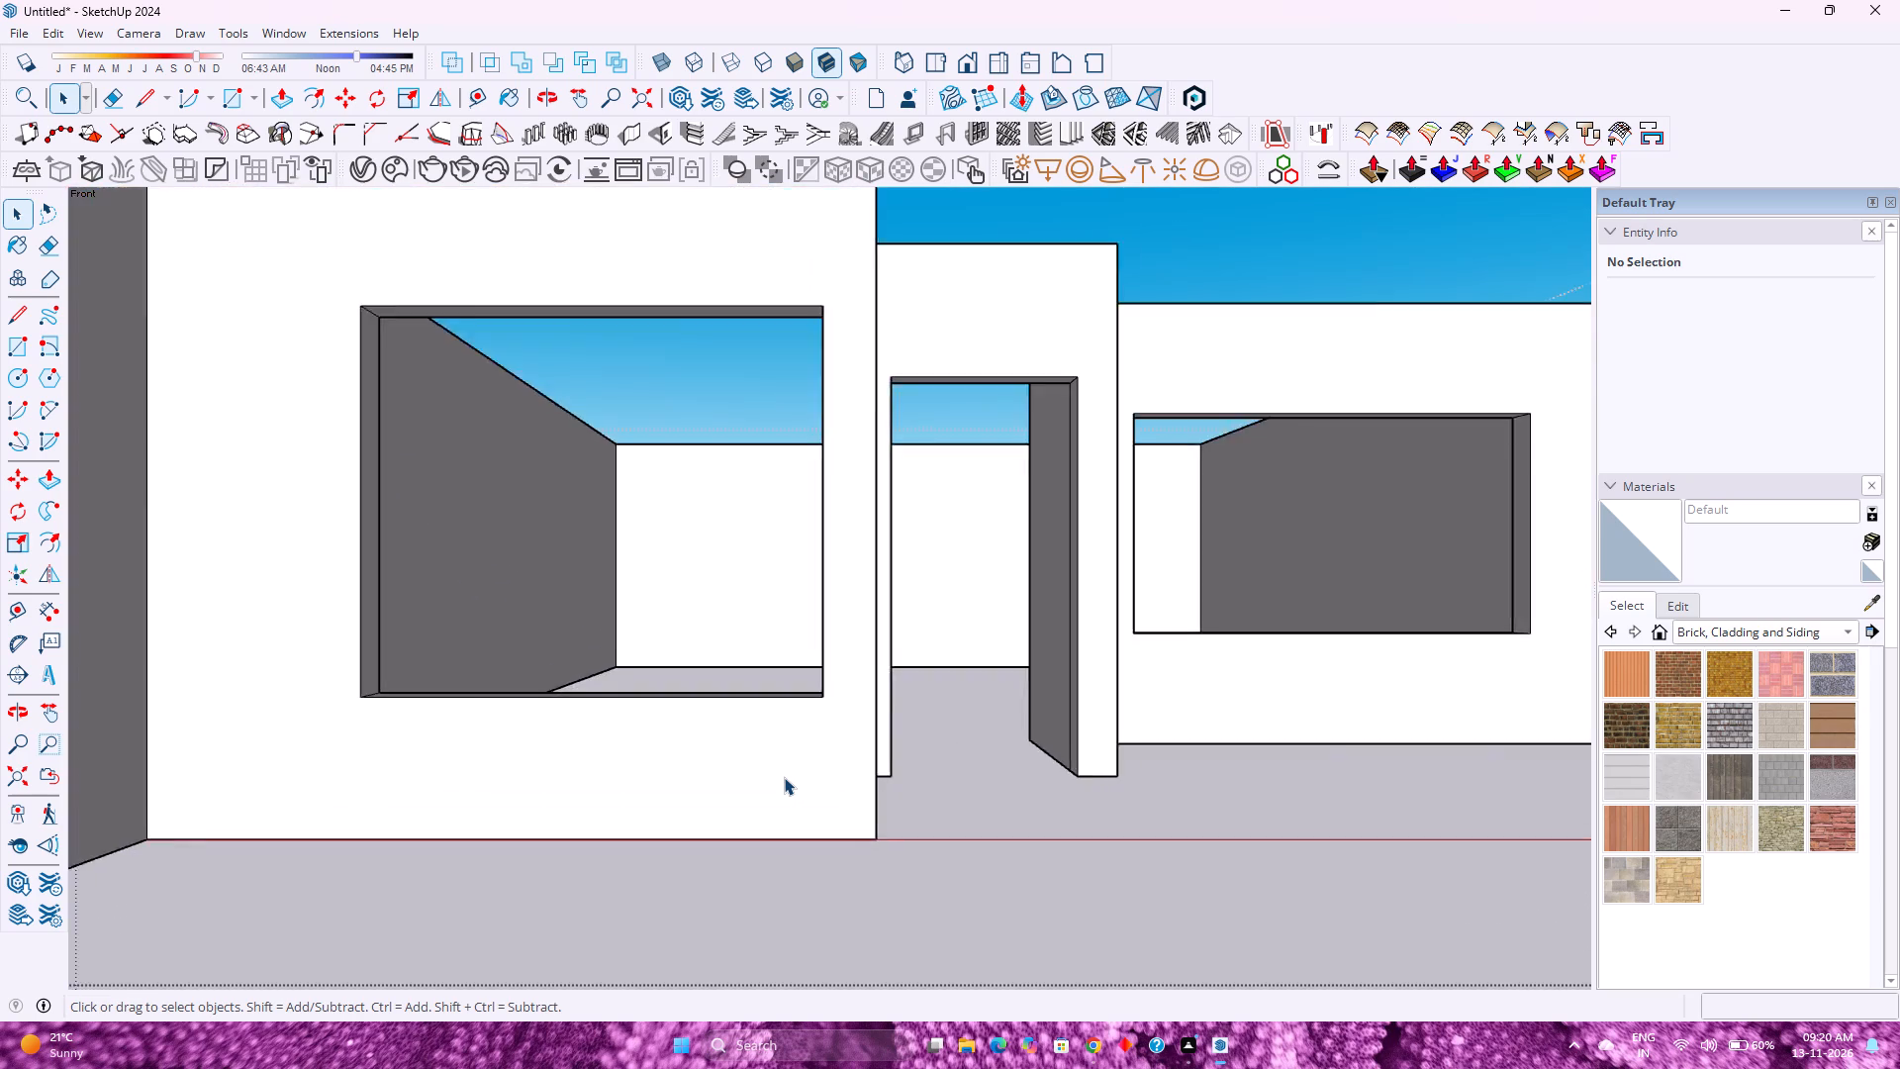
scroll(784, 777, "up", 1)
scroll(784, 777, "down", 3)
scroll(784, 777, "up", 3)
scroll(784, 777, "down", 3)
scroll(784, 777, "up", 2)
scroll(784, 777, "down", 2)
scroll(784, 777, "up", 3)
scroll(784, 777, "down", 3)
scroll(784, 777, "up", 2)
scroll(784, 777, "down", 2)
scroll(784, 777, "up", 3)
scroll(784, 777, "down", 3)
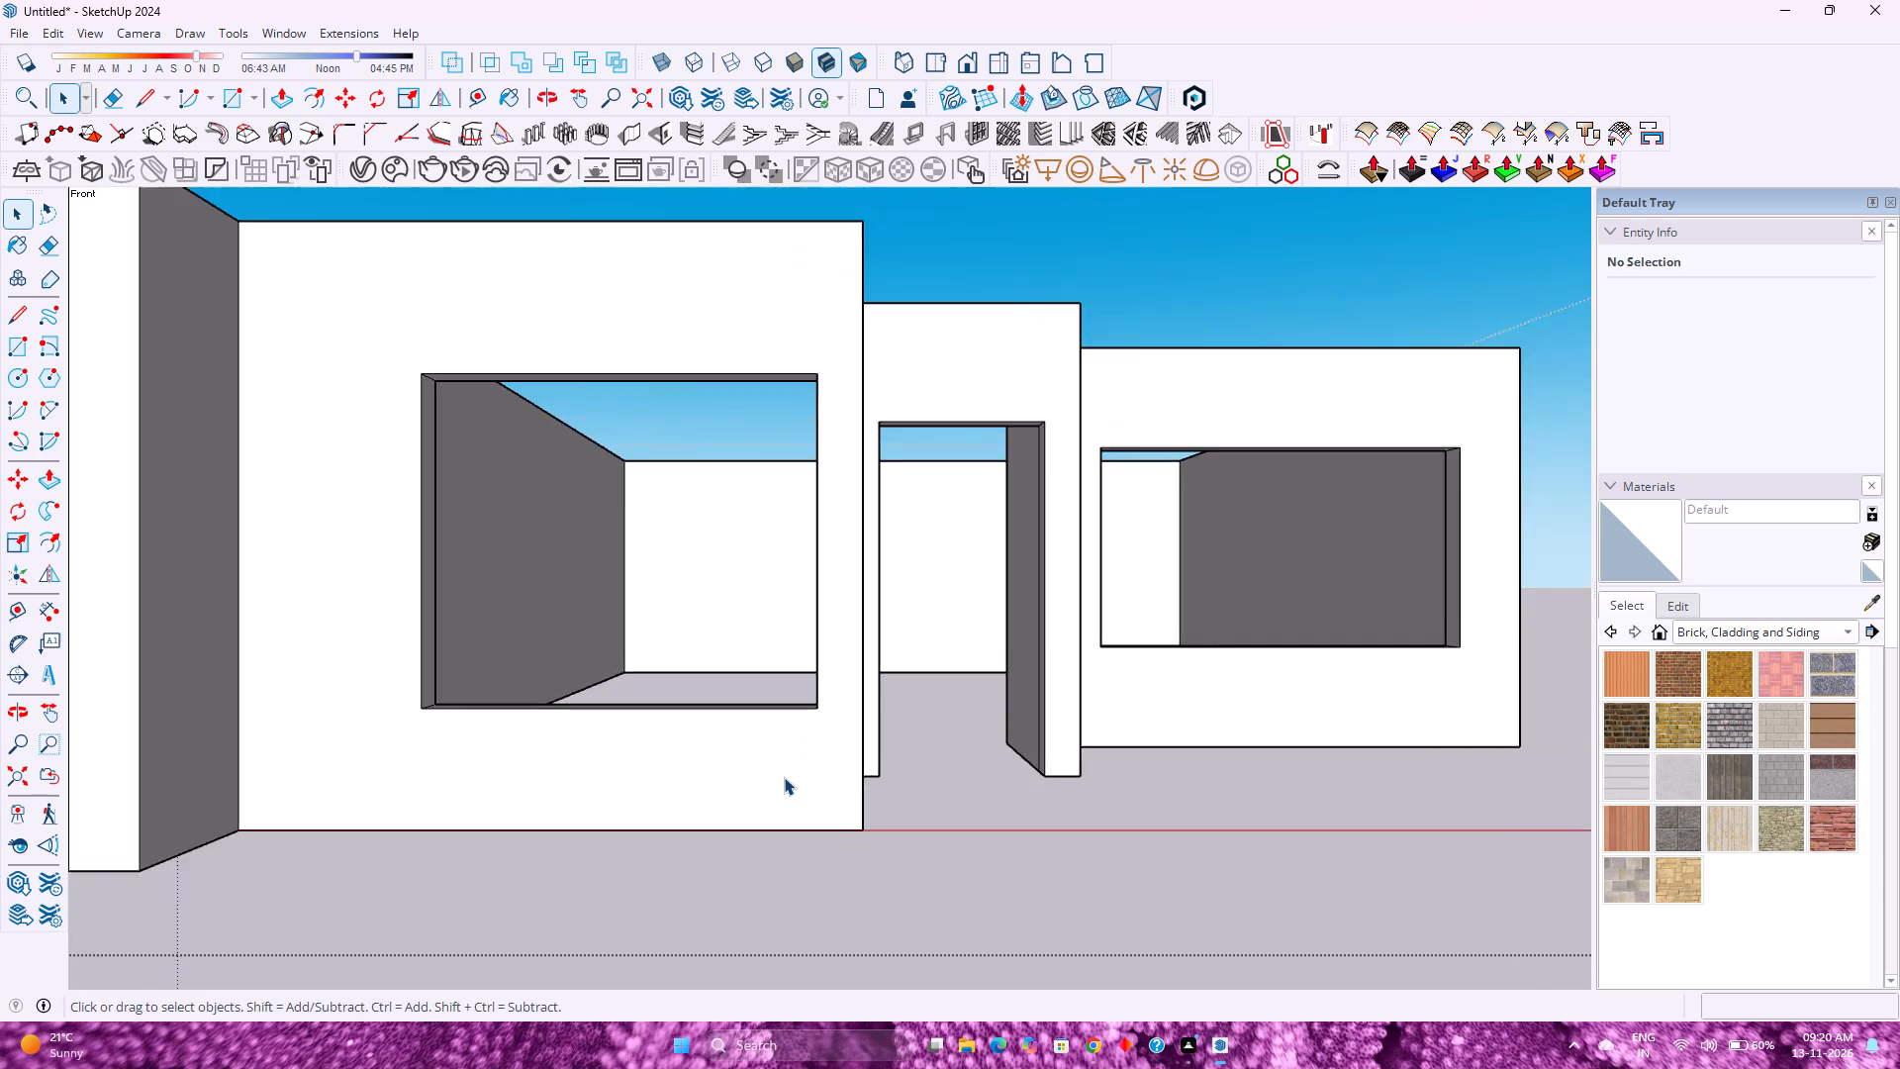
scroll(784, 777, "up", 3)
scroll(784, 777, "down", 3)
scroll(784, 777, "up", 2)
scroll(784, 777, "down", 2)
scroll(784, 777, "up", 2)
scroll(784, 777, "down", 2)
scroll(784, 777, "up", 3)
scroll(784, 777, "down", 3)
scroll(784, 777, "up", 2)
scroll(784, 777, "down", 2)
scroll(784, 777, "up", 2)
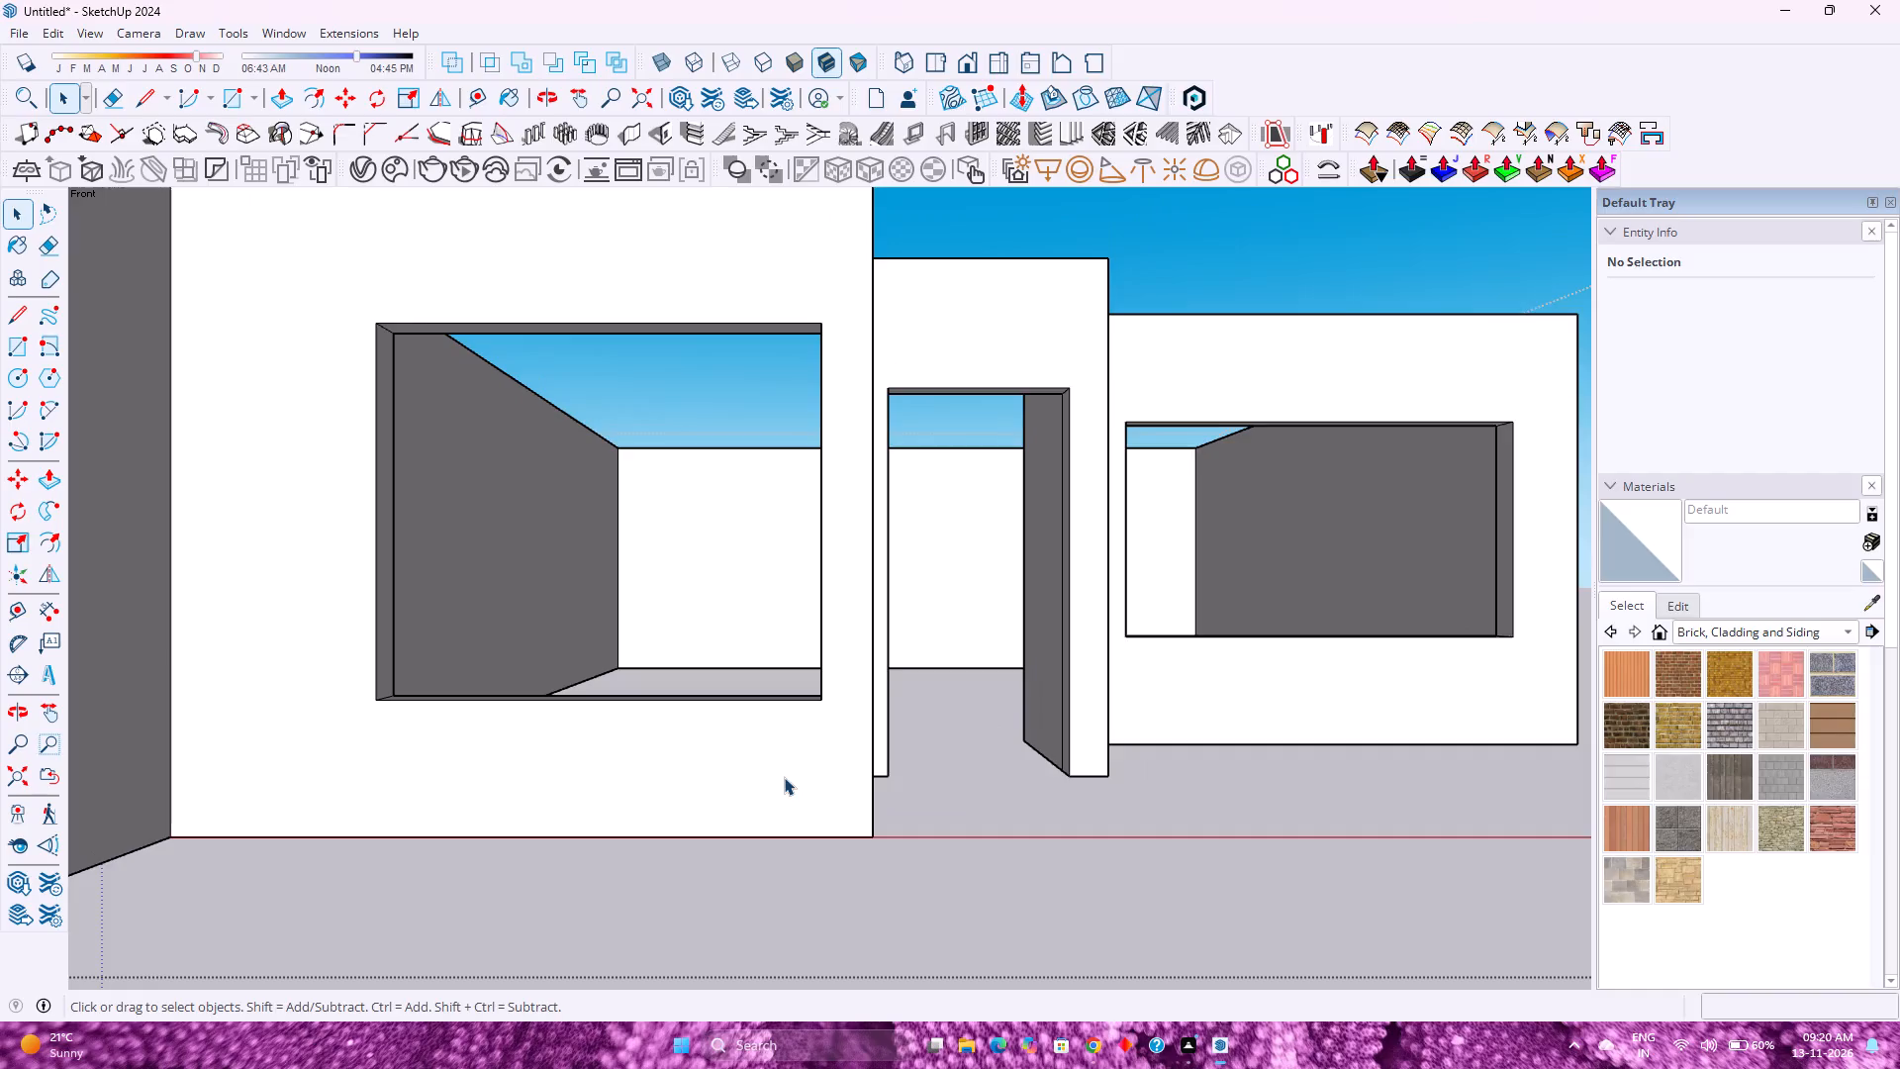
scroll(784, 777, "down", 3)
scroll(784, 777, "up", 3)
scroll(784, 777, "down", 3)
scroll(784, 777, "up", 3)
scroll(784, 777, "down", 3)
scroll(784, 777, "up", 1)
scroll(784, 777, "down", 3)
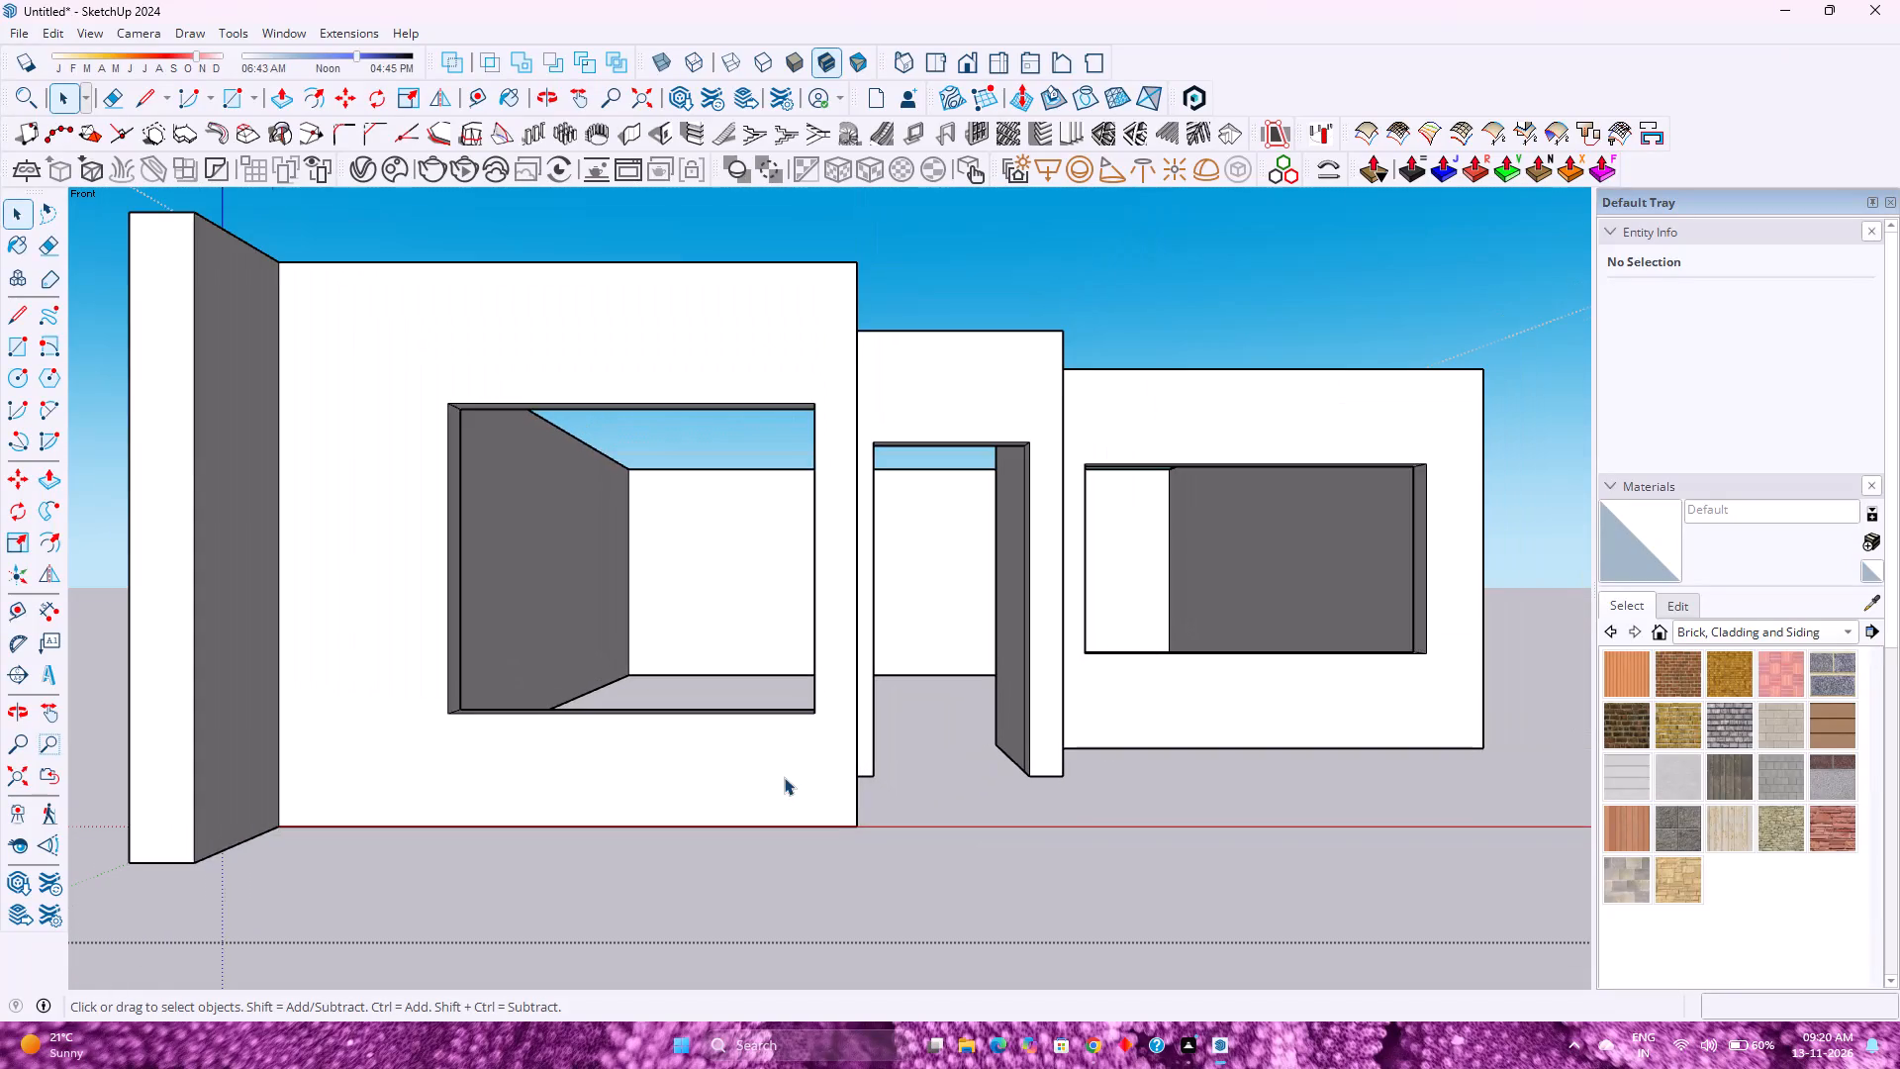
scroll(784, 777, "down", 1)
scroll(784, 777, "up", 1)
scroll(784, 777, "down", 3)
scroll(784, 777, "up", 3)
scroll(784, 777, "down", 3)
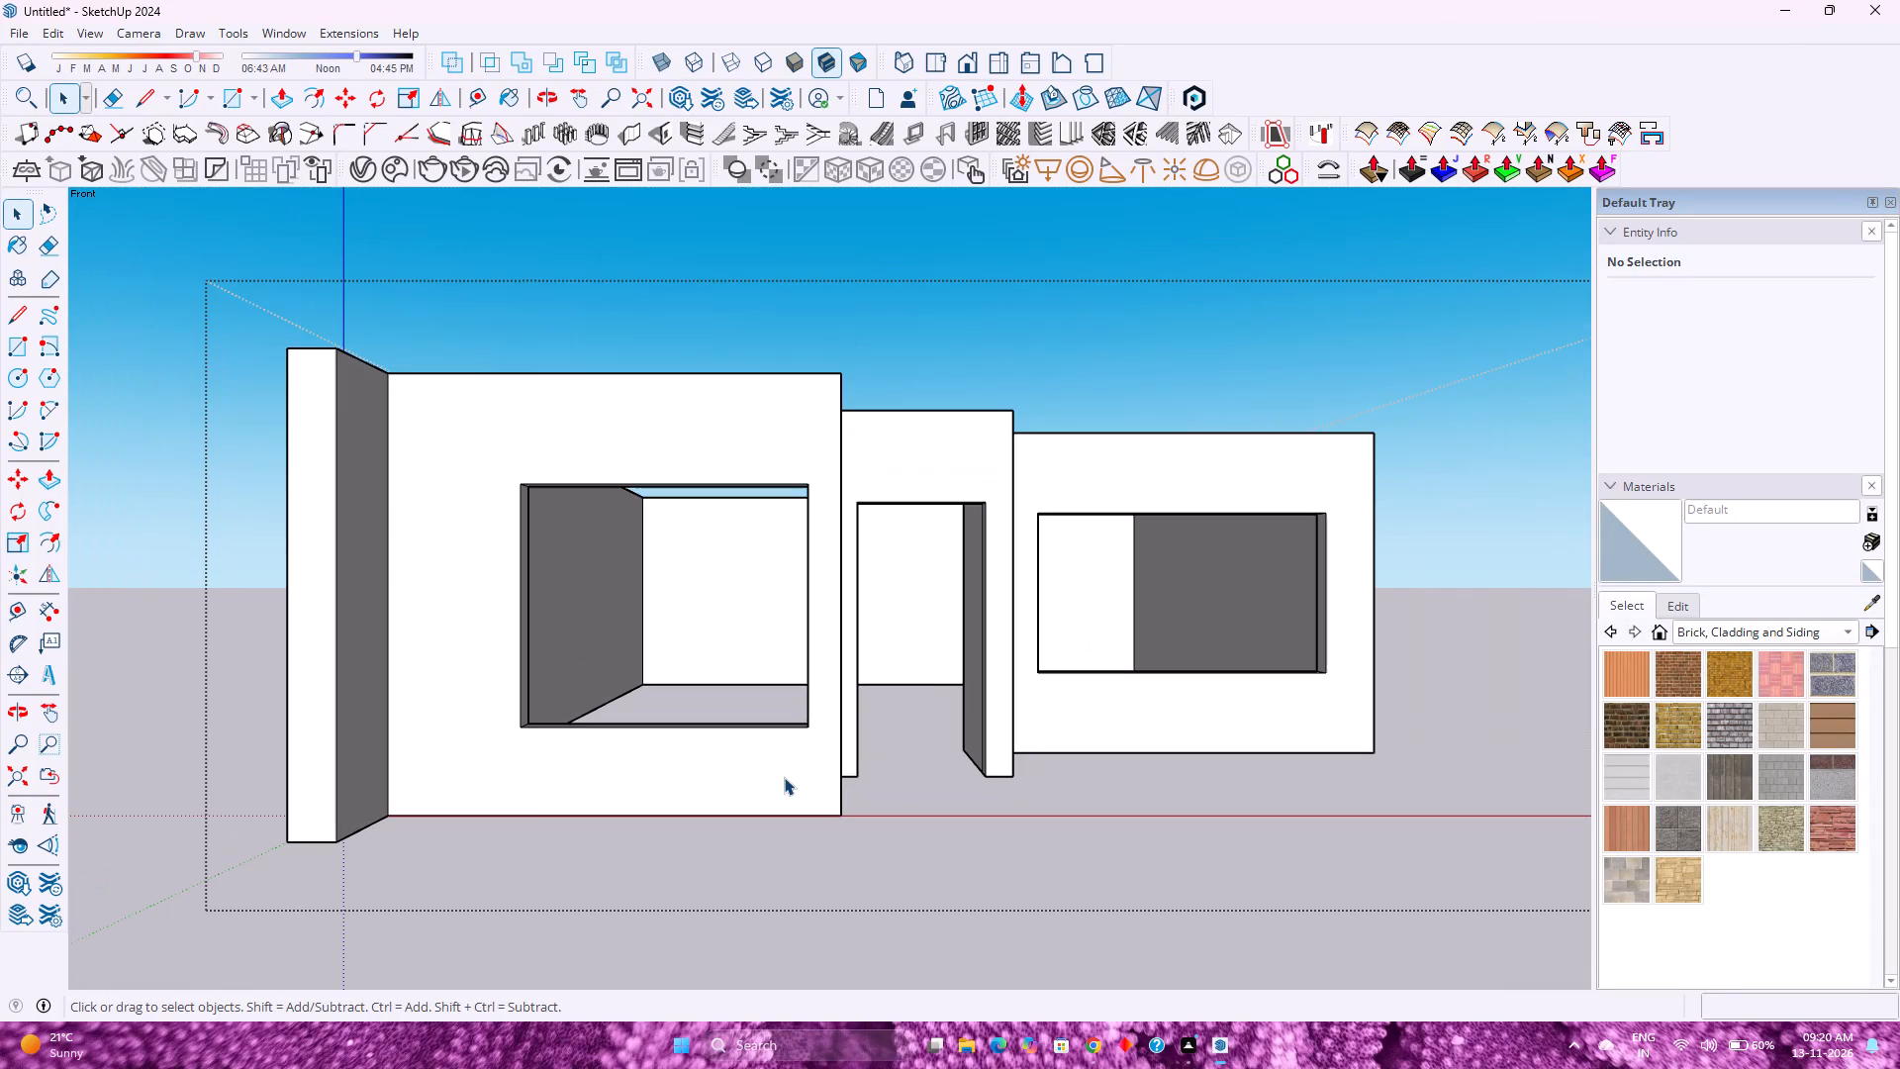
Return to the standard front view and fit the whole walled structure in view.
left_click(966, 64)
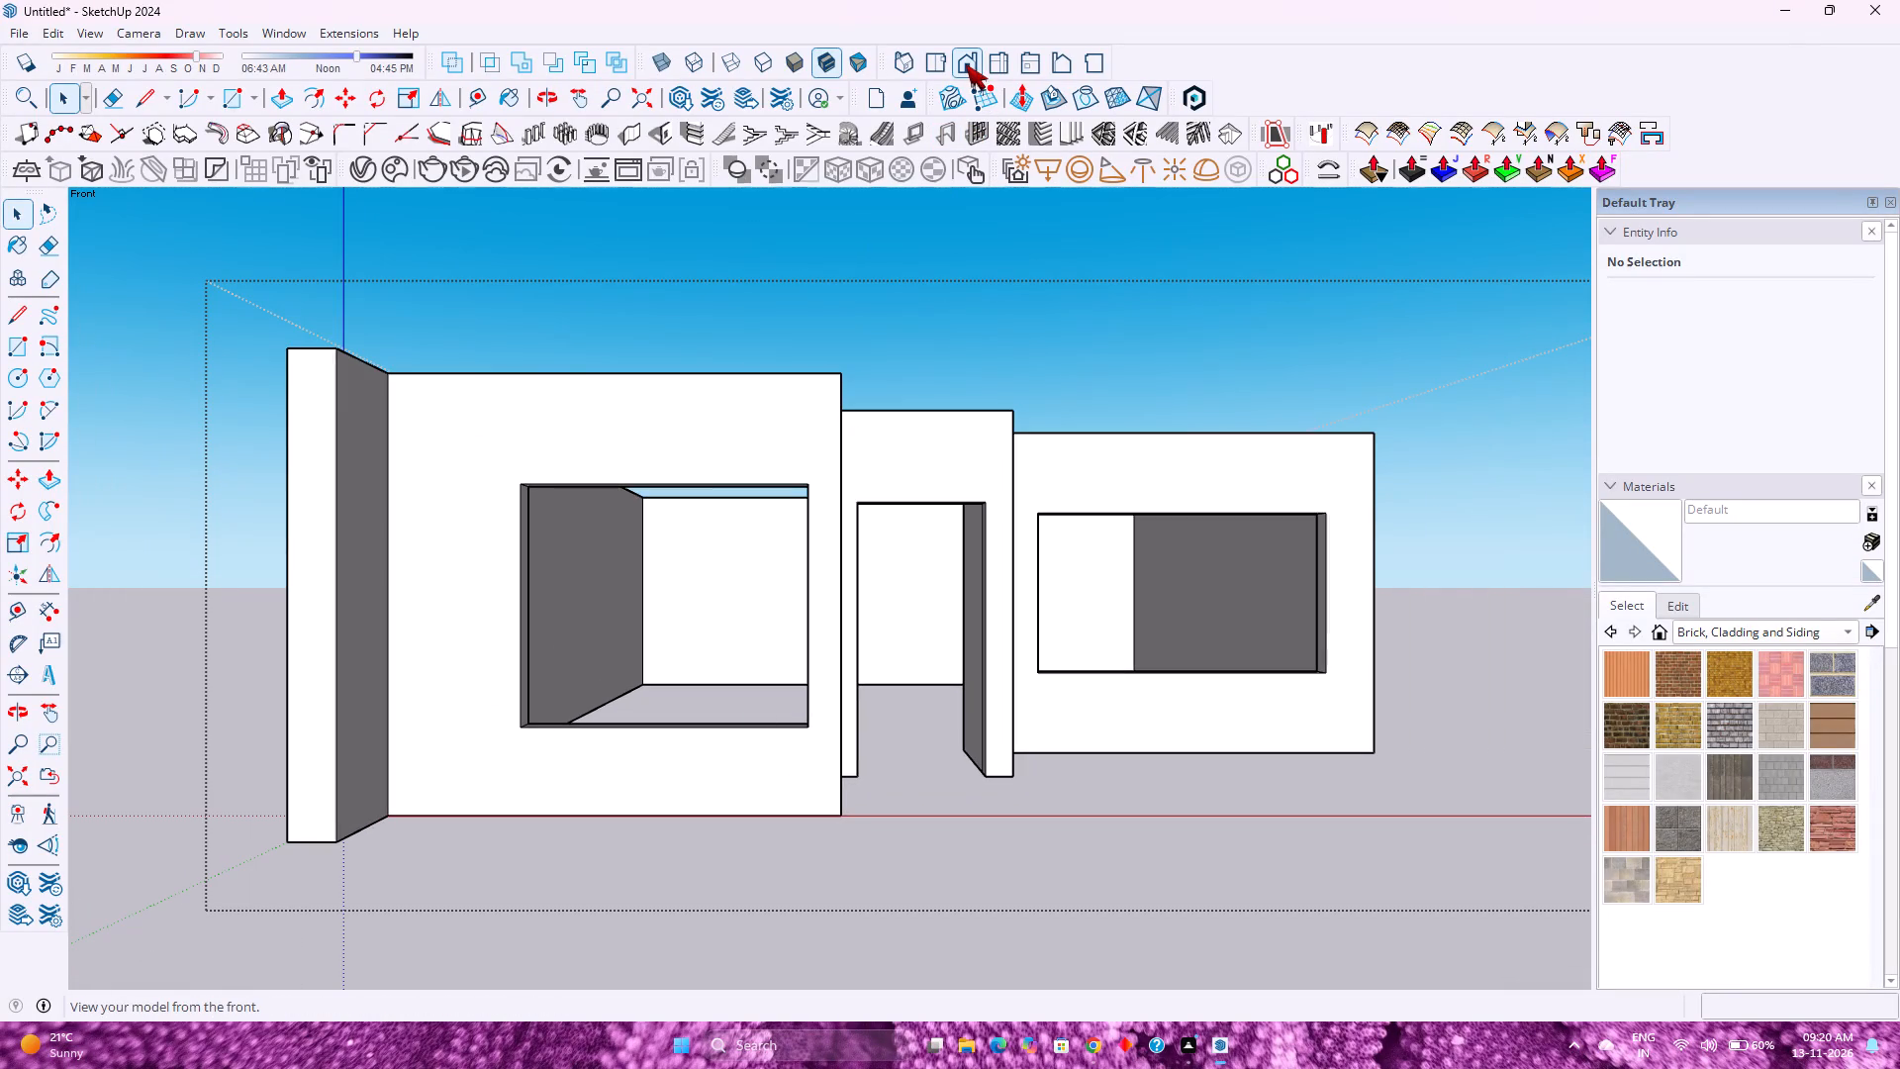
left_click(21, 785)
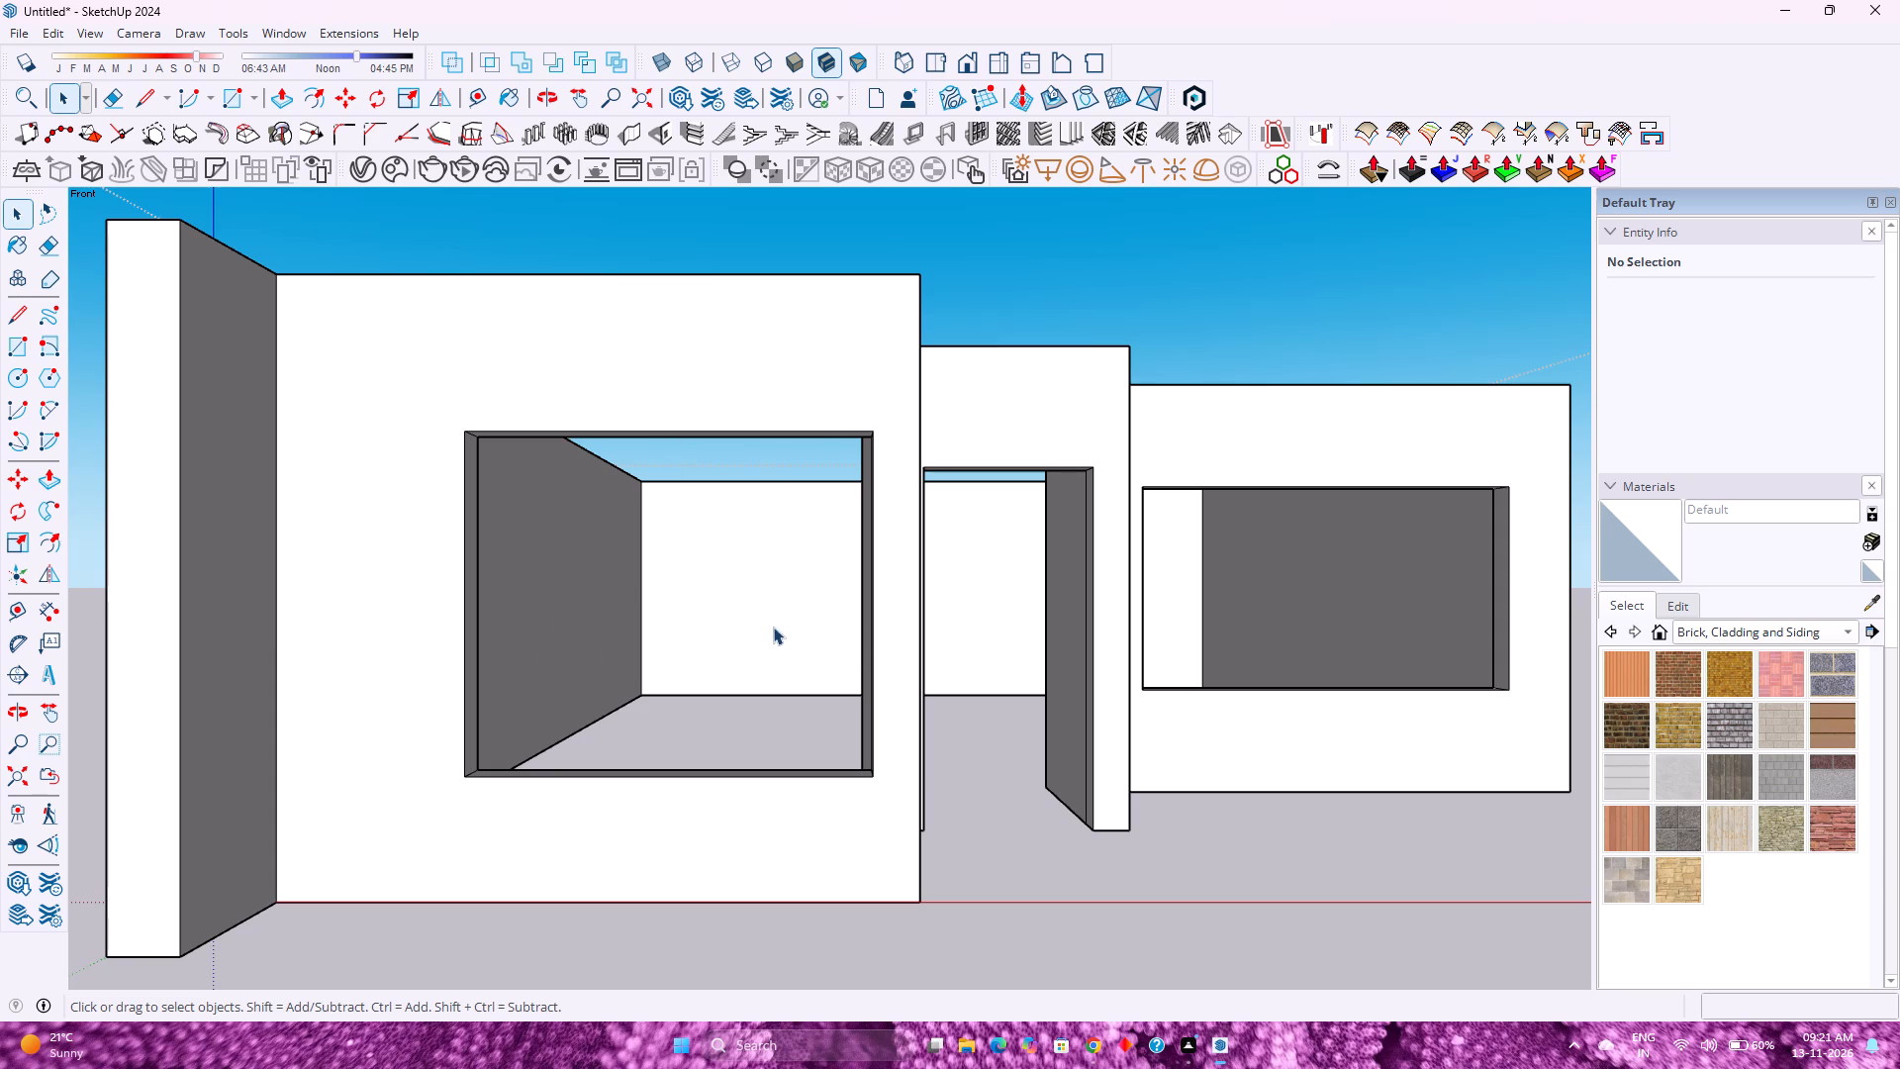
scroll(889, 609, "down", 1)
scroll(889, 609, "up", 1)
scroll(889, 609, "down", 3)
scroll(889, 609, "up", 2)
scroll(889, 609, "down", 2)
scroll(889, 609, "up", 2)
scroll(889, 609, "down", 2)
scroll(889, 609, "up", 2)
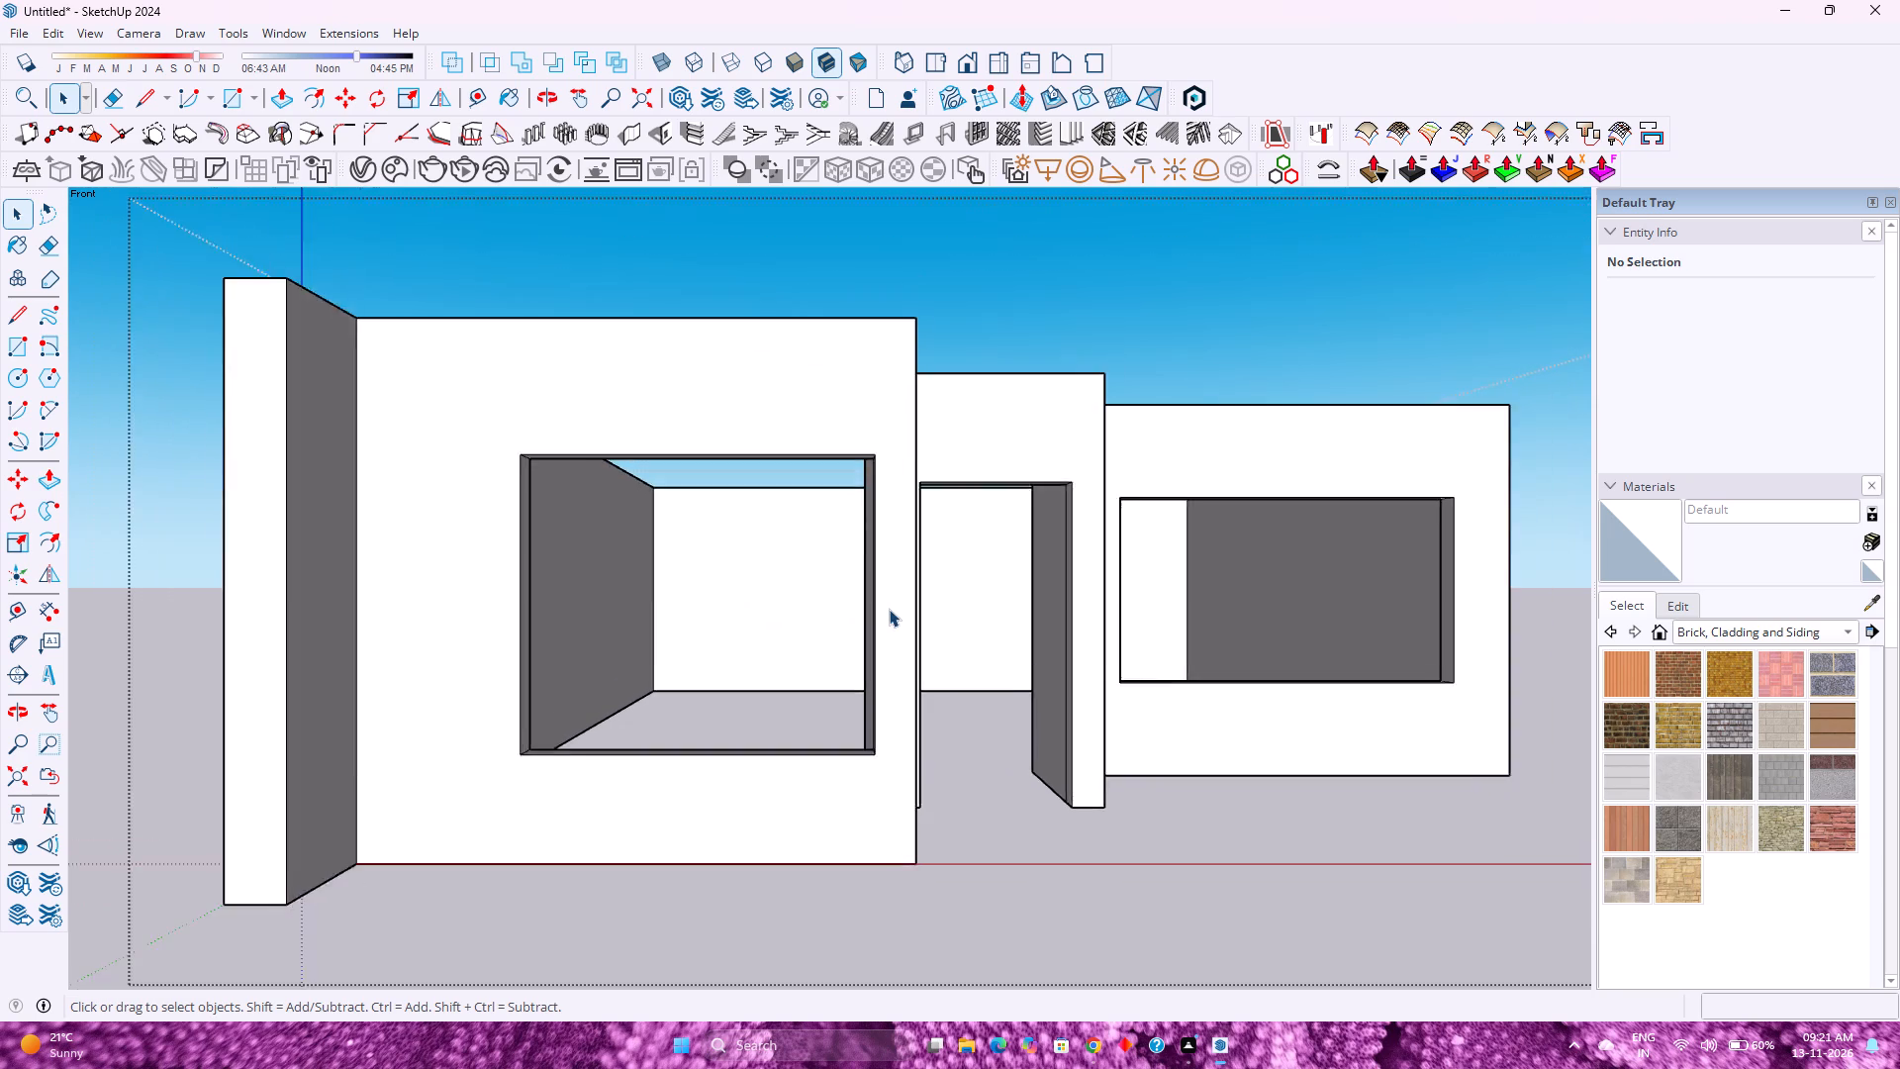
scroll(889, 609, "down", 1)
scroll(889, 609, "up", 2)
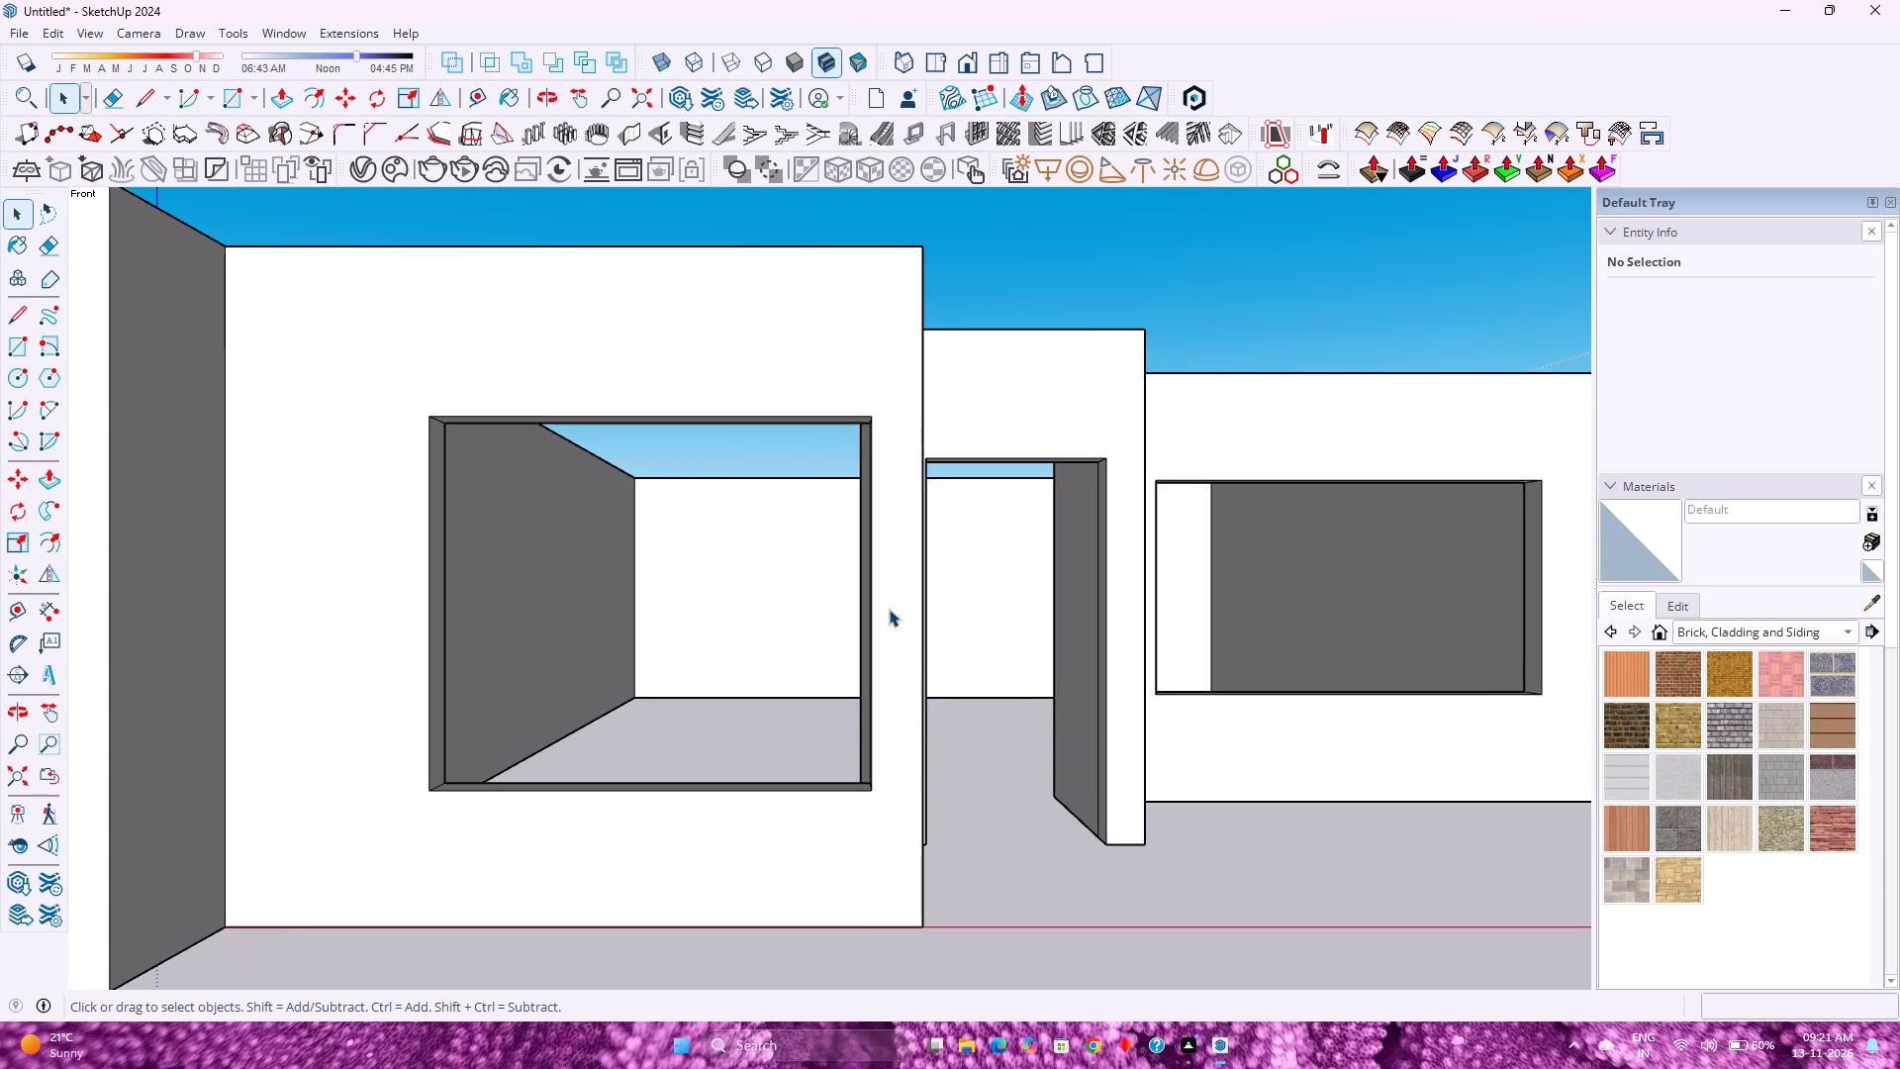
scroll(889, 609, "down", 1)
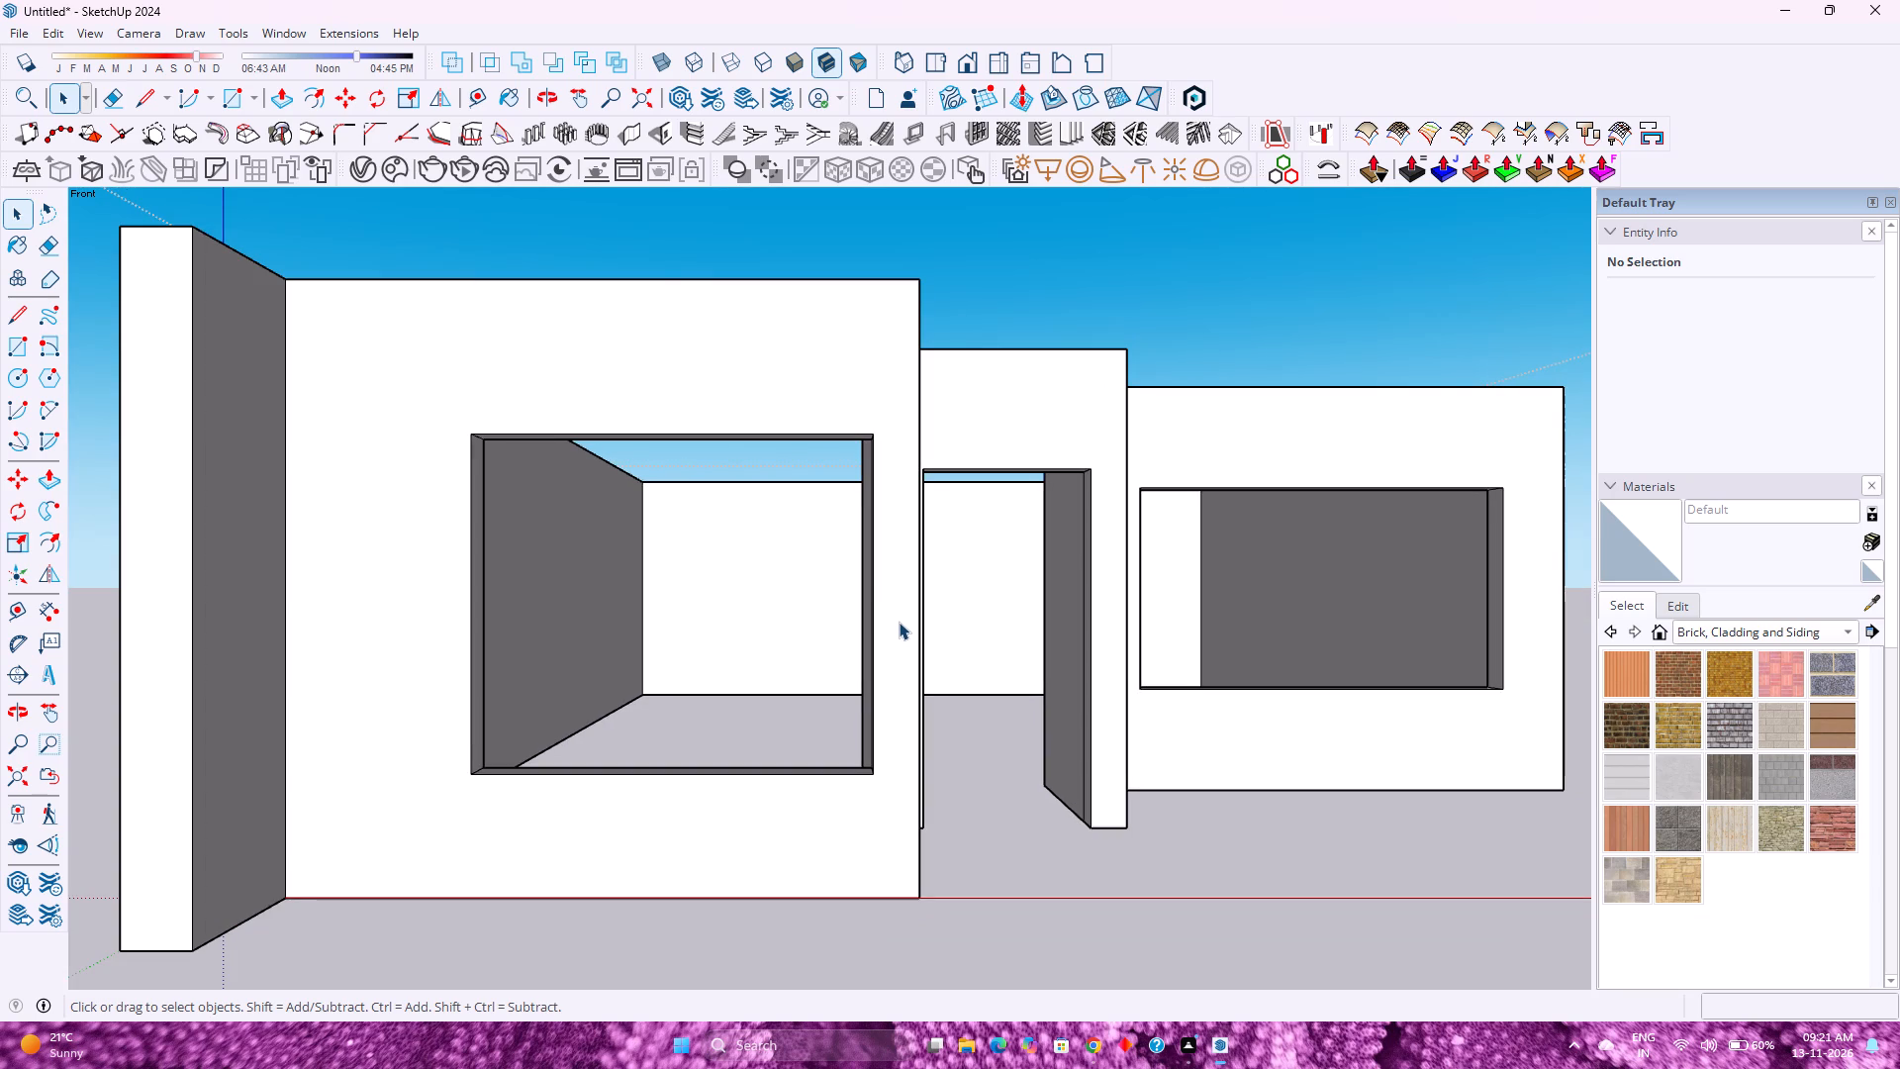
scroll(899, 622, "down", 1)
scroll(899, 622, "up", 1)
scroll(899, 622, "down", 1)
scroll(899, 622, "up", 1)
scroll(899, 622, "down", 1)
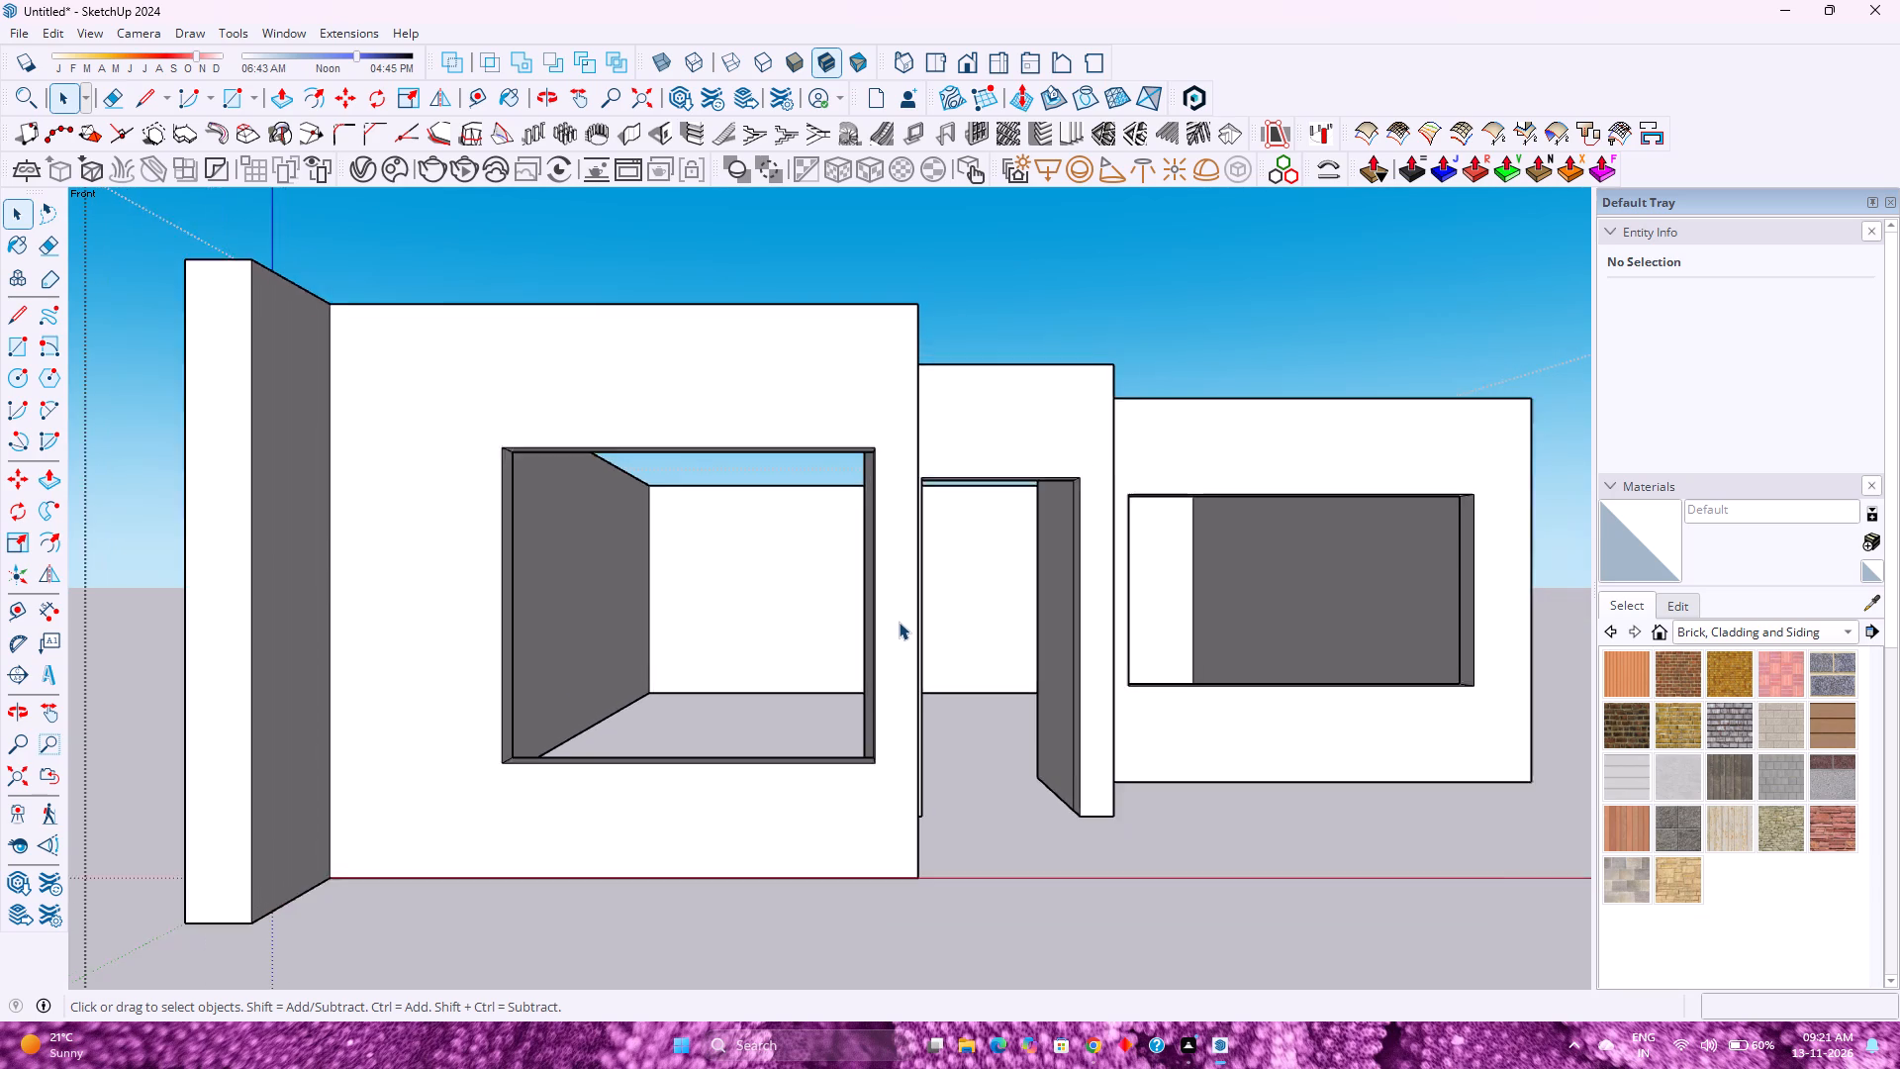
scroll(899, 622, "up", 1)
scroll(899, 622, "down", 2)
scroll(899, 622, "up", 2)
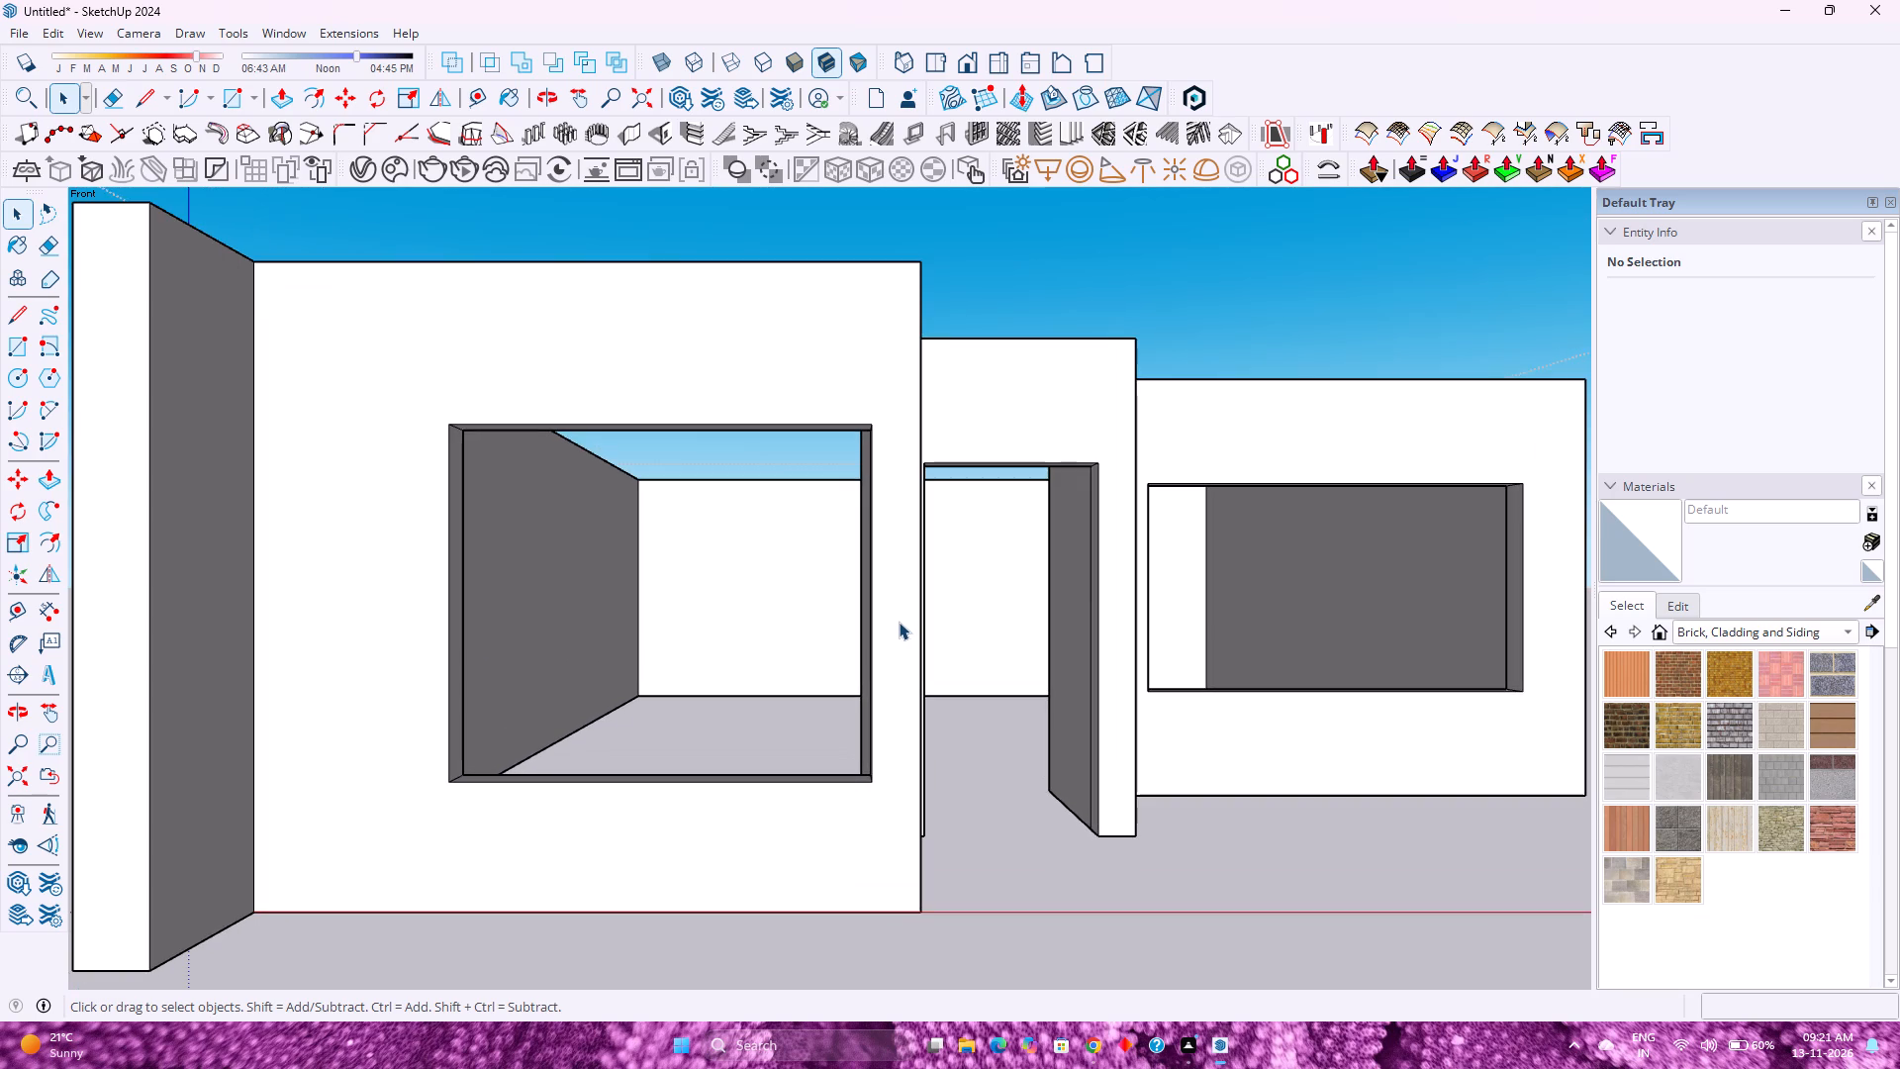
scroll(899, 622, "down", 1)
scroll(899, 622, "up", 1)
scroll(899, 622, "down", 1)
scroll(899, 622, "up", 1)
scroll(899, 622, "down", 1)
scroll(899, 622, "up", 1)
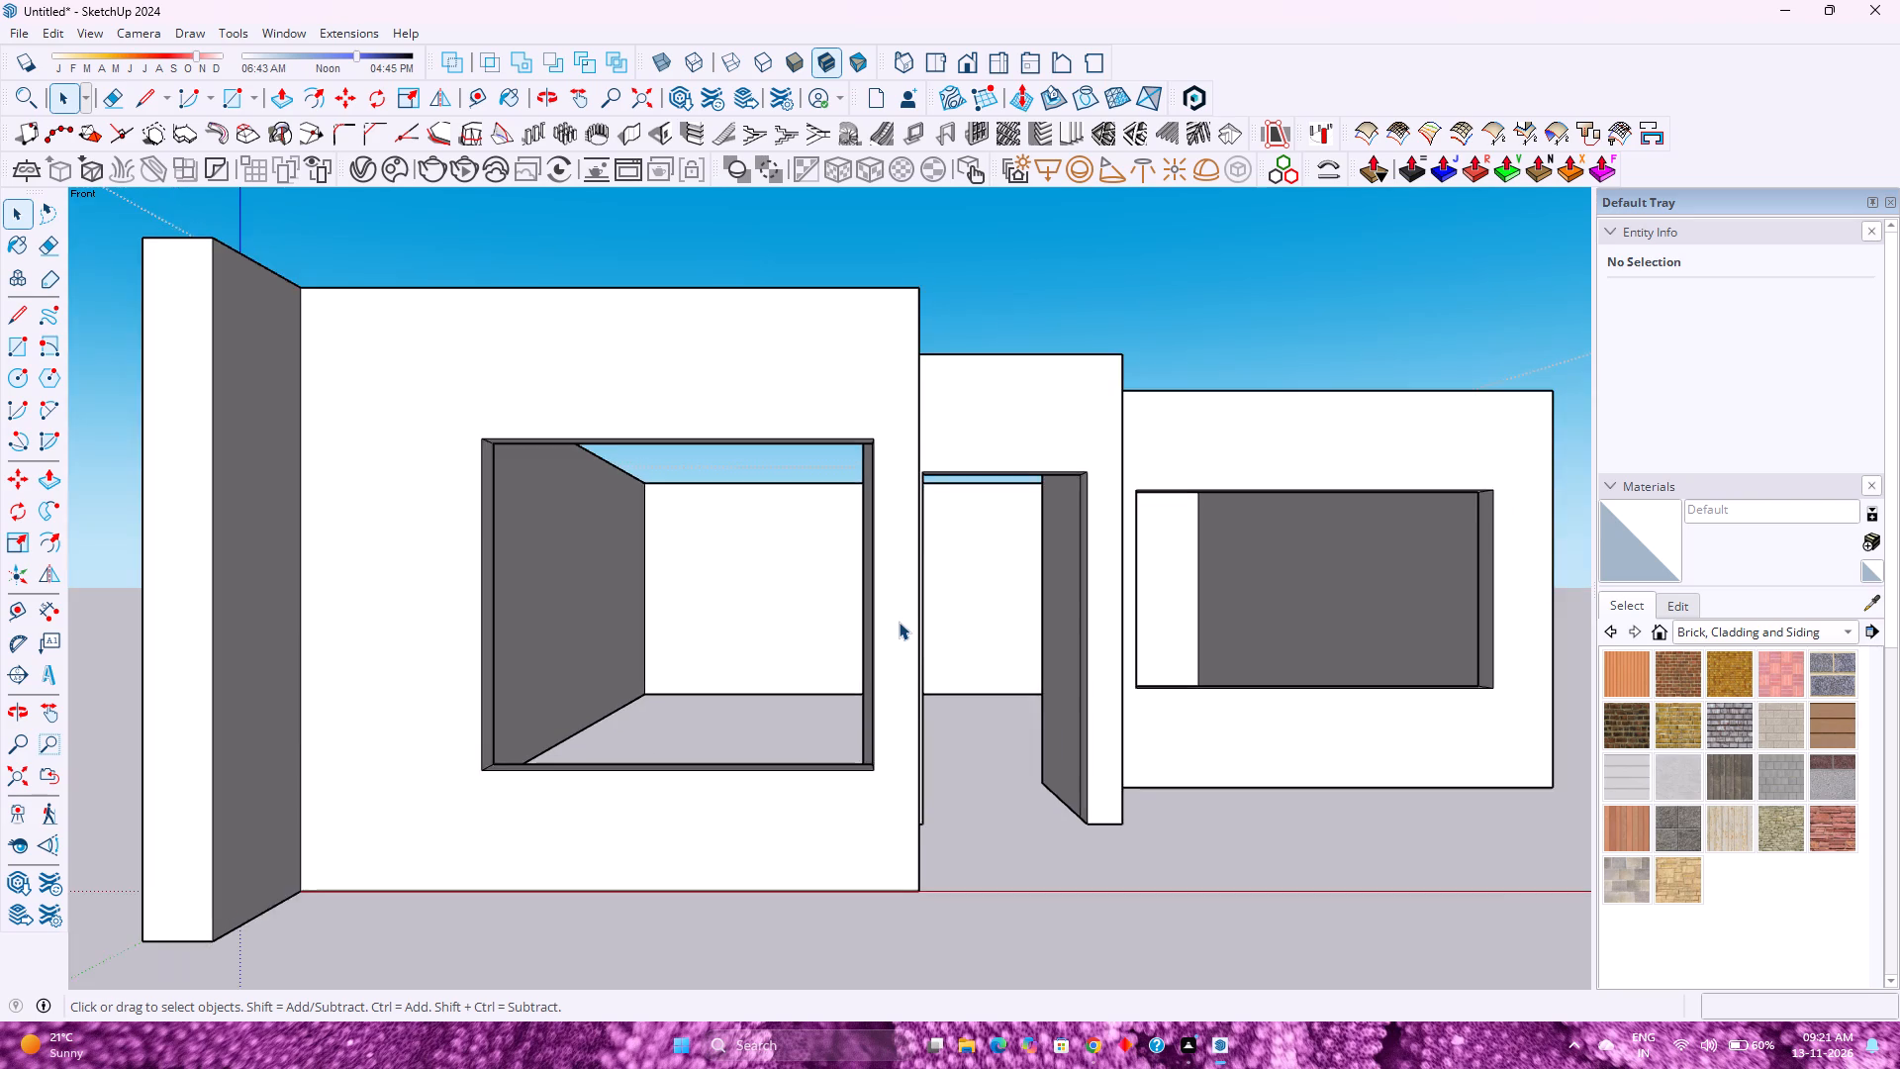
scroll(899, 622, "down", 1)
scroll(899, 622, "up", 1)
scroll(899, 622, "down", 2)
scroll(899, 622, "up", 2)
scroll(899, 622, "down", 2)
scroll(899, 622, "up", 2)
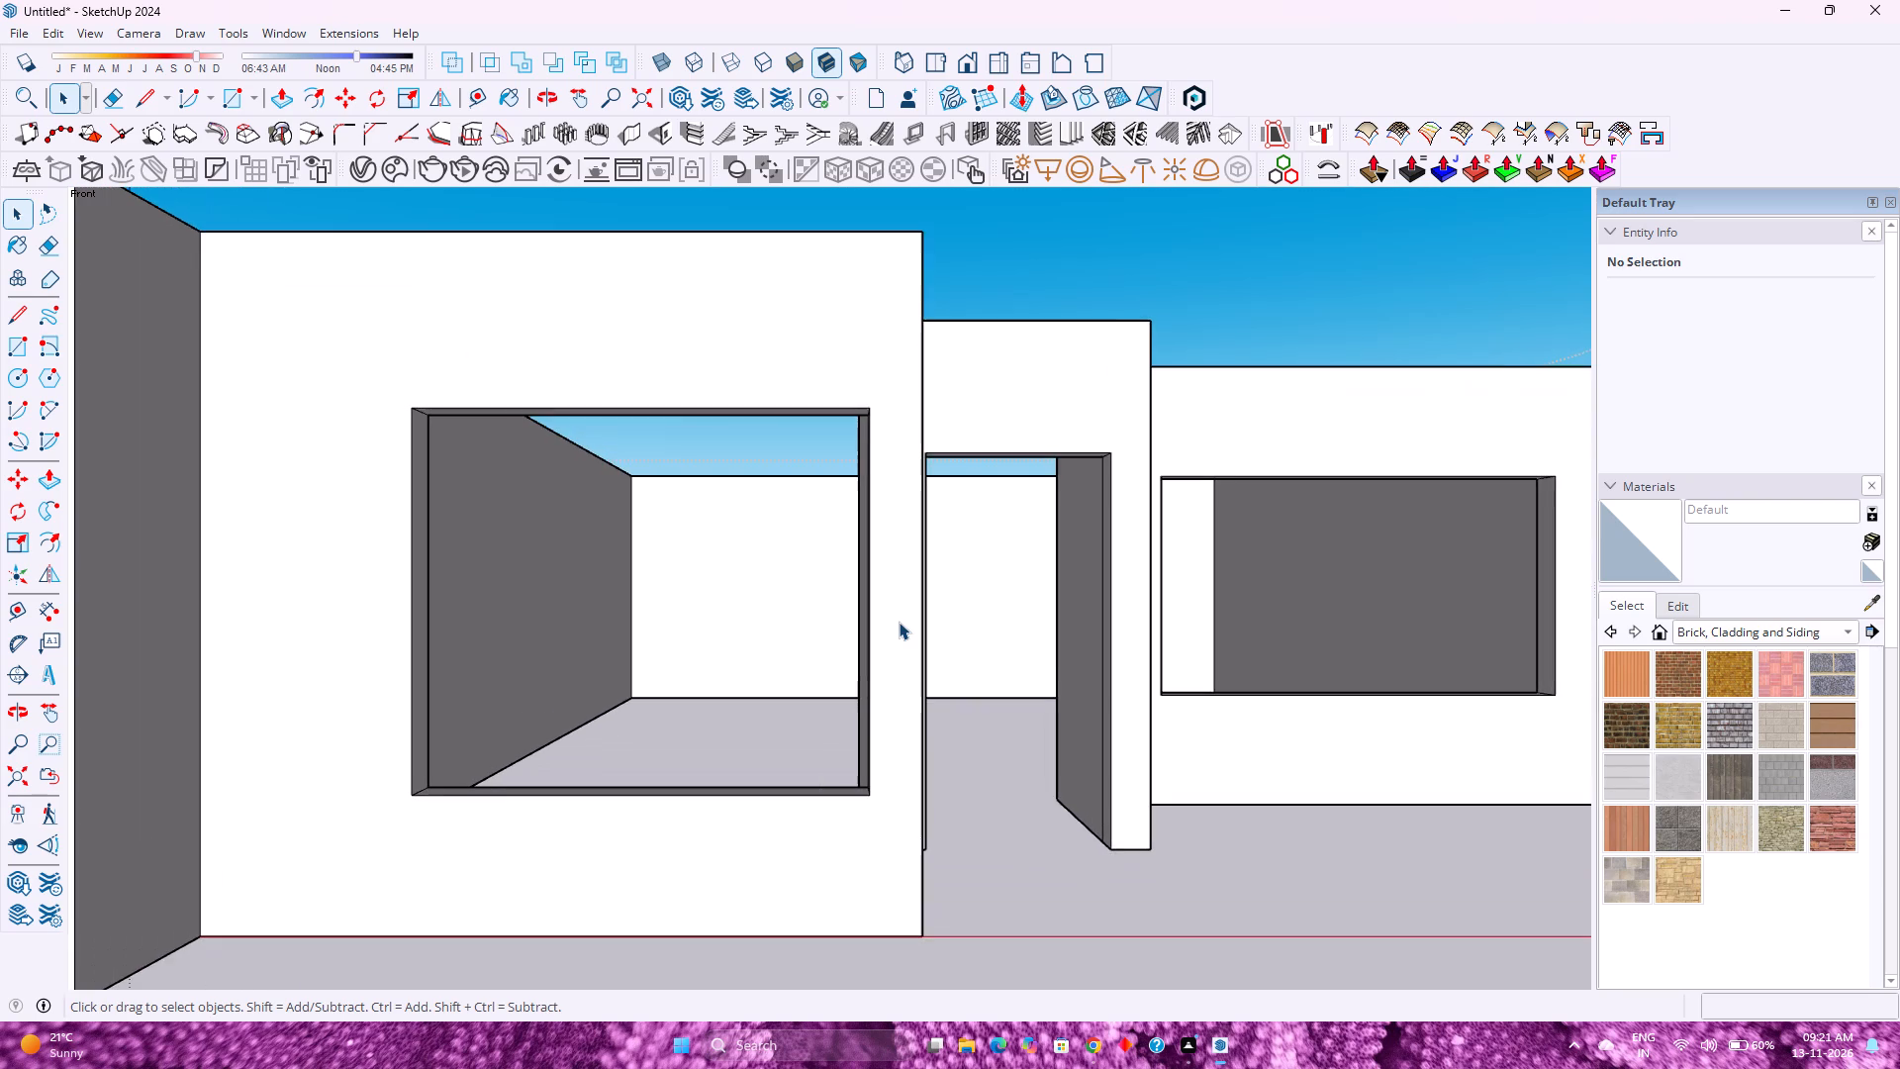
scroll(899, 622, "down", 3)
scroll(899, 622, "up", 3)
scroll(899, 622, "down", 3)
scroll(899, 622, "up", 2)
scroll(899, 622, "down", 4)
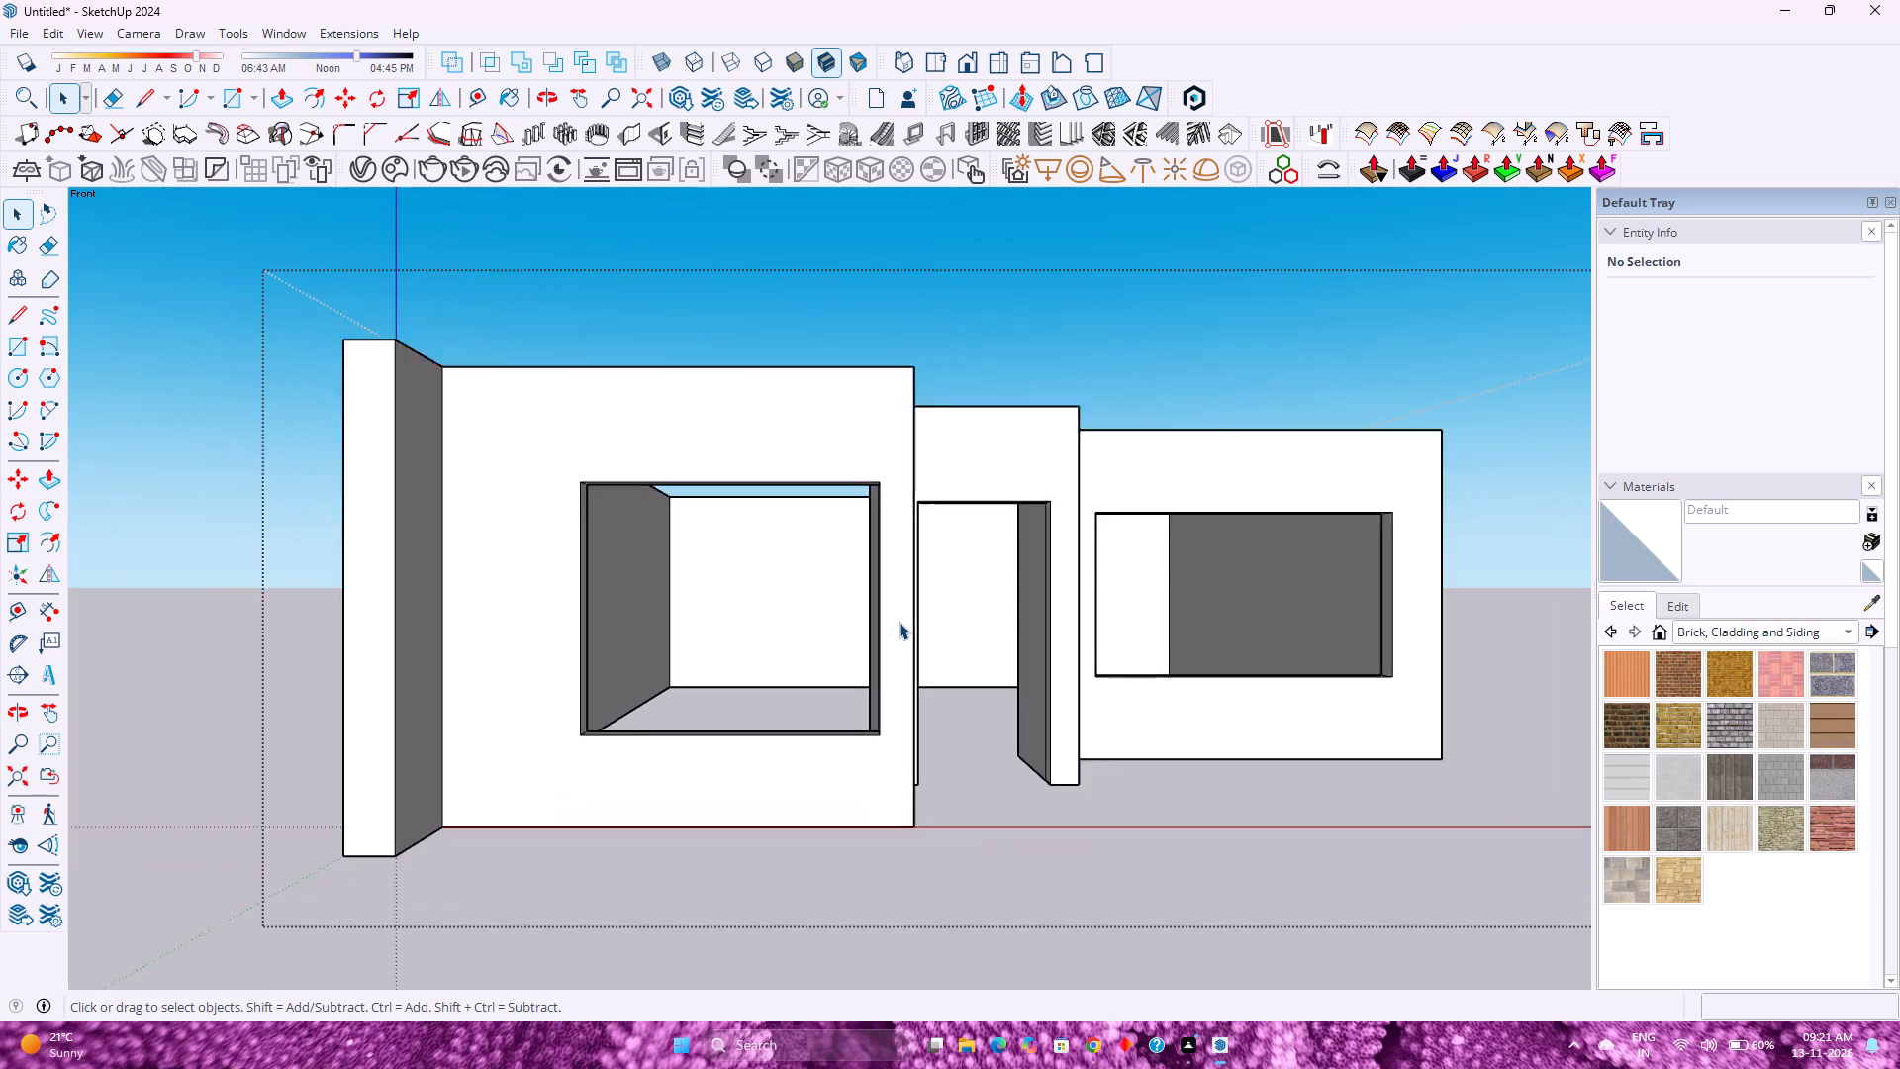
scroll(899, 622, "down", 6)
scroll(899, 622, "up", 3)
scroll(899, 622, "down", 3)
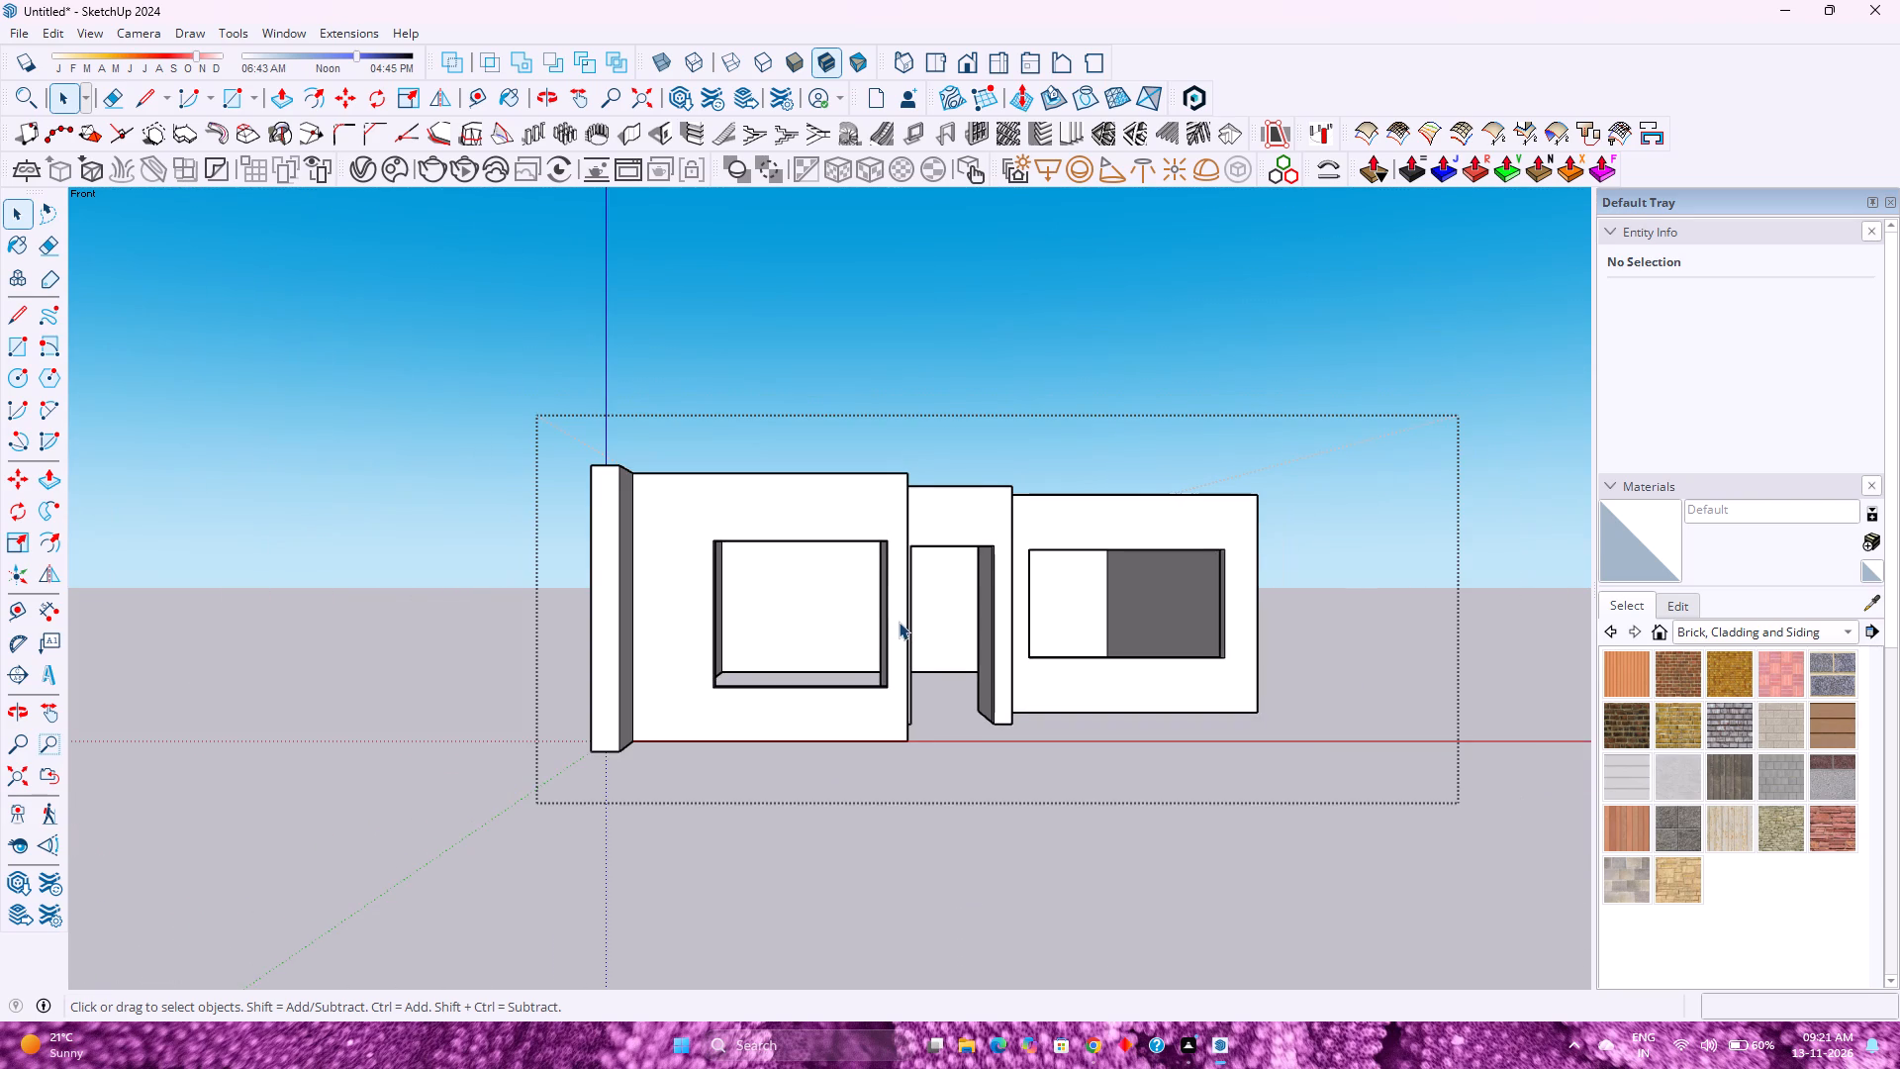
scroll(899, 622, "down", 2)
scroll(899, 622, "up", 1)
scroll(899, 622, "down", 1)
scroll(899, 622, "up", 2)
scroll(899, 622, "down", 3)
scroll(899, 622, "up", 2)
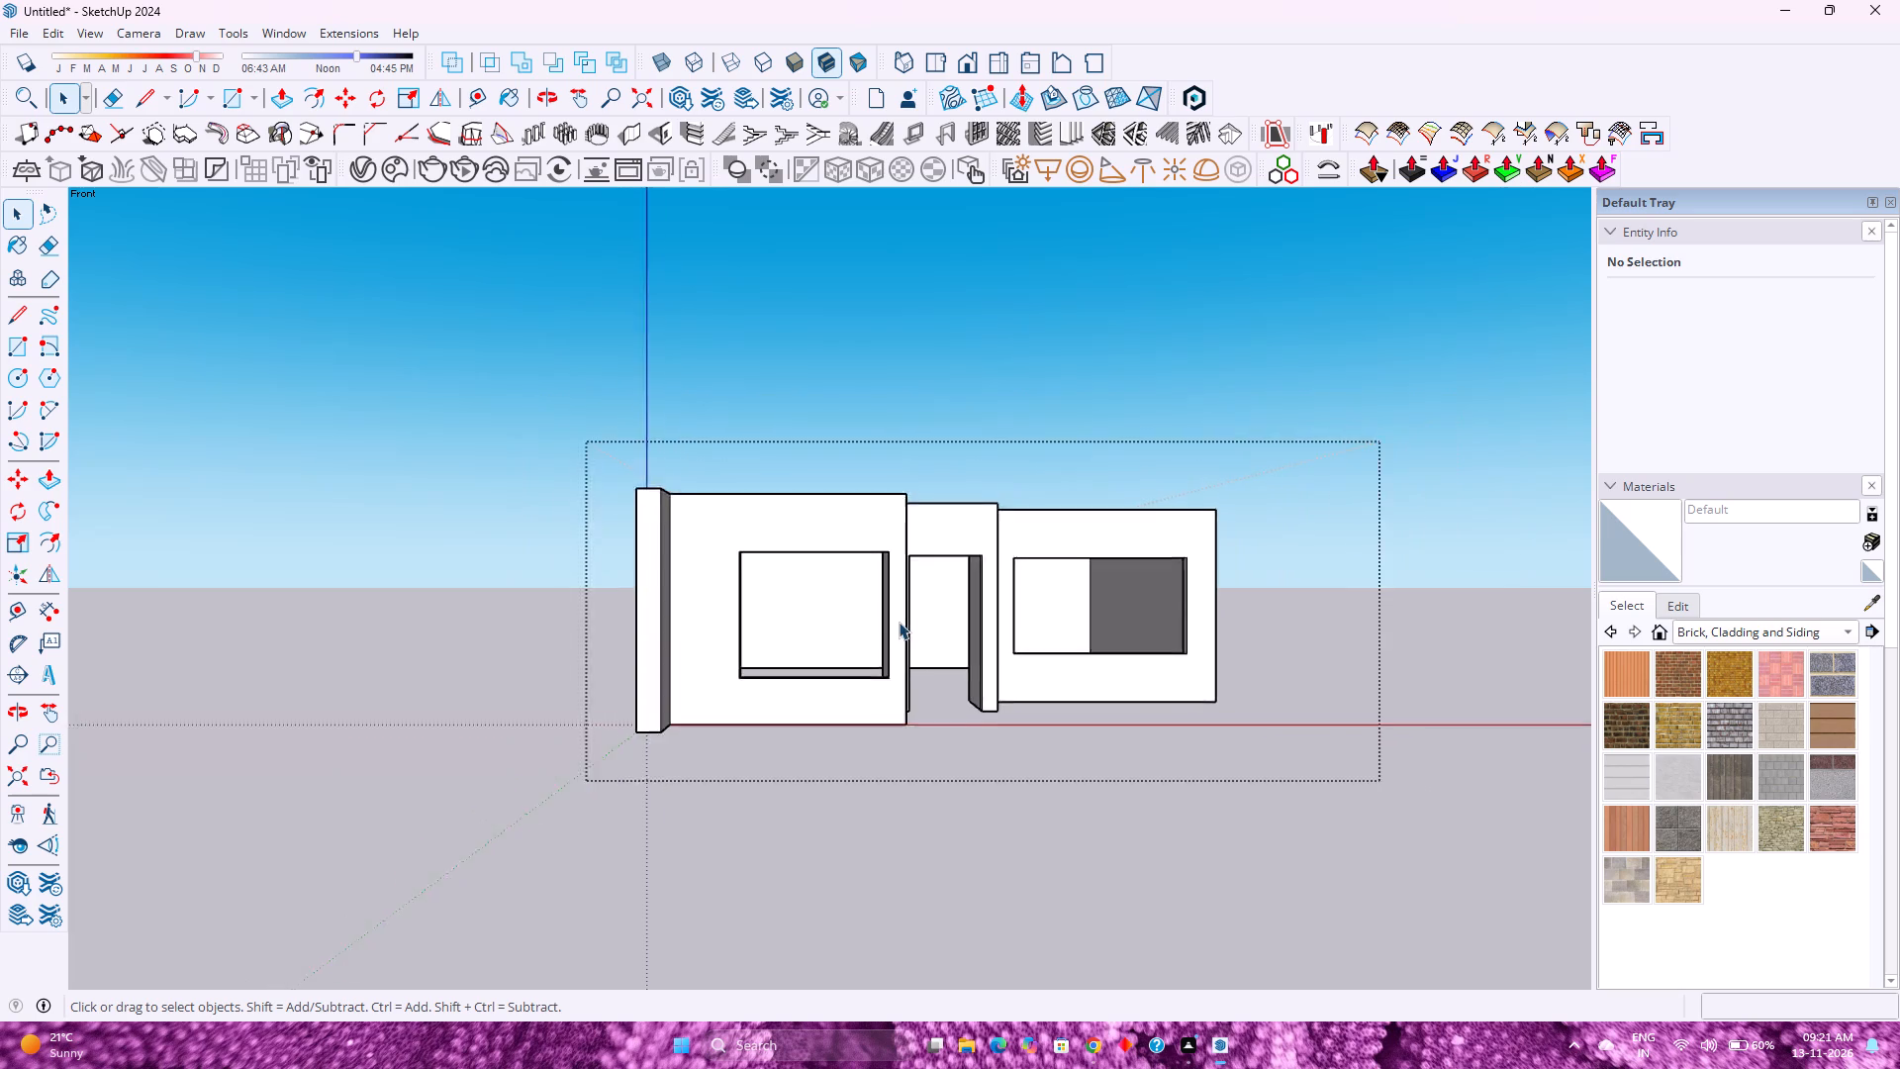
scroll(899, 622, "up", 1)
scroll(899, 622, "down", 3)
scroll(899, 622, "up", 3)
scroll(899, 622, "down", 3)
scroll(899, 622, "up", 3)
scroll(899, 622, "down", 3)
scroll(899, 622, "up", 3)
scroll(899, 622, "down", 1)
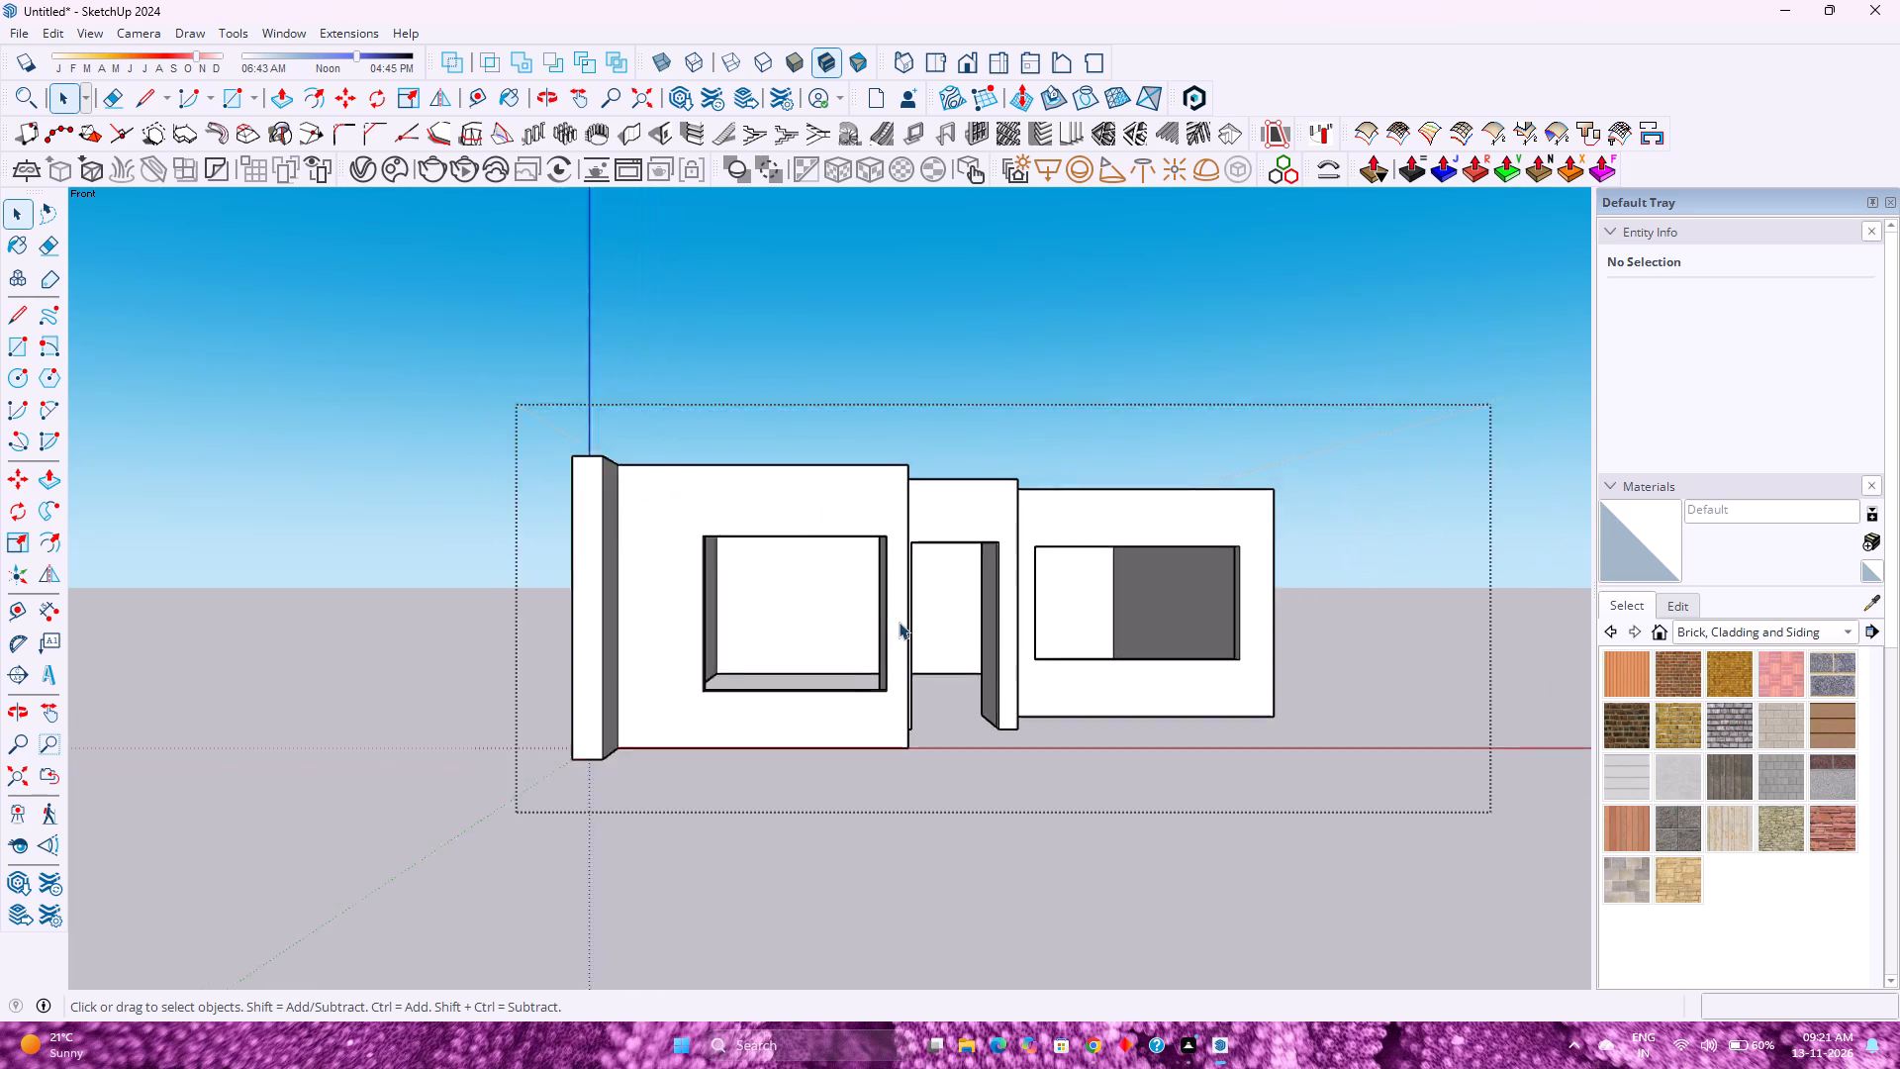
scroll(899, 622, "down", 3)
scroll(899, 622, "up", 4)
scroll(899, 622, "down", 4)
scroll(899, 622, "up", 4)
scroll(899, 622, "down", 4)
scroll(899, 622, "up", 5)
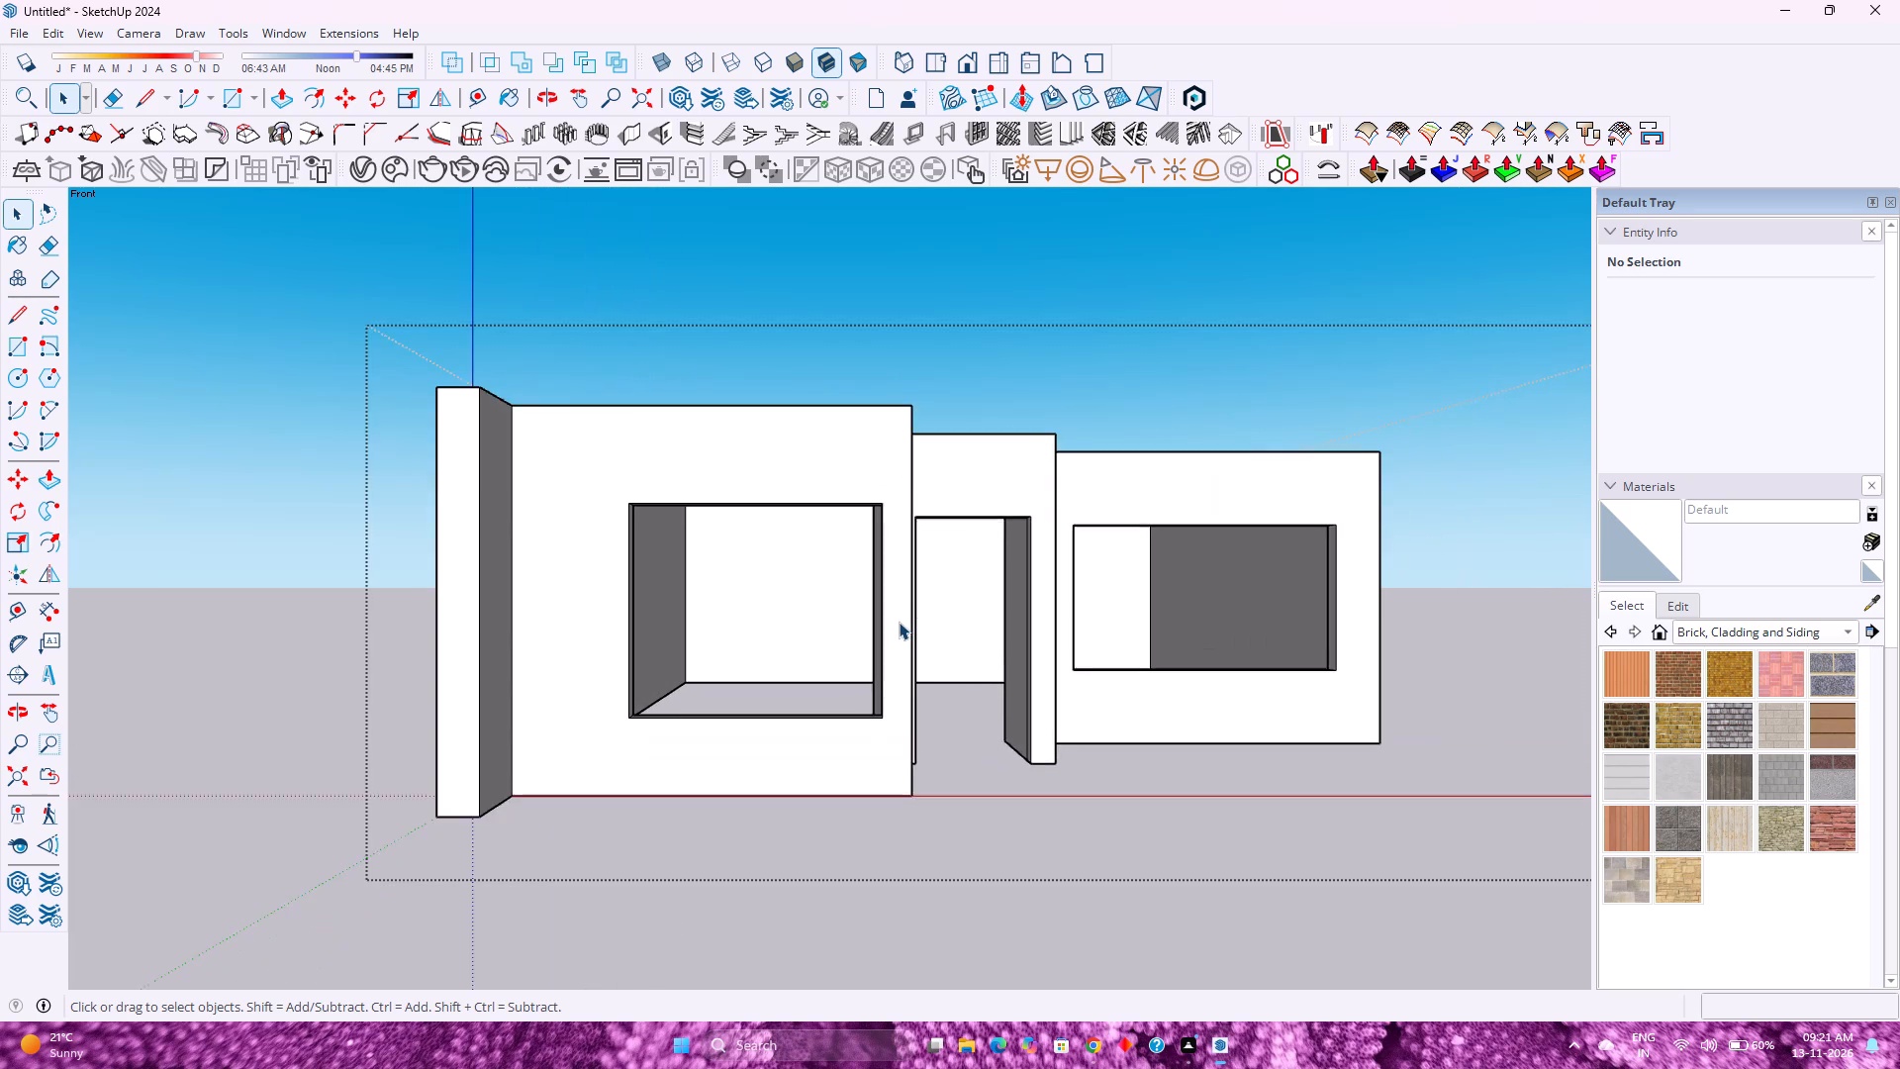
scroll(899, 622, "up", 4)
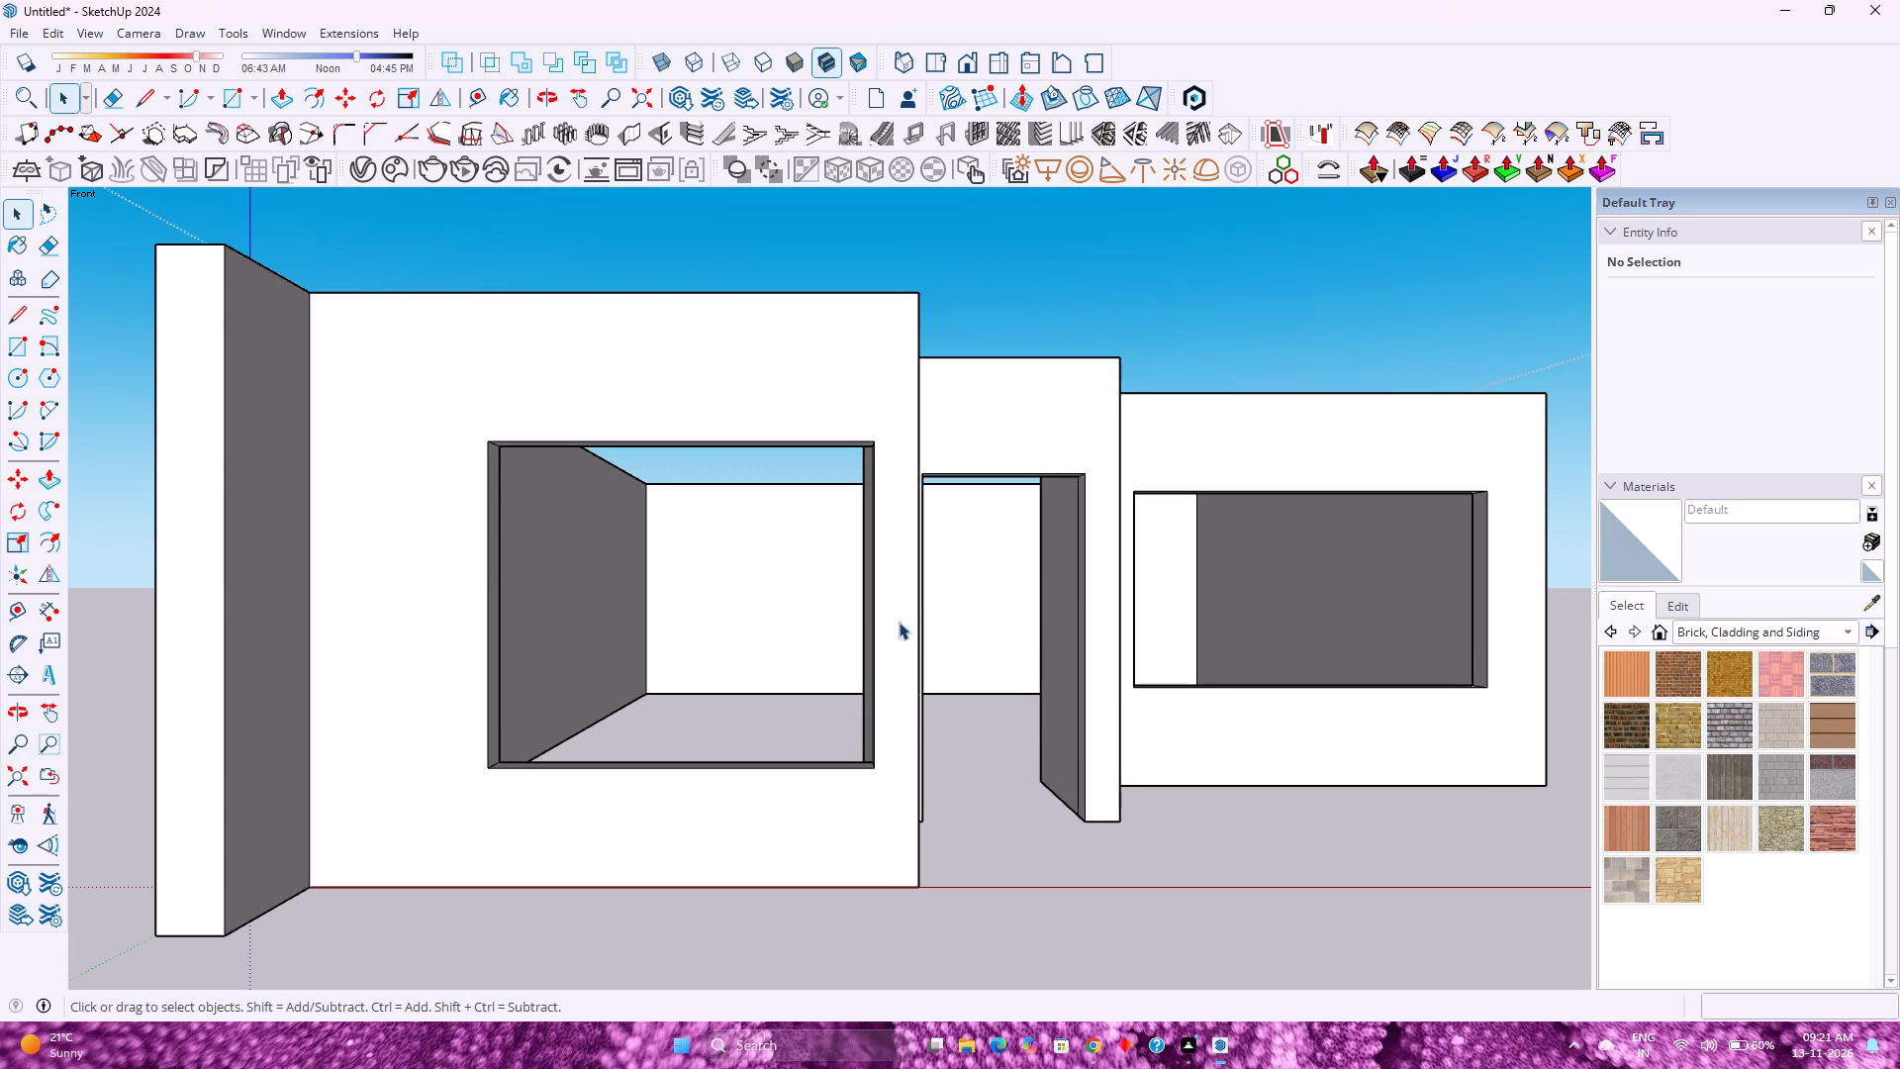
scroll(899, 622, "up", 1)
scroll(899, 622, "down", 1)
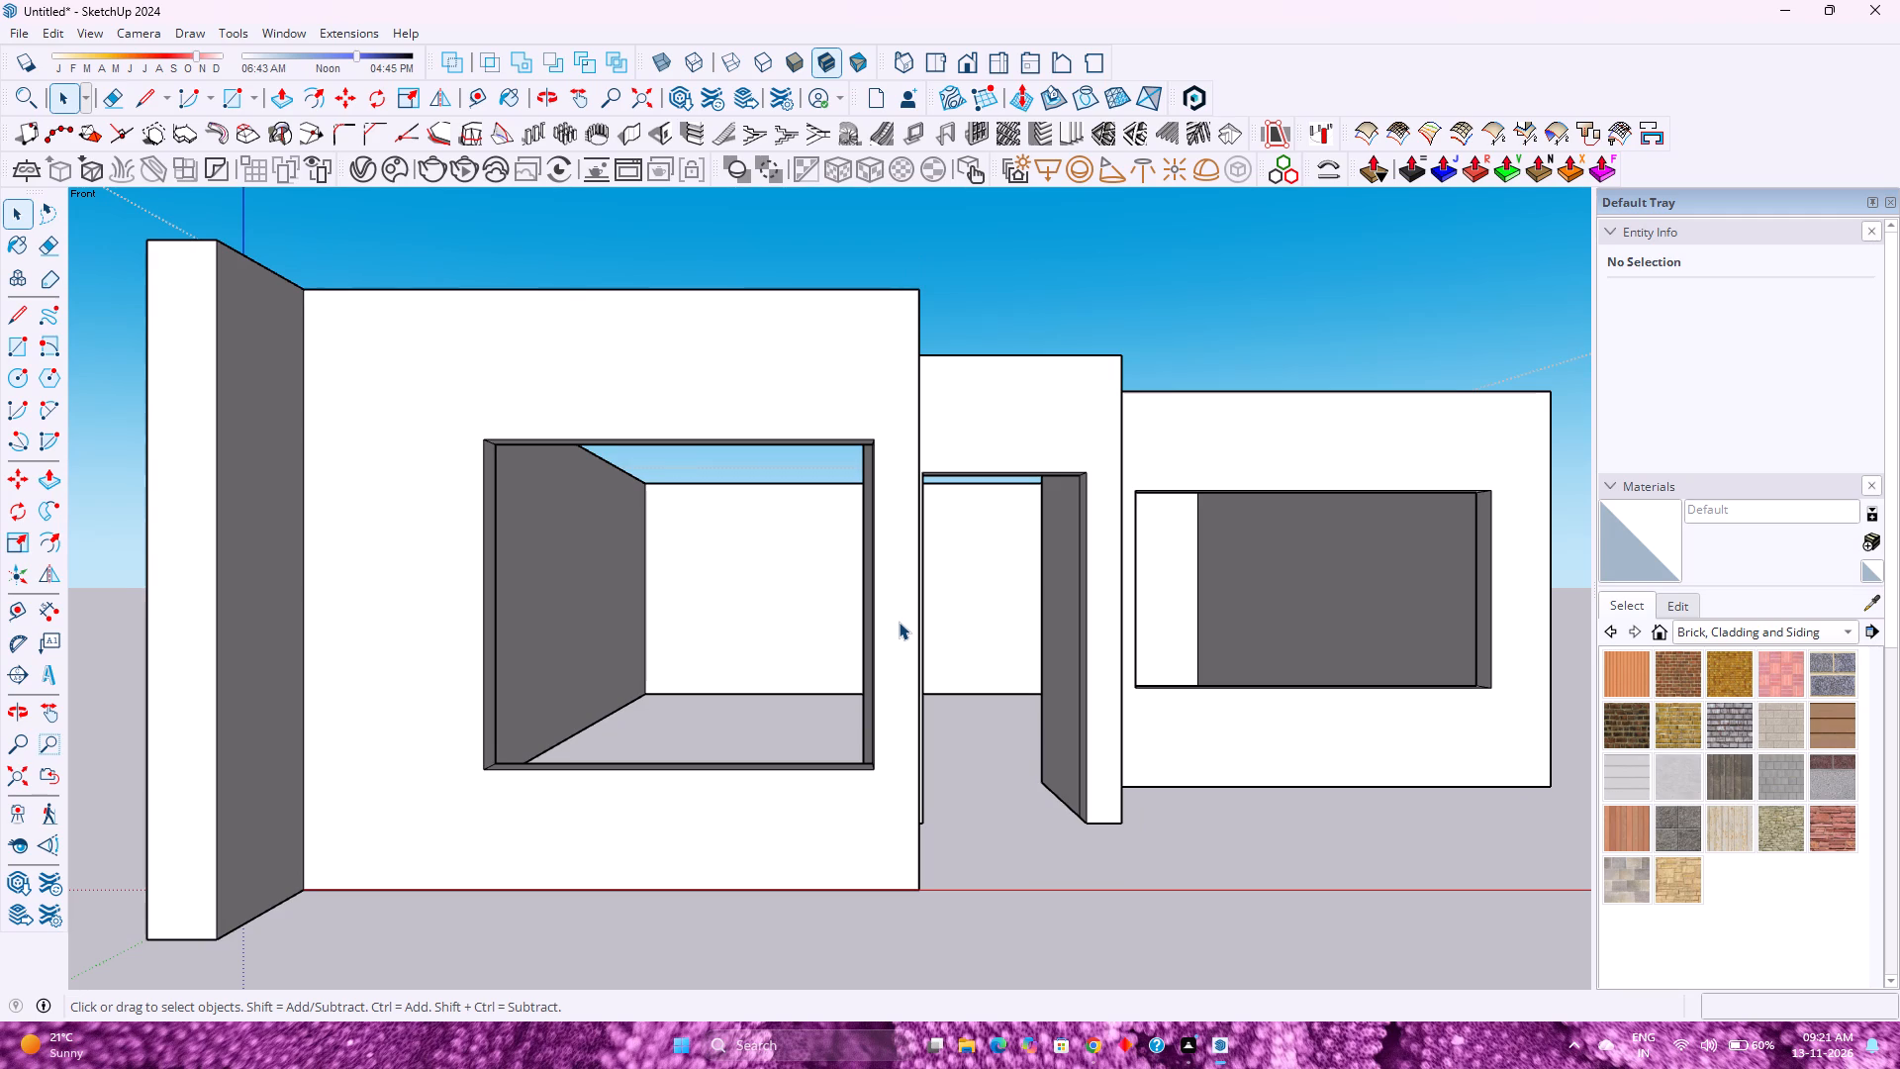
Fit the whole walled structure in view again from the front.
left_click(24, 782)
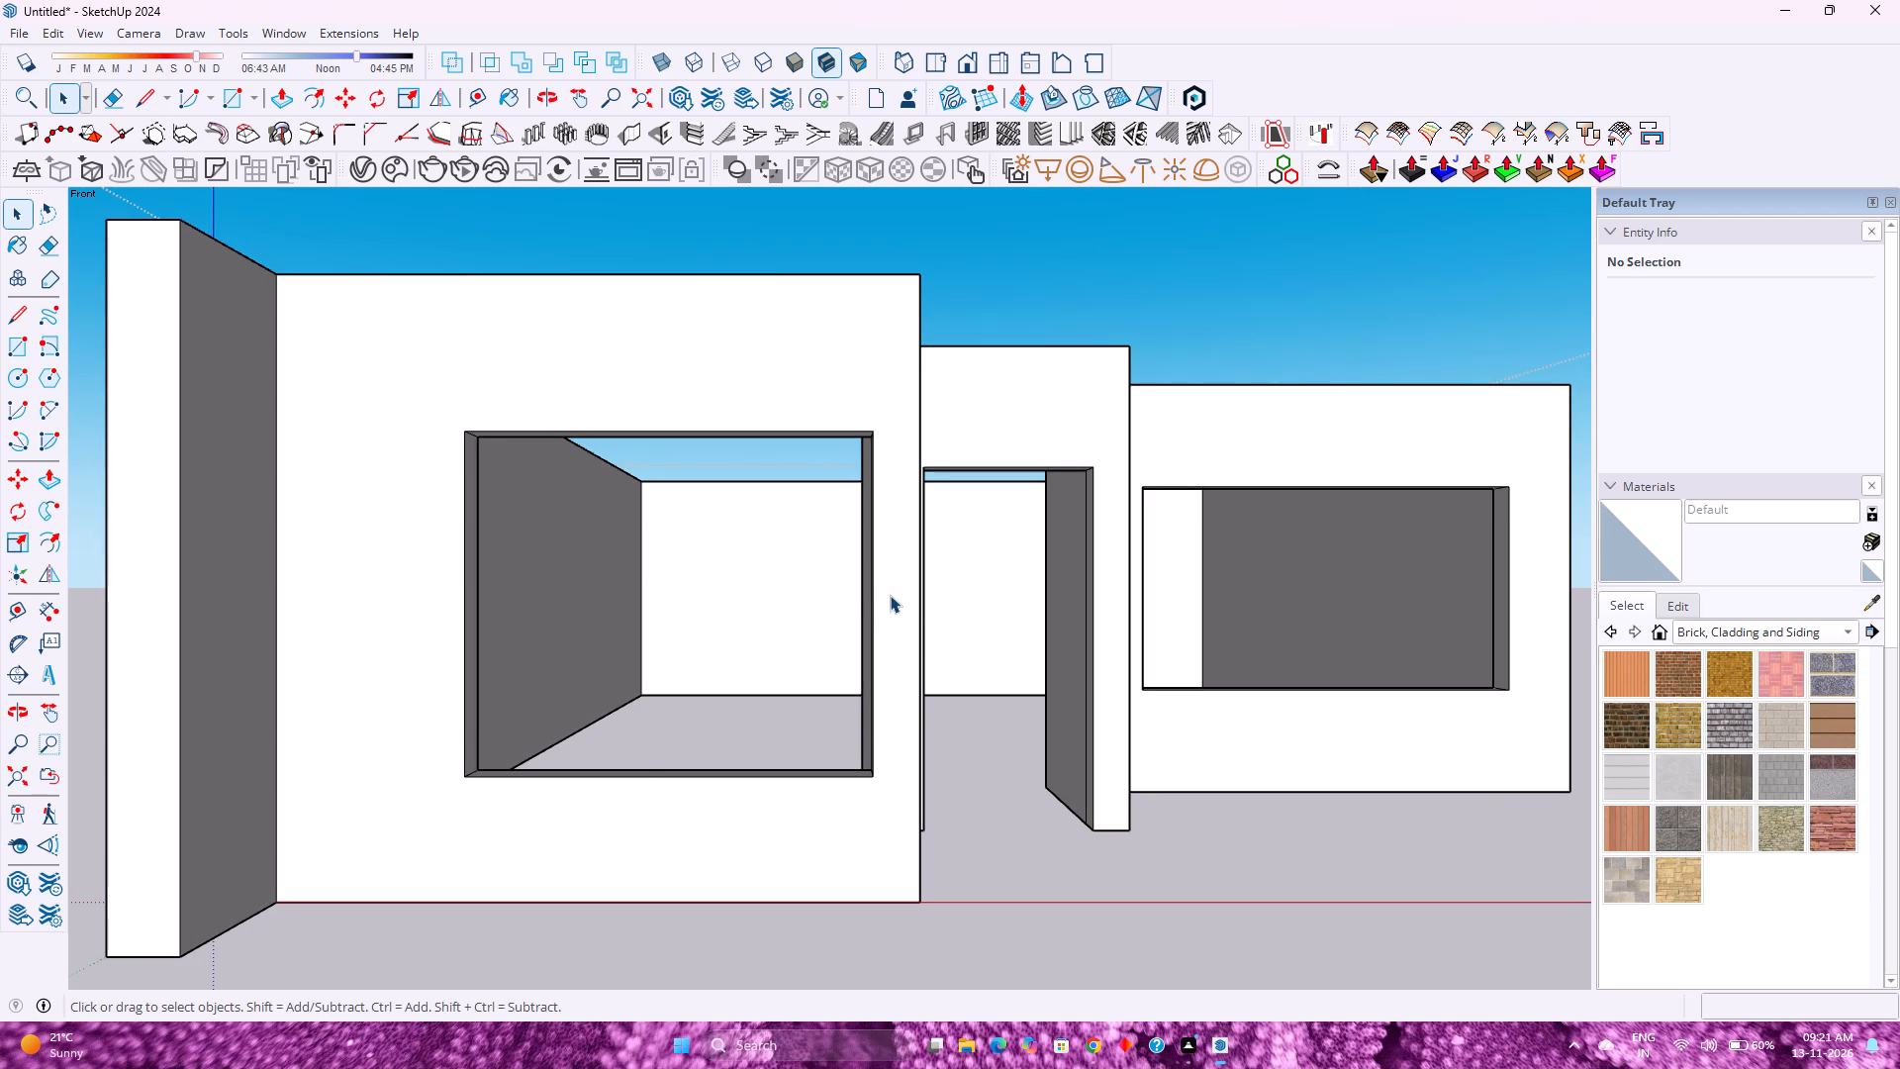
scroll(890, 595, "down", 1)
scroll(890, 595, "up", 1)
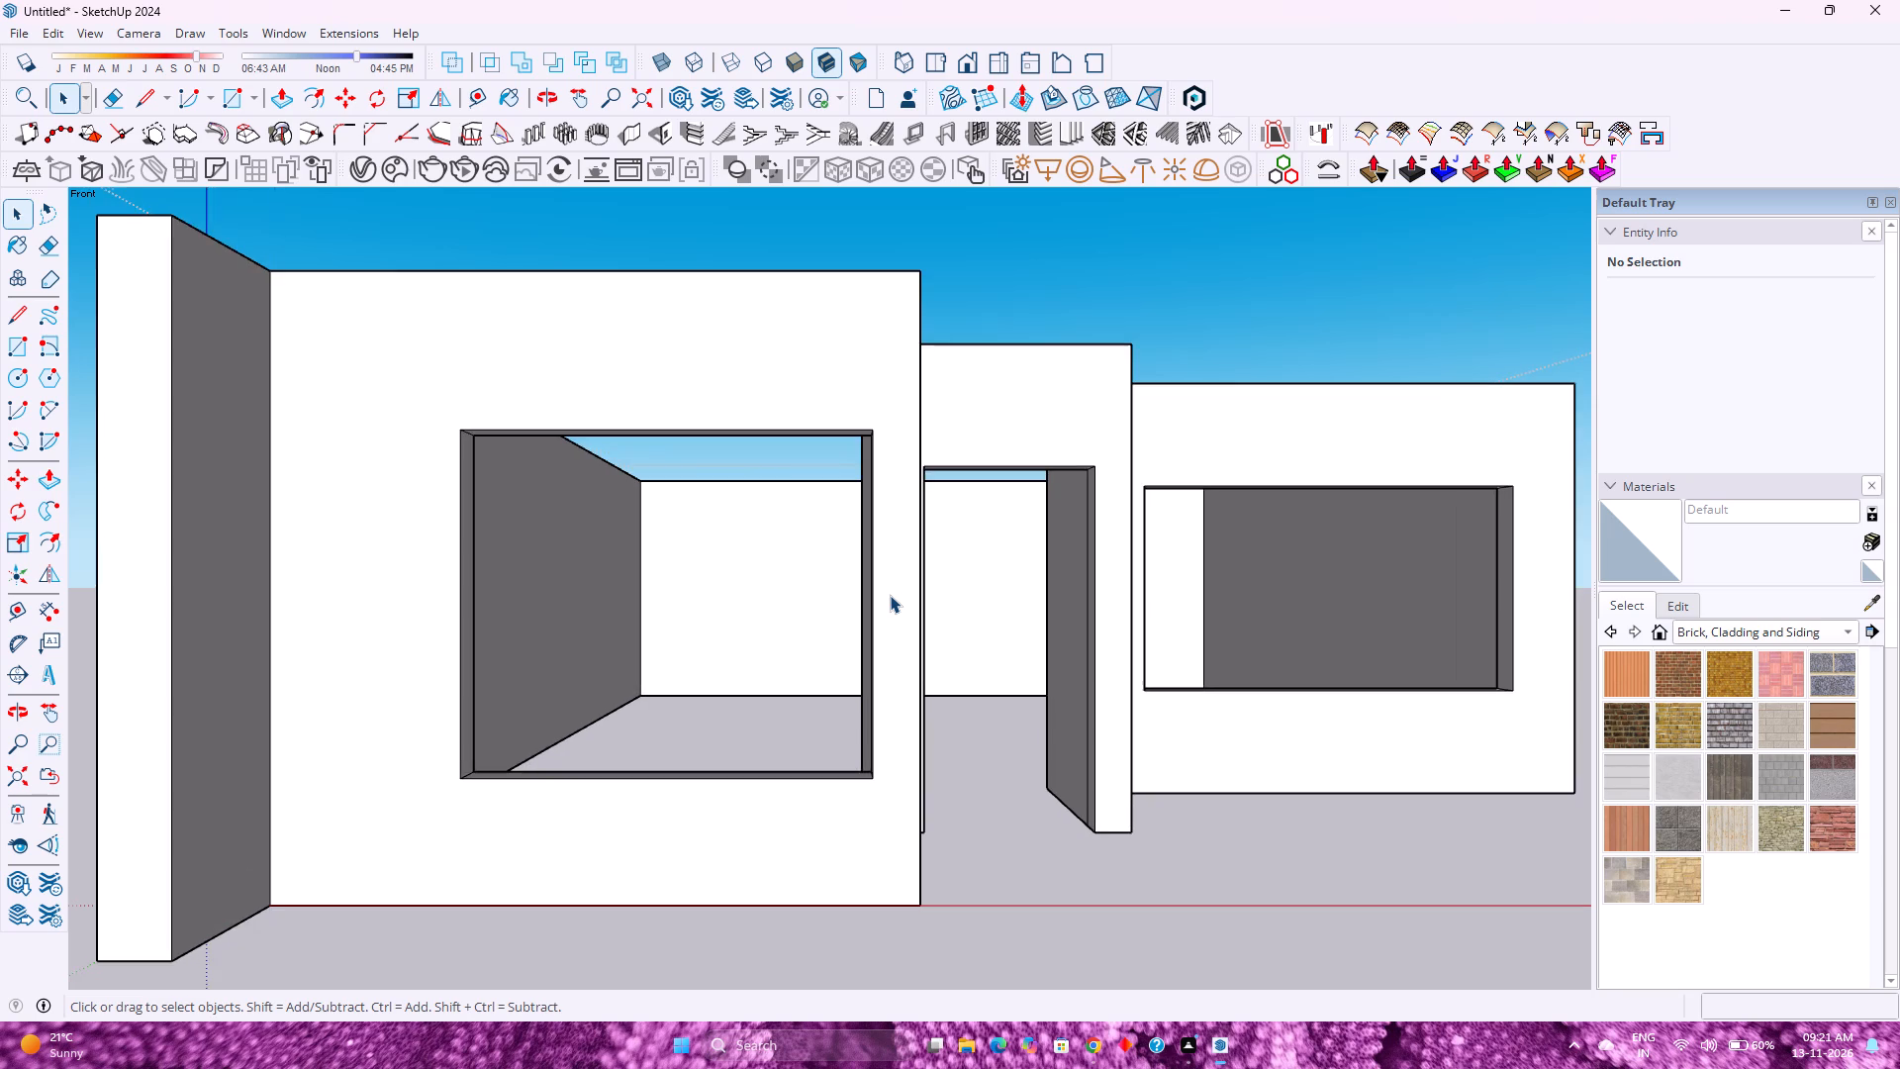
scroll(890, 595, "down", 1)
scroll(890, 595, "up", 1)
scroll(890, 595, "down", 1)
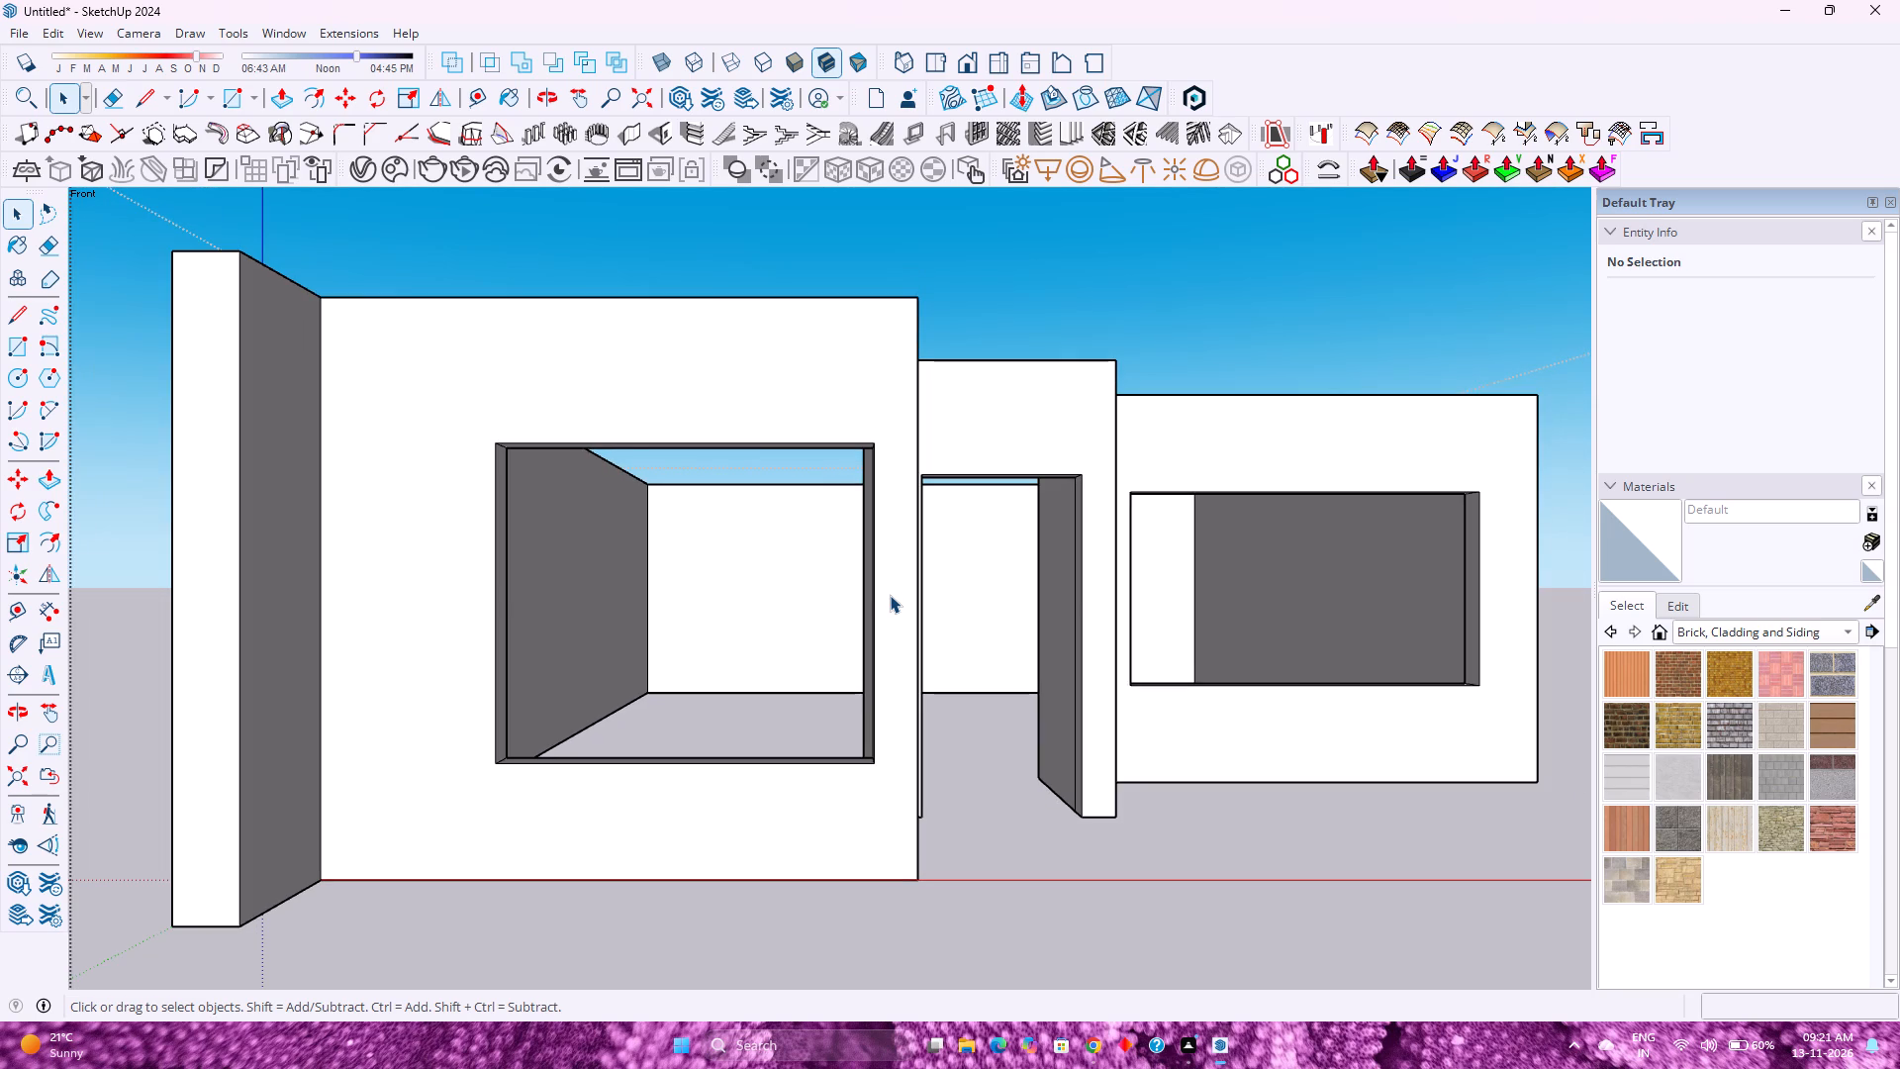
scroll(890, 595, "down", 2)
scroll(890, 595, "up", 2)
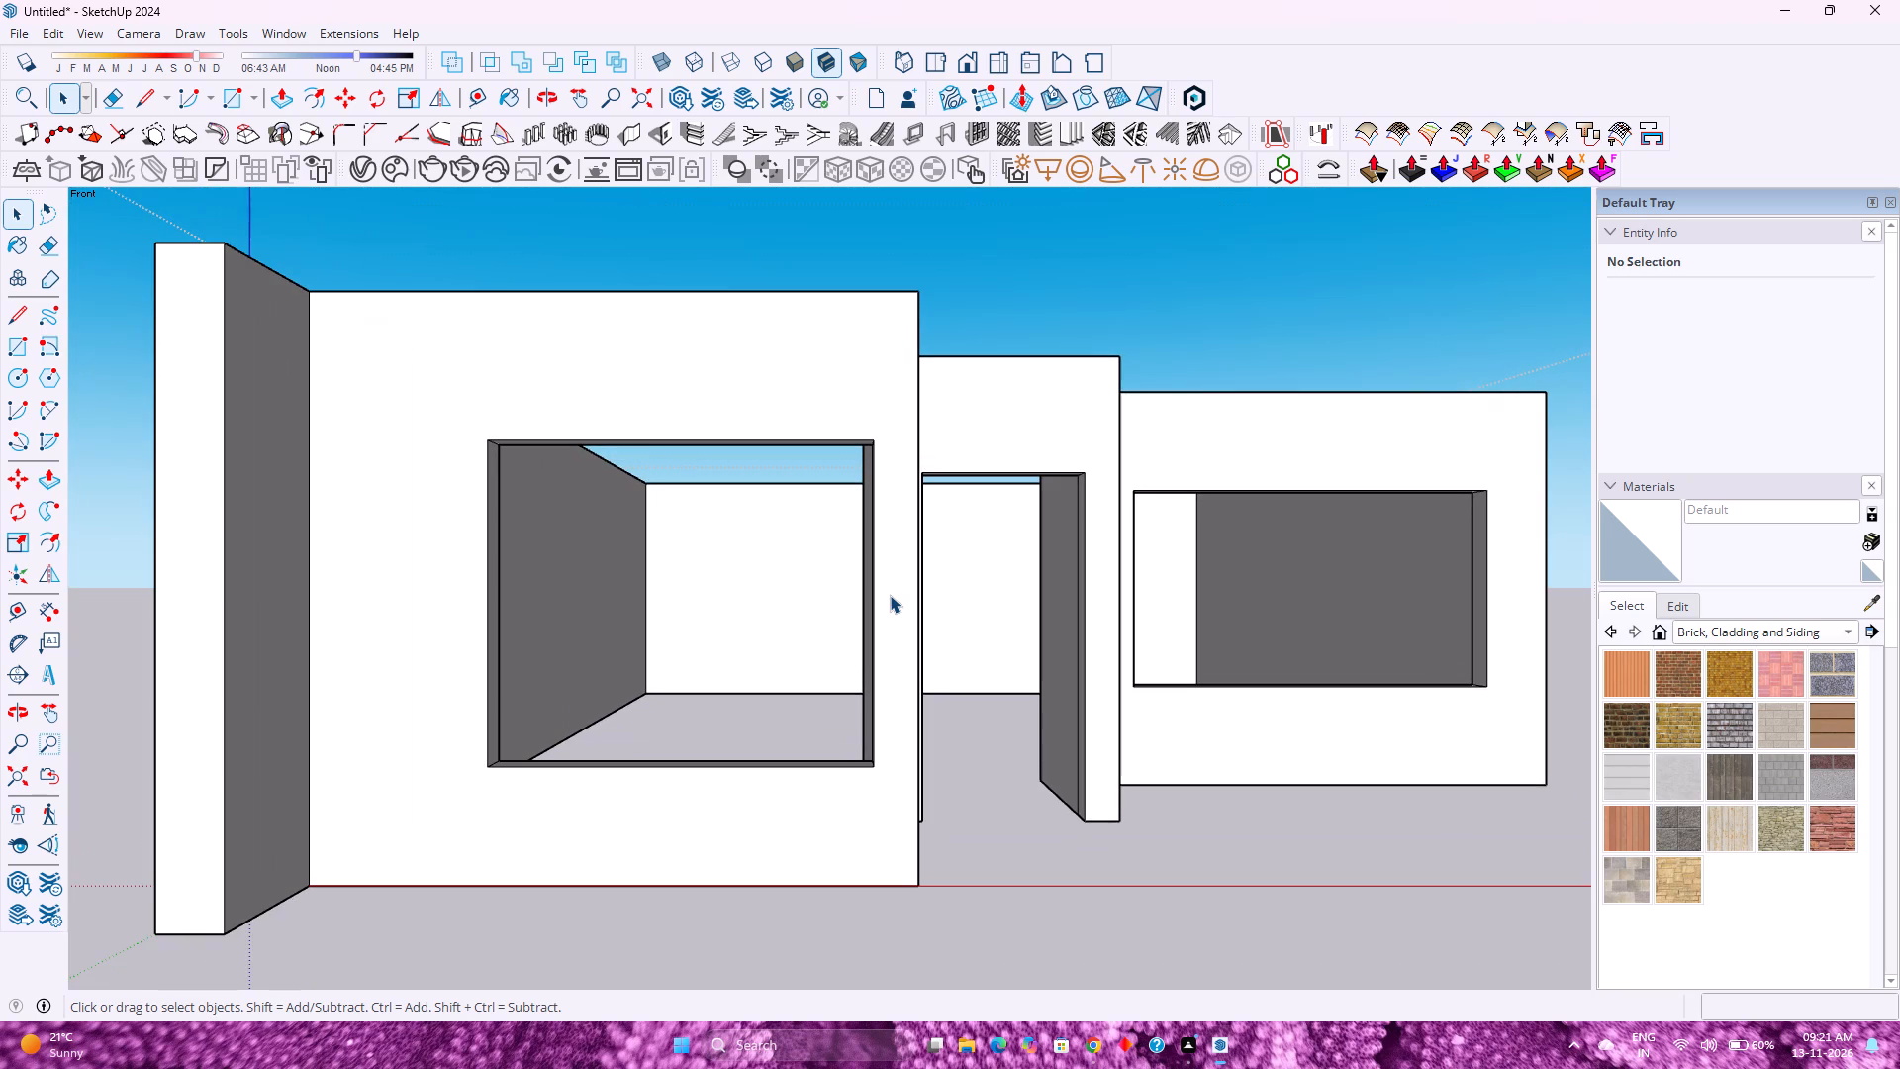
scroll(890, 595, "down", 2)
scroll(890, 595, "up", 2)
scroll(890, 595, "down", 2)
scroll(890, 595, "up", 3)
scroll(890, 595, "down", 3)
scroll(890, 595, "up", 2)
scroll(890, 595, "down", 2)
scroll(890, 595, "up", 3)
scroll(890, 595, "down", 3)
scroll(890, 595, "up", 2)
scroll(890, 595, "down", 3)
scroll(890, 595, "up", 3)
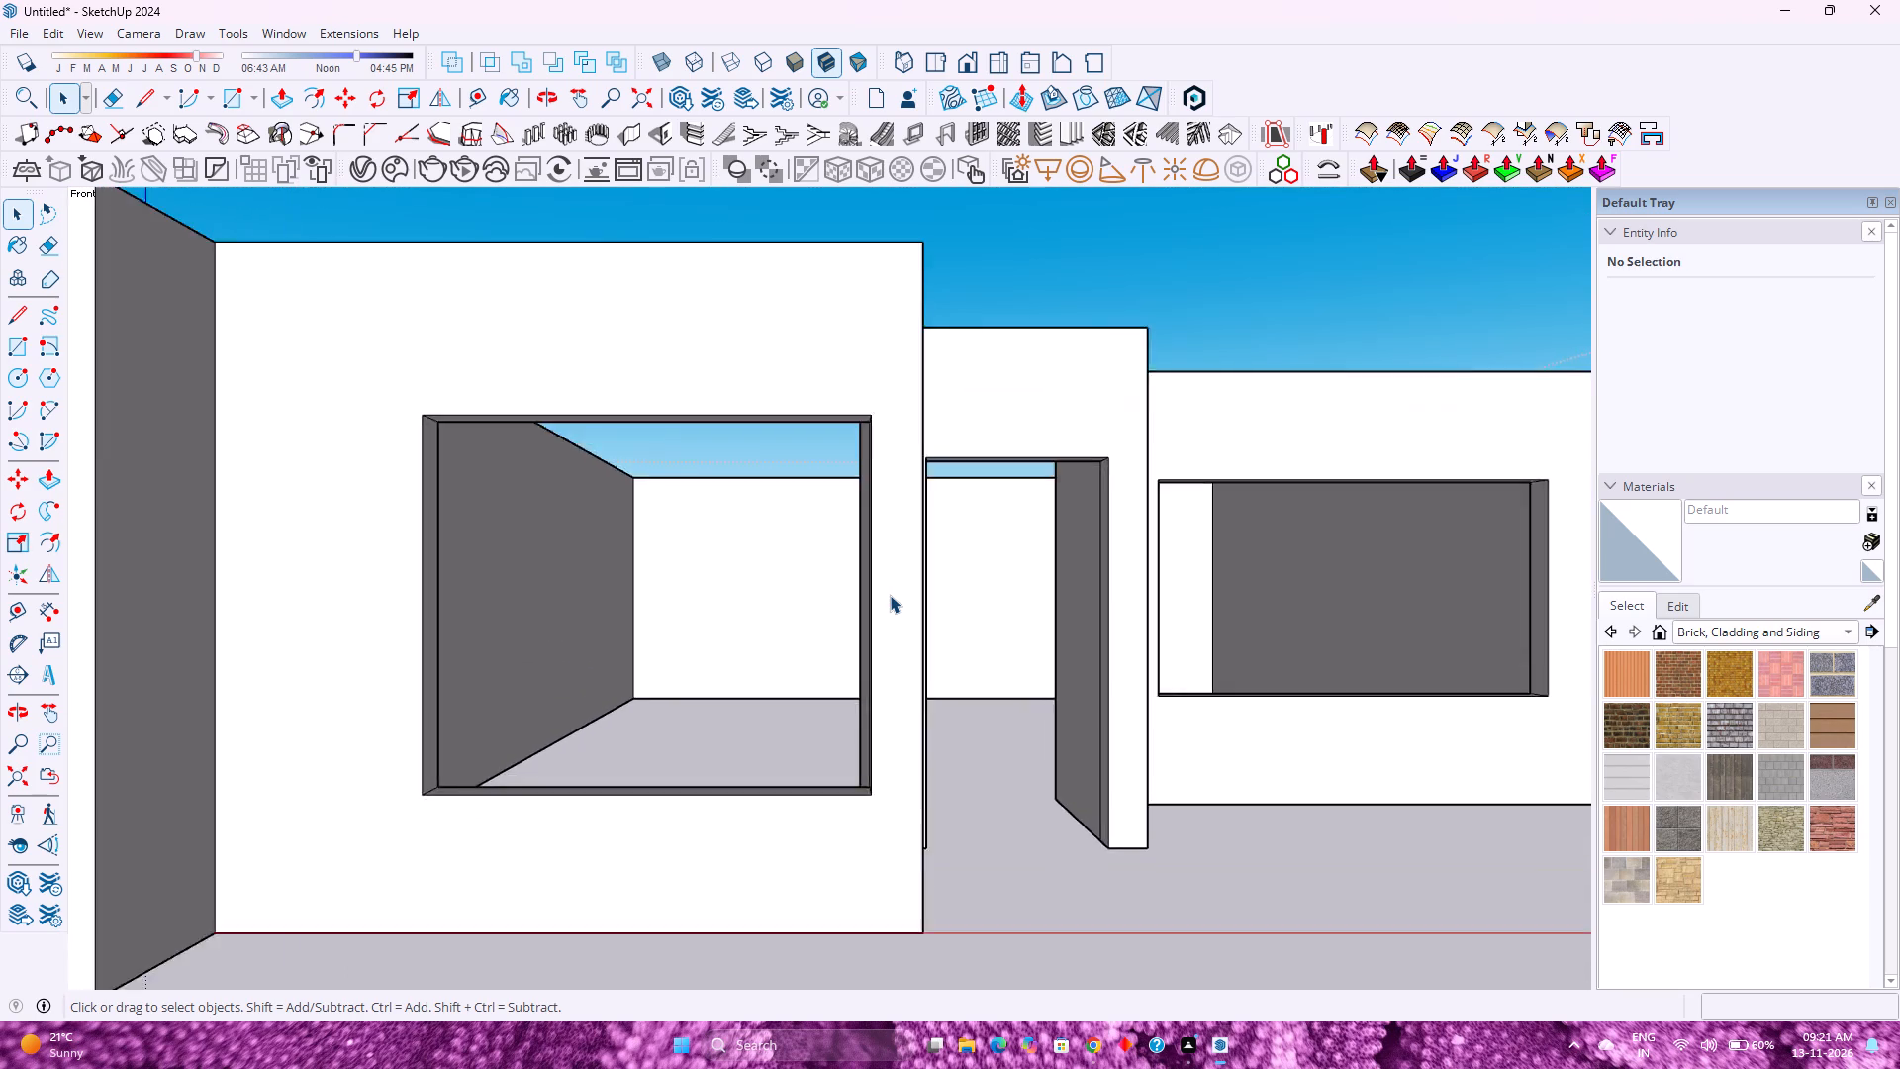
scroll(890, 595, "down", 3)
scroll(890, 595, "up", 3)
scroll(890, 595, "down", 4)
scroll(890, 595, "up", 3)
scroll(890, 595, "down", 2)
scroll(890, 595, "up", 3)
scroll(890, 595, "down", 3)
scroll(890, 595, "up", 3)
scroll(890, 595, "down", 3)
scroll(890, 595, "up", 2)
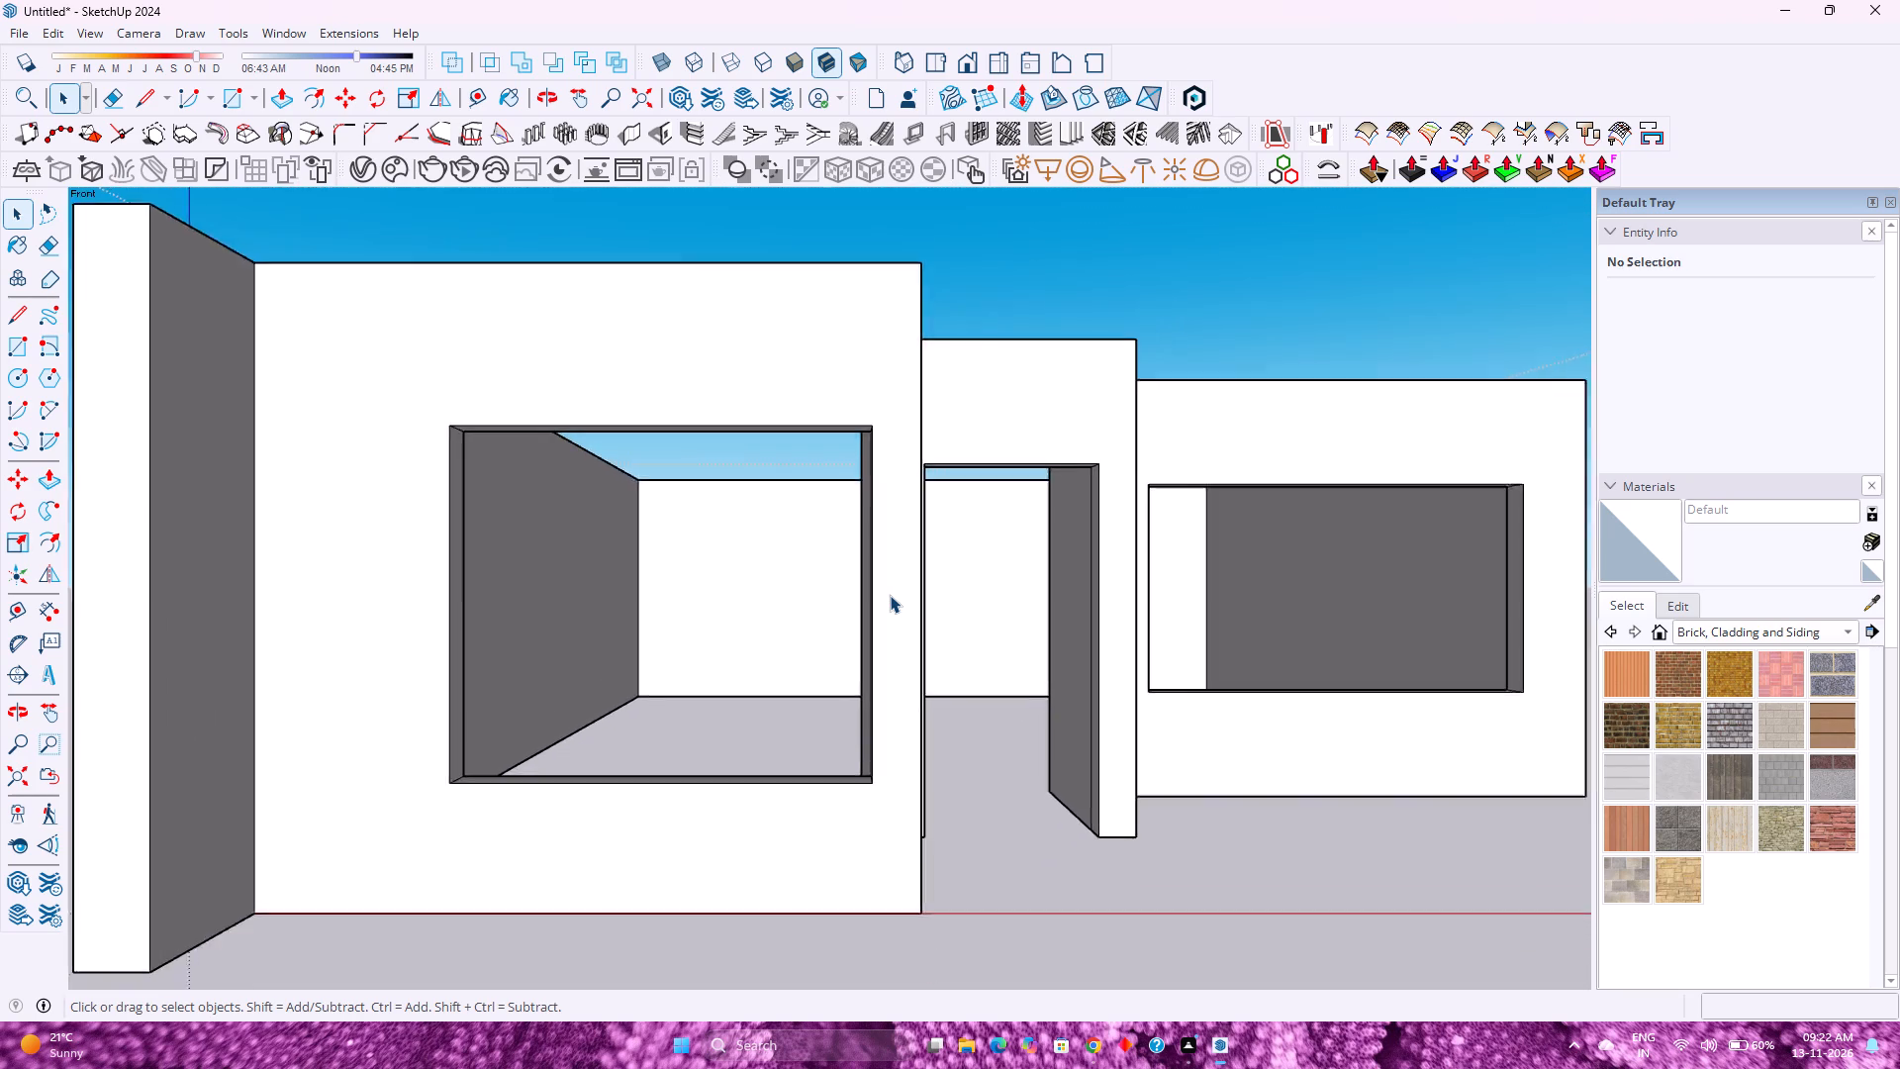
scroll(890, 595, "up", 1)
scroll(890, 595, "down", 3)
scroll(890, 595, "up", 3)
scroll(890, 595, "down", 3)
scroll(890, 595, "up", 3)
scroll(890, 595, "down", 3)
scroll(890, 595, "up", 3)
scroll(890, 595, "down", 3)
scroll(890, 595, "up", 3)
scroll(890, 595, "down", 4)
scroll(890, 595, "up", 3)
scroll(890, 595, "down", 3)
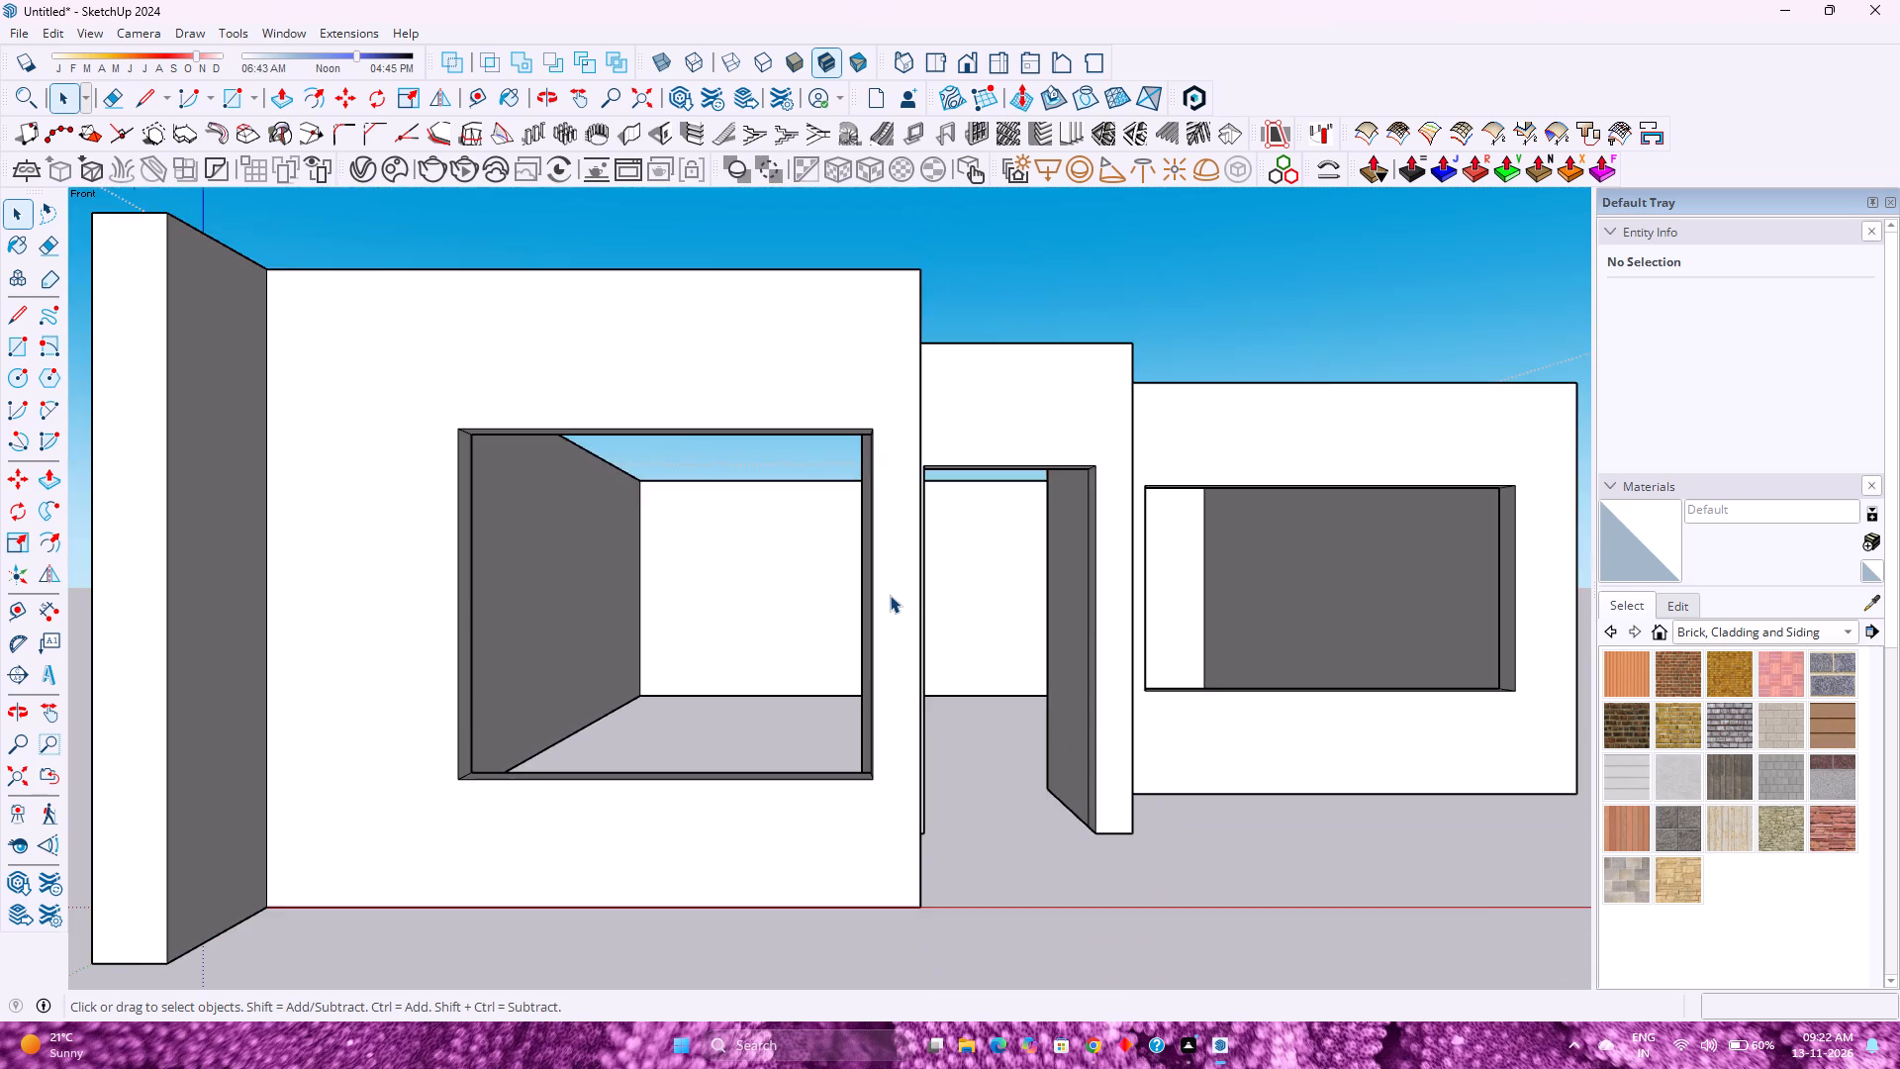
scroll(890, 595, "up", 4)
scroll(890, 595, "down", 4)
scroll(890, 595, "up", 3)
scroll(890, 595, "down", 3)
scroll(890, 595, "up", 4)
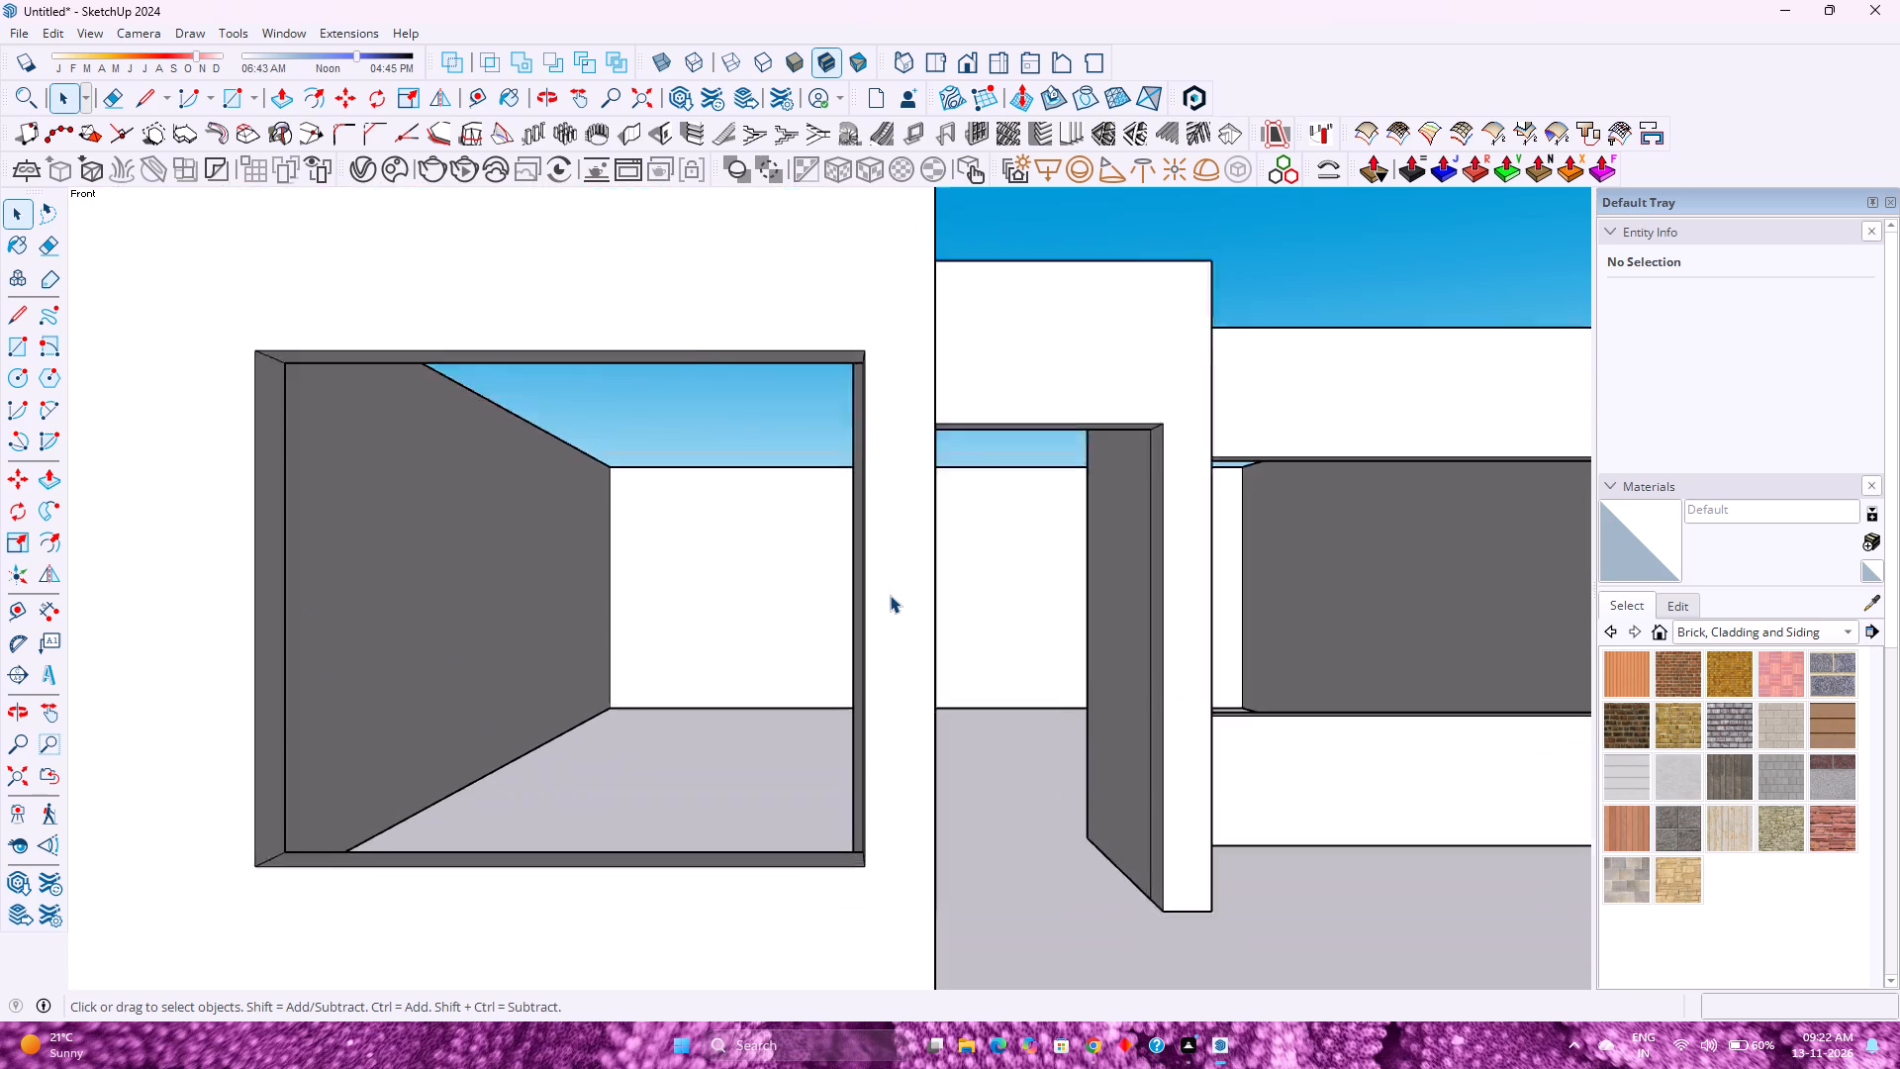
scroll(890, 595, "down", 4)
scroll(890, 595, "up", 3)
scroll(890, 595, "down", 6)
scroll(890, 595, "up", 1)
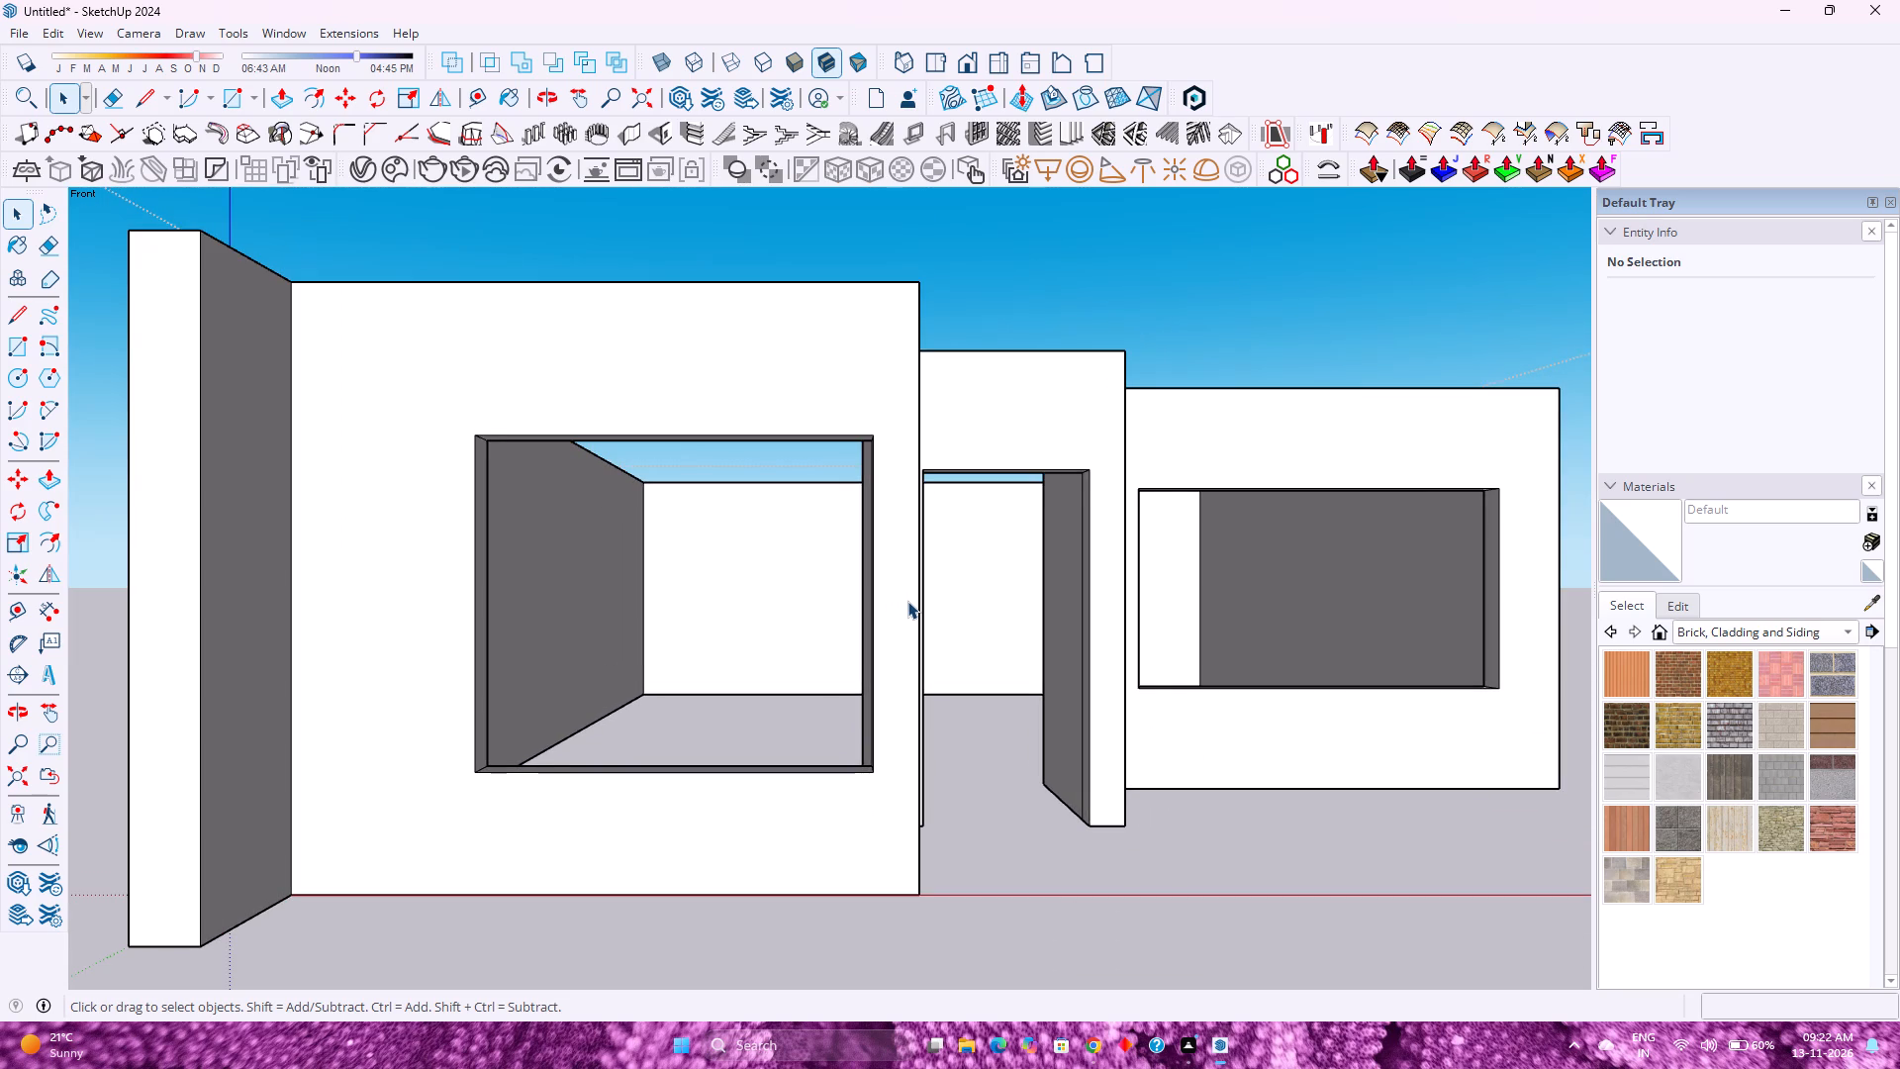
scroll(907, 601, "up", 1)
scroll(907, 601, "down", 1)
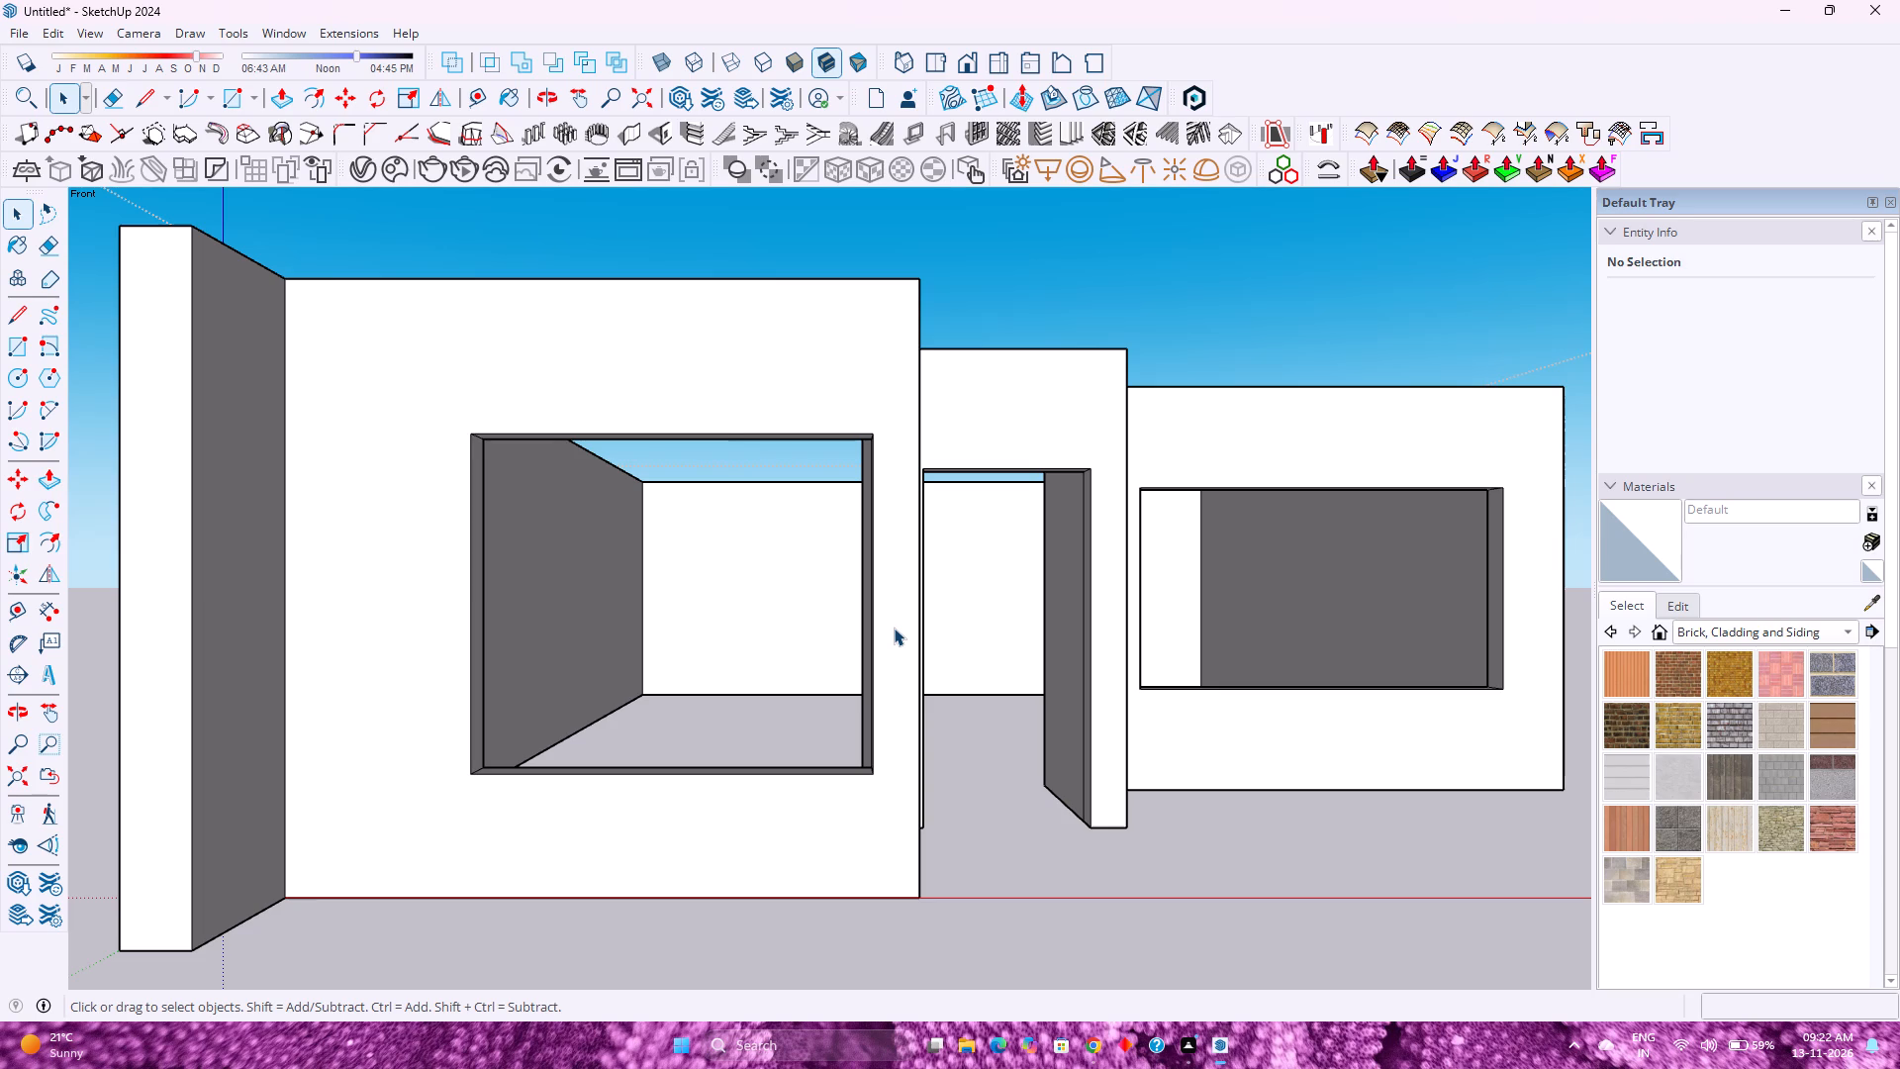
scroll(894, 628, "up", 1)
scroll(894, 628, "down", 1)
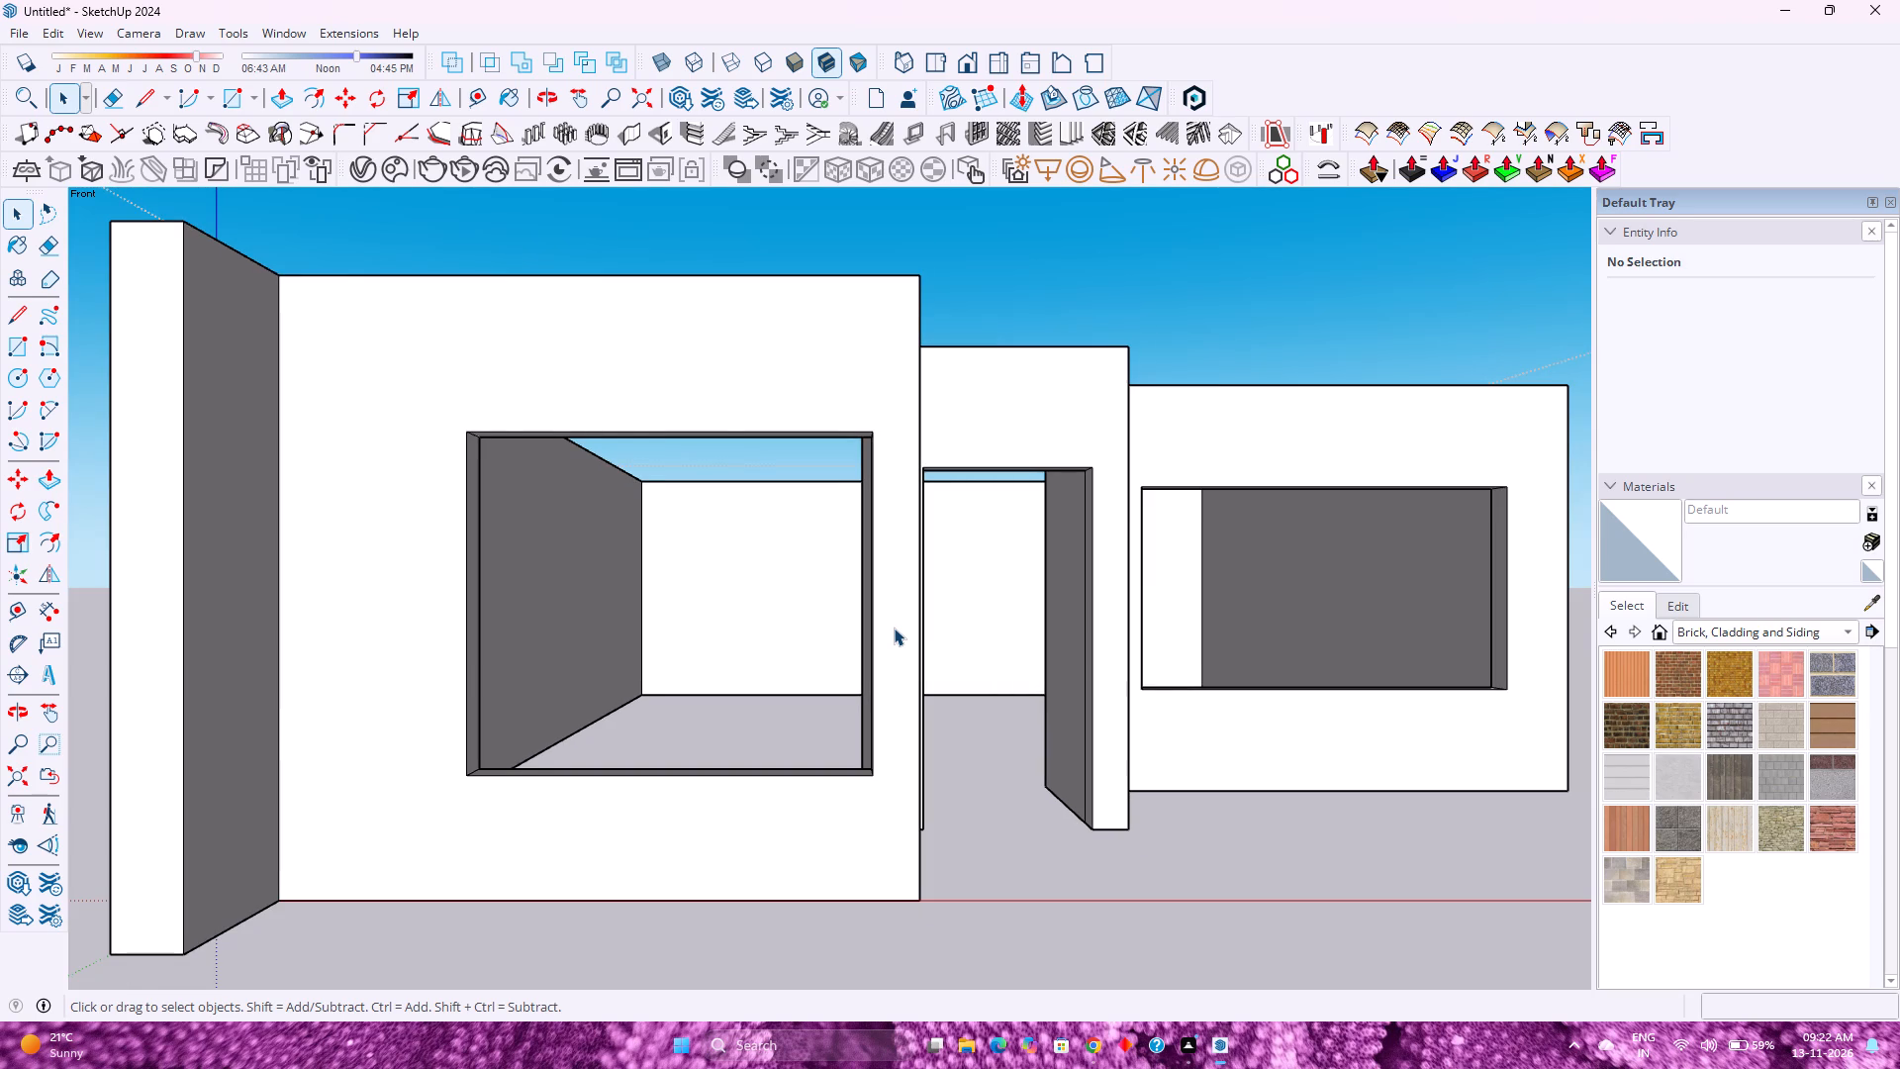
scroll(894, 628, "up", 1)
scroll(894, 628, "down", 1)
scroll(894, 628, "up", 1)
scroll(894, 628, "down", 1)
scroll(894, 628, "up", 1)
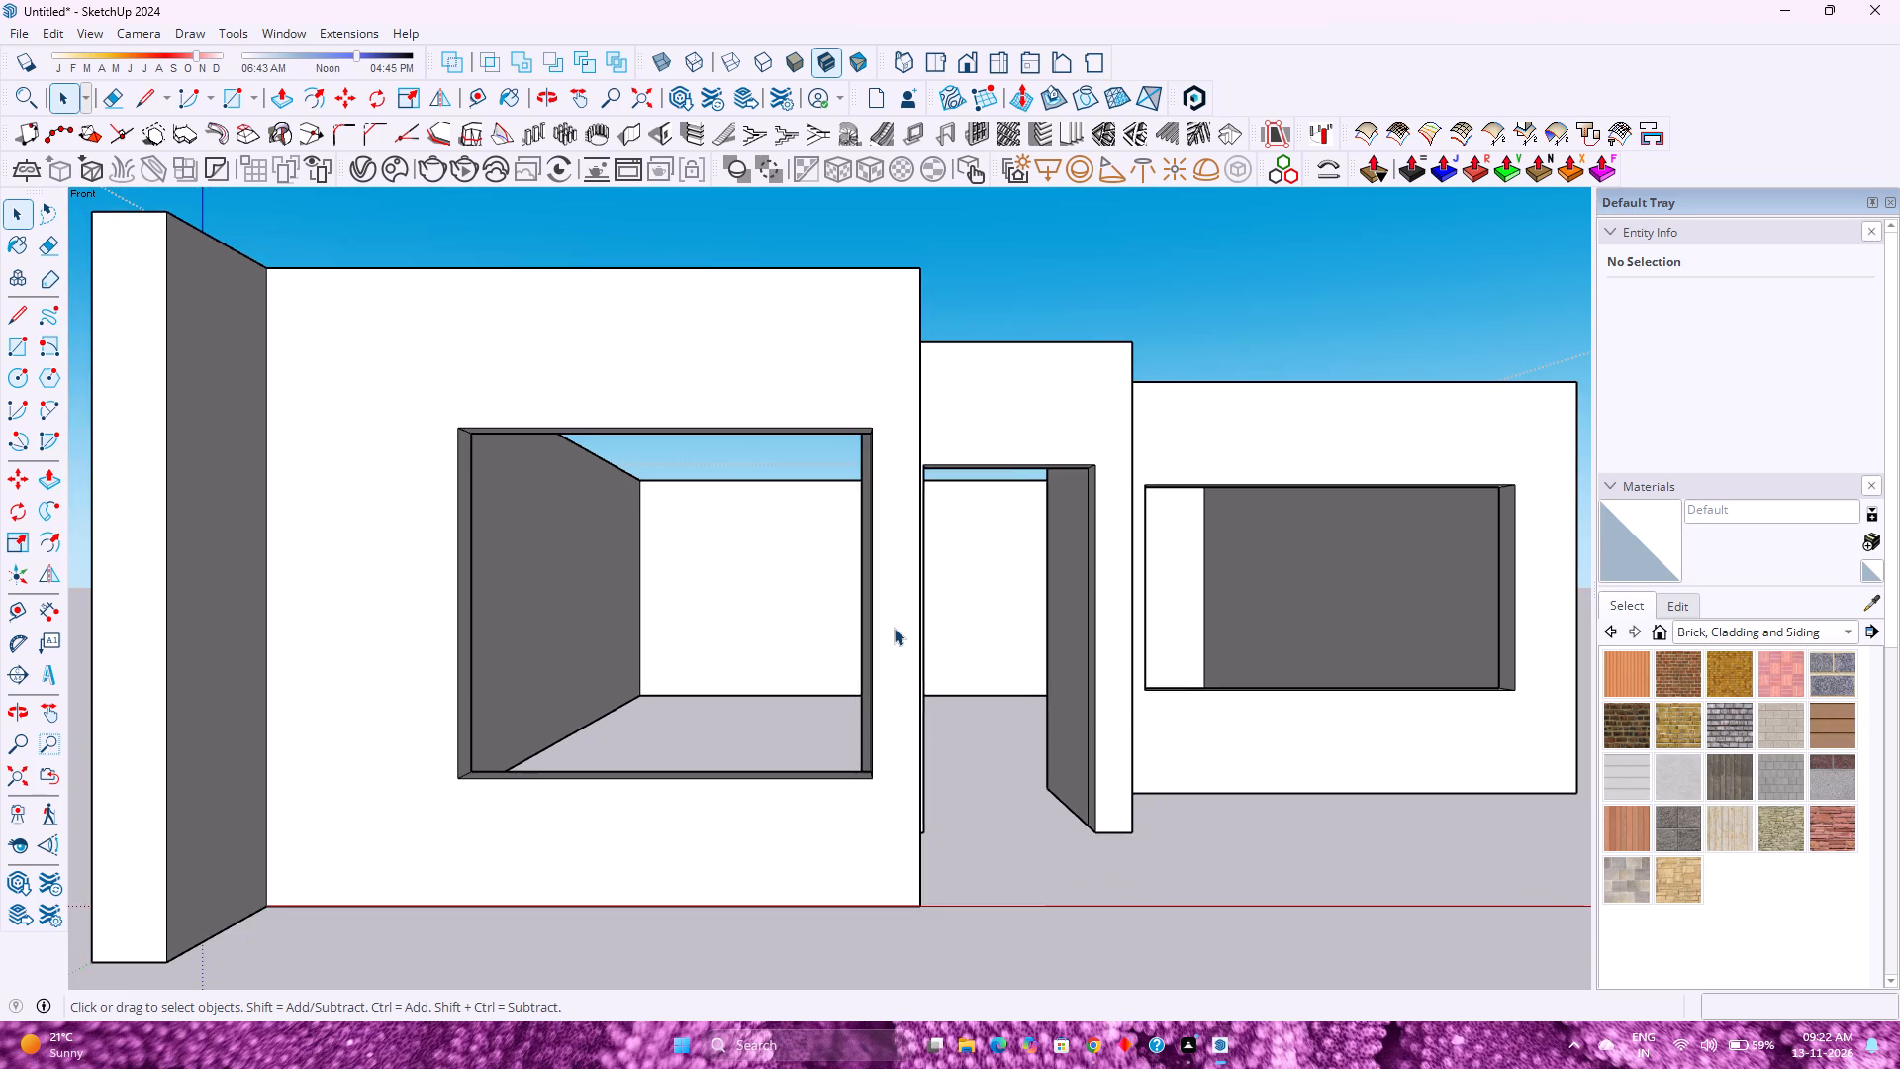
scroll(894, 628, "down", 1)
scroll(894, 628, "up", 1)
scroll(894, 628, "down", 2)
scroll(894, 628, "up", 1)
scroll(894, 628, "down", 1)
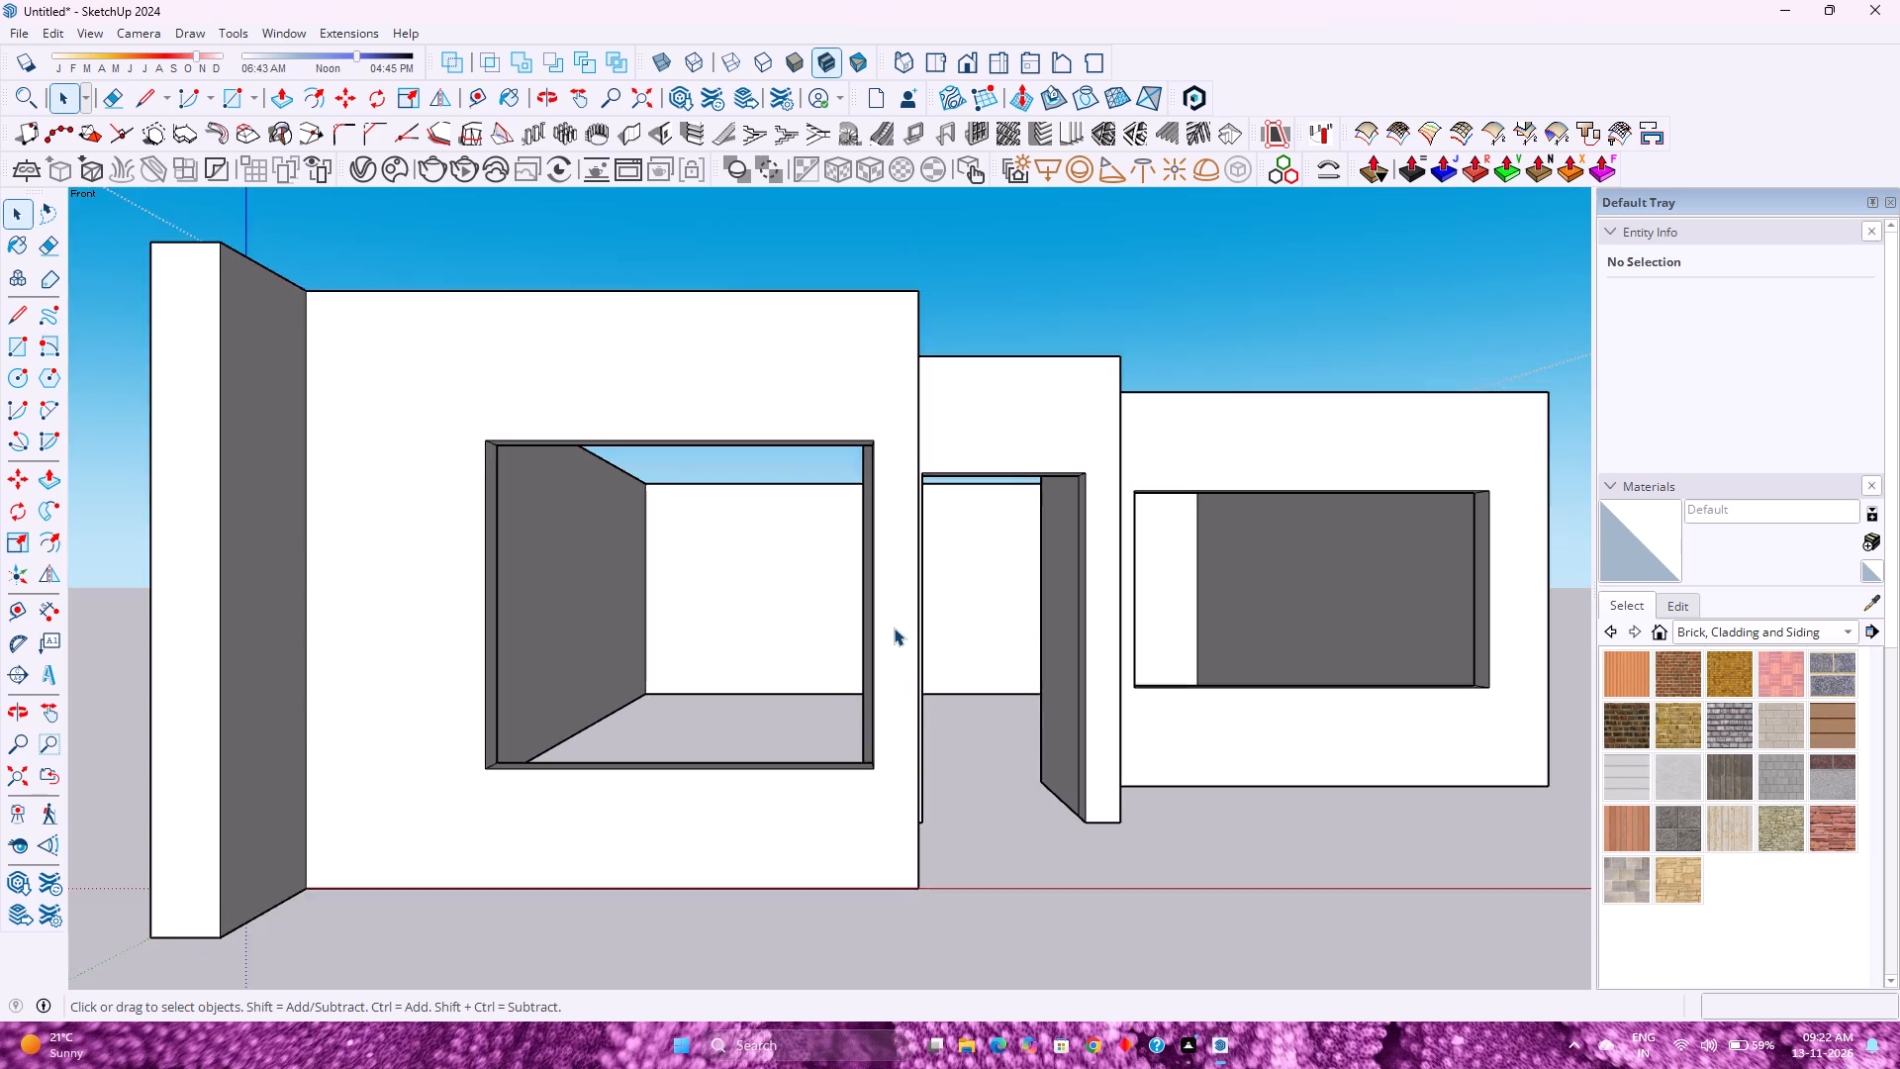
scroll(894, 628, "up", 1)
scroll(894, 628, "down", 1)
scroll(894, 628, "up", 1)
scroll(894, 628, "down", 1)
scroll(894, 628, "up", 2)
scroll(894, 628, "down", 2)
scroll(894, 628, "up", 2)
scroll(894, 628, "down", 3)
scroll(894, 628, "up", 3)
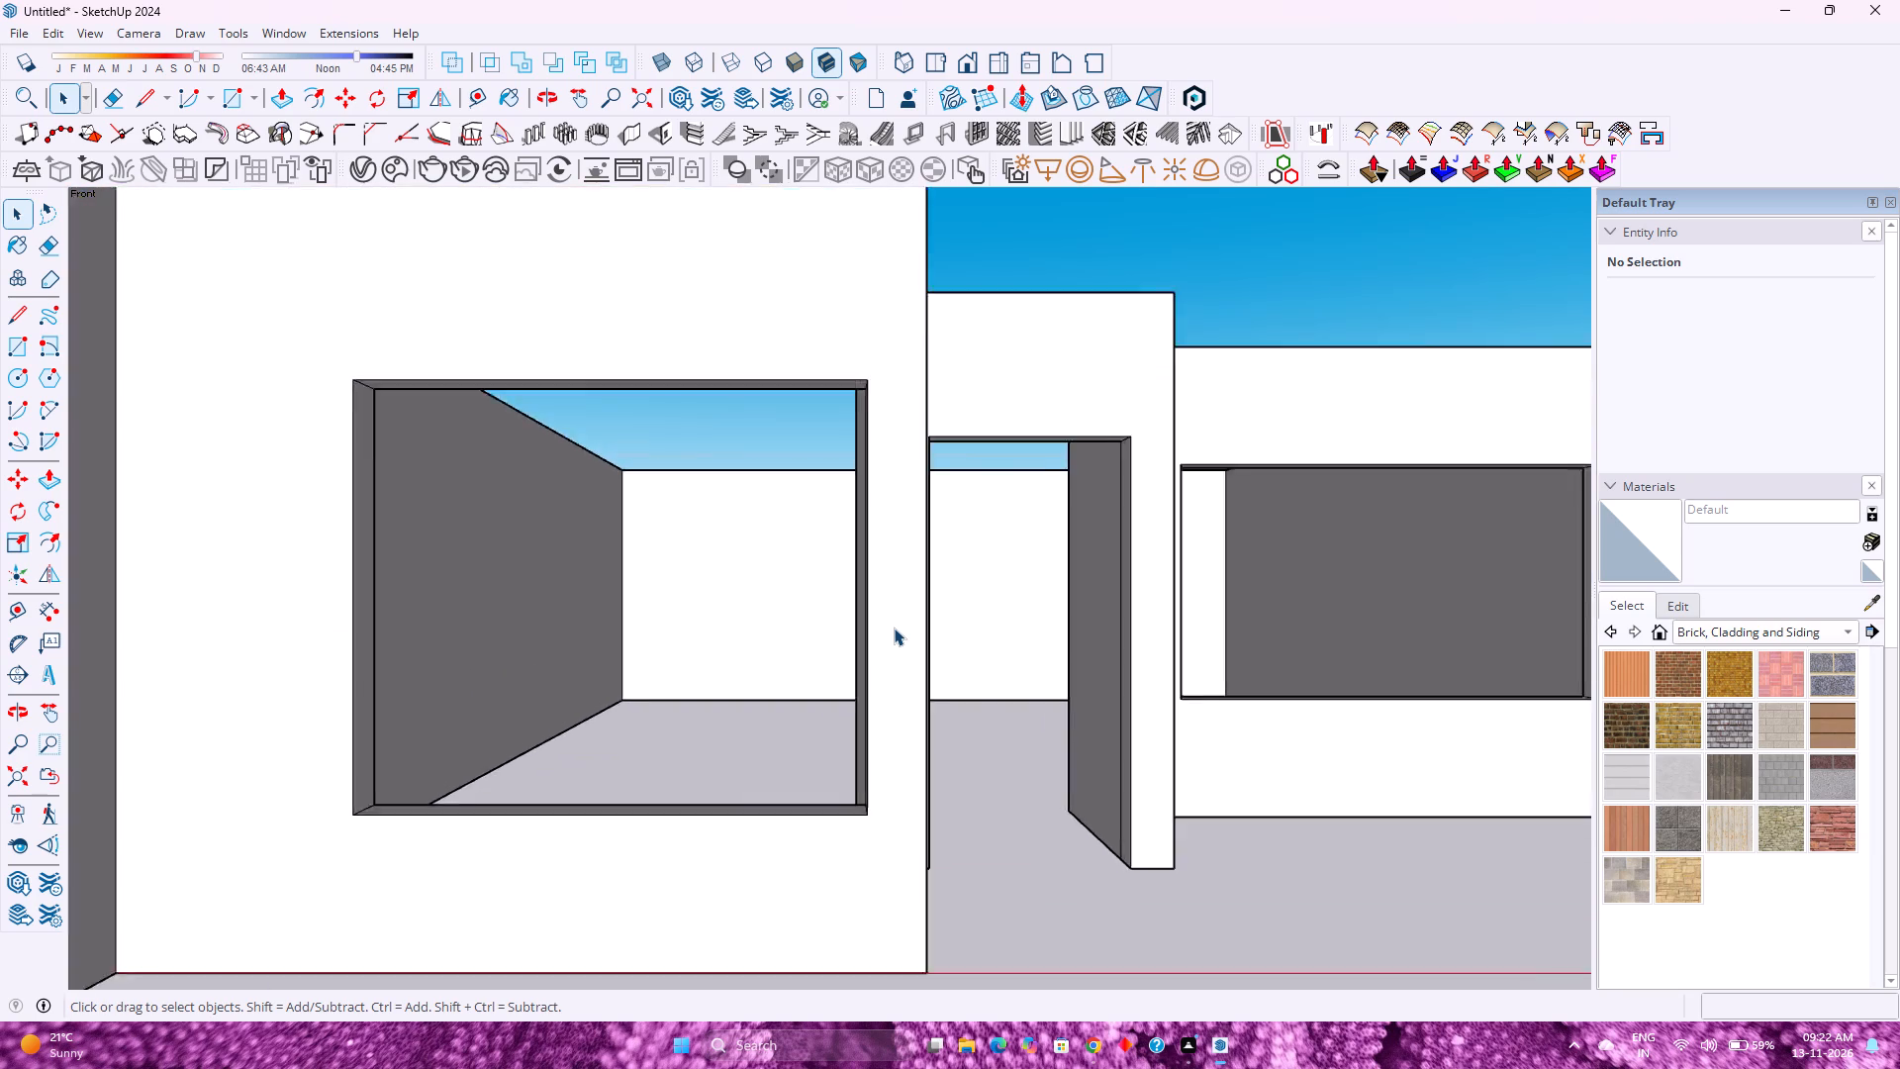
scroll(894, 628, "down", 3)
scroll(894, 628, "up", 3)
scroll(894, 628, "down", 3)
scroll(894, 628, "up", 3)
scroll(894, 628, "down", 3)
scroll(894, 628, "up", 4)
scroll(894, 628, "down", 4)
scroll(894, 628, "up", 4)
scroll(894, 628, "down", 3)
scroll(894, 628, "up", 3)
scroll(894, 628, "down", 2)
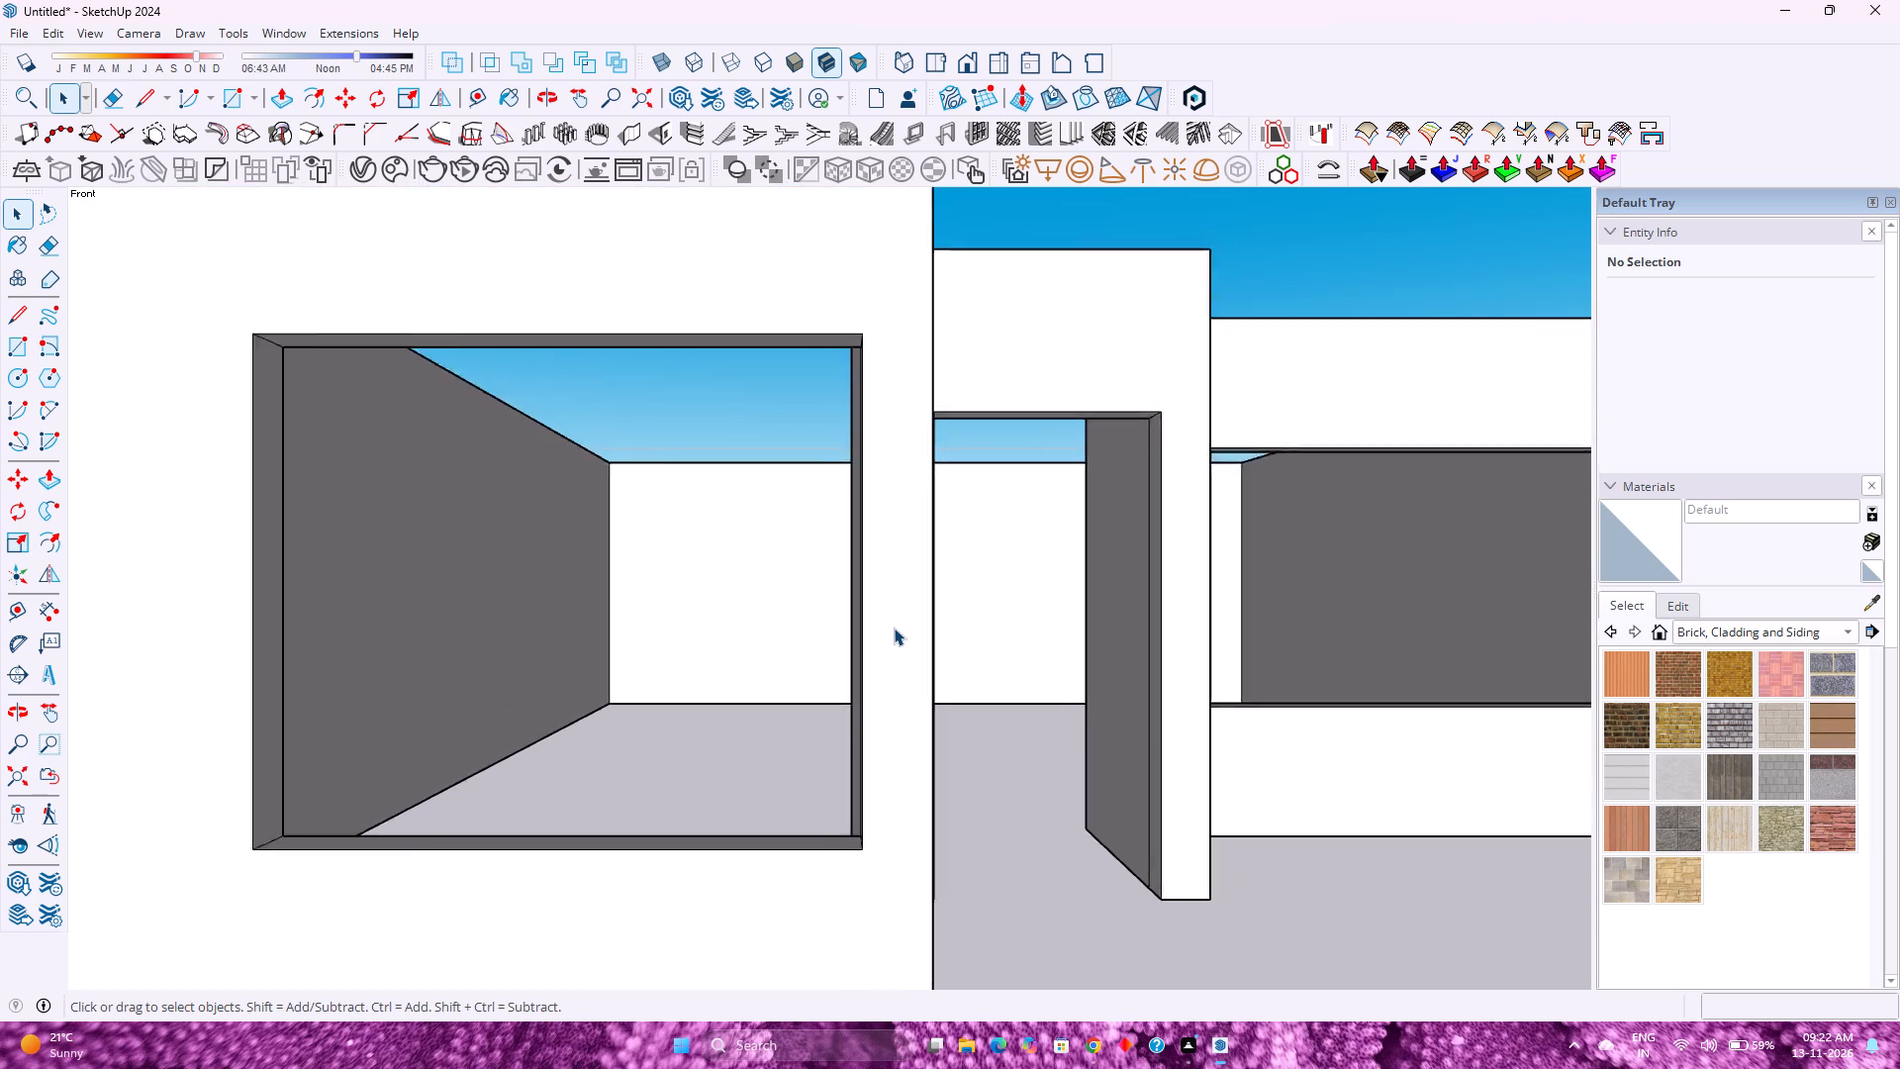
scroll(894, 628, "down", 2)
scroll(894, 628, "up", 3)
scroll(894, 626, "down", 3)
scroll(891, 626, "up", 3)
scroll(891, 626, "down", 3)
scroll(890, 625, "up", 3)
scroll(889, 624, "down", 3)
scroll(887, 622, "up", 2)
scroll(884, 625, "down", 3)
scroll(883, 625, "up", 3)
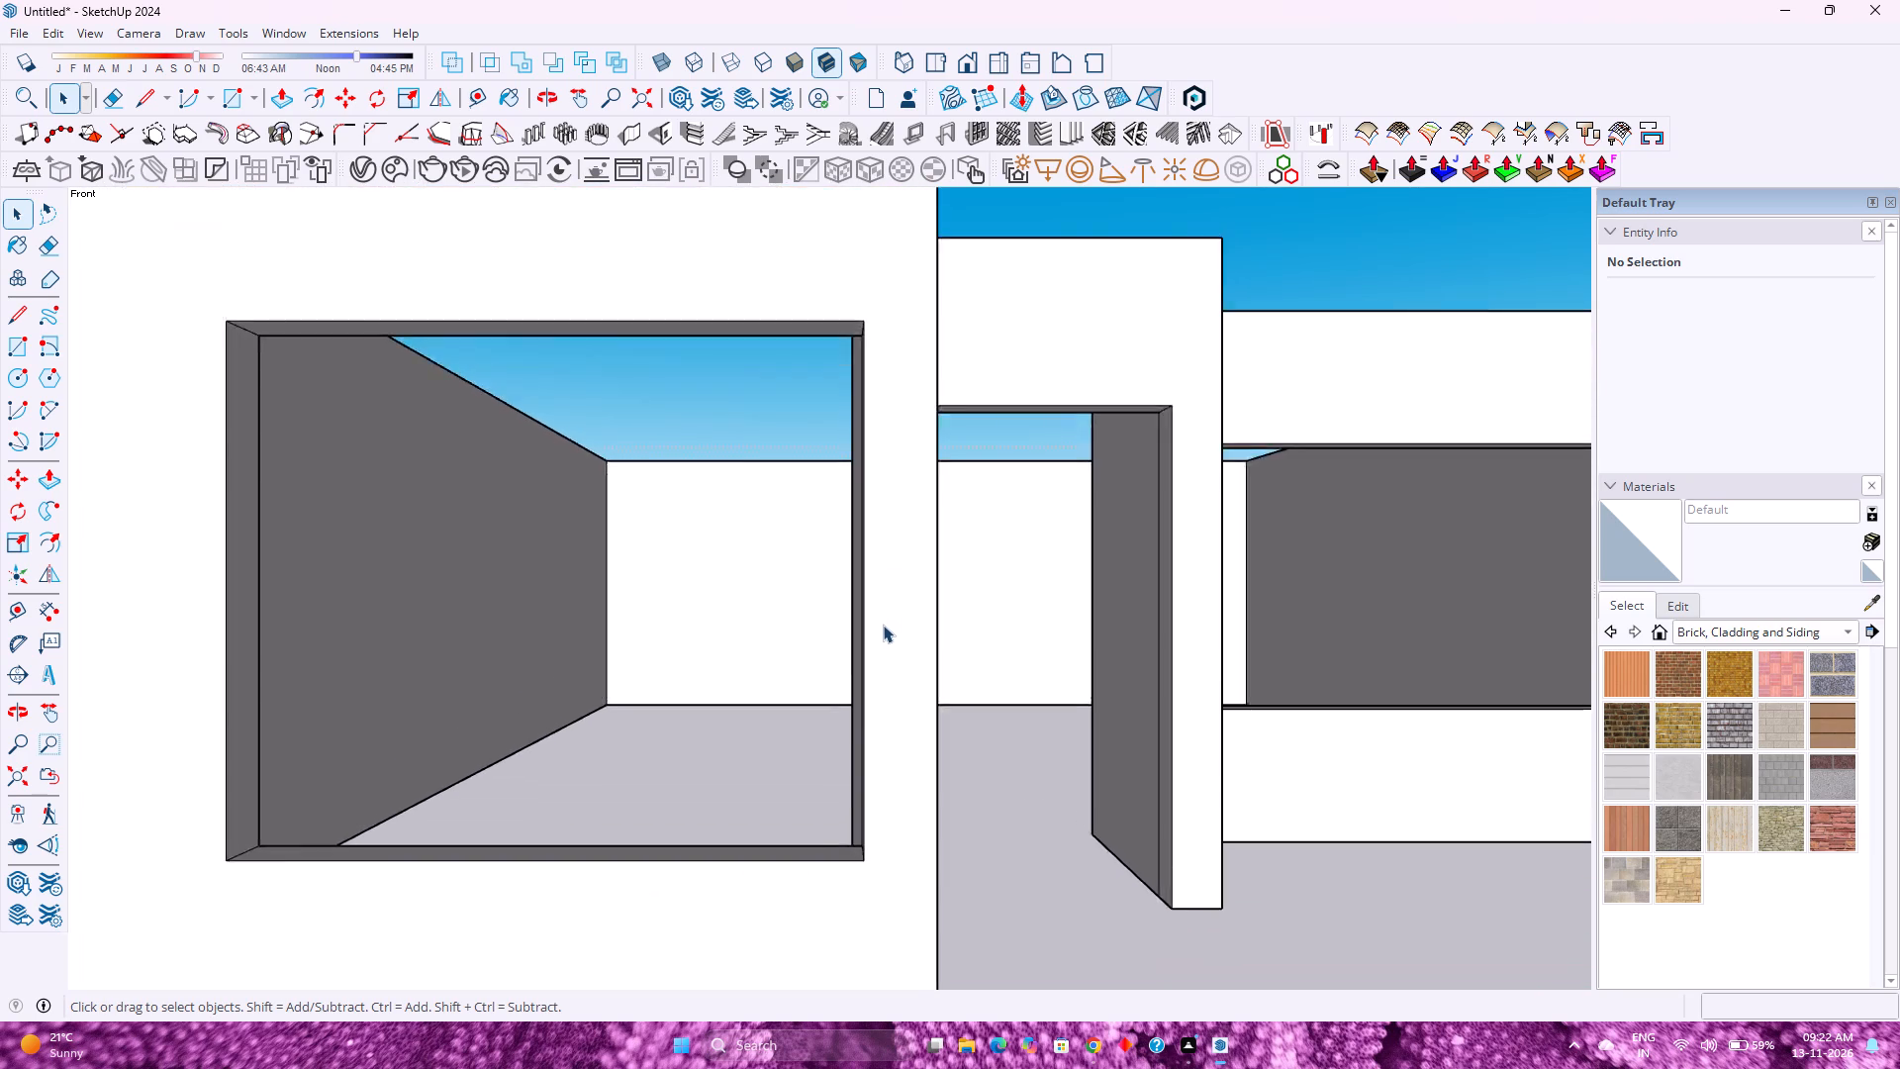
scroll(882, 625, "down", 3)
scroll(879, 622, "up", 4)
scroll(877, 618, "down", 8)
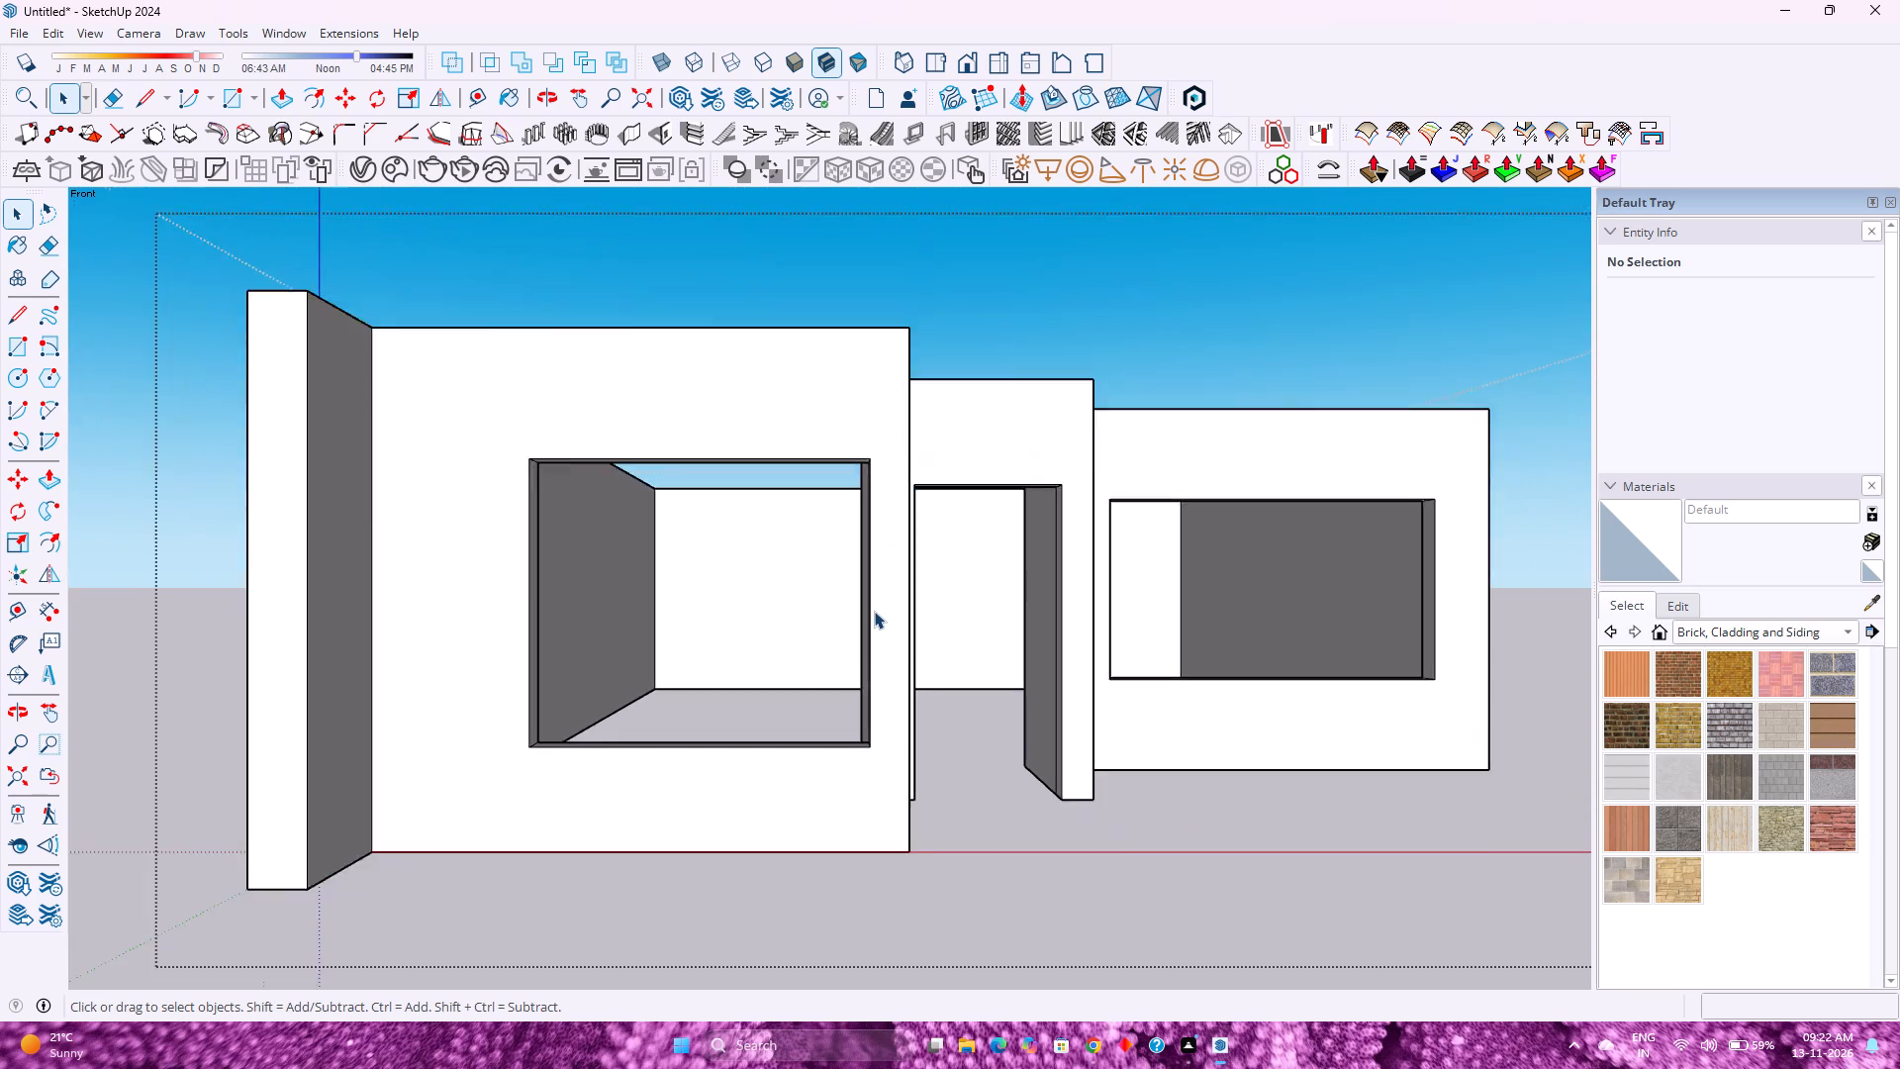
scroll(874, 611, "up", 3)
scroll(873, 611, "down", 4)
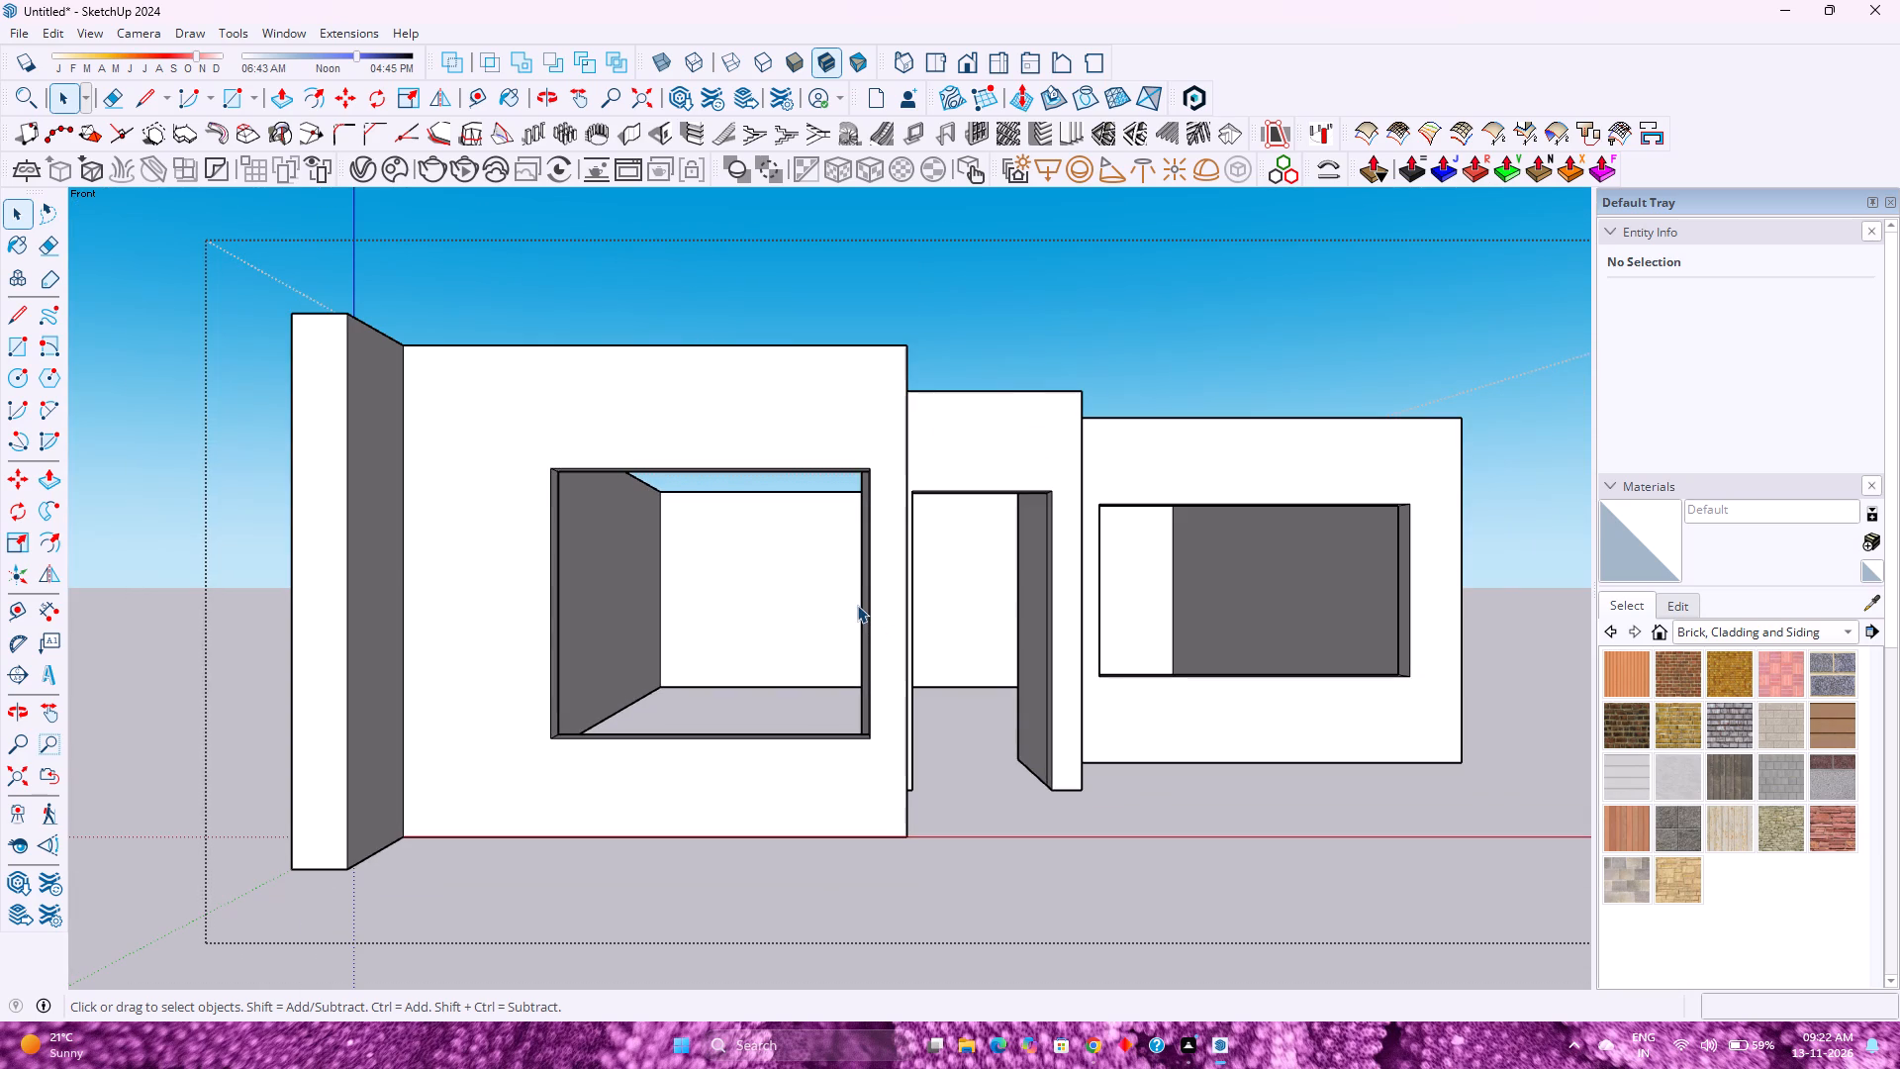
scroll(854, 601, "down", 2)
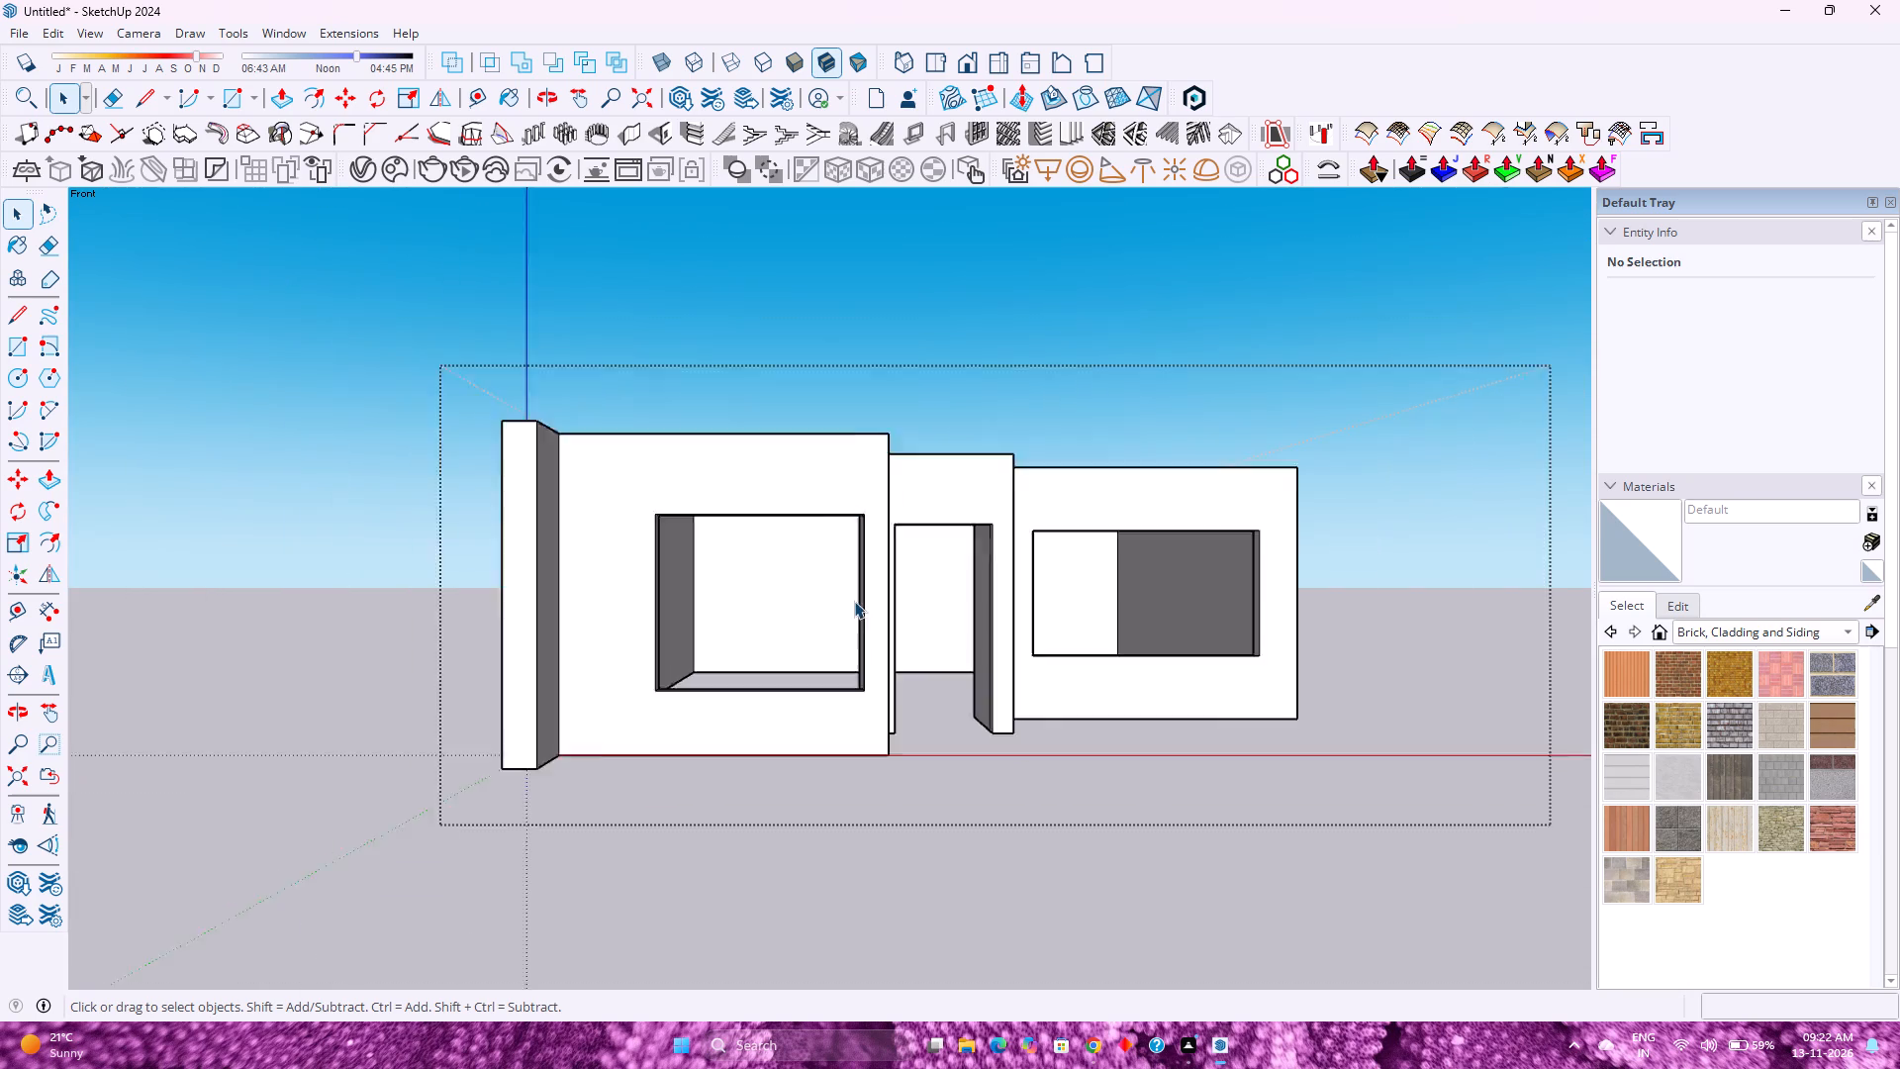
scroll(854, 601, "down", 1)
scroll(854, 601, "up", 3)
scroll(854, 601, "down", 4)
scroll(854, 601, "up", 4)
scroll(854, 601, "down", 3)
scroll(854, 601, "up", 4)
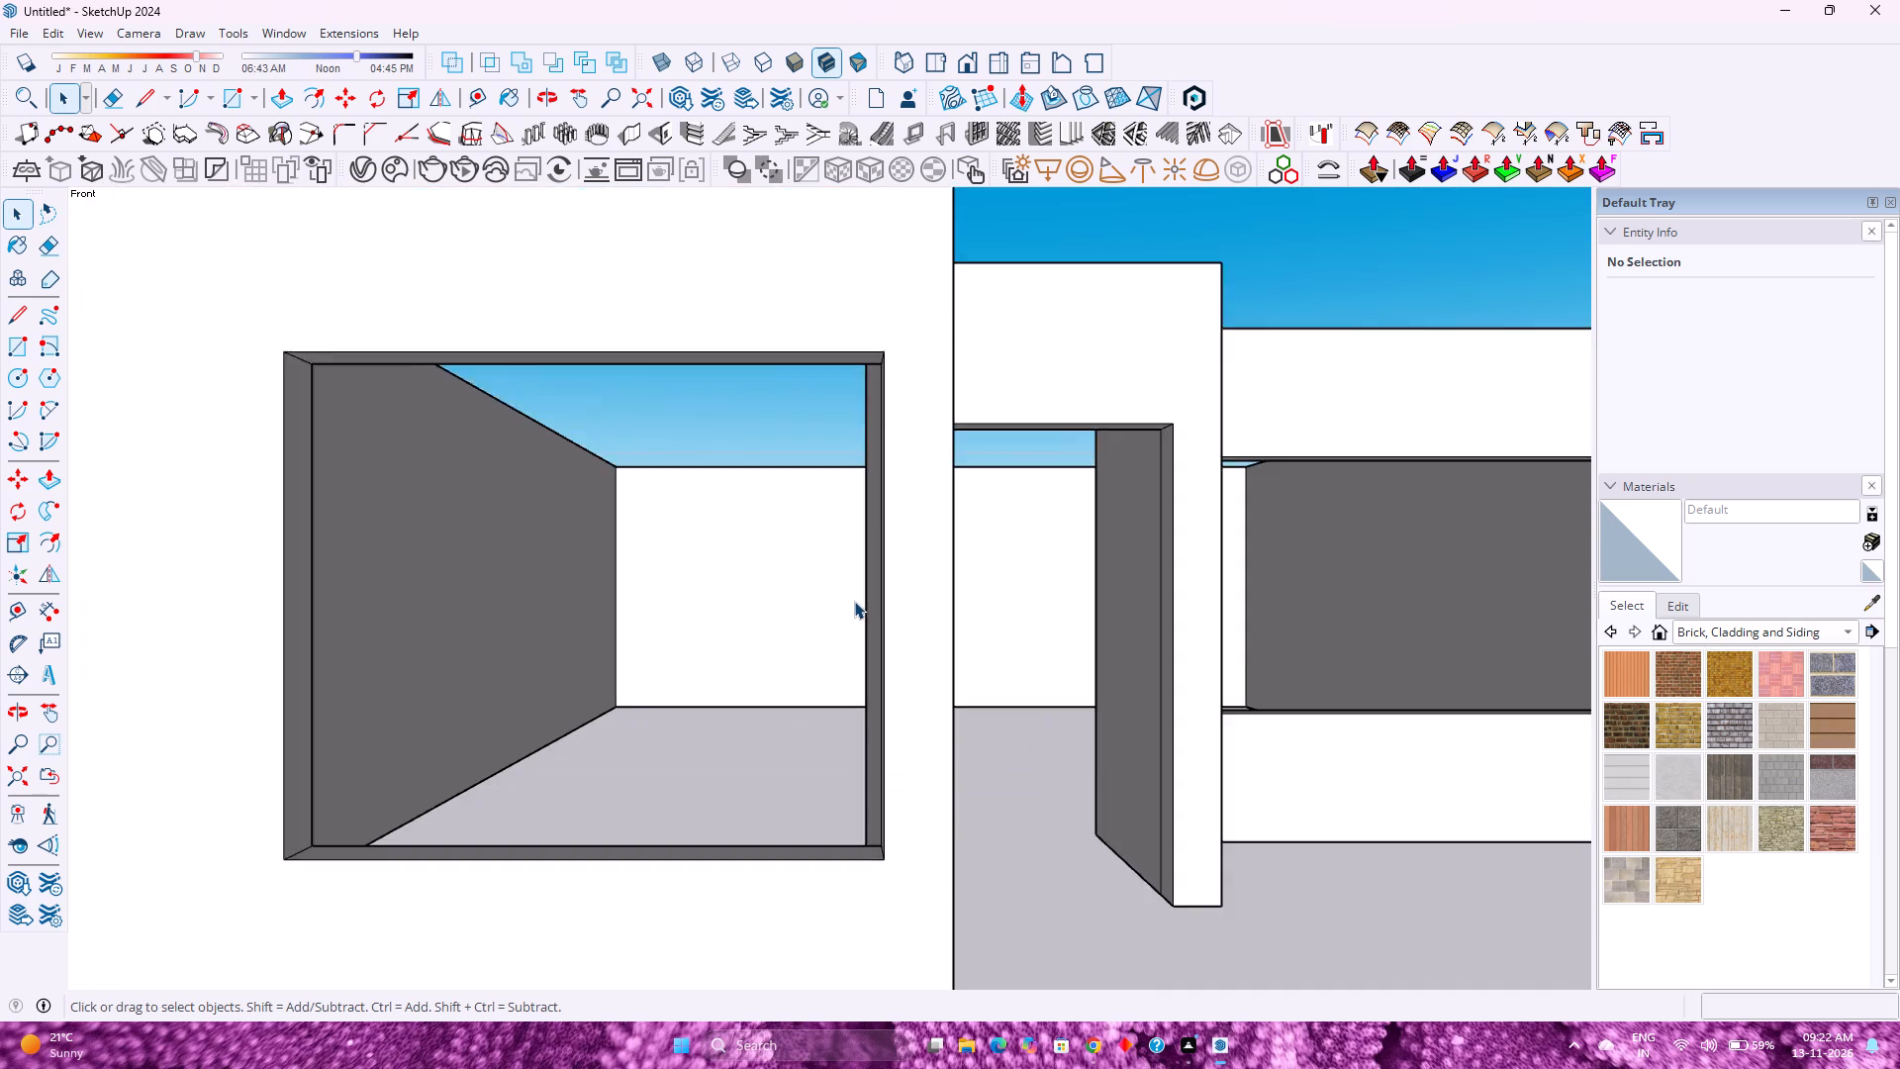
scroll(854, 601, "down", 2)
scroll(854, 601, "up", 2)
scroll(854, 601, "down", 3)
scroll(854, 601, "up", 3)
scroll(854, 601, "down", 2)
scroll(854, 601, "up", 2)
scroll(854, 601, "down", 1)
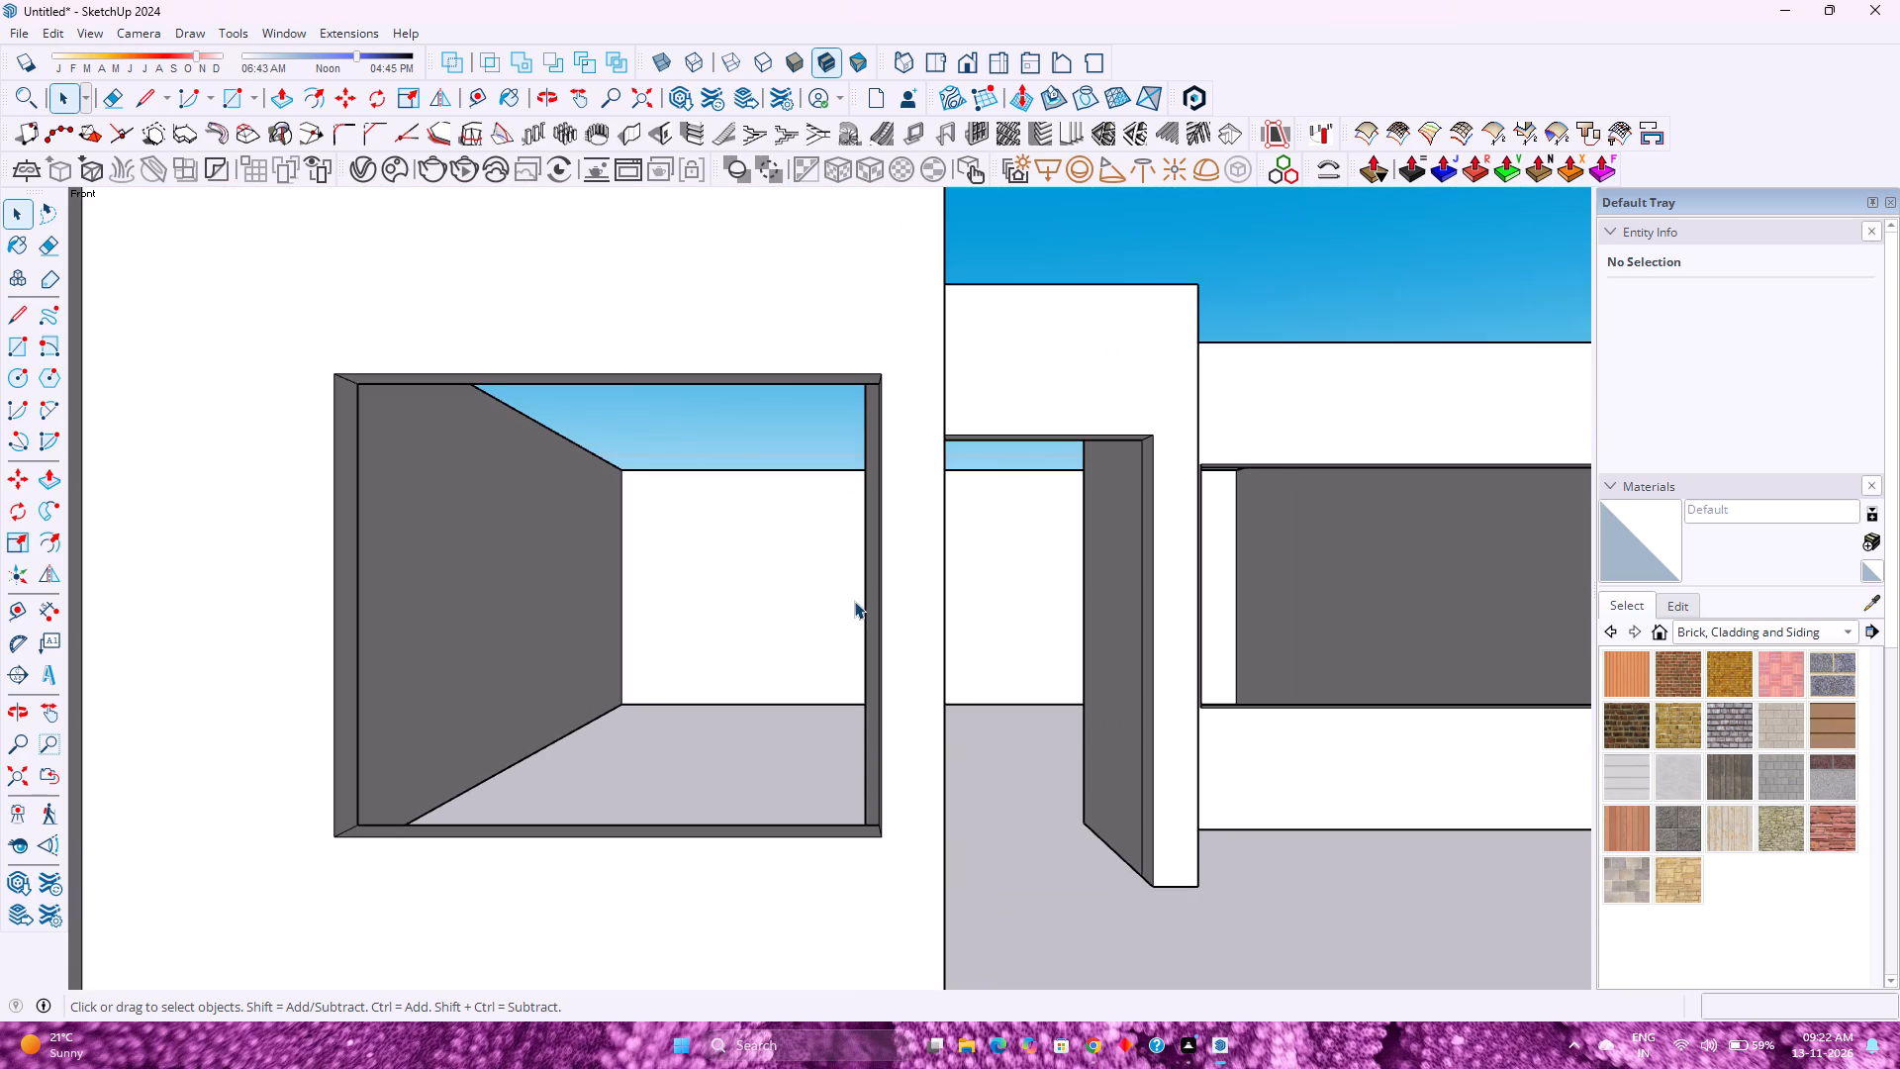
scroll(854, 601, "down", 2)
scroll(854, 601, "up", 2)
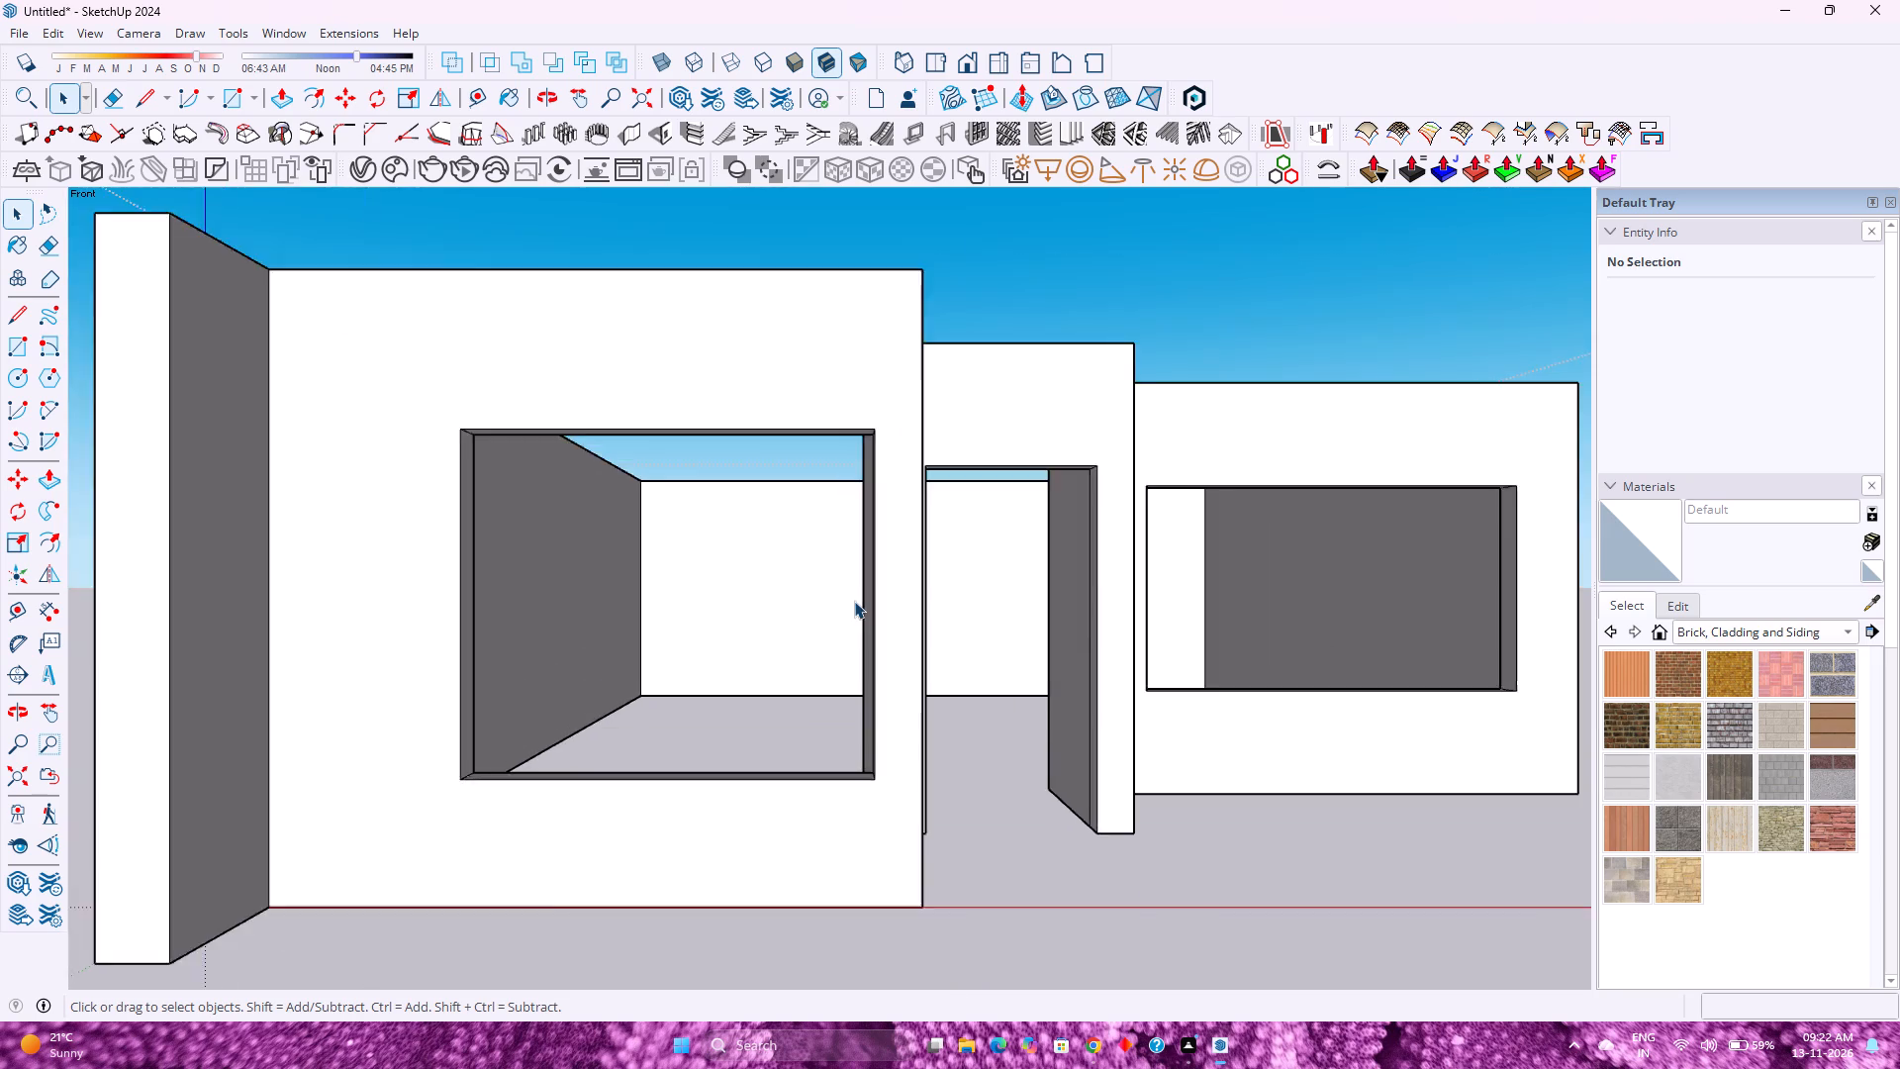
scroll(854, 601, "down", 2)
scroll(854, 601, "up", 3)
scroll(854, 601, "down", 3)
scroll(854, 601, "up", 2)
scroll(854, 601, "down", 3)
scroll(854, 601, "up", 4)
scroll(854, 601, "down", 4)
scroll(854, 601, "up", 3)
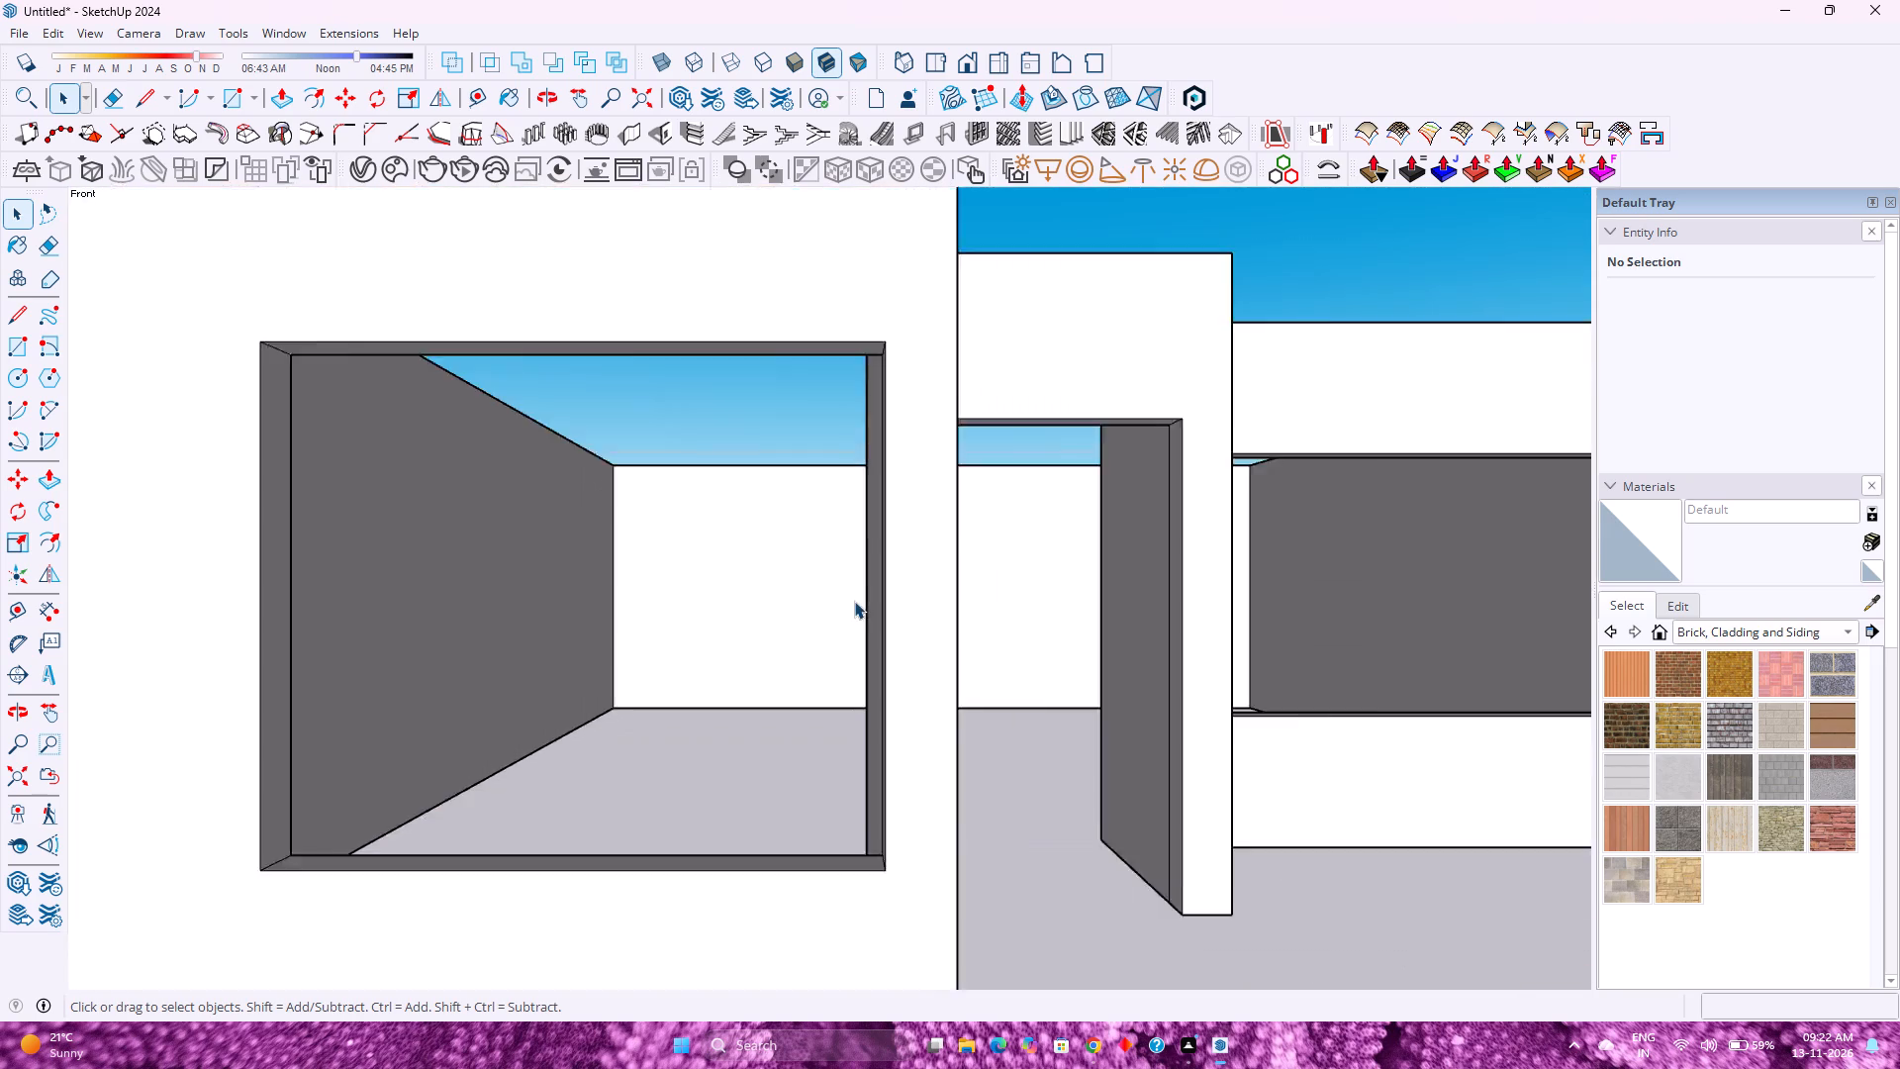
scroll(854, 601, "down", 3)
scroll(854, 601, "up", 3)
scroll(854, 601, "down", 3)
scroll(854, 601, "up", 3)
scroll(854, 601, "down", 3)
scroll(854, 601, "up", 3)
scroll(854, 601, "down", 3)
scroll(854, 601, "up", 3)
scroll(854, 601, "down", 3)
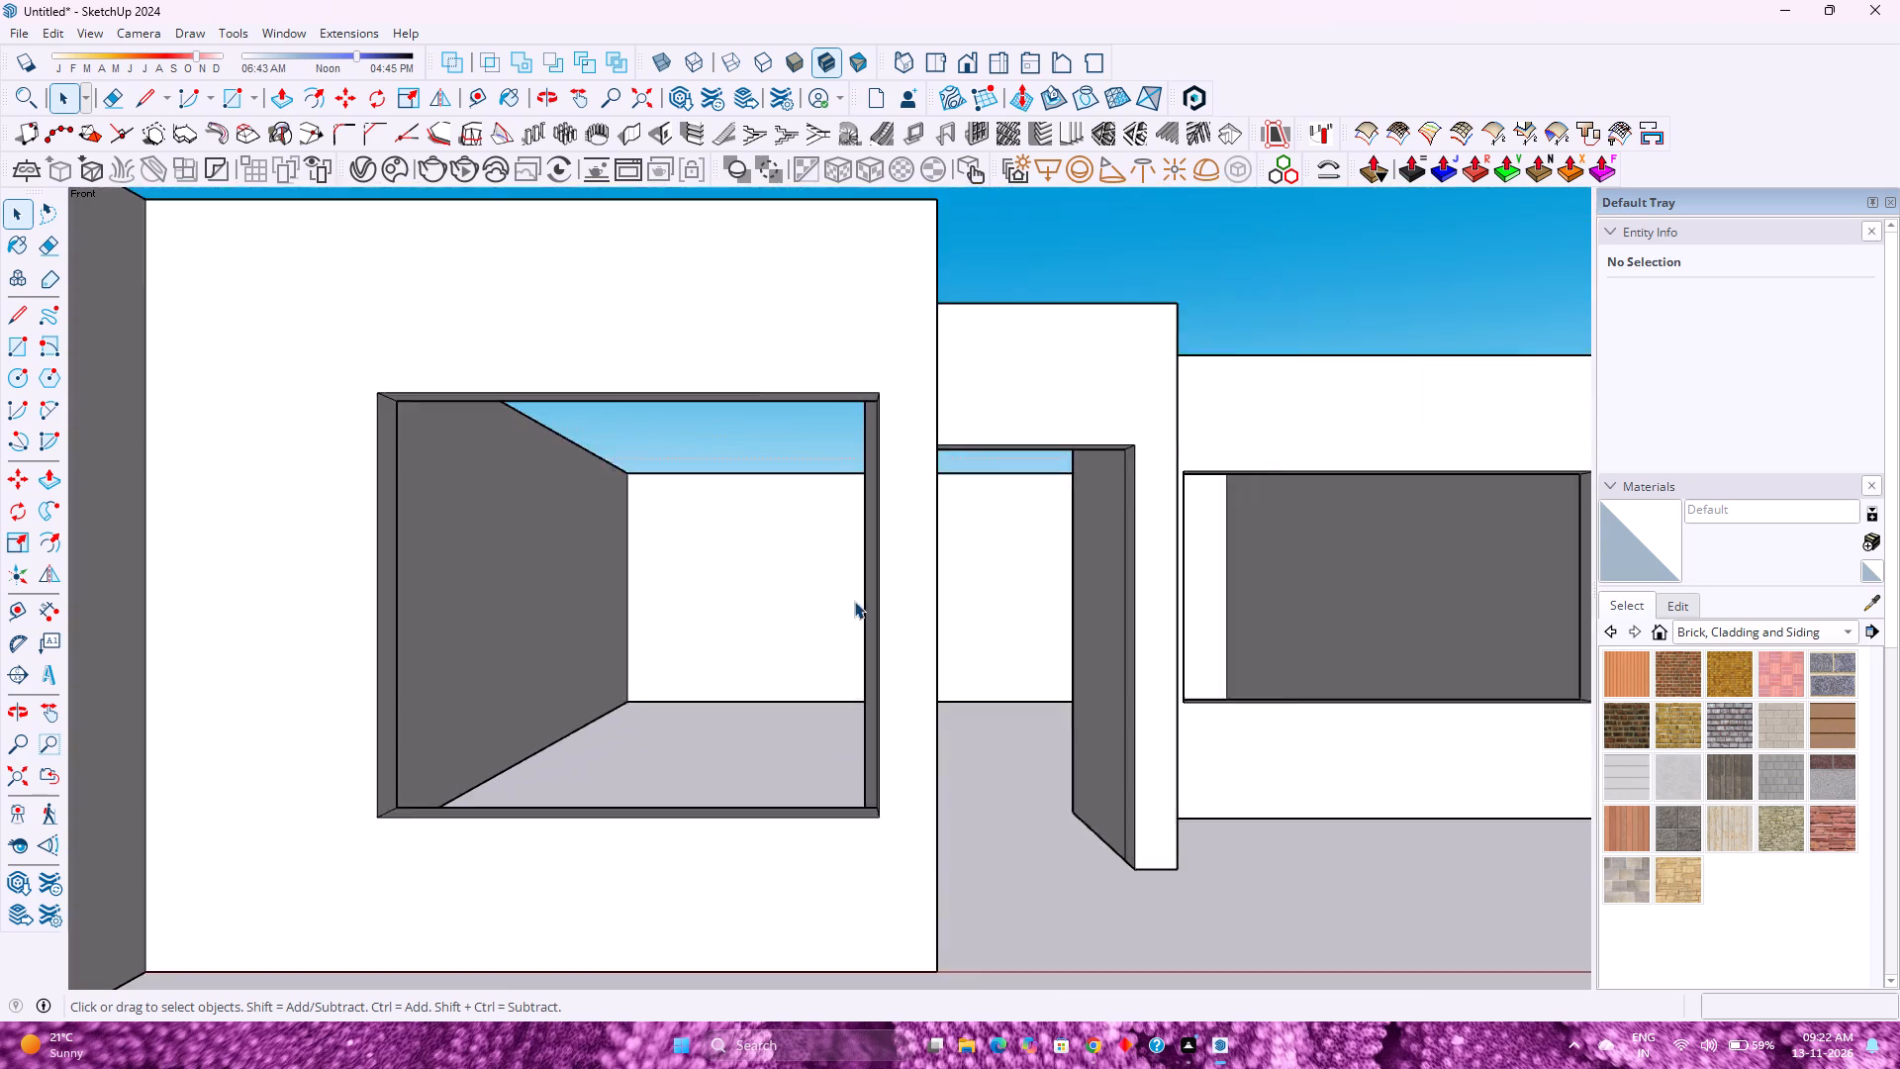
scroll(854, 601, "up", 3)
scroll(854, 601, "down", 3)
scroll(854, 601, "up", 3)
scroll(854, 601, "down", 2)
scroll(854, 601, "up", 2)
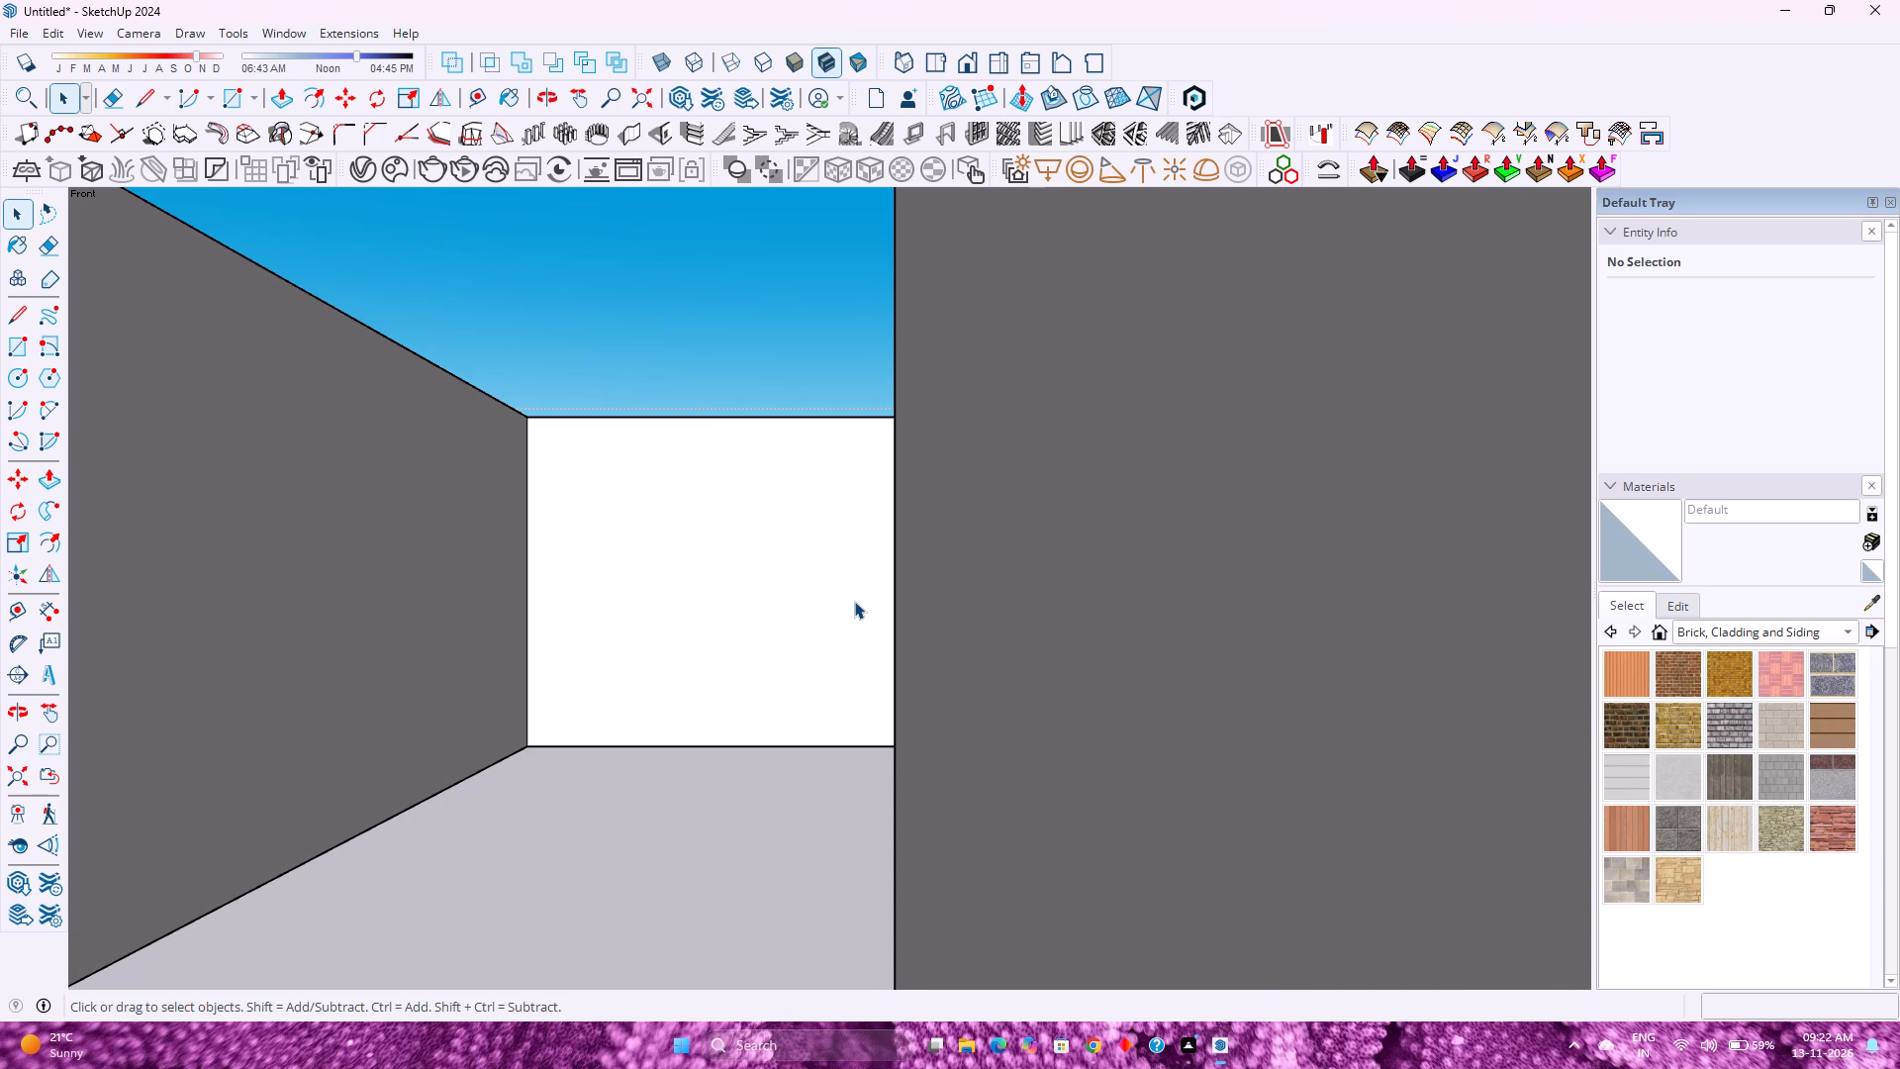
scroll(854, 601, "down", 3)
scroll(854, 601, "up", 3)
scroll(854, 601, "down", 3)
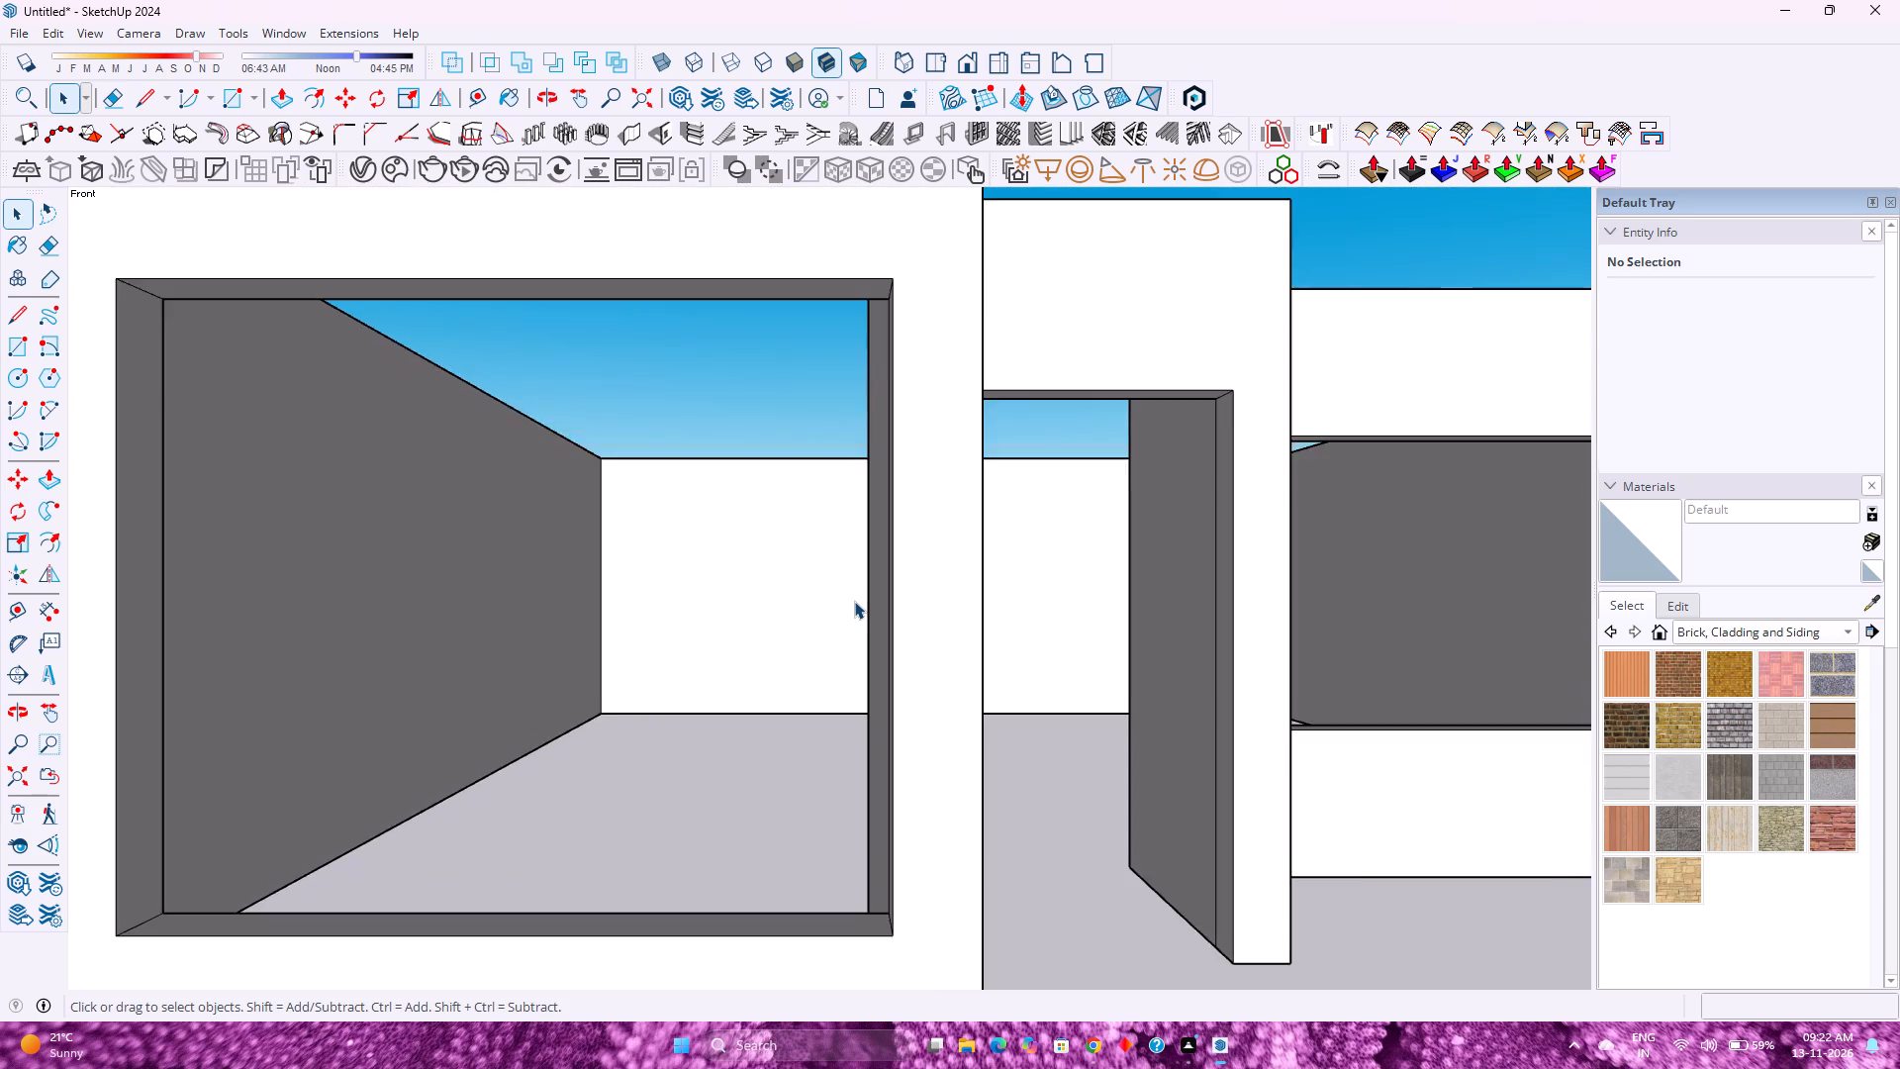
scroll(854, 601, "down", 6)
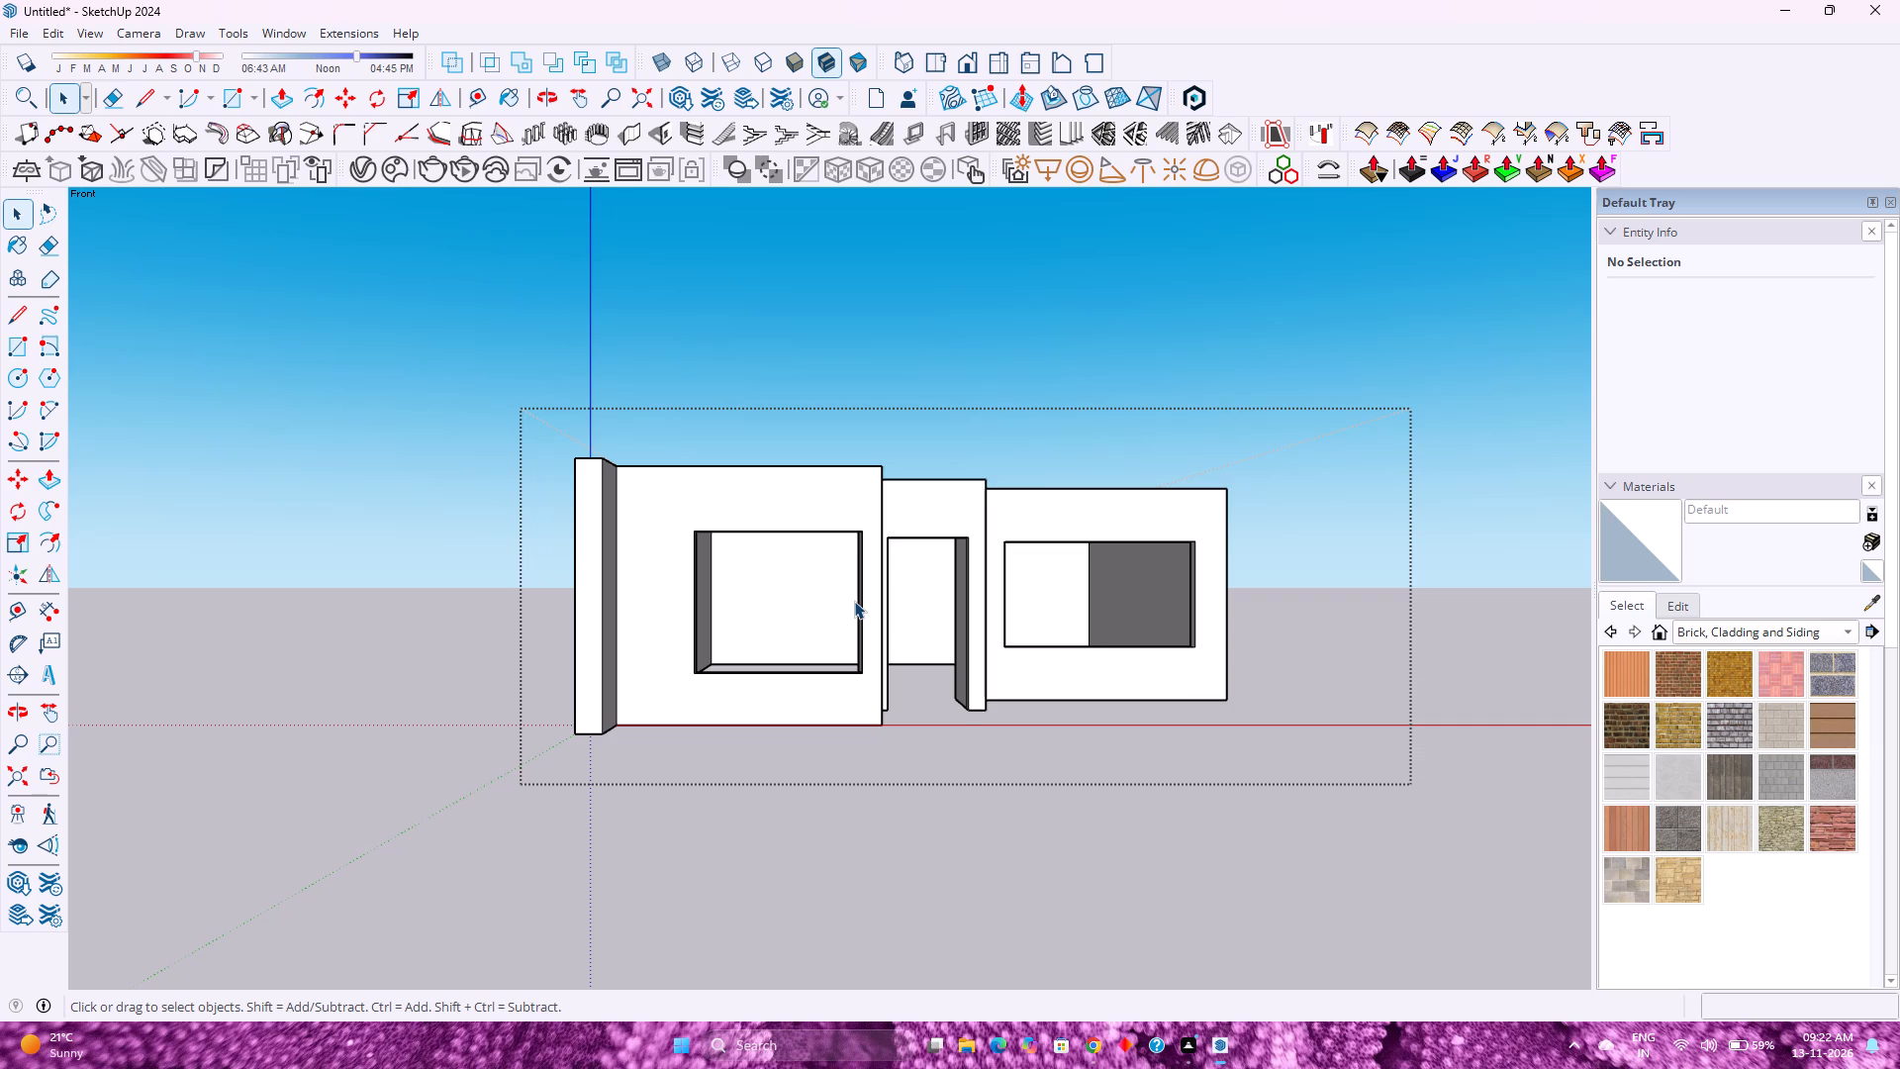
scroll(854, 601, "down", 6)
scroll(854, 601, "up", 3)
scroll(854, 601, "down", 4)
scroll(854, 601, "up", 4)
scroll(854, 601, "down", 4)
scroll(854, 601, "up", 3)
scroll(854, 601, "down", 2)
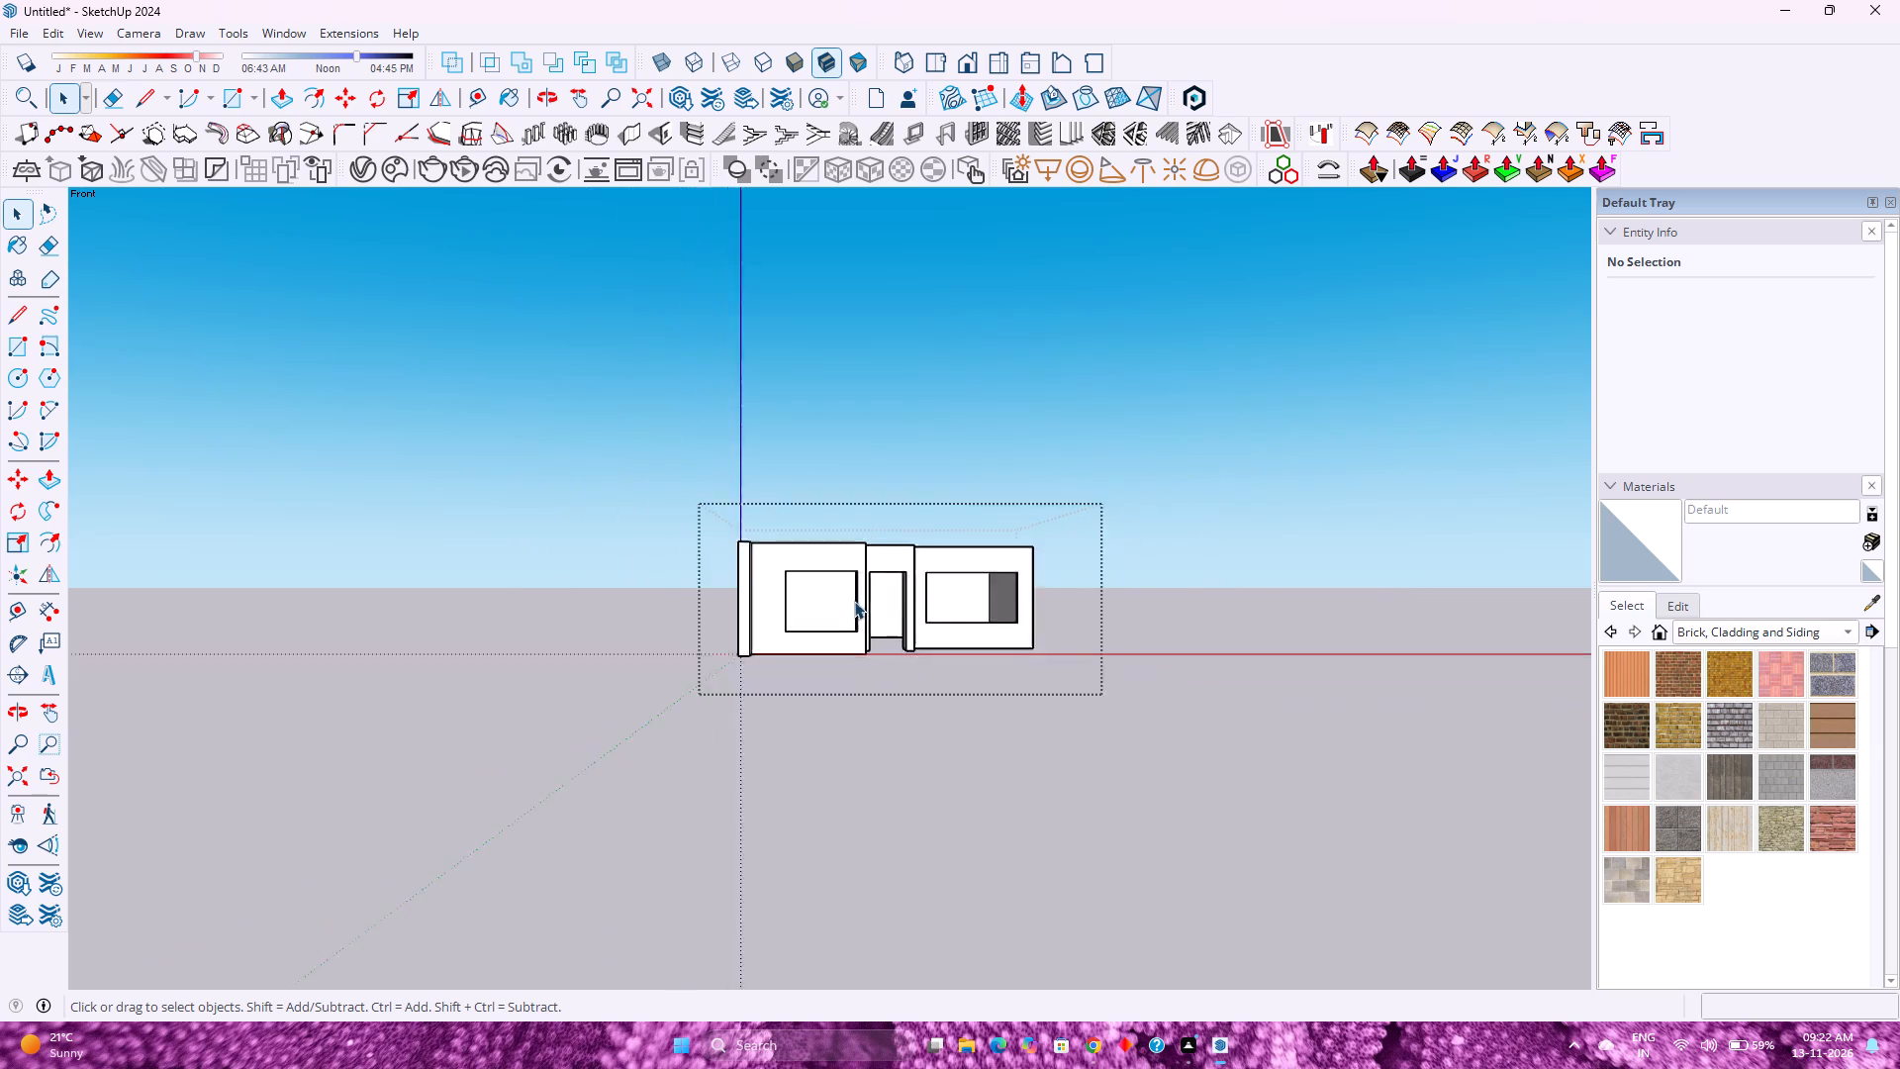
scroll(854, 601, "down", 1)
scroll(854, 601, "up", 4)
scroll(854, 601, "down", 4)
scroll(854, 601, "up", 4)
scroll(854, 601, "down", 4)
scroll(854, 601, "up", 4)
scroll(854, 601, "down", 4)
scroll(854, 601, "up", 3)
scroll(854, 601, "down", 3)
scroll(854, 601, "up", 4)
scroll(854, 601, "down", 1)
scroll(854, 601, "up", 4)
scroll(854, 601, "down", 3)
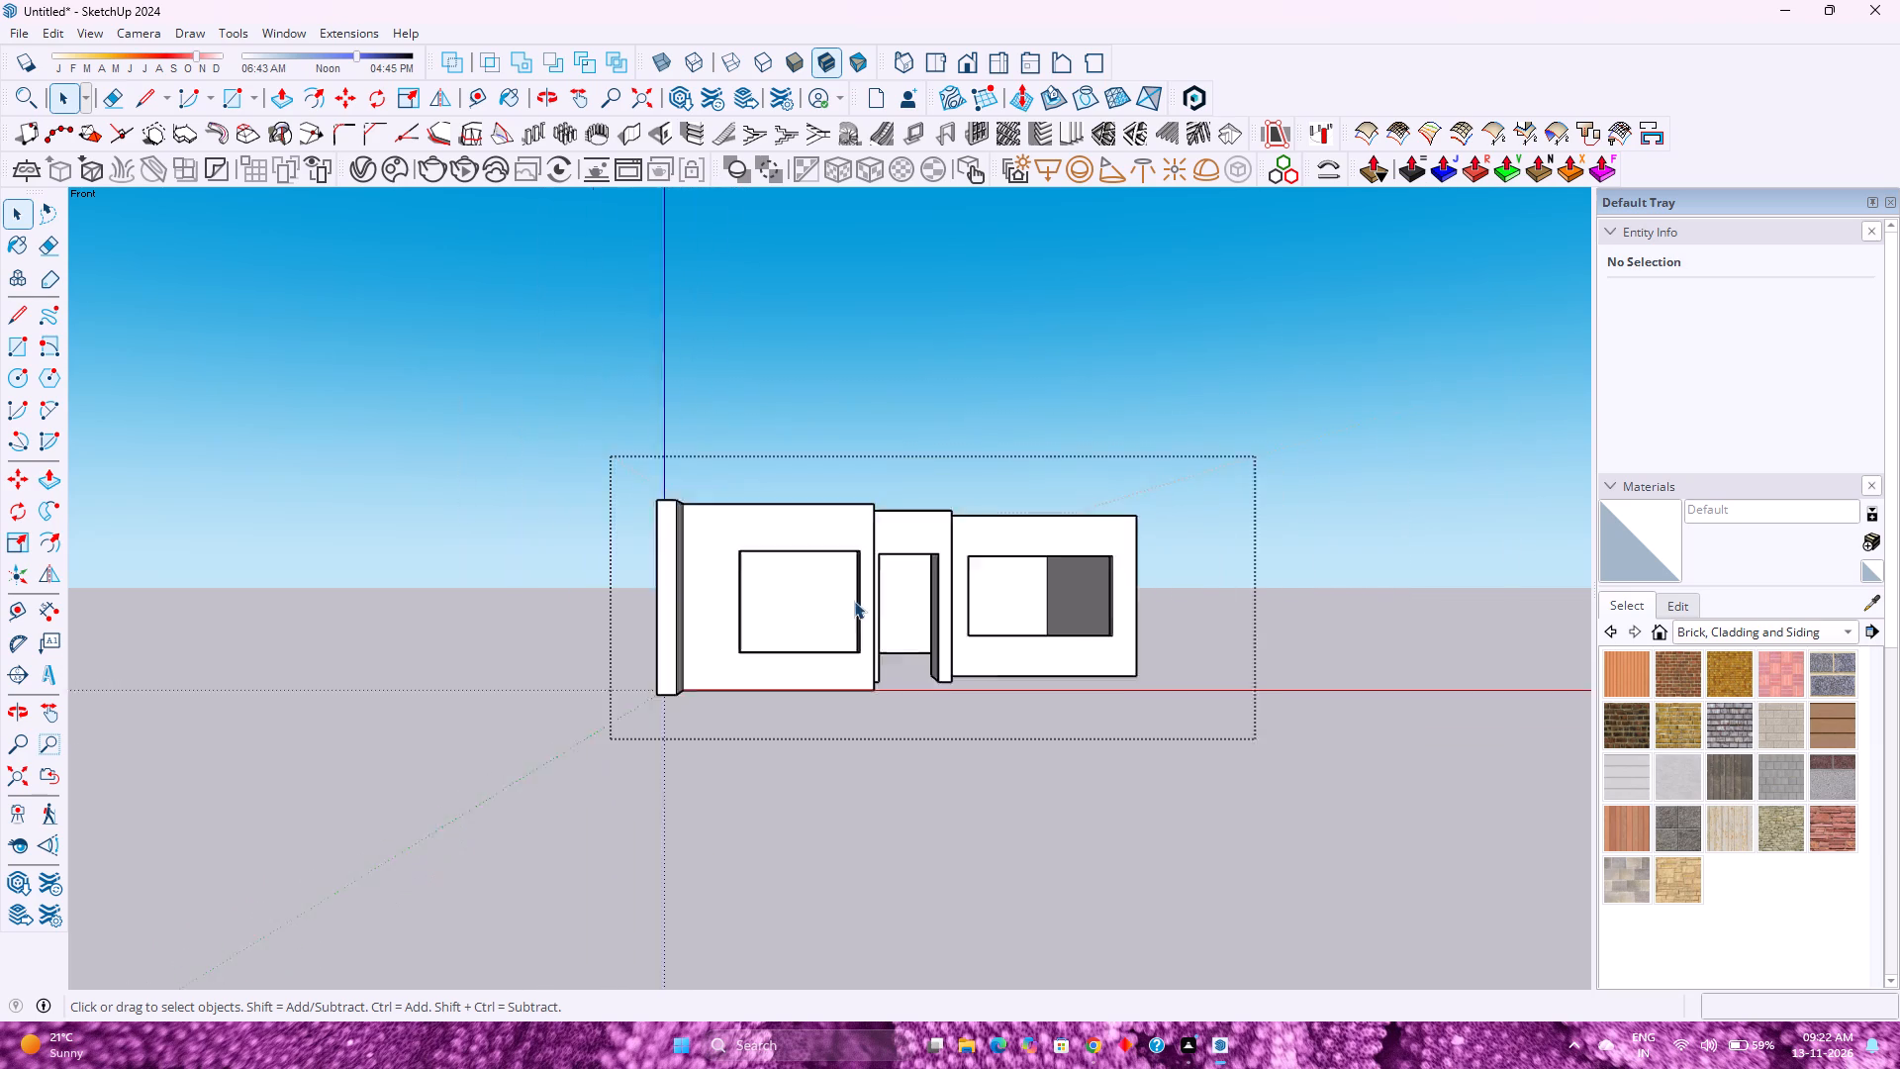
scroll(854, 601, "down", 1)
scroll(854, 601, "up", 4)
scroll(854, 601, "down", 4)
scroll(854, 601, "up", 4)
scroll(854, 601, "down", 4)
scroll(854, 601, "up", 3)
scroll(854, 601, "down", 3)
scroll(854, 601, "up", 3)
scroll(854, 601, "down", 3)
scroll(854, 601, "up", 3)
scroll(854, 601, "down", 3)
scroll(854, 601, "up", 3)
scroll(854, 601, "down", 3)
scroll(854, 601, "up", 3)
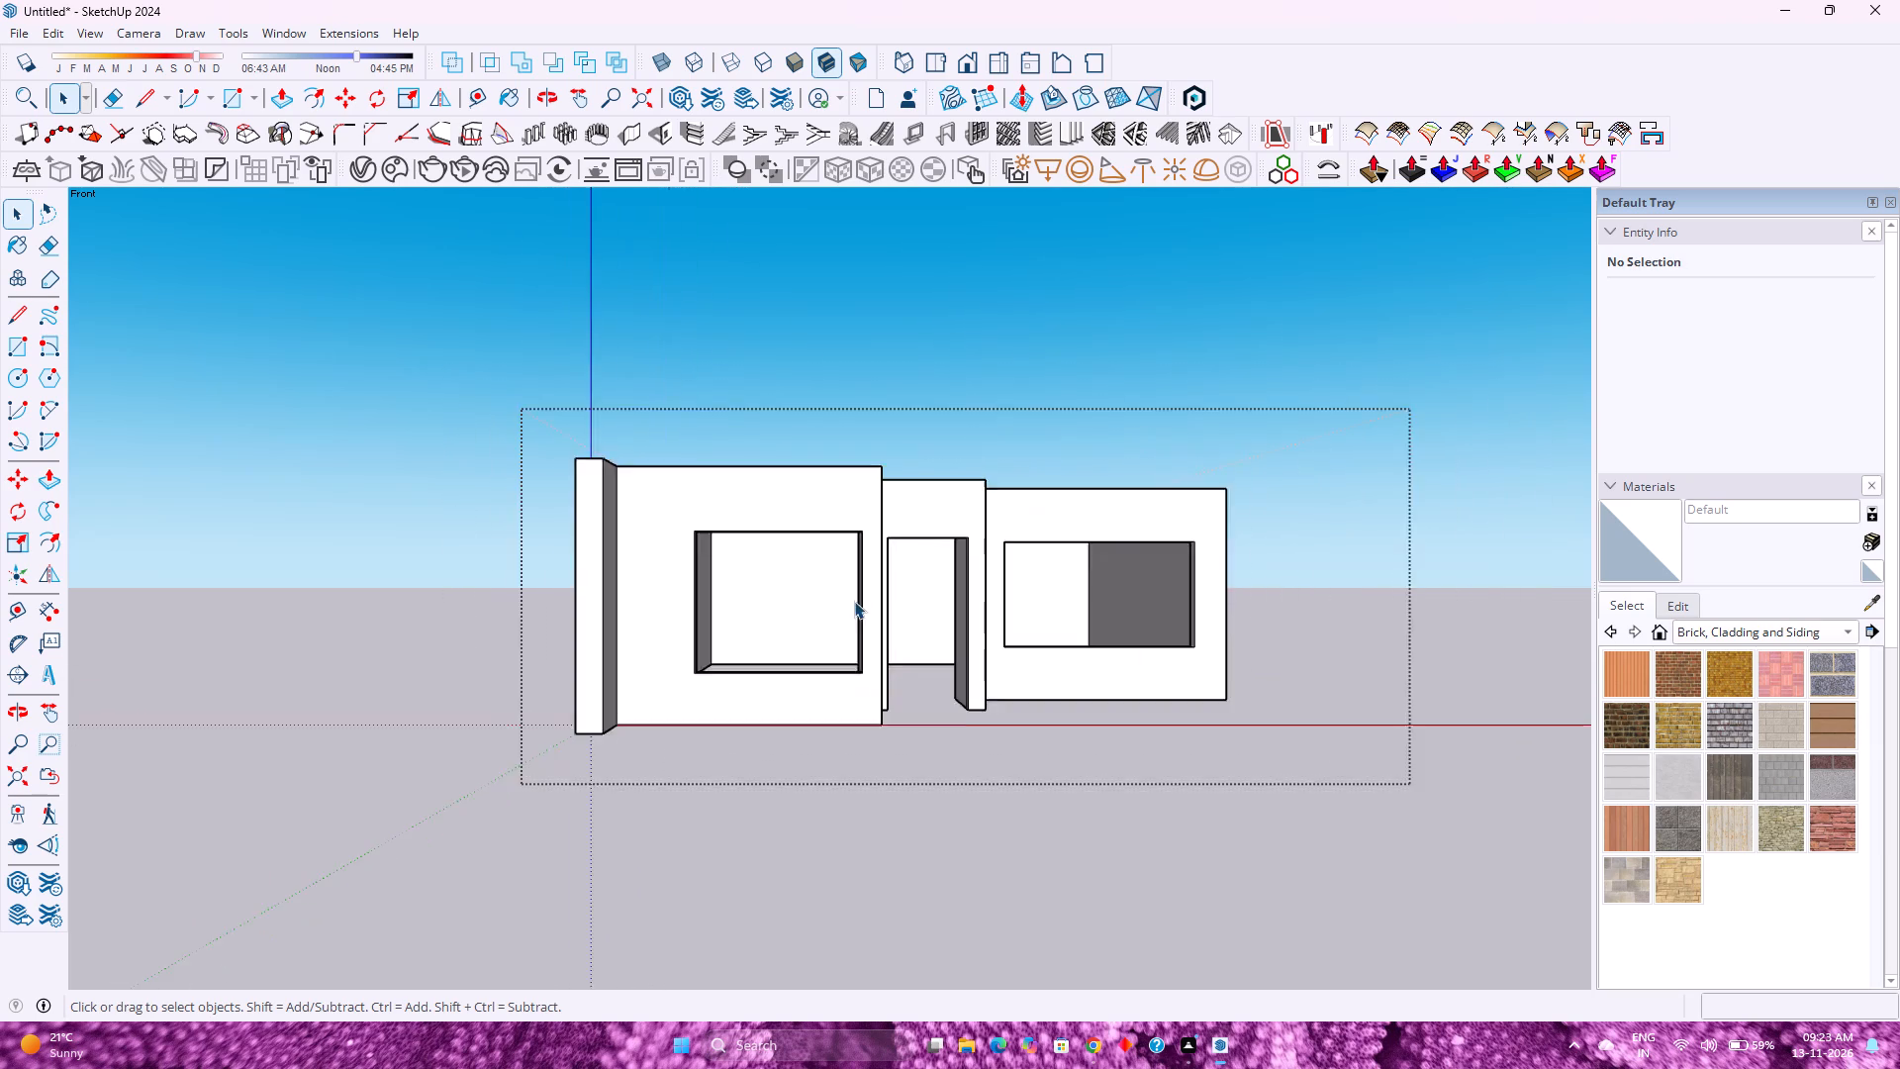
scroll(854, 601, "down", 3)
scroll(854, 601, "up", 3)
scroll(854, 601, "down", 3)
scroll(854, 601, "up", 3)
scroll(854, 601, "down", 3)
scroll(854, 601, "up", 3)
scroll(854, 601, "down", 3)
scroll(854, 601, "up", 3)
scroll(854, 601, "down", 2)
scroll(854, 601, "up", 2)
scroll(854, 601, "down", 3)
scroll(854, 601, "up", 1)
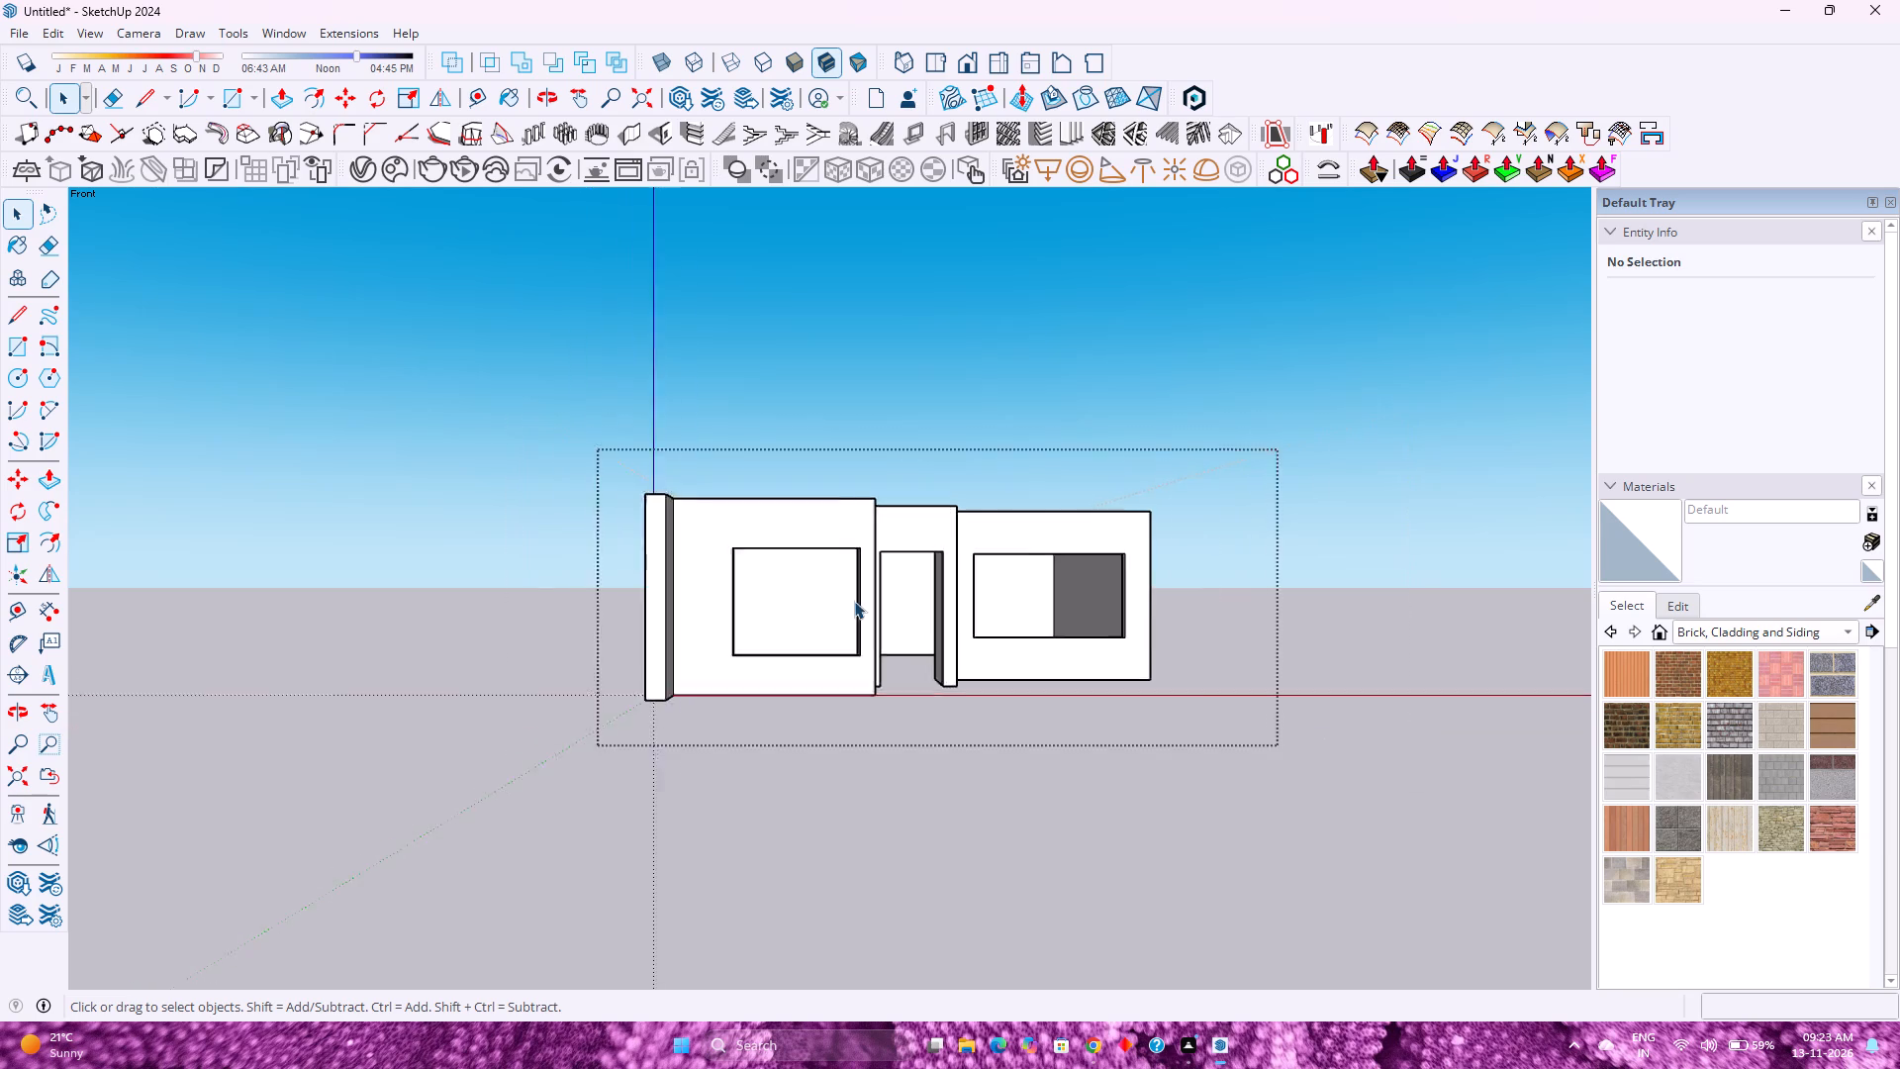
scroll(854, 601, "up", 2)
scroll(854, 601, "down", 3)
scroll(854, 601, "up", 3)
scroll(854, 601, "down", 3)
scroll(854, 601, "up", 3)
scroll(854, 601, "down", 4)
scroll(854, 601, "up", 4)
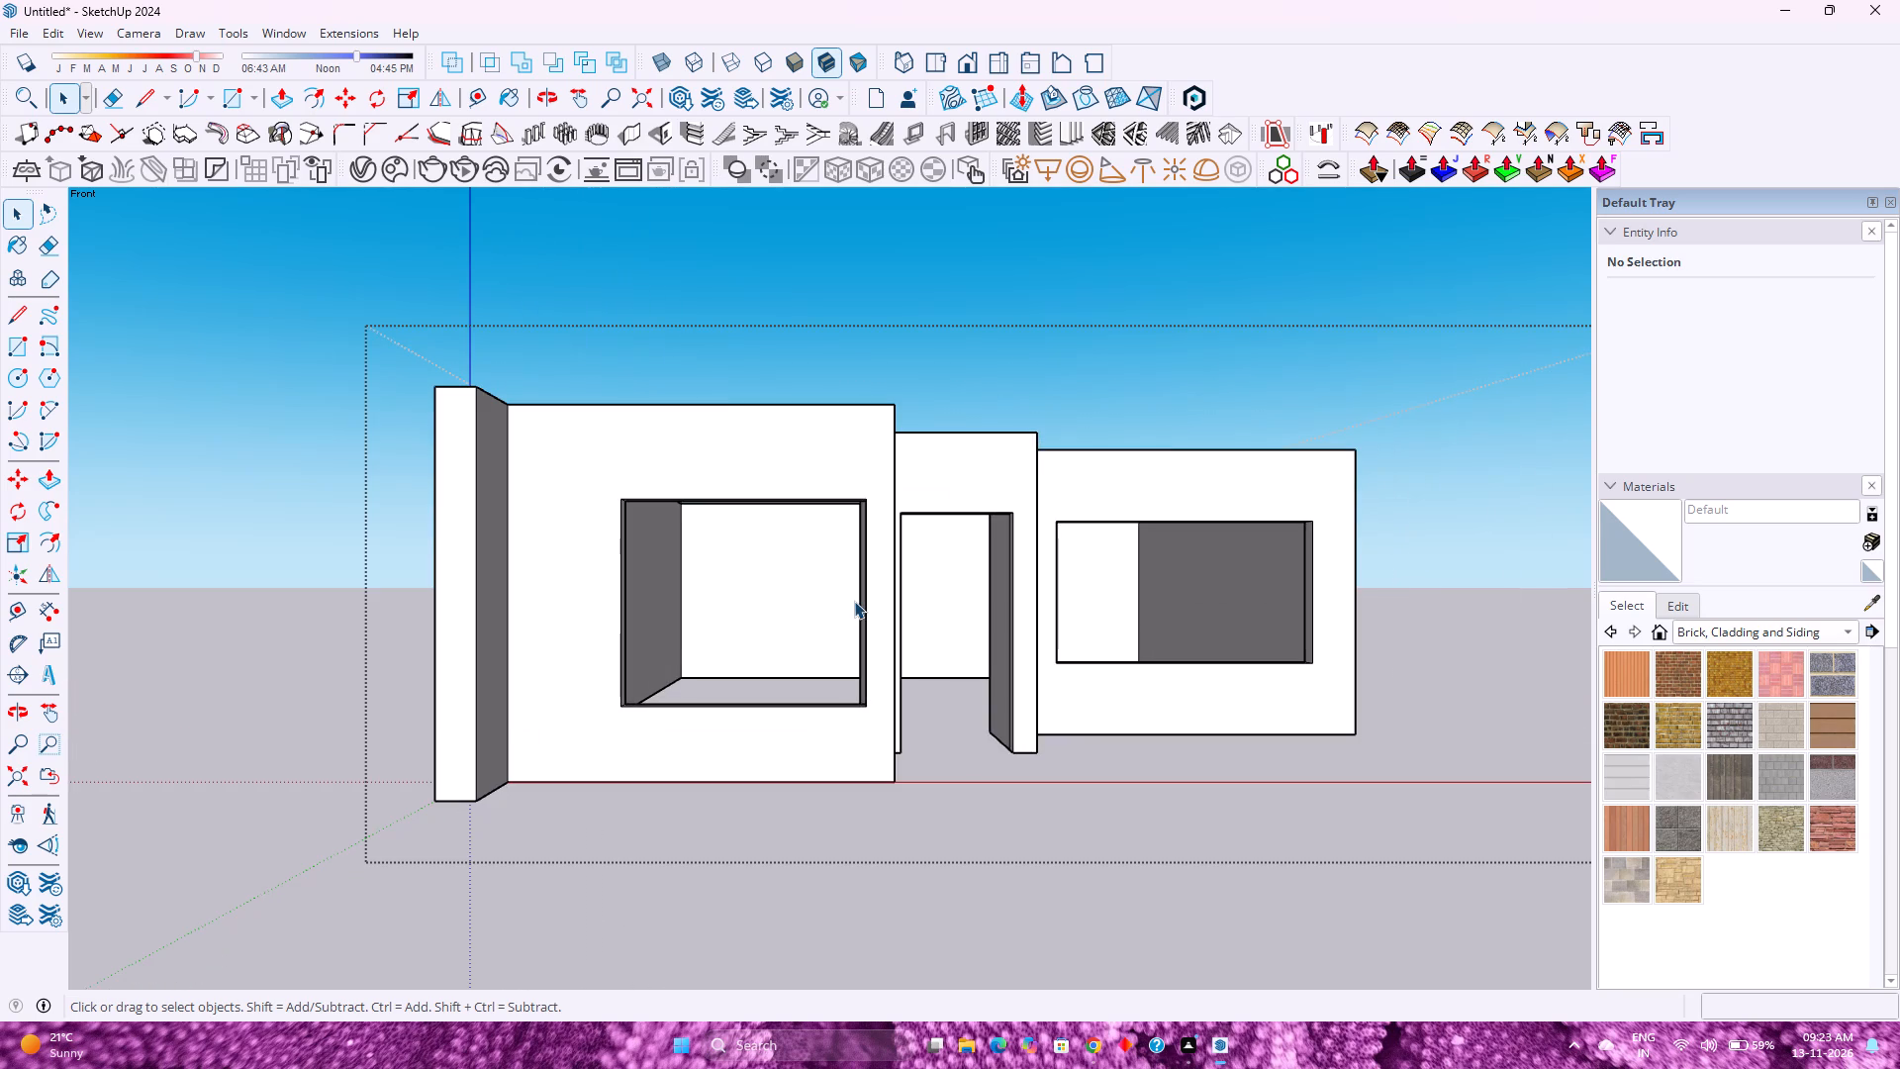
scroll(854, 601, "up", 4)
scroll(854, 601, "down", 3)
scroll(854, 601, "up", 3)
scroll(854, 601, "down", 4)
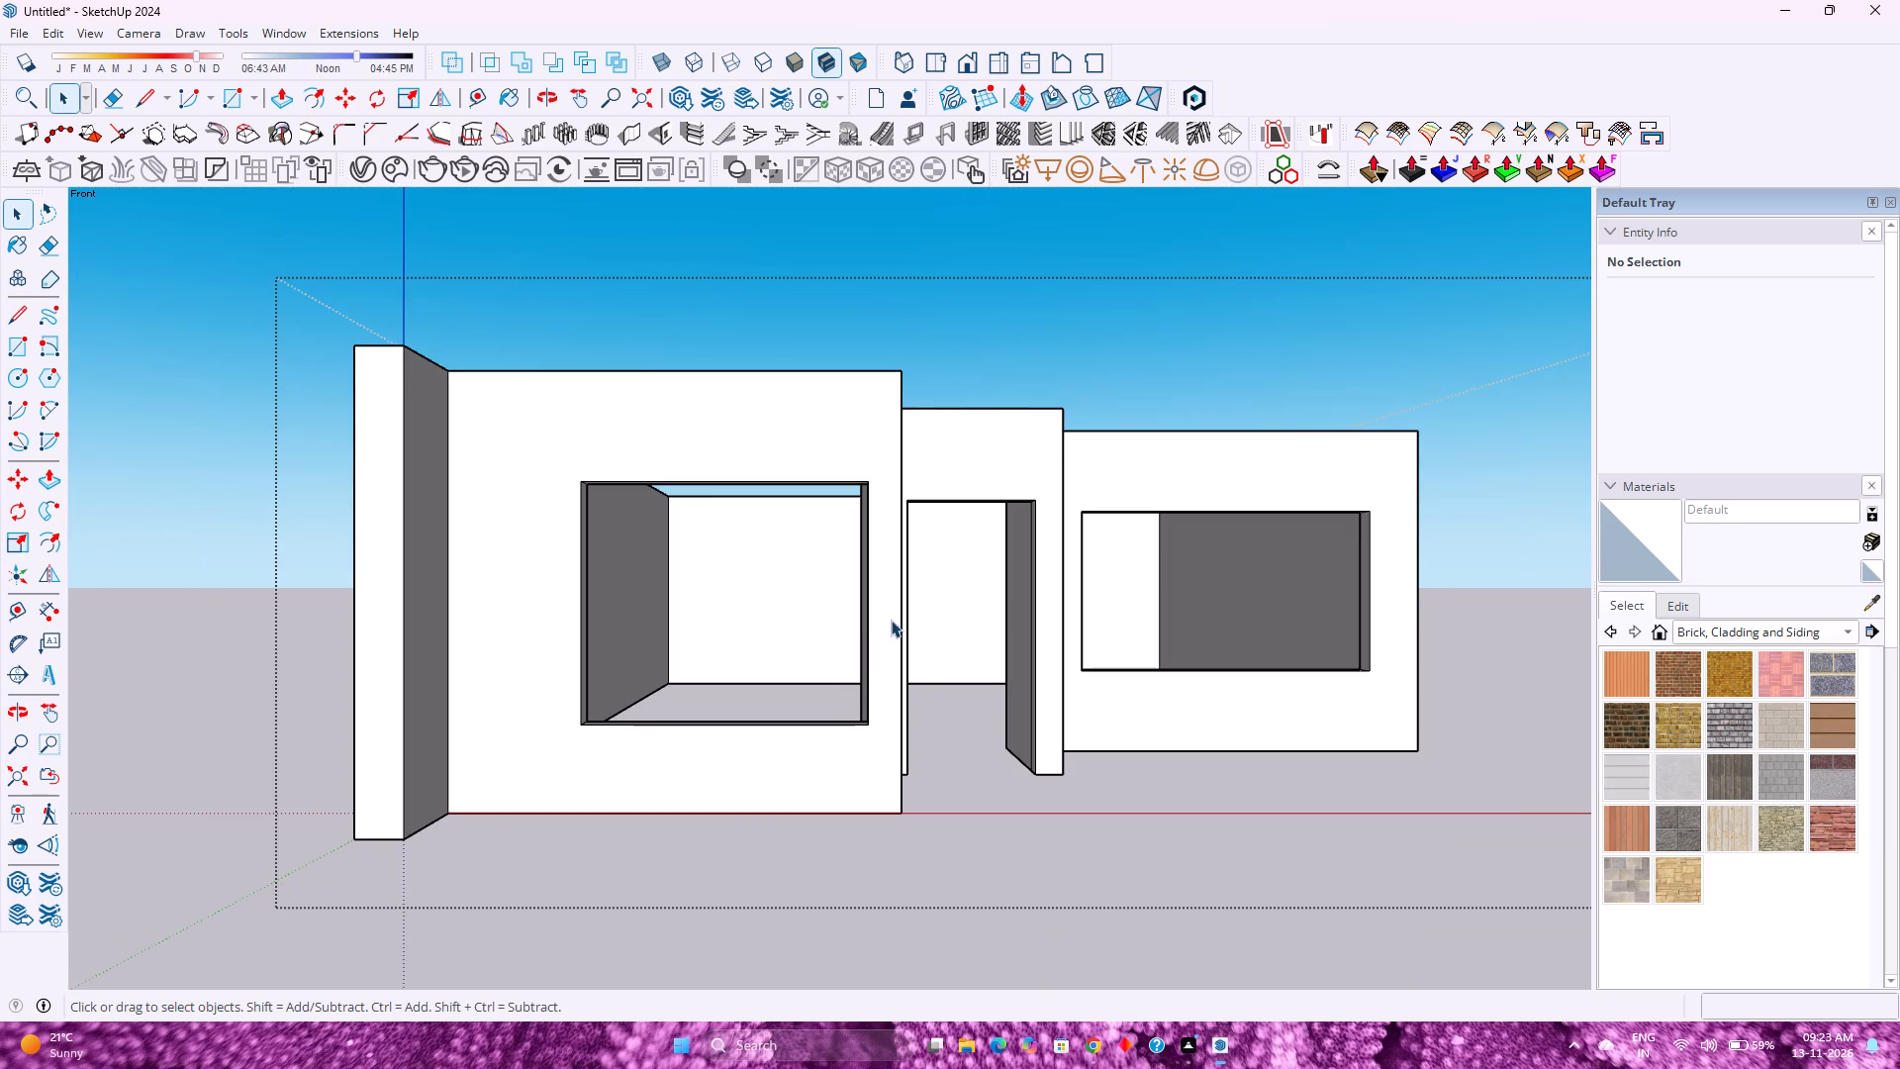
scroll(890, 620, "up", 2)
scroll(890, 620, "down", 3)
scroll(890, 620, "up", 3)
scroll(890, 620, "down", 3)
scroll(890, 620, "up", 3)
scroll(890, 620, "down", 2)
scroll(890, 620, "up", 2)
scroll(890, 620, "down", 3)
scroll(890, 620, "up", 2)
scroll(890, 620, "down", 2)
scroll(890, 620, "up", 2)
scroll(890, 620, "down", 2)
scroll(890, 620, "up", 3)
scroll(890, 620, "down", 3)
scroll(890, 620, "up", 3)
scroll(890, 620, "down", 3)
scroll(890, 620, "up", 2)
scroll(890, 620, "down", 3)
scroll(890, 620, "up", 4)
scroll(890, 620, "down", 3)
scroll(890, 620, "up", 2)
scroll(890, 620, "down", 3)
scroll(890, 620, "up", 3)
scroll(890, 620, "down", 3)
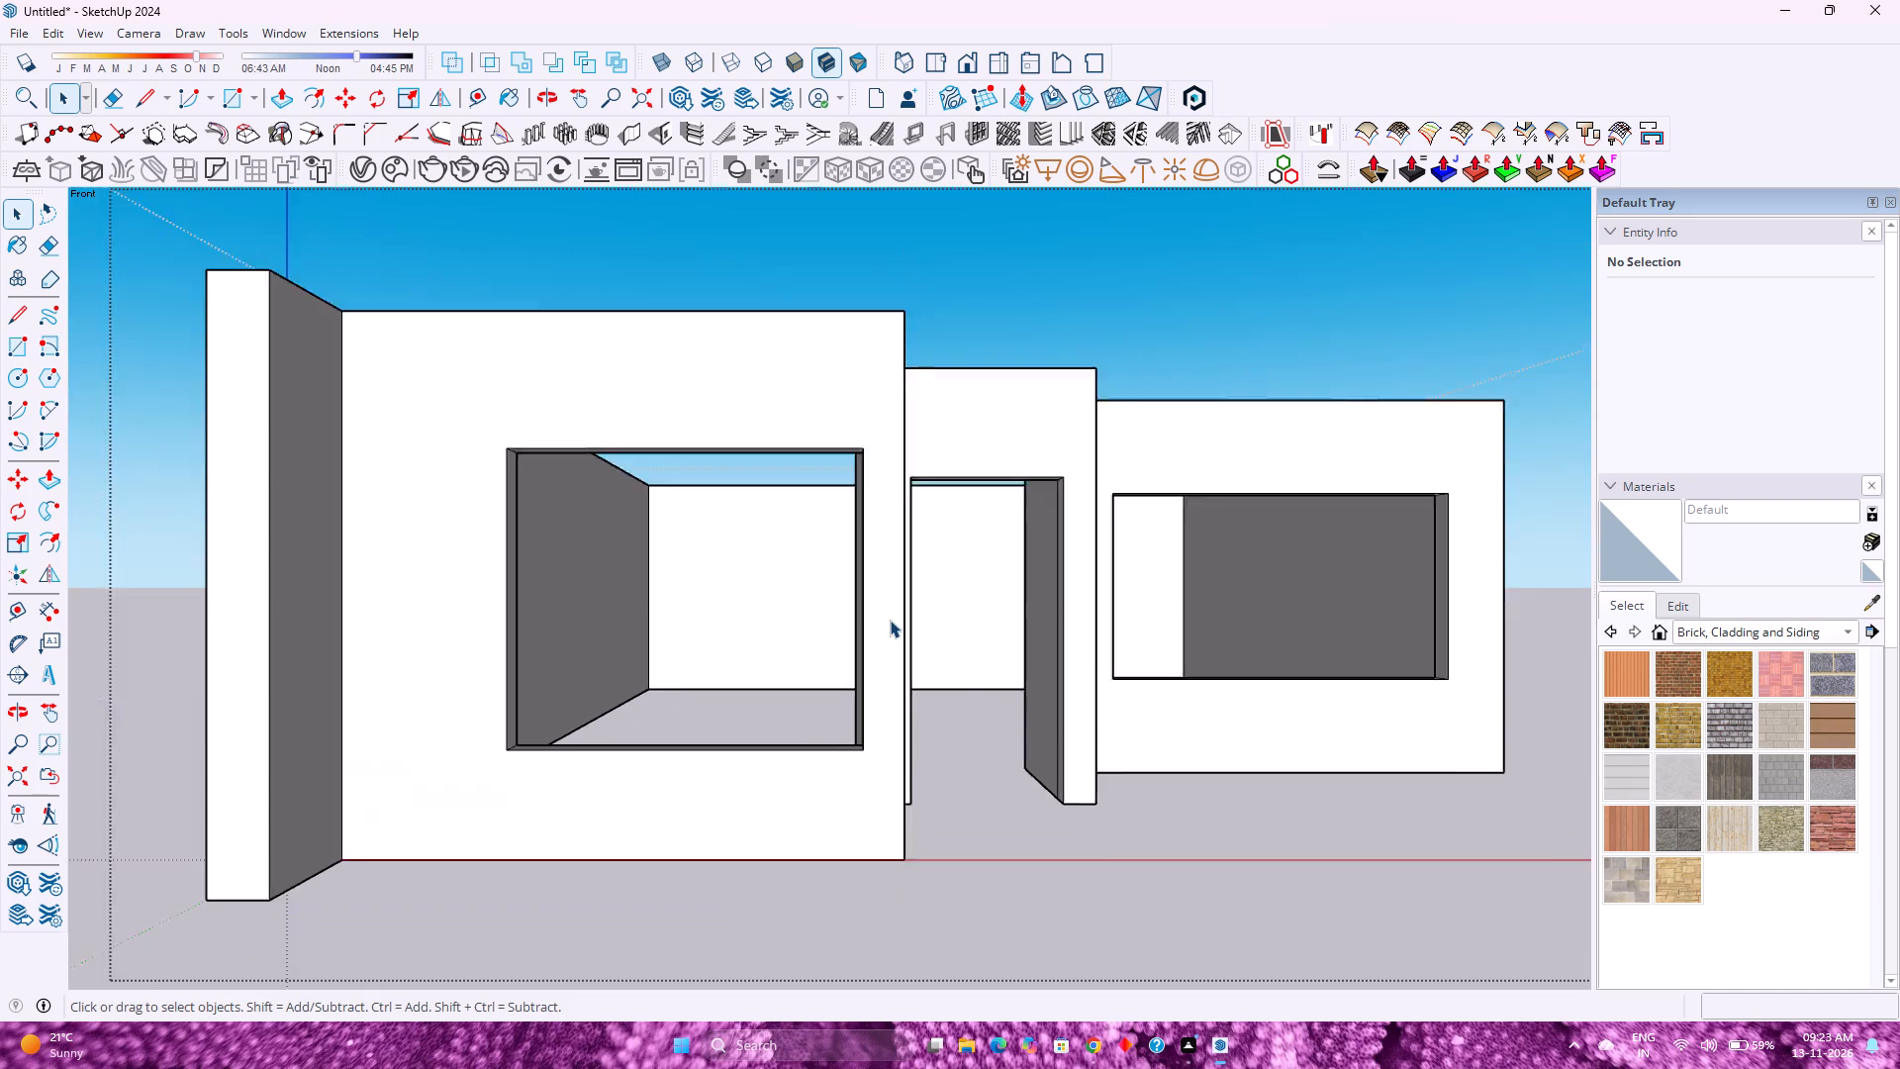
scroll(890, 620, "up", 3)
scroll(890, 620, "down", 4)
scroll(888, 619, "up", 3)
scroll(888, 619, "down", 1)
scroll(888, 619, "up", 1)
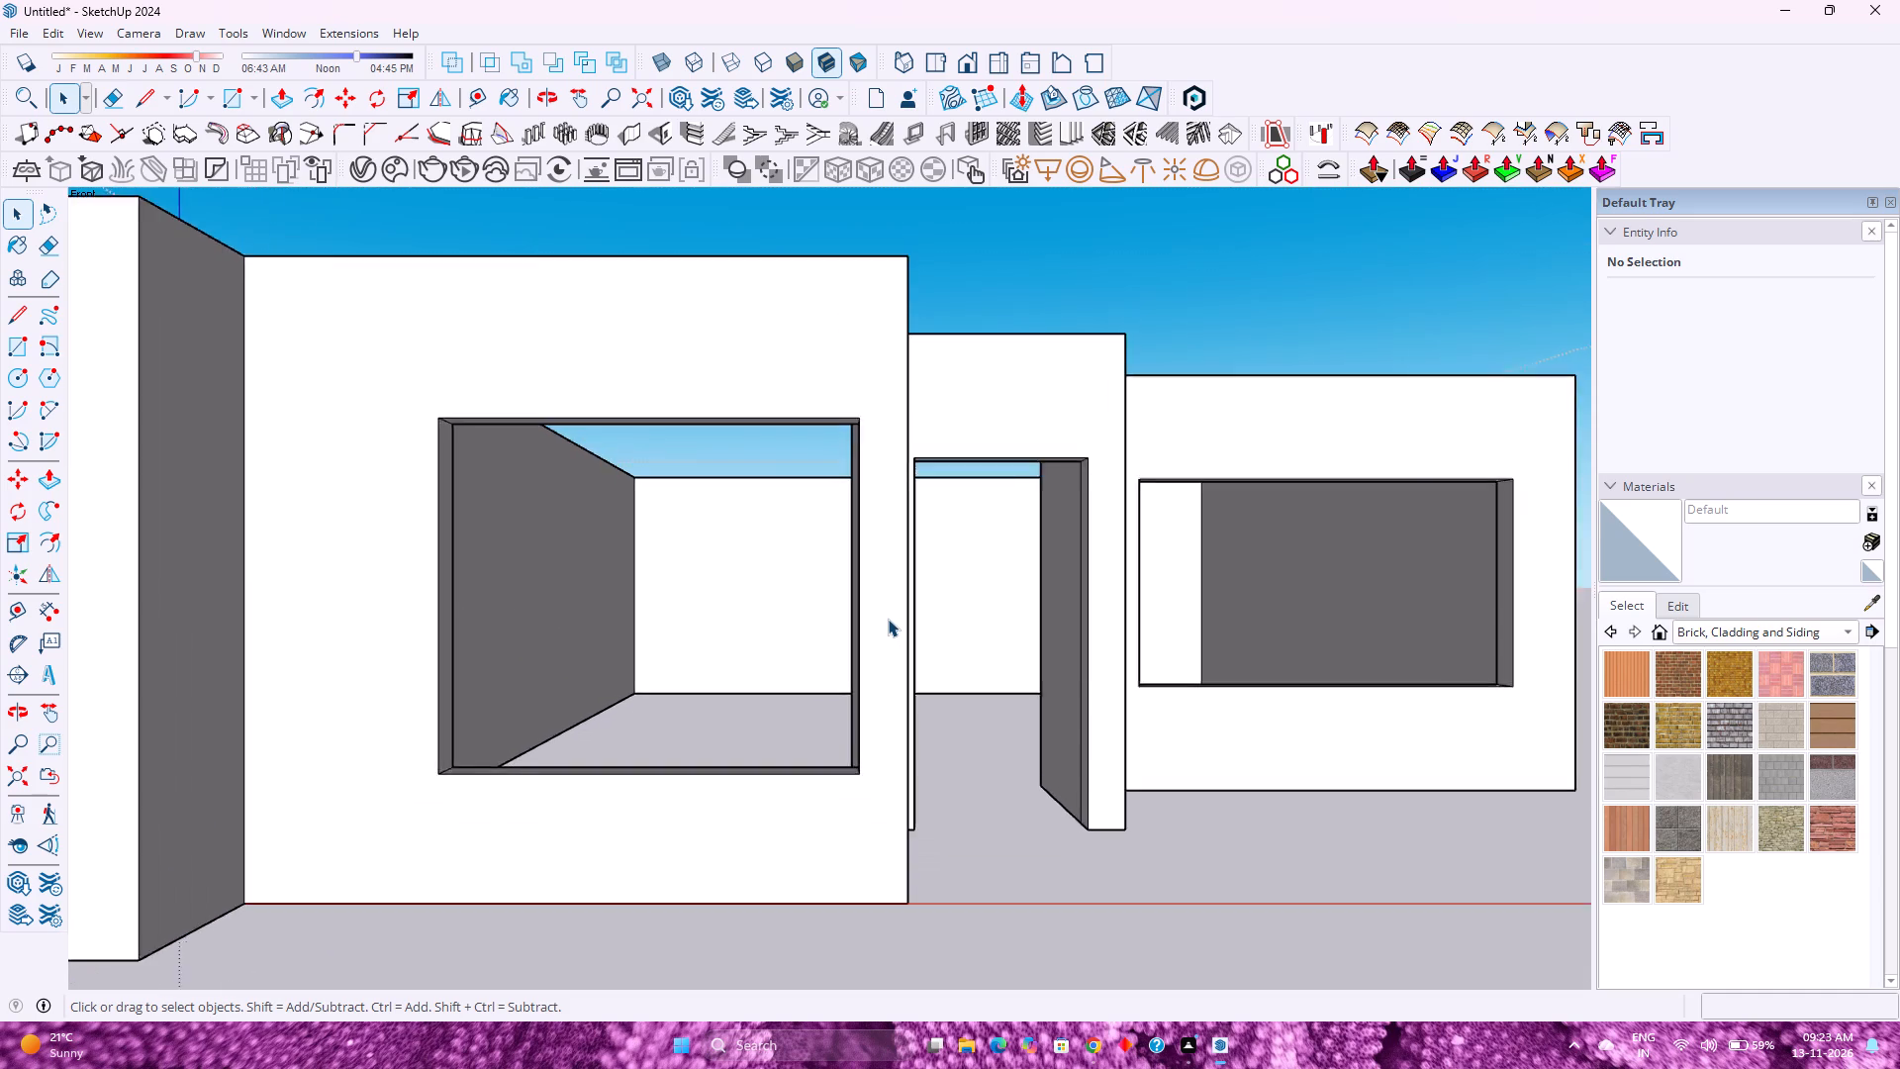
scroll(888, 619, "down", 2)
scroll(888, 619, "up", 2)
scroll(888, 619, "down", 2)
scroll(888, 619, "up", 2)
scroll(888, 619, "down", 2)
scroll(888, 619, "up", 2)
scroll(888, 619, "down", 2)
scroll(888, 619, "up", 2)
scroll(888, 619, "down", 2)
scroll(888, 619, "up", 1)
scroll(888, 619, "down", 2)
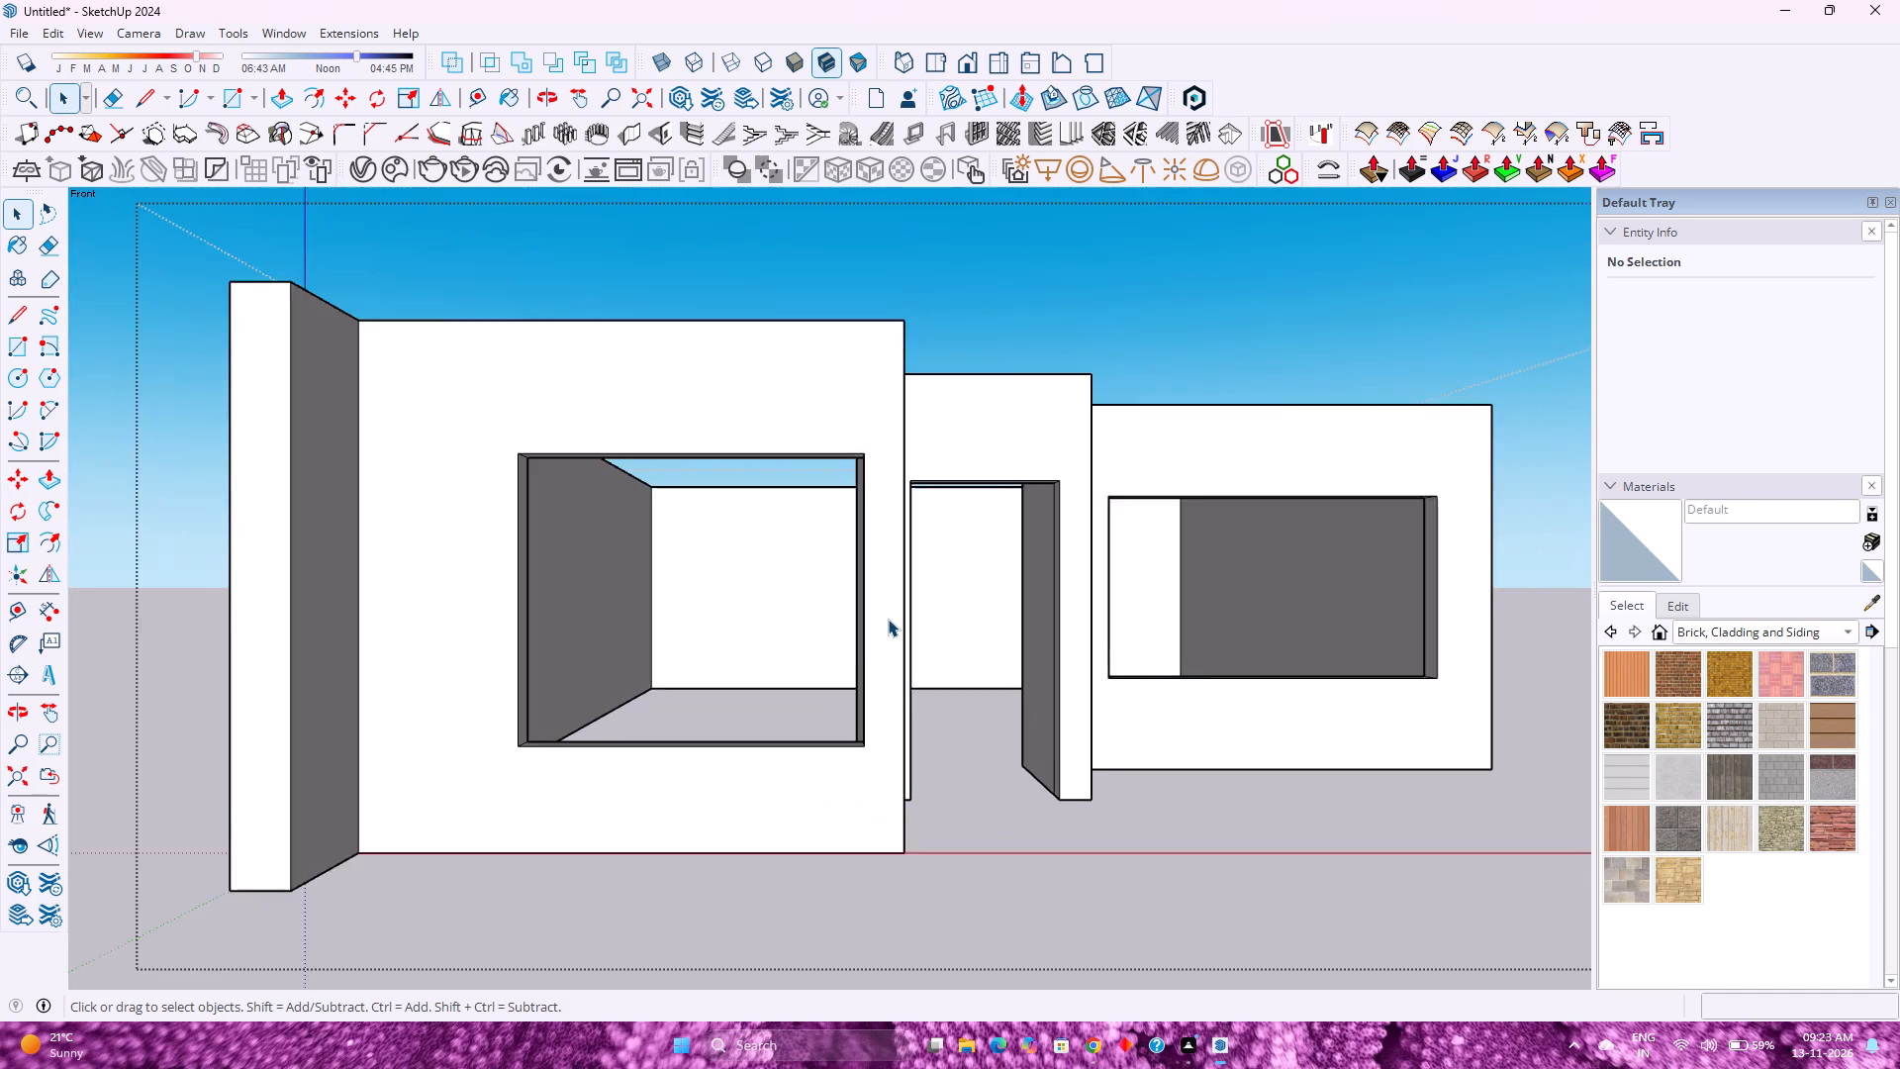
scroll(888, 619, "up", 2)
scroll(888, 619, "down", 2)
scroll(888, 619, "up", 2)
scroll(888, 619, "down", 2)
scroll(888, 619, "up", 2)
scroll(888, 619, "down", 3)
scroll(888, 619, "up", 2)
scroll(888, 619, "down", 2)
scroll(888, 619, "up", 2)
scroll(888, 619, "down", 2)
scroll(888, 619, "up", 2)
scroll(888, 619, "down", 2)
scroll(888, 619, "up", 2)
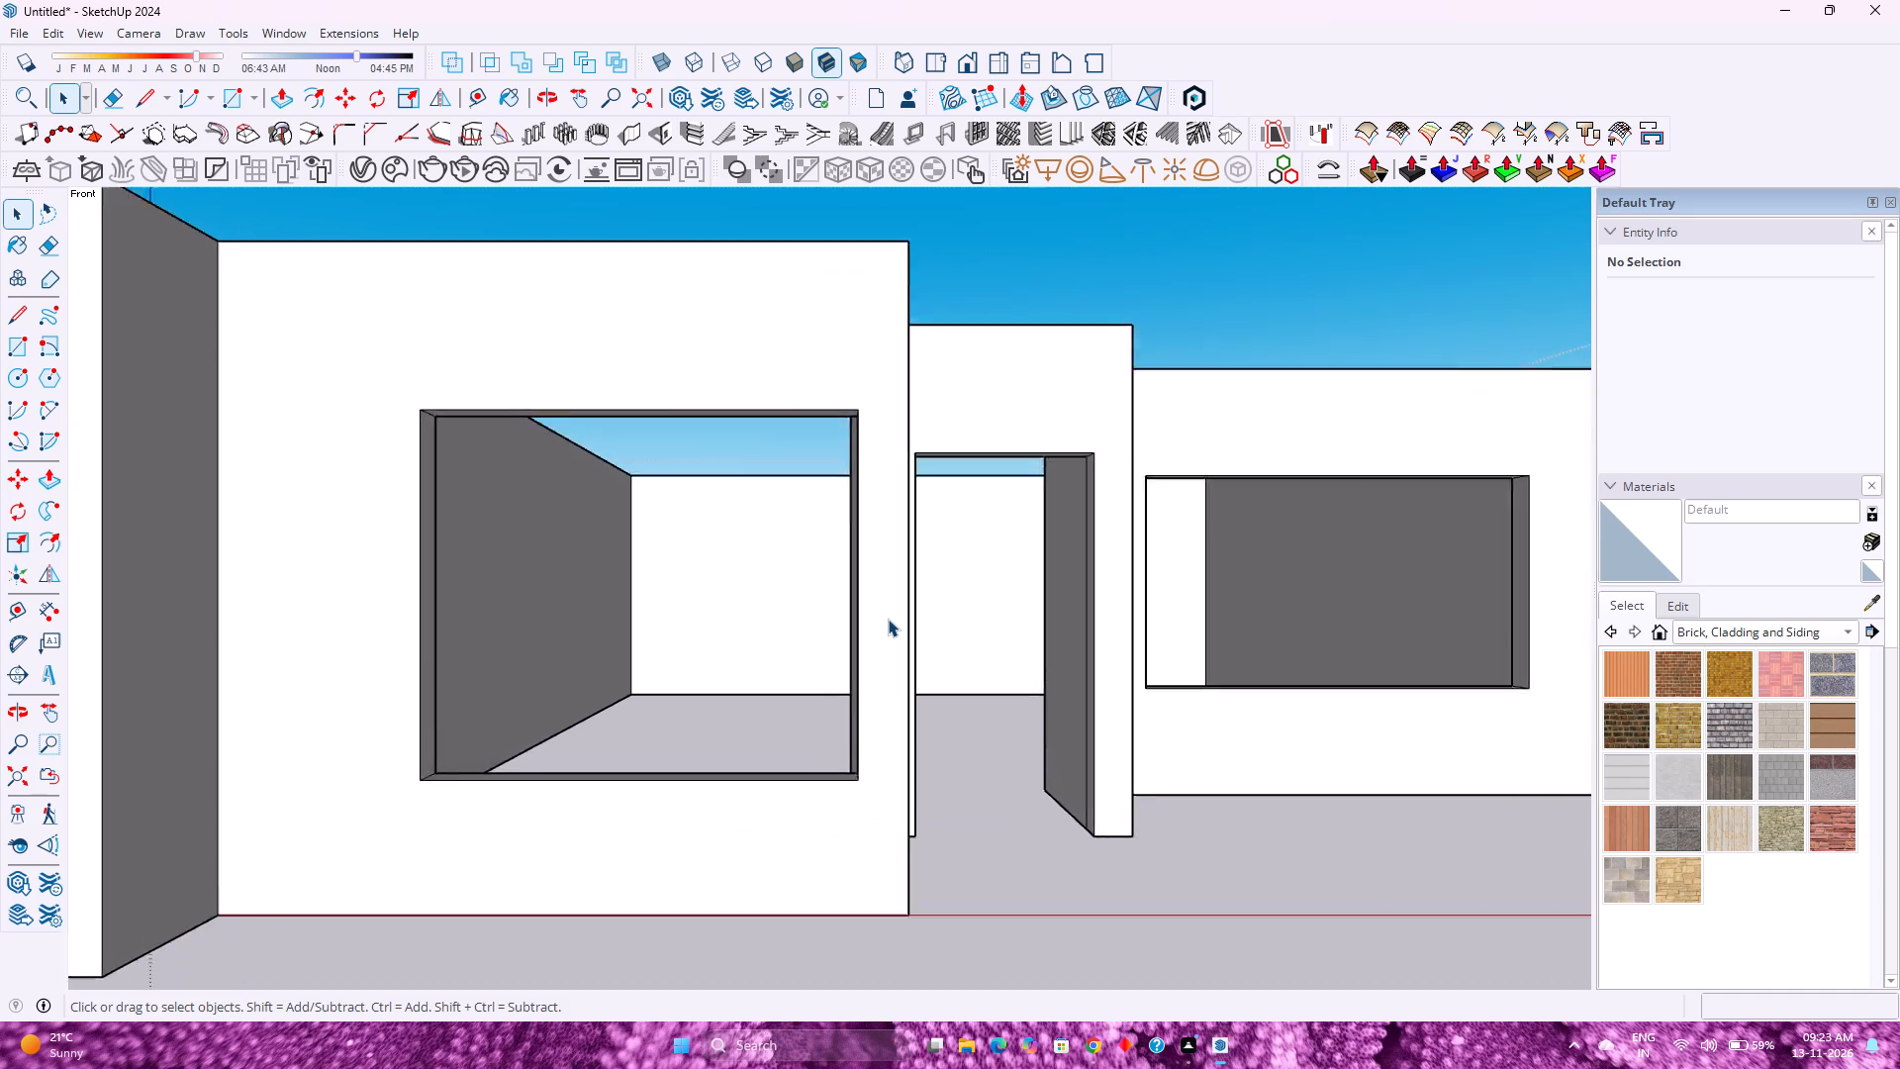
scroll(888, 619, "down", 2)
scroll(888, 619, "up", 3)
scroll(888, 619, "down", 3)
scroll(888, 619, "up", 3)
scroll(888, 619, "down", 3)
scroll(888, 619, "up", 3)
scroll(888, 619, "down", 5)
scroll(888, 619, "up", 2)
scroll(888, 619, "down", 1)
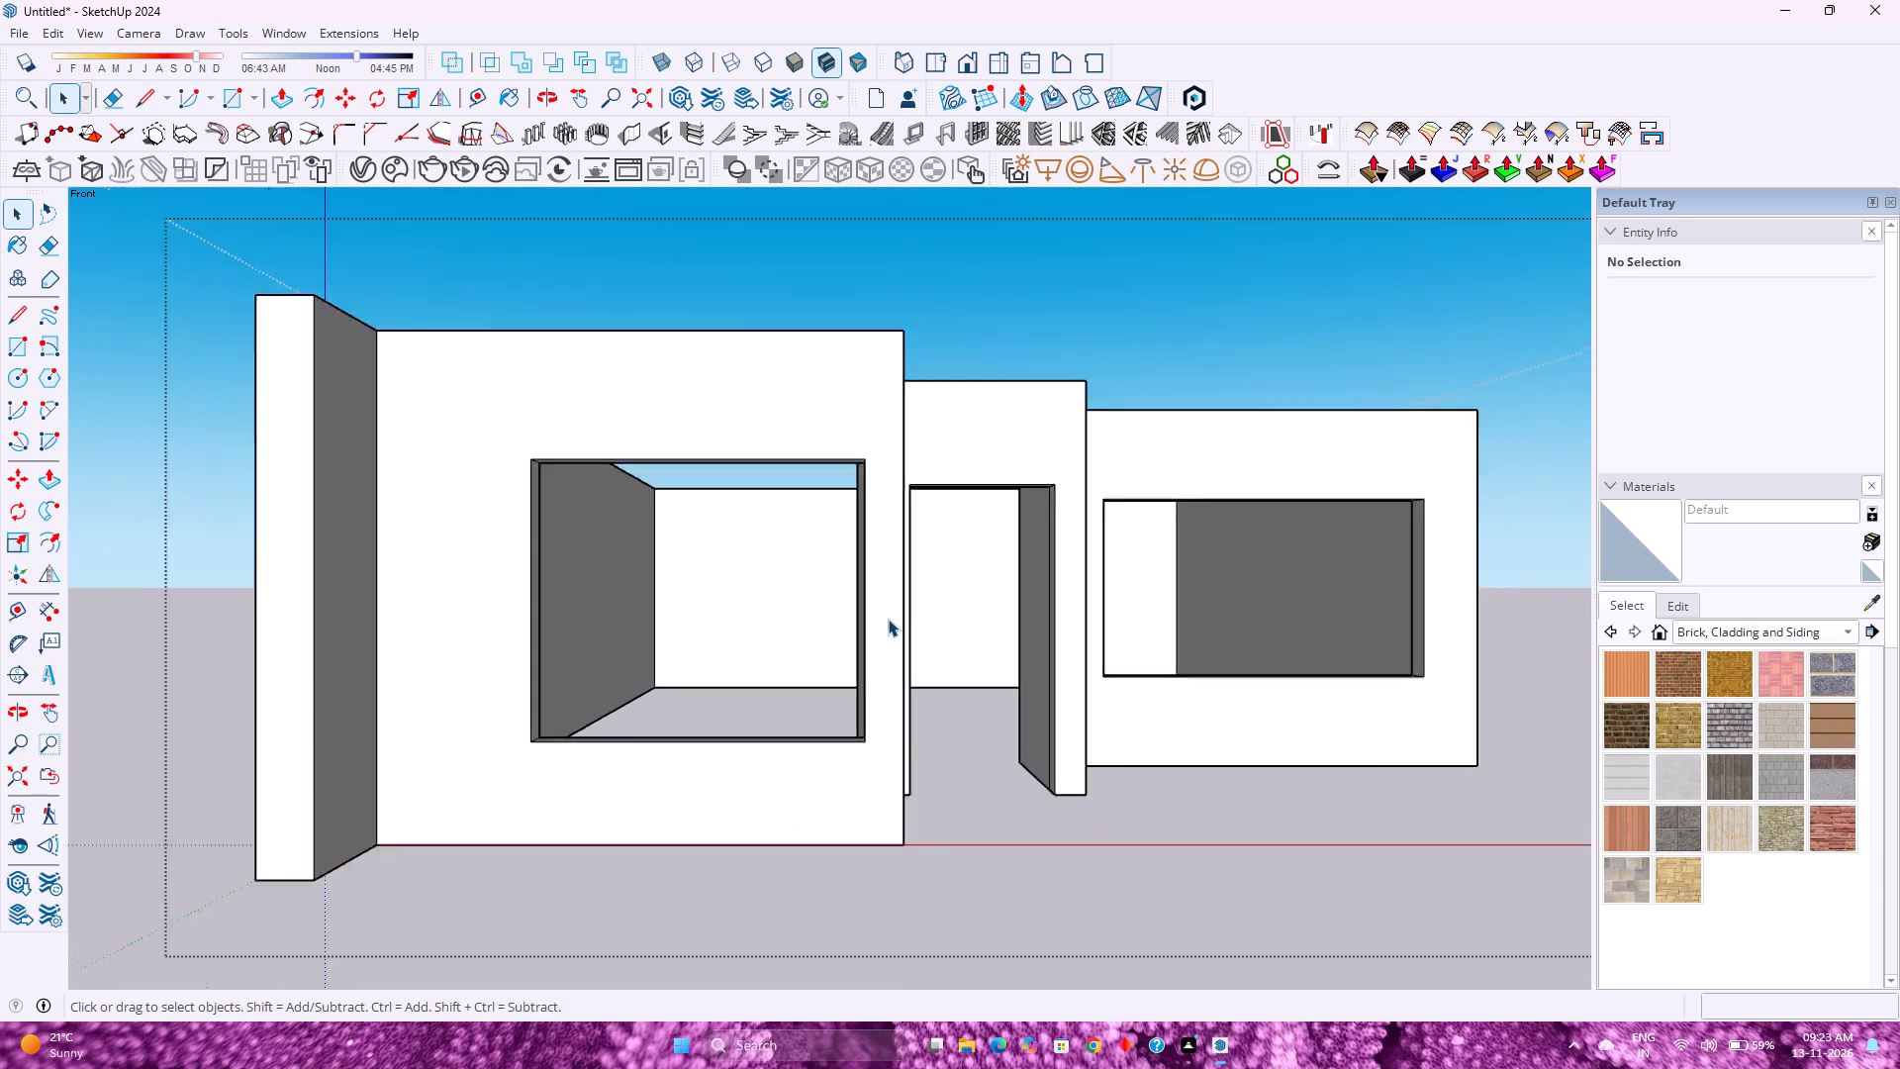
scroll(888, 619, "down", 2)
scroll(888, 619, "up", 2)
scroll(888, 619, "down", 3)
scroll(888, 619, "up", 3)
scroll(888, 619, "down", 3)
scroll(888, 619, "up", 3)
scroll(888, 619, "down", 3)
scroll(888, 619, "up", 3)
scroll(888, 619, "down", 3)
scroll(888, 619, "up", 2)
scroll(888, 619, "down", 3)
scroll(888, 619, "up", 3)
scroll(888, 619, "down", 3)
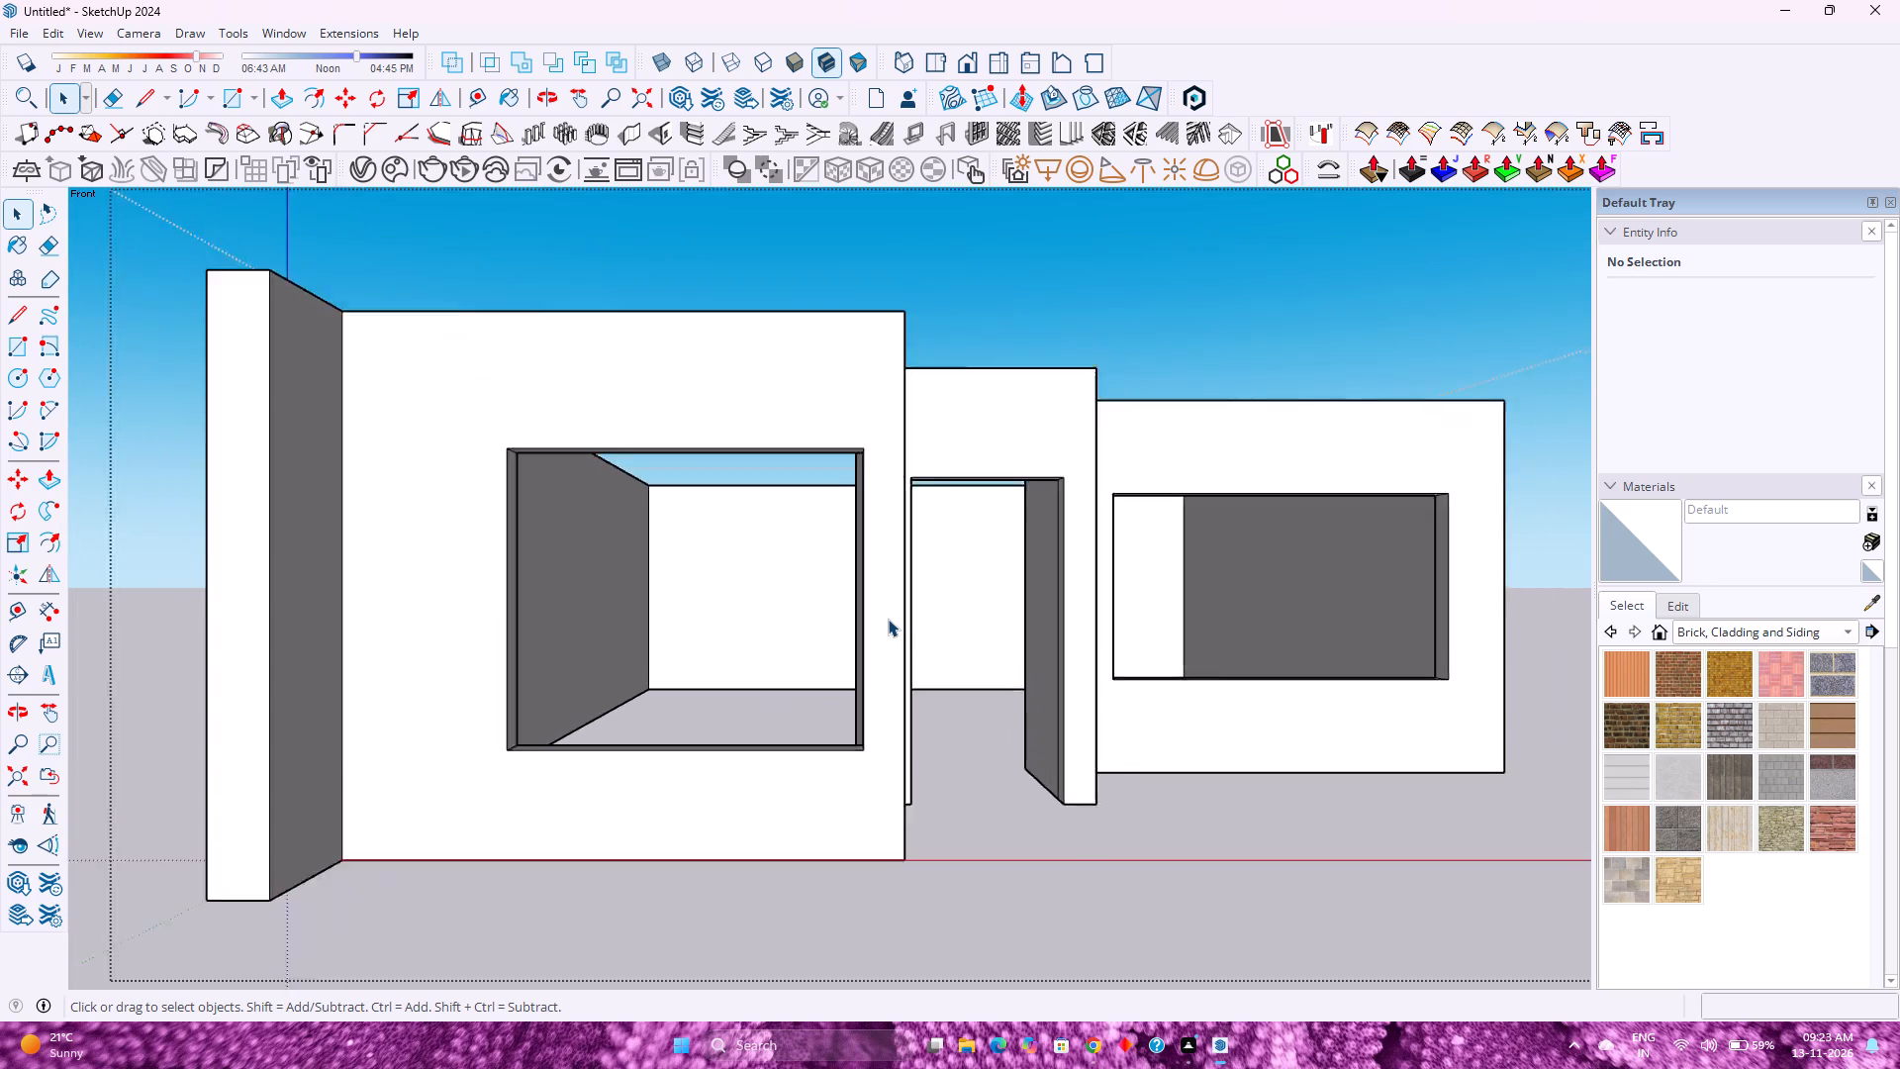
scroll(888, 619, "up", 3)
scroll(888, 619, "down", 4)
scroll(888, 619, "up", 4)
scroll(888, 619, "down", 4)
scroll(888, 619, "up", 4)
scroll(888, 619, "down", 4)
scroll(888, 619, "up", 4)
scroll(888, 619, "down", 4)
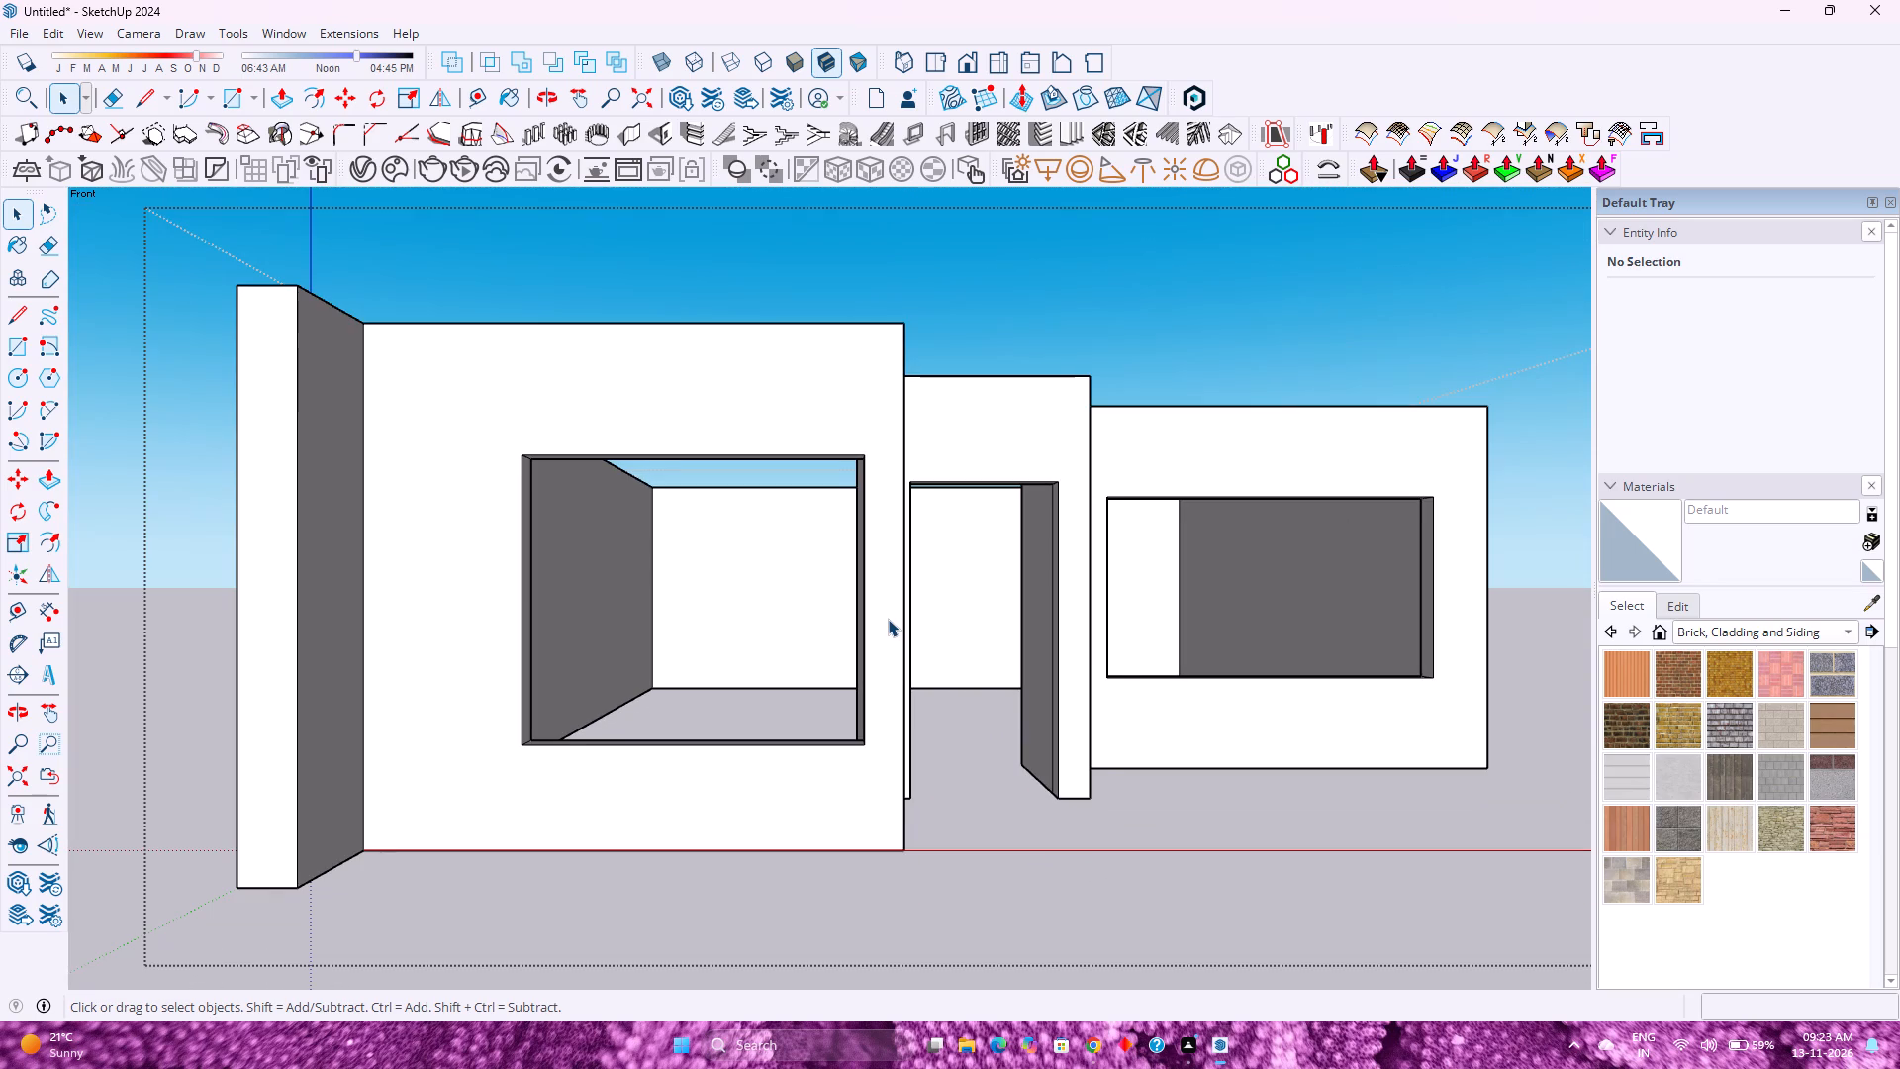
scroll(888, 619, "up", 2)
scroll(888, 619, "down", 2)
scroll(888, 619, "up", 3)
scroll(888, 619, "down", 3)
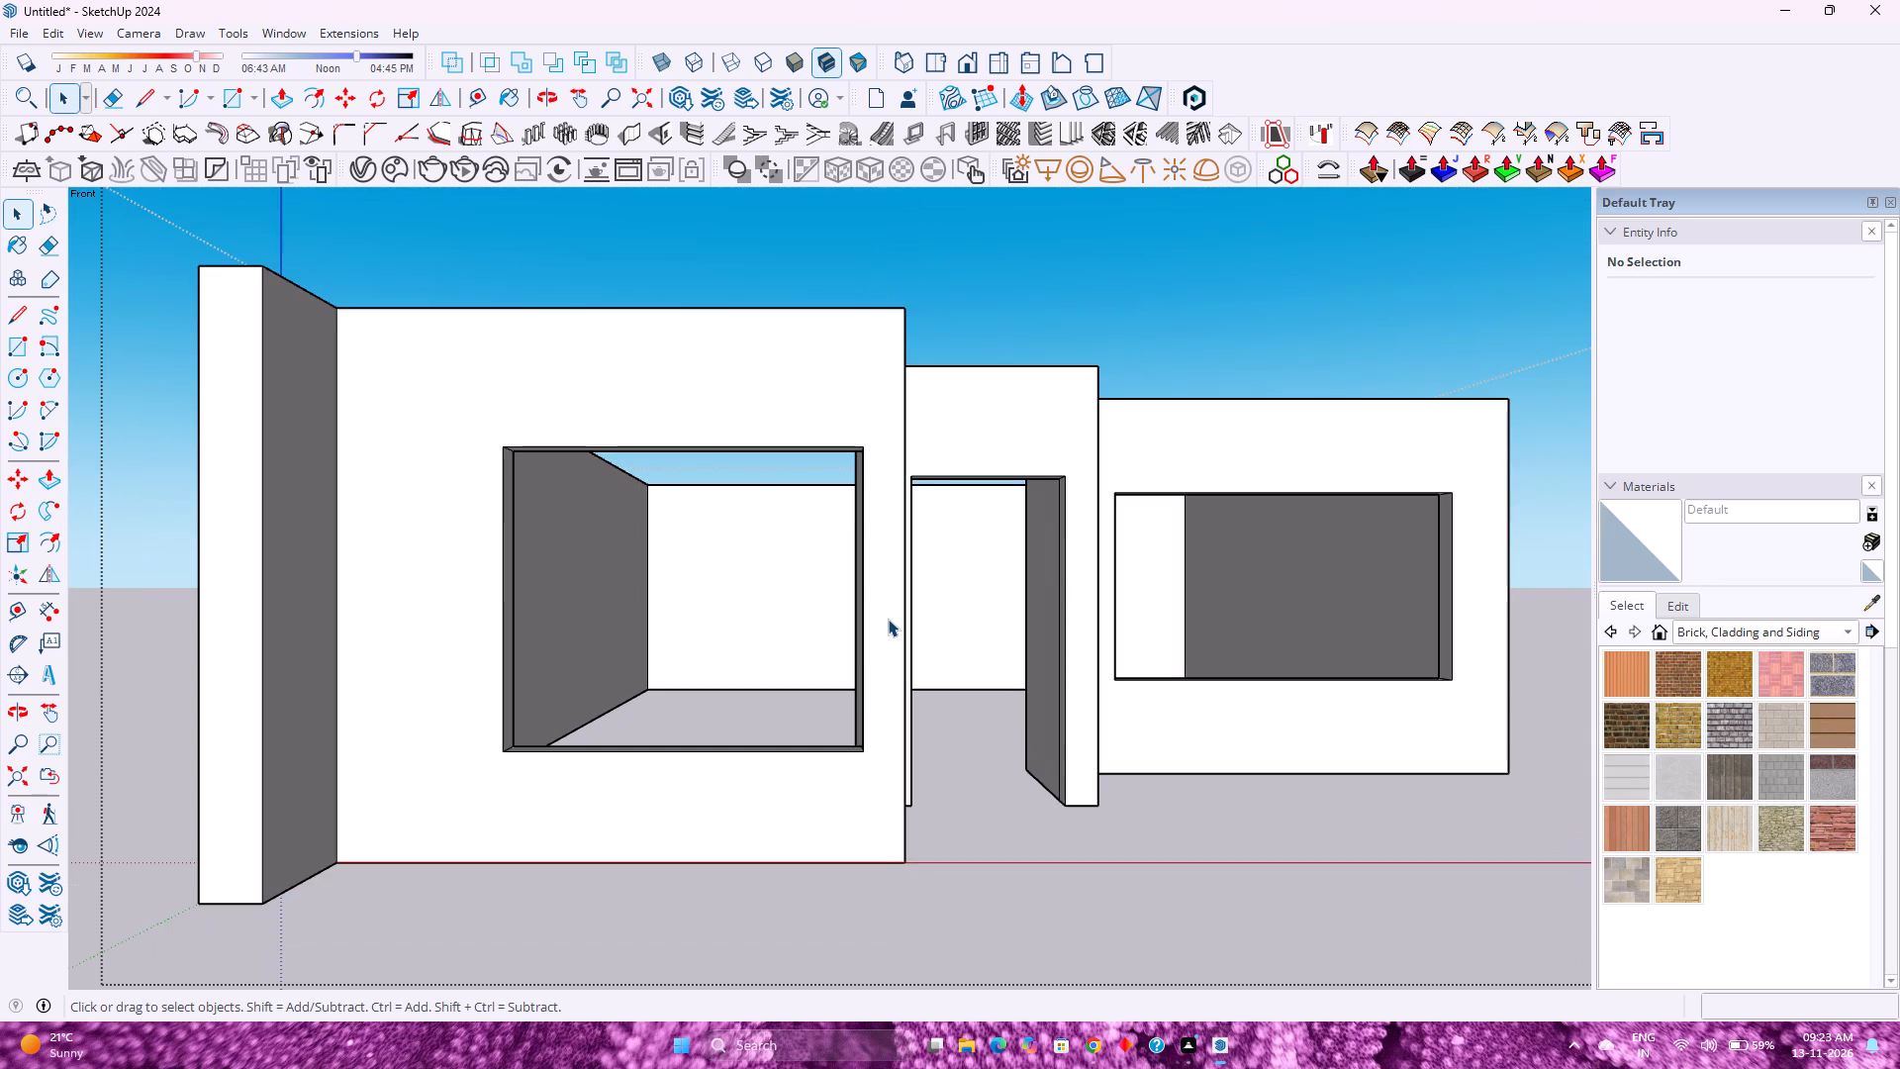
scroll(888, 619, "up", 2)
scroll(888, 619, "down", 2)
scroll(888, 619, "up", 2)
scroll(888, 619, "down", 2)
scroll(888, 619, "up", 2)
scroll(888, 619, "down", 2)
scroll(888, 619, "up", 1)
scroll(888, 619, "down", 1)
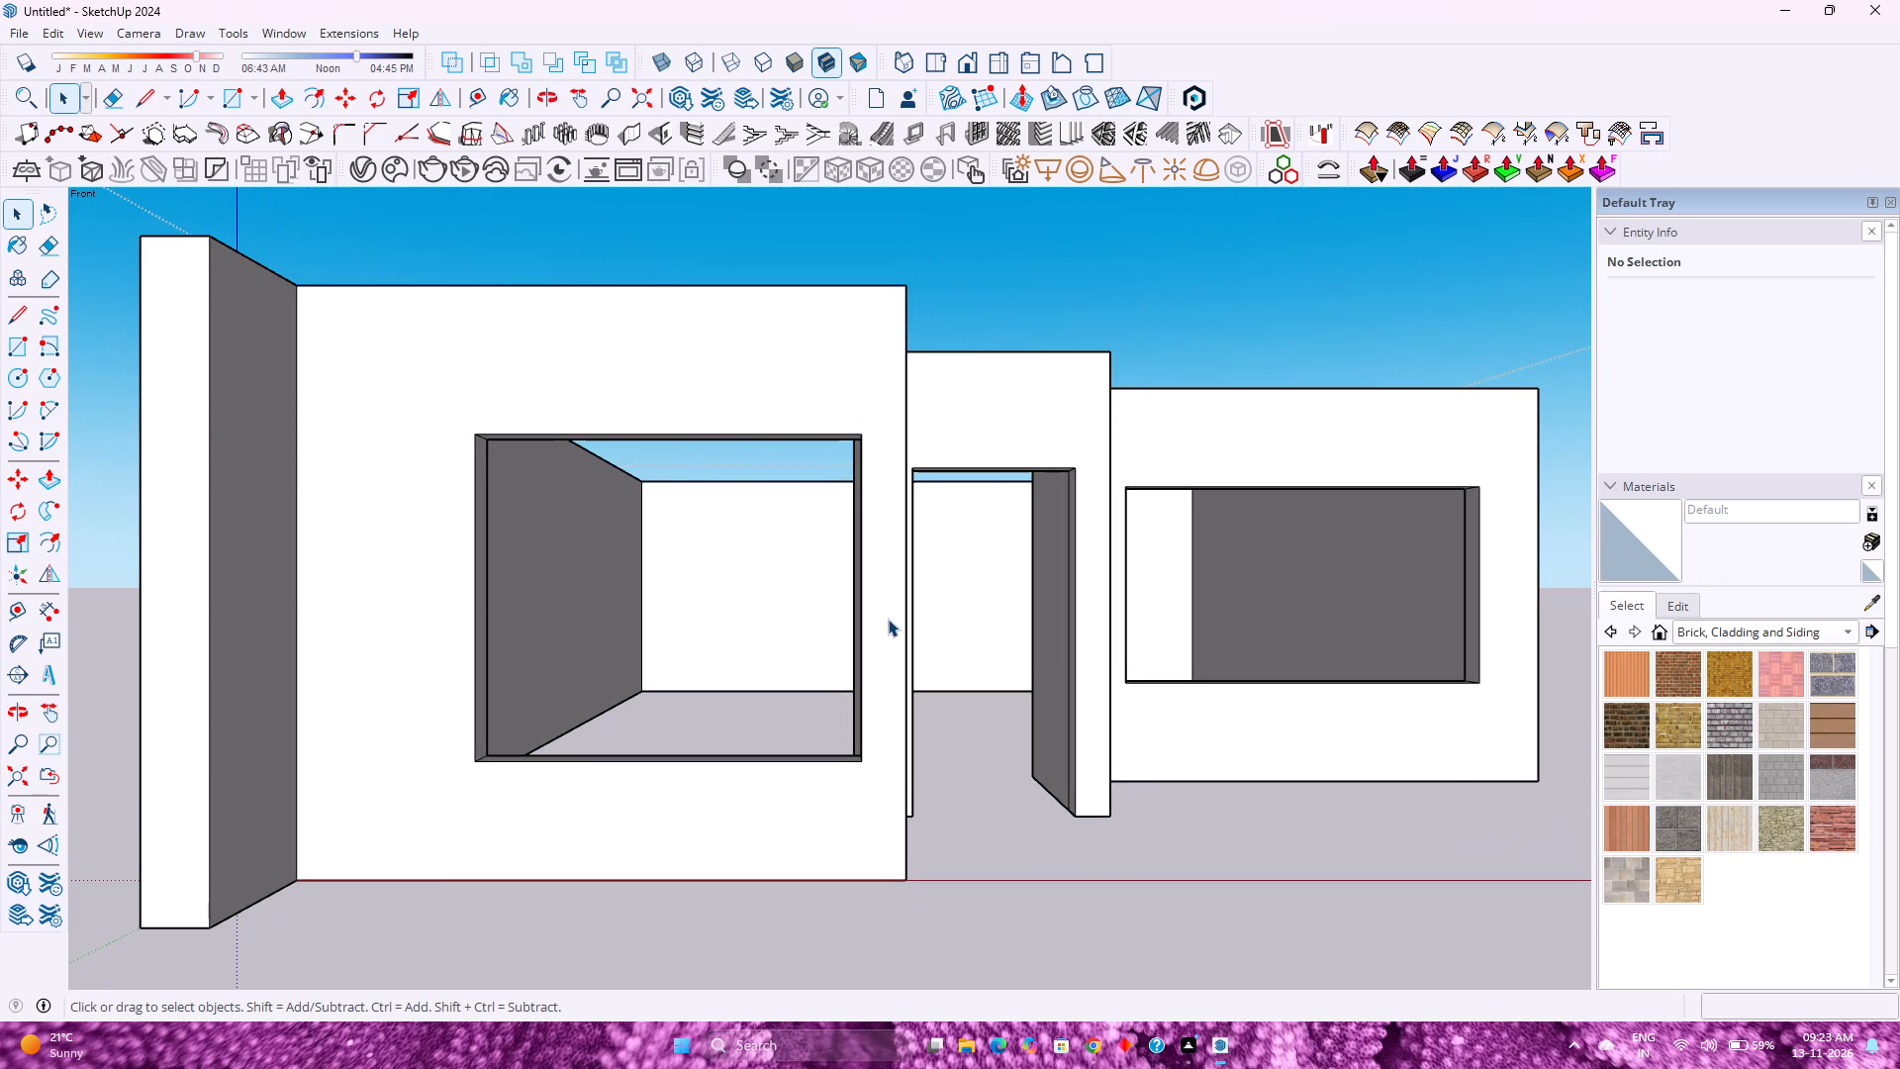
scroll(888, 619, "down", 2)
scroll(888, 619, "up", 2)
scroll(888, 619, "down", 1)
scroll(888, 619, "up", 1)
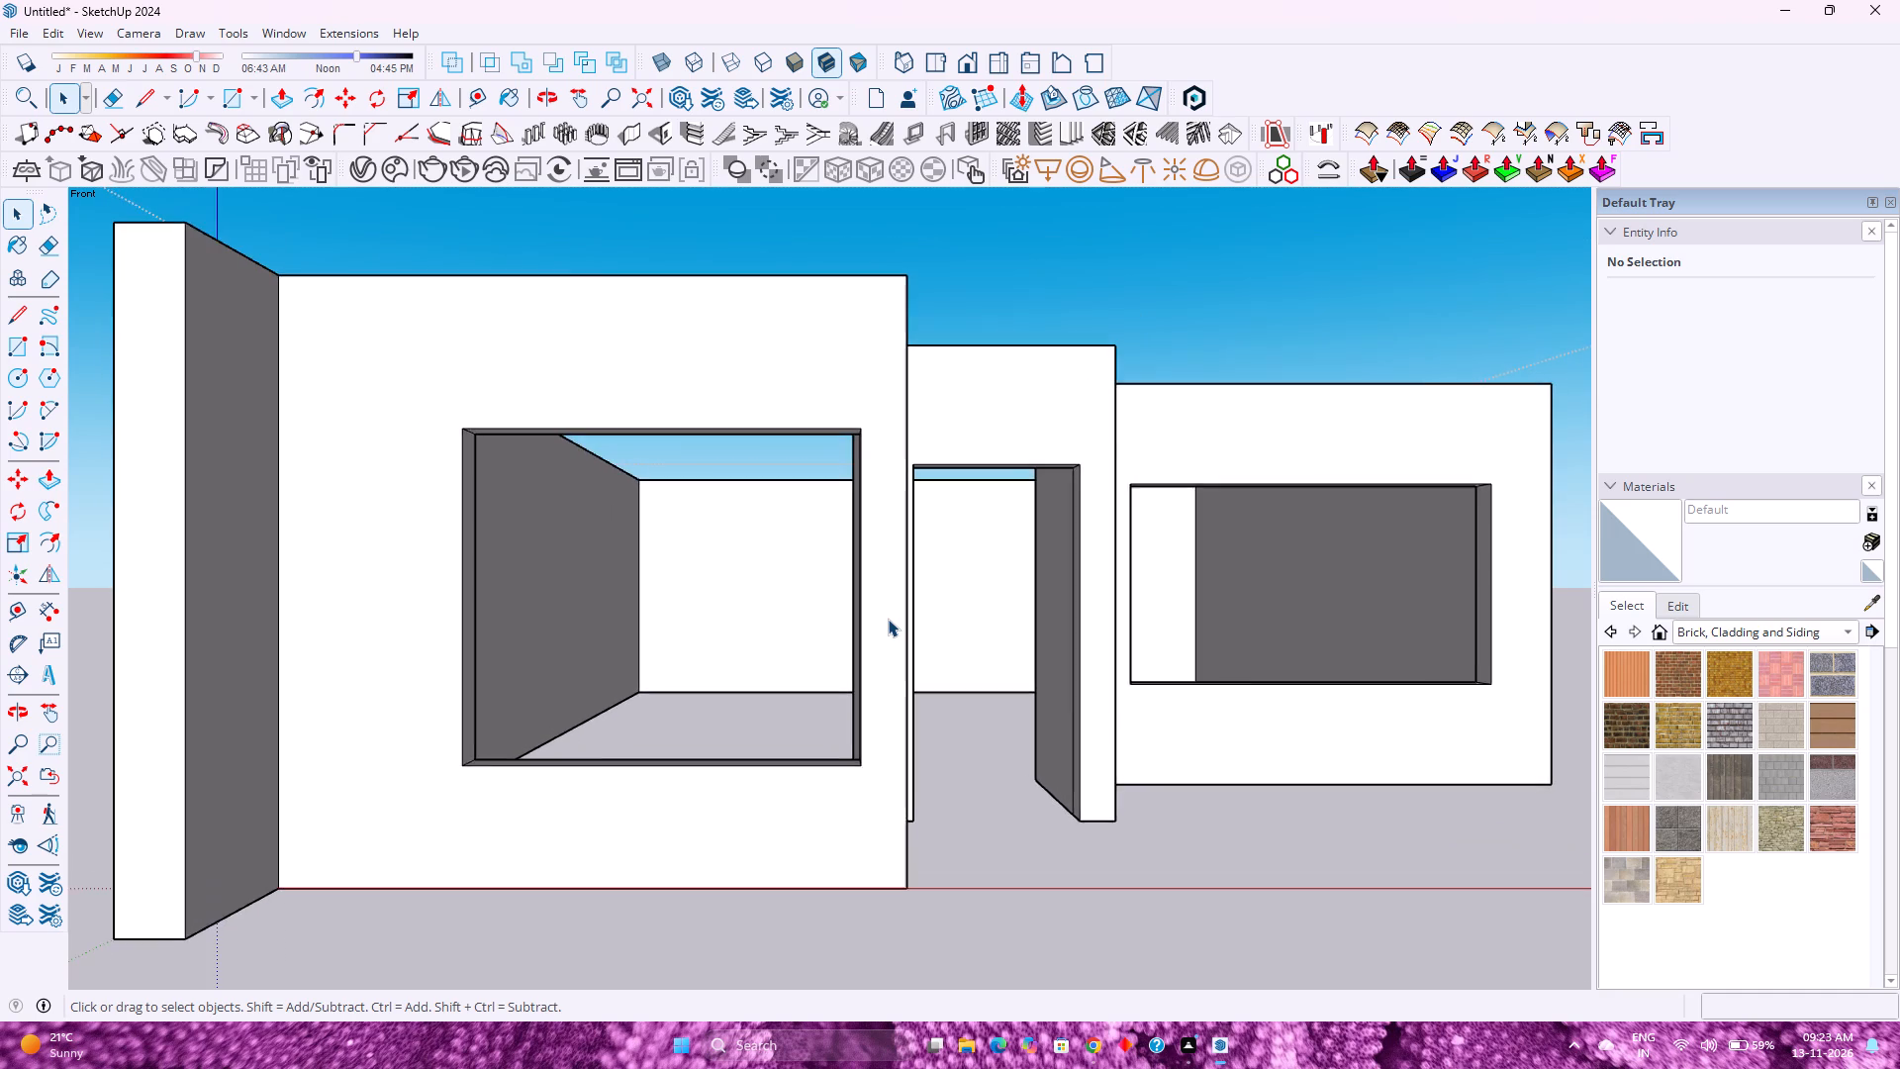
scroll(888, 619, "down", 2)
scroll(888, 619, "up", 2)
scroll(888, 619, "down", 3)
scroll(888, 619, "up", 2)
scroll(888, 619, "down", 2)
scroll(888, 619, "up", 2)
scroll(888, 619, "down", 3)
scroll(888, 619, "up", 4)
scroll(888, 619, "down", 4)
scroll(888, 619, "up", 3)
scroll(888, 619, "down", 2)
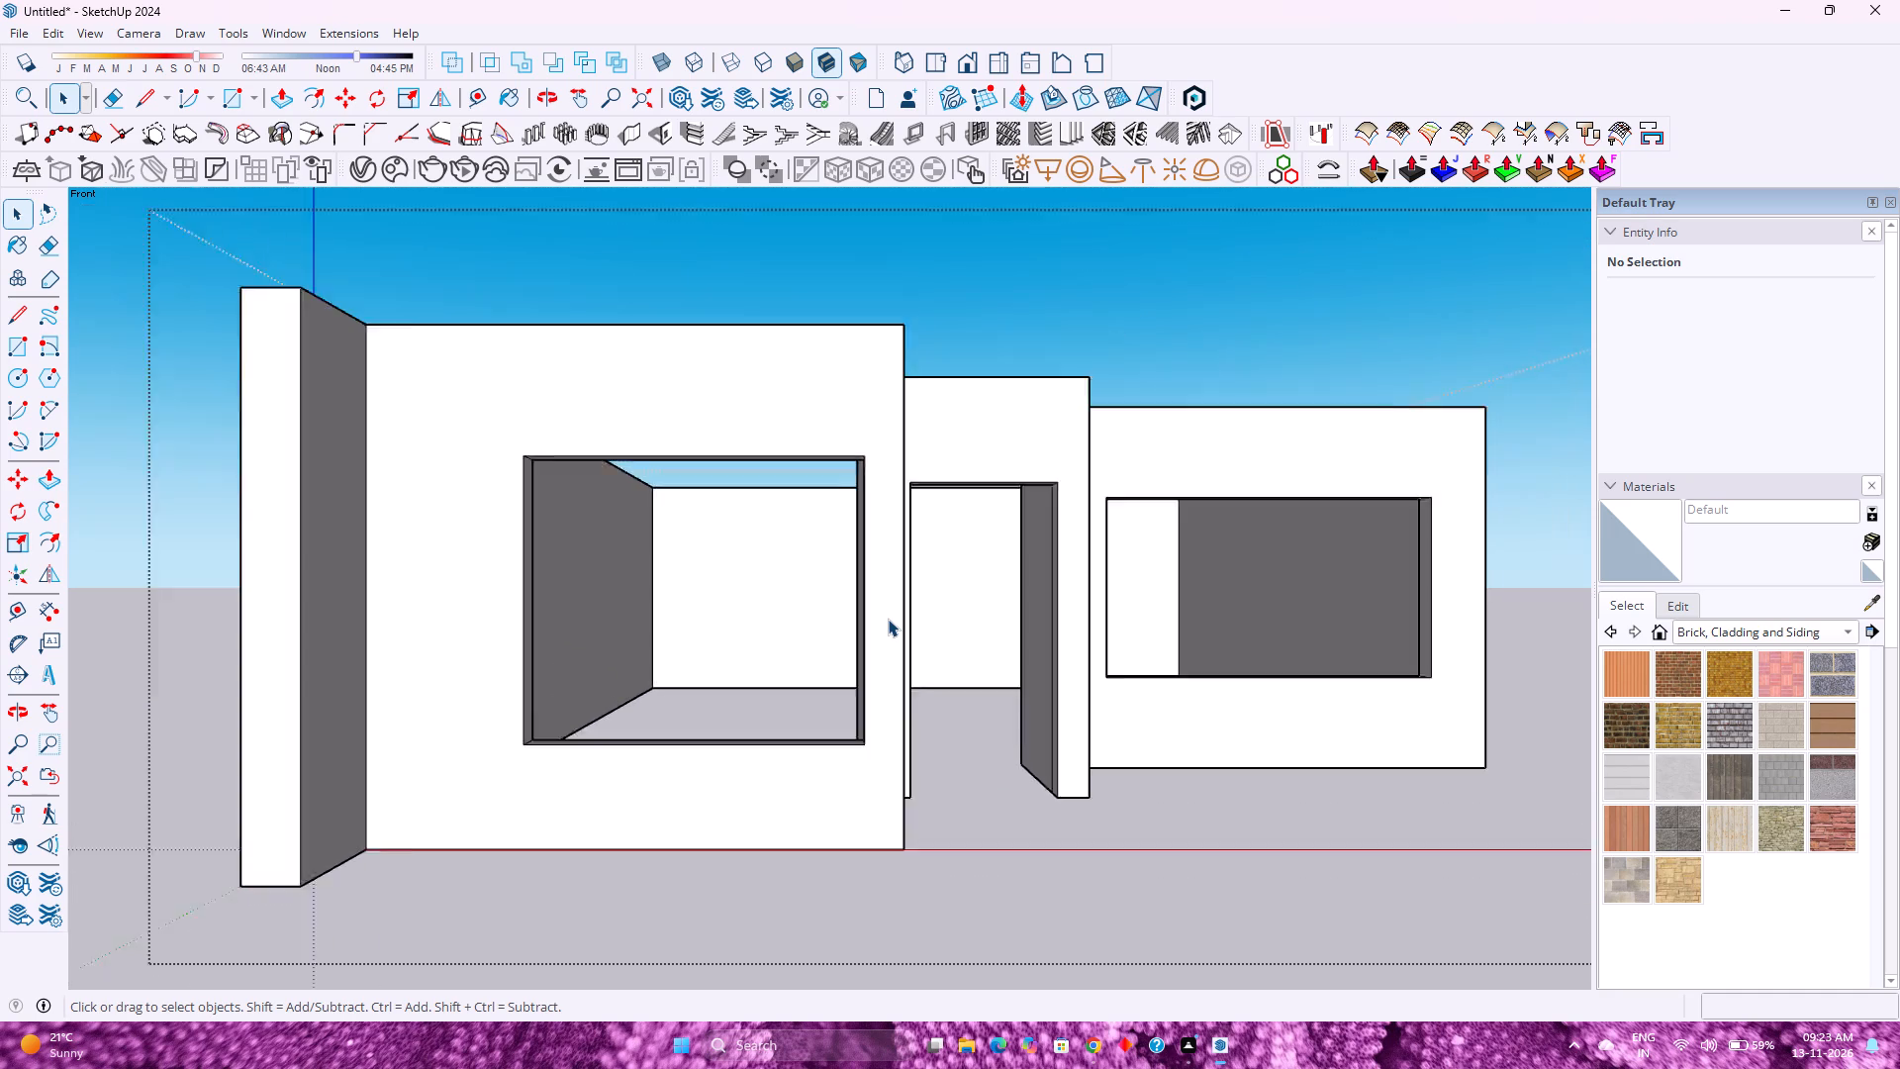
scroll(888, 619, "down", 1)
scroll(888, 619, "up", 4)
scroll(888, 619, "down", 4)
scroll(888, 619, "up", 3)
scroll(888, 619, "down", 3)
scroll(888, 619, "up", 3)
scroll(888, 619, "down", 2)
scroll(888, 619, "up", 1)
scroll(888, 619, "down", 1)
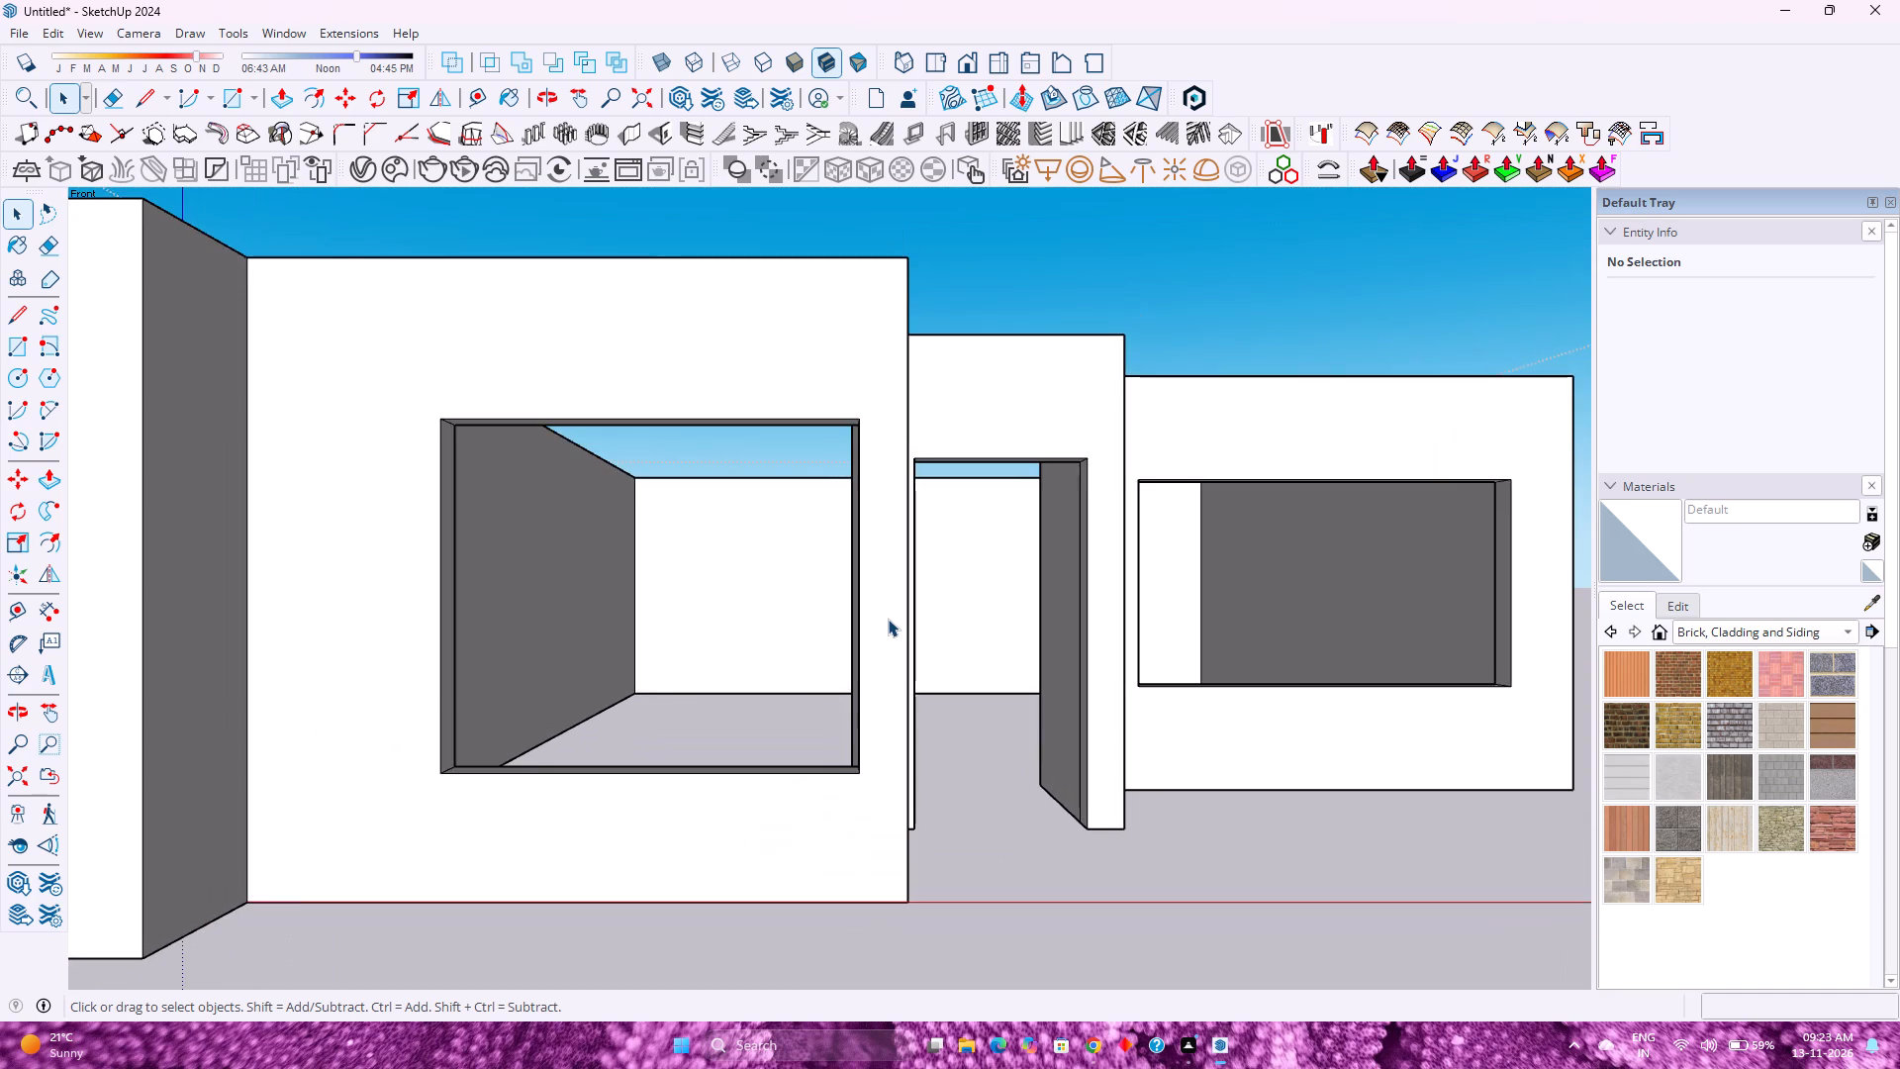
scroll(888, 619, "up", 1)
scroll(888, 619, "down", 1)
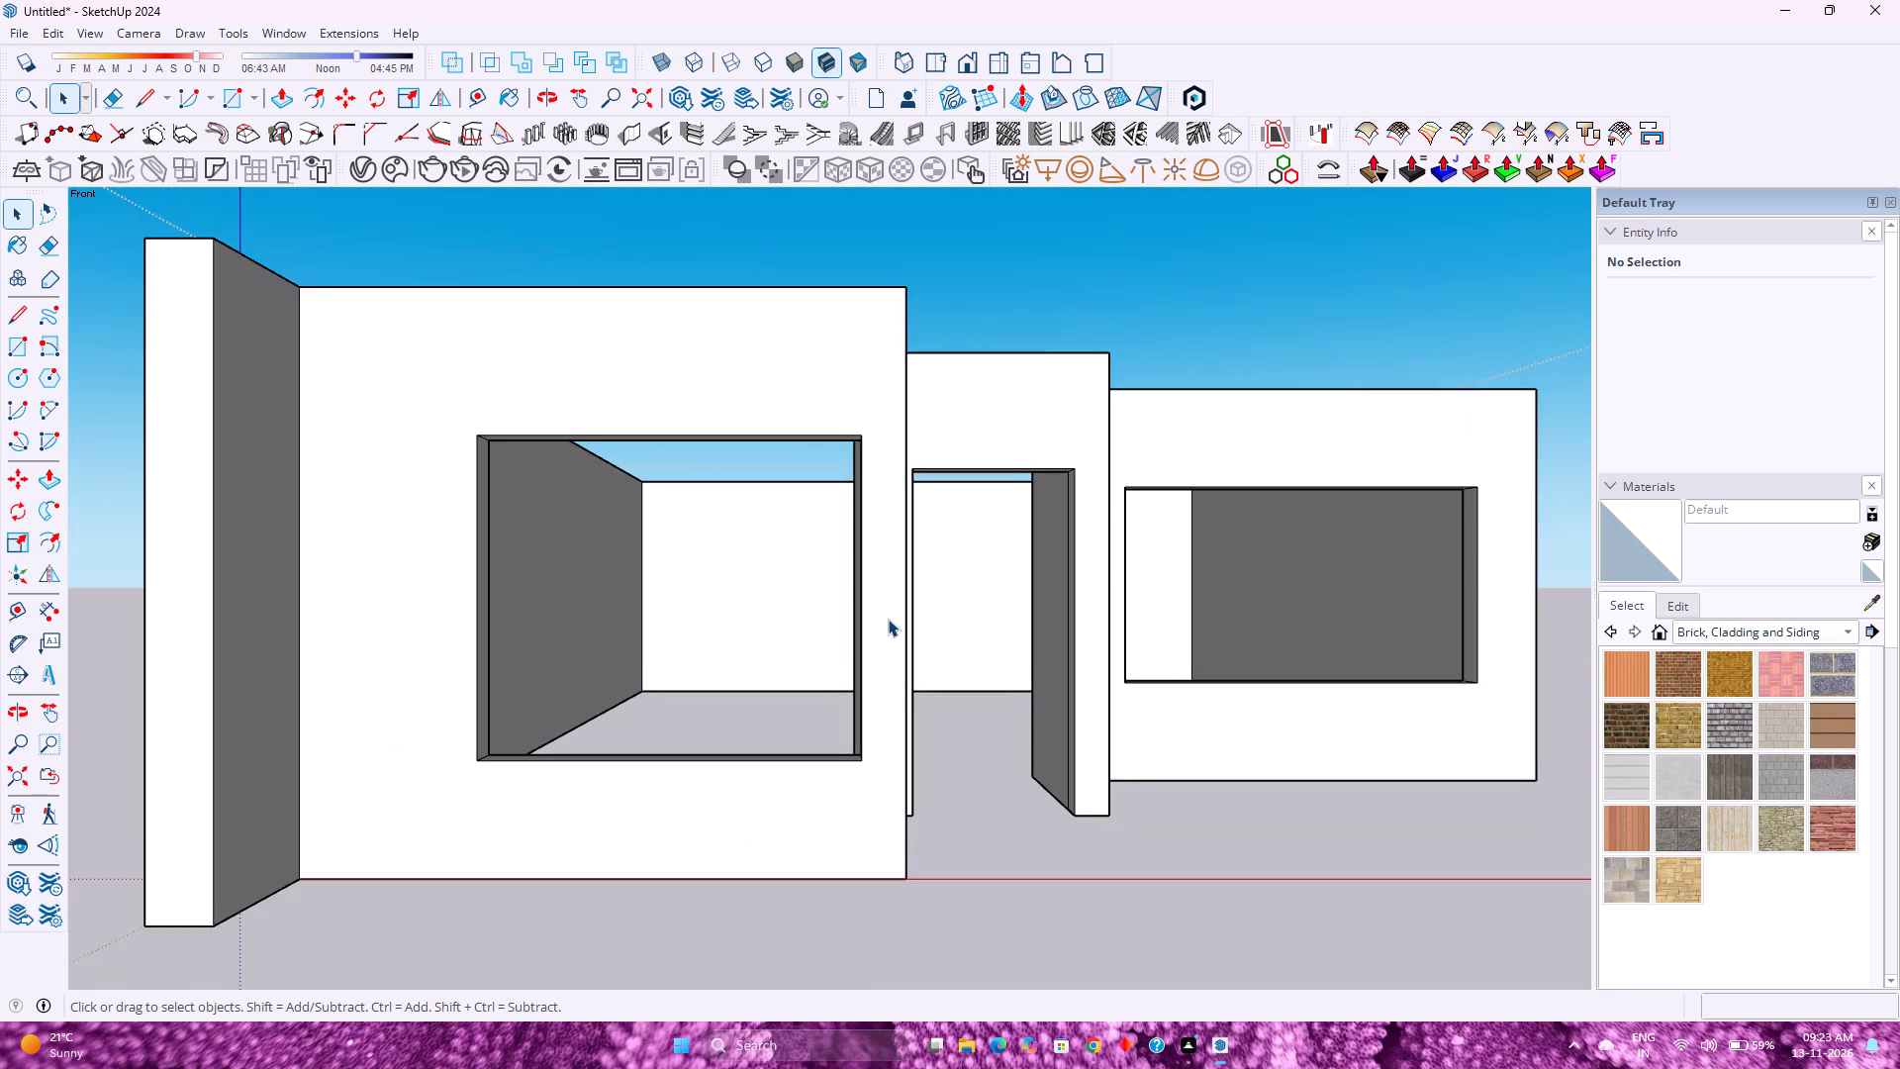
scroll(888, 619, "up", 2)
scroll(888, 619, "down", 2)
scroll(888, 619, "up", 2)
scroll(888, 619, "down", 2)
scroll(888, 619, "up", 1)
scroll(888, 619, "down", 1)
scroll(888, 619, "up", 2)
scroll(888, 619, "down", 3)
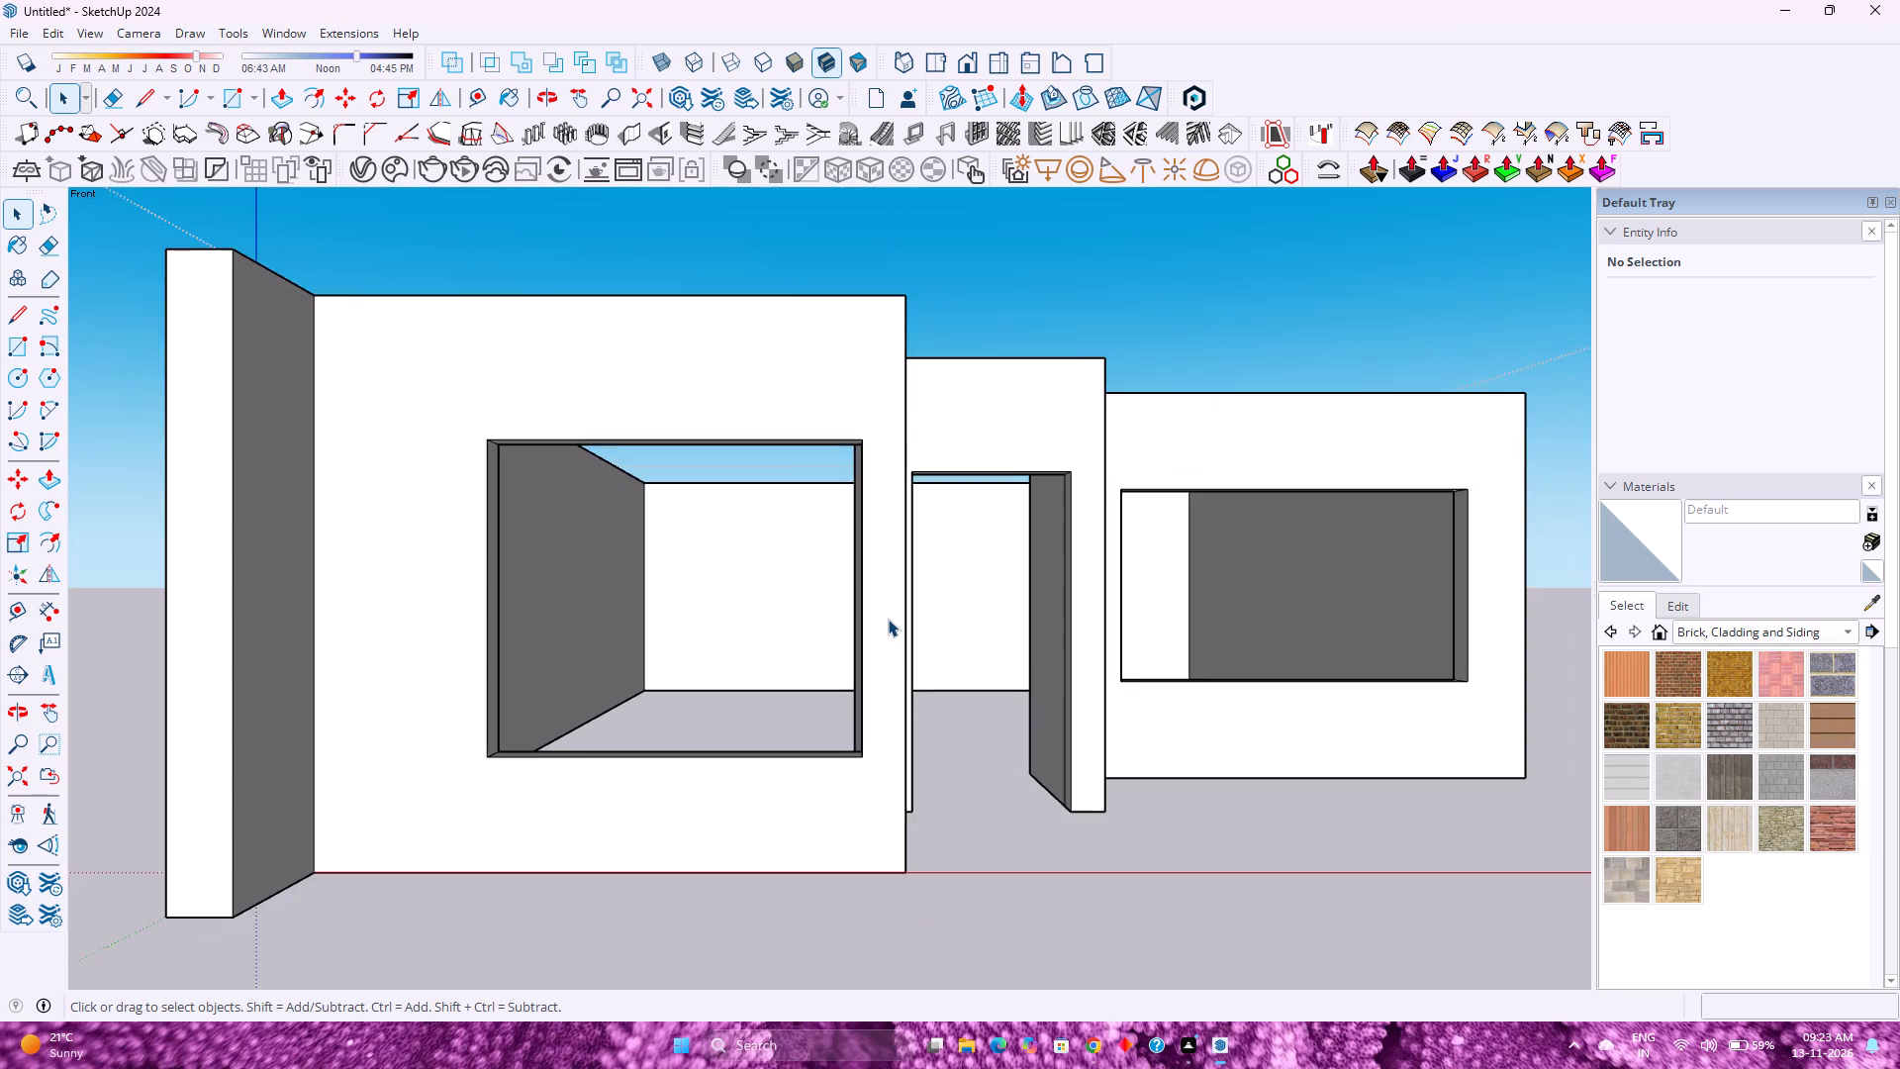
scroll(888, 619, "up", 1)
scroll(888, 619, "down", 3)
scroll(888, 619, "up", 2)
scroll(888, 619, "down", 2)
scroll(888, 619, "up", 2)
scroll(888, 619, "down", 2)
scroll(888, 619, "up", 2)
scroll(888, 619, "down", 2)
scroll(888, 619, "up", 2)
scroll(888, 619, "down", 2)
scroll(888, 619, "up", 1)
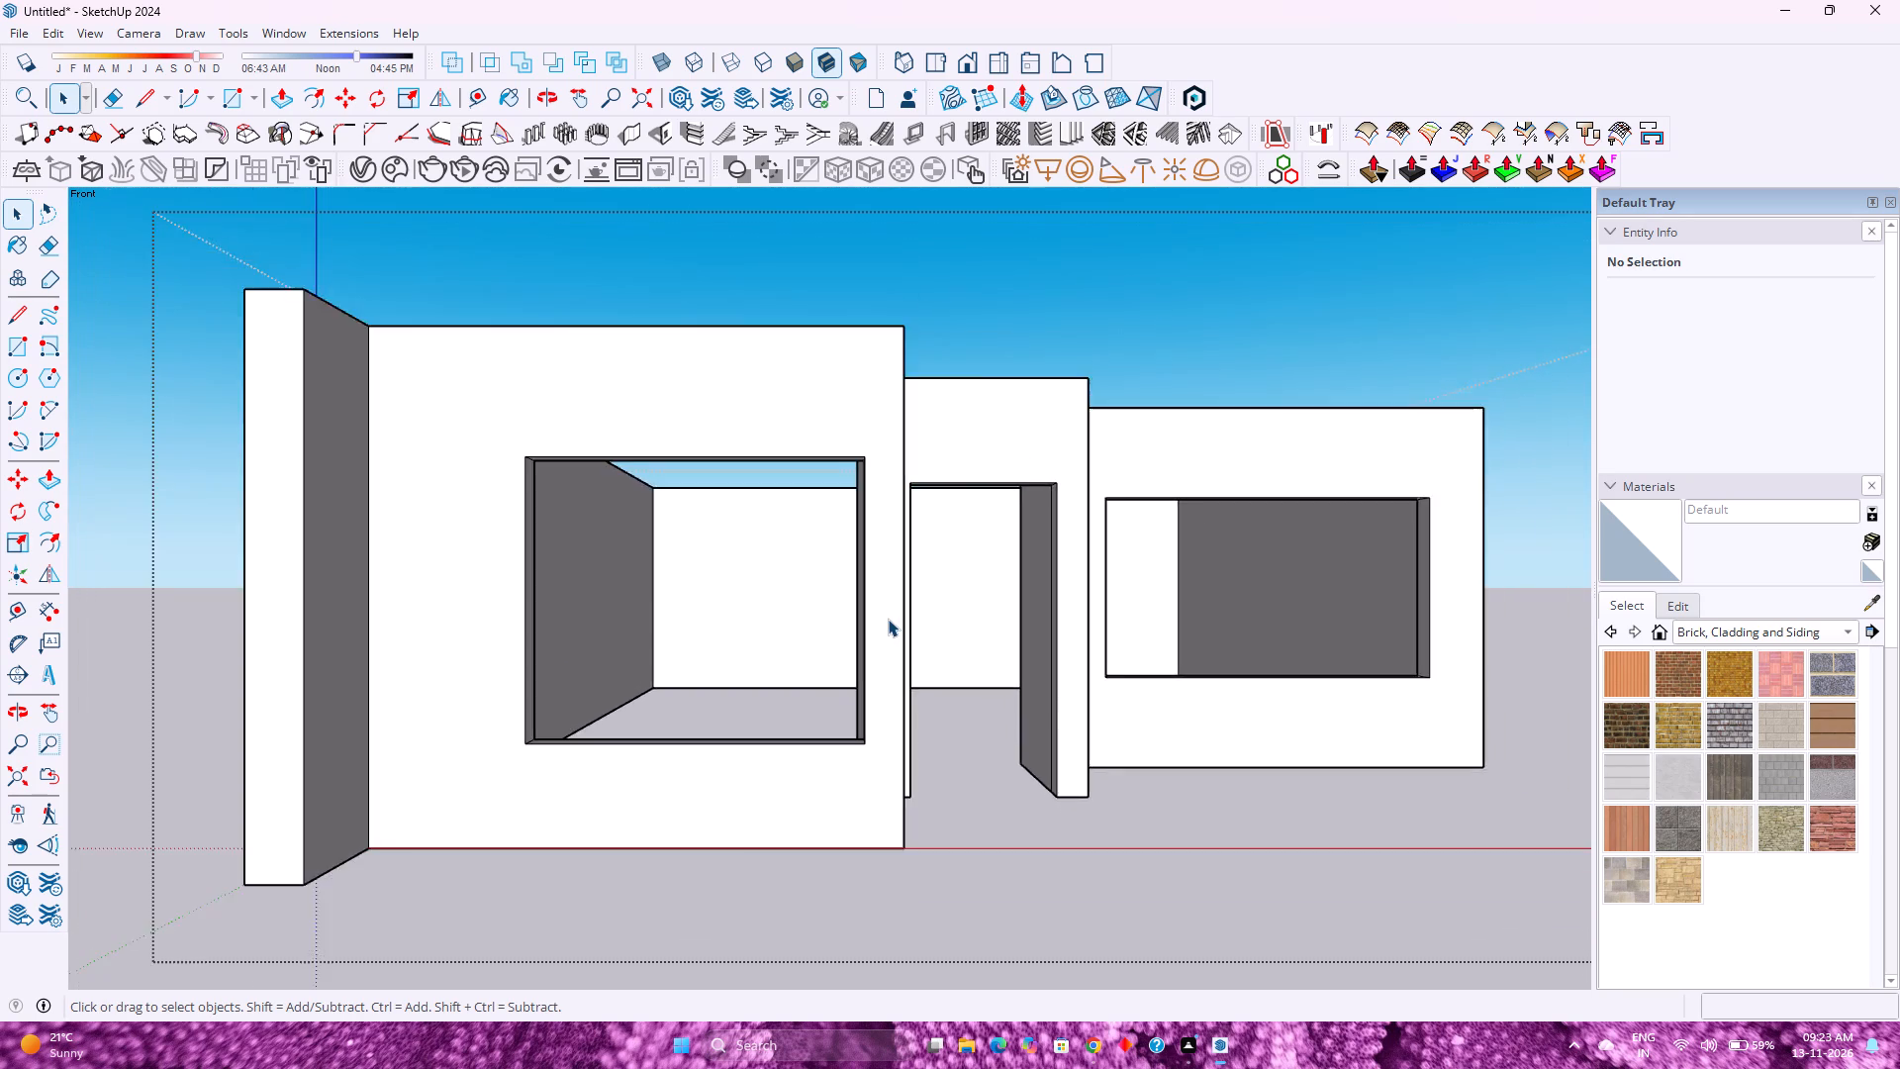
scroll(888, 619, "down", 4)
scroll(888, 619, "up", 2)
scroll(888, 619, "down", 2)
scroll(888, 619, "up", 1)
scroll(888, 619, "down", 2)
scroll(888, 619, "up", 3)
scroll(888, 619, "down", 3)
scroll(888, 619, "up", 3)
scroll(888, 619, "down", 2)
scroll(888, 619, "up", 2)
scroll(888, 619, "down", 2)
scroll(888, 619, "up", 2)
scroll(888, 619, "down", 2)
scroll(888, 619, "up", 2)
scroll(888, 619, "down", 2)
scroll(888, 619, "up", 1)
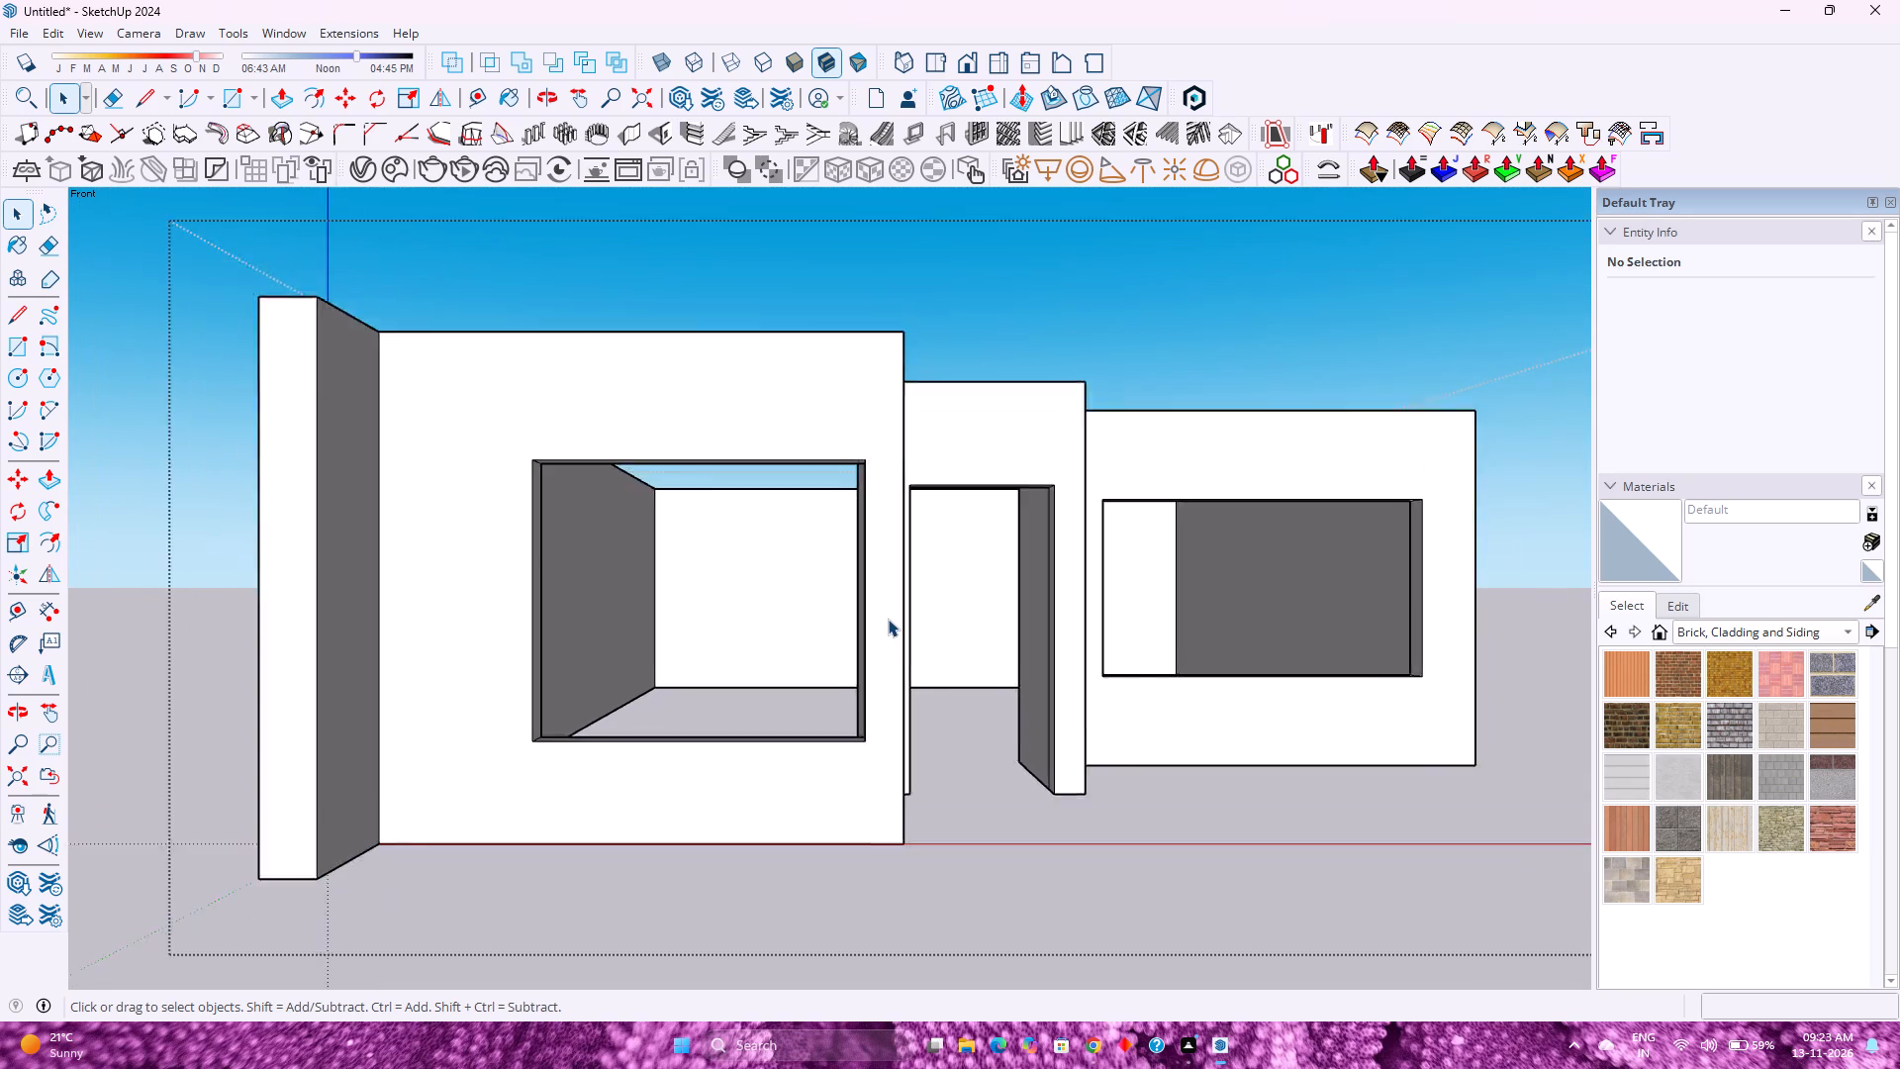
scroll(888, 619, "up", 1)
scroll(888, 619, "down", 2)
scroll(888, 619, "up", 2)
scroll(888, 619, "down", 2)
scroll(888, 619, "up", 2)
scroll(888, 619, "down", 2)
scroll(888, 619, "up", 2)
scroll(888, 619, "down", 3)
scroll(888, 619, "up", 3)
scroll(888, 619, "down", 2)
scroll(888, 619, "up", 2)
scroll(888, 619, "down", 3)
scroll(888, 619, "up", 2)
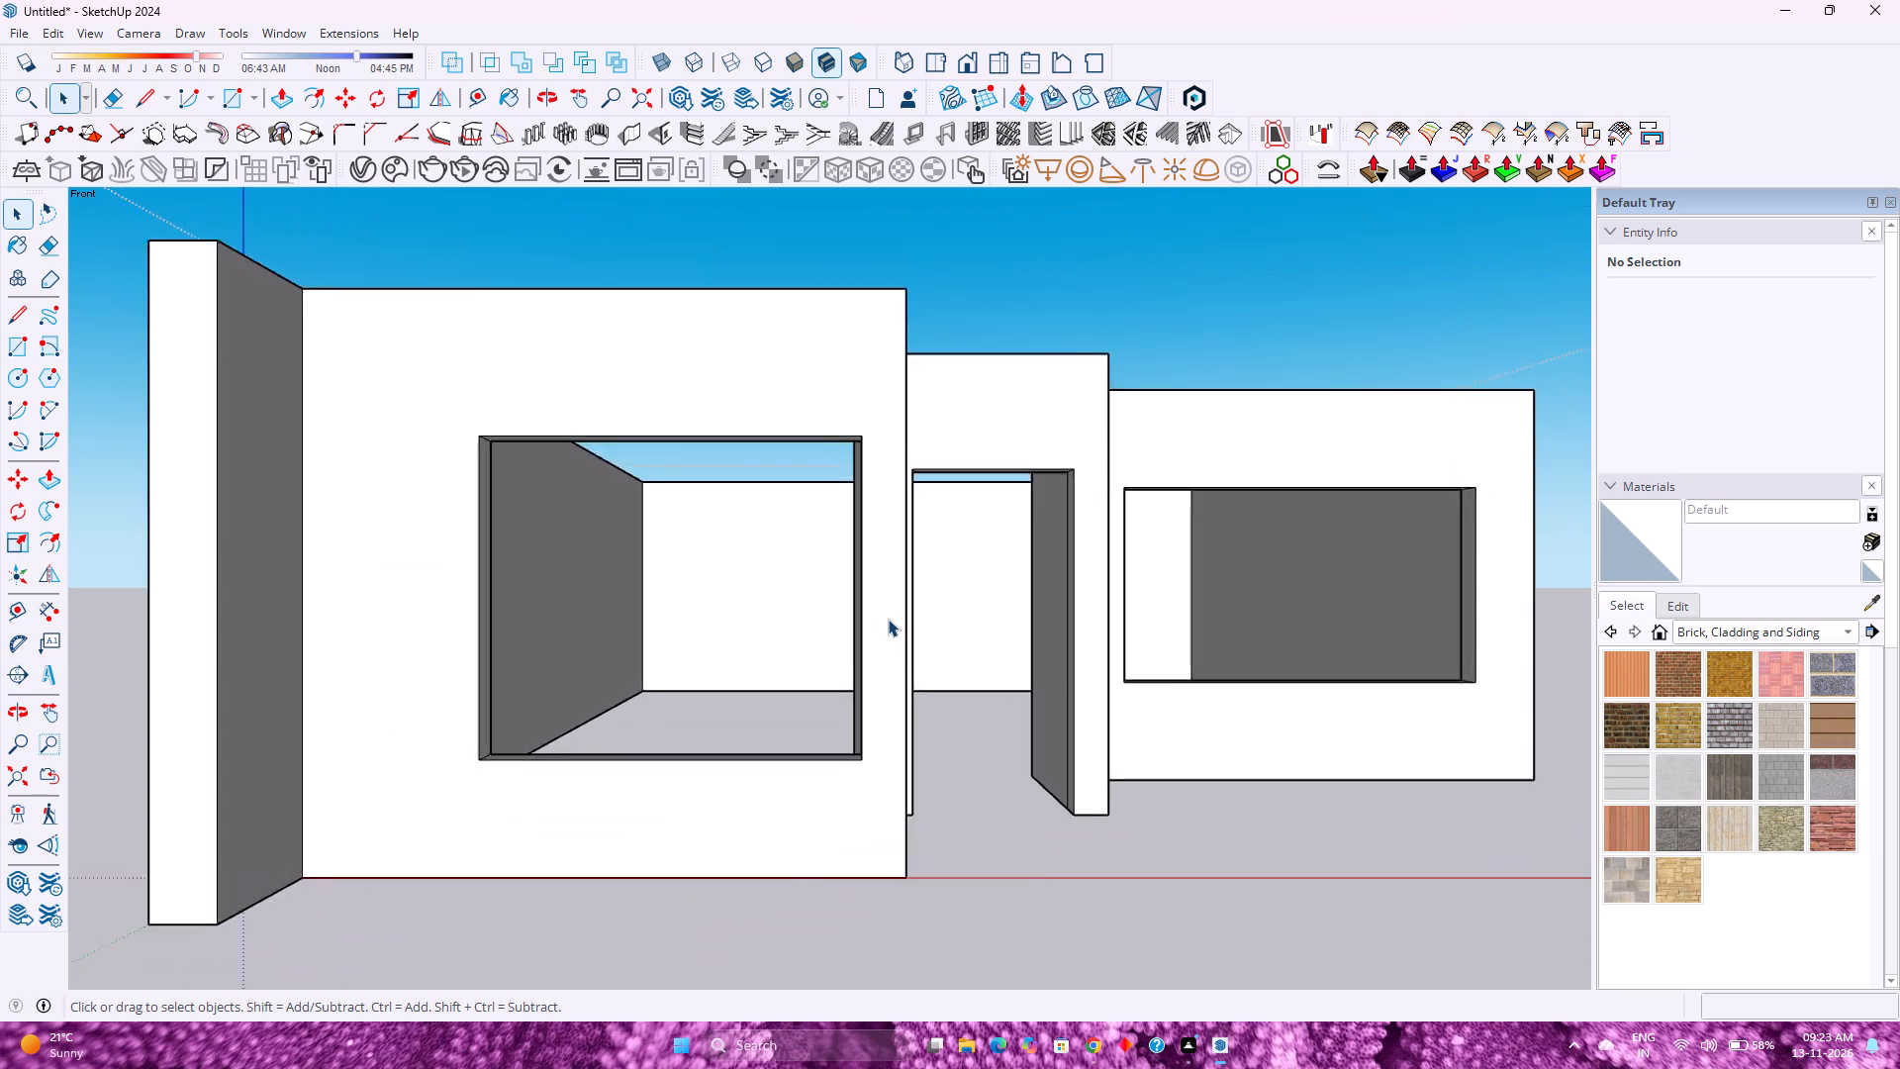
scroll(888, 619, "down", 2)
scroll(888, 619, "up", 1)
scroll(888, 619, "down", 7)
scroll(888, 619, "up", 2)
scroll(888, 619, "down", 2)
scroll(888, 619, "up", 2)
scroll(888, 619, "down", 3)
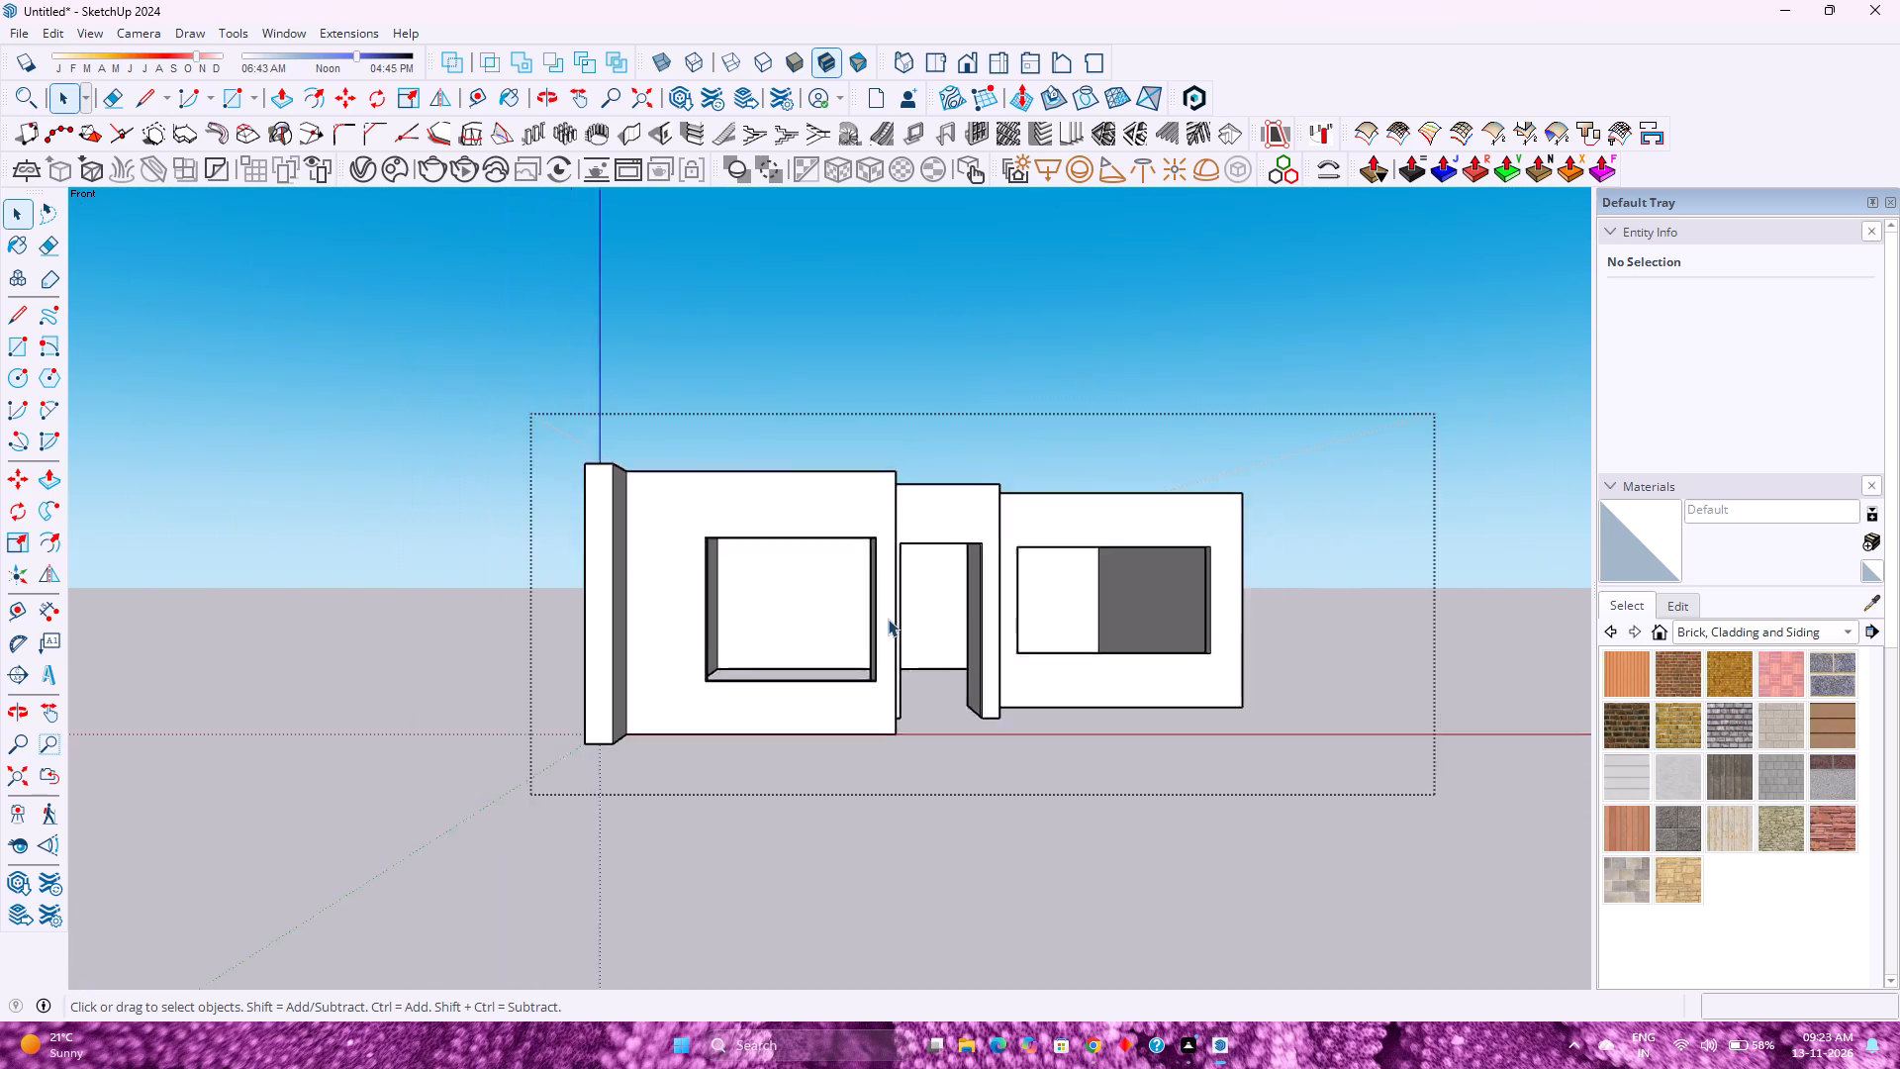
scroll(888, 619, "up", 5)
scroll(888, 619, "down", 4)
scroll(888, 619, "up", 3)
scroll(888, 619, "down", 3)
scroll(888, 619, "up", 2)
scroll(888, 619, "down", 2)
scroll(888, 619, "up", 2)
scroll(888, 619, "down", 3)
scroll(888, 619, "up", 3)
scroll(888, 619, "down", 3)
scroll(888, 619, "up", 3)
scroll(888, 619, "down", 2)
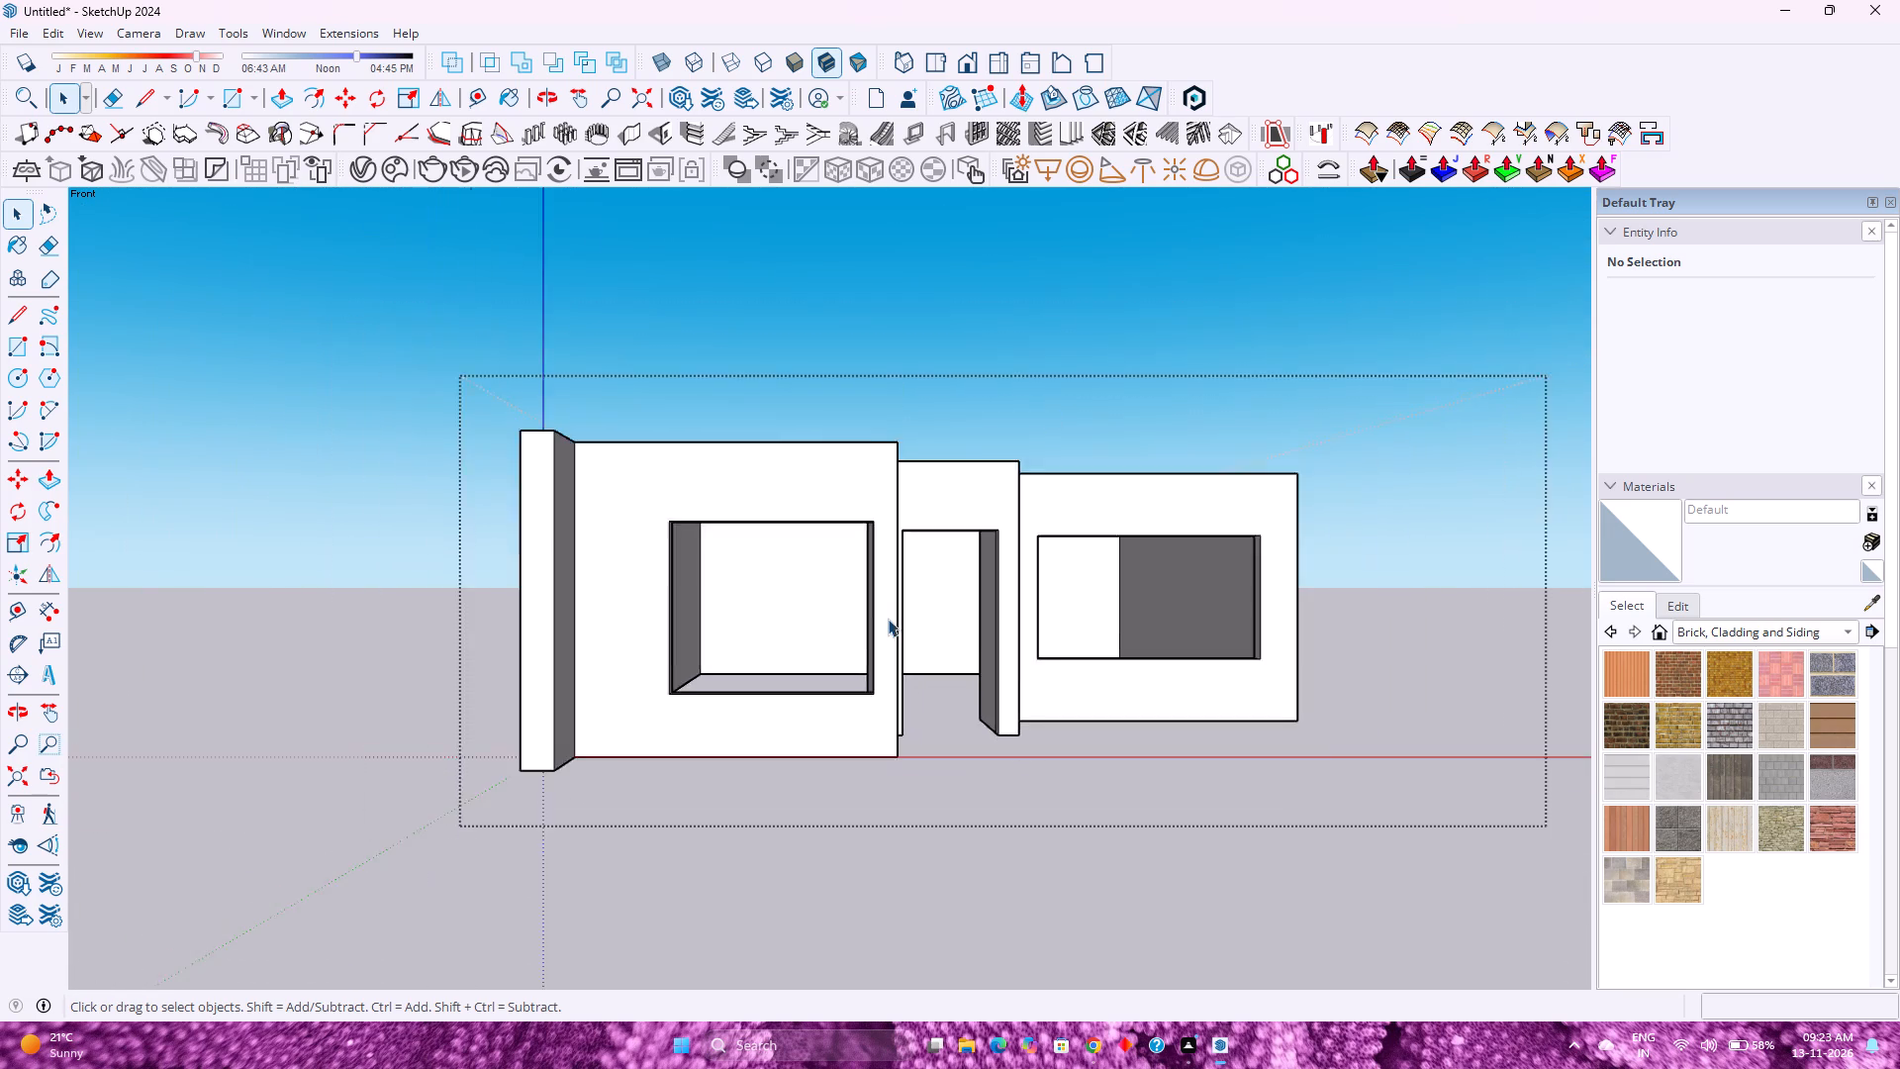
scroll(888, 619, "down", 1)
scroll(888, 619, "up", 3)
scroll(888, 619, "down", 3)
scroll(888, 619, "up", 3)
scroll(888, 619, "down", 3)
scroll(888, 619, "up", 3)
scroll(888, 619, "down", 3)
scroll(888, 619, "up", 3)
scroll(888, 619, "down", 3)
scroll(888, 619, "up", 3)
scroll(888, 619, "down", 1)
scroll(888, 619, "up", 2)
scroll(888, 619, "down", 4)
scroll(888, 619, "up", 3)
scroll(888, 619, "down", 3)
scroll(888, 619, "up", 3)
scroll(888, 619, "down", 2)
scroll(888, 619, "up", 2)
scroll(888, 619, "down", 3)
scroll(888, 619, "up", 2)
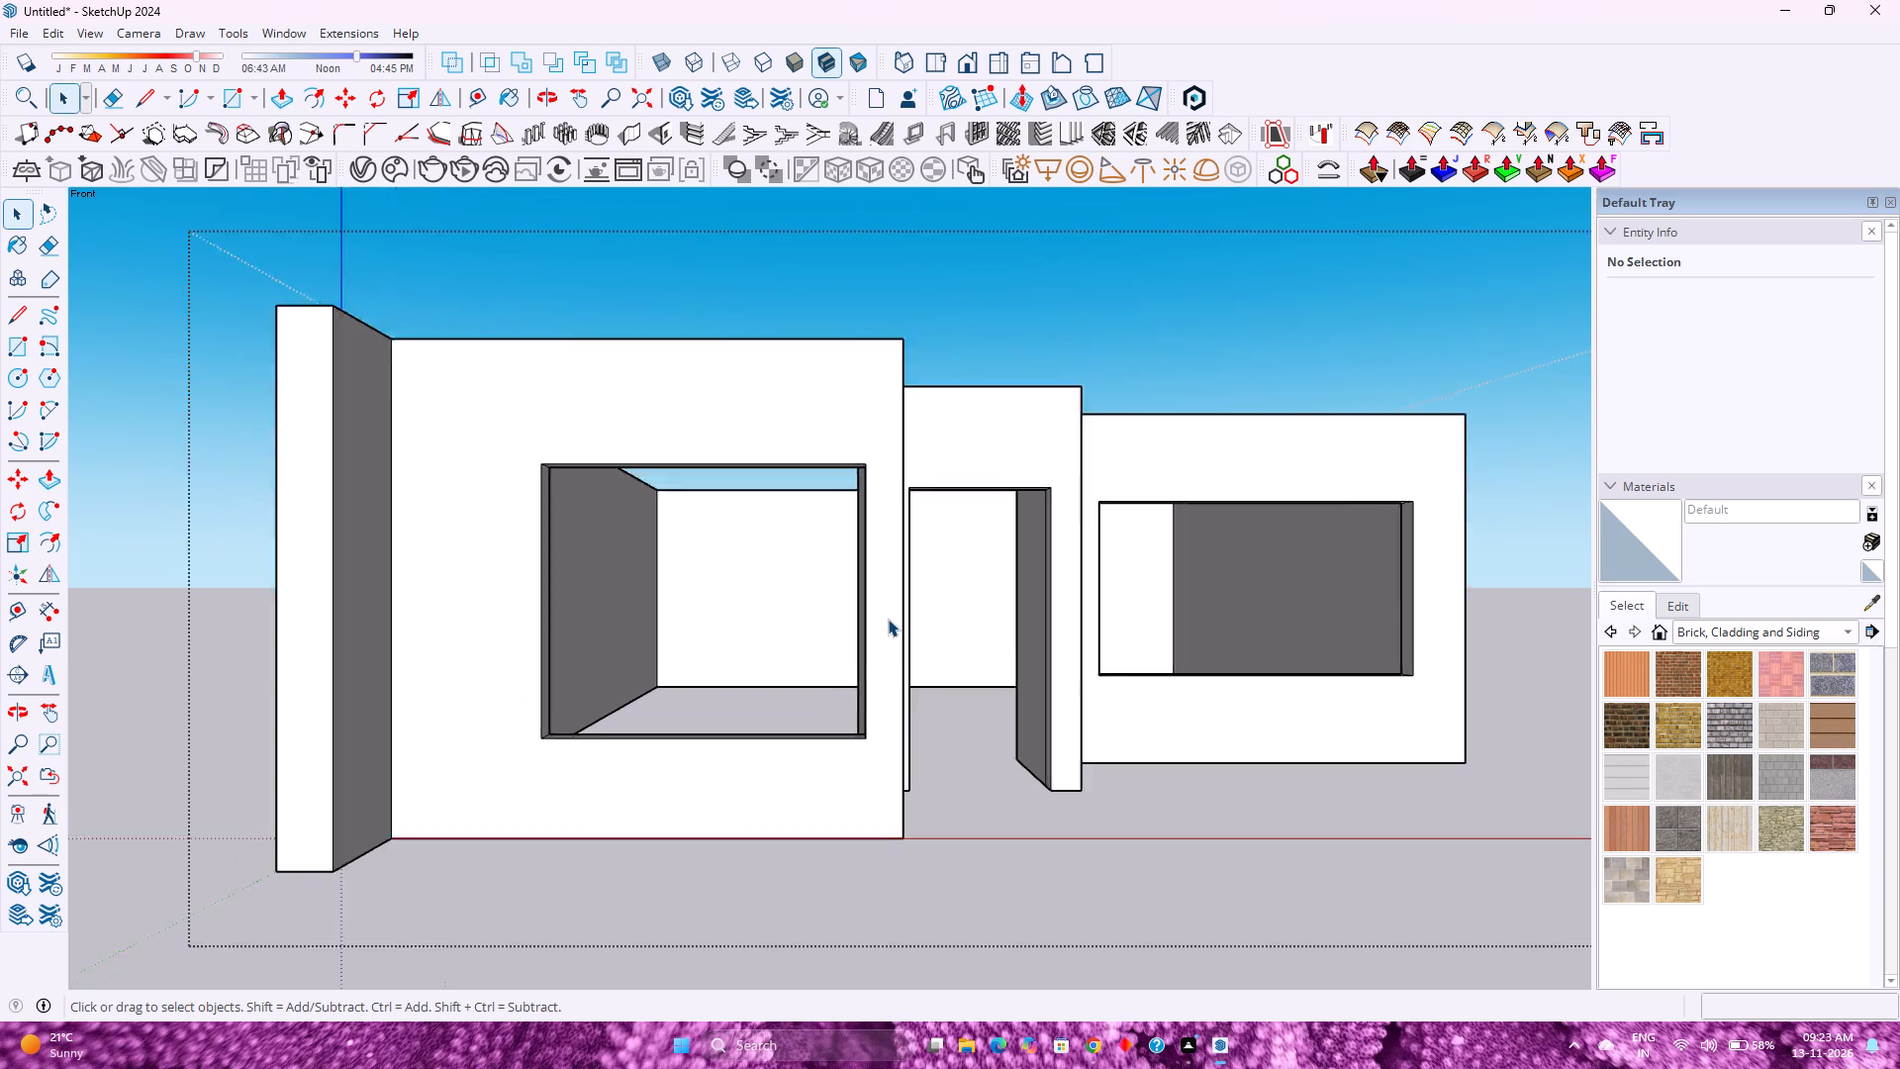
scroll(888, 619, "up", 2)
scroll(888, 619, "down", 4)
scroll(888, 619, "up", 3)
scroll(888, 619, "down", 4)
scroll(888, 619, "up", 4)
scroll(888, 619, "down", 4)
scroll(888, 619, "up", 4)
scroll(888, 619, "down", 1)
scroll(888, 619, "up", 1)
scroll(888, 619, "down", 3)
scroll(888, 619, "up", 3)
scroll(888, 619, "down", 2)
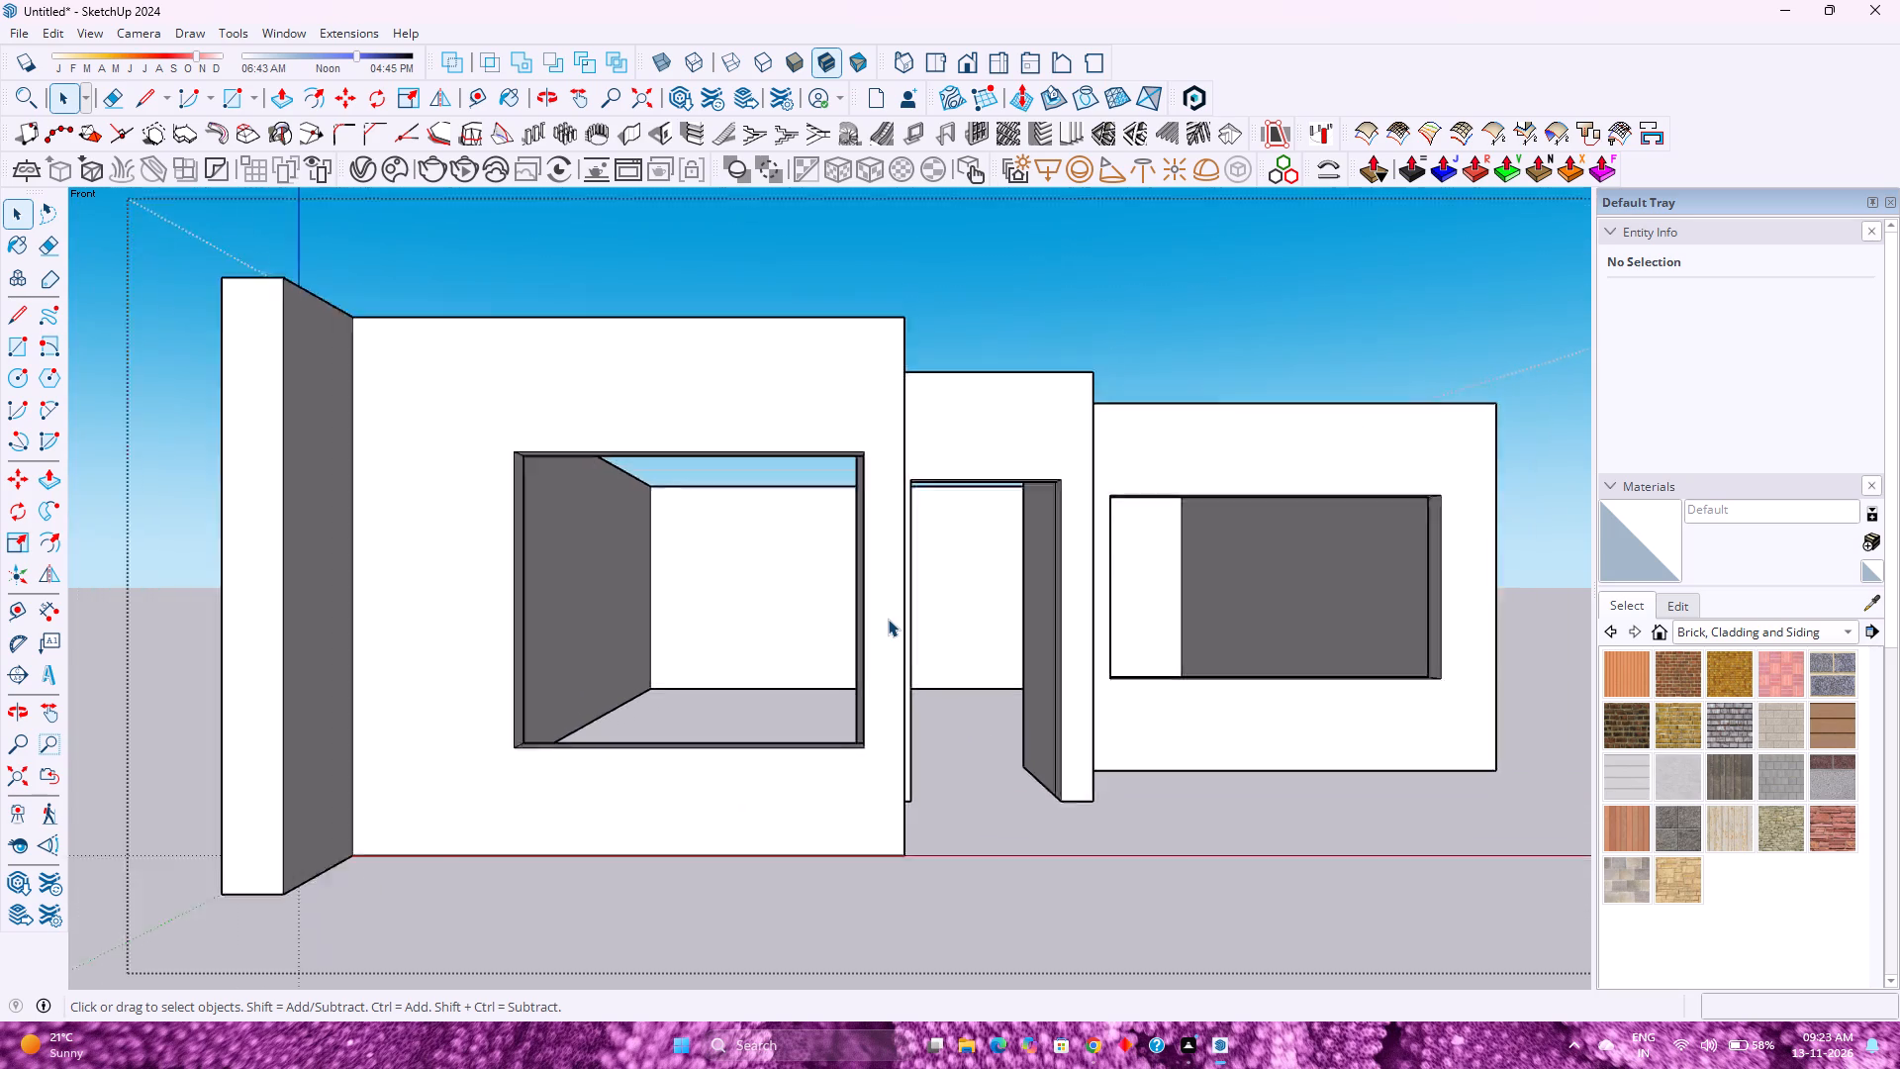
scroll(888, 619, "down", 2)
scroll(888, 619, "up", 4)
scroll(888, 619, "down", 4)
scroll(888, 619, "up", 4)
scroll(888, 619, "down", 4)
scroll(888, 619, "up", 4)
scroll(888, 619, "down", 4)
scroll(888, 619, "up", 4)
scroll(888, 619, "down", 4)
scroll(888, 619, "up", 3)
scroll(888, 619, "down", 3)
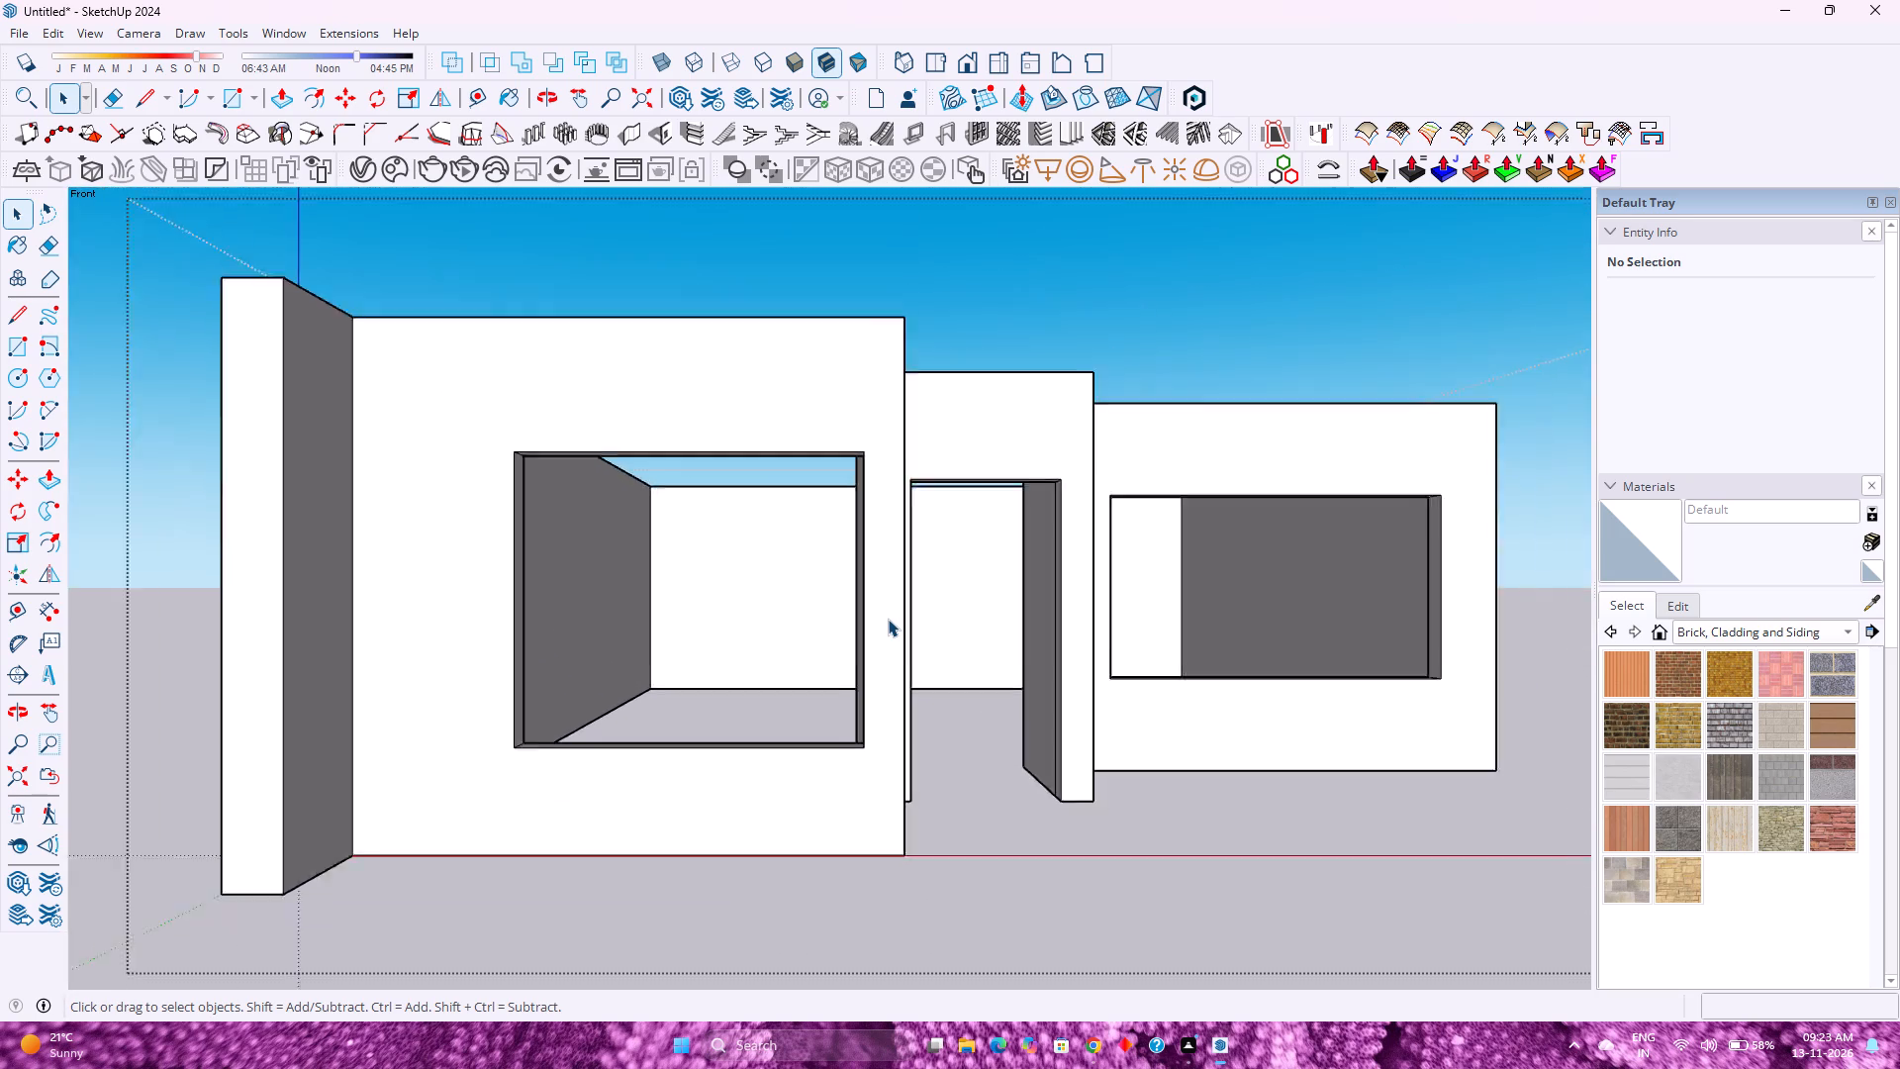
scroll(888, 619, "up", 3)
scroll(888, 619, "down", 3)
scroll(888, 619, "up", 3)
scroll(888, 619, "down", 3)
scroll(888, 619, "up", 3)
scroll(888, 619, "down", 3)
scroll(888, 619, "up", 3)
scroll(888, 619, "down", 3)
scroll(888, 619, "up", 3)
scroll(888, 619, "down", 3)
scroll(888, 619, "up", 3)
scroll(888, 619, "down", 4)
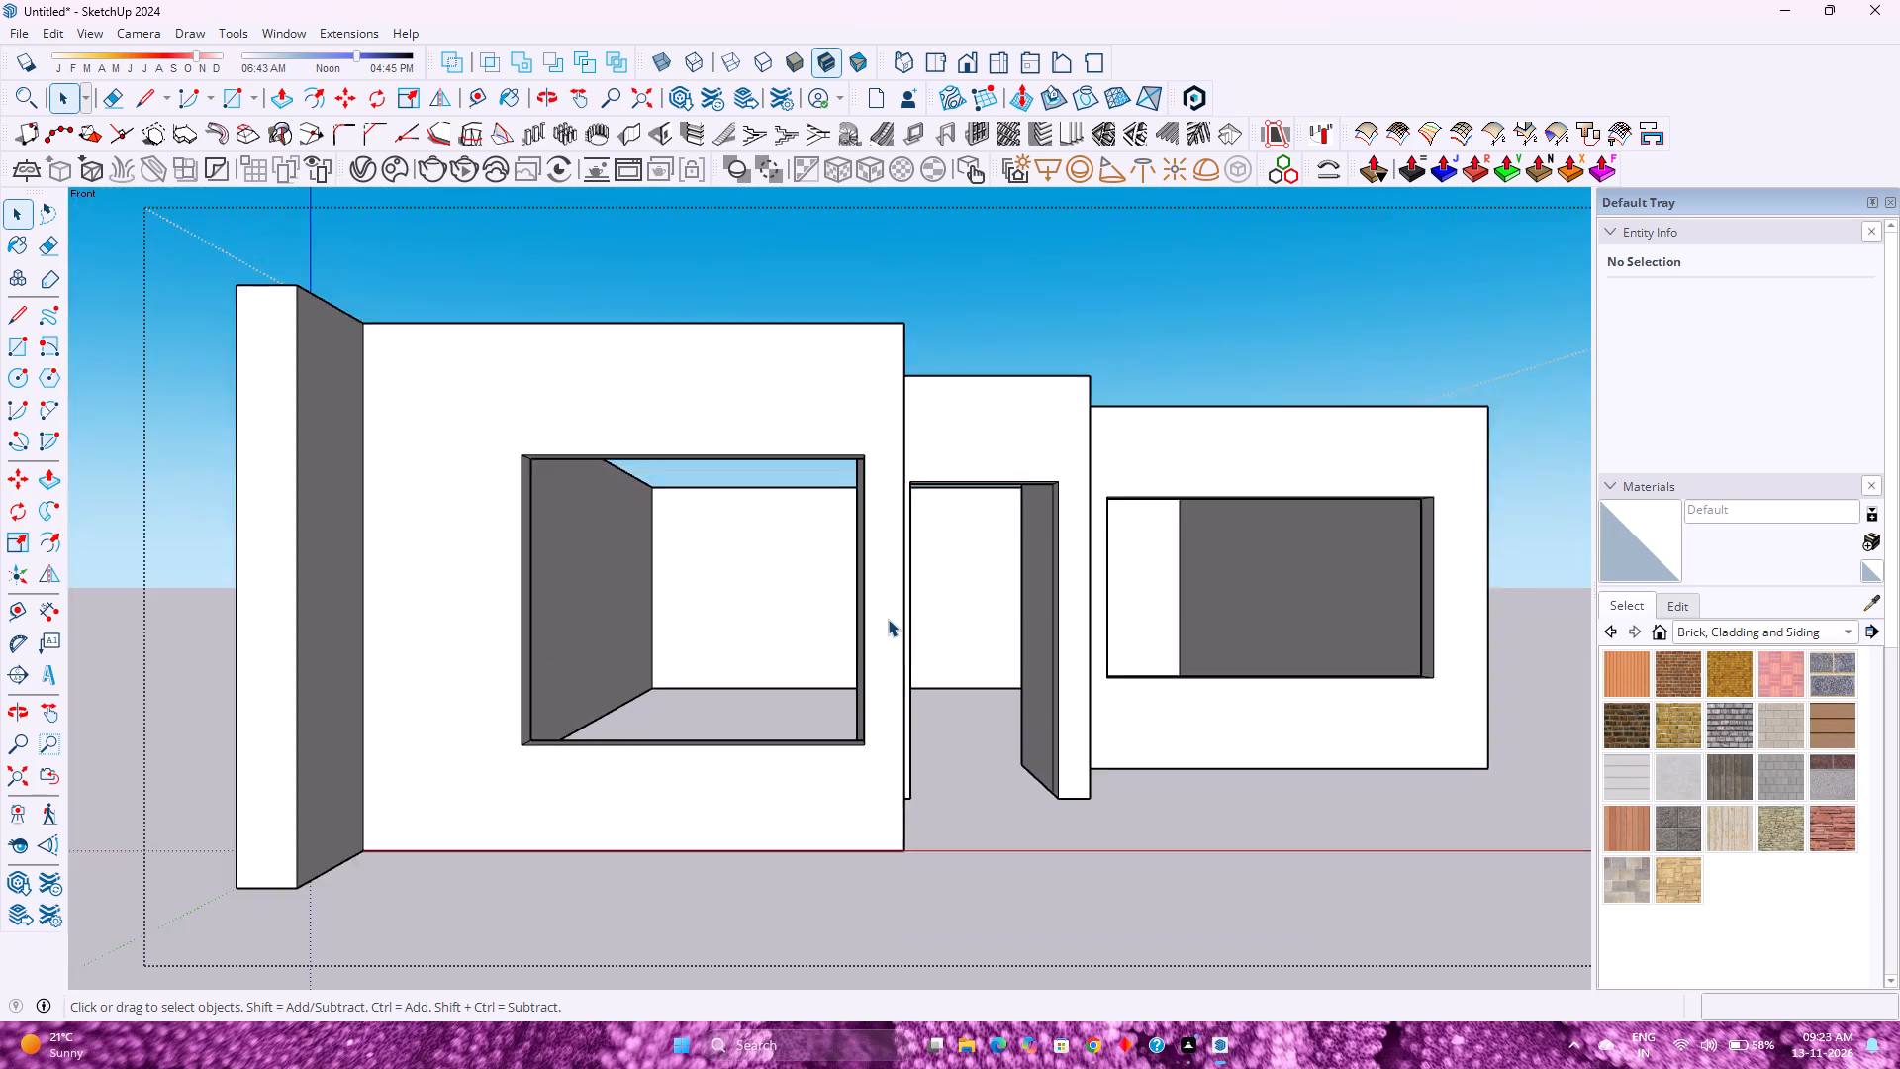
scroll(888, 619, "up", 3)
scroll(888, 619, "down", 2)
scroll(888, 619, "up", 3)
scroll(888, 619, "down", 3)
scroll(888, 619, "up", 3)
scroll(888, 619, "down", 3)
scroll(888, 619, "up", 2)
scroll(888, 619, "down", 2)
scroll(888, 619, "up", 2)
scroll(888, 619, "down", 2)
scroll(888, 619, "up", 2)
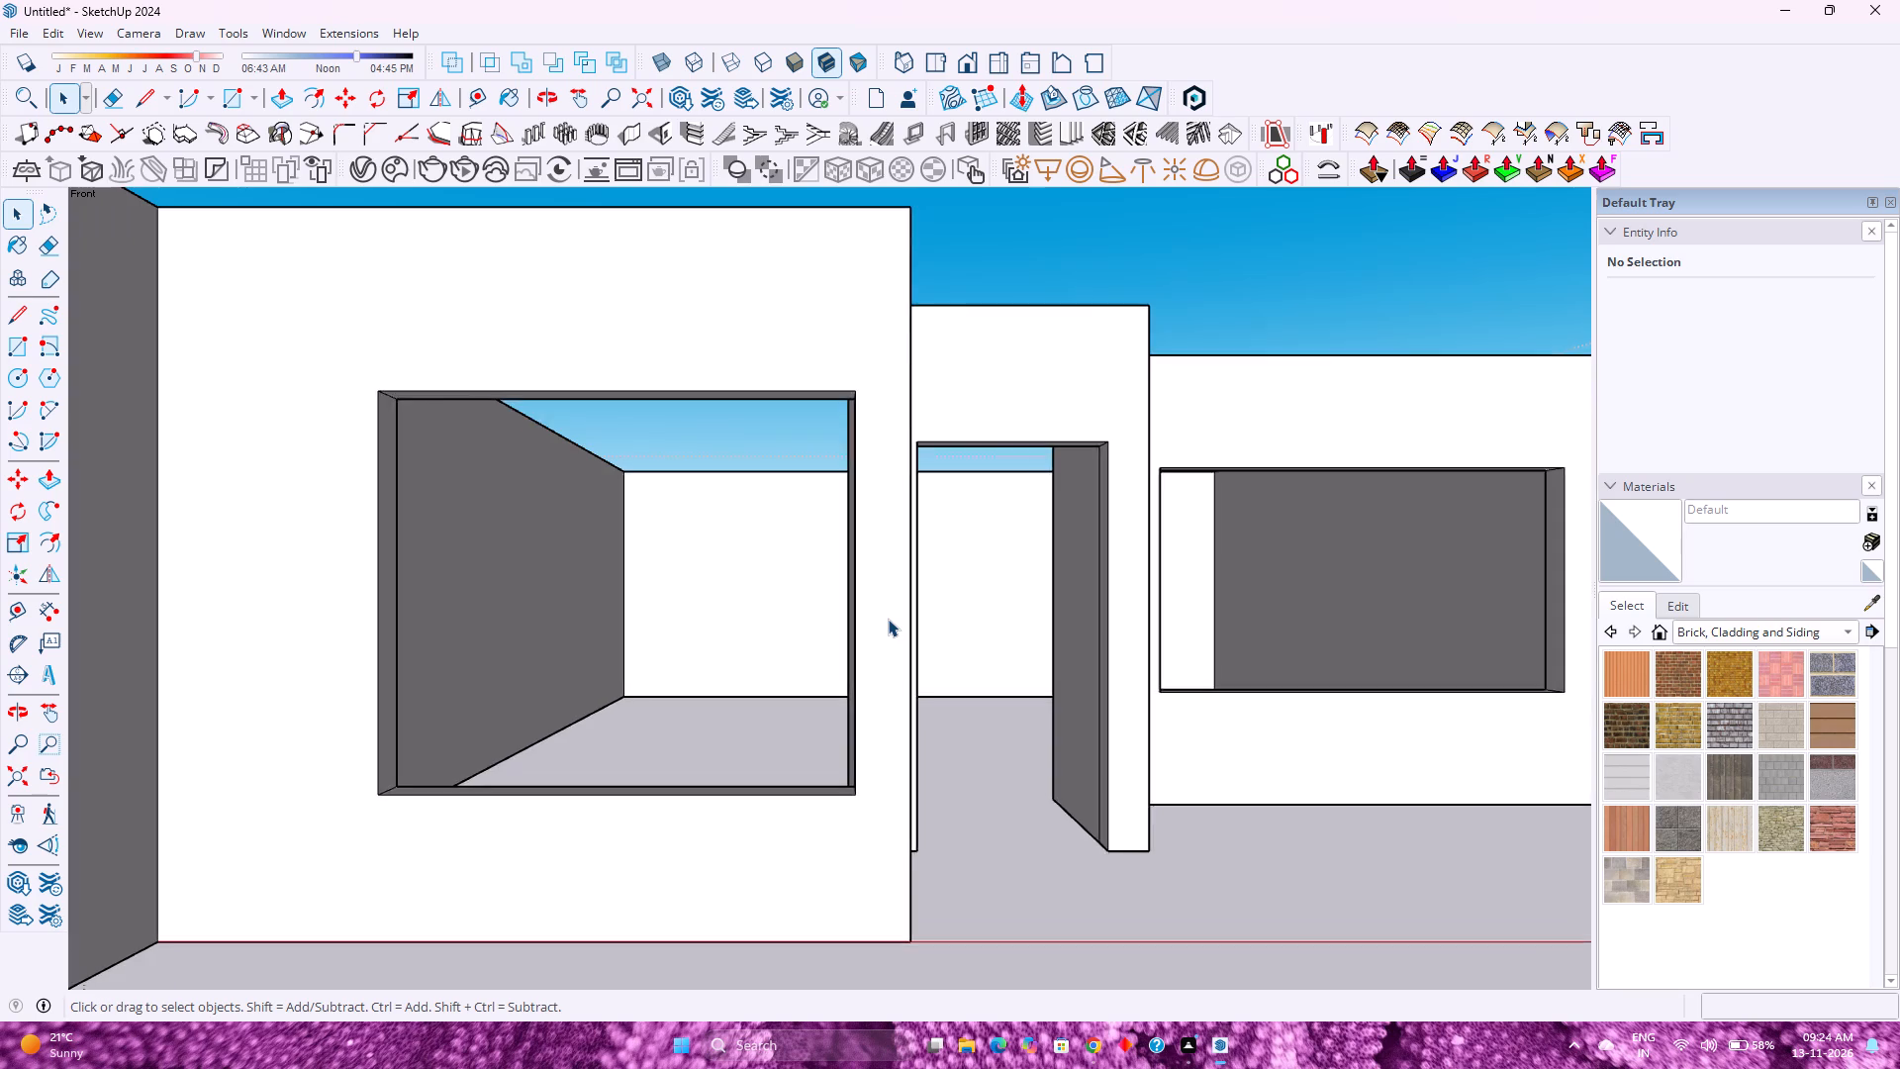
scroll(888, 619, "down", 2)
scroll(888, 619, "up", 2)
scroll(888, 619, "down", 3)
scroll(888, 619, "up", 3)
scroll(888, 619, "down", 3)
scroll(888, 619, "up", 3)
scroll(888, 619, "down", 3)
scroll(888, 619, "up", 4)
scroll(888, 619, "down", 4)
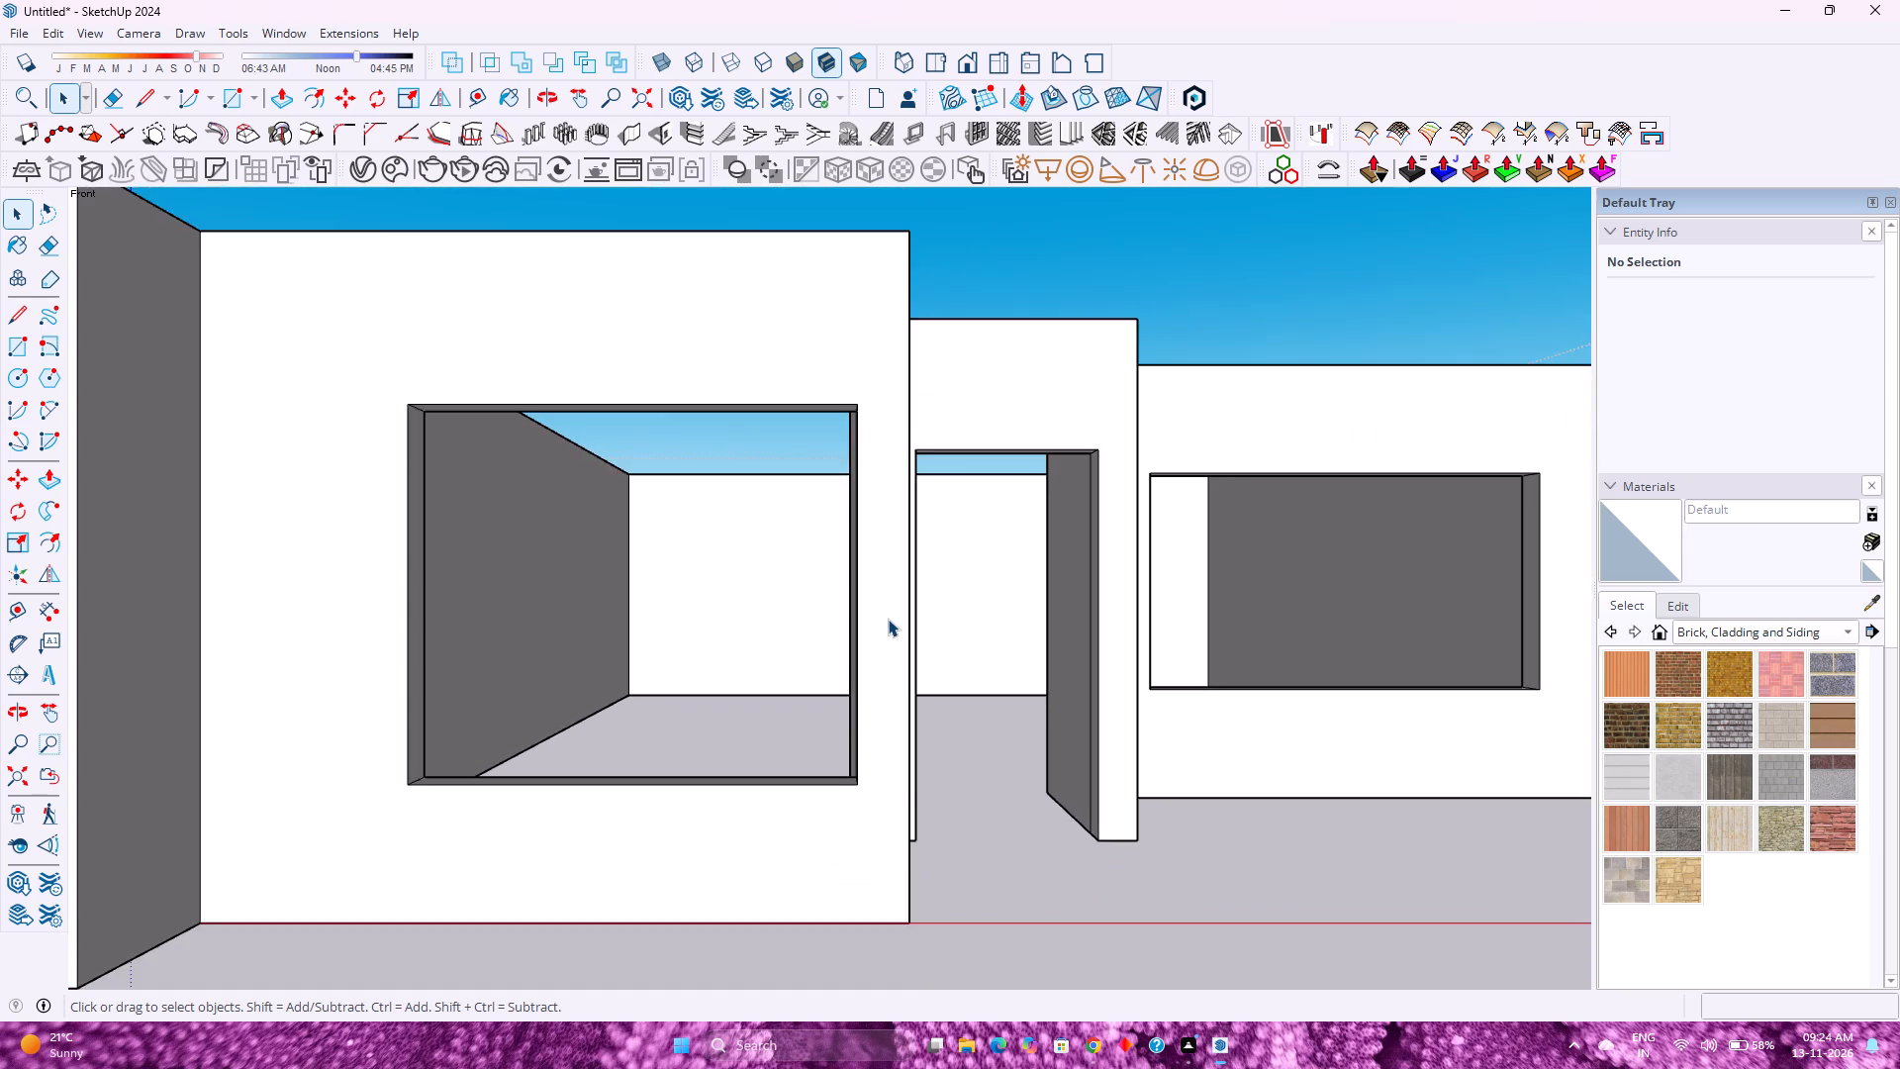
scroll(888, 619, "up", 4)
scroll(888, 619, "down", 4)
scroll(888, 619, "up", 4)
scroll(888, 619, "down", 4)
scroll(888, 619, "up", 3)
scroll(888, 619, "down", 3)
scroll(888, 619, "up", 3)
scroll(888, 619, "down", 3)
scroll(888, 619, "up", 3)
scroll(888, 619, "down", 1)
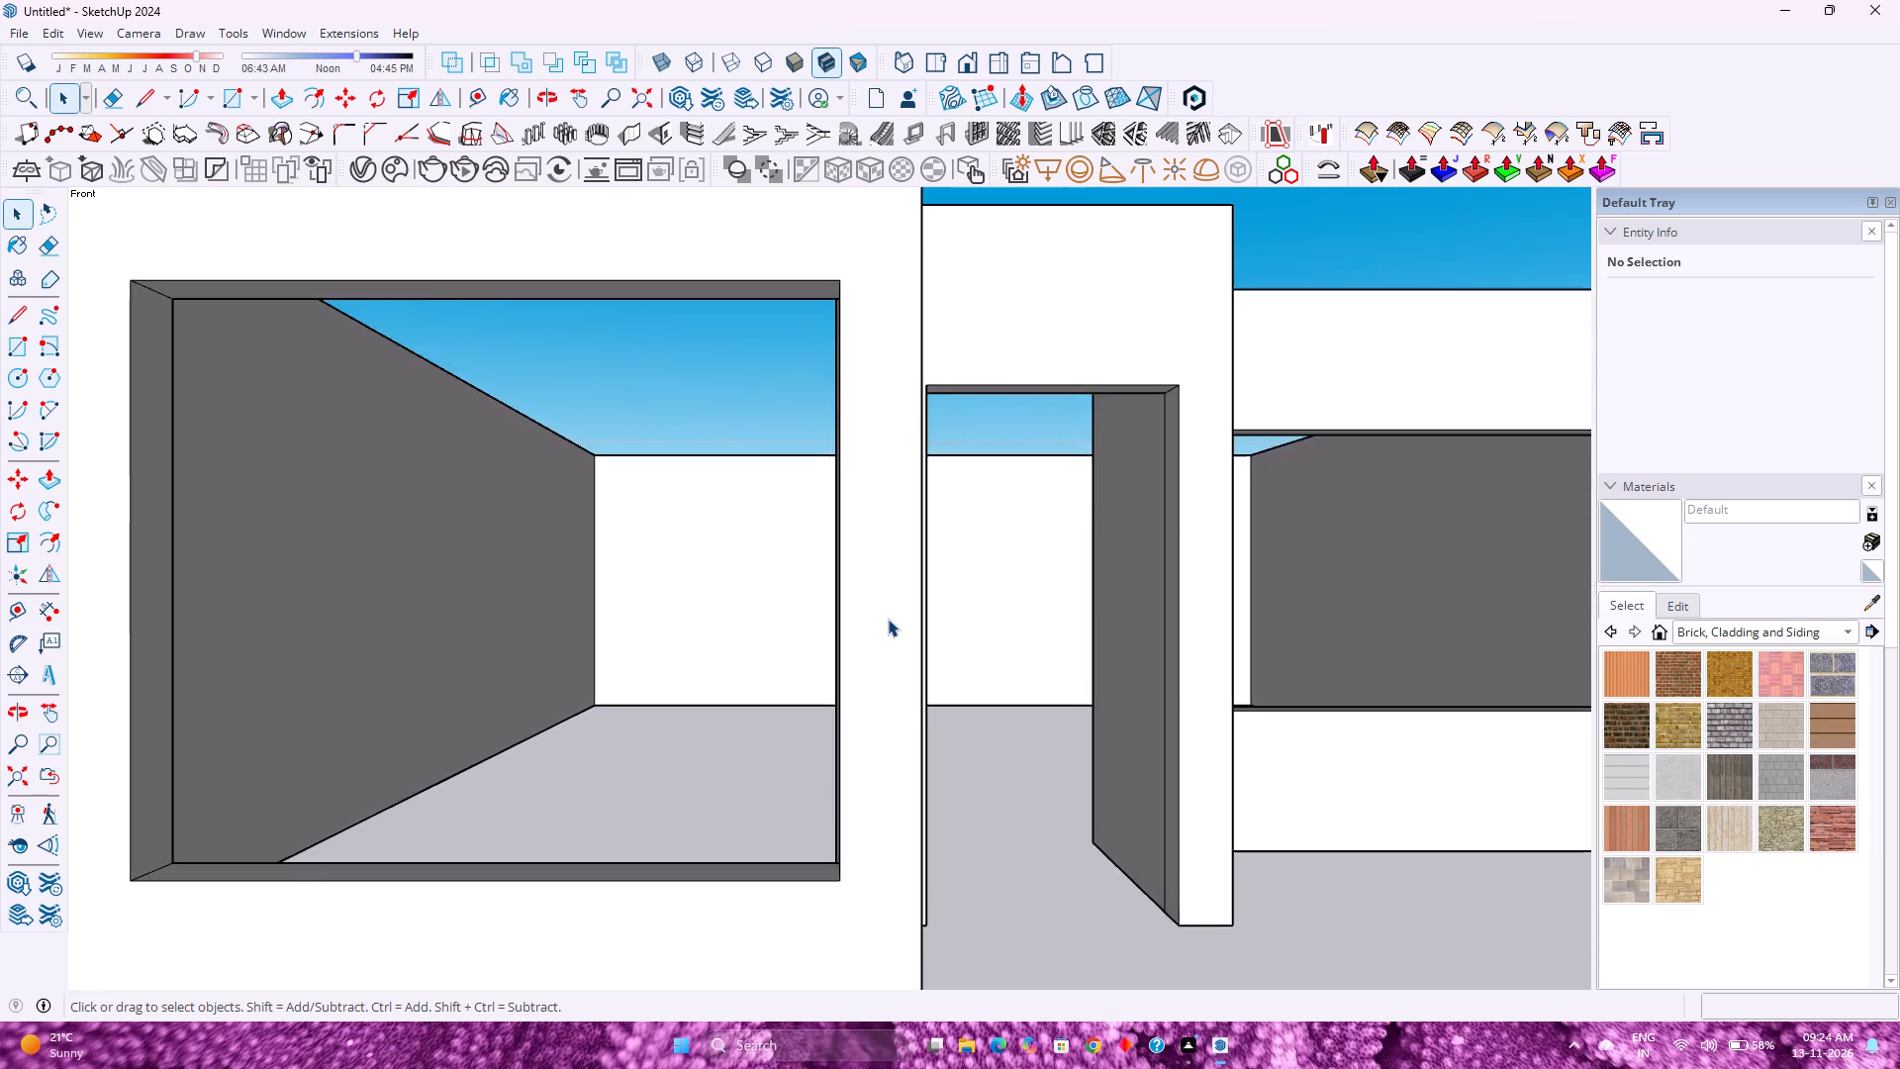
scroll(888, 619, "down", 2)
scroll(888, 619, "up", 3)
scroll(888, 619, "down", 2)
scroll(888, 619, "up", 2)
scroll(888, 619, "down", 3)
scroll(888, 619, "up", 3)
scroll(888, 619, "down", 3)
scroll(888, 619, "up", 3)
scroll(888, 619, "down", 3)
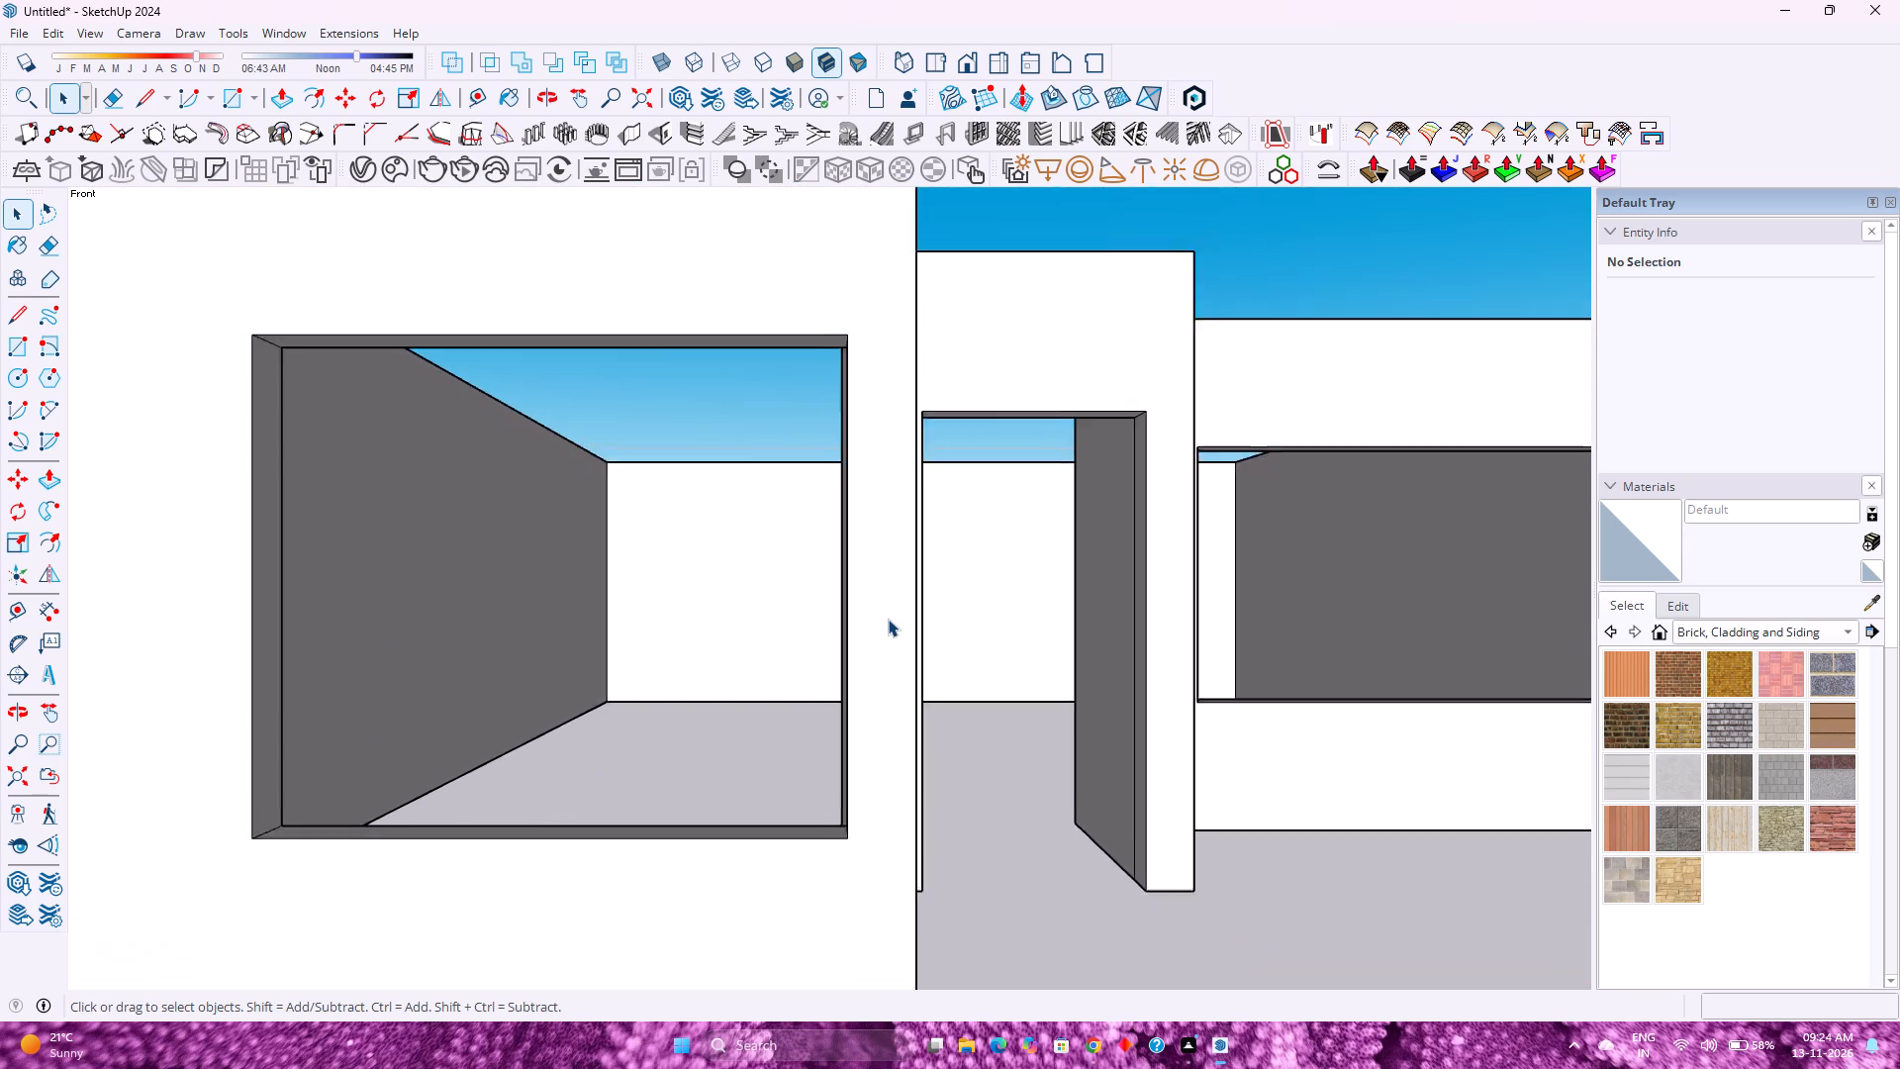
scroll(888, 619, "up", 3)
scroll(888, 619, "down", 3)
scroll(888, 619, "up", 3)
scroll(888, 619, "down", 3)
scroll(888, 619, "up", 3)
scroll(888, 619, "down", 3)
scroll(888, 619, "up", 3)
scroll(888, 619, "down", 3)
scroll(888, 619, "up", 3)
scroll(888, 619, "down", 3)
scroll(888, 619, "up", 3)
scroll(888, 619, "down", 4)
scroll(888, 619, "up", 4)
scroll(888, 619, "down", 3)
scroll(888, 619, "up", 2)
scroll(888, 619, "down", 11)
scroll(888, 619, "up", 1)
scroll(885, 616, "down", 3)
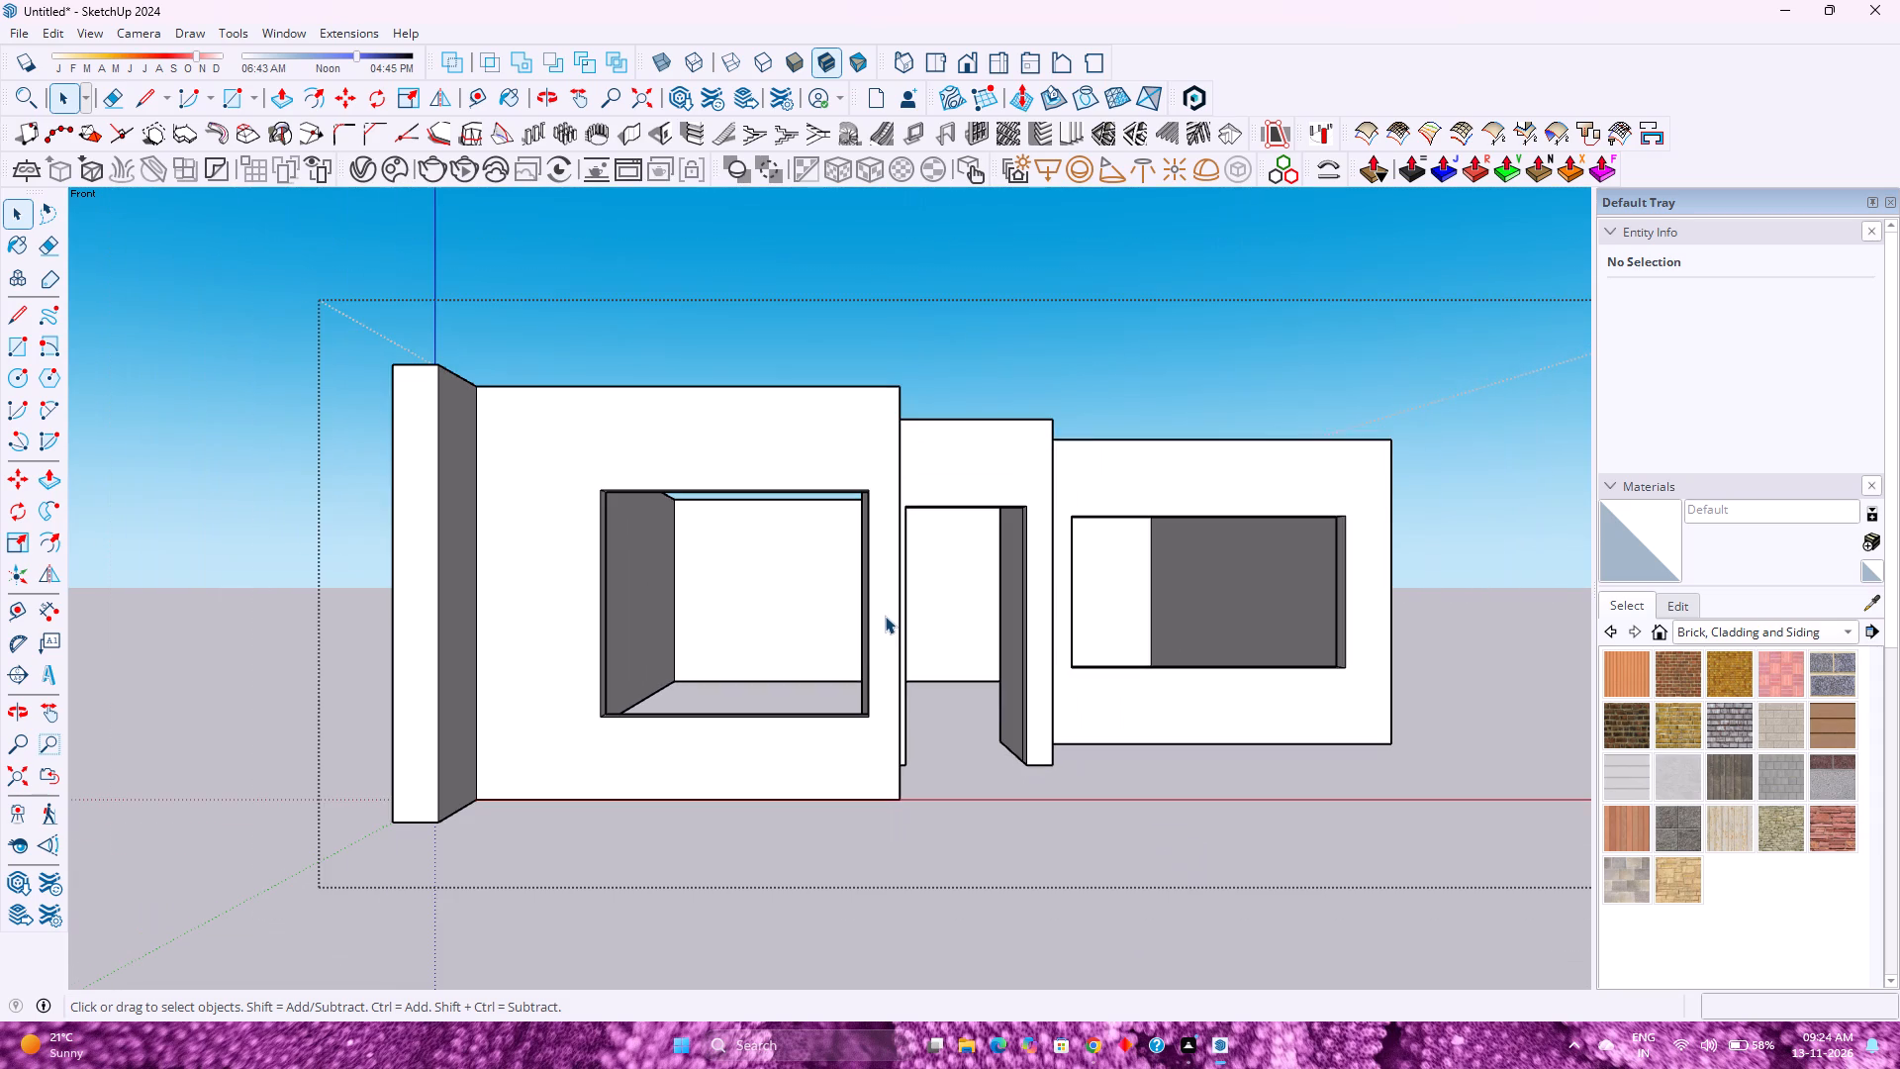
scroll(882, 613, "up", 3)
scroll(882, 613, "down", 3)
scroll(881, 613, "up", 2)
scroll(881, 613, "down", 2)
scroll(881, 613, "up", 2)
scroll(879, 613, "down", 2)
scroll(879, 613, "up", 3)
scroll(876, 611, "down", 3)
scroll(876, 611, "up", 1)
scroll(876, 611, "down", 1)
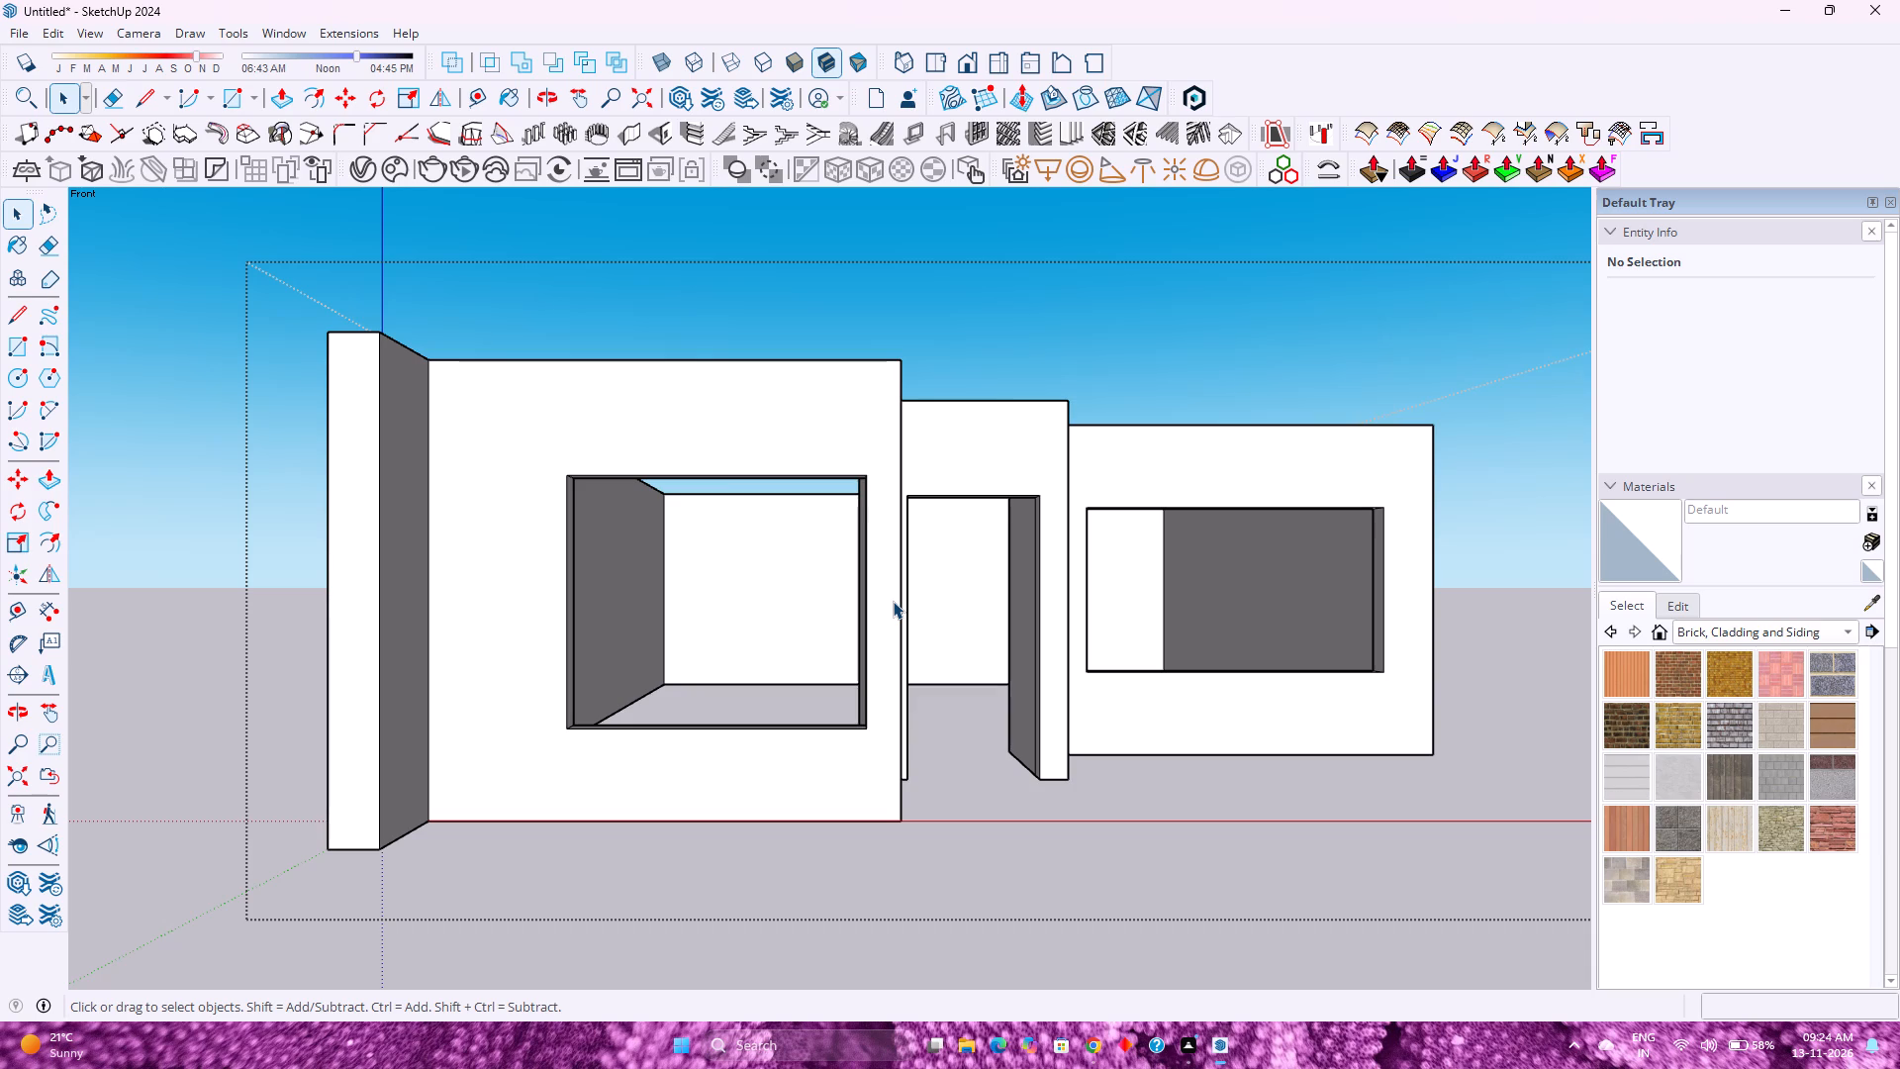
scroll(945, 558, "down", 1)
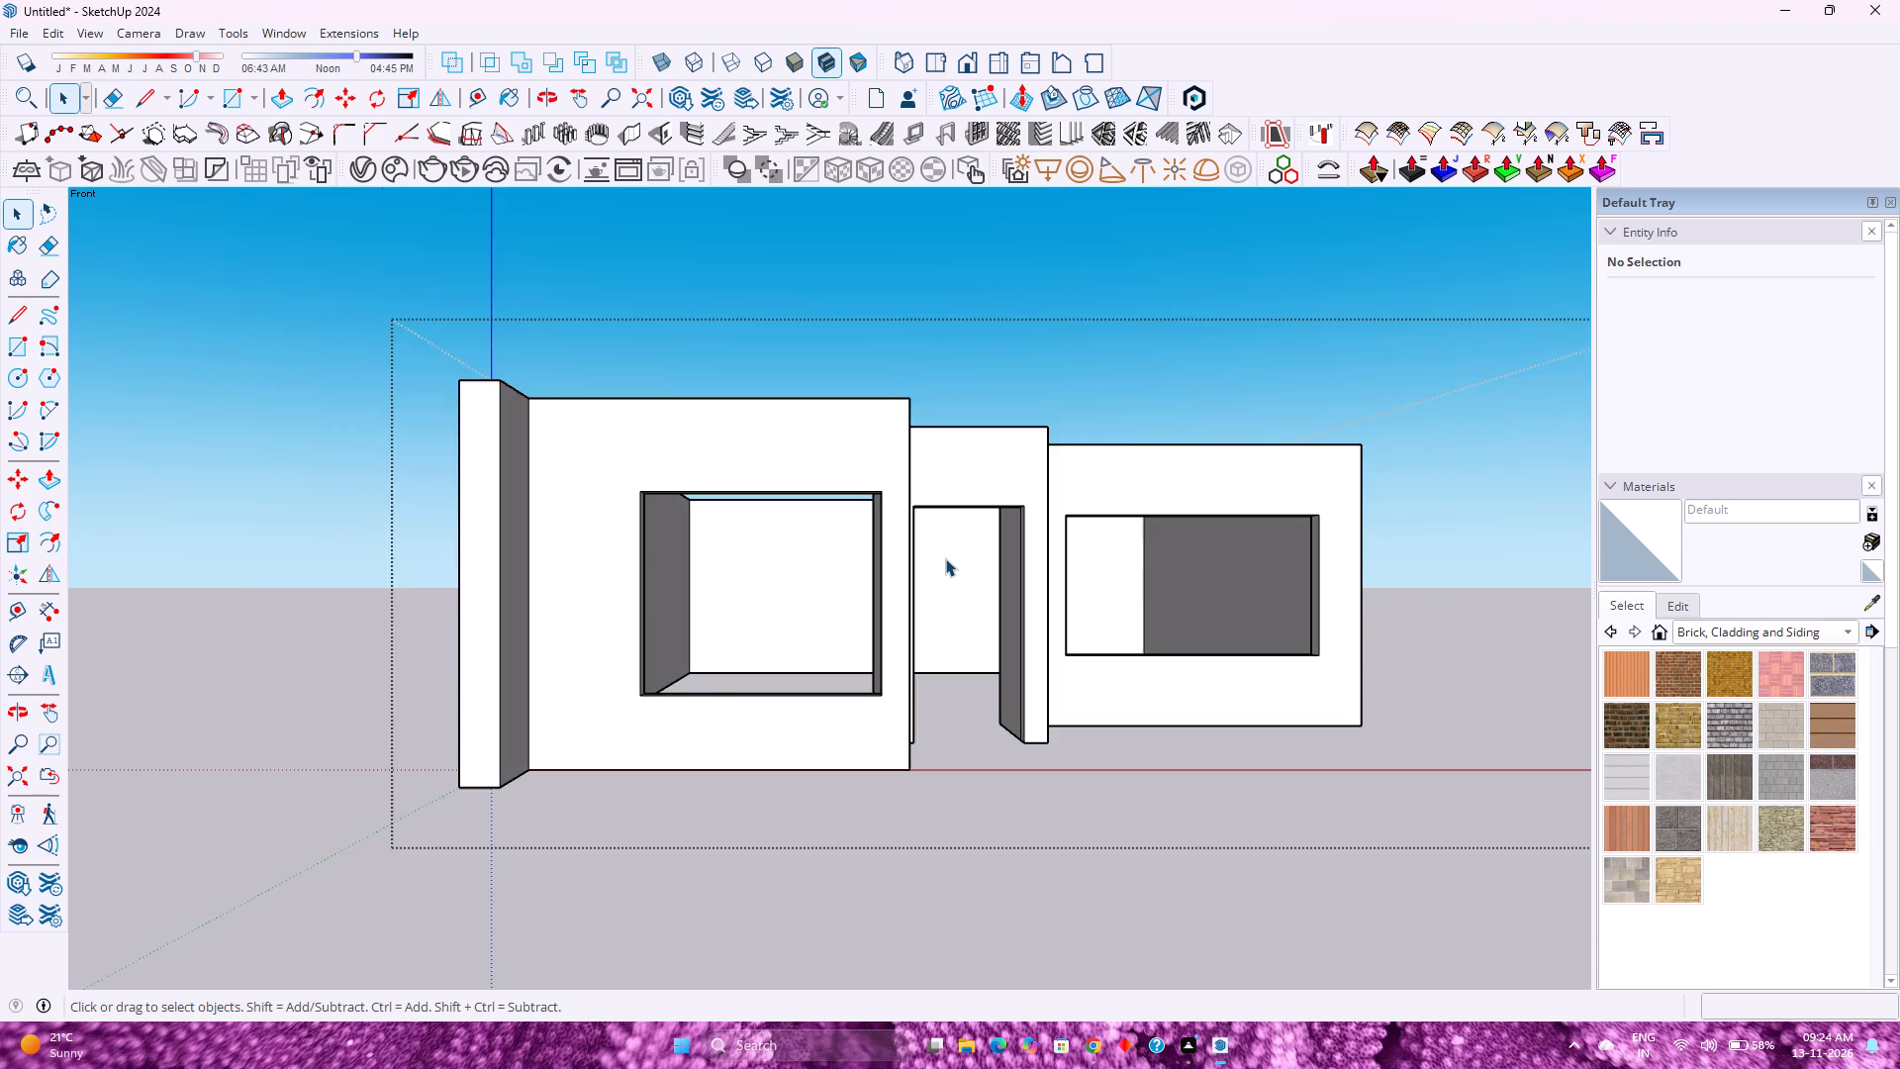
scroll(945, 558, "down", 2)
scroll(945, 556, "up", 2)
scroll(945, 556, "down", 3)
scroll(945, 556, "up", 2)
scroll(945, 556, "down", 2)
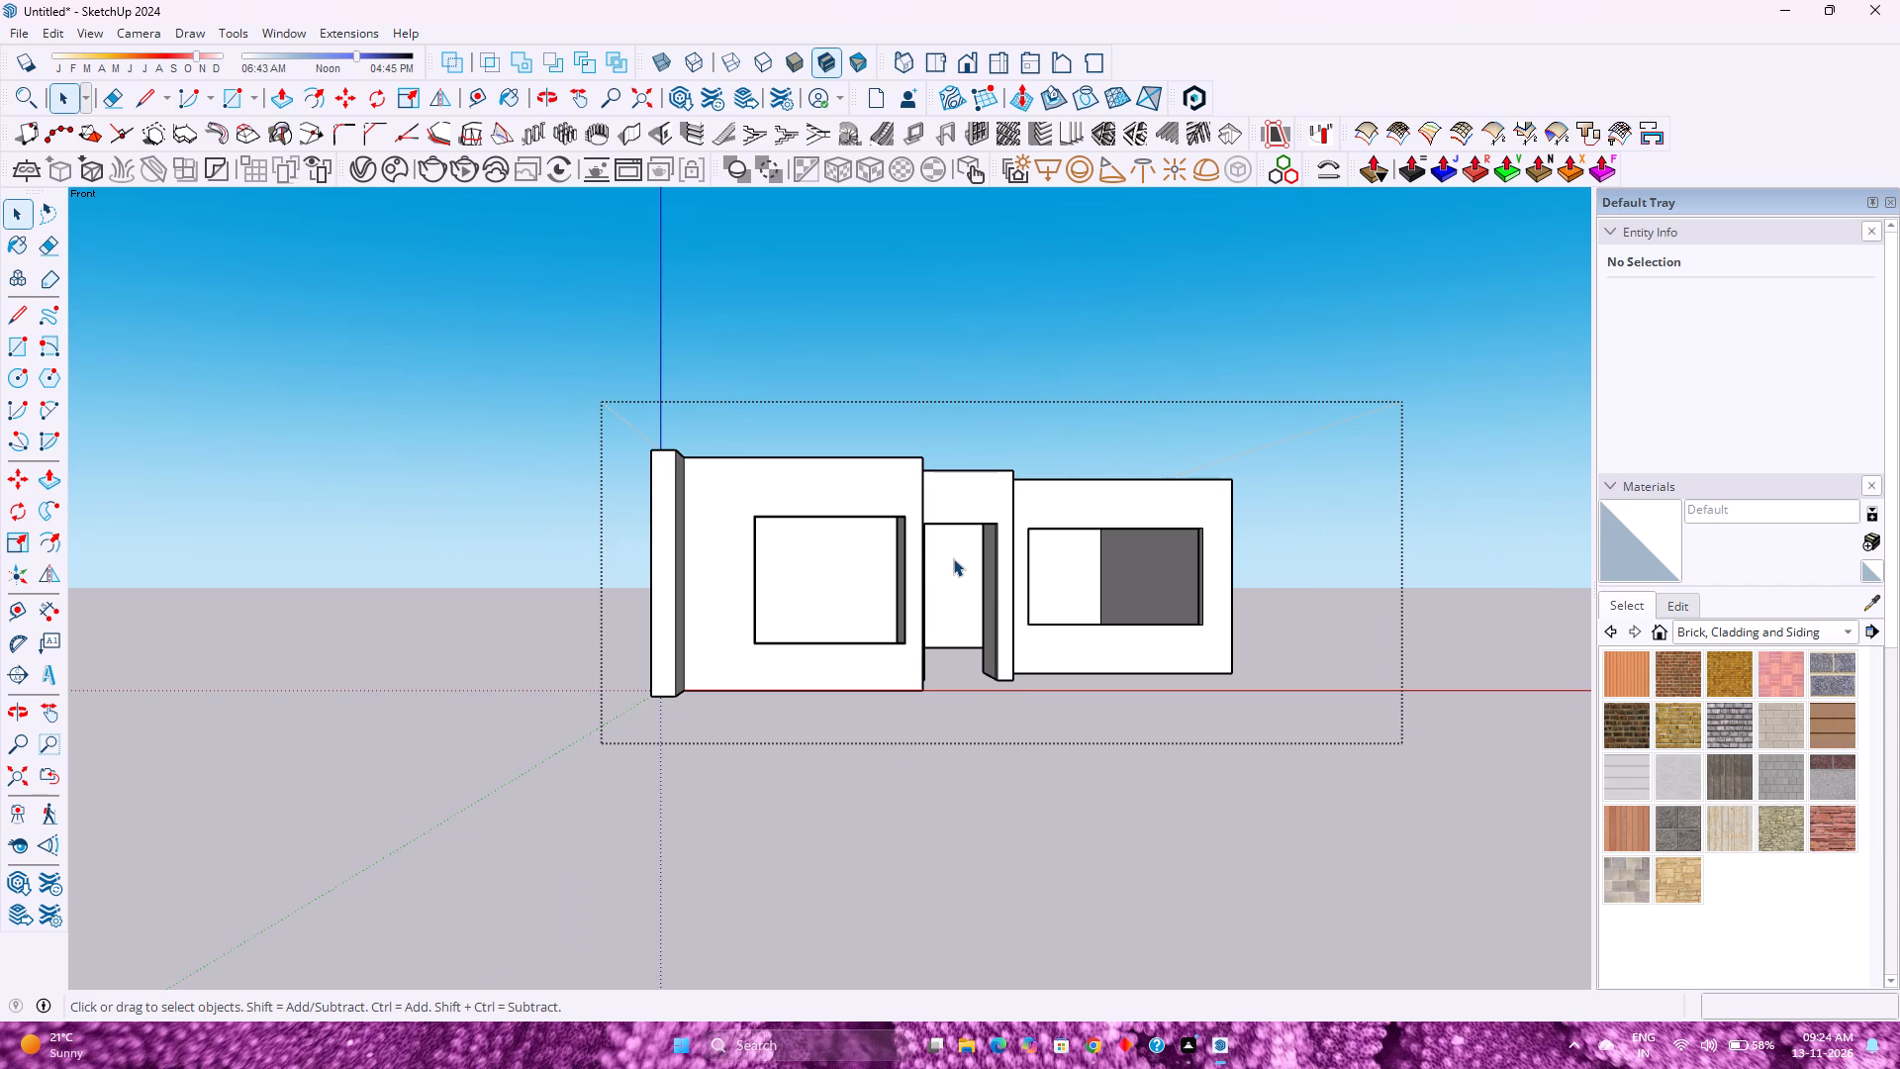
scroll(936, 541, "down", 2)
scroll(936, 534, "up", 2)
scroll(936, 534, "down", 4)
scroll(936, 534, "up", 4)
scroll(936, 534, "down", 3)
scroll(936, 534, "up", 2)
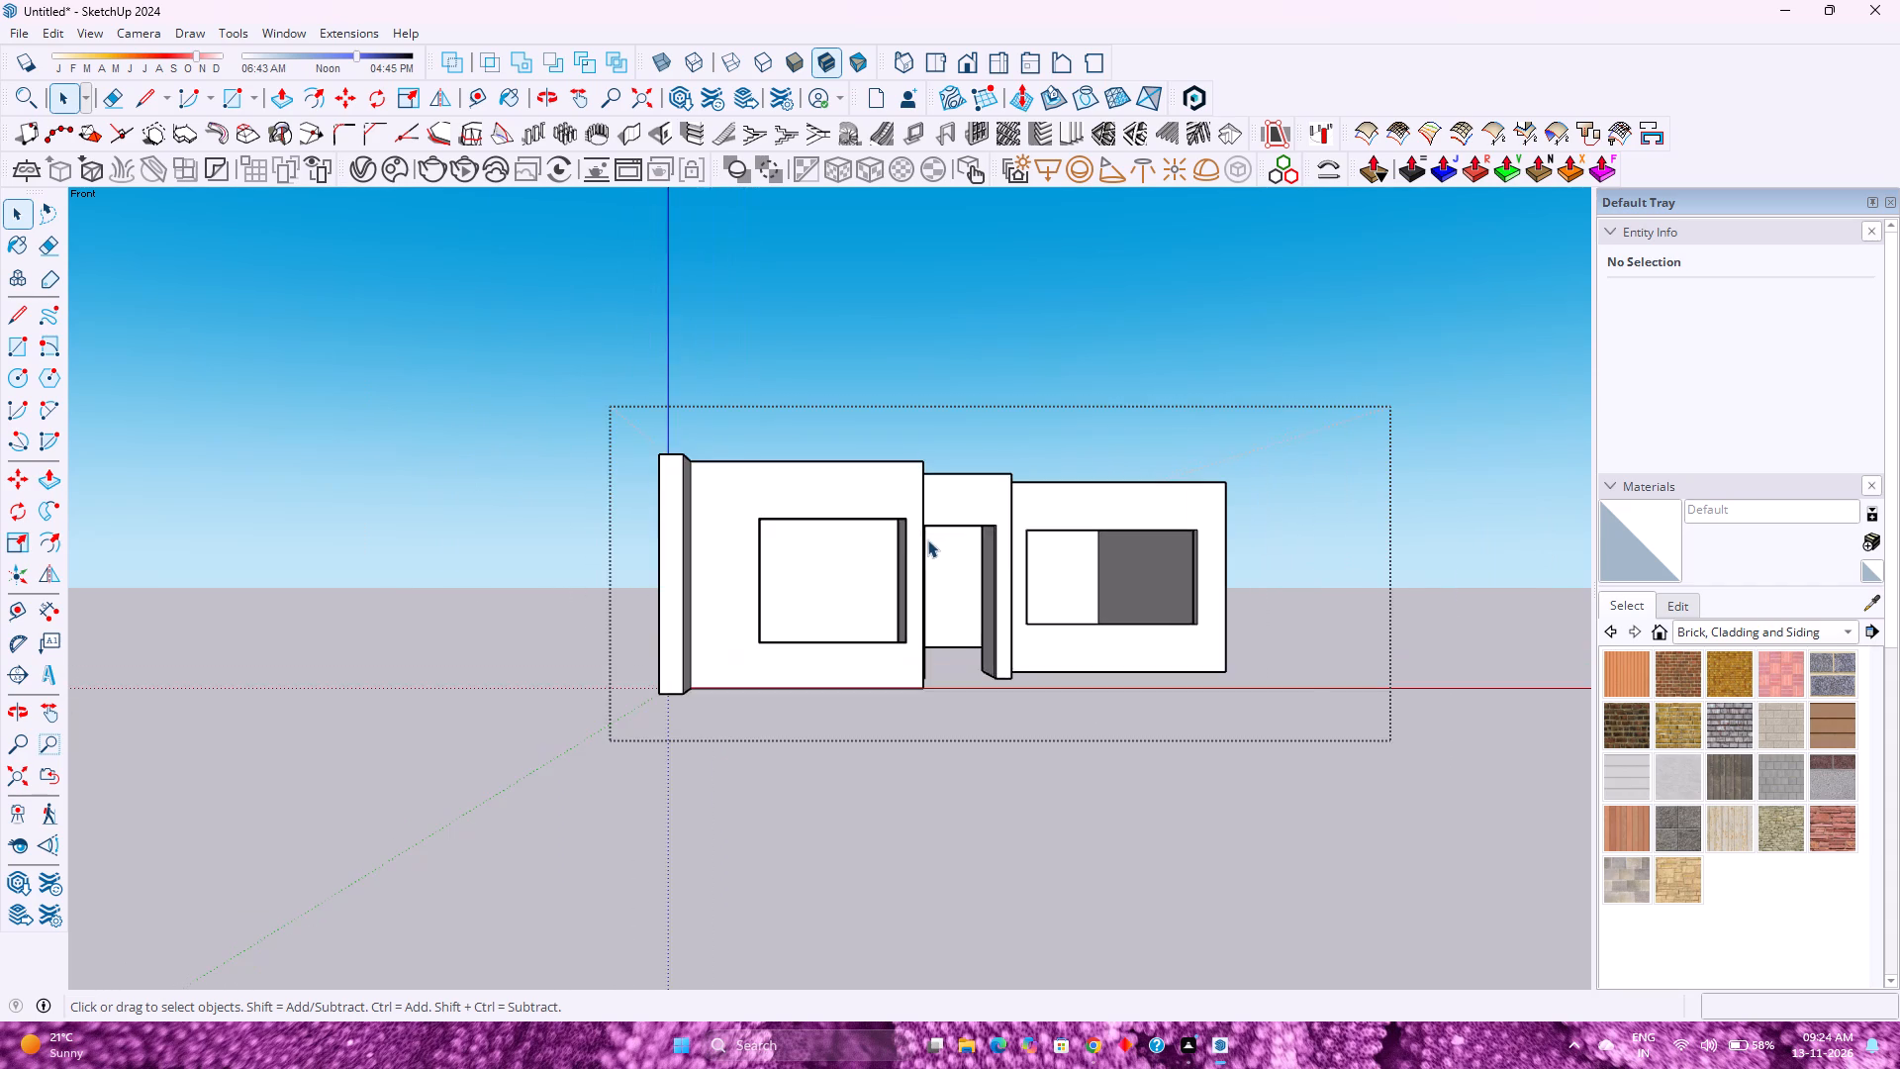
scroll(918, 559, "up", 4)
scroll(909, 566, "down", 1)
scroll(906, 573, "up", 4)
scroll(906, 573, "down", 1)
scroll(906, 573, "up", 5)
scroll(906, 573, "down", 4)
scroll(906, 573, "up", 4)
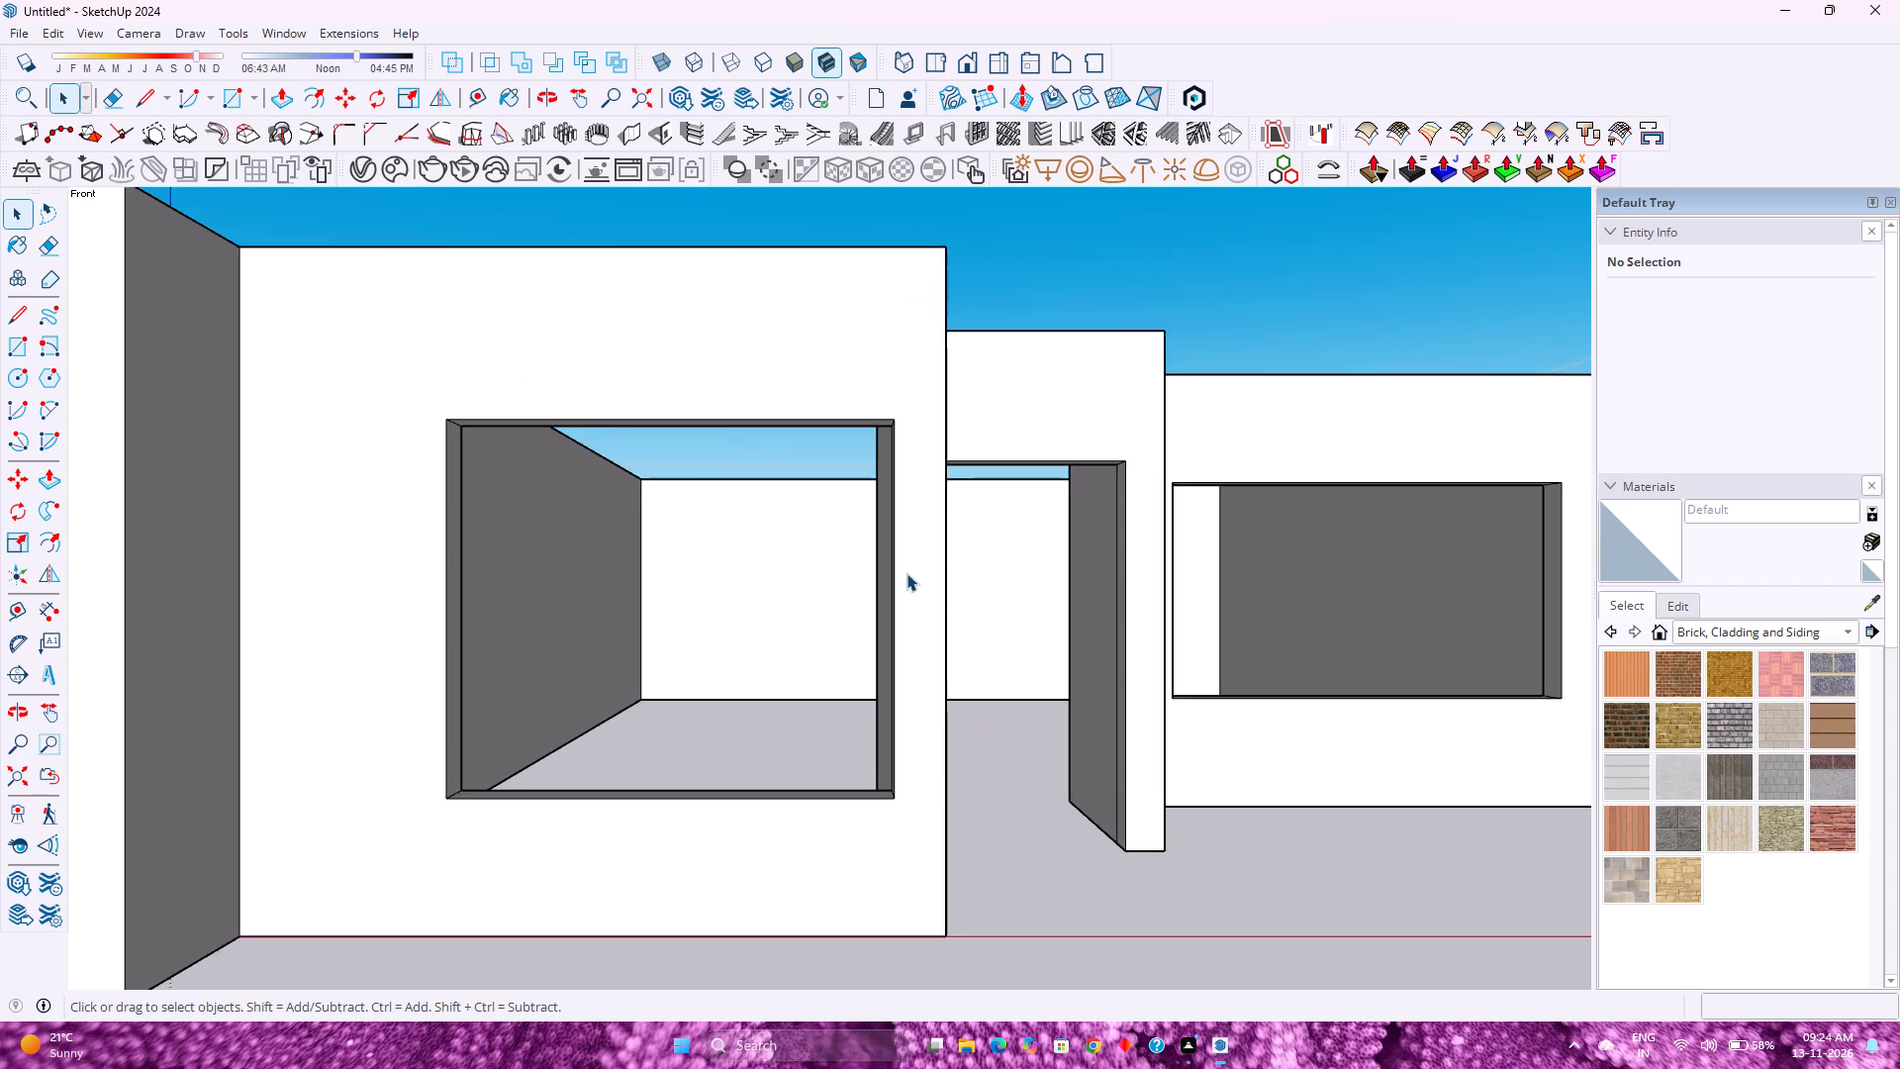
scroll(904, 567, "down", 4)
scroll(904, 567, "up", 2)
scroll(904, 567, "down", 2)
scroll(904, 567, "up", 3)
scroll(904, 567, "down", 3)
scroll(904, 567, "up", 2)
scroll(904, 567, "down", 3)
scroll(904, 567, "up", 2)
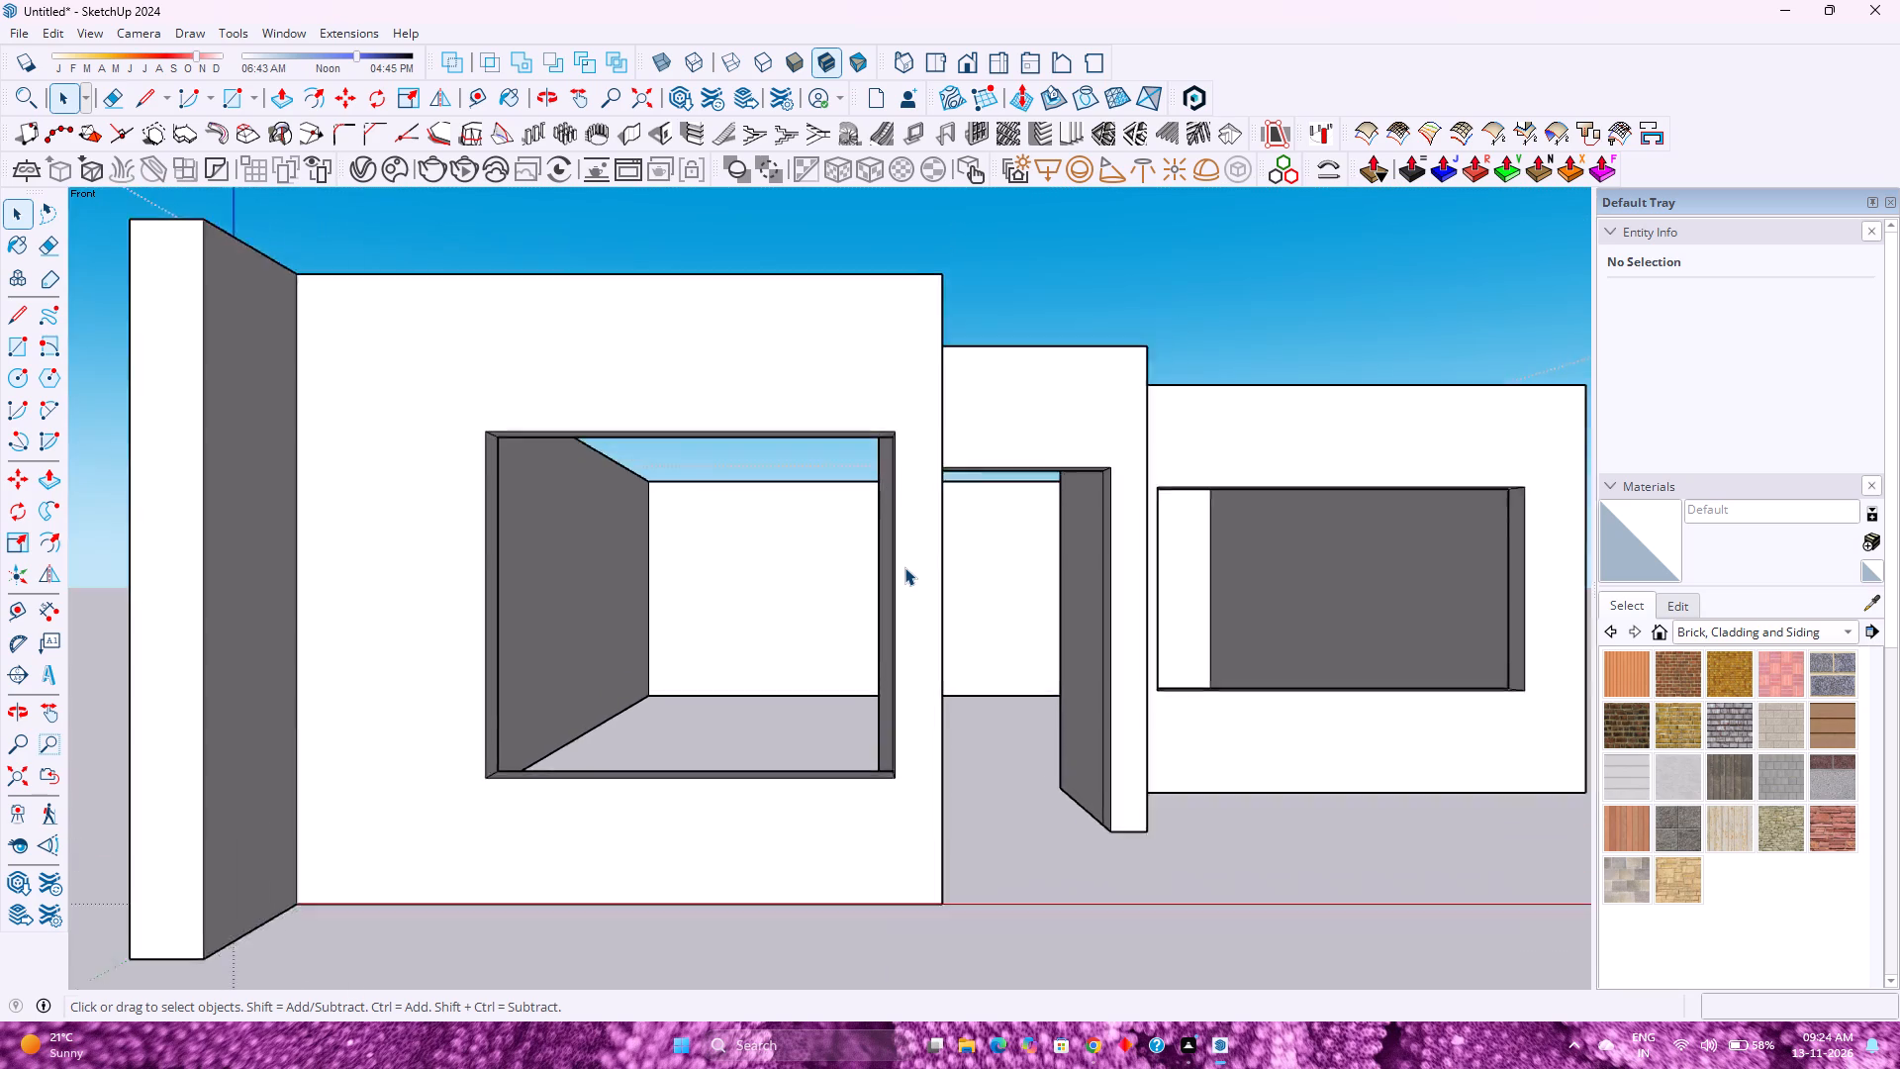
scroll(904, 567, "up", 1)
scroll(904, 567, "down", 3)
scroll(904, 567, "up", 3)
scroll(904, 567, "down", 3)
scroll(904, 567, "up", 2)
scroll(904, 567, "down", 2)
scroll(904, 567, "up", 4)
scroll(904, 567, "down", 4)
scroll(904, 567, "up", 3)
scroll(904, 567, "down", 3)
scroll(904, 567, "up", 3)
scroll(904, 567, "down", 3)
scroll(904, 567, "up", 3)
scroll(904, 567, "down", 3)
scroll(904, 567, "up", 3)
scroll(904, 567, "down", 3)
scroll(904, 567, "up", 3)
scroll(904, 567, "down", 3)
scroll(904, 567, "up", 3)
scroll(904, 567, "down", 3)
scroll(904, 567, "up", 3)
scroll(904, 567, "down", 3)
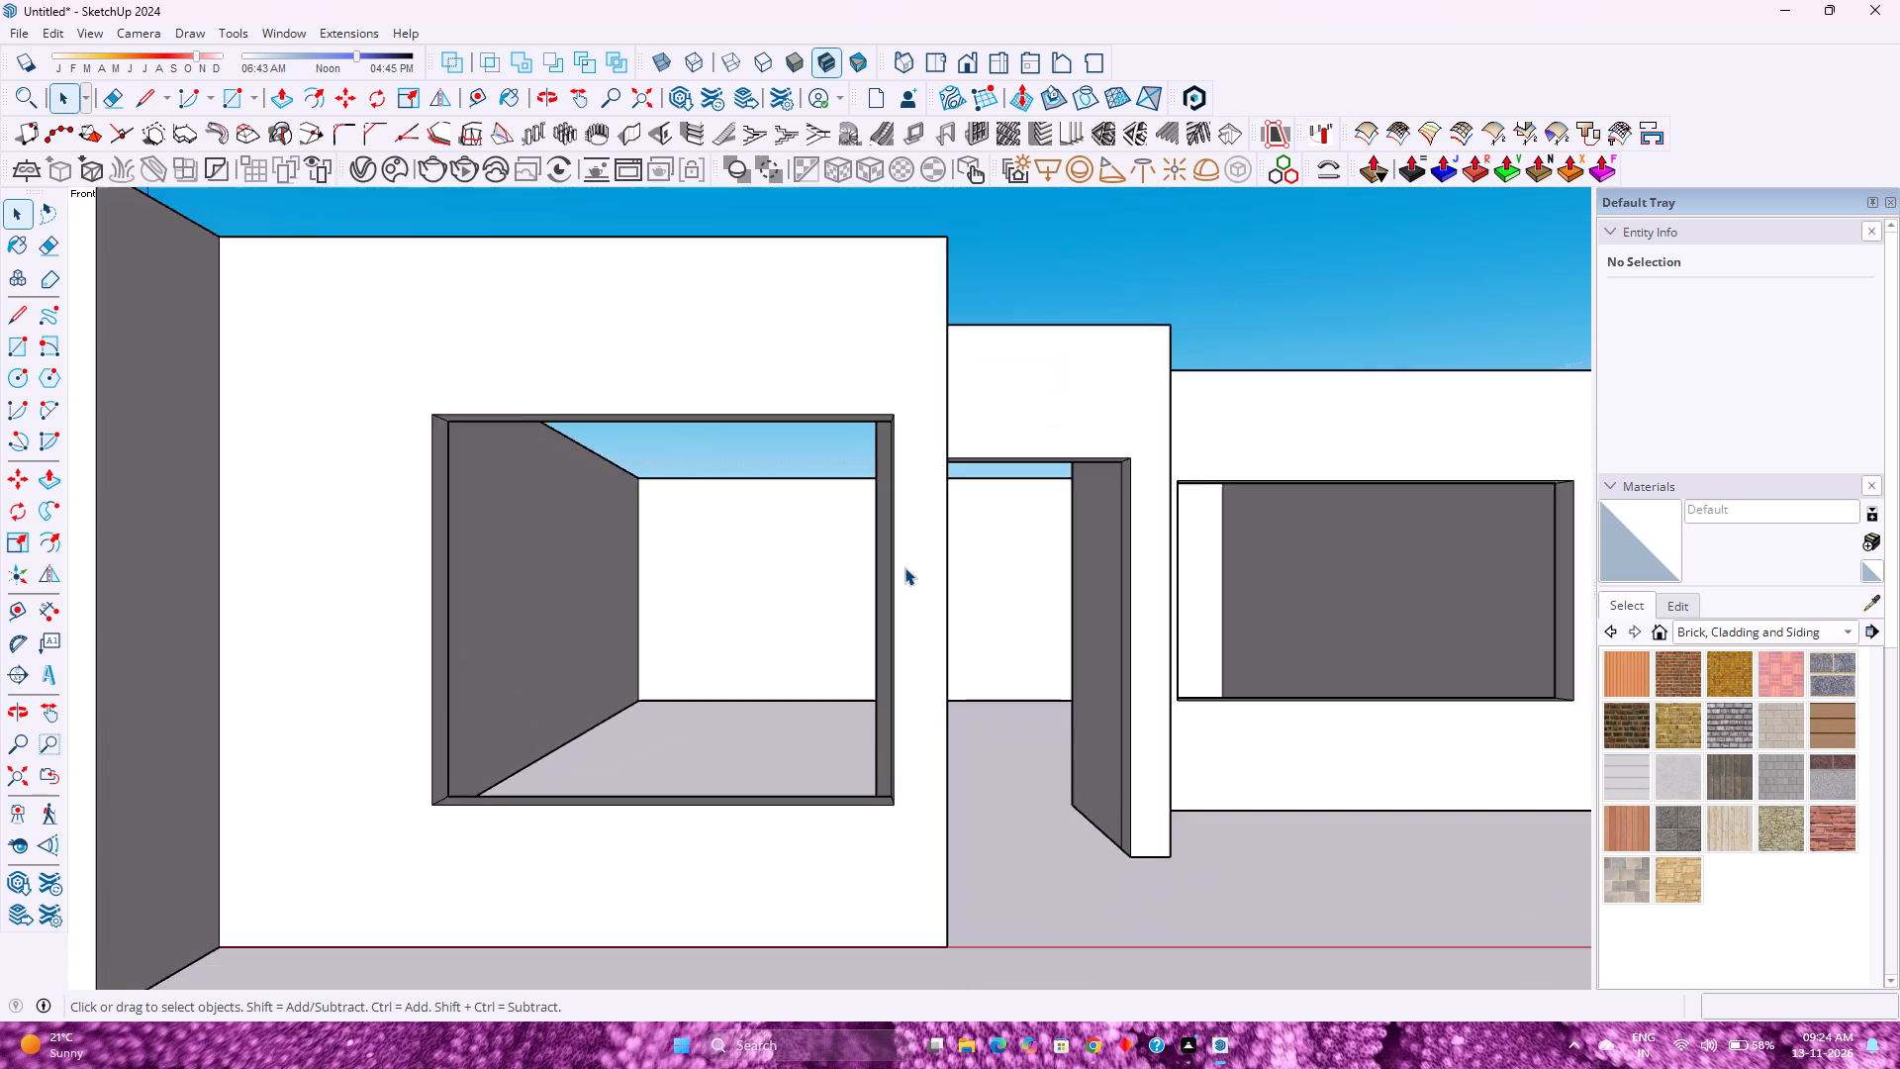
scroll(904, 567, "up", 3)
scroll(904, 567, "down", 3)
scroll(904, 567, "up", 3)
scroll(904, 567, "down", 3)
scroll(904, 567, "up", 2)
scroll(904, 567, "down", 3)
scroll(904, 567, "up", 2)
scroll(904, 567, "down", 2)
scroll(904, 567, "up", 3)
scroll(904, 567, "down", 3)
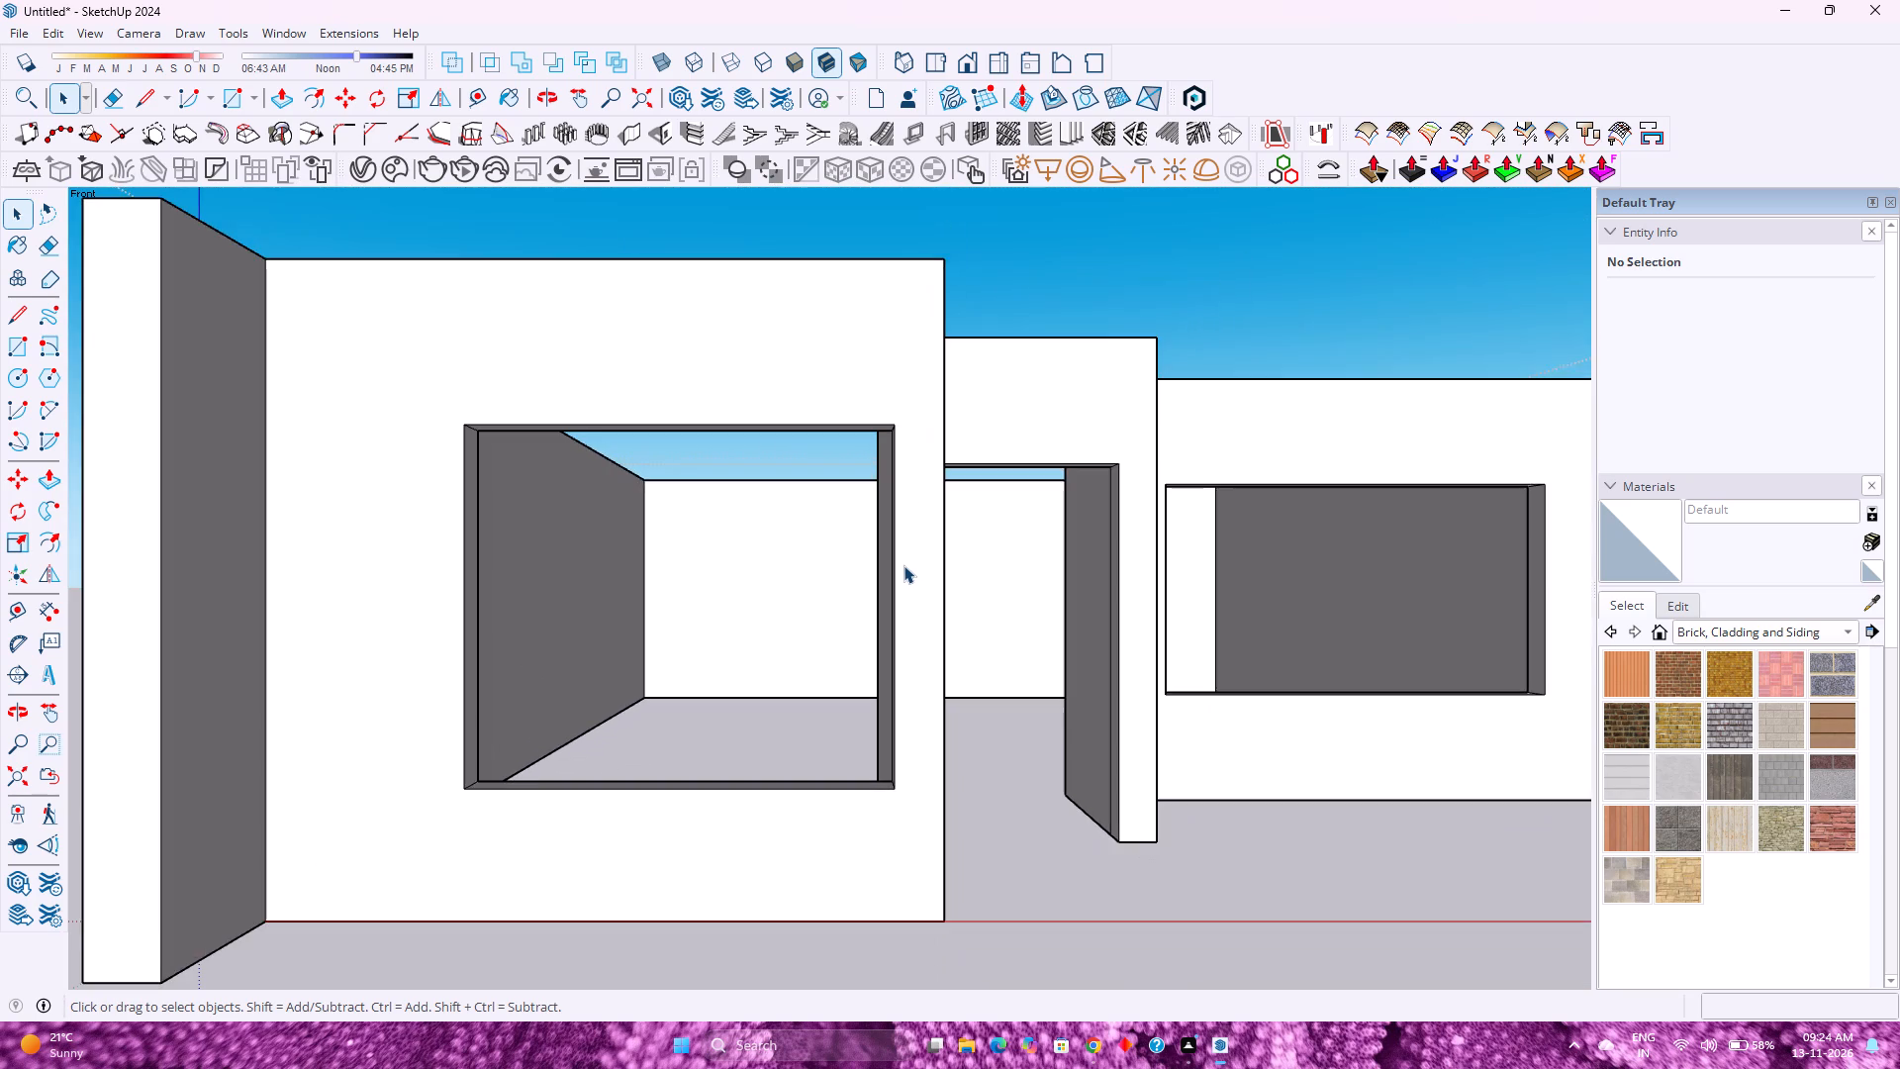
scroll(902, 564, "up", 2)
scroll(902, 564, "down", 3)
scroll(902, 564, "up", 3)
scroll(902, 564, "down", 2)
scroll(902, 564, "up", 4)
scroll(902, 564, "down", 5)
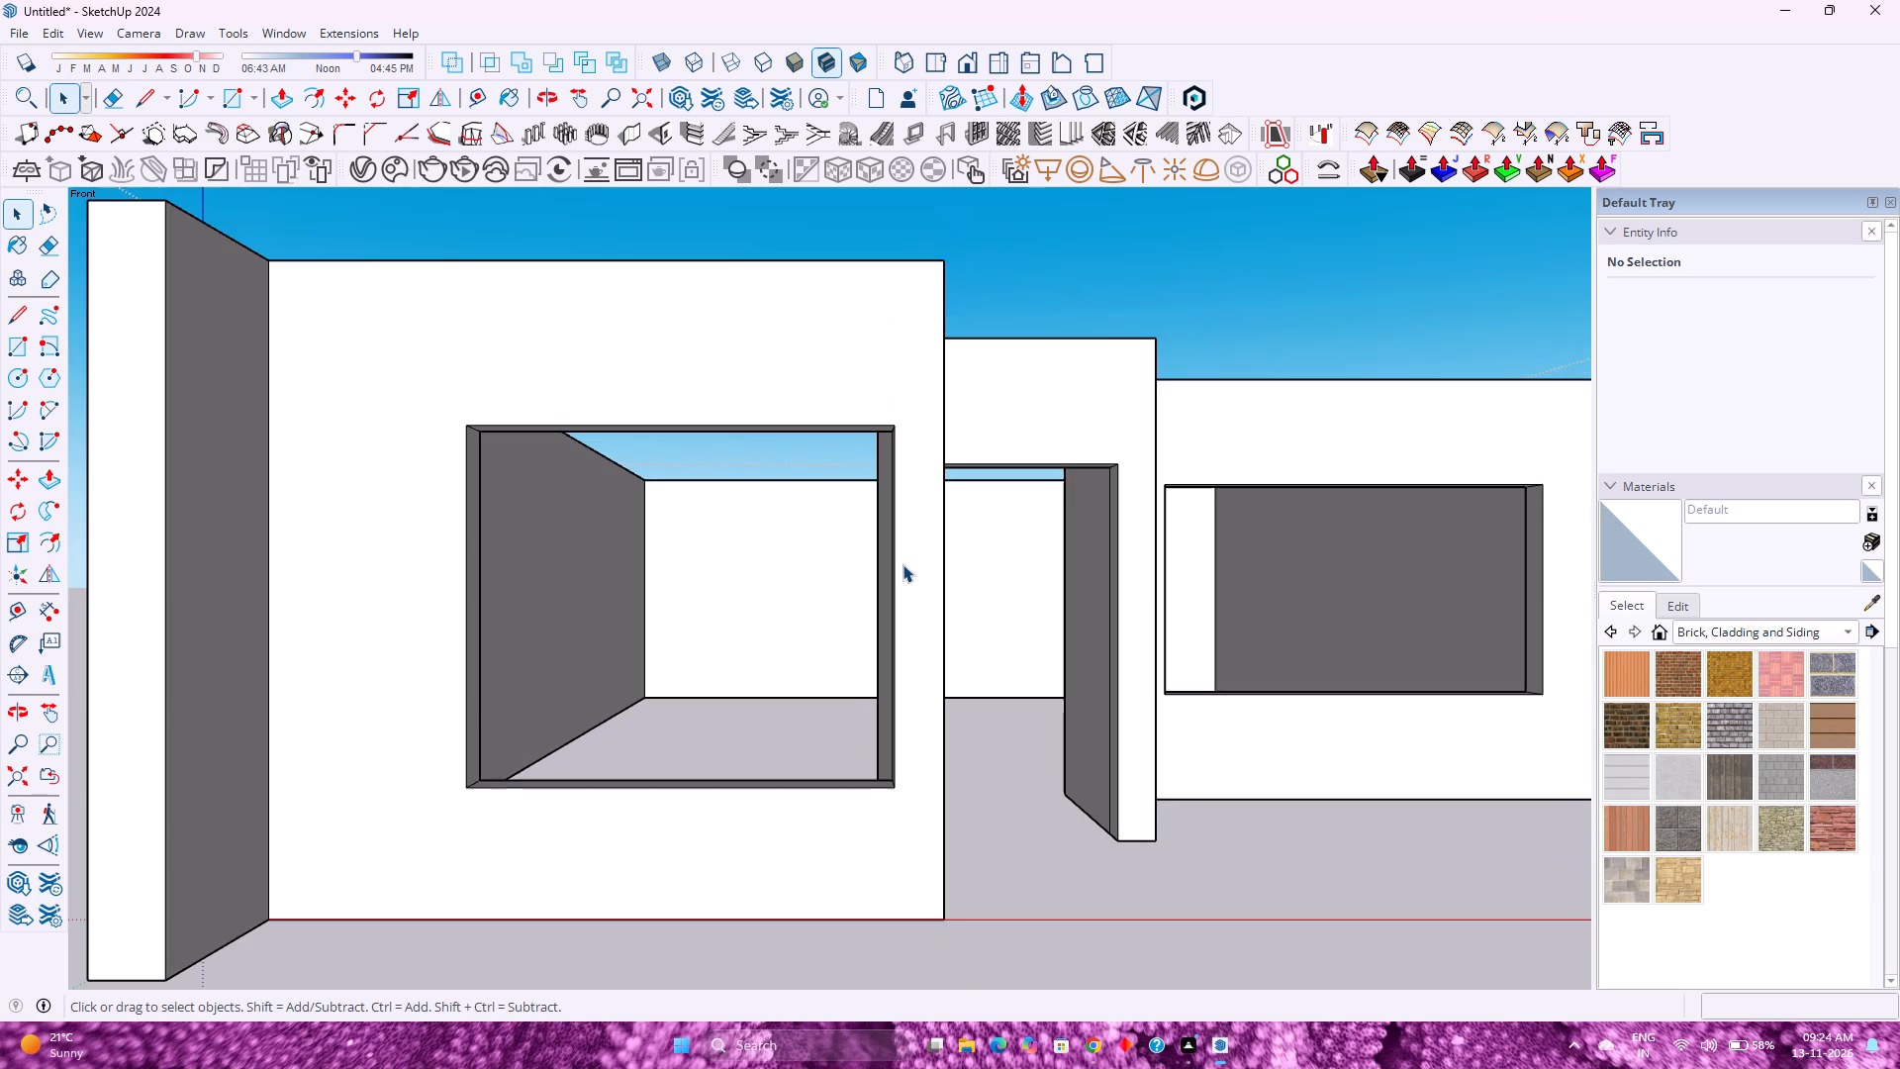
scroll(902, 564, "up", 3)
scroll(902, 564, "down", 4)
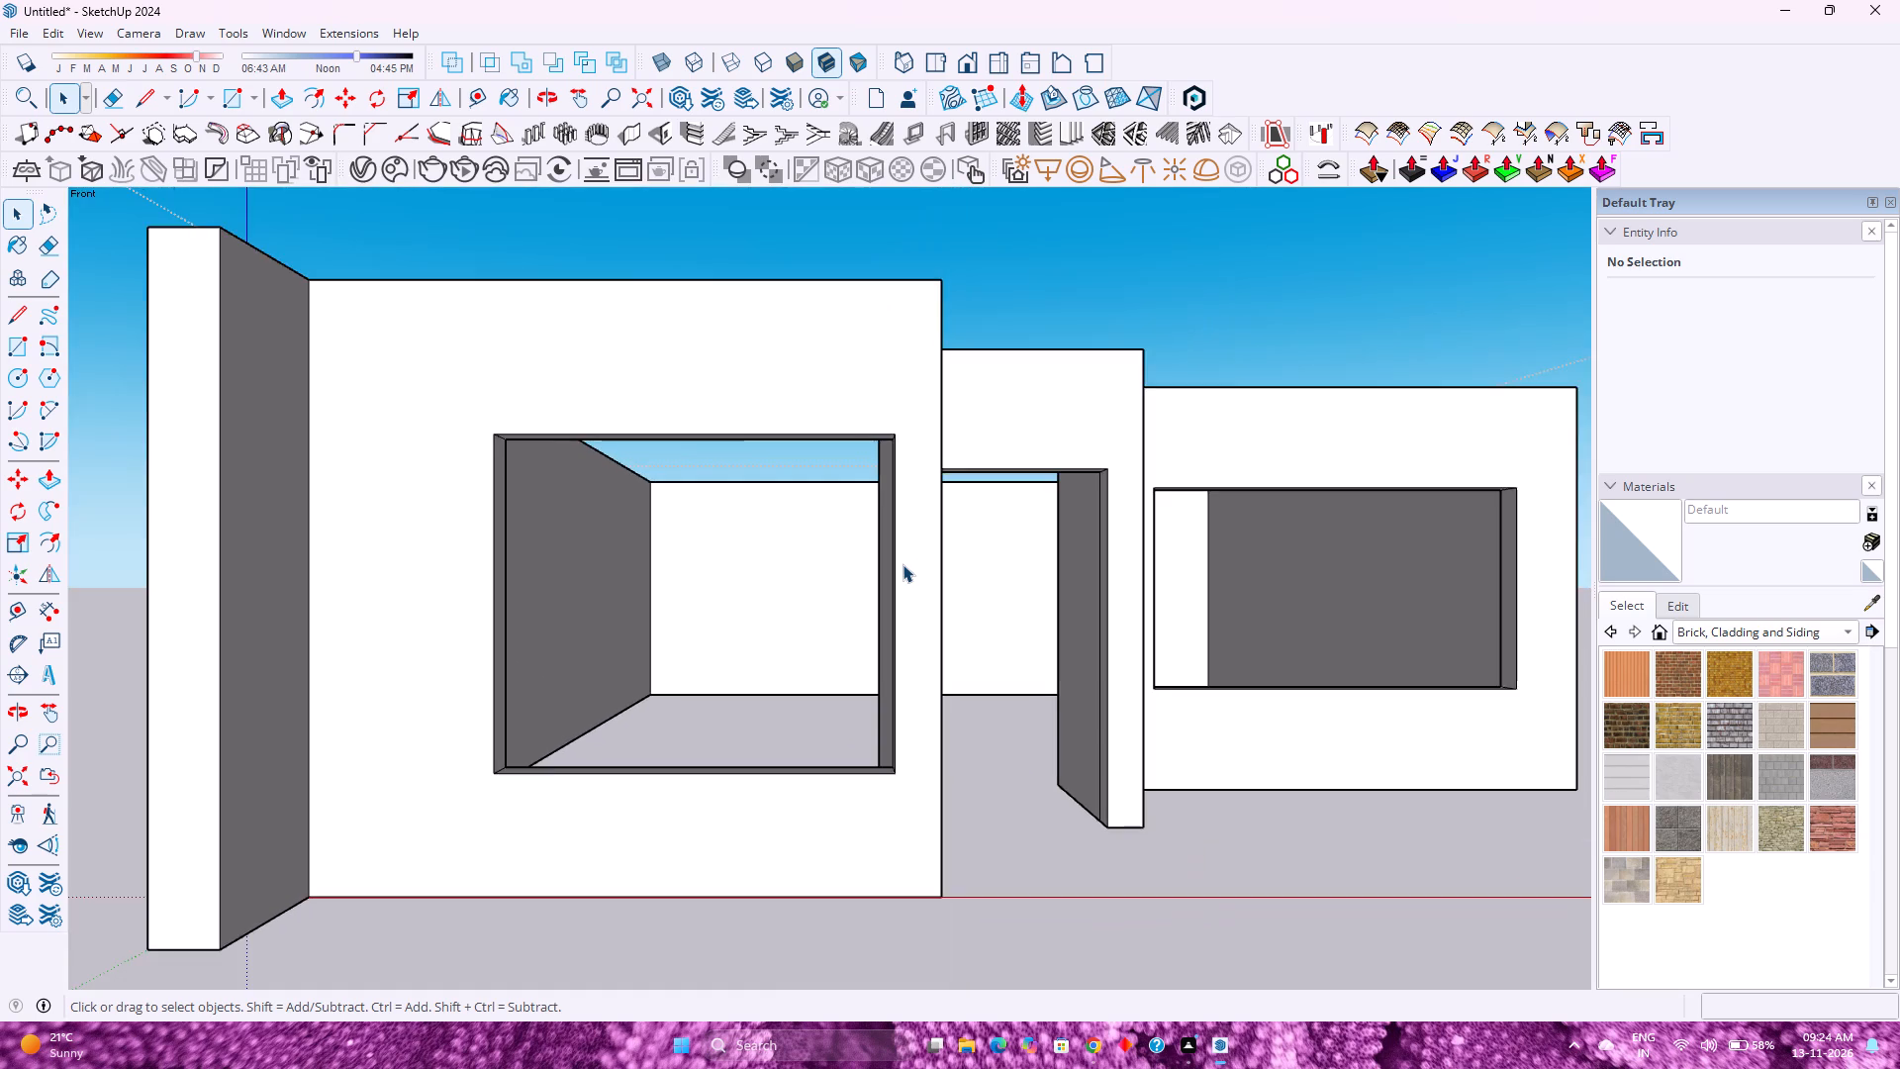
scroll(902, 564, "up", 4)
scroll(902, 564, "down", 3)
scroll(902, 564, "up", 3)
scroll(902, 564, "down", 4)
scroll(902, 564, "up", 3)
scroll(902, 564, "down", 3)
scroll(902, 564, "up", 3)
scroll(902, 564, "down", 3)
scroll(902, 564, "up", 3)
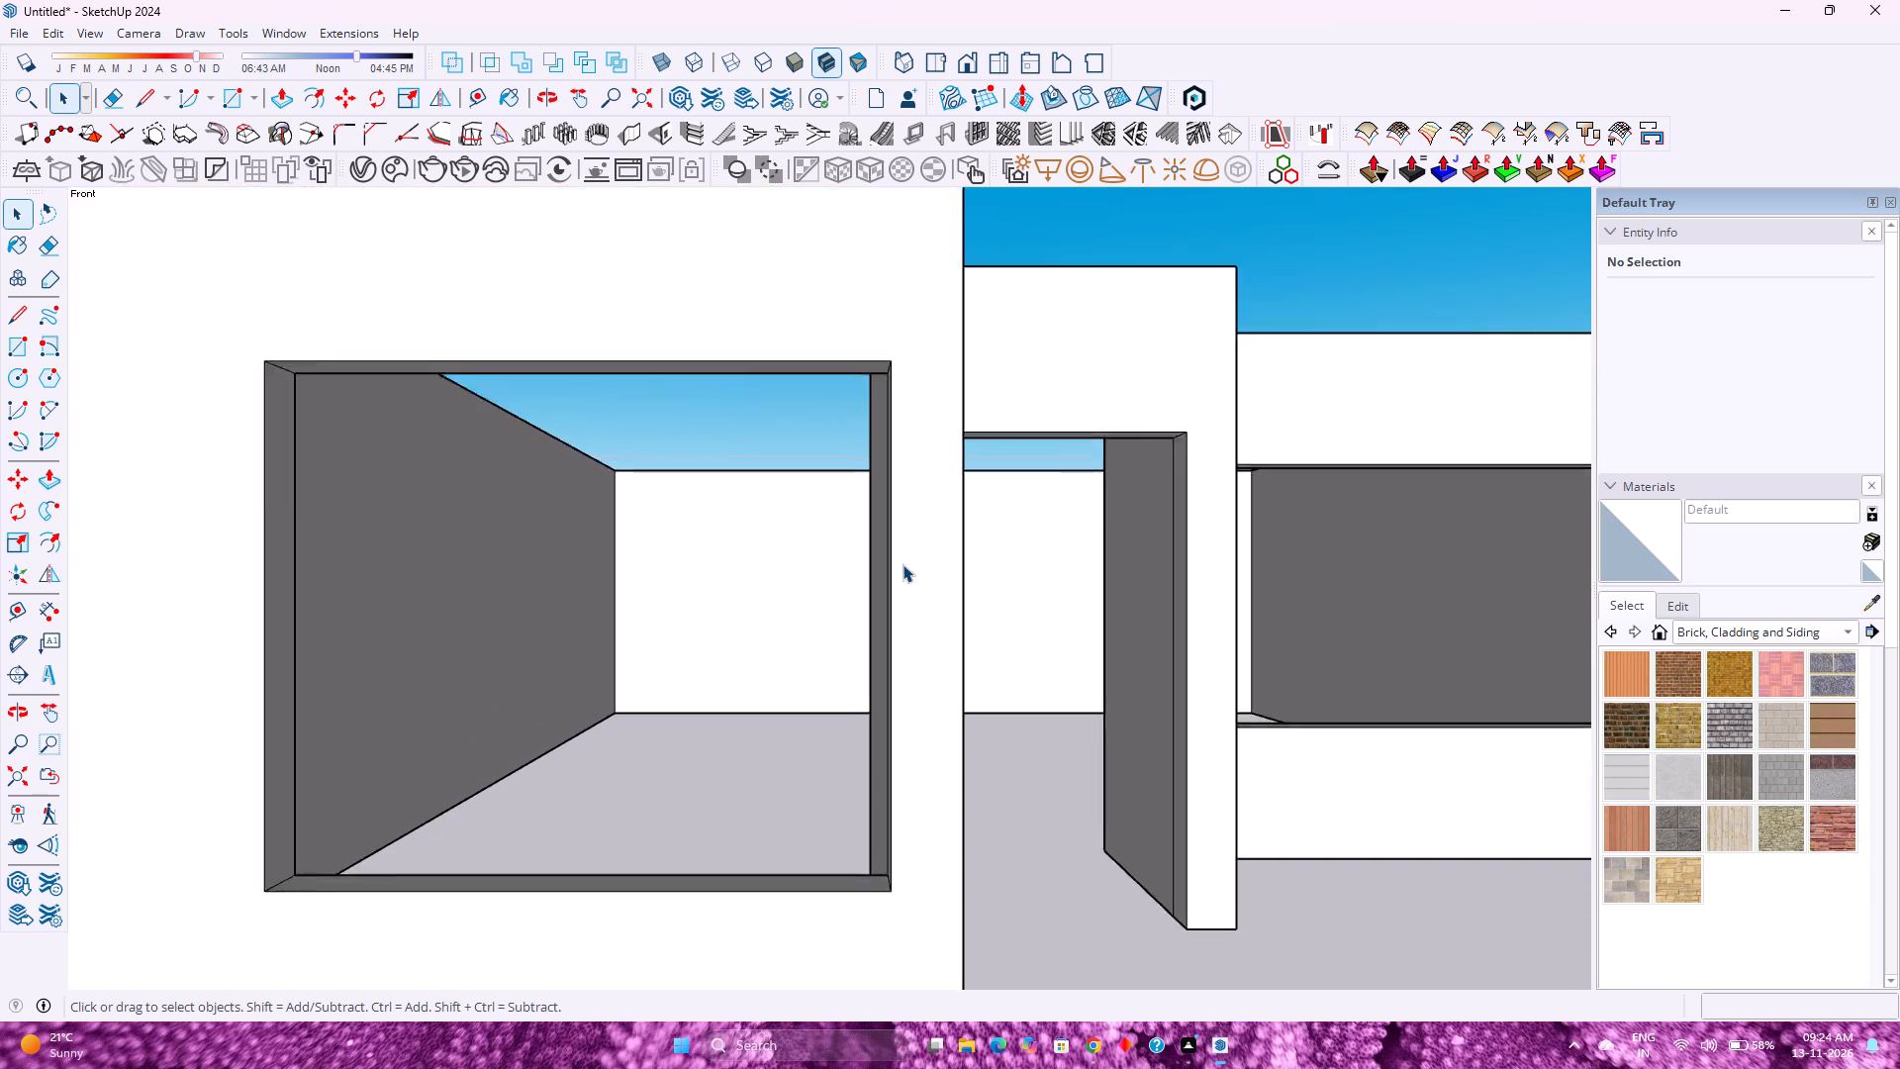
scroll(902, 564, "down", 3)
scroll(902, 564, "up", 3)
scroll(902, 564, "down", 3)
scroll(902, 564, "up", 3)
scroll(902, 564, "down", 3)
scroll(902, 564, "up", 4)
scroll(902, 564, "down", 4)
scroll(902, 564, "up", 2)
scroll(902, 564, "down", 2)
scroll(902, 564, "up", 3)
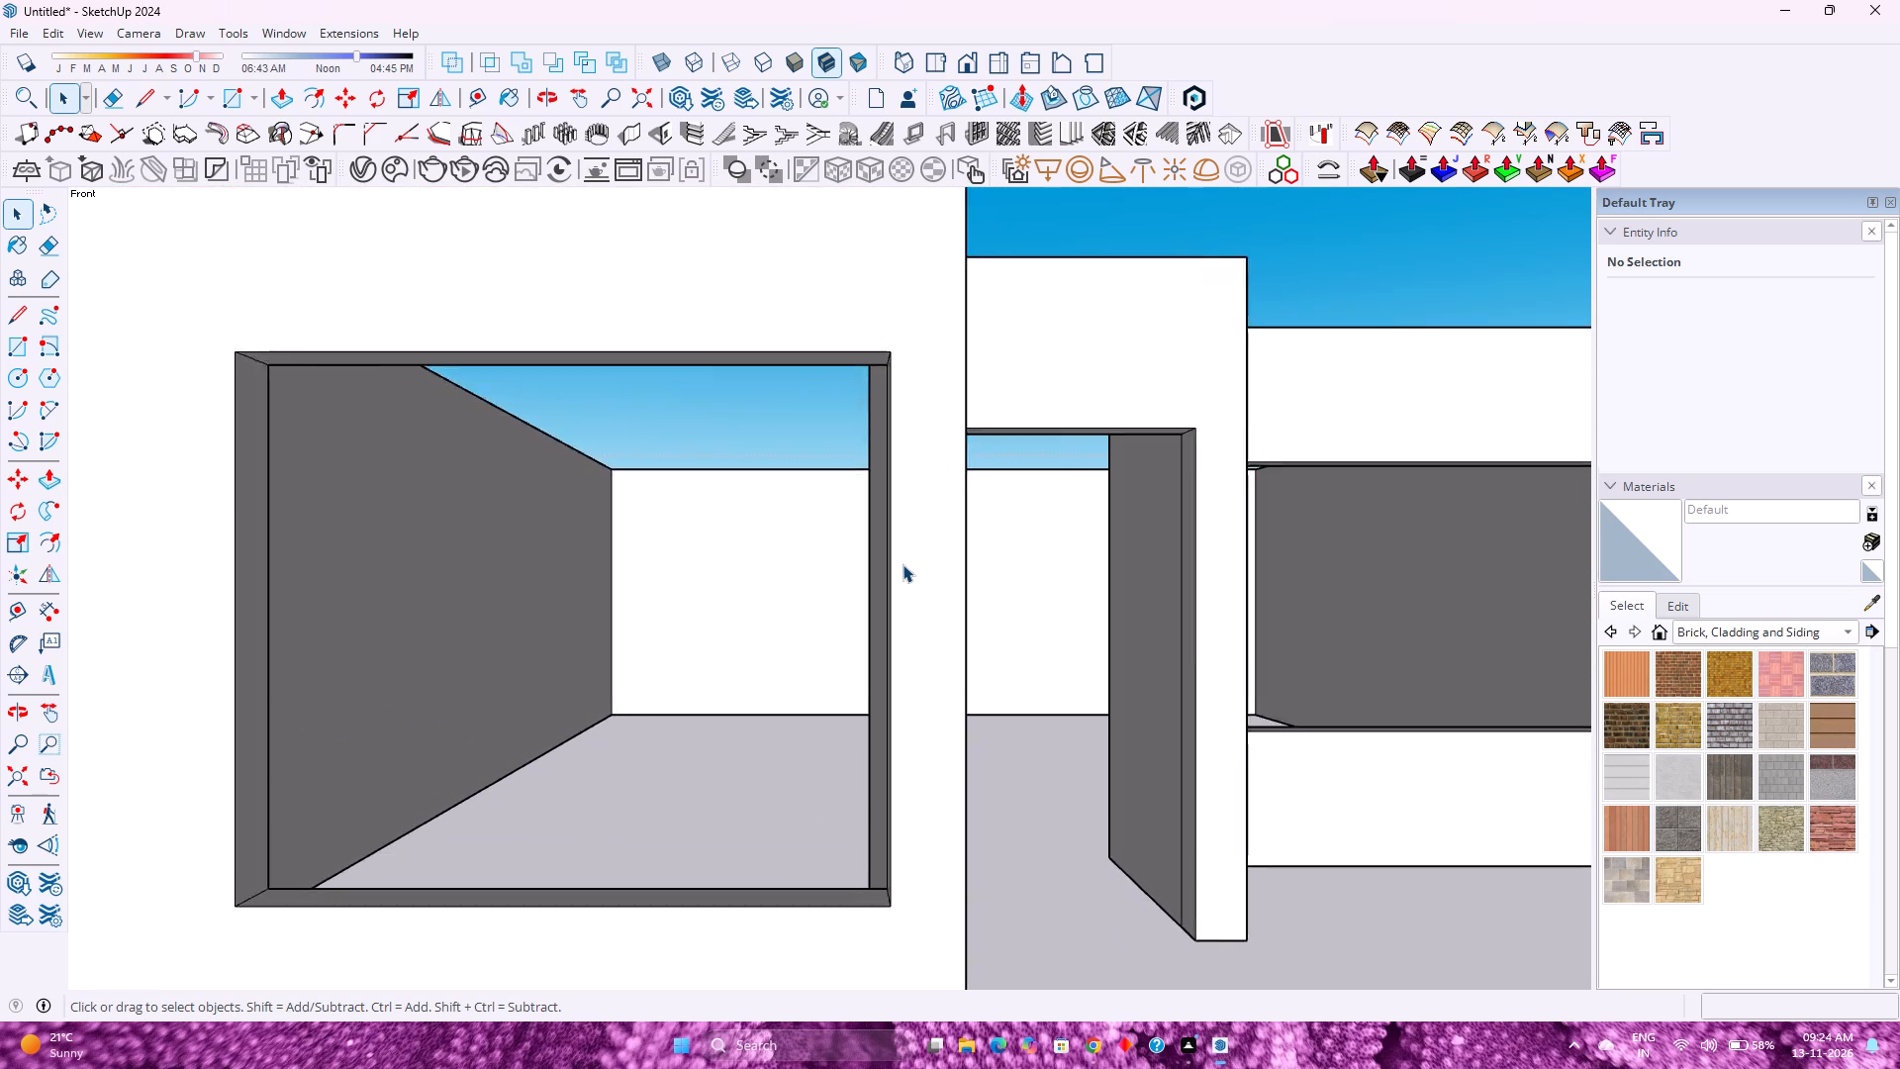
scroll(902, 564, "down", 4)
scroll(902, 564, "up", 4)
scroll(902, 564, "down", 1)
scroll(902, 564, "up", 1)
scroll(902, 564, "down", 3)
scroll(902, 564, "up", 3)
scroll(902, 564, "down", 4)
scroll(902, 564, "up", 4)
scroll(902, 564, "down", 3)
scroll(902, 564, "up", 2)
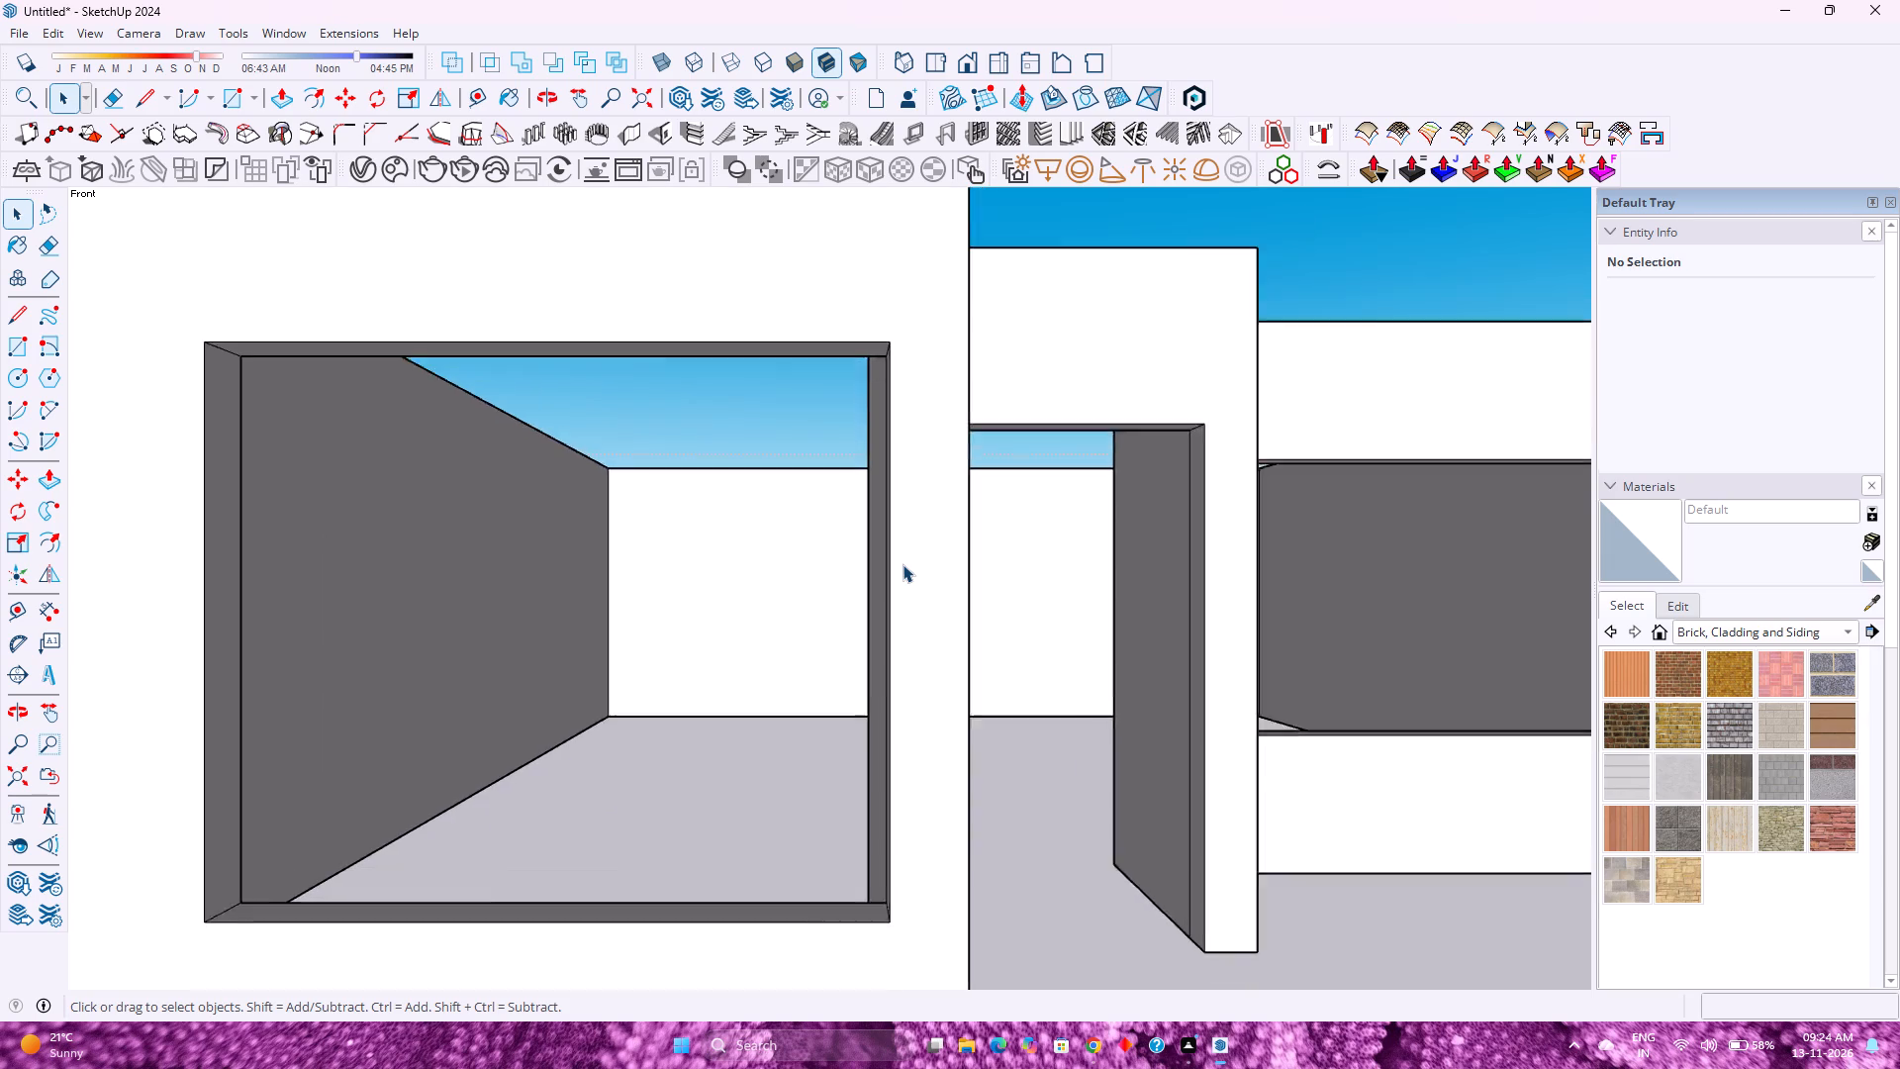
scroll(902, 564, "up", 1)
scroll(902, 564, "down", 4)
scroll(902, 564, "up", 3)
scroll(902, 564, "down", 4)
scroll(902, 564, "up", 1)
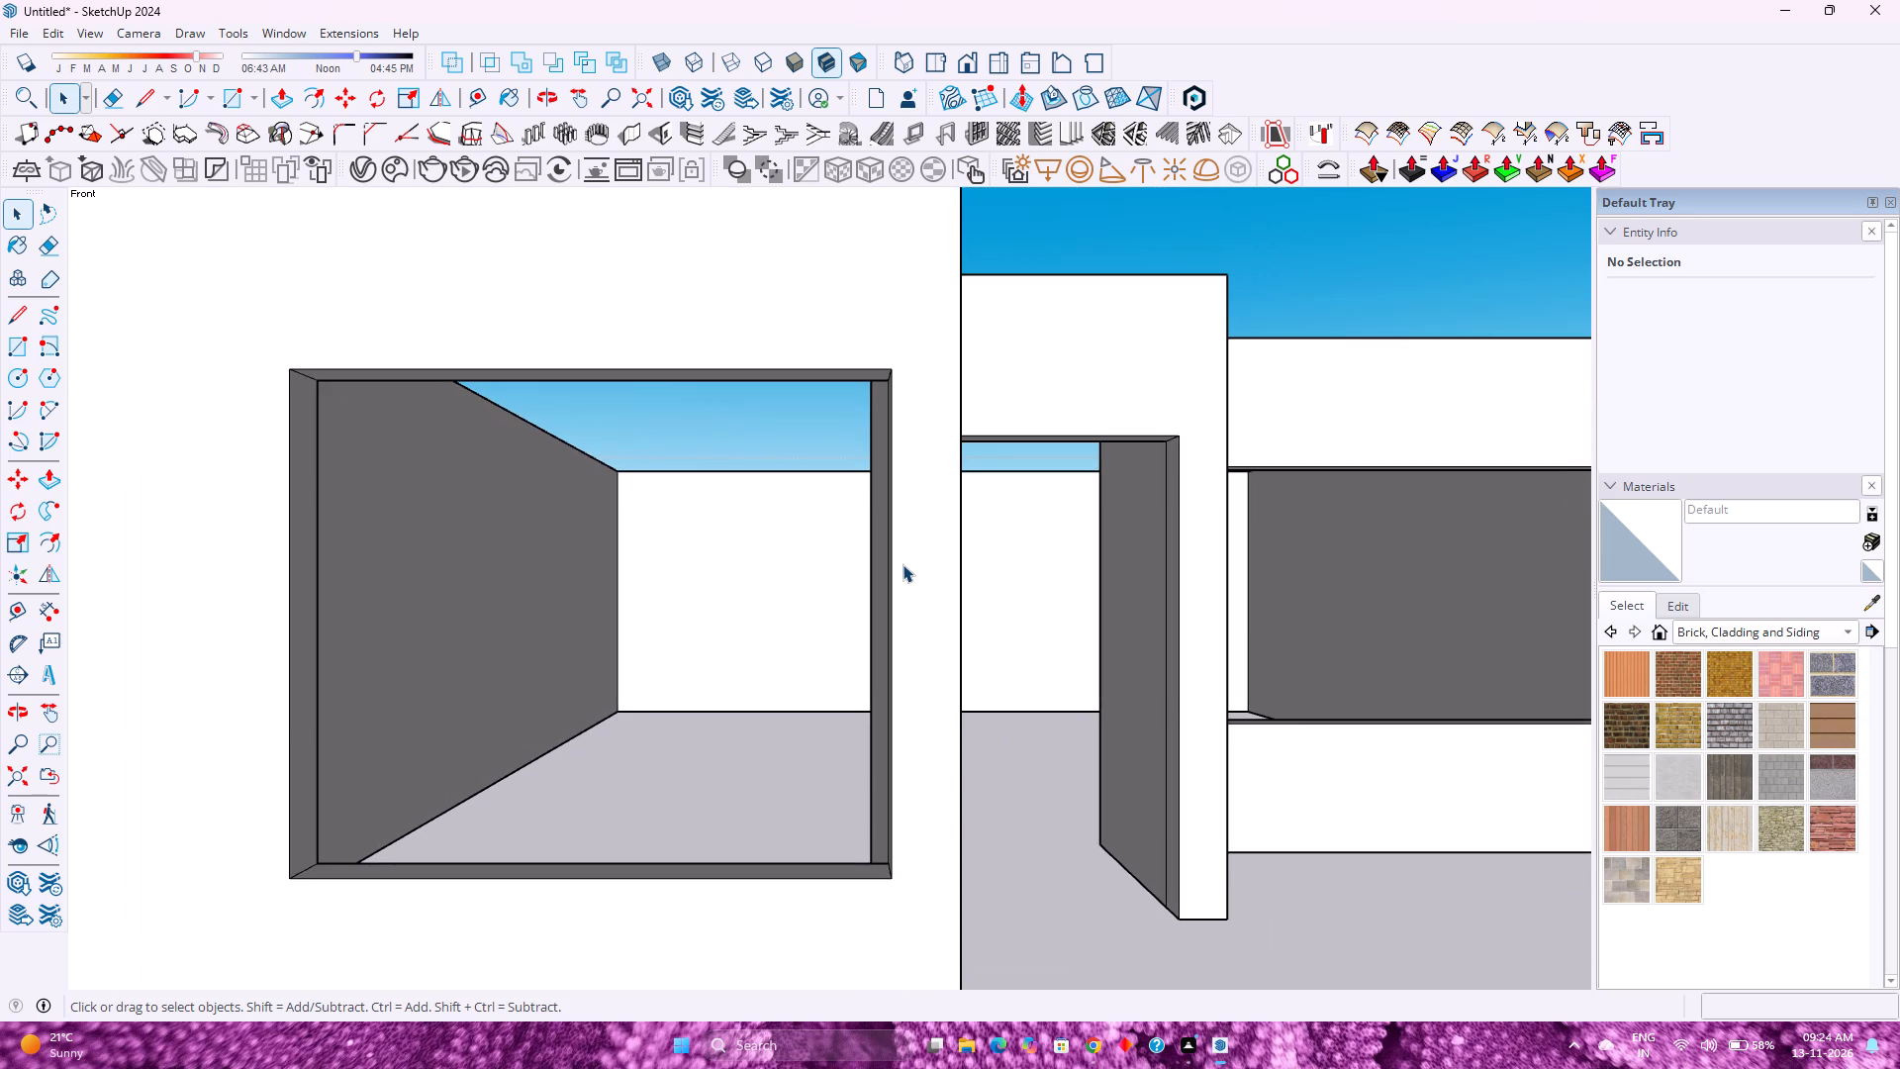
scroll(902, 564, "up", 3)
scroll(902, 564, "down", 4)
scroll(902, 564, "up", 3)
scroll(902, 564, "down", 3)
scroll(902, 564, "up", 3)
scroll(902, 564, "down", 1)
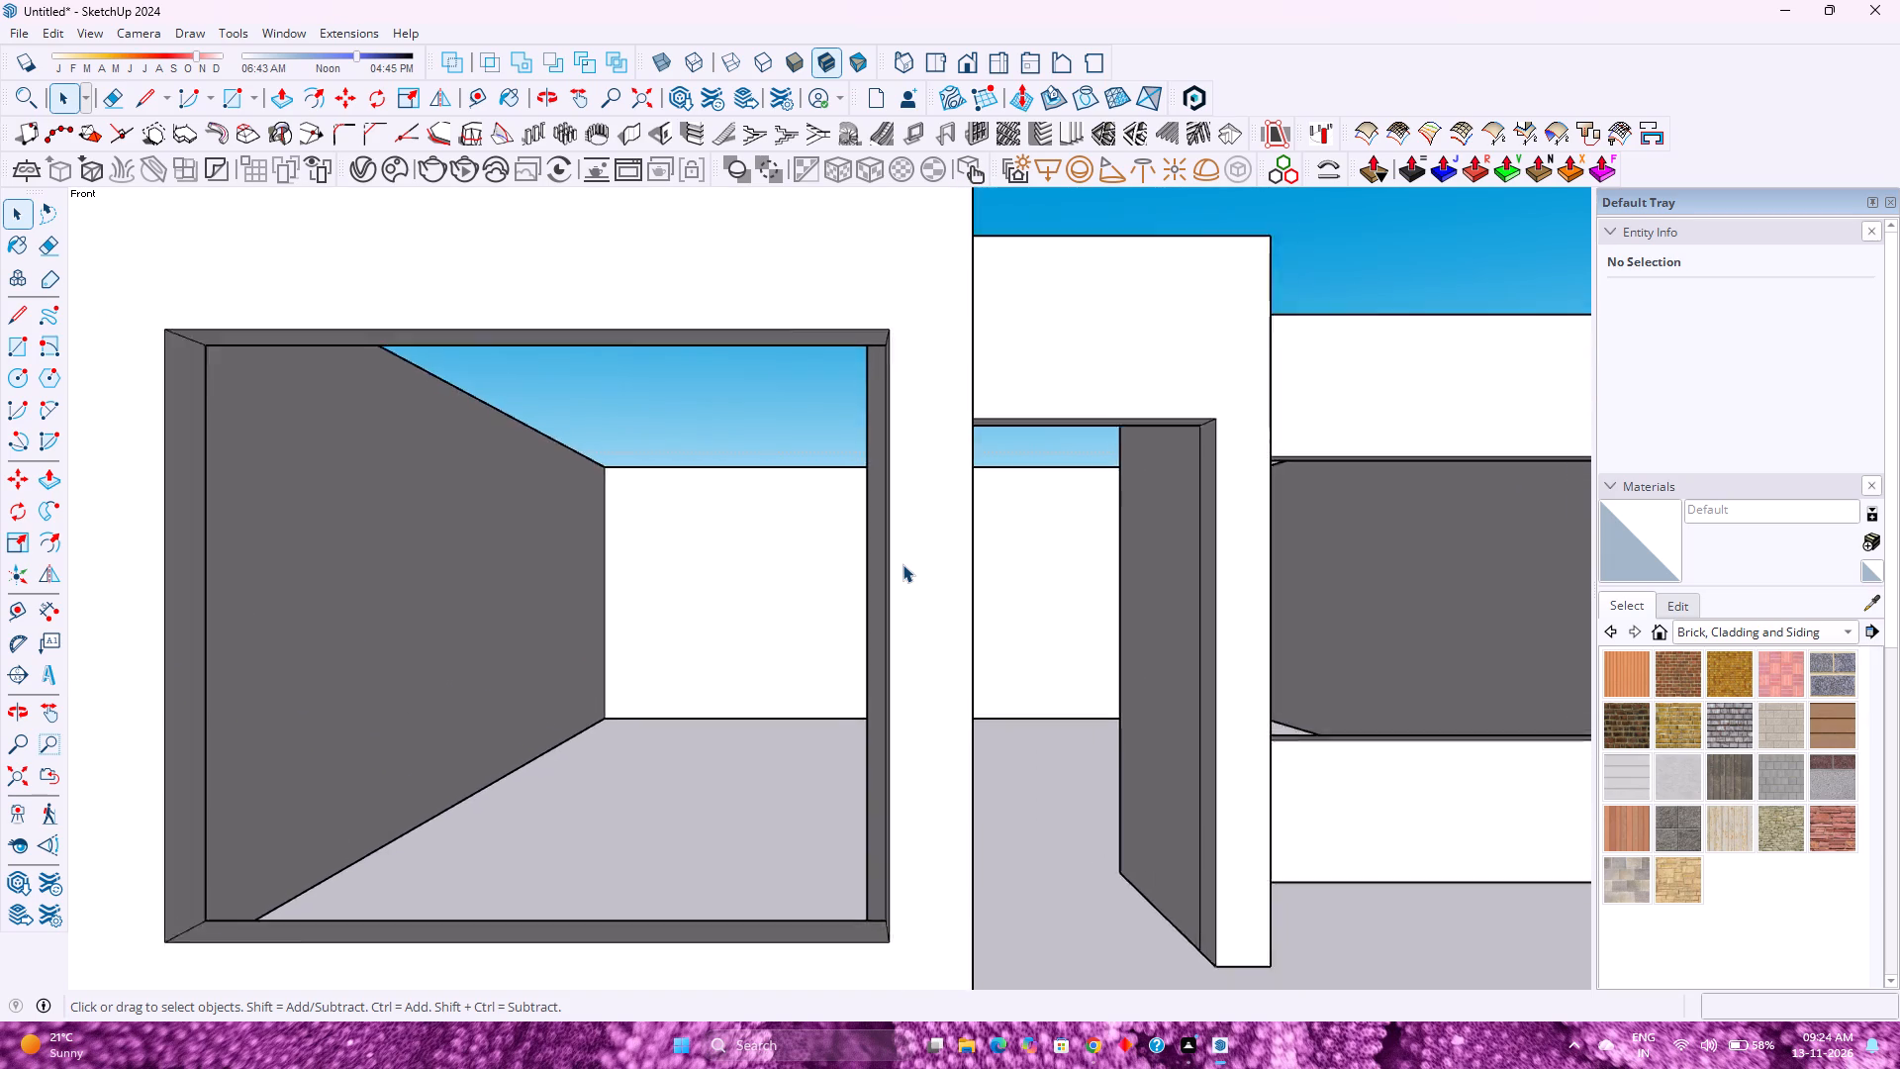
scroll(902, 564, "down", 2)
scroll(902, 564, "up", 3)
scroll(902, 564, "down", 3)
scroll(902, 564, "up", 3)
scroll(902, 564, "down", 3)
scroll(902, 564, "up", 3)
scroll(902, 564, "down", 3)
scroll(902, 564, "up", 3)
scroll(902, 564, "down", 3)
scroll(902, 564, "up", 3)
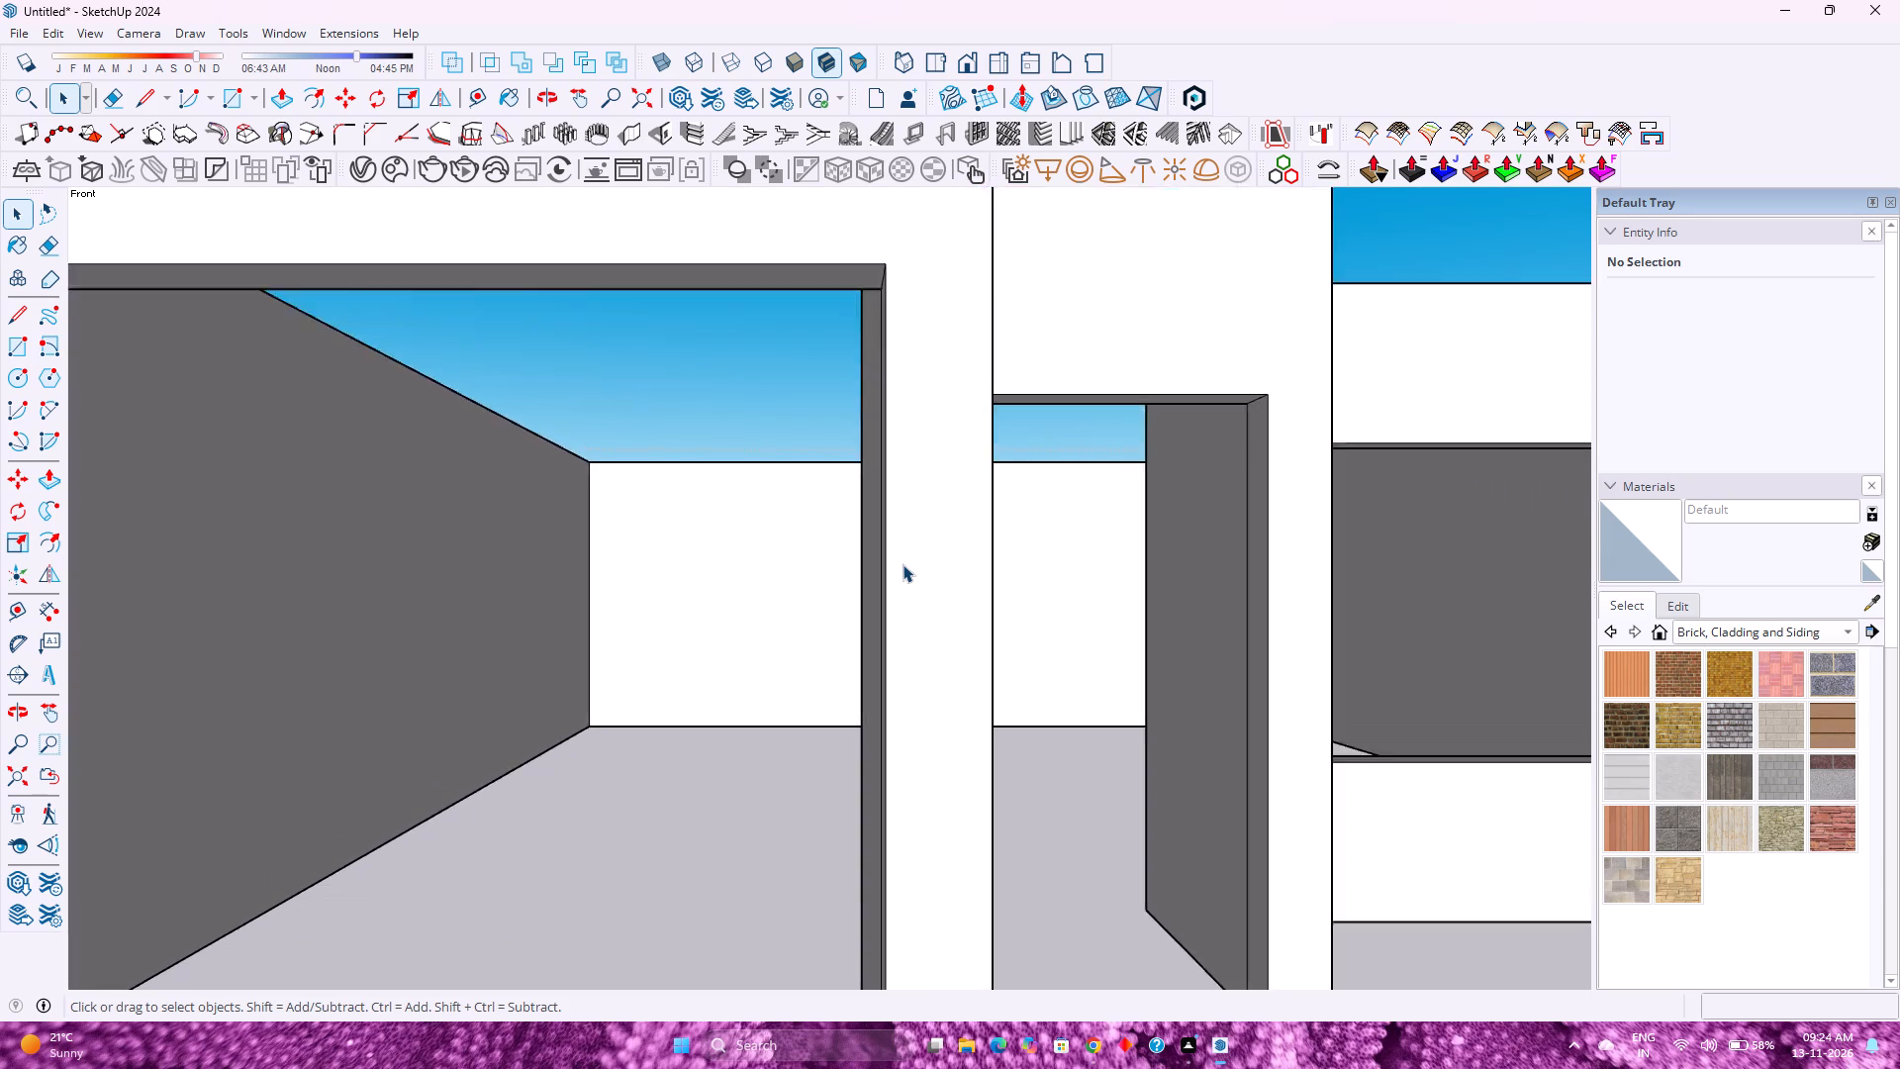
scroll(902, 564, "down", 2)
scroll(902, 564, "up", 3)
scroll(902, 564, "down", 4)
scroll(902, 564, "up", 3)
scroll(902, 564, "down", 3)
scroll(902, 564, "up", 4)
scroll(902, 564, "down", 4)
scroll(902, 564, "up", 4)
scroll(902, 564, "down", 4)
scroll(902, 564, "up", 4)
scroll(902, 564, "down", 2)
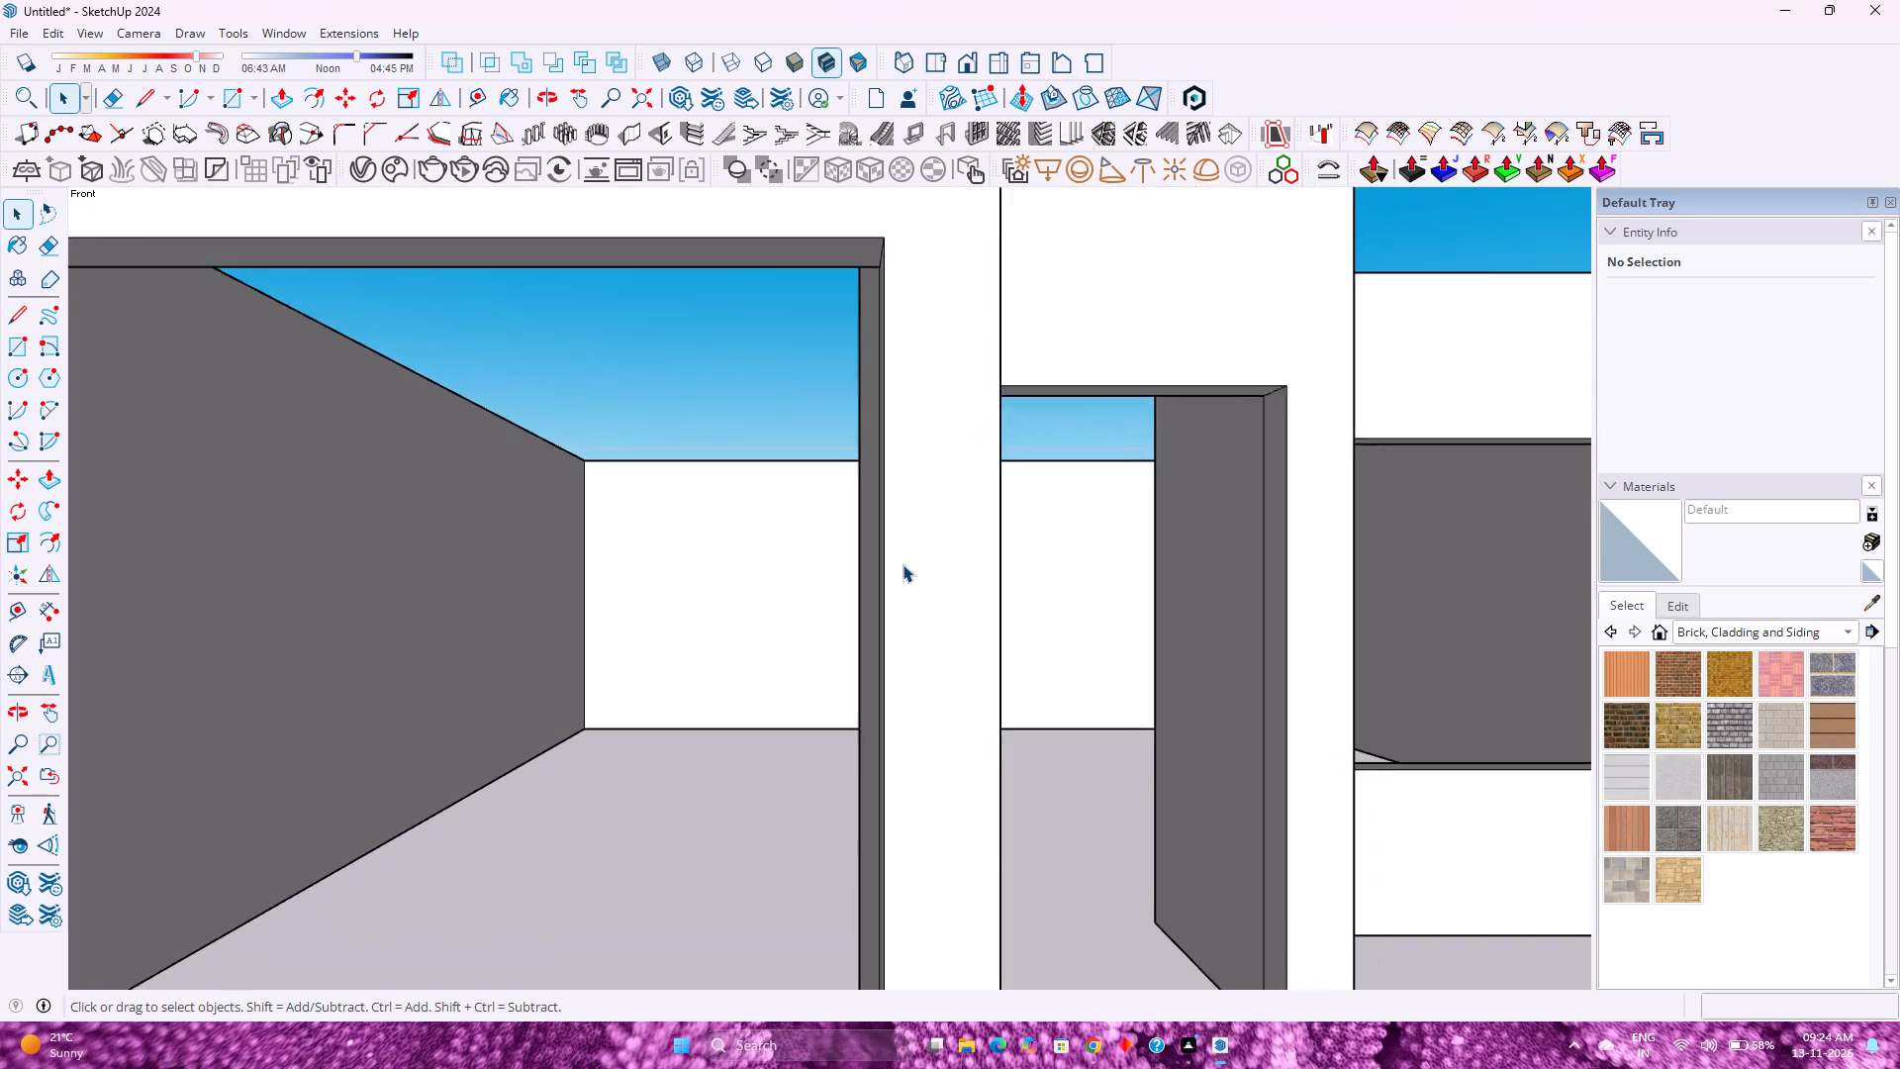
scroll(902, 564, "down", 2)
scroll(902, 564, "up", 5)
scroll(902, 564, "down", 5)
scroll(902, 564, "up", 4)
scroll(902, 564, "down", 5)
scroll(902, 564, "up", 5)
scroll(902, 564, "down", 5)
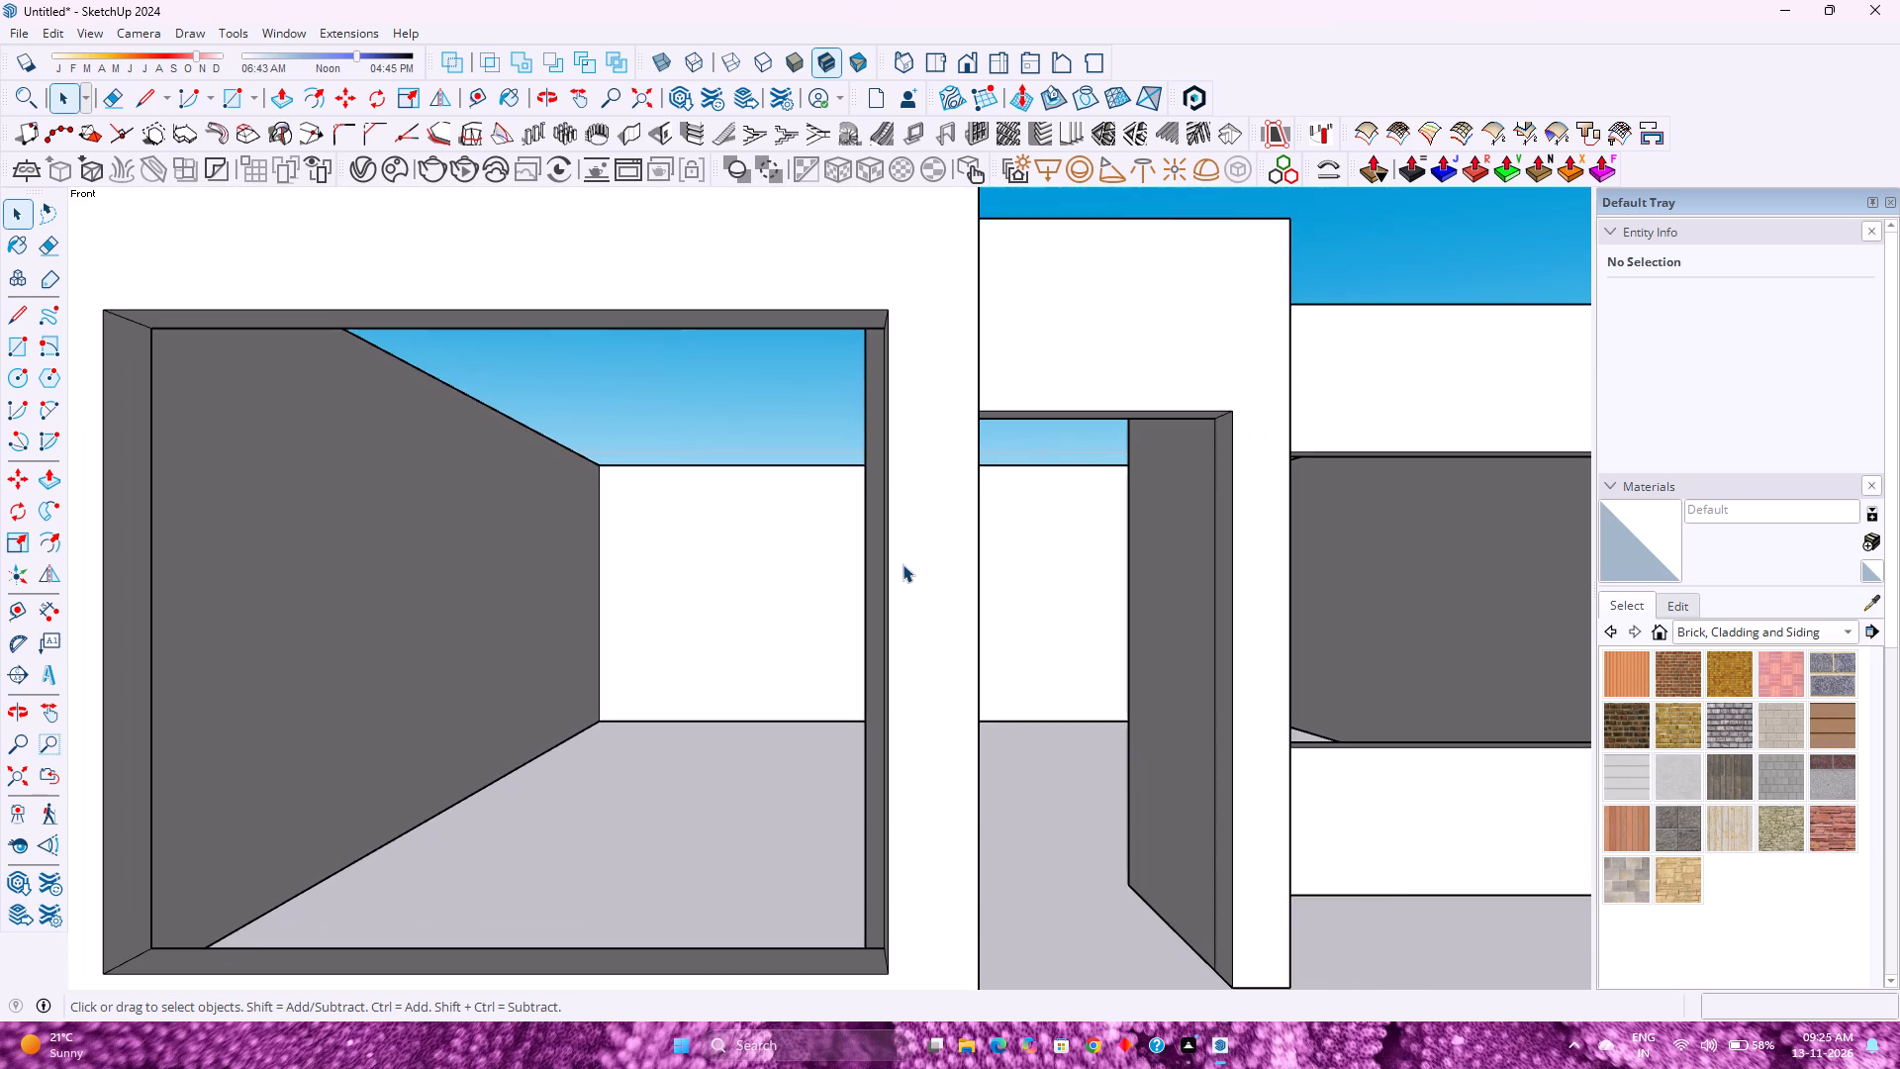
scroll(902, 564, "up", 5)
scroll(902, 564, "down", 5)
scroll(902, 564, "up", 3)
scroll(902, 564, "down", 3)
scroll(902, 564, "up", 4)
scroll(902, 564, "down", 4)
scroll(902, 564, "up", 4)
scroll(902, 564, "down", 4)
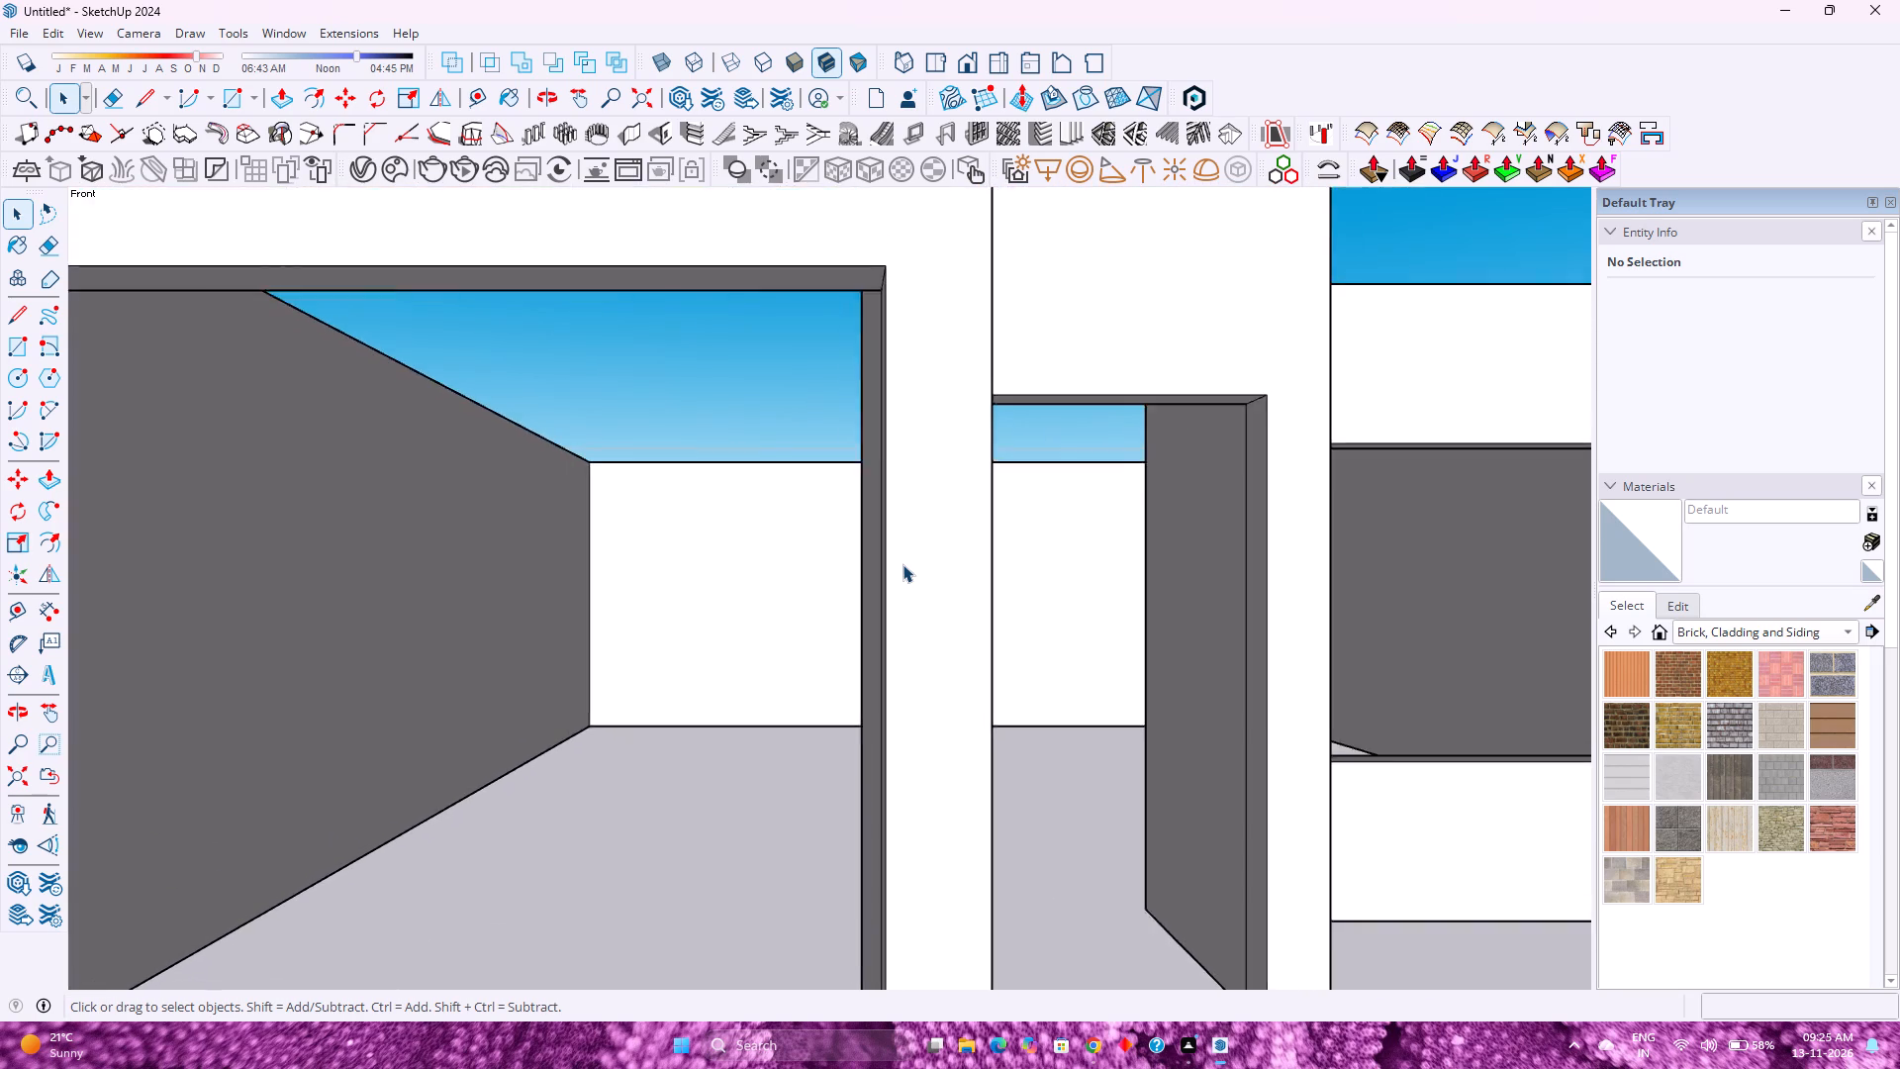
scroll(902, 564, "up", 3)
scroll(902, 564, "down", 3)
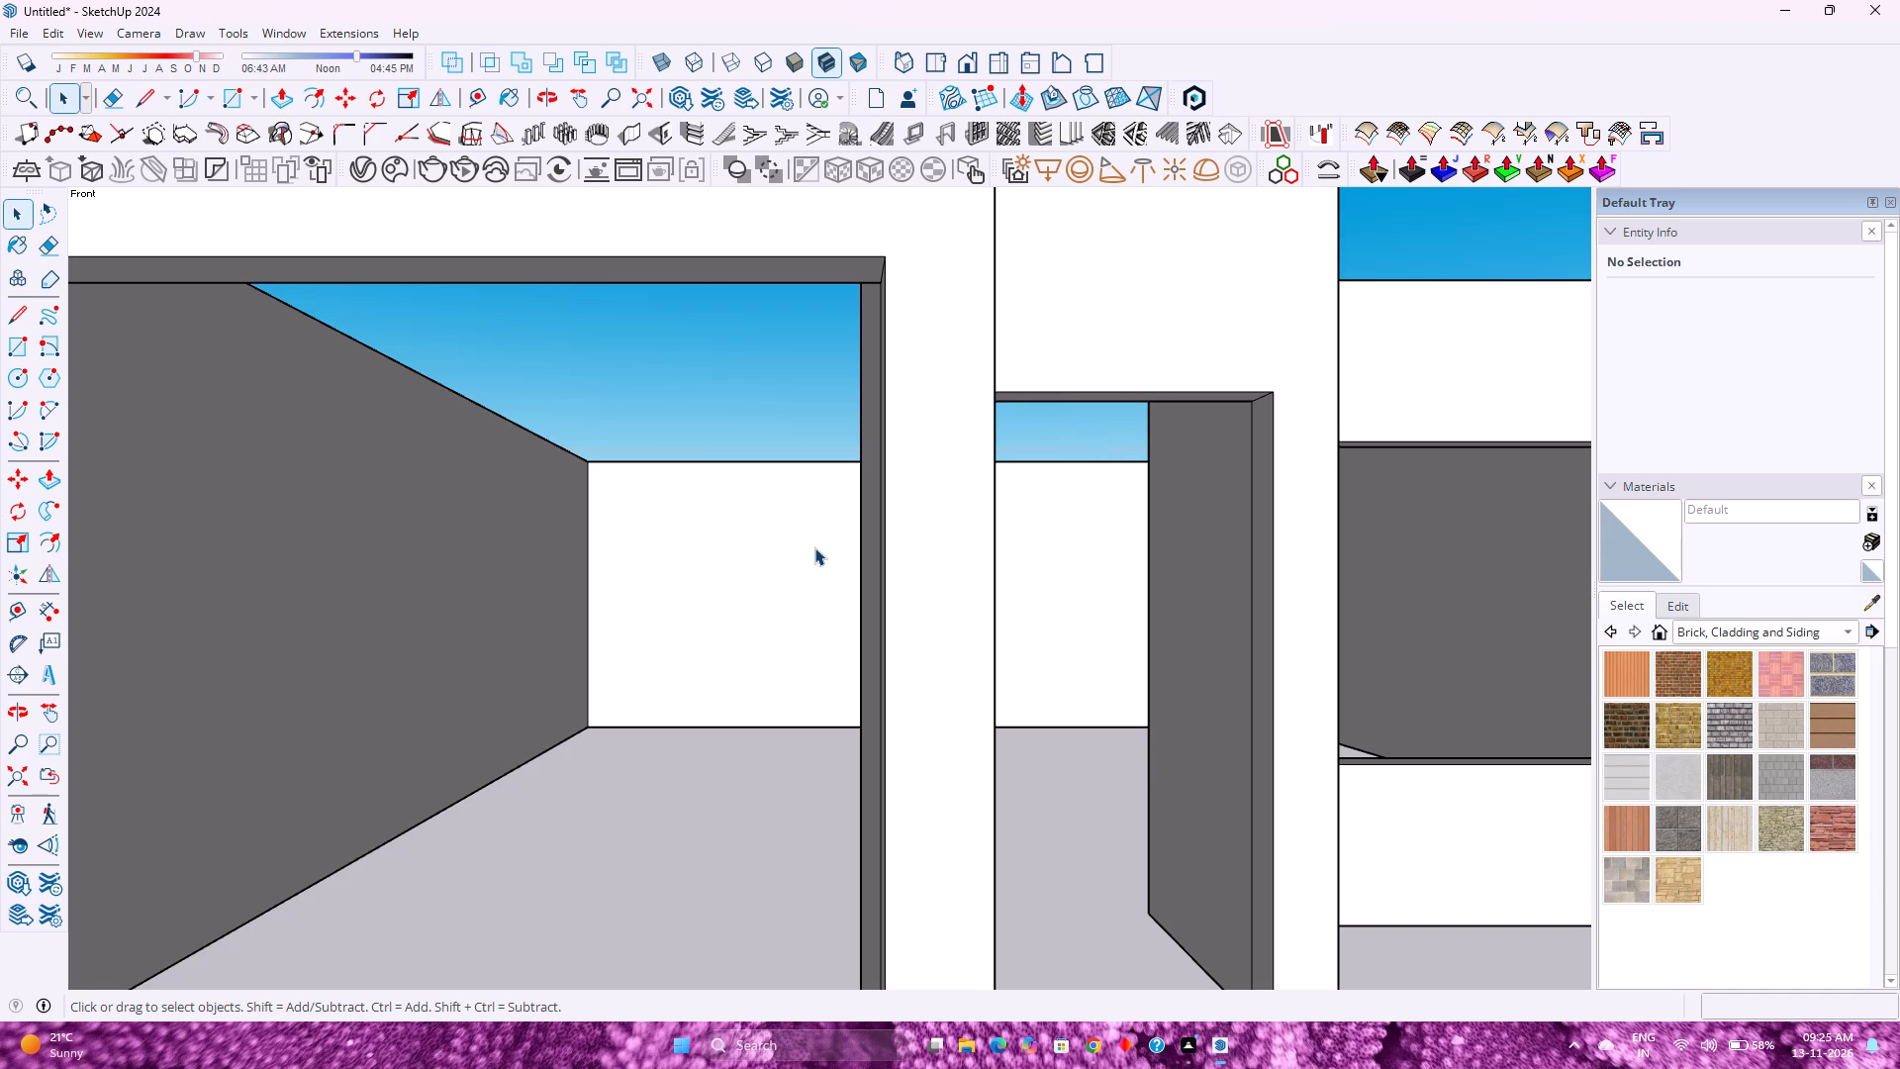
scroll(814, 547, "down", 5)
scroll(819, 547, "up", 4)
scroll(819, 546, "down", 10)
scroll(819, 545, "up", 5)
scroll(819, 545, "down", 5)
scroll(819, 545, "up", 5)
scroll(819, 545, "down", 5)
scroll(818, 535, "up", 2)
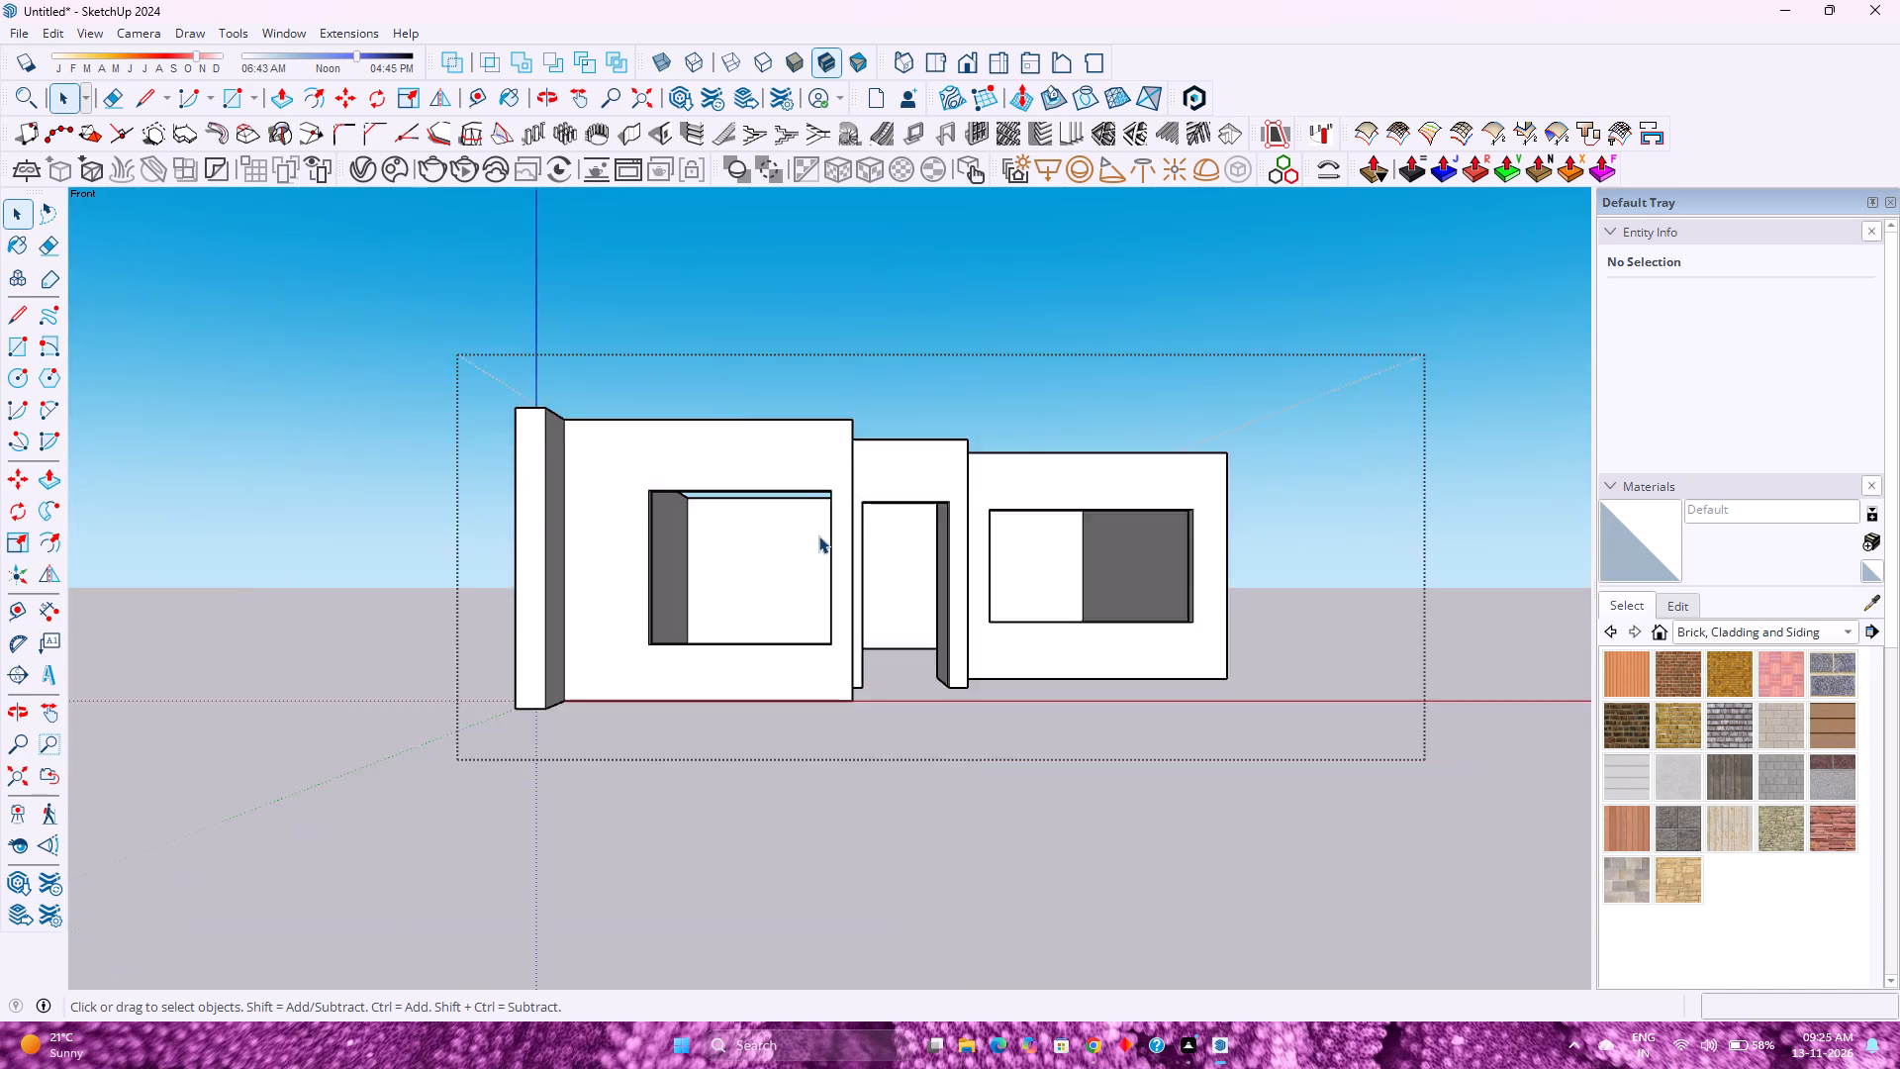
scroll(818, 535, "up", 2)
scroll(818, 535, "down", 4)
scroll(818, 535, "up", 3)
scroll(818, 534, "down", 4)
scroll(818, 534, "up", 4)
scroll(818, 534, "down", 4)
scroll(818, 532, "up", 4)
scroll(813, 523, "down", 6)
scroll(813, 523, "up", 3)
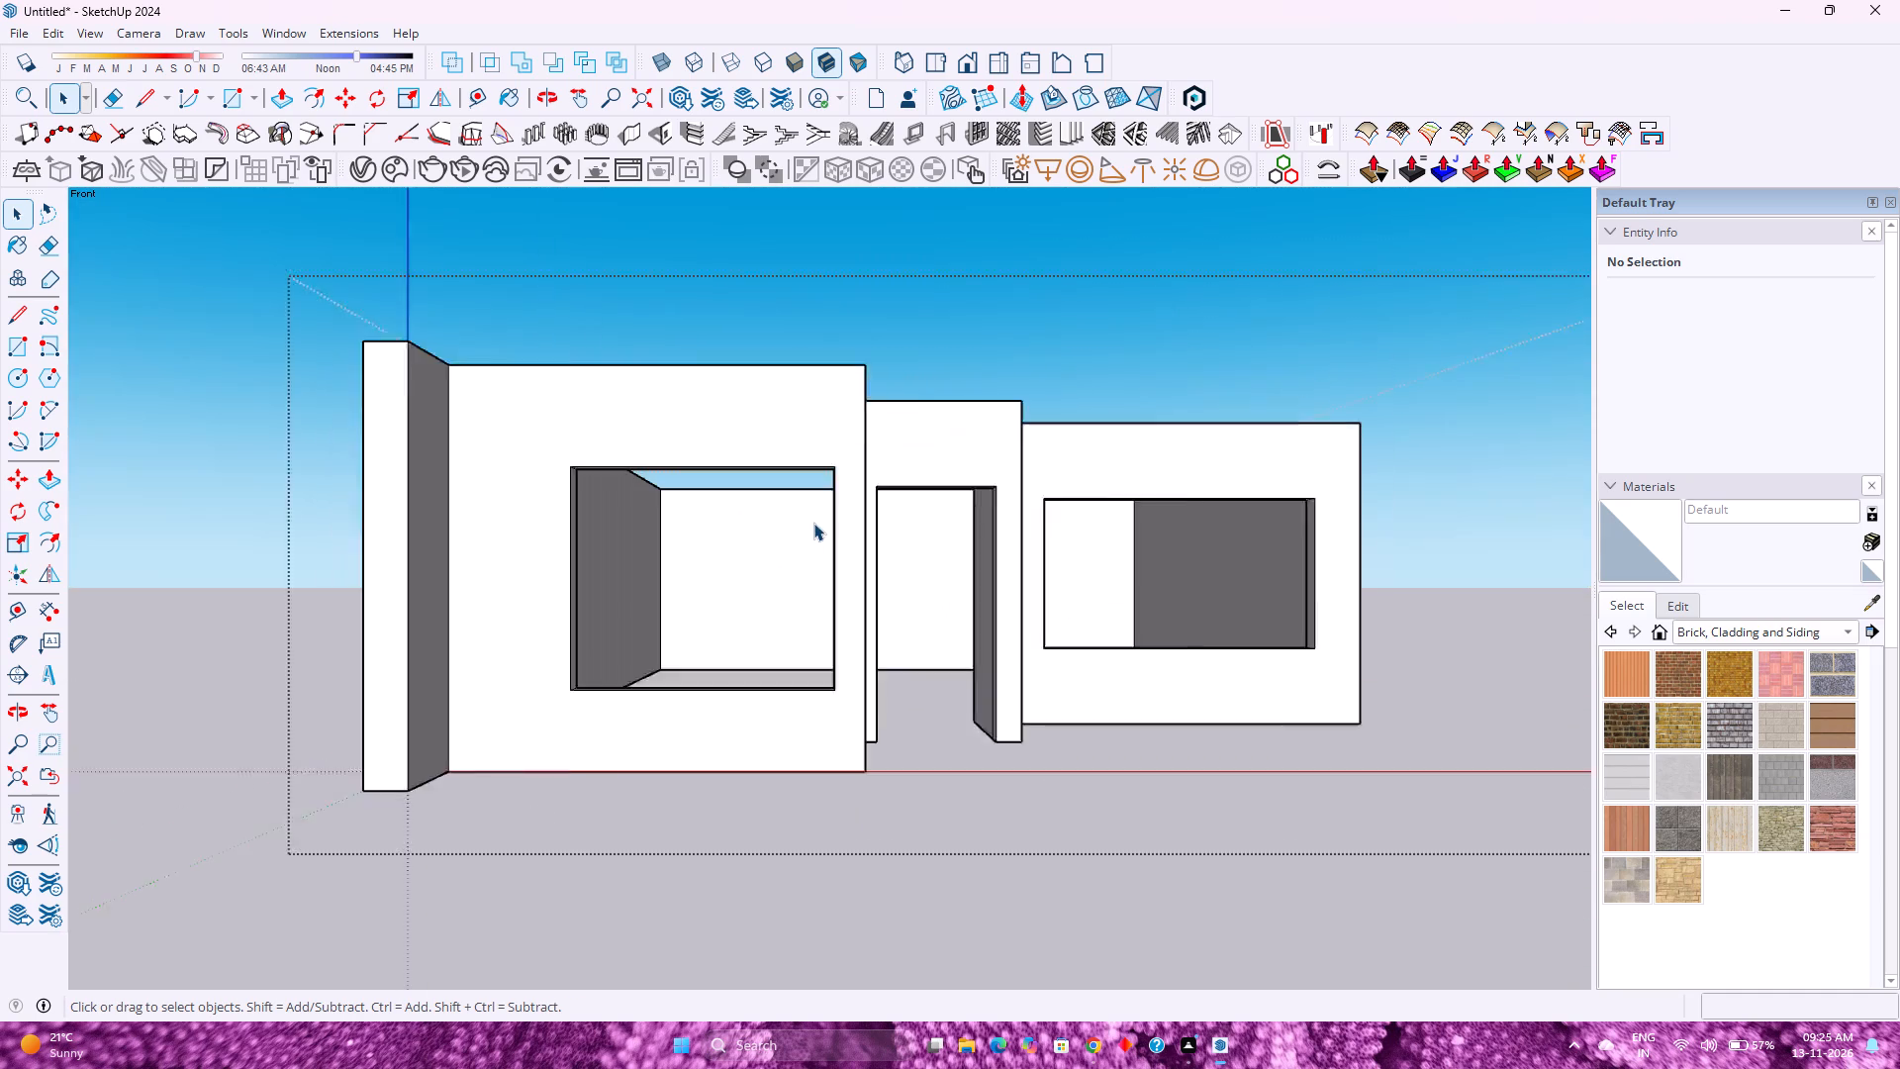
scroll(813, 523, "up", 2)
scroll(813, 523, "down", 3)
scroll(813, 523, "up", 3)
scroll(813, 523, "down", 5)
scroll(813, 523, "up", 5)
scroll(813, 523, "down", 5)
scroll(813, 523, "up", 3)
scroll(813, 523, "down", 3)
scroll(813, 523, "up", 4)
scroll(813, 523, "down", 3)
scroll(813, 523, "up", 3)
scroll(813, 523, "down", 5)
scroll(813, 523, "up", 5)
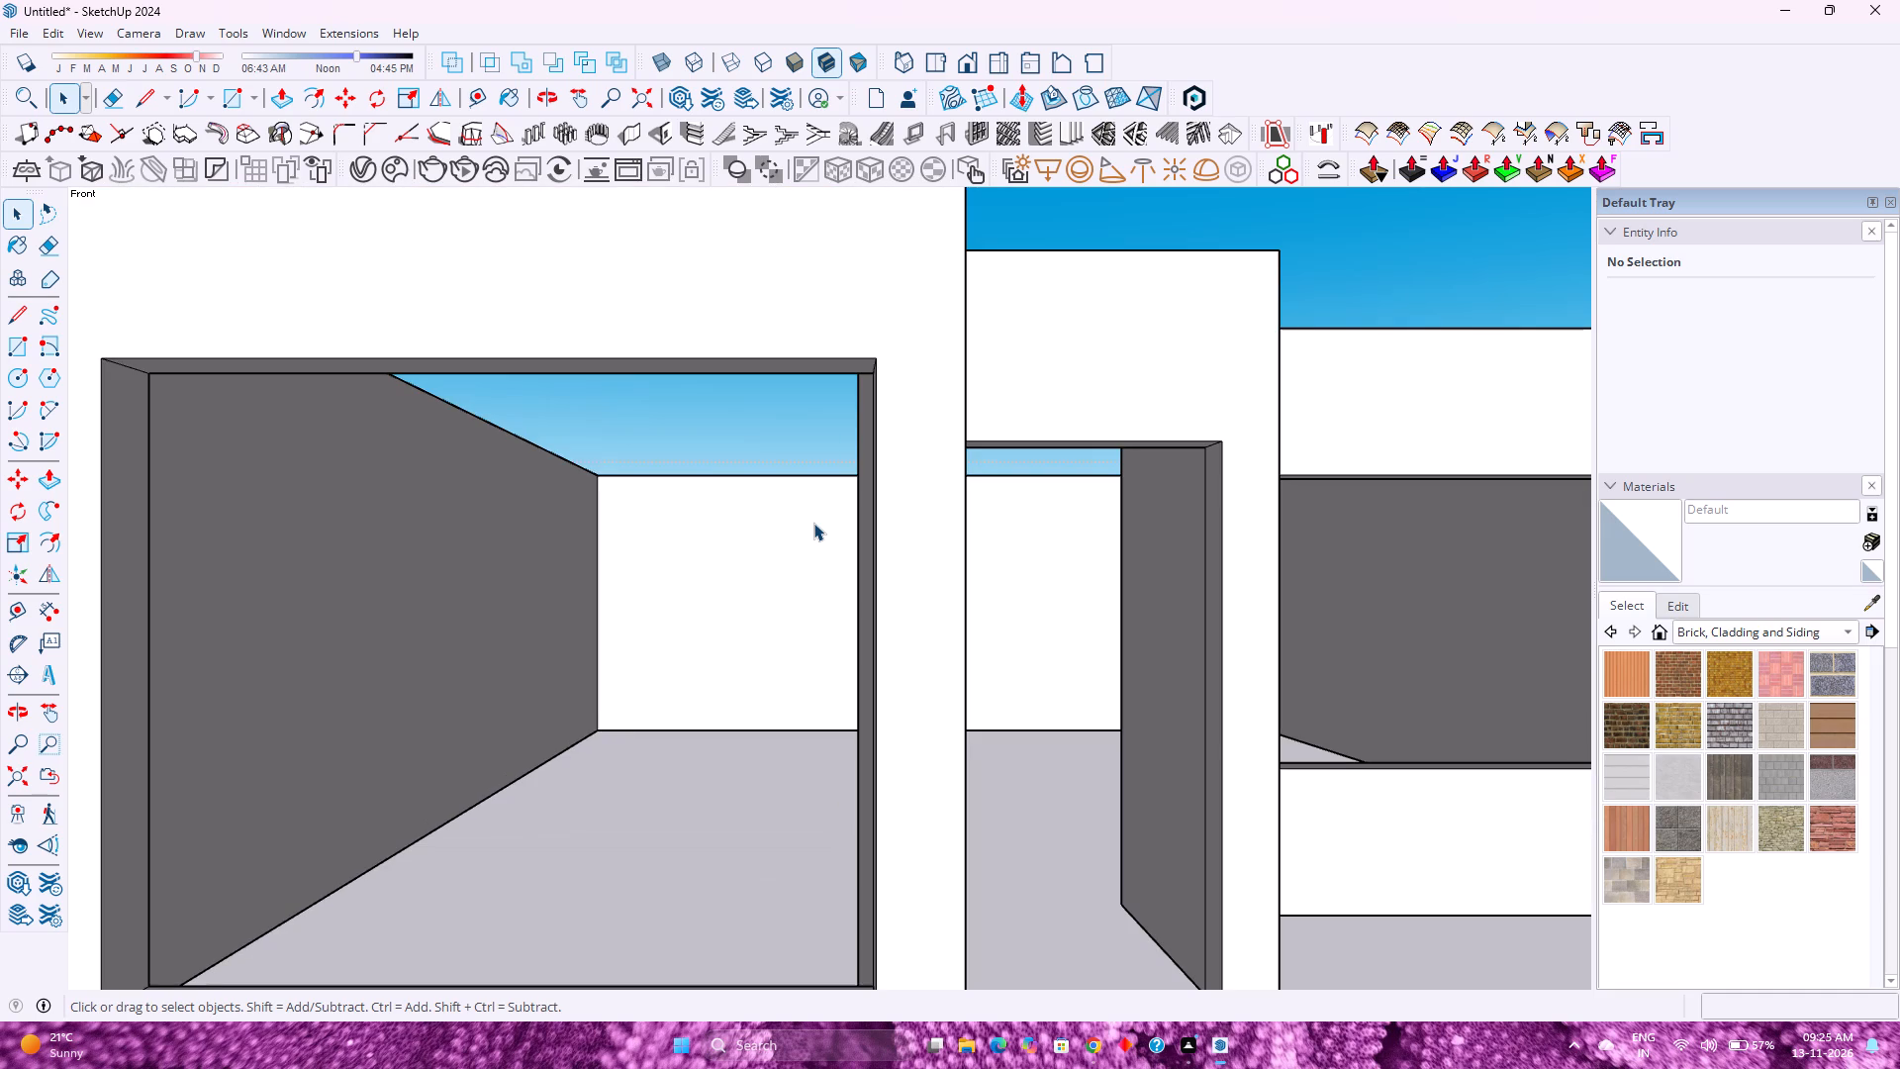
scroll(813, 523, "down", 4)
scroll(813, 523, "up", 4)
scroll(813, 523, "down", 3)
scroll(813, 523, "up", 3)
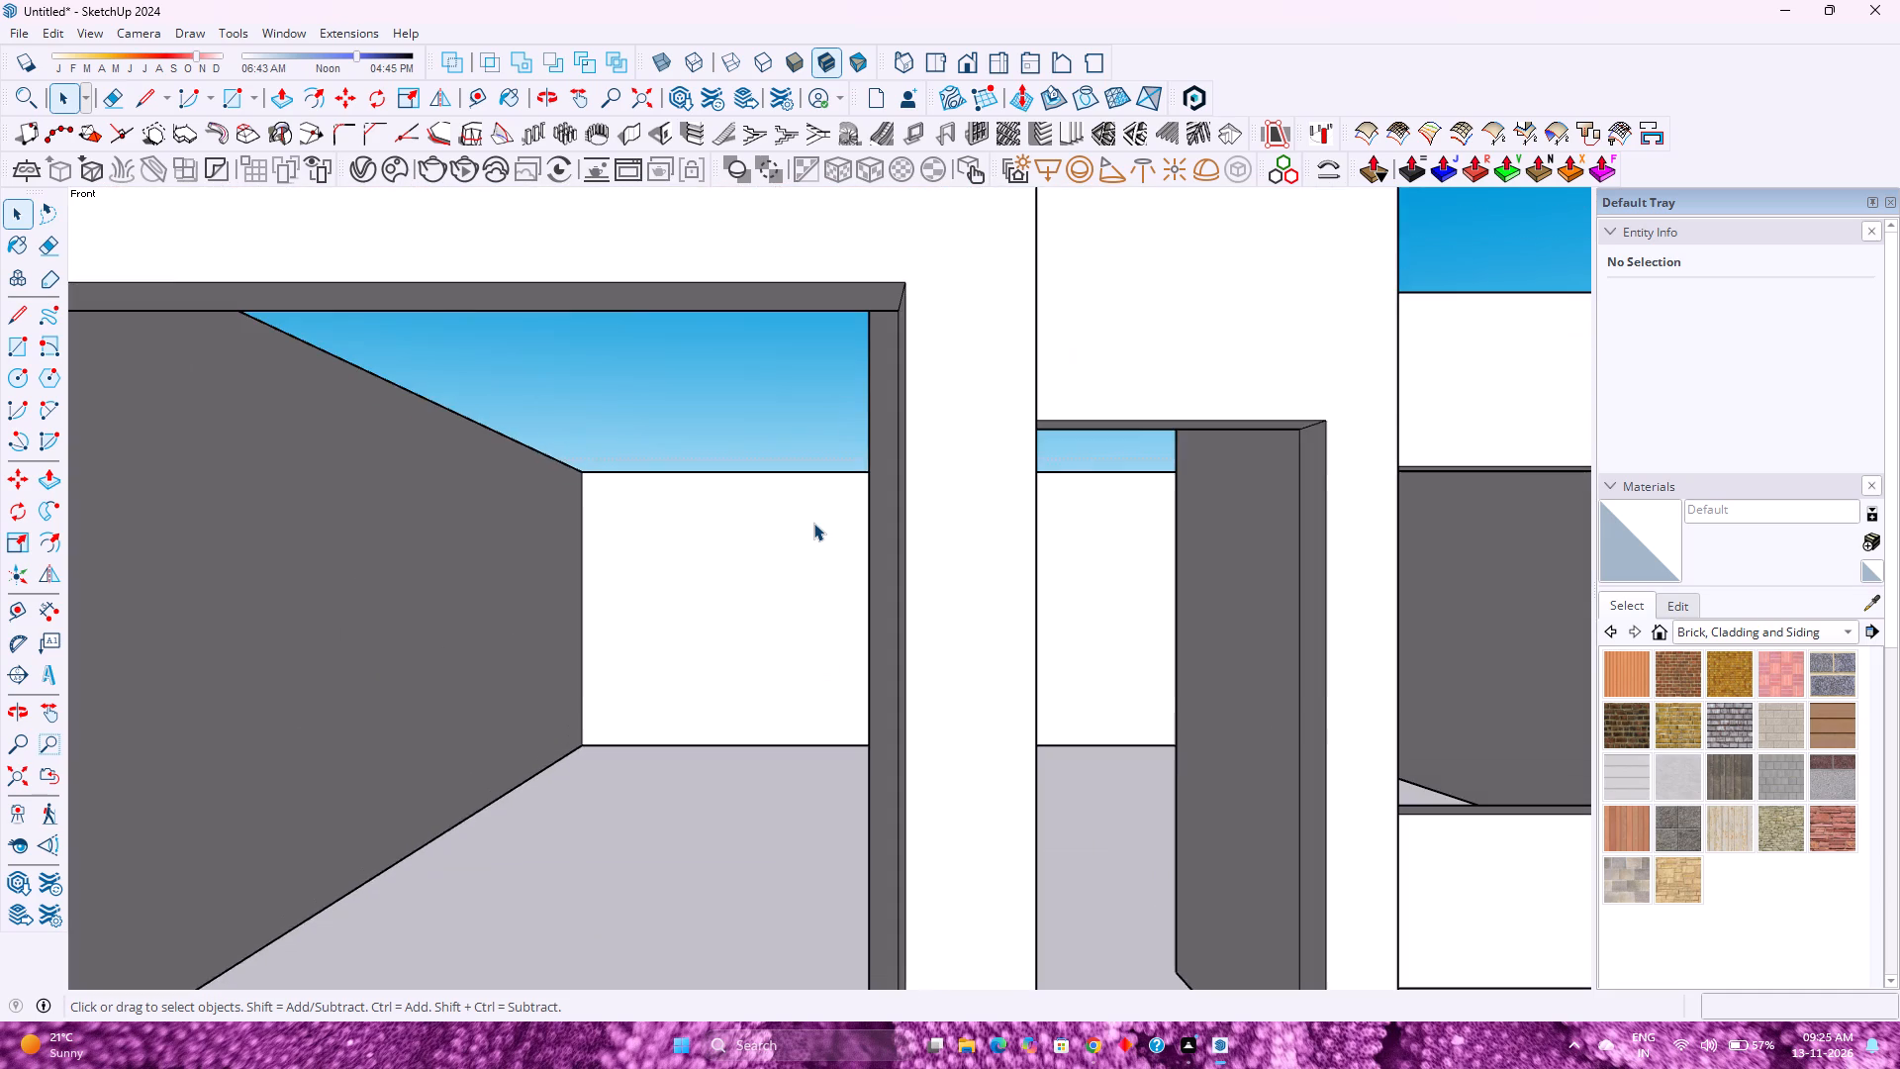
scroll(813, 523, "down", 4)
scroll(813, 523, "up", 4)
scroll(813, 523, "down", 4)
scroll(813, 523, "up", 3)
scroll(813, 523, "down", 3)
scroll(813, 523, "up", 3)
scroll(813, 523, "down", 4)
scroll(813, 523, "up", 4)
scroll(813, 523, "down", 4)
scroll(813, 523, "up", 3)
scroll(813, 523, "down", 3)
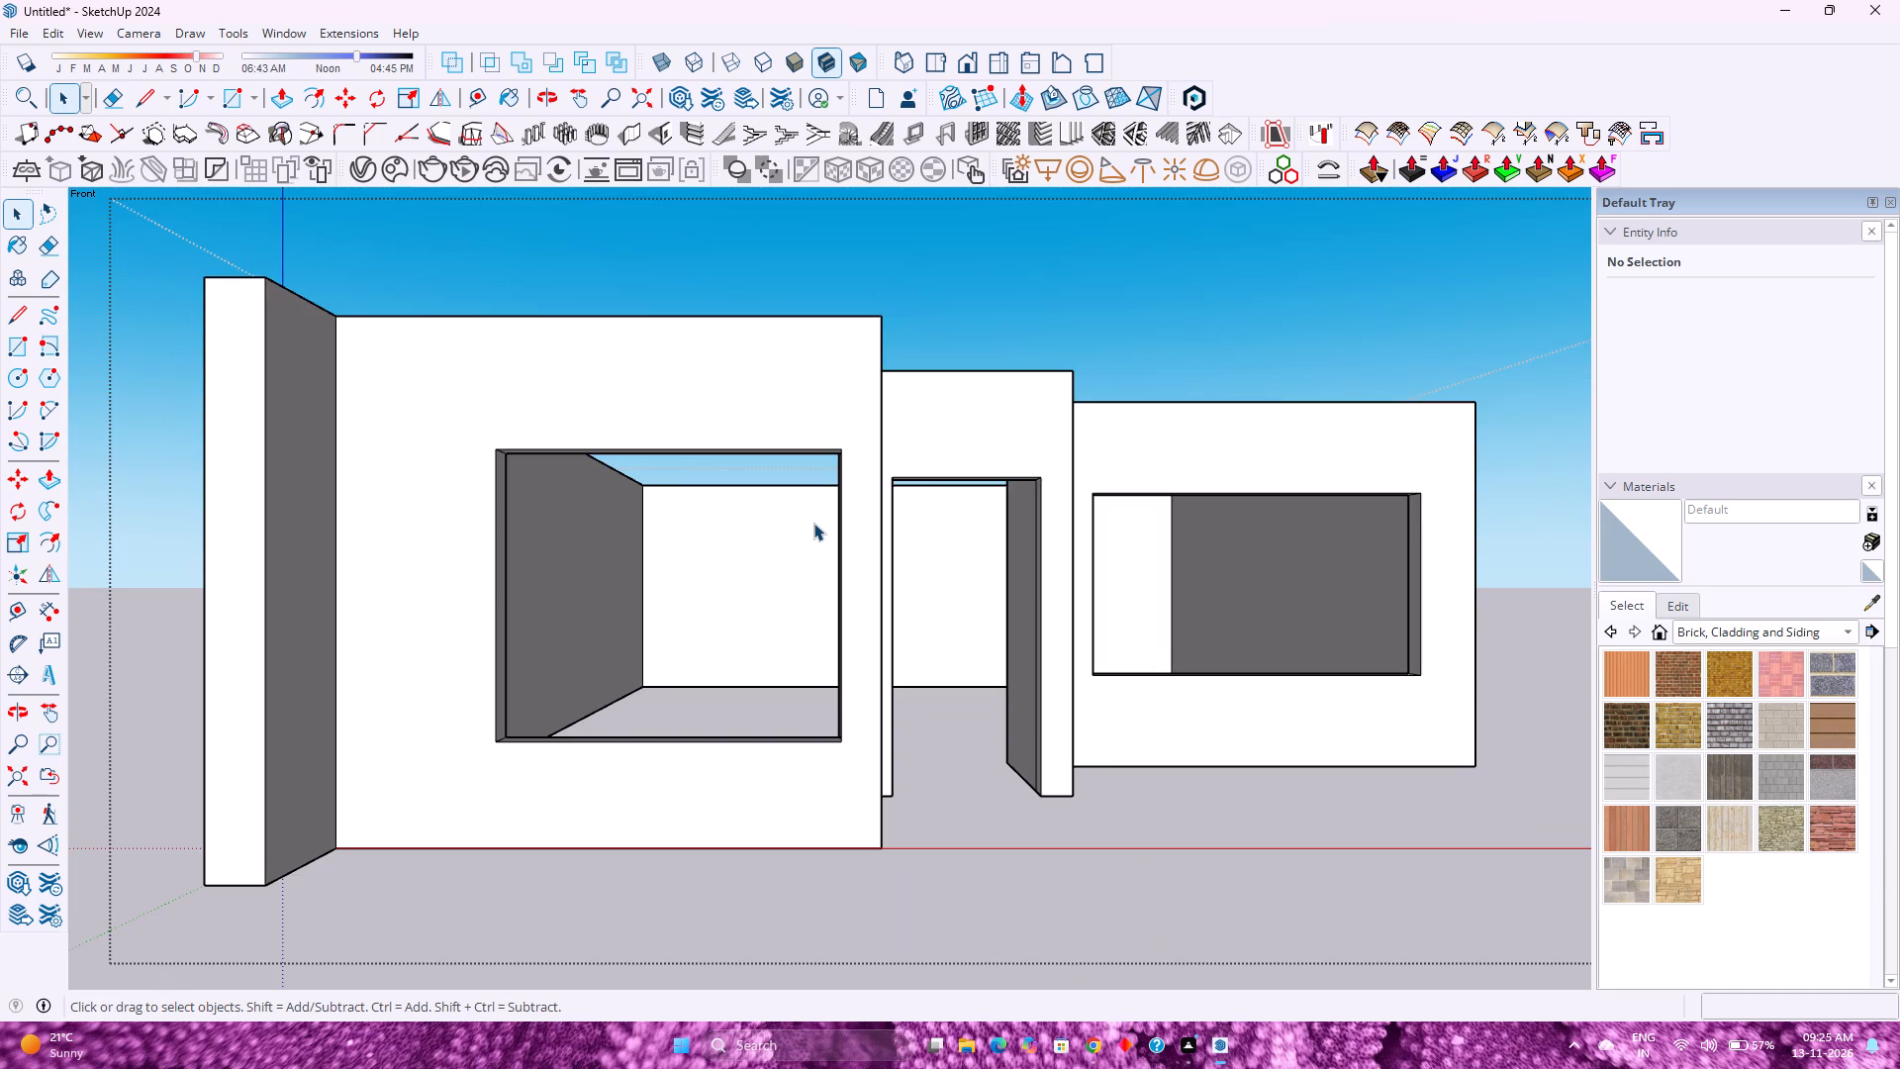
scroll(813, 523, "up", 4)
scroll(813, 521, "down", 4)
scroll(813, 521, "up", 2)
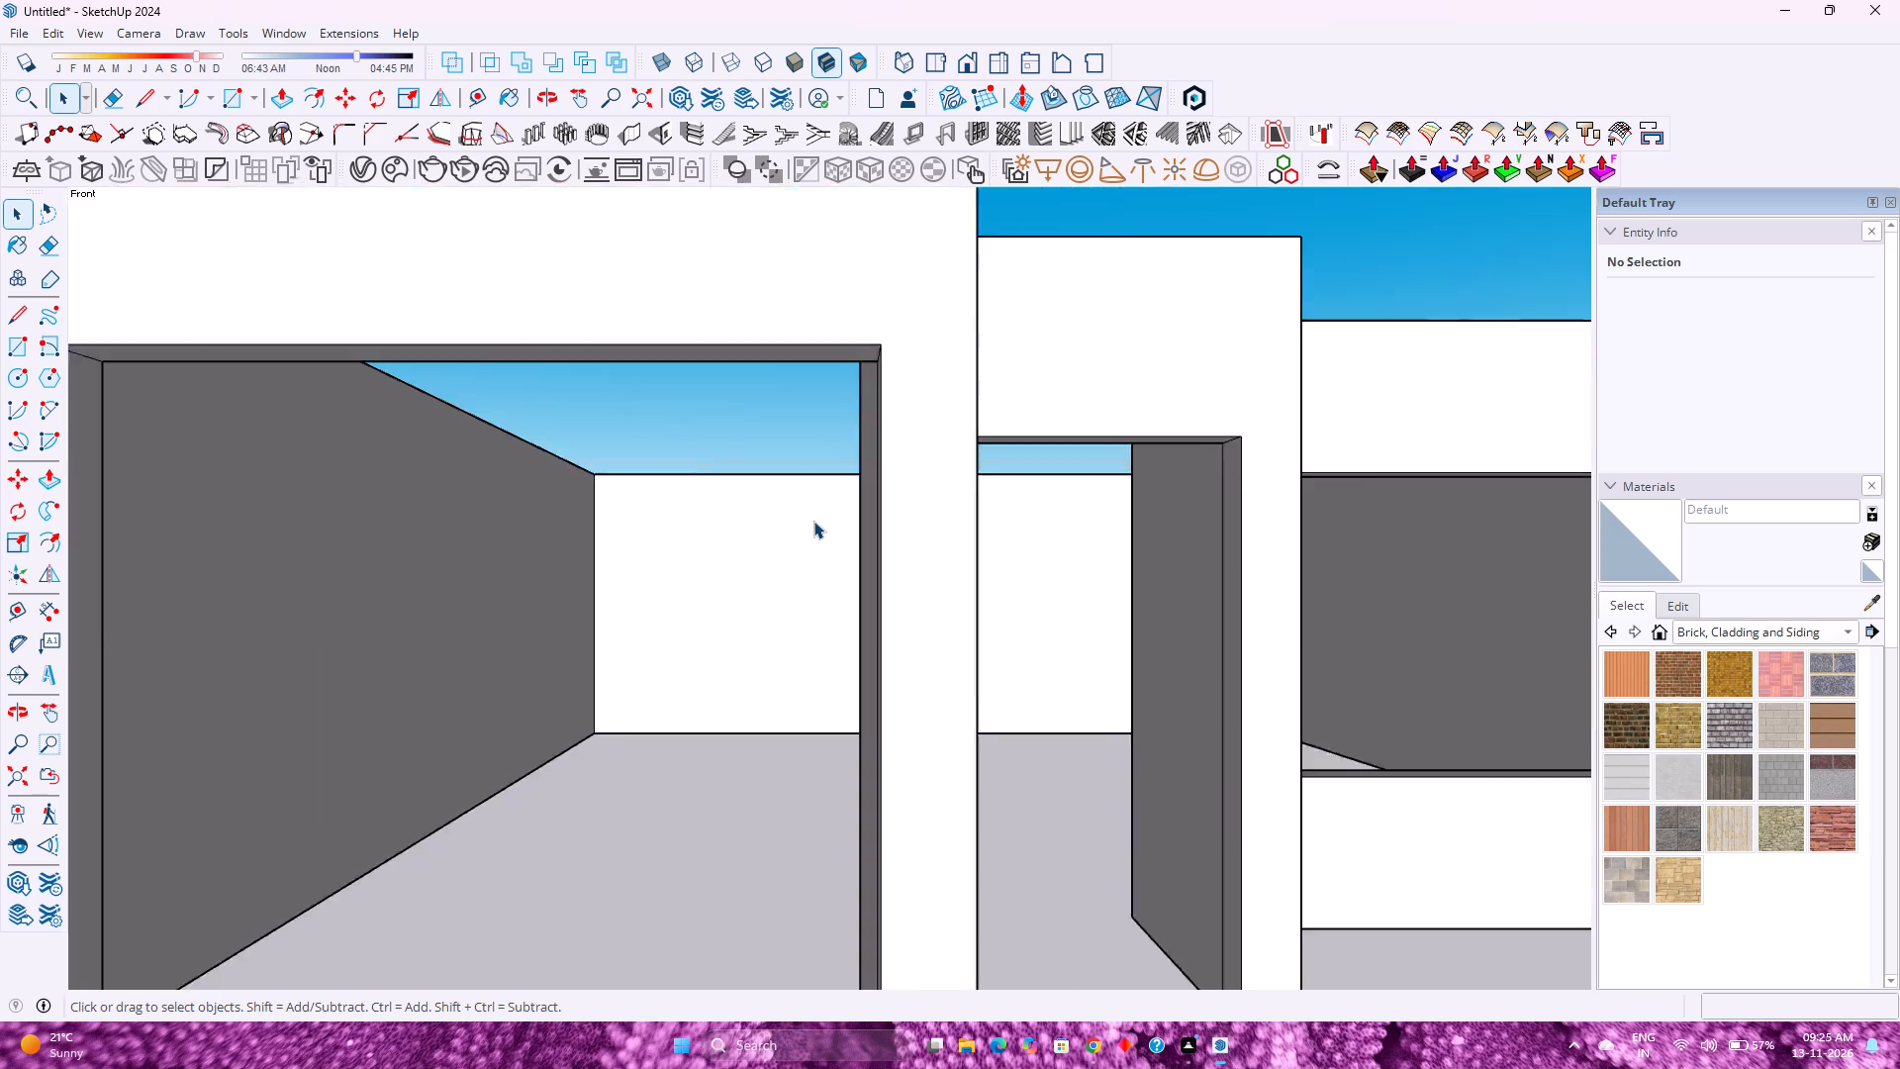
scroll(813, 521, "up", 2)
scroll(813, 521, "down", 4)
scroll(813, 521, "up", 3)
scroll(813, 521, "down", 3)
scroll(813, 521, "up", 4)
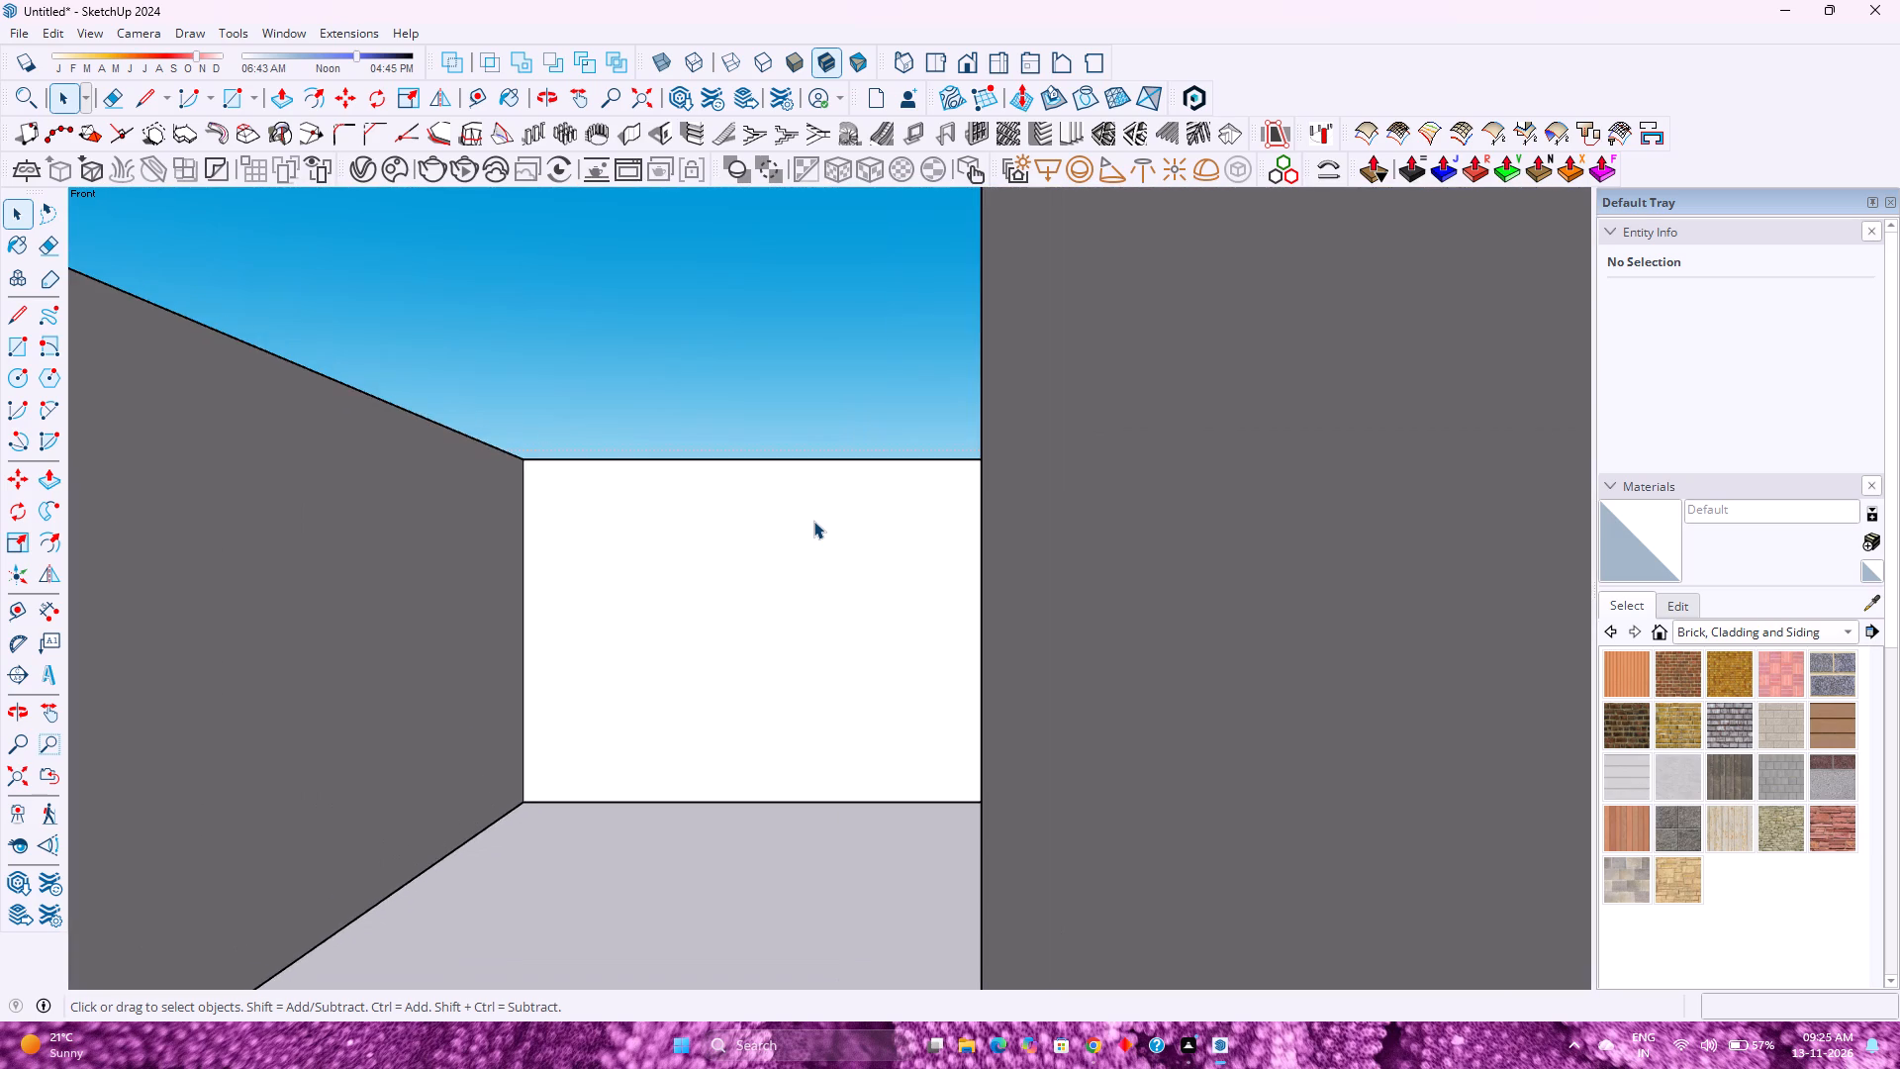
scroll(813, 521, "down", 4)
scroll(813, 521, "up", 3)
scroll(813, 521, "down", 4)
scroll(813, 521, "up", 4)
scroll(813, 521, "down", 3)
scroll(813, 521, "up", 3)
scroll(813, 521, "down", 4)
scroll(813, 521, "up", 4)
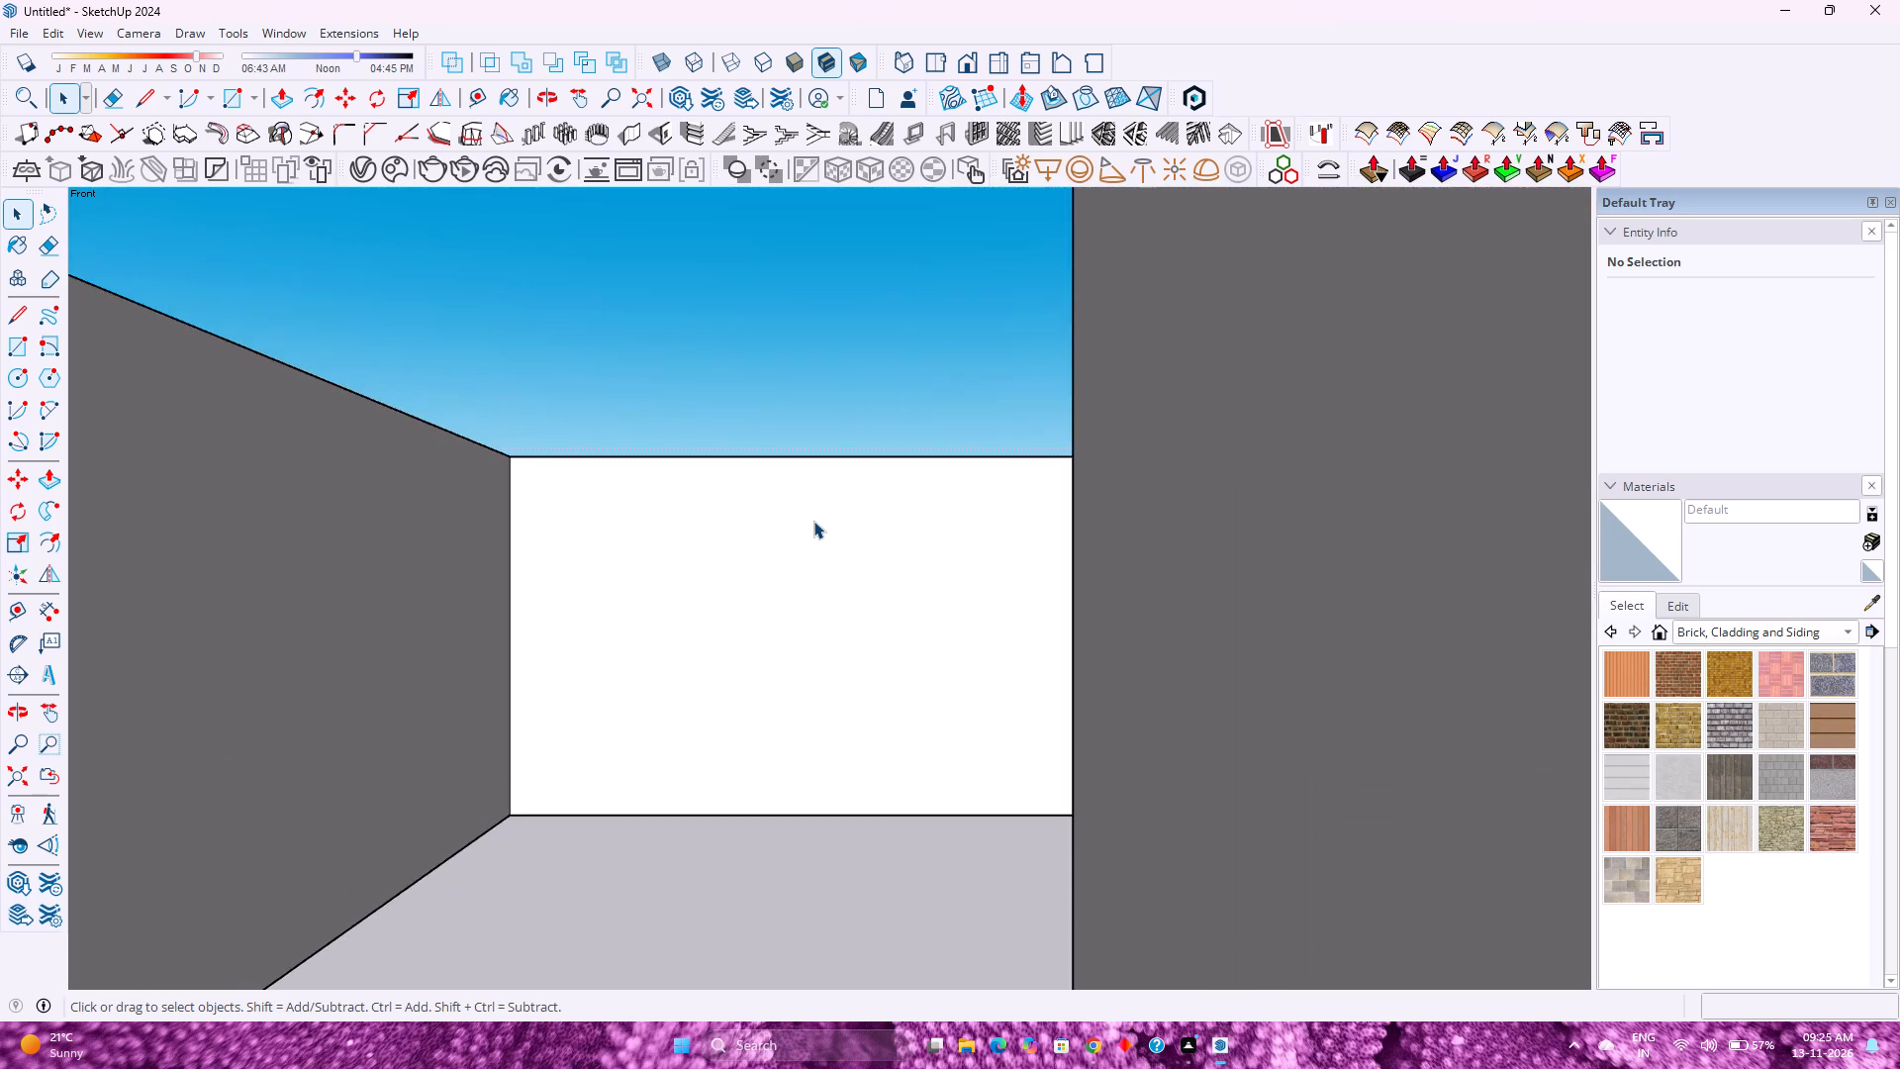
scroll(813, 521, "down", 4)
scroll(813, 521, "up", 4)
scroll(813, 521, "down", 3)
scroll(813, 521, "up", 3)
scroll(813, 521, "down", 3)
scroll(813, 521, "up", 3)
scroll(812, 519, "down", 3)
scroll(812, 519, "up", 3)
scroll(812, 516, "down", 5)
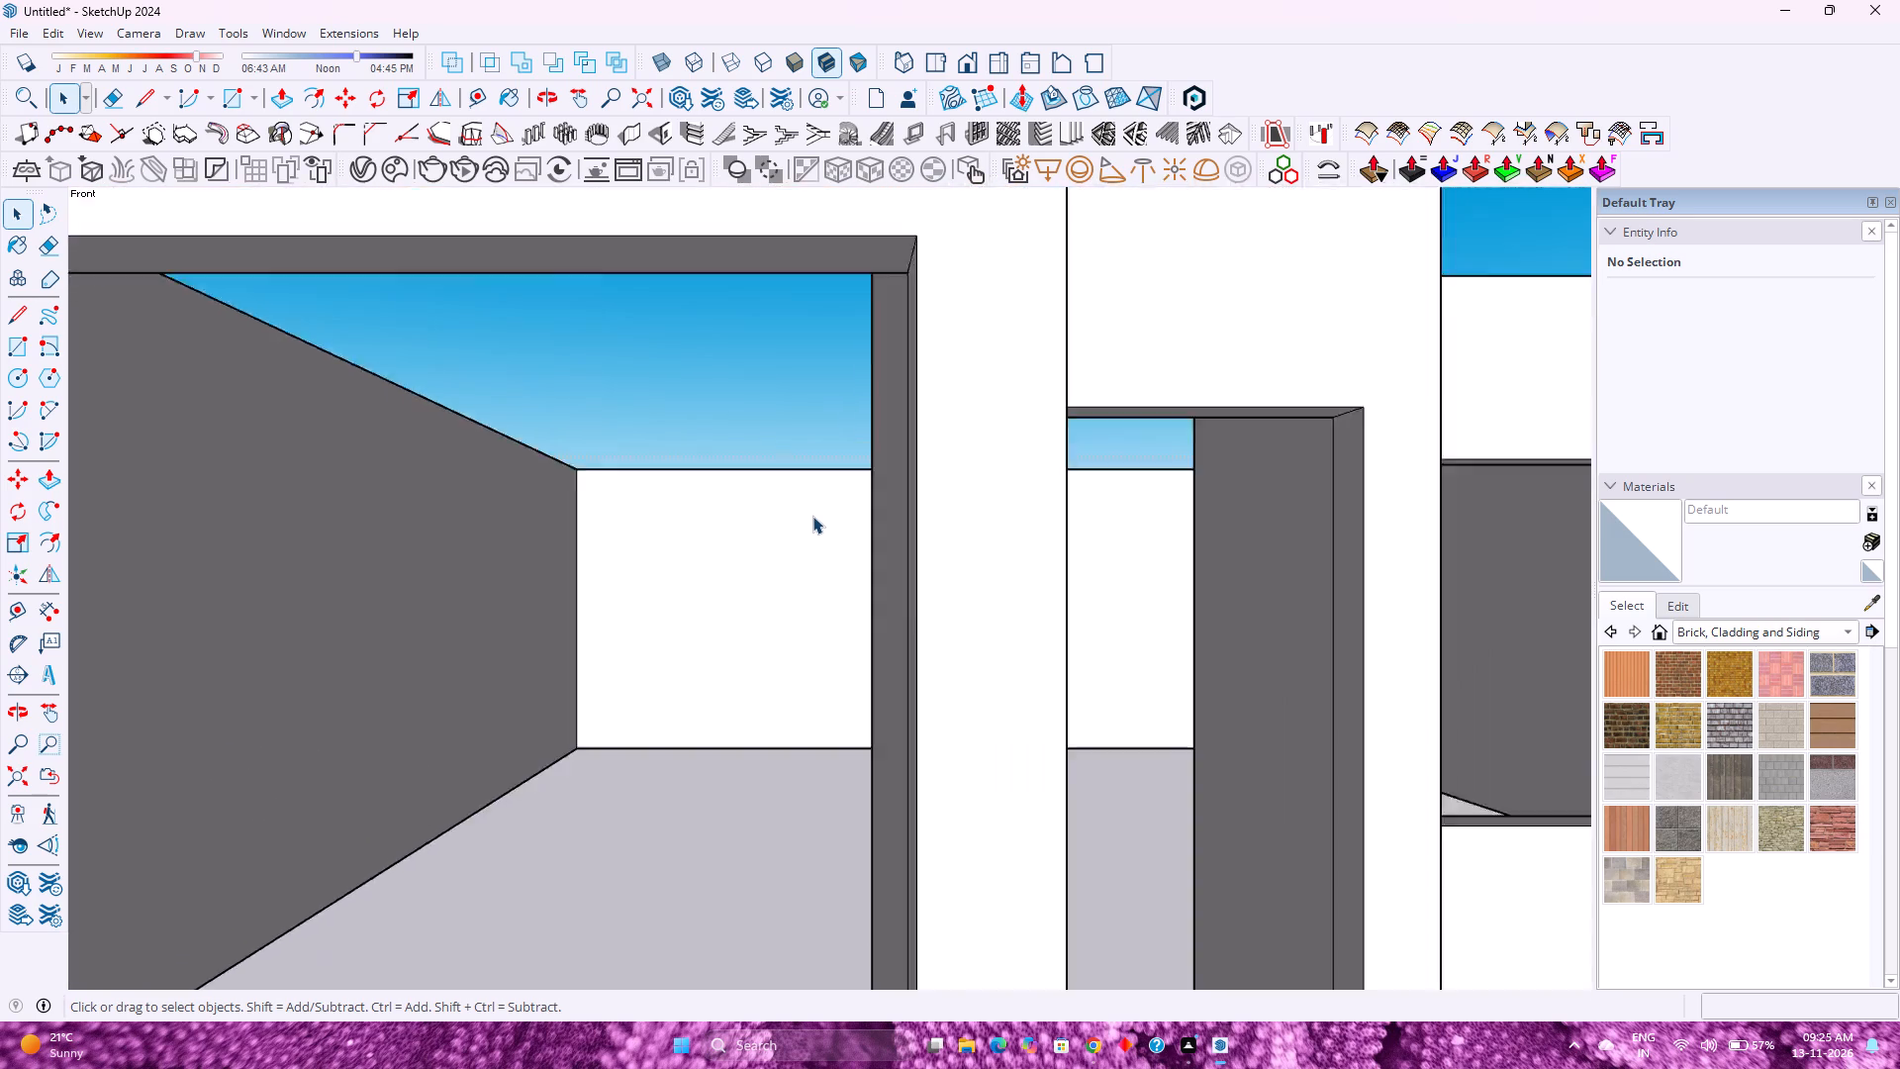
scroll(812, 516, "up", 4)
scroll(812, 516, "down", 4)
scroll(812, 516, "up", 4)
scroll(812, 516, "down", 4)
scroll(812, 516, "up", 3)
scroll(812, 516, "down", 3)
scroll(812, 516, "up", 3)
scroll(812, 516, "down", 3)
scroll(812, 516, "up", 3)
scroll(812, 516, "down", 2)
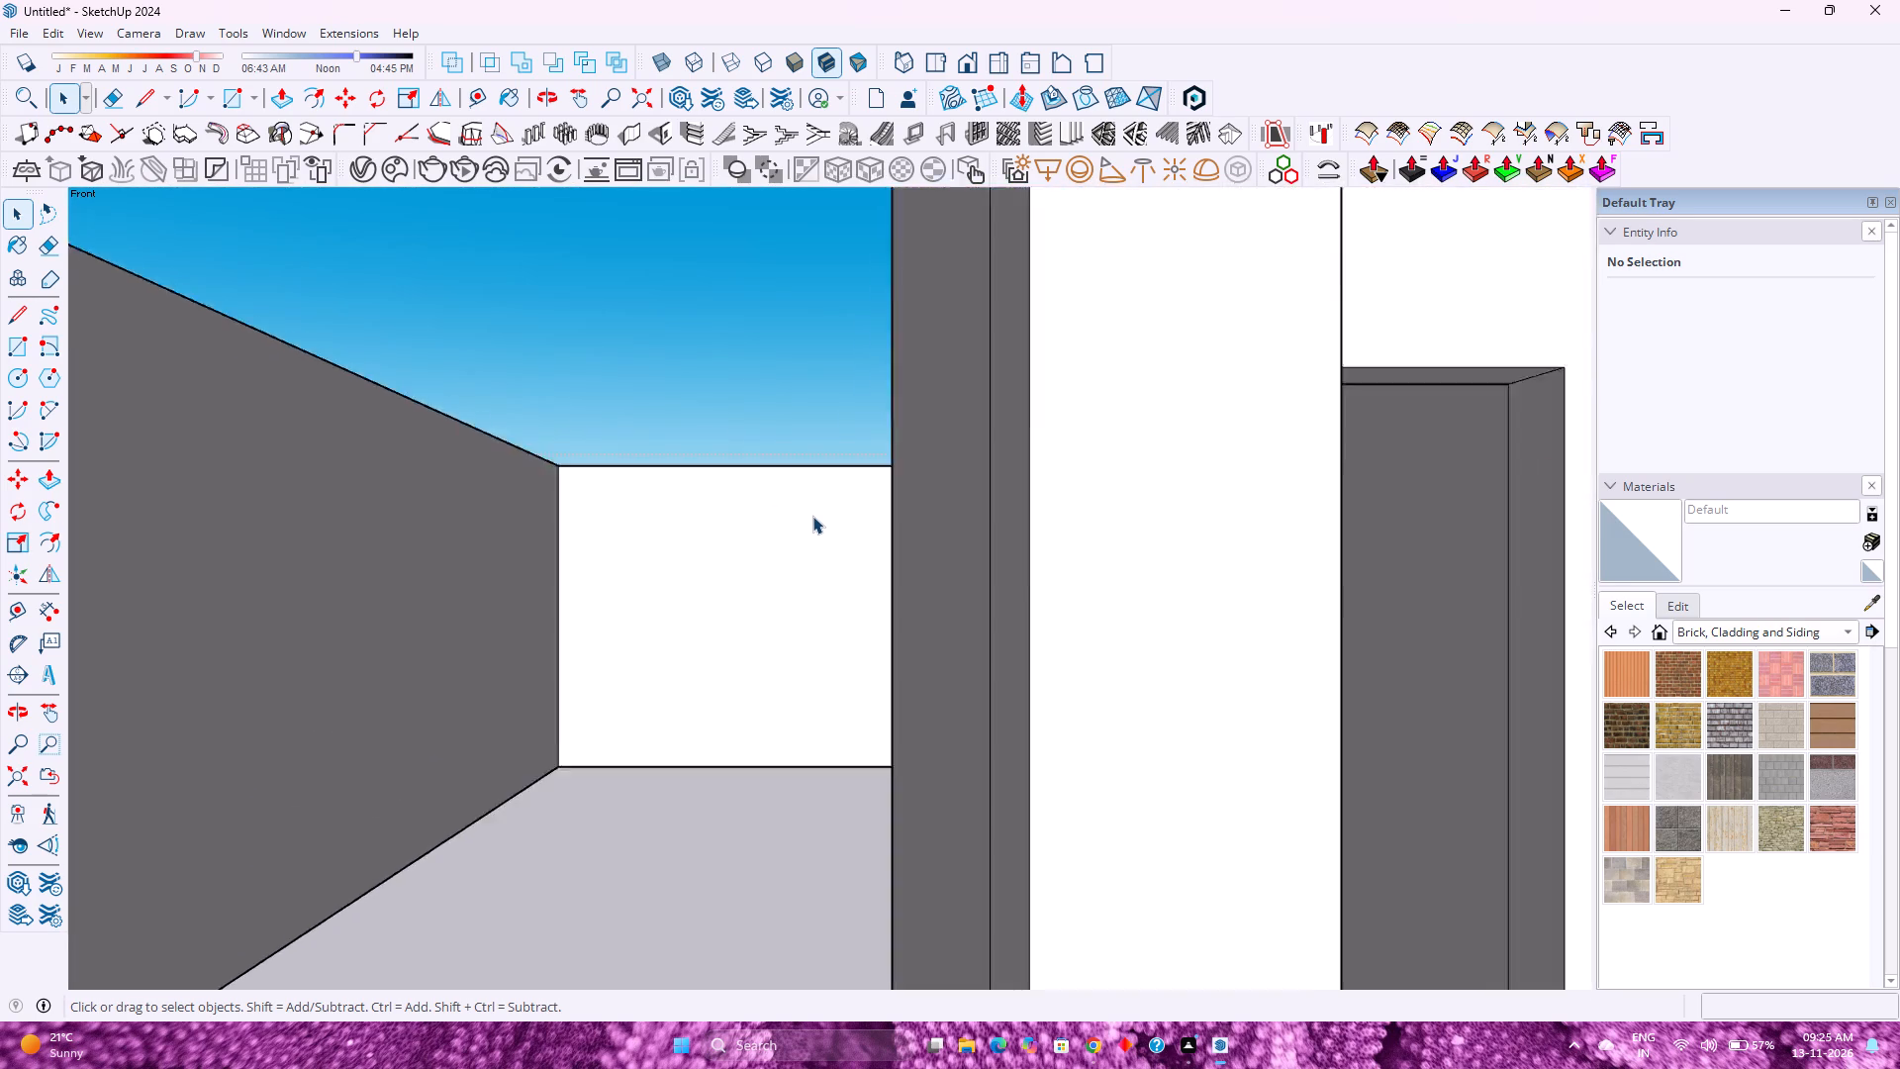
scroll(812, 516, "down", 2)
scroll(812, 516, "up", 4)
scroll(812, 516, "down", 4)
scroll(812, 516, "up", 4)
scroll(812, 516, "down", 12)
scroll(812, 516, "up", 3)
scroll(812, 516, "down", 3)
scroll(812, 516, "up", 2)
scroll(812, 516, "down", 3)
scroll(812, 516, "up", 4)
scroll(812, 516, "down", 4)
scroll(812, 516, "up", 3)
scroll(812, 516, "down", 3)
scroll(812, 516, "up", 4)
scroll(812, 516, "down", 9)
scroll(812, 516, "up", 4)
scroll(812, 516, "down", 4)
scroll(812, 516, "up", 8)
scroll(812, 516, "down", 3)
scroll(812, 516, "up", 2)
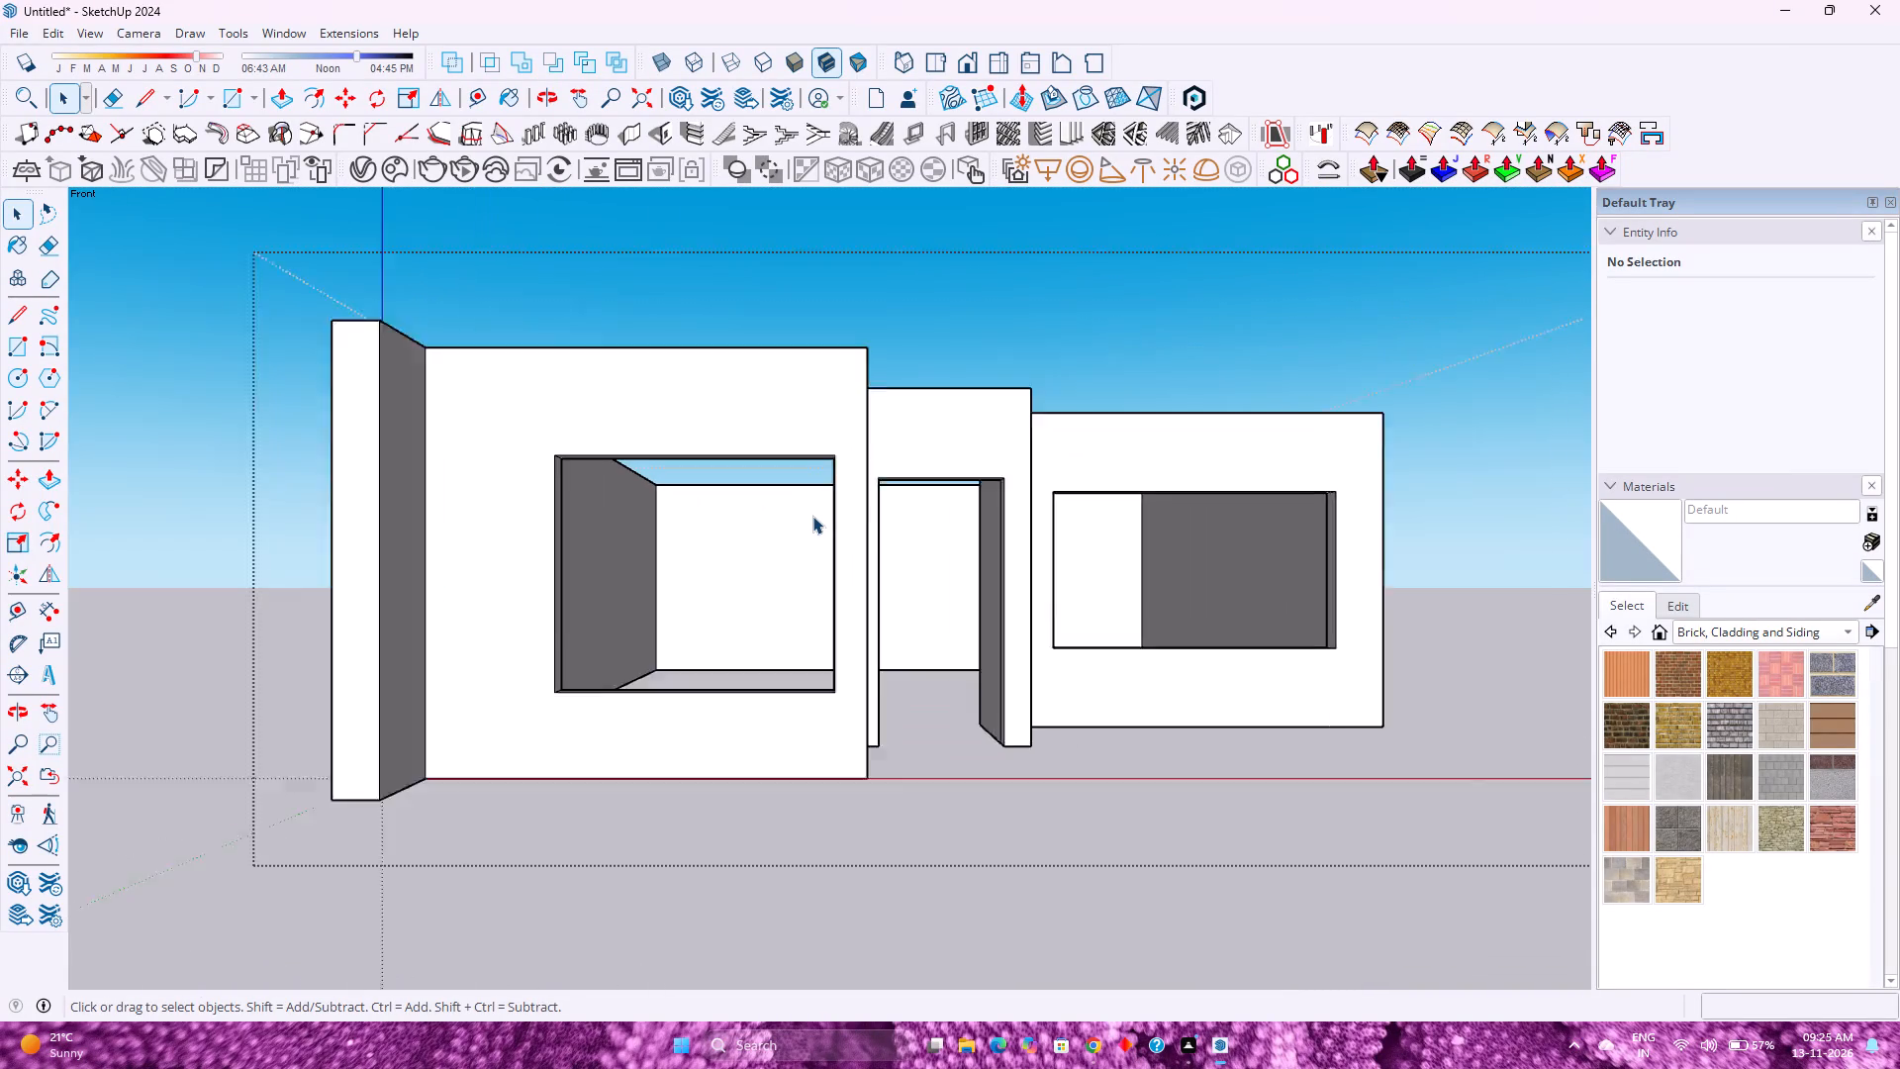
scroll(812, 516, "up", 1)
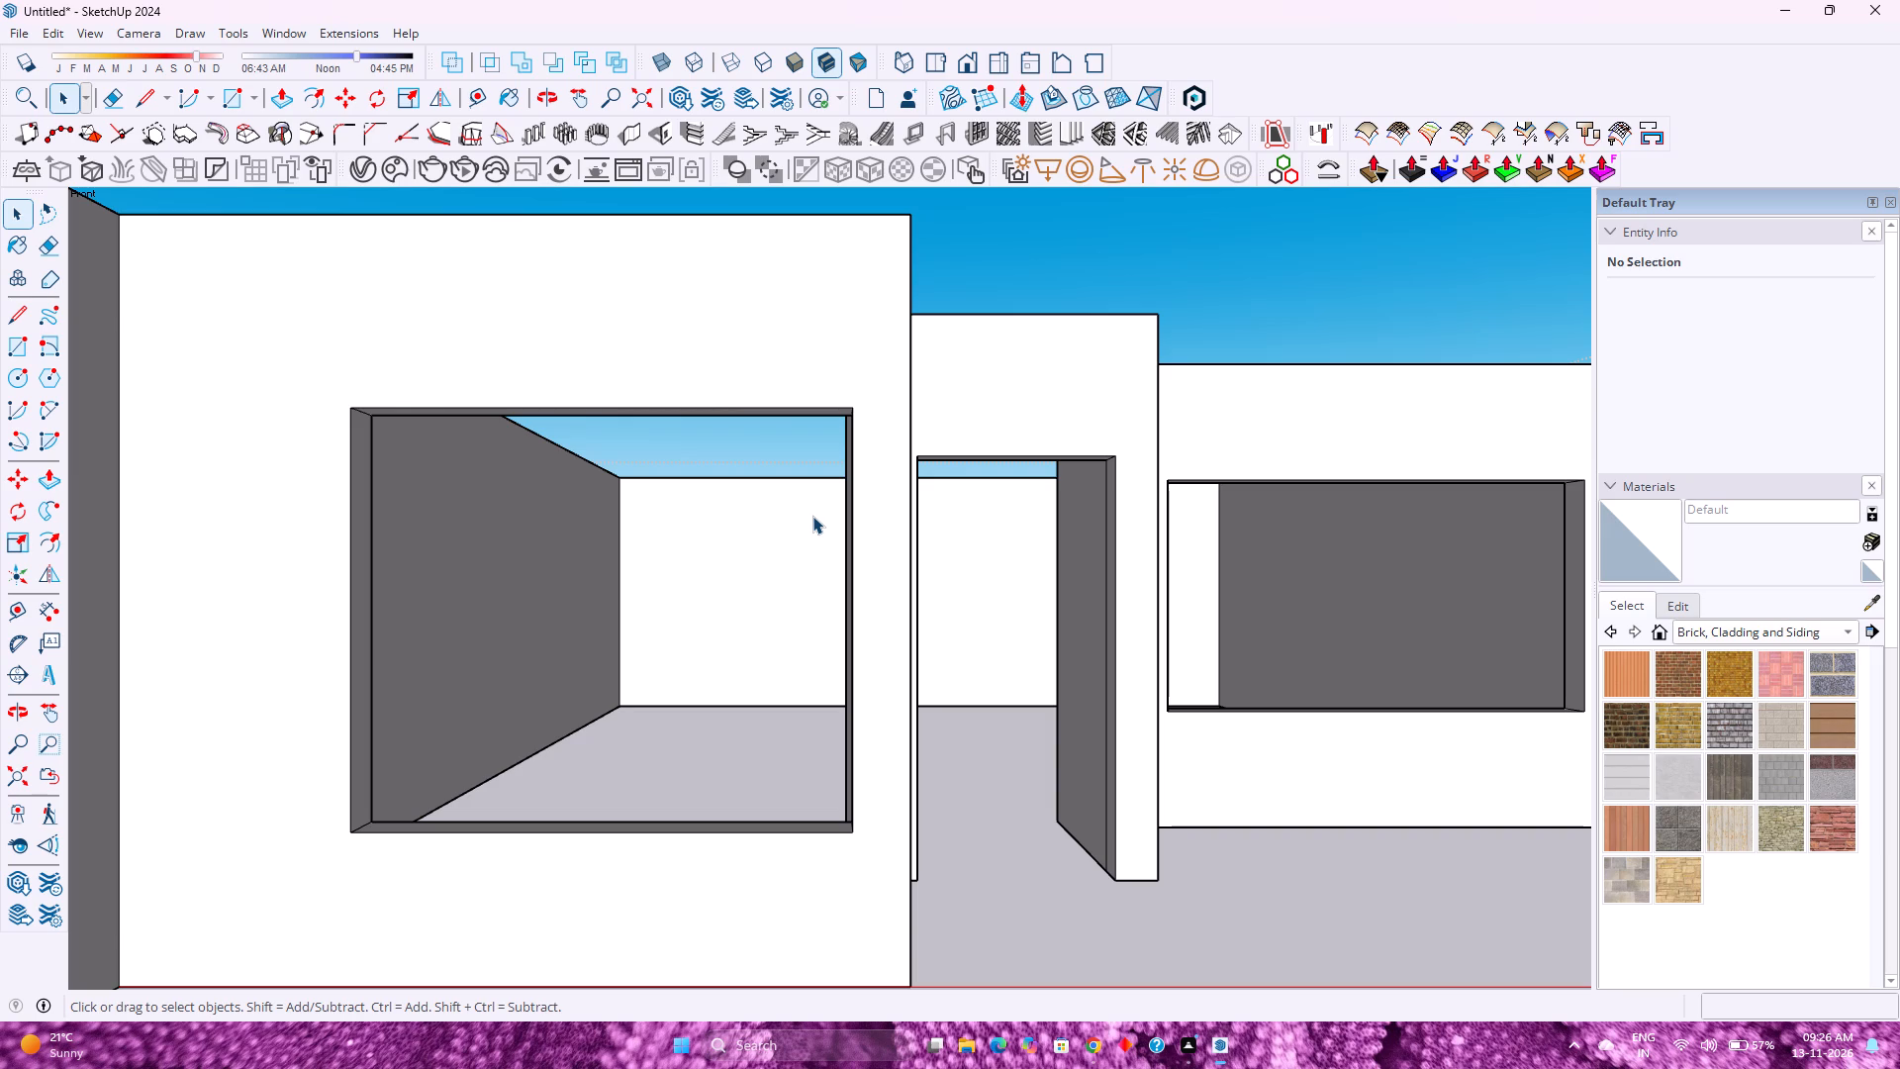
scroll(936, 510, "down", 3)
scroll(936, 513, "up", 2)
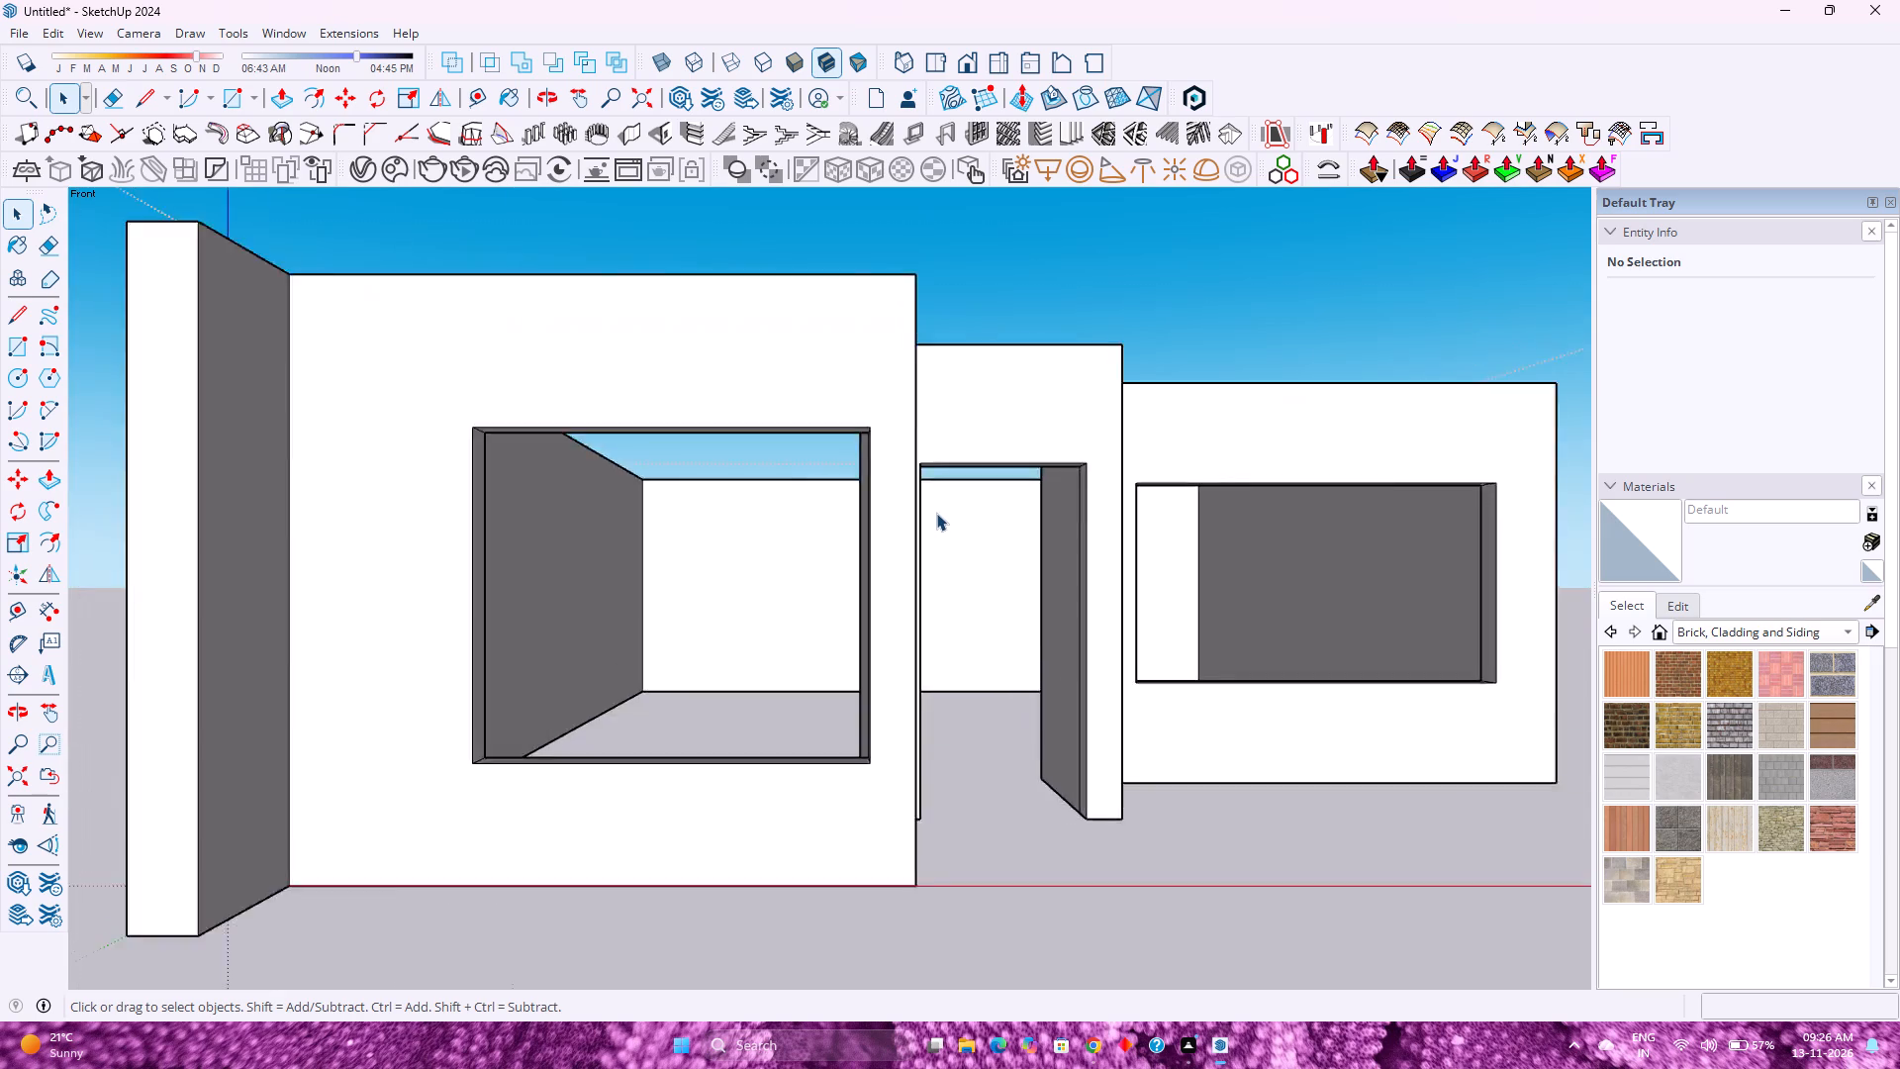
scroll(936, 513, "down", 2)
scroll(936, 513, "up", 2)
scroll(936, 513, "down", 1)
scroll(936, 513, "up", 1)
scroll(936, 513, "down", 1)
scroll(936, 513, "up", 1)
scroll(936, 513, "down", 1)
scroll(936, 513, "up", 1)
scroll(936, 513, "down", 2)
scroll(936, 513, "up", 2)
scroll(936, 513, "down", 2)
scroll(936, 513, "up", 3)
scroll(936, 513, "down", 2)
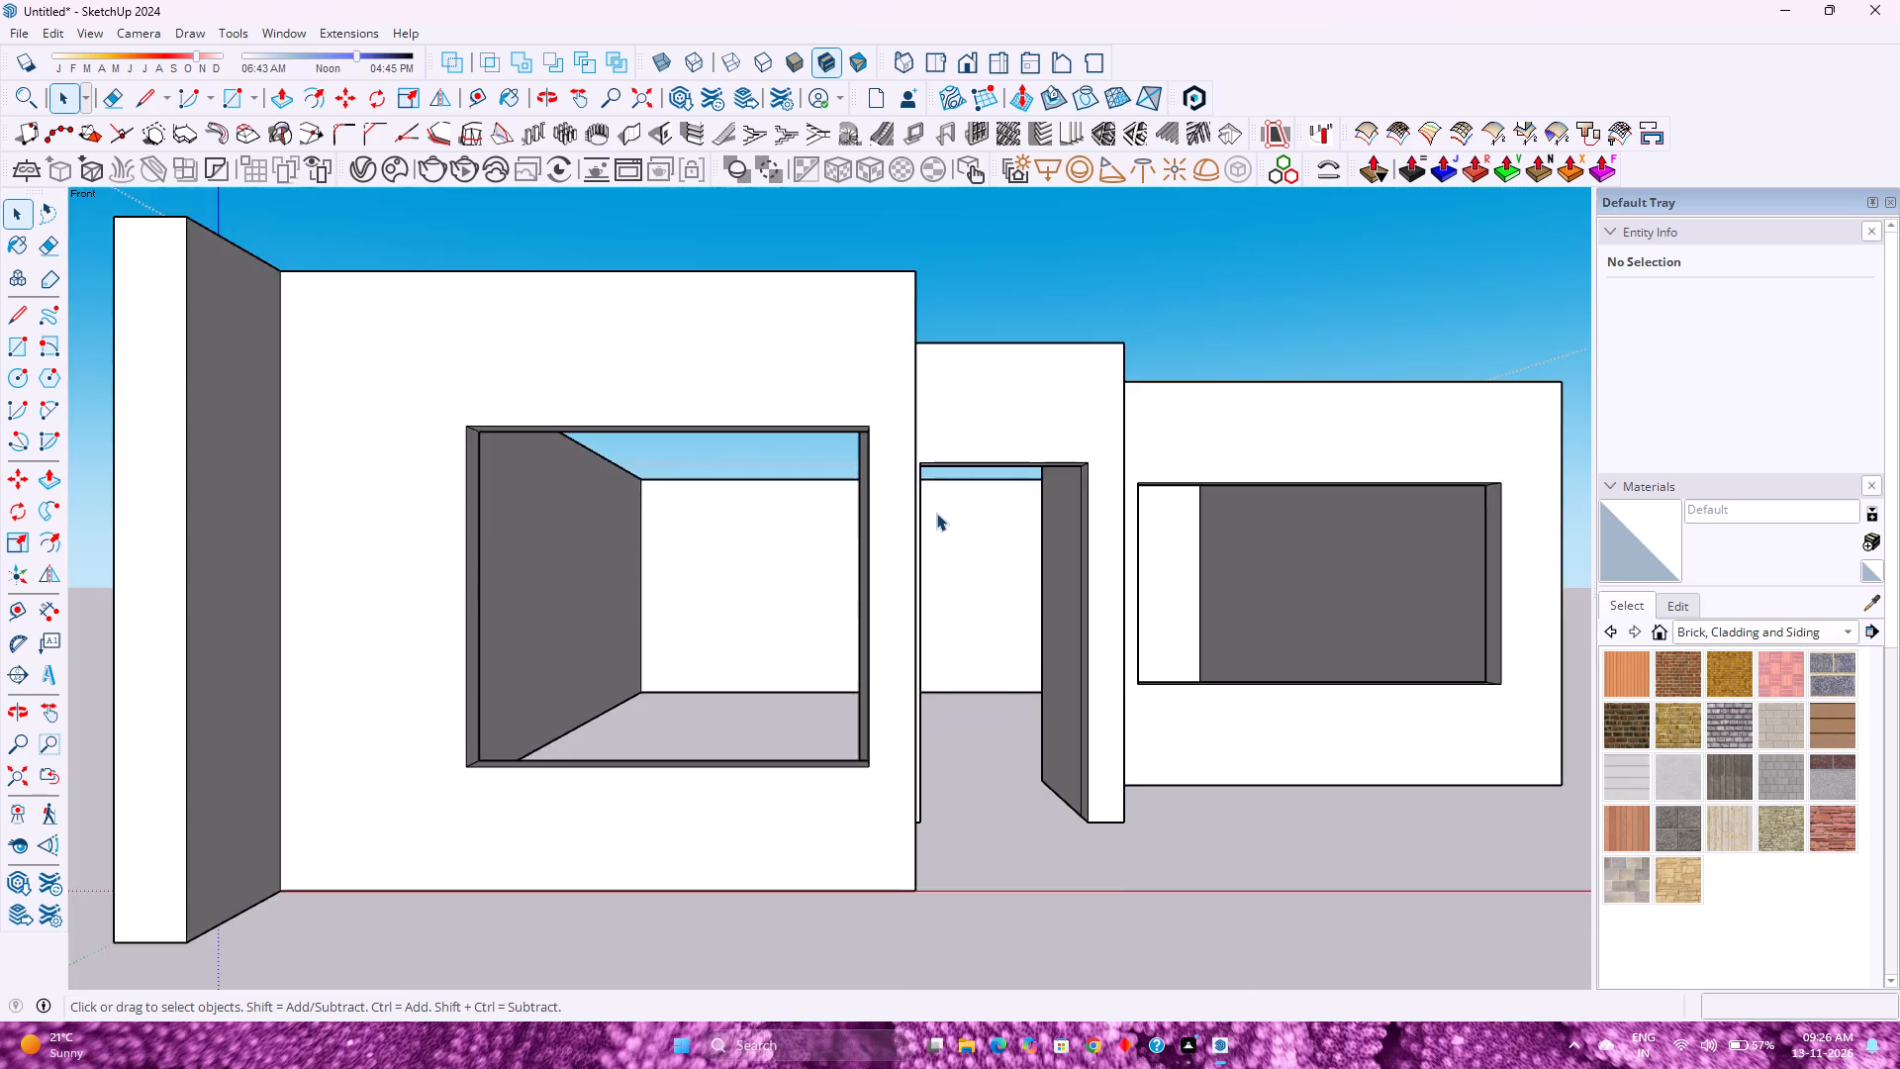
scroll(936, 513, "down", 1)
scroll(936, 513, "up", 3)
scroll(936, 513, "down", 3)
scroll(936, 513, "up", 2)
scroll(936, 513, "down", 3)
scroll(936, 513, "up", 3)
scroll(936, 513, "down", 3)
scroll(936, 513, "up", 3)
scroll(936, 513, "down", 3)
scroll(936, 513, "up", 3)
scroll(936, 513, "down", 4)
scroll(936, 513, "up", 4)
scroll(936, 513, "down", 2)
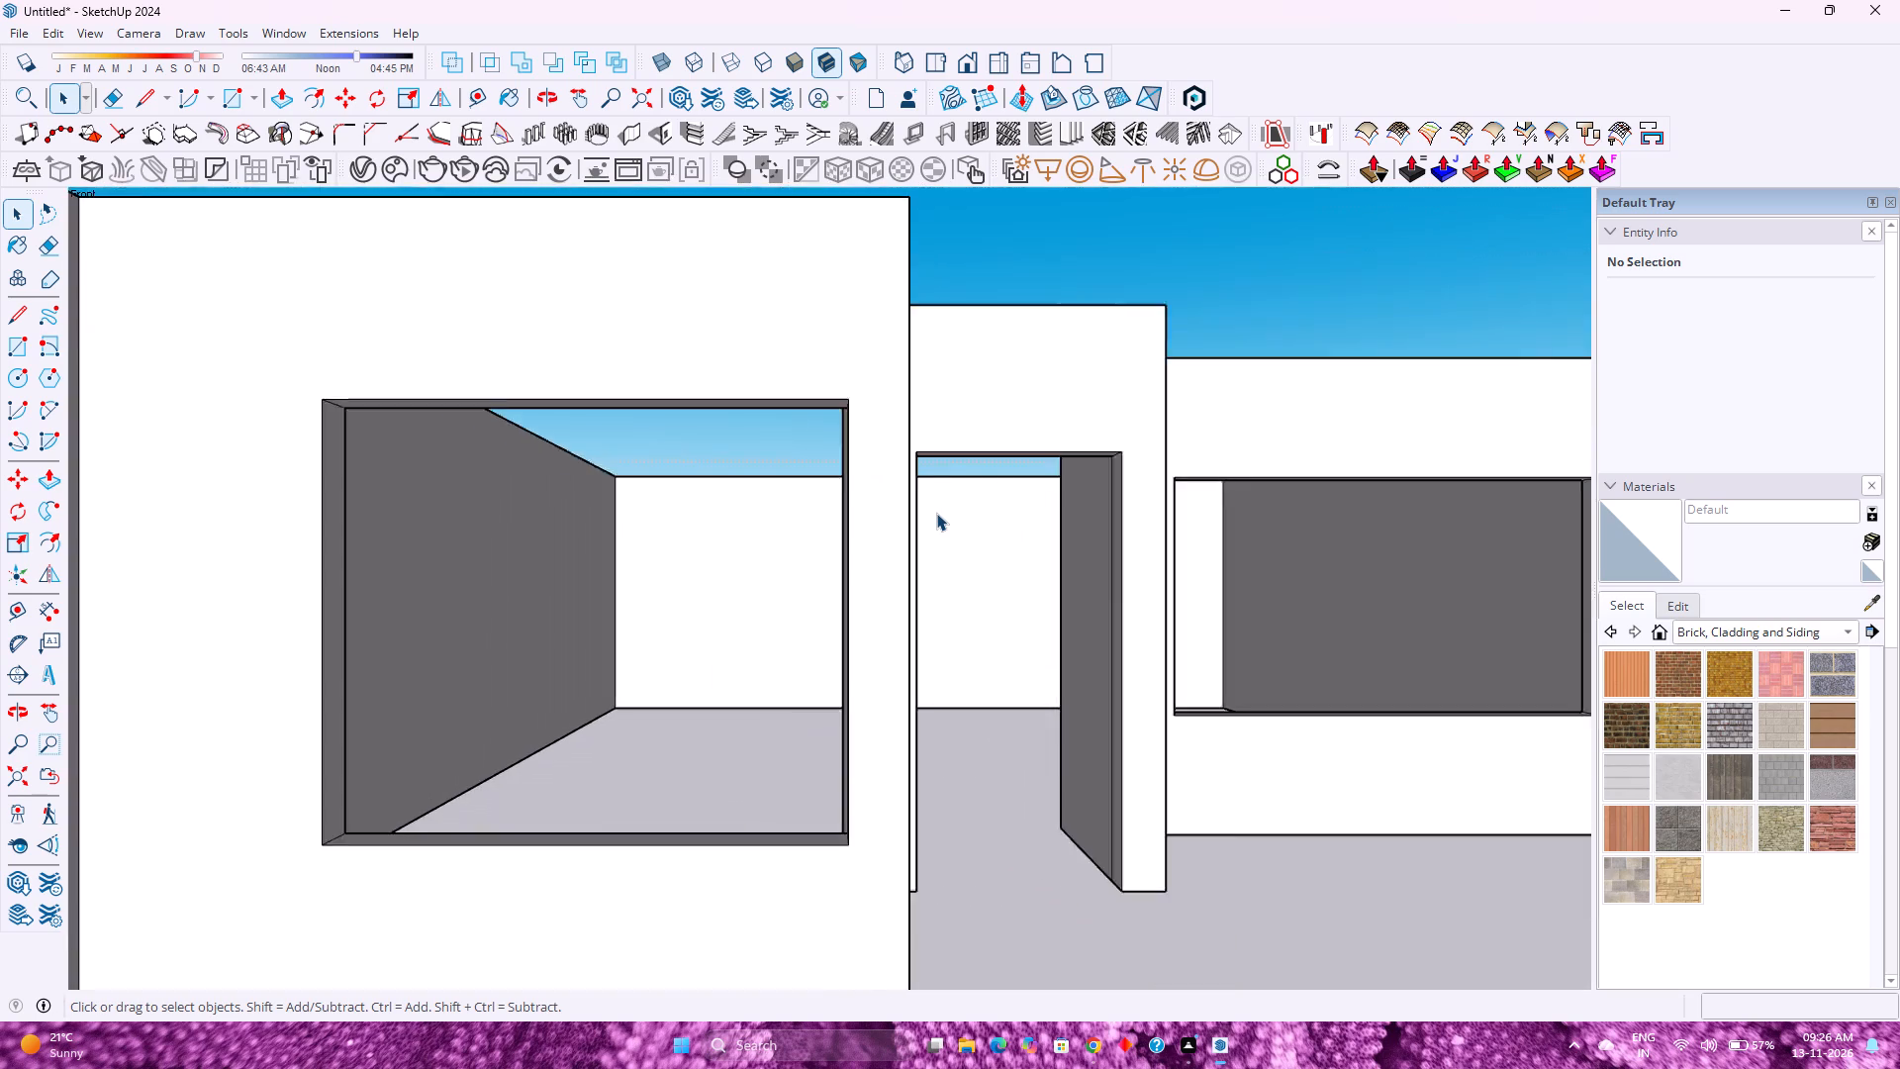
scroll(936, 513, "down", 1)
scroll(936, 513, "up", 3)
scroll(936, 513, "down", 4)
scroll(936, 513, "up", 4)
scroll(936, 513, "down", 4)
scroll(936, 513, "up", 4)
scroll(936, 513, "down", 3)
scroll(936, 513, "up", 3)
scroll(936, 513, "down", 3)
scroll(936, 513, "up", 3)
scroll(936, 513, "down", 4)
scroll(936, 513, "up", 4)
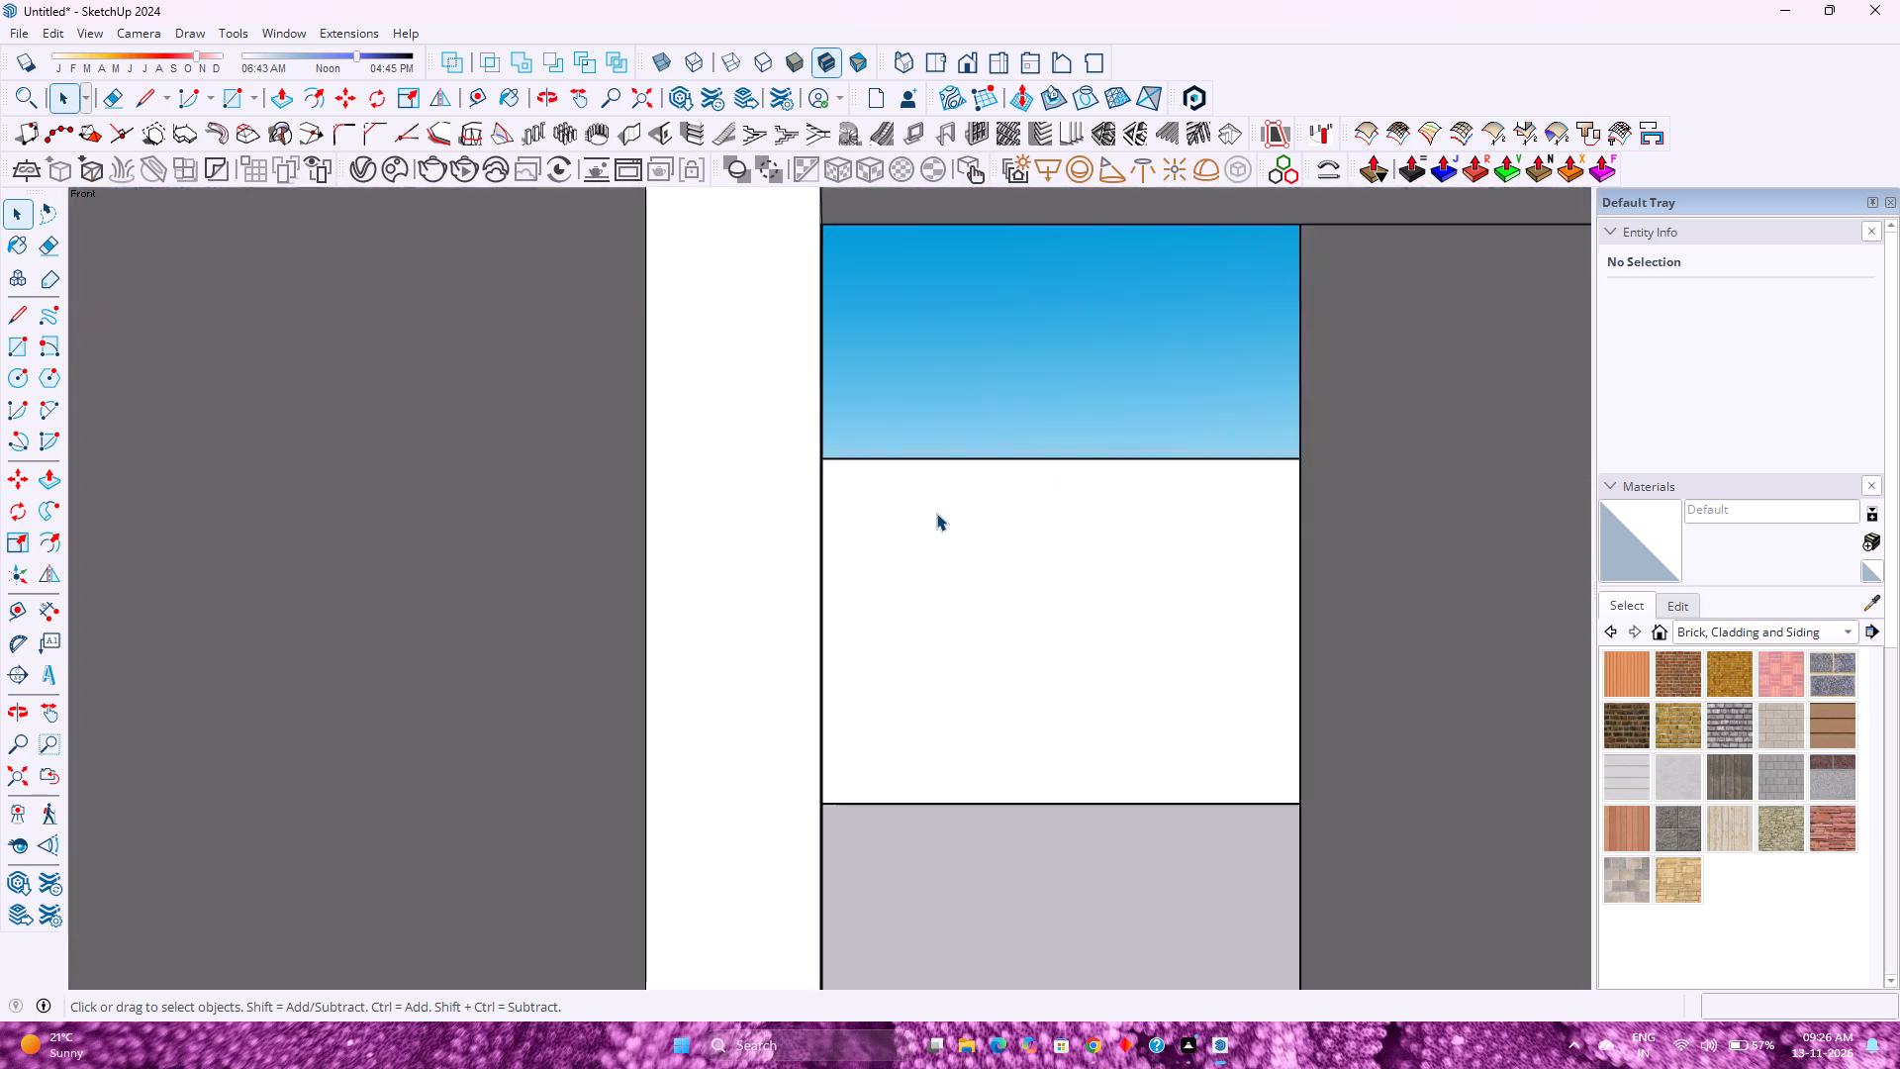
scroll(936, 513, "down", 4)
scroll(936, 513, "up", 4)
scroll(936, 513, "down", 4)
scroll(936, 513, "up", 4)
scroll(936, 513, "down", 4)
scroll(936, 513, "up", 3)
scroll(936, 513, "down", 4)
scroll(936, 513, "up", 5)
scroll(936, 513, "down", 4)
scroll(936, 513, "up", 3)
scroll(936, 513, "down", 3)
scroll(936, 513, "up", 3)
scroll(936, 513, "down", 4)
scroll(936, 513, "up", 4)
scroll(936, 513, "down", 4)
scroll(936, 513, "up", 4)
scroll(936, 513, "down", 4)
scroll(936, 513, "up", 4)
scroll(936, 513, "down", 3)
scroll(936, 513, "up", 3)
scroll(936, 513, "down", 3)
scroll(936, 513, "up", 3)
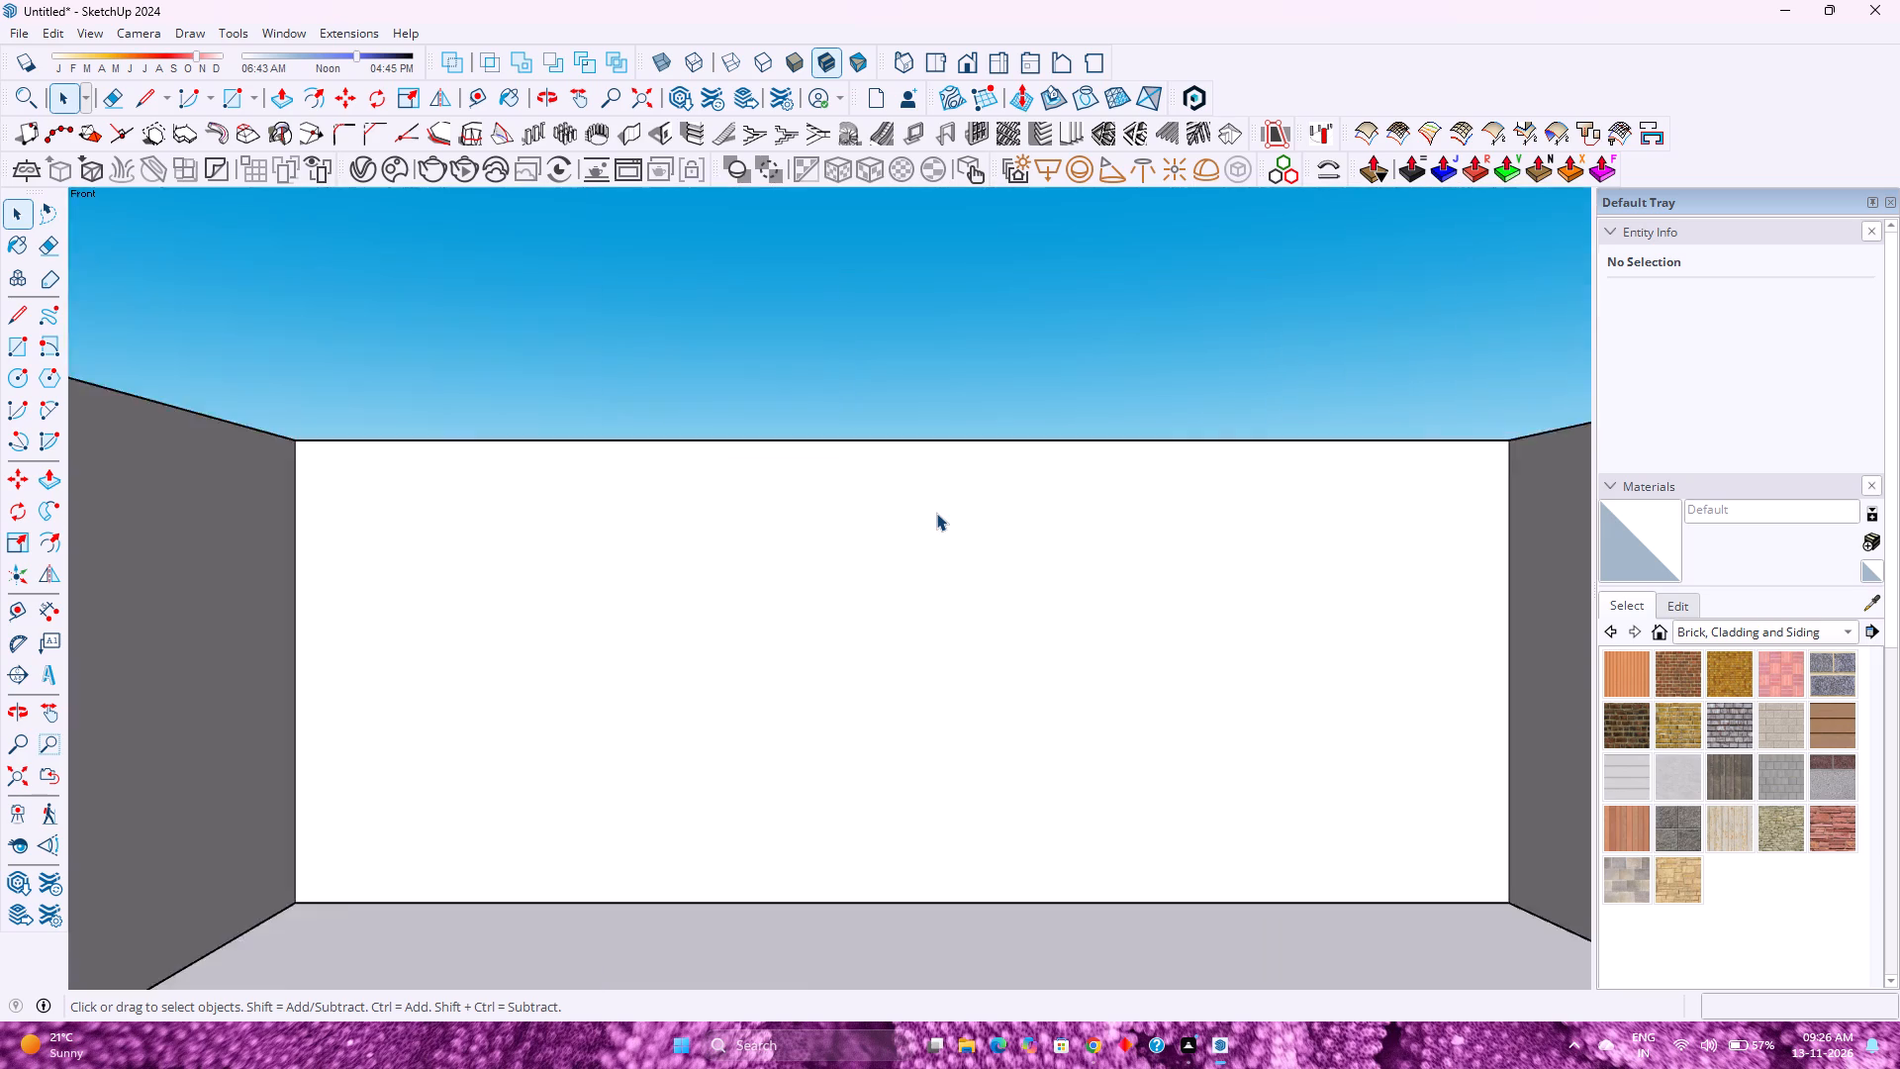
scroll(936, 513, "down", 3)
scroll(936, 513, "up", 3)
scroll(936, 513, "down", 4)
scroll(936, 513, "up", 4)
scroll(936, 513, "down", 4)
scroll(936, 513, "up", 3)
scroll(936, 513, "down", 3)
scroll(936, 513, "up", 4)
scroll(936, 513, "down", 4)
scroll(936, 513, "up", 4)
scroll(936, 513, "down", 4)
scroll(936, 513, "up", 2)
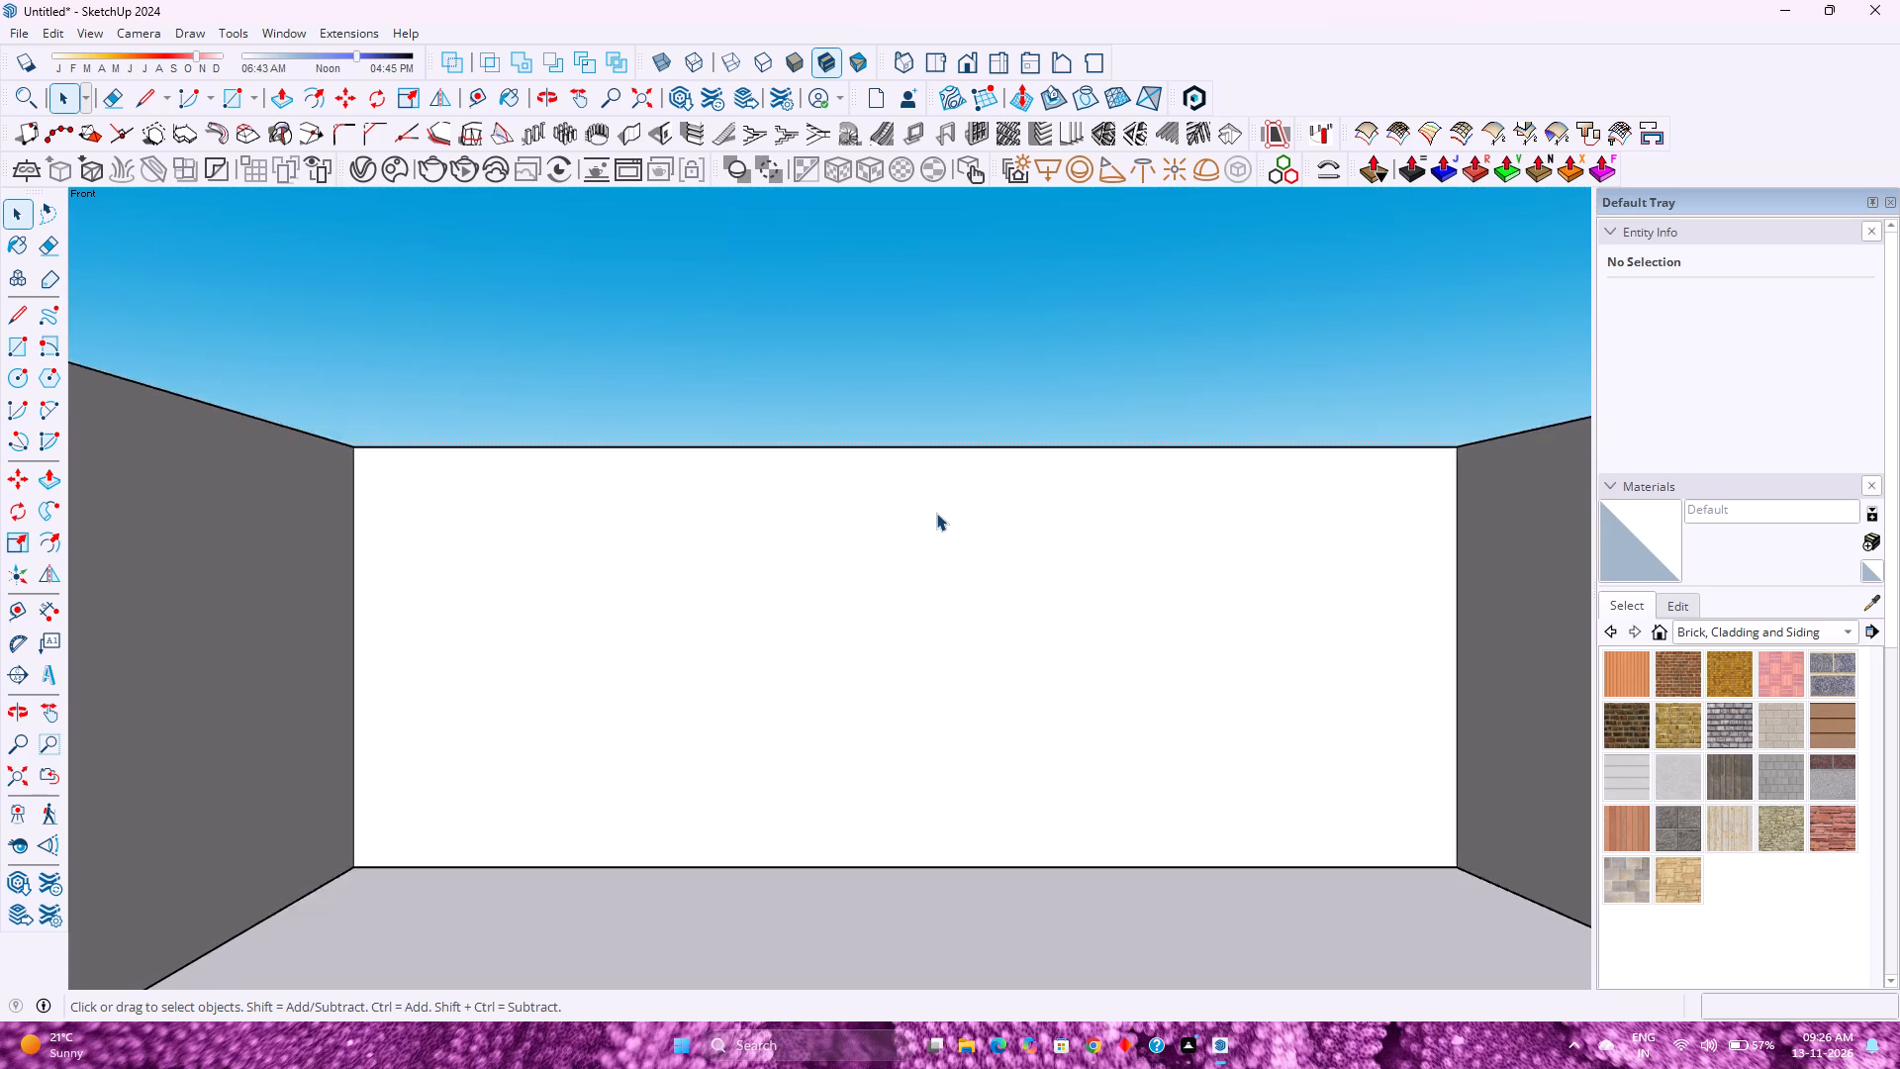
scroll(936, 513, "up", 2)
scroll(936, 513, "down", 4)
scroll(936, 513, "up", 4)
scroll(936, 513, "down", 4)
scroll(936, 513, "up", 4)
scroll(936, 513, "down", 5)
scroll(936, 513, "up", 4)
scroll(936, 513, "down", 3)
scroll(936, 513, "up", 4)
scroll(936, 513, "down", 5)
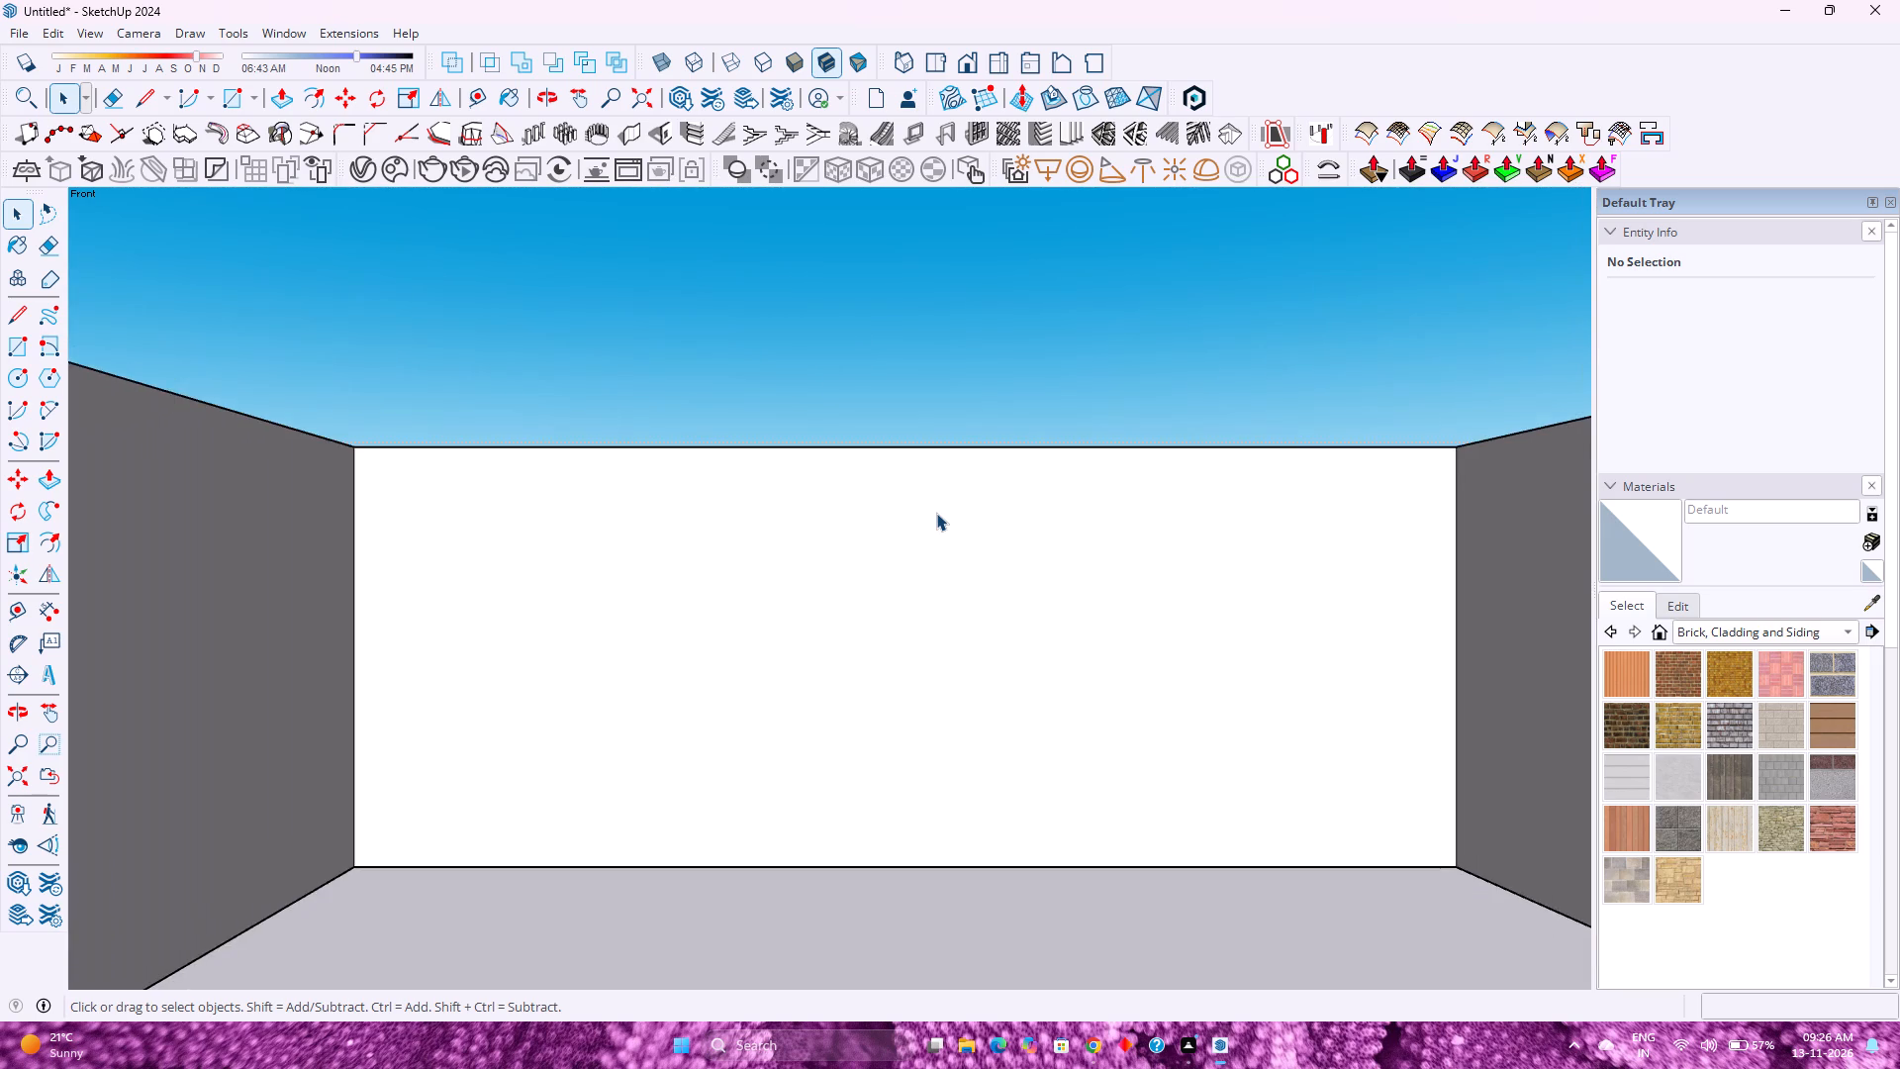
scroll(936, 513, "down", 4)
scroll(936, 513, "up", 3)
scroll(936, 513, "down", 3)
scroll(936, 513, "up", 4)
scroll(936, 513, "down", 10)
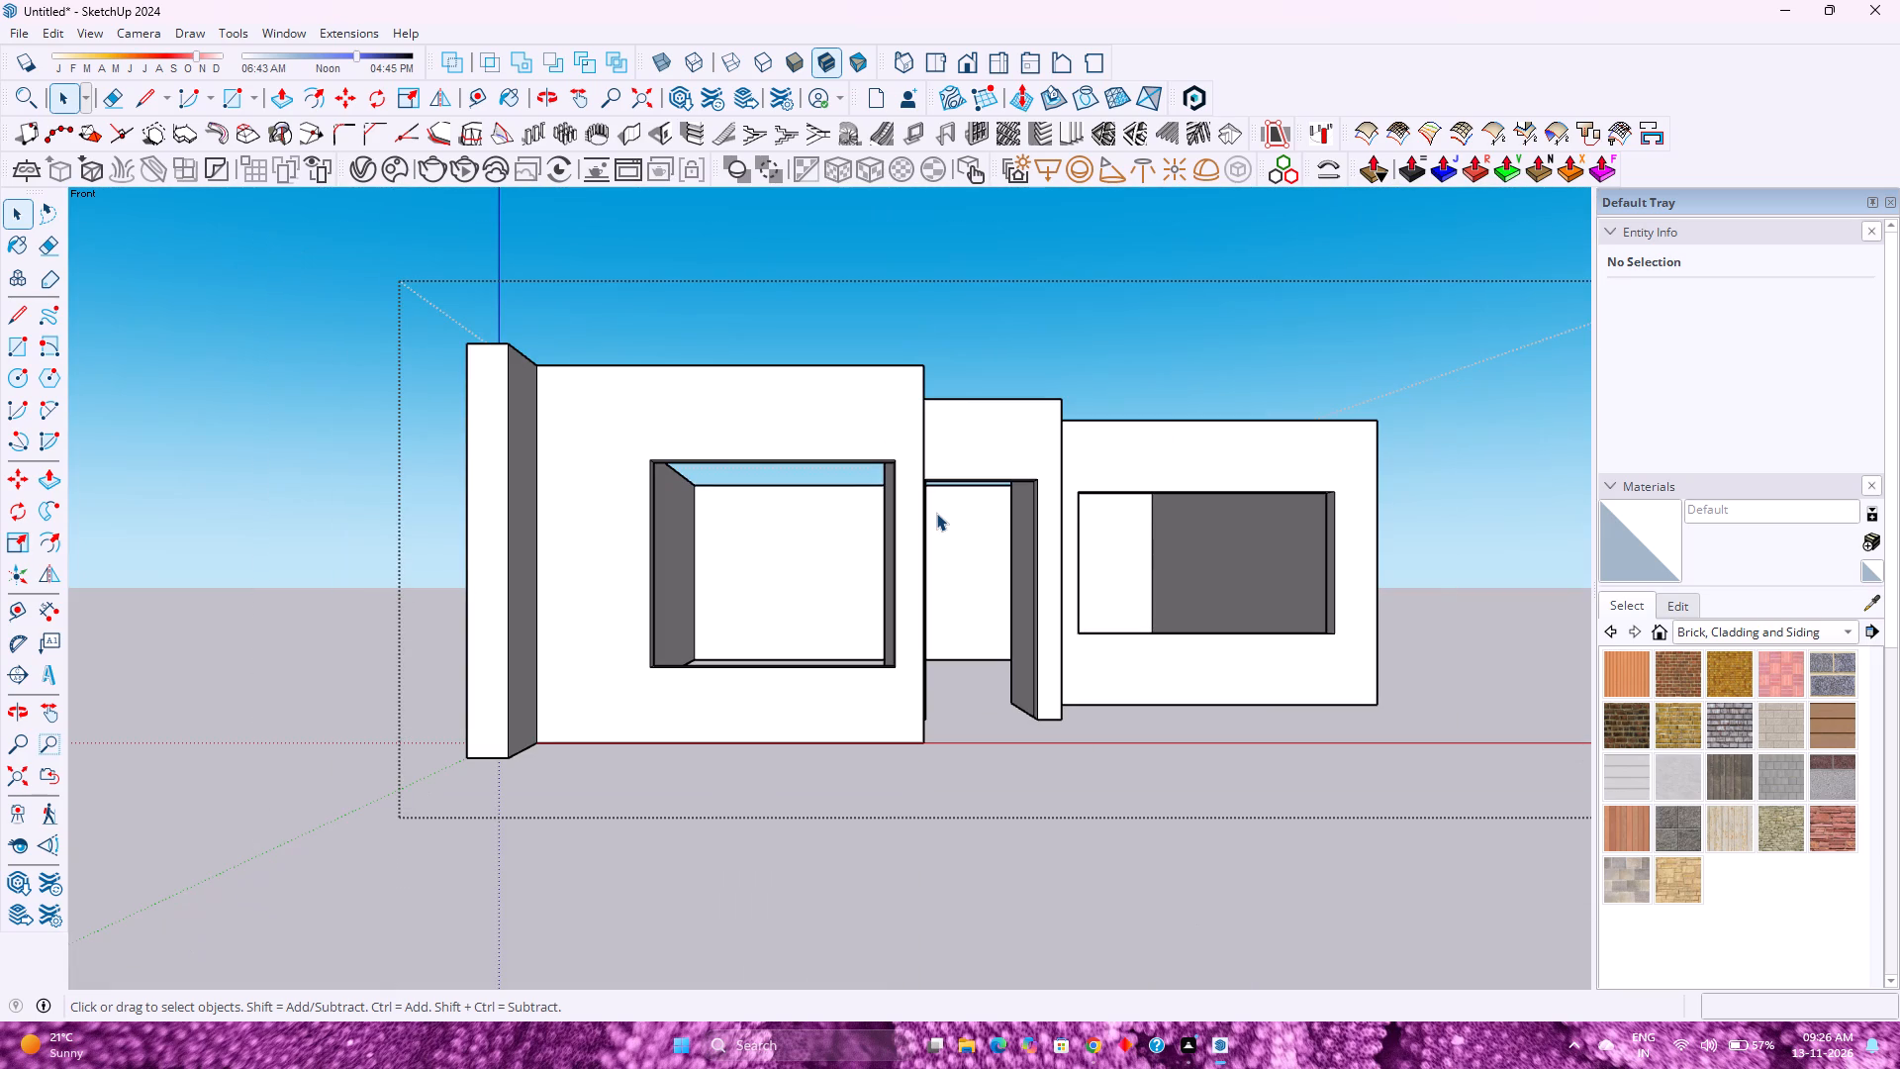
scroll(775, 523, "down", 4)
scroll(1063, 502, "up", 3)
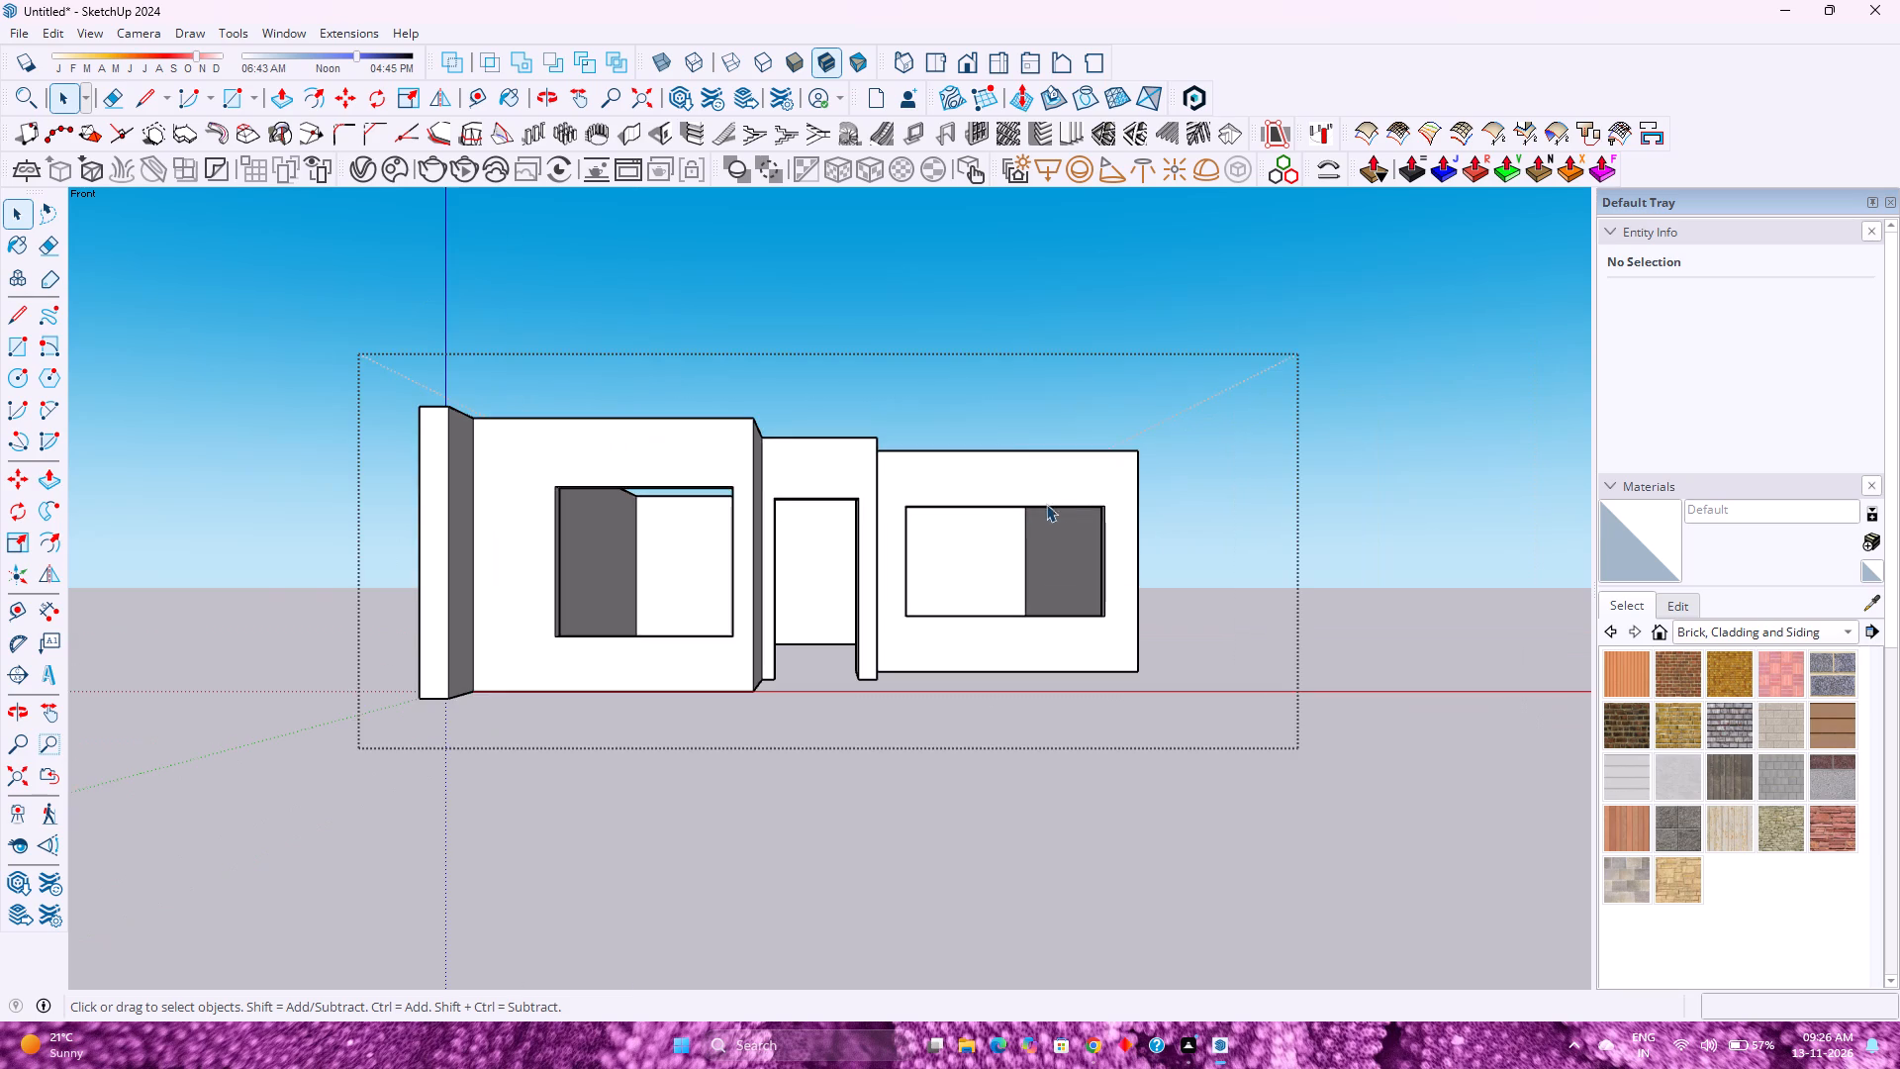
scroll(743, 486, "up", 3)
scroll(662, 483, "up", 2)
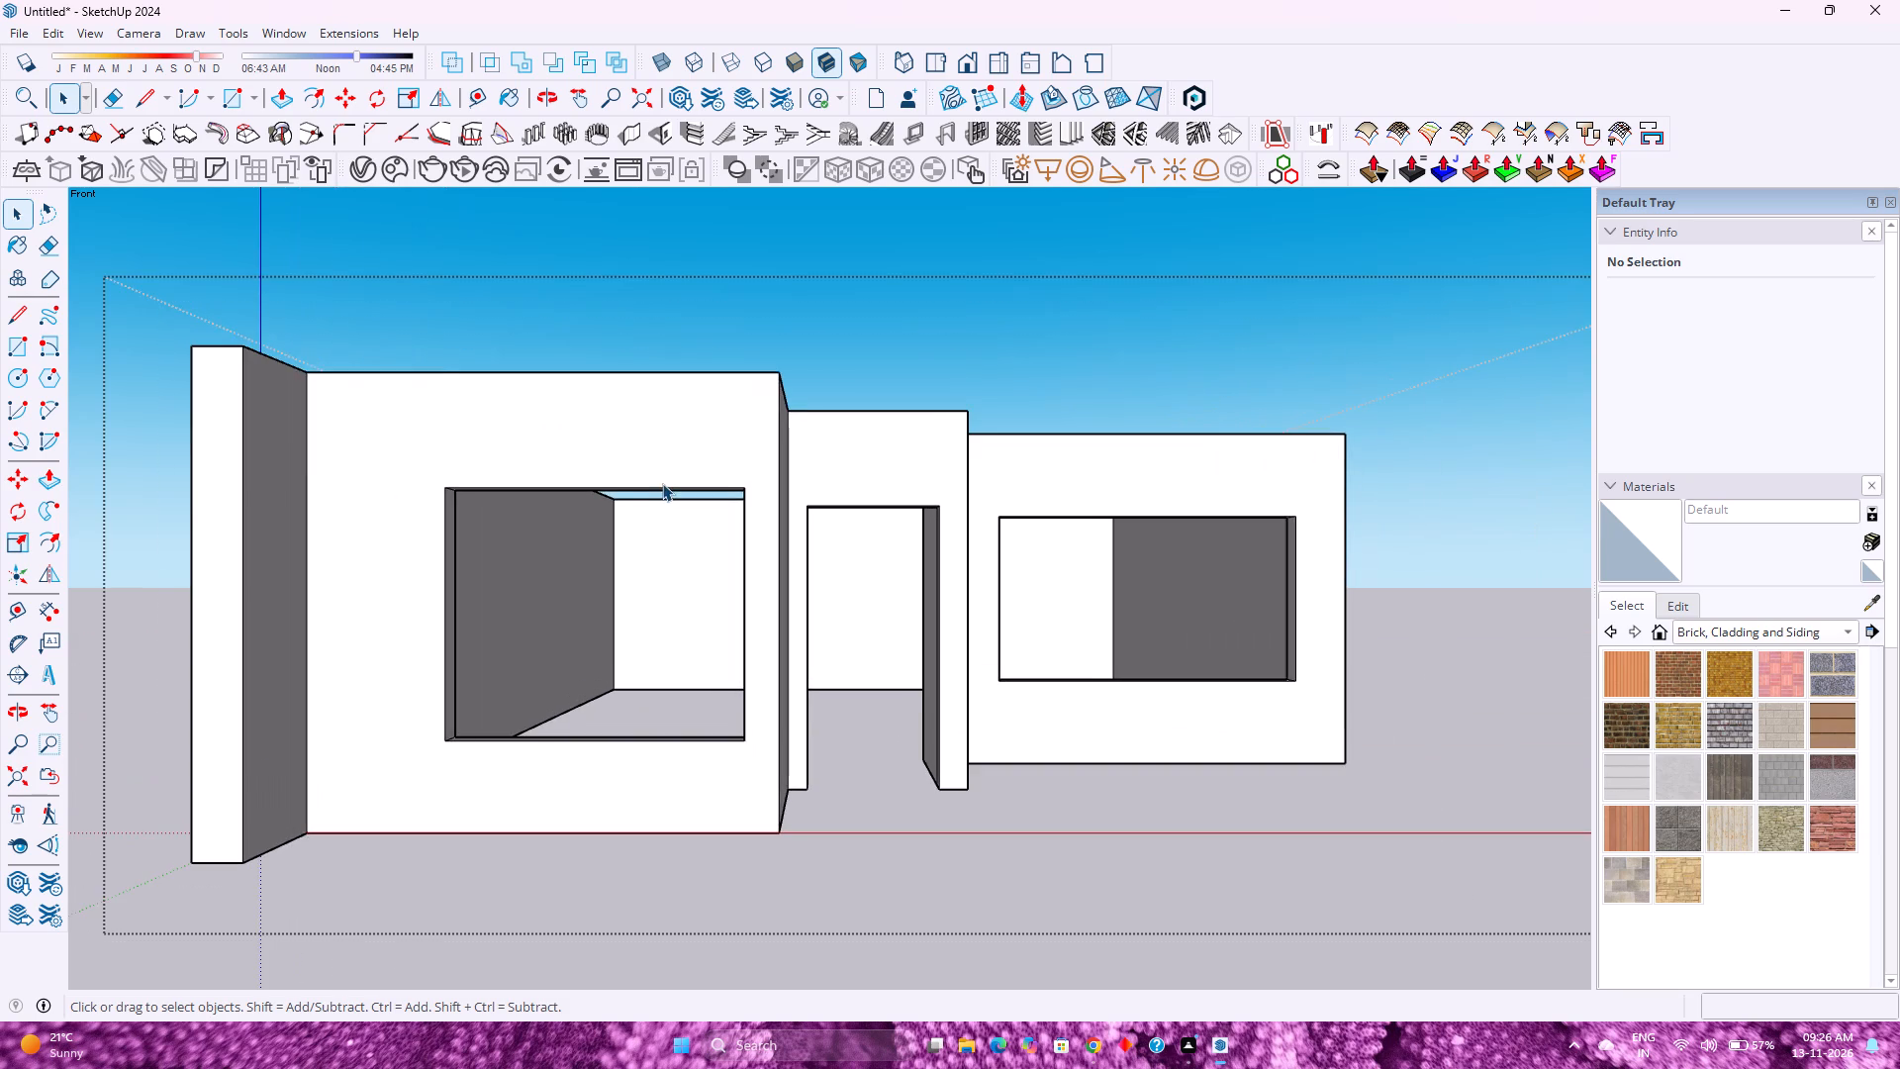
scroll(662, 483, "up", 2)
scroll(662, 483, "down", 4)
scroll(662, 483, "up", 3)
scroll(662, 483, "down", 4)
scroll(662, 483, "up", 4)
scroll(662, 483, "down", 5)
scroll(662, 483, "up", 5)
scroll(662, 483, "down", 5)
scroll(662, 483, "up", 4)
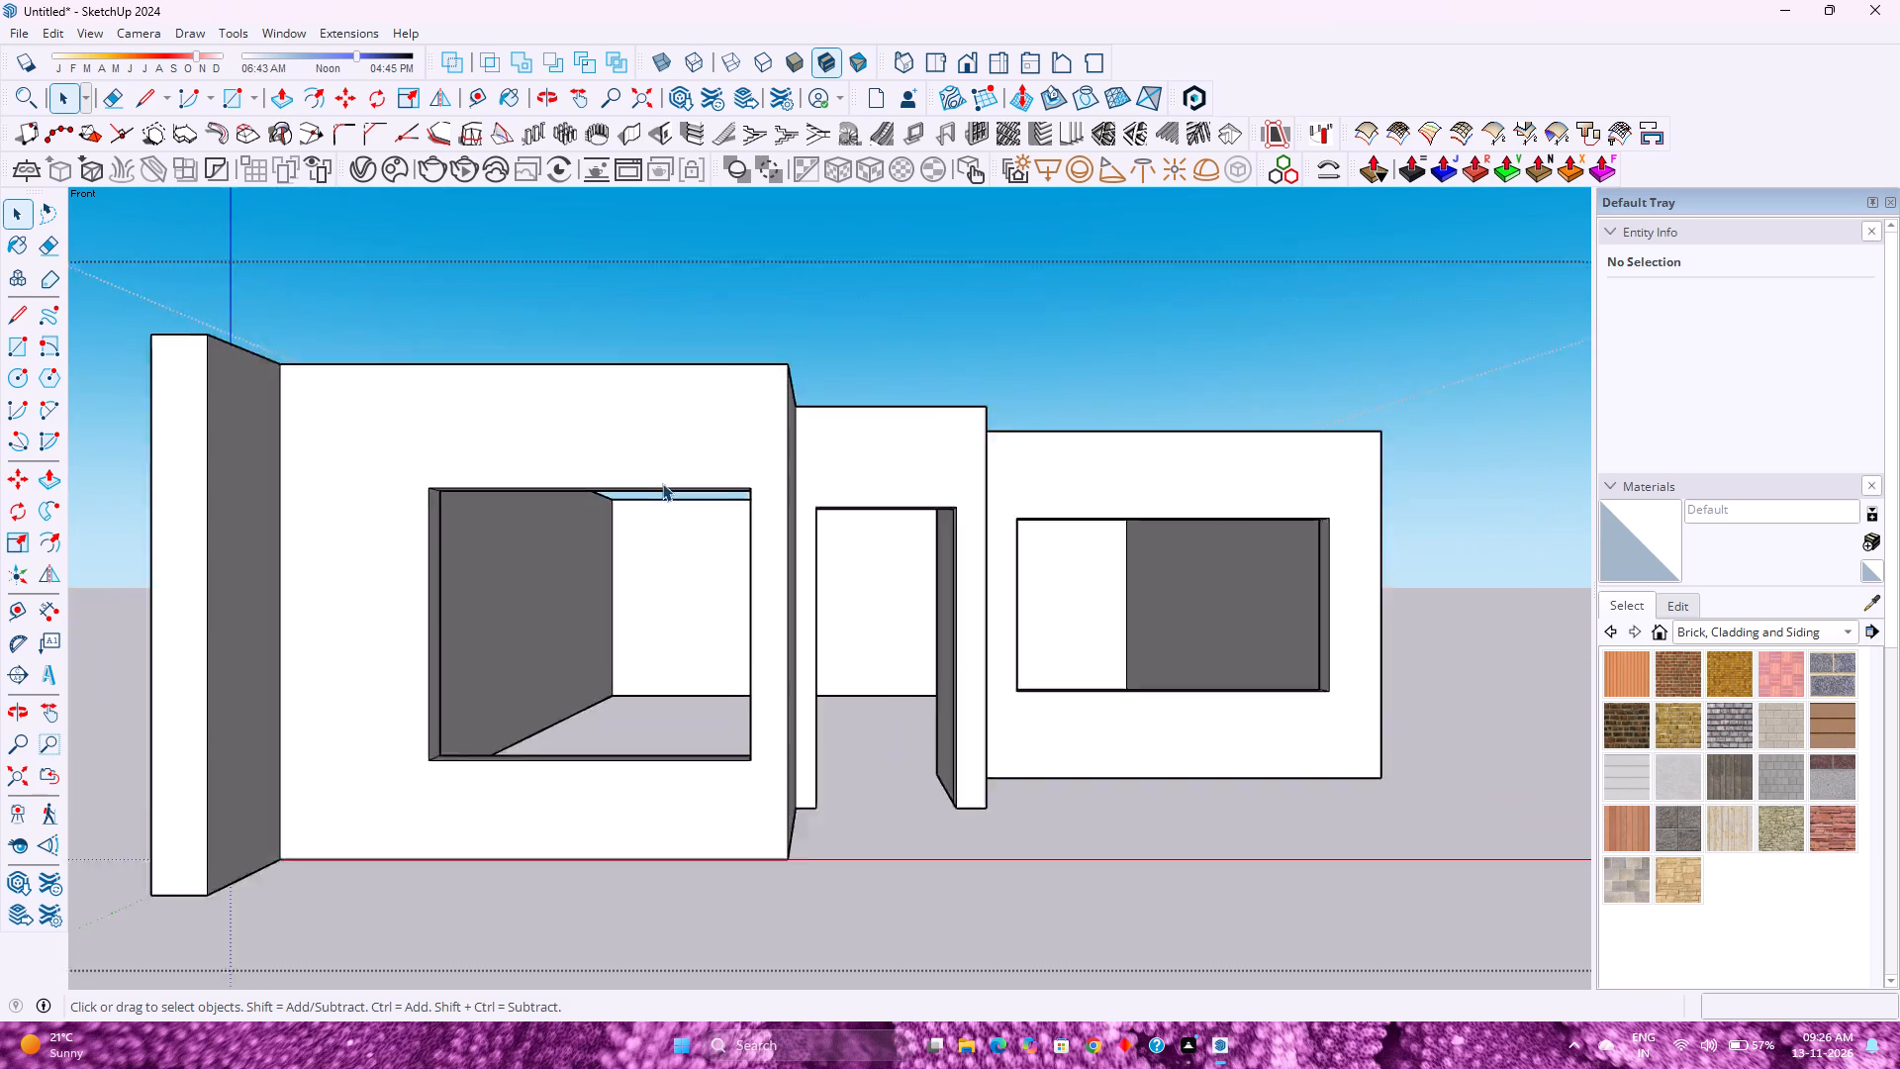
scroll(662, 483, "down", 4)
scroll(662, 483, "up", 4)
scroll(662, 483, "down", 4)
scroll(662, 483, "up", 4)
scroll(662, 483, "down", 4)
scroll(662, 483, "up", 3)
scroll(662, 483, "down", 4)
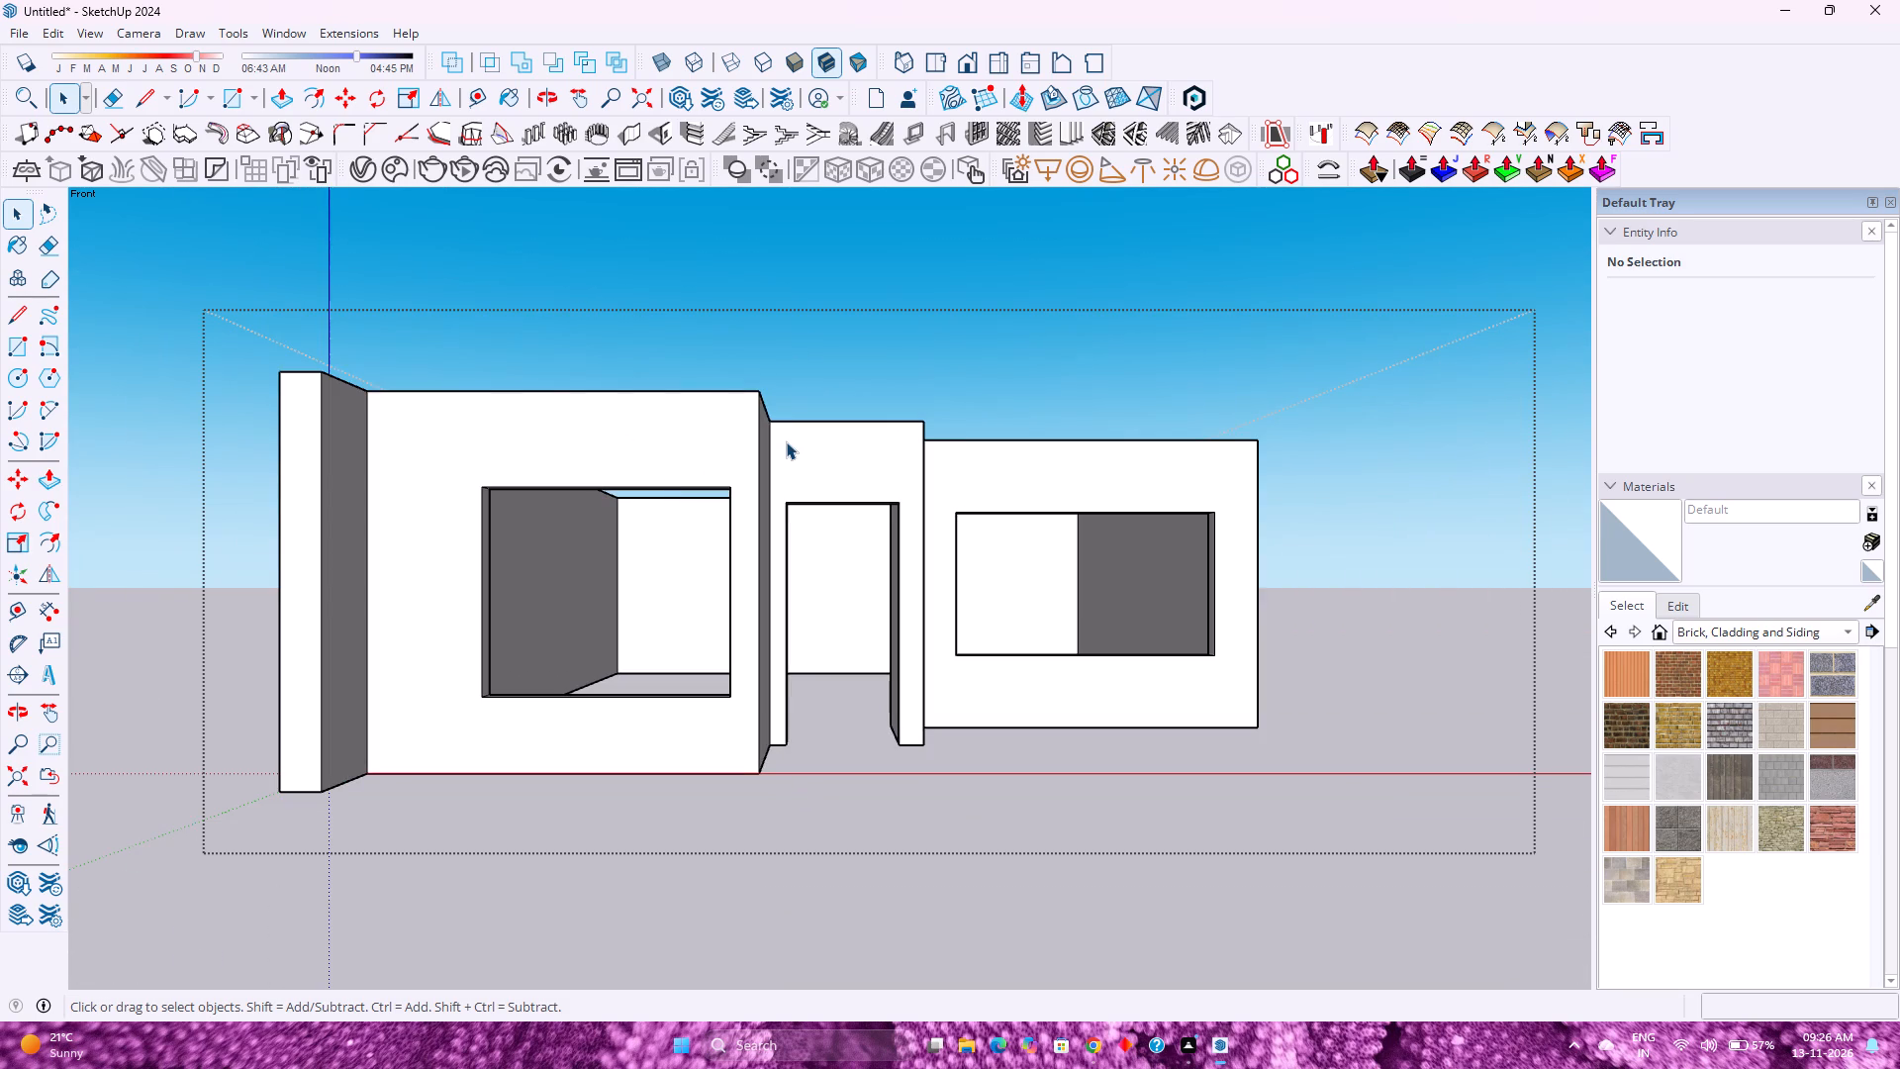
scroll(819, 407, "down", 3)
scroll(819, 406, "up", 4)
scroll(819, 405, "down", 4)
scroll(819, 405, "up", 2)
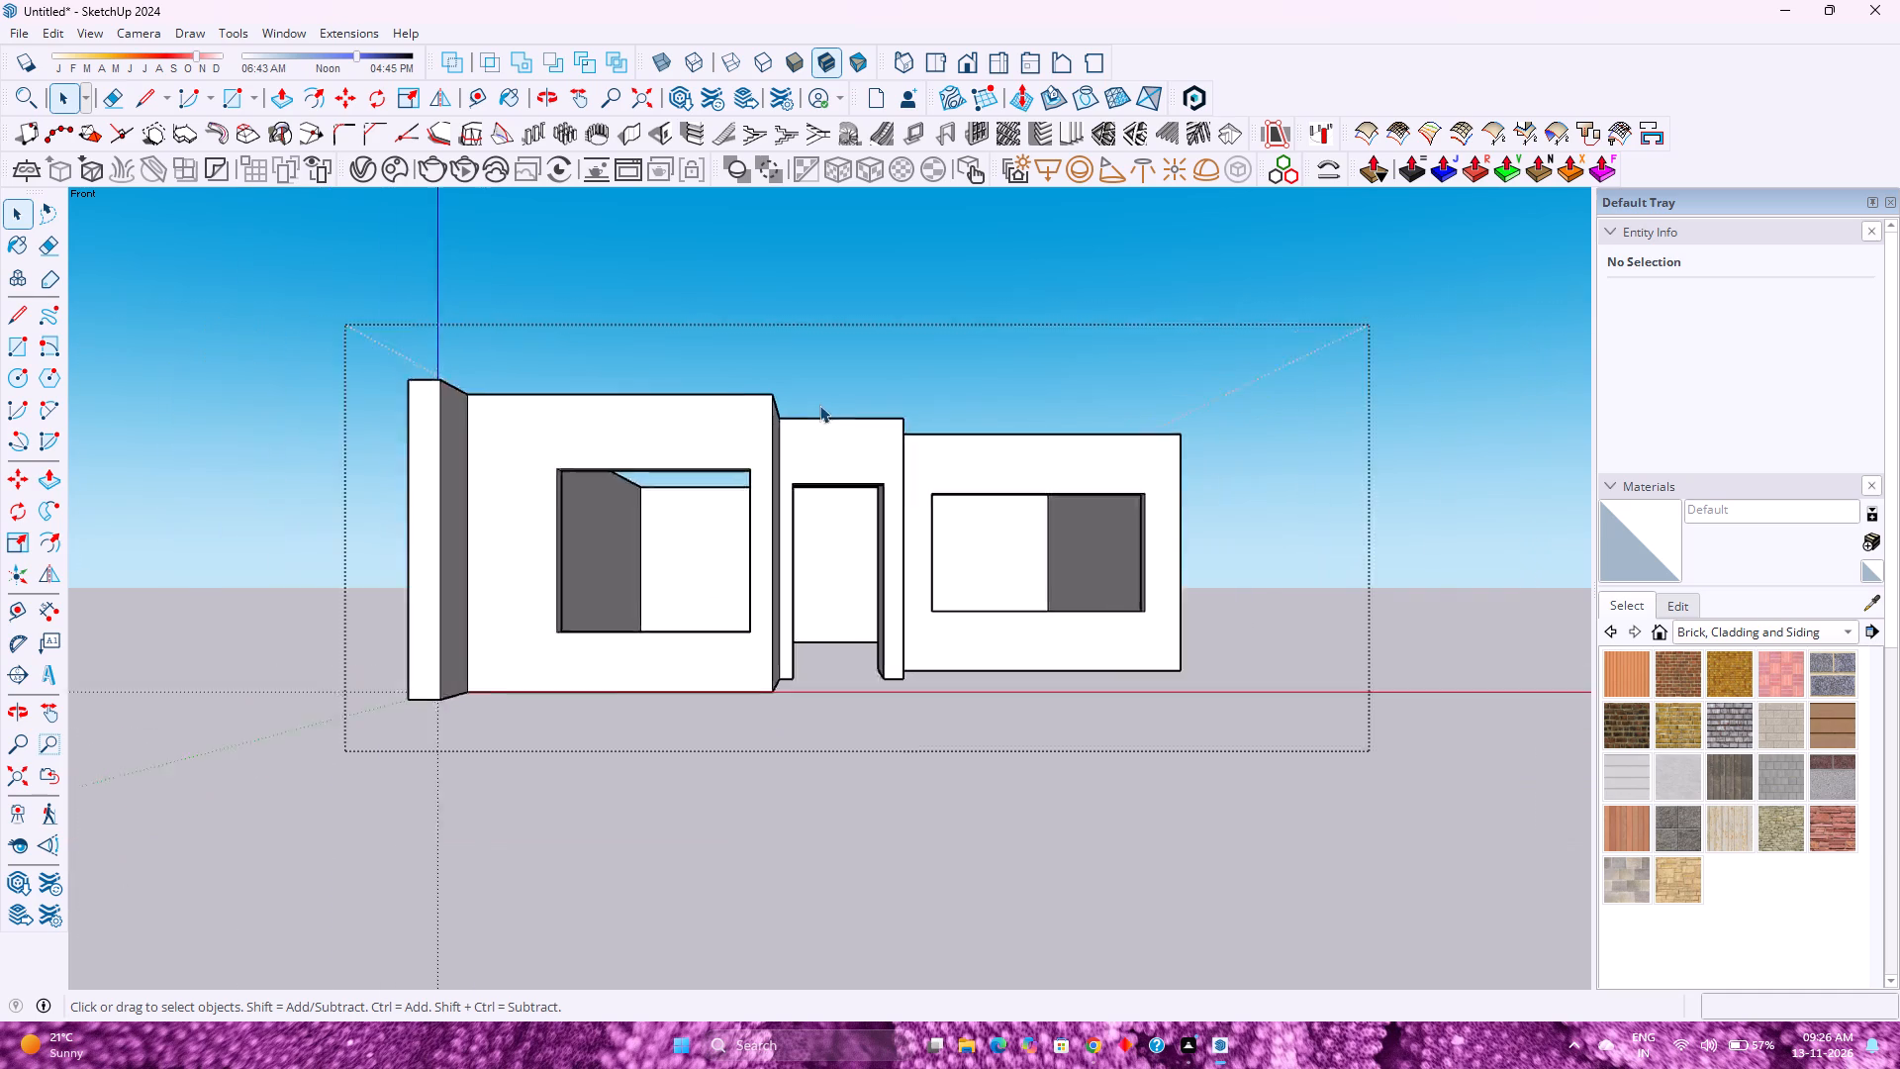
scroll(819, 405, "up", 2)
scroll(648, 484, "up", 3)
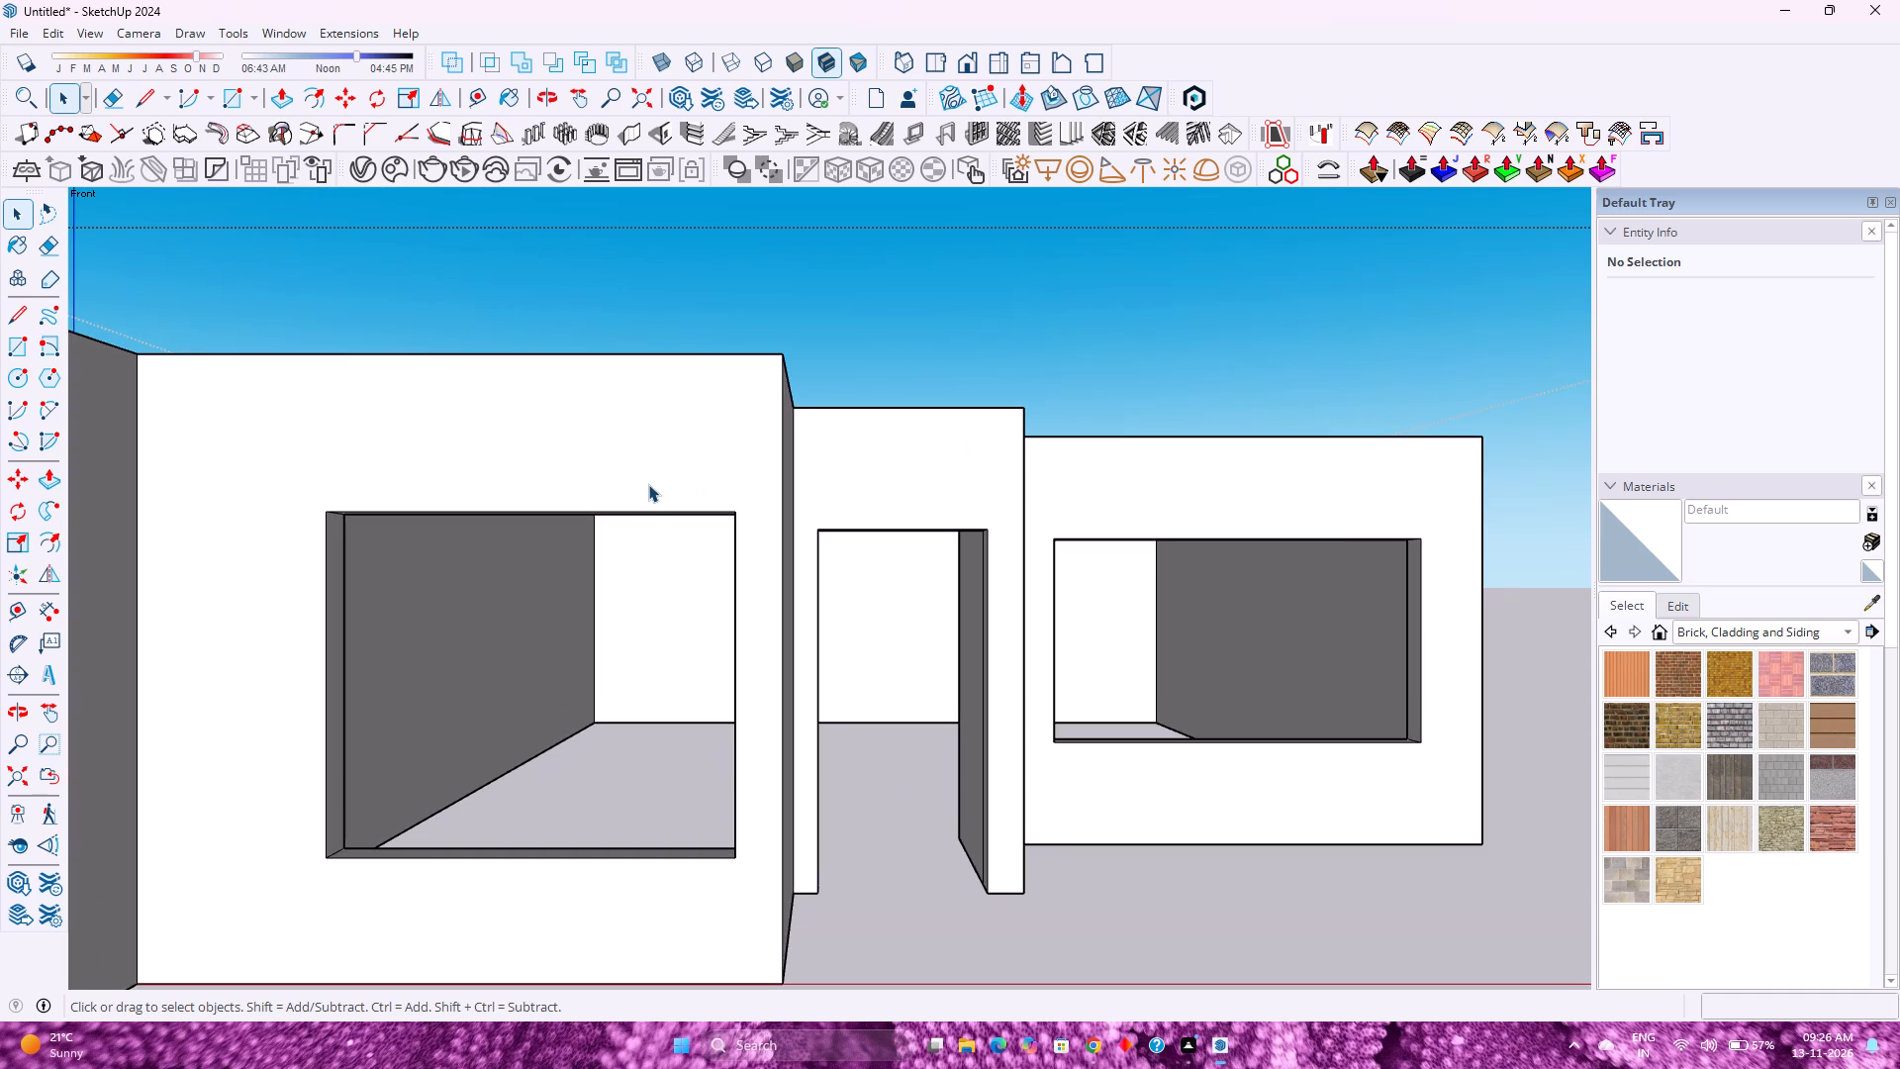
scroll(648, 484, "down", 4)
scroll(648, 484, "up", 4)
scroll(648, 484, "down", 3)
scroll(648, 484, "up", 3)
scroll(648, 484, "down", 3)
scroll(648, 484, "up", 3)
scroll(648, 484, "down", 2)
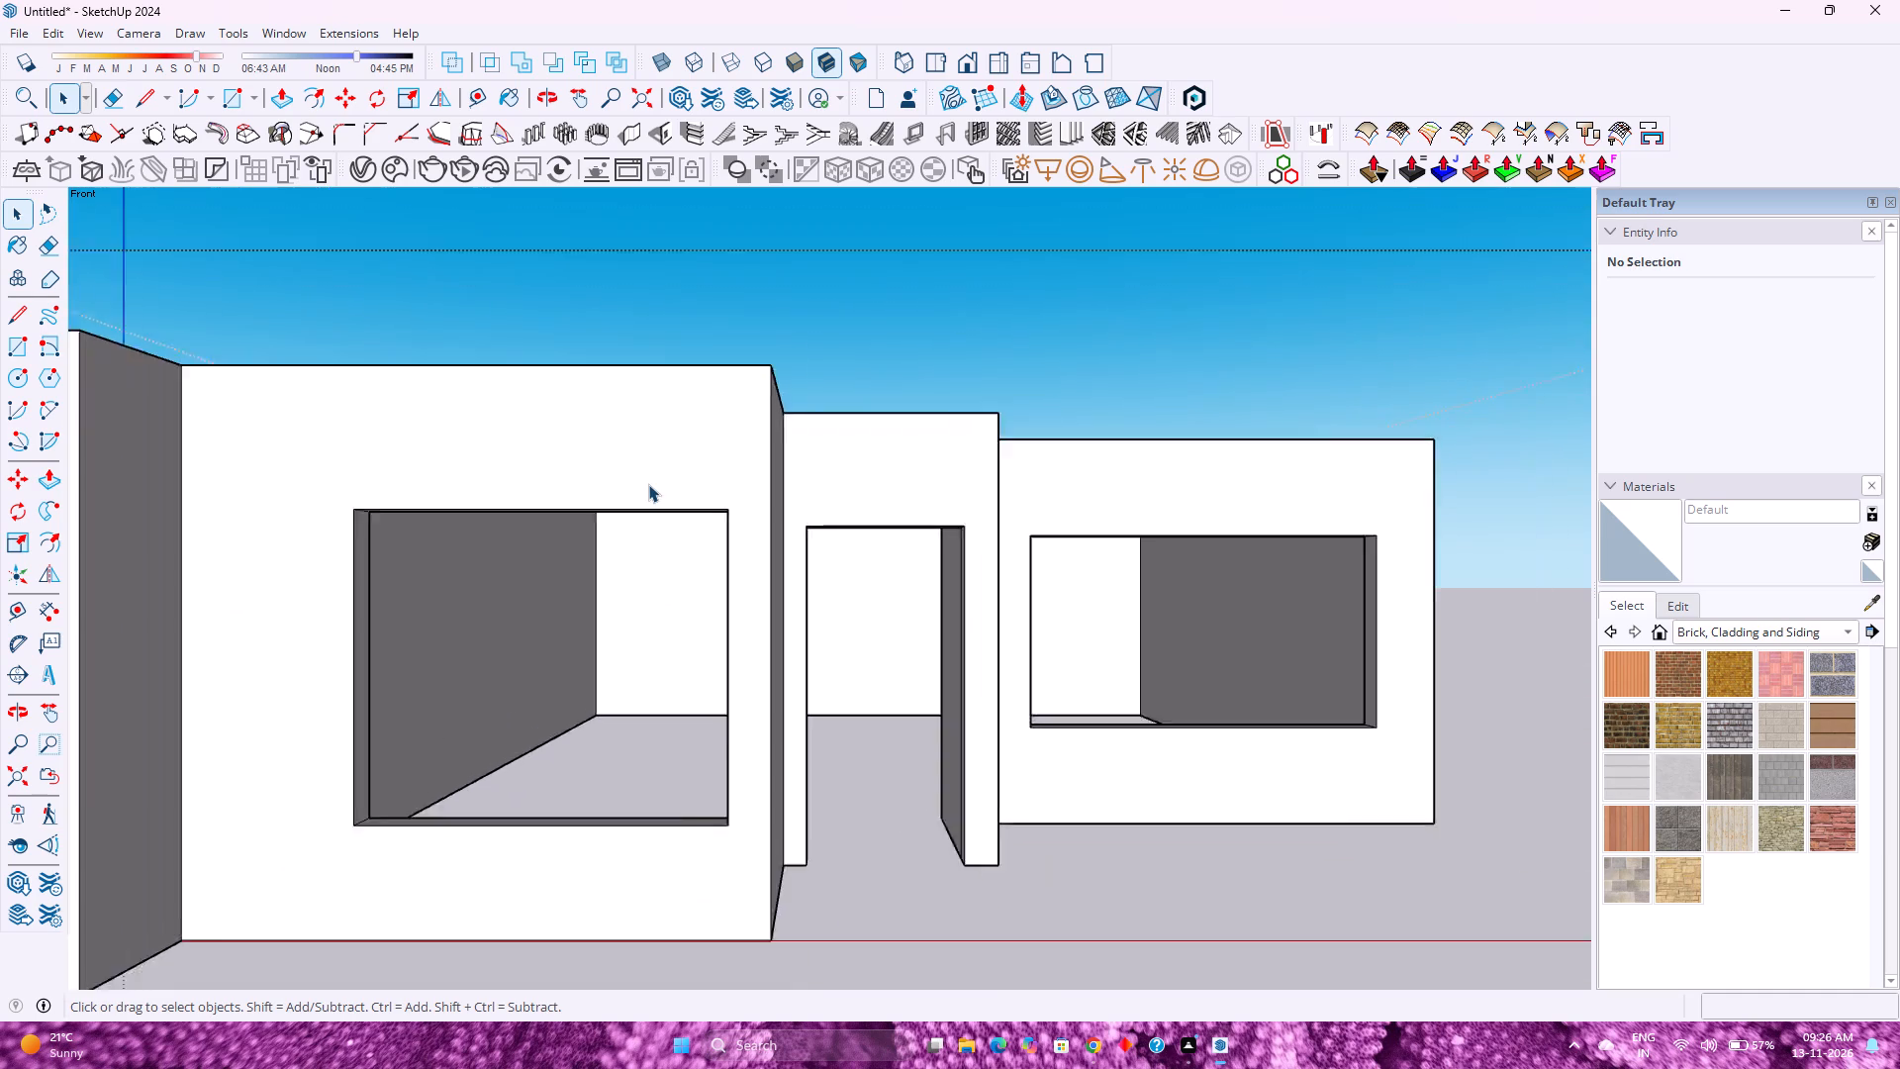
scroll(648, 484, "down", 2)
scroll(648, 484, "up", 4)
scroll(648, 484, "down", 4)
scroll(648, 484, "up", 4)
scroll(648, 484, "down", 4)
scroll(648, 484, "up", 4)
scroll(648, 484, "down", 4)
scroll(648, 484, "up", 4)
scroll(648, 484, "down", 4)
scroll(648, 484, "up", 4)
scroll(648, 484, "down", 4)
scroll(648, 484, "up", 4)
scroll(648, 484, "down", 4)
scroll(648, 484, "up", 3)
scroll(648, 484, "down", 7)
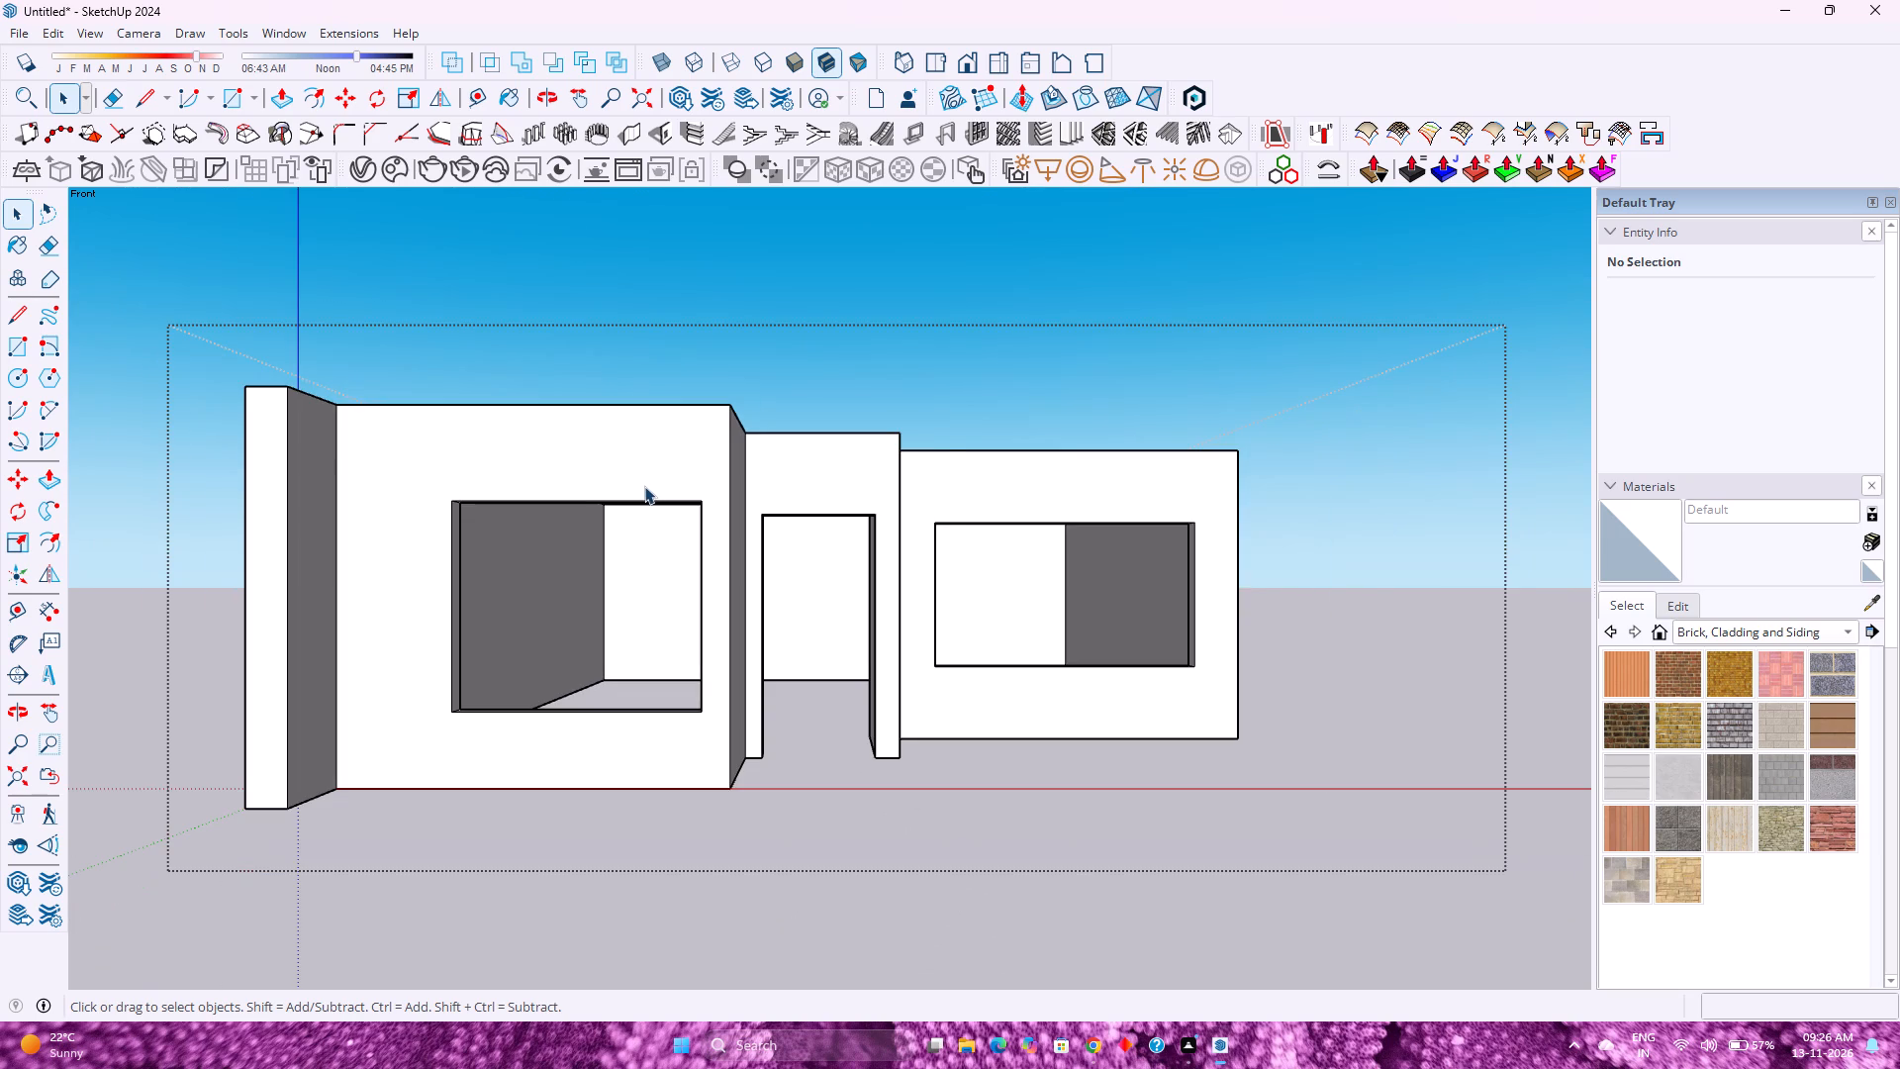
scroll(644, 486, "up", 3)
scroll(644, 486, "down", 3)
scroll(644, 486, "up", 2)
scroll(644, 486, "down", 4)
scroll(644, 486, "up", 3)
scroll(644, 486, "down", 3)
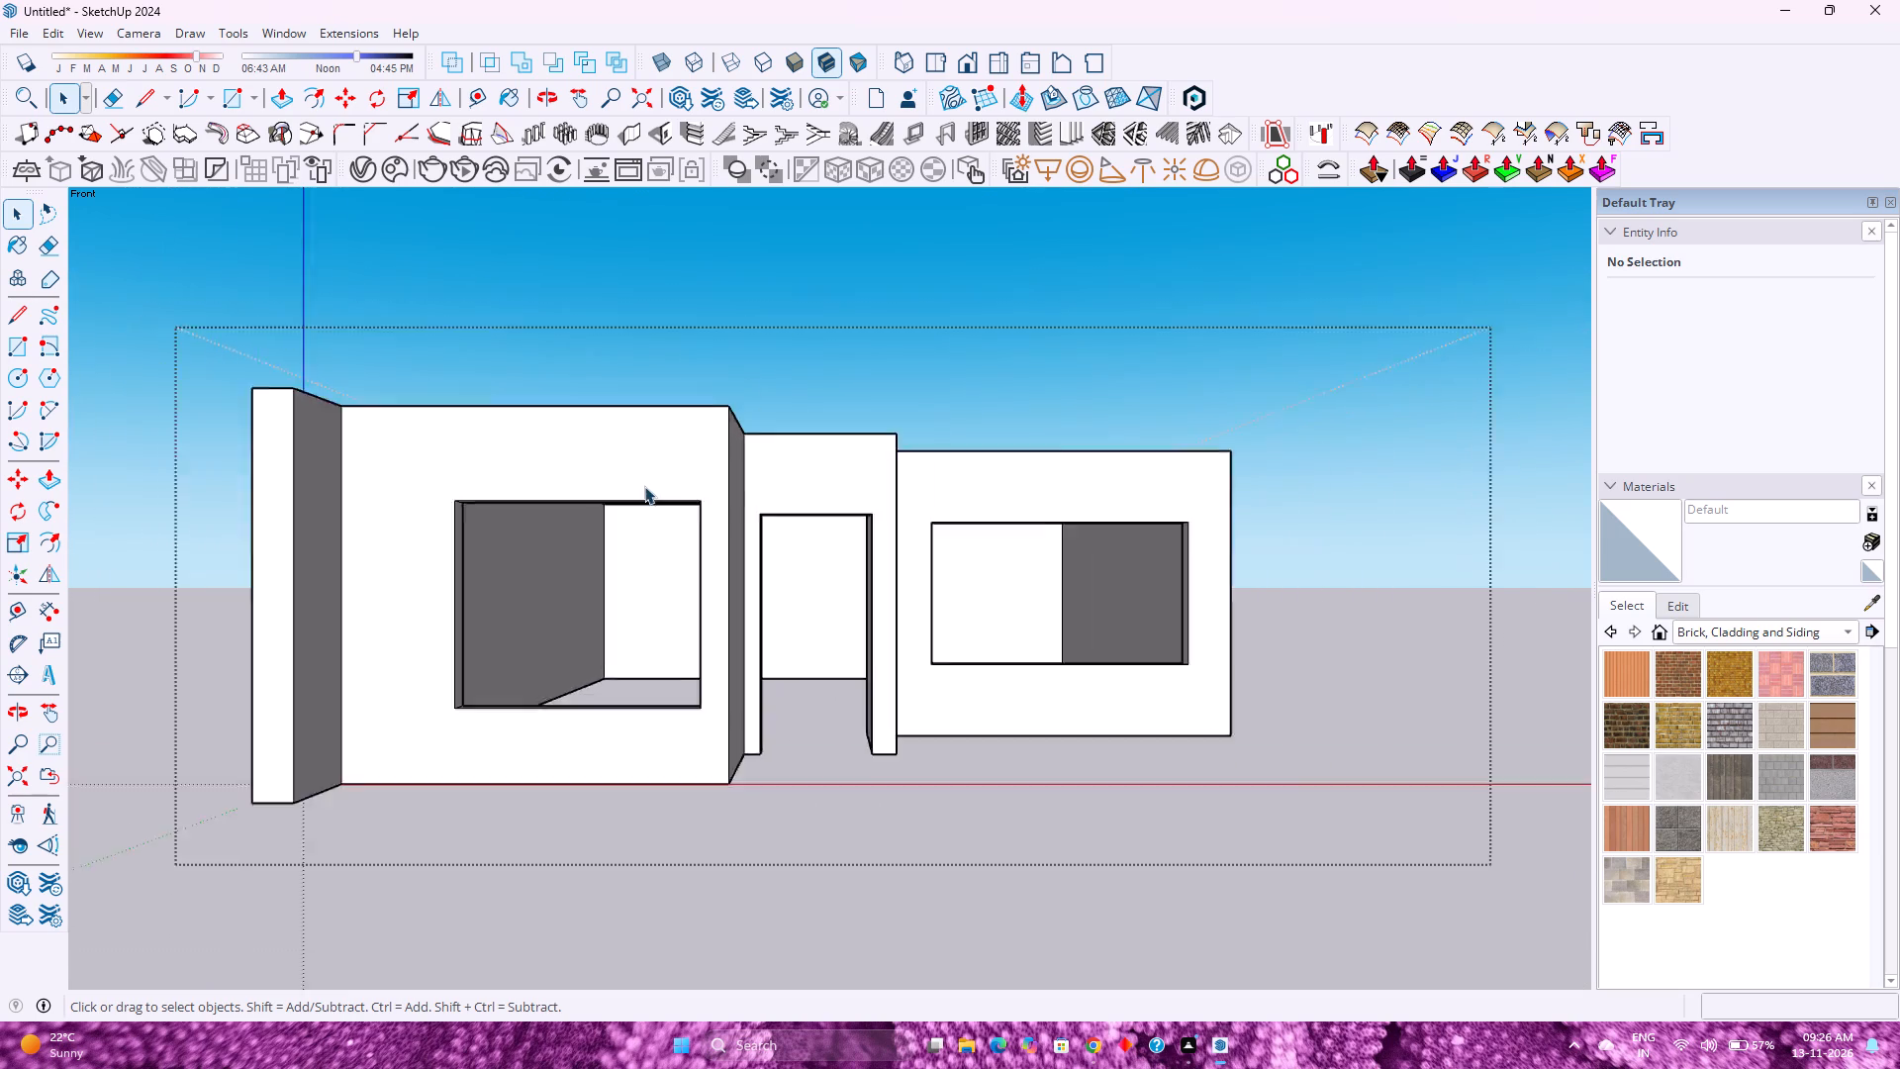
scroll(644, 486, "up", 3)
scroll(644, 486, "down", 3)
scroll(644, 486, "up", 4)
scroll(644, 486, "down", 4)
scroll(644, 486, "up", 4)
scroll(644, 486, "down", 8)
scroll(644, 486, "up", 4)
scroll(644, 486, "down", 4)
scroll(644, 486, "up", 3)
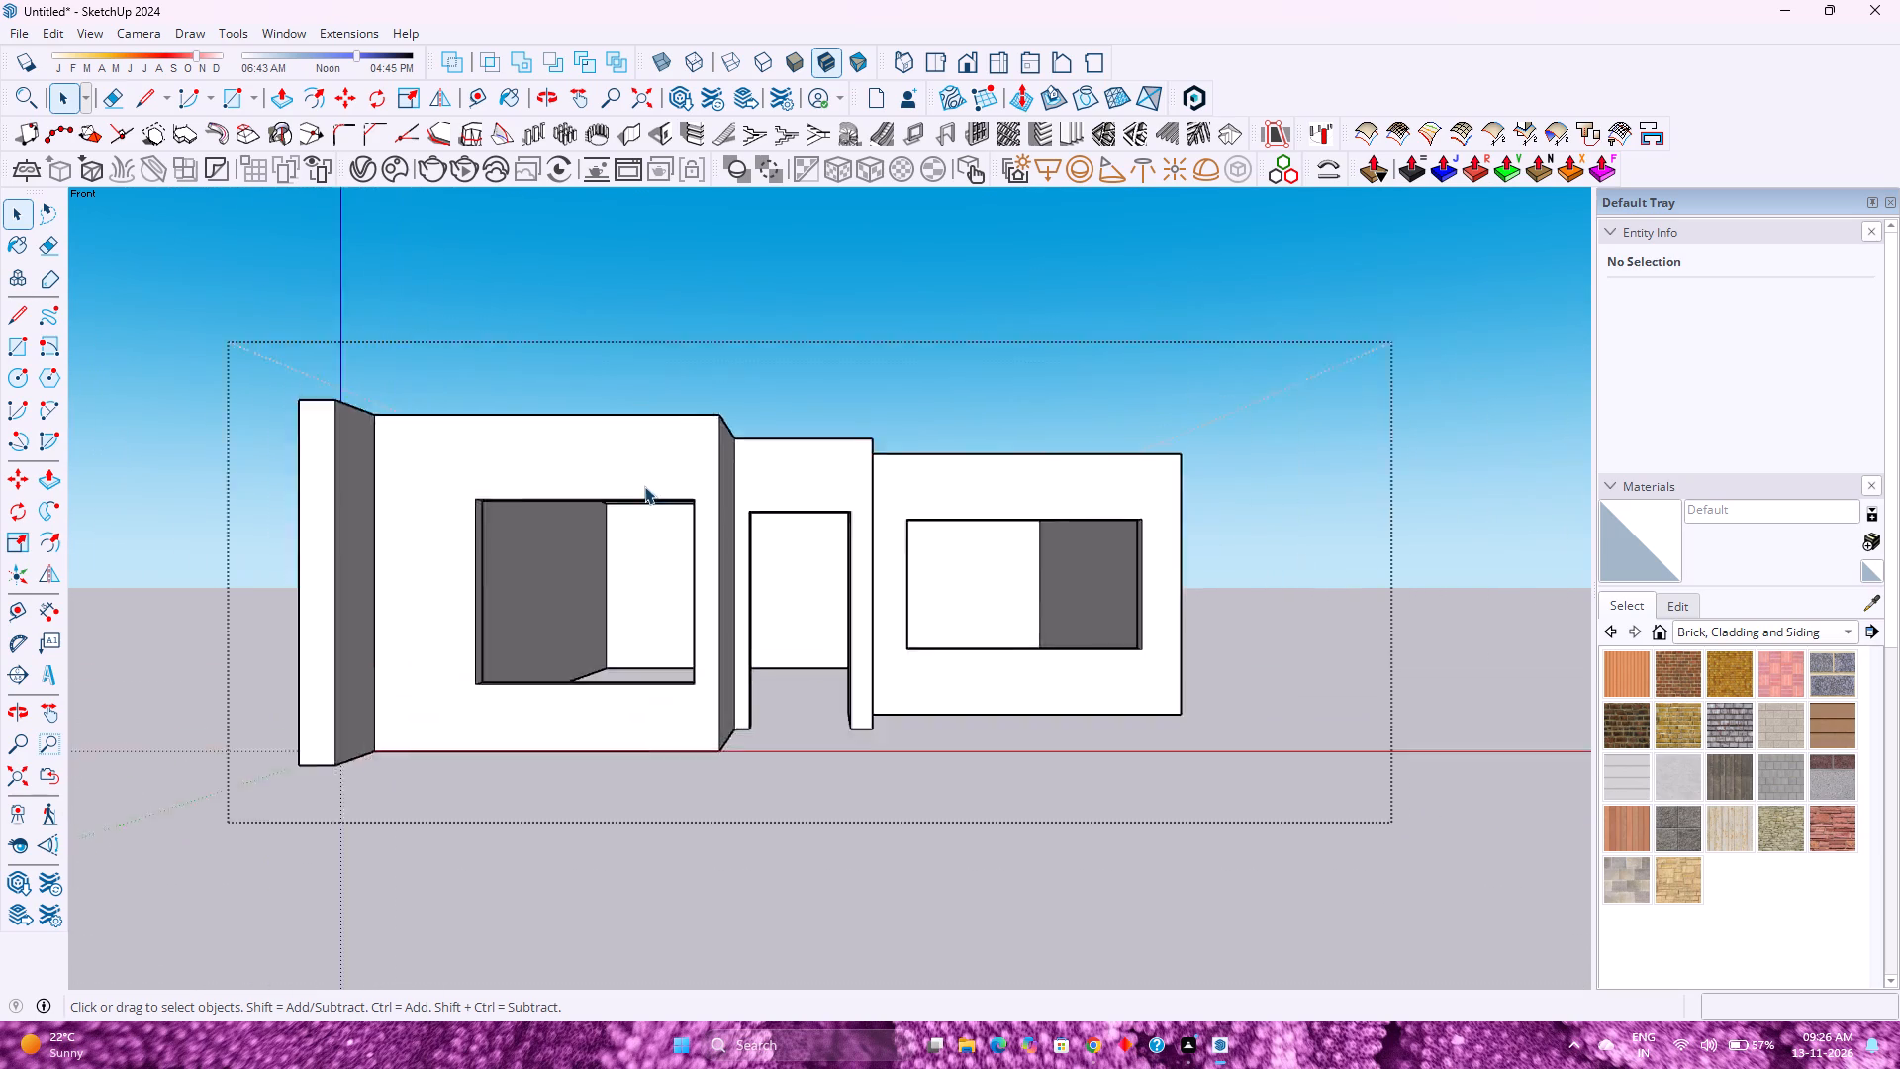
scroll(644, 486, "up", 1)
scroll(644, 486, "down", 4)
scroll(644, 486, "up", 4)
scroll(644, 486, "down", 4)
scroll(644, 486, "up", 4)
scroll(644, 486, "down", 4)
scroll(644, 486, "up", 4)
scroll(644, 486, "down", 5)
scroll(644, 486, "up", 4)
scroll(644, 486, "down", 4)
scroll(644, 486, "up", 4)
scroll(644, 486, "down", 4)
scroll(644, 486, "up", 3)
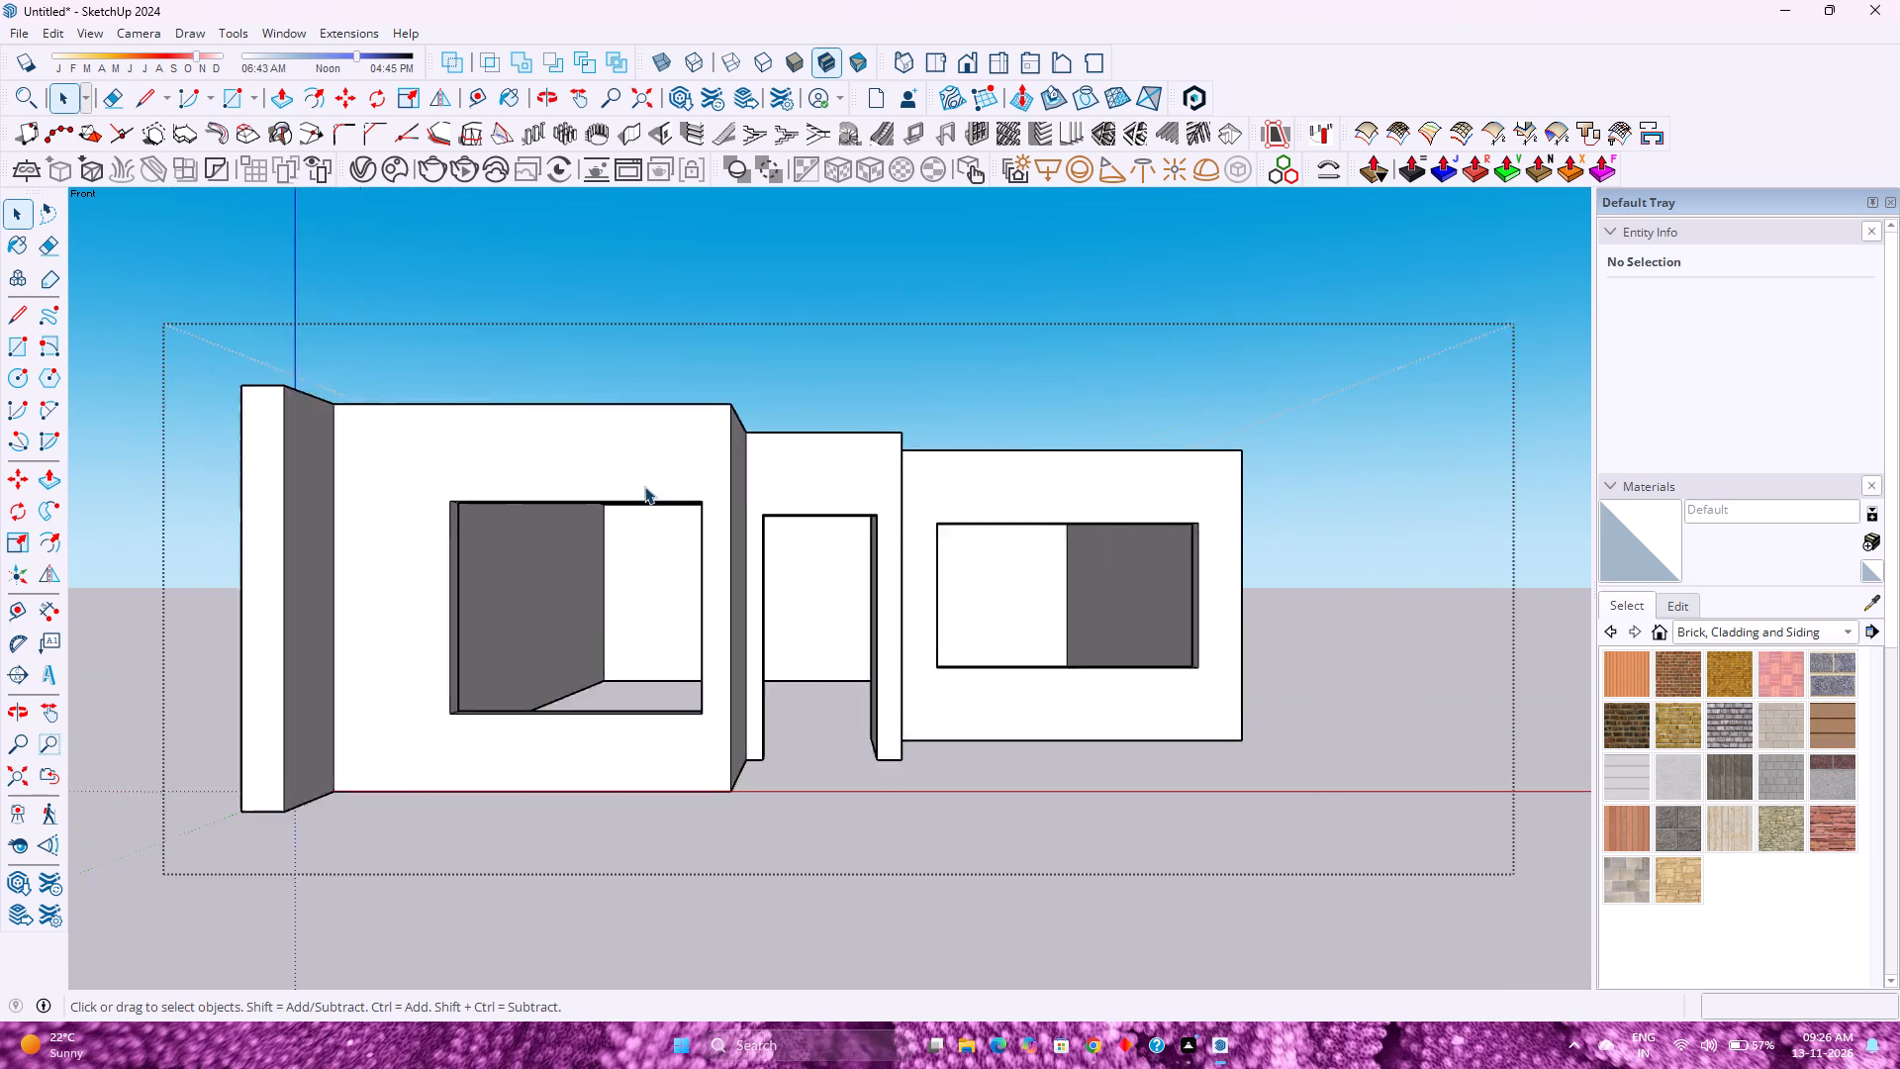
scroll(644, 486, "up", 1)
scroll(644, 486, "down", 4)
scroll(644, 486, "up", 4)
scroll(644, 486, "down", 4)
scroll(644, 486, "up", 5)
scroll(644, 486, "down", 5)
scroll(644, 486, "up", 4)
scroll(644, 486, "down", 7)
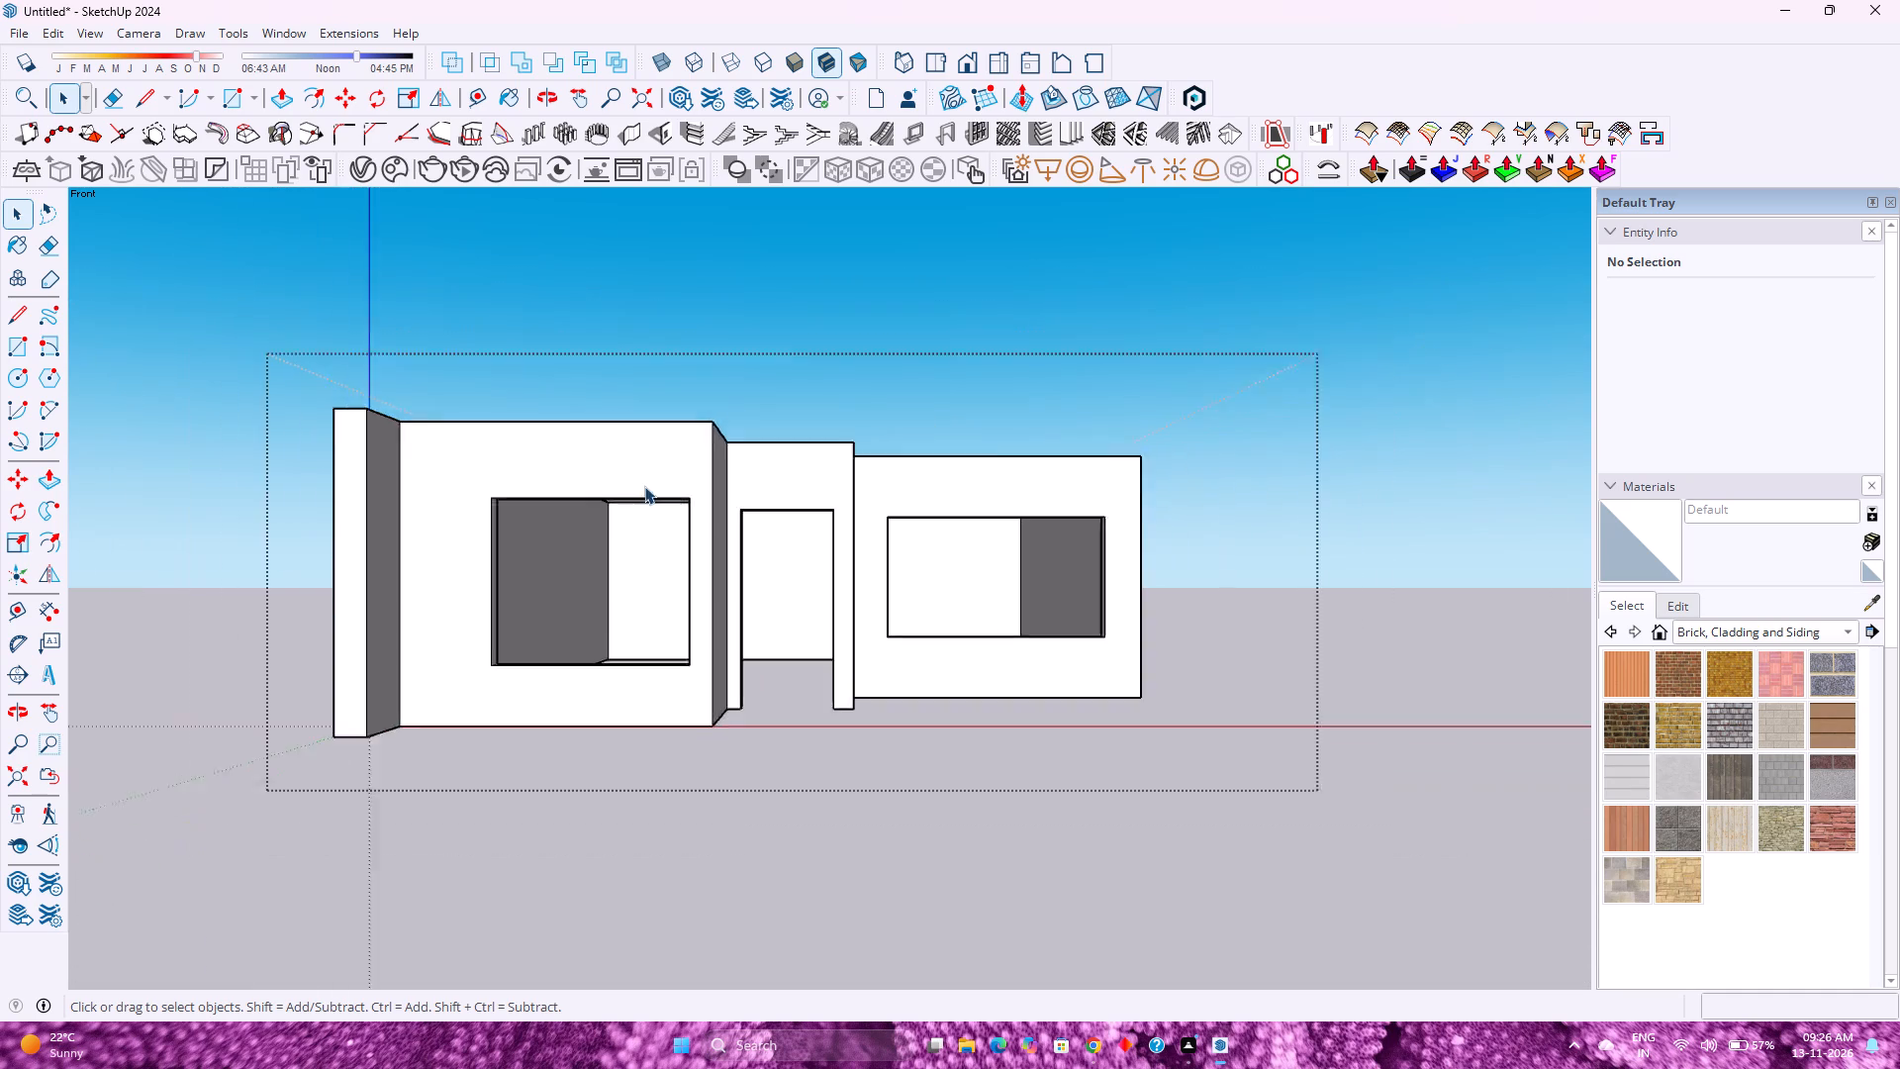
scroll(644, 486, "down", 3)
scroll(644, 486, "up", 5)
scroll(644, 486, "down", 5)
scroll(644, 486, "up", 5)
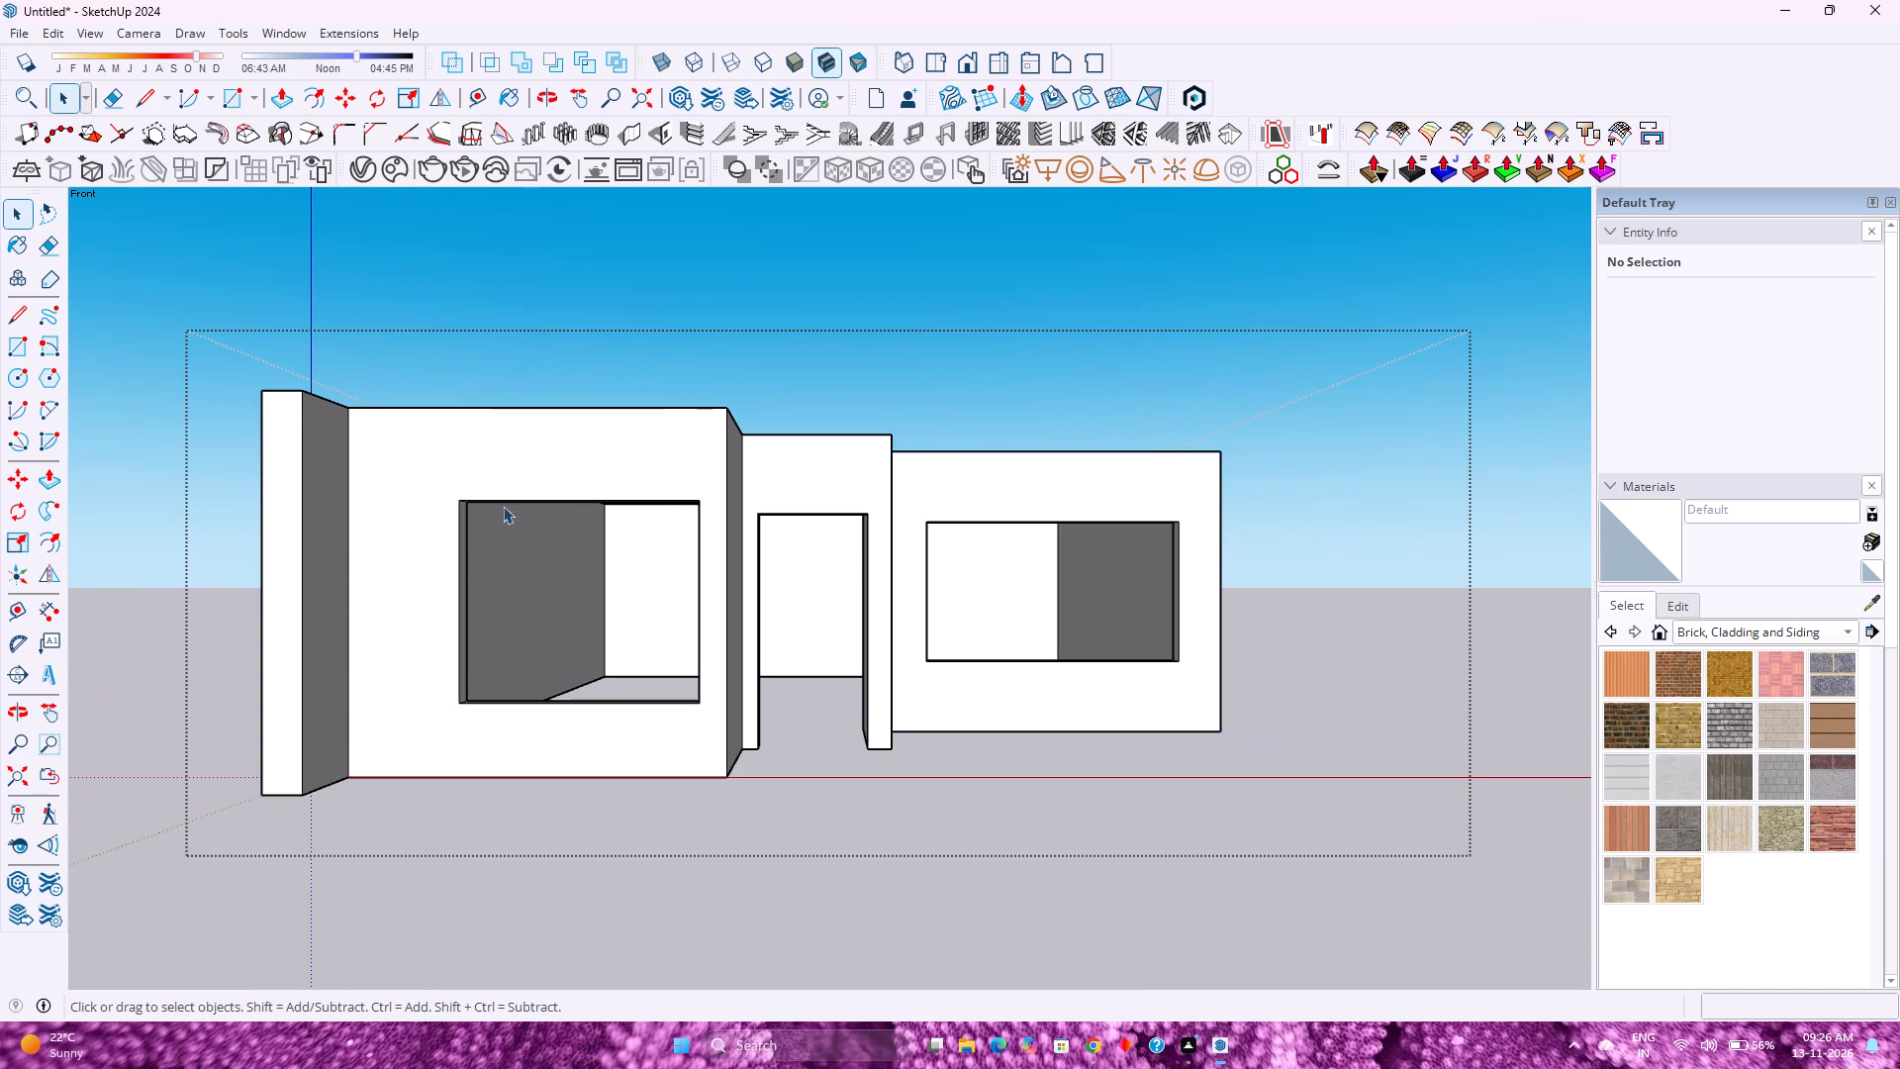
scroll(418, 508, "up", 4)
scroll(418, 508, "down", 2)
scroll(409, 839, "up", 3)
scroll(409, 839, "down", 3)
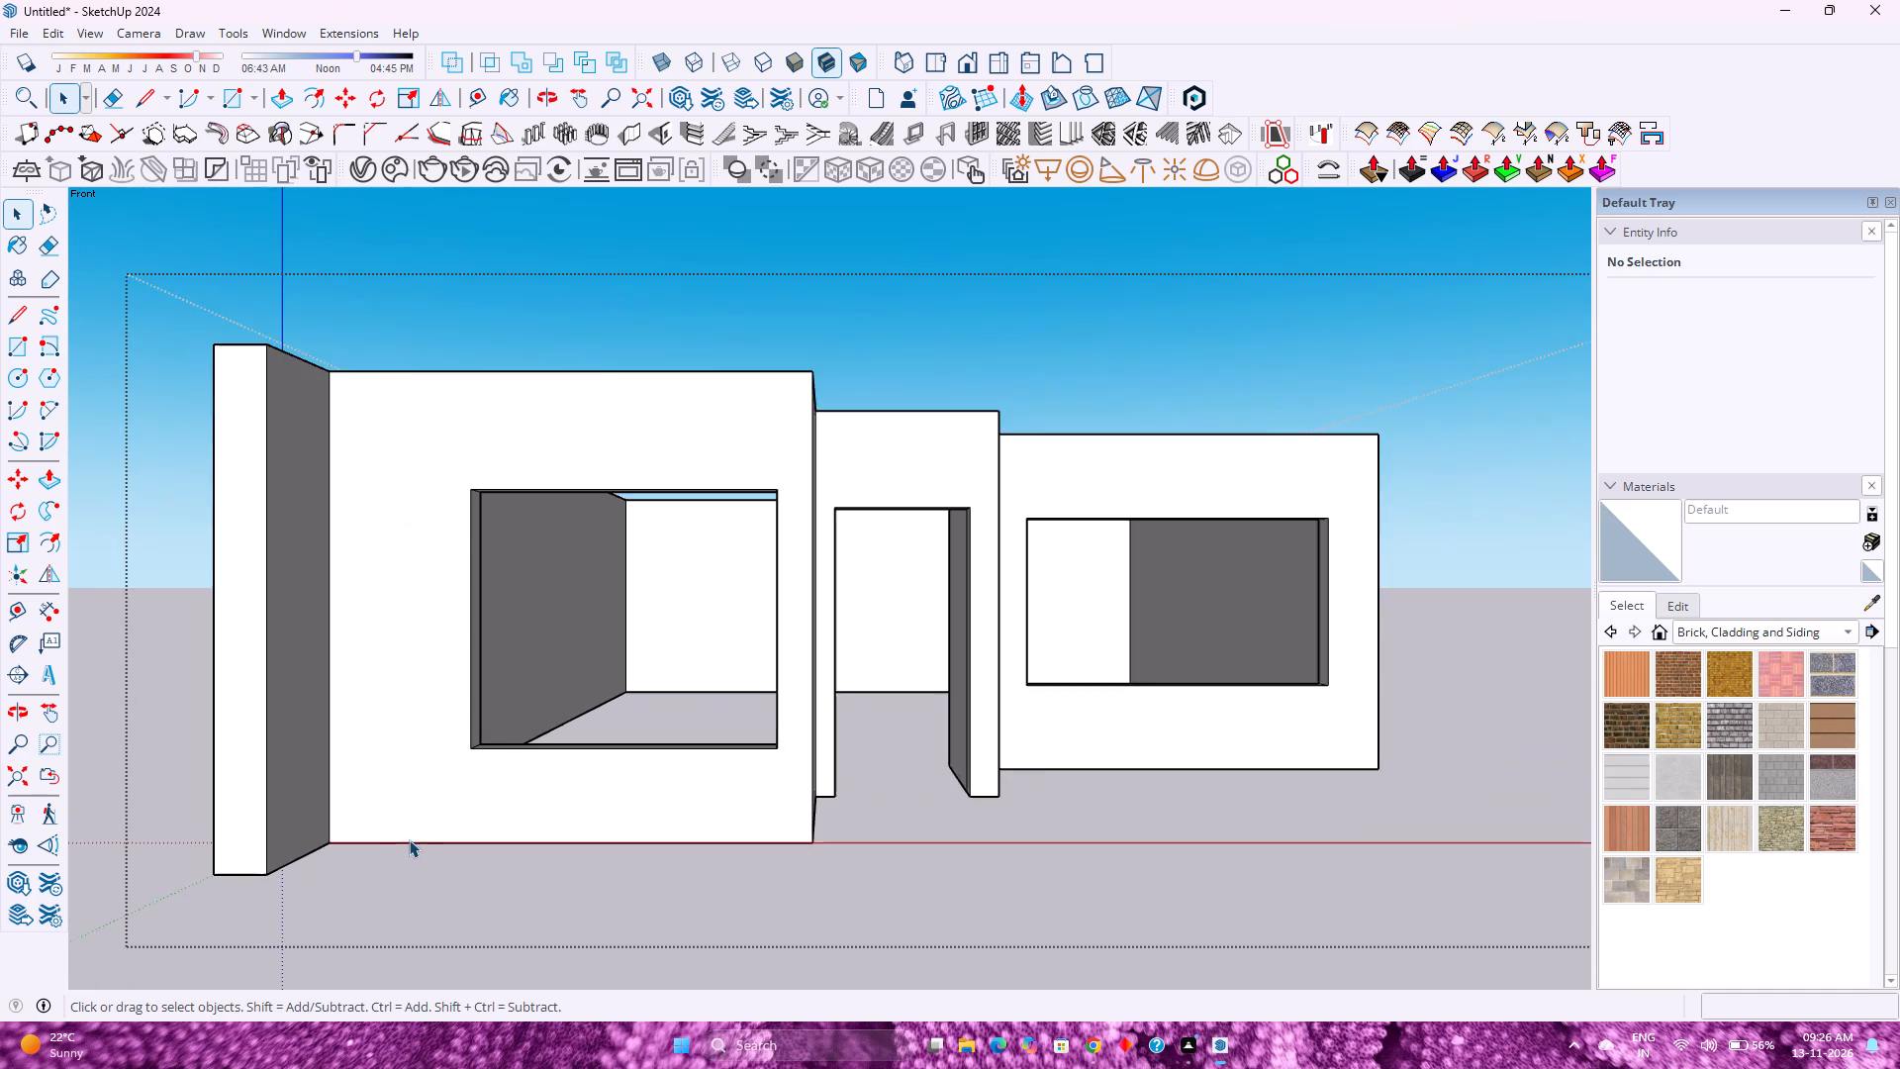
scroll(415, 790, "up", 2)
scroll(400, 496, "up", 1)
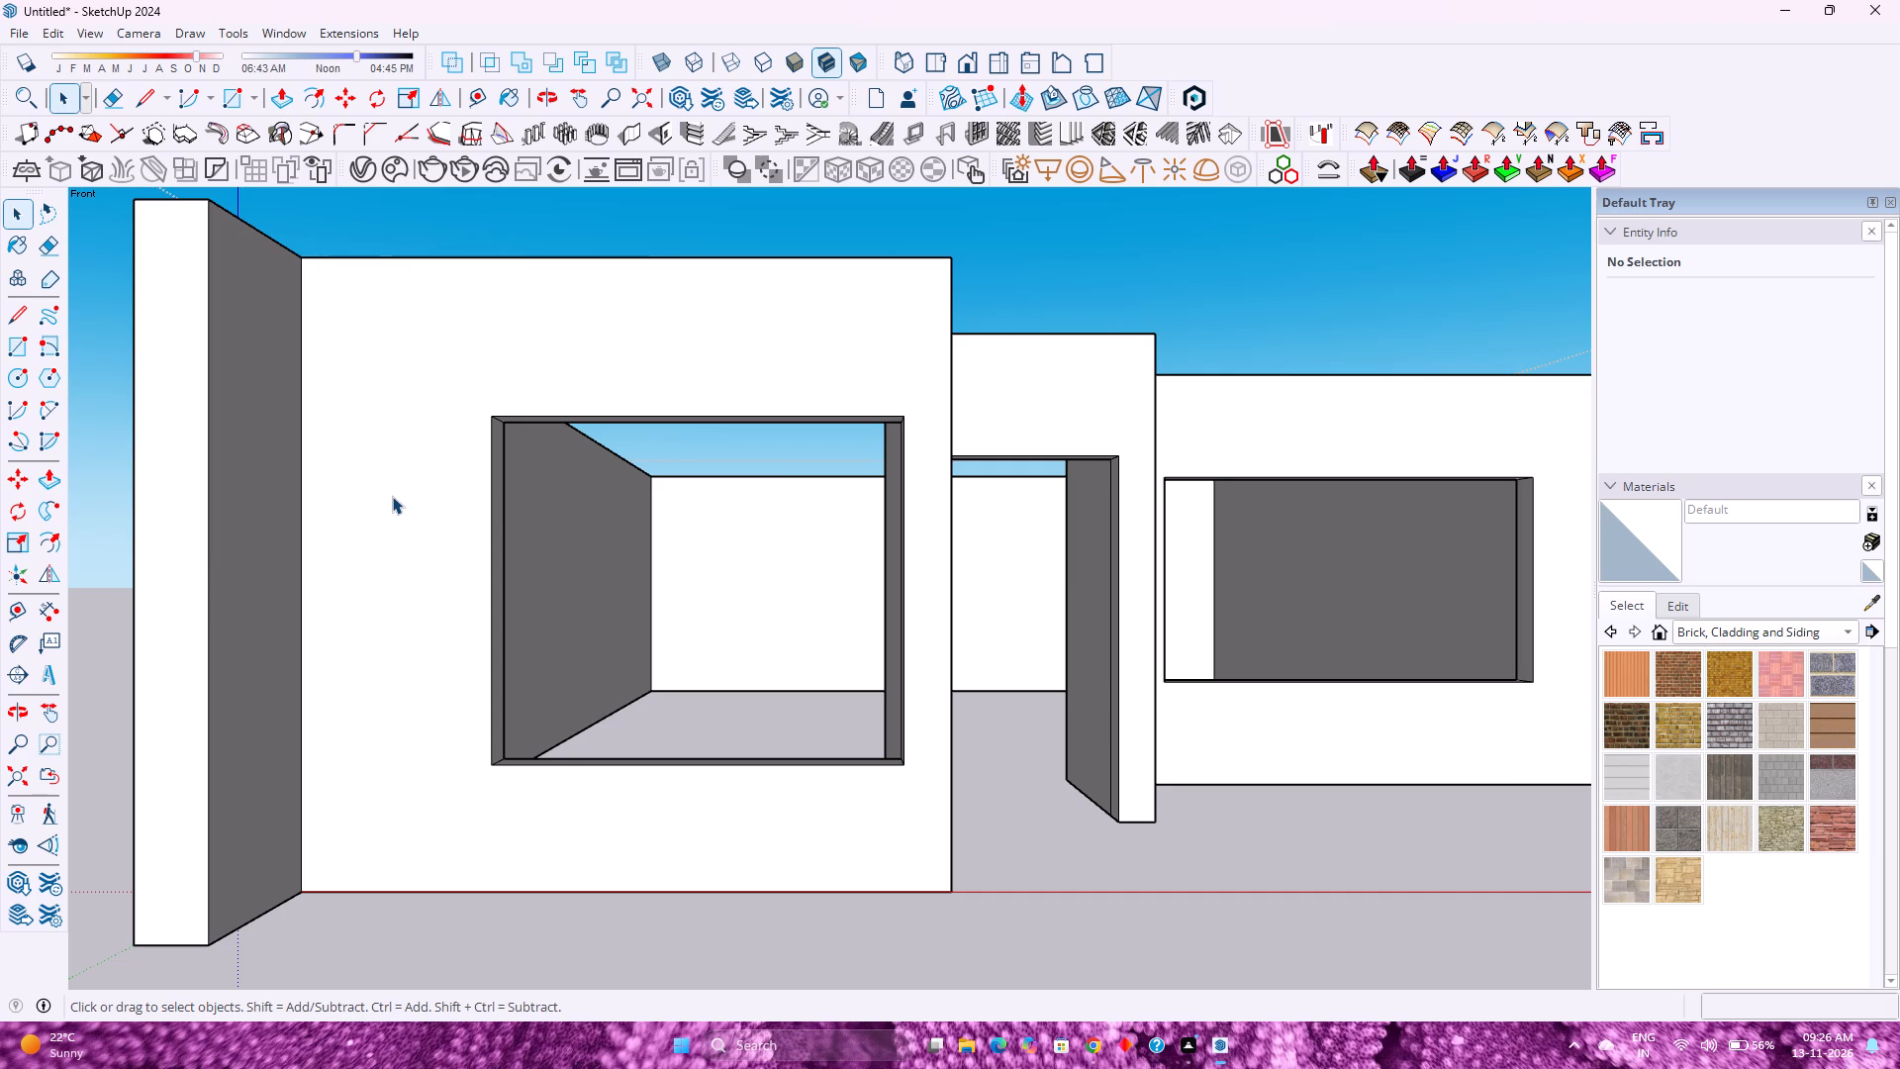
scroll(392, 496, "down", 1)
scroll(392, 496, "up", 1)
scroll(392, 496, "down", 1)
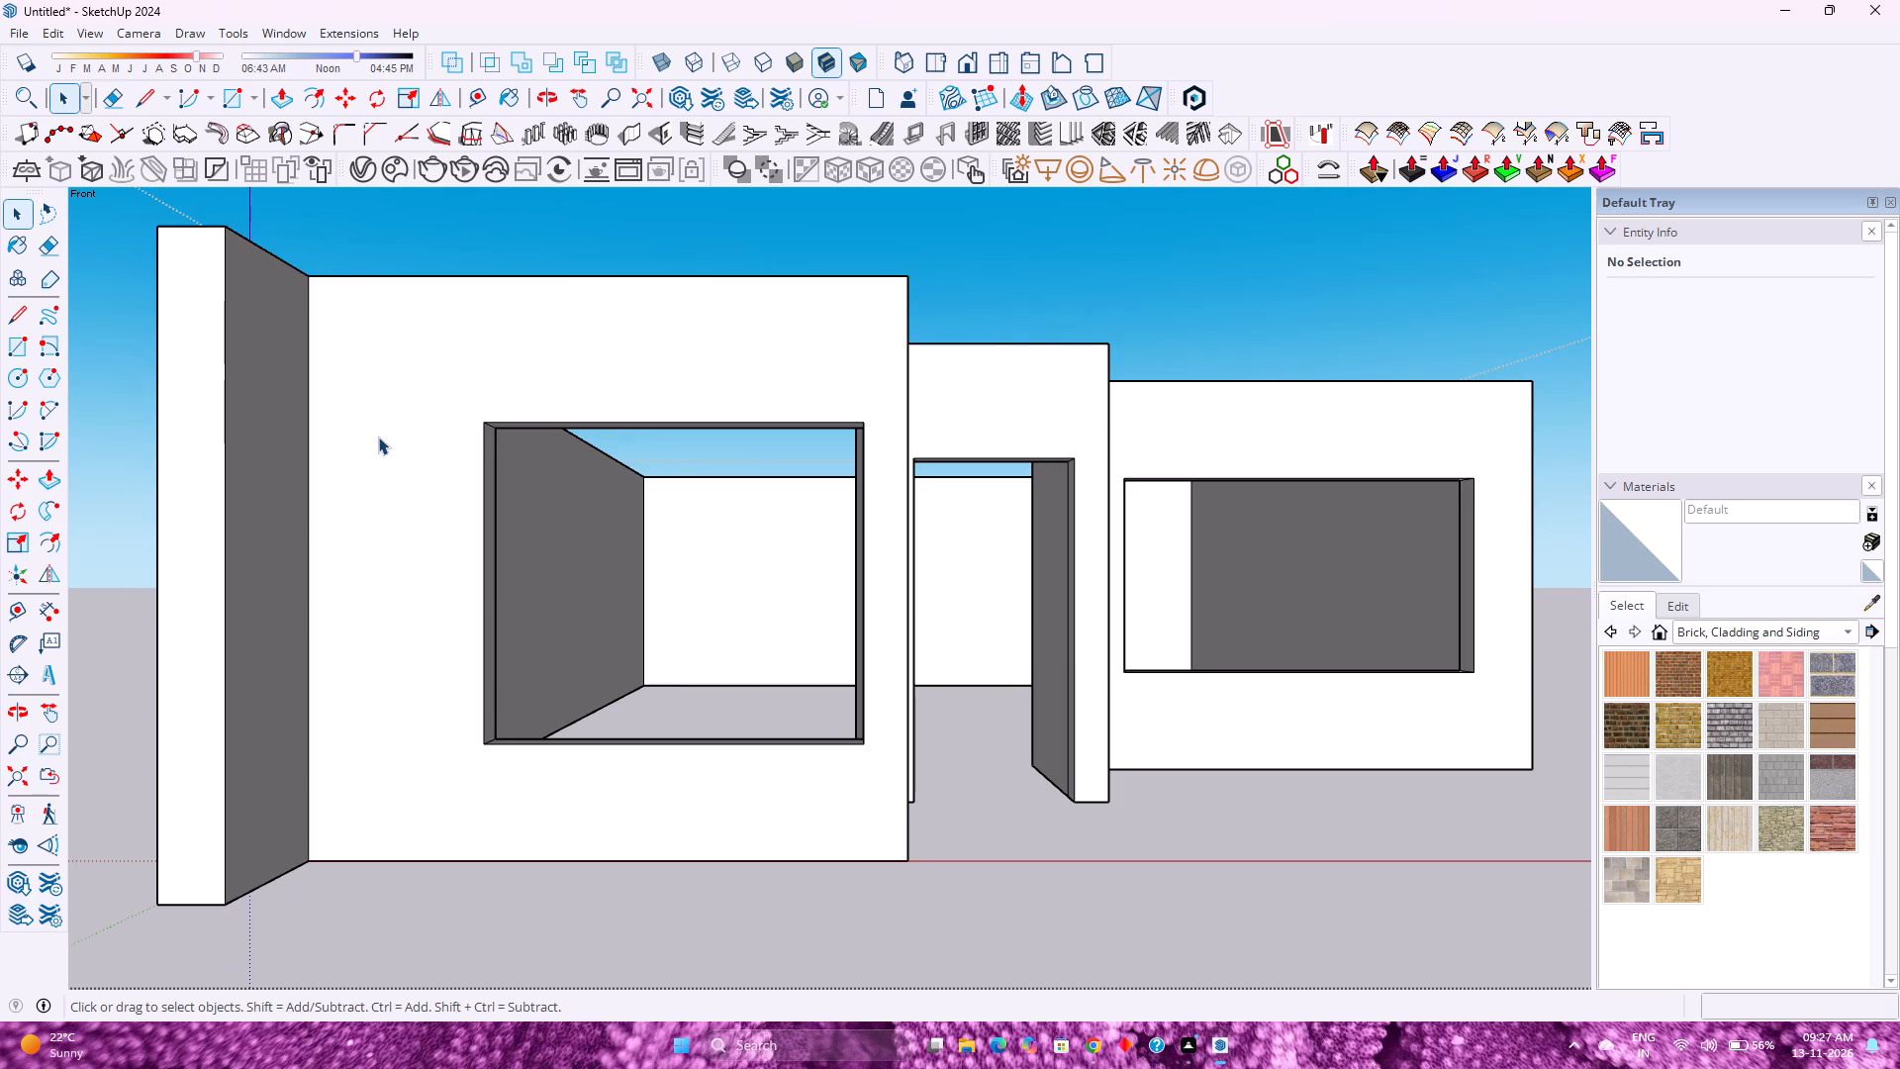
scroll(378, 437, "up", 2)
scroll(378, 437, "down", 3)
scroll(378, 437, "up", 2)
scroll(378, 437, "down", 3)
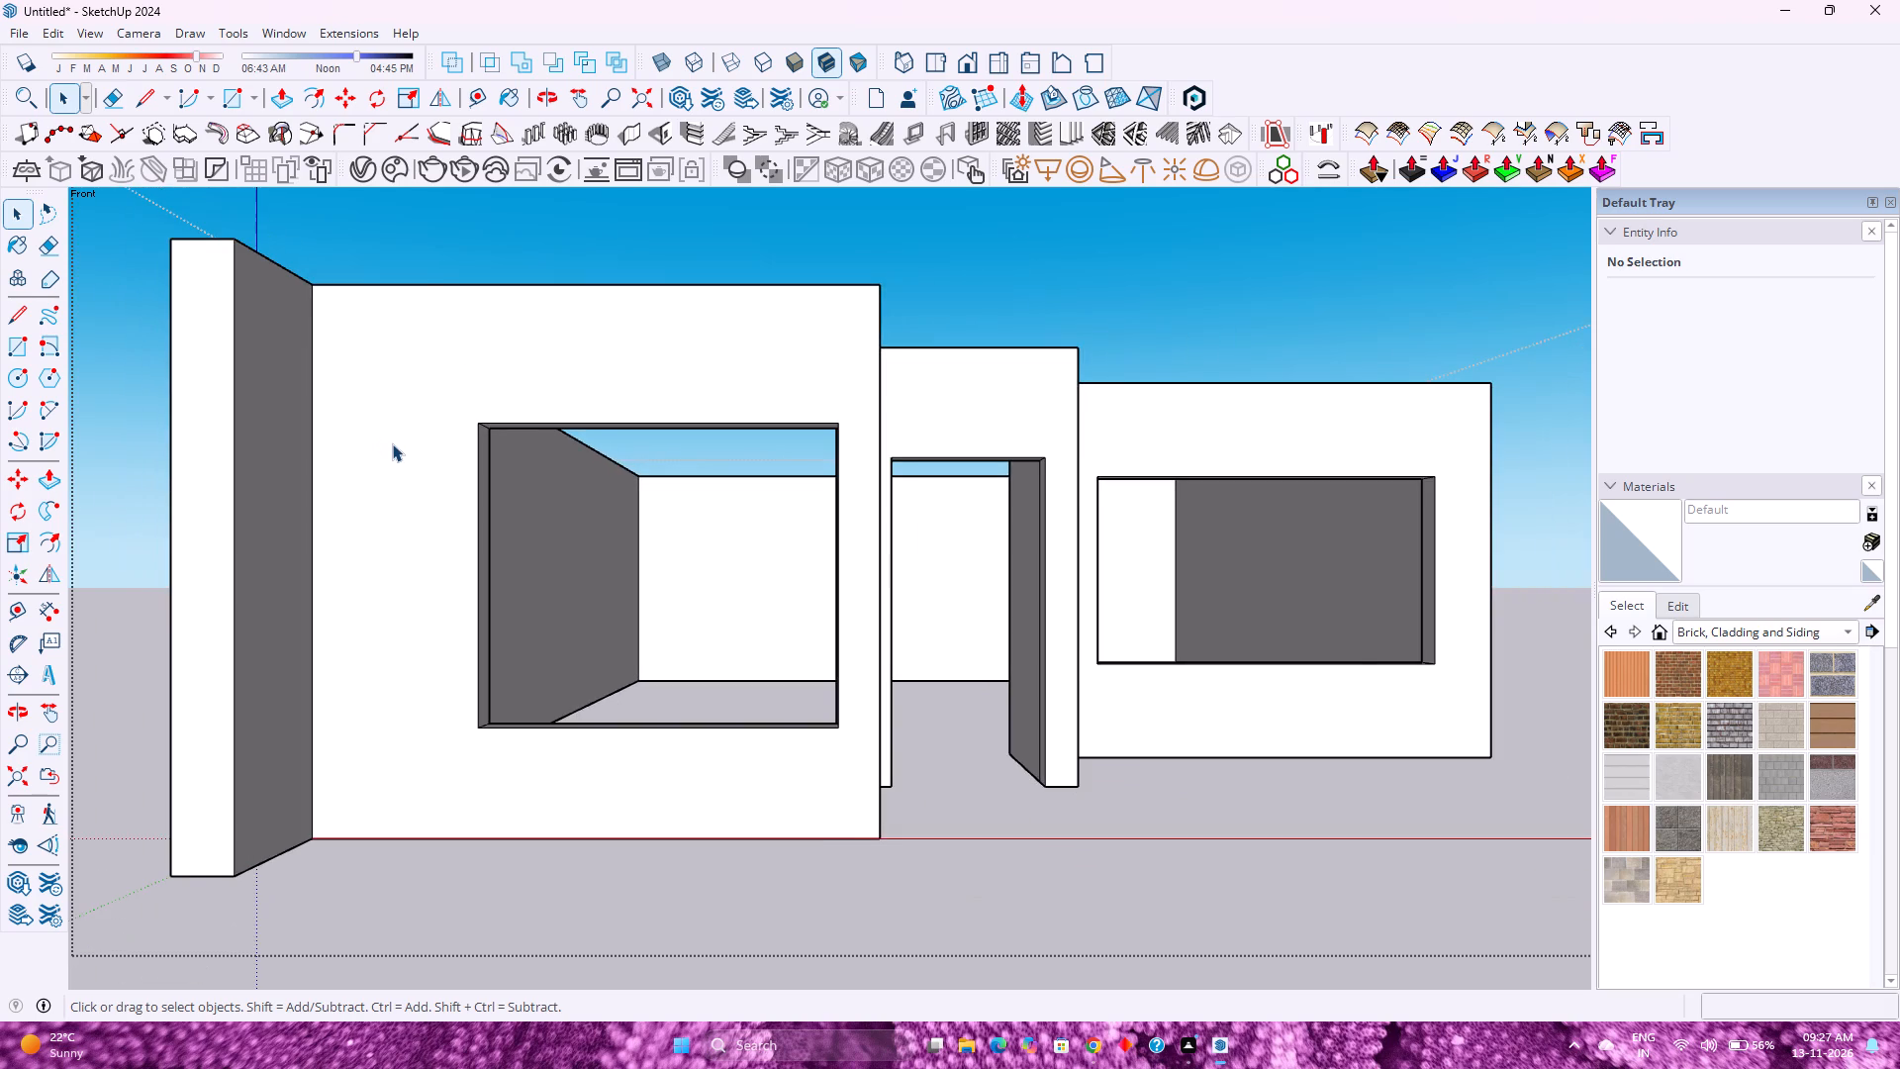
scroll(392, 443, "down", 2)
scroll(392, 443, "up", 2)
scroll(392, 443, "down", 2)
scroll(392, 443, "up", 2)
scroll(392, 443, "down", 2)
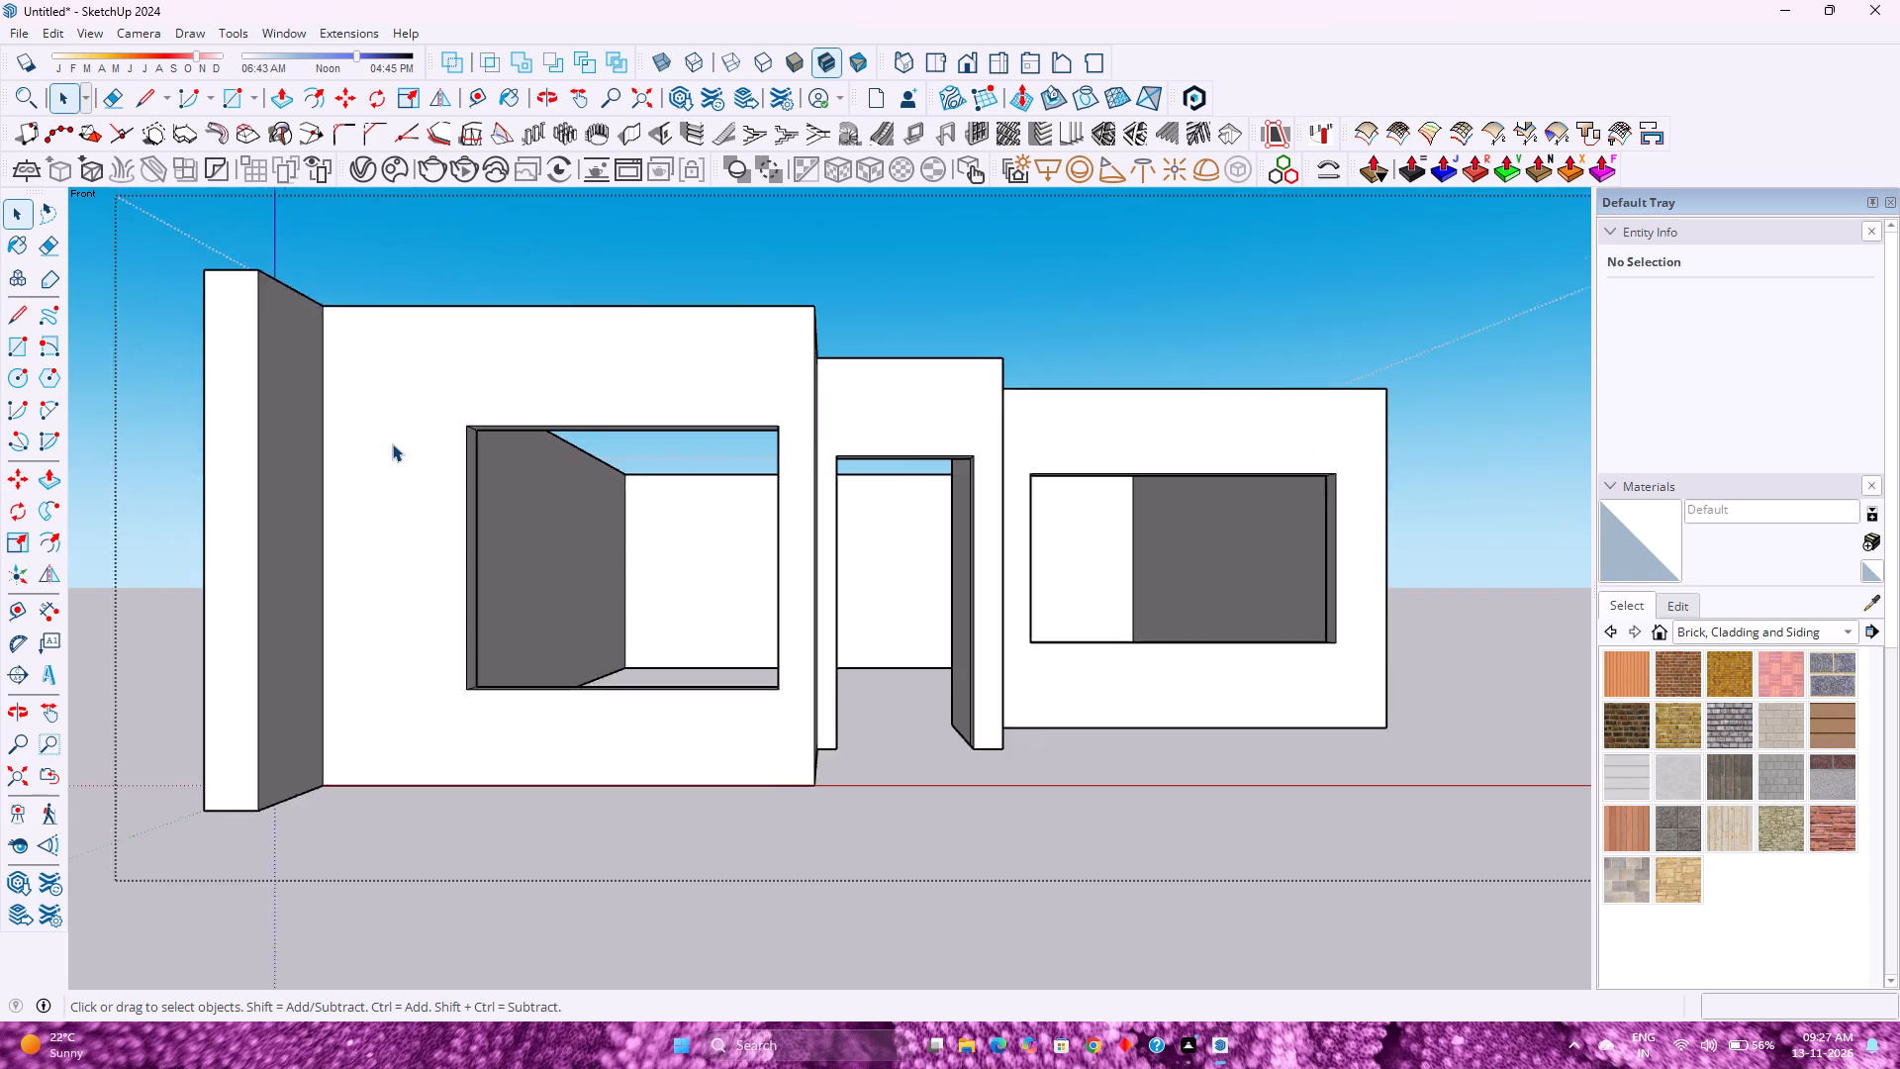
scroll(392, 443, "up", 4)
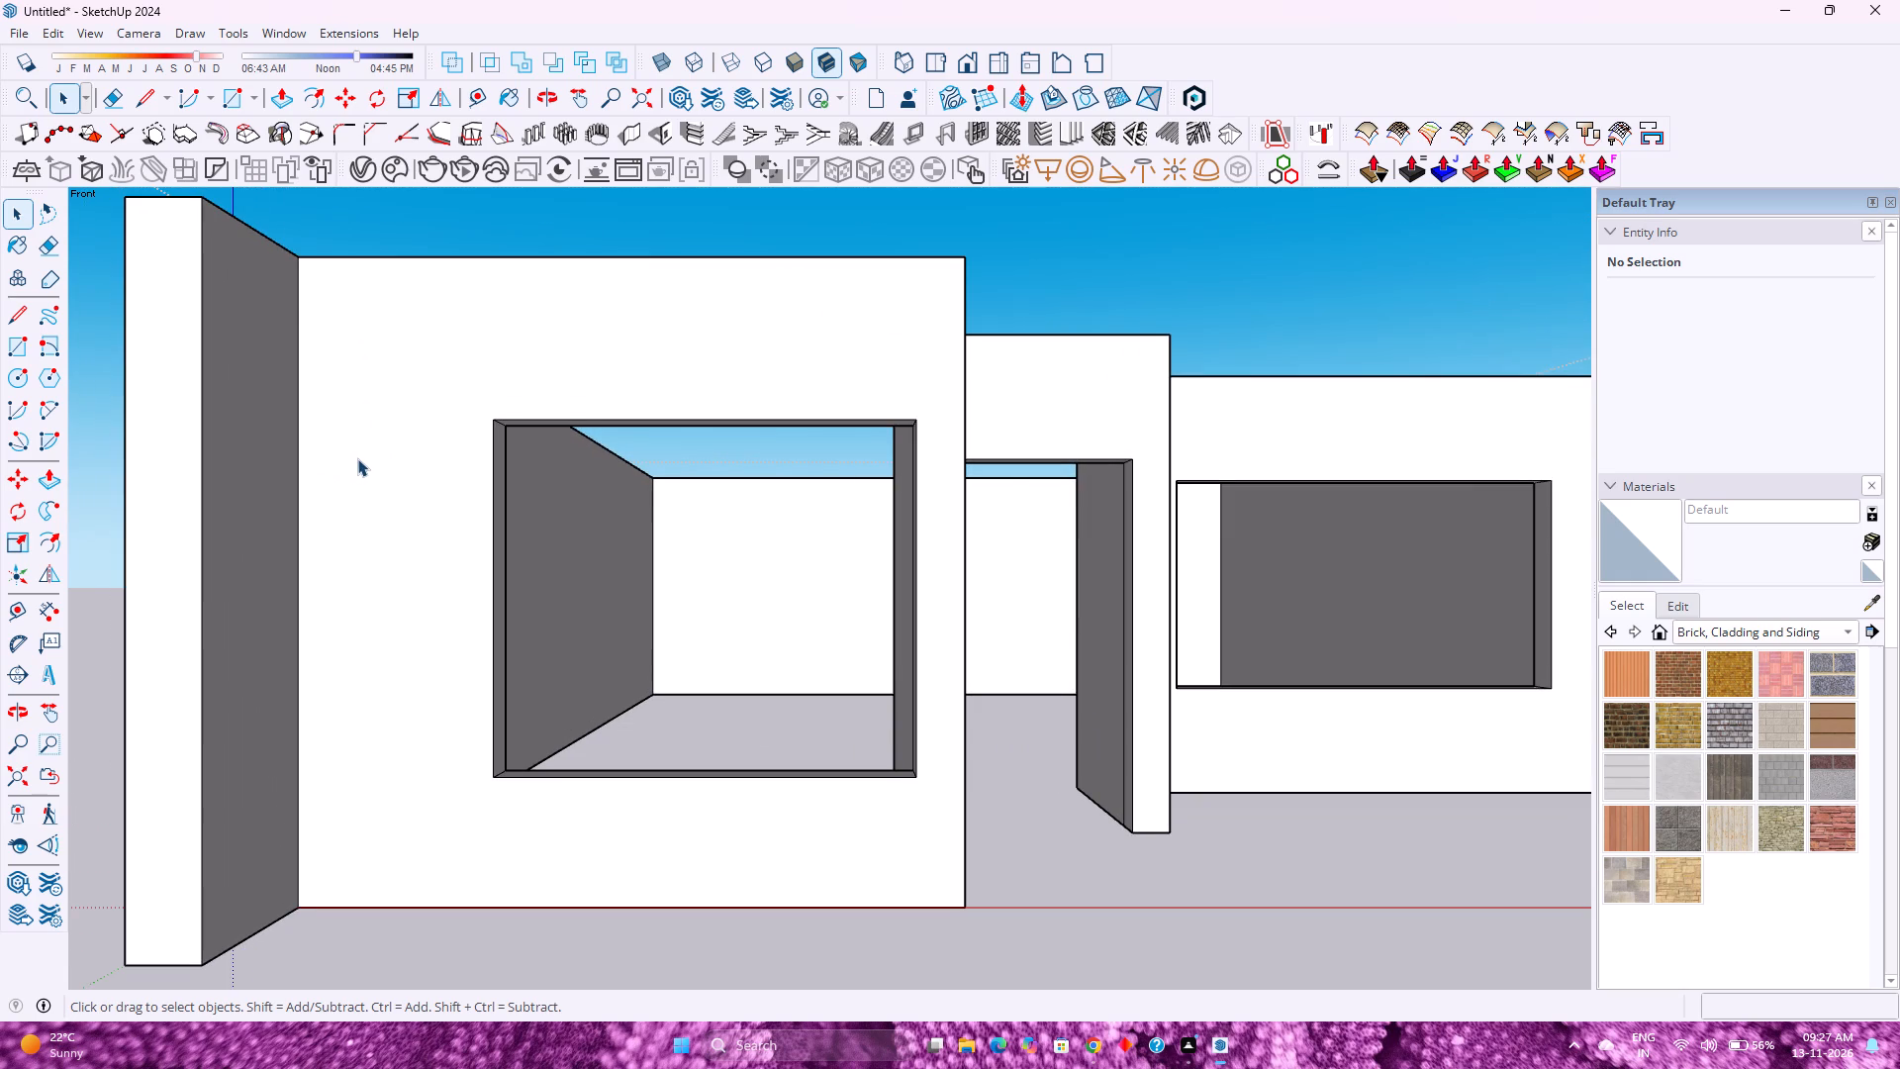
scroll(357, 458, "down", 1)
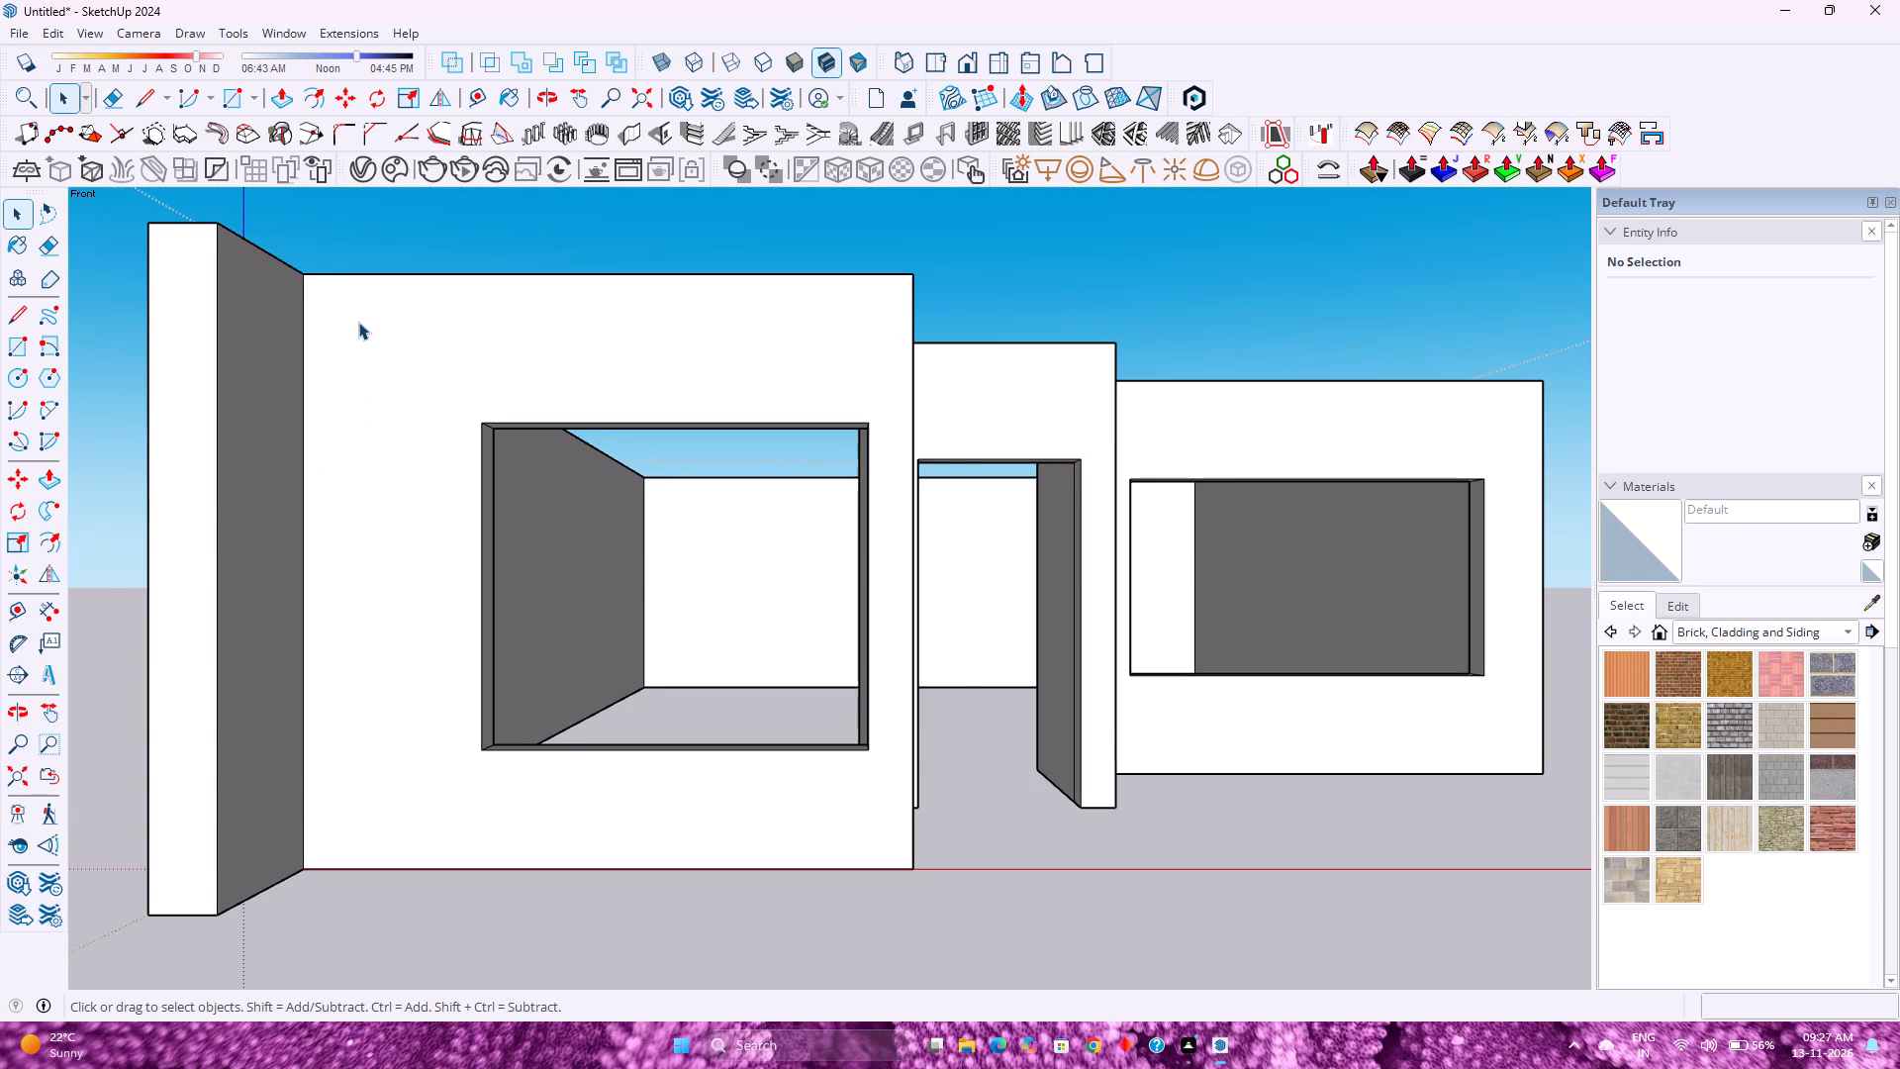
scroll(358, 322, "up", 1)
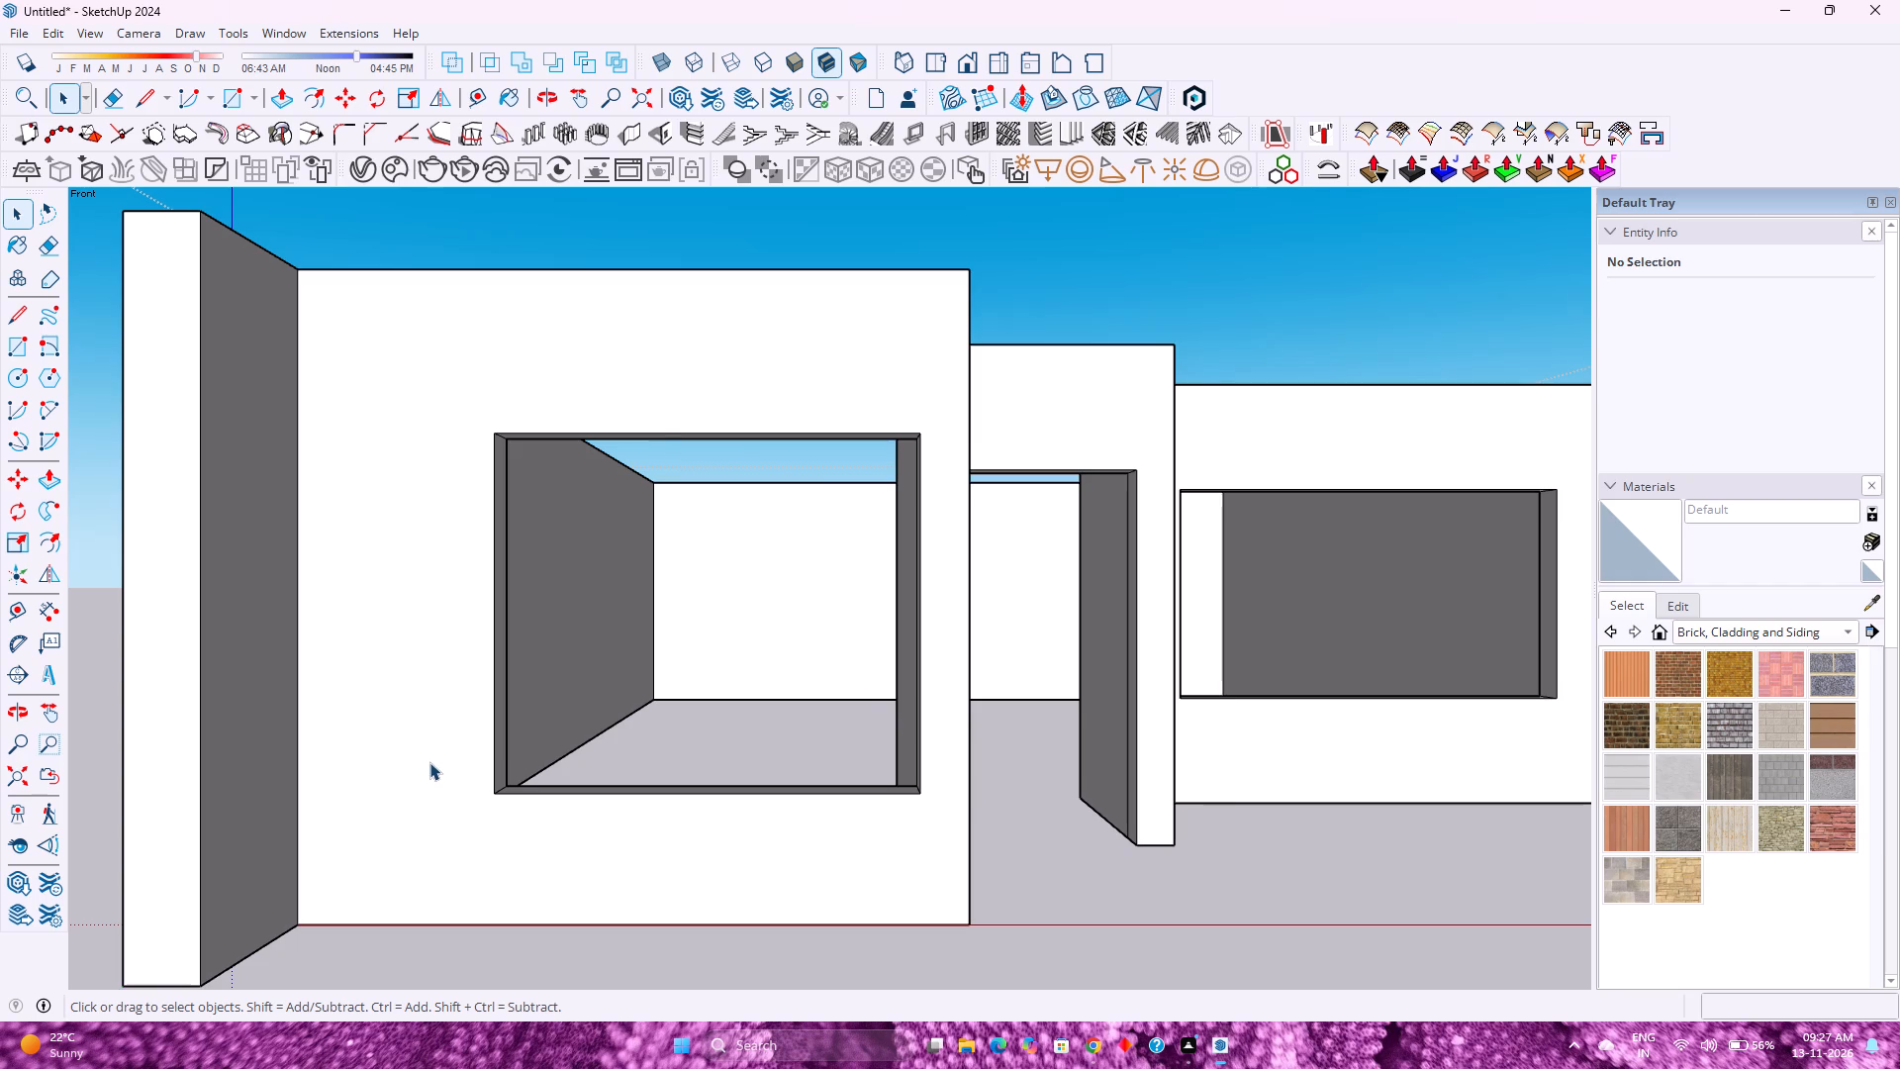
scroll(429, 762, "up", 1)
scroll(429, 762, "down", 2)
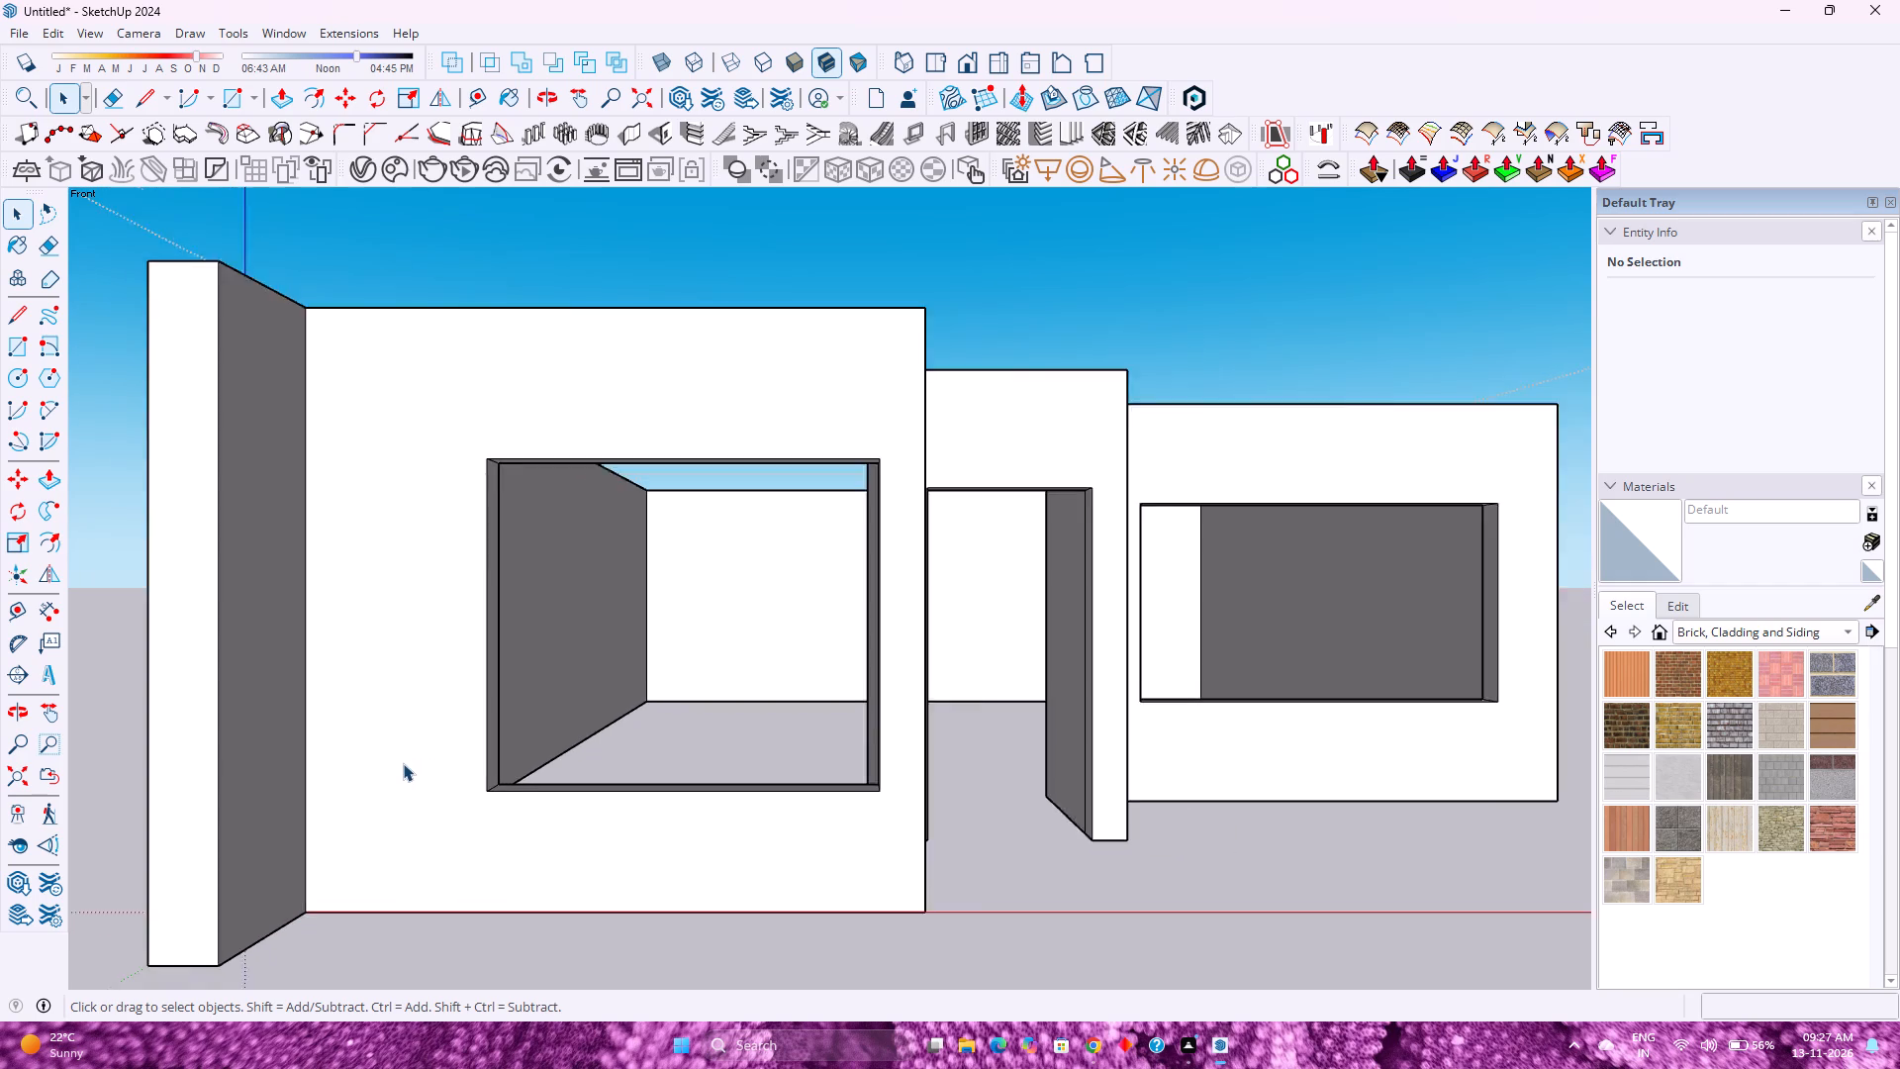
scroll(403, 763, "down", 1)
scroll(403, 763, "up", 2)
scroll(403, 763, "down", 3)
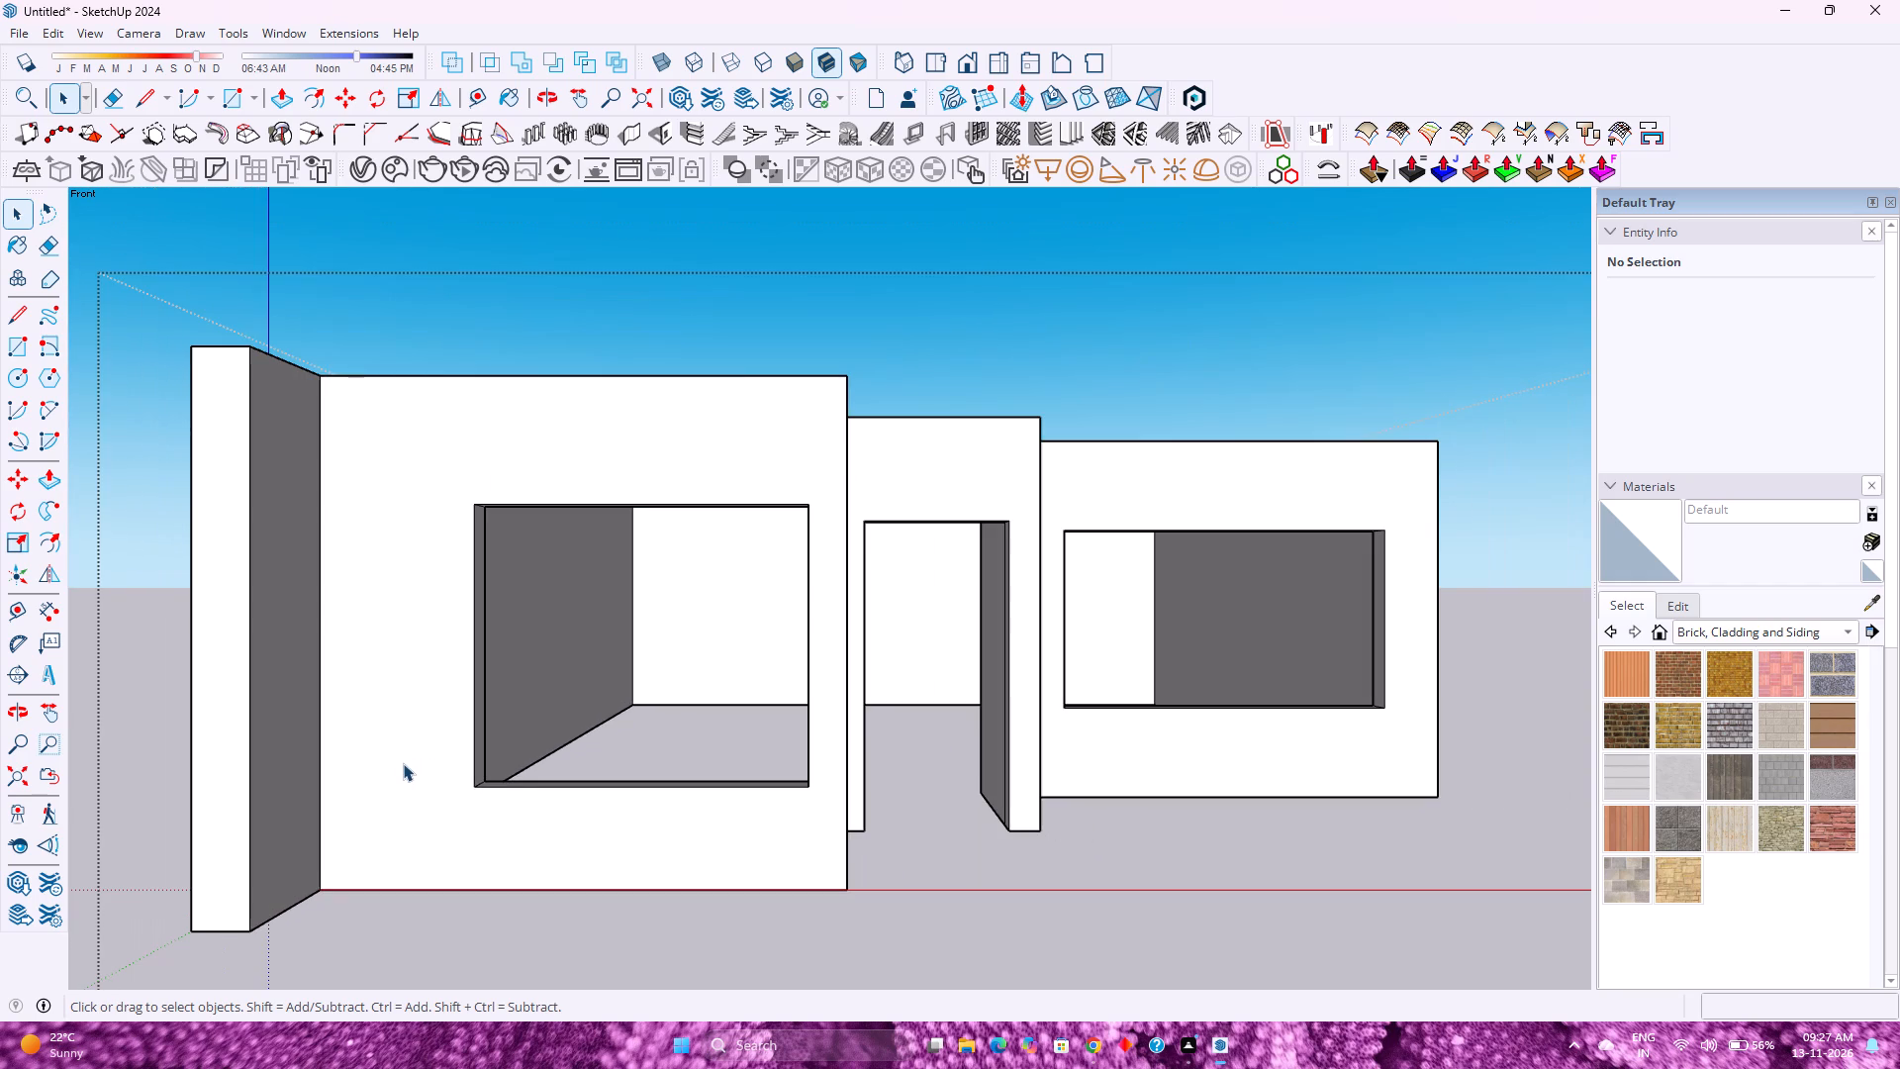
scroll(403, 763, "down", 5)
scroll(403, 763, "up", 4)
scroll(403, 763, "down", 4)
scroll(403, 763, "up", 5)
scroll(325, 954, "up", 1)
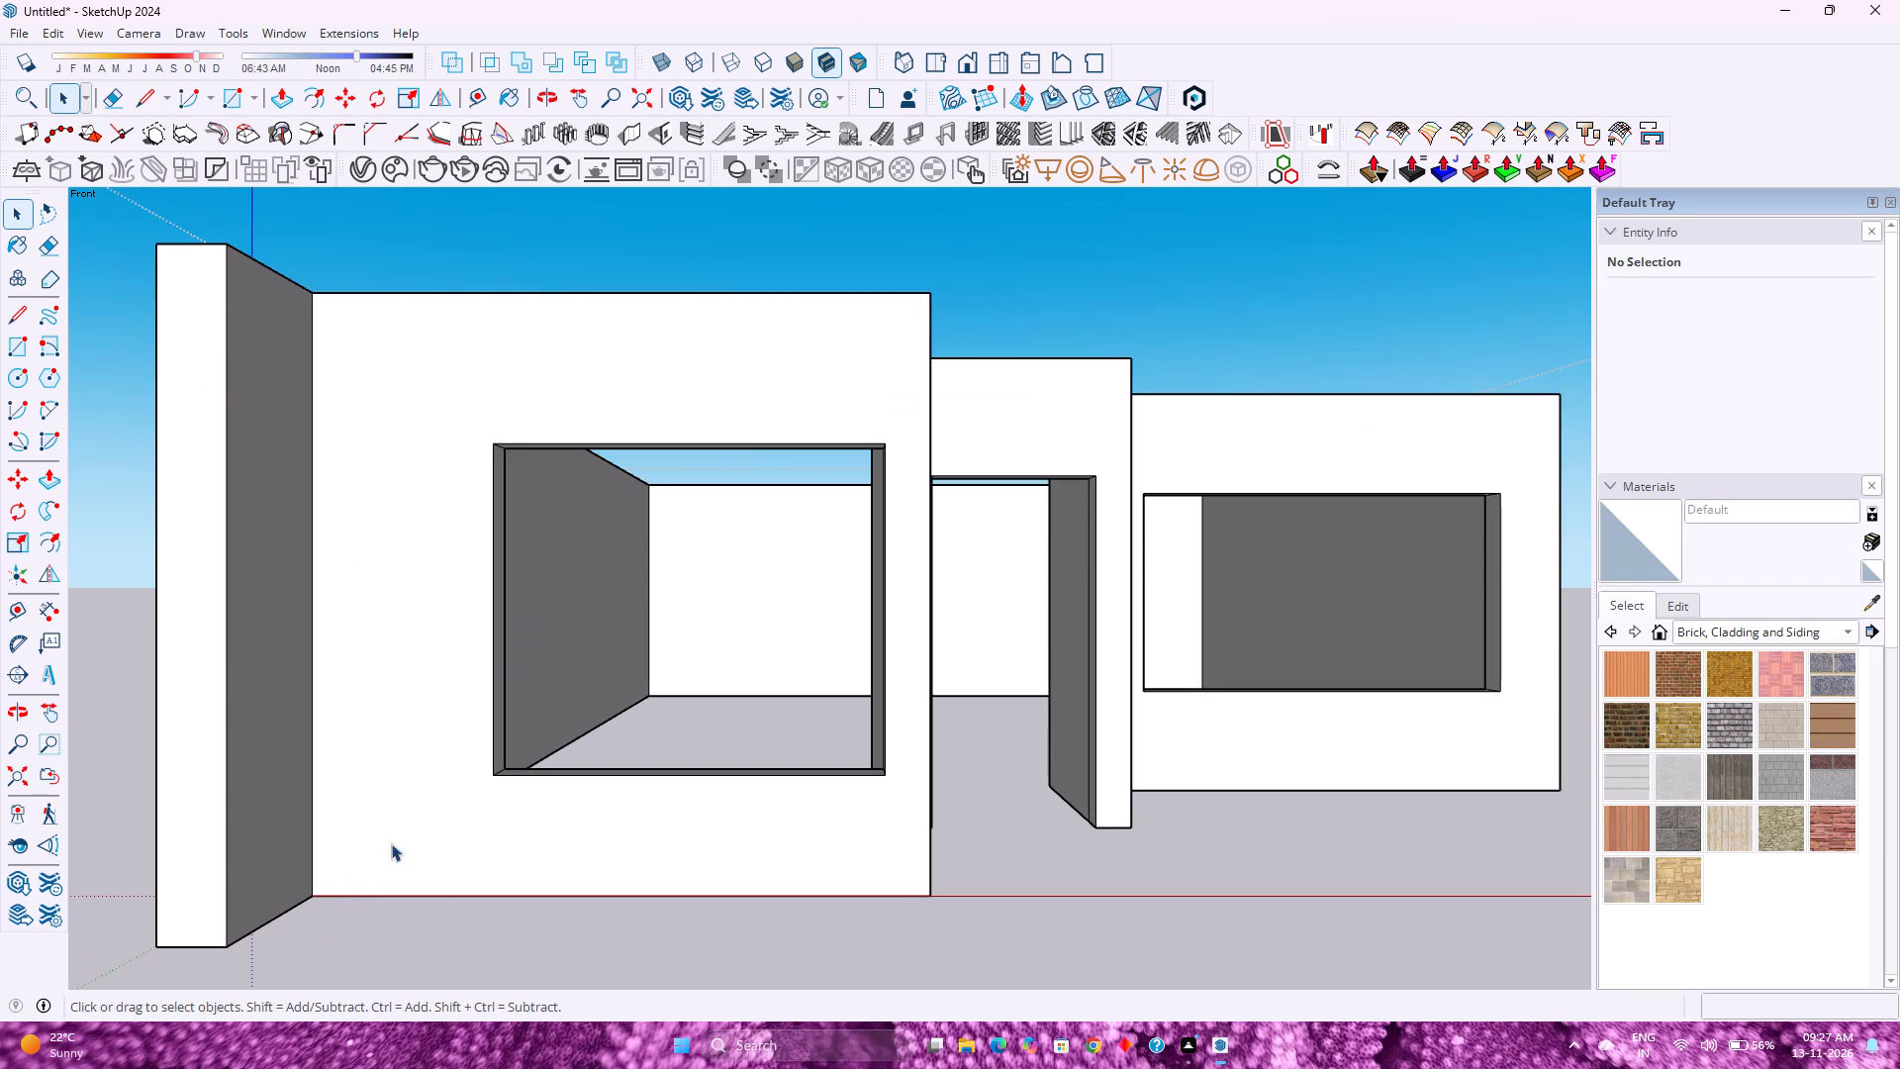
Fit the whole walled structure in the front view.
left_click(27, 777)
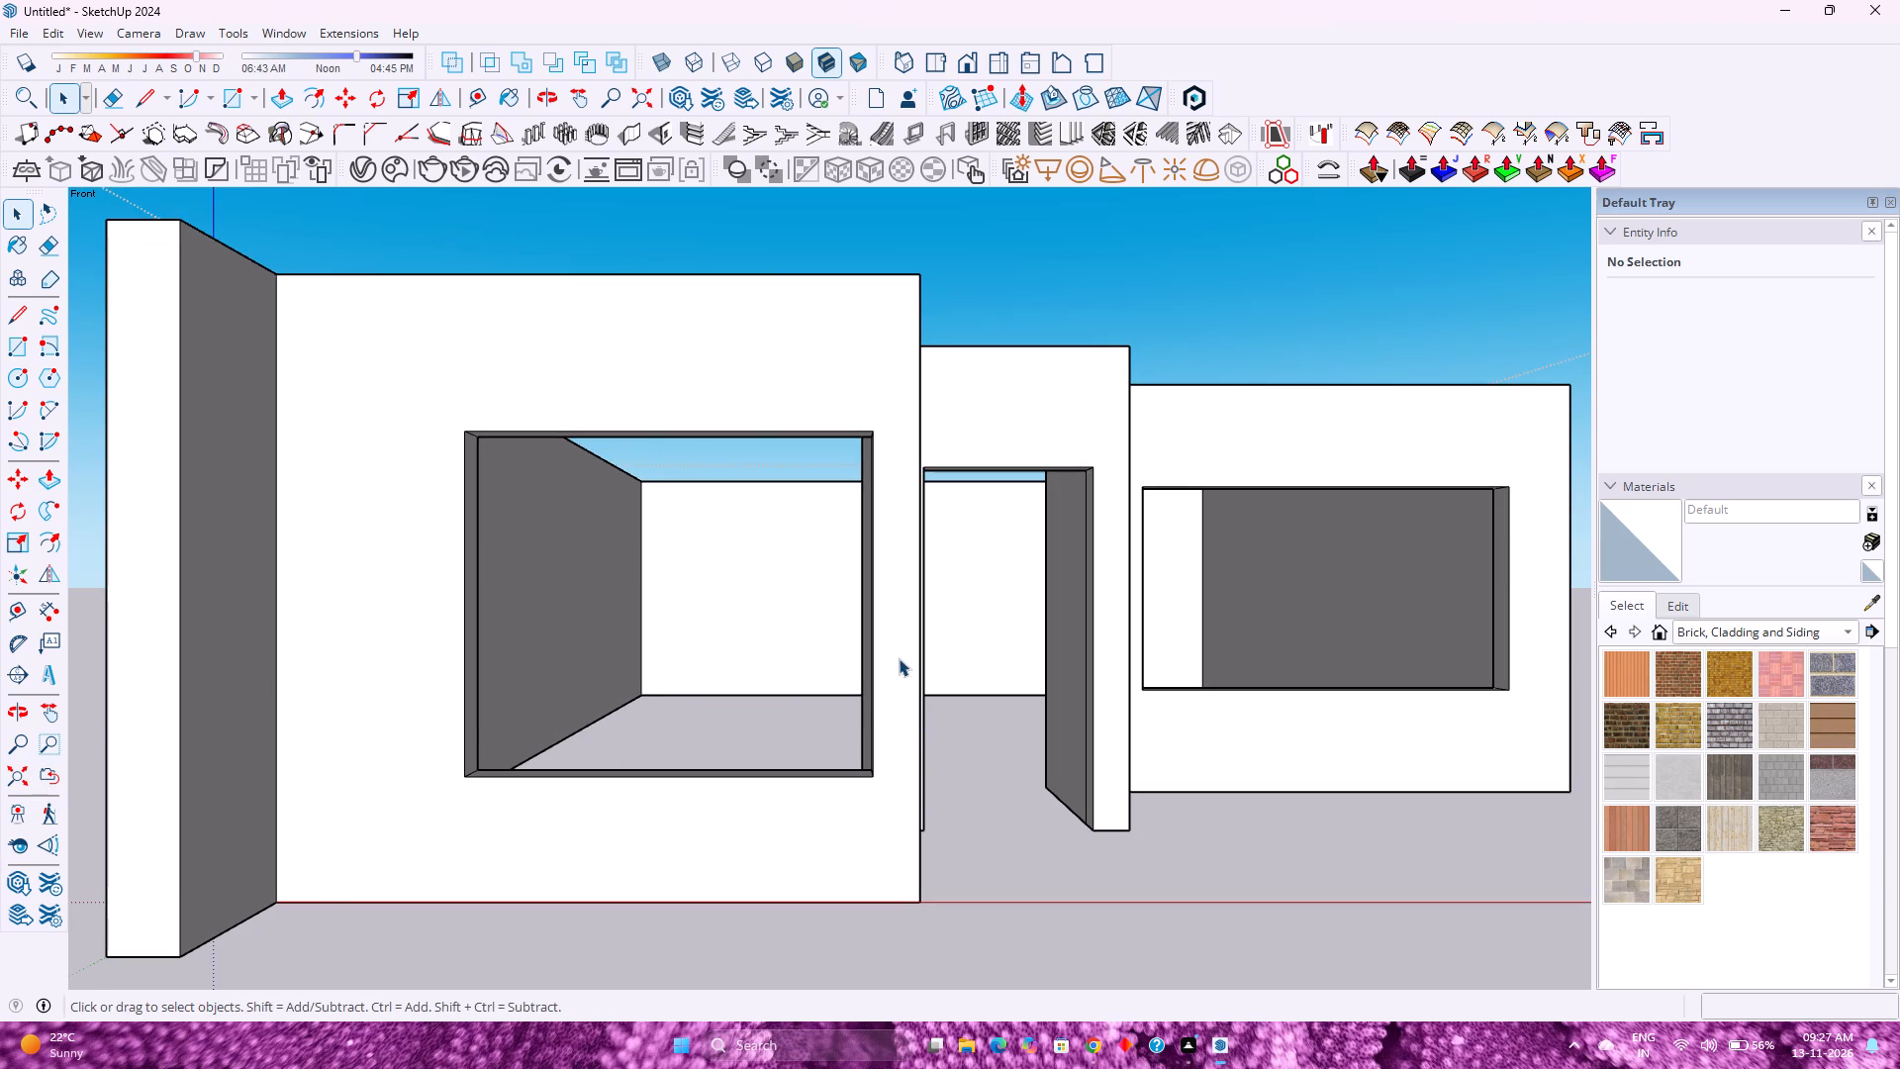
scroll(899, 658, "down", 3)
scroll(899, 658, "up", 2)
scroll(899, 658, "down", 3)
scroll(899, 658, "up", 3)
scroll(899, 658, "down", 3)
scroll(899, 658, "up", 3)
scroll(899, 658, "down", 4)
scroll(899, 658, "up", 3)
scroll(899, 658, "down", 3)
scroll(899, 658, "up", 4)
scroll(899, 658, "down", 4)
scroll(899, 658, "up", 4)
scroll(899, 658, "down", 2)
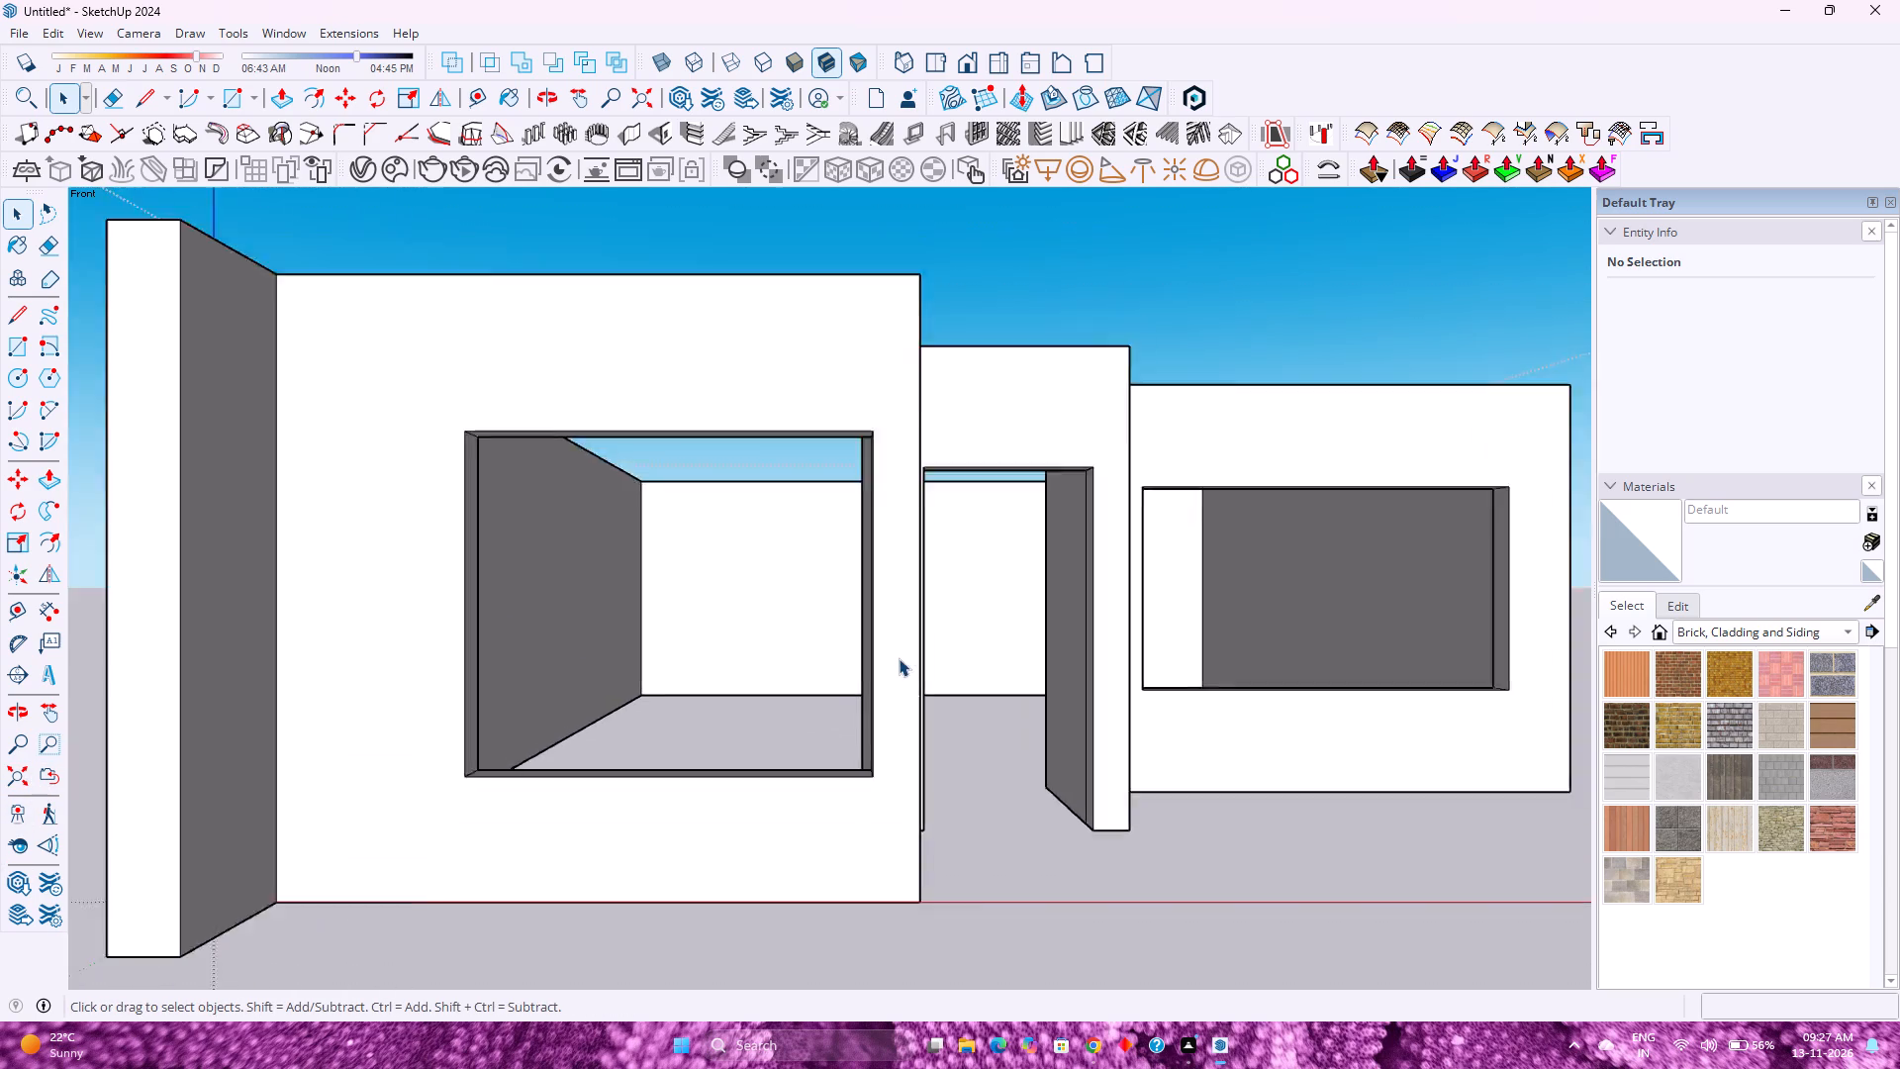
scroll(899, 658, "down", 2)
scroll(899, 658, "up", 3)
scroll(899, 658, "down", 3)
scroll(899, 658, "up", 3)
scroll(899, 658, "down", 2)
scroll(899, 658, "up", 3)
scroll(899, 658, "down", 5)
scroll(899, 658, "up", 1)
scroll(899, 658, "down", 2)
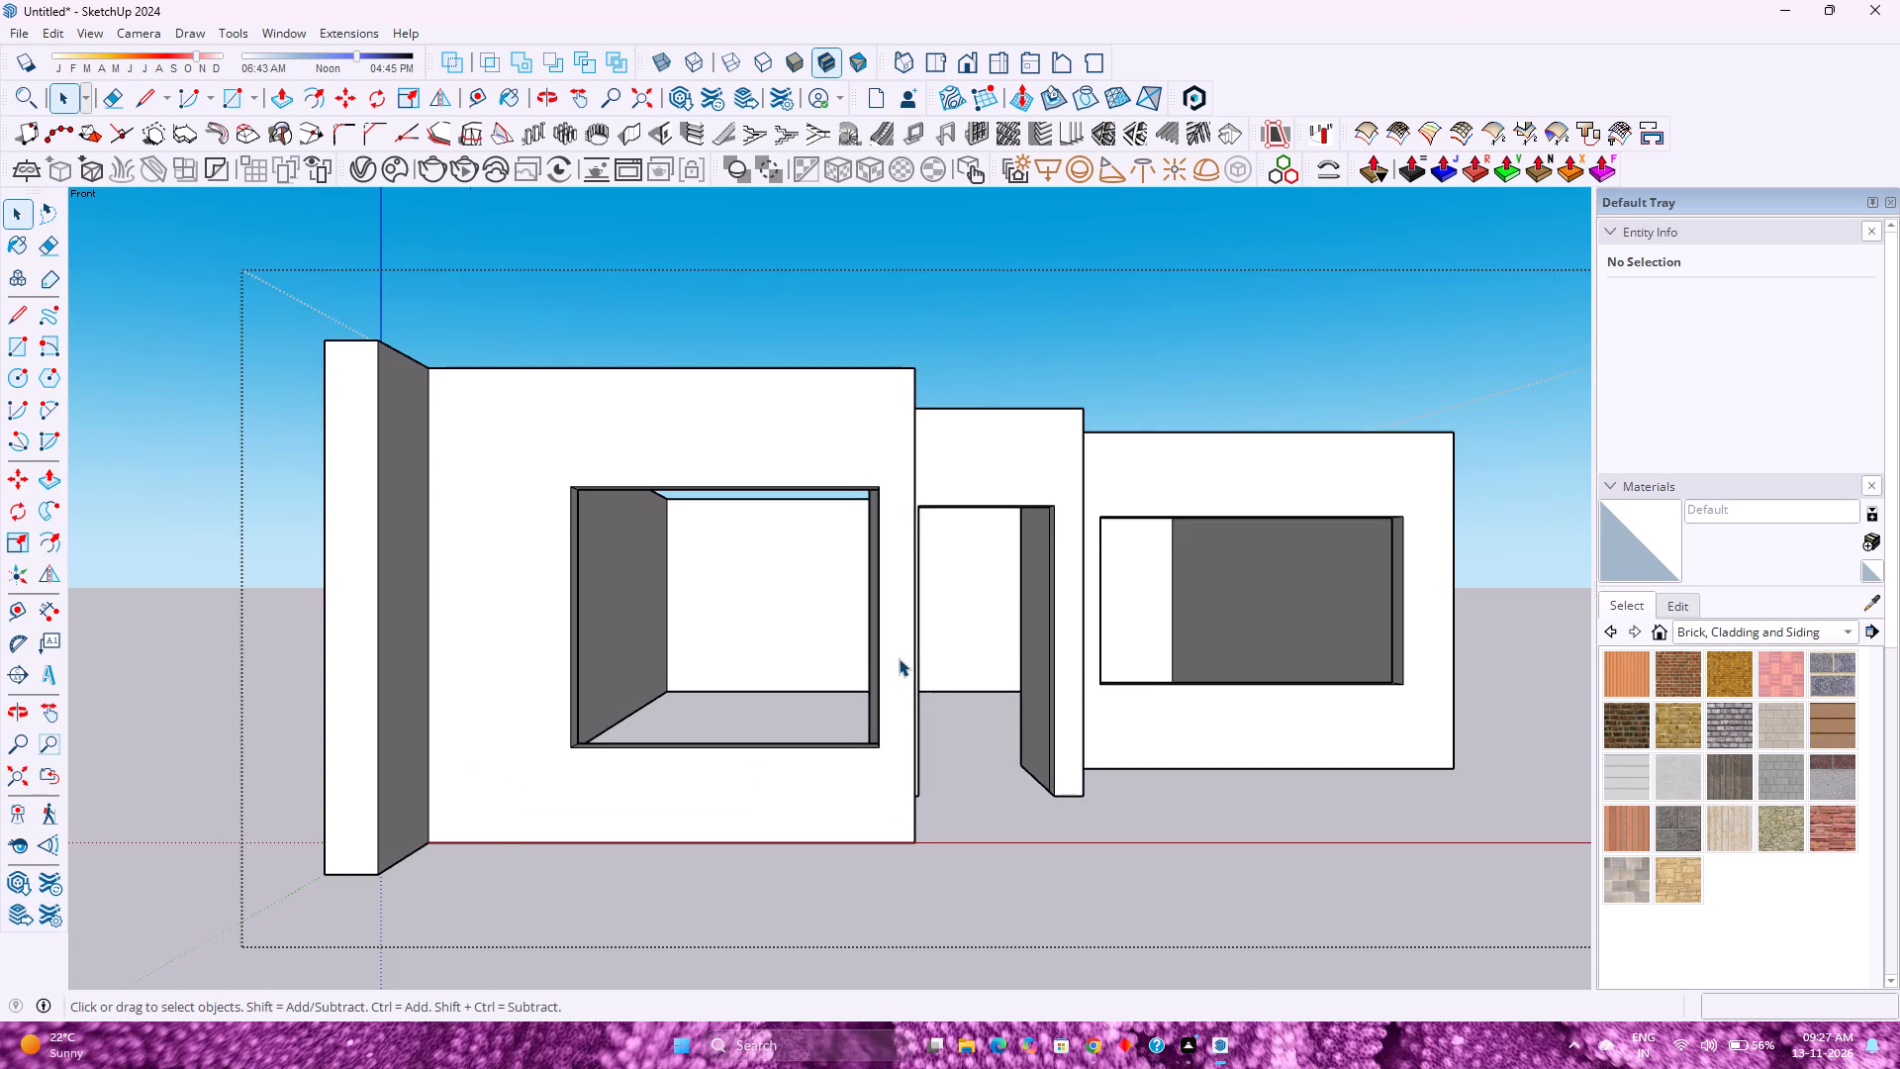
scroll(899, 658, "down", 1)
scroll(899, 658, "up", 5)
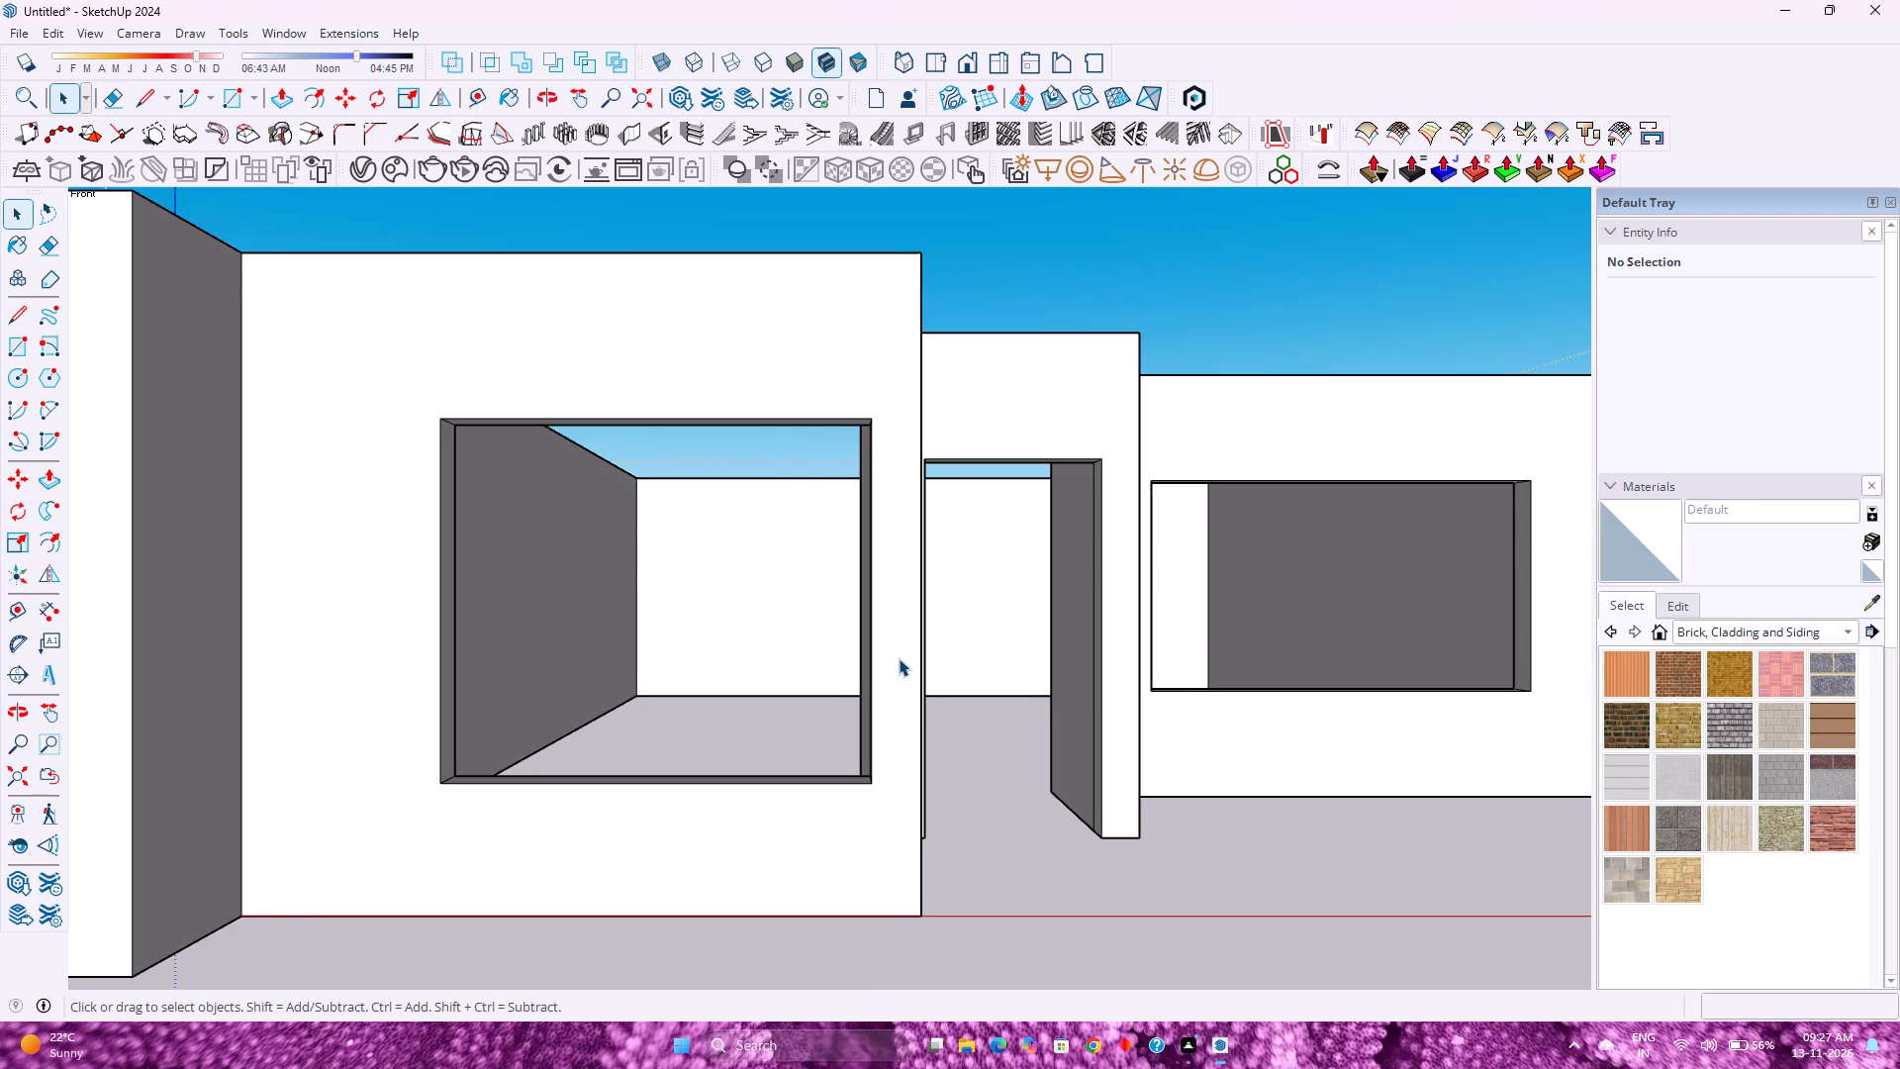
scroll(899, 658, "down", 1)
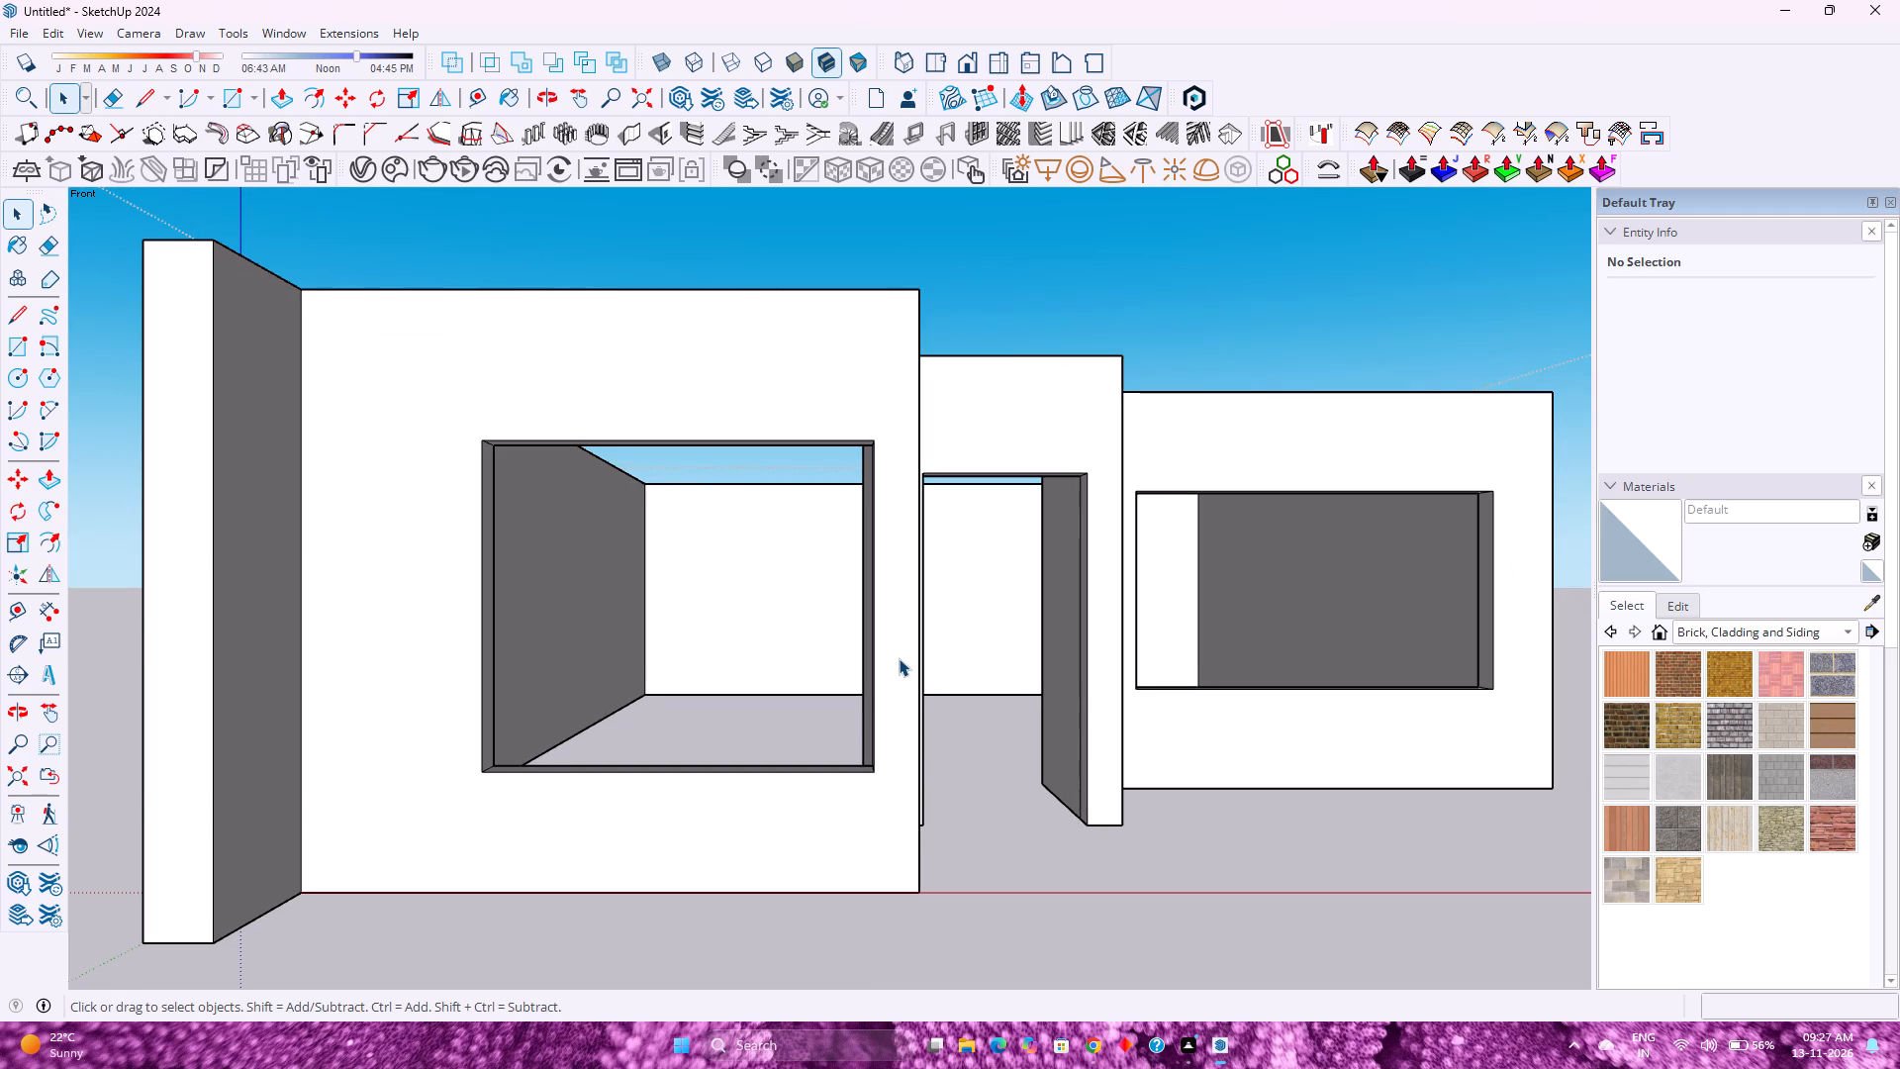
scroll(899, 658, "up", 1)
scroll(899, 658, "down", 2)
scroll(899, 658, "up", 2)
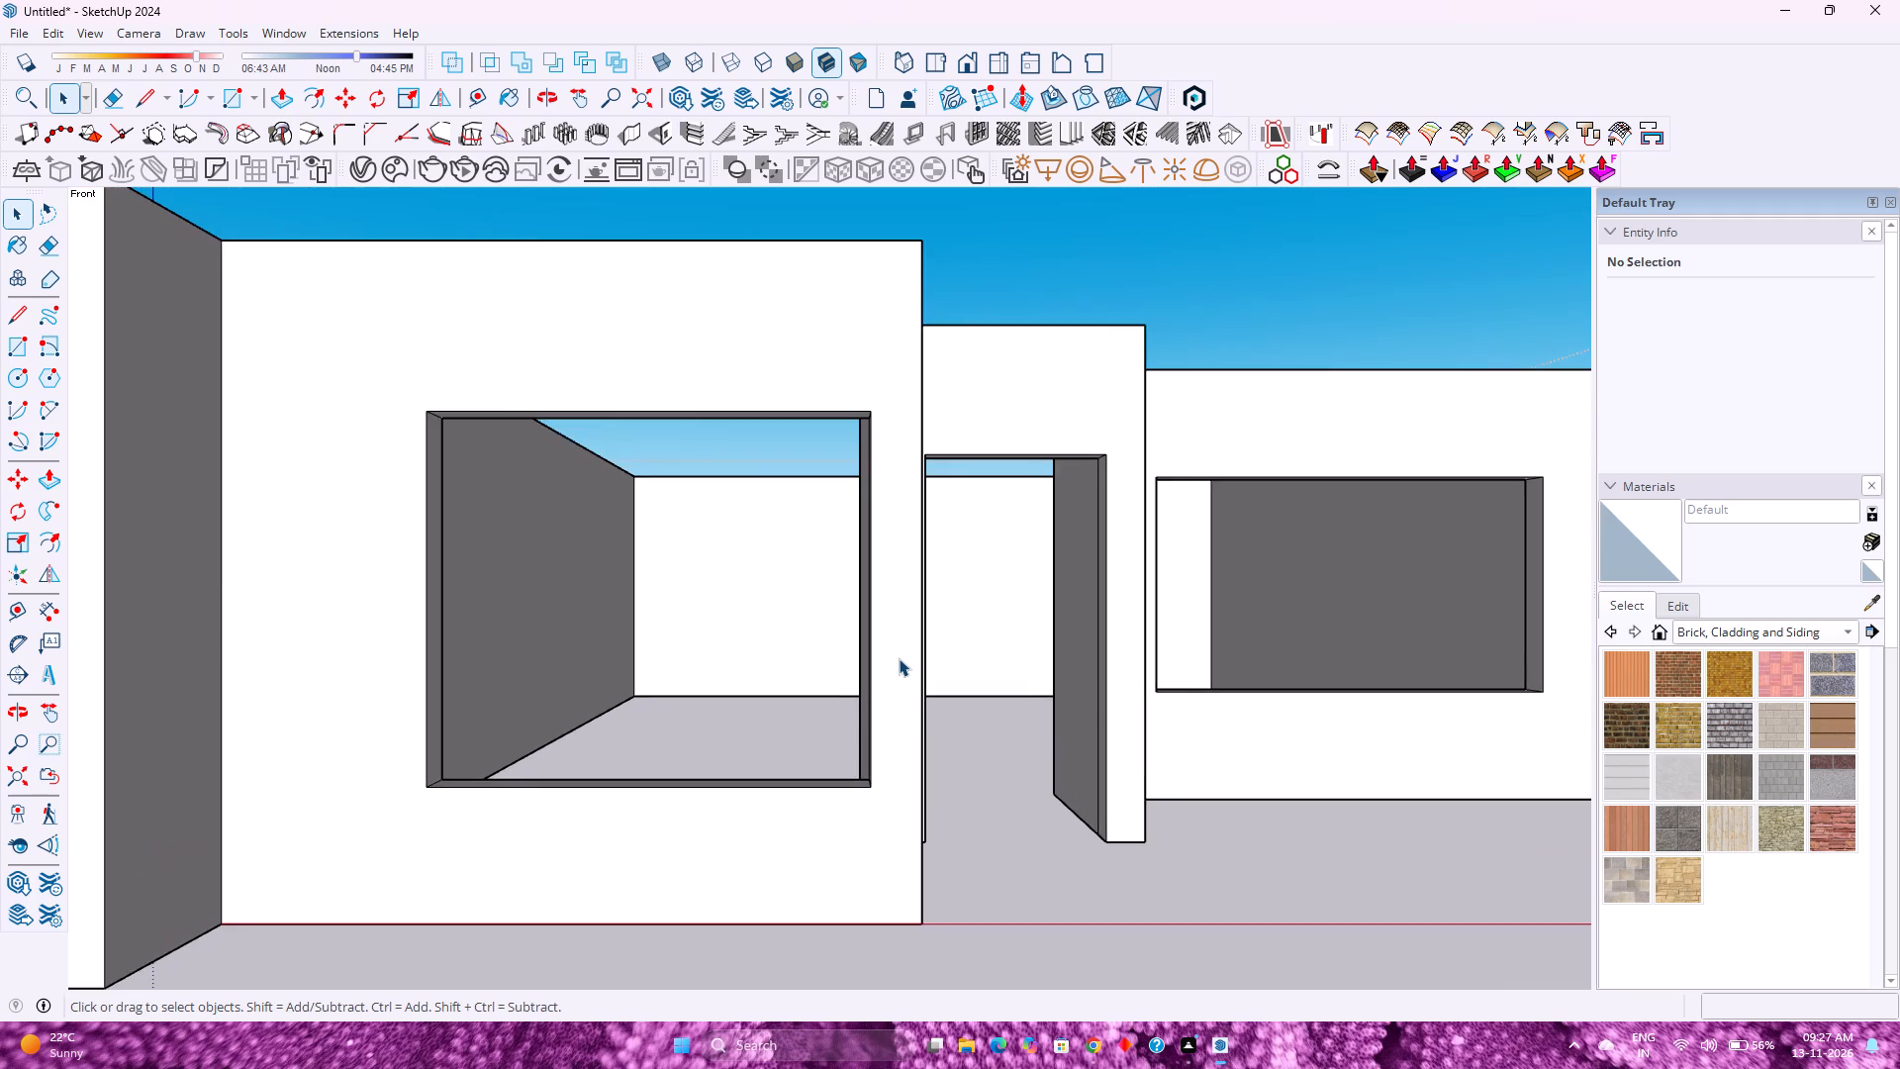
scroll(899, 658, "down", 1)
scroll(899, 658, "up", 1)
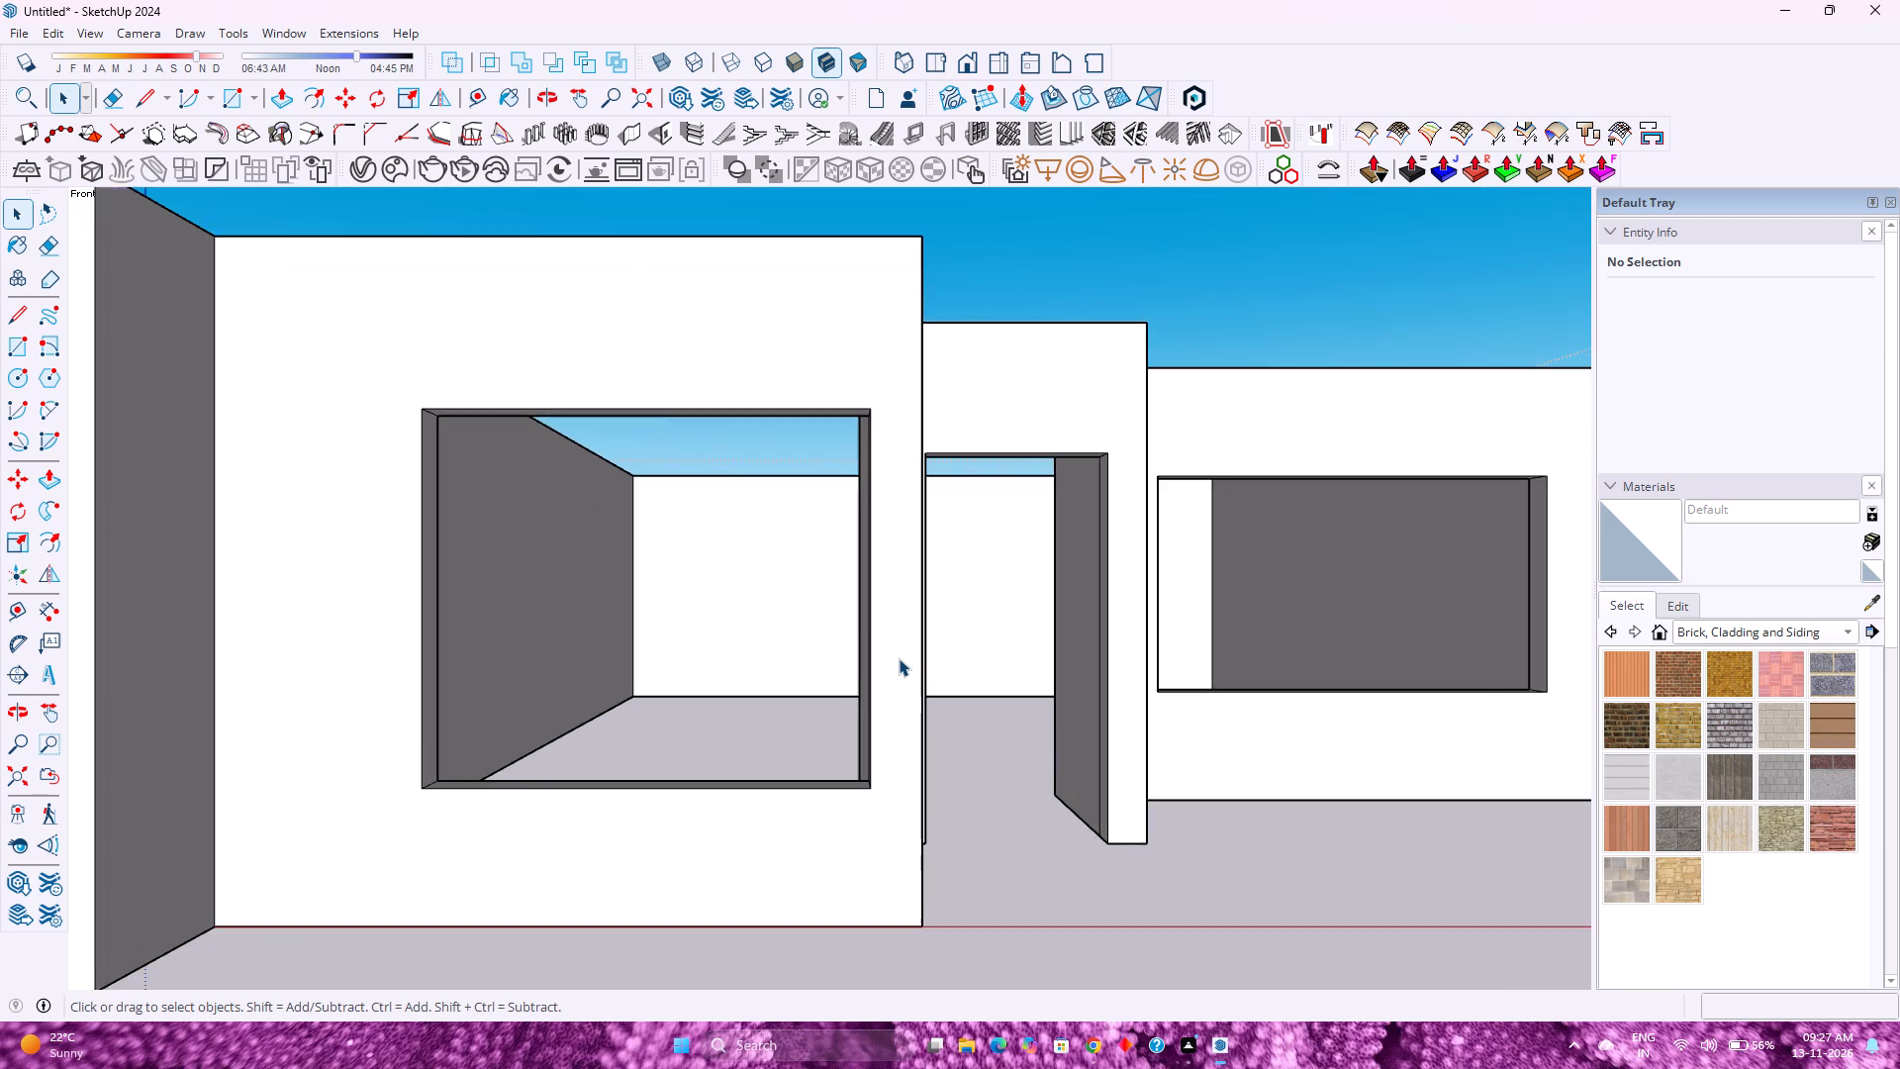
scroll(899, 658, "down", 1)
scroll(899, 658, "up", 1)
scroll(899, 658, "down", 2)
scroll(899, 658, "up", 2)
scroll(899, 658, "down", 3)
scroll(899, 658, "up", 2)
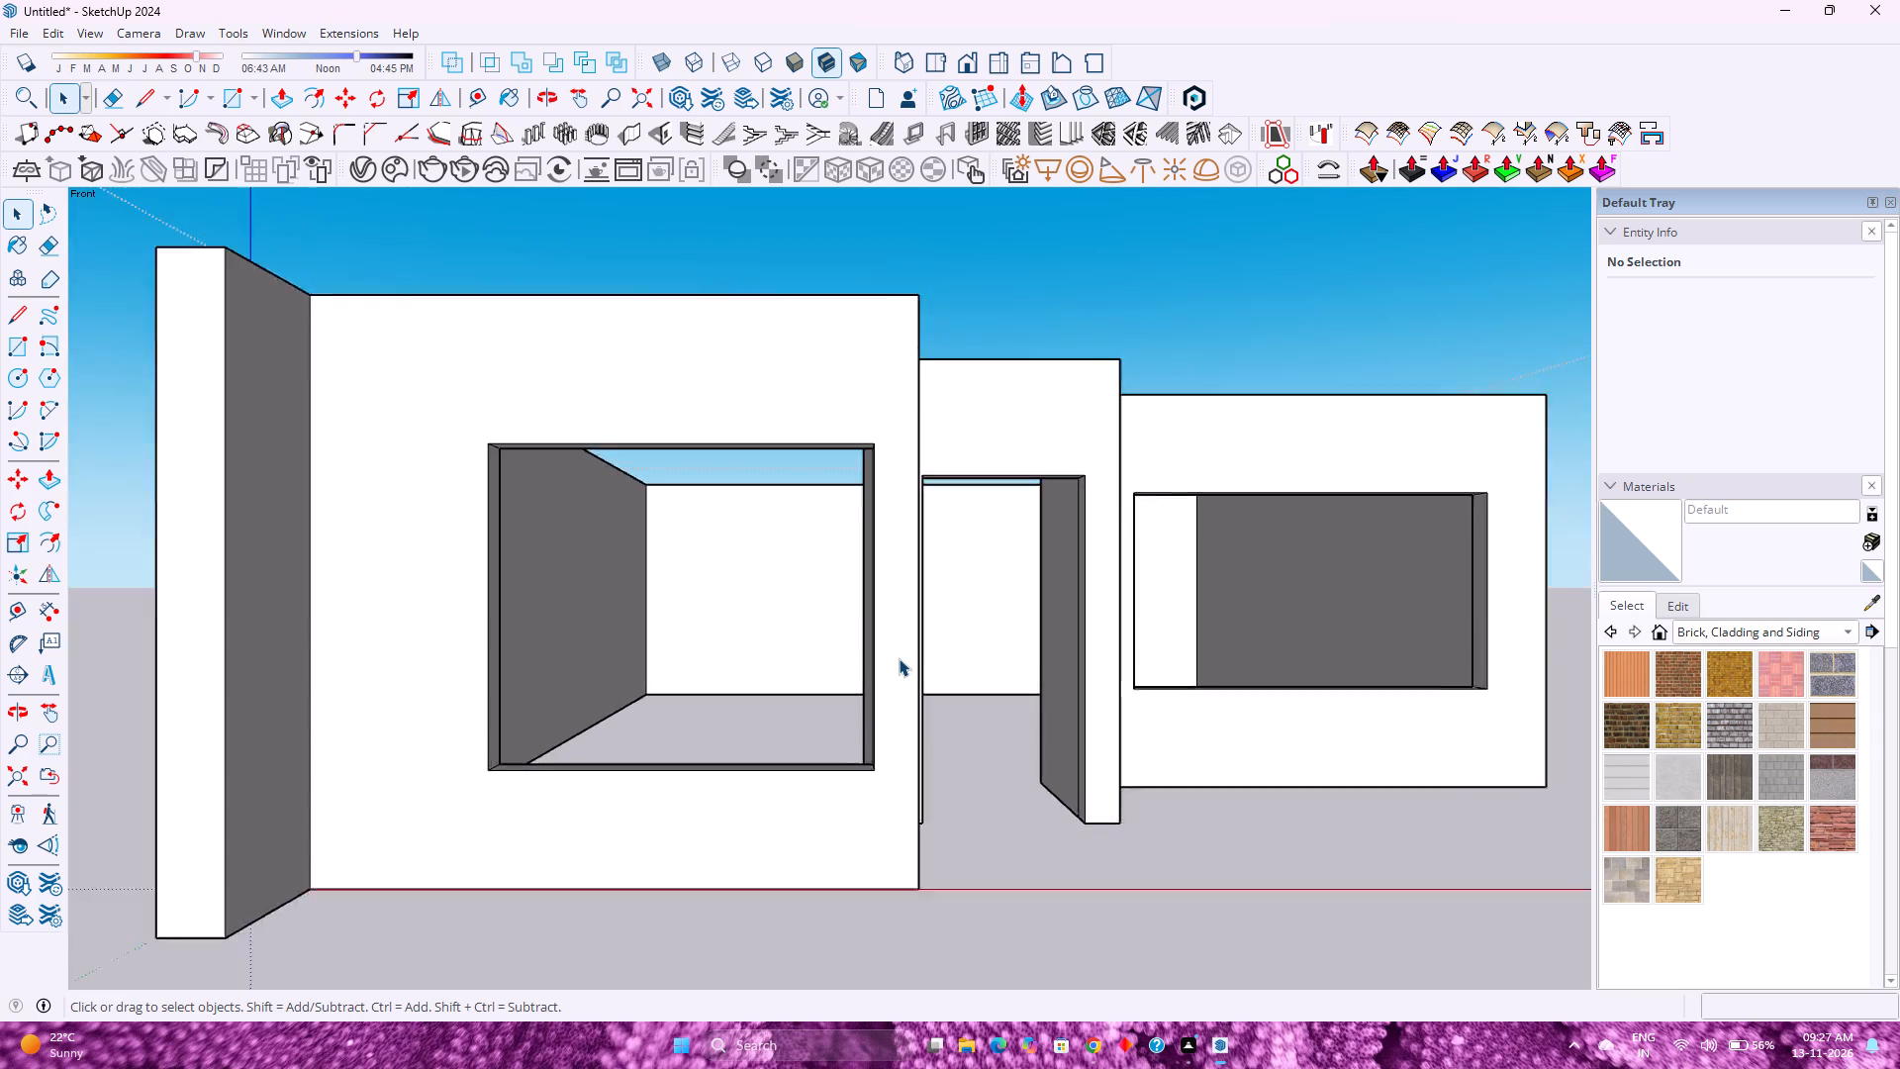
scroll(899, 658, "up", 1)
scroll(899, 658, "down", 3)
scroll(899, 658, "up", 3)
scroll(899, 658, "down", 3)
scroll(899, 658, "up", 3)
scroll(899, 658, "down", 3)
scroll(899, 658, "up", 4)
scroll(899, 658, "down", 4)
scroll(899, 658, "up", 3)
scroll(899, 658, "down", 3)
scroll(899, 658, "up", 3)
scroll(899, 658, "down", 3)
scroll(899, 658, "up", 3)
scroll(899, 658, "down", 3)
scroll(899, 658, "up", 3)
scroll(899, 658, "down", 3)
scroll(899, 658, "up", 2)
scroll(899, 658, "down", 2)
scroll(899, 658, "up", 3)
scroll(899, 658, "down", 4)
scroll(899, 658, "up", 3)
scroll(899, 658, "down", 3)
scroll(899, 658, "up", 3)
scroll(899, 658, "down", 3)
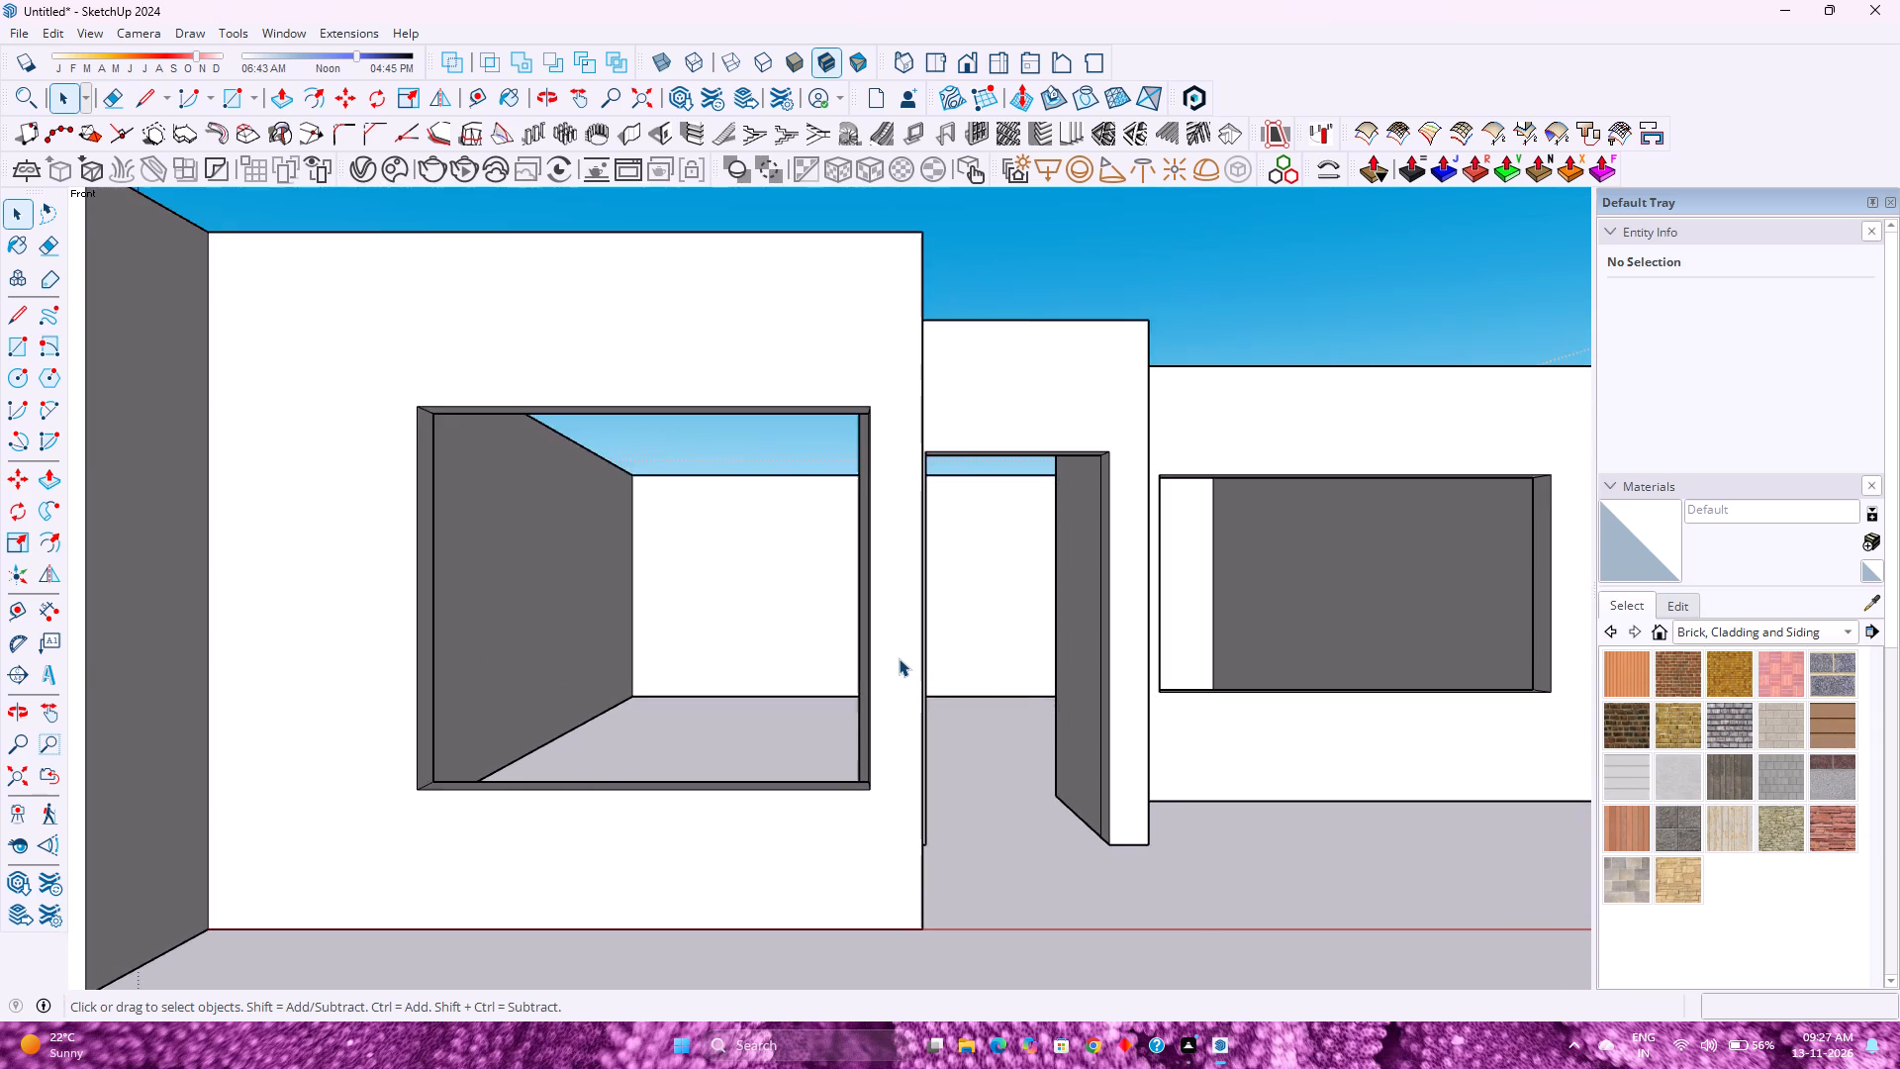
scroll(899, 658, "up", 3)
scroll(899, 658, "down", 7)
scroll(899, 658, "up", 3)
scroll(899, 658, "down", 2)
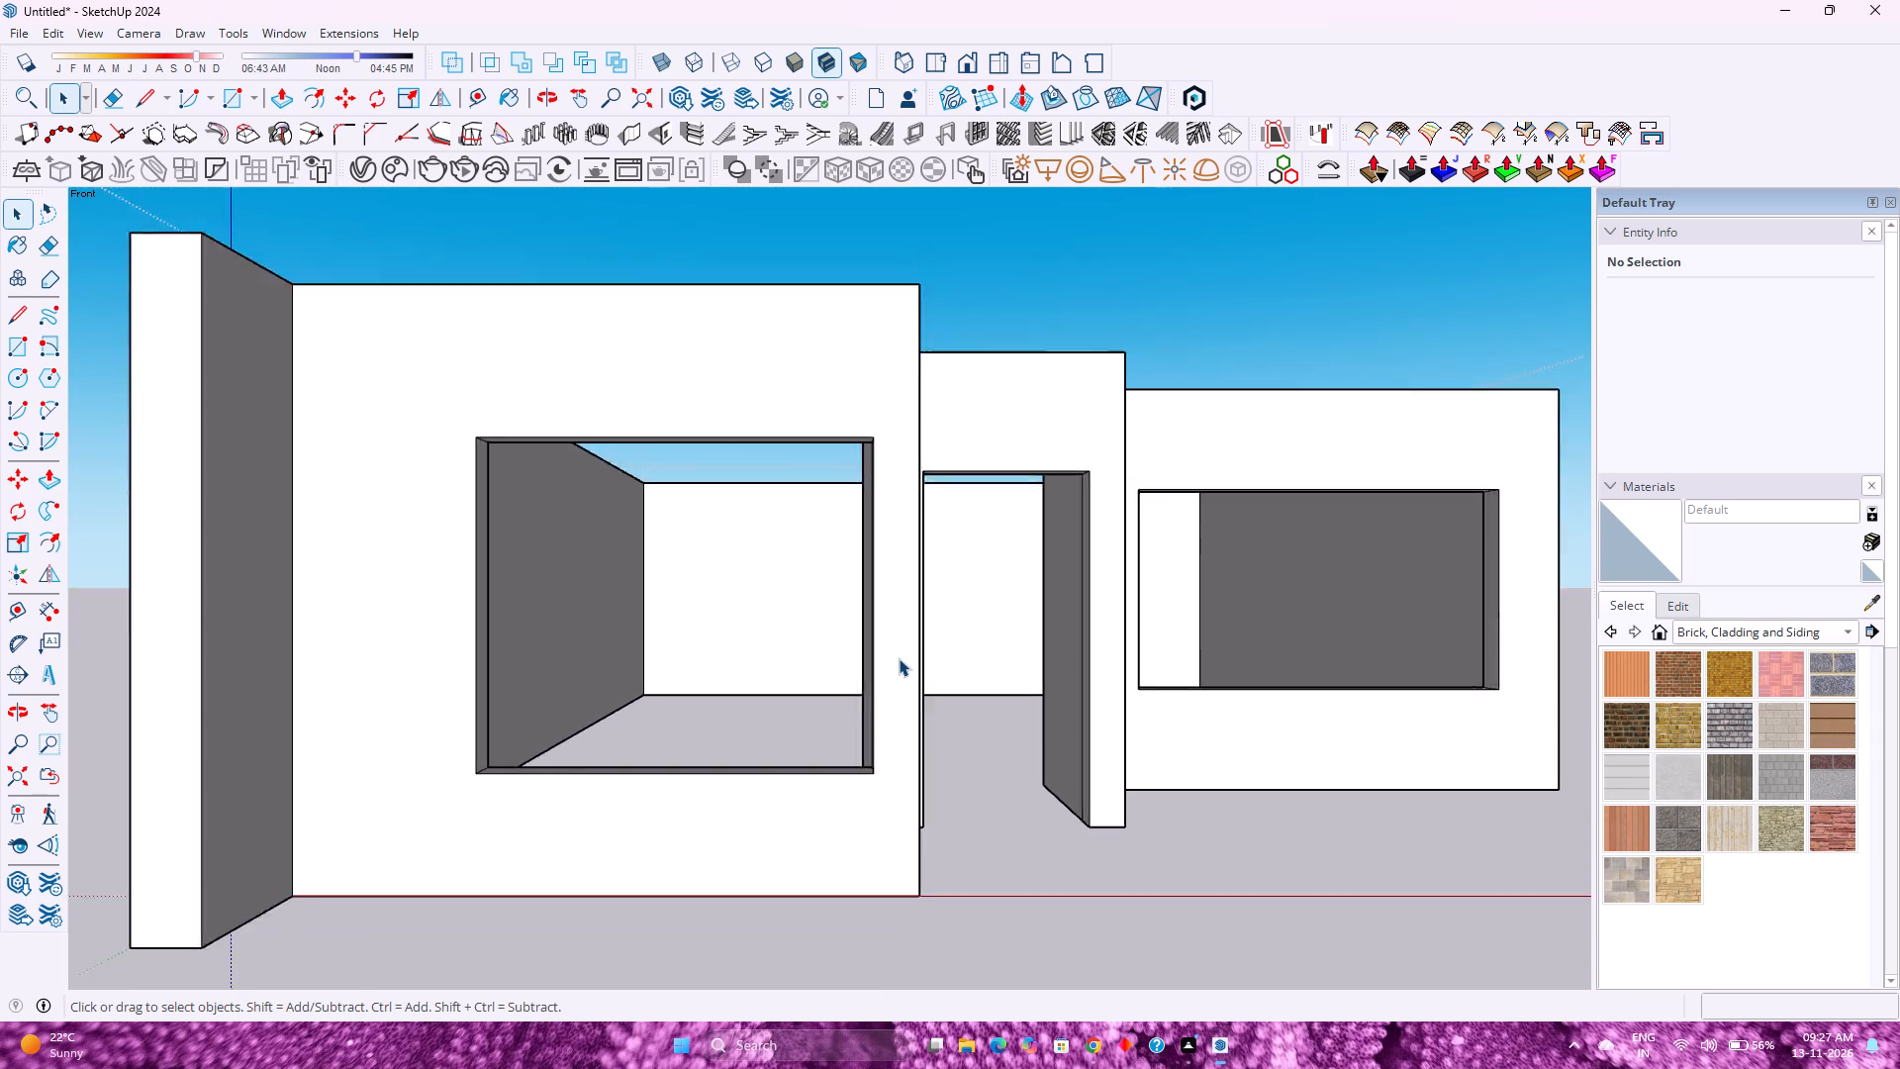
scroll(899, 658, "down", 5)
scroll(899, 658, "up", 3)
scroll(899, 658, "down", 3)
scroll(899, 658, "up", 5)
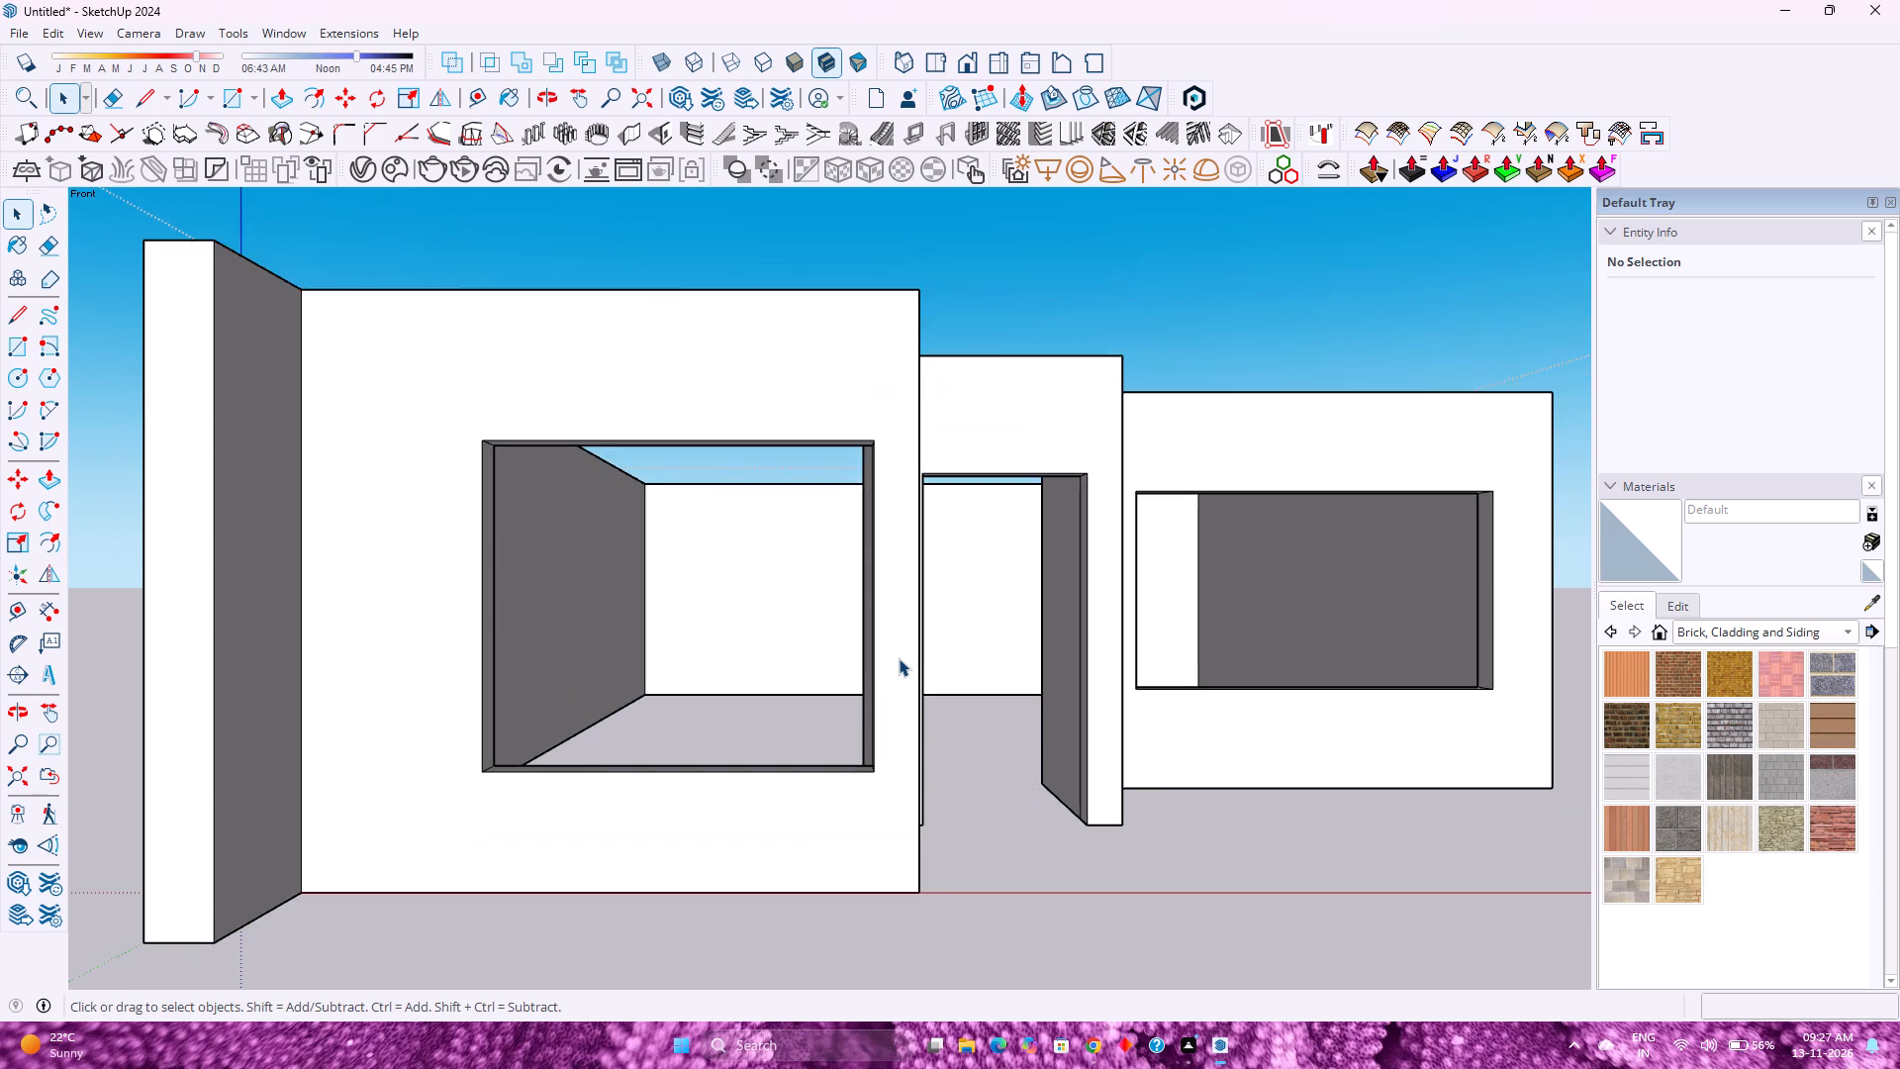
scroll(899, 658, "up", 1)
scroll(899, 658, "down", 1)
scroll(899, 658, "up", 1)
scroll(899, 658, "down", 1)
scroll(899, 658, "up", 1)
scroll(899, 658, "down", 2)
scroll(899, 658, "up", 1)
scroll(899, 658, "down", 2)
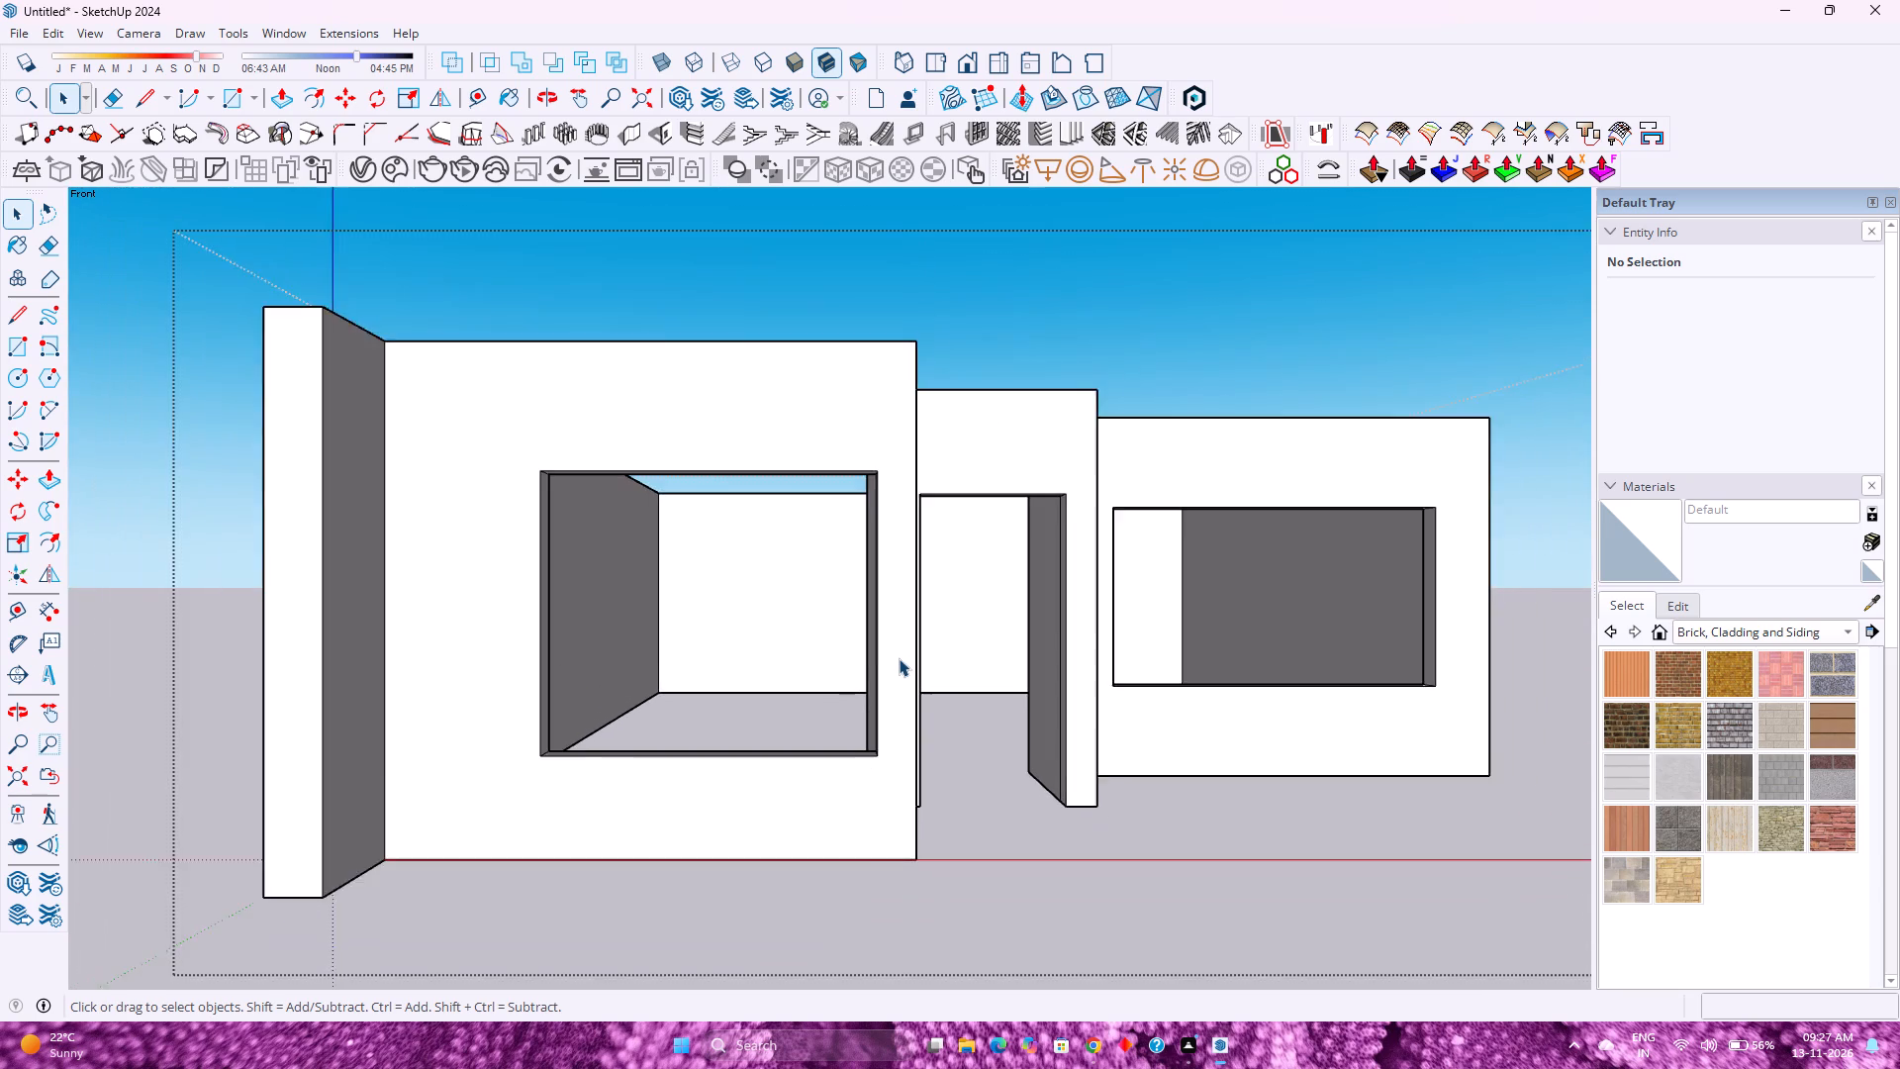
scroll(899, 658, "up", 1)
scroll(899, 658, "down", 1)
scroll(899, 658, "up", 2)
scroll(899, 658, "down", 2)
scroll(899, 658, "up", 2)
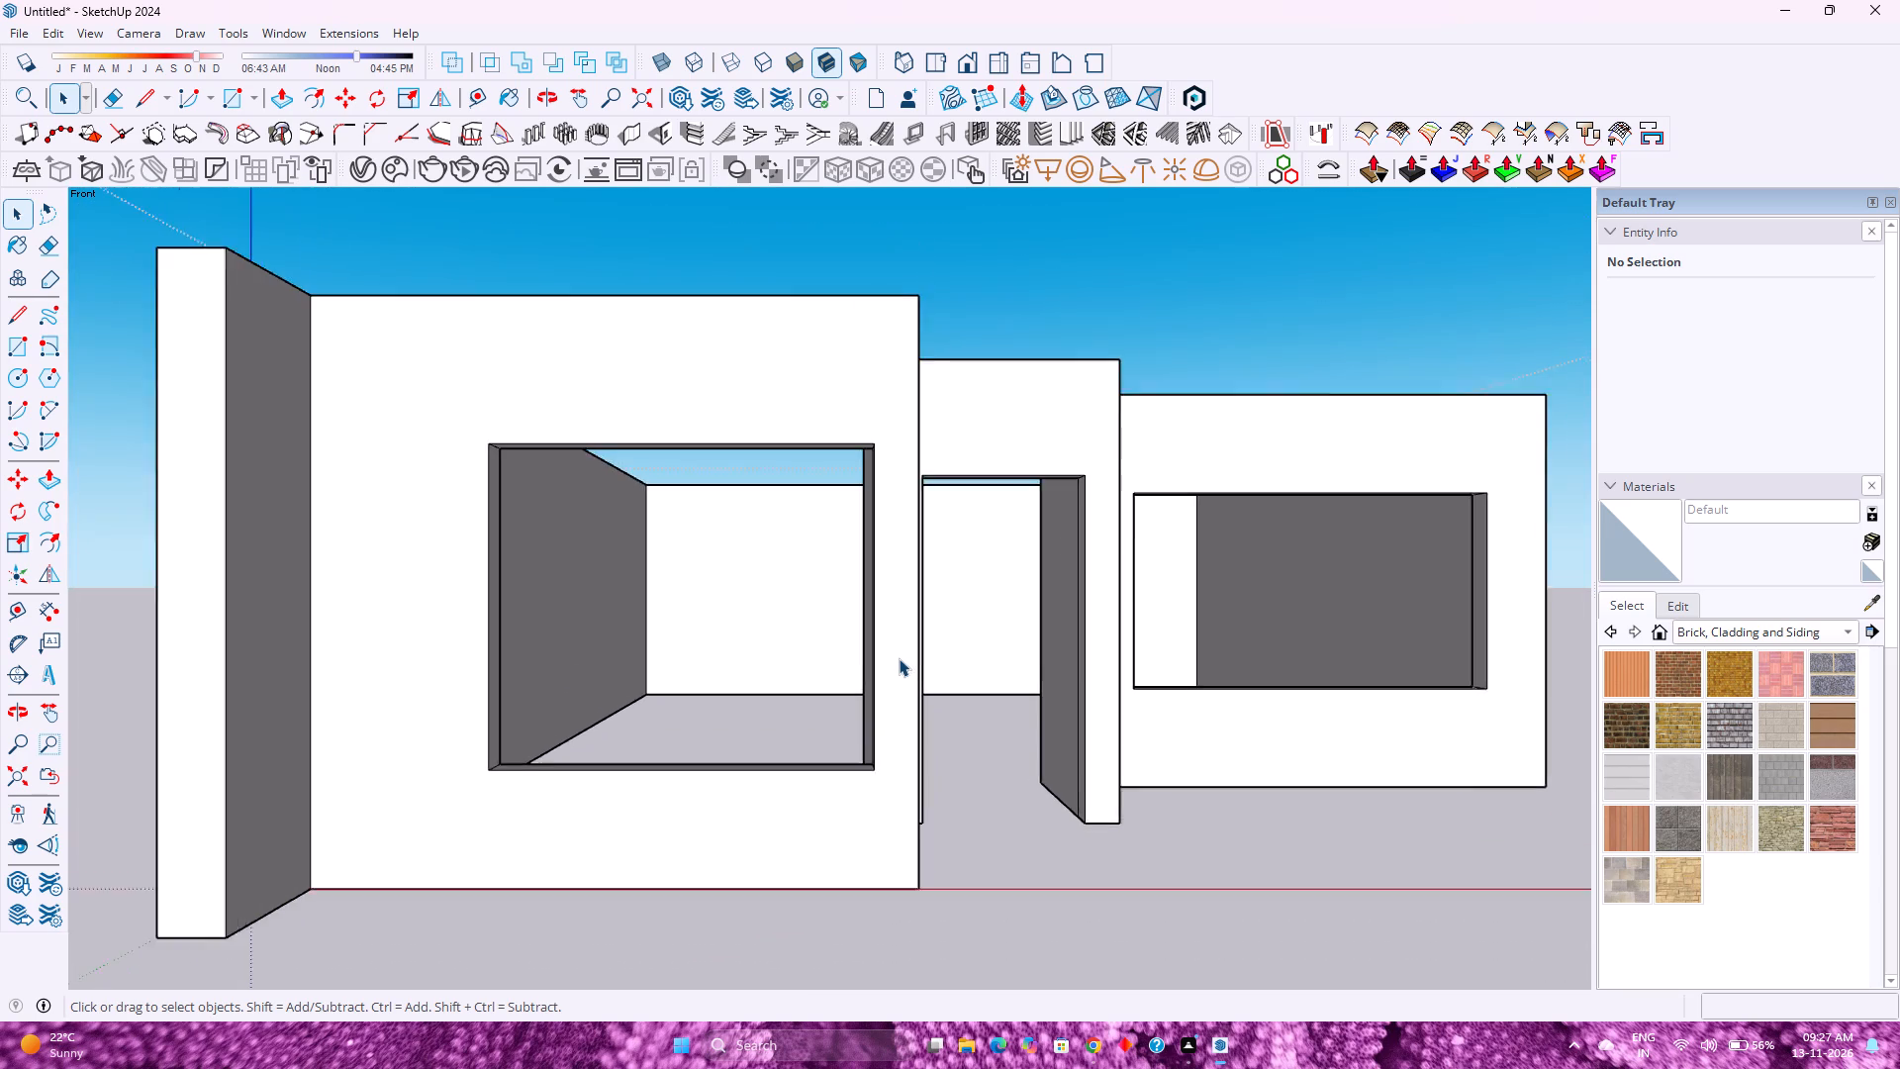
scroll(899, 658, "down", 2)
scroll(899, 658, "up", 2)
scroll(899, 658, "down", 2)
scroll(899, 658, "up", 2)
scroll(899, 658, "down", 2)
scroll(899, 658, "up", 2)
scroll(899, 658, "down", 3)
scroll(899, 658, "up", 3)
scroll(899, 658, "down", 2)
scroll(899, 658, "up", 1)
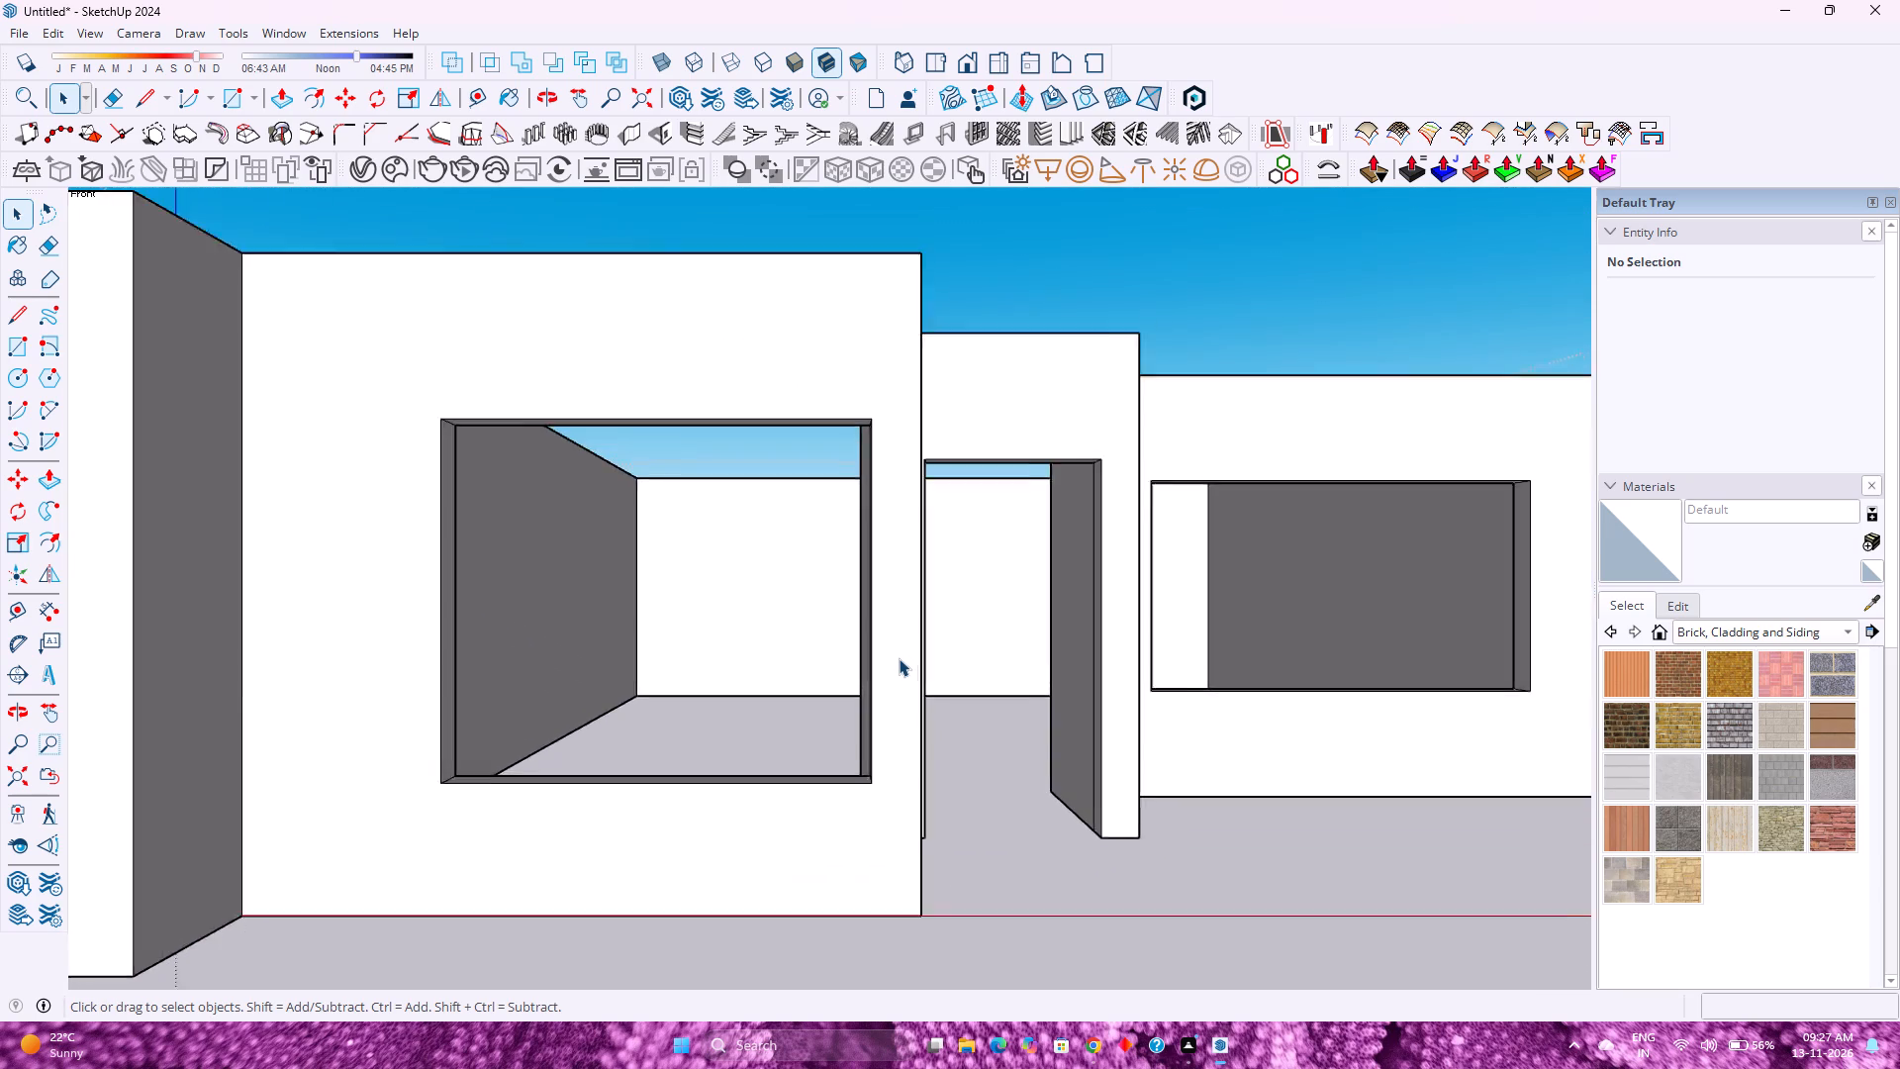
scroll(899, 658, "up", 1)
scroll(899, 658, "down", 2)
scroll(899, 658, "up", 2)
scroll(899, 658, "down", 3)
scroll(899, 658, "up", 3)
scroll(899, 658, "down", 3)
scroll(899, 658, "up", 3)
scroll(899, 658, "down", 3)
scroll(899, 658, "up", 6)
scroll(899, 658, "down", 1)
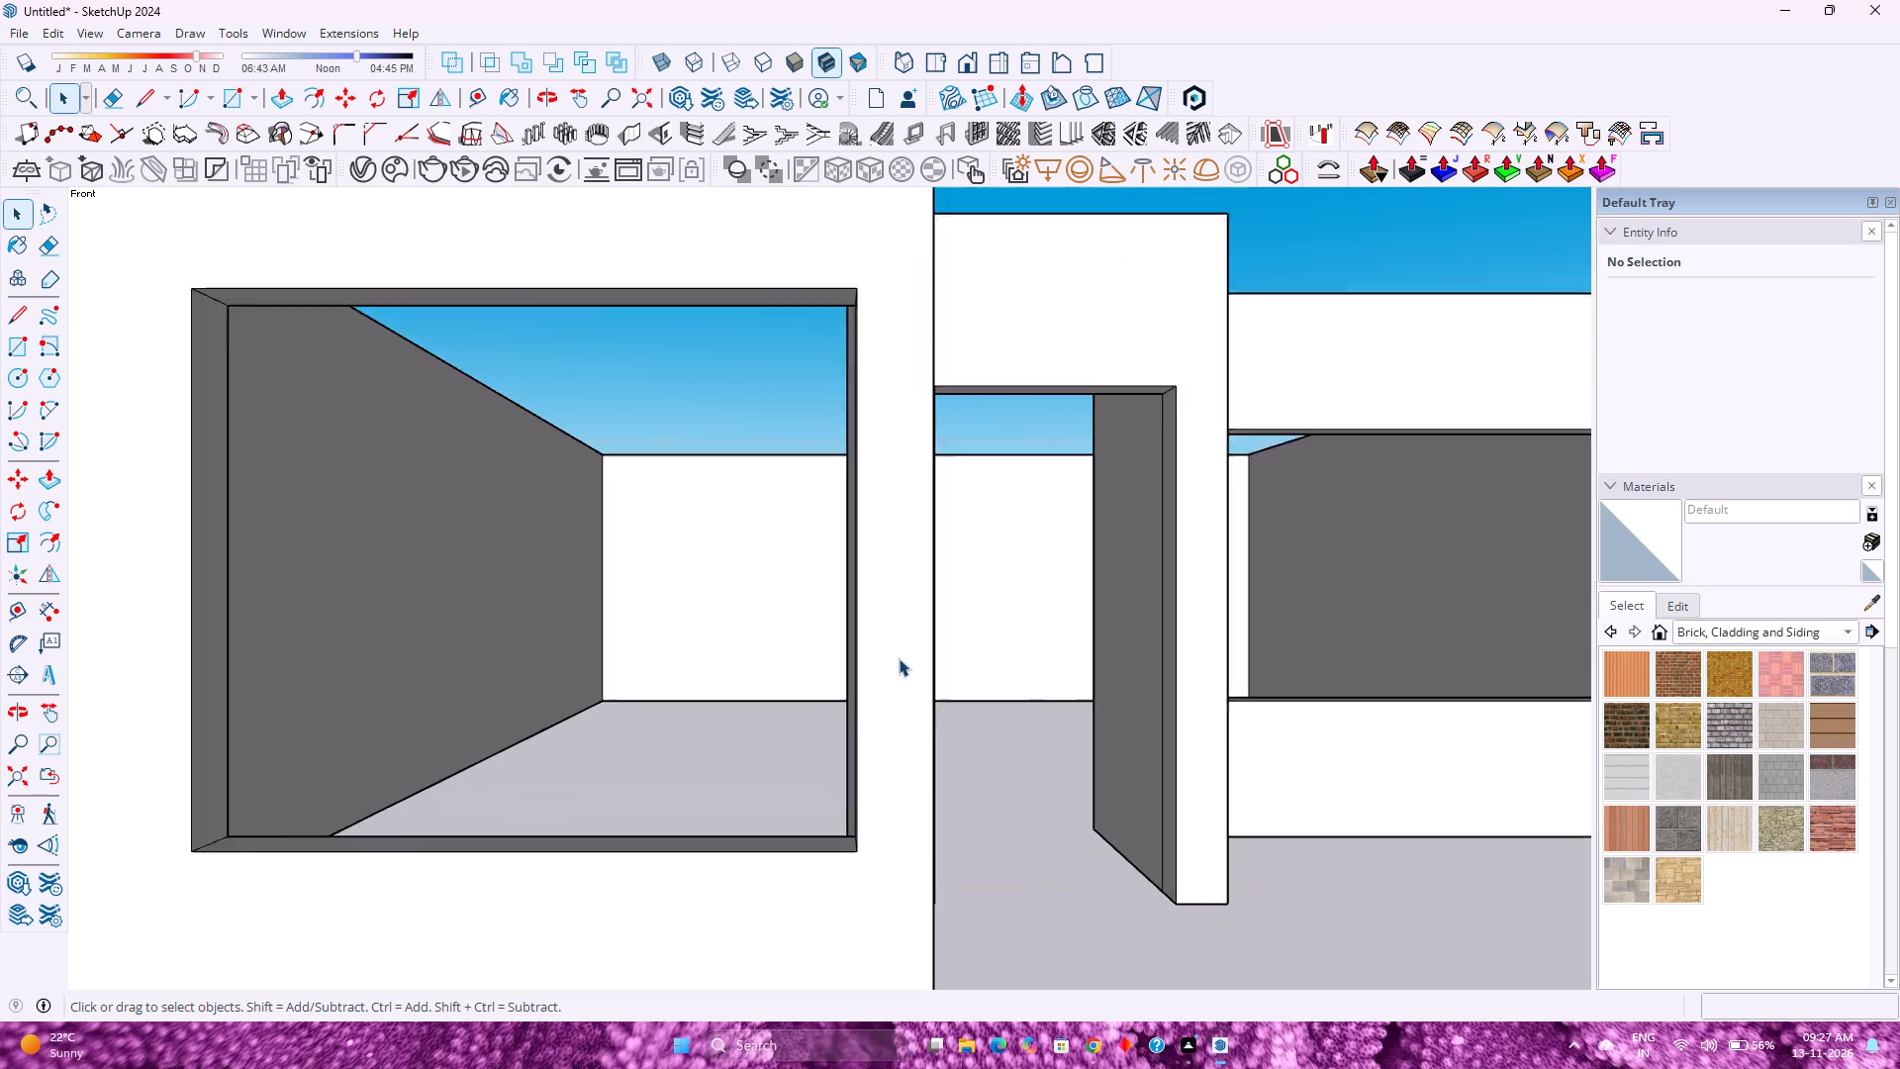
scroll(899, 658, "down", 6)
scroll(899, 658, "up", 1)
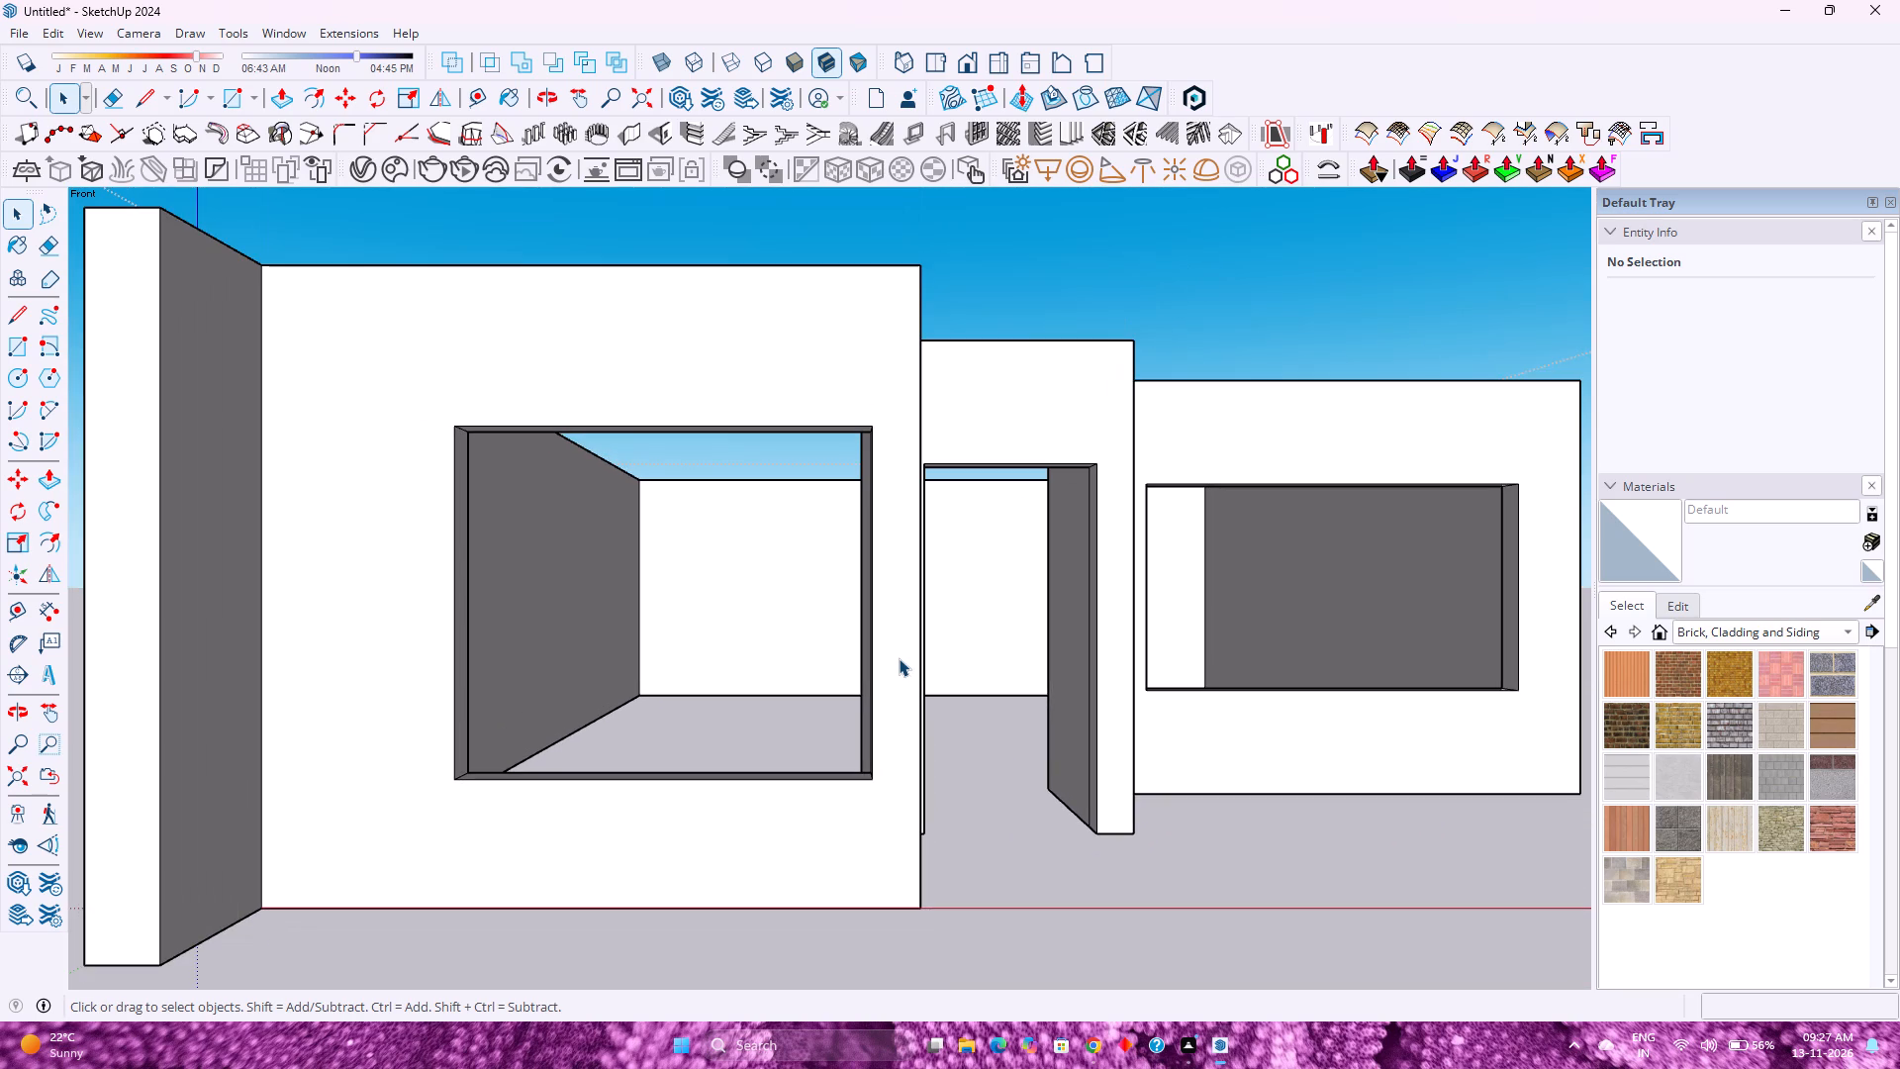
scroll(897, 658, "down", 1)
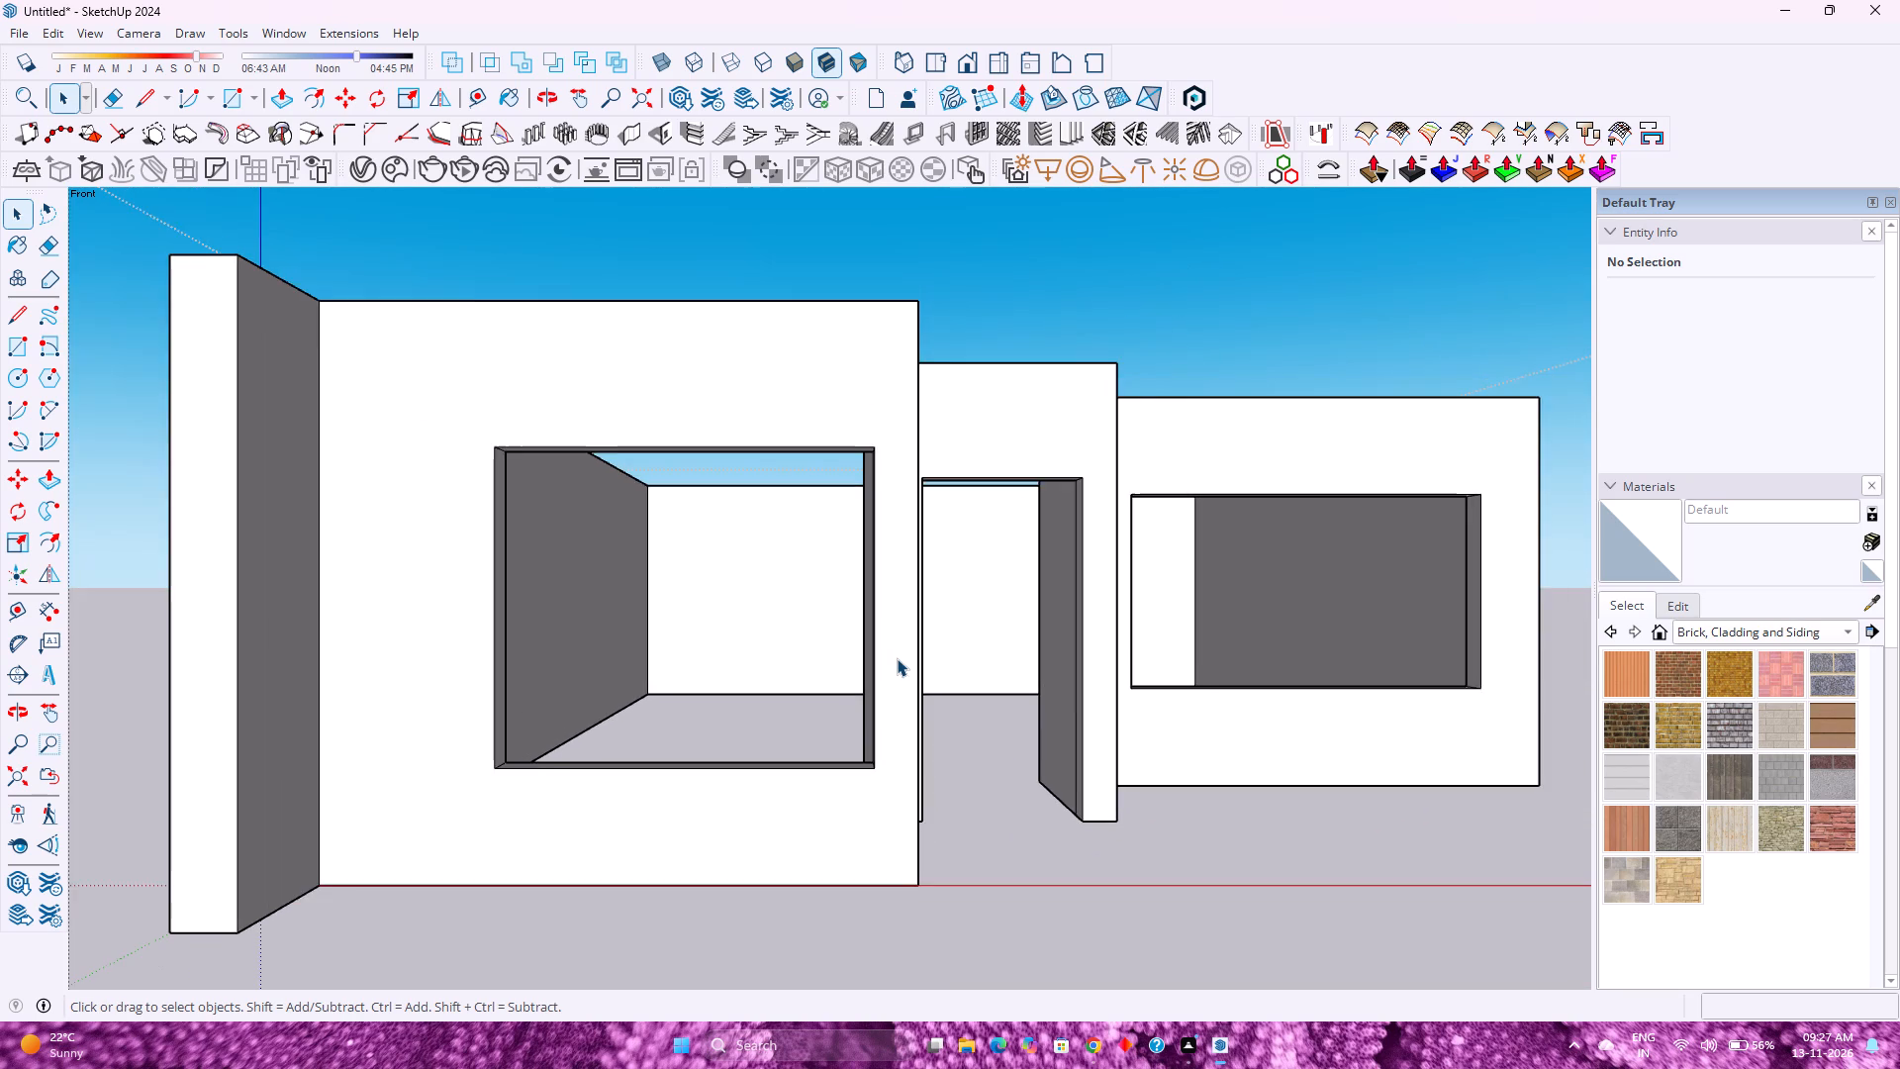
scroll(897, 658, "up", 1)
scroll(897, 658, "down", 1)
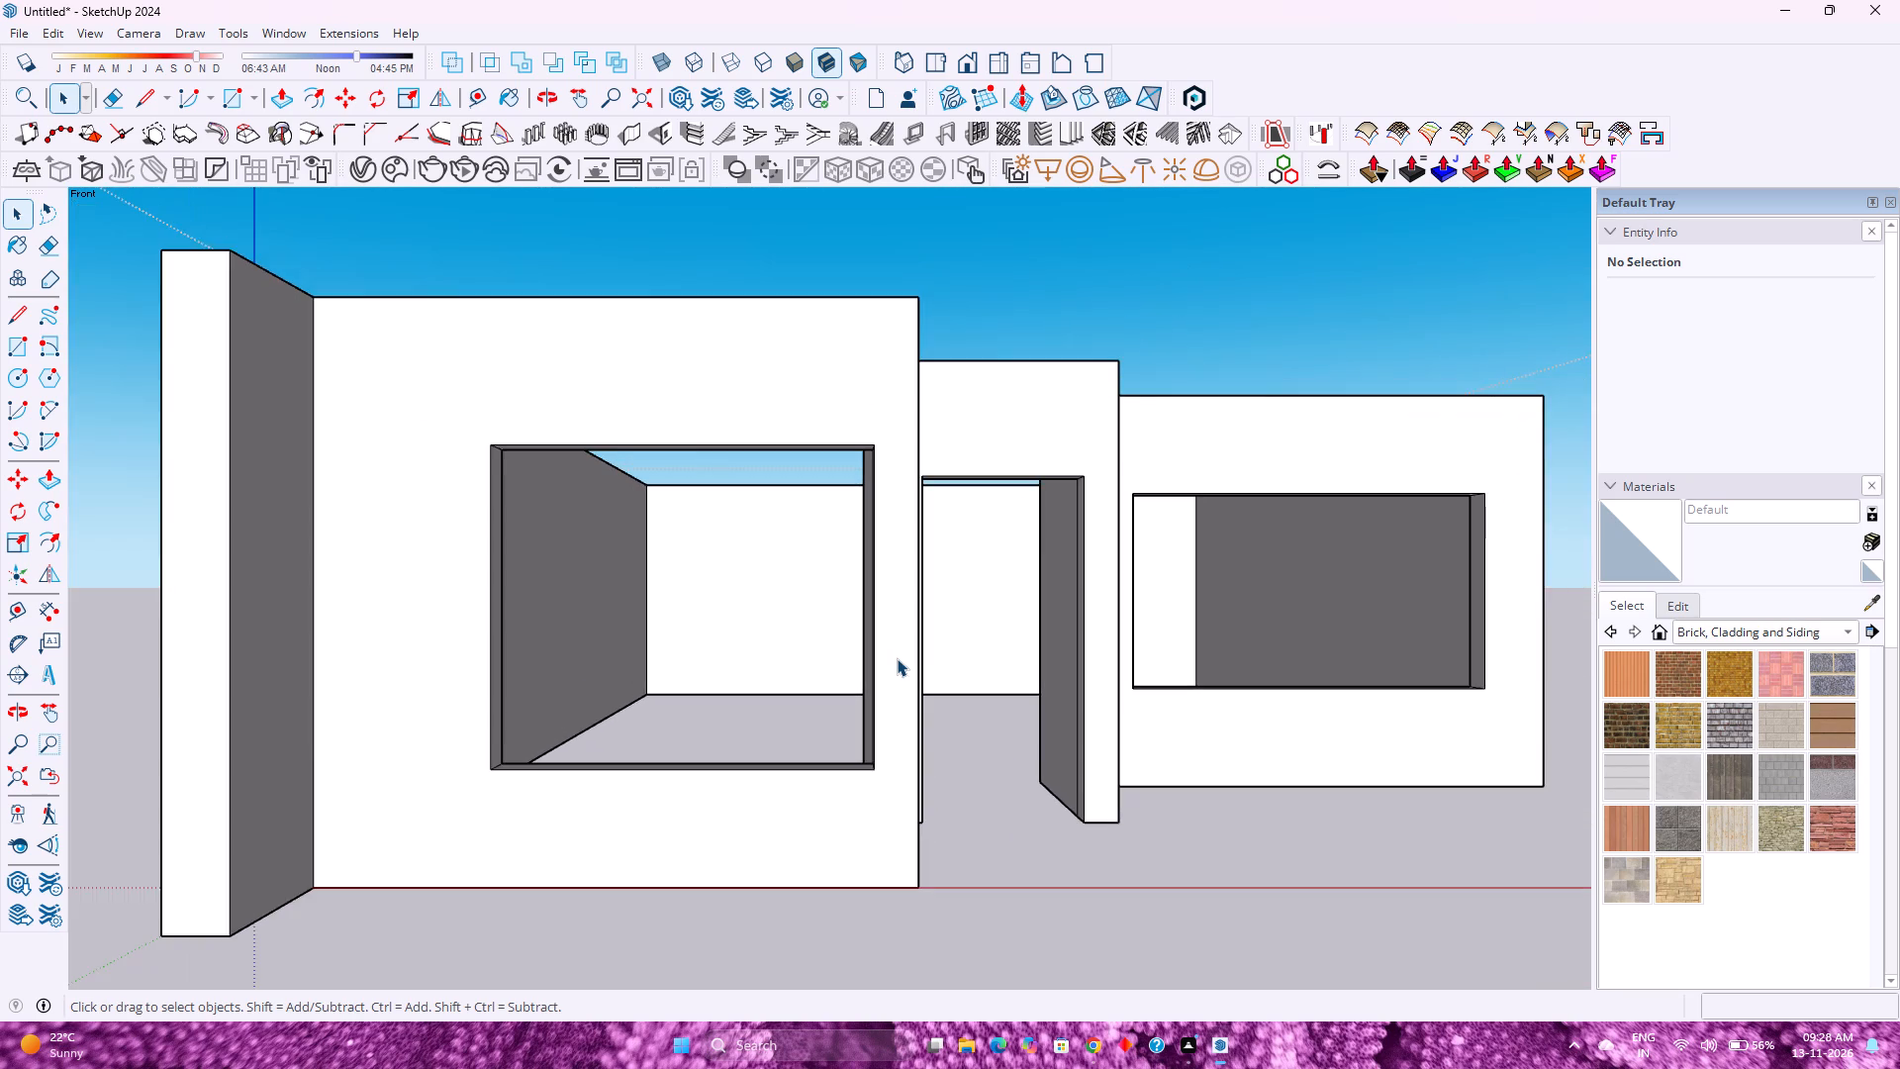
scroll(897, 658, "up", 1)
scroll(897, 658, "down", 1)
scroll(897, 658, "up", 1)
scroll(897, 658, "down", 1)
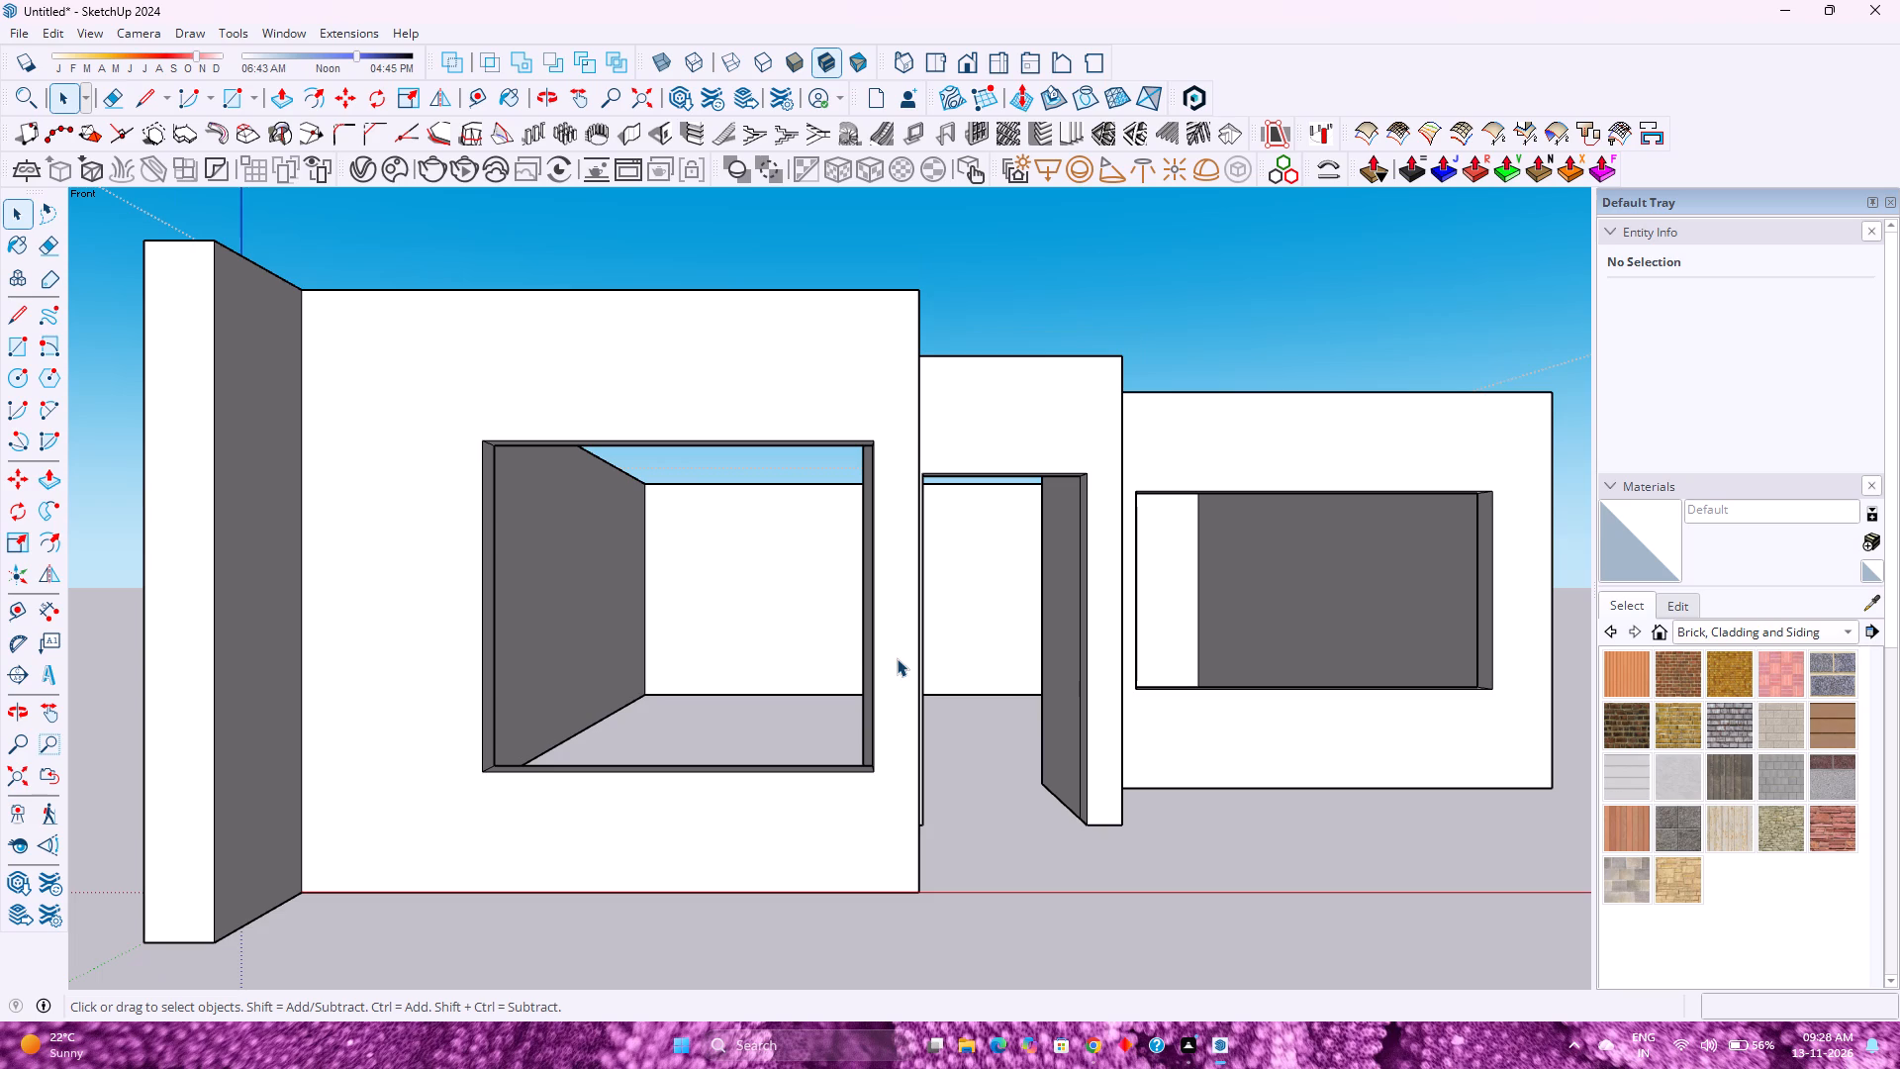
Fit the whole walled structure in the front view again.
left_click(17, 771)
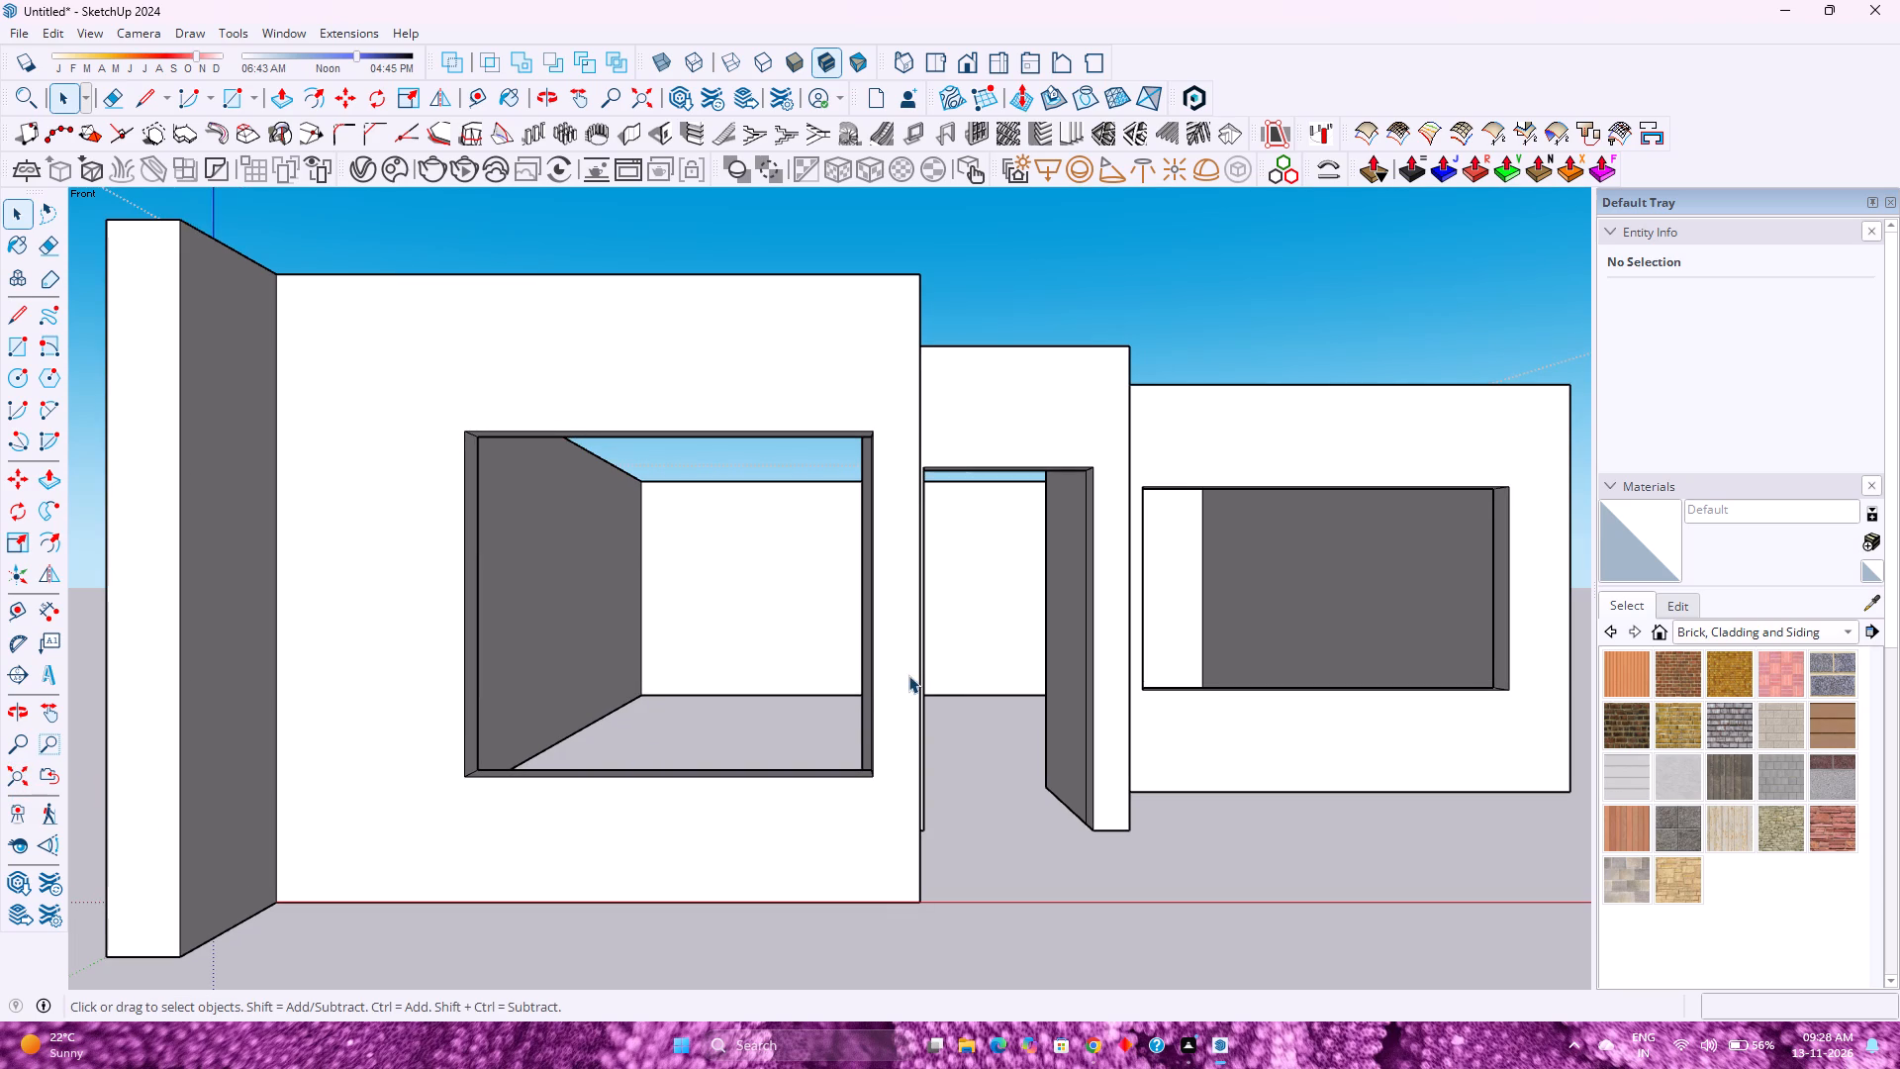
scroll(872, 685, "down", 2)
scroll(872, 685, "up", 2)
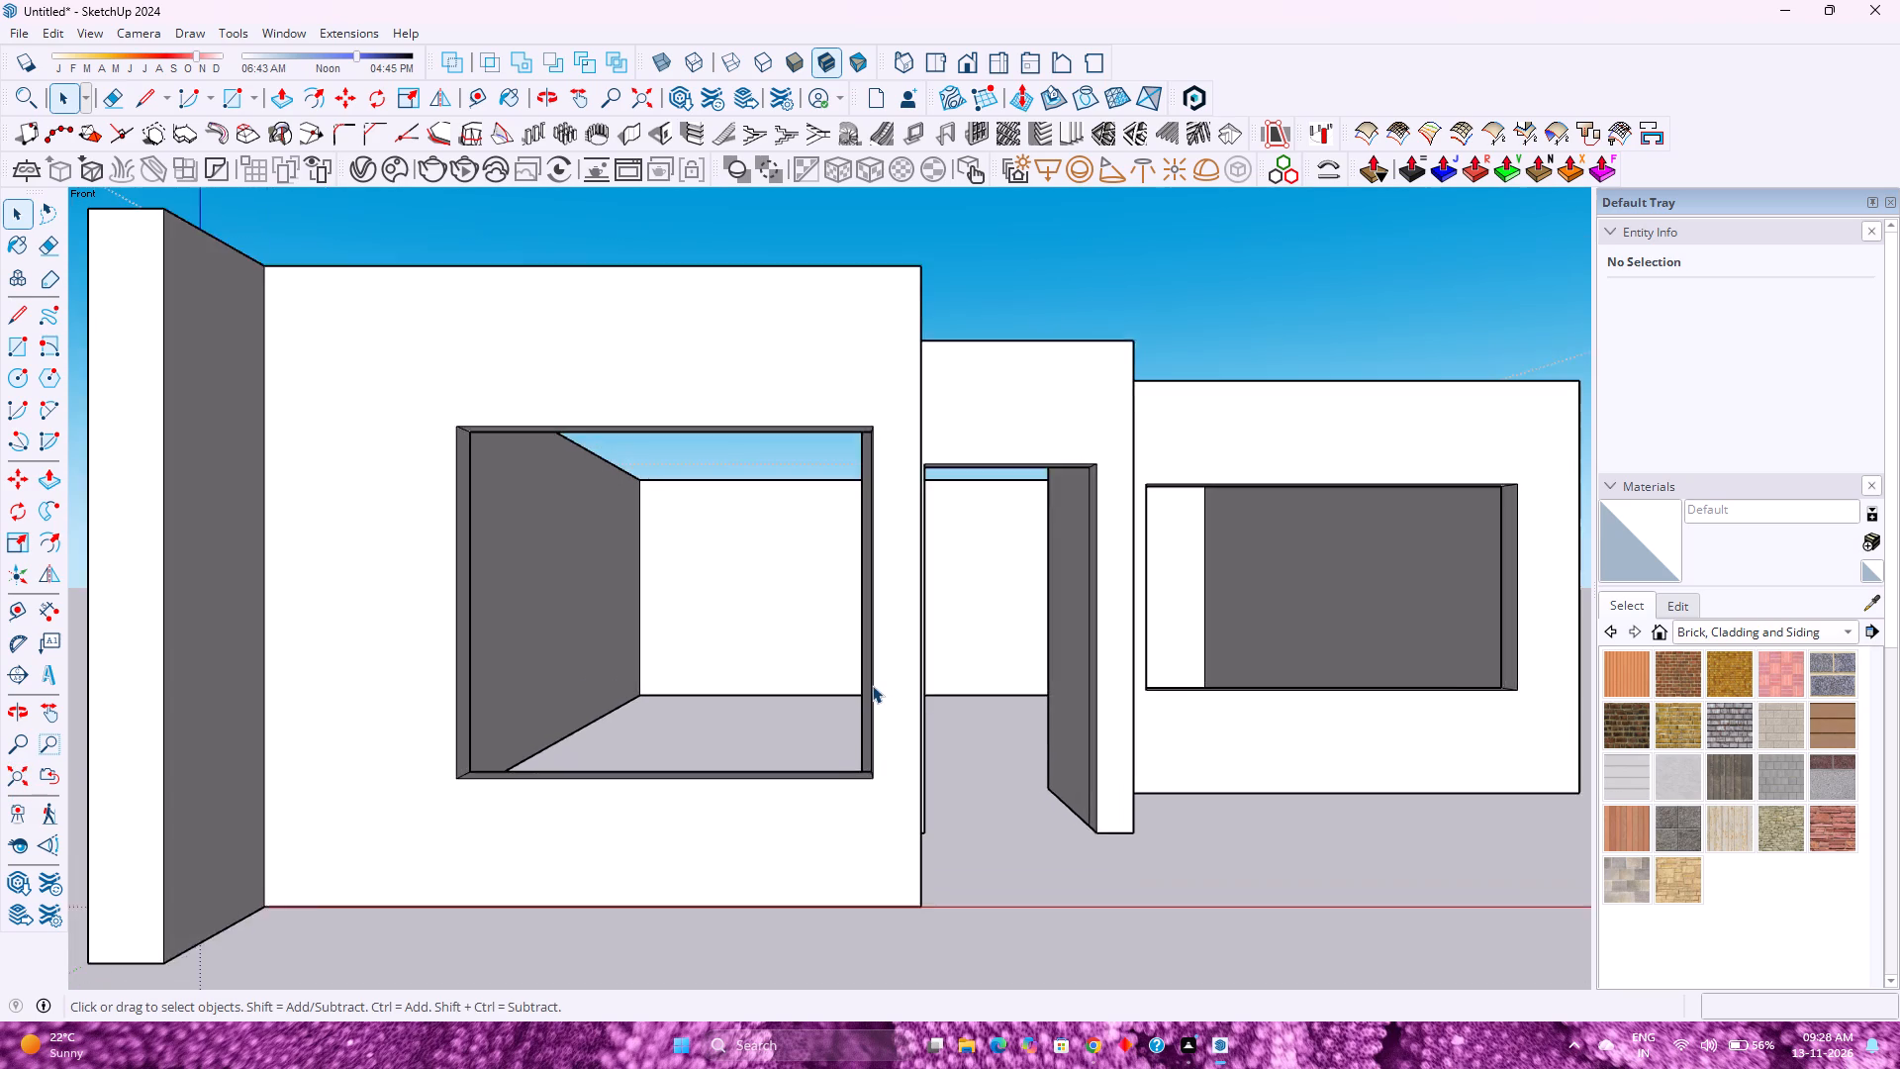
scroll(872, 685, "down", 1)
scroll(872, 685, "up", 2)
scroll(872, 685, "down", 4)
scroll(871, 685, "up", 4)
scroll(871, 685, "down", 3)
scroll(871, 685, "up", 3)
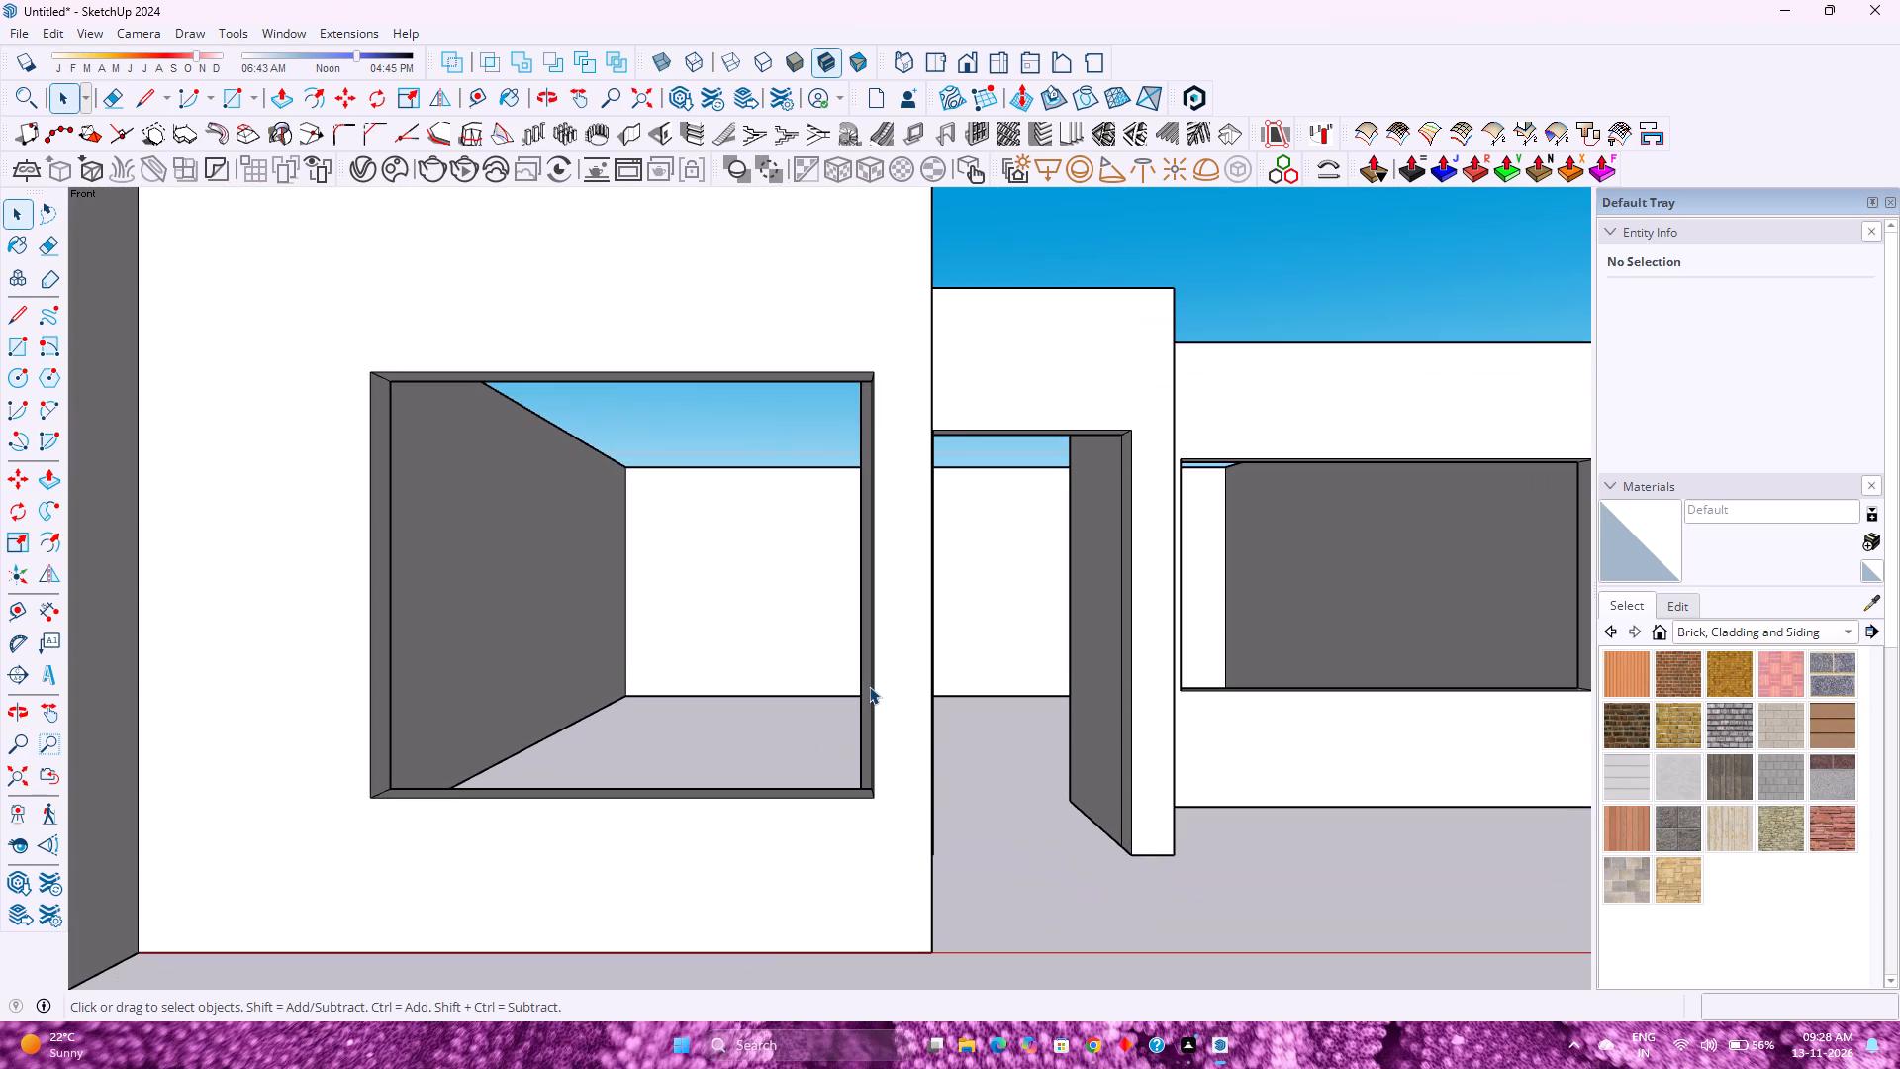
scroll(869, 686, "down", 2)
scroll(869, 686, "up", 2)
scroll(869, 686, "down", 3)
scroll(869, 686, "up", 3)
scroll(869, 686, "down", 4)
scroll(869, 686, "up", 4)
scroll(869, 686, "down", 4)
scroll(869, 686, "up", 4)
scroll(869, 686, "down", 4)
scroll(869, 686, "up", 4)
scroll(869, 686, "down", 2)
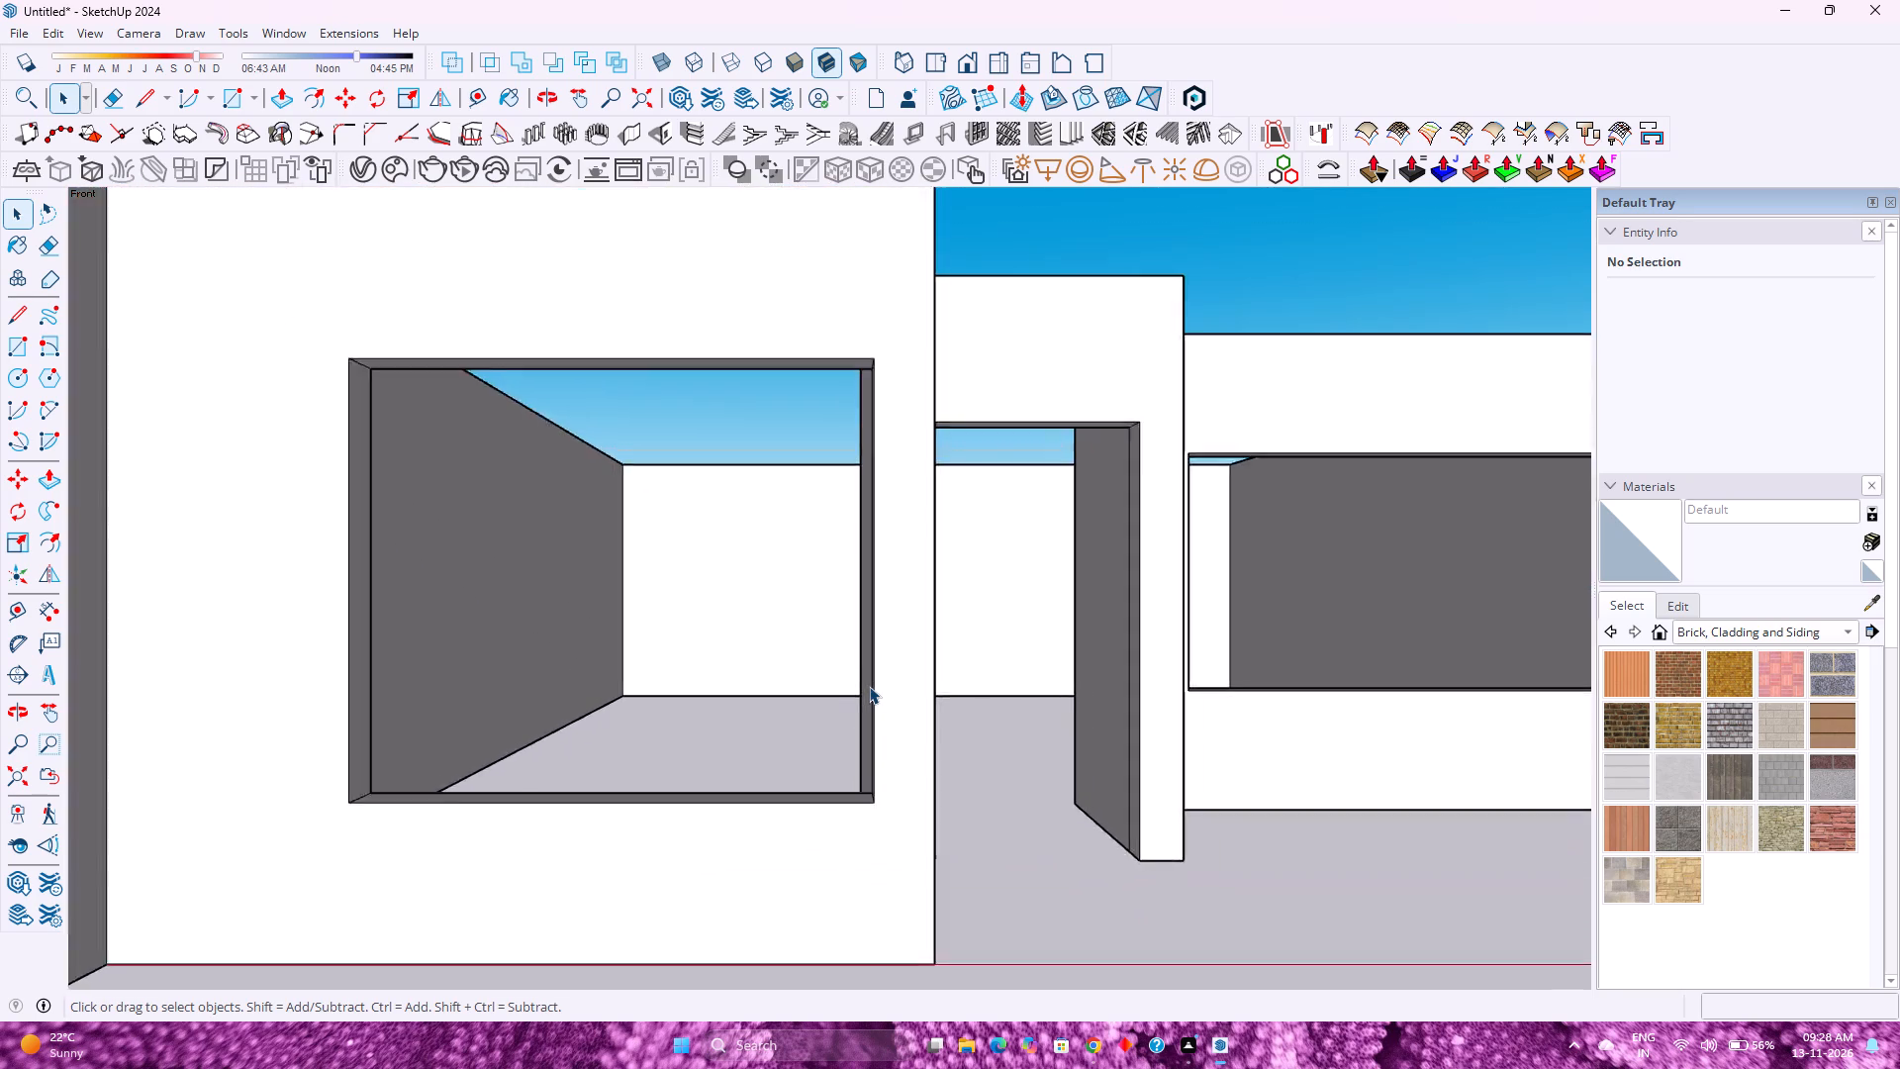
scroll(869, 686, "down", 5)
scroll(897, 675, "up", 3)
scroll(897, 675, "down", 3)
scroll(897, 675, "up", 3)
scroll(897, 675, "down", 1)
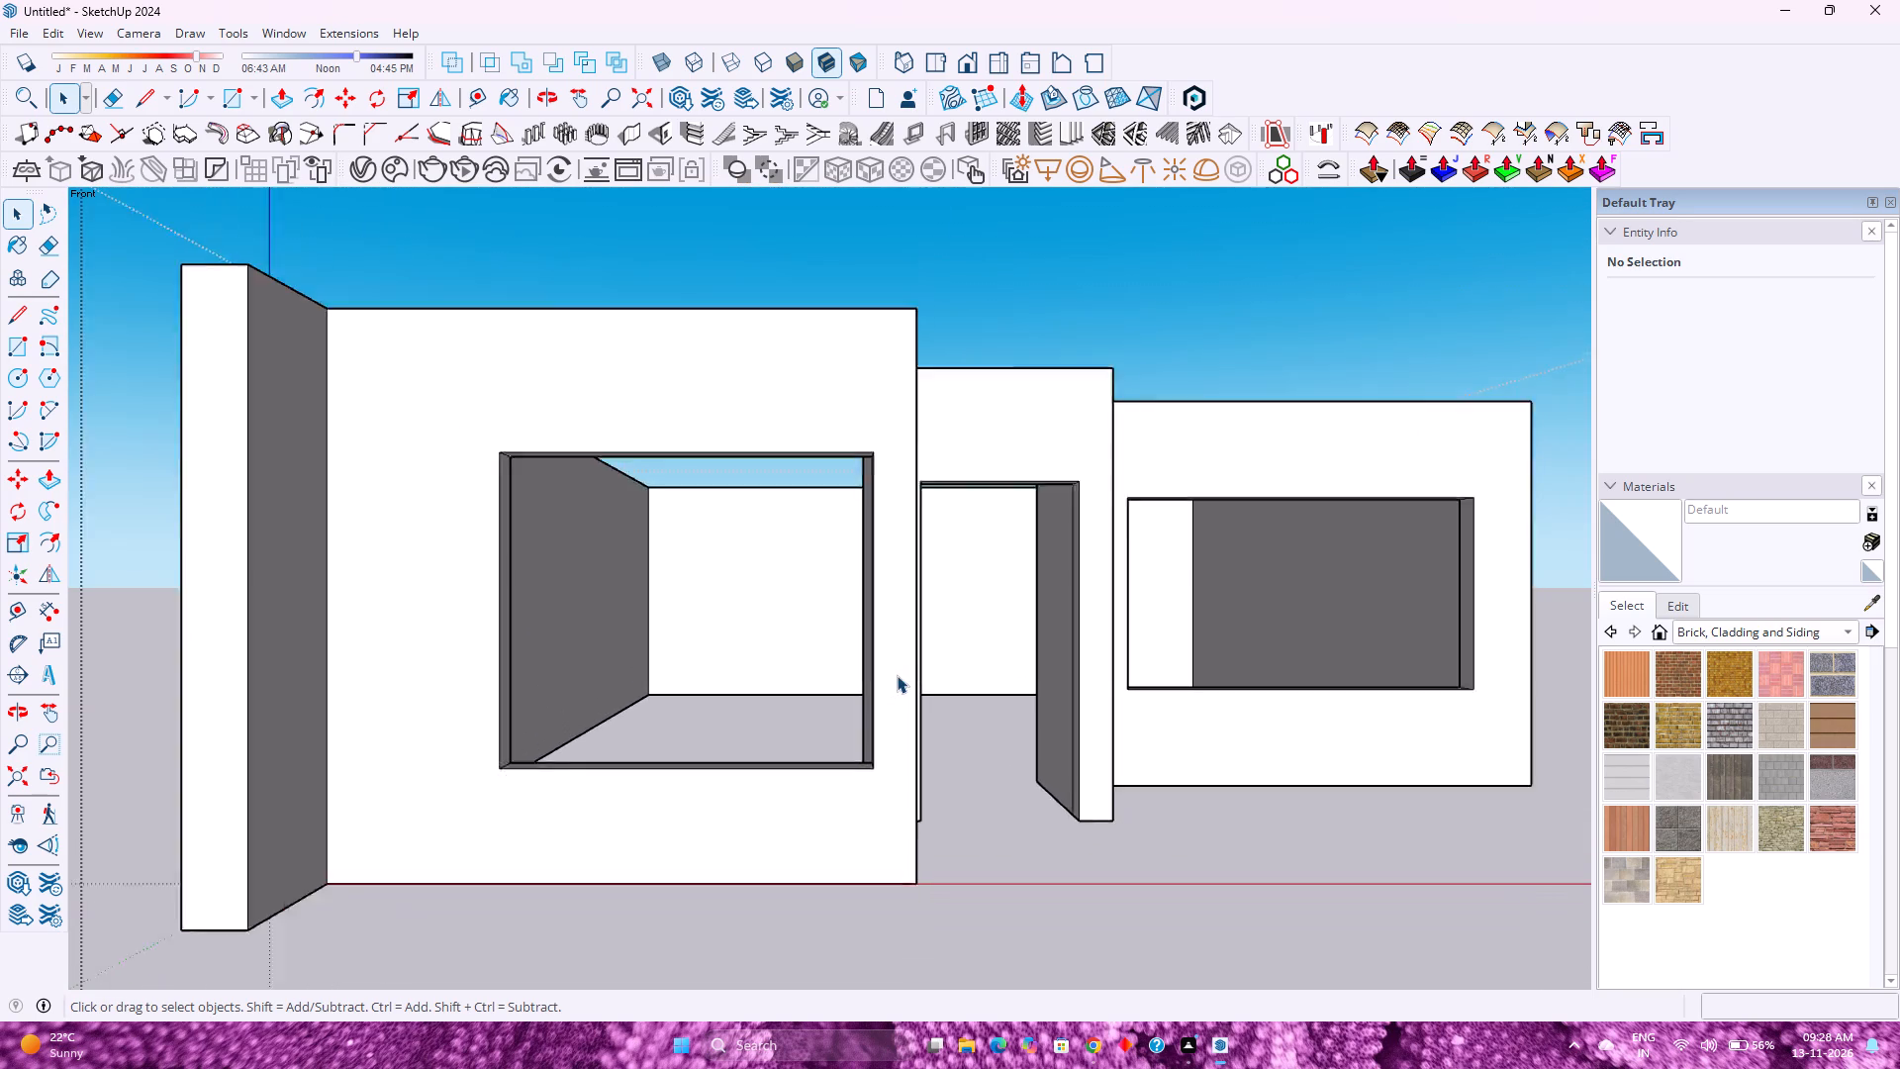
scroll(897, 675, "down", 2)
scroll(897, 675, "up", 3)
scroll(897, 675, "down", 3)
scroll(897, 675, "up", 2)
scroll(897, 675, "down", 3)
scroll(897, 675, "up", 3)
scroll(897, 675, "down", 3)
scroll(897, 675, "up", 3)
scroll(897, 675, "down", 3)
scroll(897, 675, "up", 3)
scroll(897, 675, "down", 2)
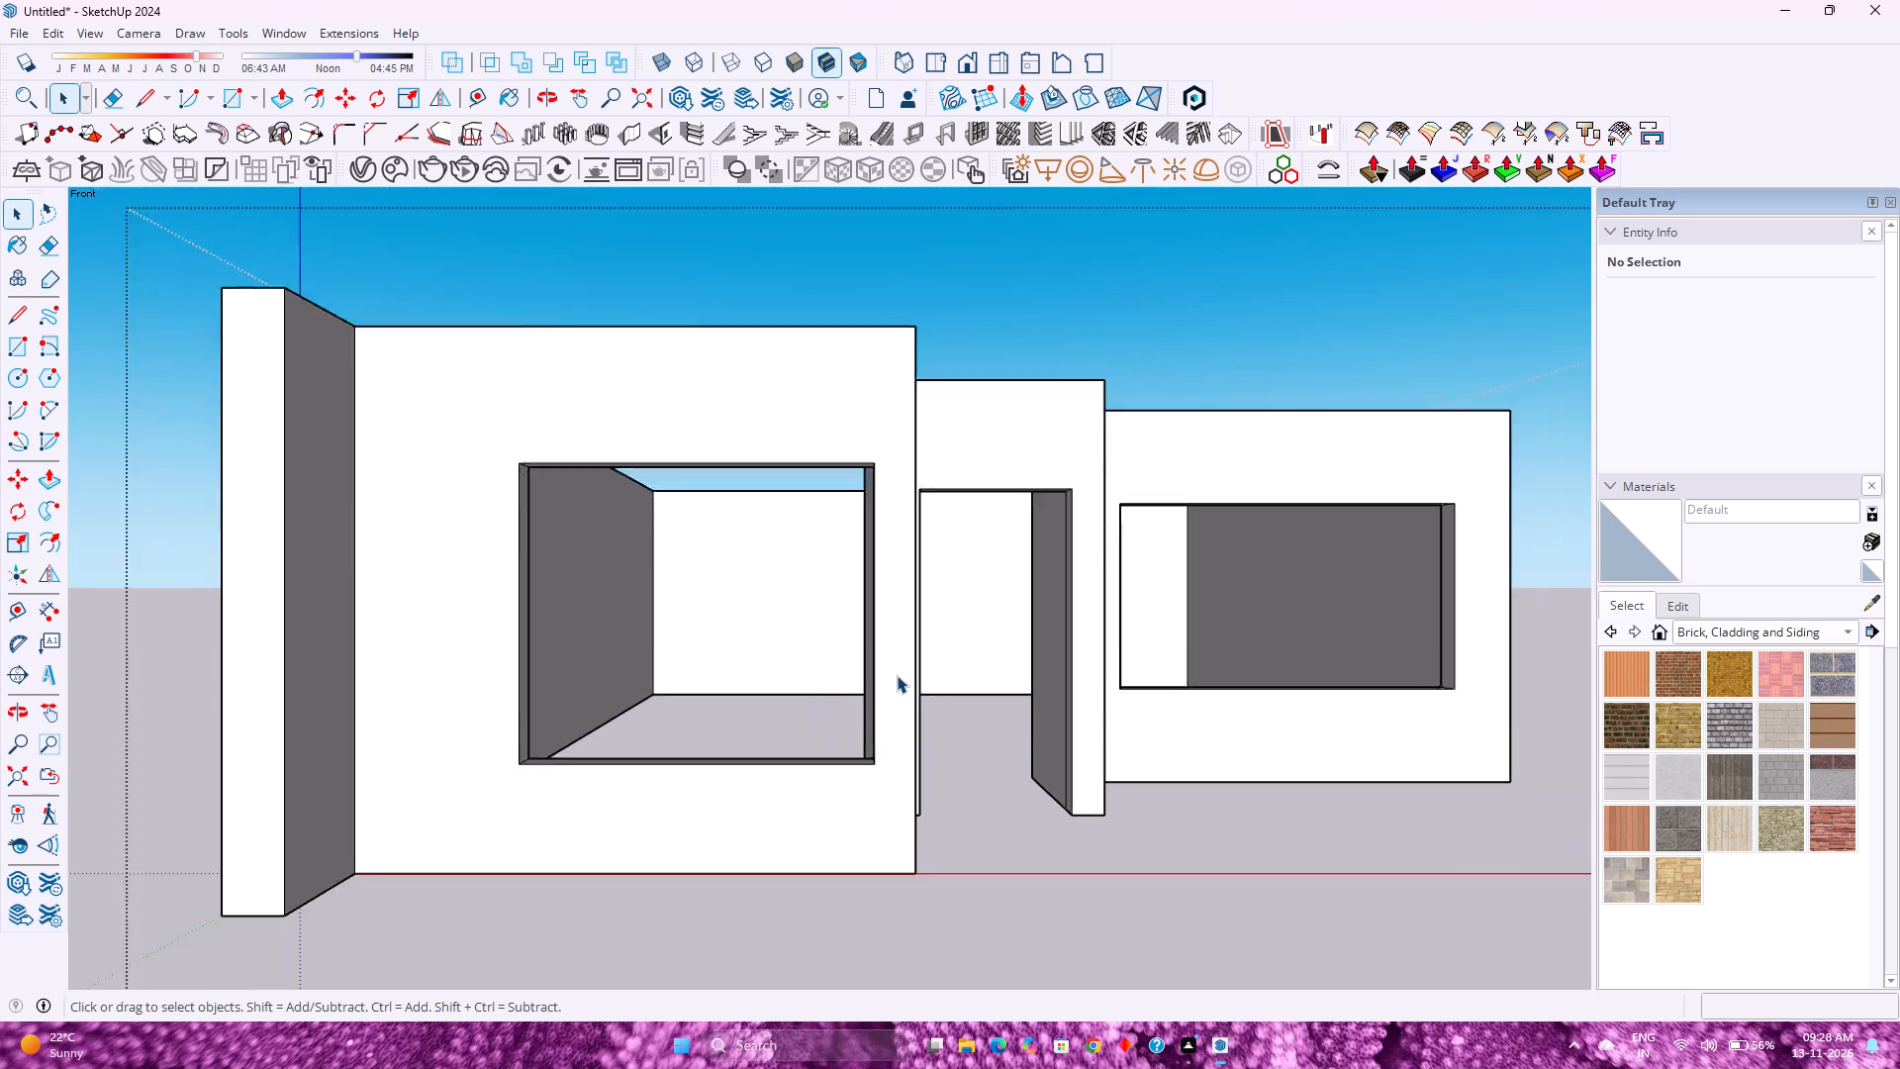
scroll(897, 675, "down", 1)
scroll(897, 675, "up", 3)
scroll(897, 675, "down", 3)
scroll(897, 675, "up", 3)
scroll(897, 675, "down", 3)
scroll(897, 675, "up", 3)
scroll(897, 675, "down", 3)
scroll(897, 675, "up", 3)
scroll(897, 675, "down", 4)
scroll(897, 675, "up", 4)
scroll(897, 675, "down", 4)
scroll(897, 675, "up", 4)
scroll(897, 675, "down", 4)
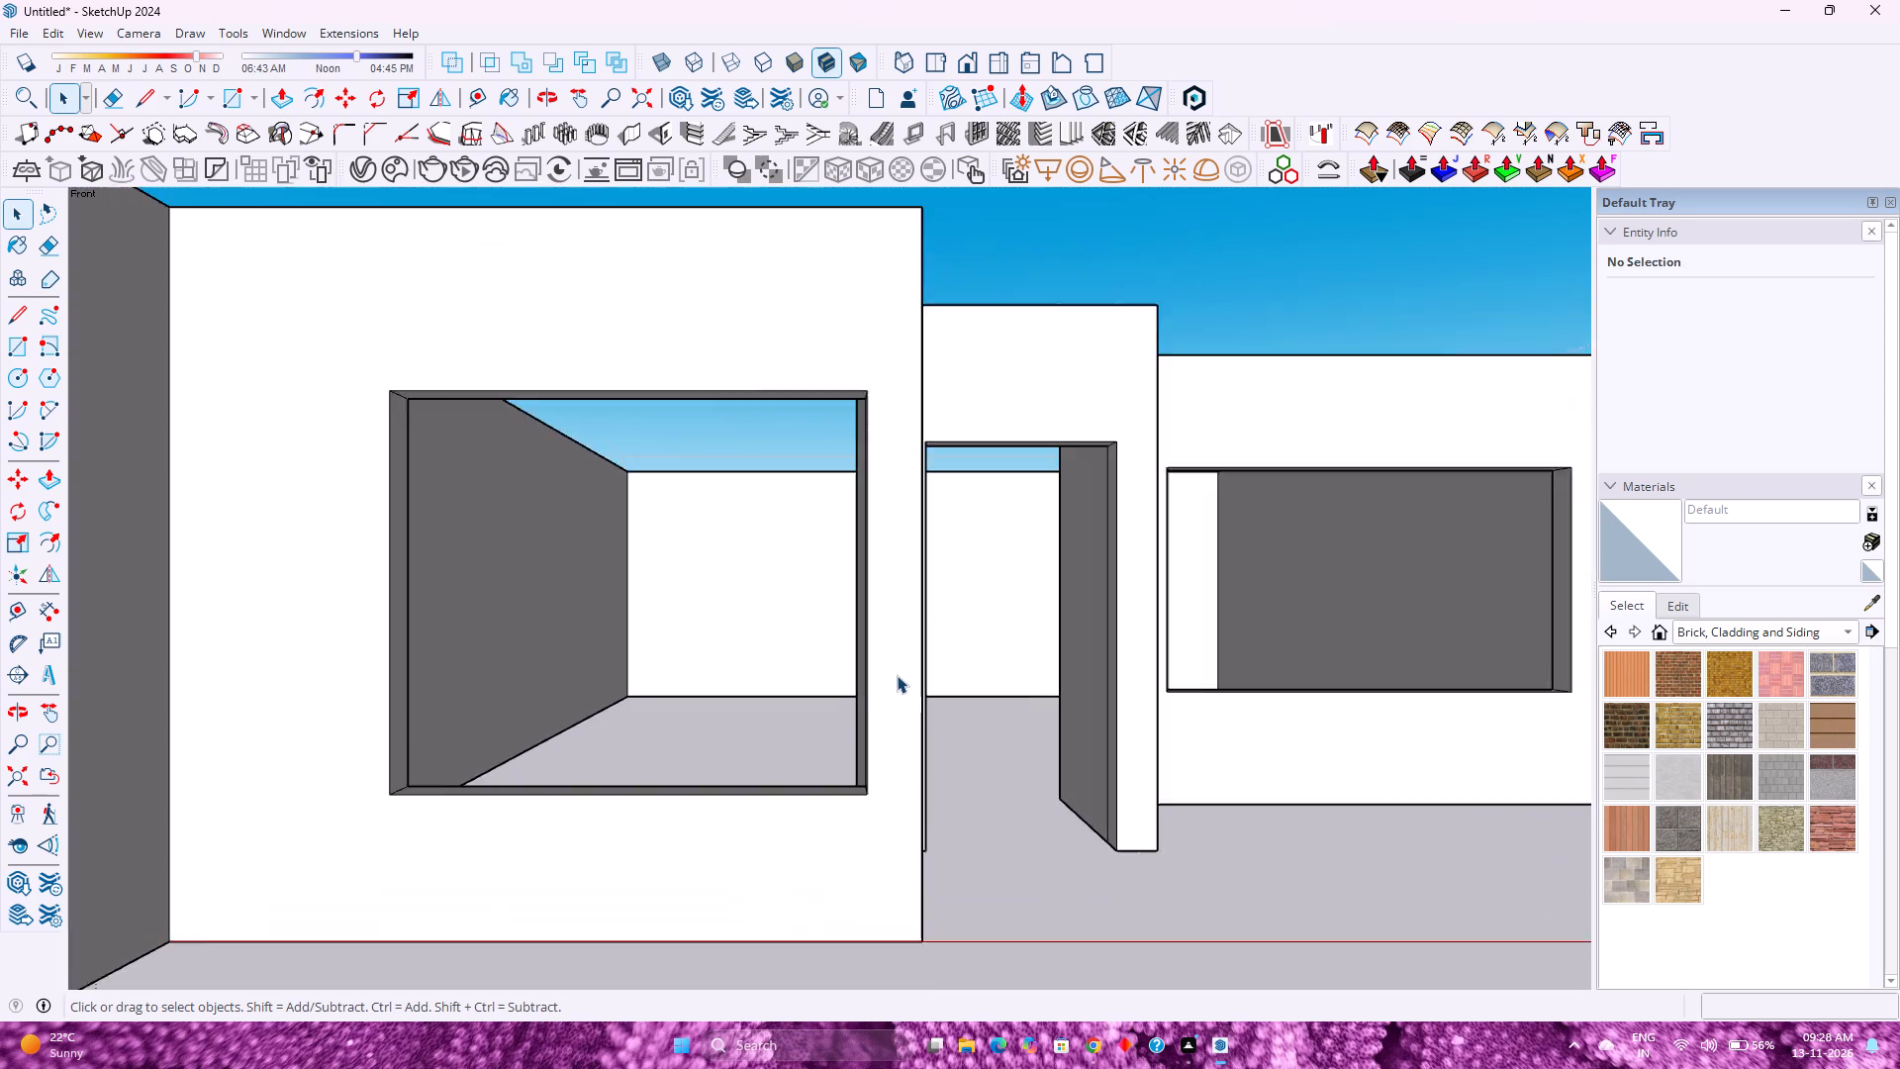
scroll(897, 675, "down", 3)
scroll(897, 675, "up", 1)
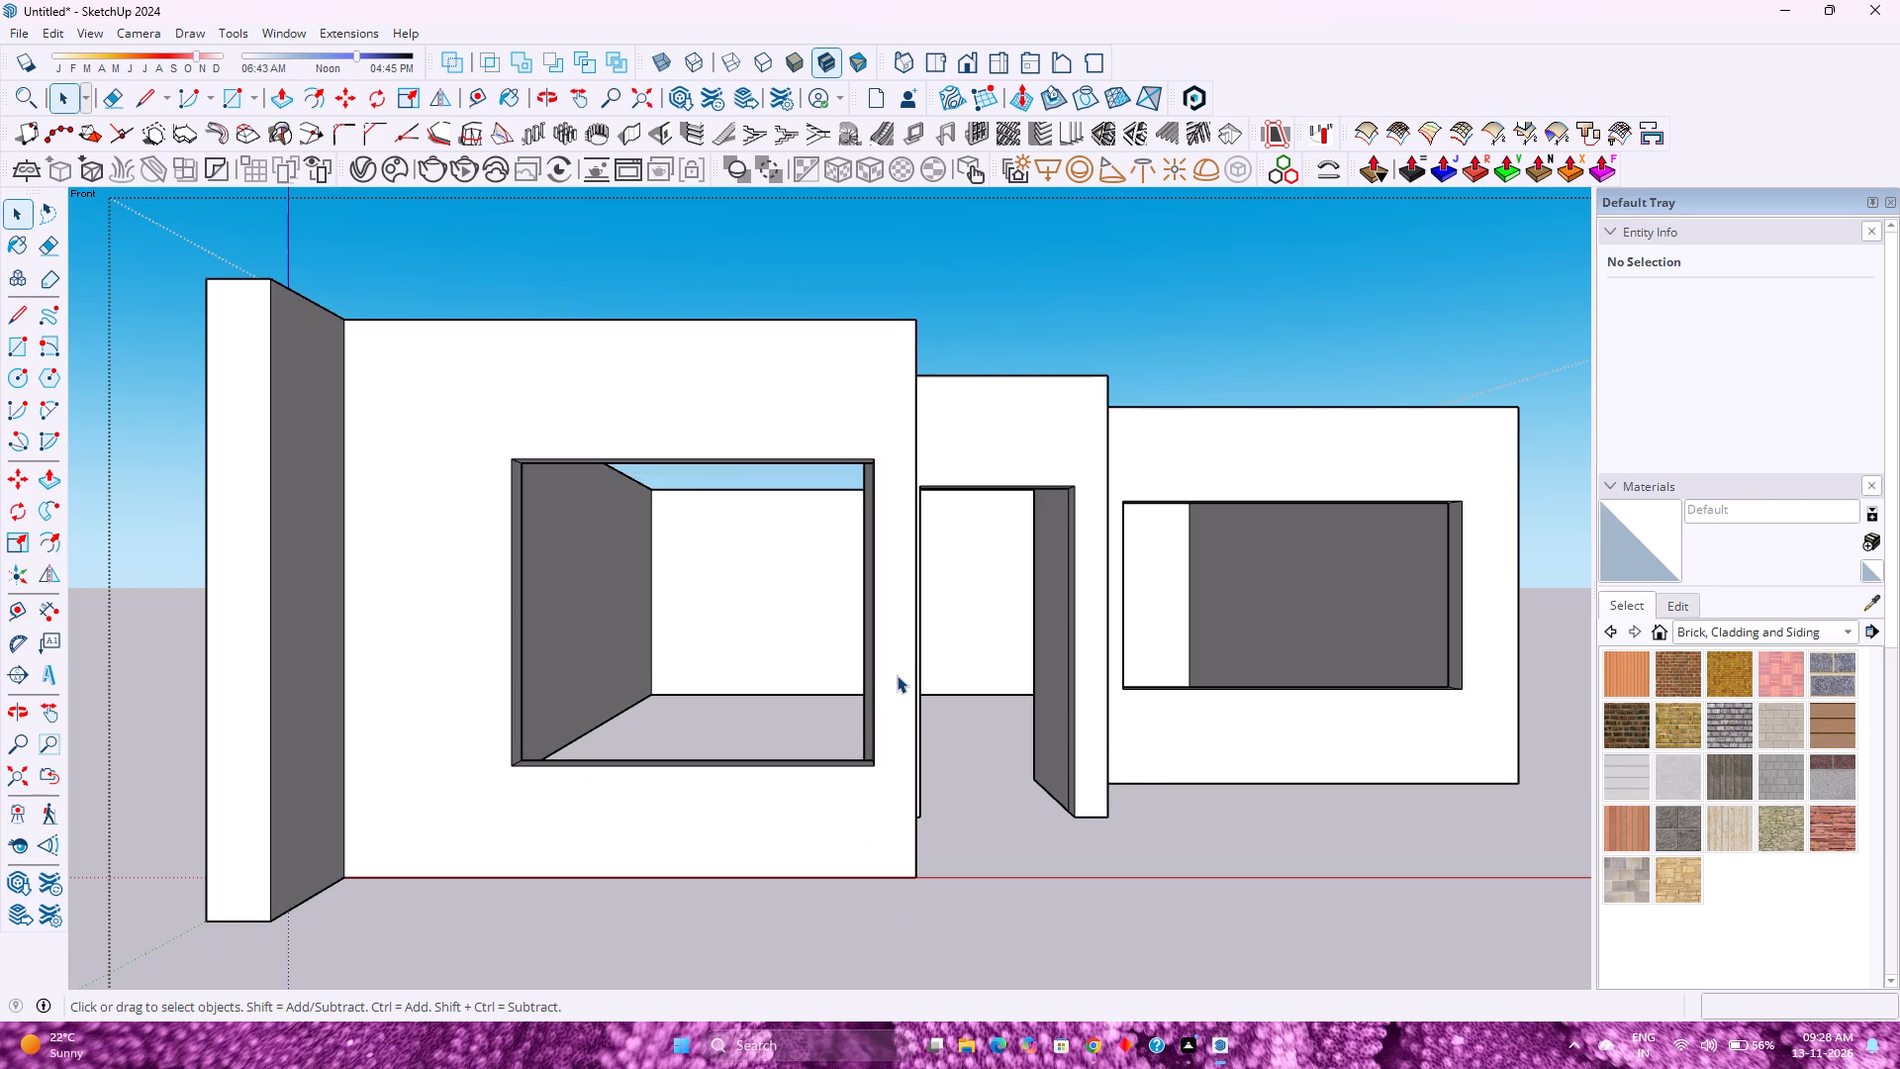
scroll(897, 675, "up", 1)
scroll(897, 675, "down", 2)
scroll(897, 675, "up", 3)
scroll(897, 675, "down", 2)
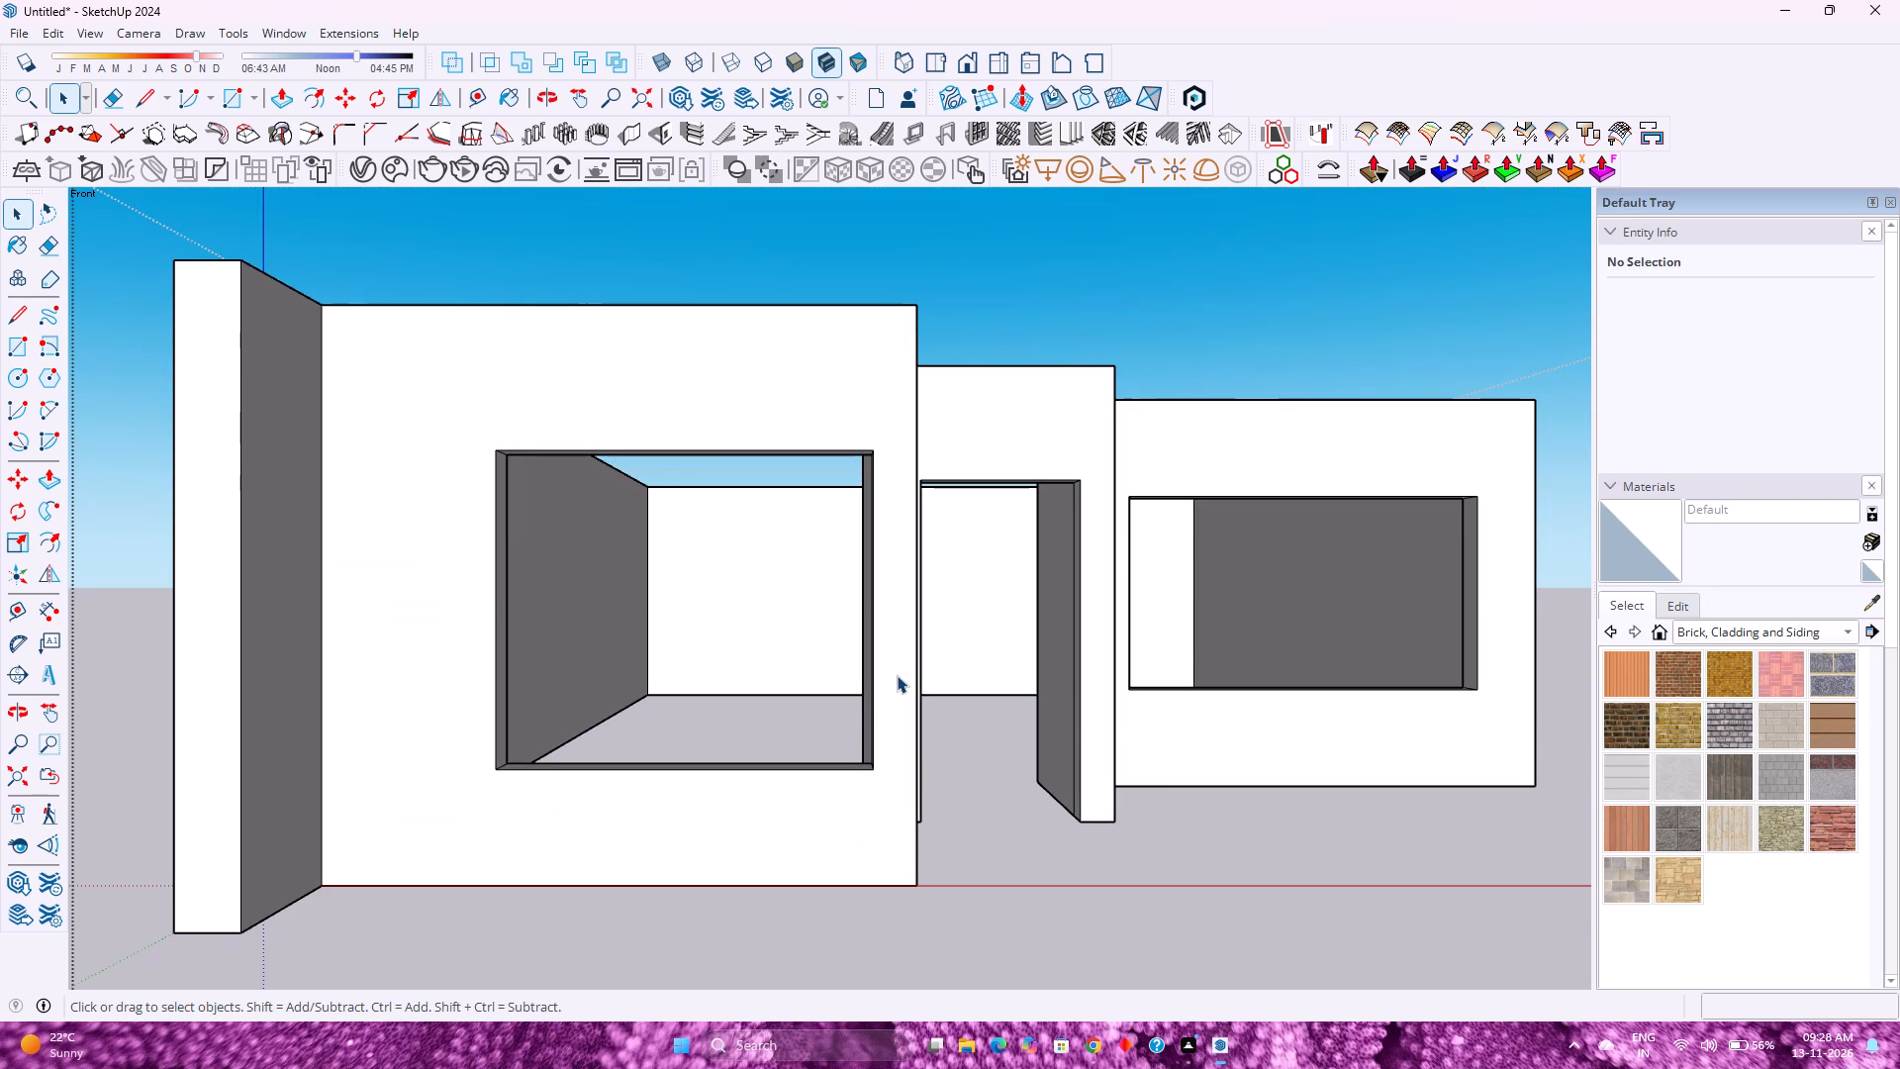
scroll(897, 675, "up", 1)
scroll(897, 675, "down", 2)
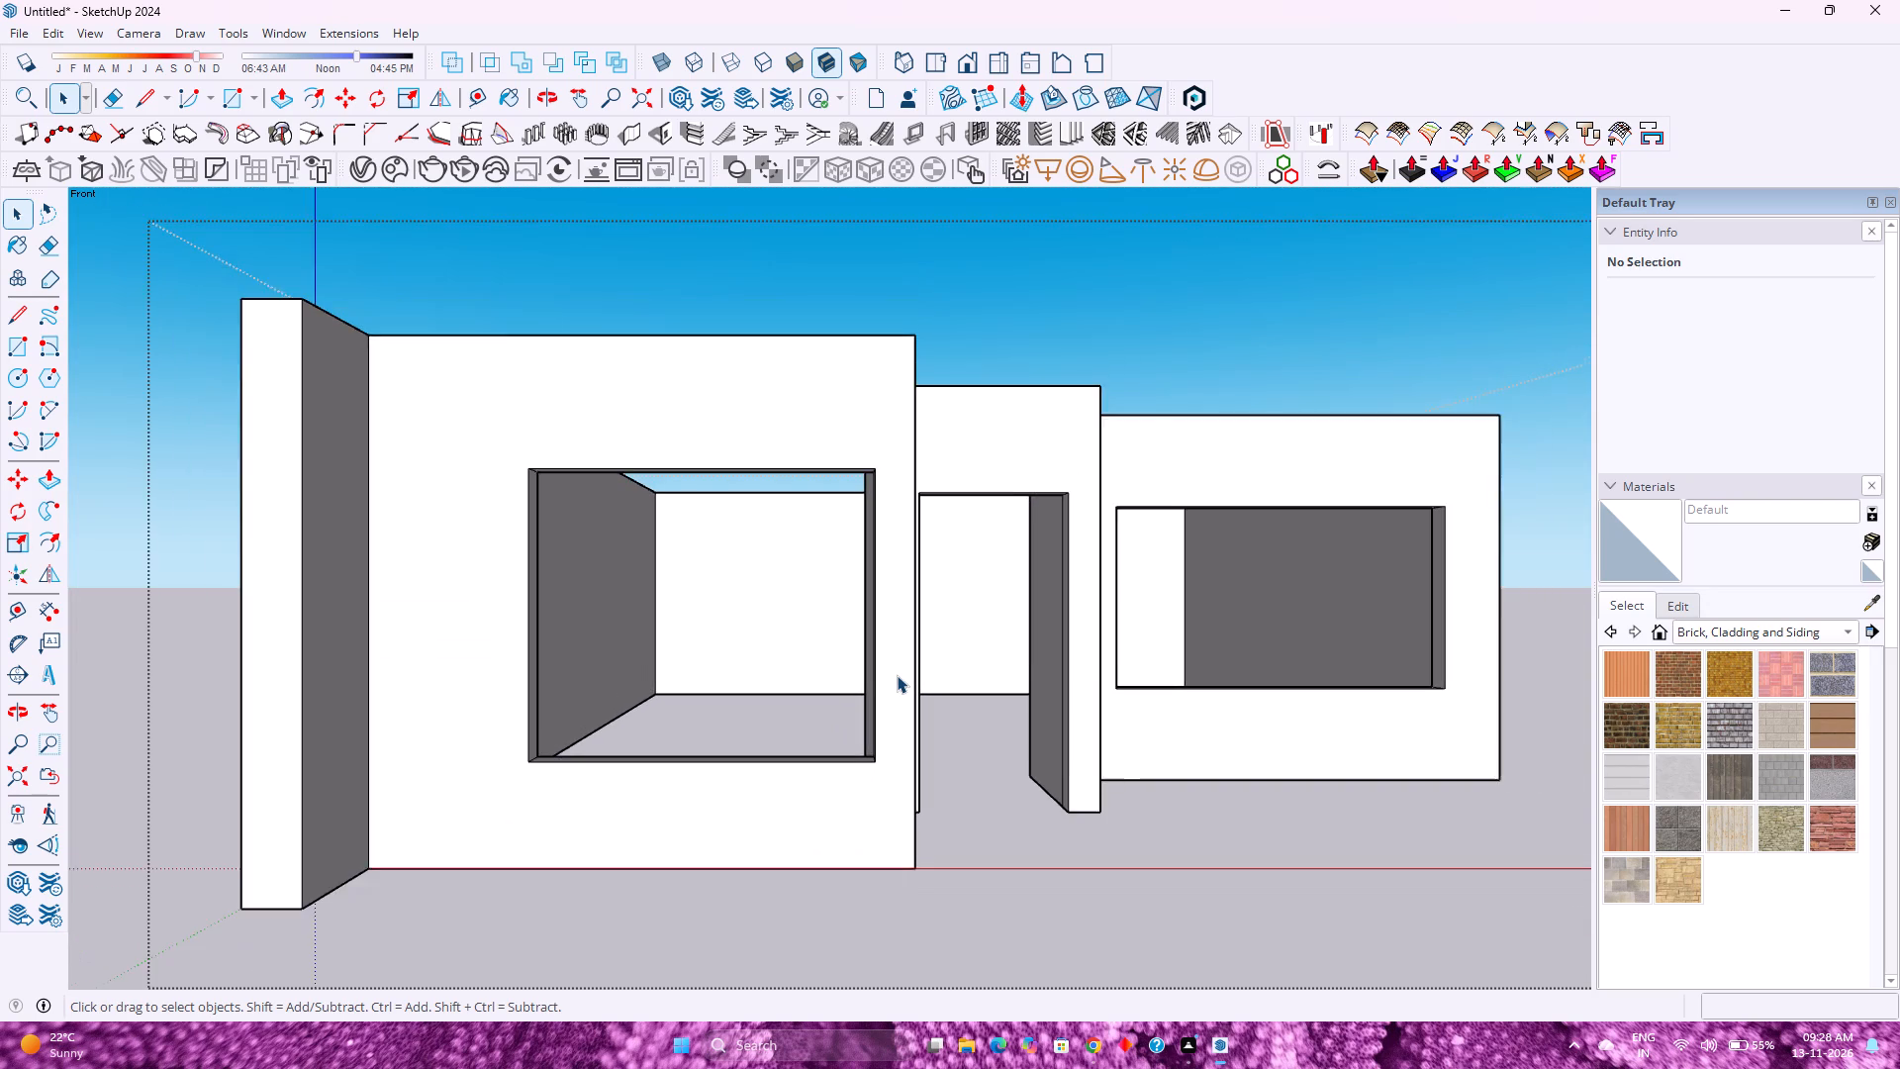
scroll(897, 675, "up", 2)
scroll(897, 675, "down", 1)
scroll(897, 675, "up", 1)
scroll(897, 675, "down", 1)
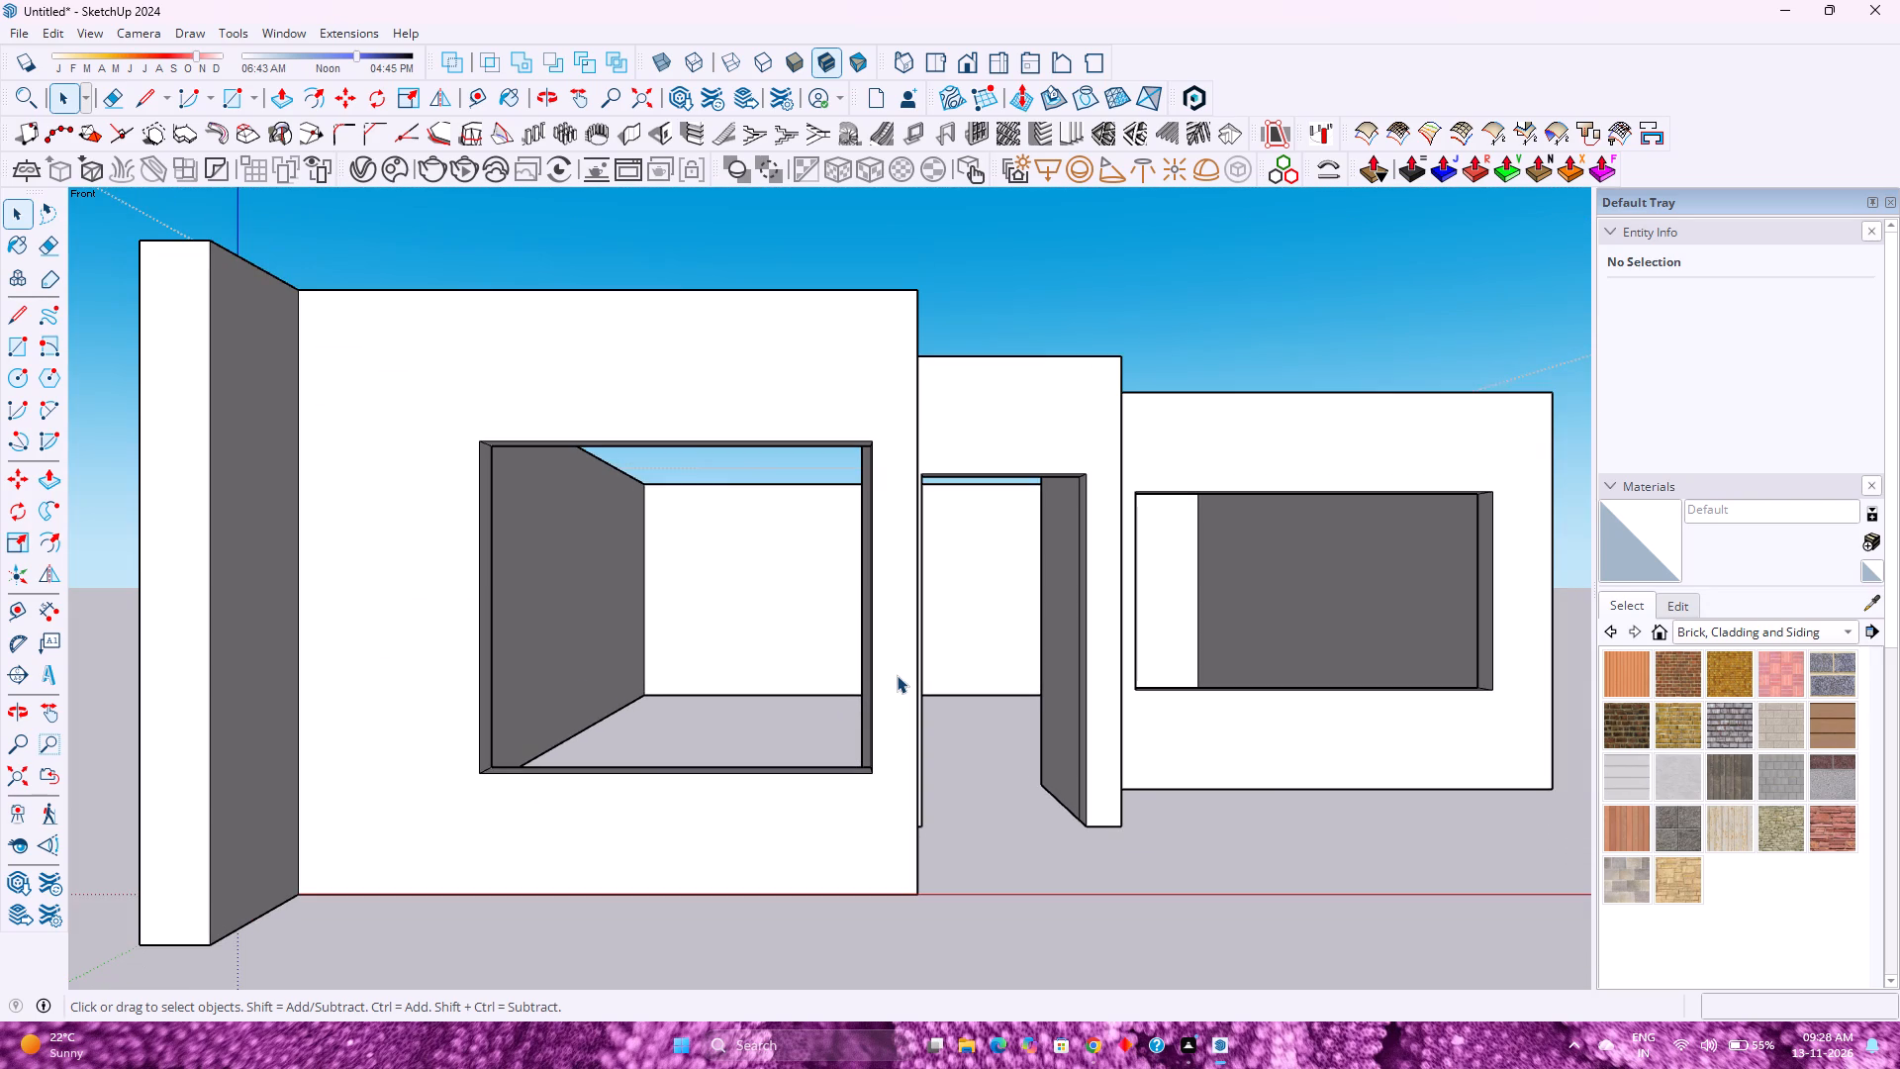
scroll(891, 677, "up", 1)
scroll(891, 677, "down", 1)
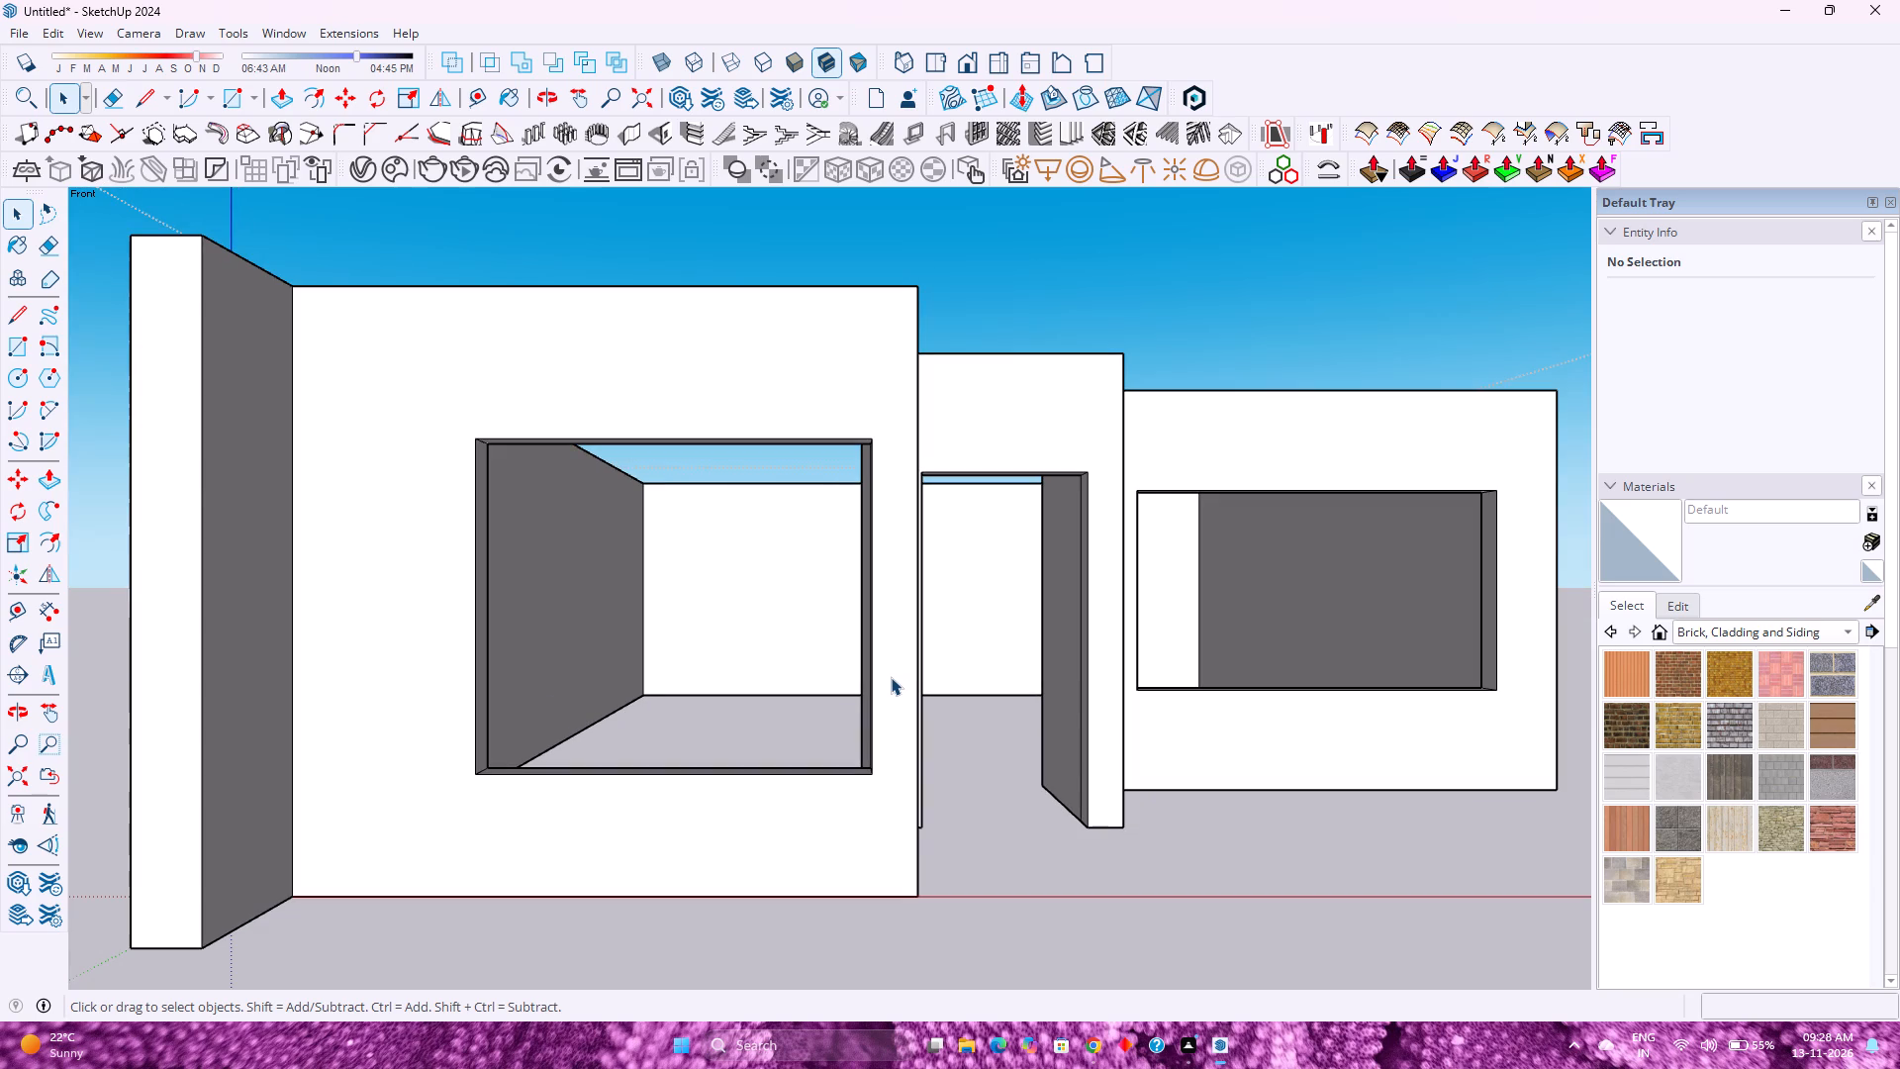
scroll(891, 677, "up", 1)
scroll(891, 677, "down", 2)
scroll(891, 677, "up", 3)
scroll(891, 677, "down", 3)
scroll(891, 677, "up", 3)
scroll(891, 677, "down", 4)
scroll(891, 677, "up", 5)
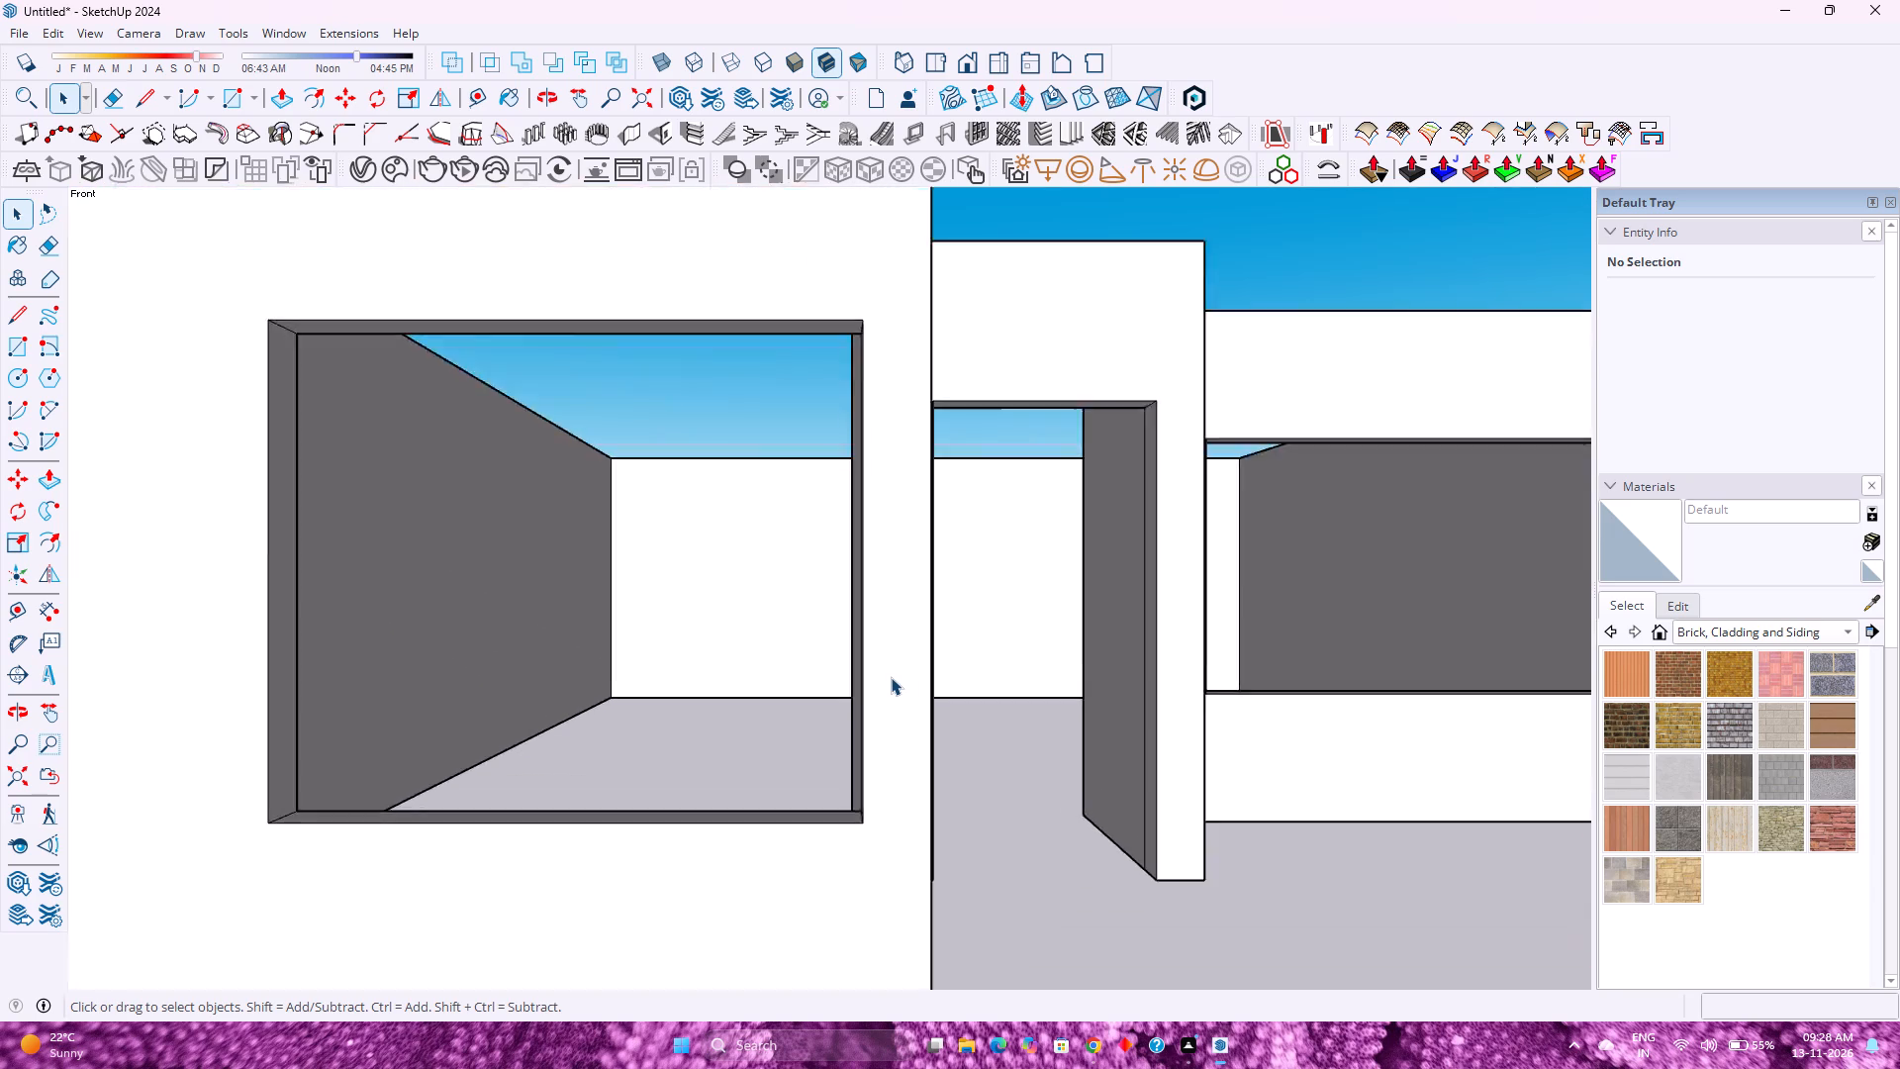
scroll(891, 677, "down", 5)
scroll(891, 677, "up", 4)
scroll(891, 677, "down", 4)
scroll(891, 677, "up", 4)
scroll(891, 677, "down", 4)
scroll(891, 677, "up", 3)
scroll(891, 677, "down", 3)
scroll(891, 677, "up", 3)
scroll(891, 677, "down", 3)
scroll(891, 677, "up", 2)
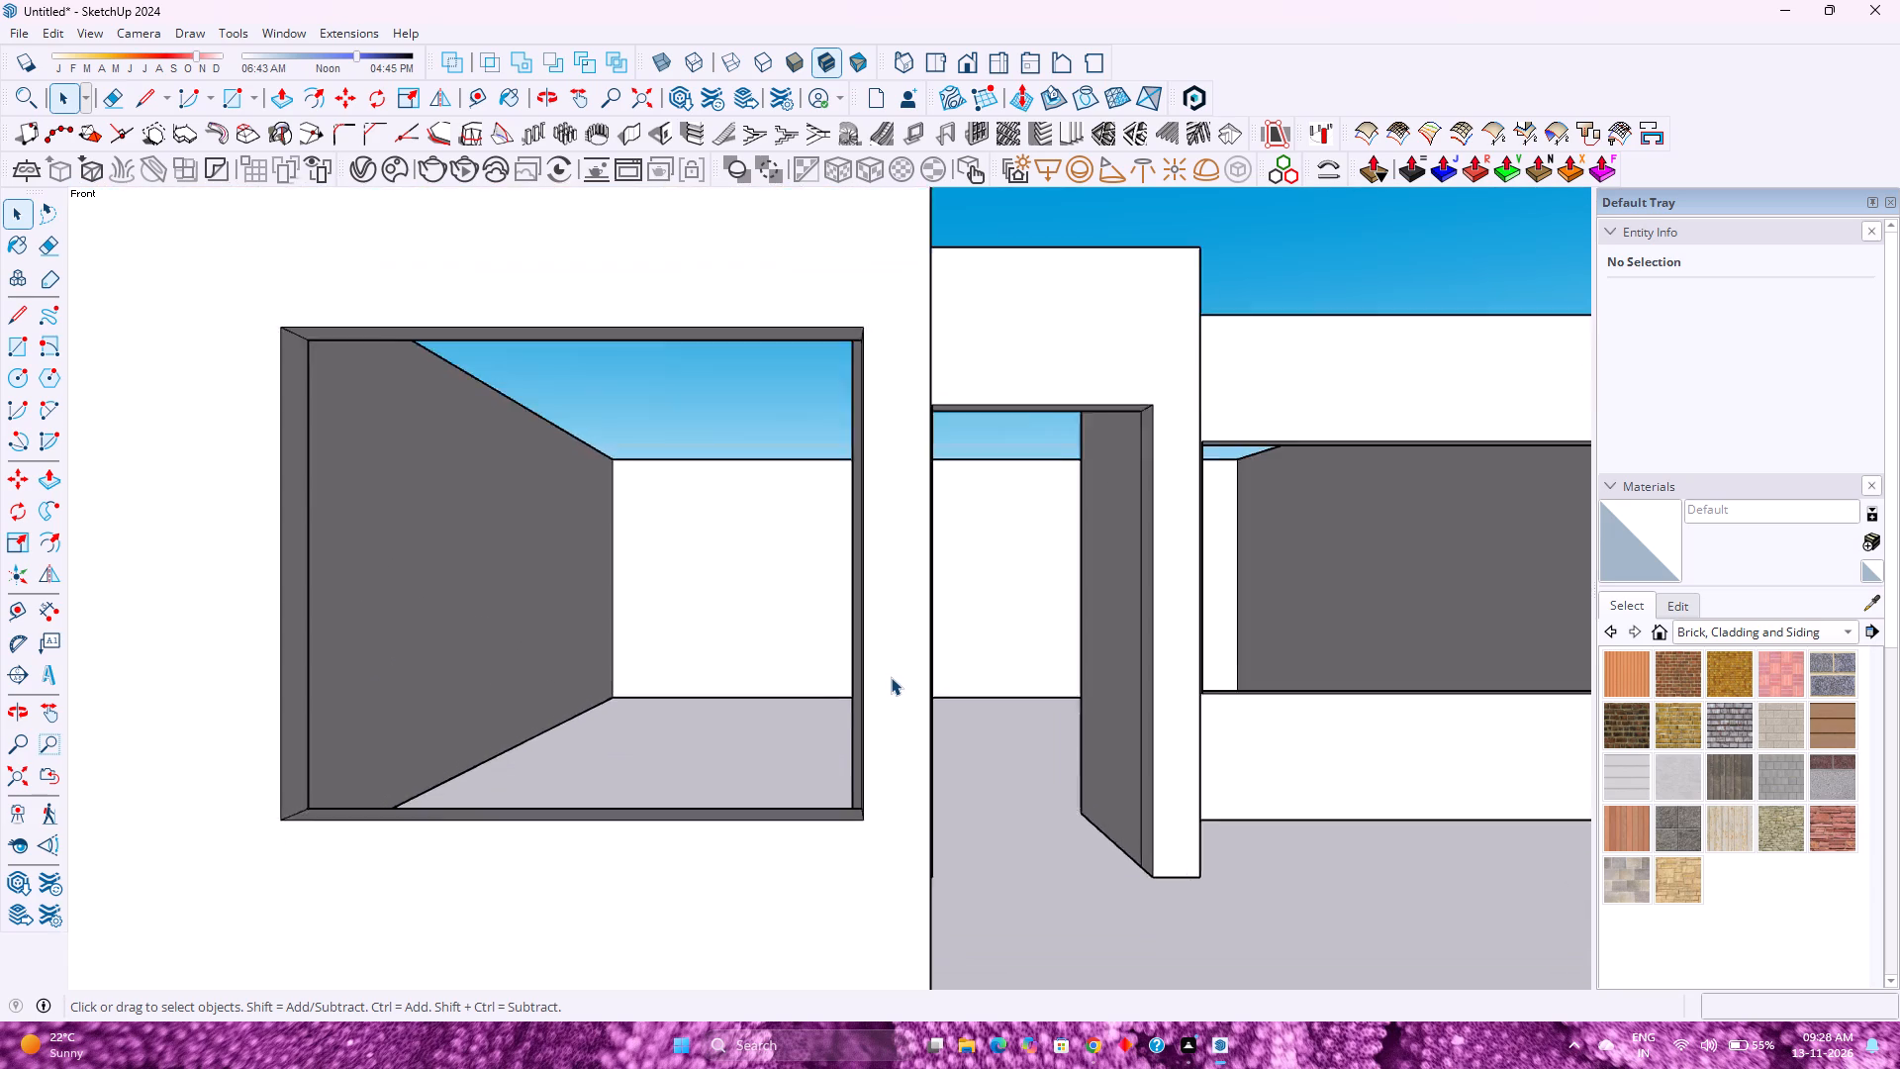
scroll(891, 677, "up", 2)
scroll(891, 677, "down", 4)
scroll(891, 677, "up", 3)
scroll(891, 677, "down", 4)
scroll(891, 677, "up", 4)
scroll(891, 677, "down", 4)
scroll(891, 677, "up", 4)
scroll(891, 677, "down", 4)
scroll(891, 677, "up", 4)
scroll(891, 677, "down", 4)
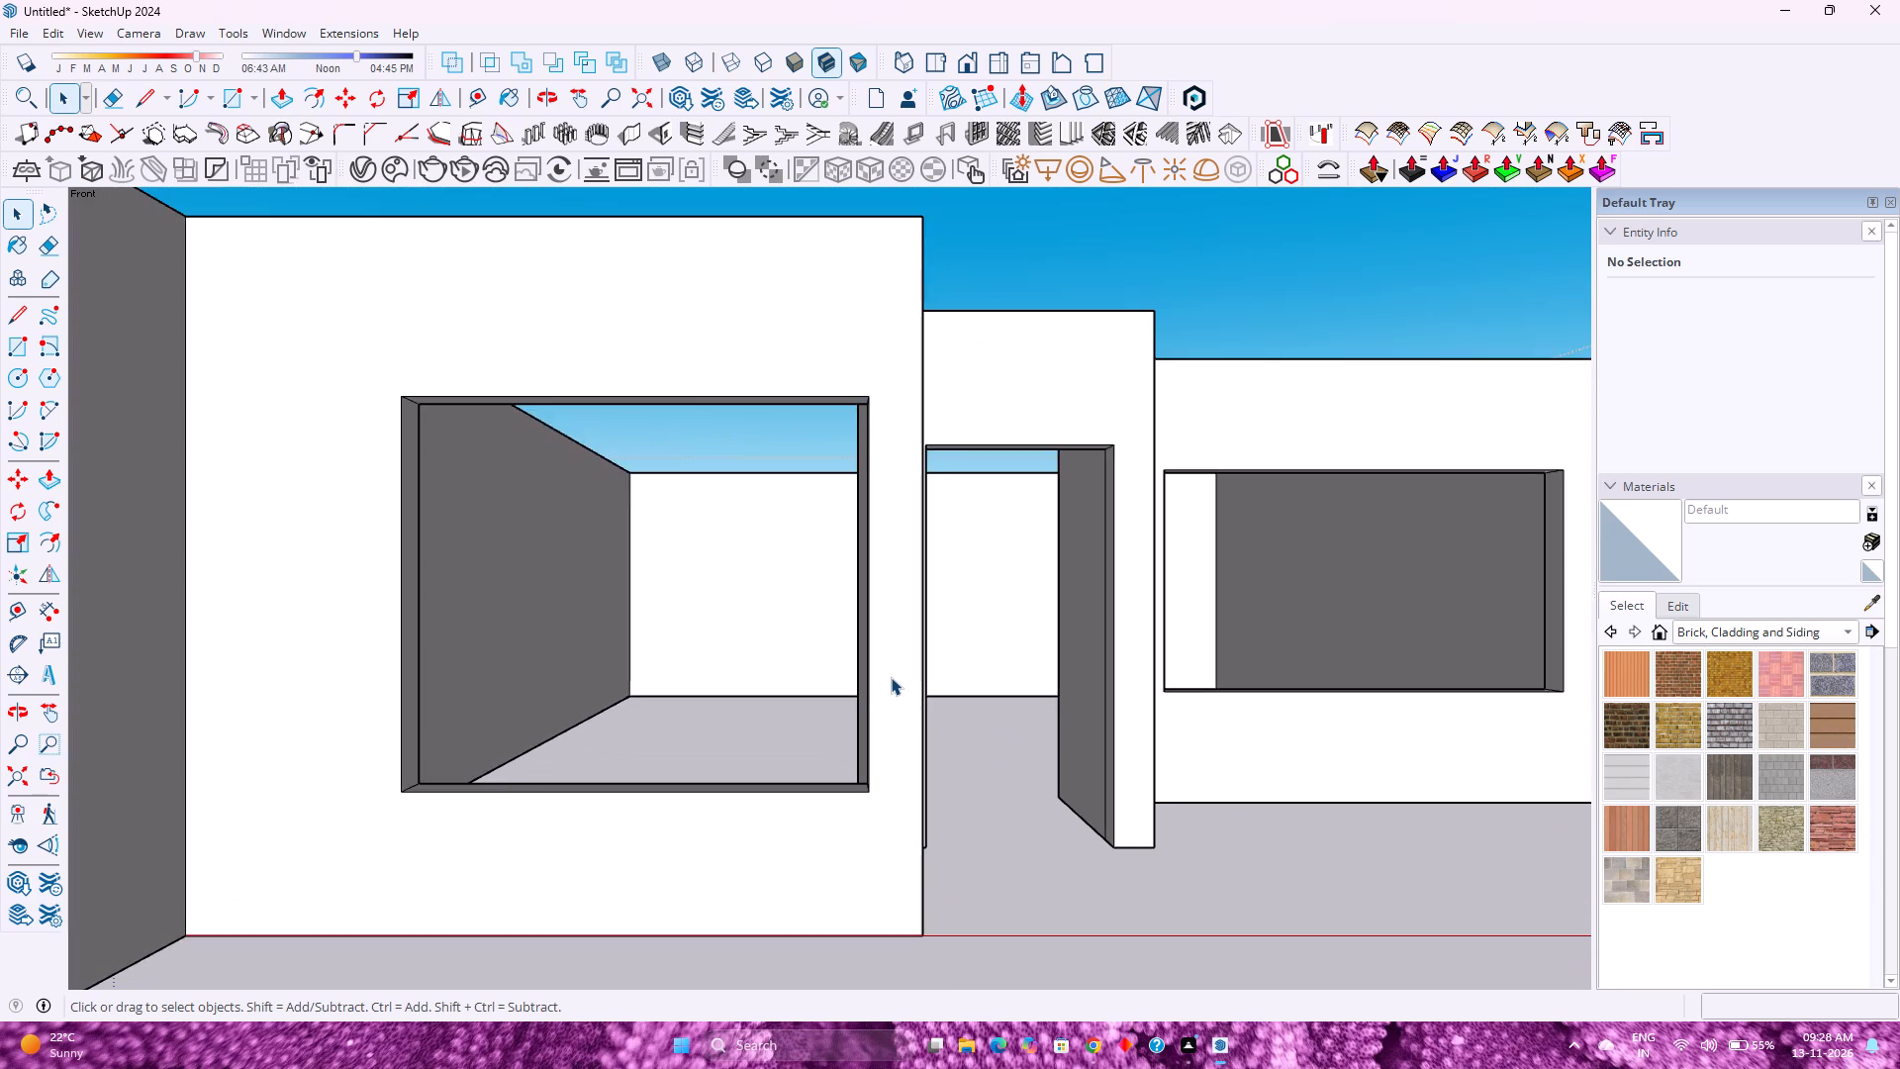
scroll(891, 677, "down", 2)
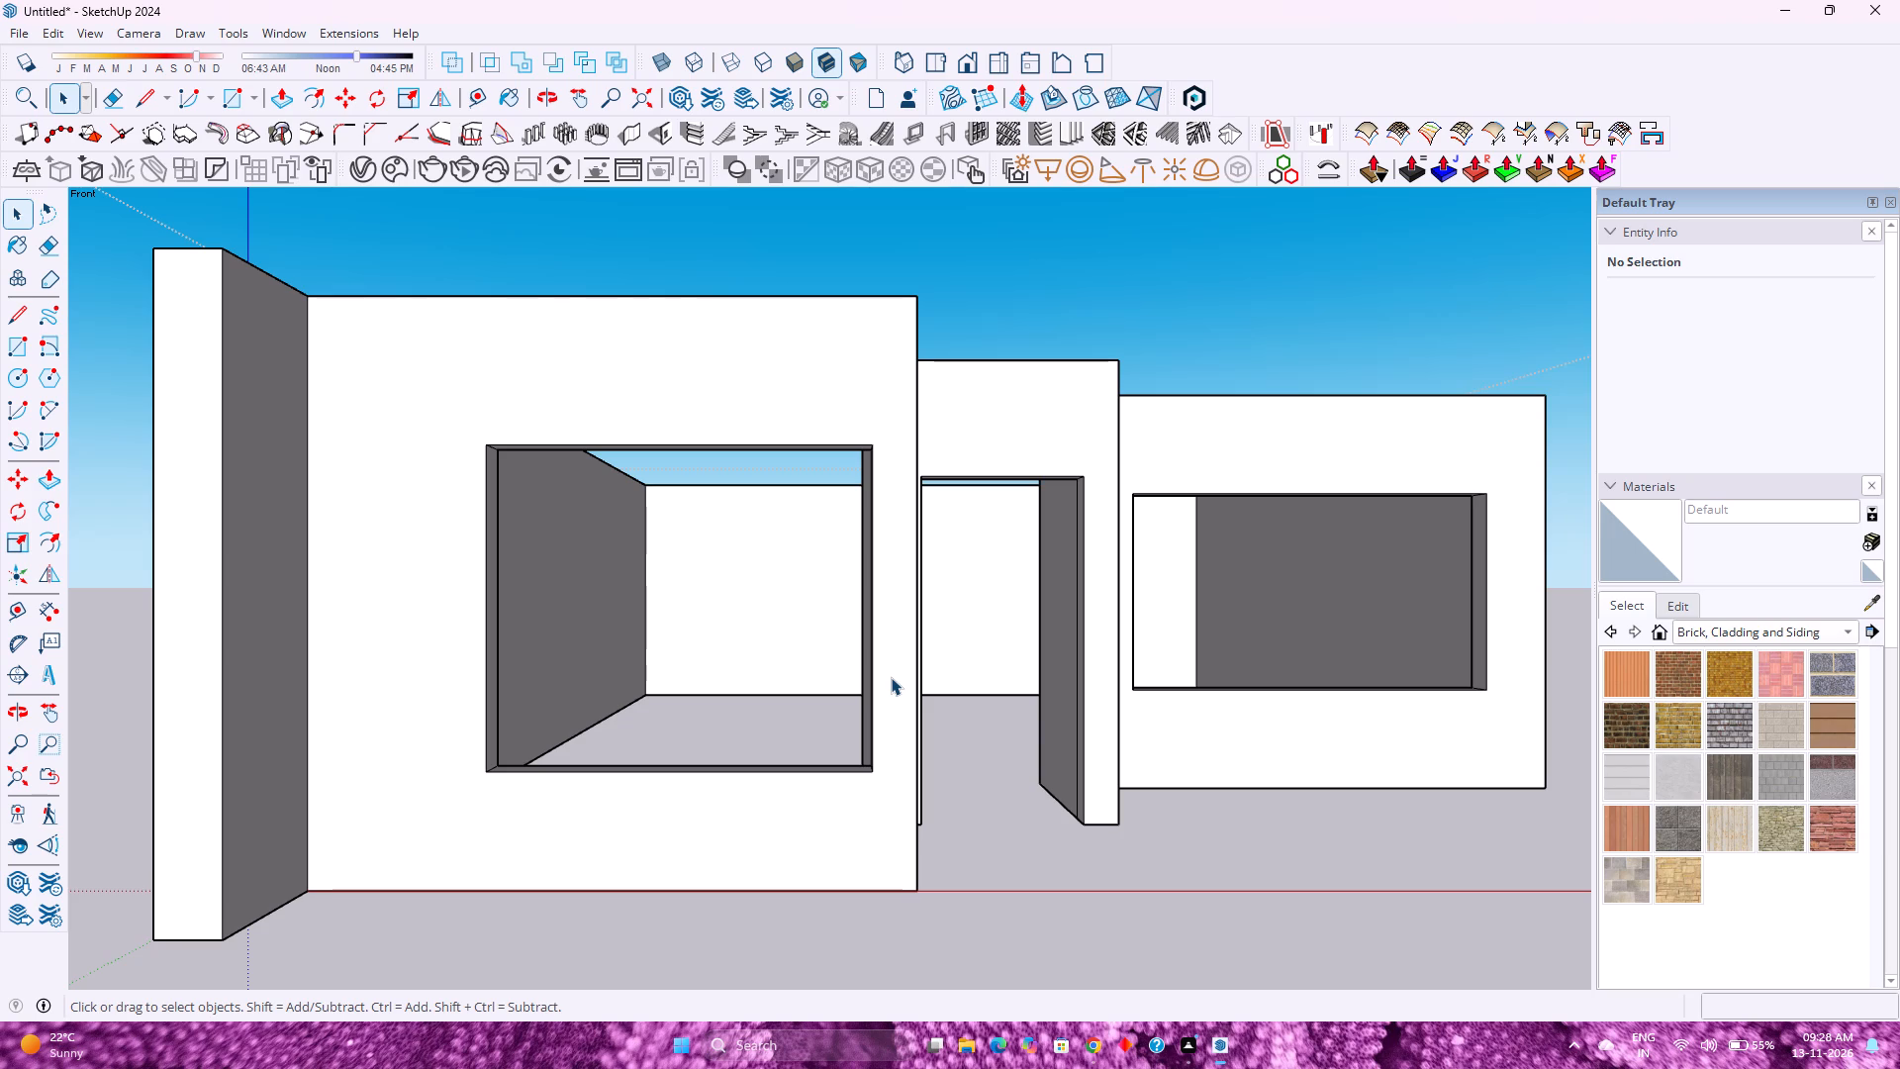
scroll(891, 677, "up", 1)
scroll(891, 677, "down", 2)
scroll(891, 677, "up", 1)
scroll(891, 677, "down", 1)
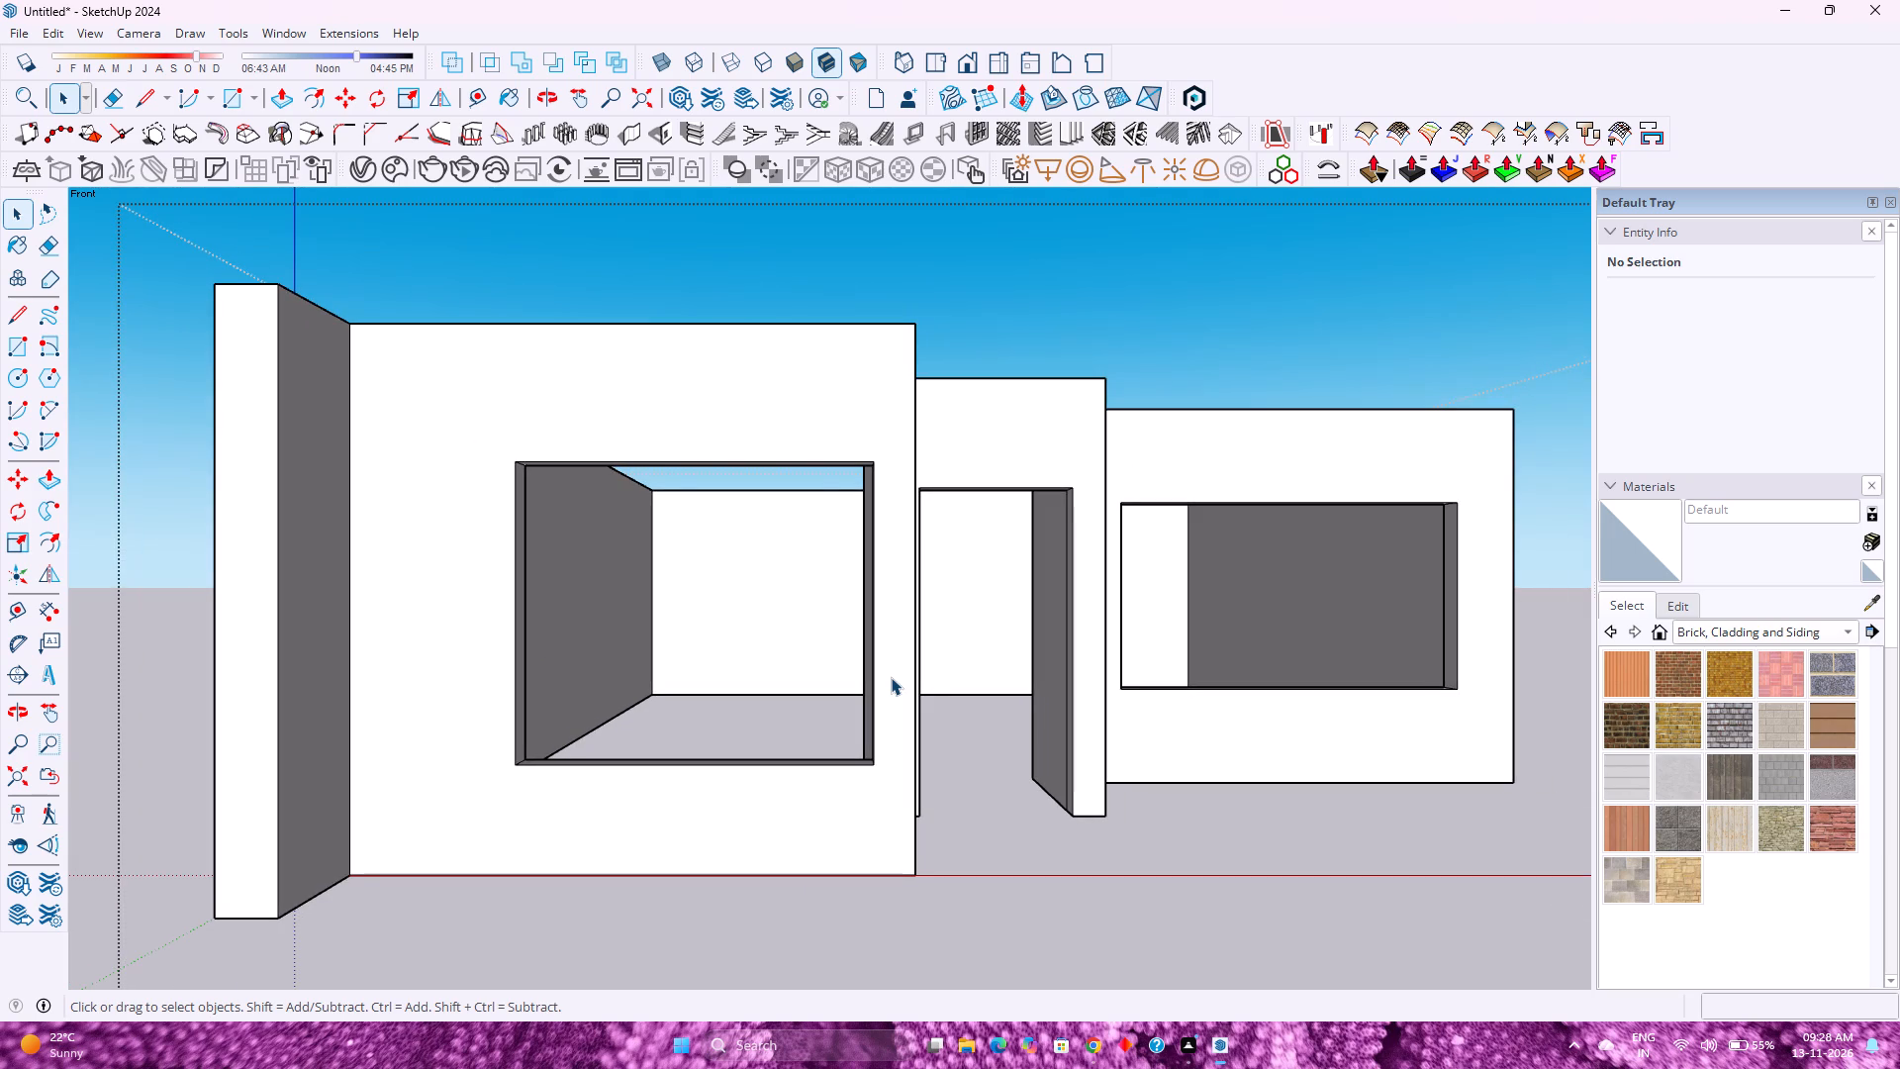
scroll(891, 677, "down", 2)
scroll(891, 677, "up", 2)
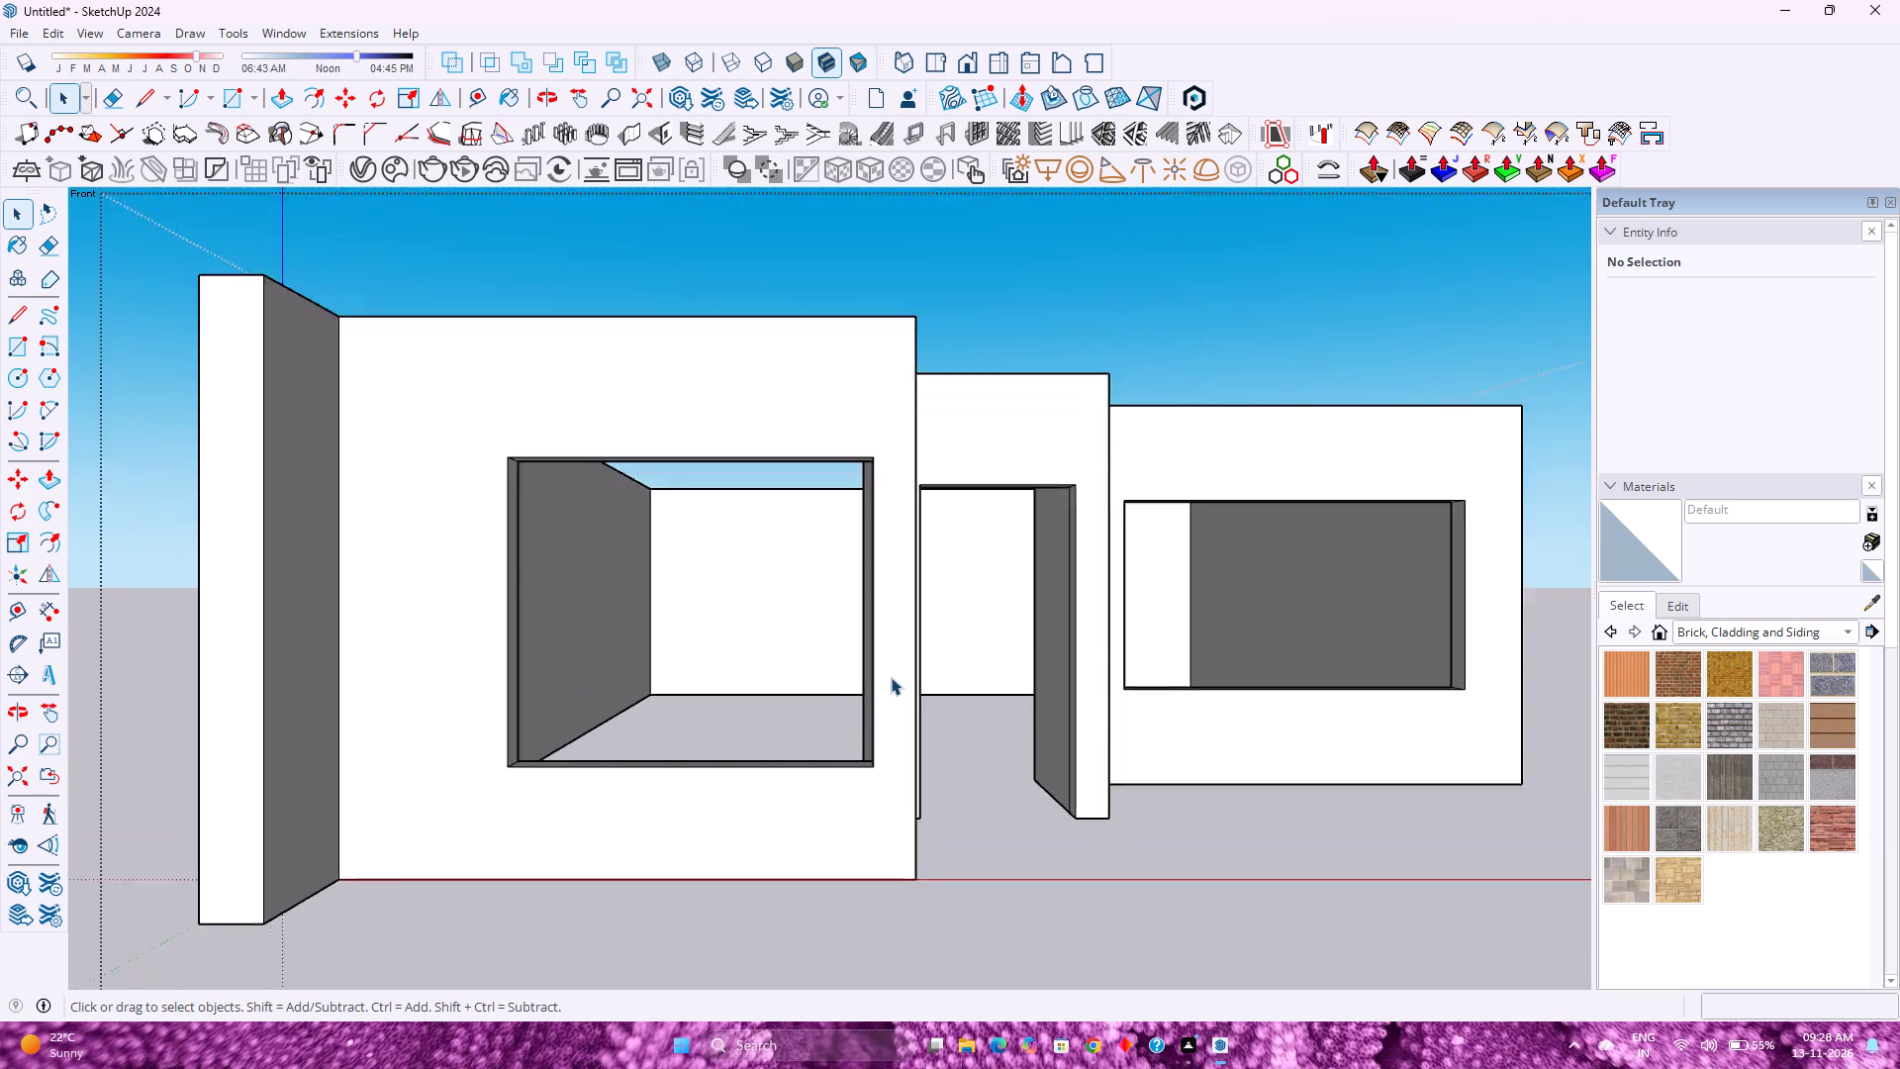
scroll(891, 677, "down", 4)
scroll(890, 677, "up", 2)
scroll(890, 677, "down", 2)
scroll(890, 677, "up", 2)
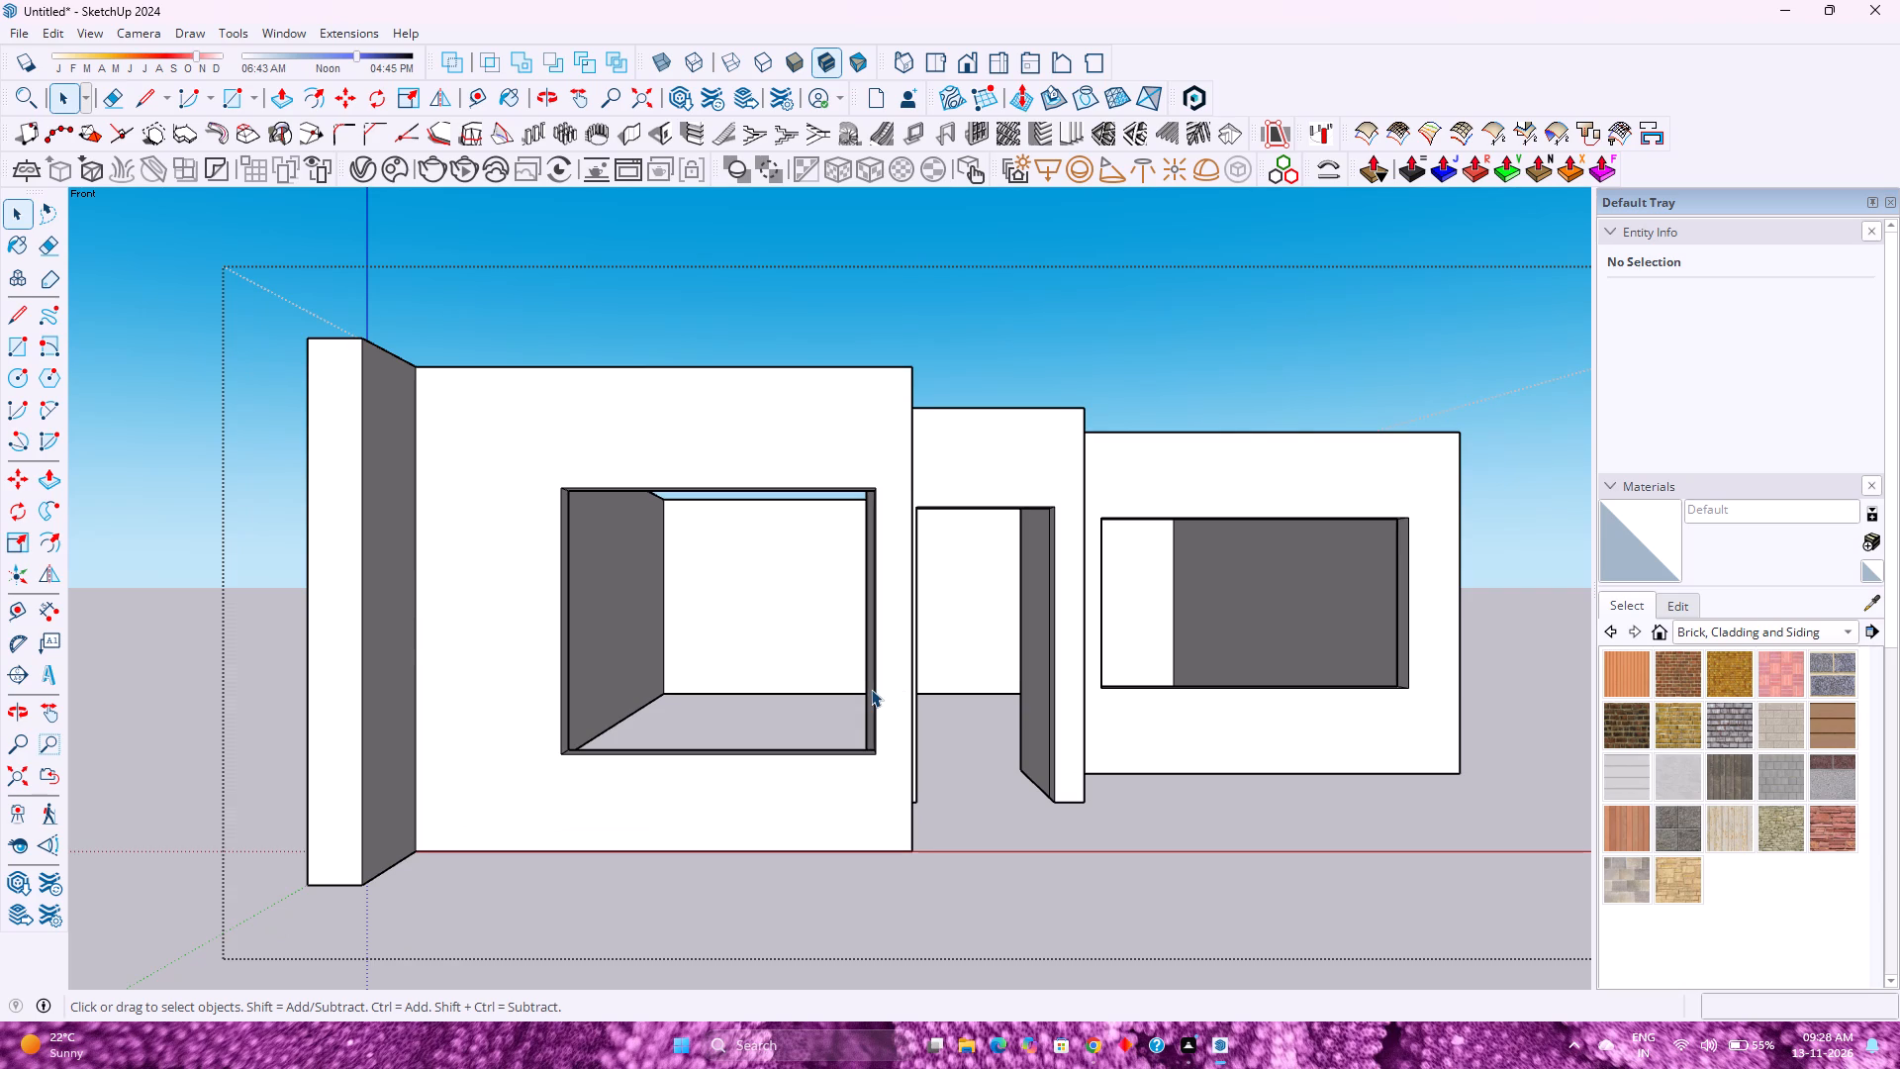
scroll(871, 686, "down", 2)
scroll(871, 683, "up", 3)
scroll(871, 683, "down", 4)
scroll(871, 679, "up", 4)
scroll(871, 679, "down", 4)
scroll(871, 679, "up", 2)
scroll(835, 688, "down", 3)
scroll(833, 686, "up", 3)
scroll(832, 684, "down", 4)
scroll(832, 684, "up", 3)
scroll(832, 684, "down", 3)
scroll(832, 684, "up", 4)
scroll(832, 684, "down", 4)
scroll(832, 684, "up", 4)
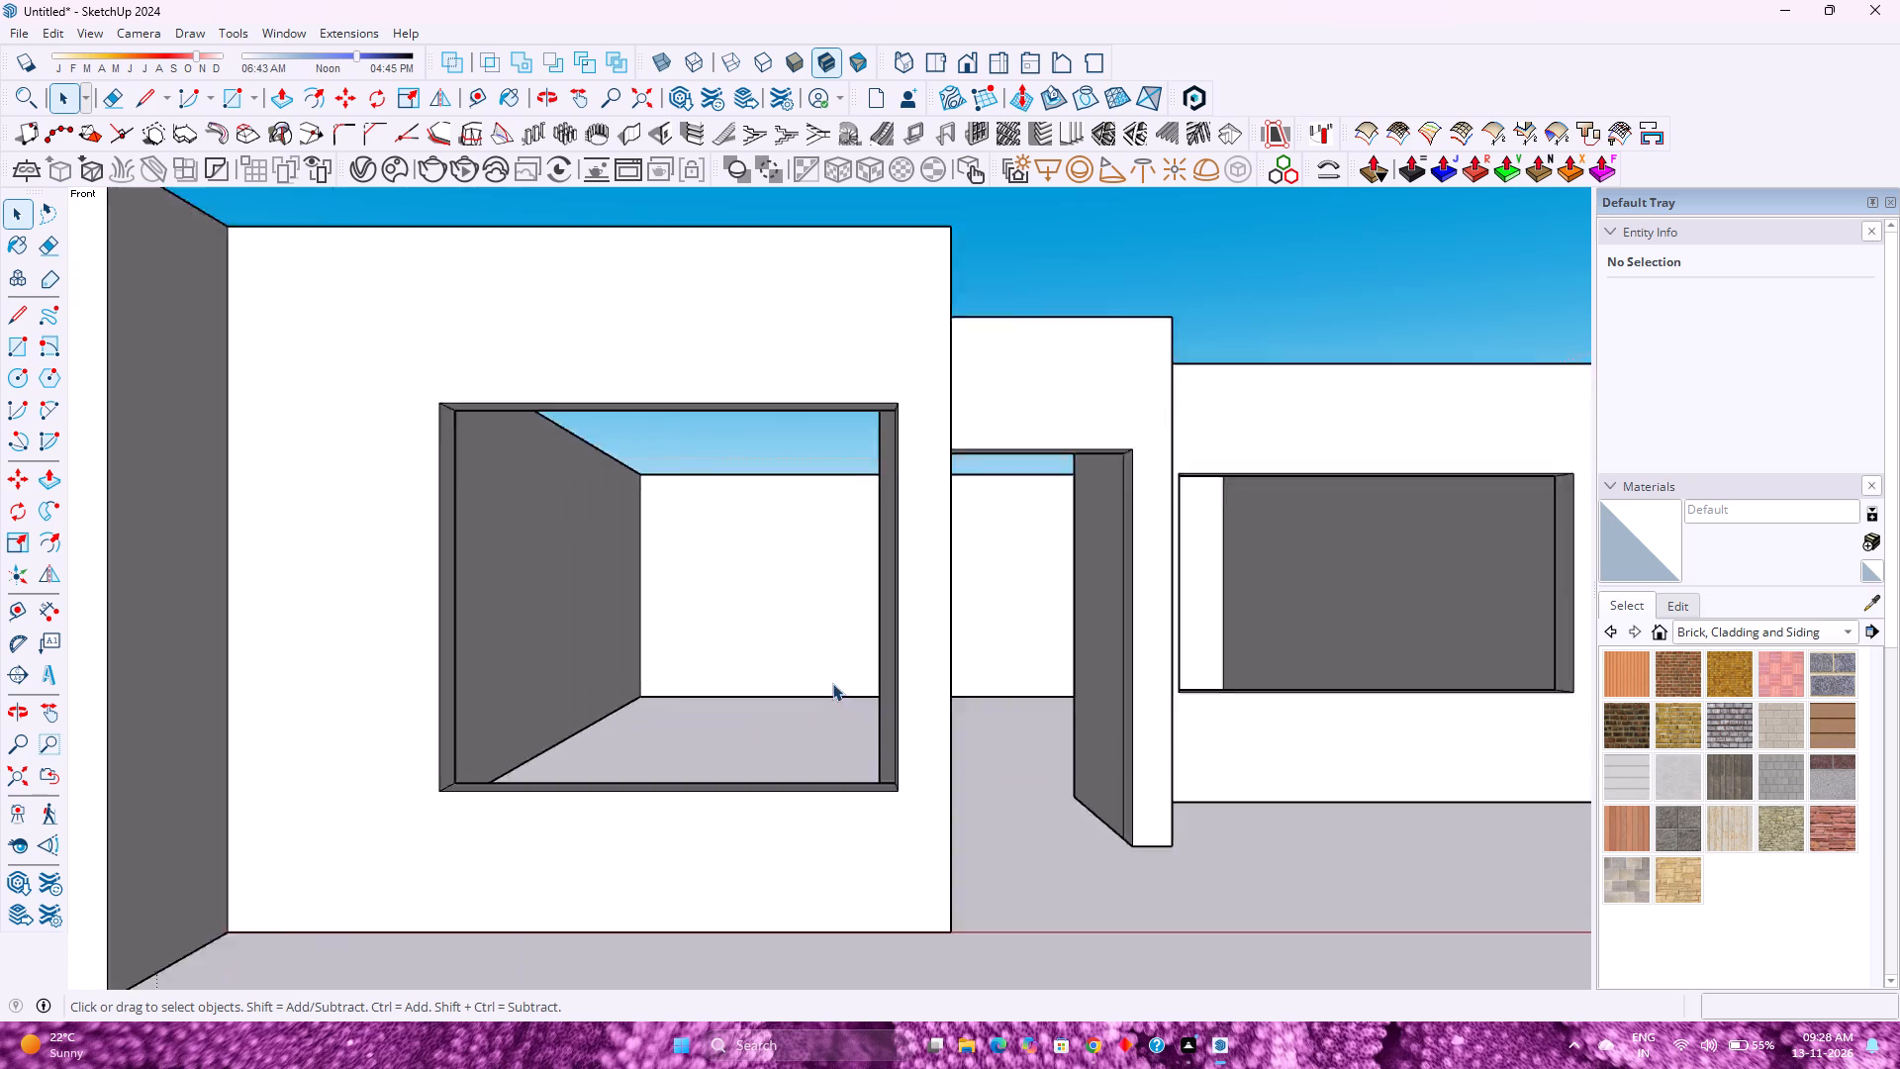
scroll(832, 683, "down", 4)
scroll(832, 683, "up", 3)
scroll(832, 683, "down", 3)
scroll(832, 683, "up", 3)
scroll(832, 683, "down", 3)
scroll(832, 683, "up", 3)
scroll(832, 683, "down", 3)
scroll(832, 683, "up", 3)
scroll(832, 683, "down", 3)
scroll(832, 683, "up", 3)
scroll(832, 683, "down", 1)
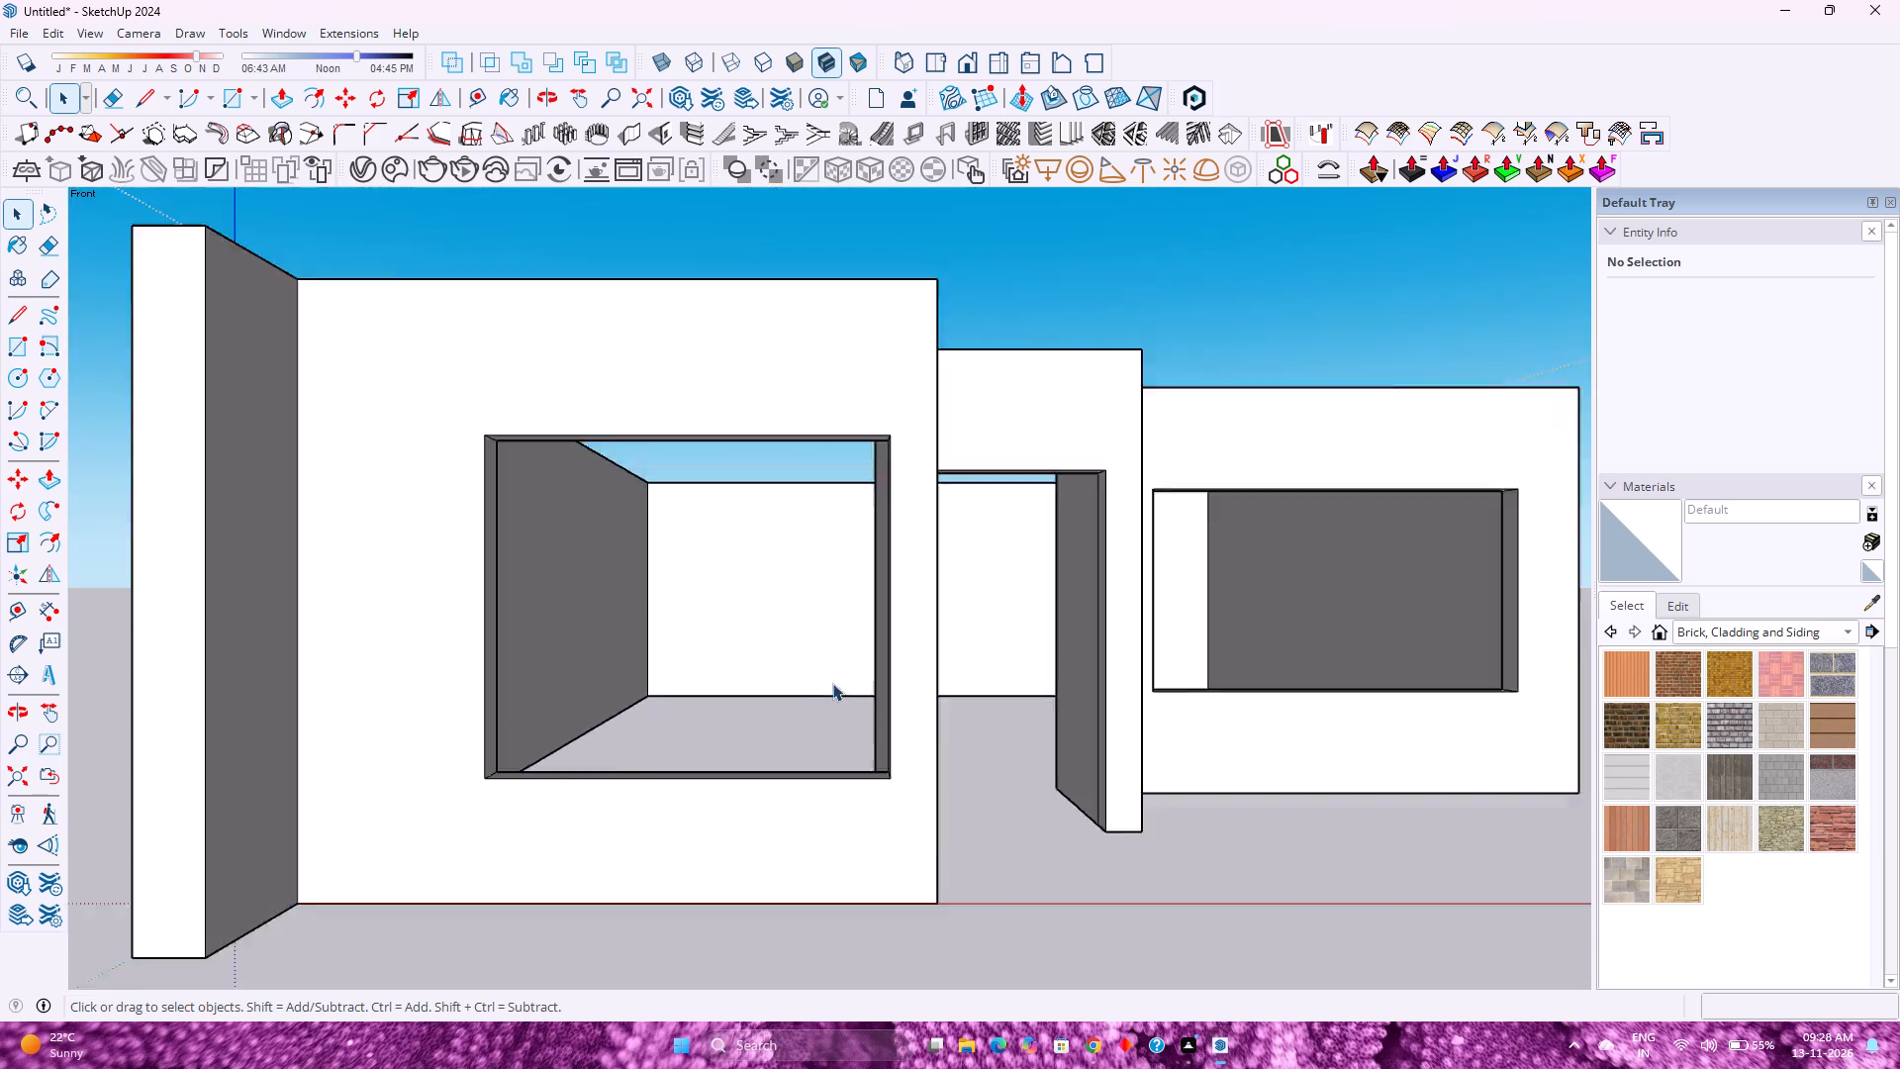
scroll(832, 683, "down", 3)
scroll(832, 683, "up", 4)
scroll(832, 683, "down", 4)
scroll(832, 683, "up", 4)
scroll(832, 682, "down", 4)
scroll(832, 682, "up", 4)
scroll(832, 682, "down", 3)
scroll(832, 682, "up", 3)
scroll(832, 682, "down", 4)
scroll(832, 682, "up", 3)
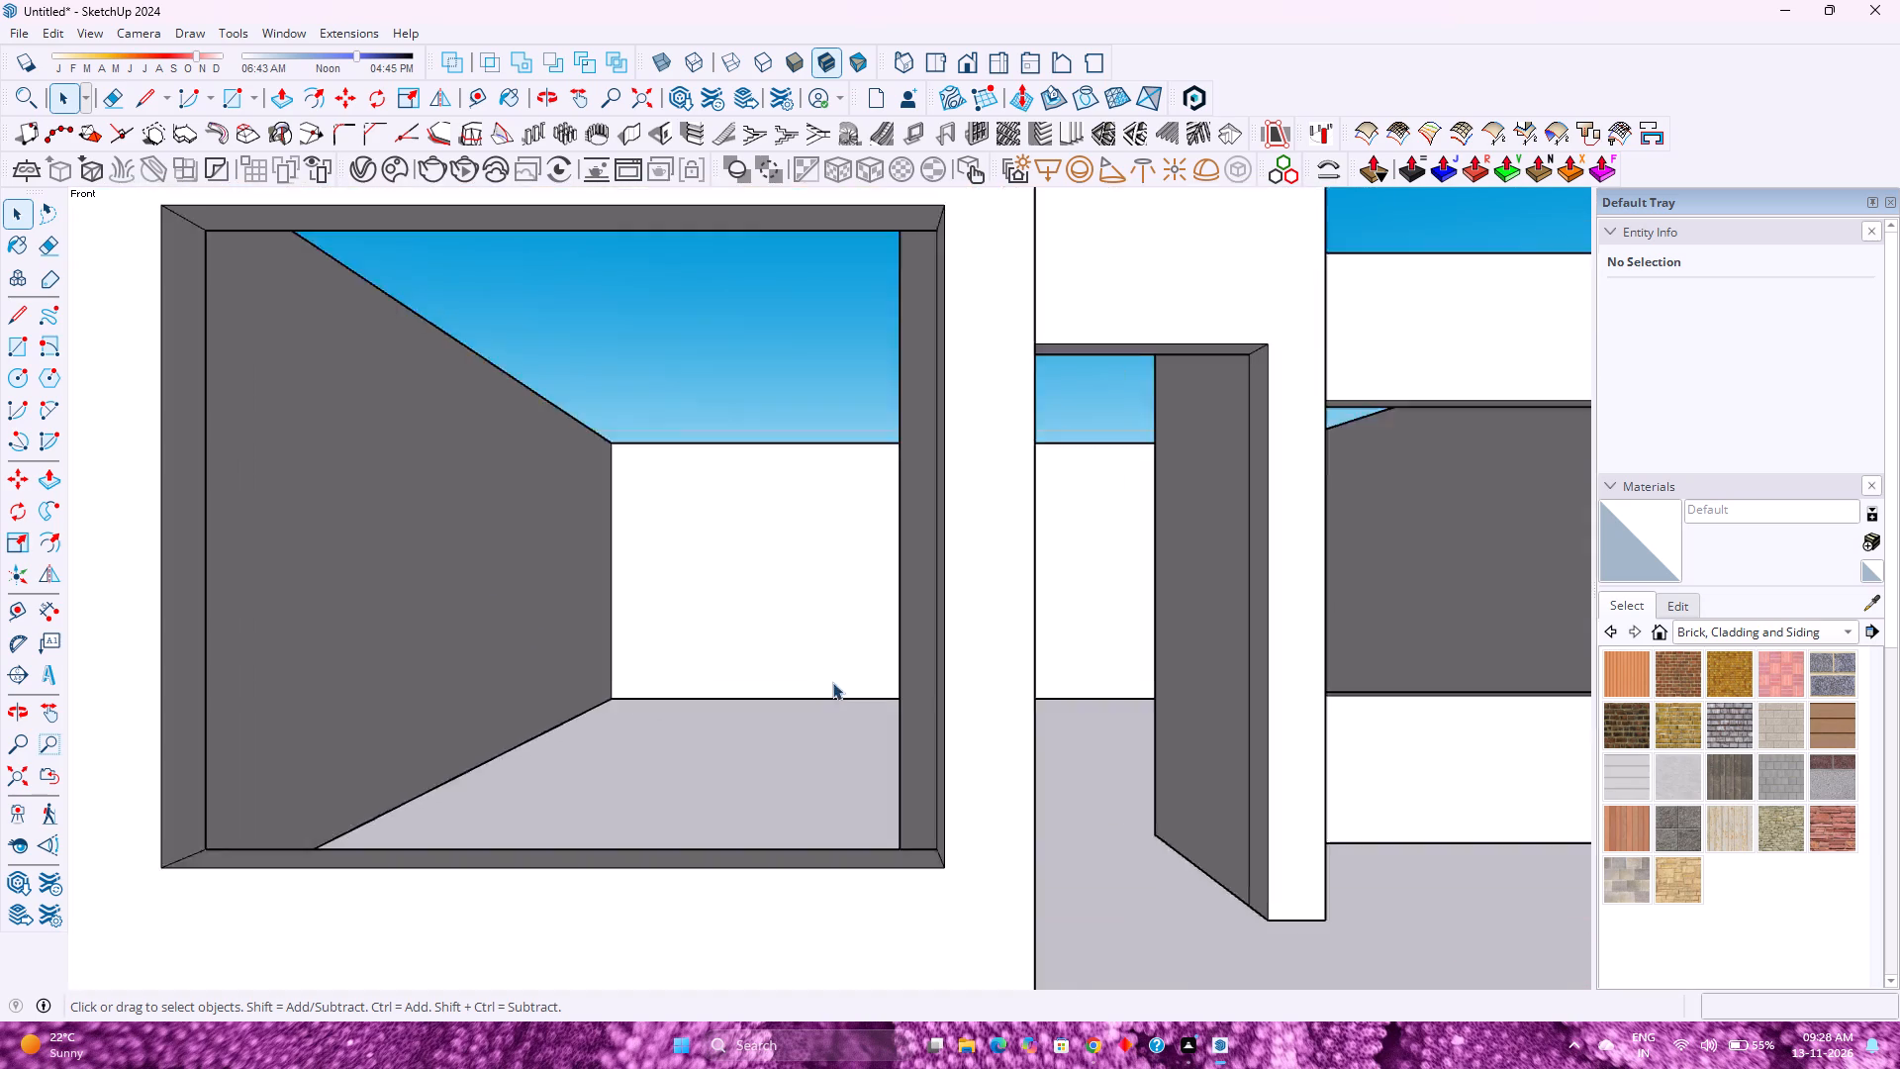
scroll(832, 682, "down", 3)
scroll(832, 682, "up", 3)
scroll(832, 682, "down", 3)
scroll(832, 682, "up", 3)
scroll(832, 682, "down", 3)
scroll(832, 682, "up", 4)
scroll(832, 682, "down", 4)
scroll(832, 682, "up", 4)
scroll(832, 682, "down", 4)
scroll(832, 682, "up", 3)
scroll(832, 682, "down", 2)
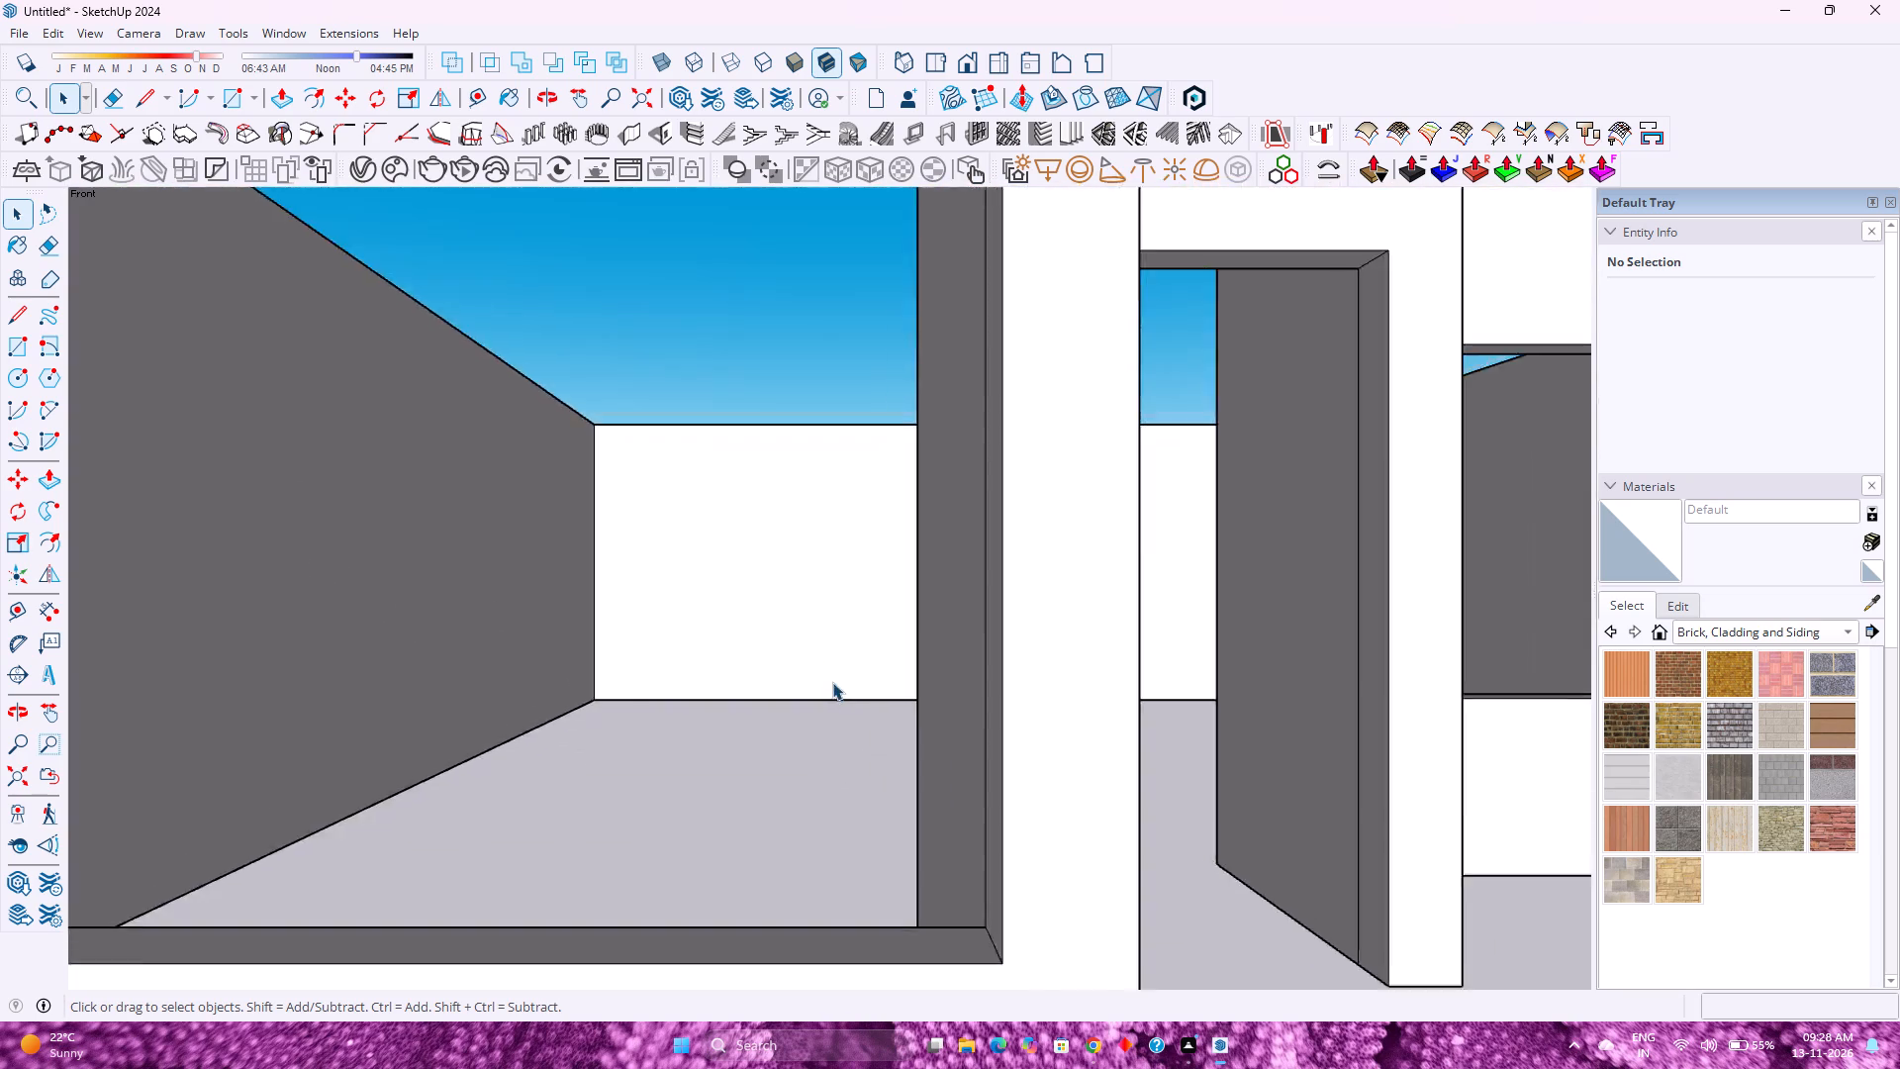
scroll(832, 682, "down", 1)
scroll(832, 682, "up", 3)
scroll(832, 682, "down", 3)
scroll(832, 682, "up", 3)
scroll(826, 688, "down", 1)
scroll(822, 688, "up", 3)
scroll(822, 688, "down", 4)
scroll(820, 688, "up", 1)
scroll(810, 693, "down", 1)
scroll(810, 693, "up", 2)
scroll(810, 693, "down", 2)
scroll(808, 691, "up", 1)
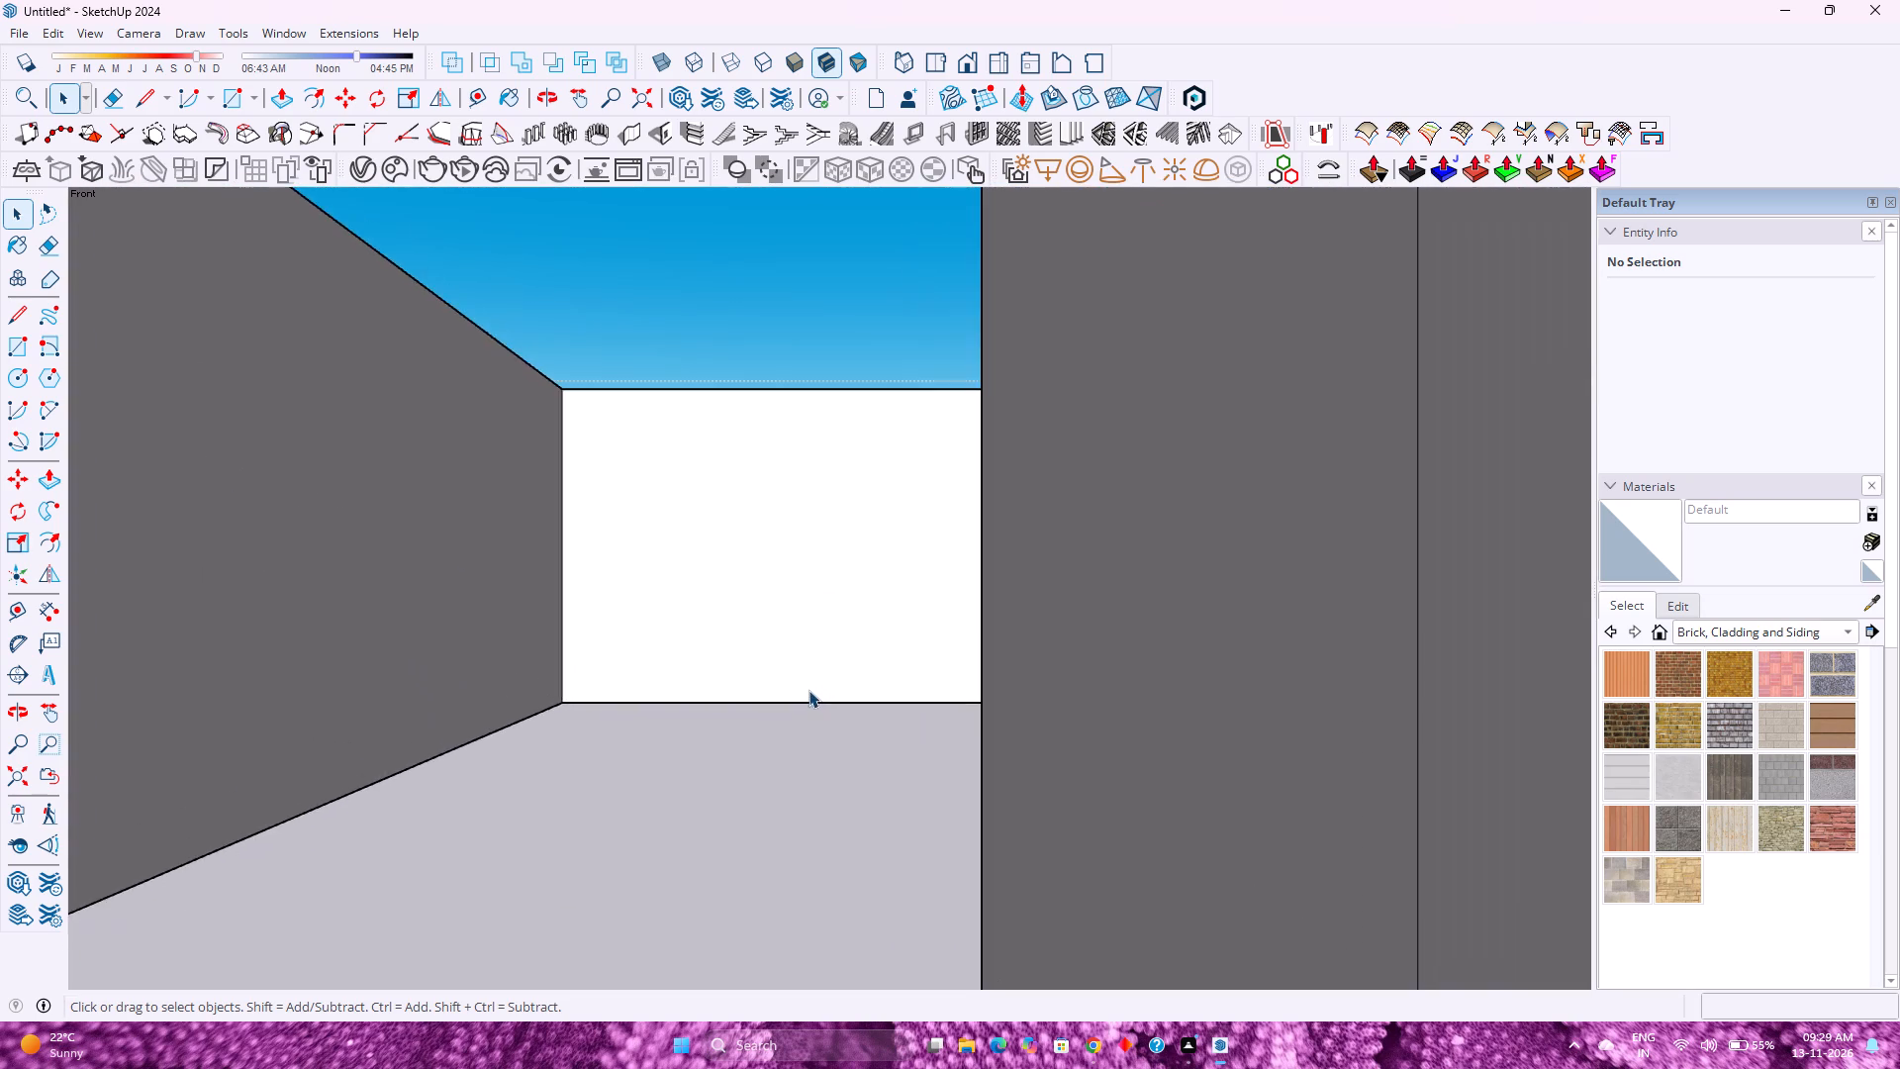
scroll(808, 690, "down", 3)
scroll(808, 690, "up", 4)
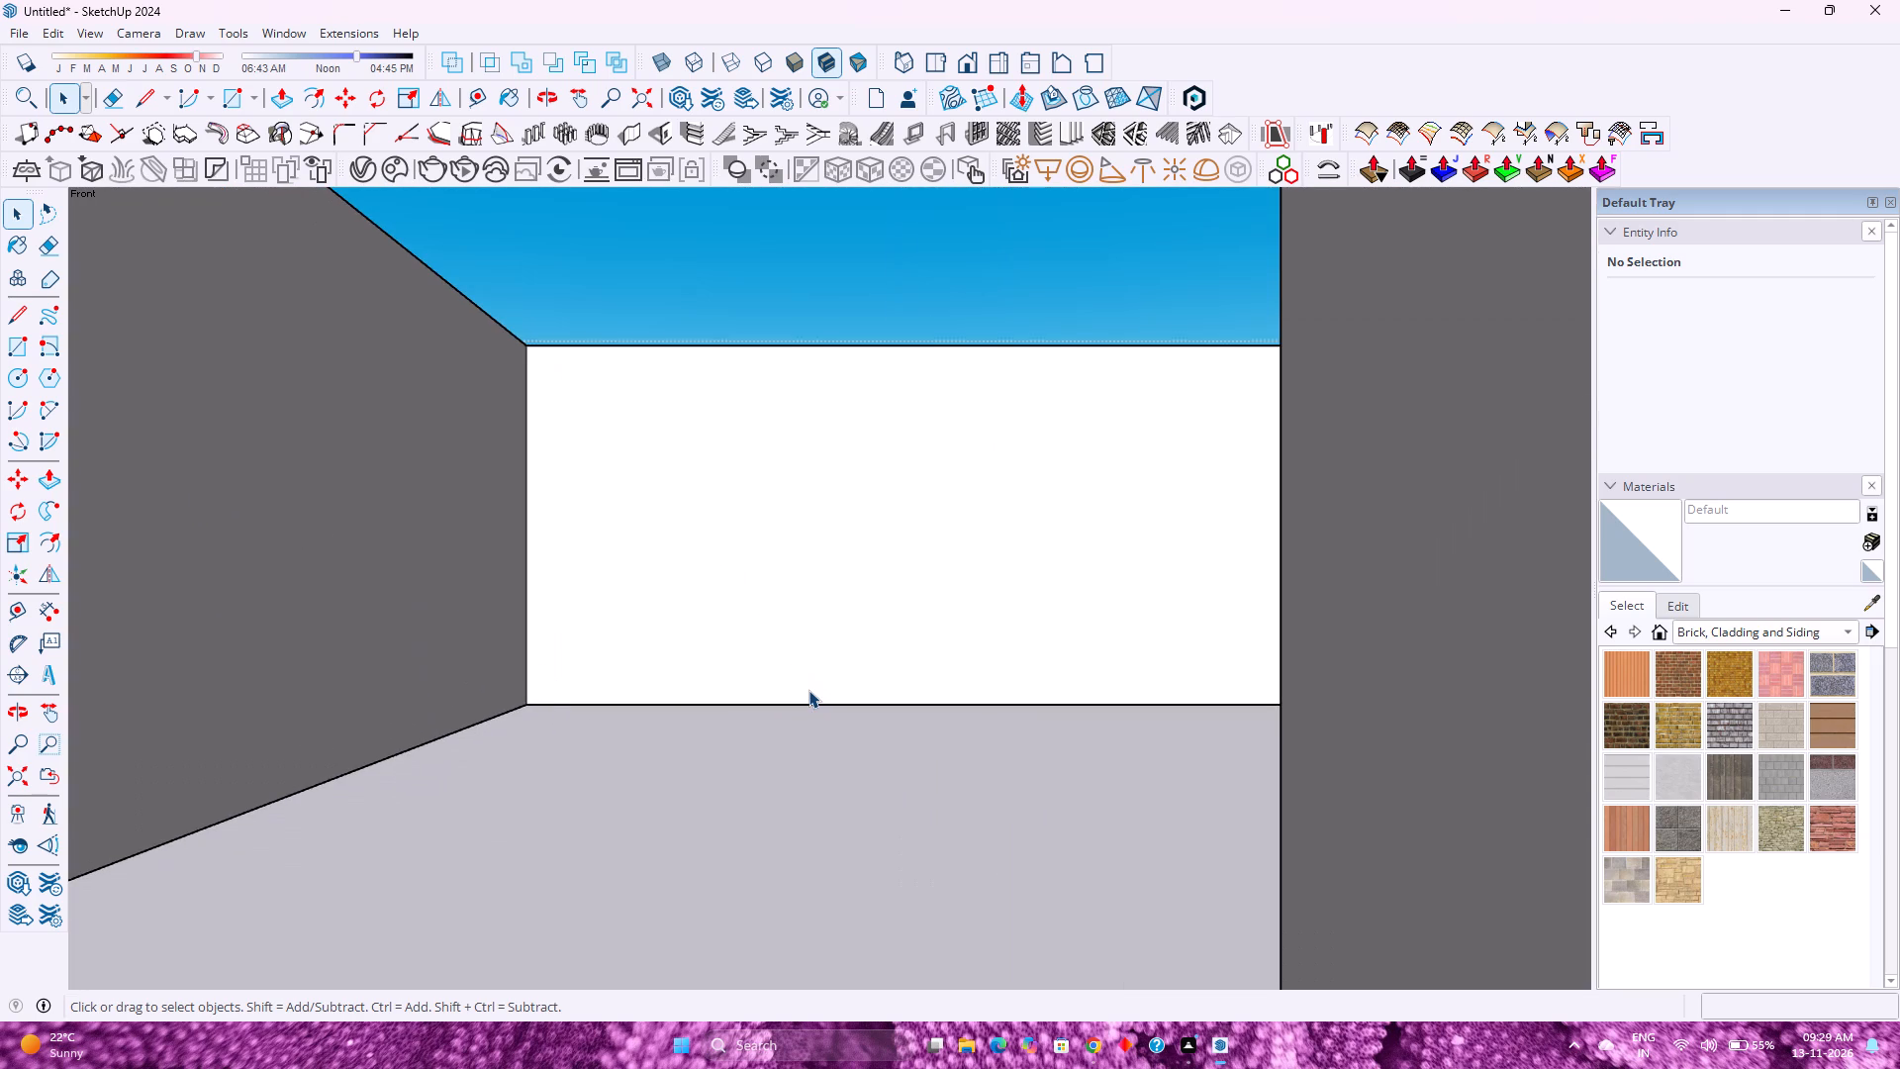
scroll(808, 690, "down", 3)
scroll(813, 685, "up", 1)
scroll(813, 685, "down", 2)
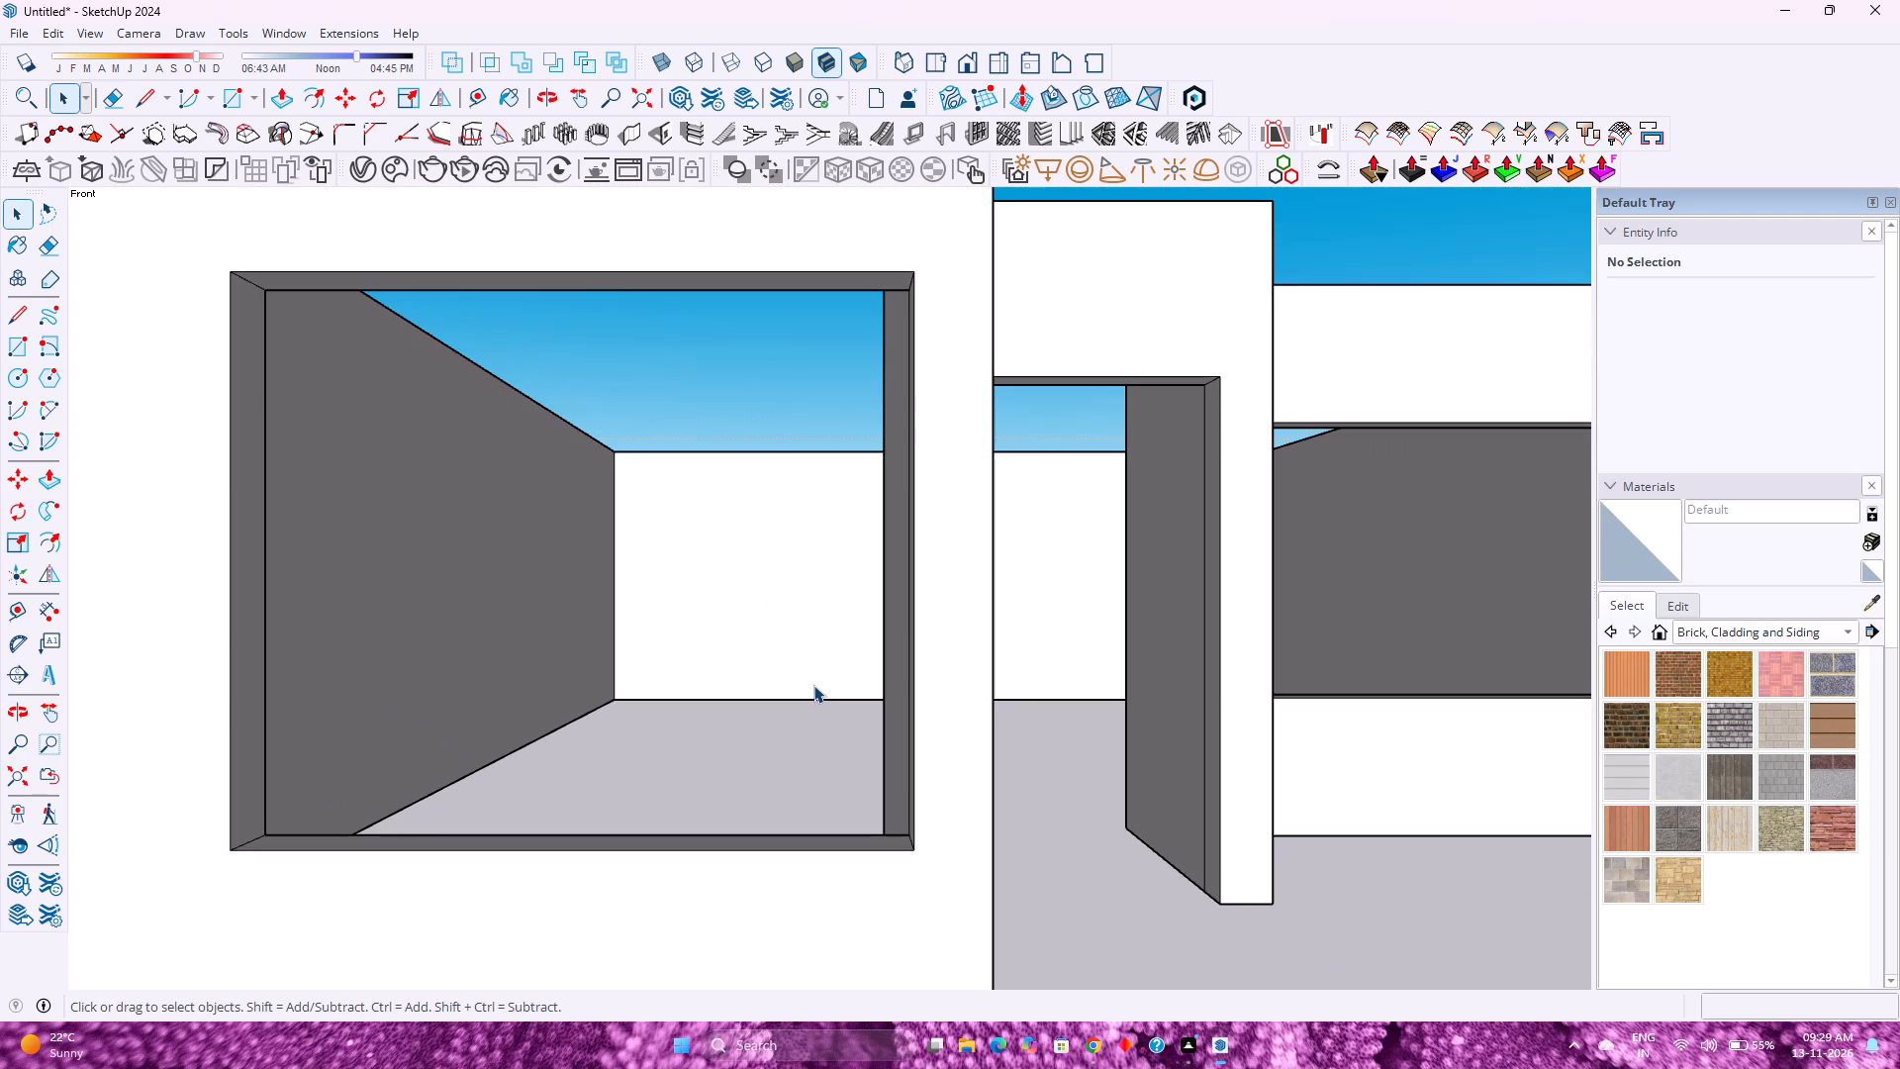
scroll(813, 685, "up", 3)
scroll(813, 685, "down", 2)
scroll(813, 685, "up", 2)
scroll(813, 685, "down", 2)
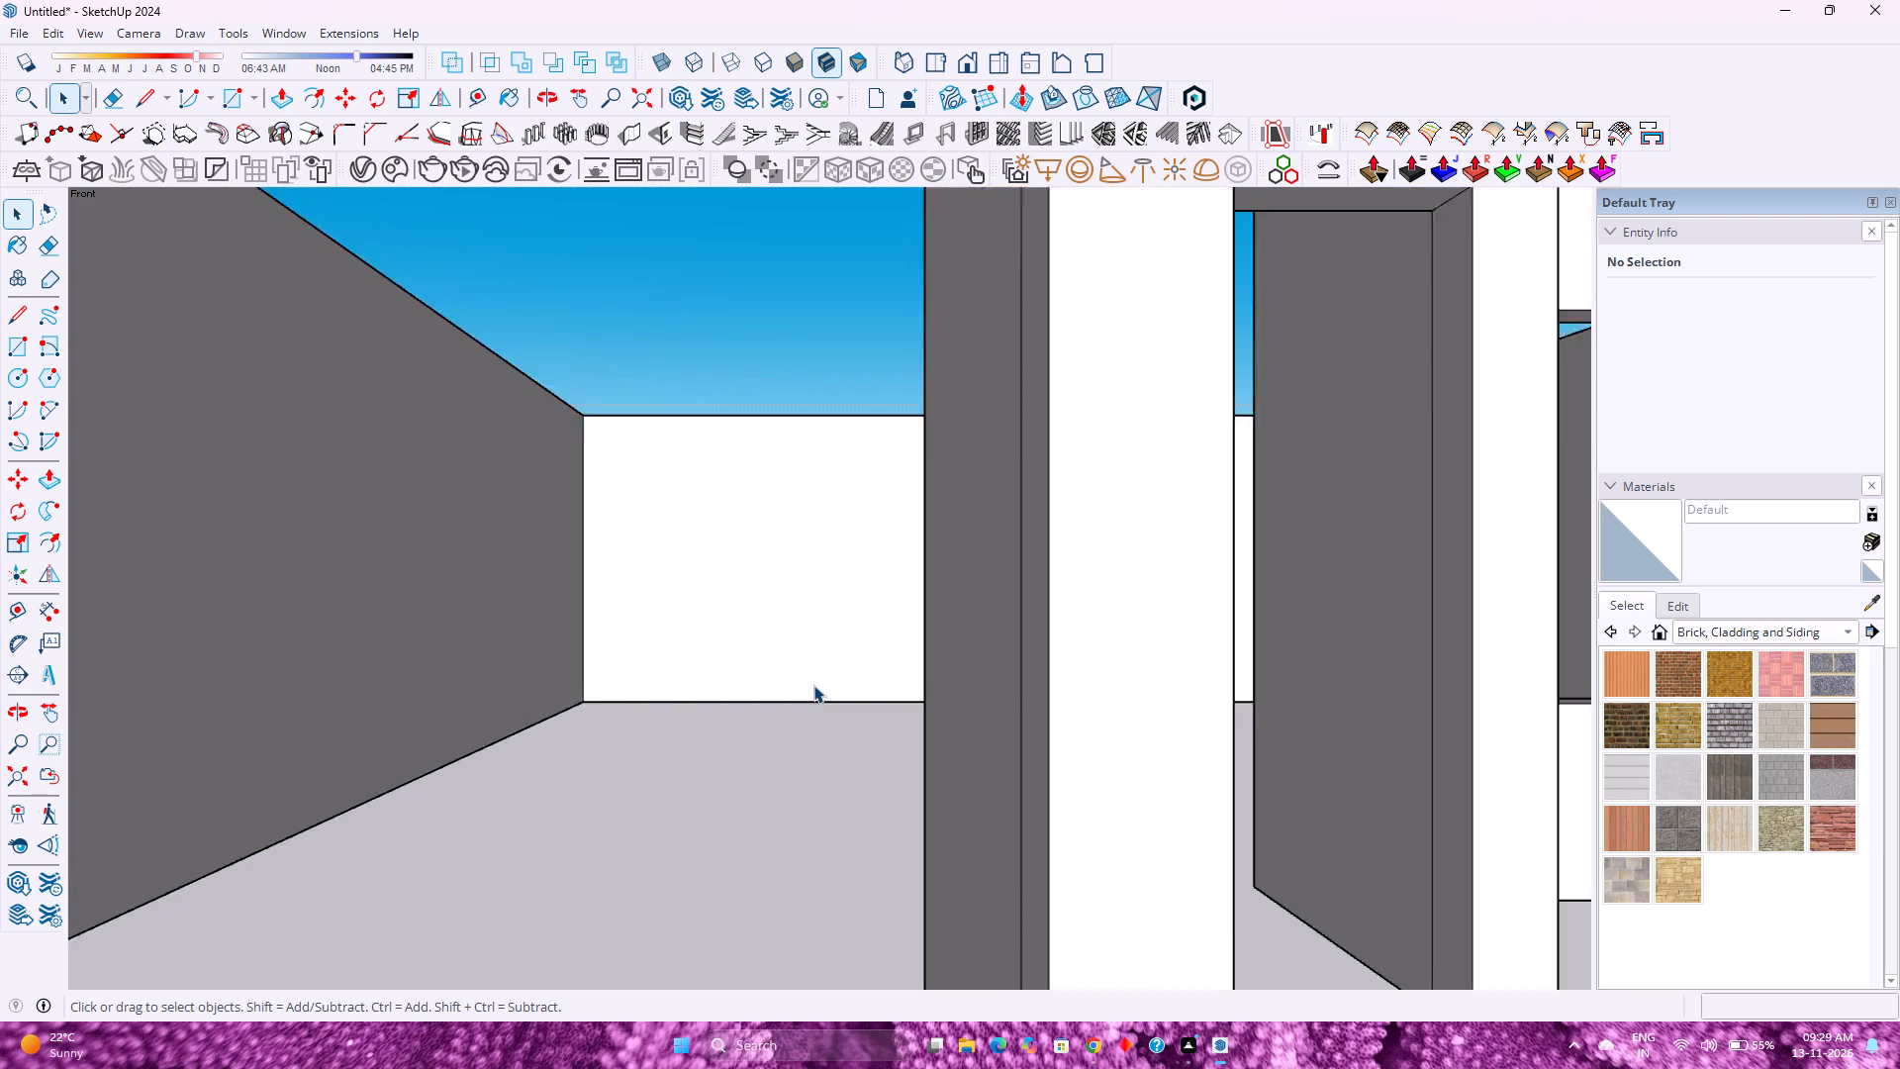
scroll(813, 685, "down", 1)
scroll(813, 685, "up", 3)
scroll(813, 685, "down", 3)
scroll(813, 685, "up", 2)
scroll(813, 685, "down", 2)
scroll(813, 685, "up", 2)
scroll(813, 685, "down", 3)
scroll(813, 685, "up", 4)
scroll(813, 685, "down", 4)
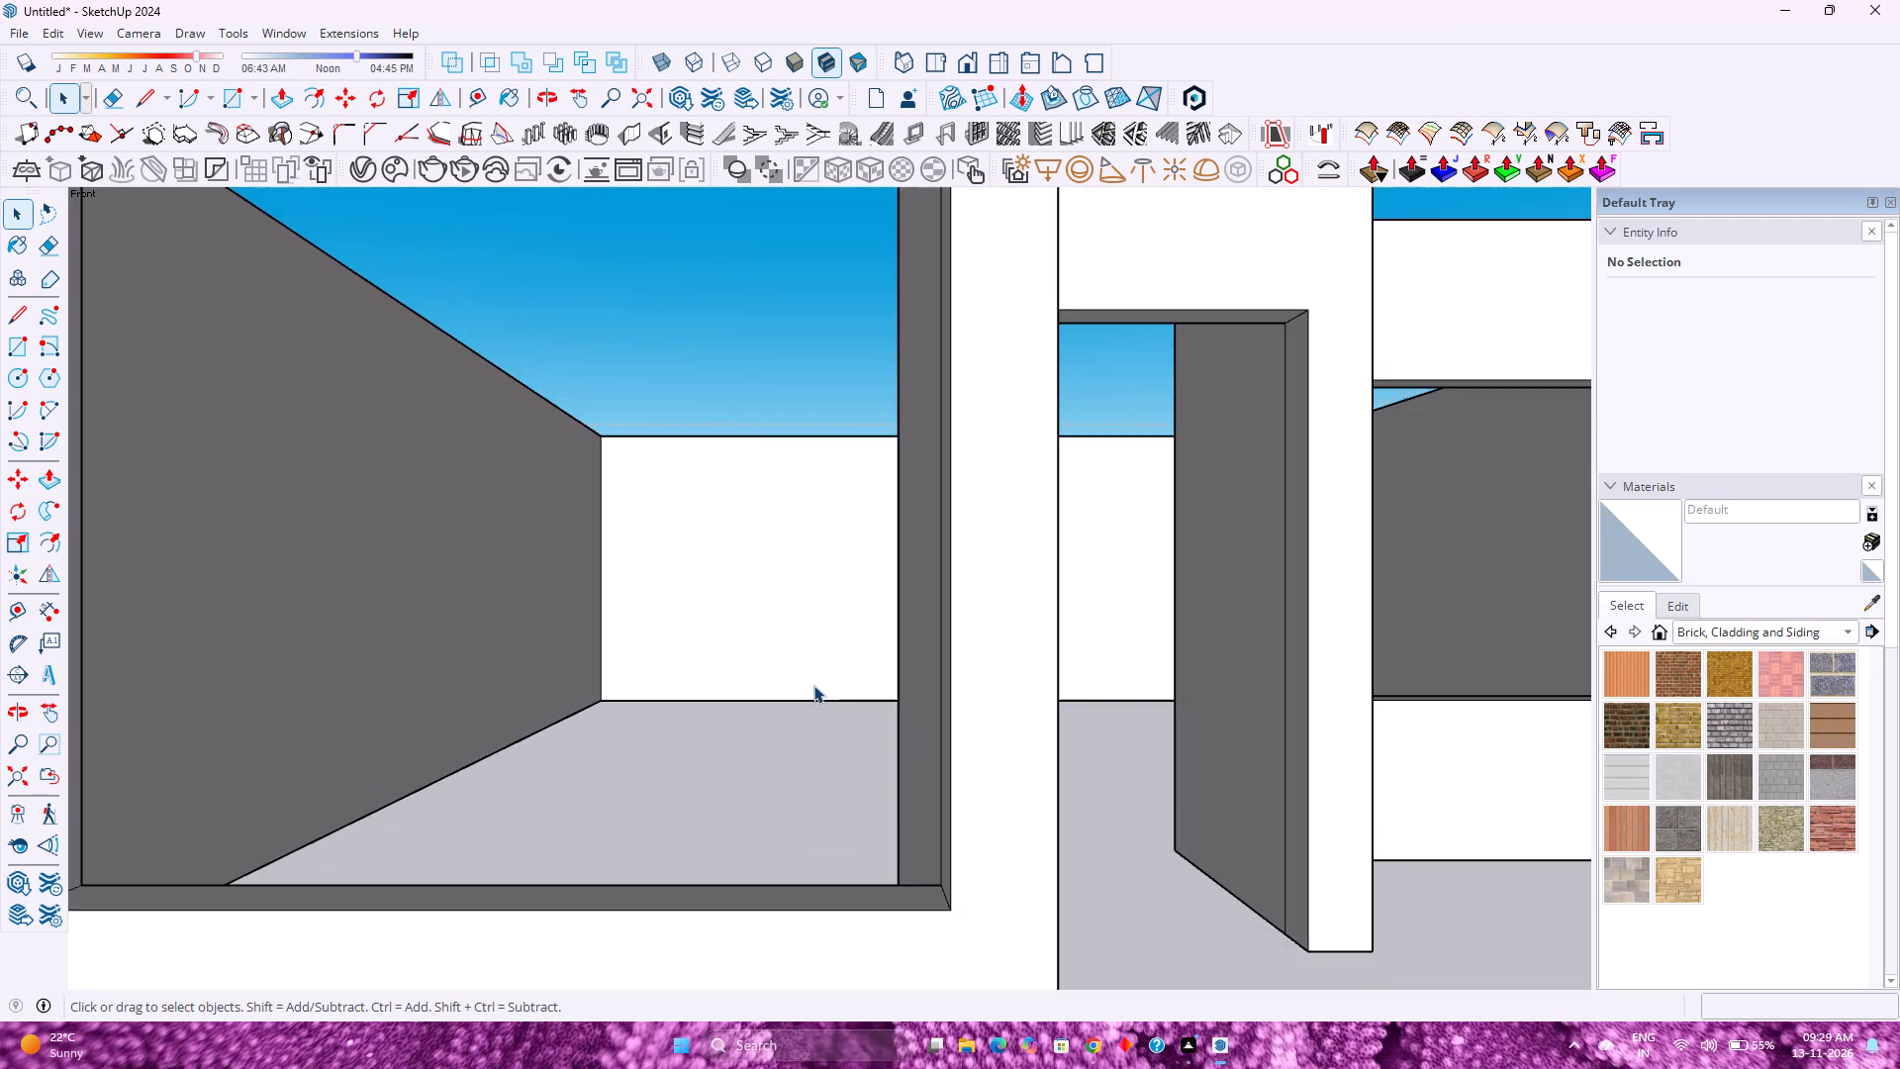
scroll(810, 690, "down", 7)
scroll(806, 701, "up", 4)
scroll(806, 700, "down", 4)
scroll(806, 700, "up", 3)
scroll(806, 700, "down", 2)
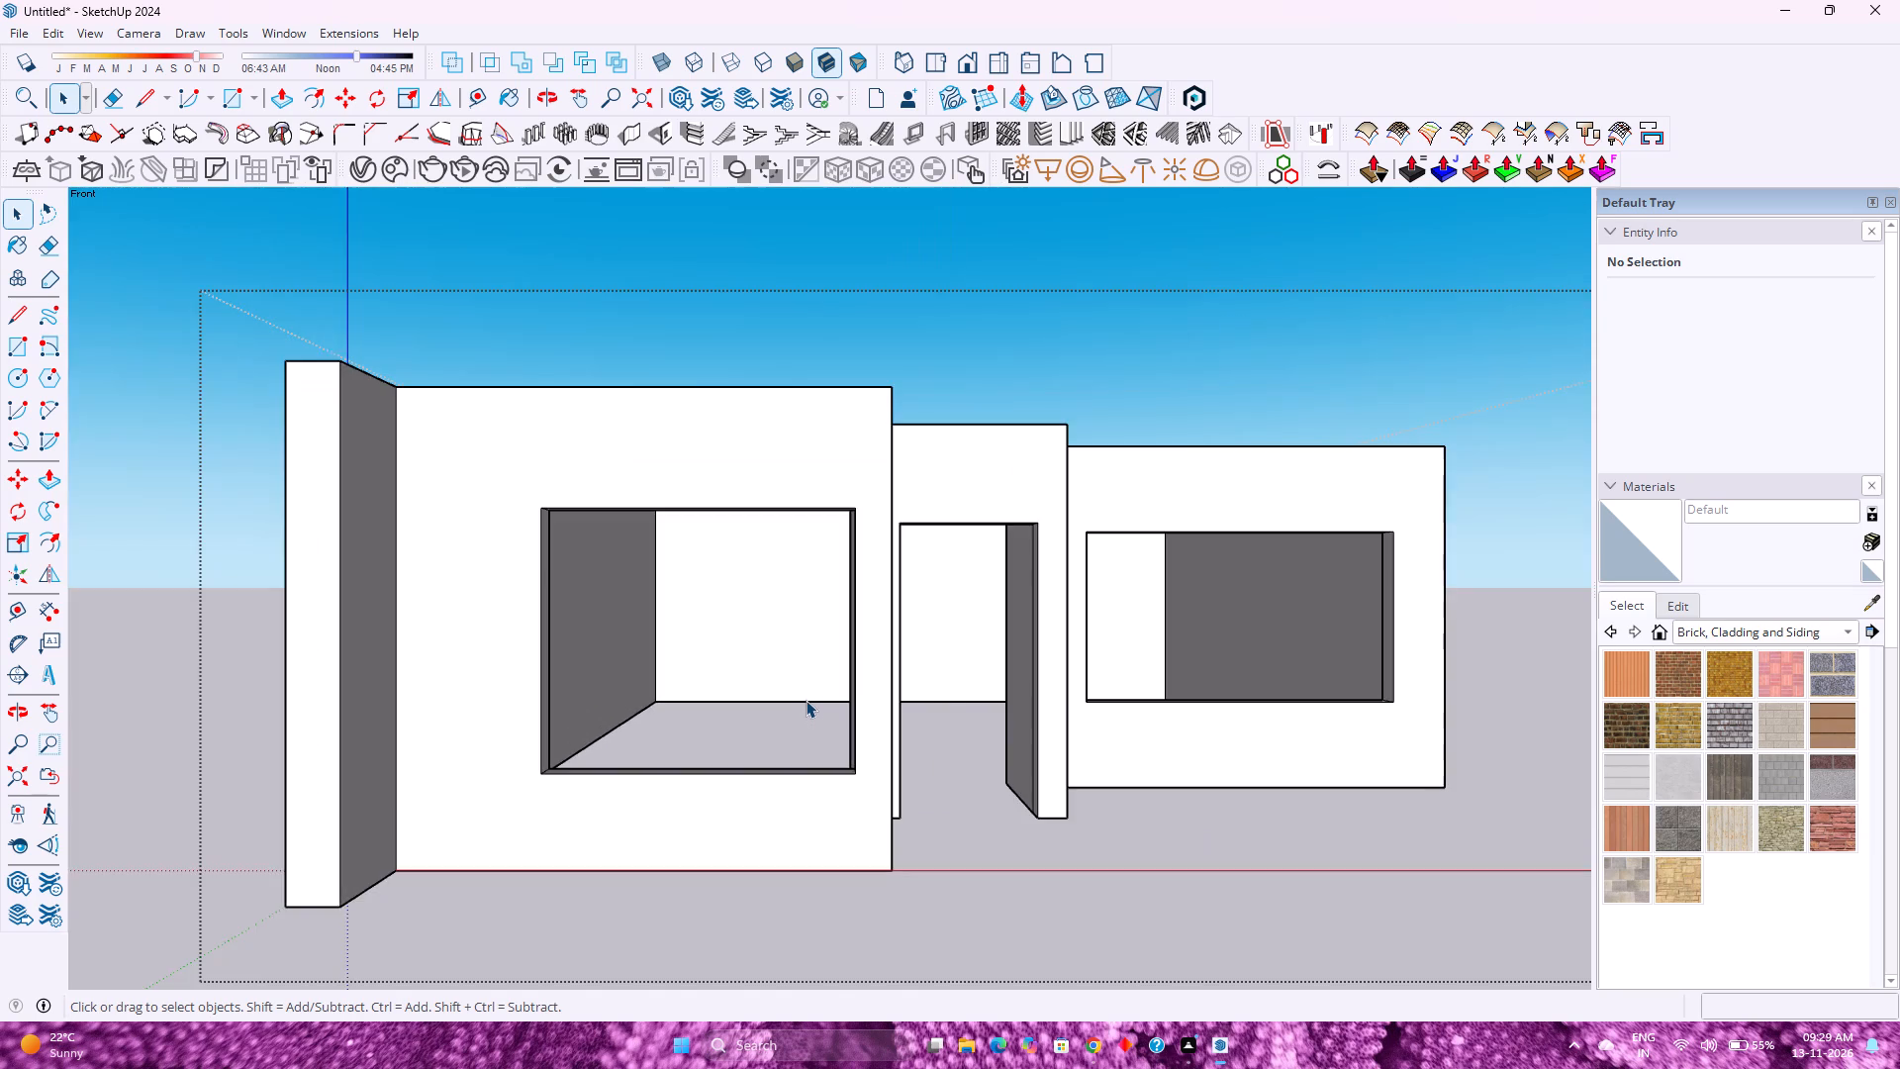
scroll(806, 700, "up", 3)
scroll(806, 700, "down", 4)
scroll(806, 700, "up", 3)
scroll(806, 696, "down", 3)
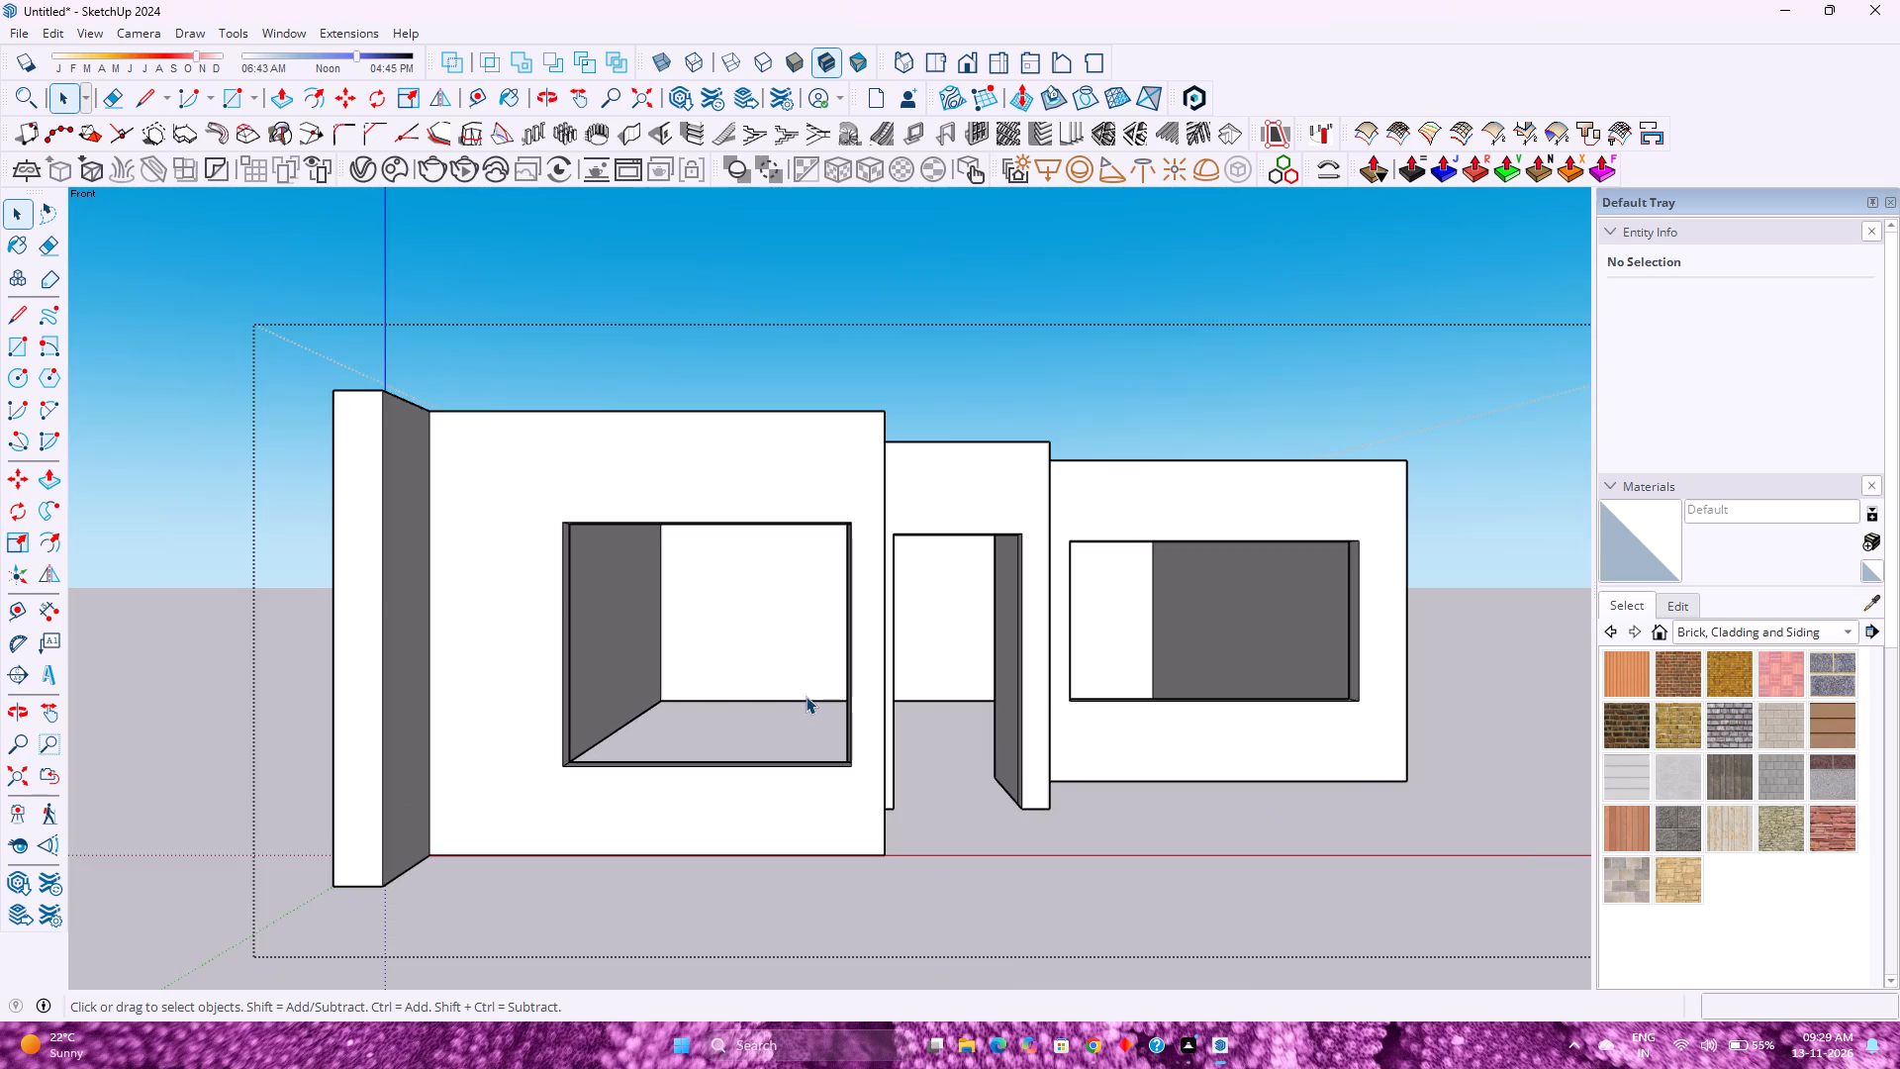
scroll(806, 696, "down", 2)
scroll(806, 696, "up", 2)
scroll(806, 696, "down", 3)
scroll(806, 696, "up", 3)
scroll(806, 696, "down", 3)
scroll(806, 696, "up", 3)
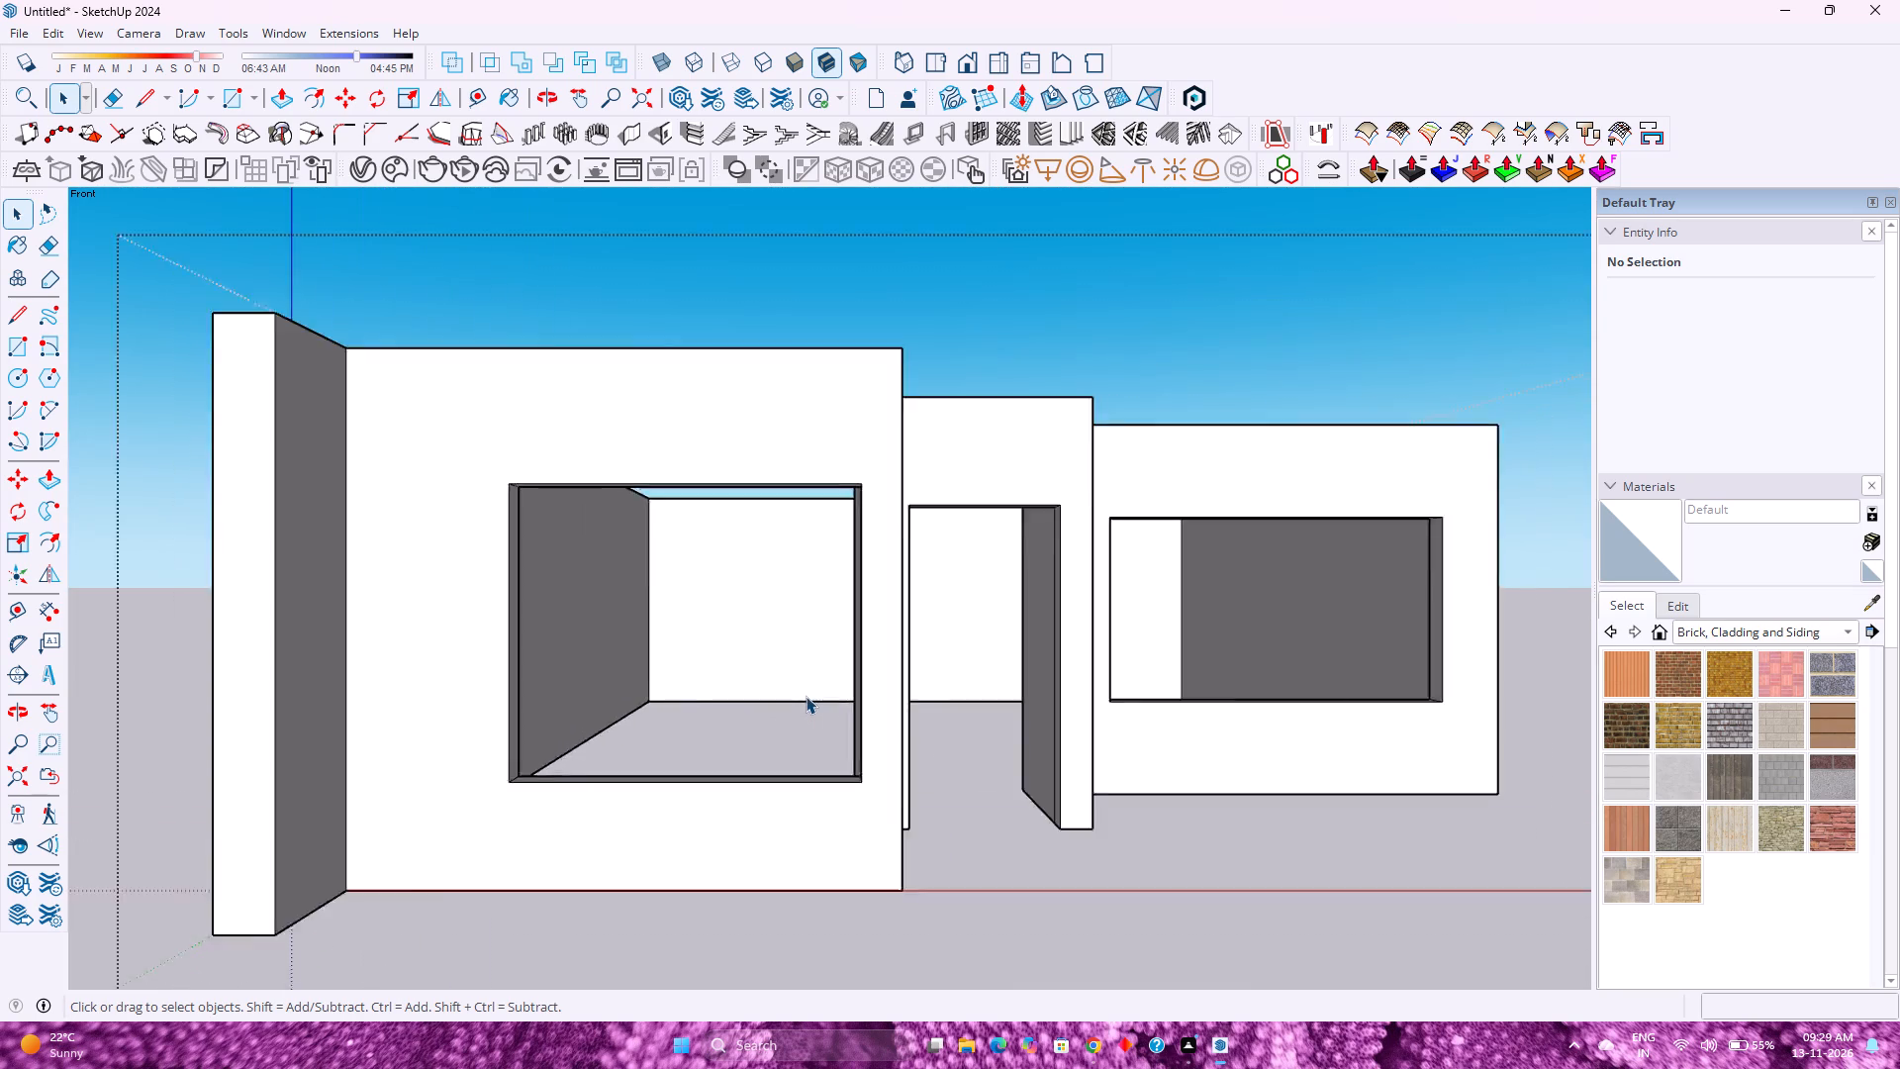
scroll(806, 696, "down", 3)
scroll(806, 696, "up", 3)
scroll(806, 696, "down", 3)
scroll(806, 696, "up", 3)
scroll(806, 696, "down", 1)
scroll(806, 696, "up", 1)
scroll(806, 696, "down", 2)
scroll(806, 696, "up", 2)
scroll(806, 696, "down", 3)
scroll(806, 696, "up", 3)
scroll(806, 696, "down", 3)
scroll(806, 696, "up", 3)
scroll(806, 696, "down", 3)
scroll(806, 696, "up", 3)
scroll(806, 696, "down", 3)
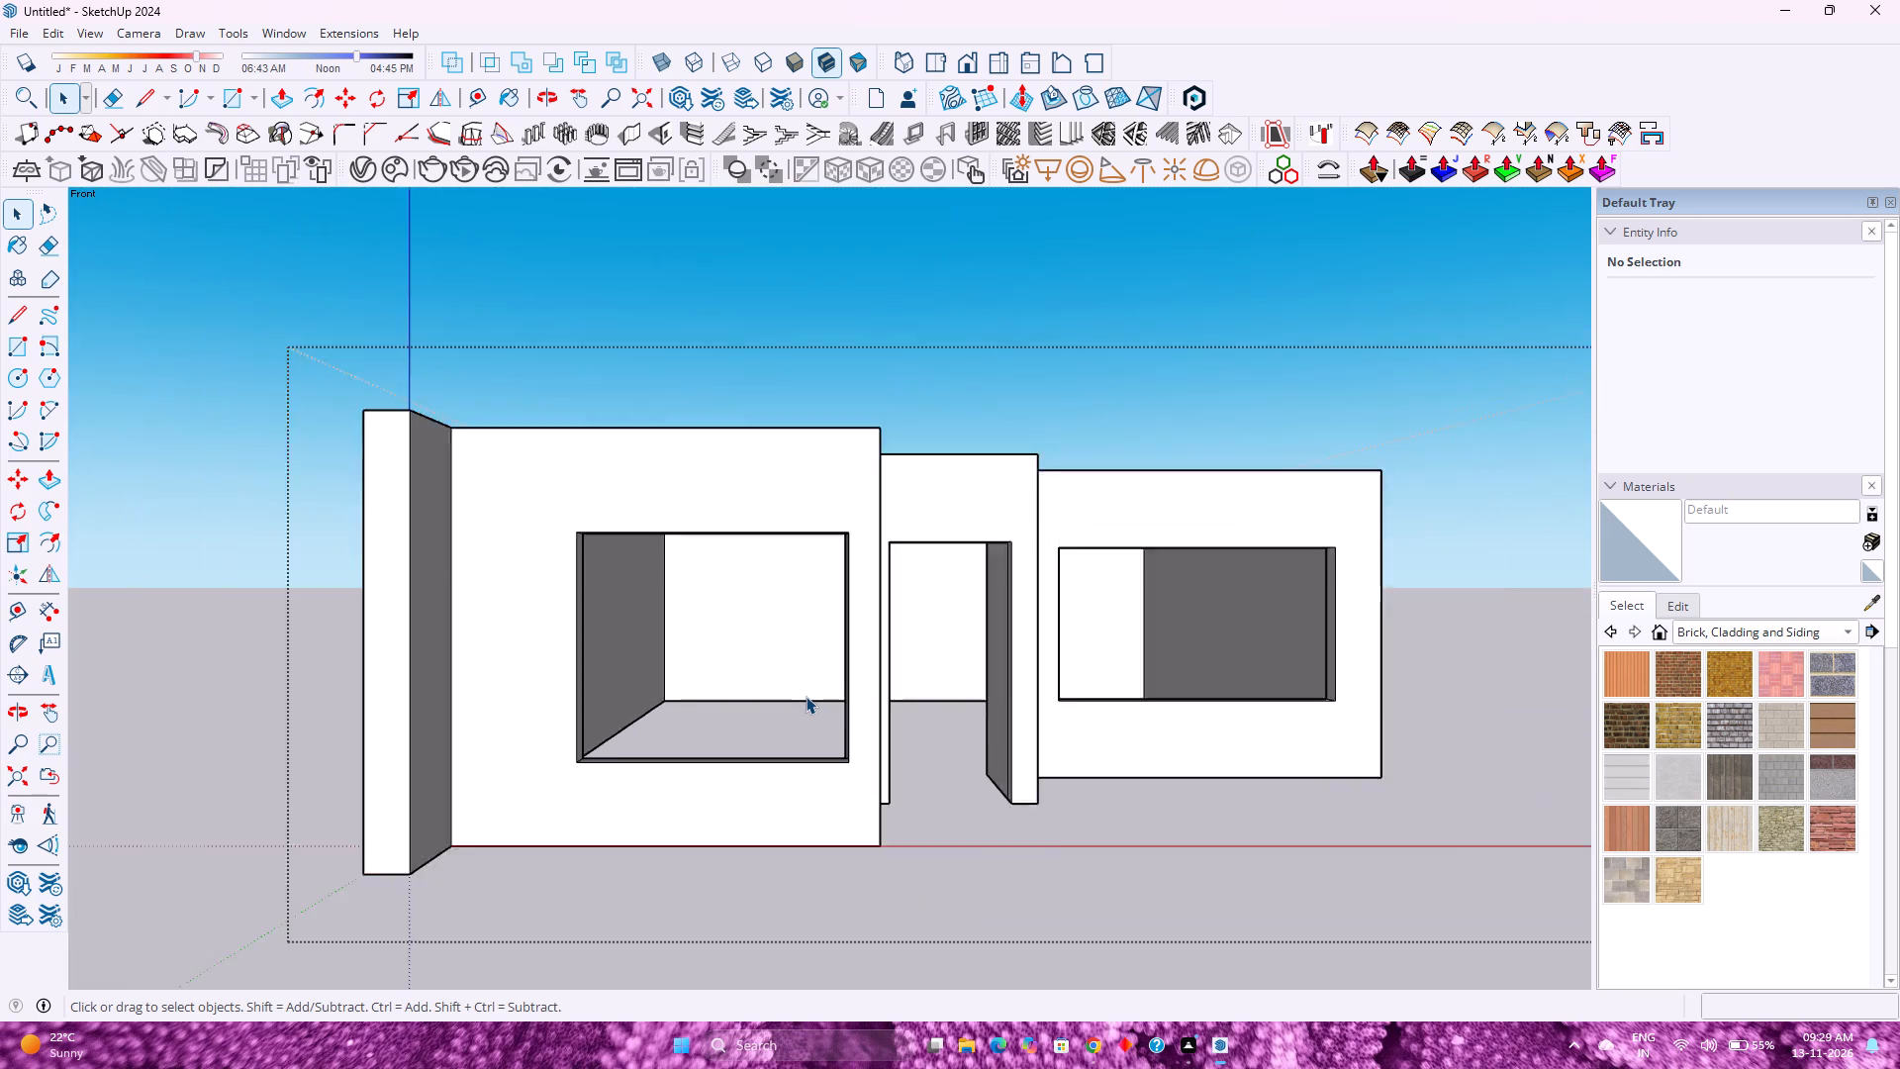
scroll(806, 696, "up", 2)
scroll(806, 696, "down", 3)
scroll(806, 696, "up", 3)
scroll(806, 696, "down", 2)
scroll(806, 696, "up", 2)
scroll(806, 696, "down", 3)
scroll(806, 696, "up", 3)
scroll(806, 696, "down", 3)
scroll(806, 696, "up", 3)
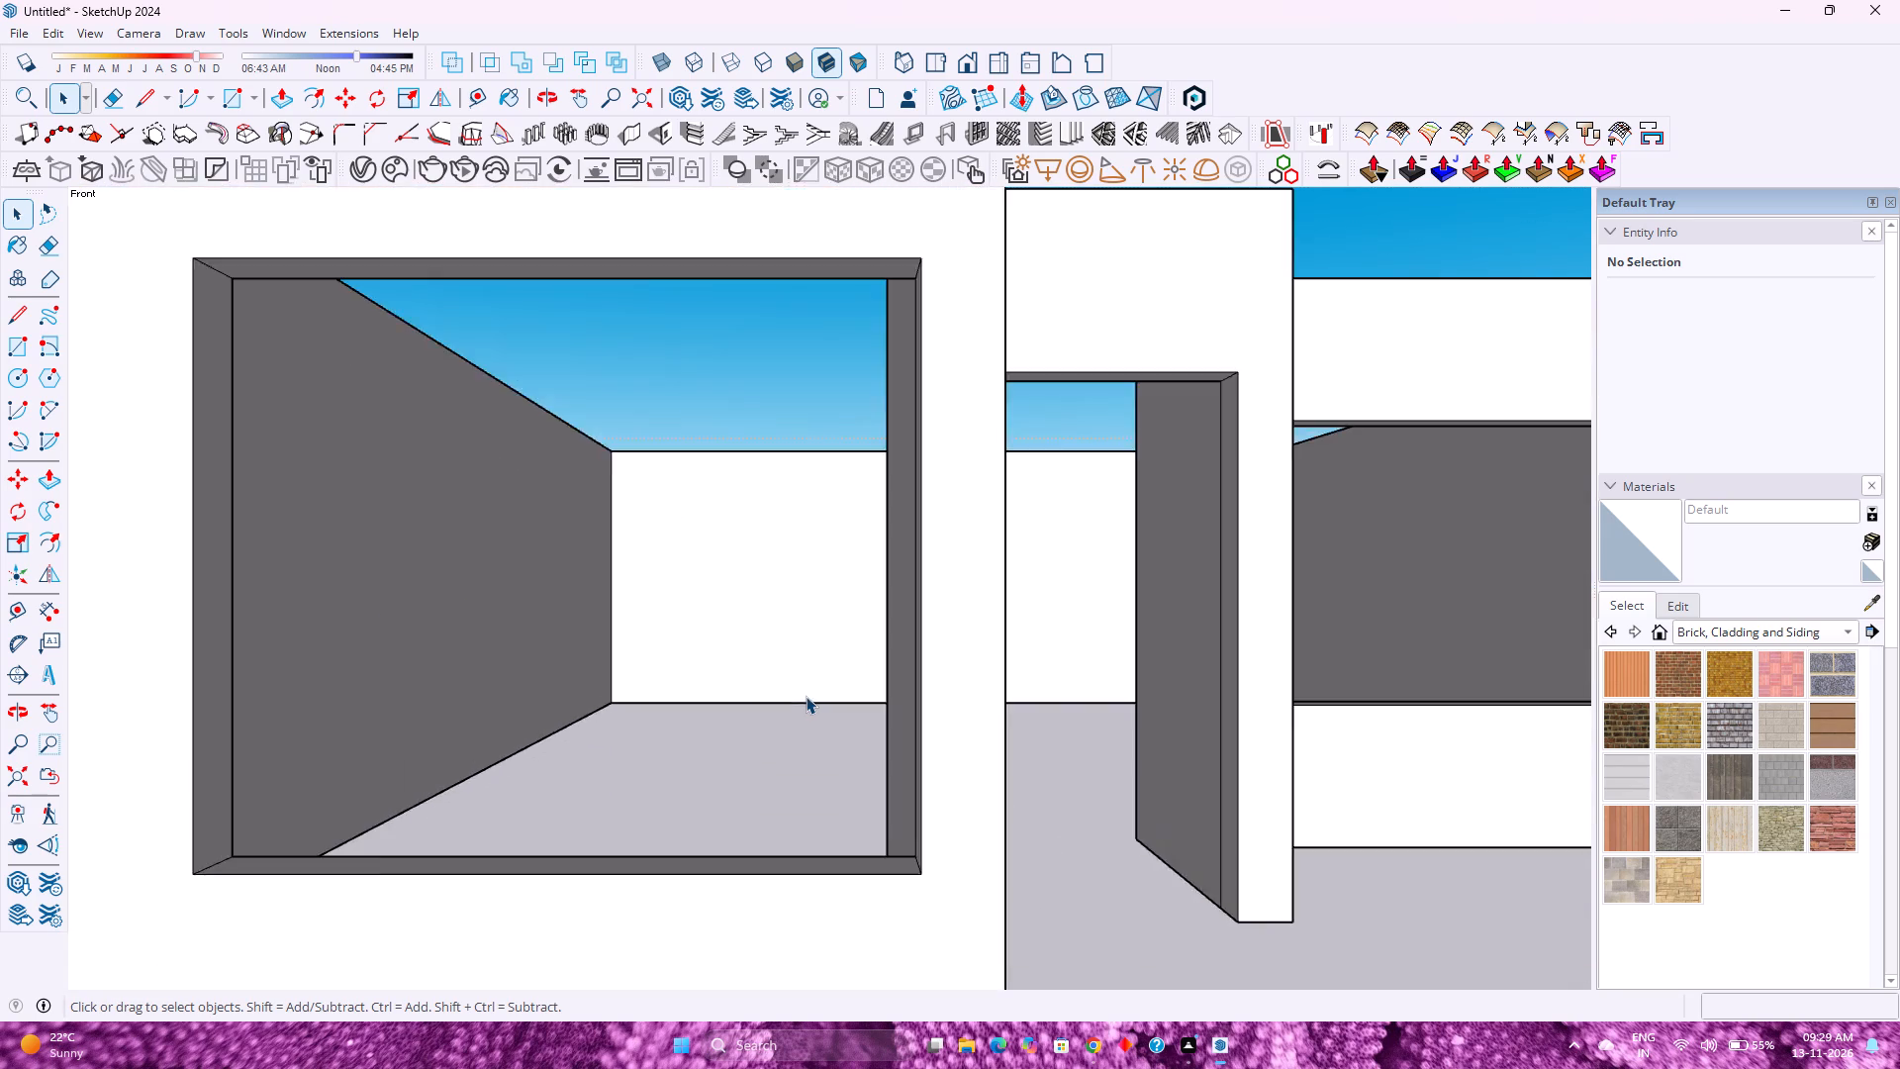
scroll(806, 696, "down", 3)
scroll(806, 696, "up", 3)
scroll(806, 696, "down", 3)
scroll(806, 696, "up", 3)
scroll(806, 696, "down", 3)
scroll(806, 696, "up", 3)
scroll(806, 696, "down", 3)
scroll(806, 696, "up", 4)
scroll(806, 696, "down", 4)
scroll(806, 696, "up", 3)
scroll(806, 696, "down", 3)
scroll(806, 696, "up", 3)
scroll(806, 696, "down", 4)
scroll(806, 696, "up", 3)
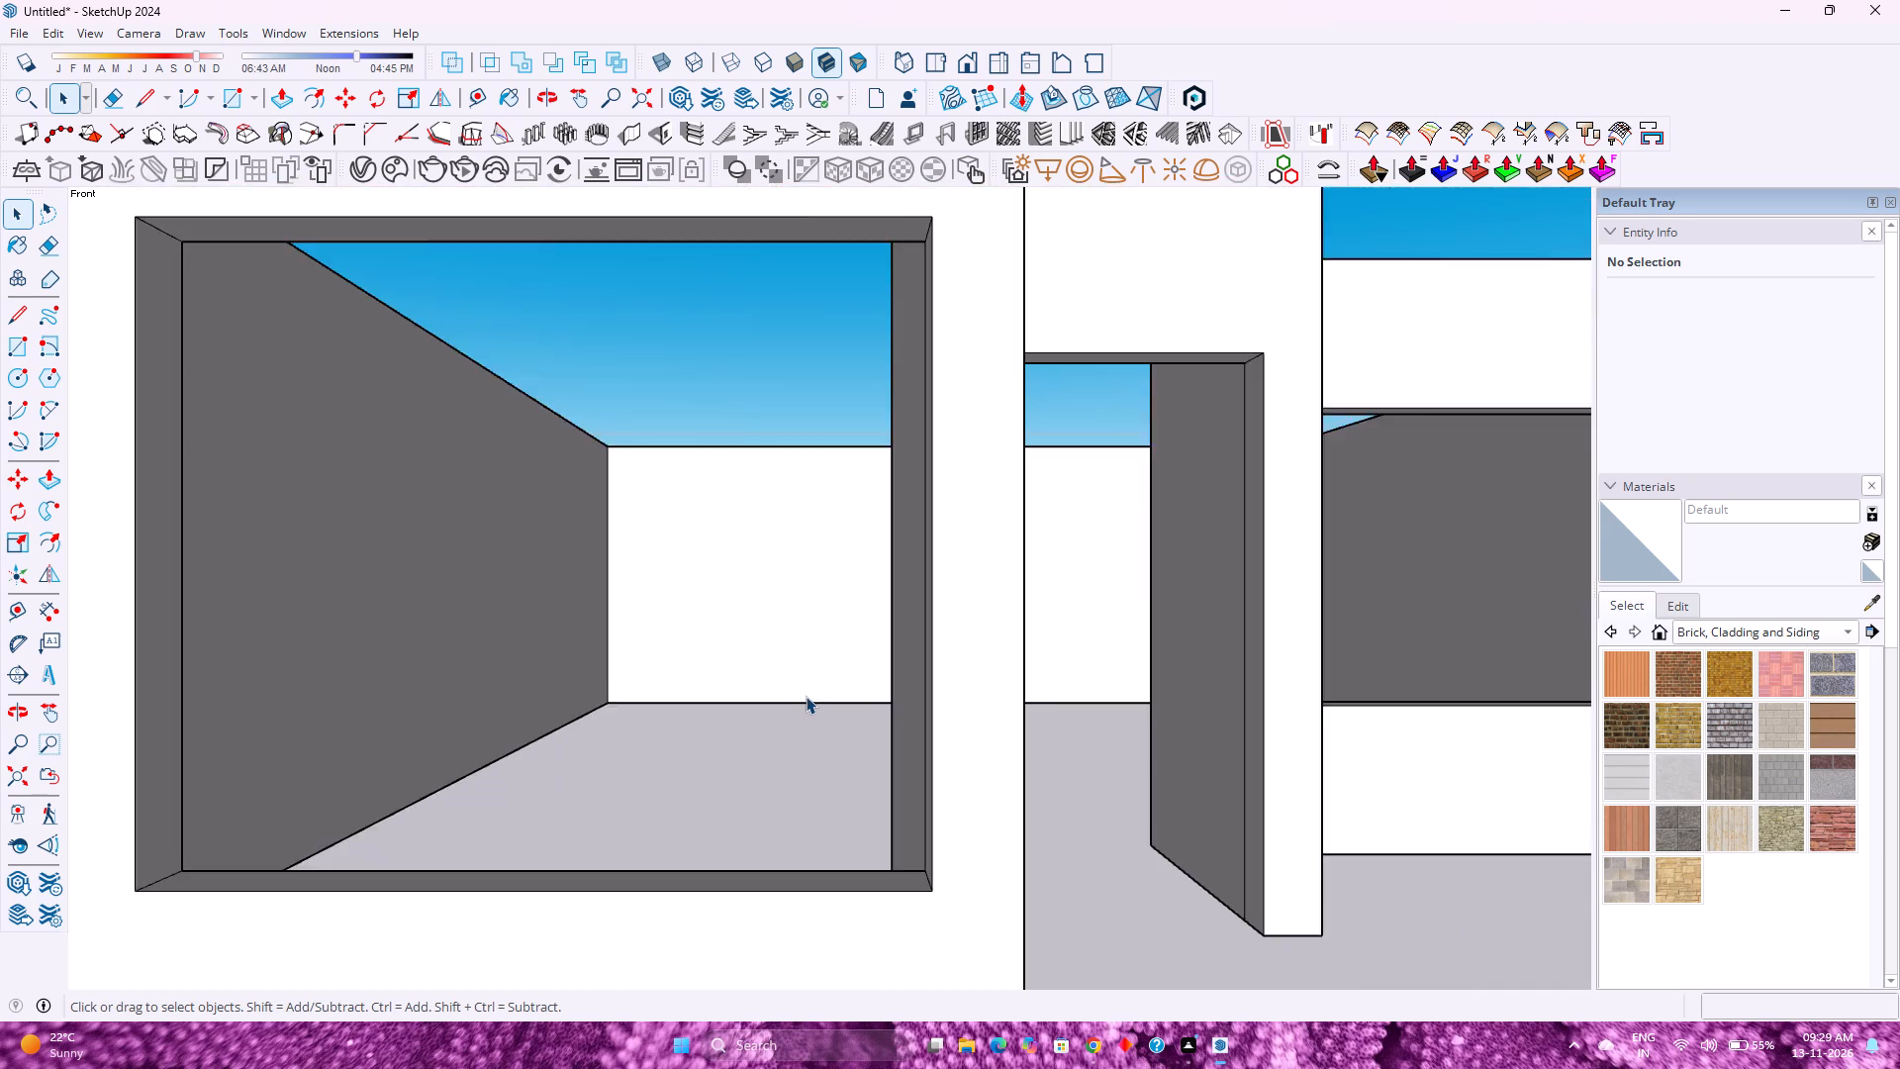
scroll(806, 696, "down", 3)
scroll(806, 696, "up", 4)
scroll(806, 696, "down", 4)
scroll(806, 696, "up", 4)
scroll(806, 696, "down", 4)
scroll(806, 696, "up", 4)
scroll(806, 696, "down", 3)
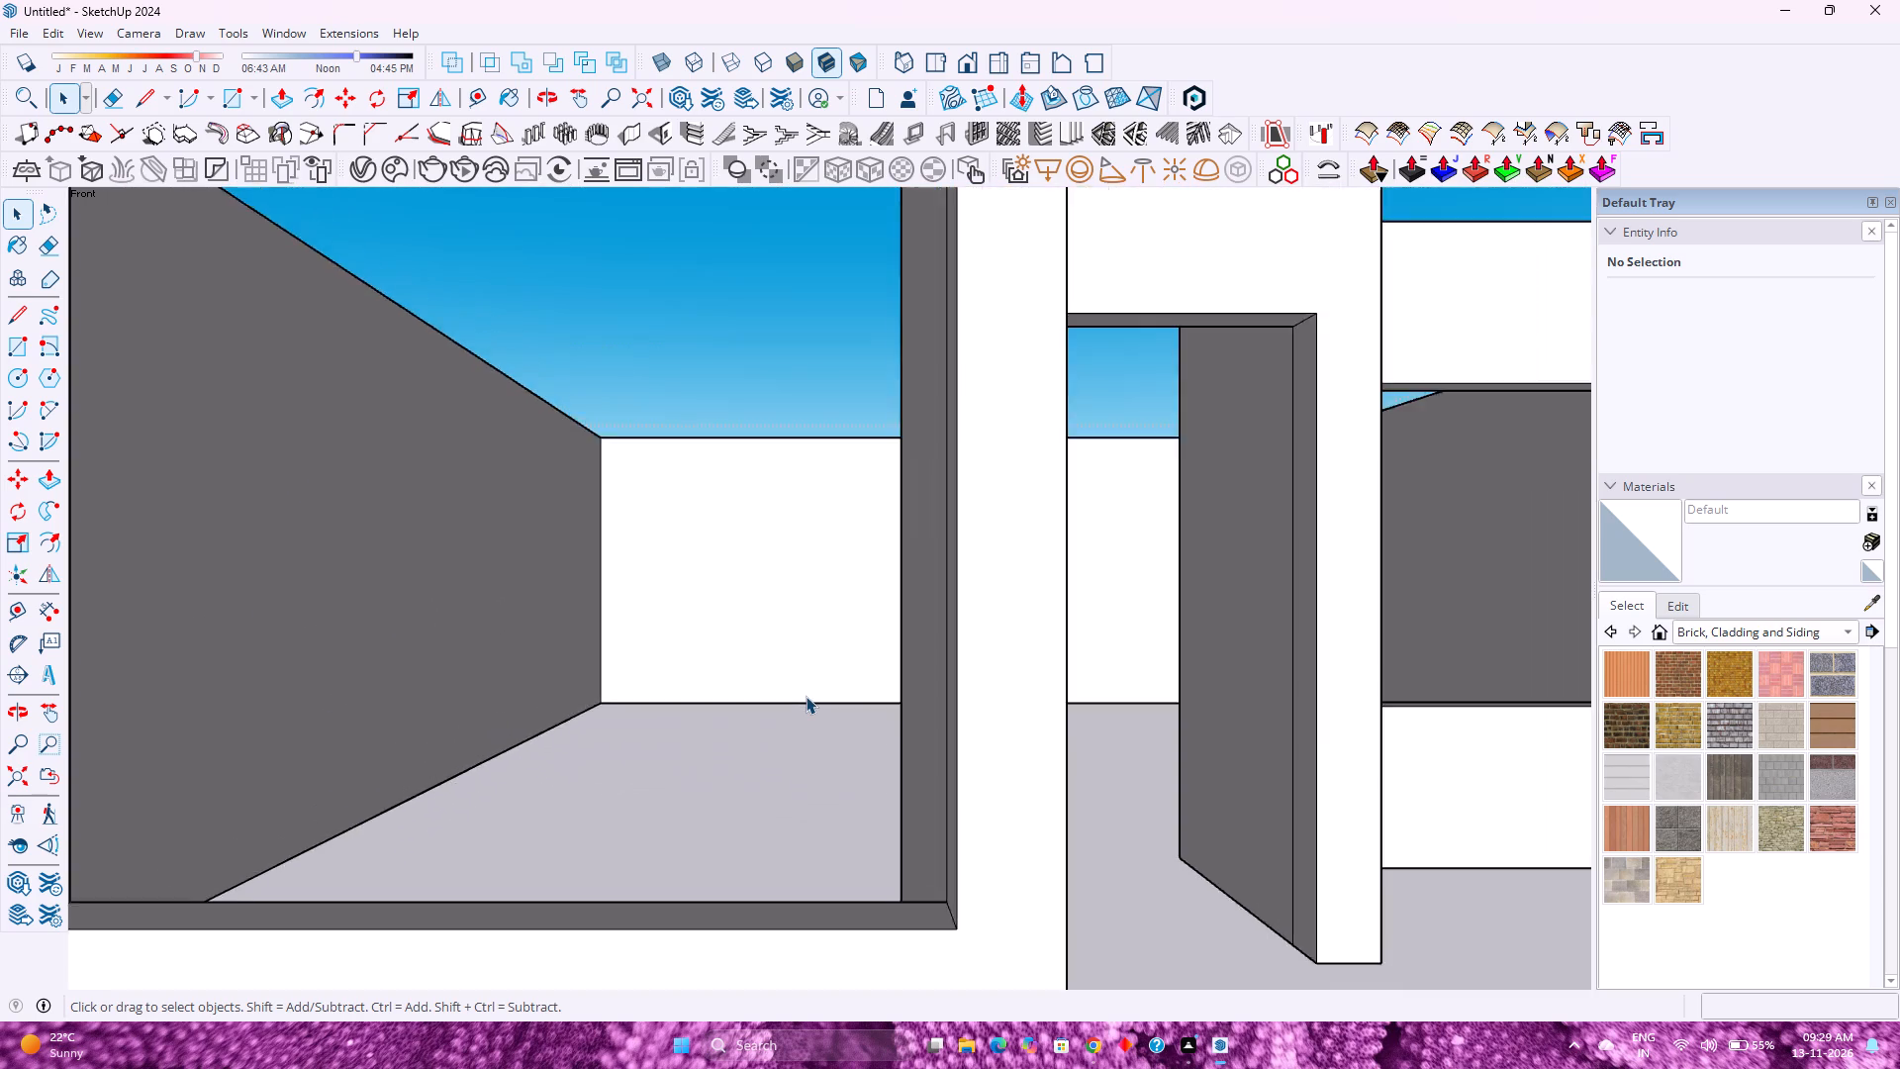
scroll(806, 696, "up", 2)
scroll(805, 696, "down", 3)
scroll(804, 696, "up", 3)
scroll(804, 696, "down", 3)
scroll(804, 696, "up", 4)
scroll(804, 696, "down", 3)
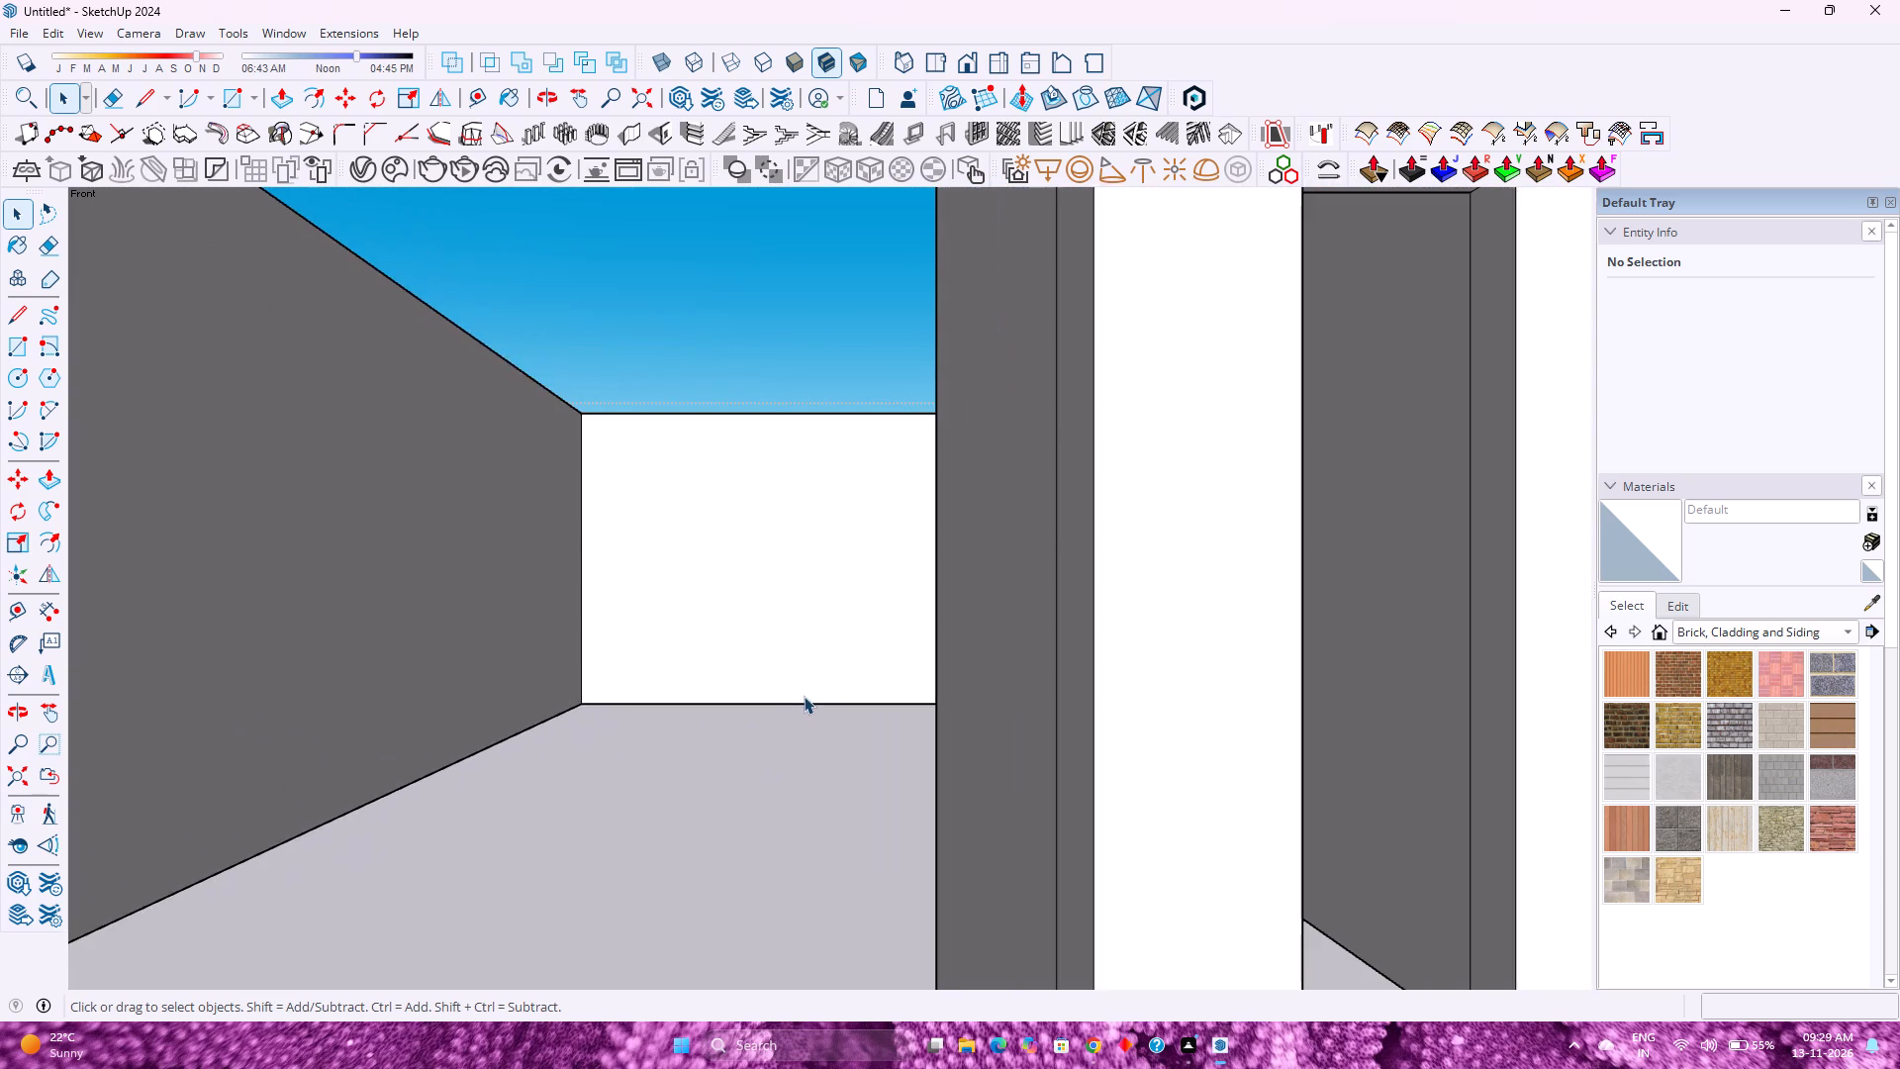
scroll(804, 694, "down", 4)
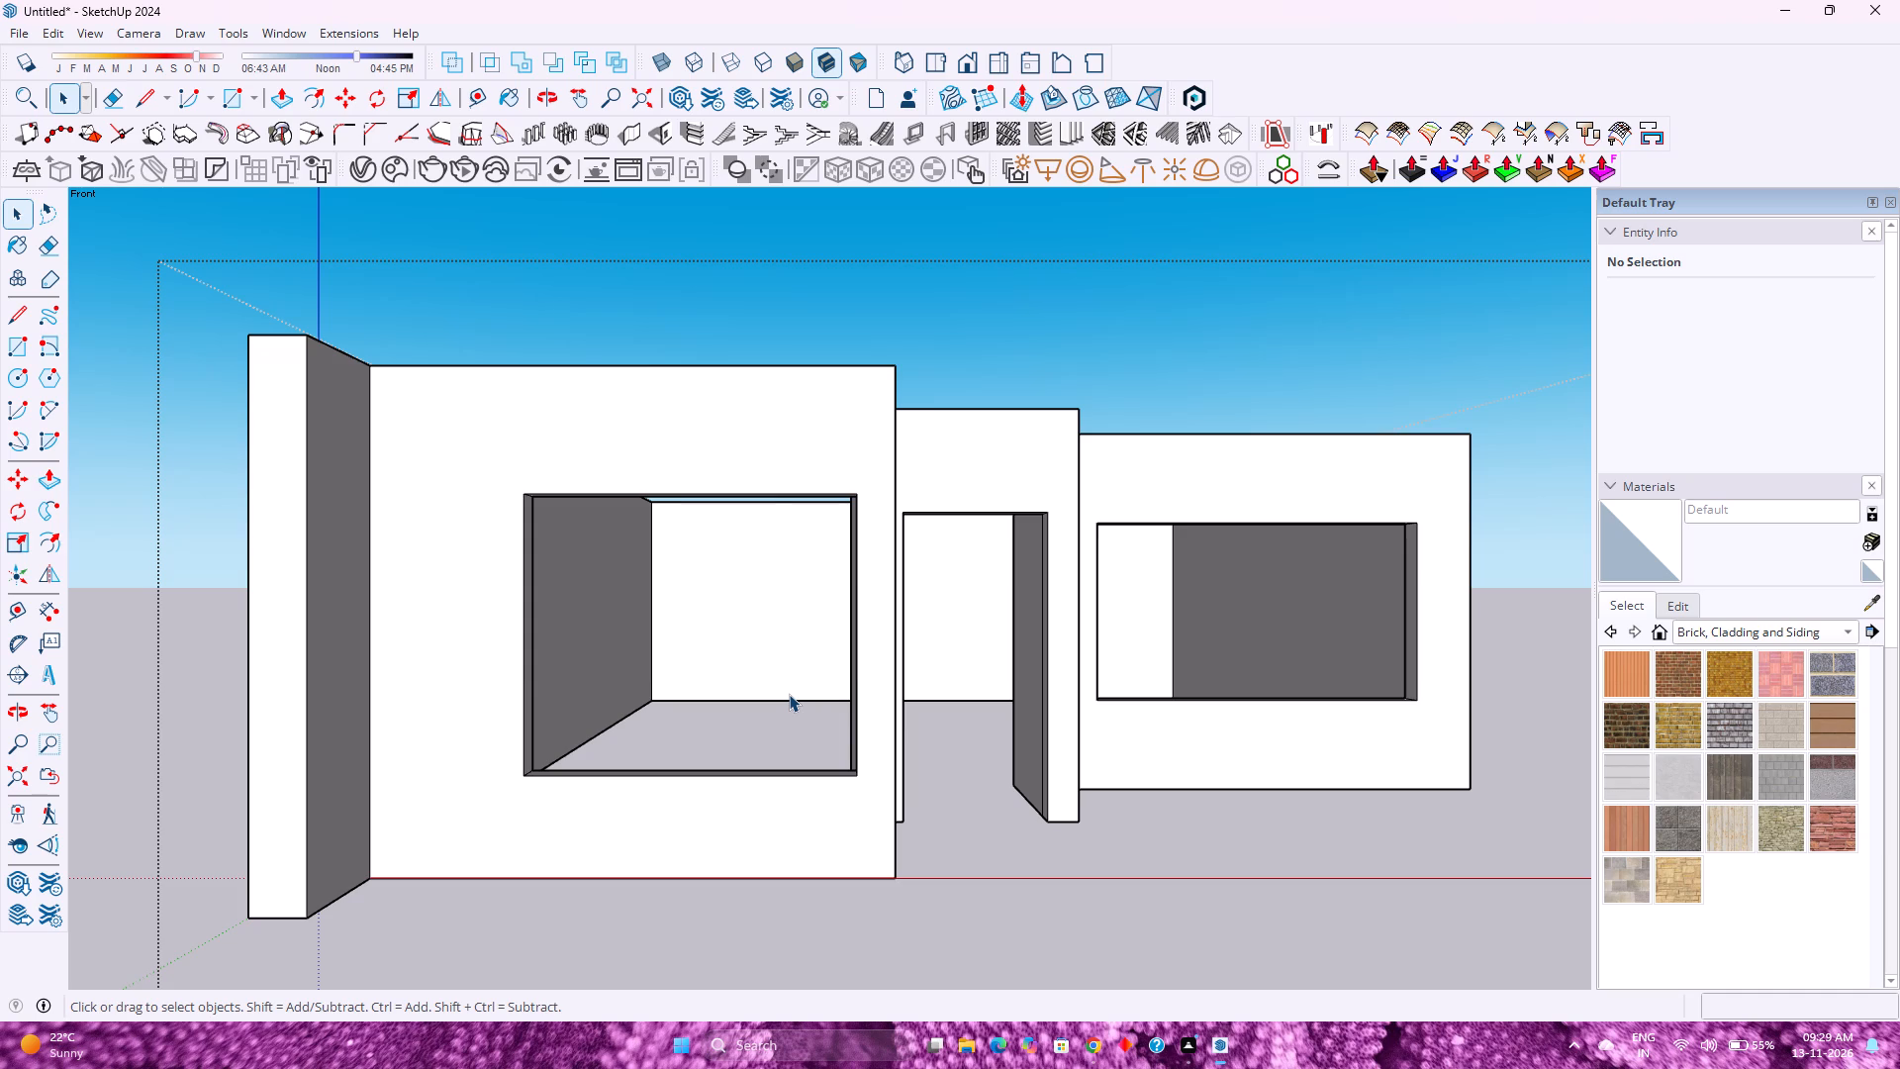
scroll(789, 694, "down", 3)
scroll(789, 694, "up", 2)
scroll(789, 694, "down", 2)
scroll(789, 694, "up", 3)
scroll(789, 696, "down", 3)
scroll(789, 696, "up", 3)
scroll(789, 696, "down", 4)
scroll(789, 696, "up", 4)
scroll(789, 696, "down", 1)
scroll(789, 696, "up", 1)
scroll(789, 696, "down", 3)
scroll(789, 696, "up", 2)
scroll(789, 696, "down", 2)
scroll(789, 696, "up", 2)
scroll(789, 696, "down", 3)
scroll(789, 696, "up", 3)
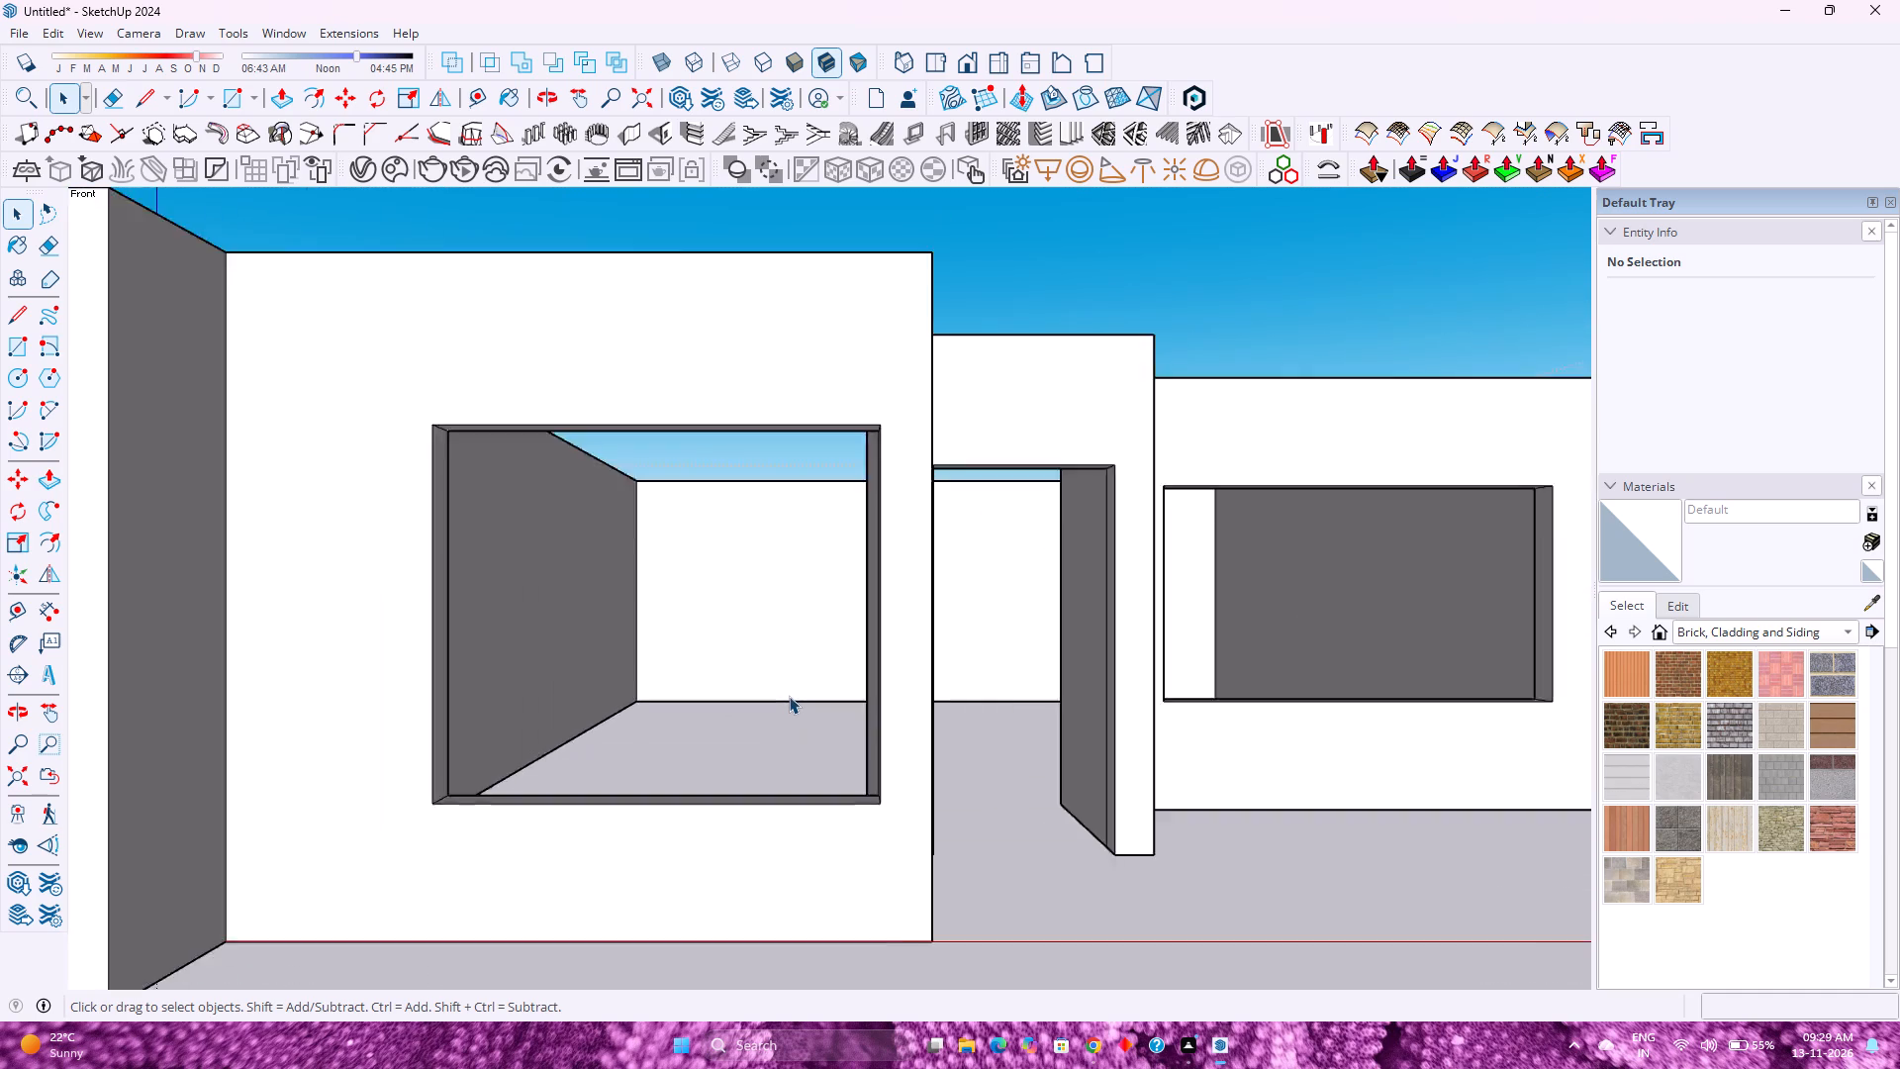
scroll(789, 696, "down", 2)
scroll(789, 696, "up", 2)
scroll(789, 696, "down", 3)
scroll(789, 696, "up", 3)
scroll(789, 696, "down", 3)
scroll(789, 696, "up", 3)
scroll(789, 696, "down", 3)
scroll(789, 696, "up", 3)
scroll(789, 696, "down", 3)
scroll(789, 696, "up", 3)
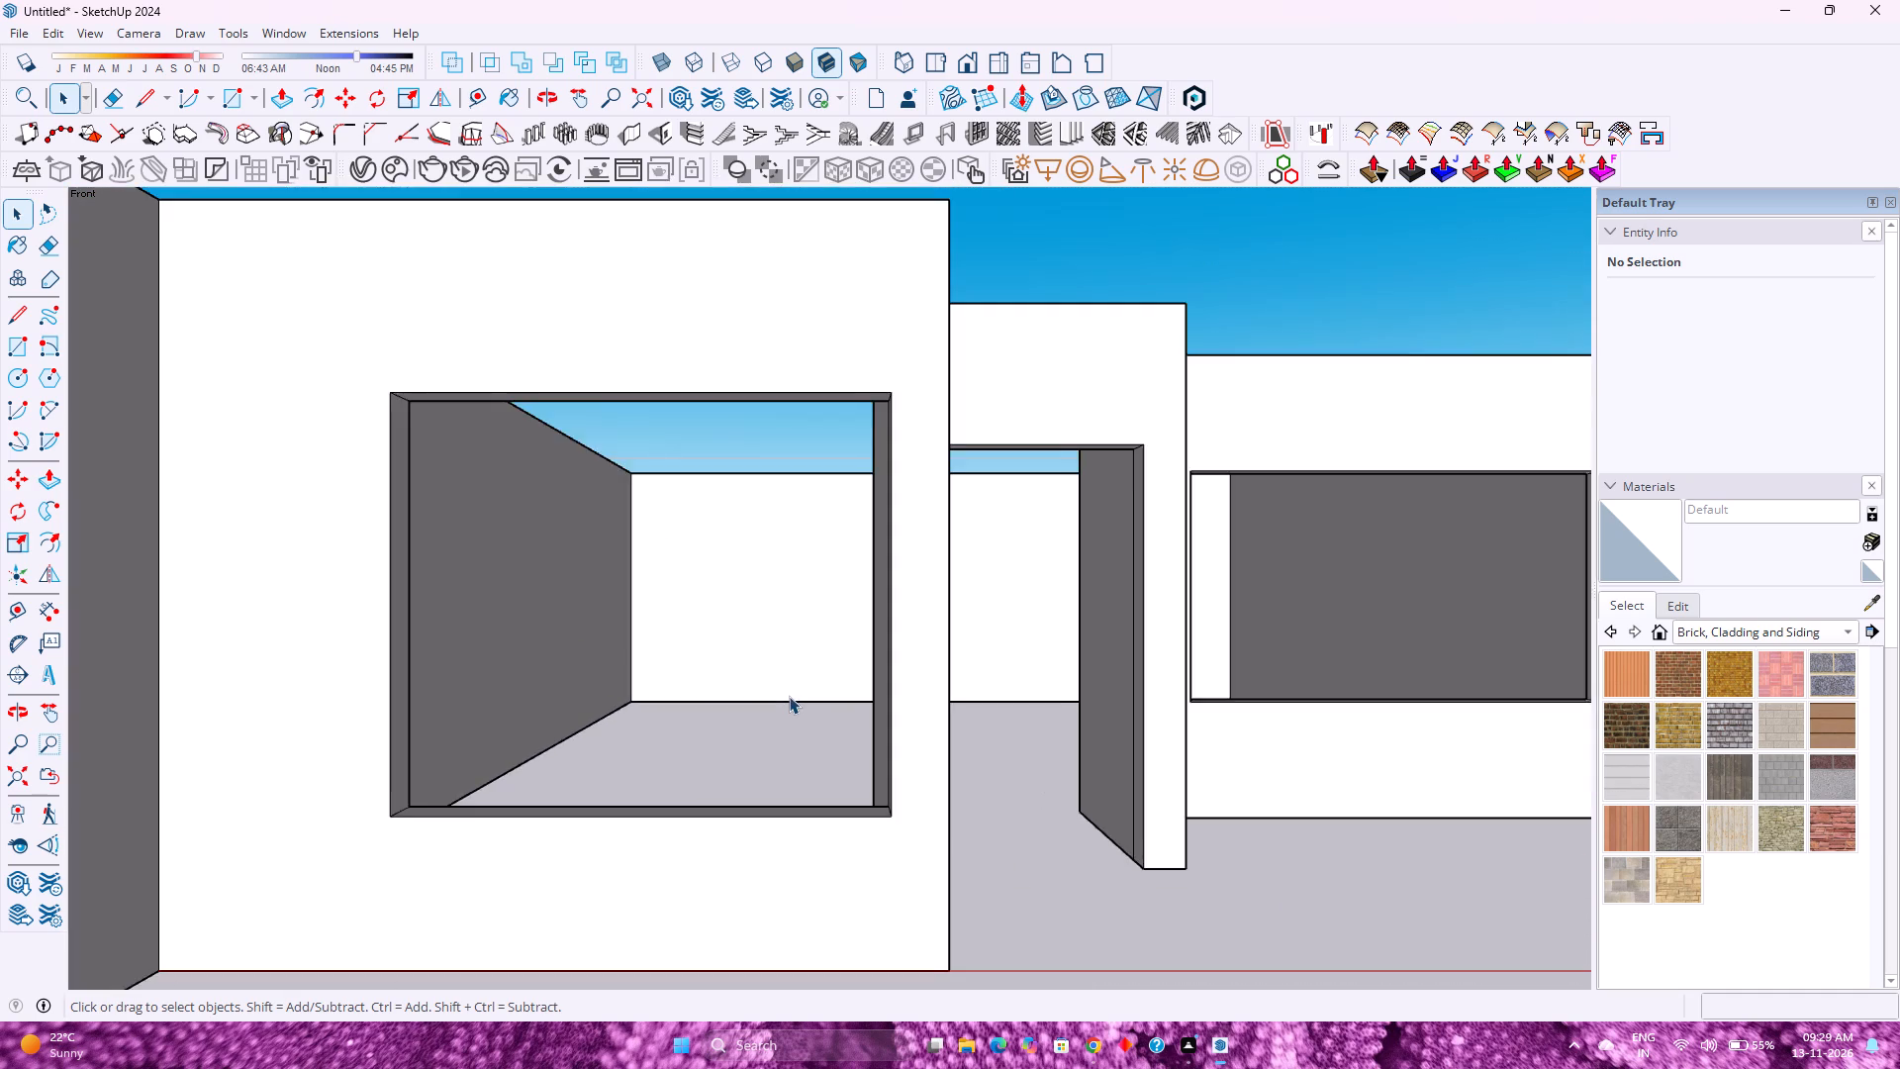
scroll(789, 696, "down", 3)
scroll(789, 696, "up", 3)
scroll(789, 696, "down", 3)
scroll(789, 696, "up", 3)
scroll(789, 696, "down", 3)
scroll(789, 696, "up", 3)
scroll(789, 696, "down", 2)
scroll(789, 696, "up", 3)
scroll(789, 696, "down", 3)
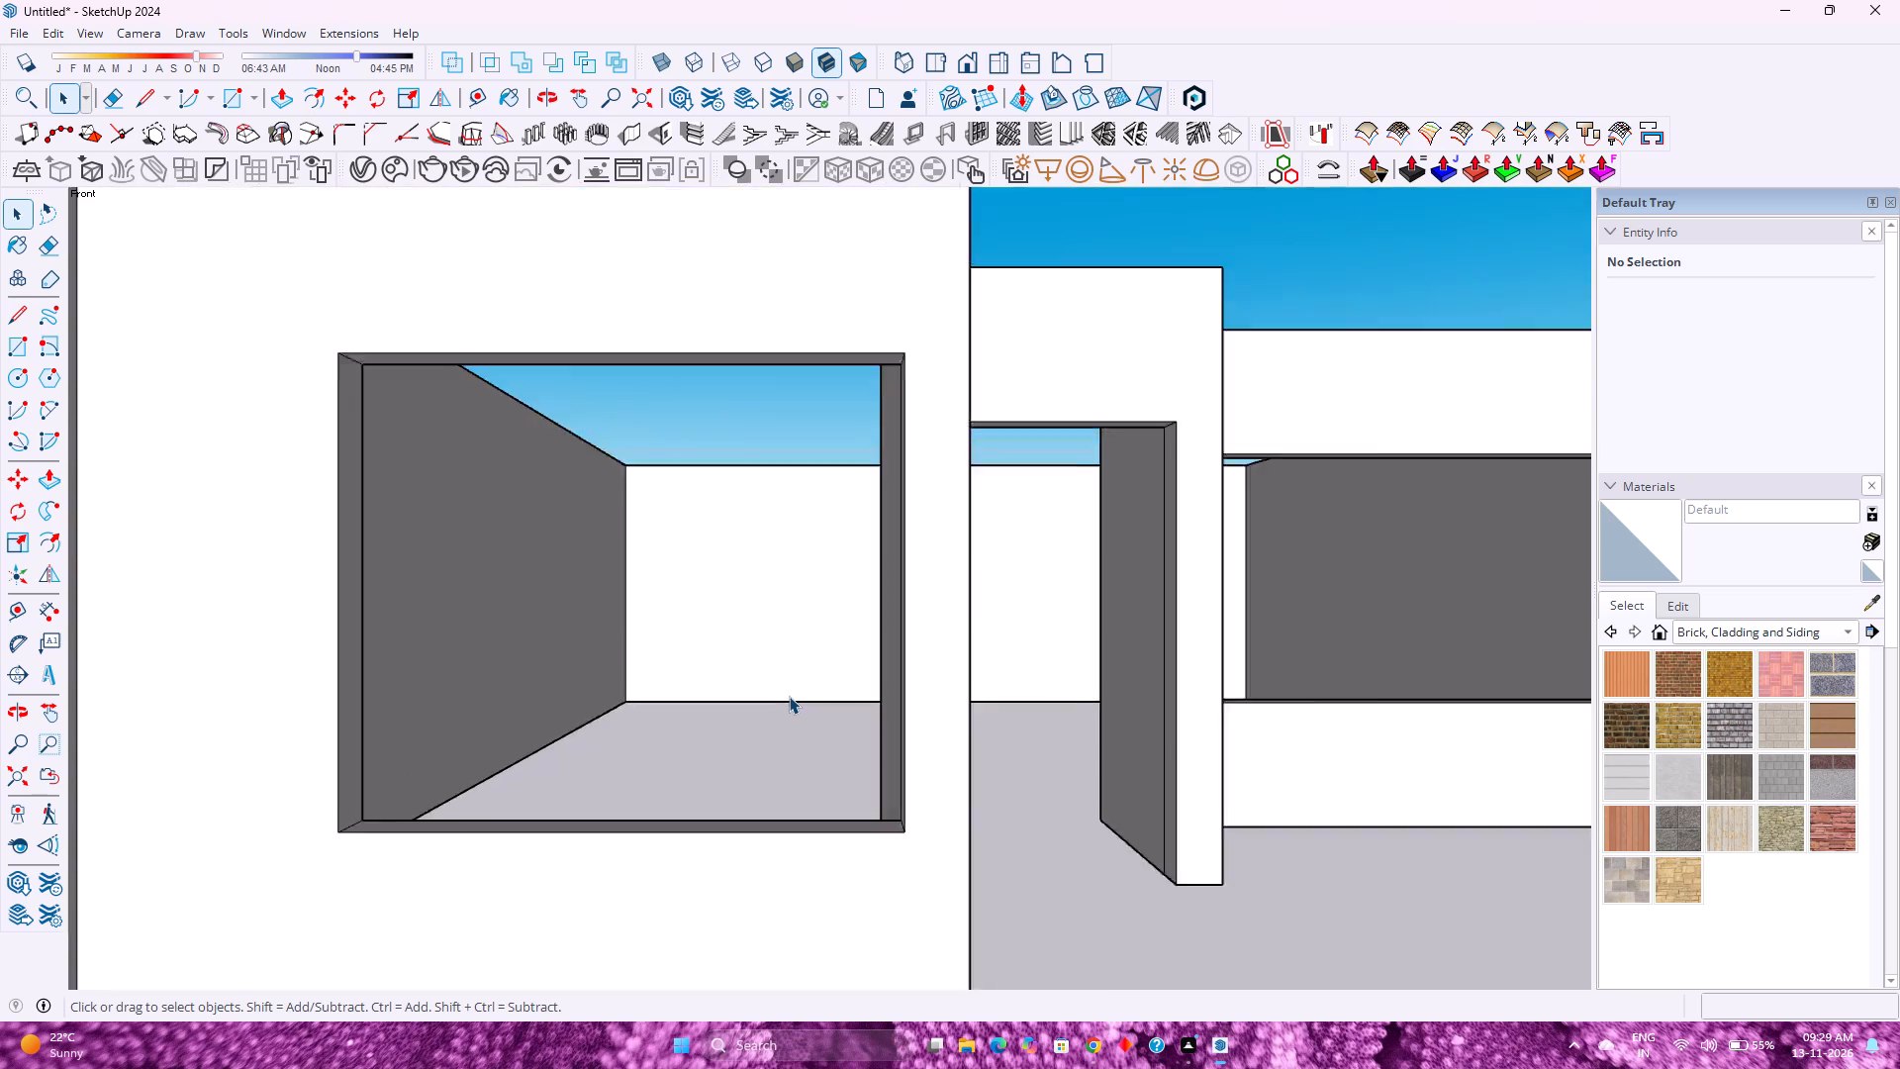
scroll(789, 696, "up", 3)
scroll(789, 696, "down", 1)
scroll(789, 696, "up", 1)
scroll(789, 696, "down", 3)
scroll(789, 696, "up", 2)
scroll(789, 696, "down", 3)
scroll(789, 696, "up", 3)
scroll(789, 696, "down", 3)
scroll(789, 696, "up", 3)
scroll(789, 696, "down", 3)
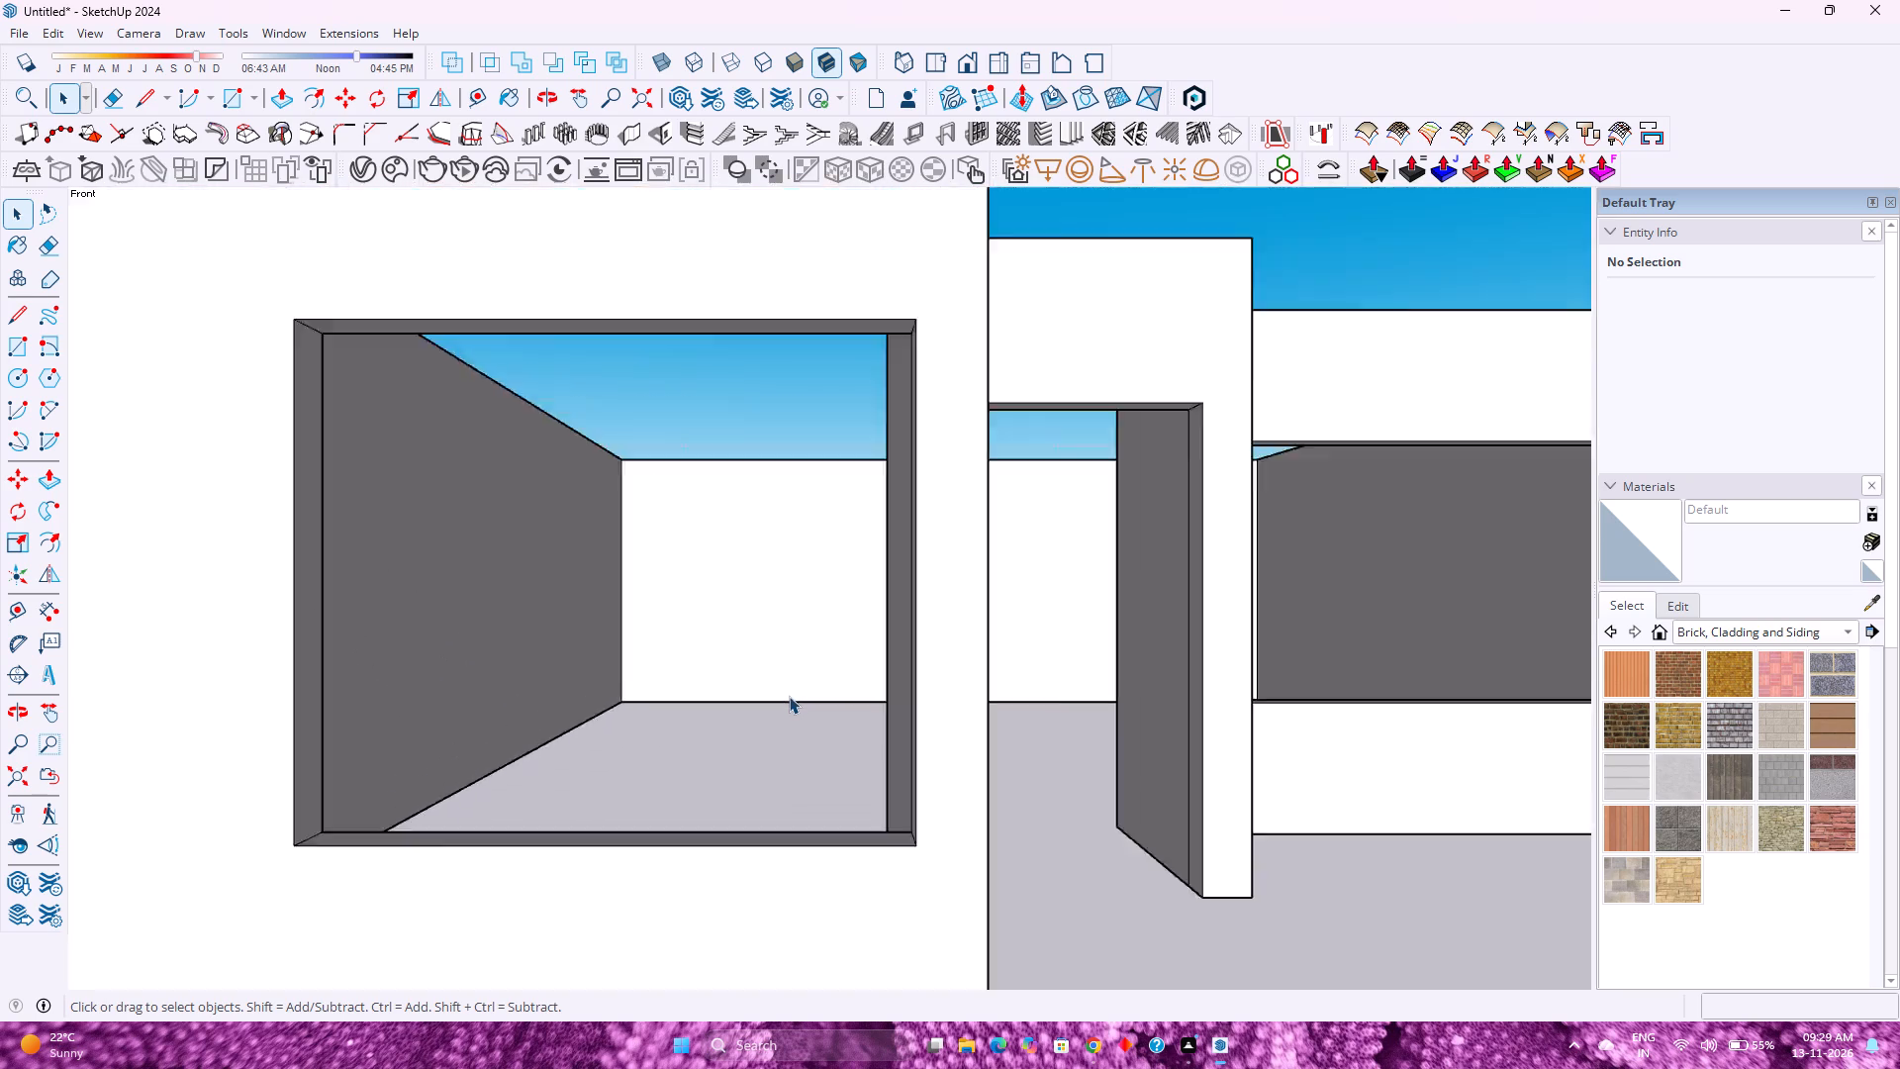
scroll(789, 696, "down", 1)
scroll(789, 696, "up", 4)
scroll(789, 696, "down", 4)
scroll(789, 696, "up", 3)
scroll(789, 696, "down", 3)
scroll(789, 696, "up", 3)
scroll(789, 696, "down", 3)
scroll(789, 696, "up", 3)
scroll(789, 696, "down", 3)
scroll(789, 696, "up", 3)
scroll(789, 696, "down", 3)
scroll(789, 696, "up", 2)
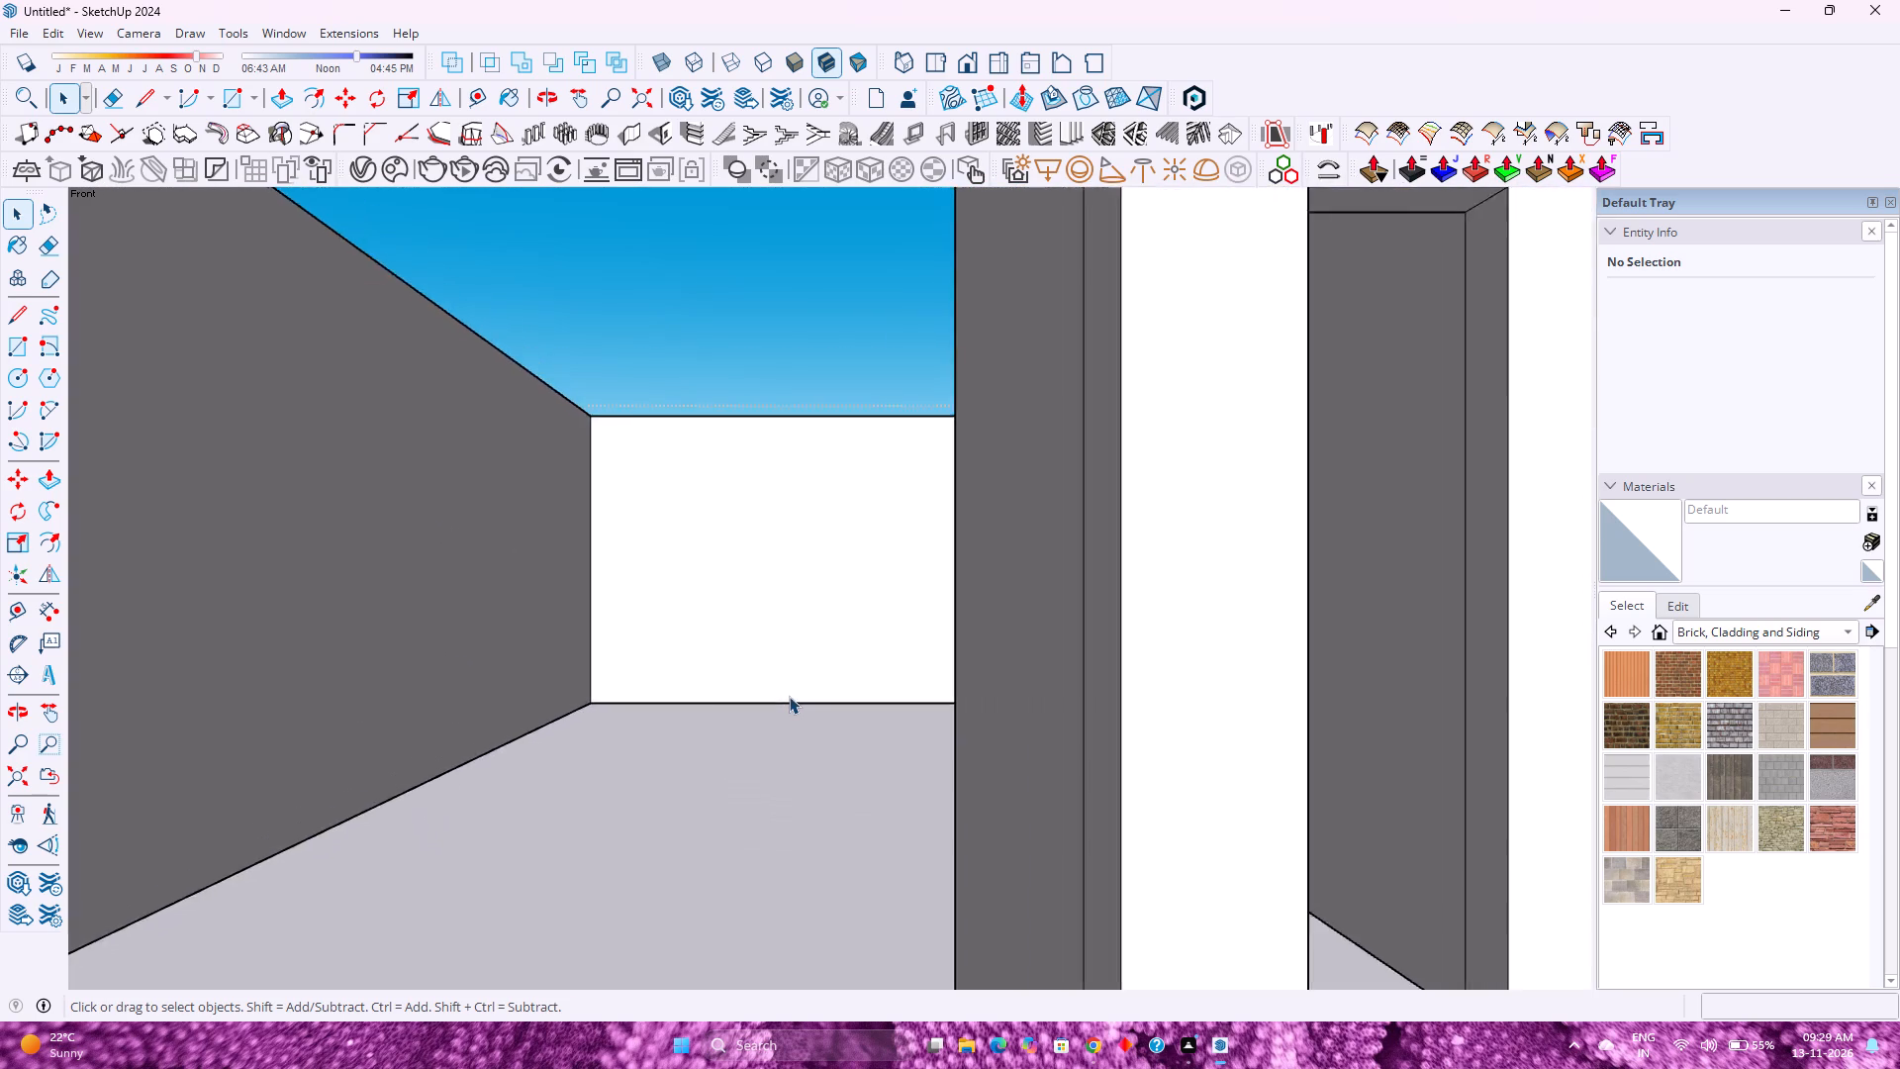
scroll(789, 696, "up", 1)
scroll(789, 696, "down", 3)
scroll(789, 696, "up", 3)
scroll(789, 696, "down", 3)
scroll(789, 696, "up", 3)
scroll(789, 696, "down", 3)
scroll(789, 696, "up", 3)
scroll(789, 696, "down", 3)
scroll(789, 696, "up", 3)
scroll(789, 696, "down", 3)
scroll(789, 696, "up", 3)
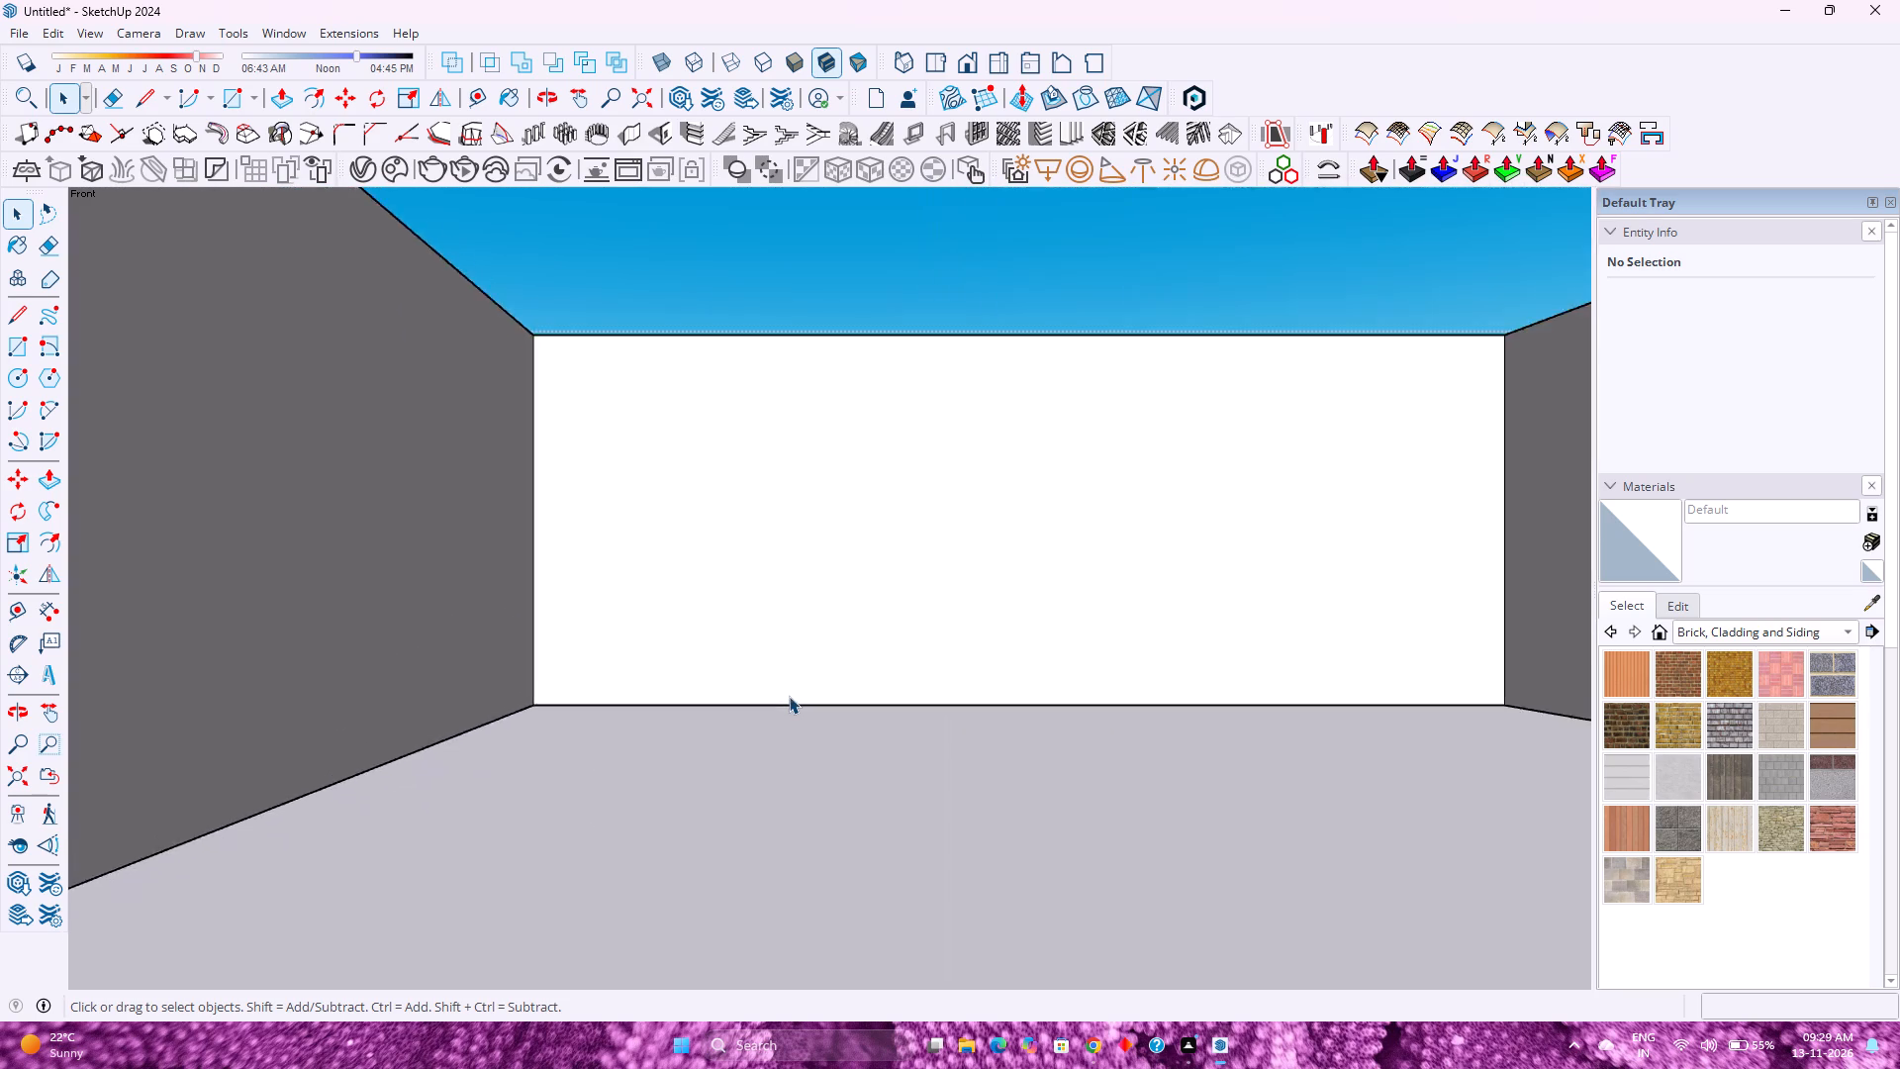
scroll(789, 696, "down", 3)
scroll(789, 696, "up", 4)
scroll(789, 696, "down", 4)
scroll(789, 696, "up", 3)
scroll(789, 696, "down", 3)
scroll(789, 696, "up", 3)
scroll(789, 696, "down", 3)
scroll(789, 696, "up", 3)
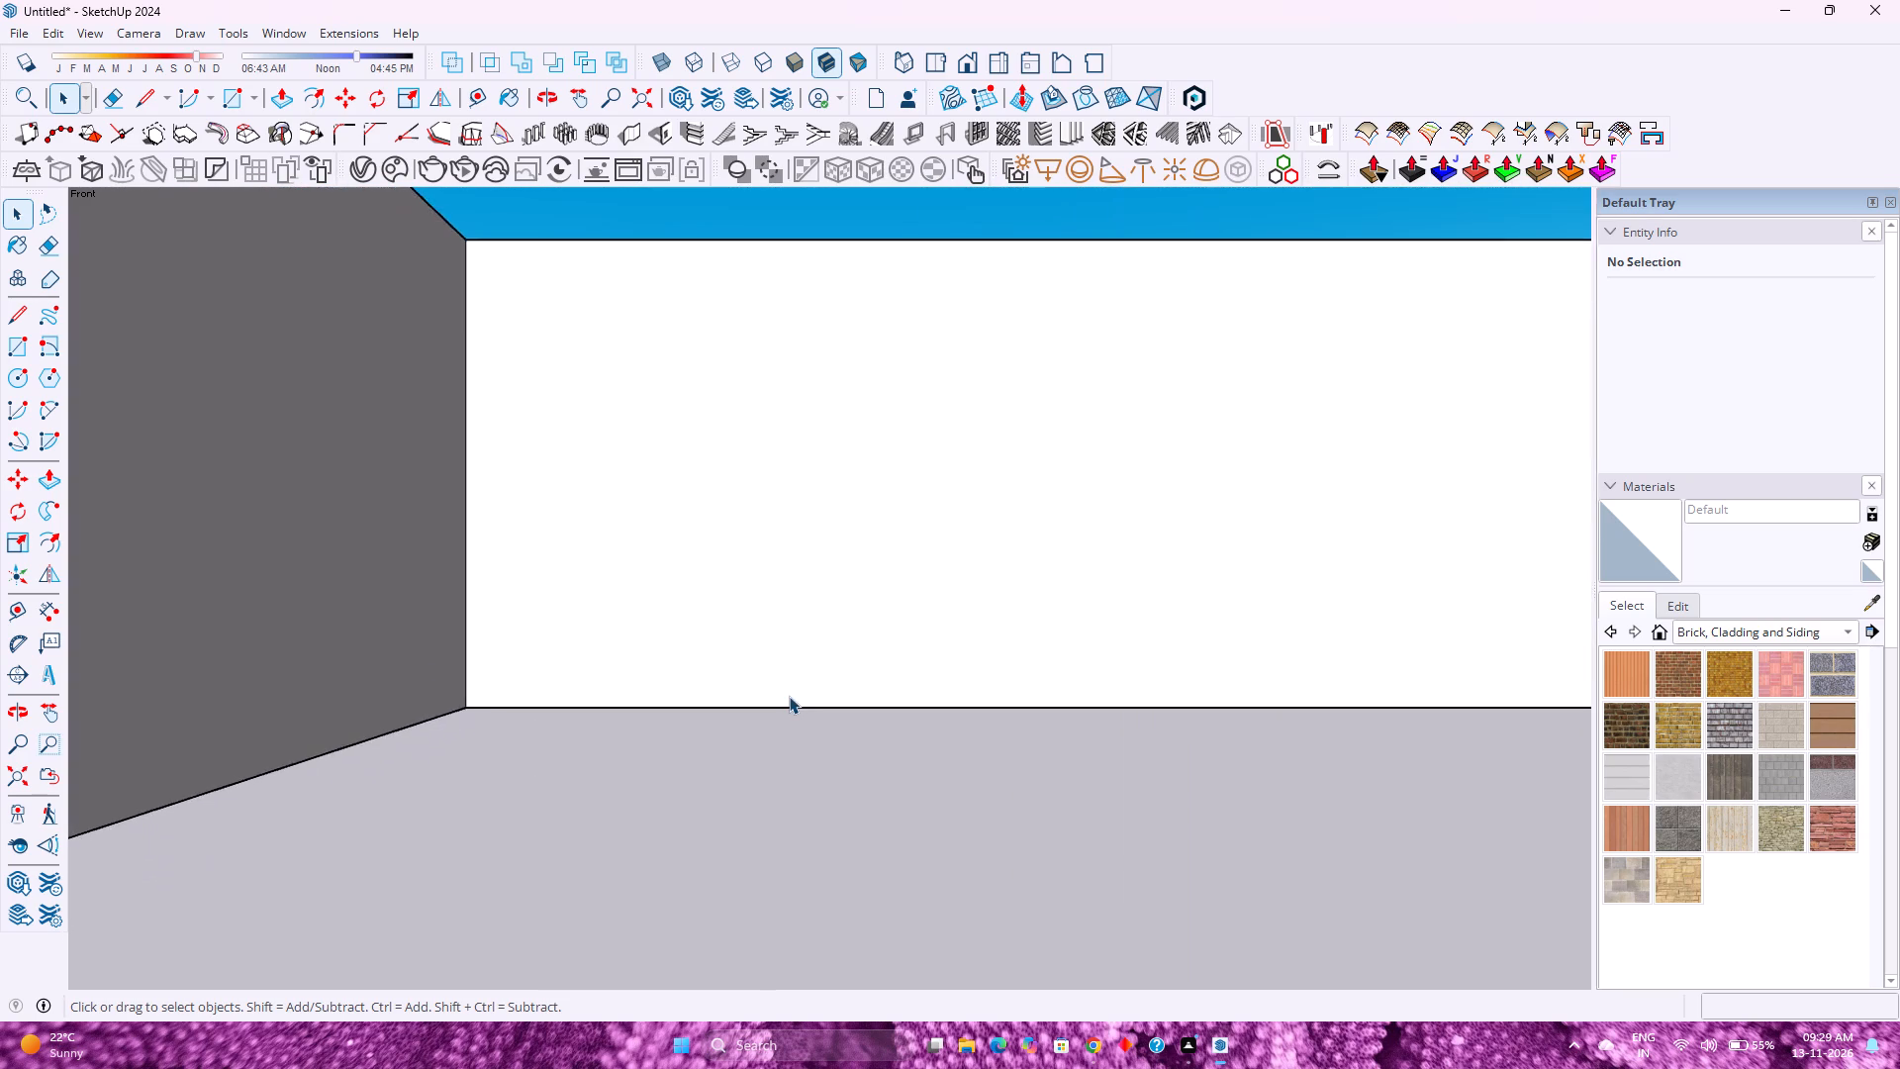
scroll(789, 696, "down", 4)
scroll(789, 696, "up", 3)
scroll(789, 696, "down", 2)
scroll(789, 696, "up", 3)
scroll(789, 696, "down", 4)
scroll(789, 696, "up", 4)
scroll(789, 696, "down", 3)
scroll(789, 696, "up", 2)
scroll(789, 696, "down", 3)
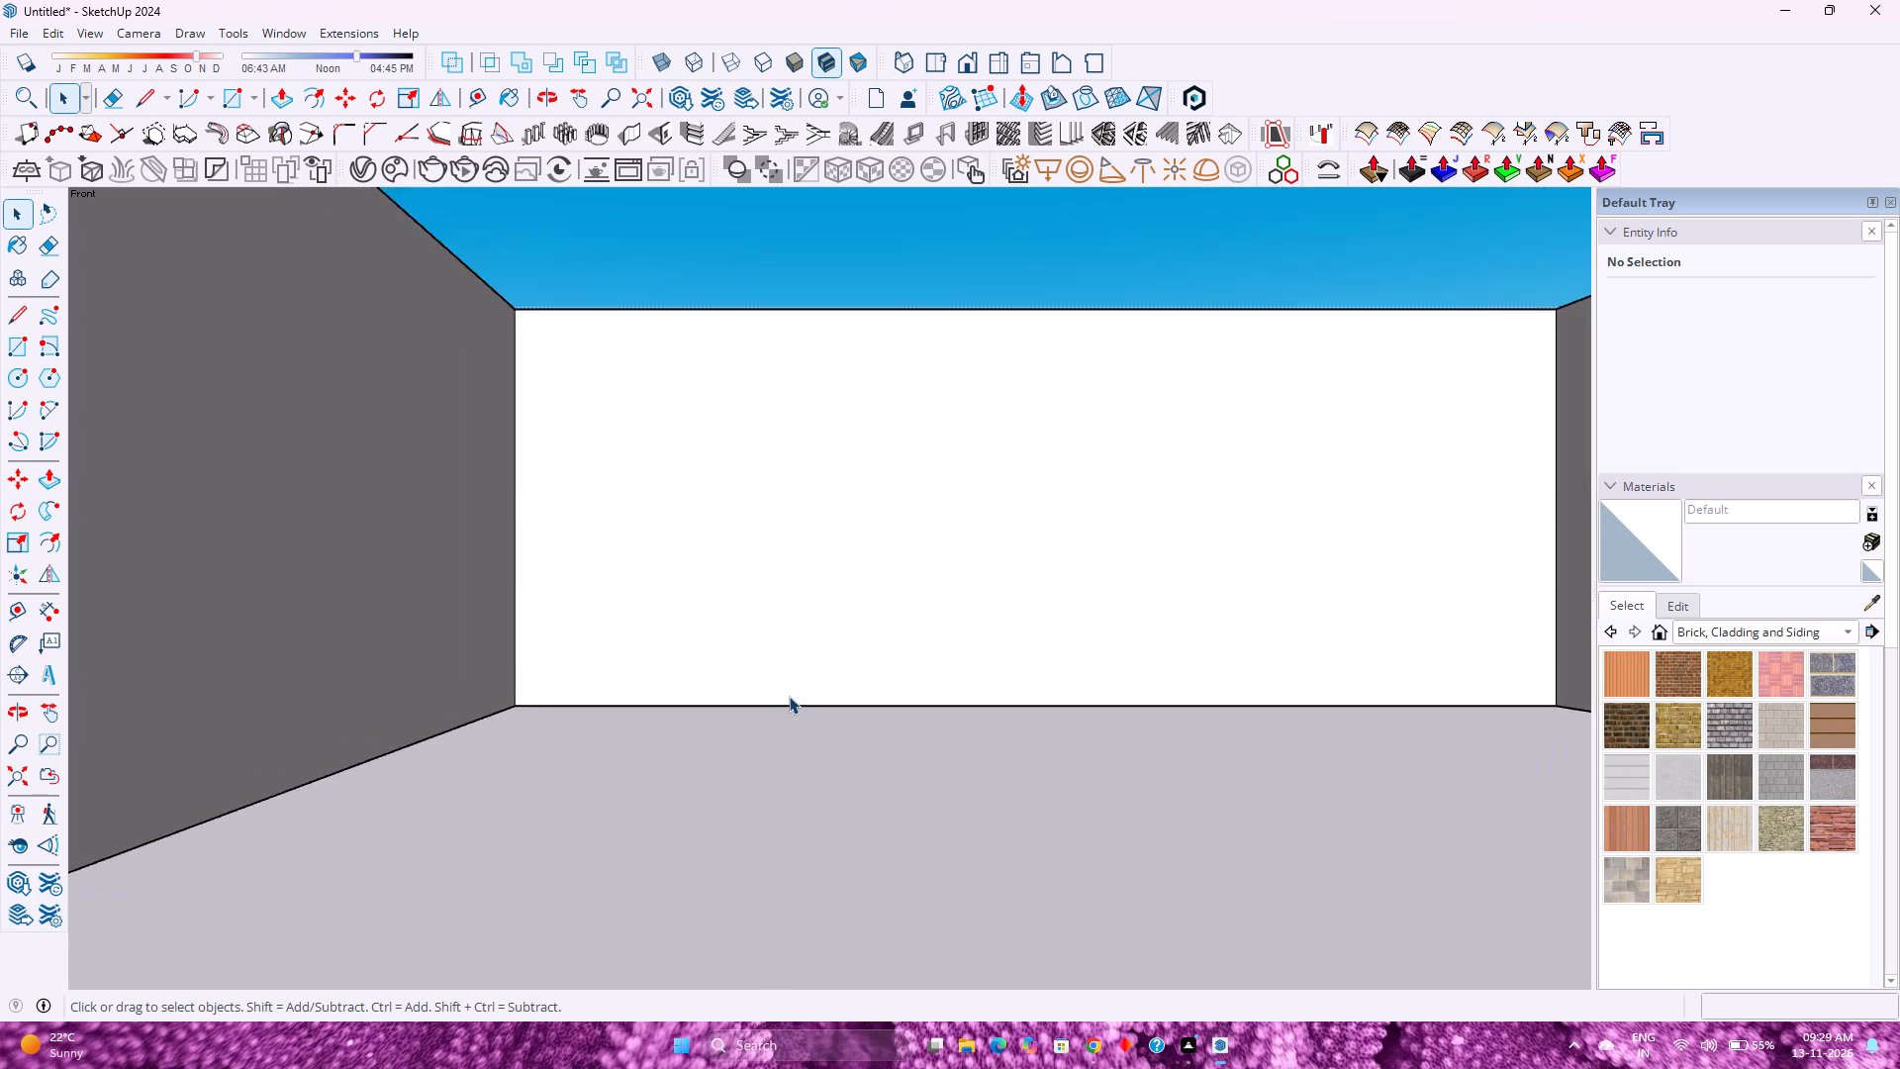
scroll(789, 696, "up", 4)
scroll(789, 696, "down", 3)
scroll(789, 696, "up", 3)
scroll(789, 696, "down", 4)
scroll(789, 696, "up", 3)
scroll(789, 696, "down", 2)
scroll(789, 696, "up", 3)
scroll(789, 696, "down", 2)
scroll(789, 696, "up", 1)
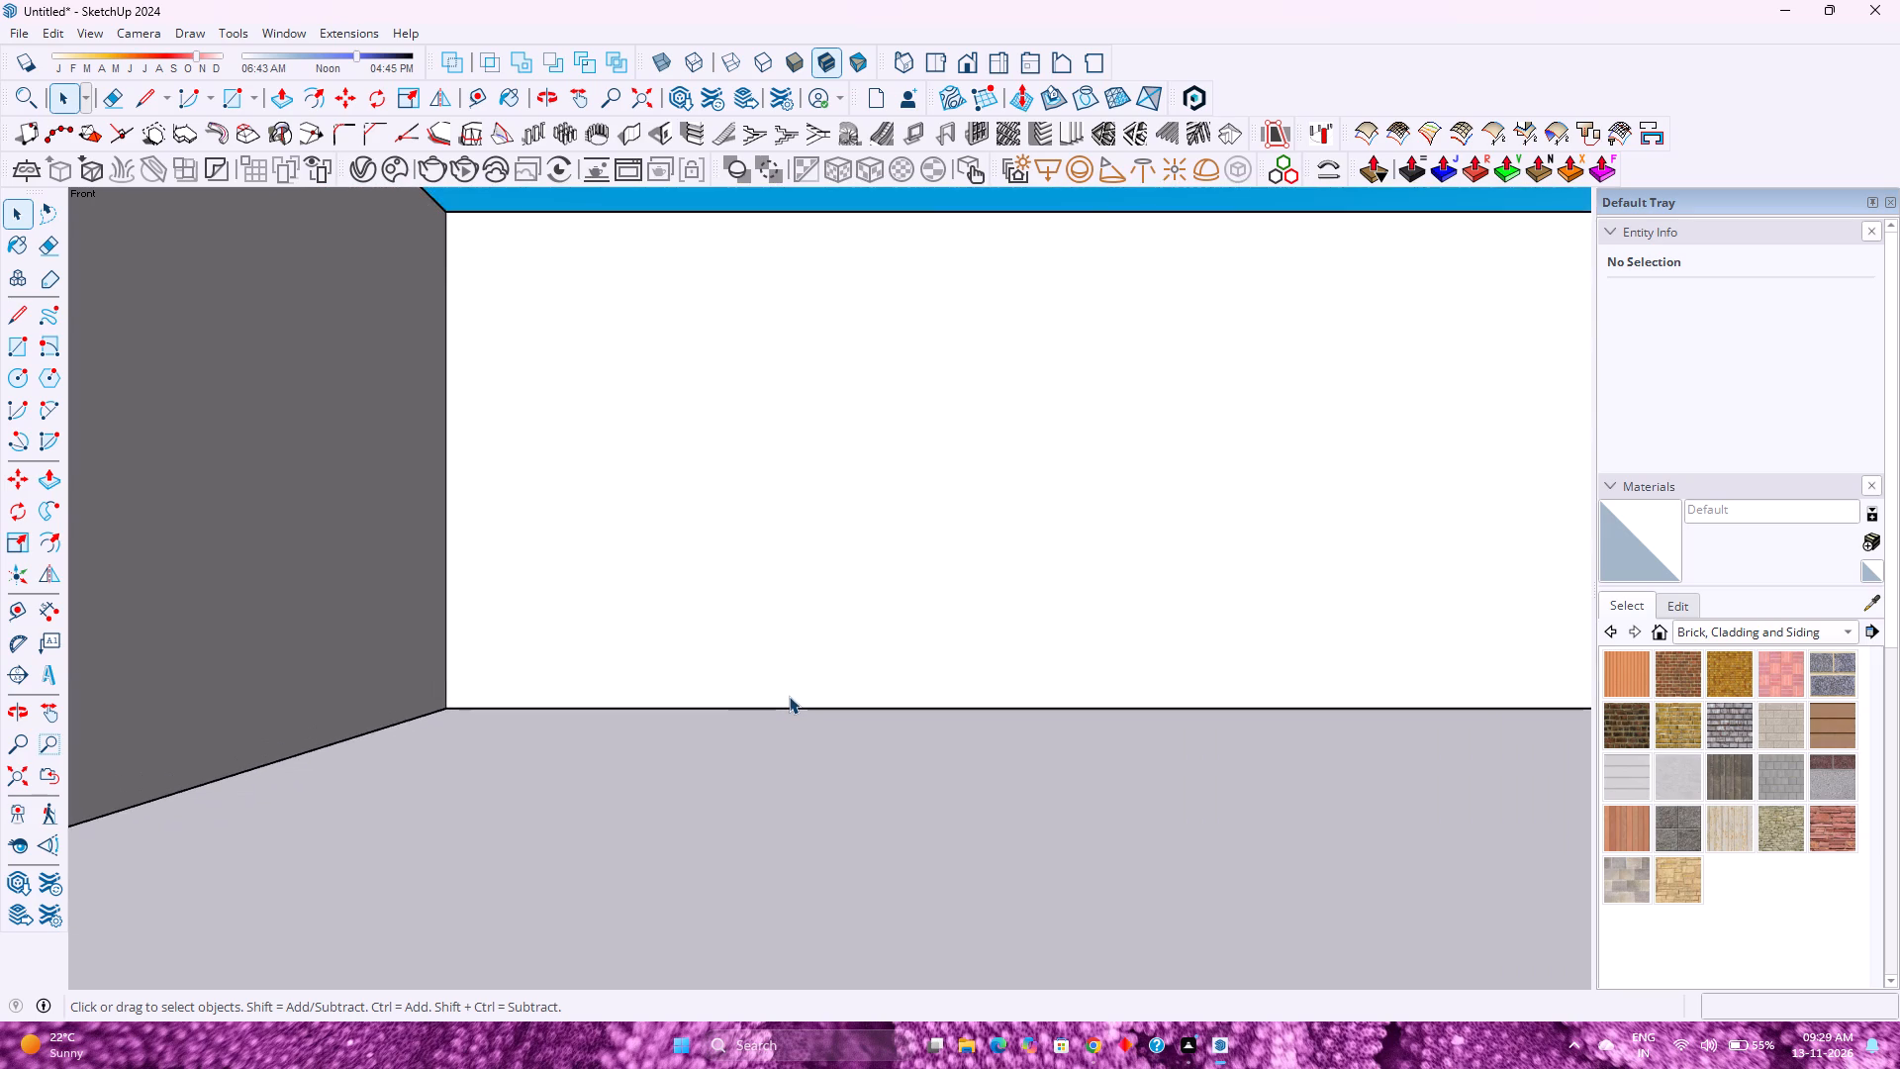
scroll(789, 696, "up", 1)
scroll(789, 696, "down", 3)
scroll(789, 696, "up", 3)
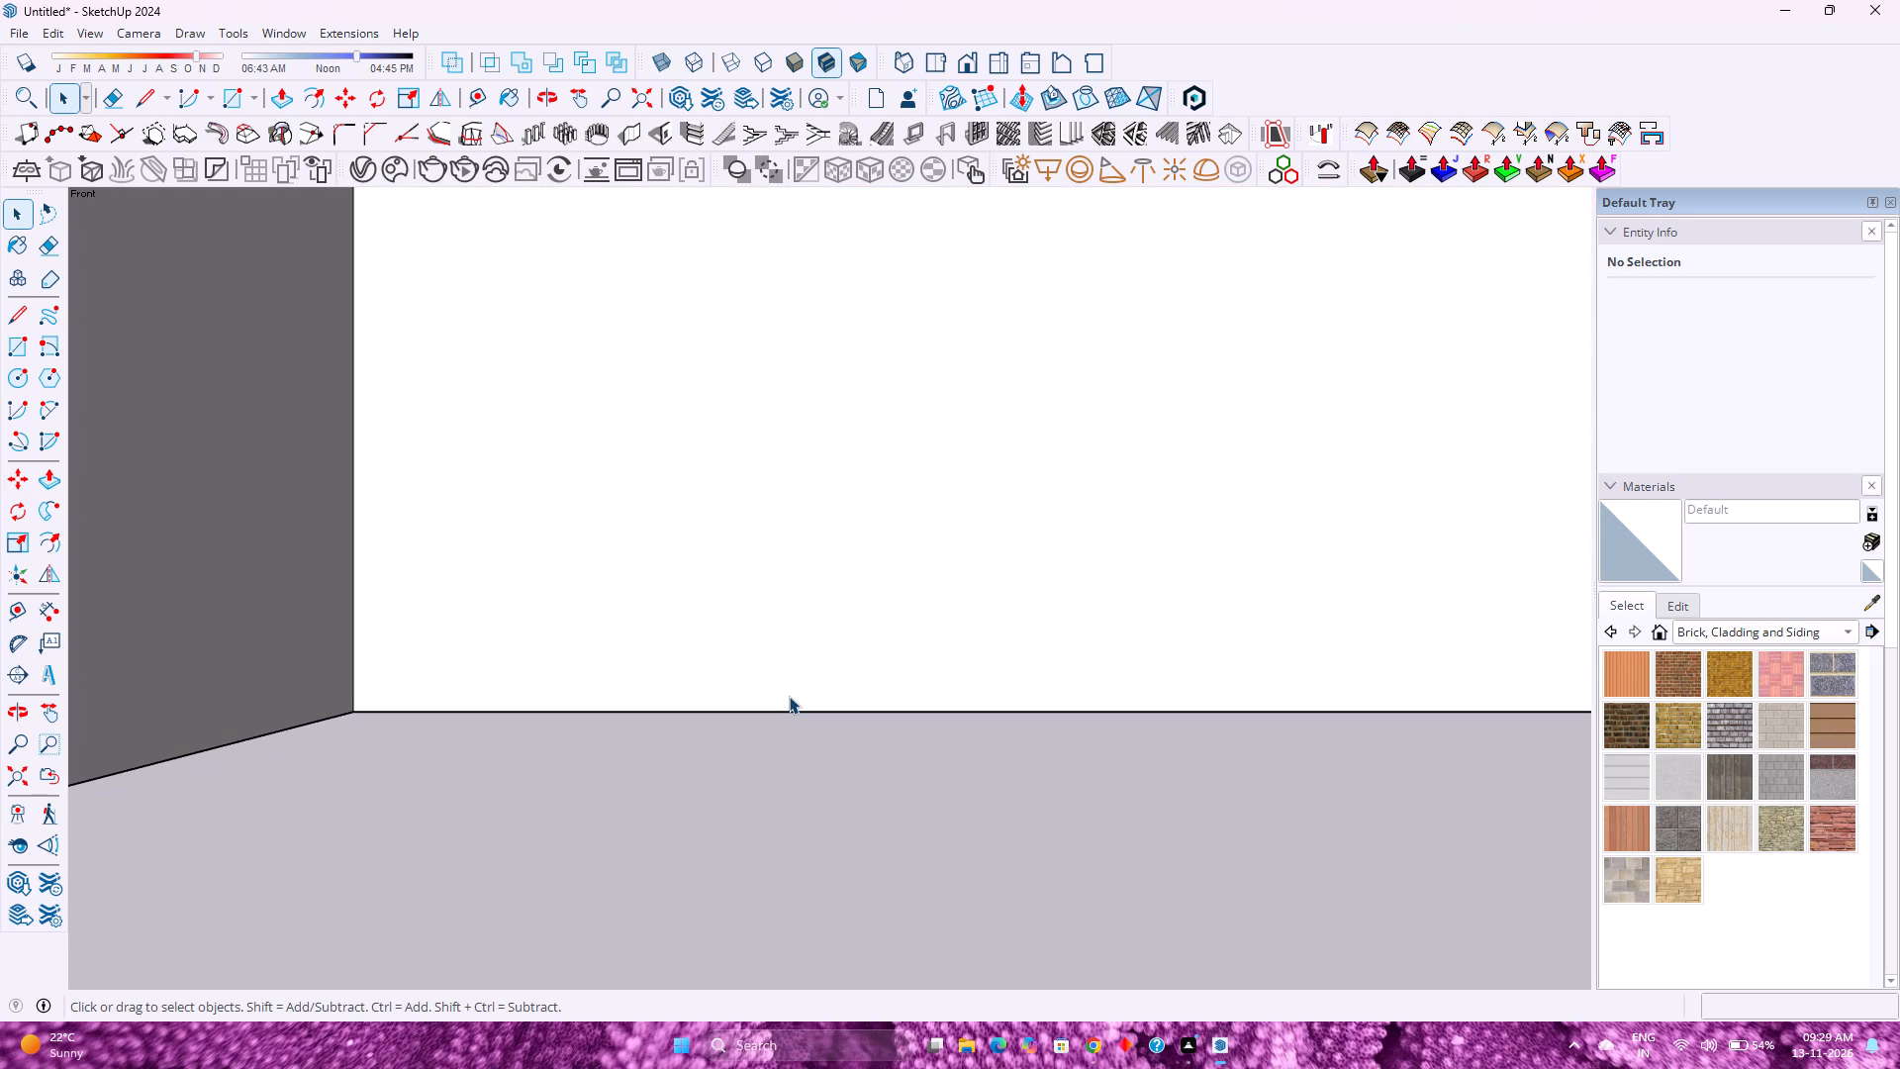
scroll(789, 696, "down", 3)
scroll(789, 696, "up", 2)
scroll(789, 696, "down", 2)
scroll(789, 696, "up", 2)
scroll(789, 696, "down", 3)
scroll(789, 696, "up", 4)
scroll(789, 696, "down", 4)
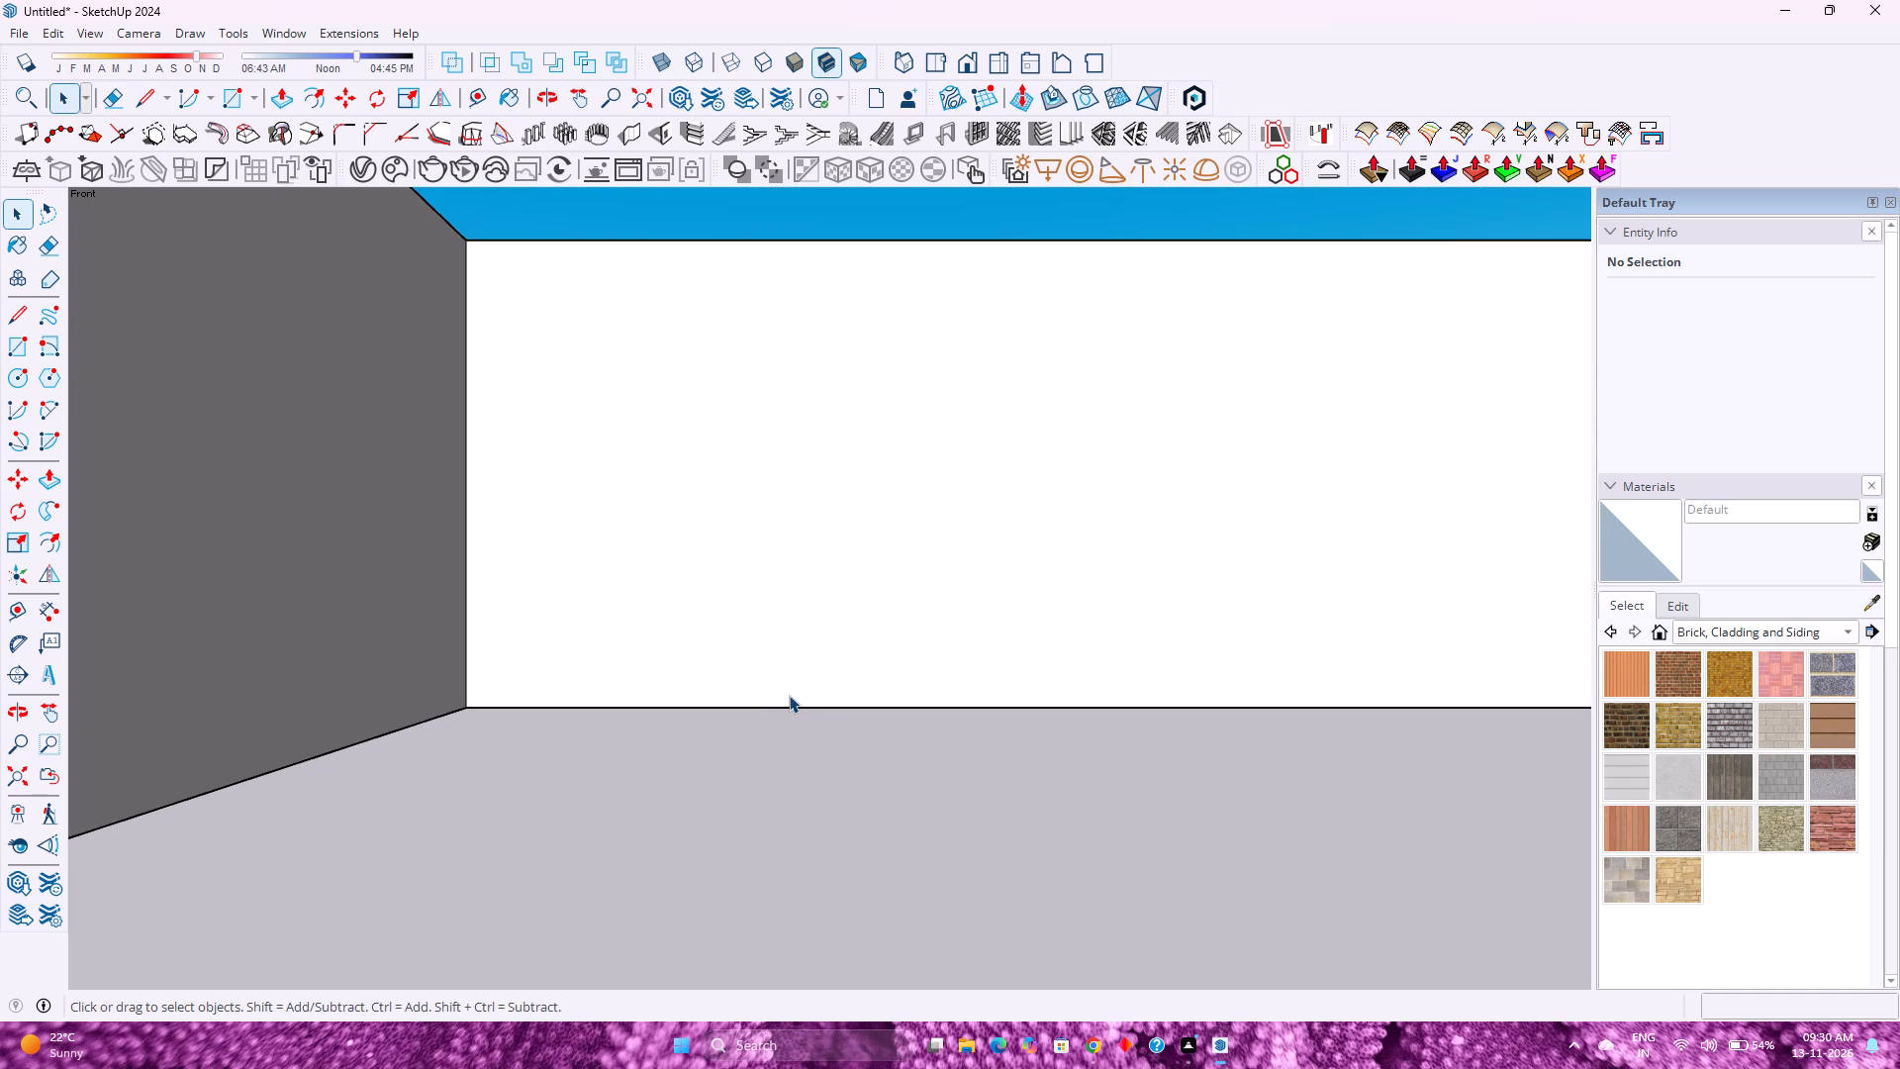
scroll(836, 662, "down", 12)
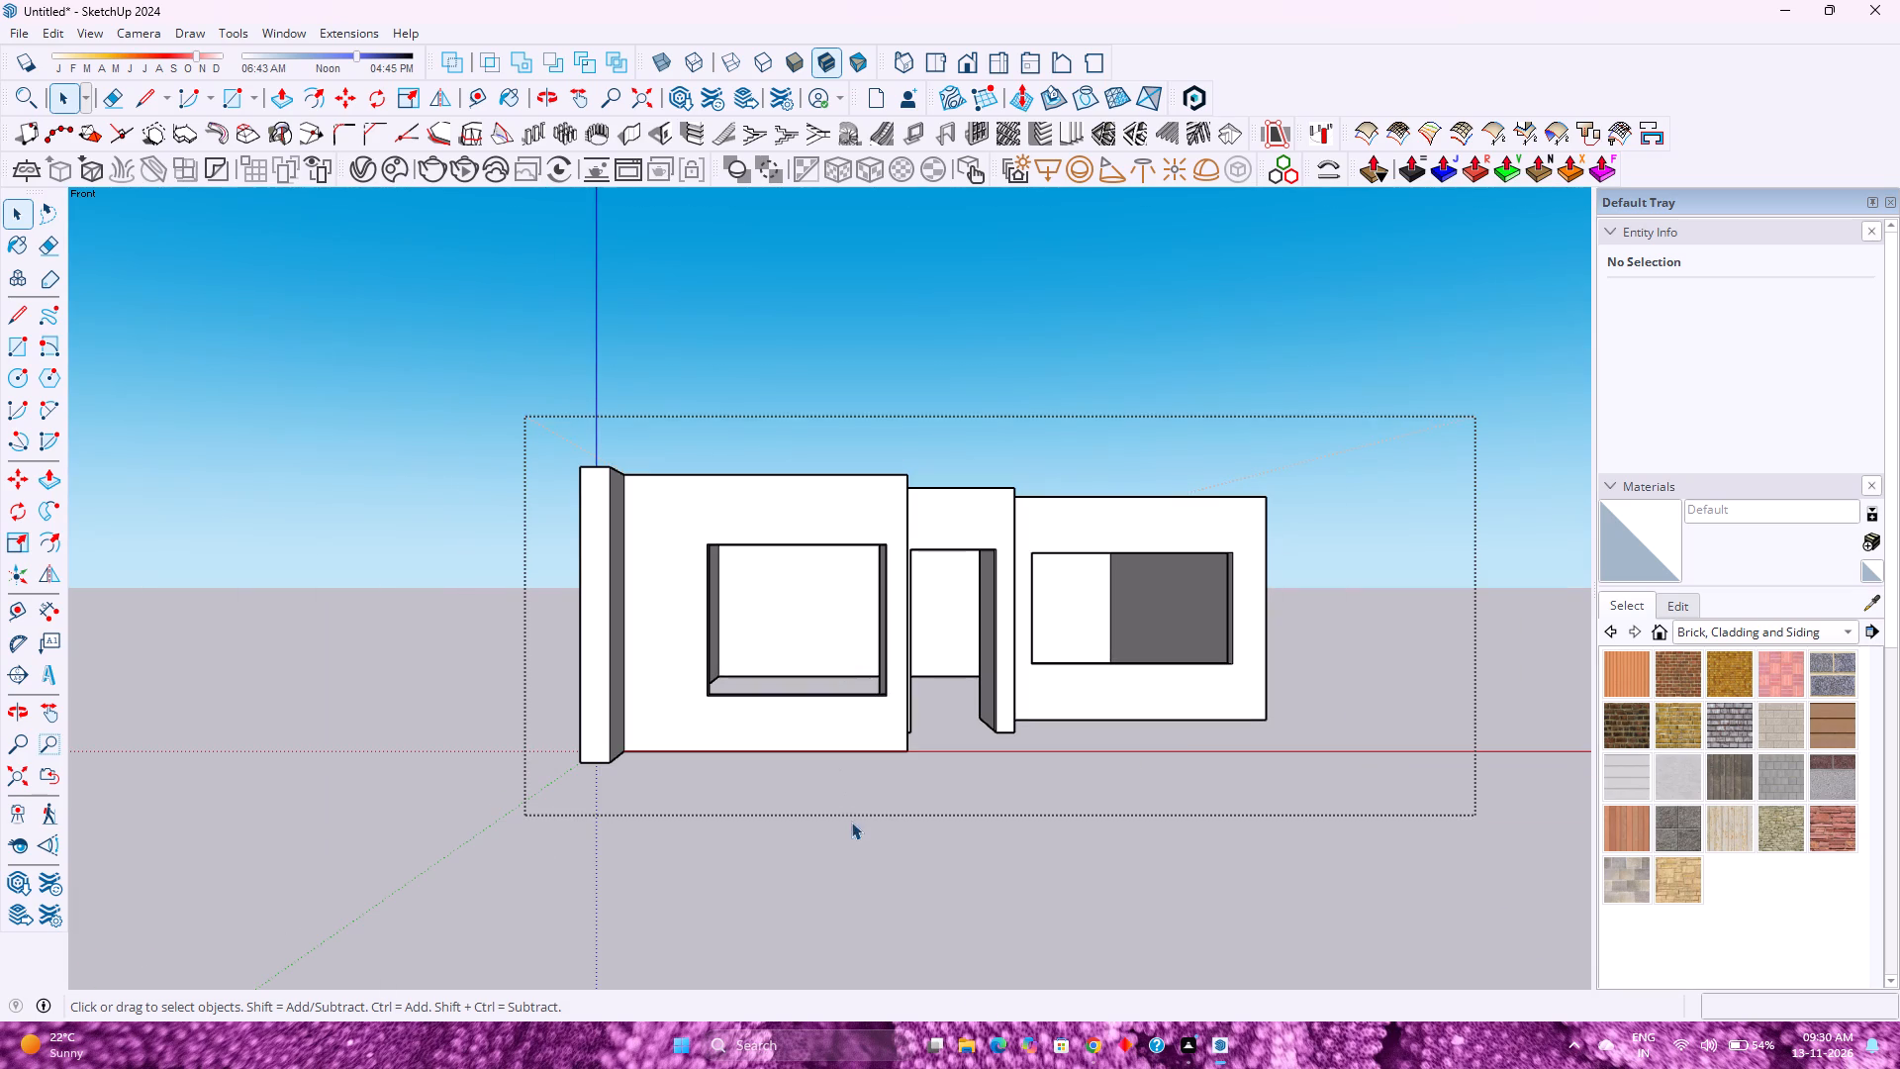
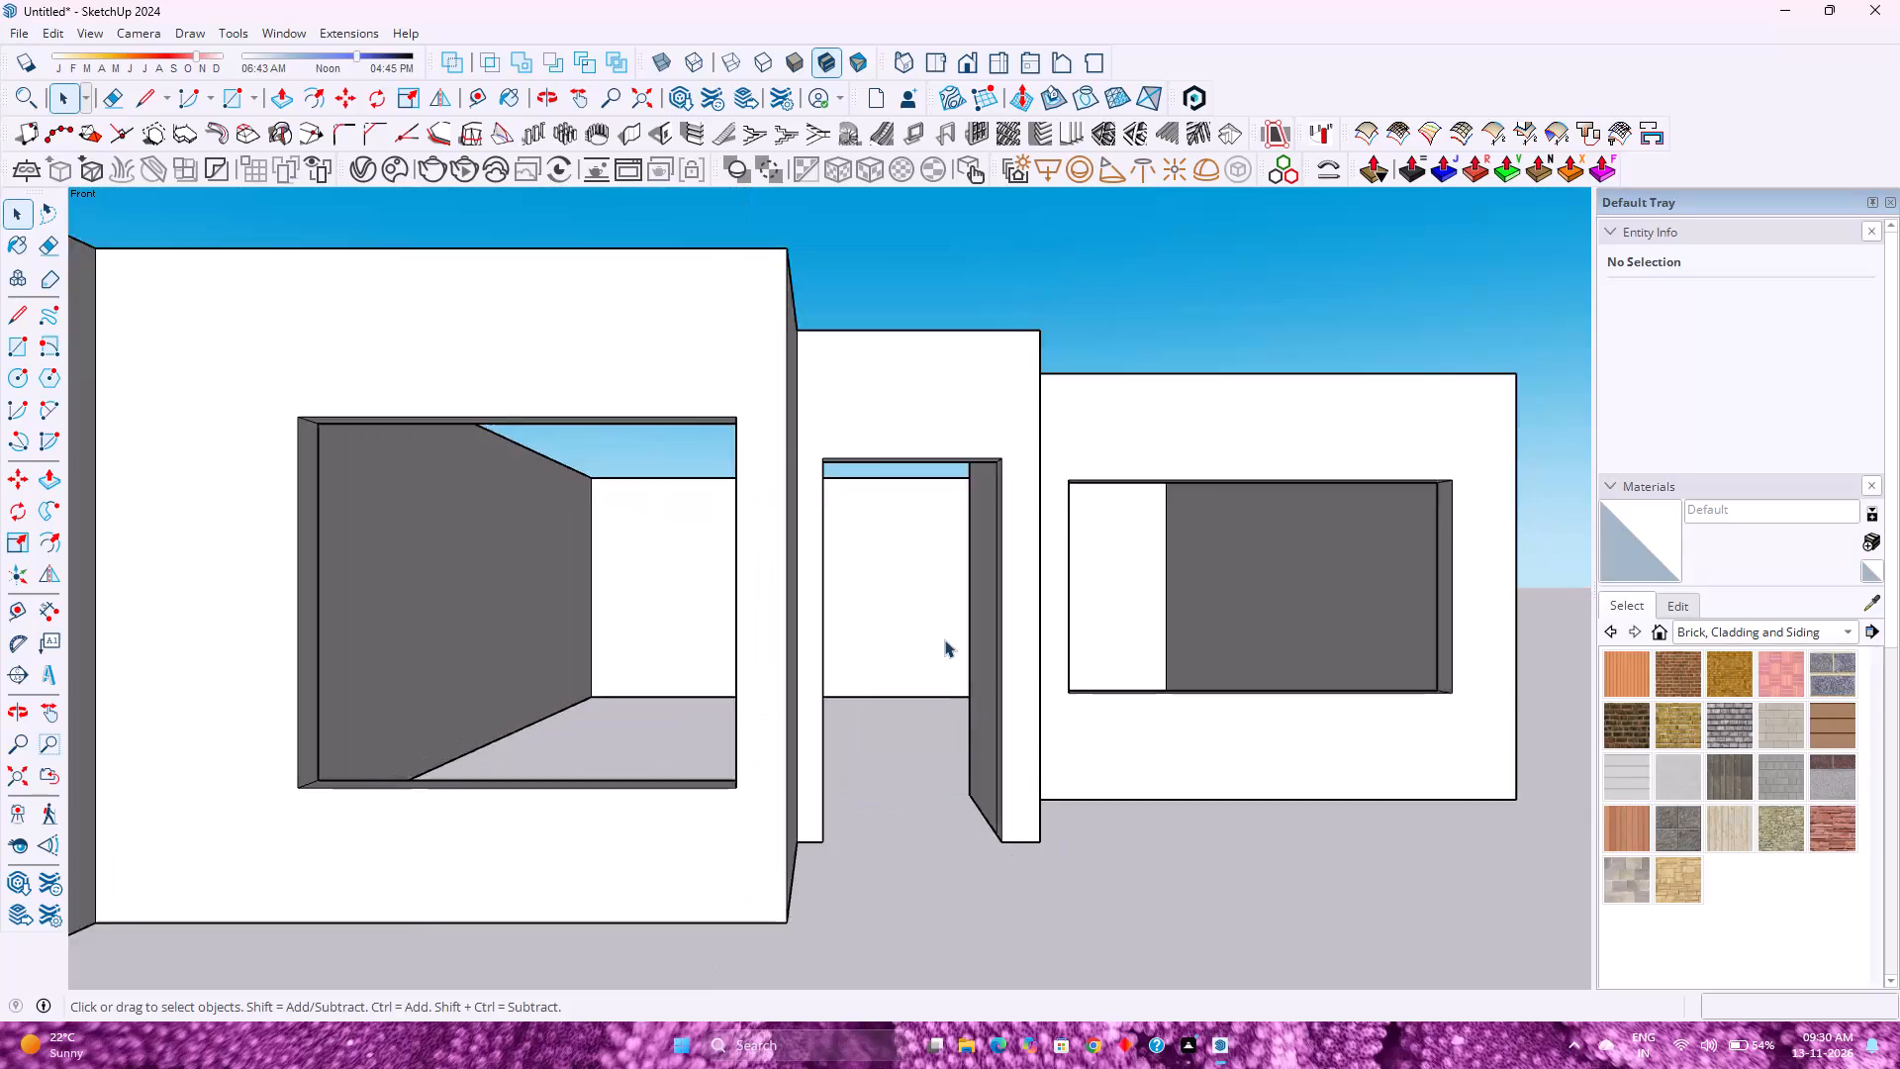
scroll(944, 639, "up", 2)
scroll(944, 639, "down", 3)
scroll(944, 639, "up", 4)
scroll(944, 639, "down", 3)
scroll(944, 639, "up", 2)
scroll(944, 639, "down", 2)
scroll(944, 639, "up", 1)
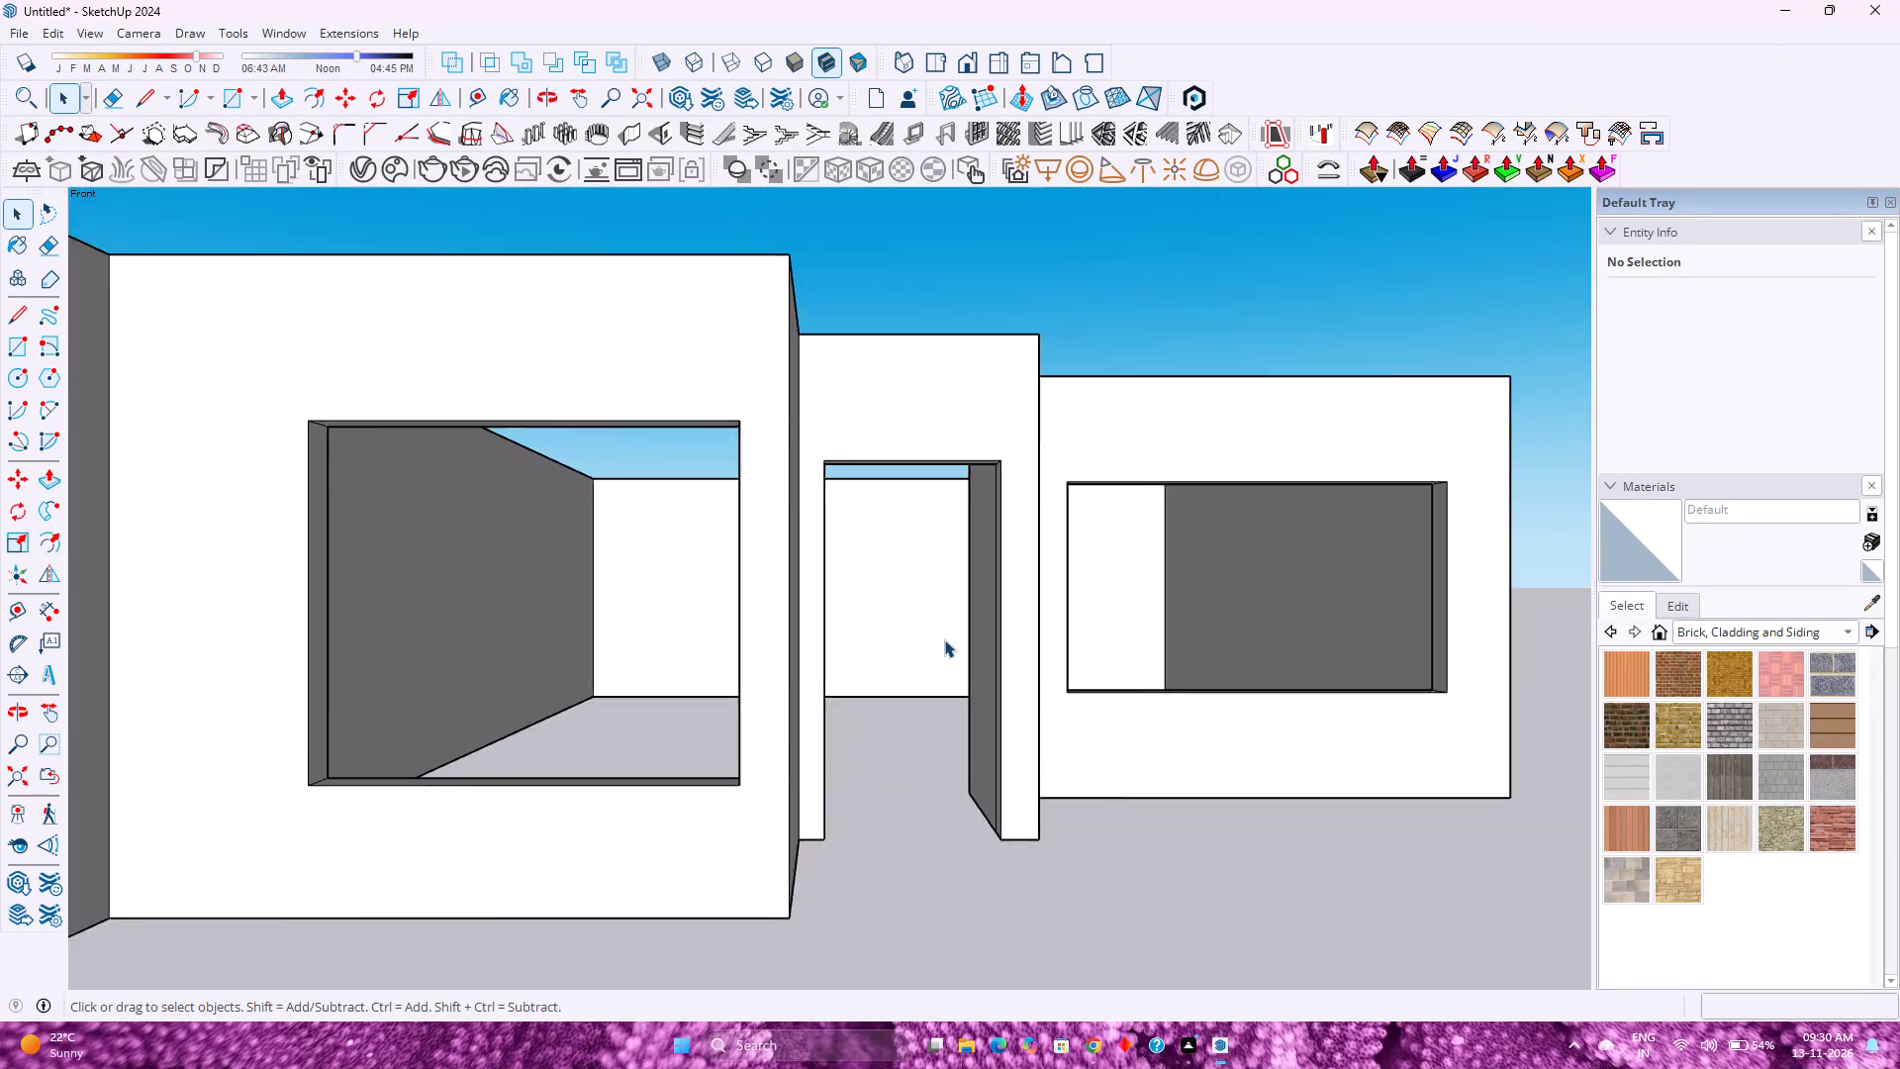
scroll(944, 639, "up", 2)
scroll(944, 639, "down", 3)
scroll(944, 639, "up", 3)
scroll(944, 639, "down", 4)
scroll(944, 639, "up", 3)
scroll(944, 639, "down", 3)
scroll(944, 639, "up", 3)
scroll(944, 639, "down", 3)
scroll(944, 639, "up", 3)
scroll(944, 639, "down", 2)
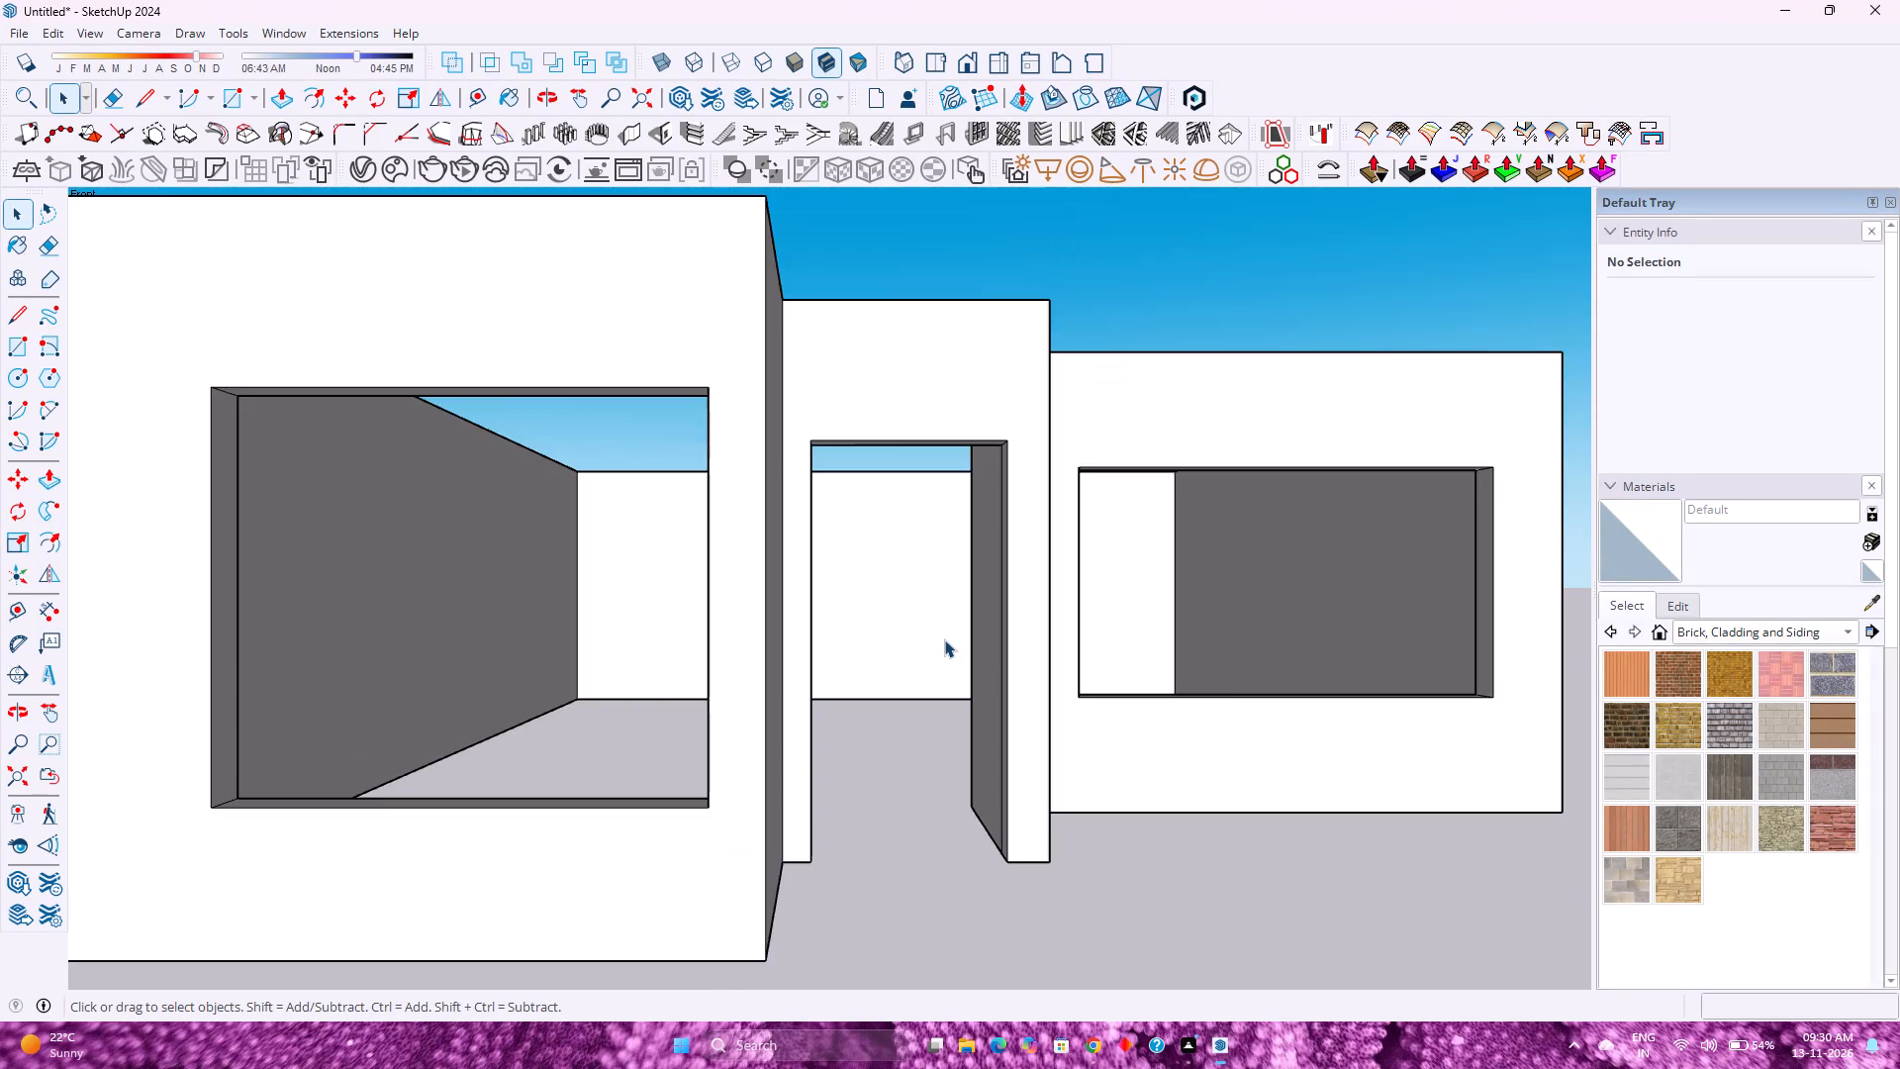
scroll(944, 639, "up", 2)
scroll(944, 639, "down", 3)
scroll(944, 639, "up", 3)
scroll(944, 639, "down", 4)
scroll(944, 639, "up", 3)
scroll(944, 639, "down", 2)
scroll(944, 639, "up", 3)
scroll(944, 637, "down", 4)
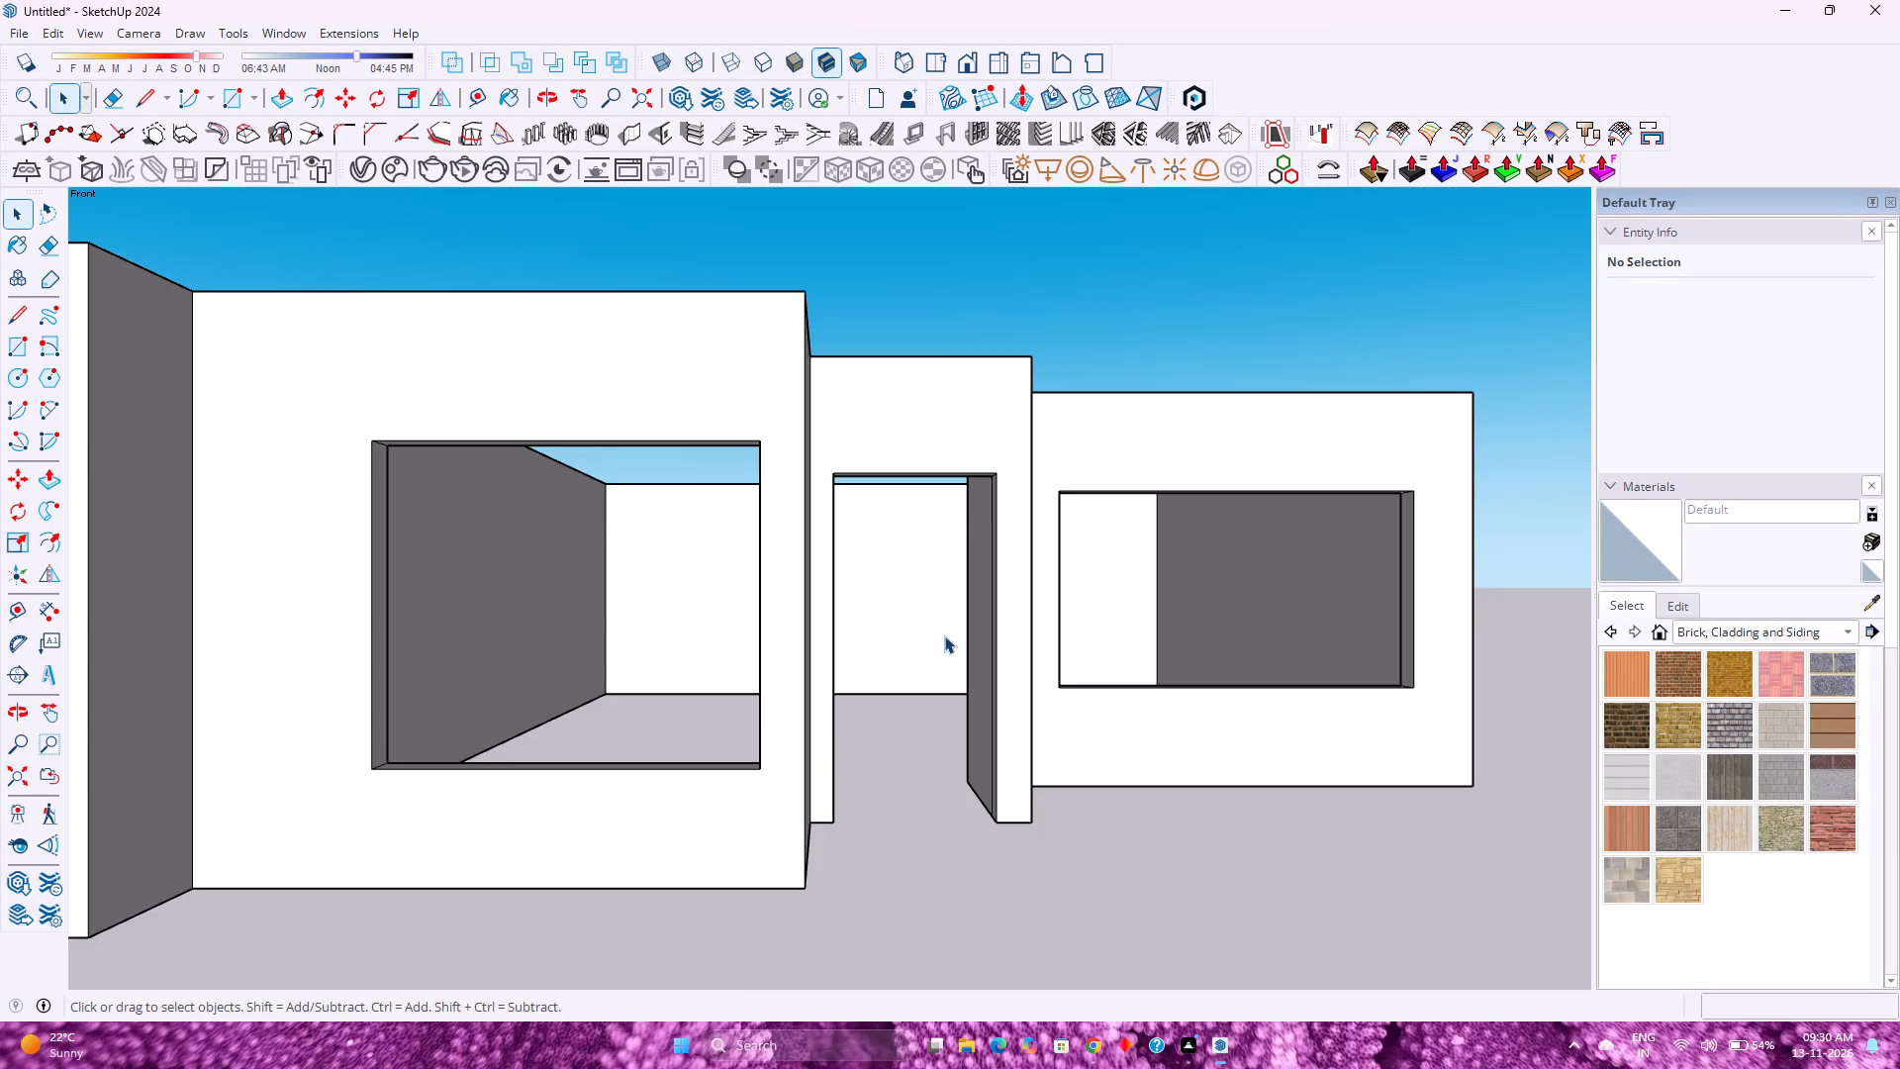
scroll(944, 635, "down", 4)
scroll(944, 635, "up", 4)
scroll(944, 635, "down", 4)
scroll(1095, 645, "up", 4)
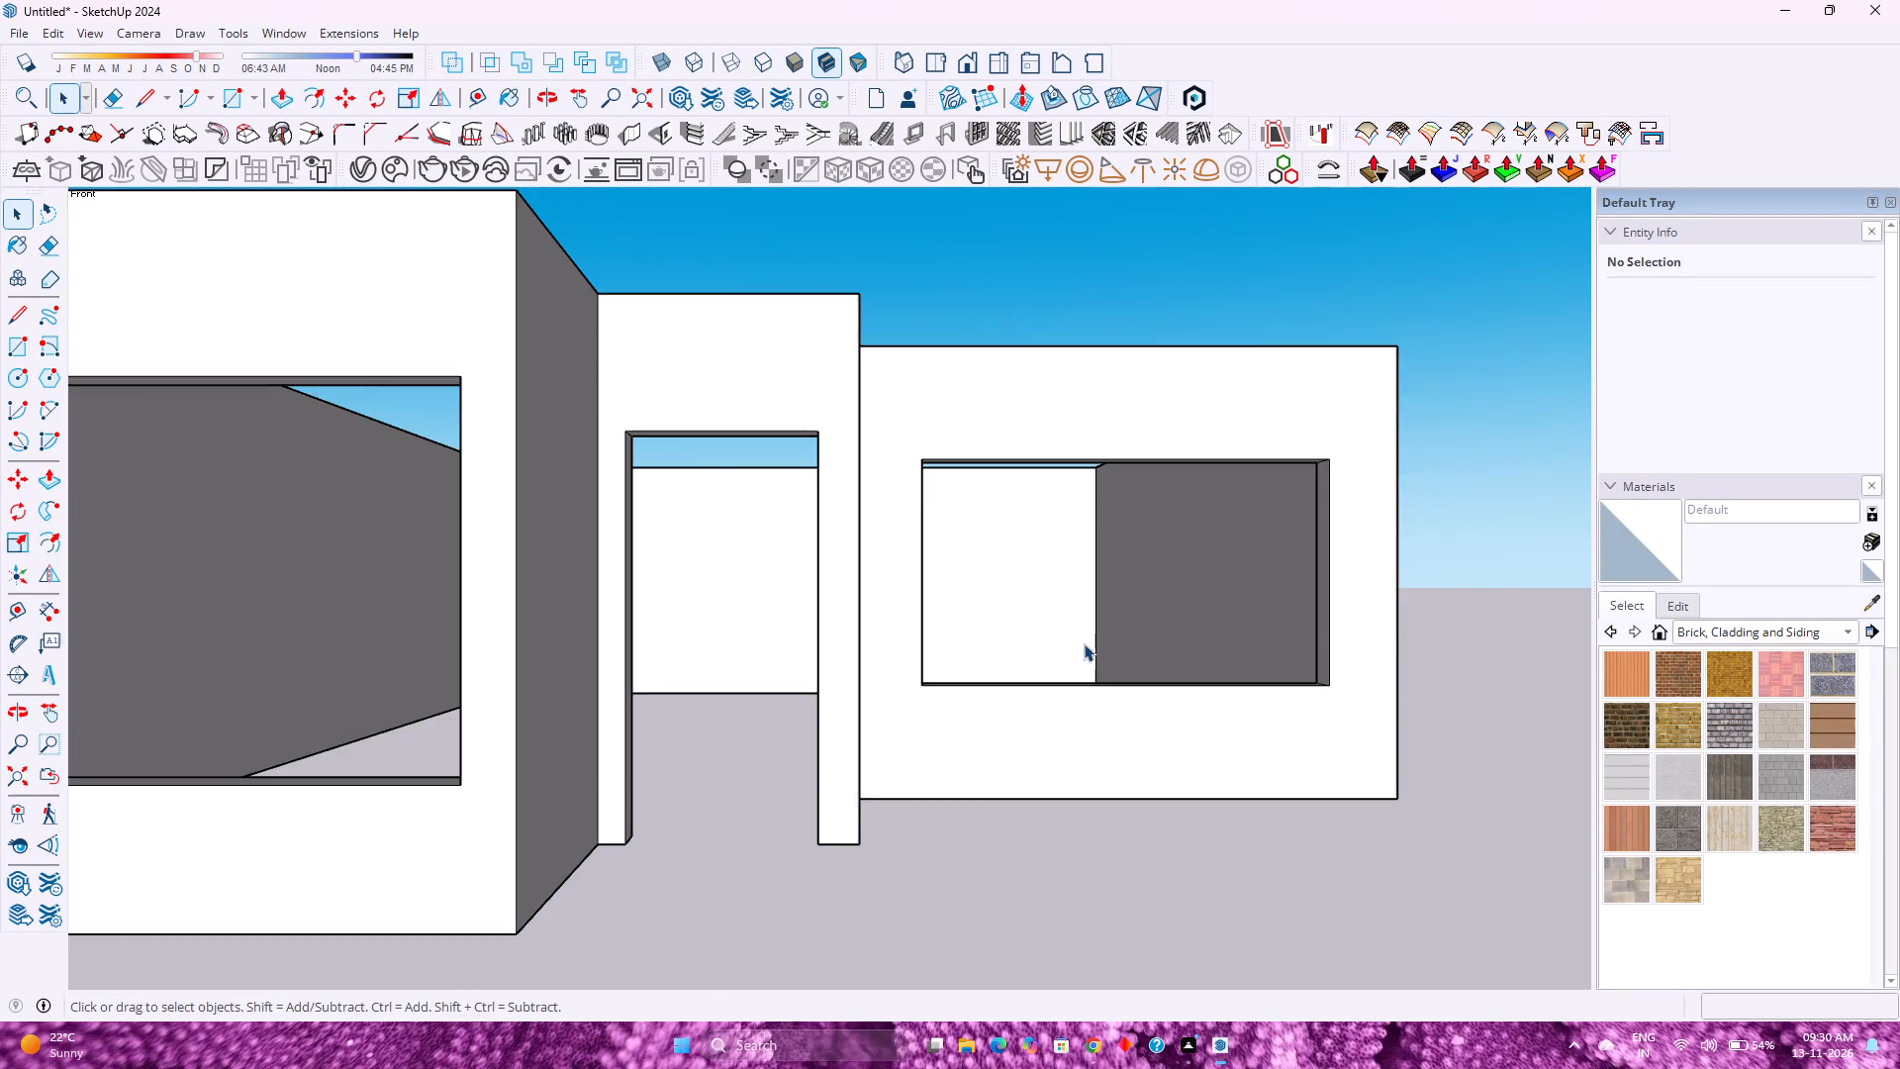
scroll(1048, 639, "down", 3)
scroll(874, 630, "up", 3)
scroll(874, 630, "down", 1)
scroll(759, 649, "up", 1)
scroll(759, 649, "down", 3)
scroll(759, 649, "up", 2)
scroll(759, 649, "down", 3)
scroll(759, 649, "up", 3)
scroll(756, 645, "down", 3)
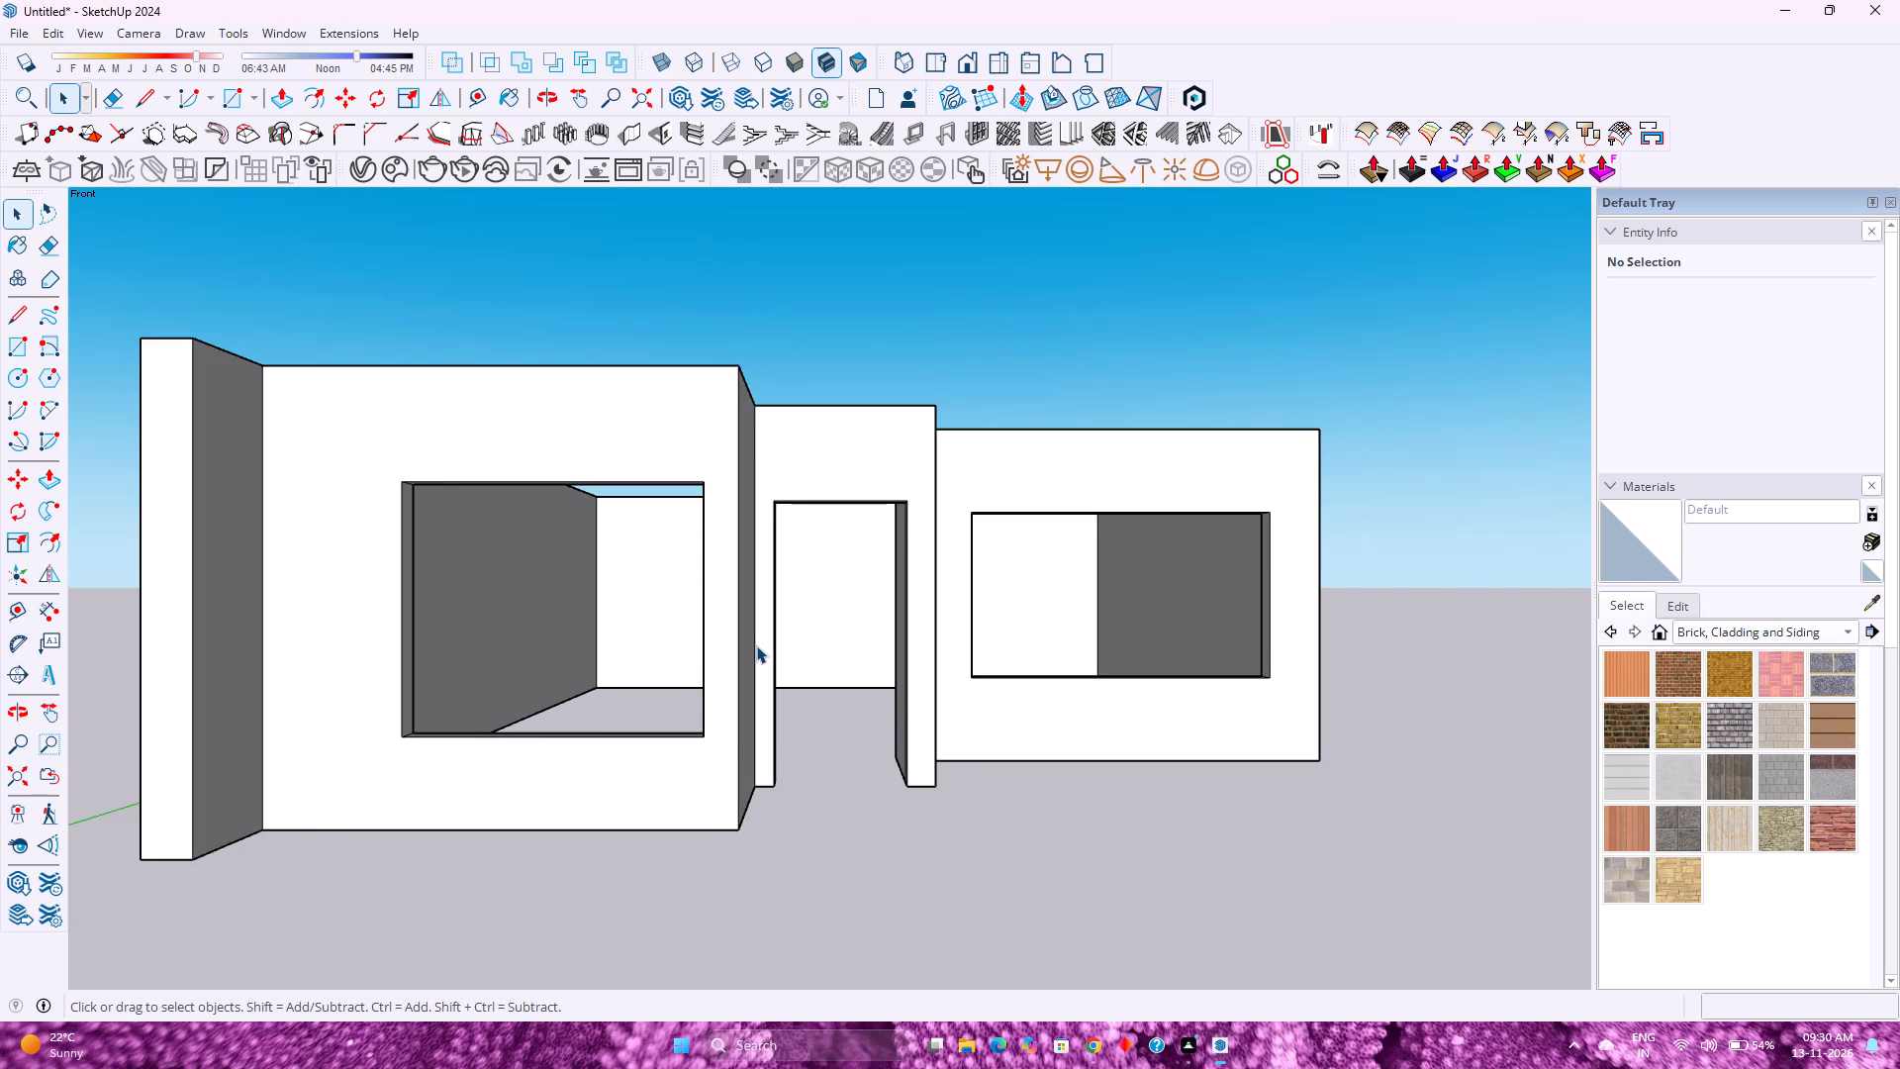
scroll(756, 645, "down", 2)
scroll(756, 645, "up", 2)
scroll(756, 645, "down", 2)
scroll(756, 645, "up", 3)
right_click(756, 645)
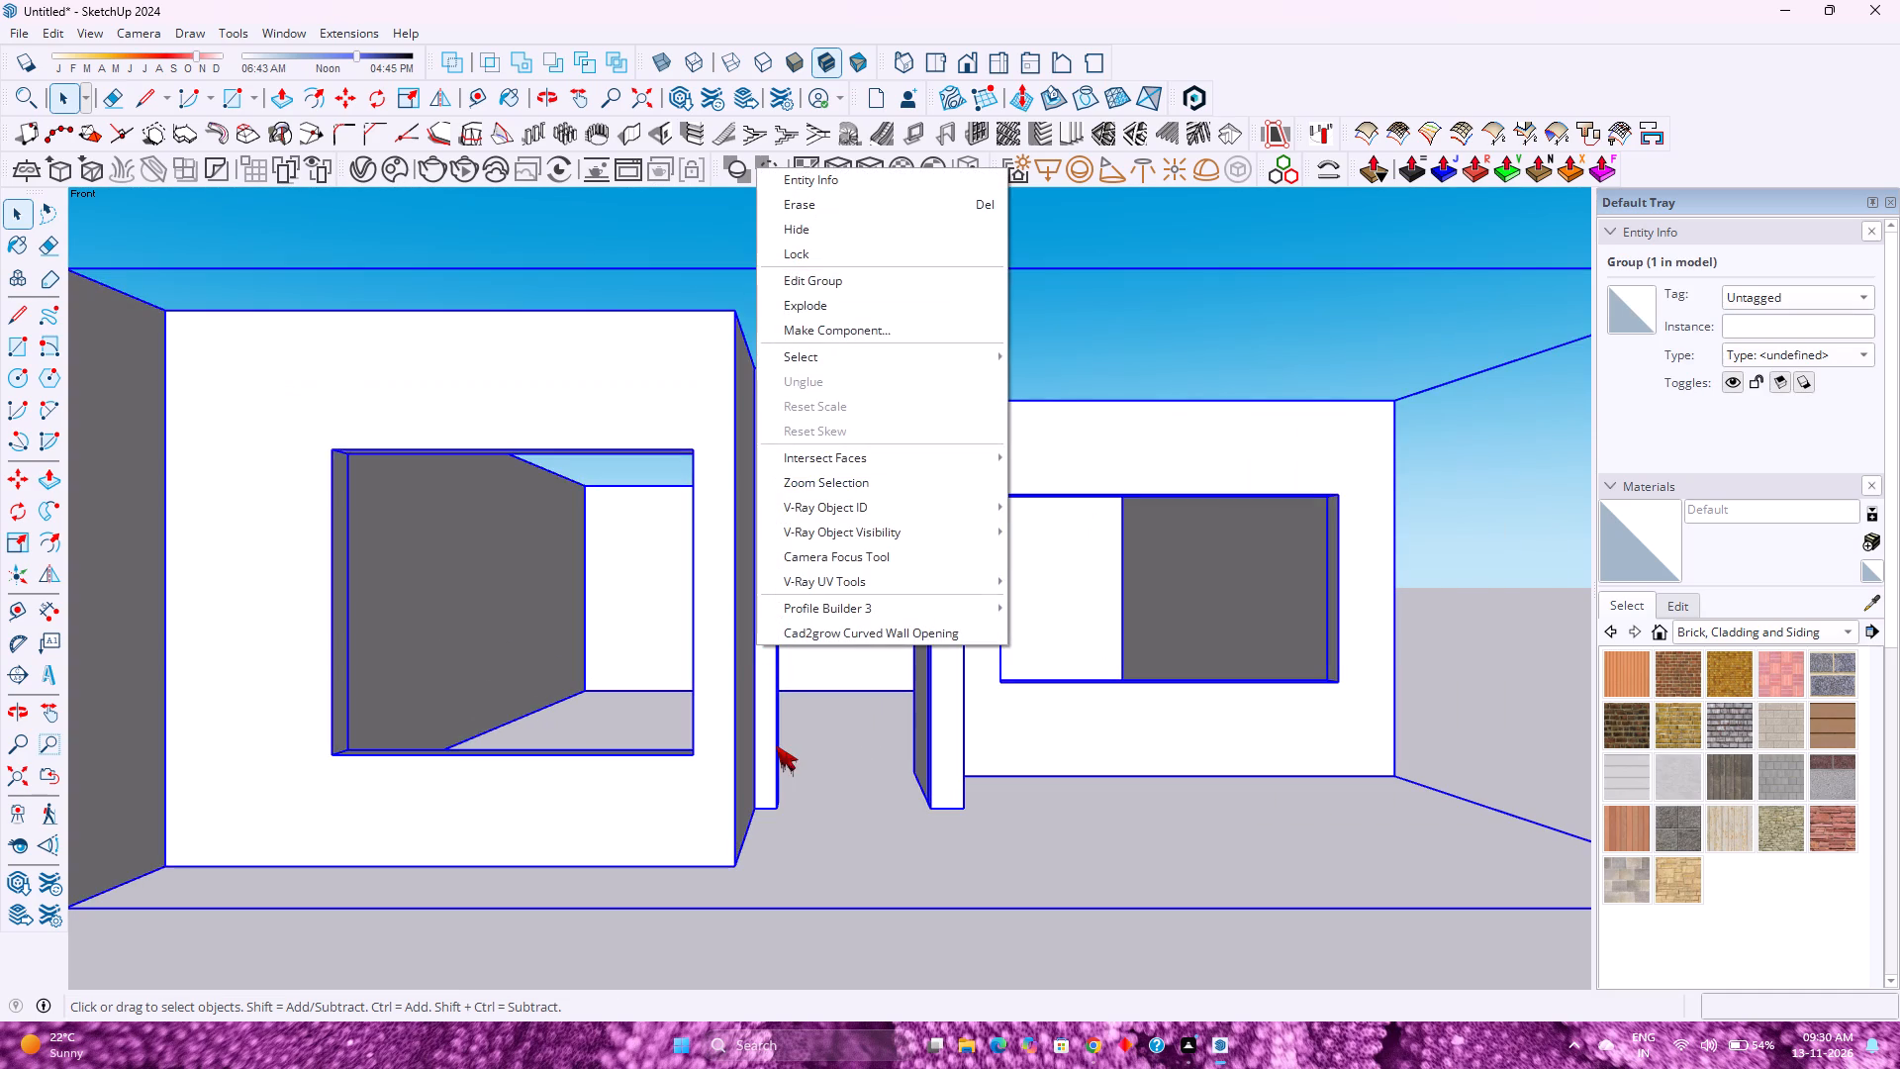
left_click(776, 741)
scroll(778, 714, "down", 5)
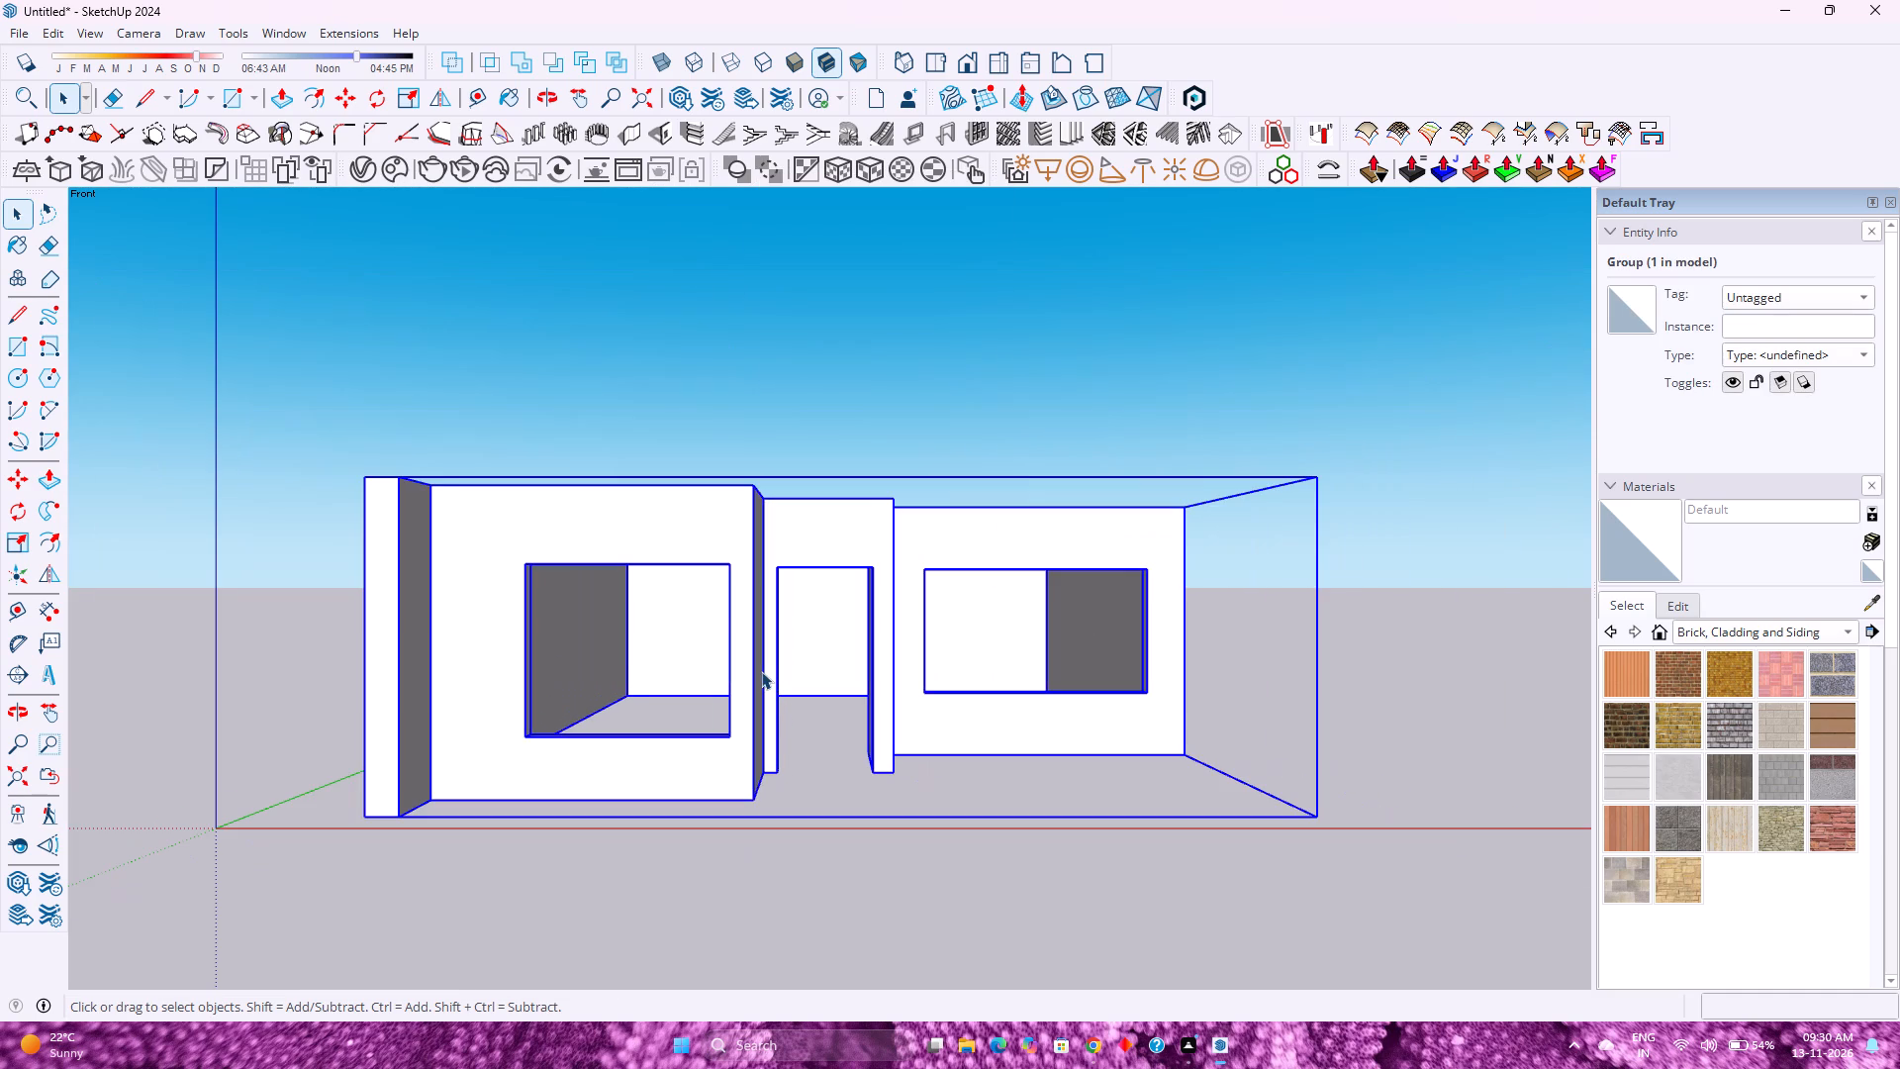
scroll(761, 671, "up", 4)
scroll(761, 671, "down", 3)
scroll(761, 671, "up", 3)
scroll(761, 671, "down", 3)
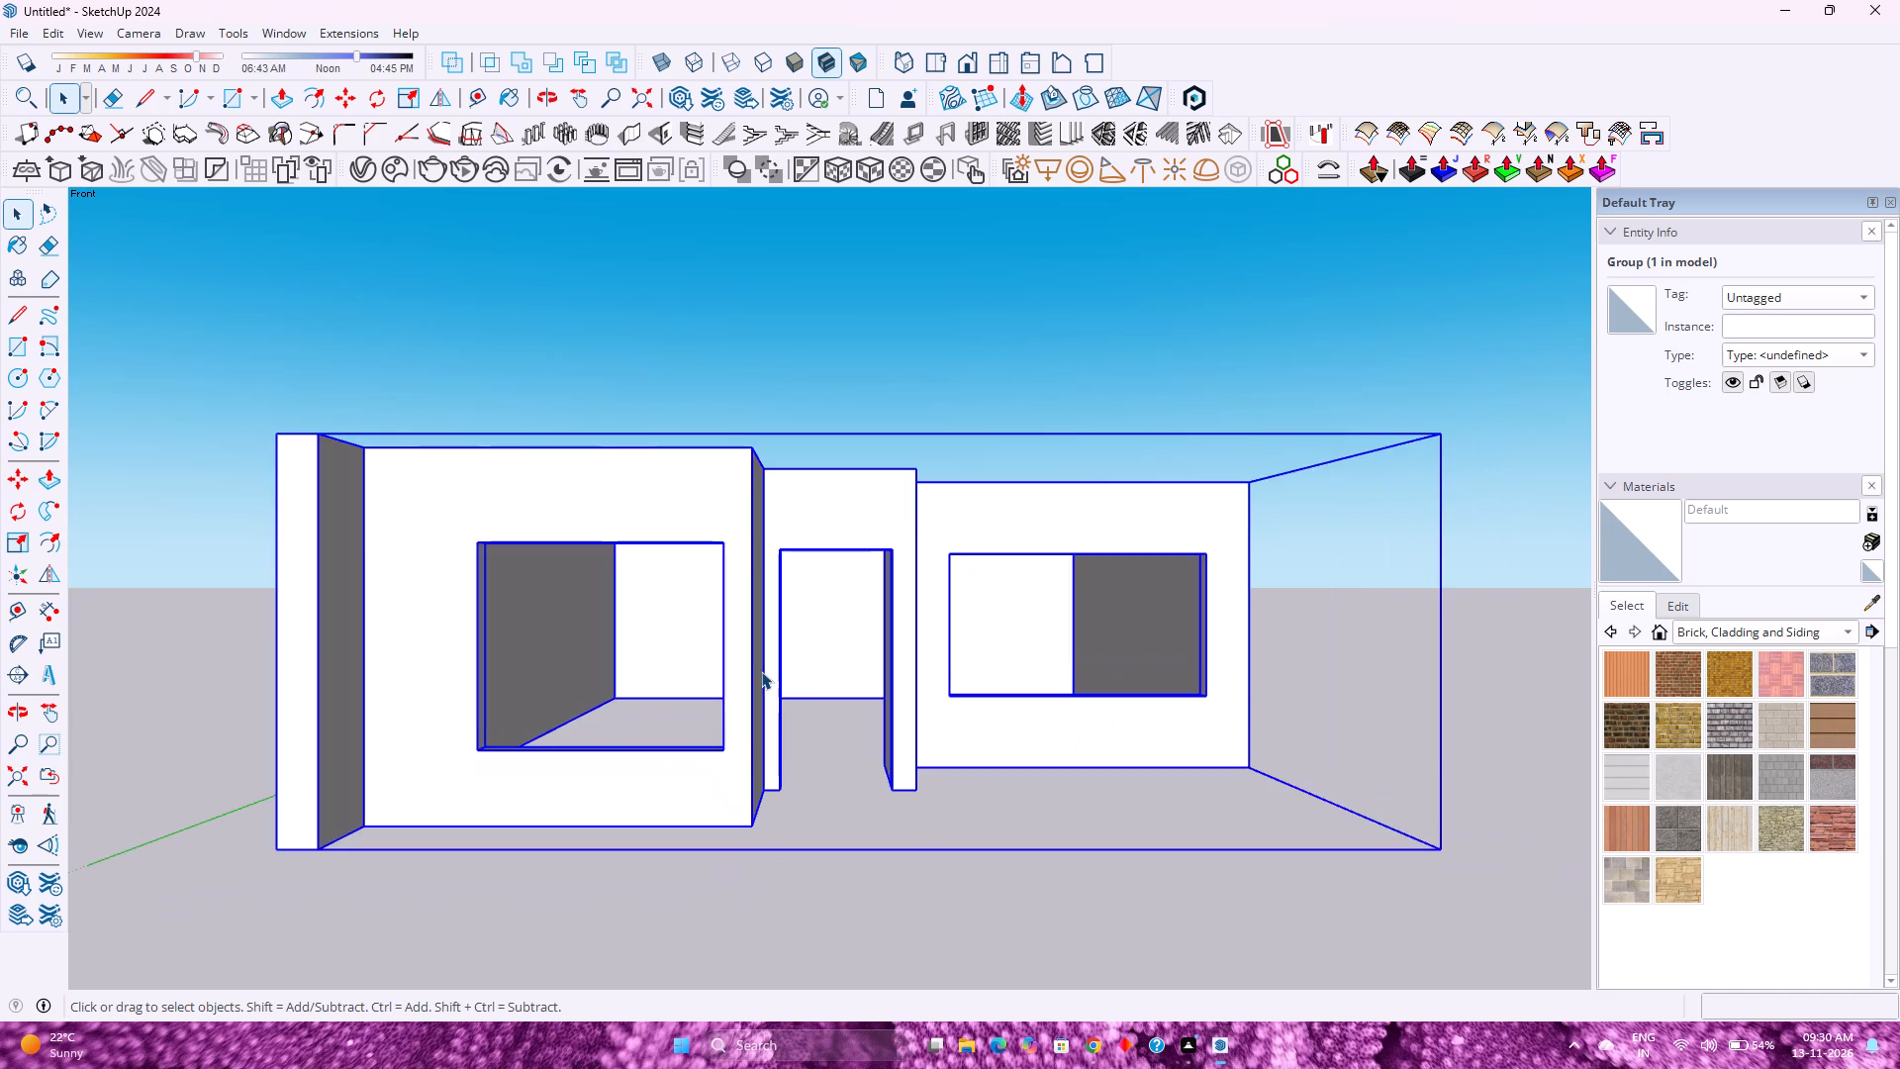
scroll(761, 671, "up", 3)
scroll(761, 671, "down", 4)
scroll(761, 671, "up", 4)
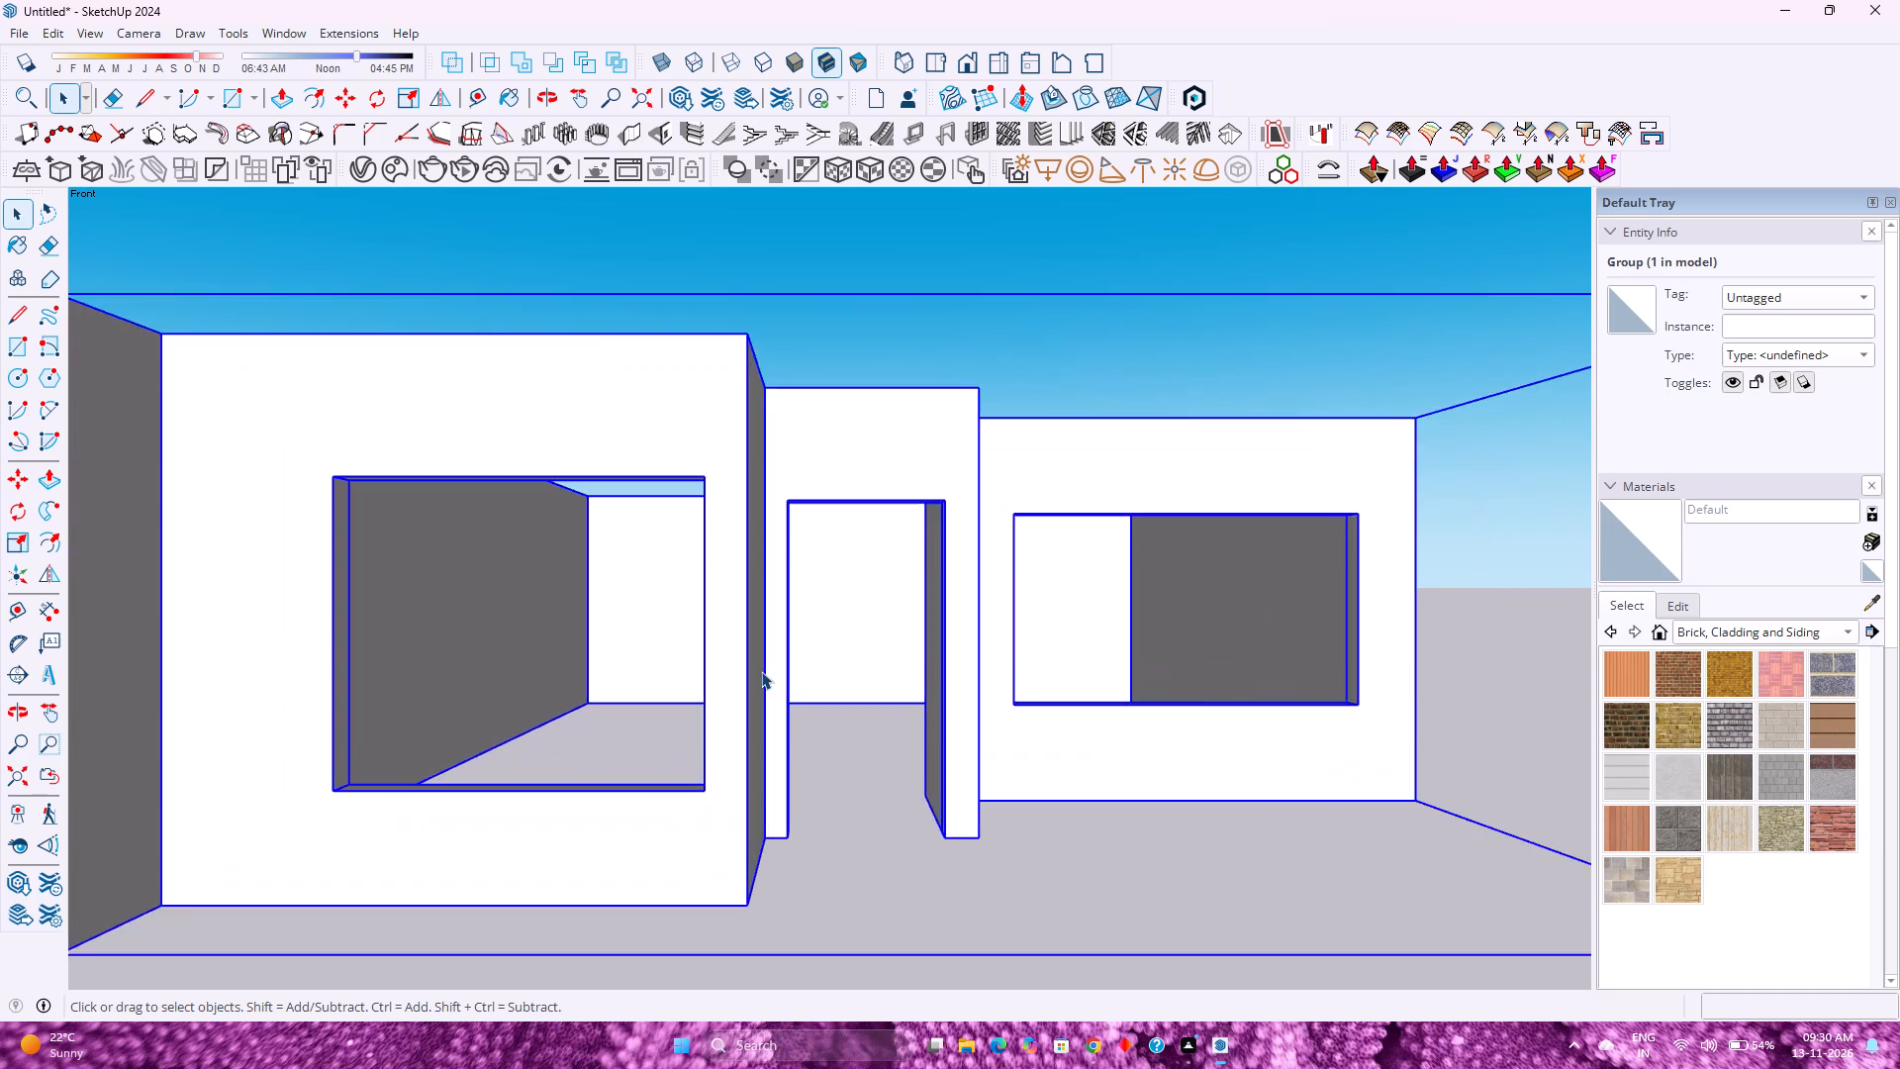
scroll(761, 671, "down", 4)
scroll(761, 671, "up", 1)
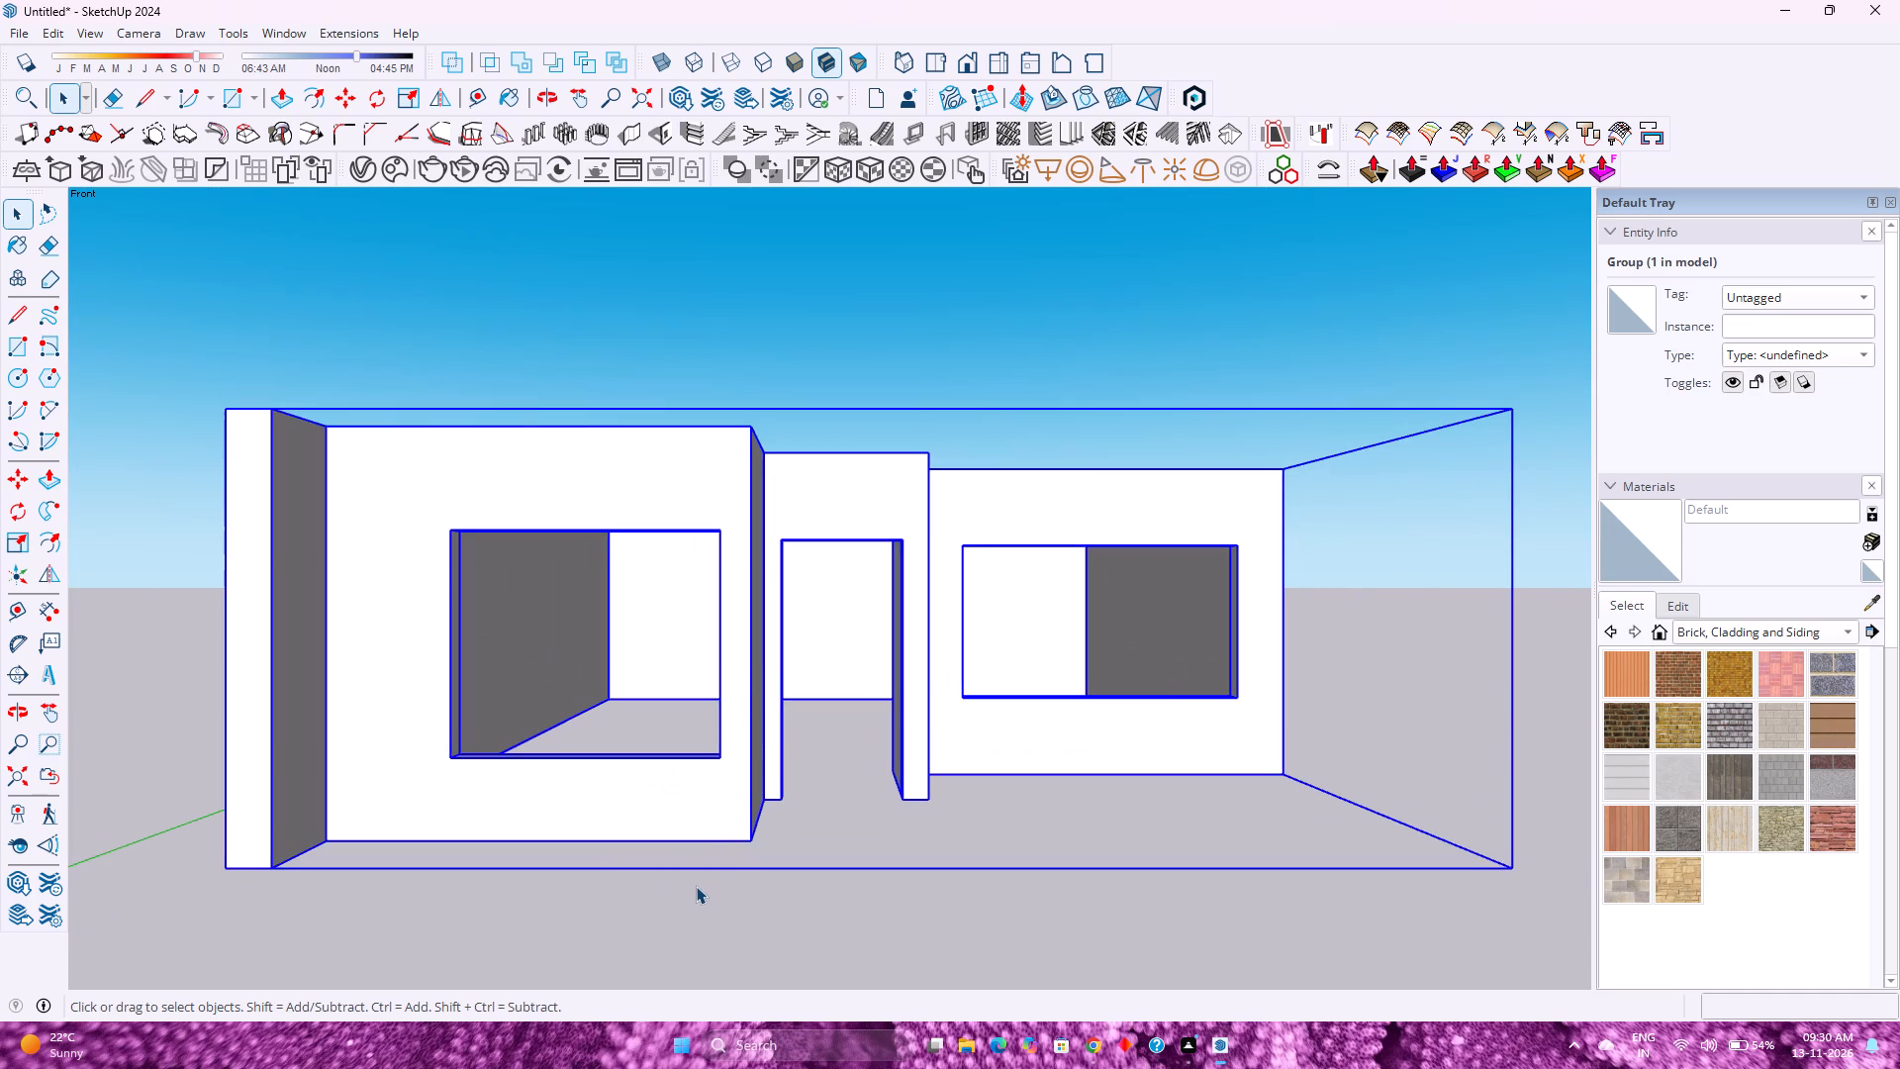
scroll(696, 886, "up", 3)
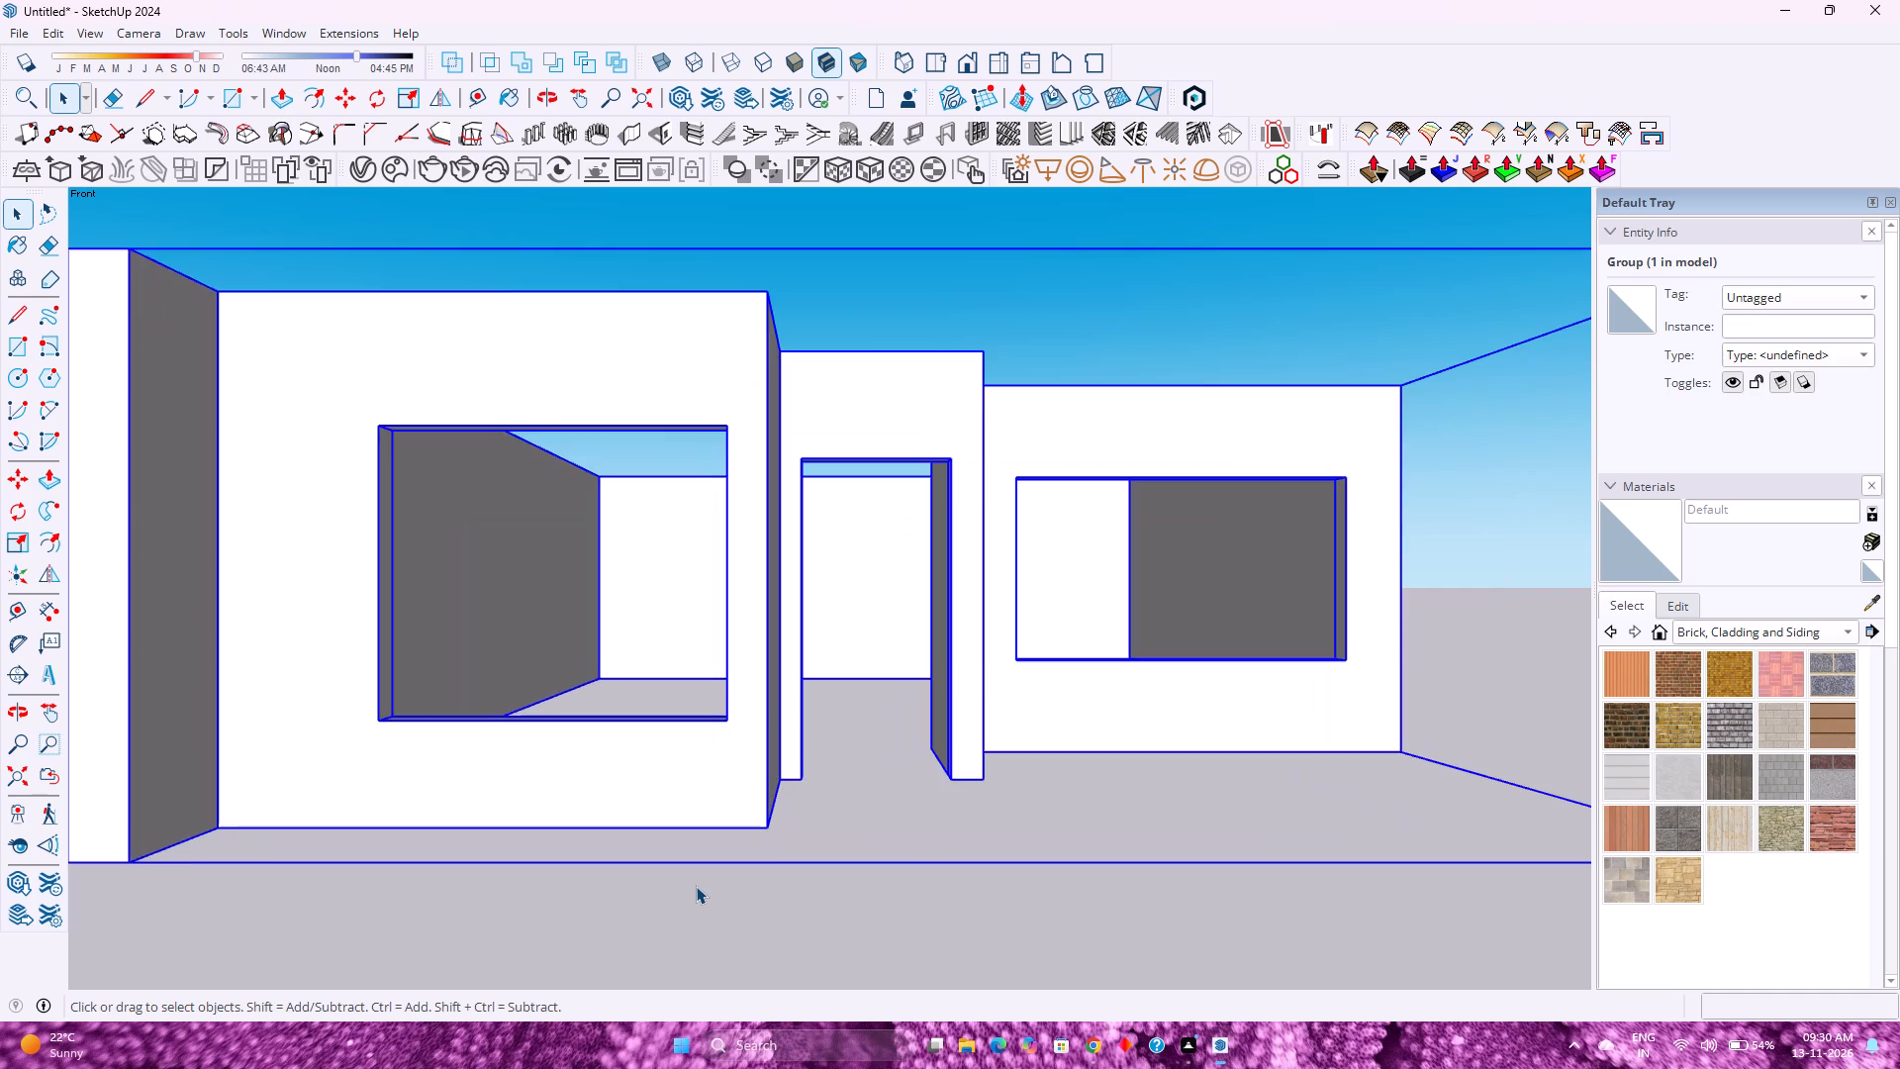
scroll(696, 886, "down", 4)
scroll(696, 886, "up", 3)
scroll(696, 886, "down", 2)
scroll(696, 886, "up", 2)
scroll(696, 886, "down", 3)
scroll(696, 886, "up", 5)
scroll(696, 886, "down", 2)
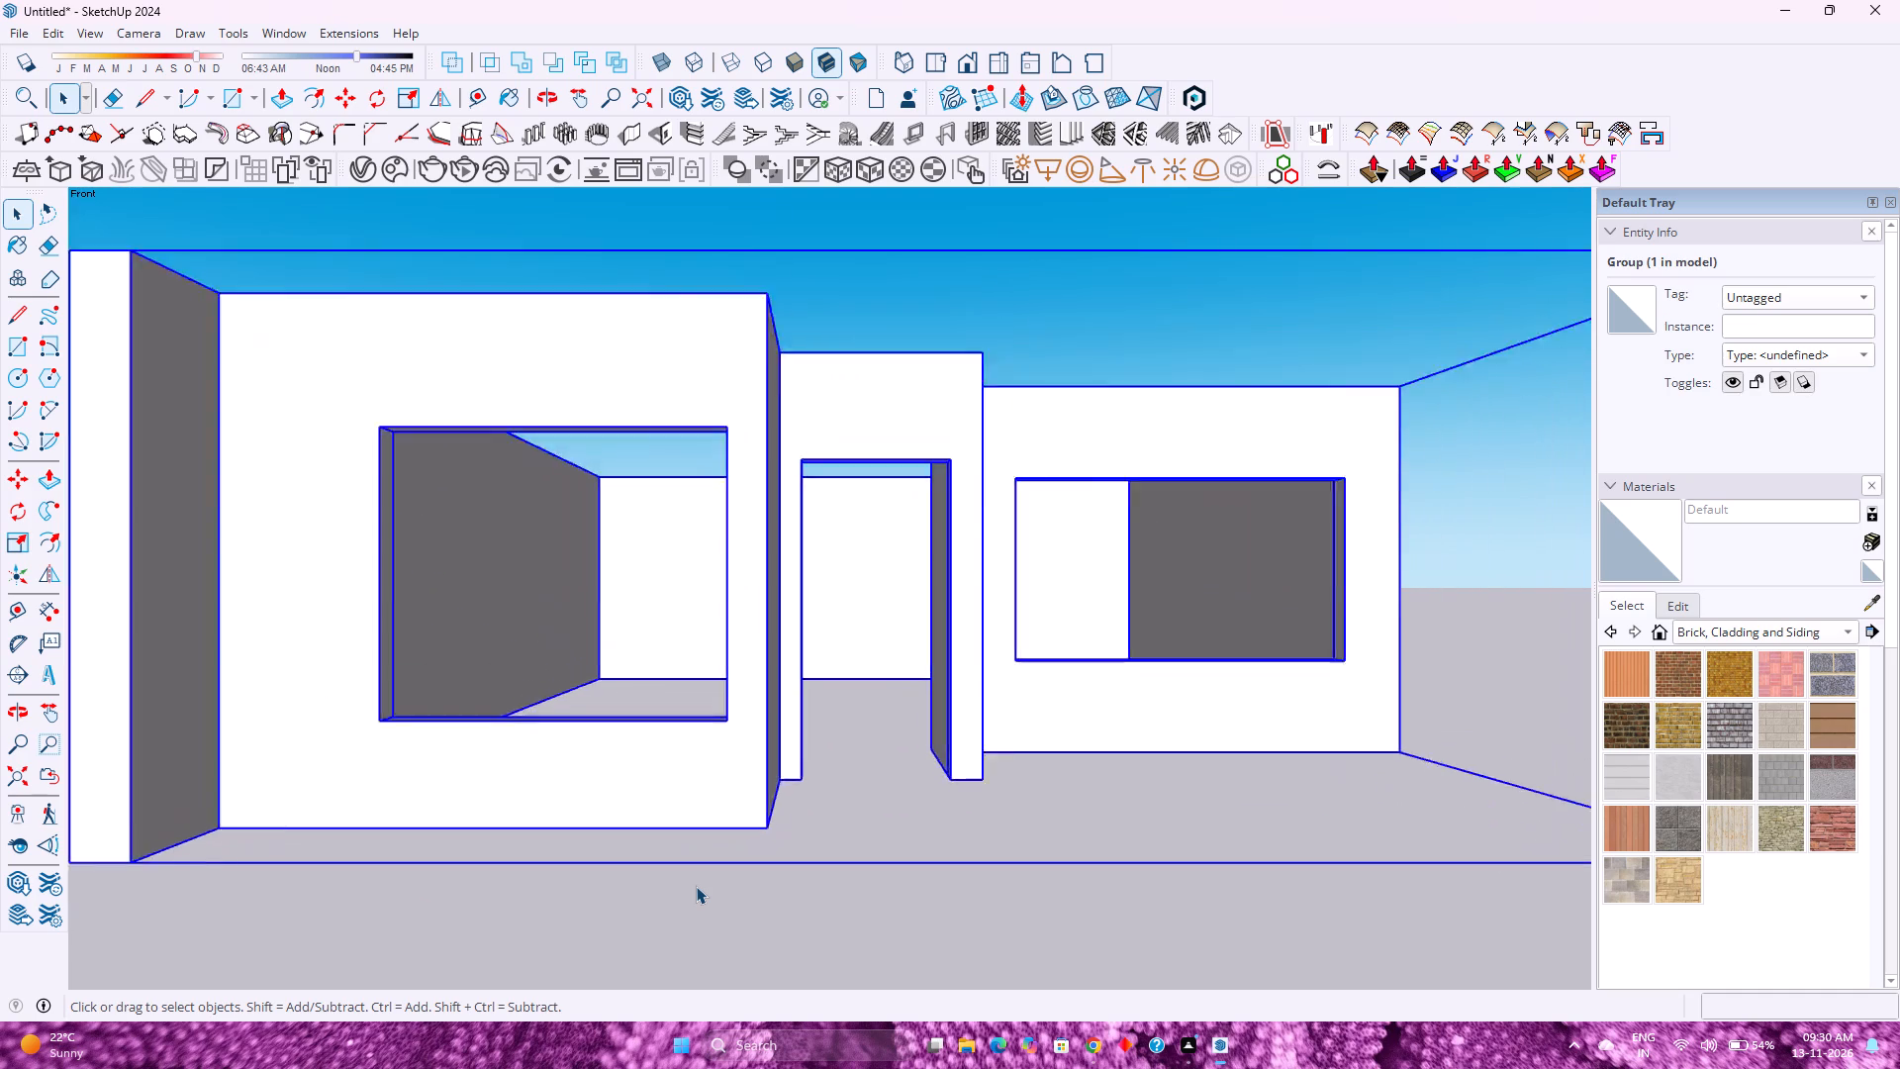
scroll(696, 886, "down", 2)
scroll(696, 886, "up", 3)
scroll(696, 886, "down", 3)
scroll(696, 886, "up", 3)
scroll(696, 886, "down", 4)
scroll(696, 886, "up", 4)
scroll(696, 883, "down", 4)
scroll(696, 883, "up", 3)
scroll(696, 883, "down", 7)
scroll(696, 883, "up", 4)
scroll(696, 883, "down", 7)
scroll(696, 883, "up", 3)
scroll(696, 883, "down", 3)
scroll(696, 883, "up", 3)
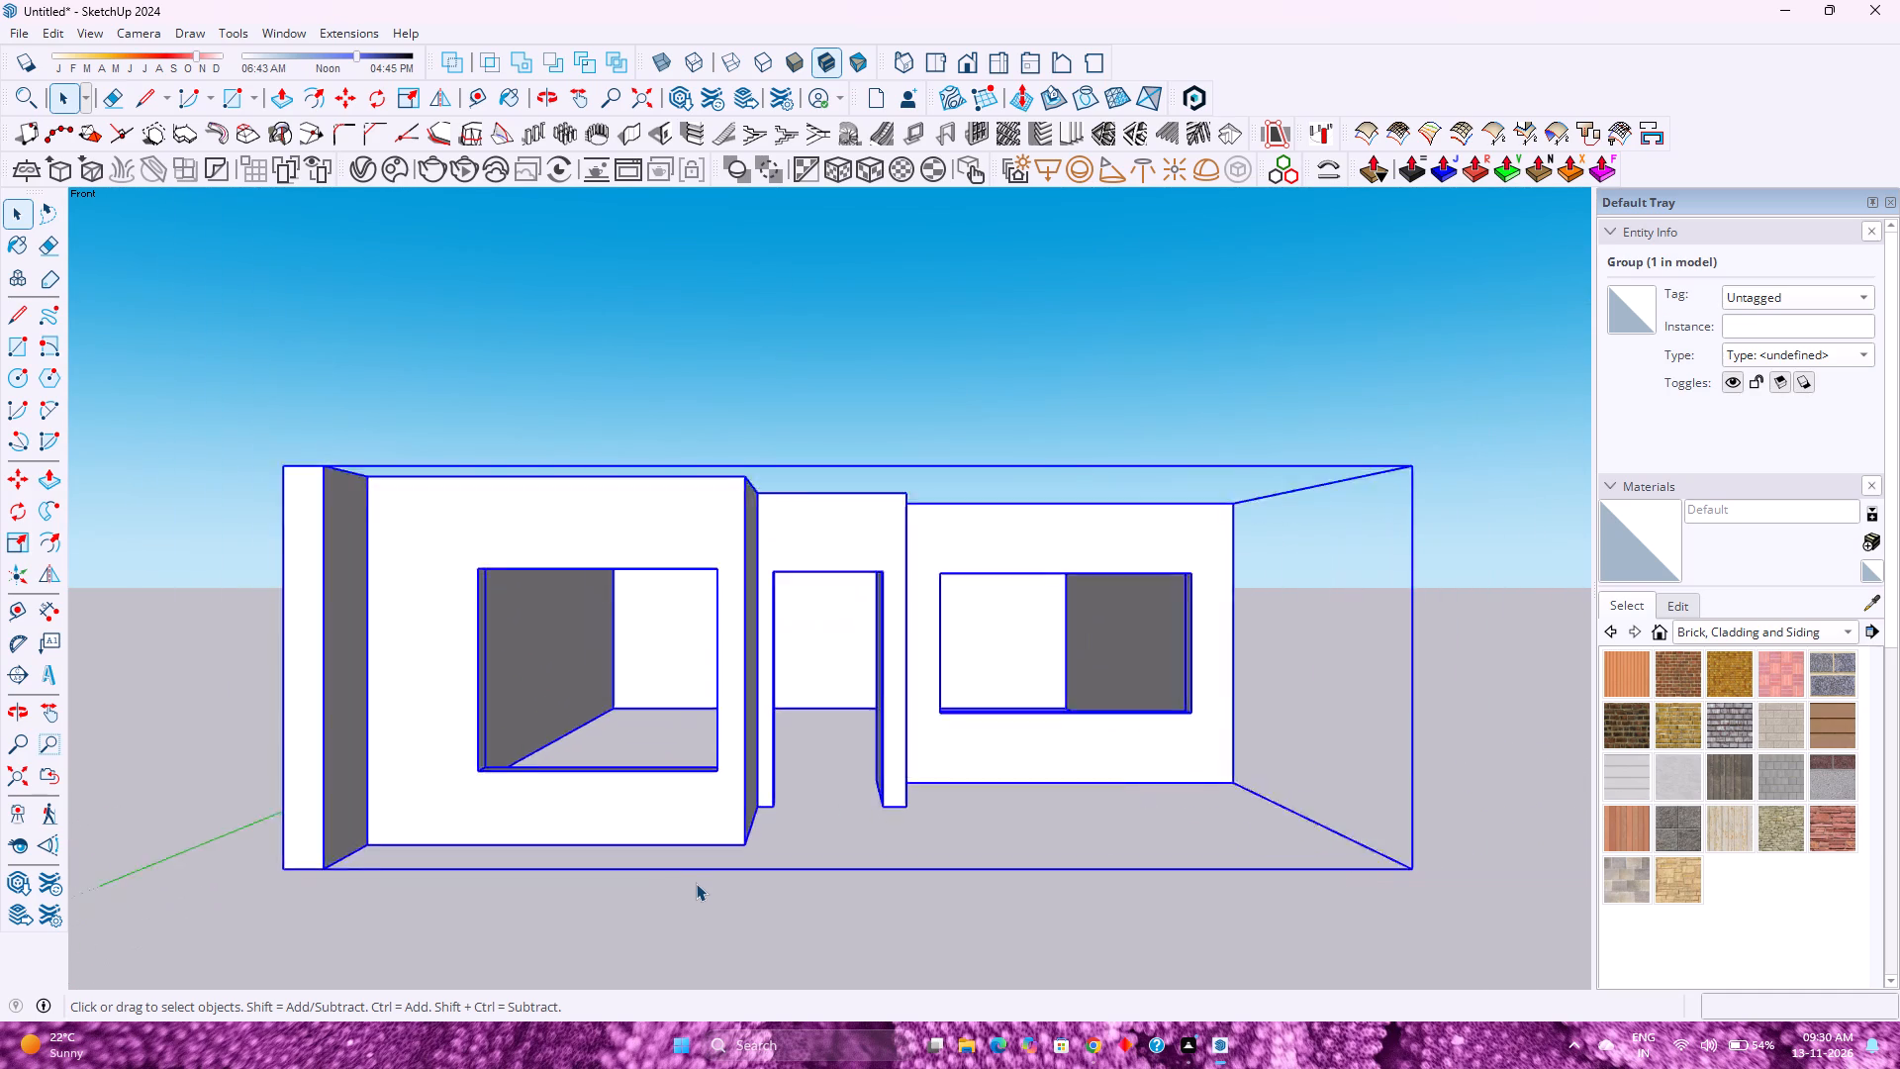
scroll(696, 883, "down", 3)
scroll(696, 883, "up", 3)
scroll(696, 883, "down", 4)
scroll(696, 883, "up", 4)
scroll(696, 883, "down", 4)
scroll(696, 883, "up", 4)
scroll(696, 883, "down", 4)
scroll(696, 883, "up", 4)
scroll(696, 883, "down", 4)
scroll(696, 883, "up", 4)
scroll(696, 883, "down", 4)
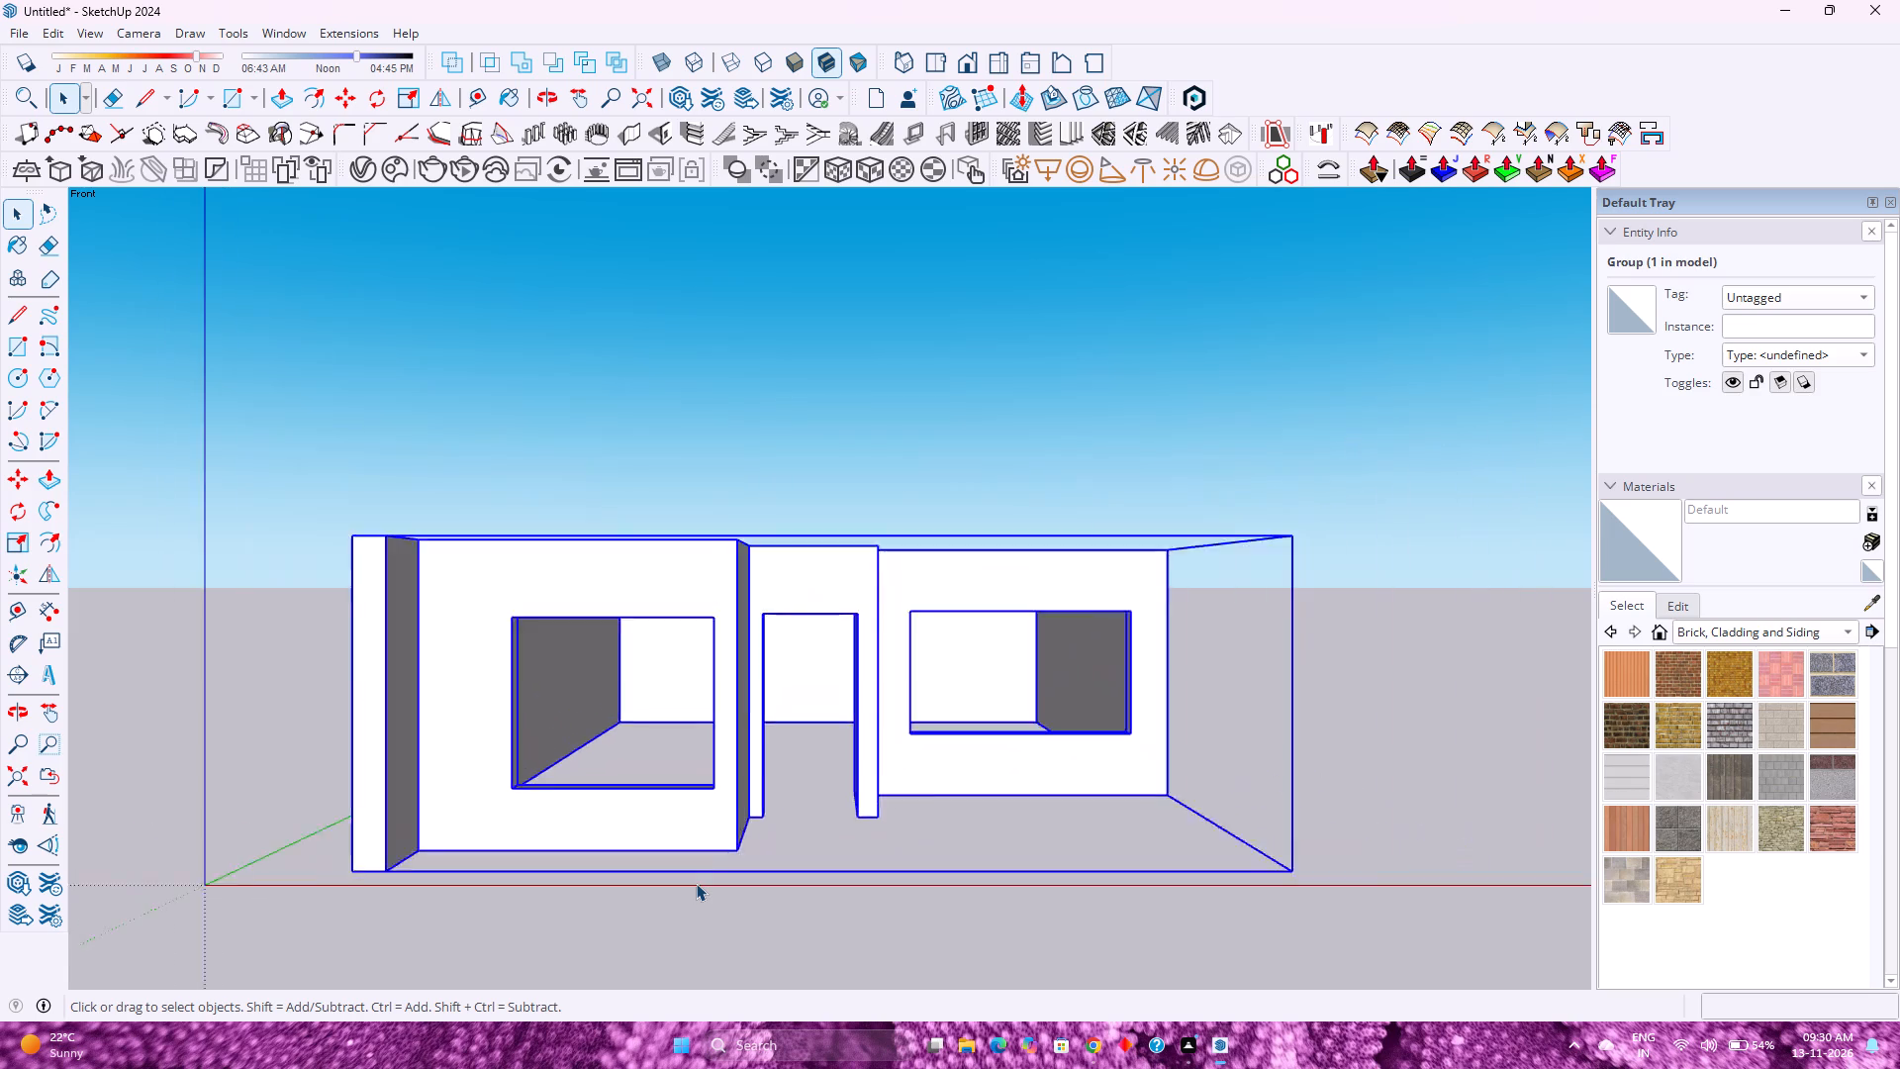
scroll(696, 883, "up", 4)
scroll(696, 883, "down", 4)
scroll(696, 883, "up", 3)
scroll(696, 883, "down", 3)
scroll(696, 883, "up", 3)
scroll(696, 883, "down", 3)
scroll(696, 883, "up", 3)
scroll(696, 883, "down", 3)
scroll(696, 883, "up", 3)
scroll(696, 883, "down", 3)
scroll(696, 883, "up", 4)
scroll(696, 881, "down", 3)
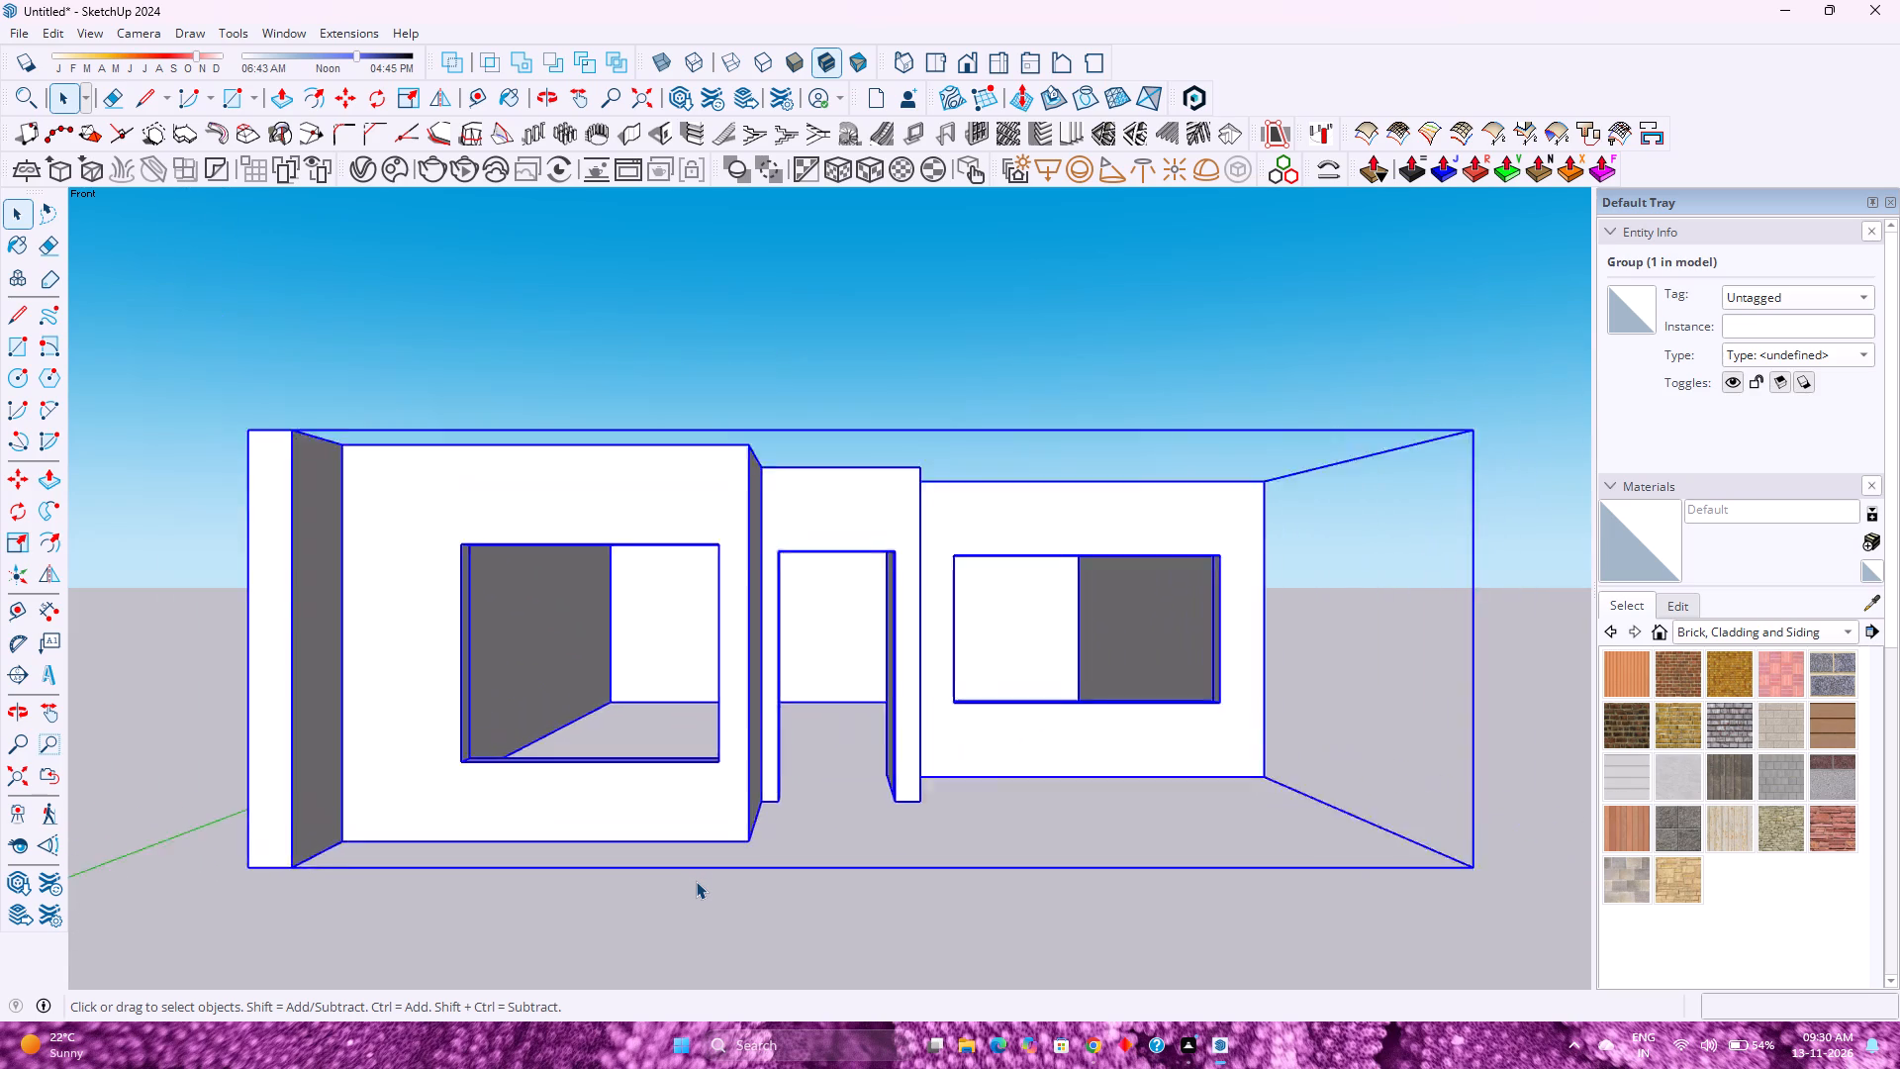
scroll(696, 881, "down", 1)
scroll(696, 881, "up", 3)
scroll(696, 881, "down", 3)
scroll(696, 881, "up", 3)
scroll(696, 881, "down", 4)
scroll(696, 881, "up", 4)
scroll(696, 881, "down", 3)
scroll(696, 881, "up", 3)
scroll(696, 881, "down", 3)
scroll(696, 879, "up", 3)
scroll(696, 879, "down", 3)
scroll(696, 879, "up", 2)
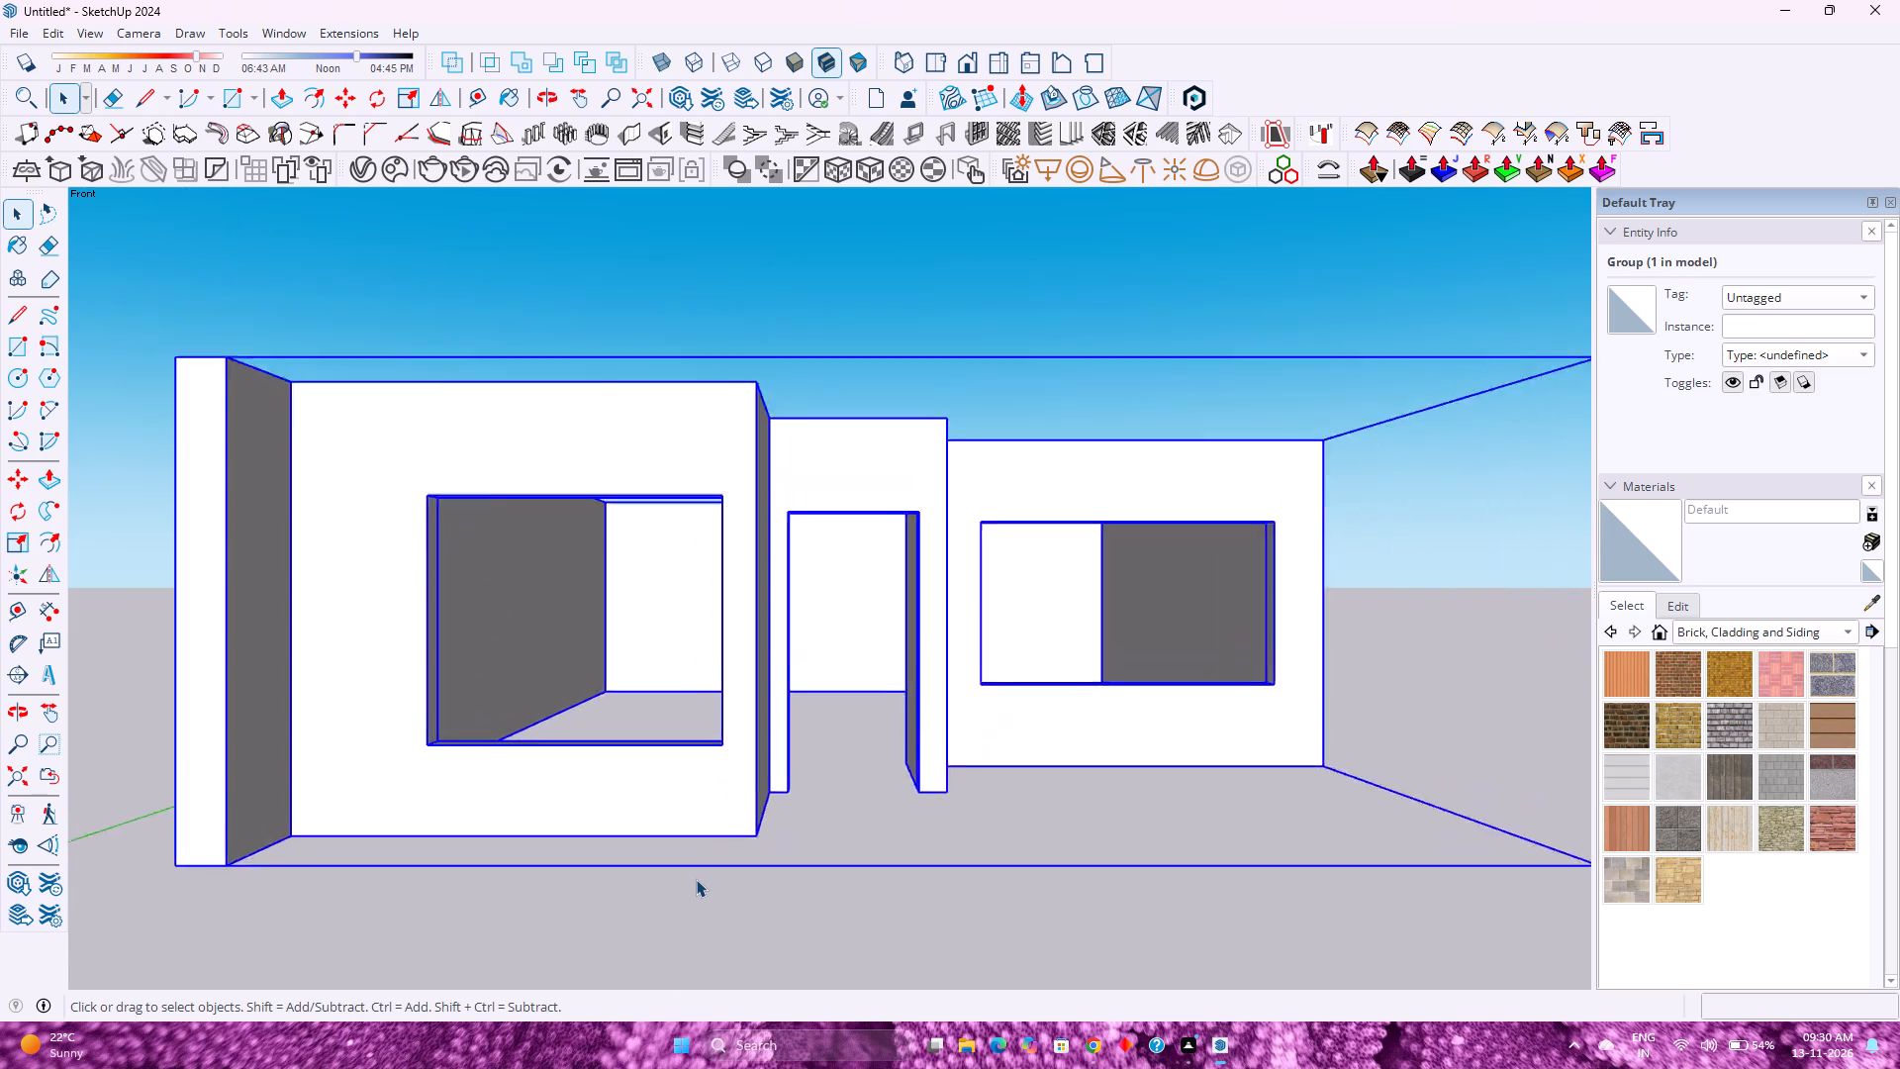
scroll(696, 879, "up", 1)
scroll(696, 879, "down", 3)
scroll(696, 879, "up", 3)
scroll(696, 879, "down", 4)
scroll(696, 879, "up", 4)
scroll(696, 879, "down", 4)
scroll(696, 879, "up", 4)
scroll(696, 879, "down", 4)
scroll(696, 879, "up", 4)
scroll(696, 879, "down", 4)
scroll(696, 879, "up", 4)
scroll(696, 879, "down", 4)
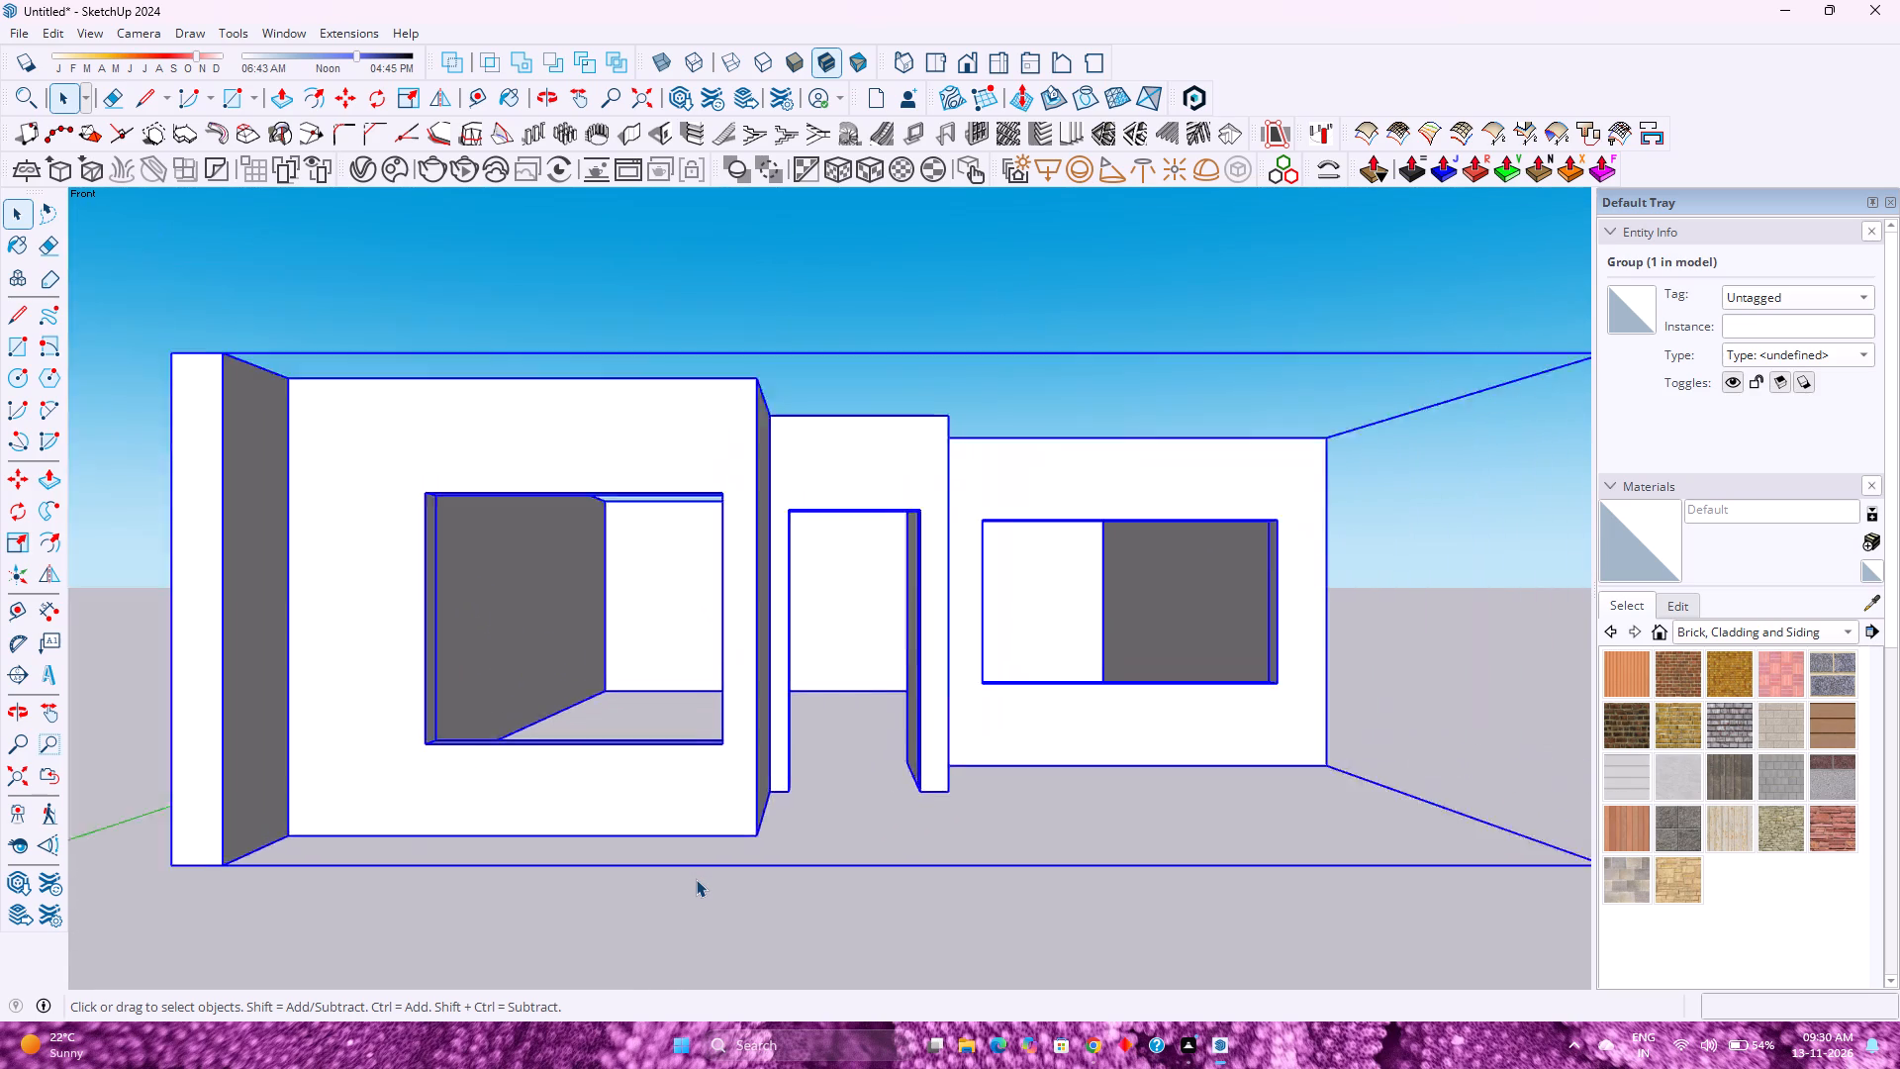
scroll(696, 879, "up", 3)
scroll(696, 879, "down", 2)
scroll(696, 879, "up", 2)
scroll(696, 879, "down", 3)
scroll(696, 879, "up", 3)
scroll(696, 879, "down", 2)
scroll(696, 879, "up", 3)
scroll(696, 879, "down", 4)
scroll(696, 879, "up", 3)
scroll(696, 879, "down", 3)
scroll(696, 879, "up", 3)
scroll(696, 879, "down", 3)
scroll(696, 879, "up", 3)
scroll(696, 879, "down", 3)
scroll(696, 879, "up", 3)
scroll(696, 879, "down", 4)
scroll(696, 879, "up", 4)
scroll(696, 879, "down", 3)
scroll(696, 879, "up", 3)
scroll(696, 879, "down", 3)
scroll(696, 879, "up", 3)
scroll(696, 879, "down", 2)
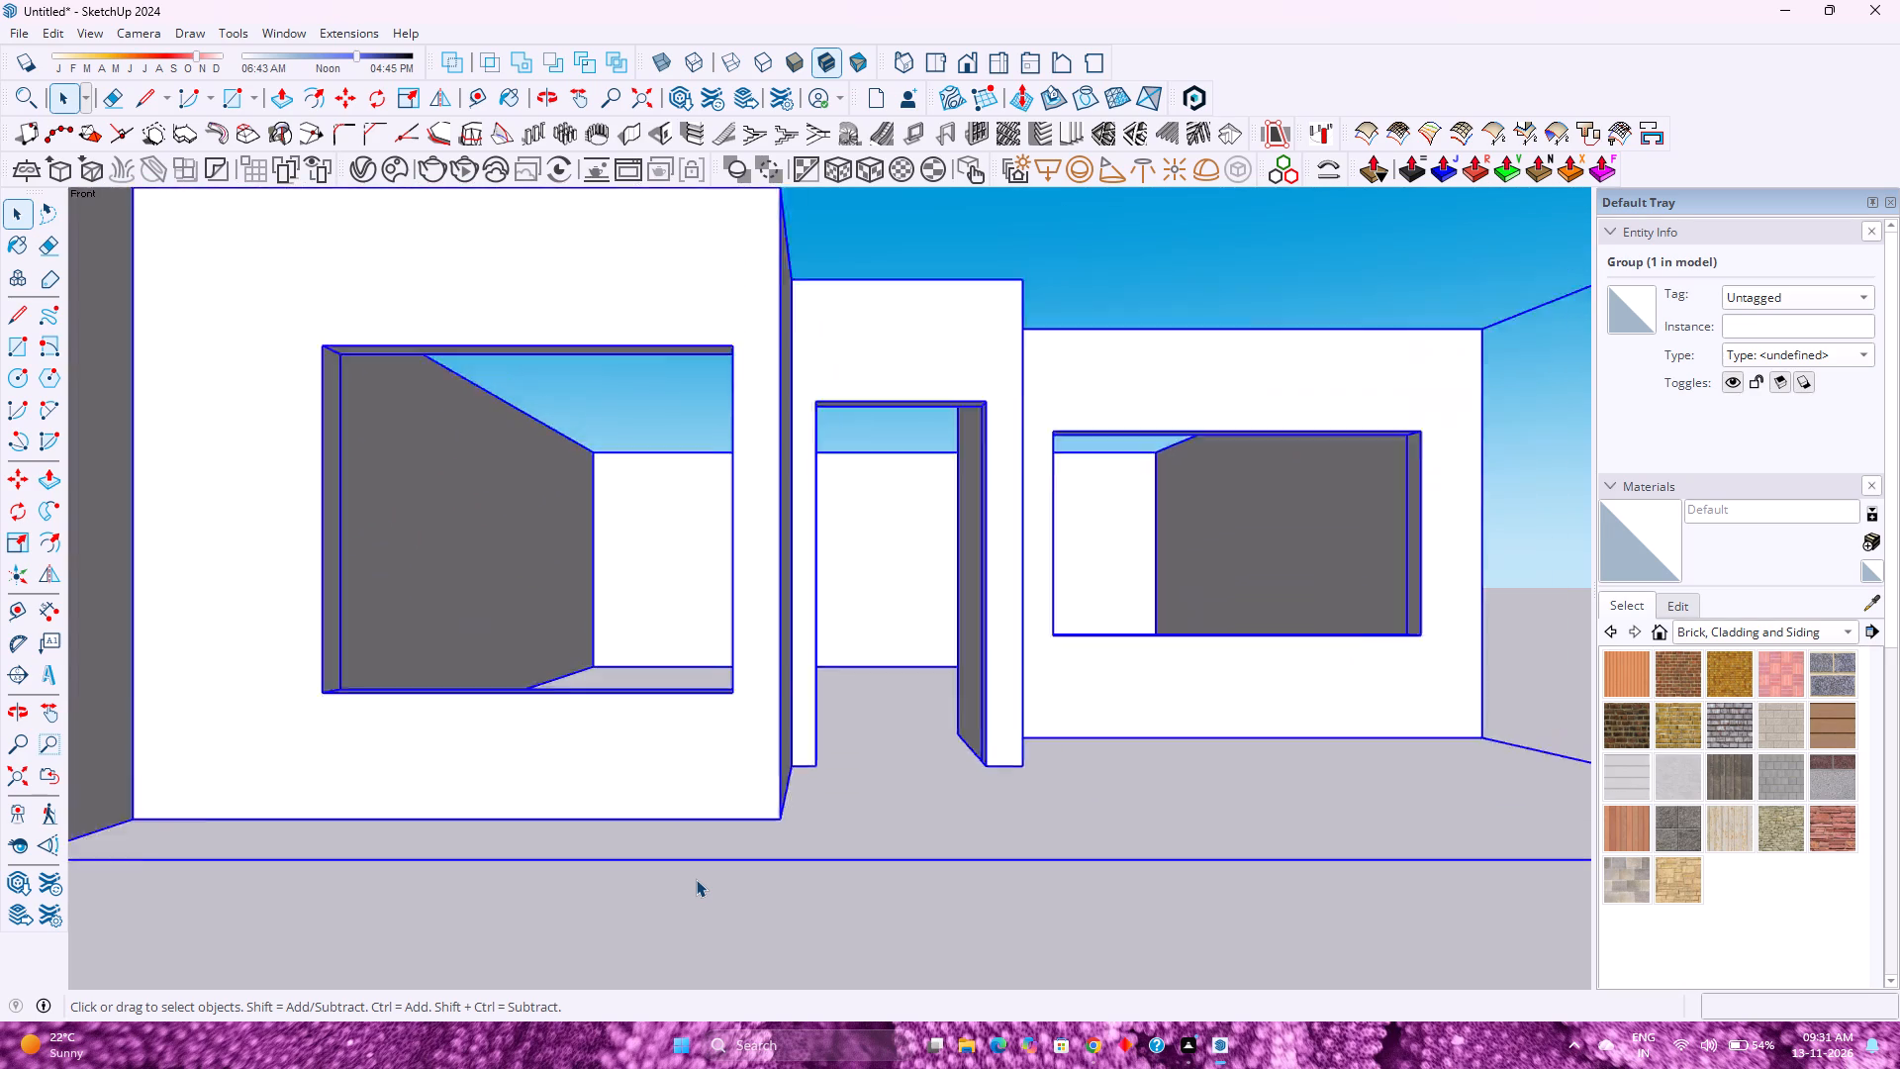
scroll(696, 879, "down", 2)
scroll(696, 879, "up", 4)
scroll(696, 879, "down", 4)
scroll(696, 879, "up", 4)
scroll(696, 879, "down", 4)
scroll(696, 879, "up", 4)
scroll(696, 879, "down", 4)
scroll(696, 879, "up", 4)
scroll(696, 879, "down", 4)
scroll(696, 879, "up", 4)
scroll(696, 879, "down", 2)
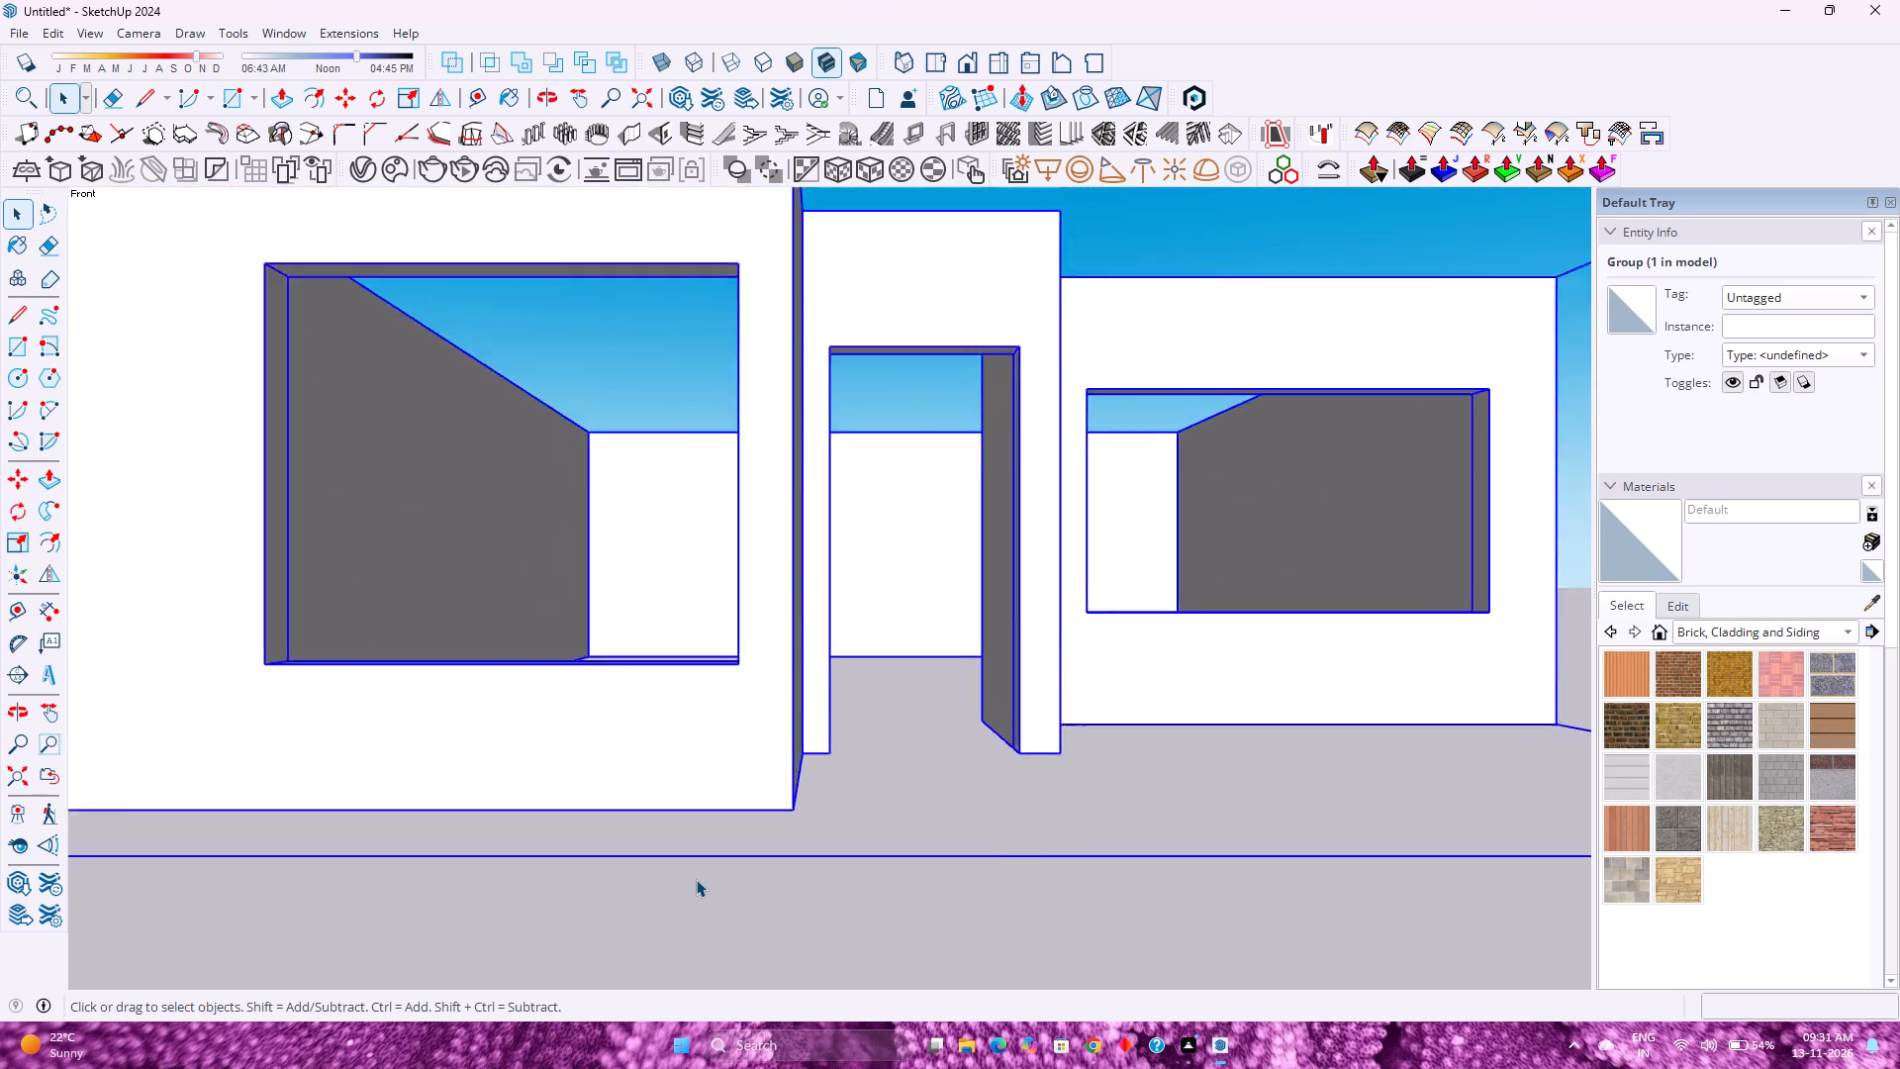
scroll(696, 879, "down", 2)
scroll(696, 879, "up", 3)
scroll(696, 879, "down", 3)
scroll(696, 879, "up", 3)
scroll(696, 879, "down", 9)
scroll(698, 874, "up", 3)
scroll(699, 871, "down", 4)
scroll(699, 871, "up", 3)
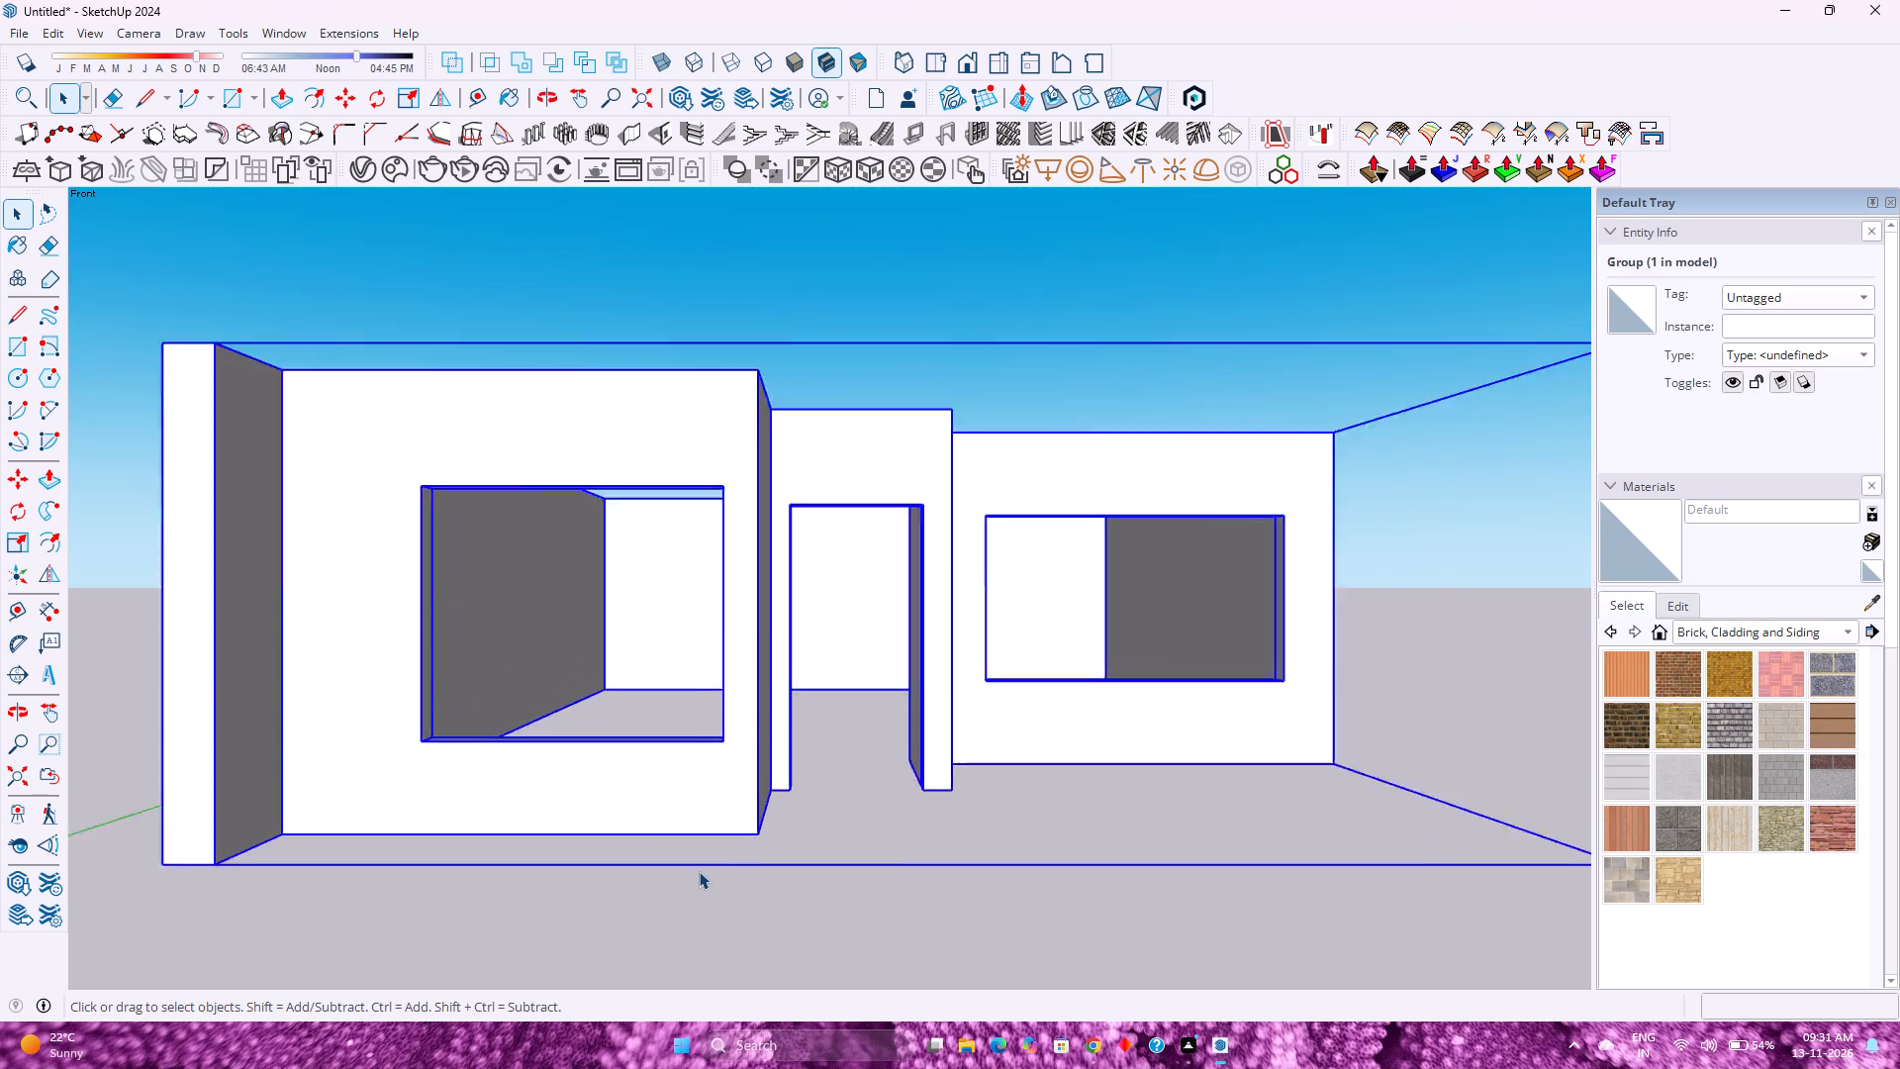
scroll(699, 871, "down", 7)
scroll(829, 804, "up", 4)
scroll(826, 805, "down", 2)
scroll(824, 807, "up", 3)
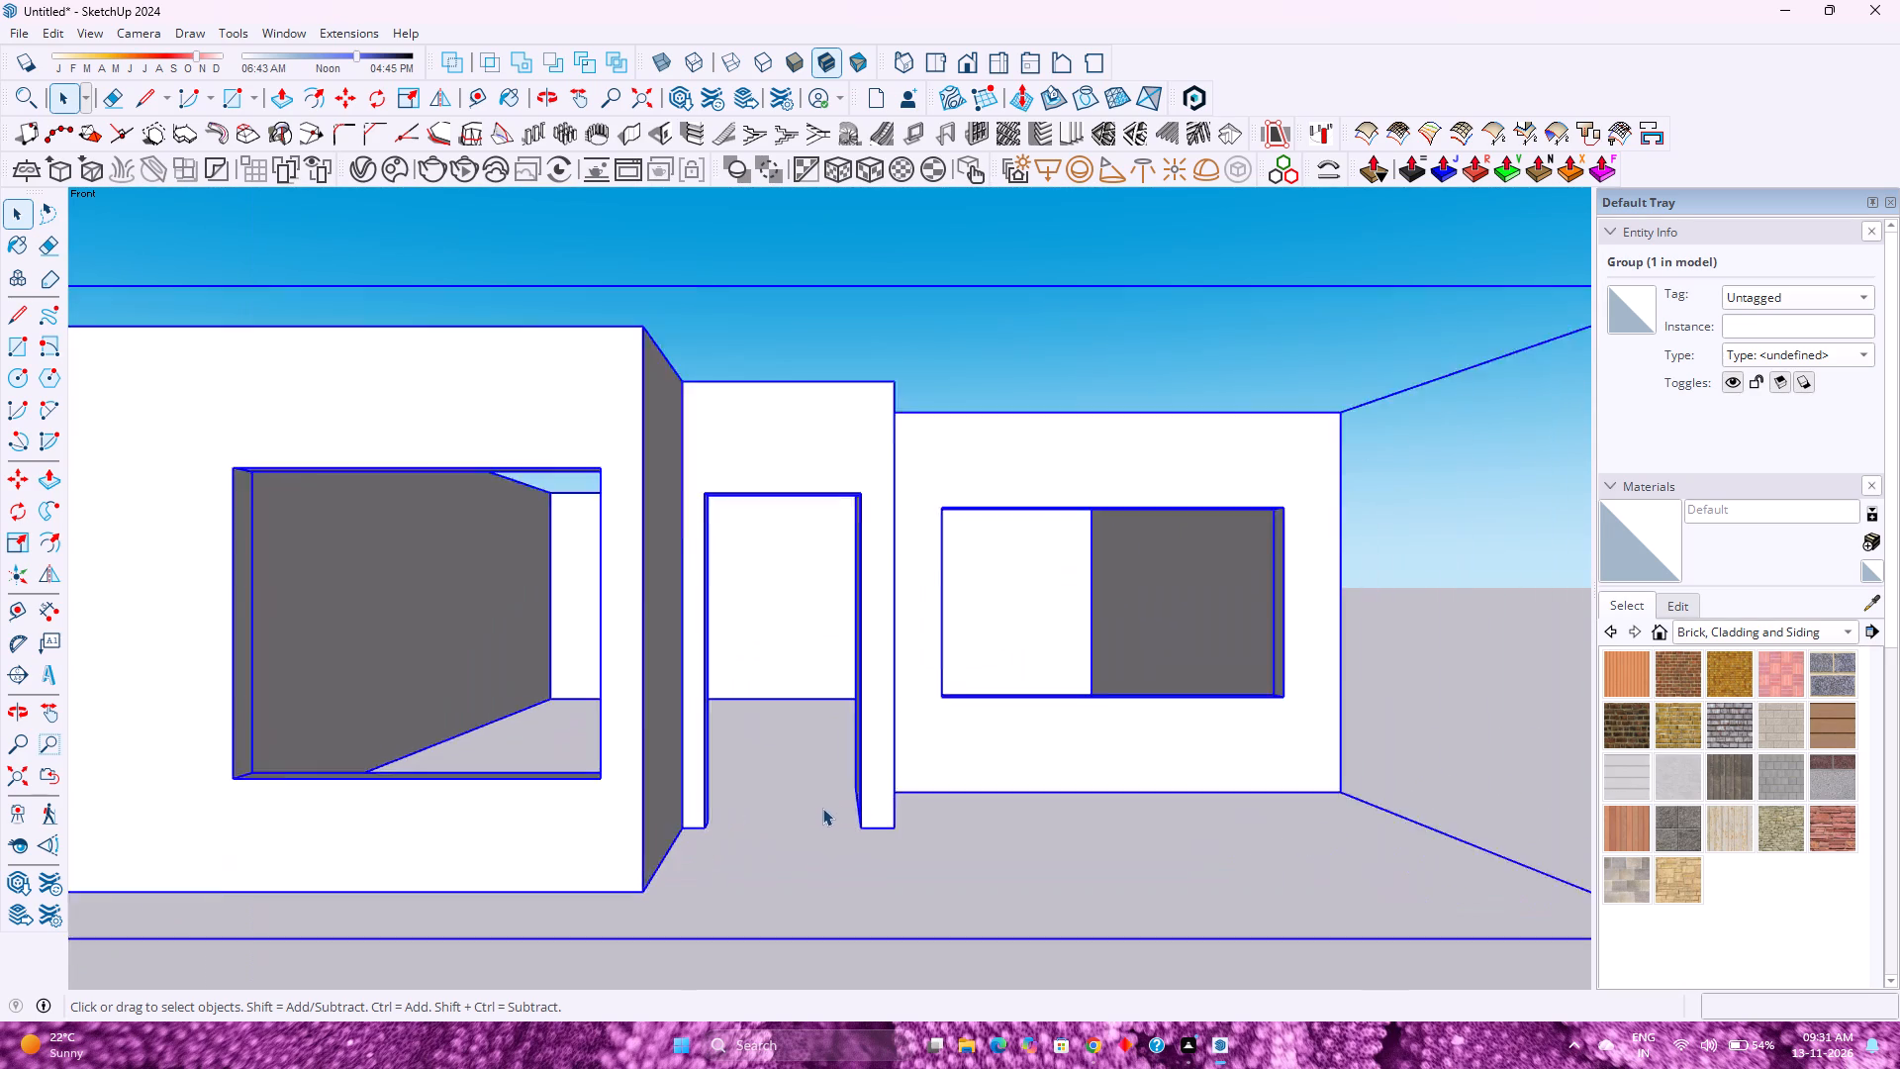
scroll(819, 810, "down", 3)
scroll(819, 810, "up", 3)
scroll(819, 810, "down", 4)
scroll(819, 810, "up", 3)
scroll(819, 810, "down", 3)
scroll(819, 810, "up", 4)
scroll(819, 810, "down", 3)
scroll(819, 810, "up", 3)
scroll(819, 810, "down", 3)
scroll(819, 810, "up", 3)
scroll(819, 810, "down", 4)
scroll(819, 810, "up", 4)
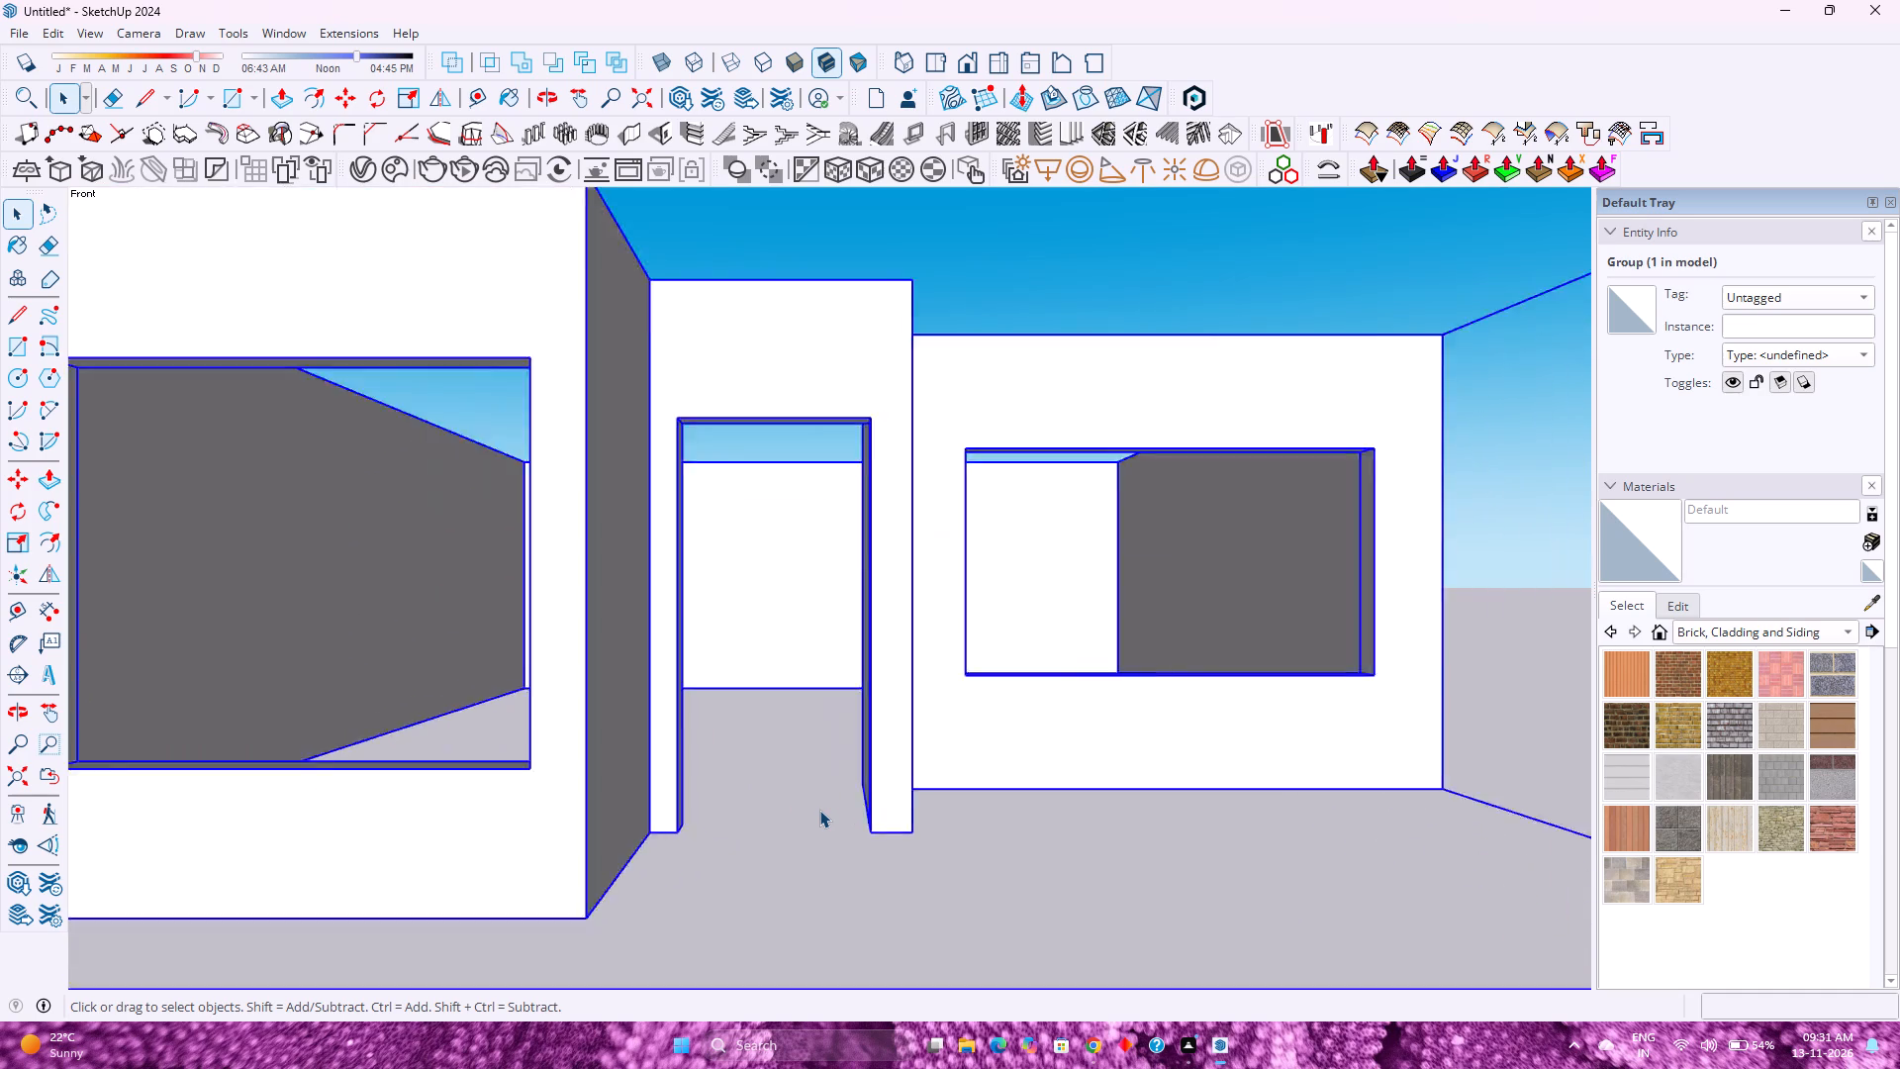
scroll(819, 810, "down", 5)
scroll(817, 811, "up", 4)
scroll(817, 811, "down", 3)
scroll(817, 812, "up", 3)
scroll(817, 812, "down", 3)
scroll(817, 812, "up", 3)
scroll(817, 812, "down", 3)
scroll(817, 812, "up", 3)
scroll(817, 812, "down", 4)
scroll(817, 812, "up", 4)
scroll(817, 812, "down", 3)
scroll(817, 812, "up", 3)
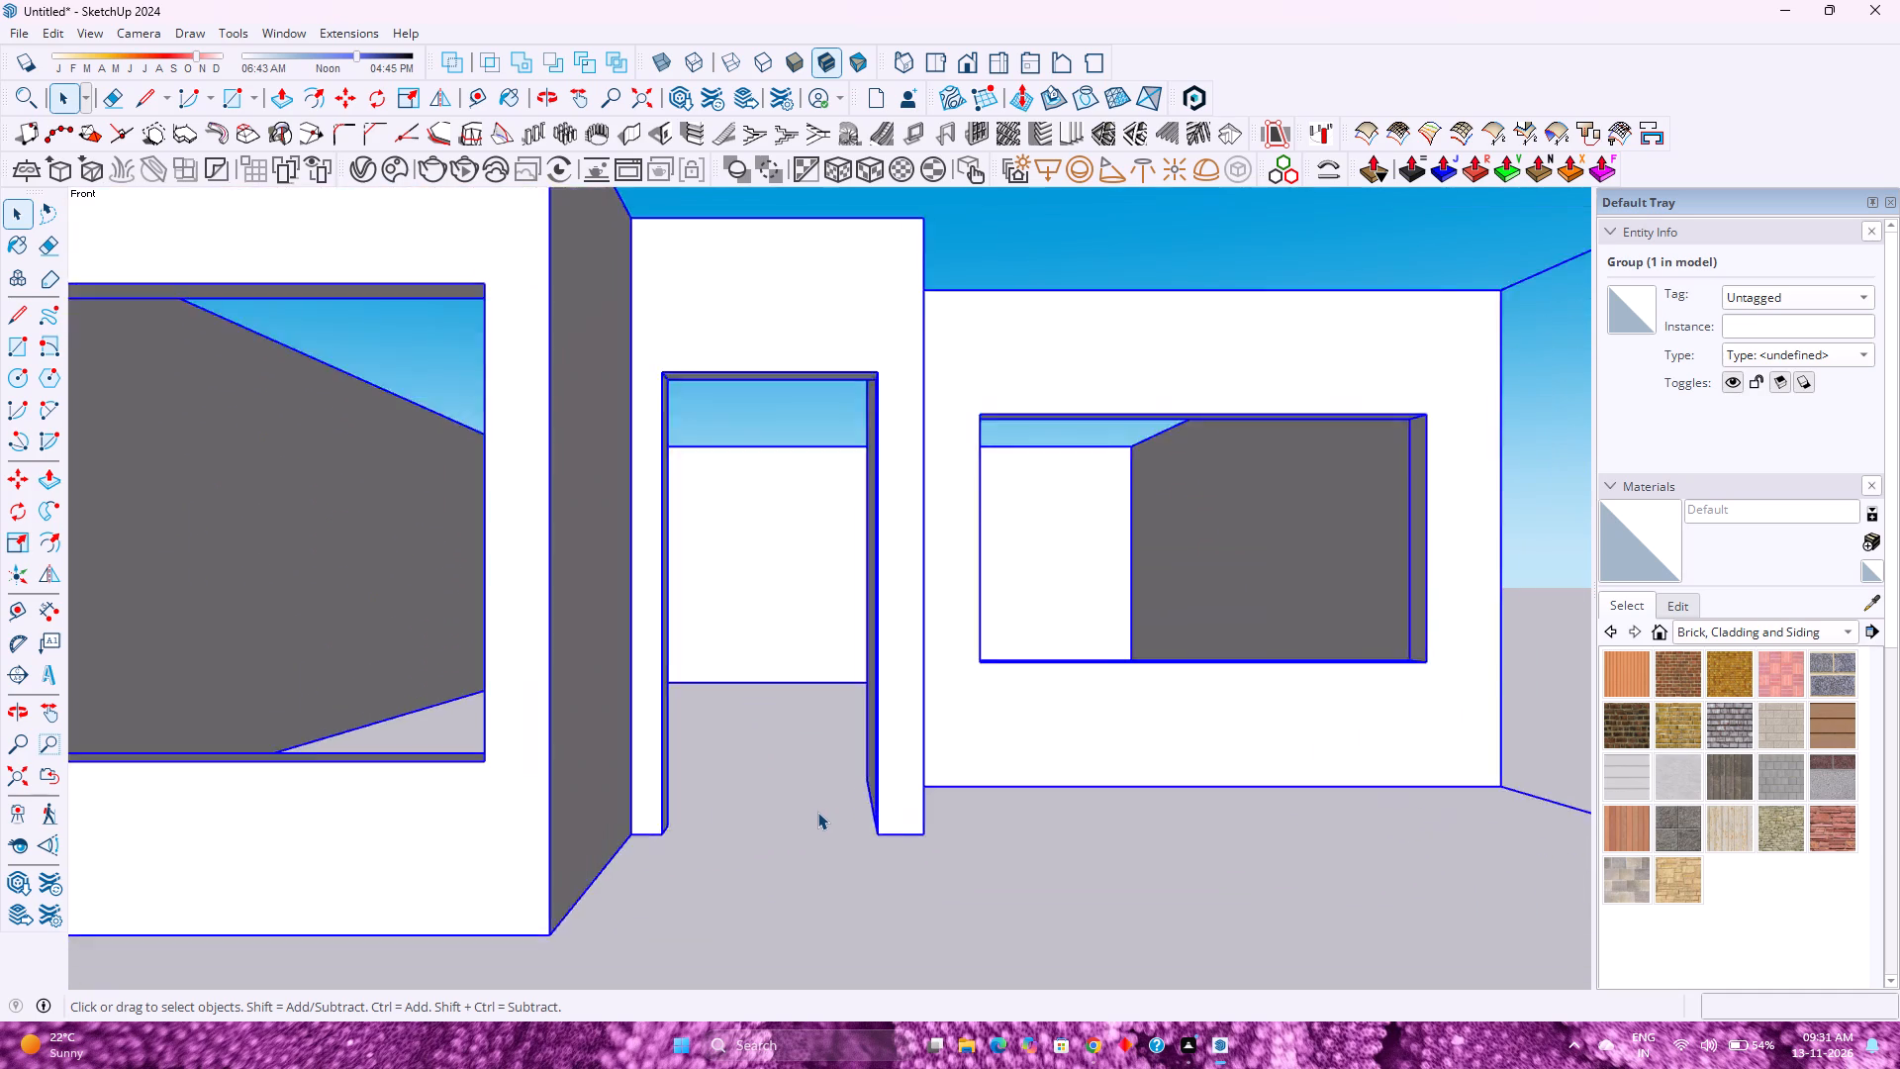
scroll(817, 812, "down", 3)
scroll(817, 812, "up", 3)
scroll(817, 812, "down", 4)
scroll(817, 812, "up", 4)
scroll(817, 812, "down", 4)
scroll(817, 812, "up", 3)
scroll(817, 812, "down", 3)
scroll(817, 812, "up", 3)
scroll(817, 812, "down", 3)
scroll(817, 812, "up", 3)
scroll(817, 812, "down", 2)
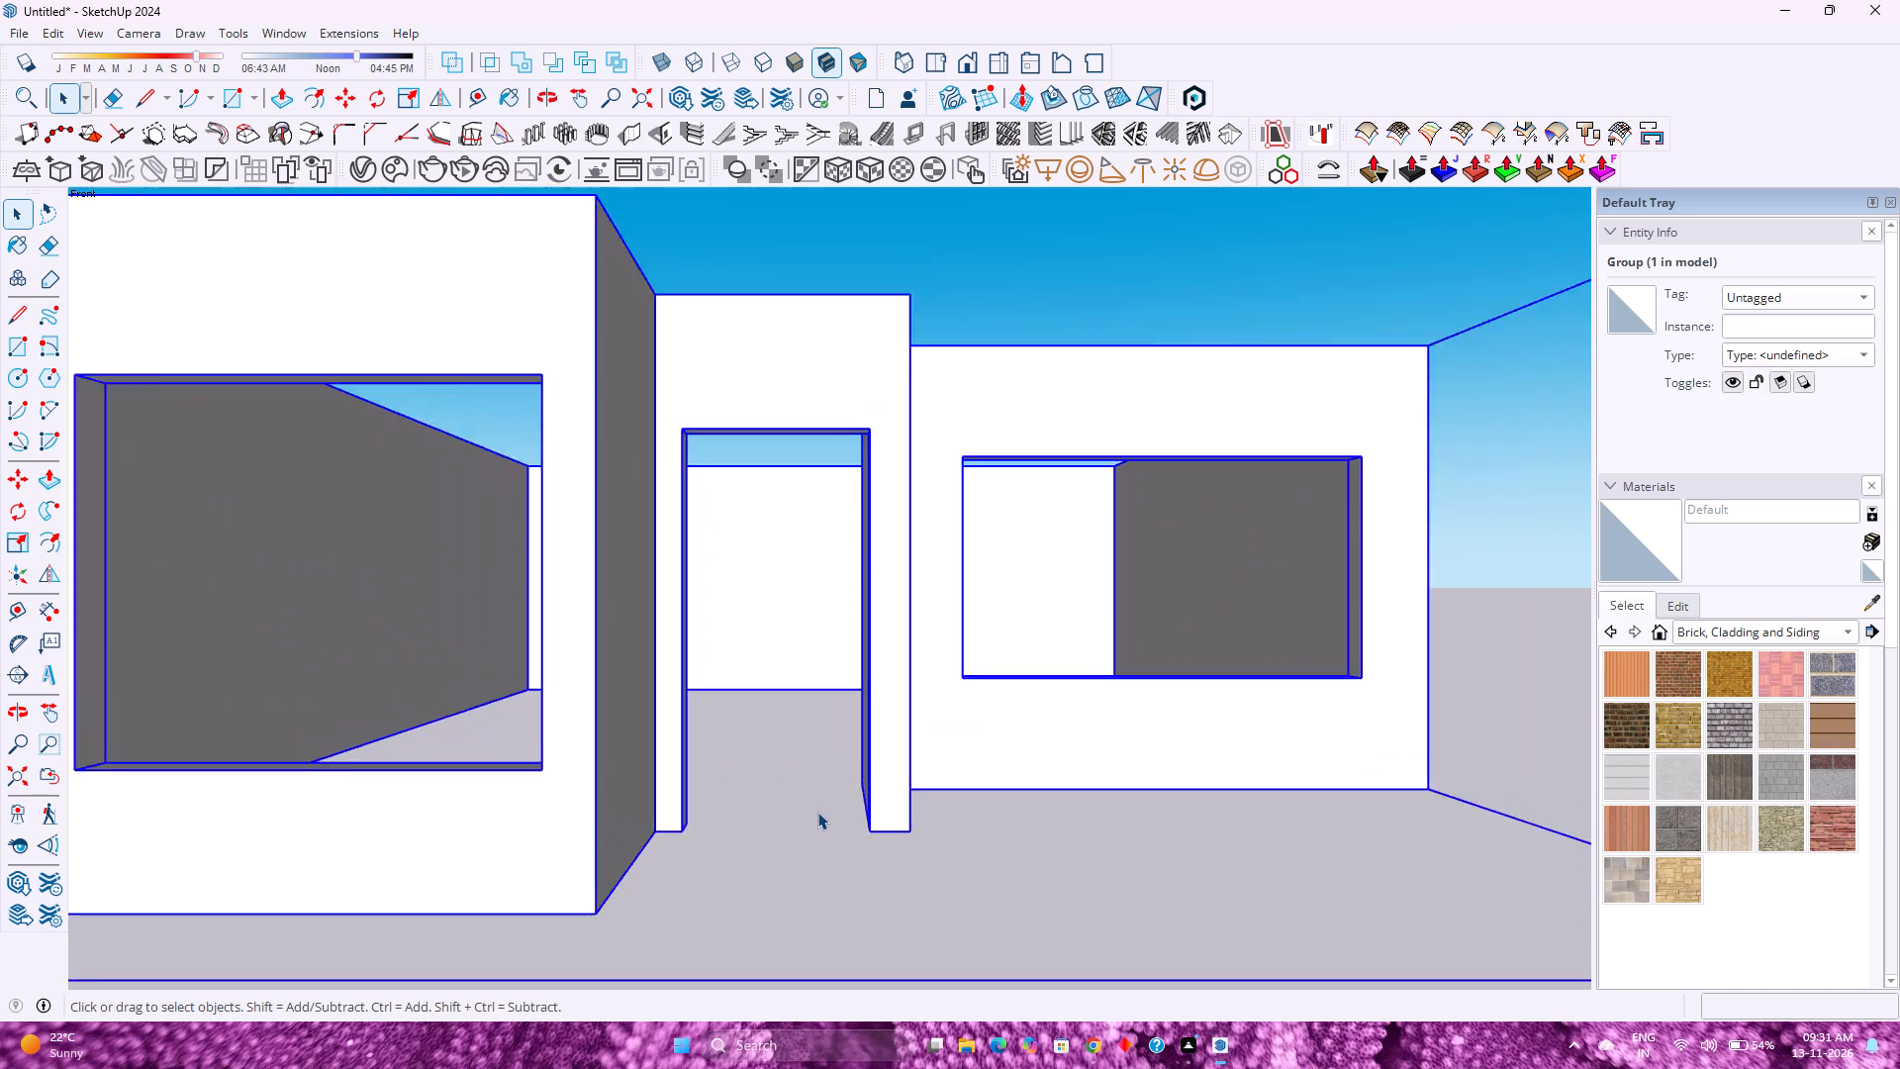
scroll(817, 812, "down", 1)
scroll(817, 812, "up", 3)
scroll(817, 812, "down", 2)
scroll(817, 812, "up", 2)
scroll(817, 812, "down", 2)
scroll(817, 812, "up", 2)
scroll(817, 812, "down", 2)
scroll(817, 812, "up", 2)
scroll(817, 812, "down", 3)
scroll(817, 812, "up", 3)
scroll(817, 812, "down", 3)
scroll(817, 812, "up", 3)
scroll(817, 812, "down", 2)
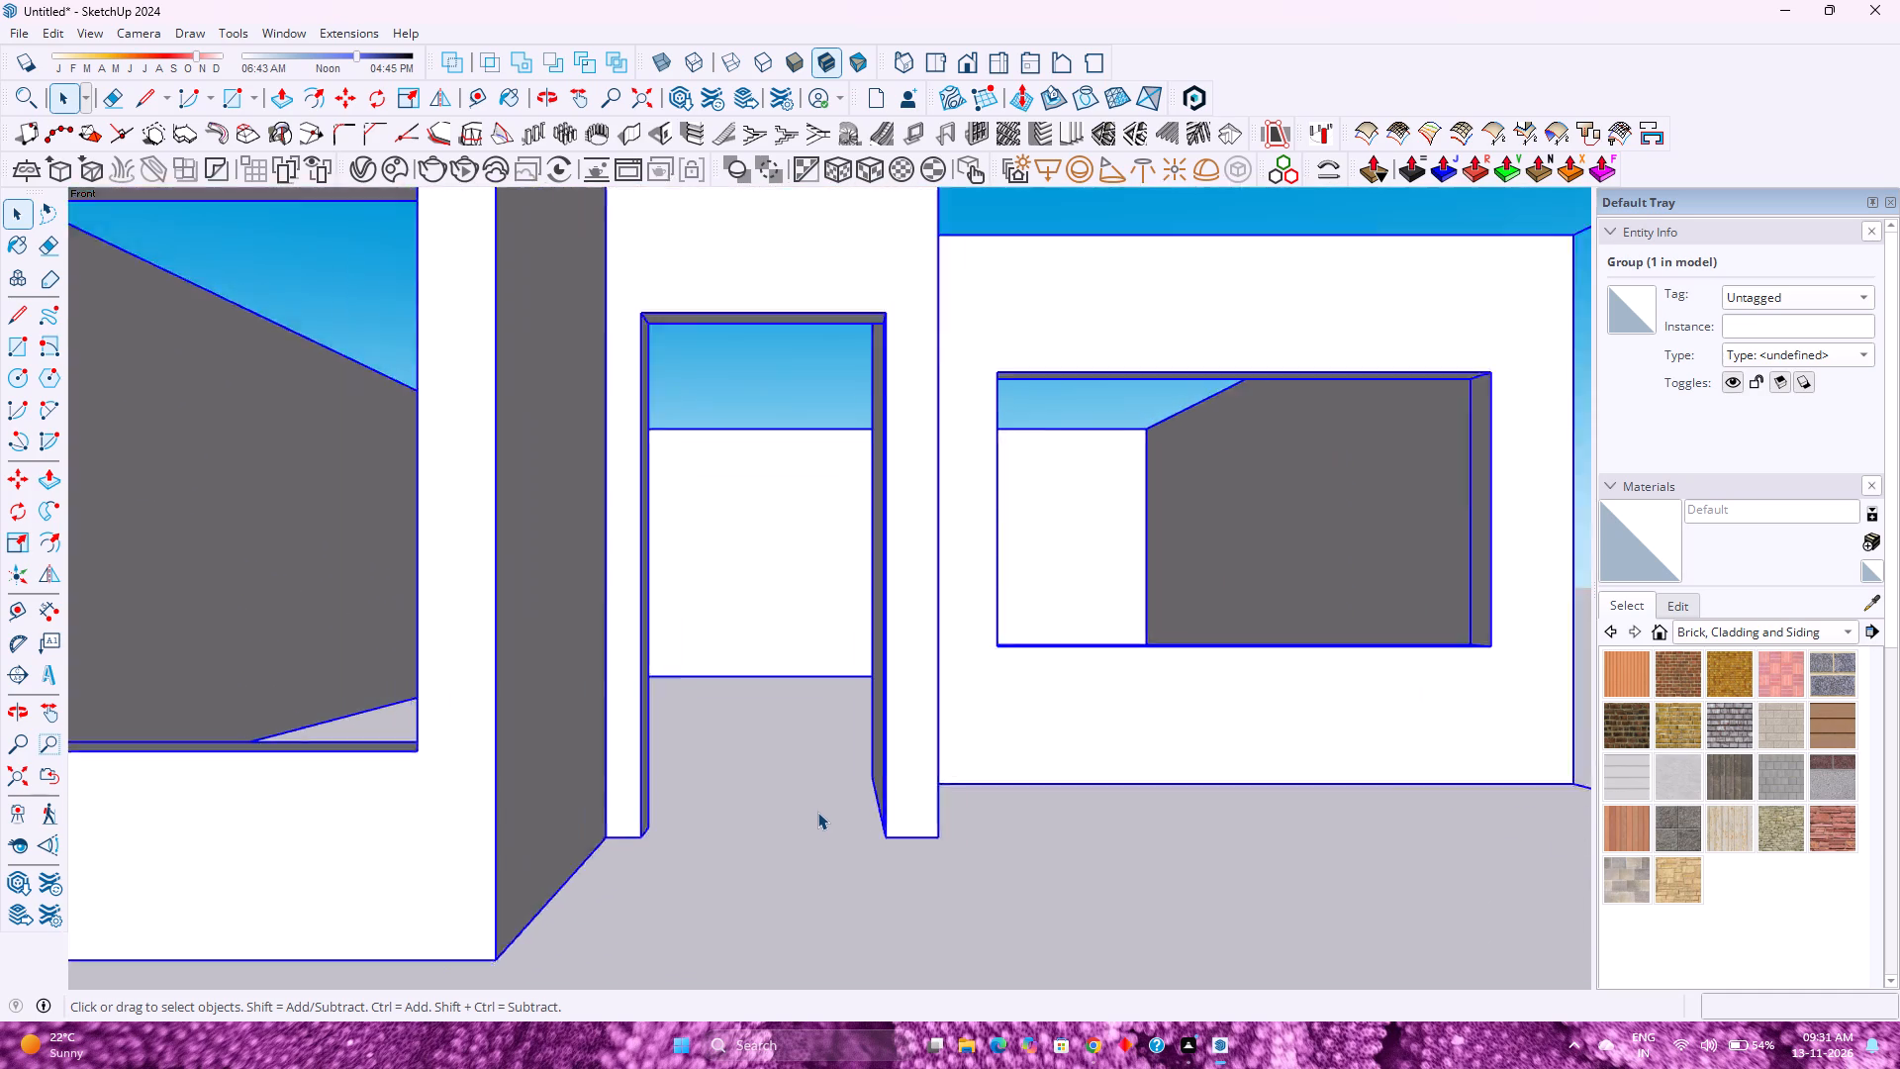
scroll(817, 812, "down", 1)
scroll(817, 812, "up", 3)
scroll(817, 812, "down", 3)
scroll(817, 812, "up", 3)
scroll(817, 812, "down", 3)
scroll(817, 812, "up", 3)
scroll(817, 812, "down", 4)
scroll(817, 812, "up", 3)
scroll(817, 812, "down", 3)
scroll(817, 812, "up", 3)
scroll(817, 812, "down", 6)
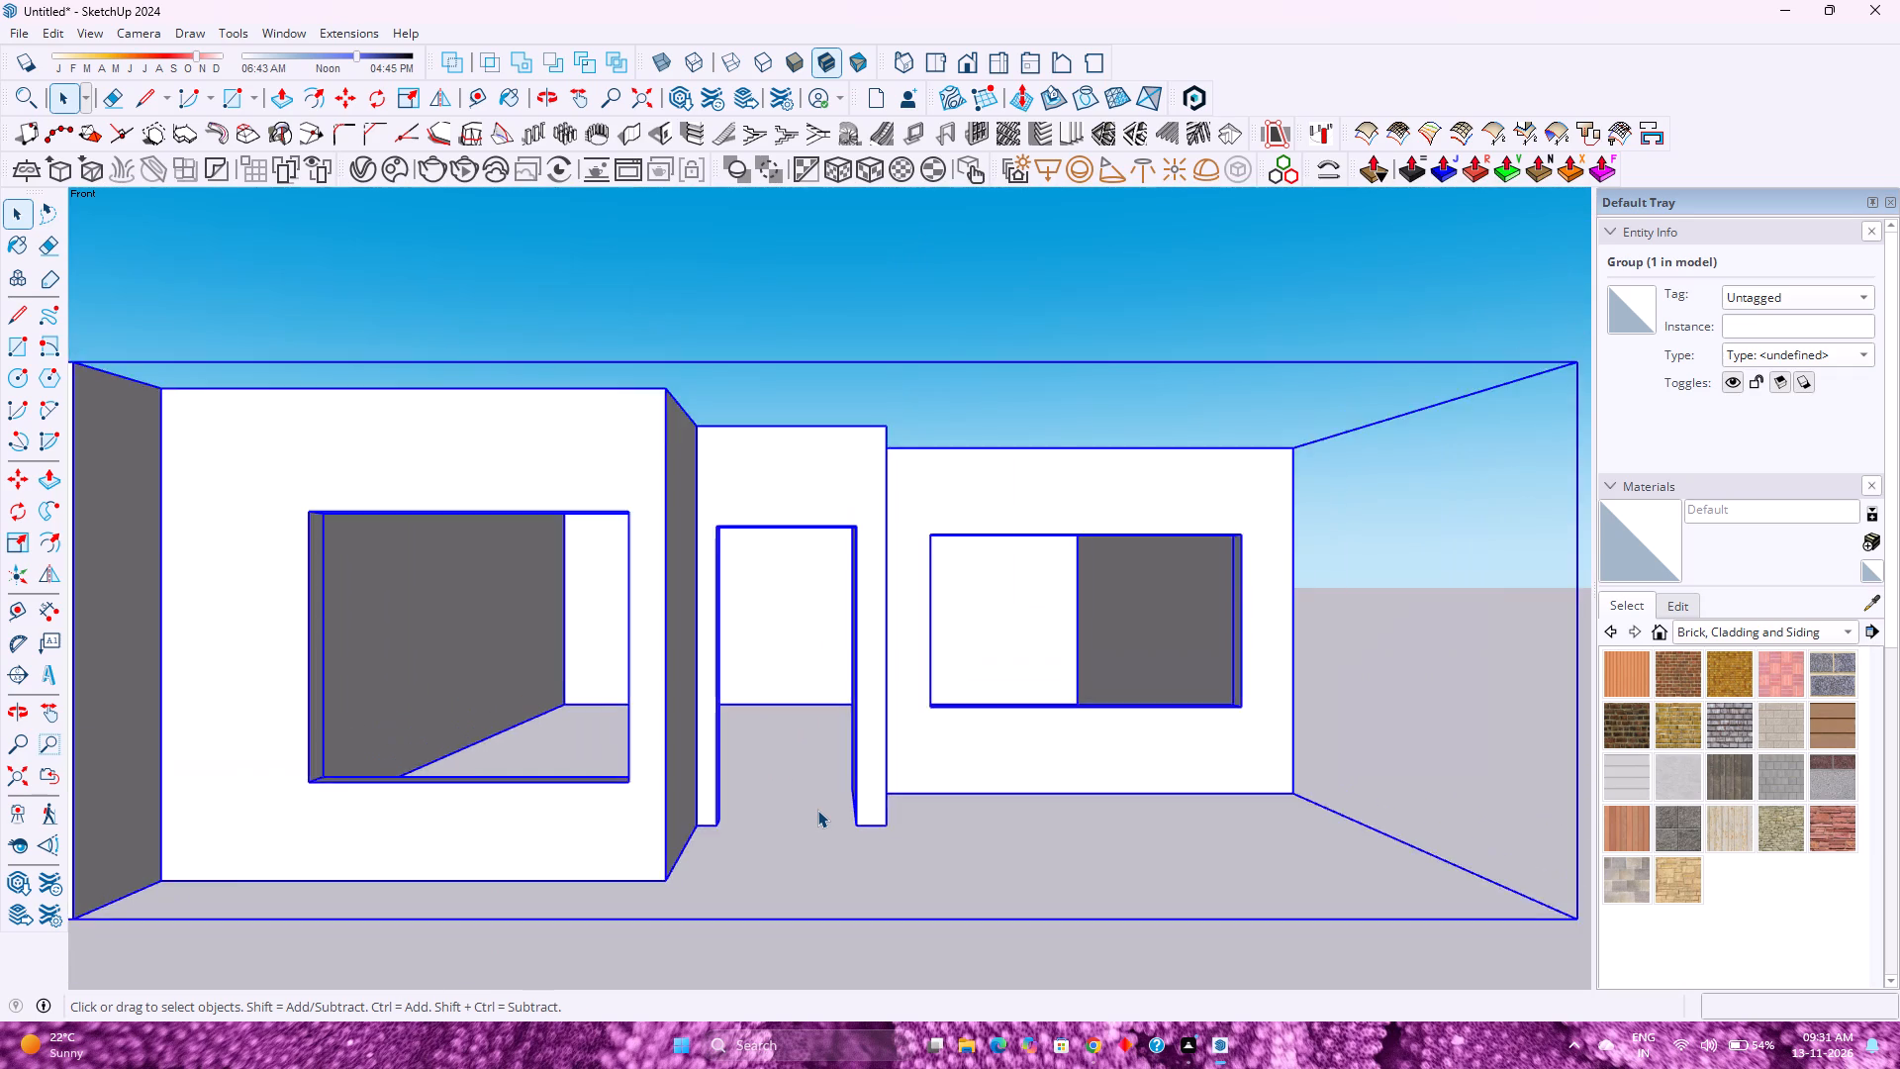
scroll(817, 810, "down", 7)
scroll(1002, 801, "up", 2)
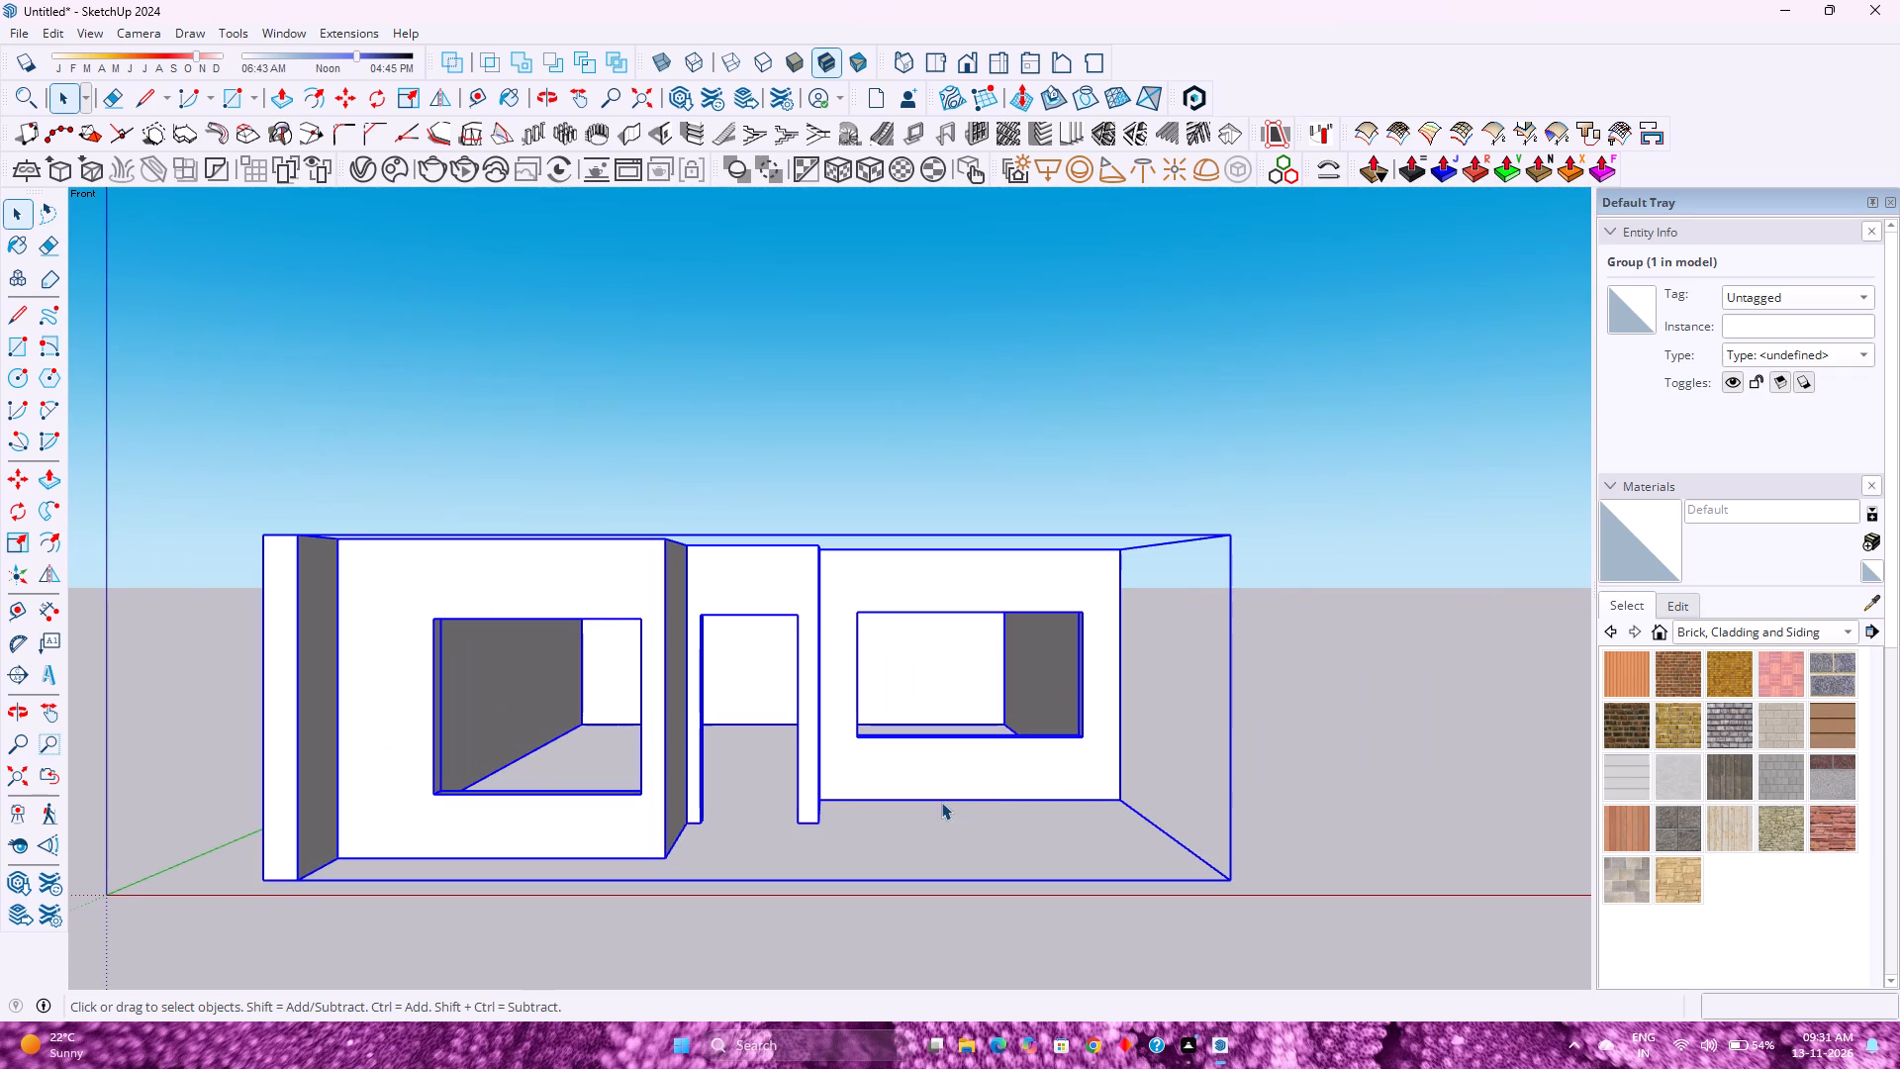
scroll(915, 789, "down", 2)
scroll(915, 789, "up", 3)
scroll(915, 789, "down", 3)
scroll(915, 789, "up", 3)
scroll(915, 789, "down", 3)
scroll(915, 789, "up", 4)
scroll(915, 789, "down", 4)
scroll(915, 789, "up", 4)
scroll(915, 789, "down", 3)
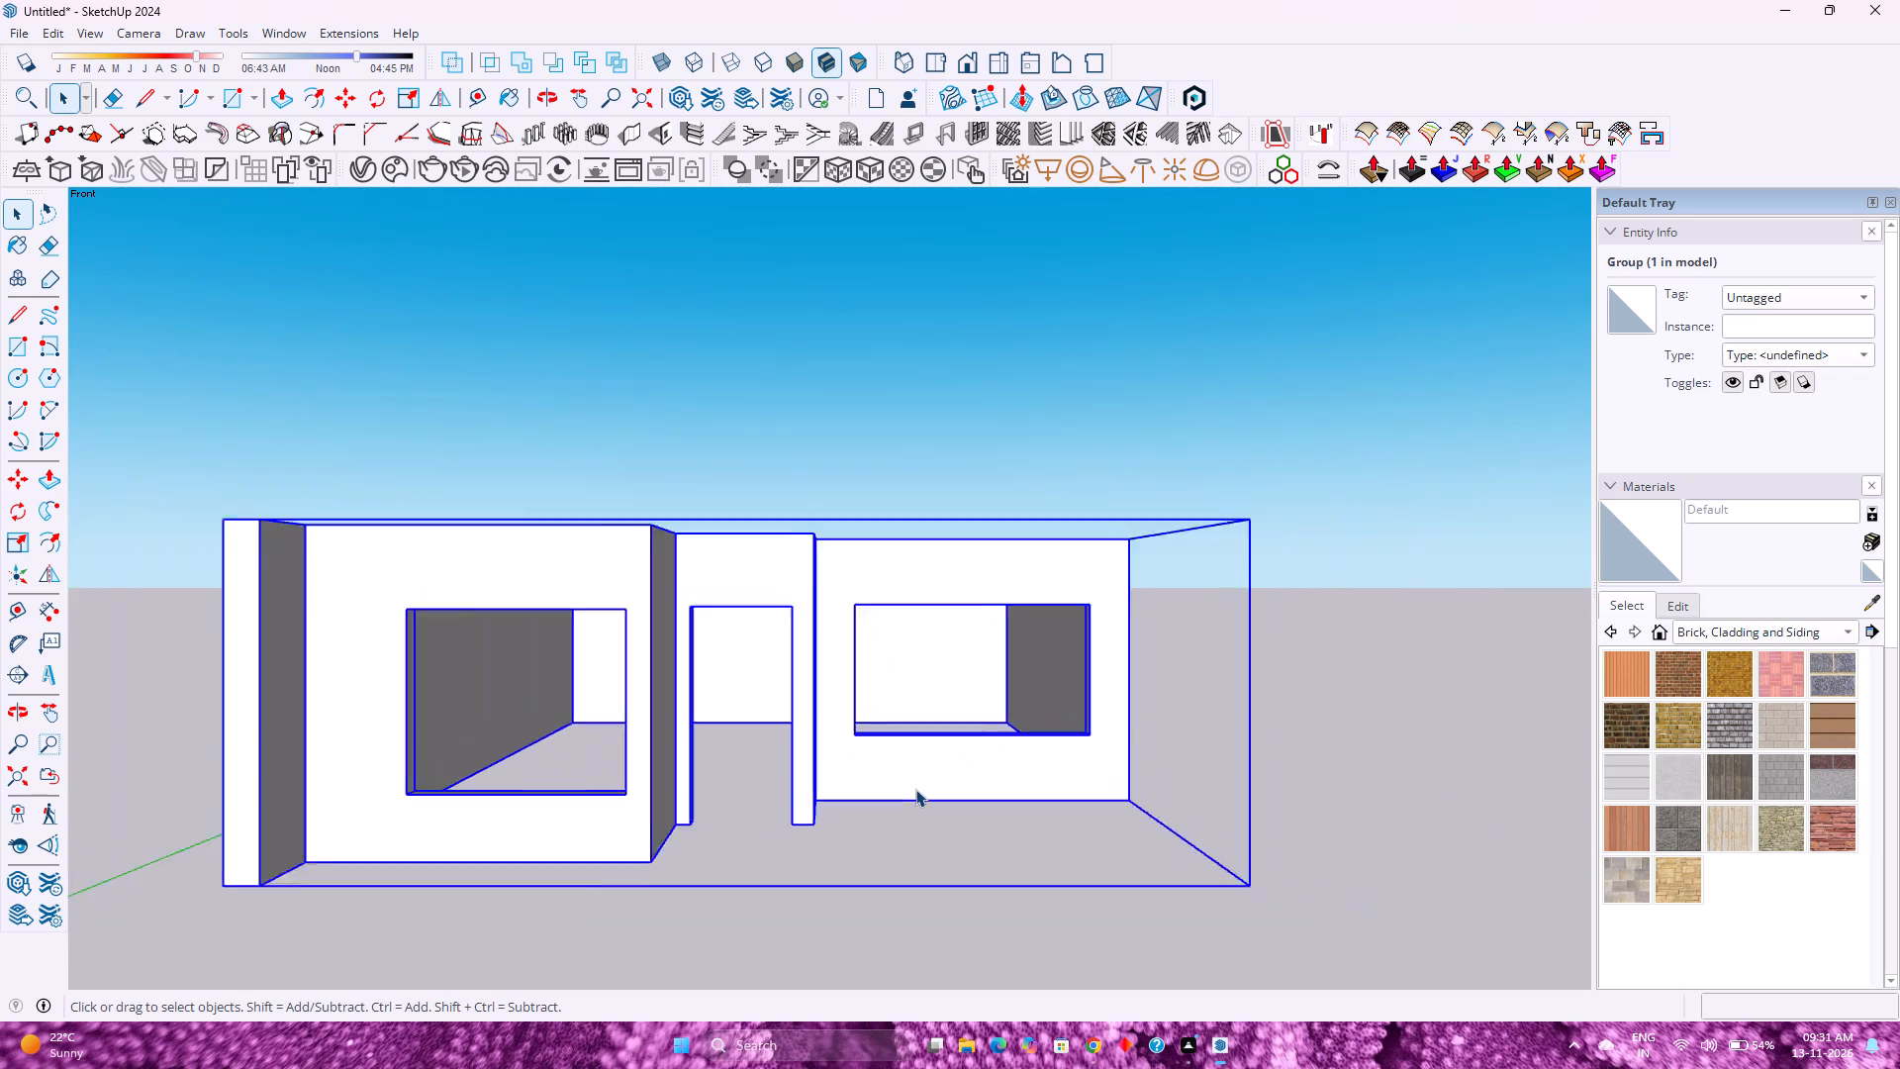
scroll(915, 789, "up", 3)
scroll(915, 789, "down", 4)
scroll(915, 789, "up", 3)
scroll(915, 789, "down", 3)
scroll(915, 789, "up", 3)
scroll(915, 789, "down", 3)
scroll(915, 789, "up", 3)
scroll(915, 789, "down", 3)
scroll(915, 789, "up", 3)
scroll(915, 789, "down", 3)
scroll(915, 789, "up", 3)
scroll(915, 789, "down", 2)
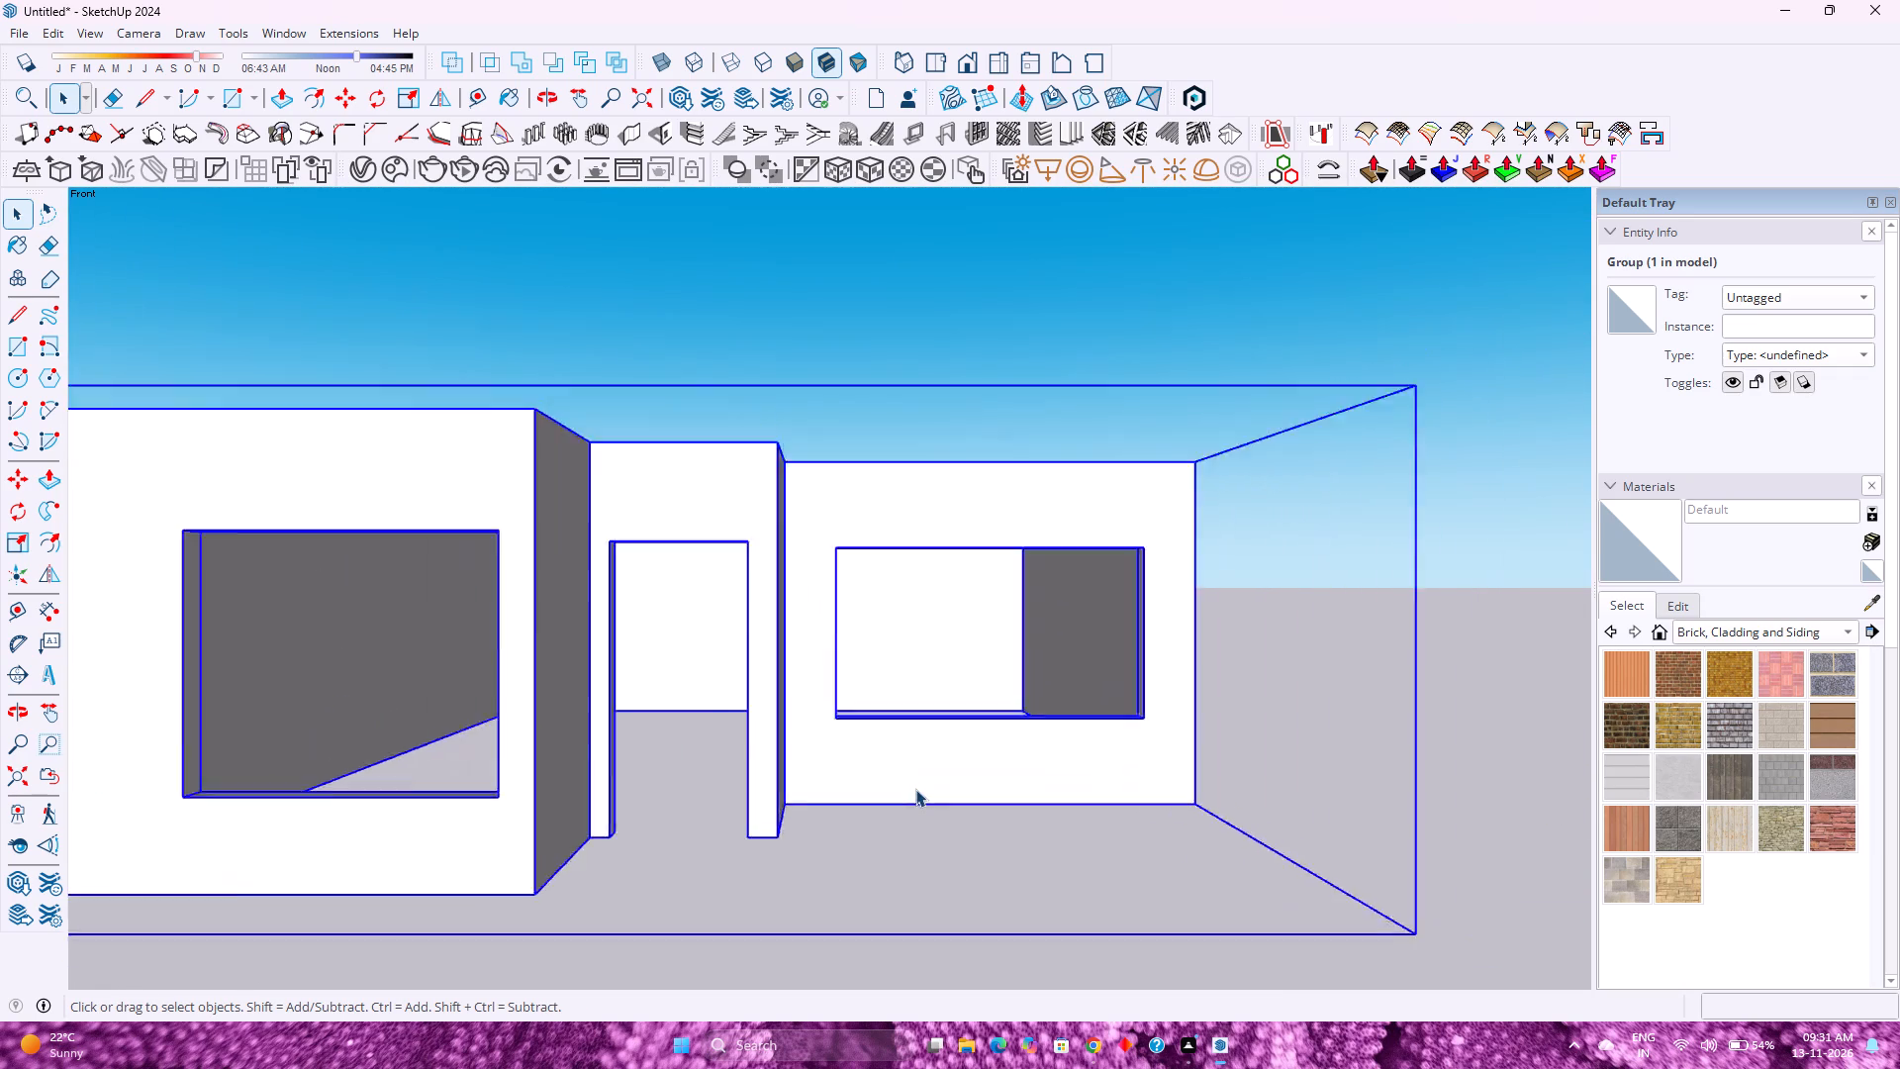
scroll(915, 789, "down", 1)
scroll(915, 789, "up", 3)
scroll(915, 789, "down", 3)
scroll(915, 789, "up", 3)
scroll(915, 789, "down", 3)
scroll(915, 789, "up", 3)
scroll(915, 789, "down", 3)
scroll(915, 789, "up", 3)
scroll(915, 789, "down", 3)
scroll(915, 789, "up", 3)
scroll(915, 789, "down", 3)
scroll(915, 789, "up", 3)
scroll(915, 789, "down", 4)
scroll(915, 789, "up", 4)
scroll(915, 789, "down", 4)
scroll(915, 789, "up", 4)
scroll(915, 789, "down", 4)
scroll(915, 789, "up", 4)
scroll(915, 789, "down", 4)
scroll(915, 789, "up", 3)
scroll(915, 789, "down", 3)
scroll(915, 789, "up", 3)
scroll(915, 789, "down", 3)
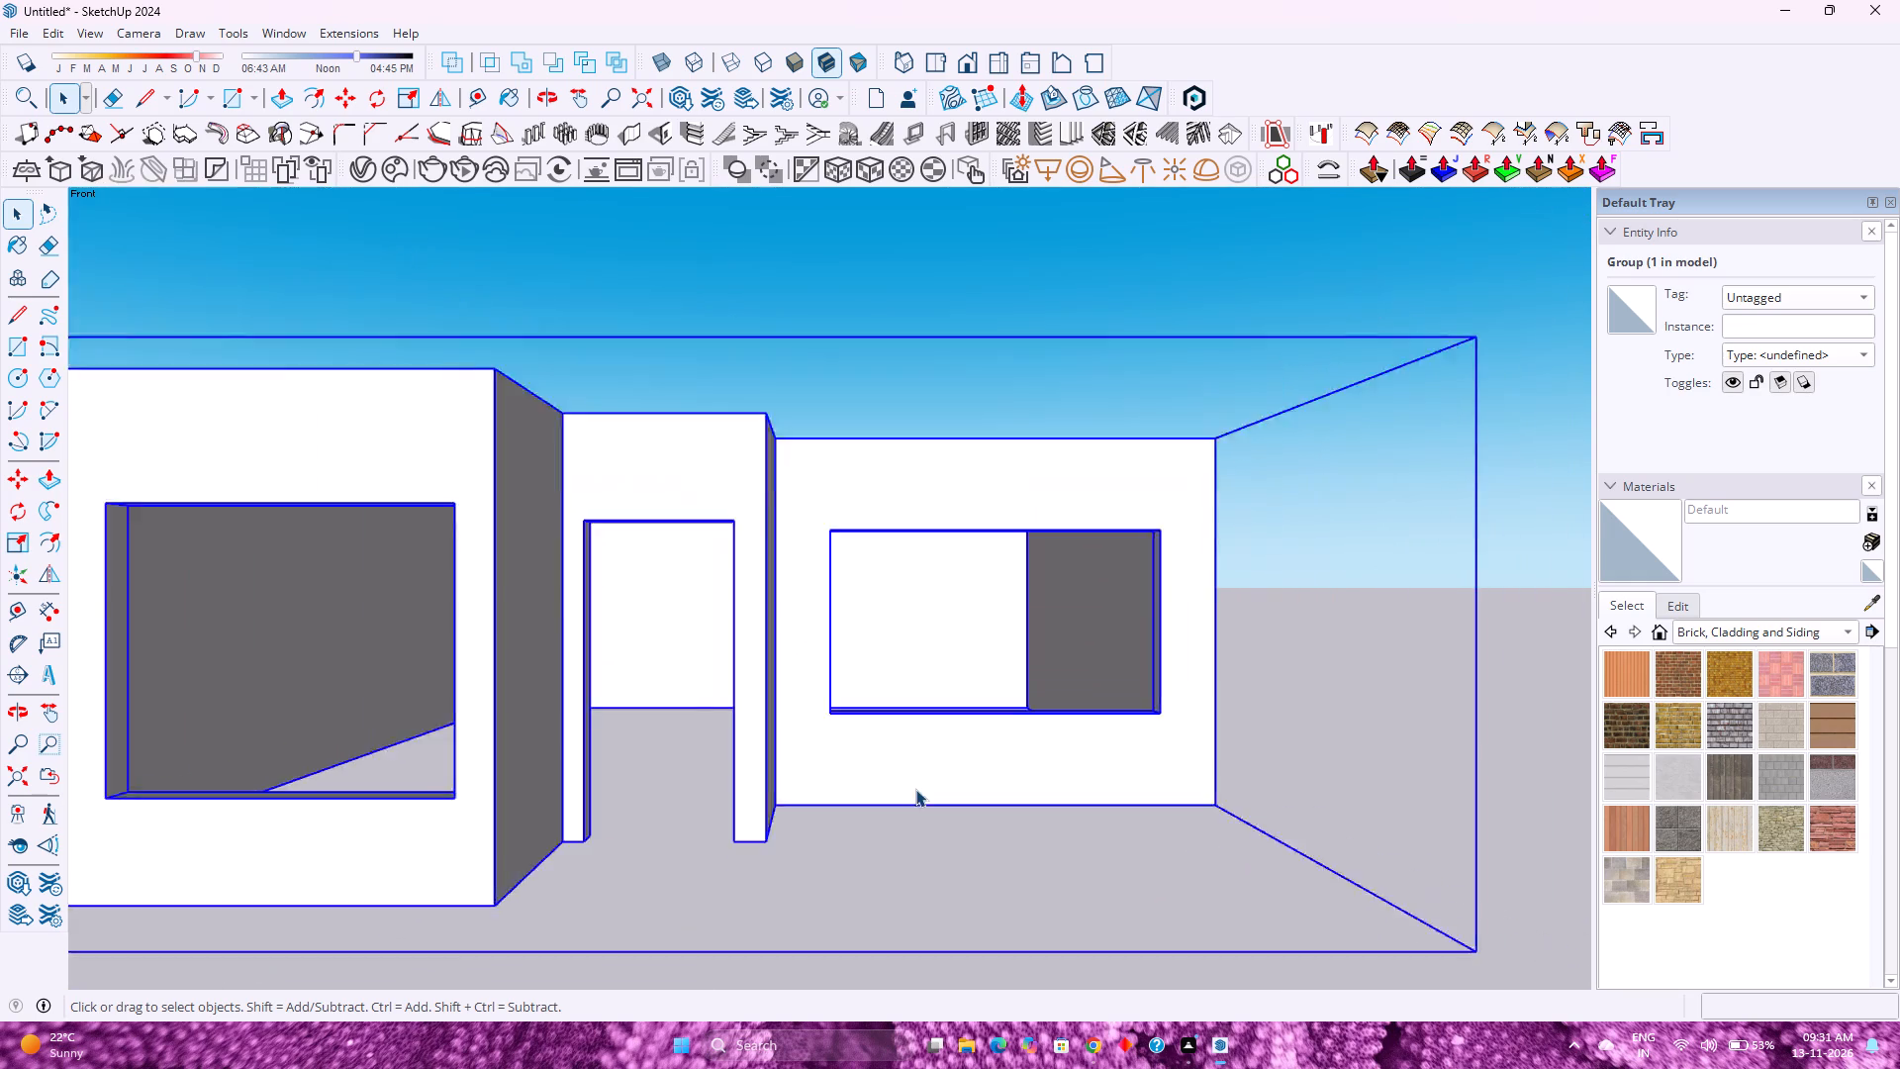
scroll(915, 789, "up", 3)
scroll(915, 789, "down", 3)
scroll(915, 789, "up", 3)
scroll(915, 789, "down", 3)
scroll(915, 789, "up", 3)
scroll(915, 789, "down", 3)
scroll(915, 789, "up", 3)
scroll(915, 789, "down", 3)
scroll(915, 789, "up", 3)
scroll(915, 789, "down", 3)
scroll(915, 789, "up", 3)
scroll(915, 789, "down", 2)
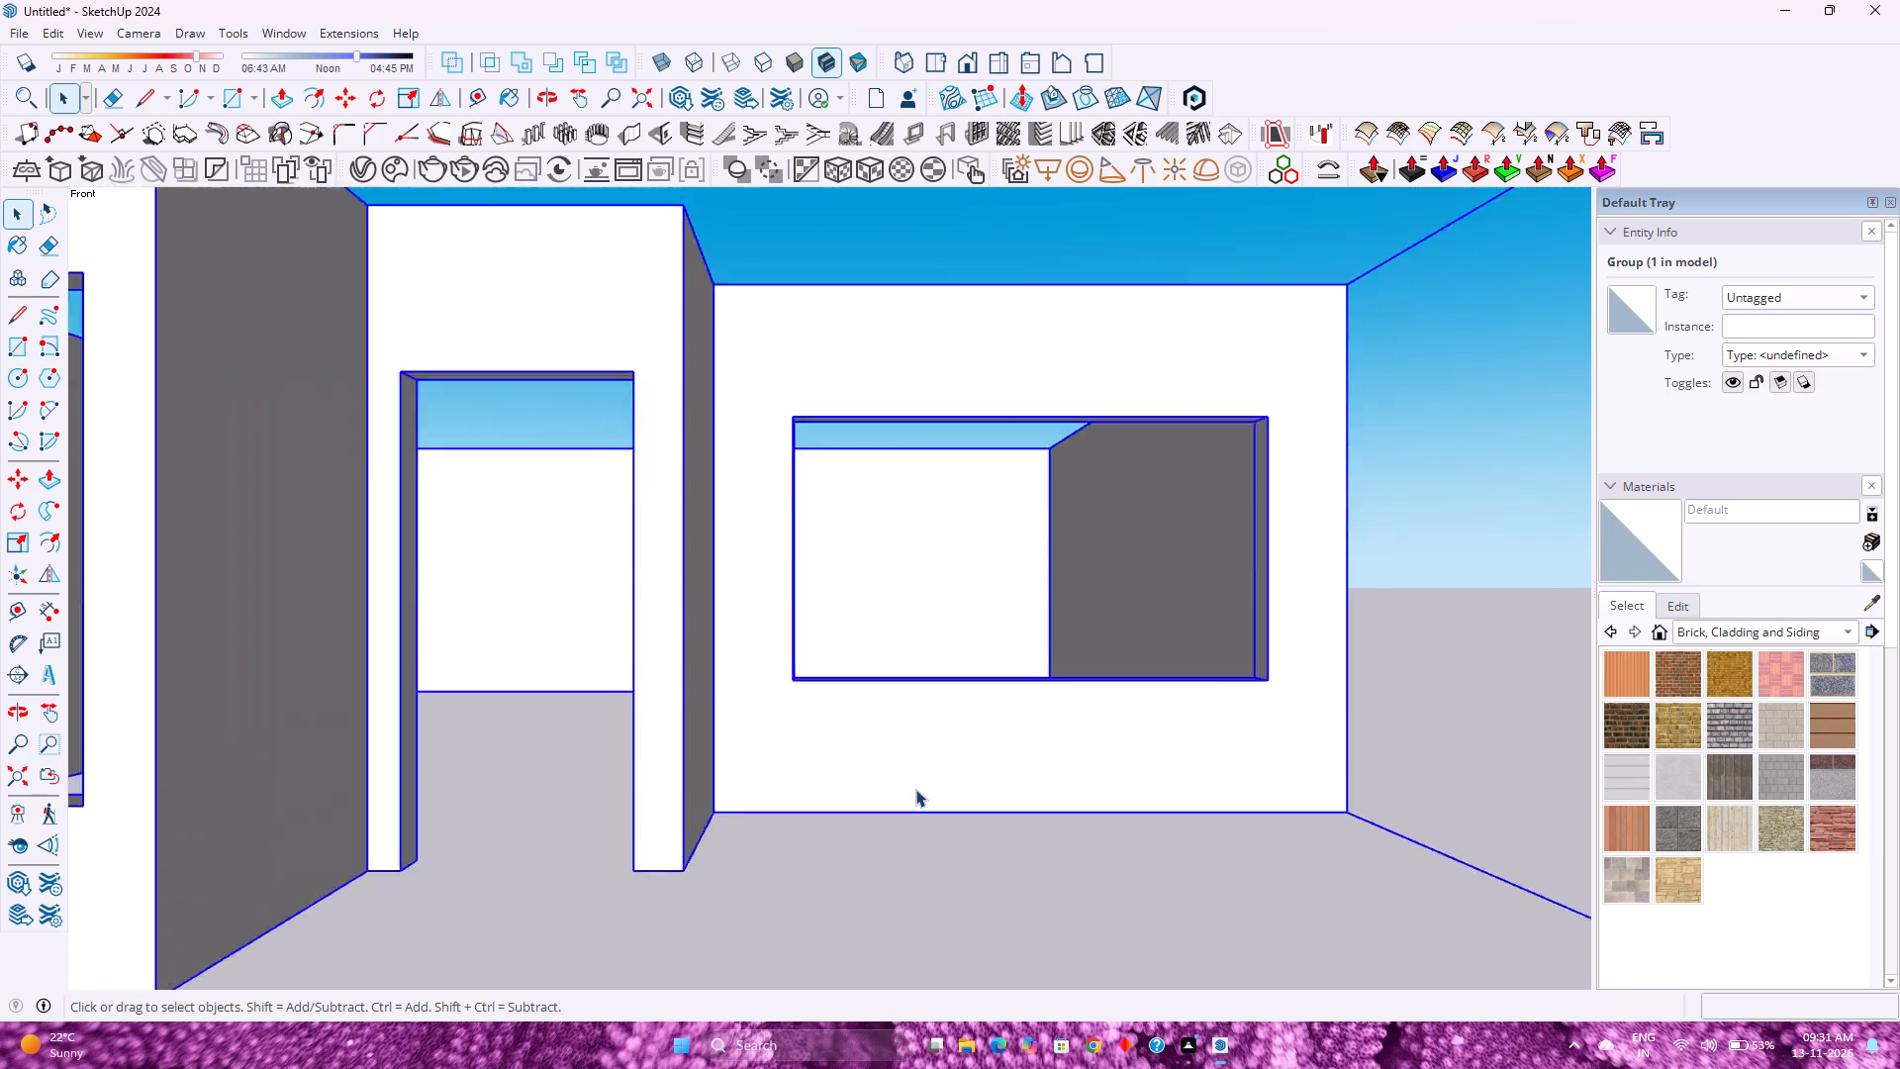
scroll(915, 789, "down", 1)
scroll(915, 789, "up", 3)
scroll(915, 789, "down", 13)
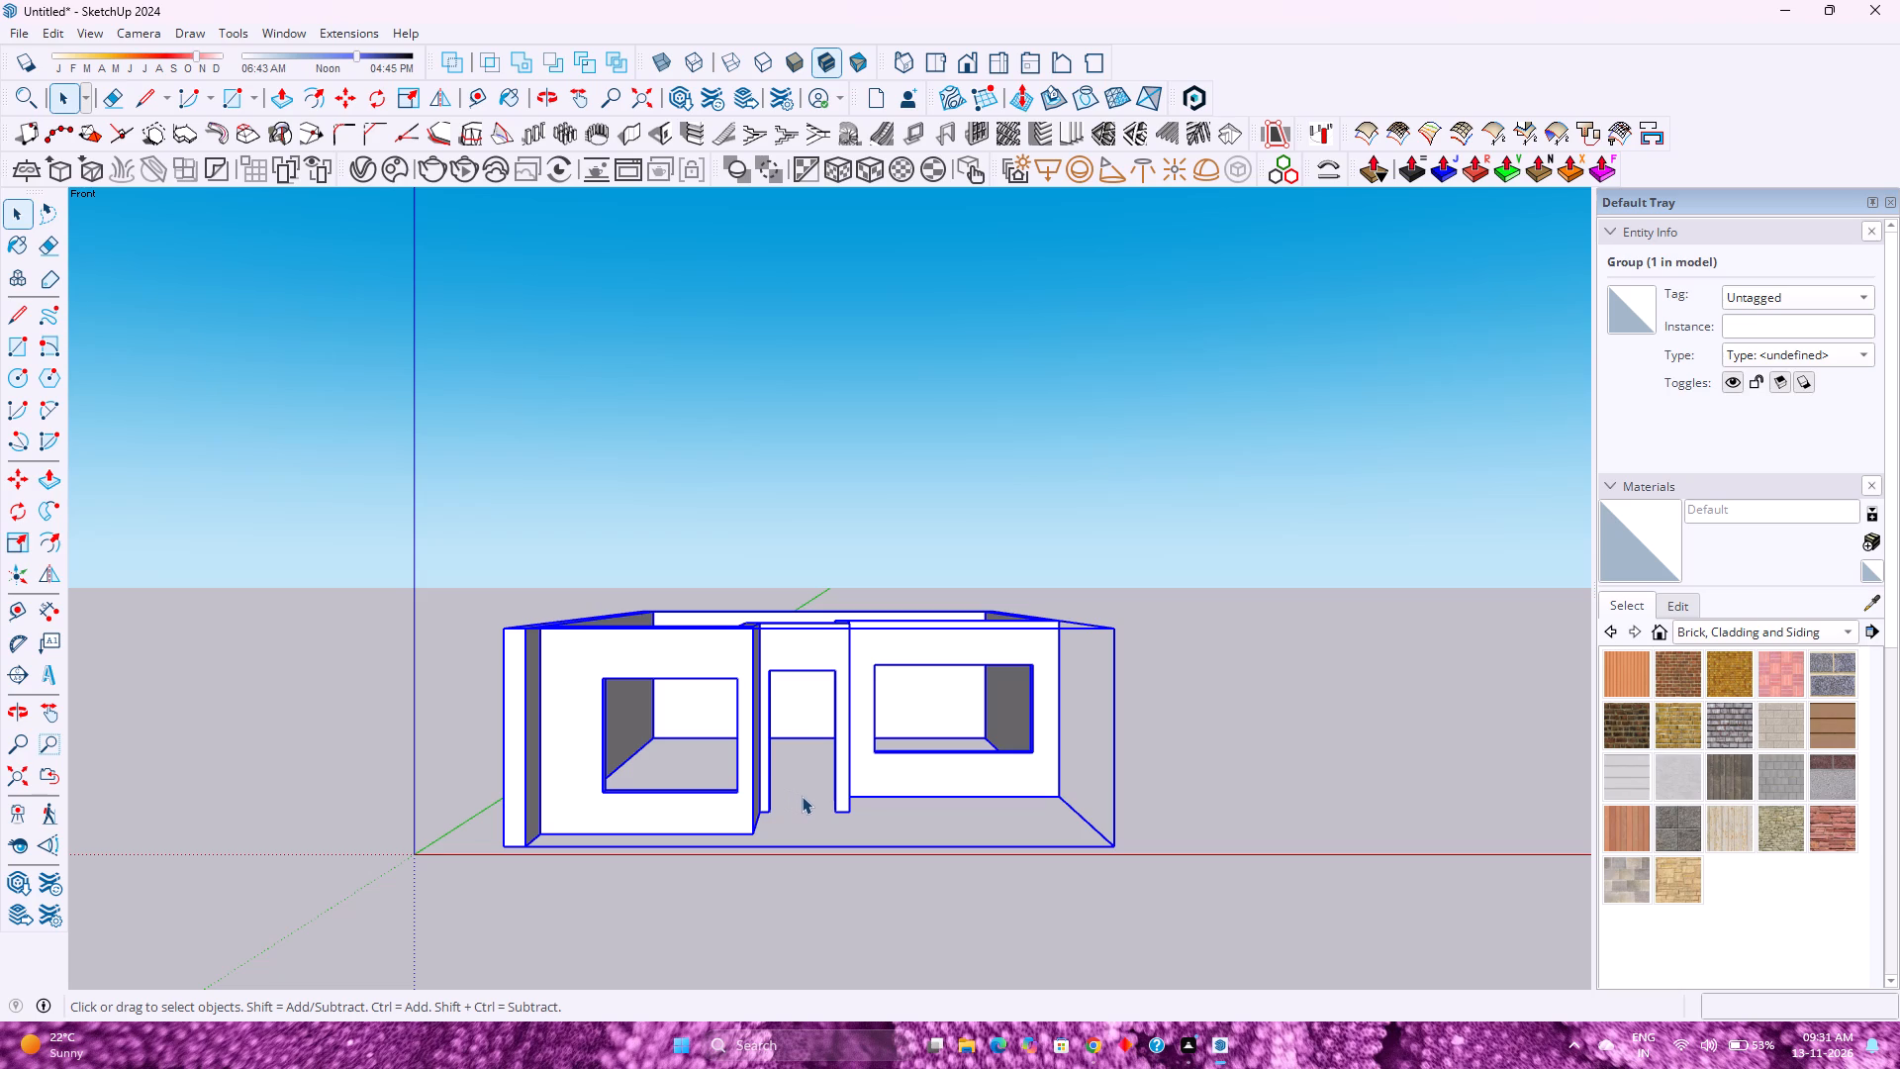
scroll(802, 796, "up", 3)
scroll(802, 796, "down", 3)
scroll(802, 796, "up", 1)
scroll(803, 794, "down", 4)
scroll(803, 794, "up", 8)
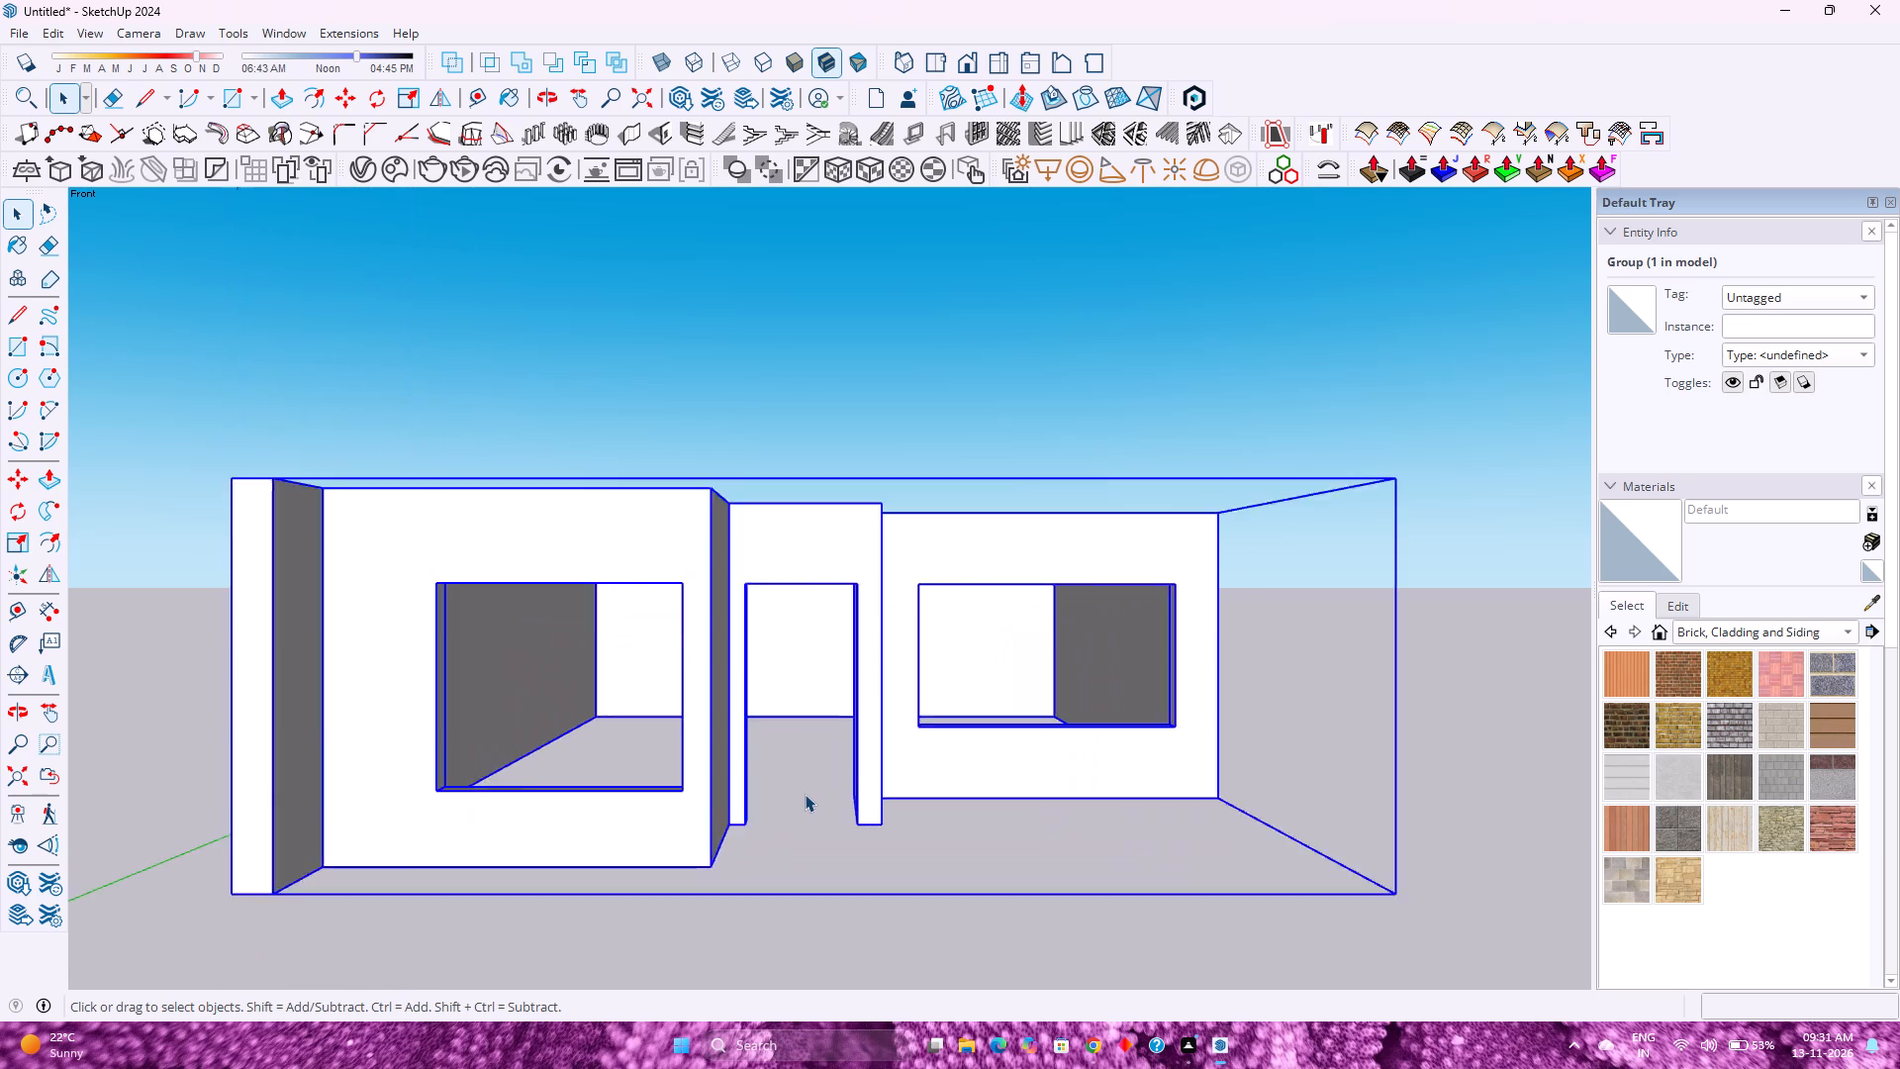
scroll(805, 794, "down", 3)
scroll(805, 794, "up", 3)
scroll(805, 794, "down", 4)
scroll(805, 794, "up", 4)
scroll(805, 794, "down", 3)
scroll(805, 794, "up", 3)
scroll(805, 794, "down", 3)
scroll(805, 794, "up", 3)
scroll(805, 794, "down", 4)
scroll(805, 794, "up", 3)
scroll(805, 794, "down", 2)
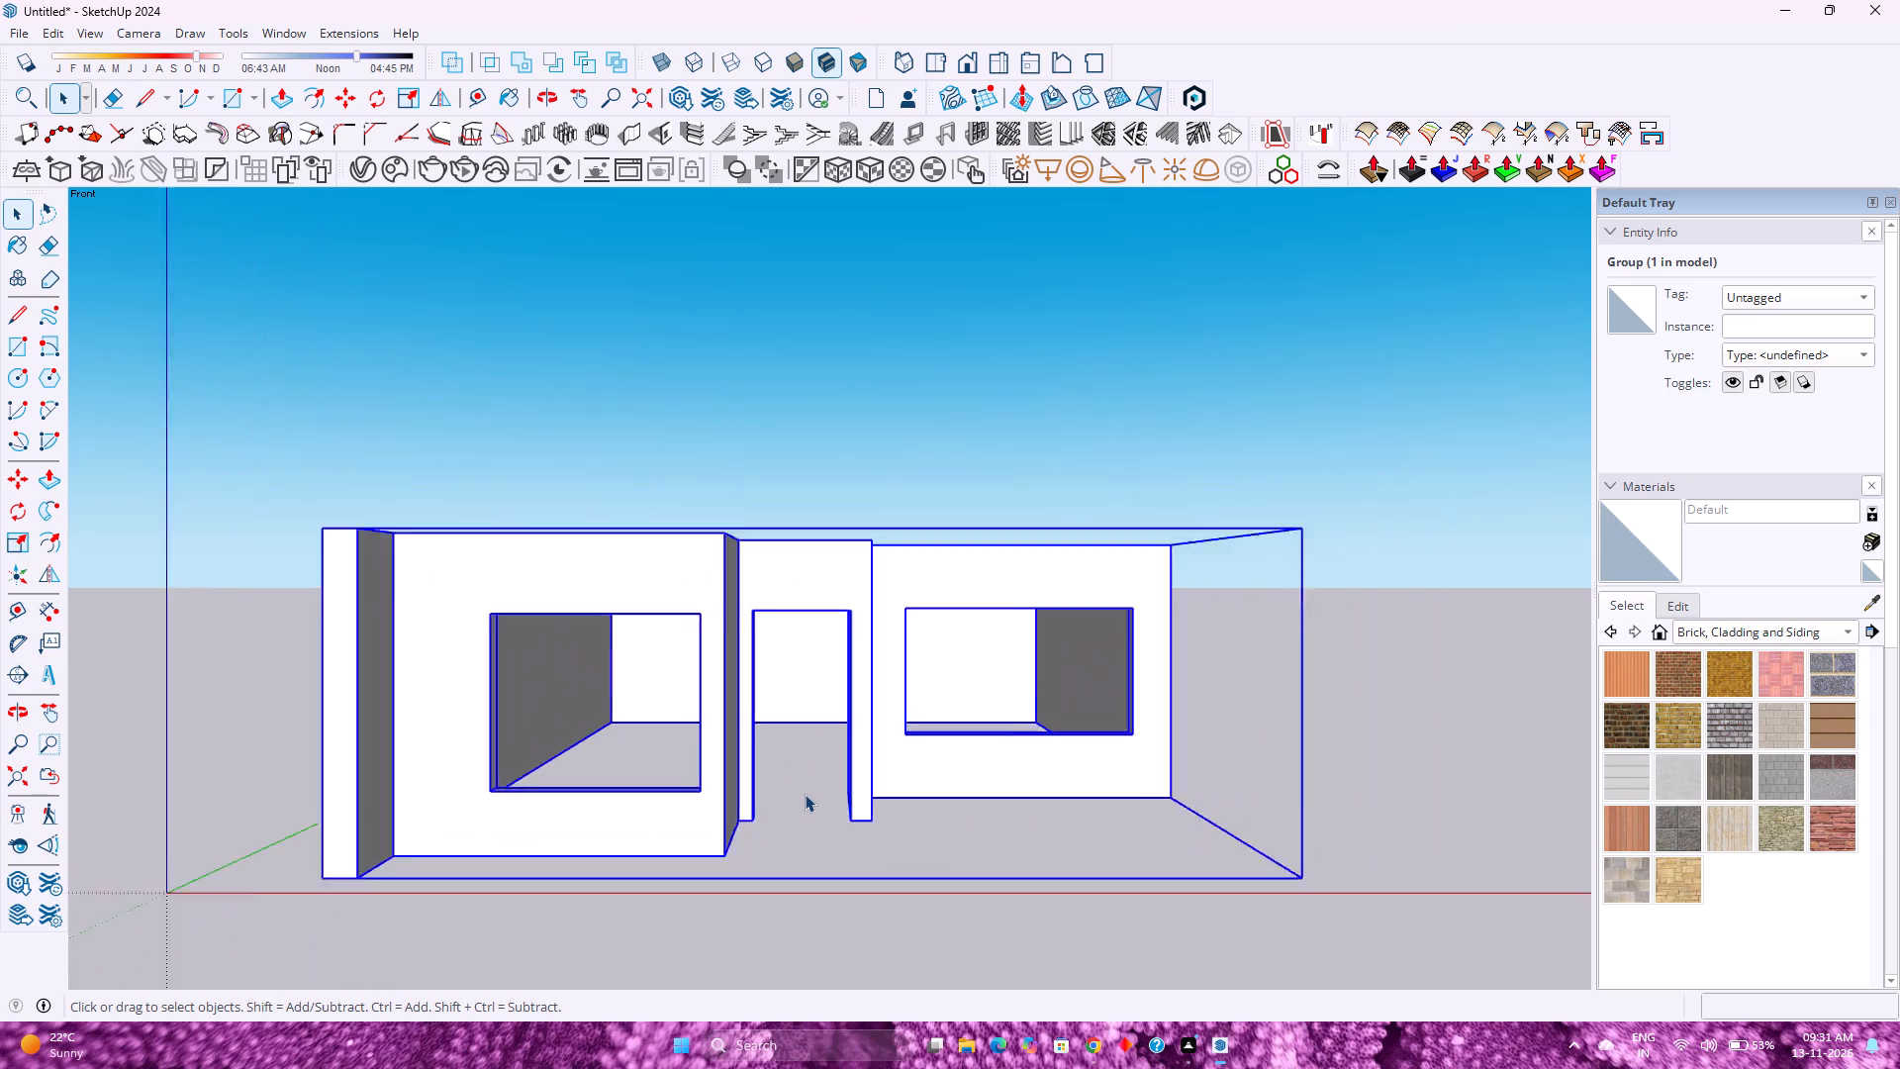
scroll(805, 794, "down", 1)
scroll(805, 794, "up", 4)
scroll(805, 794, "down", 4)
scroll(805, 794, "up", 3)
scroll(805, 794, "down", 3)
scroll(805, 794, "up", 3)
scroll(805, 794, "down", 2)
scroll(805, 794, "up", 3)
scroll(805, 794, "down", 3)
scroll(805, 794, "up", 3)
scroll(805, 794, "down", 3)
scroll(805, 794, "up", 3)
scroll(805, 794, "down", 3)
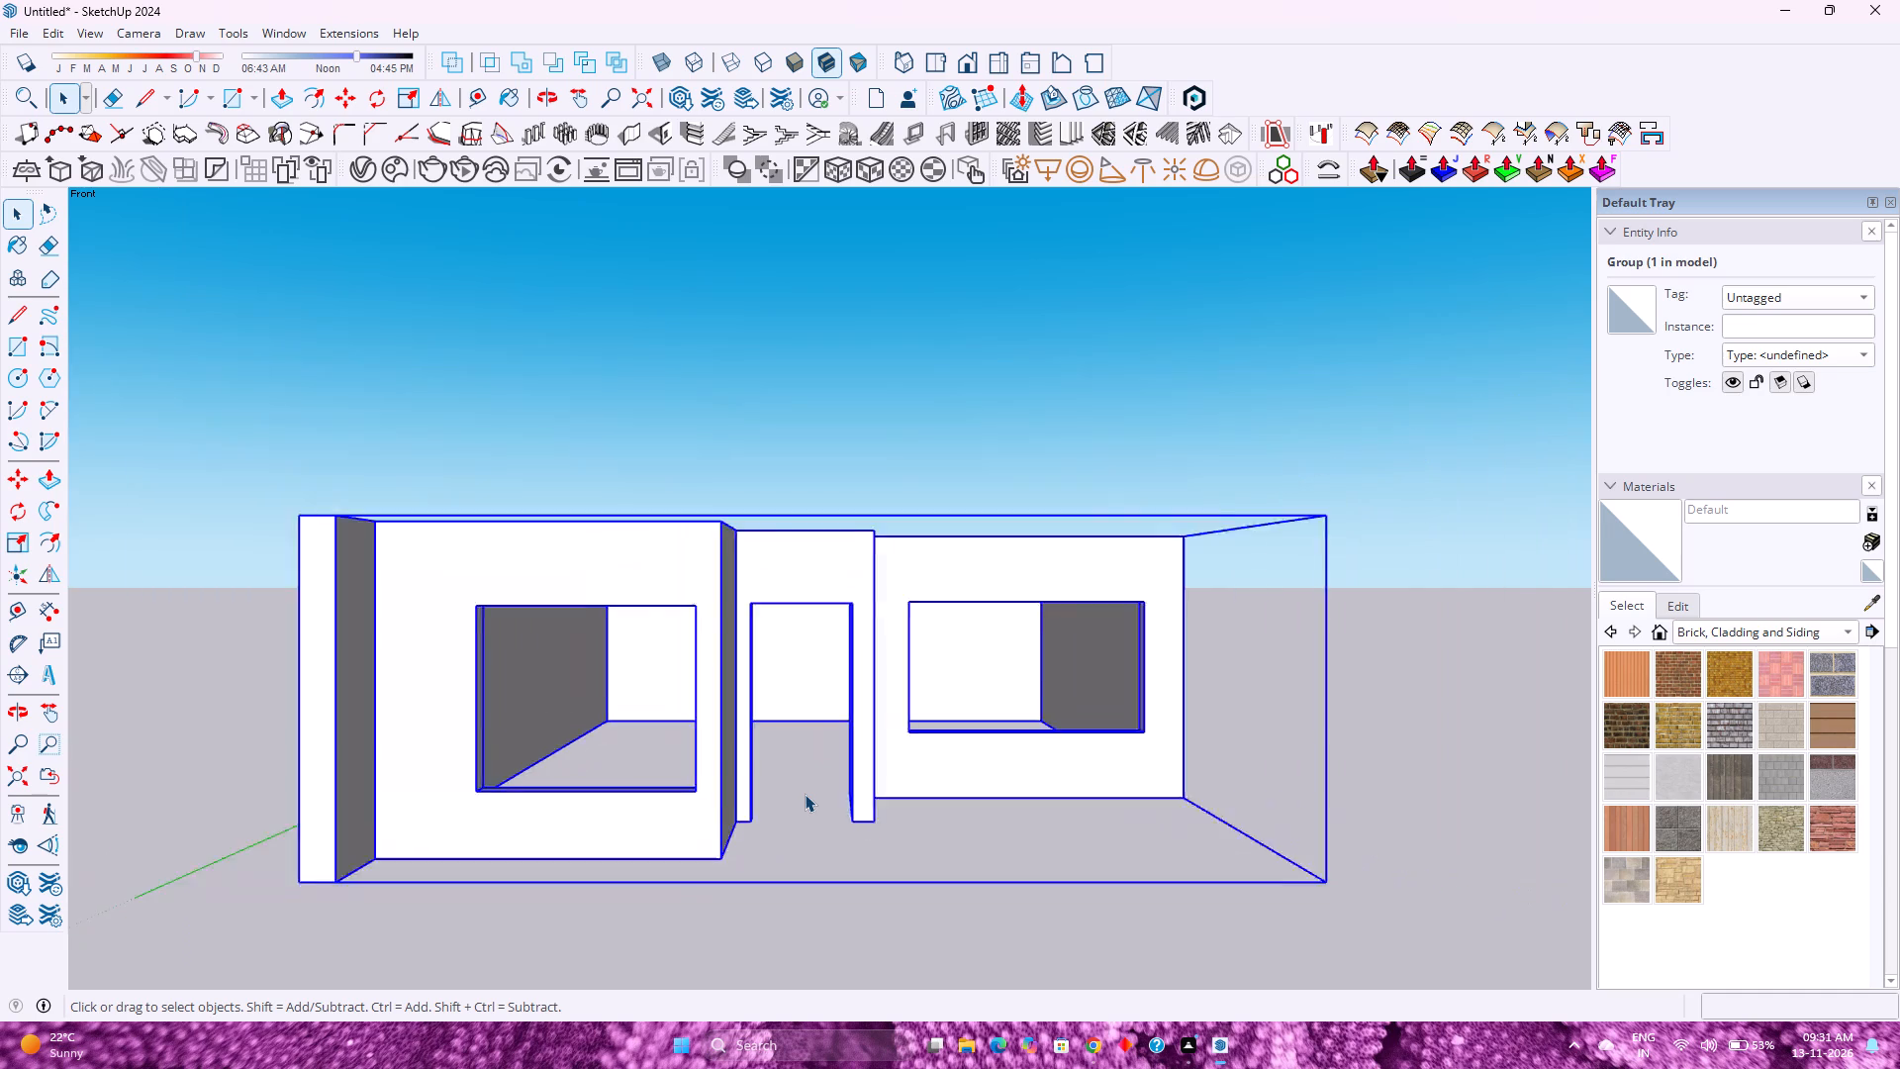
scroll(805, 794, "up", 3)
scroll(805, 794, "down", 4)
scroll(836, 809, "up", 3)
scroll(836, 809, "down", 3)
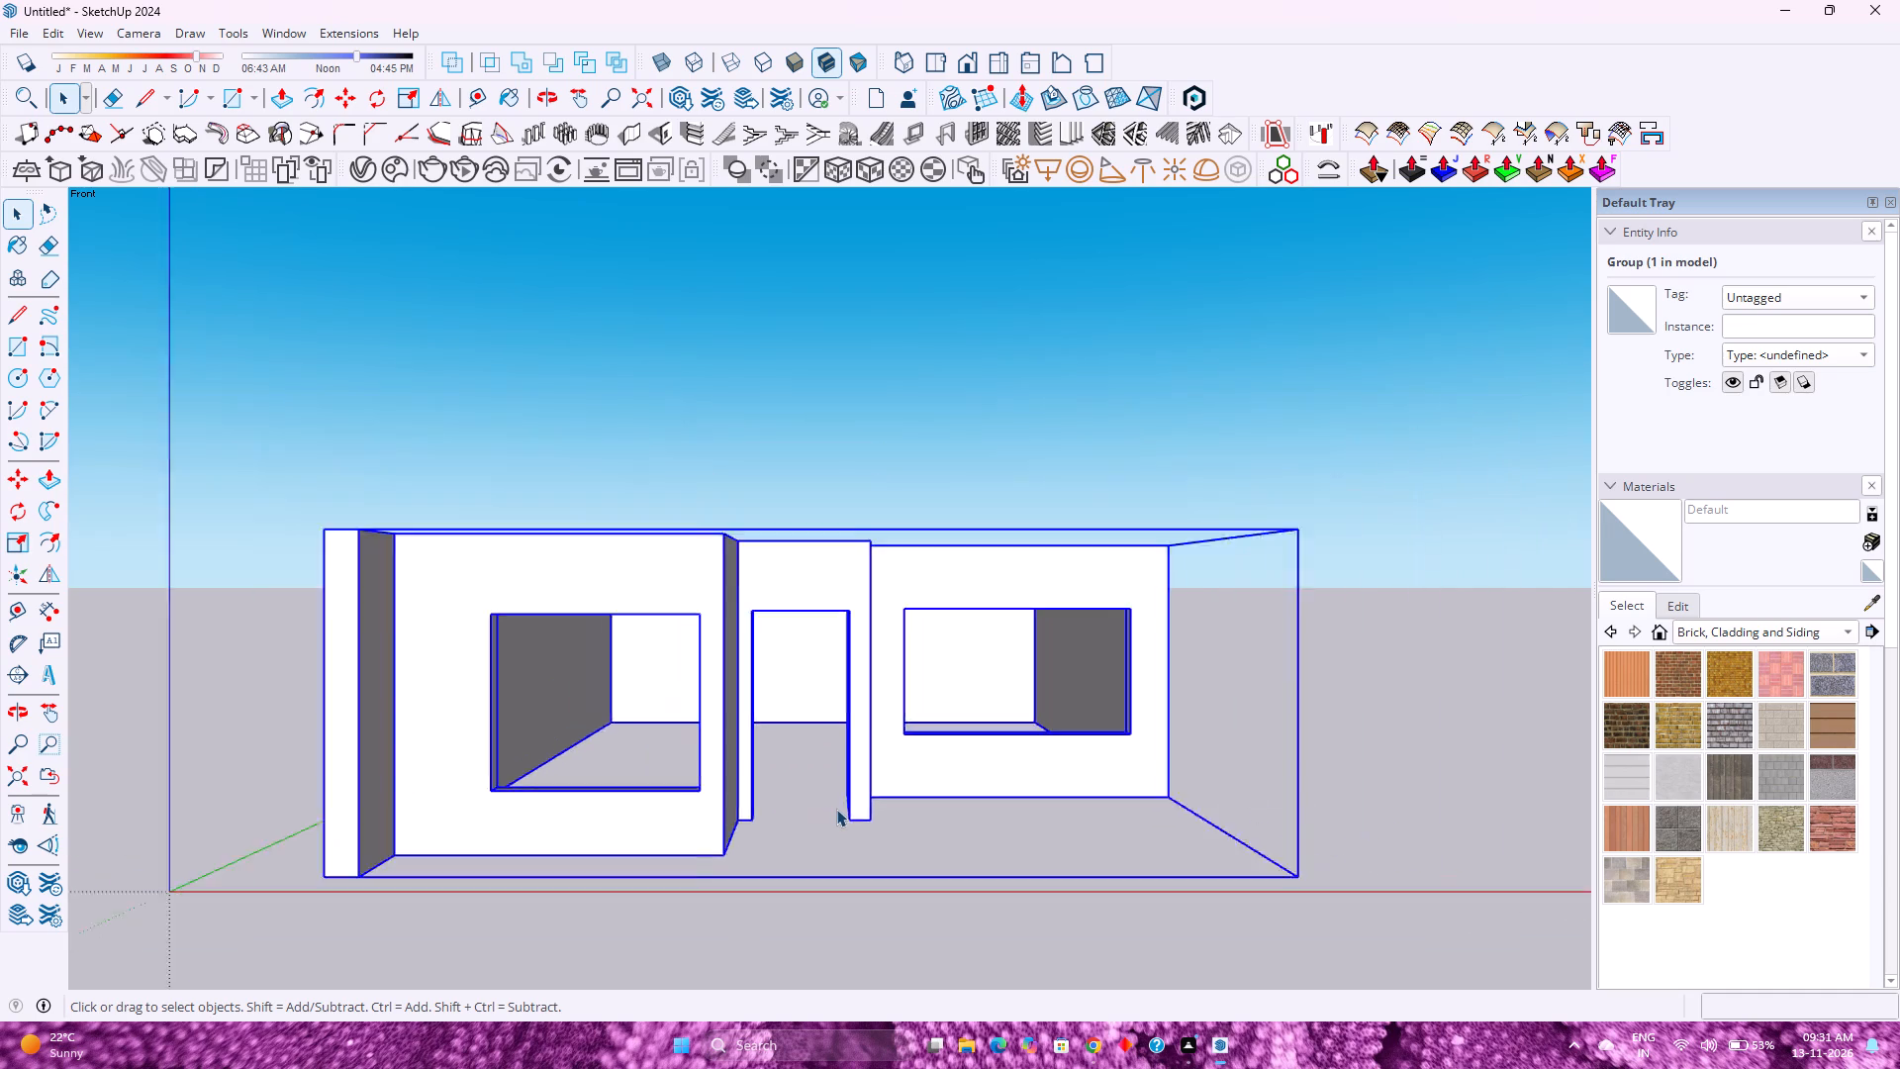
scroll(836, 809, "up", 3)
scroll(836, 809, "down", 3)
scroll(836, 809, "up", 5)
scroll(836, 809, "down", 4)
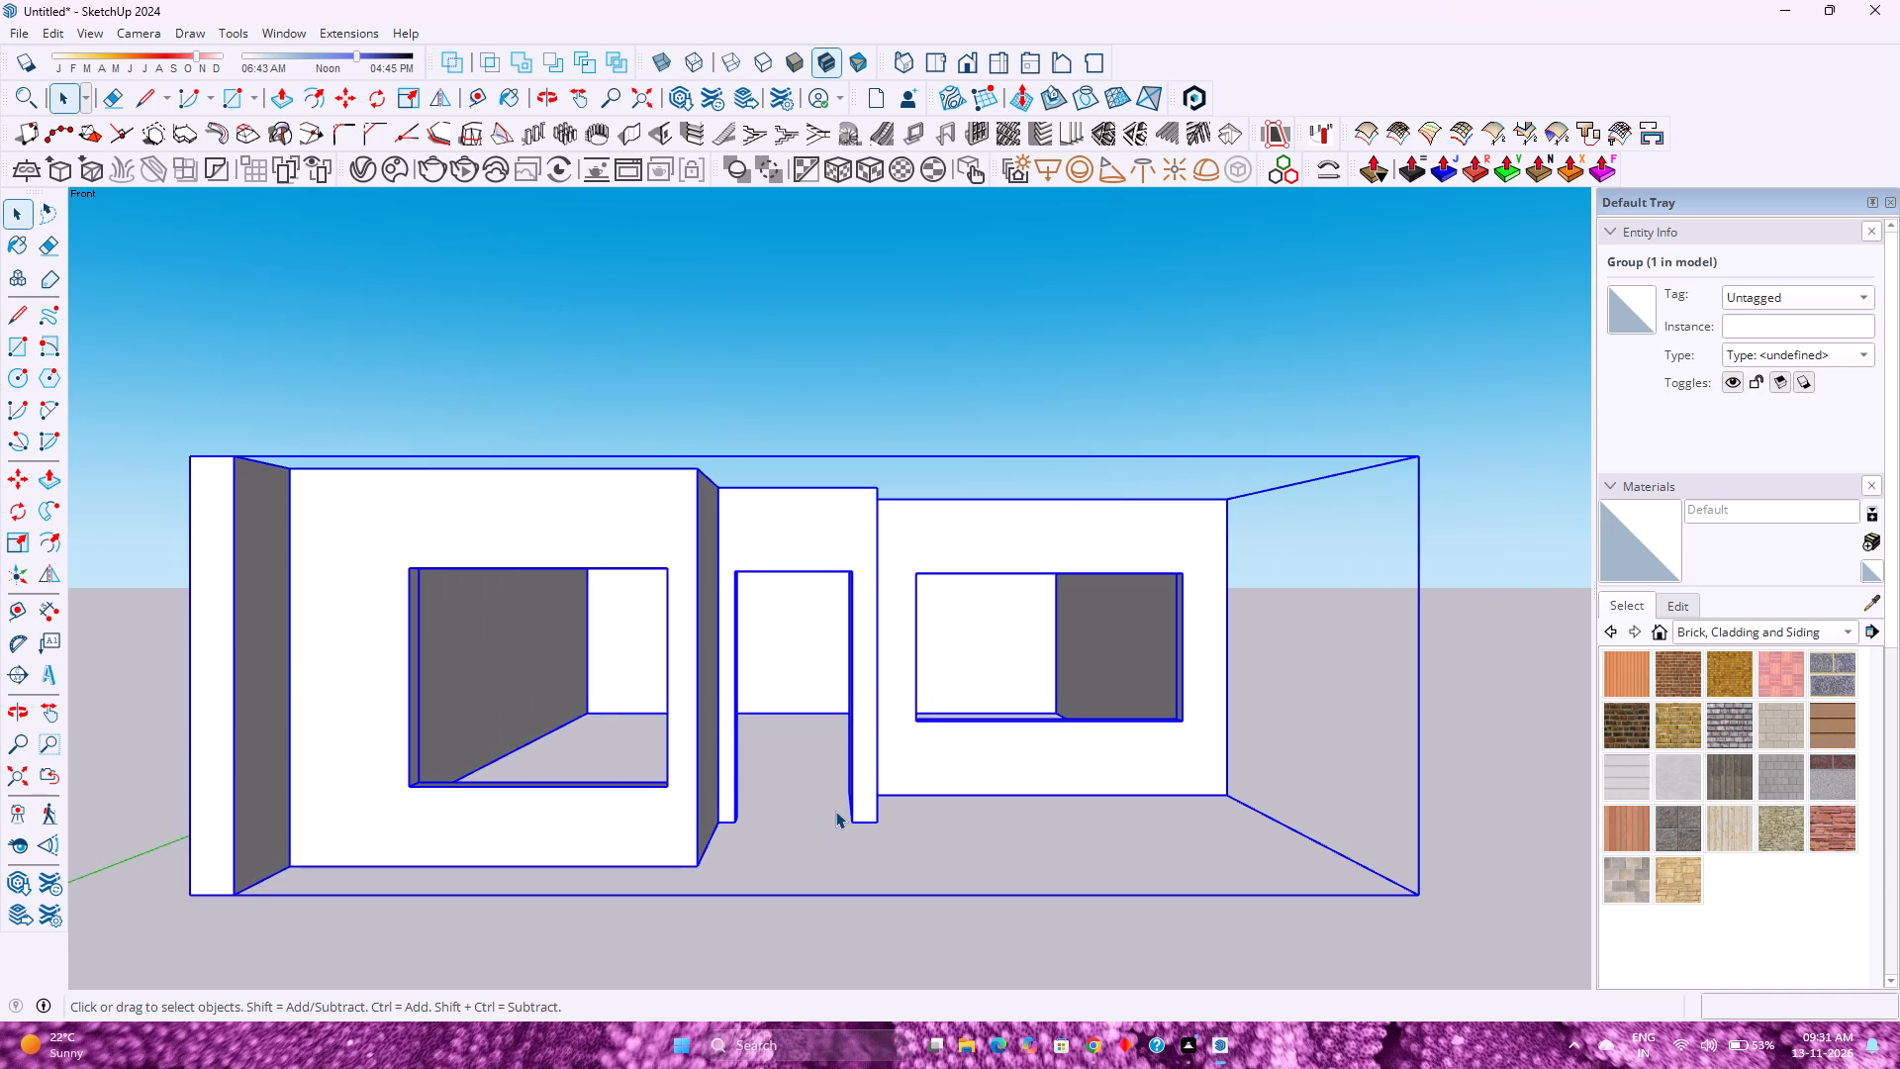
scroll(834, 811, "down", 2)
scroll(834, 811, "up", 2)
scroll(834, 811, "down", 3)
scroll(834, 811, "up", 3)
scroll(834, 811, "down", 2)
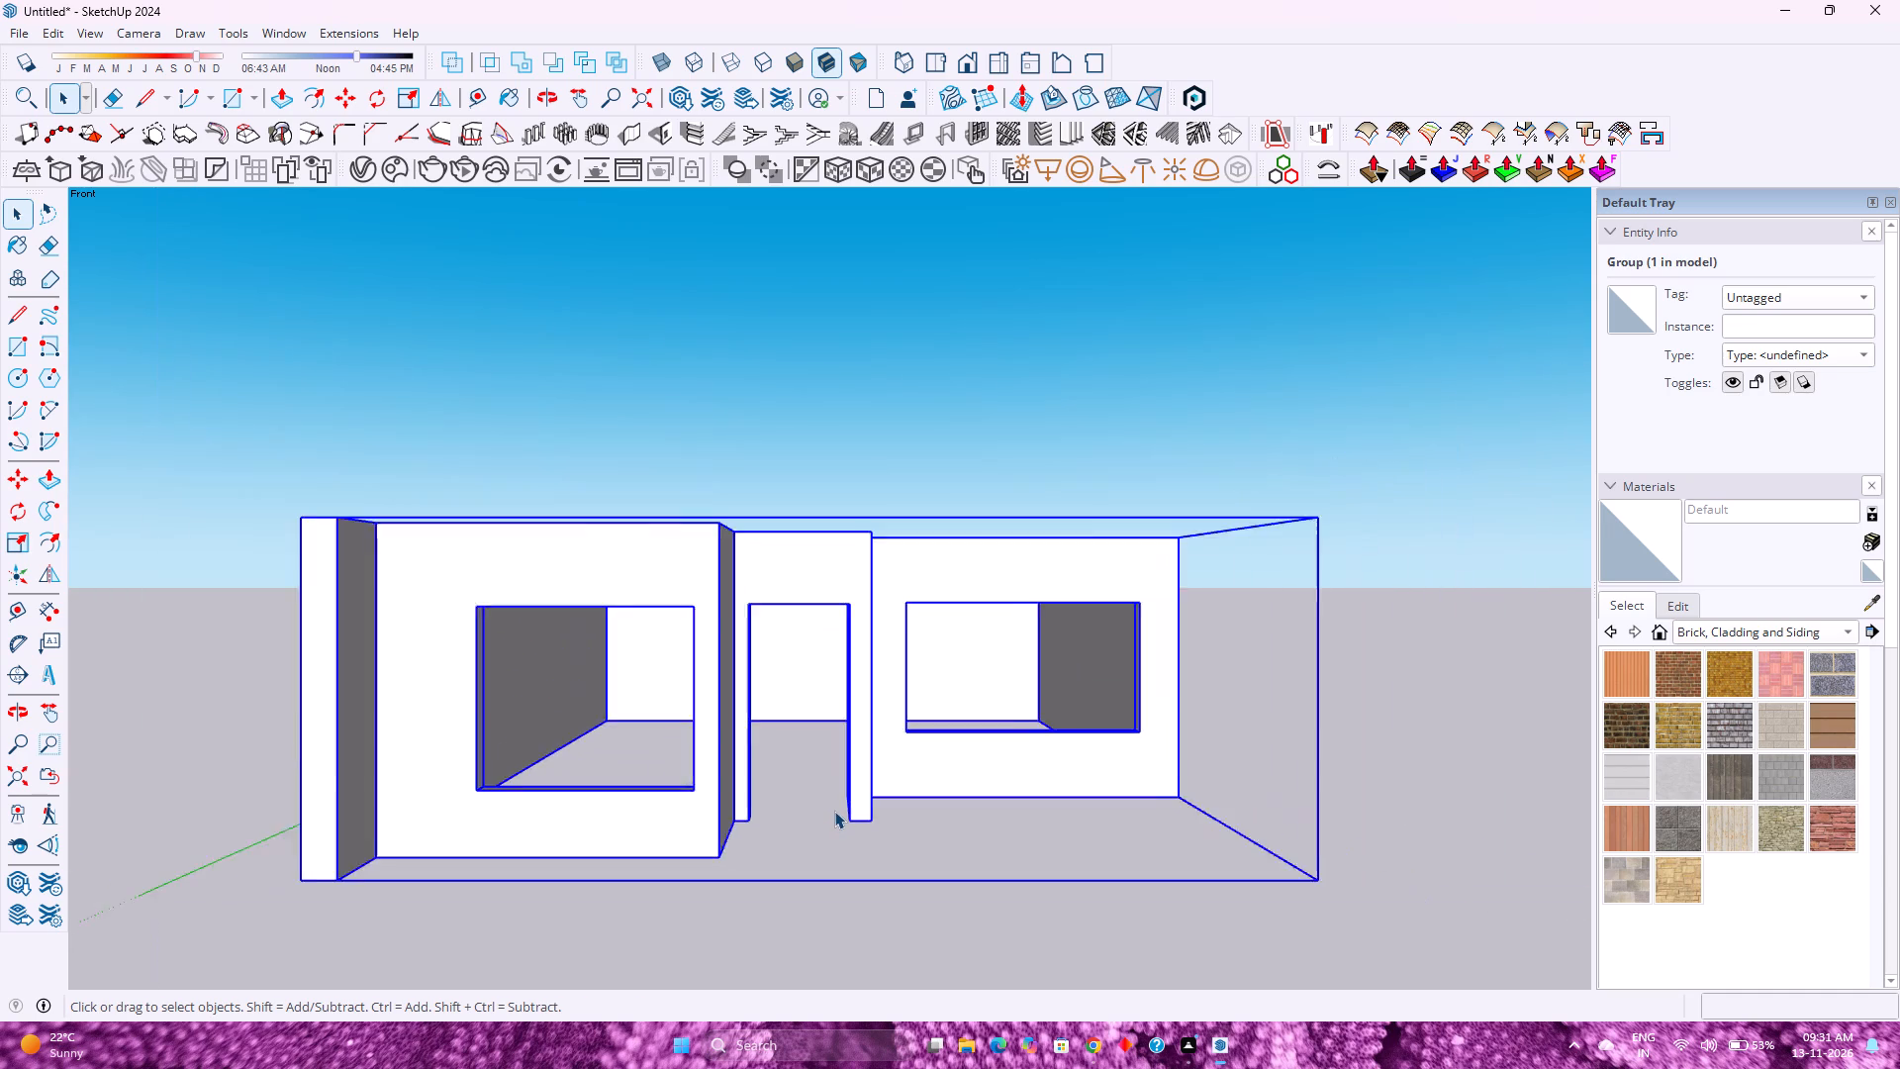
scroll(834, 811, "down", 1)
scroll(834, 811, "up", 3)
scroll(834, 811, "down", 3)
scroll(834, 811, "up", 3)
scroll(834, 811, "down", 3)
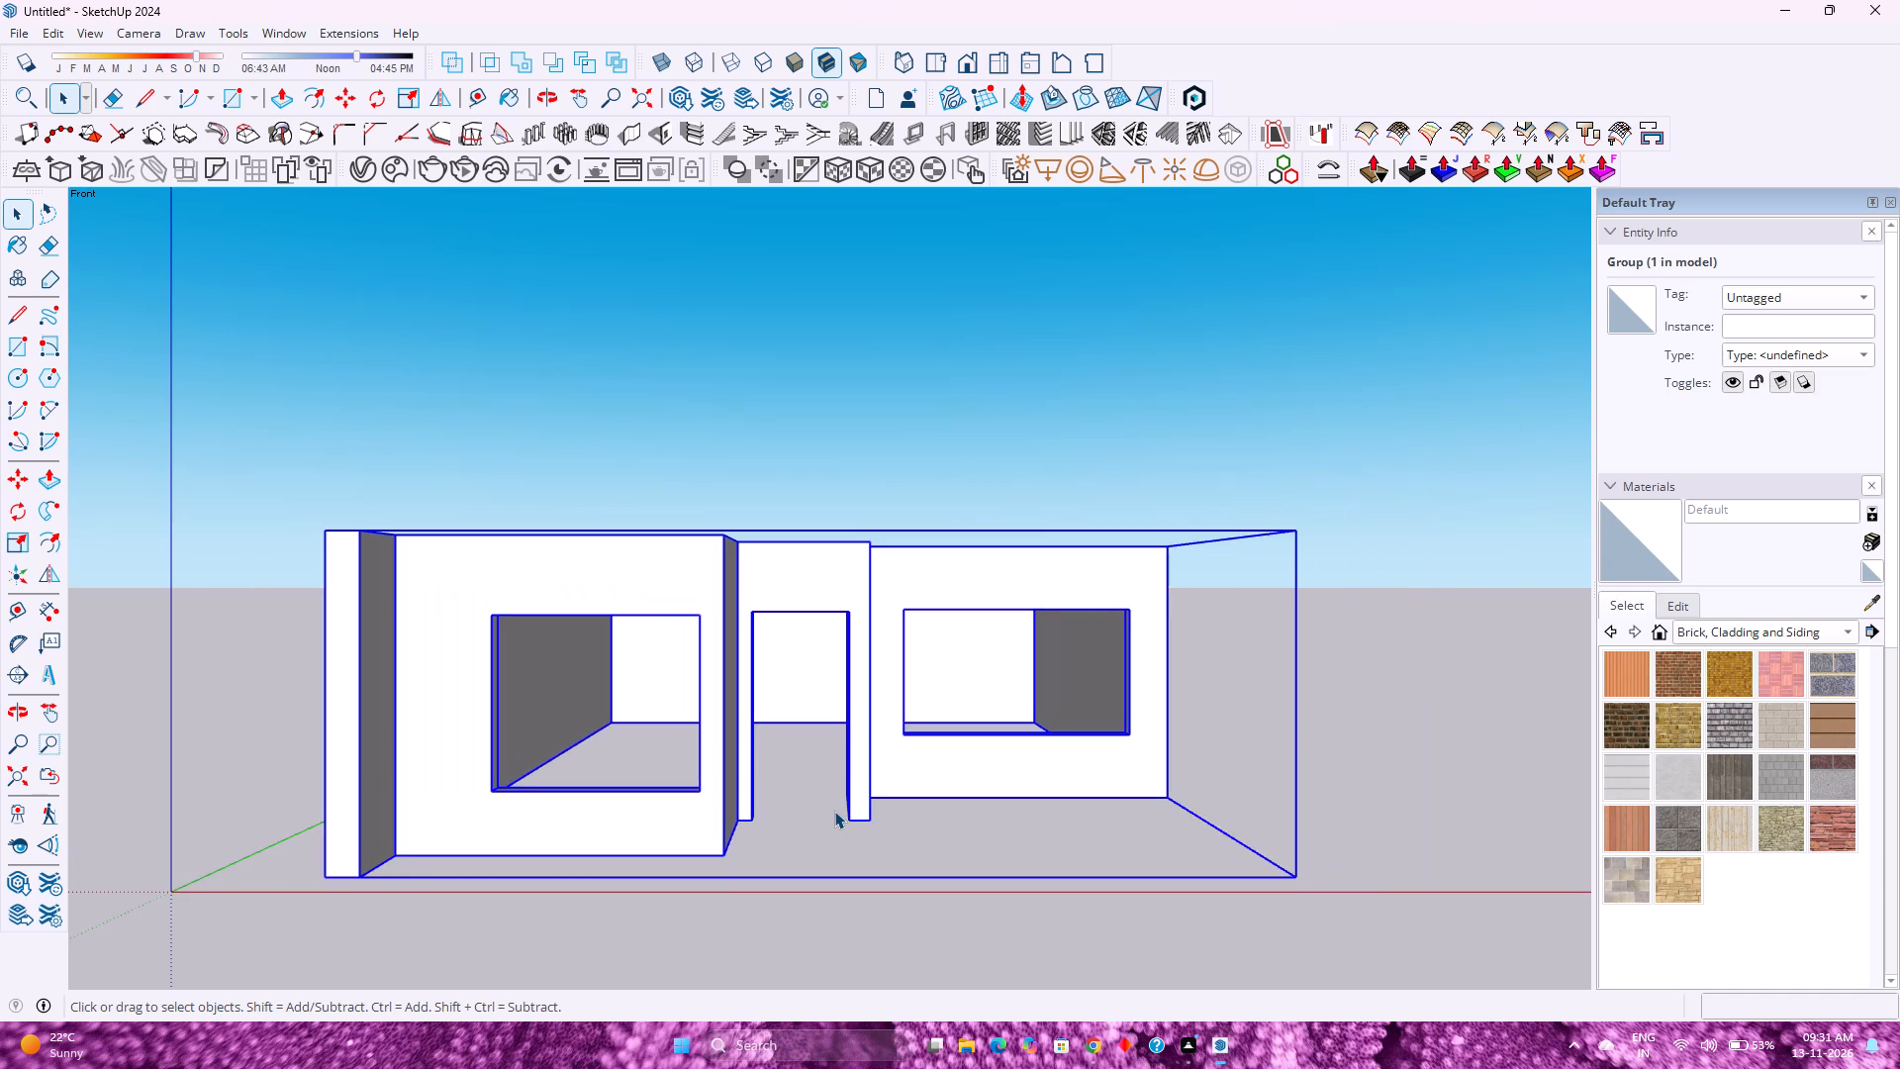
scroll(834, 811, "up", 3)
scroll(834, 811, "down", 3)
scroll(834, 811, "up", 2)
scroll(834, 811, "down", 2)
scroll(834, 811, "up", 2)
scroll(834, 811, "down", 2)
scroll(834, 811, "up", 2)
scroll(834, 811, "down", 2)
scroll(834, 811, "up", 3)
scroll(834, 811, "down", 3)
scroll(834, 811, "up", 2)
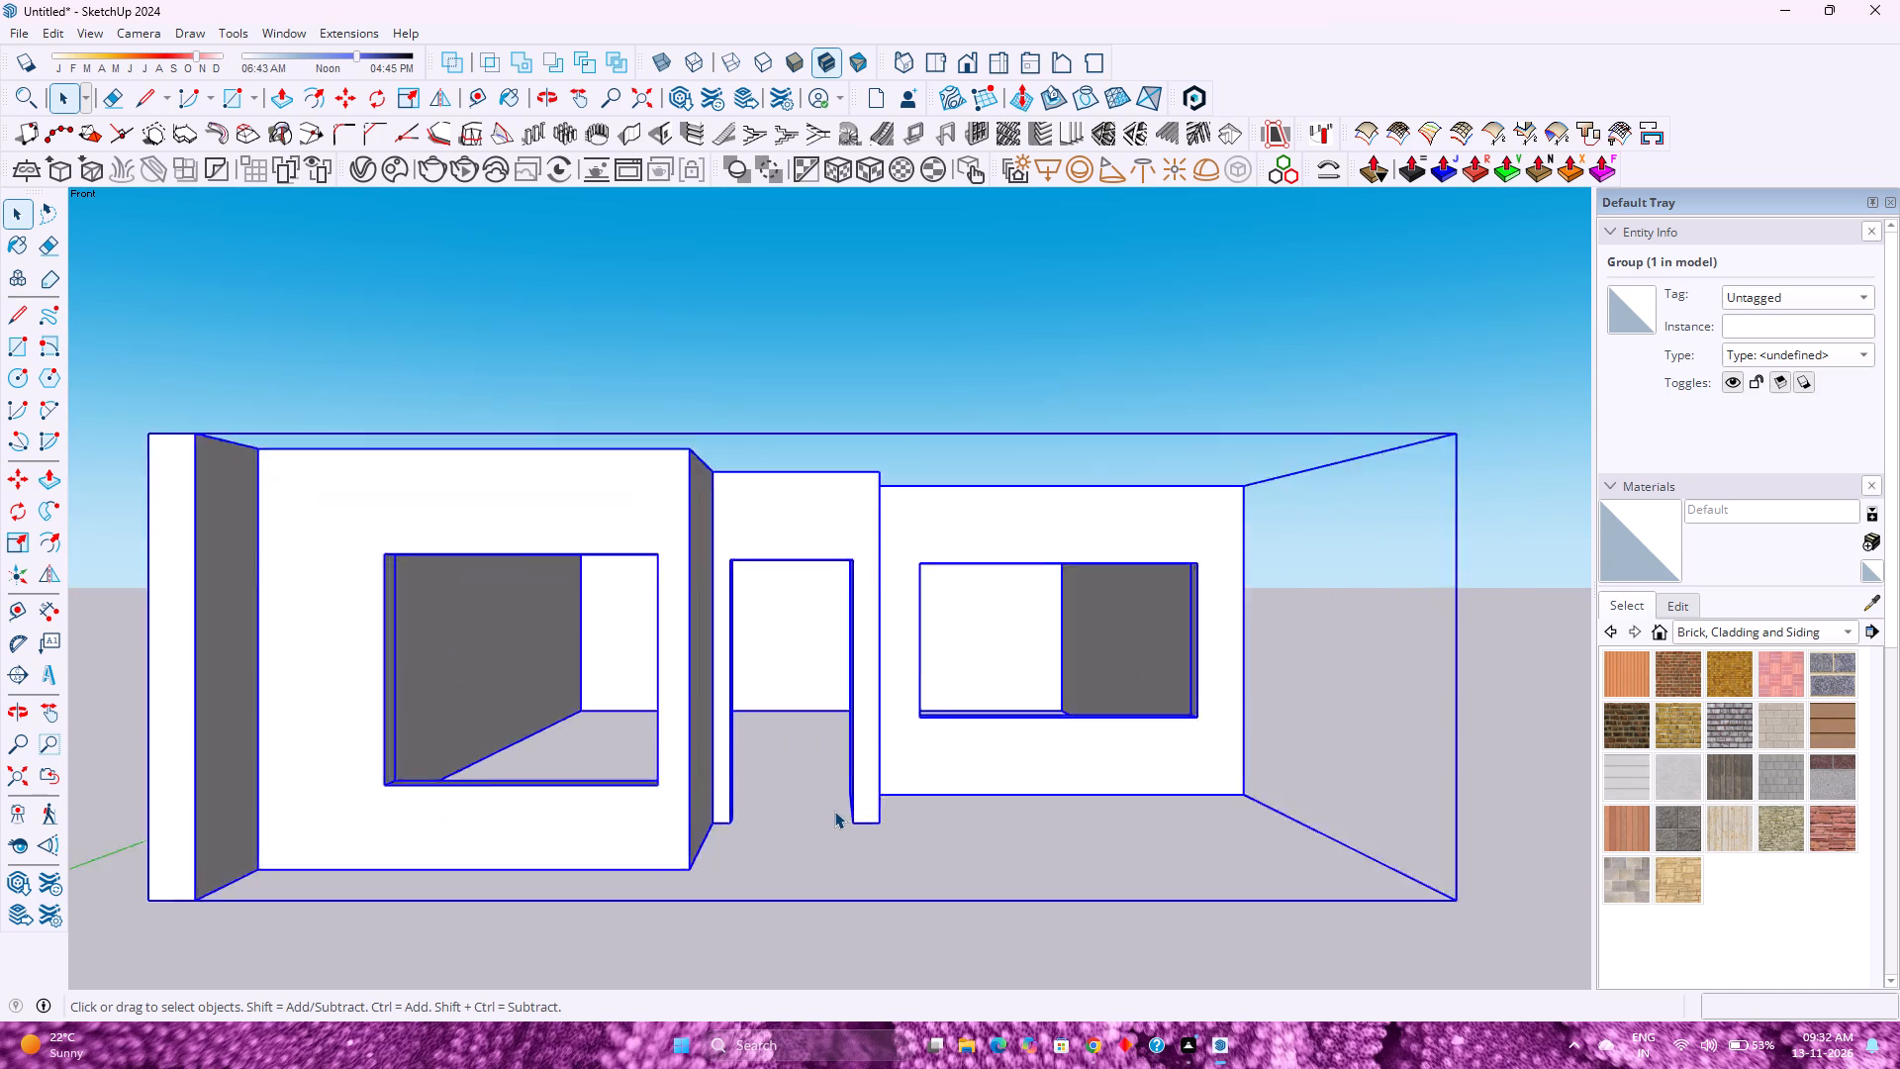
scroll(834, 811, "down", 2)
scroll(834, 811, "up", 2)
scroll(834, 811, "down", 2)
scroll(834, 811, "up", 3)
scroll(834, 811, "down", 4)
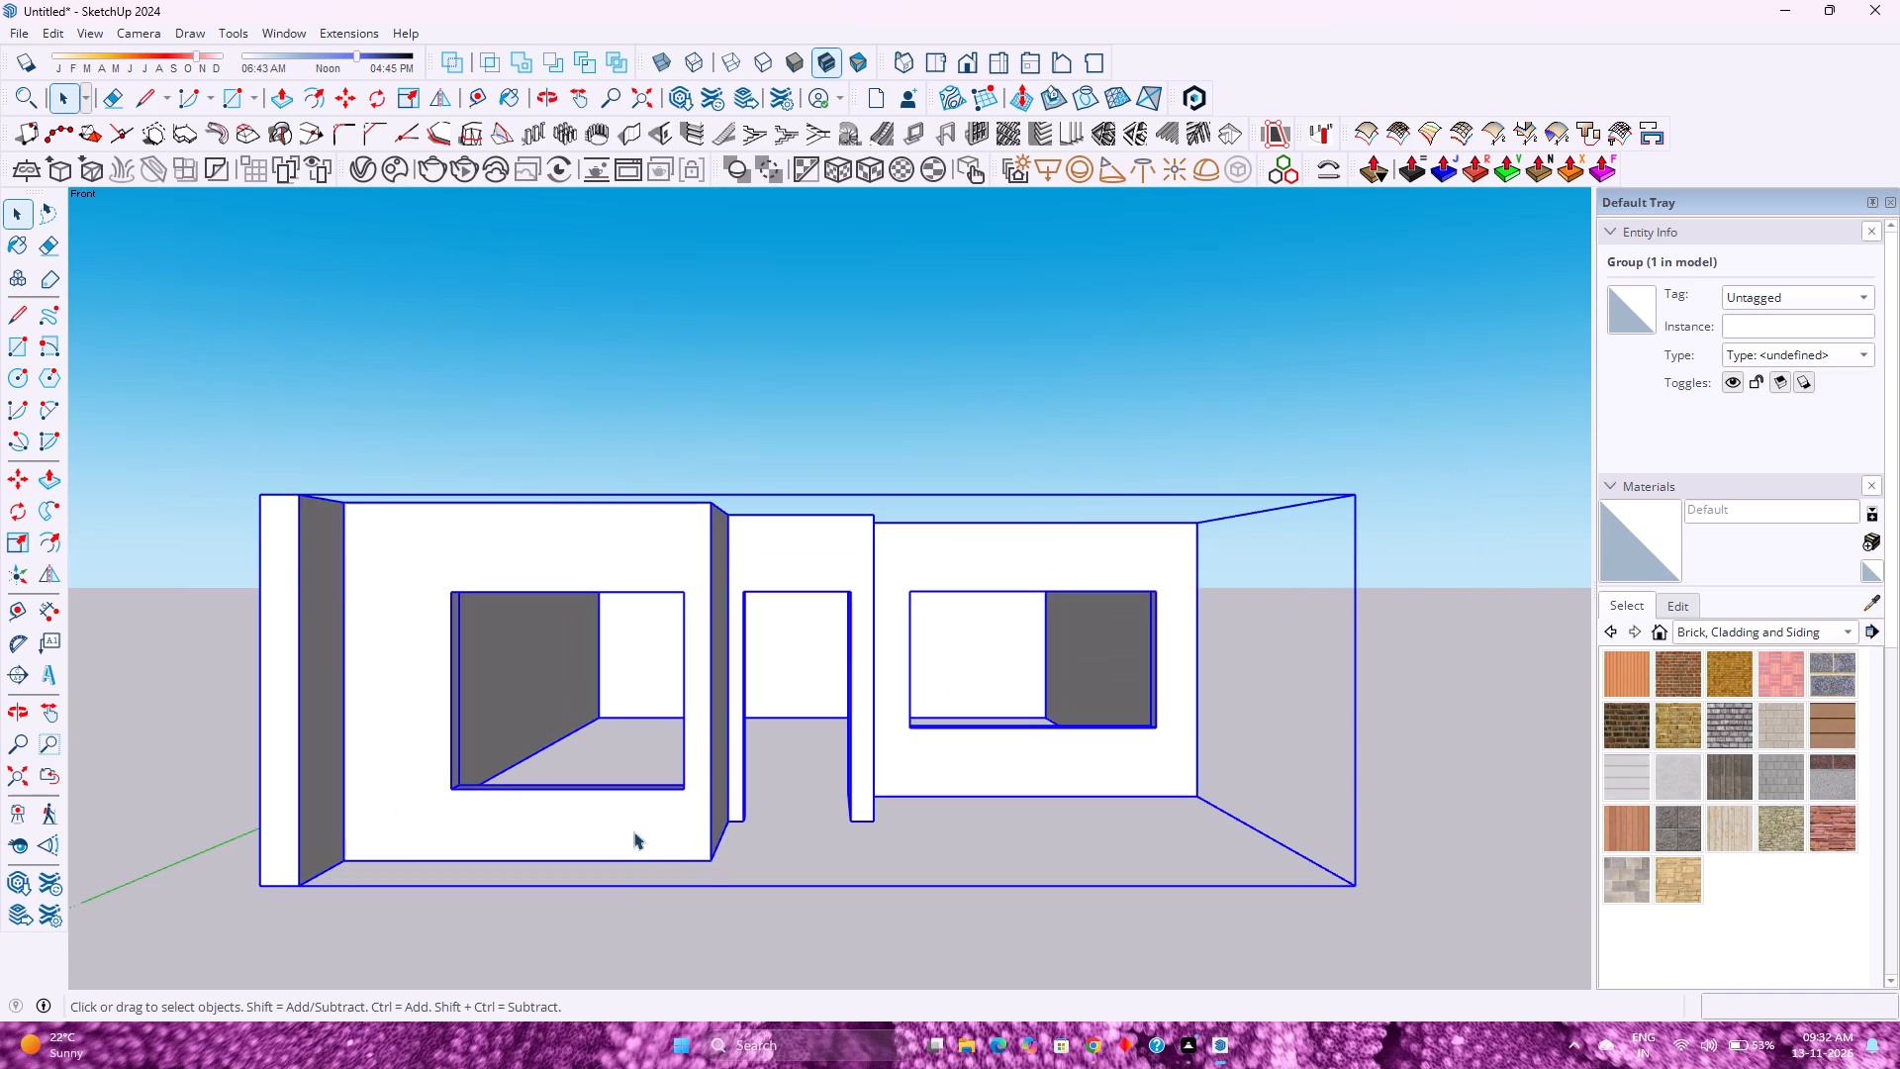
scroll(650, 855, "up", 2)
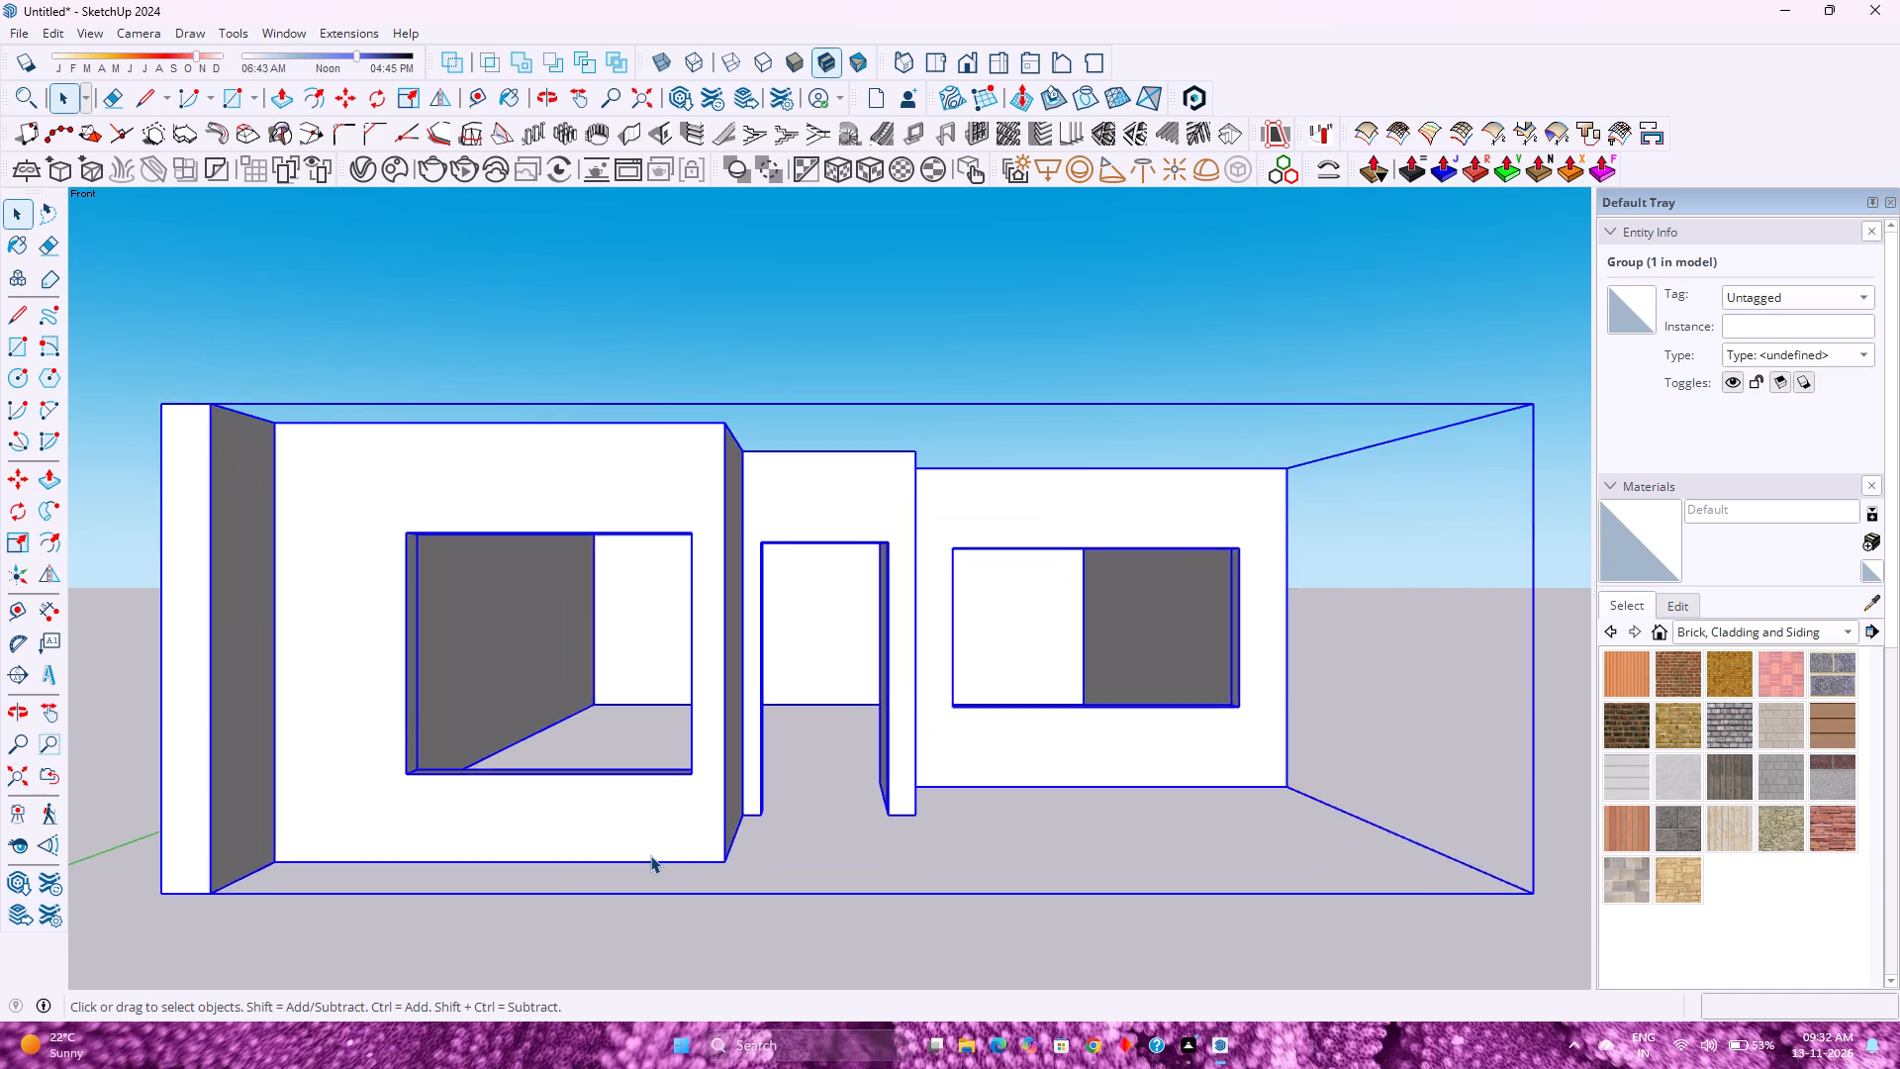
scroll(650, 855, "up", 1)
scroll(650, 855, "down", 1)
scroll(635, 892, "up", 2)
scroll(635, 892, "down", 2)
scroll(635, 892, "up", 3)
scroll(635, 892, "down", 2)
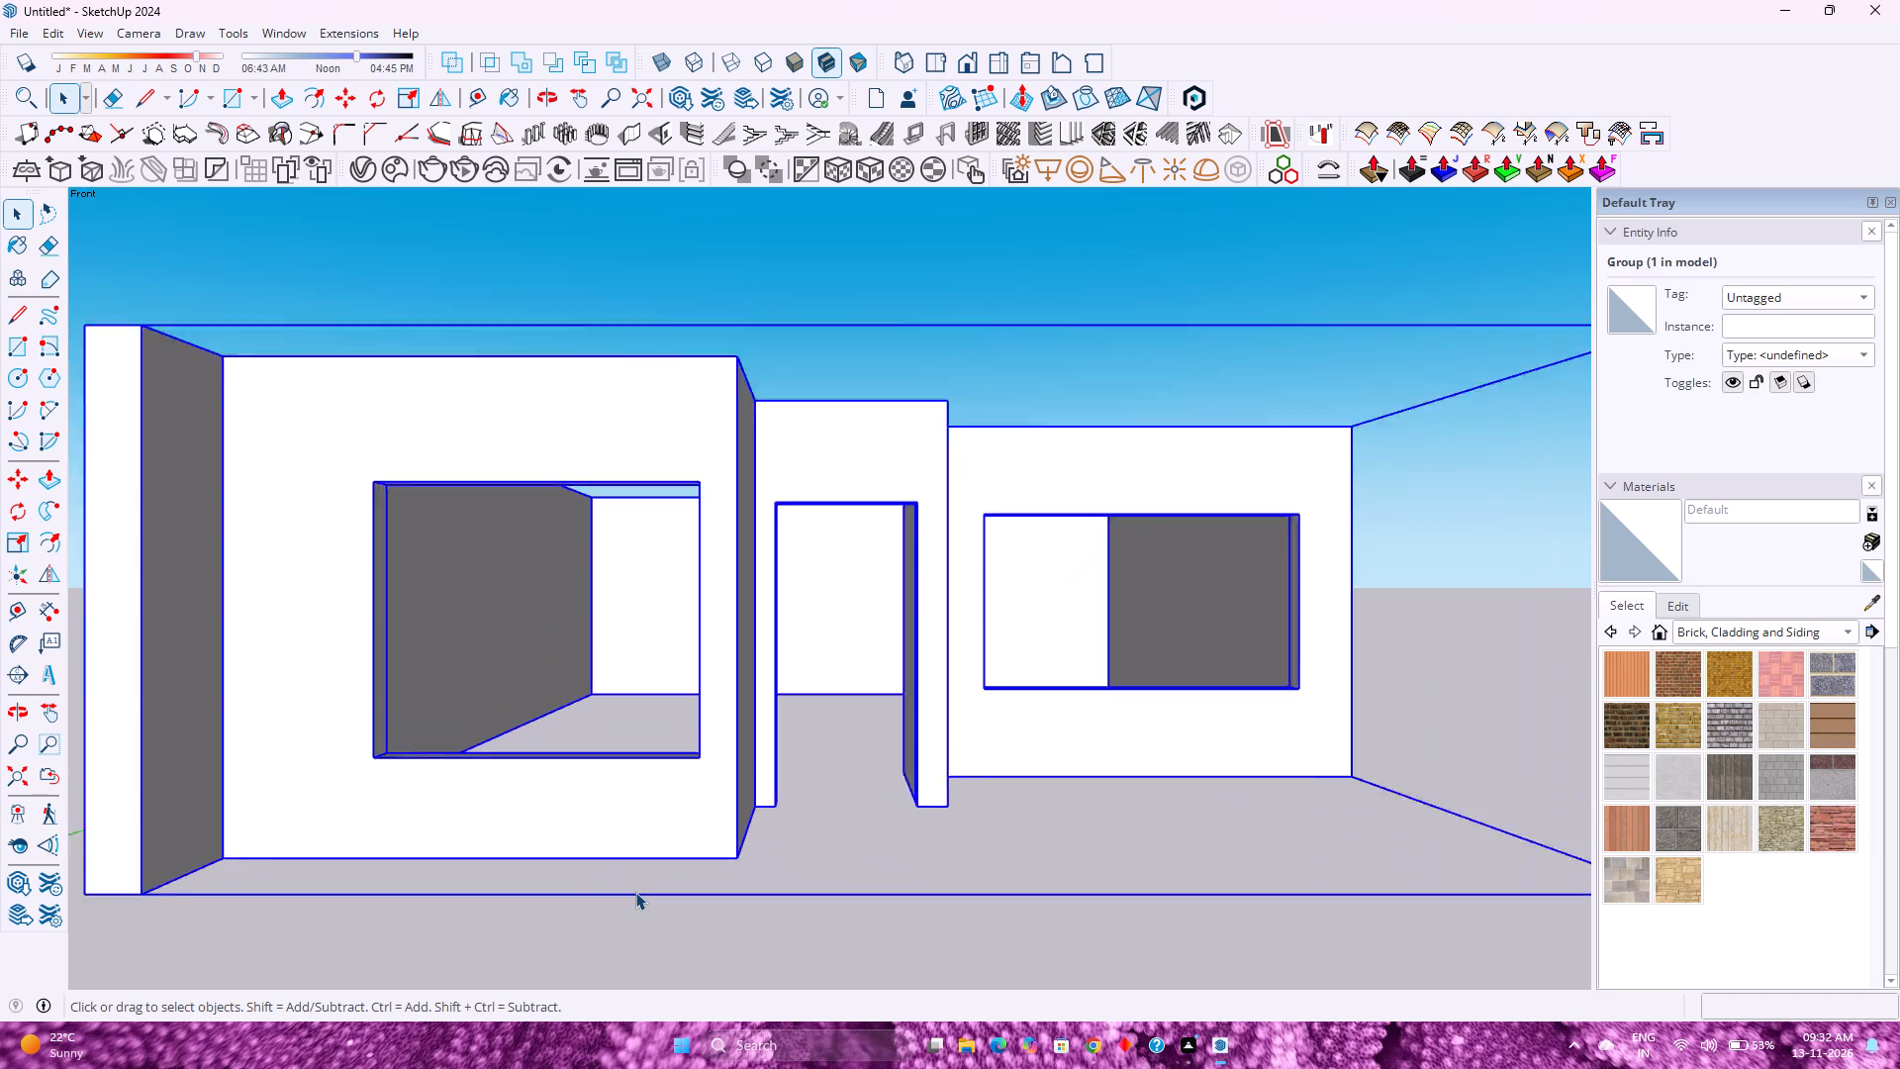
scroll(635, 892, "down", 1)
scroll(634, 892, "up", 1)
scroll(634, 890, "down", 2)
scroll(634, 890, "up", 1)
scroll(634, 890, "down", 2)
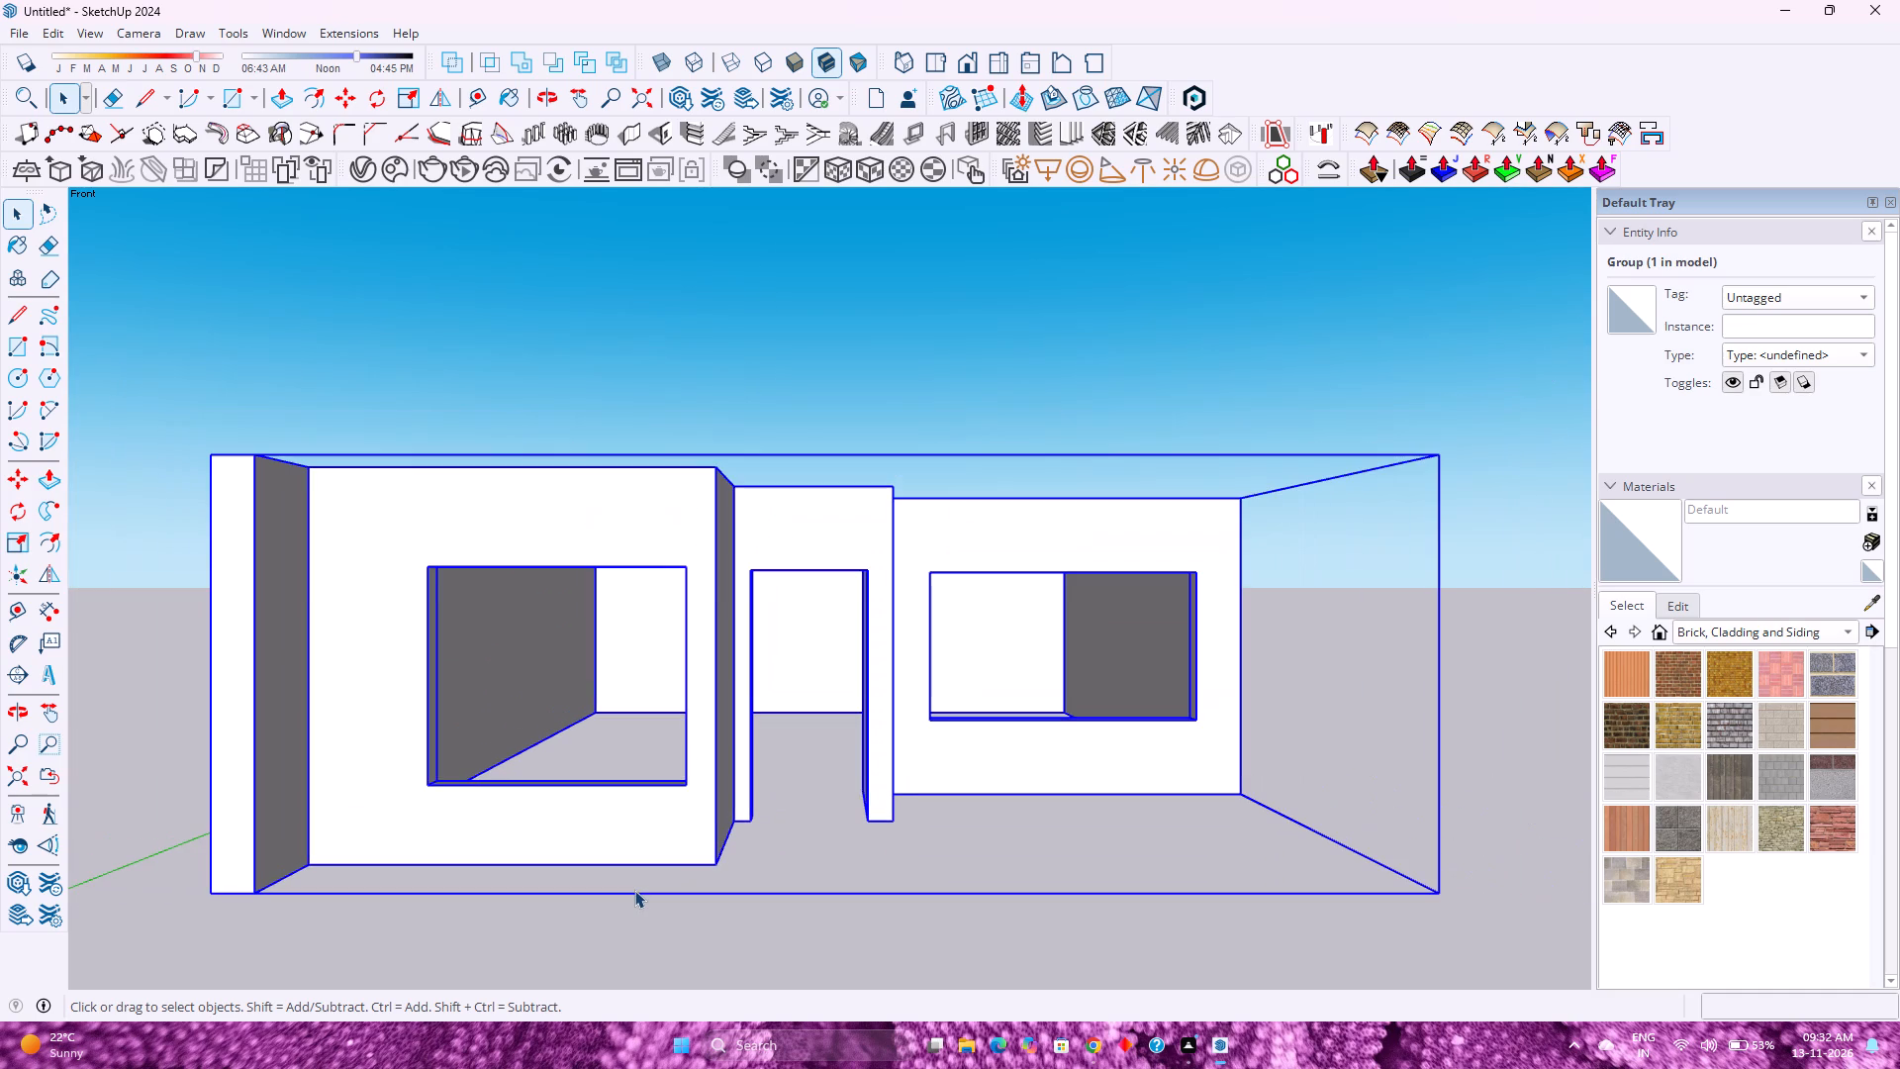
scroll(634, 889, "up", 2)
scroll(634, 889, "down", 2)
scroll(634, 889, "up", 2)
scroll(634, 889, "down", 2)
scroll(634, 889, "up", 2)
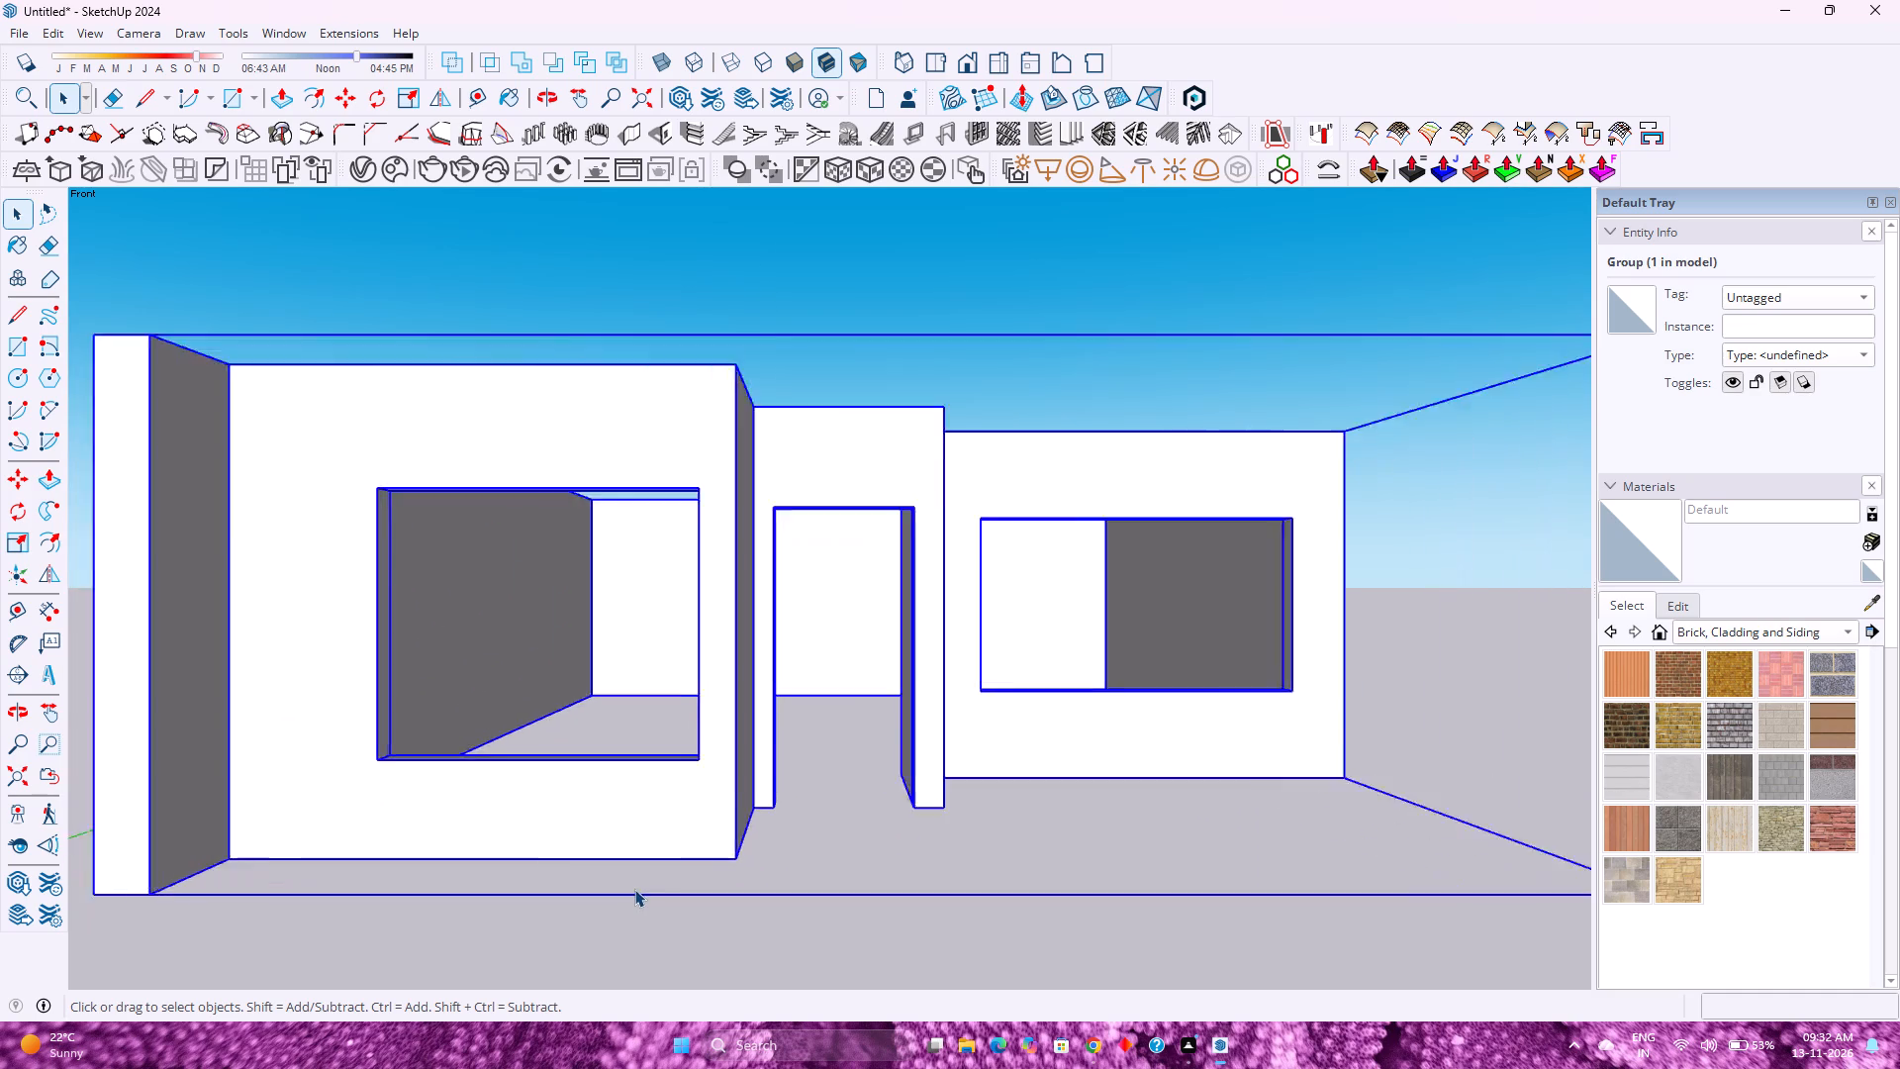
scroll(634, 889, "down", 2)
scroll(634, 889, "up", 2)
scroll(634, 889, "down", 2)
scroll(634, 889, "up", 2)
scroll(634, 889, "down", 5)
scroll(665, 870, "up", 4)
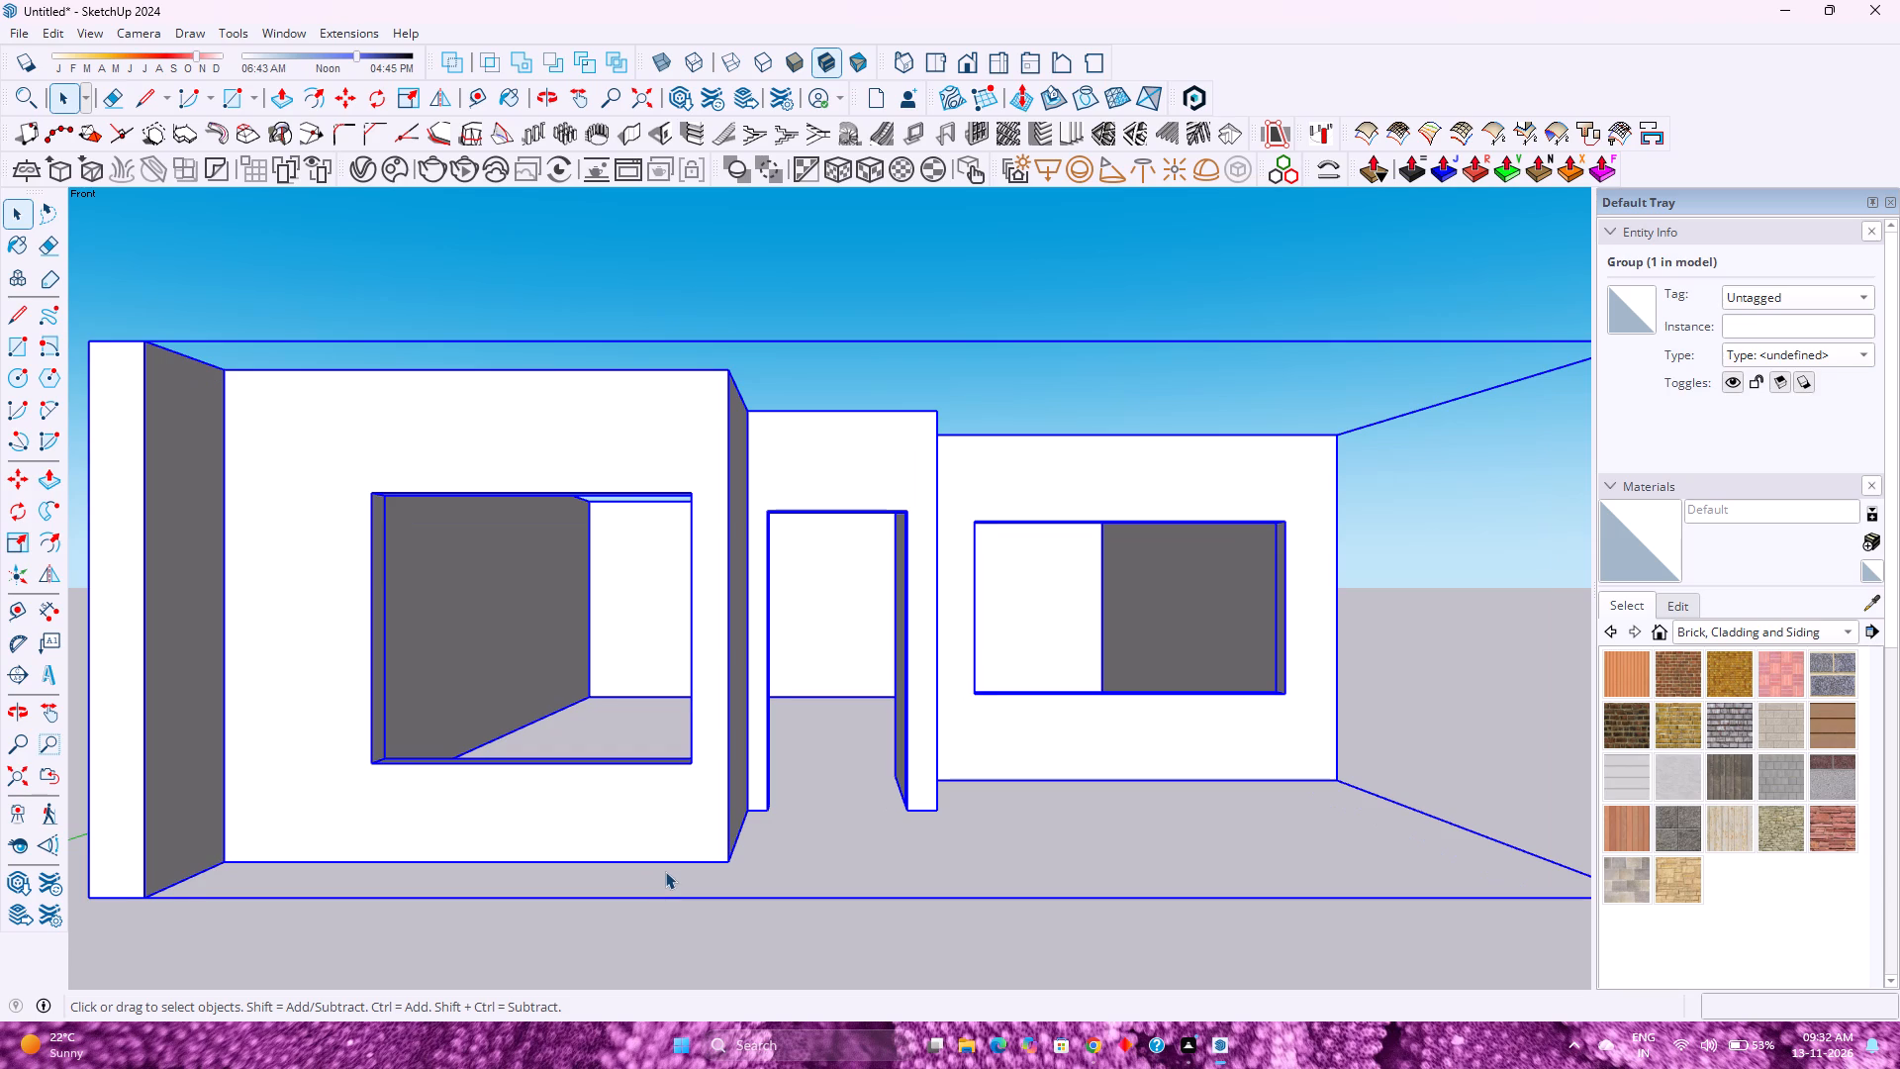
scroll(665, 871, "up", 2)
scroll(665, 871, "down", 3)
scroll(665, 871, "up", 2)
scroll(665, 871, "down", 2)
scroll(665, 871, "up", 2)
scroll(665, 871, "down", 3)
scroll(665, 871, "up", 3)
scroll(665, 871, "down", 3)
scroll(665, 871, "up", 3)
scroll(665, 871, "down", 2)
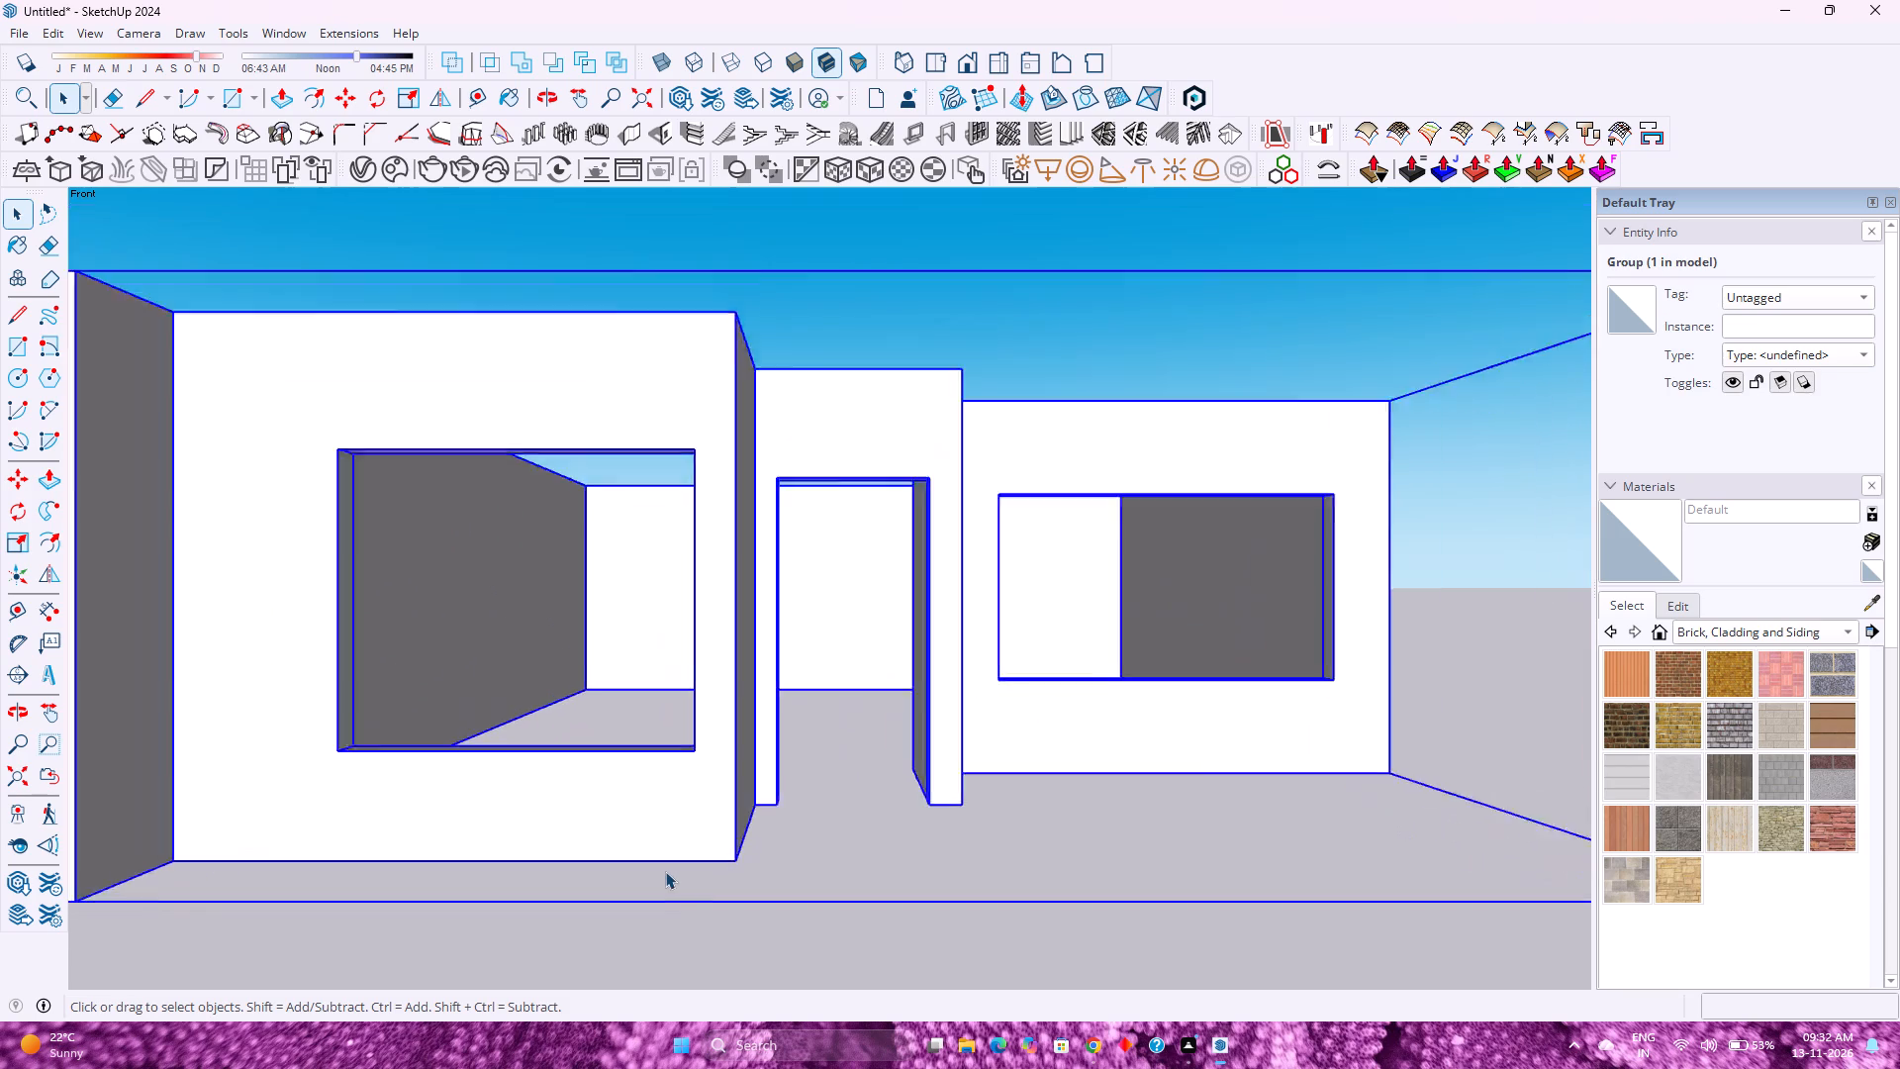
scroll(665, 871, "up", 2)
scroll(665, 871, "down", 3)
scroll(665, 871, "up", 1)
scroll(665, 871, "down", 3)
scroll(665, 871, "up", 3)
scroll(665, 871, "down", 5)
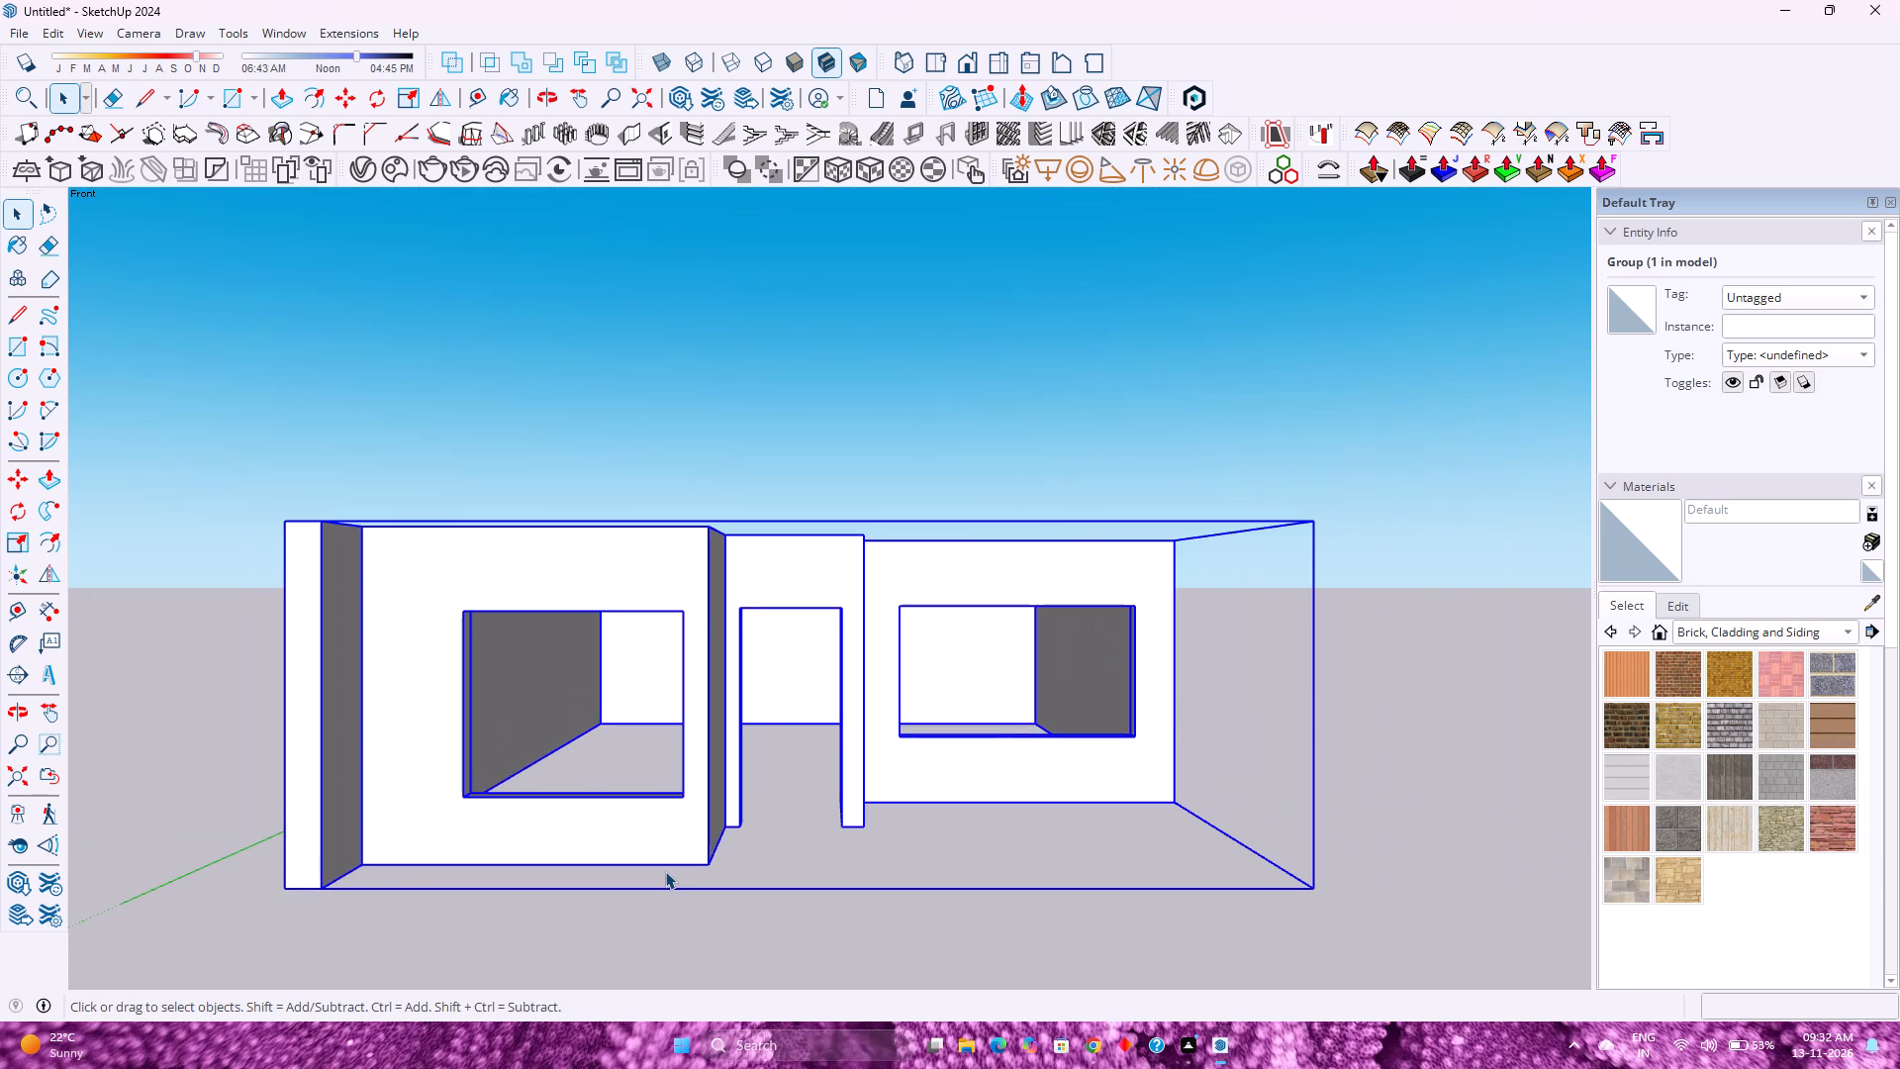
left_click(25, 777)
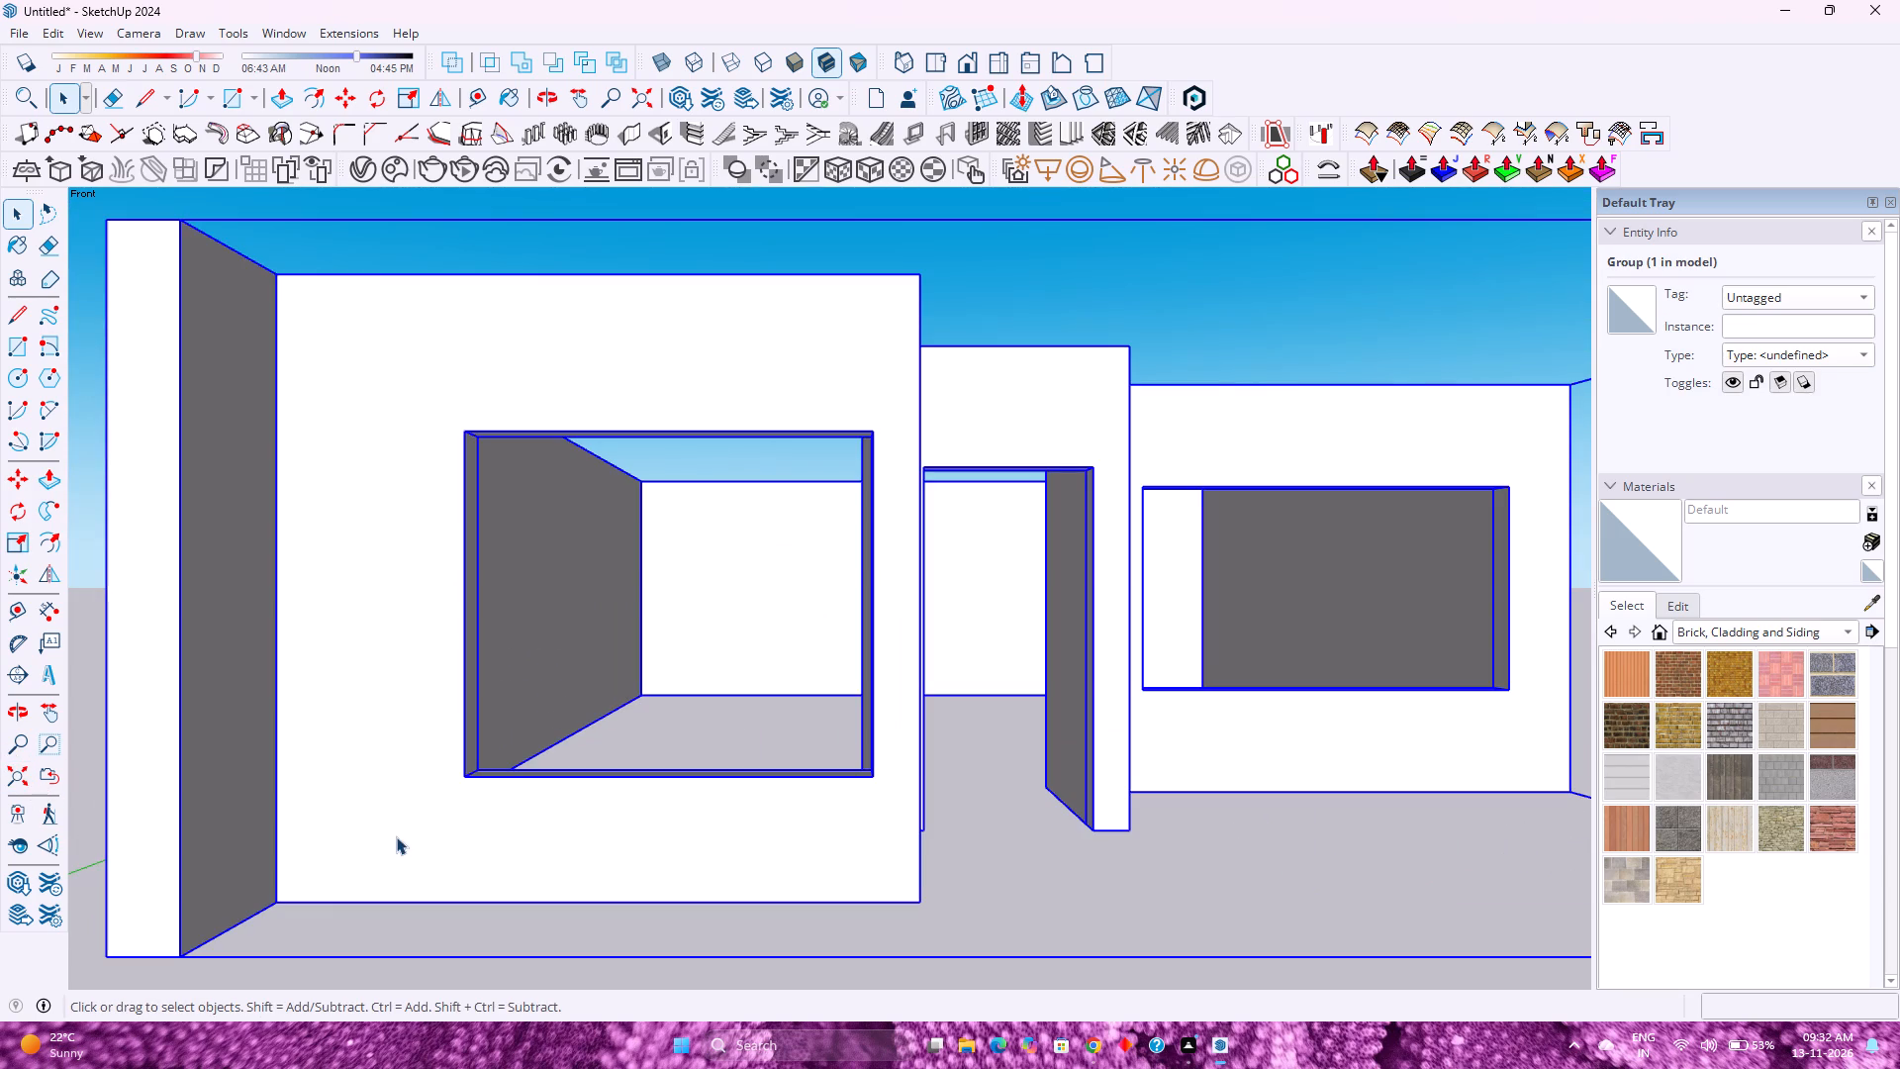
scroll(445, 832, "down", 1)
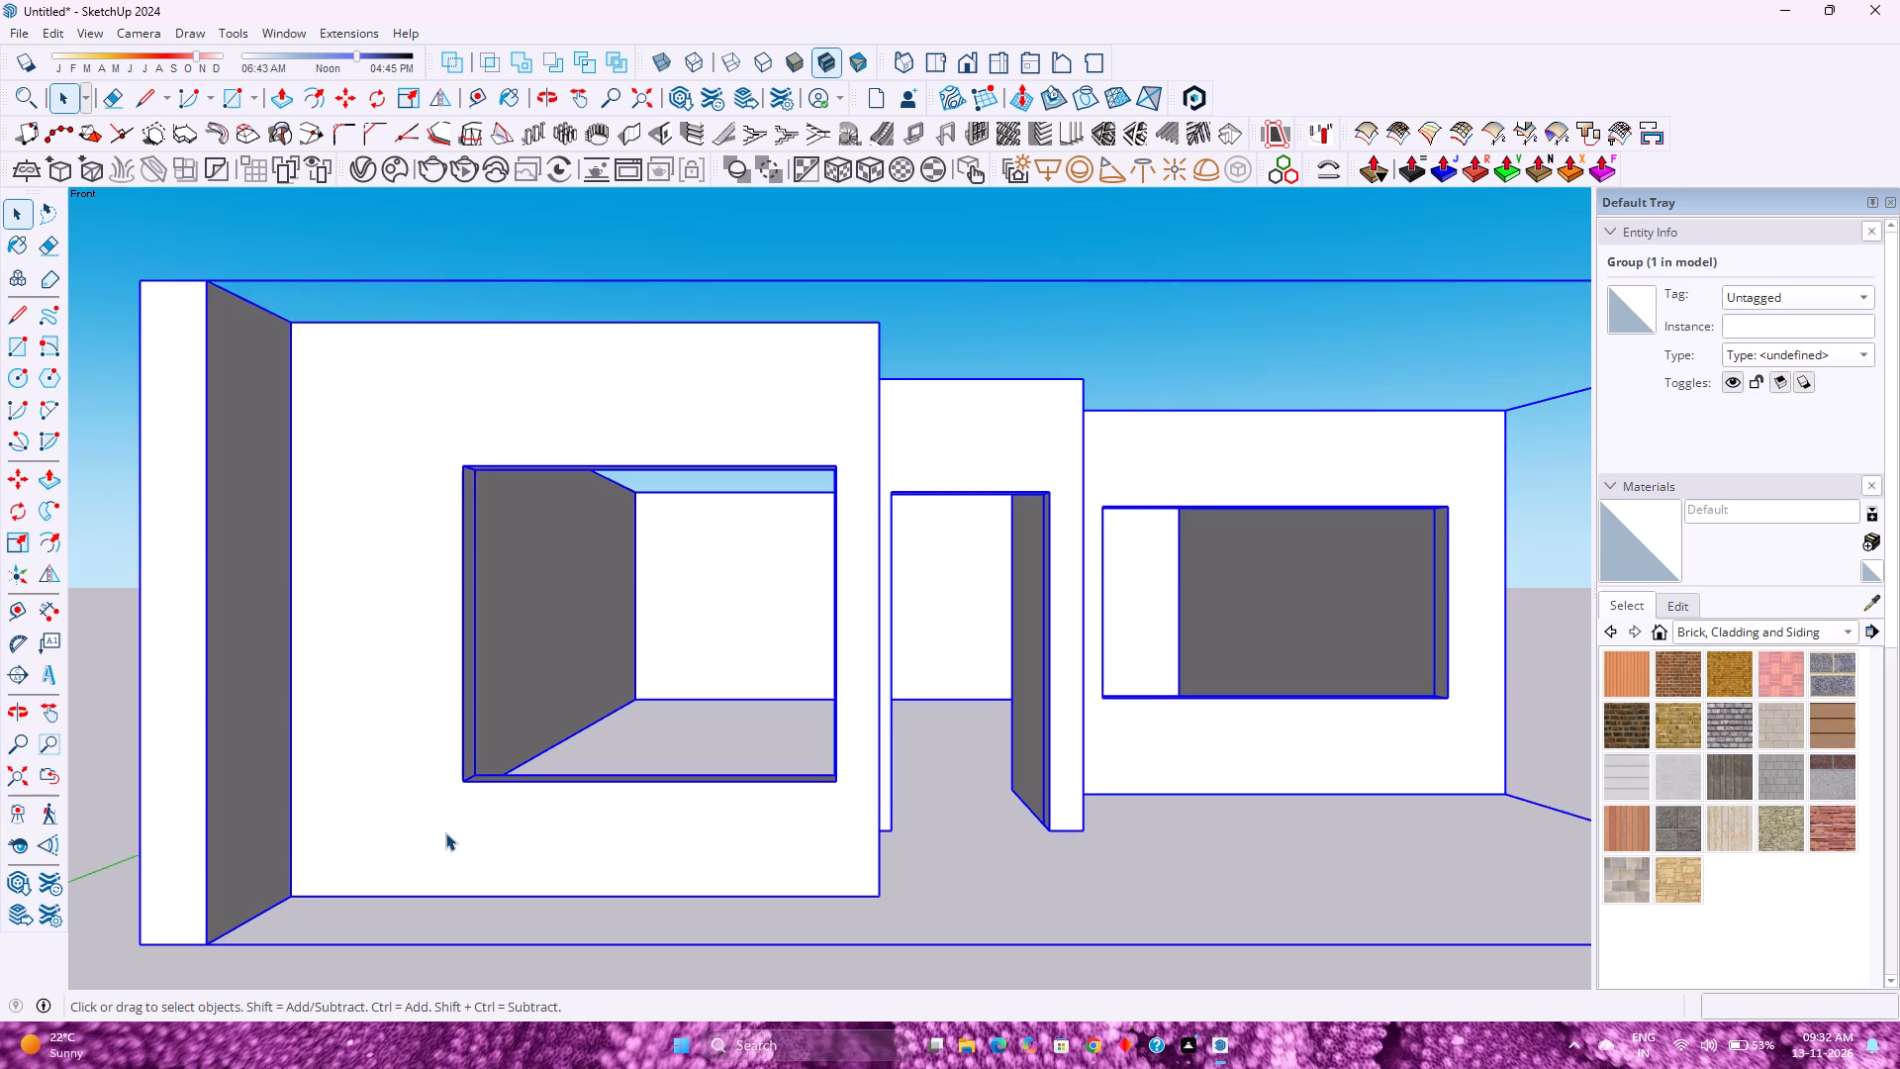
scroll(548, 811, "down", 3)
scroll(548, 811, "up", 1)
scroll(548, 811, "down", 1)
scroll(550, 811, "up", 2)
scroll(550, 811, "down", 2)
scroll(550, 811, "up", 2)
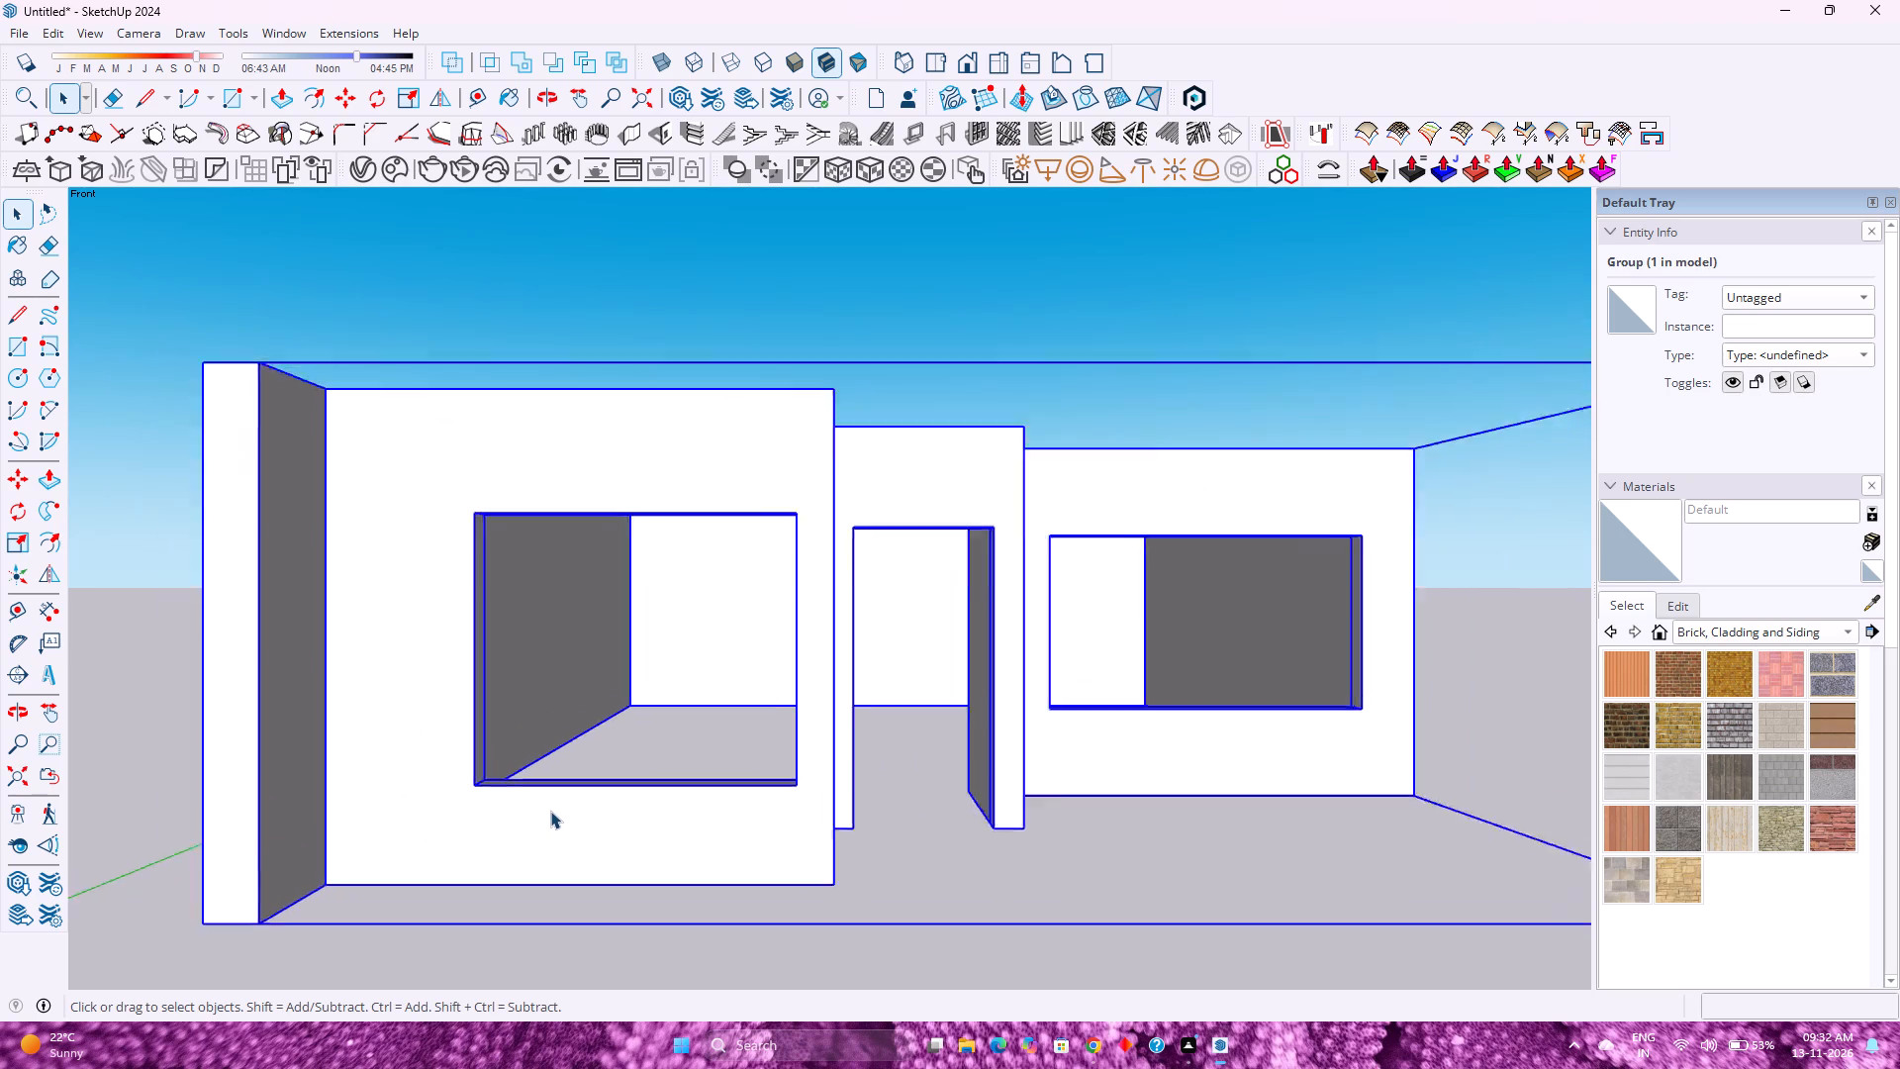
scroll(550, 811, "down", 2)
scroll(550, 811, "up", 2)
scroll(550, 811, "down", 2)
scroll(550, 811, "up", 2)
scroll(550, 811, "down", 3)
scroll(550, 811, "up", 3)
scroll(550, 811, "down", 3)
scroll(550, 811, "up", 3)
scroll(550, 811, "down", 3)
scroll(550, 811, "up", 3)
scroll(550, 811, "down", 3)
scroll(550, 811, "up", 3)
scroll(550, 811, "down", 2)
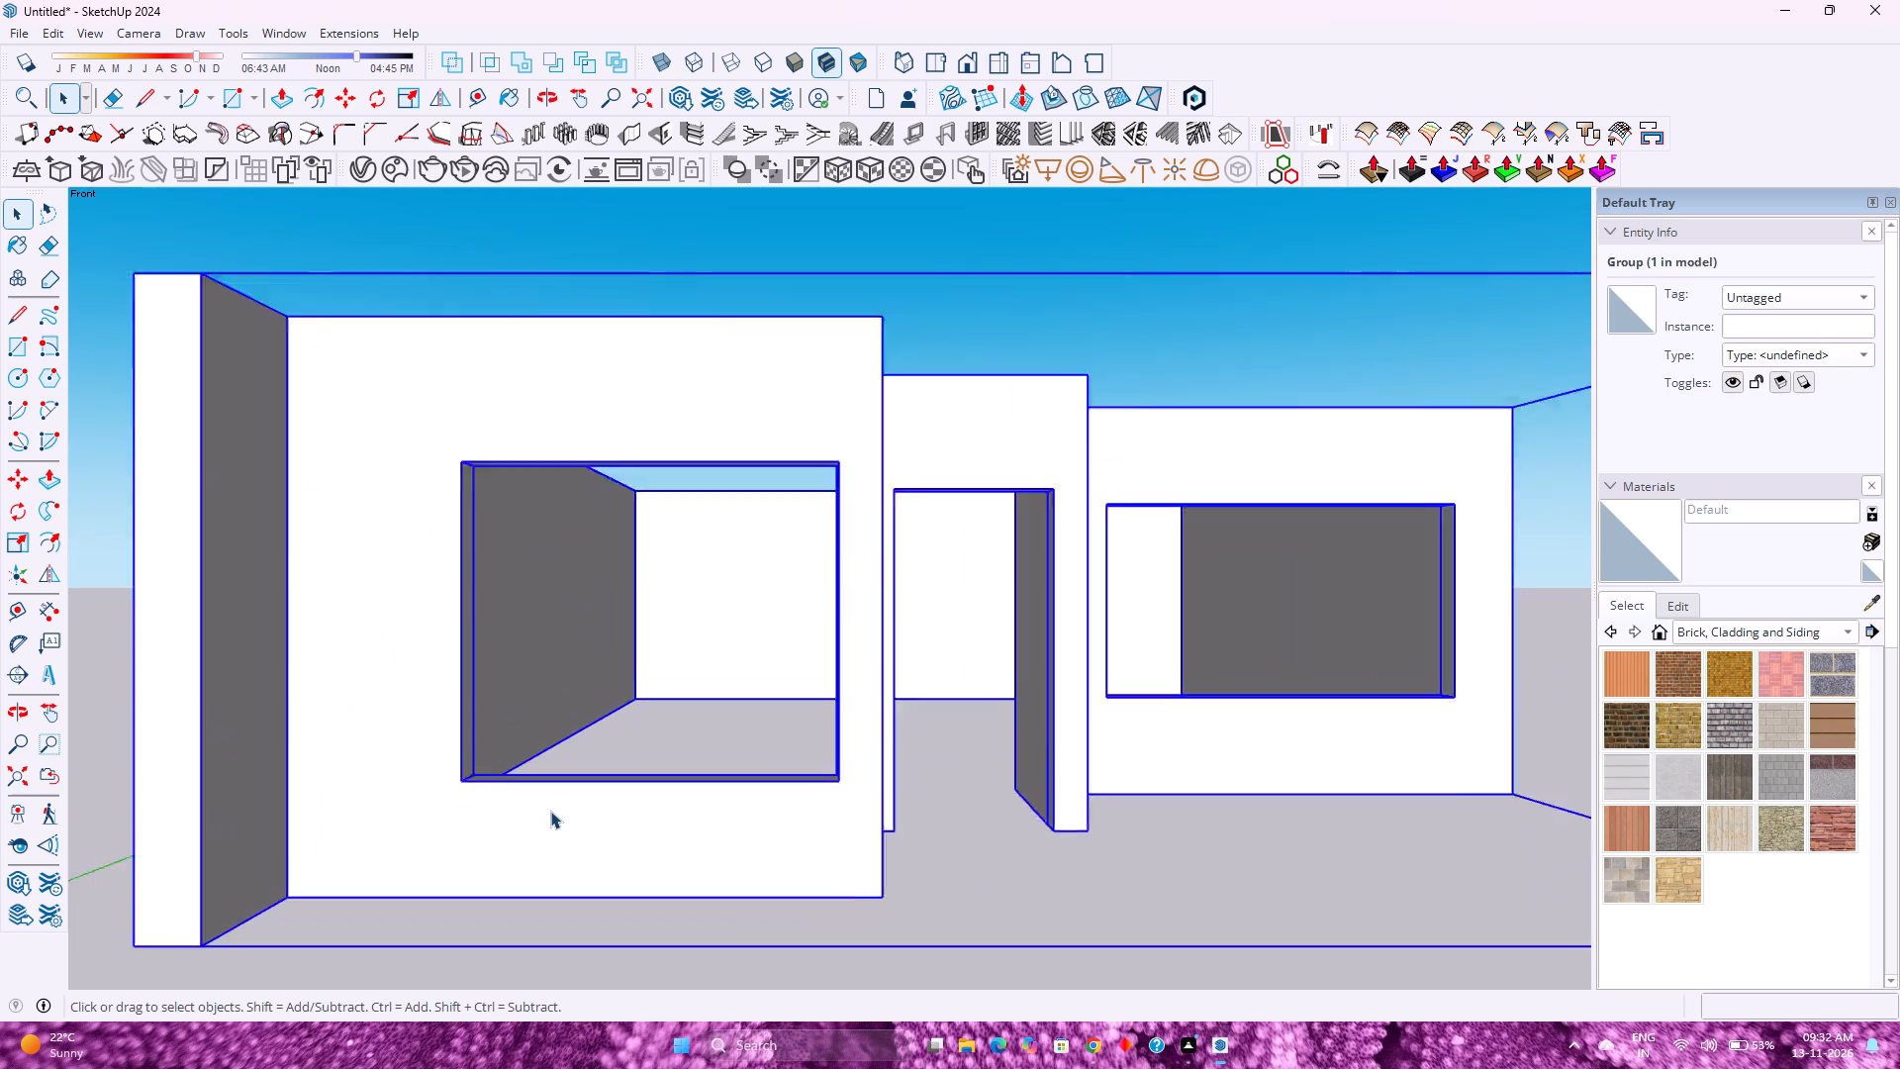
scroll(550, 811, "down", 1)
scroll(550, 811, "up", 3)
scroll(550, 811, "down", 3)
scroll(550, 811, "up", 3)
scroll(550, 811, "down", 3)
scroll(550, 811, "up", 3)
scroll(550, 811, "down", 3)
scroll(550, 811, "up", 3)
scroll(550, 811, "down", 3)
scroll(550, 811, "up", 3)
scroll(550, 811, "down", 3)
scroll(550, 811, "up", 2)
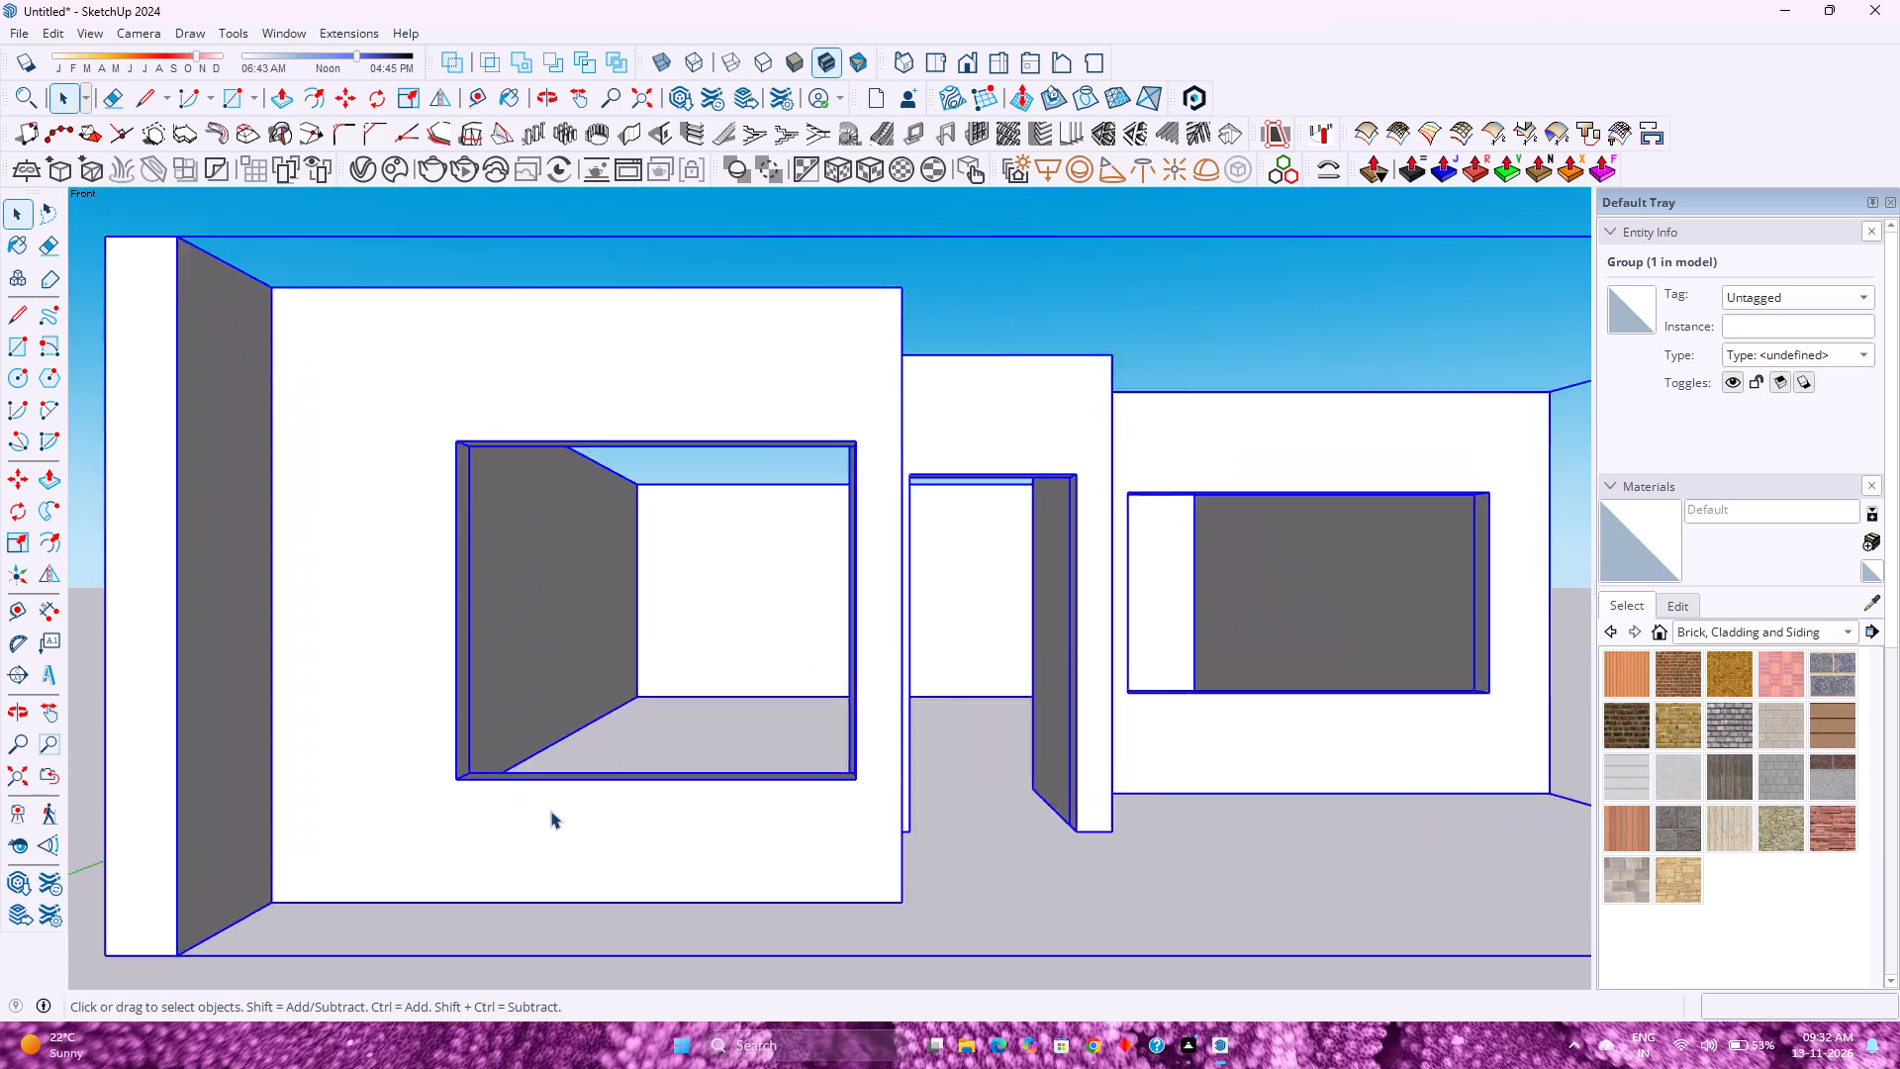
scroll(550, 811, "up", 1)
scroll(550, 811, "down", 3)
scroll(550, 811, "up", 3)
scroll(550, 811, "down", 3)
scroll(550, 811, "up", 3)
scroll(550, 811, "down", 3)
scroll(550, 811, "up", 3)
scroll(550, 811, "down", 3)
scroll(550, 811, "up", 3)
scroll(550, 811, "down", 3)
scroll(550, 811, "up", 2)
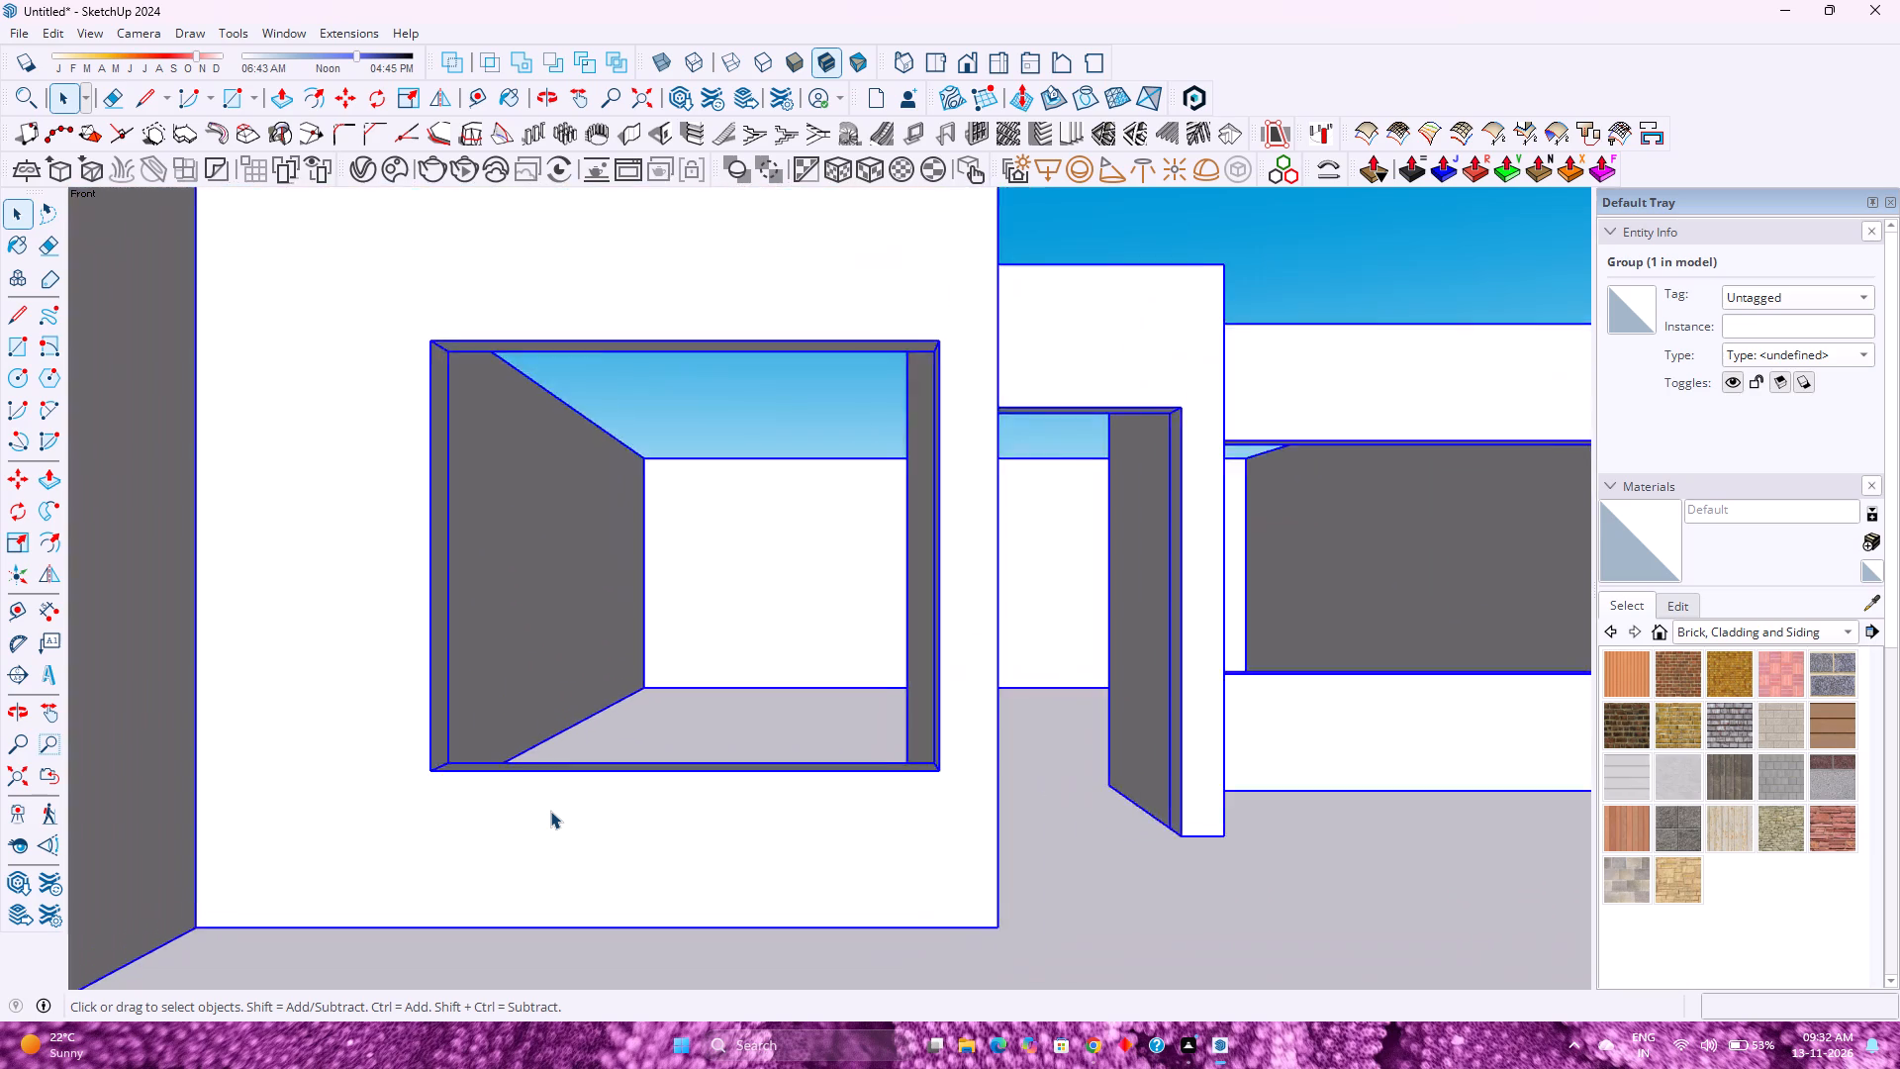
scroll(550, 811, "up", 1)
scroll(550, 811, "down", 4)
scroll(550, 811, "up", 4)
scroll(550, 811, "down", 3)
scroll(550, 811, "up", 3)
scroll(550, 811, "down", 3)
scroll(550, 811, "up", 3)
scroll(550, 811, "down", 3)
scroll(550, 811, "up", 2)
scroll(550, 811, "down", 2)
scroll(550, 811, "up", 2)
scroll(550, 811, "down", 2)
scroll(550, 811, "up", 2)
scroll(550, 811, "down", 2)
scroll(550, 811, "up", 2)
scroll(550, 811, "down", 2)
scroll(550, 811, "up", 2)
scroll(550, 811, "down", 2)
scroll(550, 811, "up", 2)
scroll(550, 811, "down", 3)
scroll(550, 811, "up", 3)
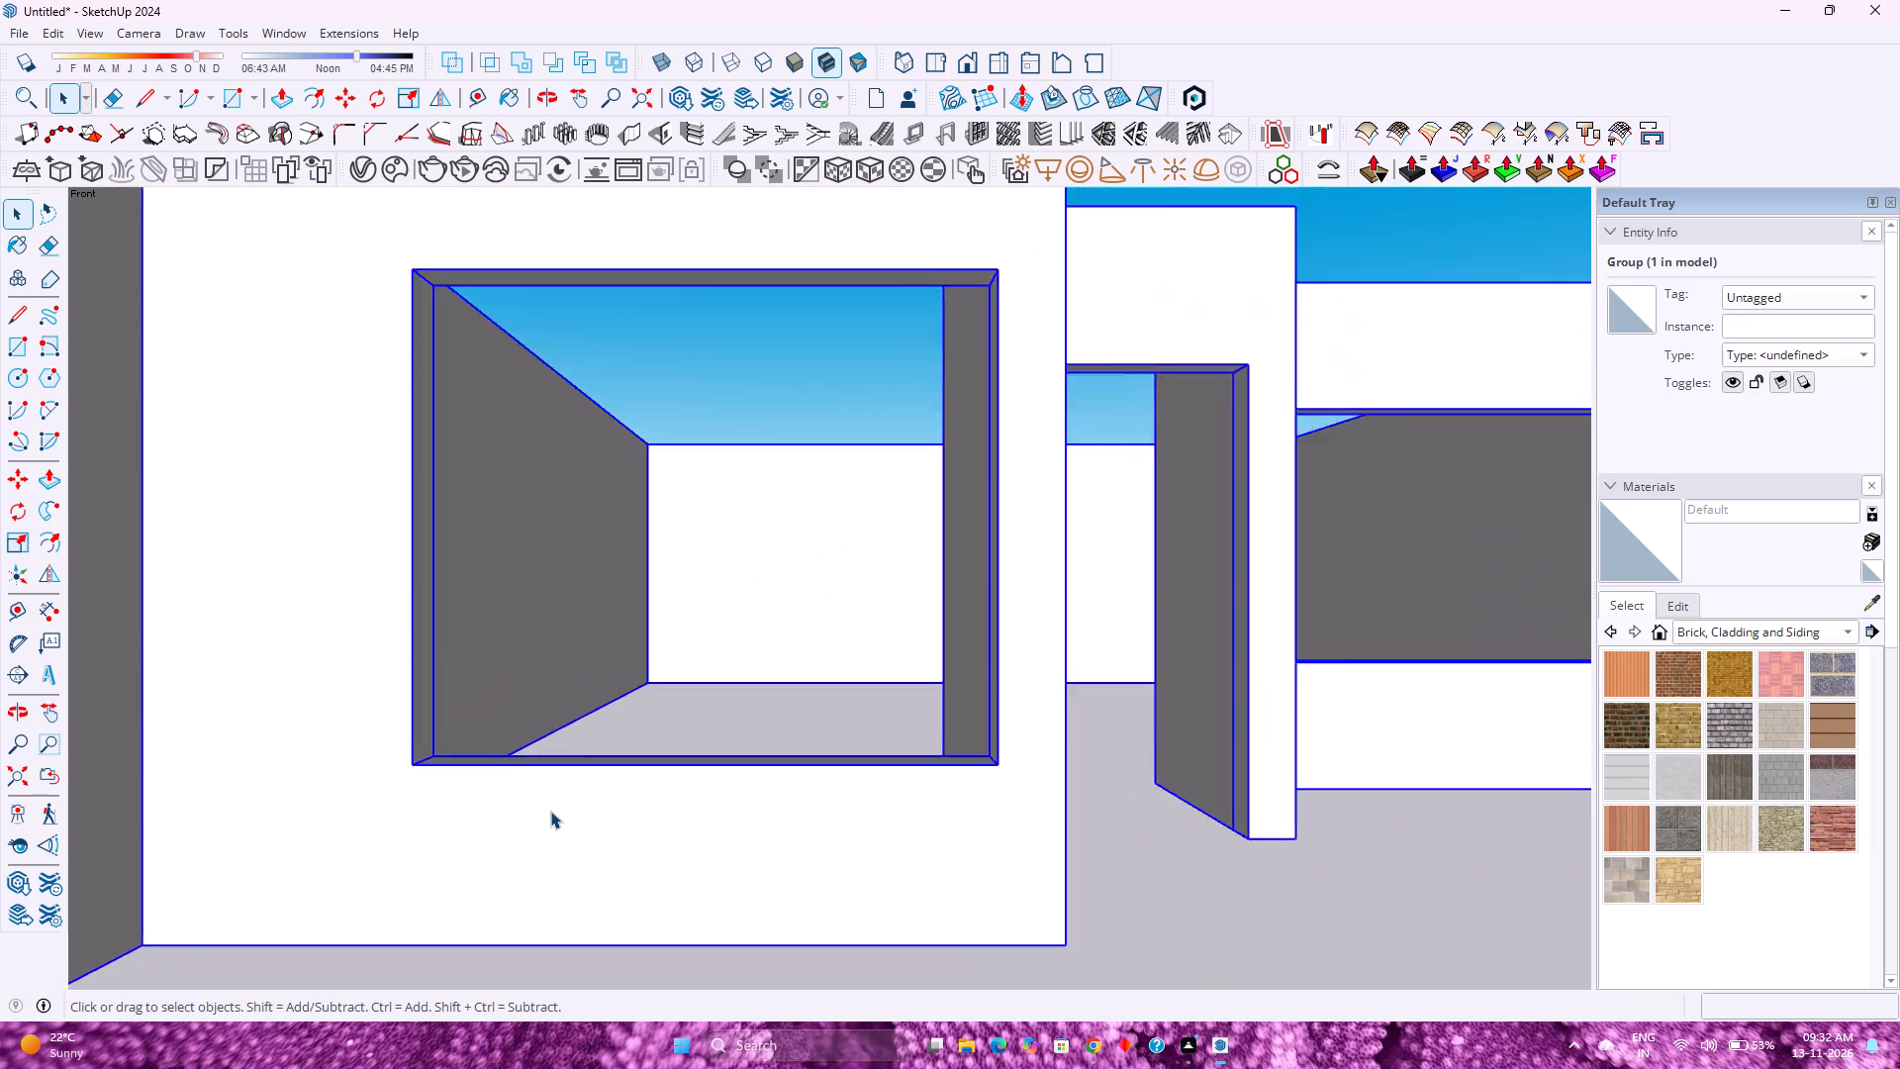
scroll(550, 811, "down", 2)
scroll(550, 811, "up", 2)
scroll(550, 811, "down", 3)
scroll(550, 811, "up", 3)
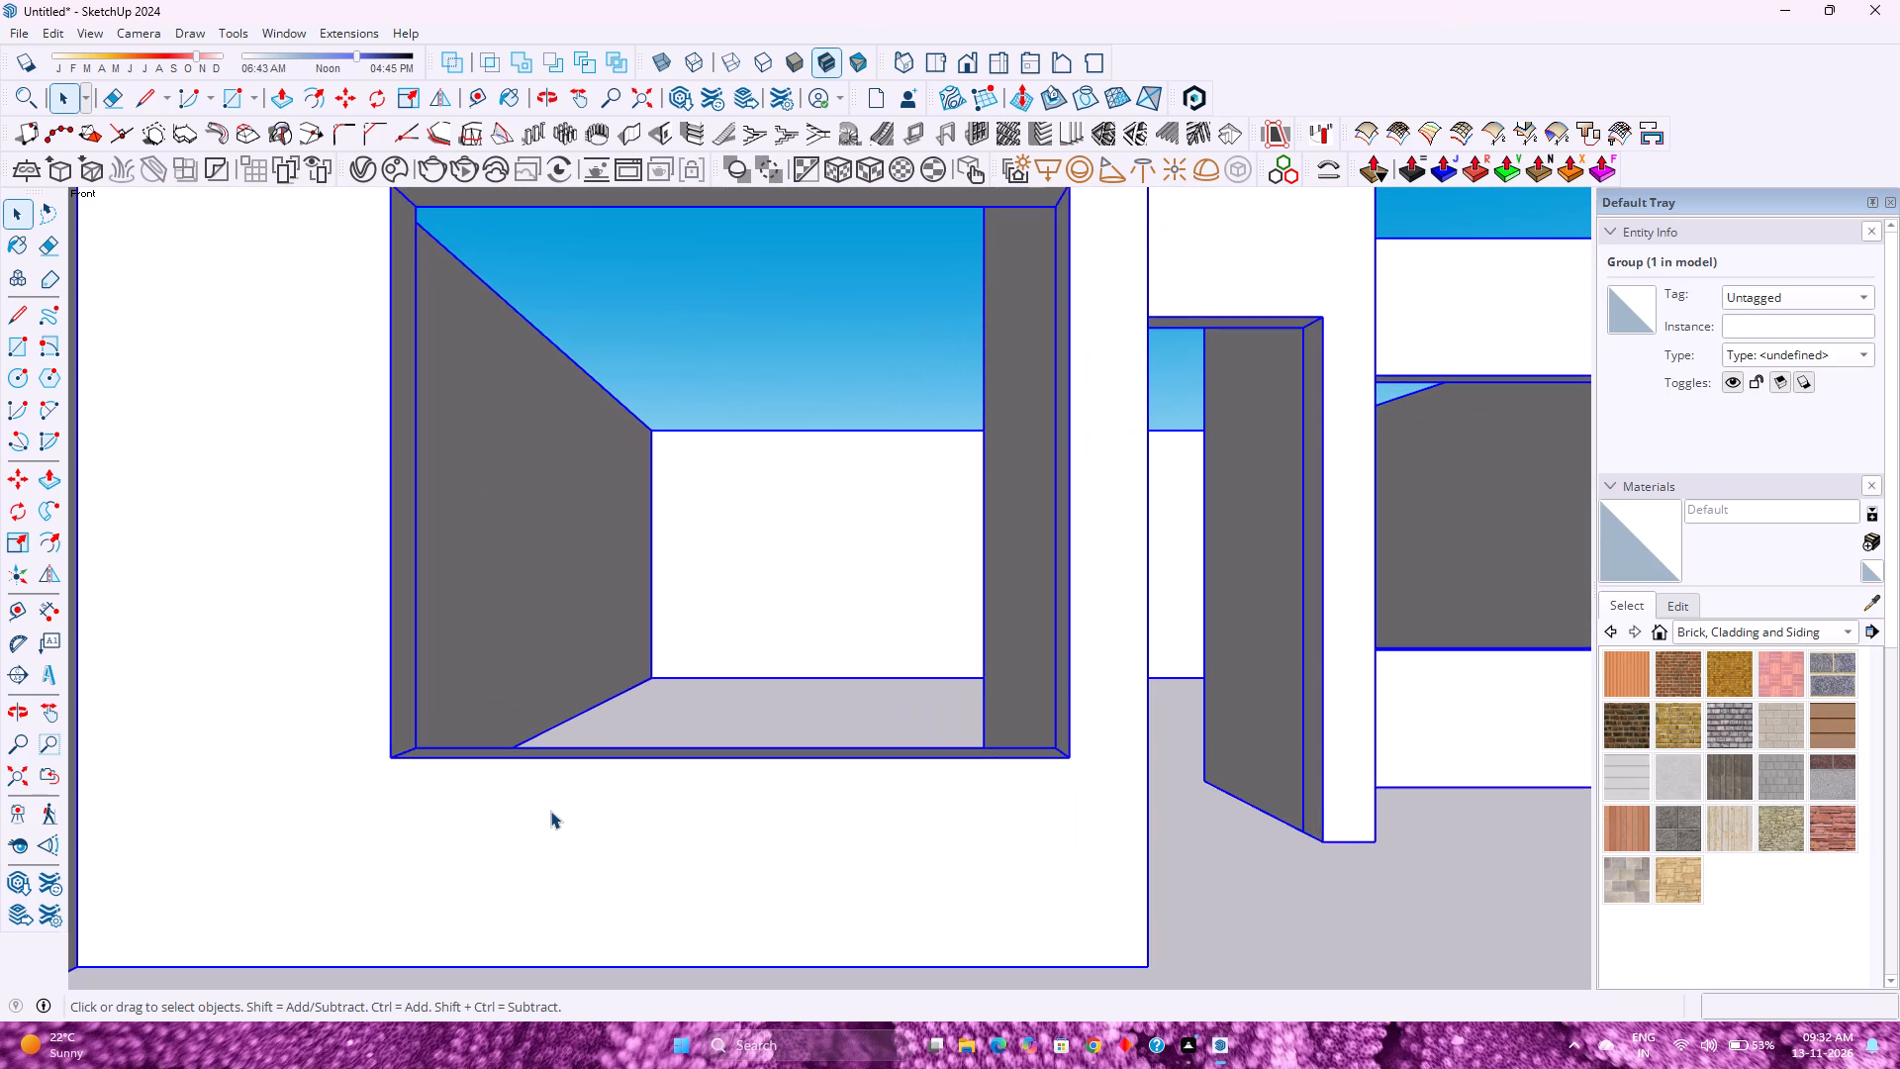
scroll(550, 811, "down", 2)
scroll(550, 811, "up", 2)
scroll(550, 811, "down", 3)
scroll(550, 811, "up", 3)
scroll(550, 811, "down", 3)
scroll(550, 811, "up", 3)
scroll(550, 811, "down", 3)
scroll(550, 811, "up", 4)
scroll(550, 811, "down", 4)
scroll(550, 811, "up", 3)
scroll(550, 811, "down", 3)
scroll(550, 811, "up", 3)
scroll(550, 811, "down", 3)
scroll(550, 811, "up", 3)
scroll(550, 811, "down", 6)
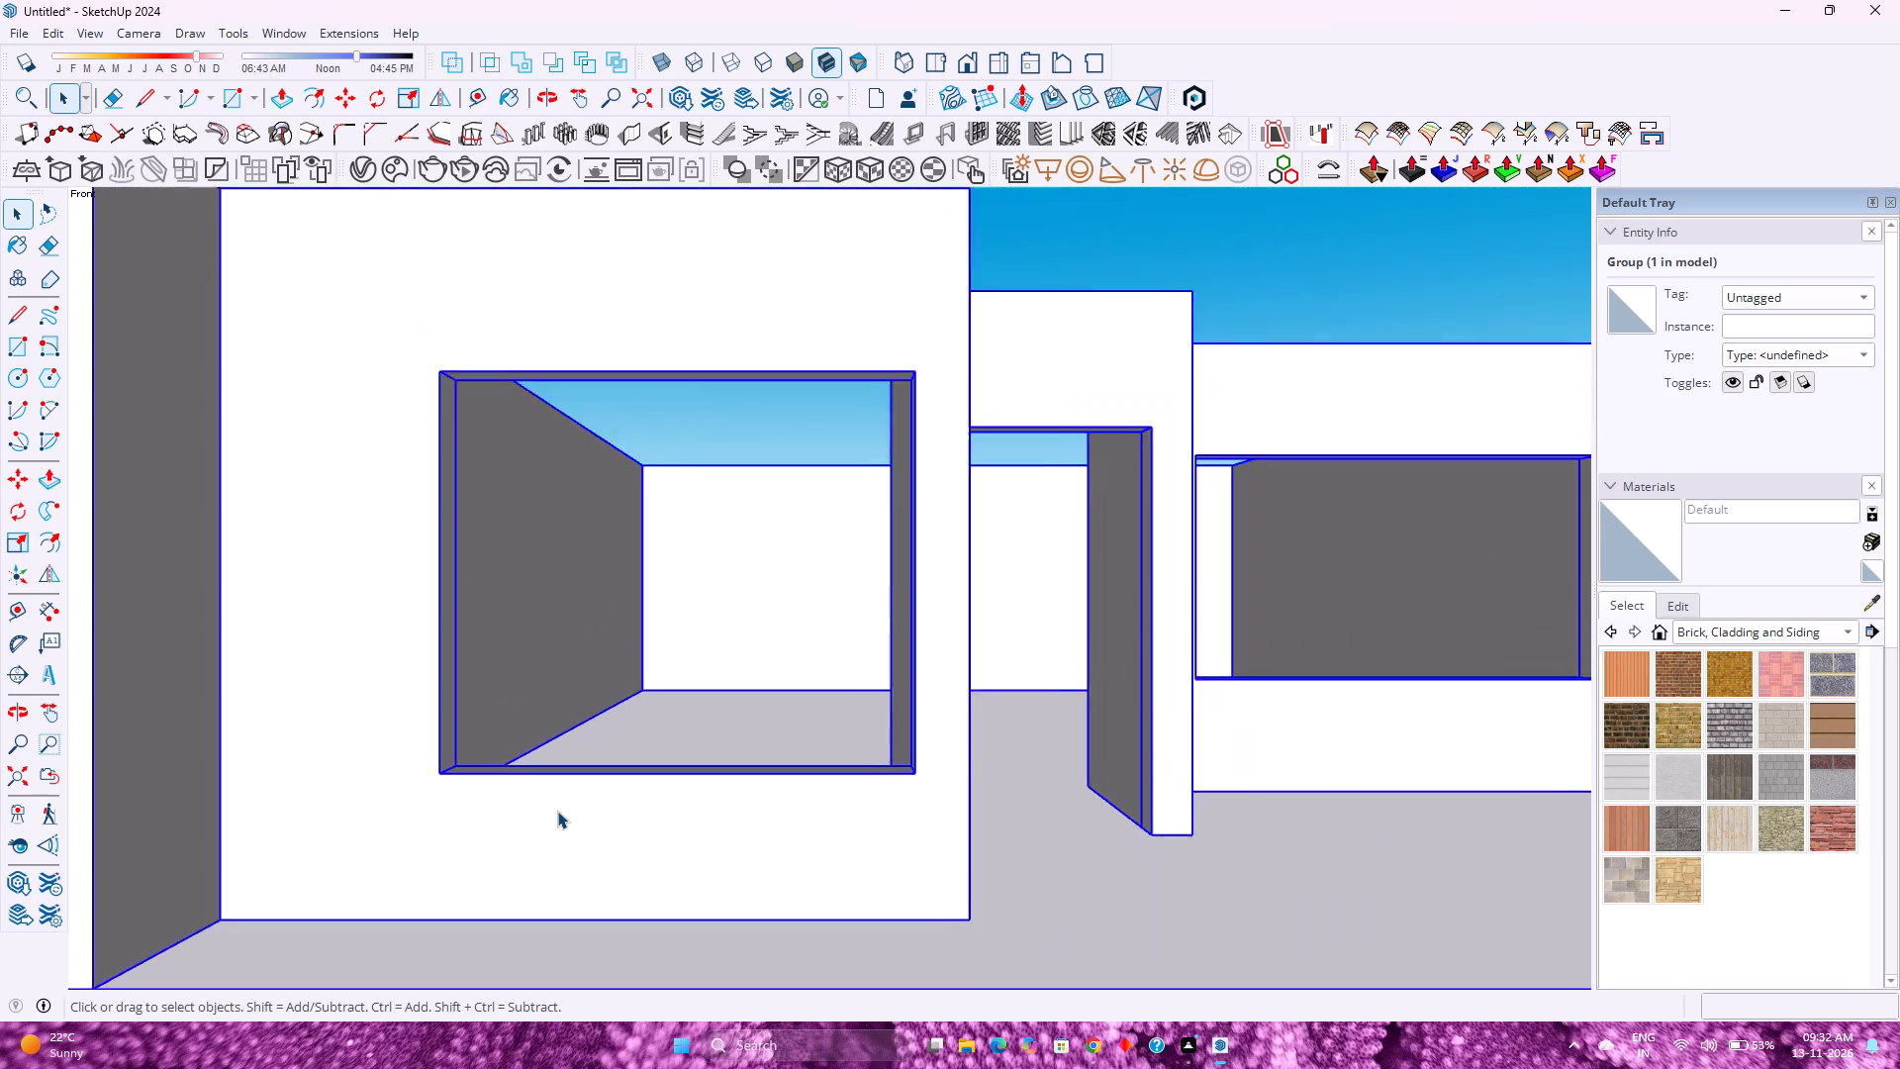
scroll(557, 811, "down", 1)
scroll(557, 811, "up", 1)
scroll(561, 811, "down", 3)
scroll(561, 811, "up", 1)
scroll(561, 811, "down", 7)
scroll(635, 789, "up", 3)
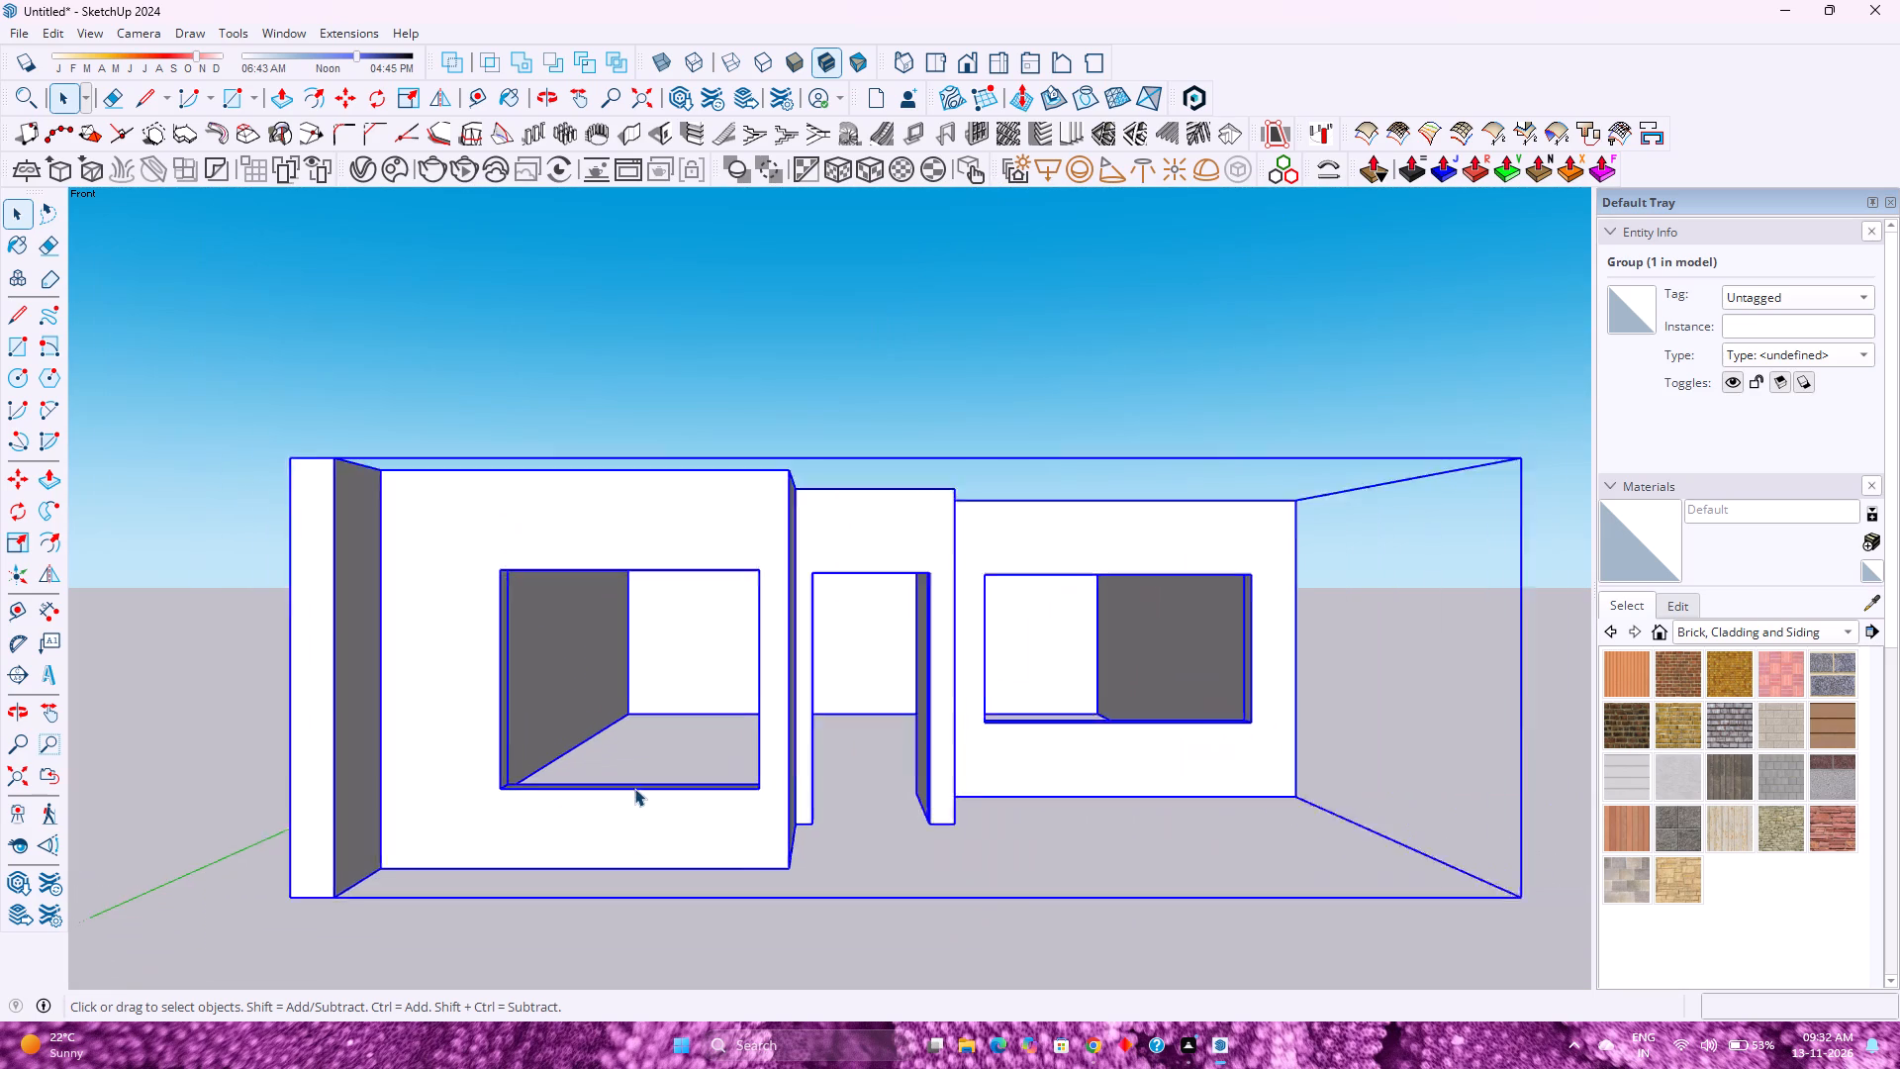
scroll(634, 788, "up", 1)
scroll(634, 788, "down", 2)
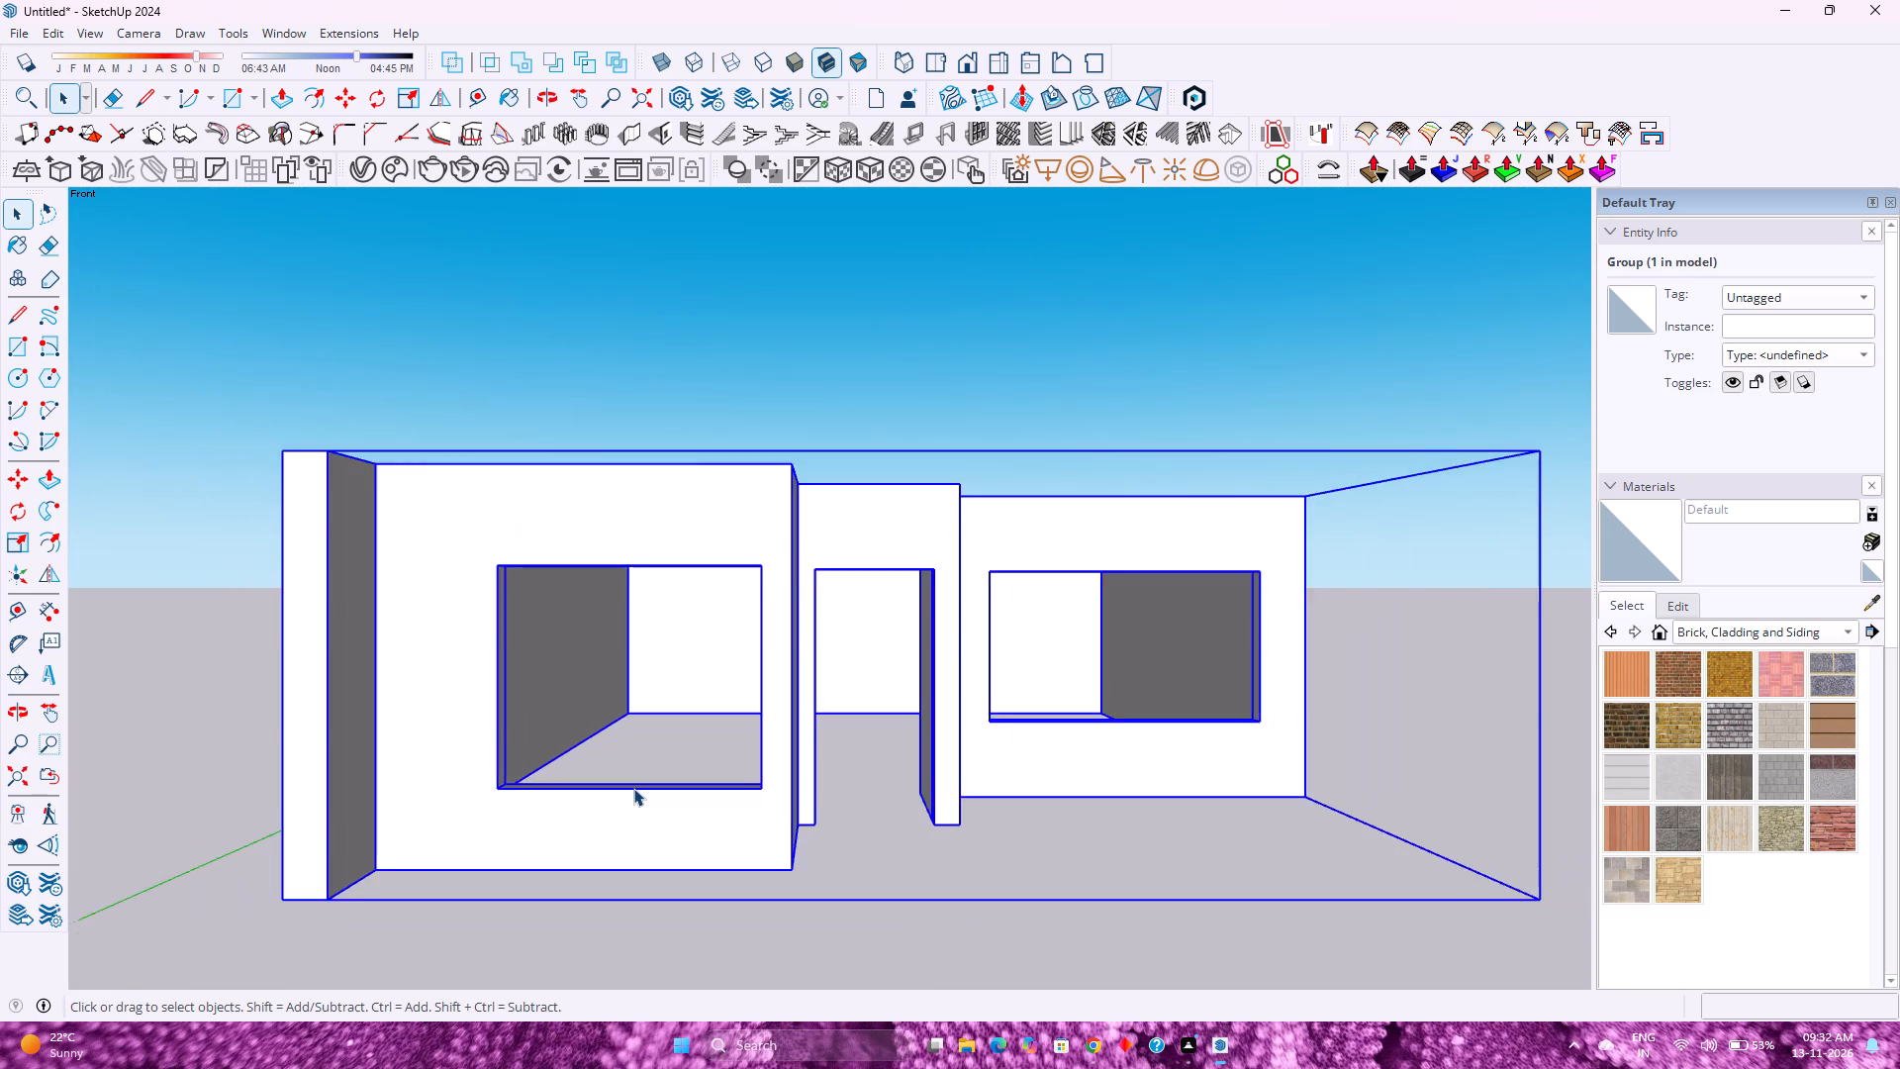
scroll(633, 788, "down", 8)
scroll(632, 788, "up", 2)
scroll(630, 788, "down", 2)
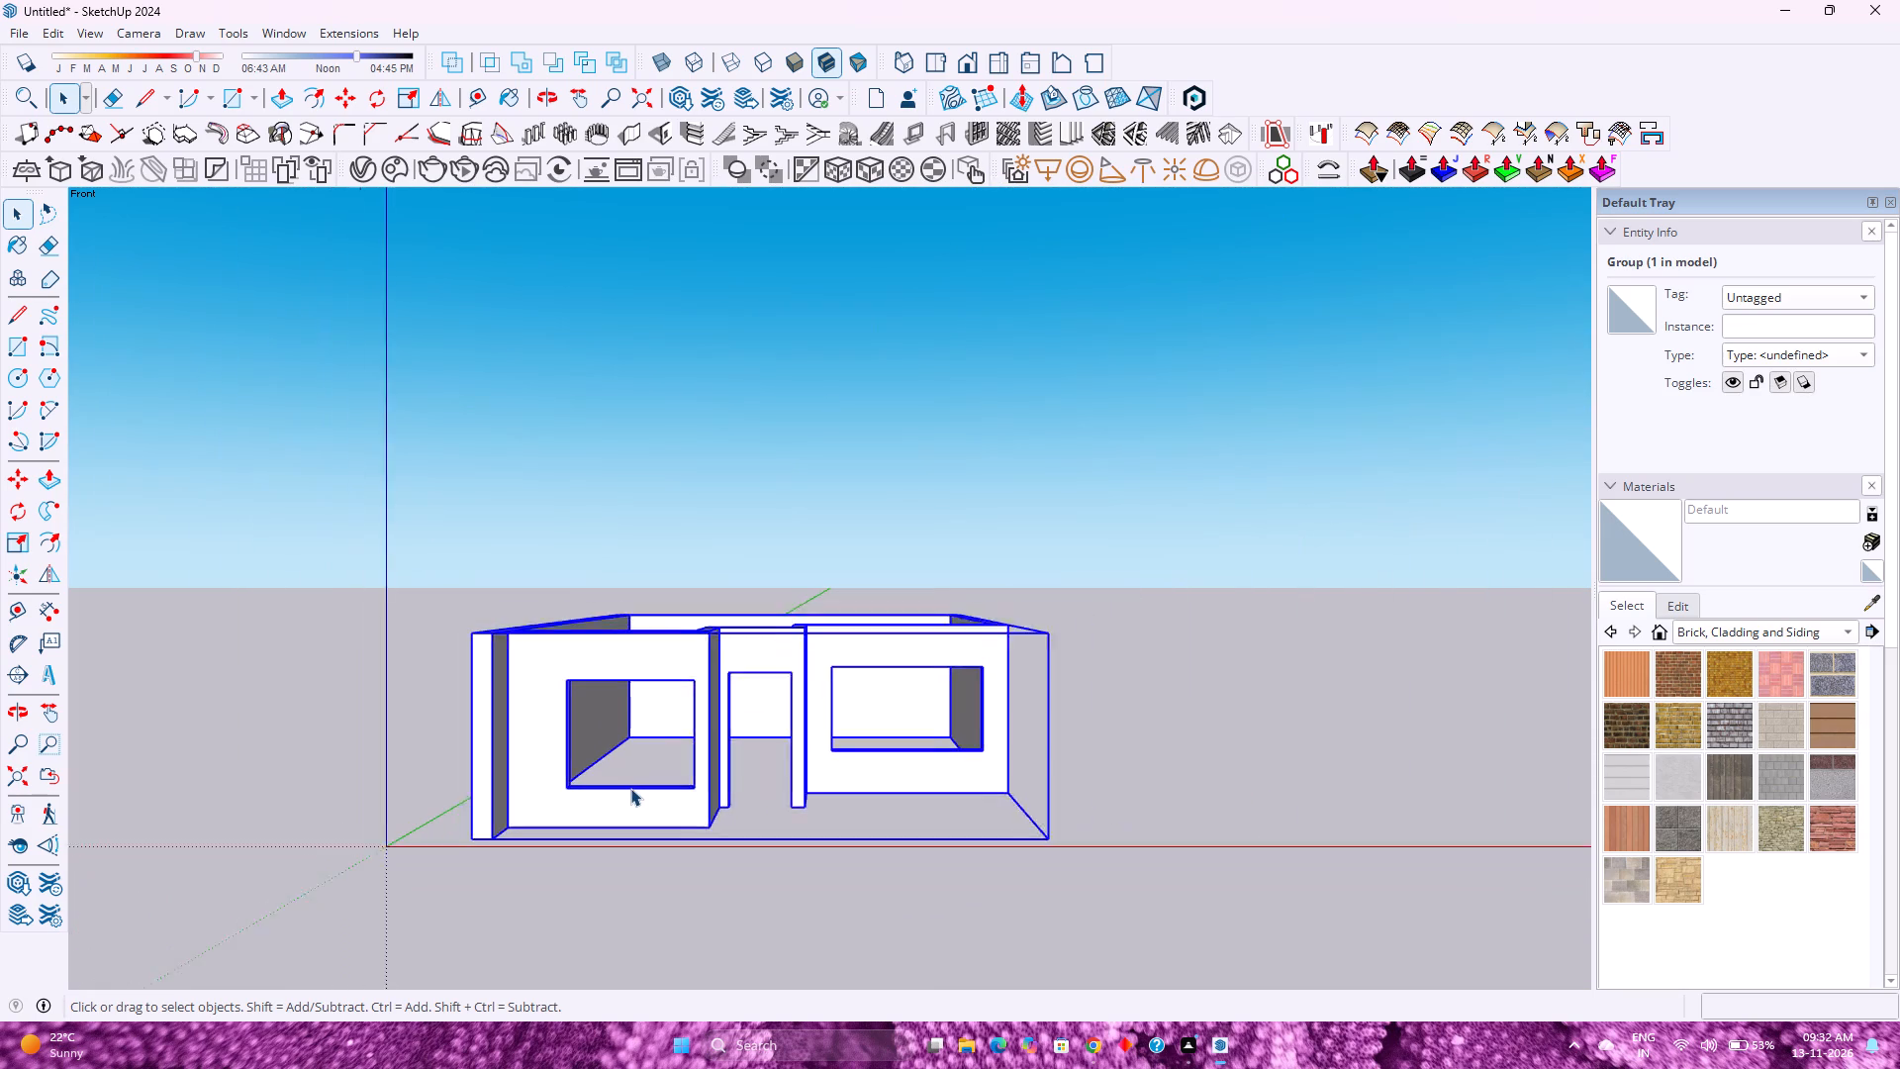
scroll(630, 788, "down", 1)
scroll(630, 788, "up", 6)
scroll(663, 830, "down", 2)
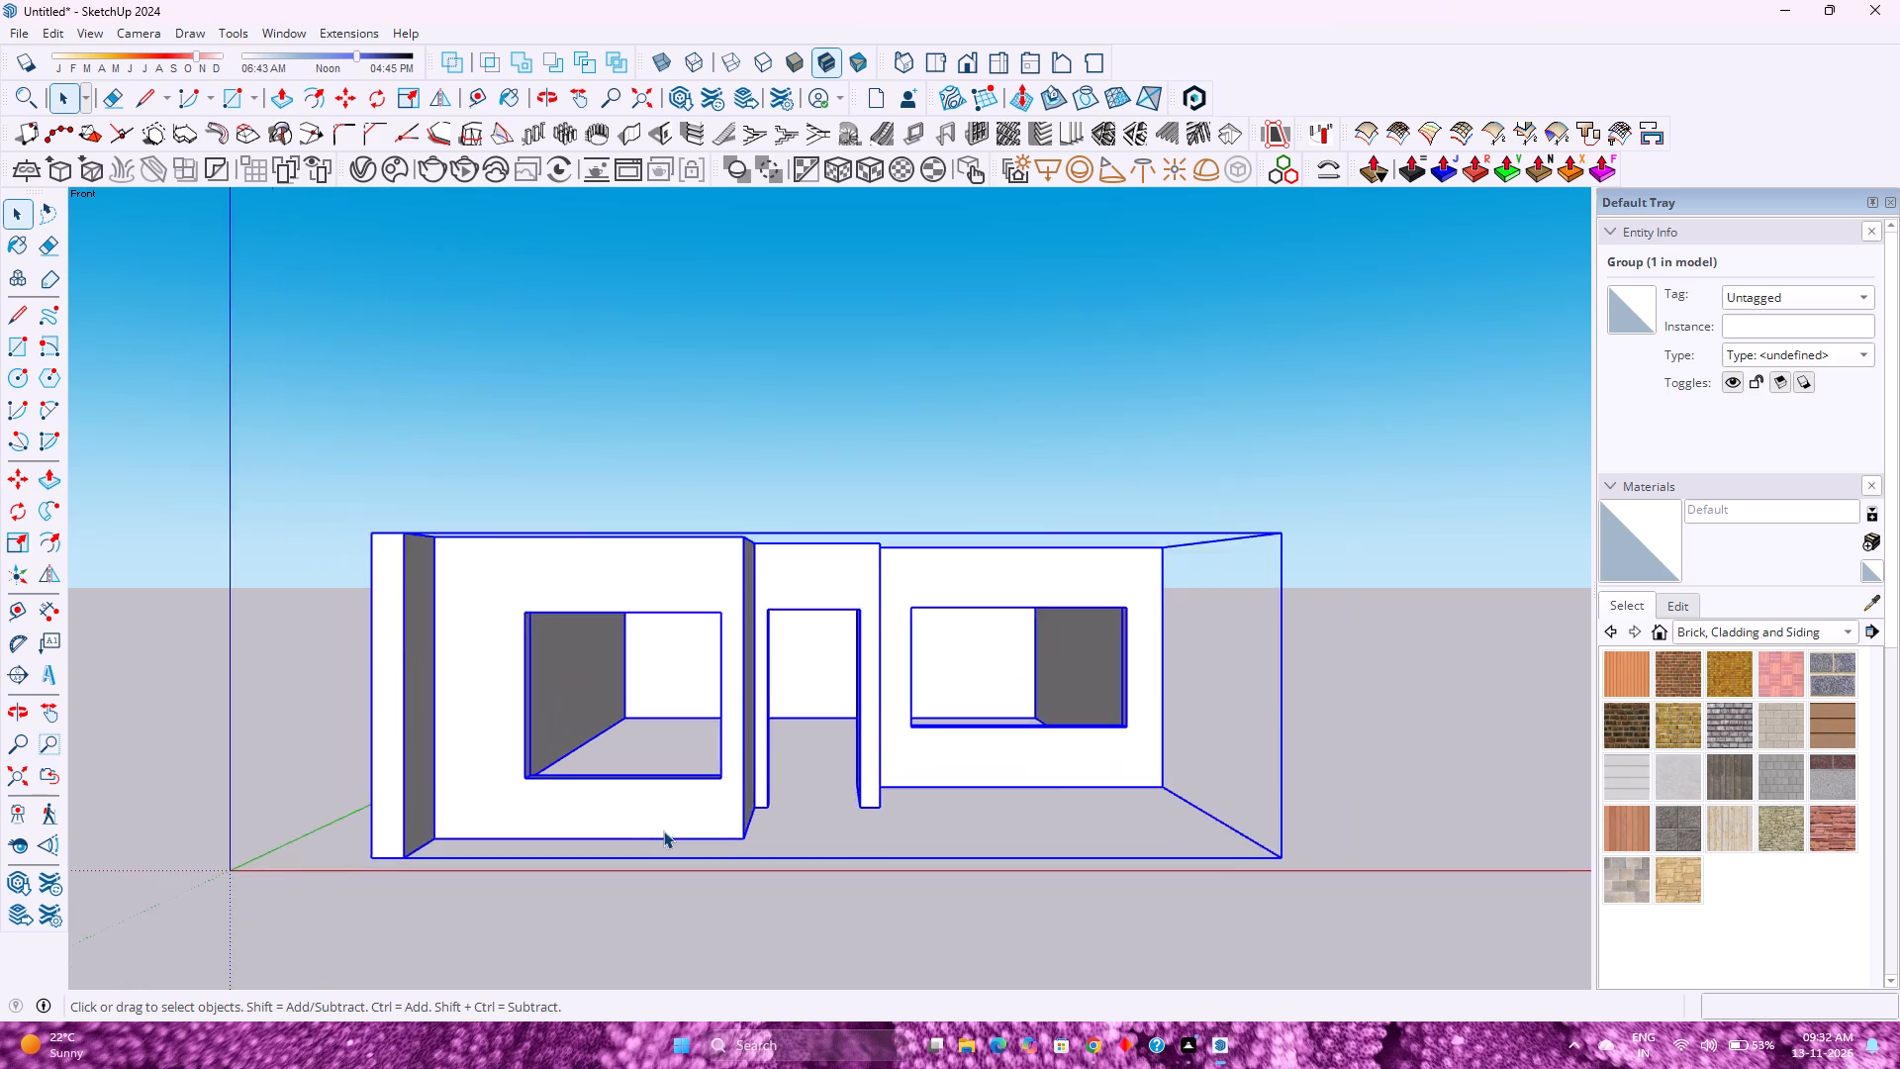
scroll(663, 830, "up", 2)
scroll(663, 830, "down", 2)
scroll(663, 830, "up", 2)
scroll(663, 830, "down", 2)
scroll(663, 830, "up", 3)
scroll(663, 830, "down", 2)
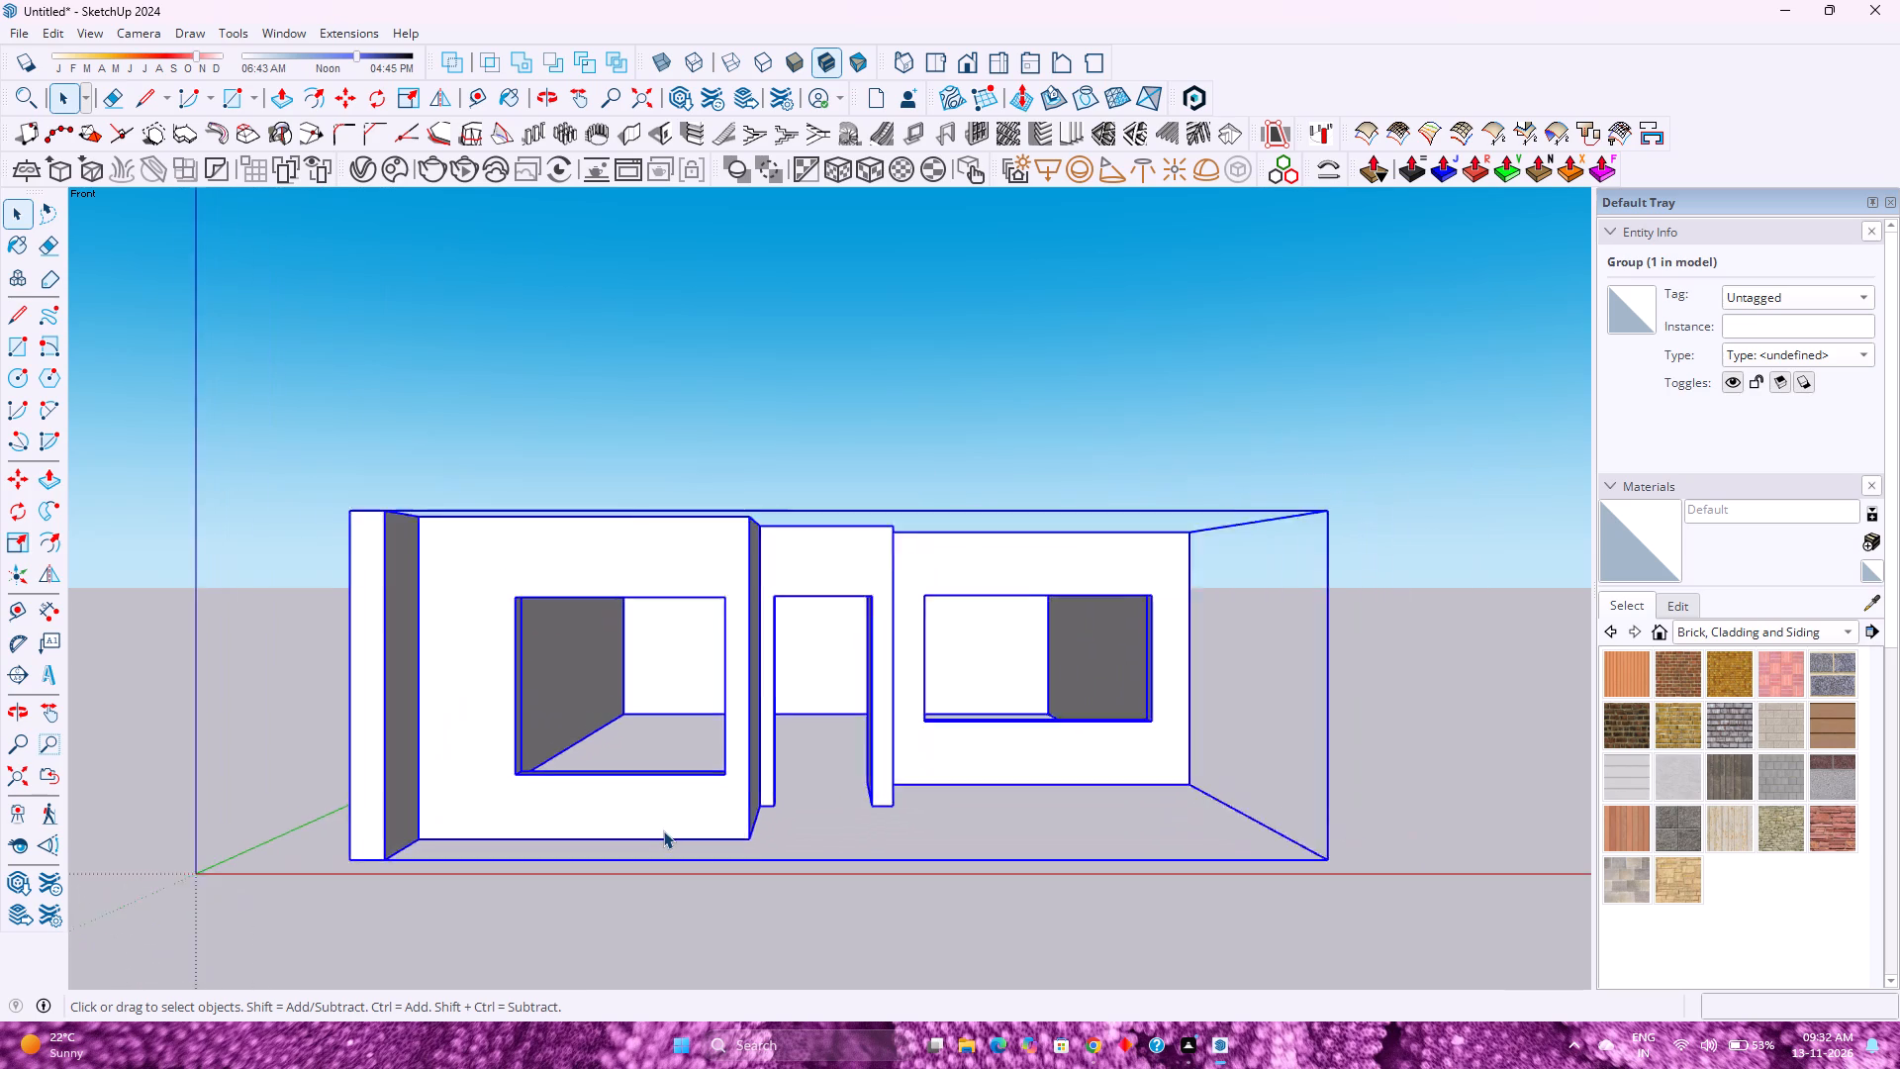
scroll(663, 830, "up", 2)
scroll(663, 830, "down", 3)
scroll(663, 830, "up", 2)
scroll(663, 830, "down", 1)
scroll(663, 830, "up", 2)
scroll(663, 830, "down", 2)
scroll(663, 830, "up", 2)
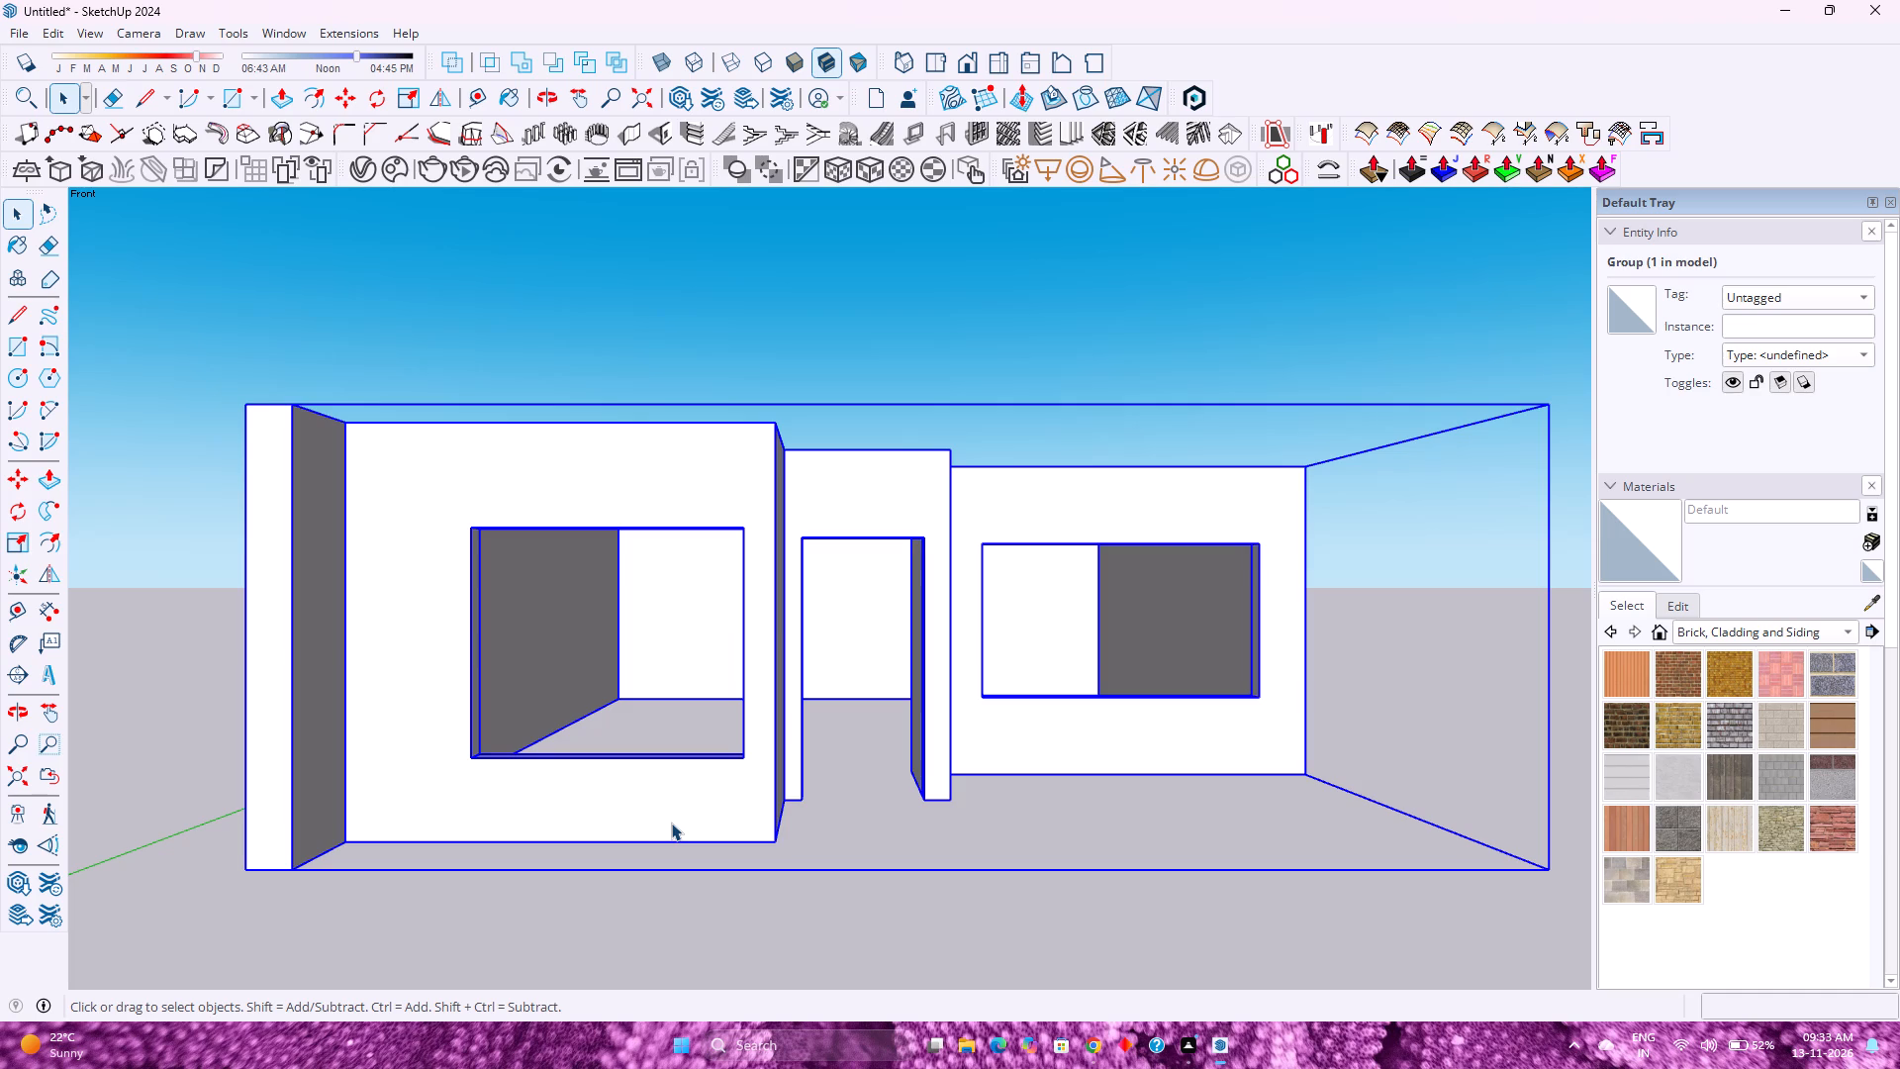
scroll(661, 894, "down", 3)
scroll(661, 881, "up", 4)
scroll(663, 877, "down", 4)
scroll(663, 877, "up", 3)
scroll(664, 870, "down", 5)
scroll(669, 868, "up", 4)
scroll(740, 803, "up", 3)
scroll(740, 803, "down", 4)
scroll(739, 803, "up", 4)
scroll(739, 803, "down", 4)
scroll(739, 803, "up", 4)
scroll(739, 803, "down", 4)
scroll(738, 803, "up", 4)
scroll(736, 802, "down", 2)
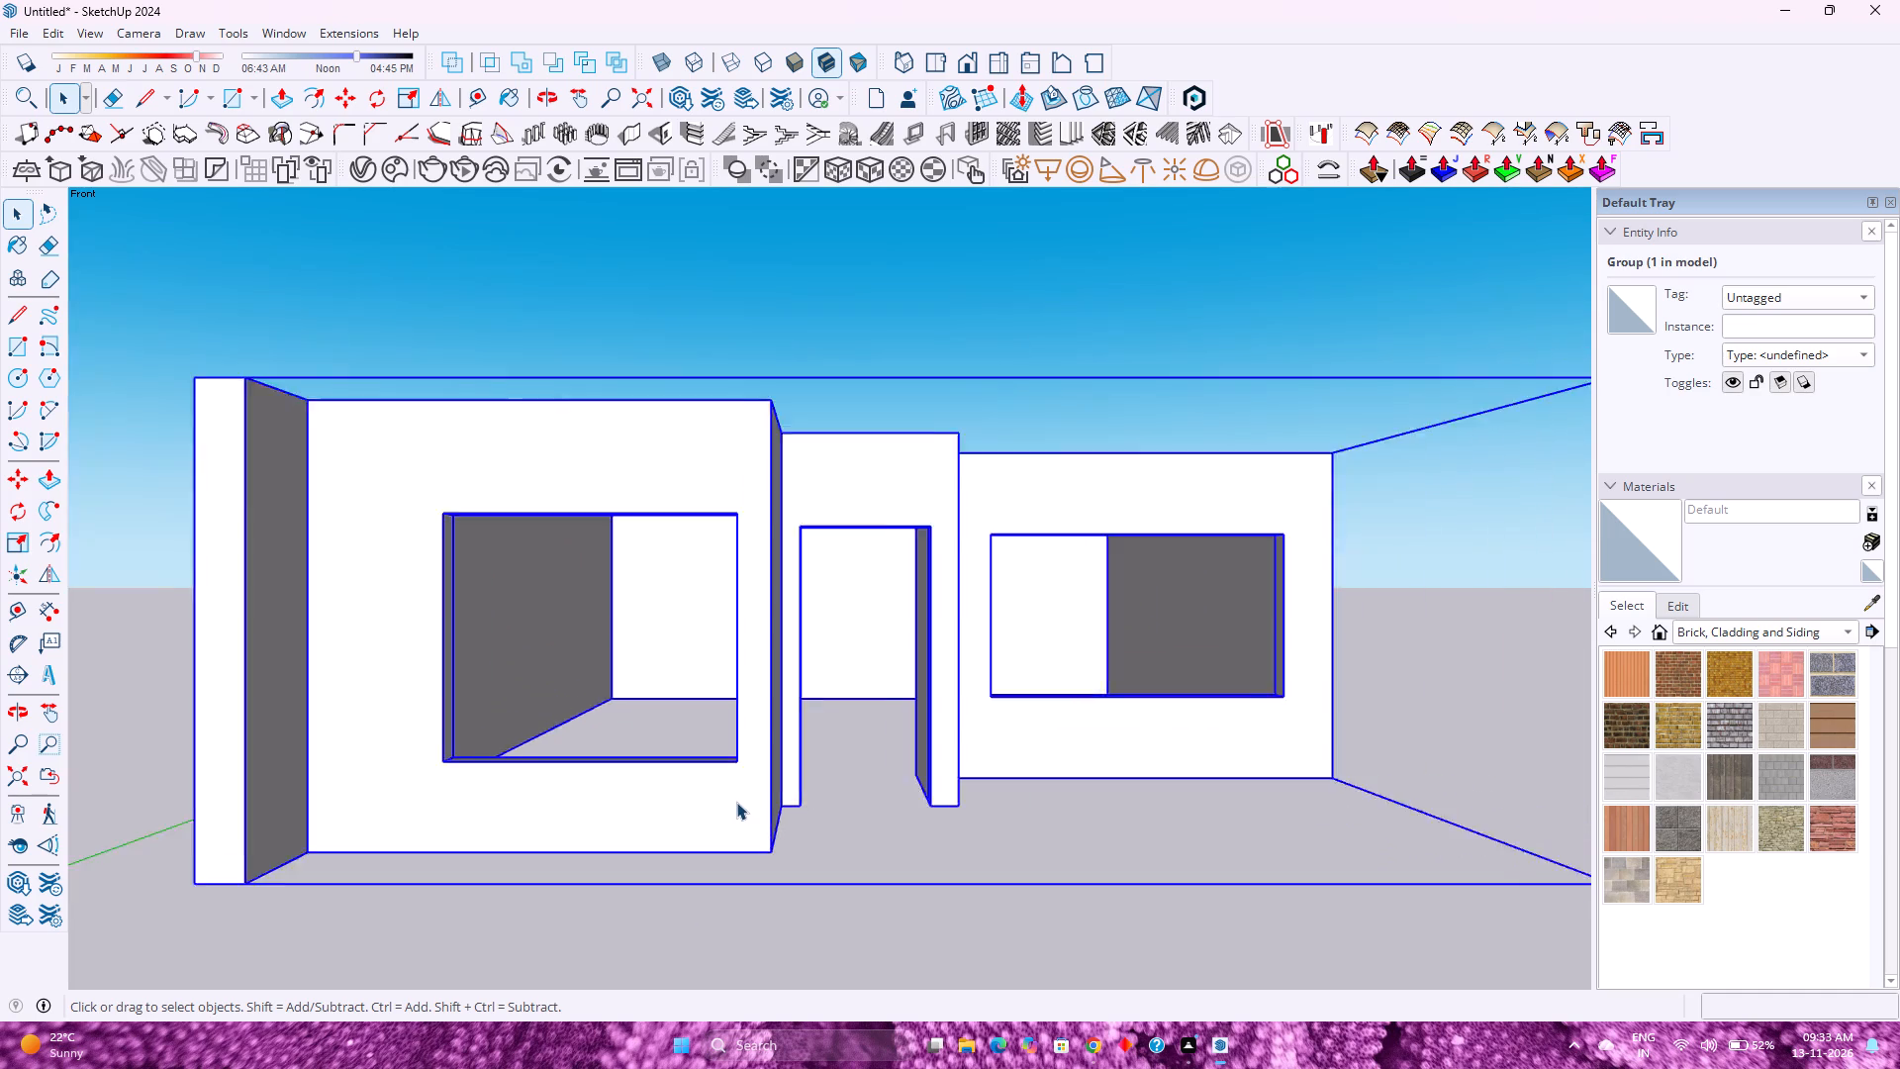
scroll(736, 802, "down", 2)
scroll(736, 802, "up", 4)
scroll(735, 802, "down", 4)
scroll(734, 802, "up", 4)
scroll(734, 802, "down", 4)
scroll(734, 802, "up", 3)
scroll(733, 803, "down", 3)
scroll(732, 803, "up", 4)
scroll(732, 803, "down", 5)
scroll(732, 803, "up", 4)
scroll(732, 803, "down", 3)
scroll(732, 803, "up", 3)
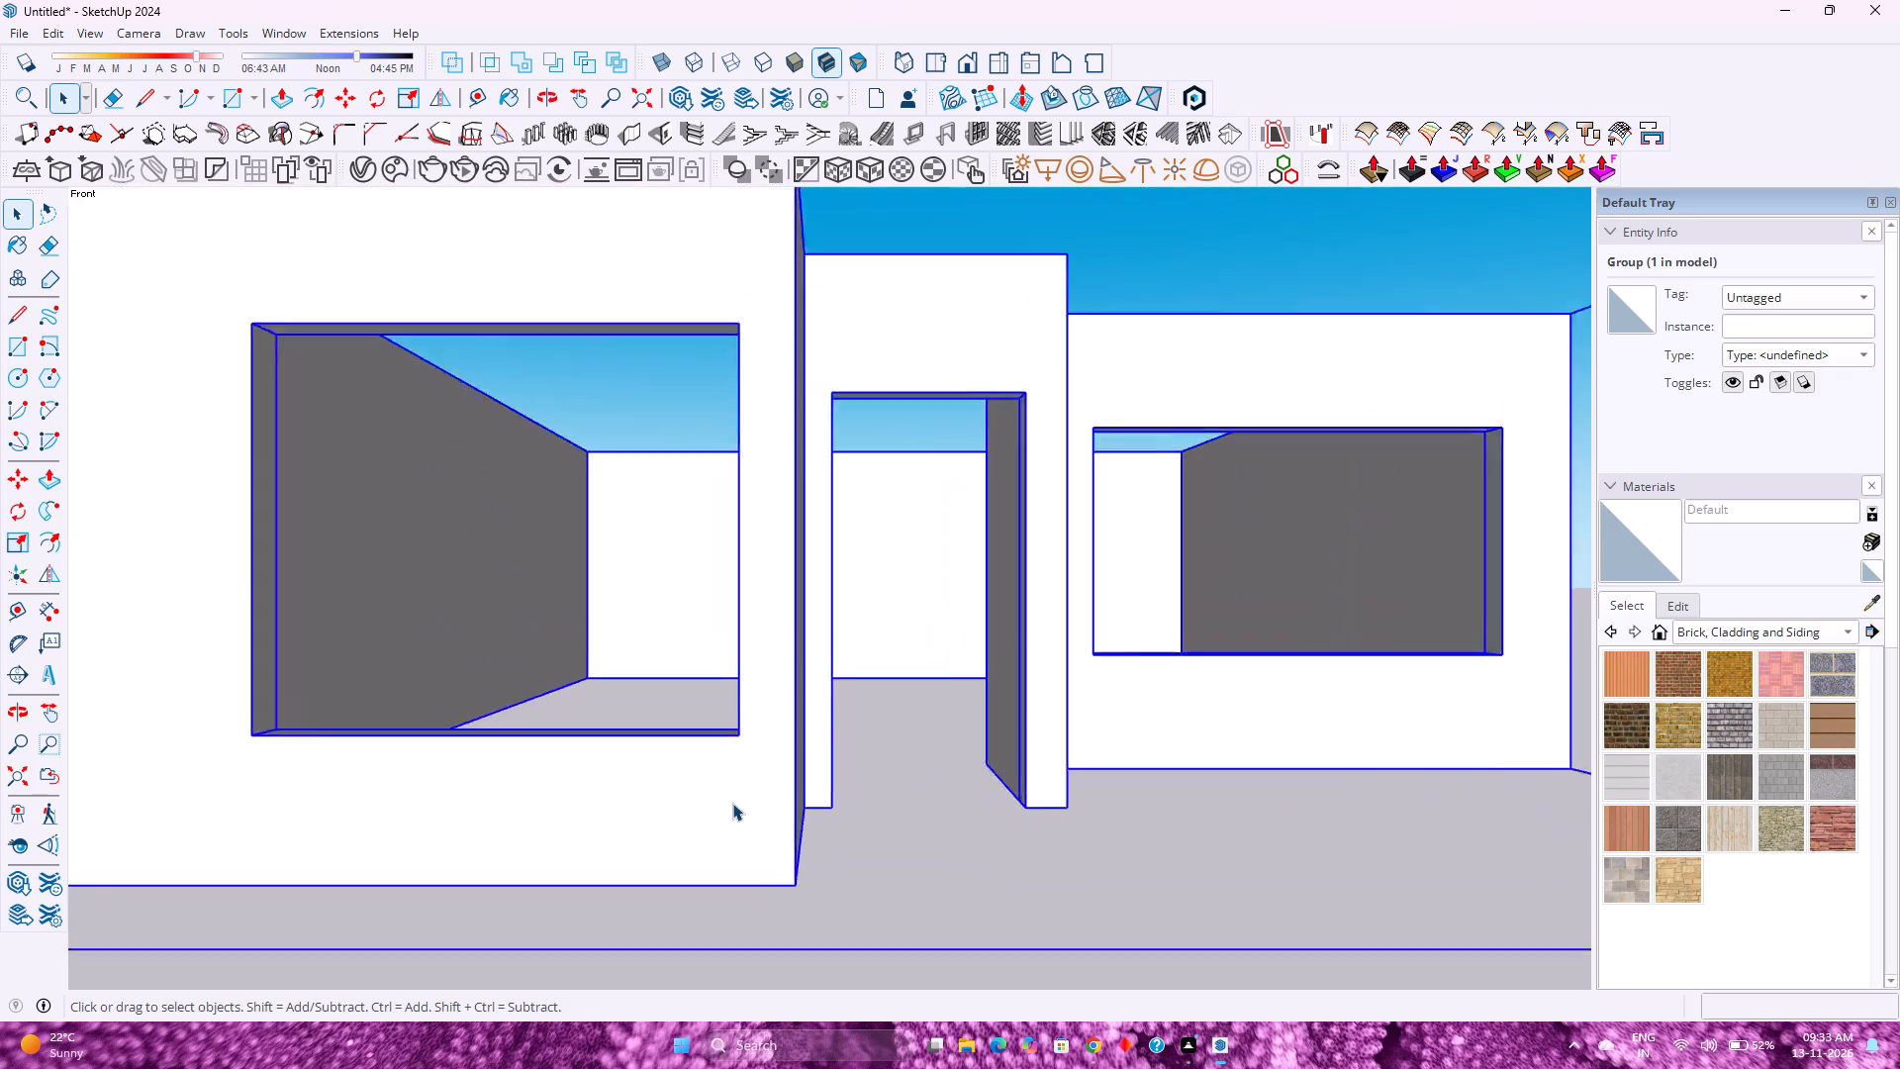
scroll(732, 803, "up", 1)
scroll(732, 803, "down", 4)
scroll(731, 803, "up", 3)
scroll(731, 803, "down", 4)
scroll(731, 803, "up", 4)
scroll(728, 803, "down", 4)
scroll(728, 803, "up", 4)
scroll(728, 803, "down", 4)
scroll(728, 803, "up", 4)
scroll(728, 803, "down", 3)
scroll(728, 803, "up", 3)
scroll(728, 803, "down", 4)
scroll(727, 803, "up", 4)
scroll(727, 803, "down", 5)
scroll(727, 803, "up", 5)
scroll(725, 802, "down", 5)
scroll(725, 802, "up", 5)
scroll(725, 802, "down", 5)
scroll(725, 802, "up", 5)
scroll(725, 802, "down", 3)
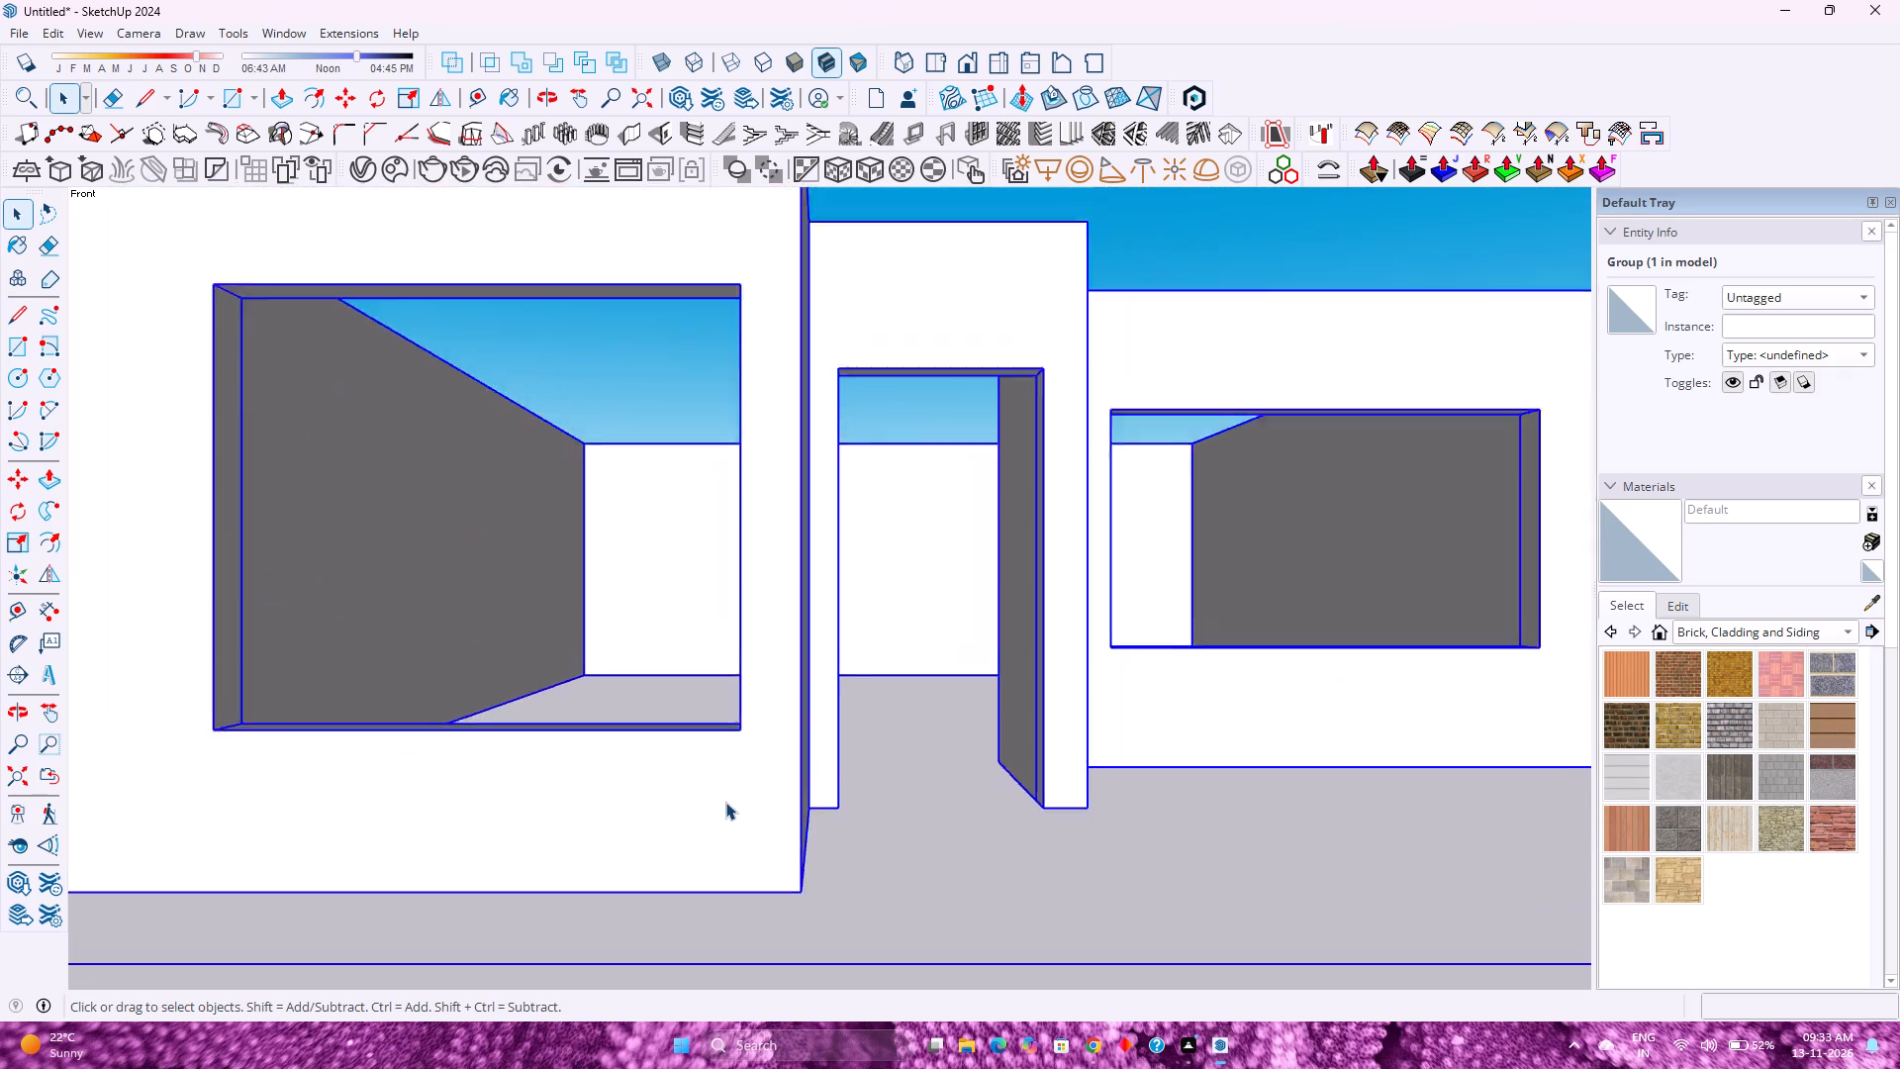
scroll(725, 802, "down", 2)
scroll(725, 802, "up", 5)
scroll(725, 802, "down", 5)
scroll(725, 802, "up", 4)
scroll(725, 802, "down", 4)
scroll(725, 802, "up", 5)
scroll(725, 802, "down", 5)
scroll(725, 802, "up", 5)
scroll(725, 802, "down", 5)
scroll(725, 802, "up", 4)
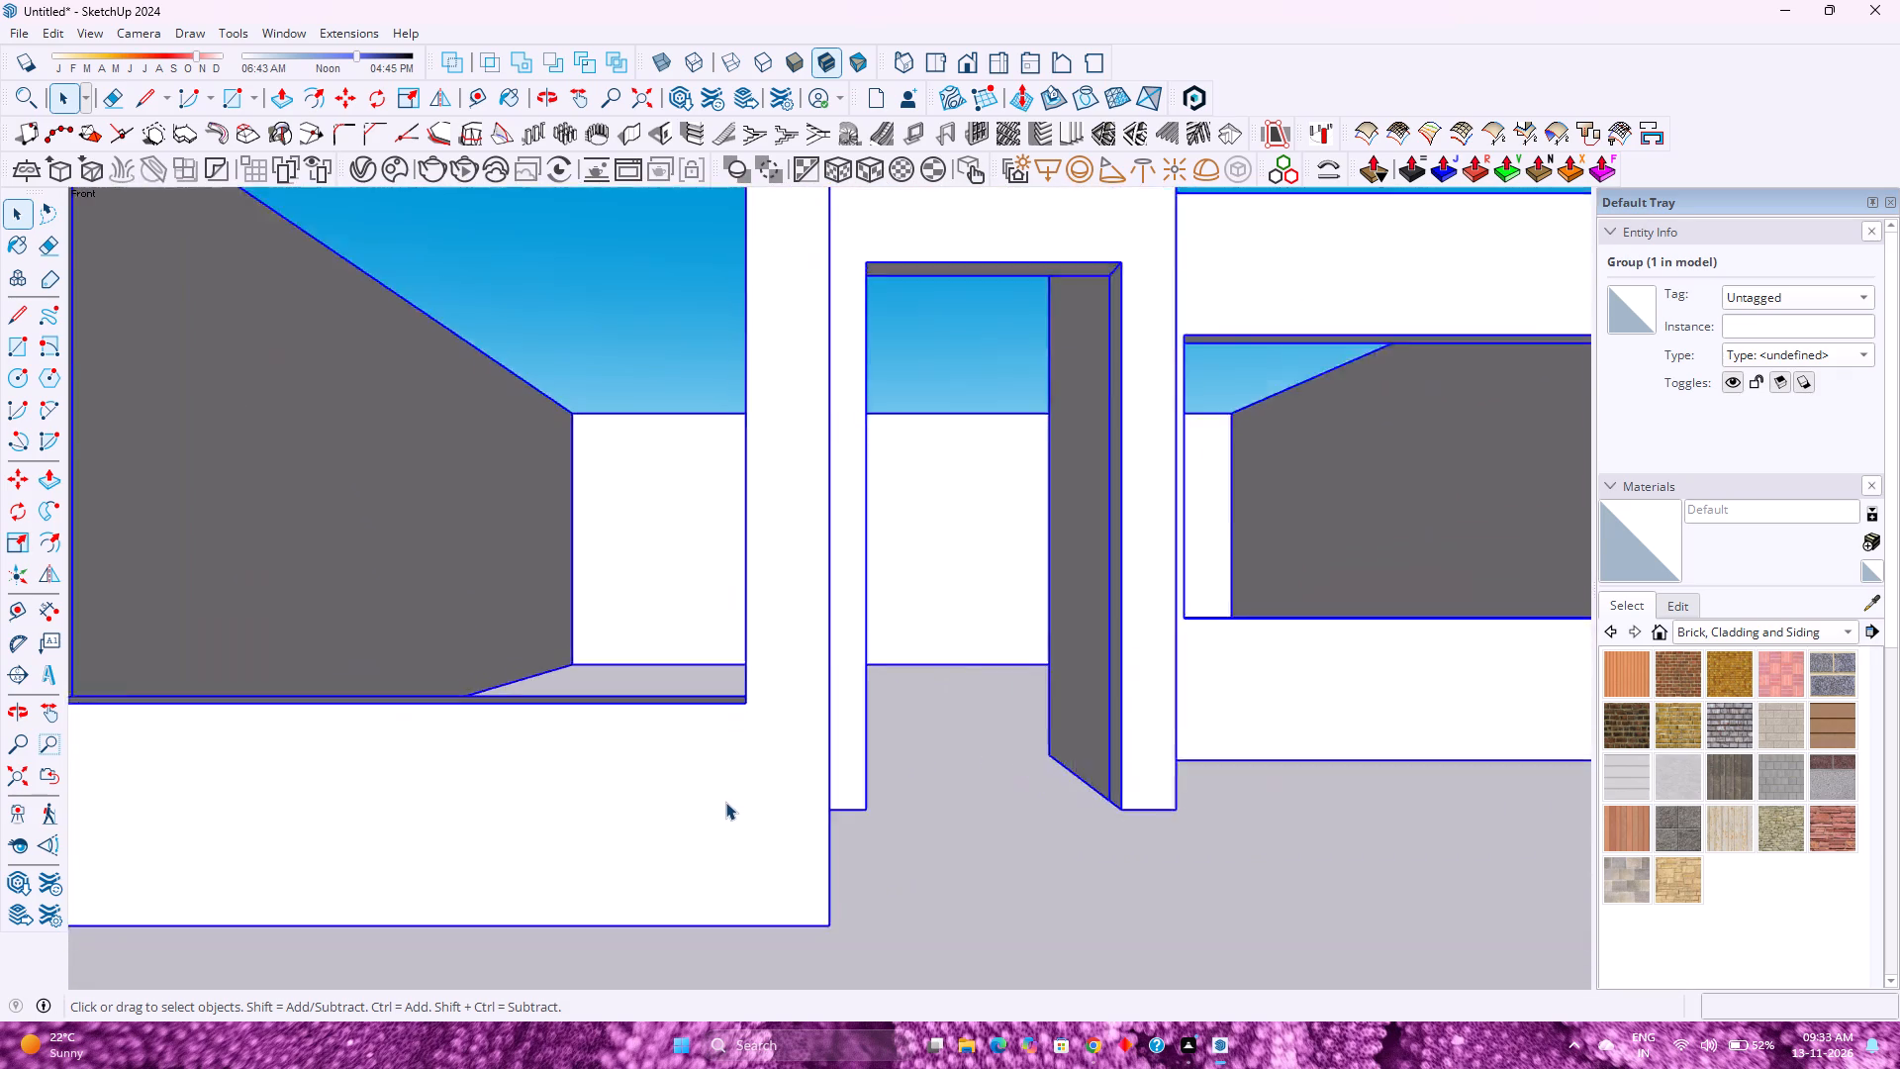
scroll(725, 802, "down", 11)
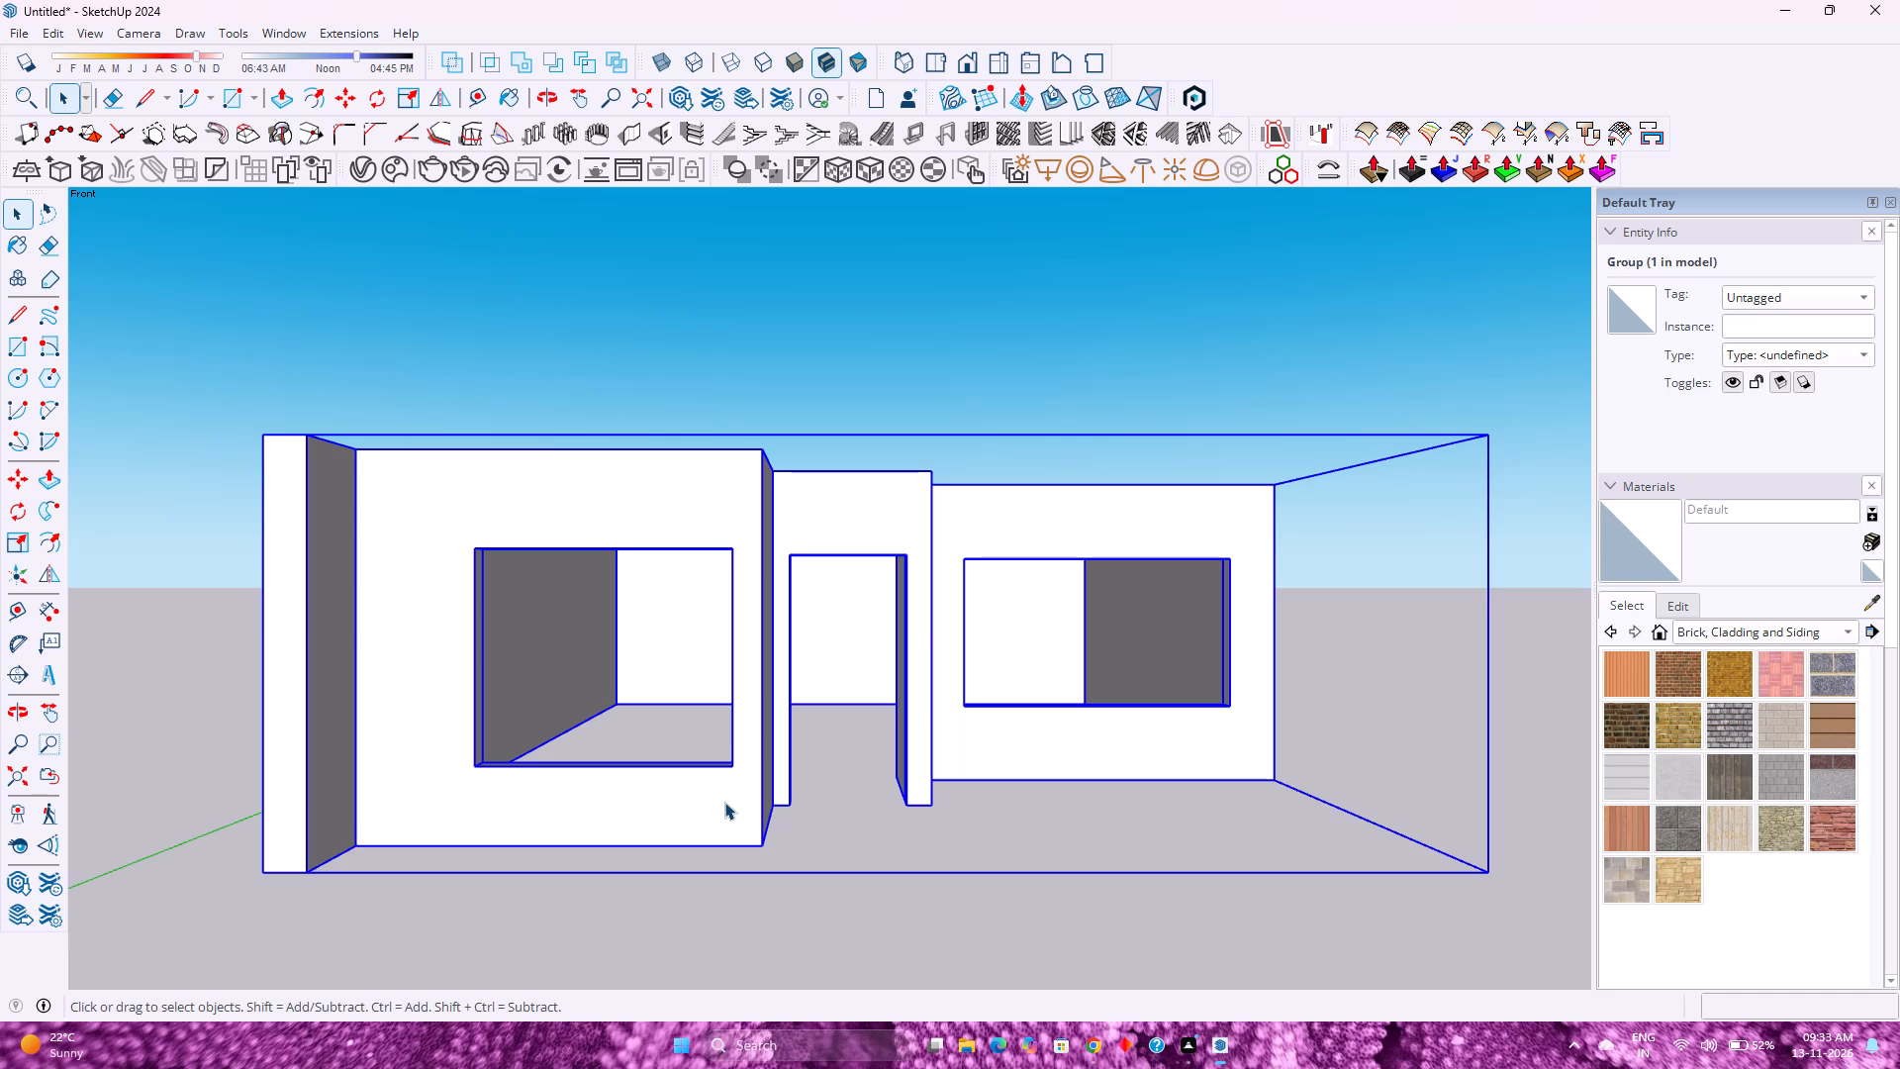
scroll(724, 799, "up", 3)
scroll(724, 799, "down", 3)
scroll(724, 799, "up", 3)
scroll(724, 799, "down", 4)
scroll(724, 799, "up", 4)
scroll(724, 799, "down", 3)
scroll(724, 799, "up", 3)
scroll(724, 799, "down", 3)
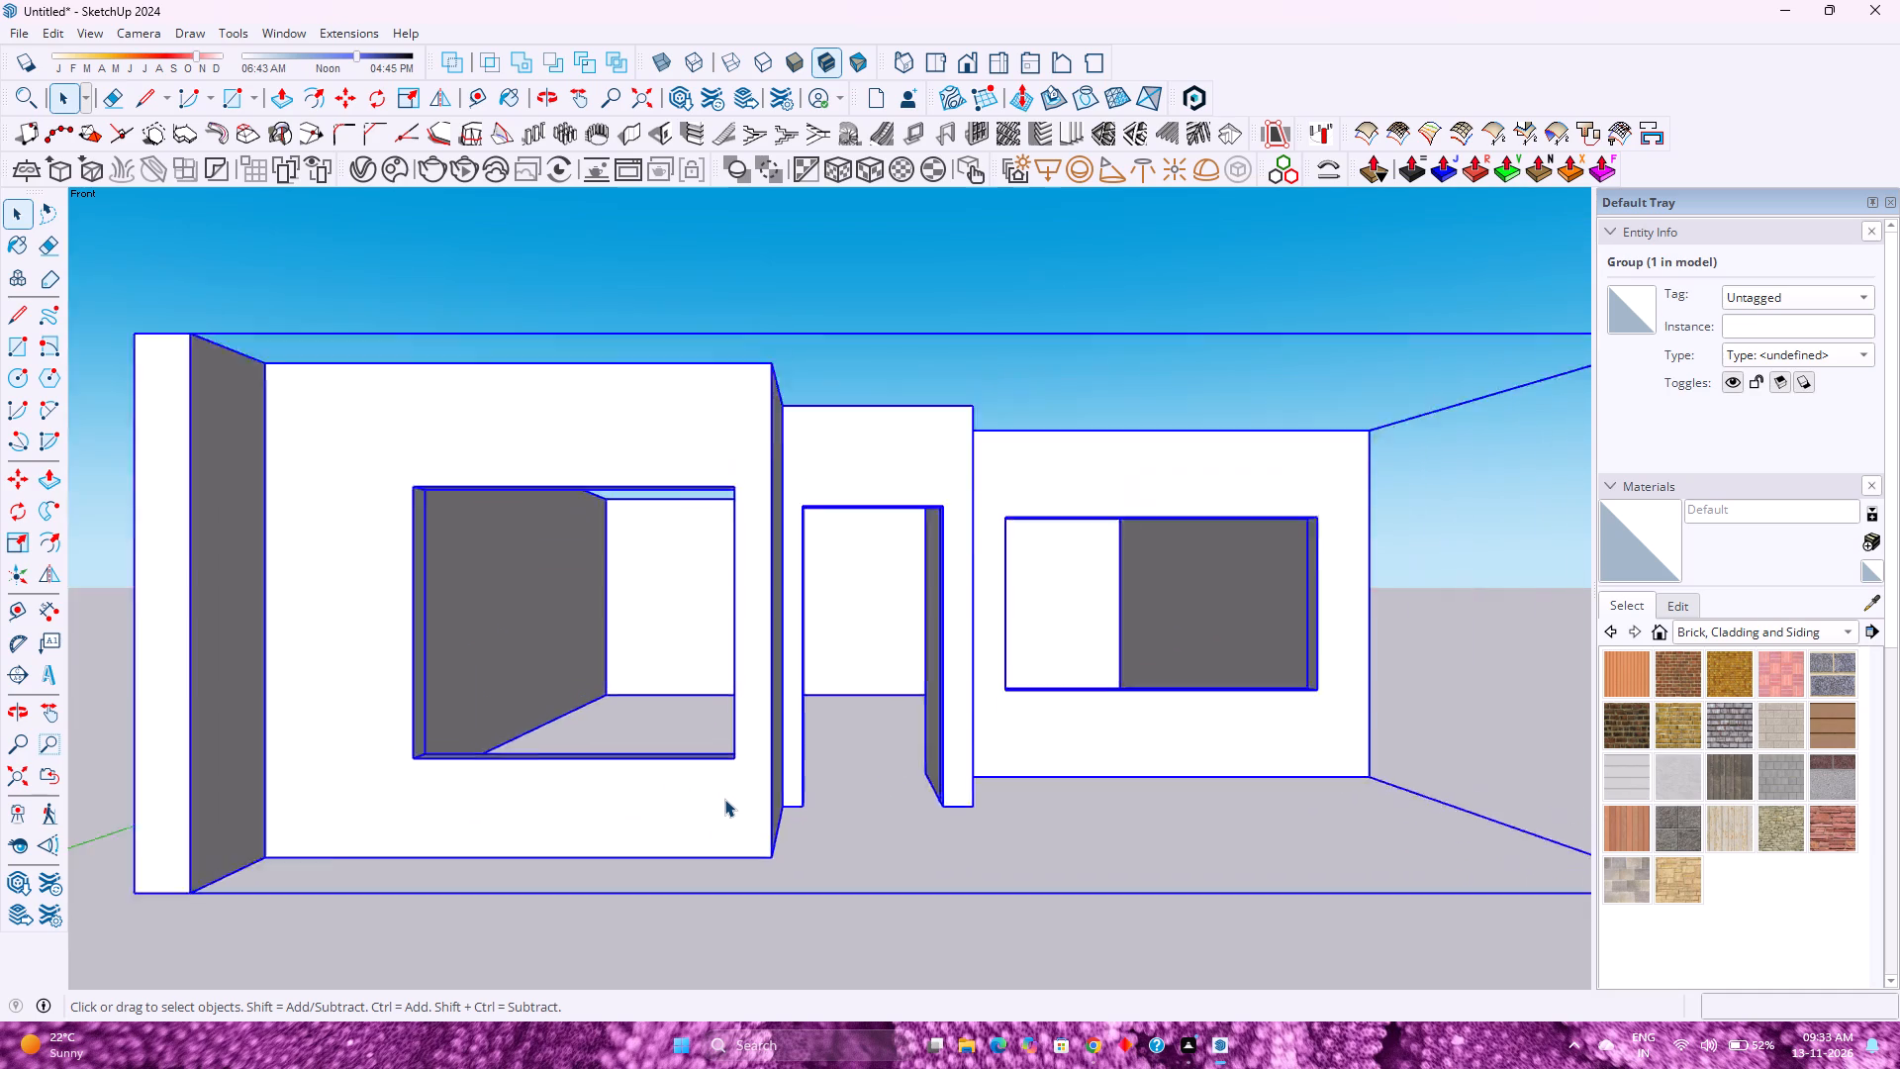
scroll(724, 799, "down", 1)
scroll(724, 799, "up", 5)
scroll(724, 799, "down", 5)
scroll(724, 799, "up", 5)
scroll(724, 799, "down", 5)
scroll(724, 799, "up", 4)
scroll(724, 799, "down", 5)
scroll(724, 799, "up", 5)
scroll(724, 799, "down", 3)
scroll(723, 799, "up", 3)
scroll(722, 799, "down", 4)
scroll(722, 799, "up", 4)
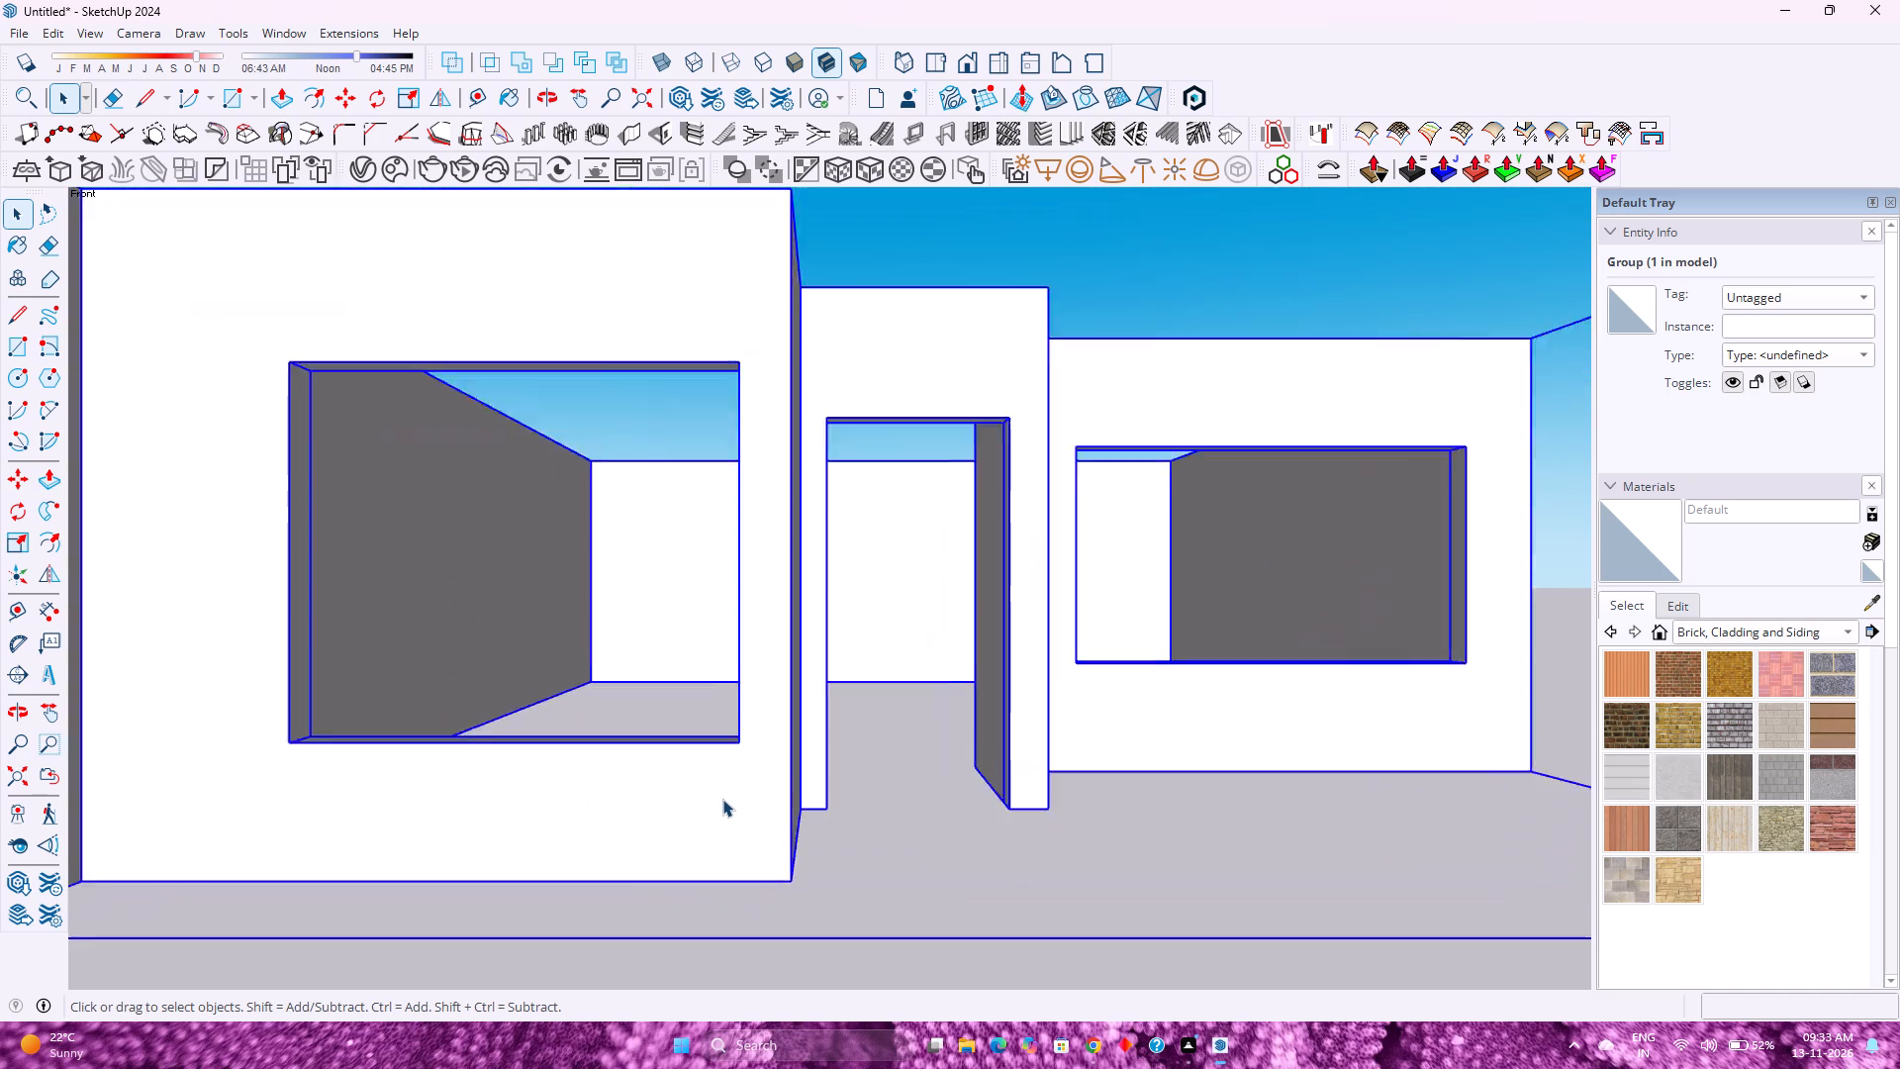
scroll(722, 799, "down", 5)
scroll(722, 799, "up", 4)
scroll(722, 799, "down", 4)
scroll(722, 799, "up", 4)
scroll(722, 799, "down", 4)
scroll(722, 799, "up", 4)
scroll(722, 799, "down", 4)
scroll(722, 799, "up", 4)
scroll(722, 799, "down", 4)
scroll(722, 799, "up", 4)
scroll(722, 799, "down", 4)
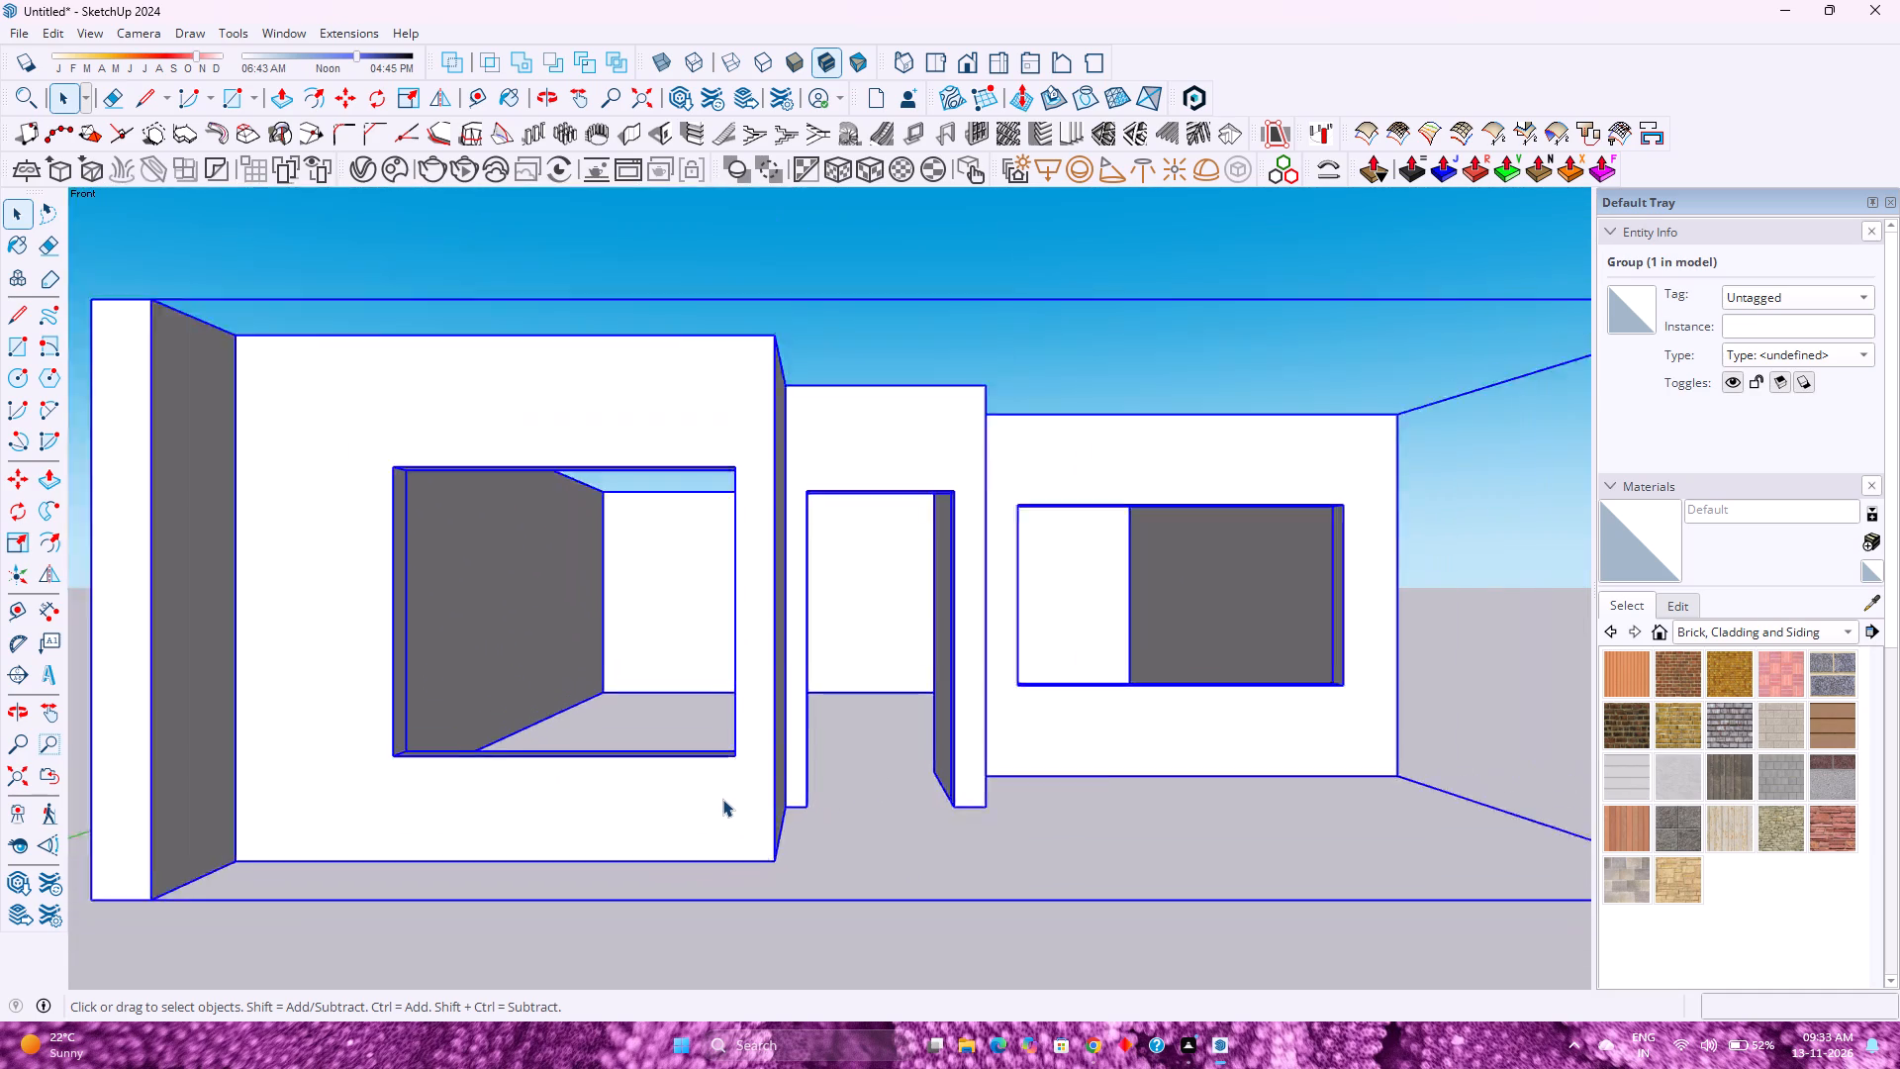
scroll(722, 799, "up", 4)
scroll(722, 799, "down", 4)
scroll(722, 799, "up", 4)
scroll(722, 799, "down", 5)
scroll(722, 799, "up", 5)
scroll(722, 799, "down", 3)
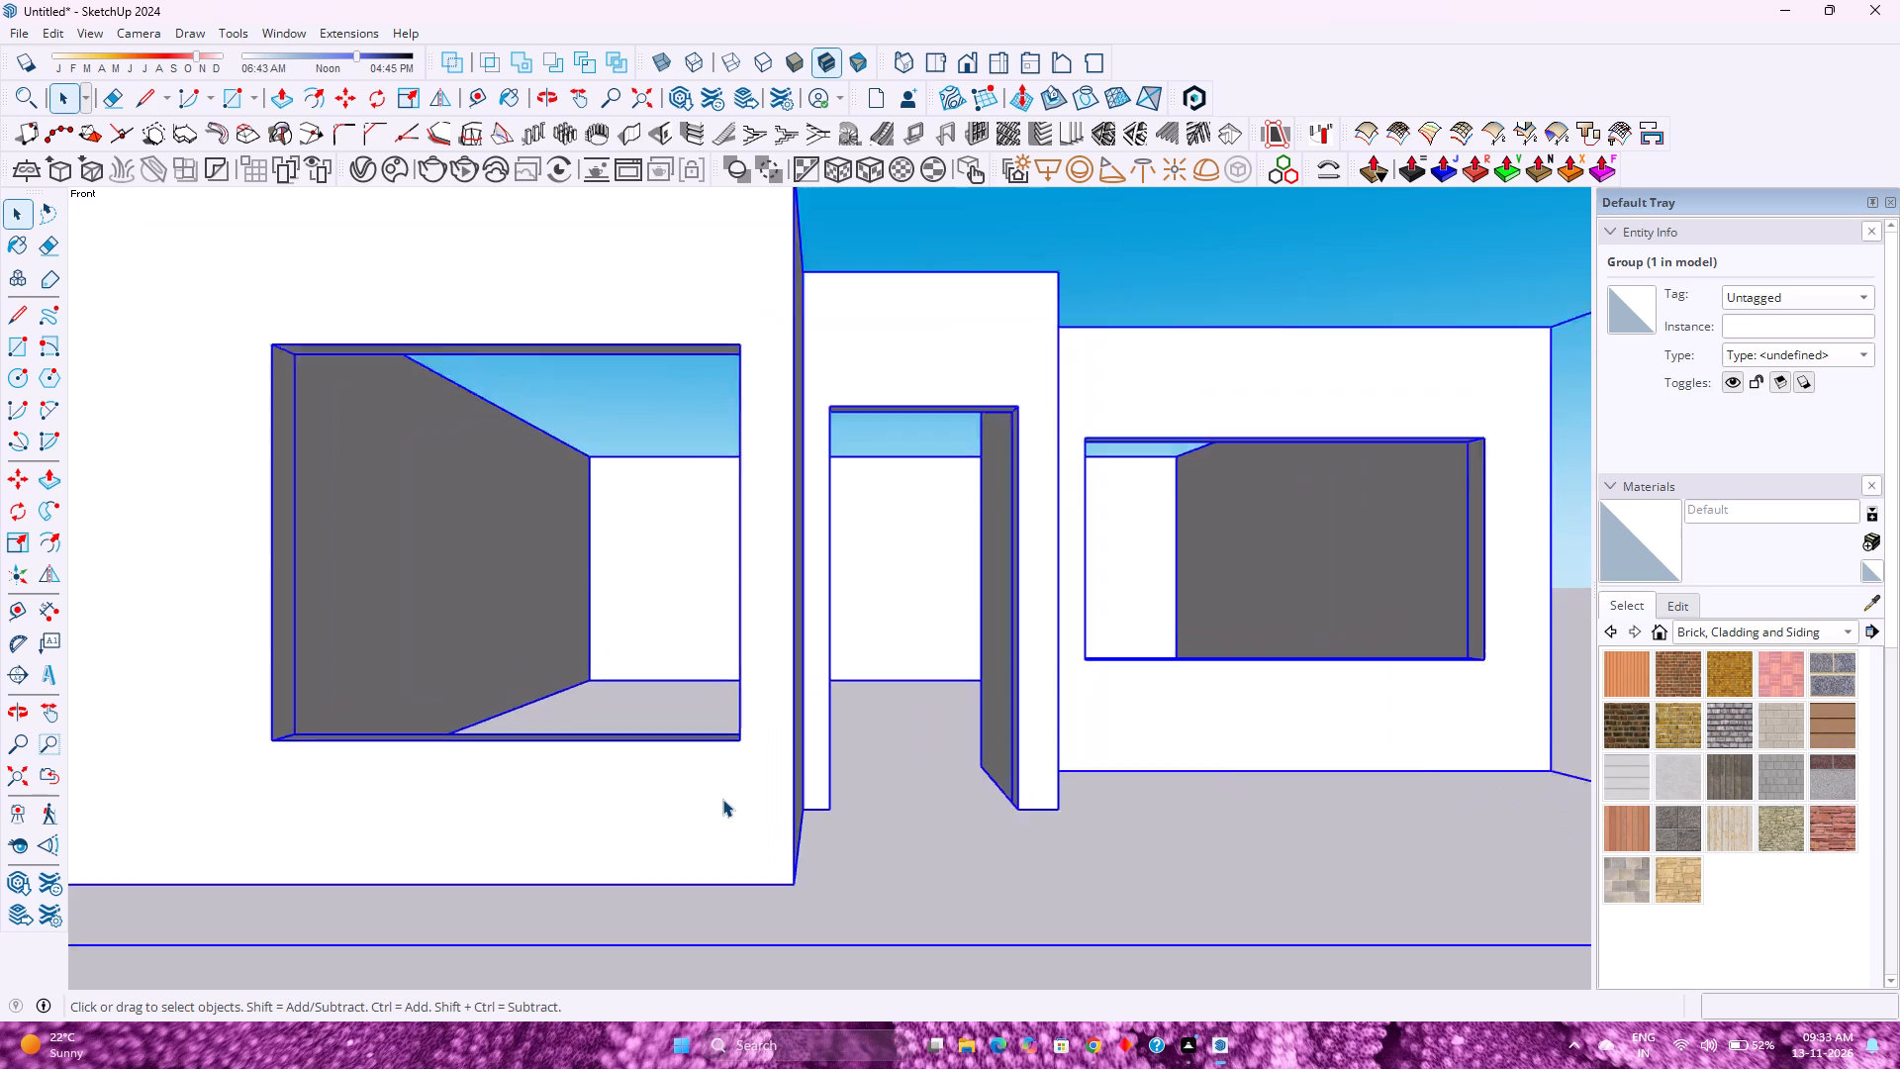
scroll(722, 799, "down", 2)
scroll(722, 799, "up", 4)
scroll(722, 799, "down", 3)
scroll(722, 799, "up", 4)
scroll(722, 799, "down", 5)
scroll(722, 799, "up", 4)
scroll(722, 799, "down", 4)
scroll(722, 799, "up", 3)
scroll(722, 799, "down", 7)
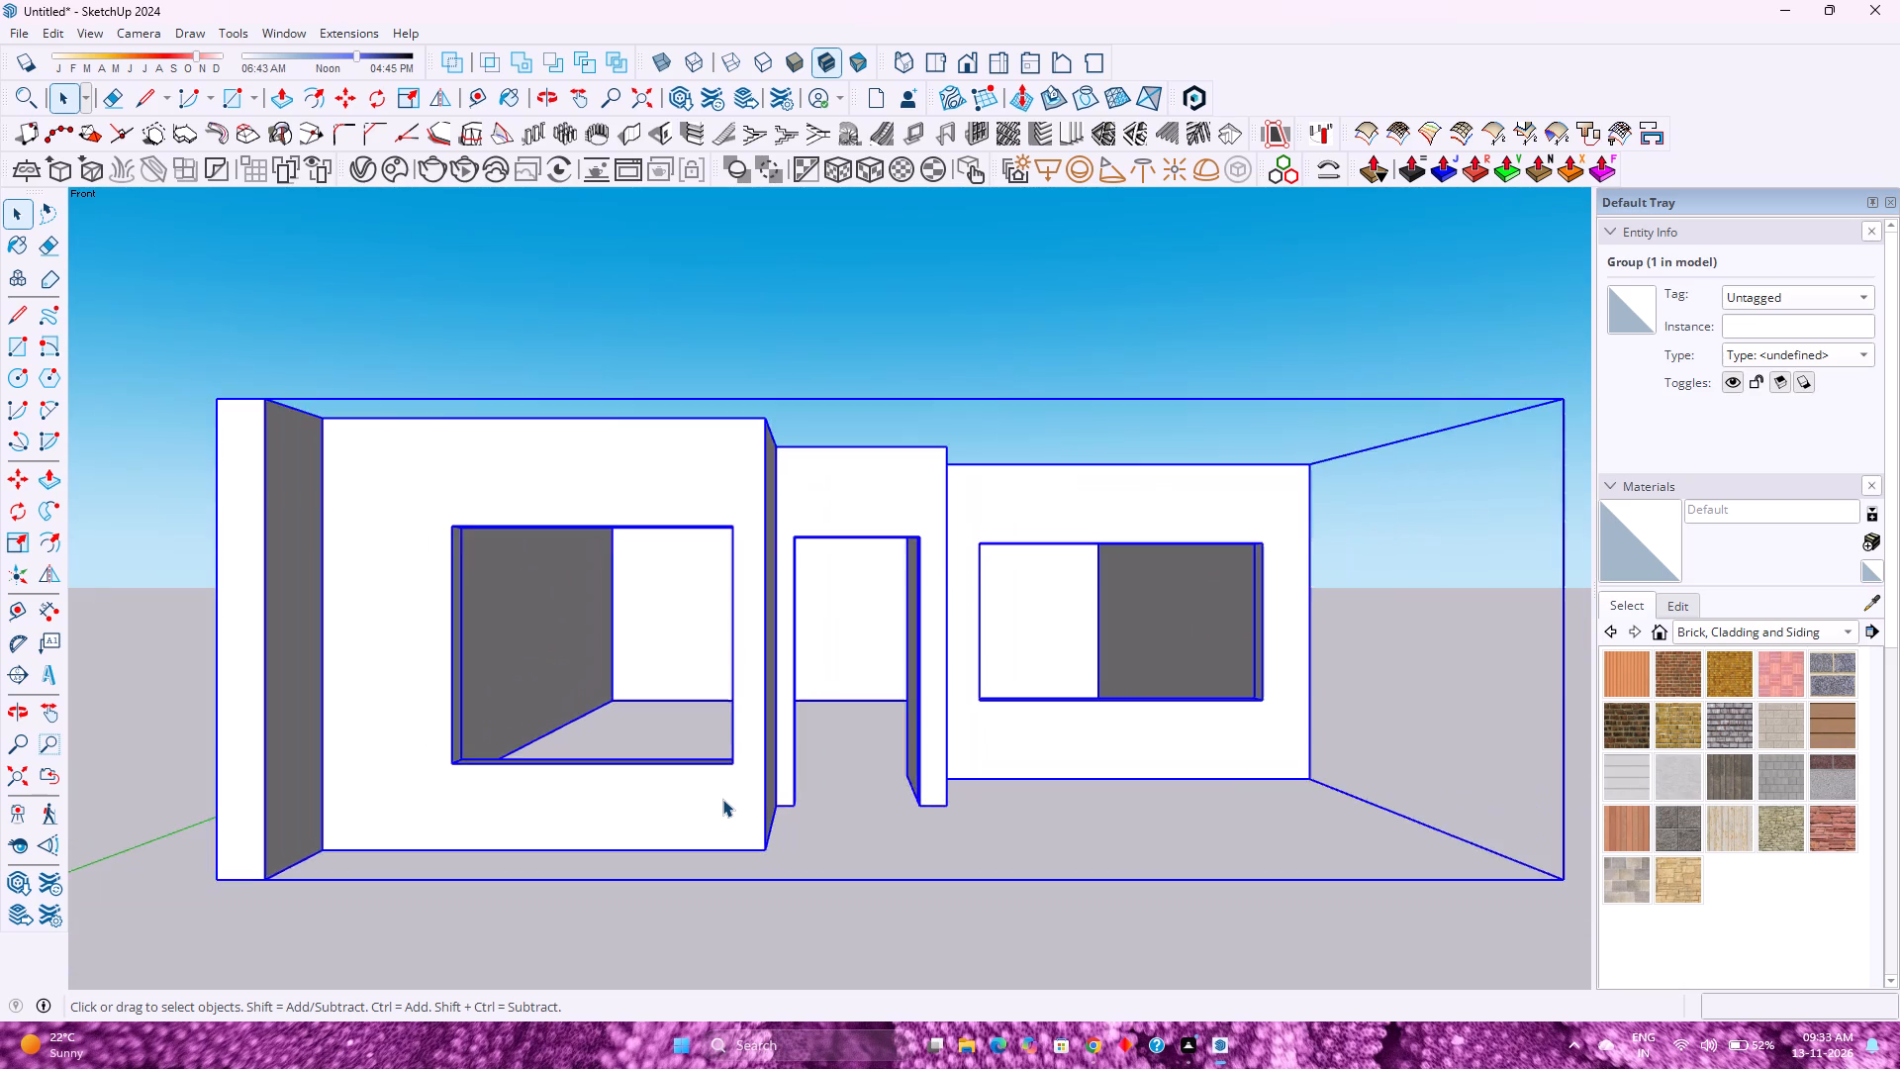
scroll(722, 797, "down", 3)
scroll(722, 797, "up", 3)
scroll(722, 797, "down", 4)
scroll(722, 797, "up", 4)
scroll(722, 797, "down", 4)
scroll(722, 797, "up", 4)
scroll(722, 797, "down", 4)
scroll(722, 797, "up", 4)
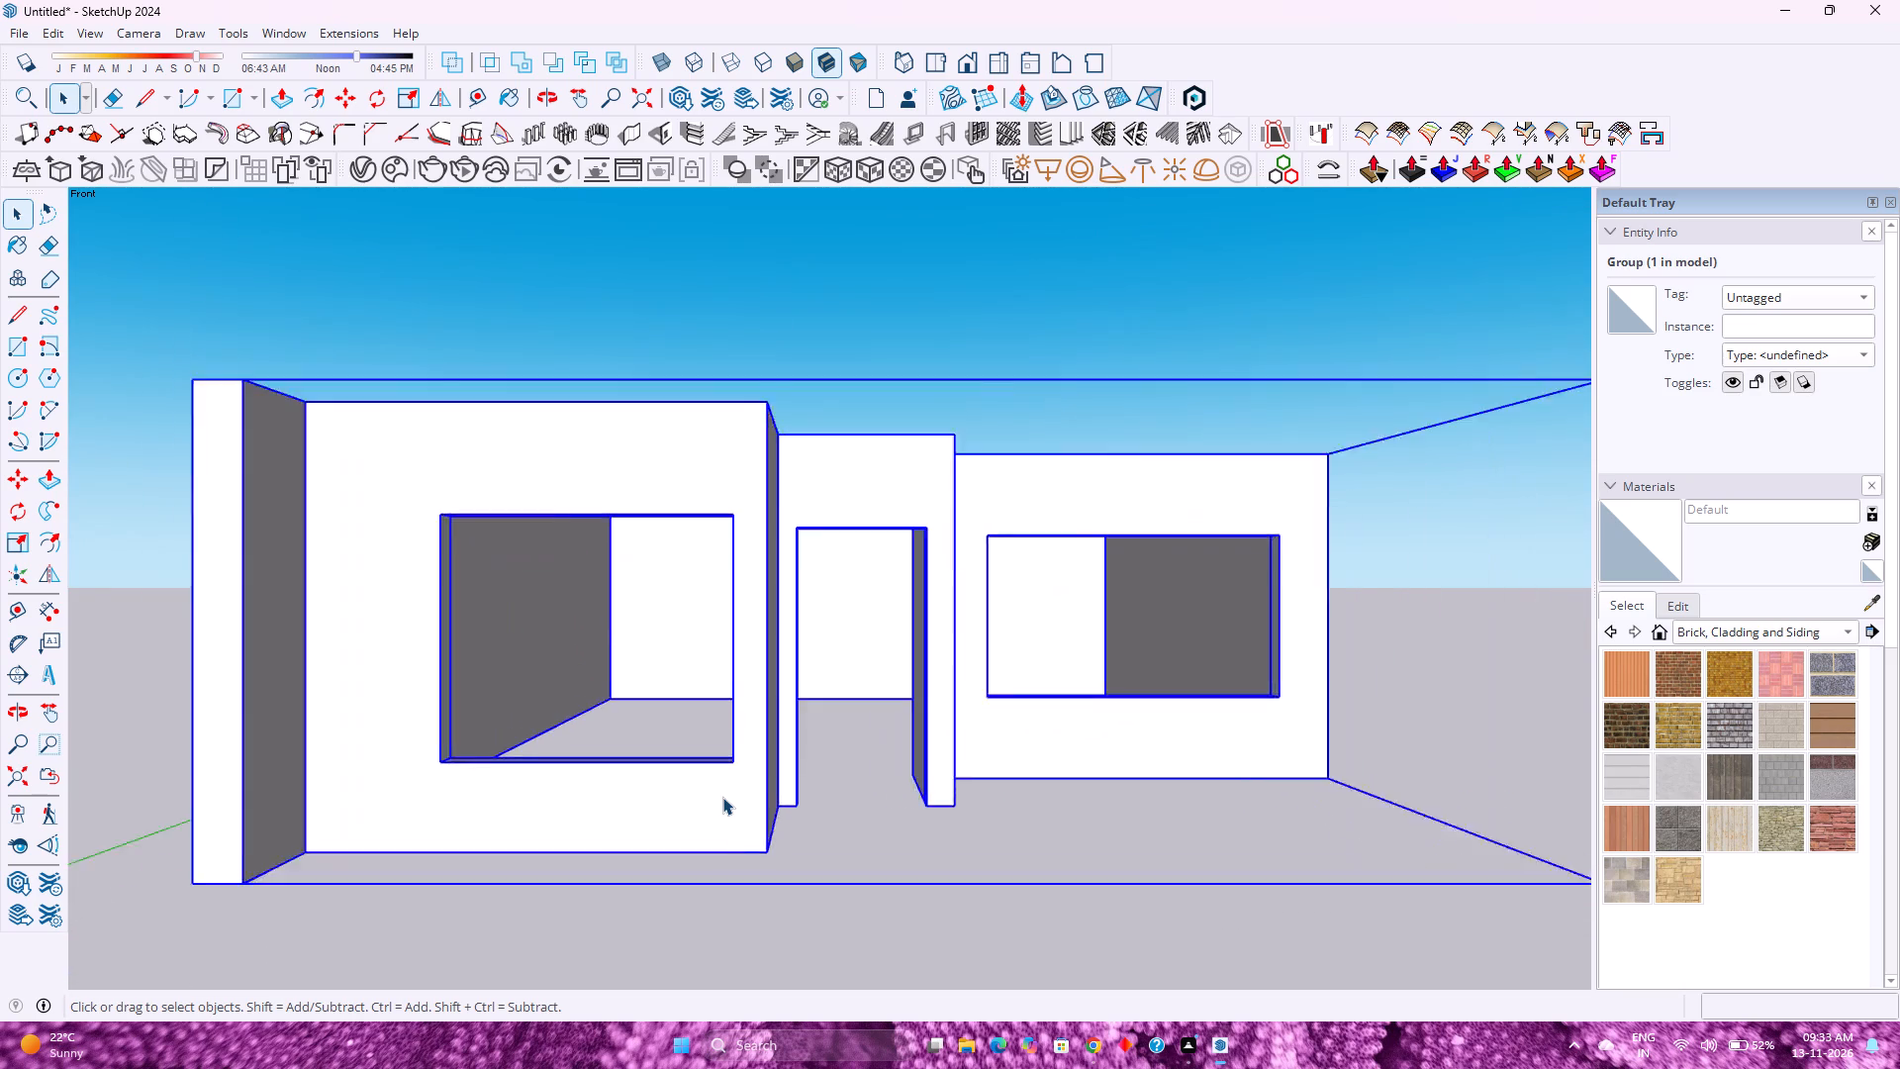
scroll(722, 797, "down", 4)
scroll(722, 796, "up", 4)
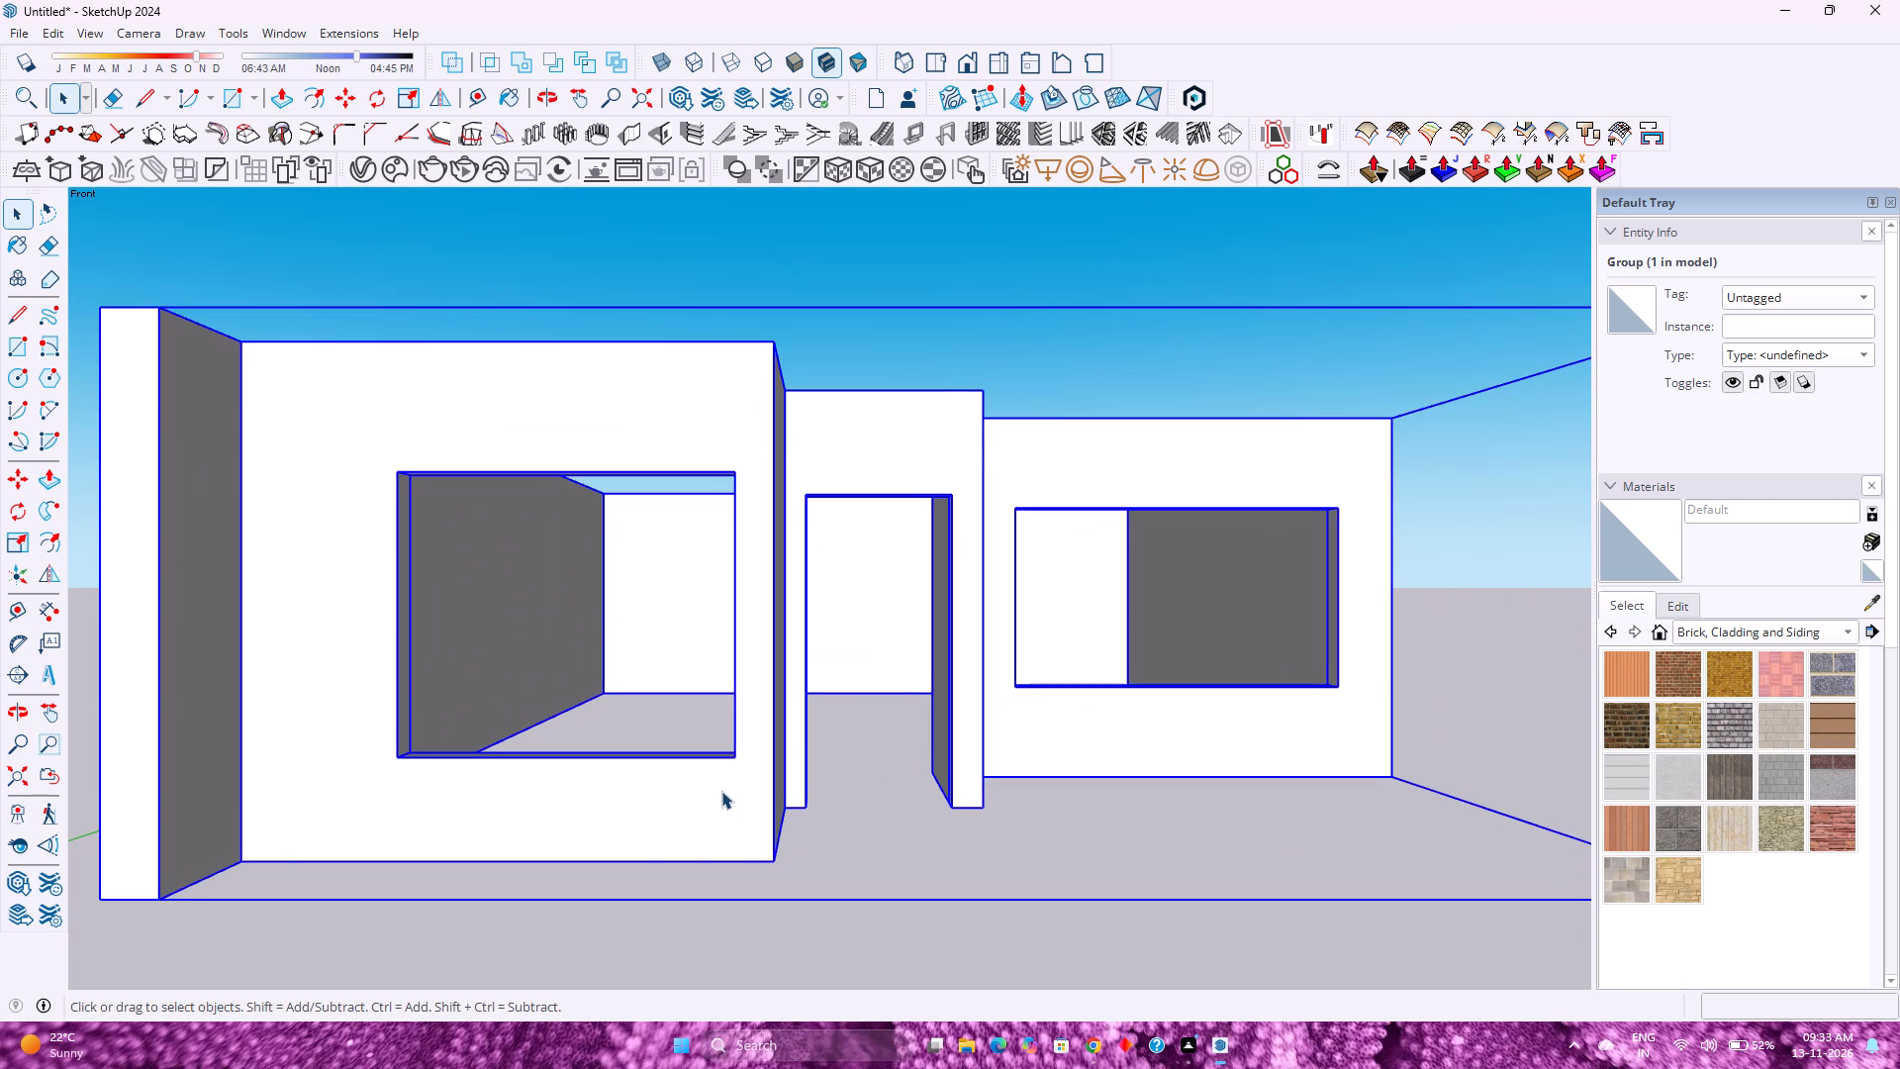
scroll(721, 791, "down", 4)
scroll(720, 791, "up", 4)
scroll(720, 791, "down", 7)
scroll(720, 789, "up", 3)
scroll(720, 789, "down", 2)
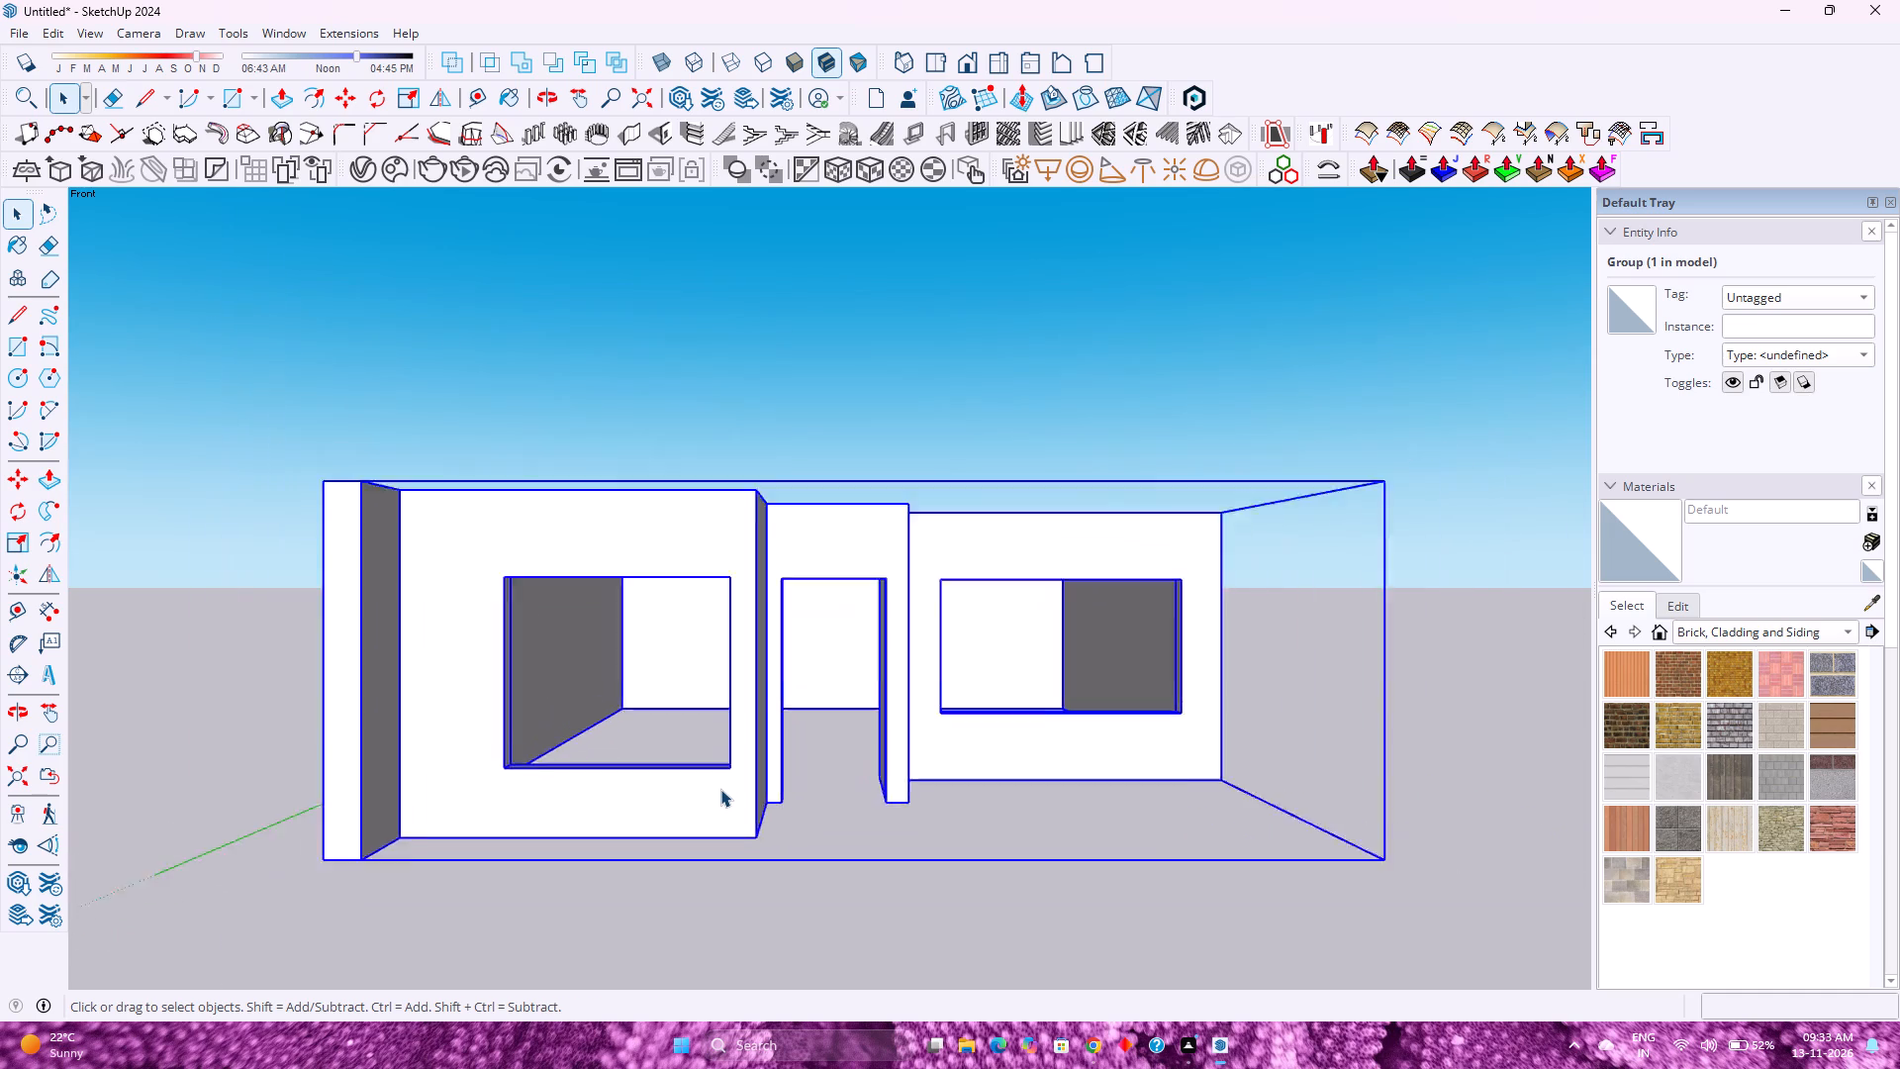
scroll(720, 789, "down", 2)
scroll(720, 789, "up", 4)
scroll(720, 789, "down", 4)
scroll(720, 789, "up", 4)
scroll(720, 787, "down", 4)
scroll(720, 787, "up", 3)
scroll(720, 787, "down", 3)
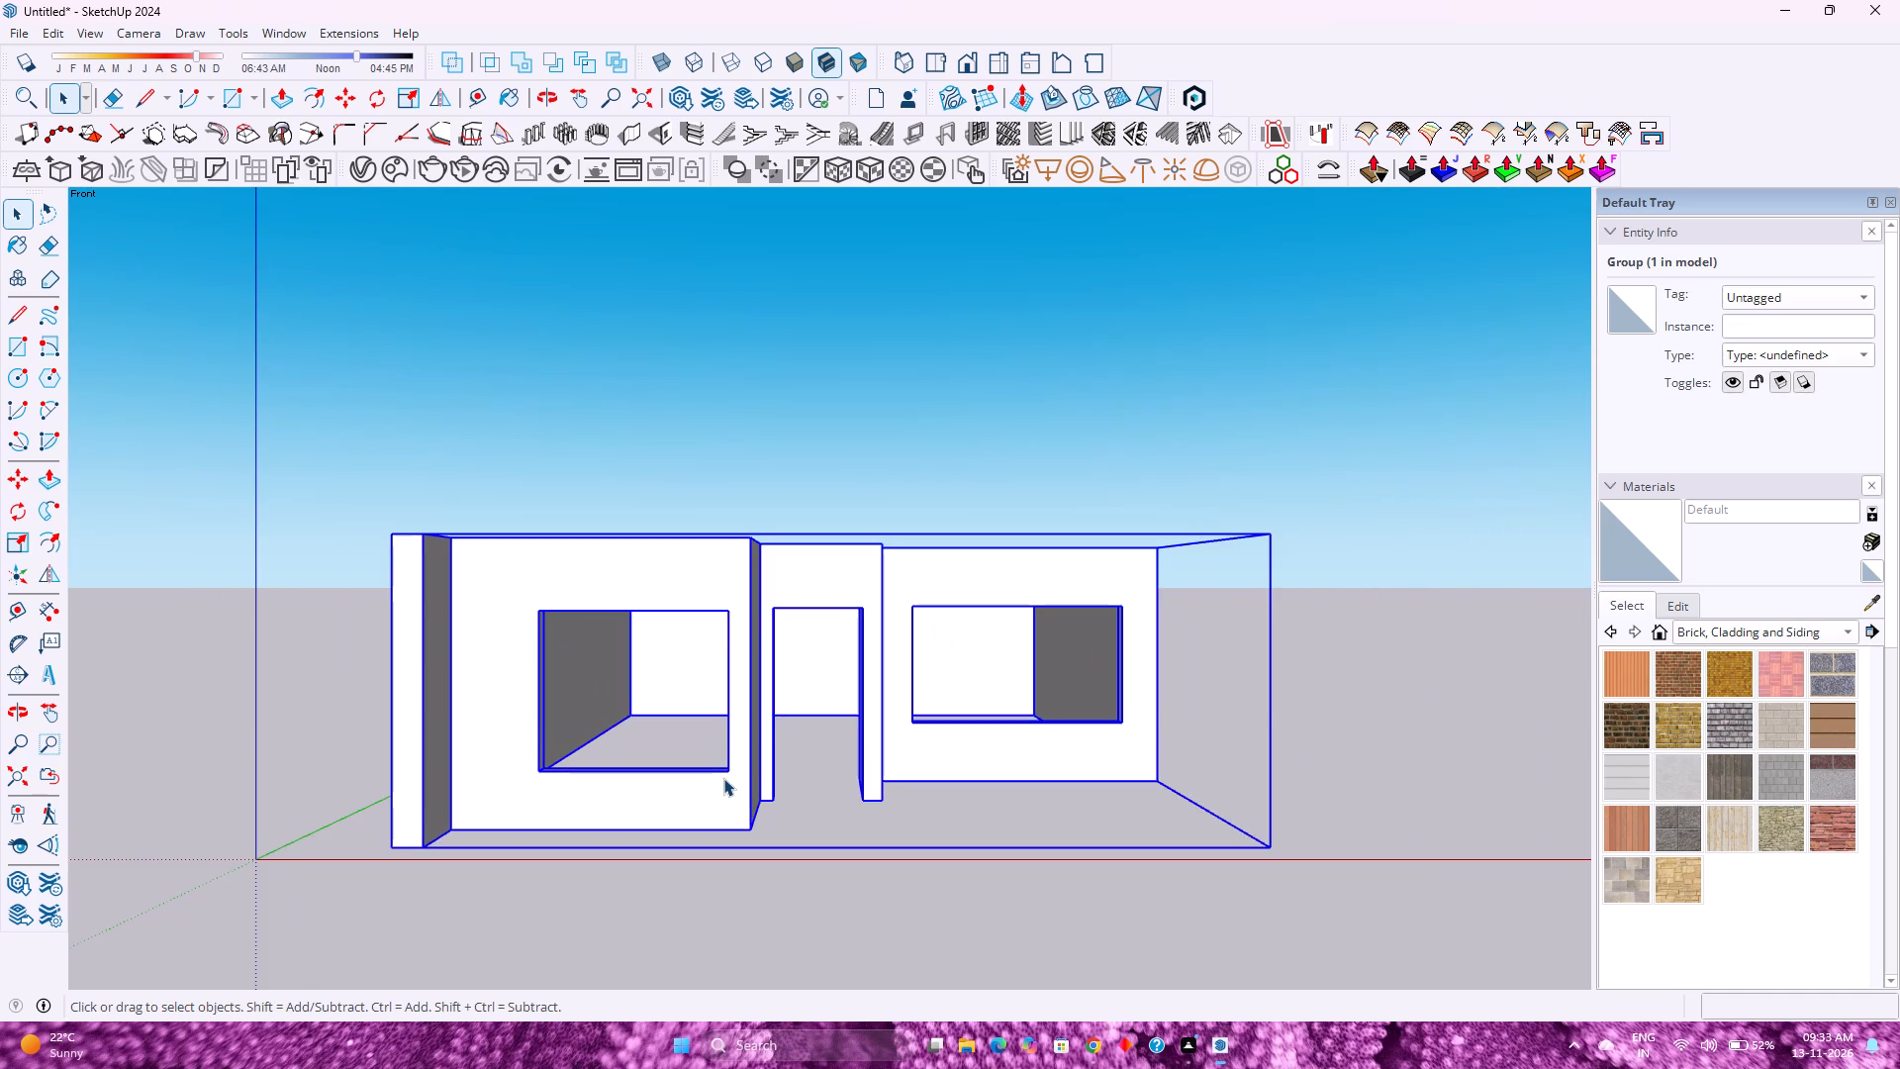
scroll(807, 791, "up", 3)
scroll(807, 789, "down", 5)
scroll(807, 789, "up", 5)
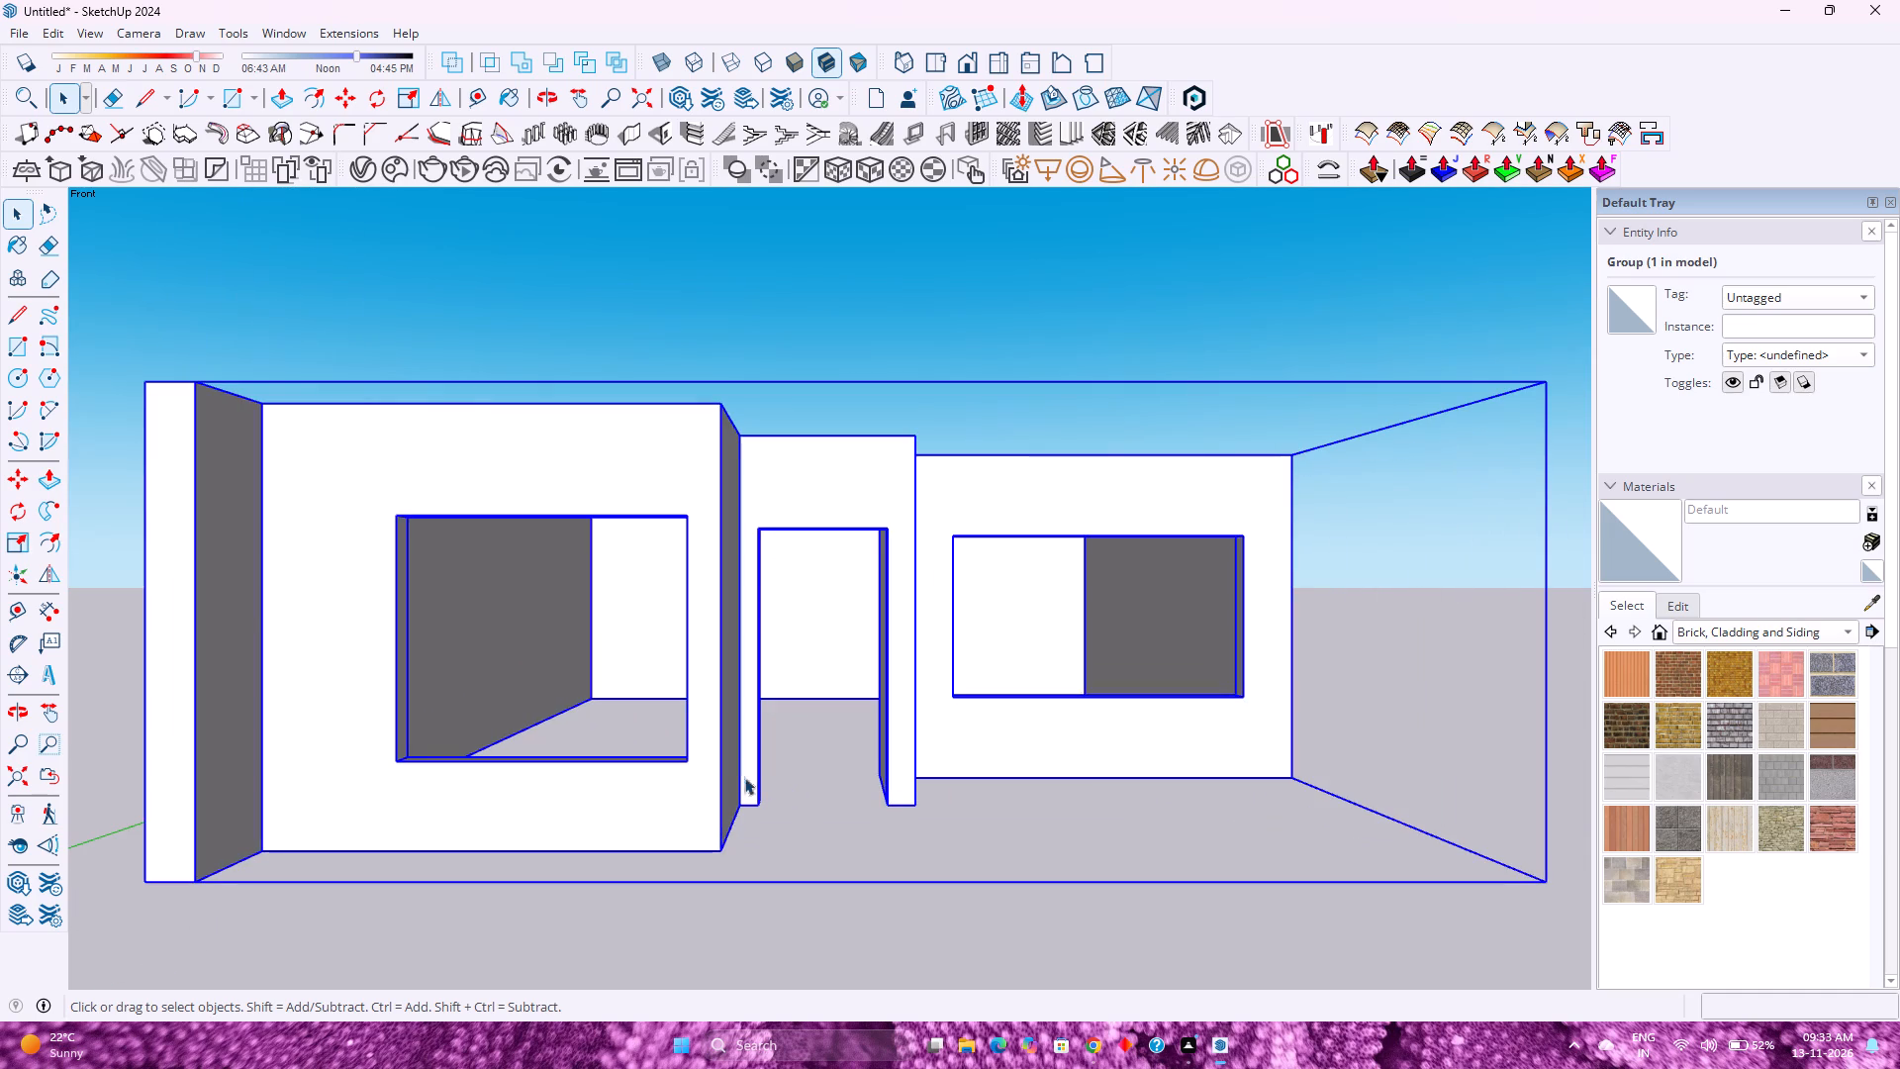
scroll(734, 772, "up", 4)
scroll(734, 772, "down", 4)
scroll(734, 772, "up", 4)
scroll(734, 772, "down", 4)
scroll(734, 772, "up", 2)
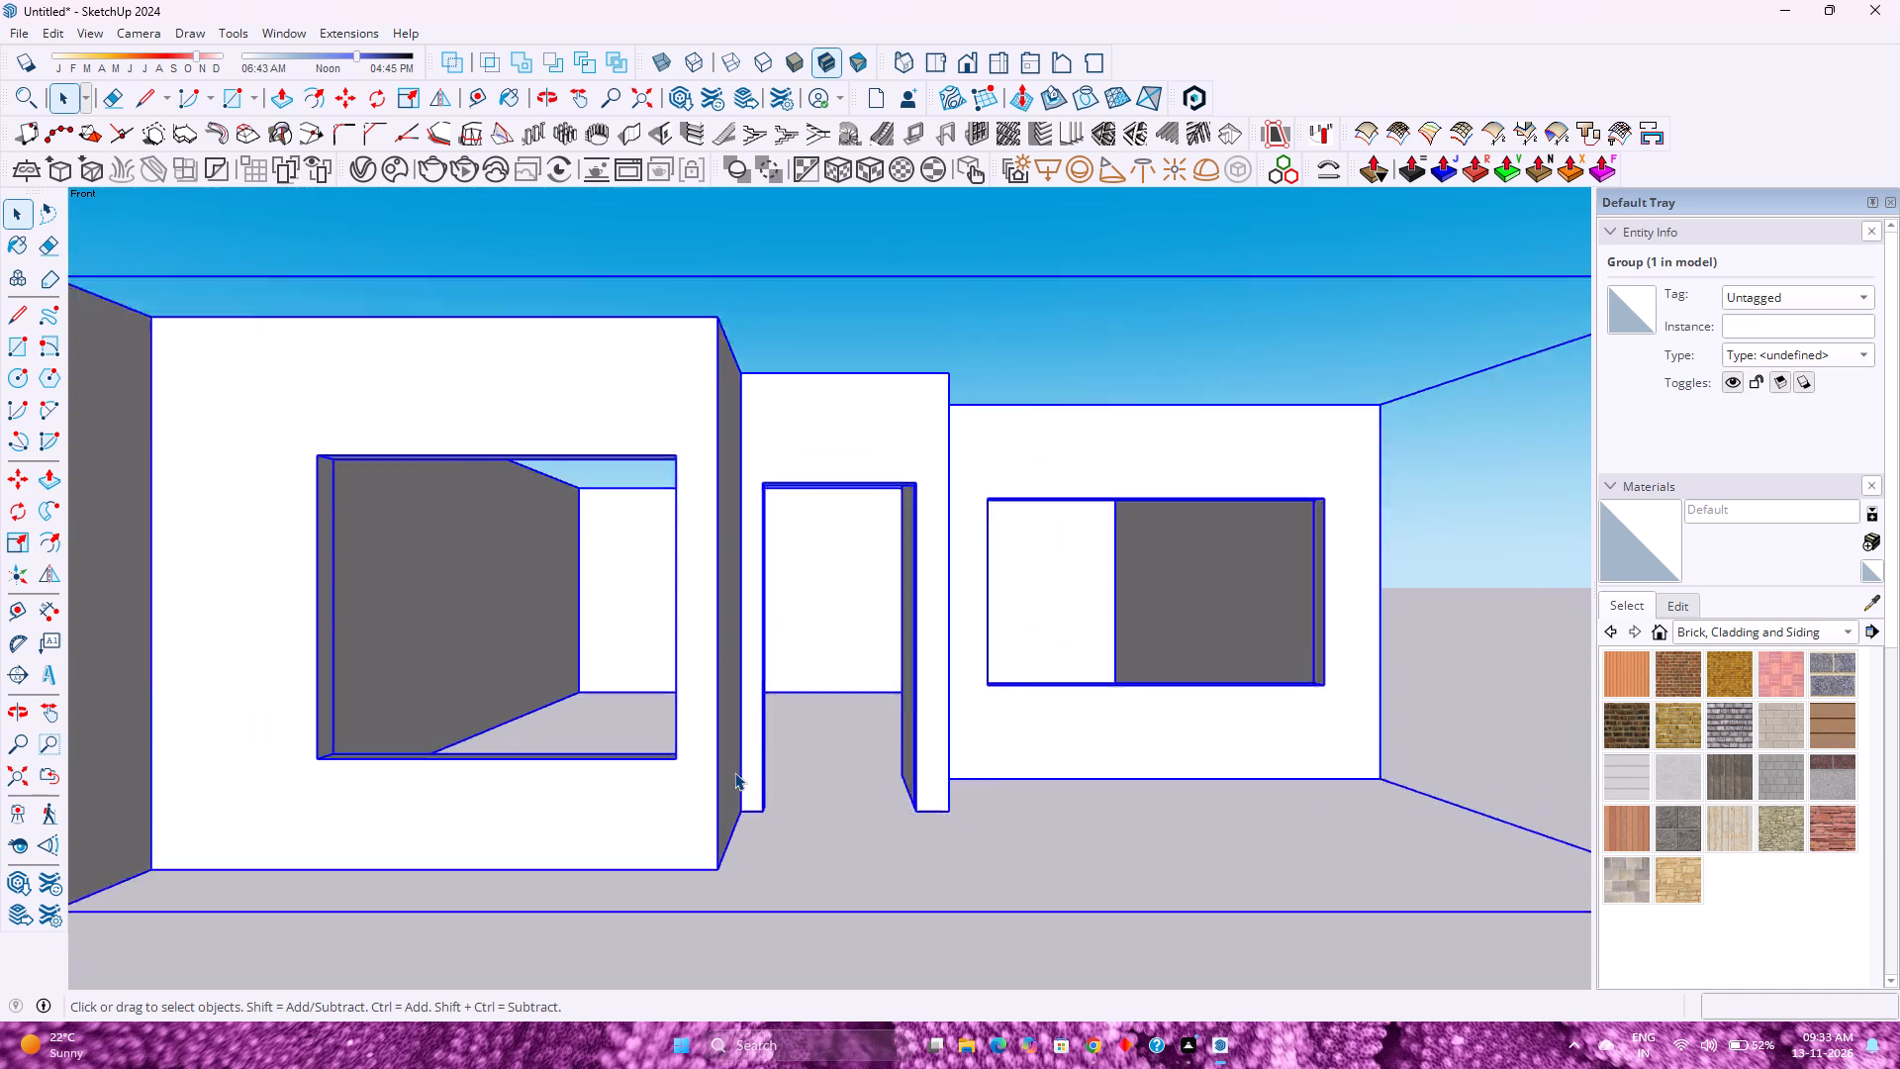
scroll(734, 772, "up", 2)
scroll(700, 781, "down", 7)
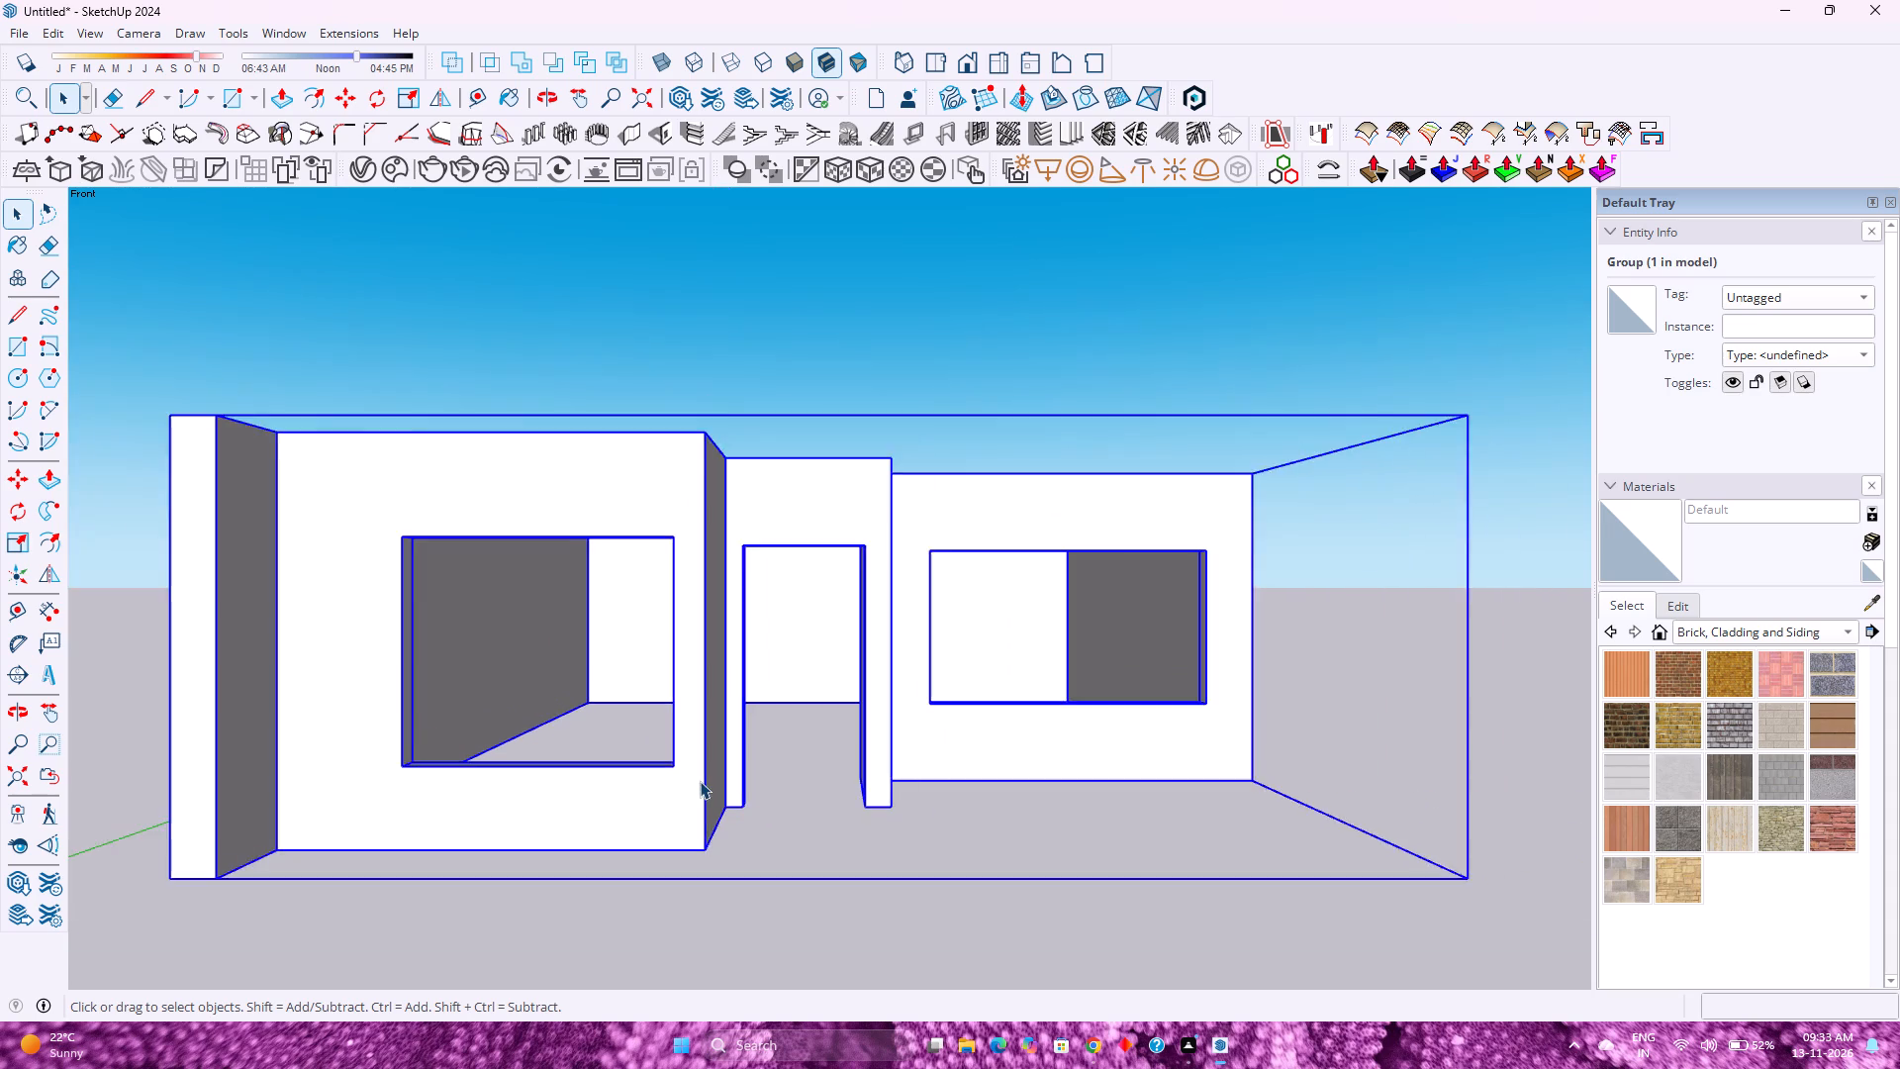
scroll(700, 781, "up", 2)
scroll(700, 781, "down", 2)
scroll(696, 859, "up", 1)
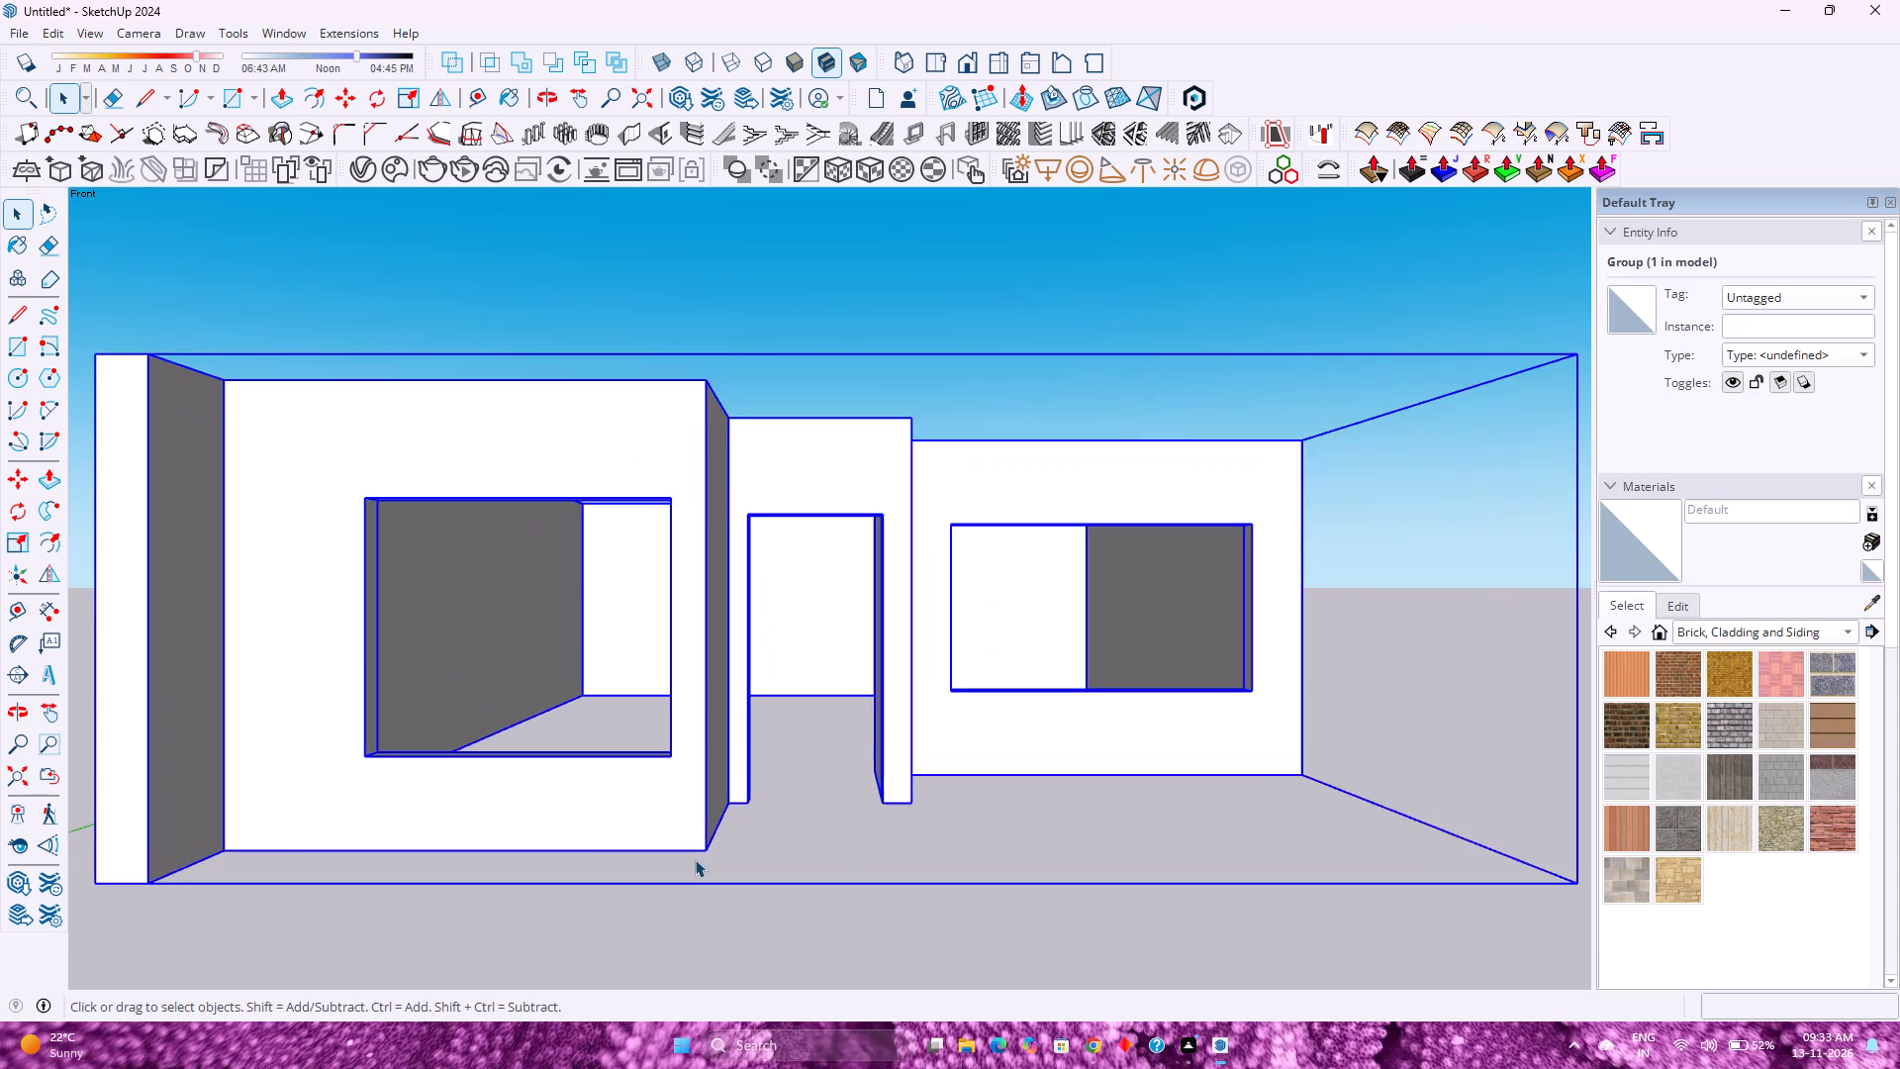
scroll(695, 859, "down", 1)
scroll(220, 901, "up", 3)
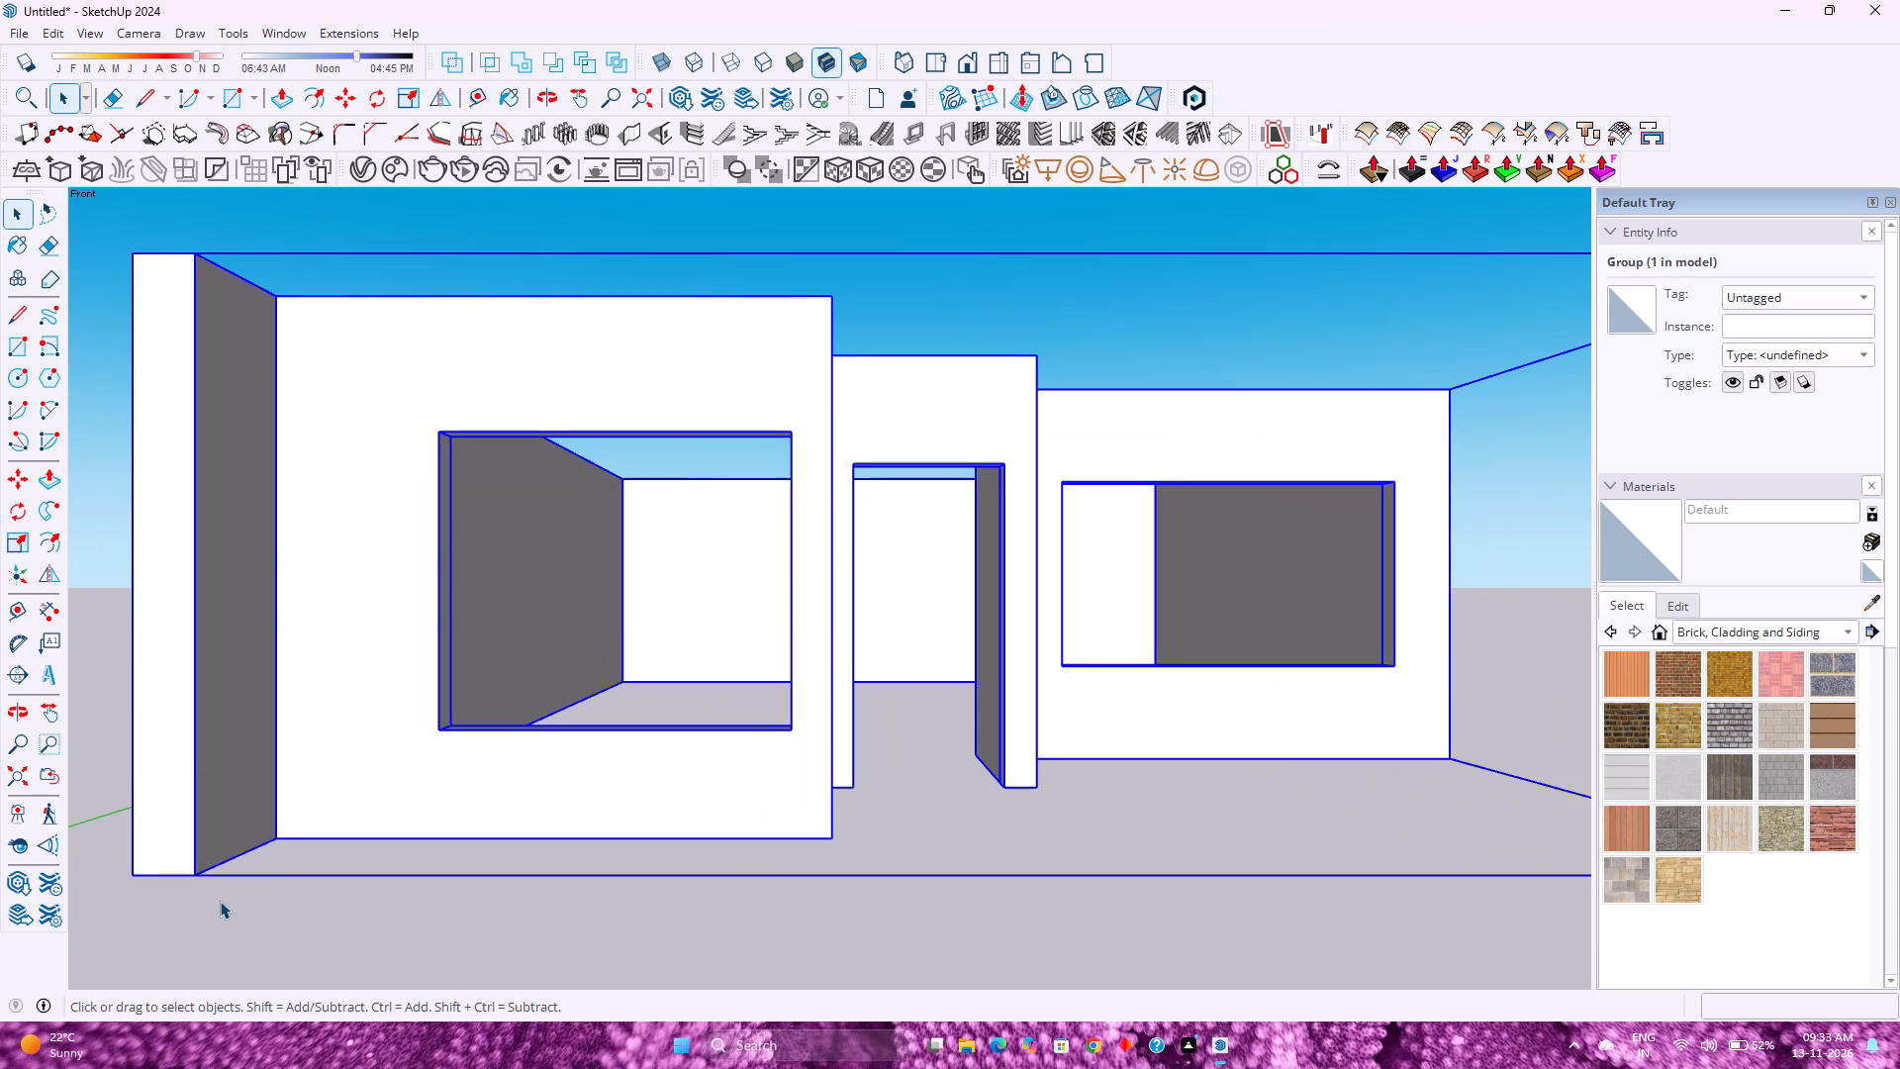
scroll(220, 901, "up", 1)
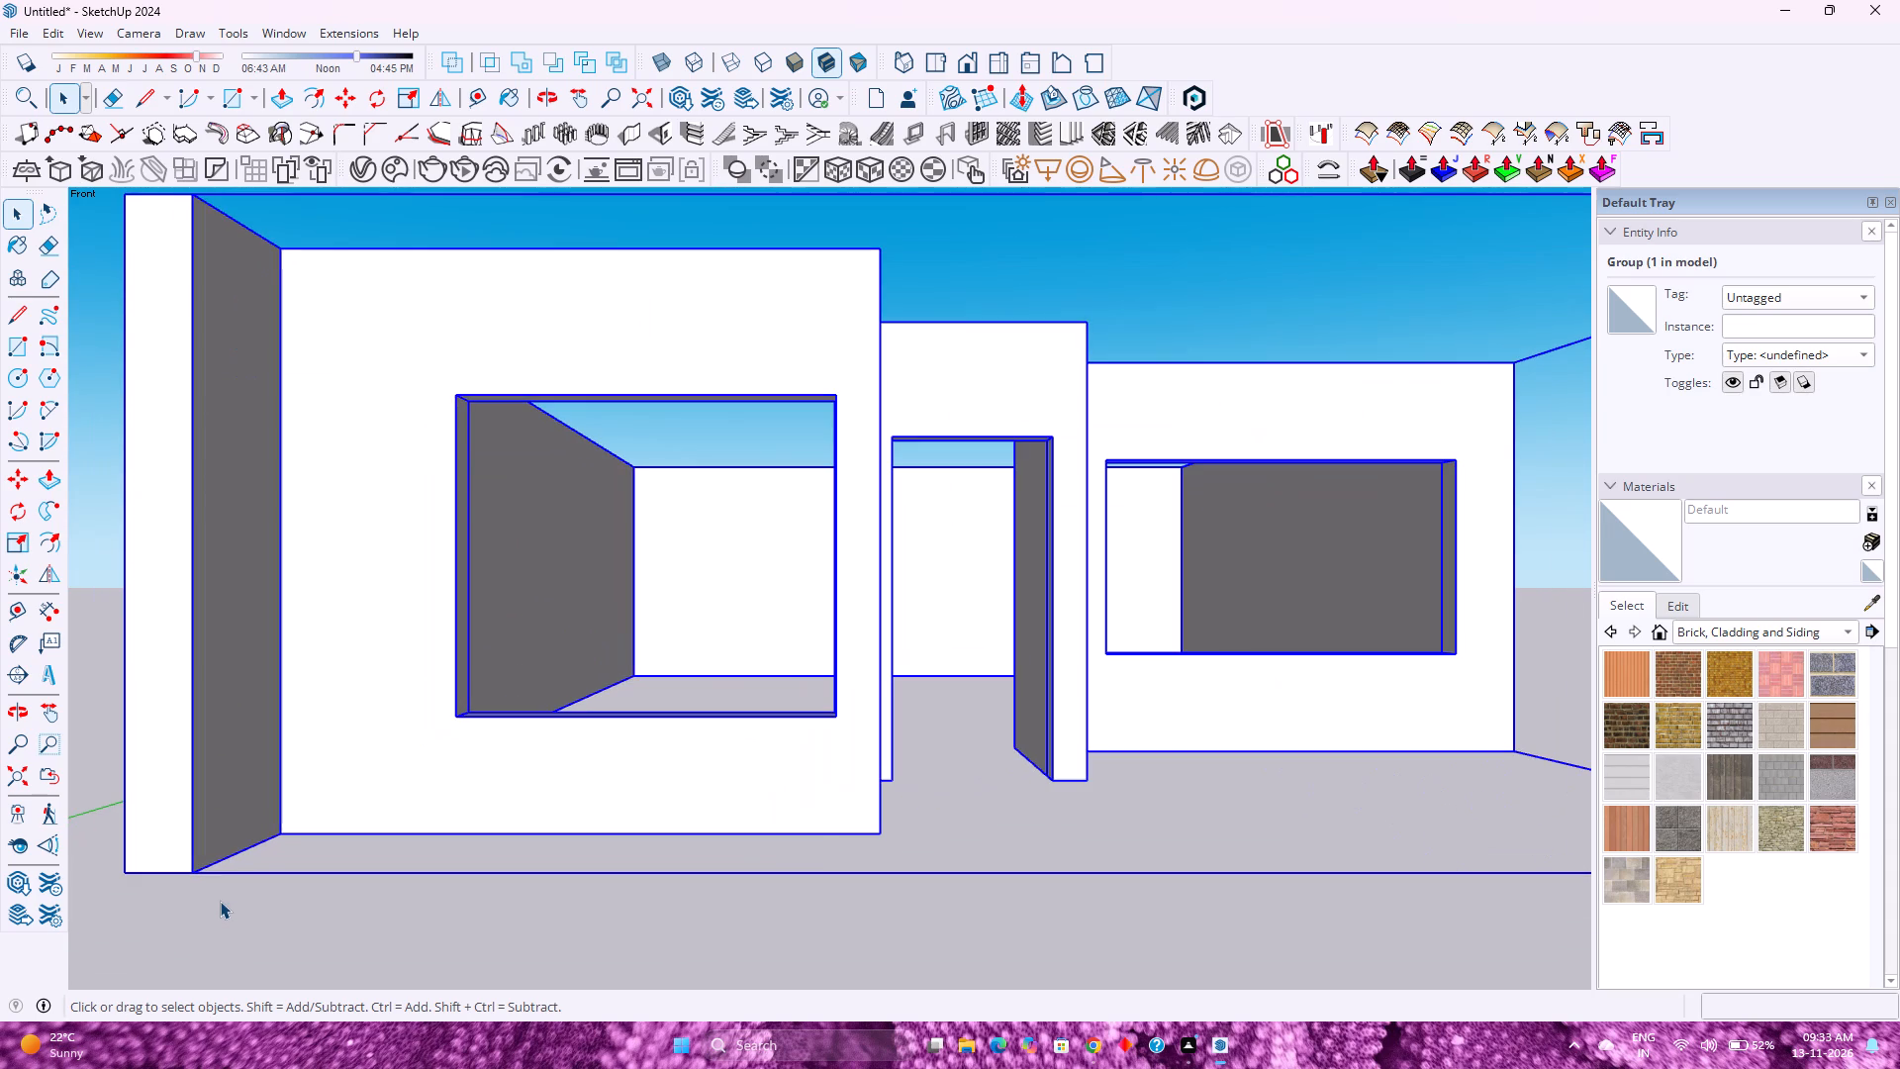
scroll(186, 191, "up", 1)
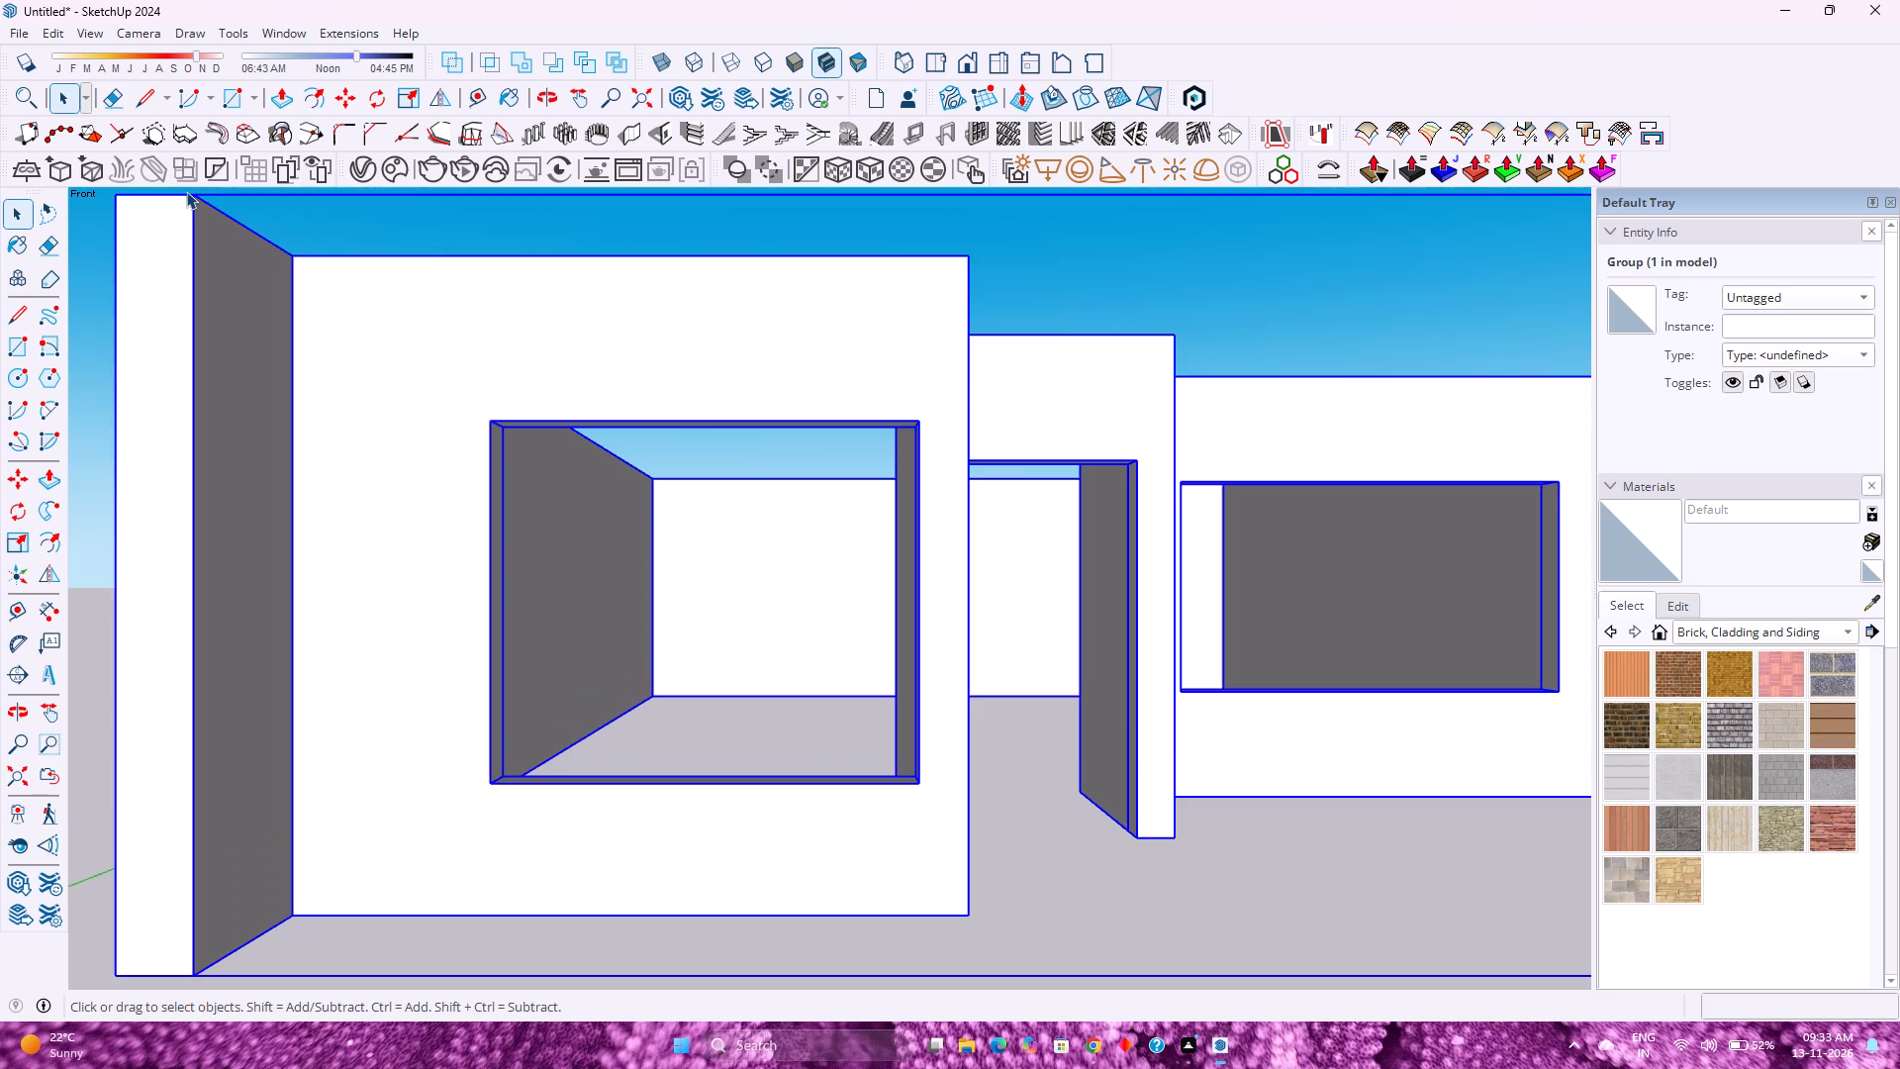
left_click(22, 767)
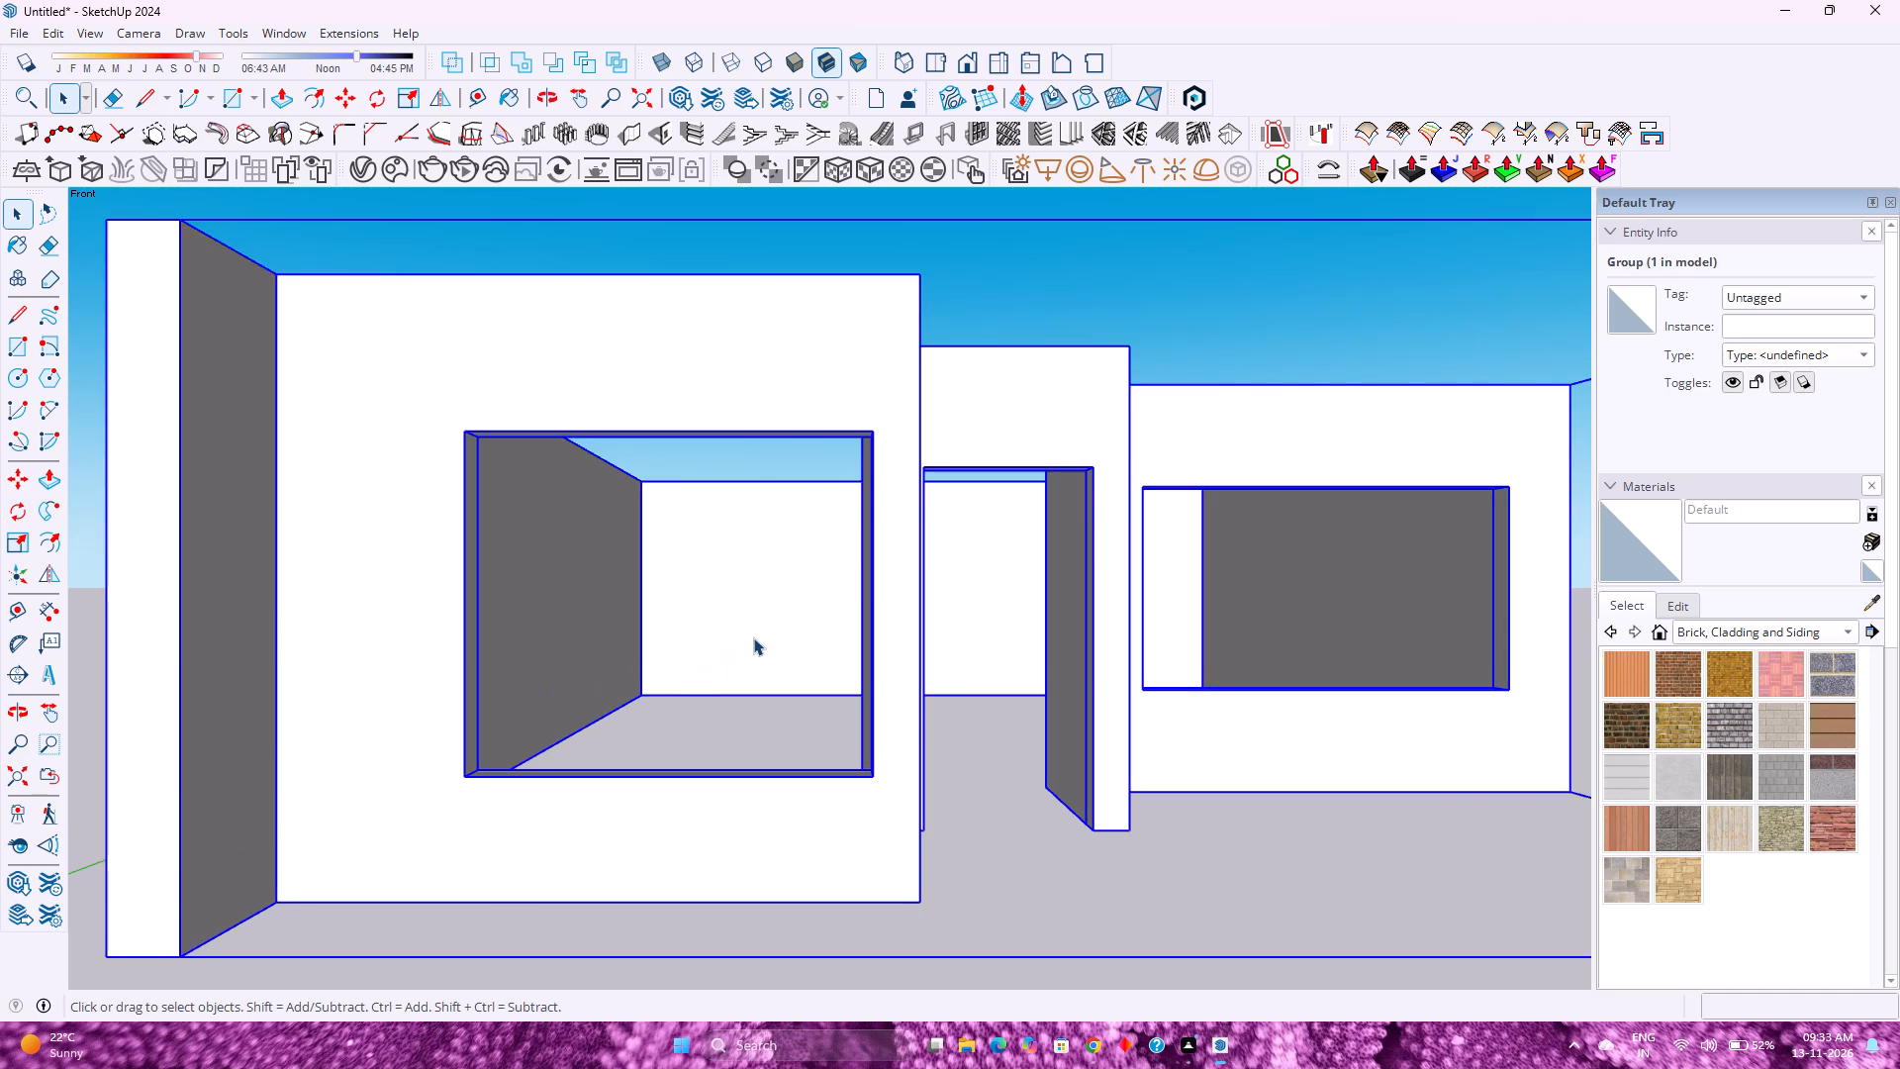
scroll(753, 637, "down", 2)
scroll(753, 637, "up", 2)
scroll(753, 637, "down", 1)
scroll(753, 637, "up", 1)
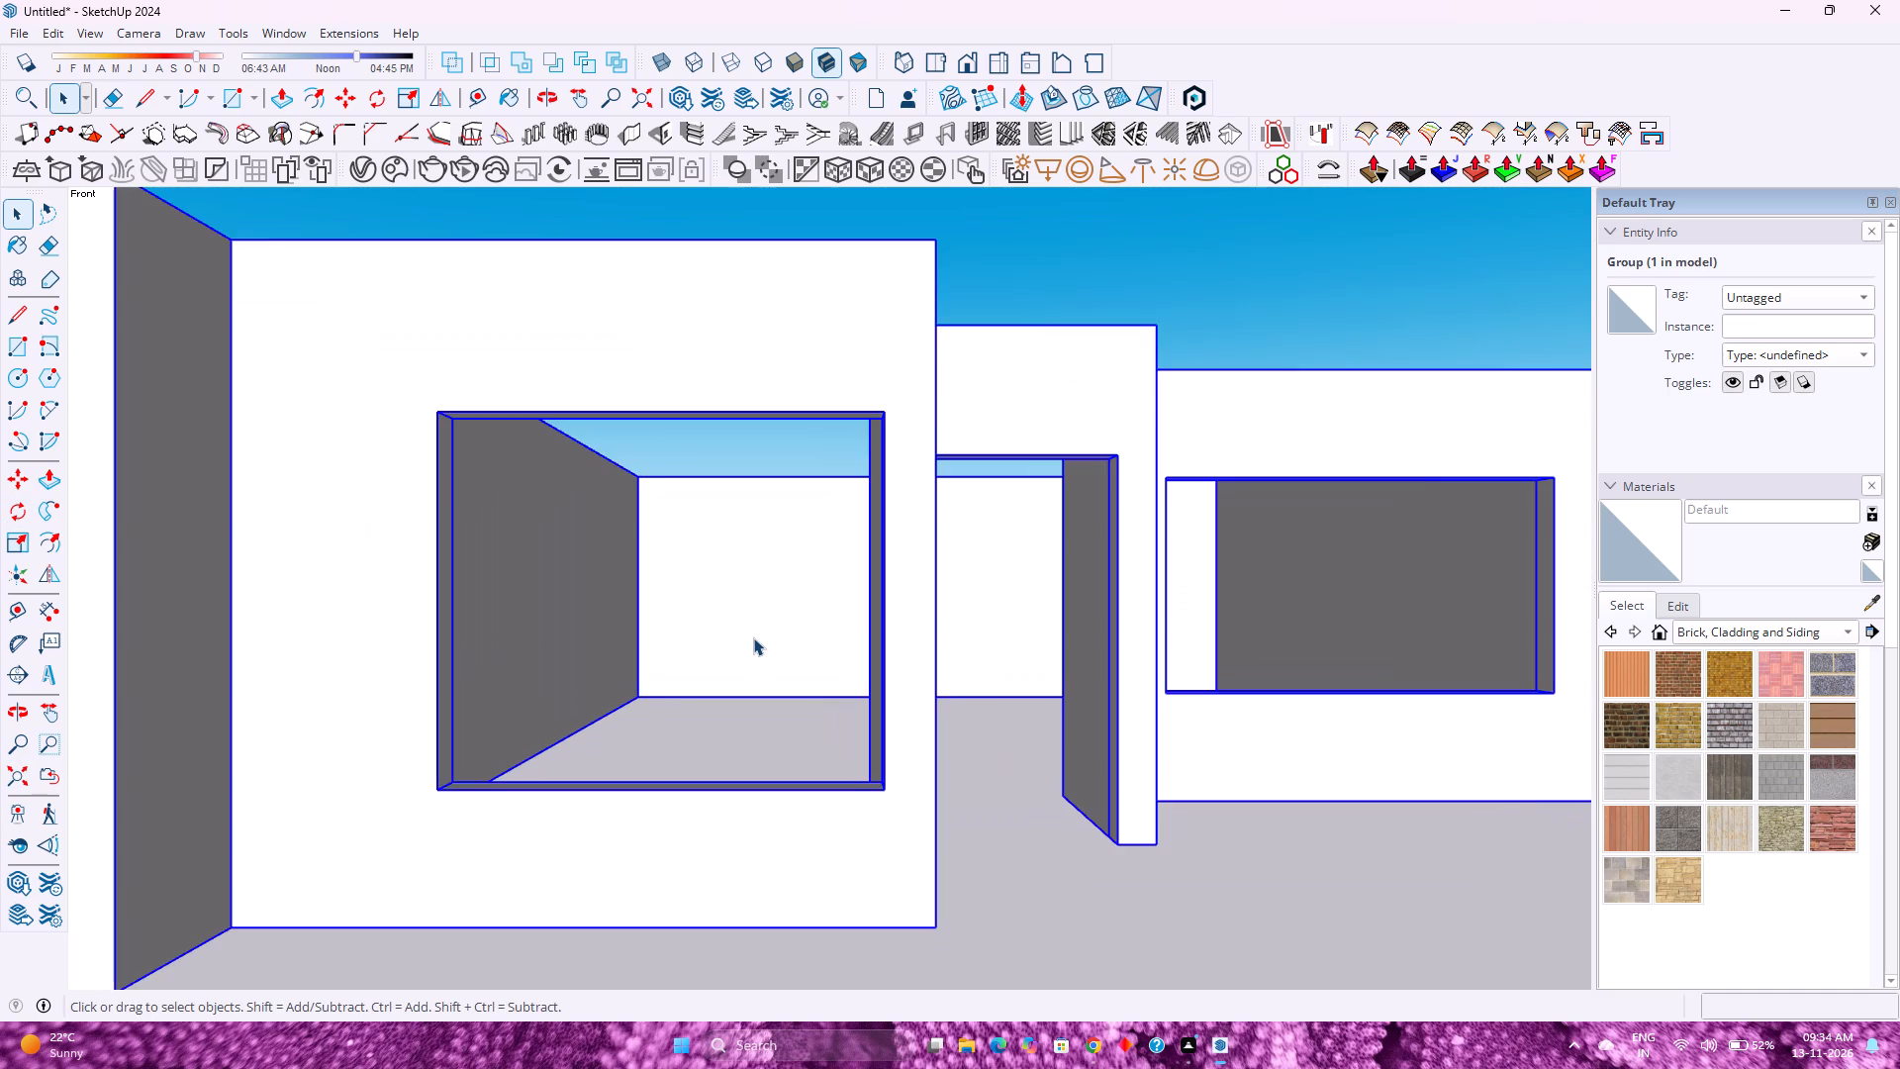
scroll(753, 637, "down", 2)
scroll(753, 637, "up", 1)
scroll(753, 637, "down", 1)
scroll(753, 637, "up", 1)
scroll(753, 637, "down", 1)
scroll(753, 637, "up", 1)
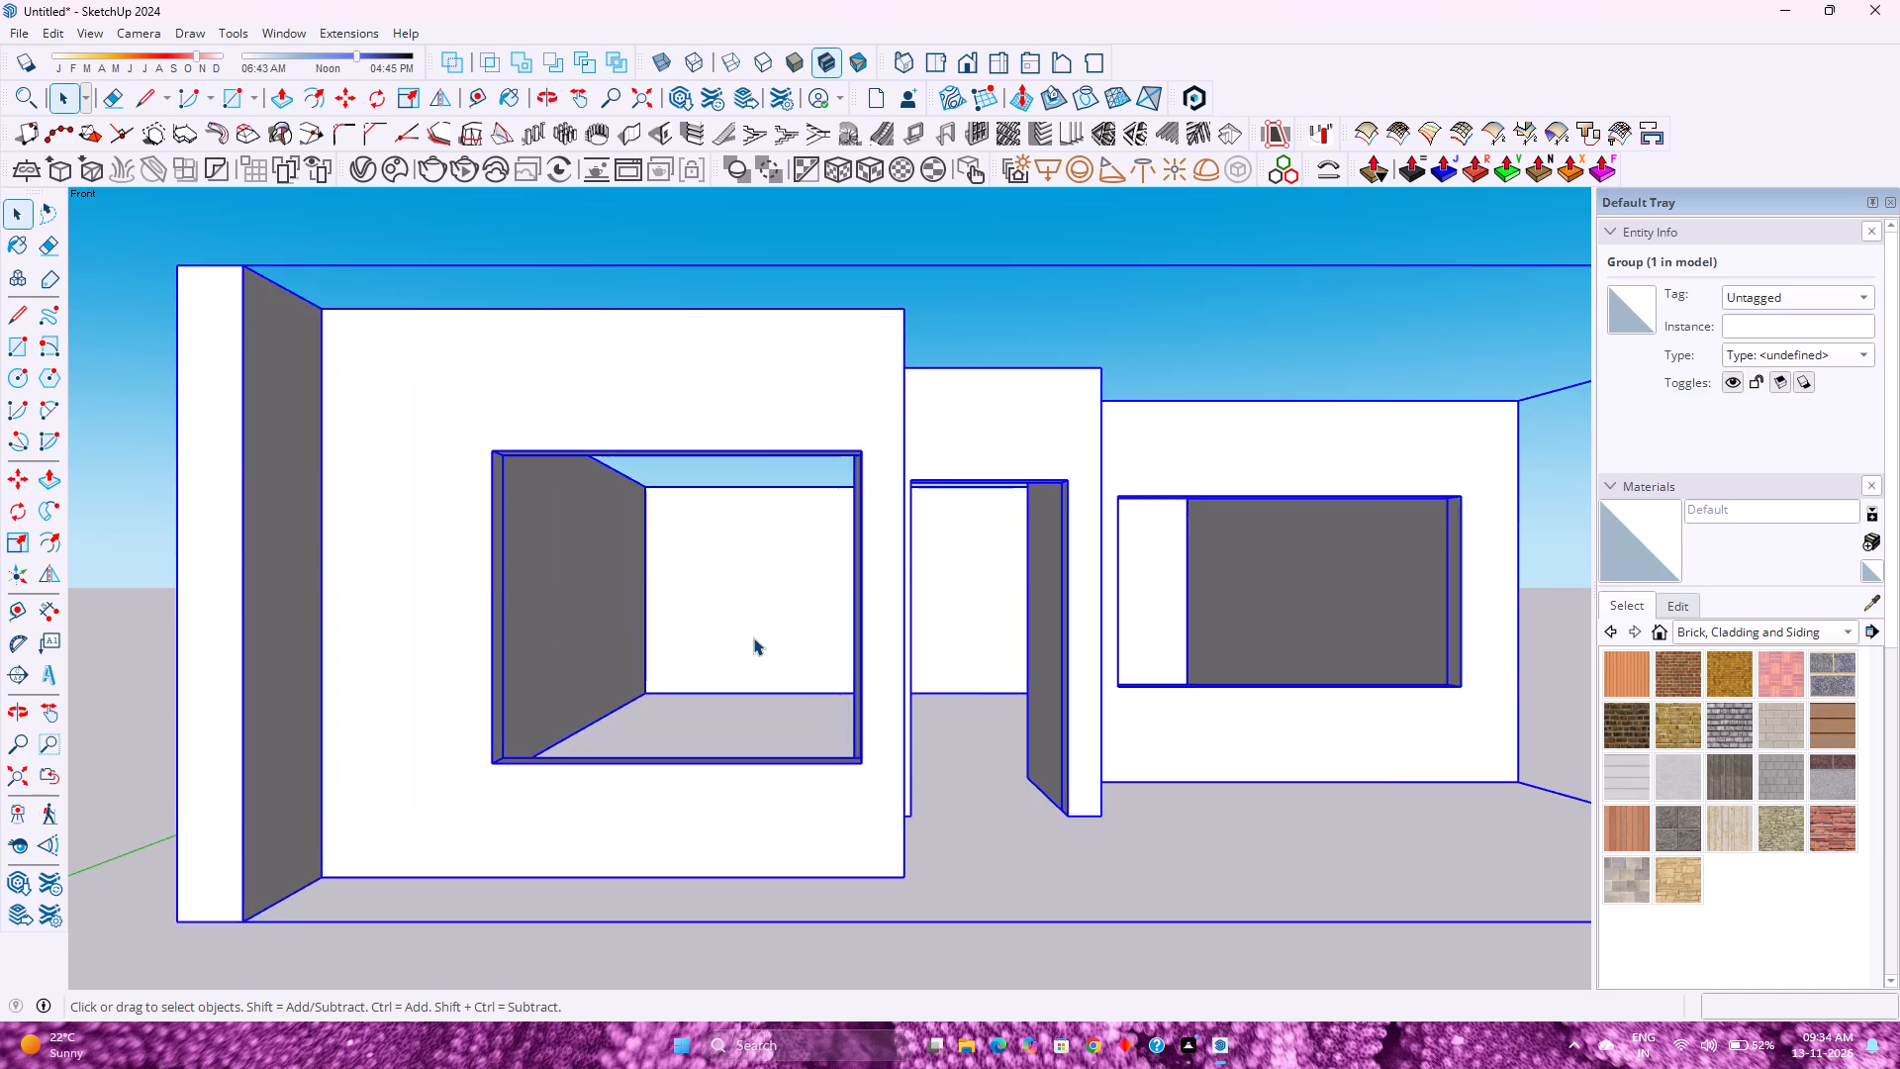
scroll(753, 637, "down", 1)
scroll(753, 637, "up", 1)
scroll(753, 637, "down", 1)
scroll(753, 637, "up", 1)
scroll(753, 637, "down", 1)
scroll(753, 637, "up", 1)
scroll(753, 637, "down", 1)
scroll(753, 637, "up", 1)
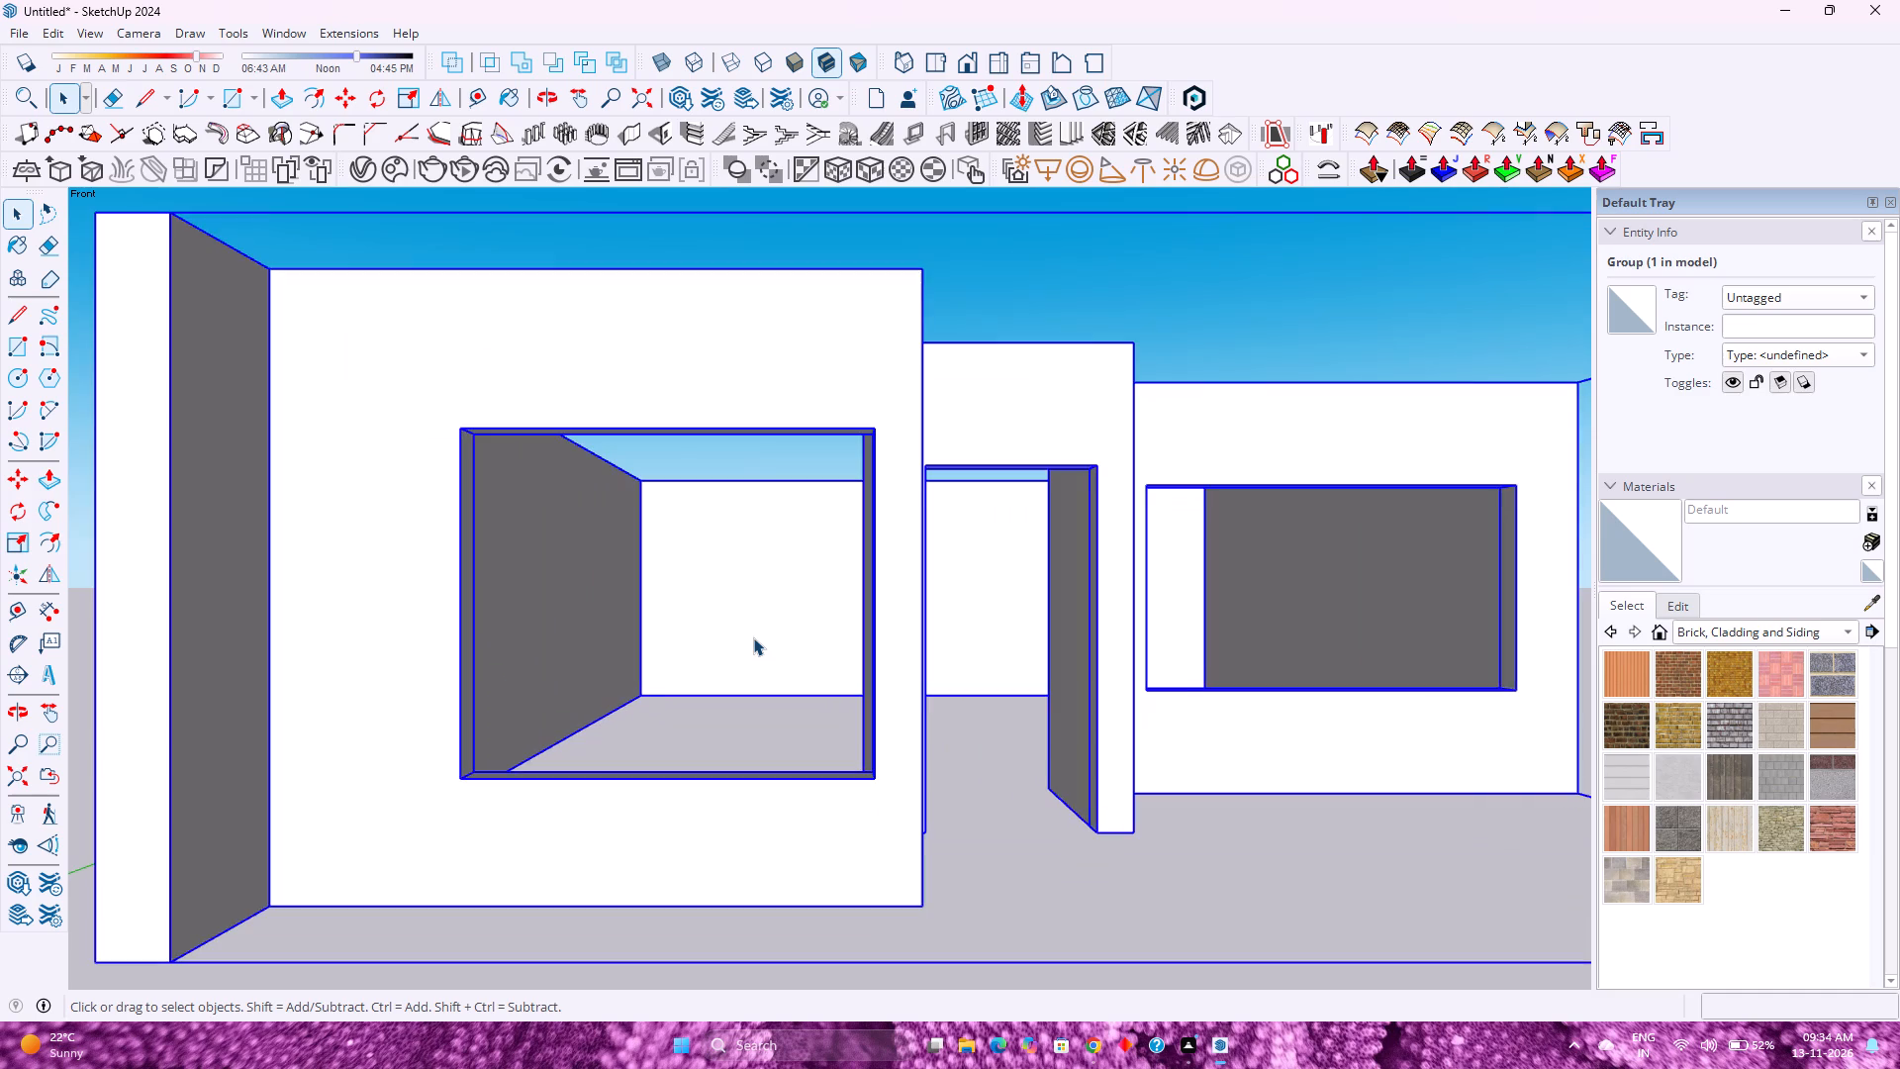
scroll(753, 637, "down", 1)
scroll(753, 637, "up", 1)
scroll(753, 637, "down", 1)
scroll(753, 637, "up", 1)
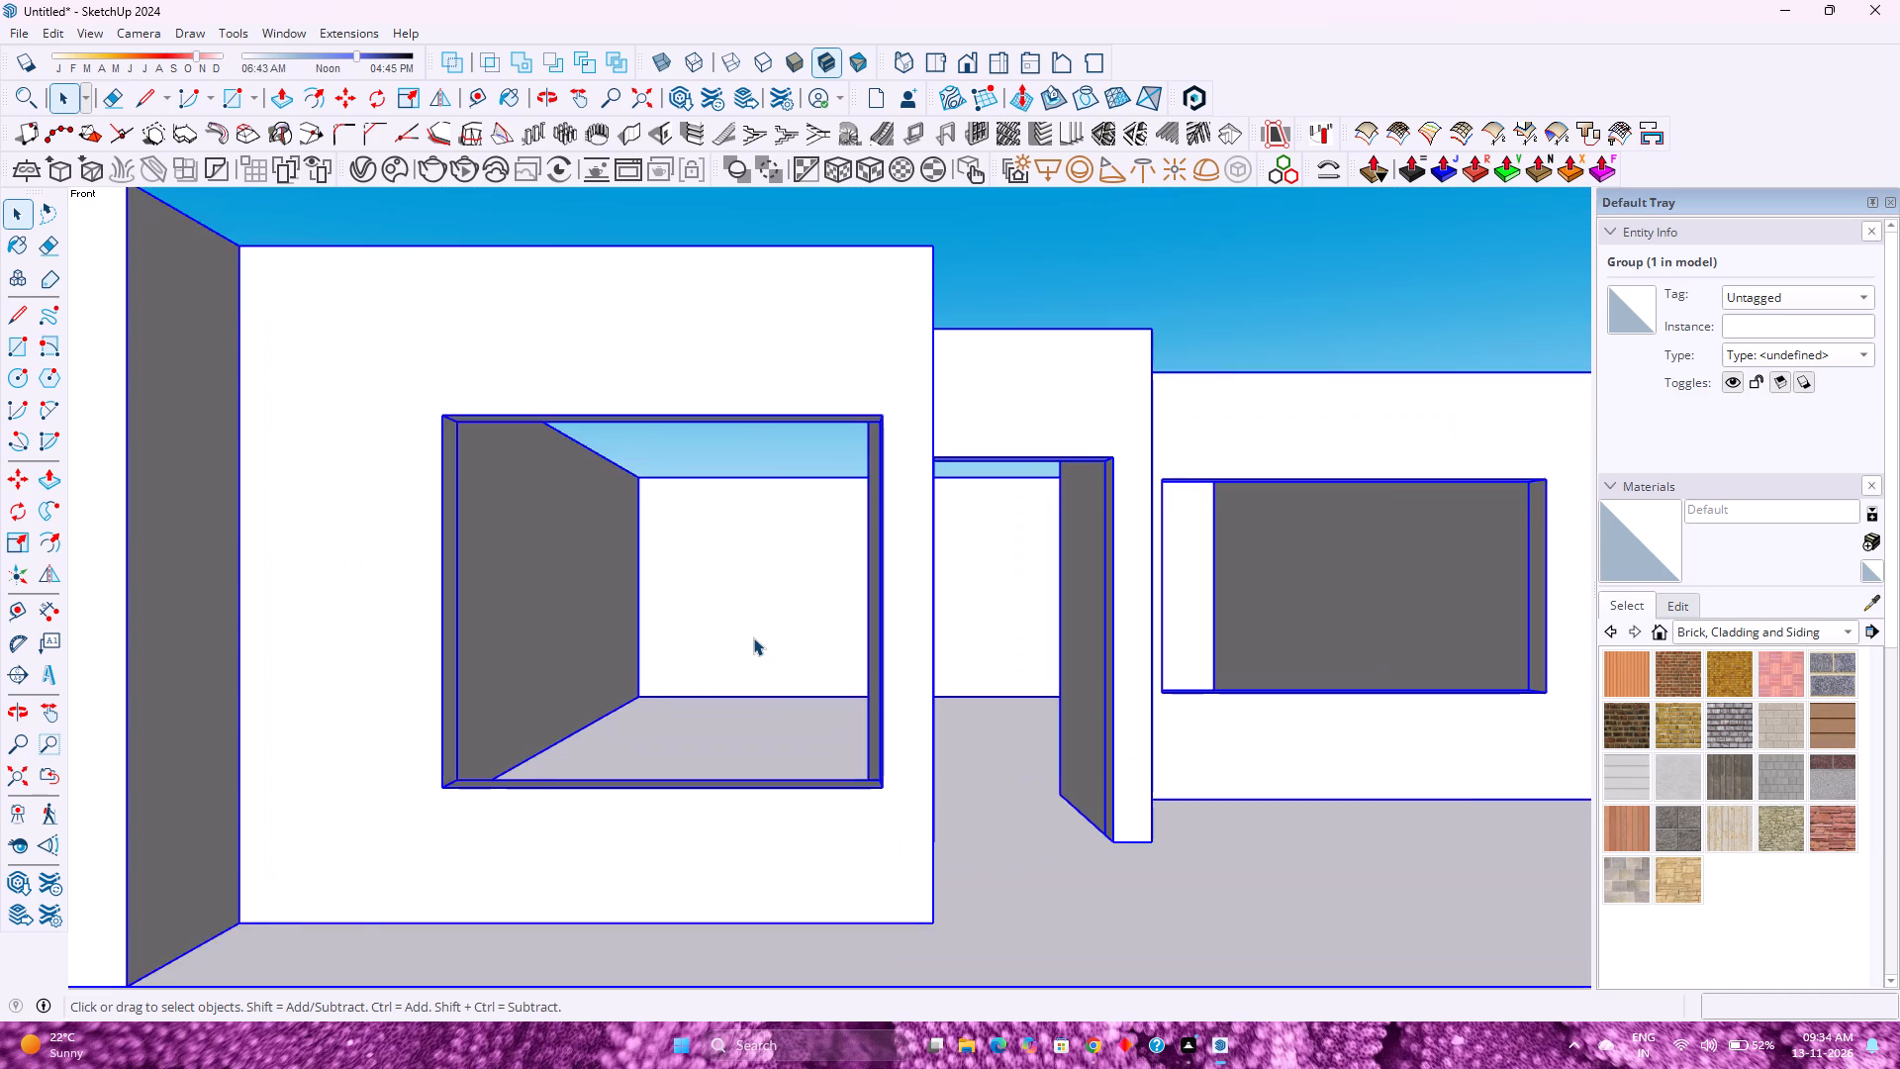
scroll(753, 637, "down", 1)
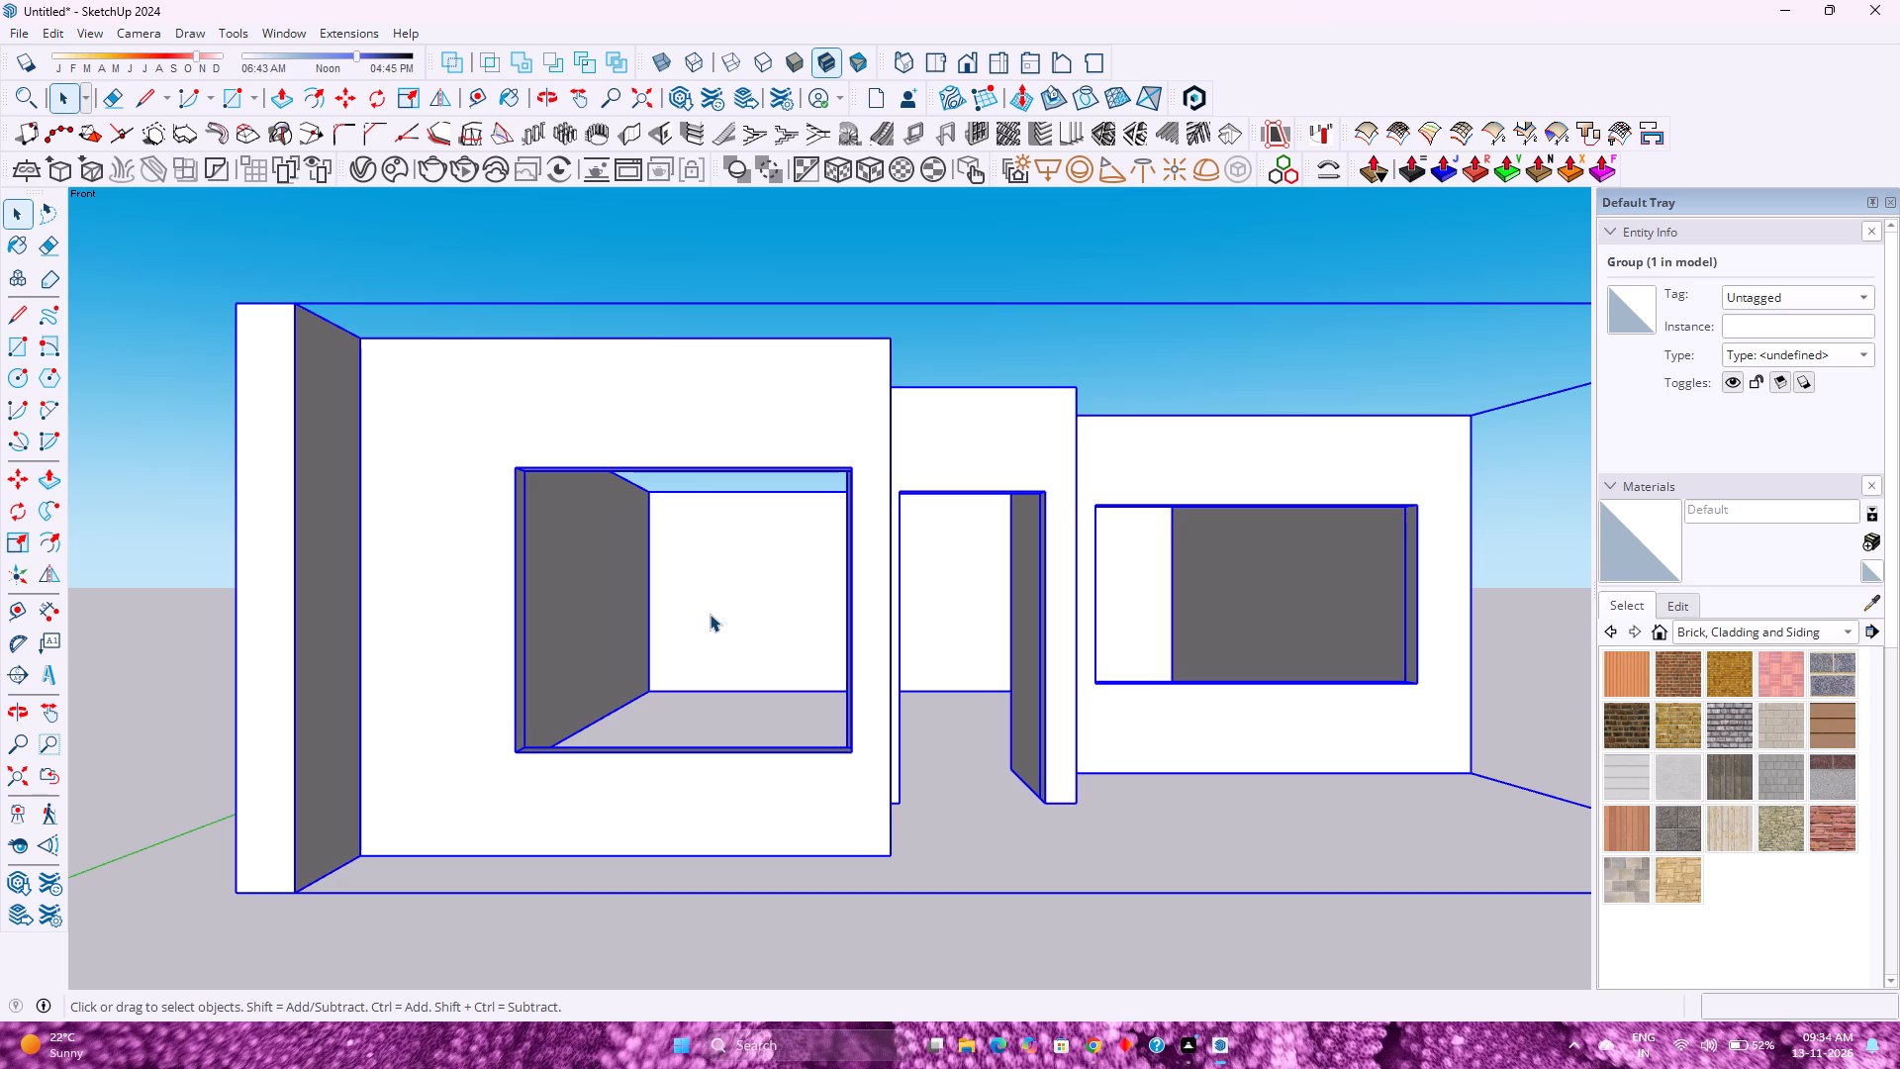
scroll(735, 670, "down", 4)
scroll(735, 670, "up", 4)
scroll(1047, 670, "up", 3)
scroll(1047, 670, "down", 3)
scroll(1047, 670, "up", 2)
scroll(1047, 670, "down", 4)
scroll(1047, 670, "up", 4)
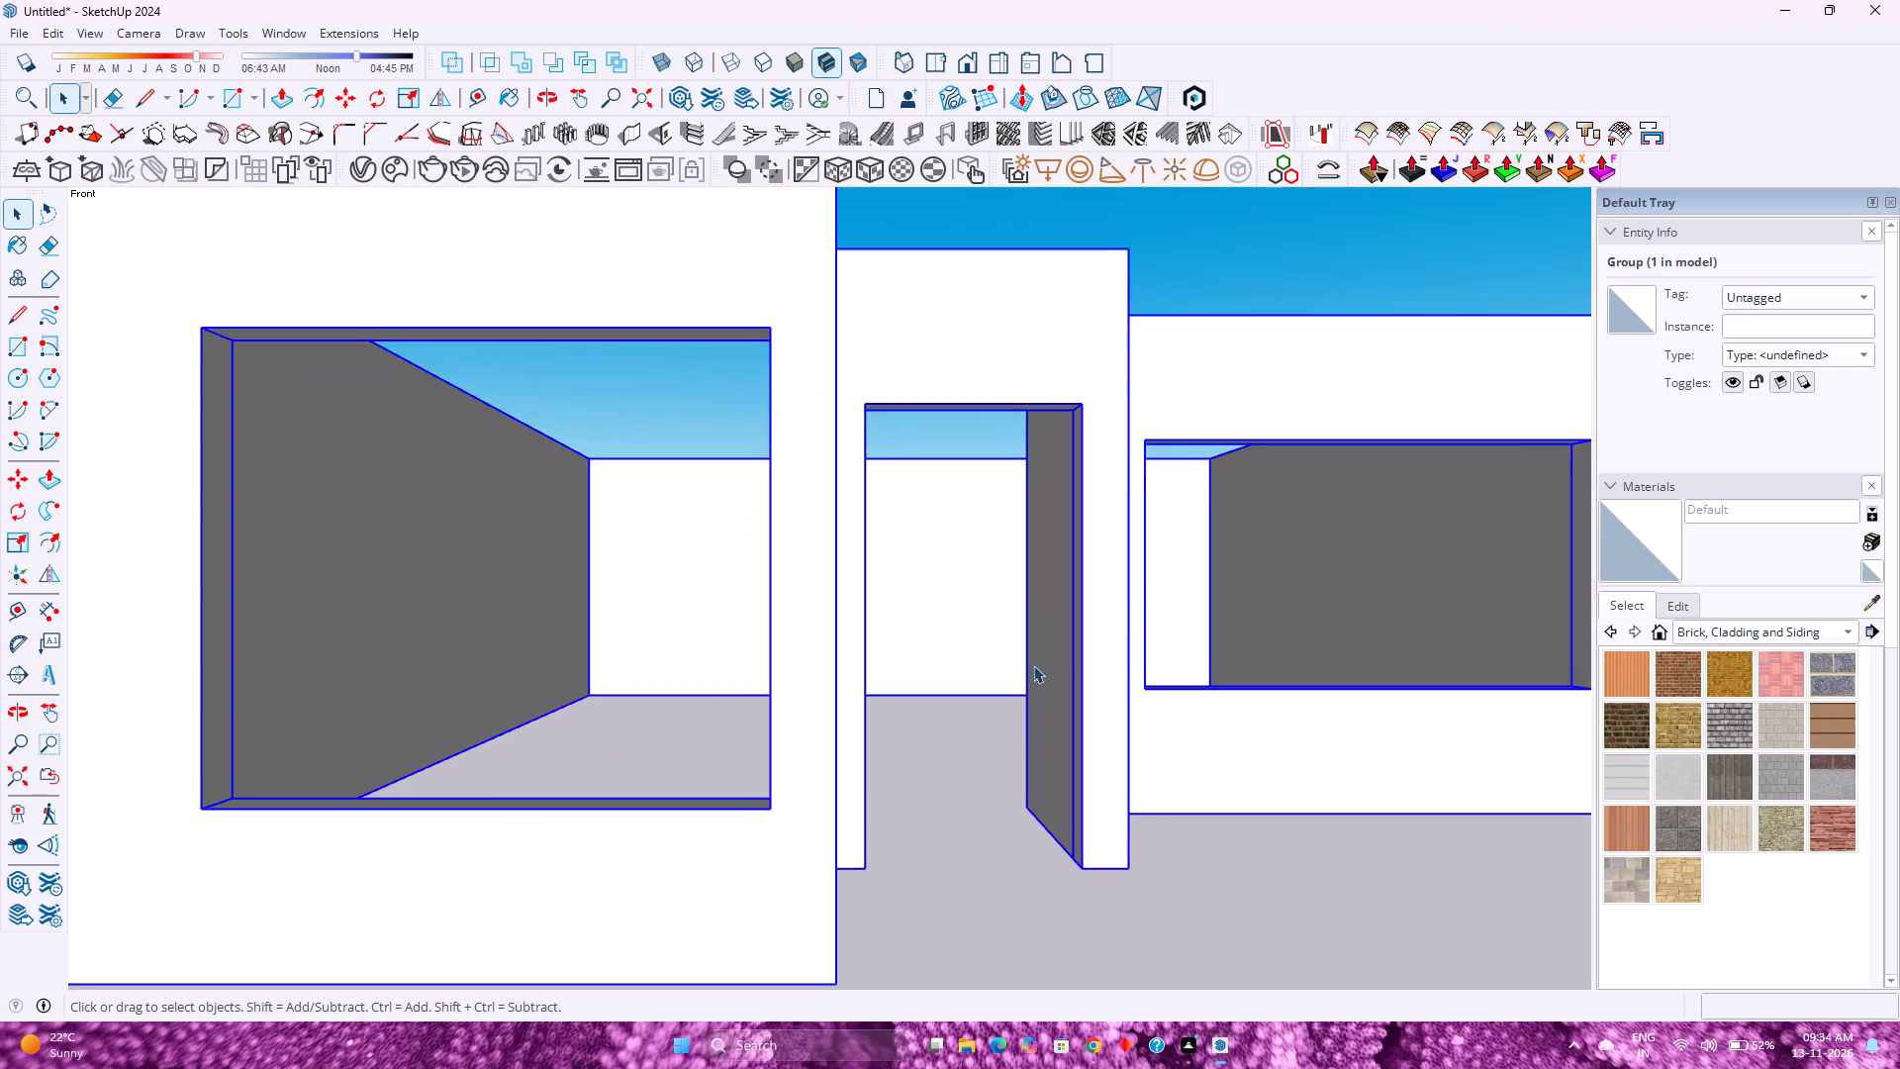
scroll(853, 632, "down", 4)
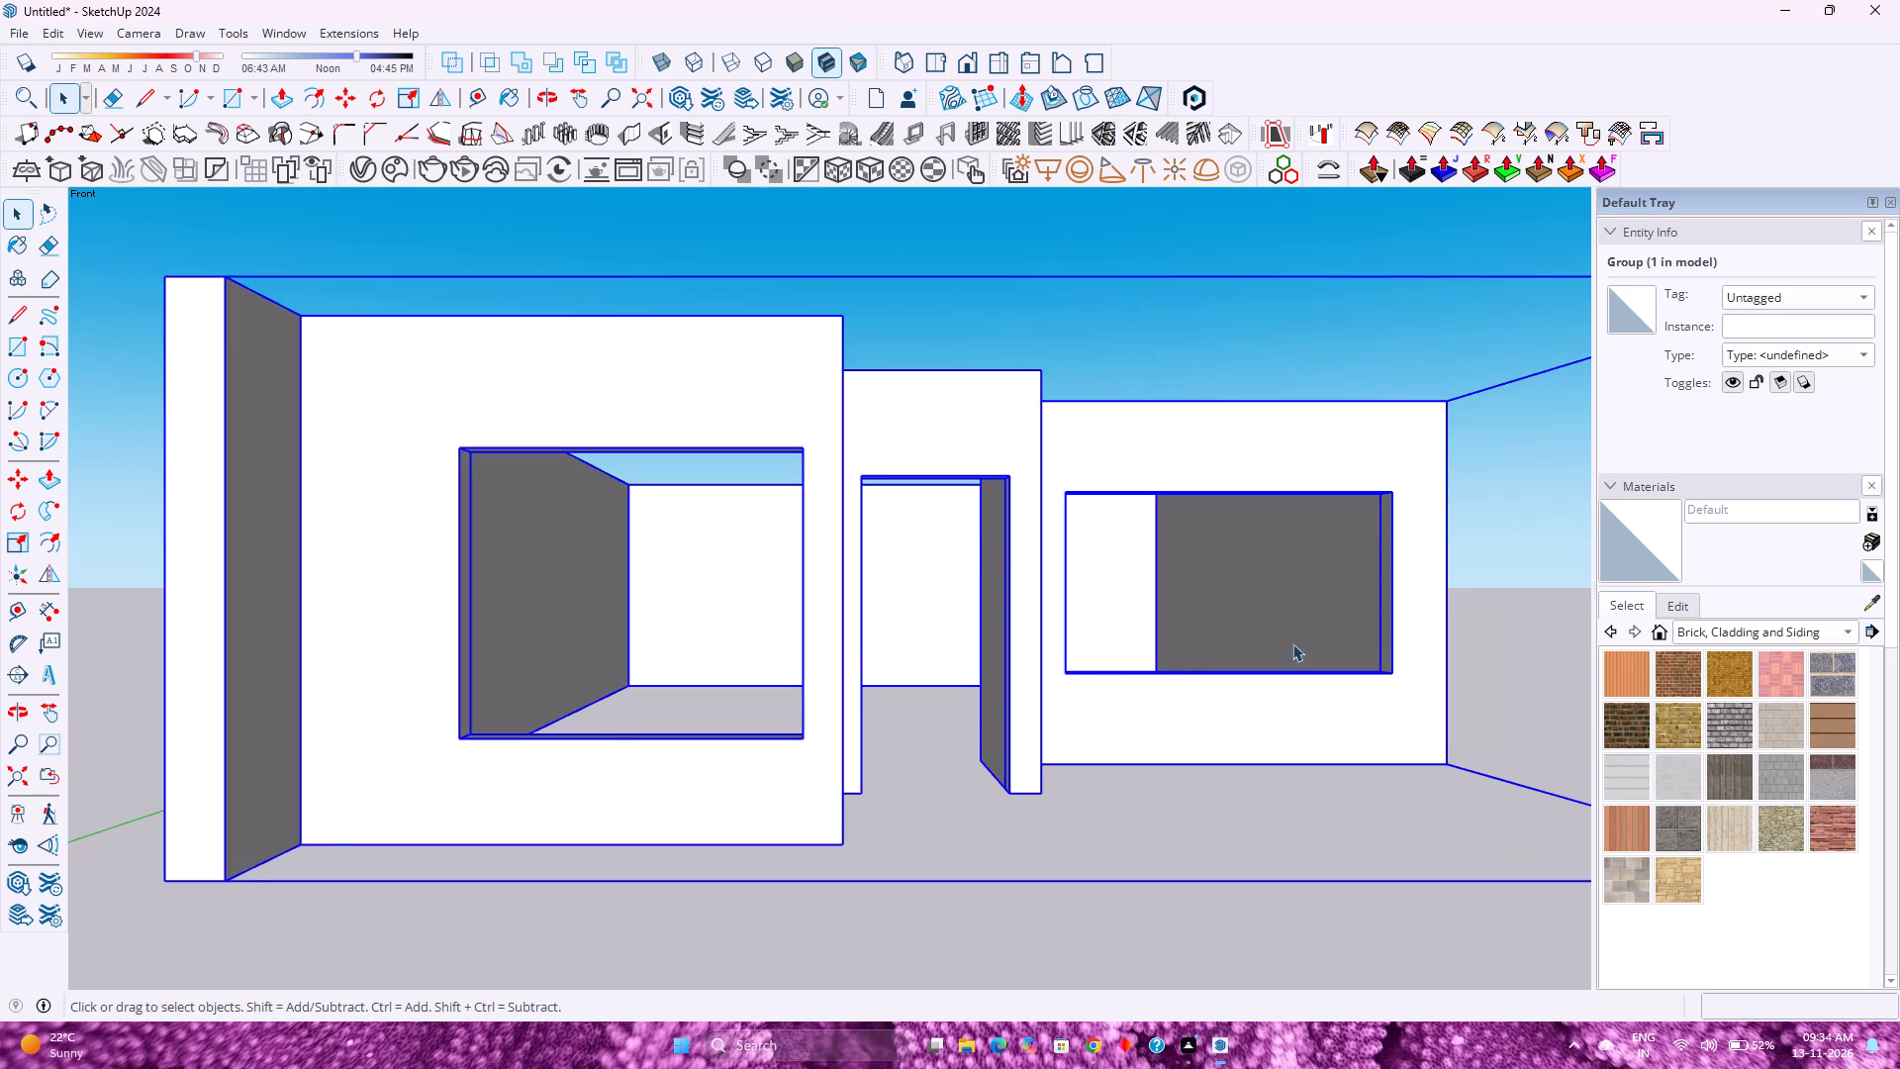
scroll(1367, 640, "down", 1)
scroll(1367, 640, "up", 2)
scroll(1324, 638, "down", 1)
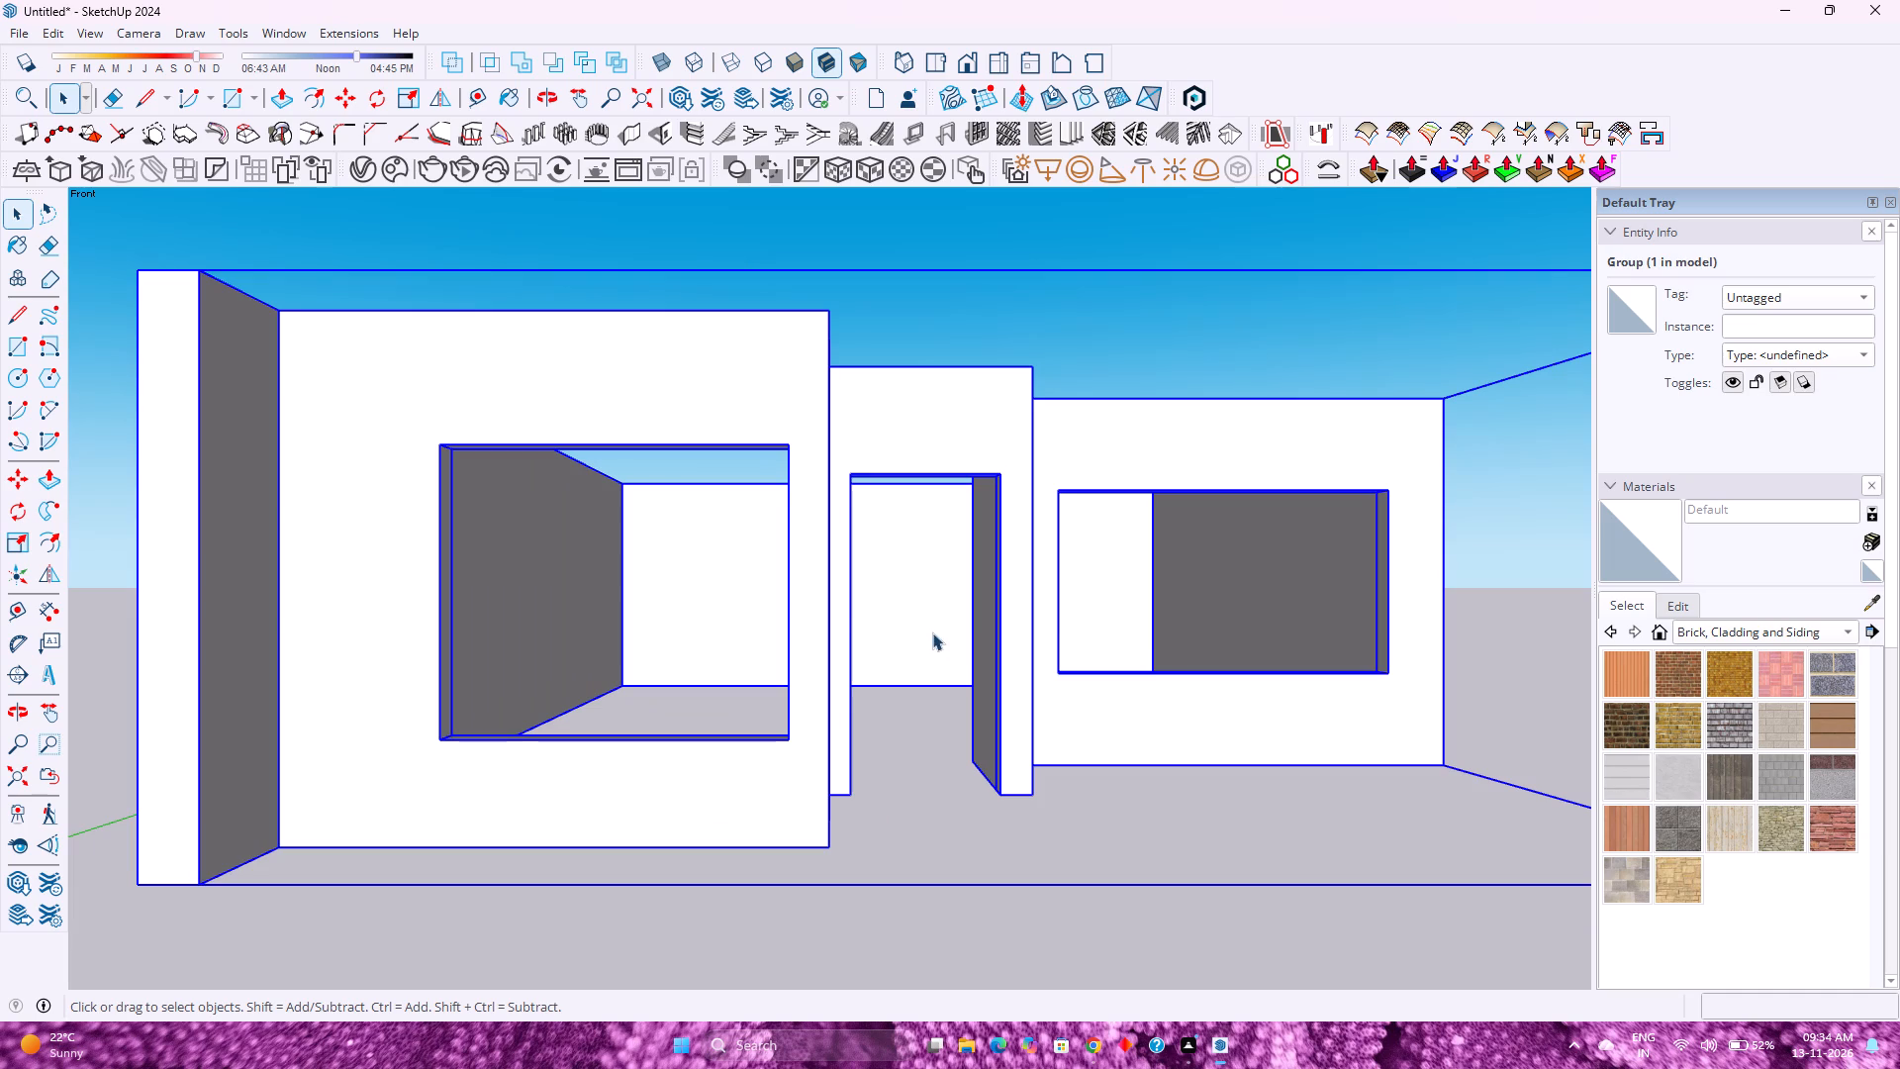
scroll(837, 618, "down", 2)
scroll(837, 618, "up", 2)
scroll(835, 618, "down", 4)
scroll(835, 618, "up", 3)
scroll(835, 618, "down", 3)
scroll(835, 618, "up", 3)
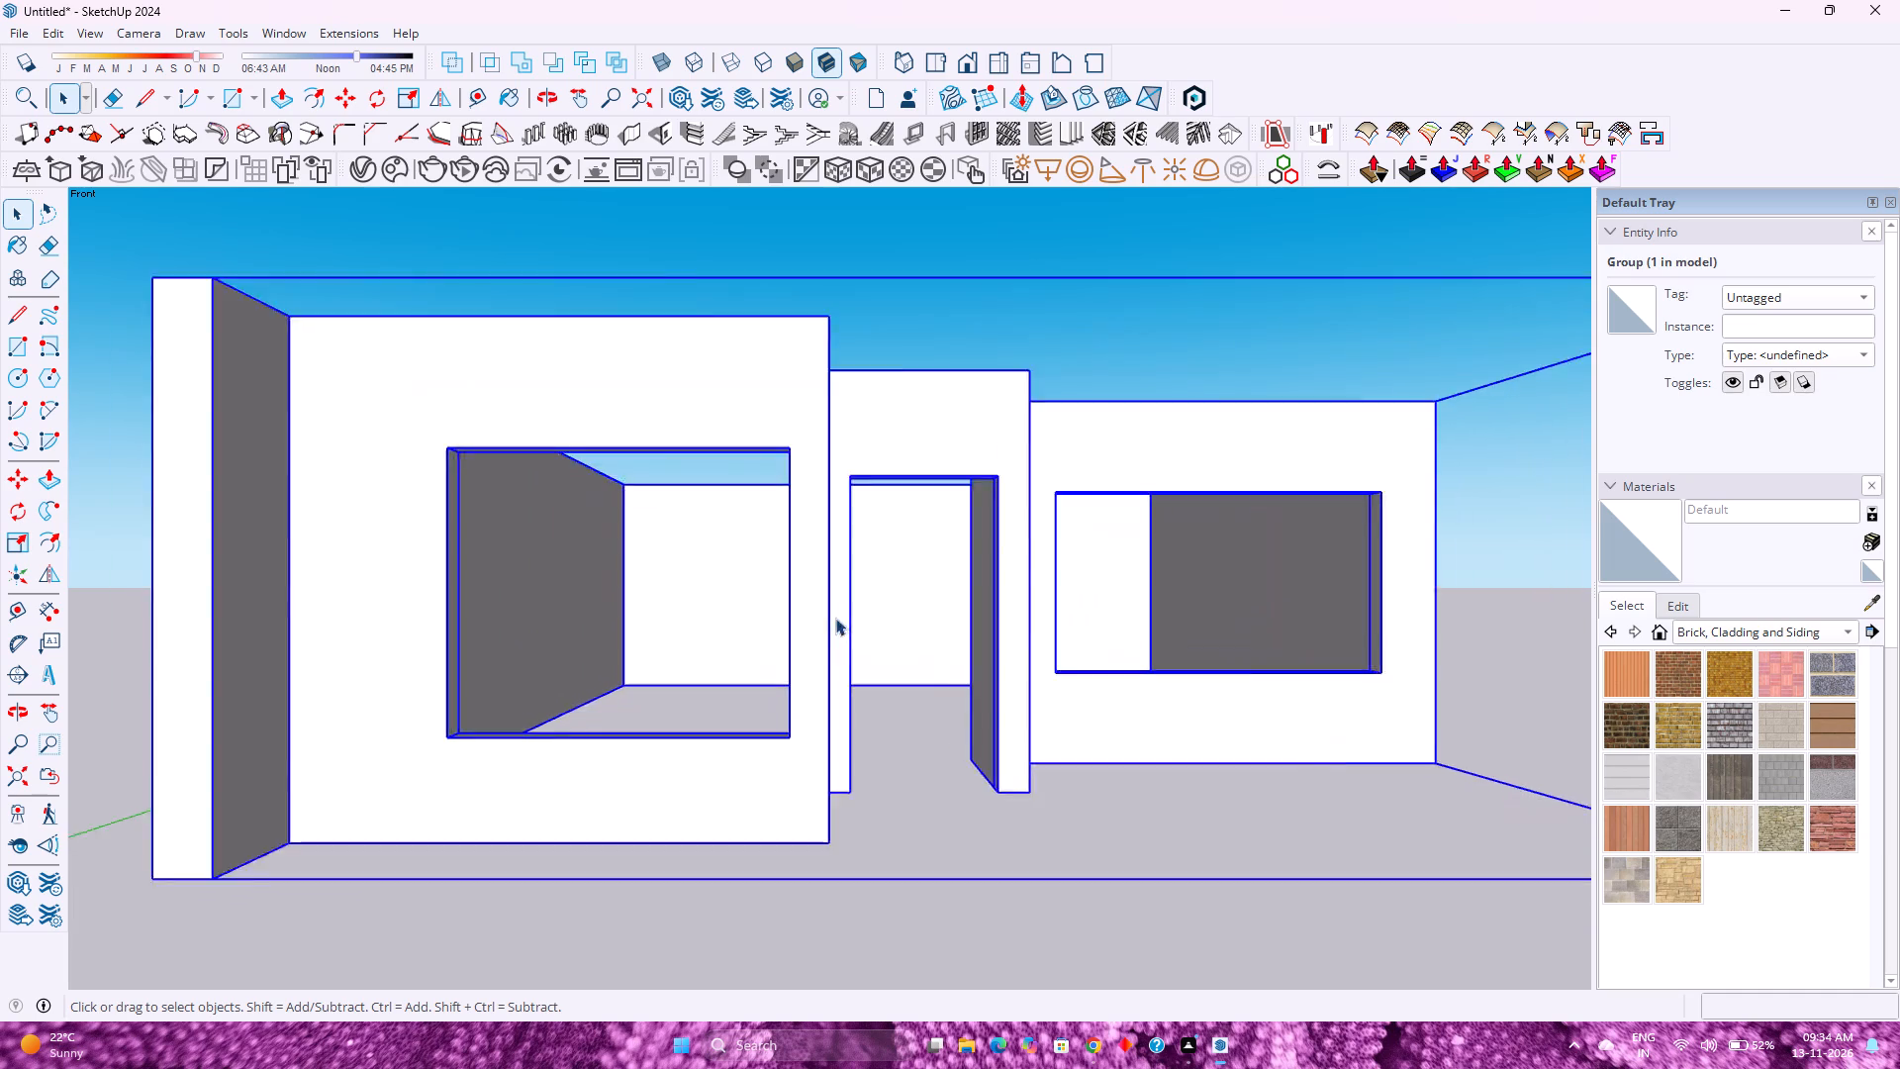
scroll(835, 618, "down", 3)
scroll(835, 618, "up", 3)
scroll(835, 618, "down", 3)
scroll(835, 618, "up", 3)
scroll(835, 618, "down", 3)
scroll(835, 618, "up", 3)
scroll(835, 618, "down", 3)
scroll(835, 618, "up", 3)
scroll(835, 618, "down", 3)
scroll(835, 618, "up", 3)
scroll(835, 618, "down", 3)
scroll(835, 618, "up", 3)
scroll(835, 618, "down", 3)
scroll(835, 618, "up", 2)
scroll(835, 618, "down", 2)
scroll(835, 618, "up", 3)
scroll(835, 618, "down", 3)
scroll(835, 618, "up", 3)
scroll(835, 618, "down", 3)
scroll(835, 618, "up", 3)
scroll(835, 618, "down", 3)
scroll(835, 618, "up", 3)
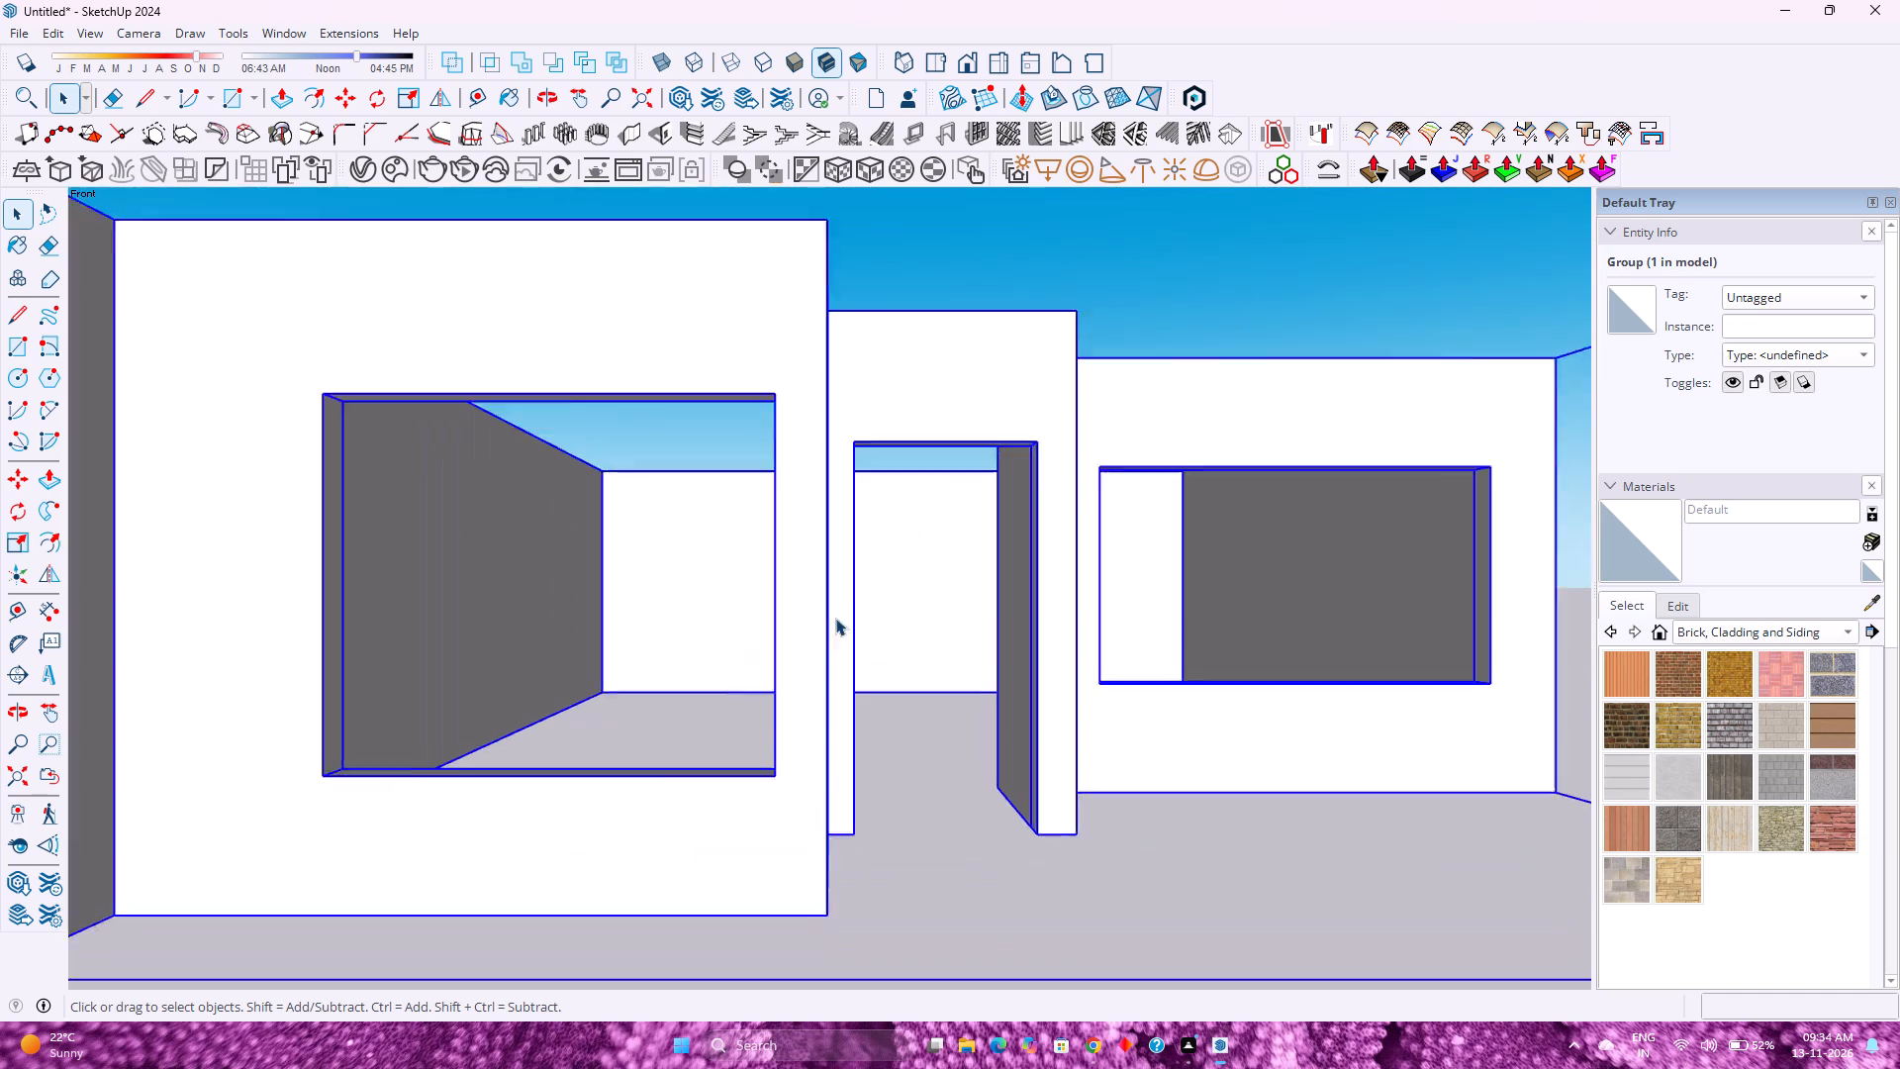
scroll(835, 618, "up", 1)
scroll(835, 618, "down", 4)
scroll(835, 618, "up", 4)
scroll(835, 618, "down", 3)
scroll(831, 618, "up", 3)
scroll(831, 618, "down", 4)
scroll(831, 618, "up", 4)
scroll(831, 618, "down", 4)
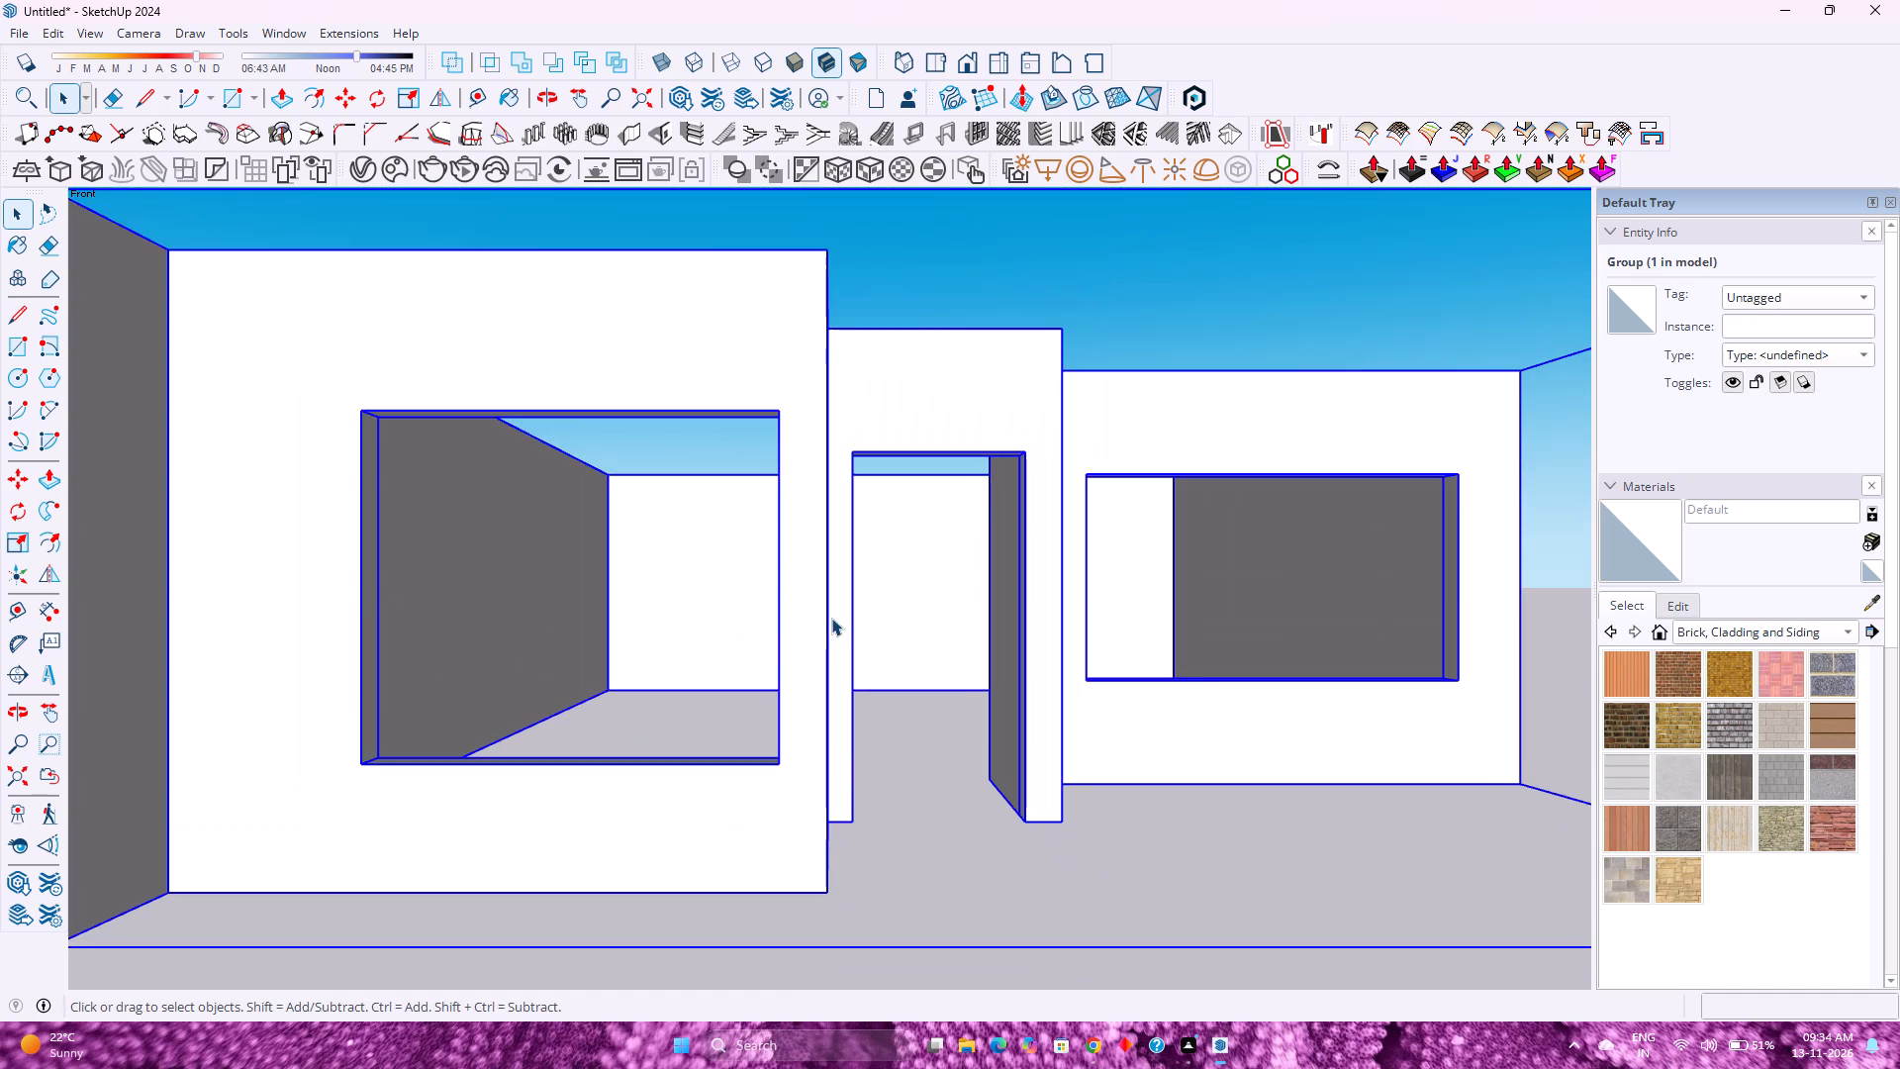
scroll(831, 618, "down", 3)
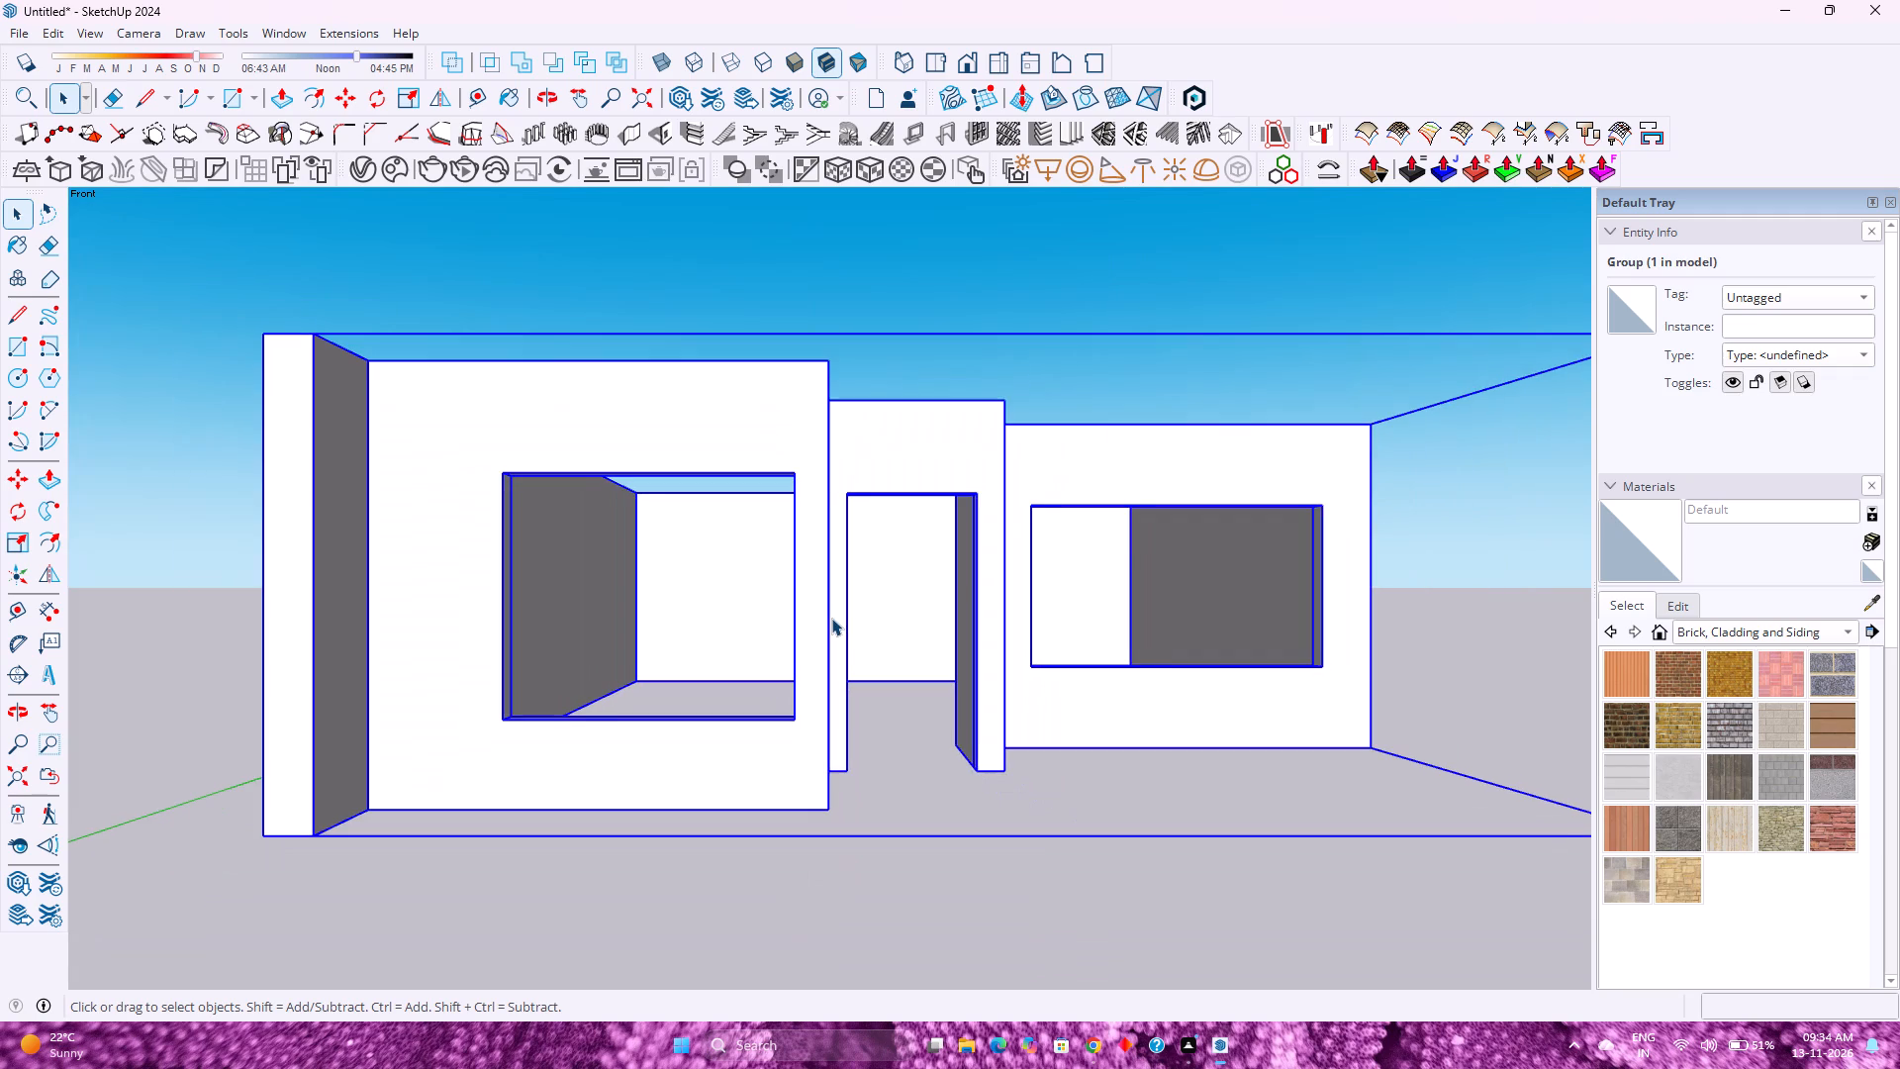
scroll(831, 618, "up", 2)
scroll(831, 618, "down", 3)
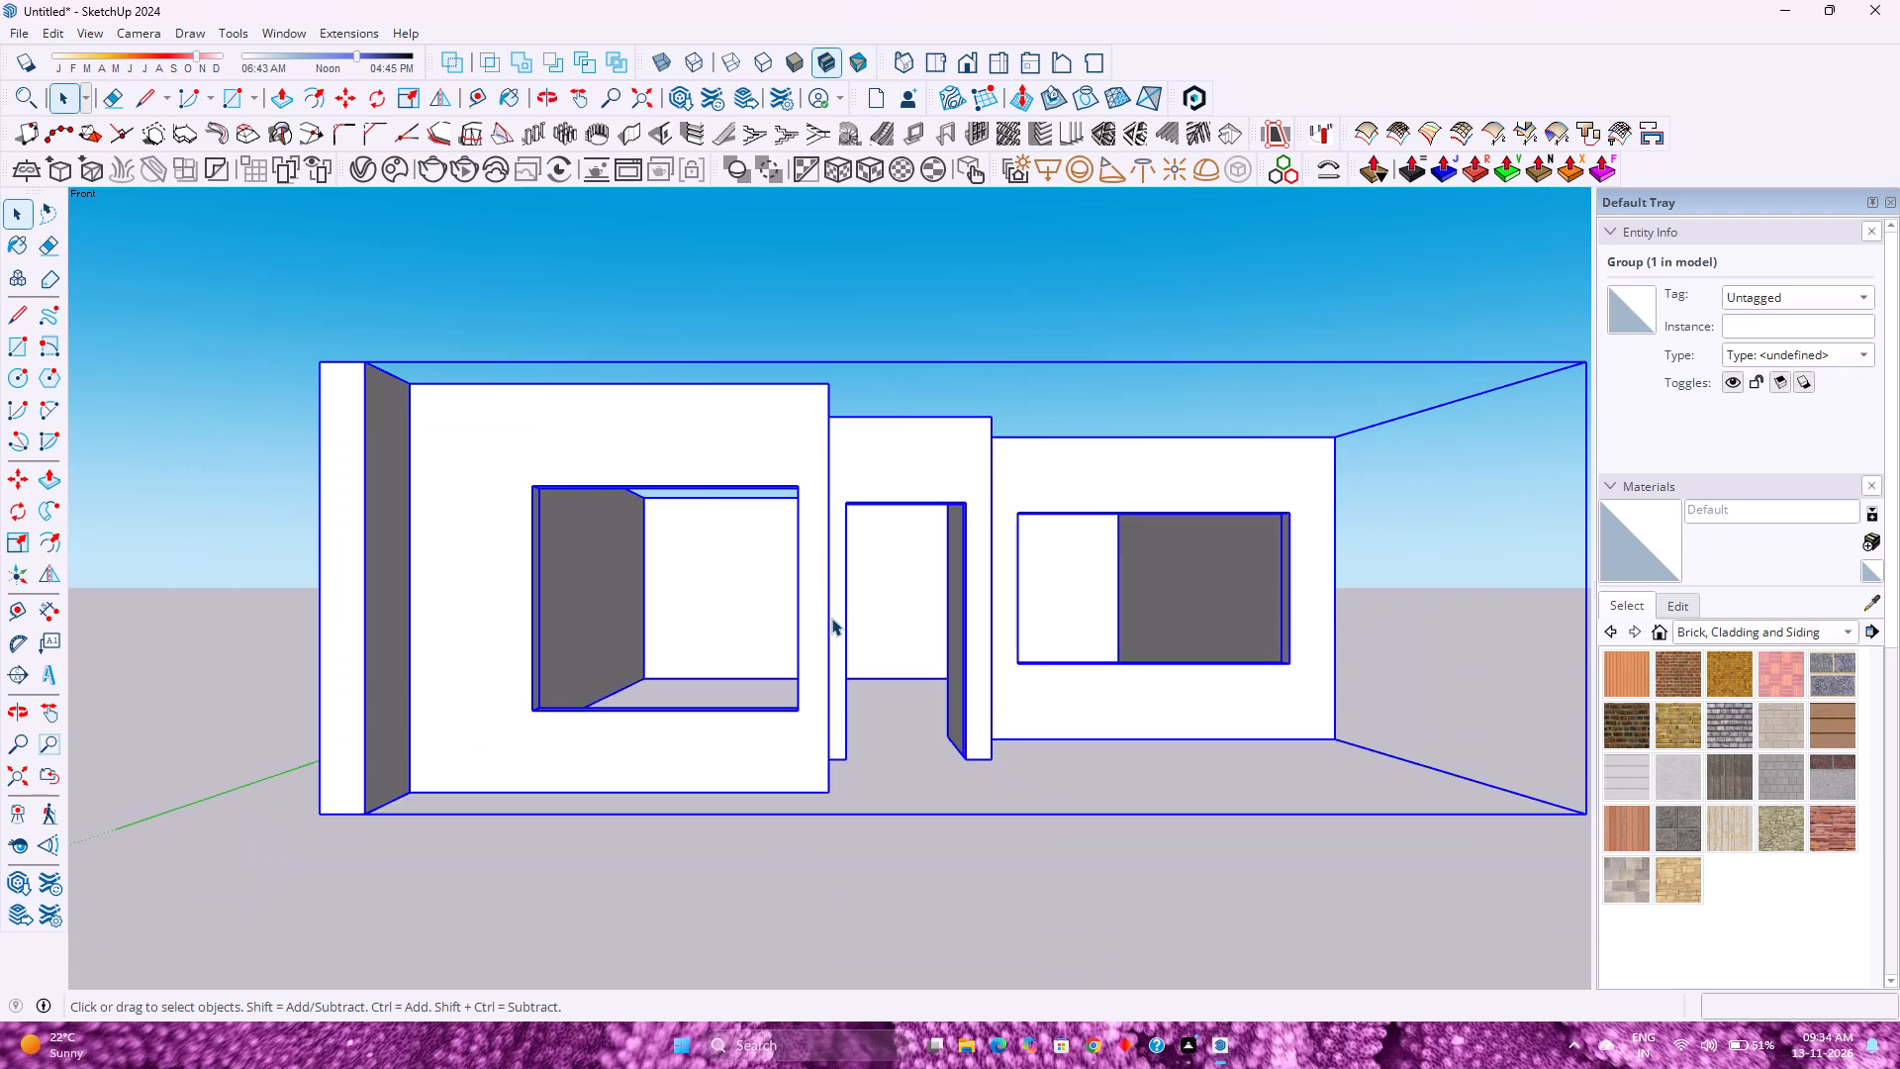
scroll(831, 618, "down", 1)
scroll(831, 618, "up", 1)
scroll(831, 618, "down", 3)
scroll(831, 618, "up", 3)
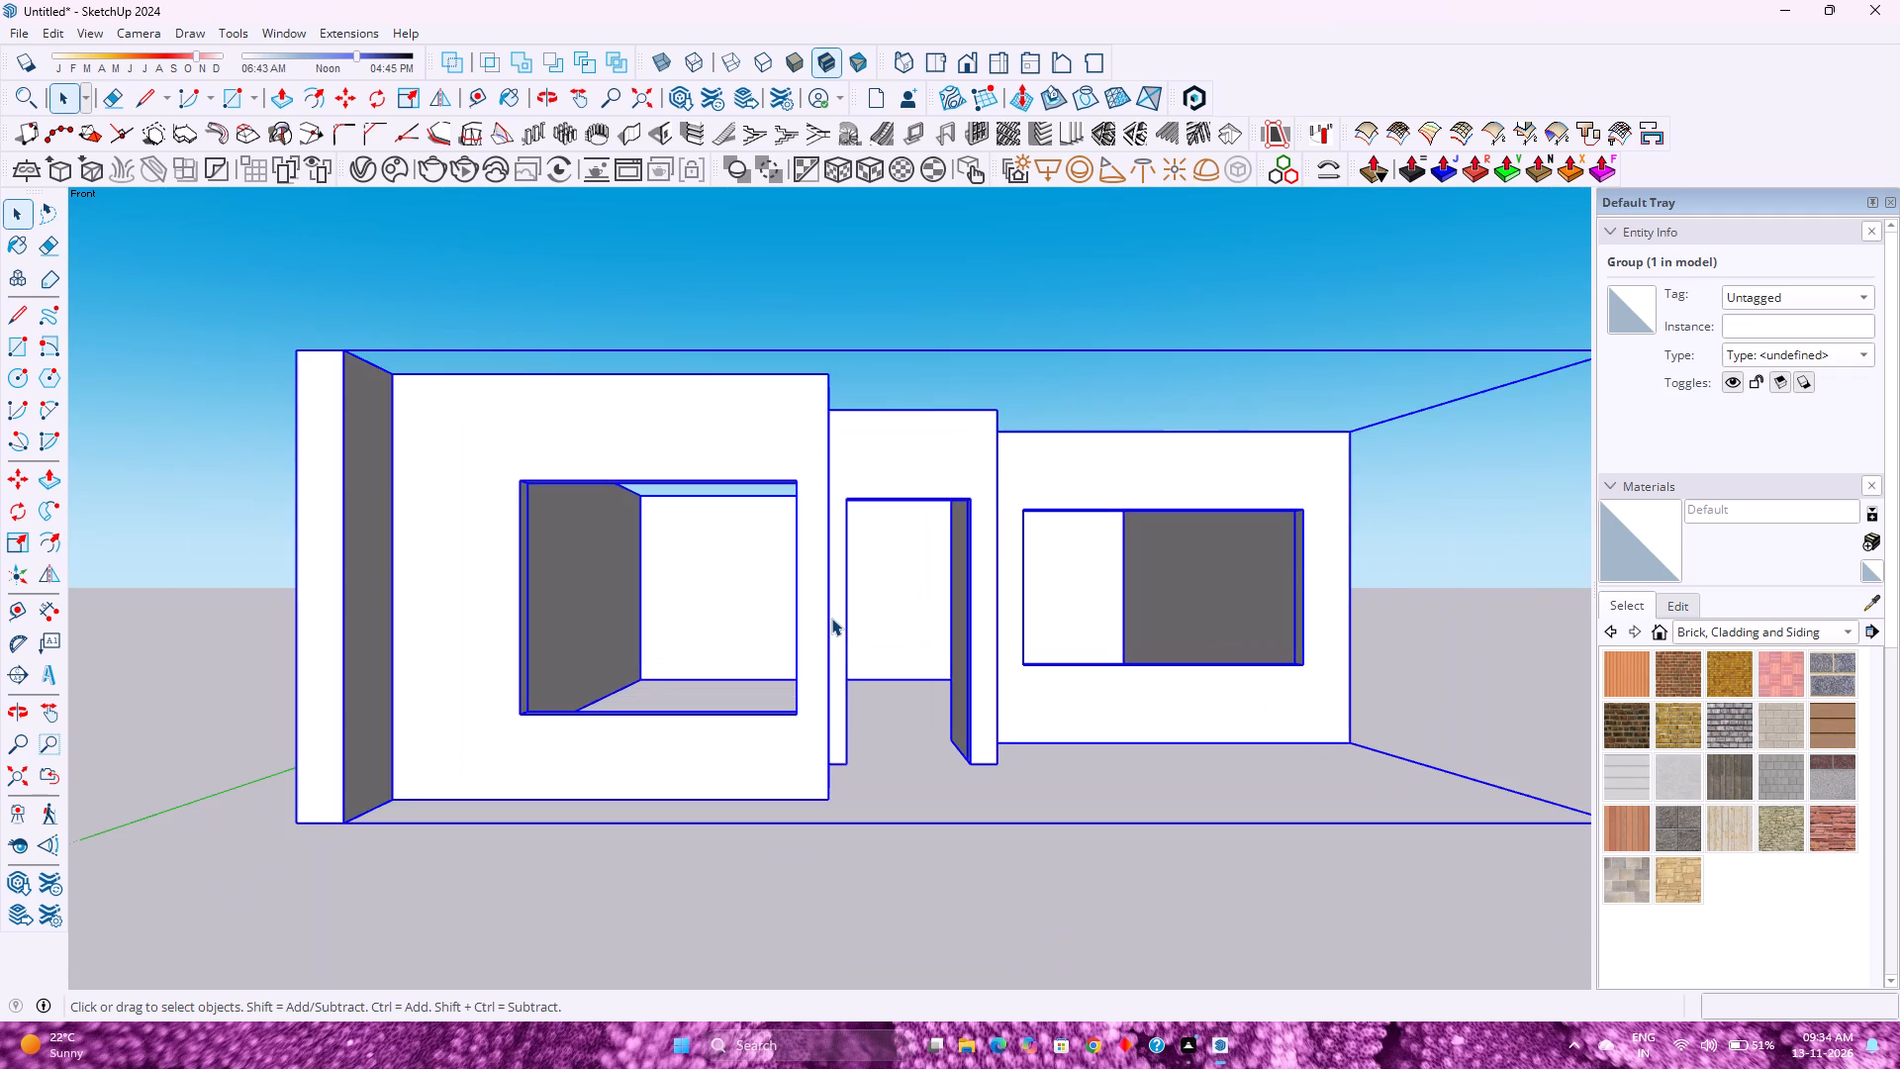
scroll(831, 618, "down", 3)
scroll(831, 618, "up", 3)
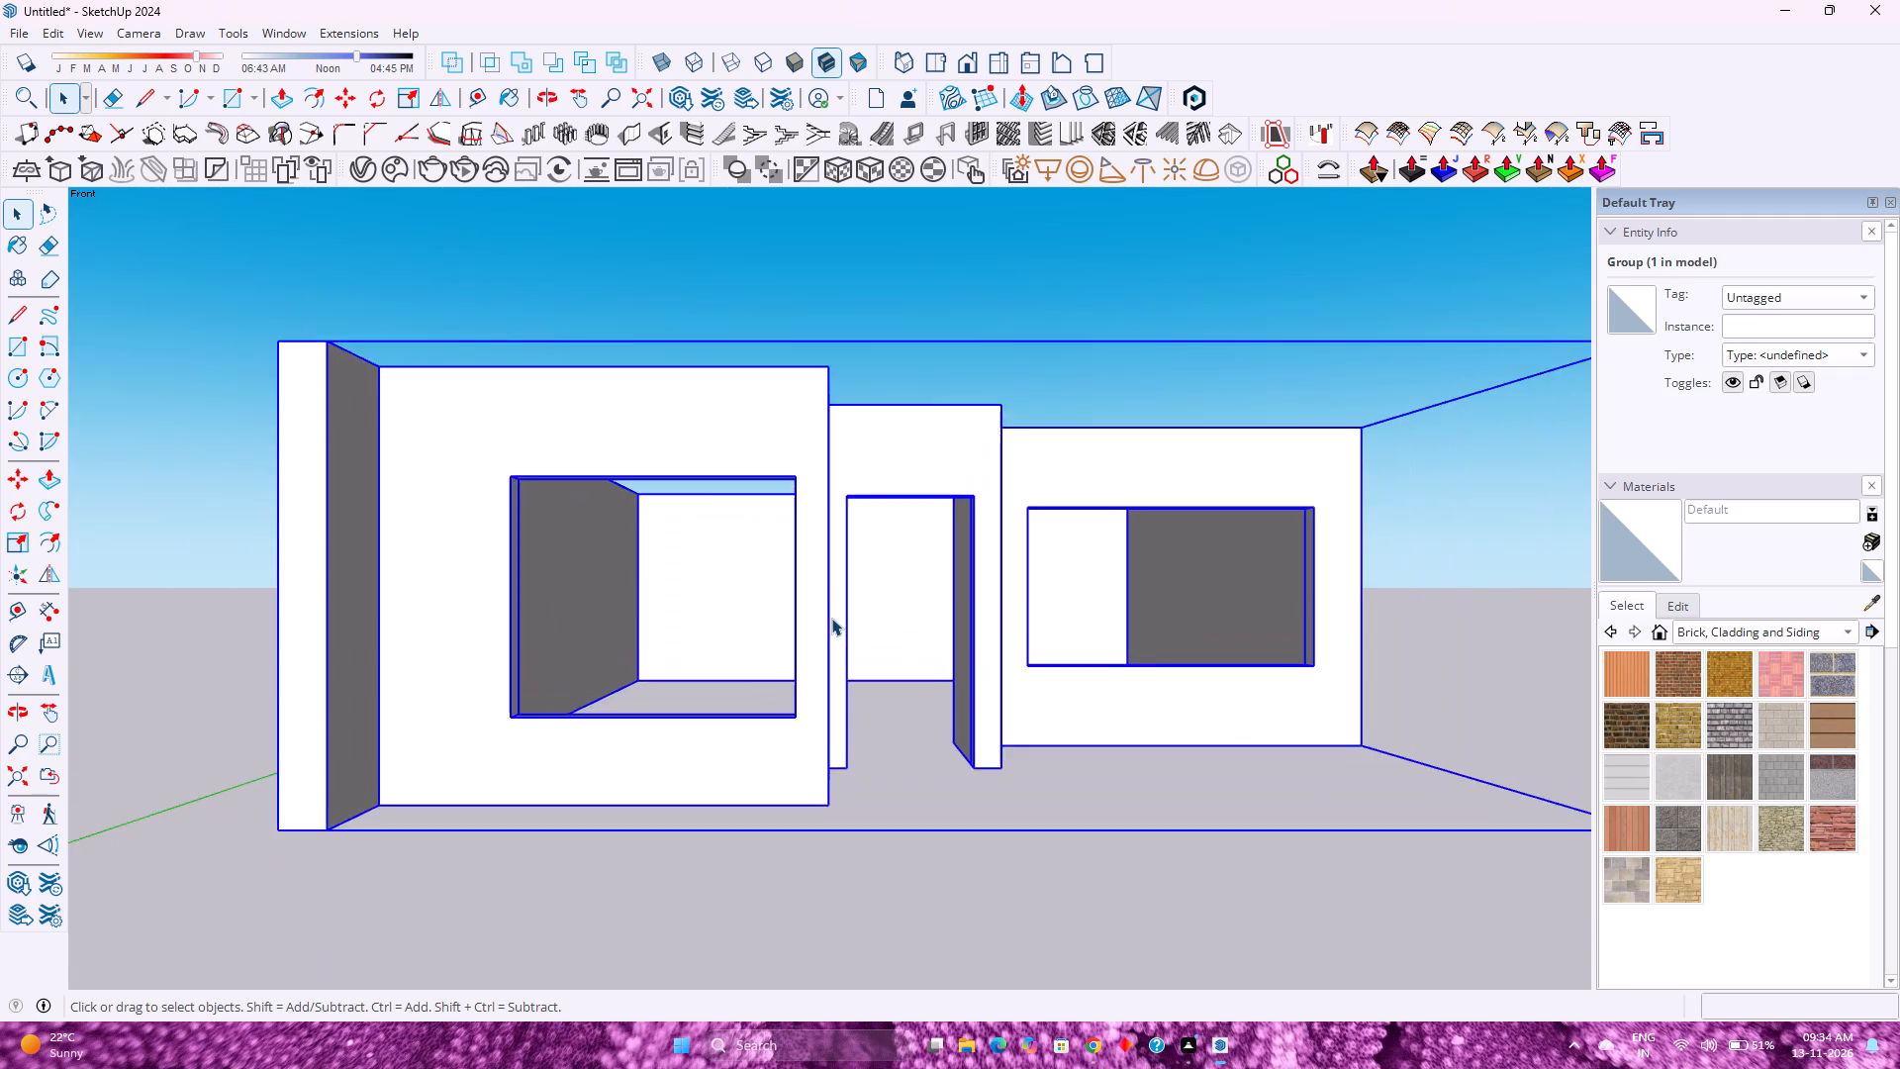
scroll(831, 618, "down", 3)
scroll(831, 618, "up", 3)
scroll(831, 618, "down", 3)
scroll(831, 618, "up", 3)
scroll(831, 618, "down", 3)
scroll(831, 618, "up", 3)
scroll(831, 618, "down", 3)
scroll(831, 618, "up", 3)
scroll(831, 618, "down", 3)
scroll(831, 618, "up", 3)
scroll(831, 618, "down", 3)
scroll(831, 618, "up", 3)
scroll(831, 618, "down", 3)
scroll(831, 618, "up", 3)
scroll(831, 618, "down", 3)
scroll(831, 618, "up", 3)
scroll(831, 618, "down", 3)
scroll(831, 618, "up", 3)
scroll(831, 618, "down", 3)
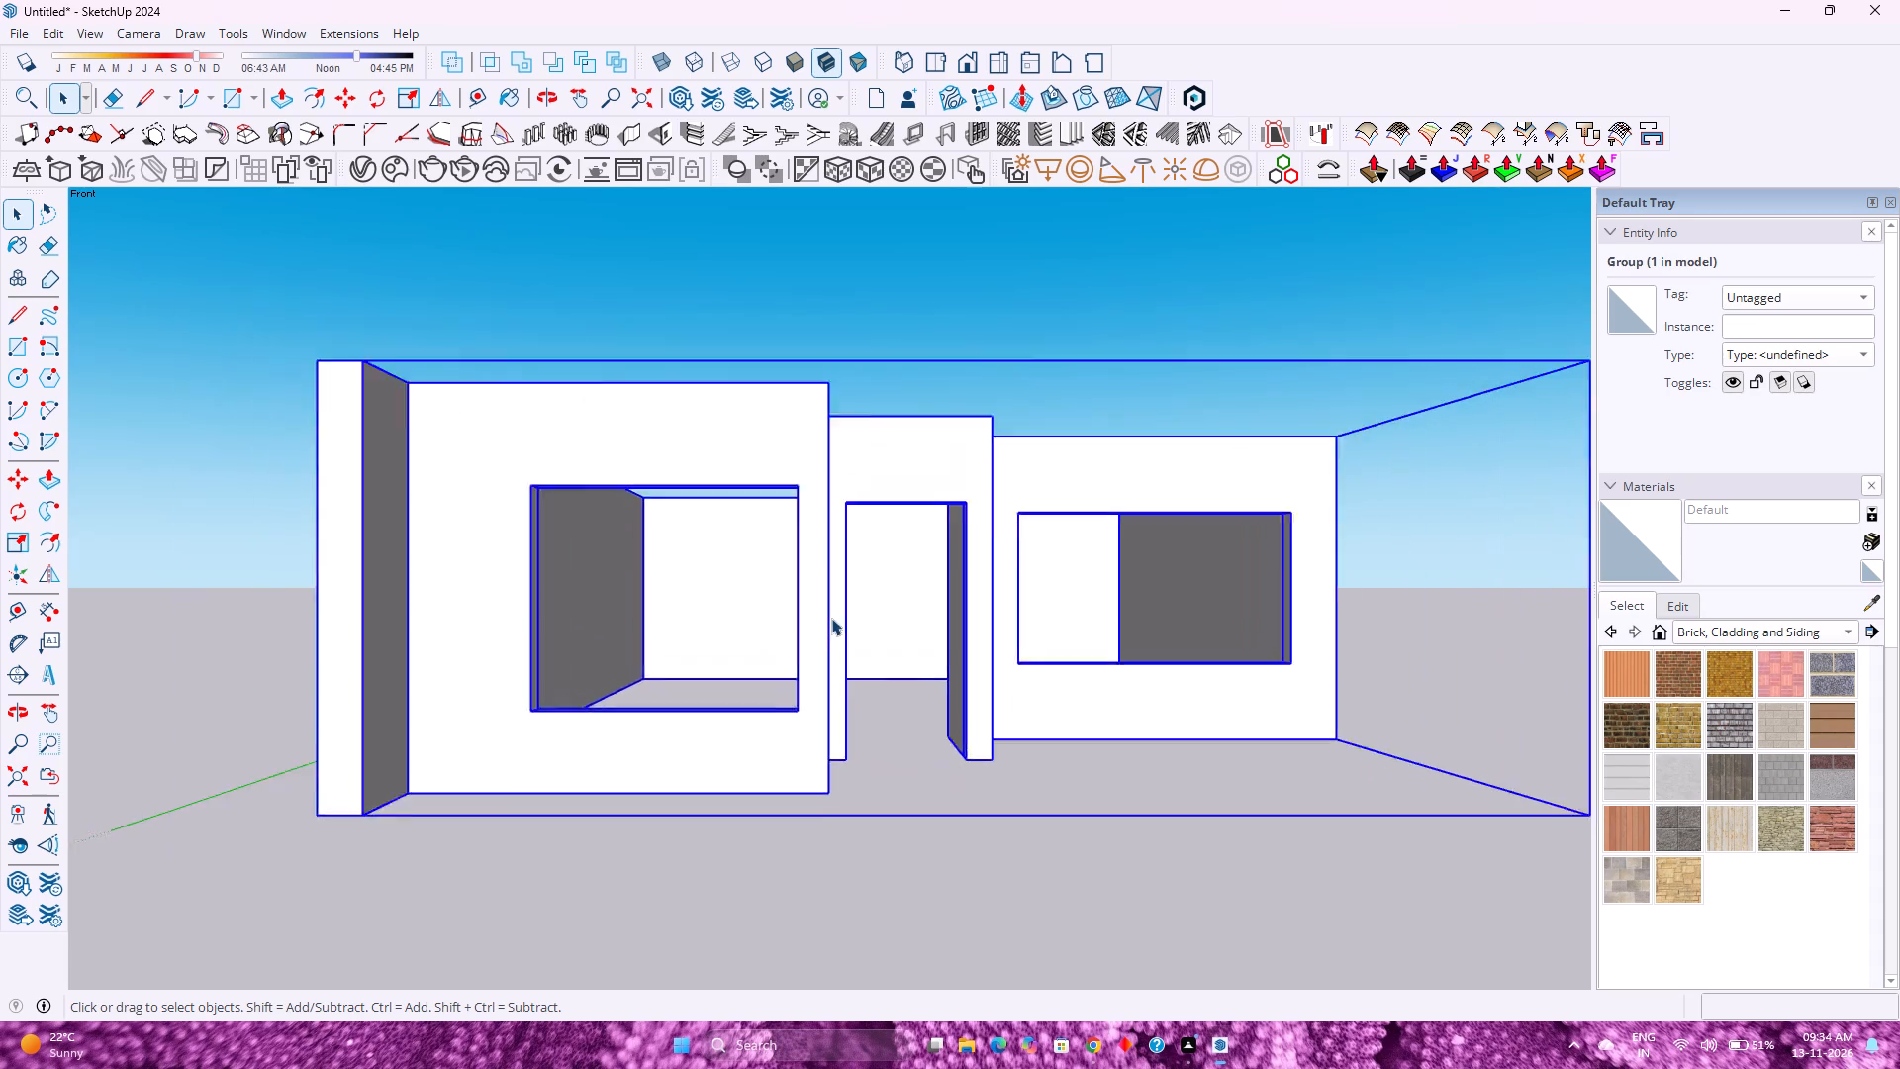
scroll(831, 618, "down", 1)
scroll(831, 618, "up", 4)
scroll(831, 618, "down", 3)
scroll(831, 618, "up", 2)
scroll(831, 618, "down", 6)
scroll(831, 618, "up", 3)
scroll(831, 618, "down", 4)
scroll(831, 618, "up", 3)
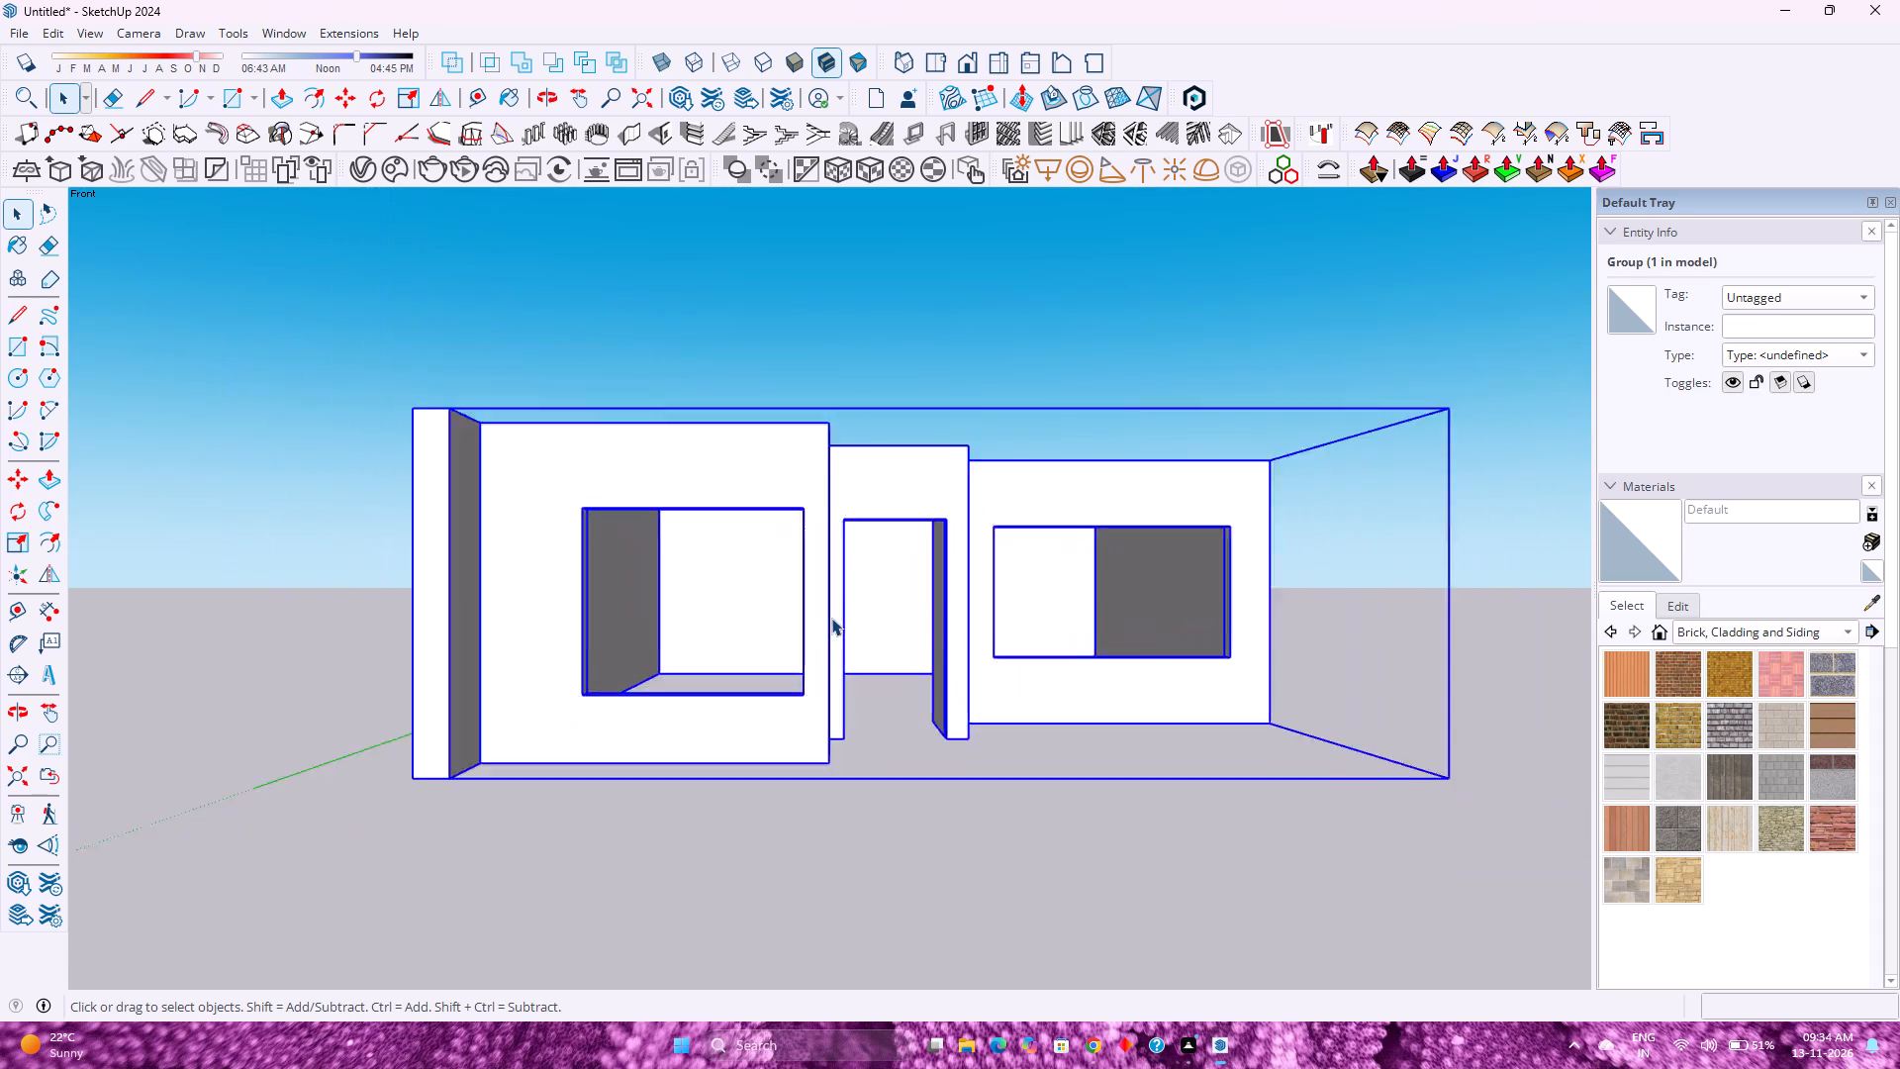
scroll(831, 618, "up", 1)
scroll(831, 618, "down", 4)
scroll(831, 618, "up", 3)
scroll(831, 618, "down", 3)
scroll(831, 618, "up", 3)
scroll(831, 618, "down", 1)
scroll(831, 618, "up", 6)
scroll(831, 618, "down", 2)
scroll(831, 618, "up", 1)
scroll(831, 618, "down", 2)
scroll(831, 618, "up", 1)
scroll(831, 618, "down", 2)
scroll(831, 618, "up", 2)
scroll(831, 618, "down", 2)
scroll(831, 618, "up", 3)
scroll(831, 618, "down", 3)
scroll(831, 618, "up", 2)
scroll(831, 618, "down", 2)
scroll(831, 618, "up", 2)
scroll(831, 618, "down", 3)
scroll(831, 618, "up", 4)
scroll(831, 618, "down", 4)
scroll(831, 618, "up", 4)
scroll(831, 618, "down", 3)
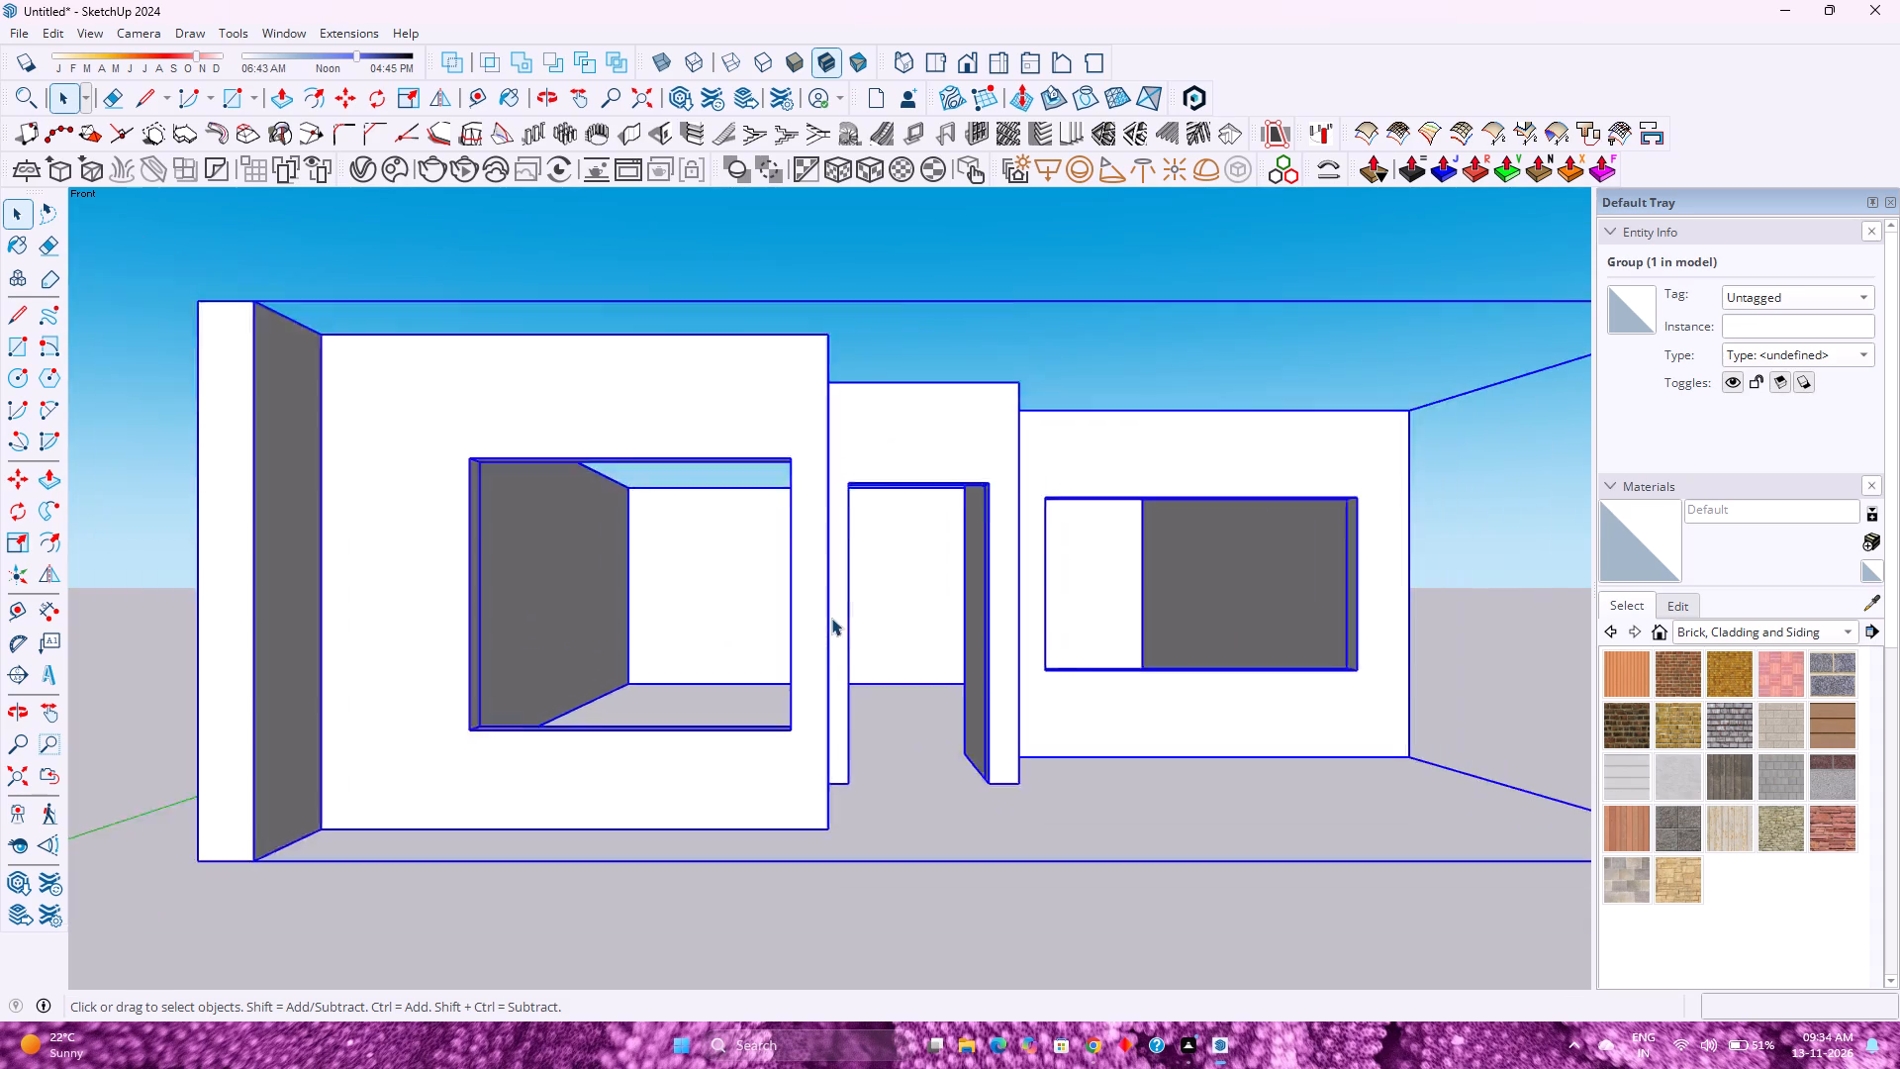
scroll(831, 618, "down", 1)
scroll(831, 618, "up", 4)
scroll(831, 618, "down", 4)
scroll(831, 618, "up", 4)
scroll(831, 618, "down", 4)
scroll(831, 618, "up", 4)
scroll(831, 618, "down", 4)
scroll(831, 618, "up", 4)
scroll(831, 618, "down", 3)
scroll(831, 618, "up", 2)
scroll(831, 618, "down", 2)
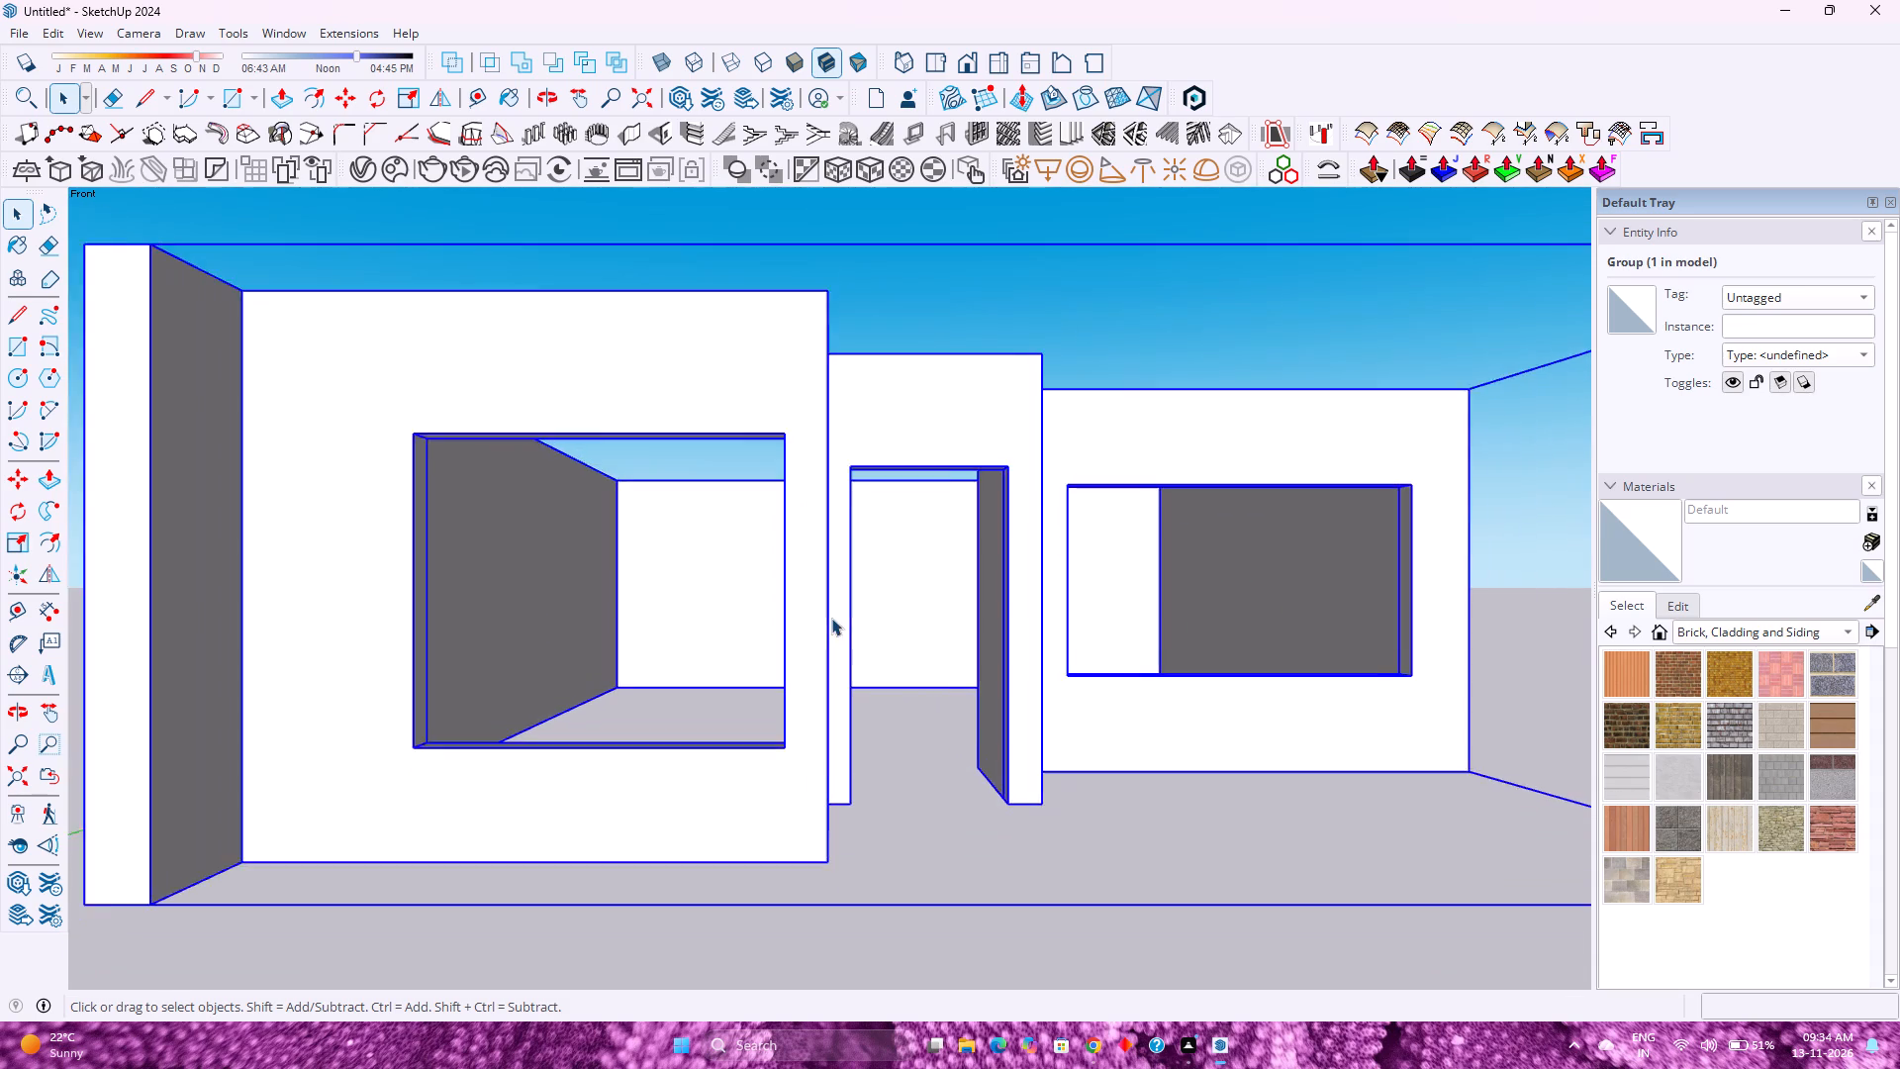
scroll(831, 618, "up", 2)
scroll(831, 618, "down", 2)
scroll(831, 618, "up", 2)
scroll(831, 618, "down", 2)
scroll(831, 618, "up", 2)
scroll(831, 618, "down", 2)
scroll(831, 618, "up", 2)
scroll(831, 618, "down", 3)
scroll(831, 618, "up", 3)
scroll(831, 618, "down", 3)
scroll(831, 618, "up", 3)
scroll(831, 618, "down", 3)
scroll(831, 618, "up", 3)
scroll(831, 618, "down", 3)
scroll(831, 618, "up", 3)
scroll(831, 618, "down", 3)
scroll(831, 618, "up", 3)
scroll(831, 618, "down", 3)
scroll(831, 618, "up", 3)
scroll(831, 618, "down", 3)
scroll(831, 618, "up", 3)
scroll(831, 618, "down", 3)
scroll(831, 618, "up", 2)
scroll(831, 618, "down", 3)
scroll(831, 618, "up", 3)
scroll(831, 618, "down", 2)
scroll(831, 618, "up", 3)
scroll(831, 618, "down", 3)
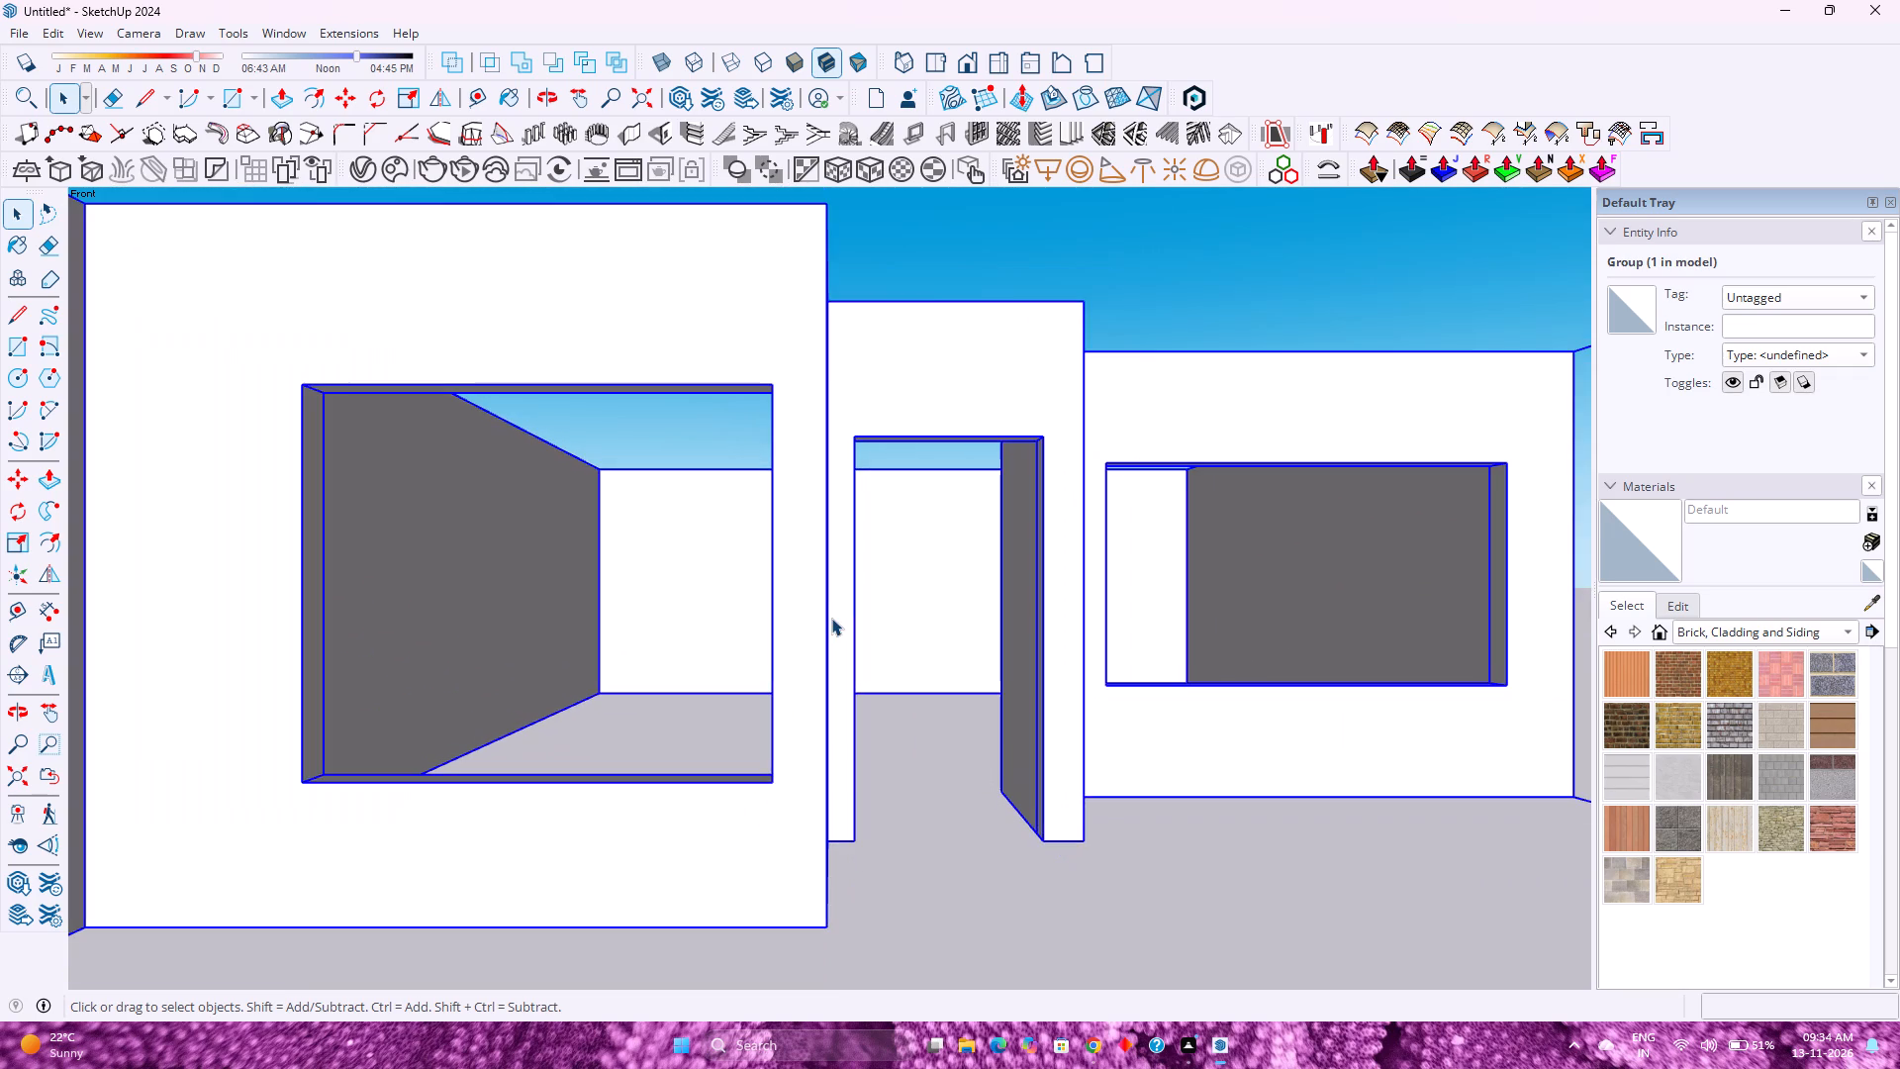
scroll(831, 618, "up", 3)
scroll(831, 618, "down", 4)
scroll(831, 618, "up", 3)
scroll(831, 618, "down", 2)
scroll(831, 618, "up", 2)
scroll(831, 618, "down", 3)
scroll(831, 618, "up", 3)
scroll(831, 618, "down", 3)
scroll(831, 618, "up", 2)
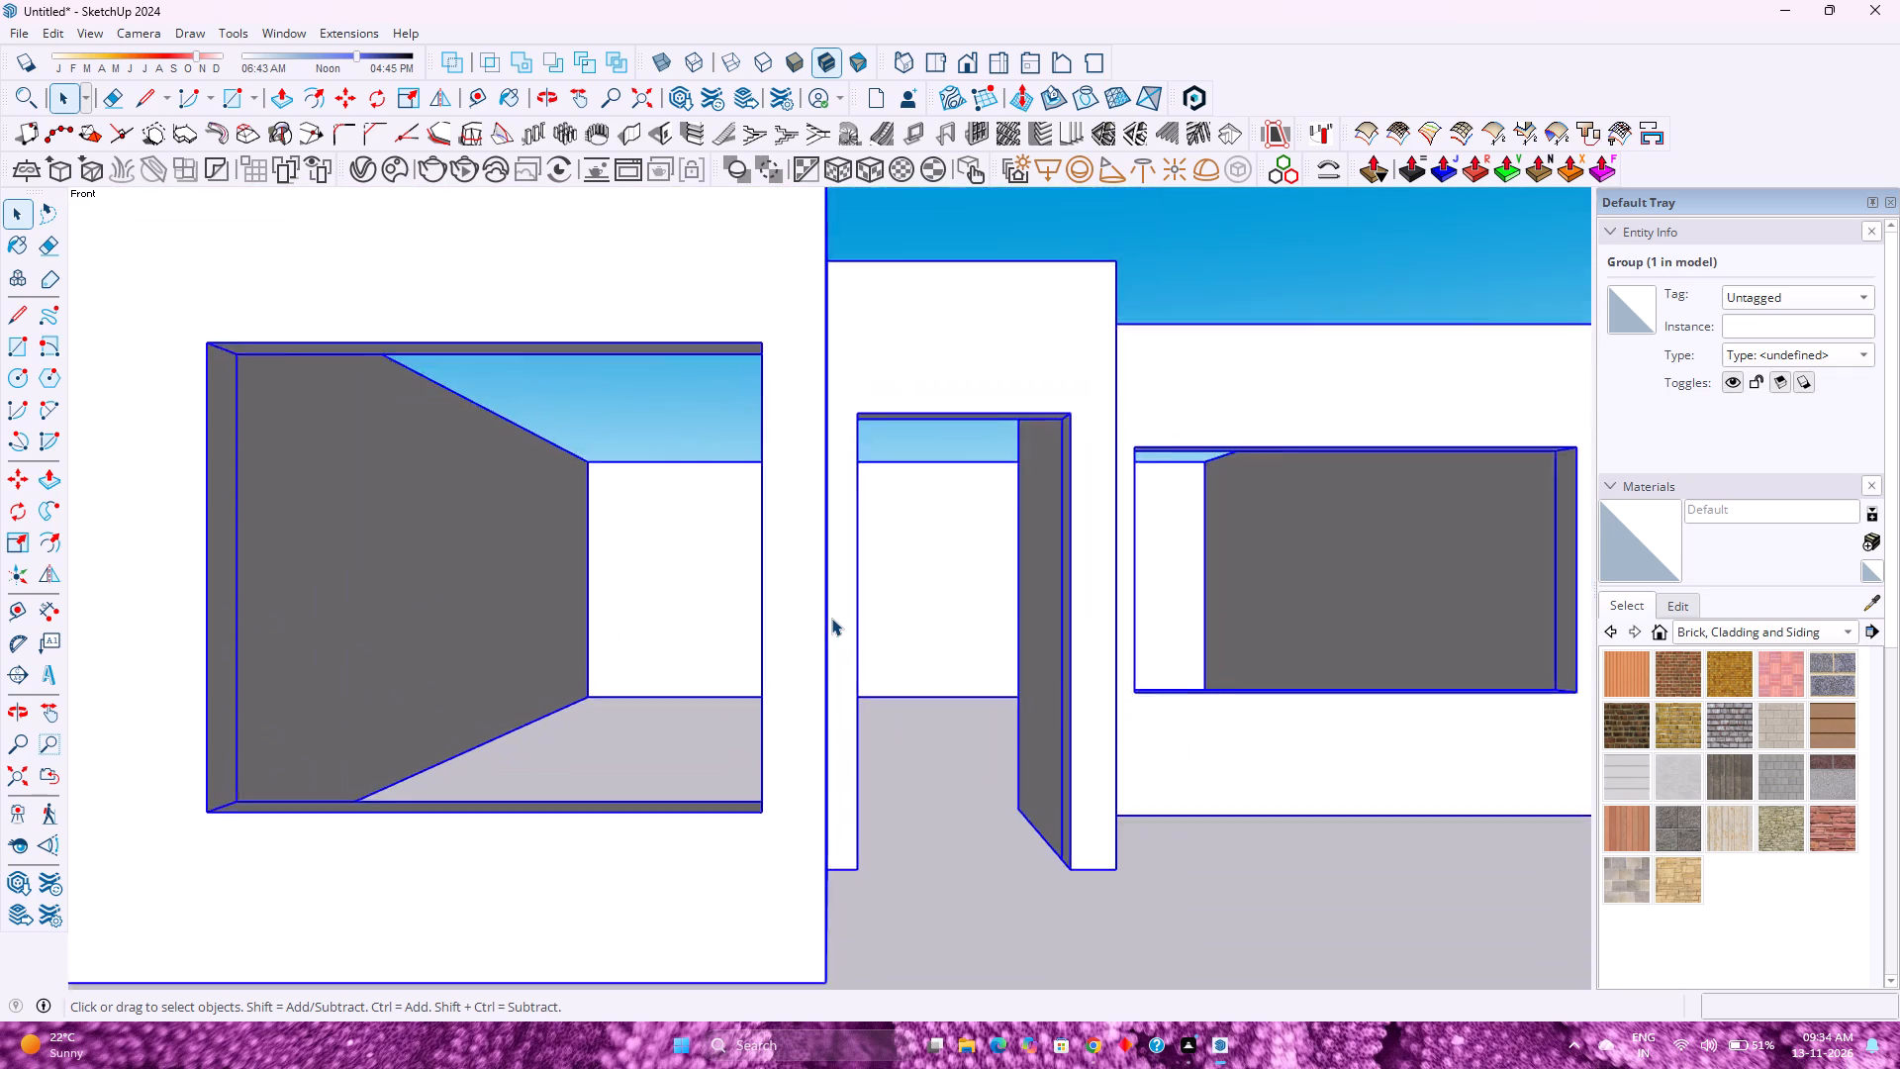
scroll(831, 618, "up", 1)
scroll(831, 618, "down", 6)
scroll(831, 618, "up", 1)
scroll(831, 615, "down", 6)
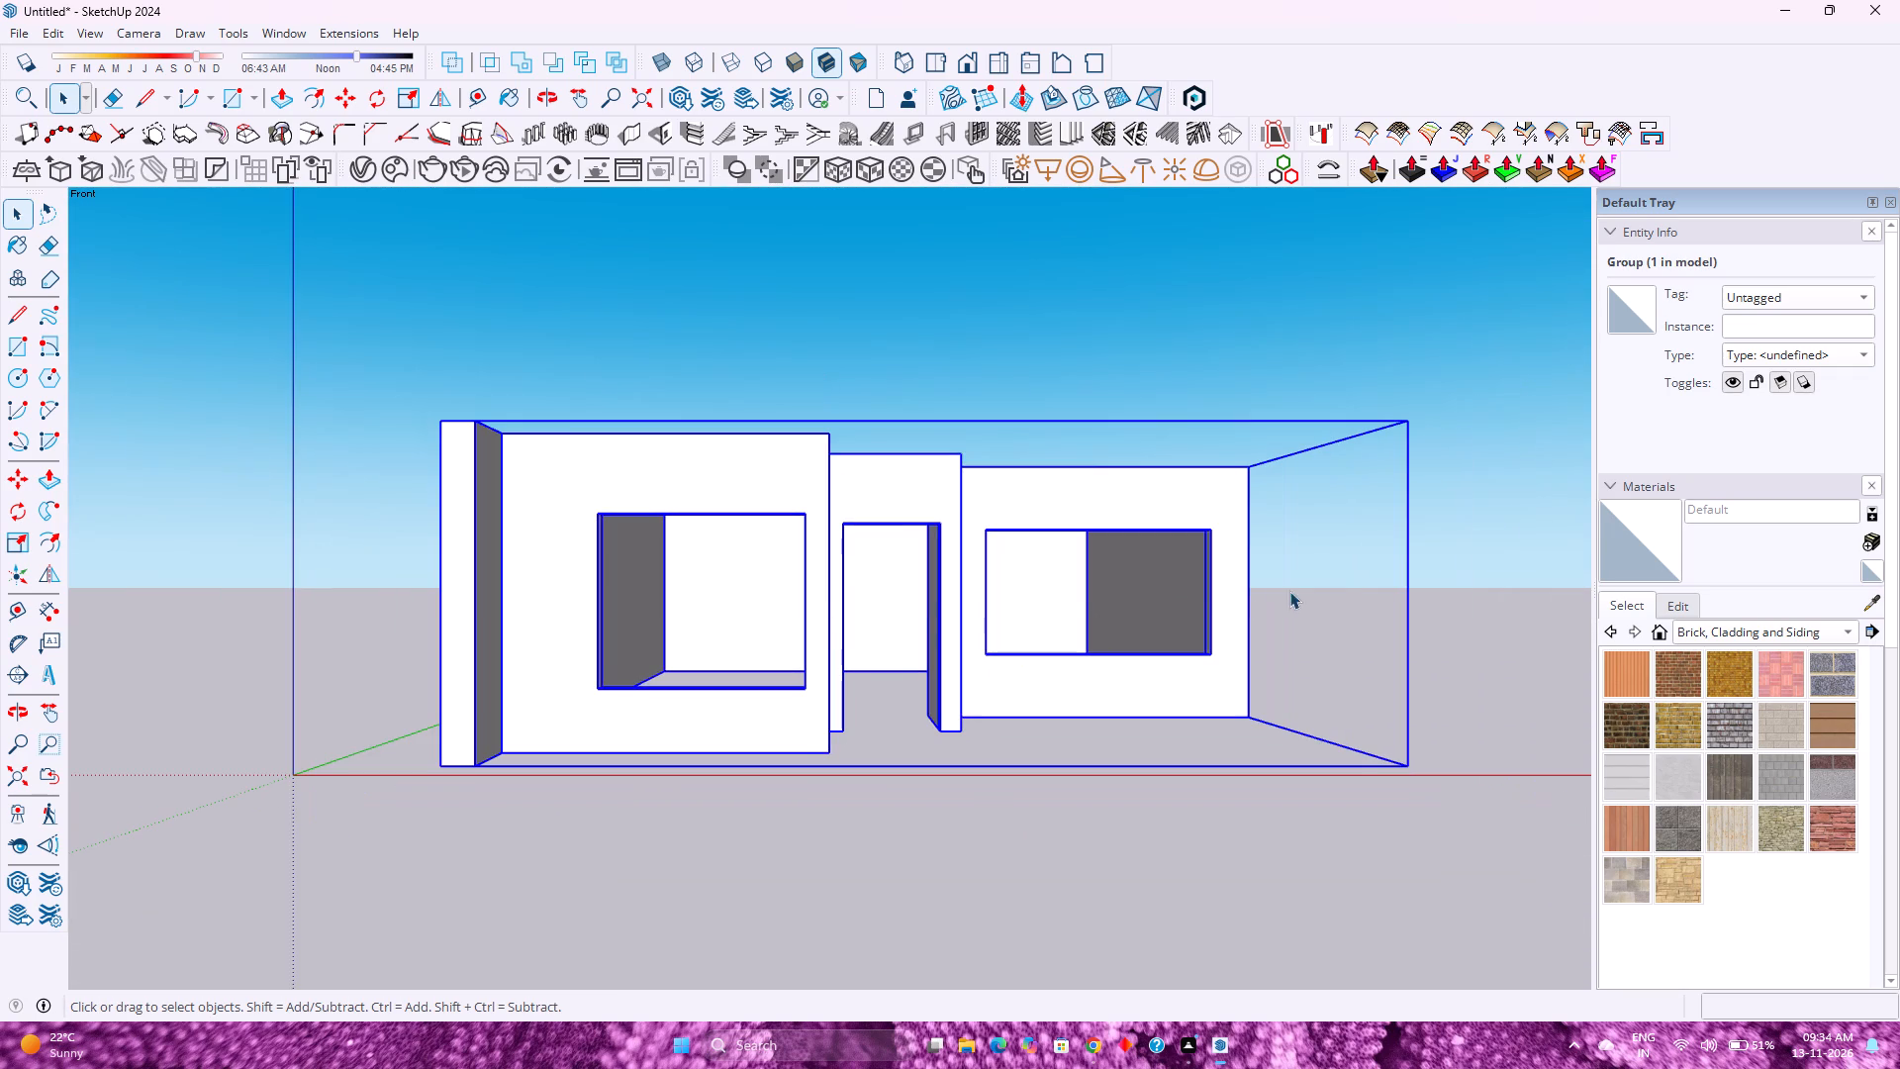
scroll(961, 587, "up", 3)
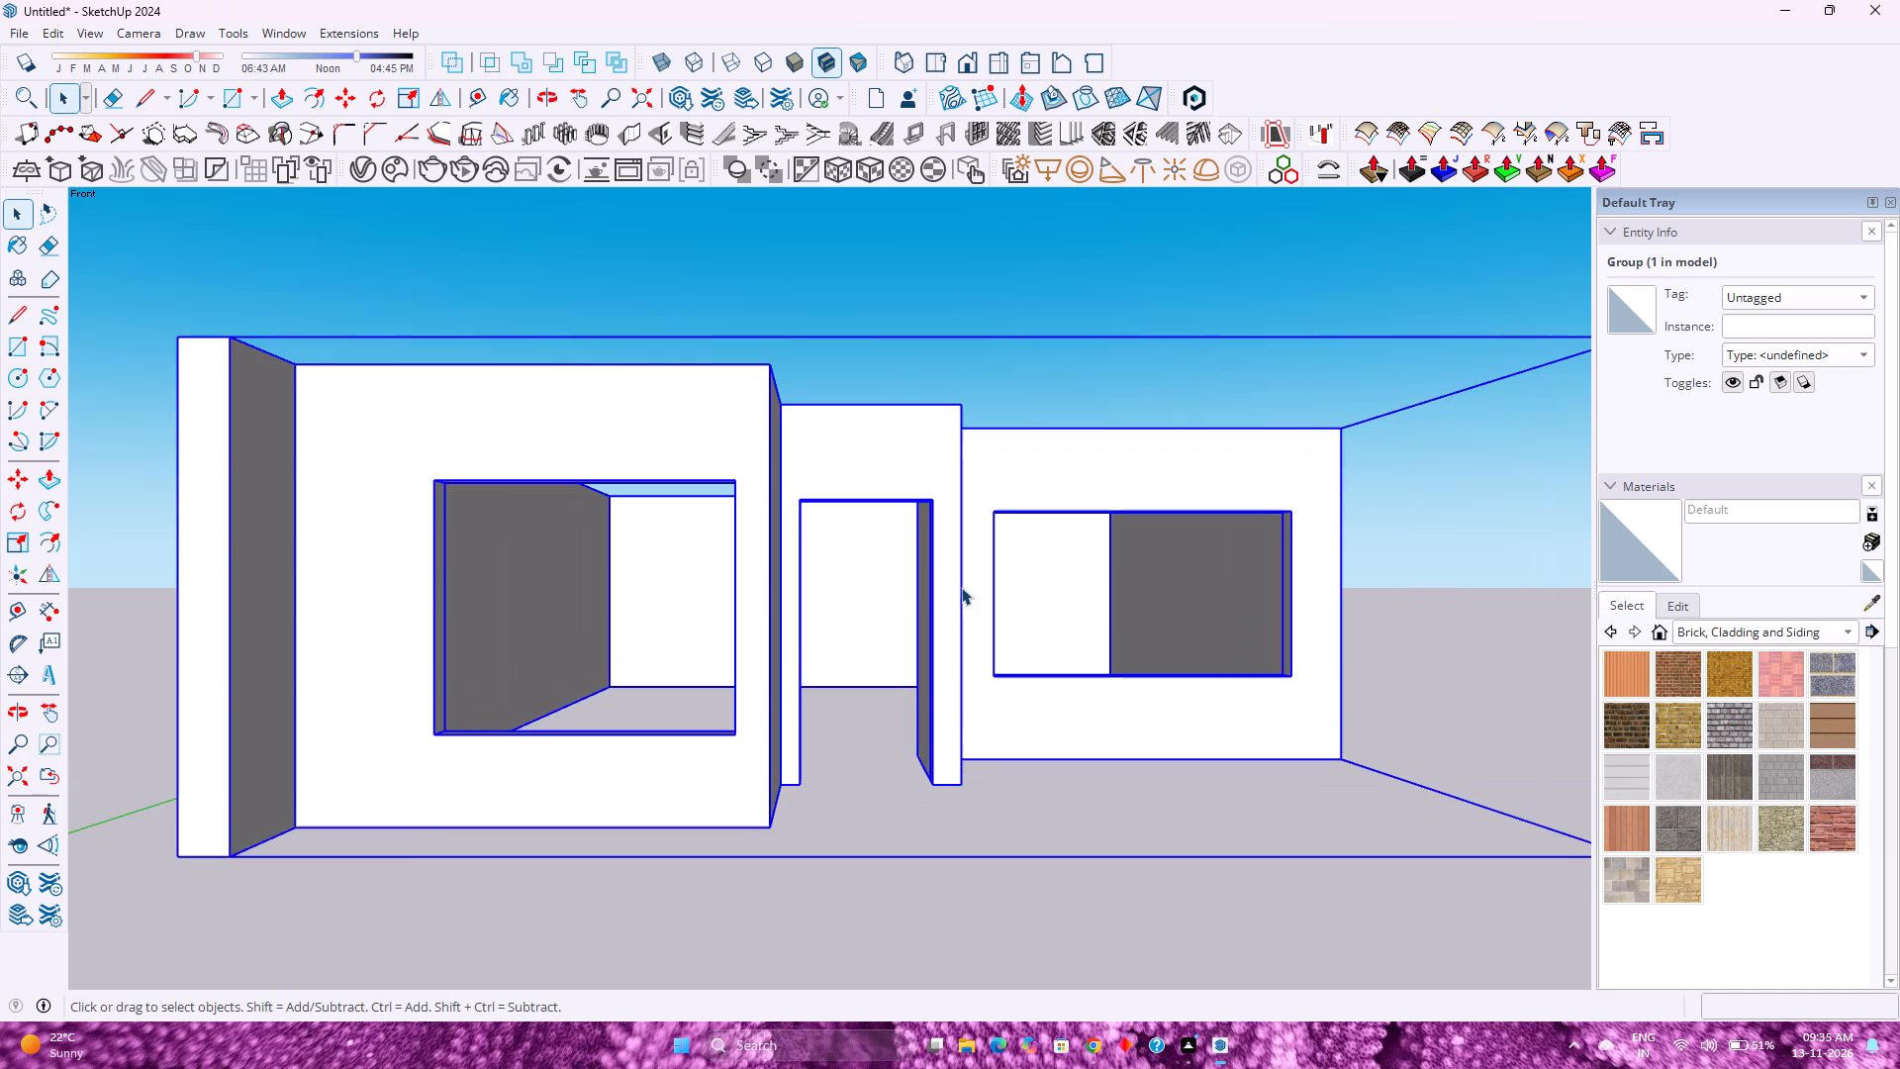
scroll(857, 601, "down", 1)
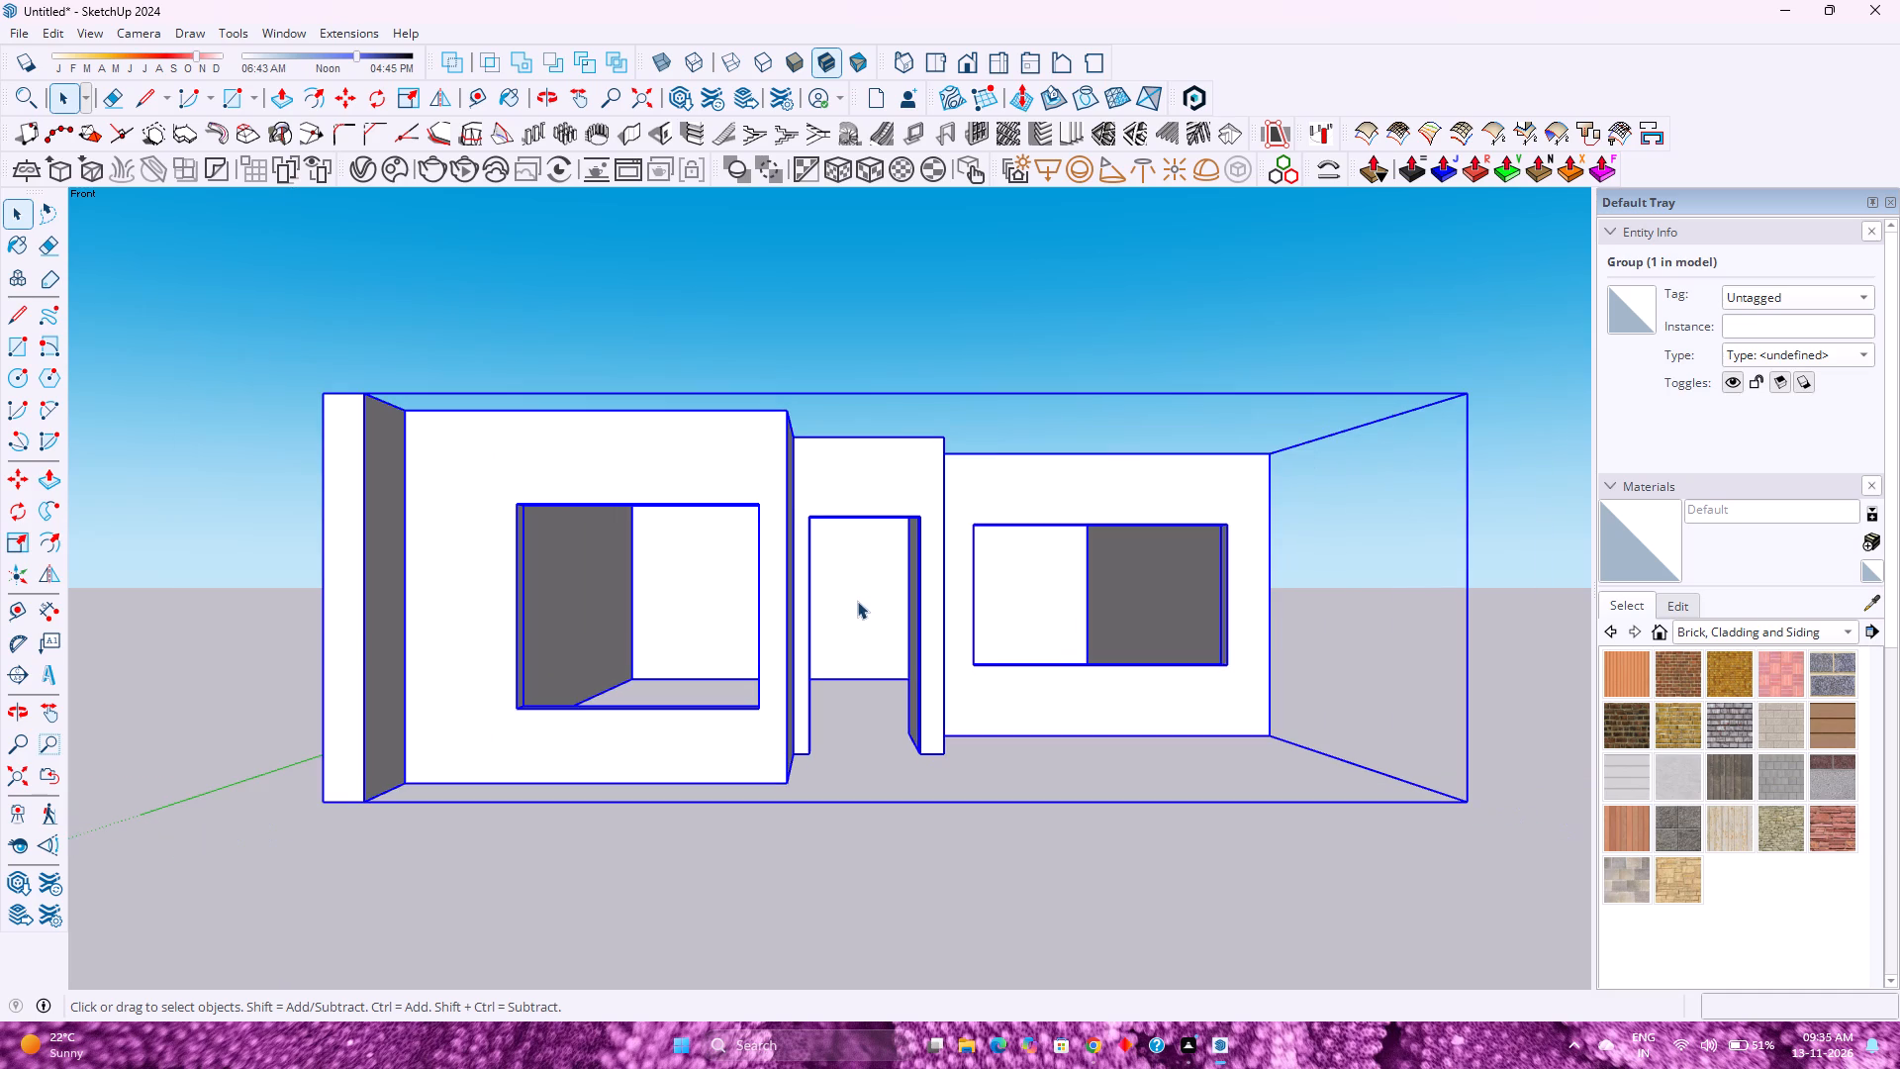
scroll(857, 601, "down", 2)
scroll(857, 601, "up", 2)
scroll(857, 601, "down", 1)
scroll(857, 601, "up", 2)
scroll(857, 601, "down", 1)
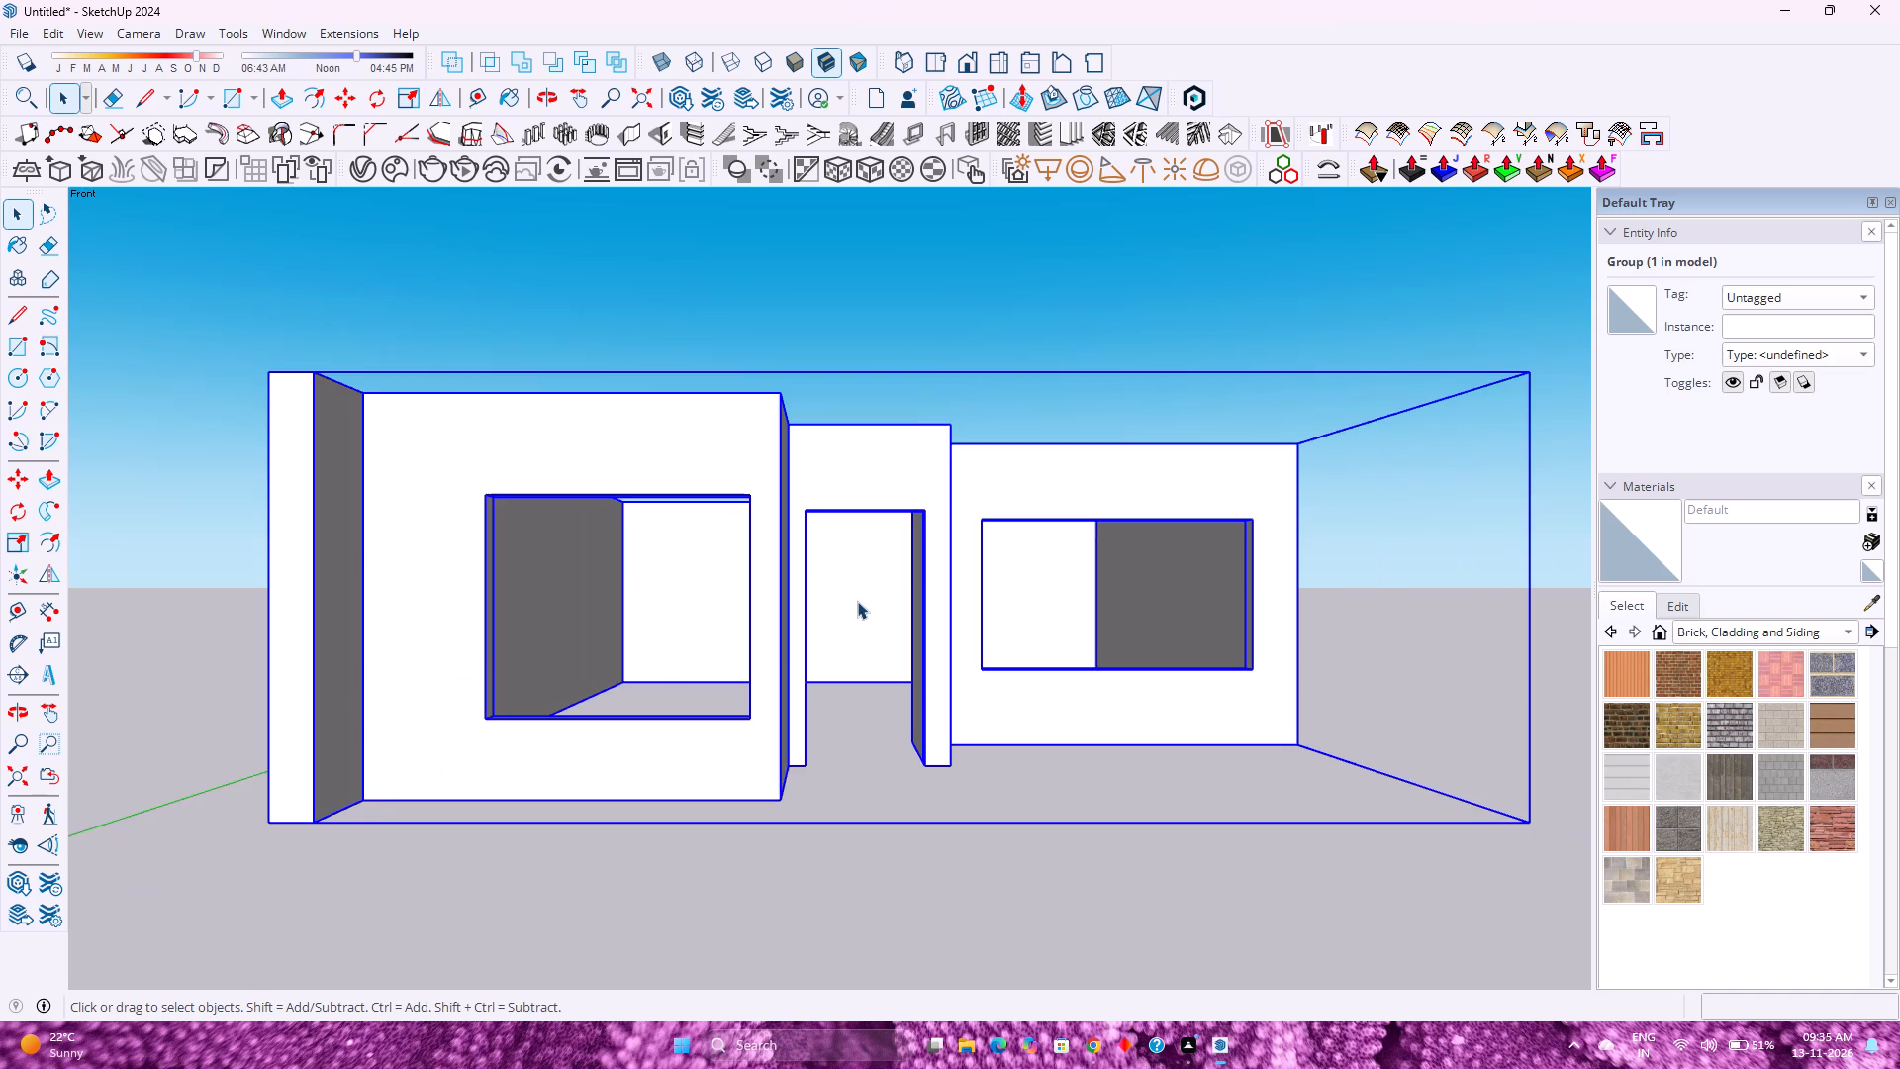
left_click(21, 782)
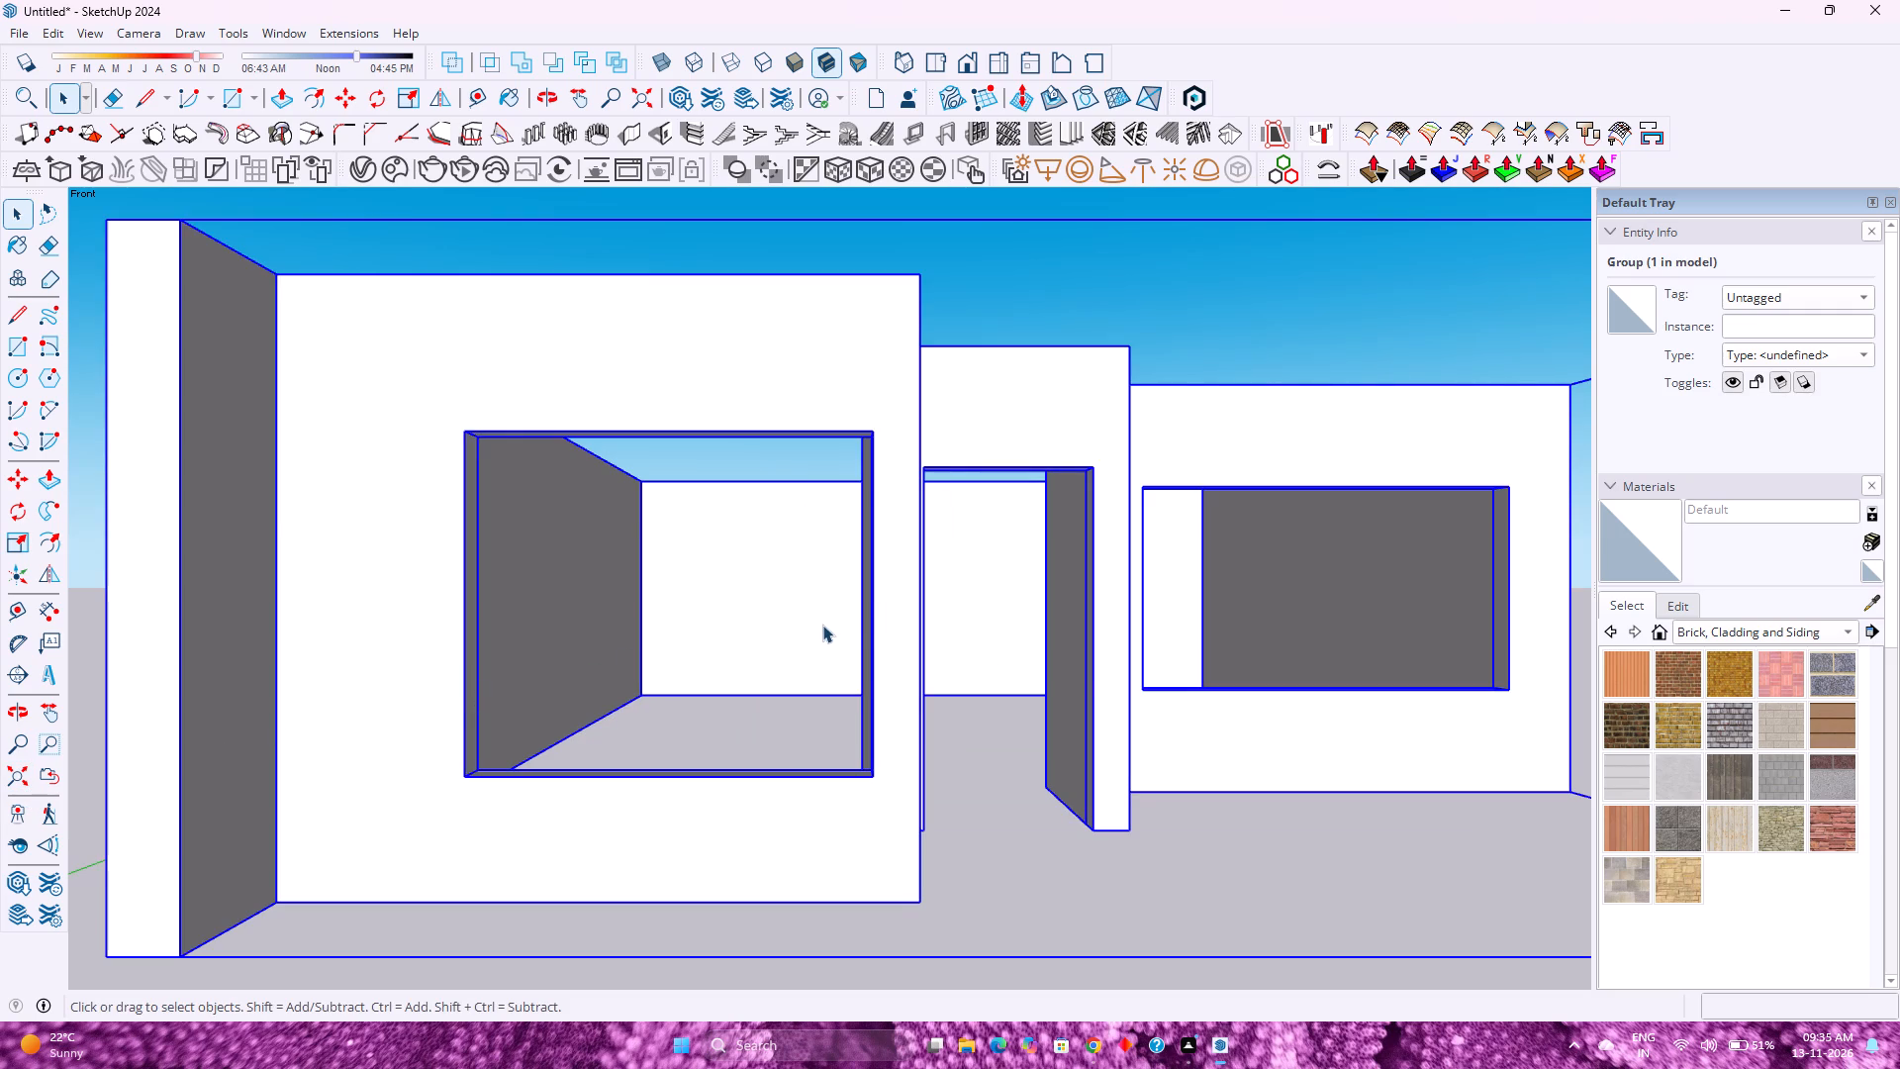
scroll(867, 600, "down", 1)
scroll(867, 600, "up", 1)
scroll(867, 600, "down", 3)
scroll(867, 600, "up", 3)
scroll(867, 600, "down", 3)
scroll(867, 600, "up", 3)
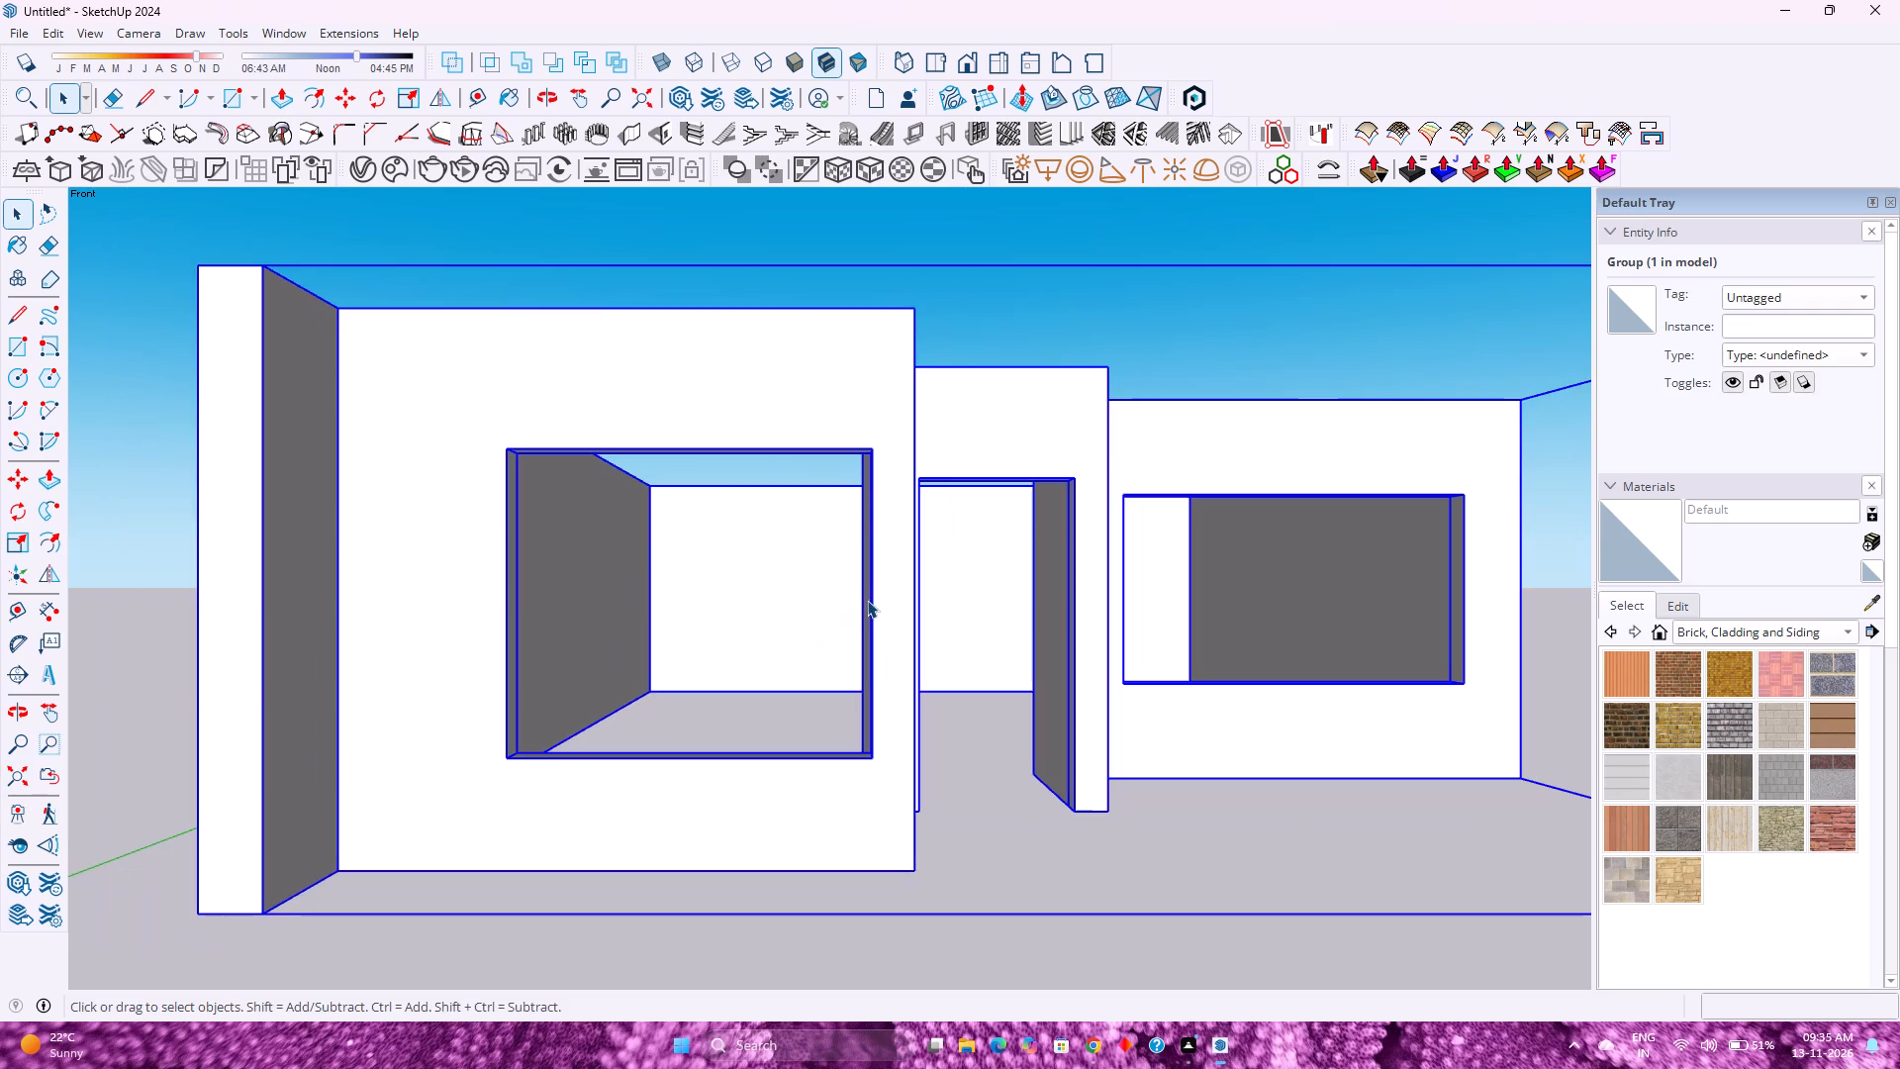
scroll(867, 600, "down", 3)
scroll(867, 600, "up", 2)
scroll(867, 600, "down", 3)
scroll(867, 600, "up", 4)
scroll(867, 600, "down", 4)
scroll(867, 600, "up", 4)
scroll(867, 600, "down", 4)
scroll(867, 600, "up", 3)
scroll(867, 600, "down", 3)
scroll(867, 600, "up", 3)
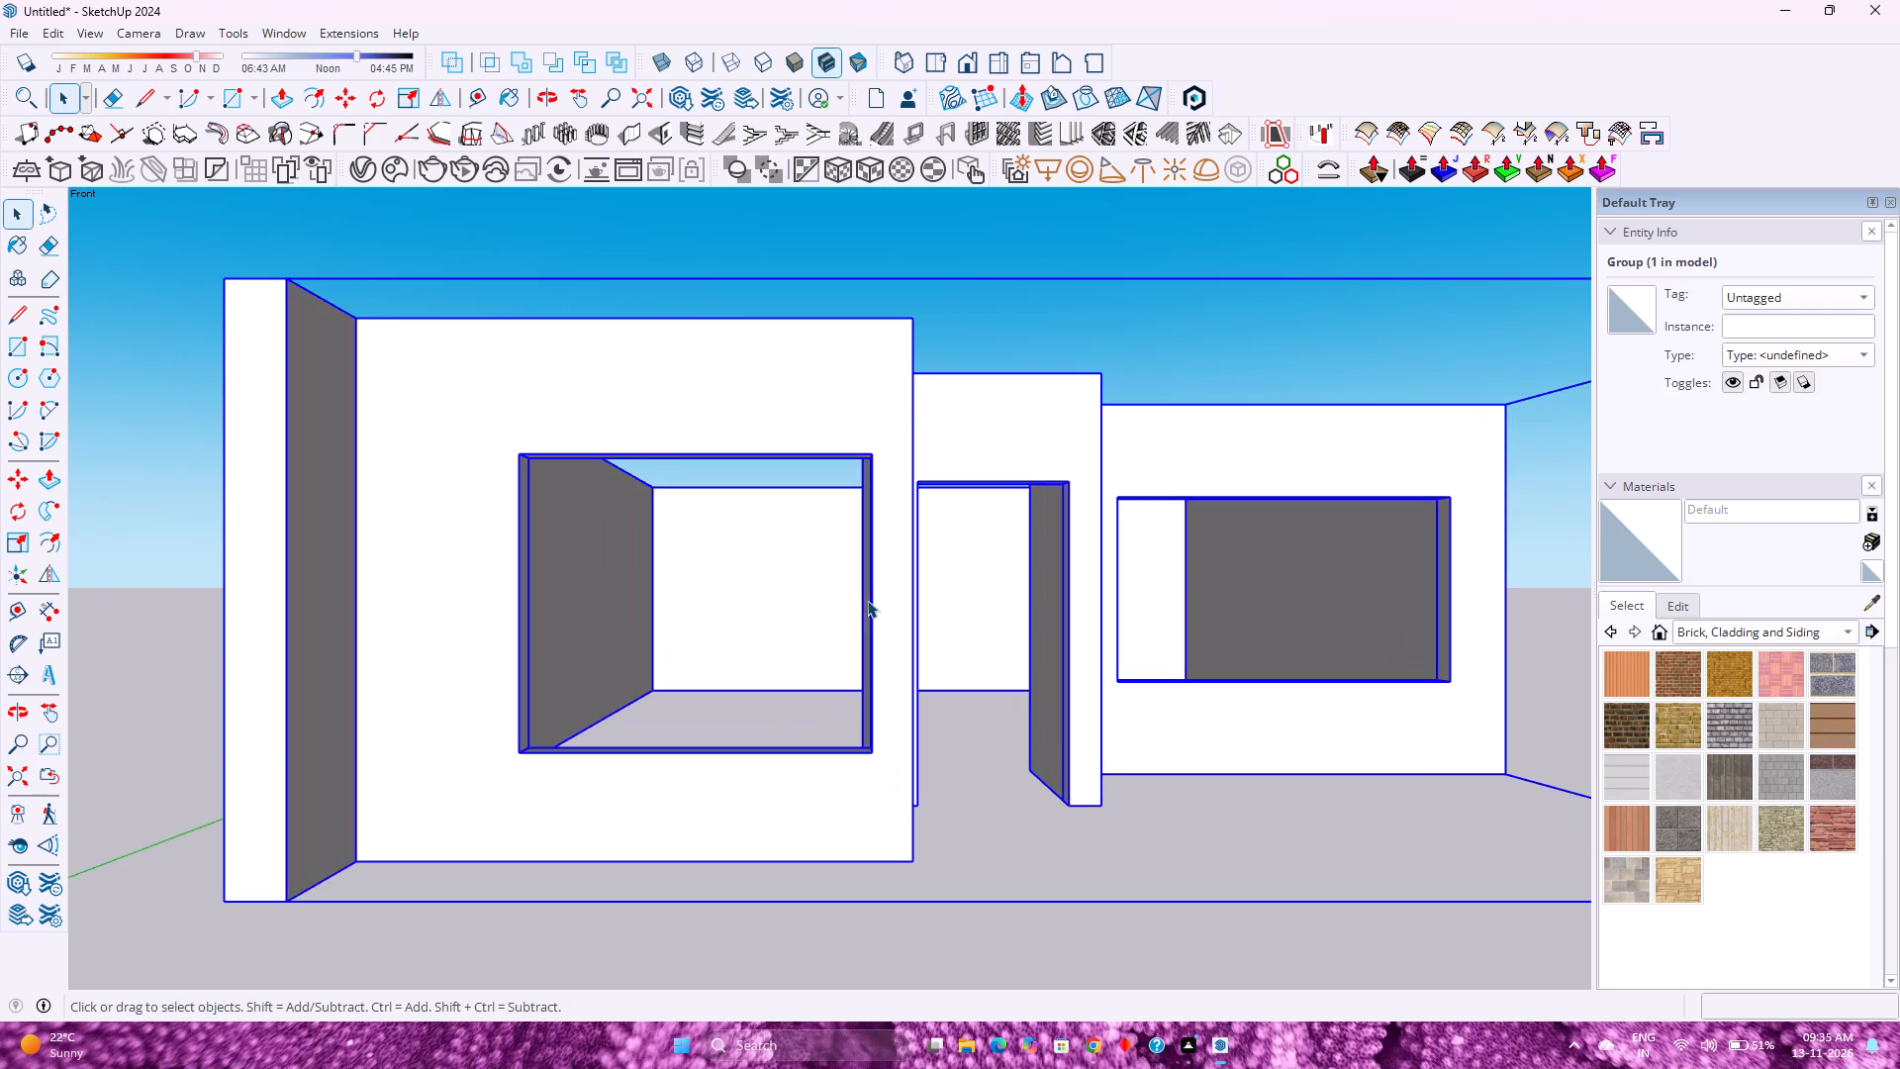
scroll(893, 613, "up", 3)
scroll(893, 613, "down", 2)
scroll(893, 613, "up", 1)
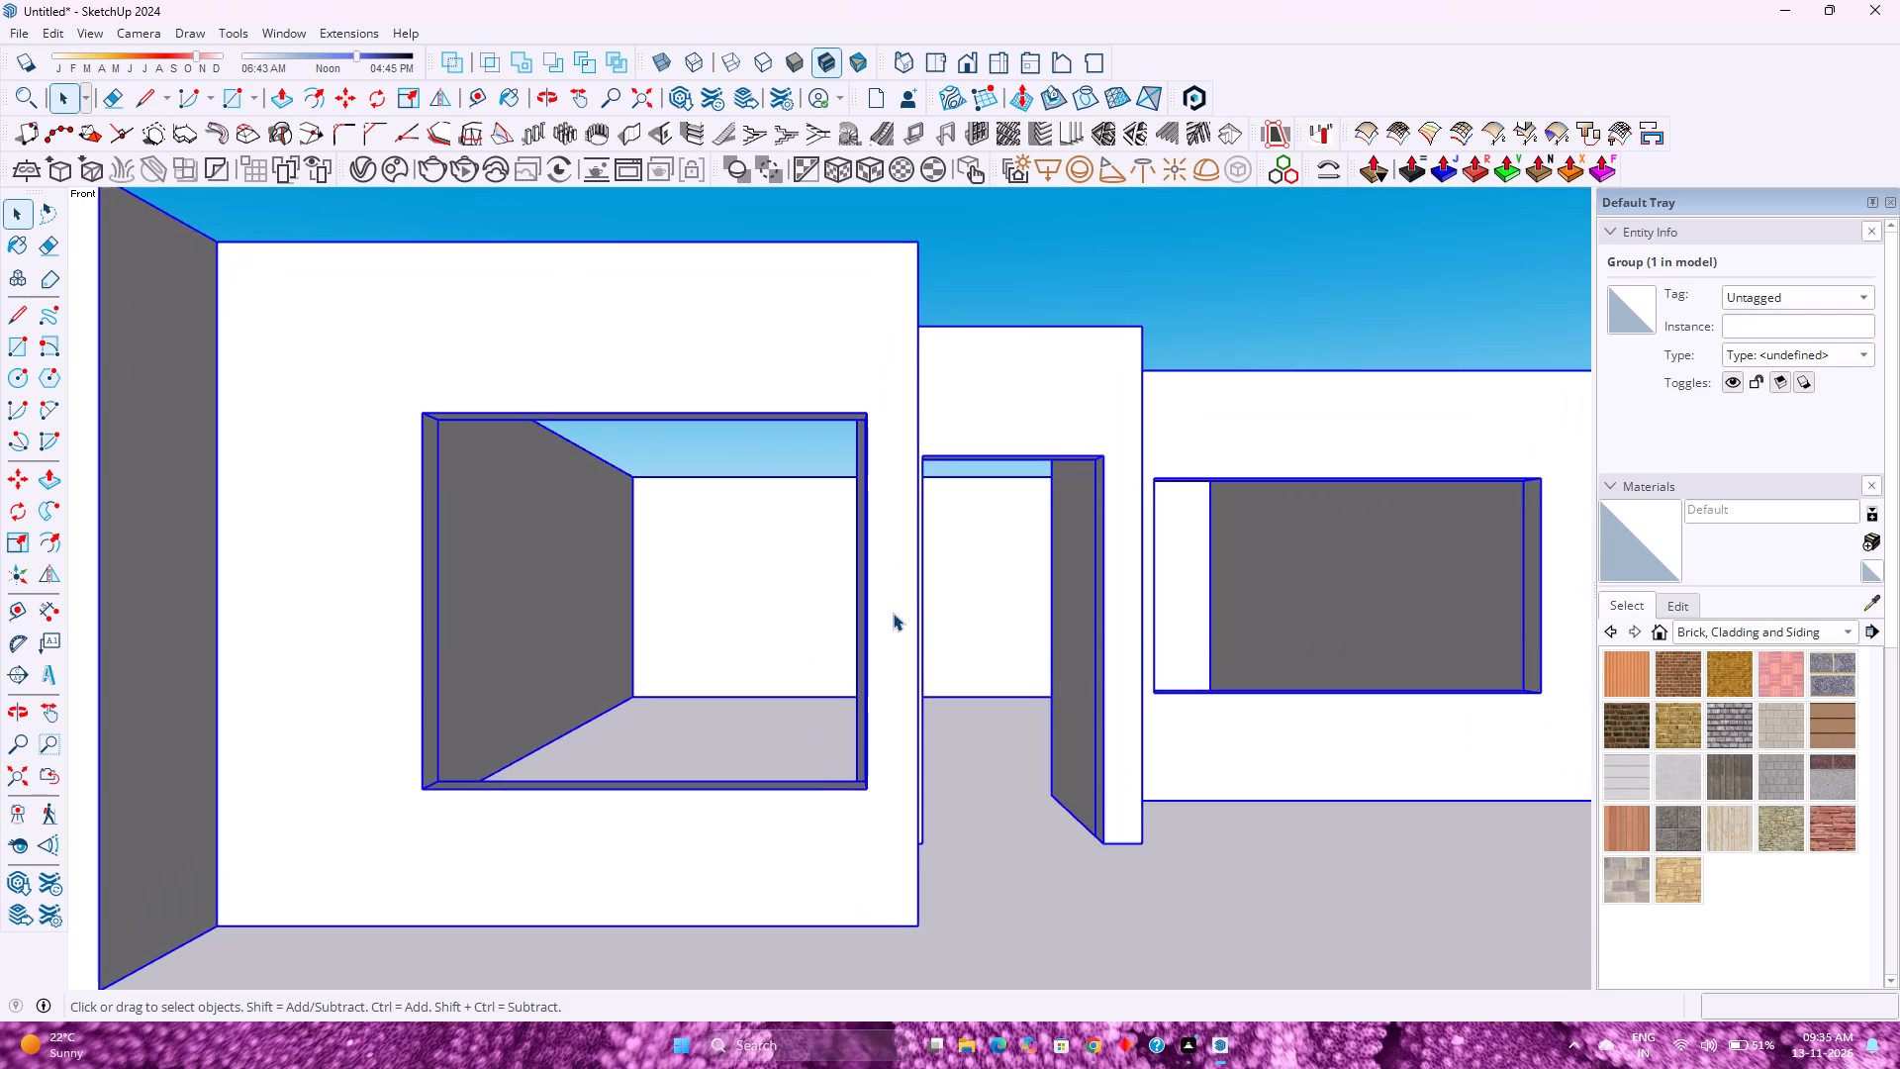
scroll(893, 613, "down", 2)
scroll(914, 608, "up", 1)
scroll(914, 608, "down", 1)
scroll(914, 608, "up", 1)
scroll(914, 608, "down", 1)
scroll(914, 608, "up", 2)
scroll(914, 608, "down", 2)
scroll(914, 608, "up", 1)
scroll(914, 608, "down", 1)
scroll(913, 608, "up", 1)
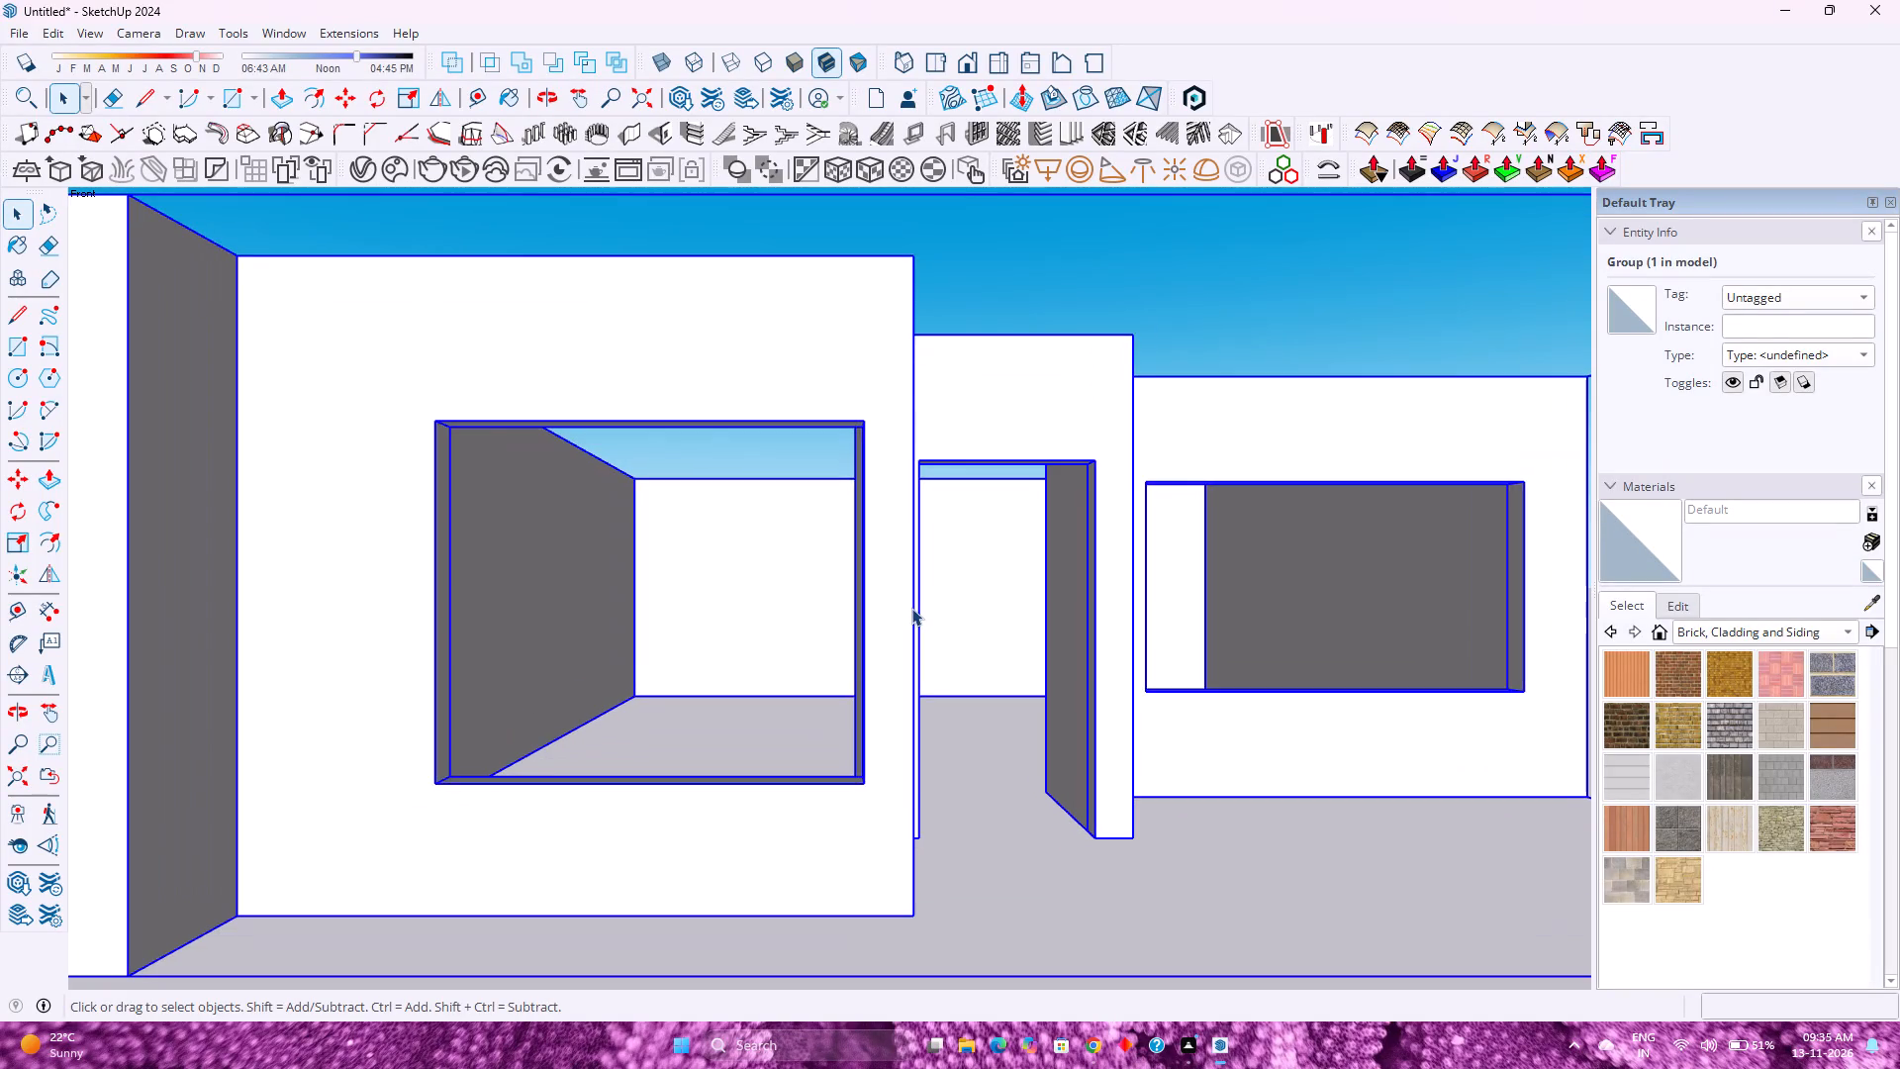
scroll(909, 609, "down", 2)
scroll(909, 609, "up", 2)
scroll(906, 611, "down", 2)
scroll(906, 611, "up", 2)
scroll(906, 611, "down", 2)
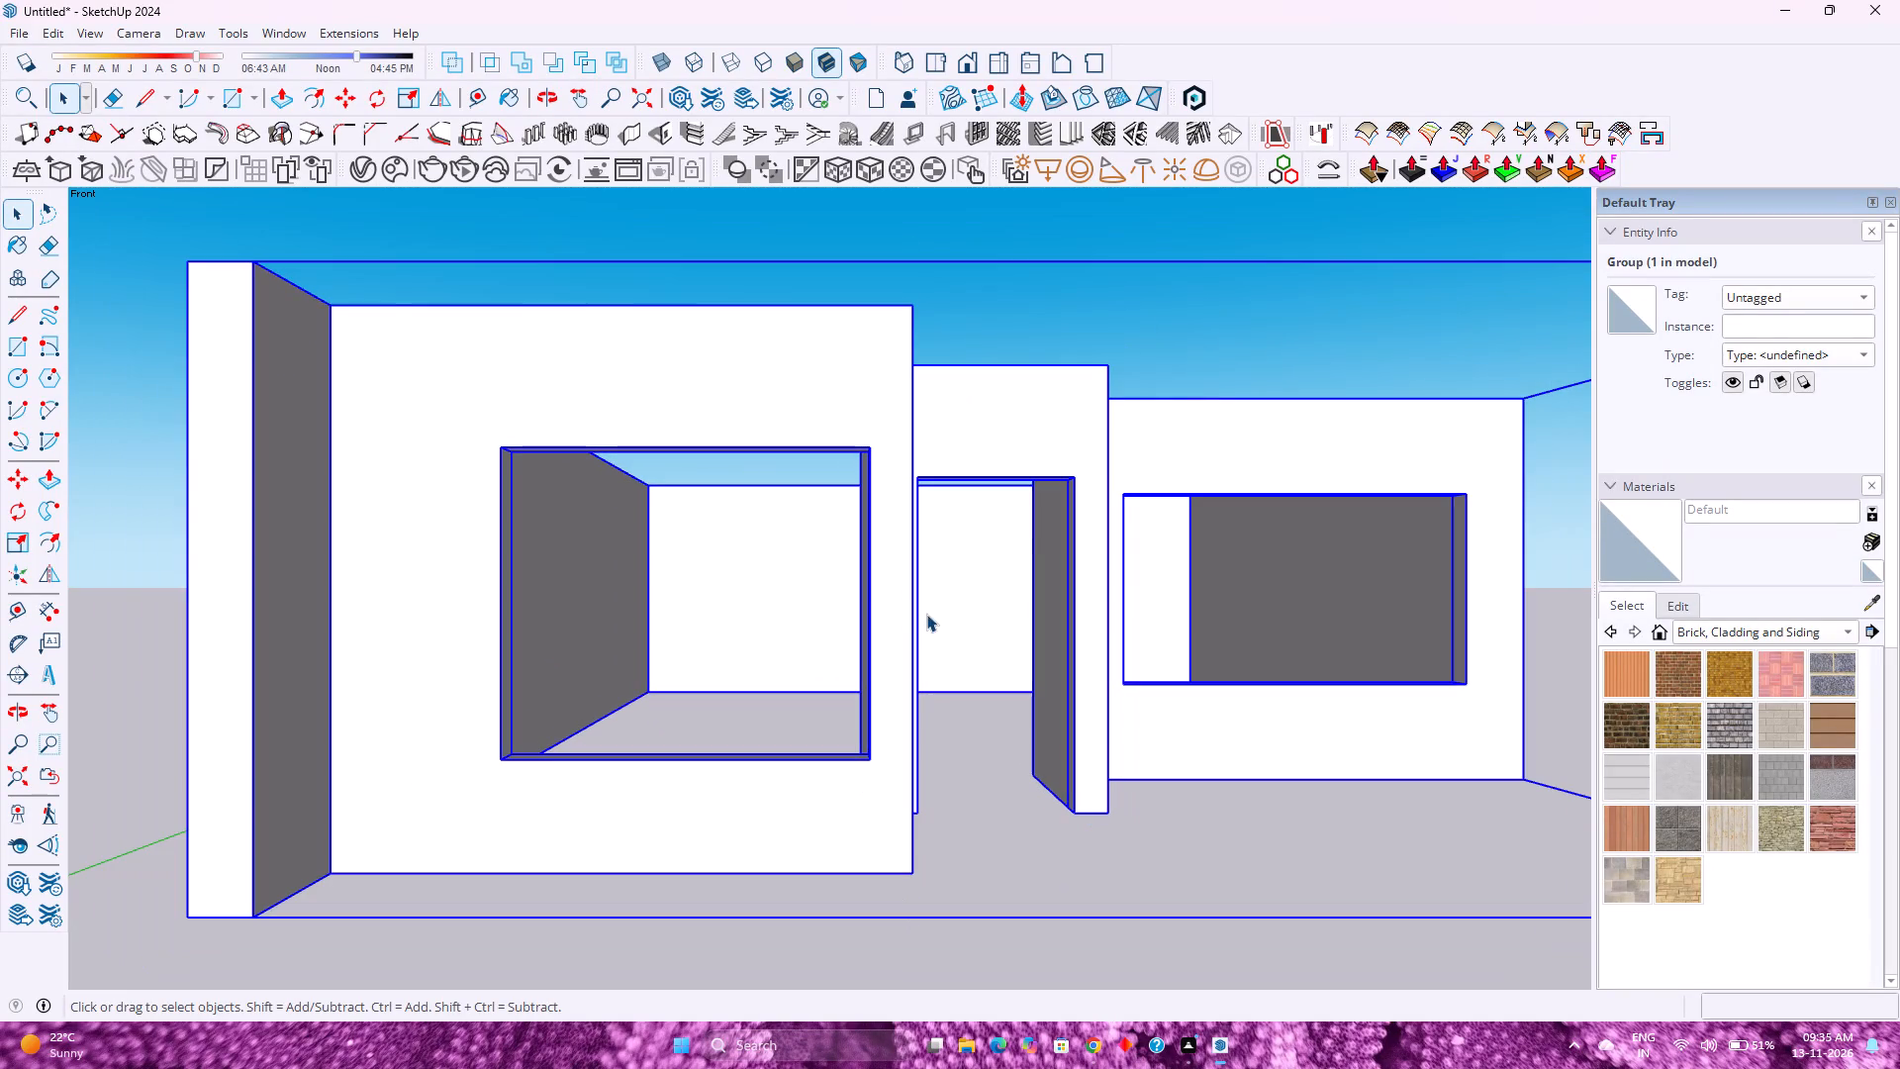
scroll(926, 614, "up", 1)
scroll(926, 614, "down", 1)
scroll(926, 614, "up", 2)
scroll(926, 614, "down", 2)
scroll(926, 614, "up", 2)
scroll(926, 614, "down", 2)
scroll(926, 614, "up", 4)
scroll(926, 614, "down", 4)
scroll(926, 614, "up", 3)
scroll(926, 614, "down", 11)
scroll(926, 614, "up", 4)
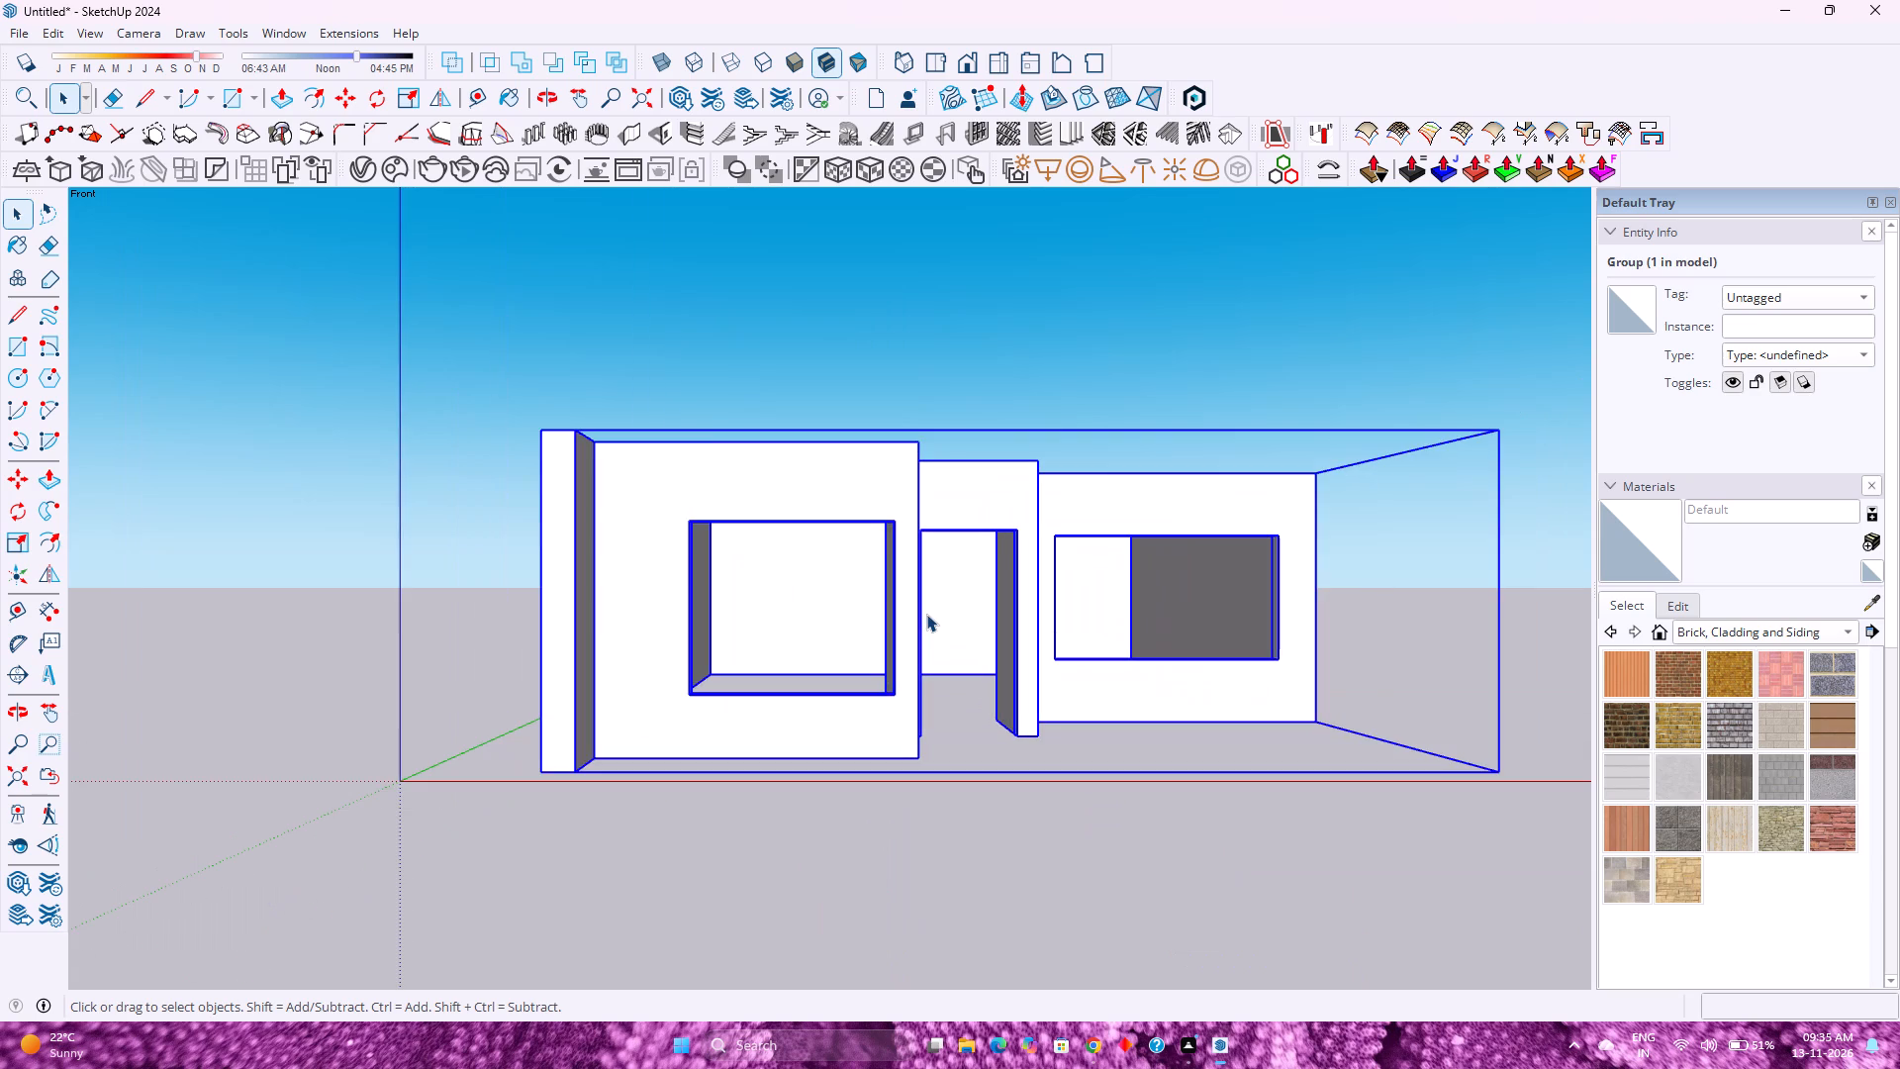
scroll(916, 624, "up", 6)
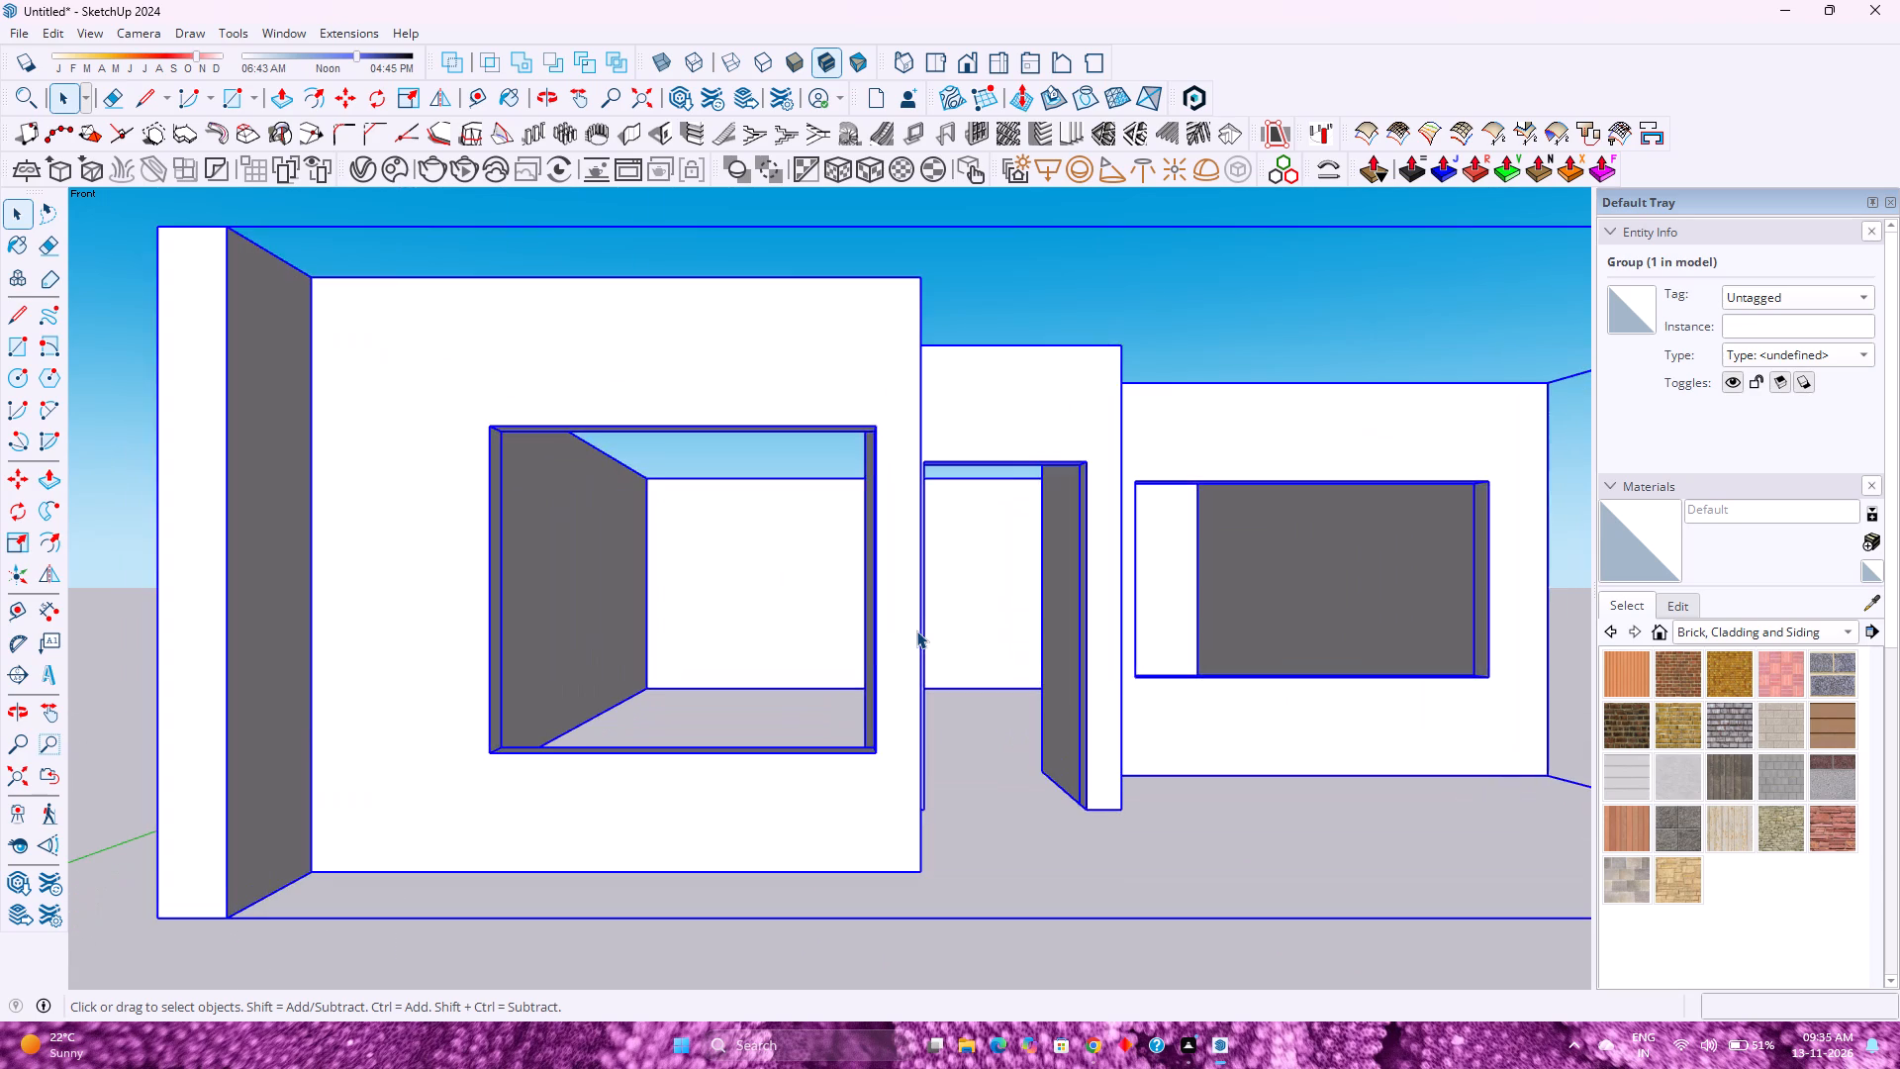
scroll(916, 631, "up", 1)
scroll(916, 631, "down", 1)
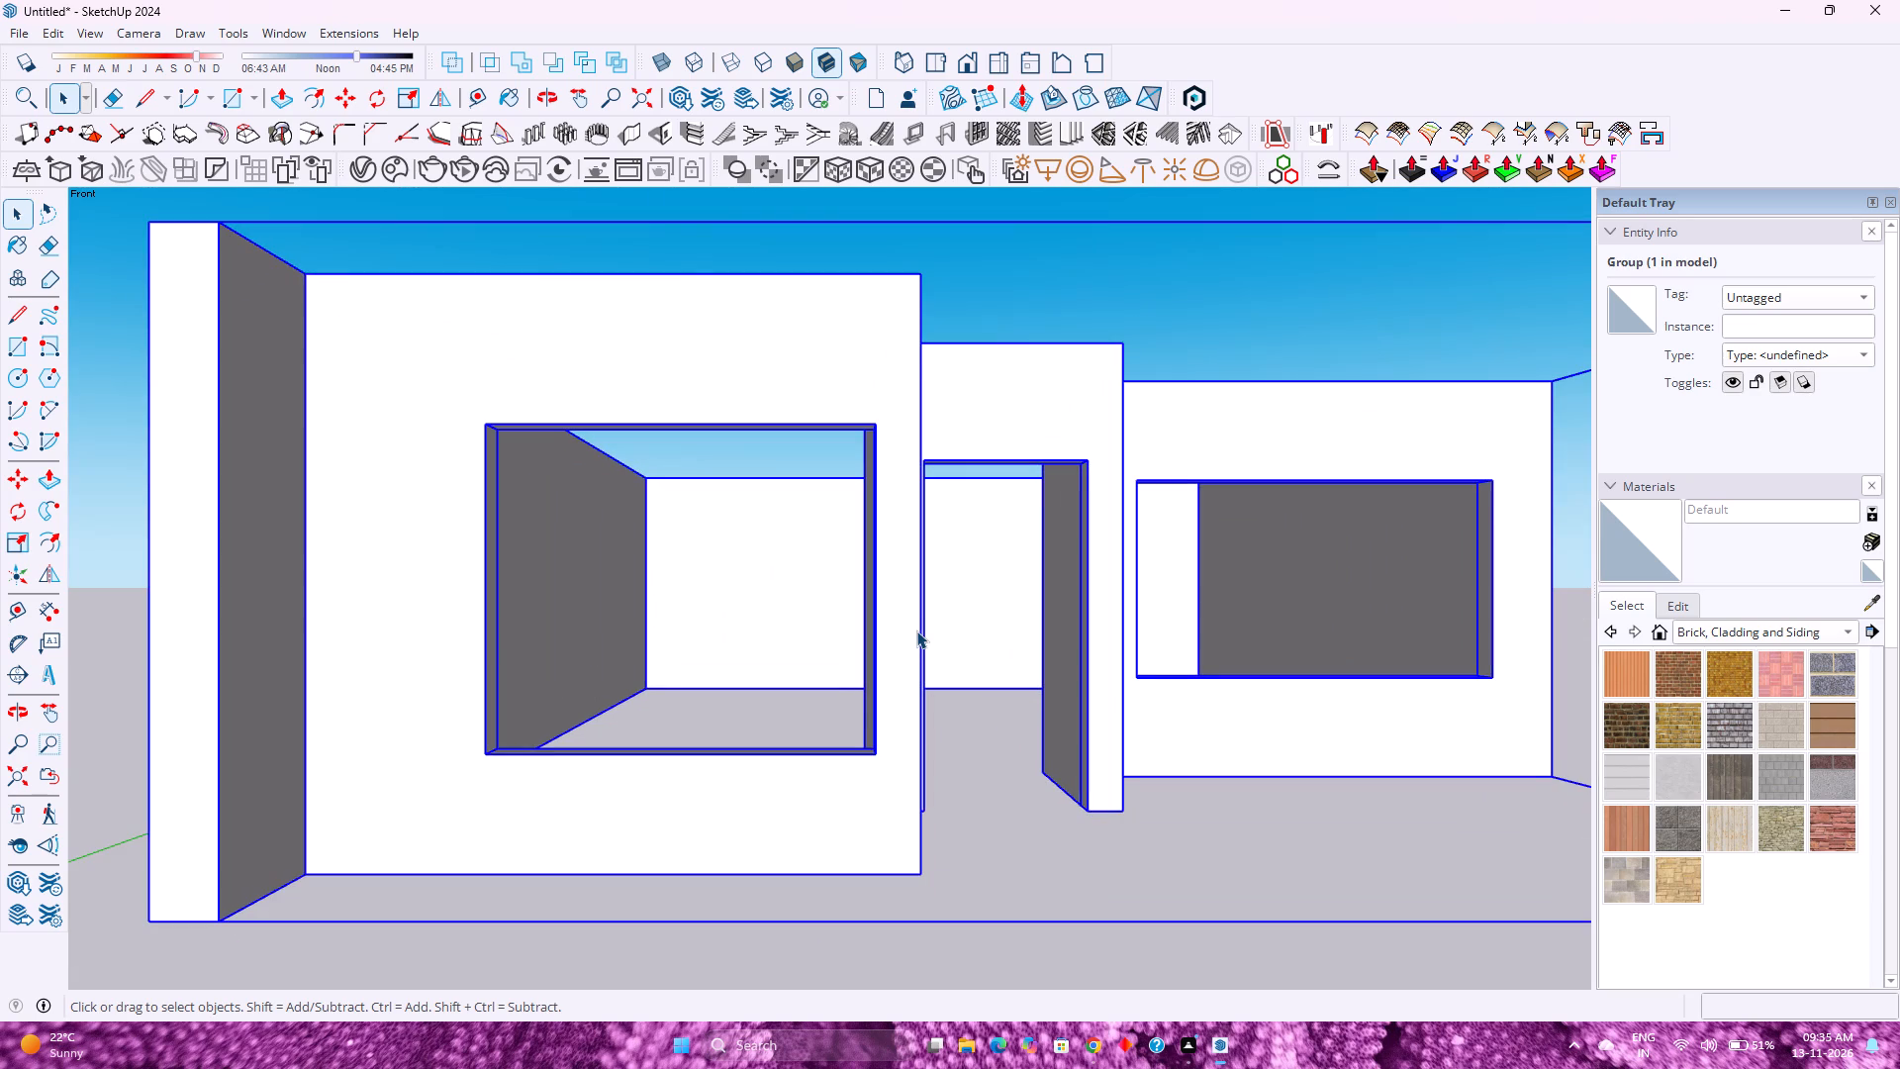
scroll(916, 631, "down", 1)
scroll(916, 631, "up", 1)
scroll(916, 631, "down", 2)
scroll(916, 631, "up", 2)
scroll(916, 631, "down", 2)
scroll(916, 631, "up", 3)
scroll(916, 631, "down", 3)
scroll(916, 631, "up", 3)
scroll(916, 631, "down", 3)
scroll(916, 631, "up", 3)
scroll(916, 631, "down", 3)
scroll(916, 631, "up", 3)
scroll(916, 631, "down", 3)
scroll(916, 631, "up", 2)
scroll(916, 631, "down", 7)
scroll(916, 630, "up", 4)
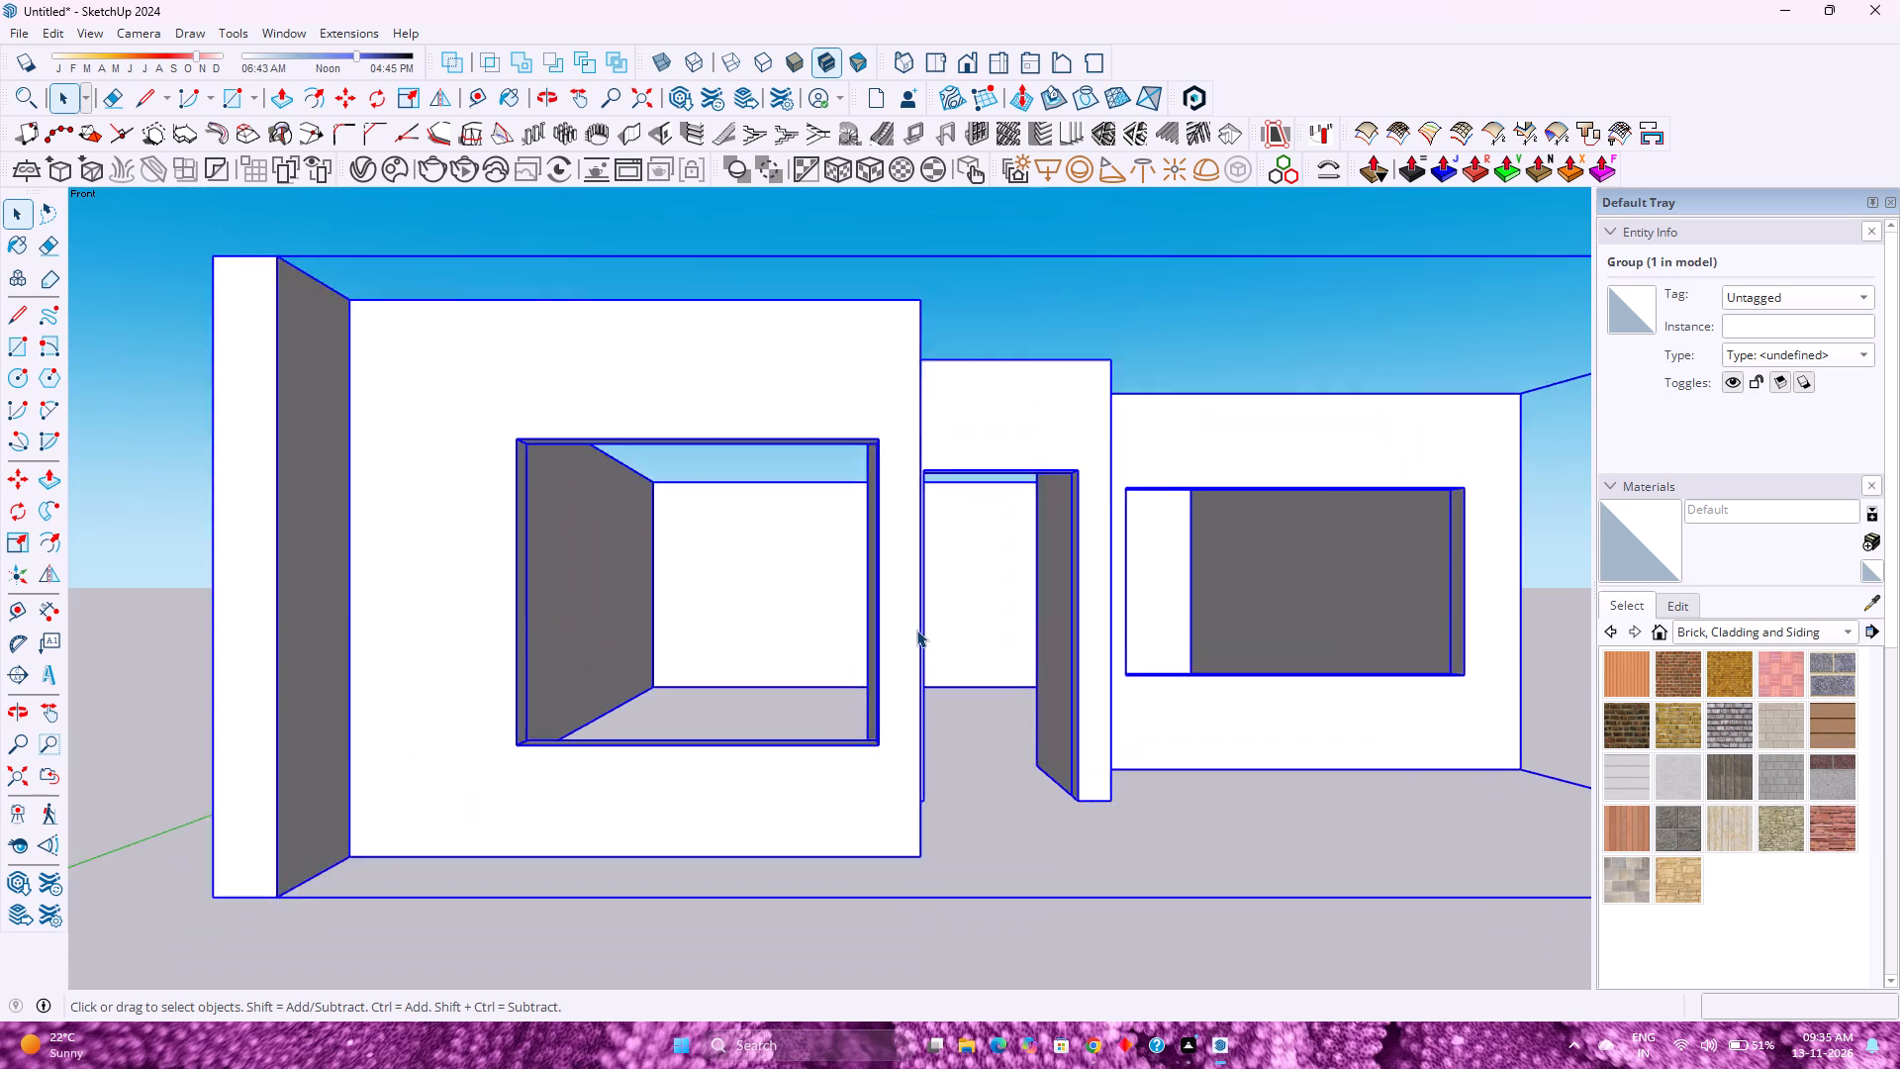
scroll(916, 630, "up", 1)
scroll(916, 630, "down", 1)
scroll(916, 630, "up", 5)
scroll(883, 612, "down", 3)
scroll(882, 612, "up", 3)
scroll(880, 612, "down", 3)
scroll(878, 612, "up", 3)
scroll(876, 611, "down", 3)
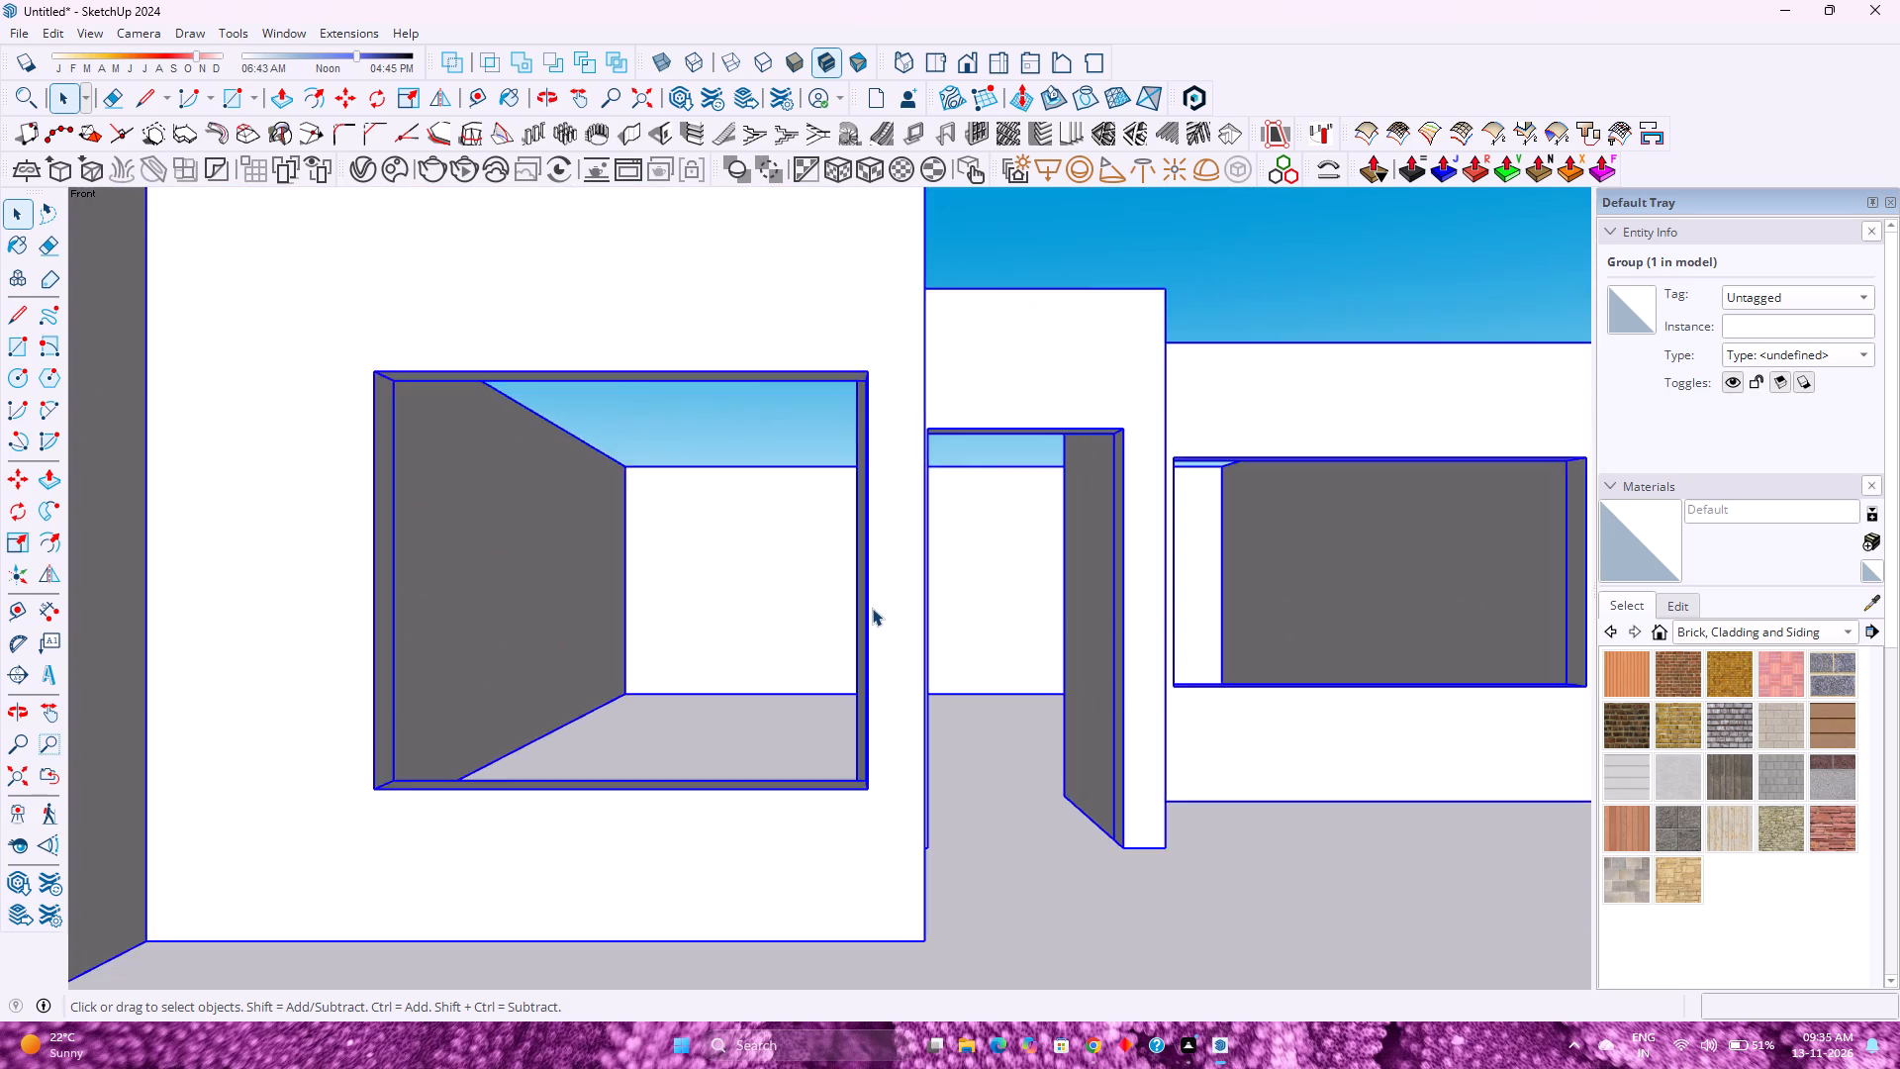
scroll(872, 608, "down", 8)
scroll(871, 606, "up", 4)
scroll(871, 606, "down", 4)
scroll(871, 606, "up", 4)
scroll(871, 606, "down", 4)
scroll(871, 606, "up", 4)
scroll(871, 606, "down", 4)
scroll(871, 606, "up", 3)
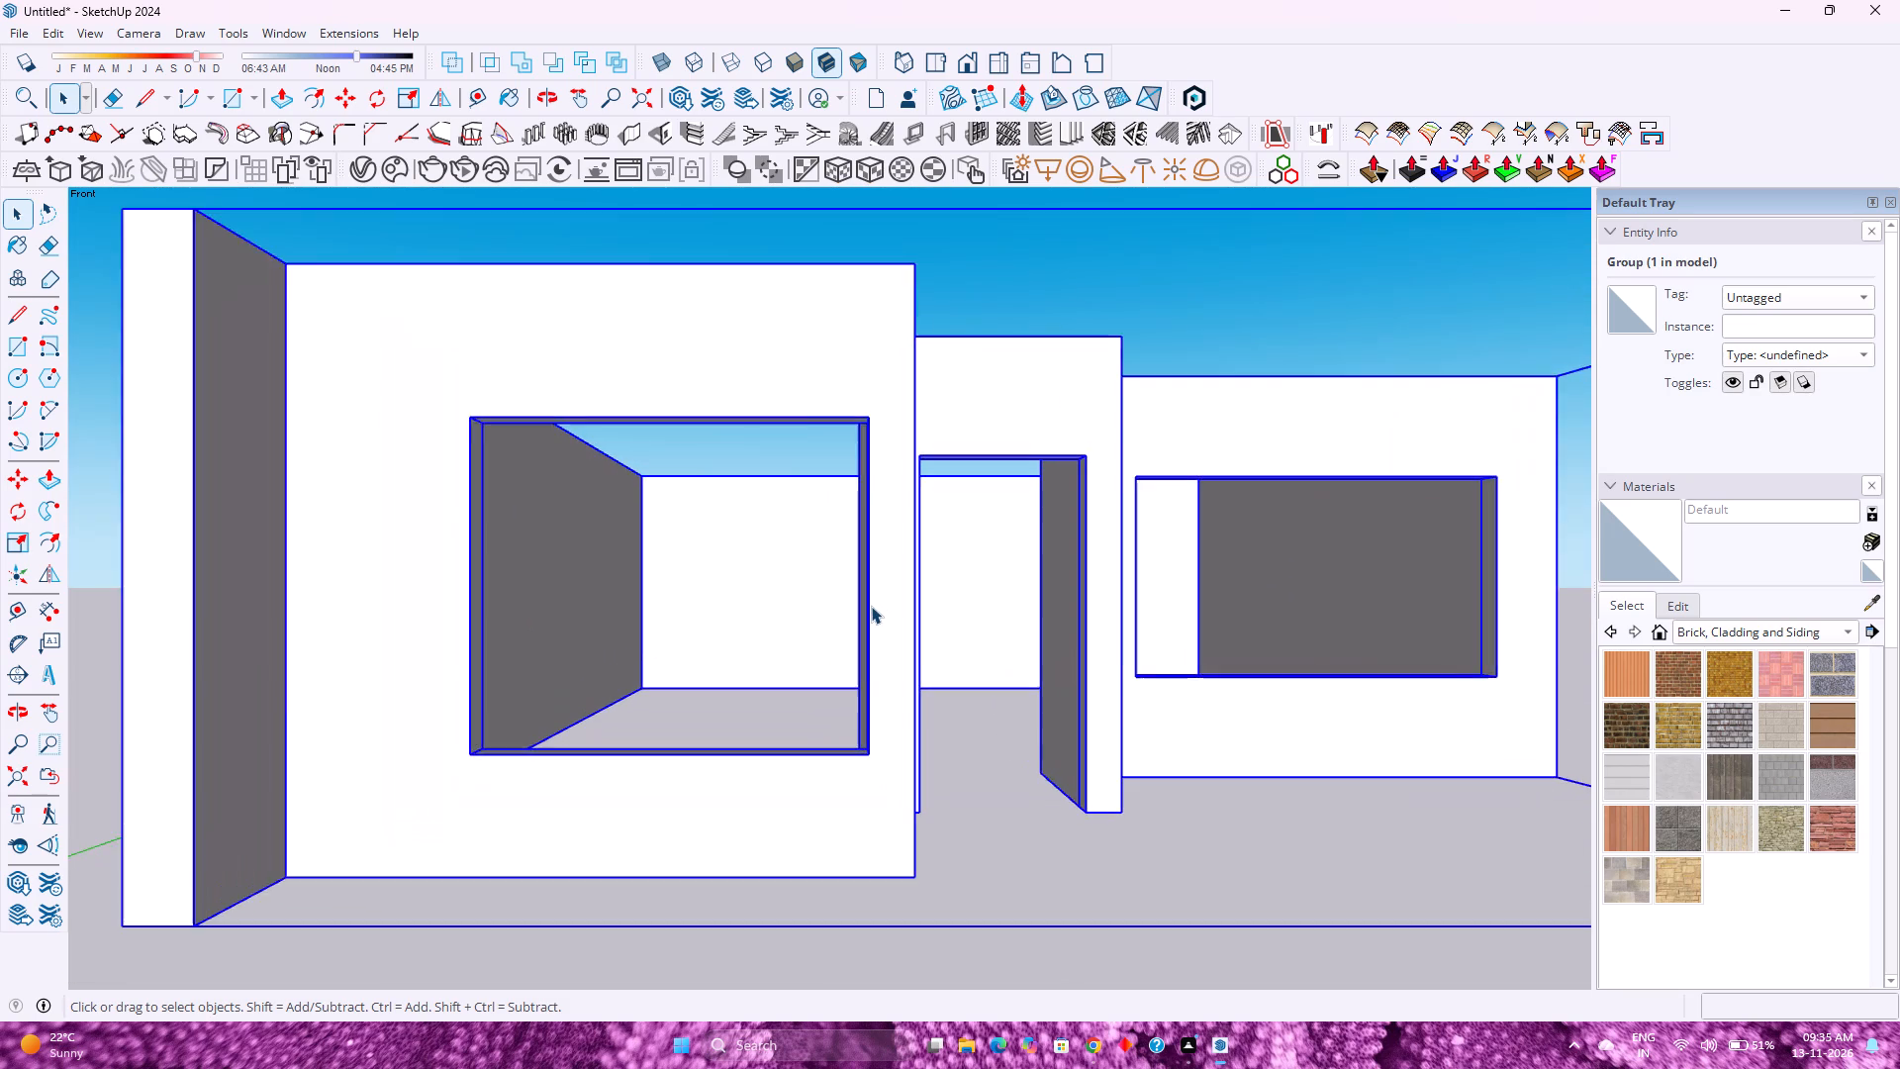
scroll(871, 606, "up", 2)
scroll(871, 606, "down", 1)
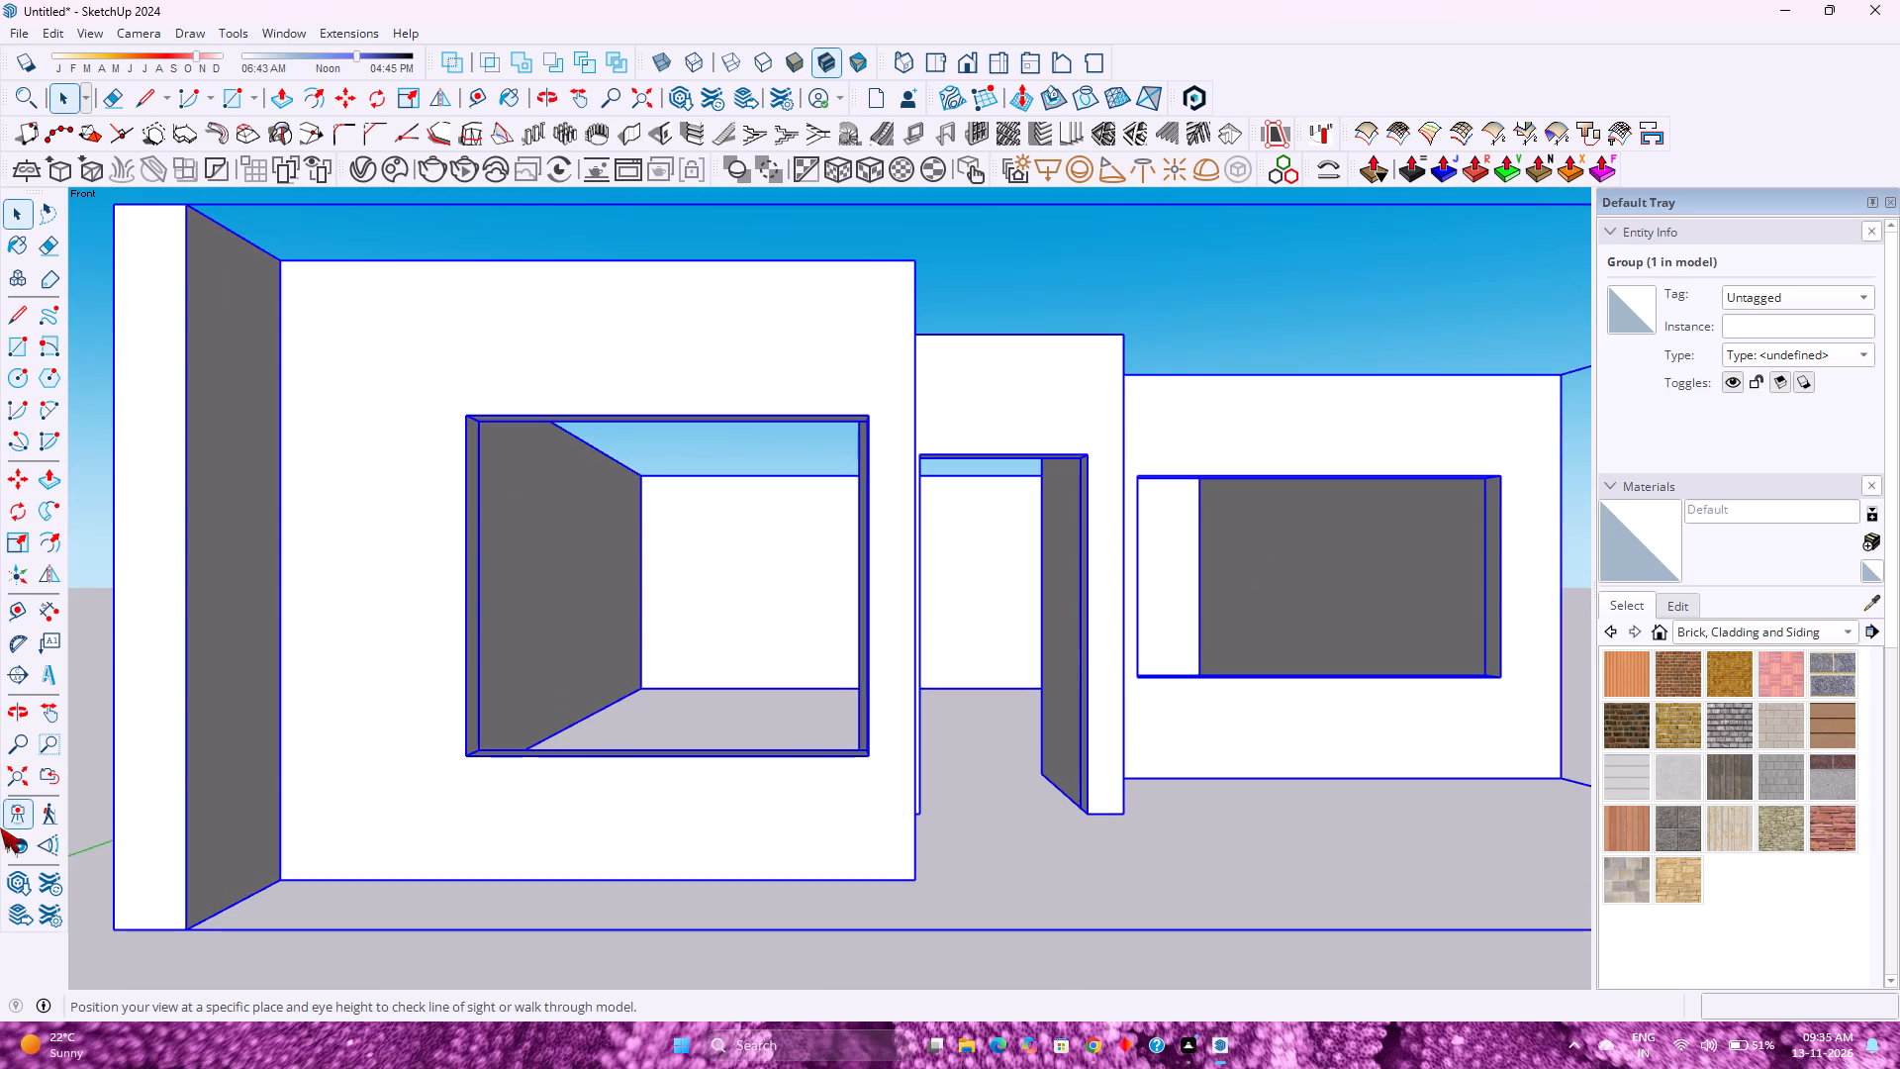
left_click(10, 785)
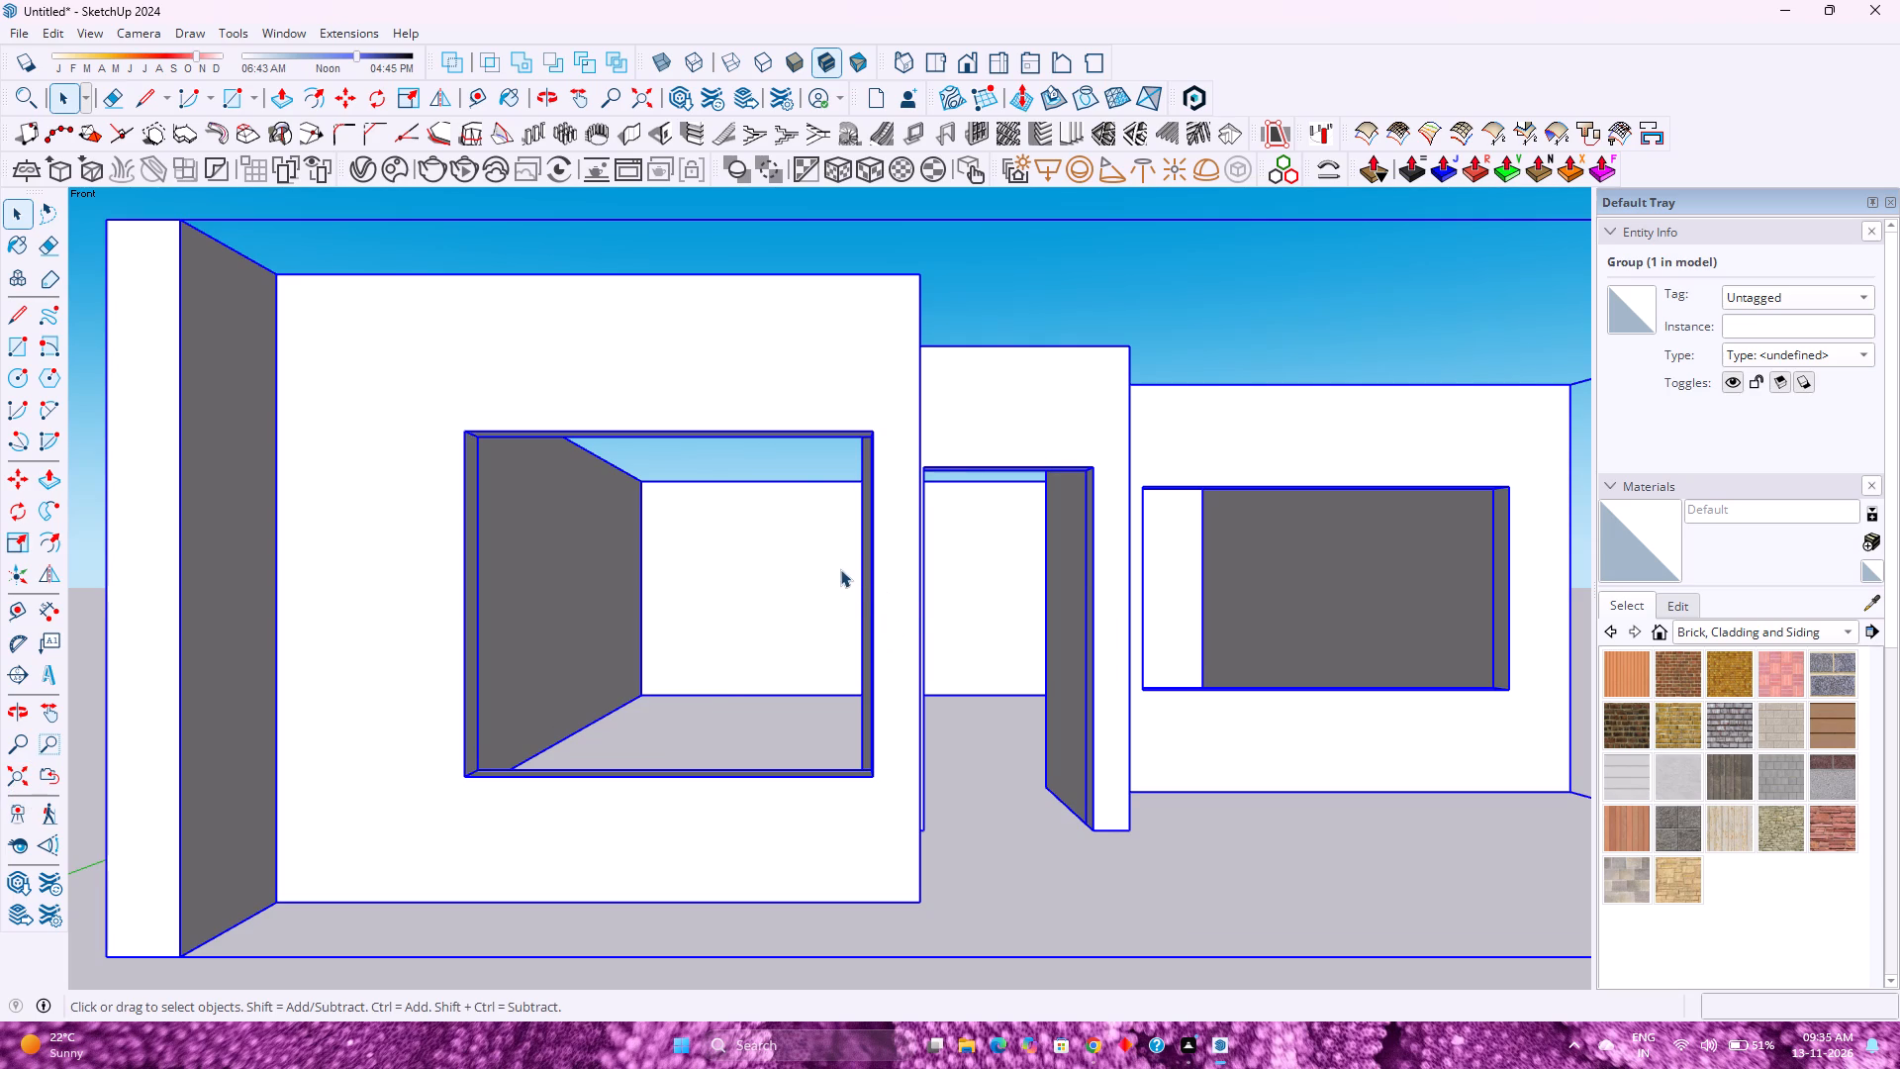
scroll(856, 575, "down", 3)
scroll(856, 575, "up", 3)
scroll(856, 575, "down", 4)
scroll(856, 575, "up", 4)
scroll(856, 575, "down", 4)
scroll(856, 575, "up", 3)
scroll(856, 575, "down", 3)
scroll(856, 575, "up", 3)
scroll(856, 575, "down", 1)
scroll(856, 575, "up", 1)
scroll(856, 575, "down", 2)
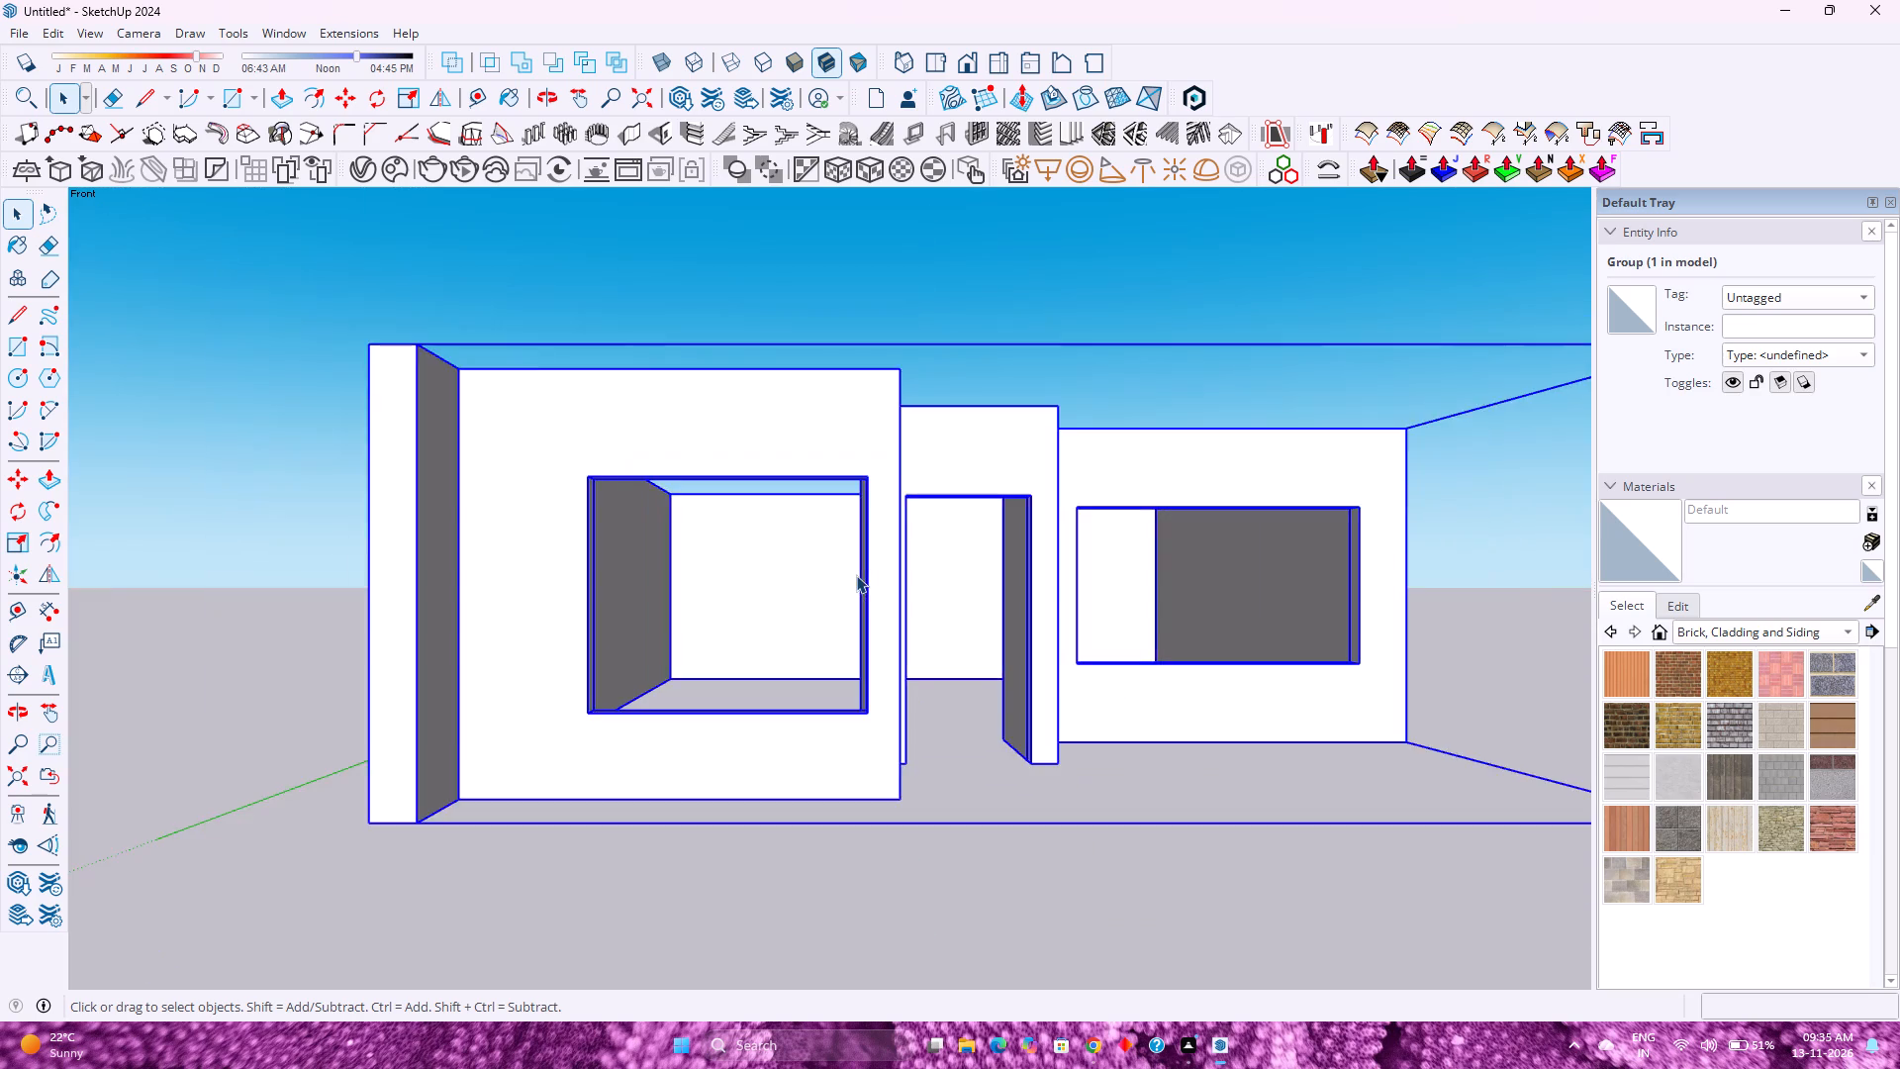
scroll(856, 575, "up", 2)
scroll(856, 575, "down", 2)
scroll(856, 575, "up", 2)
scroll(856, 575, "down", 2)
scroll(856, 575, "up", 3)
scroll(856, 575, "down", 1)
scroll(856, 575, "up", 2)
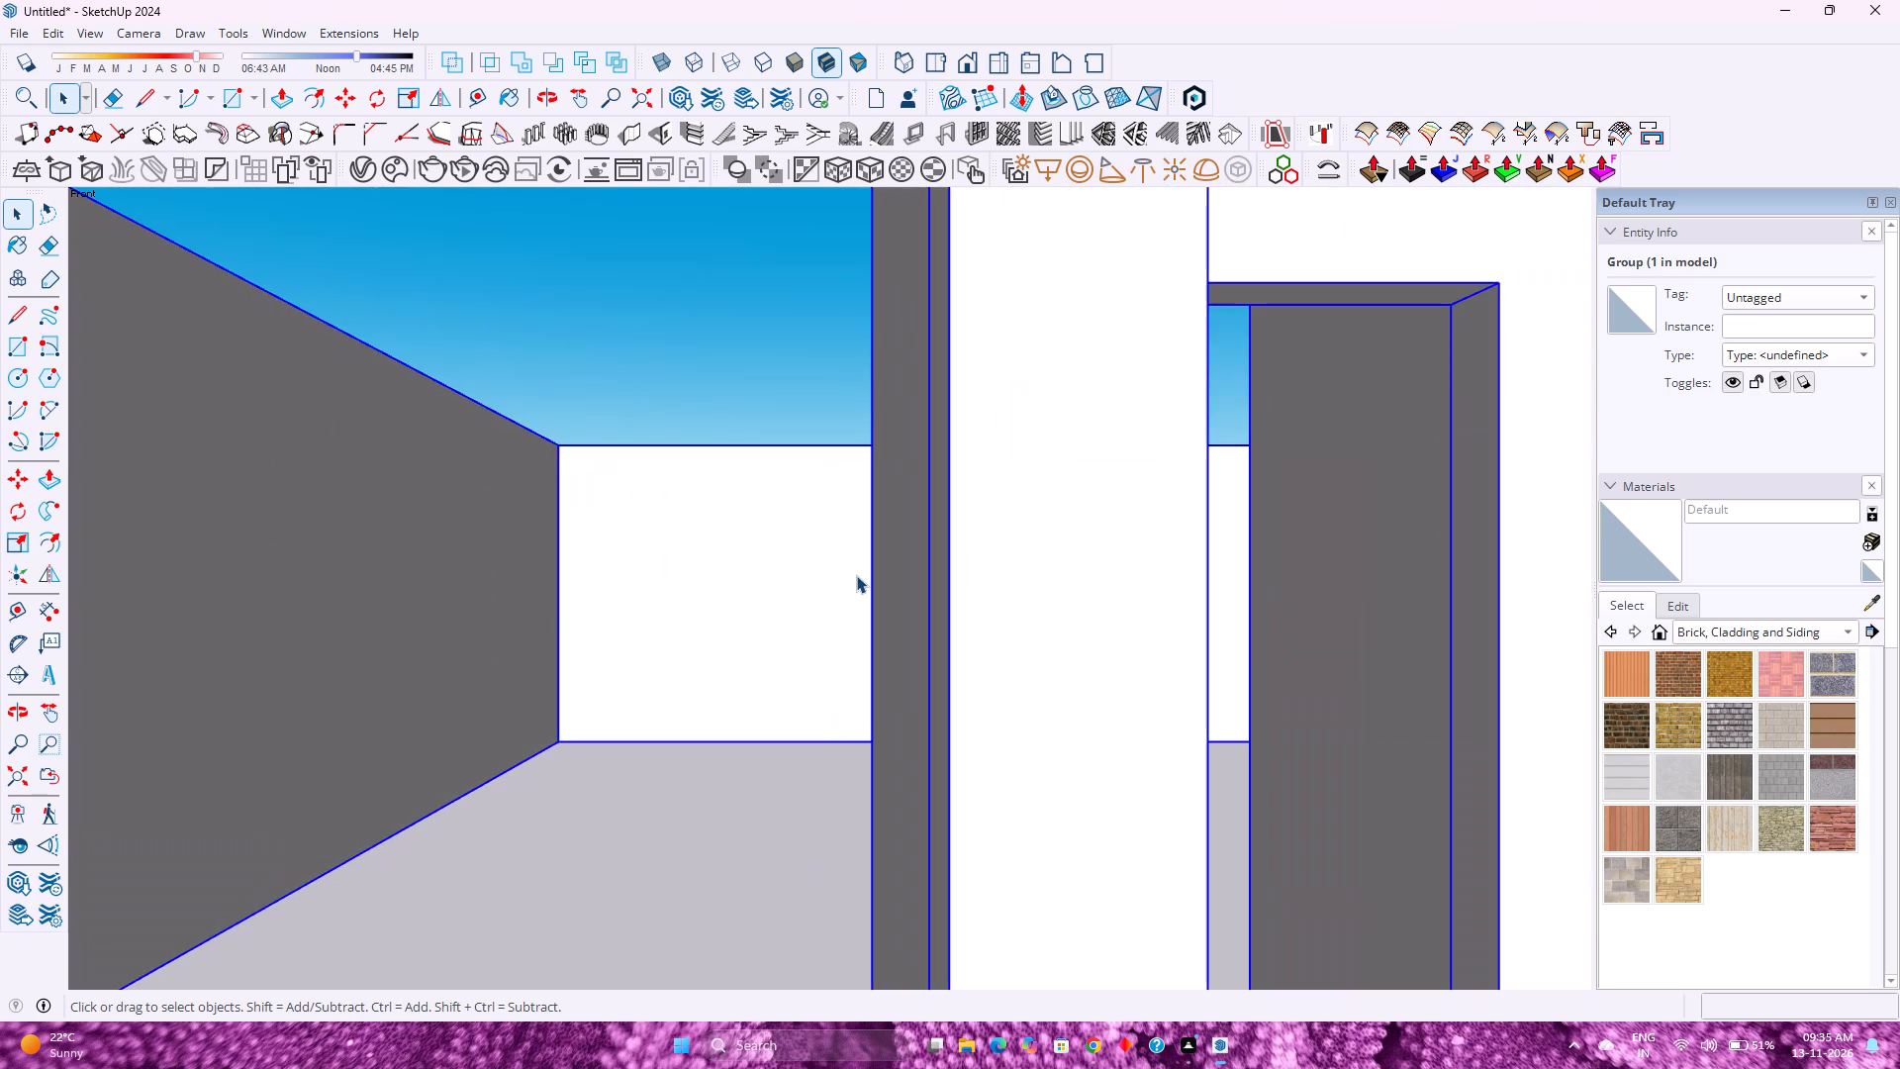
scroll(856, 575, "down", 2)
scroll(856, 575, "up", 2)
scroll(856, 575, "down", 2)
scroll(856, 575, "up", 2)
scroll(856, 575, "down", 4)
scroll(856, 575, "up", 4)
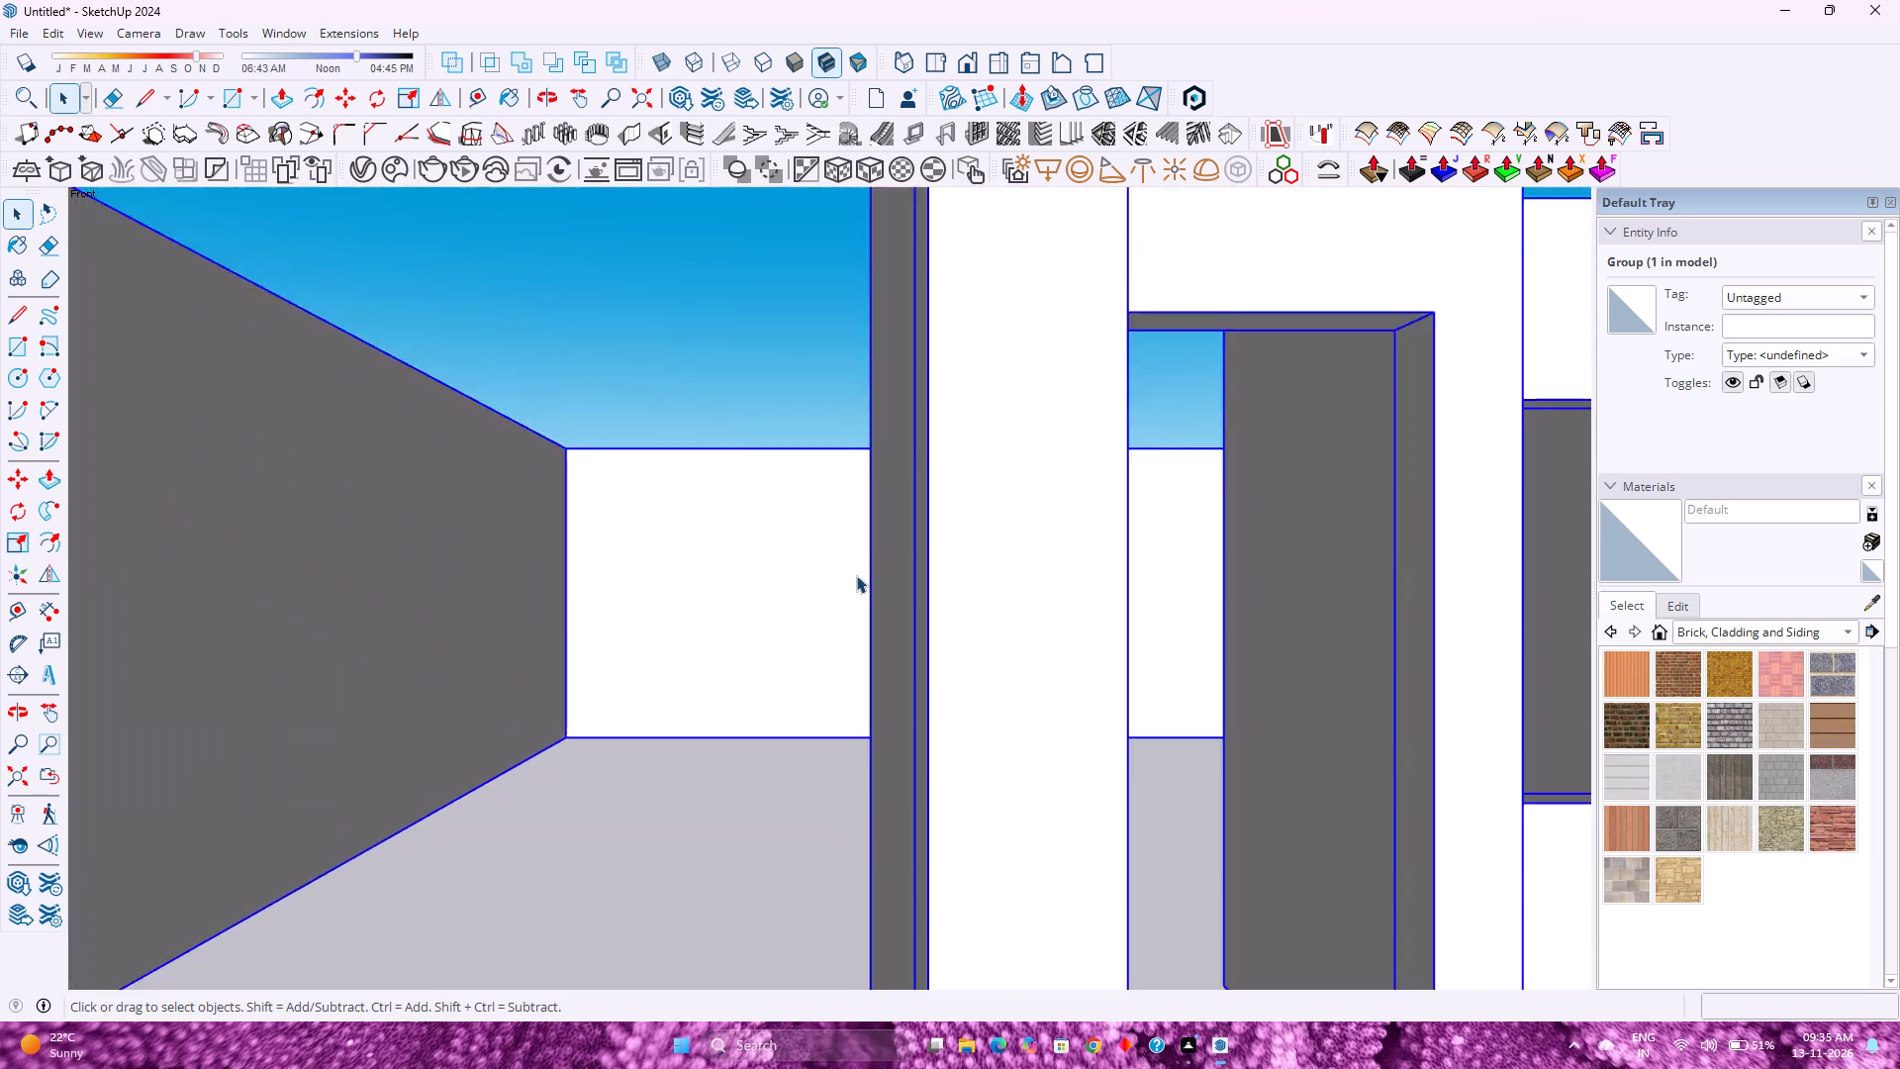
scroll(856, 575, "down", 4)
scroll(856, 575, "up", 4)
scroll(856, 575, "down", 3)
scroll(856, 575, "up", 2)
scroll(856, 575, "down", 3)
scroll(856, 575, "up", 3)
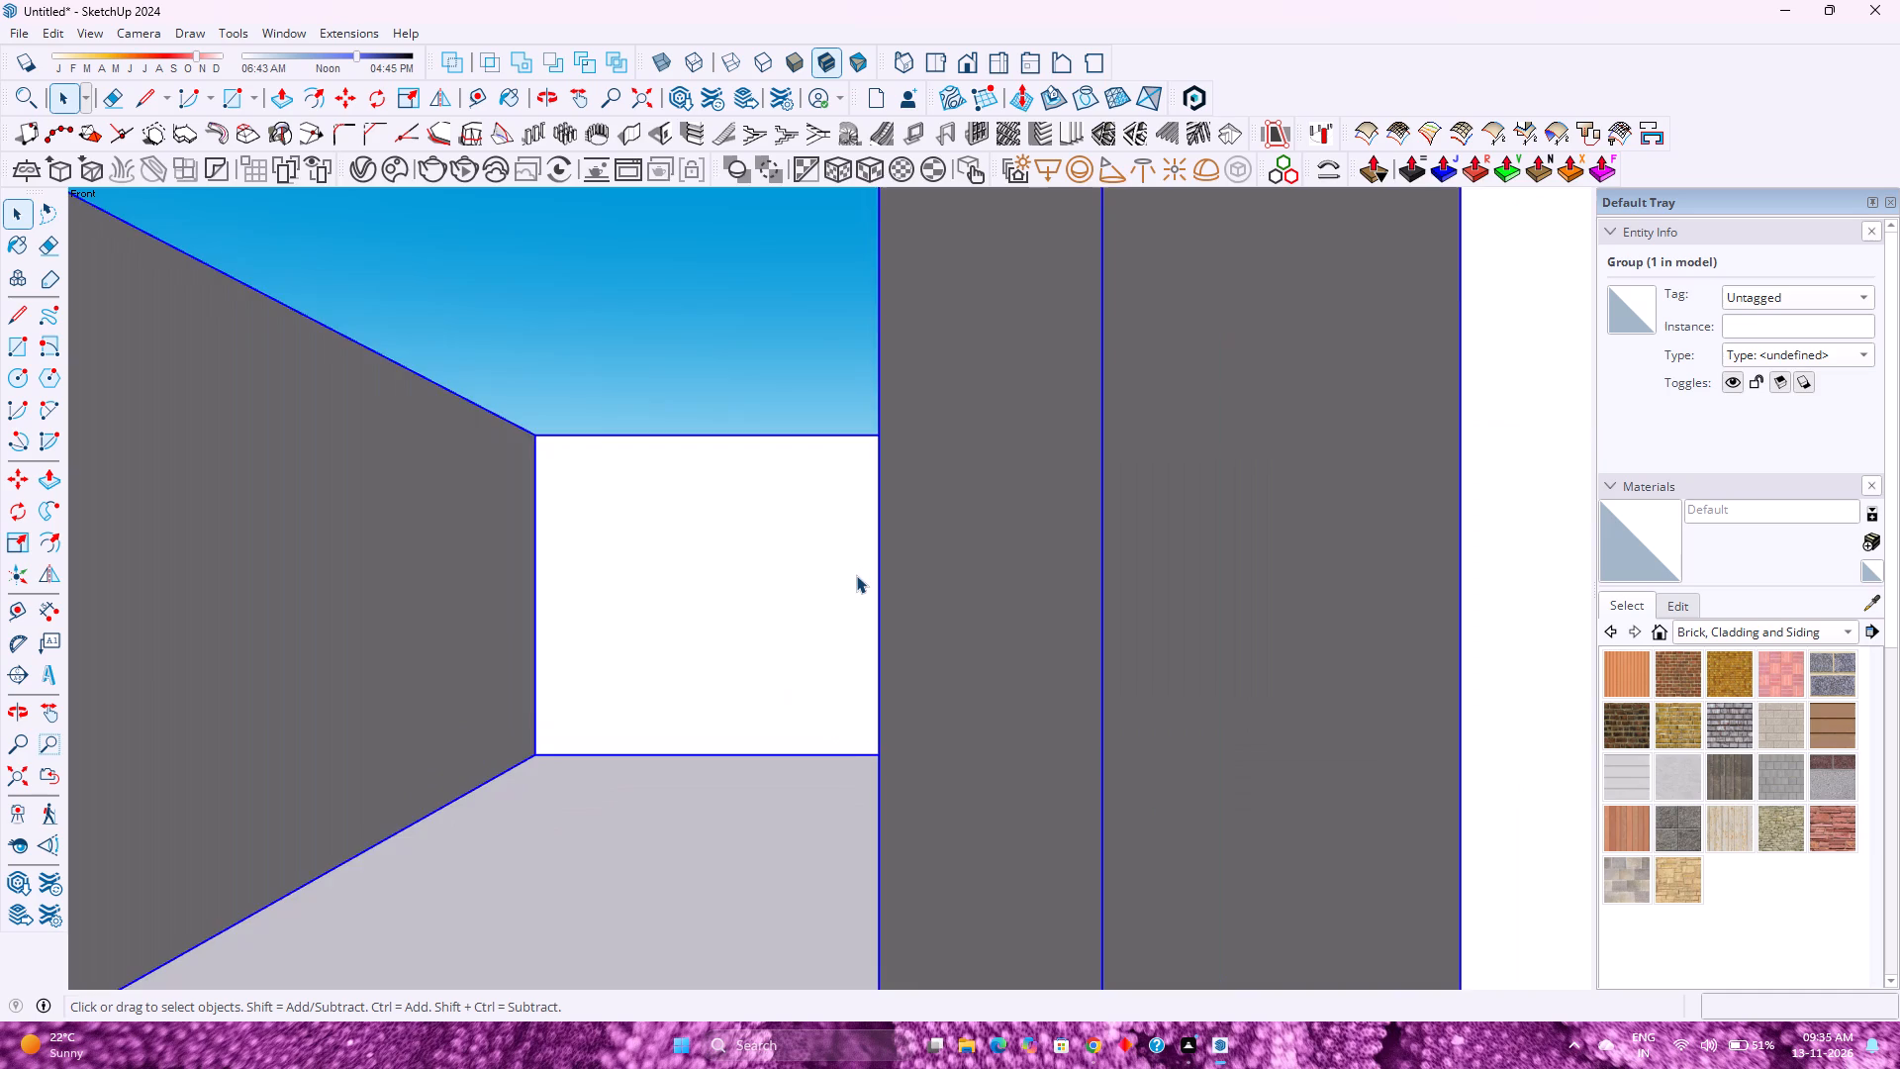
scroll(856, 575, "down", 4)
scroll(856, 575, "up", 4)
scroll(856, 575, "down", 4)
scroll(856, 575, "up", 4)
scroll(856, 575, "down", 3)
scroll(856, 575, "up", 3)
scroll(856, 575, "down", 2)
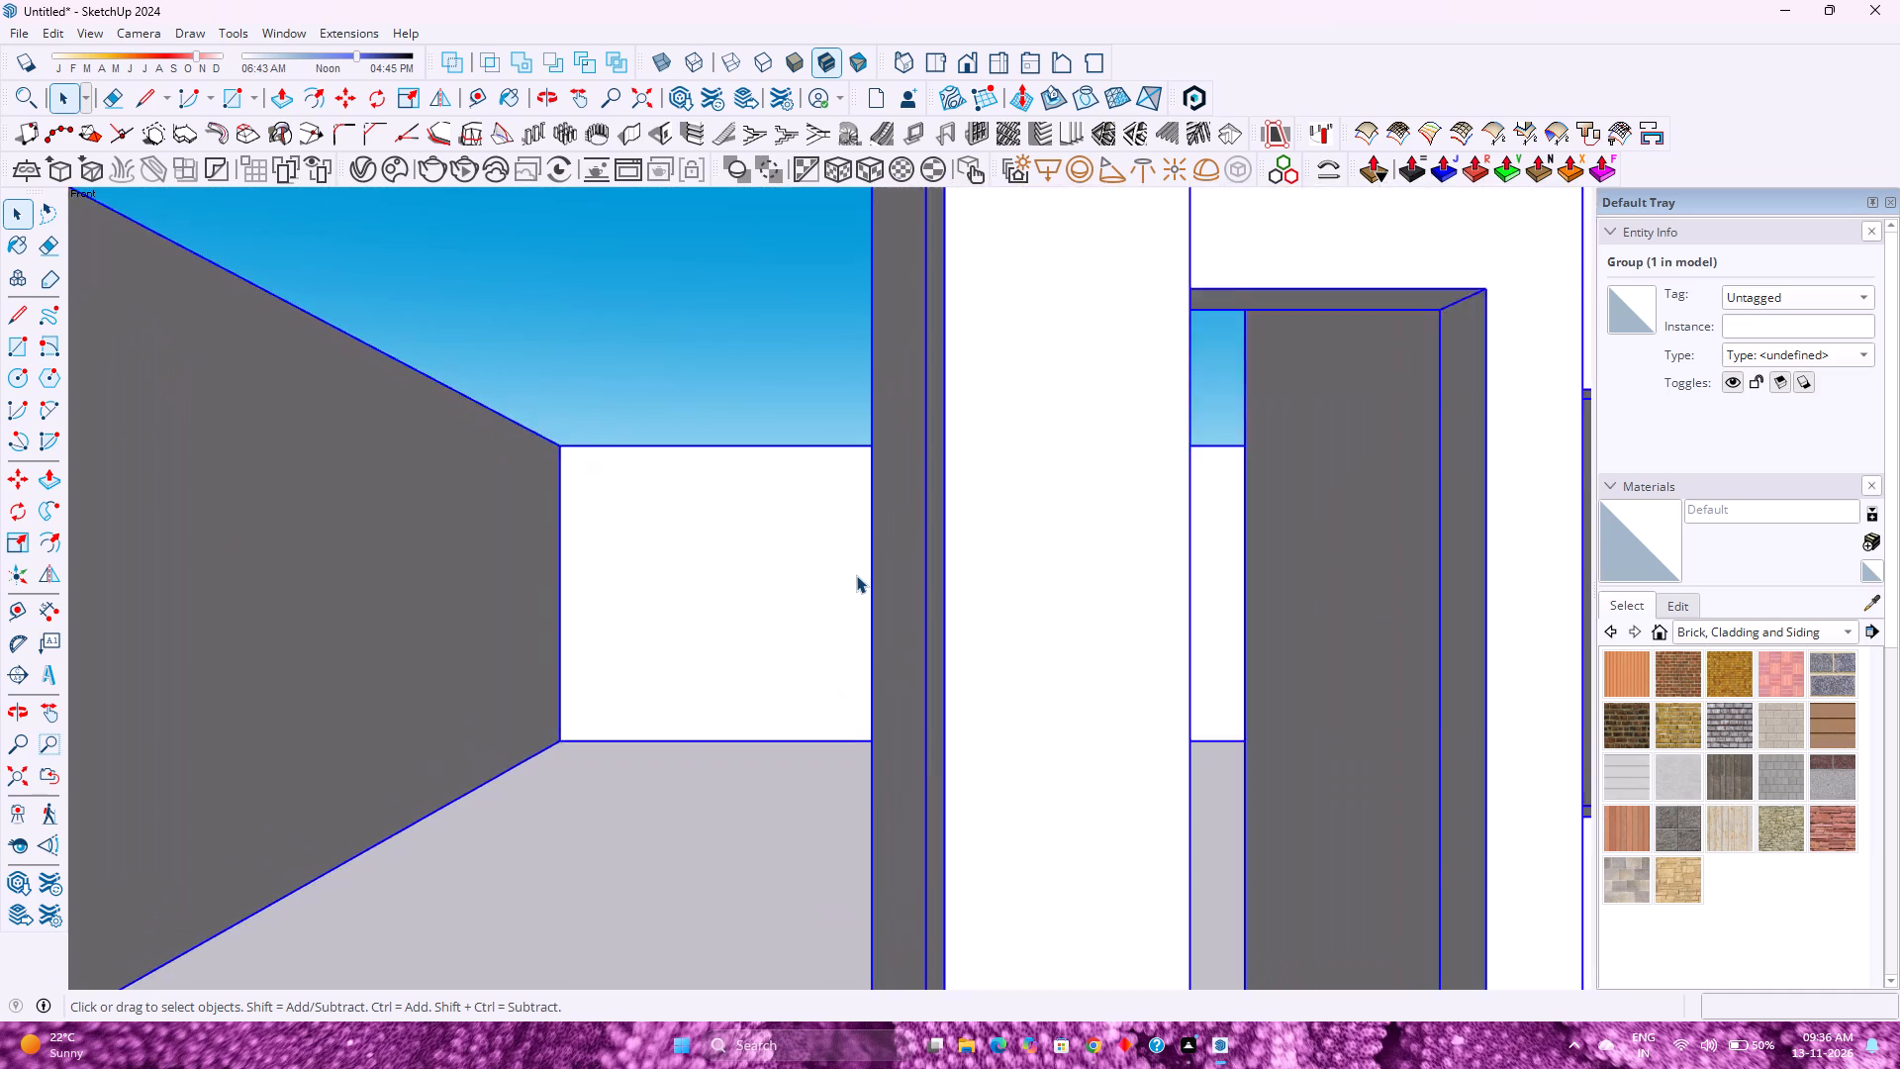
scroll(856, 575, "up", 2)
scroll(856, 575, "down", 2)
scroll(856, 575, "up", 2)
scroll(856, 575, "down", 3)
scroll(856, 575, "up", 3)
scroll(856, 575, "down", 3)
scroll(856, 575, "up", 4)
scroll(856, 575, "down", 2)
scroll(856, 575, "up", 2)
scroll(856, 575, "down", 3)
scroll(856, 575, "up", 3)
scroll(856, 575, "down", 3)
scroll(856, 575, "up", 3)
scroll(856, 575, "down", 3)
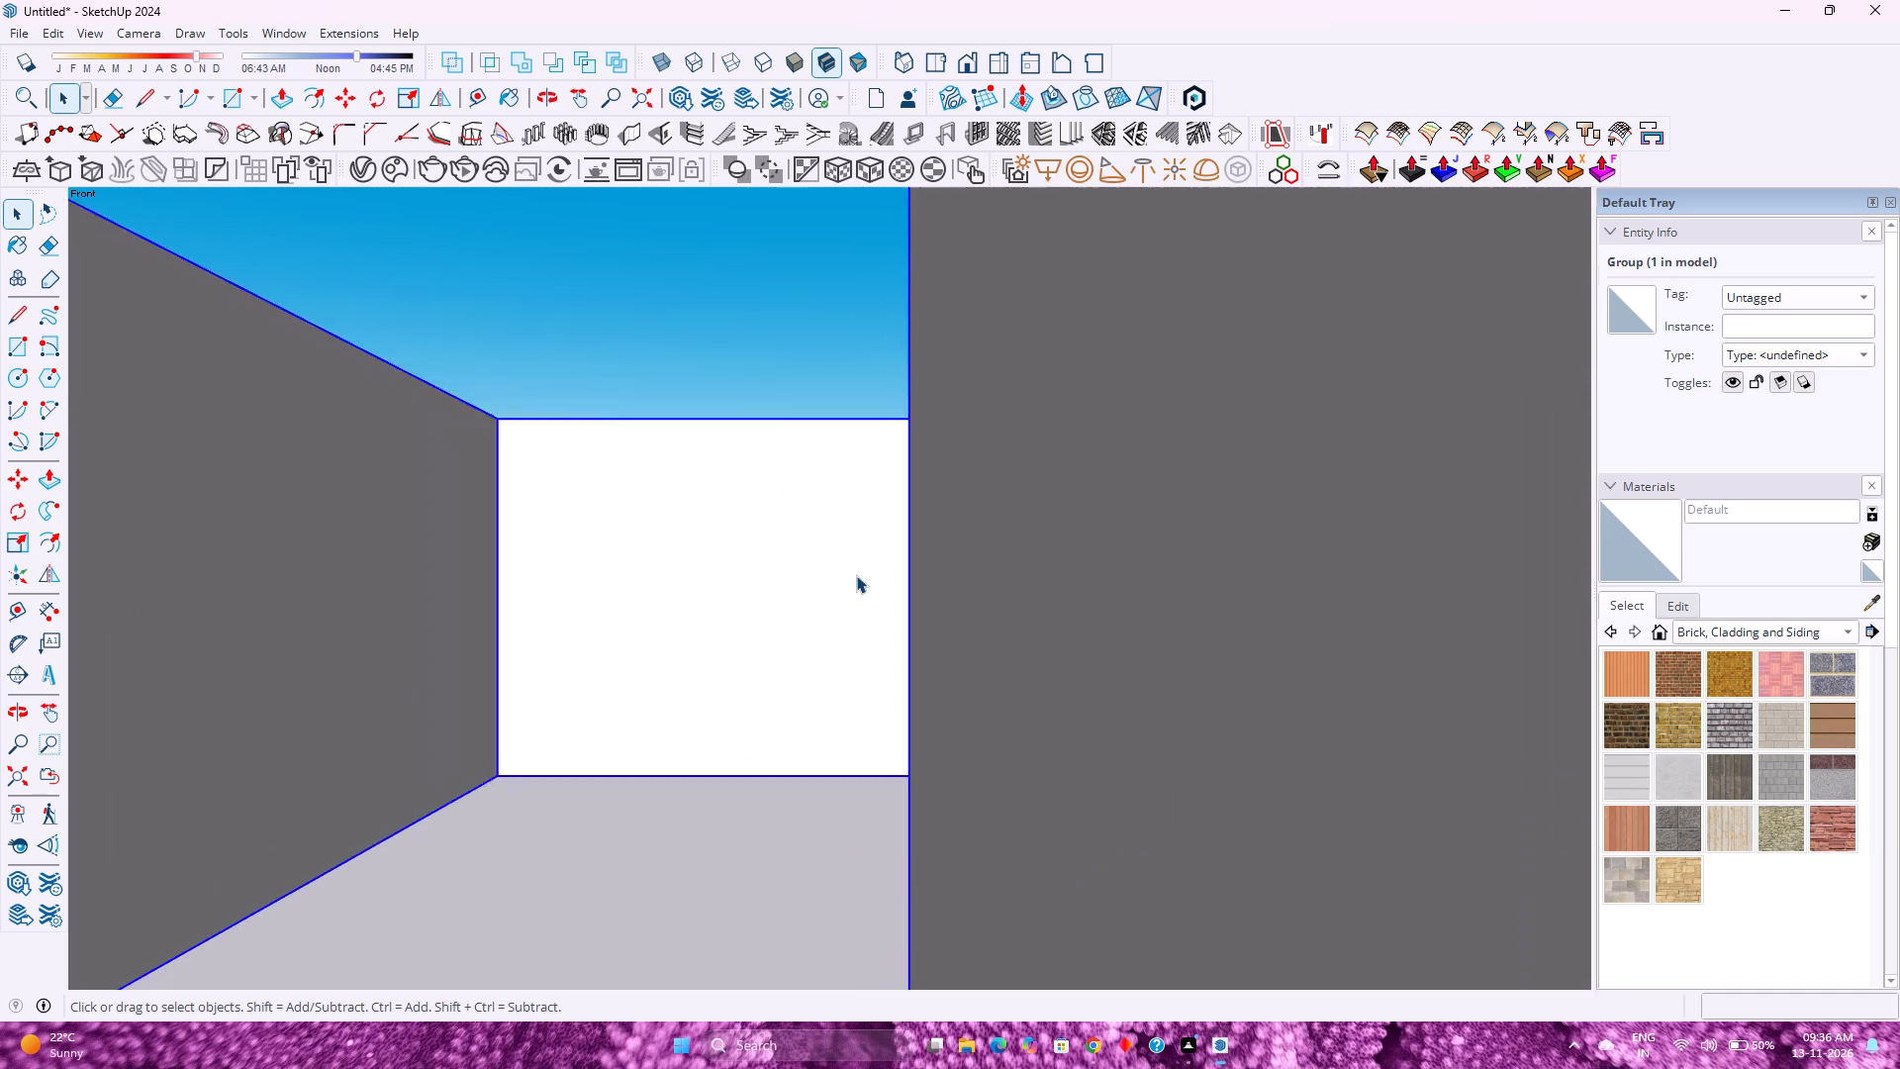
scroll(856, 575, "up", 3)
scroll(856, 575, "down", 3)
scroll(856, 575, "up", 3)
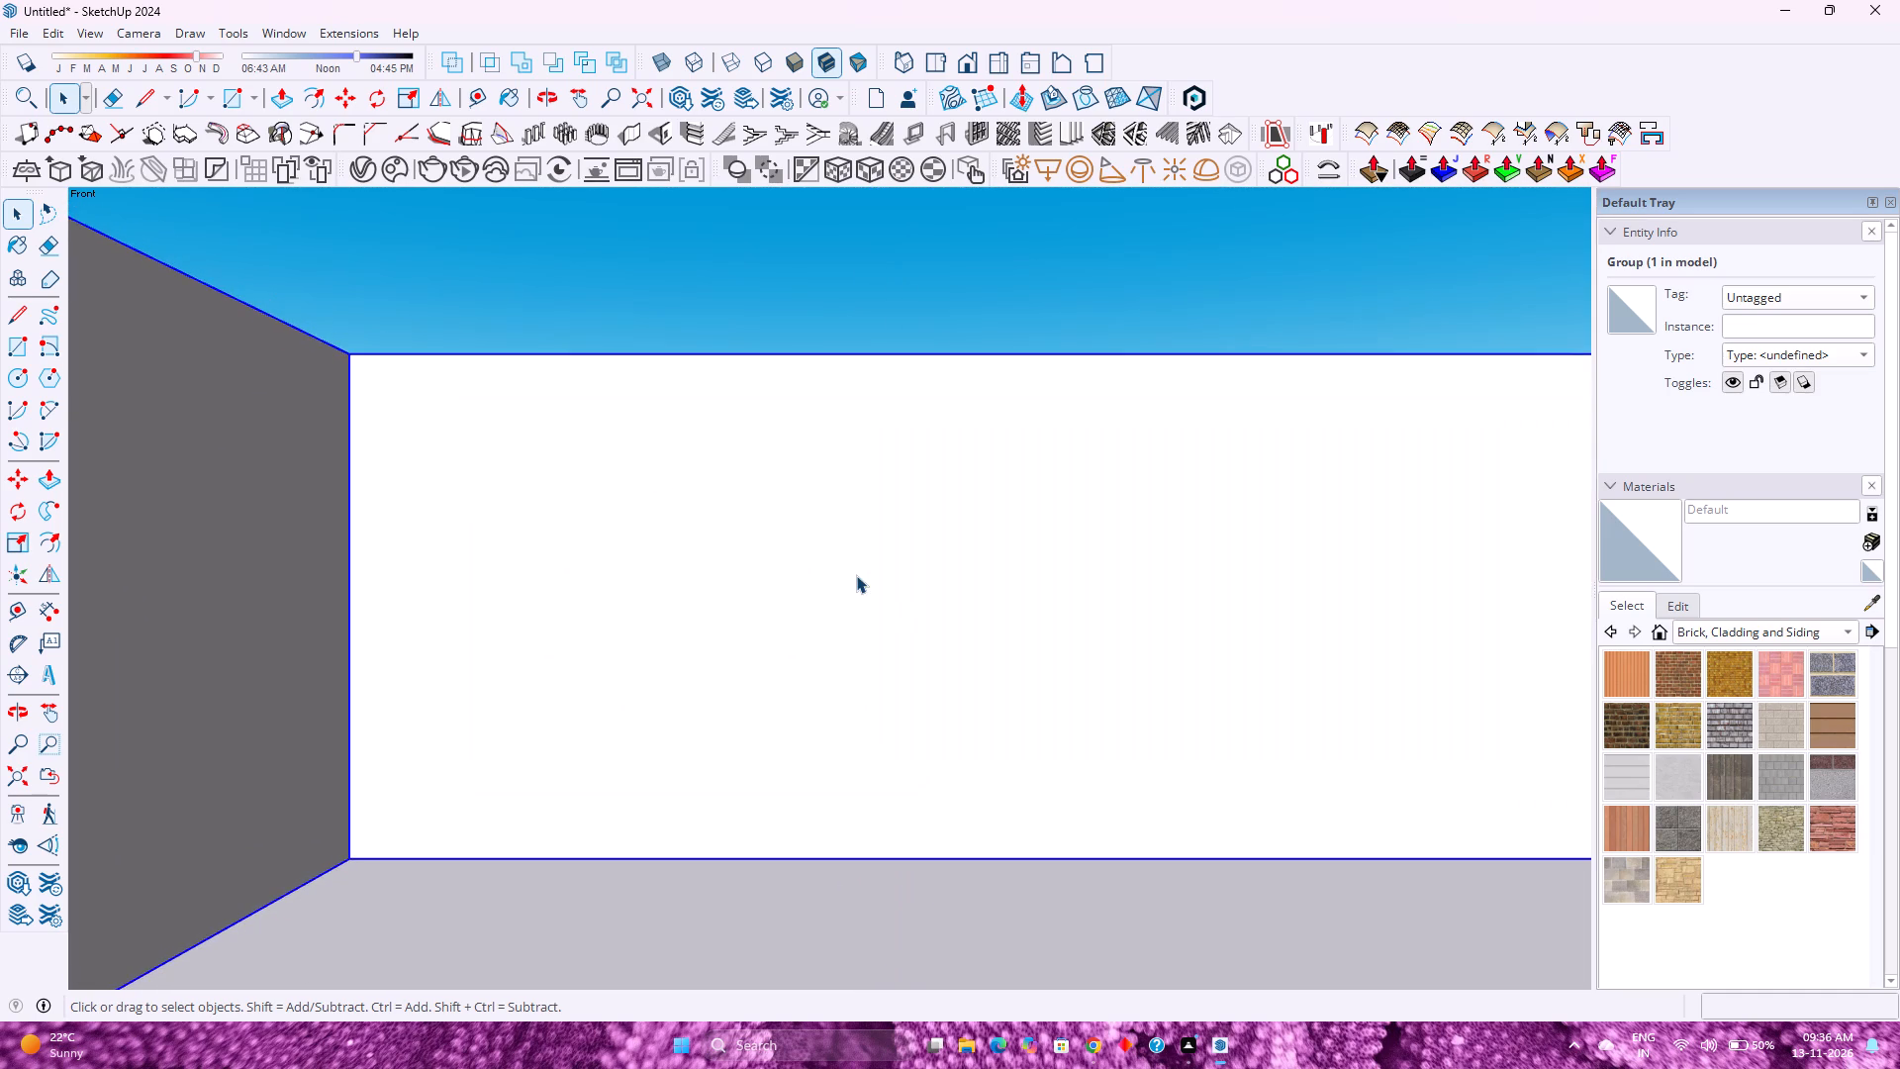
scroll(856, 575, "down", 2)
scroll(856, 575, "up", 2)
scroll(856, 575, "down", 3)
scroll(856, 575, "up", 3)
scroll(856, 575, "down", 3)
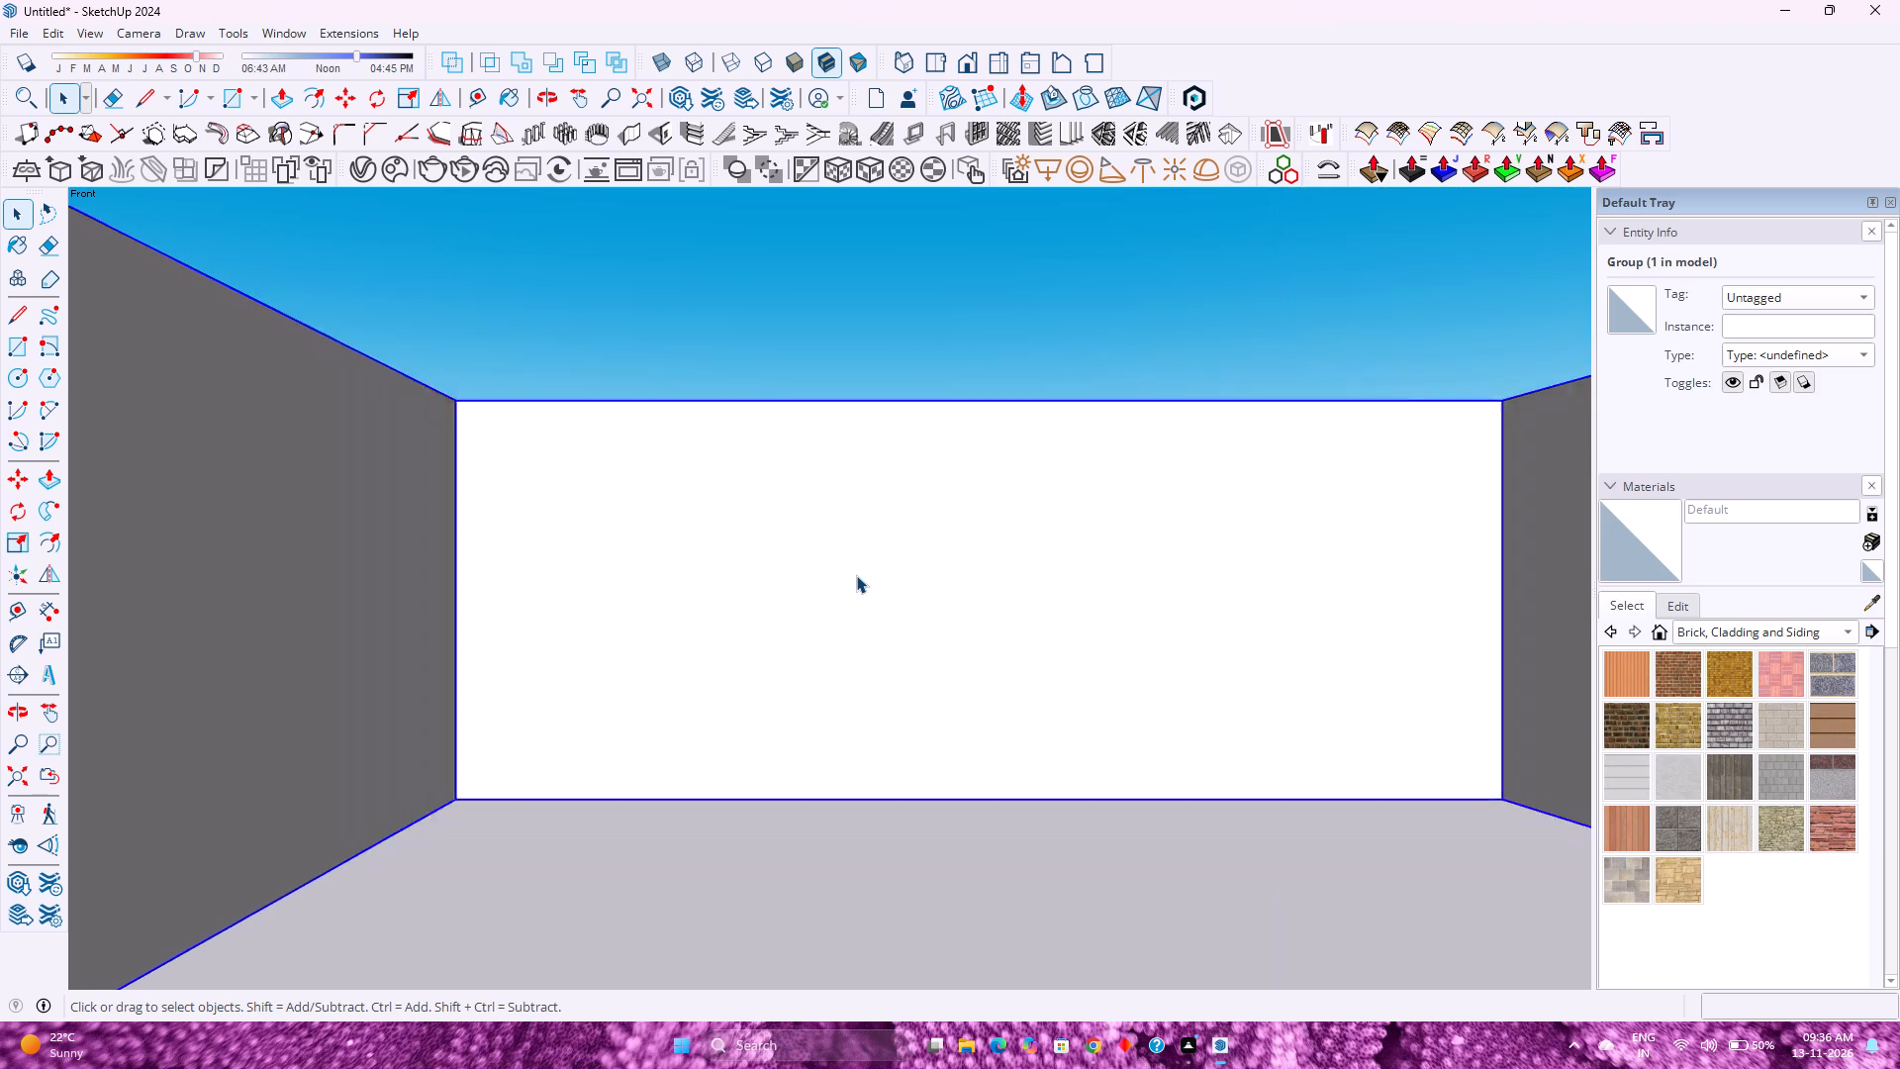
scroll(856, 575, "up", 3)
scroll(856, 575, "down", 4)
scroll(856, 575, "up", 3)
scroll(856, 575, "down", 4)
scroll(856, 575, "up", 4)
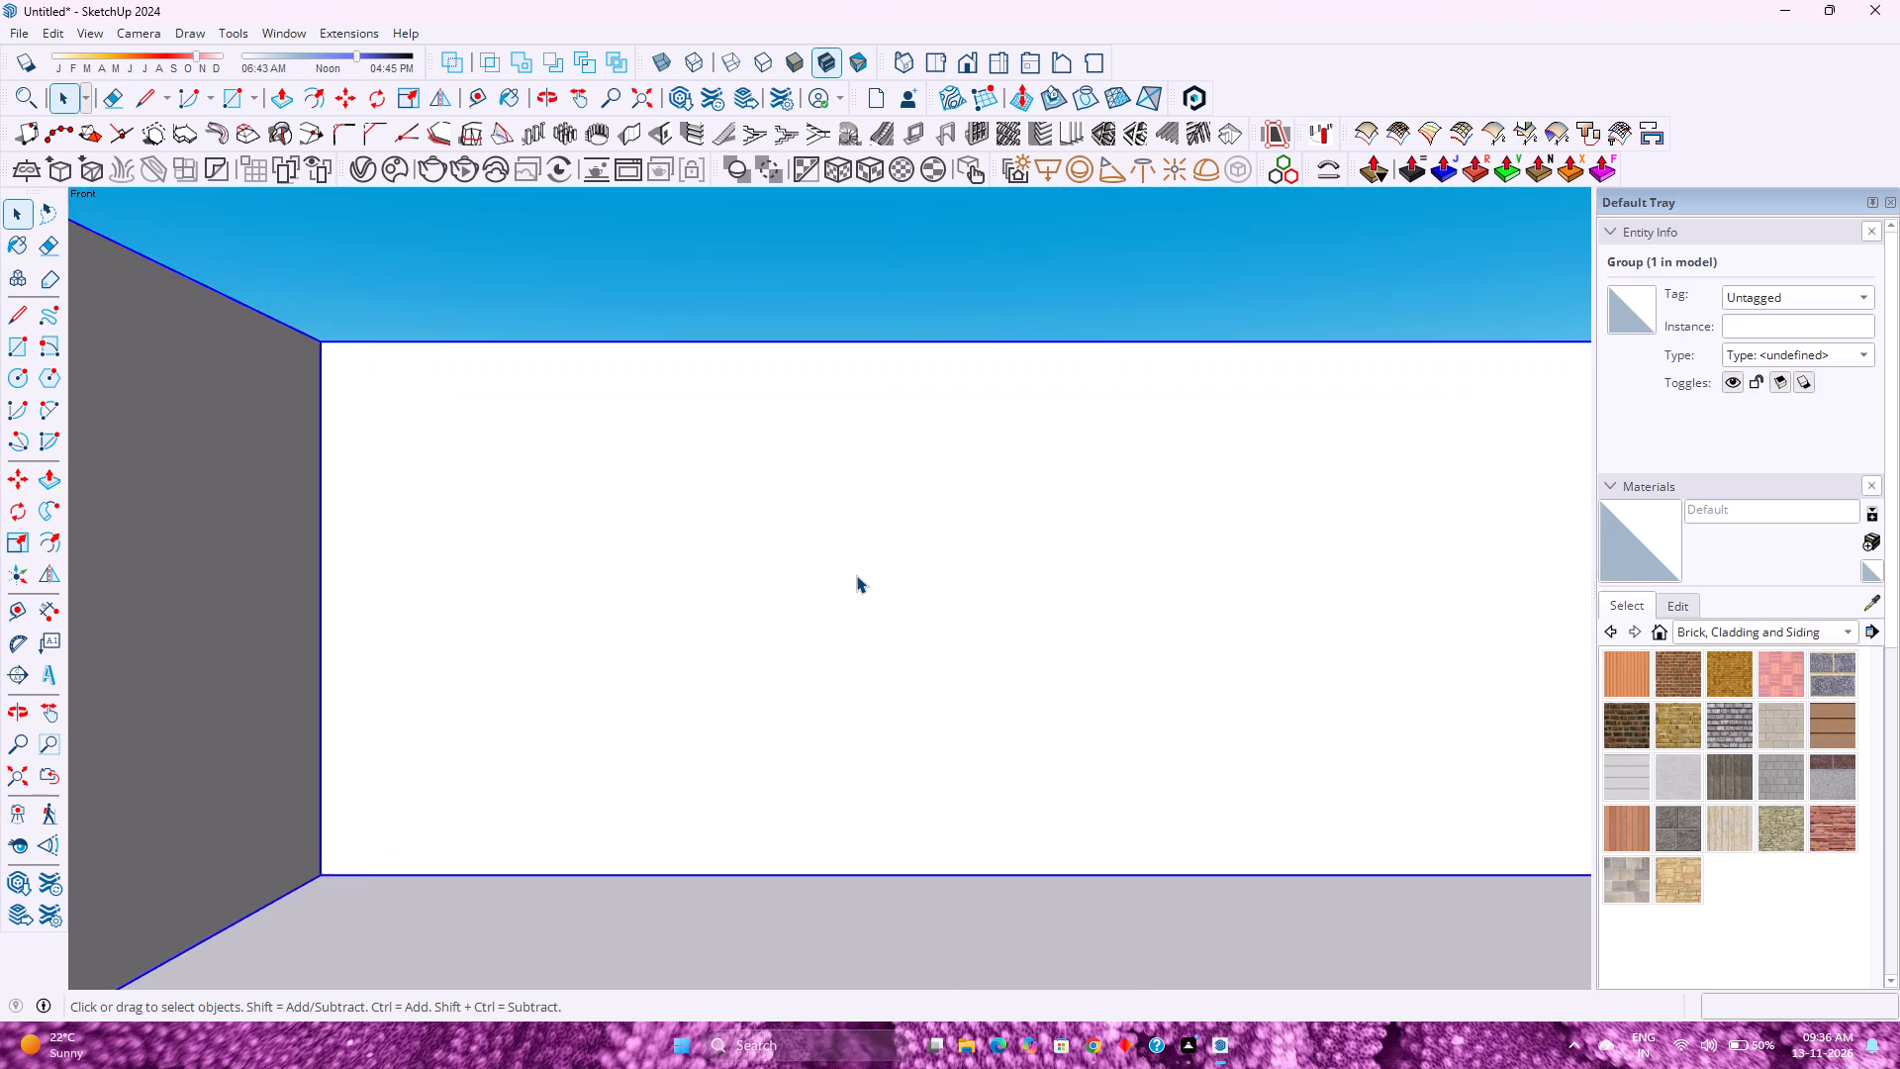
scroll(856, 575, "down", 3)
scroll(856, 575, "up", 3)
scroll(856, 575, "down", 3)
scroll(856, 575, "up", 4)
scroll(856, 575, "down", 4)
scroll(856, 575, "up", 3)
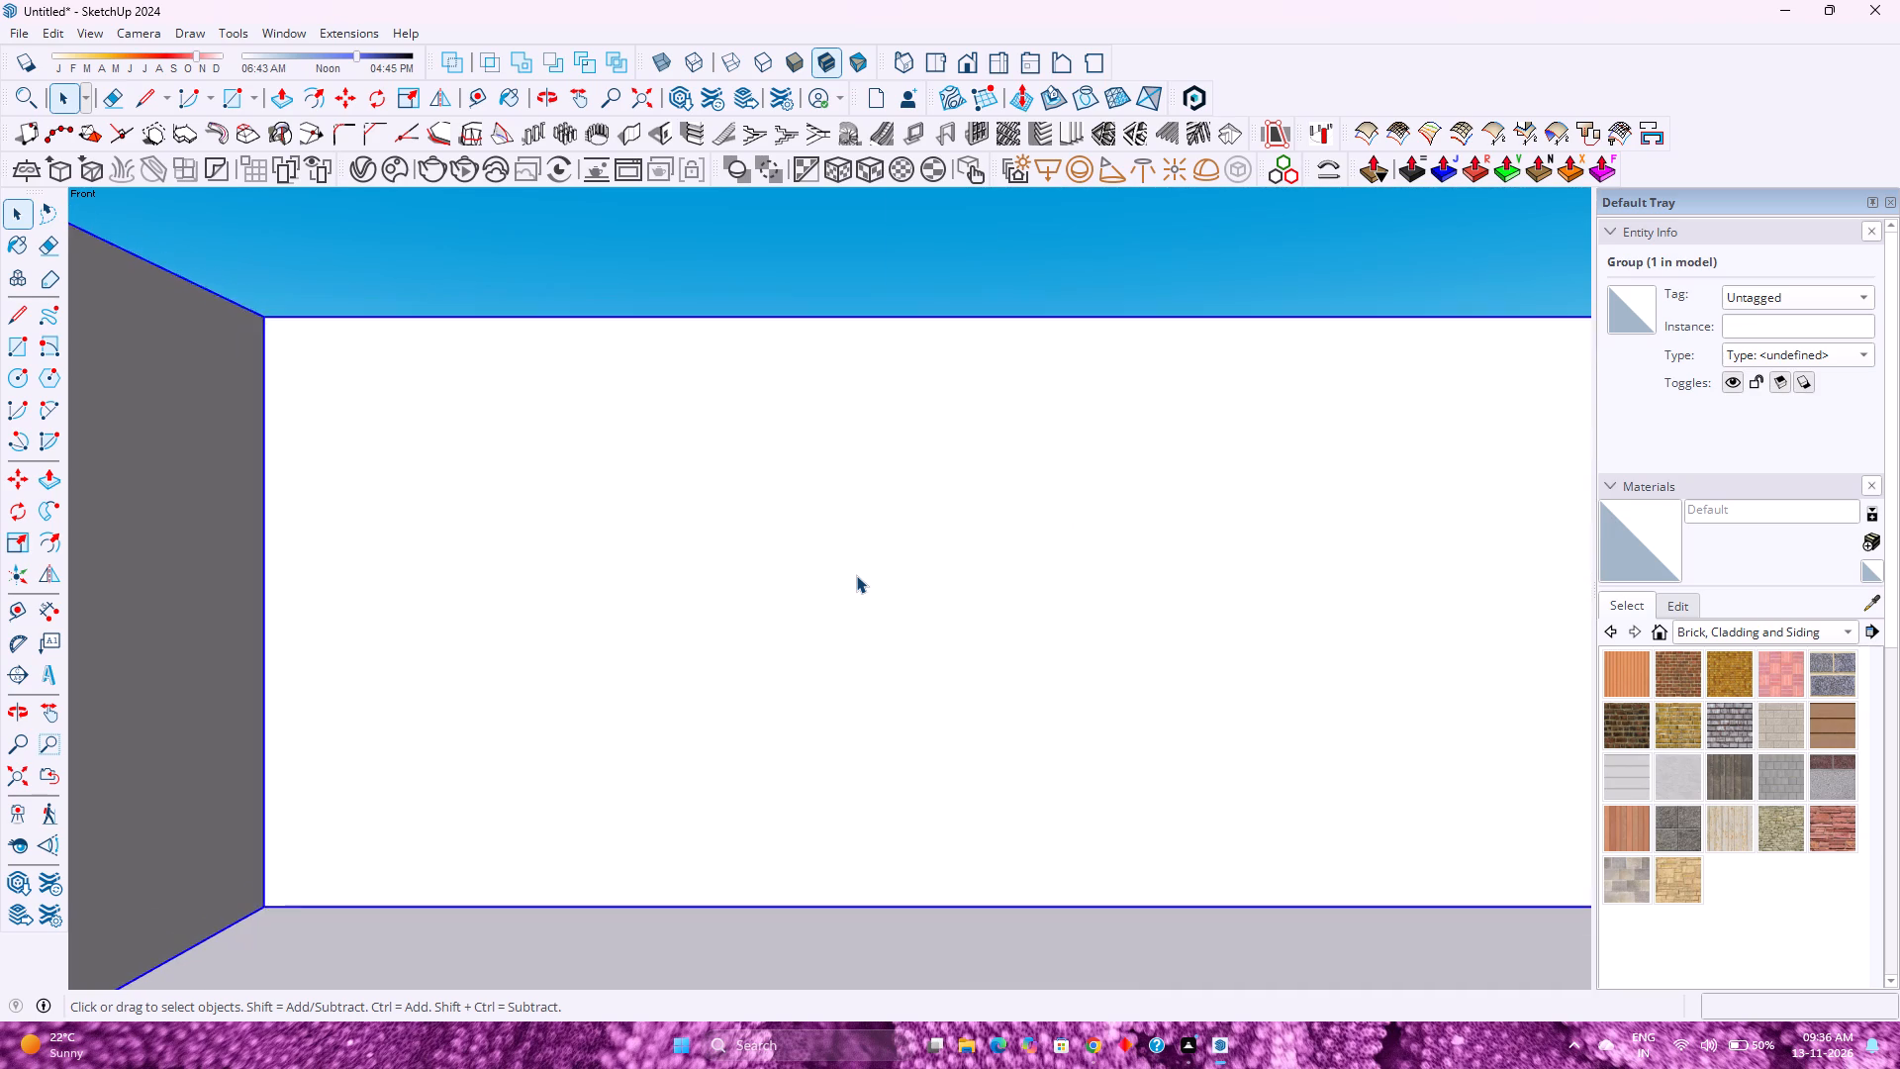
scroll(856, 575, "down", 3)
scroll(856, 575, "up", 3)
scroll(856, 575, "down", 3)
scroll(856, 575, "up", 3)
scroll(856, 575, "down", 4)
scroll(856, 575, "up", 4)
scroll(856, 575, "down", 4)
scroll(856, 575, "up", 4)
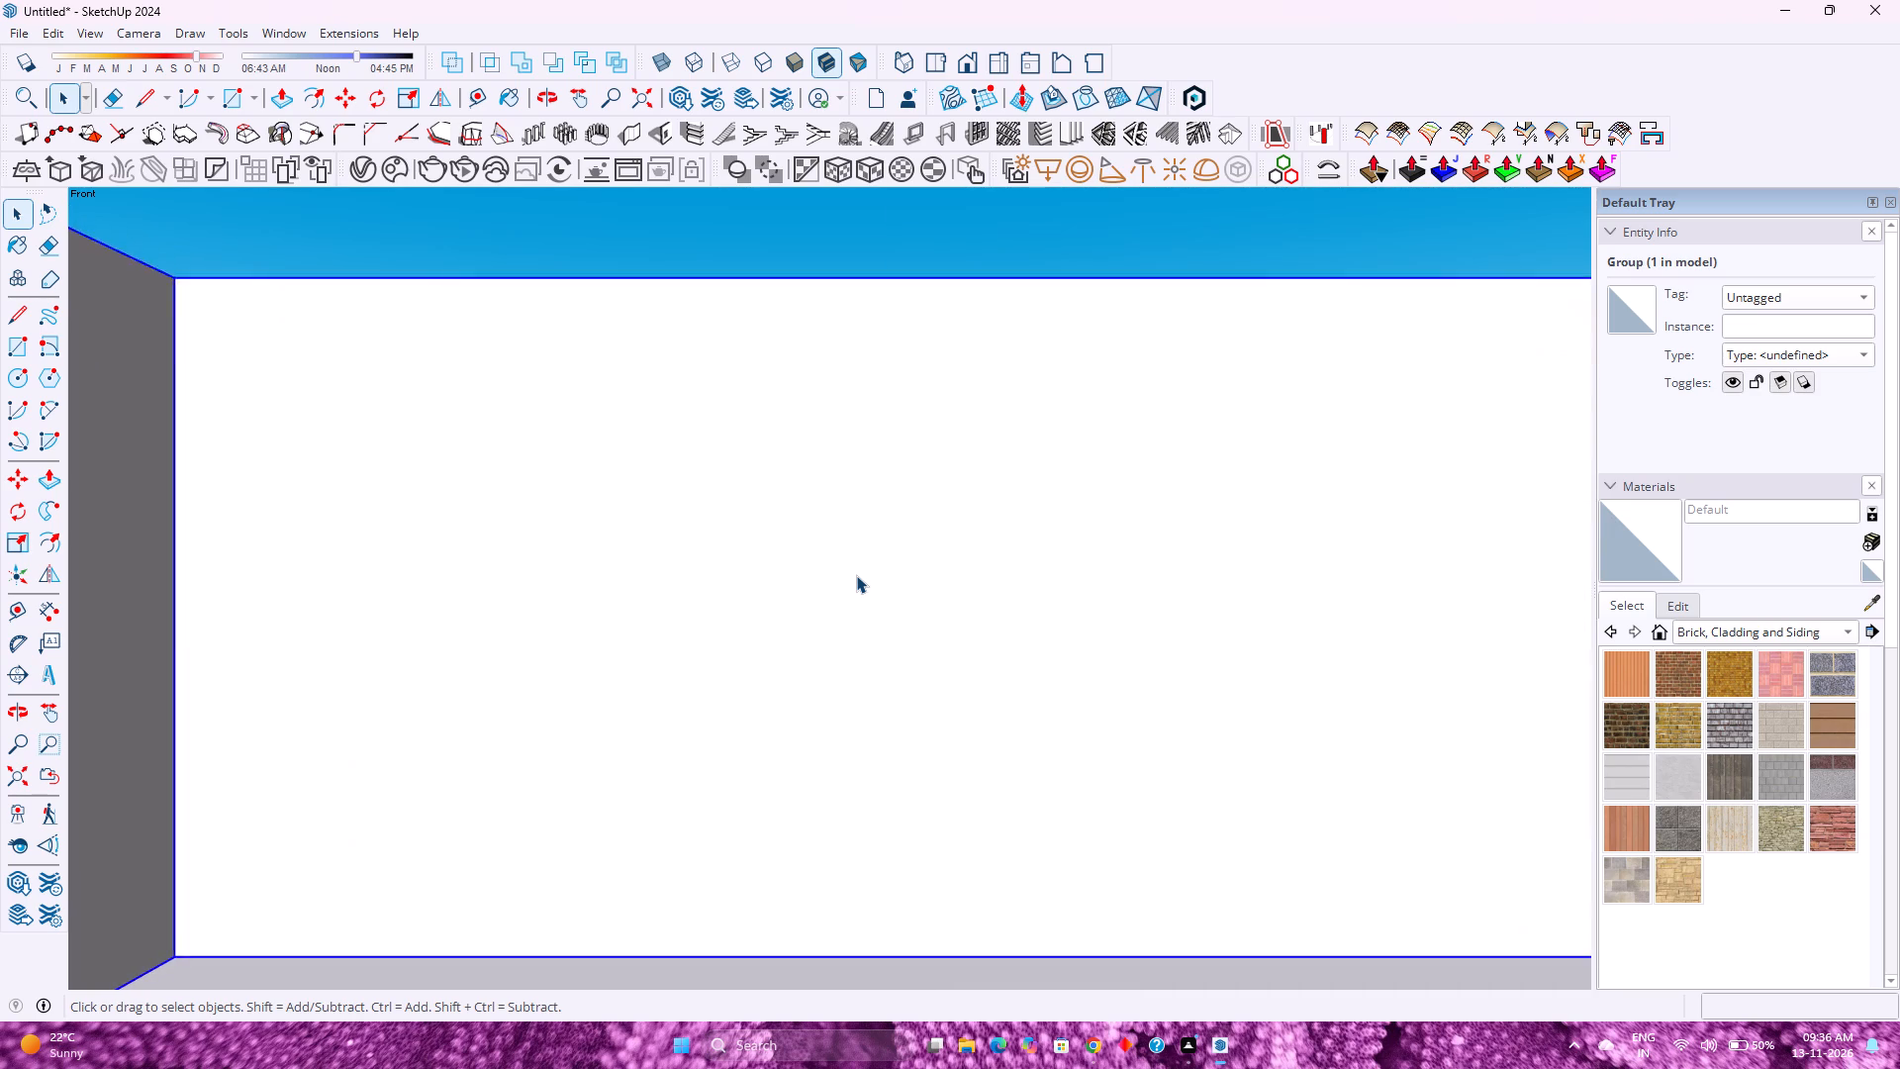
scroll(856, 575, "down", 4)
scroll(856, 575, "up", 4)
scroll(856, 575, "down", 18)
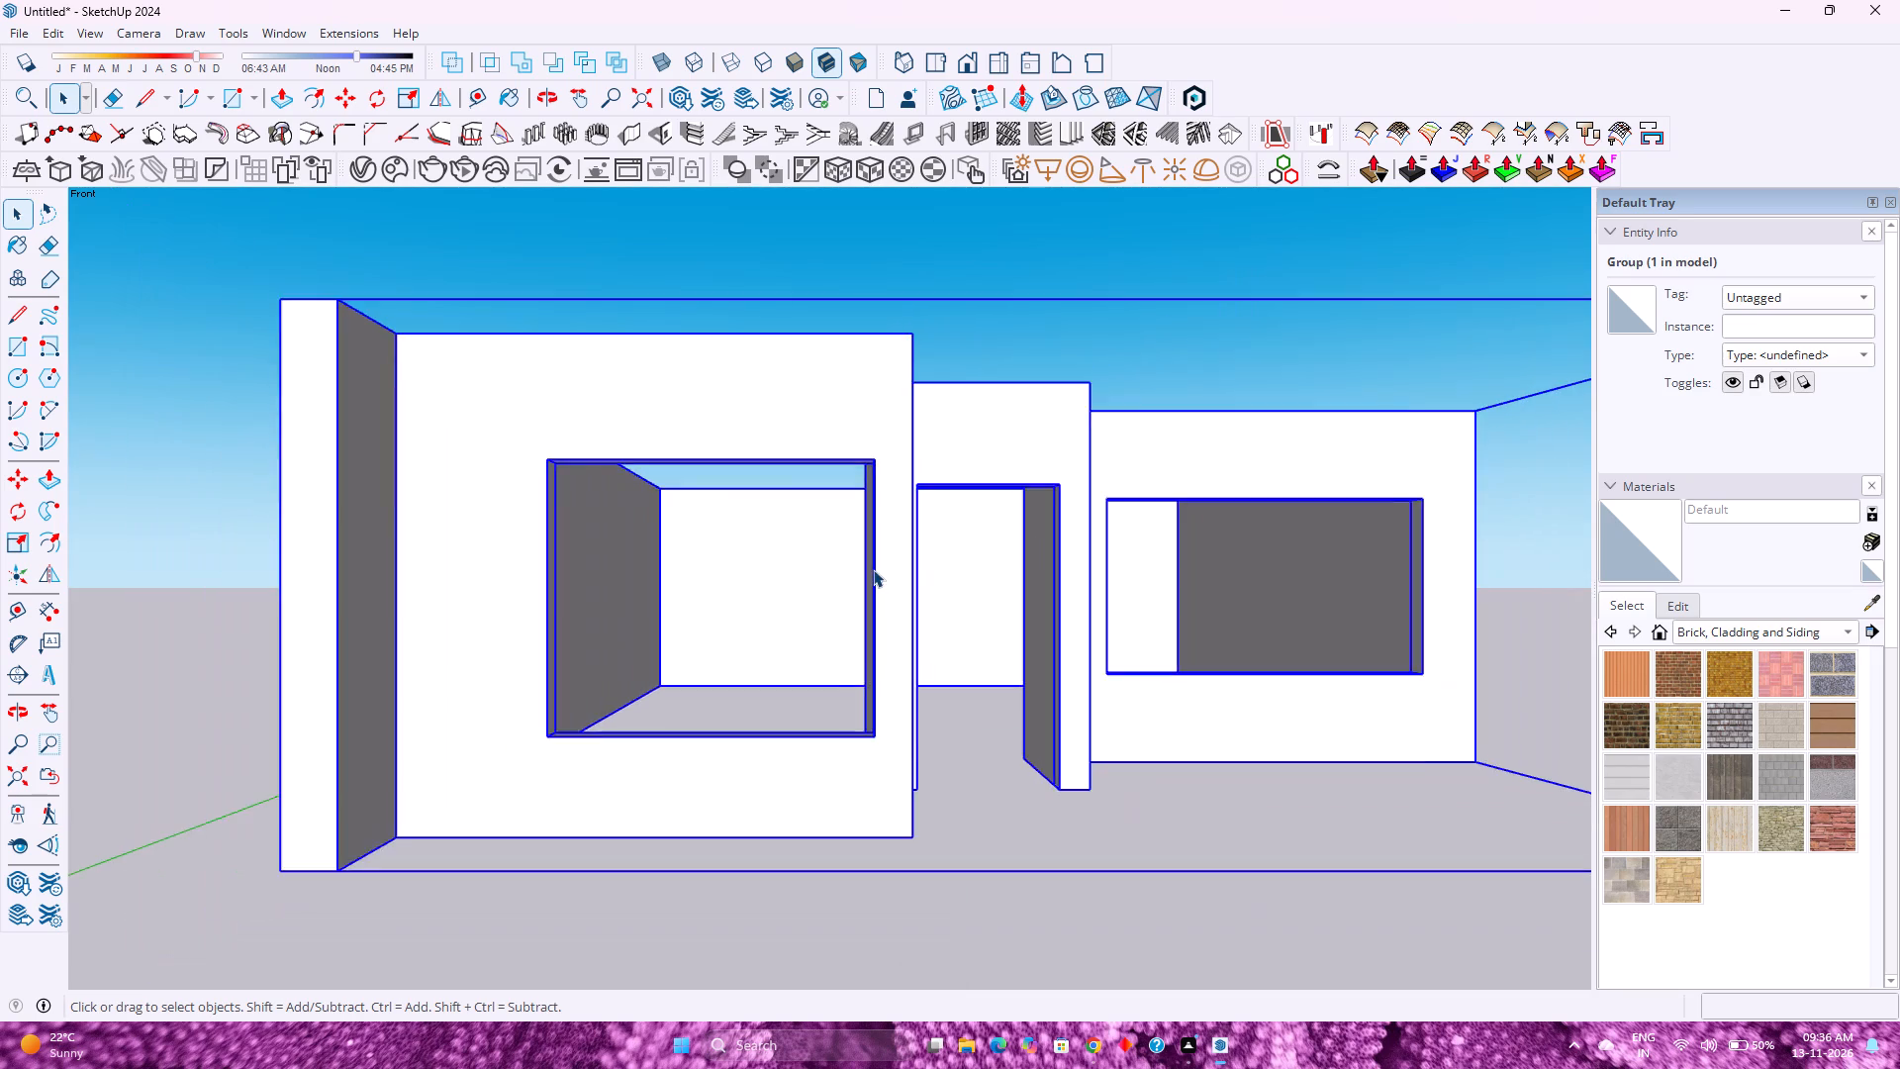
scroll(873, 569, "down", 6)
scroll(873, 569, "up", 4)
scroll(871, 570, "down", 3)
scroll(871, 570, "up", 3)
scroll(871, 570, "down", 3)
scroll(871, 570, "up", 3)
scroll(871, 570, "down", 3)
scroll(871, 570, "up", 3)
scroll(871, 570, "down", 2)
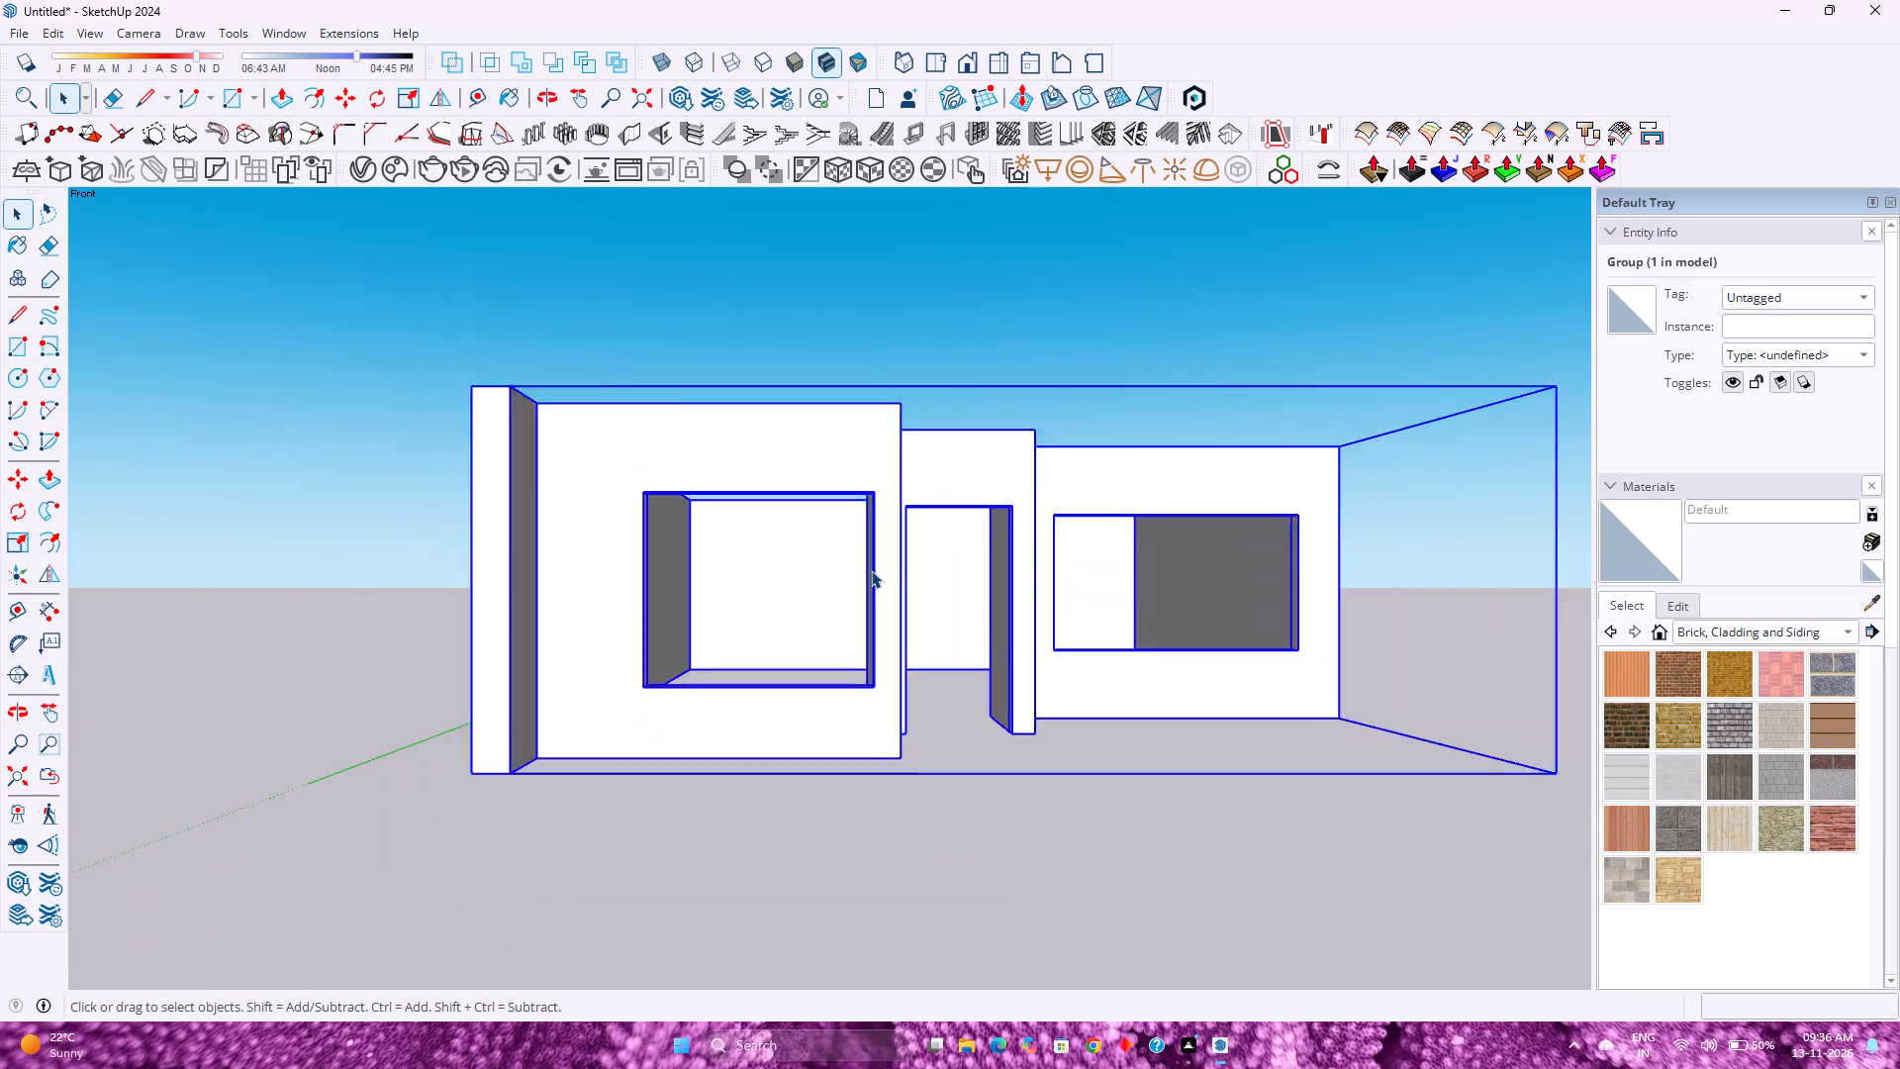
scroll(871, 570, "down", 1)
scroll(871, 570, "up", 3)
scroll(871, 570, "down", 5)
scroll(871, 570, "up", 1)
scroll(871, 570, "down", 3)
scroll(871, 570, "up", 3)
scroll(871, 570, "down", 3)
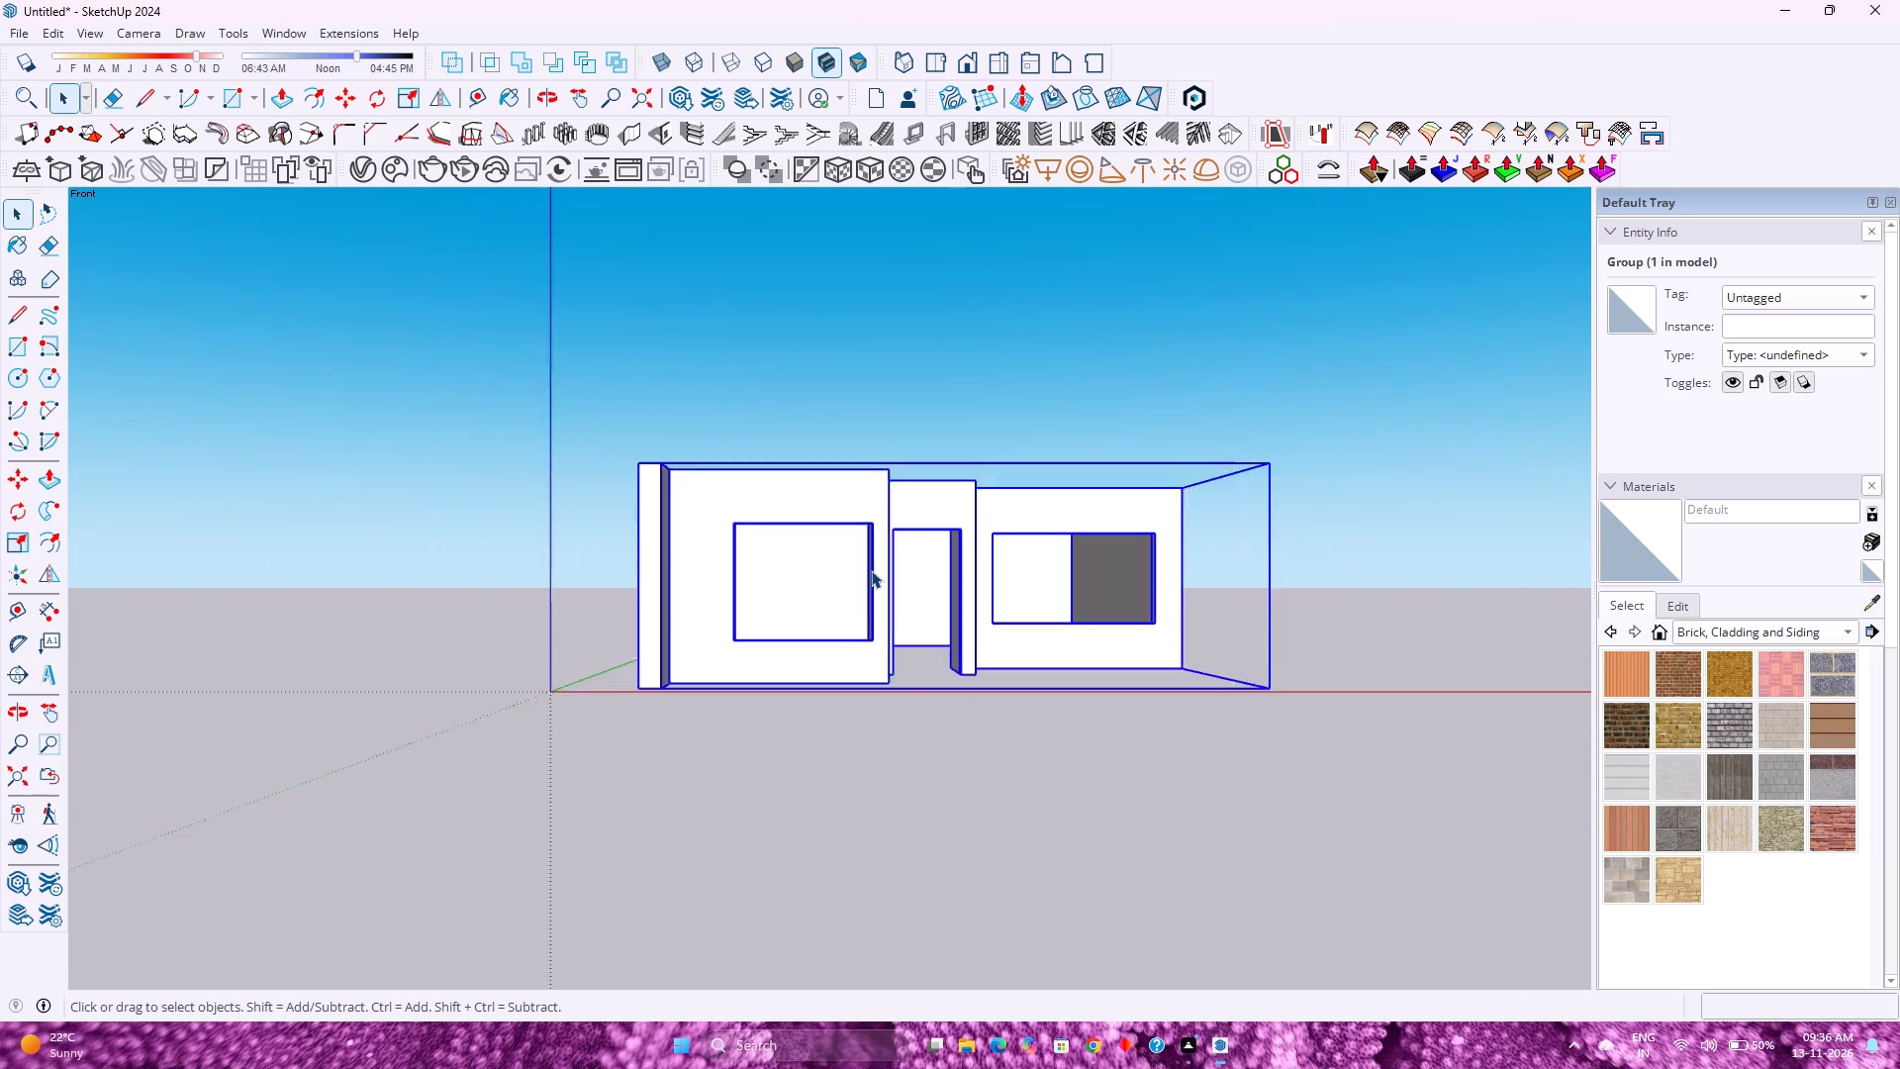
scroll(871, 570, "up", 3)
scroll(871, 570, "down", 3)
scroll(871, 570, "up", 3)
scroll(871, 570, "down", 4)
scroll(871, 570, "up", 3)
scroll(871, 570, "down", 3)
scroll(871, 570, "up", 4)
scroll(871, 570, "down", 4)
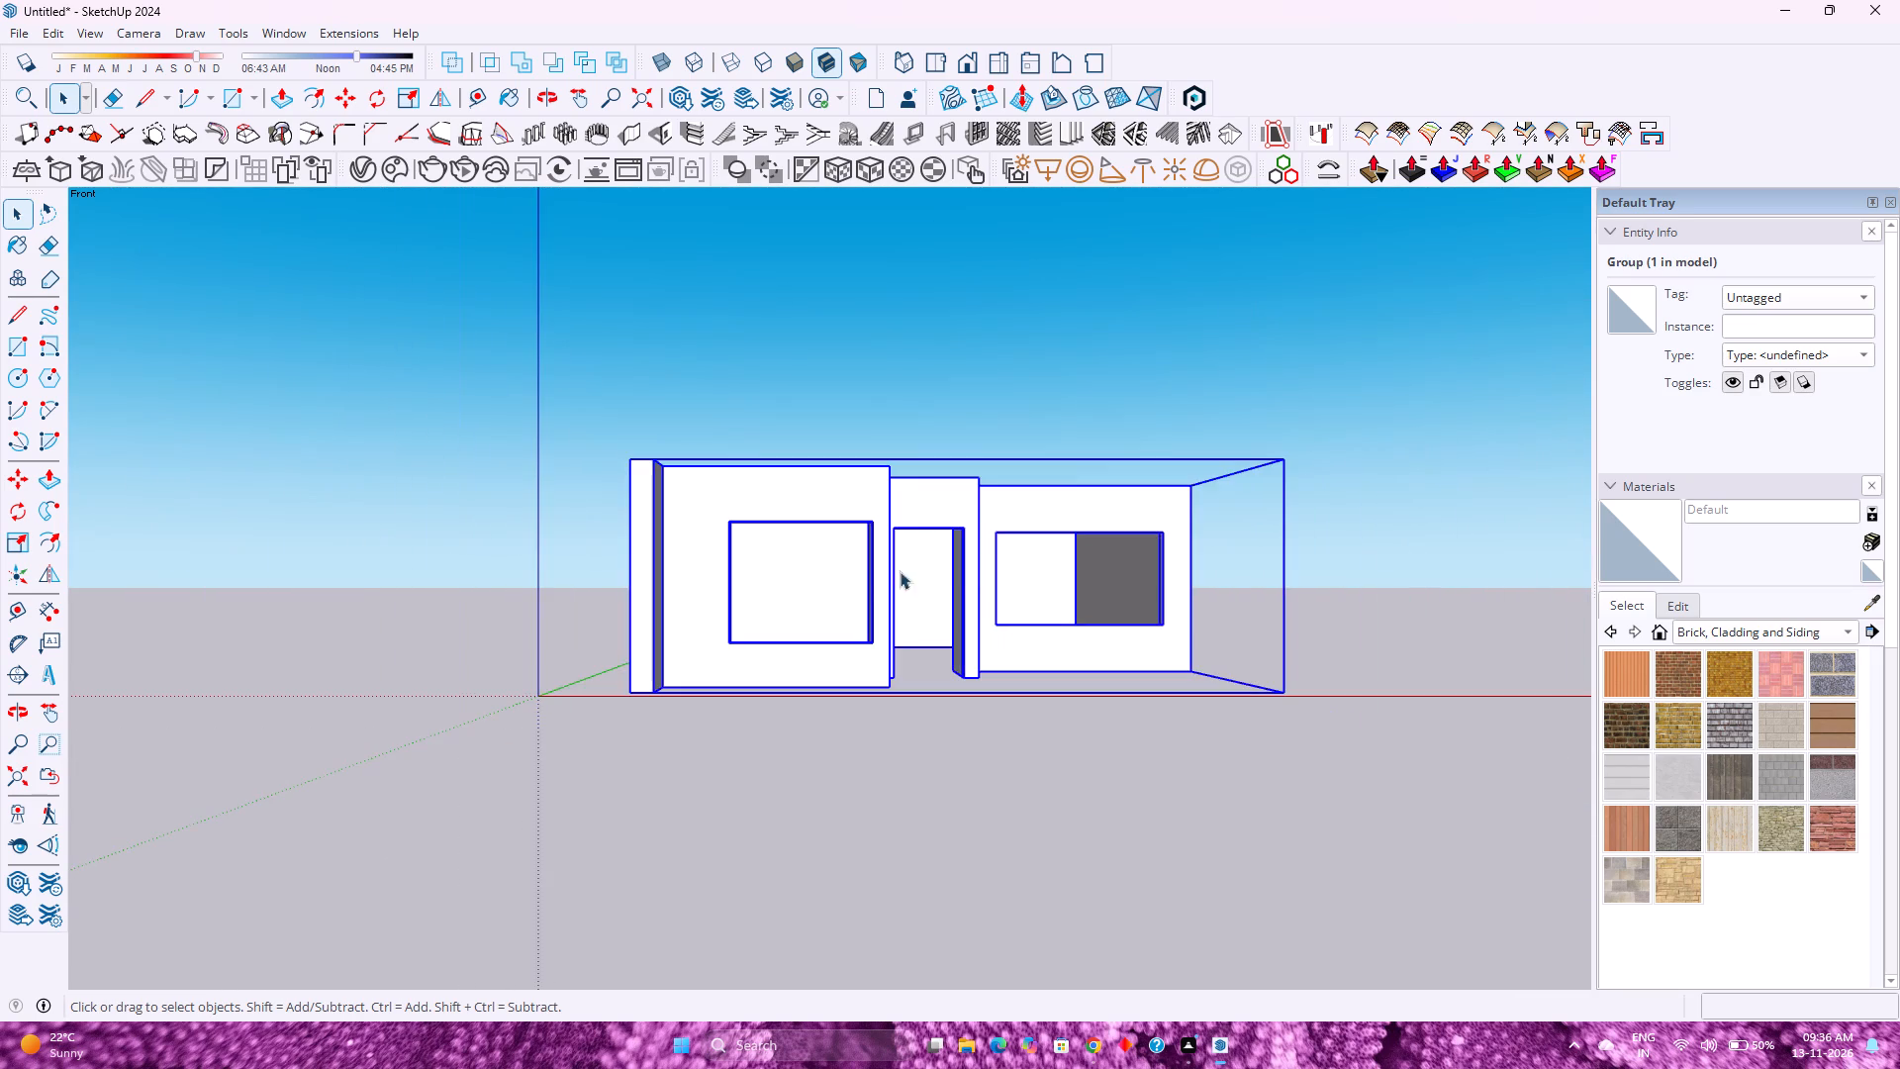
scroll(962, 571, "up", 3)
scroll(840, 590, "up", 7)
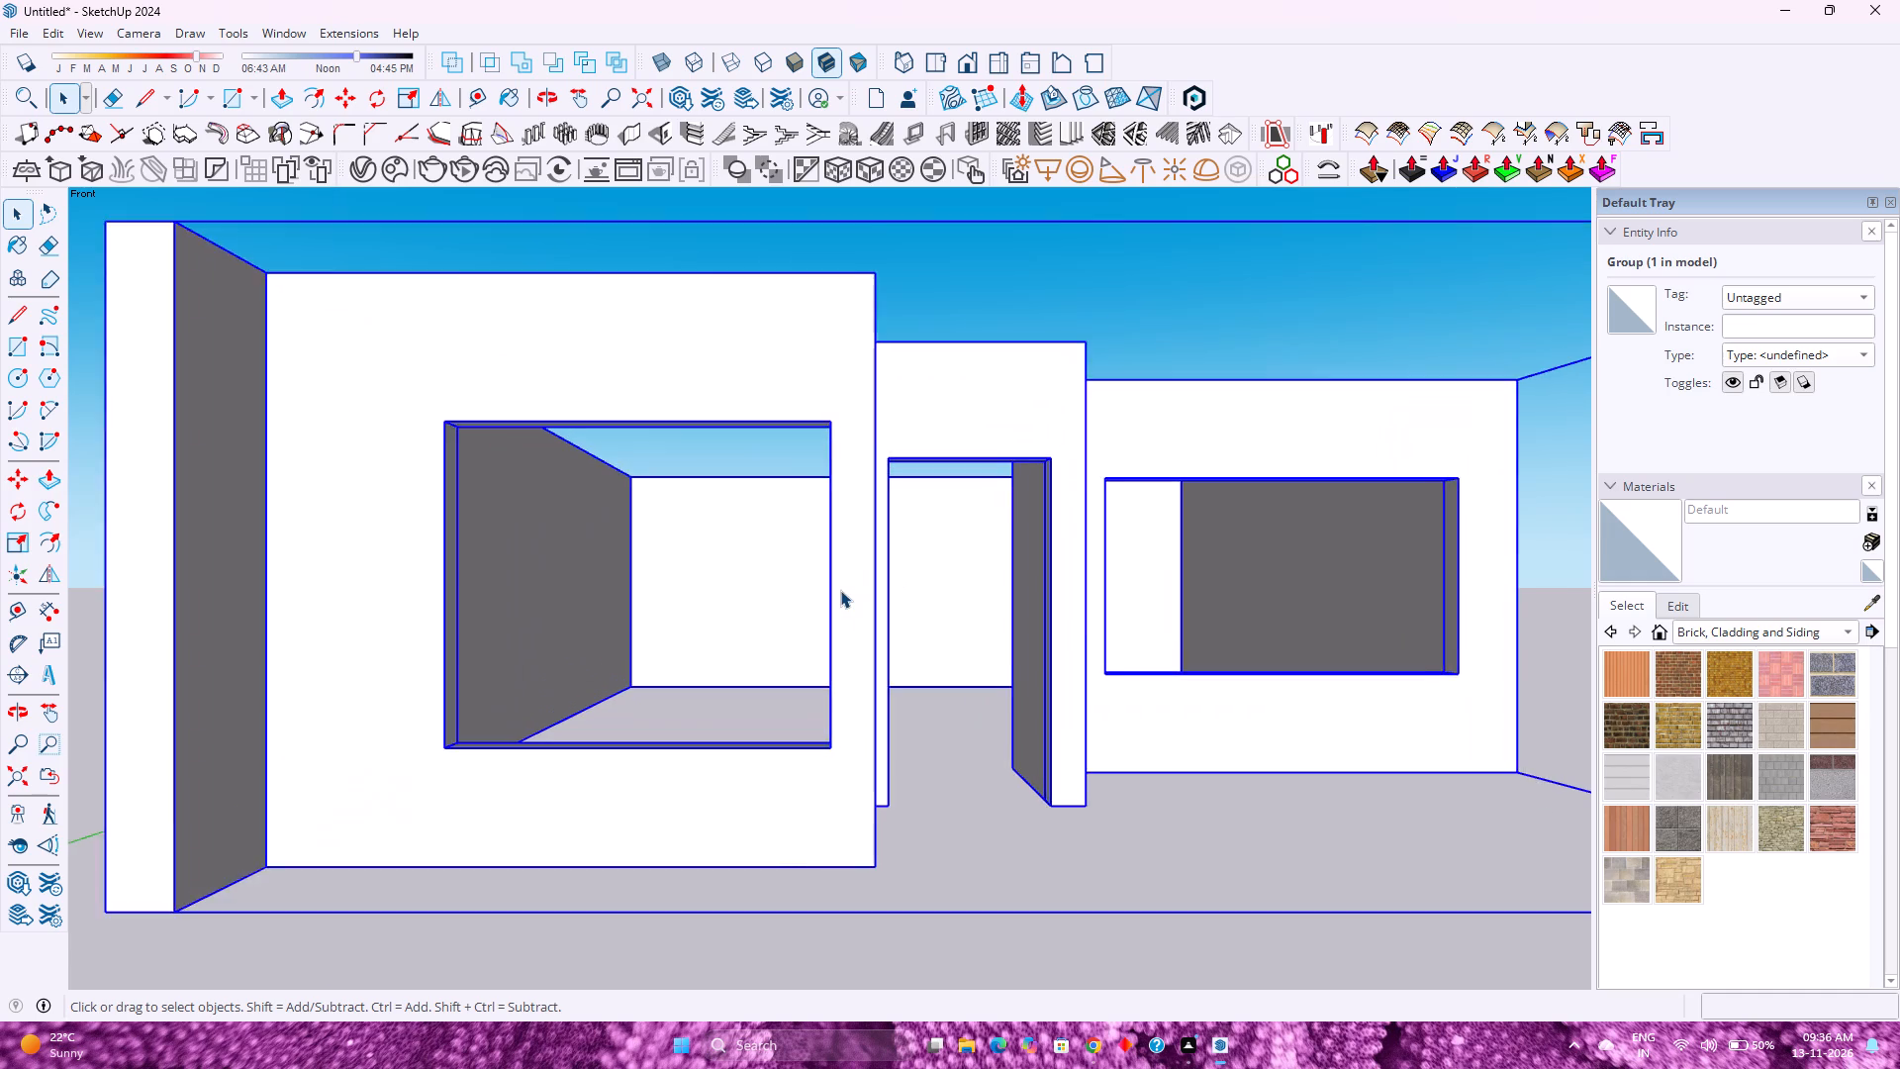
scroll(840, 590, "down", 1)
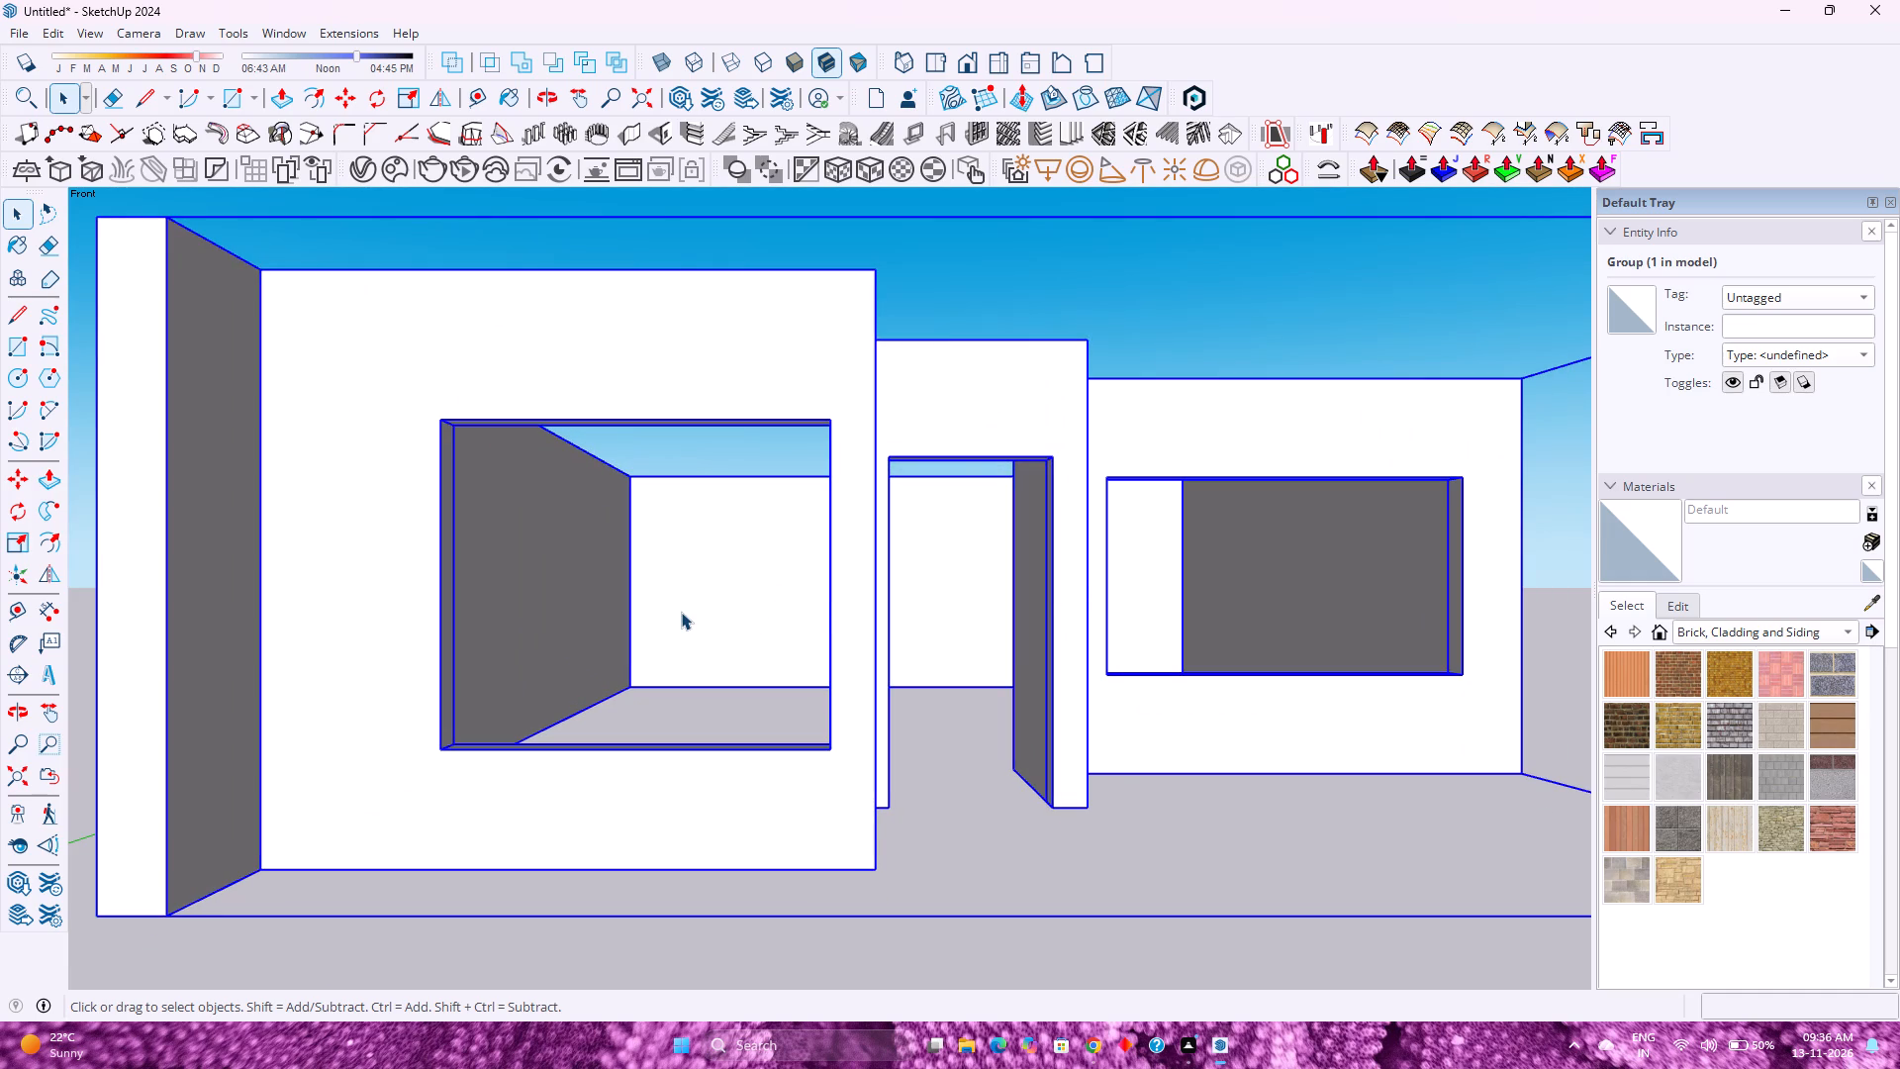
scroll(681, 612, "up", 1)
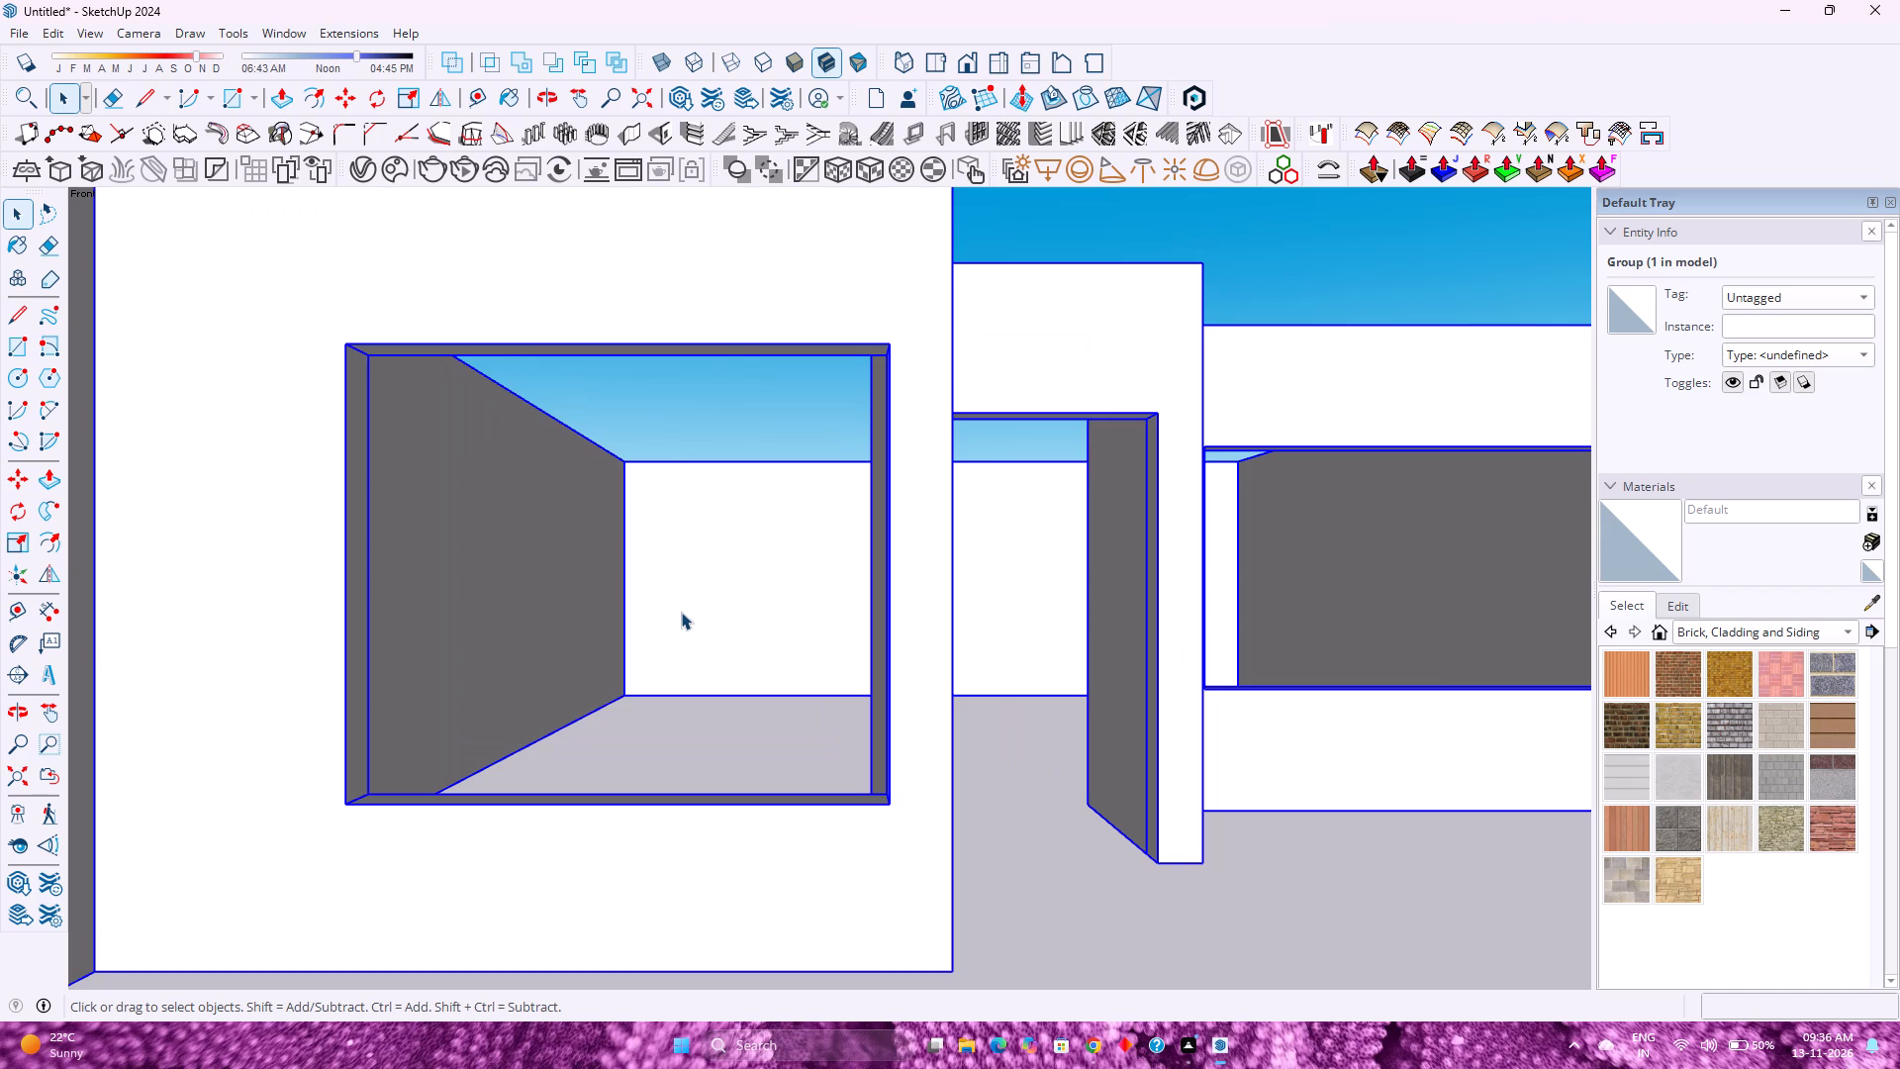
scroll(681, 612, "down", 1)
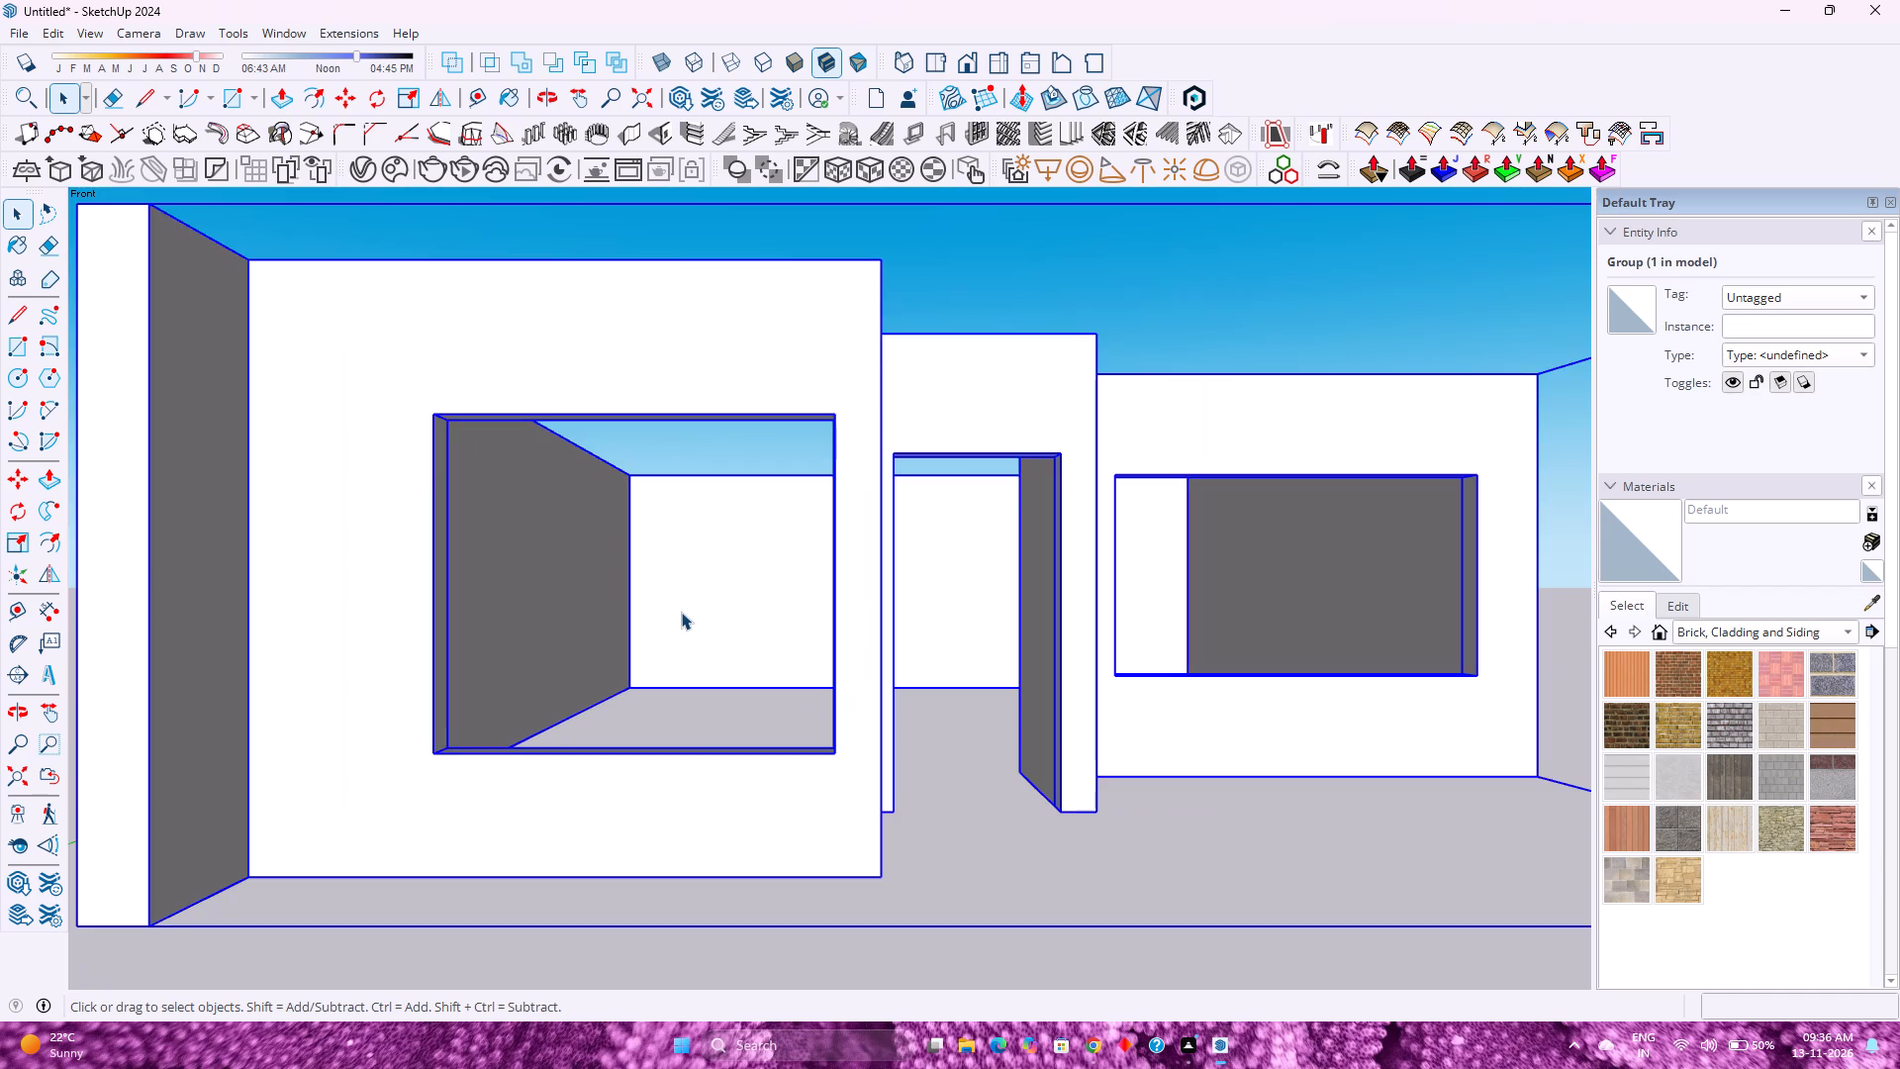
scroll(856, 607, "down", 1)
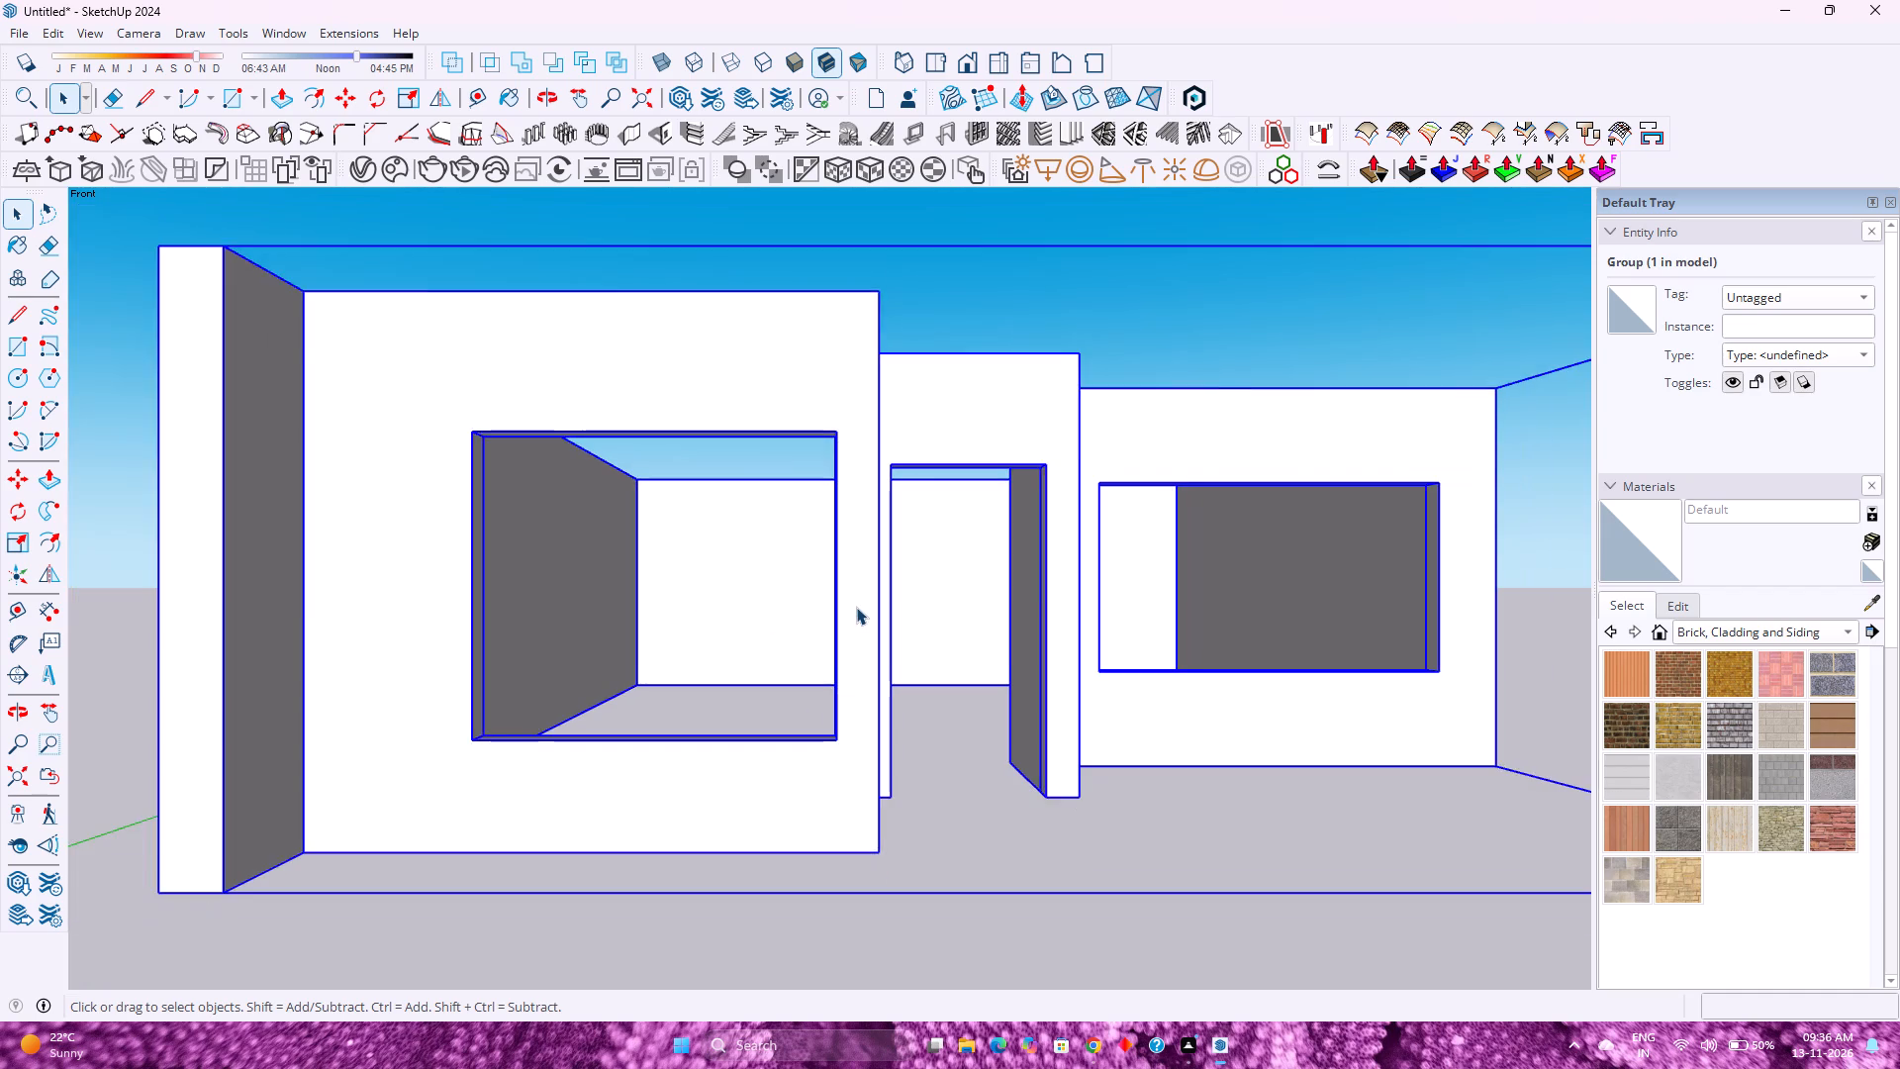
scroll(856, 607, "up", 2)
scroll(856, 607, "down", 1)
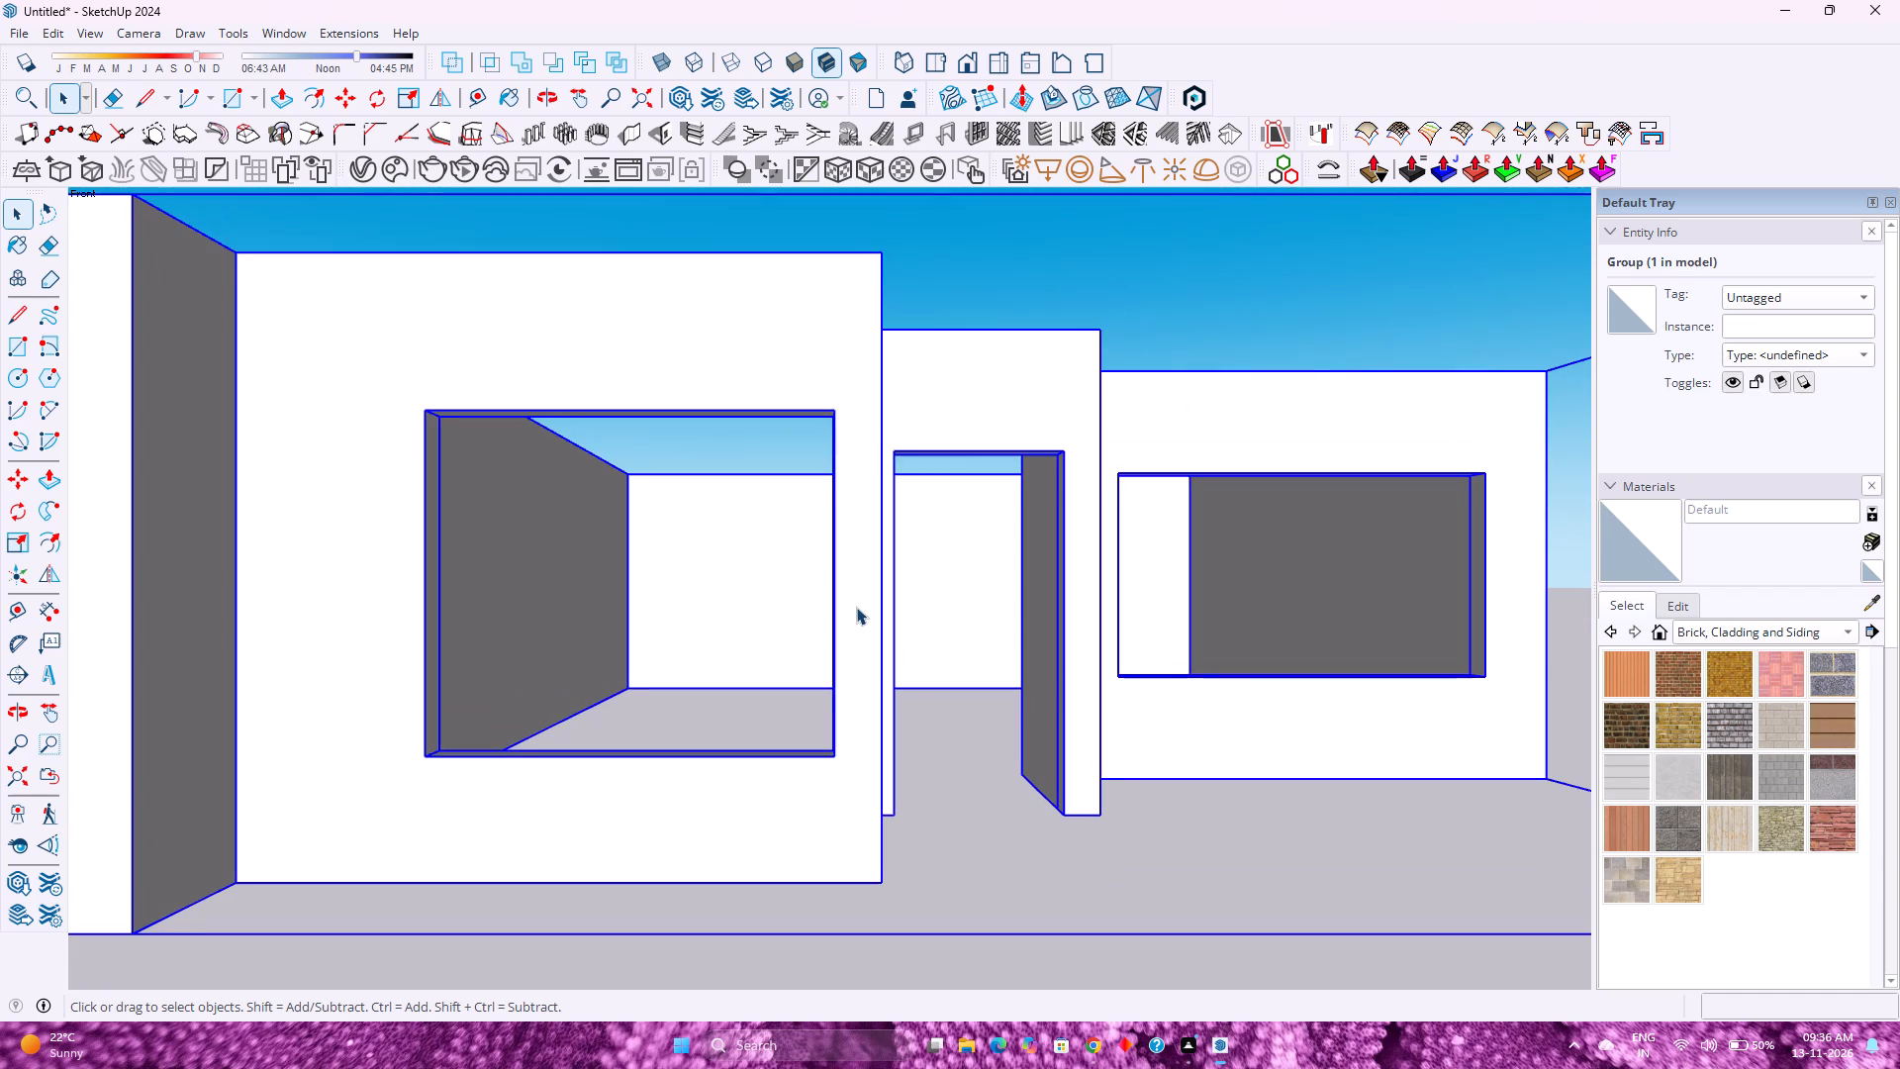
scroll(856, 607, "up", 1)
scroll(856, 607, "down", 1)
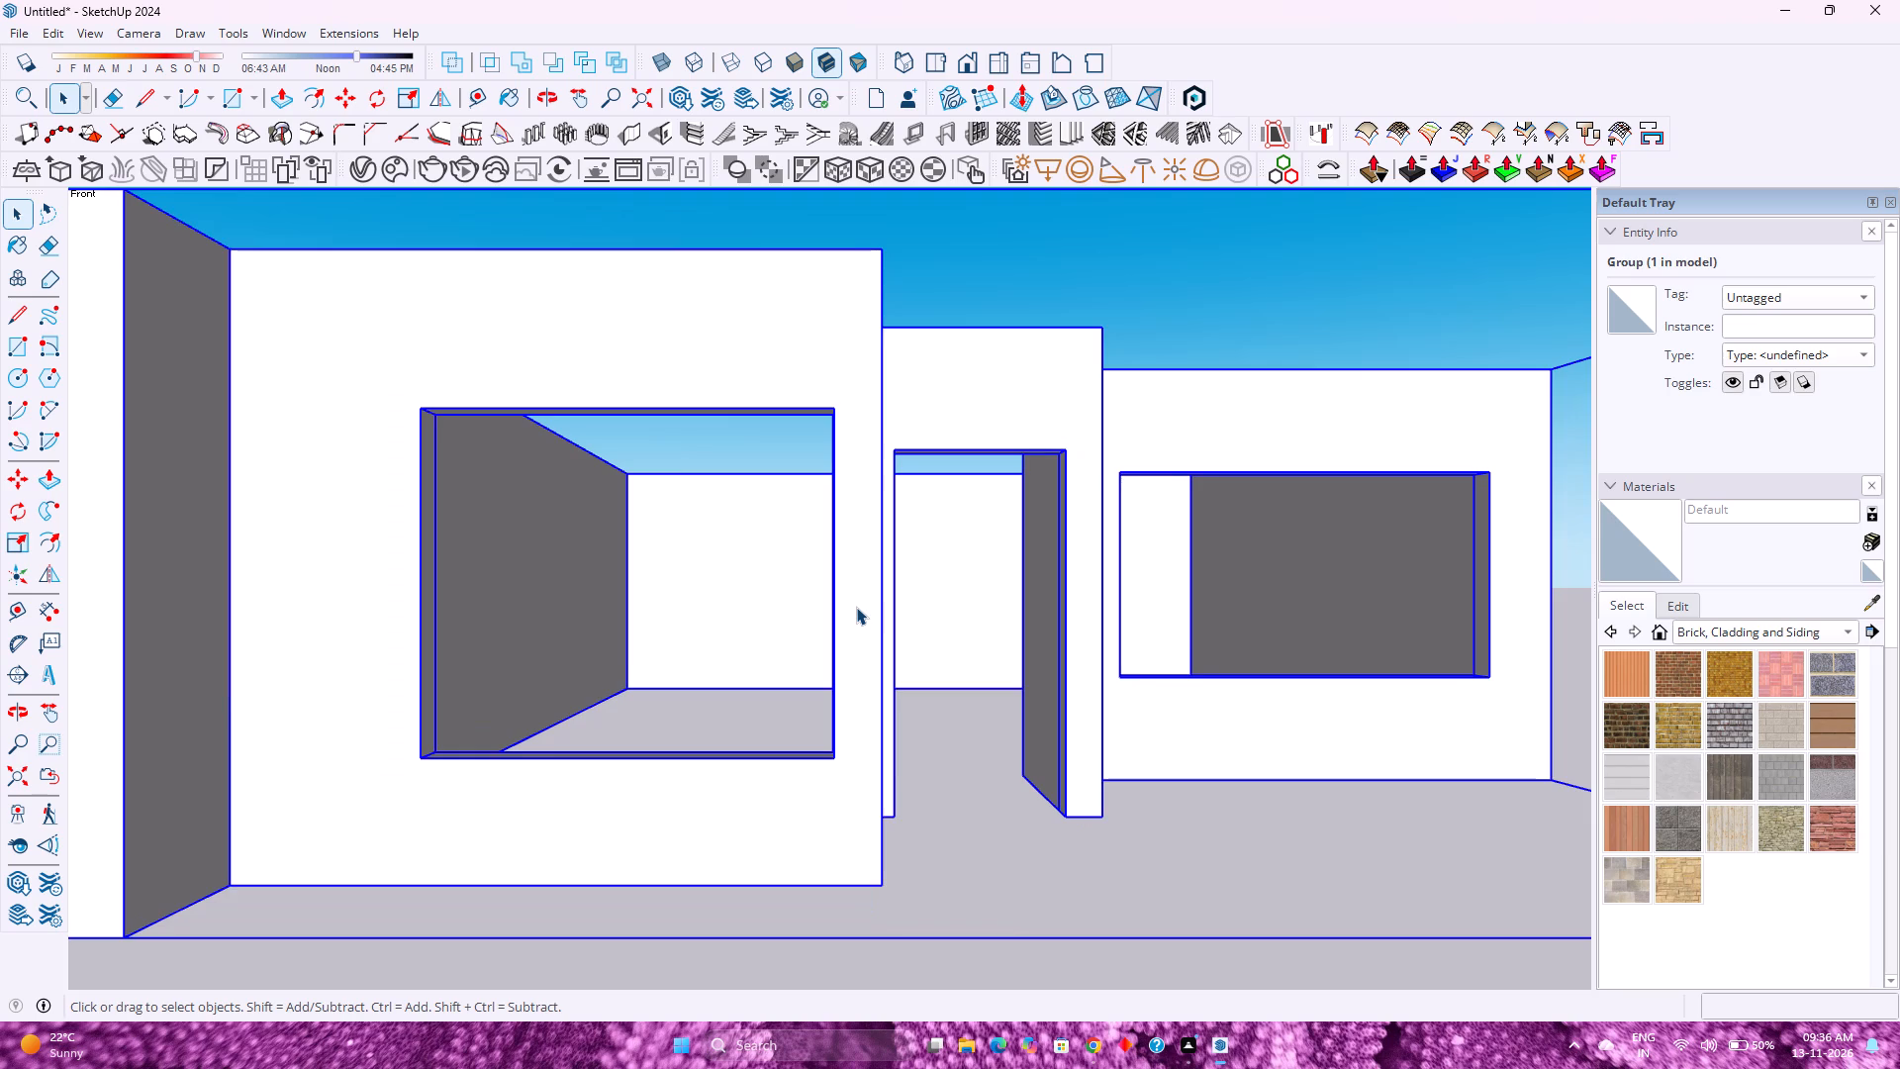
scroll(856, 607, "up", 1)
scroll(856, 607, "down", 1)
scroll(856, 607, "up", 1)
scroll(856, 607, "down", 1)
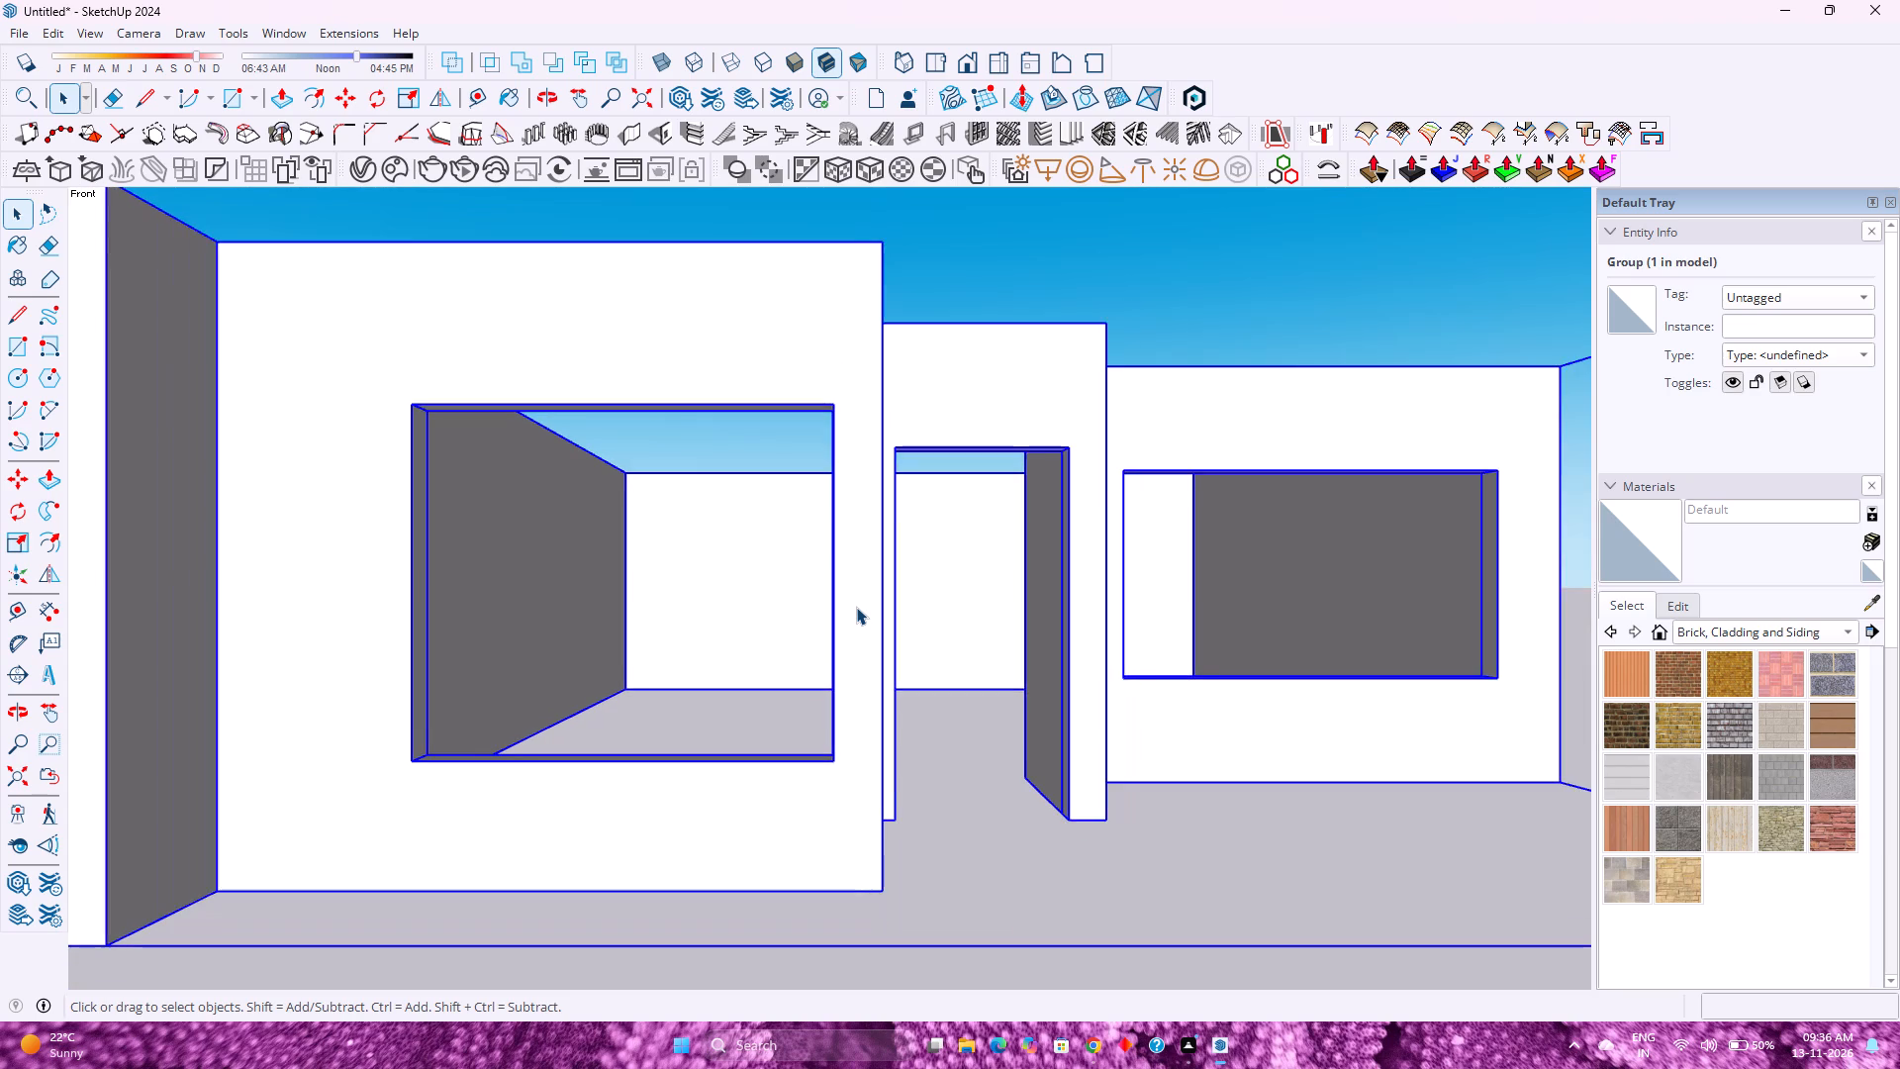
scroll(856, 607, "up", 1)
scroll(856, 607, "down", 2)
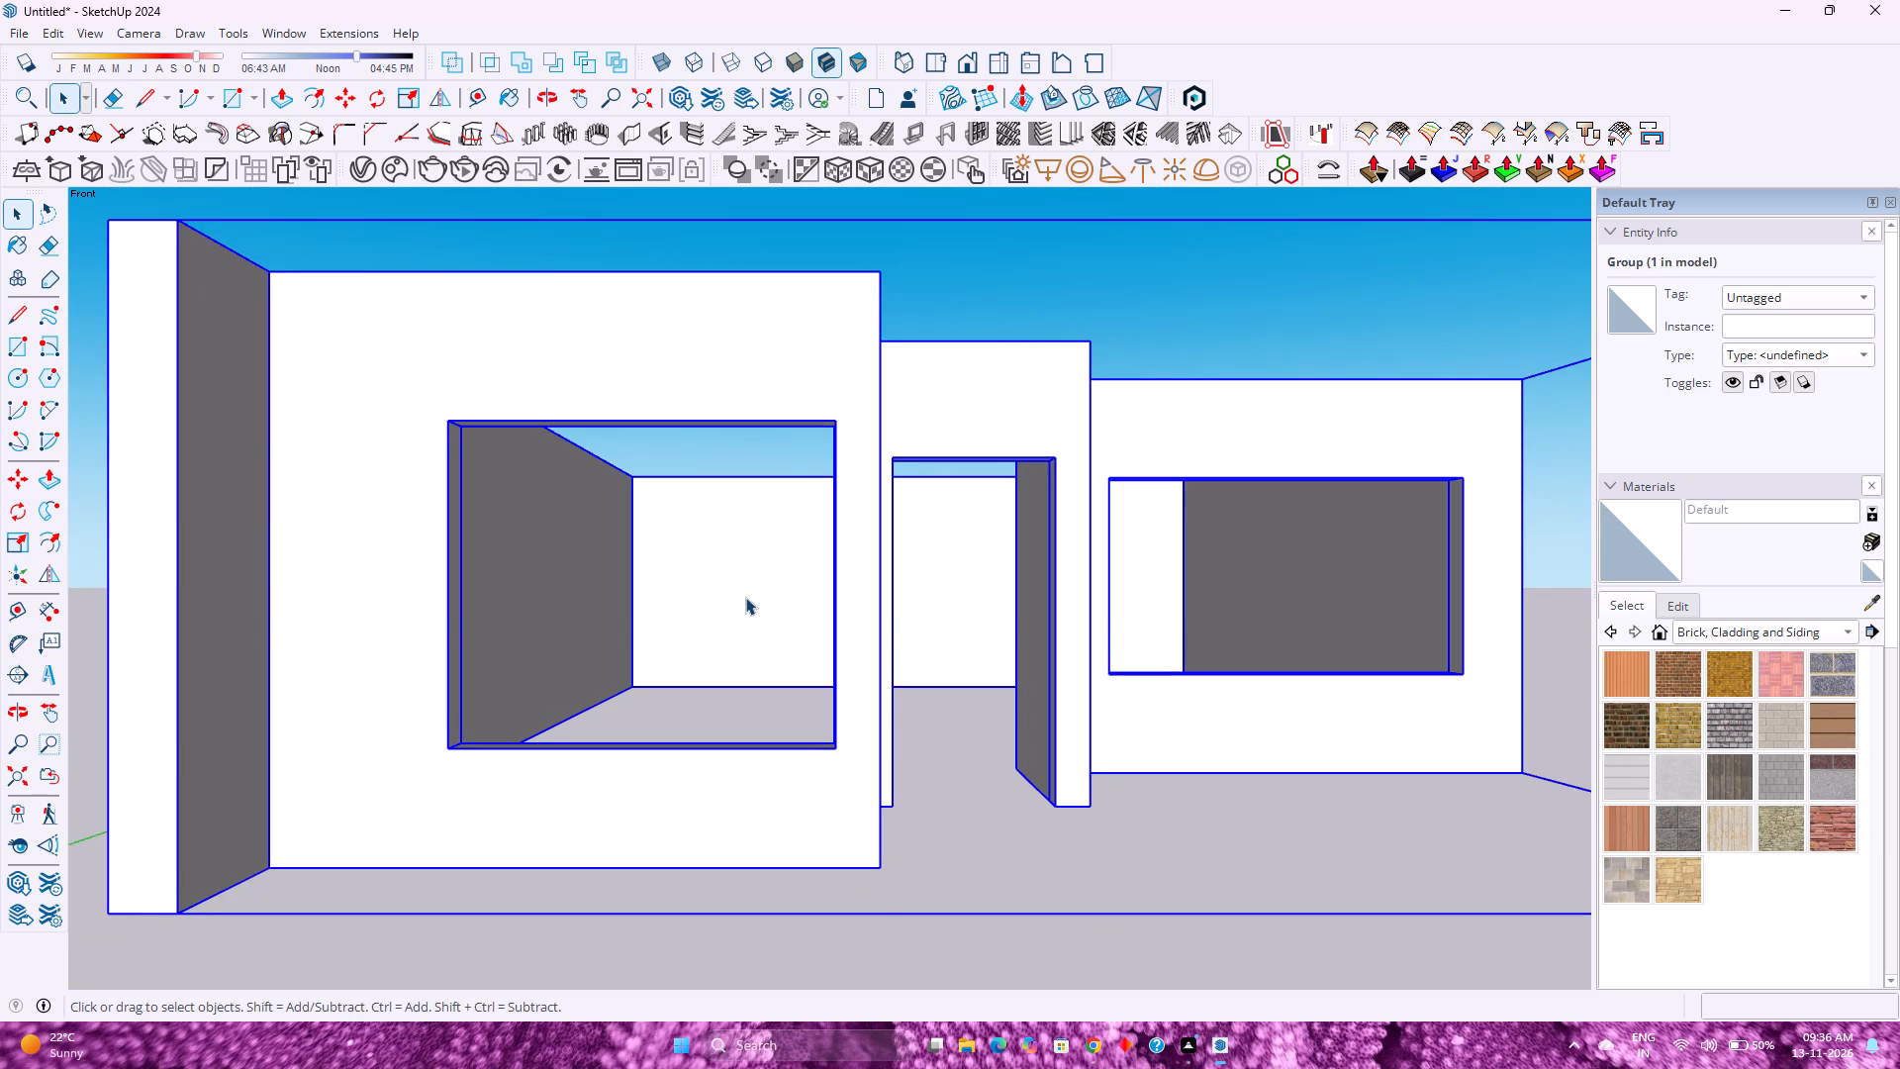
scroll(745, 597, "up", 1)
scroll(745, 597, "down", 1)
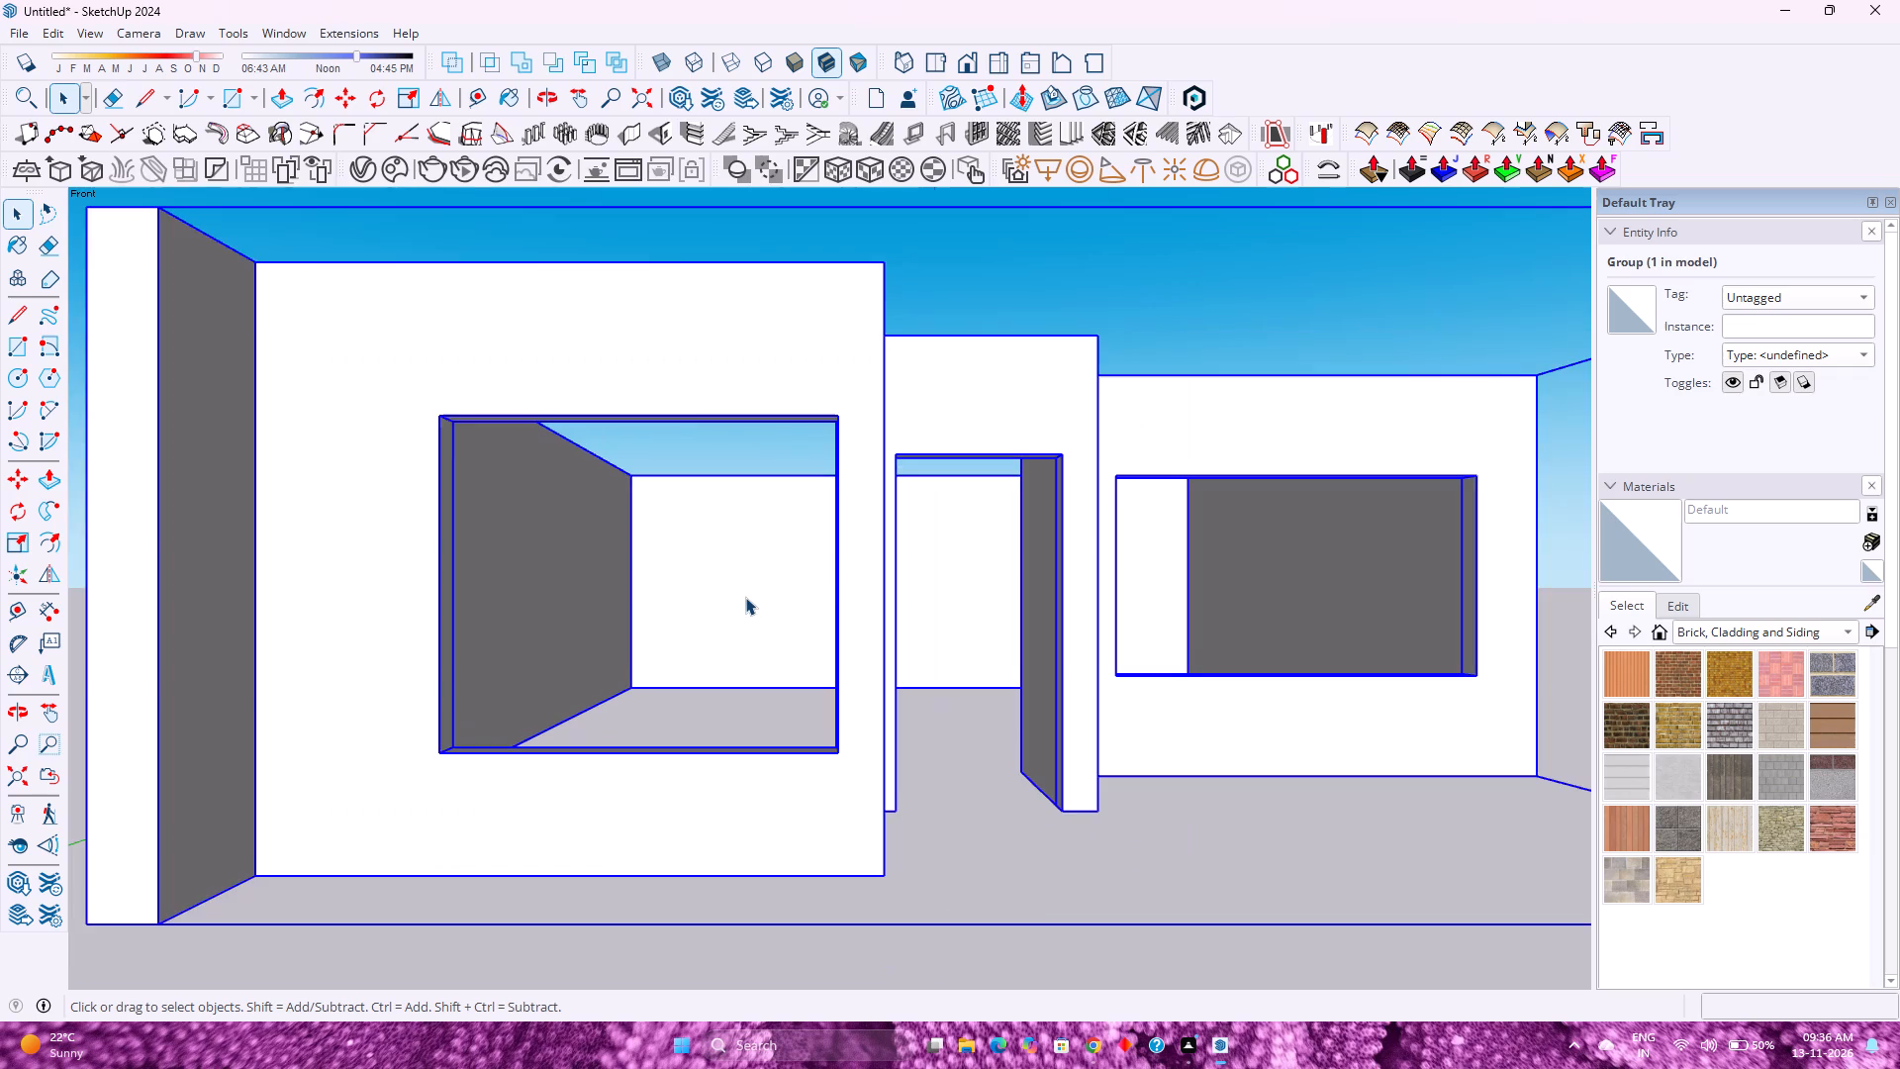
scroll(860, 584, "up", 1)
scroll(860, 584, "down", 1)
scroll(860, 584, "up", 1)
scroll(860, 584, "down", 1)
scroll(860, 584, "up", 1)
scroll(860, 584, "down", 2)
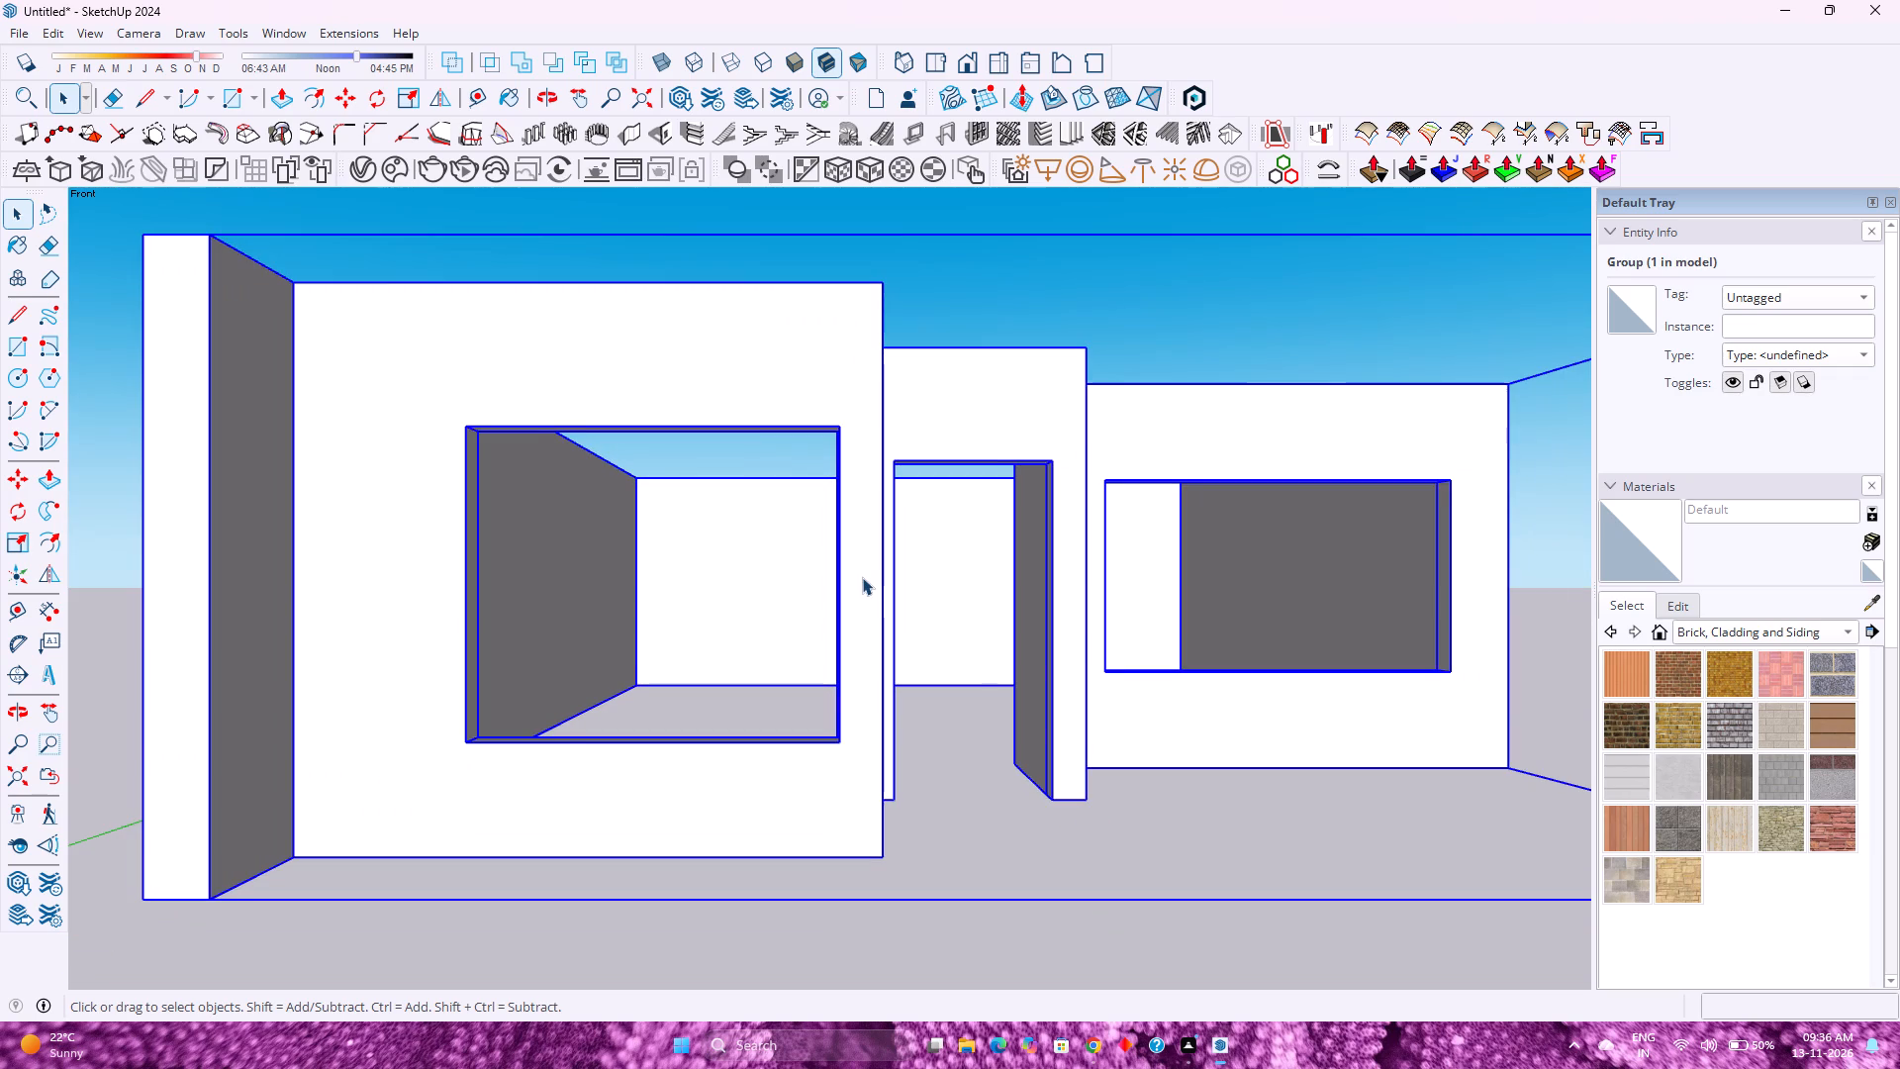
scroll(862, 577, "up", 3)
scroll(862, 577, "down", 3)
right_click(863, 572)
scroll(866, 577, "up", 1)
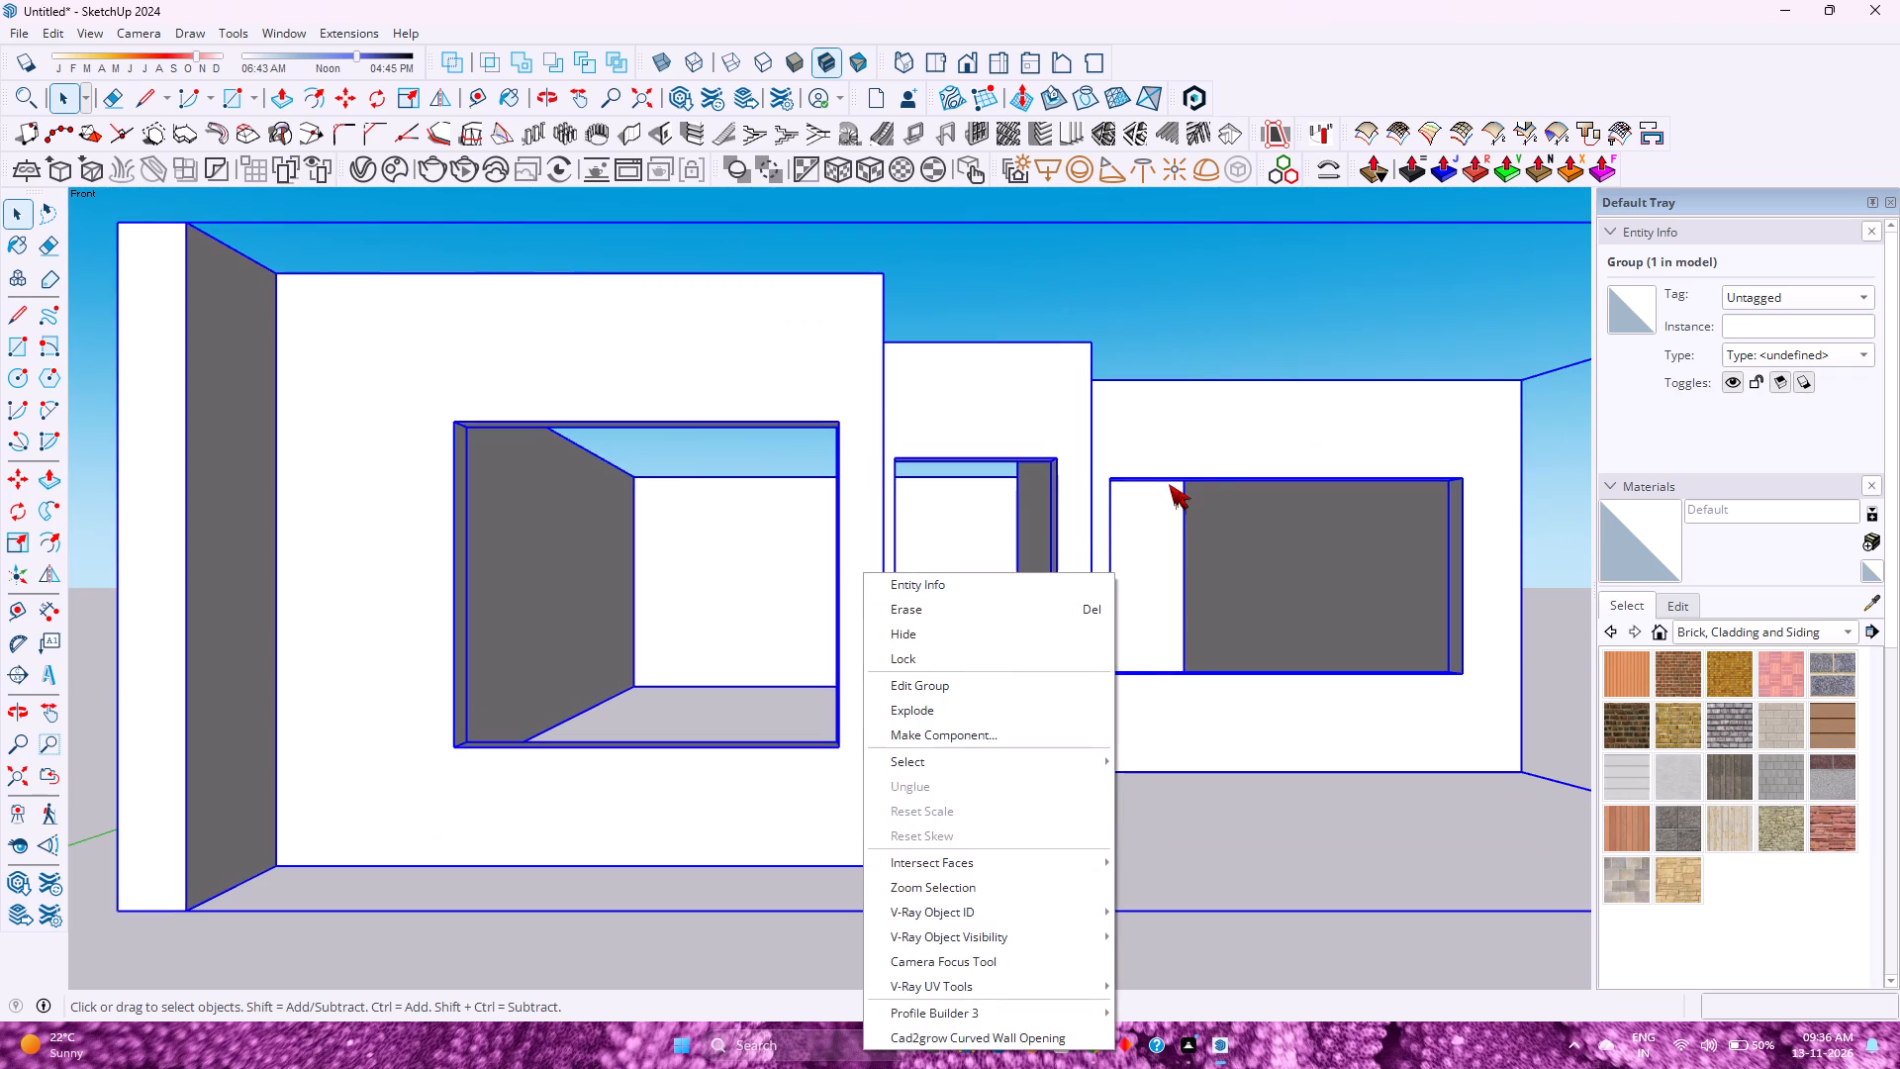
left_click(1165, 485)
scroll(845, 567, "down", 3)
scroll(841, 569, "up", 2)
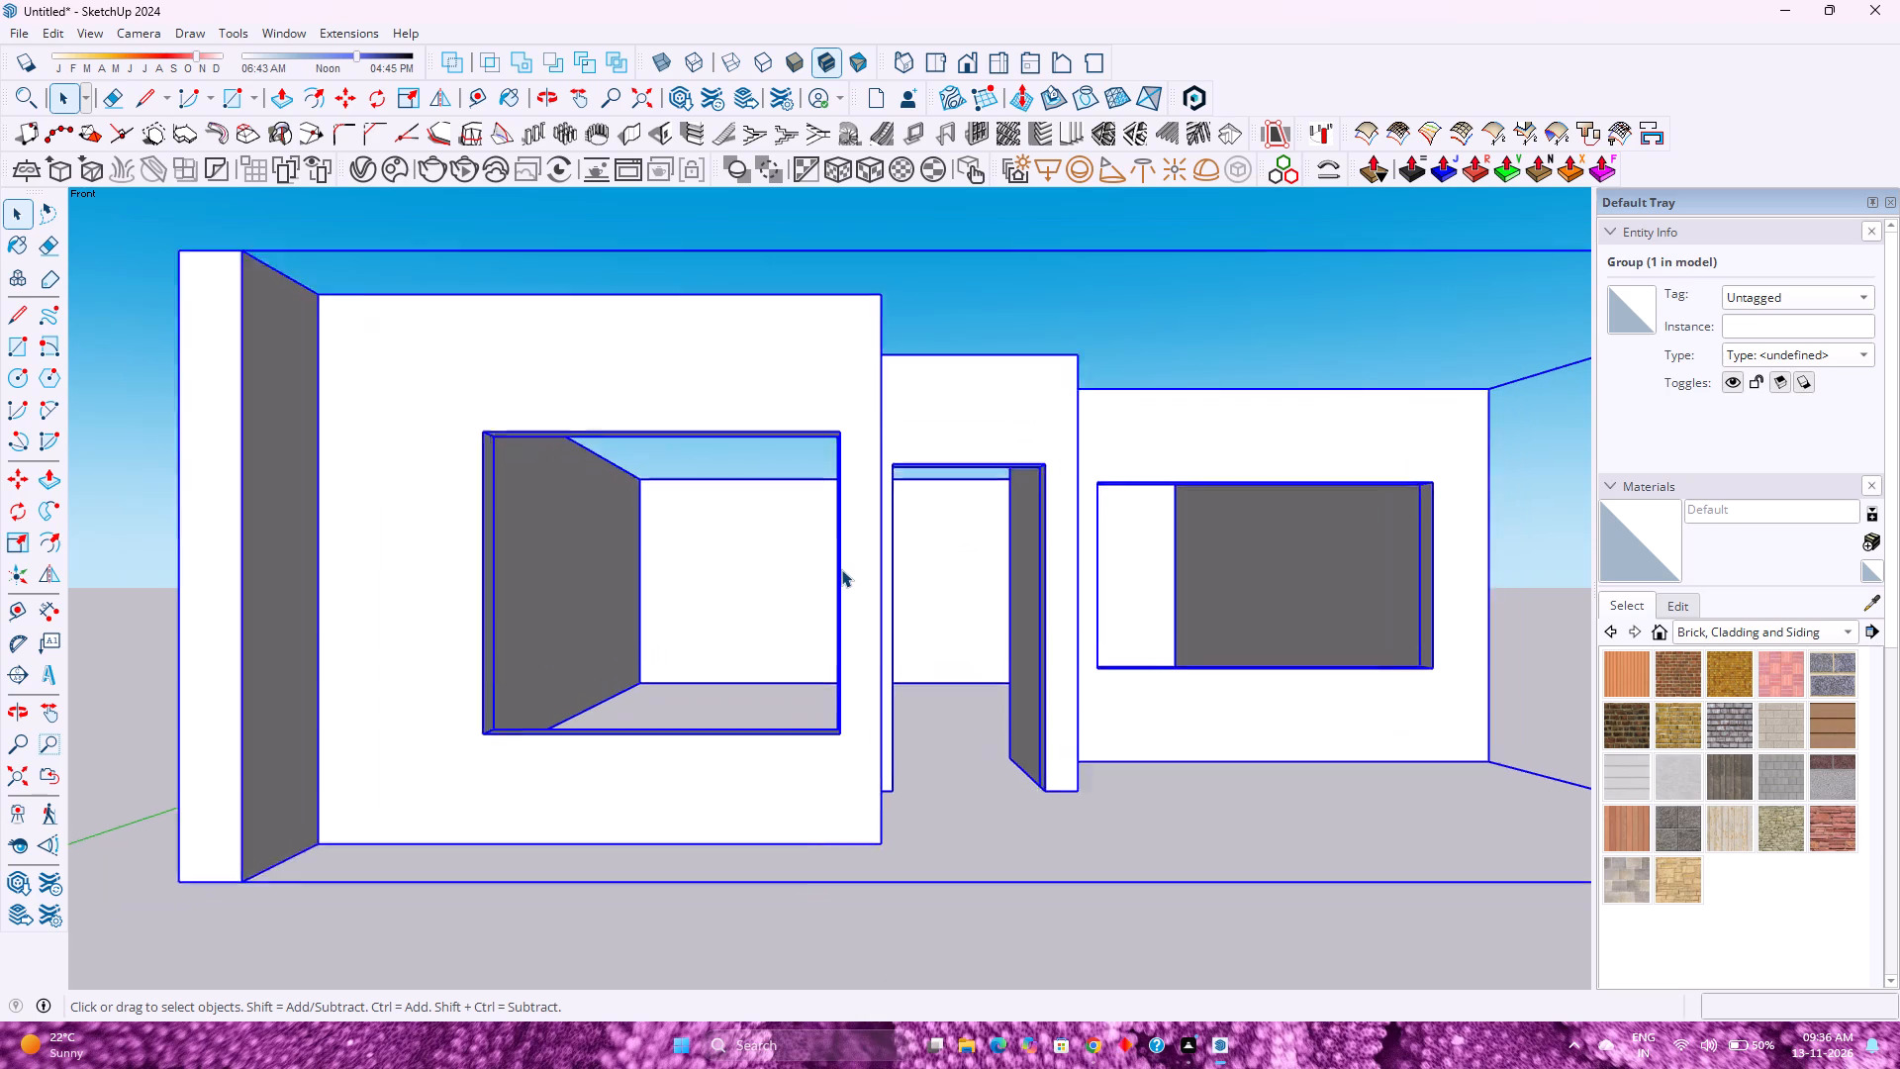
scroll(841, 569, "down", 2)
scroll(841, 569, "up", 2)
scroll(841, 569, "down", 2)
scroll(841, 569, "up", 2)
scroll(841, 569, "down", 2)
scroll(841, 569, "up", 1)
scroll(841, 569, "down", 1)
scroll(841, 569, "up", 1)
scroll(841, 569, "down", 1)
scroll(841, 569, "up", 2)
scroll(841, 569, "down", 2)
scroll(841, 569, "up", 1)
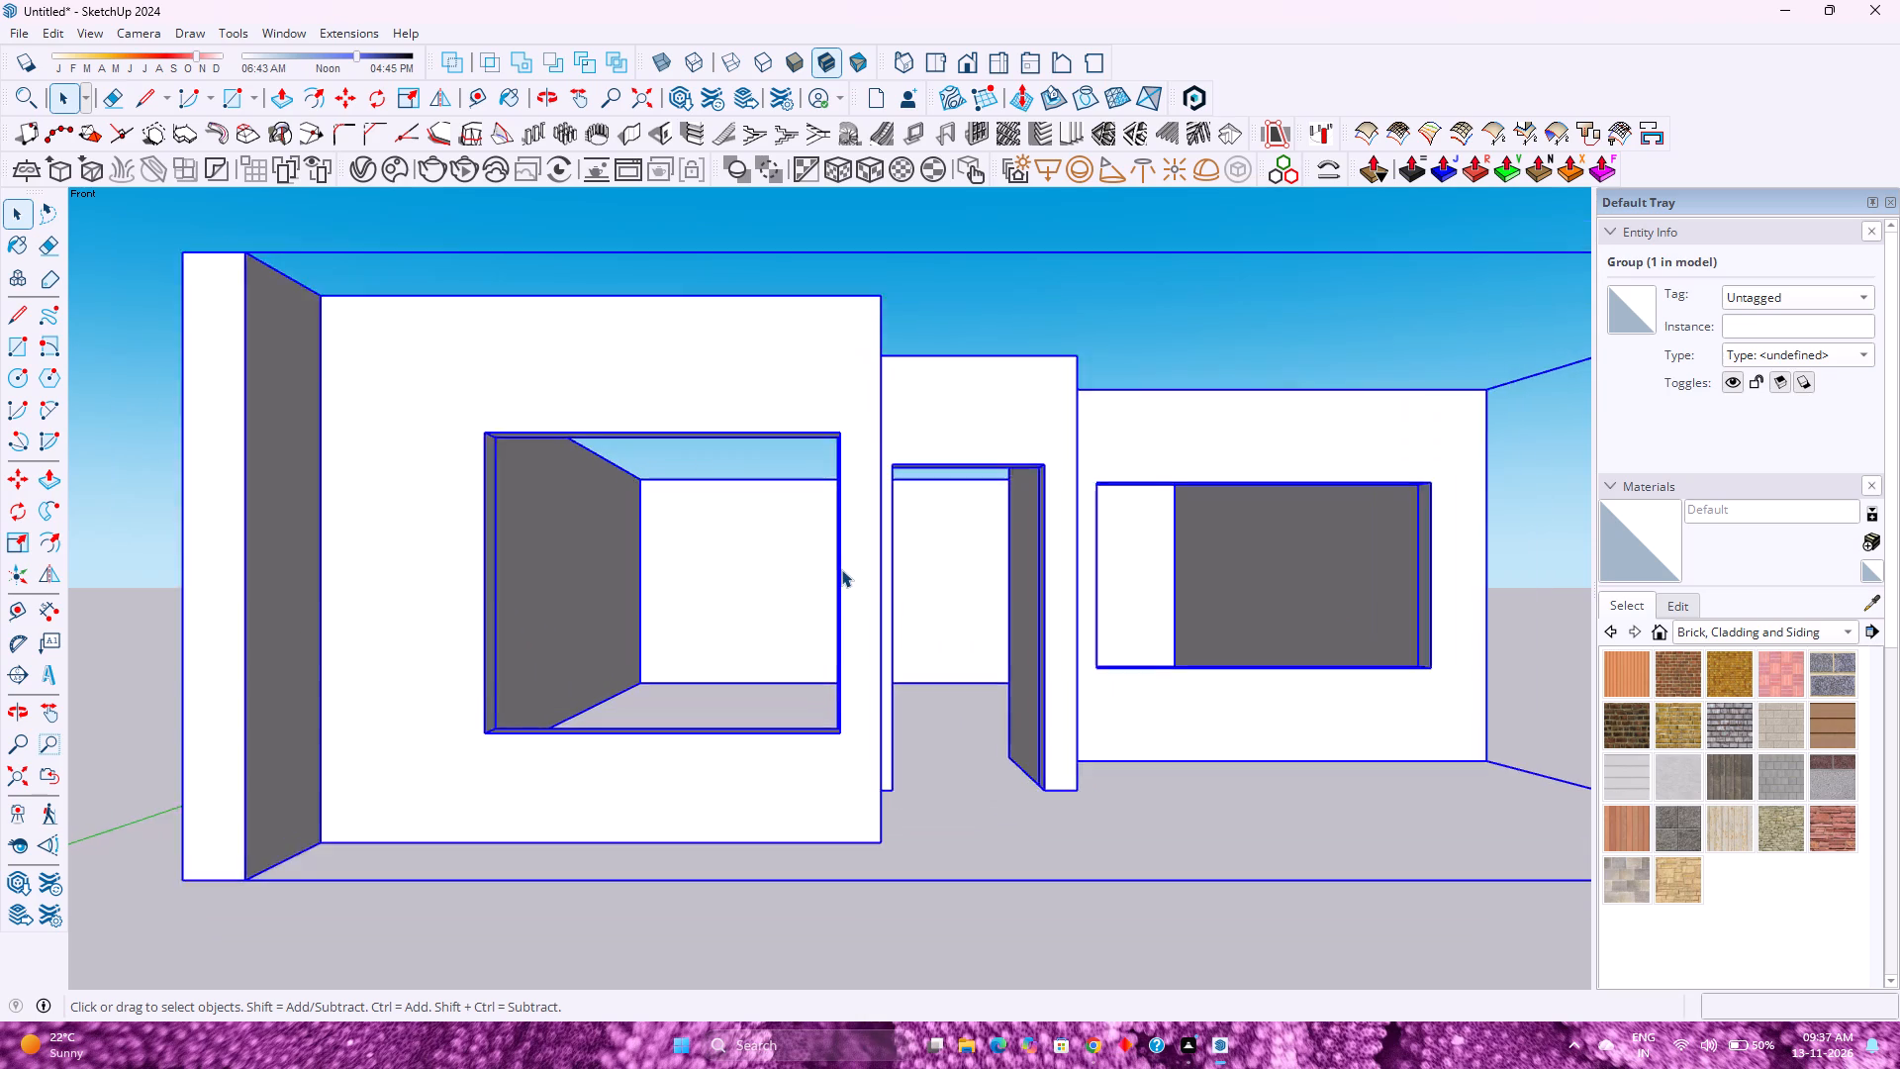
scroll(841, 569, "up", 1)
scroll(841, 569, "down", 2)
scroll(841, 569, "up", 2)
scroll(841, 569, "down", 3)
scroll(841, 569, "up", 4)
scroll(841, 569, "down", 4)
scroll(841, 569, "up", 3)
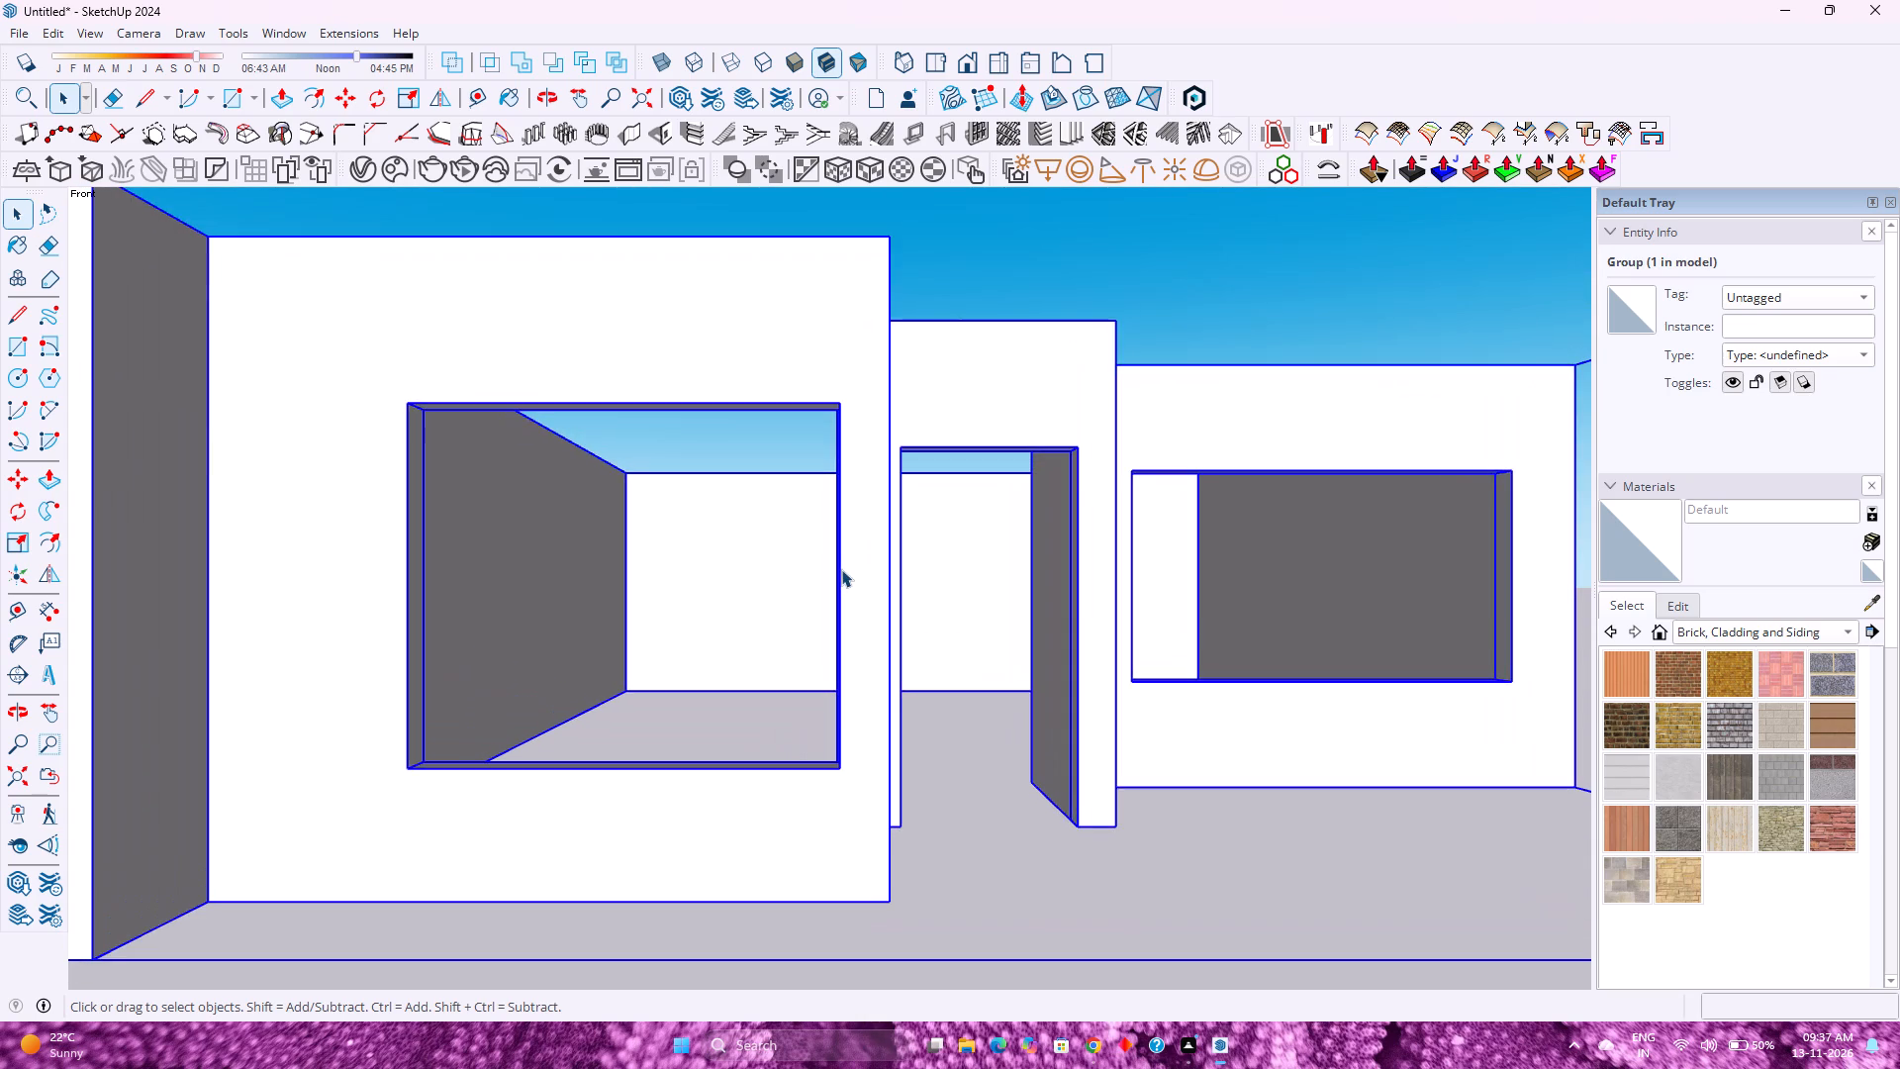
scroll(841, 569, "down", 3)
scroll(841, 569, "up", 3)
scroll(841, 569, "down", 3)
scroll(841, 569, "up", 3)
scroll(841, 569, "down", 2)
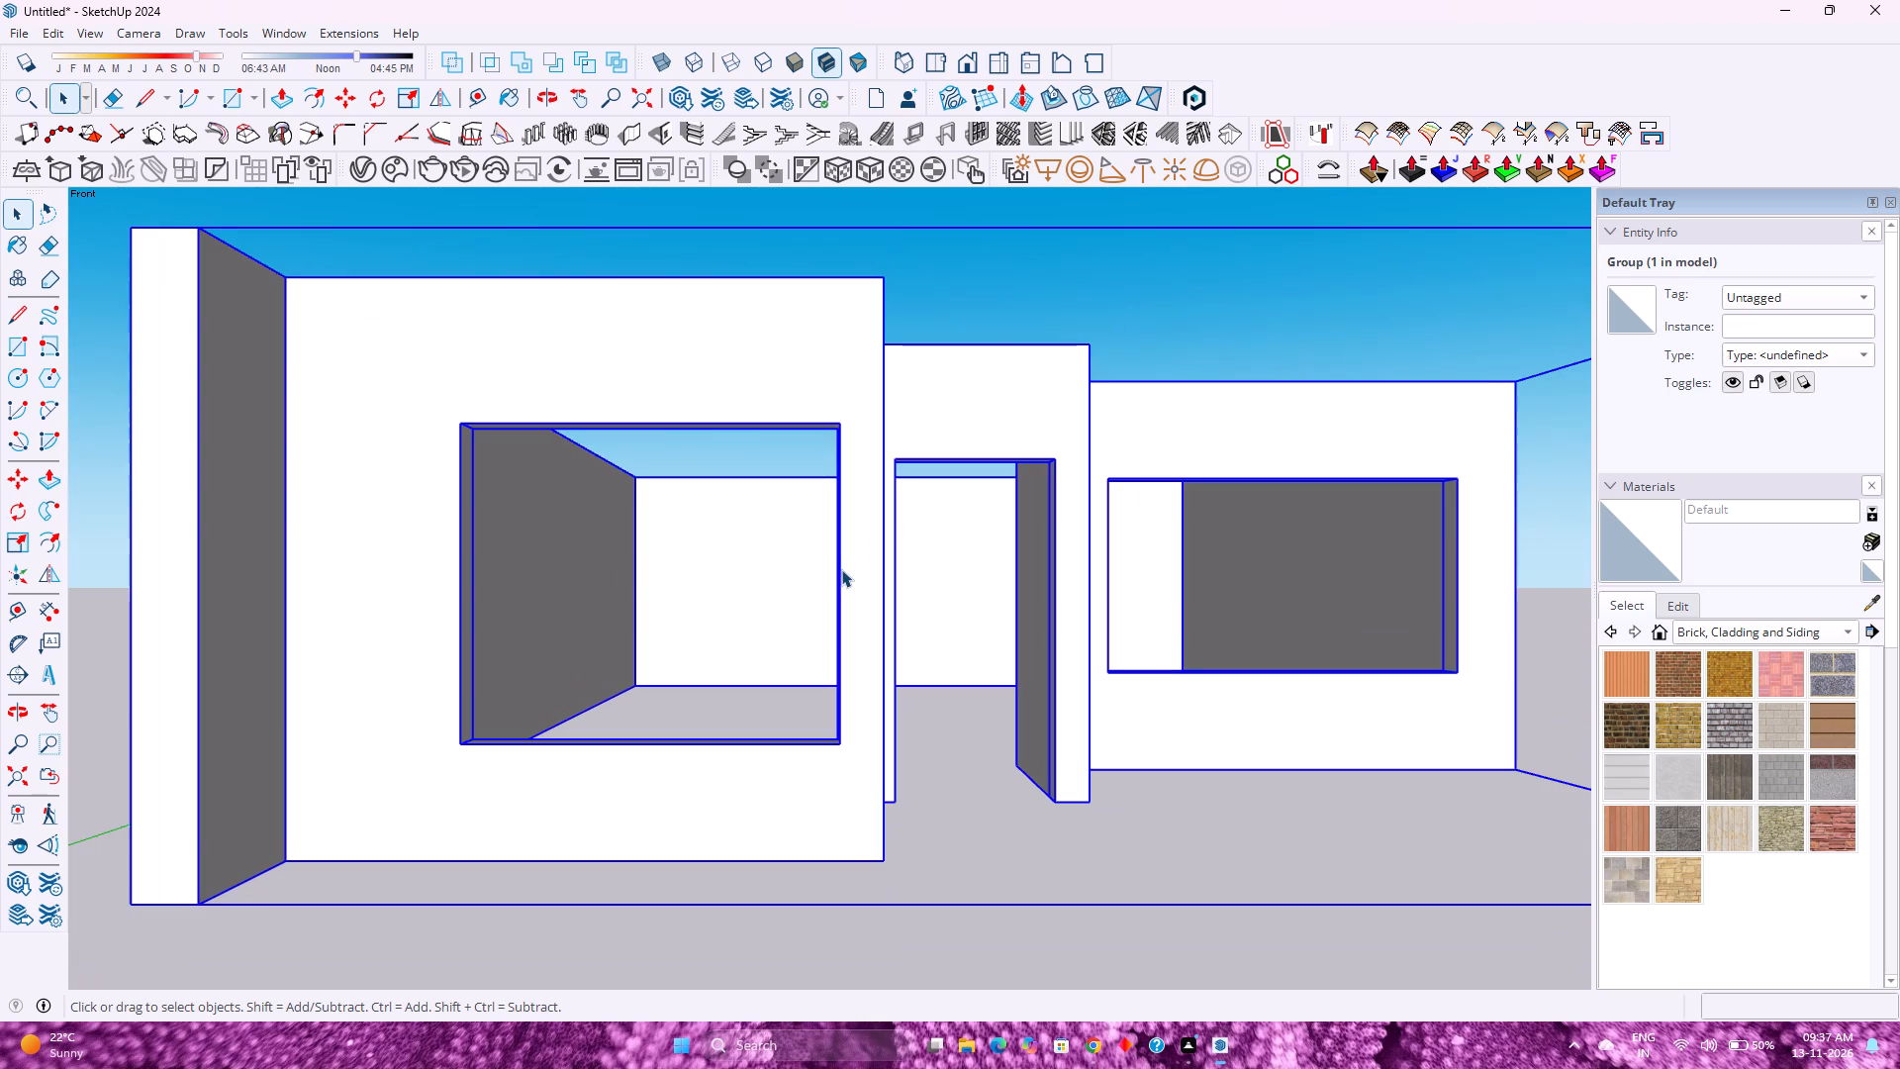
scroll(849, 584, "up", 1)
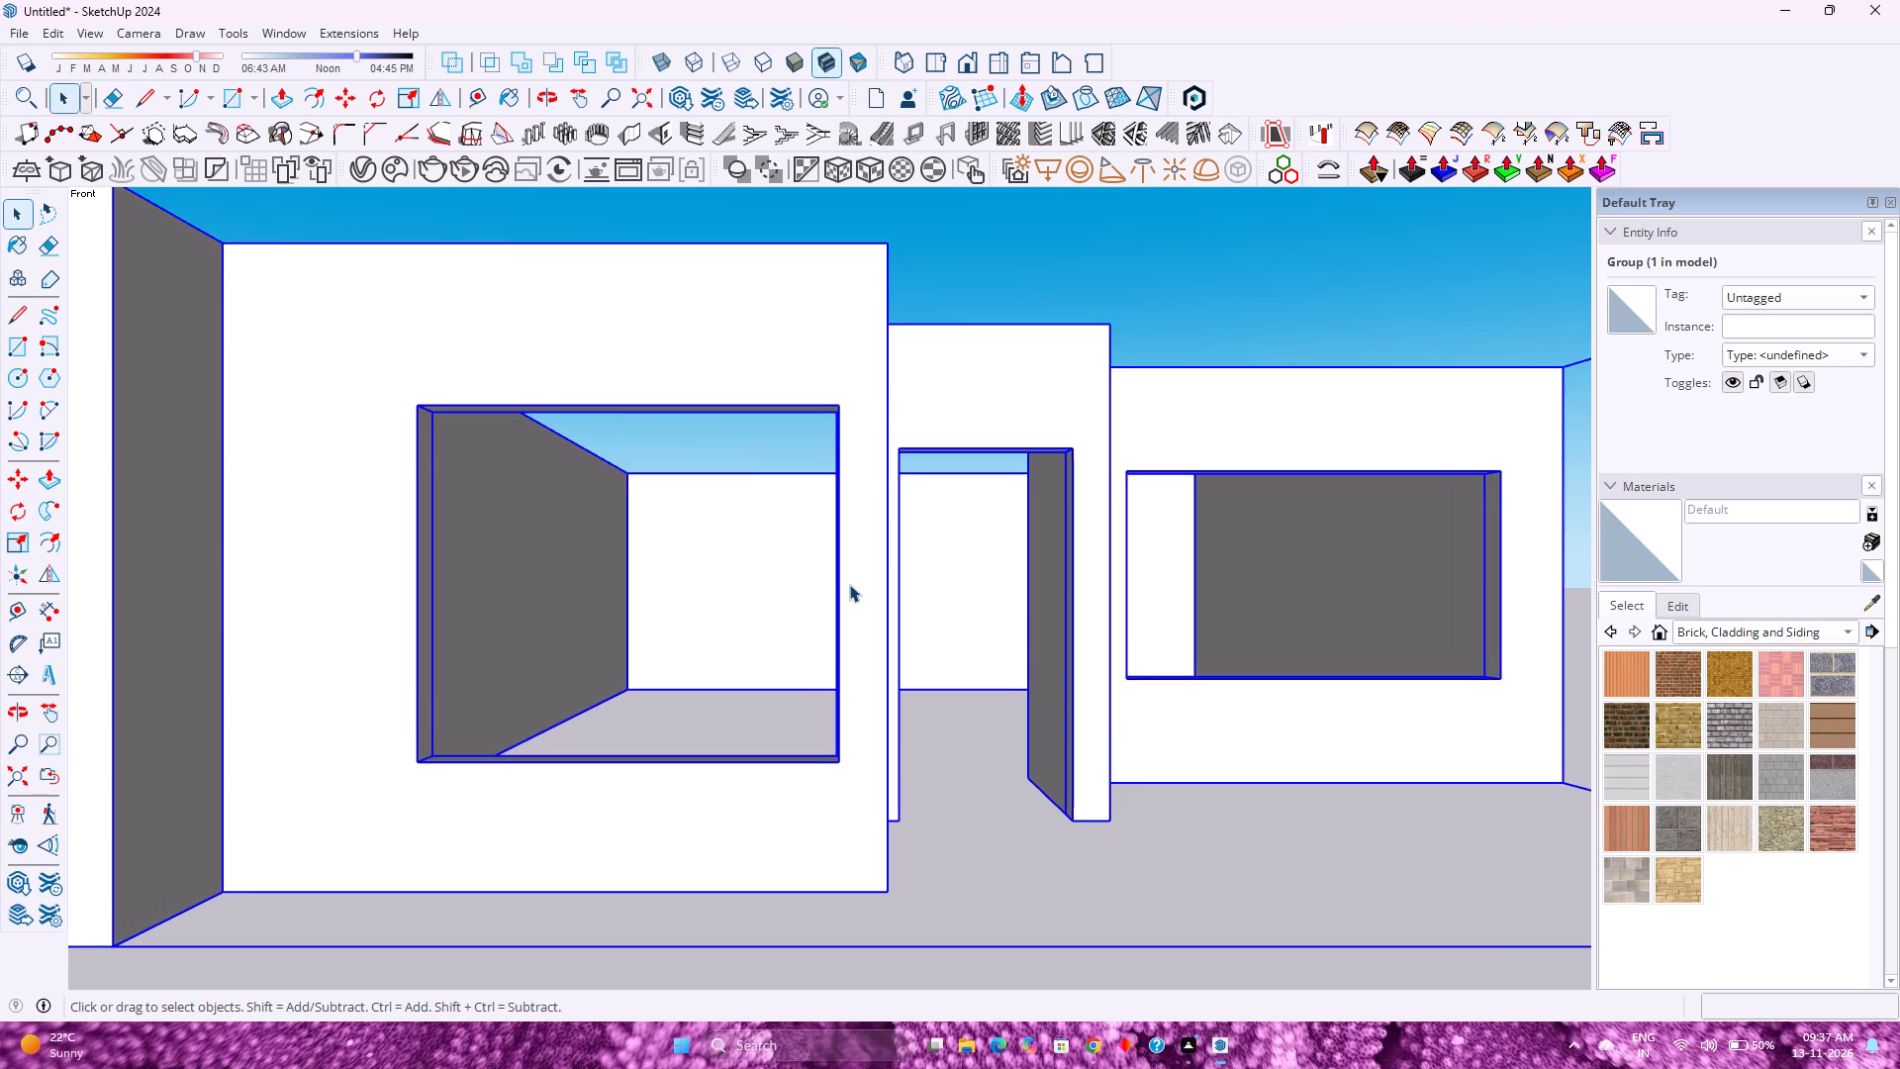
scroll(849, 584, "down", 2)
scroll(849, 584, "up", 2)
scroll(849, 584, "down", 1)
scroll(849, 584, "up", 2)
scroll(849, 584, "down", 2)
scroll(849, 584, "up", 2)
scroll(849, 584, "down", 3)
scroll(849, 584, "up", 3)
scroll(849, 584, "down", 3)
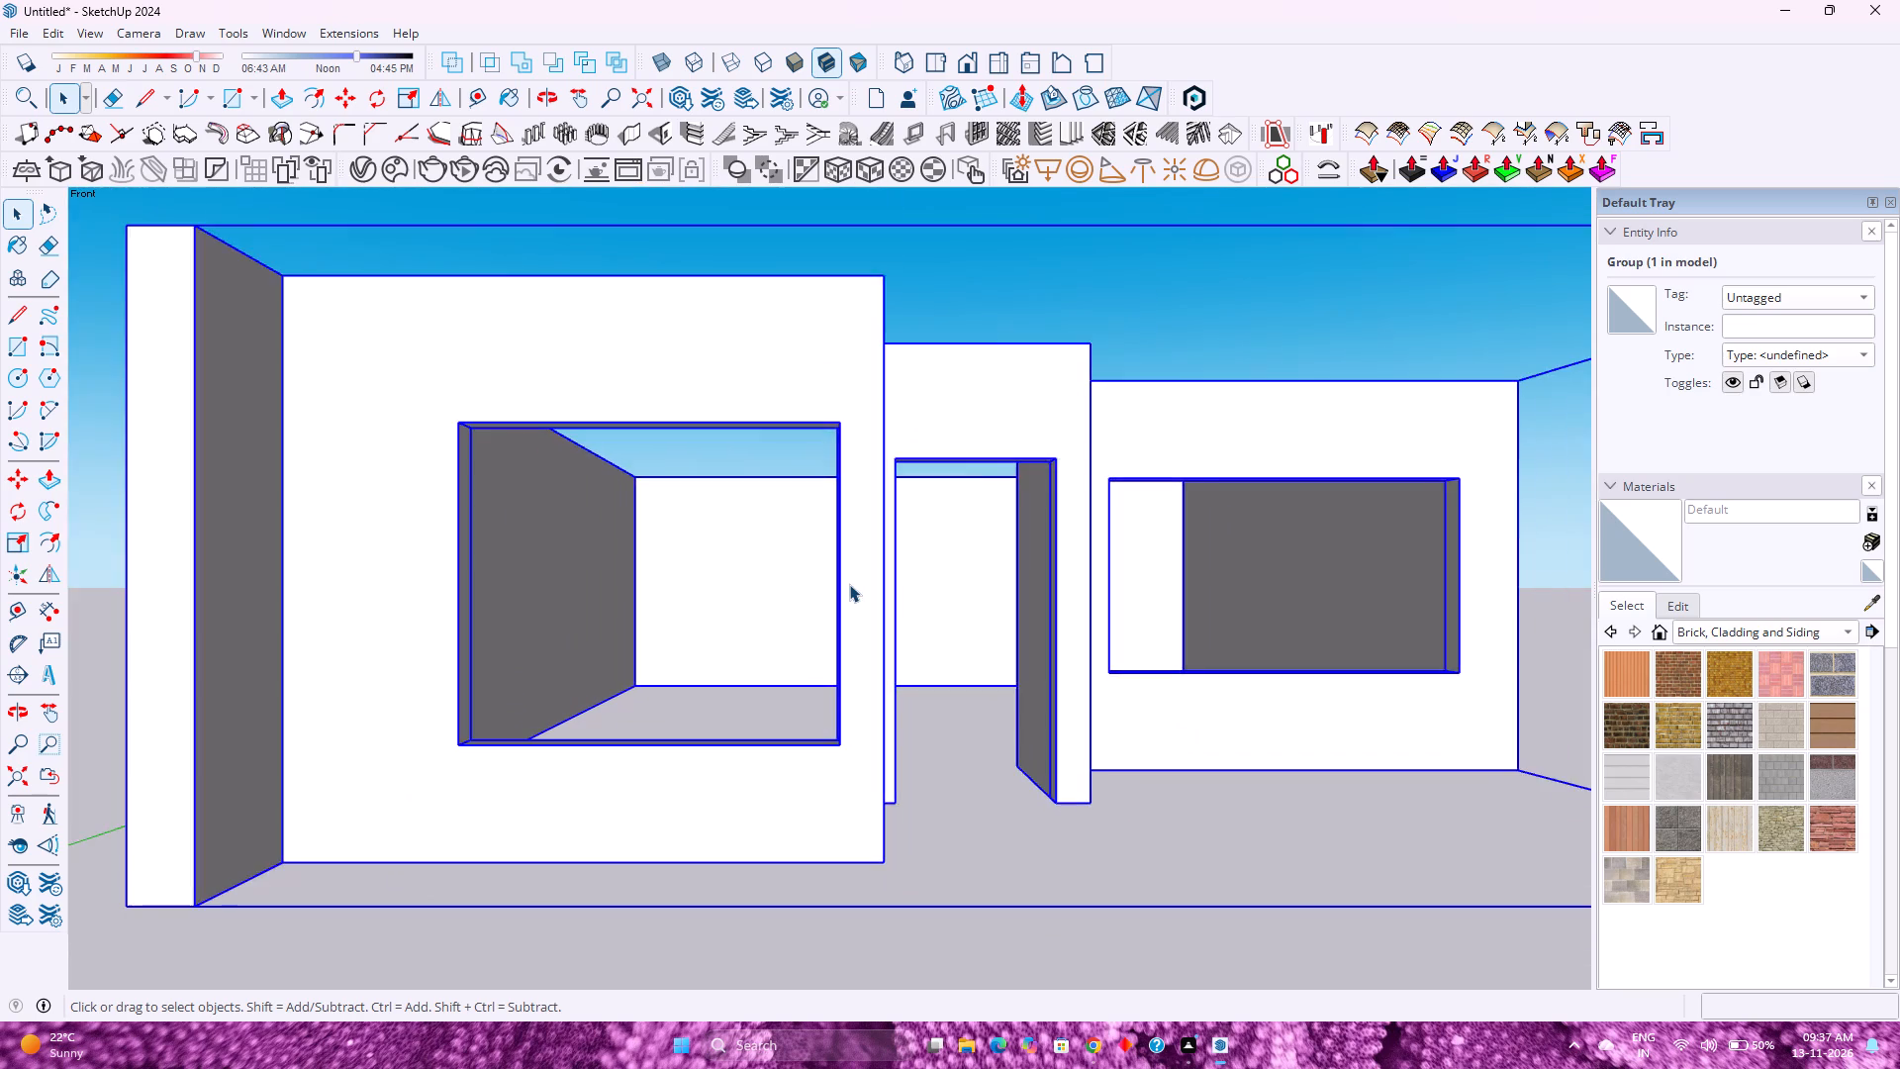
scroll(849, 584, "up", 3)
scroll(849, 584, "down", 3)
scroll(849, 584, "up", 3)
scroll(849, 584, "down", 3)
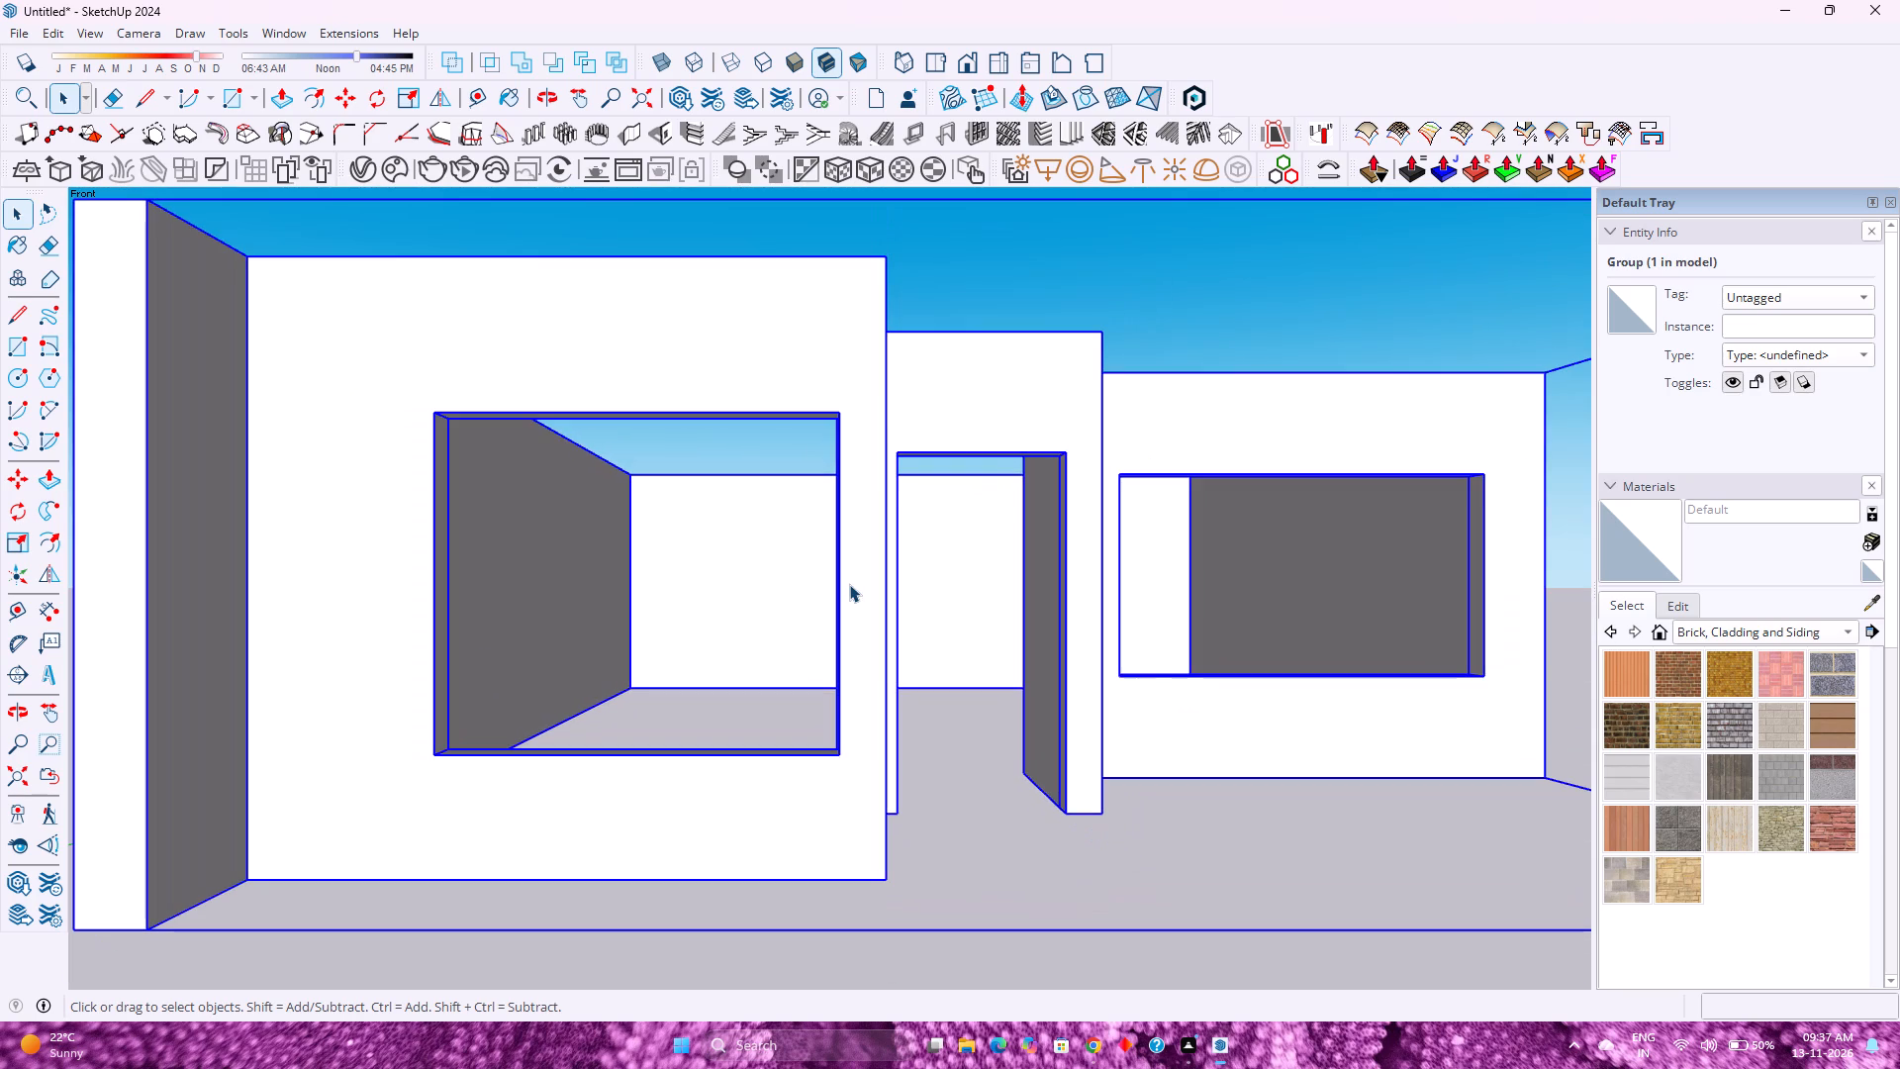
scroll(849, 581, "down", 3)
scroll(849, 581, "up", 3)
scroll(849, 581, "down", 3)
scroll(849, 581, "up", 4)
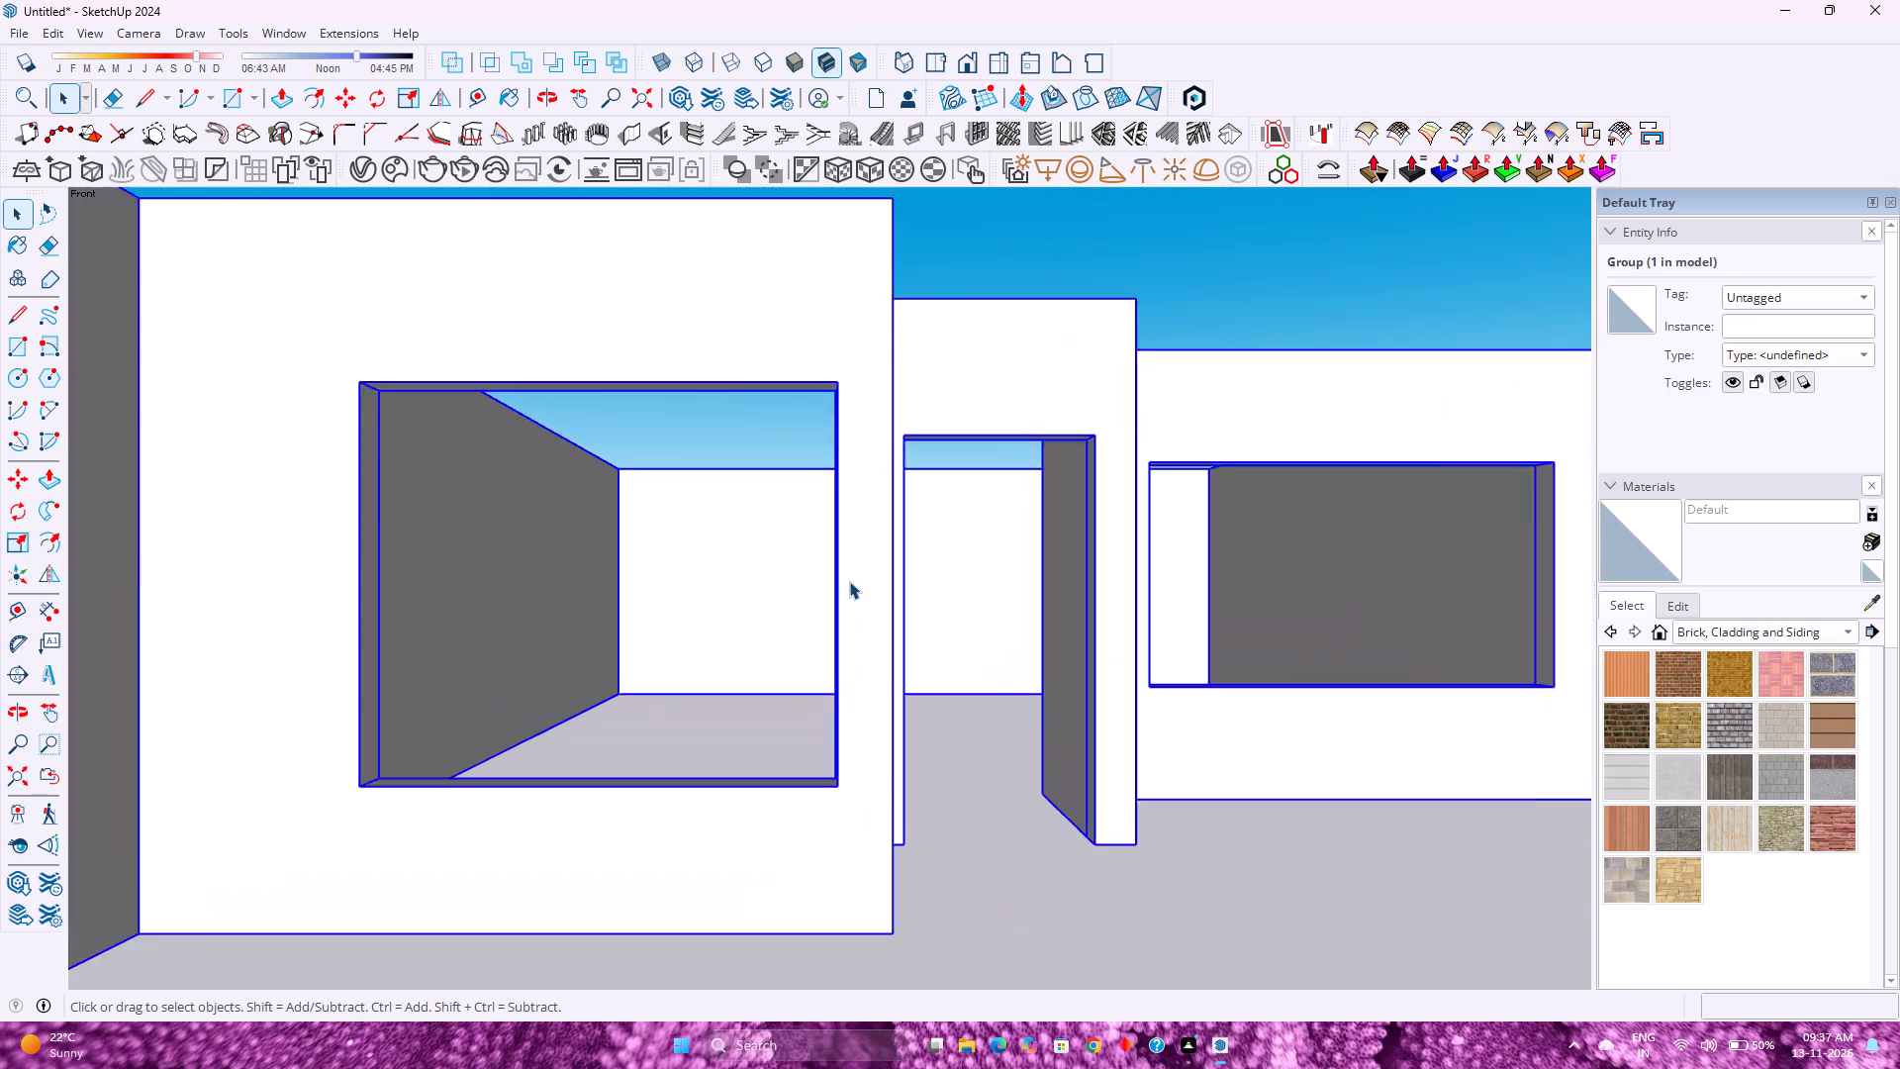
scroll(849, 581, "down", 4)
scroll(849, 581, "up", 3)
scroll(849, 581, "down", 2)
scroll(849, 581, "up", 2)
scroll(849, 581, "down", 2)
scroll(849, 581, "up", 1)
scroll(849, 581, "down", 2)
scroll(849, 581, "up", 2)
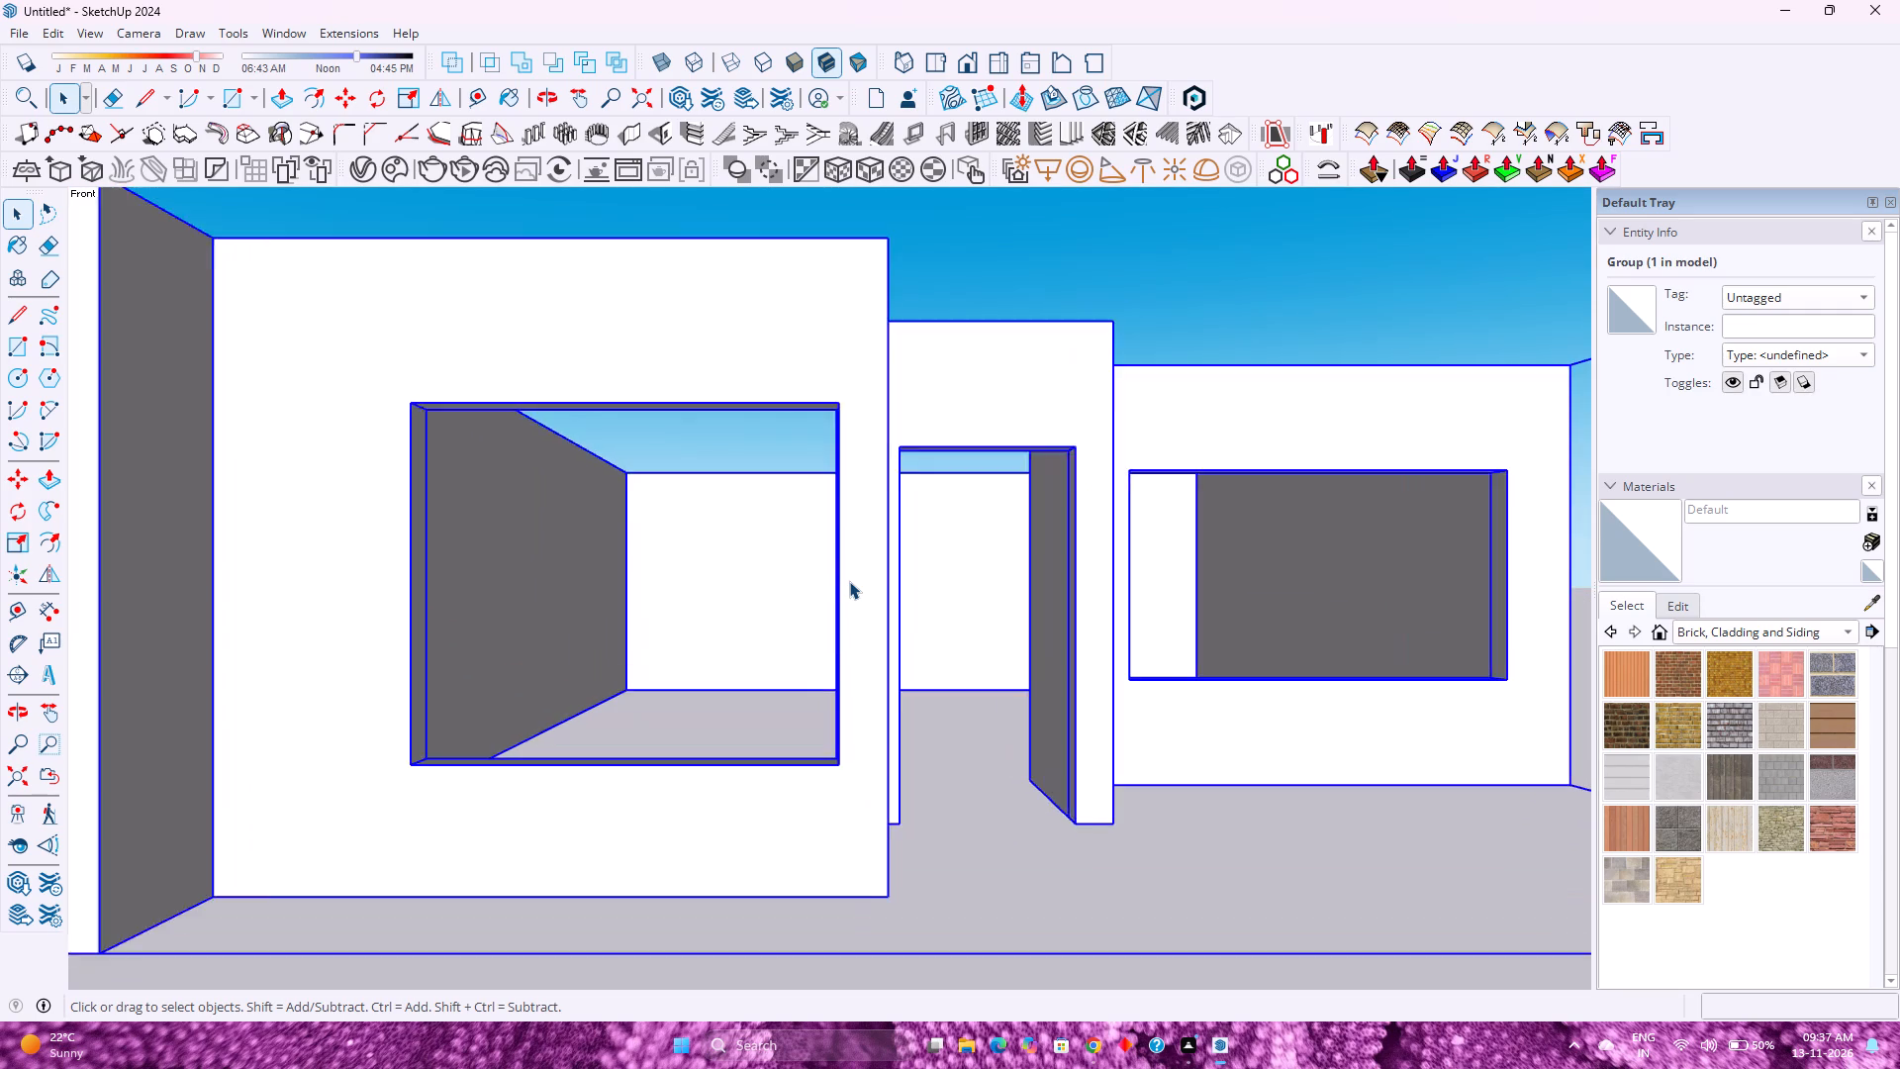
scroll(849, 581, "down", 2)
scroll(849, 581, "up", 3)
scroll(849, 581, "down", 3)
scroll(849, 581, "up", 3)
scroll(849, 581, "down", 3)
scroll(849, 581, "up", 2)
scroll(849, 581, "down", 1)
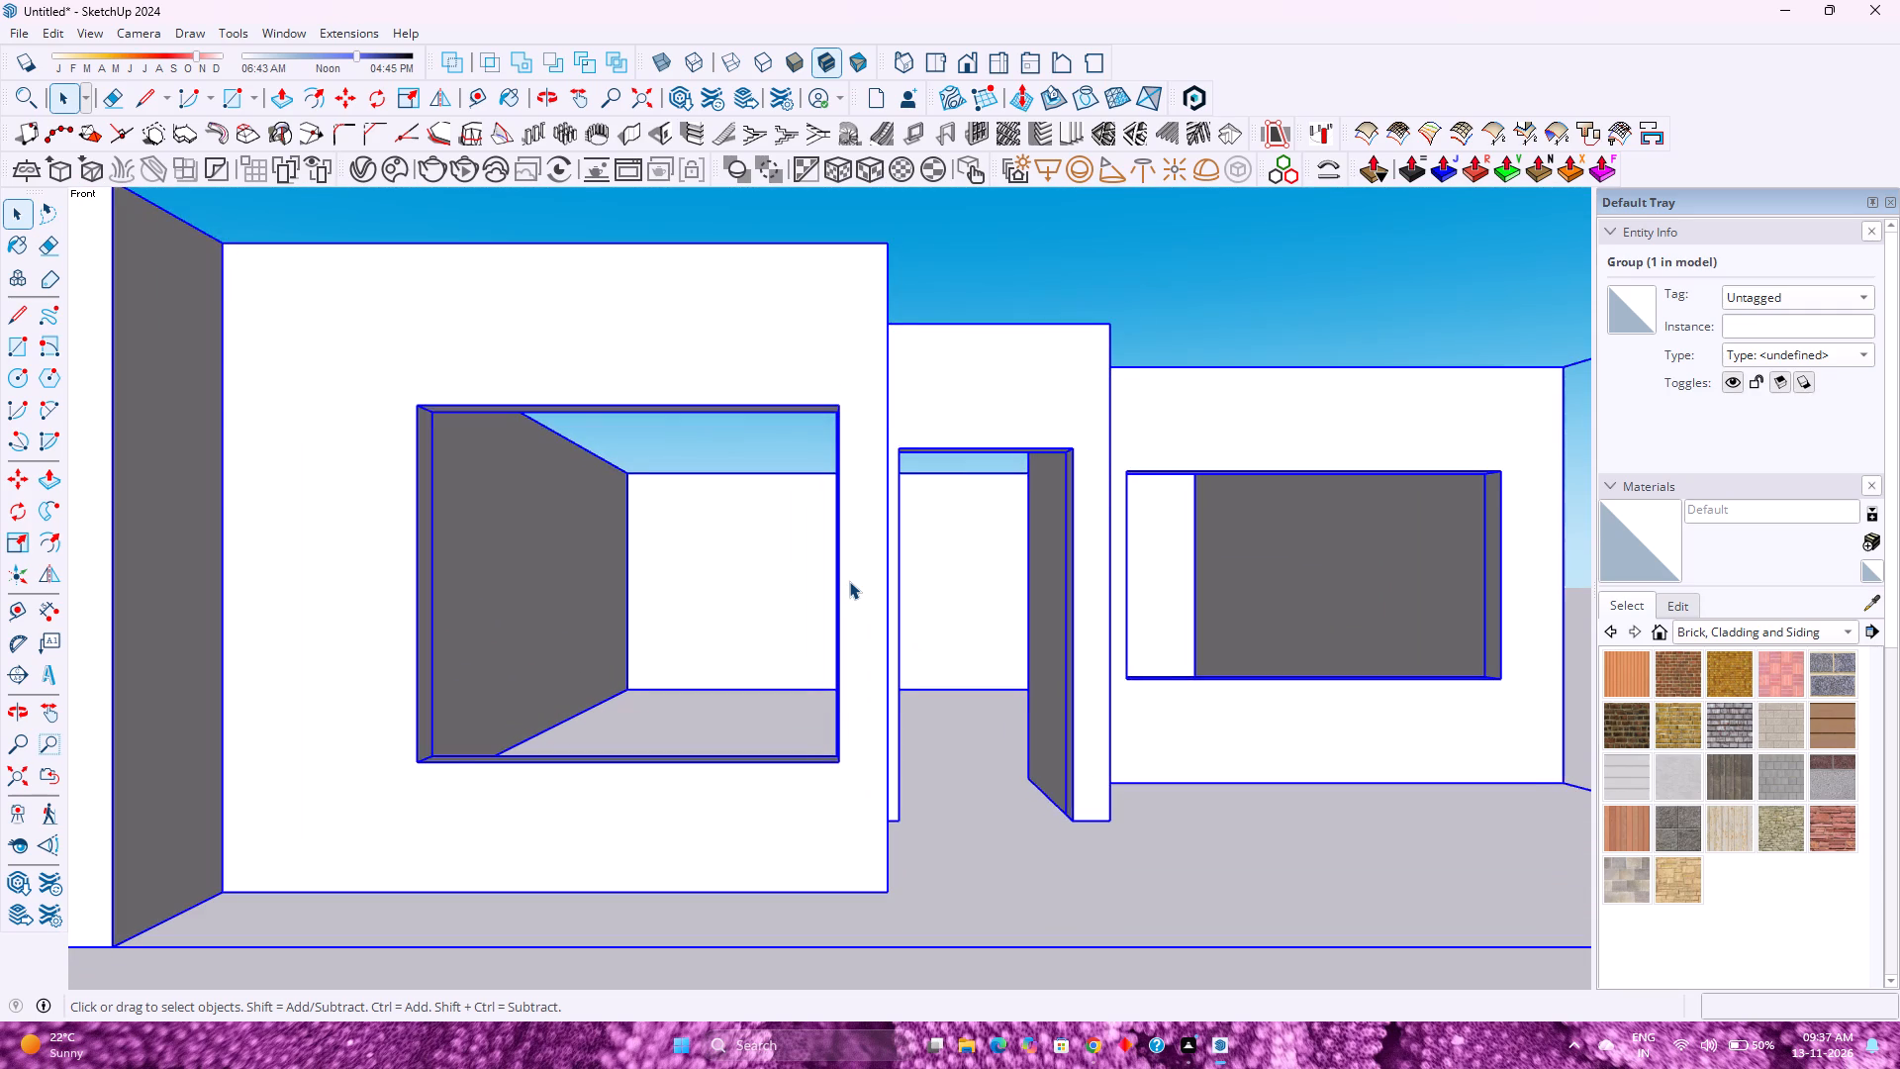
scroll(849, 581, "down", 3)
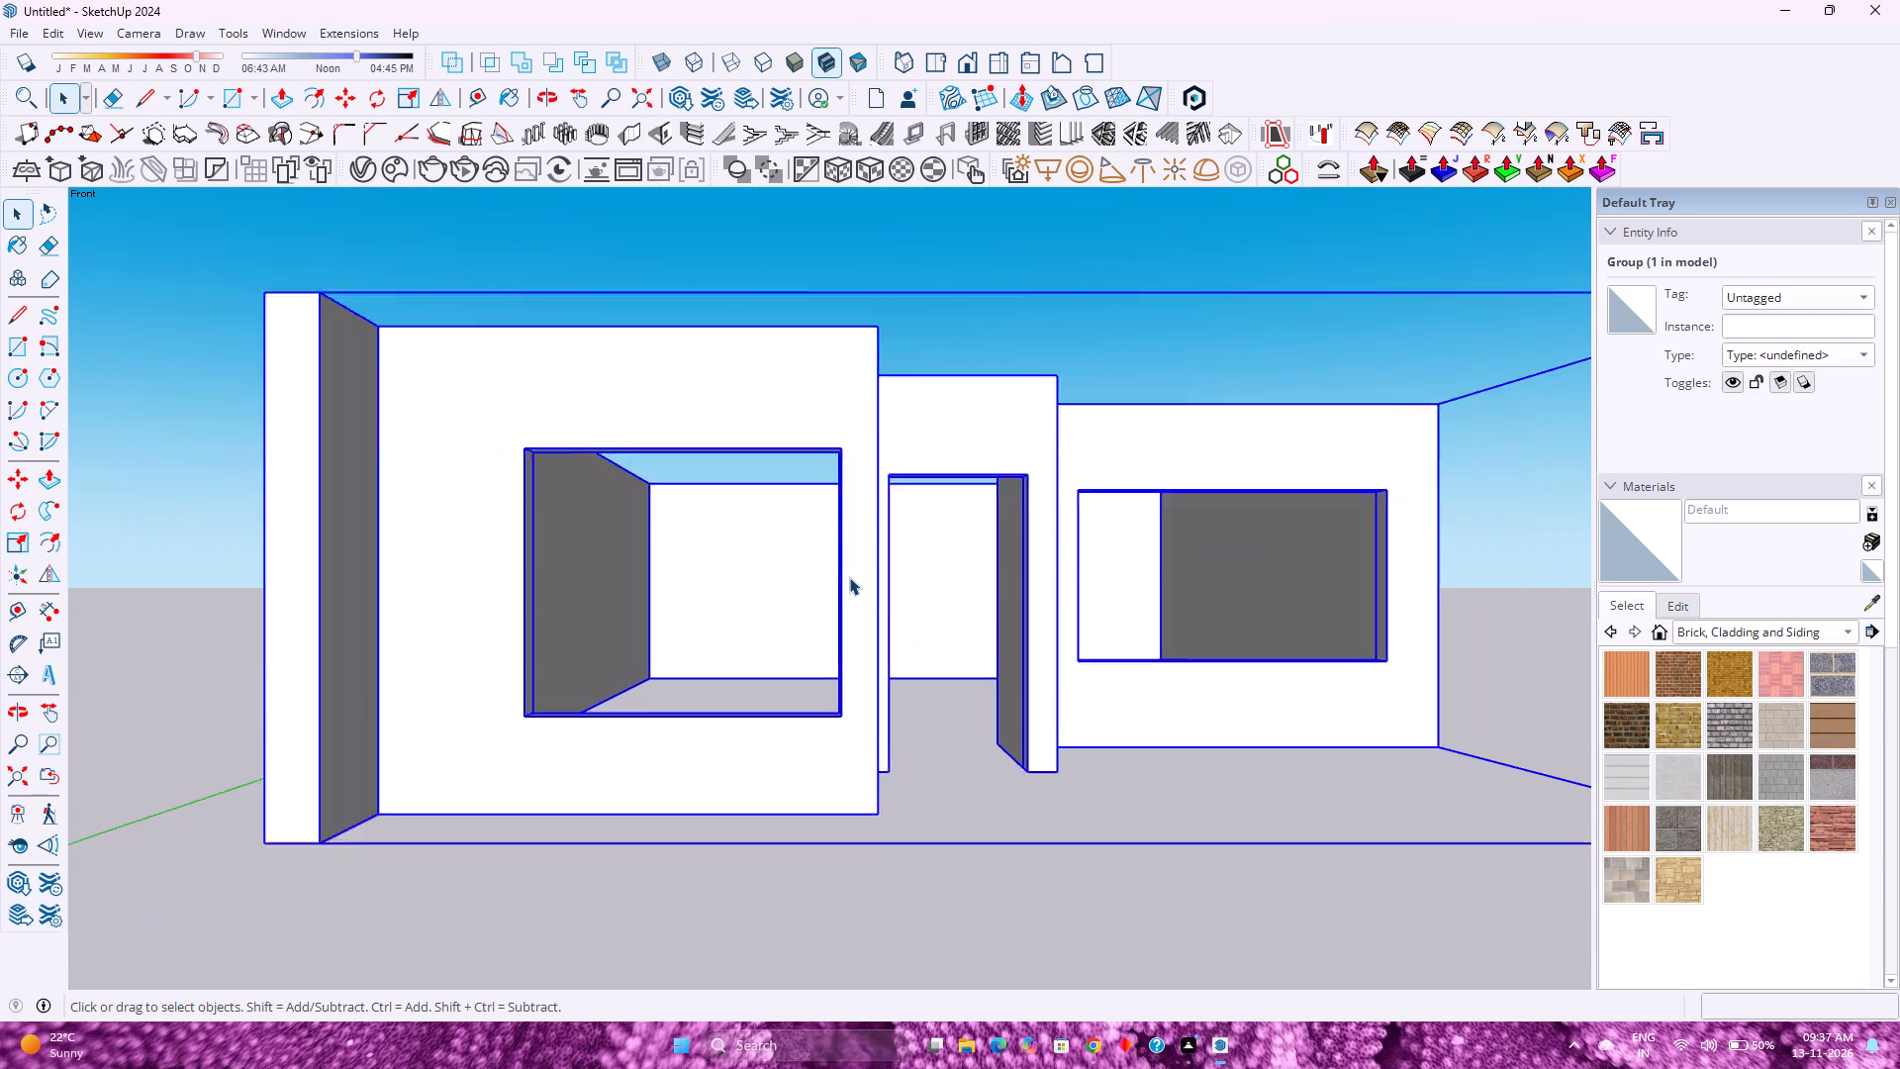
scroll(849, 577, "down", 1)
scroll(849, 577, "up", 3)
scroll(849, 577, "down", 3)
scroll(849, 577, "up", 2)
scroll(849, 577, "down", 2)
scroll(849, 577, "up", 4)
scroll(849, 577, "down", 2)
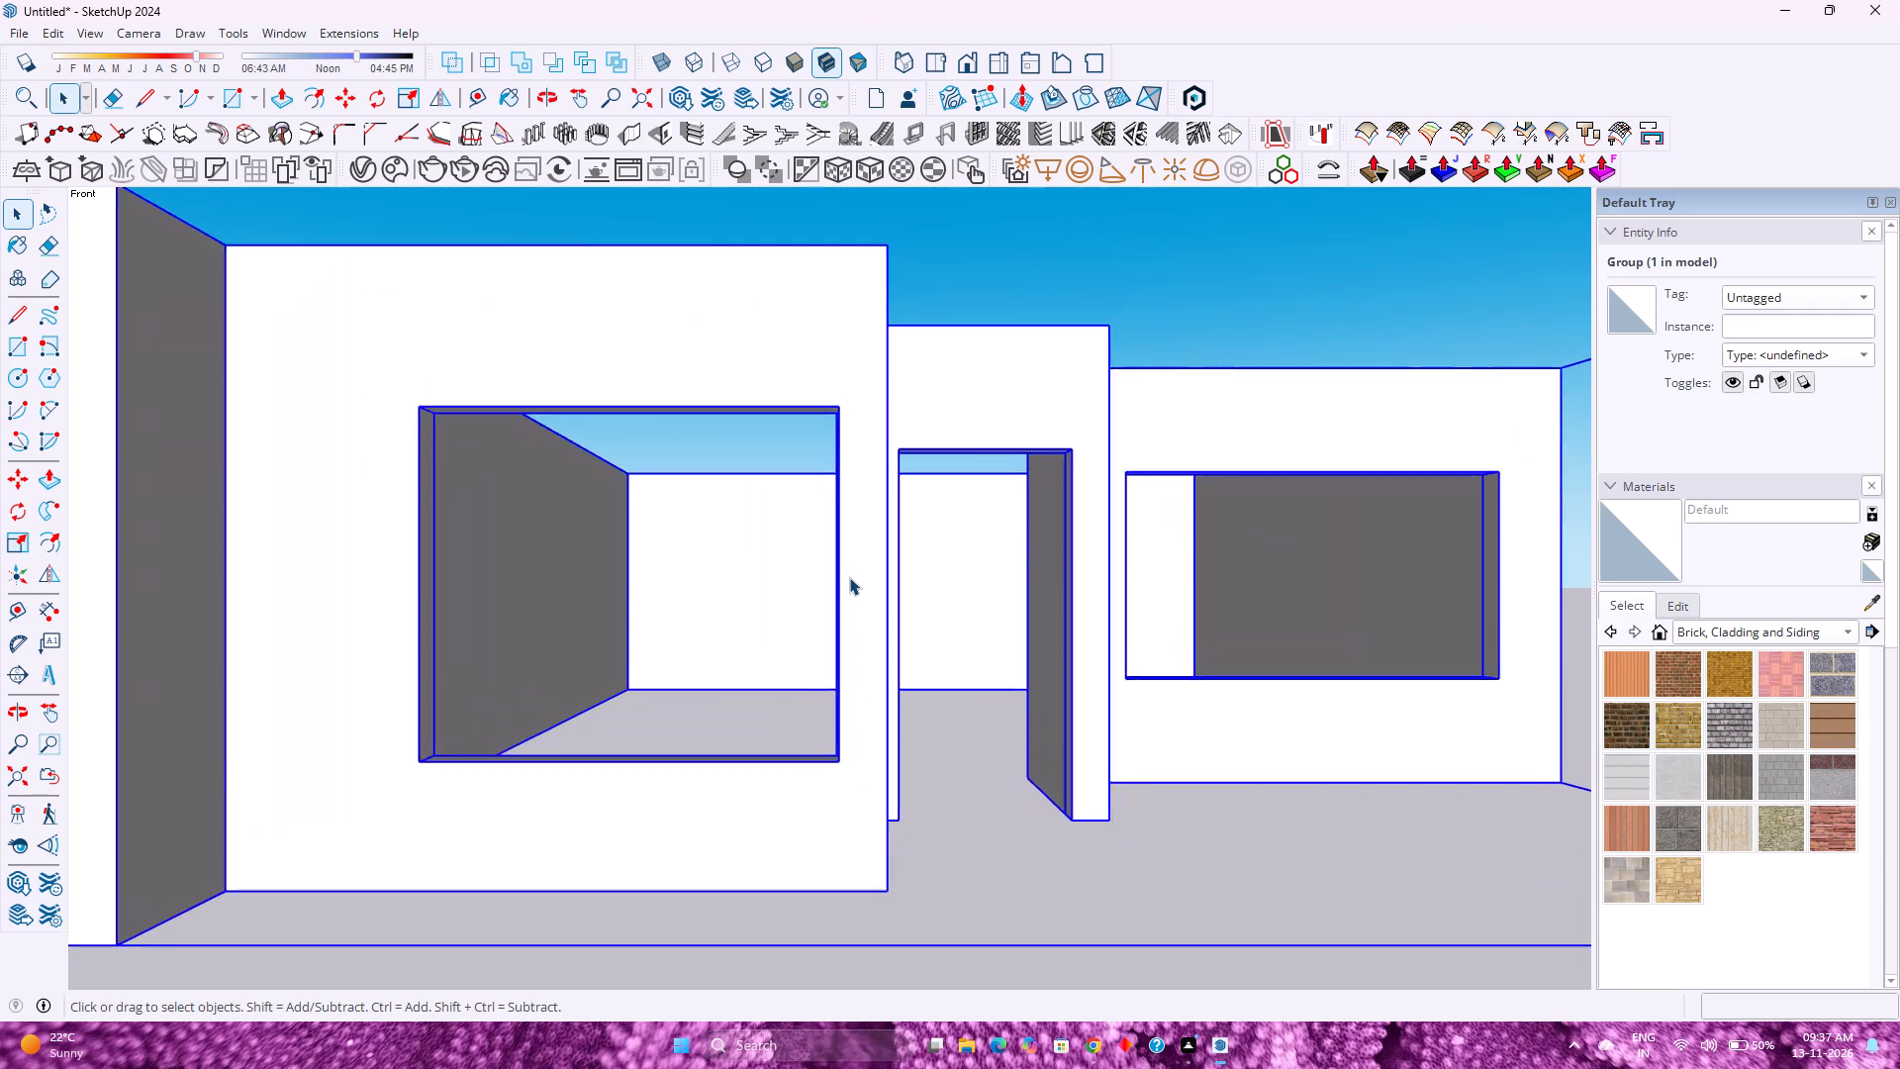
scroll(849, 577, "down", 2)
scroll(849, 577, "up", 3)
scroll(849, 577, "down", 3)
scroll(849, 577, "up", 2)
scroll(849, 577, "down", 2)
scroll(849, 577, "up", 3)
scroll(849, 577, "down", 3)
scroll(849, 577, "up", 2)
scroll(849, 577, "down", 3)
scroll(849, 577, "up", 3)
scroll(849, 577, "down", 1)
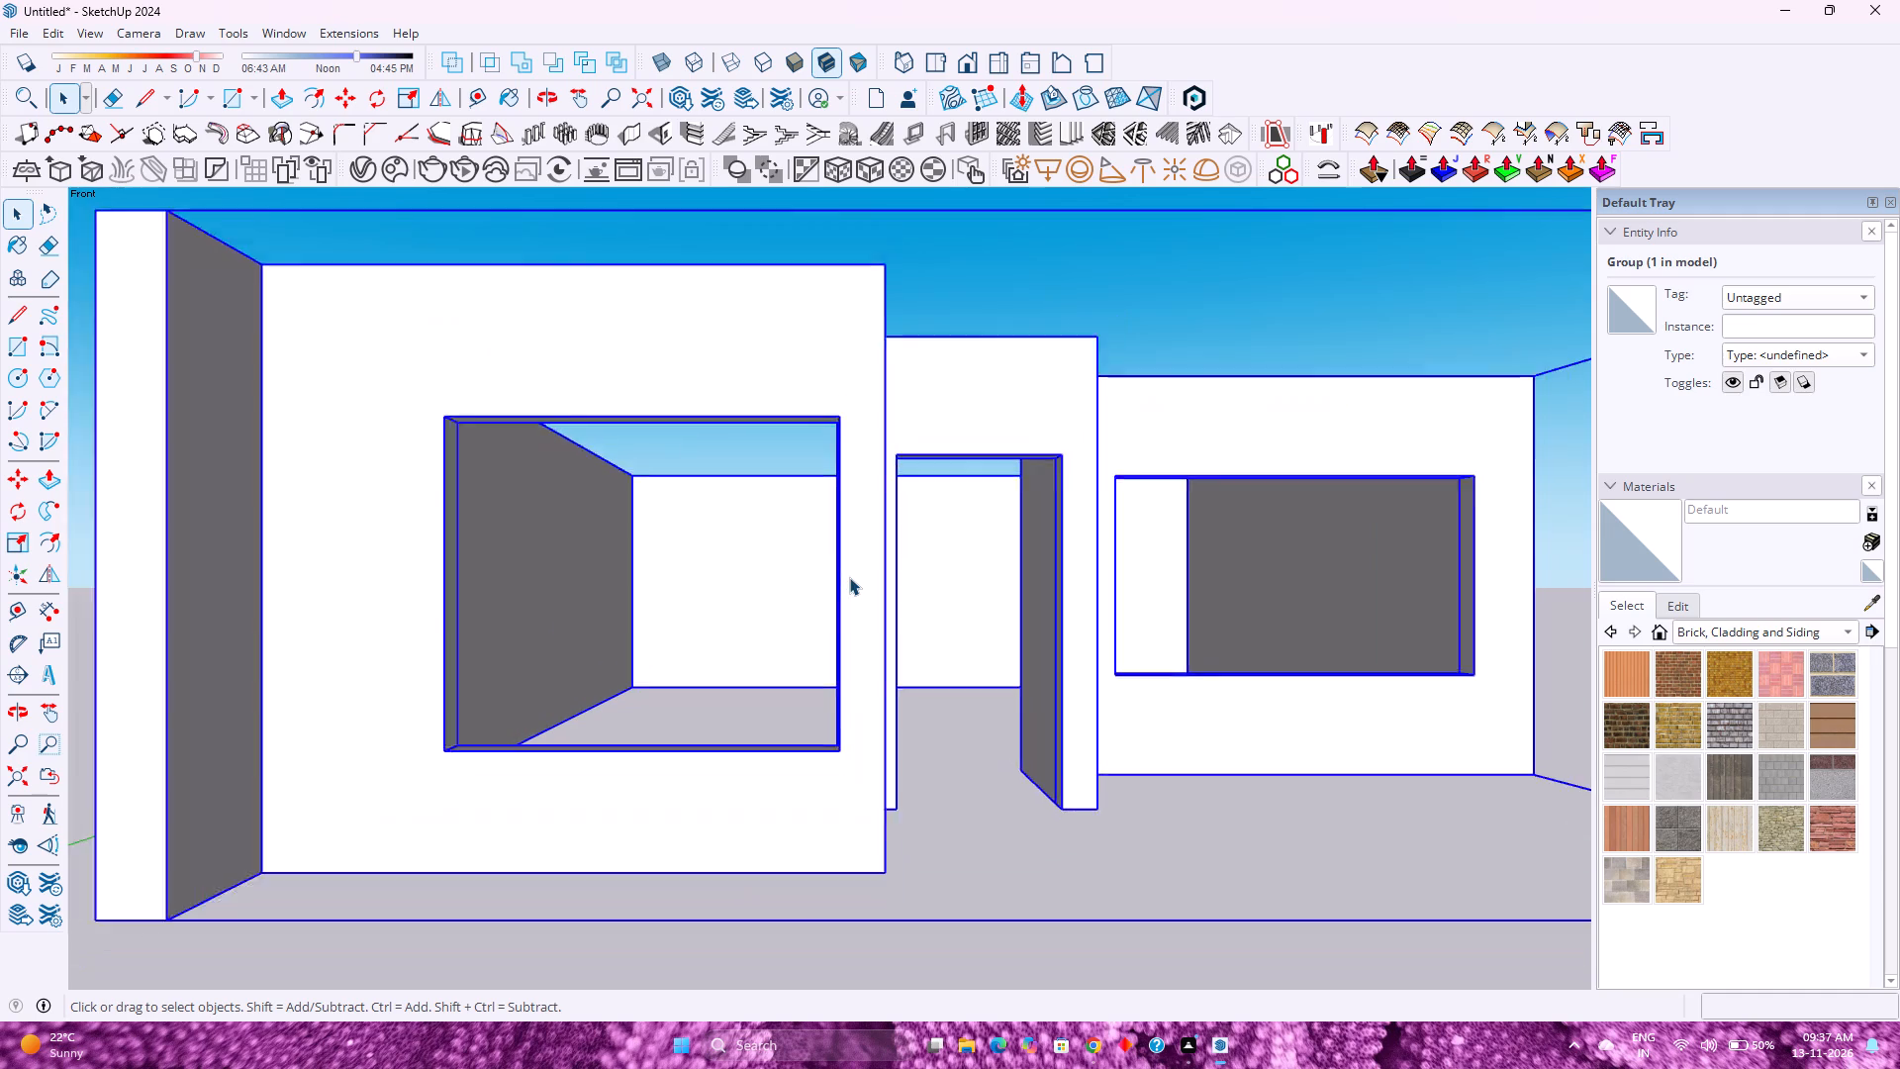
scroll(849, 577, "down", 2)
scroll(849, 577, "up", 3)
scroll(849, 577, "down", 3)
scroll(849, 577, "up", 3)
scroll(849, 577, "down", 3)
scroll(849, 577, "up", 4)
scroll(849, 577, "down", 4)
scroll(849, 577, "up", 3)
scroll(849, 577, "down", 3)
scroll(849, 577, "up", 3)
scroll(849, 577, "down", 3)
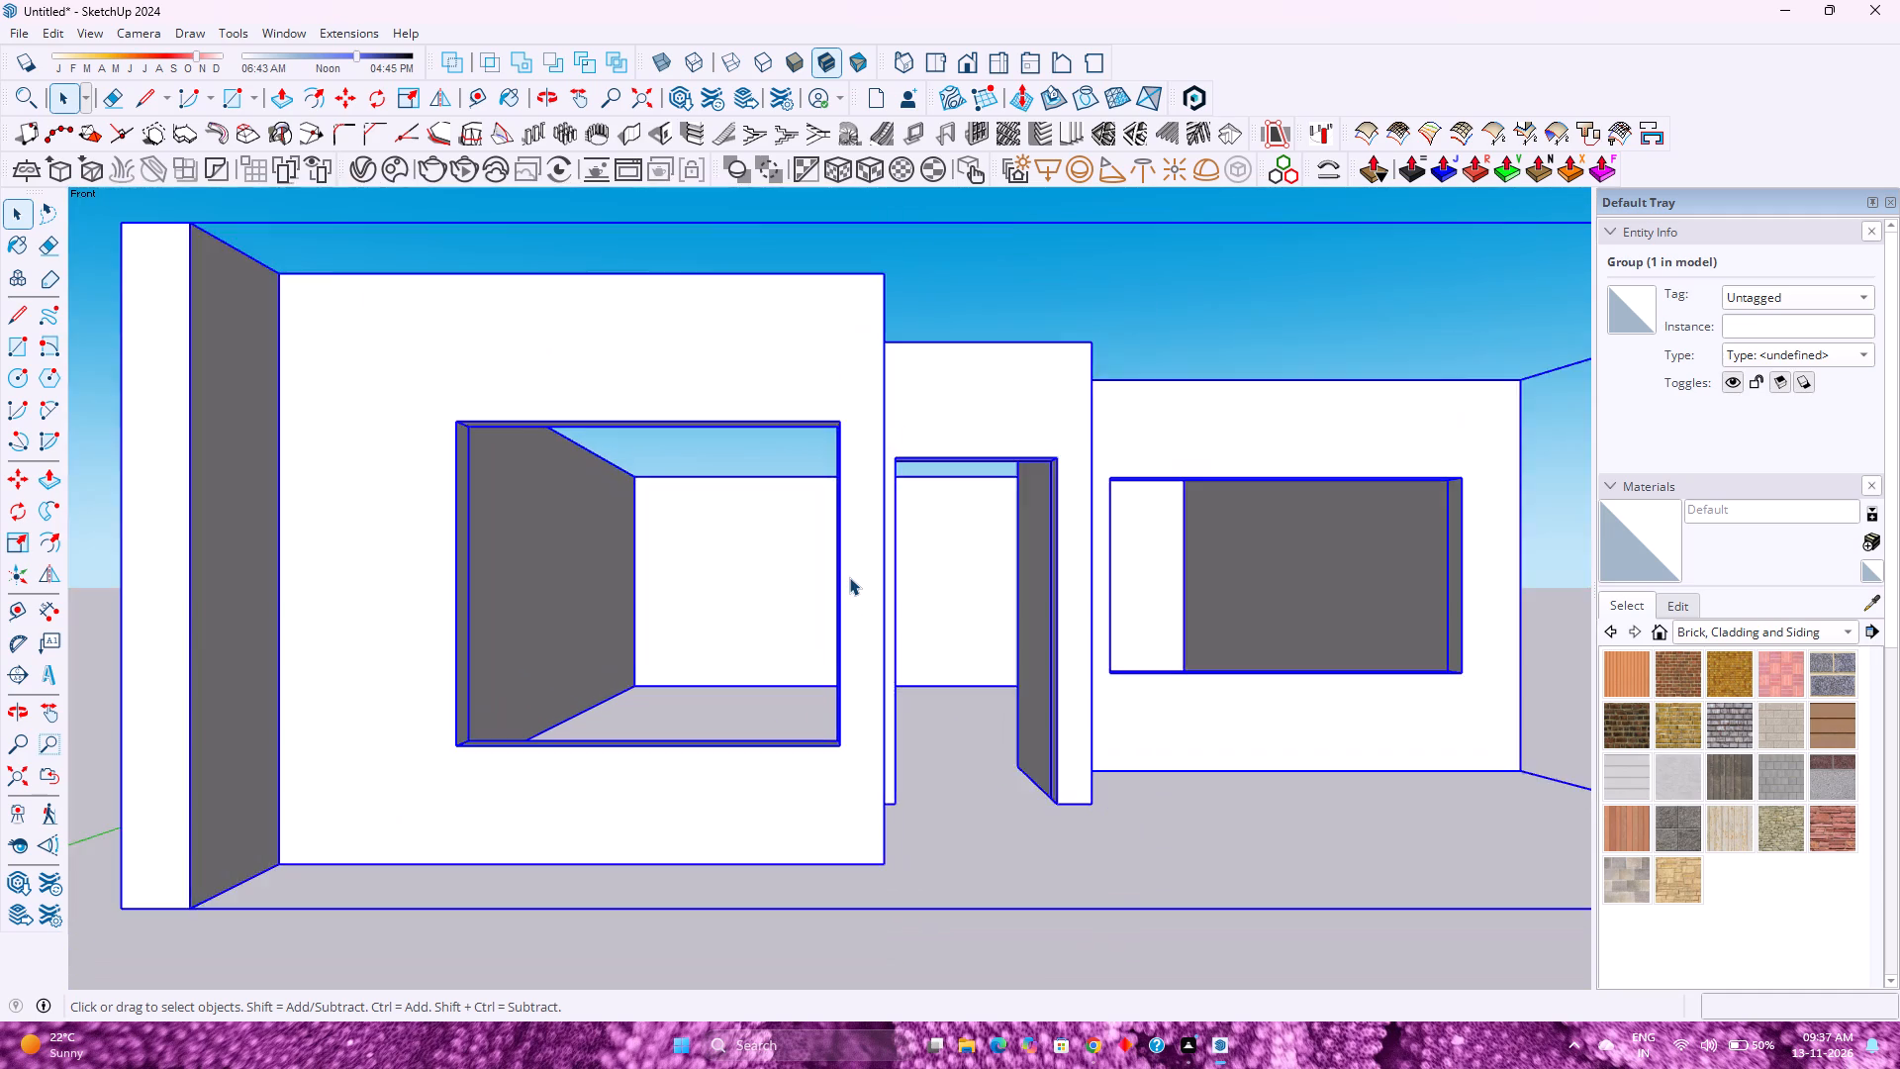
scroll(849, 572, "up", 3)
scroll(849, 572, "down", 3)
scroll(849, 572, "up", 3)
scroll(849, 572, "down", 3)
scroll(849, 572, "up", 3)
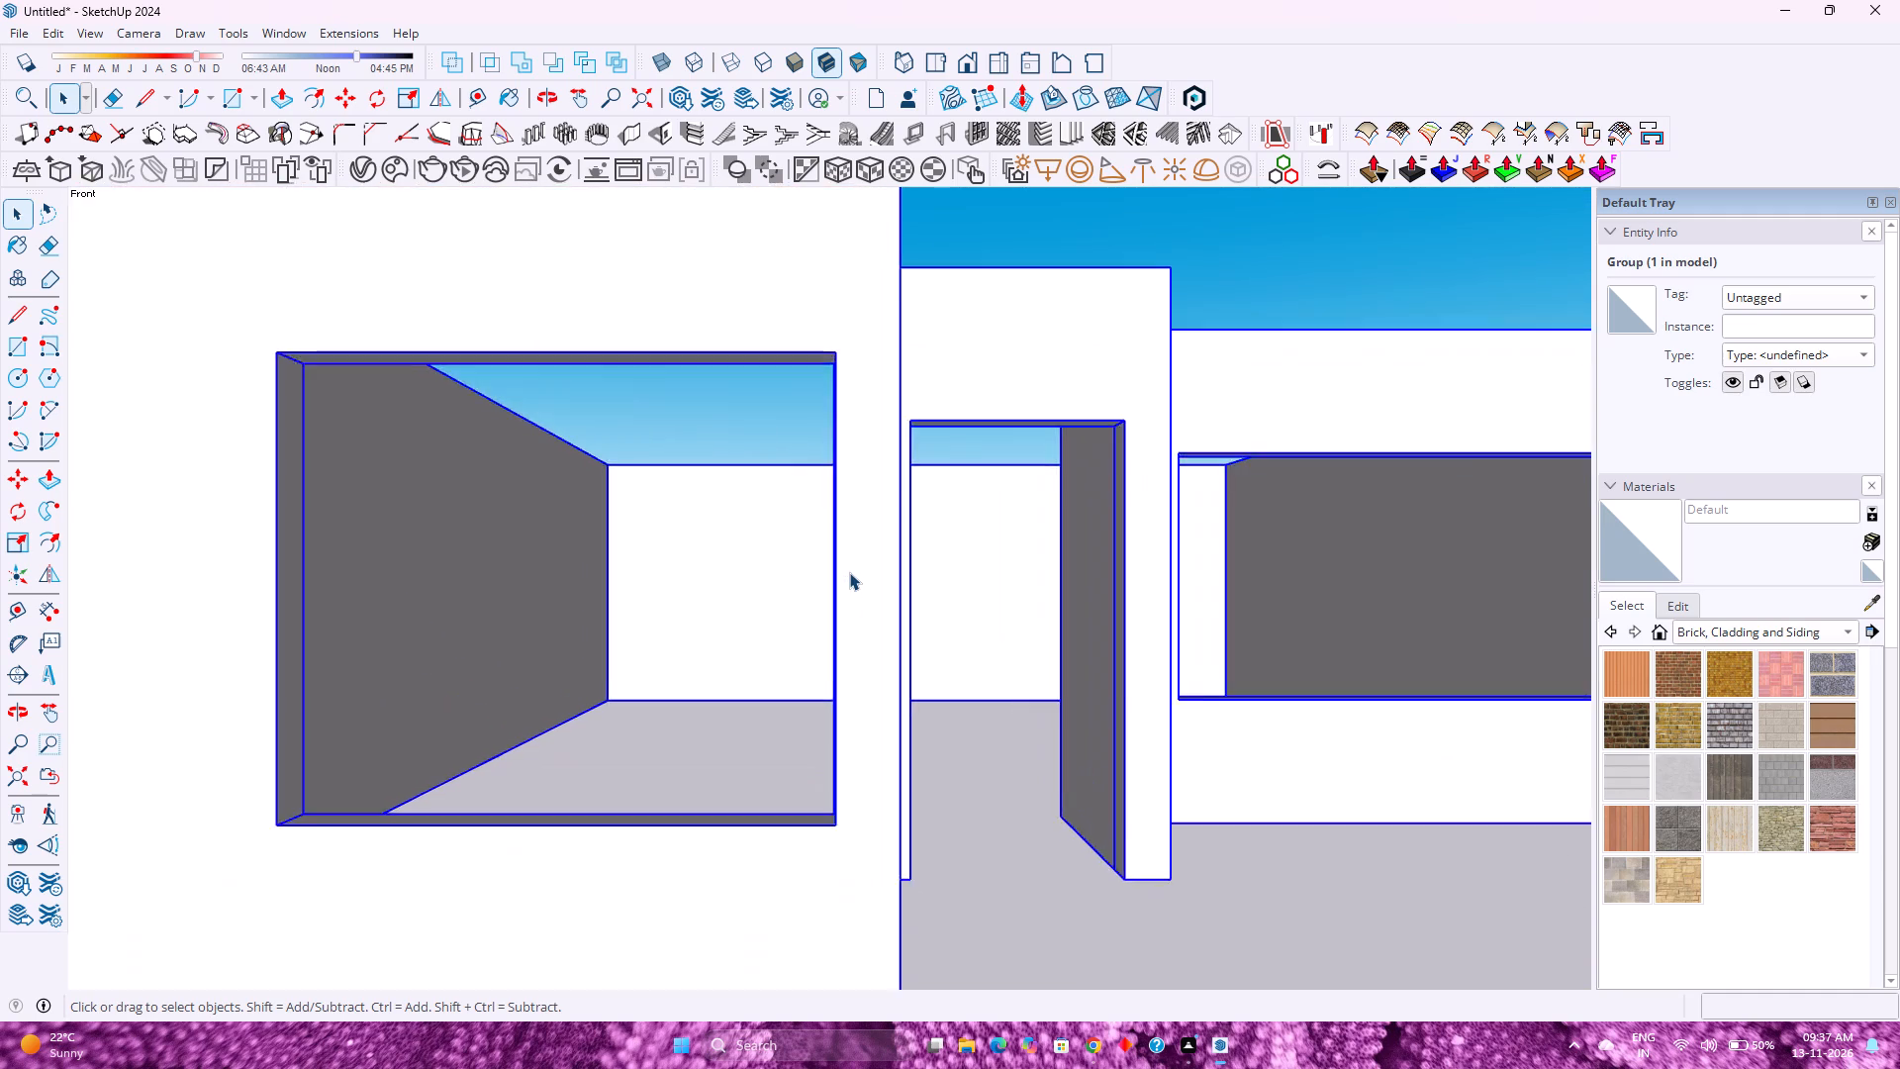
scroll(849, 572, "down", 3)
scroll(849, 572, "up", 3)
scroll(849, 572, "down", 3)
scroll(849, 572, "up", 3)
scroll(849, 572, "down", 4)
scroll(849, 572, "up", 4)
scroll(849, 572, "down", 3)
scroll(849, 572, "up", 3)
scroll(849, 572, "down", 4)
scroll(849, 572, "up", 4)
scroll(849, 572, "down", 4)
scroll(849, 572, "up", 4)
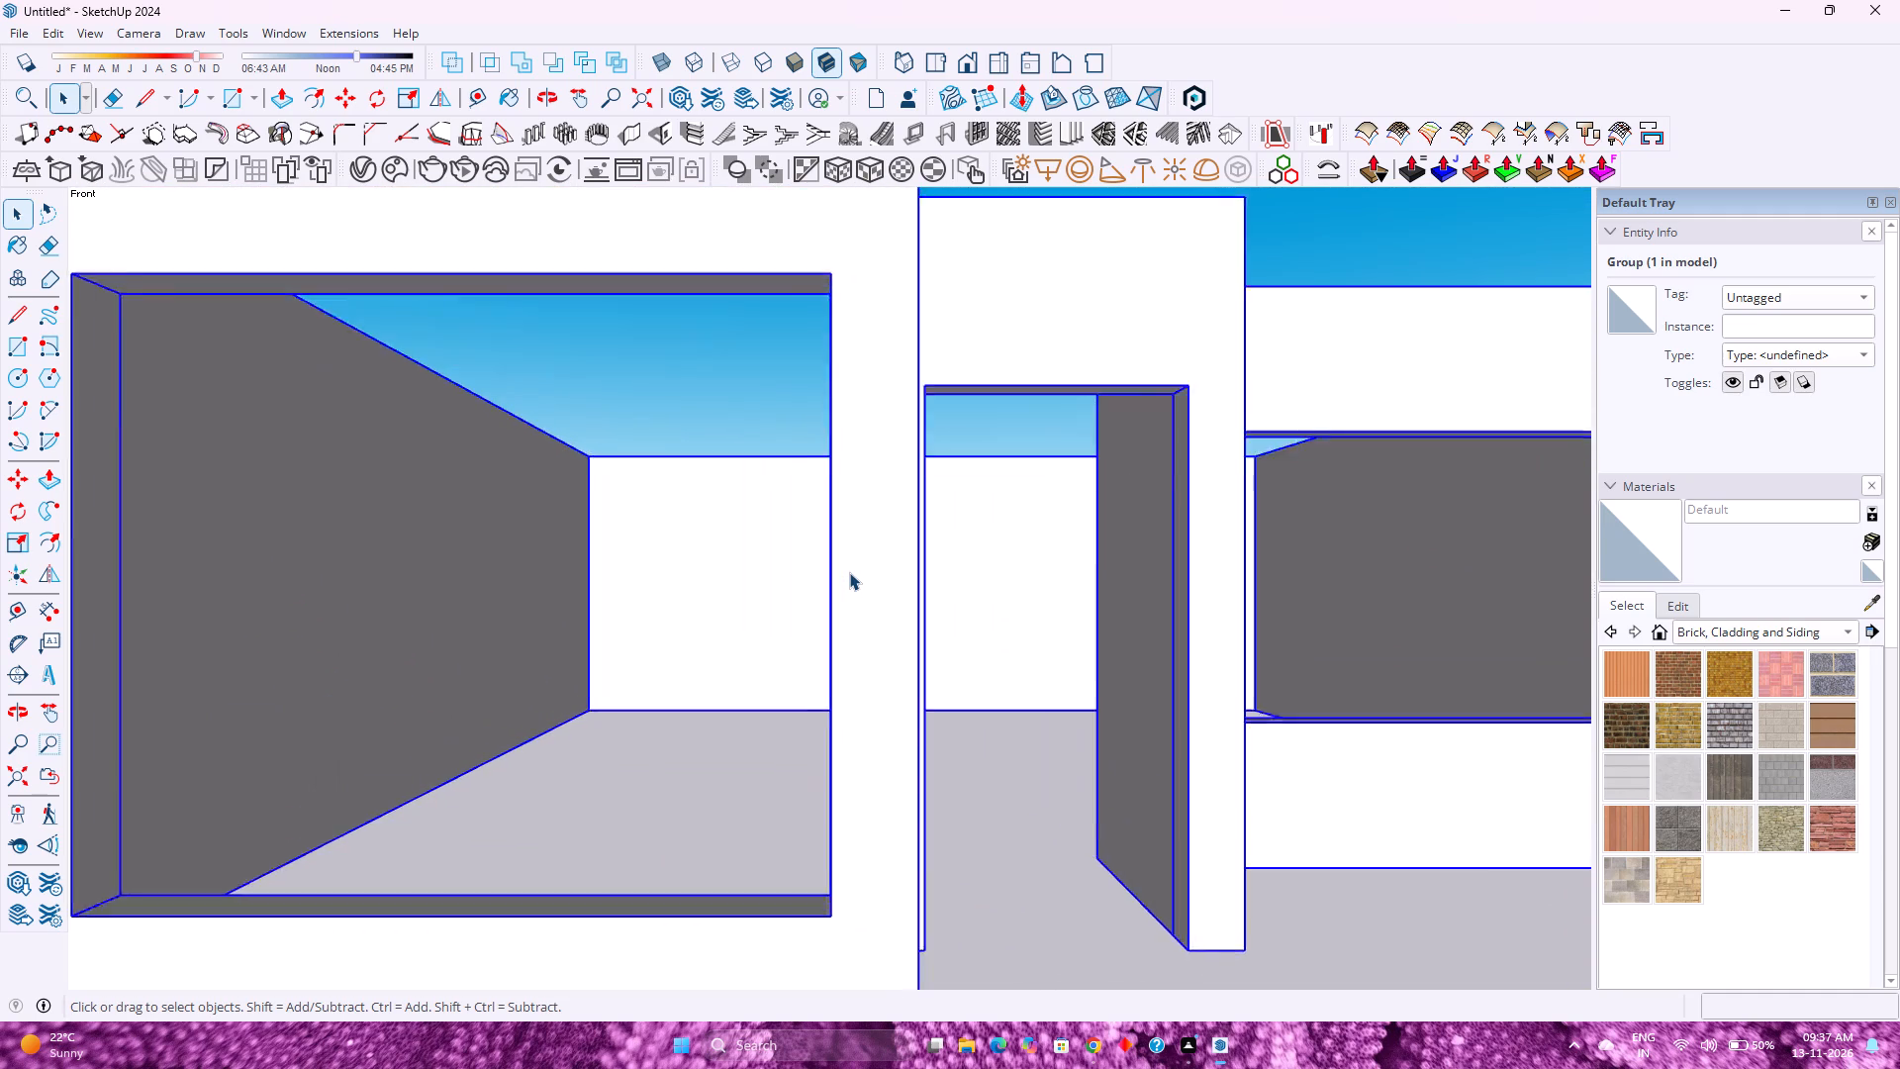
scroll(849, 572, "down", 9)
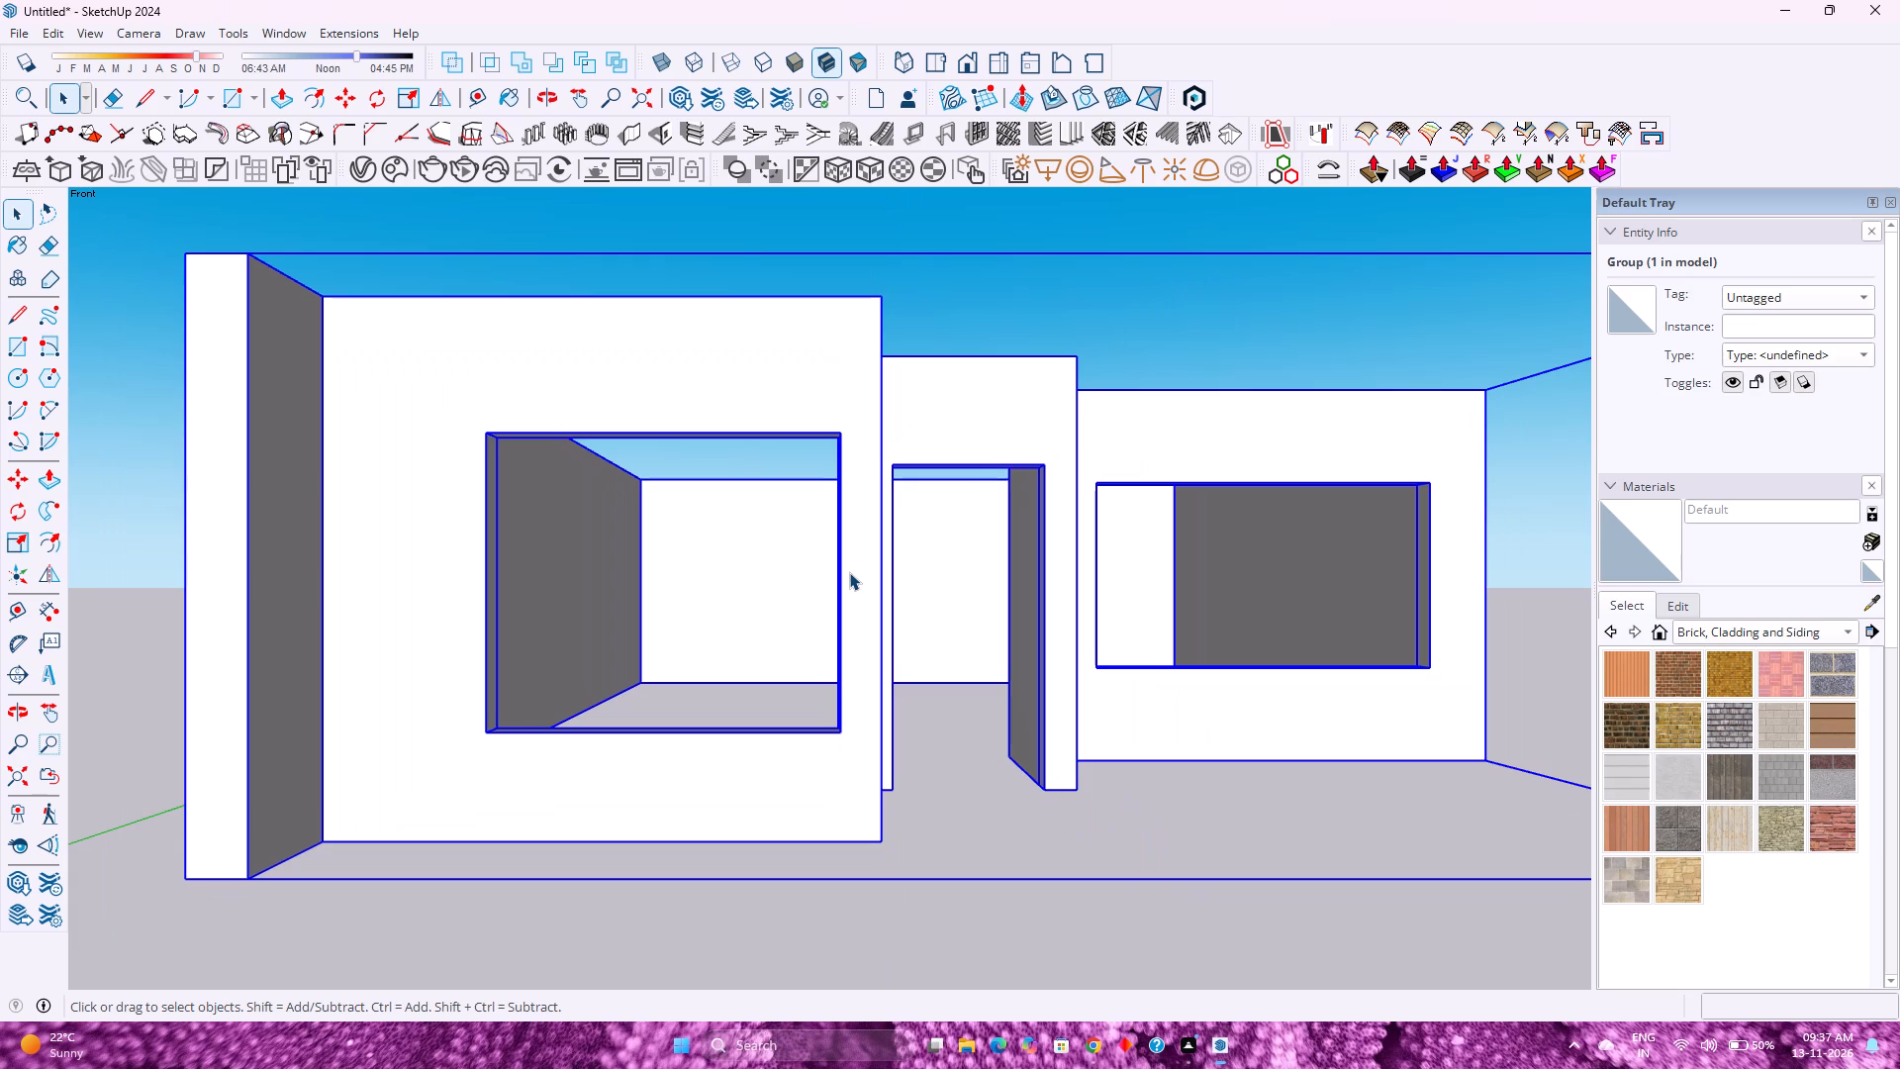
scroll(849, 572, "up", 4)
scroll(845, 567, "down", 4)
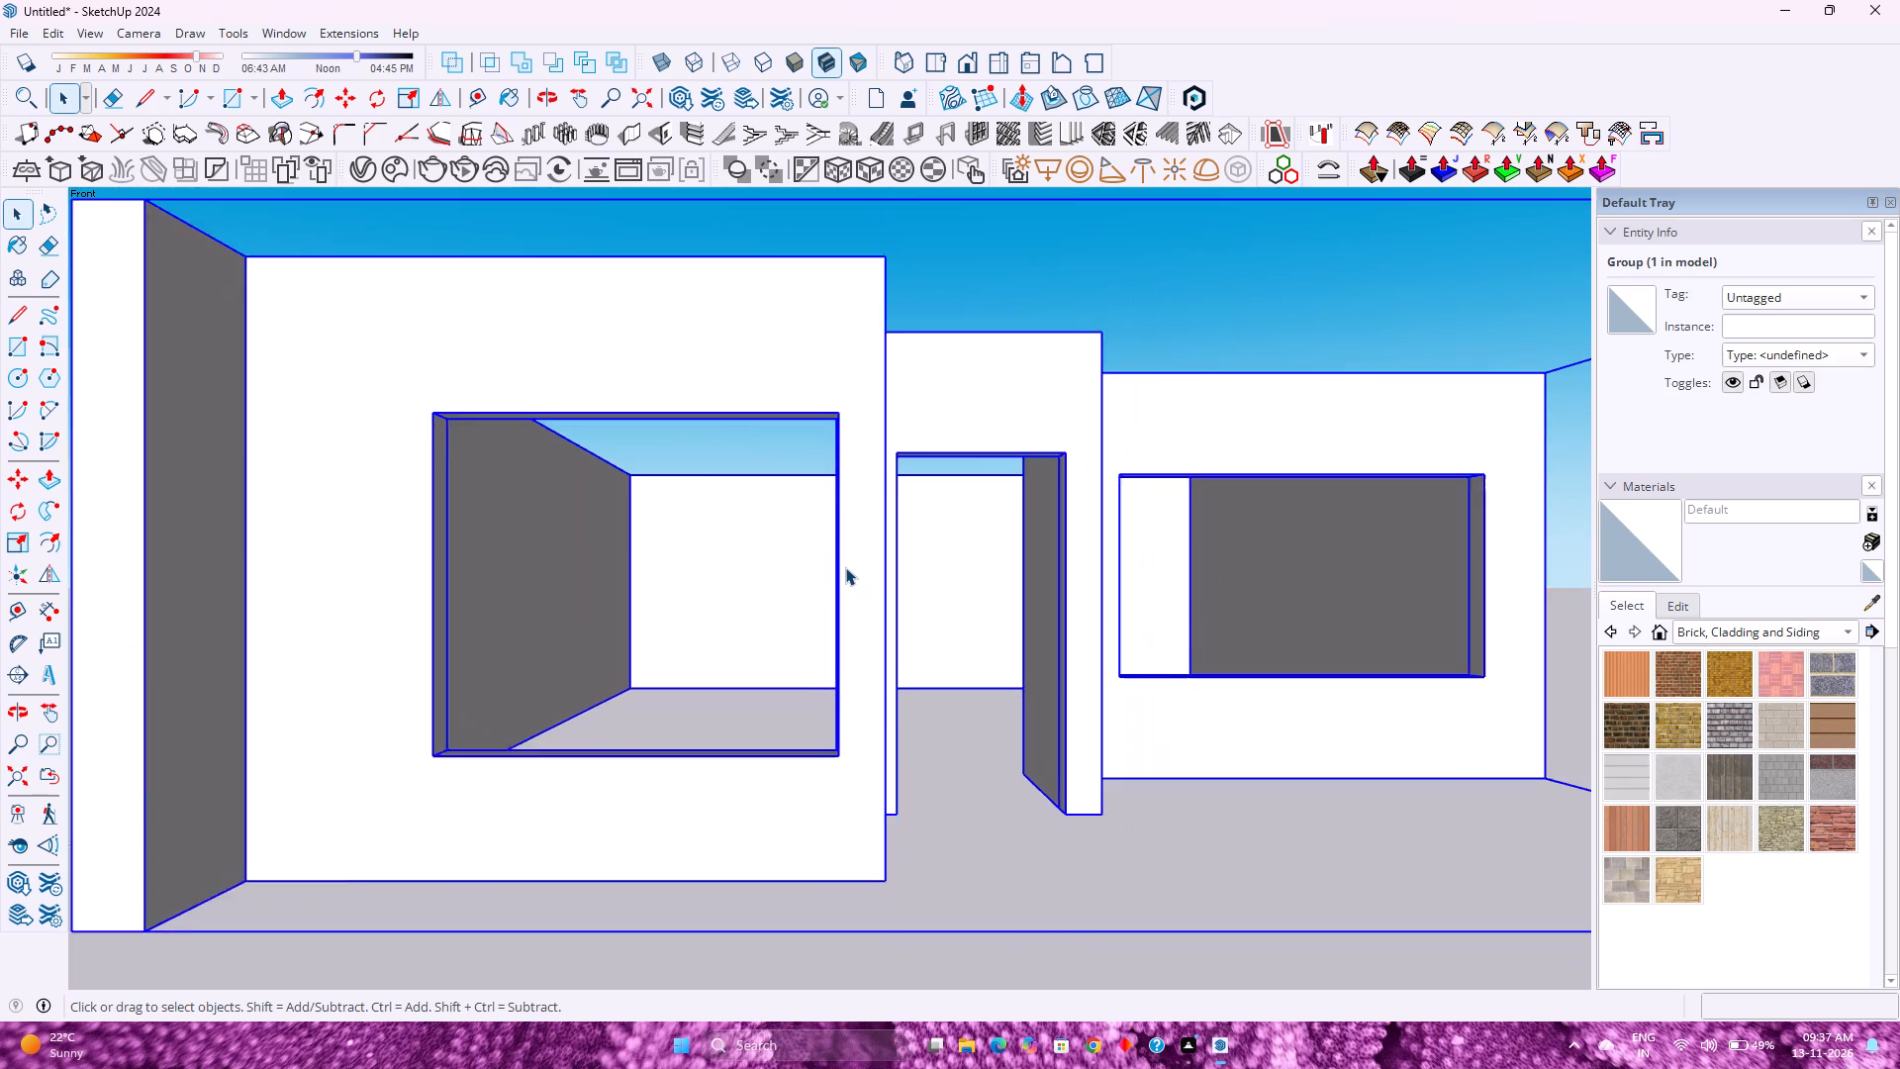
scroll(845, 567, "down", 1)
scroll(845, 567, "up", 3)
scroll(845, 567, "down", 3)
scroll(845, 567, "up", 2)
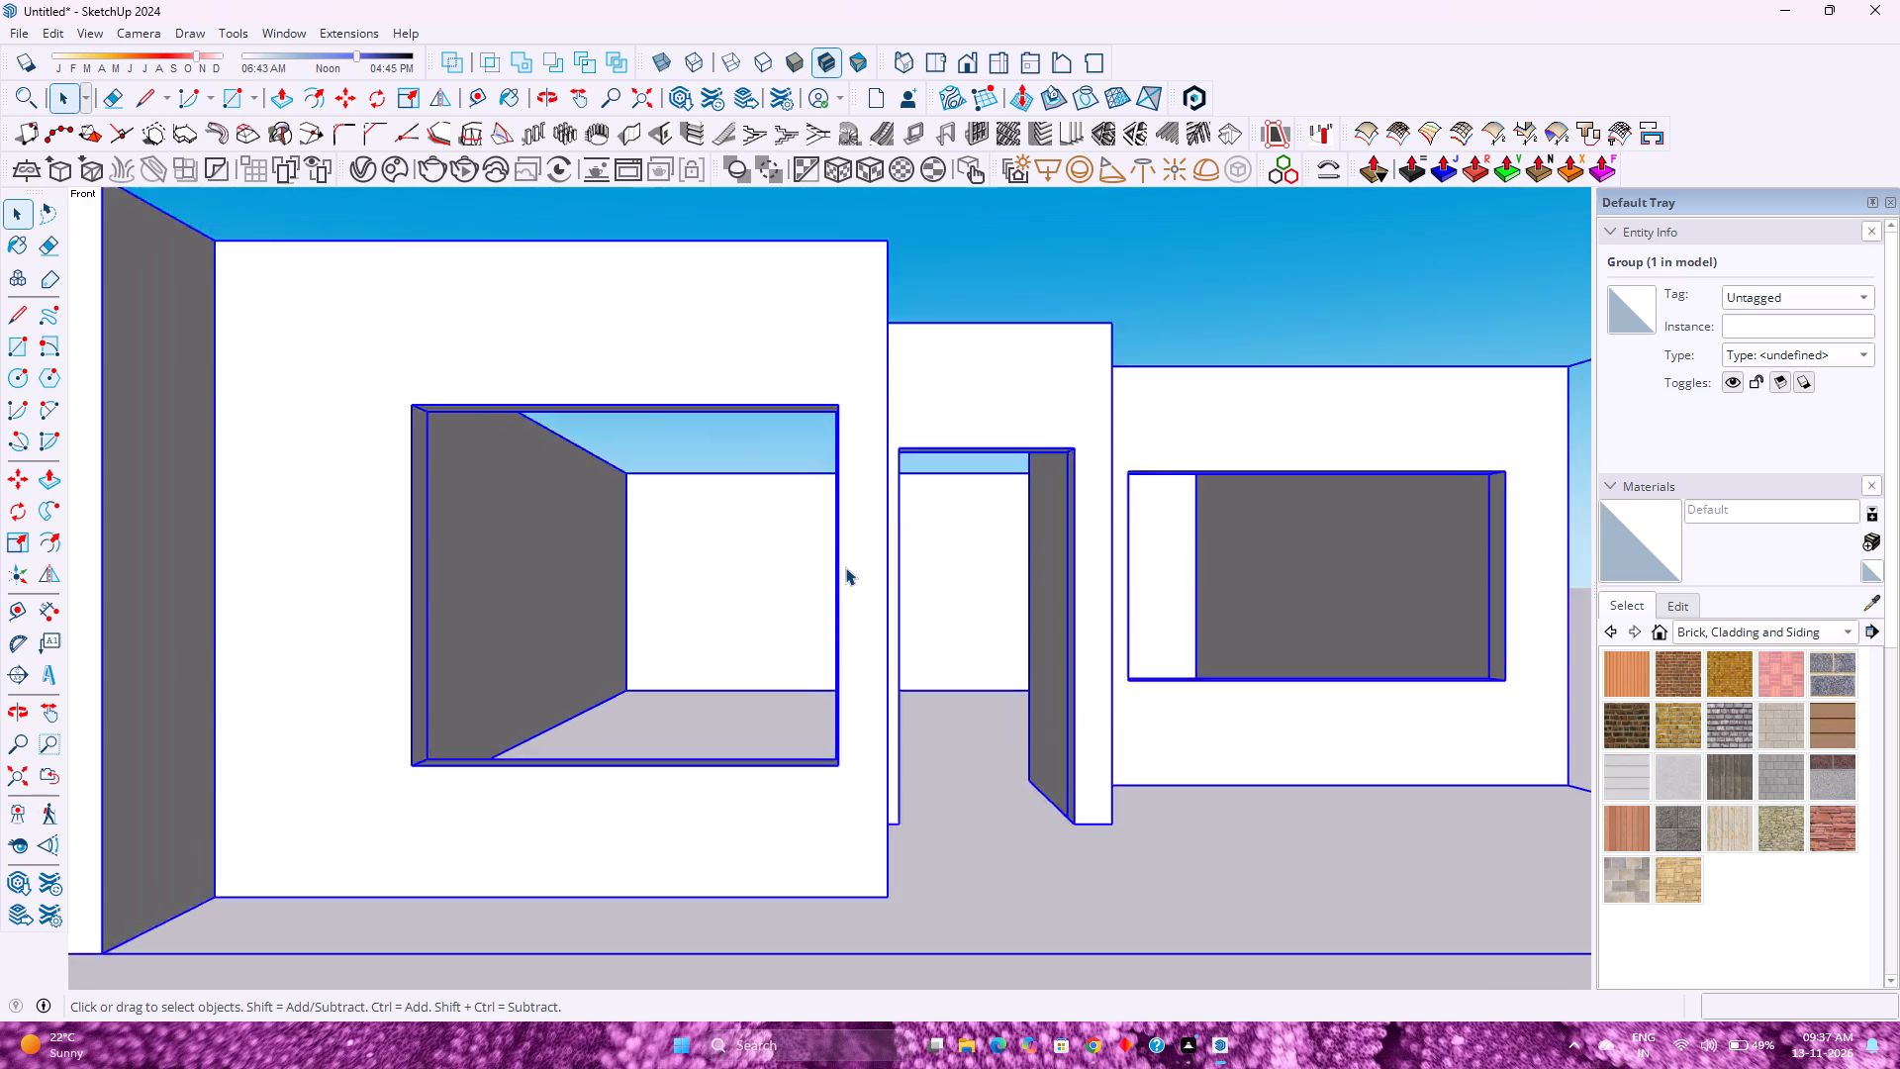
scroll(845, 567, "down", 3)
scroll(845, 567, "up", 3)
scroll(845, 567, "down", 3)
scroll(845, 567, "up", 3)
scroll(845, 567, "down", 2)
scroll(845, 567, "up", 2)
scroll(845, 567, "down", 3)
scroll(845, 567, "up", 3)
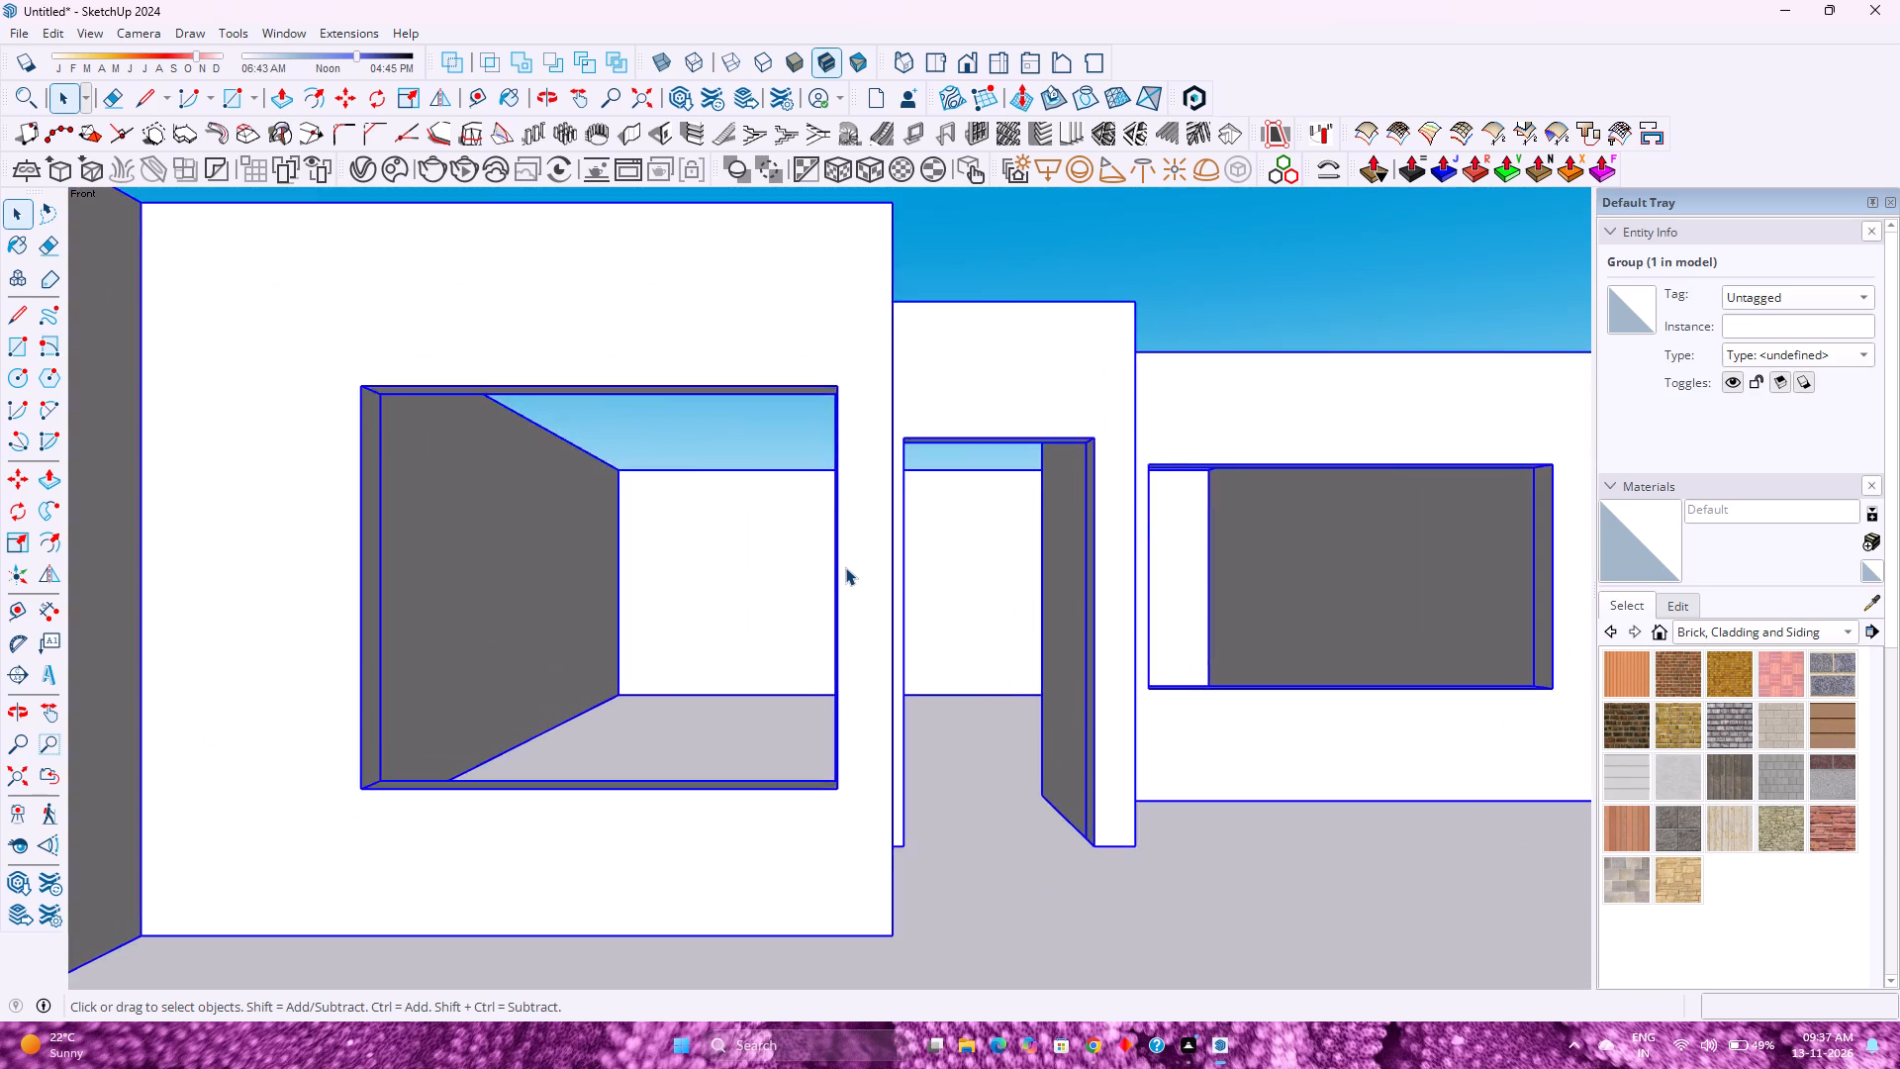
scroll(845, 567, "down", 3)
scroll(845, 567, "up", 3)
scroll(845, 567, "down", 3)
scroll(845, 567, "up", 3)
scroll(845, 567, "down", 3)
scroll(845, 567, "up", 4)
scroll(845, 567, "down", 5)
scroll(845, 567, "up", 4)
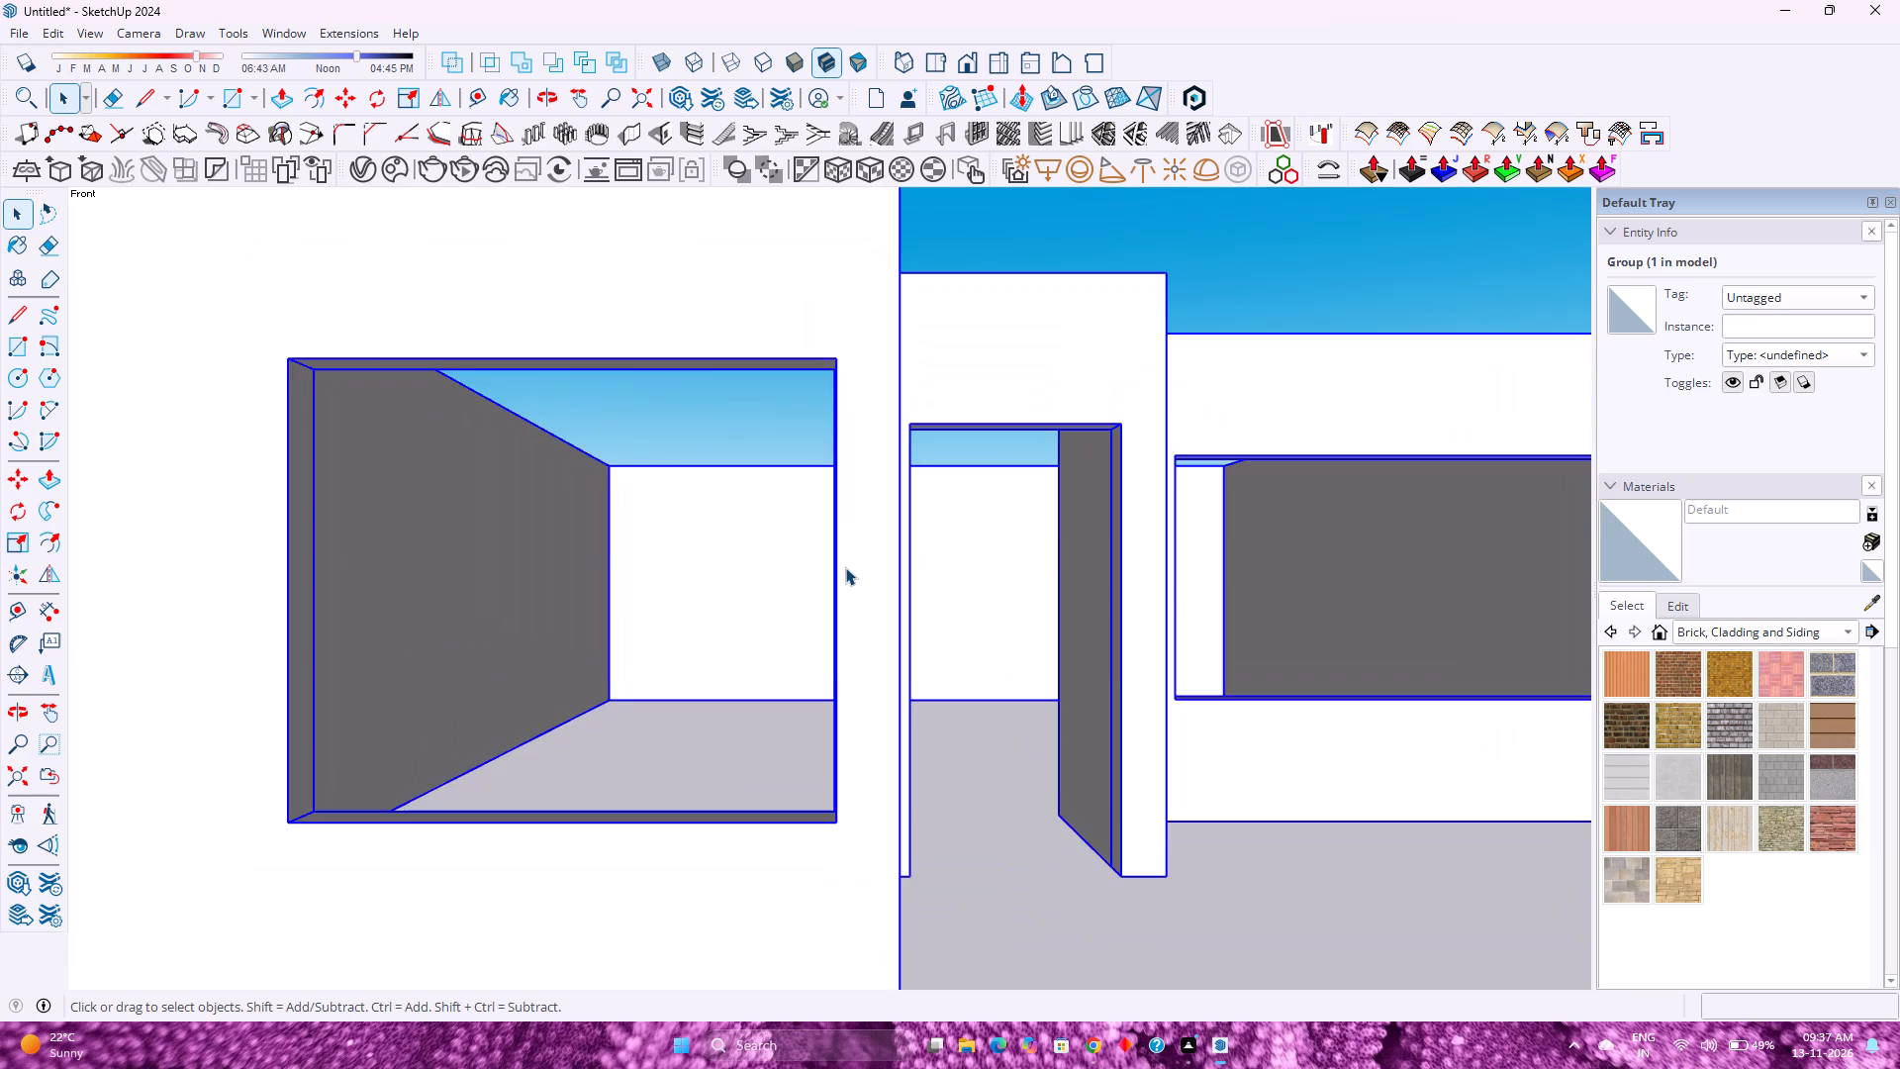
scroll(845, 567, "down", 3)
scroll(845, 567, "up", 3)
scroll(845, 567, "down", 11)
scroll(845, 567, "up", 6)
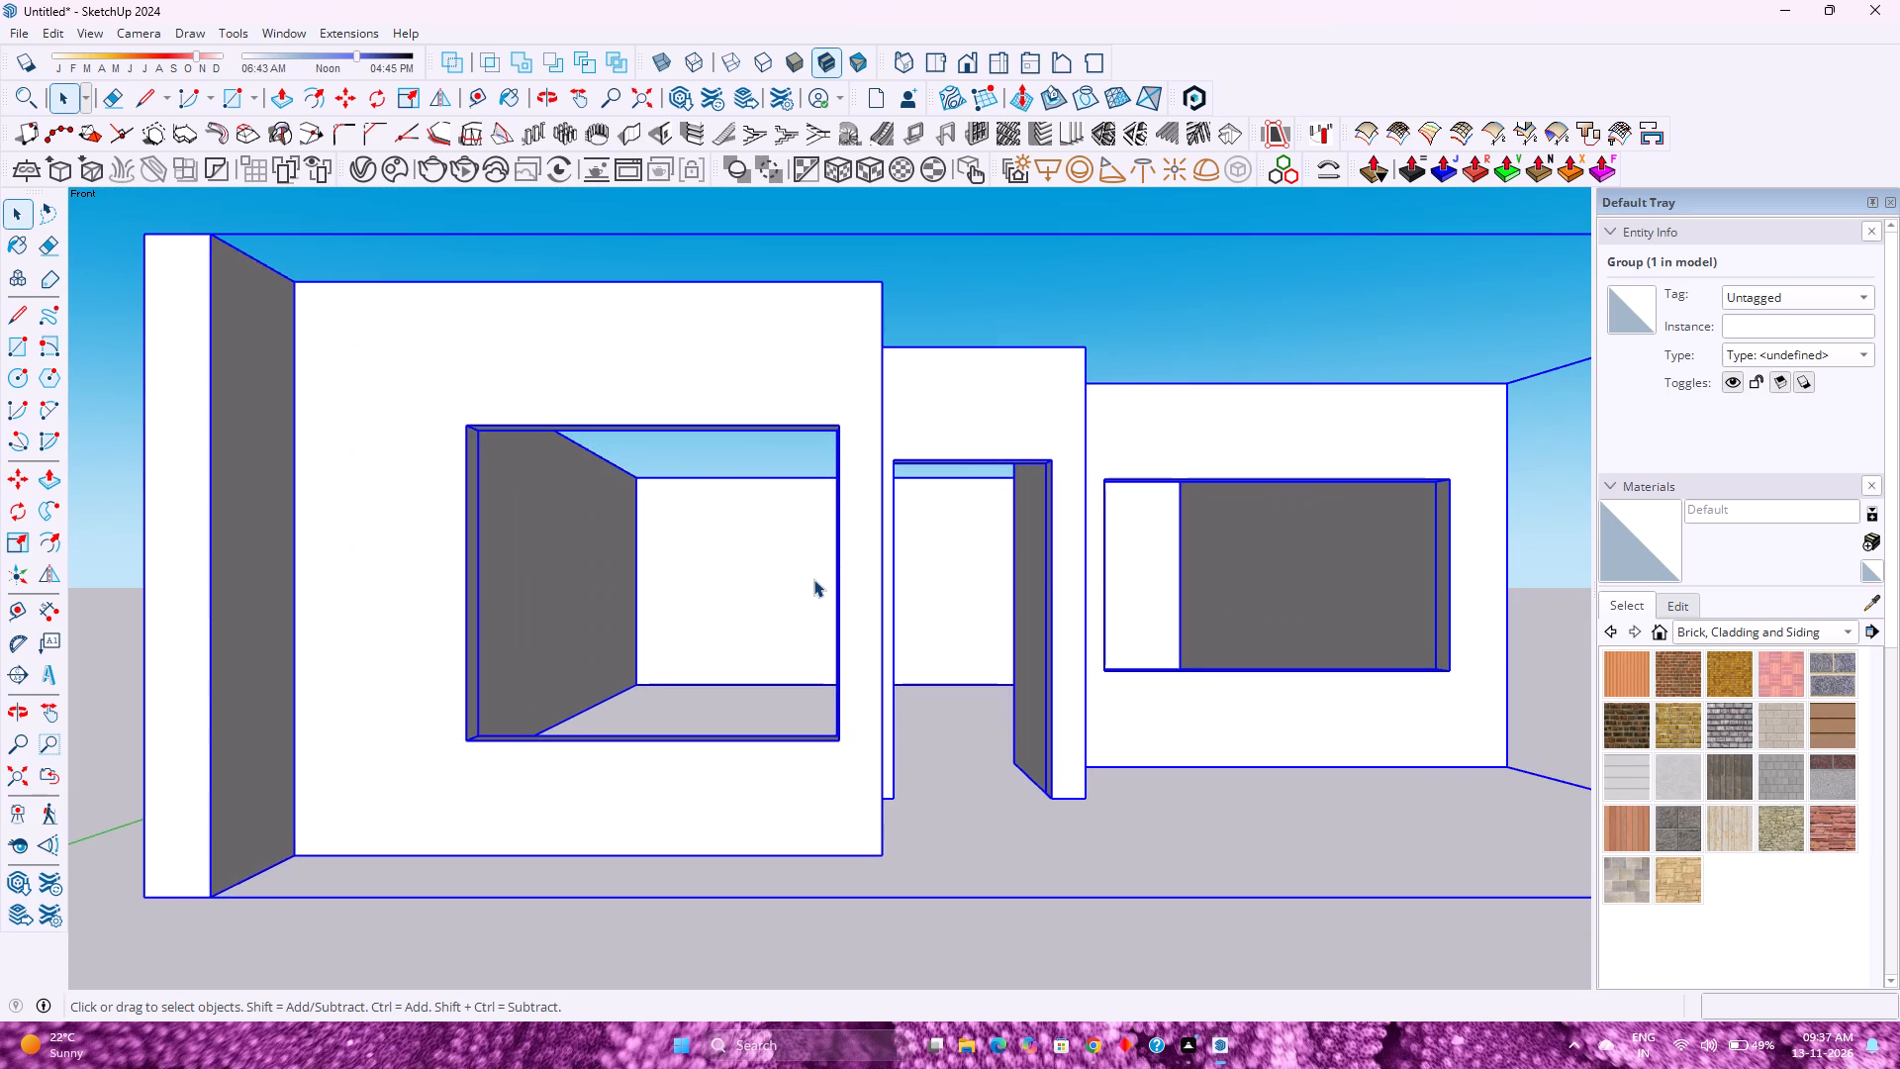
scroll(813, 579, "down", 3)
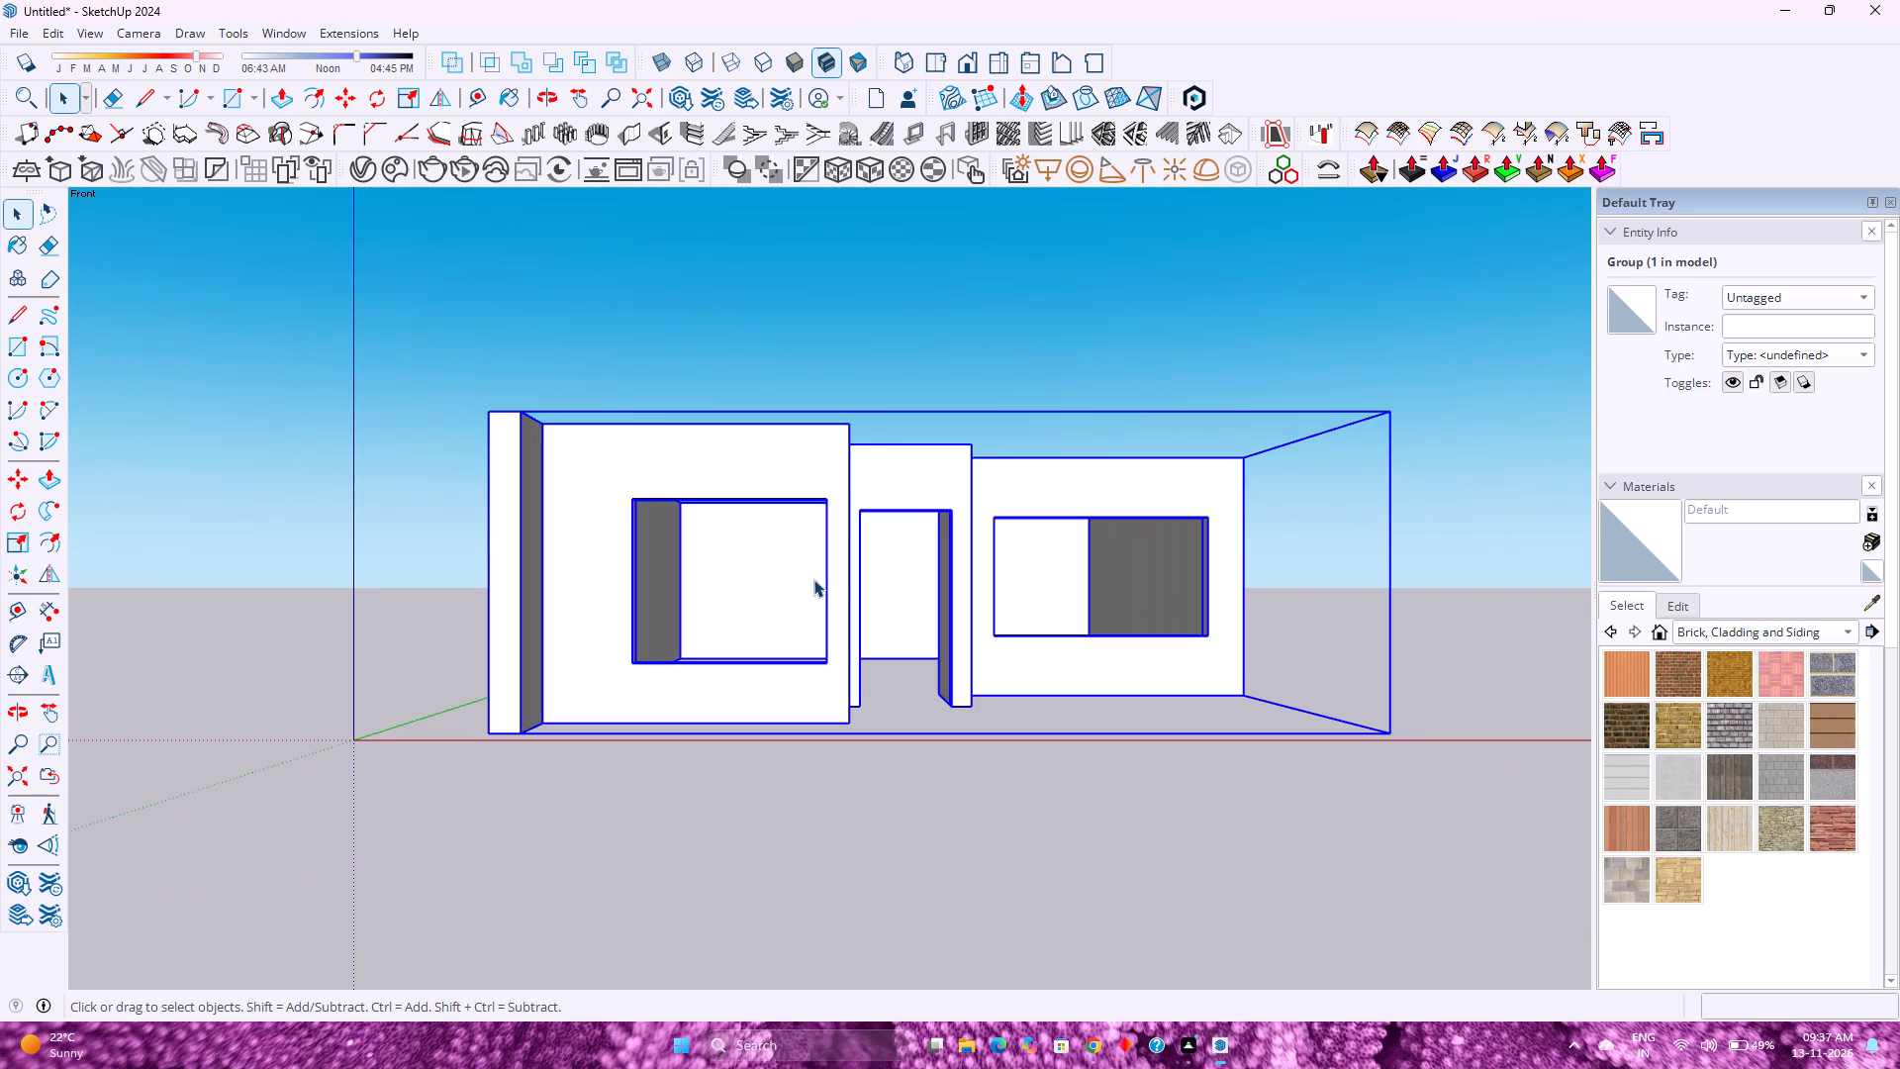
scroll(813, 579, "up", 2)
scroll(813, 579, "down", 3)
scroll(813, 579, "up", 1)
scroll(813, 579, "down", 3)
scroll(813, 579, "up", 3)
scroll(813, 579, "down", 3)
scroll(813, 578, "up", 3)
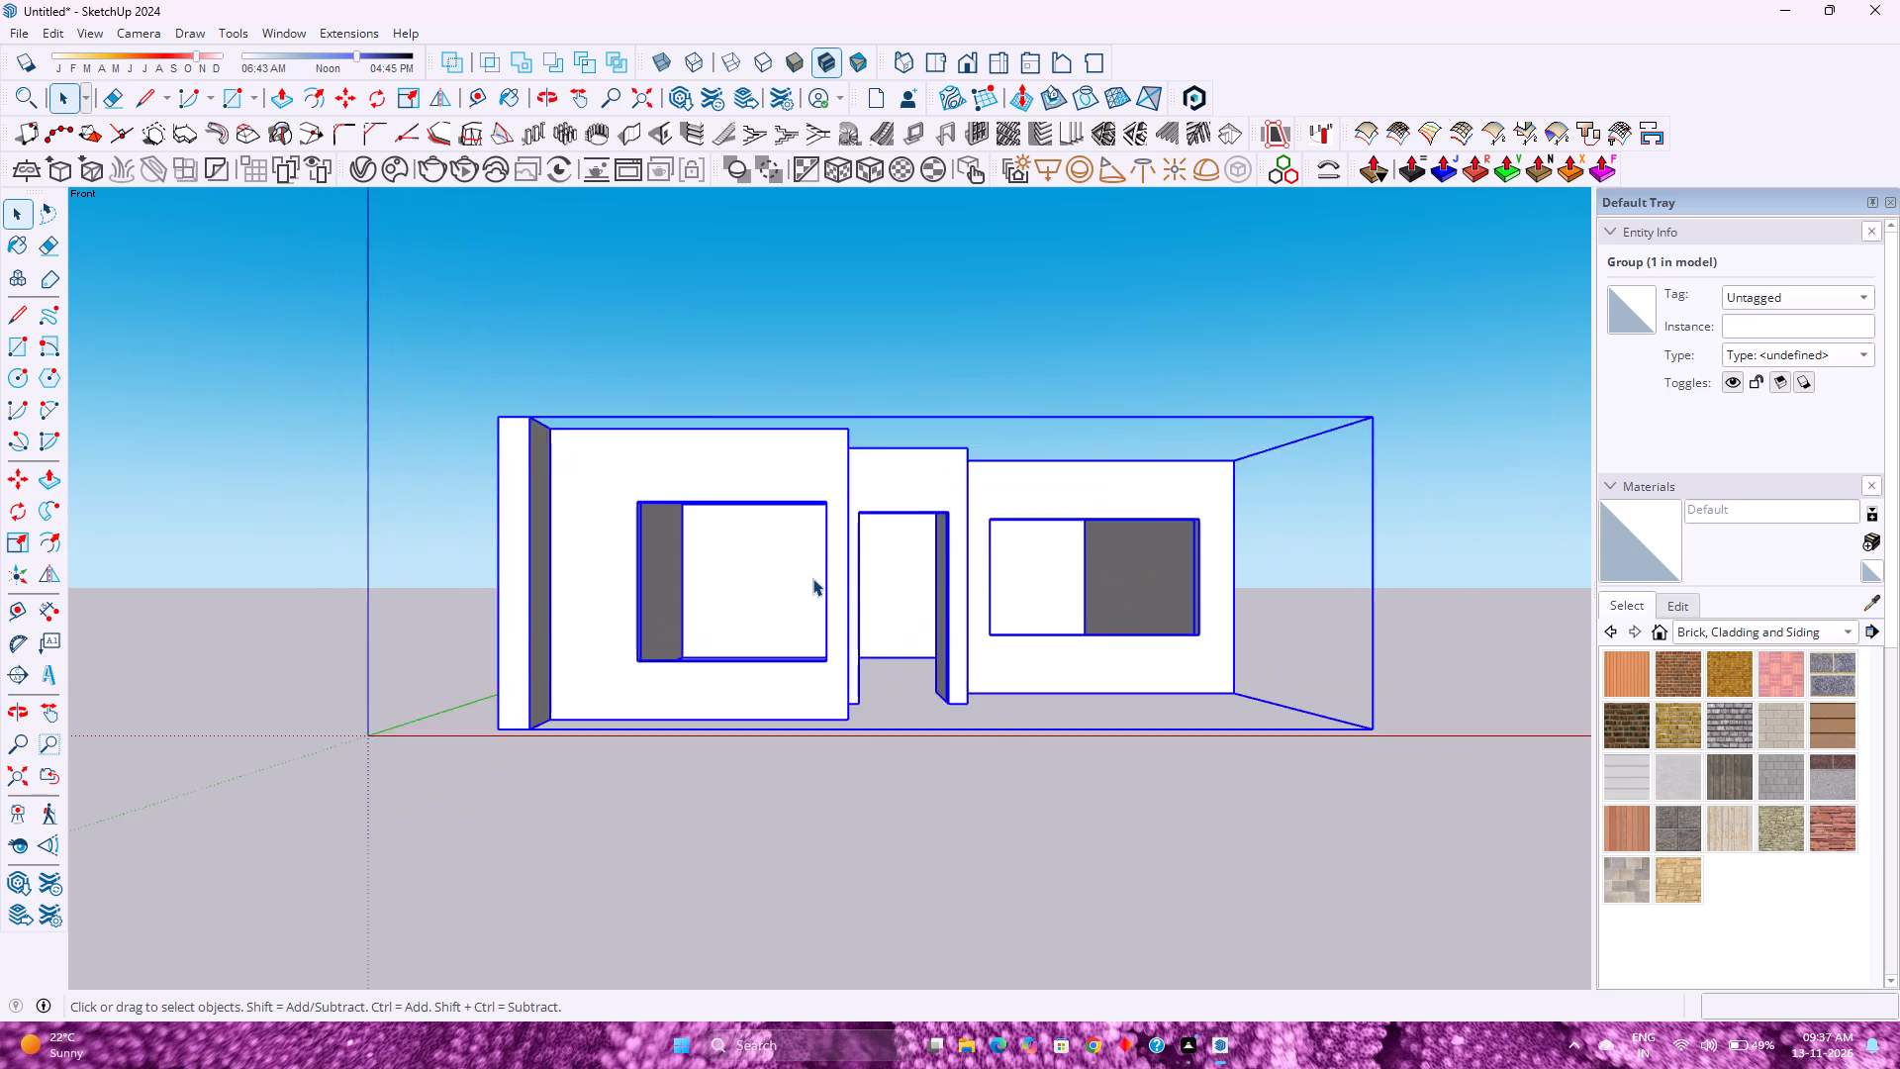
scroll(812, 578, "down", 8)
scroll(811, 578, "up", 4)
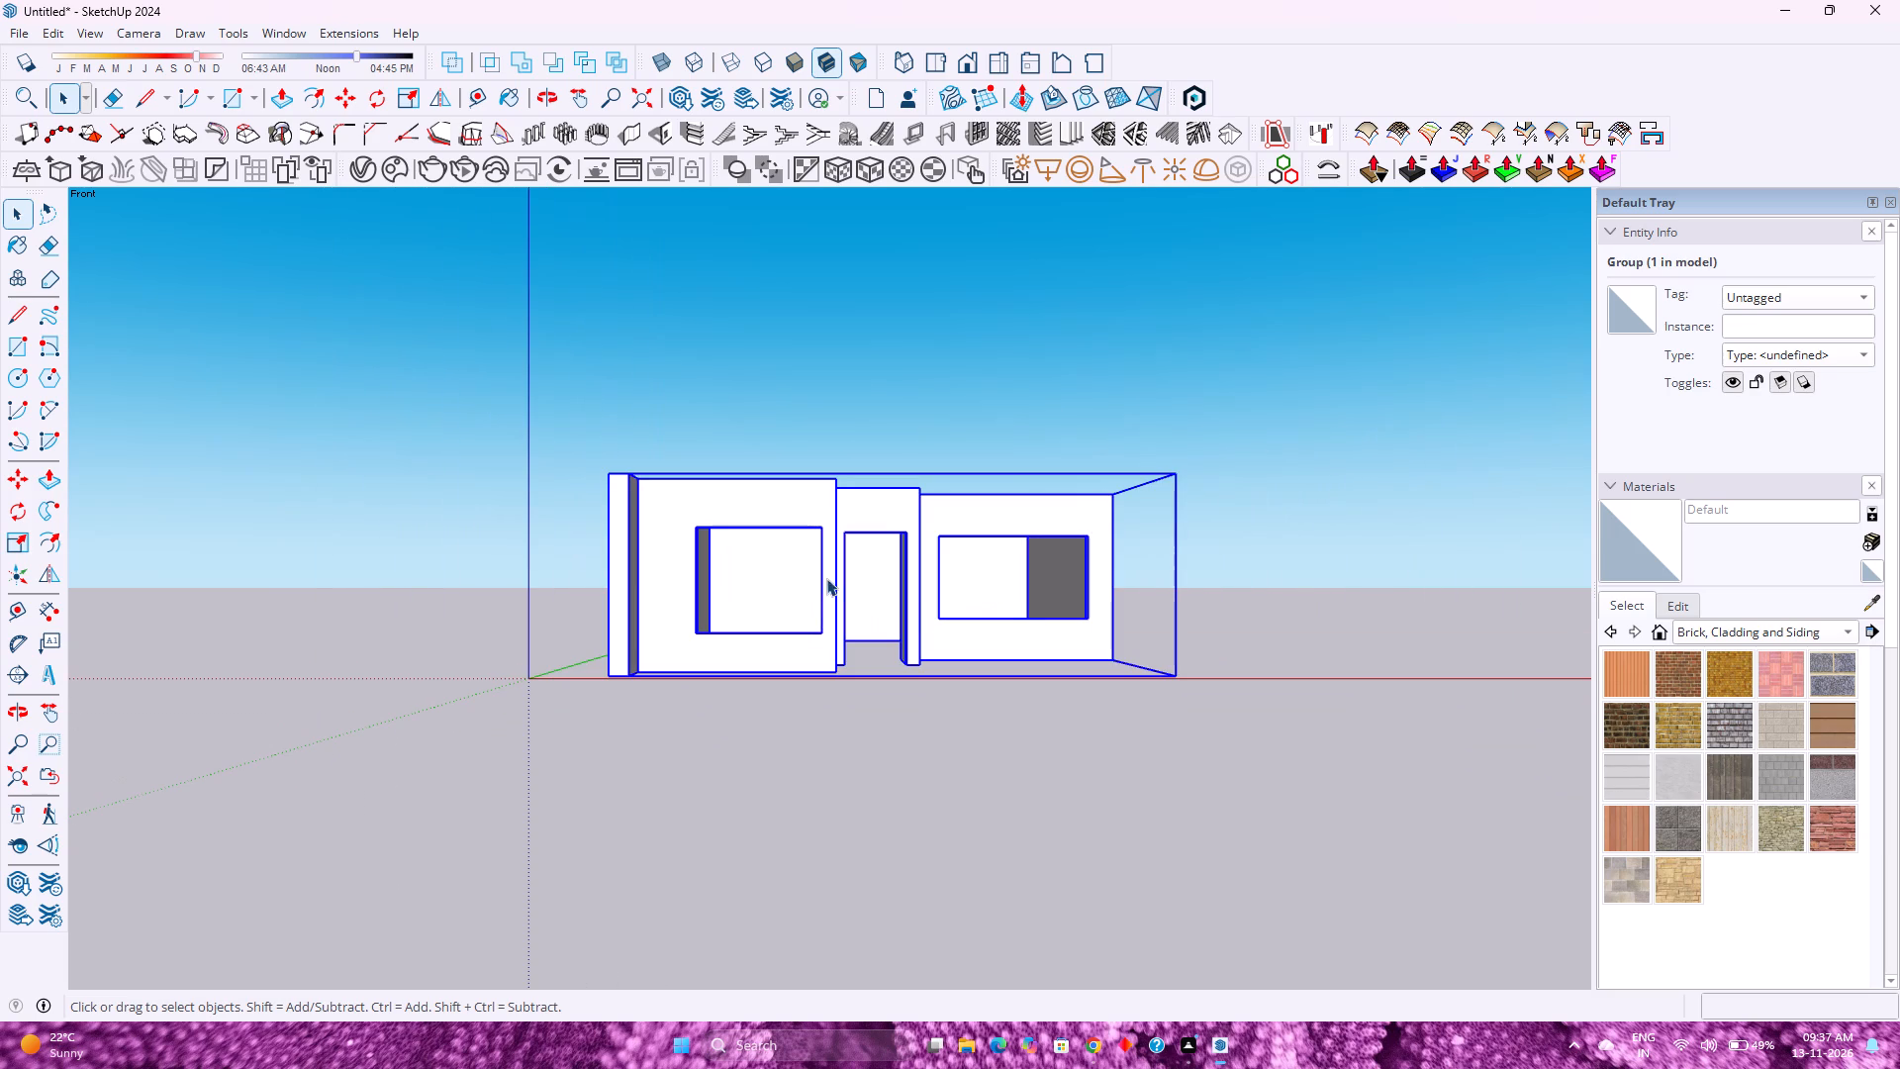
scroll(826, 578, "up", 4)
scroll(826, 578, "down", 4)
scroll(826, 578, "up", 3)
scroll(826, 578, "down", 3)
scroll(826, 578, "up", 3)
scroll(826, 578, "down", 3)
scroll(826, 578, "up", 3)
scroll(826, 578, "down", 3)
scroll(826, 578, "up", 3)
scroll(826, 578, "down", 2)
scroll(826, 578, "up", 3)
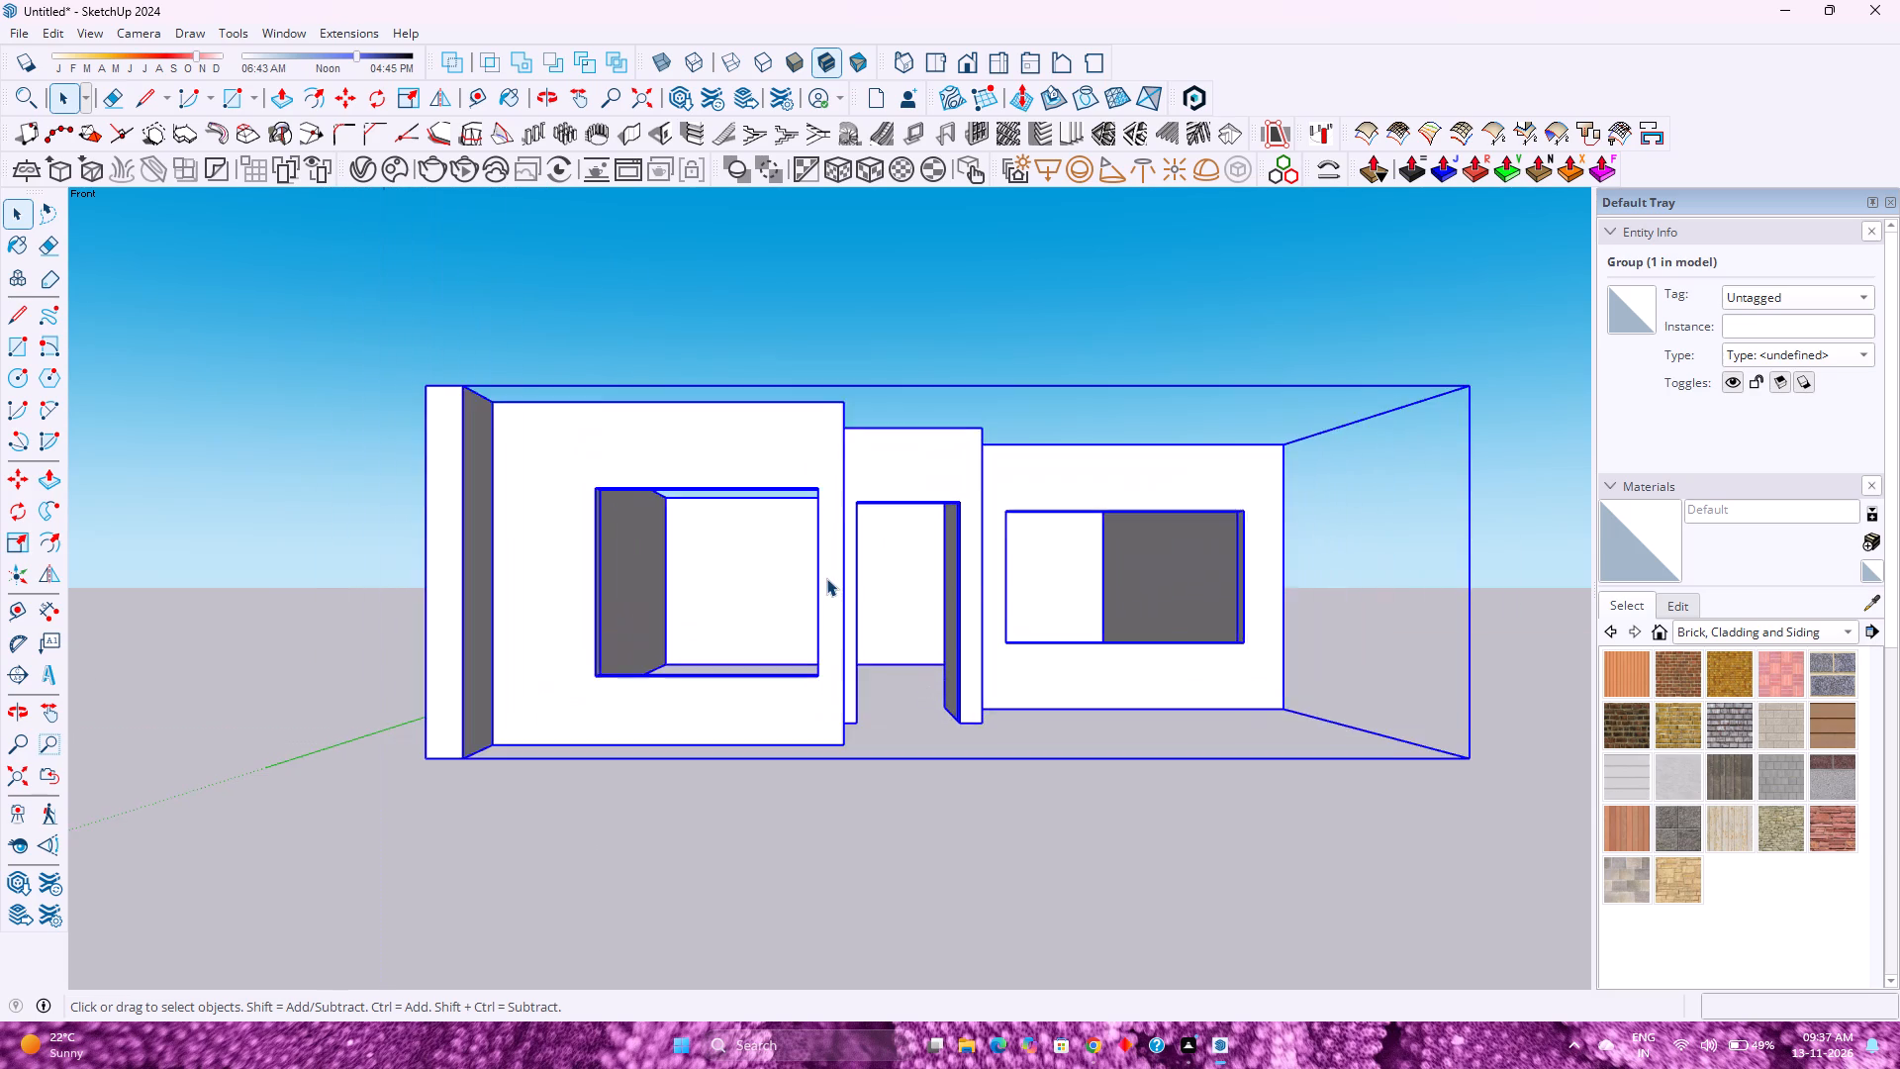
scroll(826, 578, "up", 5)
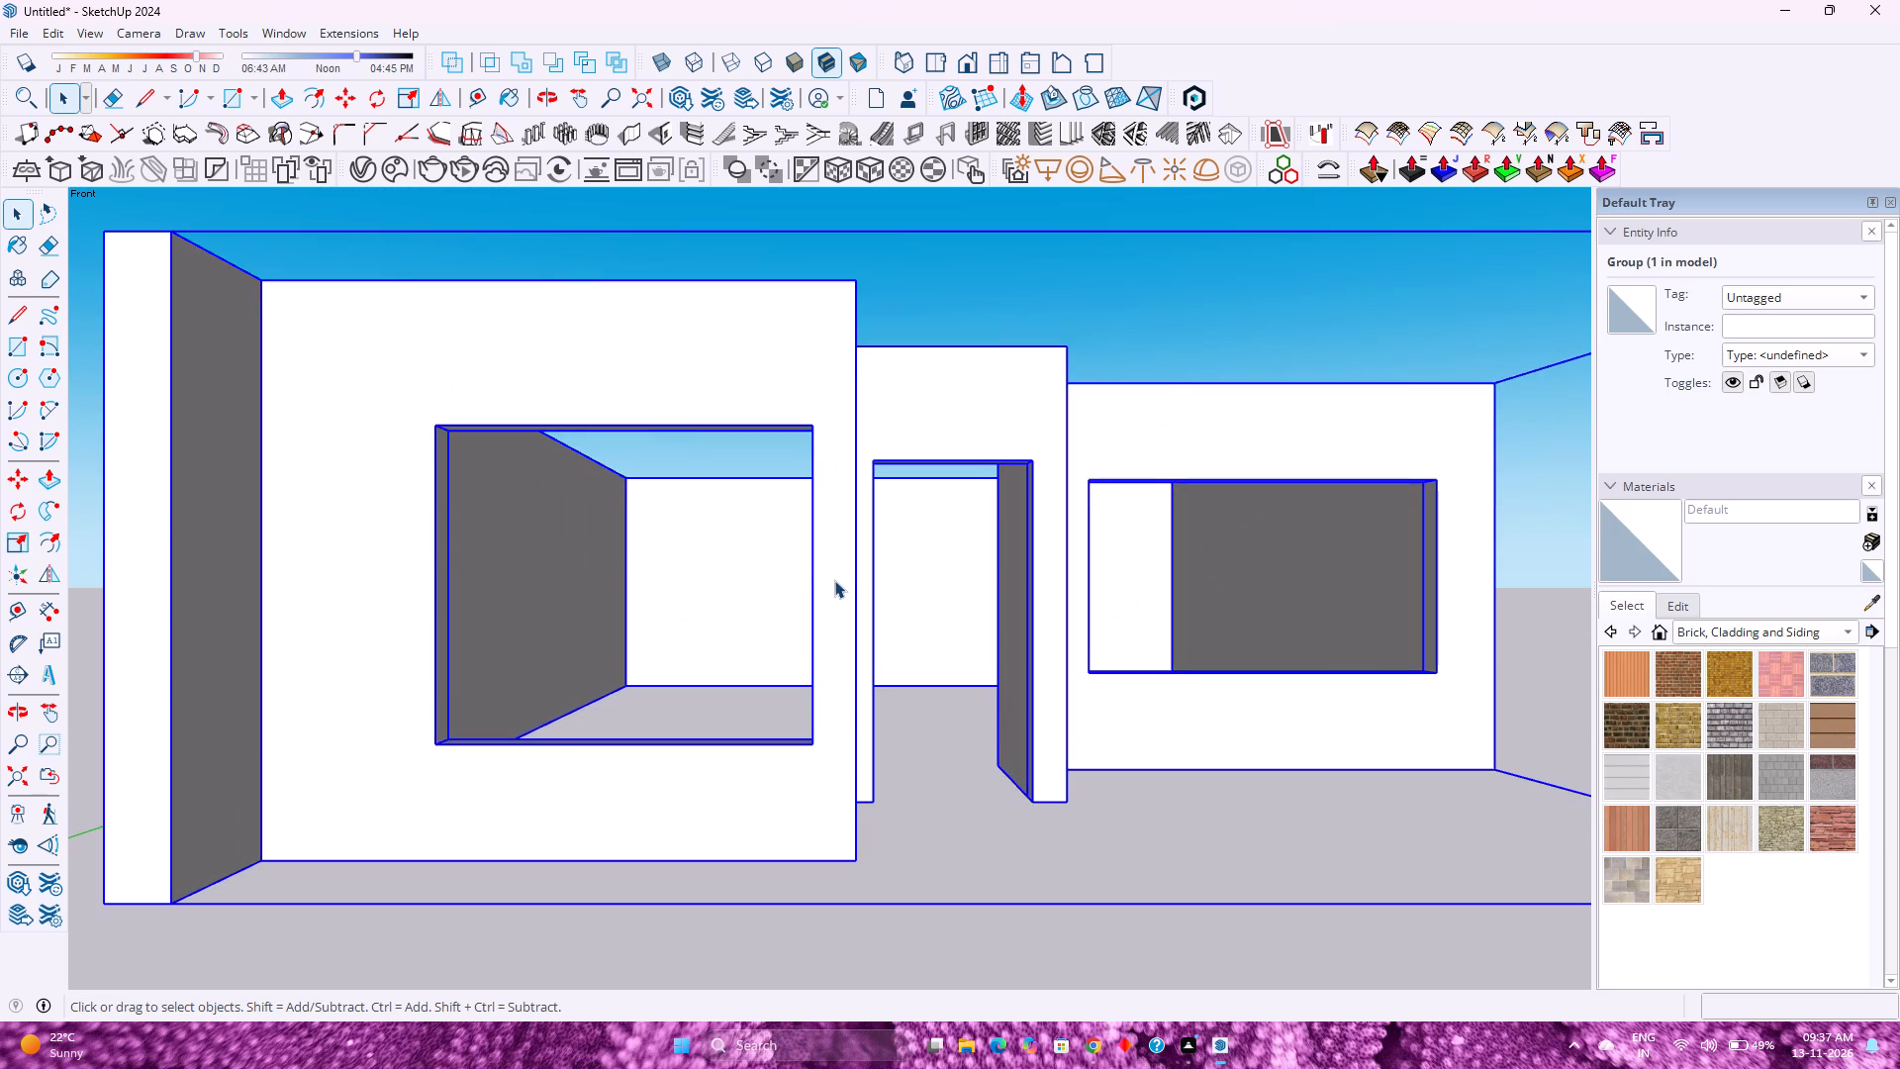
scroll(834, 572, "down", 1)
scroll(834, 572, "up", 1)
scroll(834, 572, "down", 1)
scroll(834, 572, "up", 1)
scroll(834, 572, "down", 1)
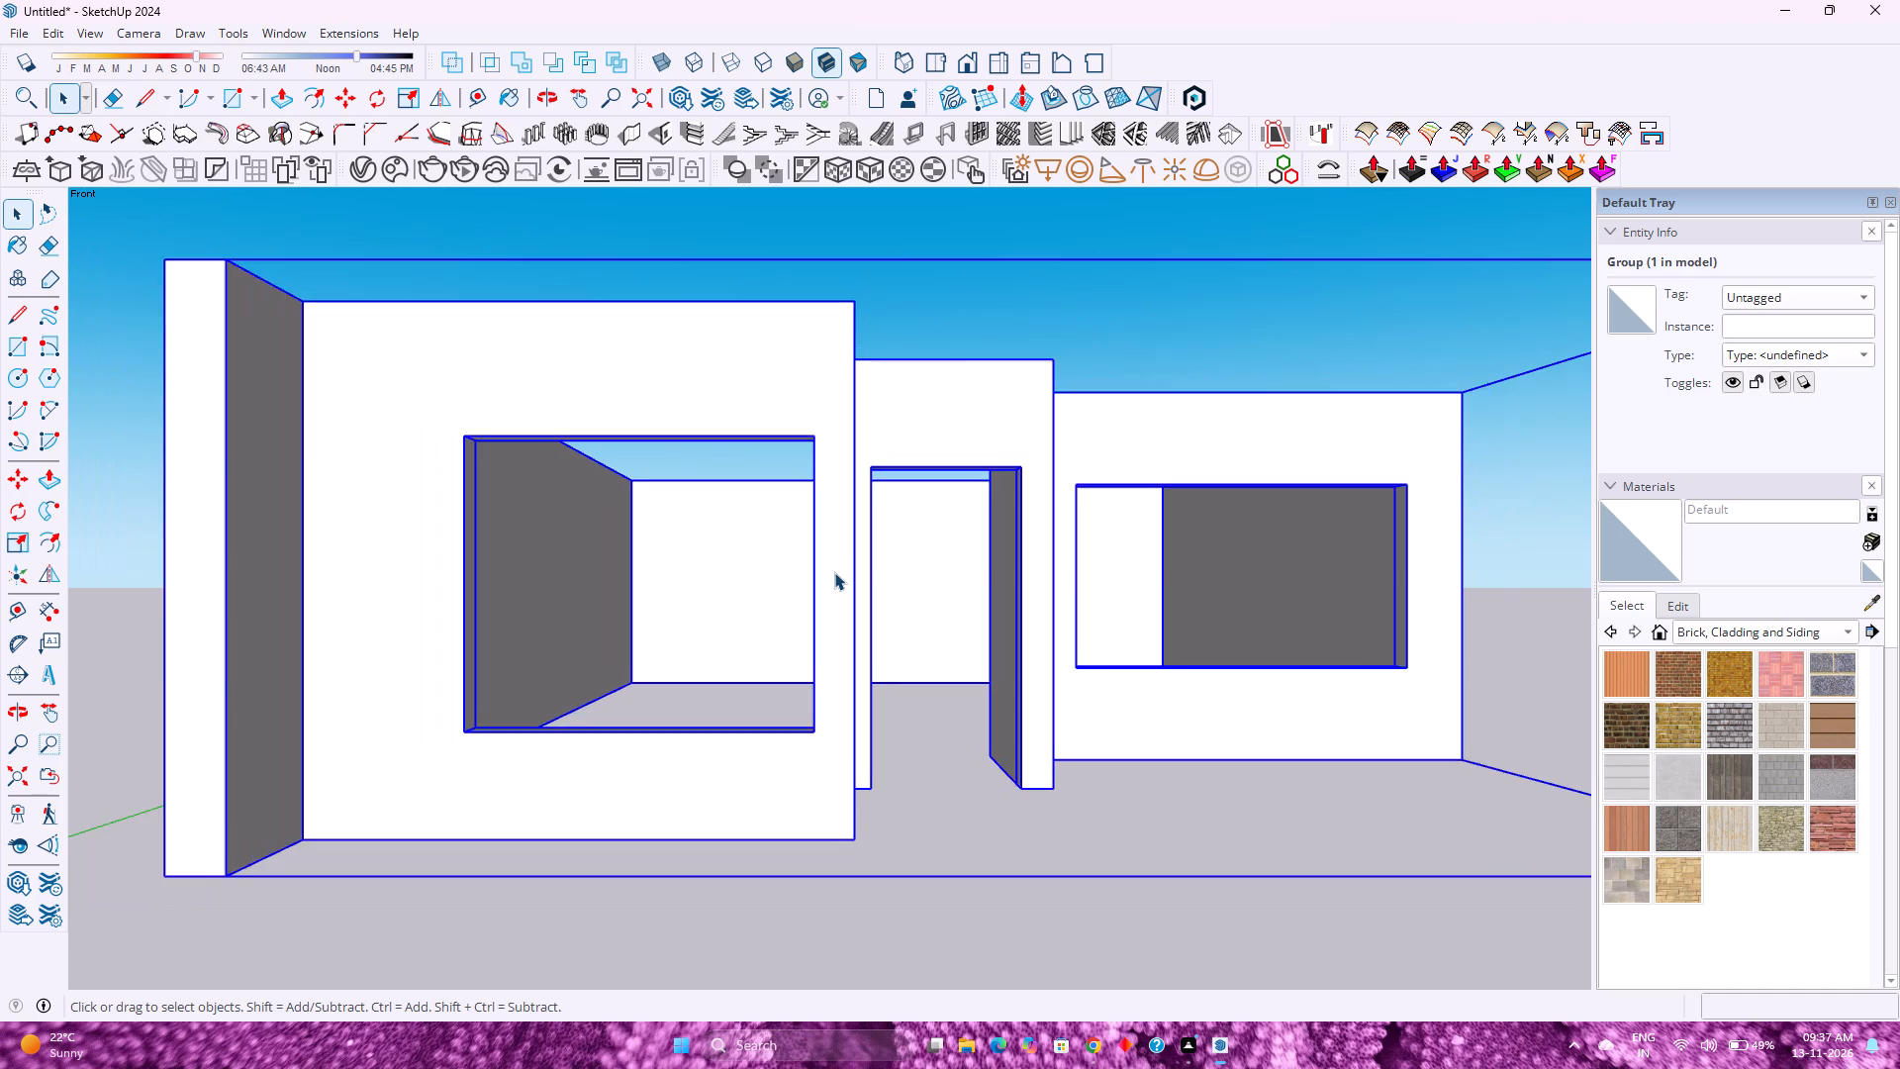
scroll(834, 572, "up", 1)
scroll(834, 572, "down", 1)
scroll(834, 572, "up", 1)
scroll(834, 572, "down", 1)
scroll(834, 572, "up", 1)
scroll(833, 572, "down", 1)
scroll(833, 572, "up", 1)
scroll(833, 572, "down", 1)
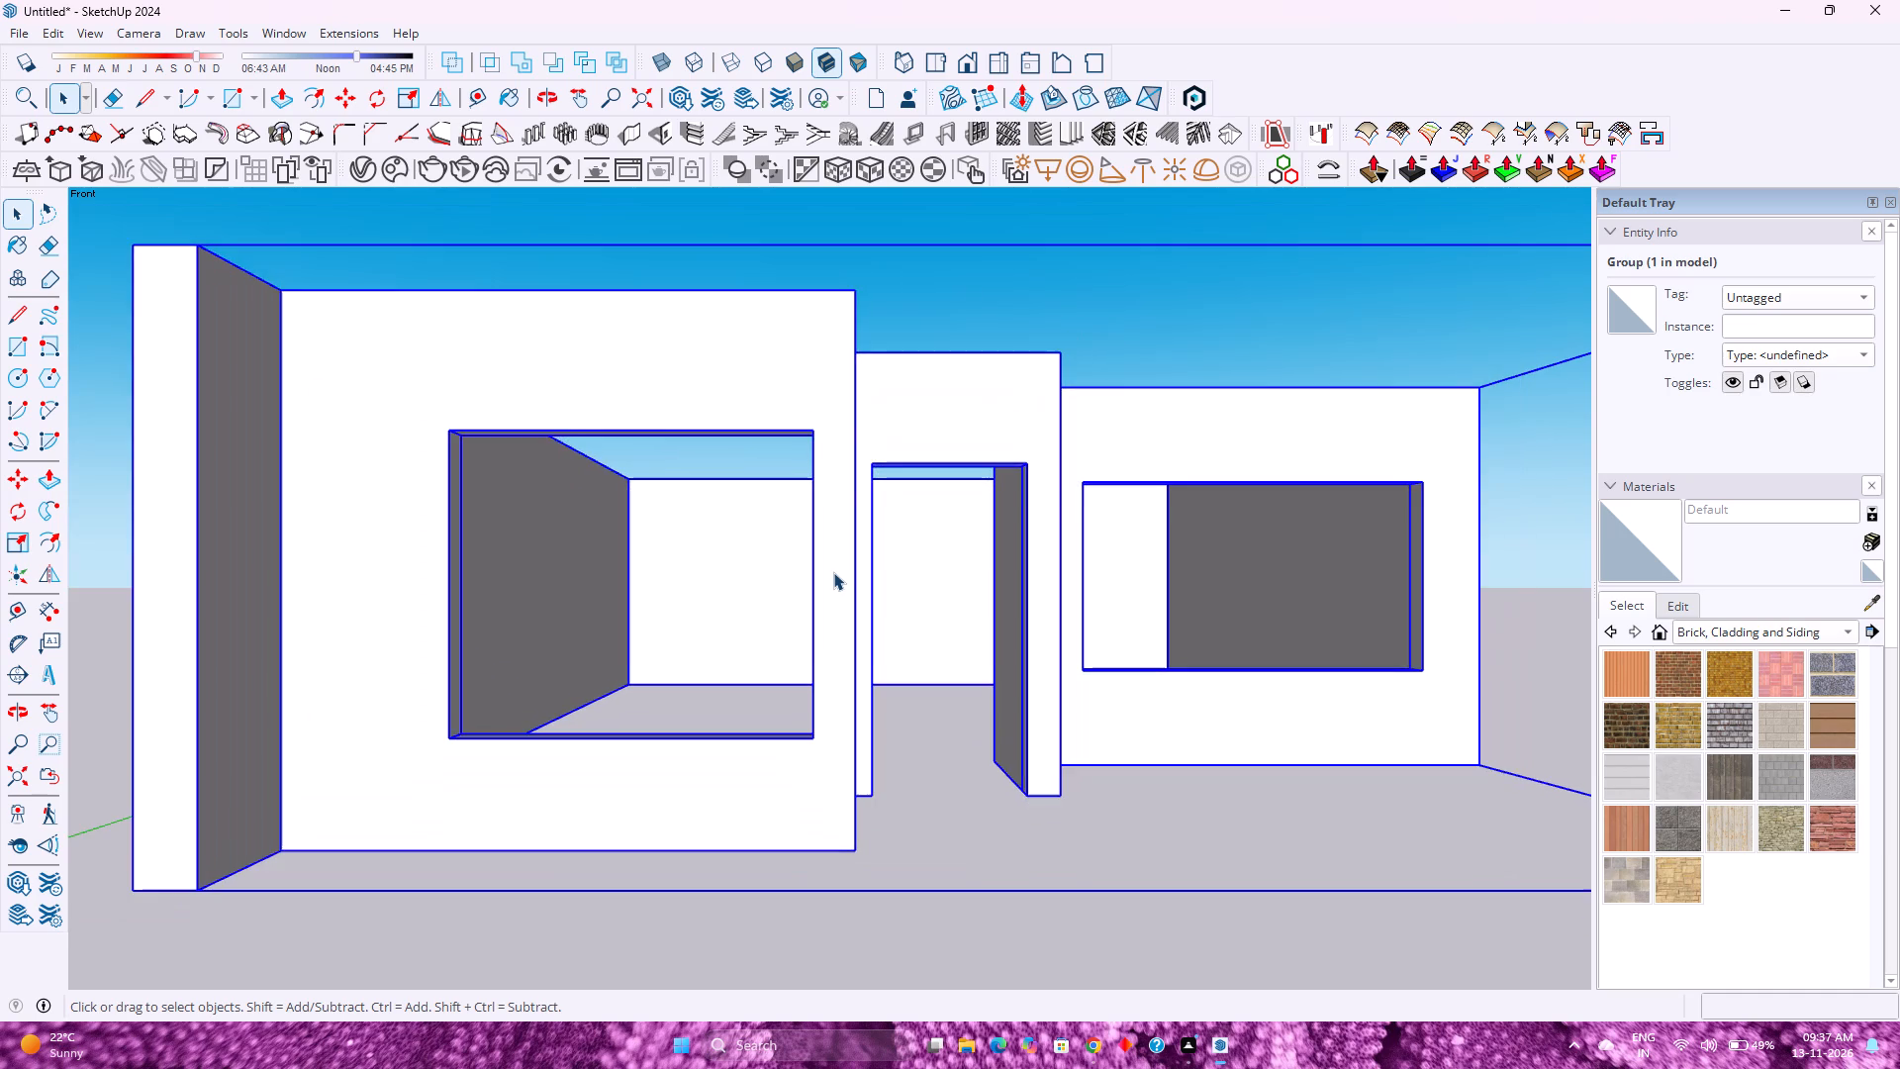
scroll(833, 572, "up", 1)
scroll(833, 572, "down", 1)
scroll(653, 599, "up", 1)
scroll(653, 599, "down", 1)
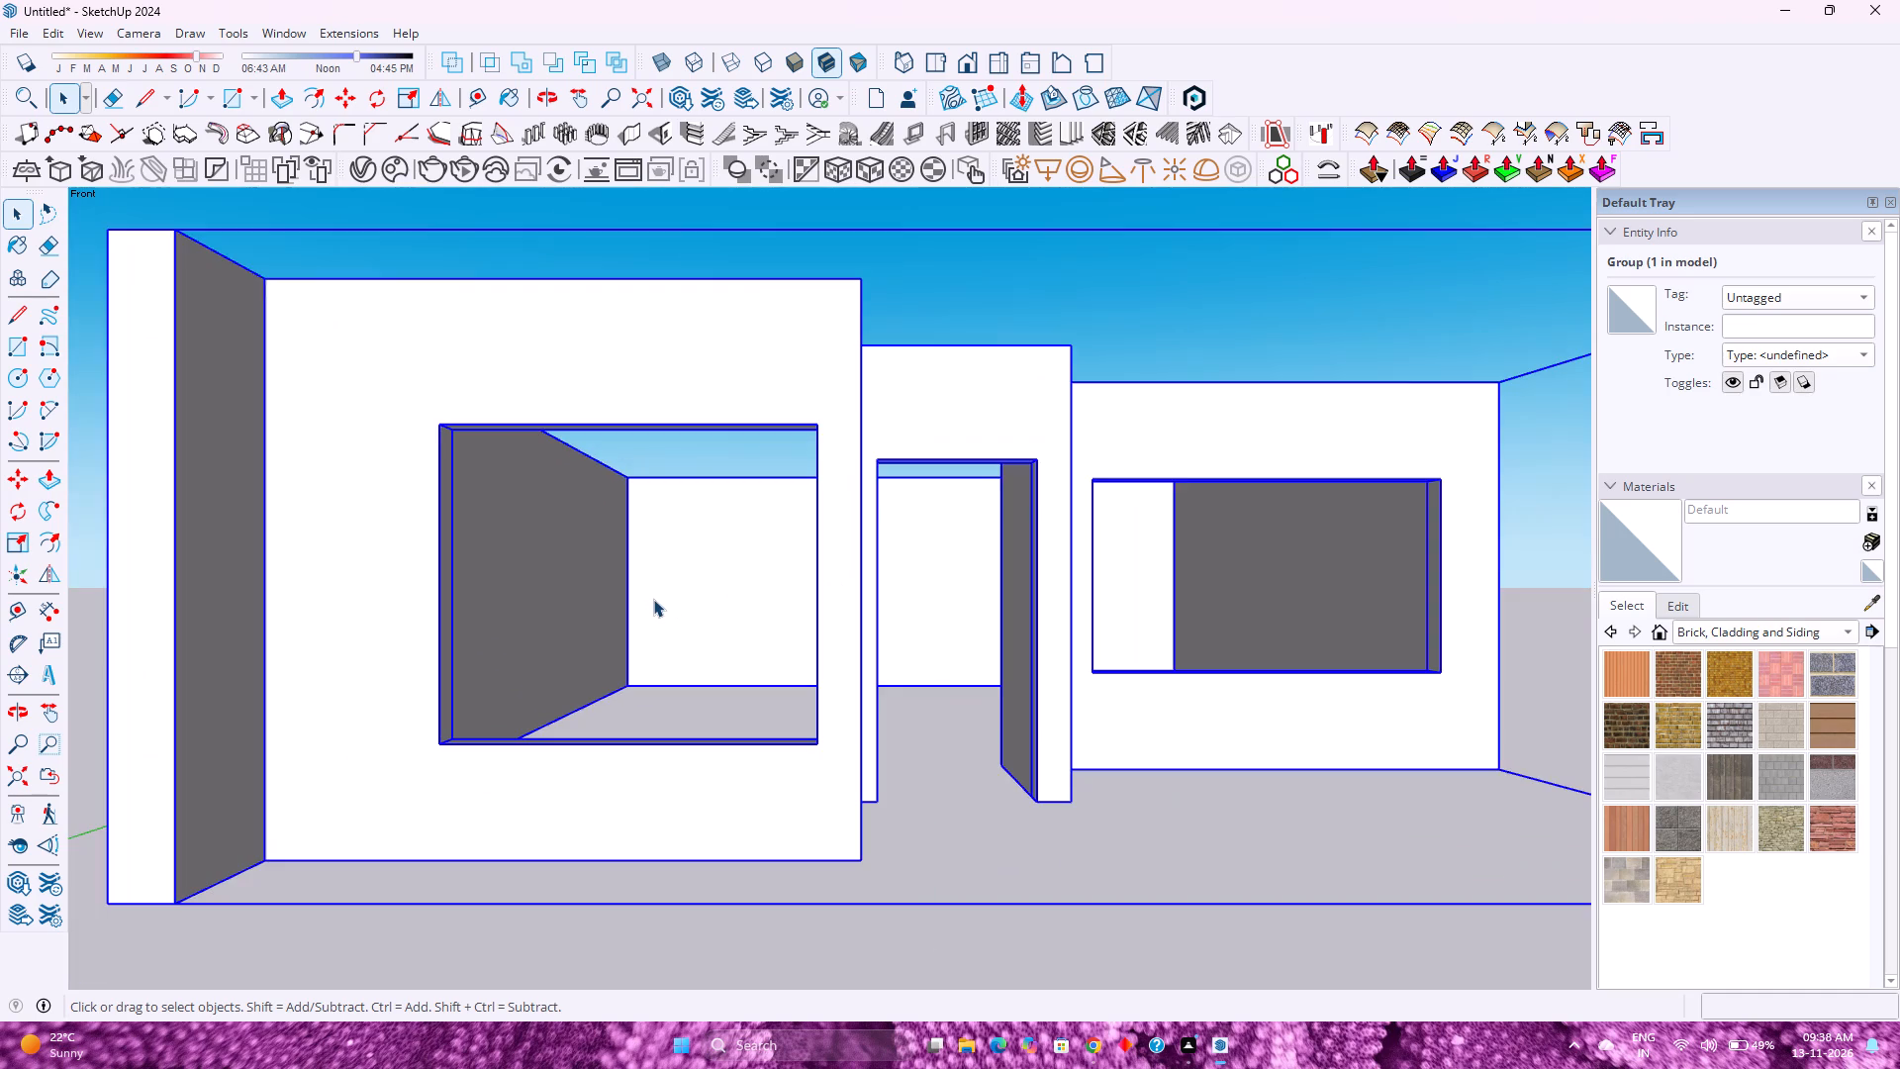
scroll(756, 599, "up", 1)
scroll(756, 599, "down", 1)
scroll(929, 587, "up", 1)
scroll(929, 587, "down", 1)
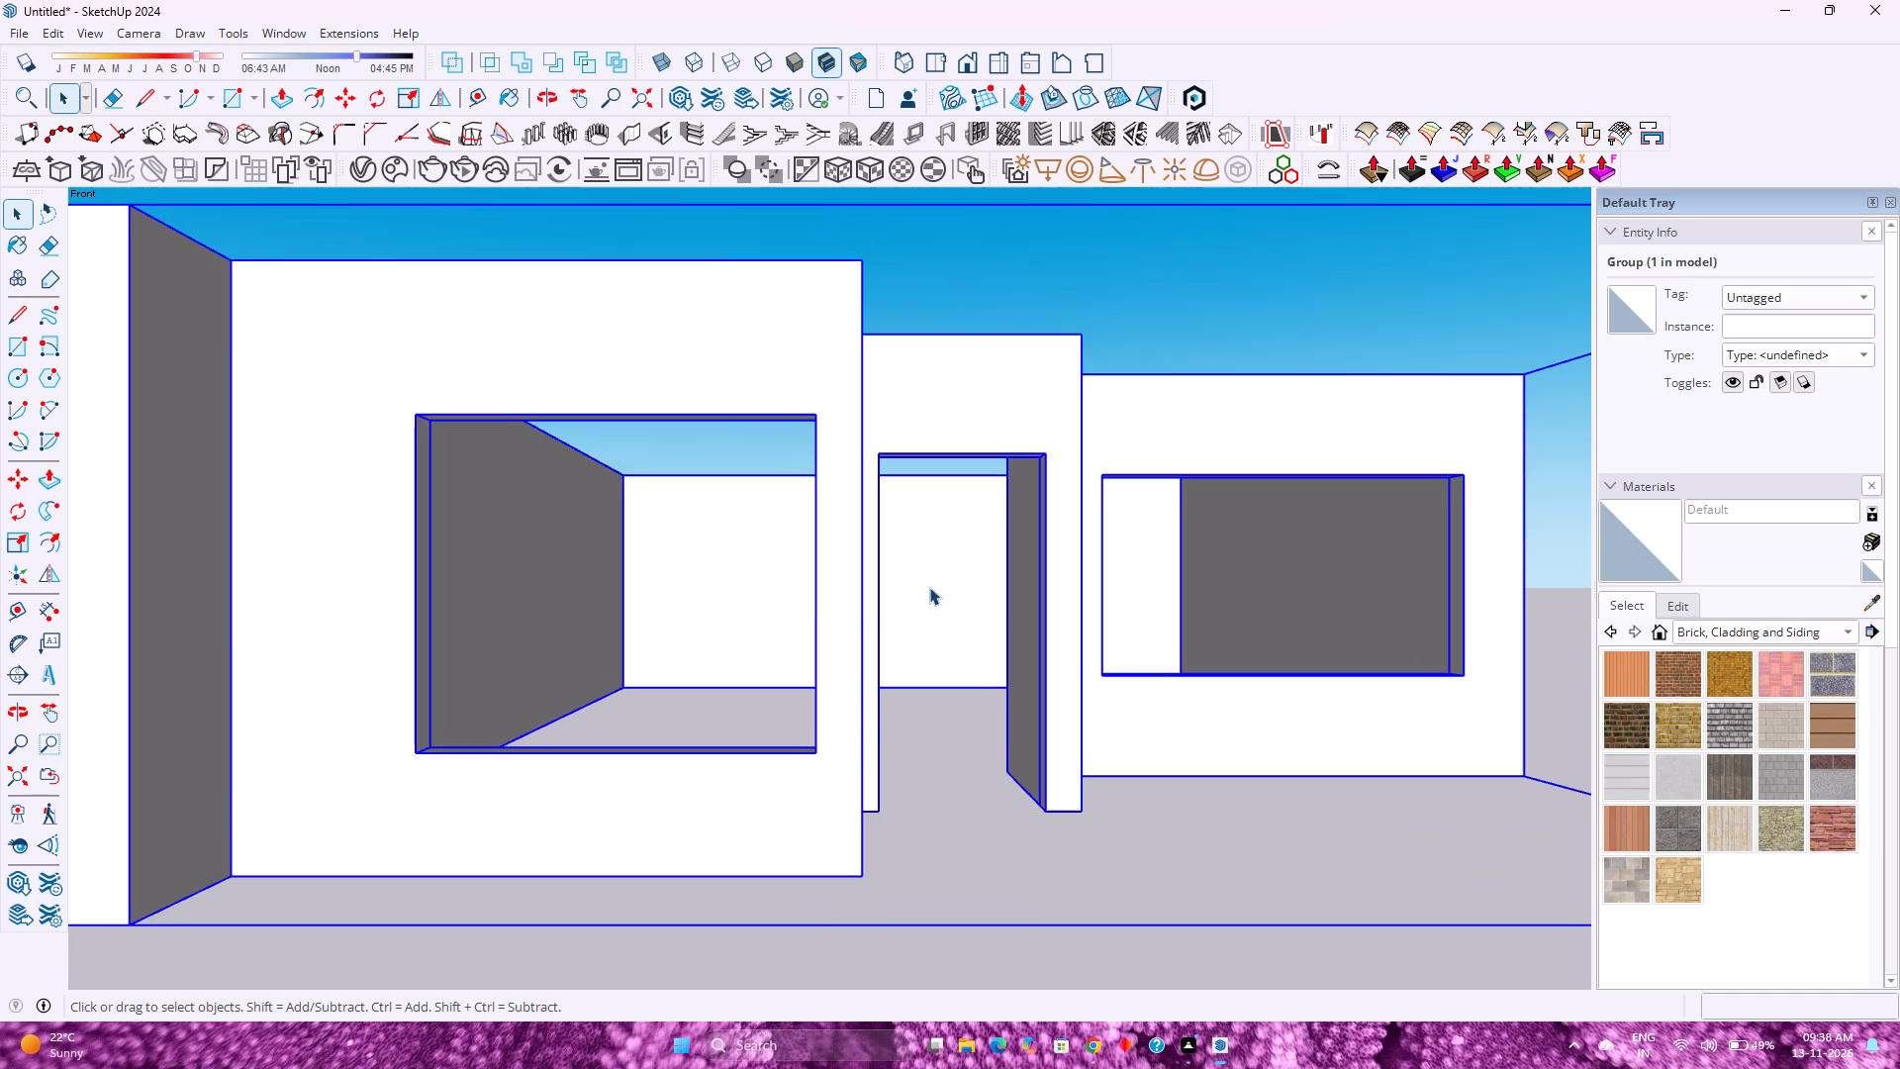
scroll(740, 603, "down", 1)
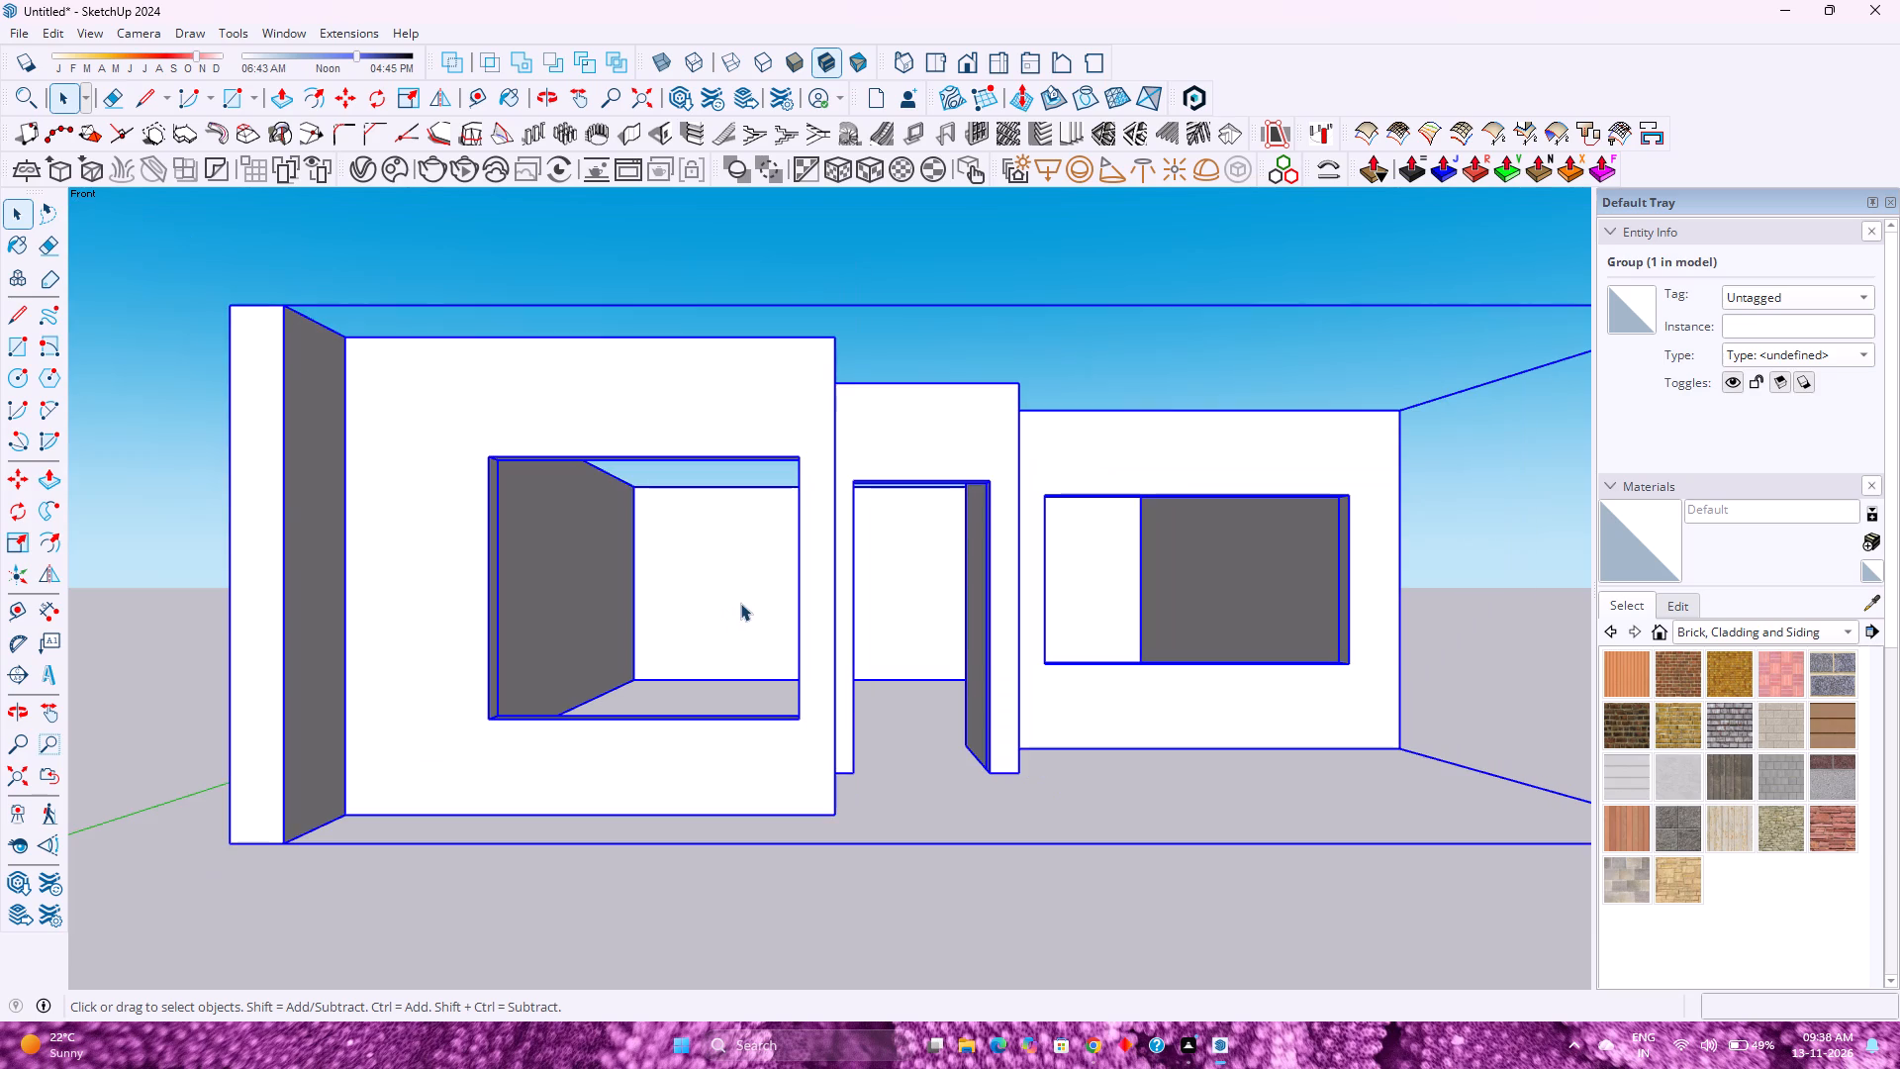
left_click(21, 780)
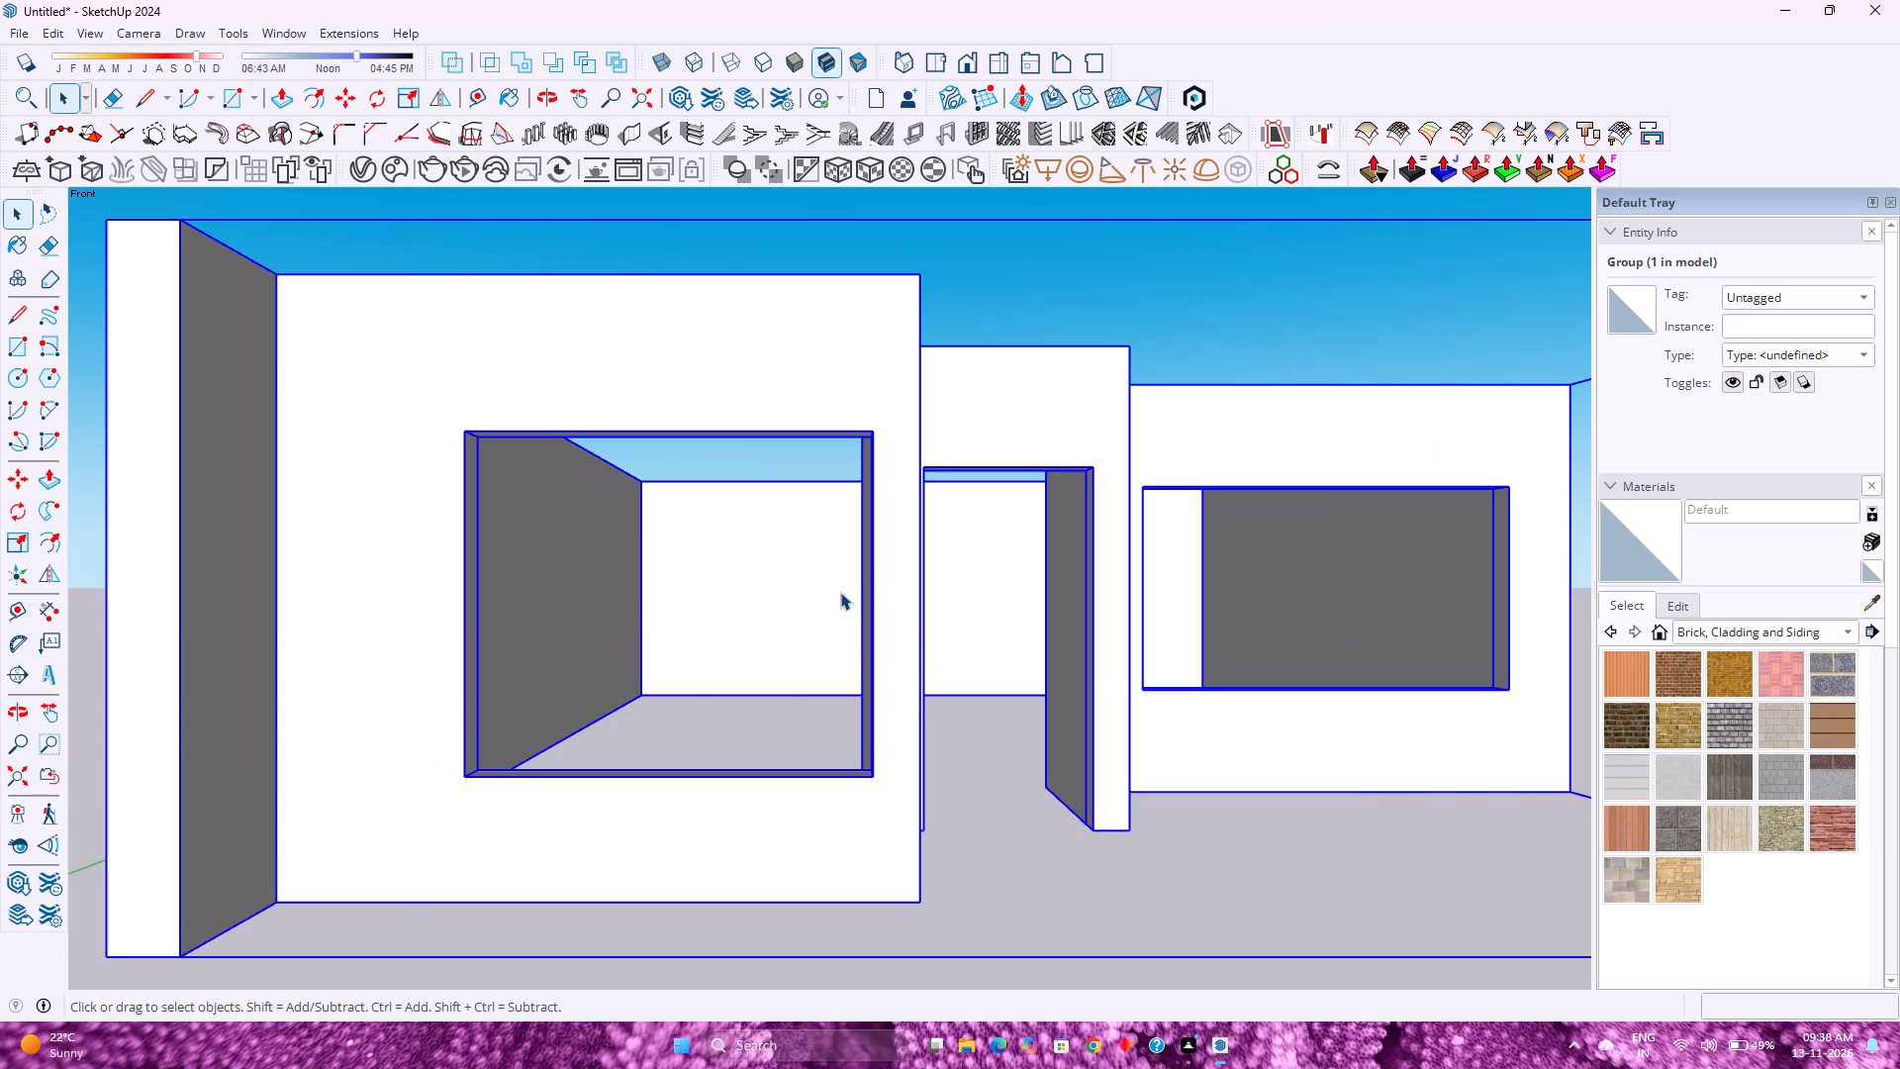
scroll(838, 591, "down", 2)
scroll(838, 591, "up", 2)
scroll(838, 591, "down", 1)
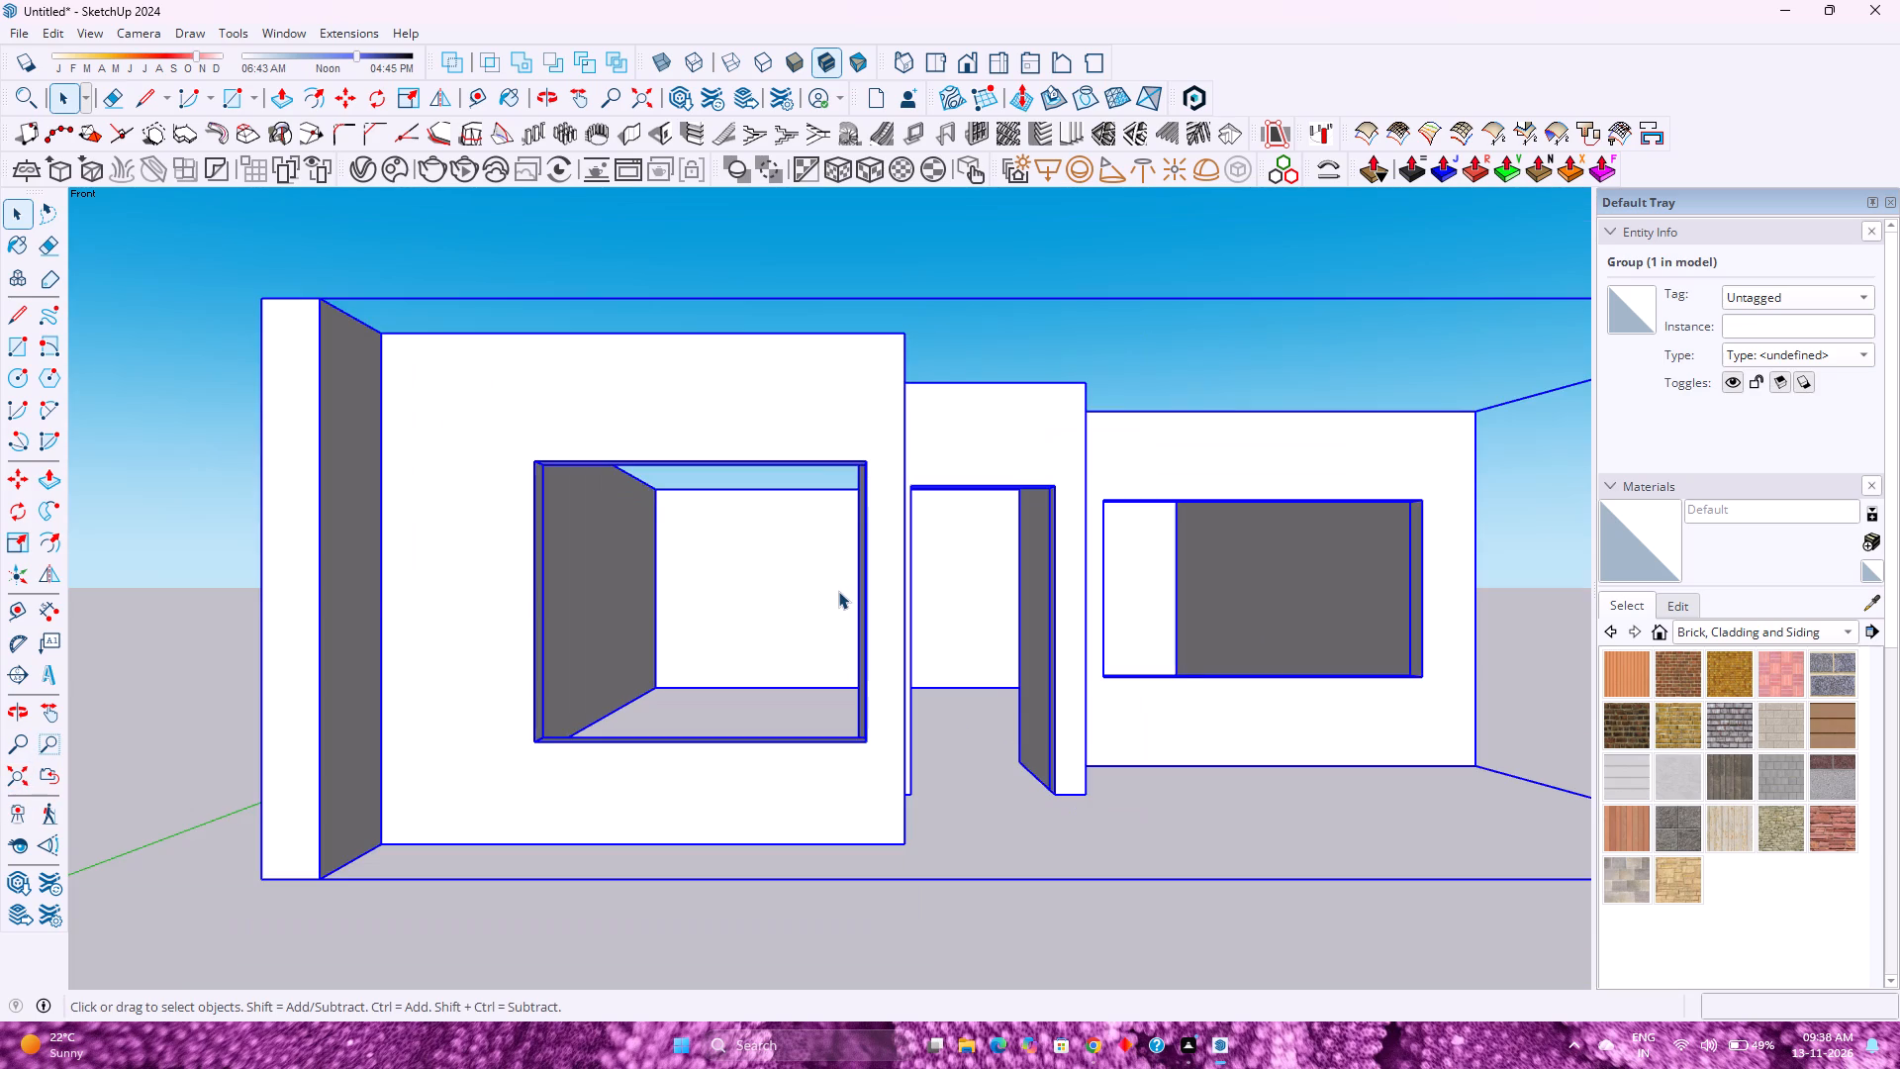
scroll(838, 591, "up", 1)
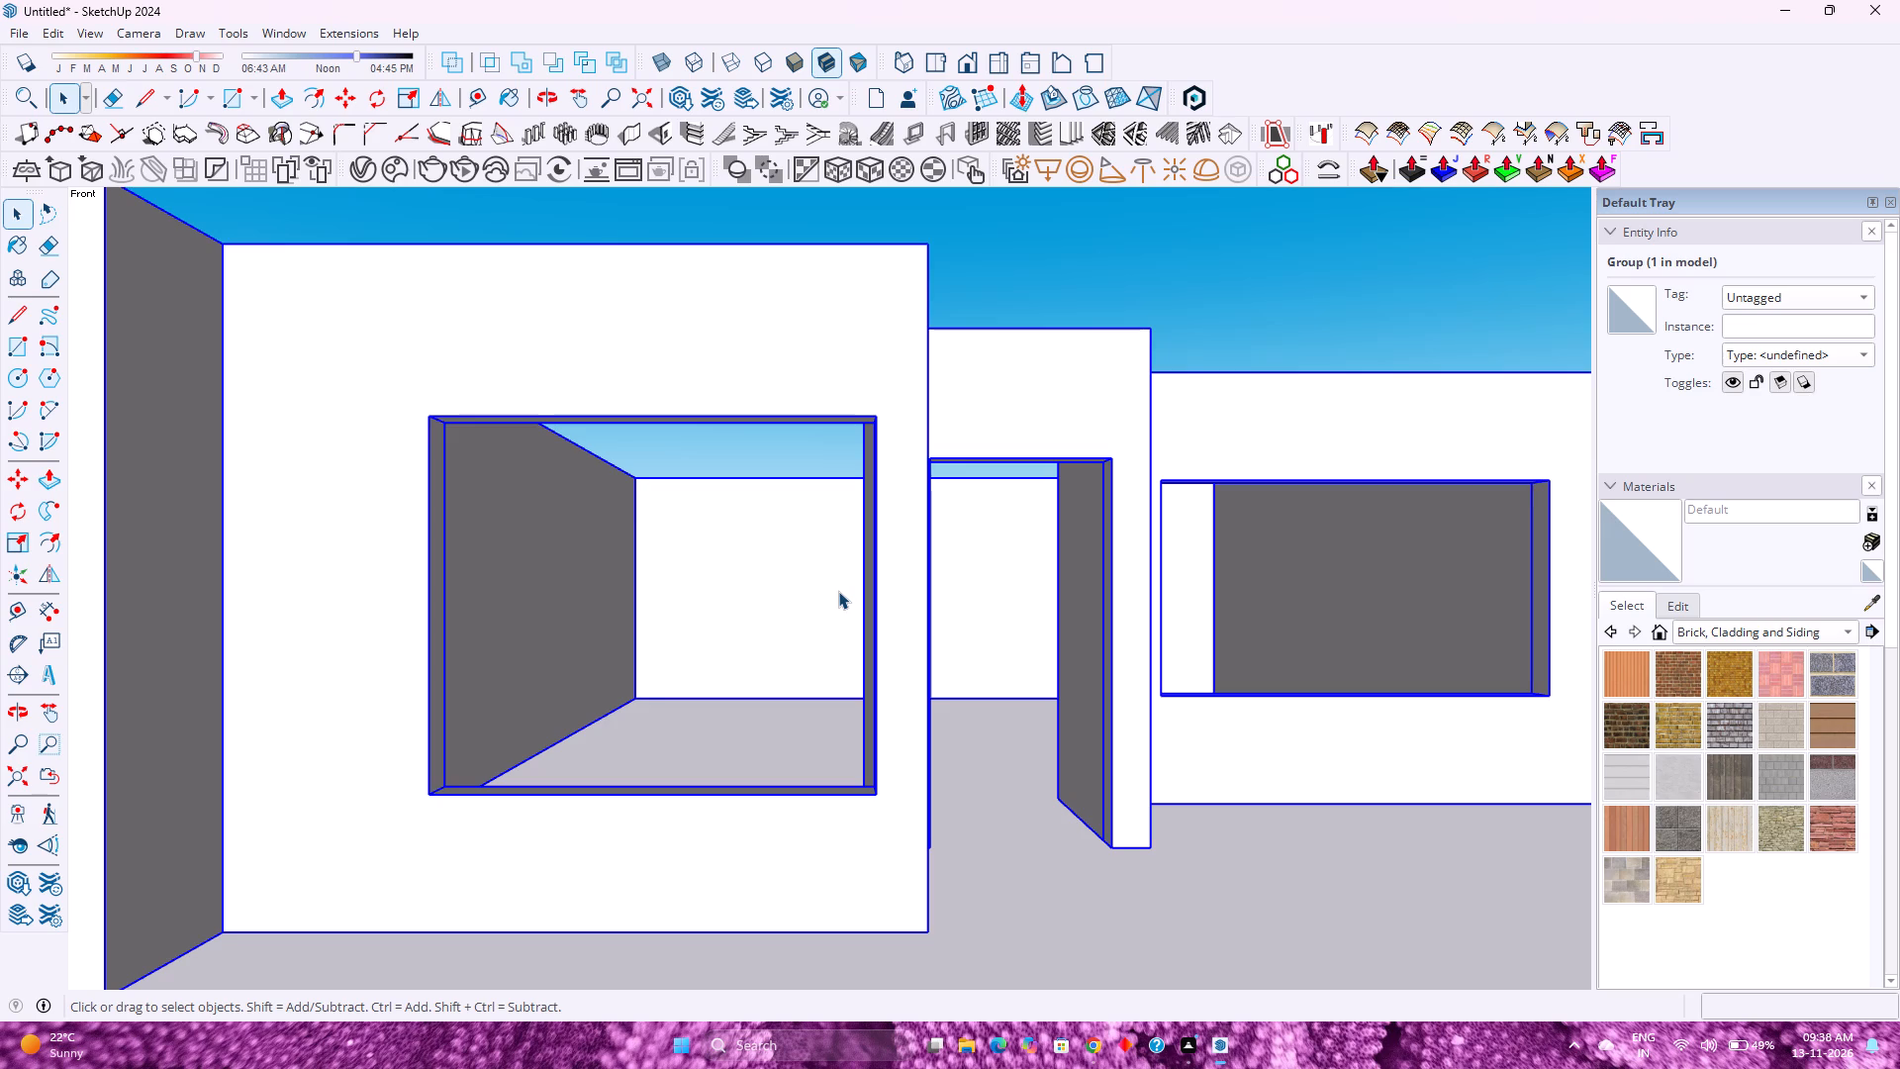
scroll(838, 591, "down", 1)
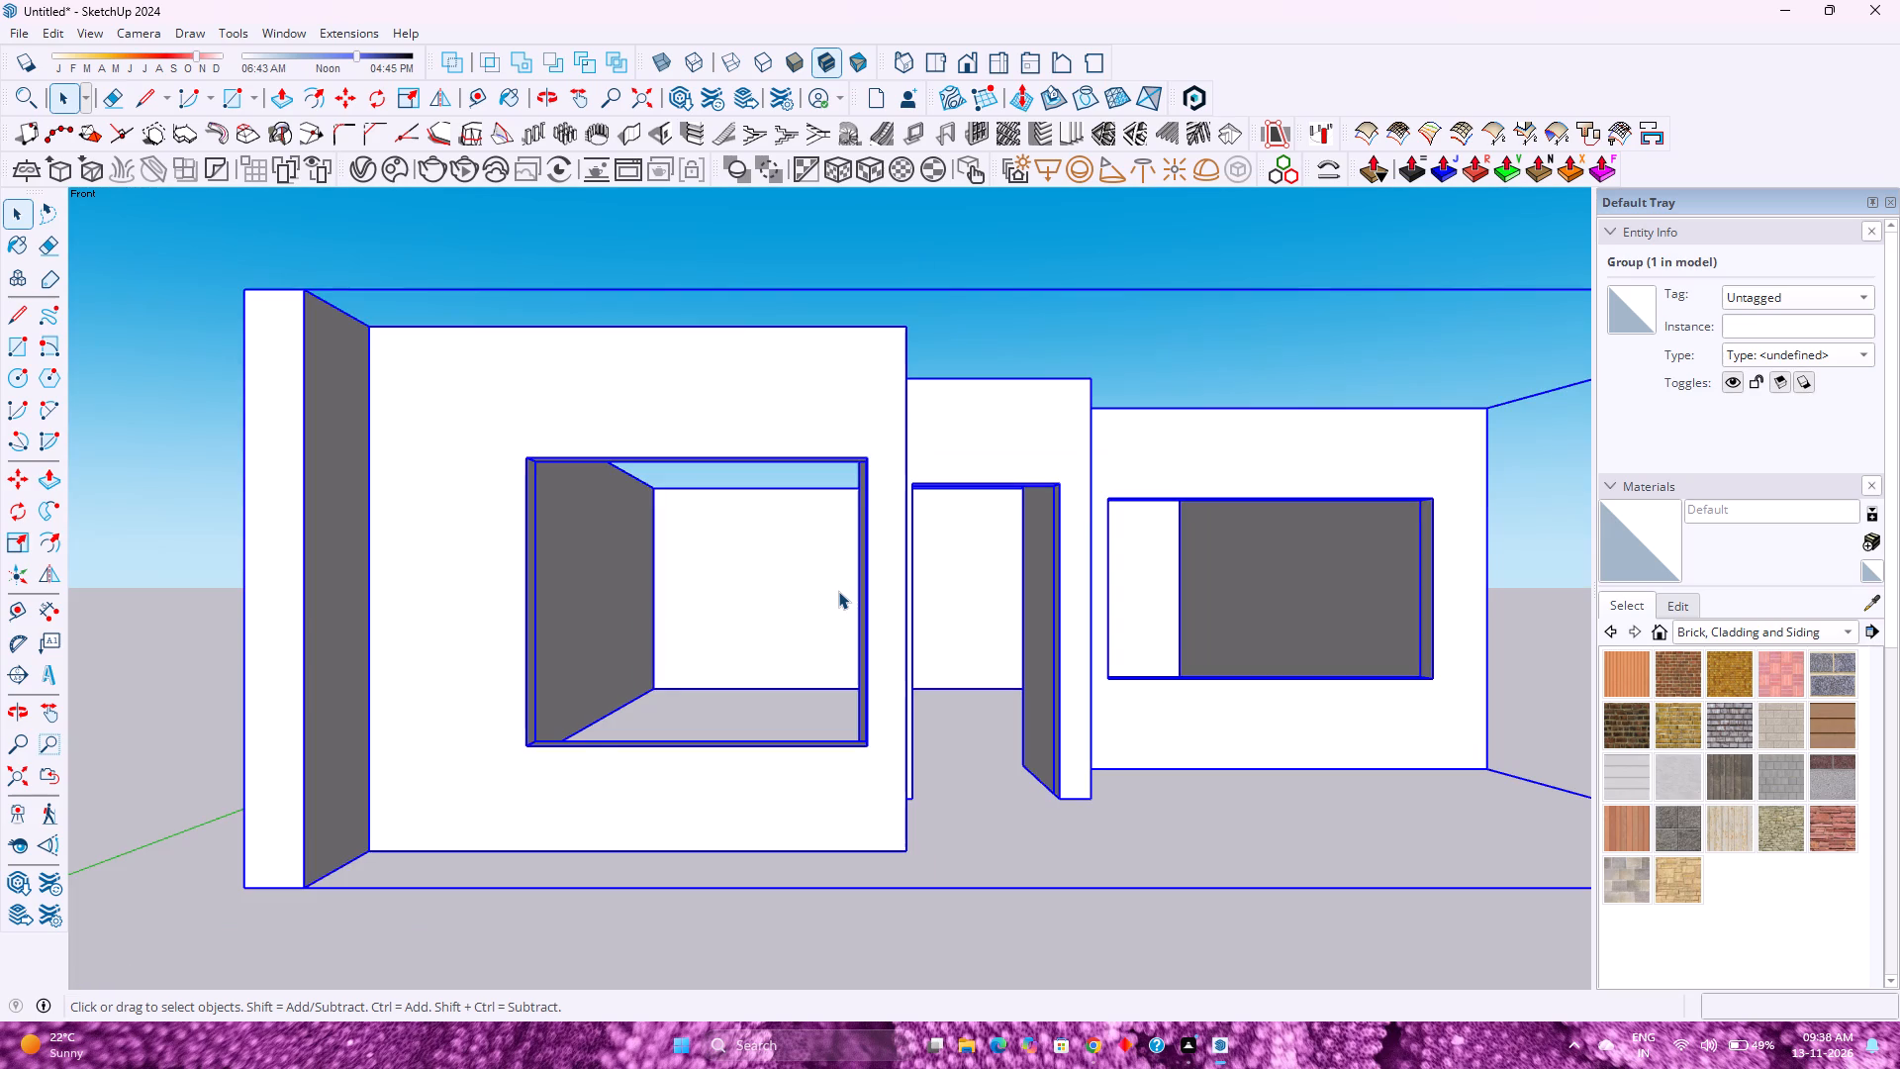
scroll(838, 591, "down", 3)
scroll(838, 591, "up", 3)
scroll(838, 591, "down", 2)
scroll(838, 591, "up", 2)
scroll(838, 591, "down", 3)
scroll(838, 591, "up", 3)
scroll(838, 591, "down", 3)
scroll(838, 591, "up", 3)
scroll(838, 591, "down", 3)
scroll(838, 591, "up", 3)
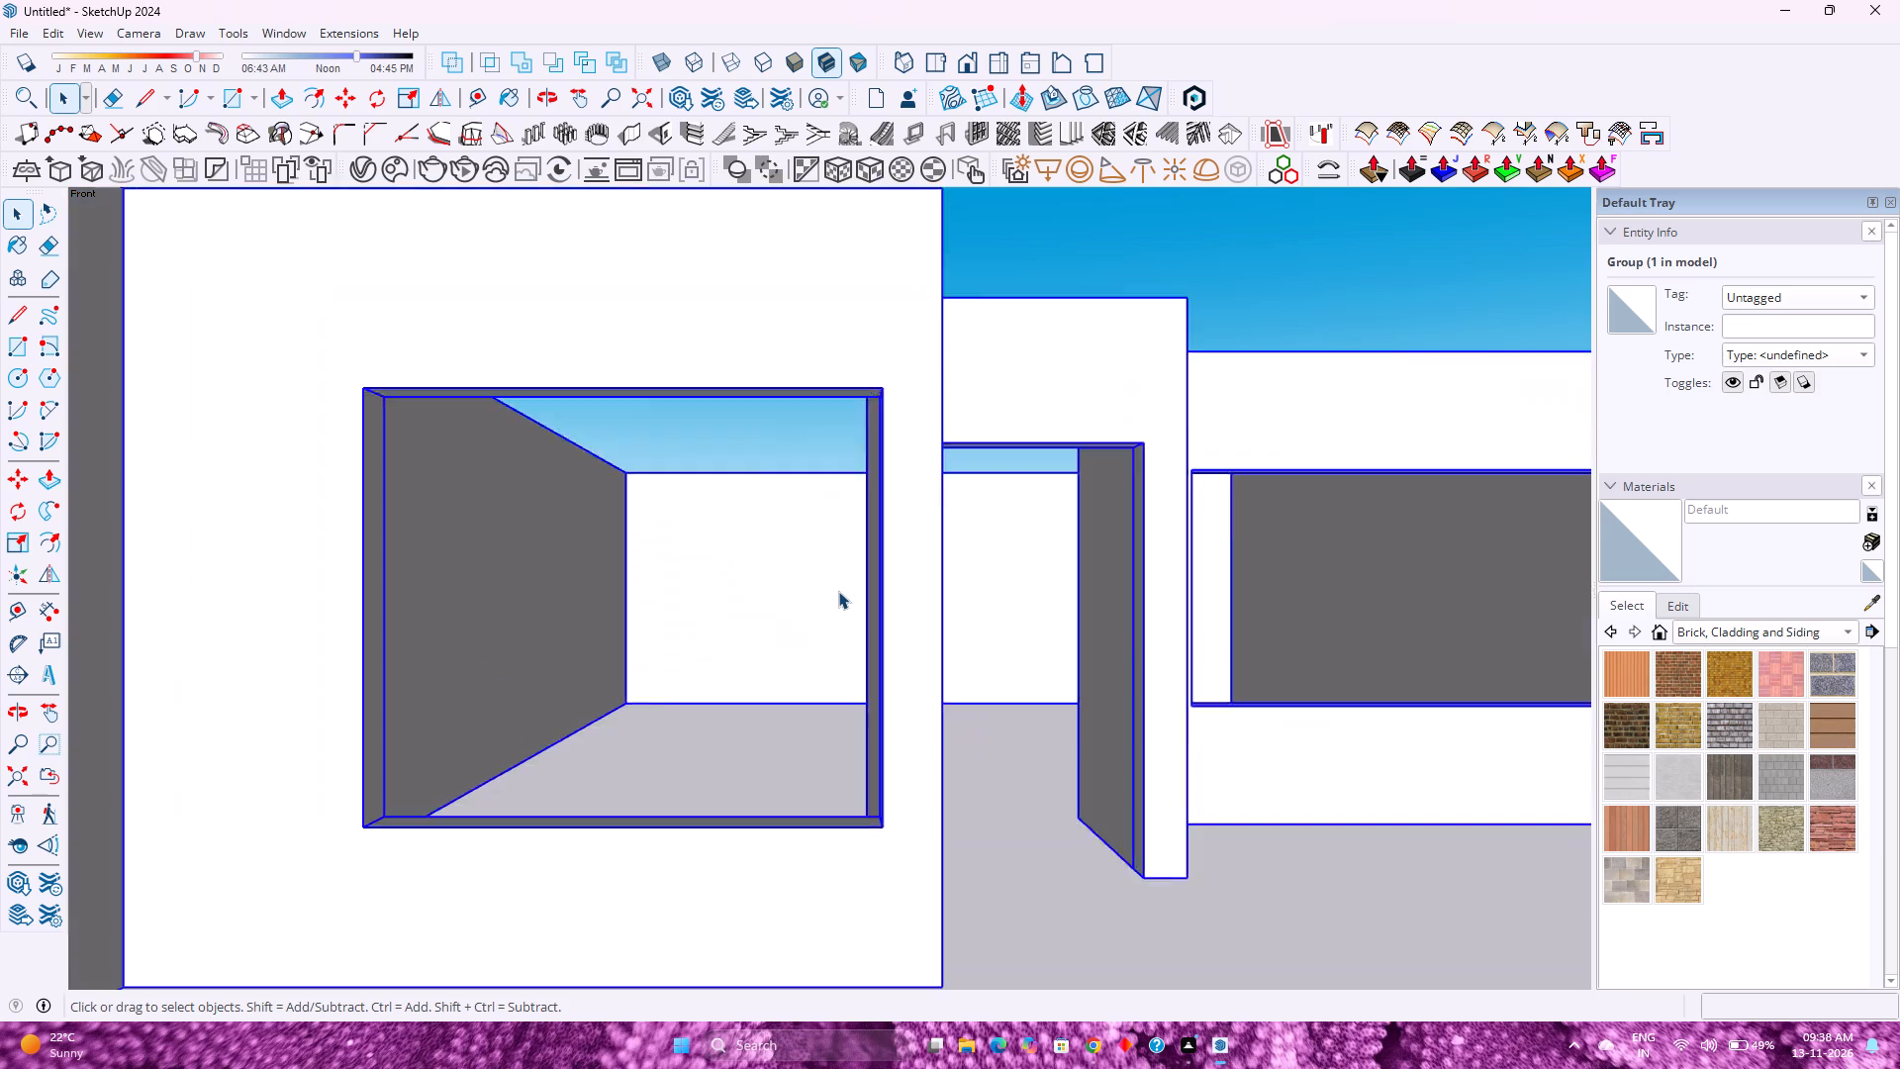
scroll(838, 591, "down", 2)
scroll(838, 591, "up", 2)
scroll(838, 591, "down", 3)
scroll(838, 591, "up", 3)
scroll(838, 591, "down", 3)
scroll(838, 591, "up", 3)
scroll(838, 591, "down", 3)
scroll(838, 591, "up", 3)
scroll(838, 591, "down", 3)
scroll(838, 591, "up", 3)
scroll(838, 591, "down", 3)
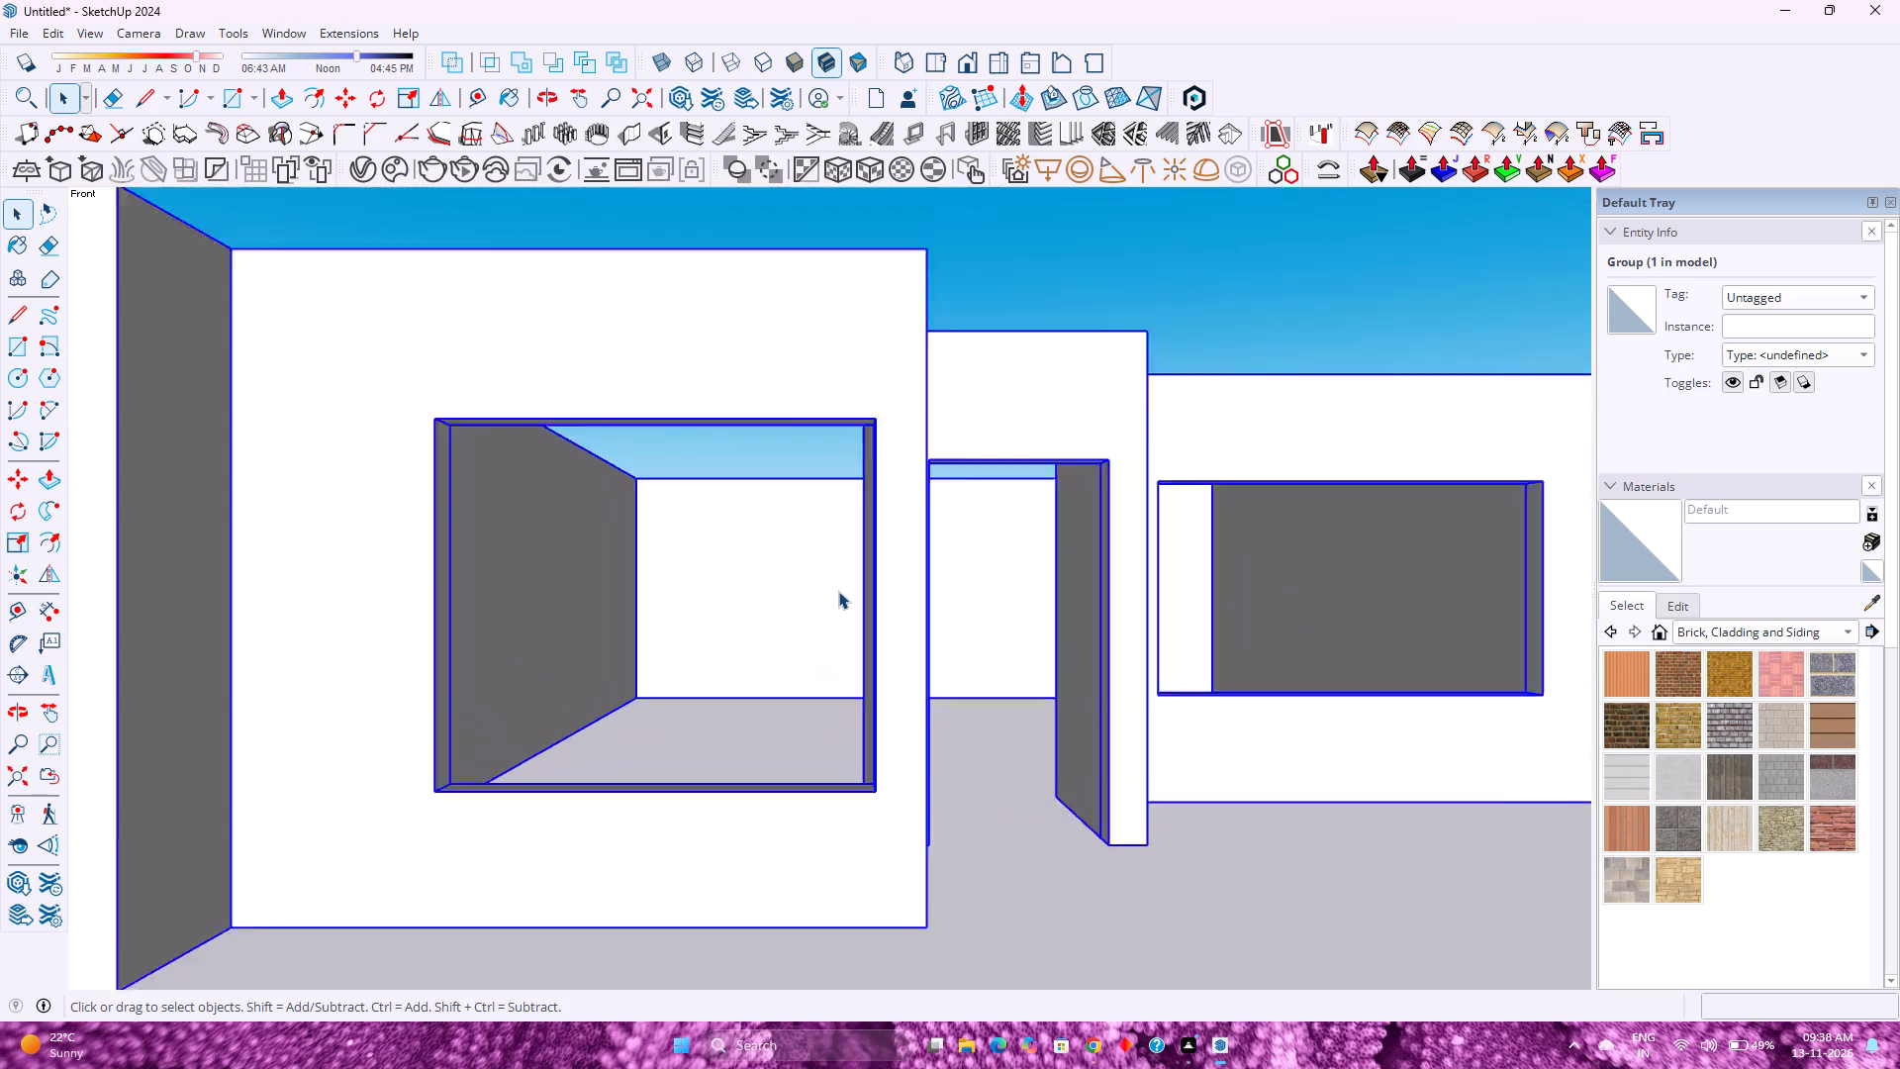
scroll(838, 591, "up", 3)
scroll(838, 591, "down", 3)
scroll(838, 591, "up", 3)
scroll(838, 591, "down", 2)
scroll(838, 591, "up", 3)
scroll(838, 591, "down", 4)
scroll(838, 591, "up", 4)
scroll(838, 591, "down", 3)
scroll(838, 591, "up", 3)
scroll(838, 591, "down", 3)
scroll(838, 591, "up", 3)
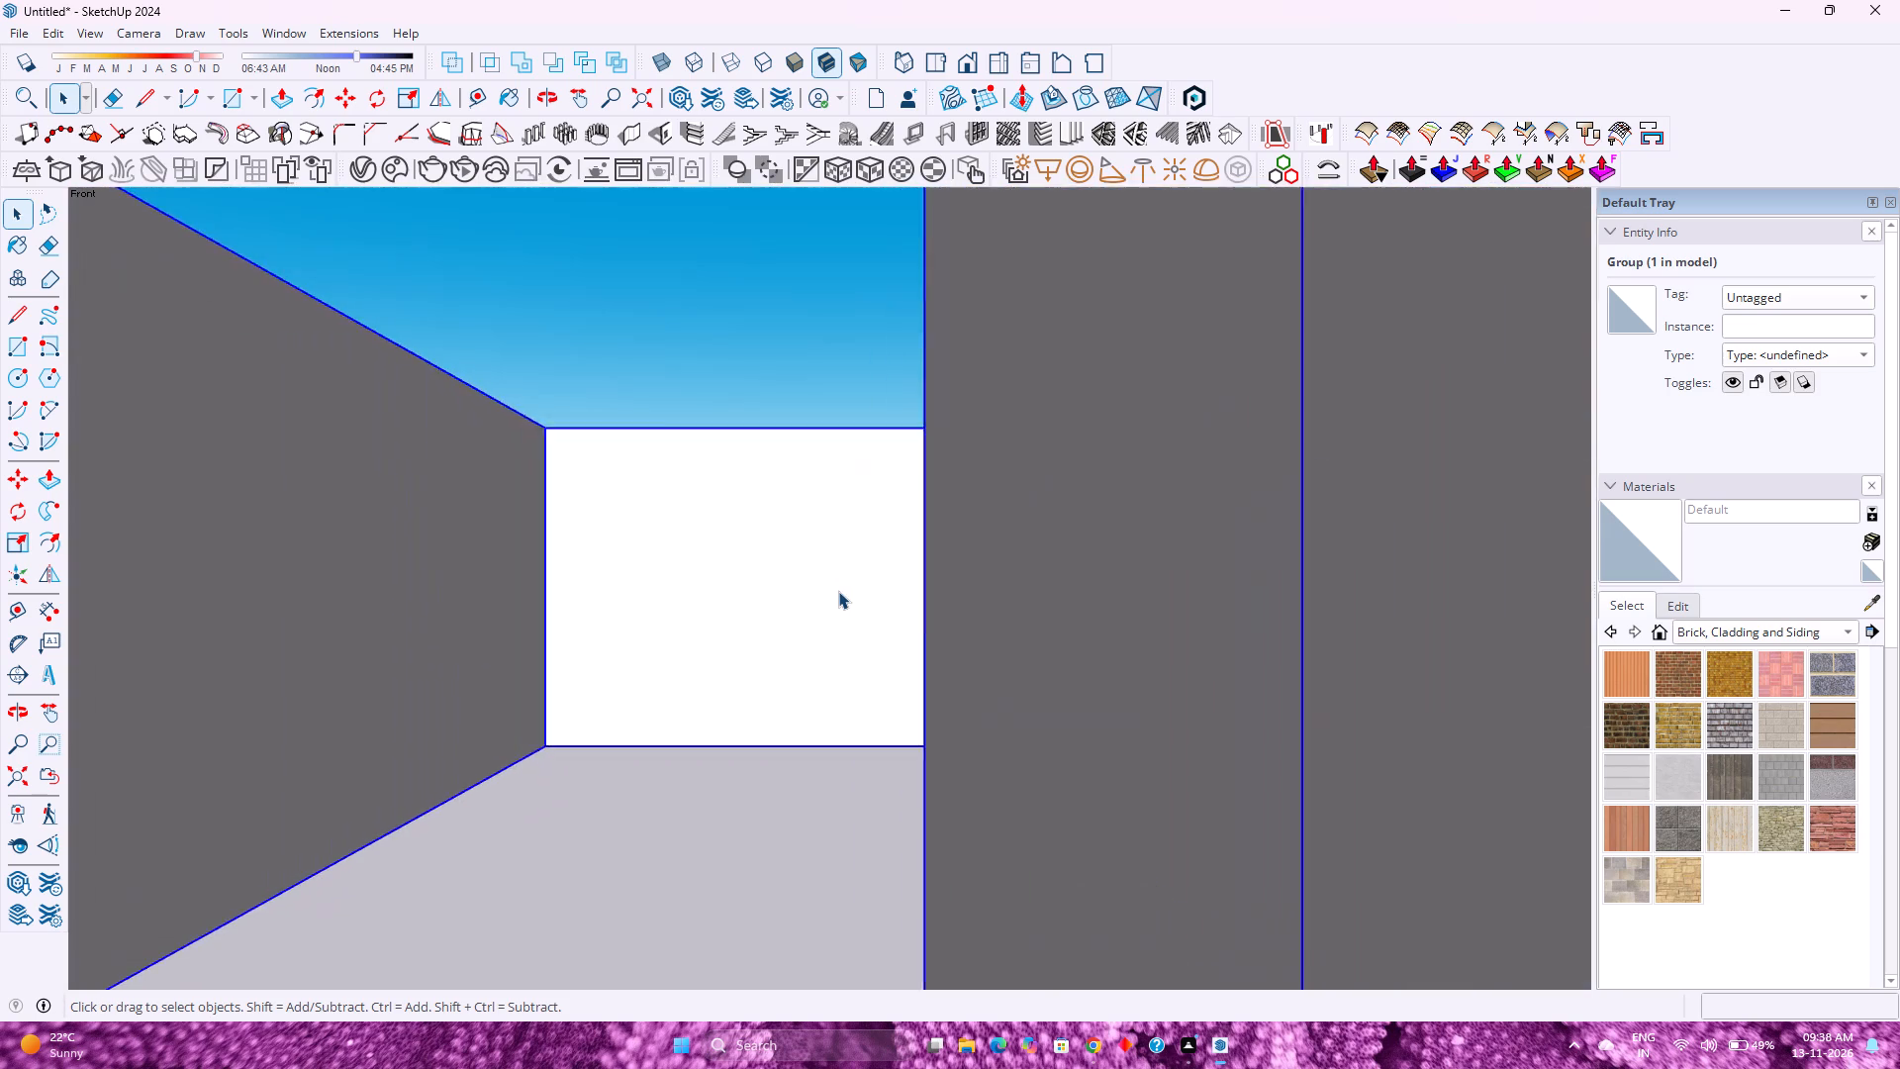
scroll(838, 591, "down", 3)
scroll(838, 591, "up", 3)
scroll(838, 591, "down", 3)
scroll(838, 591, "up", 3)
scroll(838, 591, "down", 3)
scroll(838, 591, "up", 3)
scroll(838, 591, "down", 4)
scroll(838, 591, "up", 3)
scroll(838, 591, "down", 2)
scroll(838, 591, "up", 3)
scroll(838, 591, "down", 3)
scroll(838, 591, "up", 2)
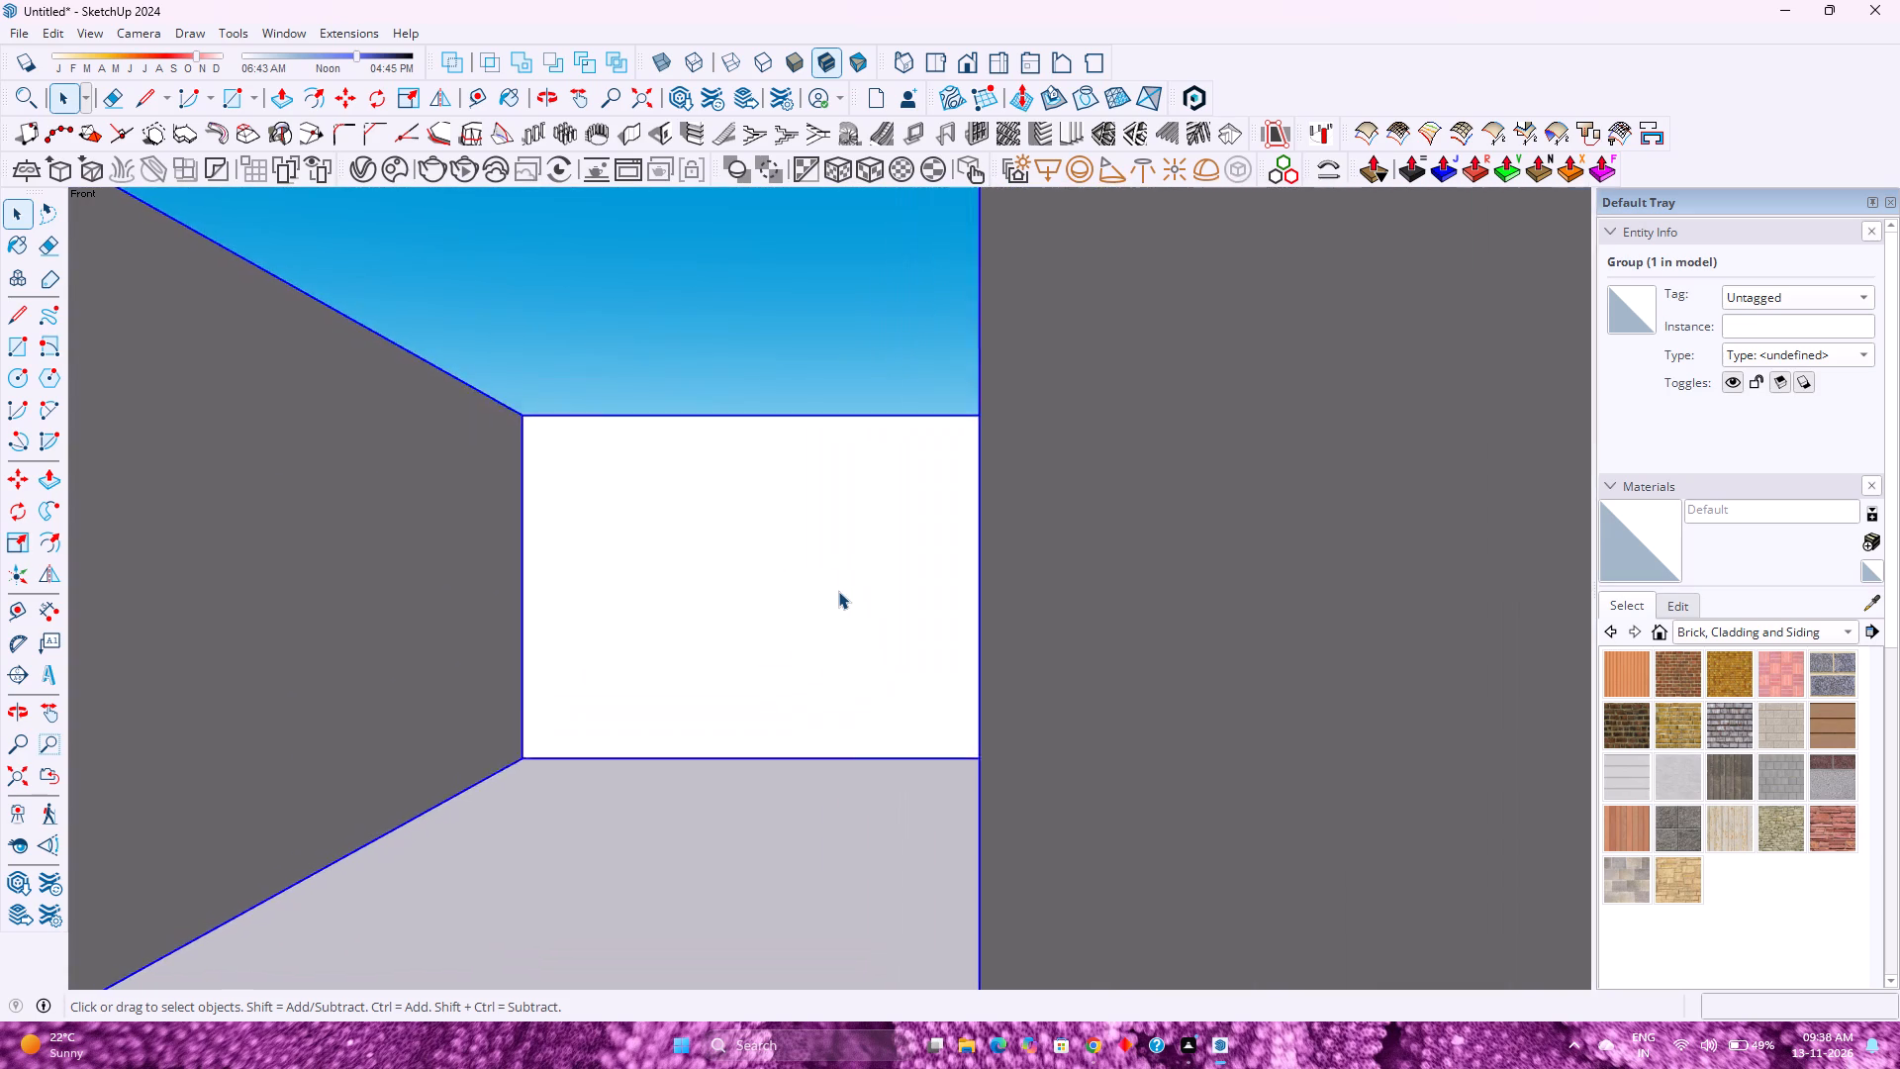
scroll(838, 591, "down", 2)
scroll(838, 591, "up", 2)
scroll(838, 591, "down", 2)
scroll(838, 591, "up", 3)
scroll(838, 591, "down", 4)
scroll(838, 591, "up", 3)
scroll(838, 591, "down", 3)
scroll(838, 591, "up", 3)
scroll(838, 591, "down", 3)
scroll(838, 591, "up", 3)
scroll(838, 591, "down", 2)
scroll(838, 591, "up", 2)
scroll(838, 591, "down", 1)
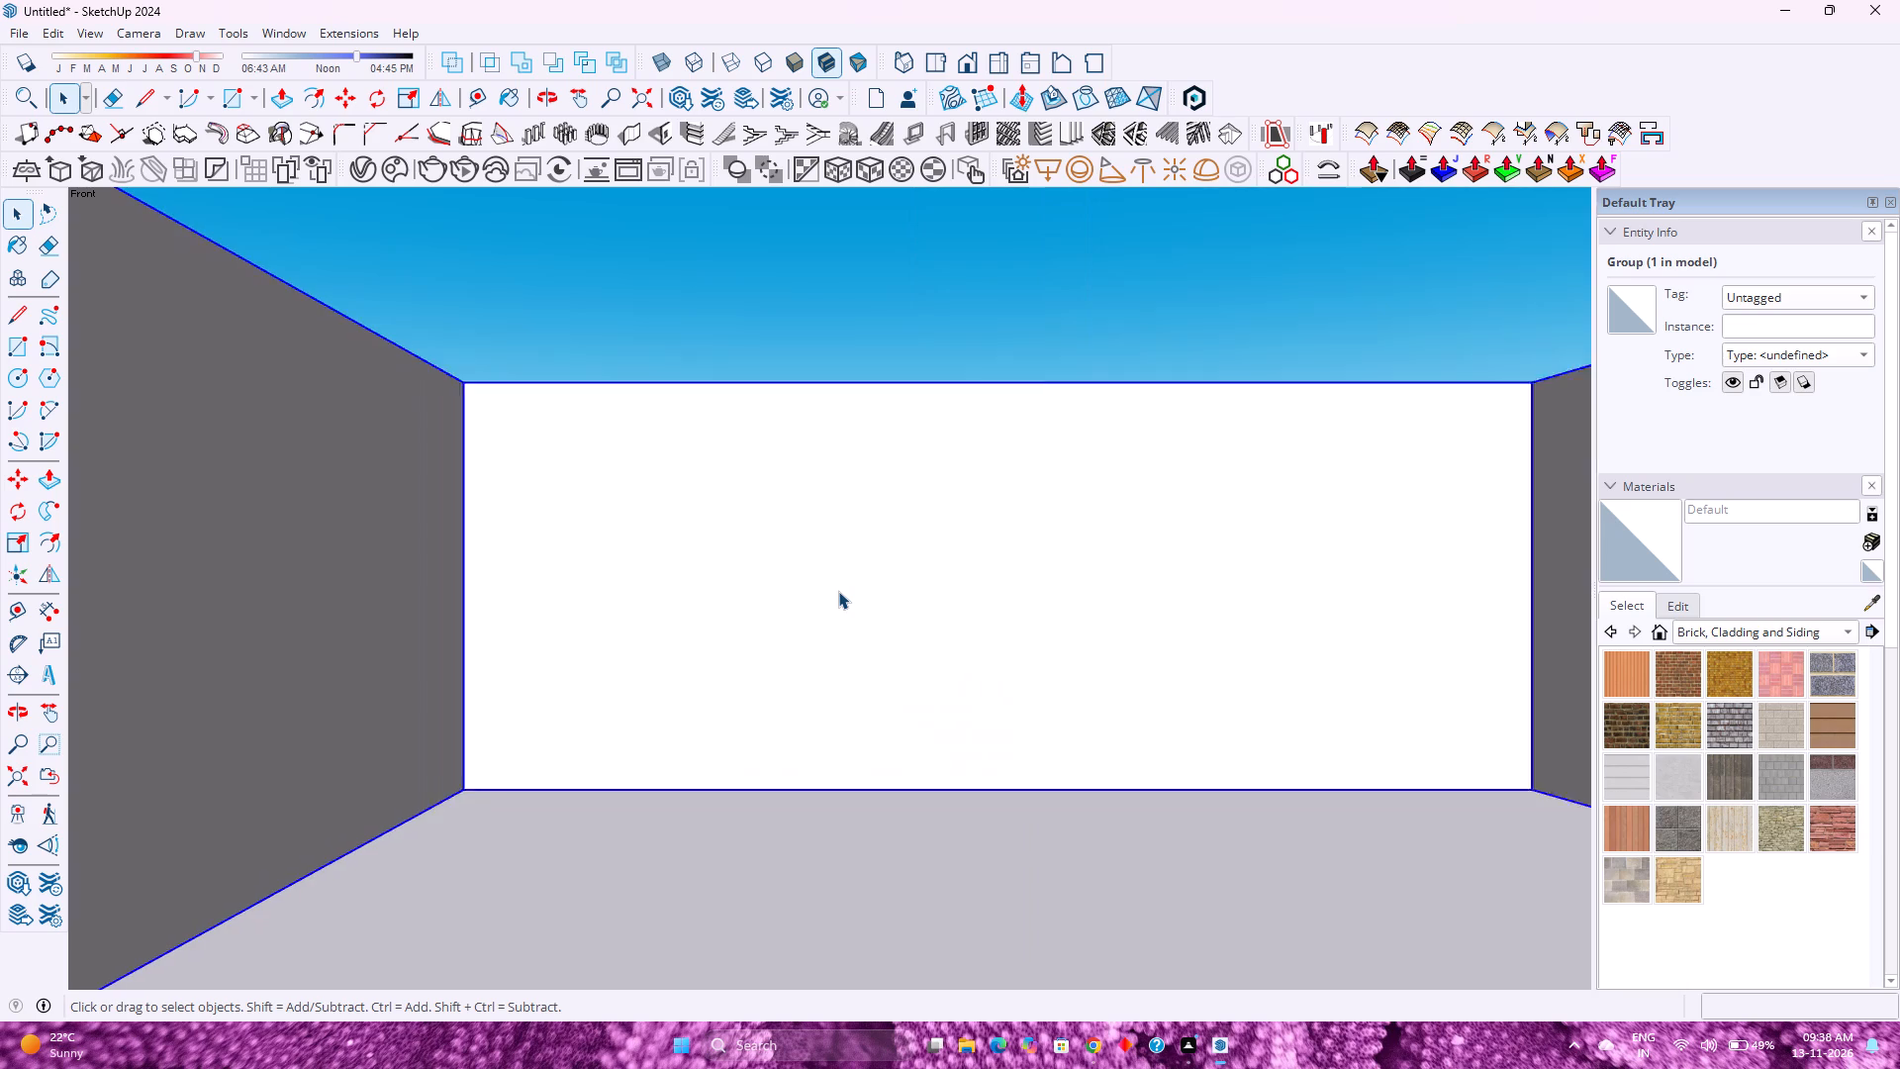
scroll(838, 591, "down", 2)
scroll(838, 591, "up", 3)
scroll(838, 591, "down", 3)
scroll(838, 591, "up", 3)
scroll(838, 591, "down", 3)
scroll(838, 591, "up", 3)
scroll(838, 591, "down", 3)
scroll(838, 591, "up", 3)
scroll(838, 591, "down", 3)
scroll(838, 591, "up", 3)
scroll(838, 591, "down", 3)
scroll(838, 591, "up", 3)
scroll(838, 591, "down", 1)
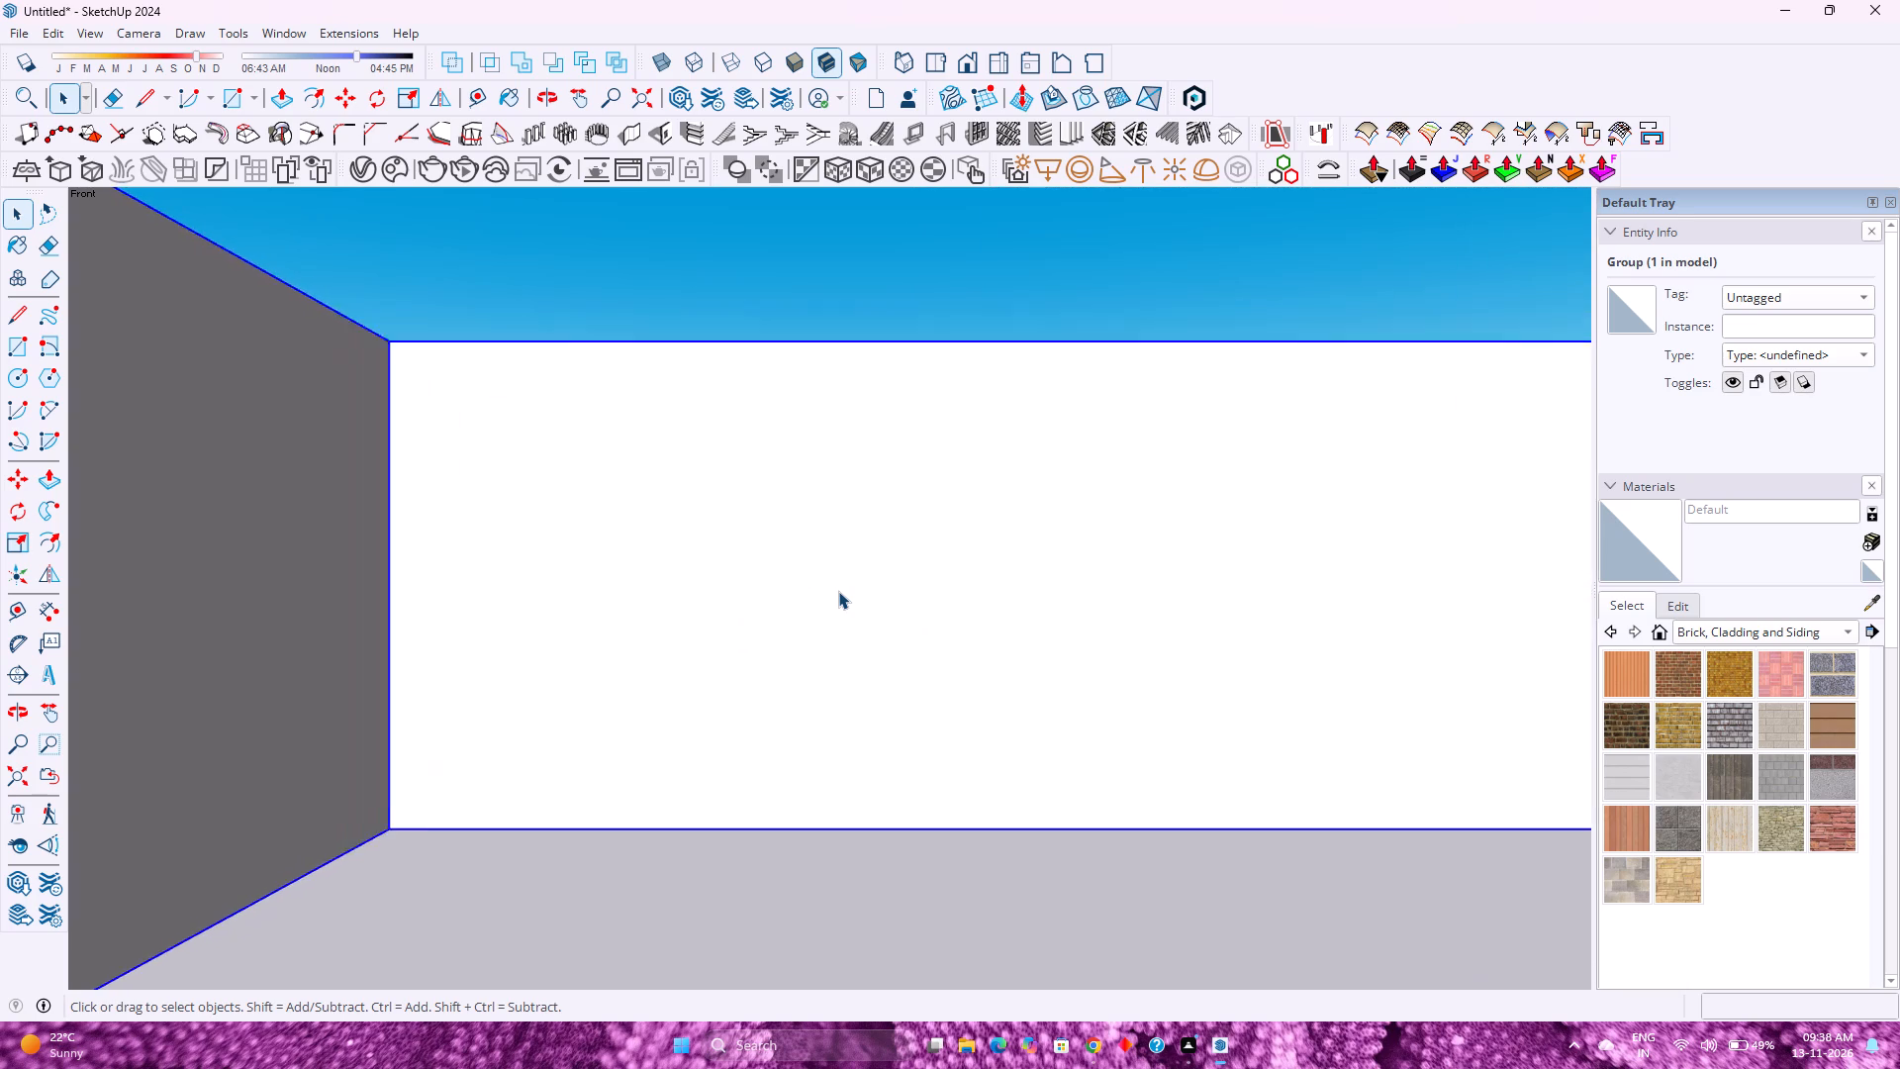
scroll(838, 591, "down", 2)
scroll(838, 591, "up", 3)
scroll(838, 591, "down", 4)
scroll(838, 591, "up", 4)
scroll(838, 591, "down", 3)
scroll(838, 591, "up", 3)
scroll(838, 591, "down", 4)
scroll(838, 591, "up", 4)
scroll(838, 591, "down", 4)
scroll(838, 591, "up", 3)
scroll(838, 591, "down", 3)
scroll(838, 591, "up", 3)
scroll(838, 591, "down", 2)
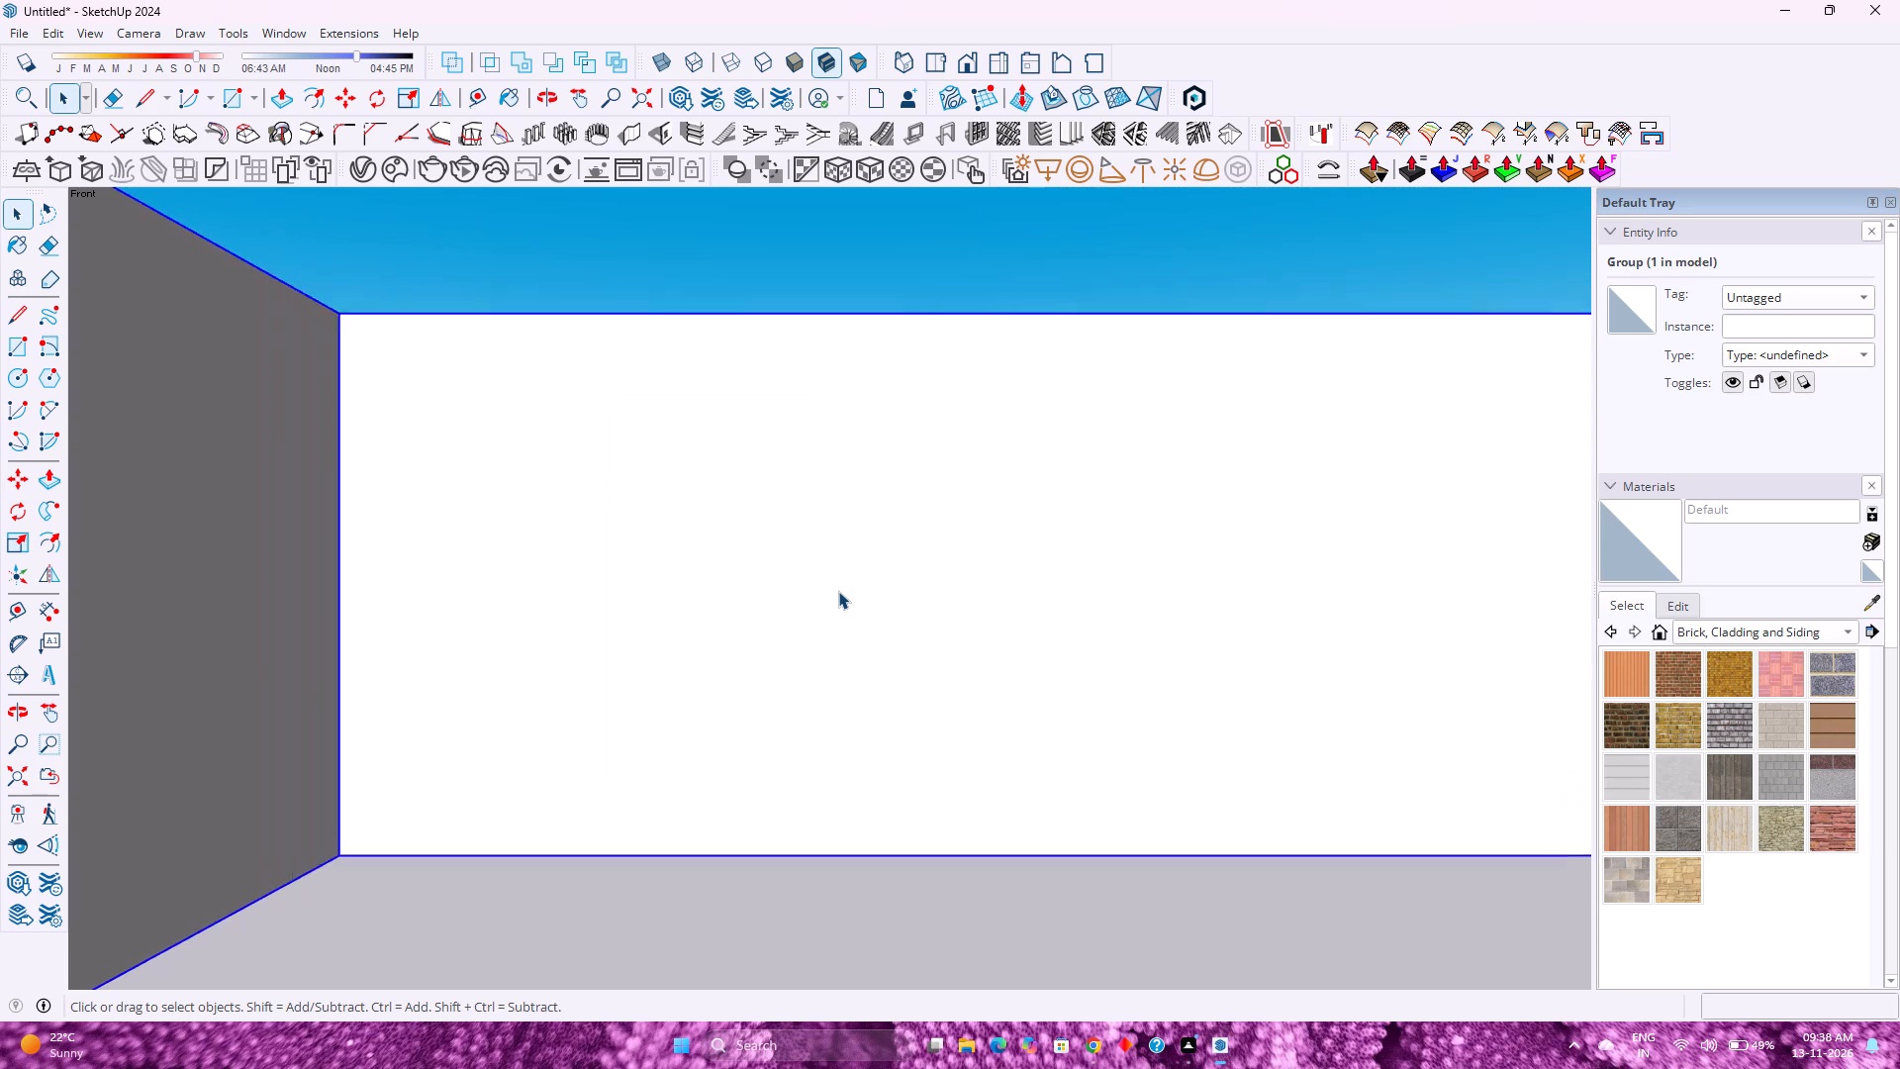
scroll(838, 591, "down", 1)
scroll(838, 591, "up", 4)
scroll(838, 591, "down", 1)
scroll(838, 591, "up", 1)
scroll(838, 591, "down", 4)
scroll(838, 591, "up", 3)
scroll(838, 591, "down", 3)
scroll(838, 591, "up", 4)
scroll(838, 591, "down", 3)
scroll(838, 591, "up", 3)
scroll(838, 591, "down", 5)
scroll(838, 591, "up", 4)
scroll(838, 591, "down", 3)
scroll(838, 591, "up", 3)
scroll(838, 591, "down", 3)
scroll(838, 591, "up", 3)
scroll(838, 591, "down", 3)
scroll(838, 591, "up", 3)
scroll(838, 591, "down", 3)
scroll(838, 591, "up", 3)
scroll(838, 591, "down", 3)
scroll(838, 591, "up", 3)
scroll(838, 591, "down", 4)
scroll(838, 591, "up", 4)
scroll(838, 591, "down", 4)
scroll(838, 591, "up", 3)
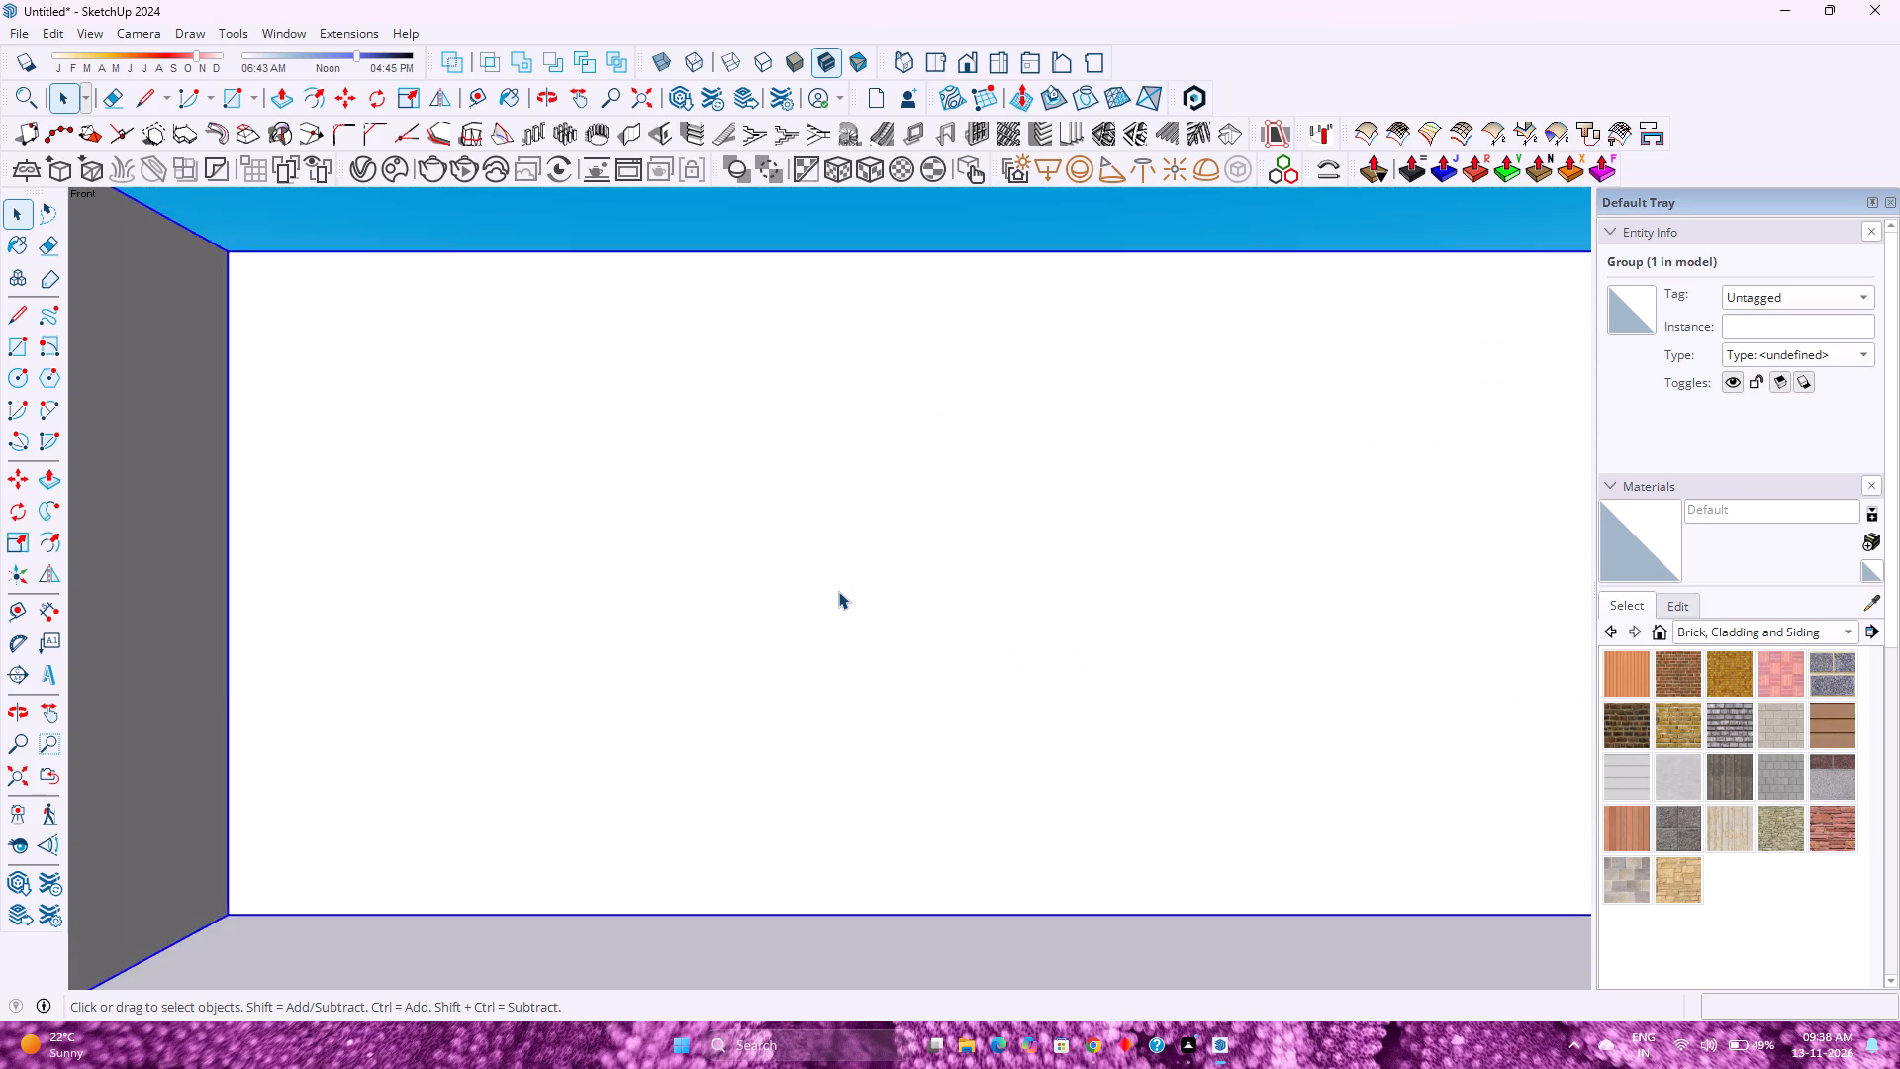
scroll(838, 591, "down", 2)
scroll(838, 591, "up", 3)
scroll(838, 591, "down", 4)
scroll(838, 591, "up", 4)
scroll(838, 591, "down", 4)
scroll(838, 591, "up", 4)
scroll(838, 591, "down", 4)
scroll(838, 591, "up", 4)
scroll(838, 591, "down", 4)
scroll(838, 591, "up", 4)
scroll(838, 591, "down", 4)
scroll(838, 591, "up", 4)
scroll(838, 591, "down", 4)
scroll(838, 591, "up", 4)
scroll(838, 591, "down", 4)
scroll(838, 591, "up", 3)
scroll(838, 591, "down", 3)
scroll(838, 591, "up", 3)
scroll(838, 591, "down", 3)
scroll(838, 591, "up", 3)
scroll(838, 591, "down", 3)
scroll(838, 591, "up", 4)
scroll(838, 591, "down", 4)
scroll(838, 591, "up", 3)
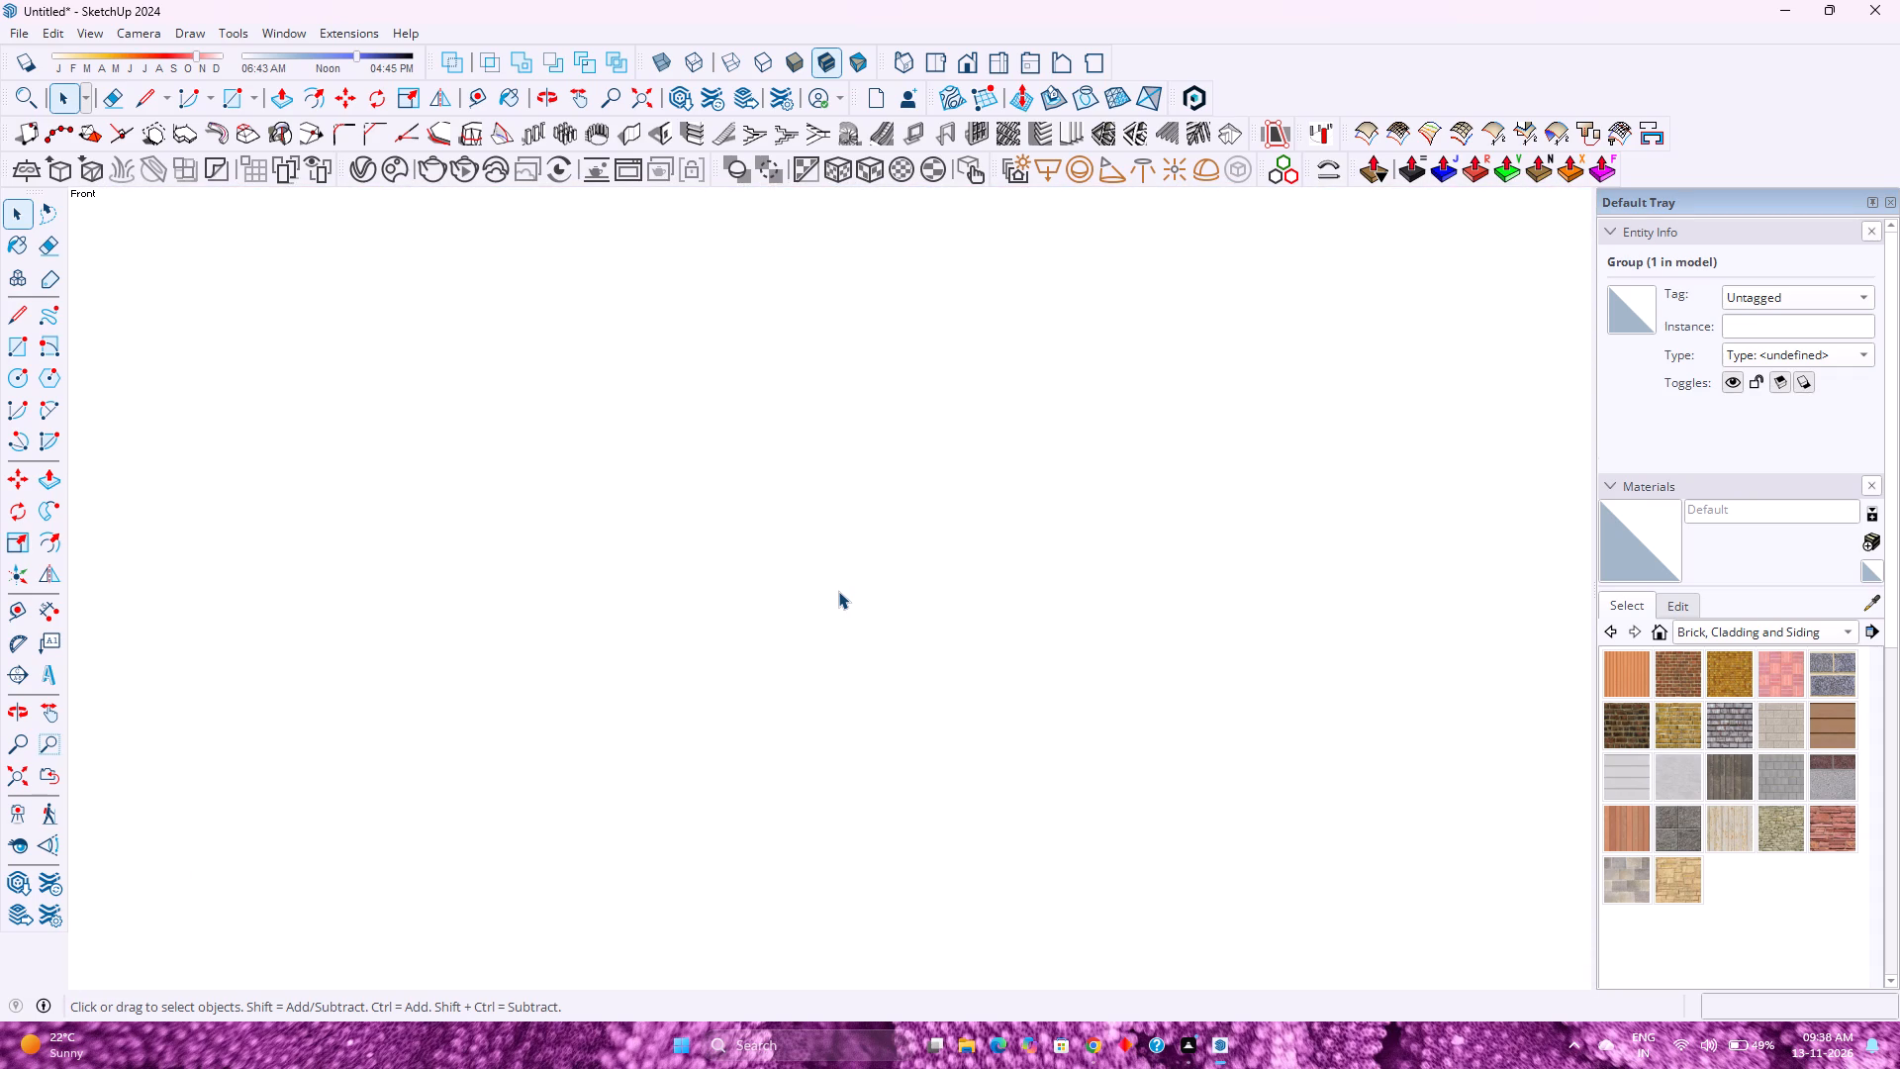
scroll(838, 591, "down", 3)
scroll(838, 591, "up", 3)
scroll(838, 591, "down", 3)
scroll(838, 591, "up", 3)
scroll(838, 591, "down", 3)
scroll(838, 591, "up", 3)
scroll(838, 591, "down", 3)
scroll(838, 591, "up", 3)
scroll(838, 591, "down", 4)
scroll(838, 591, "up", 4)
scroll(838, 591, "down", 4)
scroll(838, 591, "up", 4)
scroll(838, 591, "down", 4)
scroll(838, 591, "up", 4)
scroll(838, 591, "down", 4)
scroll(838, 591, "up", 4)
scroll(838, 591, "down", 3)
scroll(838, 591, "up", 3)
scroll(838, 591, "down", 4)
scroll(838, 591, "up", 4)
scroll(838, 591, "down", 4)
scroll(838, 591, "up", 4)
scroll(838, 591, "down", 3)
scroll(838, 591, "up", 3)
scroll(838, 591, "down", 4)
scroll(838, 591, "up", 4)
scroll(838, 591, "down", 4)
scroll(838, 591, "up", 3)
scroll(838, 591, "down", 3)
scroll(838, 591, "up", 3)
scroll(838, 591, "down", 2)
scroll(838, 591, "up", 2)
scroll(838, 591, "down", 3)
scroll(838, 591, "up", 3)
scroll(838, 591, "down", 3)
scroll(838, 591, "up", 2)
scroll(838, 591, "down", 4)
Zoom to the model's extents to bring the whole house back into the front view.
left_click(28, 773)
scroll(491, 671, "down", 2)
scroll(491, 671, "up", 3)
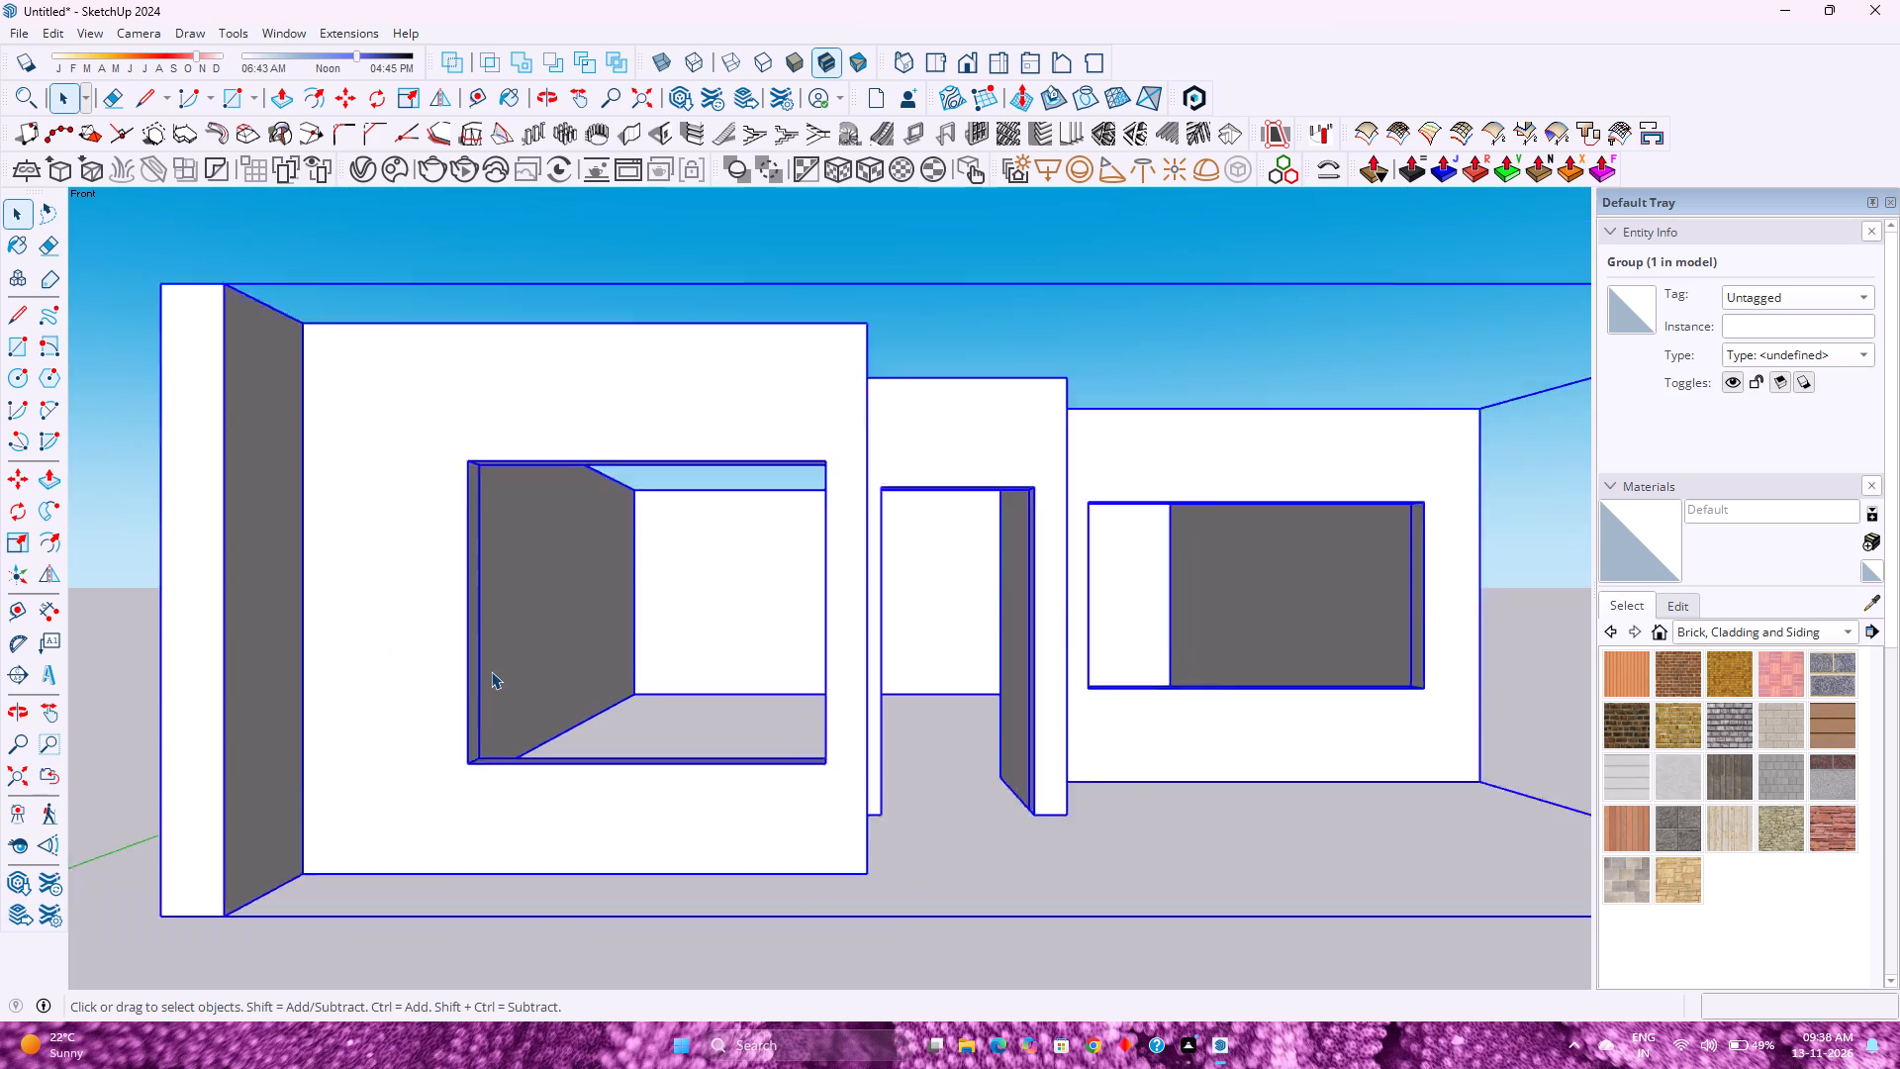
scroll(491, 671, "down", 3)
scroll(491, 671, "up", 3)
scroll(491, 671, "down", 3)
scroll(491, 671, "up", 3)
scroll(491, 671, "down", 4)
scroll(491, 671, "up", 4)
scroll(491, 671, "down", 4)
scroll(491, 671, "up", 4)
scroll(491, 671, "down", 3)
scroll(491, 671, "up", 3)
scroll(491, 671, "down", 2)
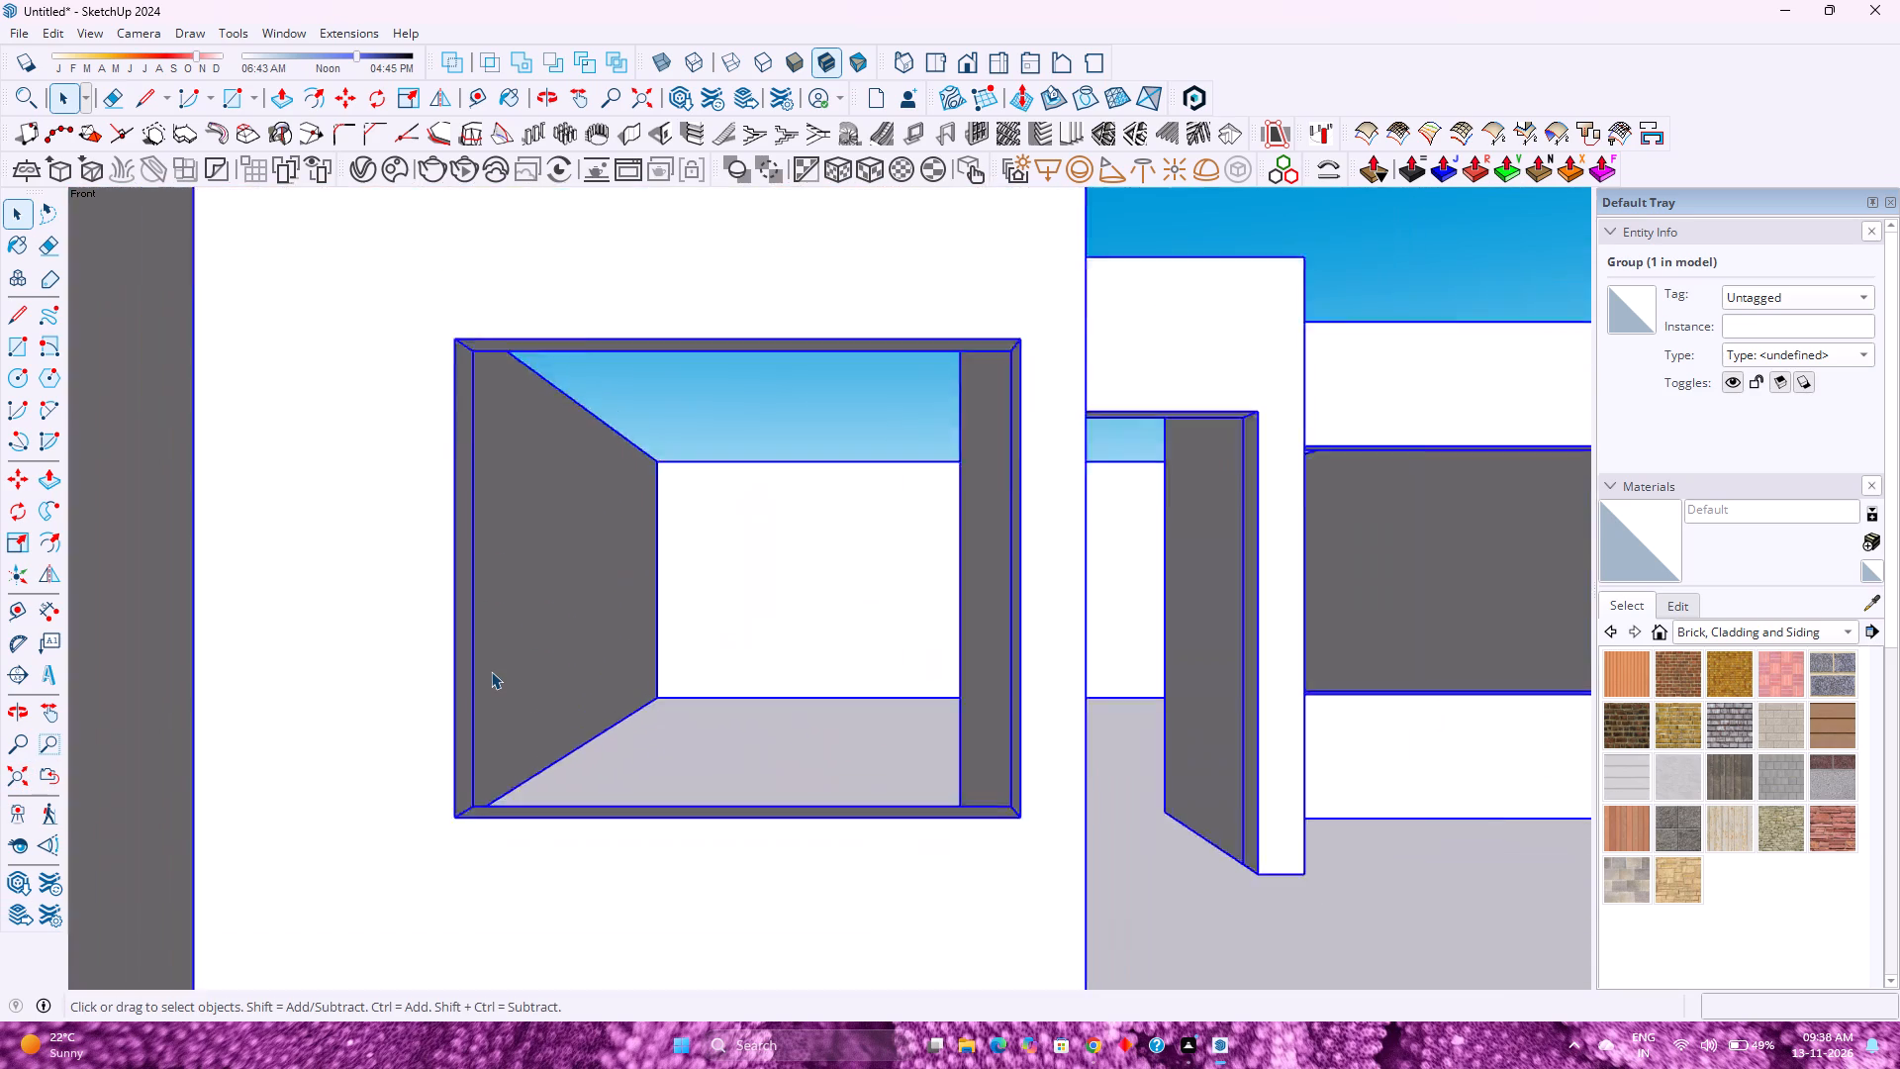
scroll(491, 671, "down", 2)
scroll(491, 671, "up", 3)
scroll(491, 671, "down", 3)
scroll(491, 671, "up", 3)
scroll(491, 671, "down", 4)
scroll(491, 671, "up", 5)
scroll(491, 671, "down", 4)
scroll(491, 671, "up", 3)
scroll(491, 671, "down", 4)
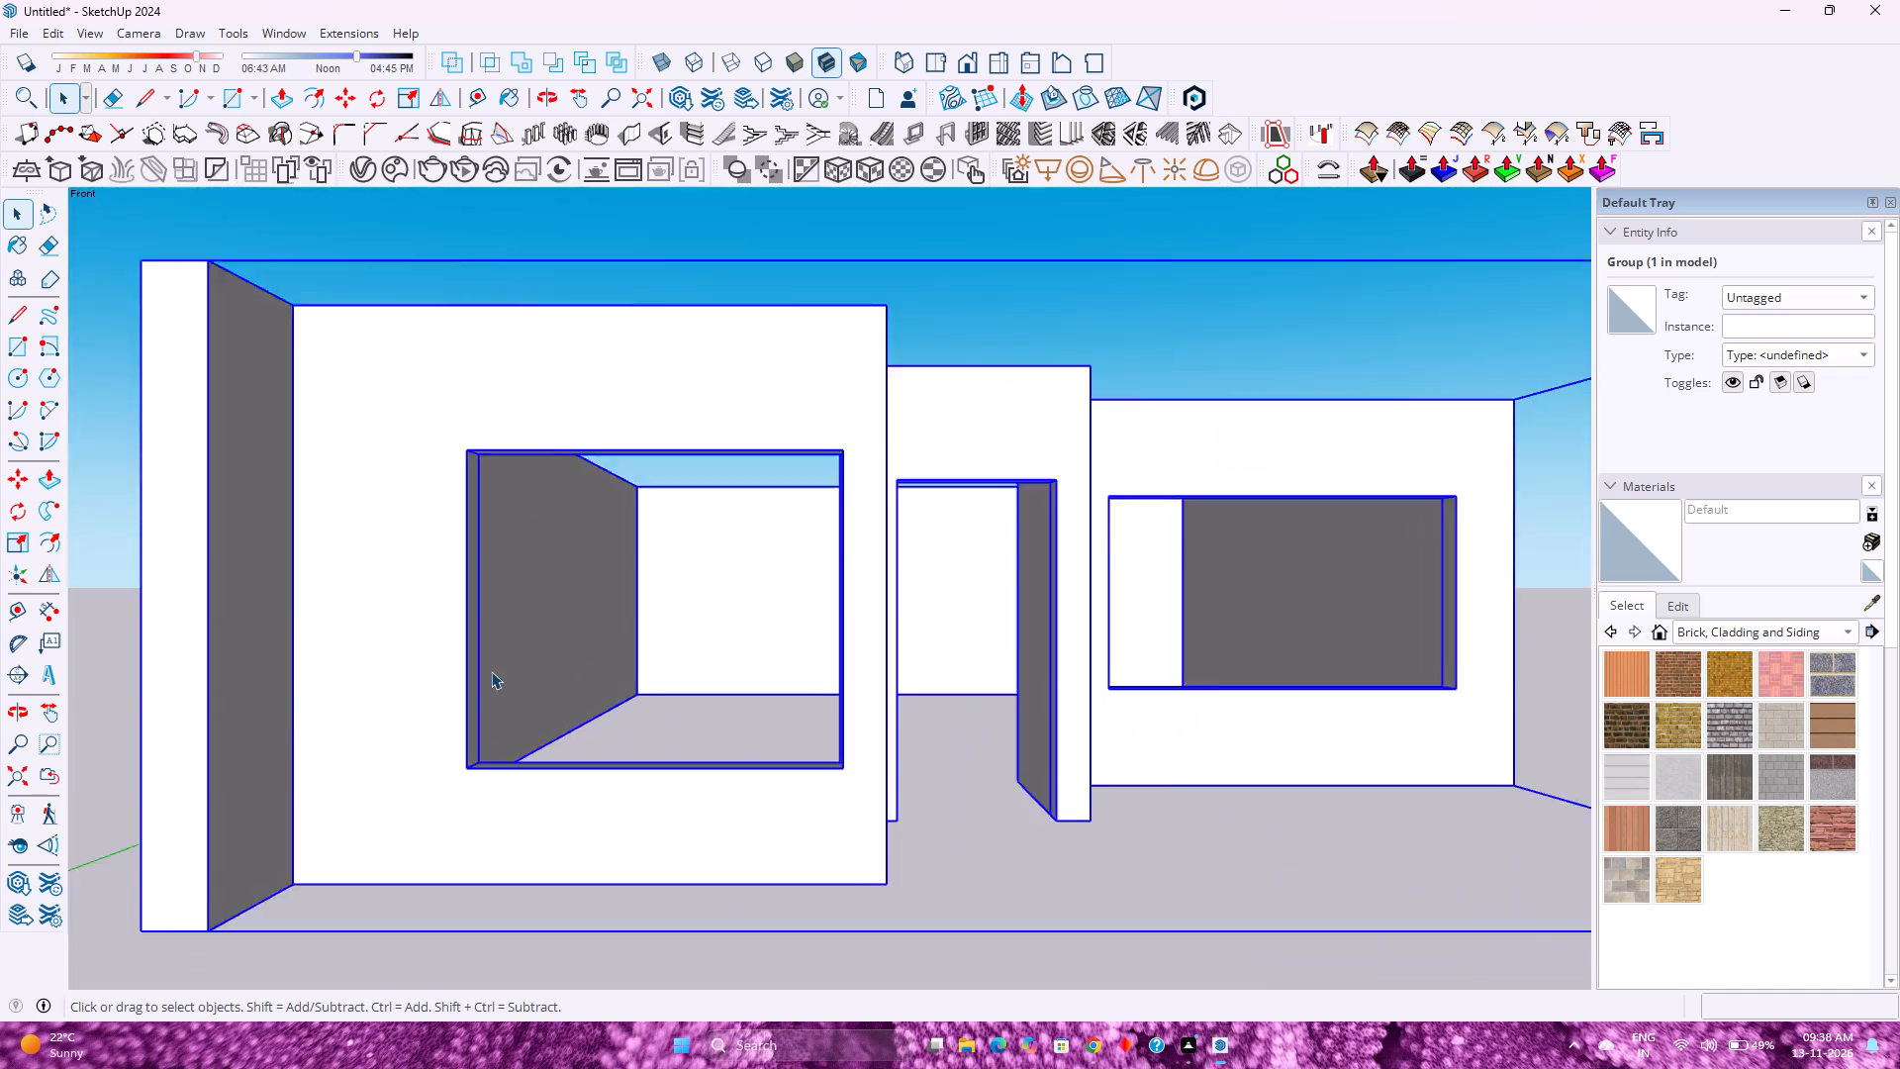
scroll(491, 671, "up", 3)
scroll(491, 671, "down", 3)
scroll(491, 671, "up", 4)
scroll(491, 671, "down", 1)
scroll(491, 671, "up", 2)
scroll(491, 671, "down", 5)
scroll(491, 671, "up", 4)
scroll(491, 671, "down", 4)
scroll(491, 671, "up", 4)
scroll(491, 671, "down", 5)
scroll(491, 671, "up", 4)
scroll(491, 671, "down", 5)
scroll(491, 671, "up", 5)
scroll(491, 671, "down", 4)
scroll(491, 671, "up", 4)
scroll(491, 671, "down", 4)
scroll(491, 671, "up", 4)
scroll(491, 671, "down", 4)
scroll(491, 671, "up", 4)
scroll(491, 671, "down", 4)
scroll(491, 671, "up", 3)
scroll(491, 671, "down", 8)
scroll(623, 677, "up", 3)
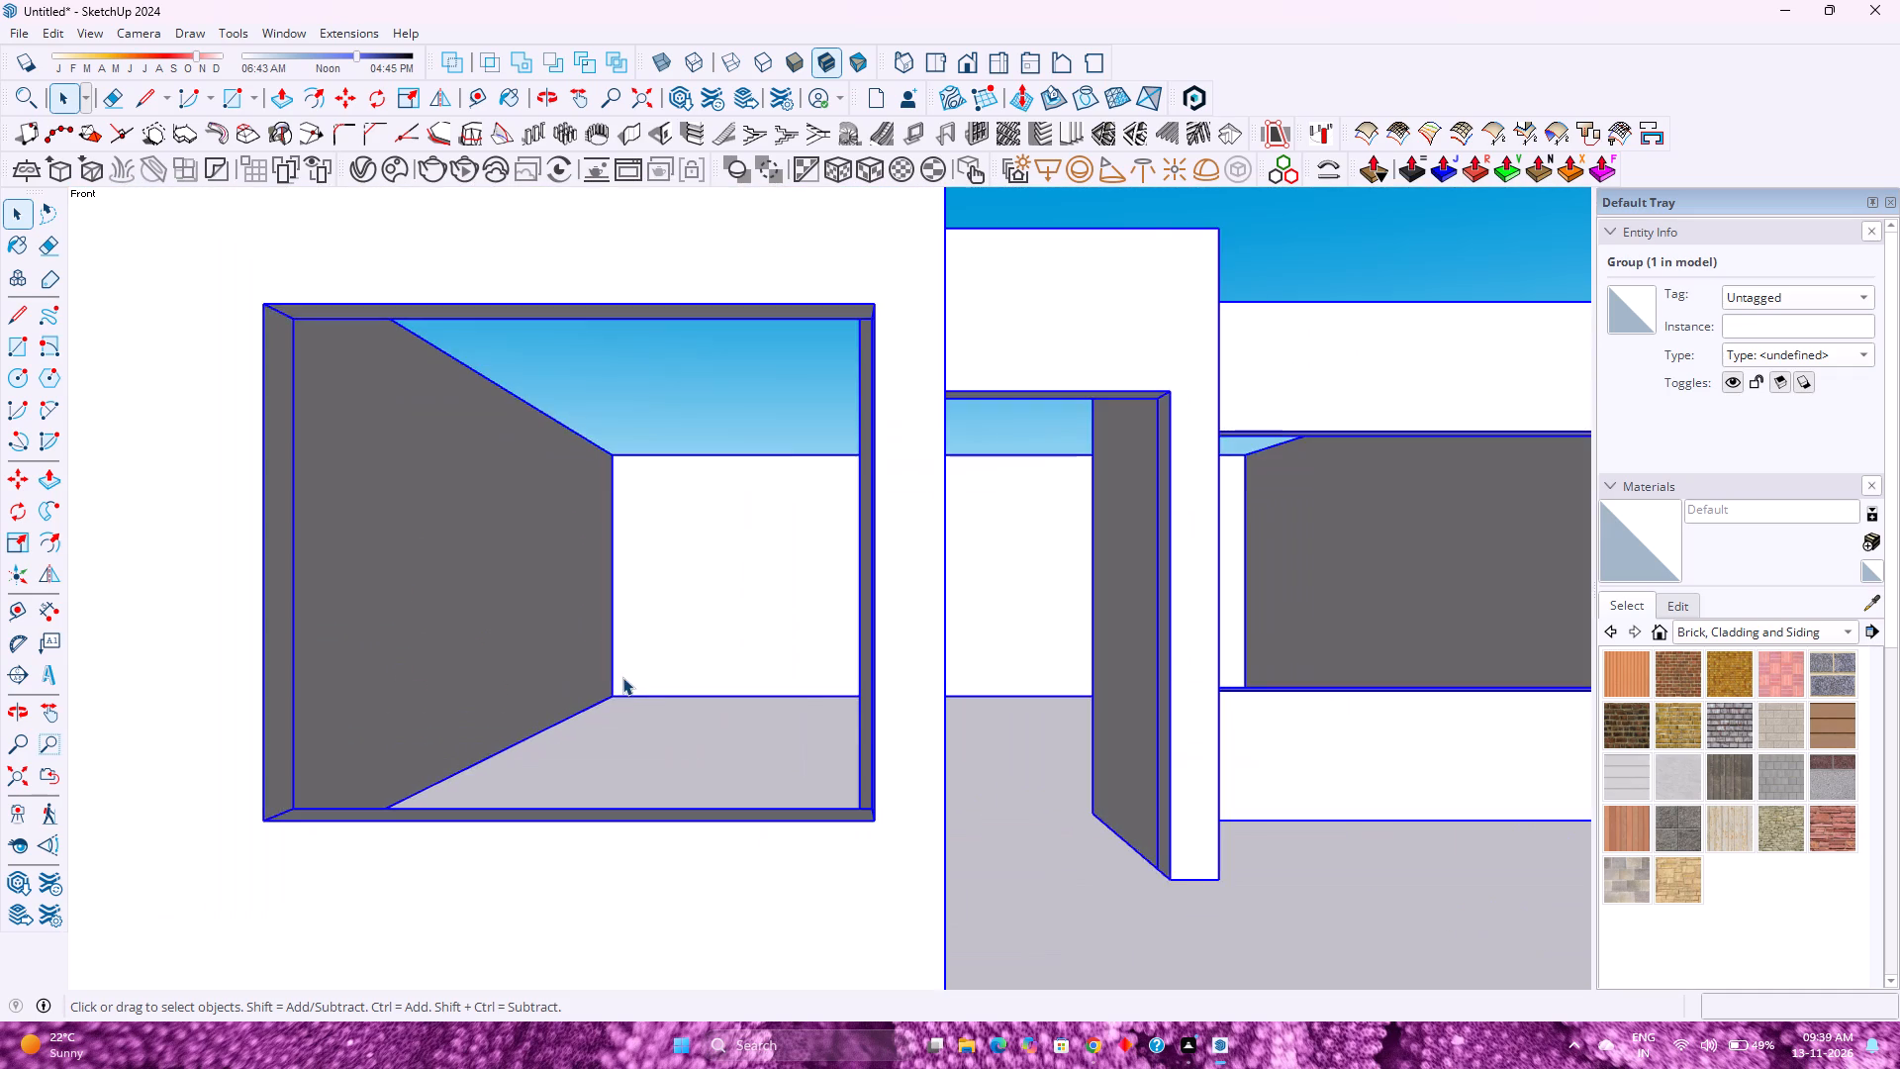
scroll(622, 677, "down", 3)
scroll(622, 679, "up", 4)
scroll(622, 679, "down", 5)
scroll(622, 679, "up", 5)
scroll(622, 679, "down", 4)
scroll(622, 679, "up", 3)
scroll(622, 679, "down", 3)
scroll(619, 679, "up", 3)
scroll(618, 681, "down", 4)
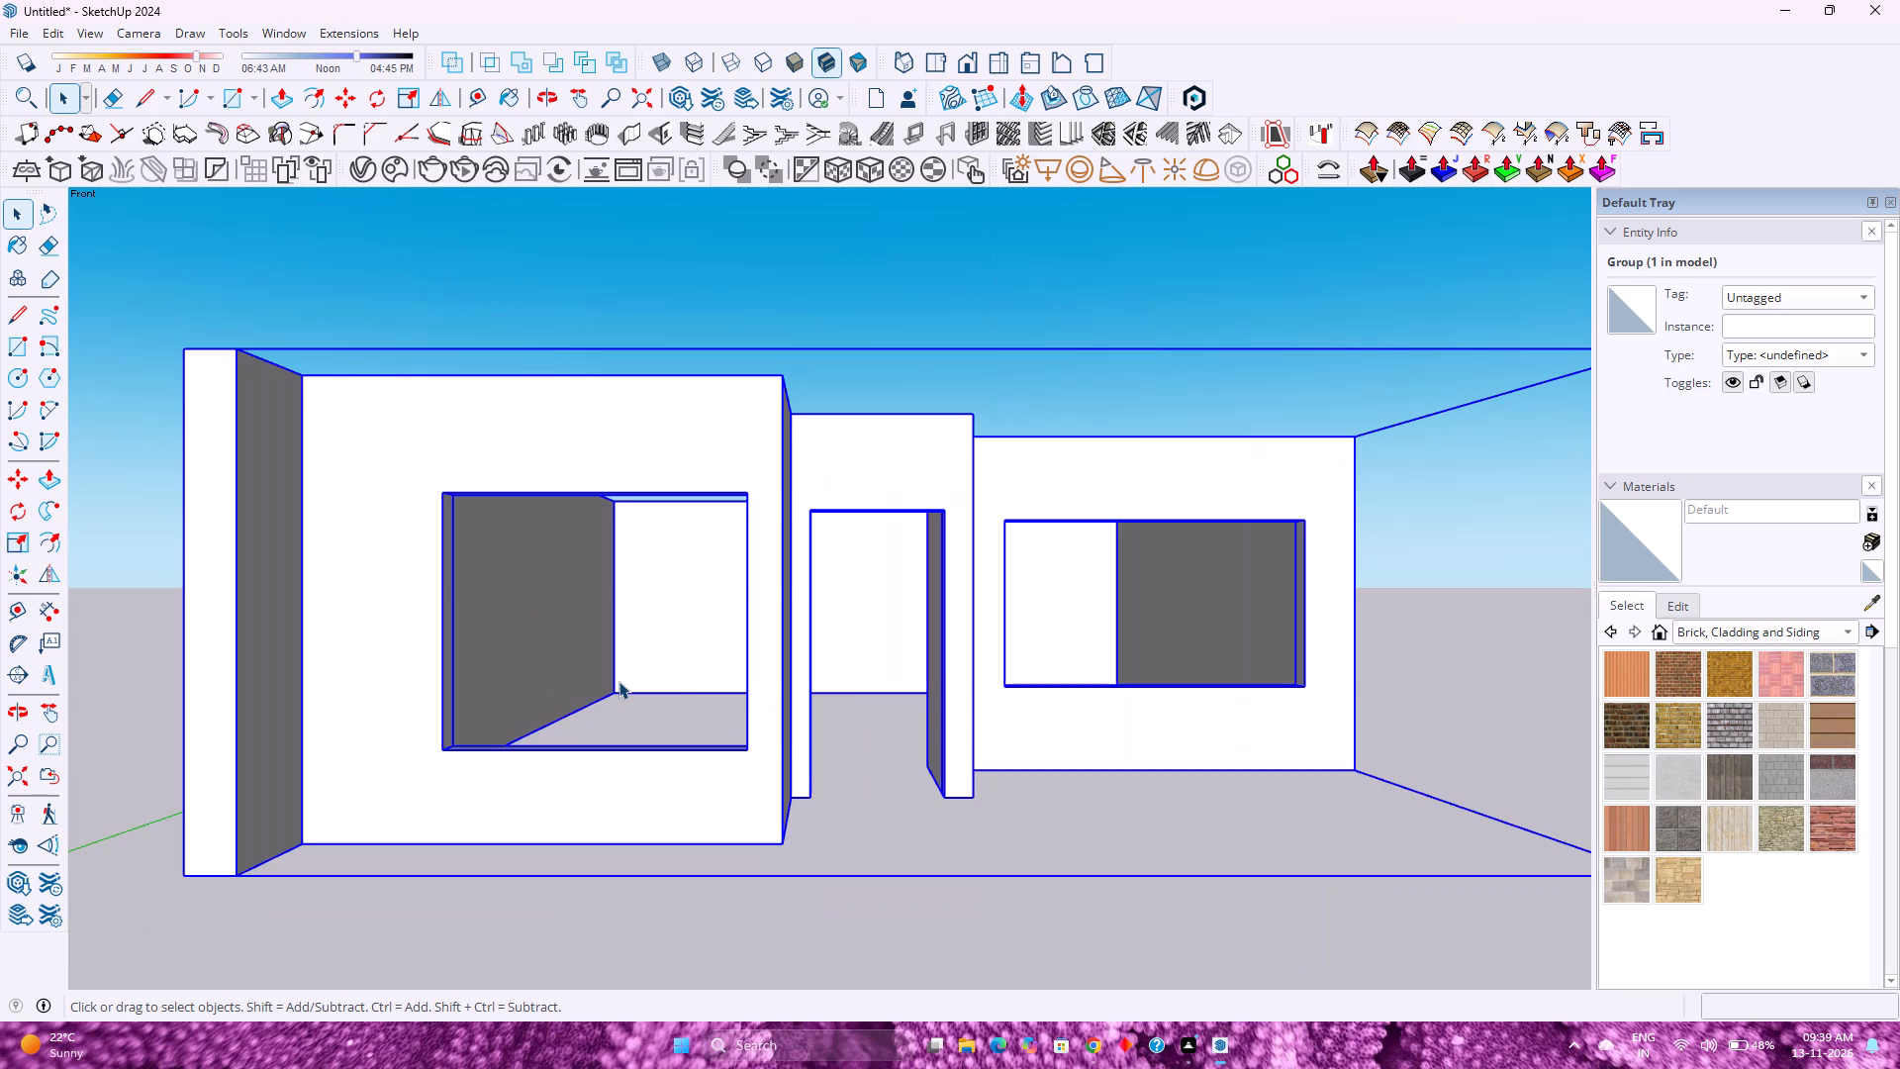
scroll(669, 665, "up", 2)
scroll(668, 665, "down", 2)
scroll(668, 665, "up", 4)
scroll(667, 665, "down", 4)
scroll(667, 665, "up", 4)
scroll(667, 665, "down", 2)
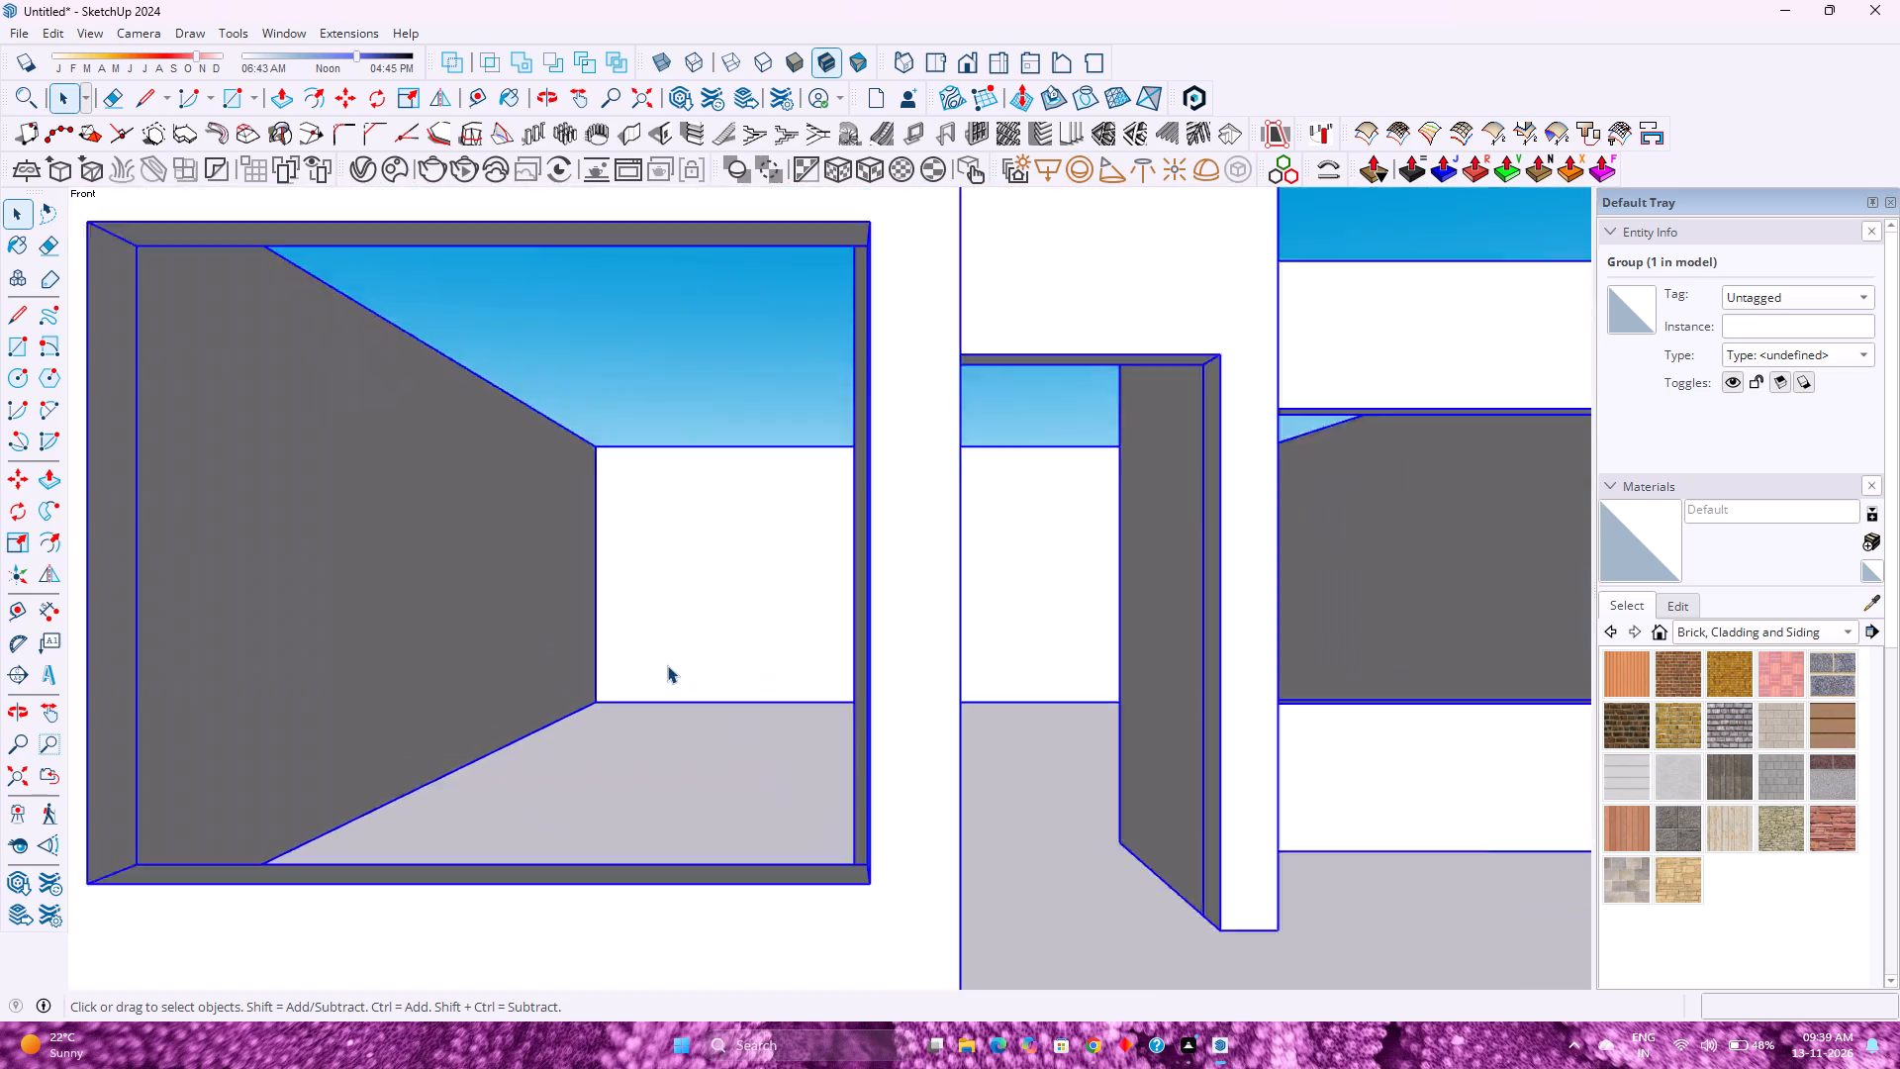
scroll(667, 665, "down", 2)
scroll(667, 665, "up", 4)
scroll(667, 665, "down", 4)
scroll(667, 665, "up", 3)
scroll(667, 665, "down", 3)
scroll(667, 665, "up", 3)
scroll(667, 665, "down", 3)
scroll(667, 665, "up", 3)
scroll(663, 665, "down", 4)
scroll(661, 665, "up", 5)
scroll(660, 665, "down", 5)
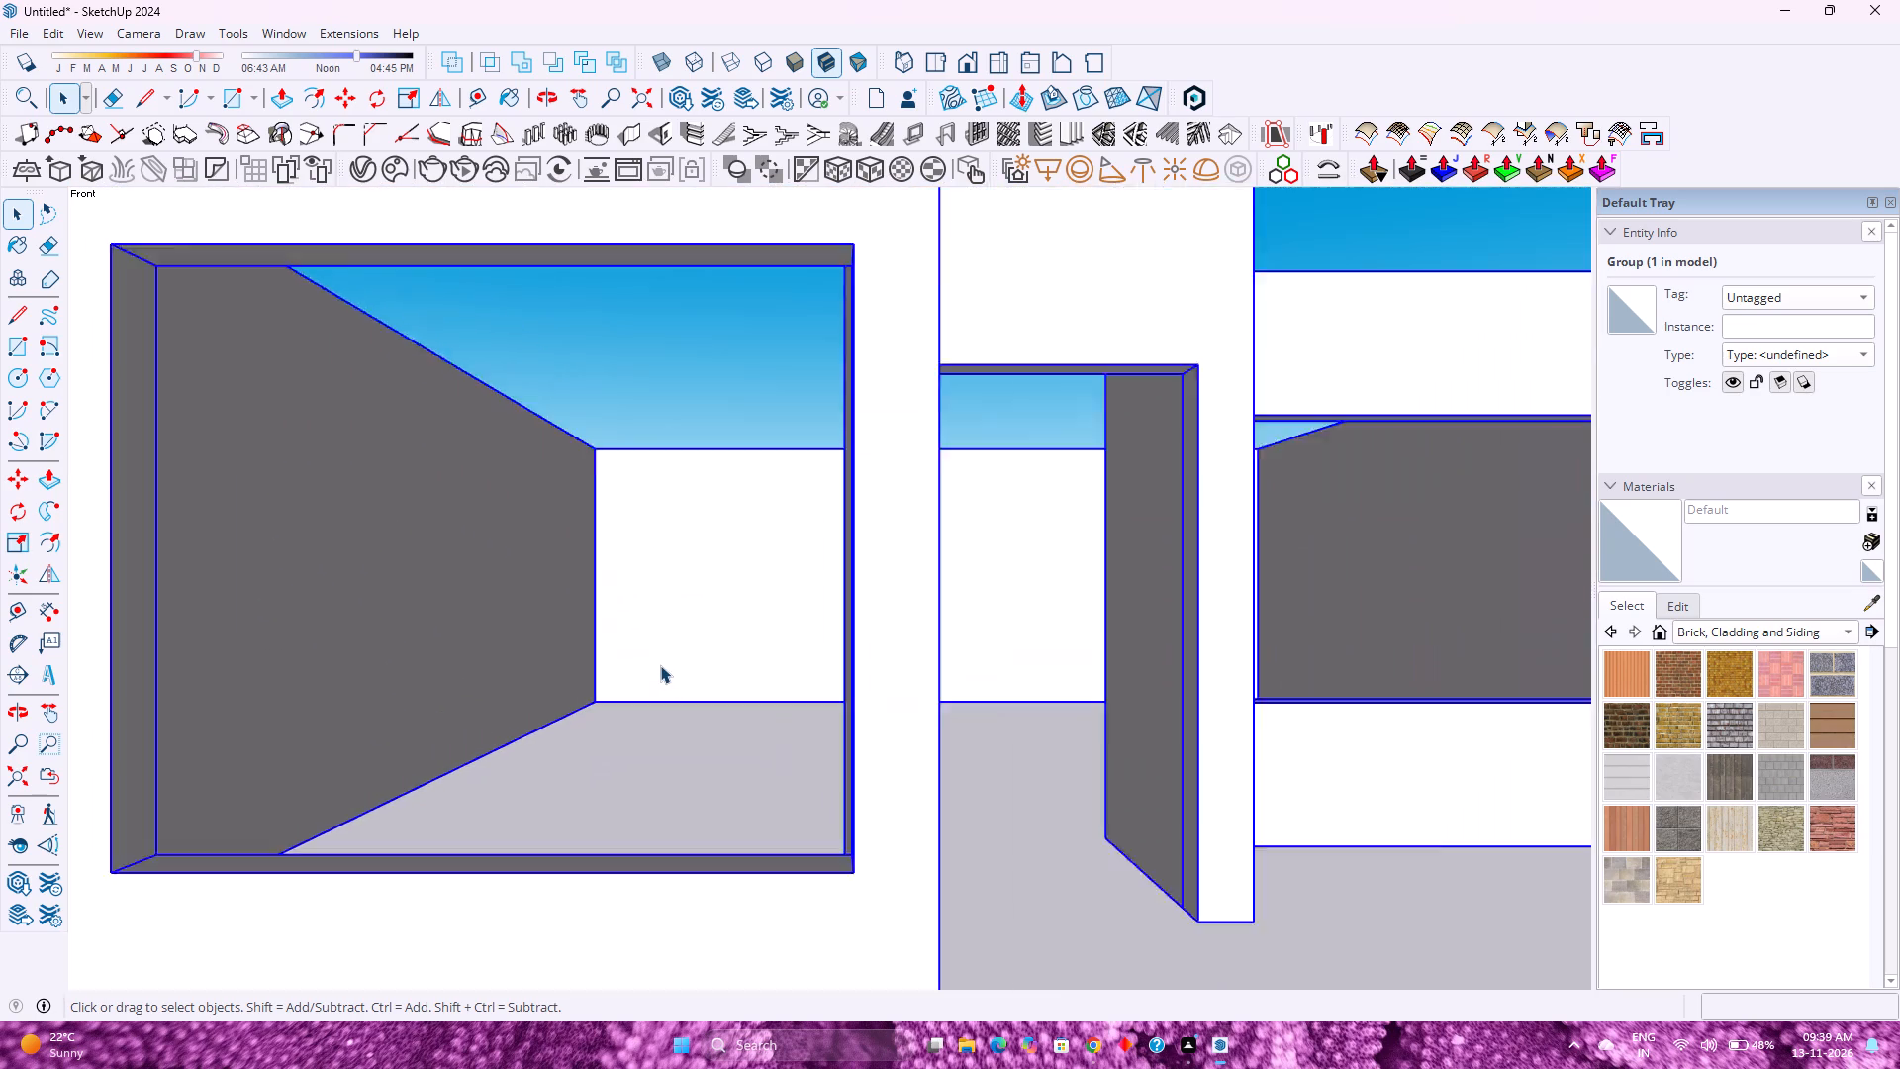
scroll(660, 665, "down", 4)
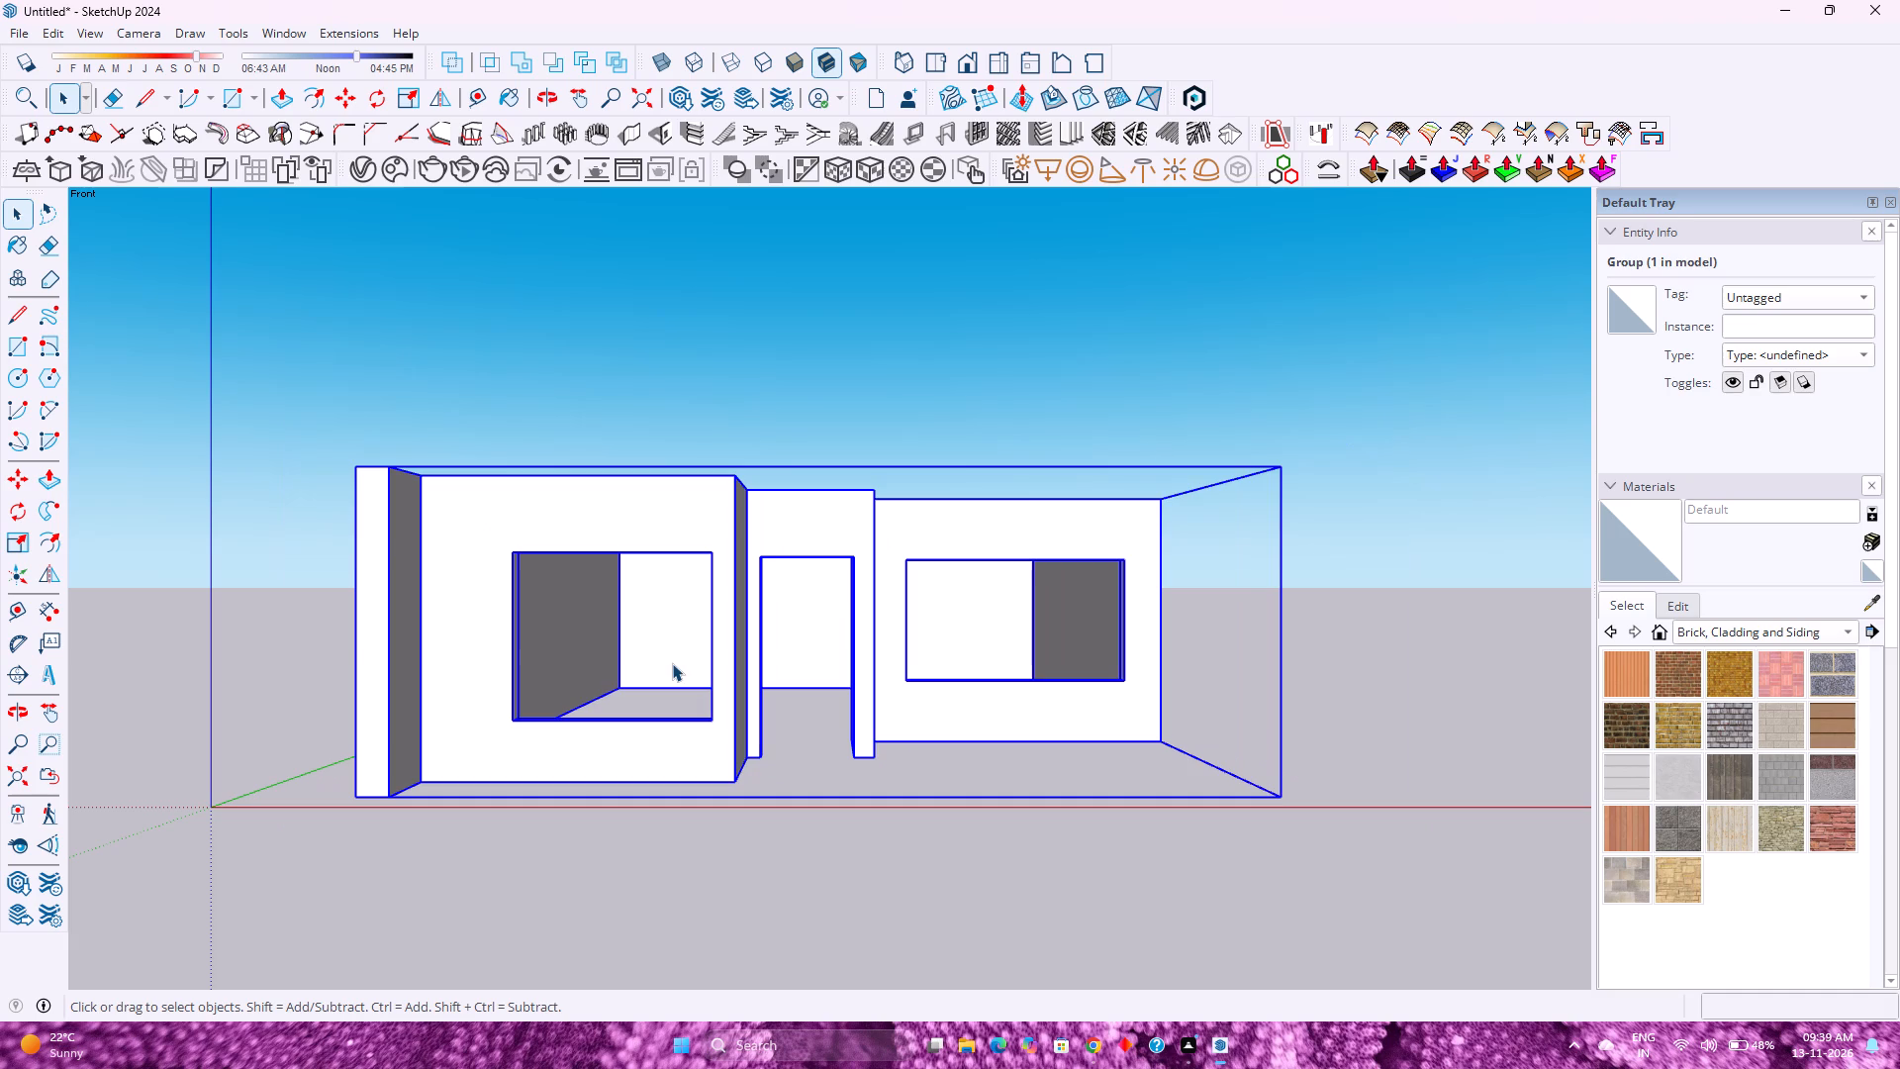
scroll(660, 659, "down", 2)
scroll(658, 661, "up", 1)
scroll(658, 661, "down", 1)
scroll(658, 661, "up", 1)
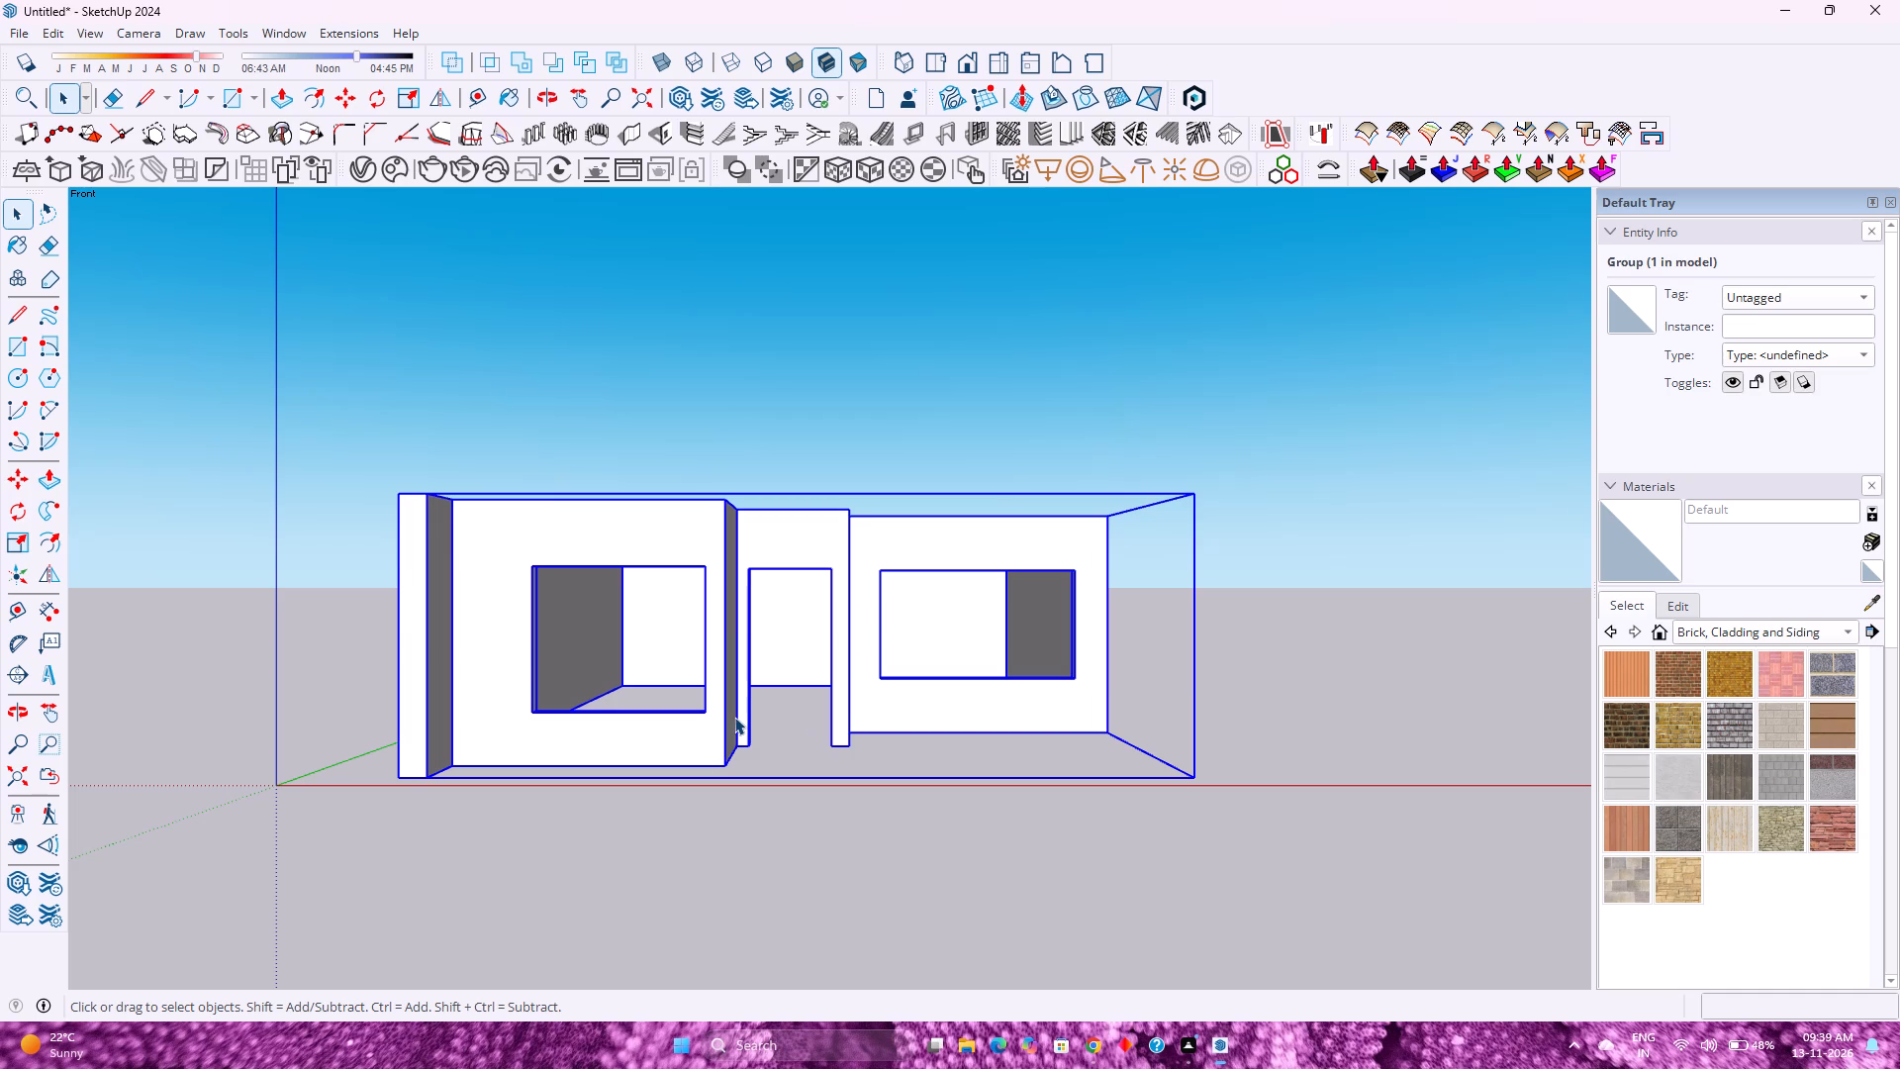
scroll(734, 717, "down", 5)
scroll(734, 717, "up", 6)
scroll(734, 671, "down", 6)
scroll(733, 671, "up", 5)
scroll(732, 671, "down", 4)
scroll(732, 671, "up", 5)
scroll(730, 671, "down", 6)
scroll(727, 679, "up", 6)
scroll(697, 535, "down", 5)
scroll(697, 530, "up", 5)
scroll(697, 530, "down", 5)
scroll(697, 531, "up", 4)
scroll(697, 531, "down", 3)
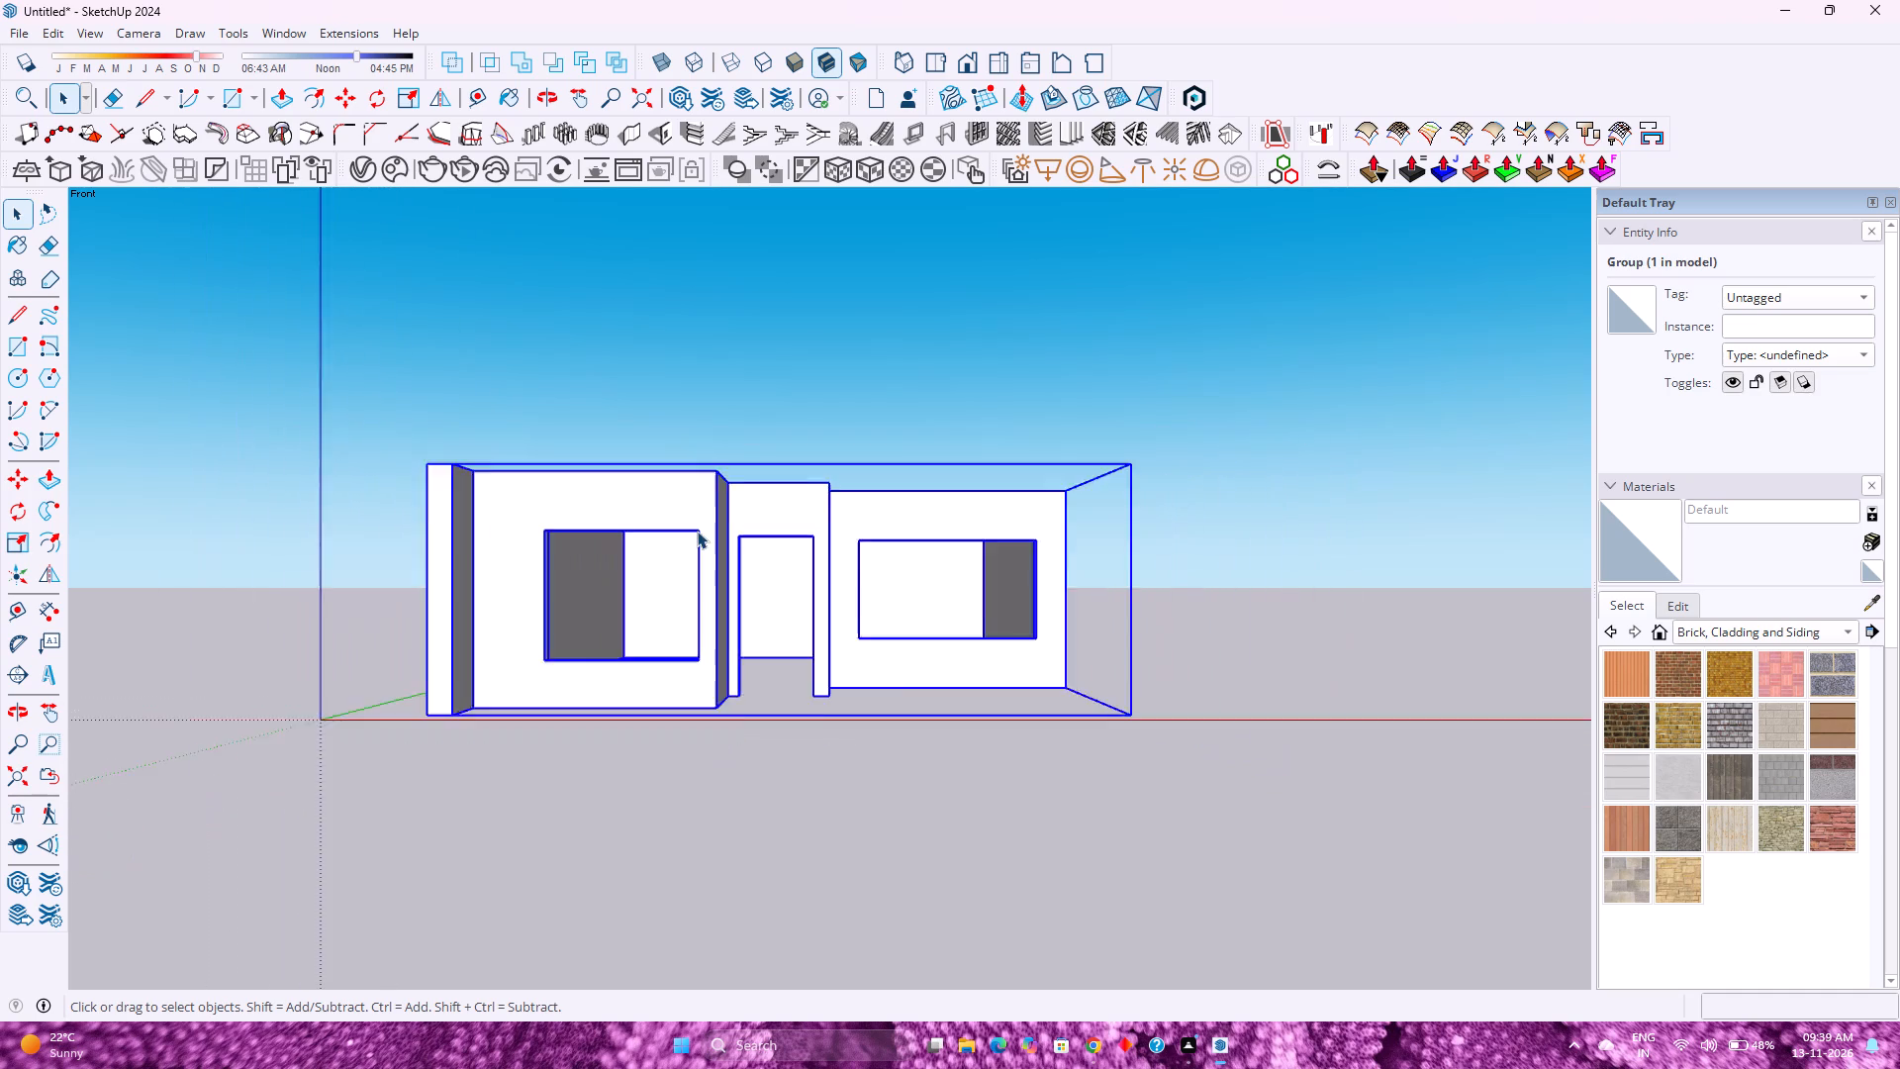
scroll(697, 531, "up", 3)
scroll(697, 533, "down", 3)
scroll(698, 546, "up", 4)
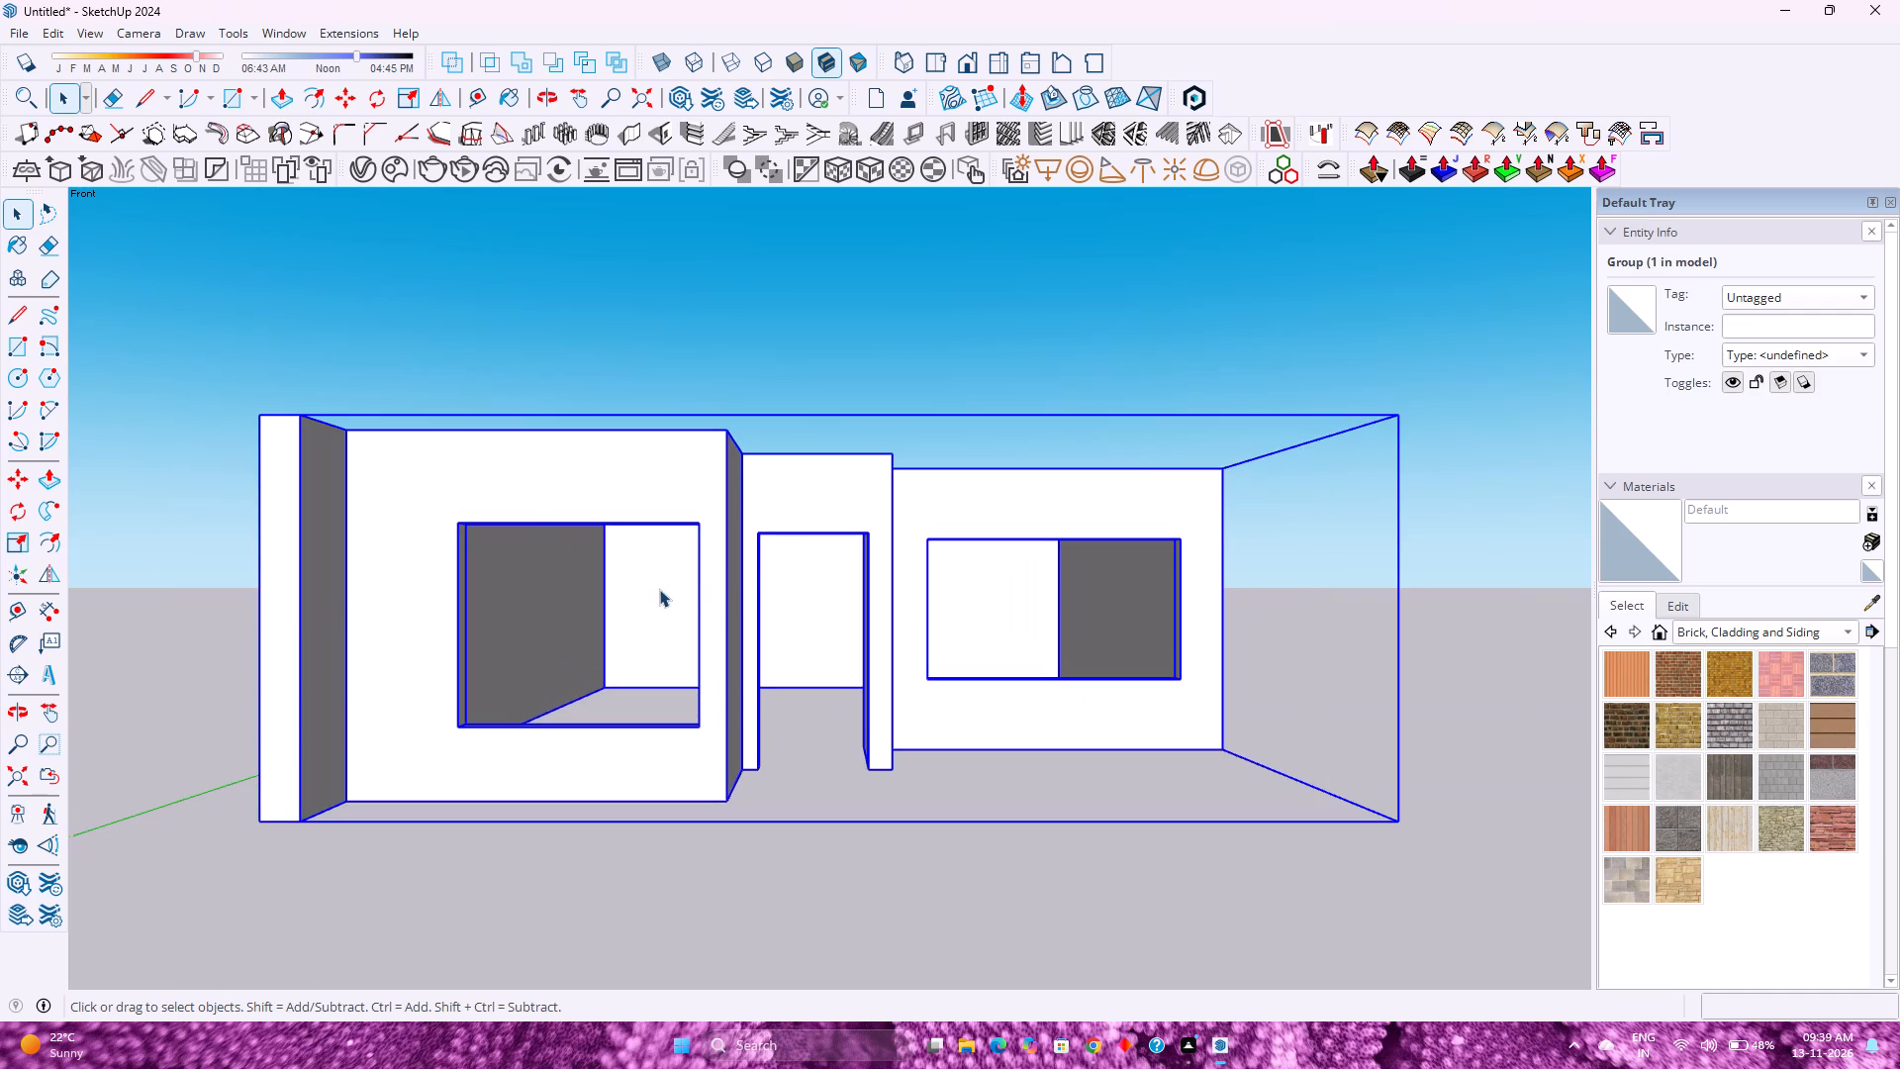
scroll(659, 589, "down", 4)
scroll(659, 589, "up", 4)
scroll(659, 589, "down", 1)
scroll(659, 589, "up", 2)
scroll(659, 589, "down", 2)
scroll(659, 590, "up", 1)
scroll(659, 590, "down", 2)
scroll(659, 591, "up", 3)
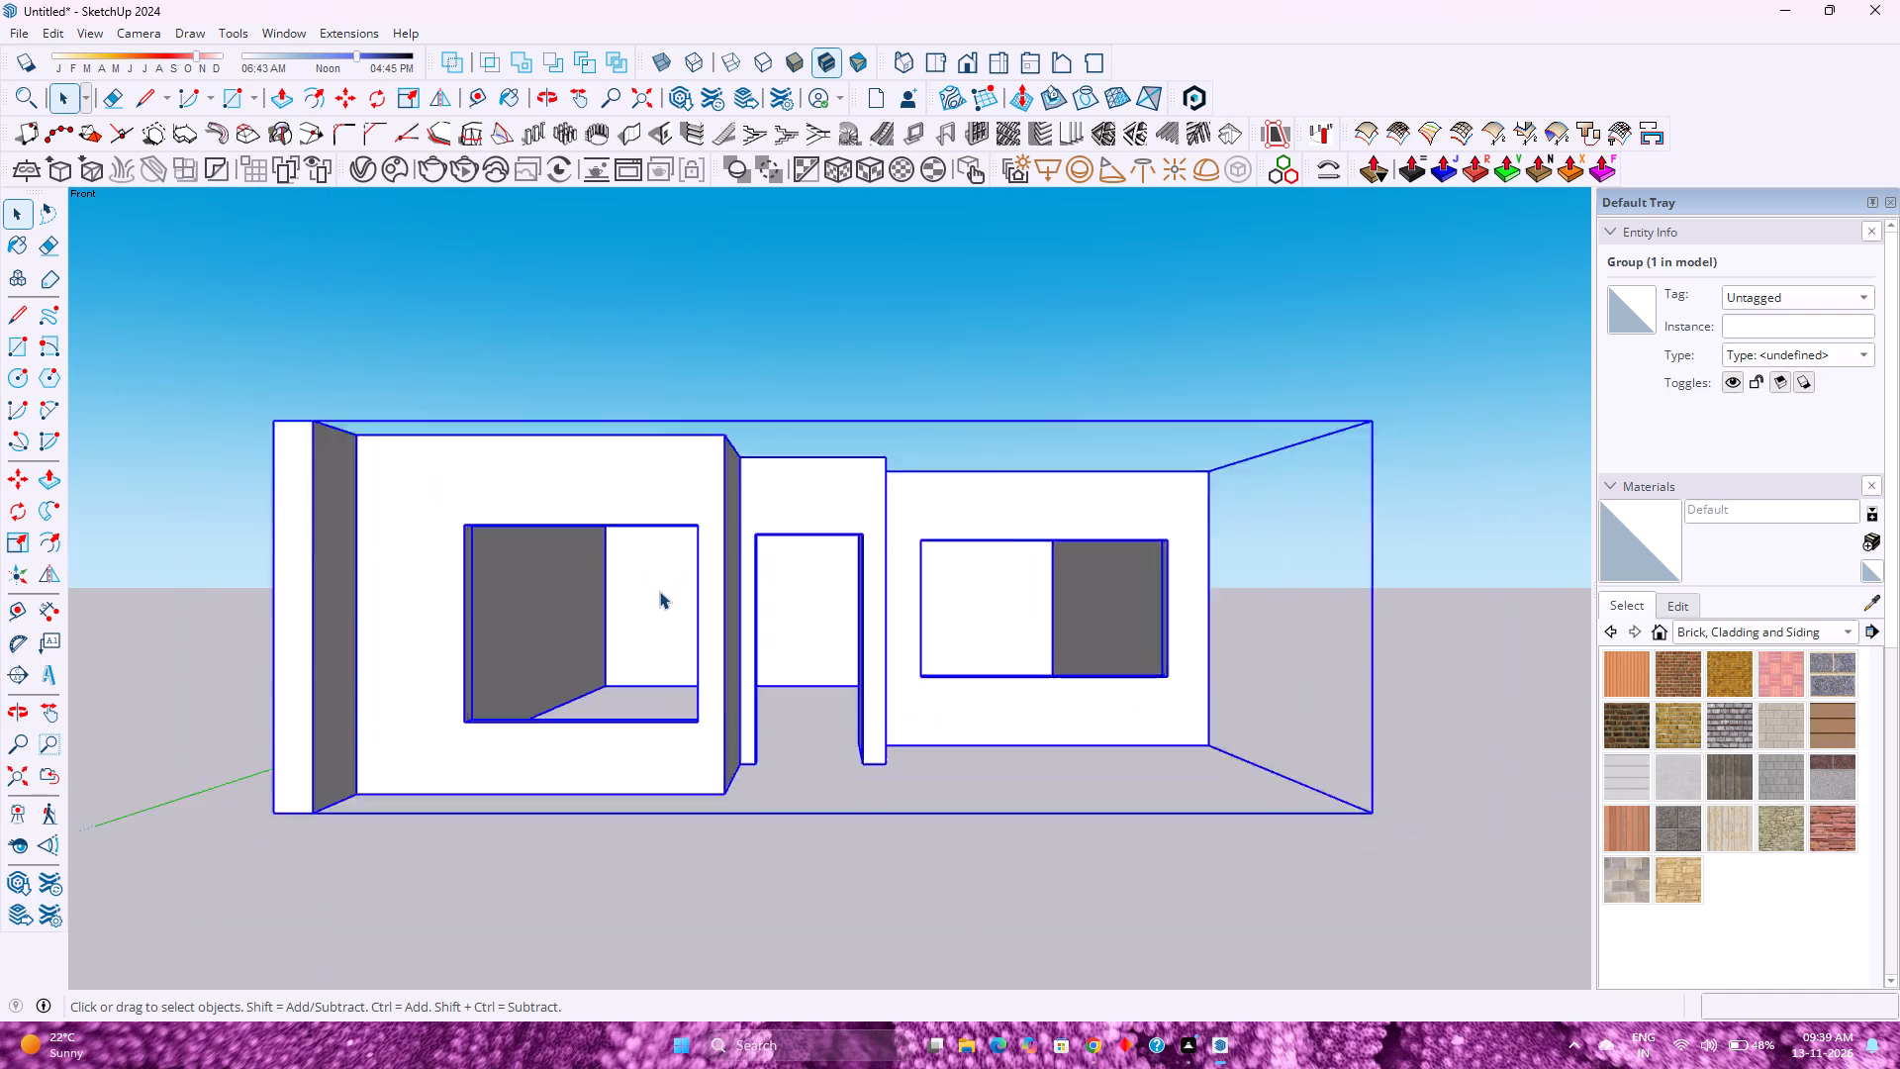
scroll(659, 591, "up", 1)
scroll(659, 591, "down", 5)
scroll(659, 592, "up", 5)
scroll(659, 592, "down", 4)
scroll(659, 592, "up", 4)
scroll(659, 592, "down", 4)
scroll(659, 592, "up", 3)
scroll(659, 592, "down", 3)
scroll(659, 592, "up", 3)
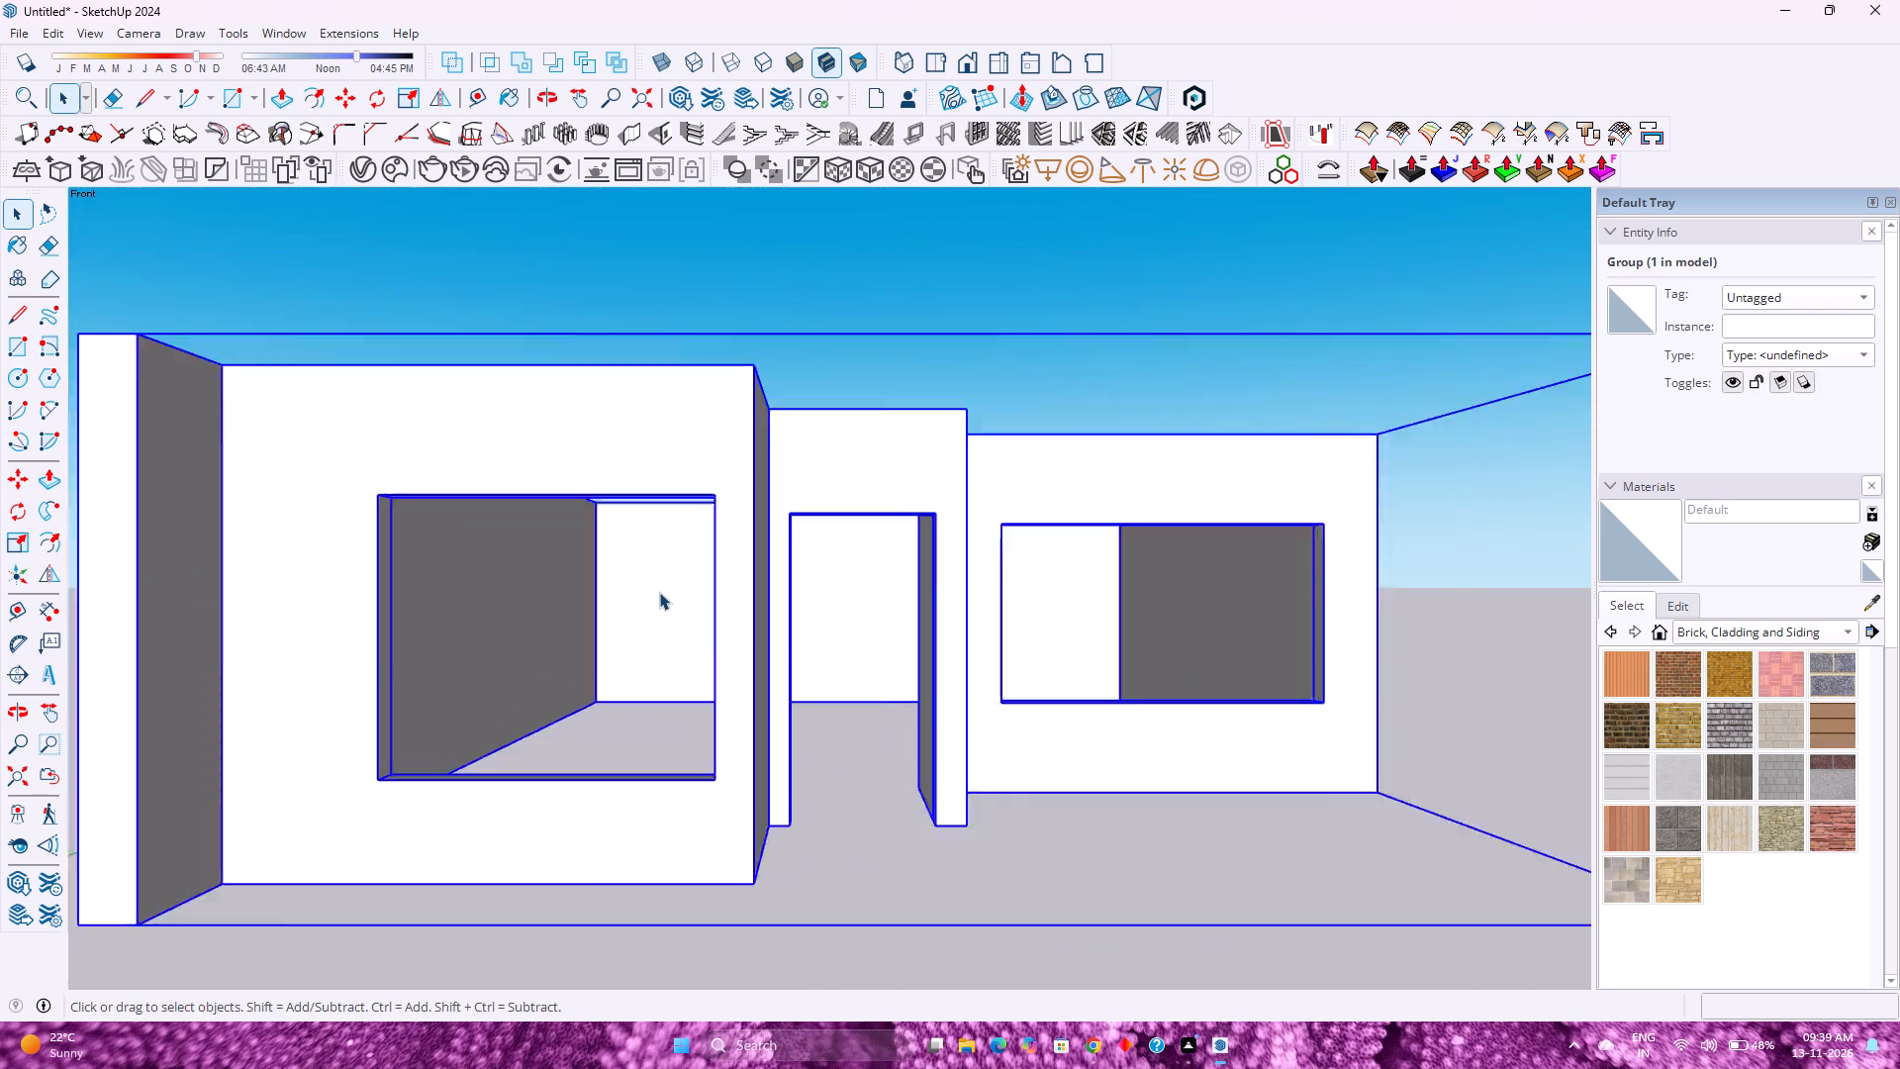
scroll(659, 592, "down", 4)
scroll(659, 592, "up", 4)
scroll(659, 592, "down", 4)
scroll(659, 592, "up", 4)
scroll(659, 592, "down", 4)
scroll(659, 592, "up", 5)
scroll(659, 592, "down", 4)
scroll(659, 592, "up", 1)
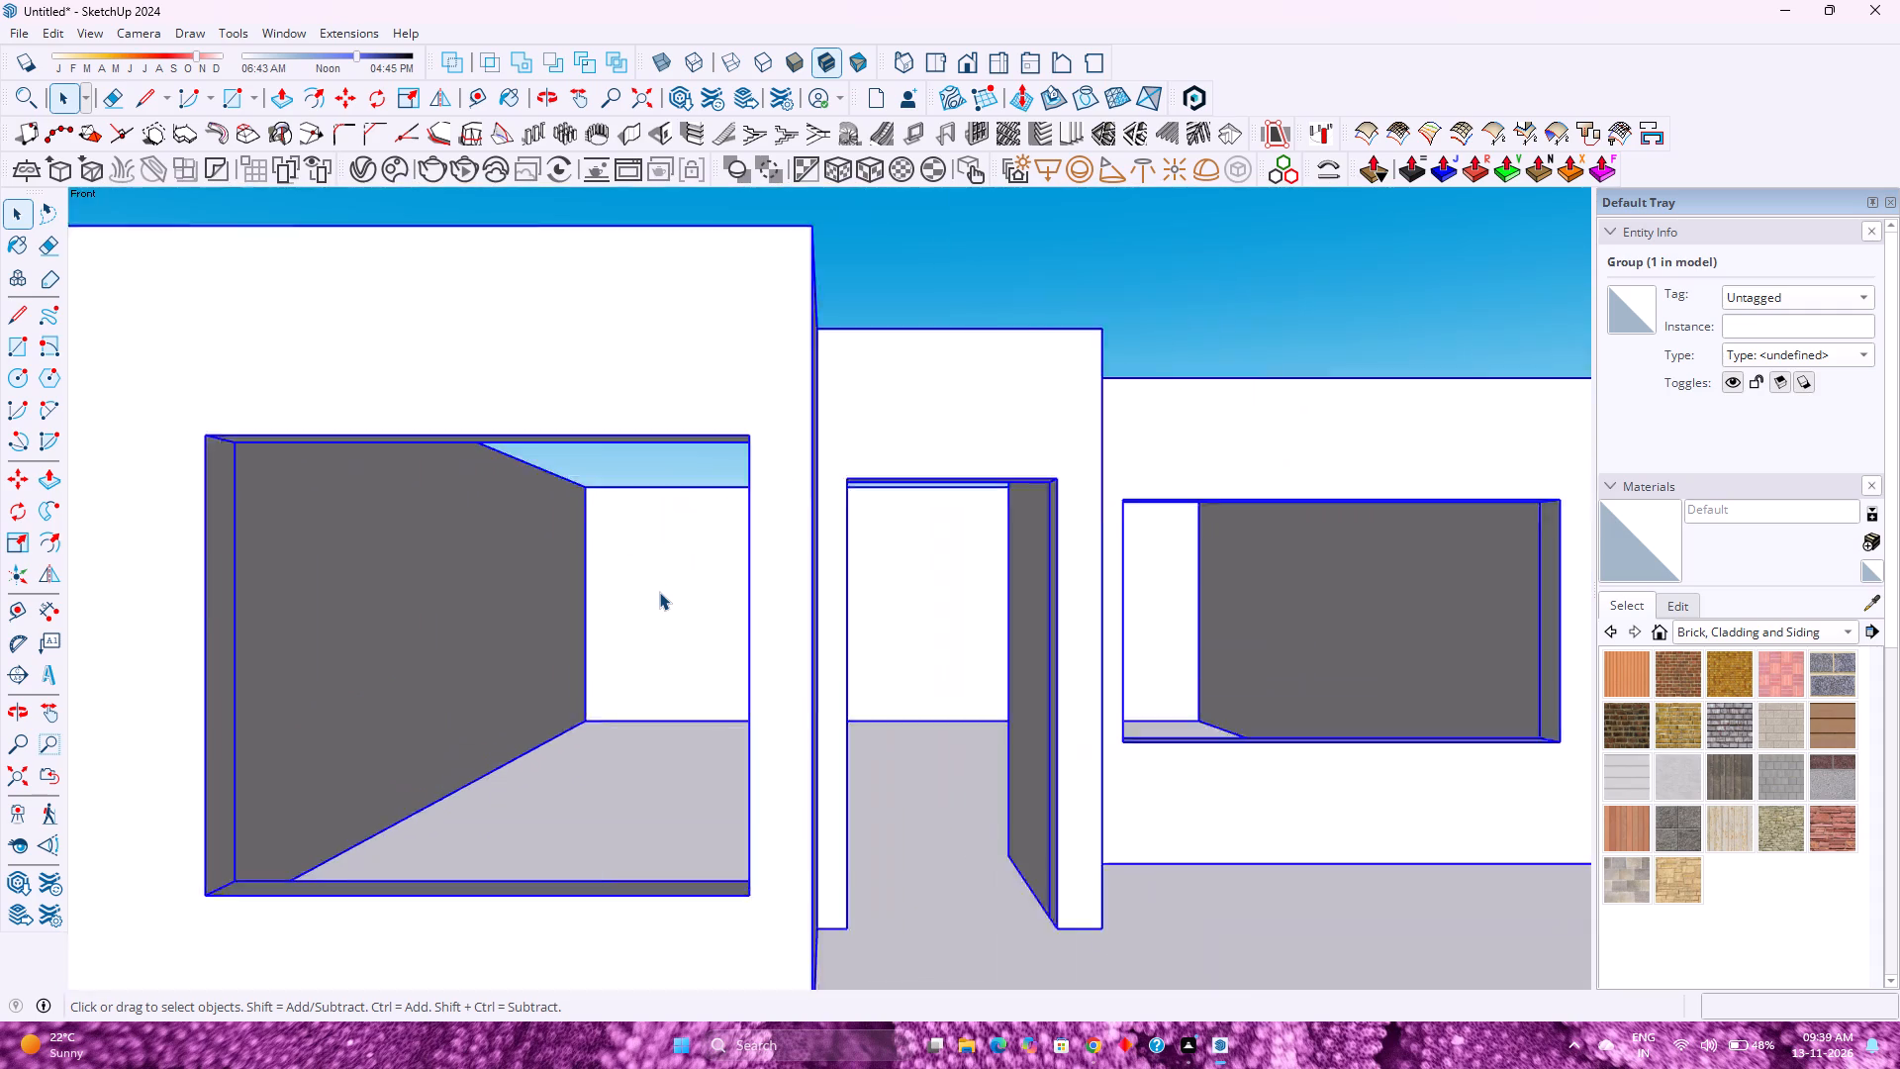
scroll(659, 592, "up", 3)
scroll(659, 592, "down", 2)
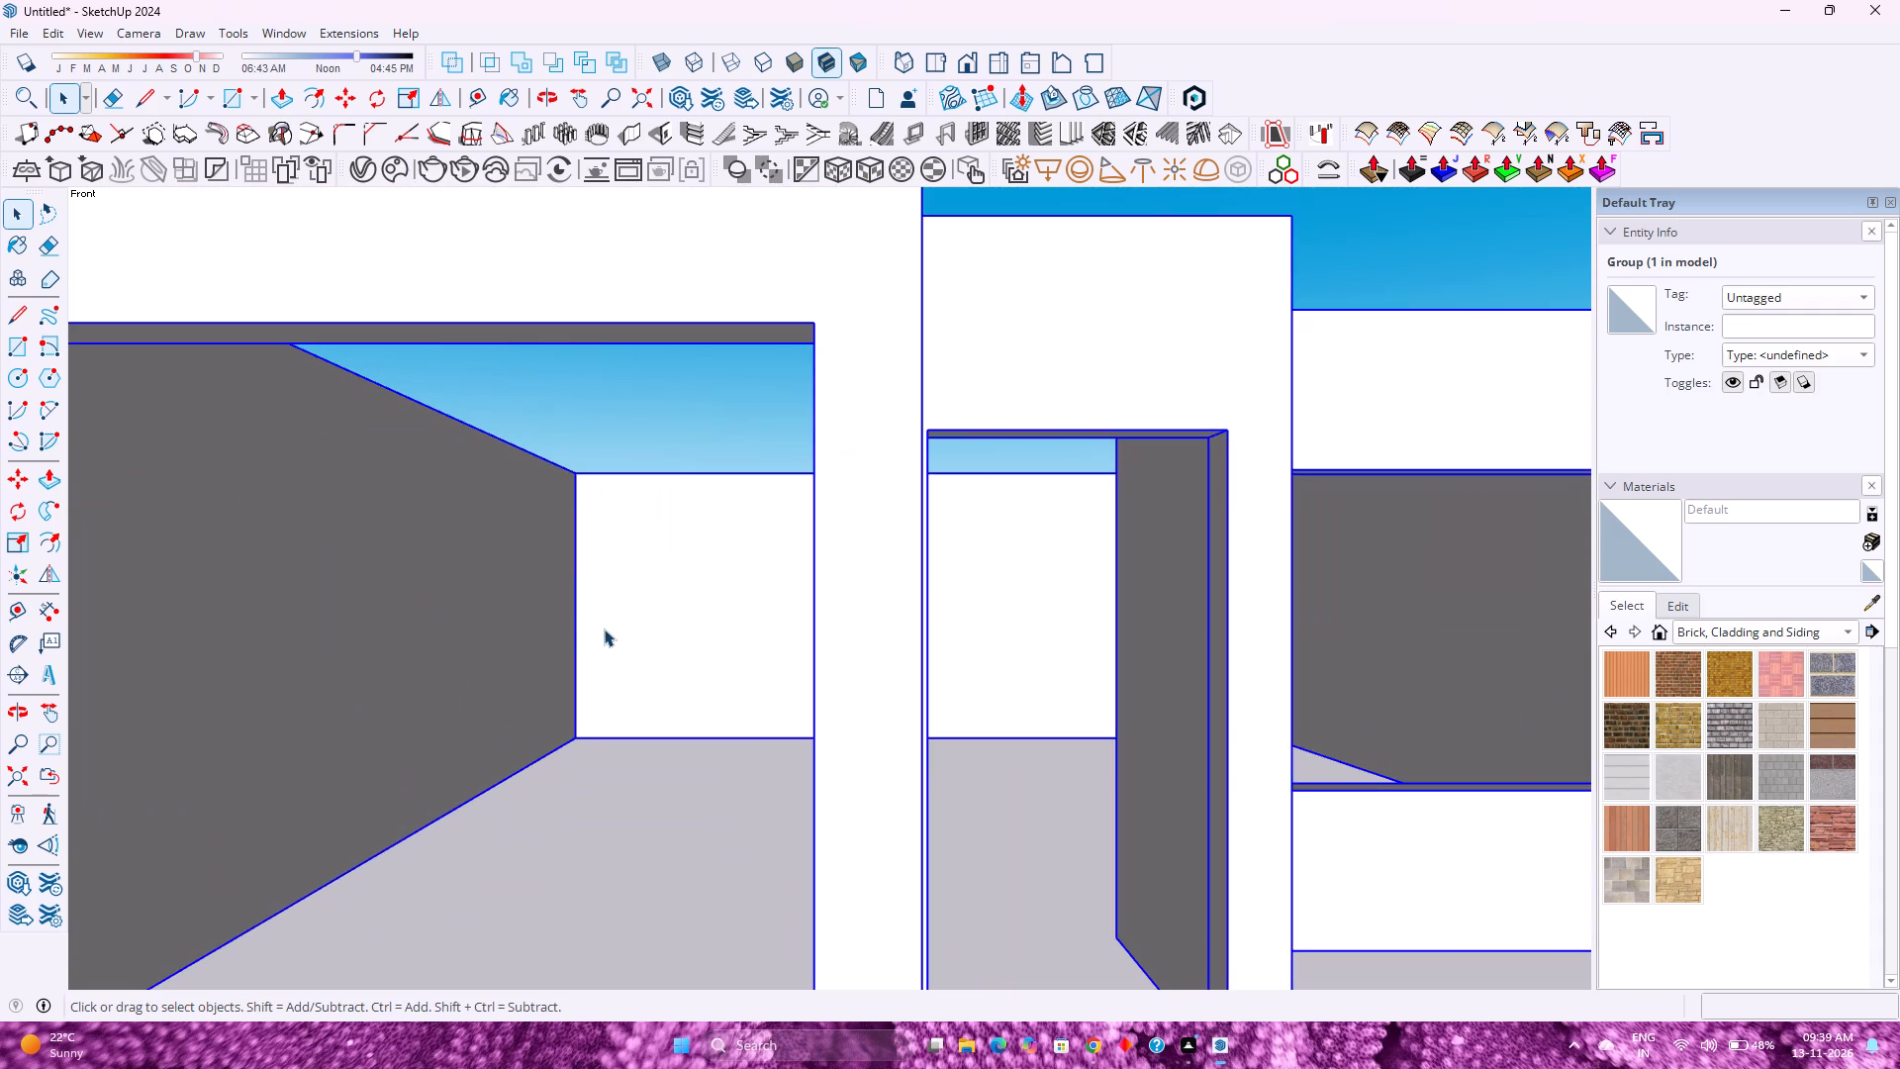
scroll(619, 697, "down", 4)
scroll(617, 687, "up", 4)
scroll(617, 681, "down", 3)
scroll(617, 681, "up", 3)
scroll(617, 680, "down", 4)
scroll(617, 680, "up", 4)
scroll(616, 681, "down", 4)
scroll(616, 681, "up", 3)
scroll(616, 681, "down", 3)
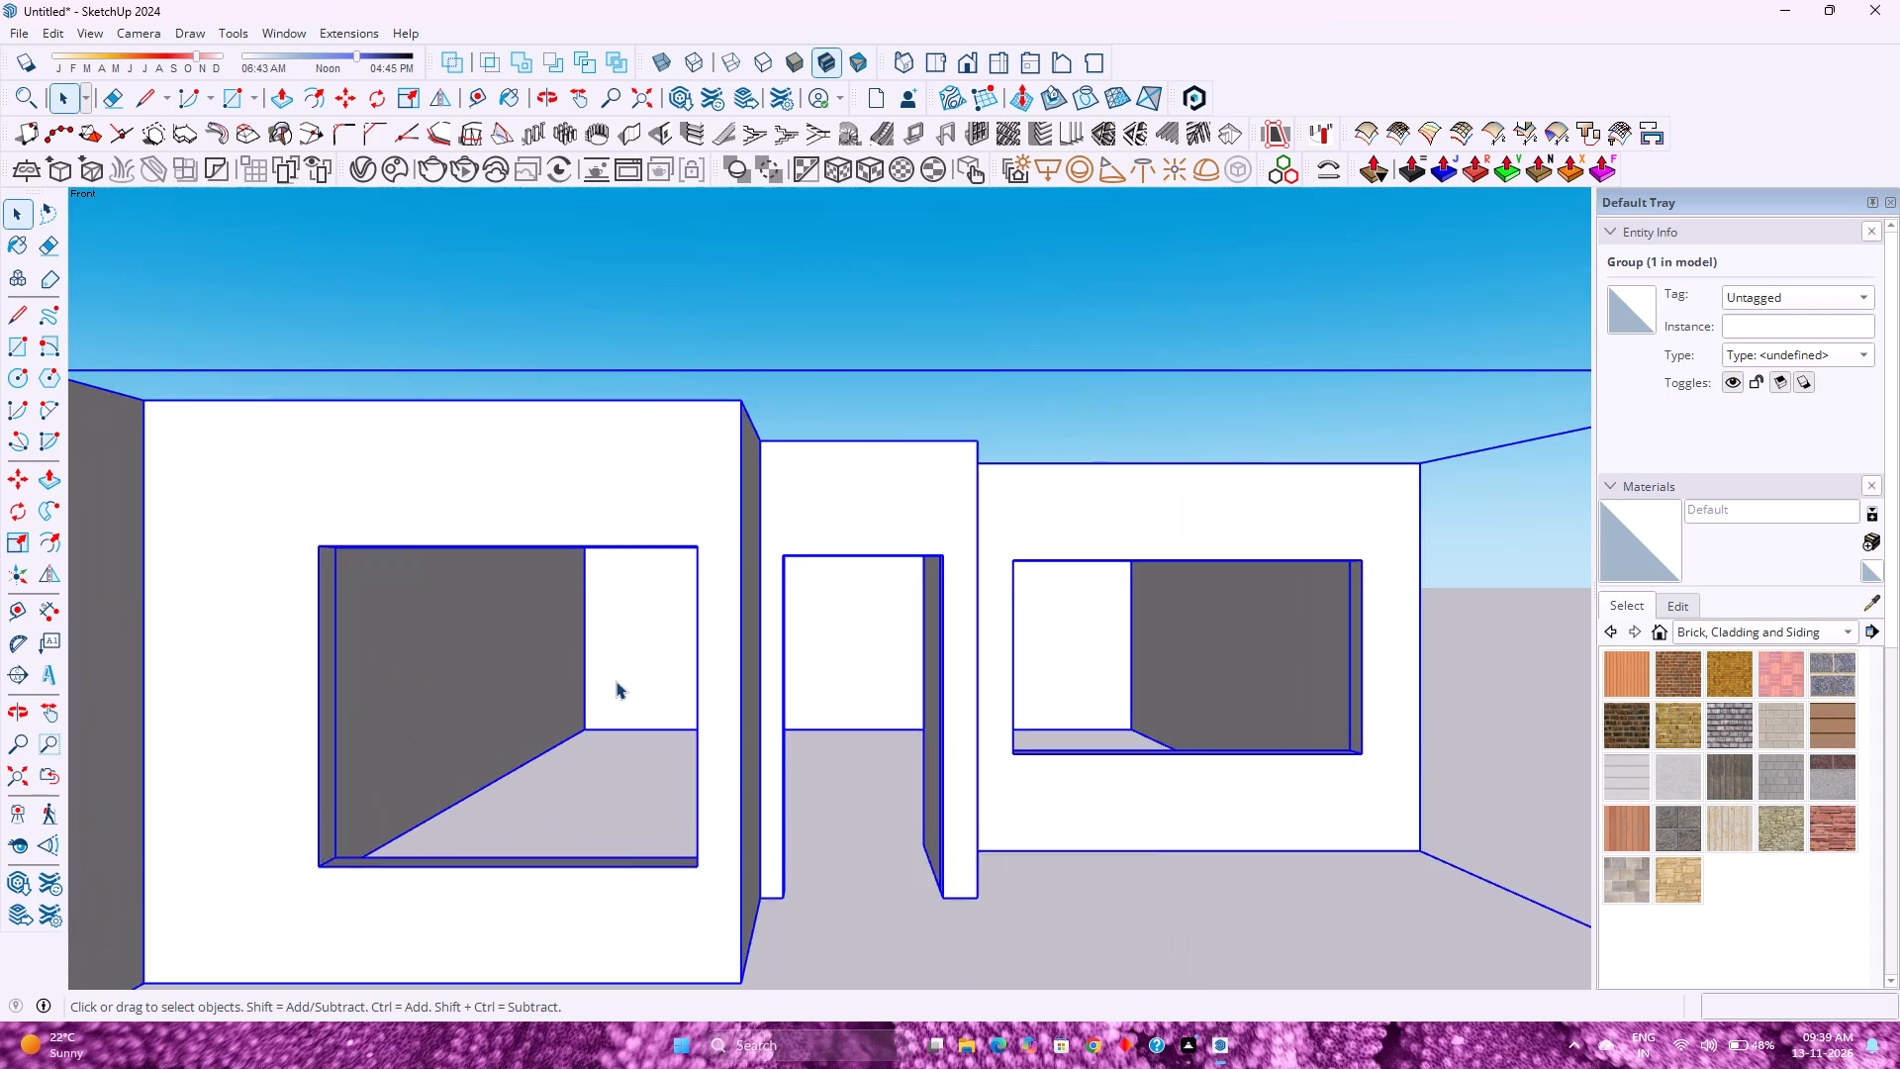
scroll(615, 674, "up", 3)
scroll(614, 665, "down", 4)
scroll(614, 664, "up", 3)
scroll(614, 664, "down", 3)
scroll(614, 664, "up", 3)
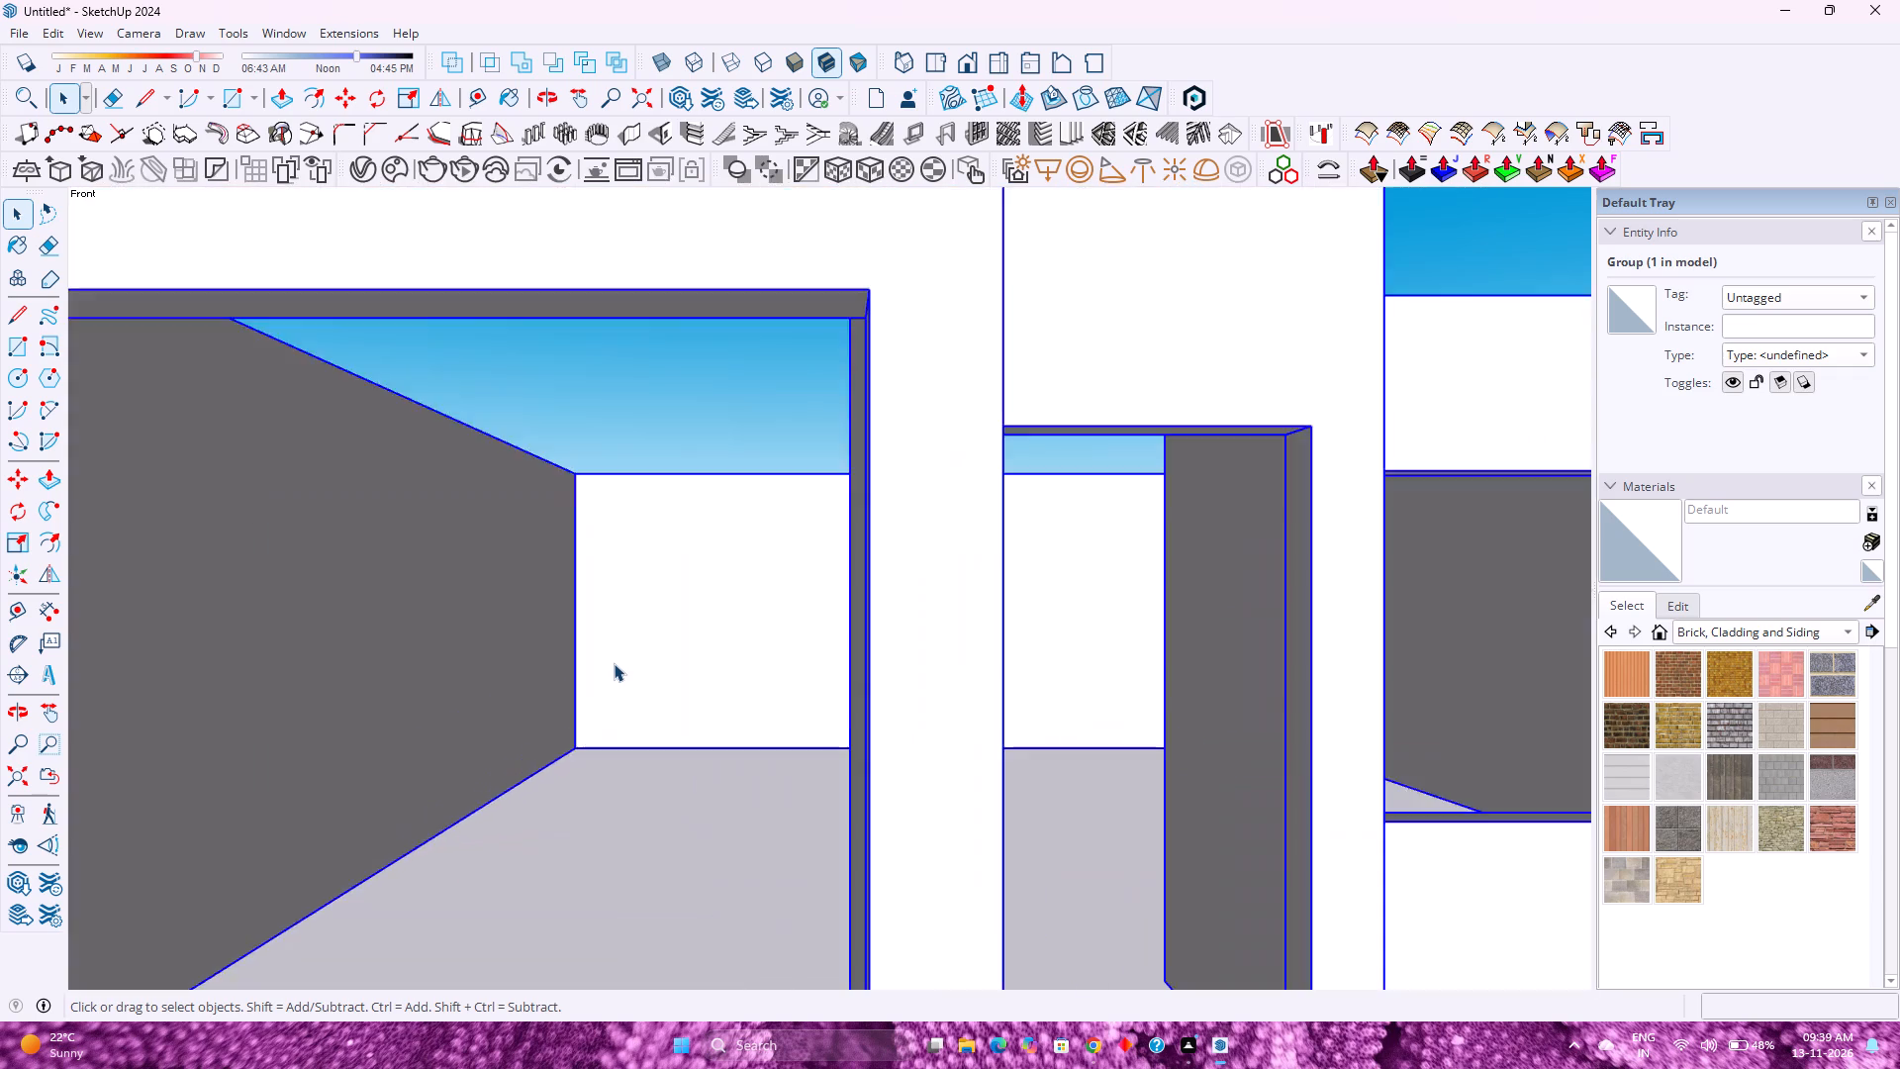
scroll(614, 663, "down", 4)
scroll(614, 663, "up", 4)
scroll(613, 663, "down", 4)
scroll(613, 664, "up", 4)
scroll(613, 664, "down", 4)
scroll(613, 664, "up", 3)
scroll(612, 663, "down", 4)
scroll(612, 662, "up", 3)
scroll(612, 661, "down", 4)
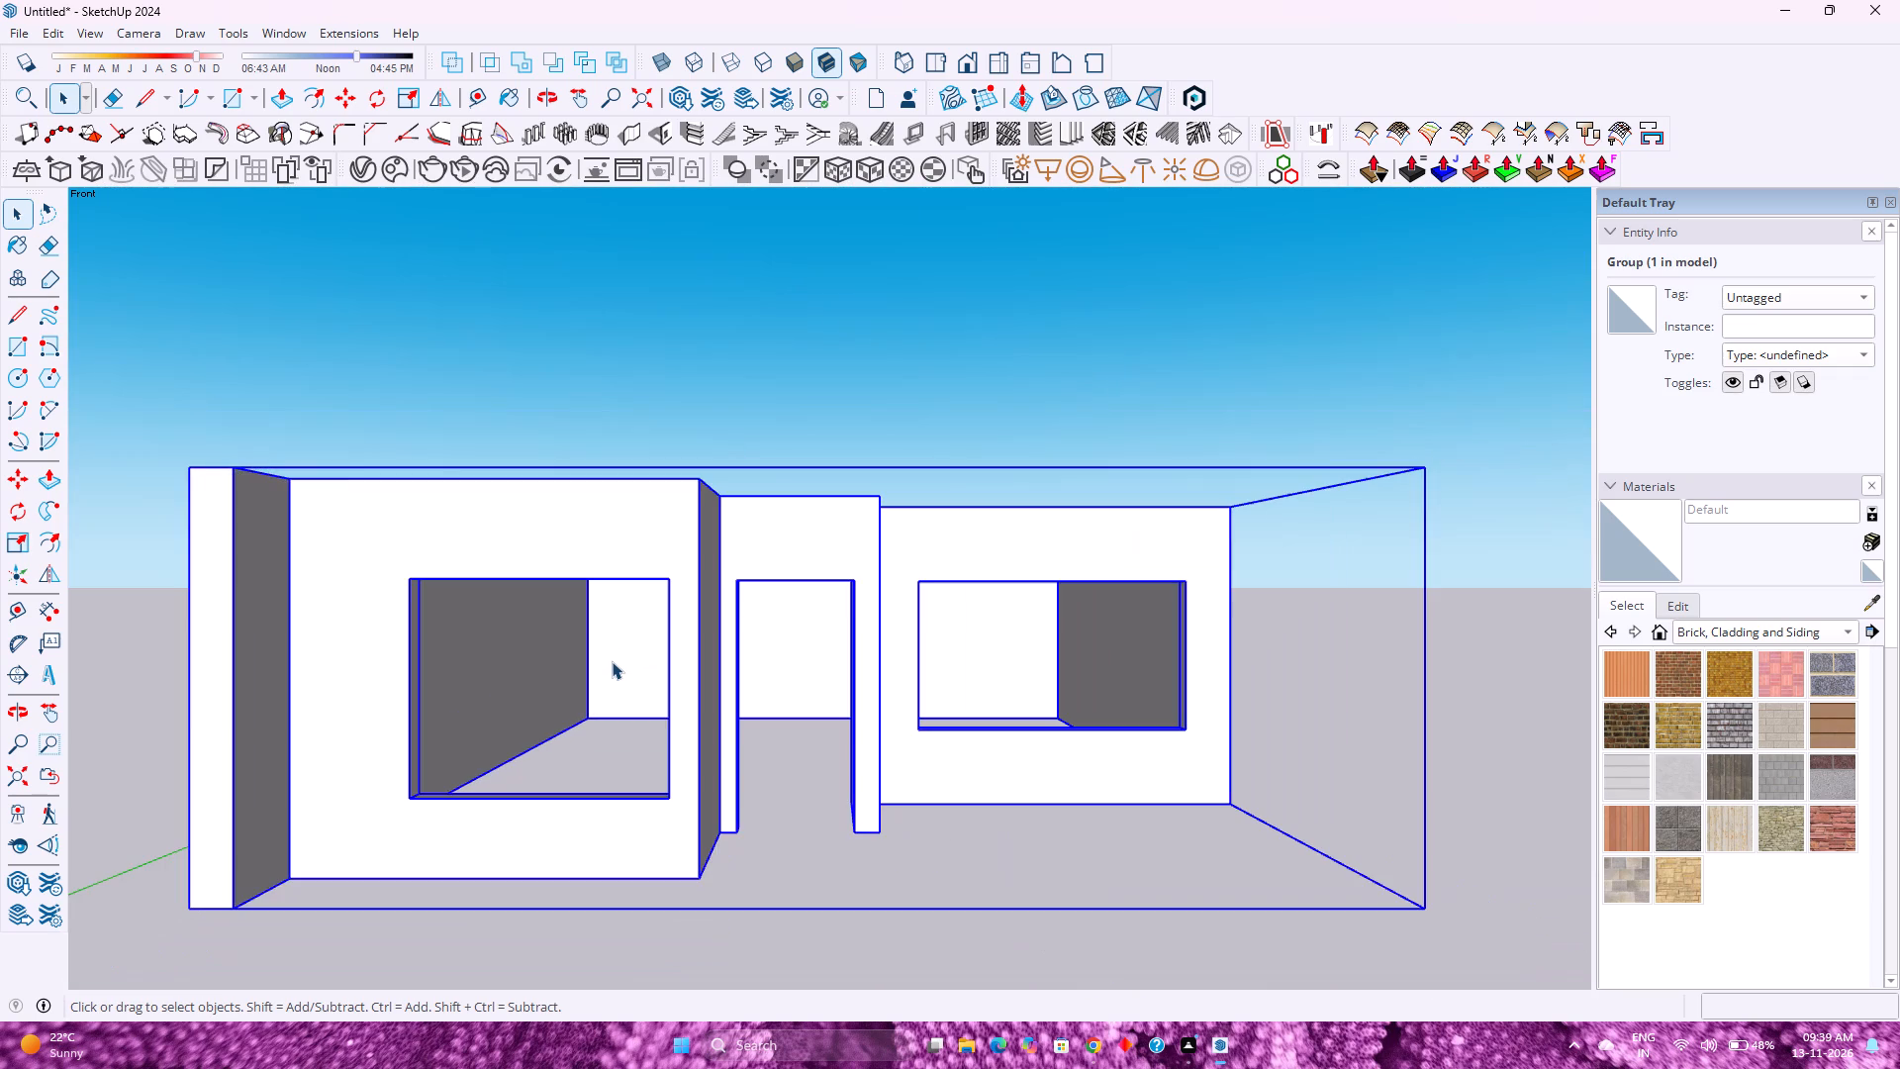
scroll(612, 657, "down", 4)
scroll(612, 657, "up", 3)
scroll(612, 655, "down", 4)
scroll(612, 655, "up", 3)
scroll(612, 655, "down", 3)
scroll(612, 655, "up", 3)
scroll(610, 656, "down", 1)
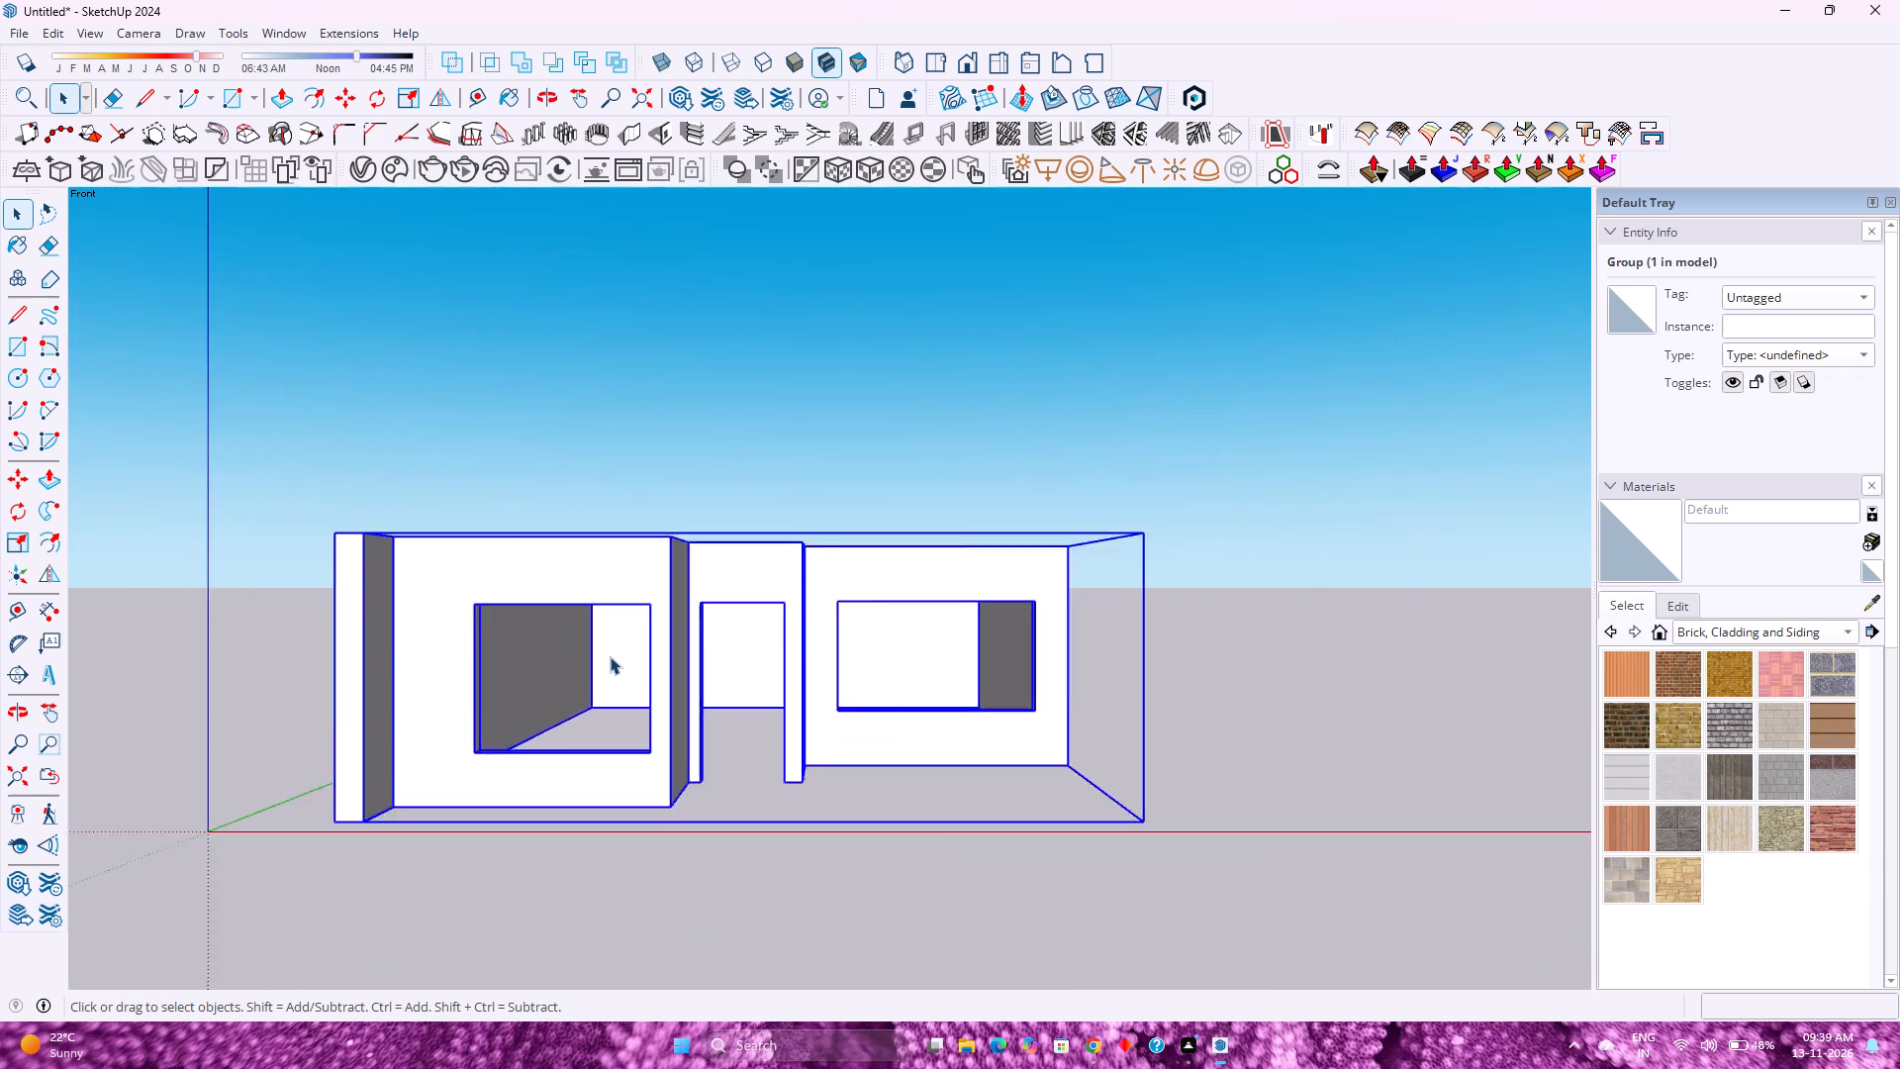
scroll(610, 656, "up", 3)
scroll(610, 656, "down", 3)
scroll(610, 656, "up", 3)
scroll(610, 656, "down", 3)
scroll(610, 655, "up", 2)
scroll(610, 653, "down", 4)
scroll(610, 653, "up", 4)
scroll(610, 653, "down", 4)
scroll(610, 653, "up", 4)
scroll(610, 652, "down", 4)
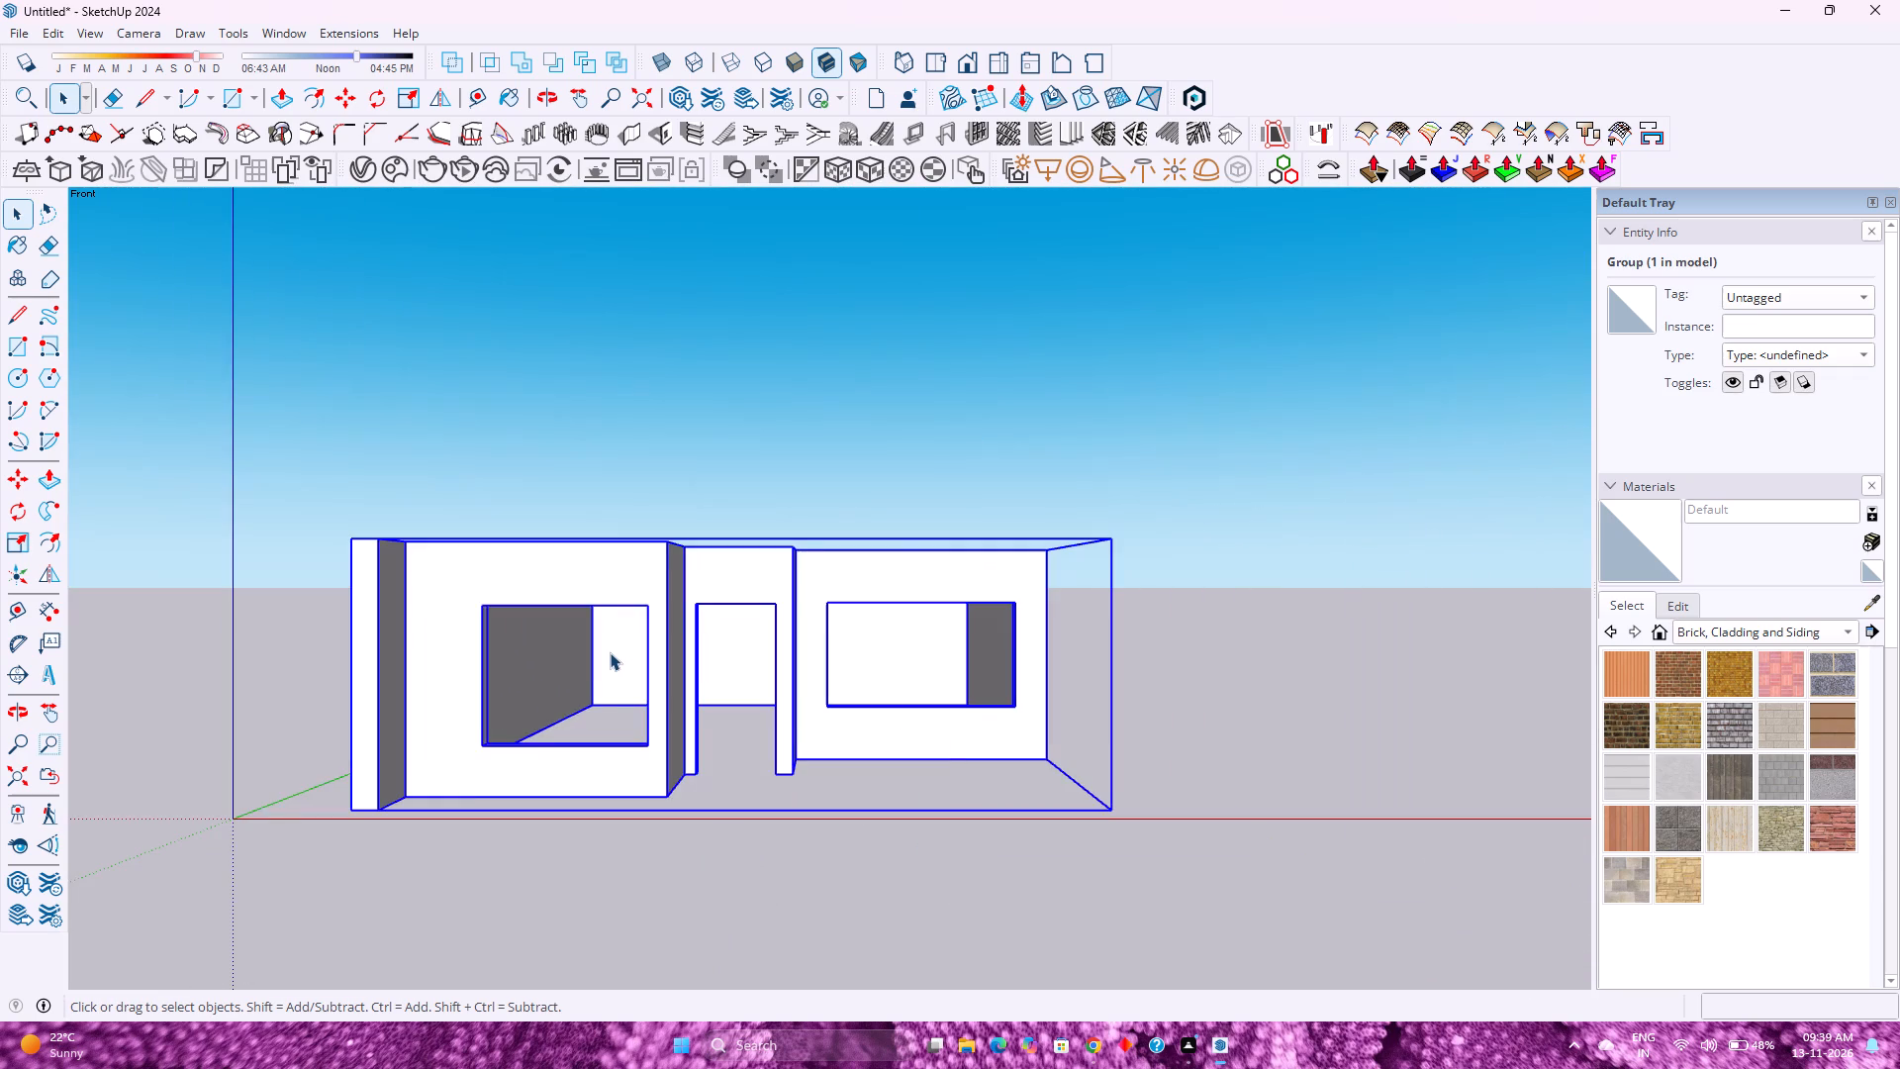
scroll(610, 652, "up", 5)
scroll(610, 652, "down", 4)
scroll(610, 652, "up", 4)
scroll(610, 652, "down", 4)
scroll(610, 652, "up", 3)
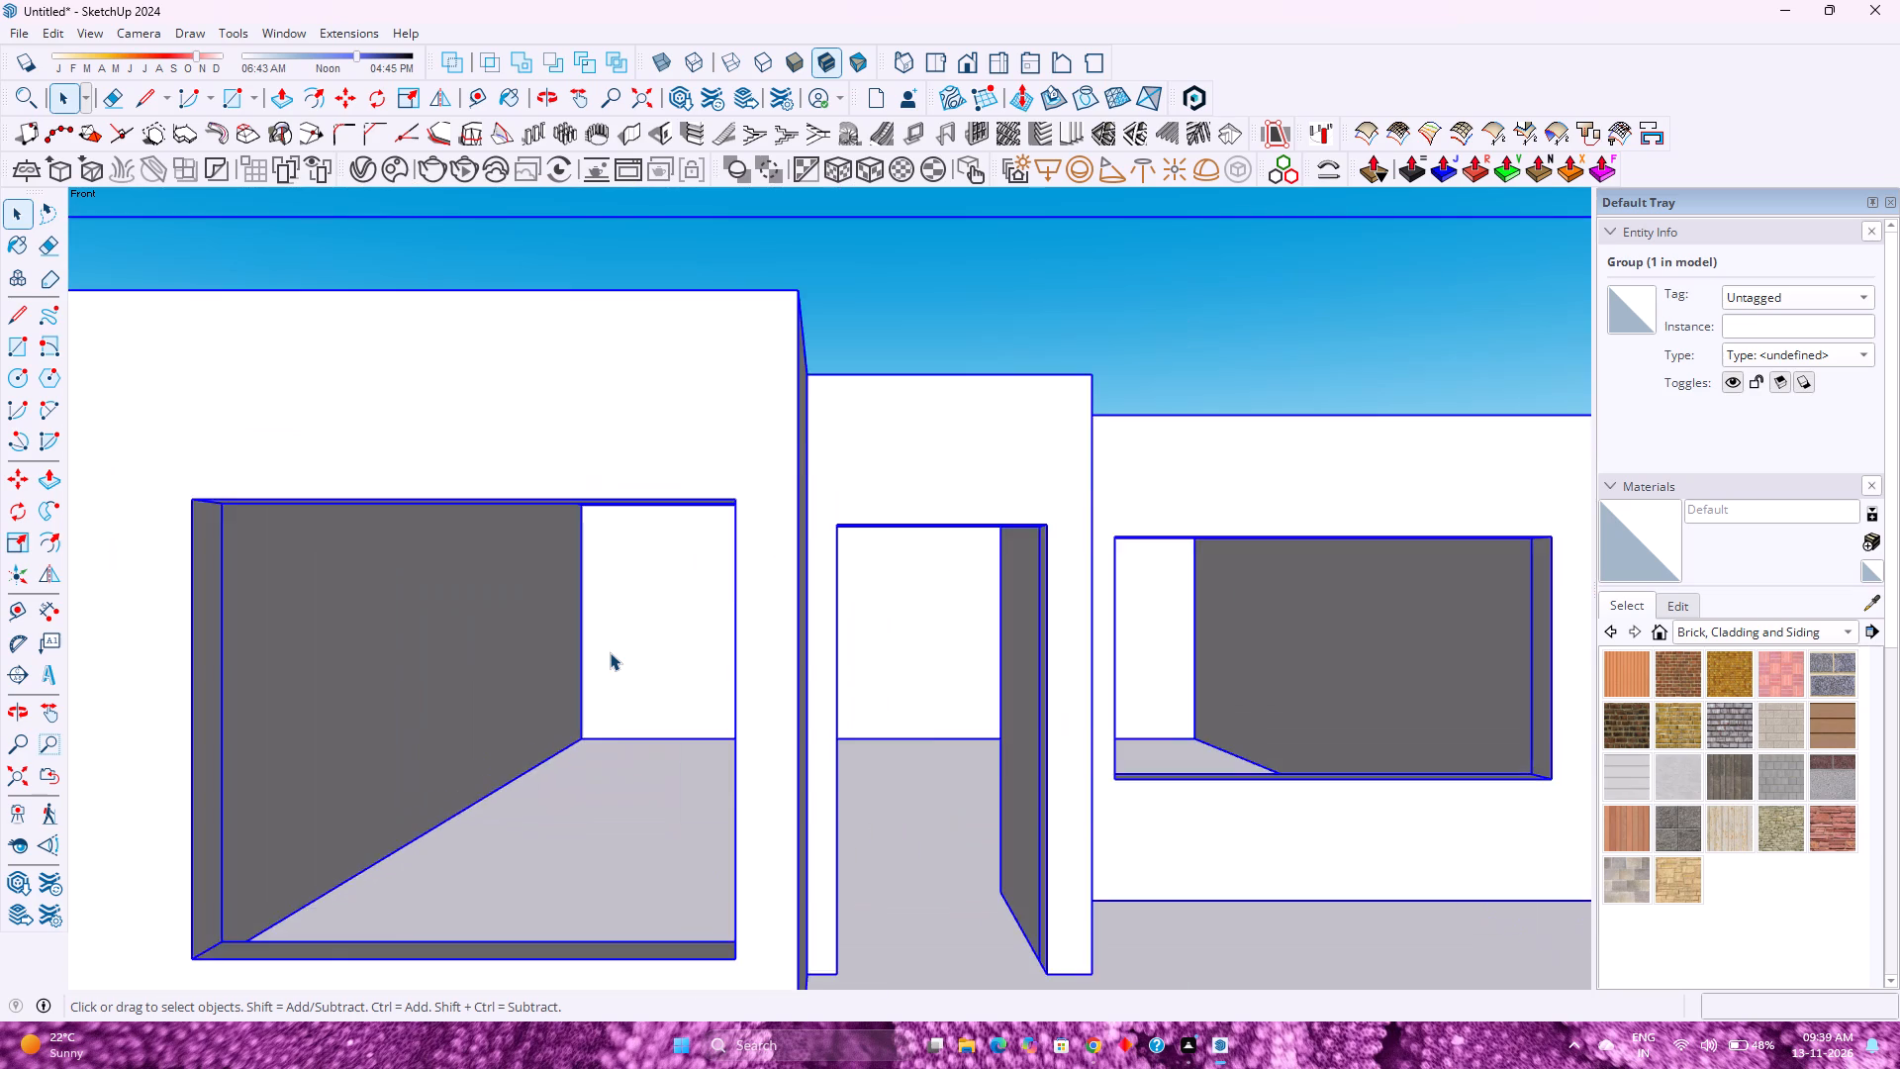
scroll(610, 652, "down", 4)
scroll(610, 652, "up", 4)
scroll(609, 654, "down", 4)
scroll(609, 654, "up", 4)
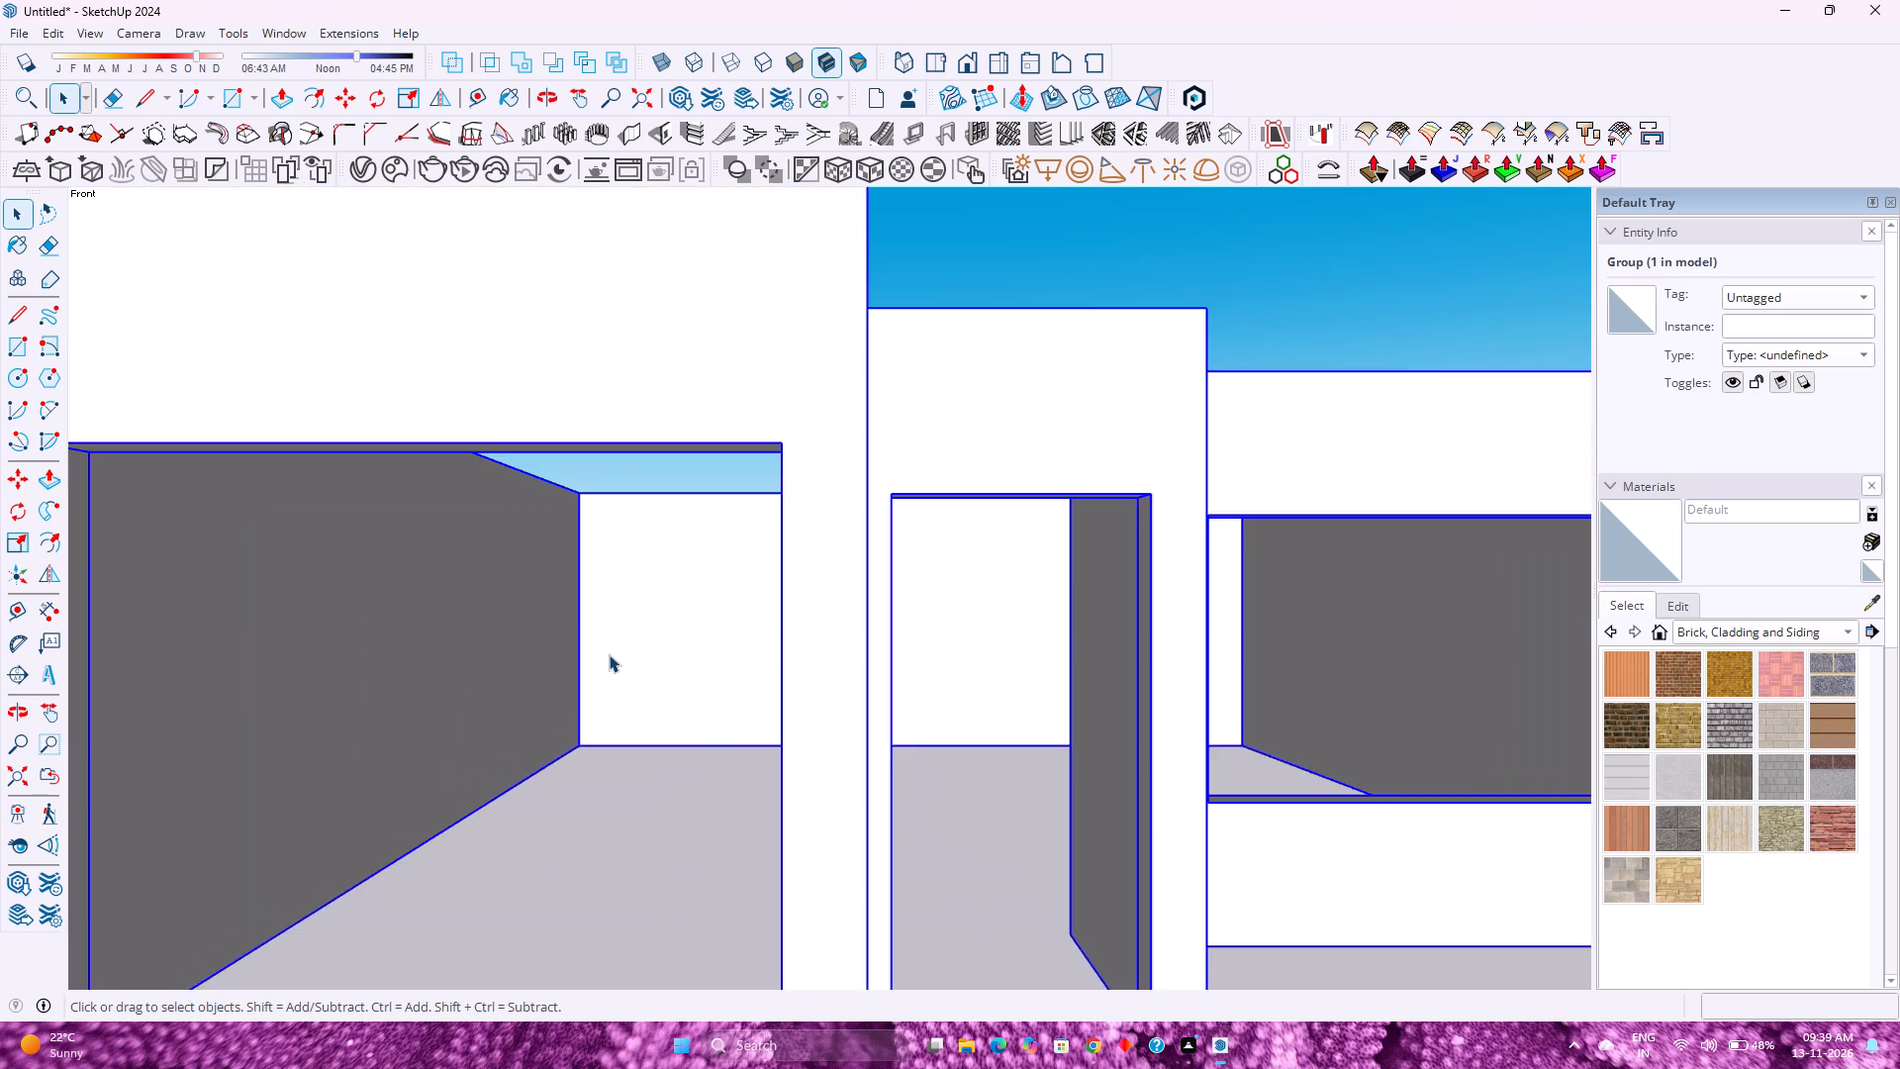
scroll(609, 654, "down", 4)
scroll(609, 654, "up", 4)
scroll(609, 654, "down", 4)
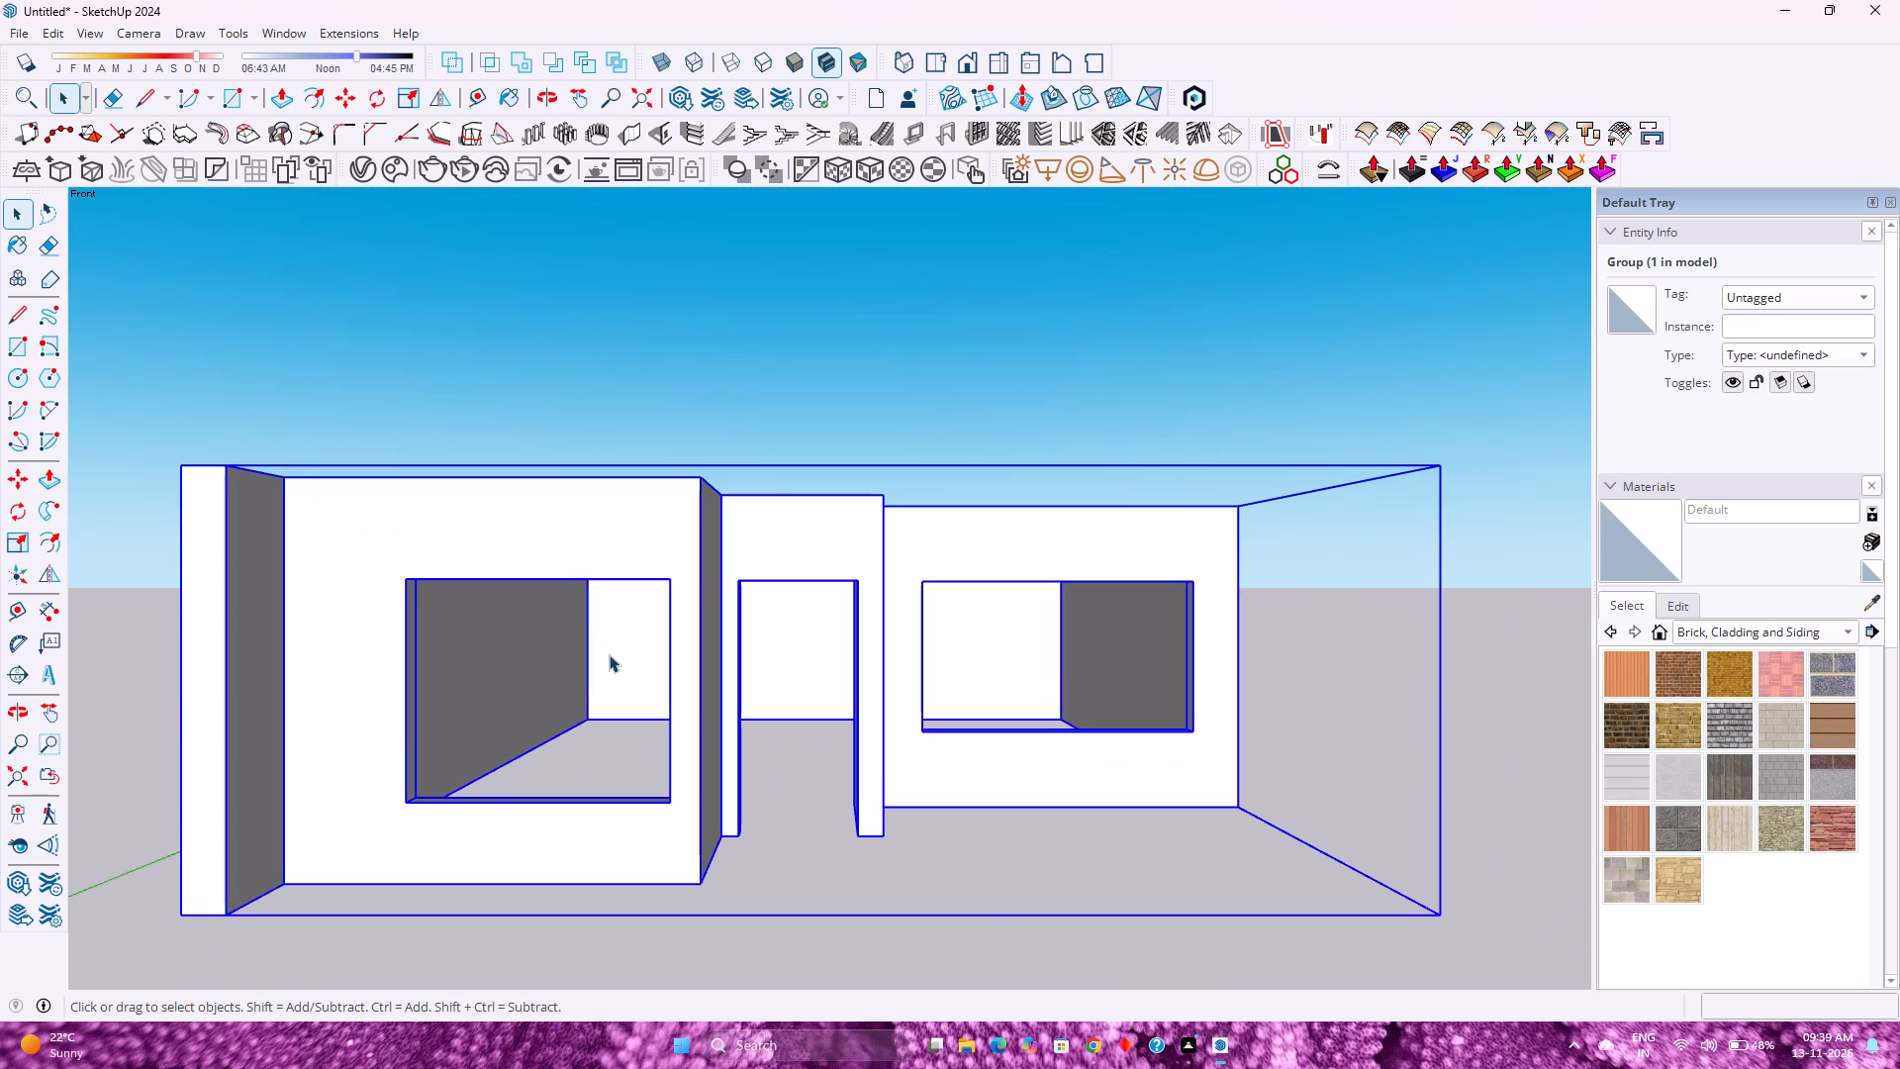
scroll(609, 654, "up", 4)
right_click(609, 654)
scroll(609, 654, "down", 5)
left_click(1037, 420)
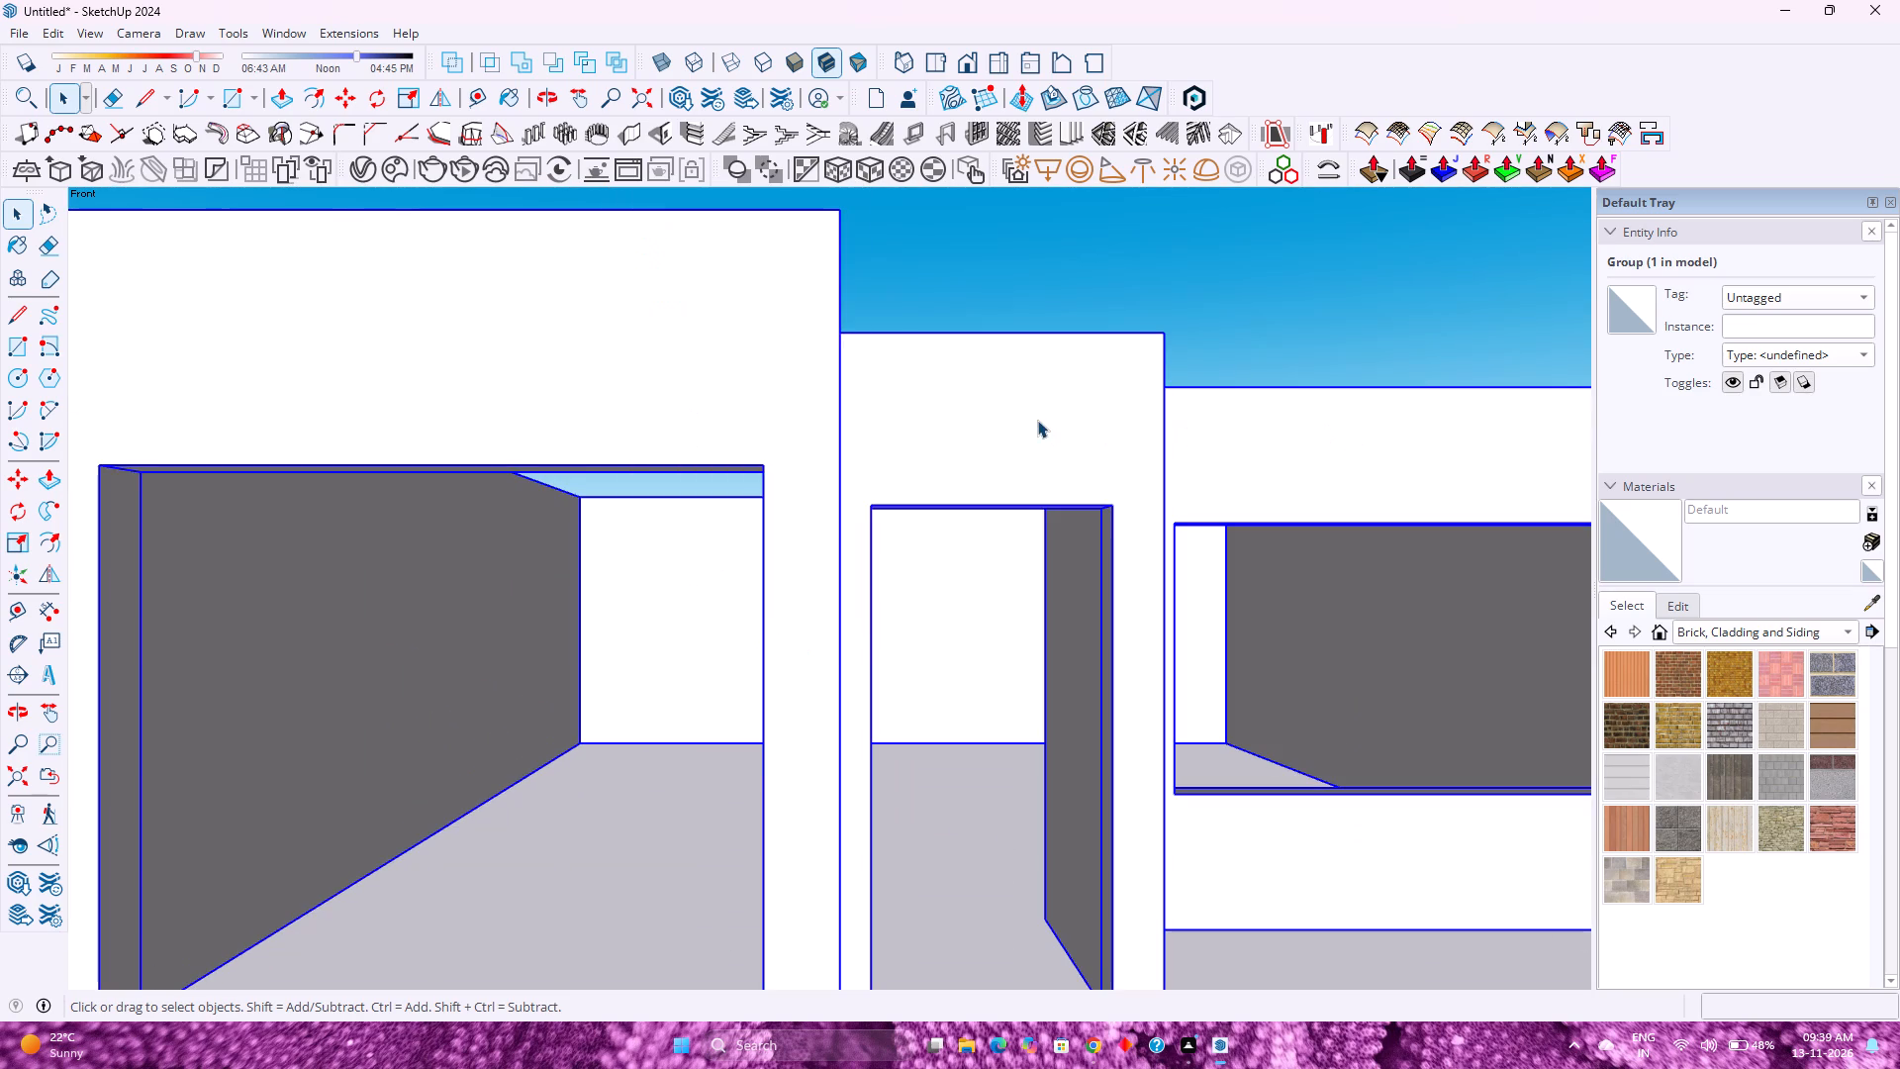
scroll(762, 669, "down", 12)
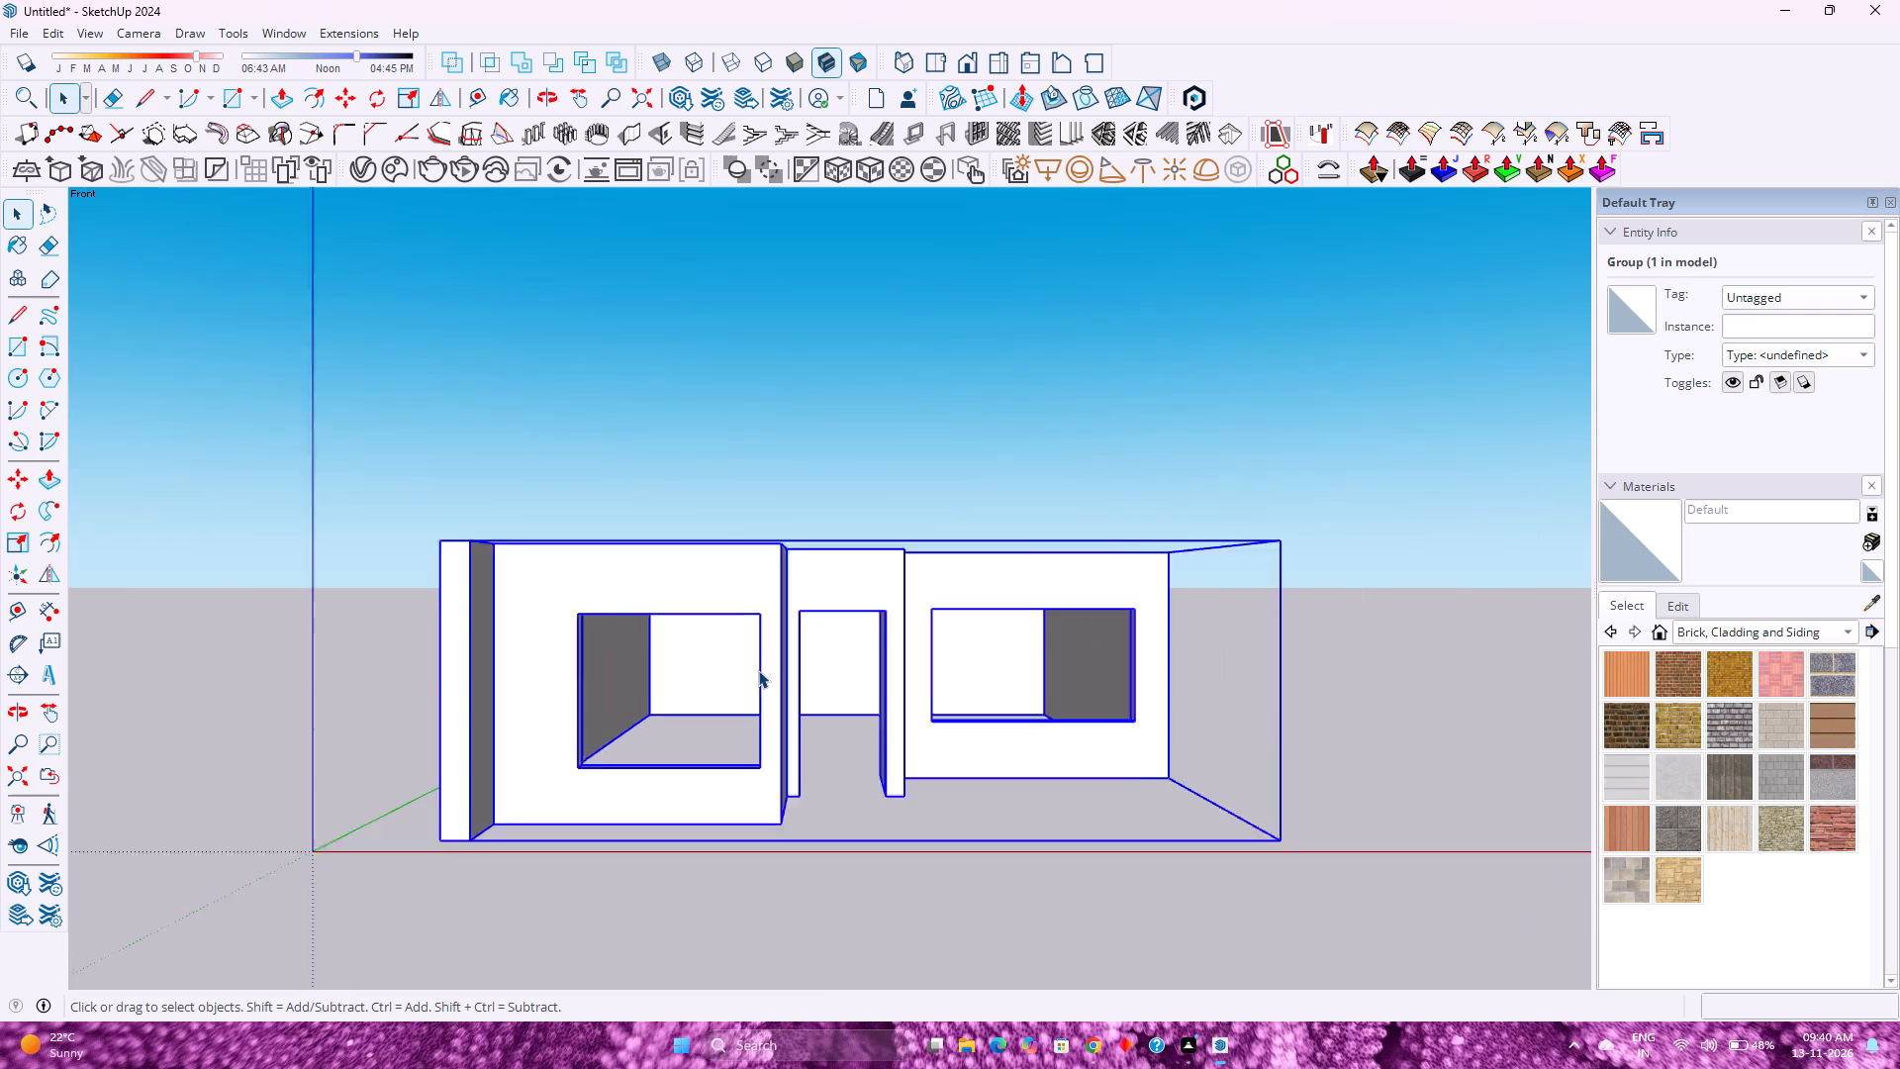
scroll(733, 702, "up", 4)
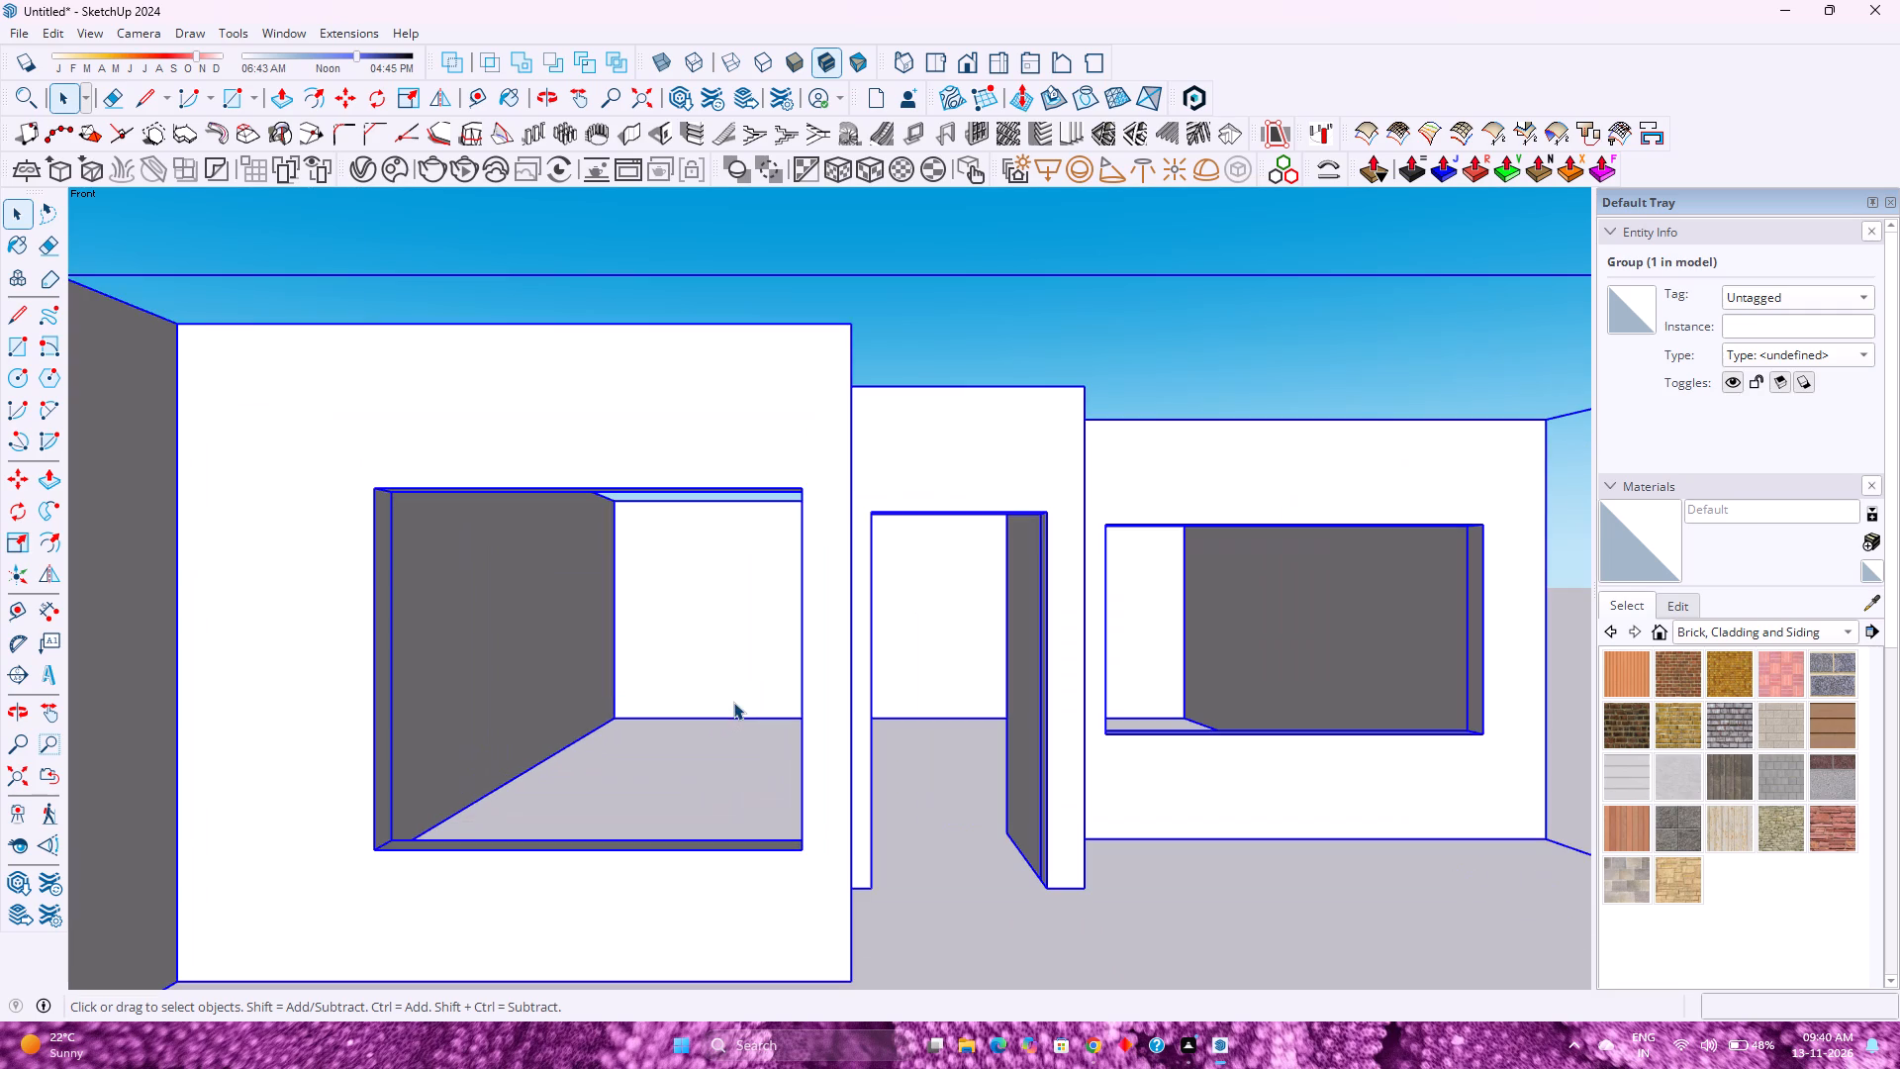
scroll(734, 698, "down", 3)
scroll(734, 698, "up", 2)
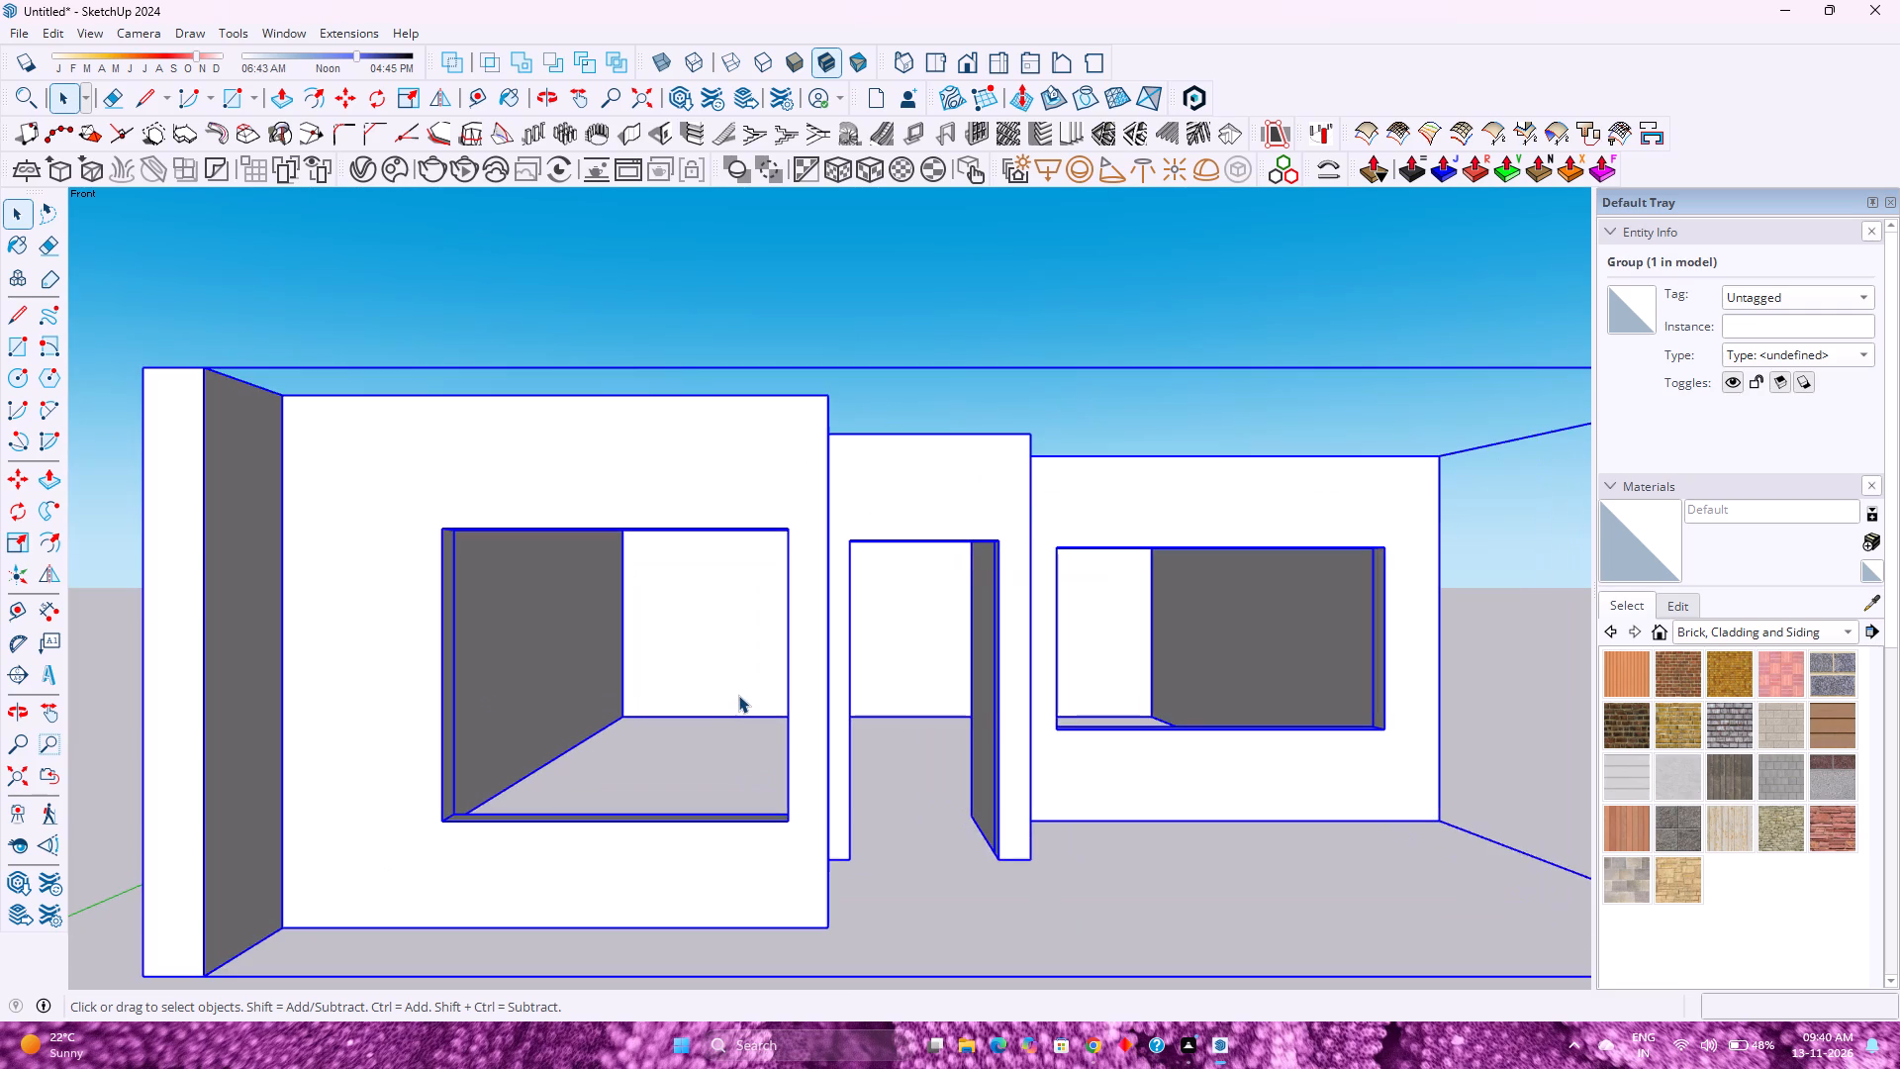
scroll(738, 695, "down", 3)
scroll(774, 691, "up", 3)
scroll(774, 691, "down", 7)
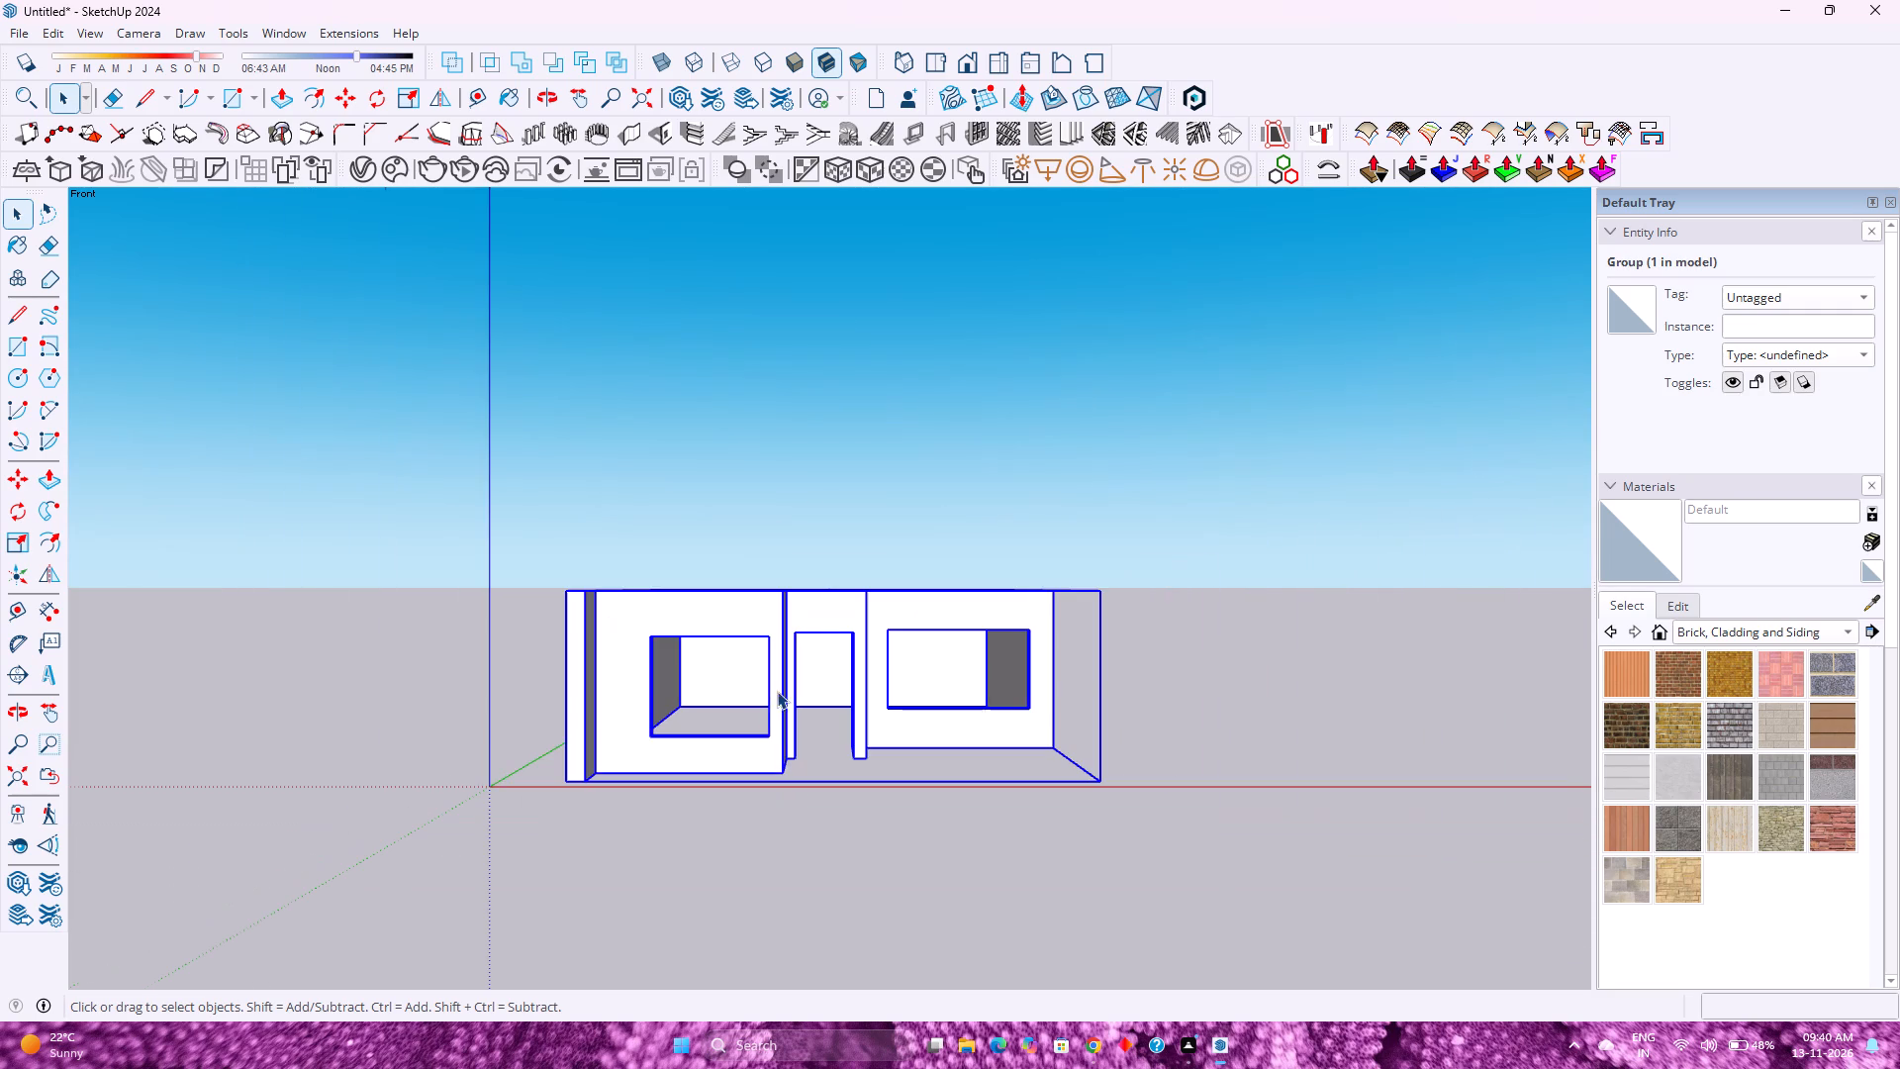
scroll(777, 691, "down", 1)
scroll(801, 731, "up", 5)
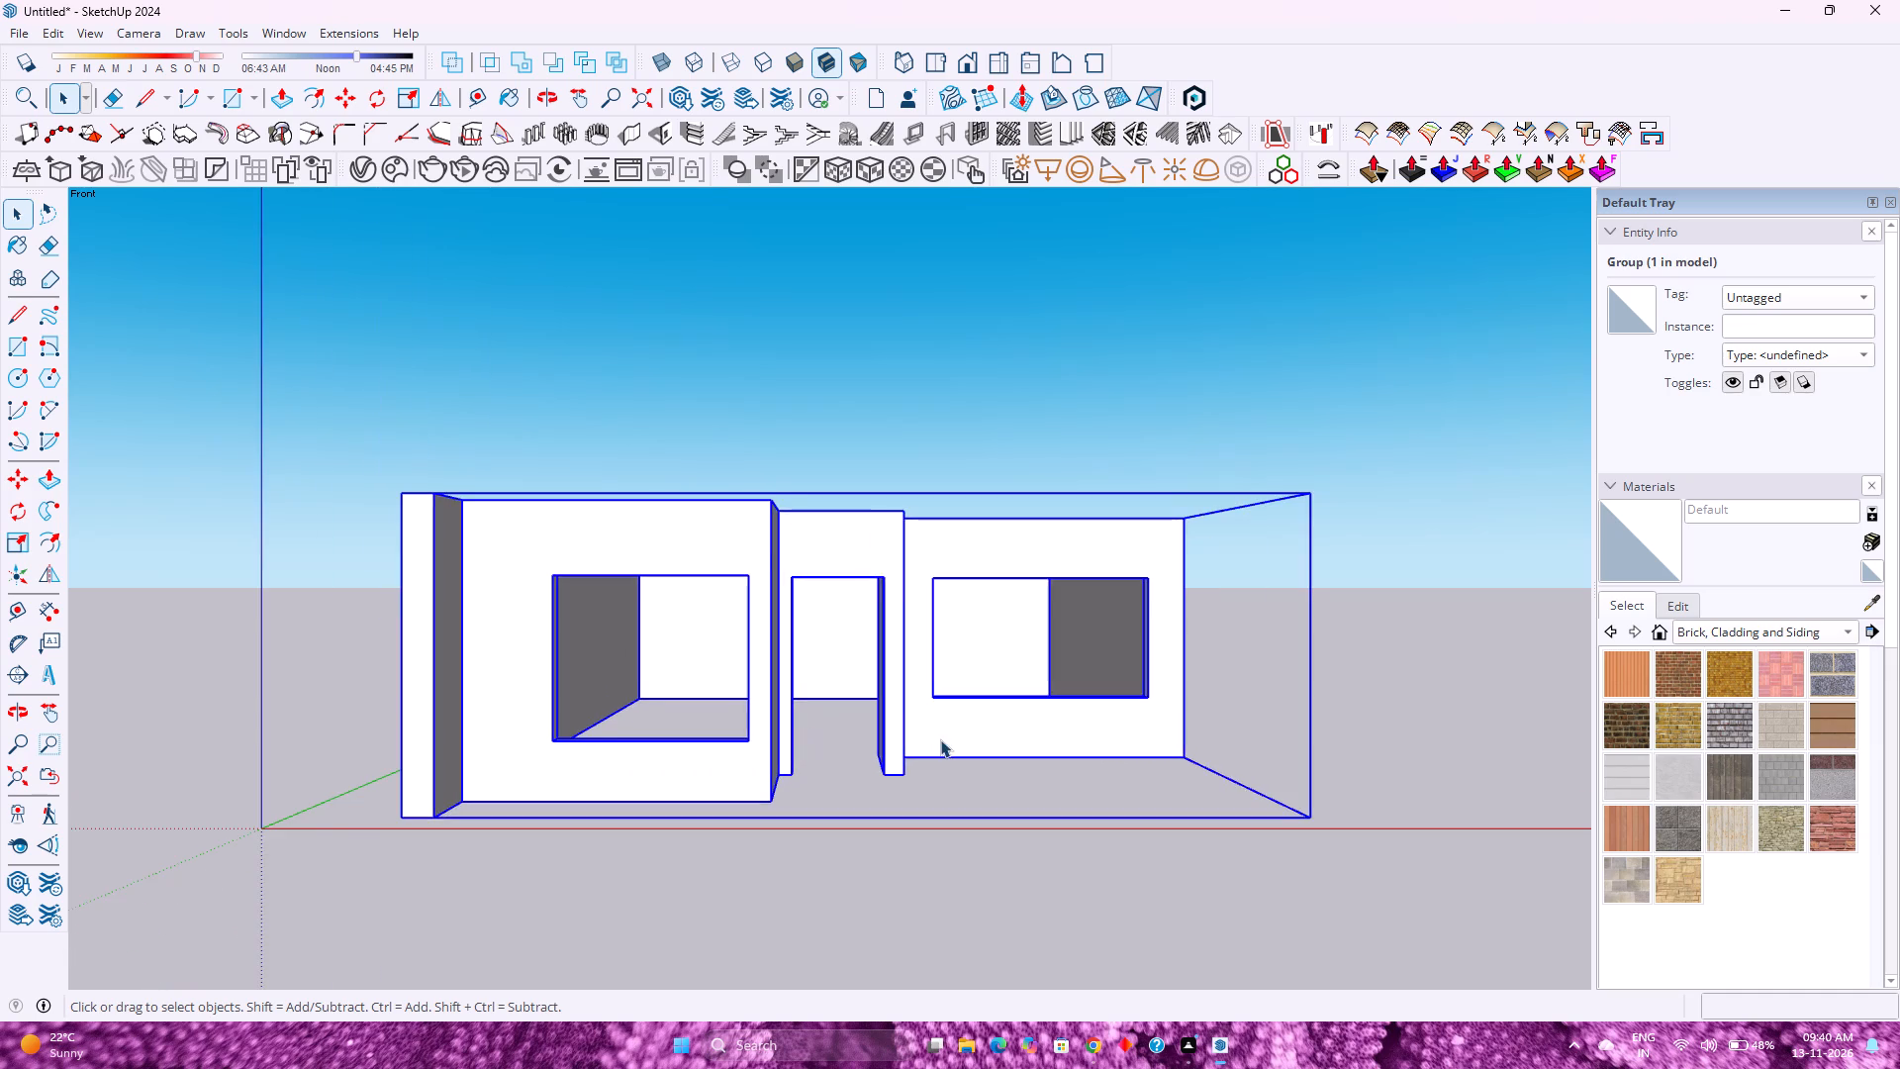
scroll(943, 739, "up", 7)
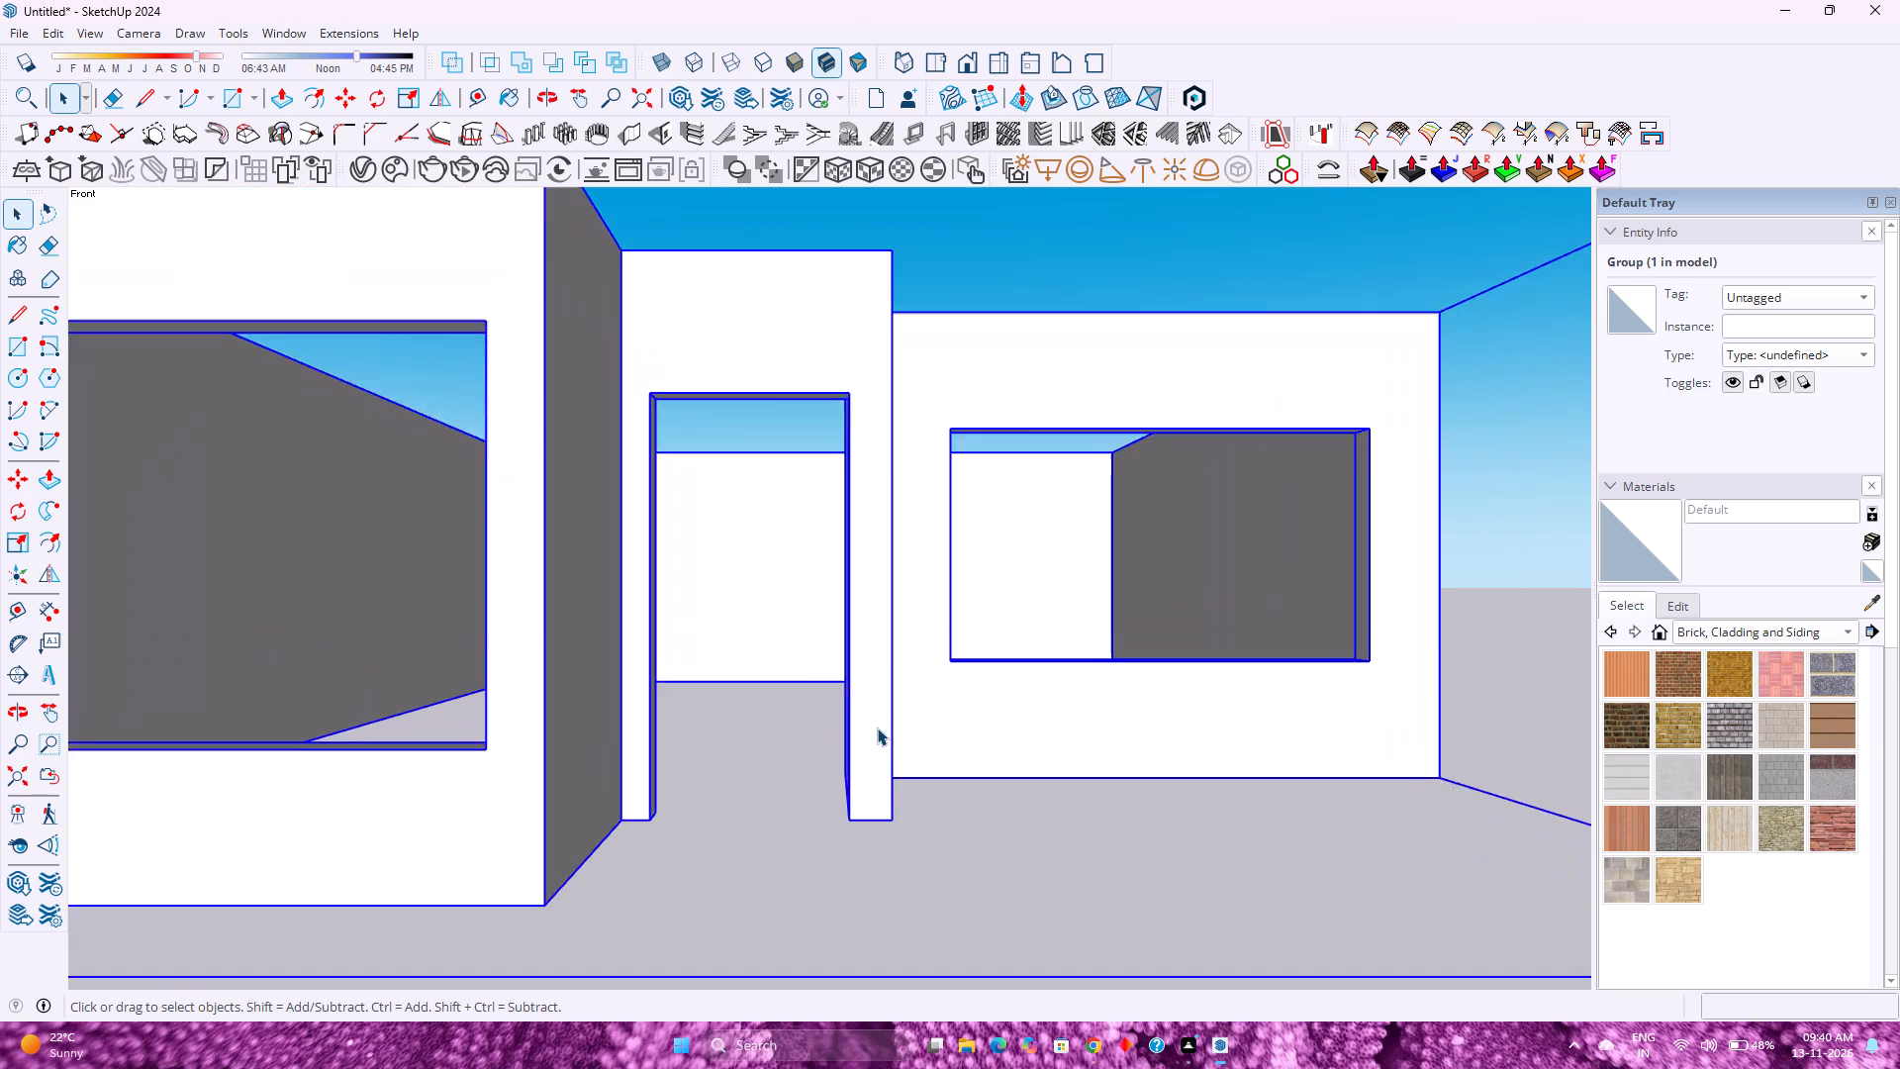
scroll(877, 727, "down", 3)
Examine the house walls from a slightly angled view and return to the standard front view.
middle_click_drag(449, 787, 468, 766)
middle_click(468, 766)
scroll(471, 759, "down", 4)
scroll(461, 771, "up", 3)
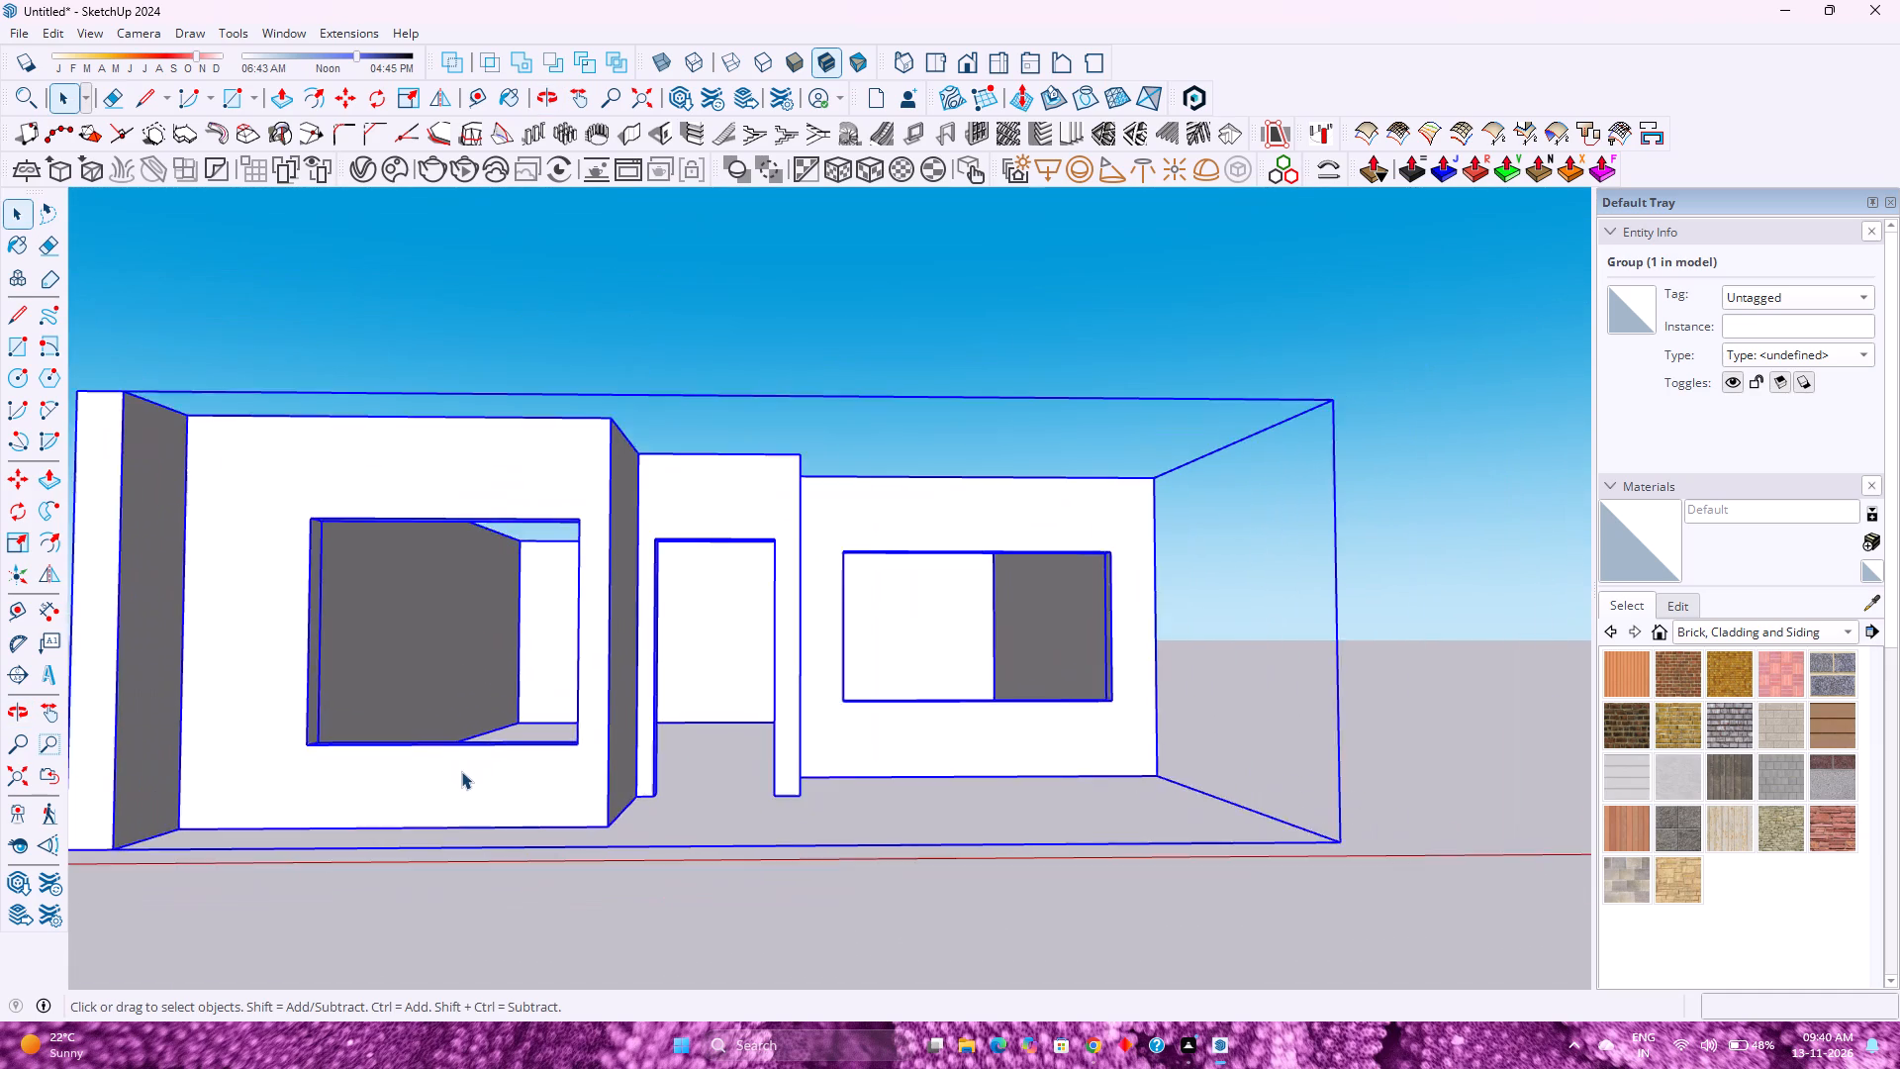
middle_click_drag(461, 771, 500, 744)
scroll(500, 744, "down", 3)
scroll(388, 785, "up", 4)
scroll(388, 785, "down", 7)
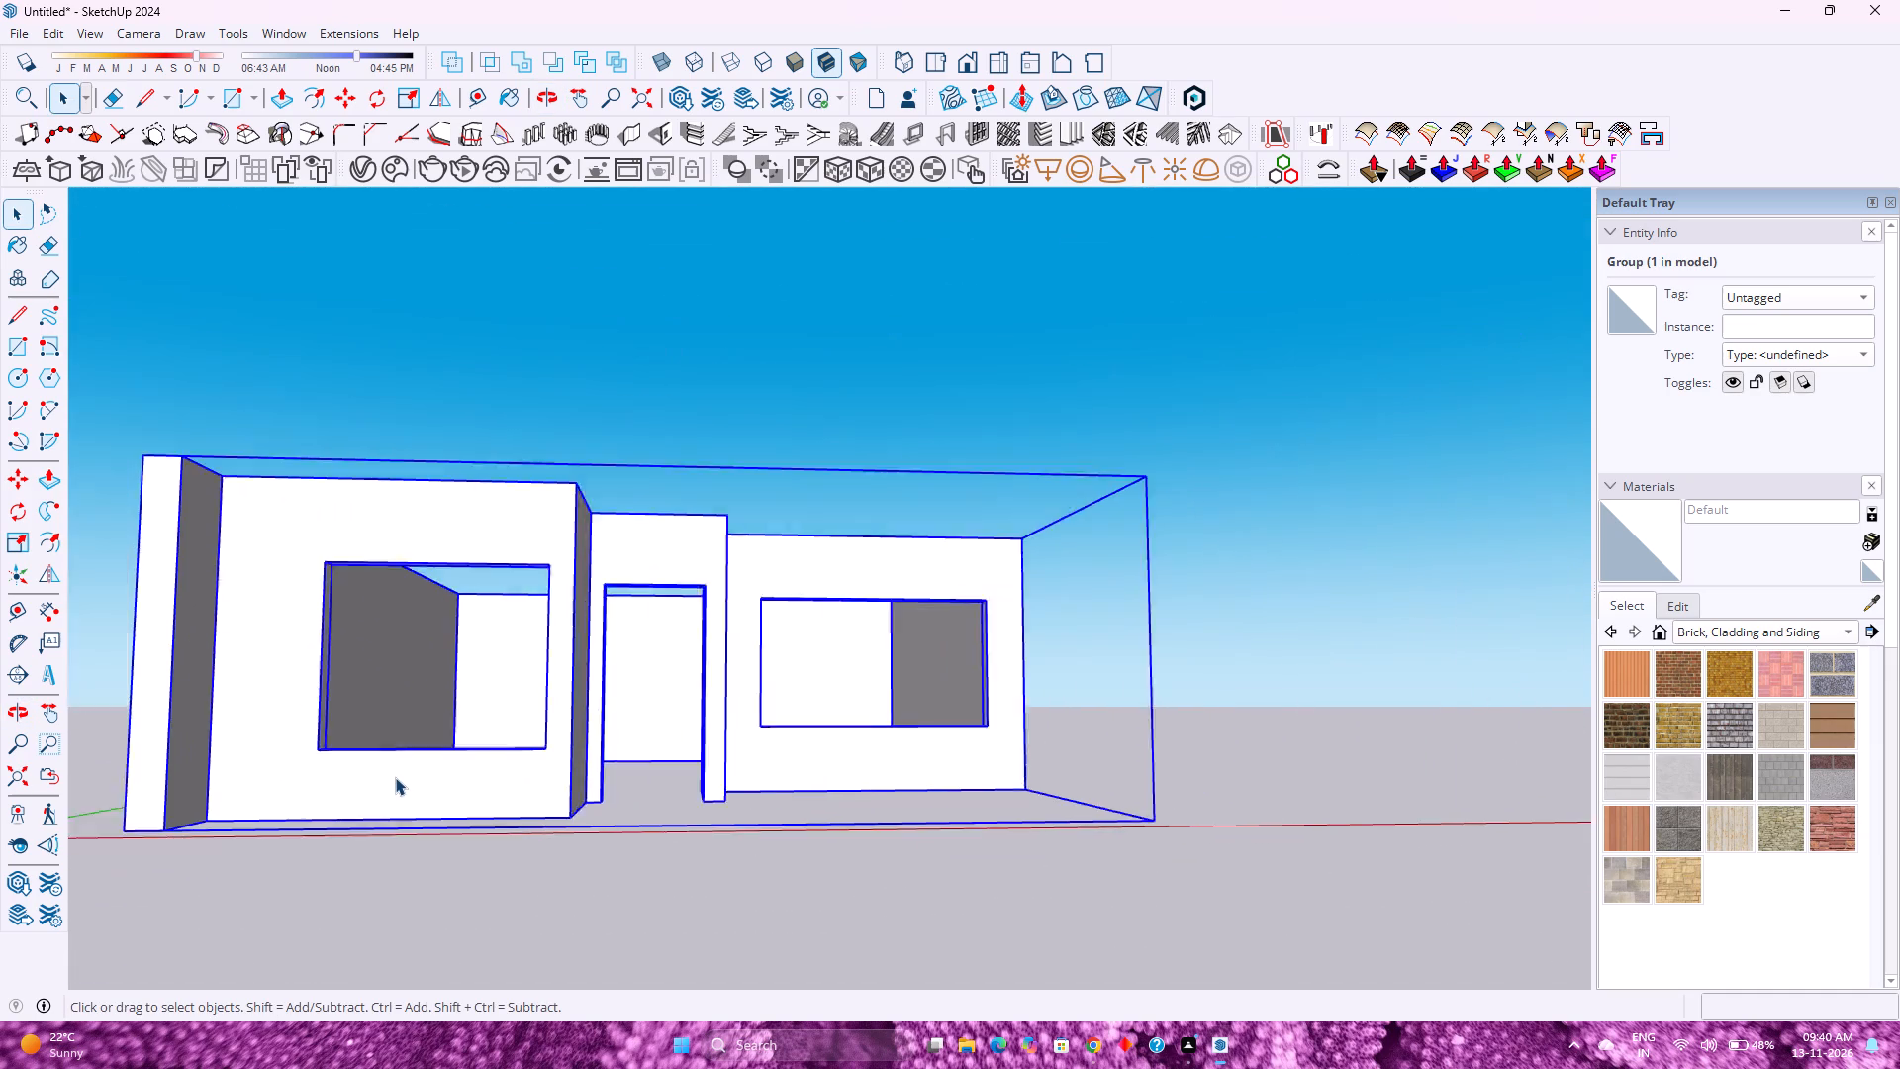
scroll(395, 777, "down", 2)
left_click(952, 63)
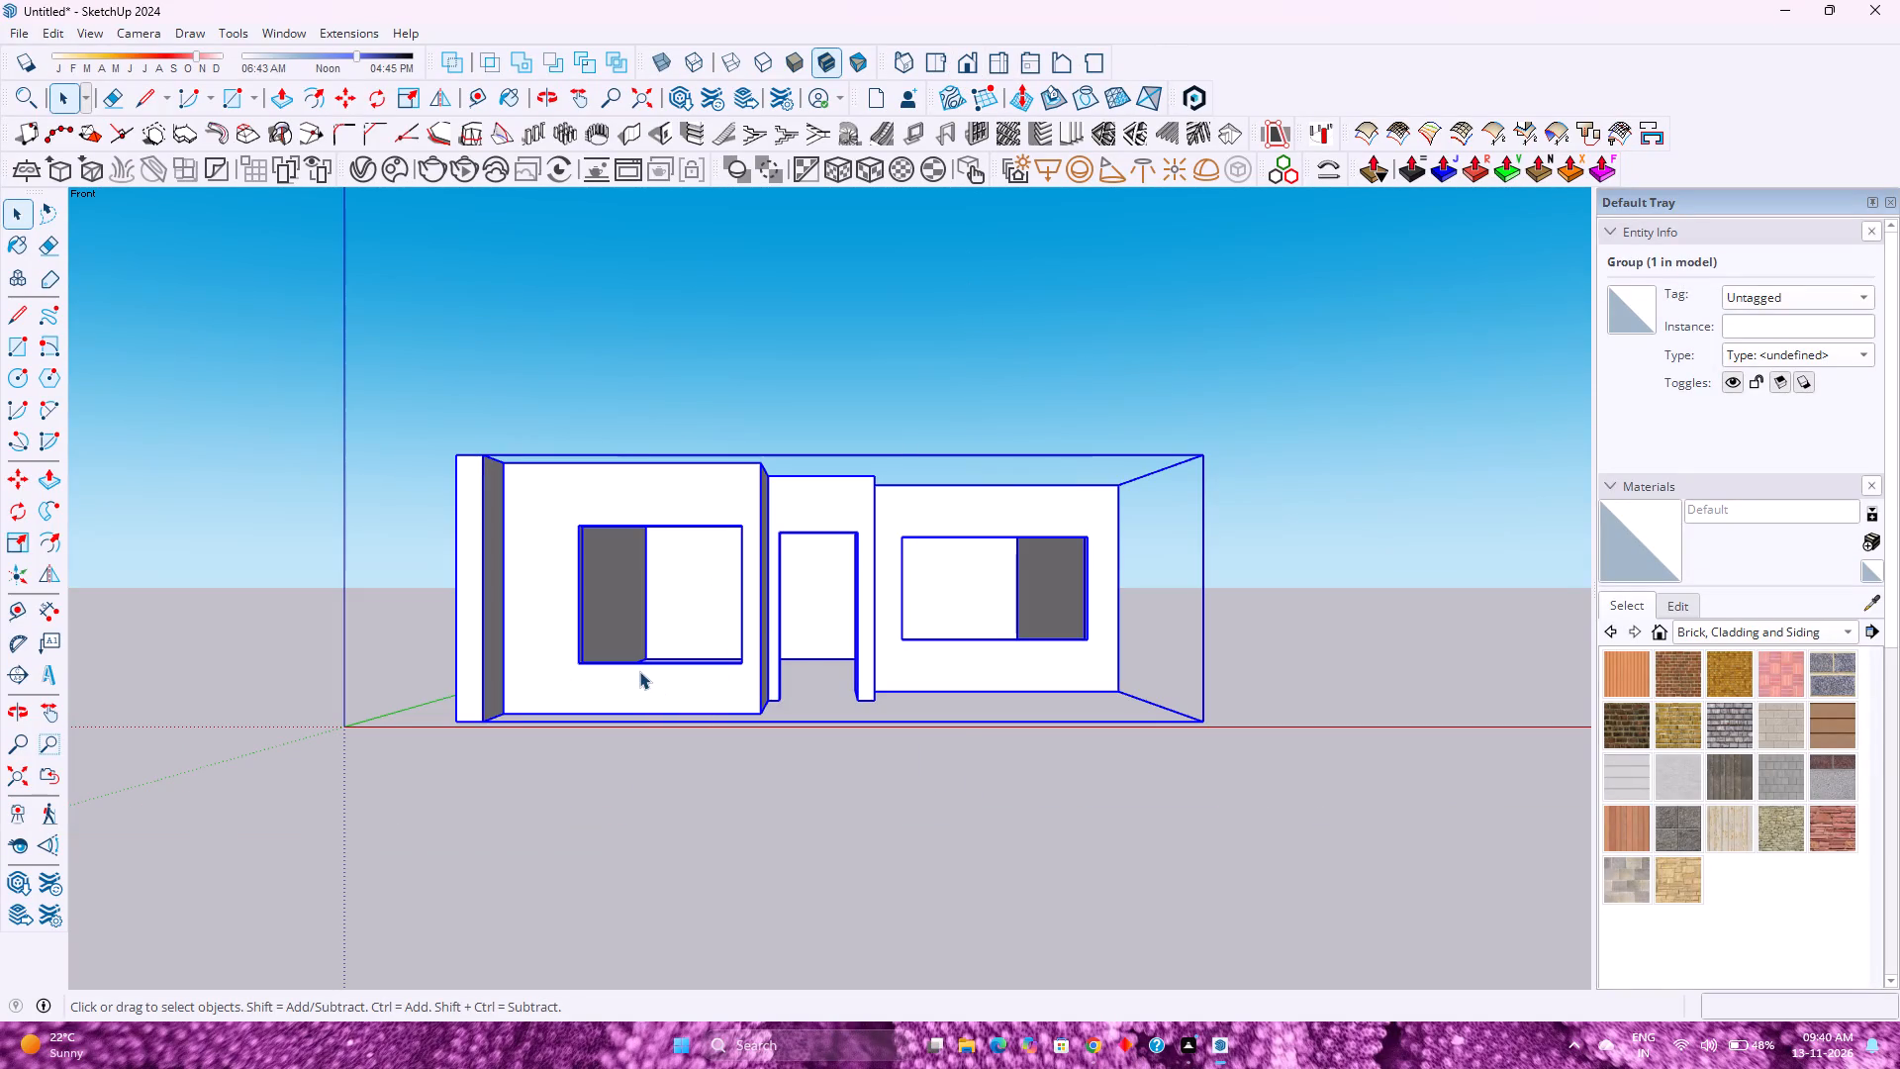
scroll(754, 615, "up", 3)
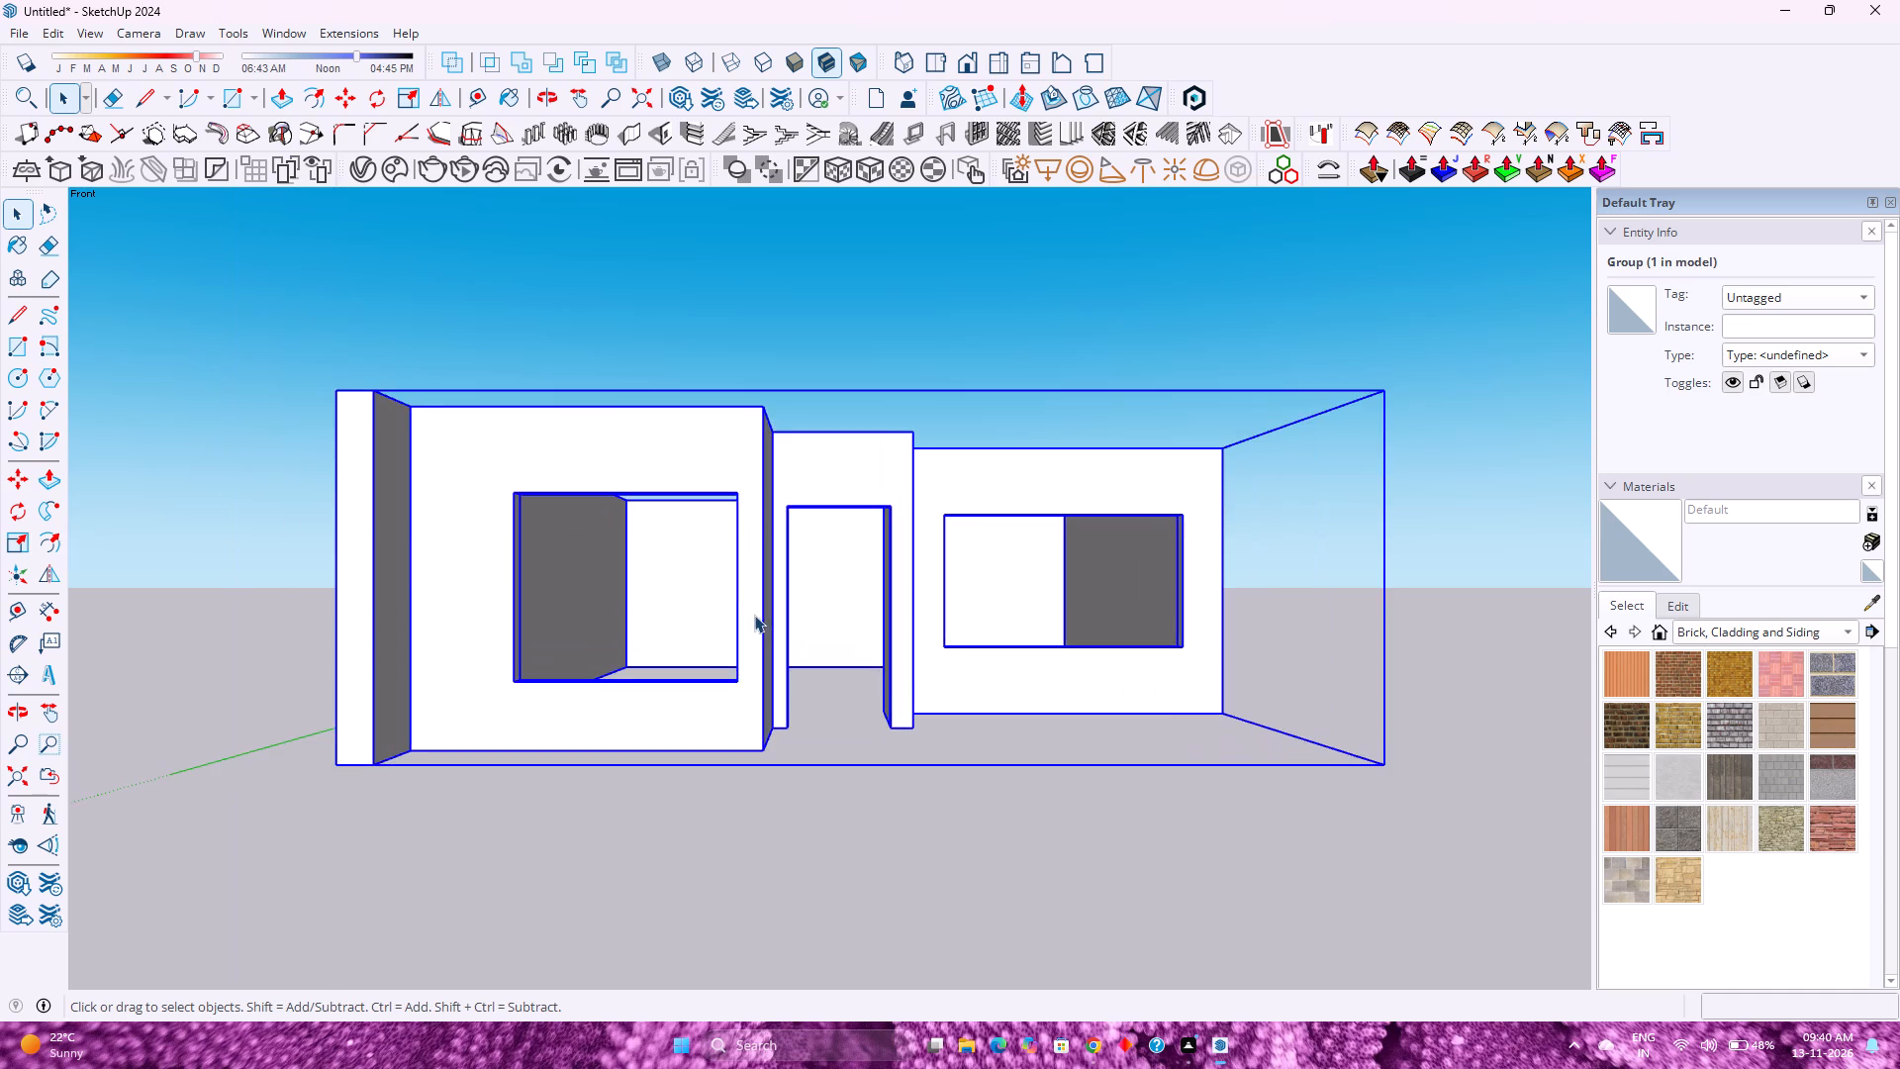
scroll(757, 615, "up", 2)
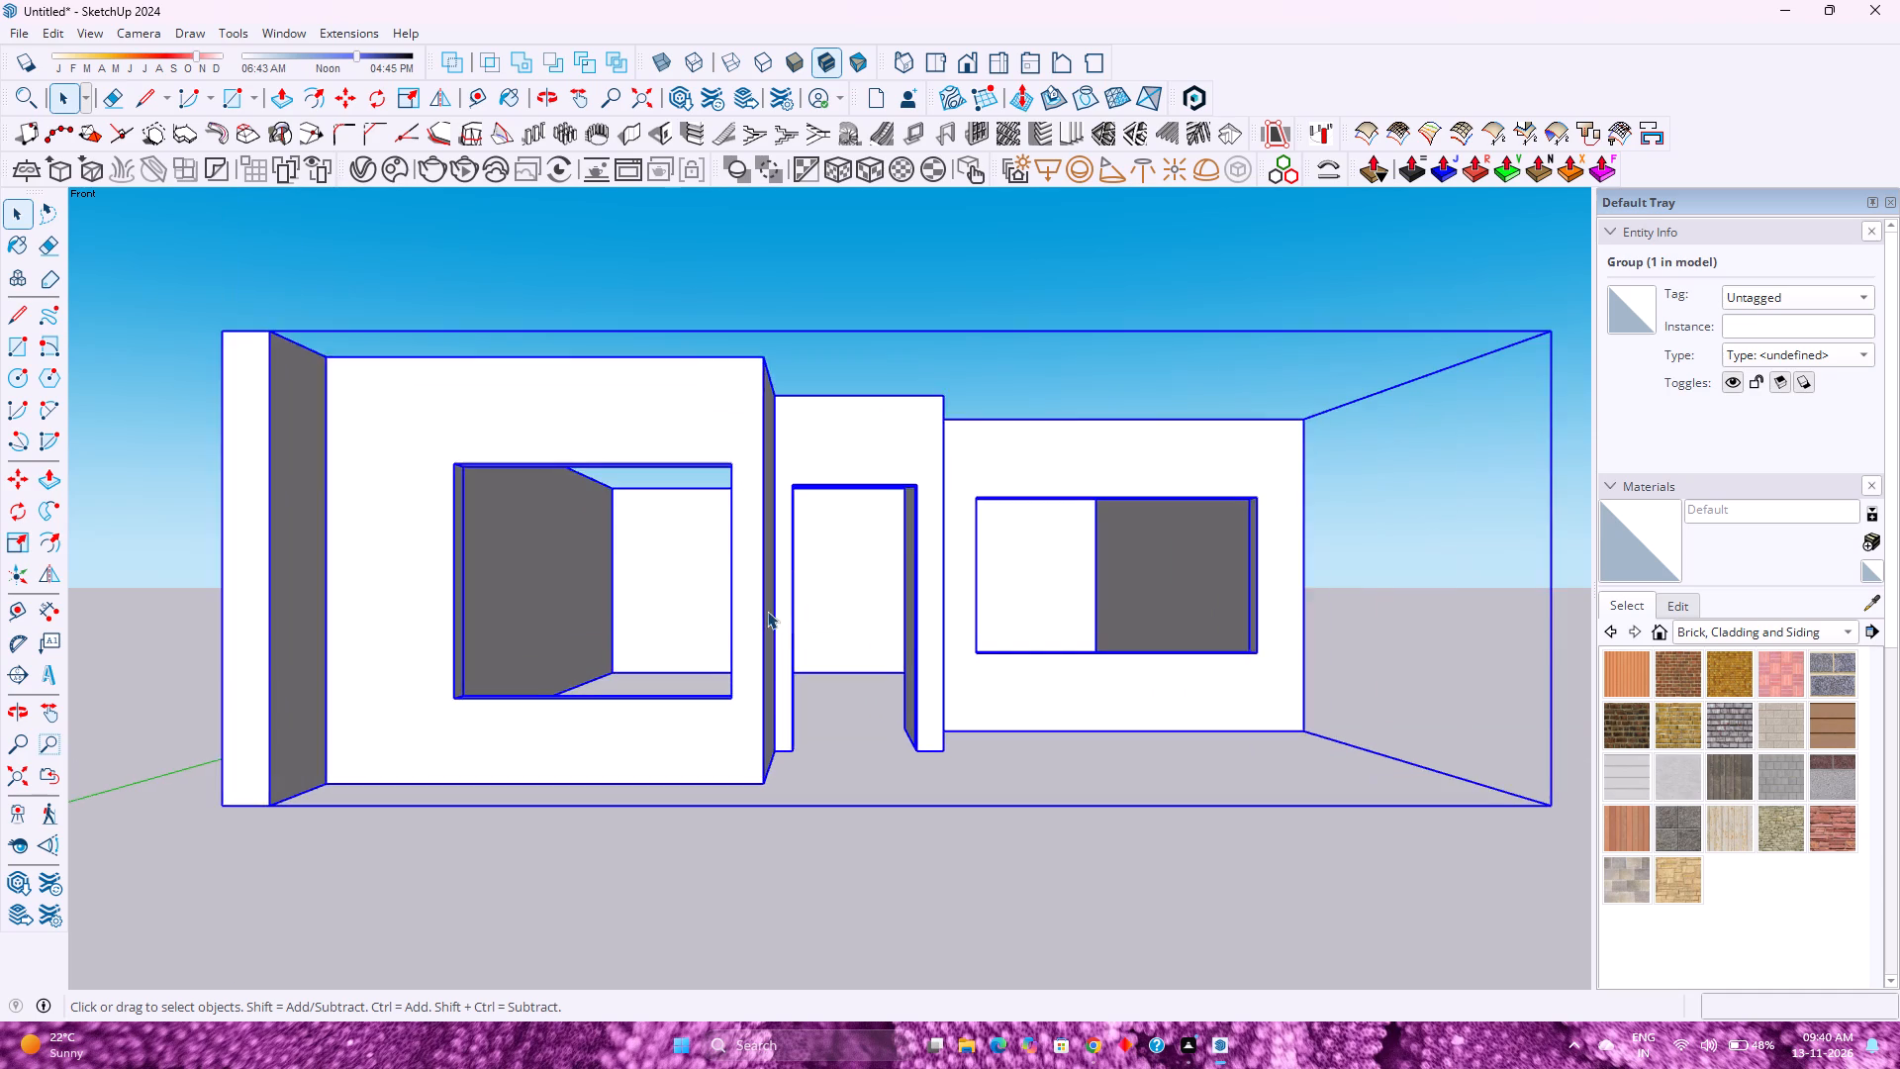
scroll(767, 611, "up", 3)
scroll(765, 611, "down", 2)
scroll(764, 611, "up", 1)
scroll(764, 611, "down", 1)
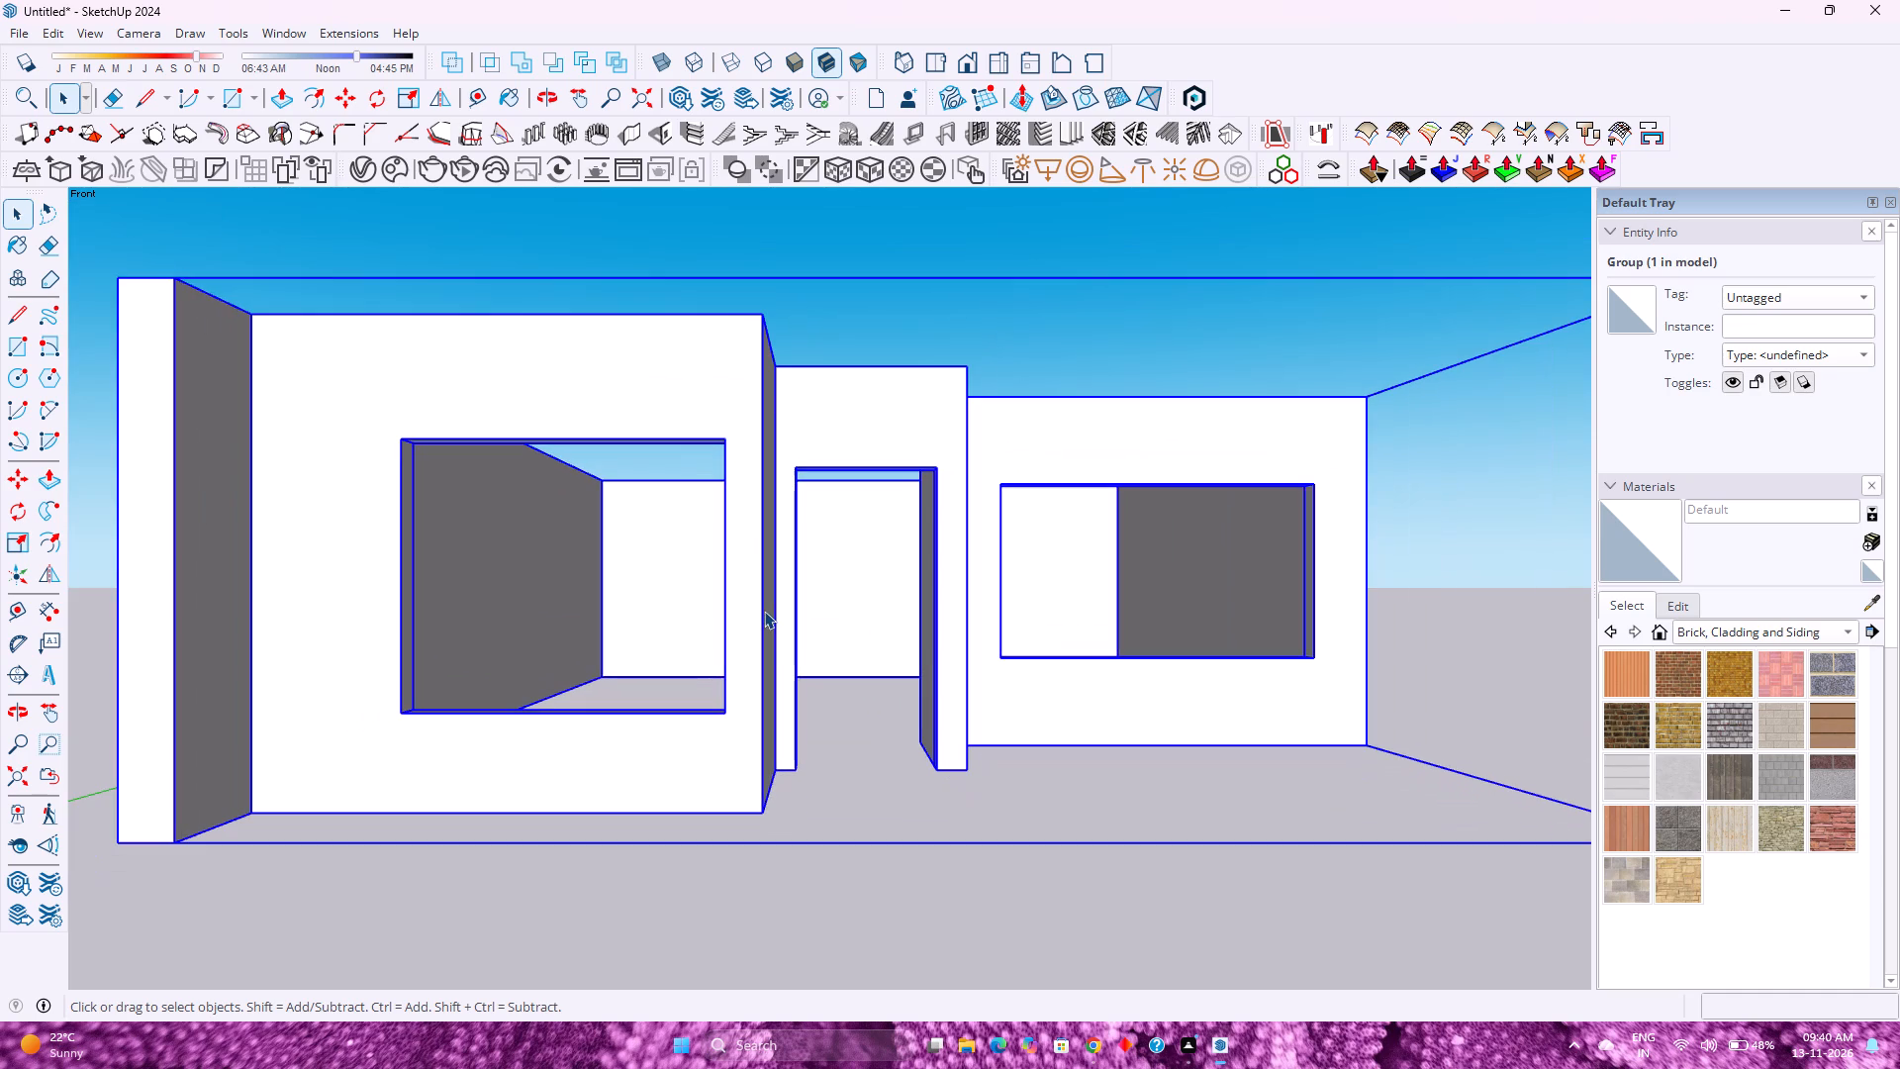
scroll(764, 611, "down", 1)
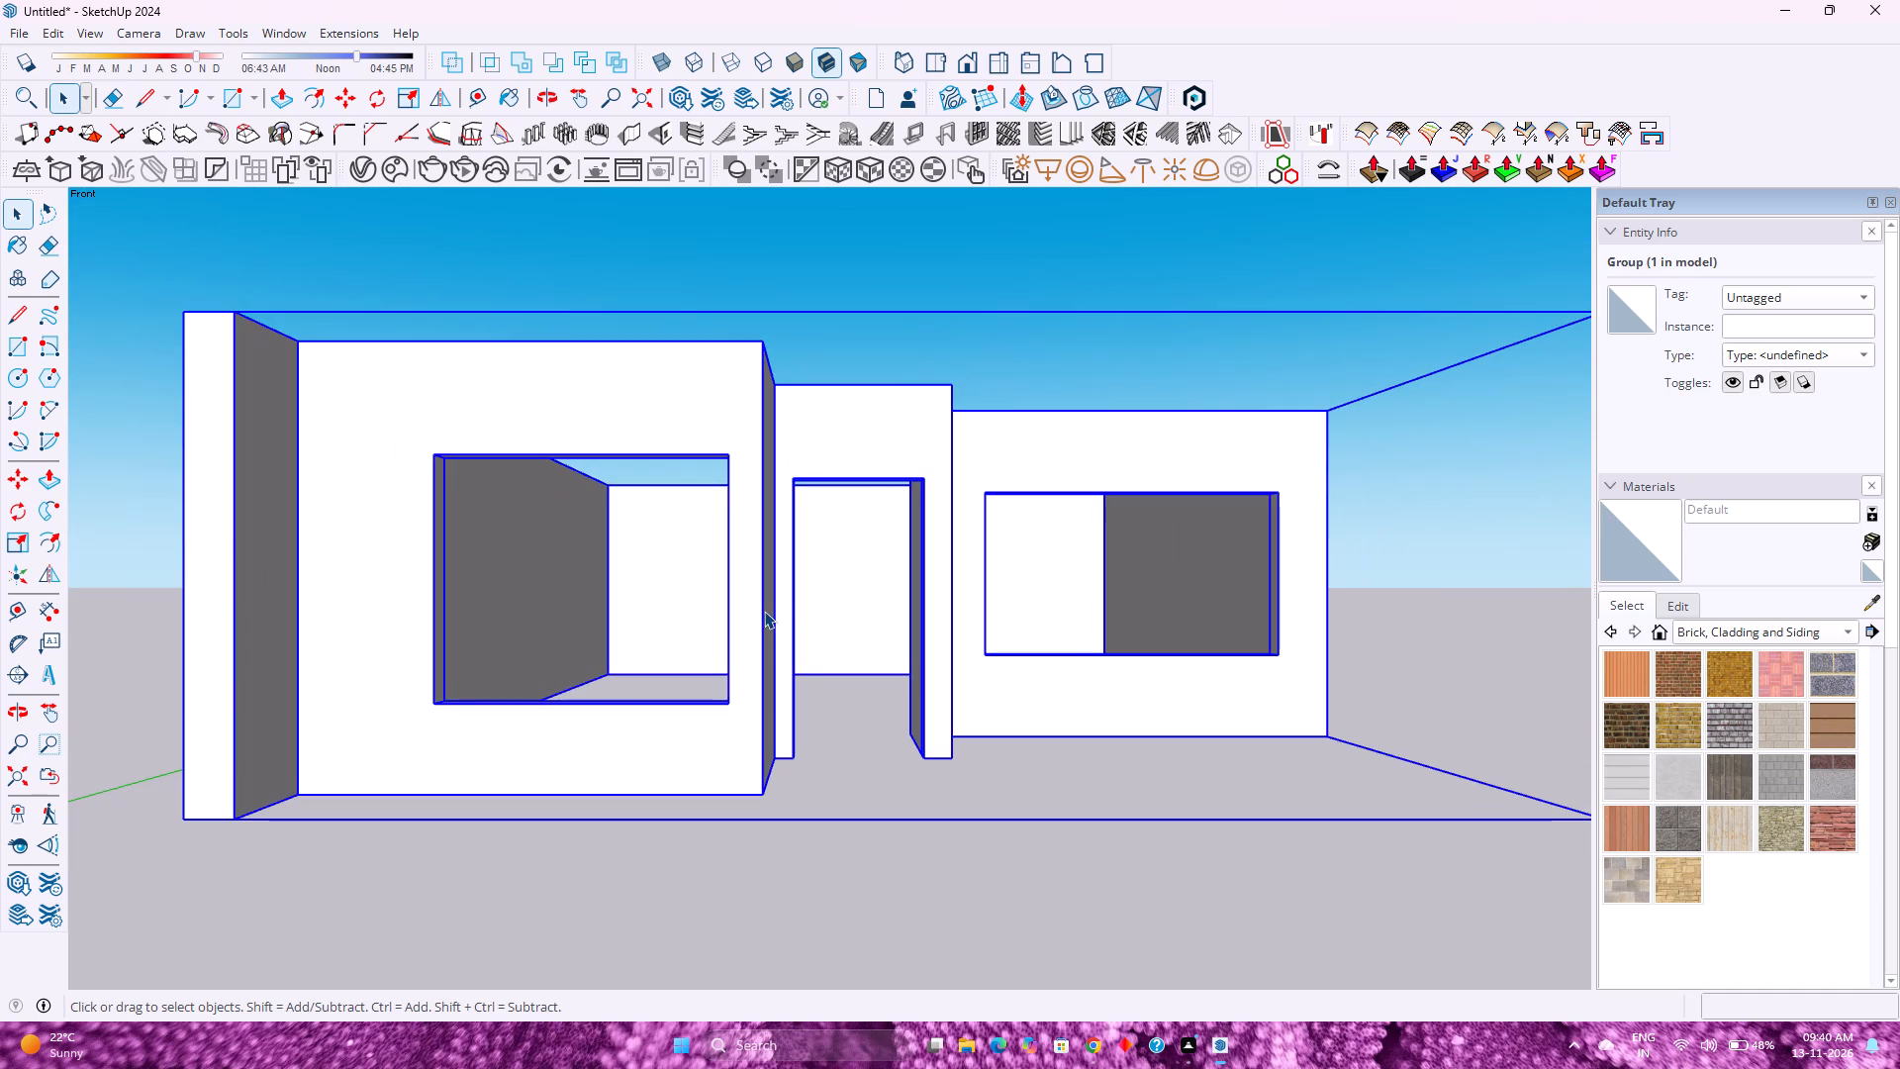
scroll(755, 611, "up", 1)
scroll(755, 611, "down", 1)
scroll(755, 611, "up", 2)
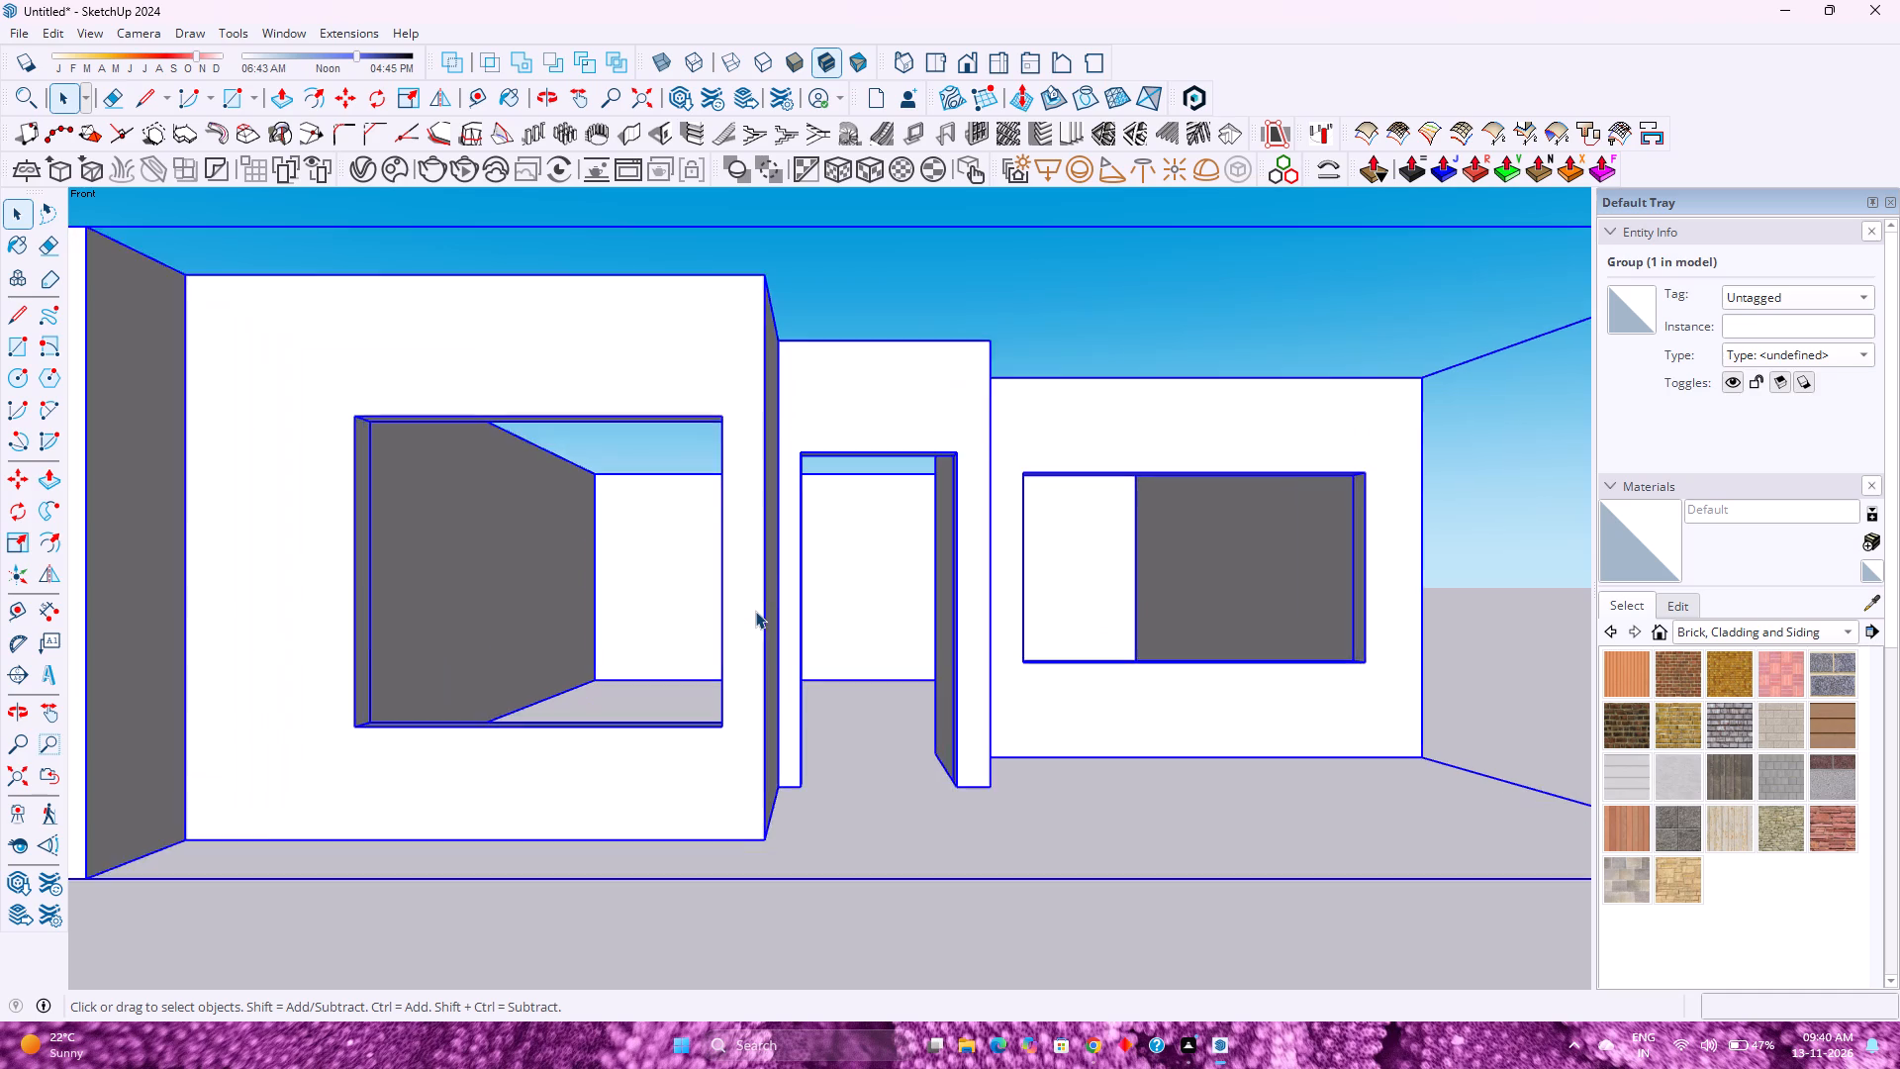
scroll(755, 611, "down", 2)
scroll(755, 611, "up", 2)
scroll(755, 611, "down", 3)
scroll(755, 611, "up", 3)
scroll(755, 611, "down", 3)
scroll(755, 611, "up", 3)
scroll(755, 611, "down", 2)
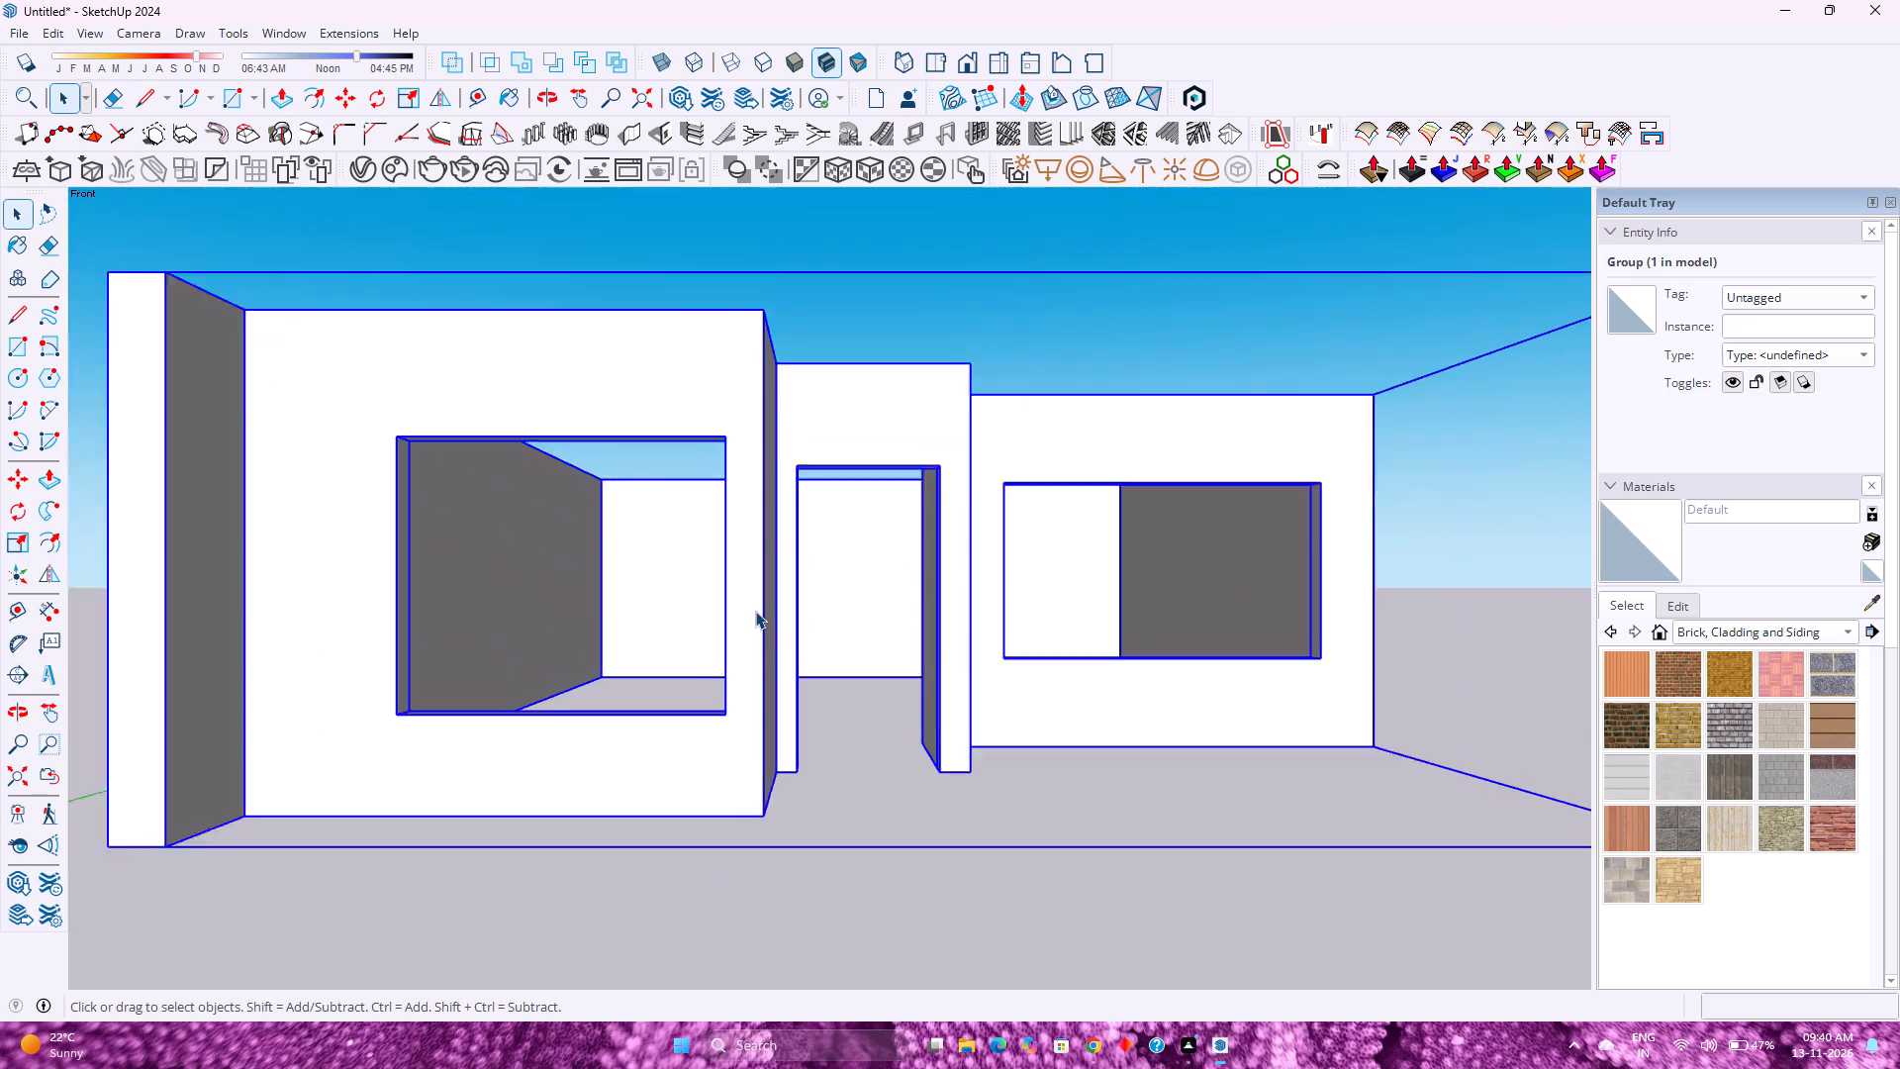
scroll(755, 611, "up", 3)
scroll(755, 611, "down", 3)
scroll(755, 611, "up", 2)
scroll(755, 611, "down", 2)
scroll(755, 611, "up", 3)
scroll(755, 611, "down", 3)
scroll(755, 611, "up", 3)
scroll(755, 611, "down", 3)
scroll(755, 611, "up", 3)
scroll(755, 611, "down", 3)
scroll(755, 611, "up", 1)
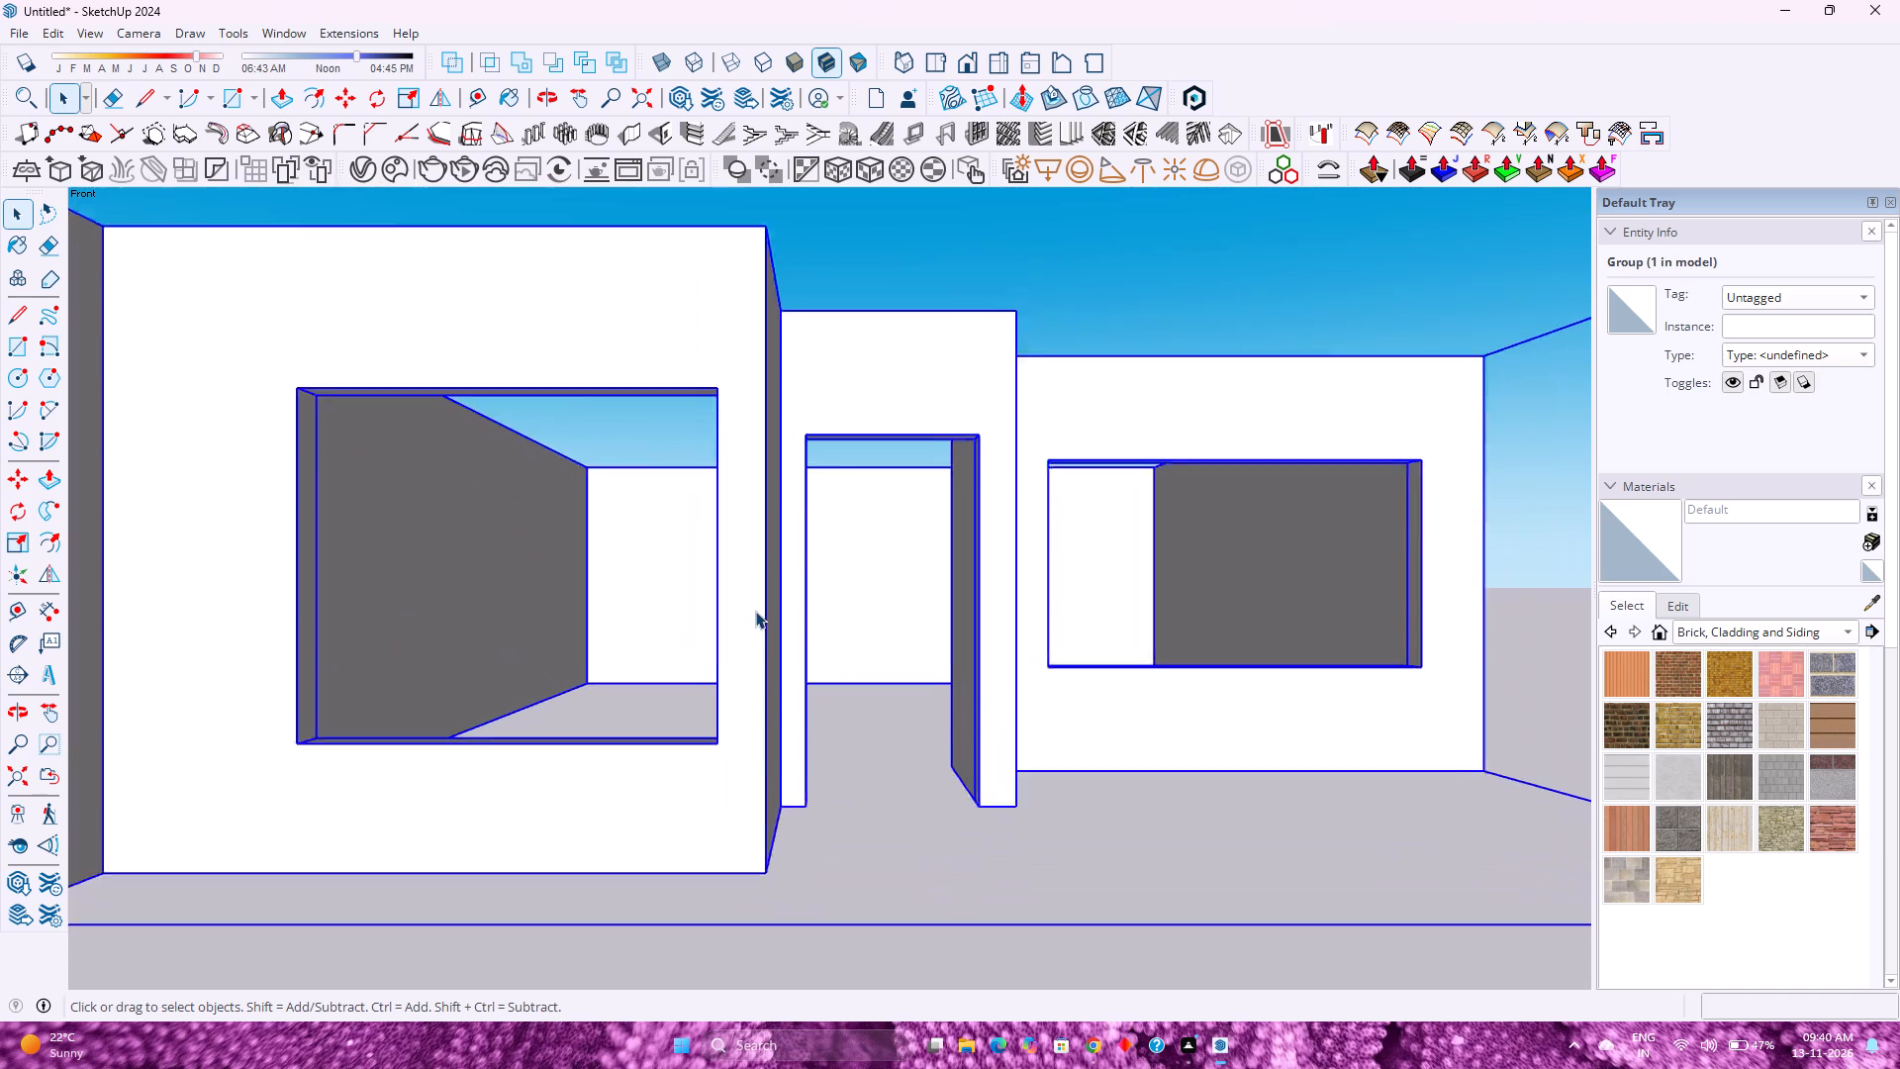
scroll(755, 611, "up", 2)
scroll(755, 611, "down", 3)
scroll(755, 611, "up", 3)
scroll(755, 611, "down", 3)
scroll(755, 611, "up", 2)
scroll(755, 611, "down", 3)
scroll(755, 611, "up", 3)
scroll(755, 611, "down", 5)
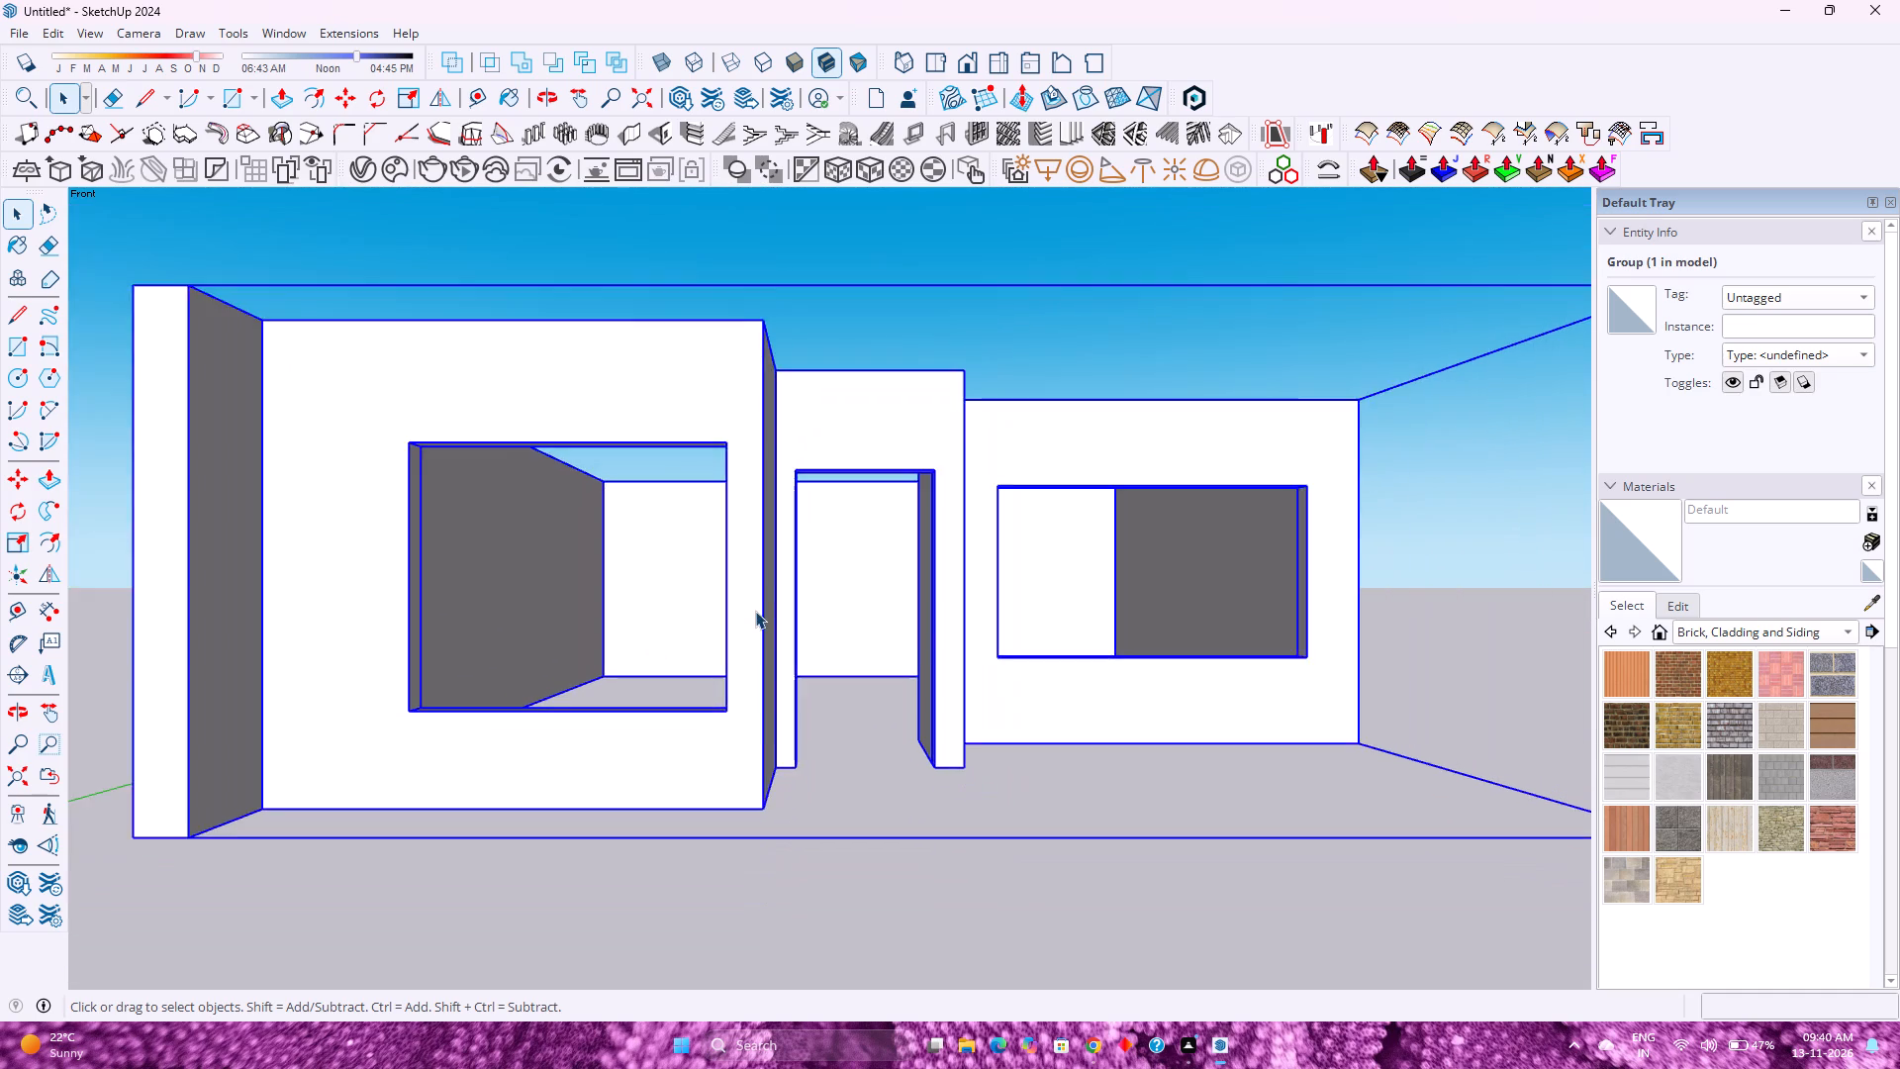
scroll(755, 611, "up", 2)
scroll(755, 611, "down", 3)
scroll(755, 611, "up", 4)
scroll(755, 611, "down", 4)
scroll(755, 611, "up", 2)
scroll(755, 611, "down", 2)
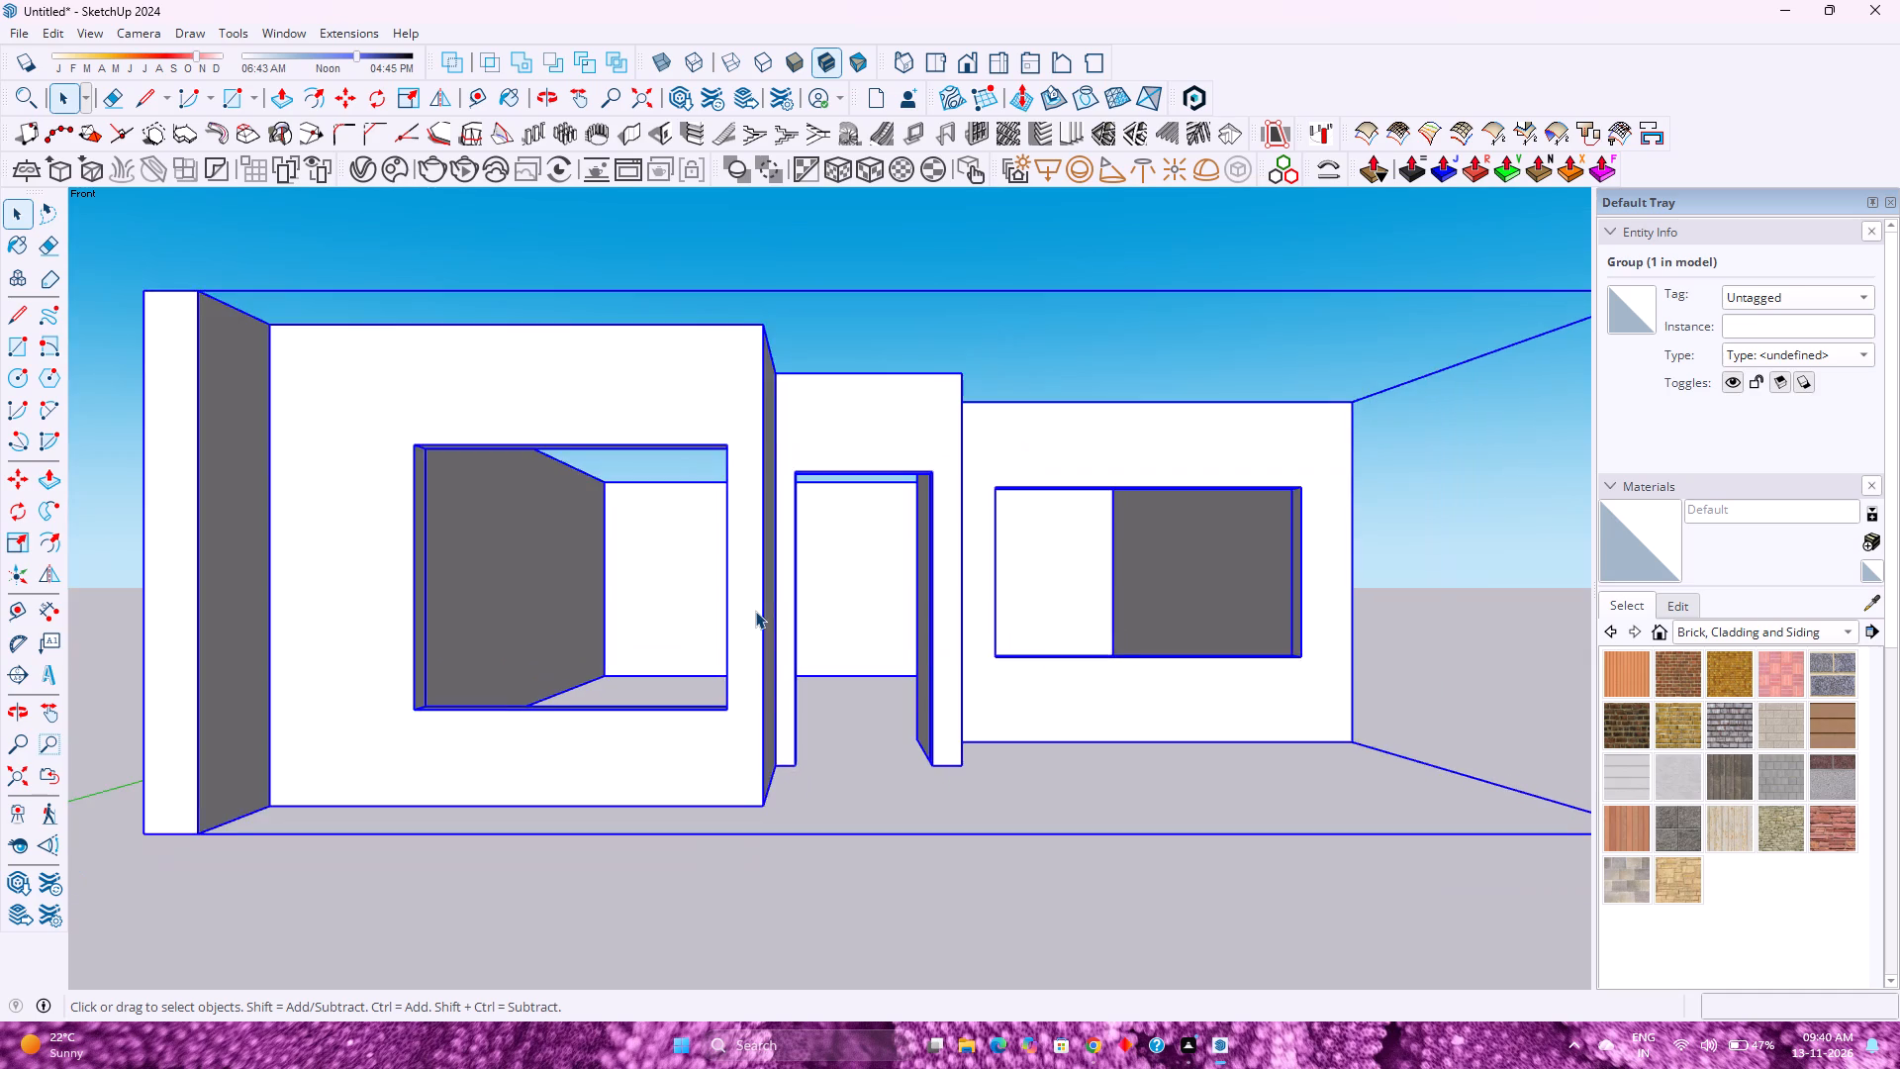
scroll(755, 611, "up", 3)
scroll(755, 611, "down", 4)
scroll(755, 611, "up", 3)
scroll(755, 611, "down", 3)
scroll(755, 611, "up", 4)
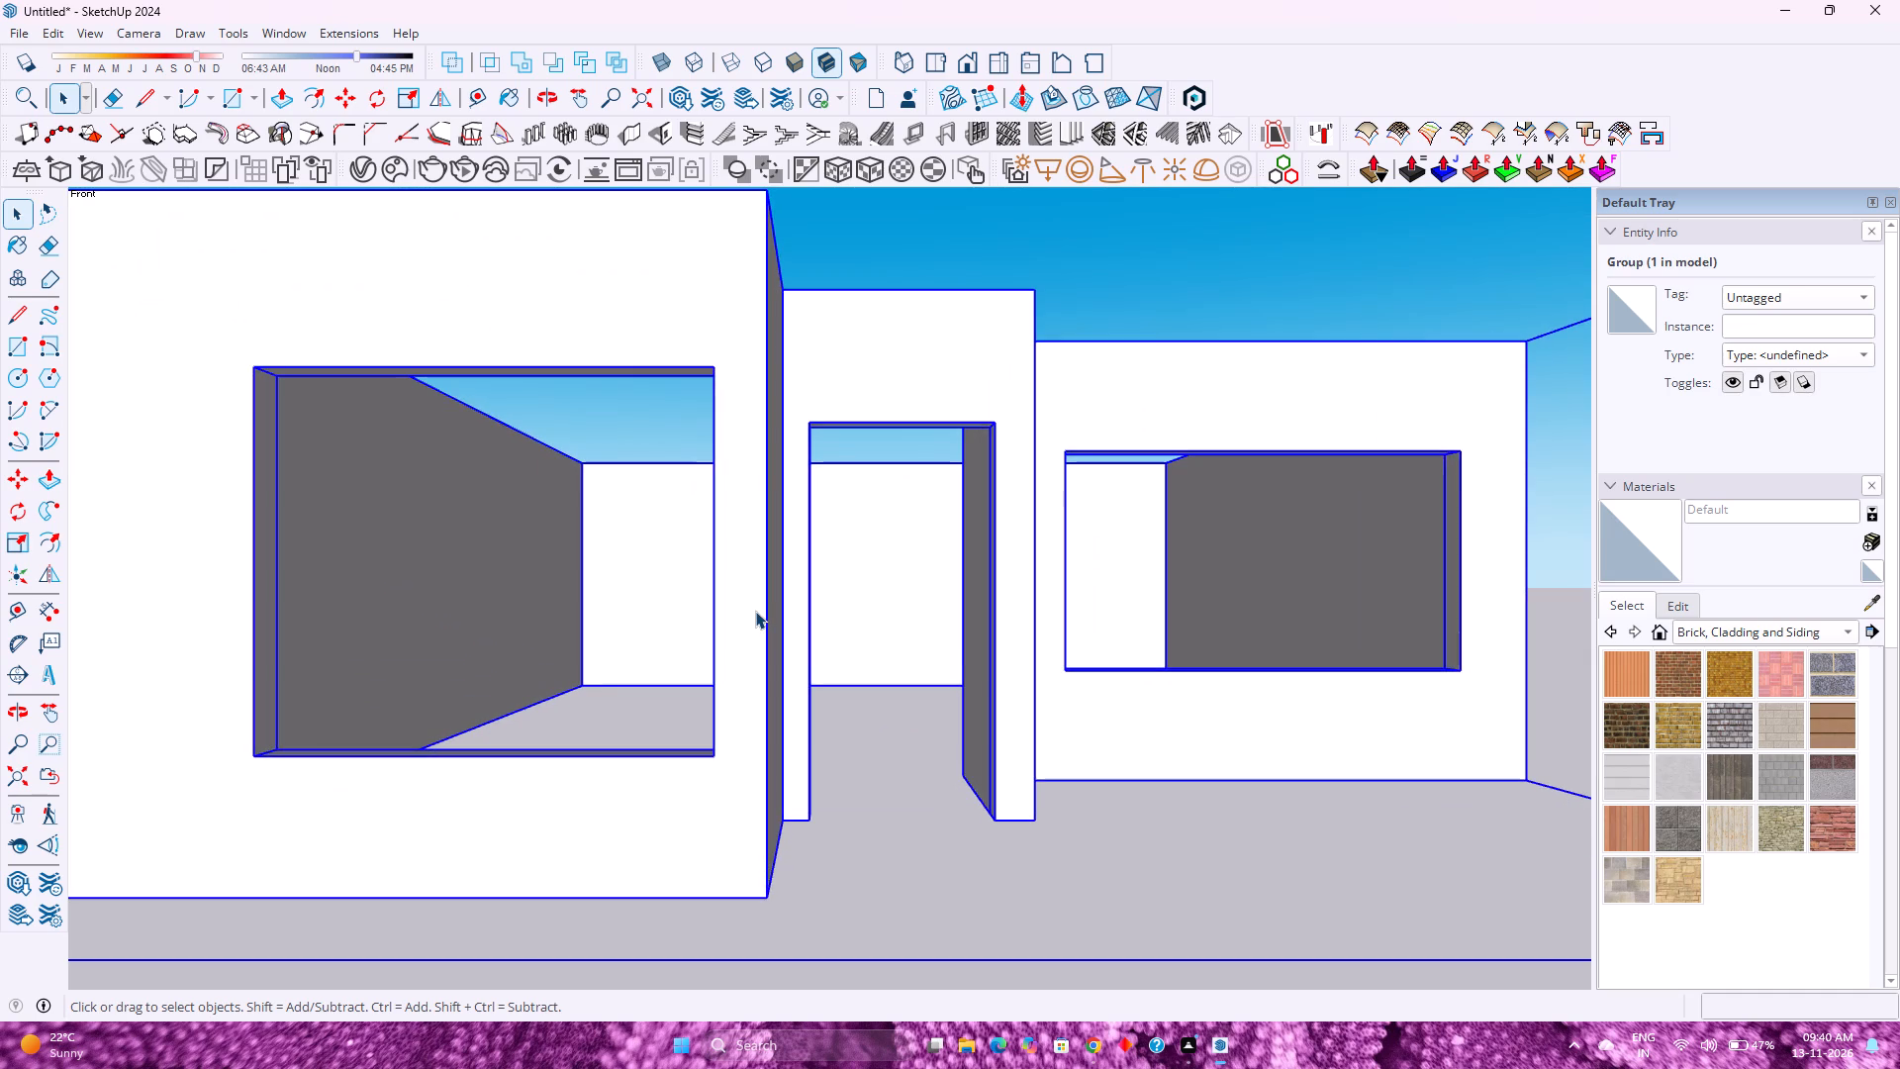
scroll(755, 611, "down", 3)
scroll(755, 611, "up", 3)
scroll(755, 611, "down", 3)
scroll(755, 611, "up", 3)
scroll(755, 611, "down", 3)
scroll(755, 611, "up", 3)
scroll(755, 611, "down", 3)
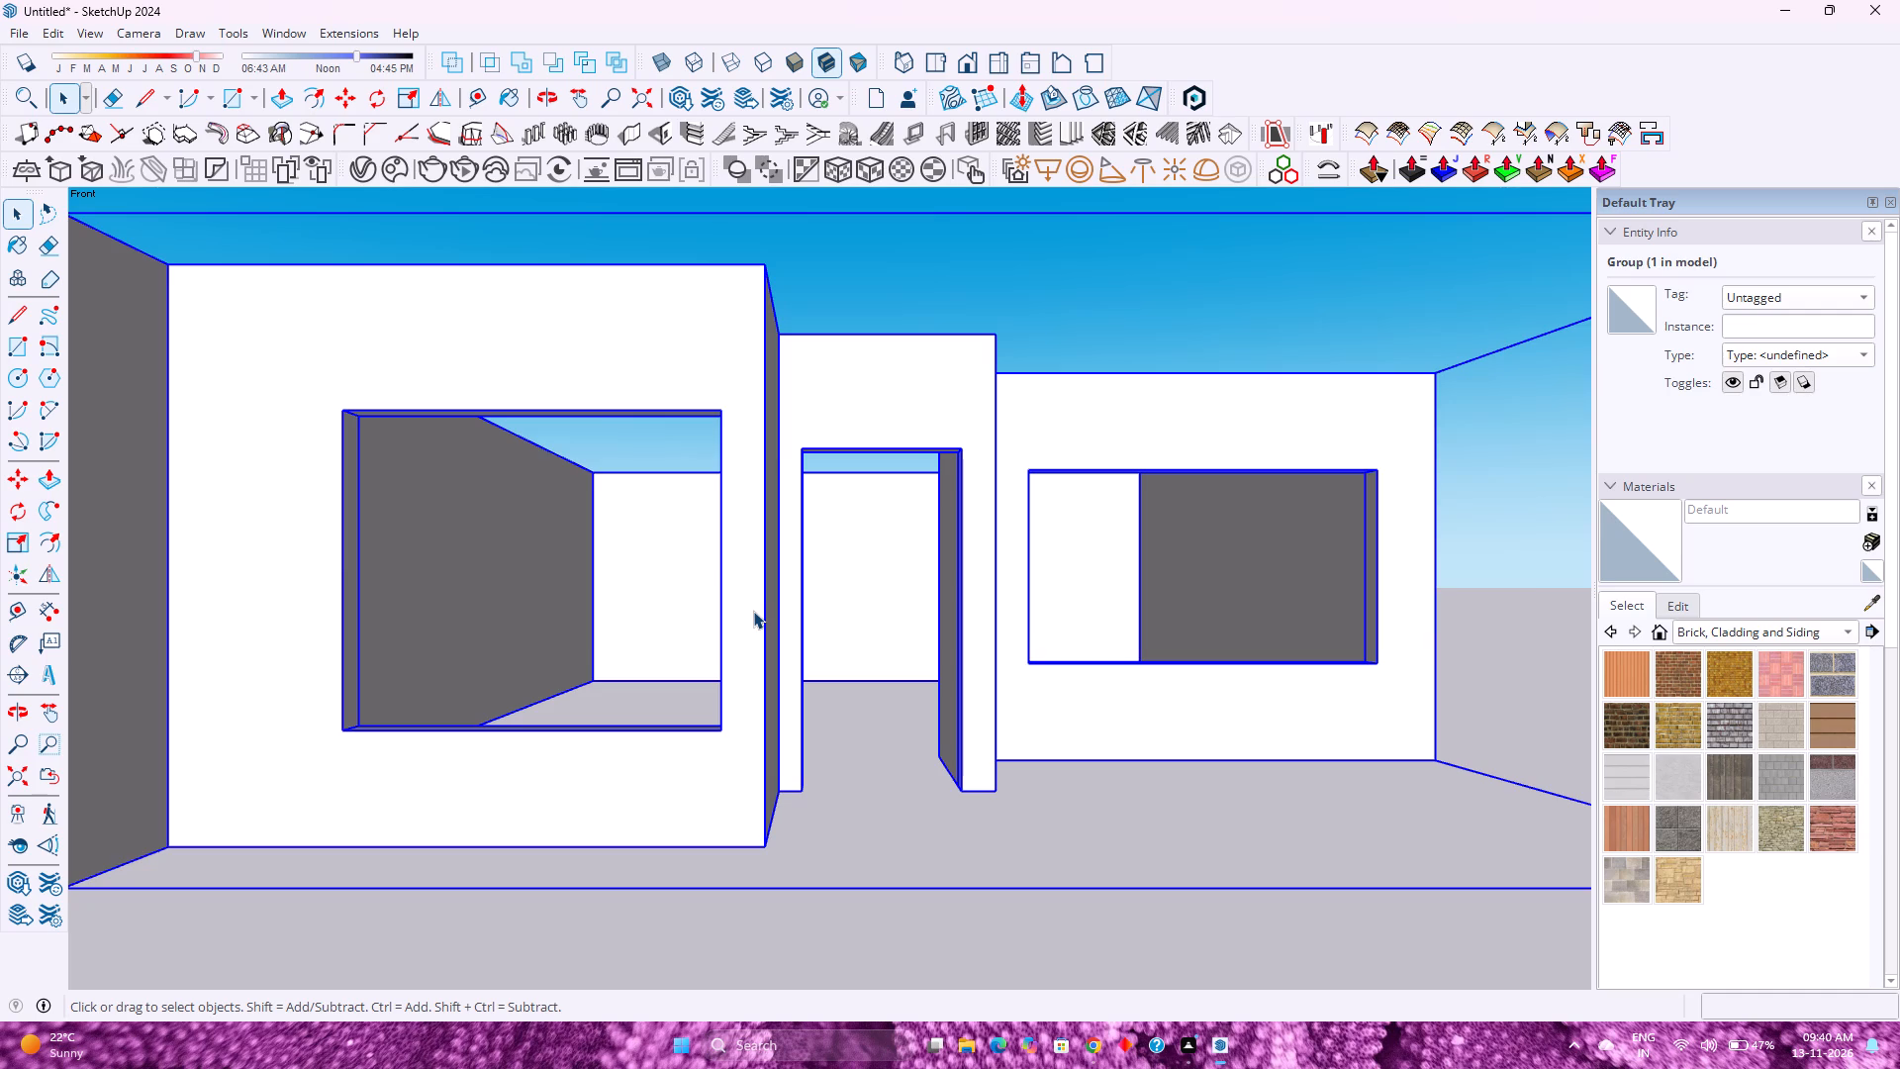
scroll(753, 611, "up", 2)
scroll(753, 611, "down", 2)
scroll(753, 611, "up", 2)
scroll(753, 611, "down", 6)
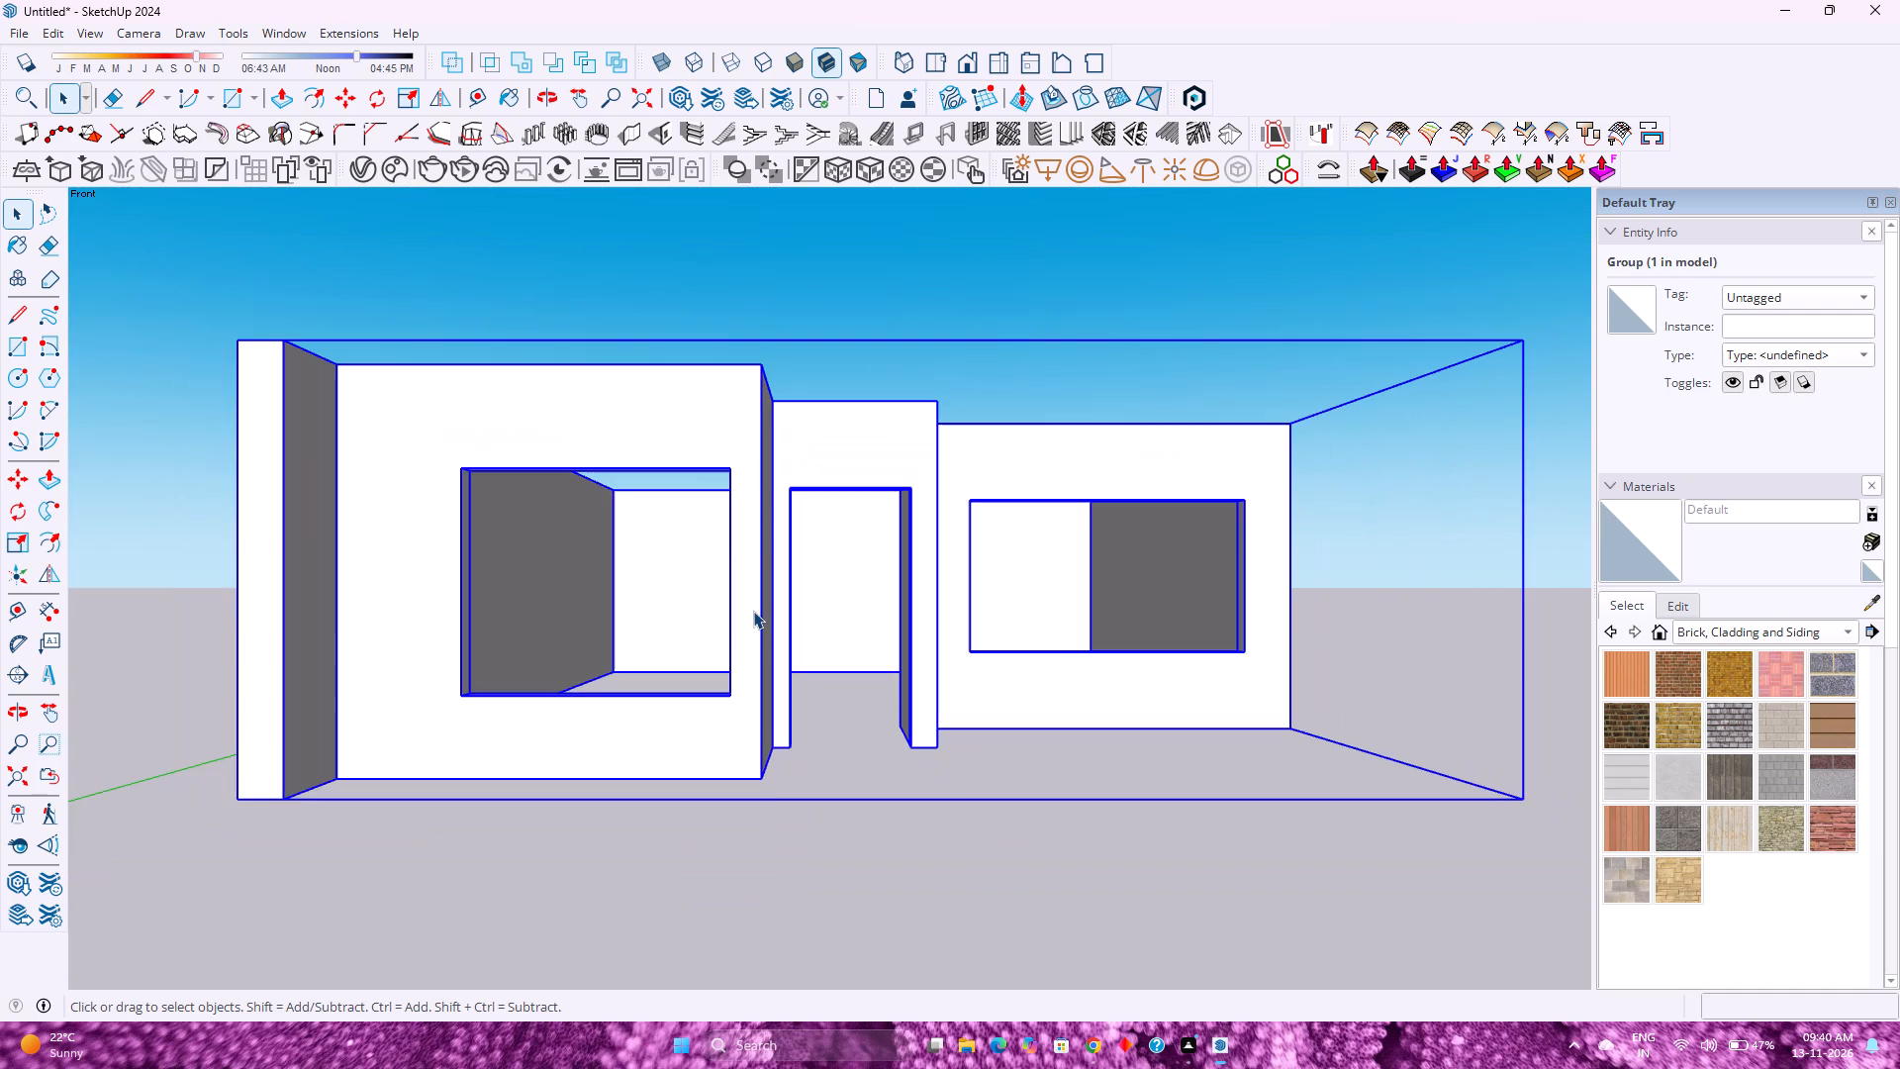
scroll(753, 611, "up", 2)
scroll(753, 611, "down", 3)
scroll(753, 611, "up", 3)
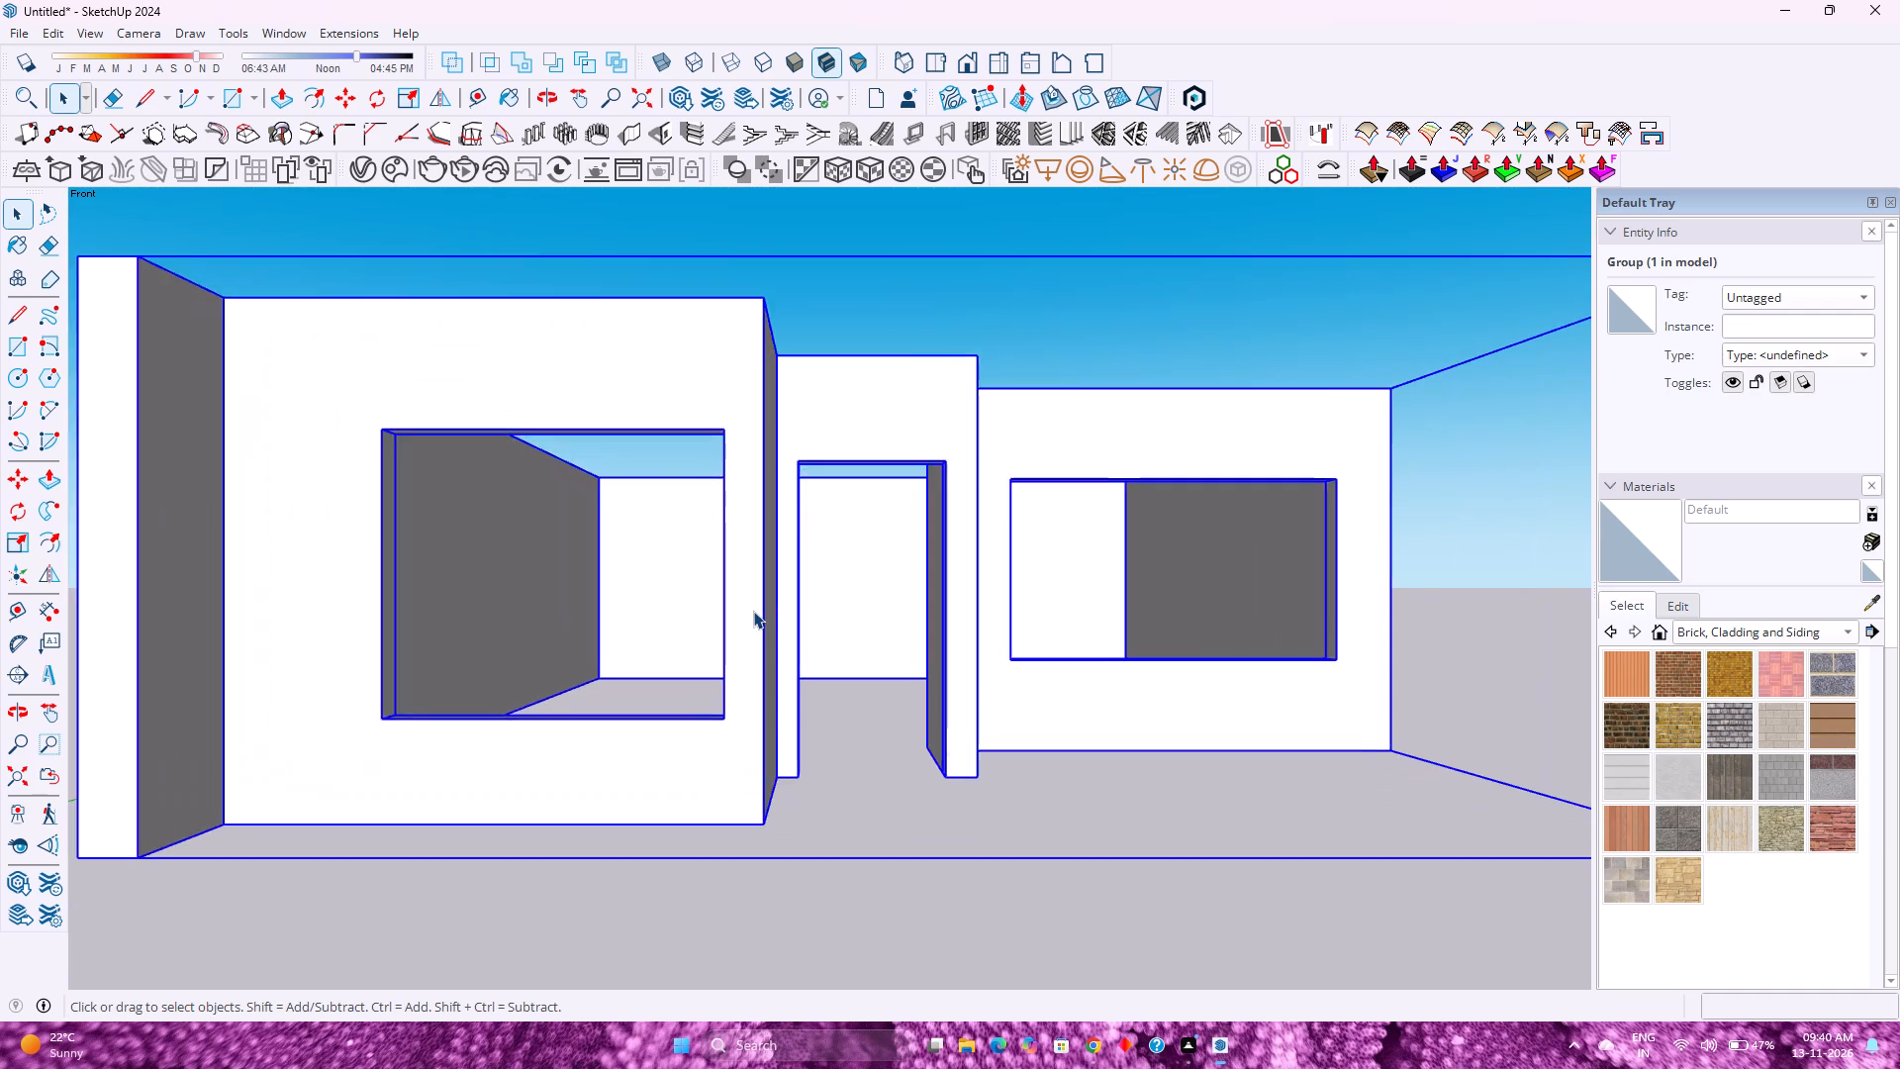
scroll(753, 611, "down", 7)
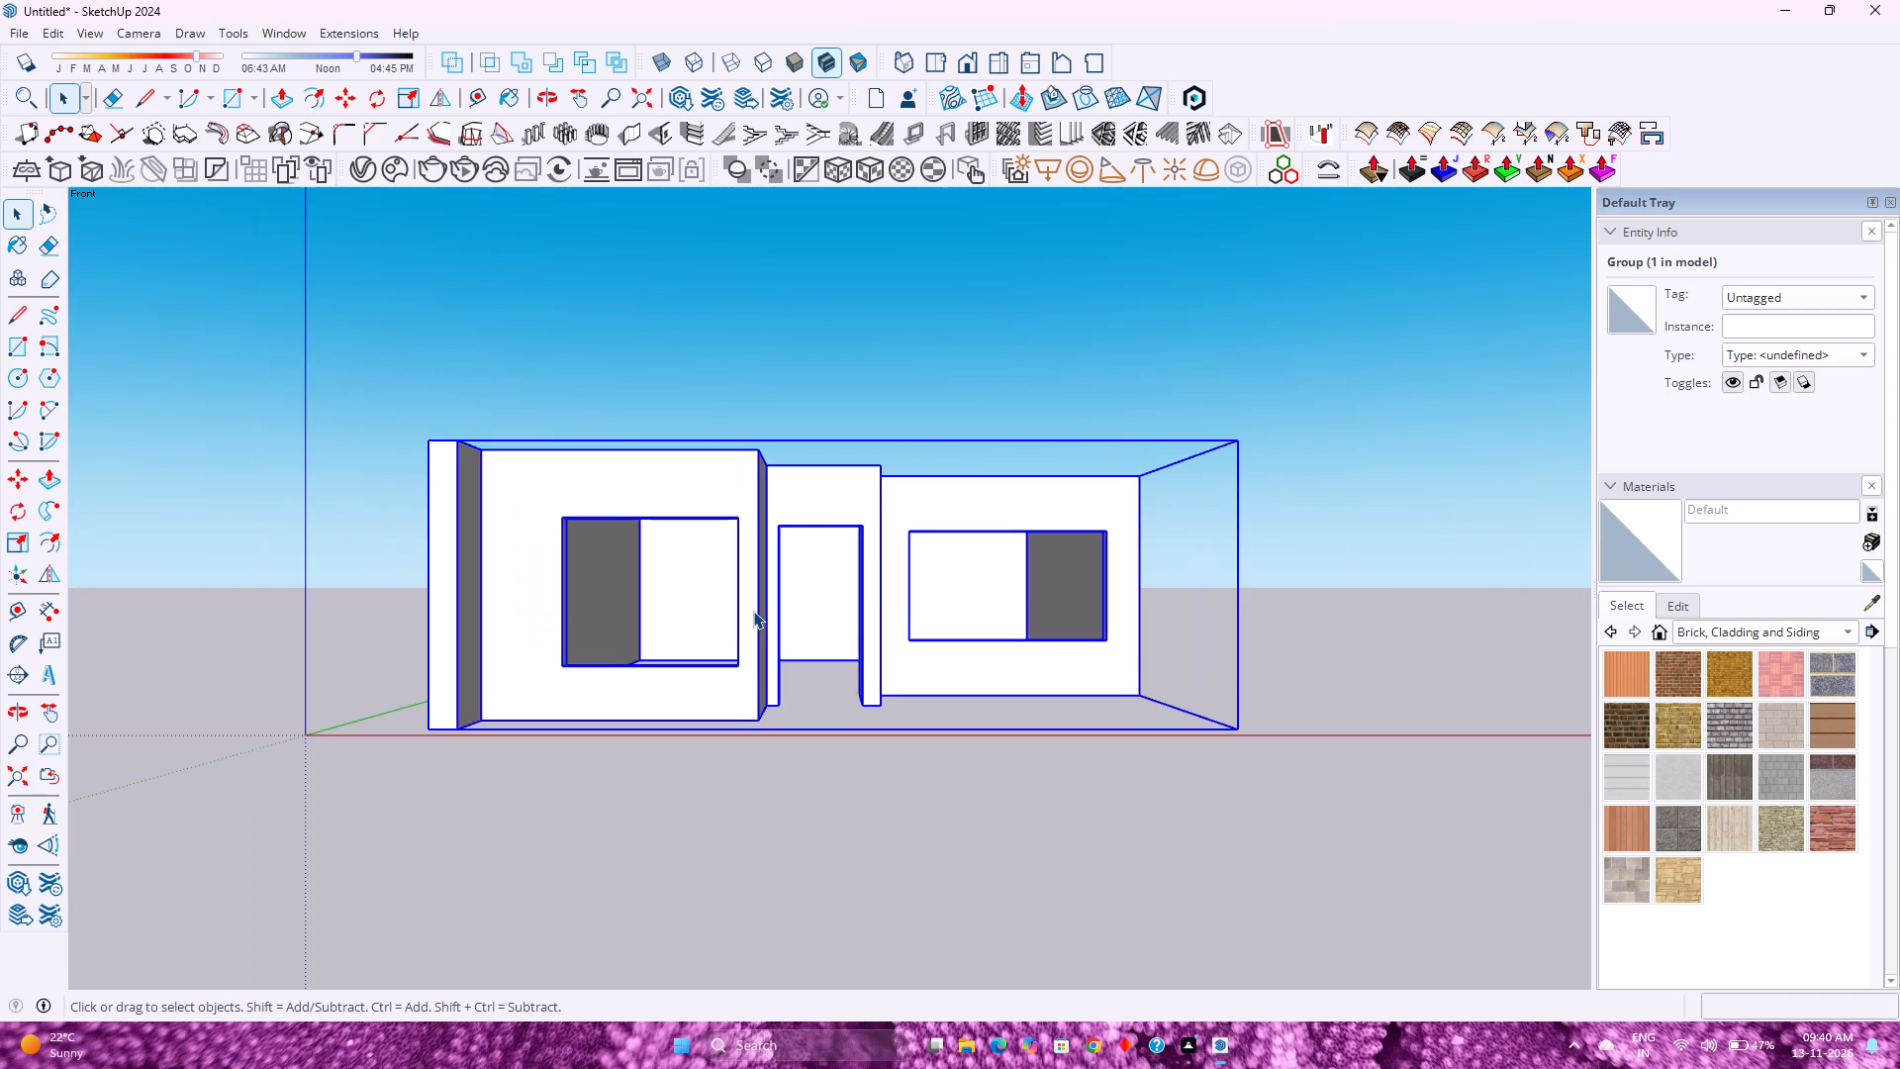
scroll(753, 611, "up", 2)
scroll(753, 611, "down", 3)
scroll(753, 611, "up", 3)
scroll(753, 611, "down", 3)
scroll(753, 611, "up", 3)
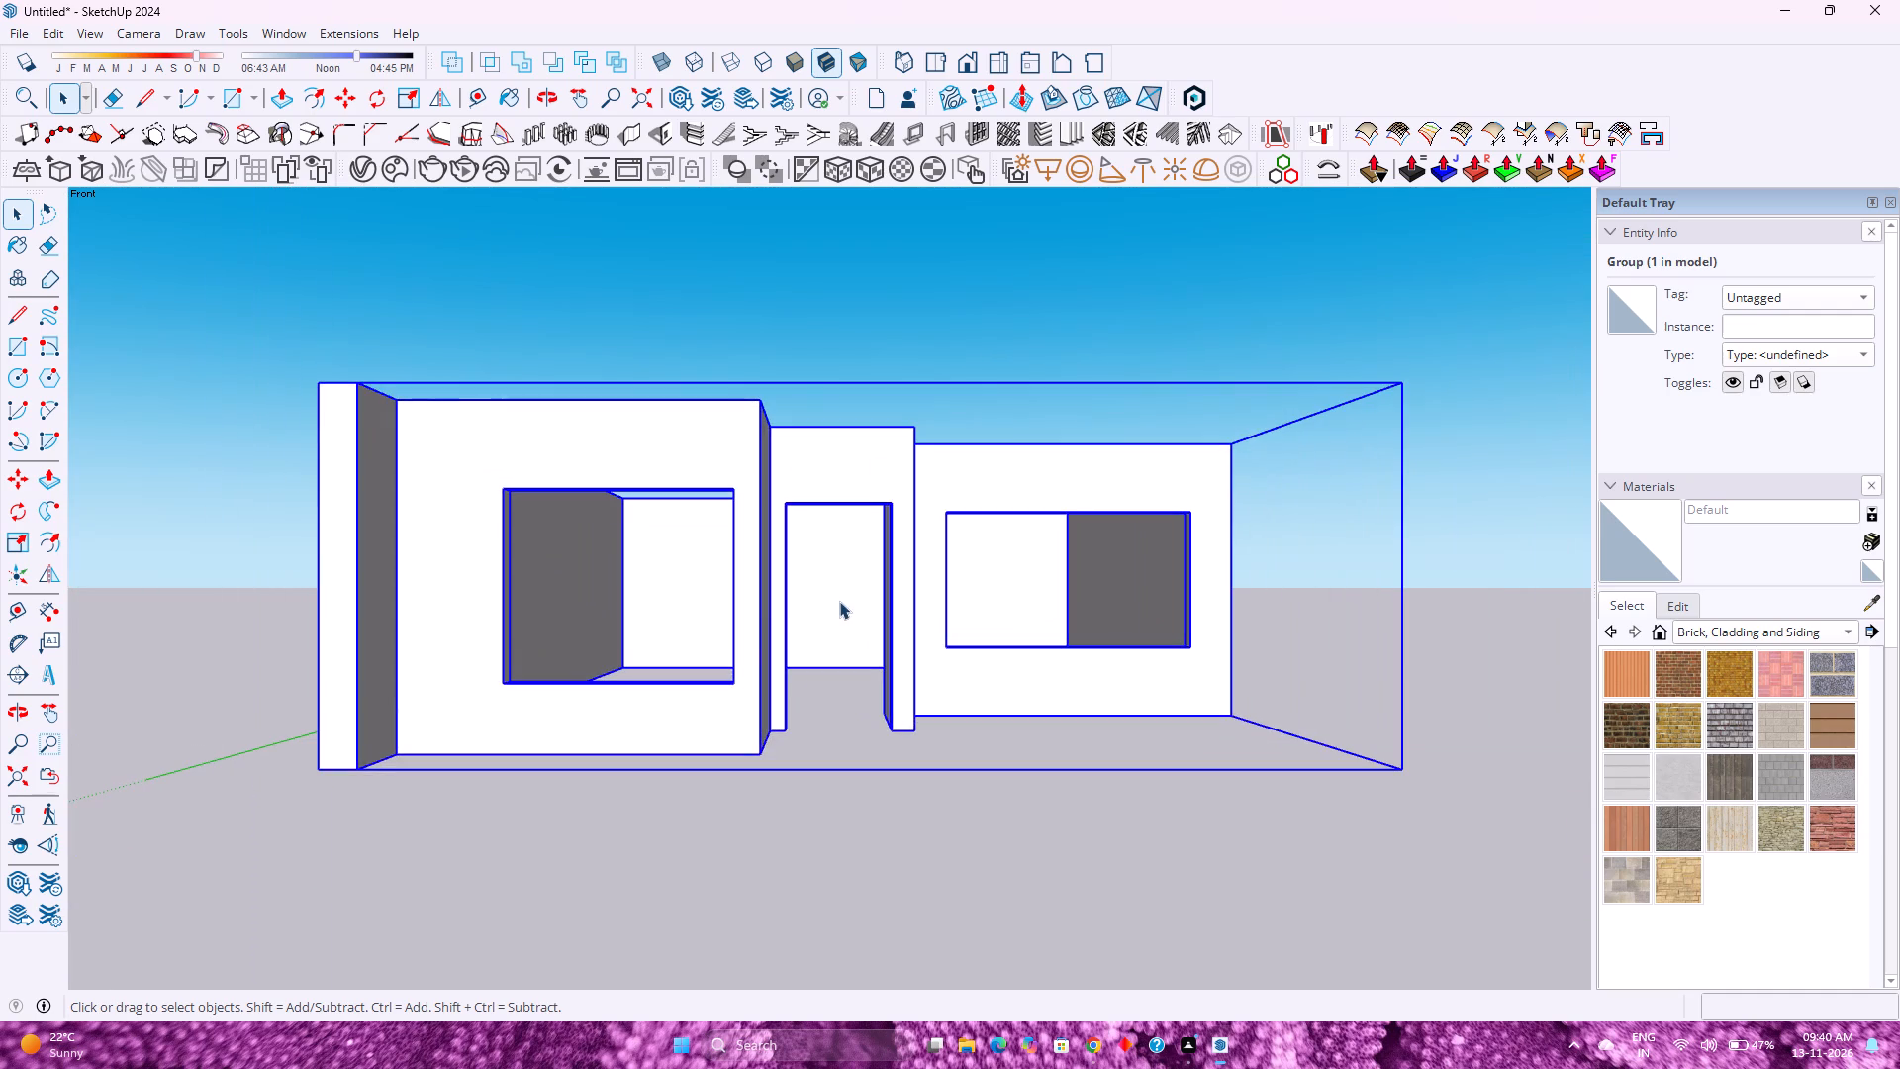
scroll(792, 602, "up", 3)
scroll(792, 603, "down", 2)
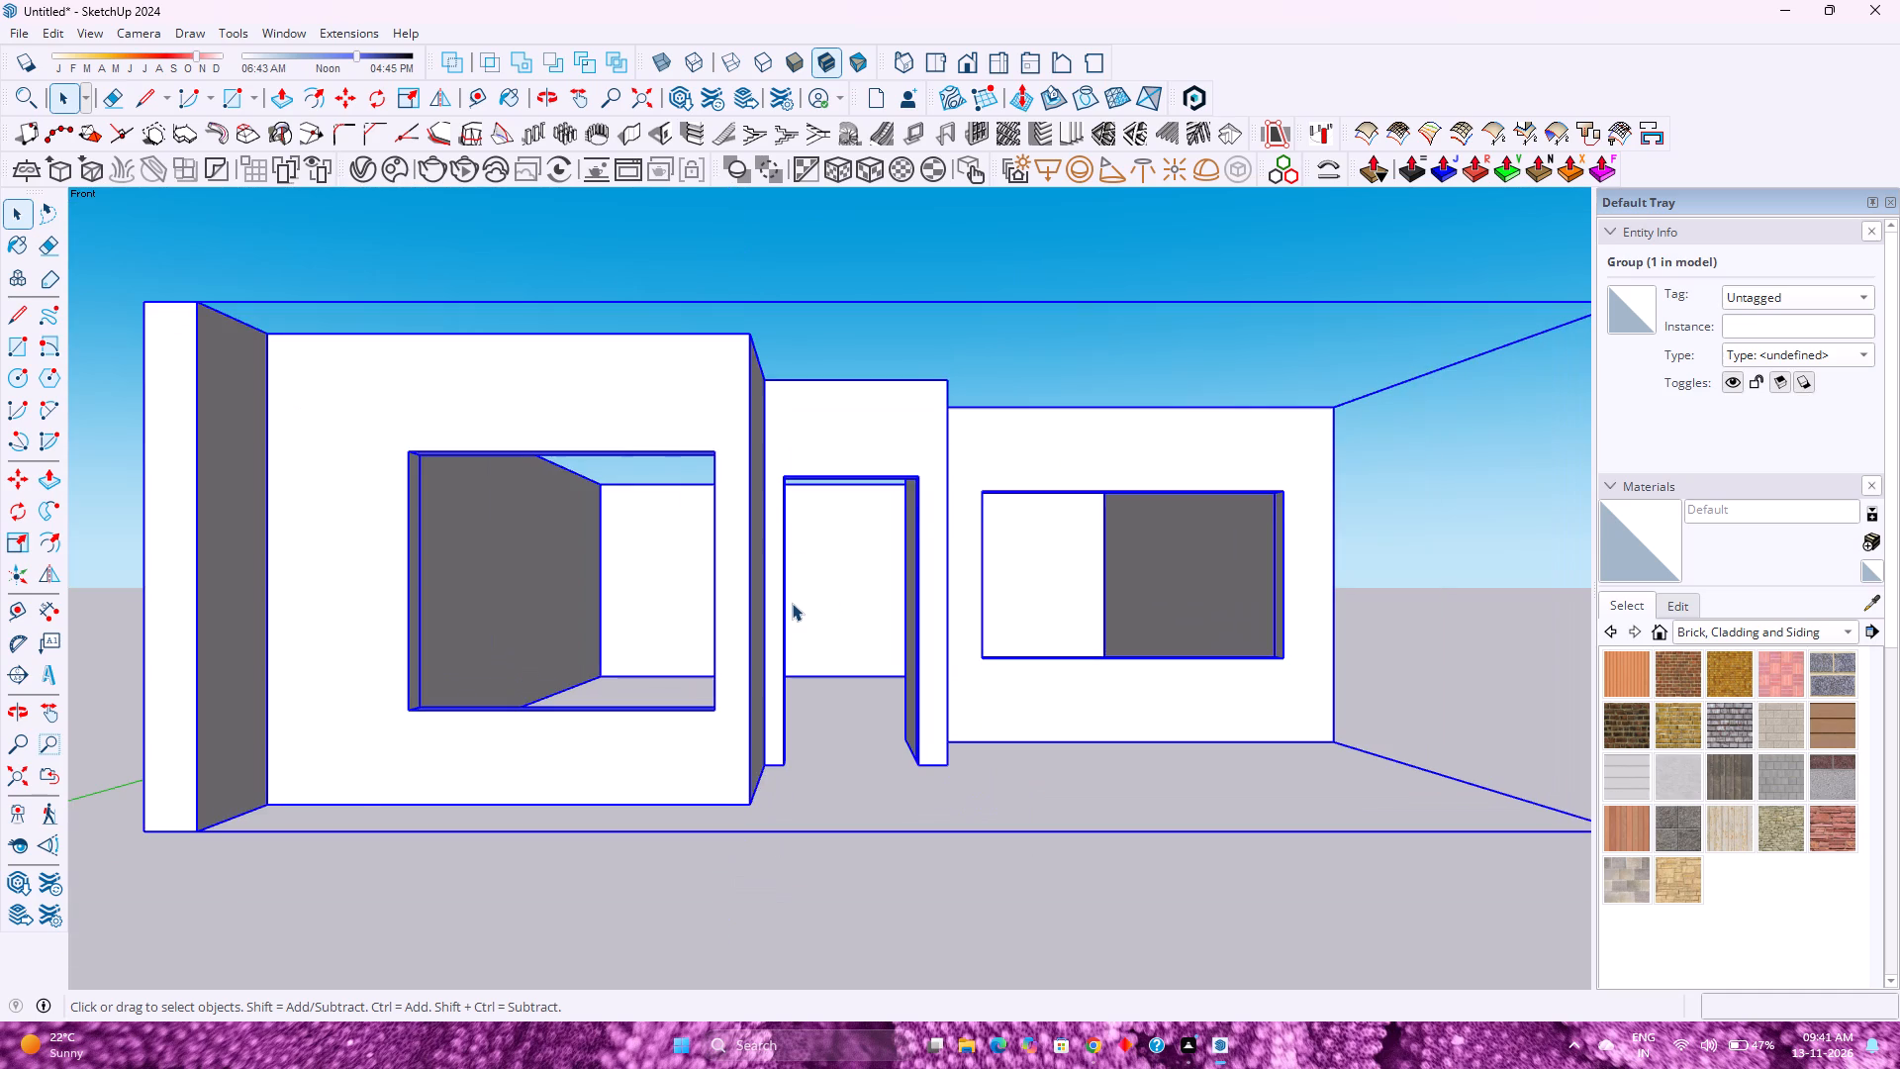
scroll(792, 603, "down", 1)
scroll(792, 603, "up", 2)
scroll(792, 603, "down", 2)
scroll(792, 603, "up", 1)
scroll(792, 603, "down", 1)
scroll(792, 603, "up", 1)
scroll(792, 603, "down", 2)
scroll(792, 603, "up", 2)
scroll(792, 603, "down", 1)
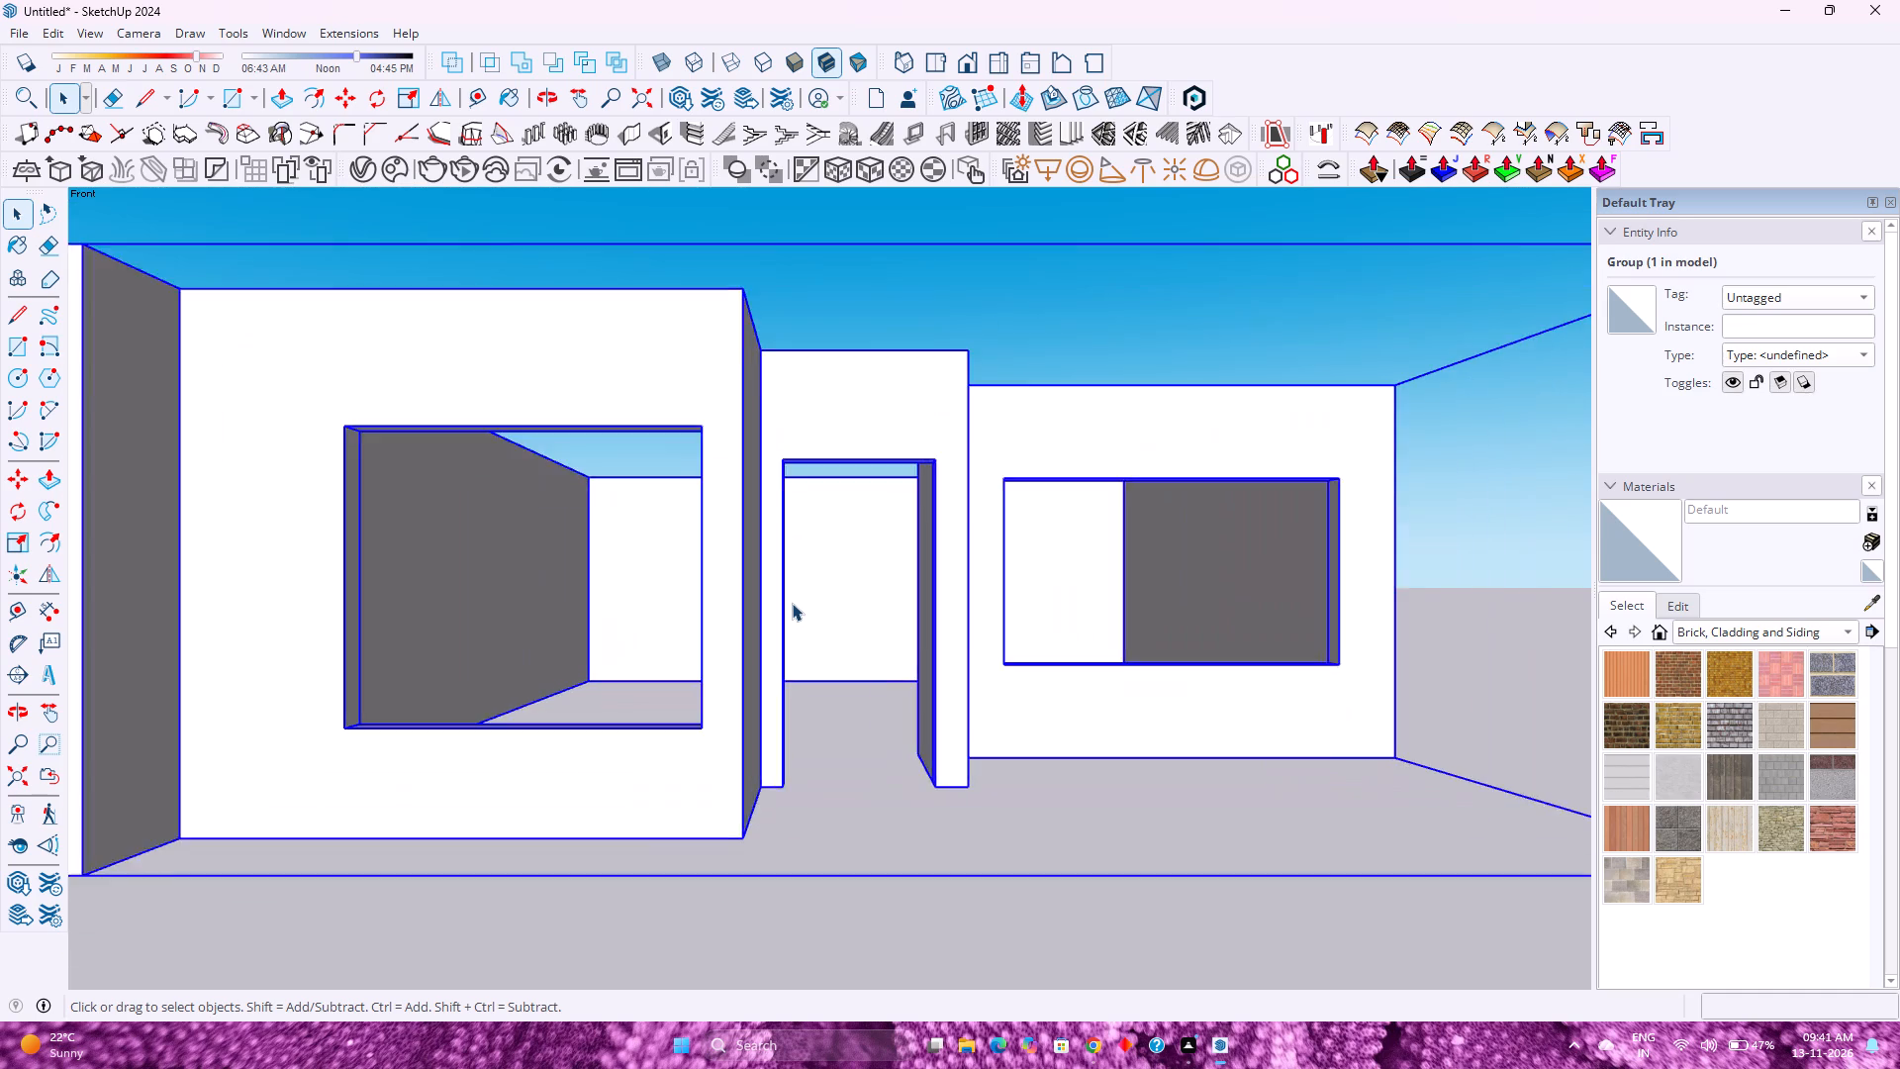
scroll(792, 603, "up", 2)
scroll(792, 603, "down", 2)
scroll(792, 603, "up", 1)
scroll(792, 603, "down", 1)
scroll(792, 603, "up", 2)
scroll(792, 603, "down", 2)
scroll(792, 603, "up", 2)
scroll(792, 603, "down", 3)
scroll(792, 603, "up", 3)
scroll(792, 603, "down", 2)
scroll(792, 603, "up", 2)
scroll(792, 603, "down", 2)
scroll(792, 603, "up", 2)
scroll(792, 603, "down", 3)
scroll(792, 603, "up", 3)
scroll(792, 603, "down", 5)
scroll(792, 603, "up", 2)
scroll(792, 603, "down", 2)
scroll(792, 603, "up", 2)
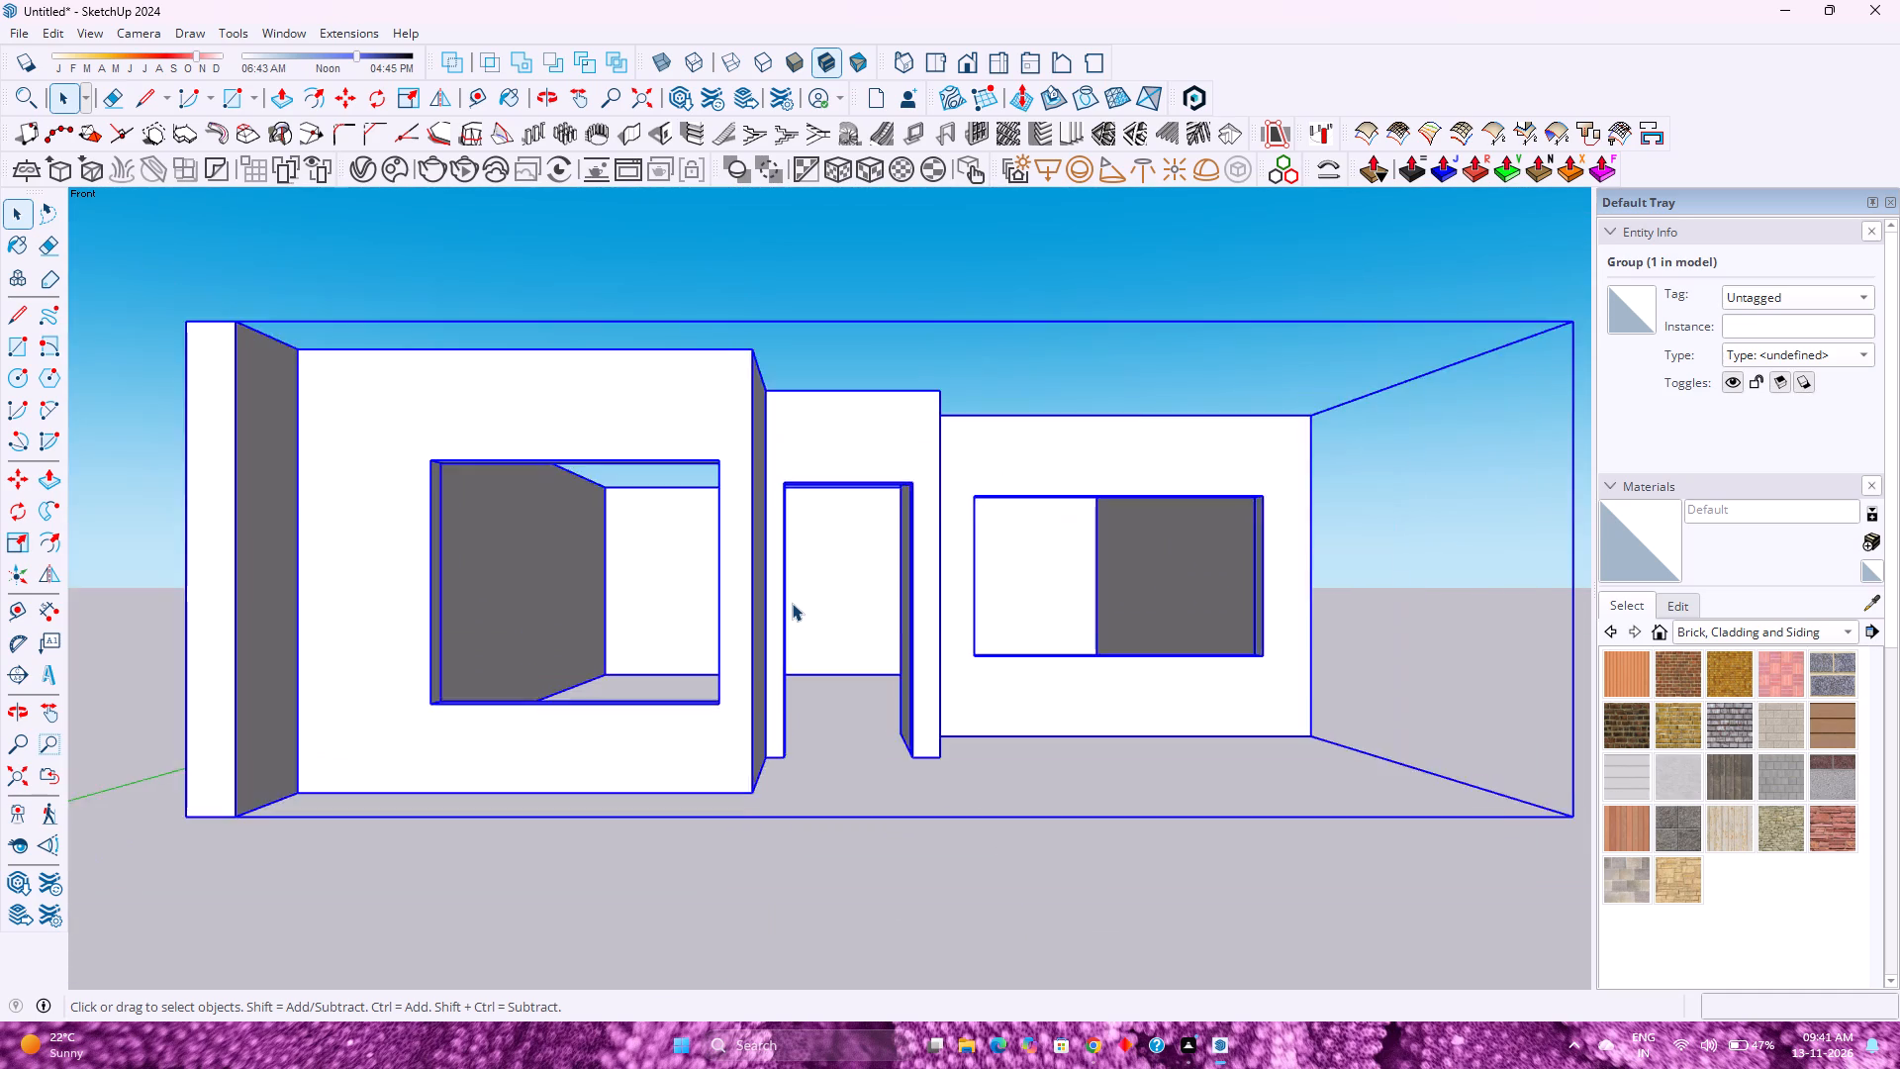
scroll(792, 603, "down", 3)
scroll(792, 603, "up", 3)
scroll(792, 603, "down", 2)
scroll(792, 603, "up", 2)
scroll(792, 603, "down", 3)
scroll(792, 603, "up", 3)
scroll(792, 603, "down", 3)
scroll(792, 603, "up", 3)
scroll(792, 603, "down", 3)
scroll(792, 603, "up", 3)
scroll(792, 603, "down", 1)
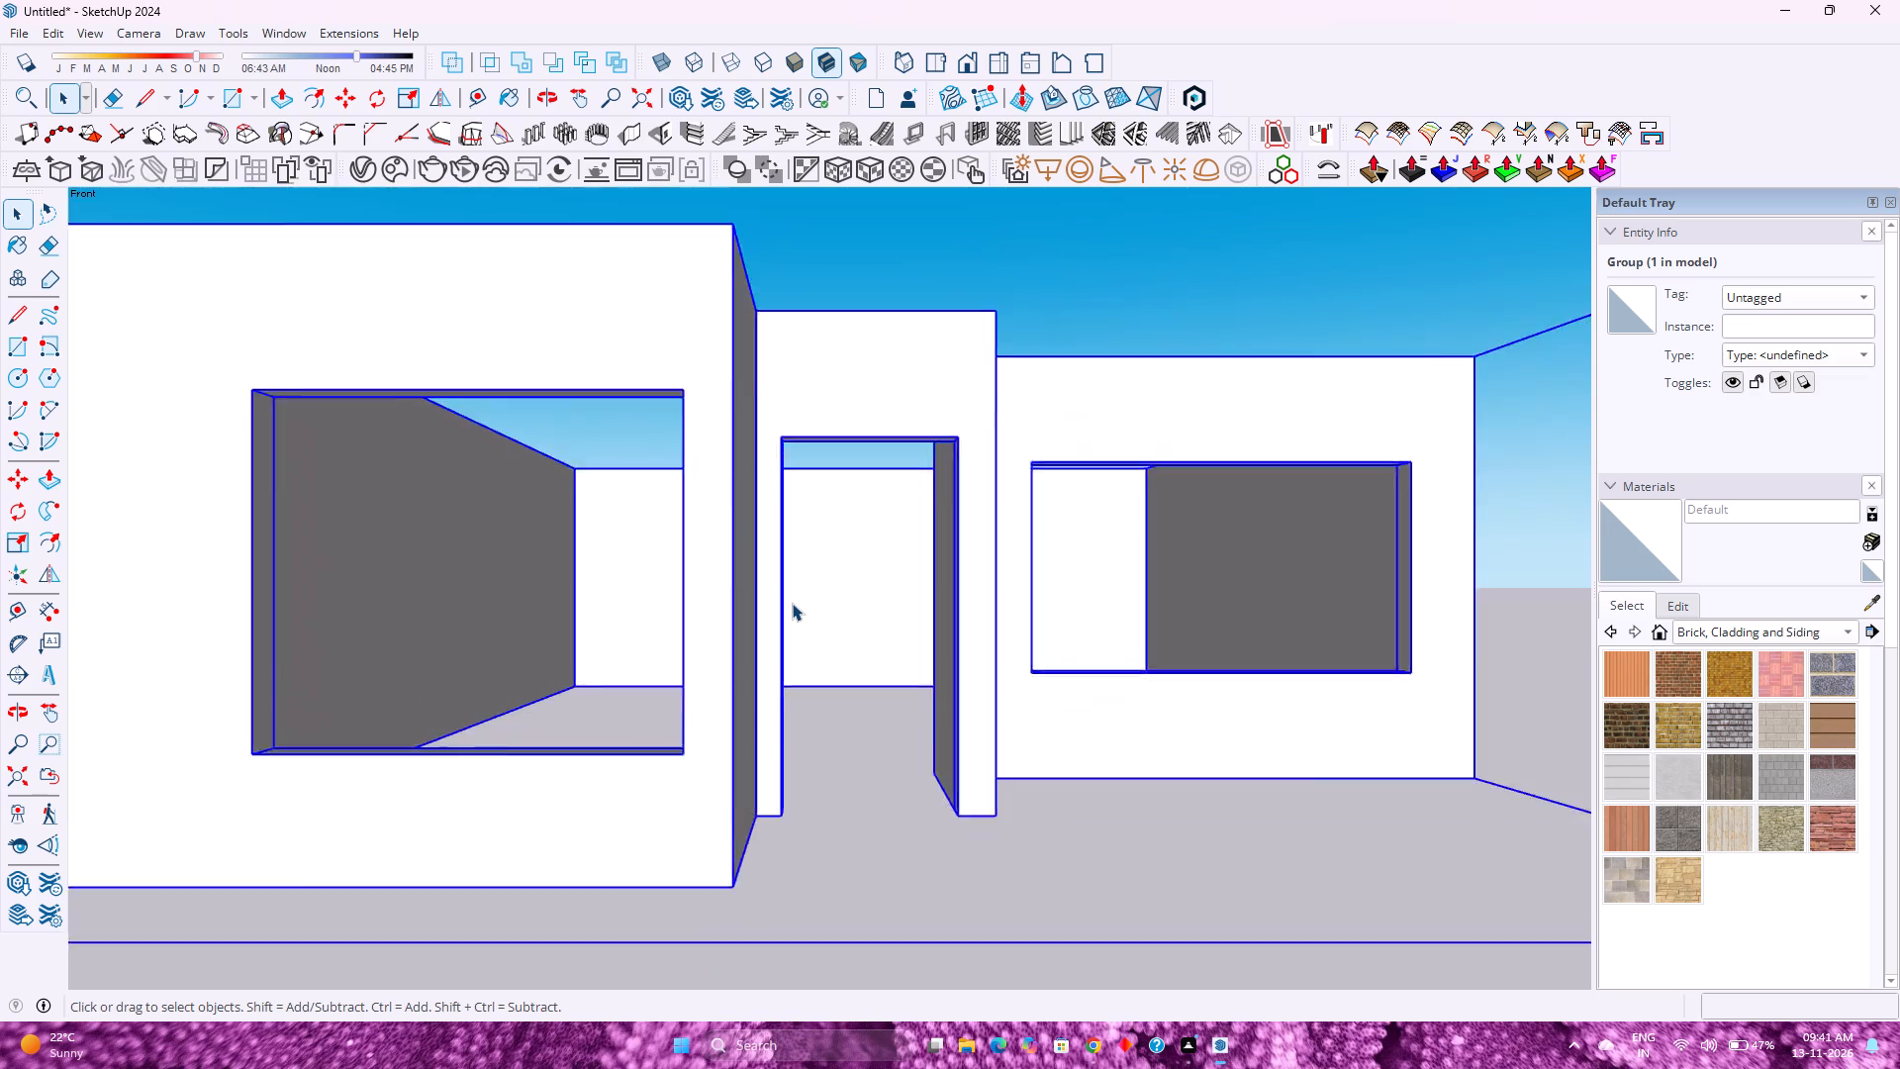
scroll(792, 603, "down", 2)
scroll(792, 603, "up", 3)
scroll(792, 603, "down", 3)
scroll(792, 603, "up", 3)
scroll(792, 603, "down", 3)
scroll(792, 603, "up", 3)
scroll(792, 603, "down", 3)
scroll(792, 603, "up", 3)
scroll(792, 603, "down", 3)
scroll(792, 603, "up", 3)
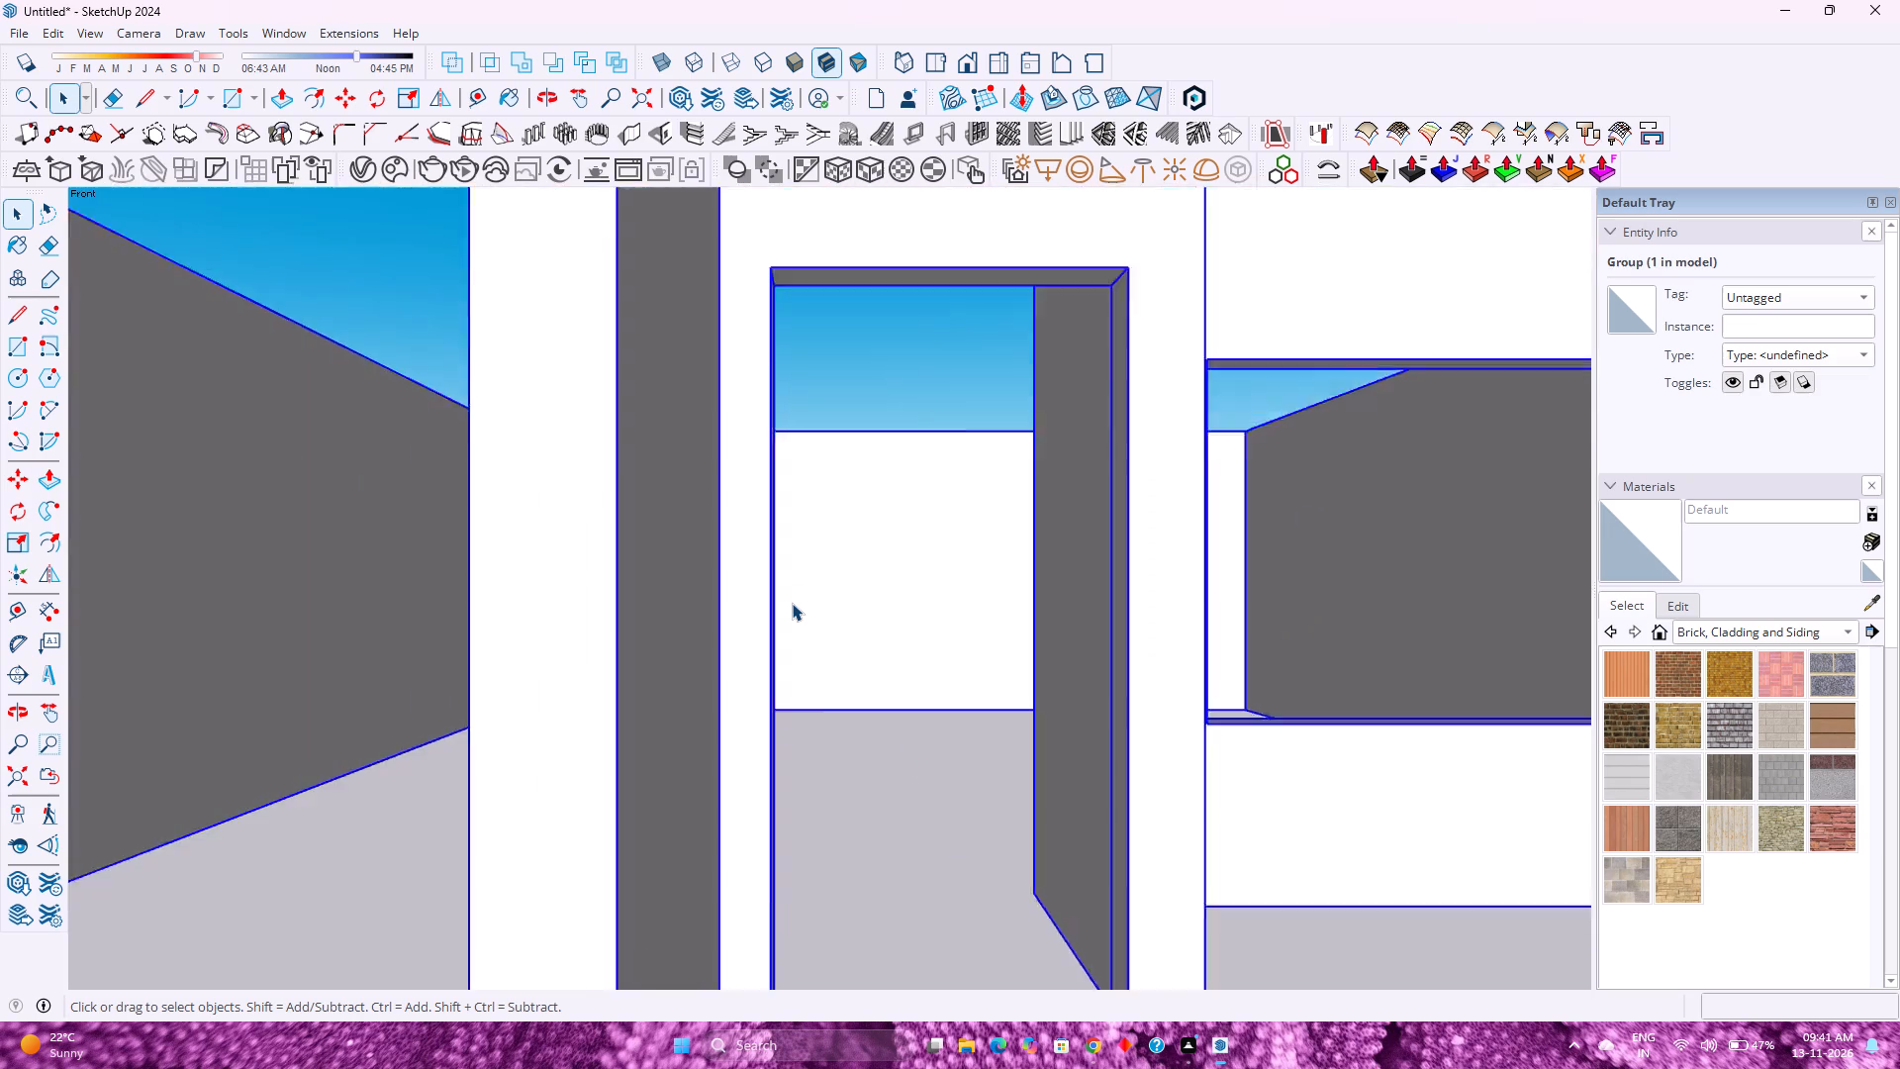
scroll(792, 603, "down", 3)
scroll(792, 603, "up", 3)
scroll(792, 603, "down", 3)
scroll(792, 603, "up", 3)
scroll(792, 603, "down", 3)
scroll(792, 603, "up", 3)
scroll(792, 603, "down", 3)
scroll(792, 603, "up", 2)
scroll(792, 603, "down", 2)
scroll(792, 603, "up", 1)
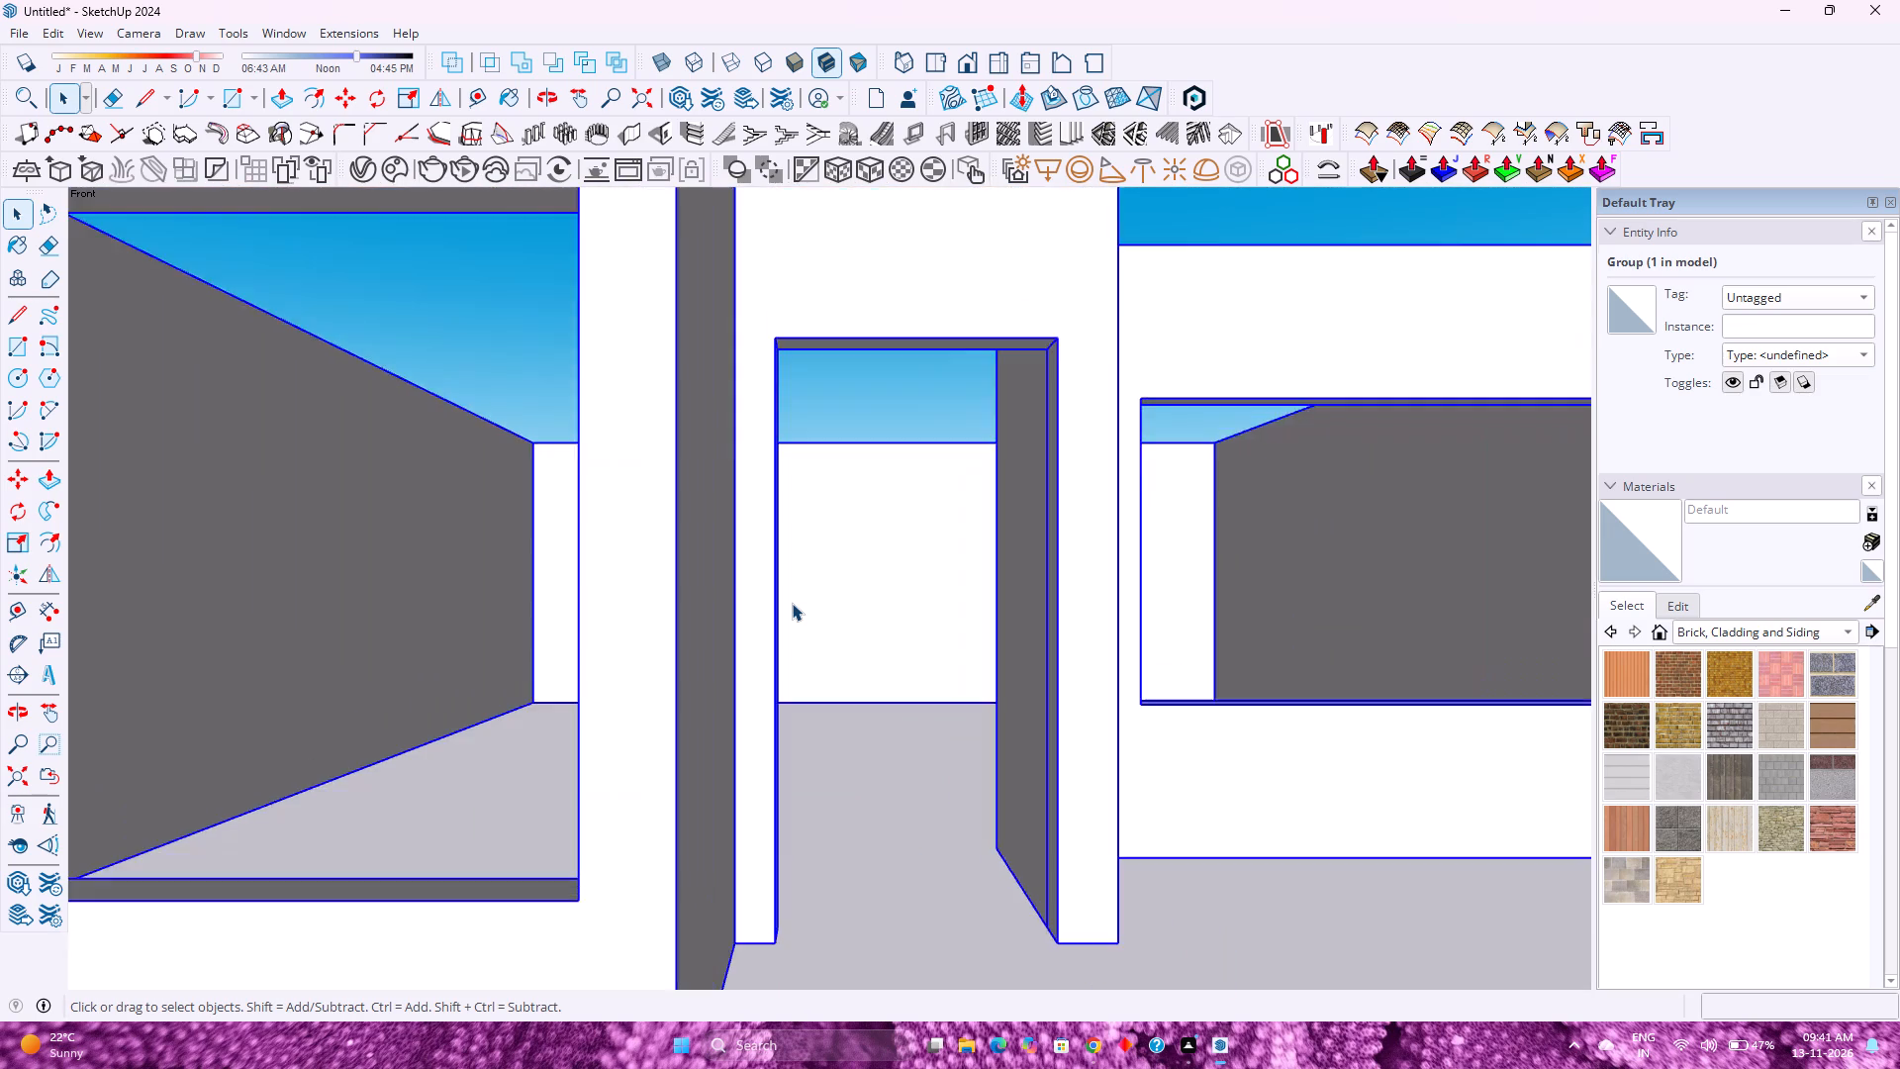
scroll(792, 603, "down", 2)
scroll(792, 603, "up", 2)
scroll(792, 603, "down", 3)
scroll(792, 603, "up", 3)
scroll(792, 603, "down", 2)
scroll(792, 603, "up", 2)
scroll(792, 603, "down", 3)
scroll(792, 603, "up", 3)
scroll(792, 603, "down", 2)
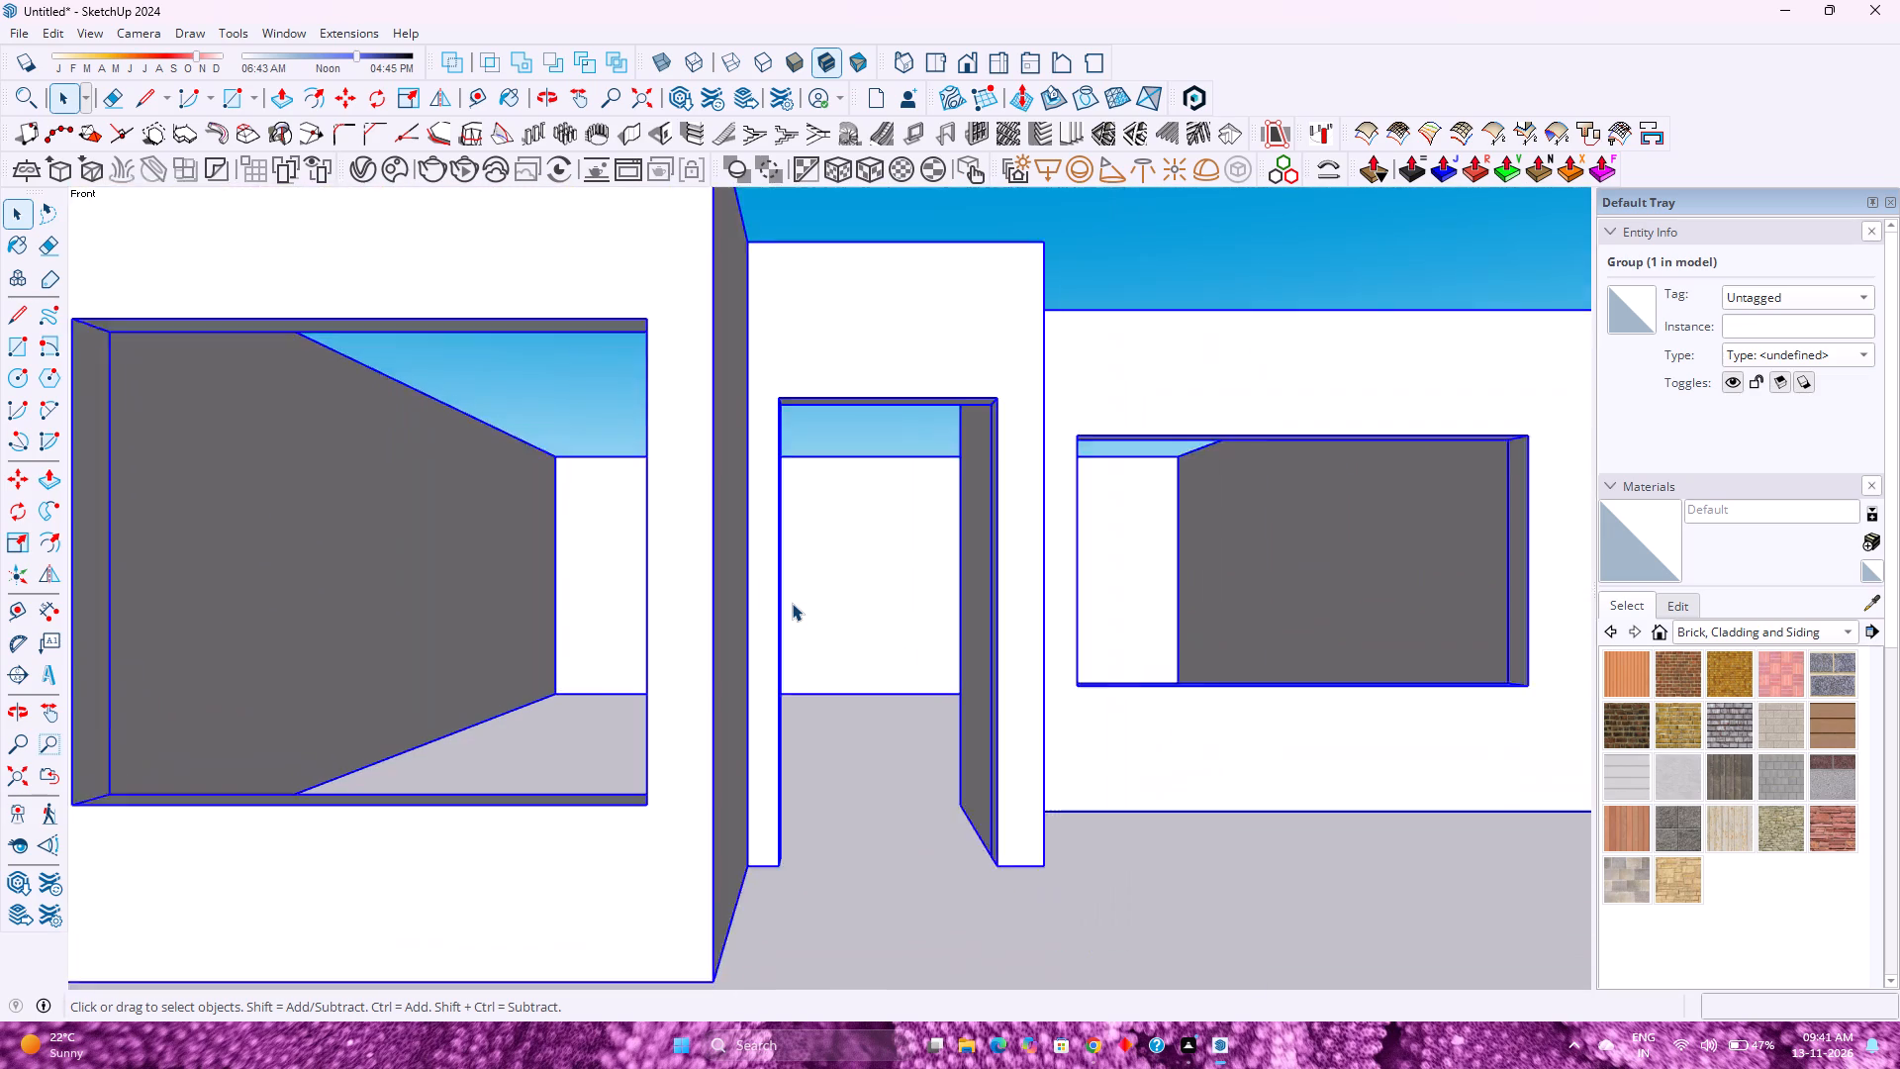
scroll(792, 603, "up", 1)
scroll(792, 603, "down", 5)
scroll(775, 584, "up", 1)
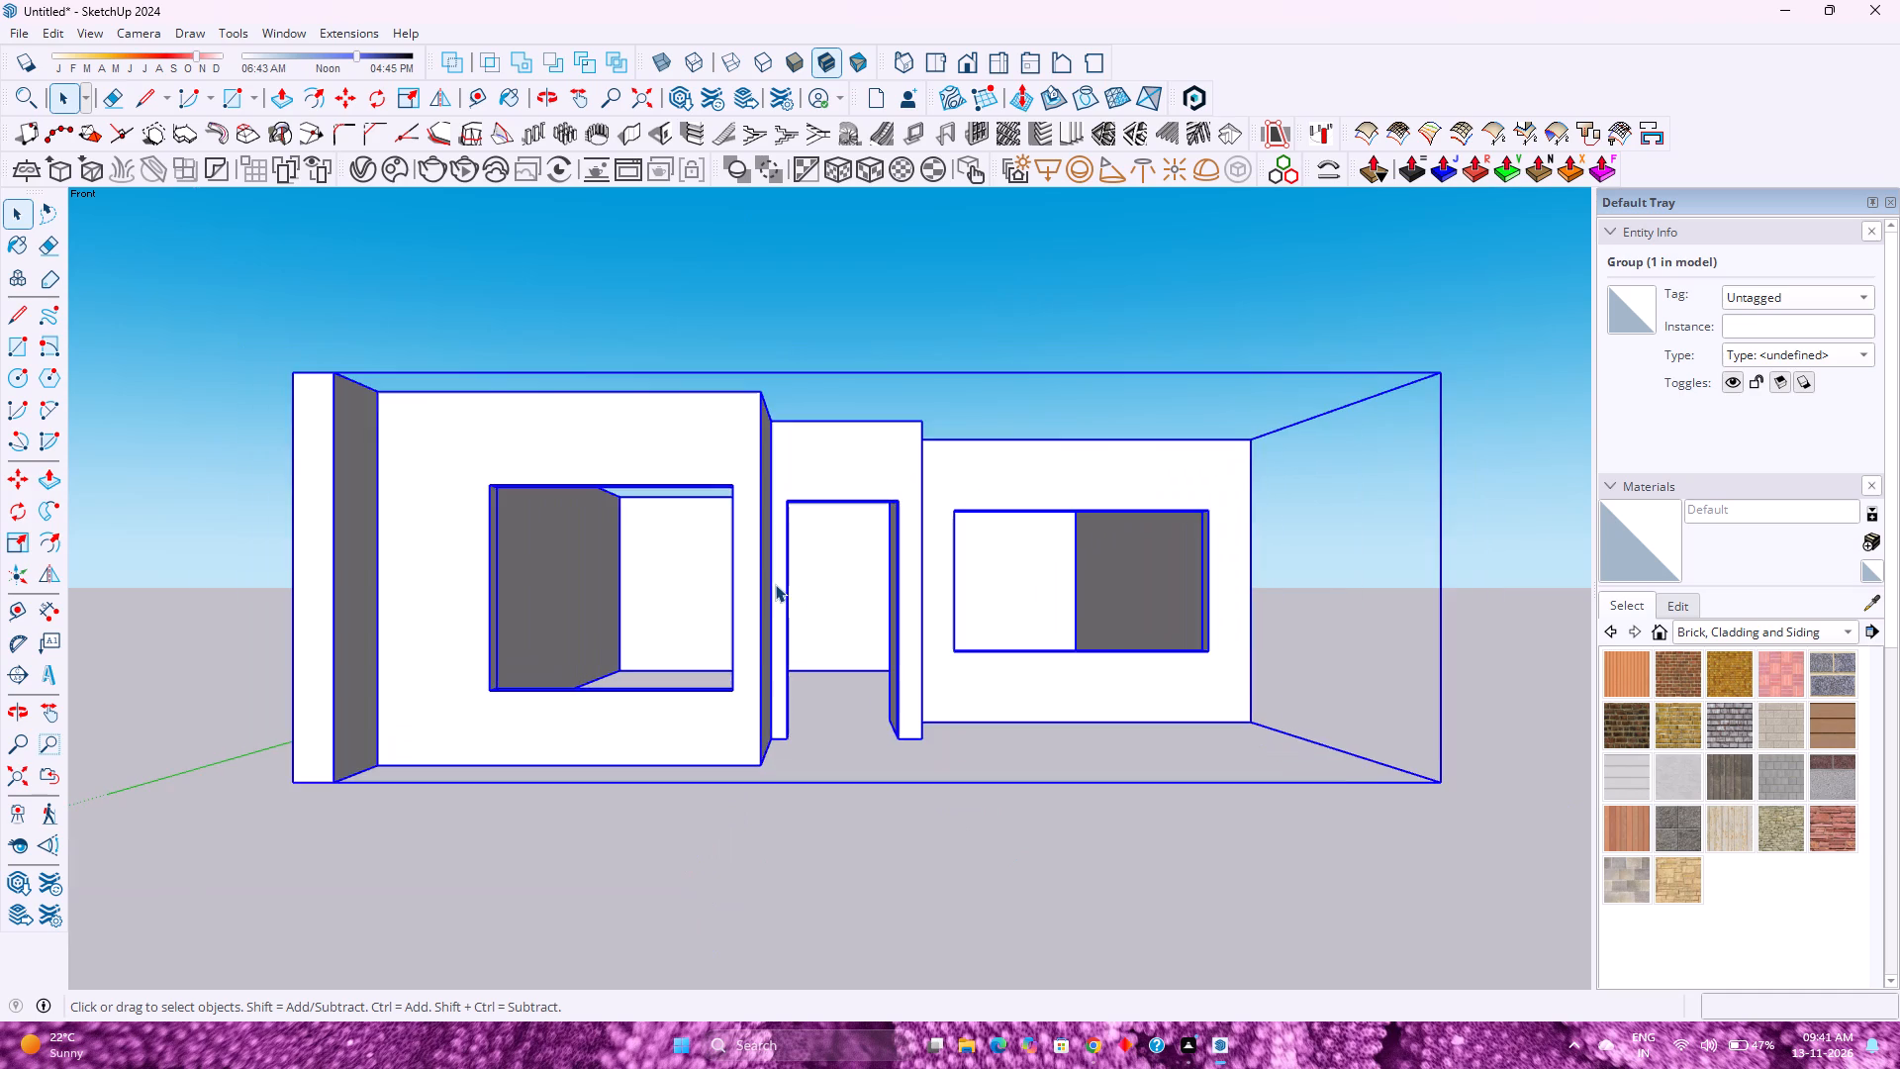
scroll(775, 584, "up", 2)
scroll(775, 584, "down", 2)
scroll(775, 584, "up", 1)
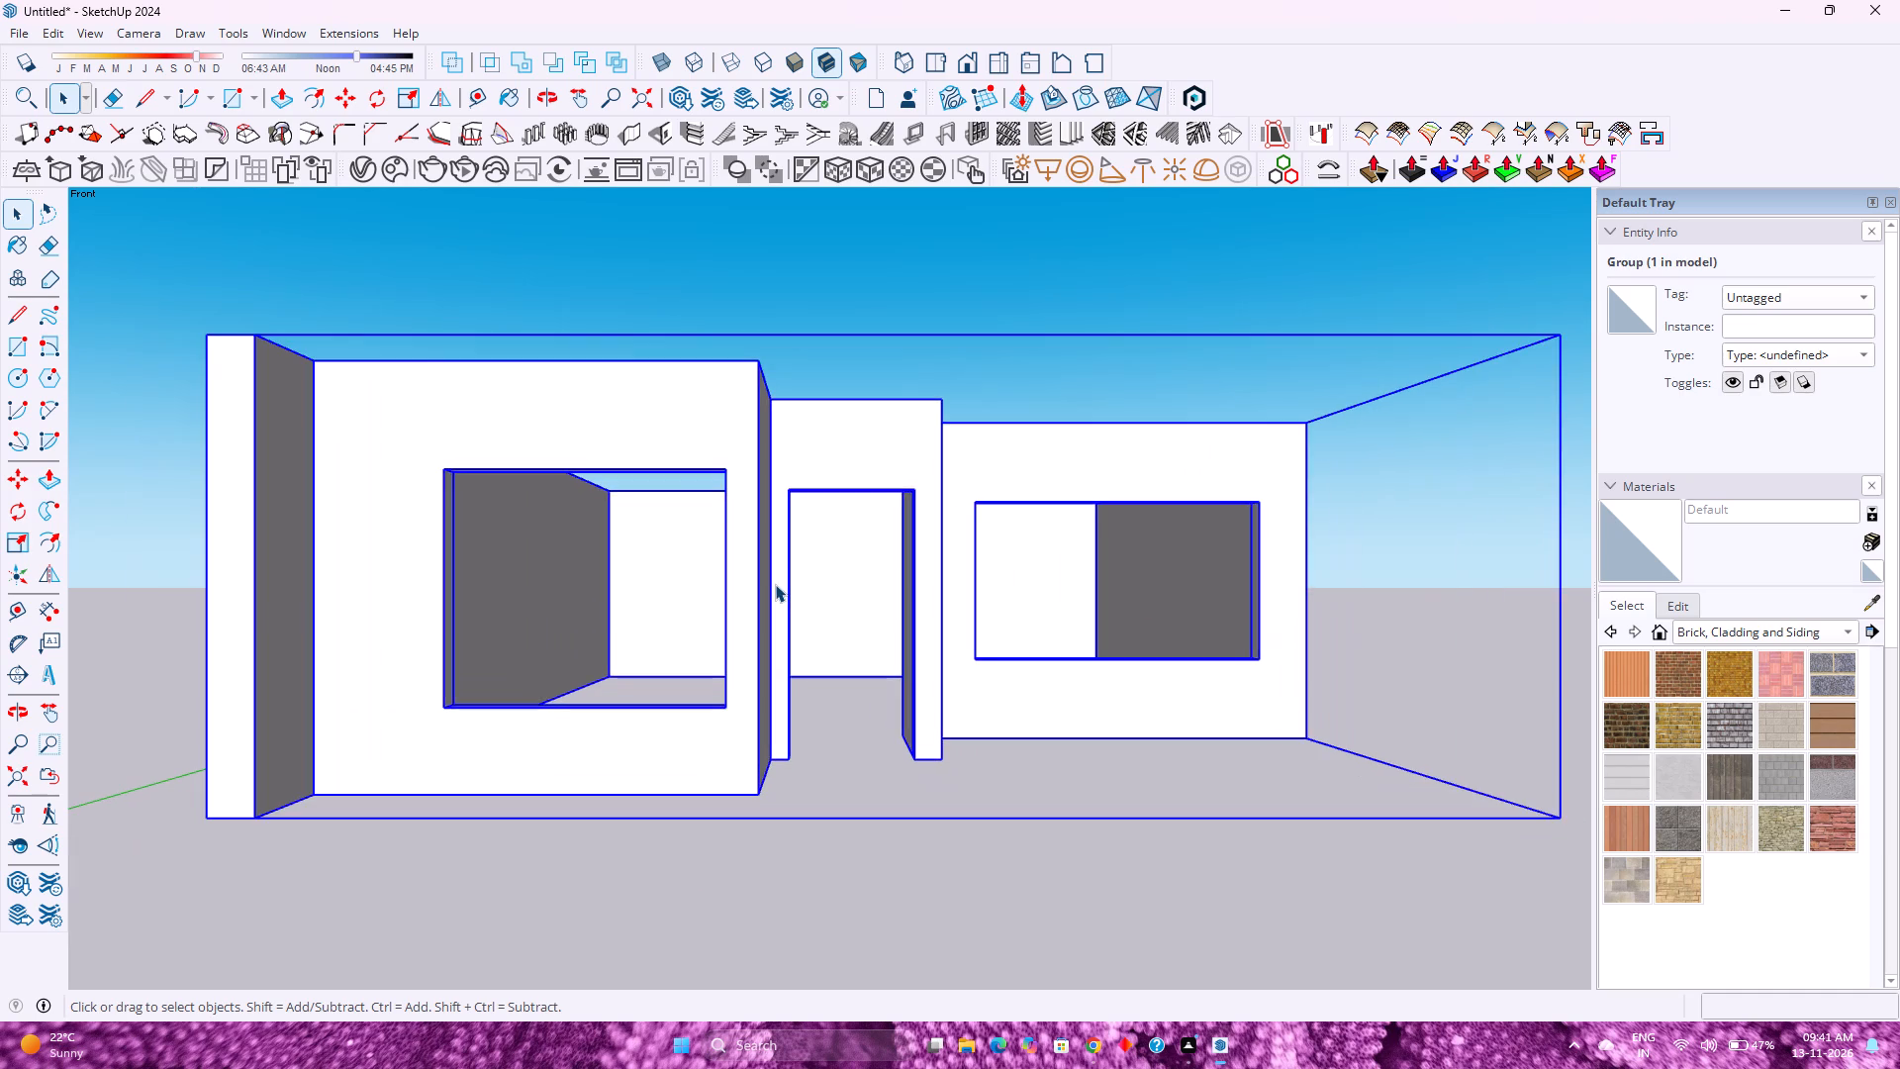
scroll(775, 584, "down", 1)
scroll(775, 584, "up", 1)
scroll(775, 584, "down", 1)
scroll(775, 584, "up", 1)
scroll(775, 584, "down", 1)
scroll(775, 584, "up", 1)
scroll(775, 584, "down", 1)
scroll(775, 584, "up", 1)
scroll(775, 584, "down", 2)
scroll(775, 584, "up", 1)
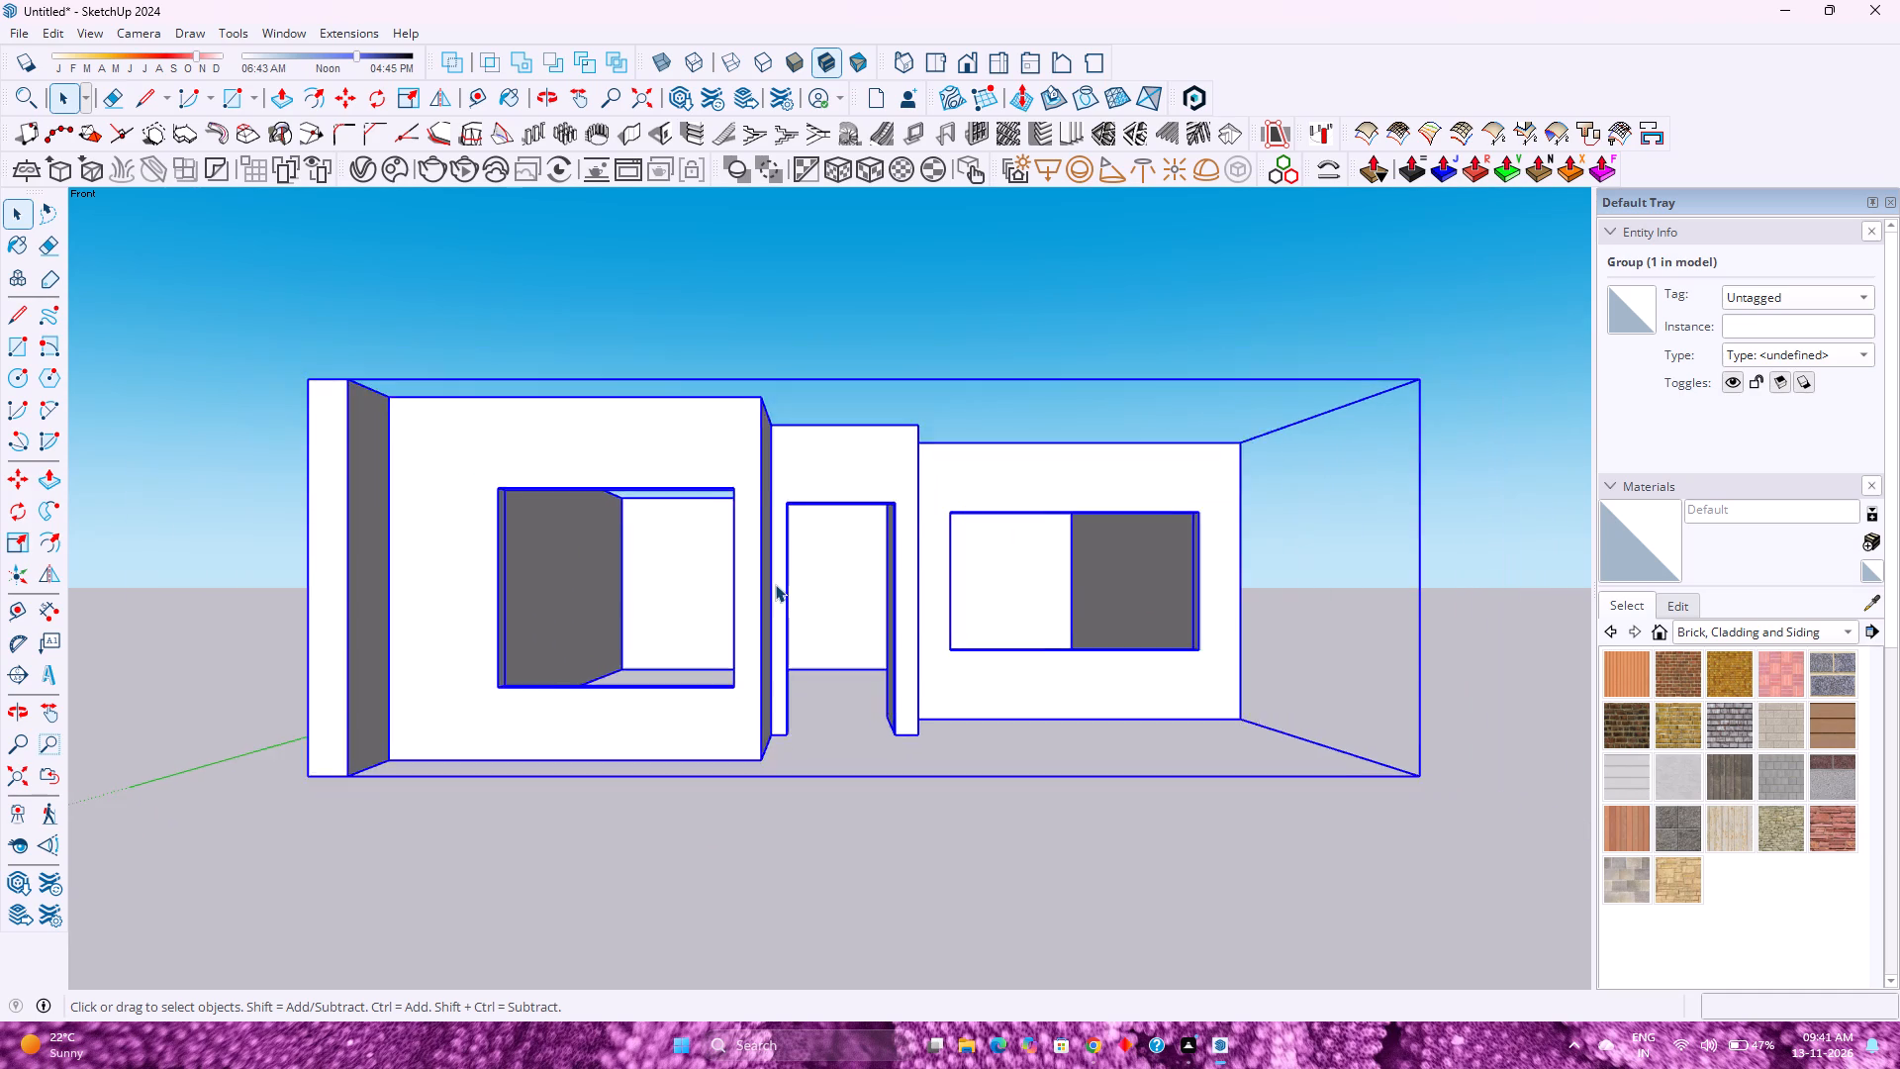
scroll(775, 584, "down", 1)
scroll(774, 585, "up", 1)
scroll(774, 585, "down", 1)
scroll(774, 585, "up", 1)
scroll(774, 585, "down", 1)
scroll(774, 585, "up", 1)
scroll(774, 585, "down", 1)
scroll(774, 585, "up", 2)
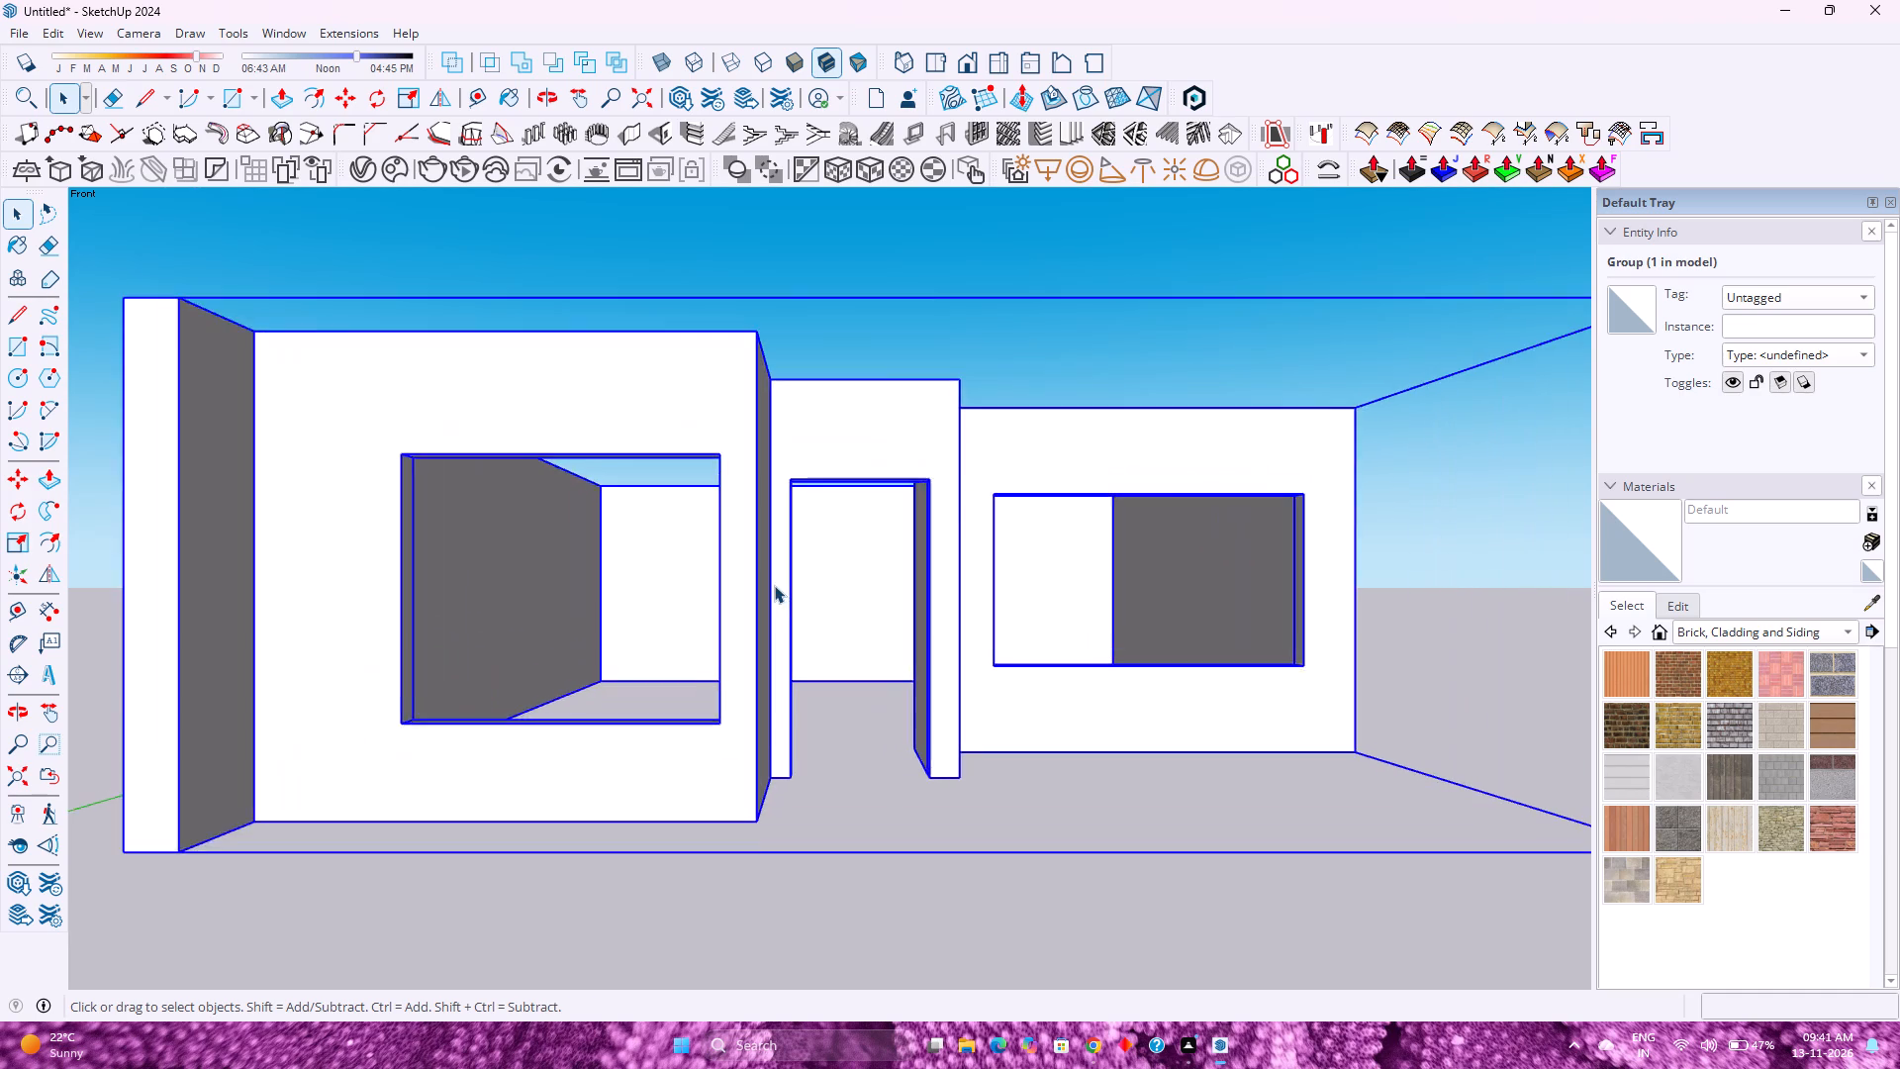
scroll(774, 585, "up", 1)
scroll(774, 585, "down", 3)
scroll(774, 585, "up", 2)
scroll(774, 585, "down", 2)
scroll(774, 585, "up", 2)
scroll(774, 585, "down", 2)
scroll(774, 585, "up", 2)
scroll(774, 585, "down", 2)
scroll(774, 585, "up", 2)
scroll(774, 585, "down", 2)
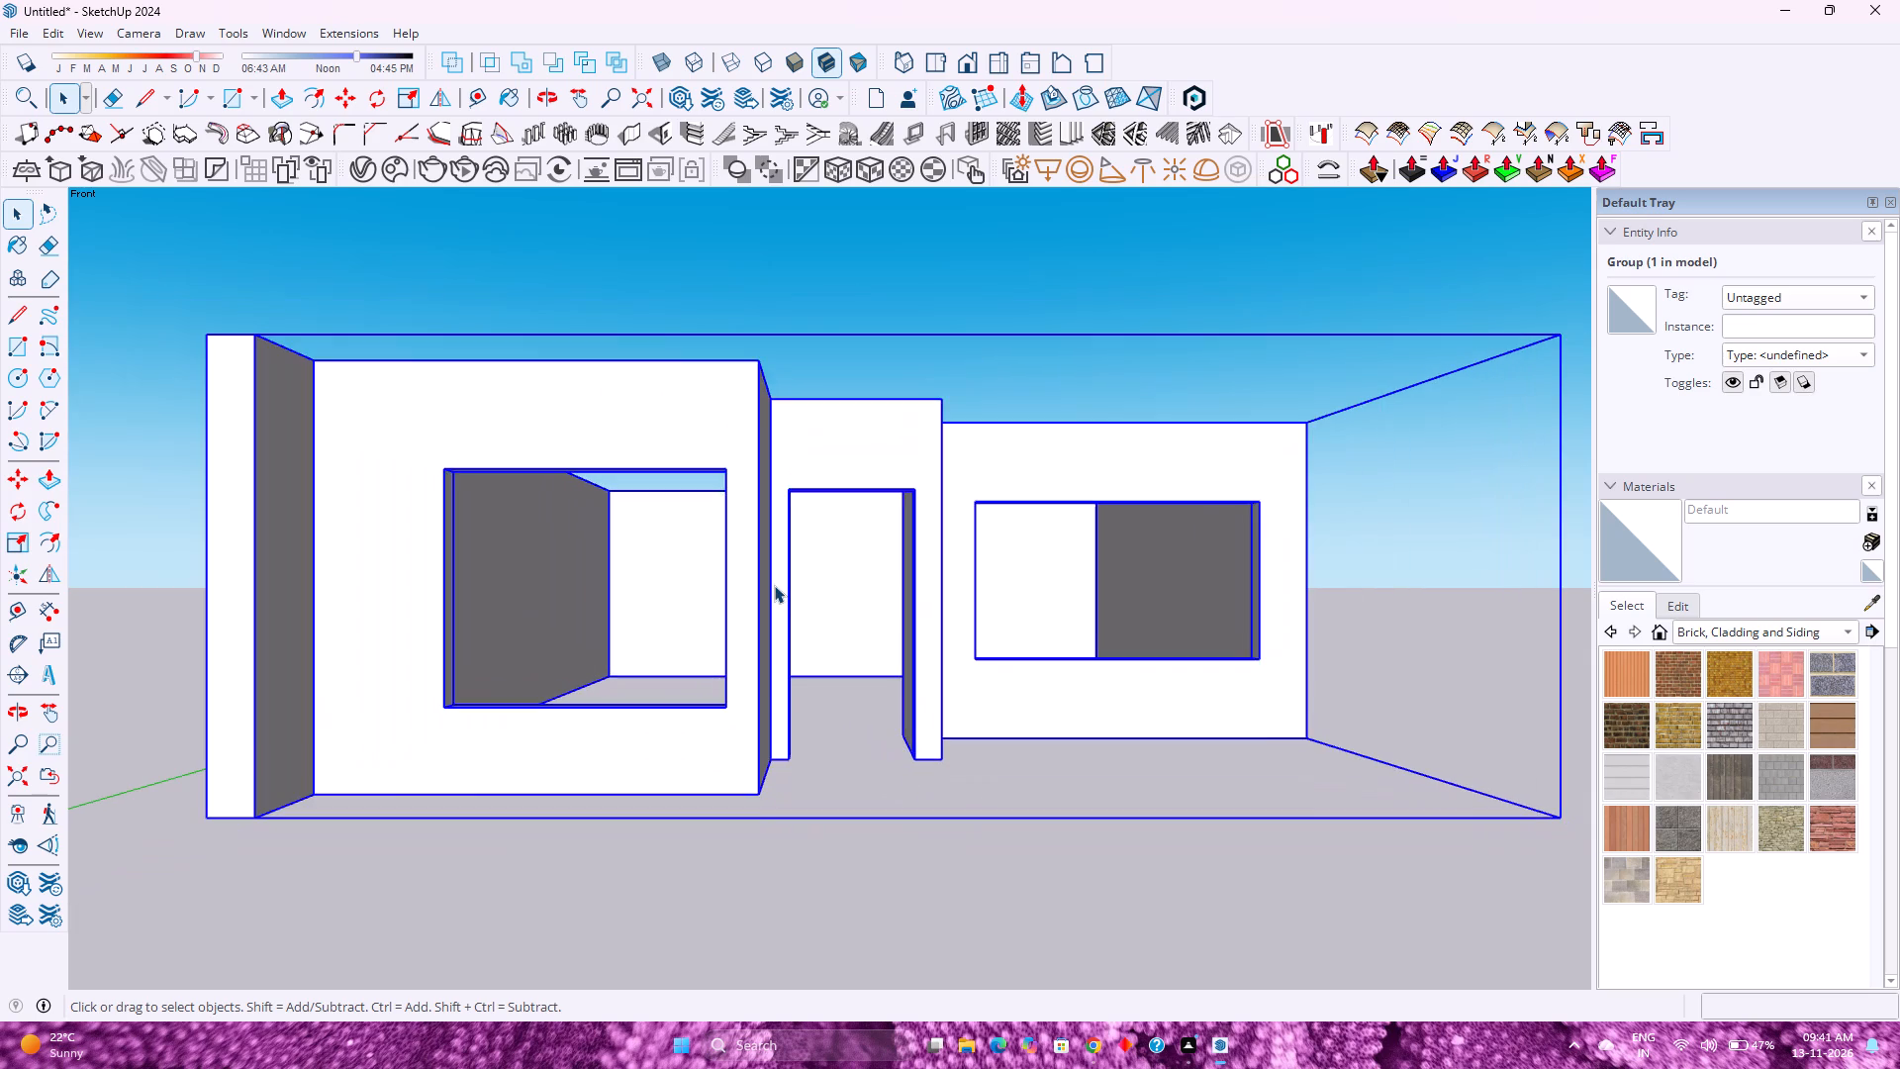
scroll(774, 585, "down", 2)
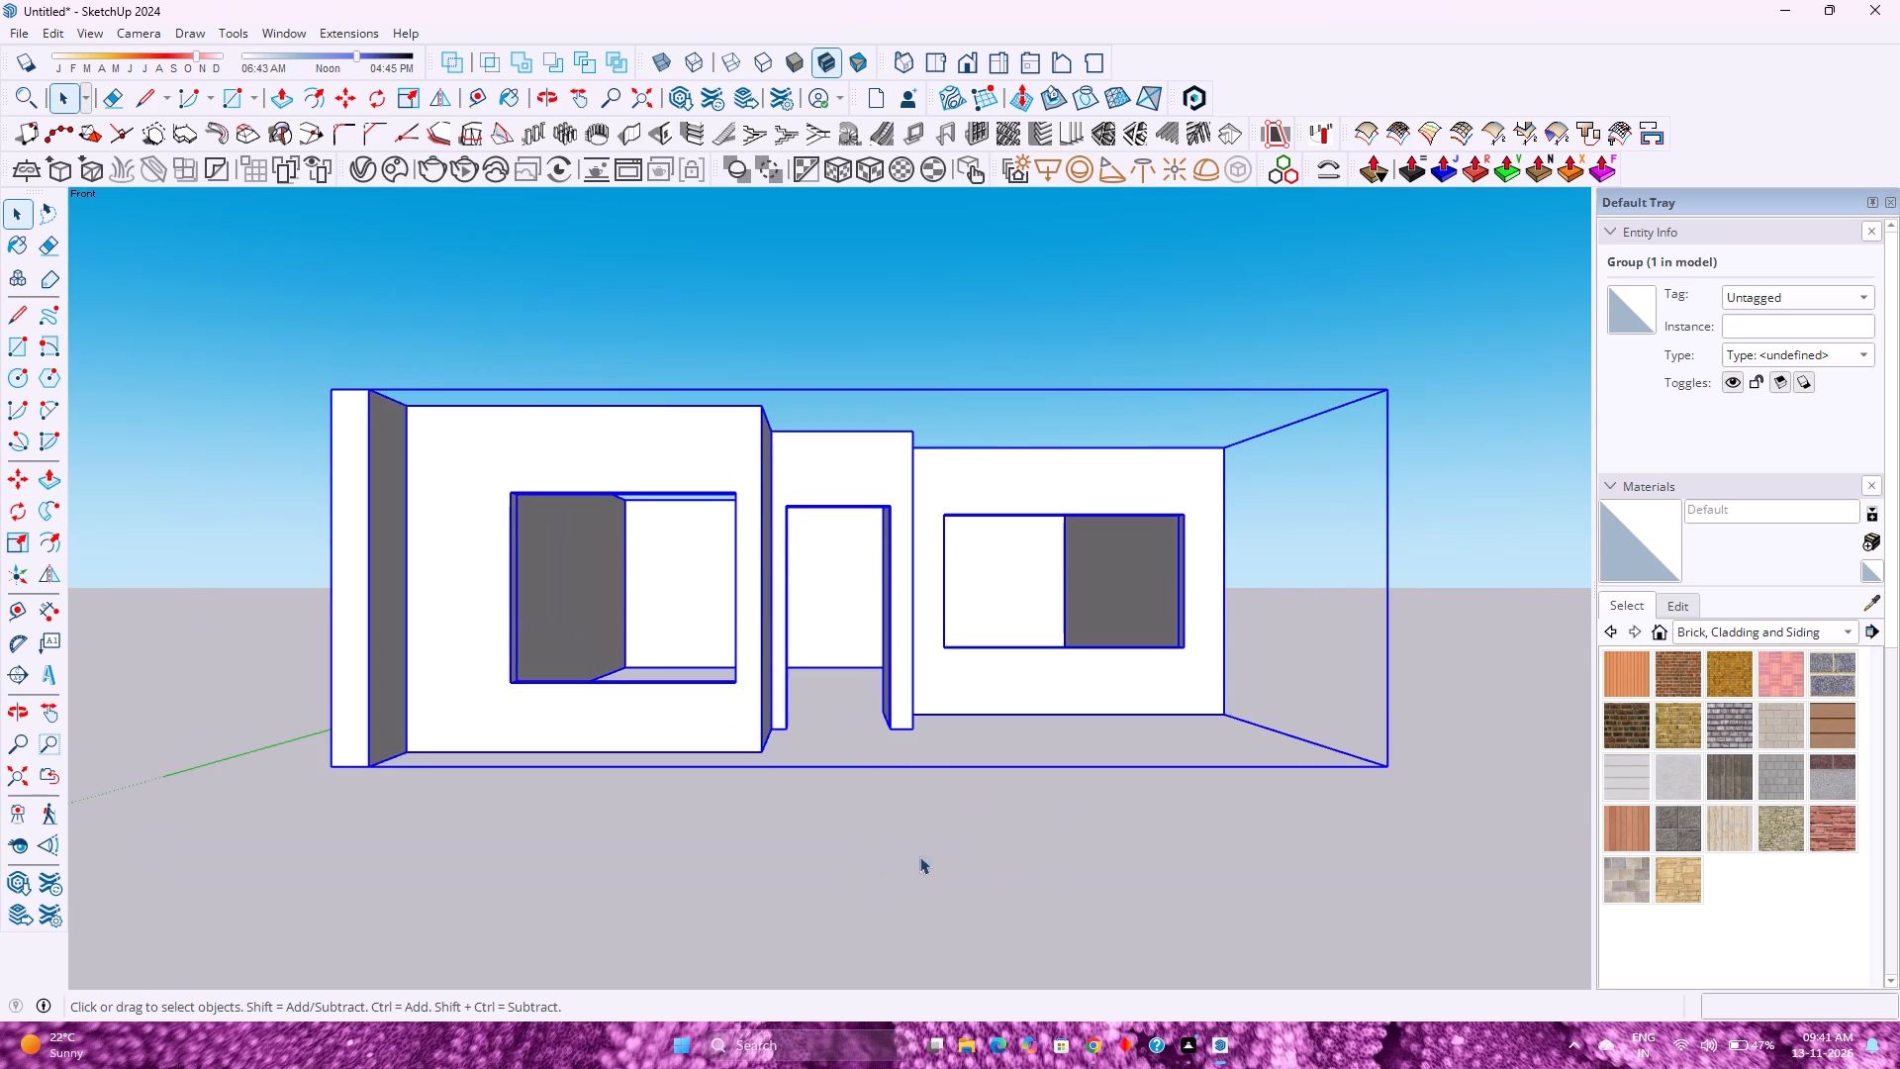
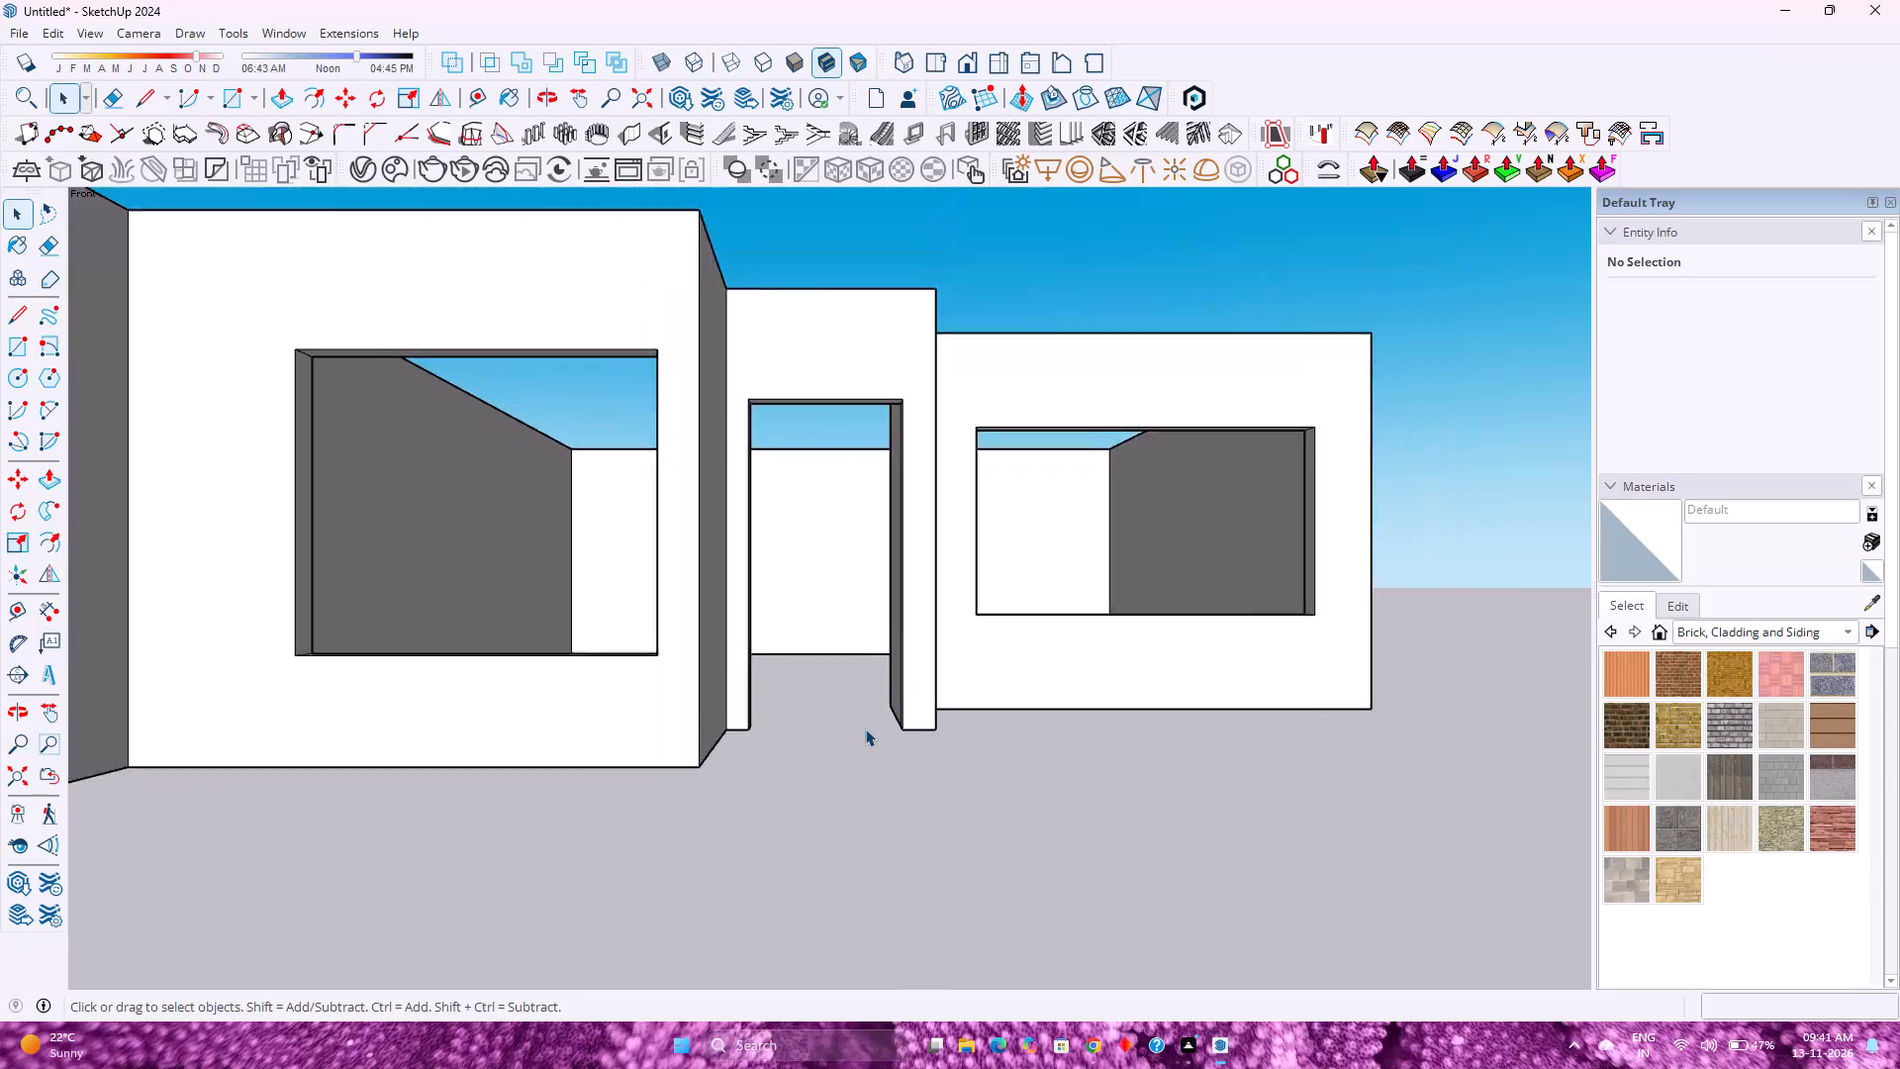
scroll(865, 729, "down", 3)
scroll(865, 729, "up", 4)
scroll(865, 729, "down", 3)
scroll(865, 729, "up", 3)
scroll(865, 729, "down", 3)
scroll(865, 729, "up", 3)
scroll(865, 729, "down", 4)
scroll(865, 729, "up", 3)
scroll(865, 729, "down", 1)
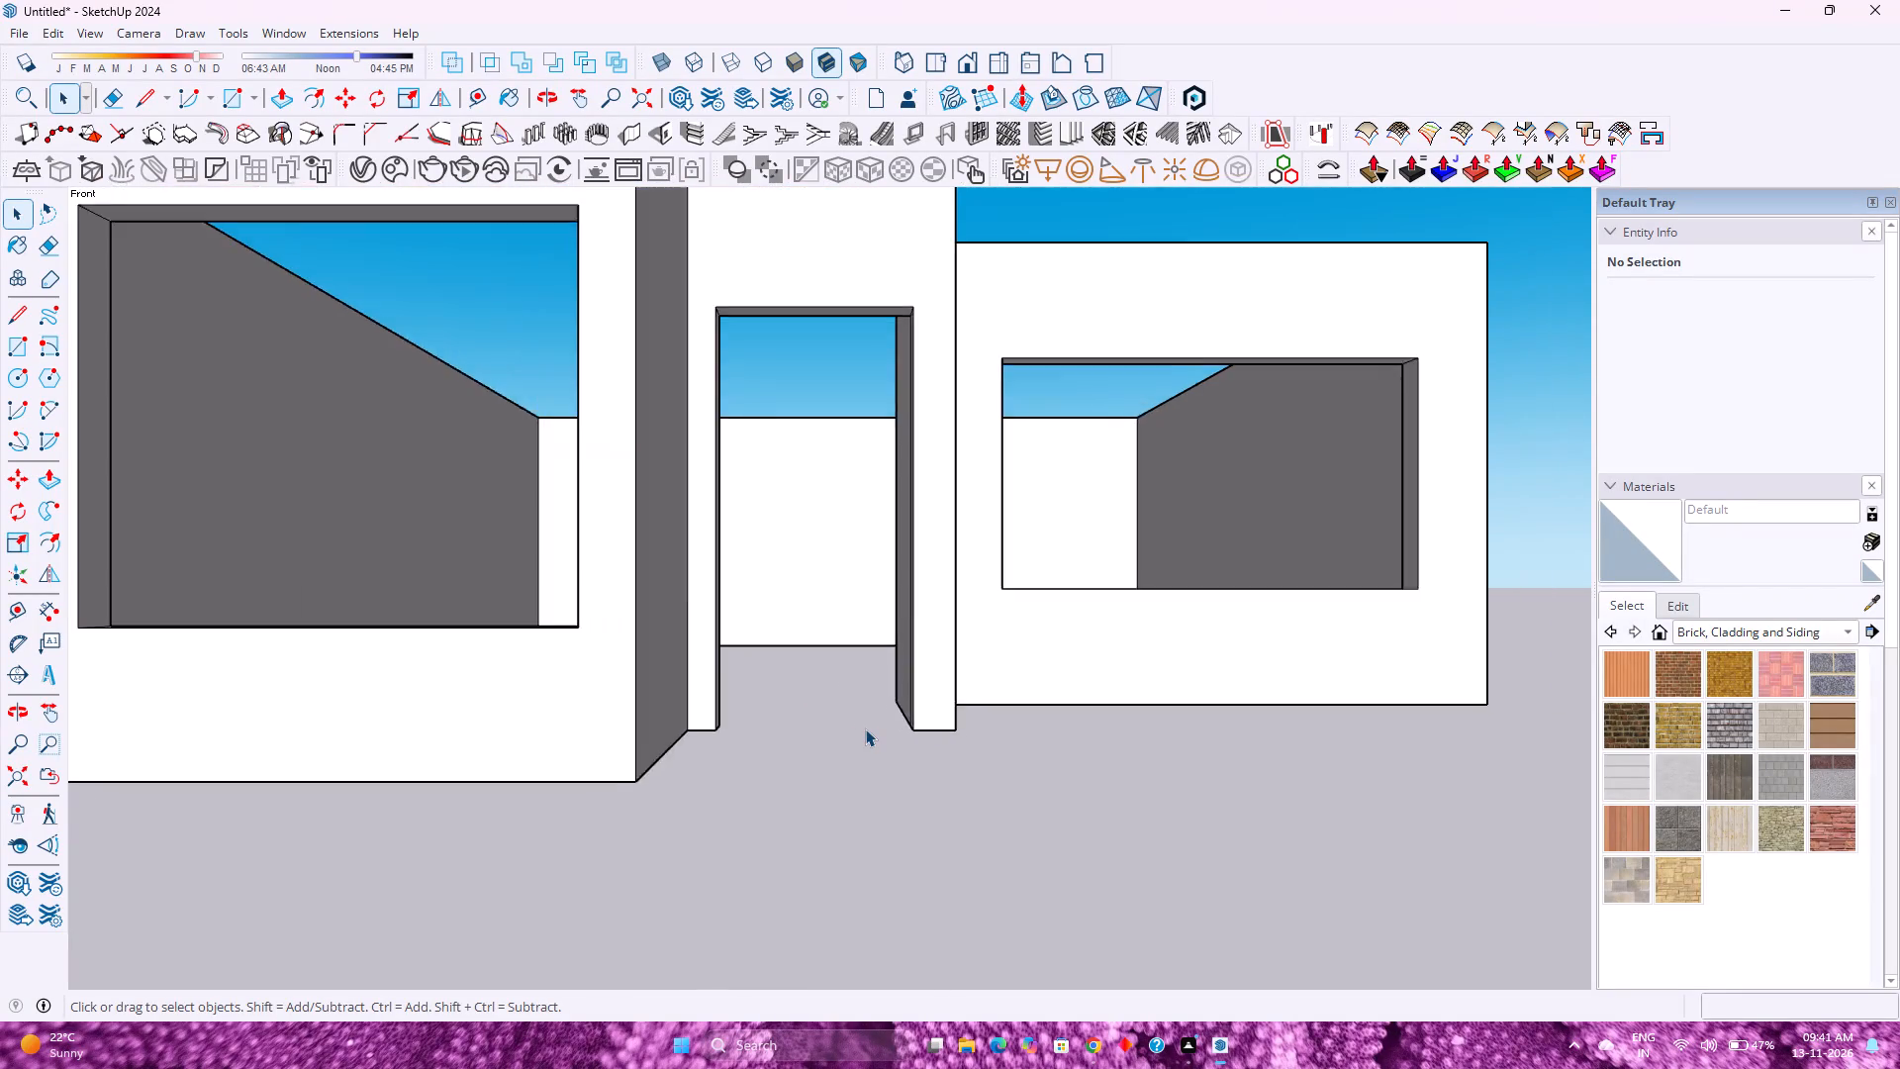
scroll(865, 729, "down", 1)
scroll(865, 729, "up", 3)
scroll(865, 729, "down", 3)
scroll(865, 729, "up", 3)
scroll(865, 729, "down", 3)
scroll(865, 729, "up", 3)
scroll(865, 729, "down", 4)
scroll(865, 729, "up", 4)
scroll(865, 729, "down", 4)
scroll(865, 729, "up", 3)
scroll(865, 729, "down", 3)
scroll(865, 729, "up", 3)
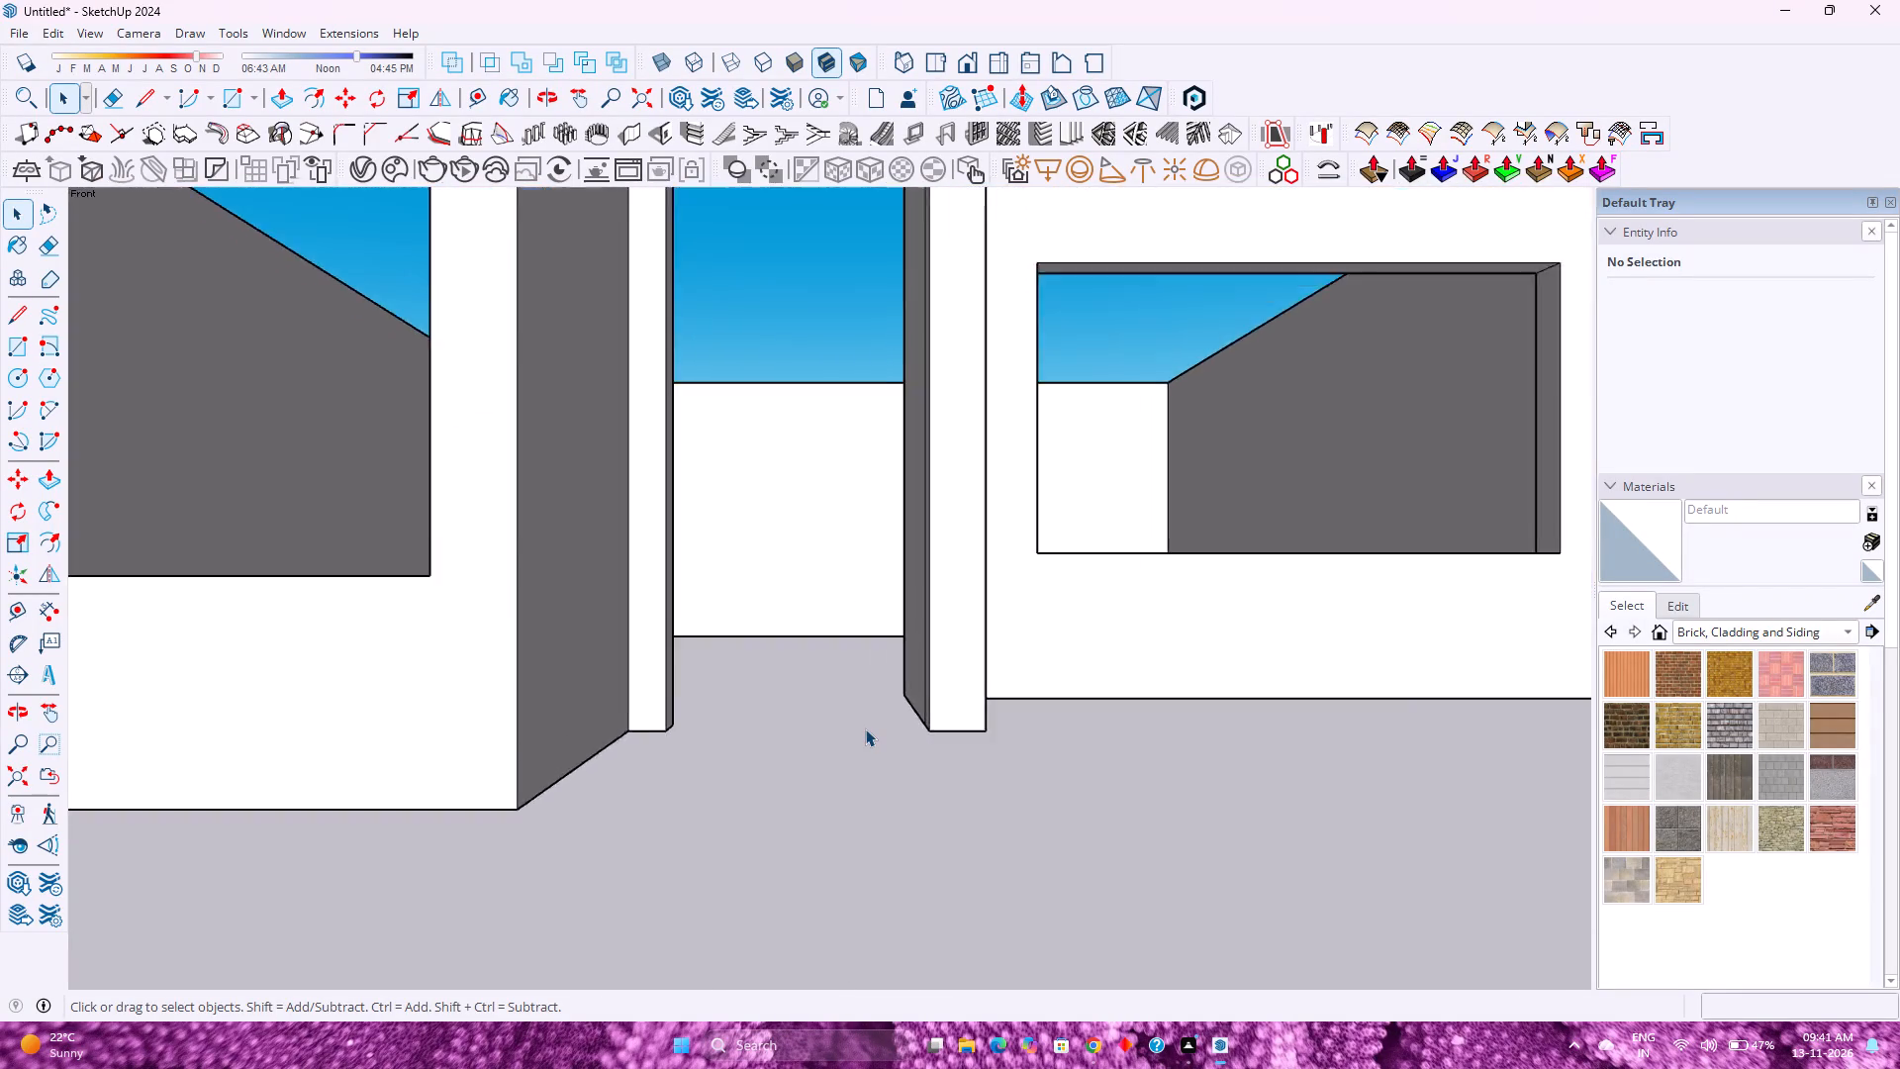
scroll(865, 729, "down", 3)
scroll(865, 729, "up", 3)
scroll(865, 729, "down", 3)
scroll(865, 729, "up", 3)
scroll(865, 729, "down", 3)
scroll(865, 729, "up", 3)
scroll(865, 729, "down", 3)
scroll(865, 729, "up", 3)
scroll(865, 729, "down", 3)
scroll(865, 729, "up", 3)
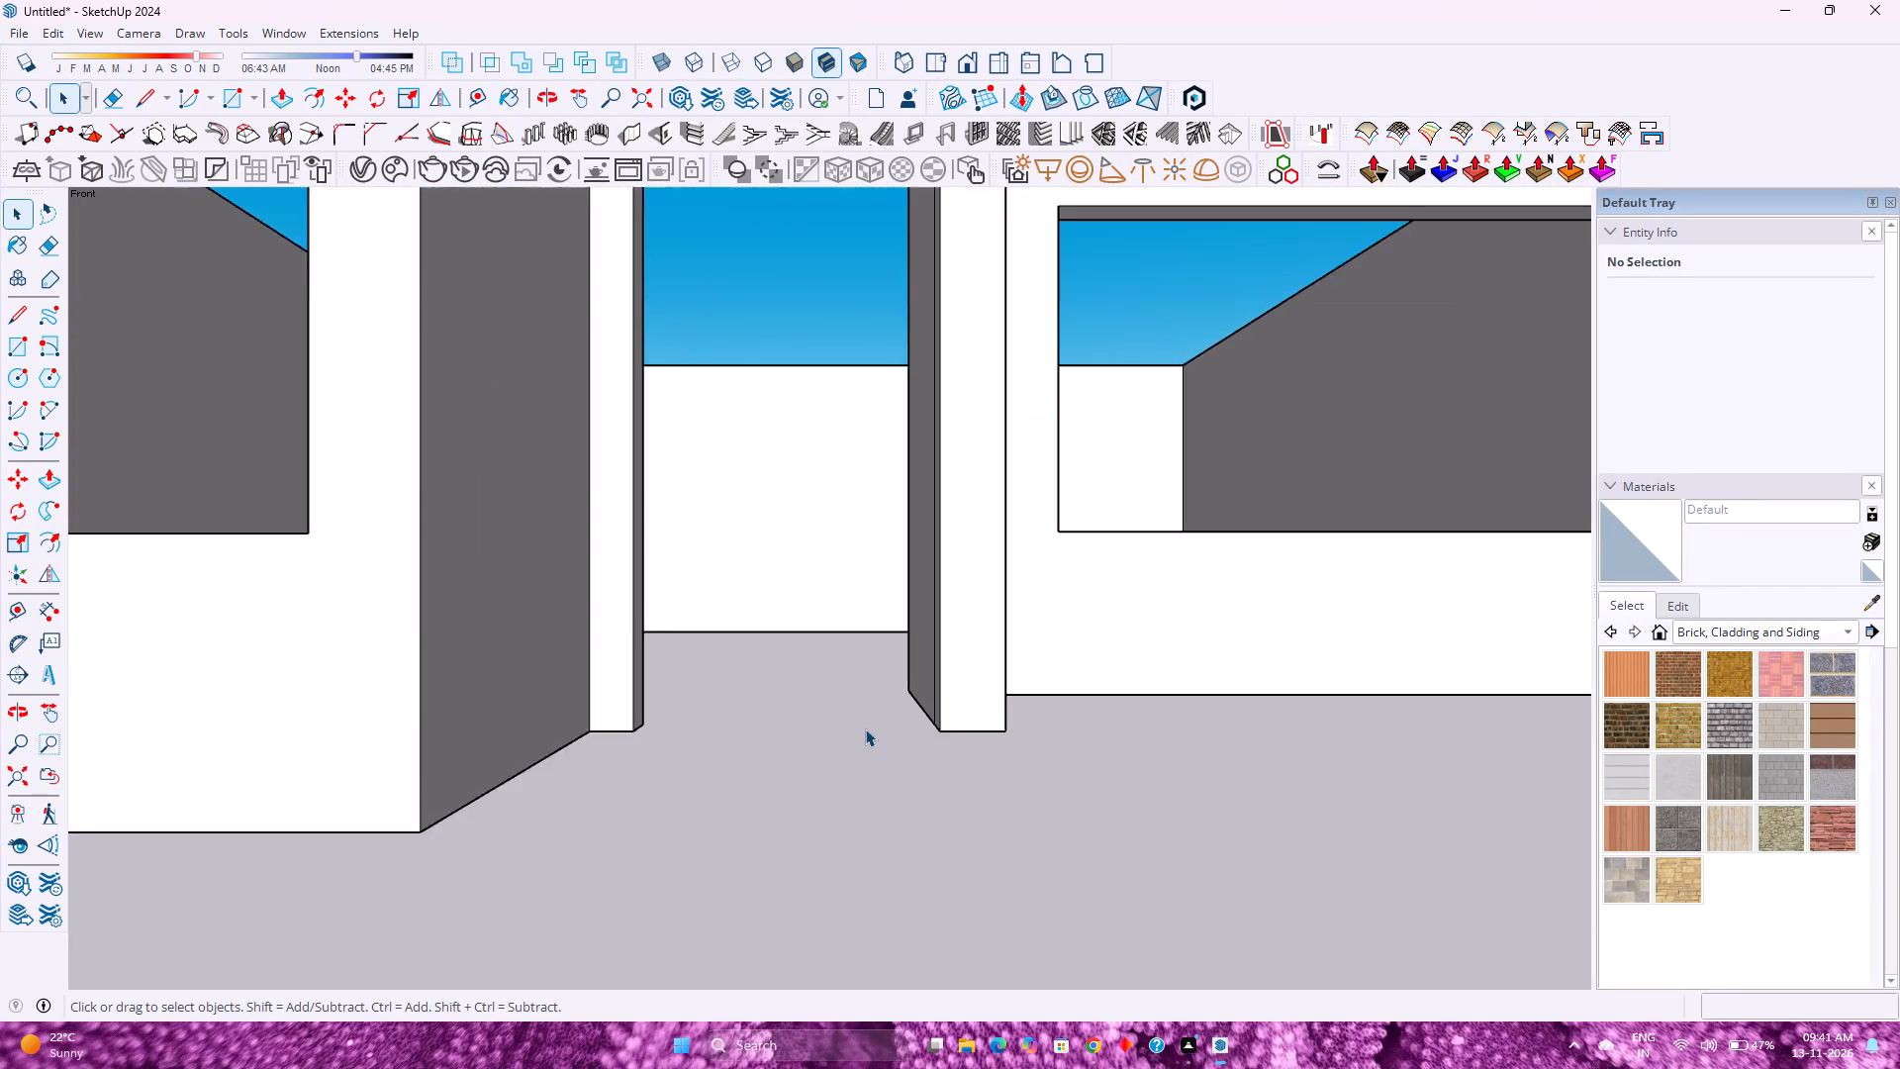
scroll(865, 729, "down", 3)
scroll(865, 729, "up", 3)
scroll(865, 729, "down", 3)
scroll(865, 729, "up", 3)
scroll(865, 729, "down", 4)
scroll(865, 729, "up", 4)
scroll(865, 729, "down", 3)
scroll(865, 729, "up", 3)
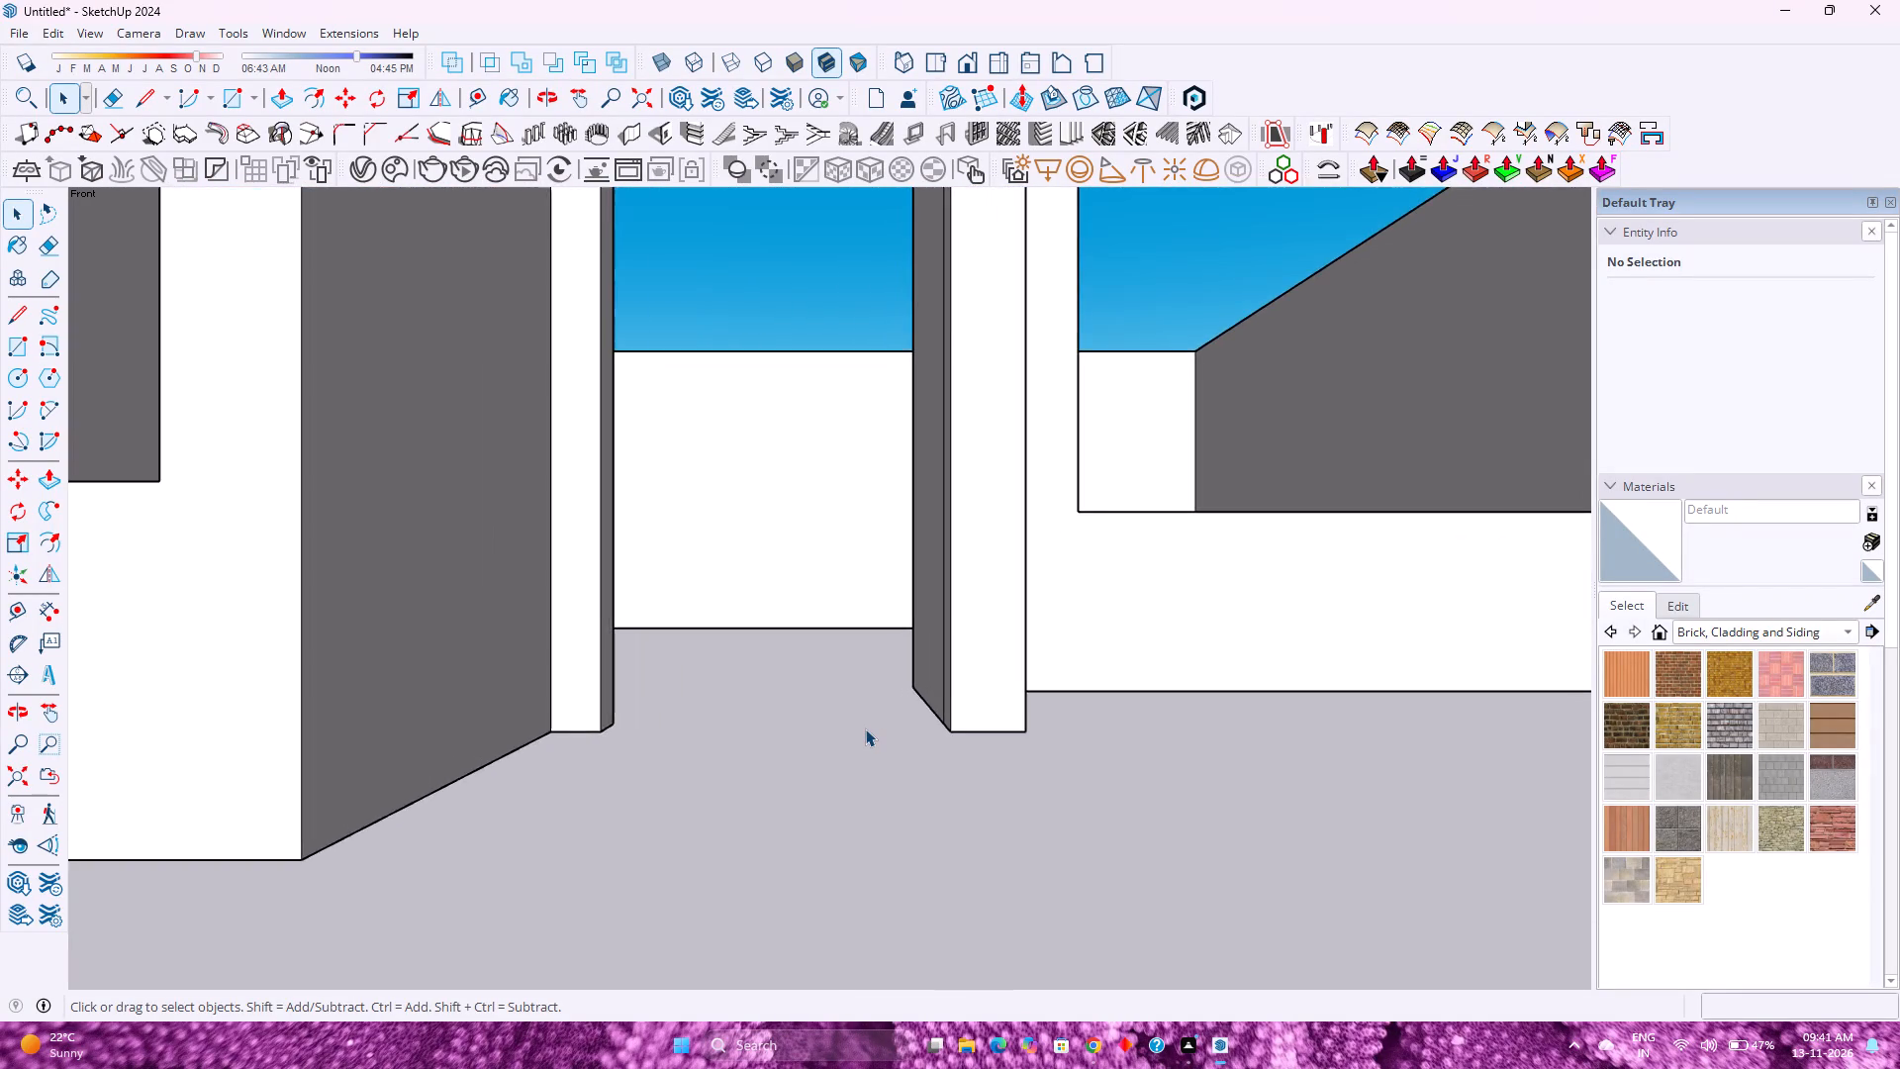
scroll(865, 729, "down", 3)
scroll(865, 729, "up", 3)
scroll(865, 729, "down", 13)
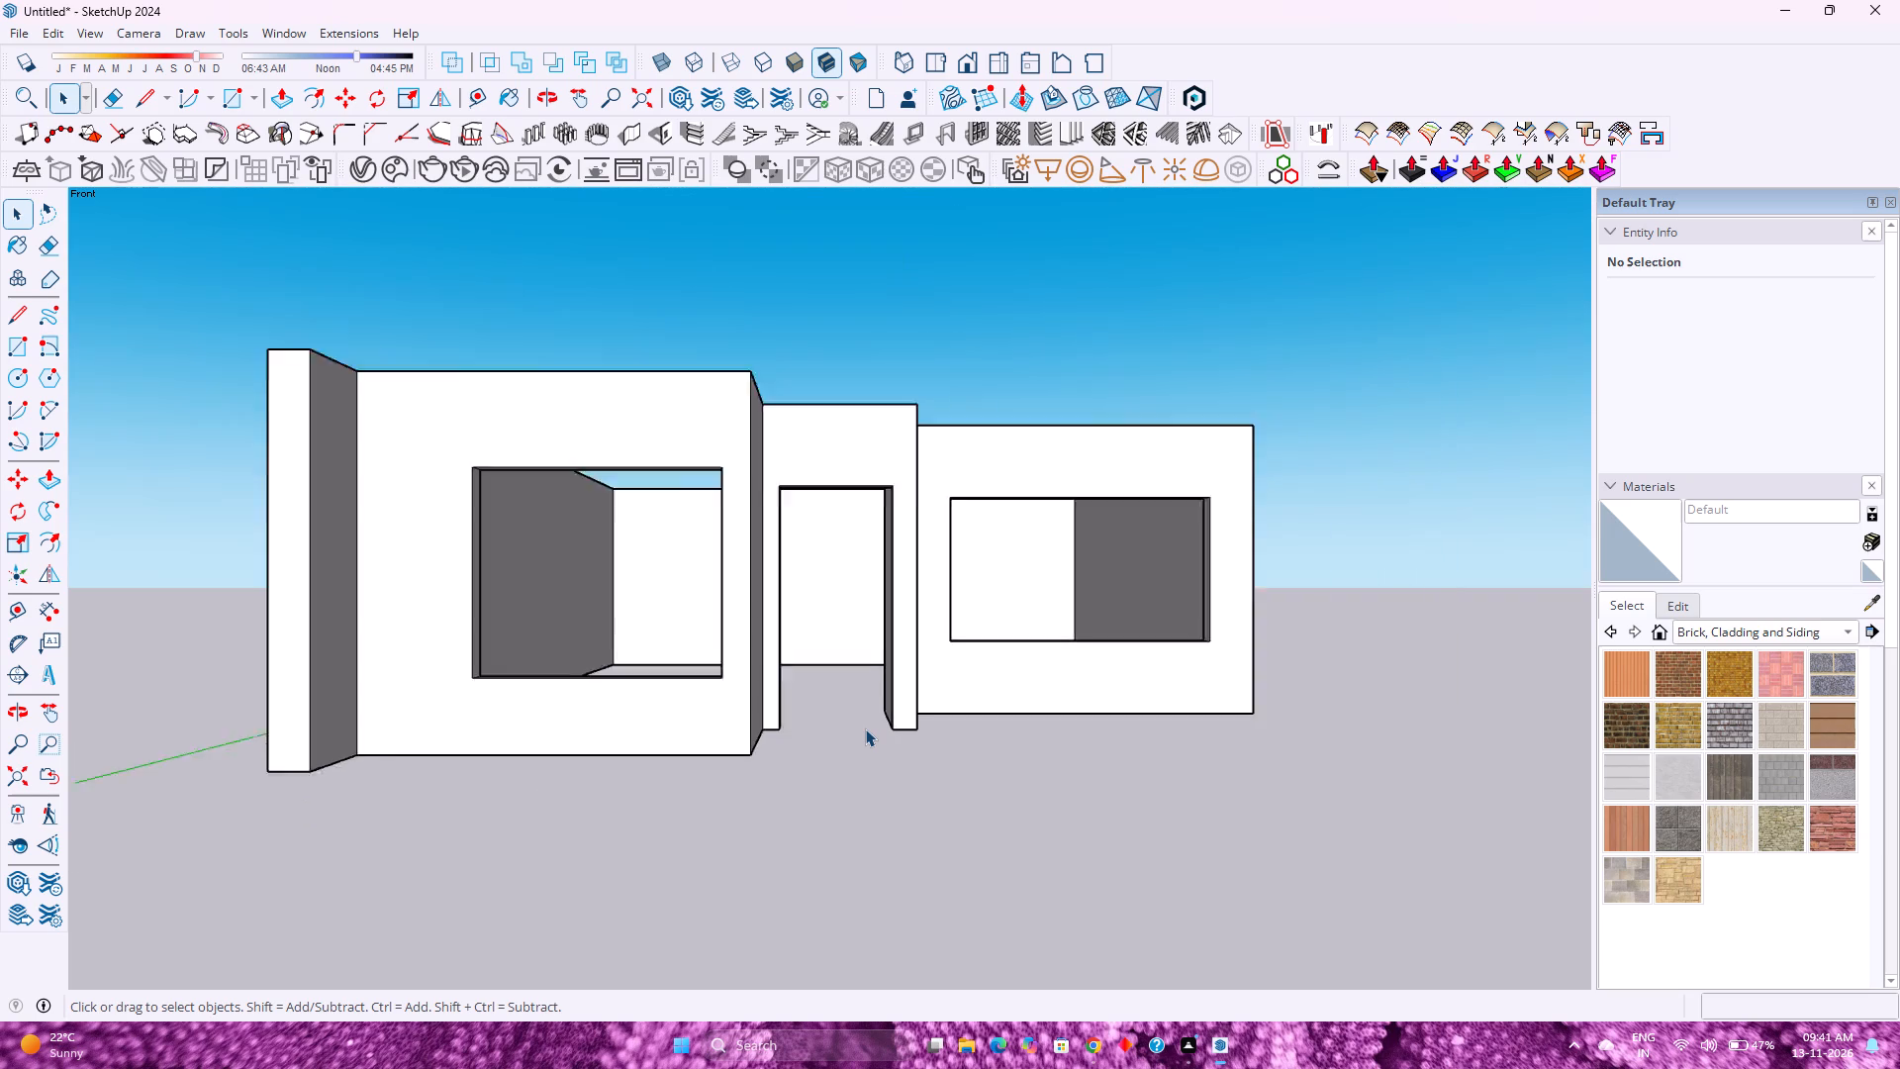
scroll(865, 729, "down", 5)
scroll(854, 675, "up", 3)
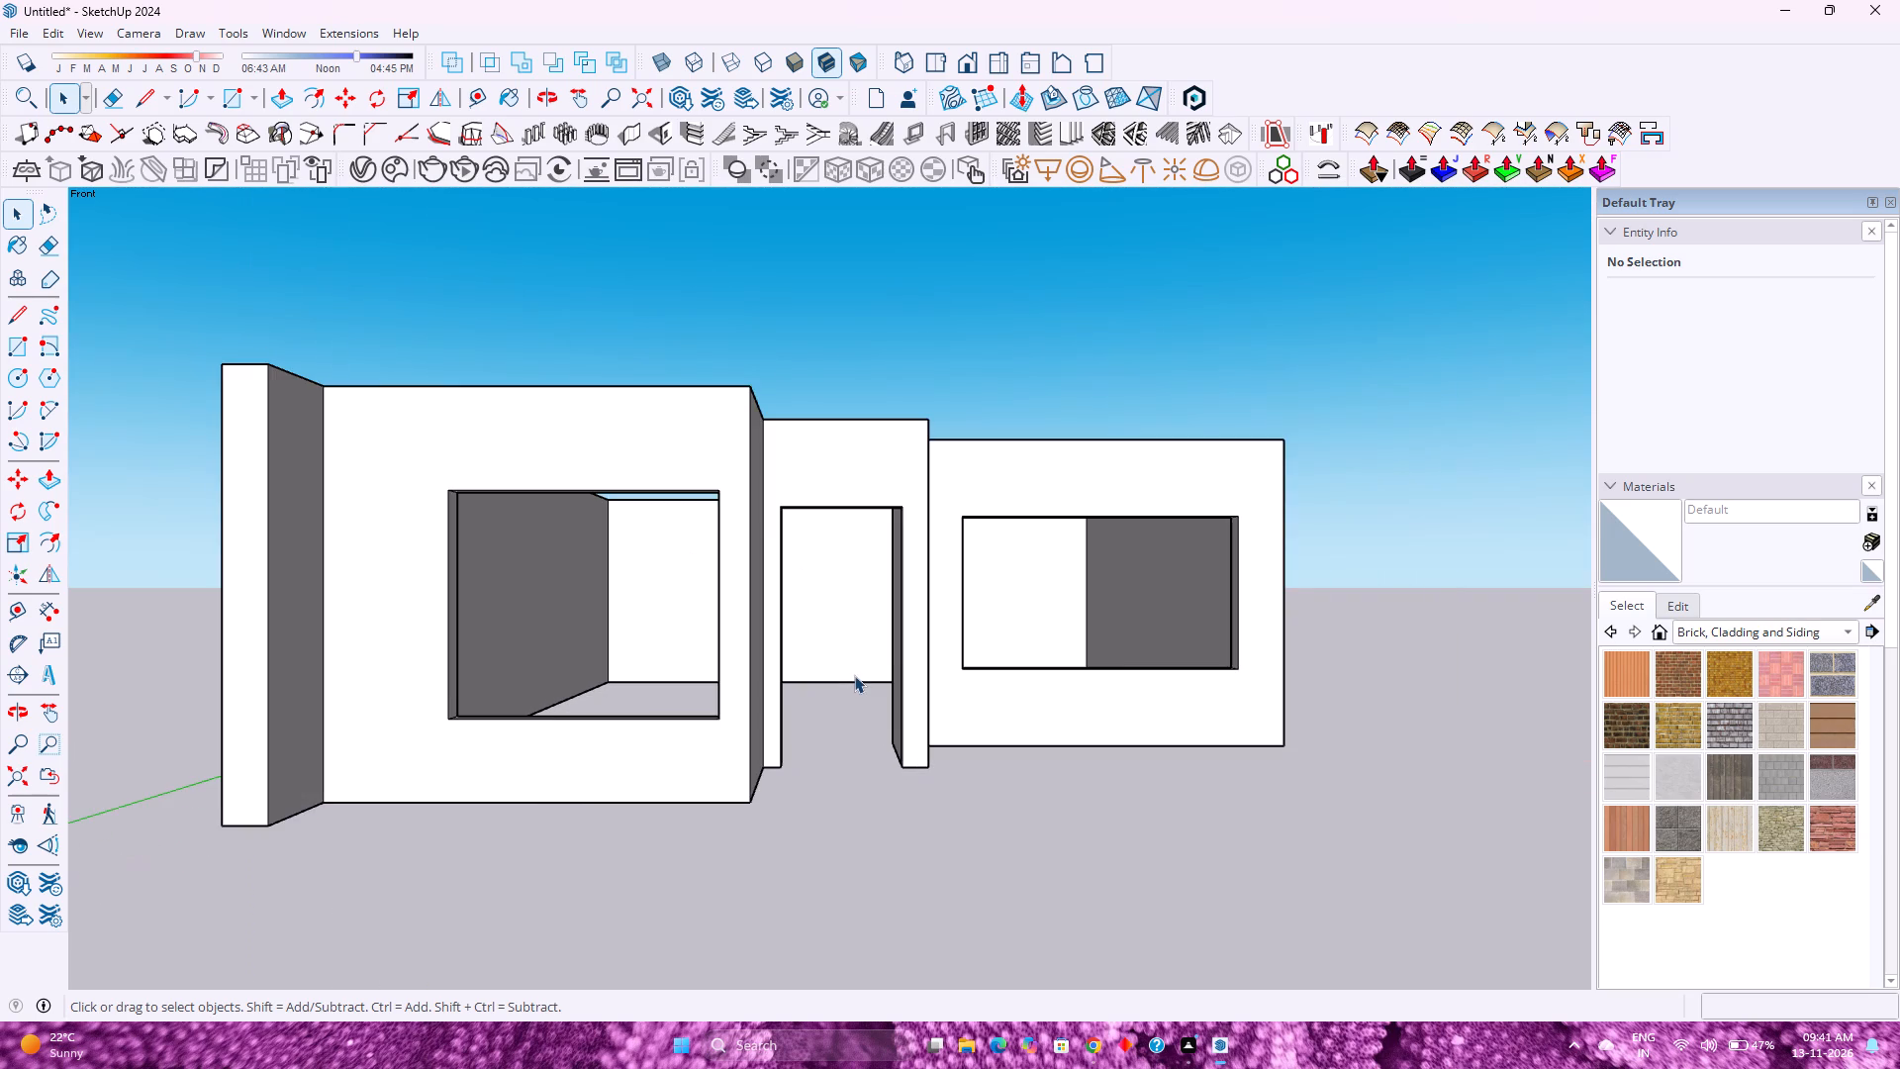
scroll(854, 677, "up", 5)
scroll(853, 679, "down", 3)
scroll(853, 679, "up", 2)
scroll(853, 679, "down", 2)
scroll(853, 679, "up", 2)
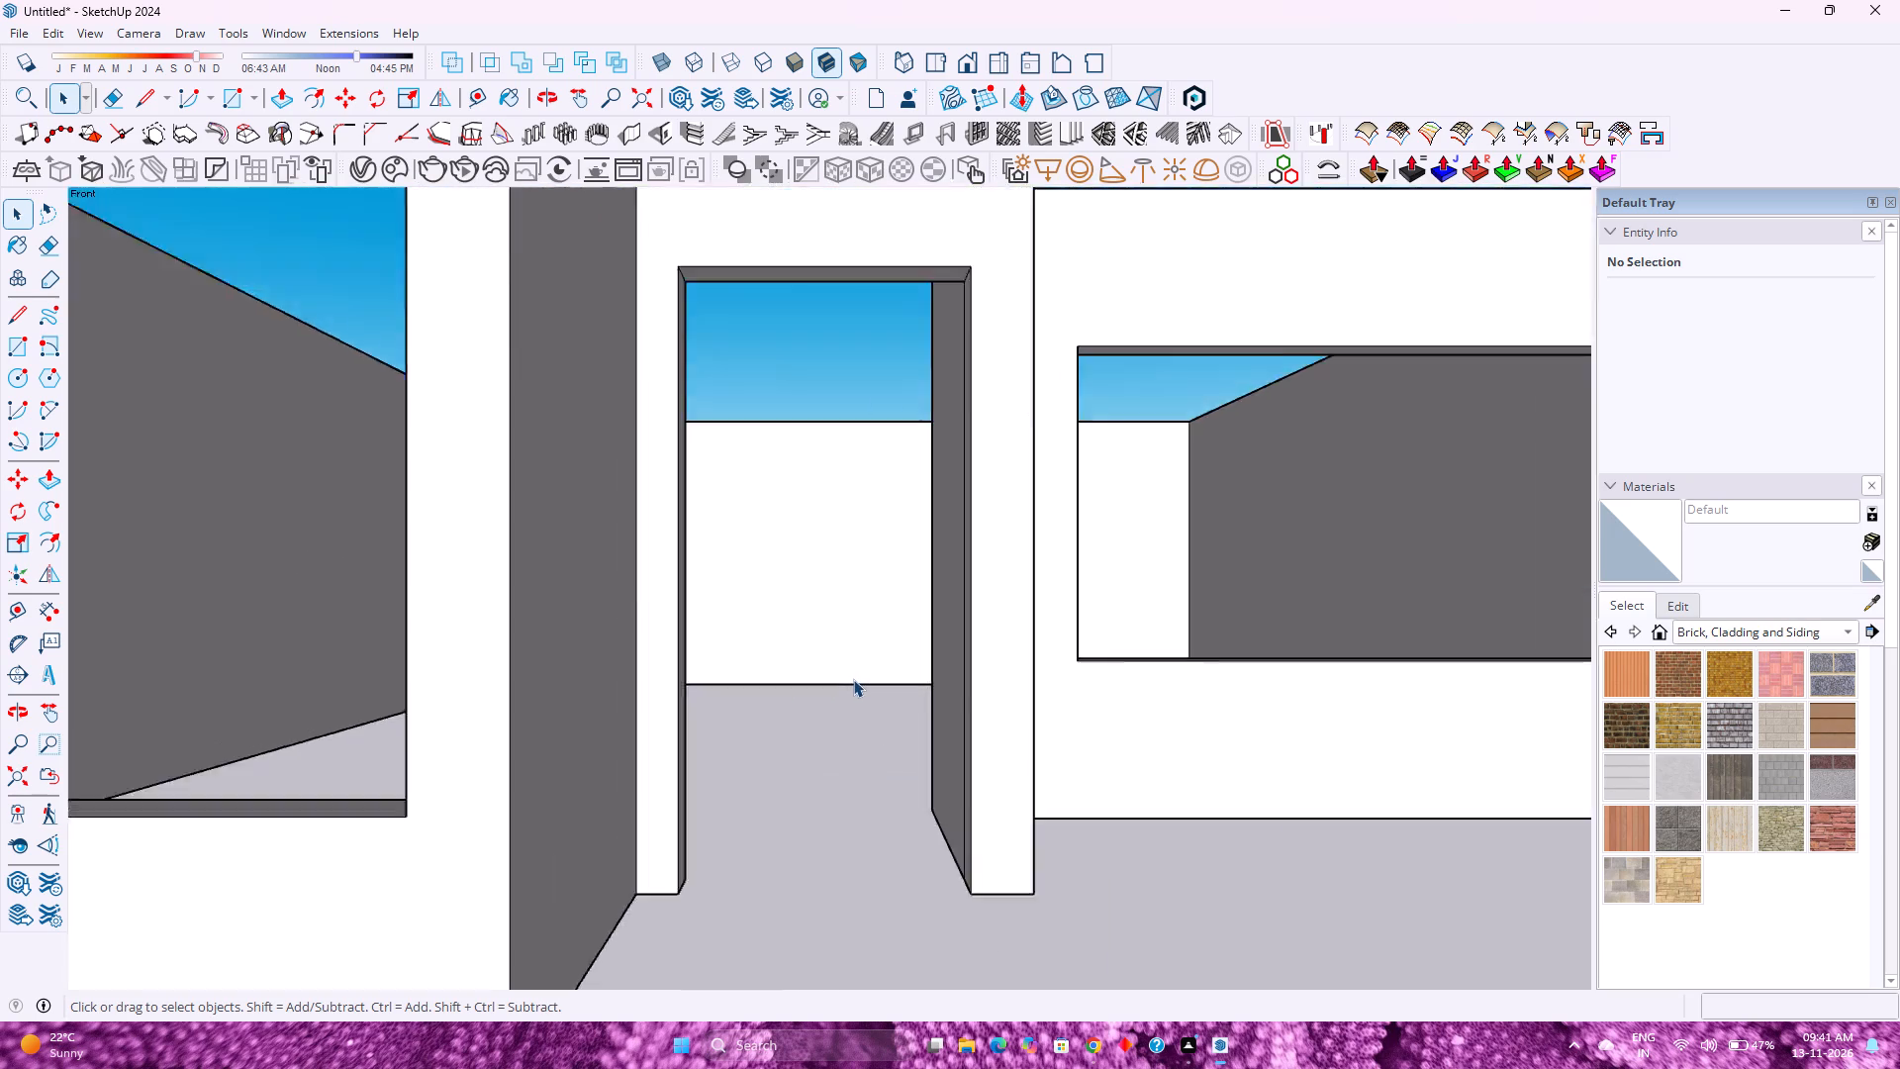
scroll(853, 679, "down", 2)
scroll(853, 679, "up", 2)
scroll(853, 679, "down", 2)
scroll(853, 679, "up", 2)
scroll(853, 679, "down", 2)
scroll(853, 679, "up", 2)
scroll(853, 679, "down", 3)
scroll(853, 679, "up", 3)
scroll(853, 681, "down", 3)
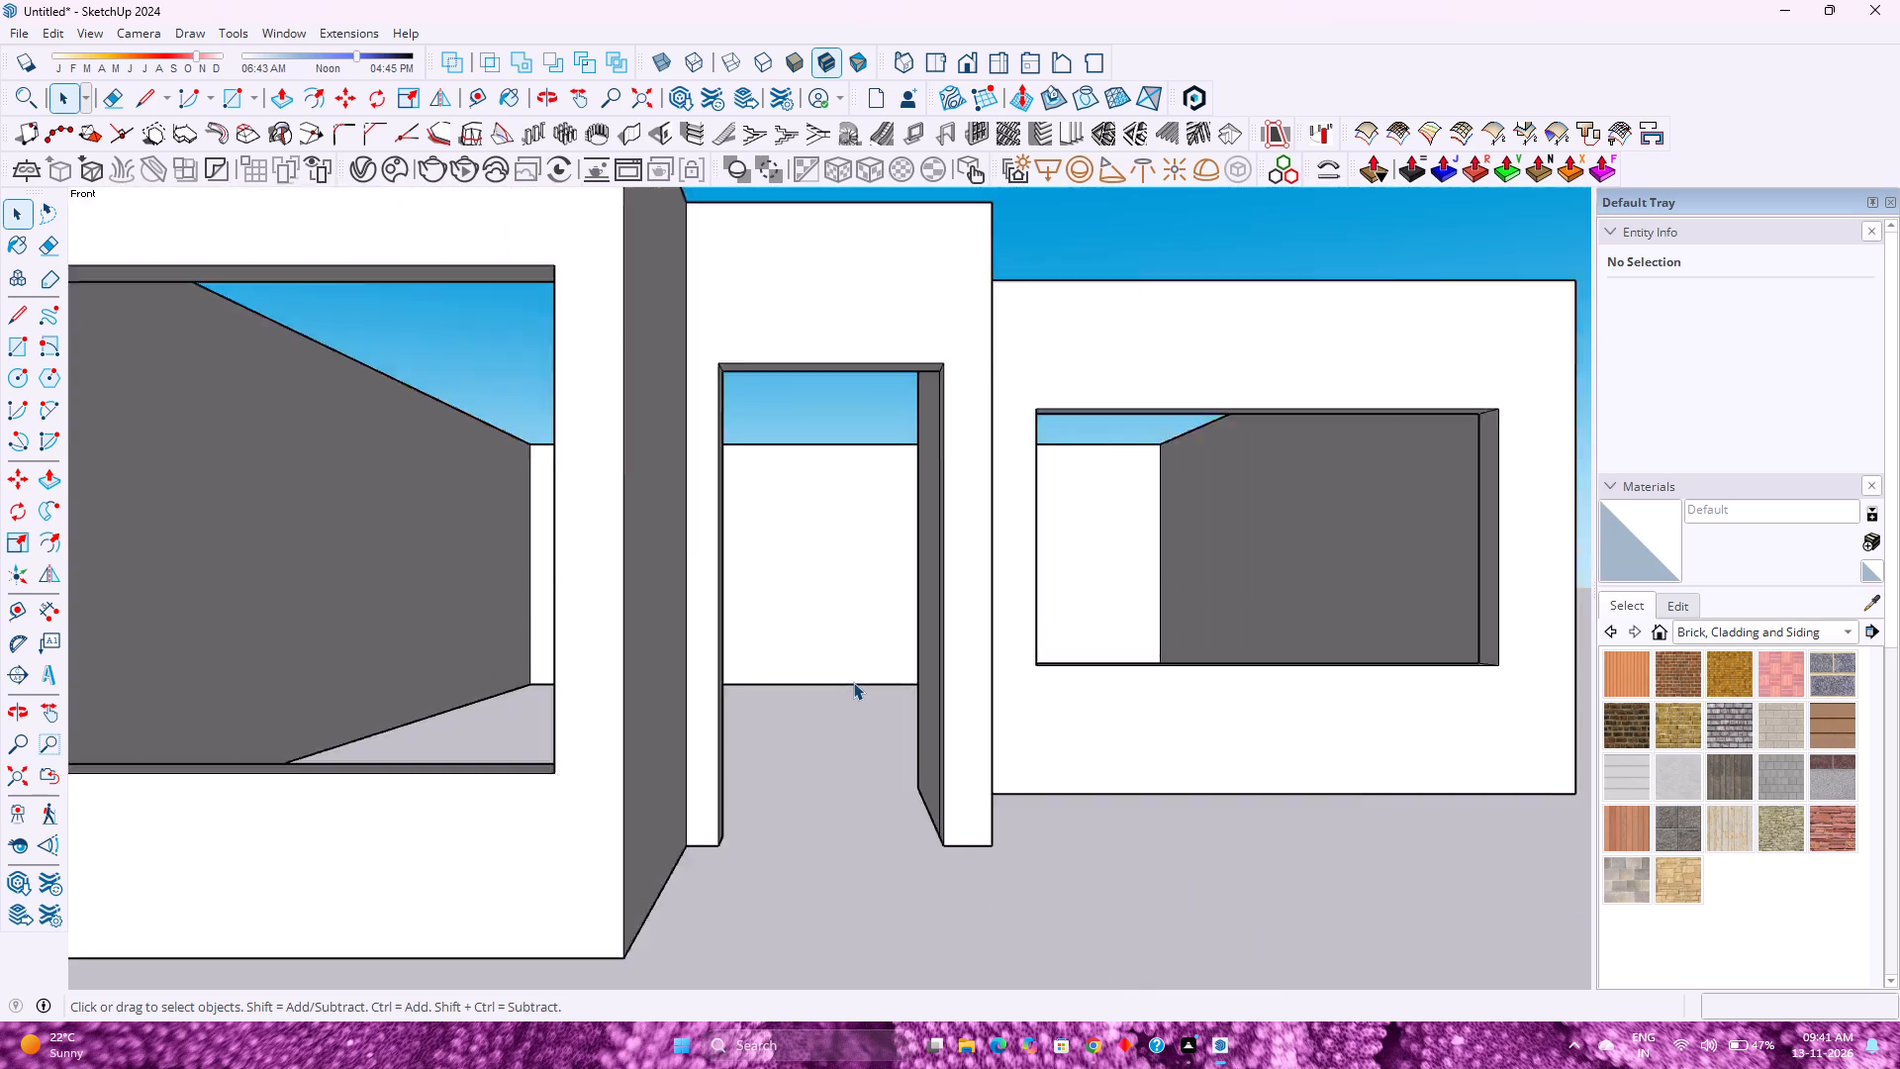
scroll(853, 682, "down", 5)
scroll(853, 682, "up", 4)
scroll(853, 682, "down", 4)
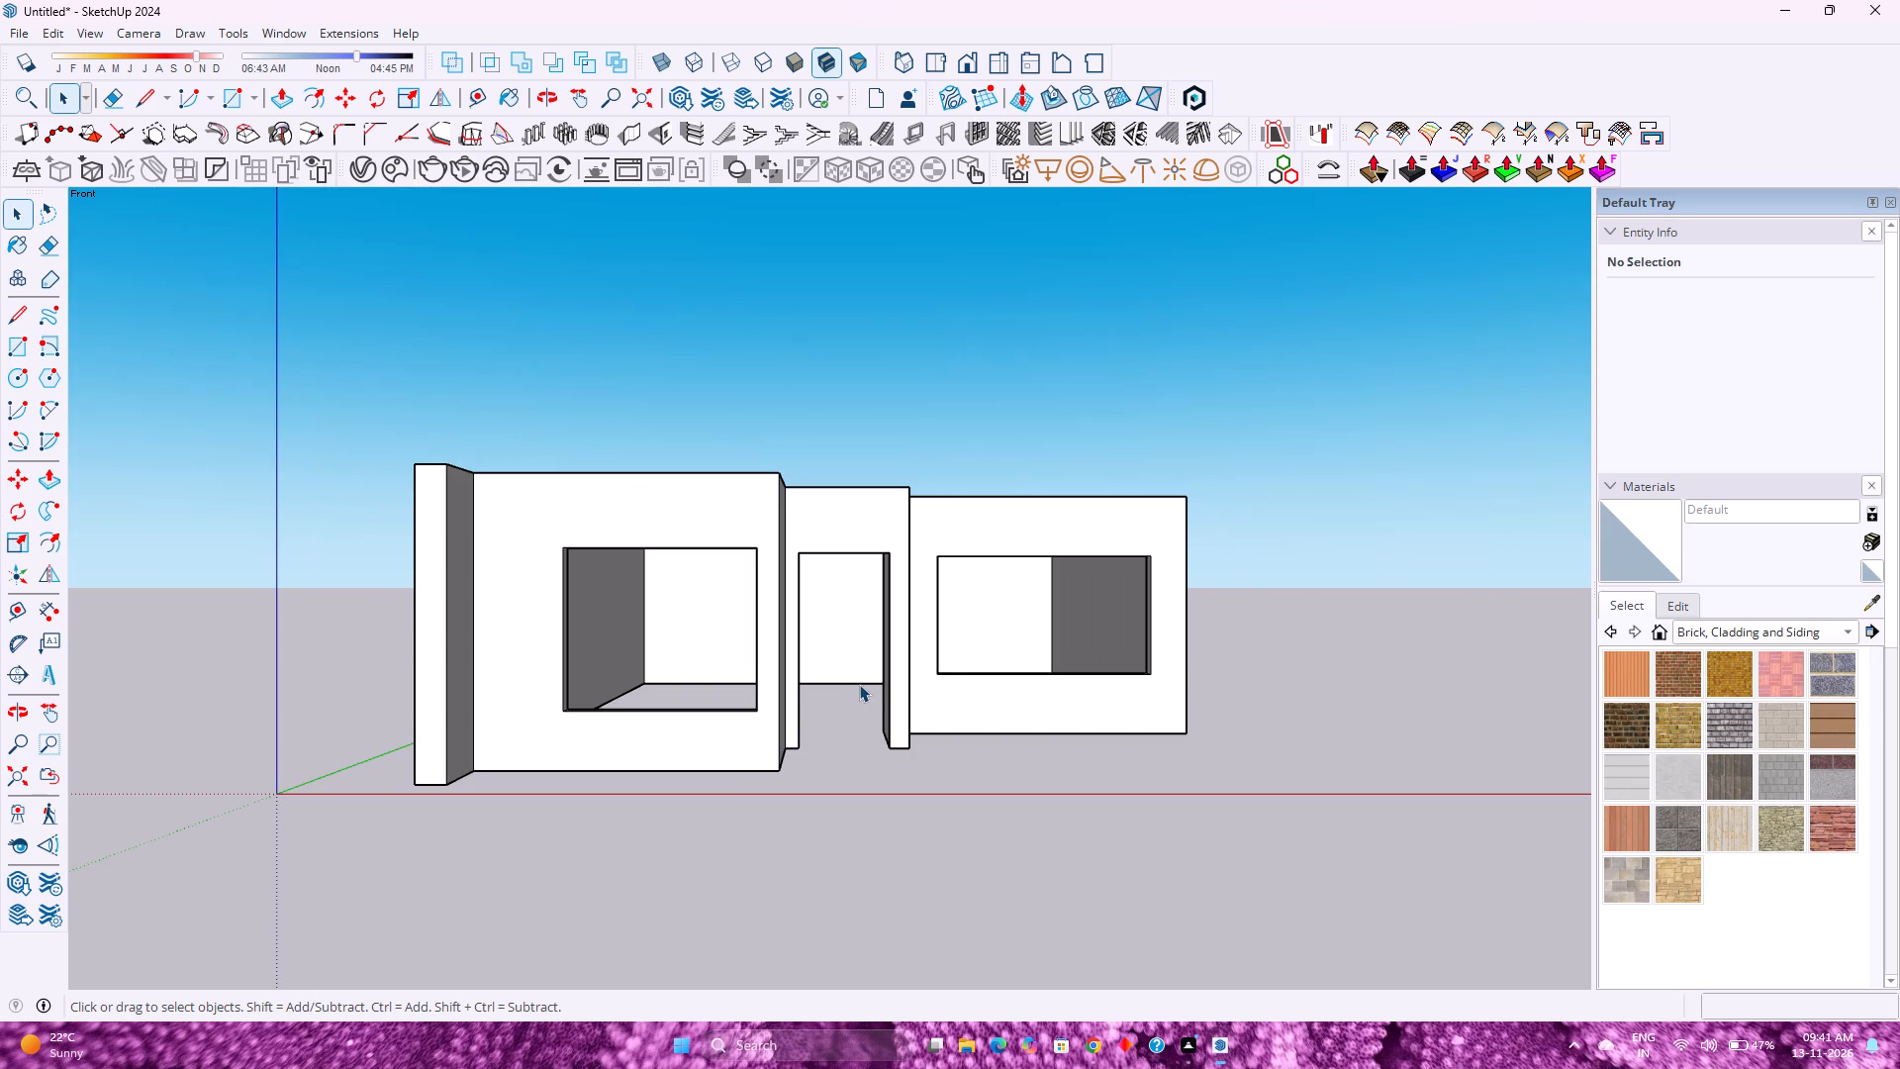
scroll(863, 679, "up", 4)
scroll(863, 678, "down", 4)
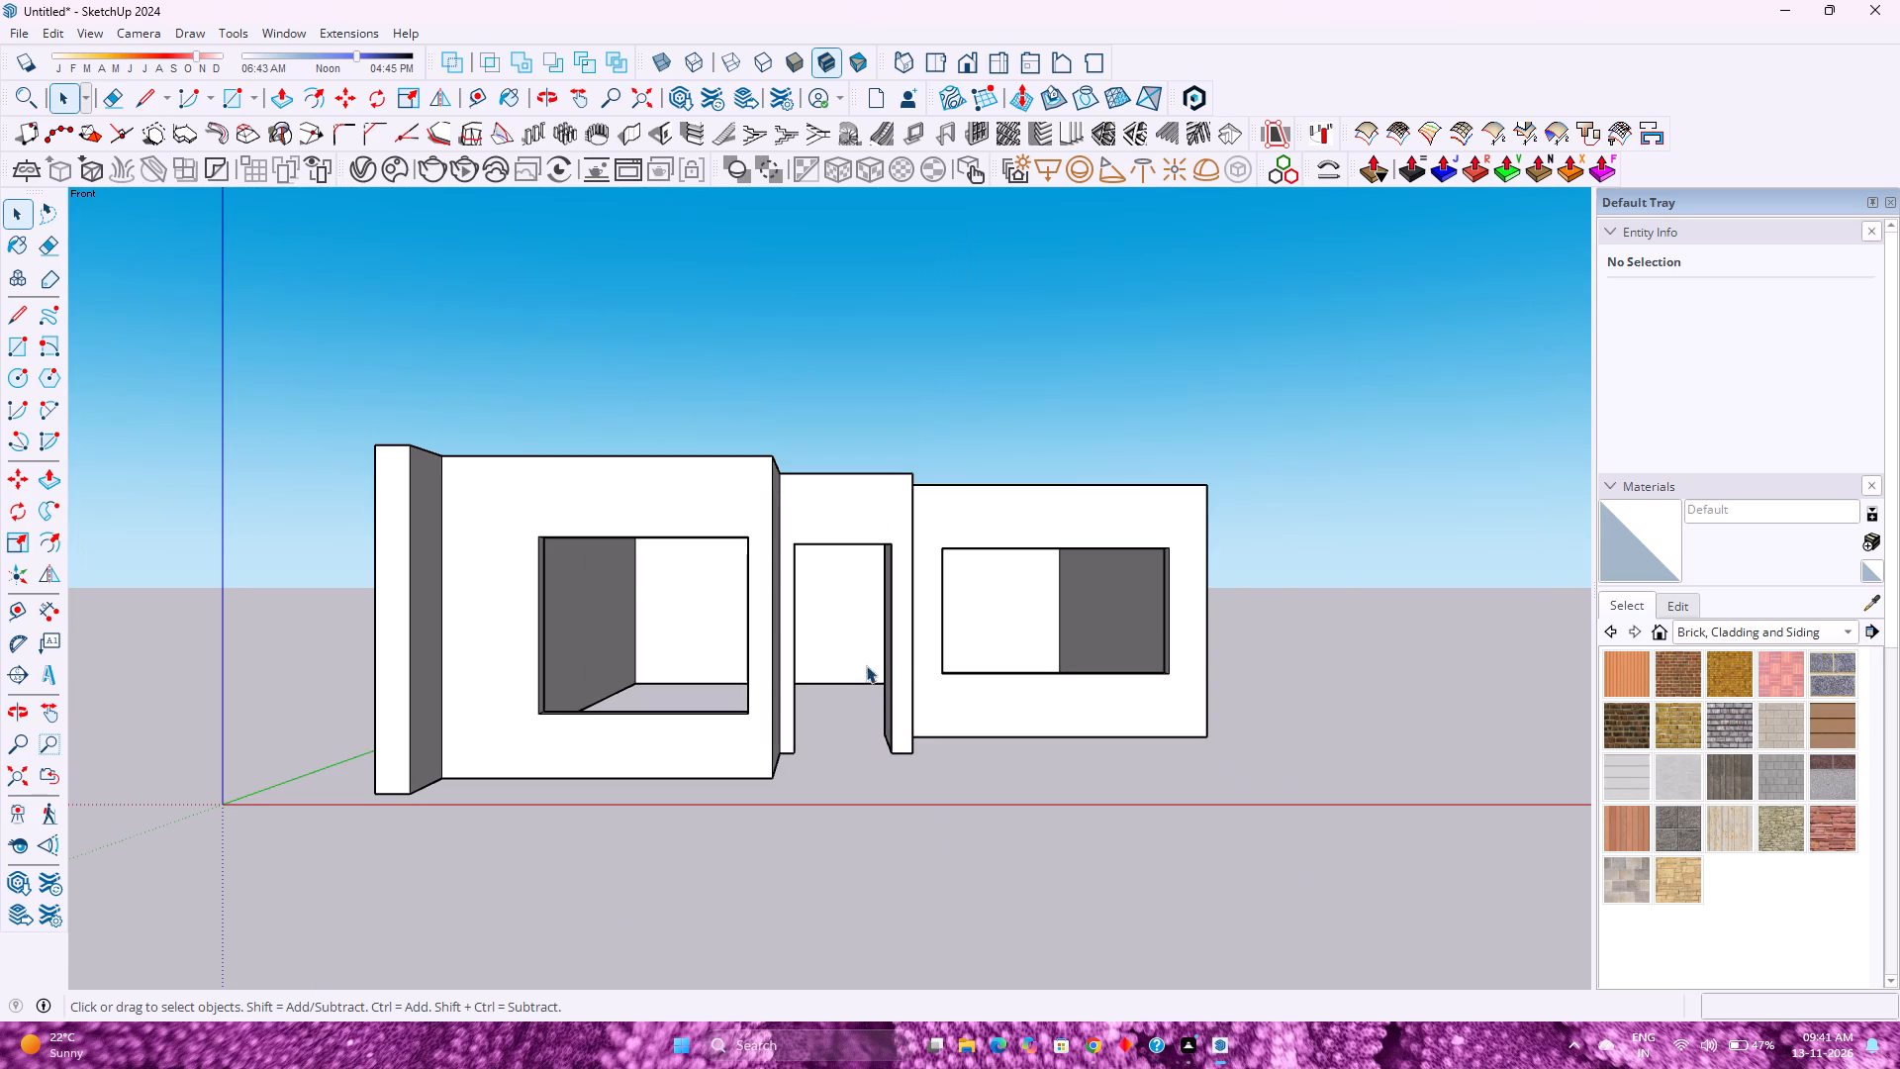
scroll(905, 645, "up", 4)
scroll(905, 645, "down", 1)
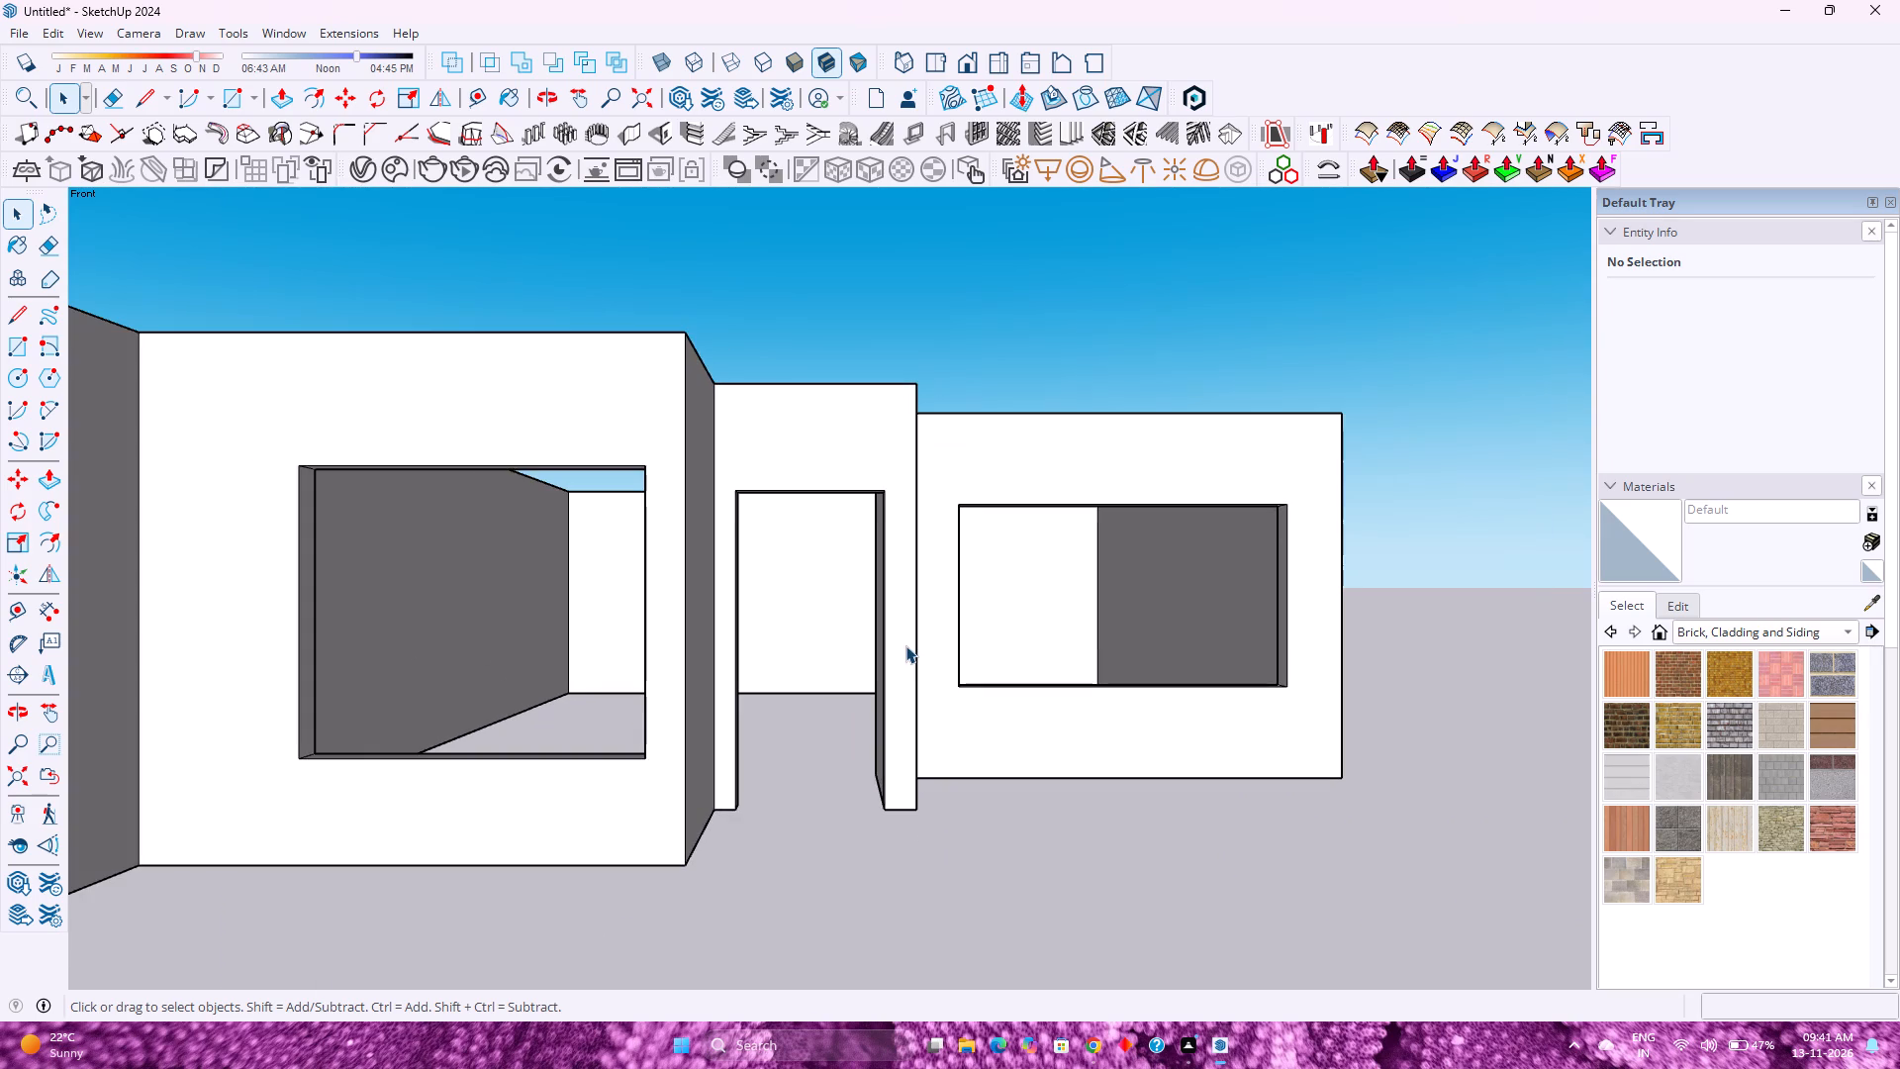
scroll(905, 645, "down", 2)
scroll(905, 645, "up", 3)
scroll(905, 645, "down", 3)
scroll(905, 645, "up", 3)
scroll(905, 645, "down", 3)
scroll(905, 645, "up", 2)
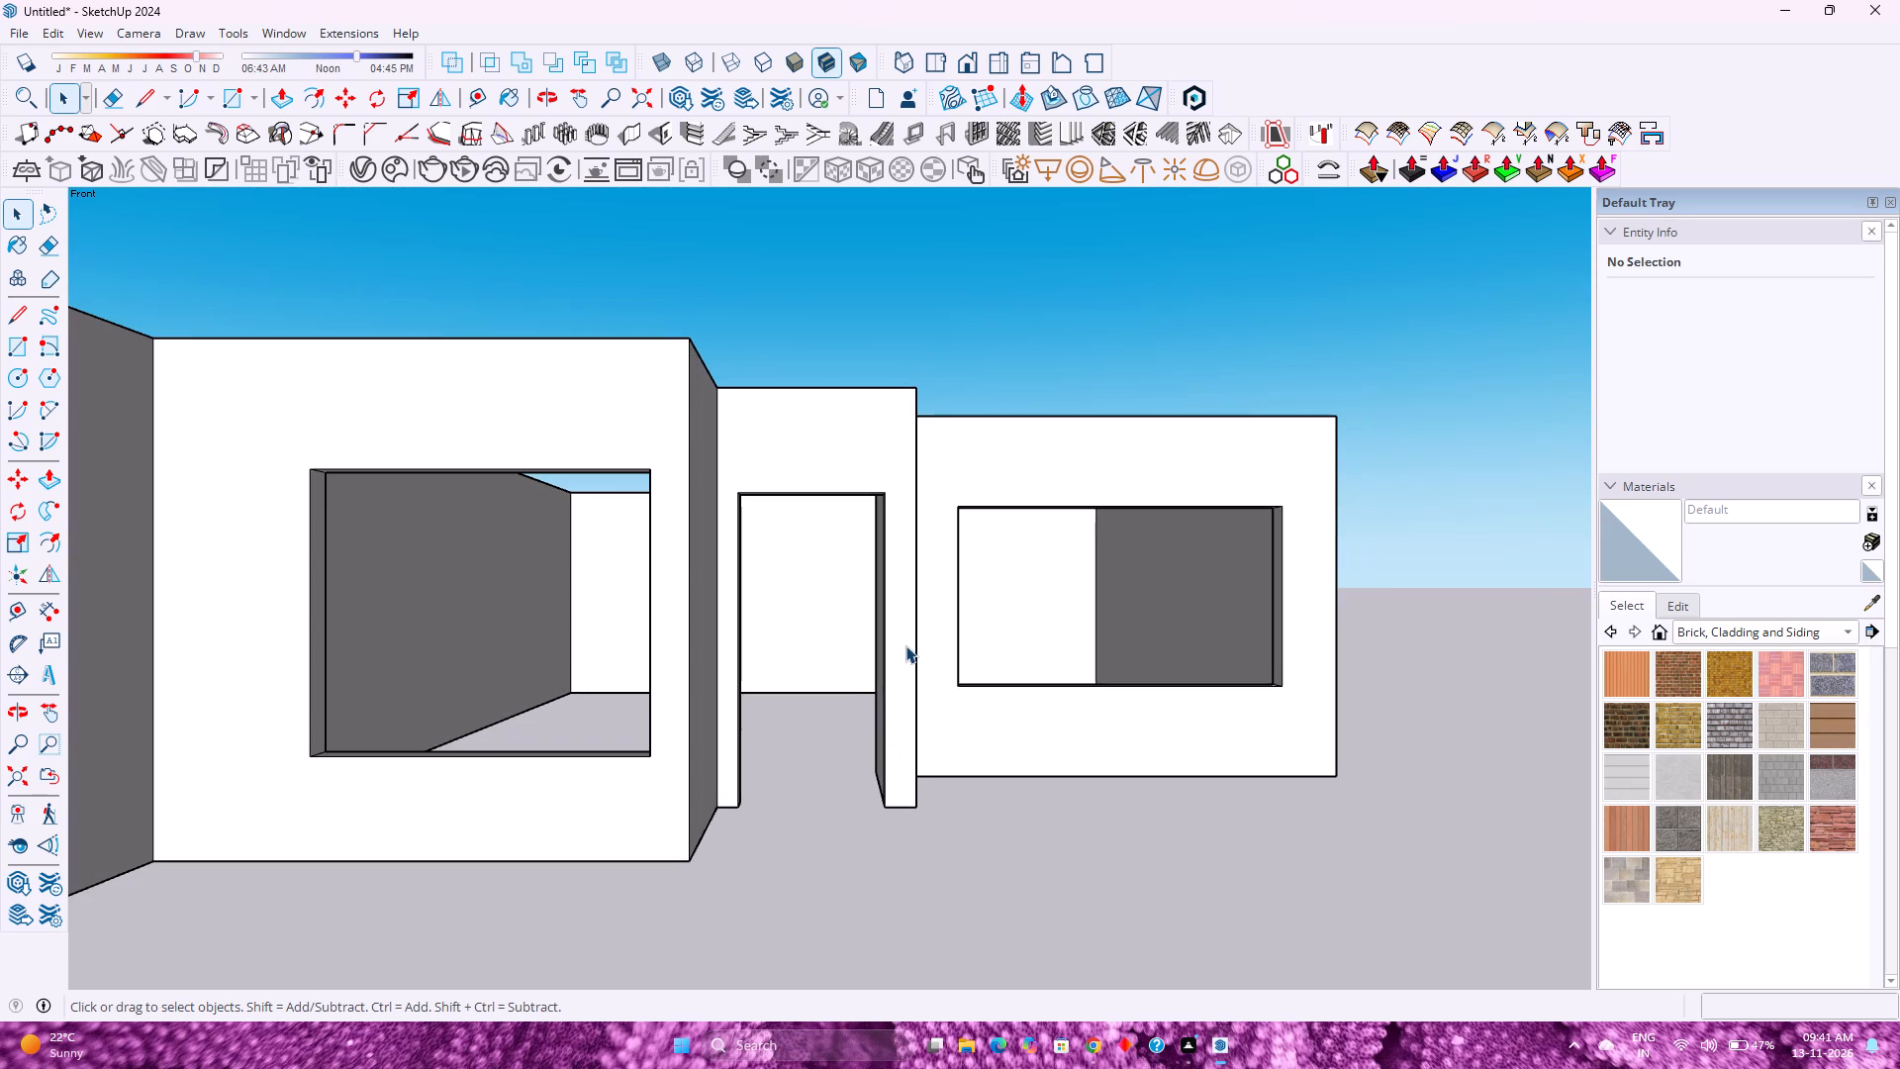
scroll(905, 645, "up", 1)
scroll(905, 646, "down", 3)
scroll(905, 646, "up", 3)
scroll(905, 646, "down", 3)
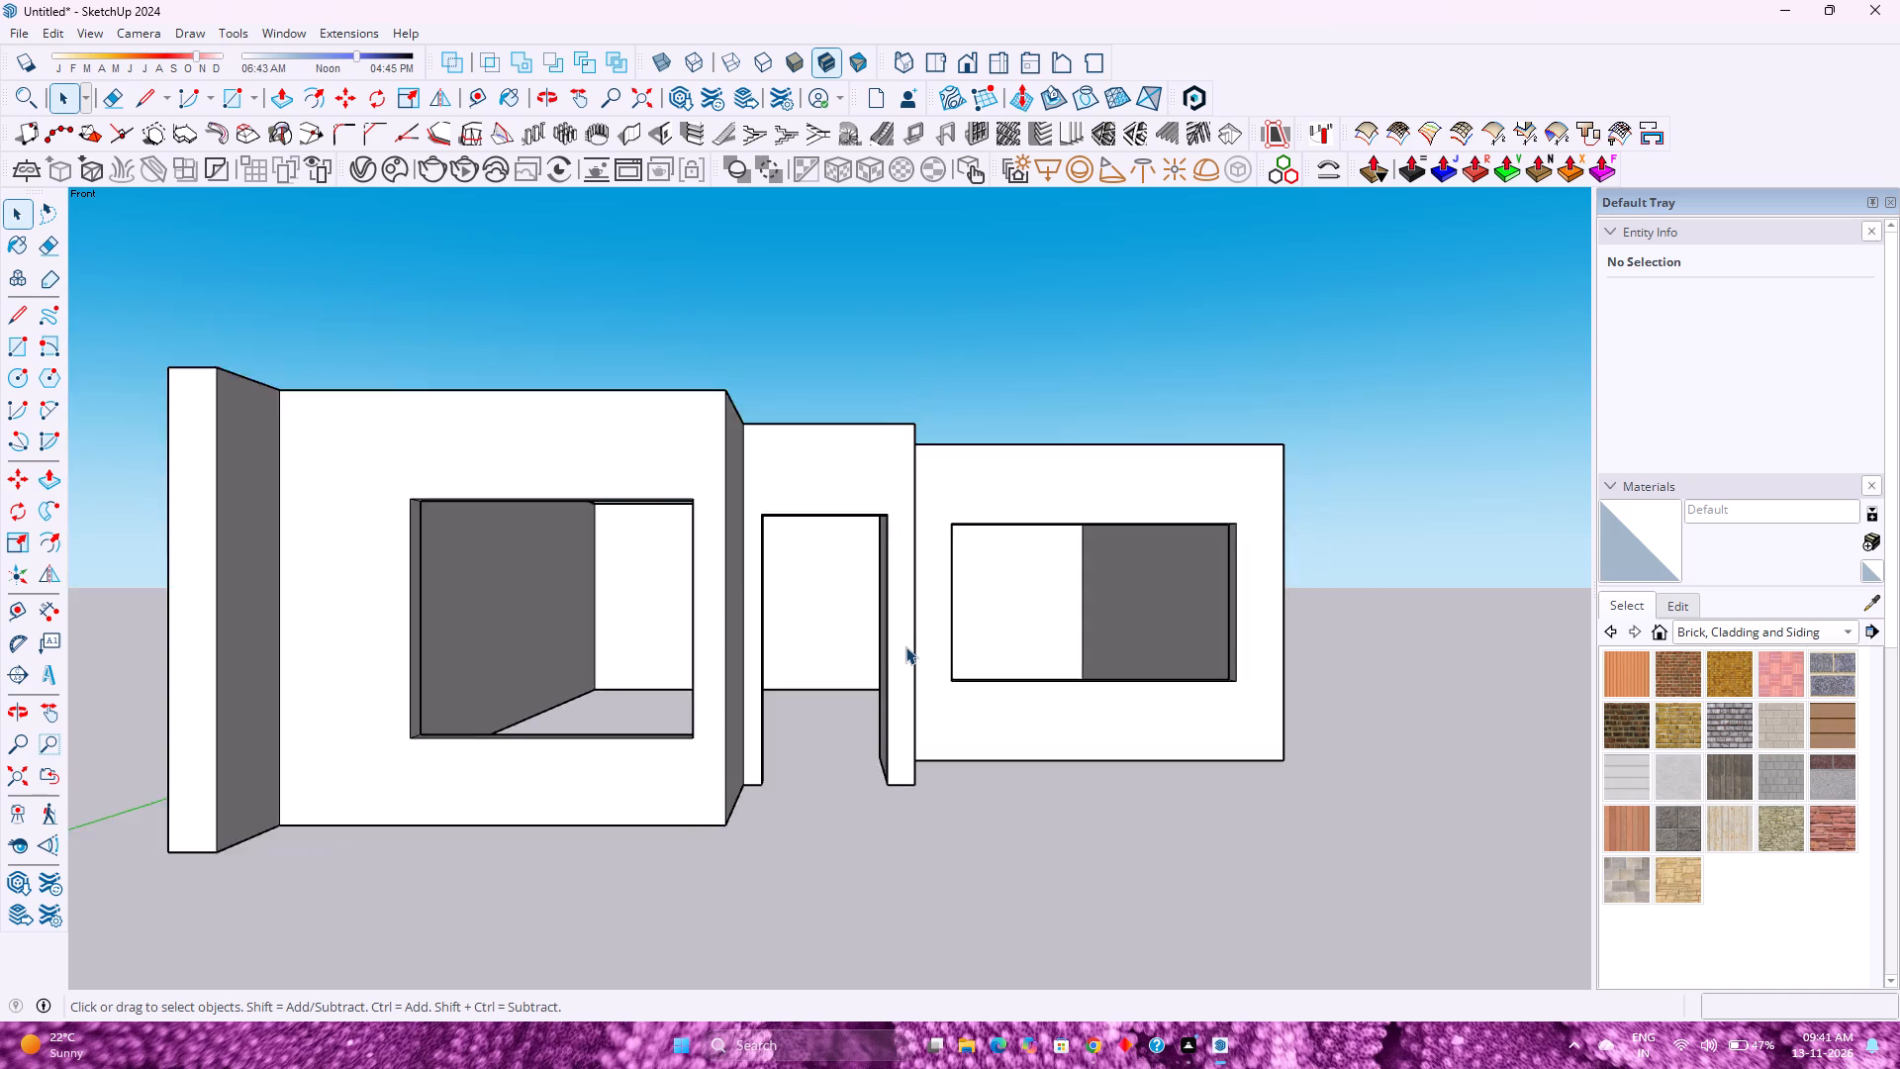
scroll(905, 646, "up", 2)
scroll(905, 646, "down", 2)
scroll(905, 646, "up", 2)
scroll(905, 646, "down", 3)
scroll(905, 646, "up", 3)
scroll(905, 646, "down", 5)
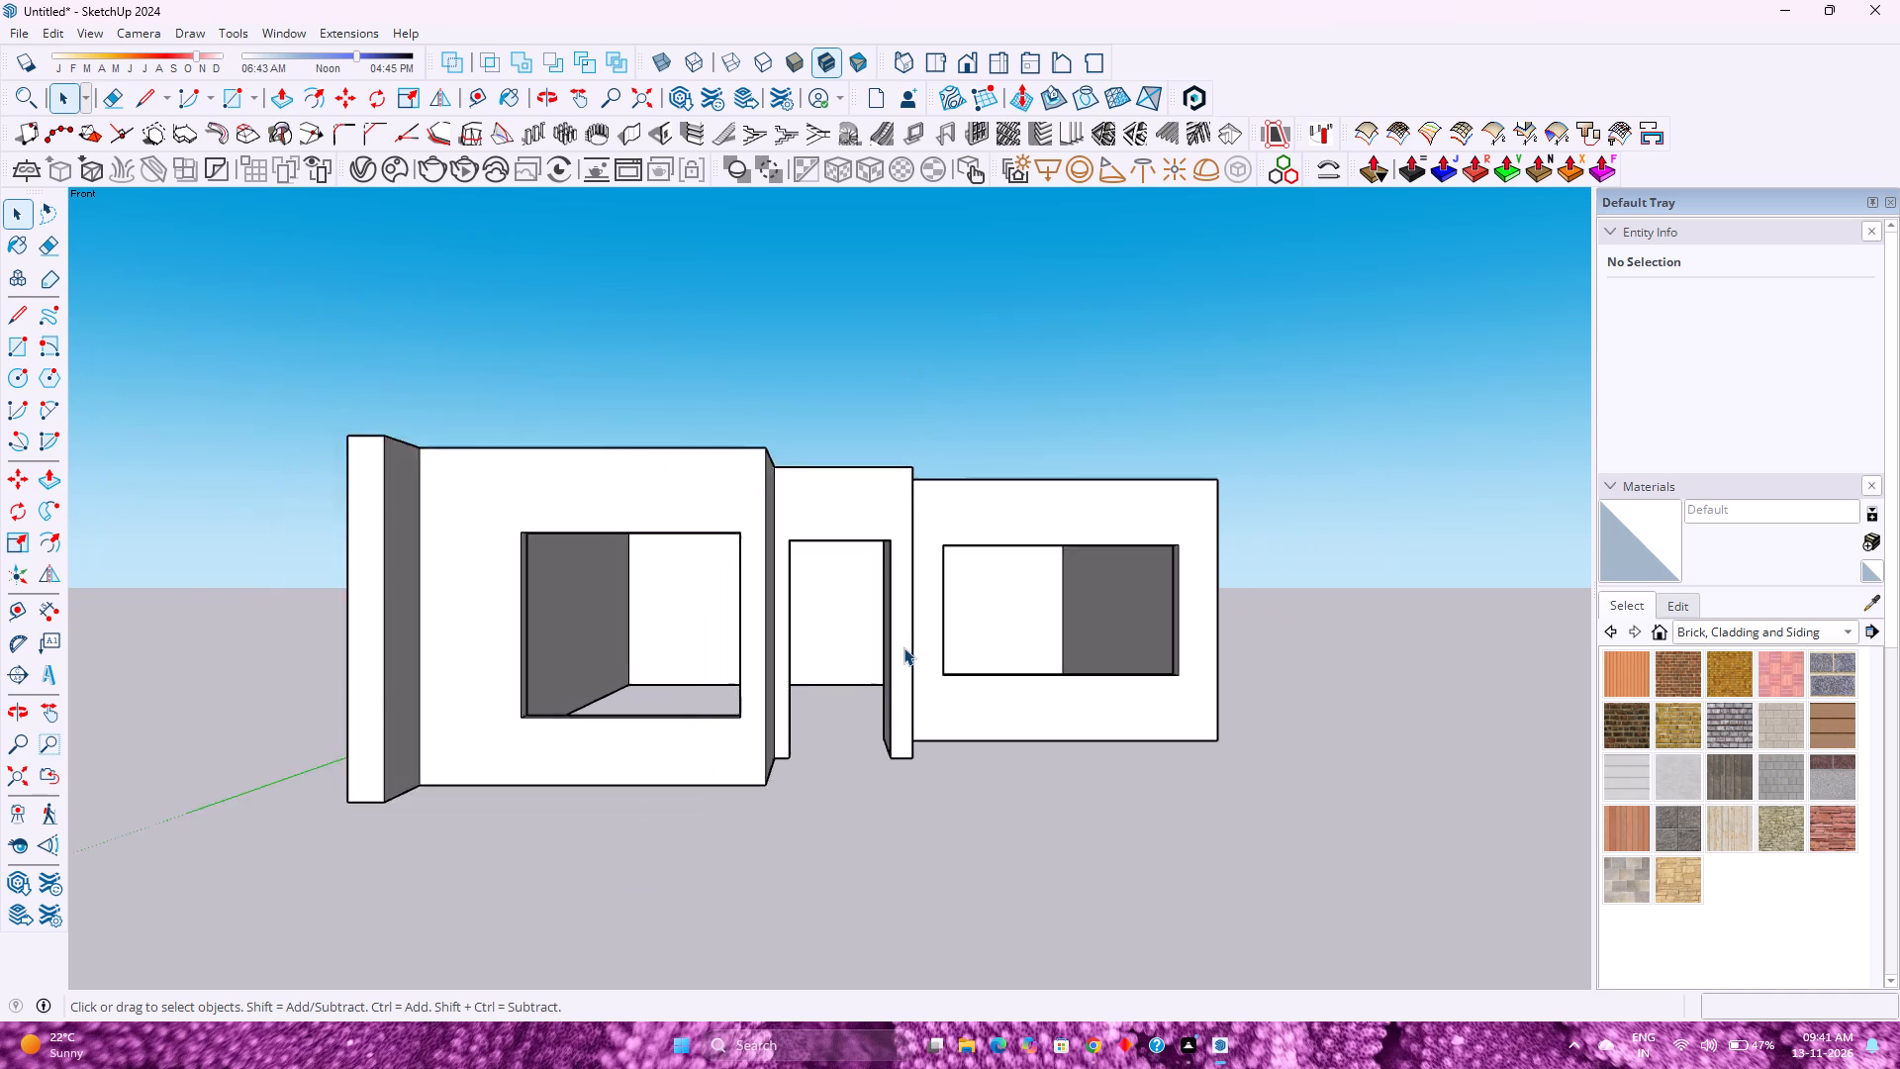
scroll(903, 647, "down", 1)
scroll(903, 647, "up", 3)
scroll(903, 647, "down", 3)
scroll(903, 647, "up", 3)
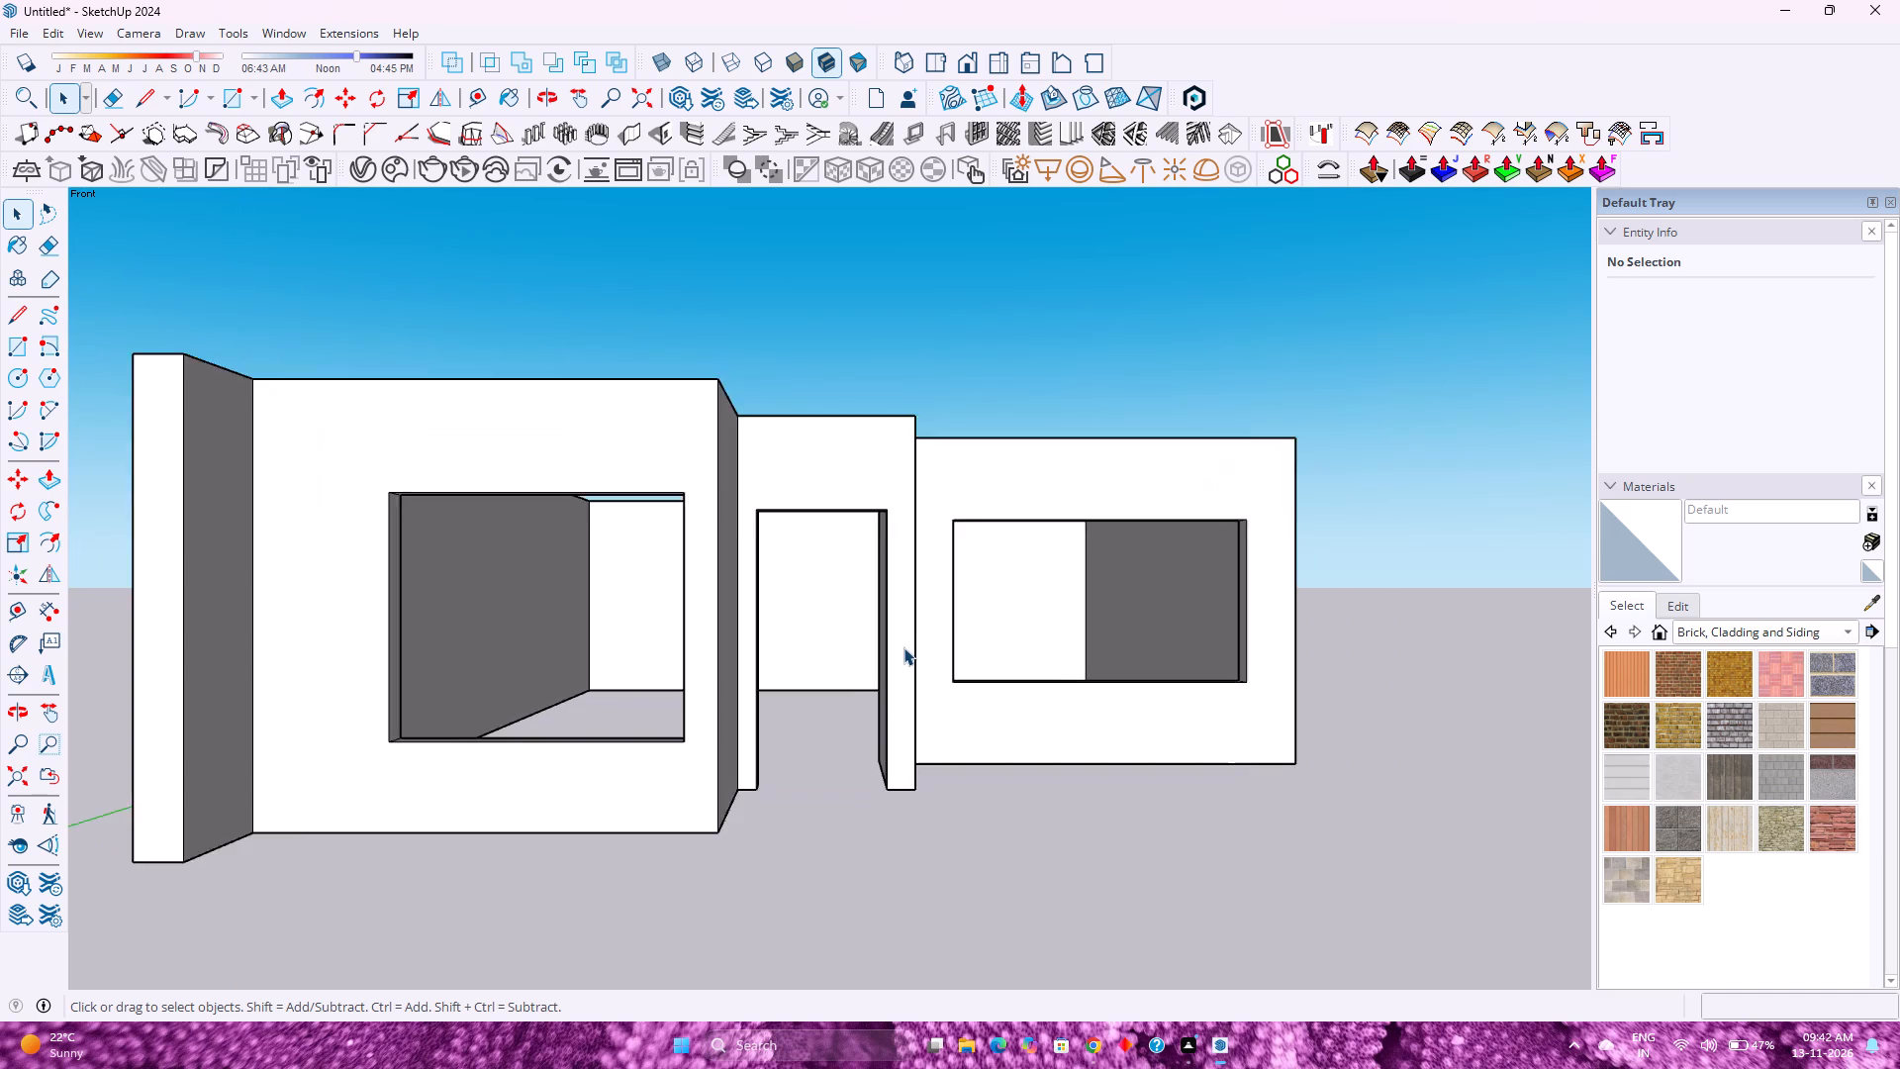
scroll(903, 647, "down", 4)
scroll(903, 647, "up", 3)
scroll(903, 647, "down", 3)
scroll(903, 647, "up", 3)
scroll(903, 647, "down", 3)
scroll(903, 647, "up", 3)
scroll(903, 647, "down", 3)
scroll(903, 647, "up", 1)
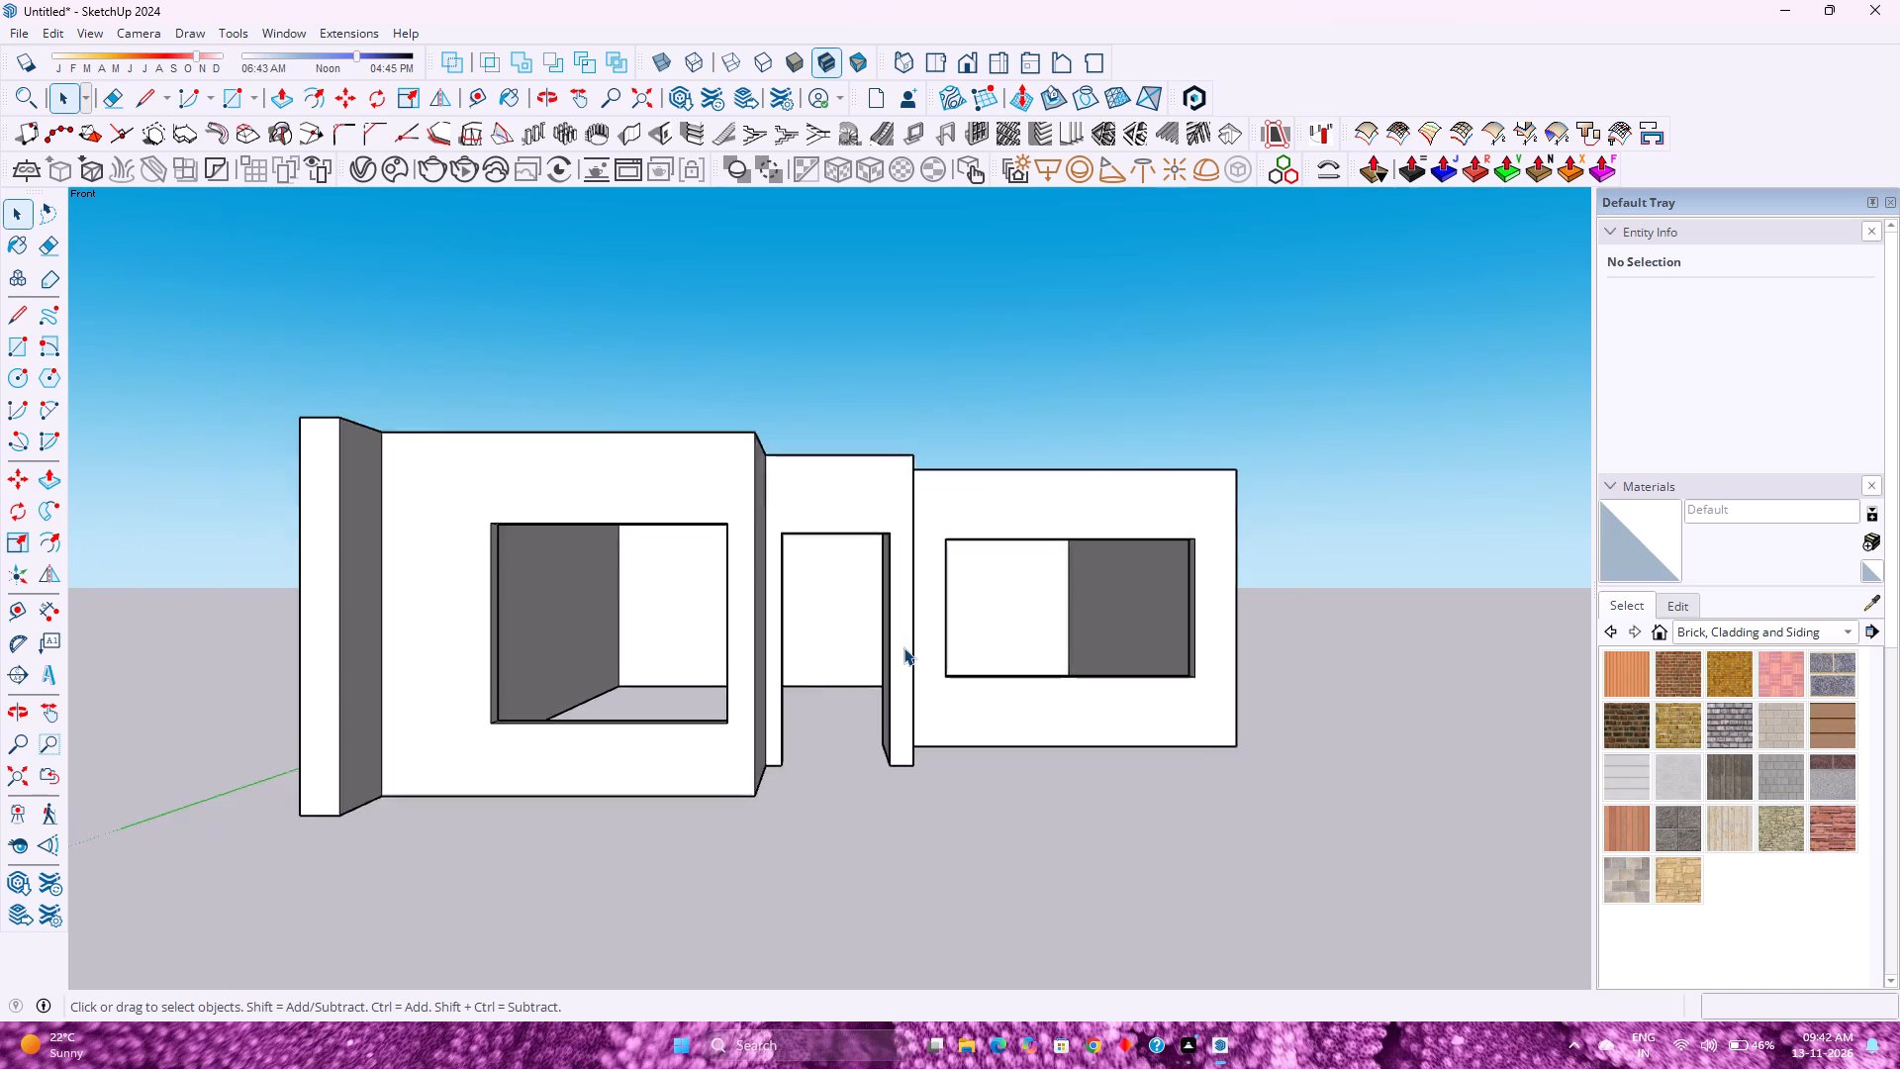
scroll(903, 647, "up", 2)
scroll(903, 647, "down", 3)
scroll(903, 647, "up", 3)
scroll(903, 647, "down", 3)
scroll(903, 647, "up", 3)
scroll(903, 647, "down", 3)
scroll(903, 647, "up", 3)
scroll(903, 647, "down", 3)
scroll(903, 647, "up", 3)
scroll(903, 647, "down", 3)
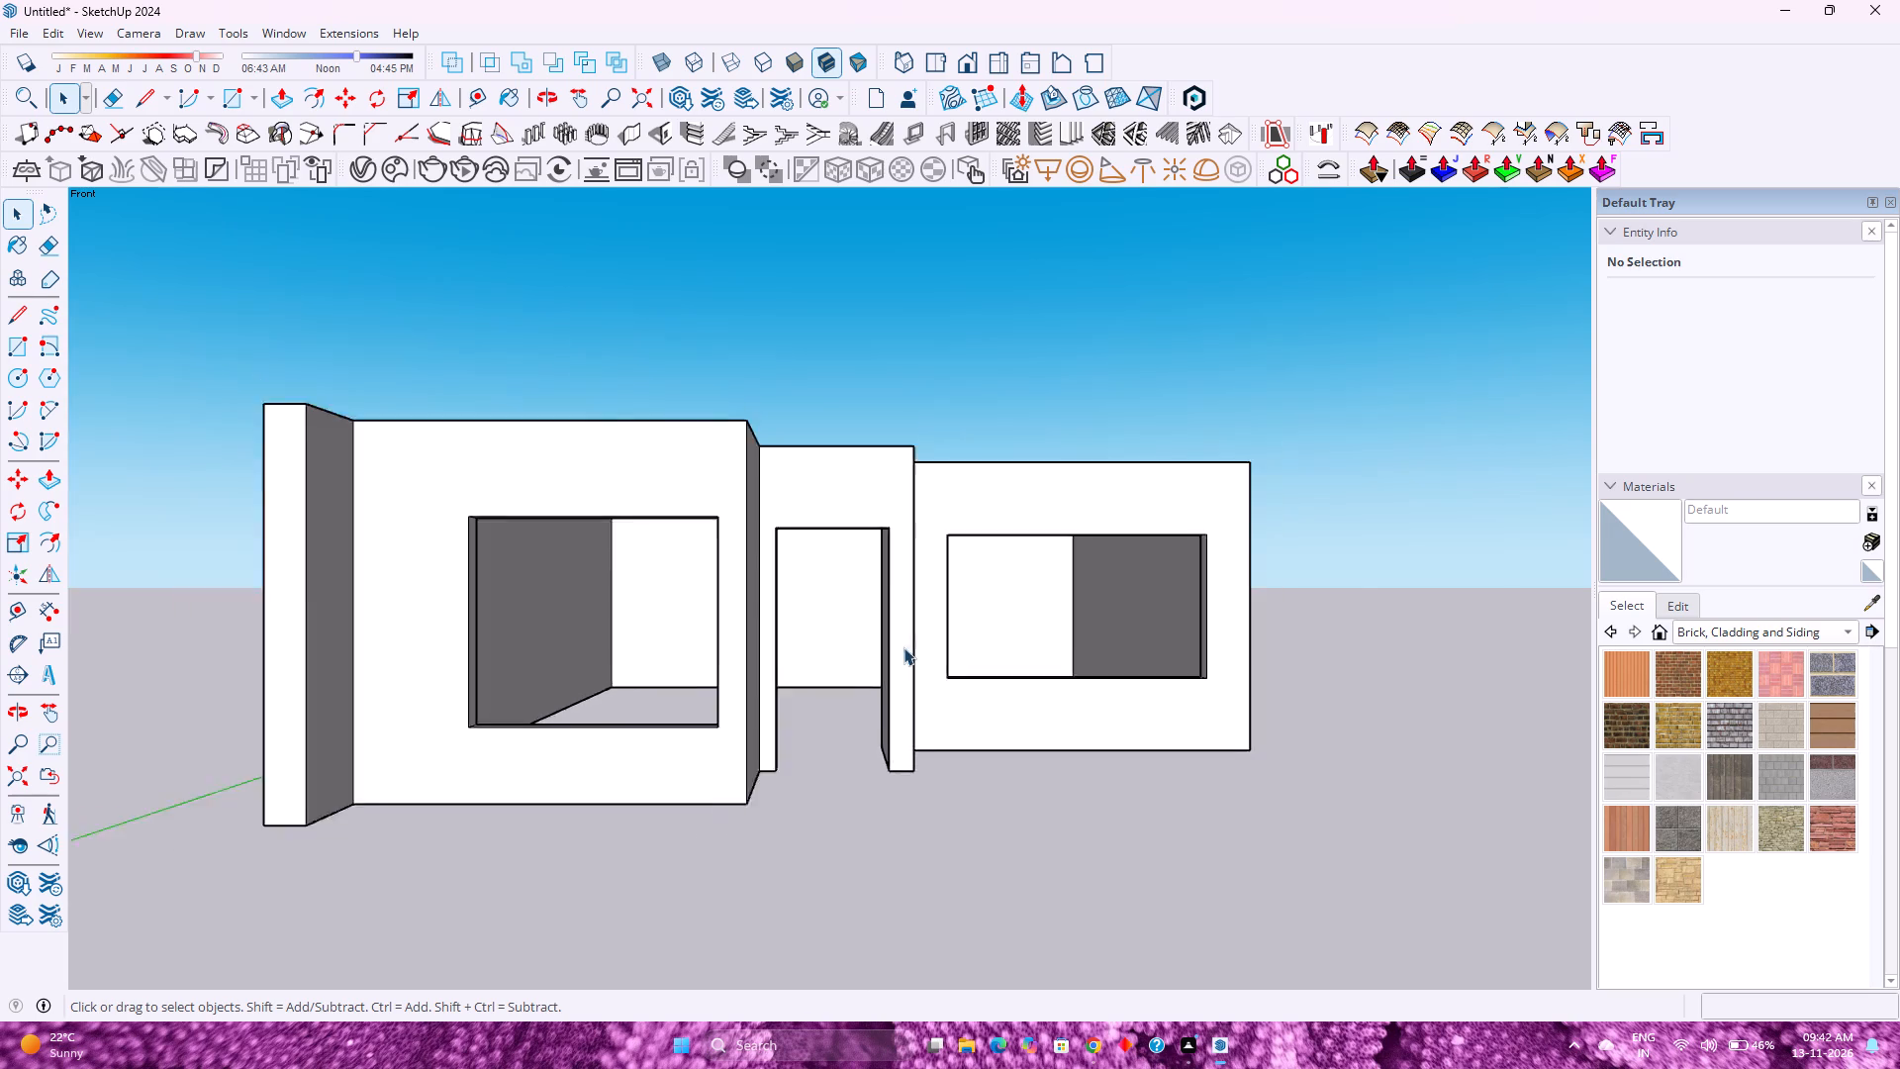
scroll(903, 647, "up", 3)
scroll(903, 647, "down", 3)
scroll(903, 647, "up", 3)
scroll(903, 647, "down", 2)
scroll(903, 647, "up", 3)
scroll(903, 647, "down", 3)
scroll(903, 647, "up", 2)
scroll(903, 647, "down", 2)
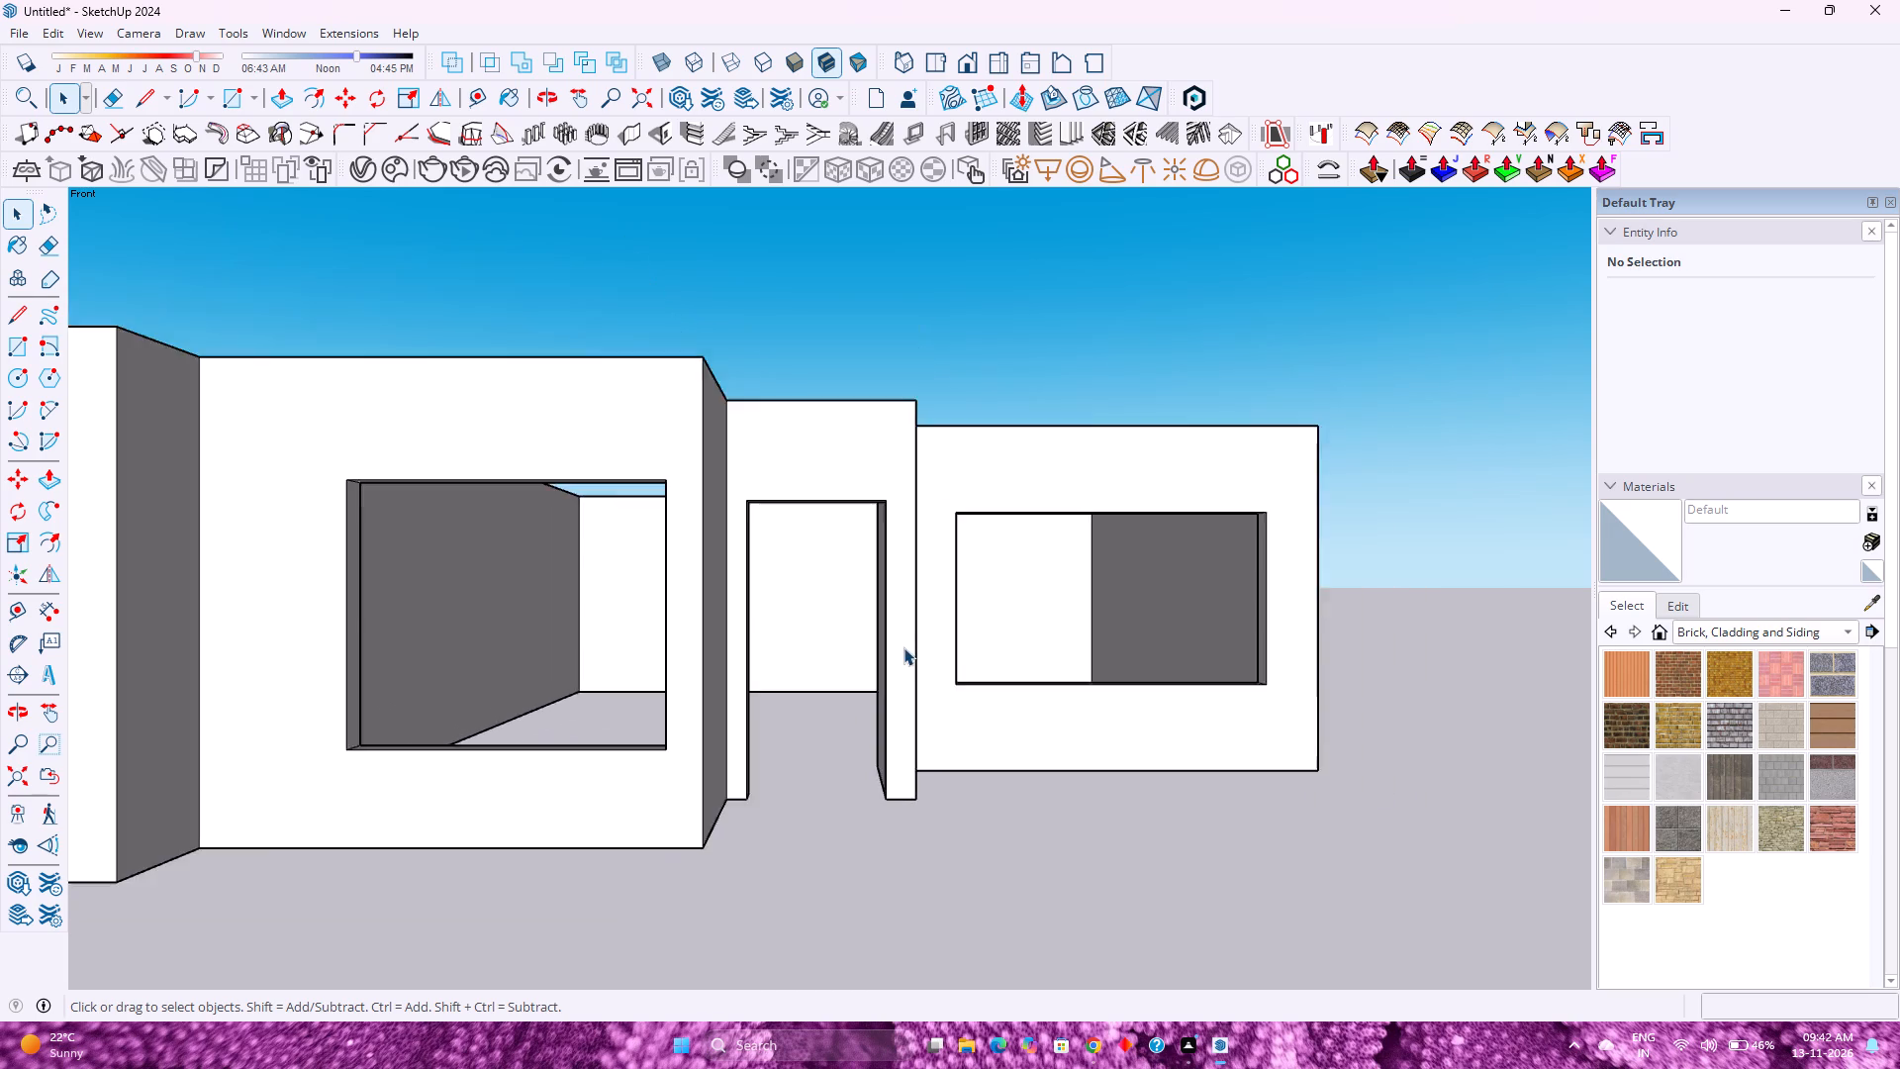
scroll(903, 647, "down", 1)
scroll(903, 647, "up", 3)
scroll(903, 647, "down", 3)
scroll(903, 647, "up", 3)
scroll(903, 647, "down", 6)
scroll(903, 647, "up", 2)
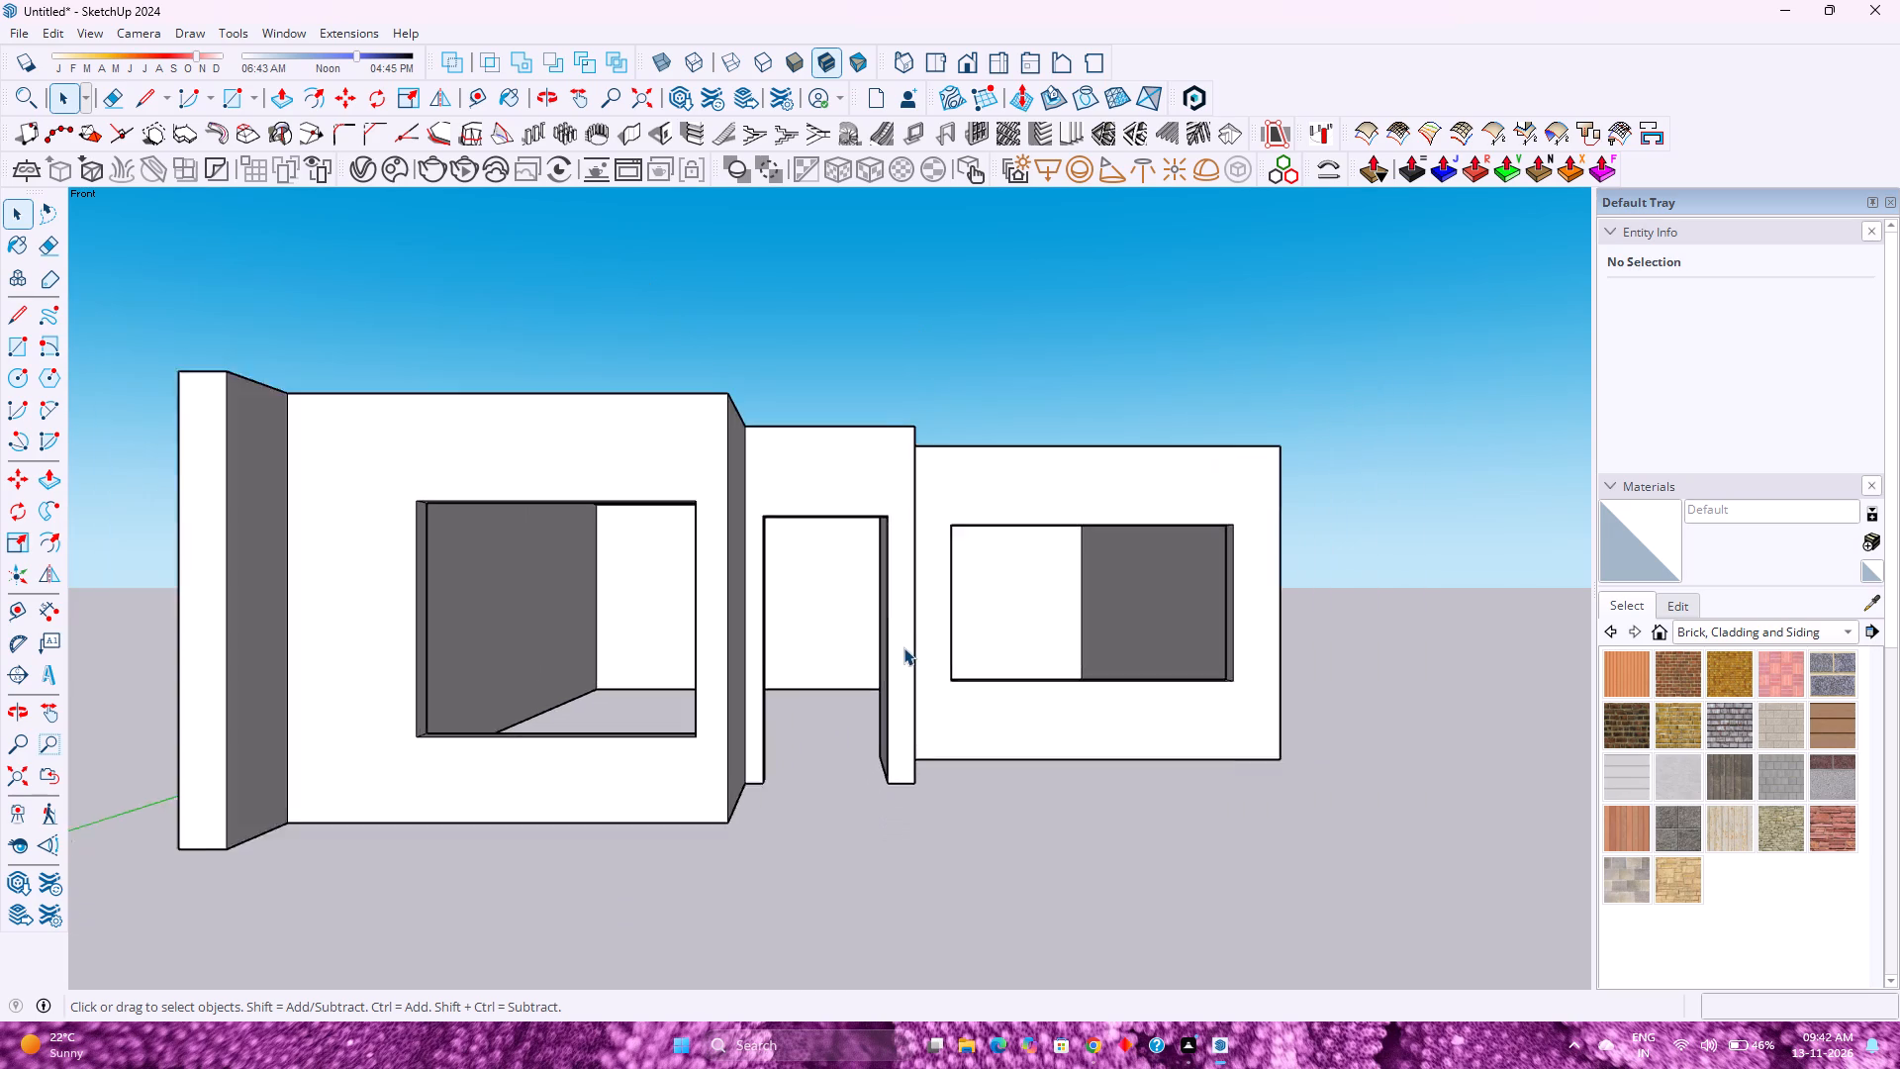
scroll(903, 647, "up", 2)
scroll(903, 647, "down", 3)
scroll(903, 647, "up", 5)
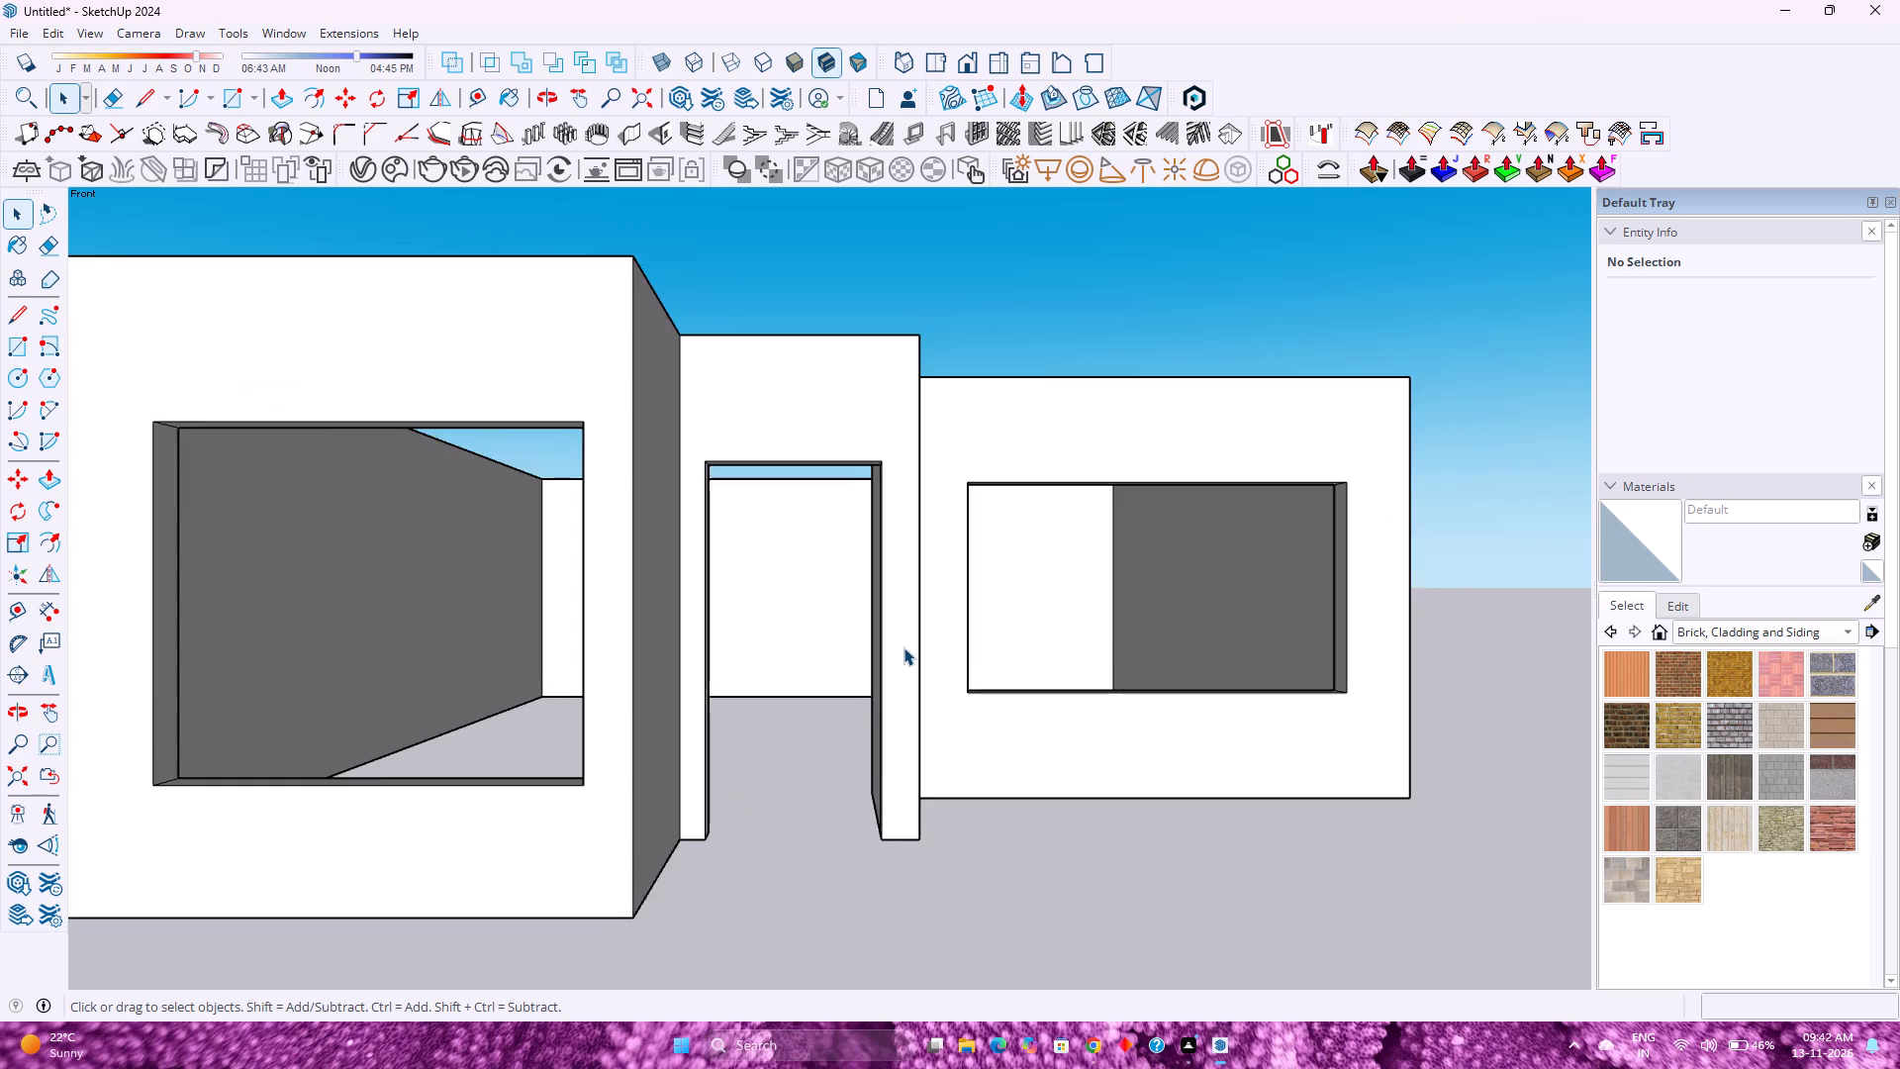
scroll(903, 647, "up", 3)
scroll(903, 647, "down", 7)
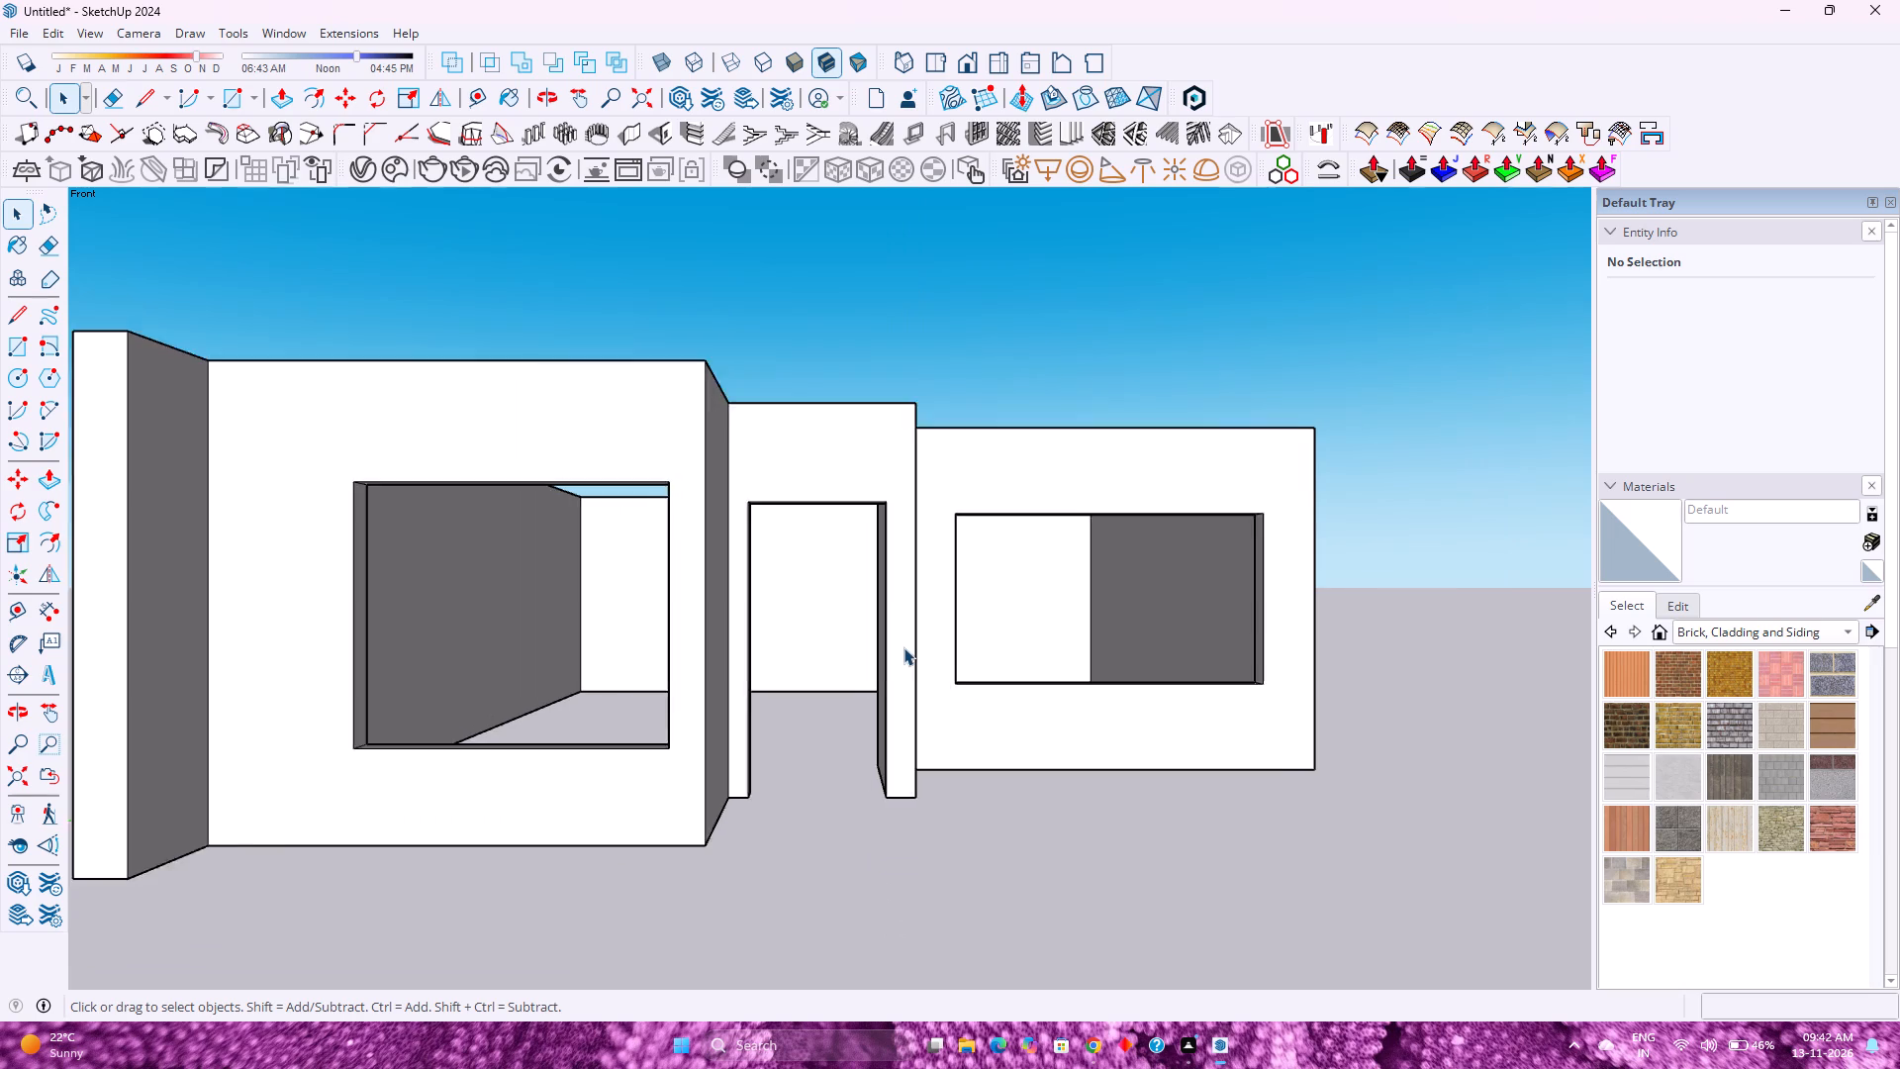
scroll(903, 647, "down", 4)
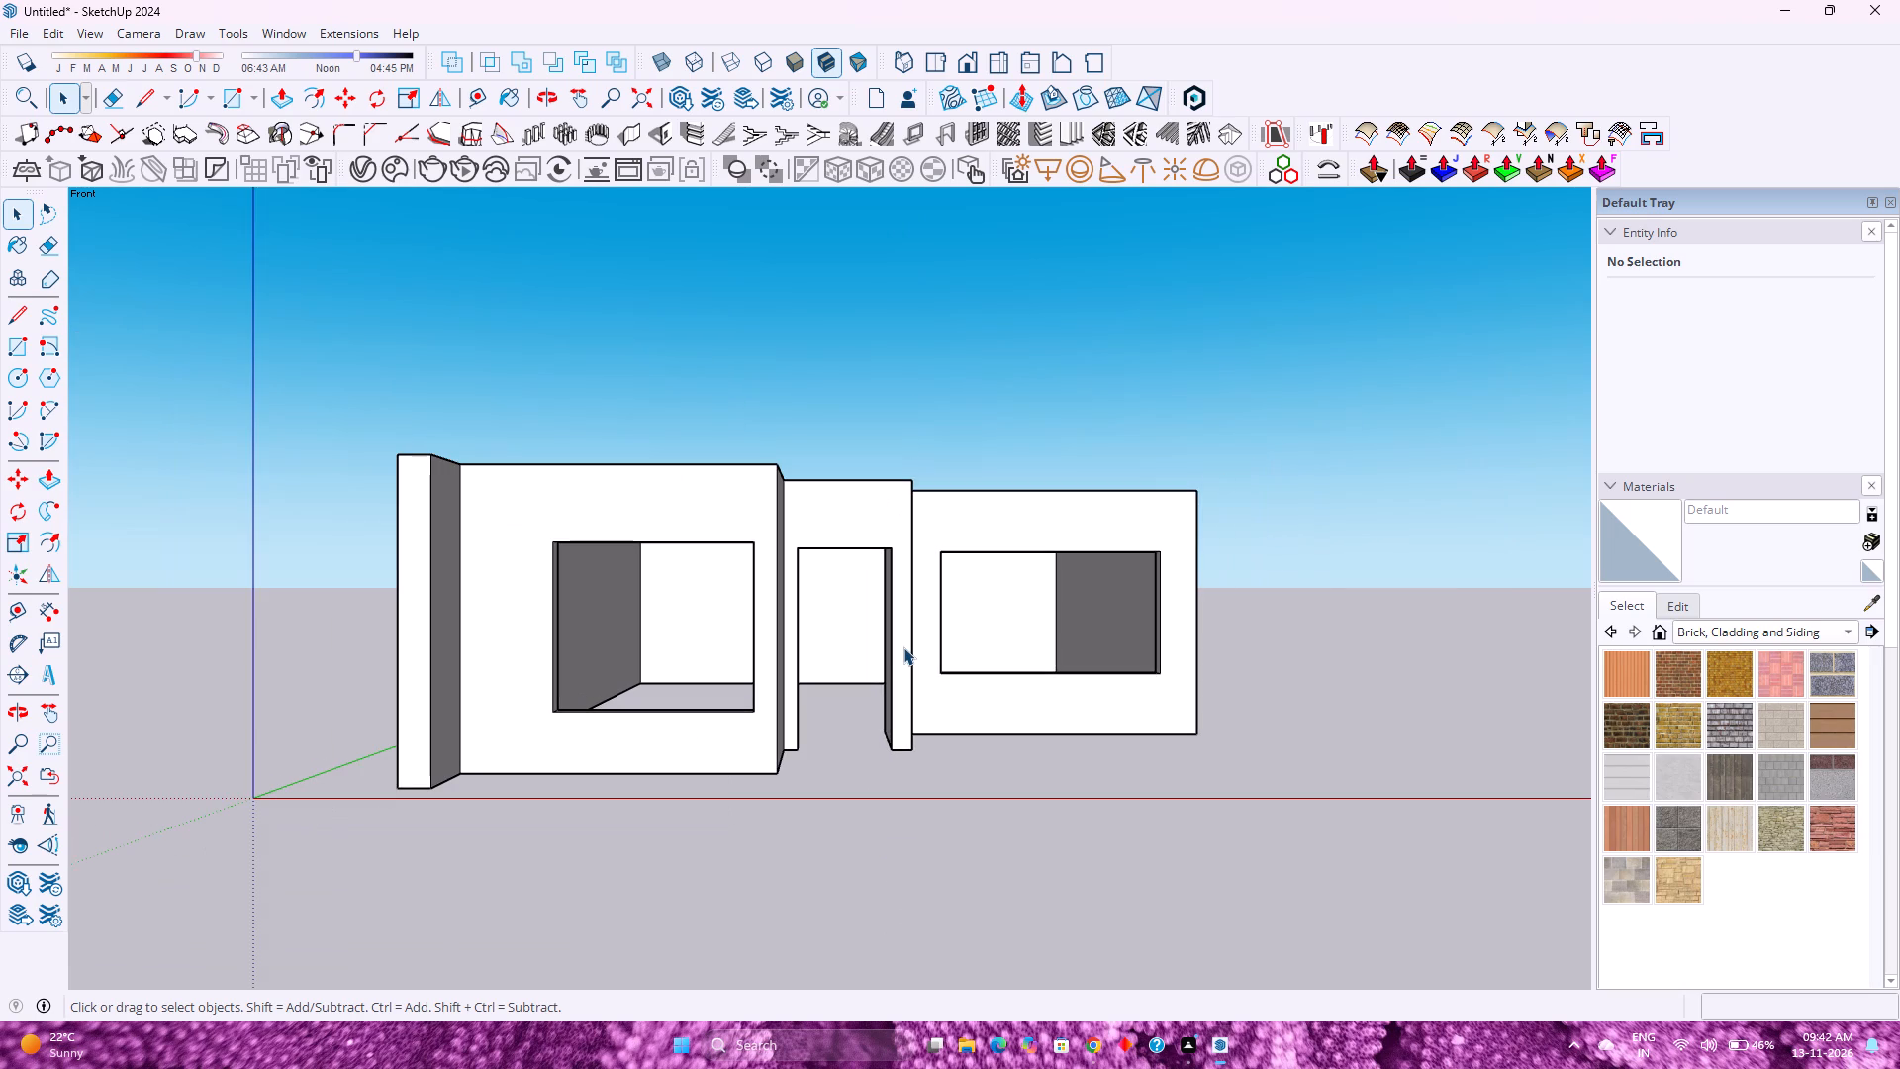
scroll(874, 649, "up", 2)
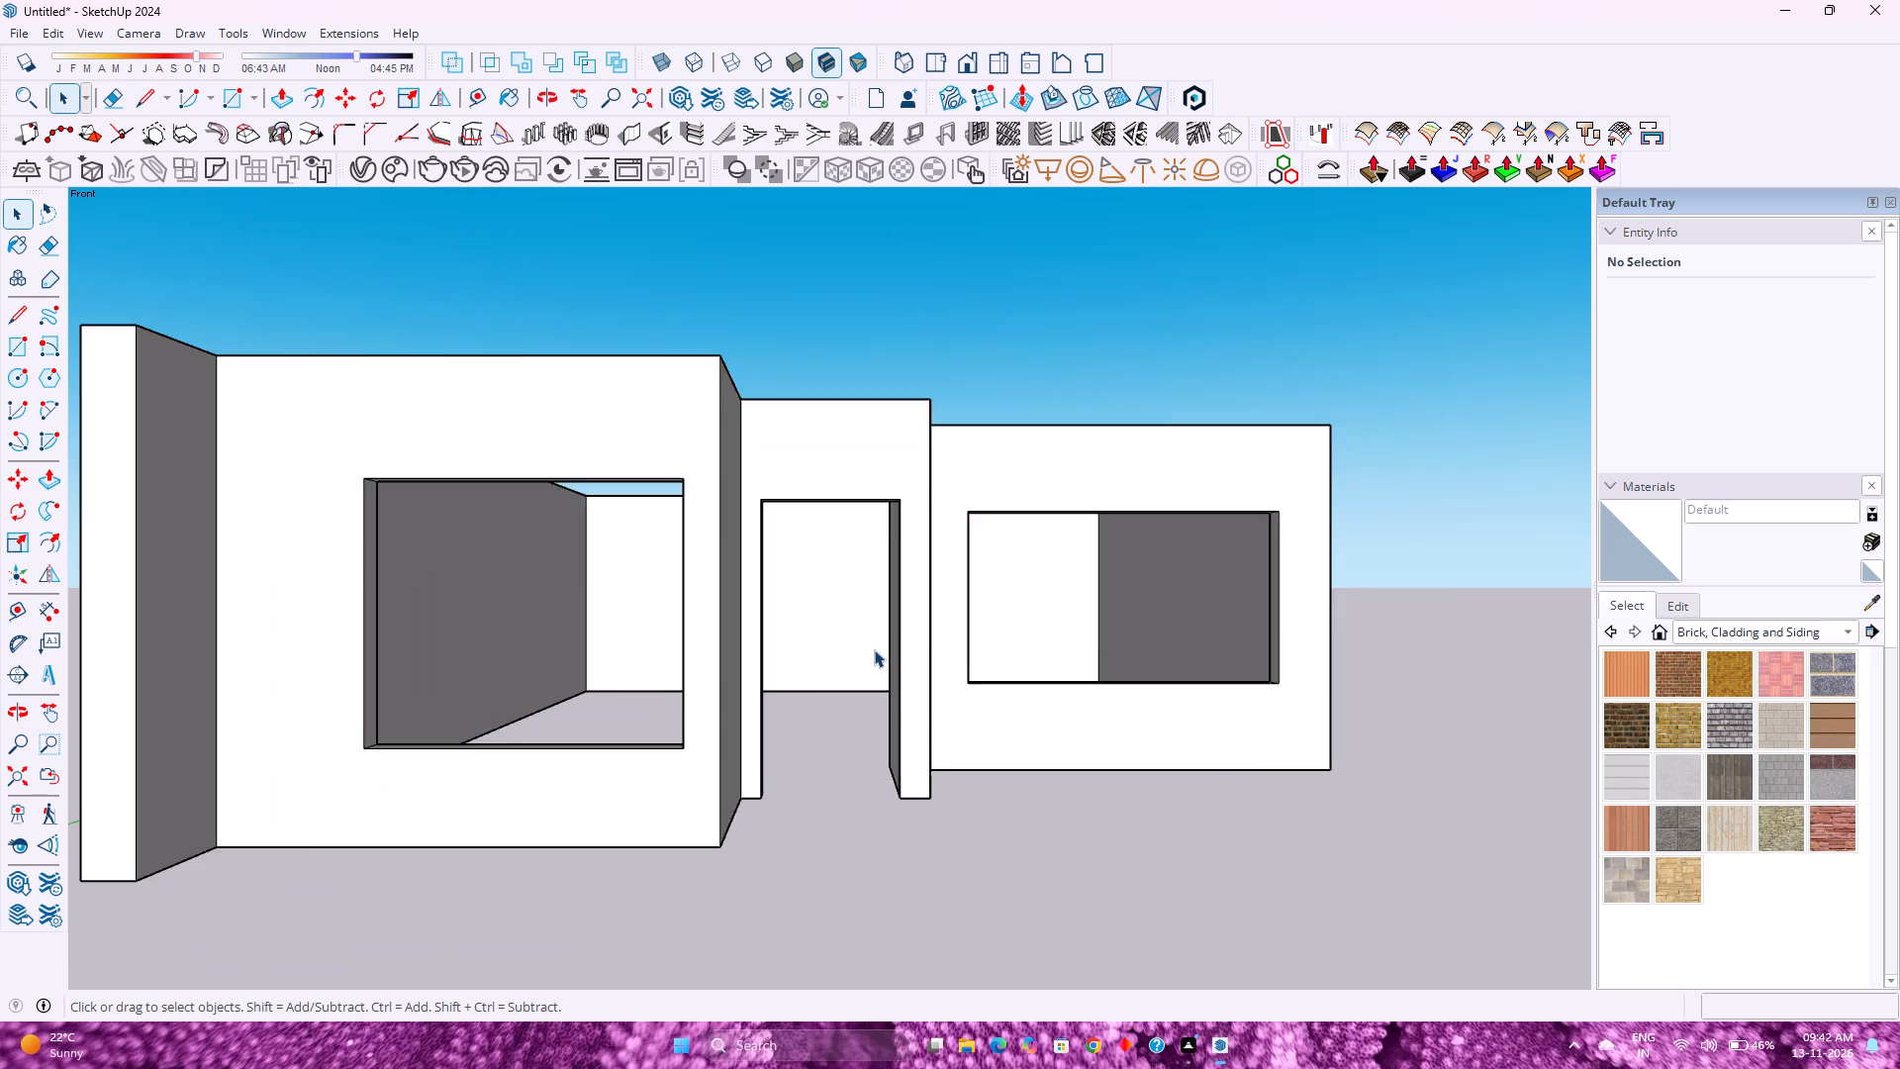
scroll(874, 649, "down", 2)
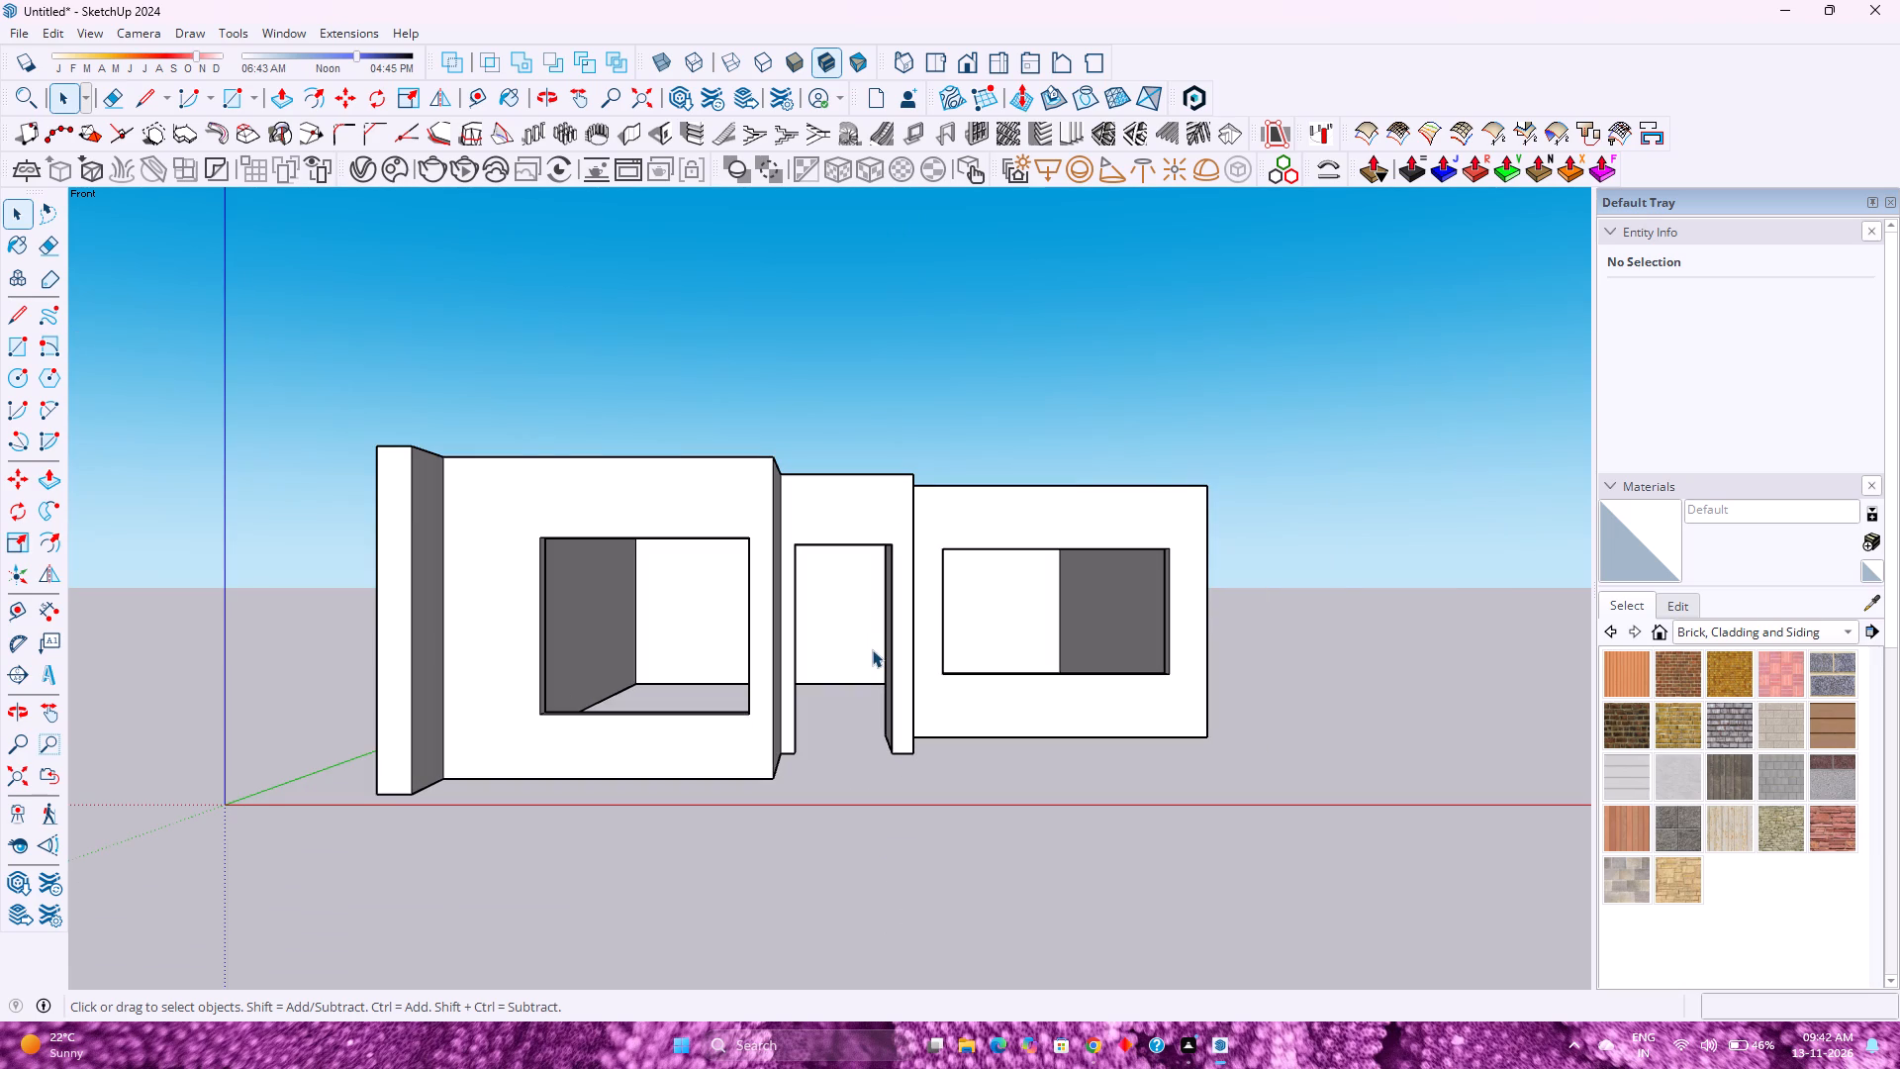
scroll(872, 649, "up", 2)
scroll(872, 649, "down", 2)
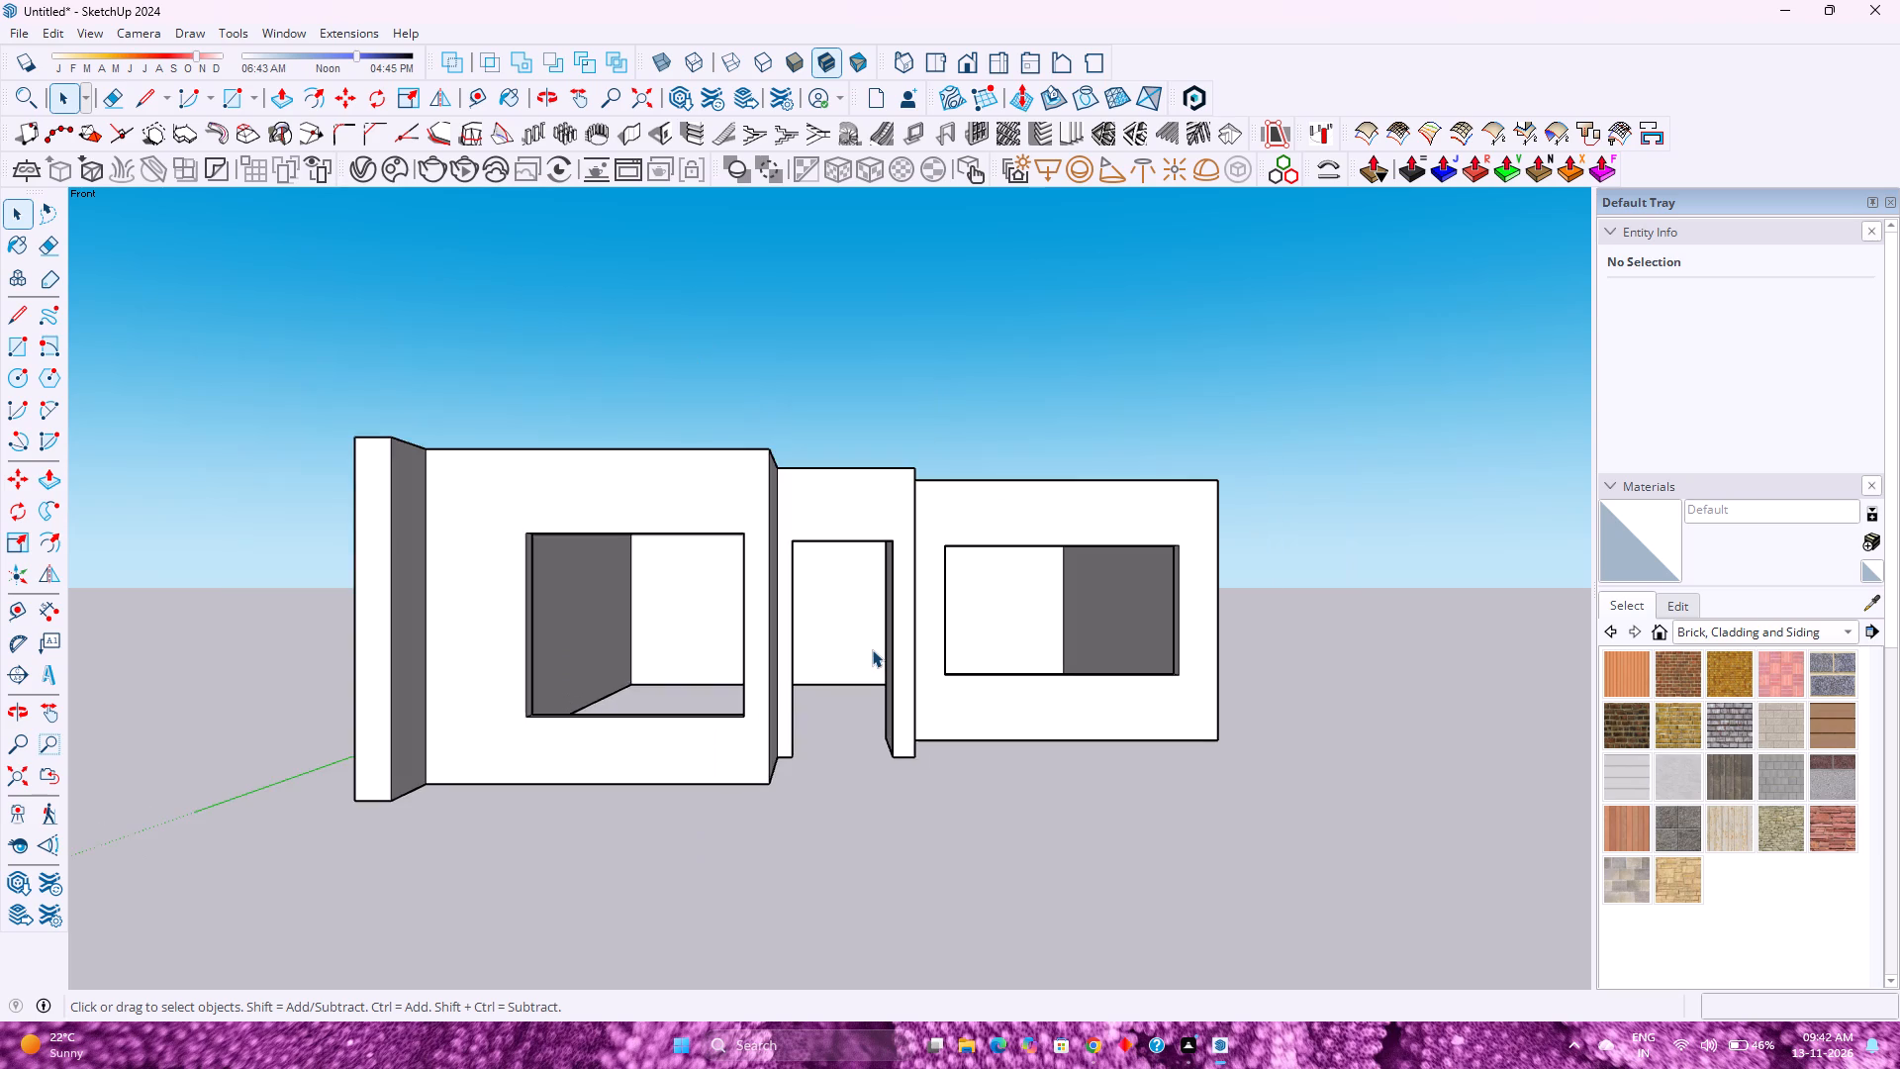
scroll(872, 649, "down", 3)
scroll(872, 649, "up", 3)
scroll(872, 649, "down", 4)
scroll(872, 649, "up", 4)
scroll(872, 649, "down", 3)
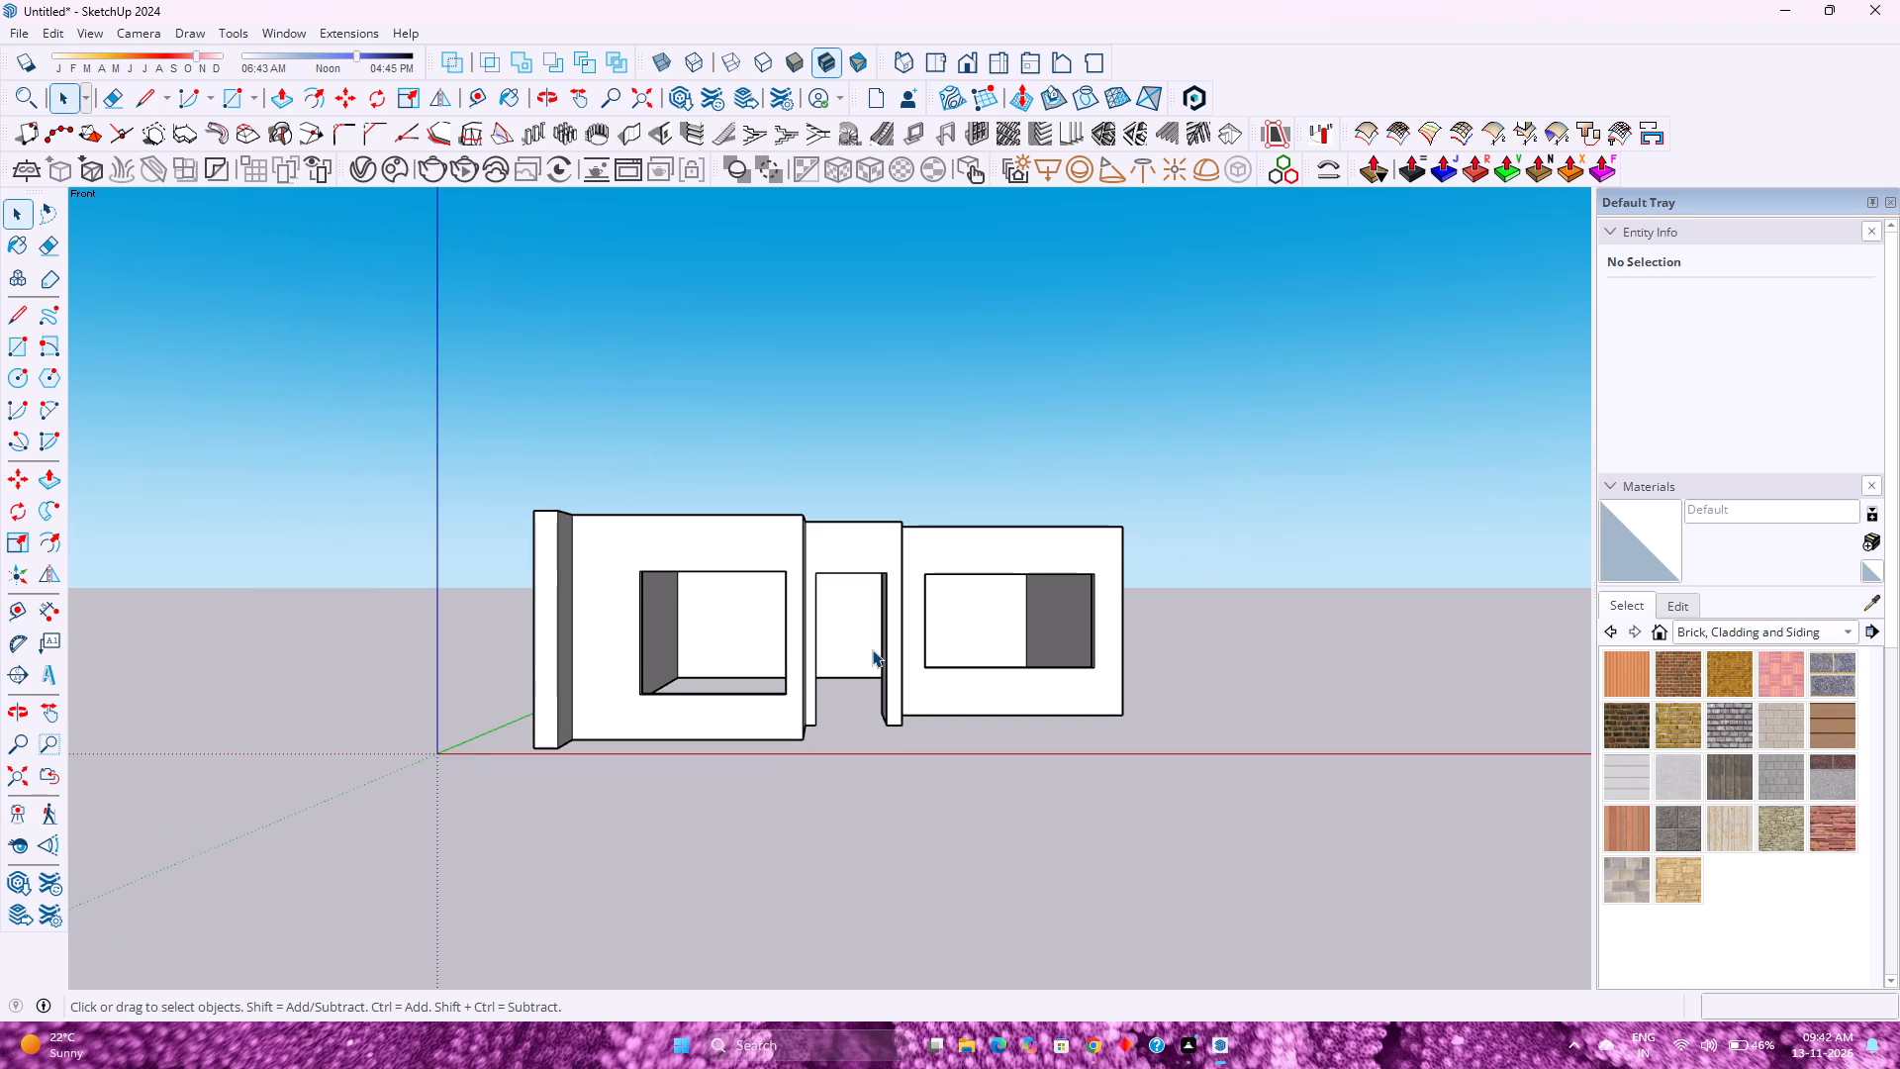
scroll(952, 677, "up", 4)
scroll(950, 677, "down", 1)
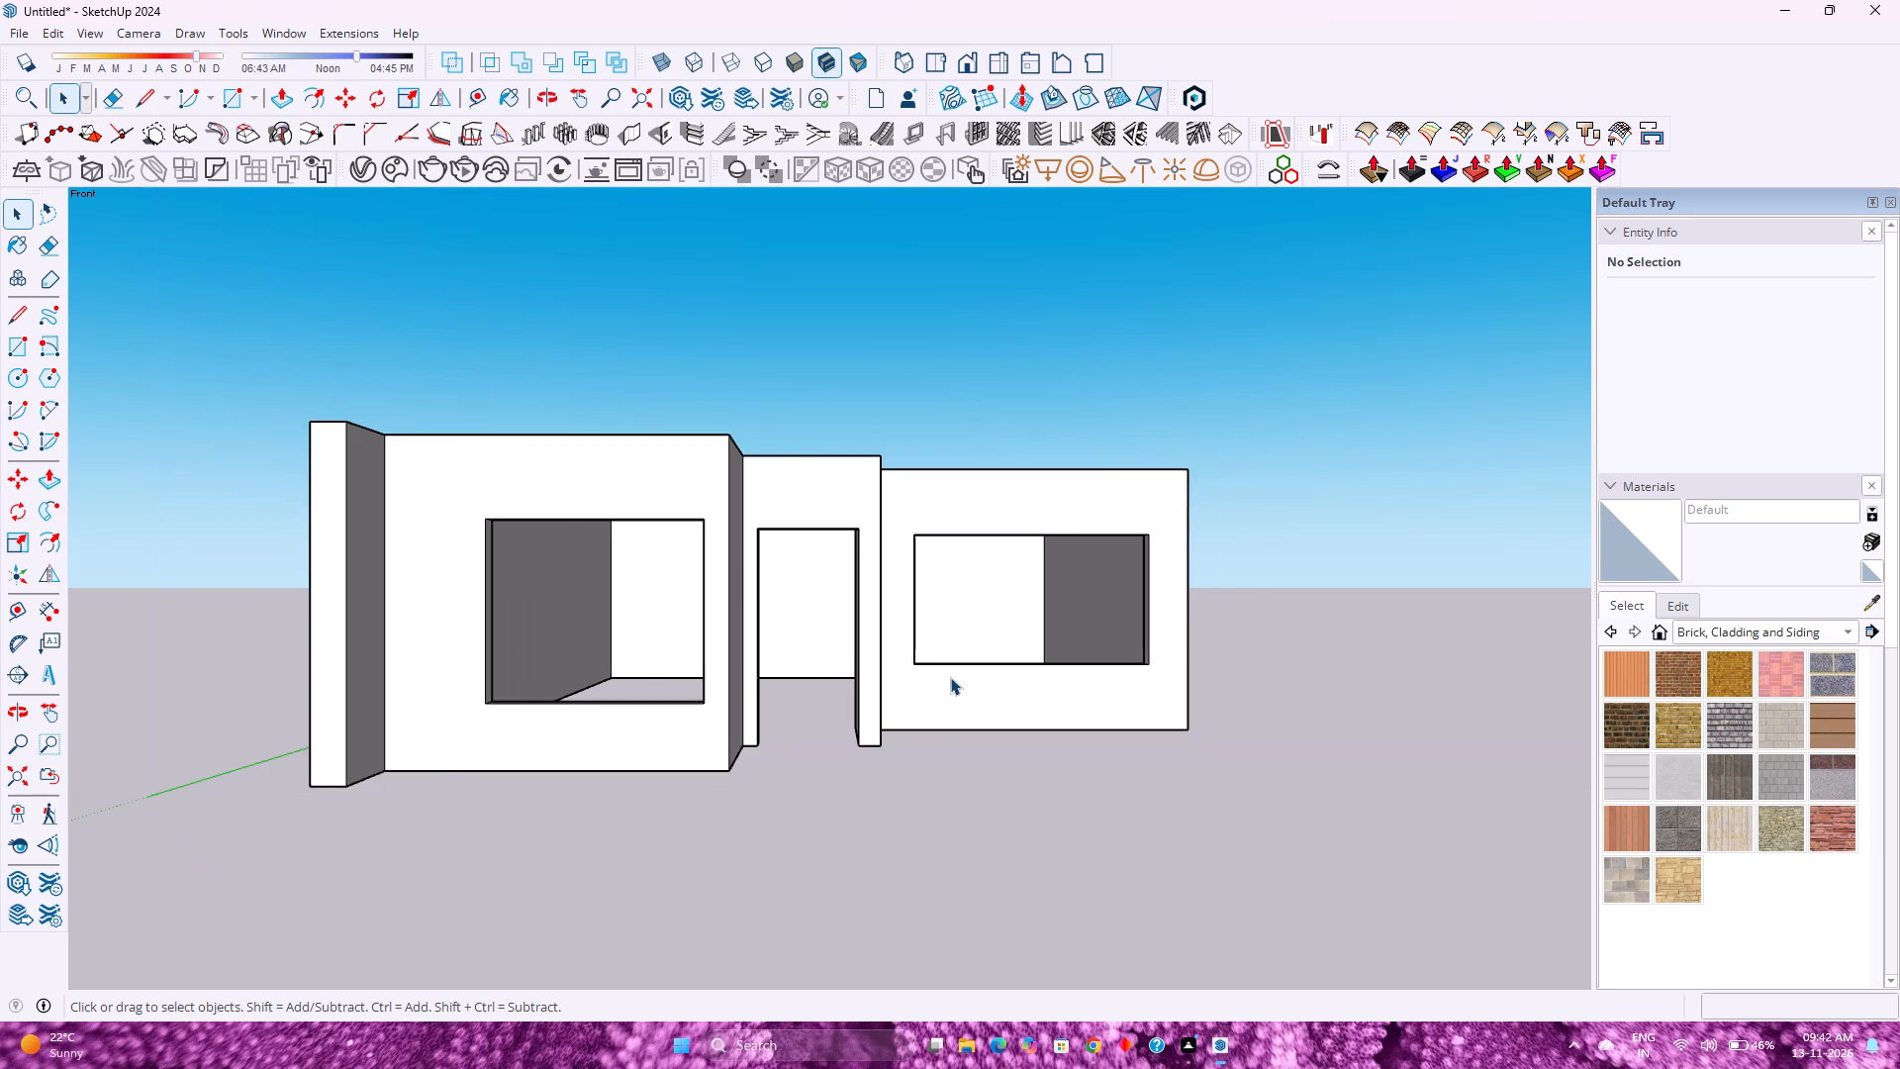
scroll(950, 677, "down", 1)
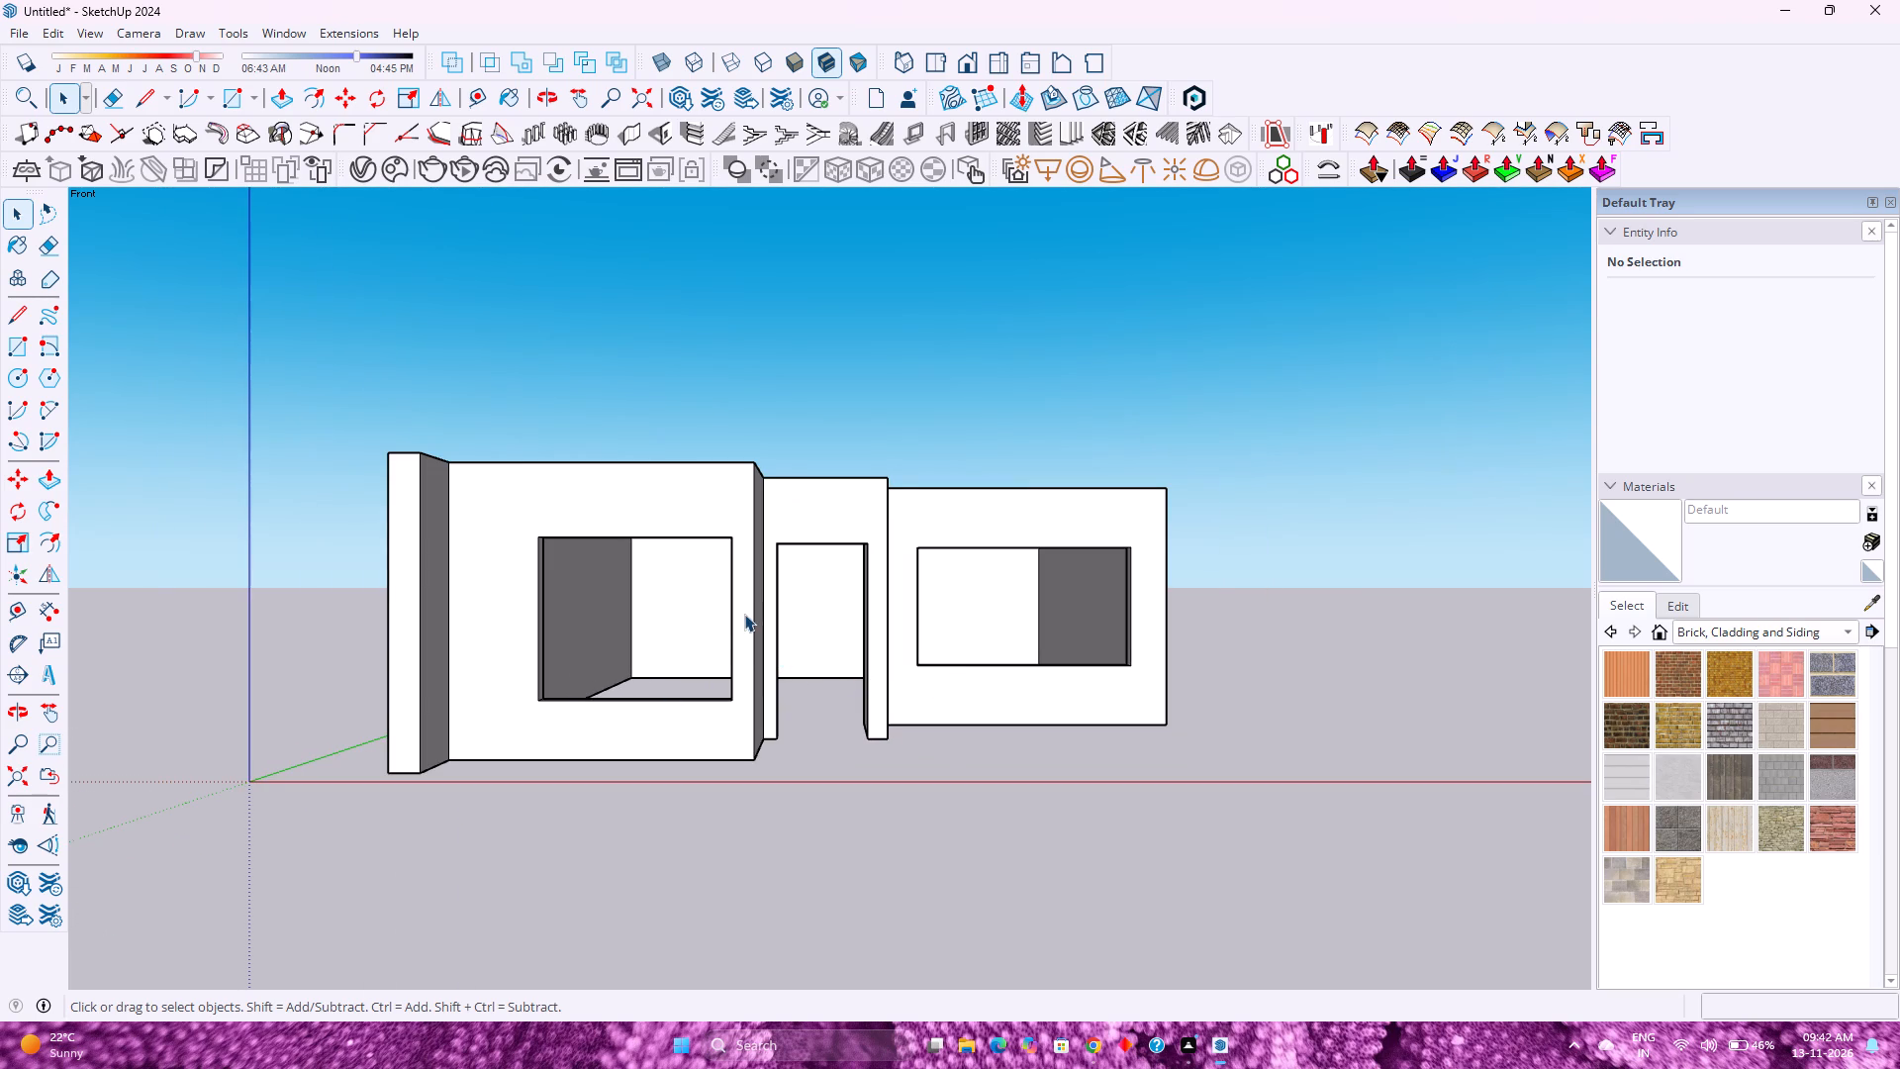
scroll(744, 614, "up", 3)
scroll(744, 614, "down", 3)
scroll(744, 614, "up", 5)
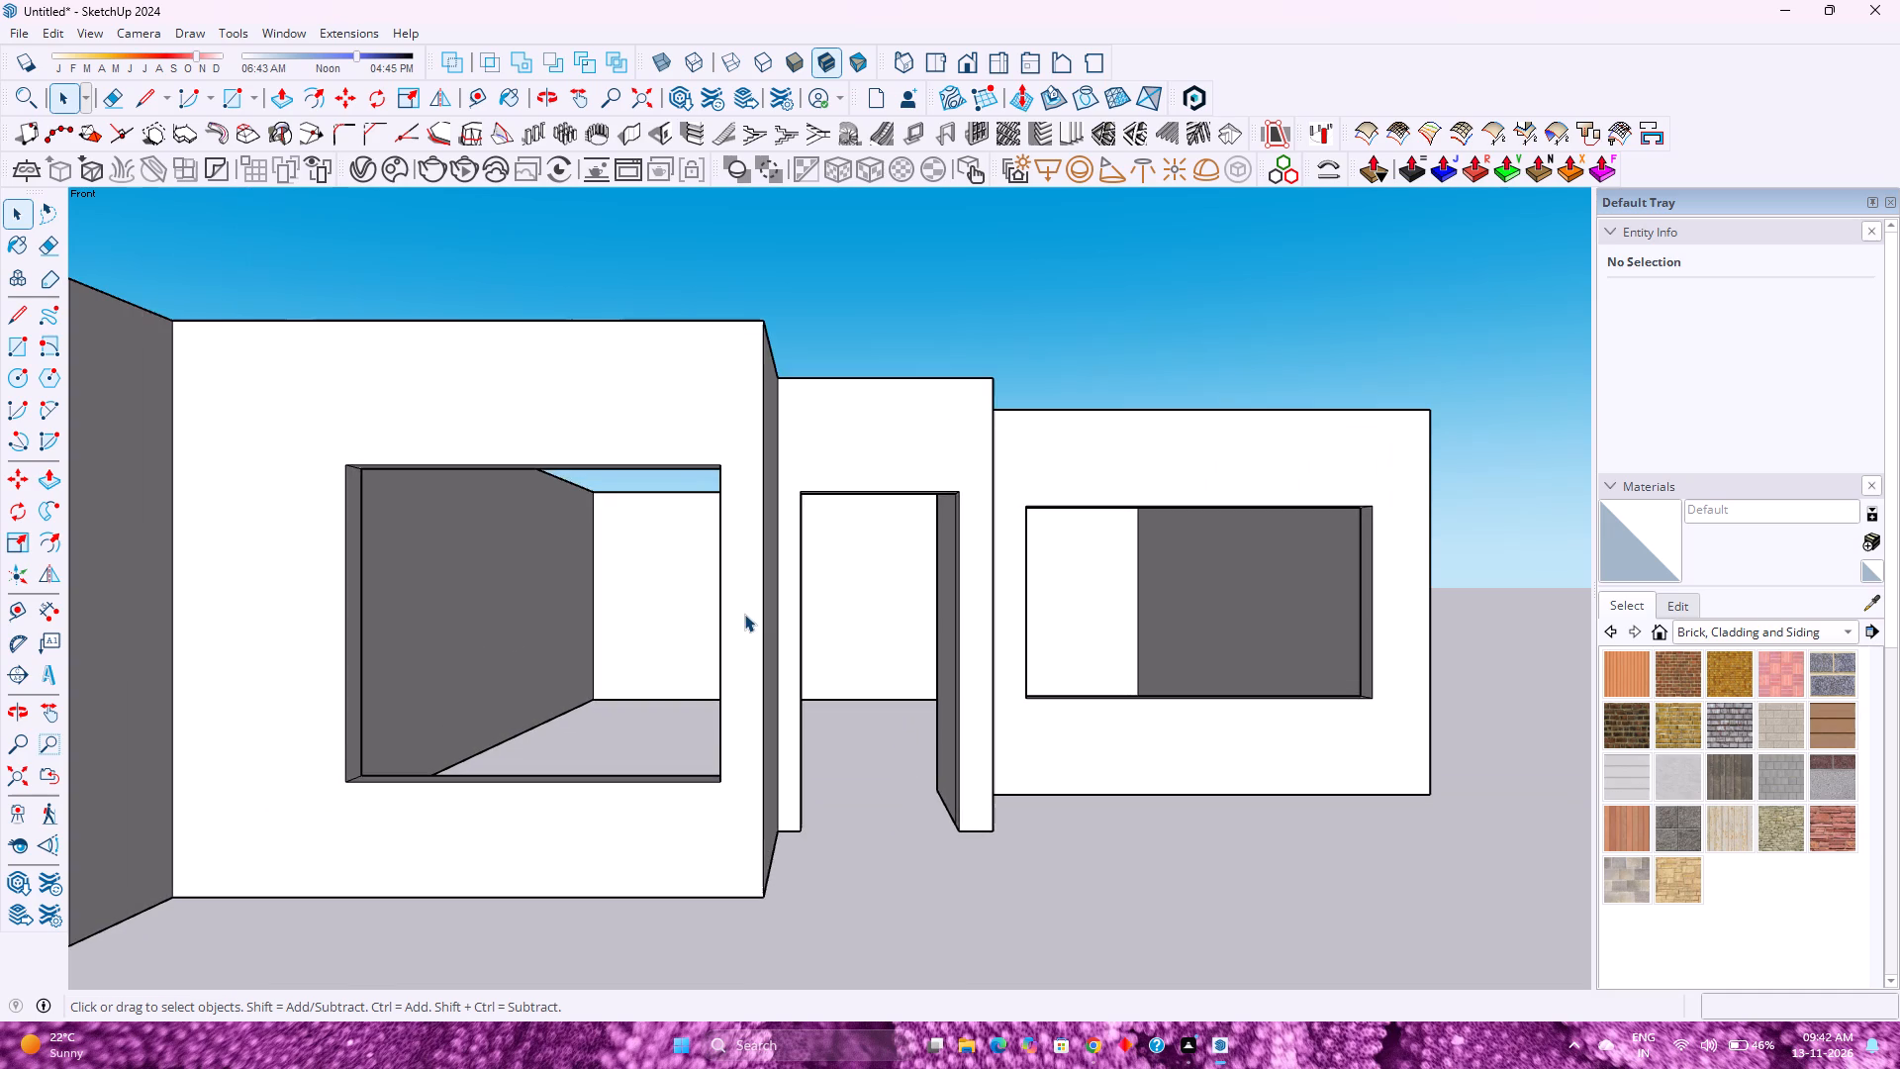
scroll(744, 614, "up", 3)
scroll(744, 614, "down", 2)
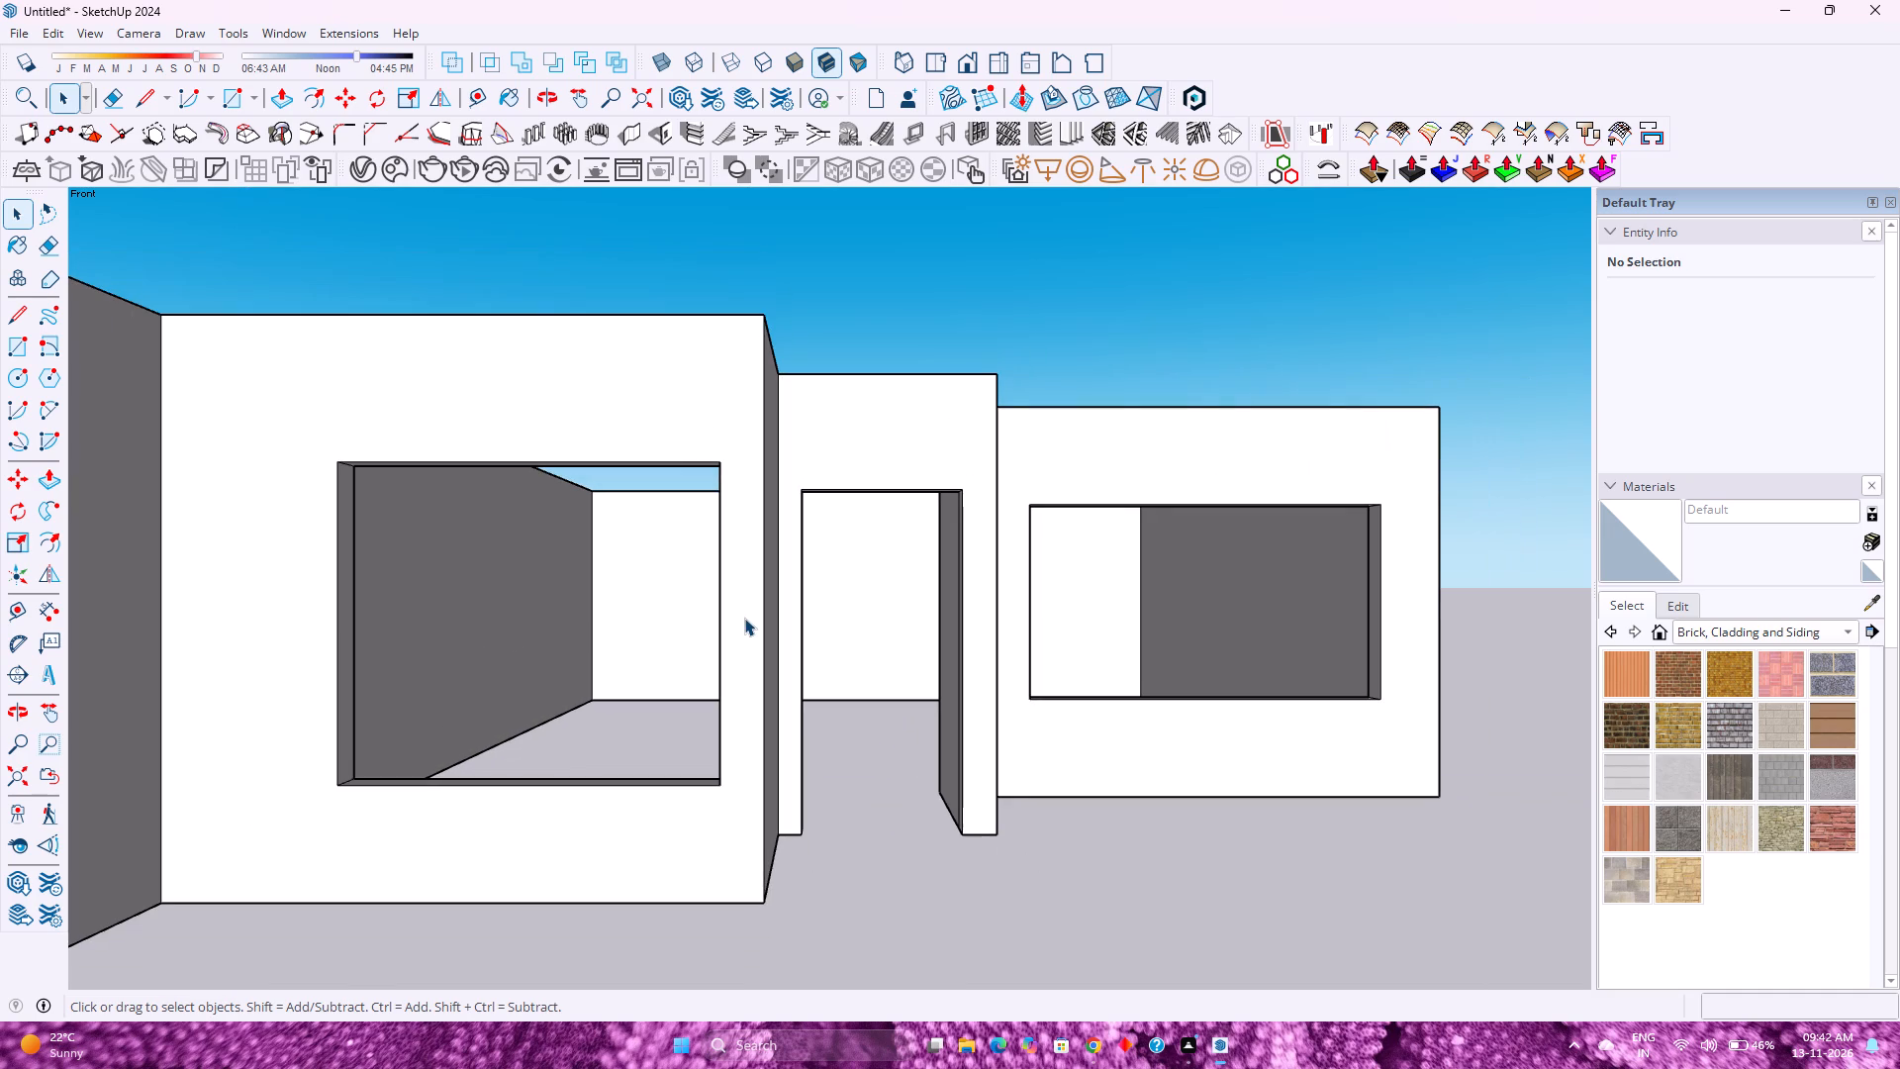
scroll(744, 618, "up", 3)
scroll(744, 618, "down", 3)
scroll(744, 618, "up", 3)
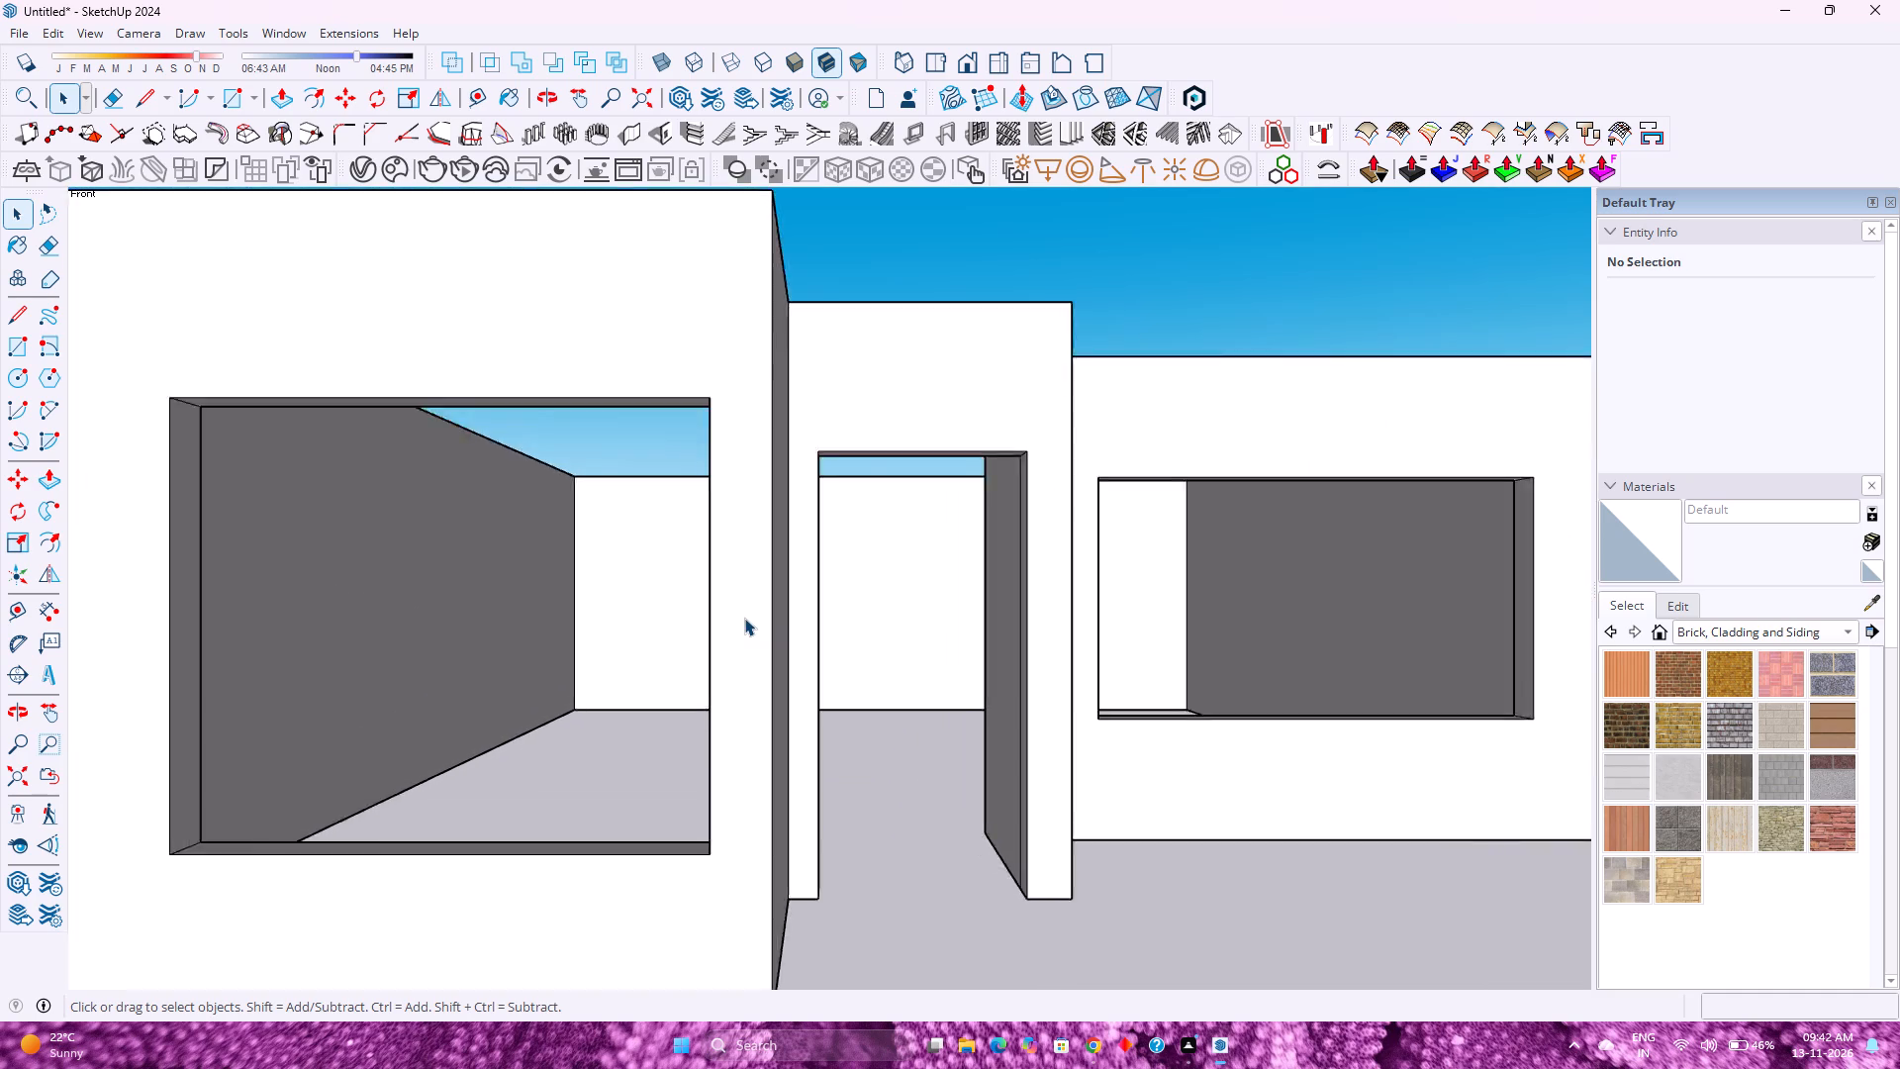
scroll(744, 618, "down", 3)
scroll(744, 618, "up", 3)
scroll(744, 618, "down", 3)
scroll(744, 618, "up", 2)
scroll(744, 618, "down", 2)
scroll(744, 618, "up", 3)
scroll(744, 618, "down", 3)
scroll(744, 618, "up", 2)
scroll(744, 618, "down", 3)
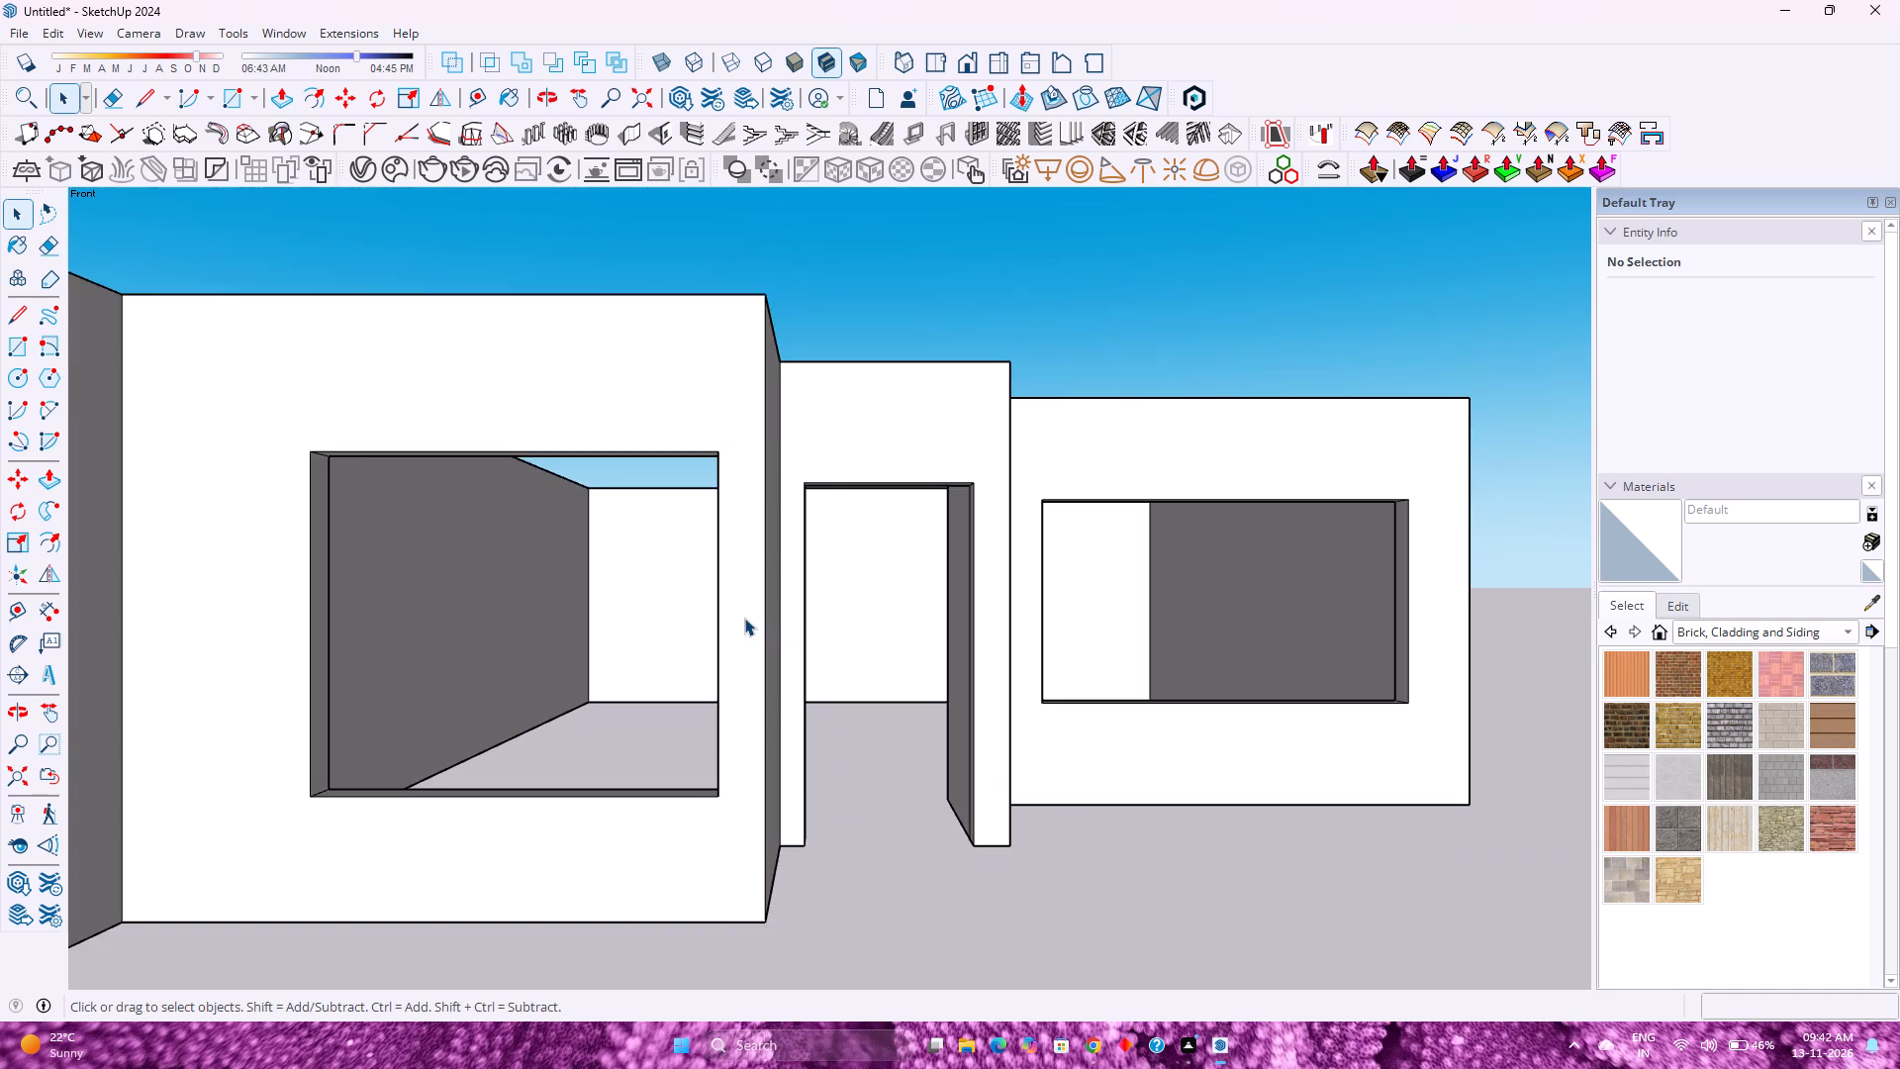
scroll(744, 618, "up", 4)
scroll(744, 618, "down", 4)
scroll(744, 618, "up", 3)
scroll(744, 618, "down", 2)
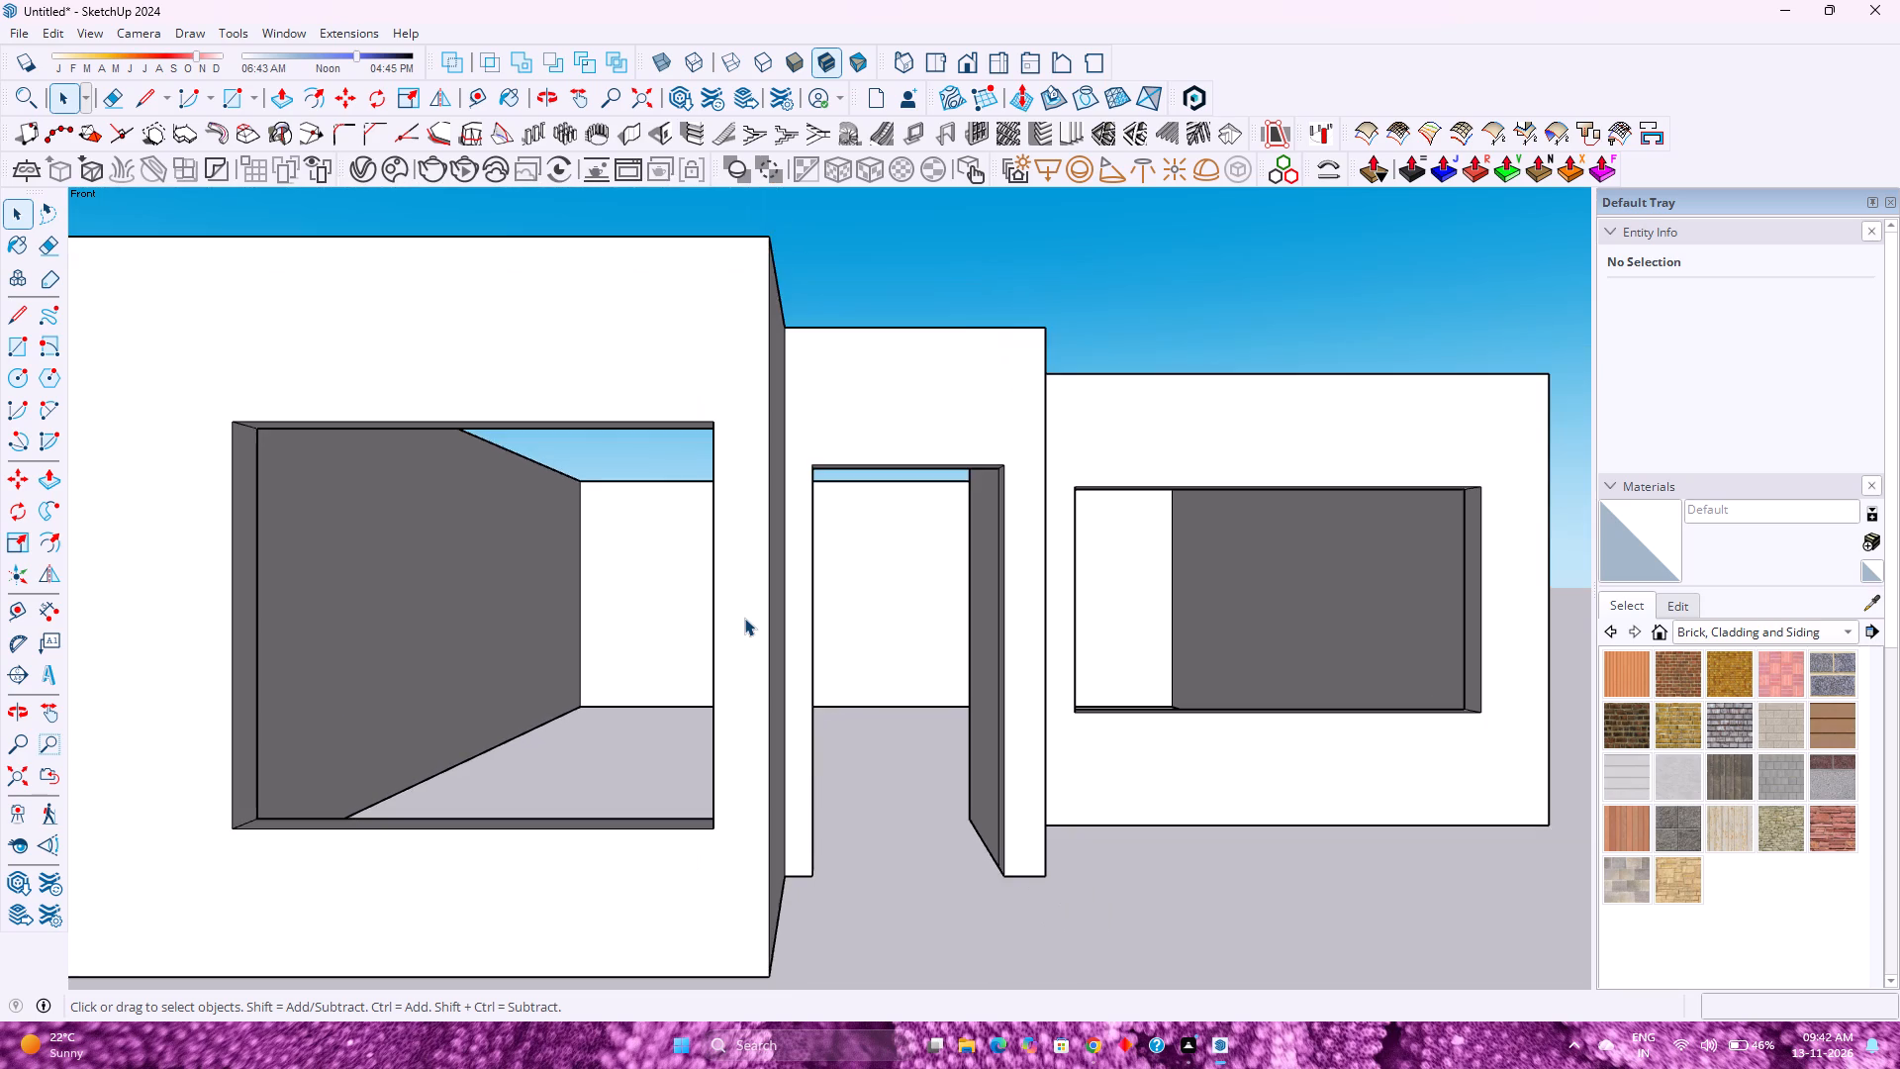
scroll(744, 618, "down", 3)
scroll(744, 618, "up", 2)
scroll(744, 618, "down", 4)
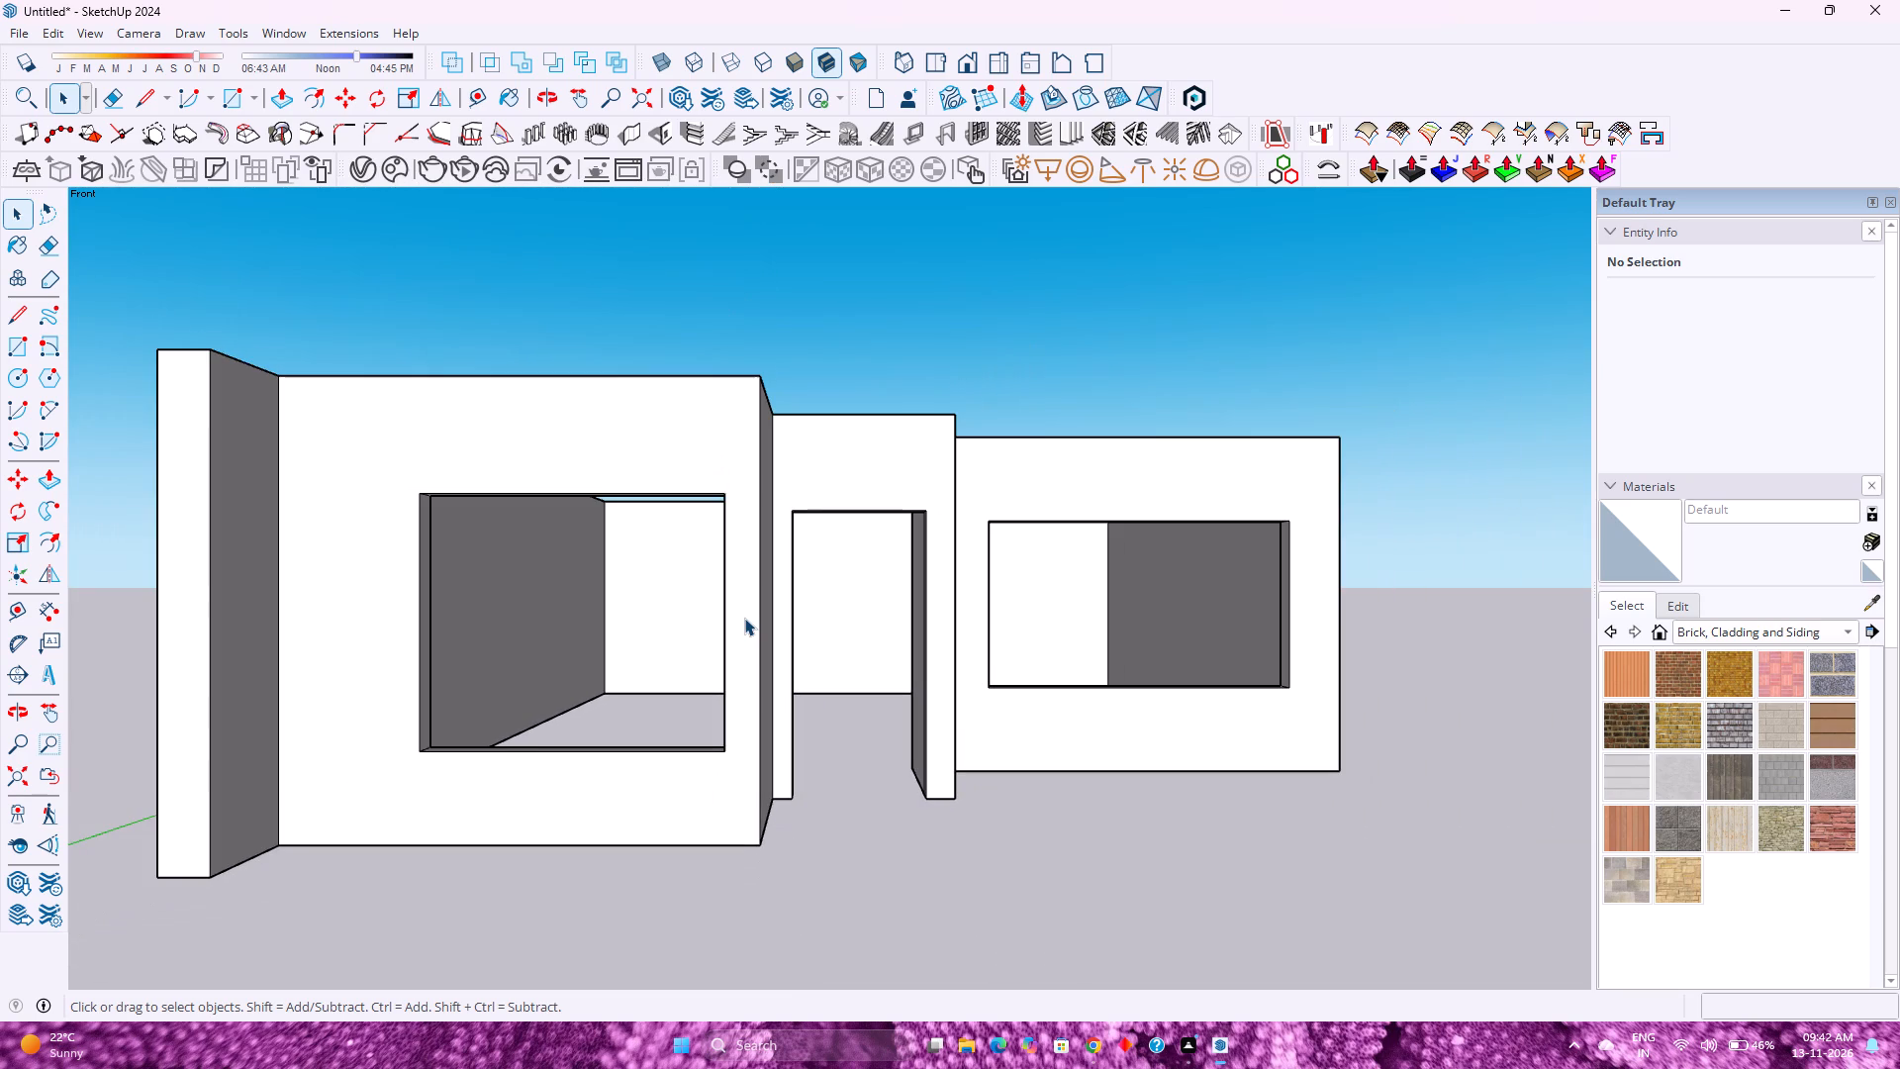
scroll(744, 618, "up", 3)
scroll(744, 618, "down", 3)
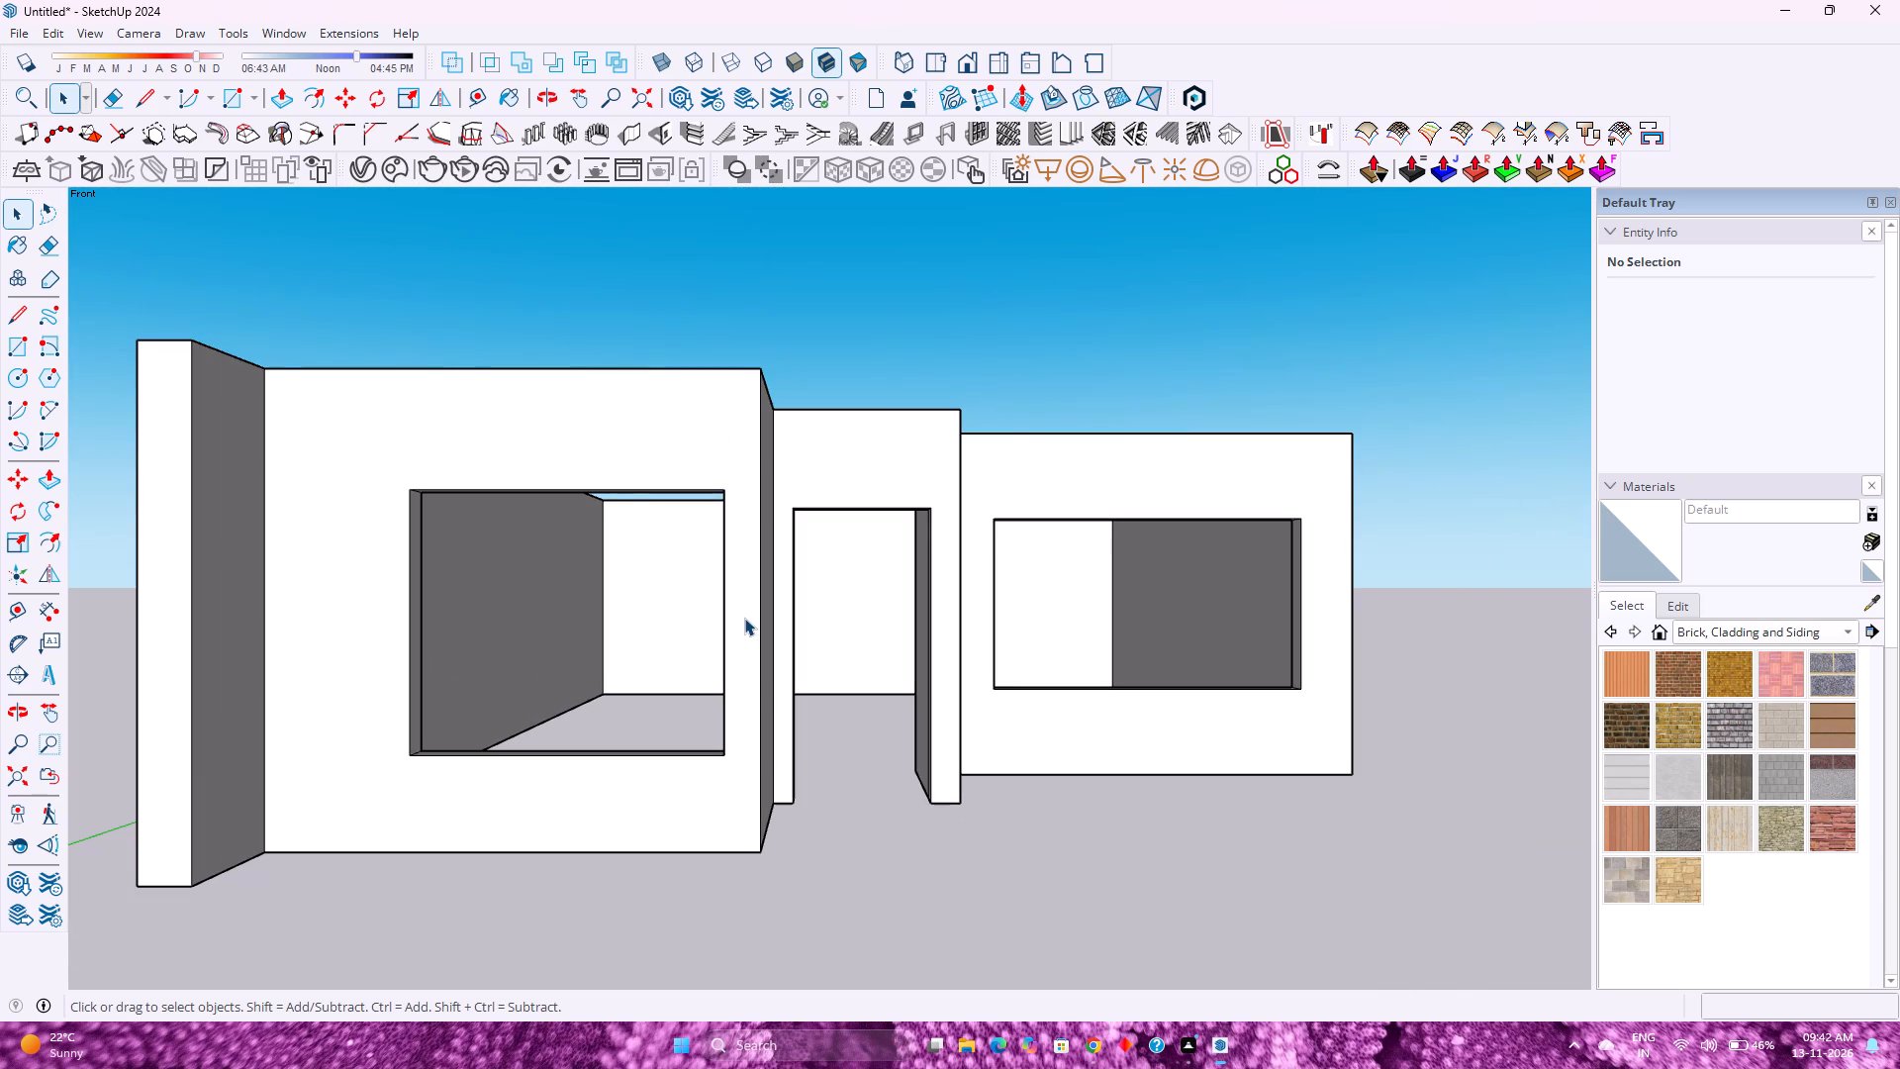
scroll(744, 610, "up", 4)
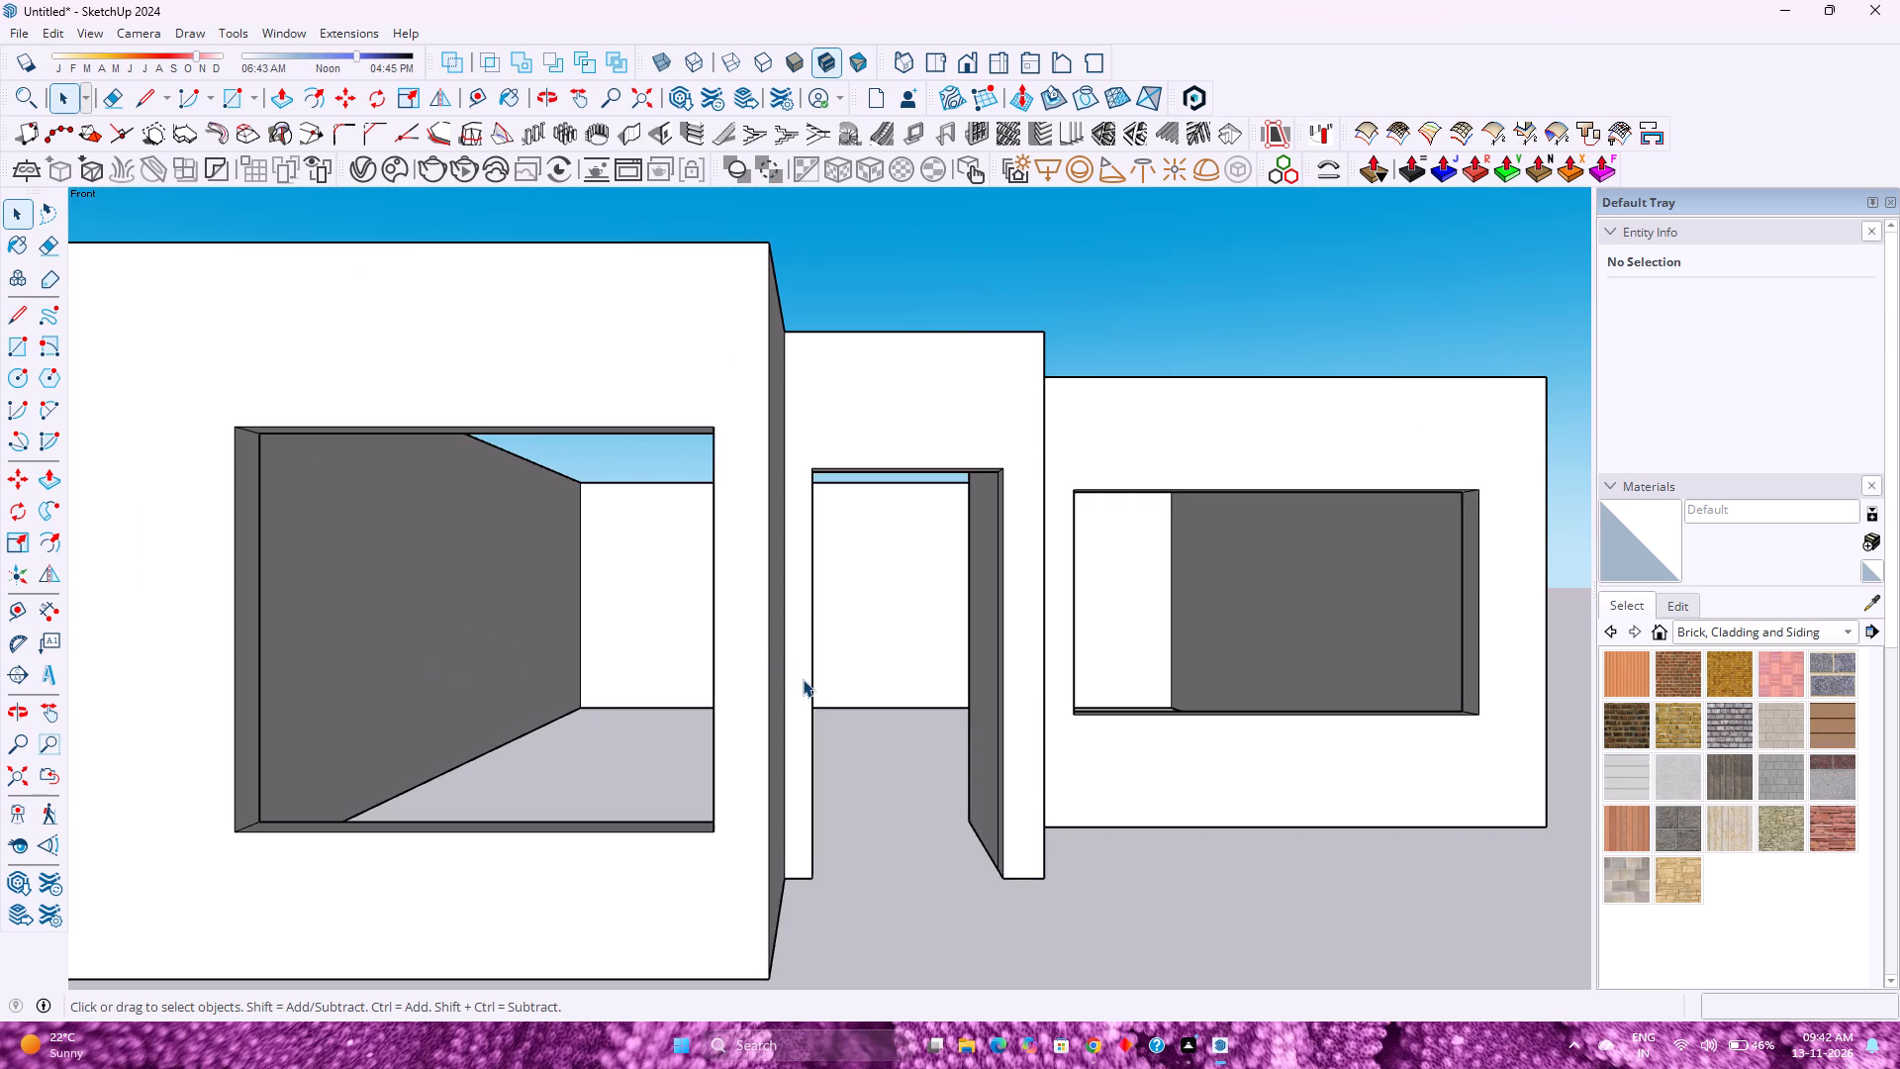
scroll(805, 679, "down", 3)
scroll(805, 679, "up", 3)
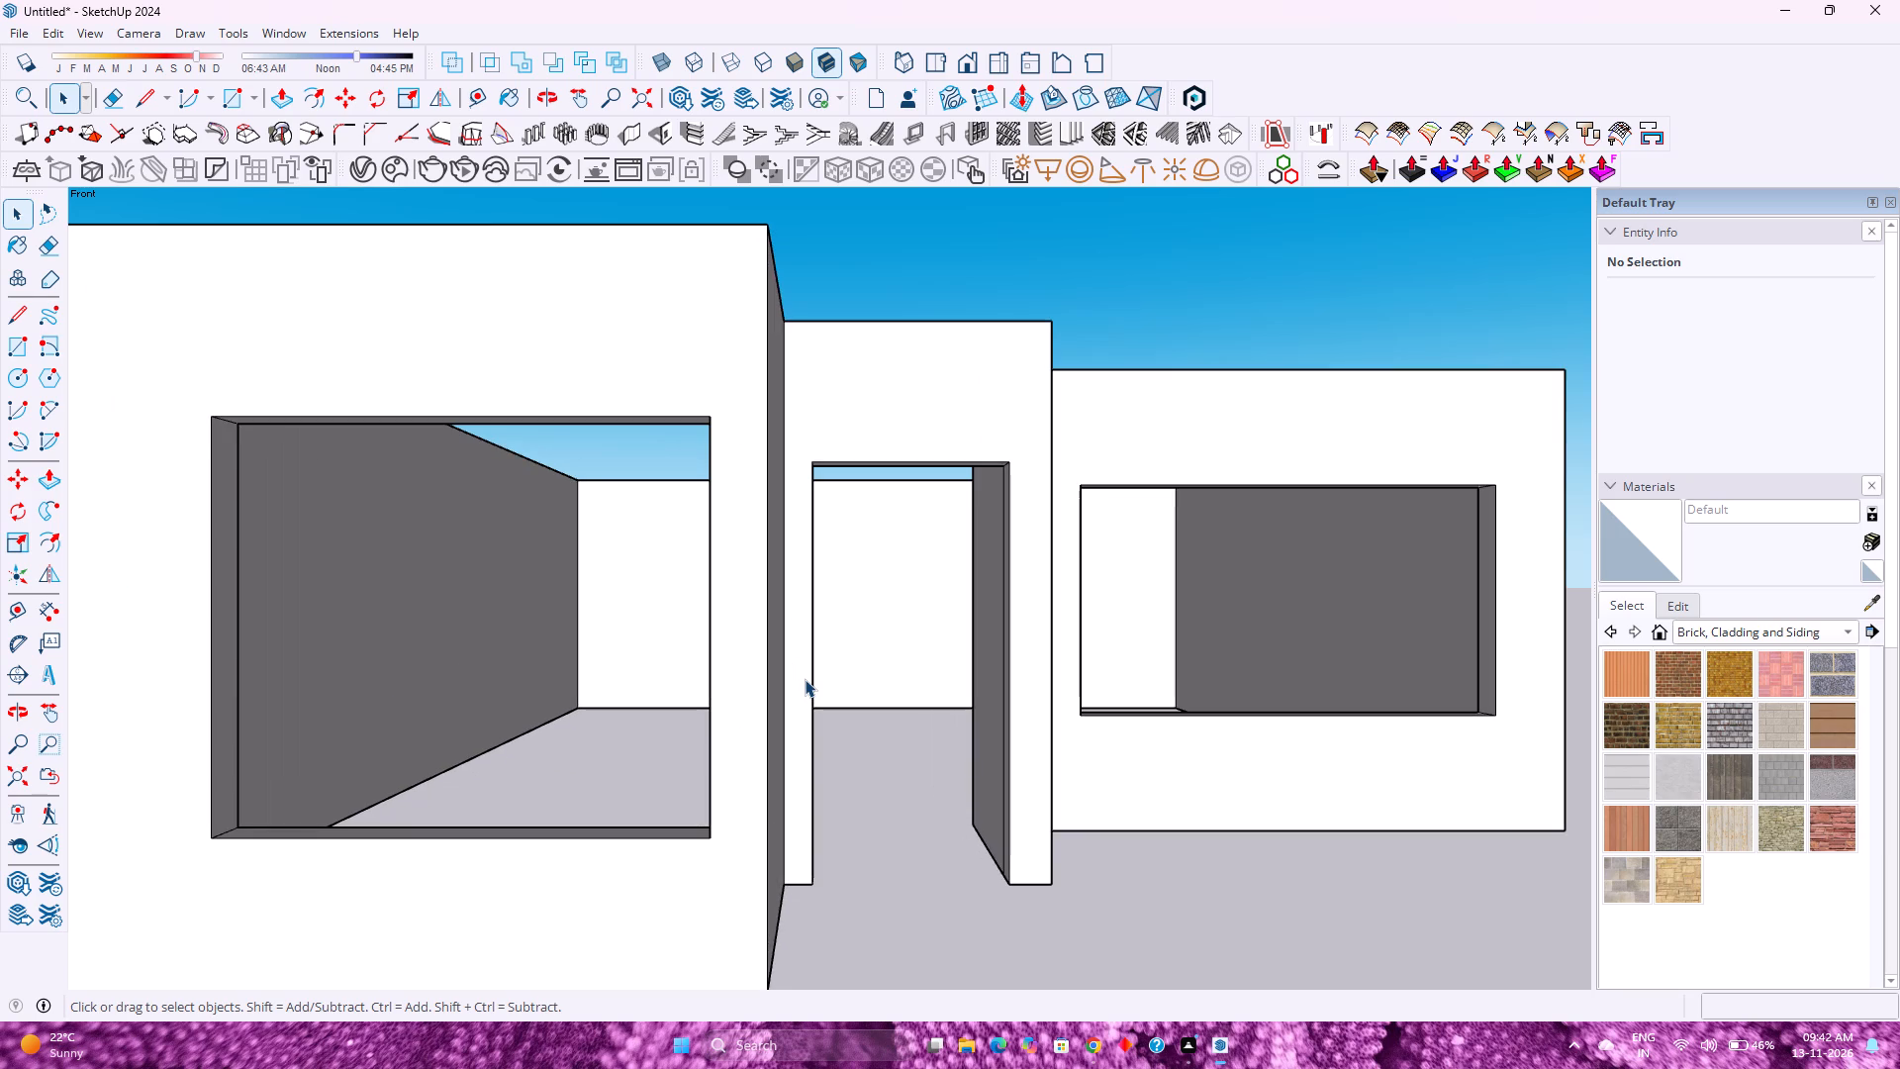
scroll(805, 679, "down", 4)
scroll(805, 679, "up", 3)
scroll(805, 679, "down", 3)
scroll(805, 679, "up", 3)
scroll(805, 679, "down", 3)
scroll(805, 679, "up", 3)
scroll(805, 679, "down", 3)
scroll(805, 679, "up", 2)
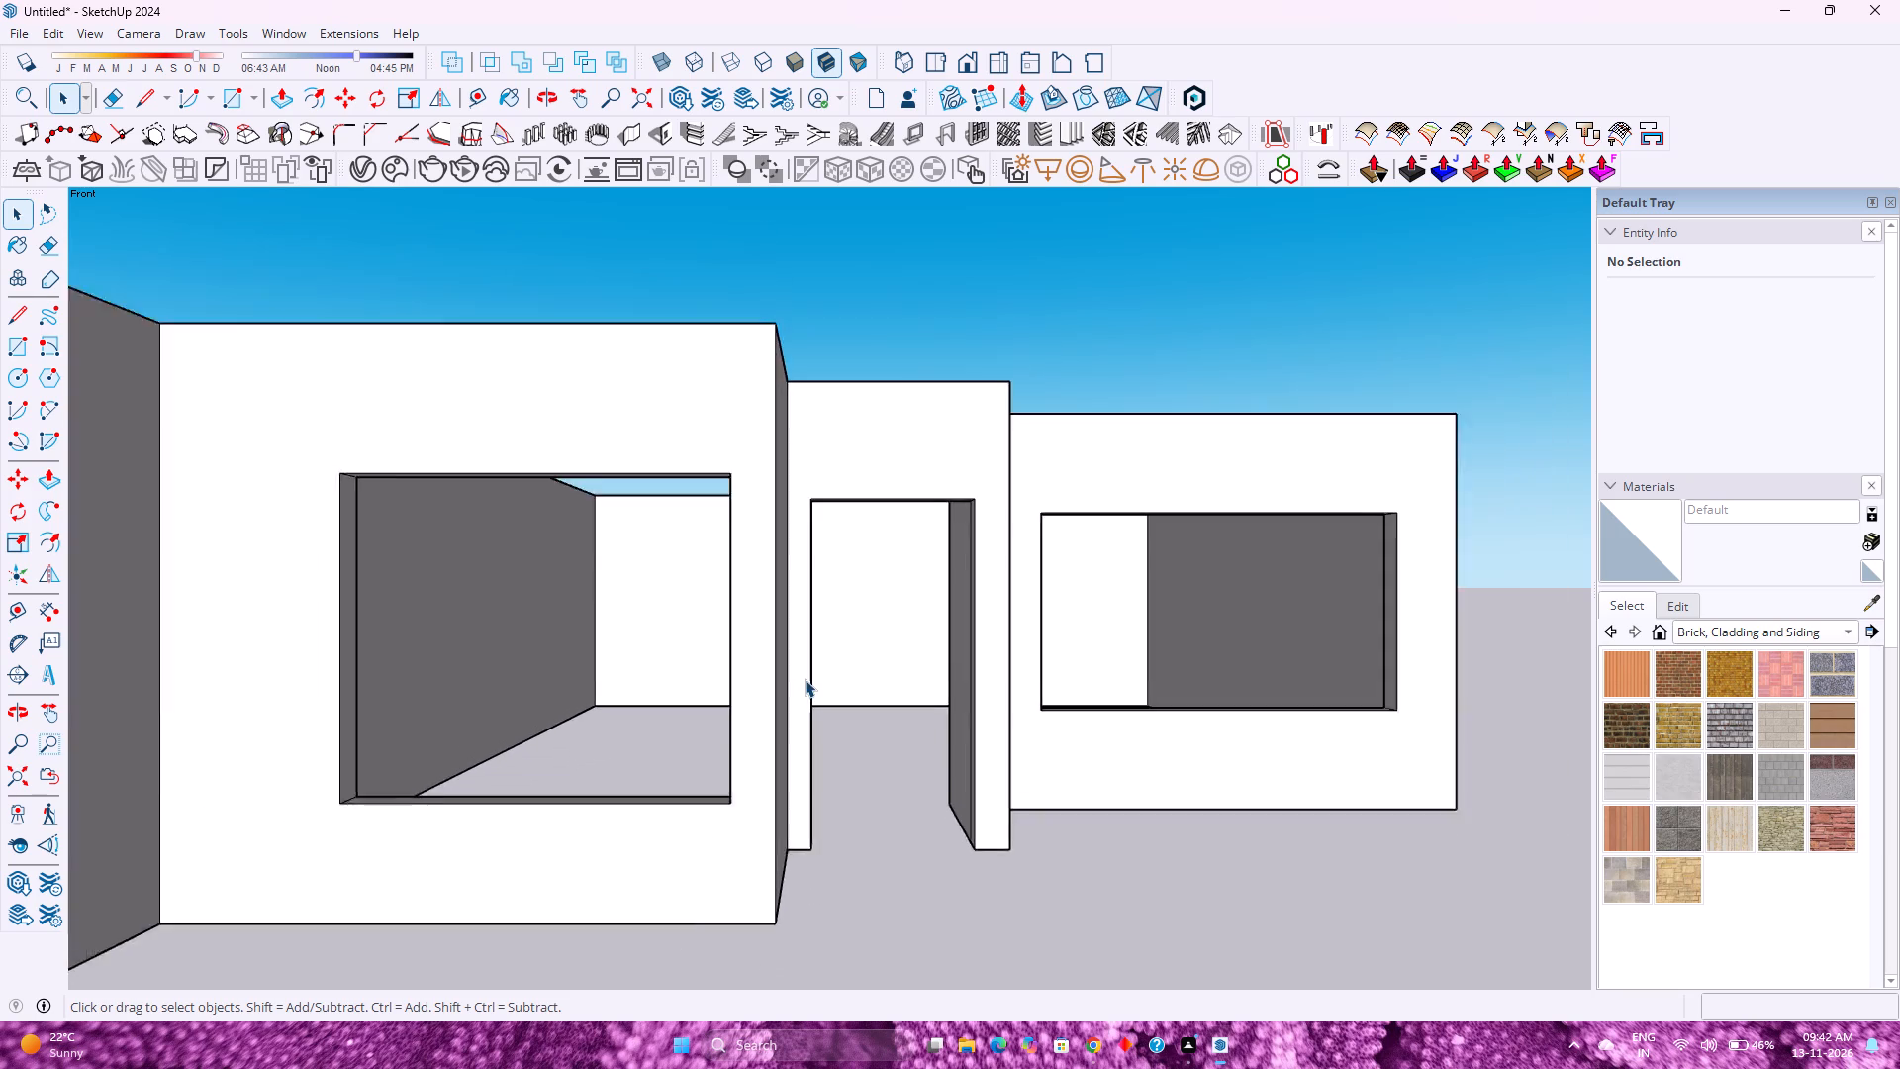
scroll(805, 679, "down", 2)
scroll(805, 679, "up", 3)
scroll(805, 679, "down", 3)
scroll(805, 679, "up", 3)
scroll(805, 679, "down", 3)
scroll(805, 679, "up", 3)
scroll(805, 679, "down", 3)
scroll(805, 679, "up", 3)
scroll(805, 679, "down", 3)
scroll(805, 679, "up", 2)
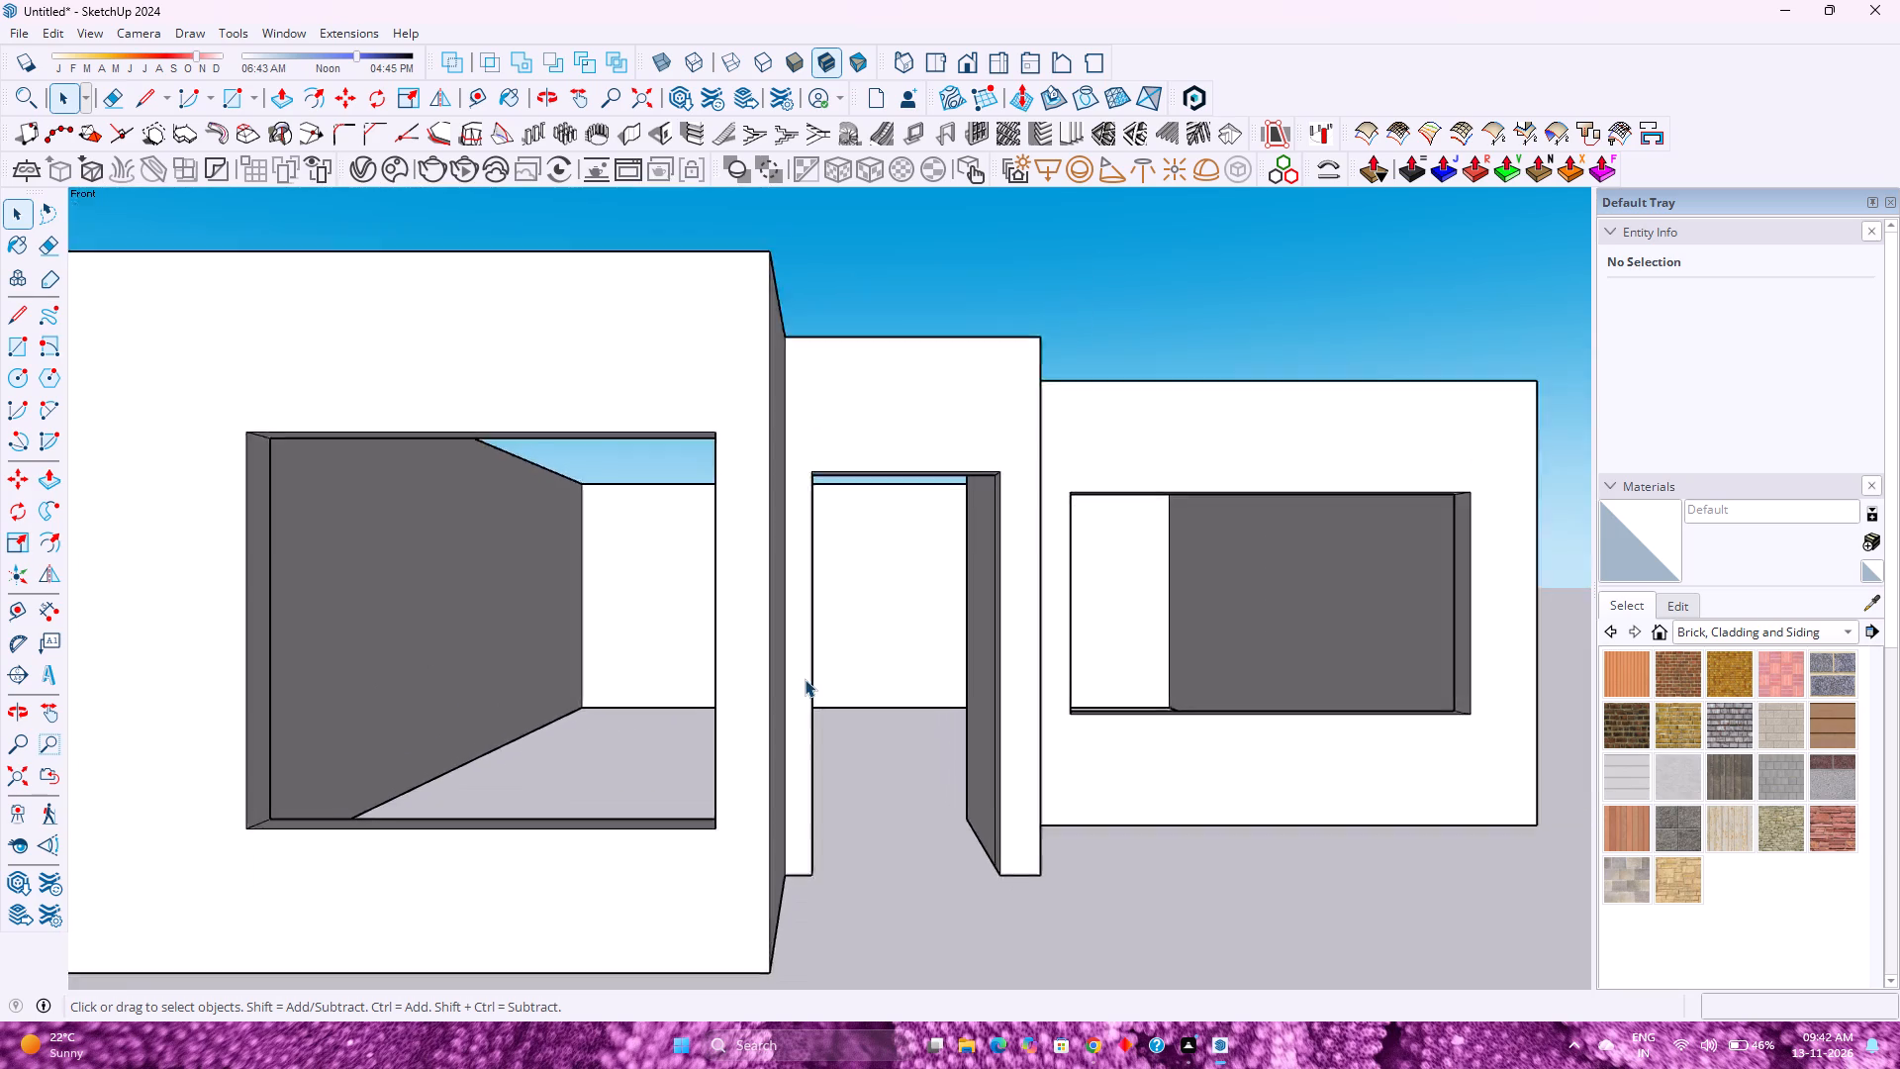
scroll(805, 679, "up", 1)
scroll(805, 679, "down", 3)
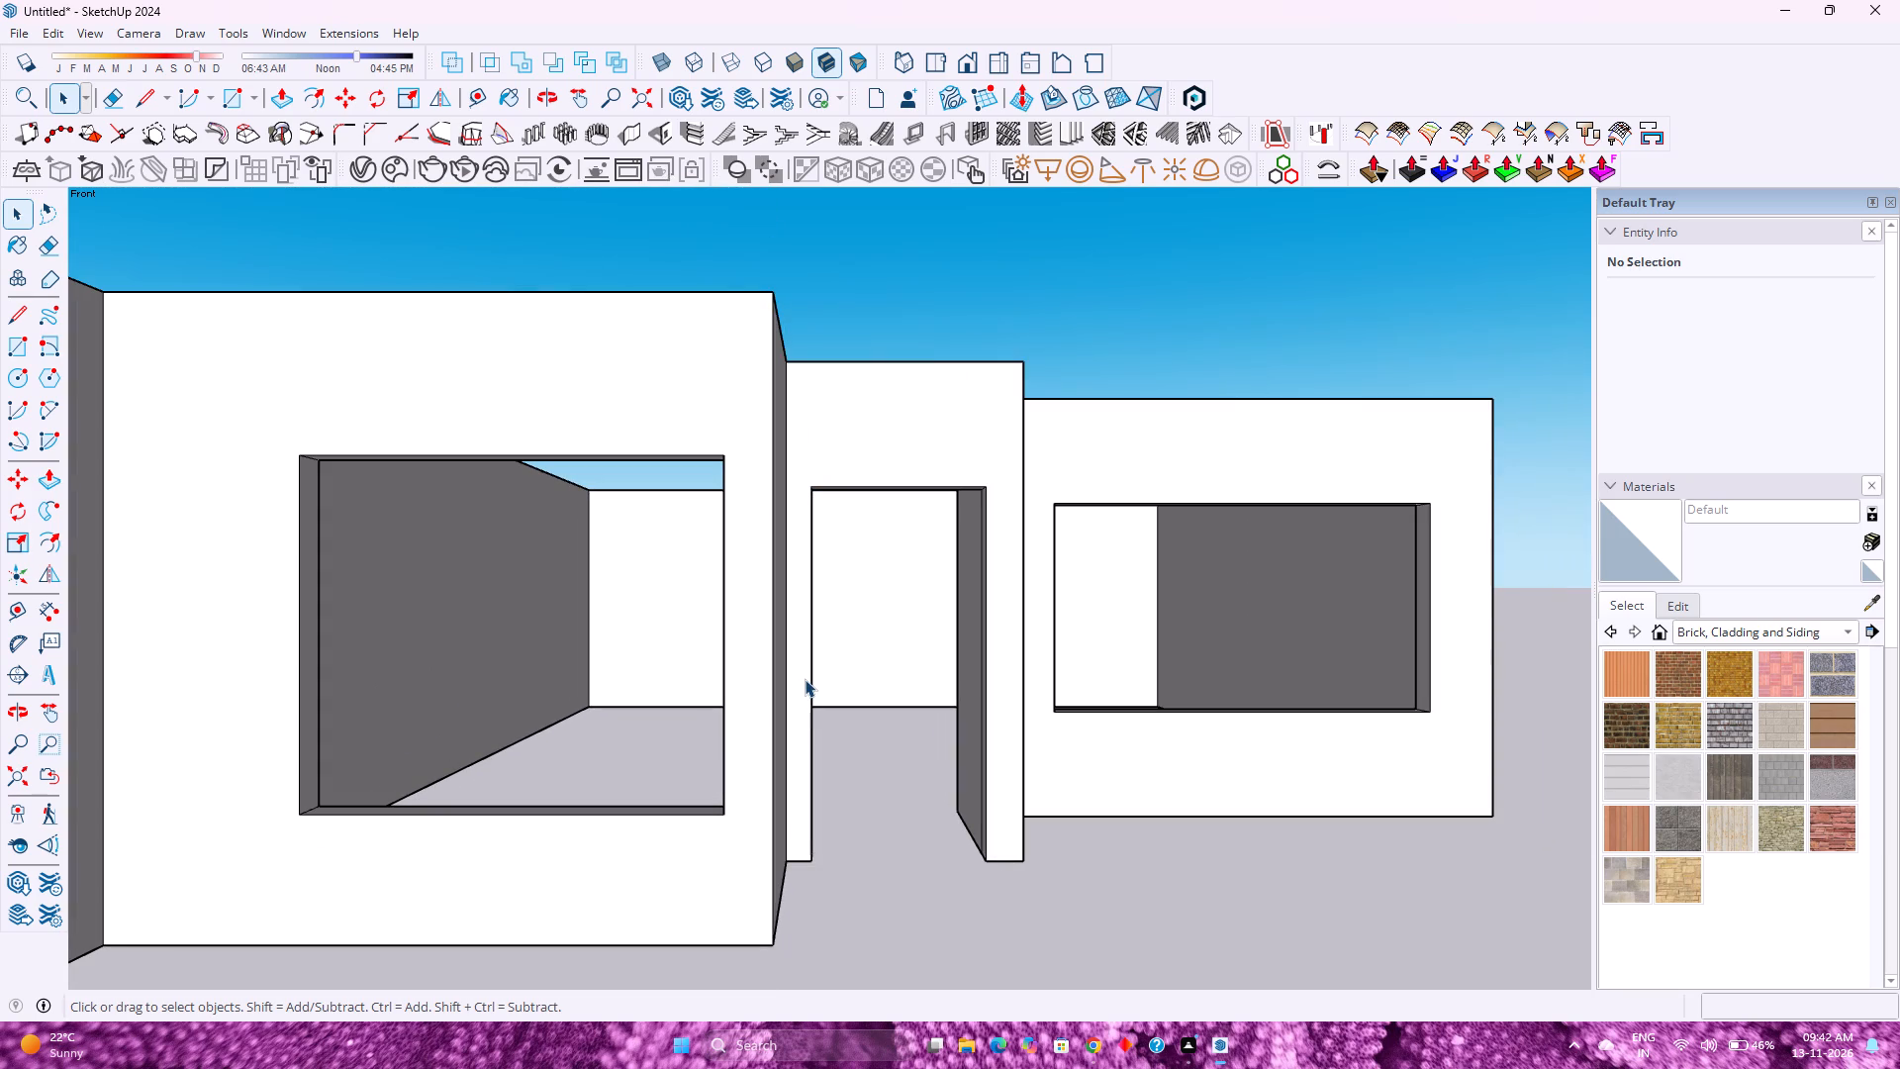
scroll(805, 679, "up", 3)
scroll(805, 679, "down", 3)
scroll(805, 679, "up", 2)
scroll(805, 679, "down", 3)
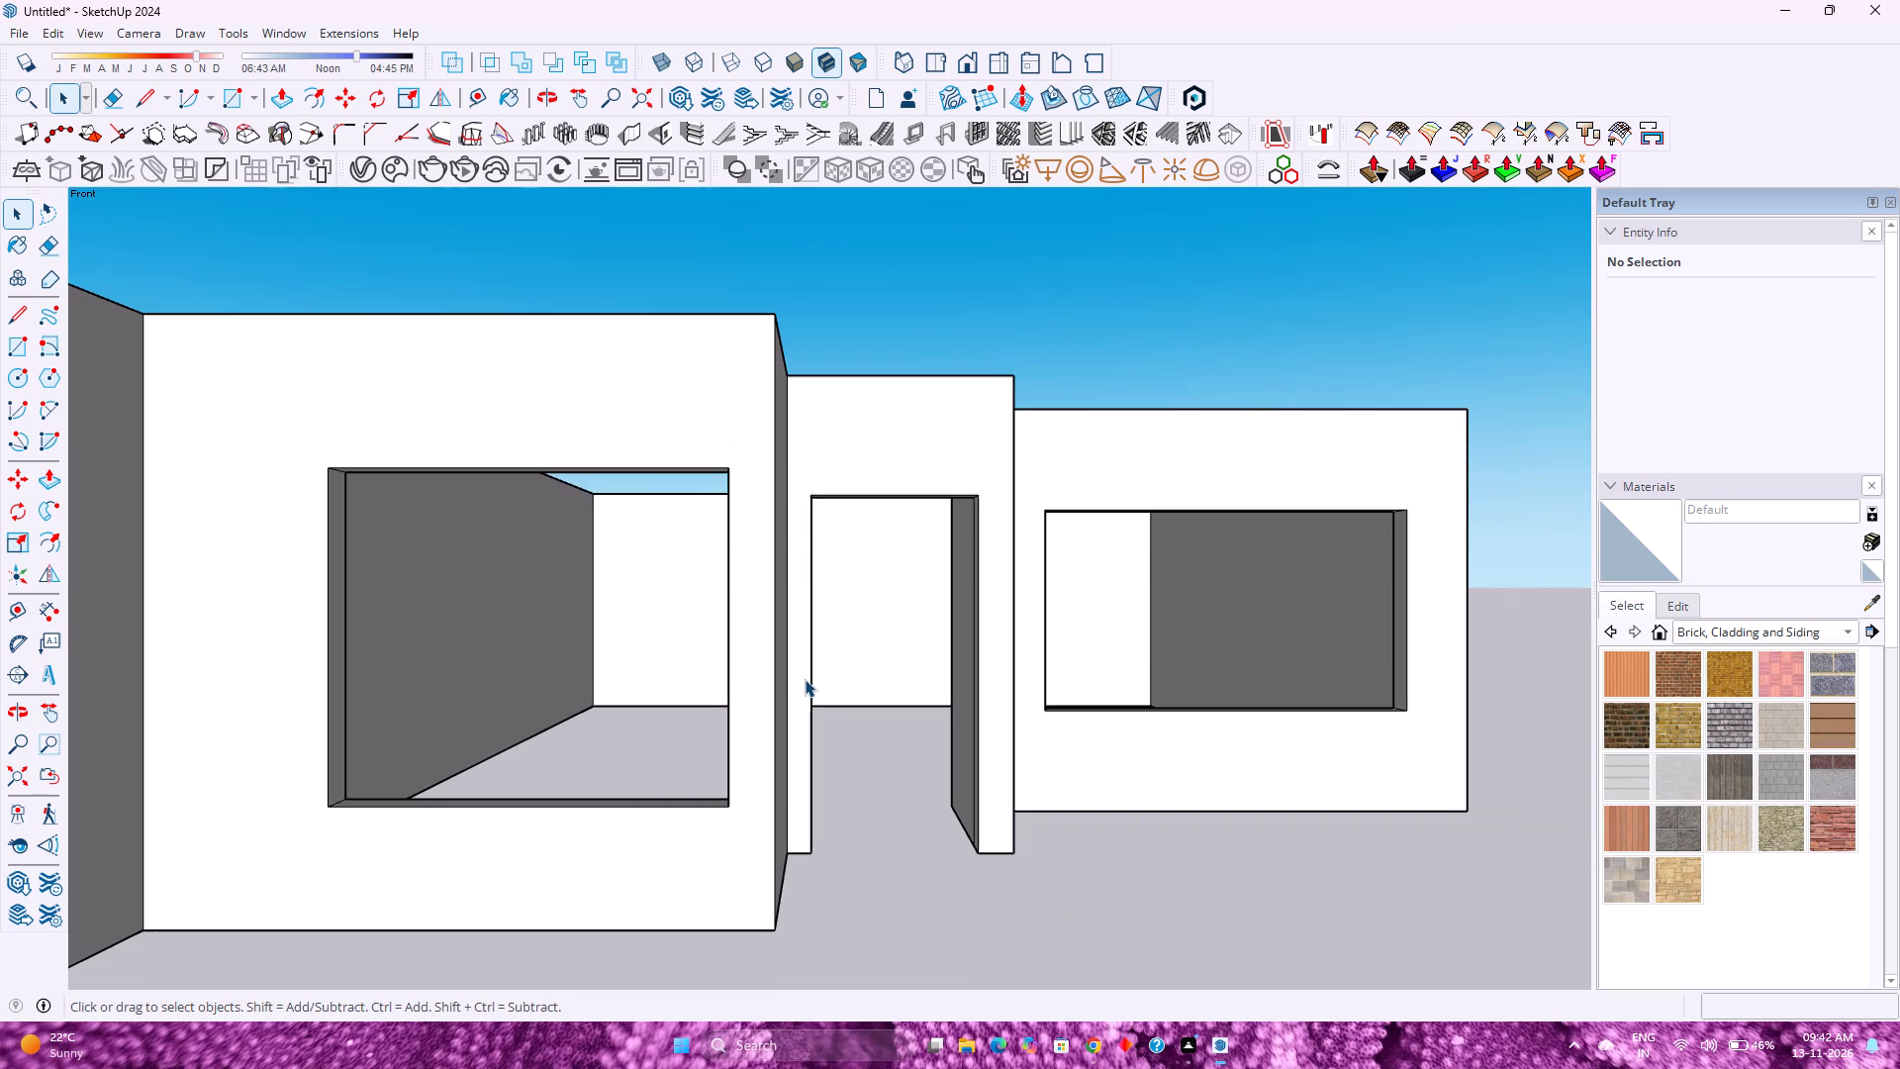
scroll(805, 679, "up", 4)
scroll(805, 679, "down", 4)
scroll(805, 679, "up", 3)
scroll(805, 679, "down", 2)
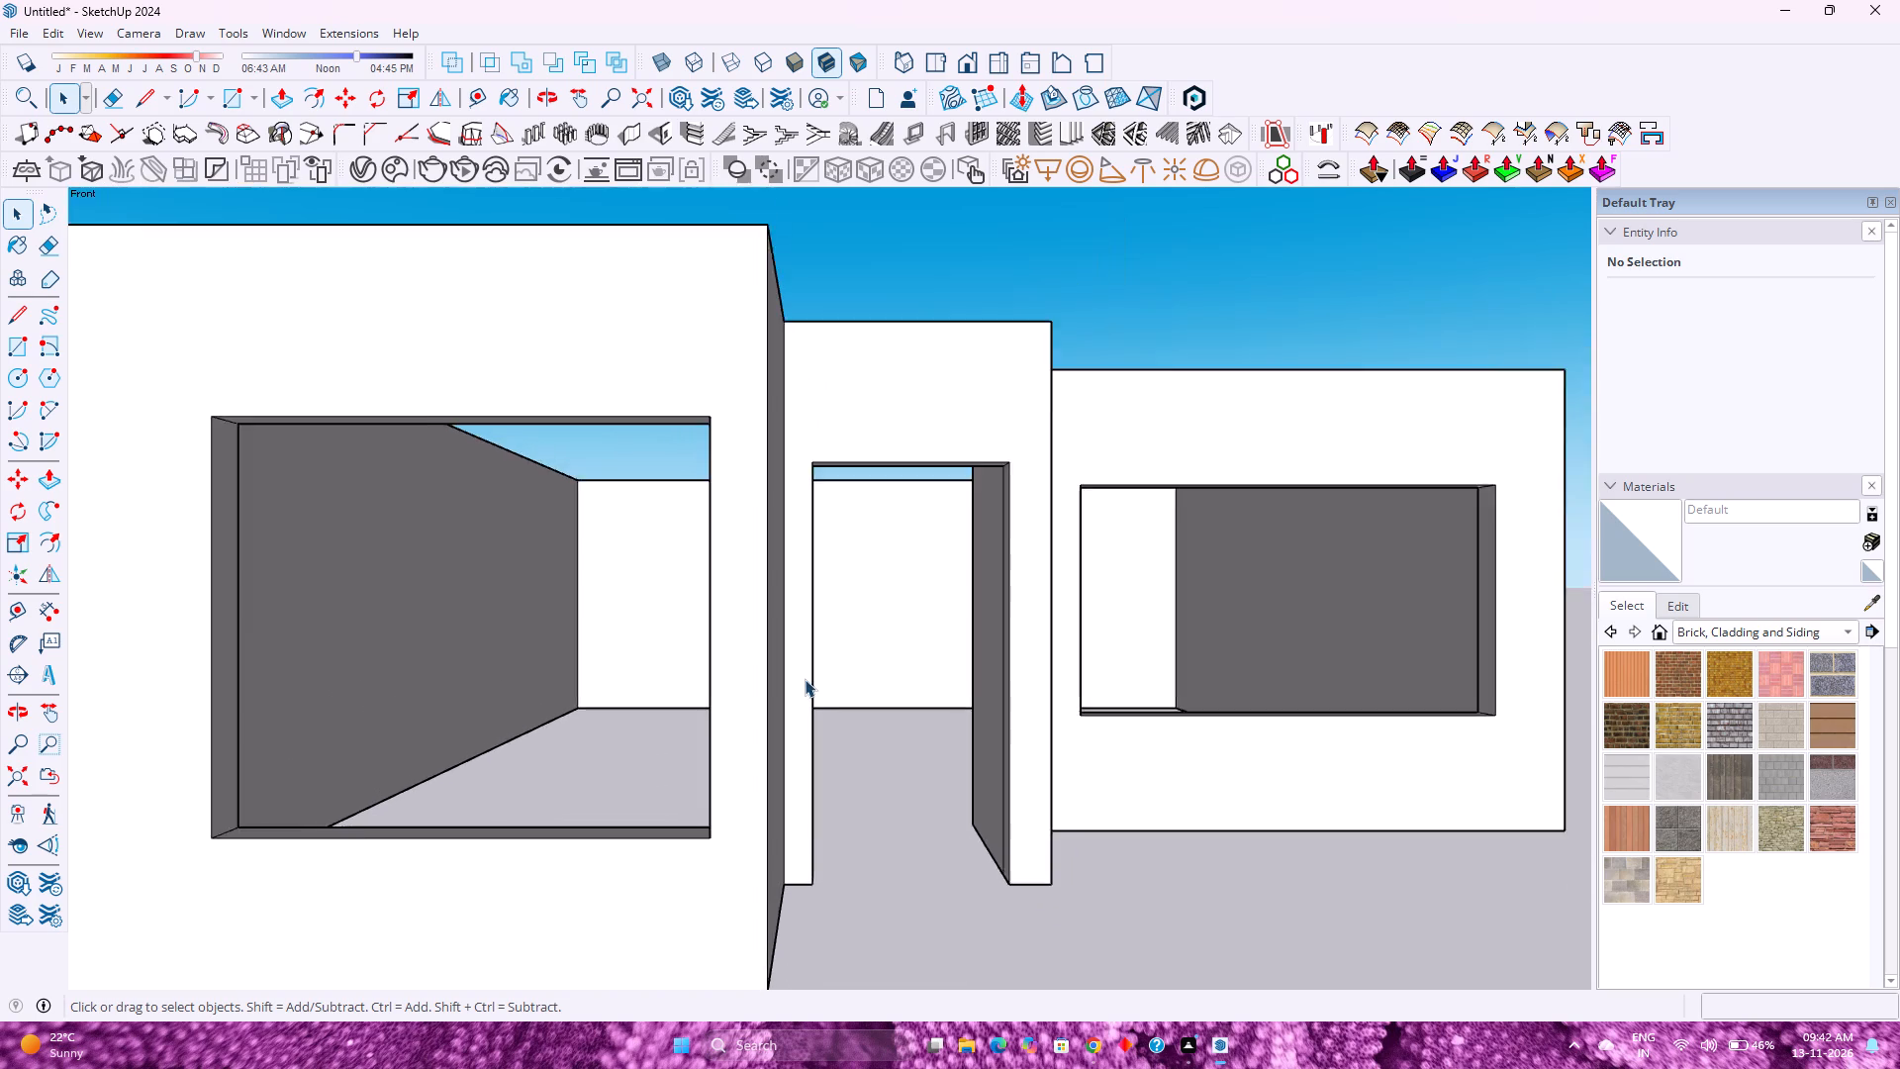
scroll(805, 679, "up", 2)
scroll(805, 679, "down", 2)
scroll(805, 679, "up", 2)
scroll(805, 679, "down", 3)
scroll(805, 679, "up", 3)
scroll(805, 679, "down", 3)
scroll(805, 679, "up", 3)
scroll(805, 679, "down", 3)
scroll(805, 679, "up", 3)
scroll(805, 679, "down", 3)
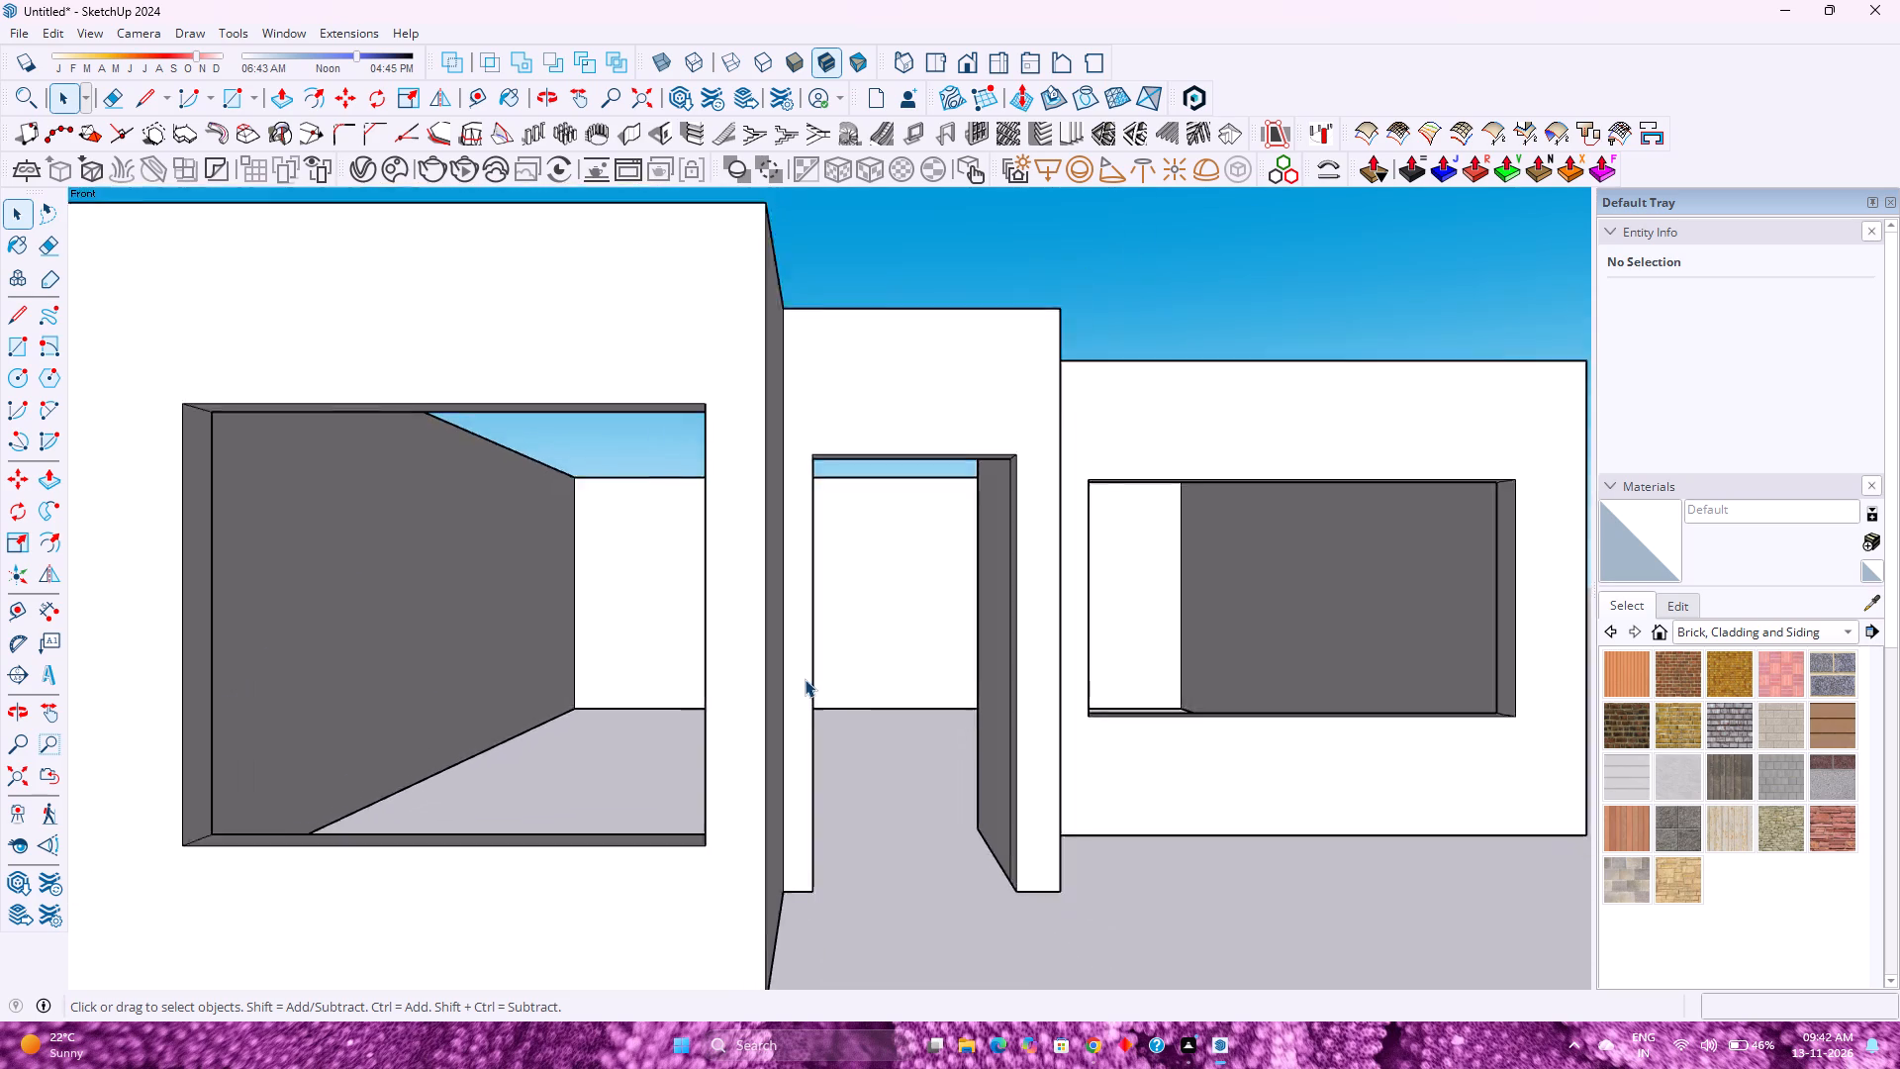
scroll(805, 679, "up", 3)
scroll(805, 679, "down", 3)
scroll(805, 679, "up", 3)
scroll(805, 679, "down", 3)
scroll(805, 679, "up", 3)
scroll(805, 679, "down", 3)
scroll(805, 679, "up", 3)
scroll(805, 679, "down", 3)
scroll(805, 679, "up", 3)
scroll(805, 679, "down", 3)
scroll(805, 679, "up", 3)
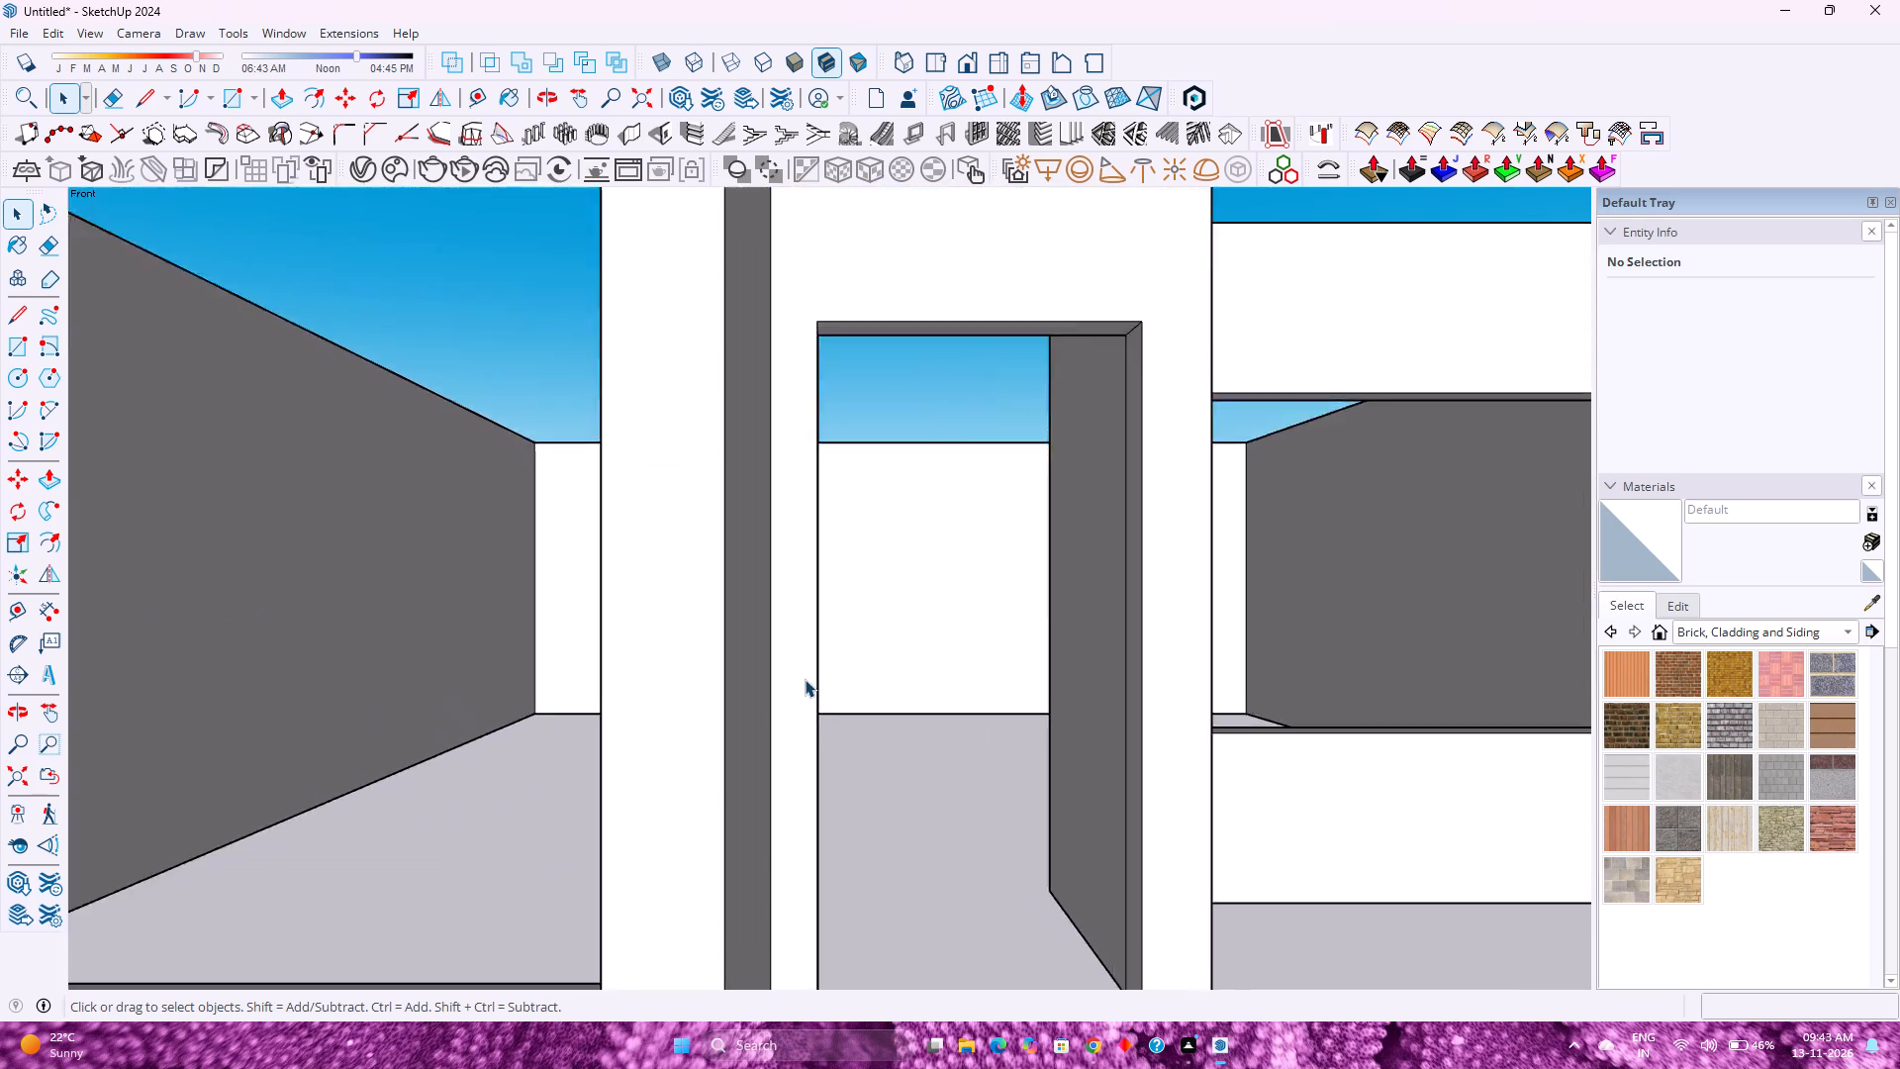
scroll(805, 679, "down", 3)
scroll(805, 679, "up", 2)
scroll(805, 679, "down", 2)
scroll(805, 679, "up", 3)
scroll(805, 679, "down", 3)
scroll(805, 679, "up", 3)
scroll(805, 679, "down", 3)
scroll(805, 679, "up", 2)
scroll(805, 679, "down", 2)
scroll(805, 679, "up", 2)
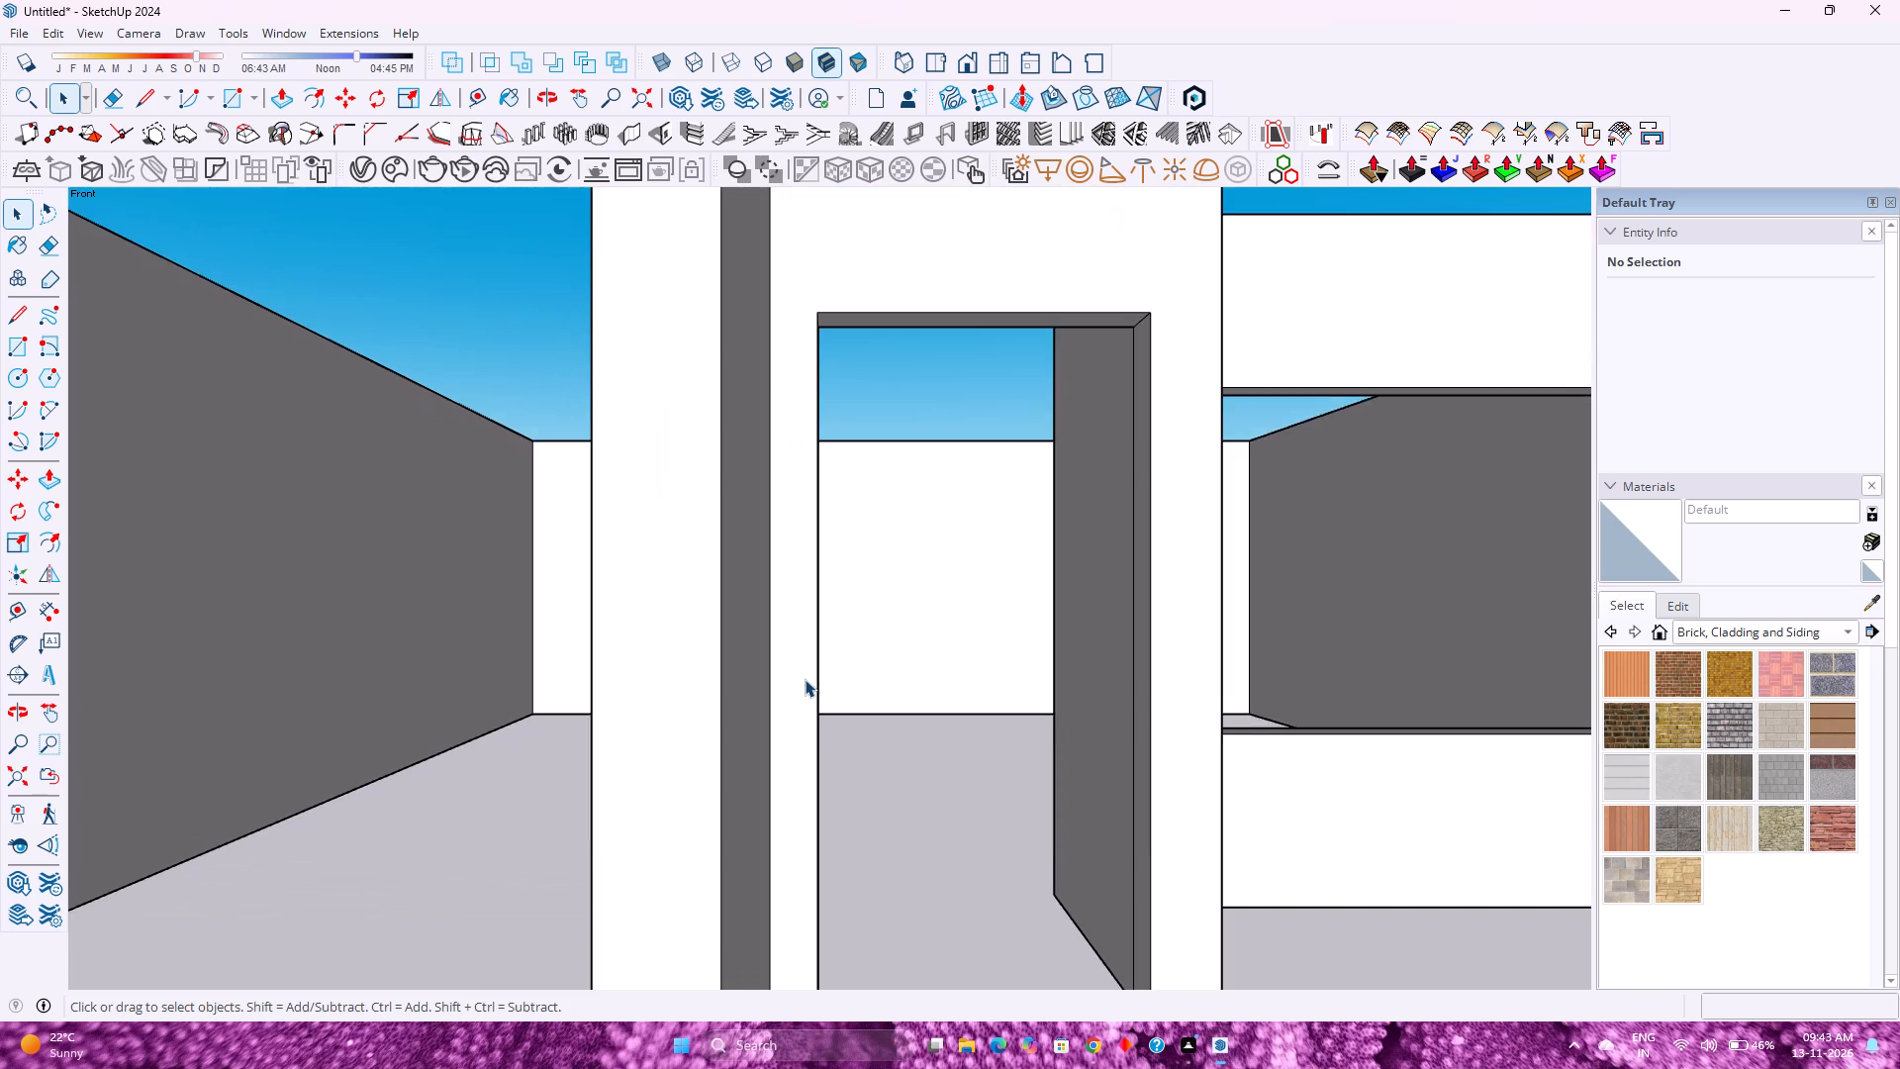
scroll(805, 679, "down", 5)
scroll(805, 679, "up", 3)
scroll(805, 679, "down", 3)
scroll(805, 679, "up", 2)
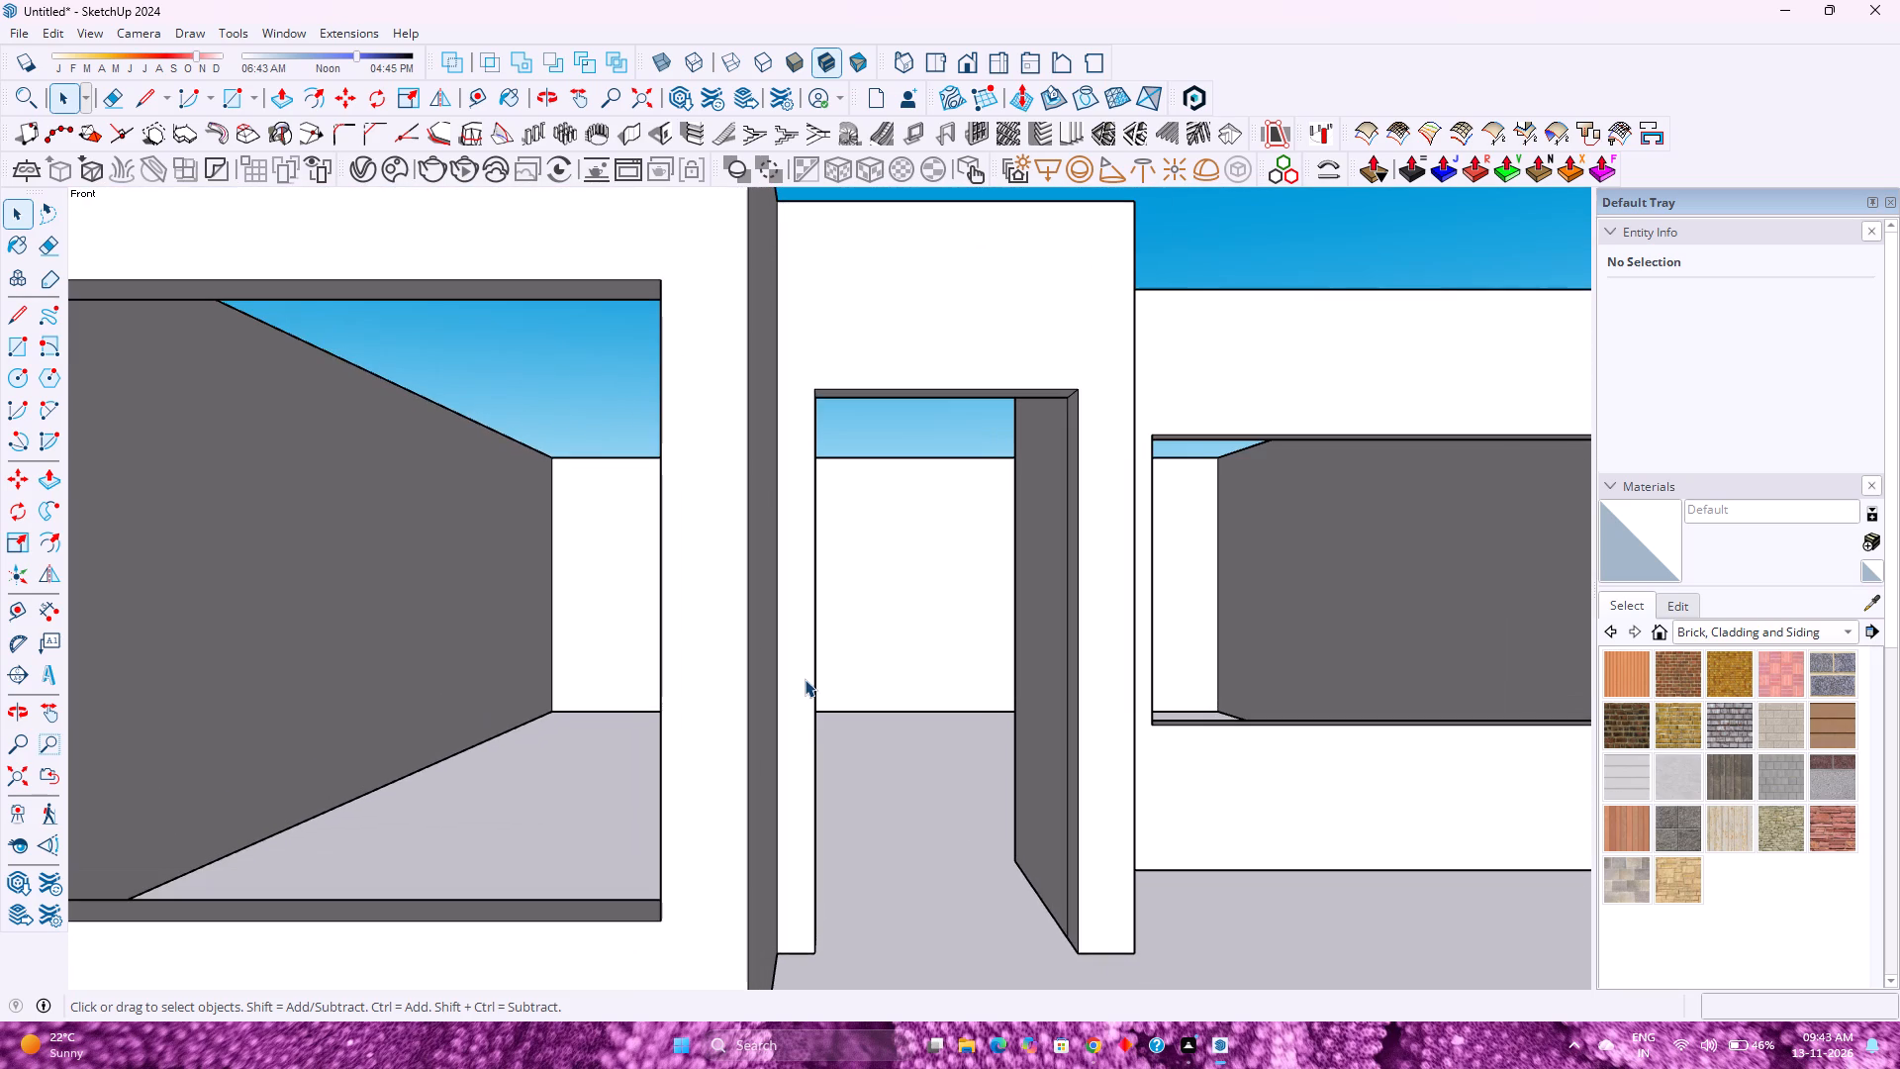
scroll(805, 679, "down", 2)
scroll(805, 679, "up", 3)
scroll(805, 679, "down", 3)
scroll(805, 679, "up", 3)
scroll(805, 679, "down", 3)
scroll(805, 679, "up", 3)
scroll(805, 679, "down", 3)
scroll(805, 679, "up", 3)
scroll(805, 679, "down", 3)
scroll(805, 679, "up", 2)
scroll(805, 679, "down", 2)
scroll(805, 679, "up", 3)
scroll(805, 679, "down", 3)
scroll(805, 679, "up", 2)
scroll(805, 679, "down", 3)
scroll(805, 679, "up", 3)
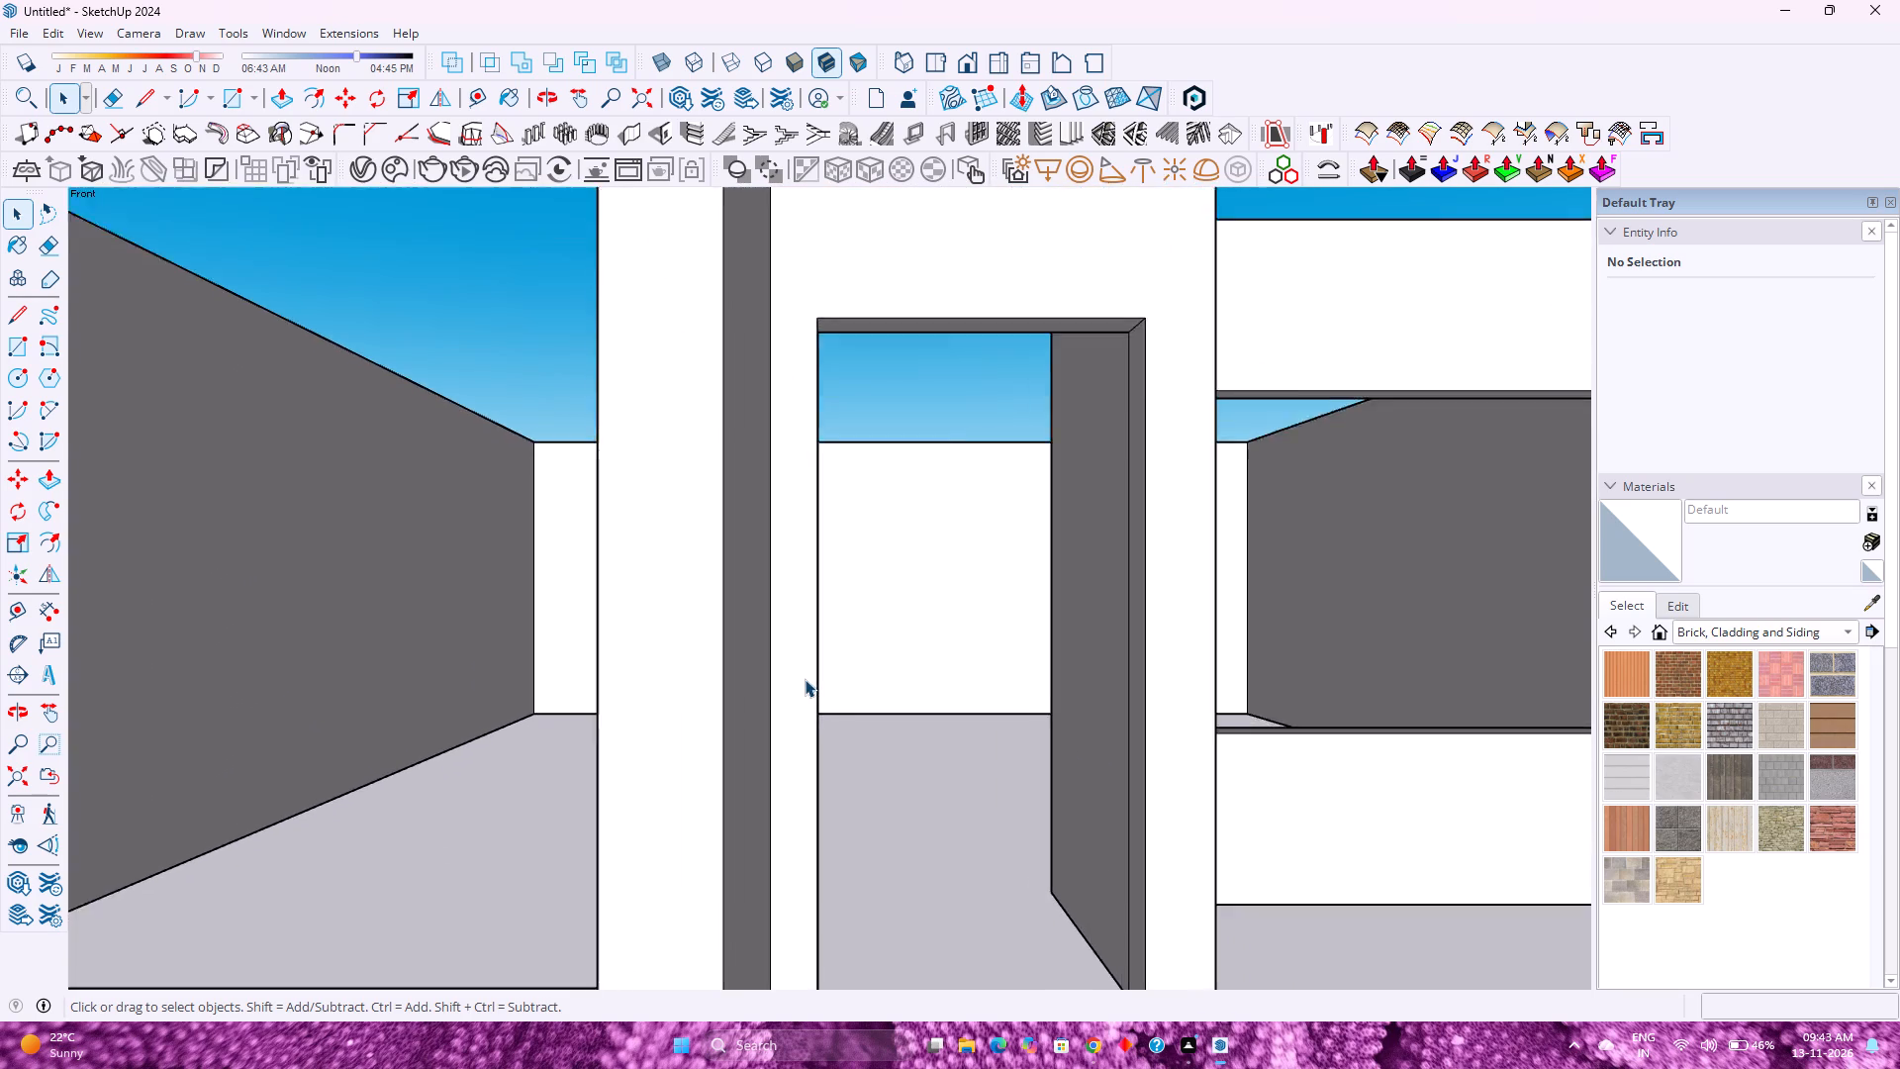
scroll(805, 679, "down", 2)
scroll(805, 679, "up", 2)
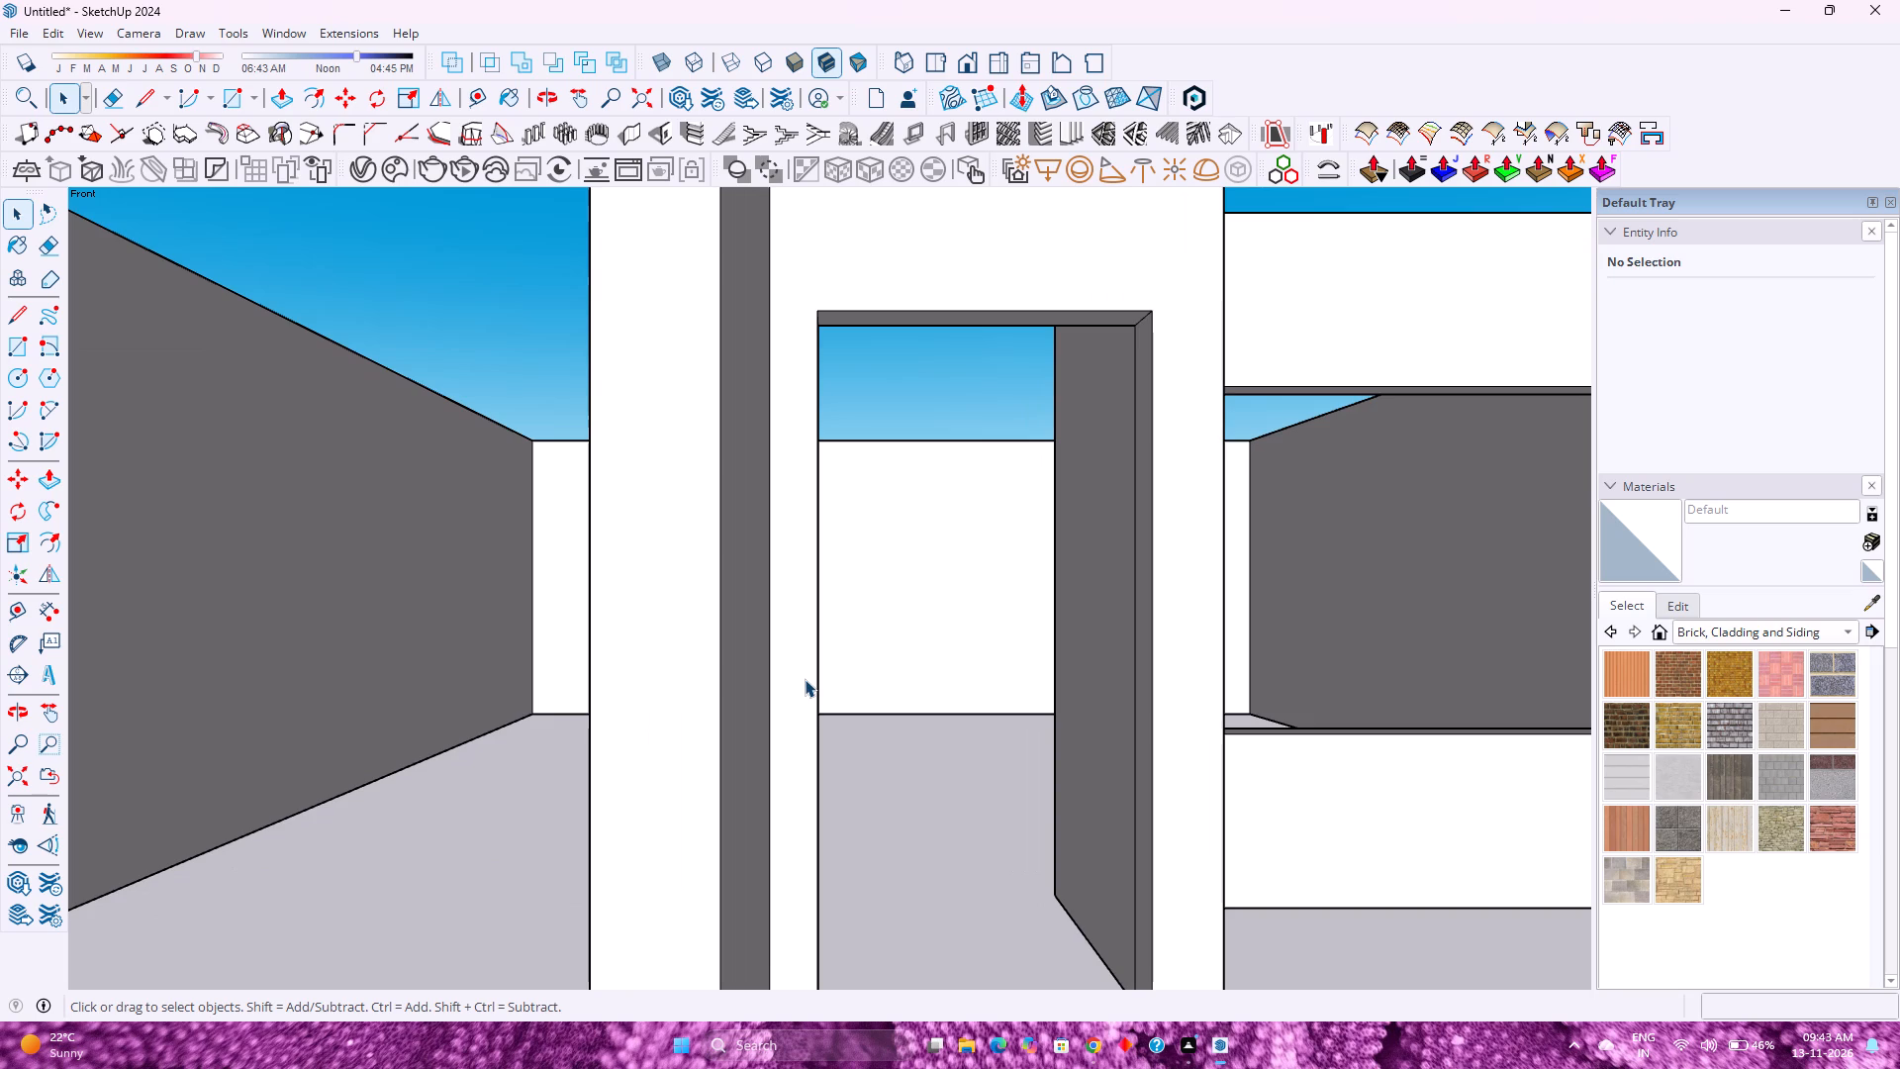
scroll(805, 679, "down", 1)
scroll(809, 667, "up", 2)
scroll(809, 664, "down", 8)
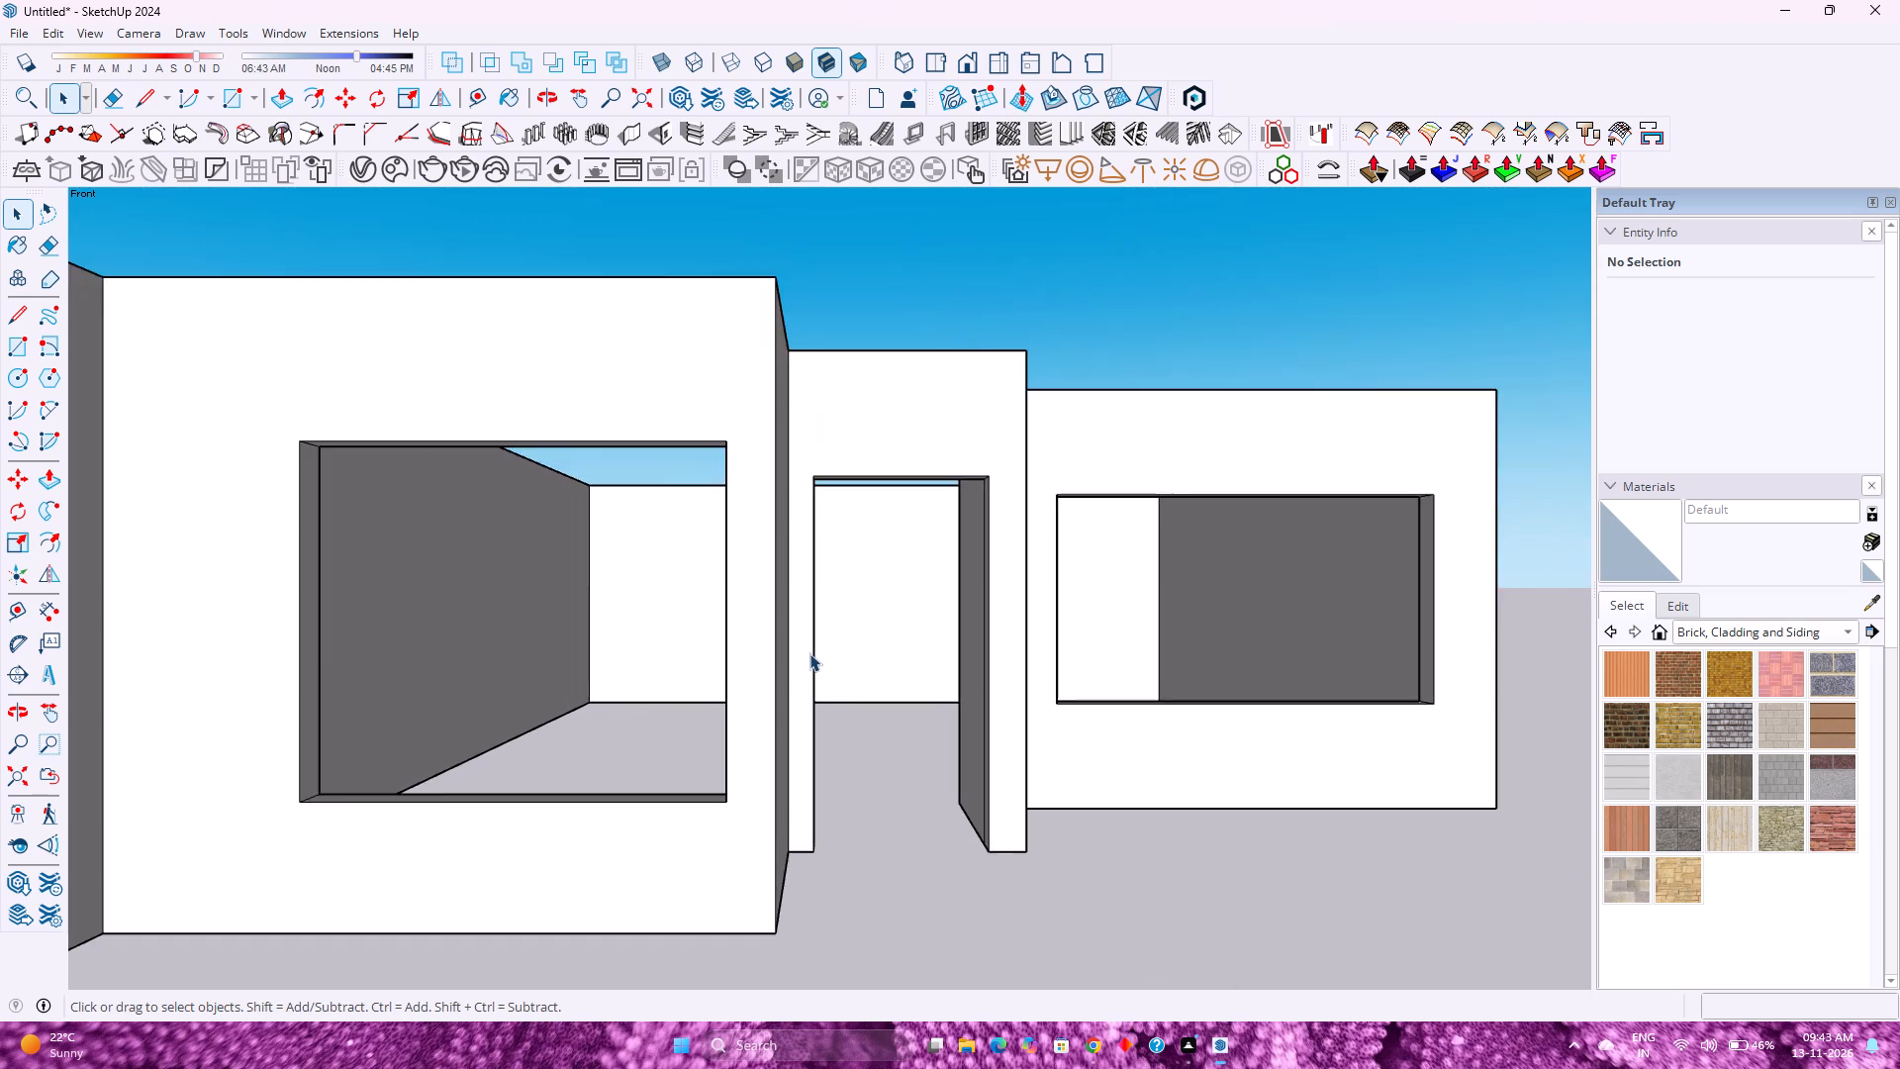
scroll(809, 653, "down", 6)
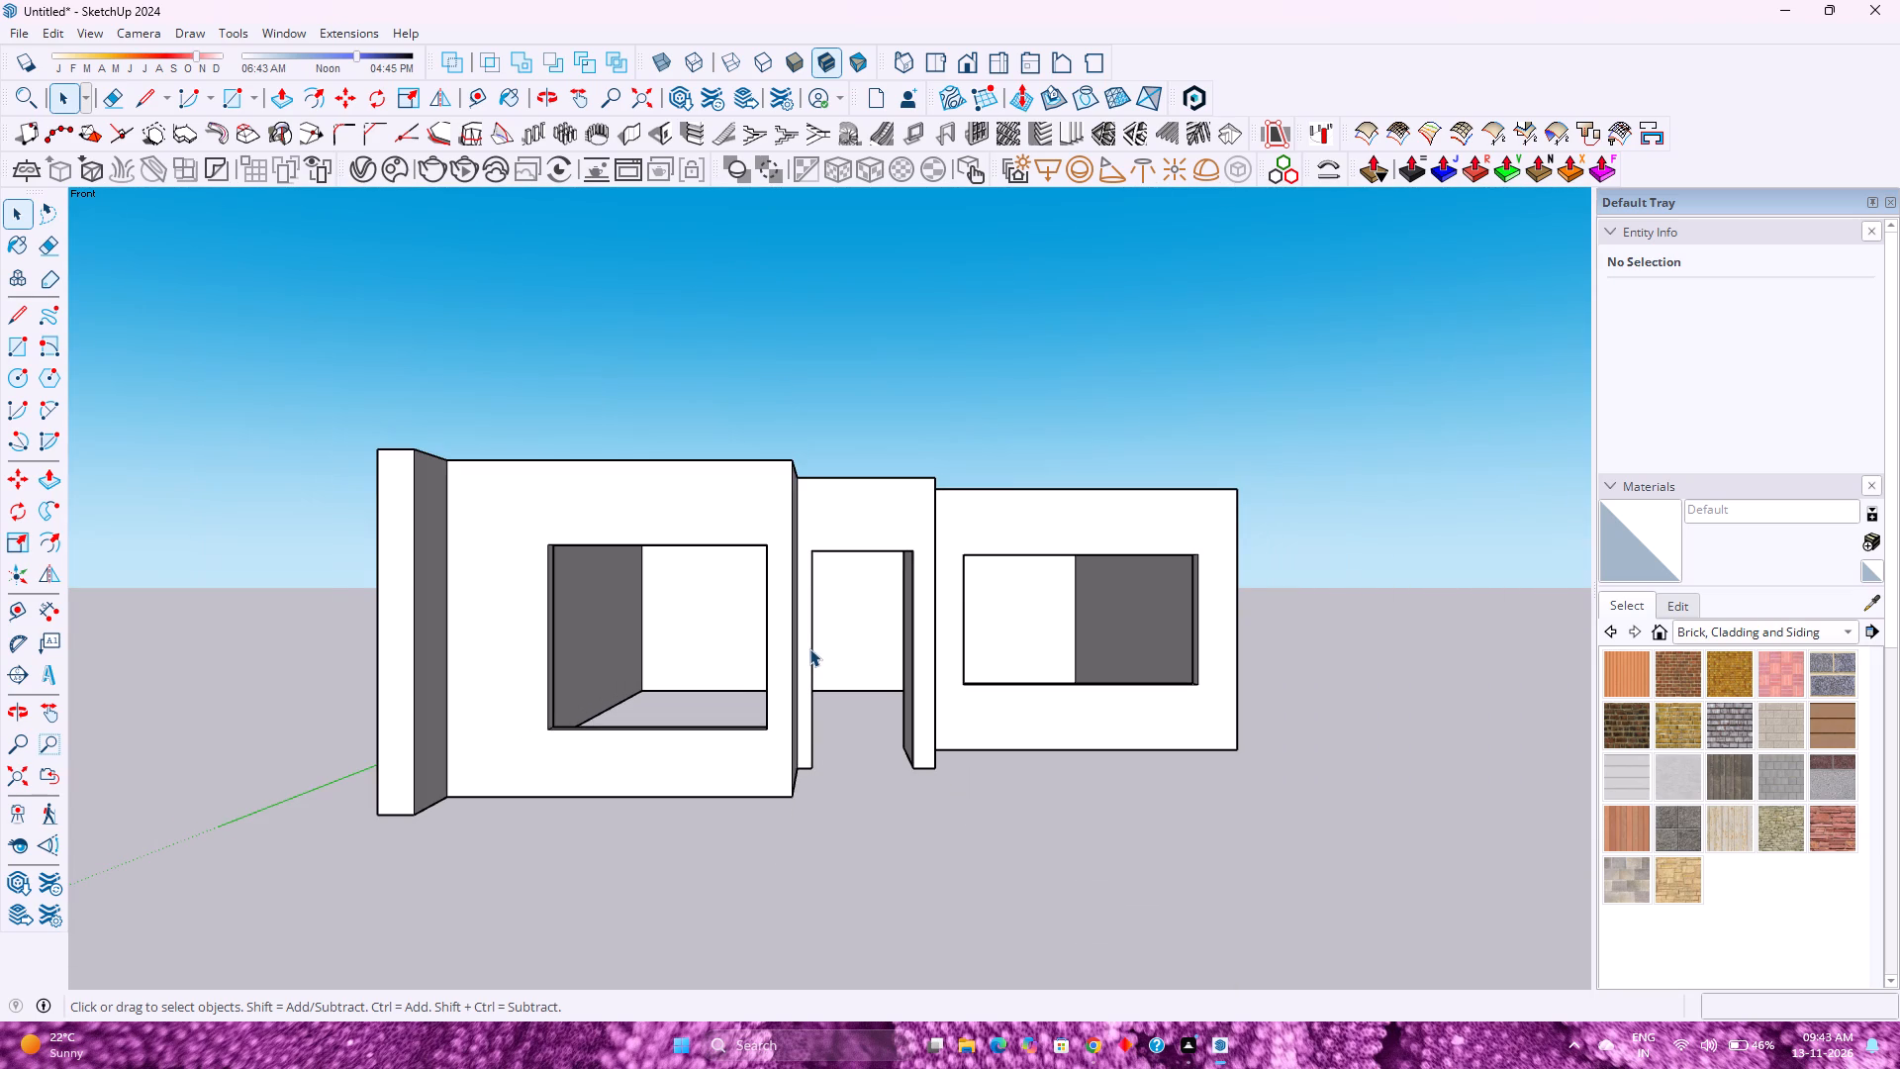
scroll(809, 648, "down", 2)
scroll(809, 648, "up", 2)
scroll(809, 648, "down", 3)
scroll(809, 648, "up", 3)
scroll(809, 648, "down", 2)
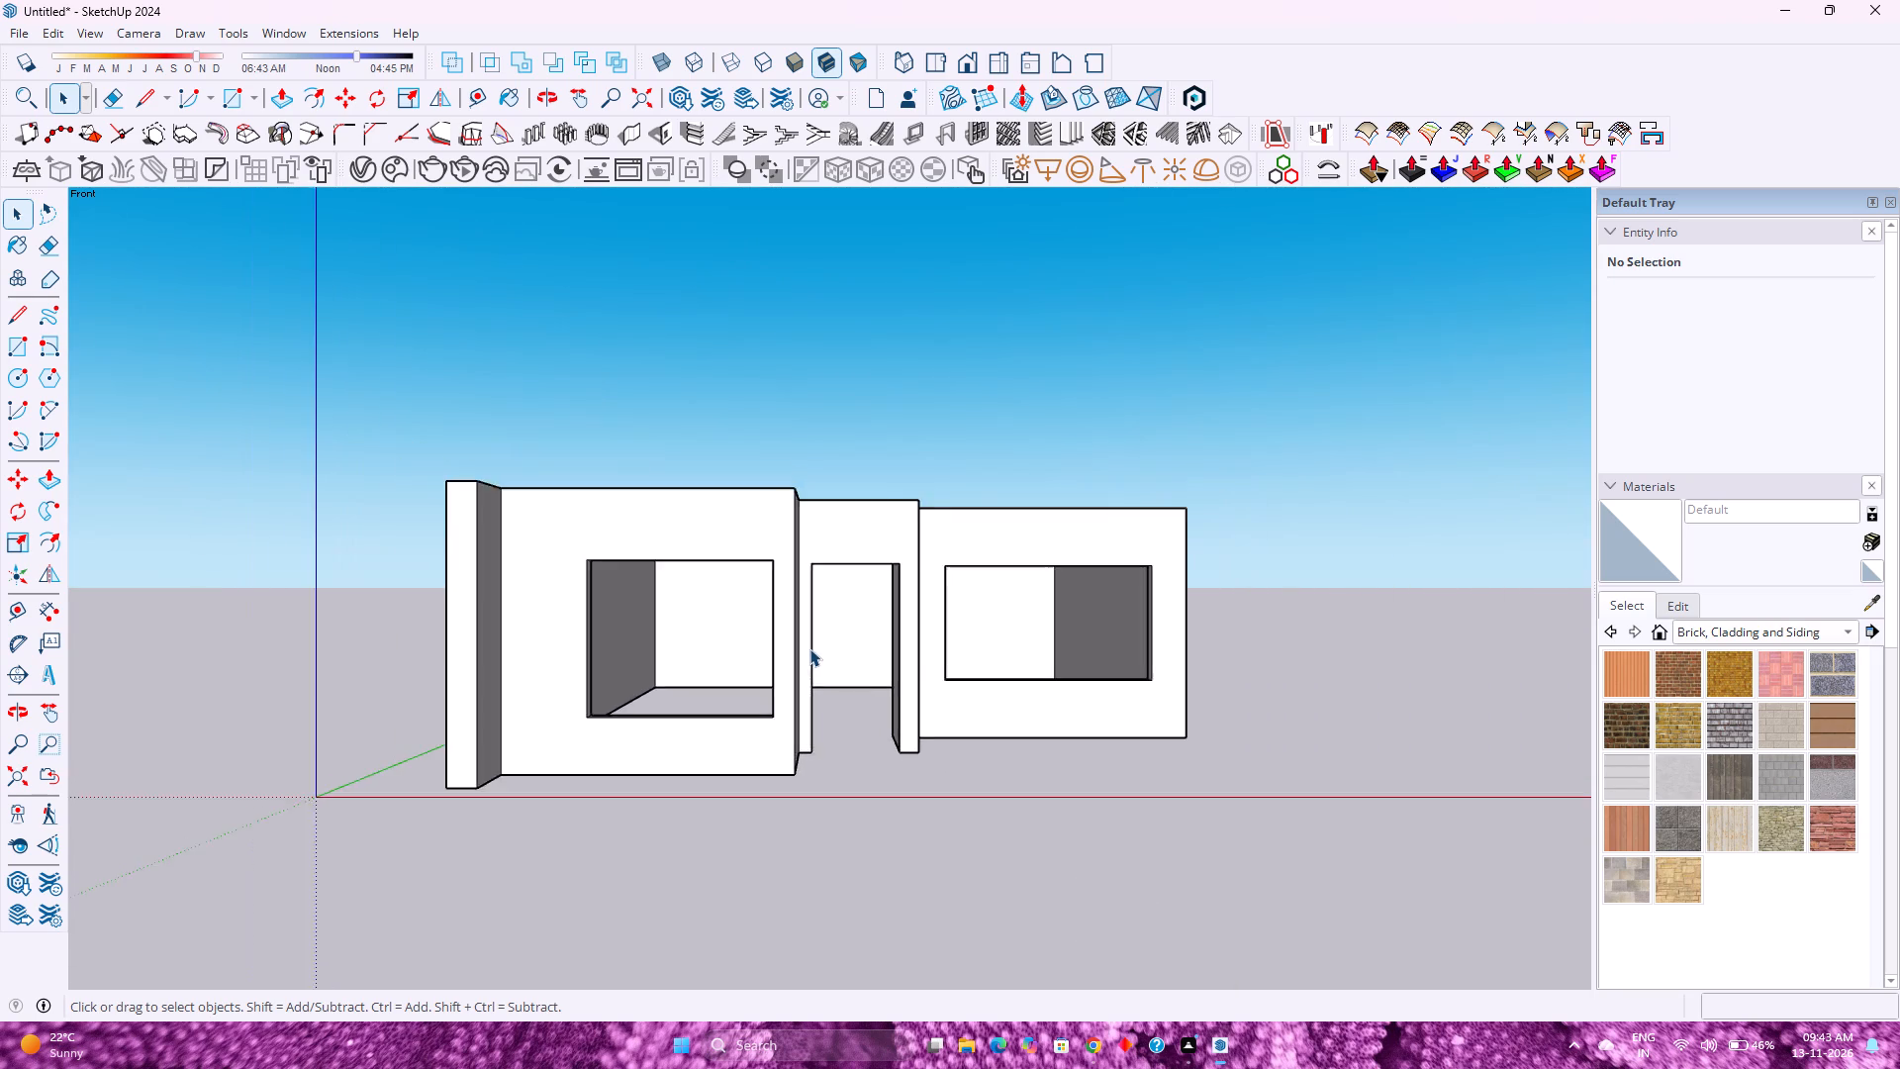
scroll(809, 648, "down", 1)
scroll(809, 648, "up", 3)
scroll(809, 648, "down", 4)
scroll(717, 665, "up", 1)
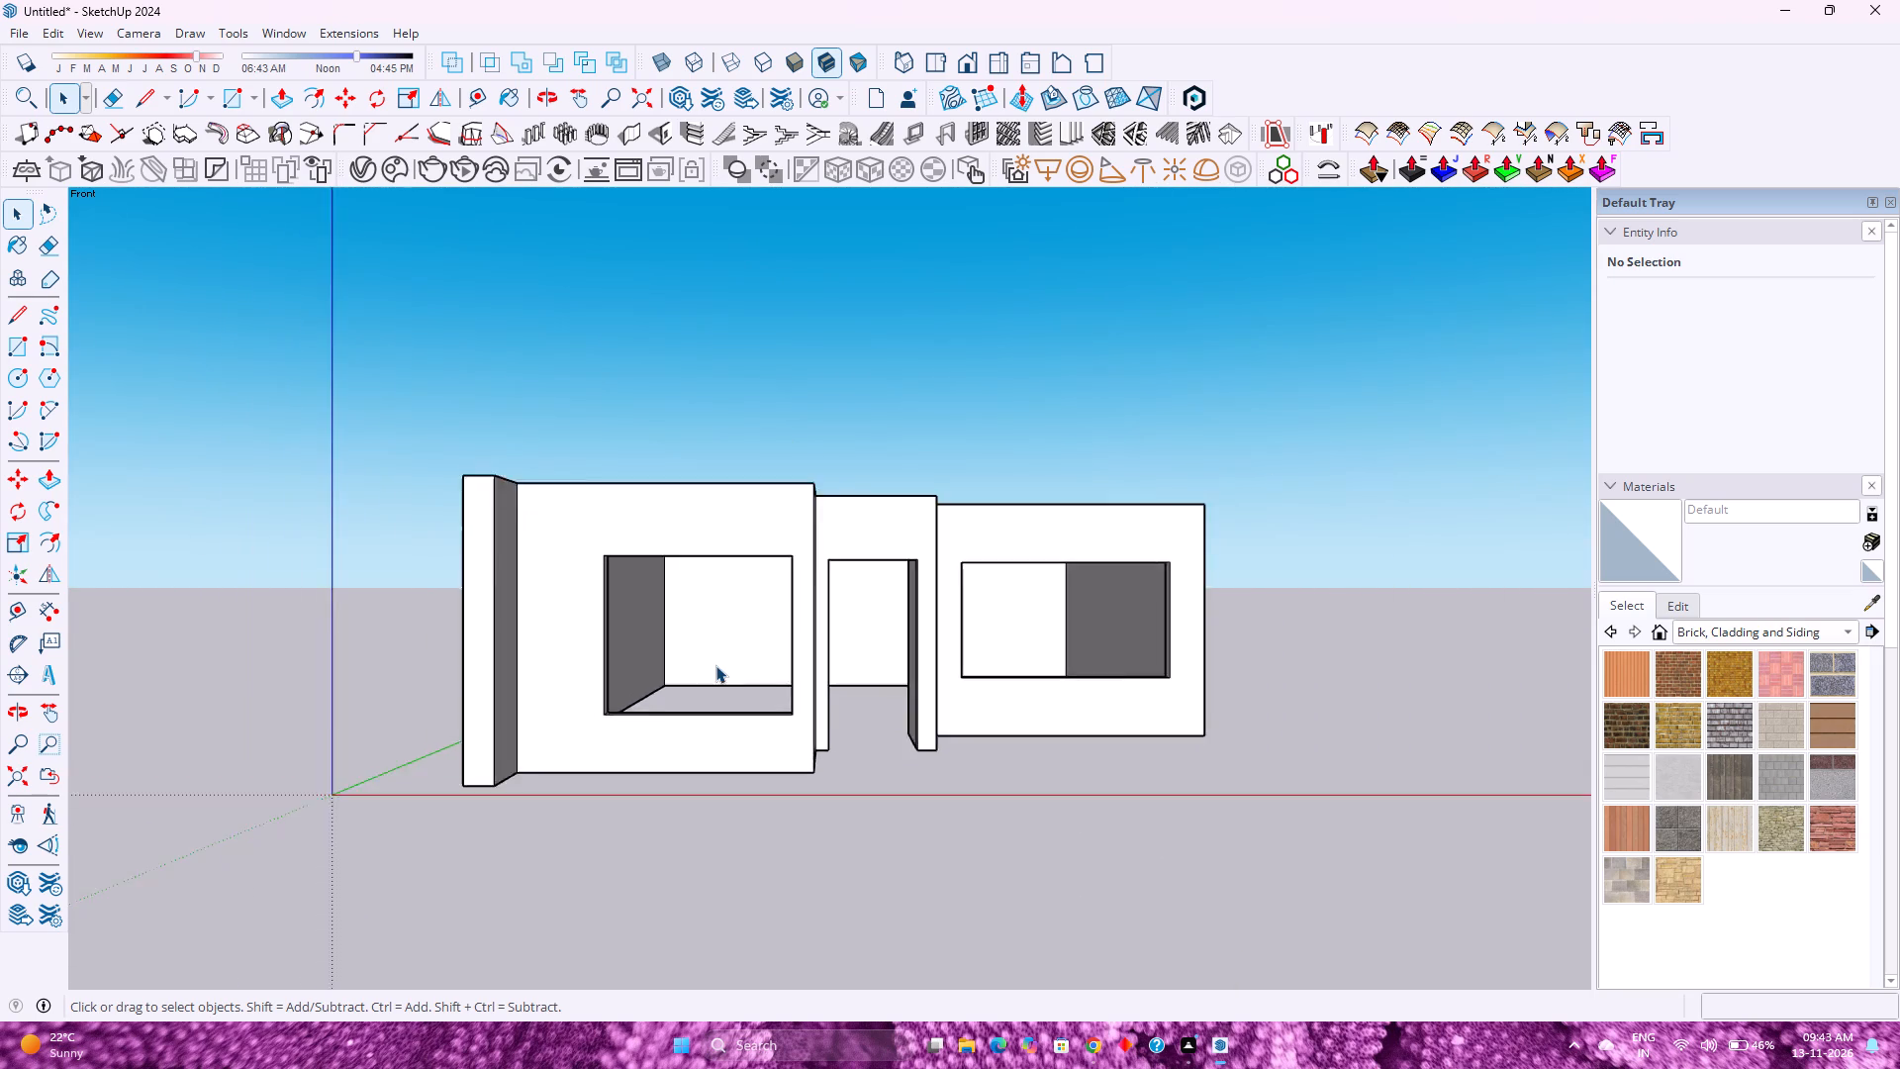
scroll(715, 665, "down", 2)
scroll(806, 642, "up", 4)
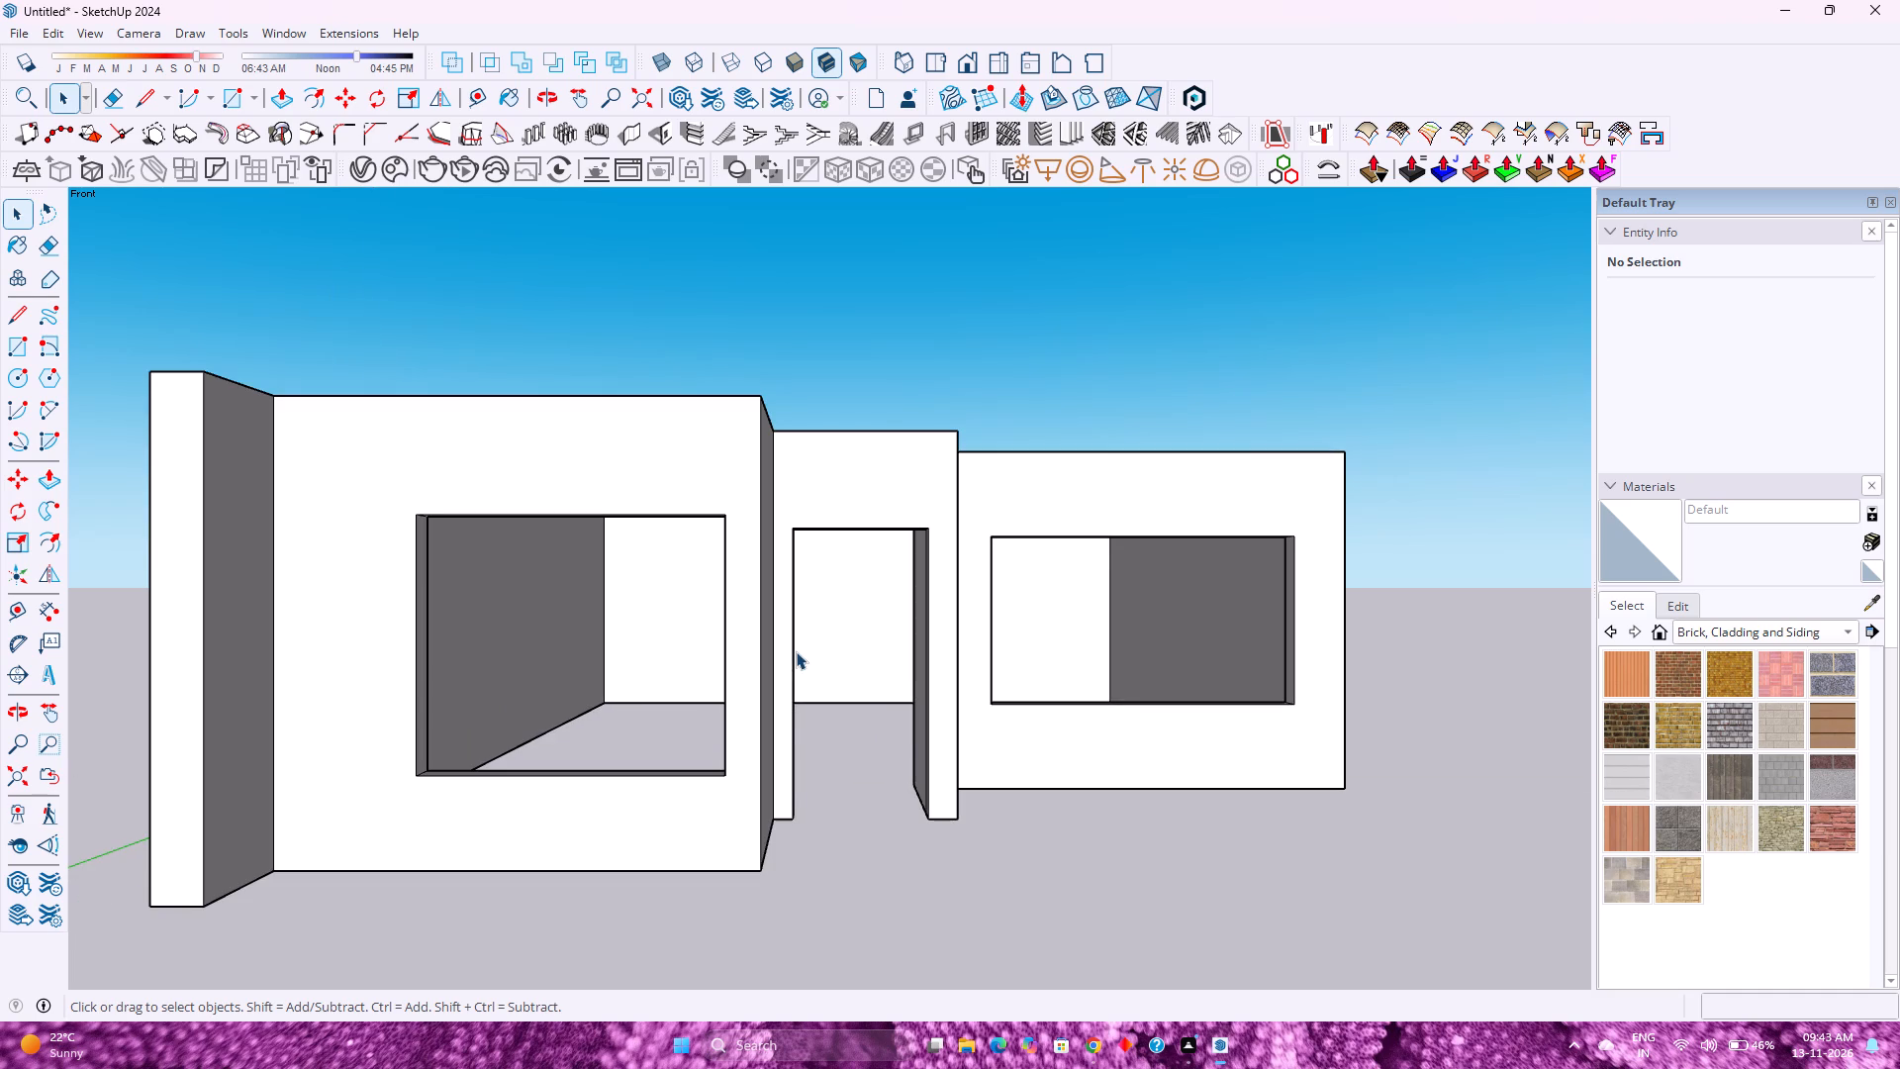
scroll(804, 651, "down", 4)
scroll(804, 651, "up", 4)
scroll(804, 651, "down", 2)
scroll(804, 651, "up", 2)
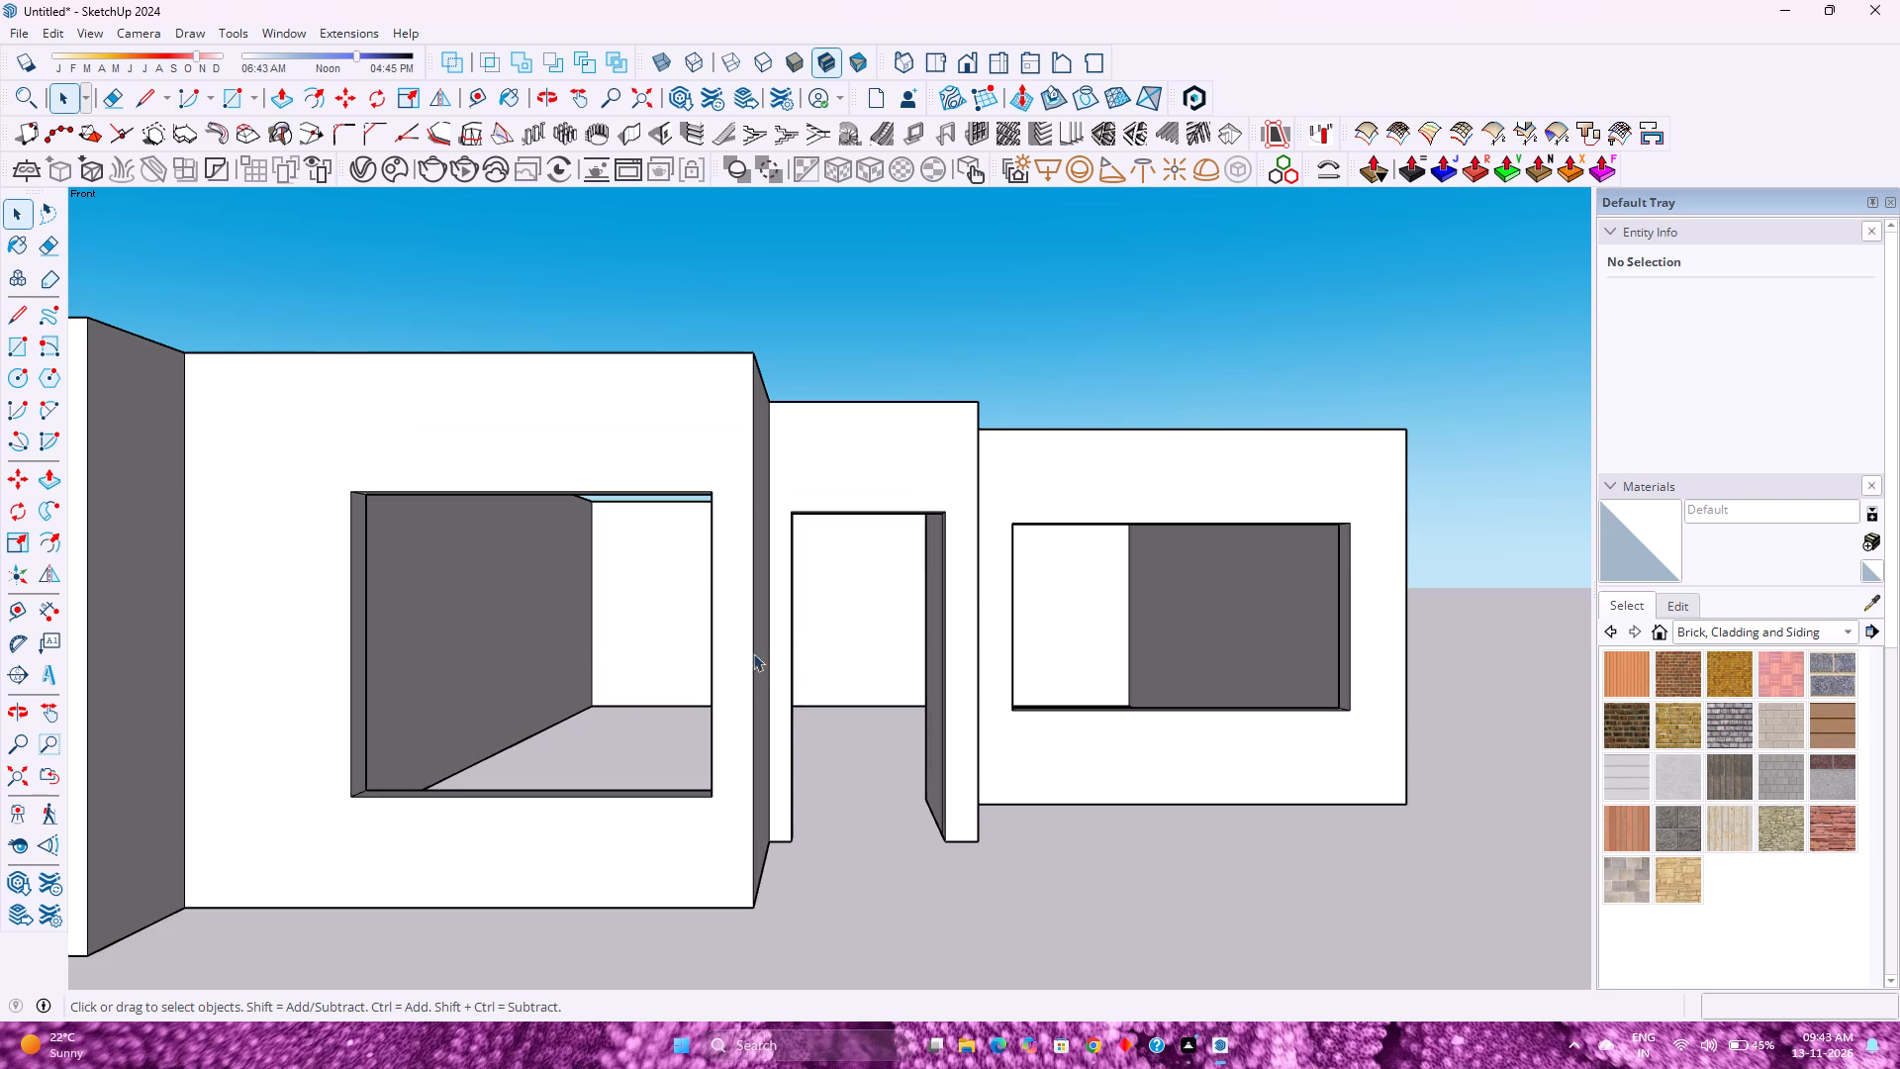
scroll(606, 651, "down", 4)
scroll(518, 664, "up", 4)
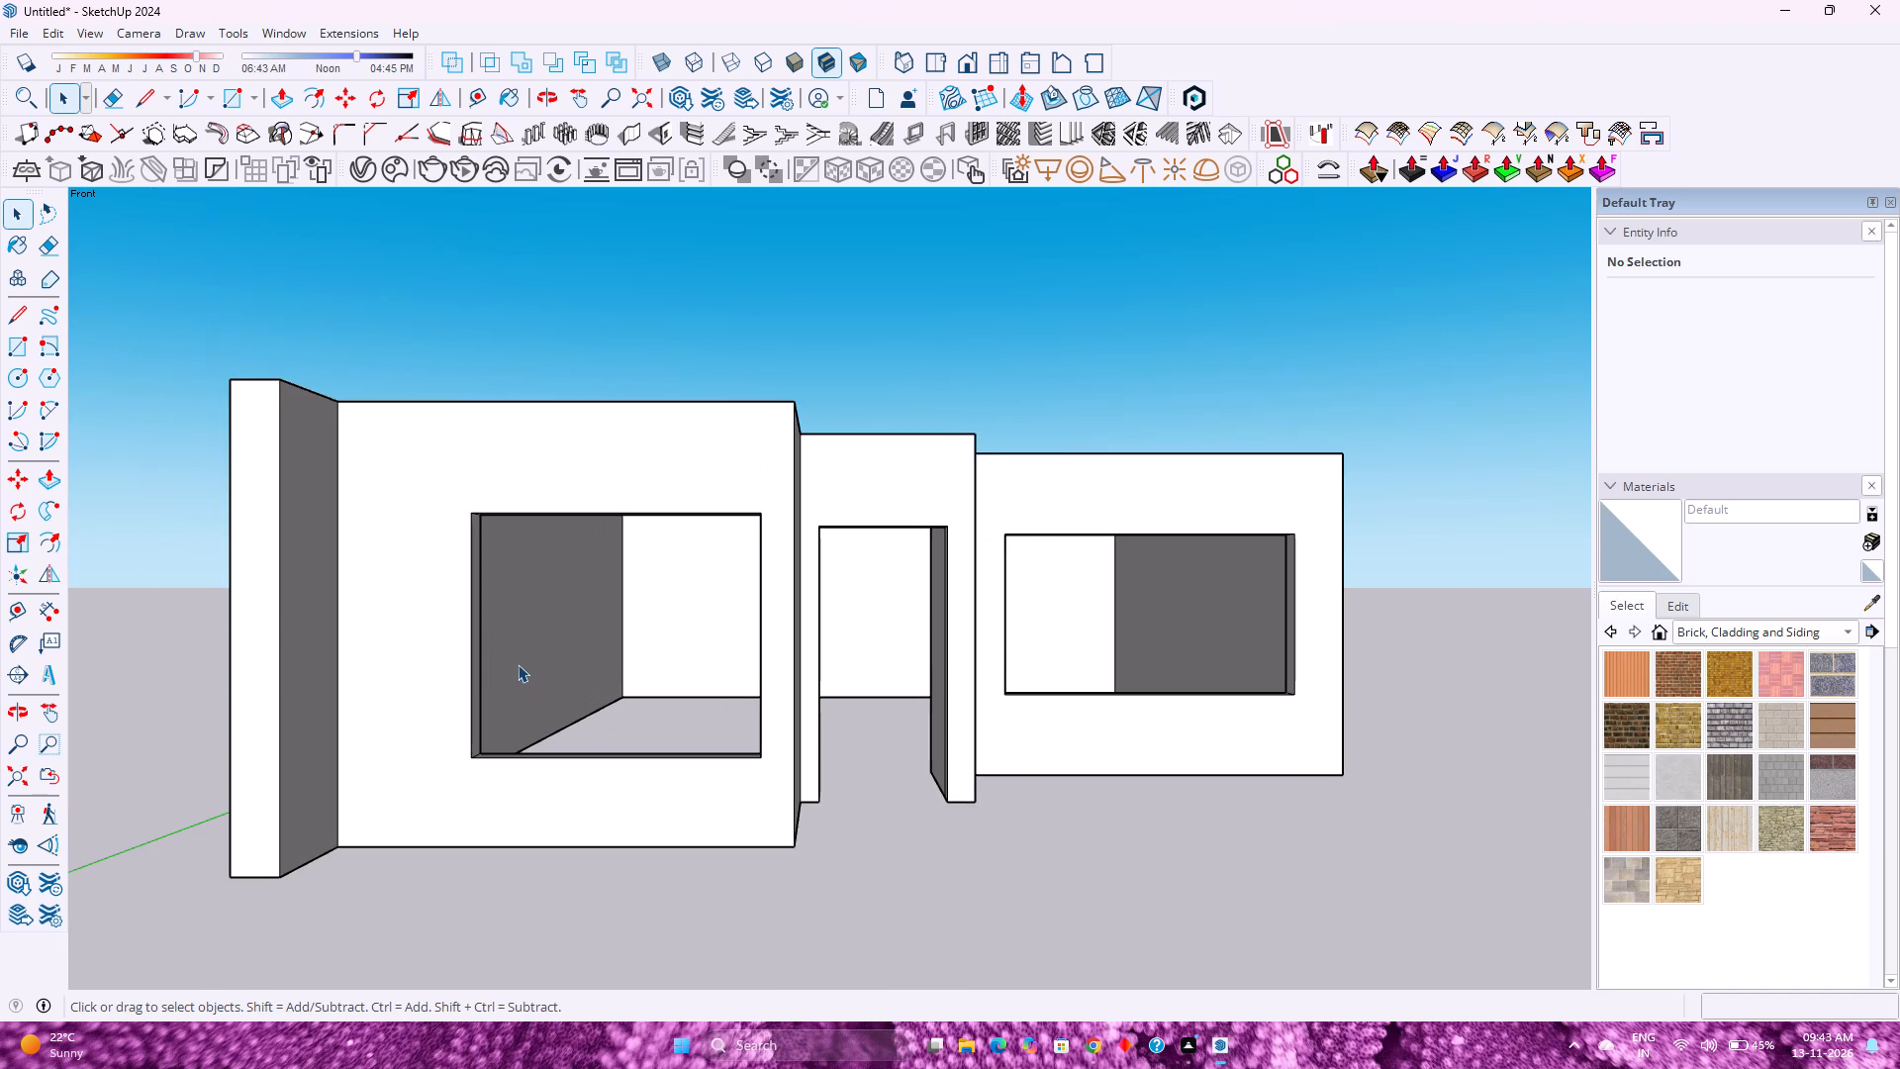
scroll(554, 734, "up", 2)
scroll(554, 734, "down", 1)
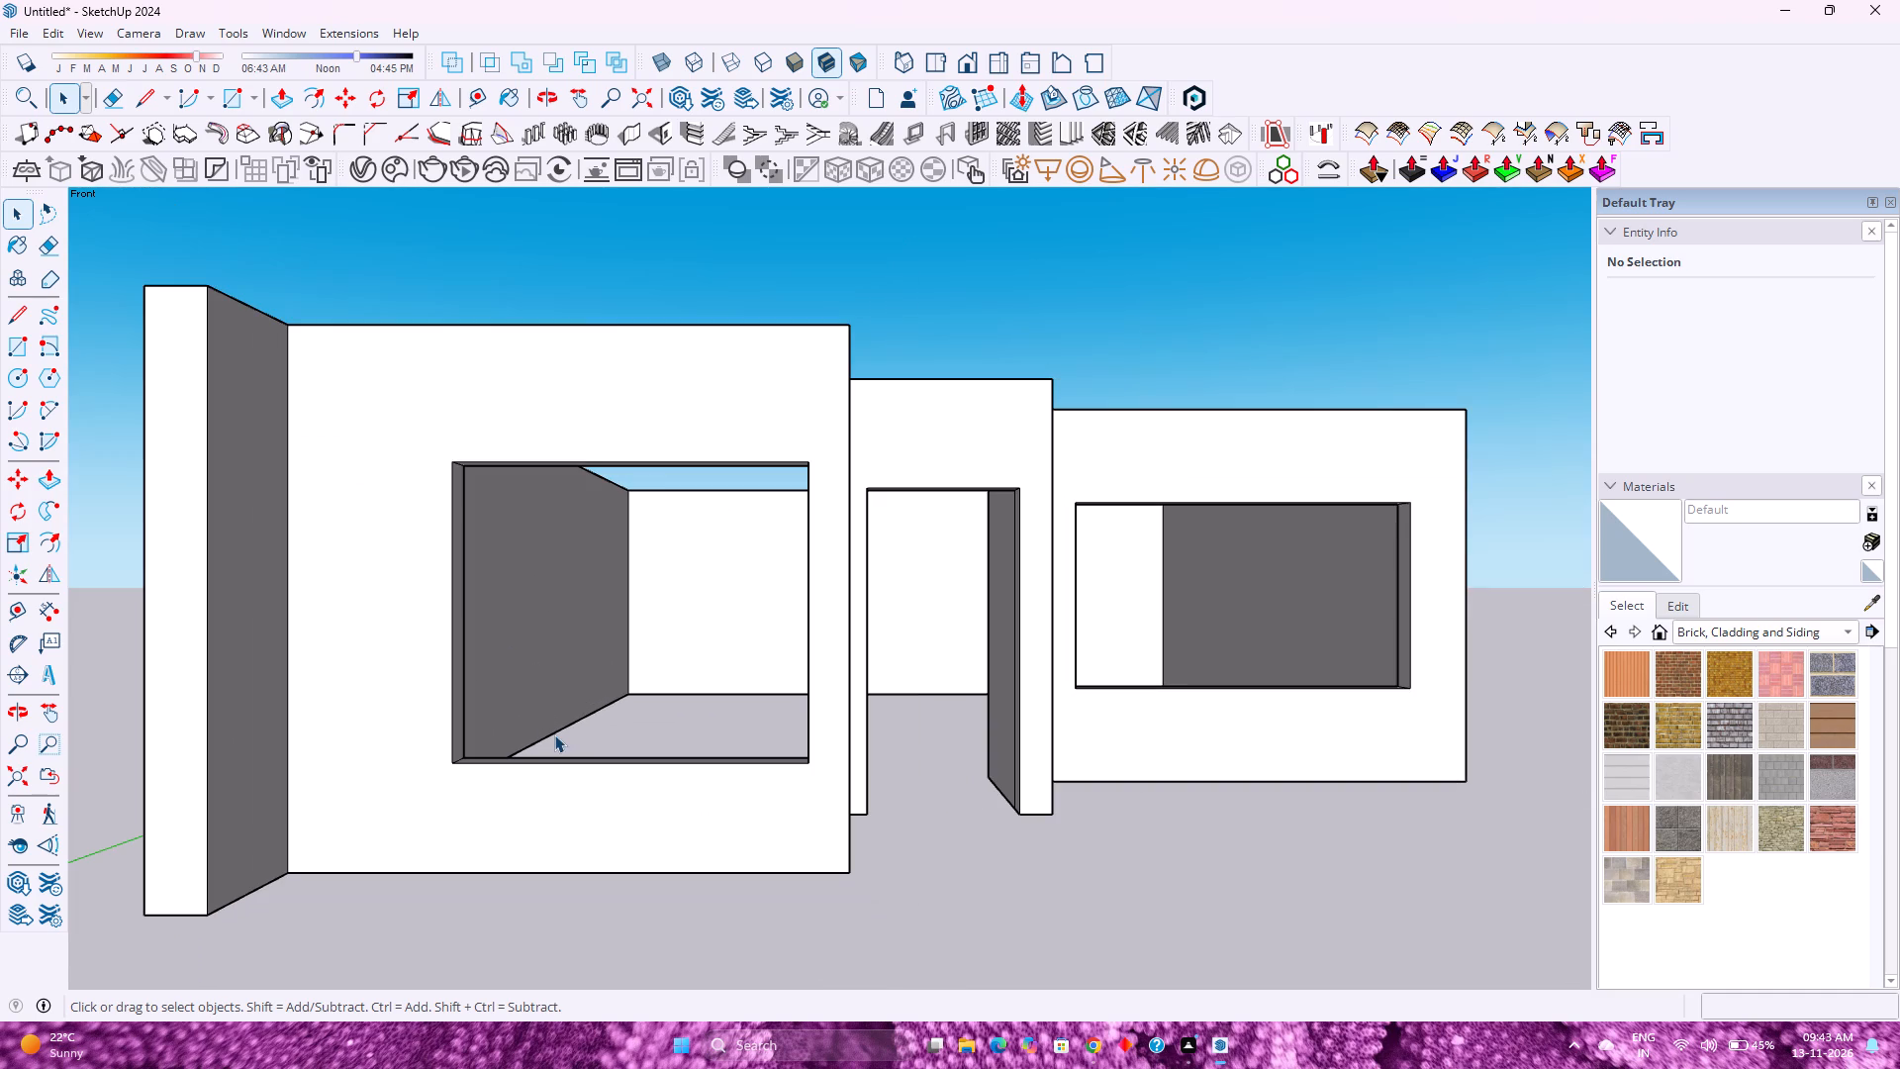
Zoom to the model's extents to fit the whole house in the front view.
left_click(22, 771)
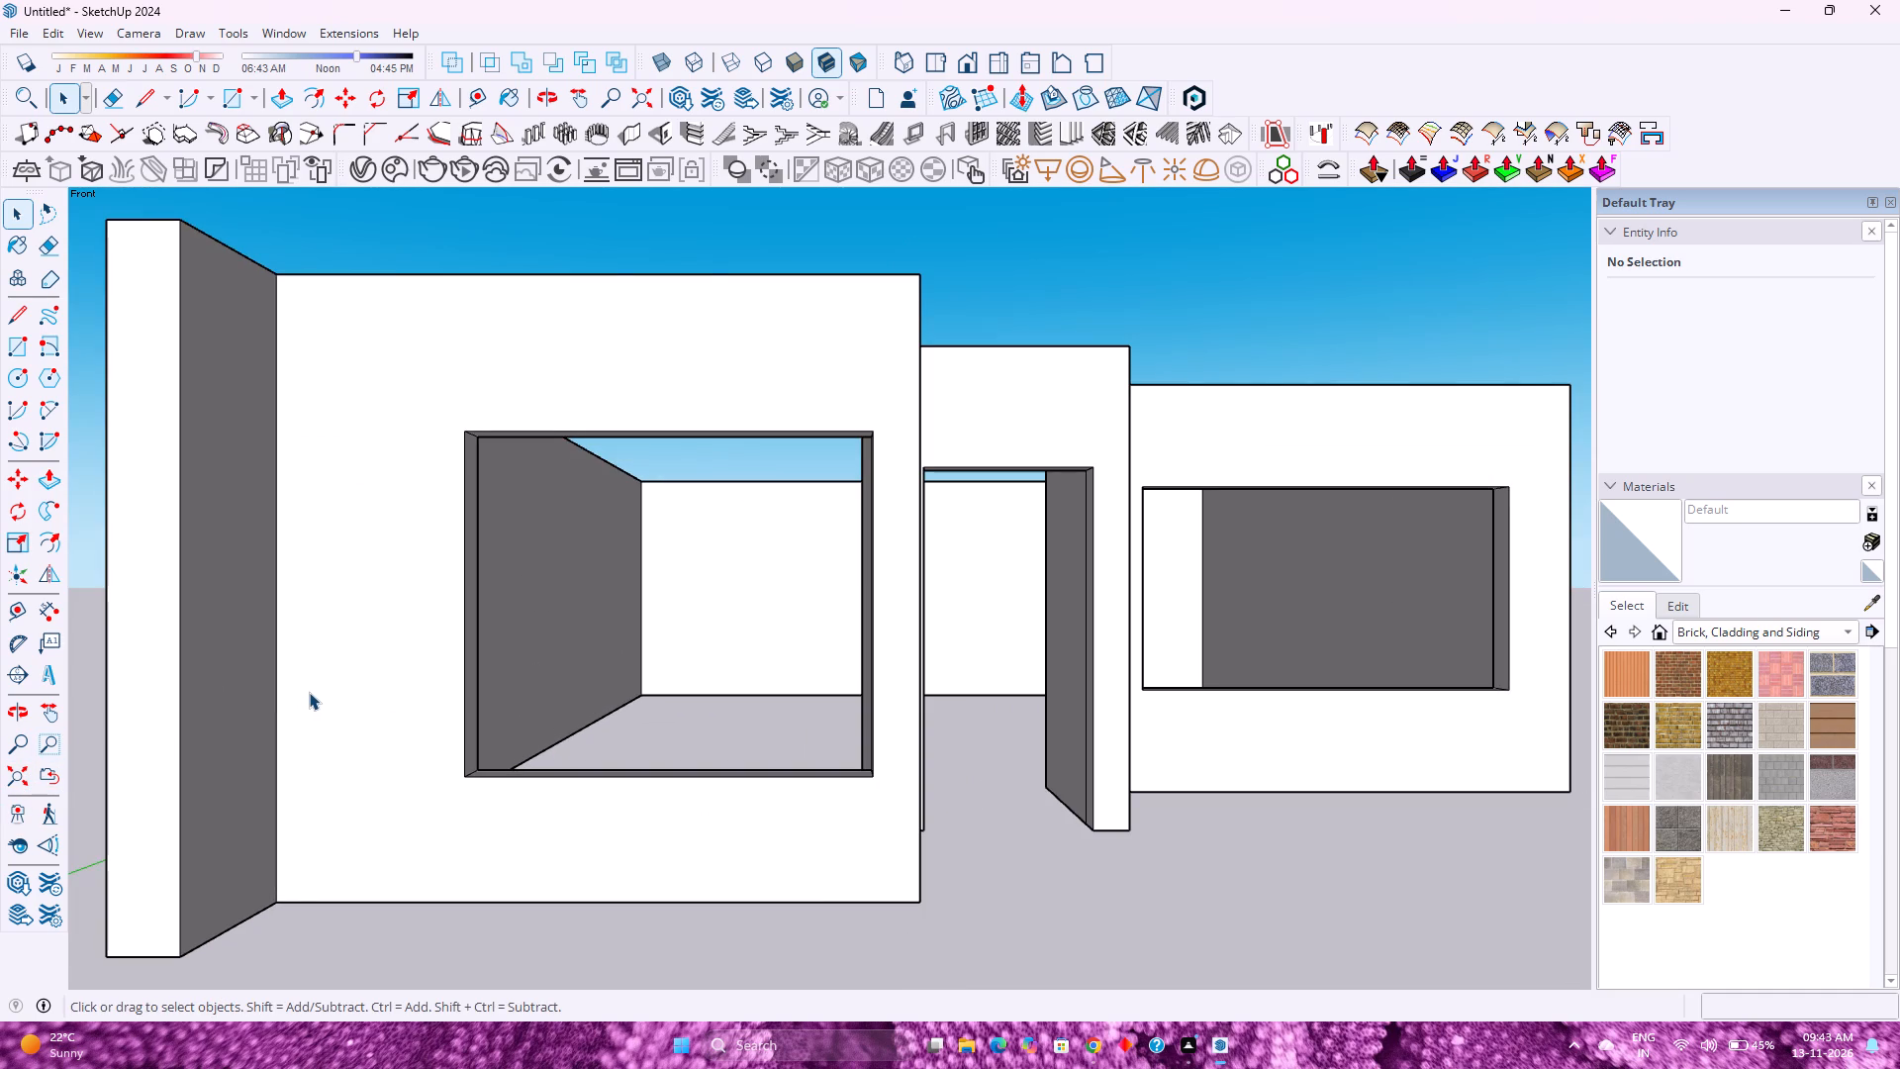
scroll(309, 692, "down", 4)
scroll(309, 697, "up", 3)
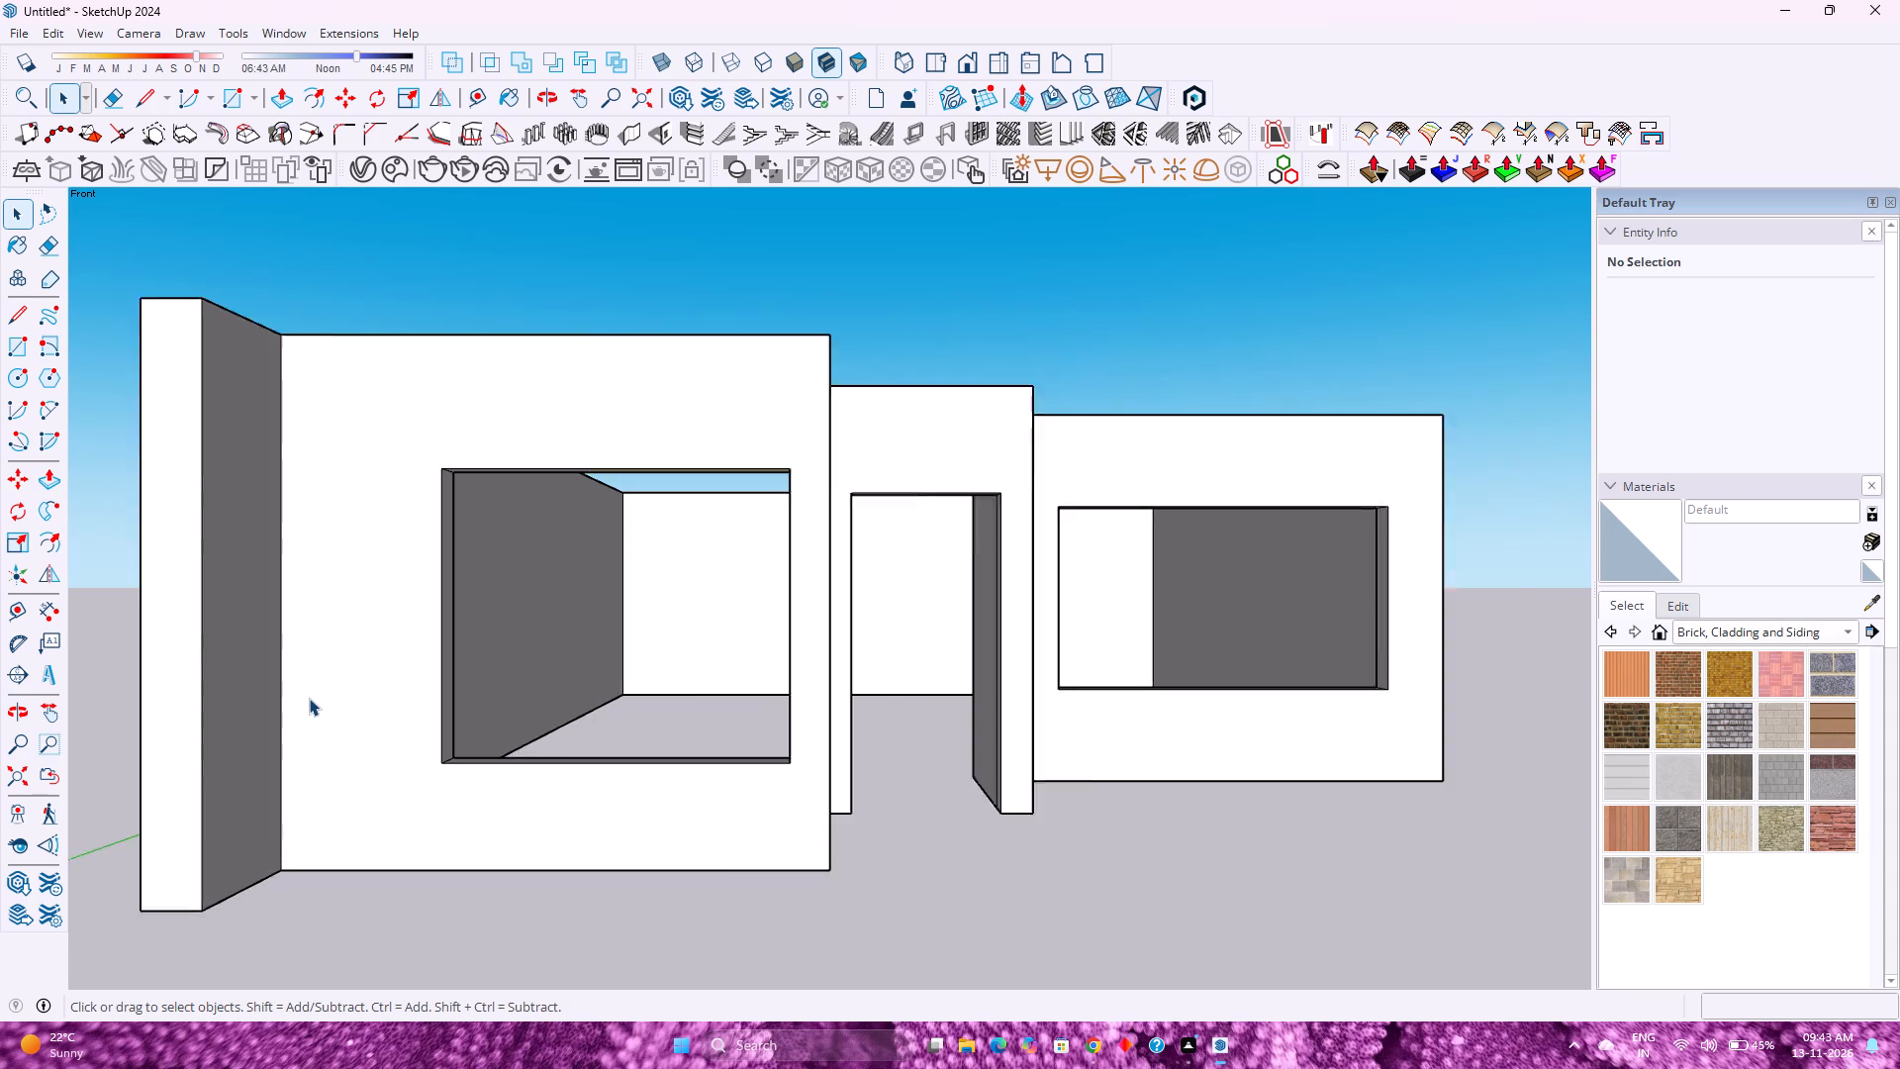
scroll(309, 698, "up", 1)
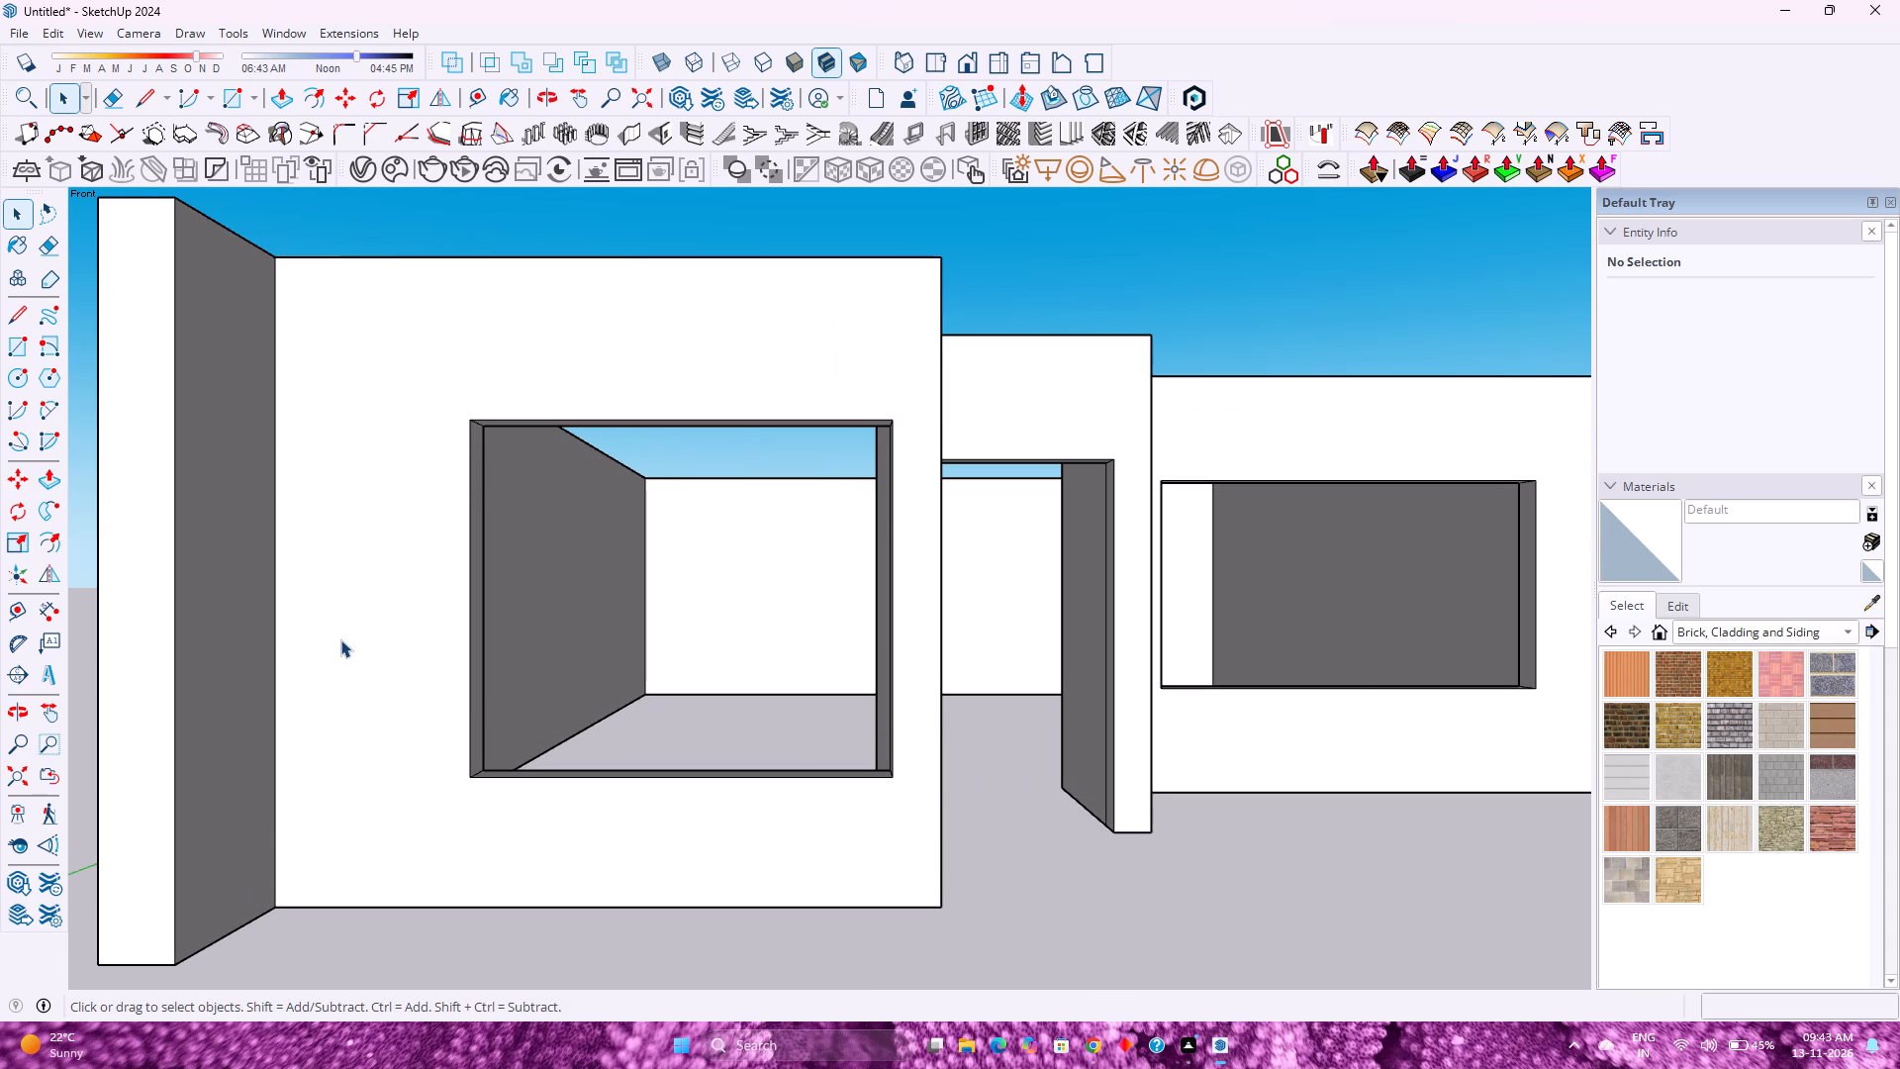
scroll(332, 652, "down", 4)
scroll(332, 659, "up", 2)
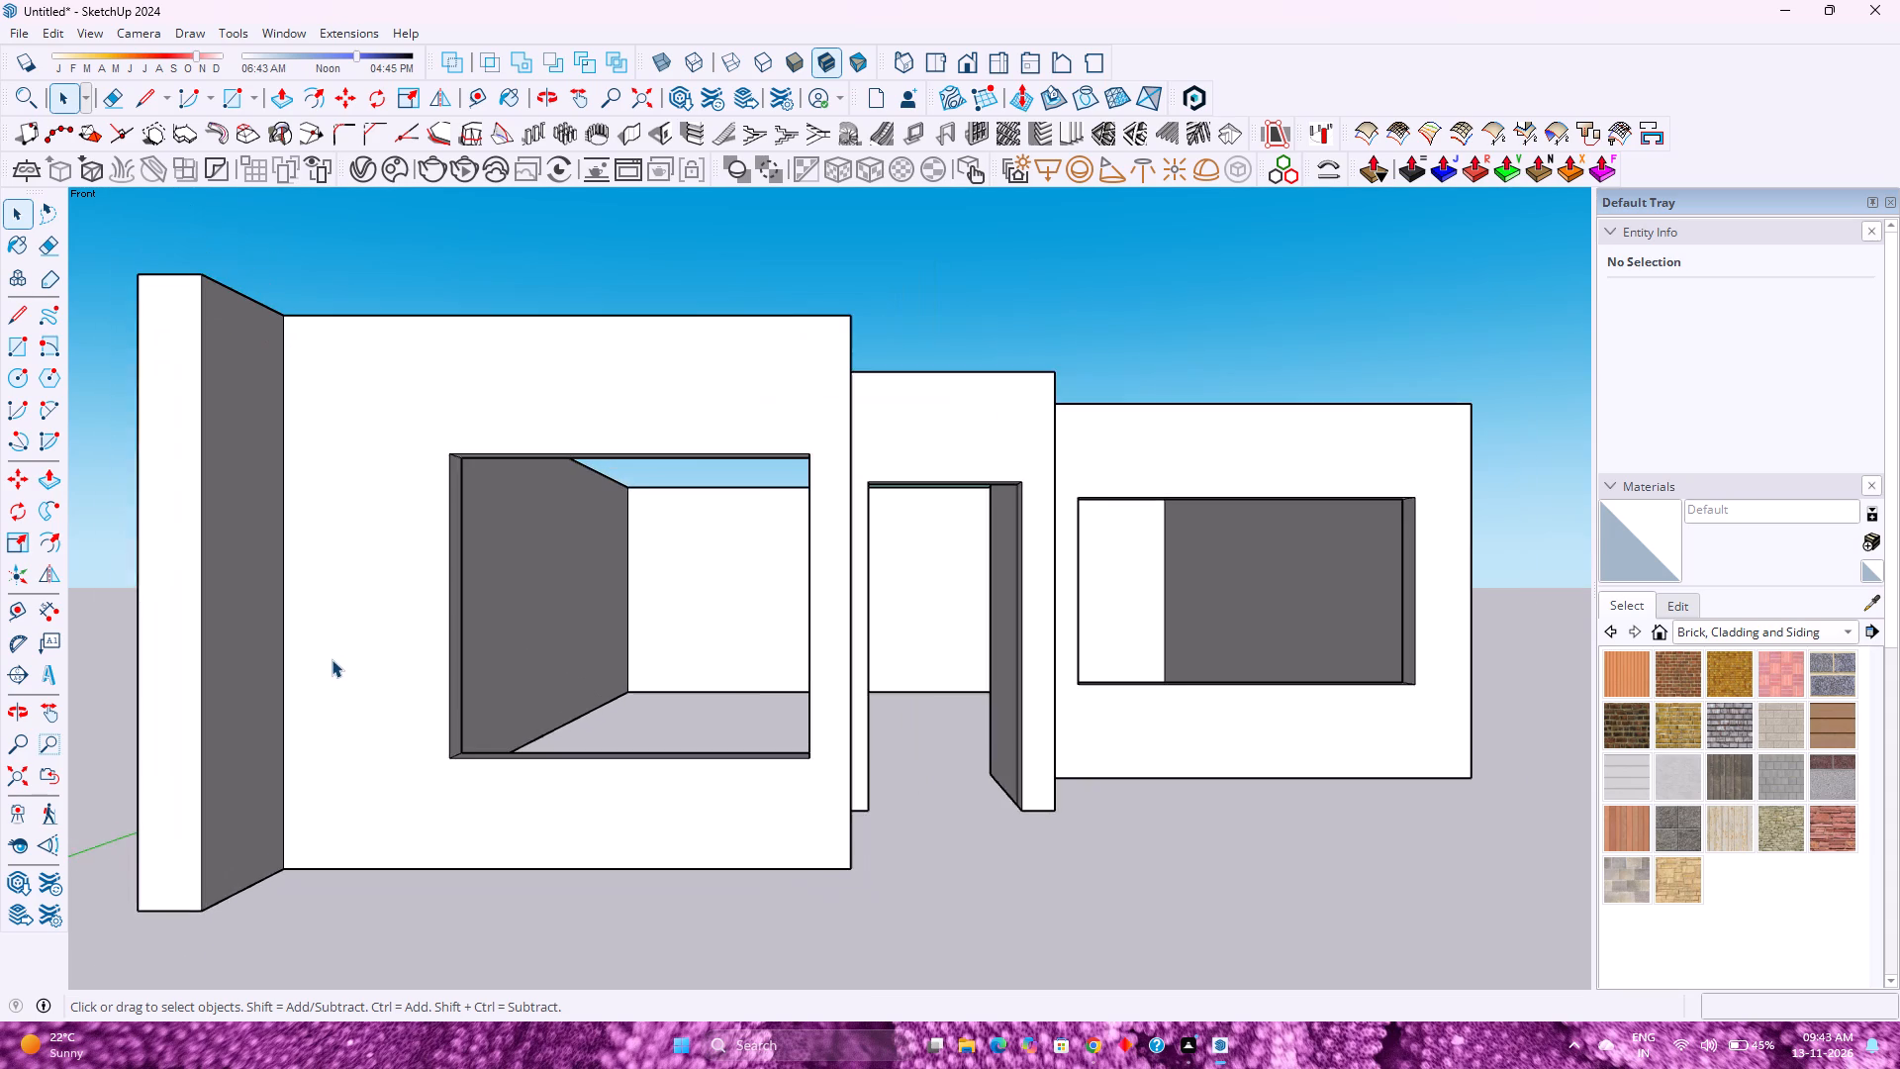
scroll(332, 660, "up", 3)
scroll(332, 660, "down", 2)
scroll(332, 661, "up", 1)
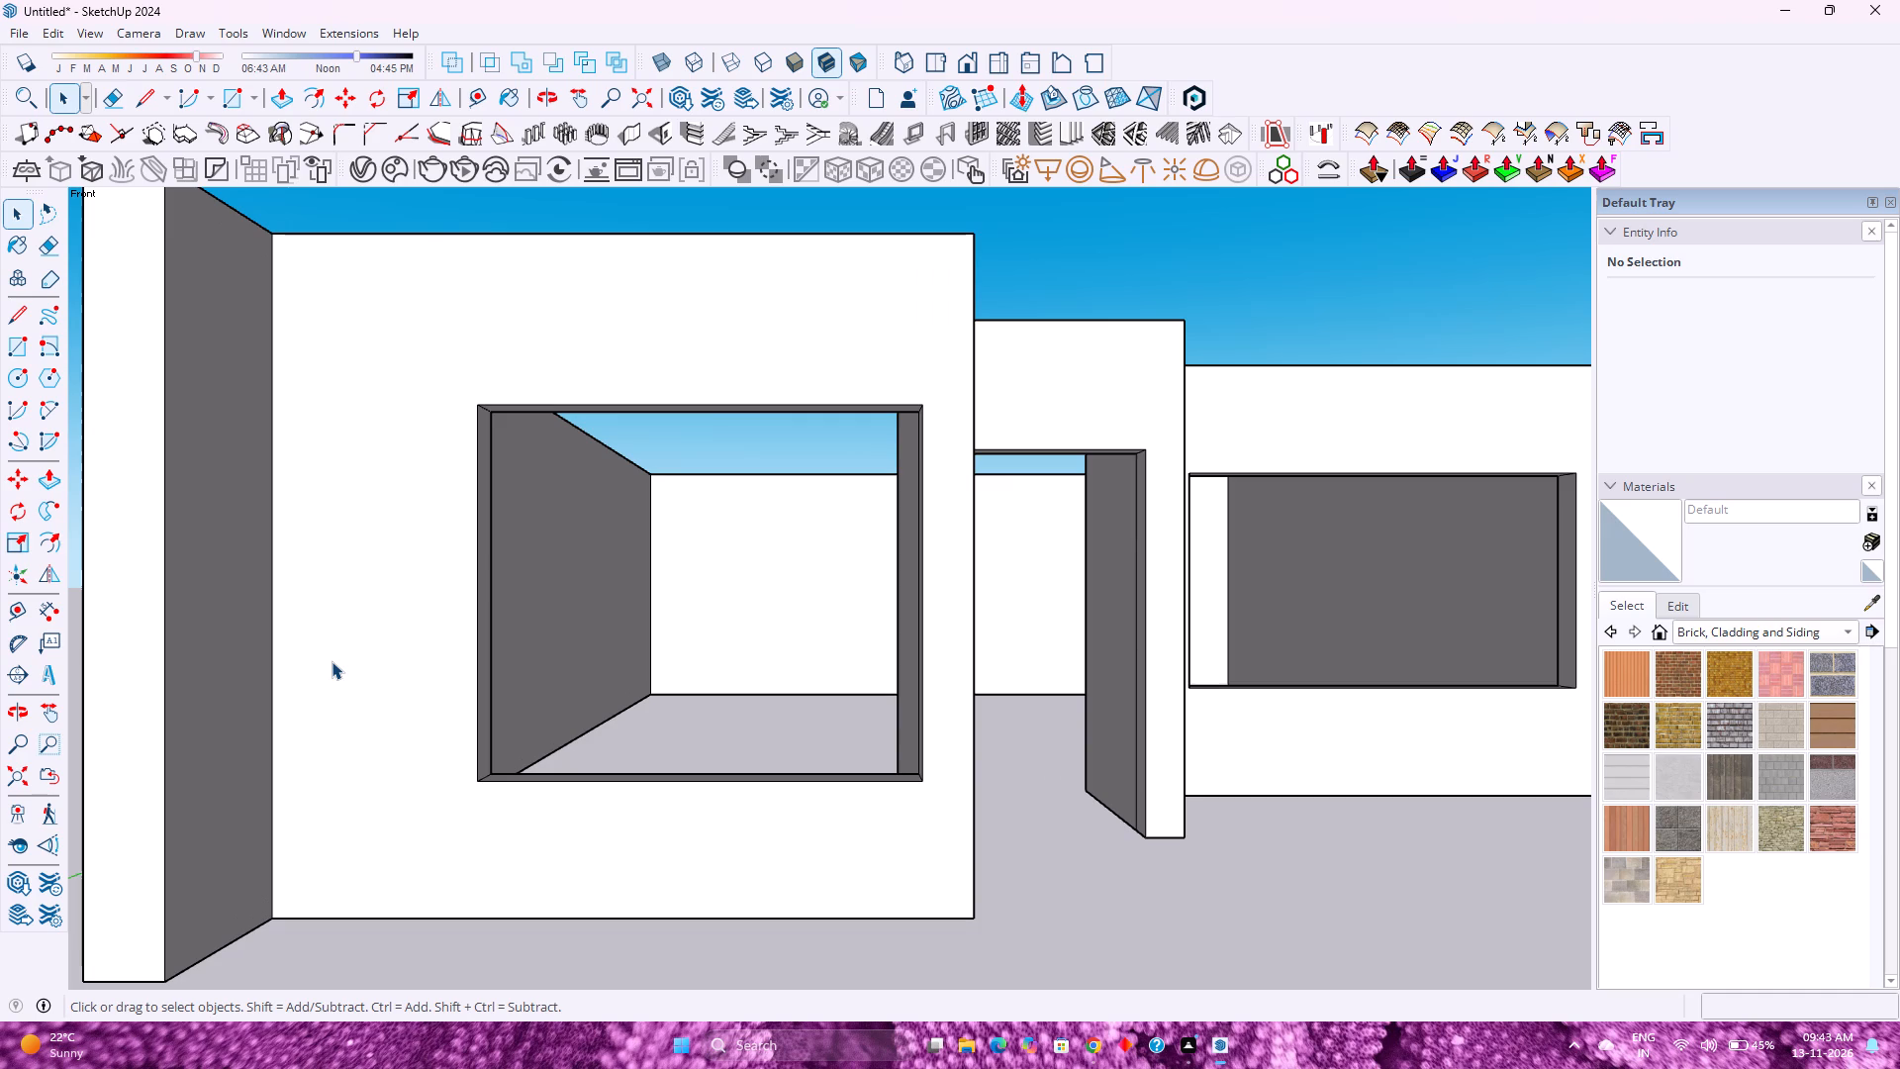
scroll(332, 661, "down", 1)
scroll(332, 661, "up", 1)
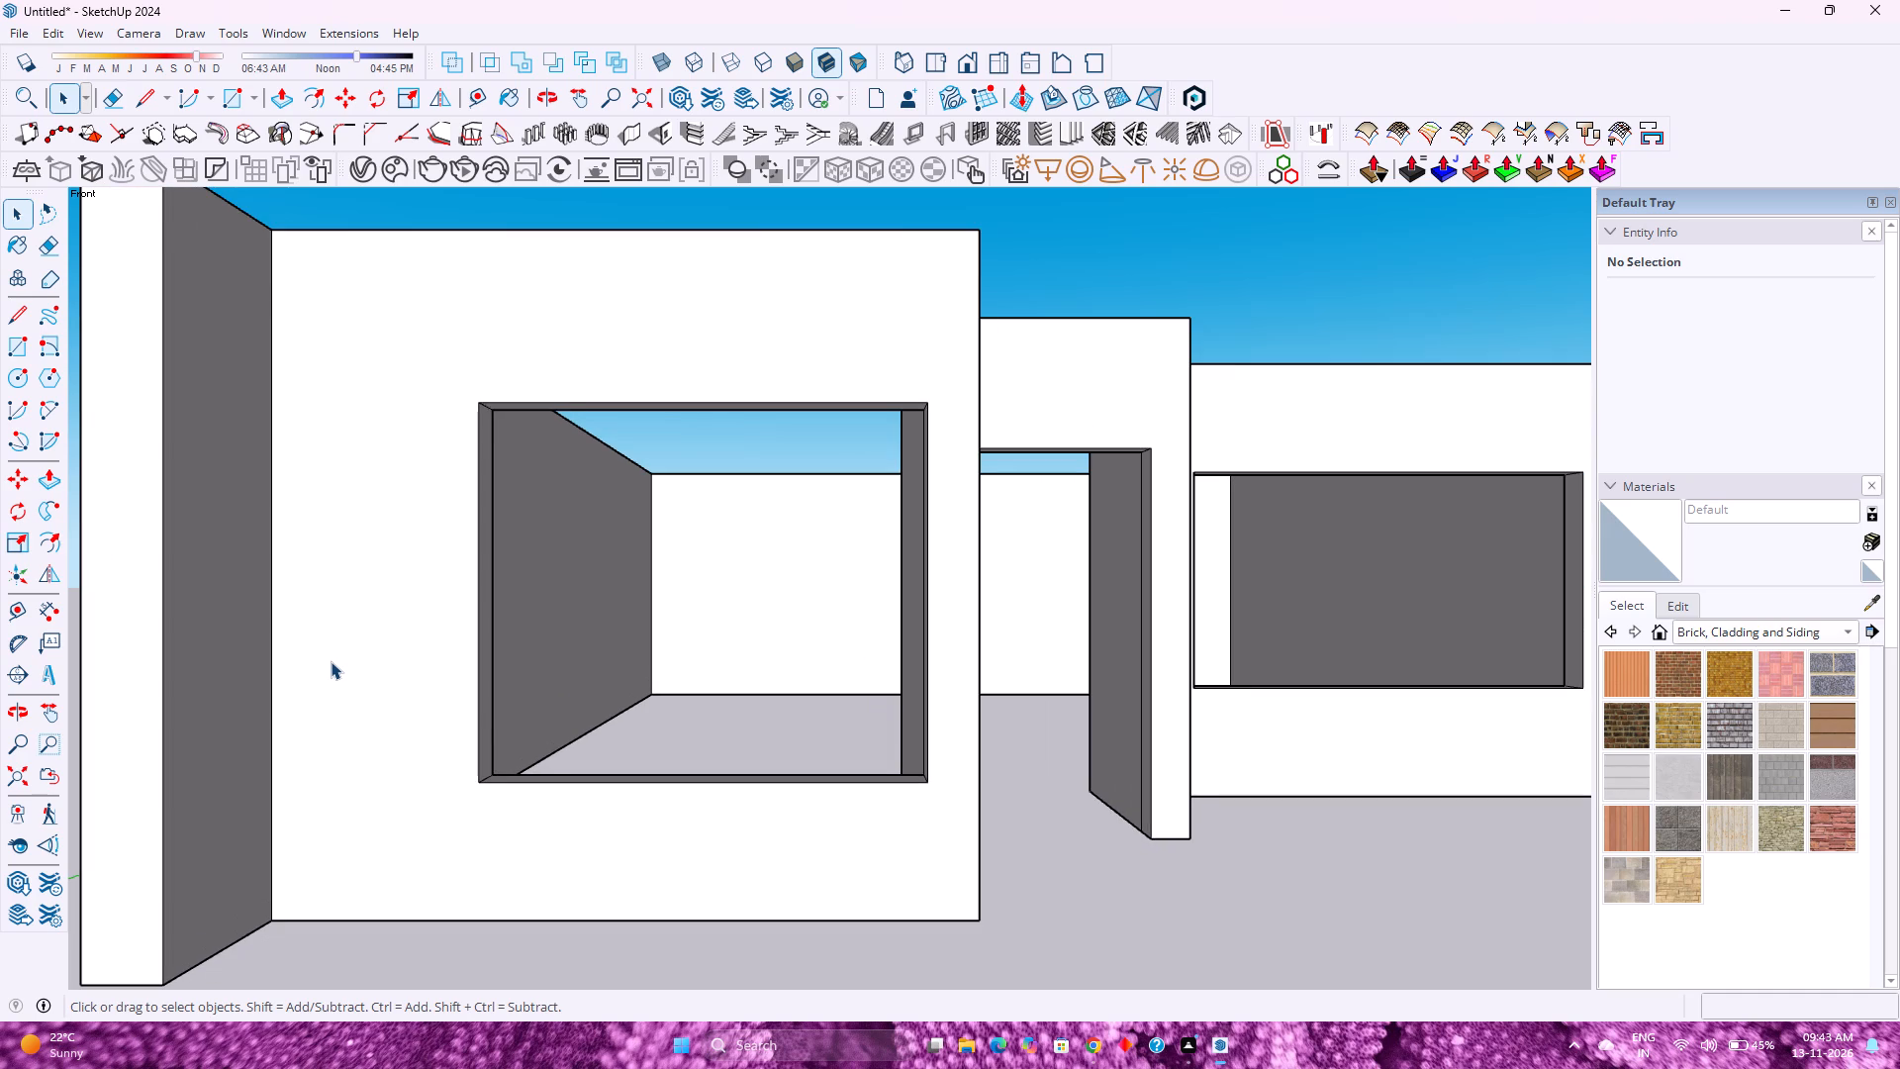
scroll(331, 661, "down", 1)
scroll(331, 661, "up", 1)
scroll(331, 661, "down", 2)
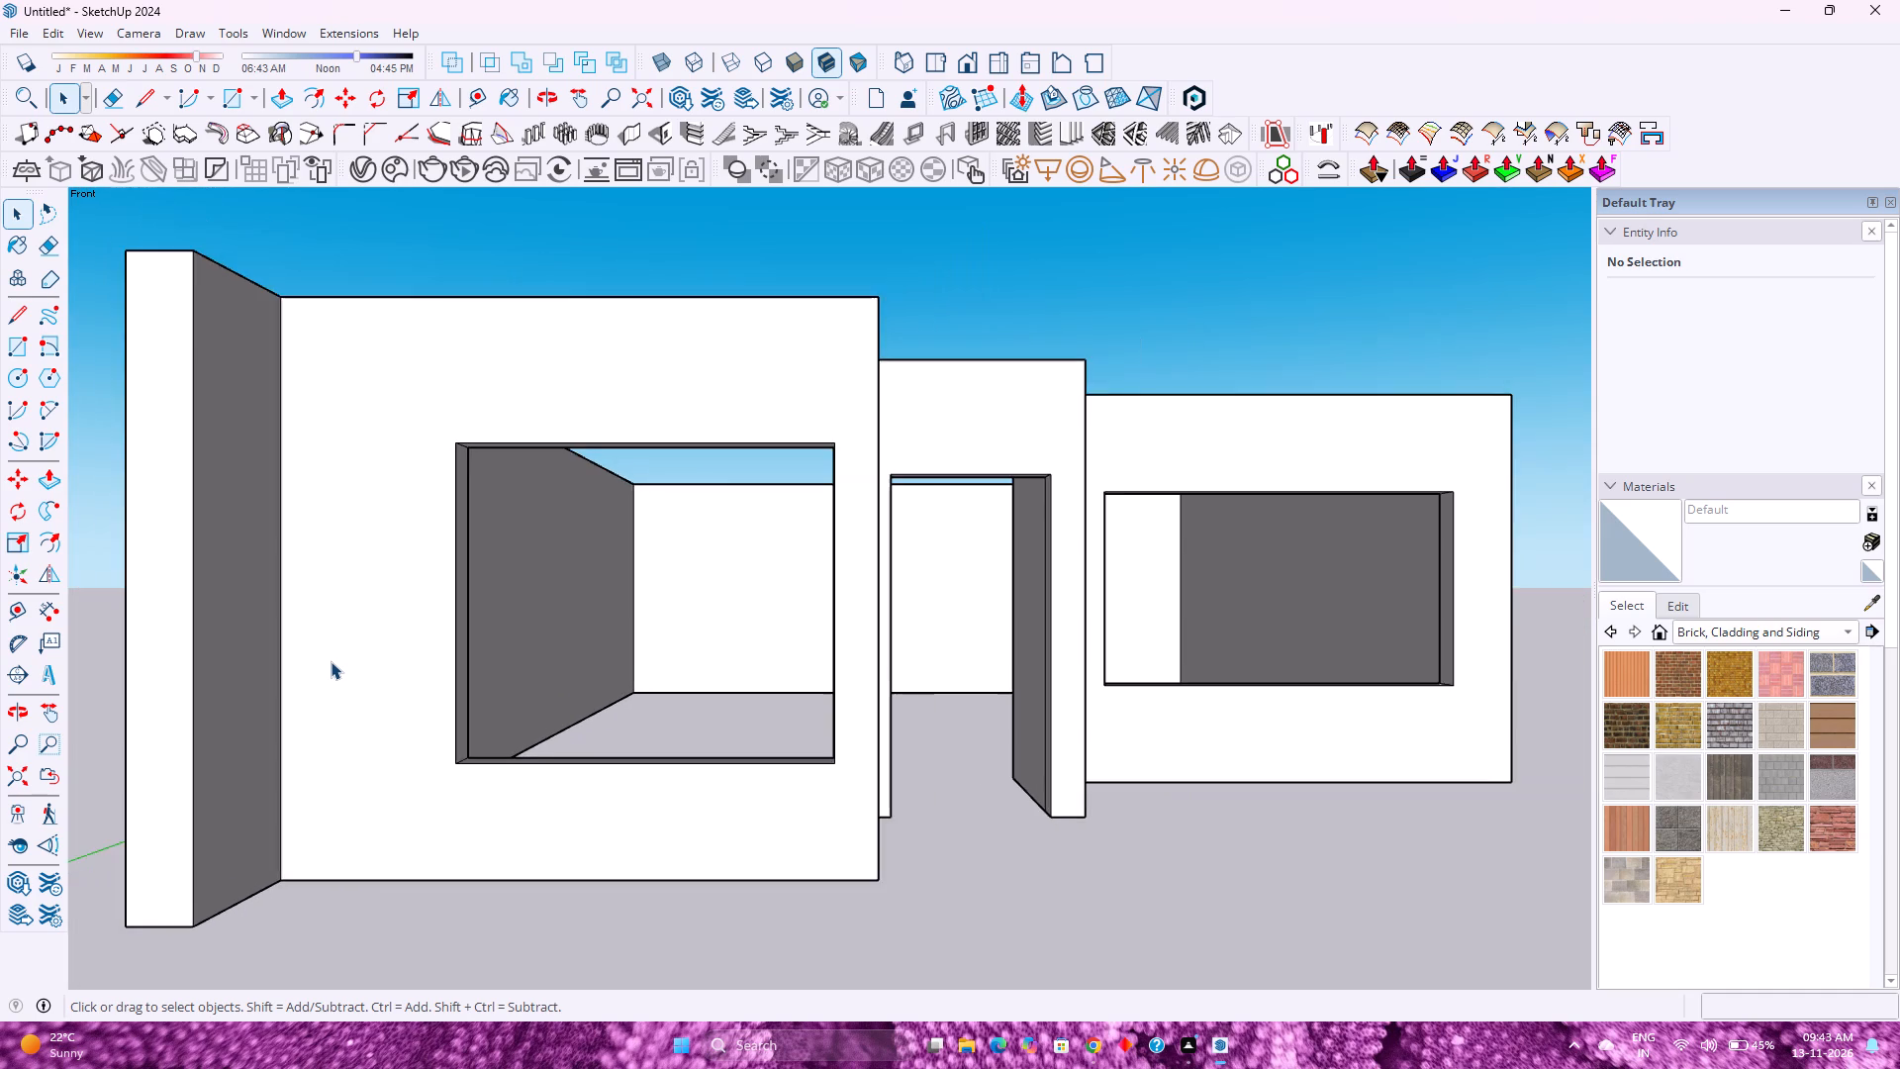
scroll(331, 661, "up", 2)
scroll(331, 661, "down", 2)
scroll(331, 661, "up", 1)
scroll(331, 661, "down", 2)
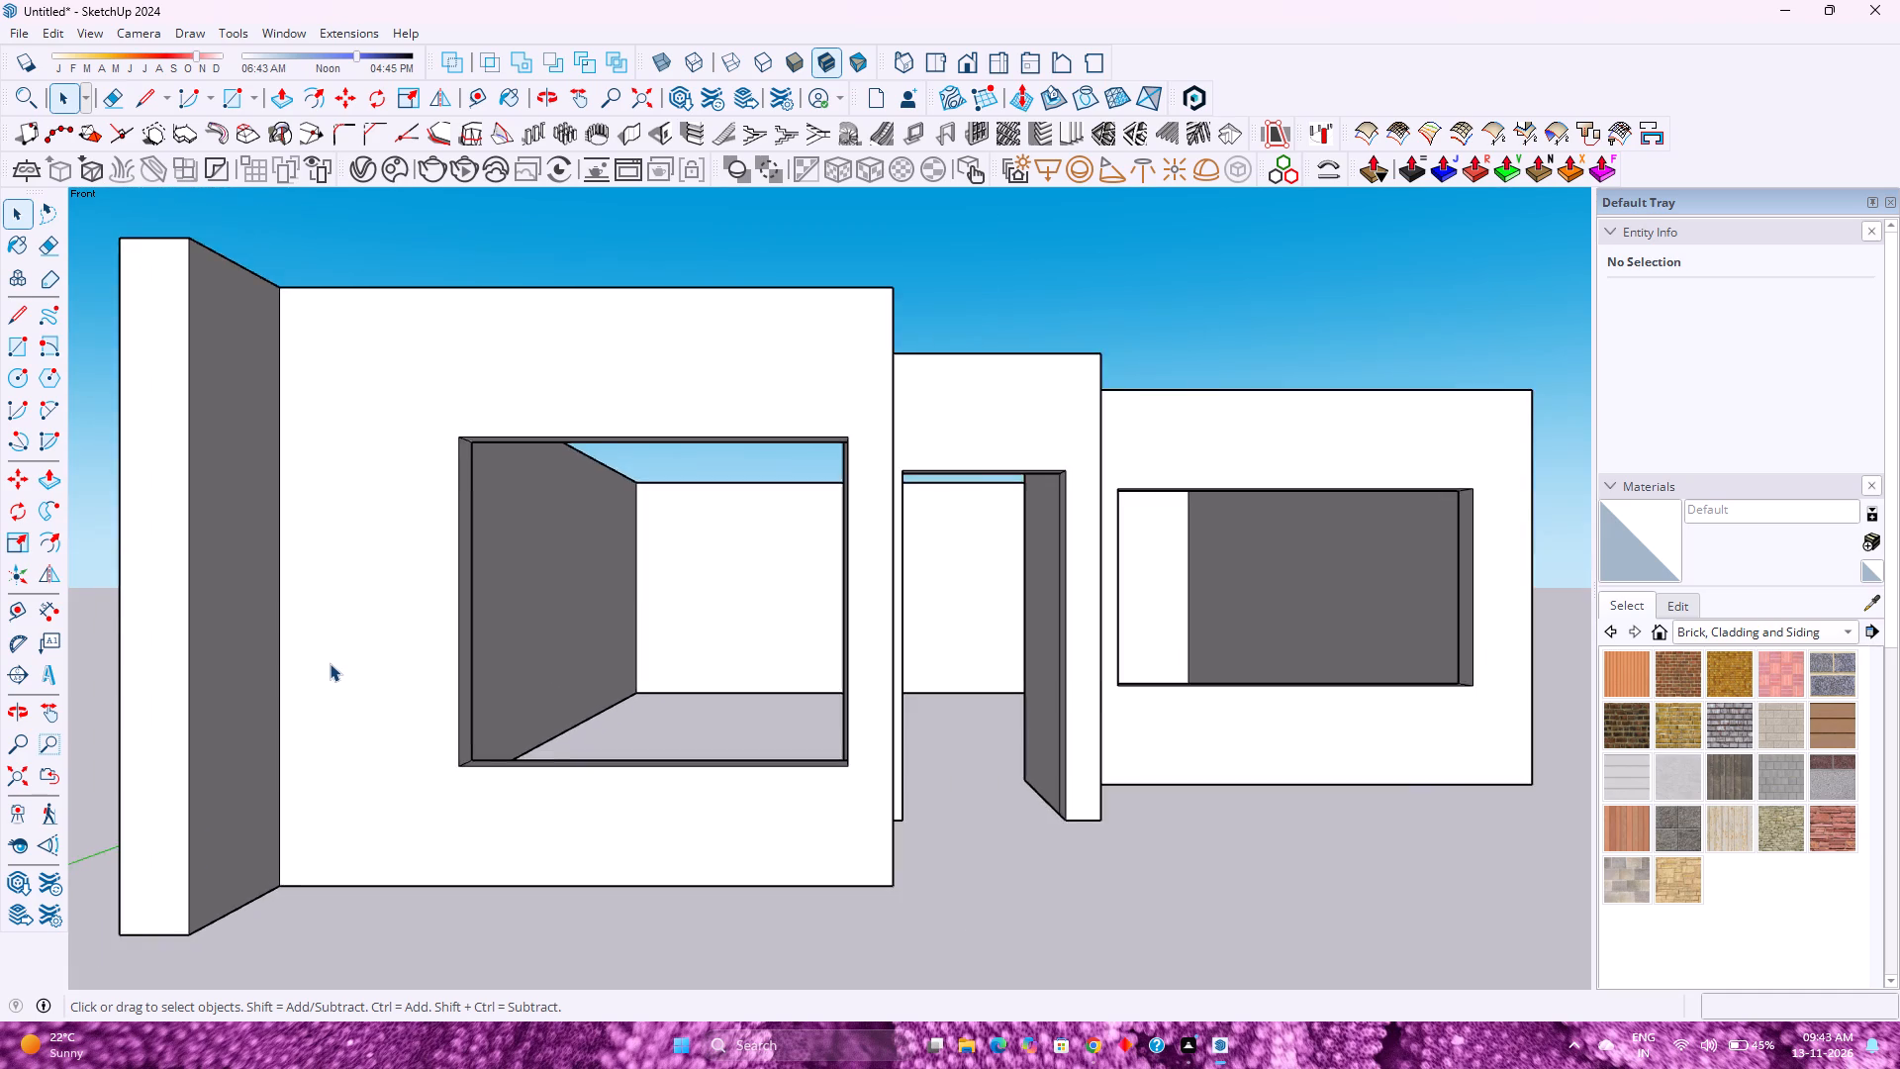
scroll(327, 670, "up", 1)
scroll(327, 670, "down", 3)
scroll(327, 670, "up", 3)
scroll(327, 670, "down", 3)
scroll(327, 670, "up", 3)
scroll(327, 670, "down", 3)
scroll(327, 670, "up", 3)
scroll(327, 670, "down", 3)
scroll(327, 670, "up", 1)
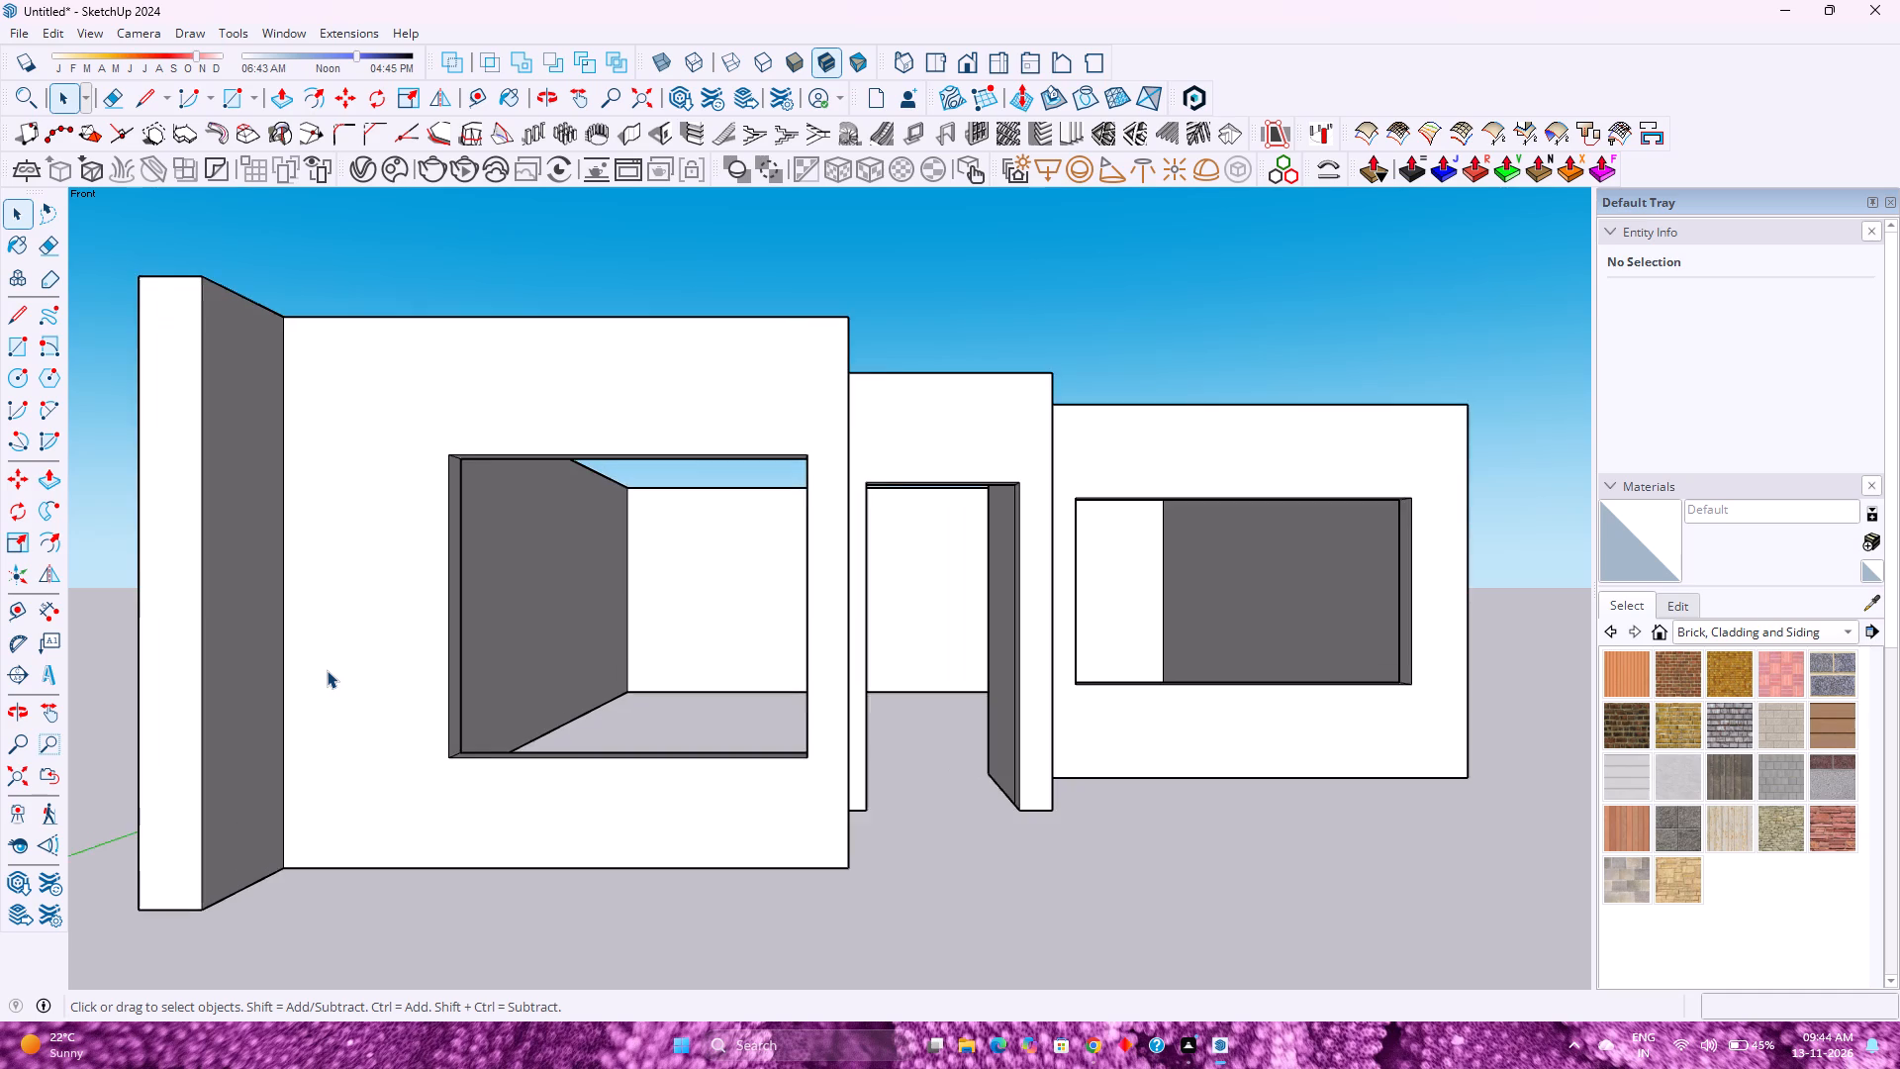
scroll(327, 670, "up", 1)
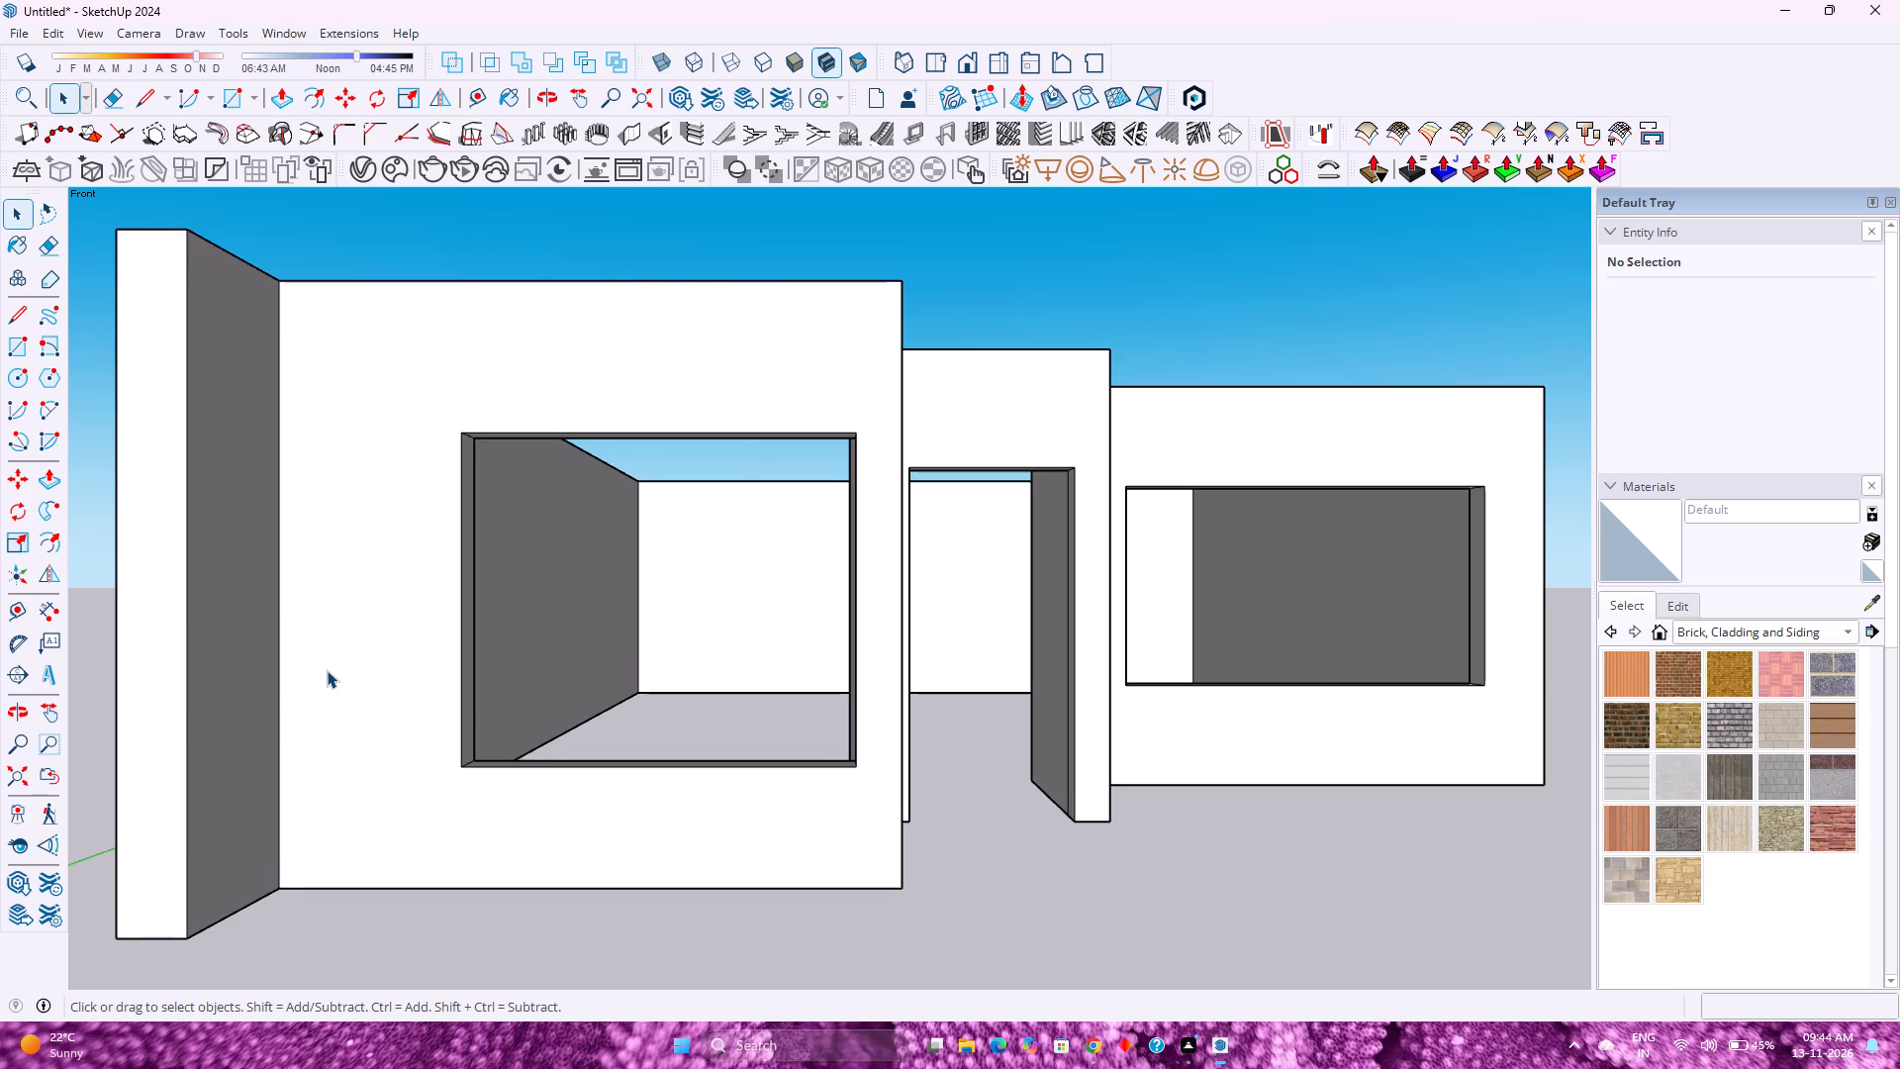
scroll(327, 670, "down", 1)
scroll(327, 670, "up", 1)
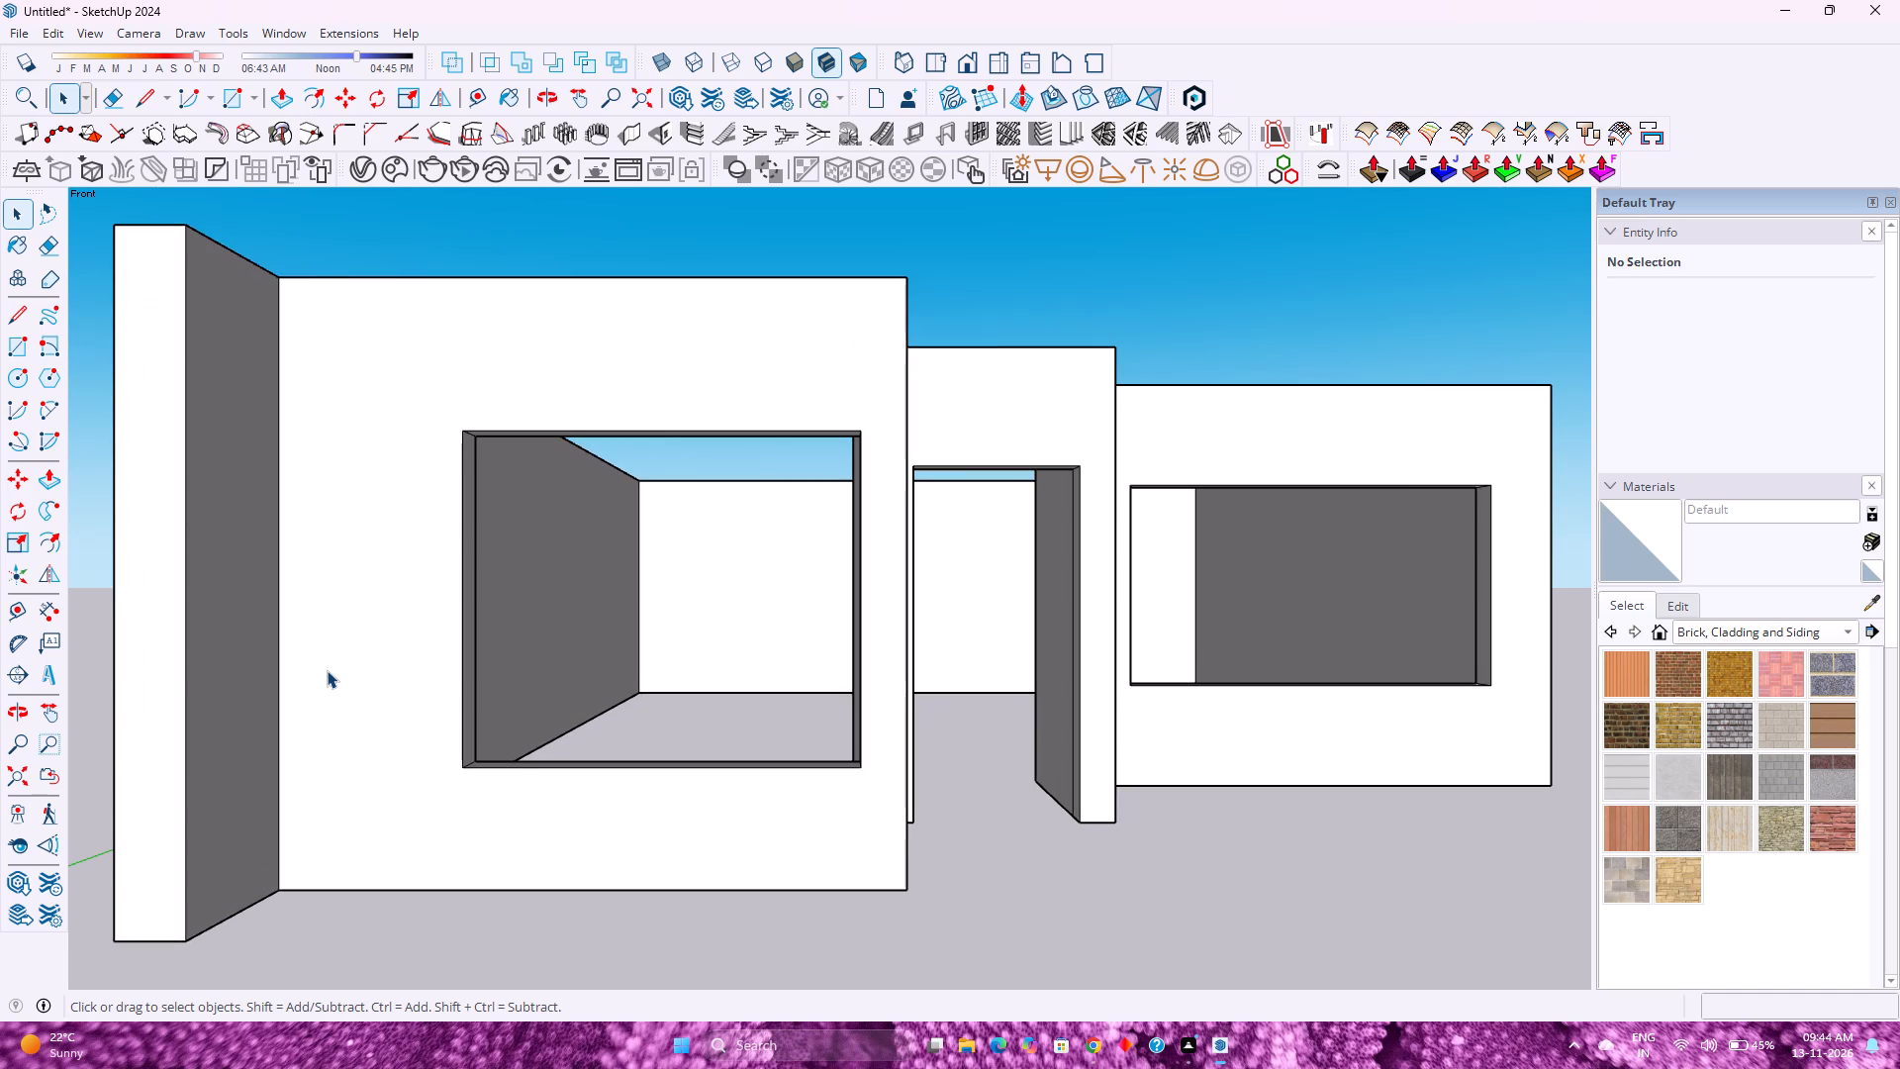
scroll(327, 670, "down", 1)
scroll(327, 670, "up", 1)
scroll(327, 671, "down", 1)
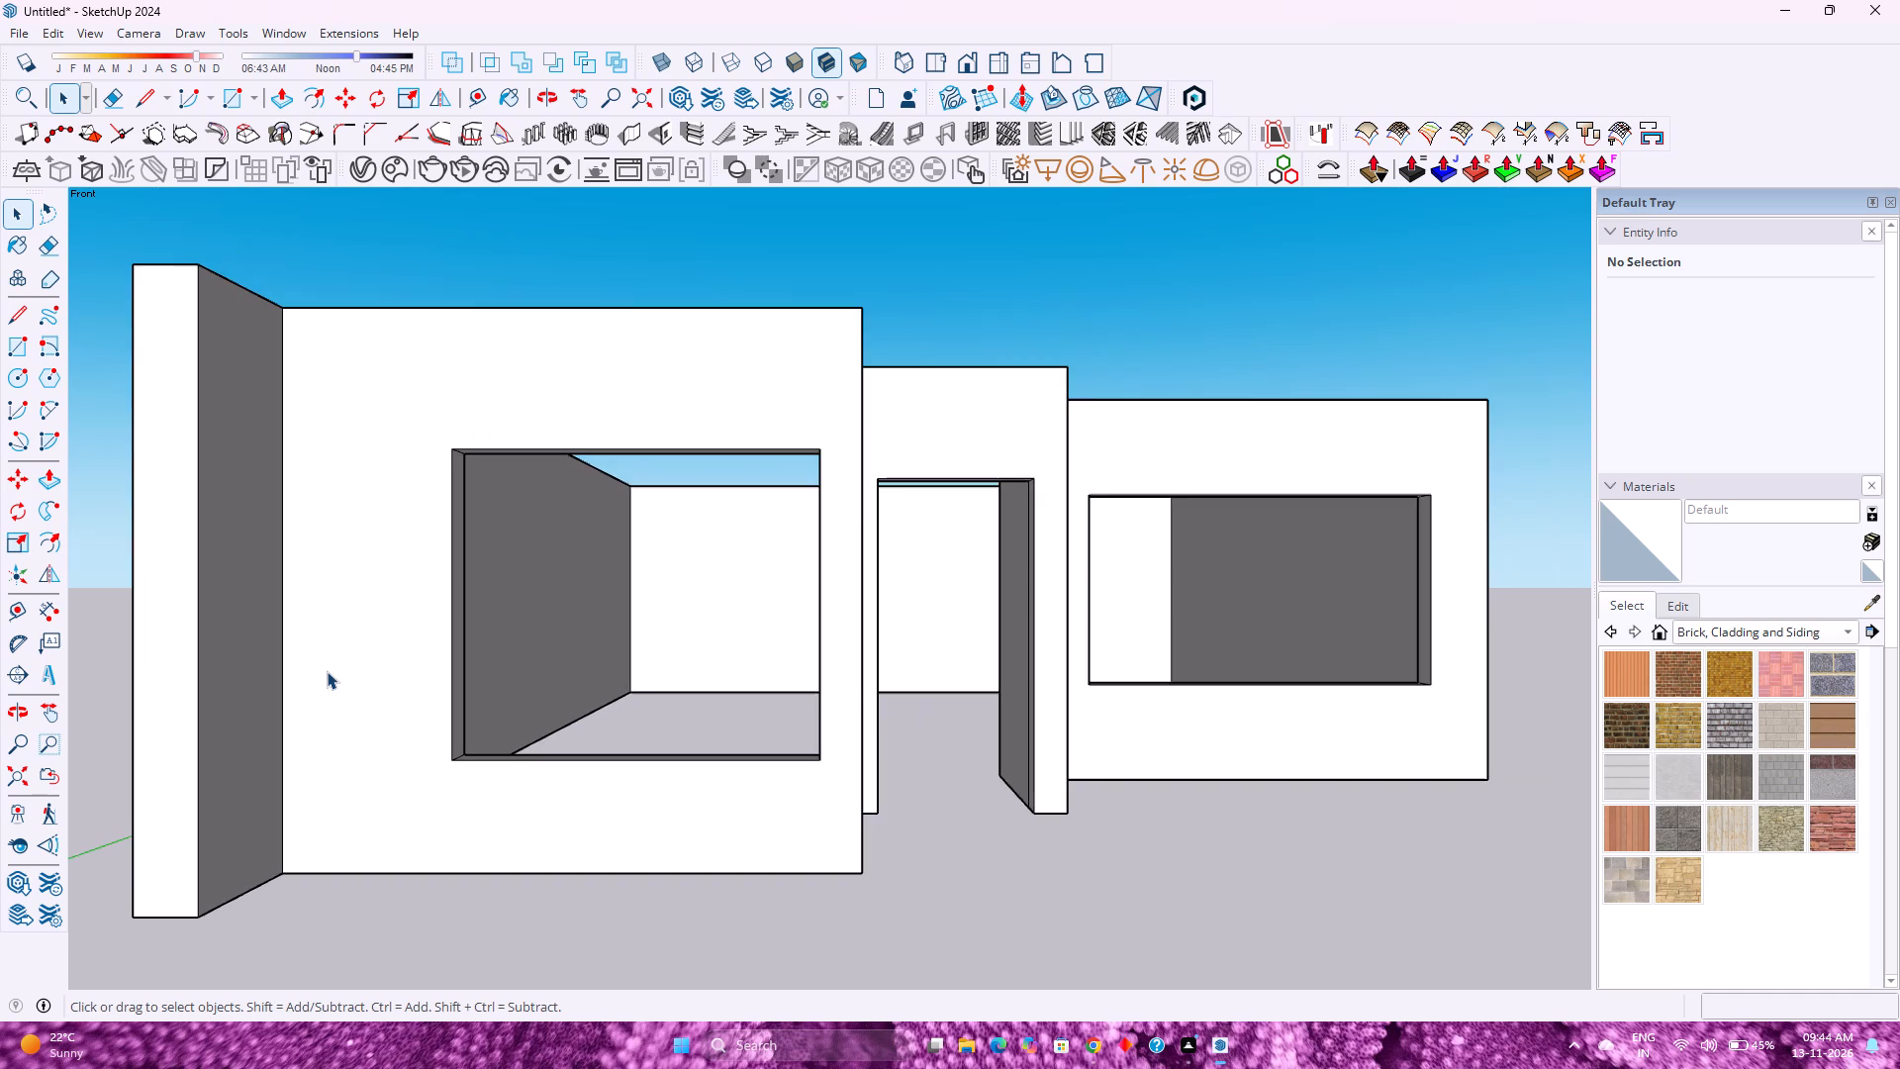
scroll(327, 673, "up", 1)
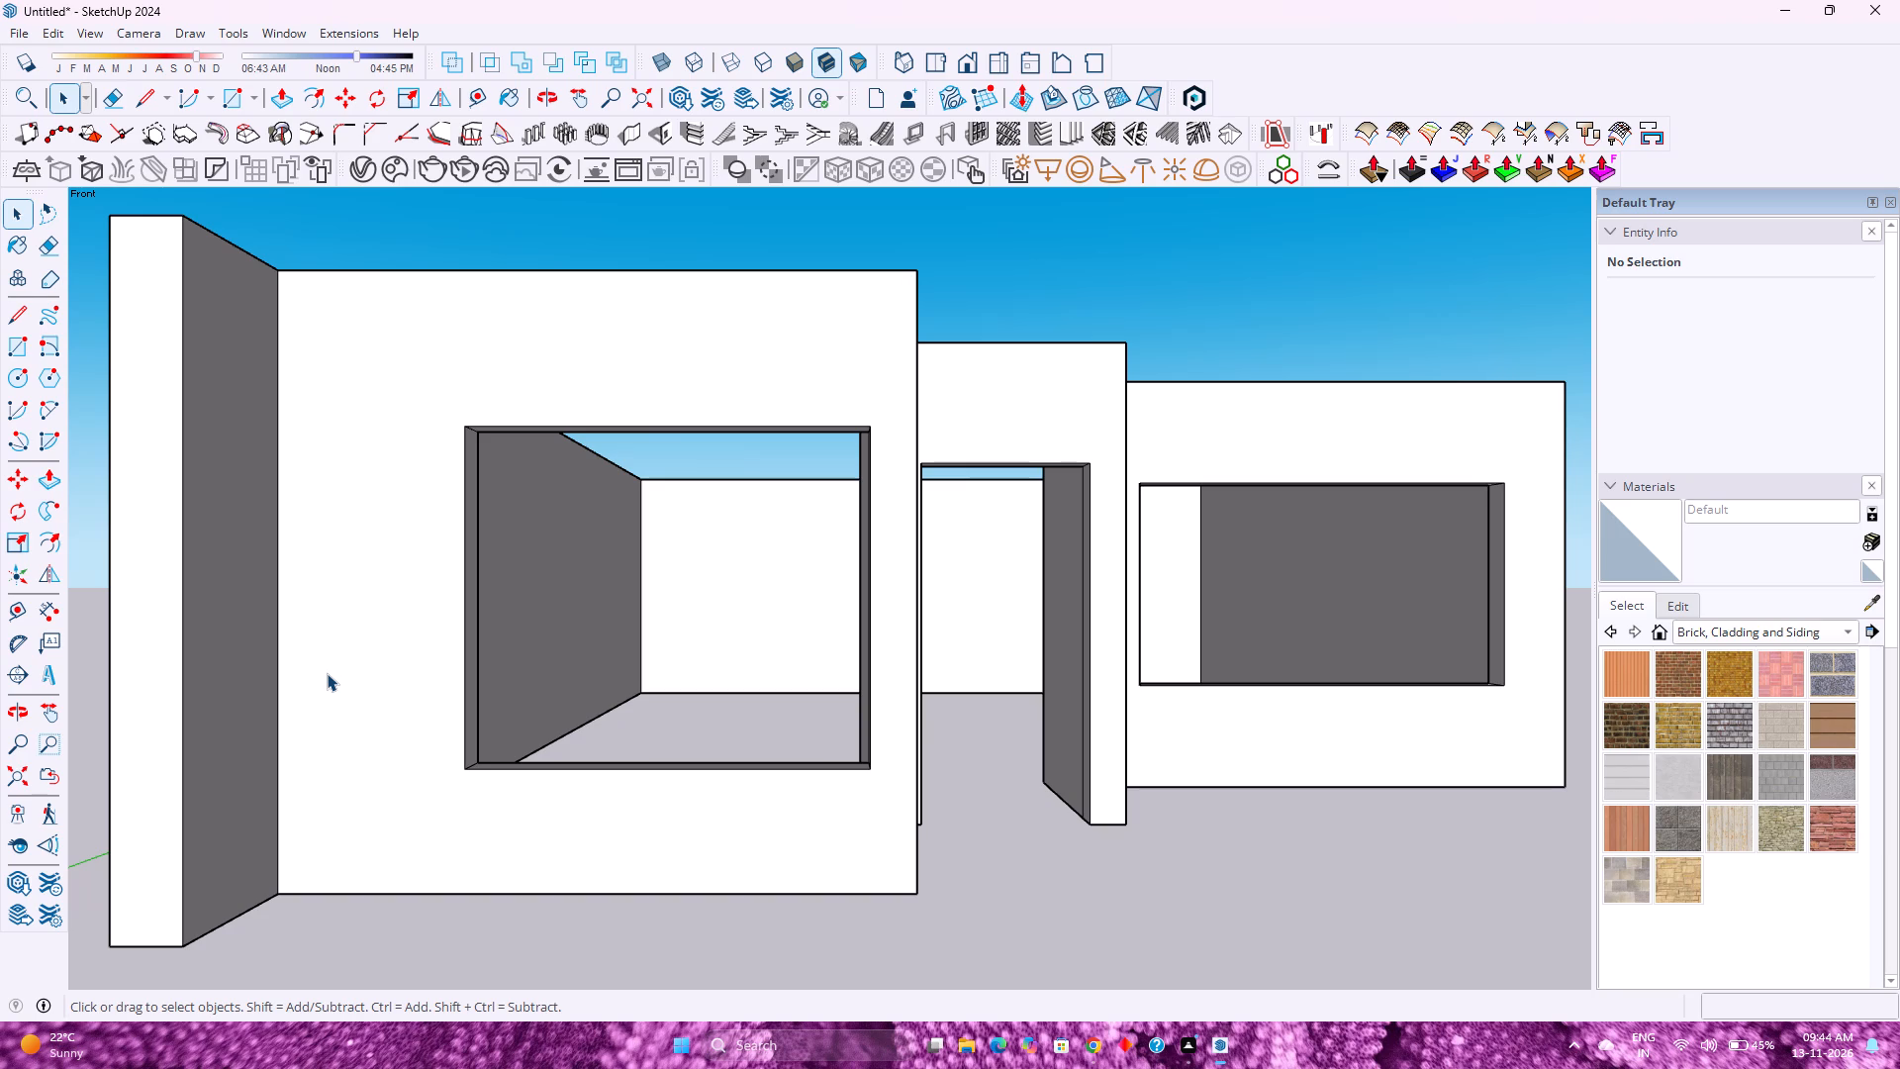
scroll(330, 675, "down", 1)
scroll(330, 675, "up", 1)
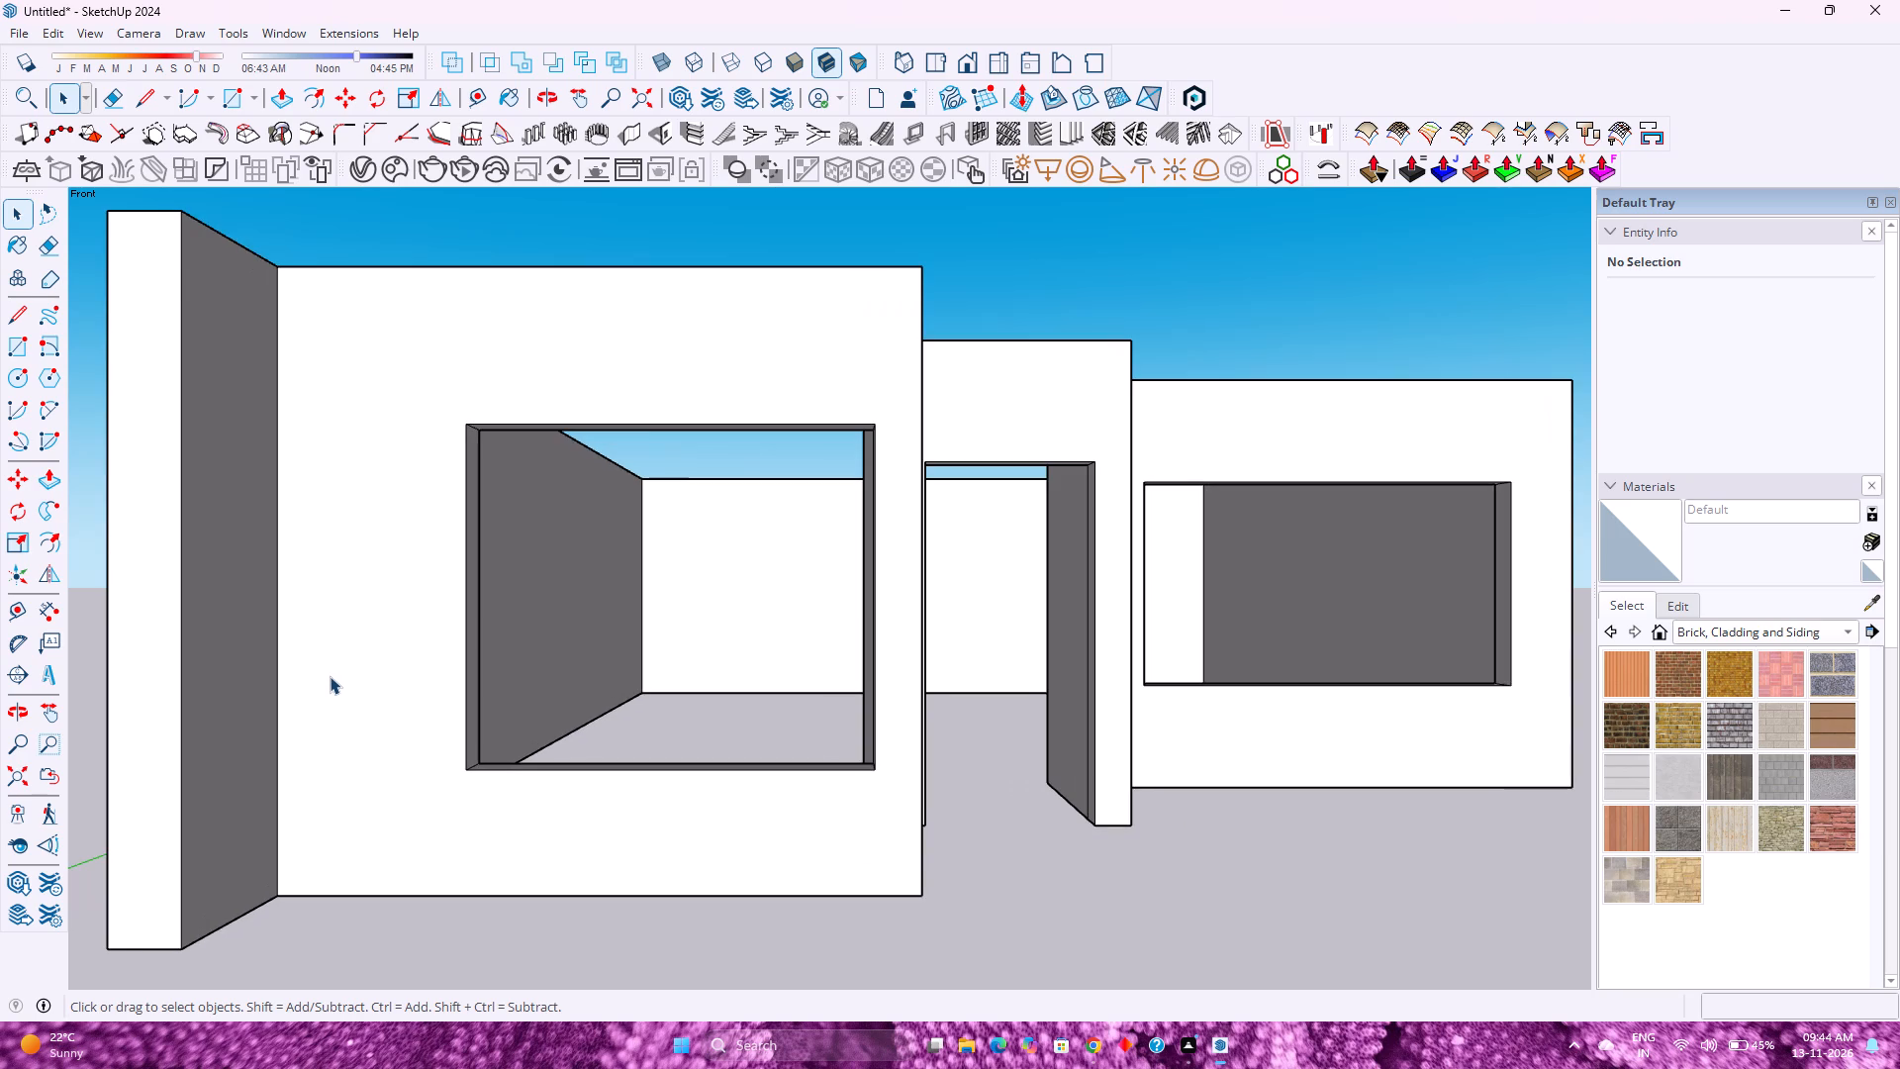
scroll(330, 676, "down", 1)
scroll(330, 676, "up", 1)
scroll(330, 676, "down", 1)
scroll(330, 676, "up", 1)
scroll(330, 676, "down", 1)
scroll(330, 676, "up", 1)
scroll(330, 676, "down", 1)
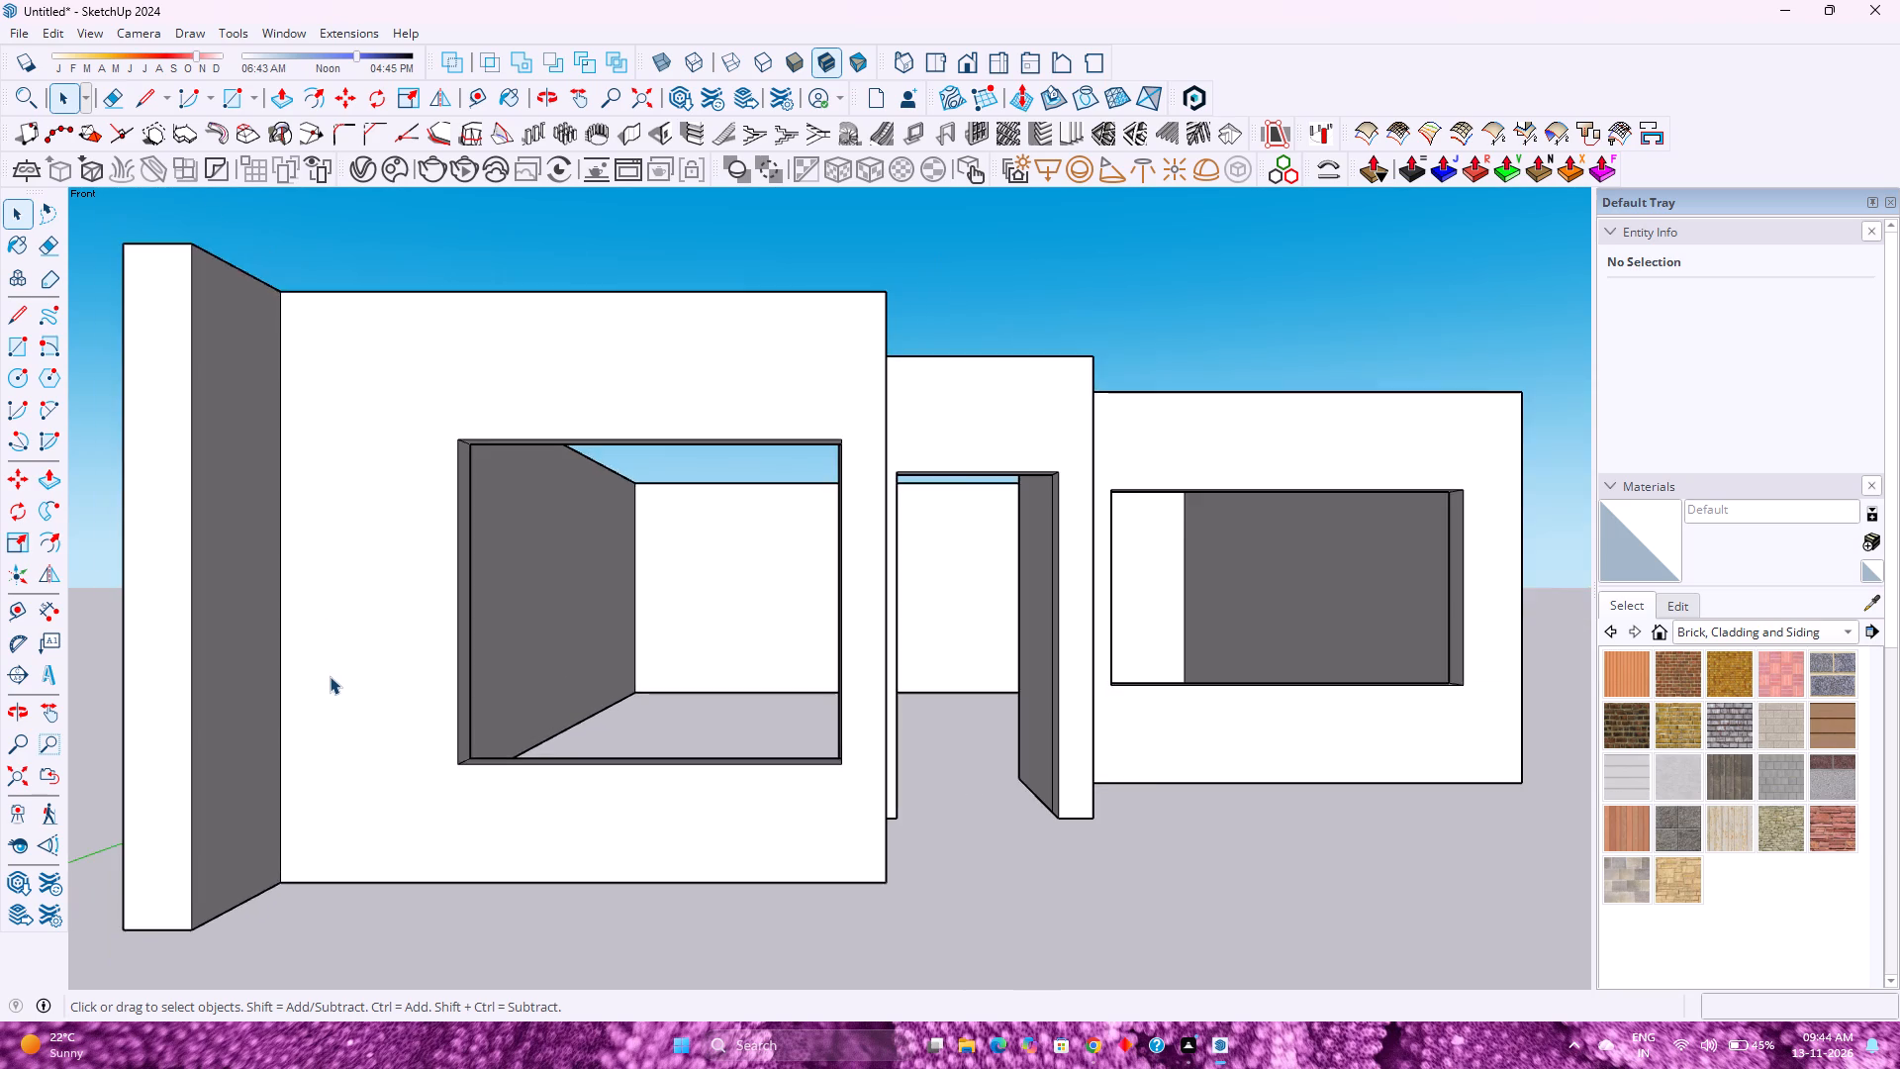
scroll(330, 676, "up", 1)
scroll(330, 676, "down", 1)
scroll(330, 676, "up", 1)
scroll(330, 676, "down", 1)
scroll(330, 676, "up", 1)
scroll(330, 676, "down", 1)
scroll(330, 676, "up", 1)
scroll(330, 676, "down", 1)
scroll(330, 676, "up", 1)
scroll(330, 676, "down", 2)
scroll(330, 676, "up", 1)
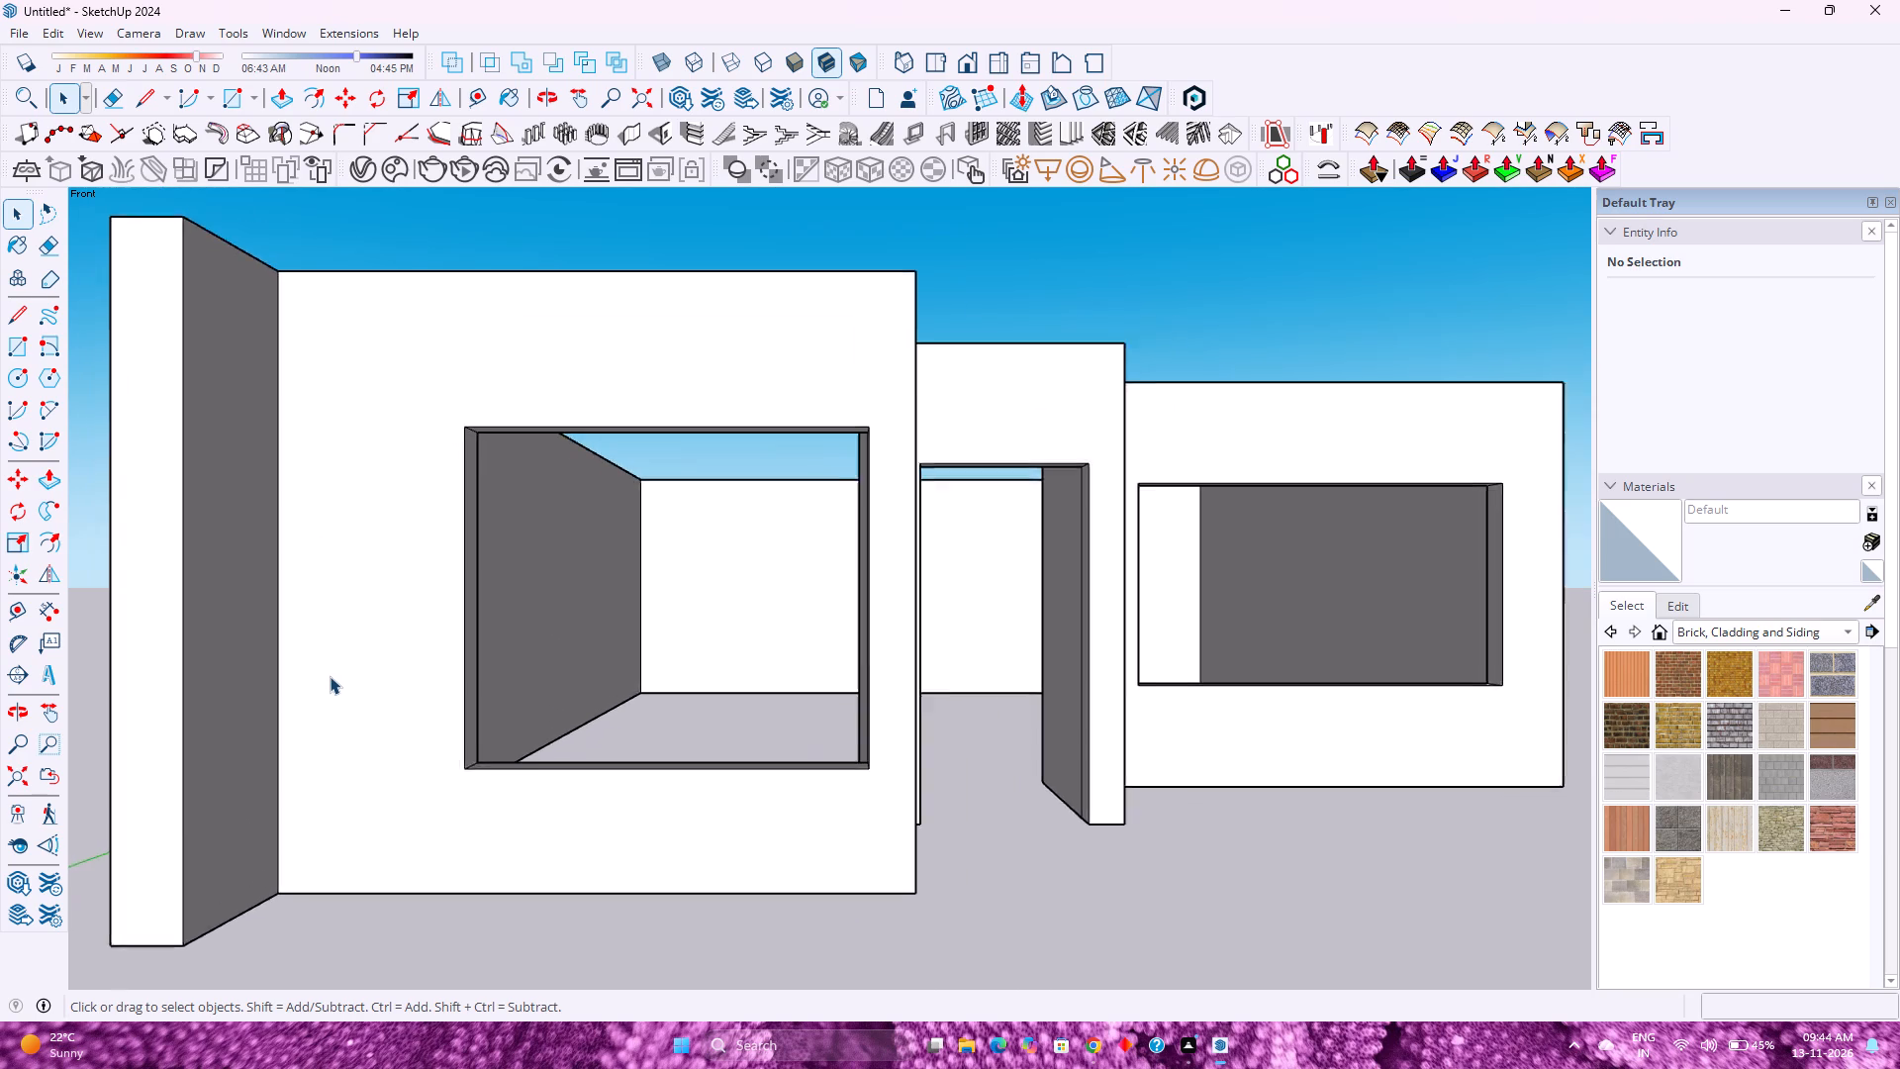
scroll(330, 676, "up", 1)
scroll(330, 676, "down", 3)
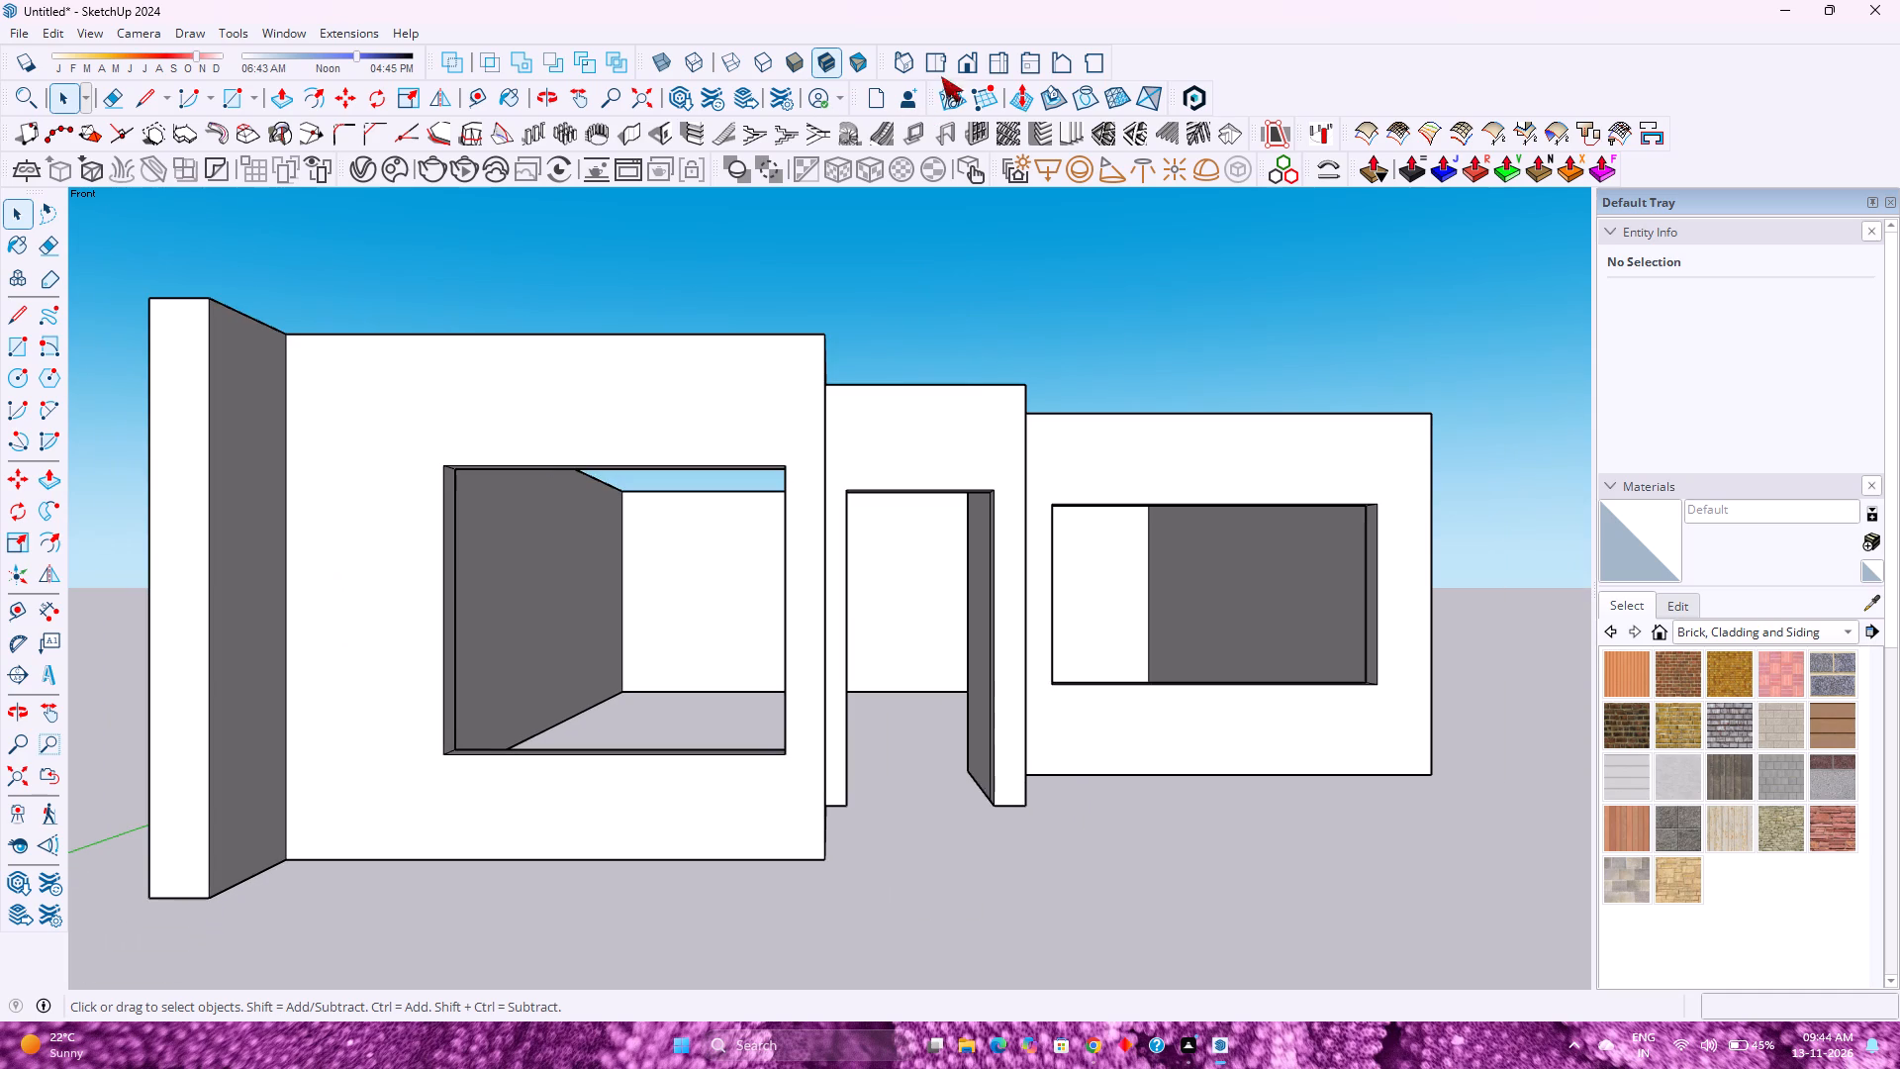
Set the standard front view and zoom to the model's extents to fit the whole house.
left_click(955, 68)
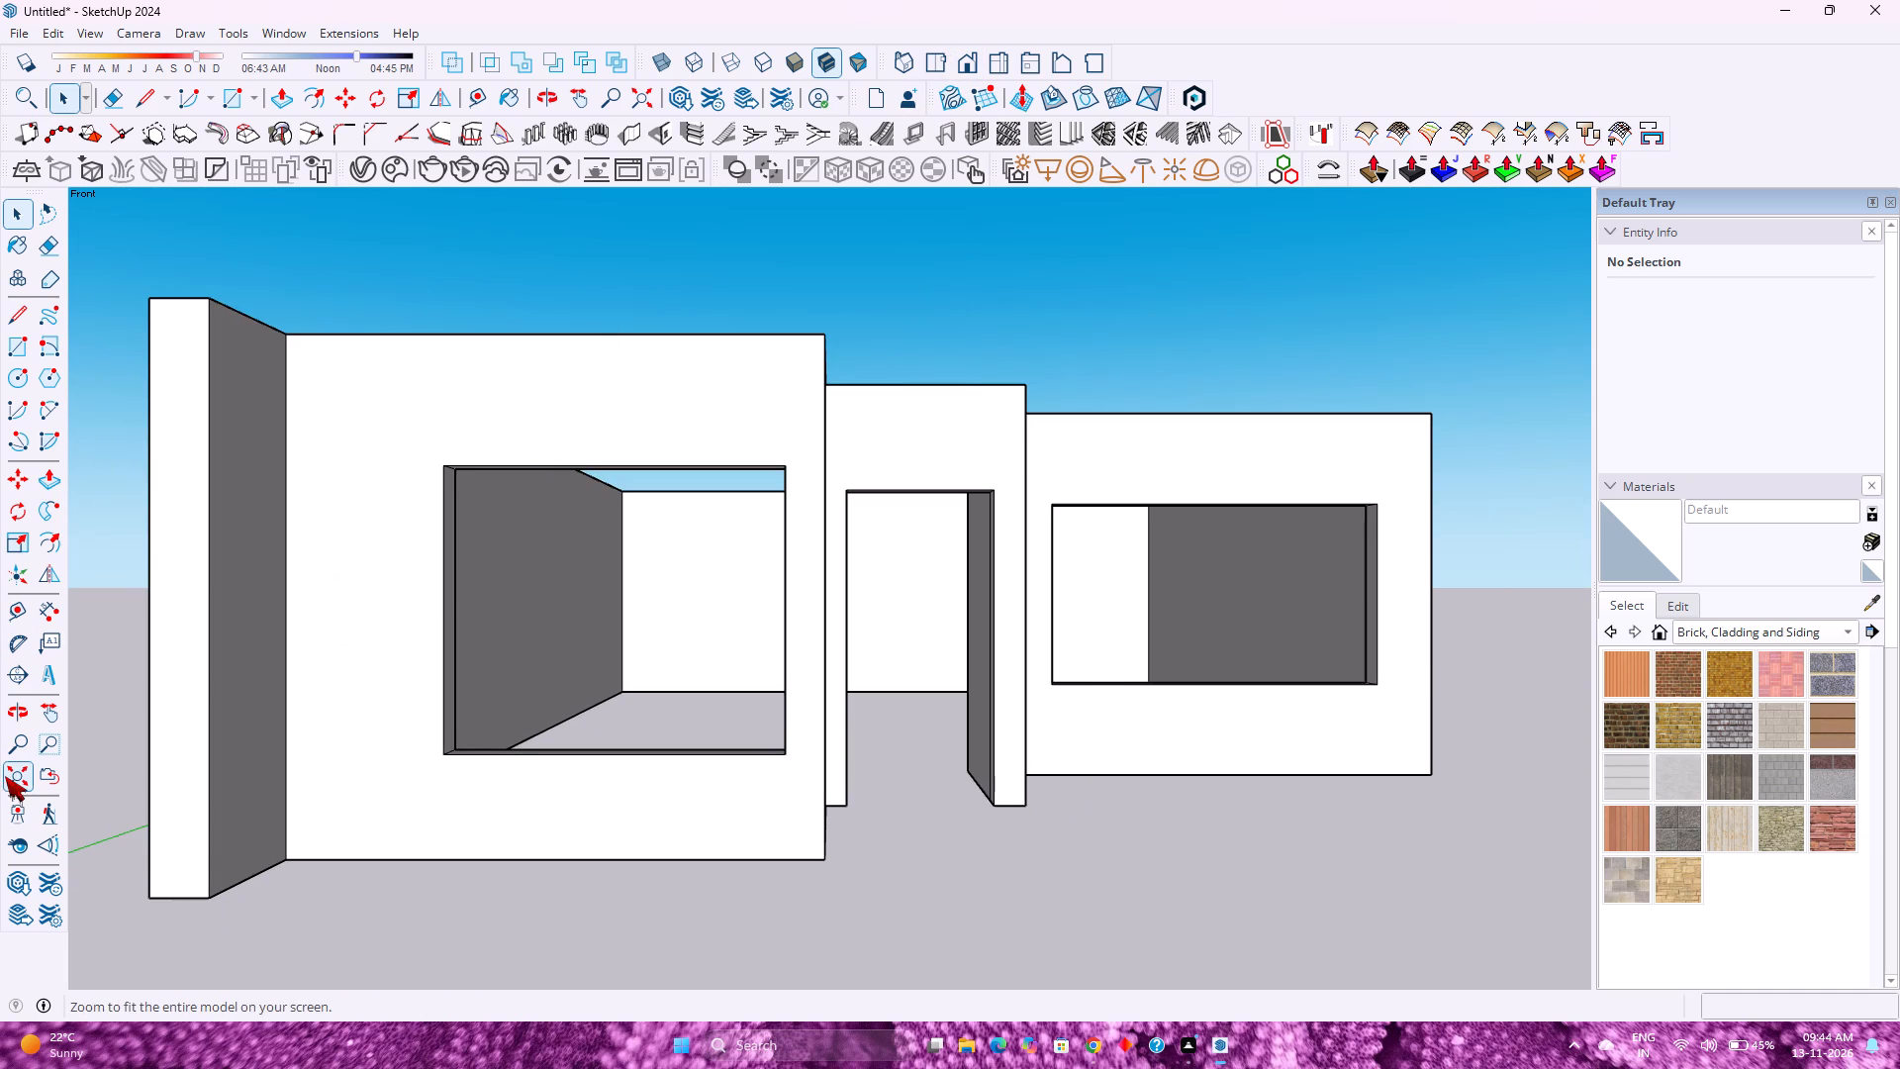
left_click(5, 776)
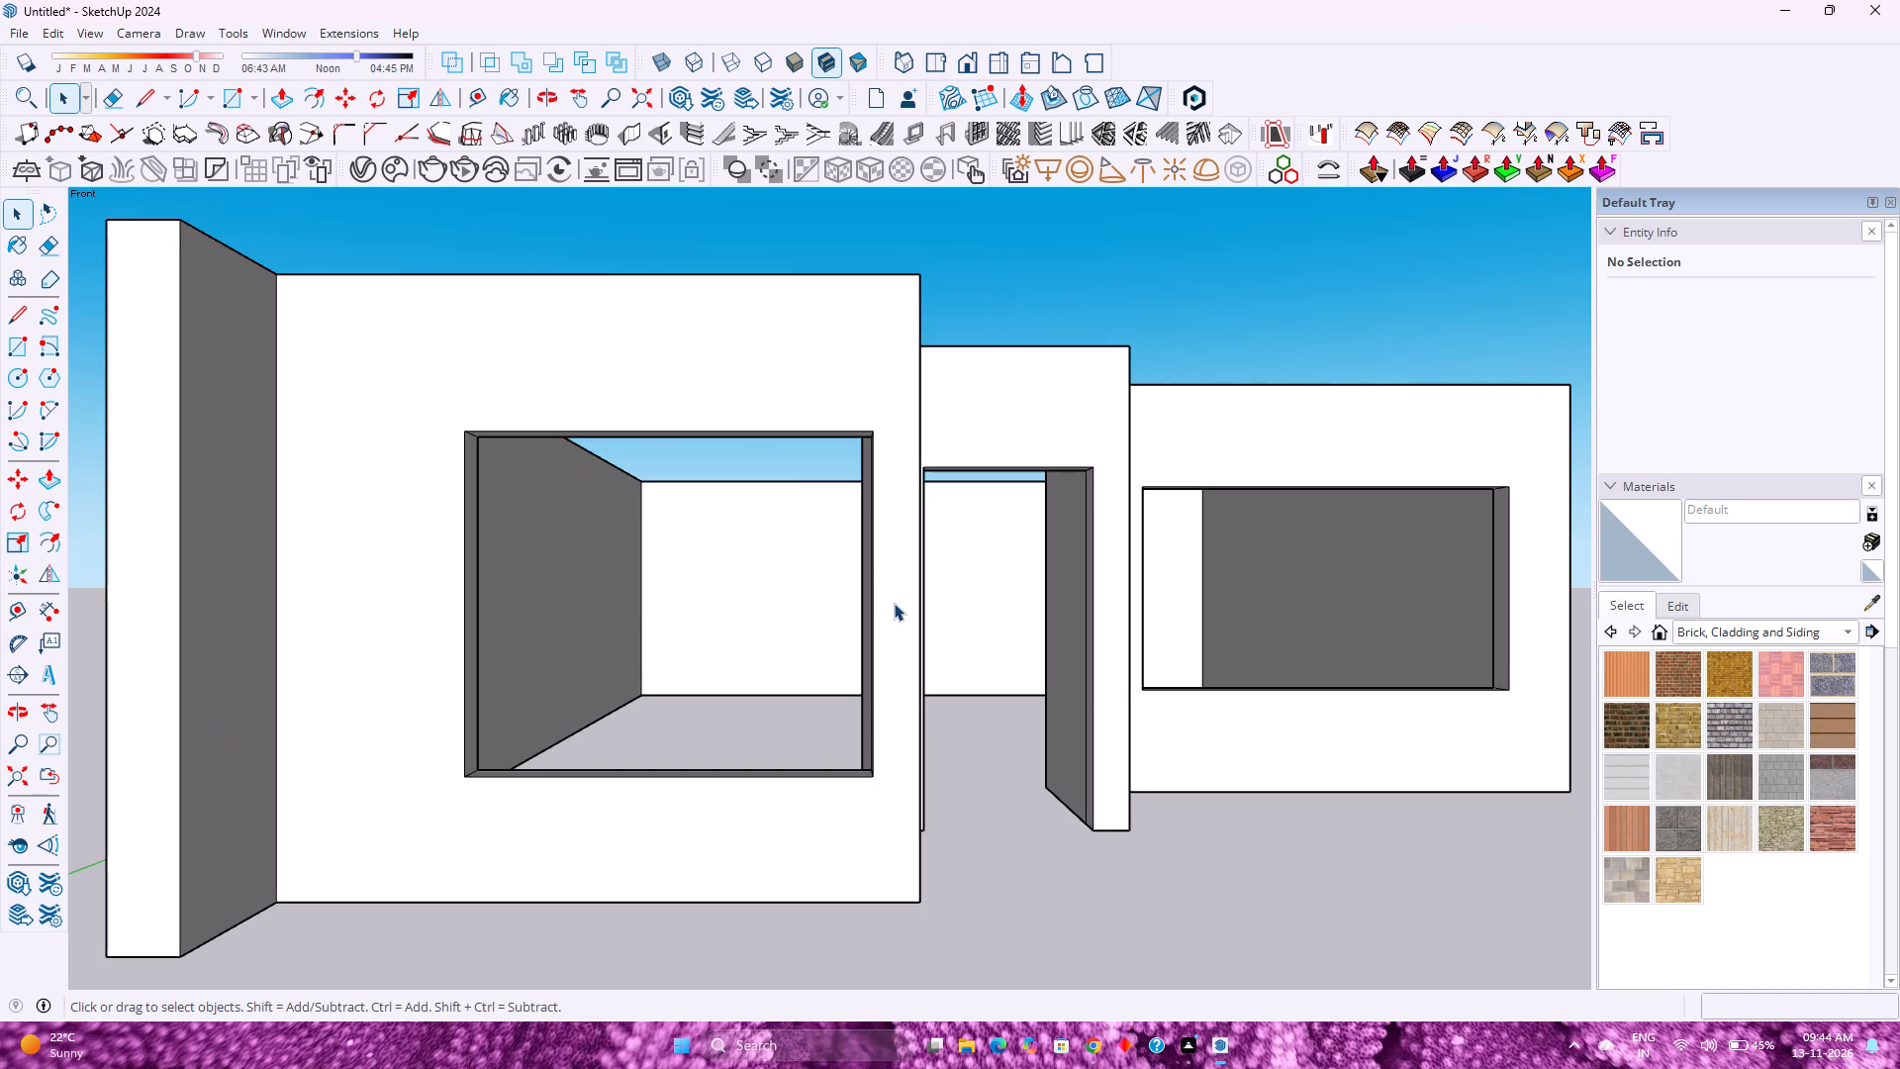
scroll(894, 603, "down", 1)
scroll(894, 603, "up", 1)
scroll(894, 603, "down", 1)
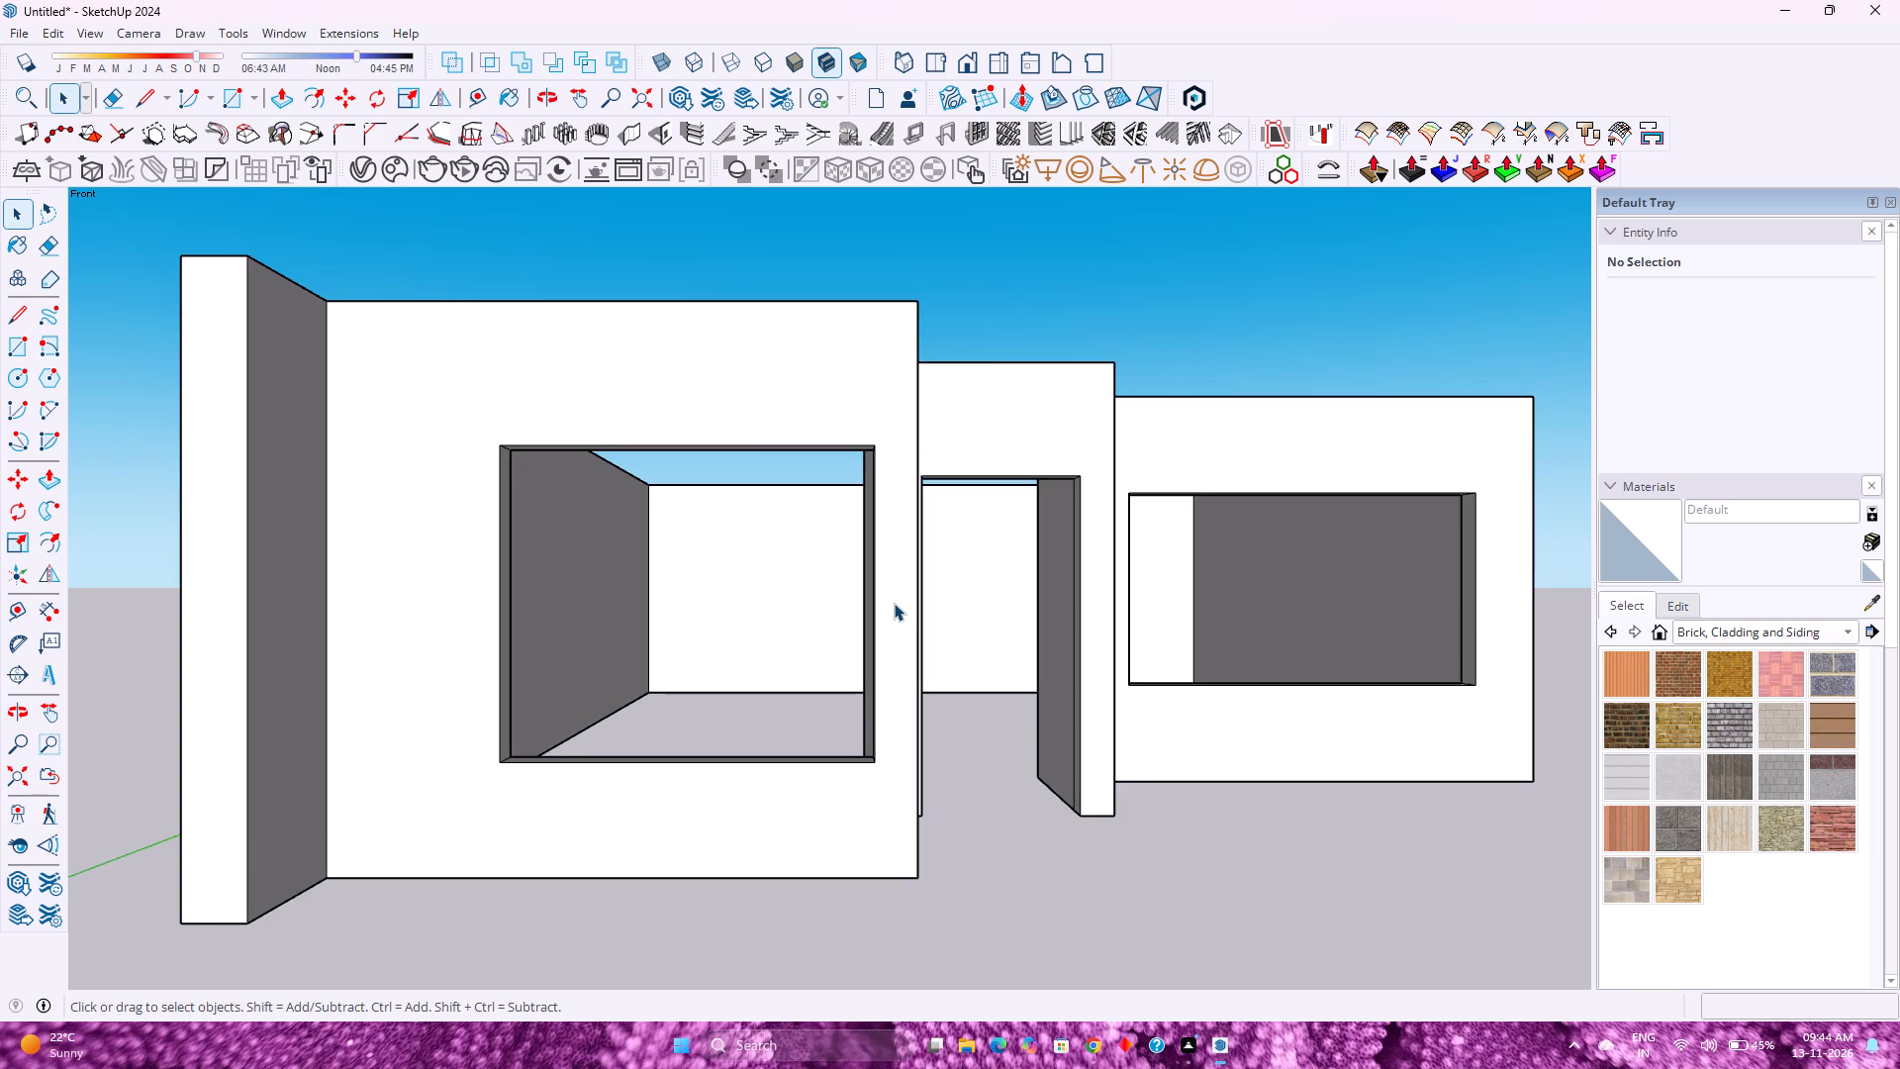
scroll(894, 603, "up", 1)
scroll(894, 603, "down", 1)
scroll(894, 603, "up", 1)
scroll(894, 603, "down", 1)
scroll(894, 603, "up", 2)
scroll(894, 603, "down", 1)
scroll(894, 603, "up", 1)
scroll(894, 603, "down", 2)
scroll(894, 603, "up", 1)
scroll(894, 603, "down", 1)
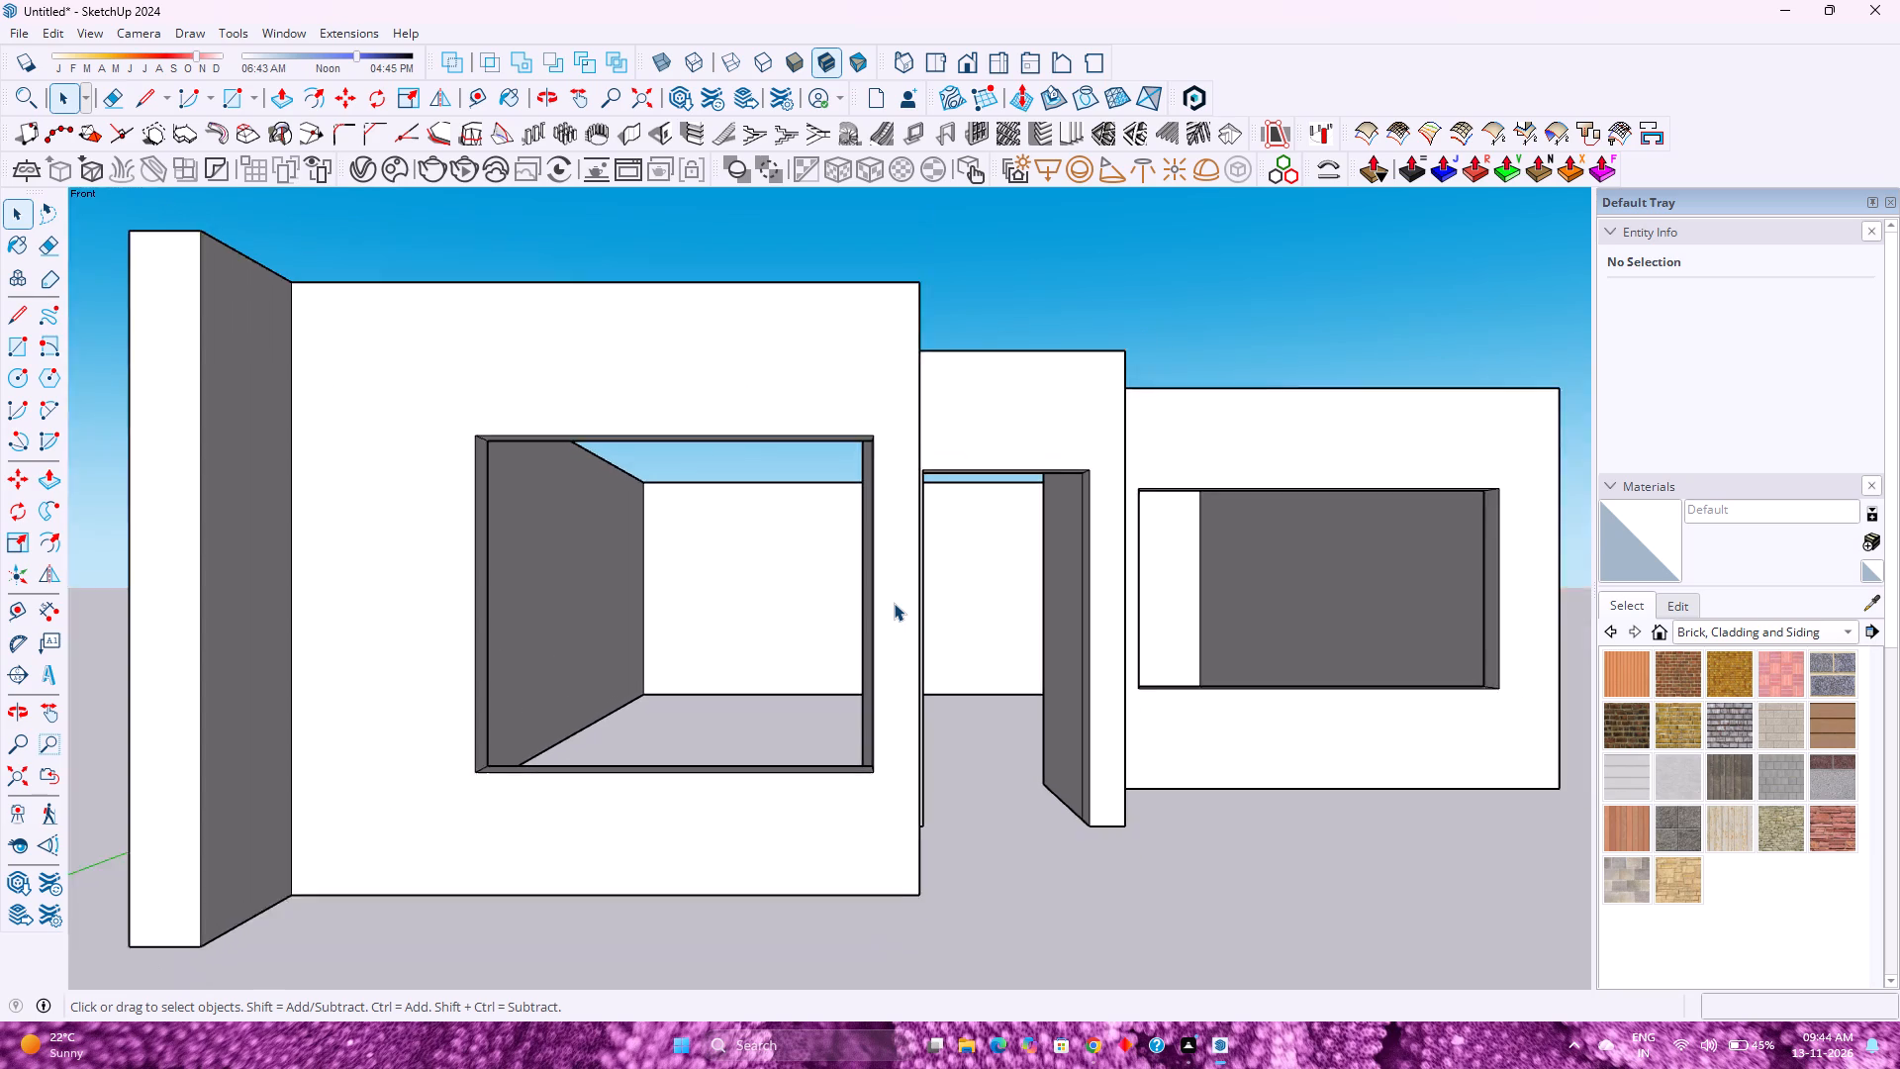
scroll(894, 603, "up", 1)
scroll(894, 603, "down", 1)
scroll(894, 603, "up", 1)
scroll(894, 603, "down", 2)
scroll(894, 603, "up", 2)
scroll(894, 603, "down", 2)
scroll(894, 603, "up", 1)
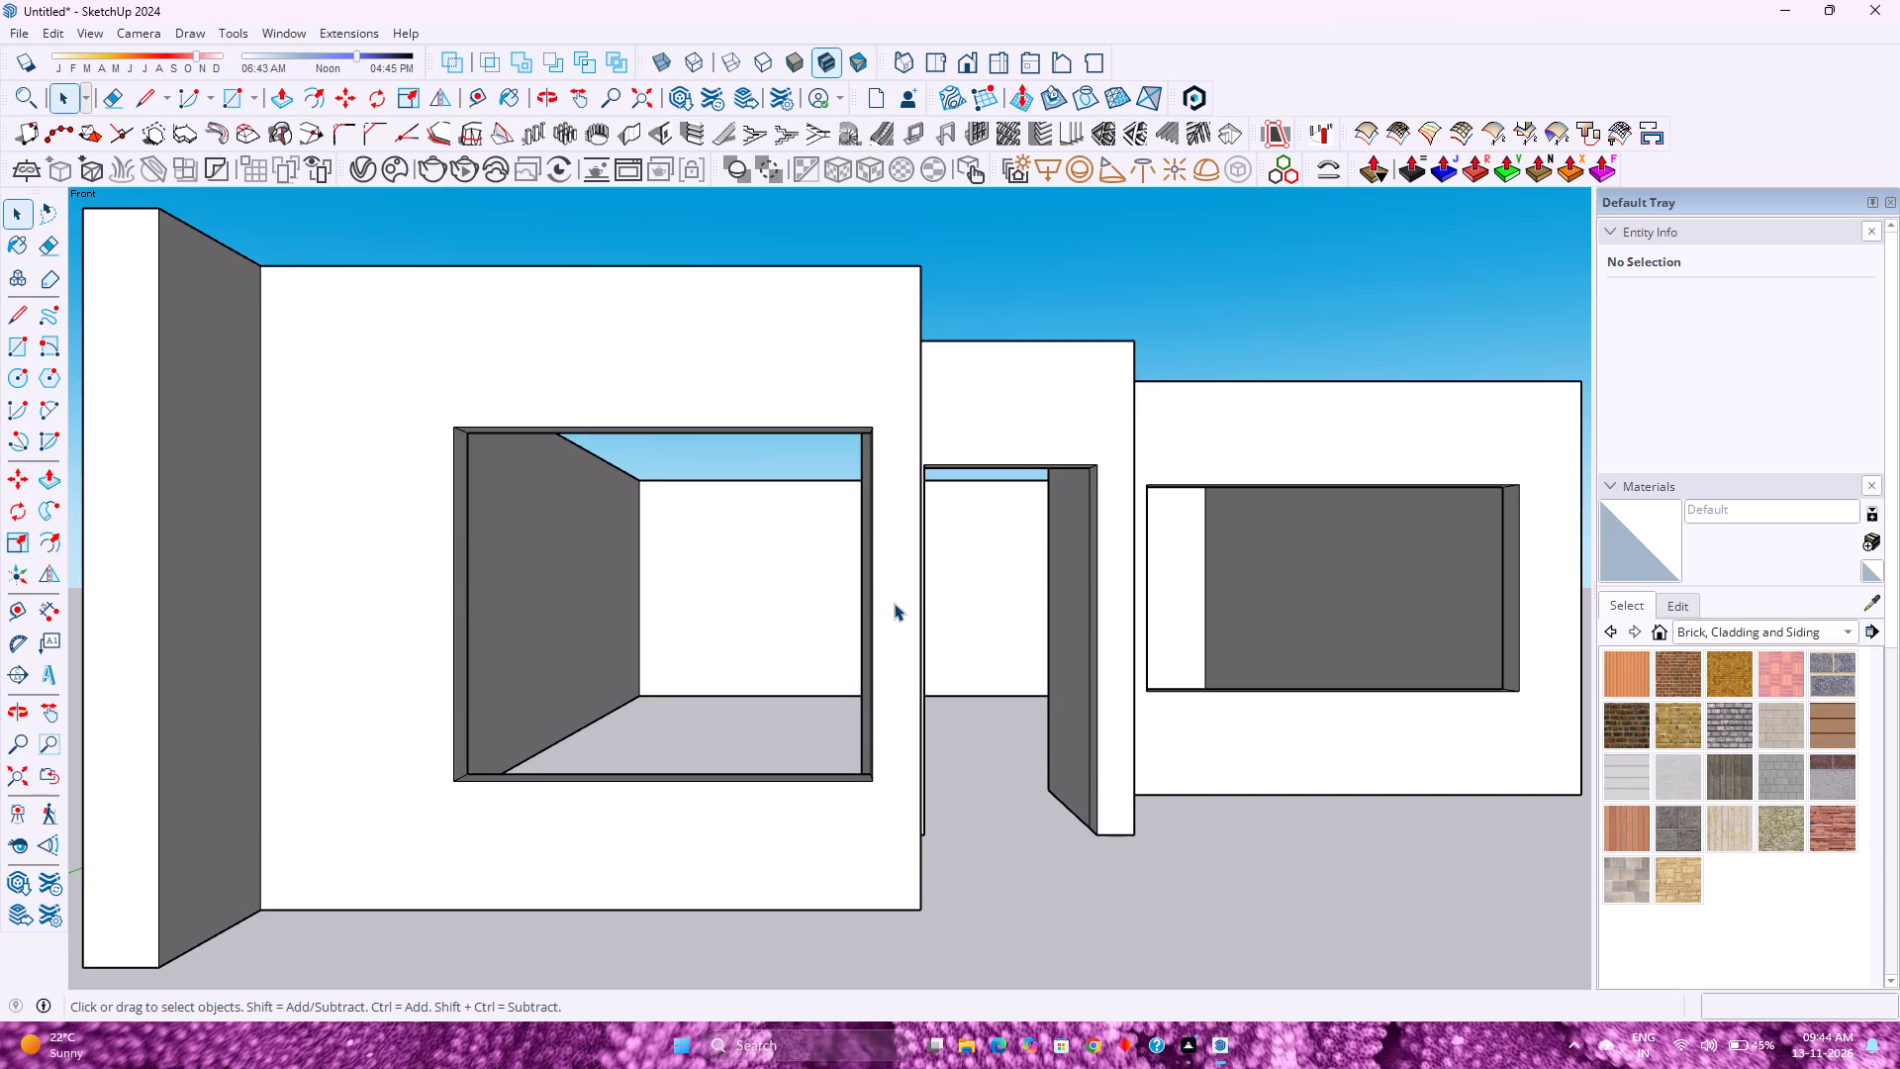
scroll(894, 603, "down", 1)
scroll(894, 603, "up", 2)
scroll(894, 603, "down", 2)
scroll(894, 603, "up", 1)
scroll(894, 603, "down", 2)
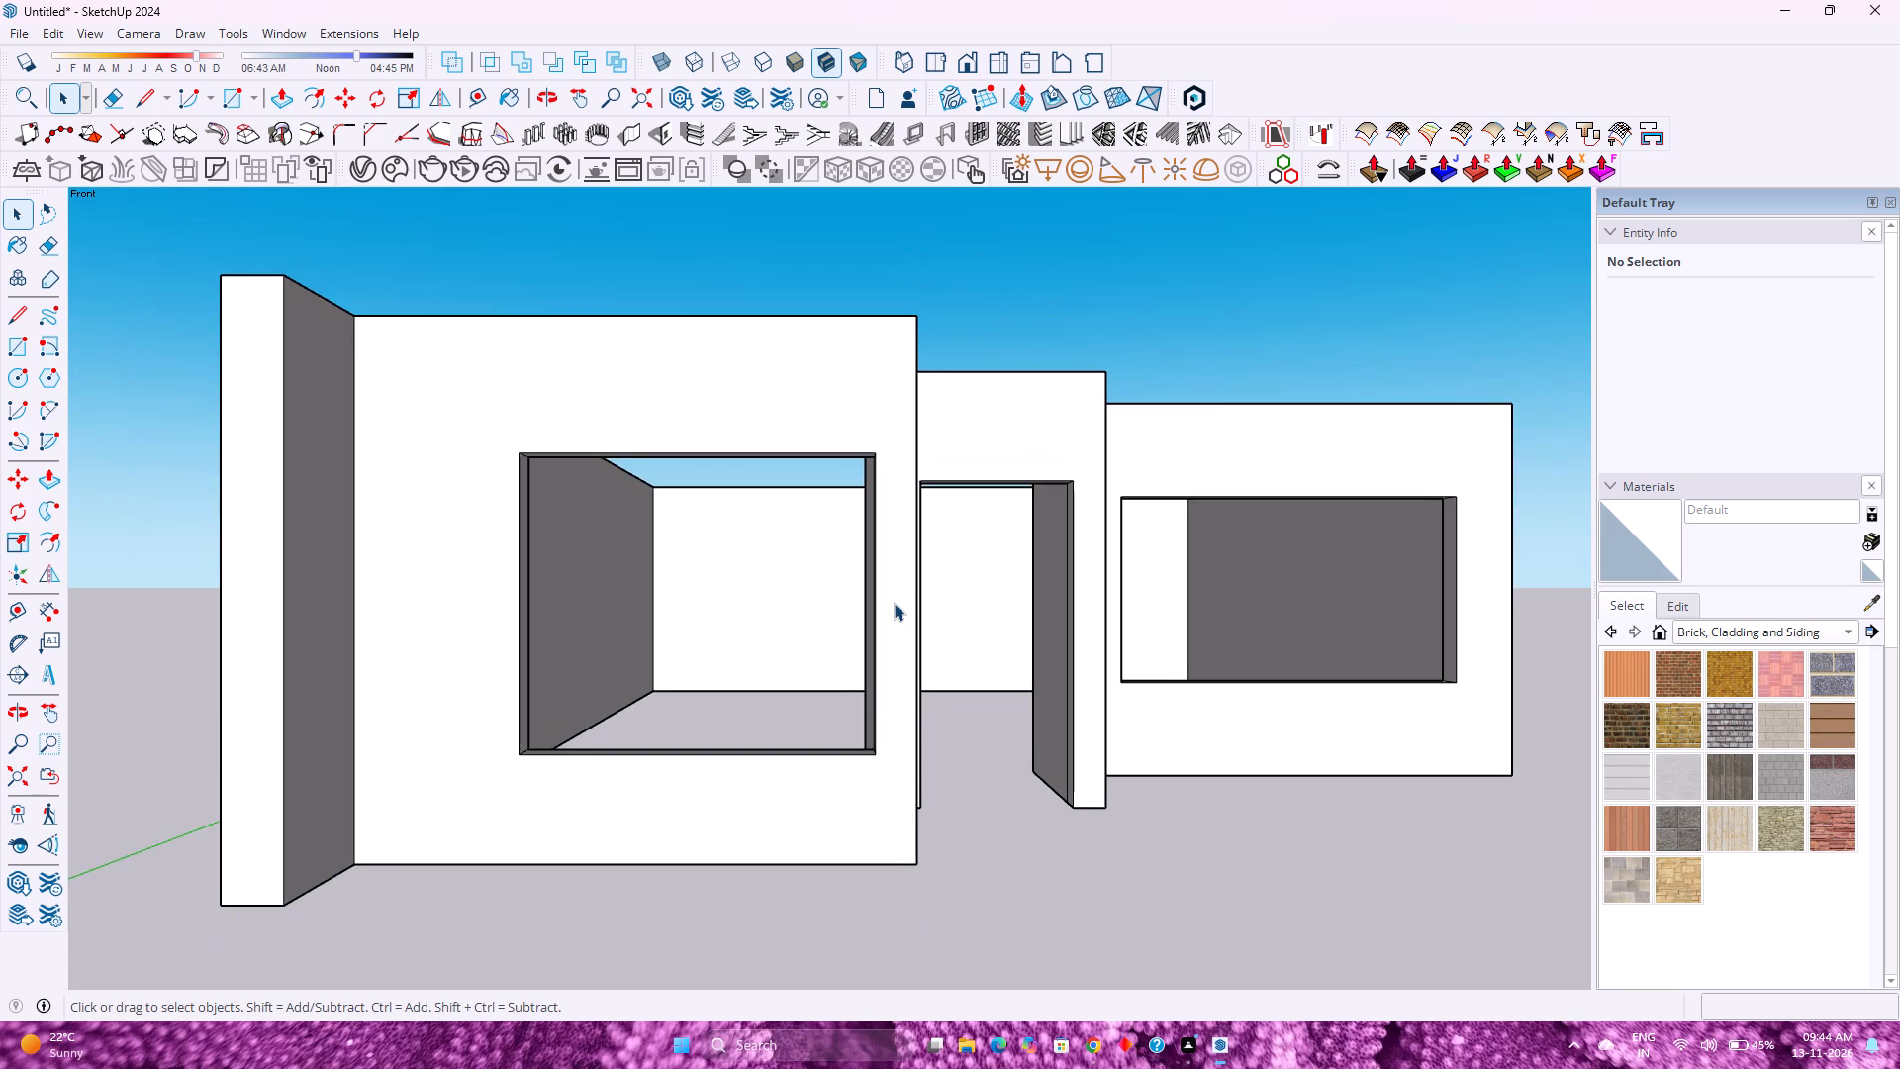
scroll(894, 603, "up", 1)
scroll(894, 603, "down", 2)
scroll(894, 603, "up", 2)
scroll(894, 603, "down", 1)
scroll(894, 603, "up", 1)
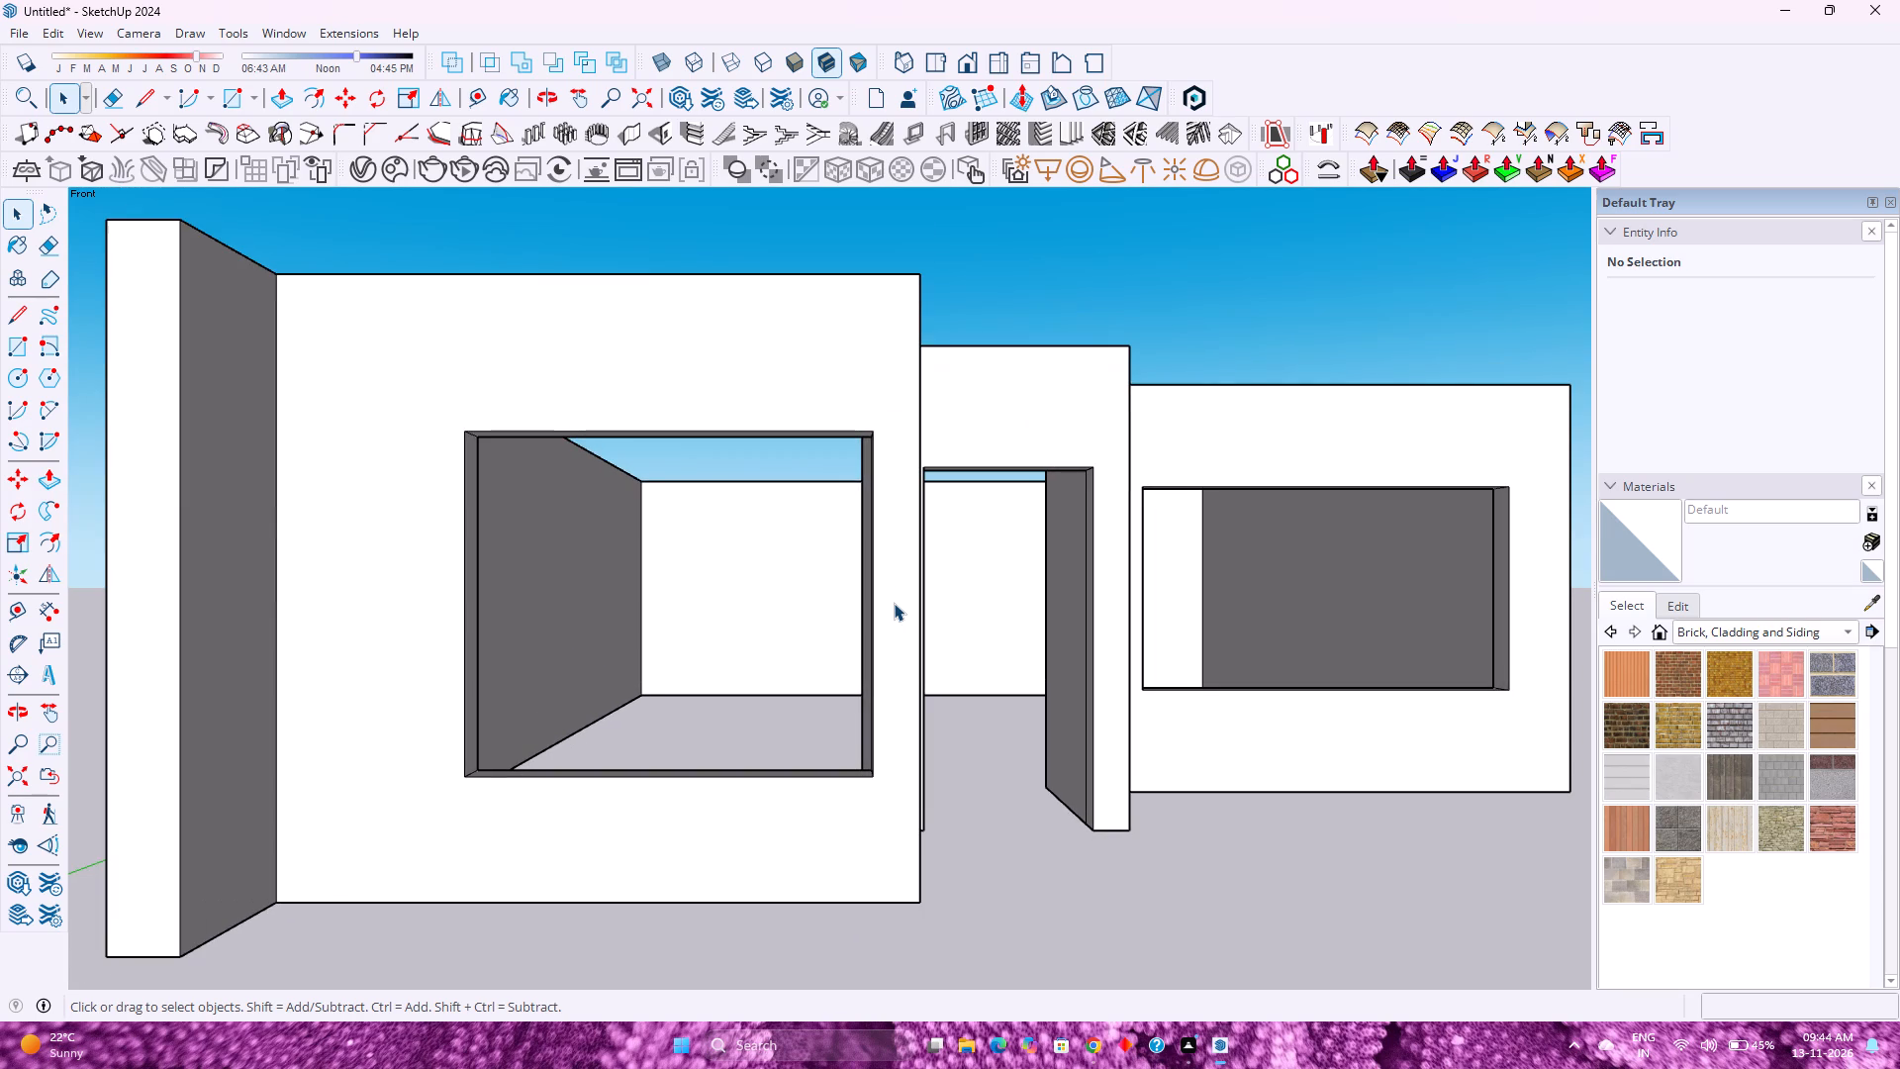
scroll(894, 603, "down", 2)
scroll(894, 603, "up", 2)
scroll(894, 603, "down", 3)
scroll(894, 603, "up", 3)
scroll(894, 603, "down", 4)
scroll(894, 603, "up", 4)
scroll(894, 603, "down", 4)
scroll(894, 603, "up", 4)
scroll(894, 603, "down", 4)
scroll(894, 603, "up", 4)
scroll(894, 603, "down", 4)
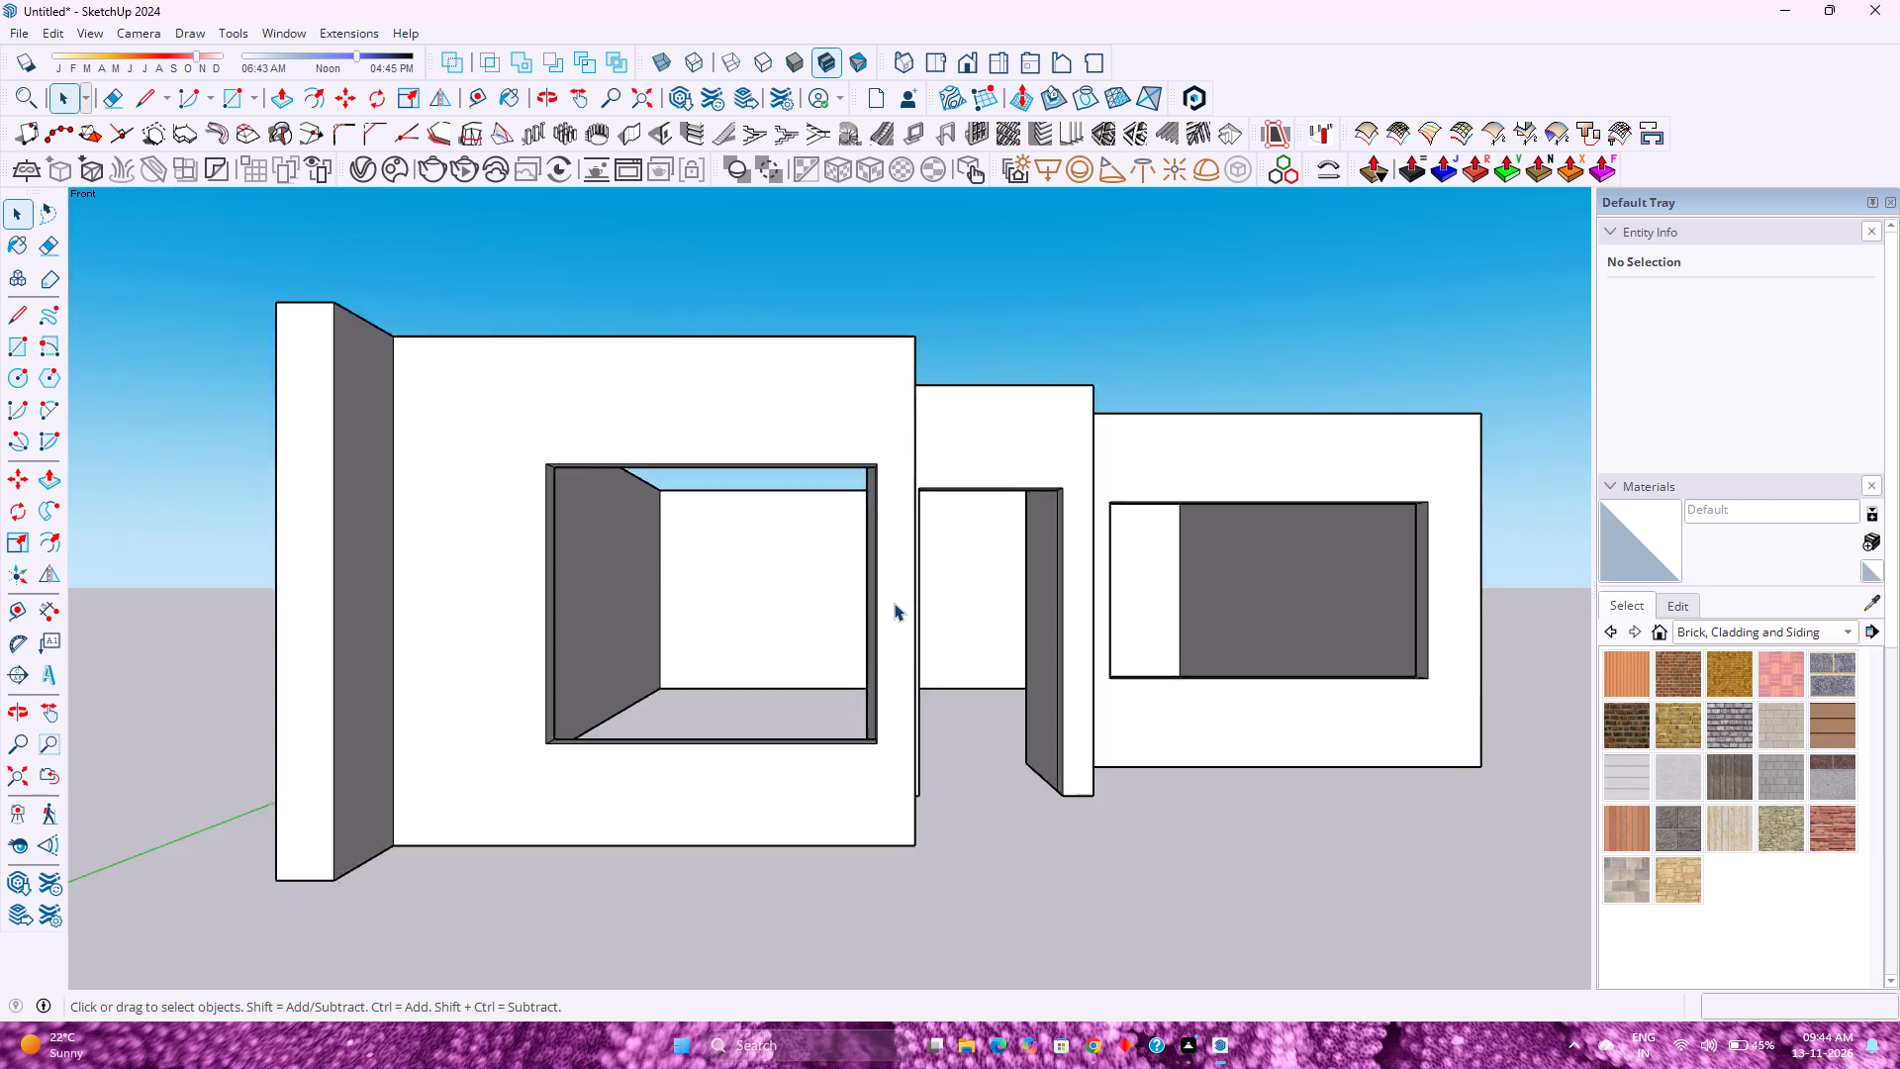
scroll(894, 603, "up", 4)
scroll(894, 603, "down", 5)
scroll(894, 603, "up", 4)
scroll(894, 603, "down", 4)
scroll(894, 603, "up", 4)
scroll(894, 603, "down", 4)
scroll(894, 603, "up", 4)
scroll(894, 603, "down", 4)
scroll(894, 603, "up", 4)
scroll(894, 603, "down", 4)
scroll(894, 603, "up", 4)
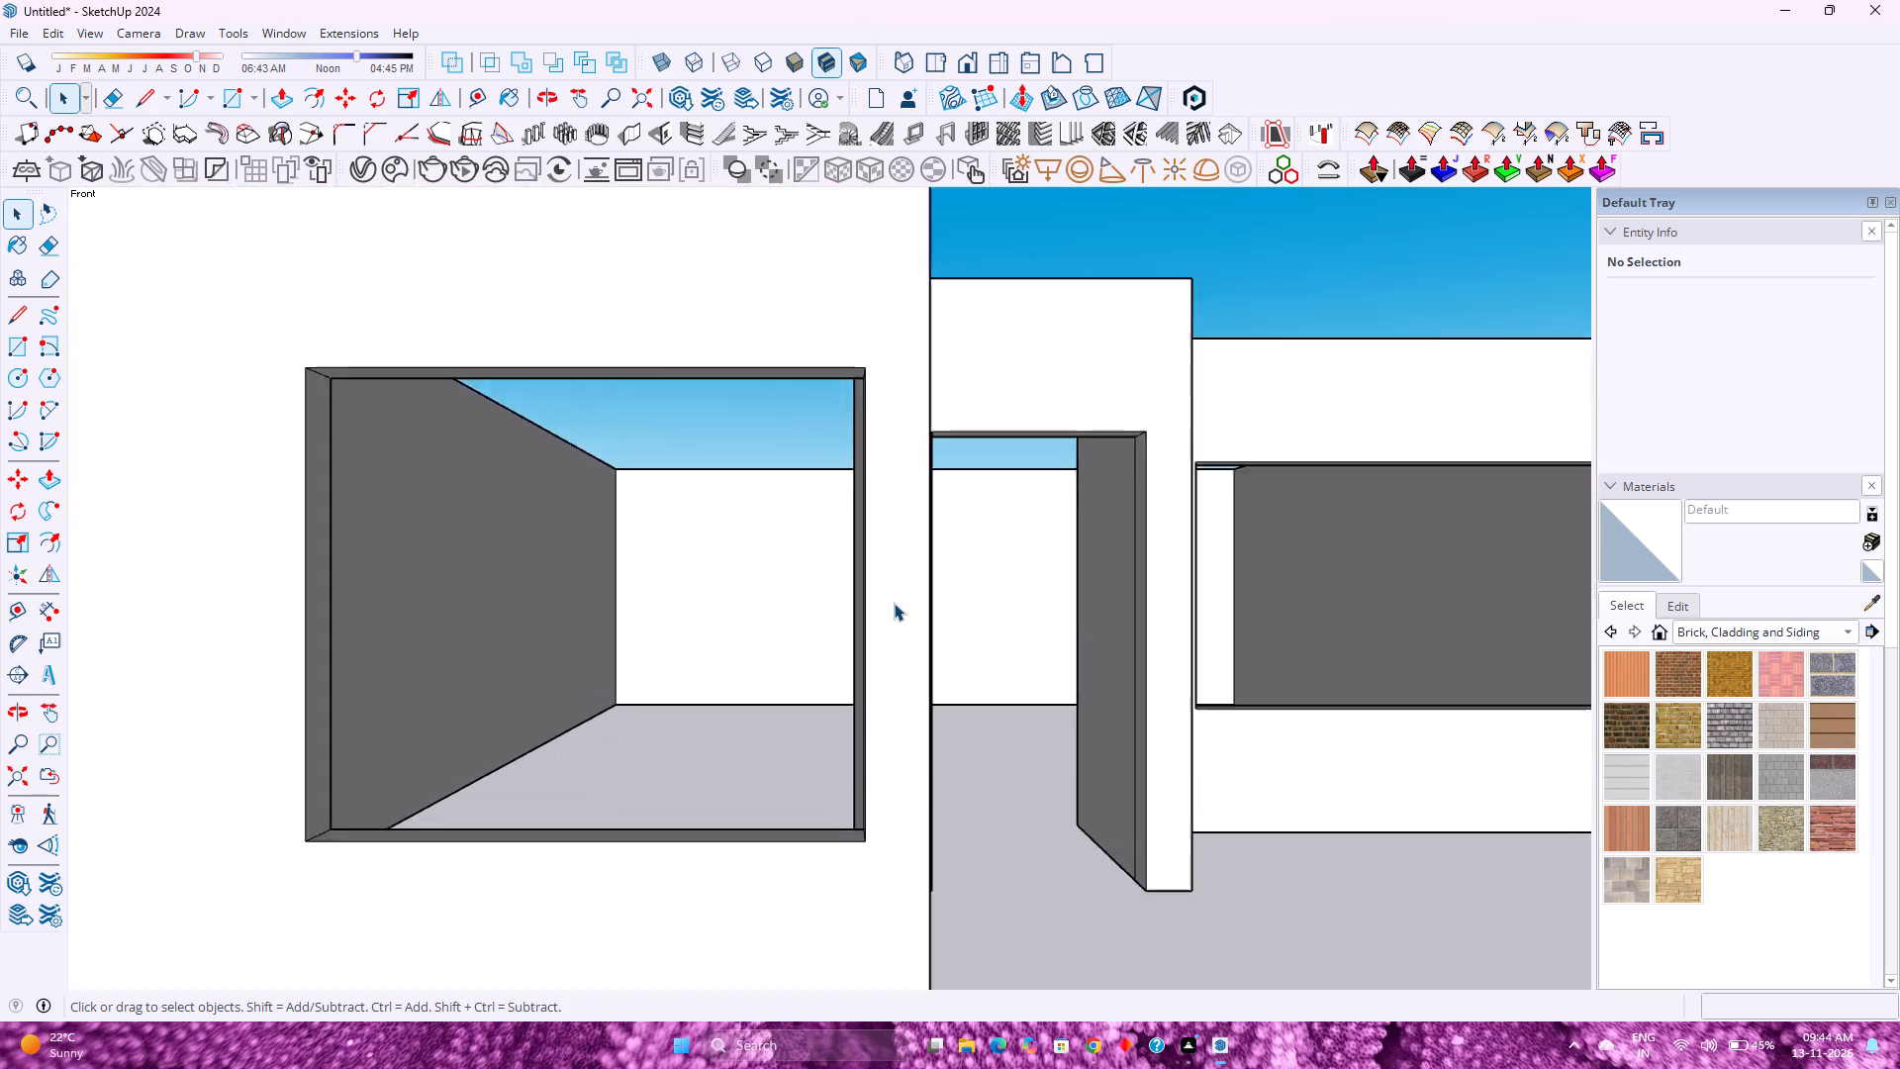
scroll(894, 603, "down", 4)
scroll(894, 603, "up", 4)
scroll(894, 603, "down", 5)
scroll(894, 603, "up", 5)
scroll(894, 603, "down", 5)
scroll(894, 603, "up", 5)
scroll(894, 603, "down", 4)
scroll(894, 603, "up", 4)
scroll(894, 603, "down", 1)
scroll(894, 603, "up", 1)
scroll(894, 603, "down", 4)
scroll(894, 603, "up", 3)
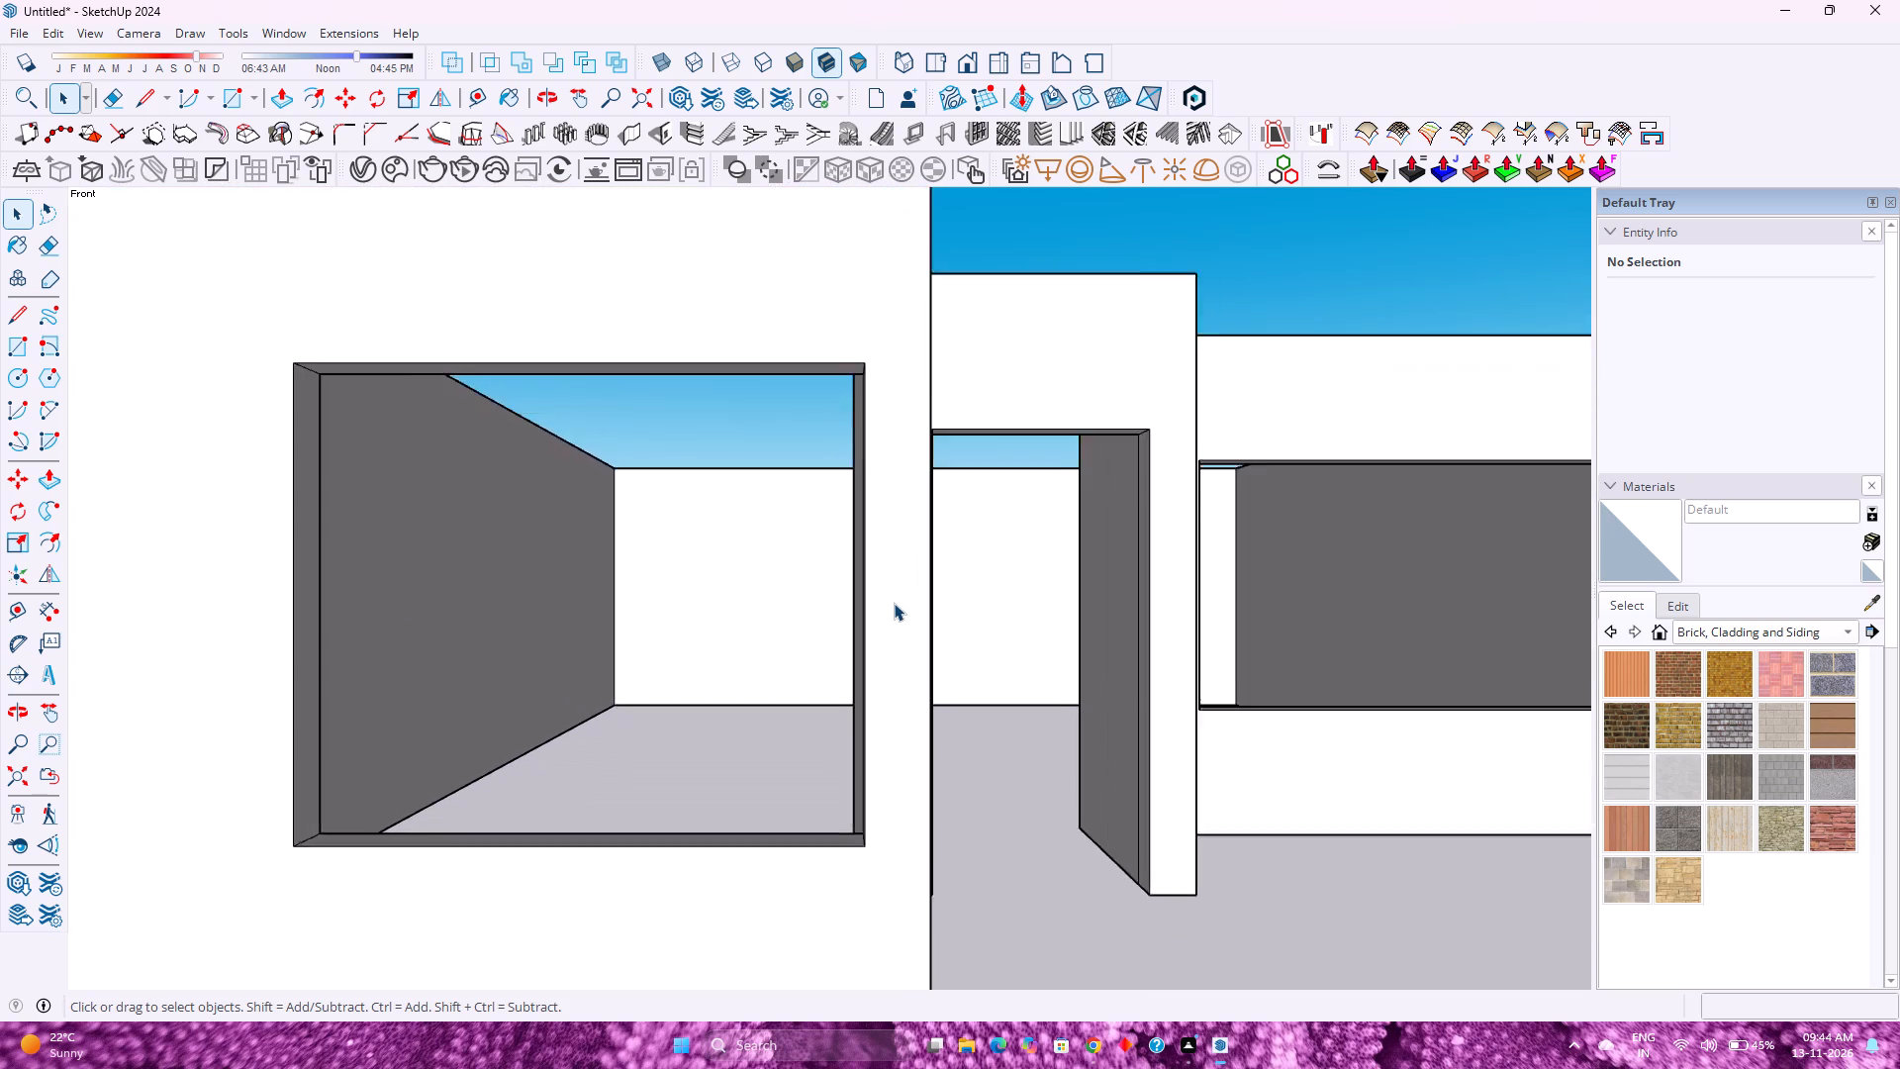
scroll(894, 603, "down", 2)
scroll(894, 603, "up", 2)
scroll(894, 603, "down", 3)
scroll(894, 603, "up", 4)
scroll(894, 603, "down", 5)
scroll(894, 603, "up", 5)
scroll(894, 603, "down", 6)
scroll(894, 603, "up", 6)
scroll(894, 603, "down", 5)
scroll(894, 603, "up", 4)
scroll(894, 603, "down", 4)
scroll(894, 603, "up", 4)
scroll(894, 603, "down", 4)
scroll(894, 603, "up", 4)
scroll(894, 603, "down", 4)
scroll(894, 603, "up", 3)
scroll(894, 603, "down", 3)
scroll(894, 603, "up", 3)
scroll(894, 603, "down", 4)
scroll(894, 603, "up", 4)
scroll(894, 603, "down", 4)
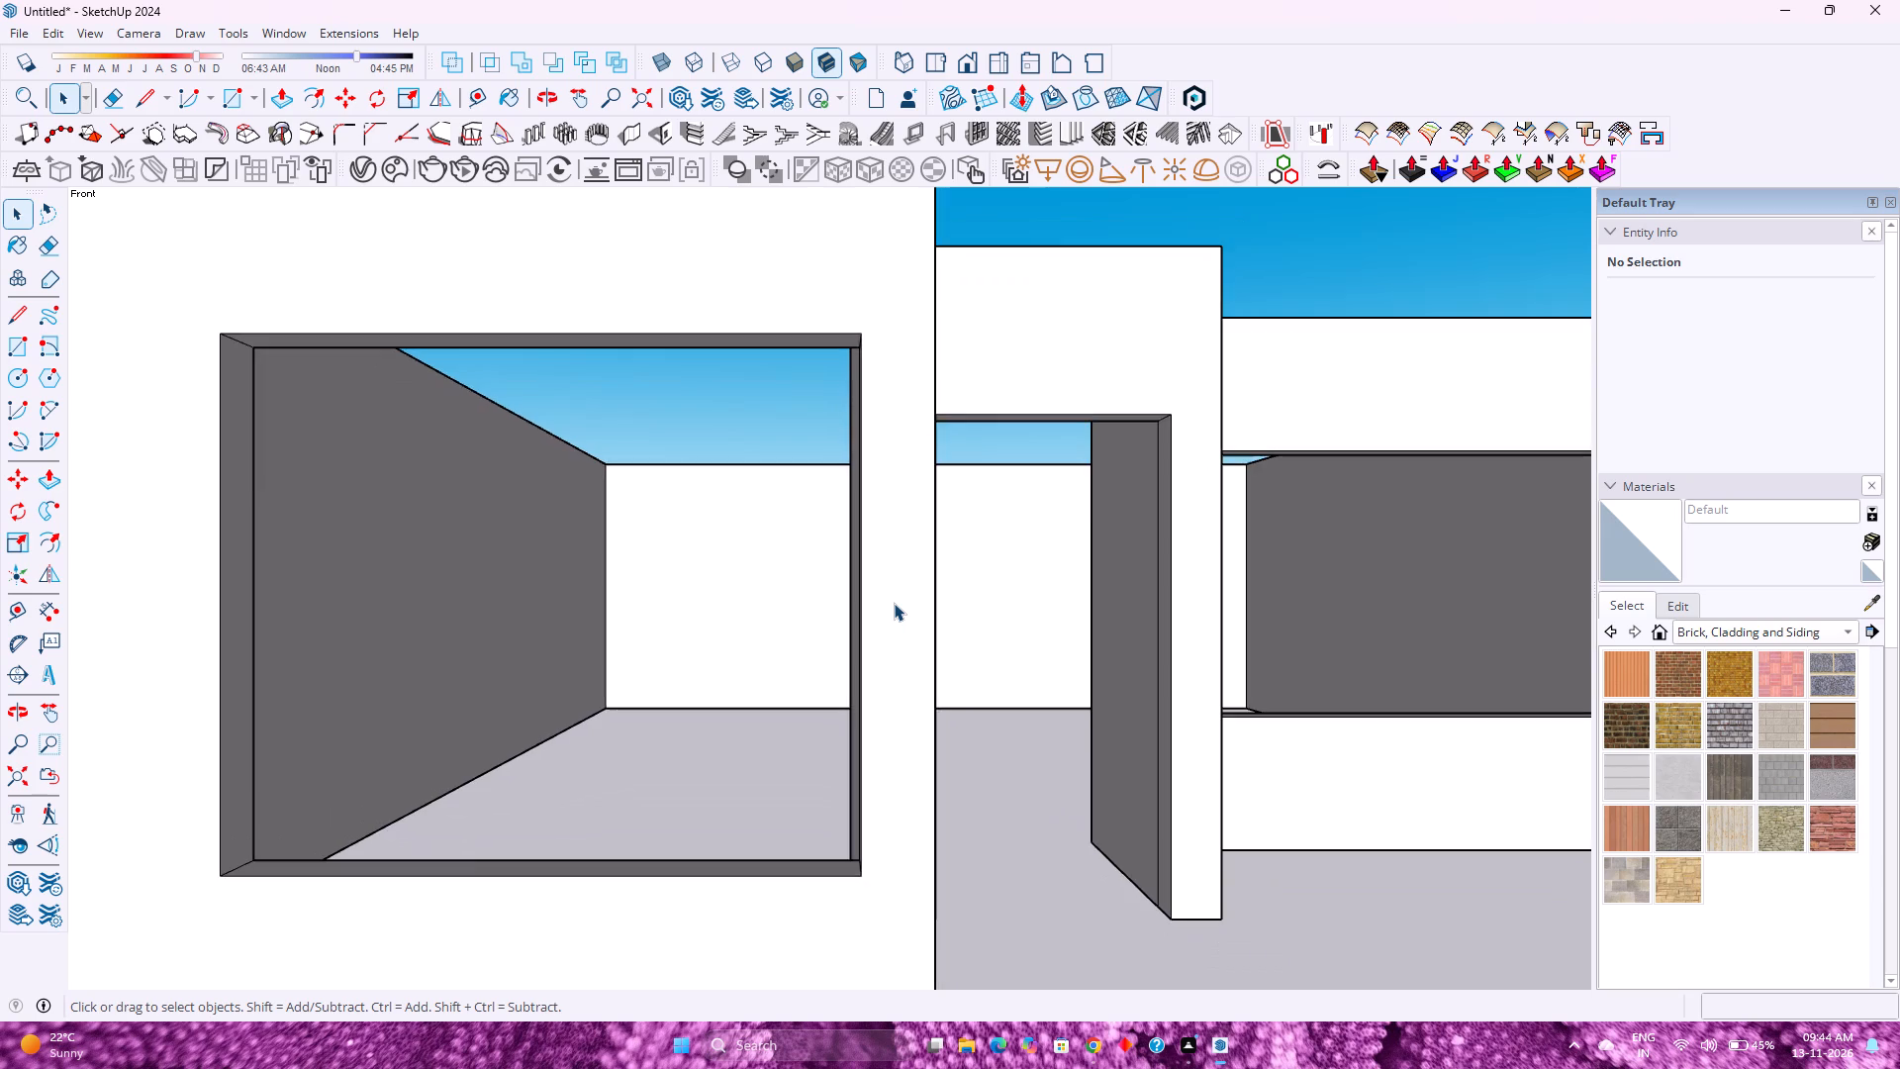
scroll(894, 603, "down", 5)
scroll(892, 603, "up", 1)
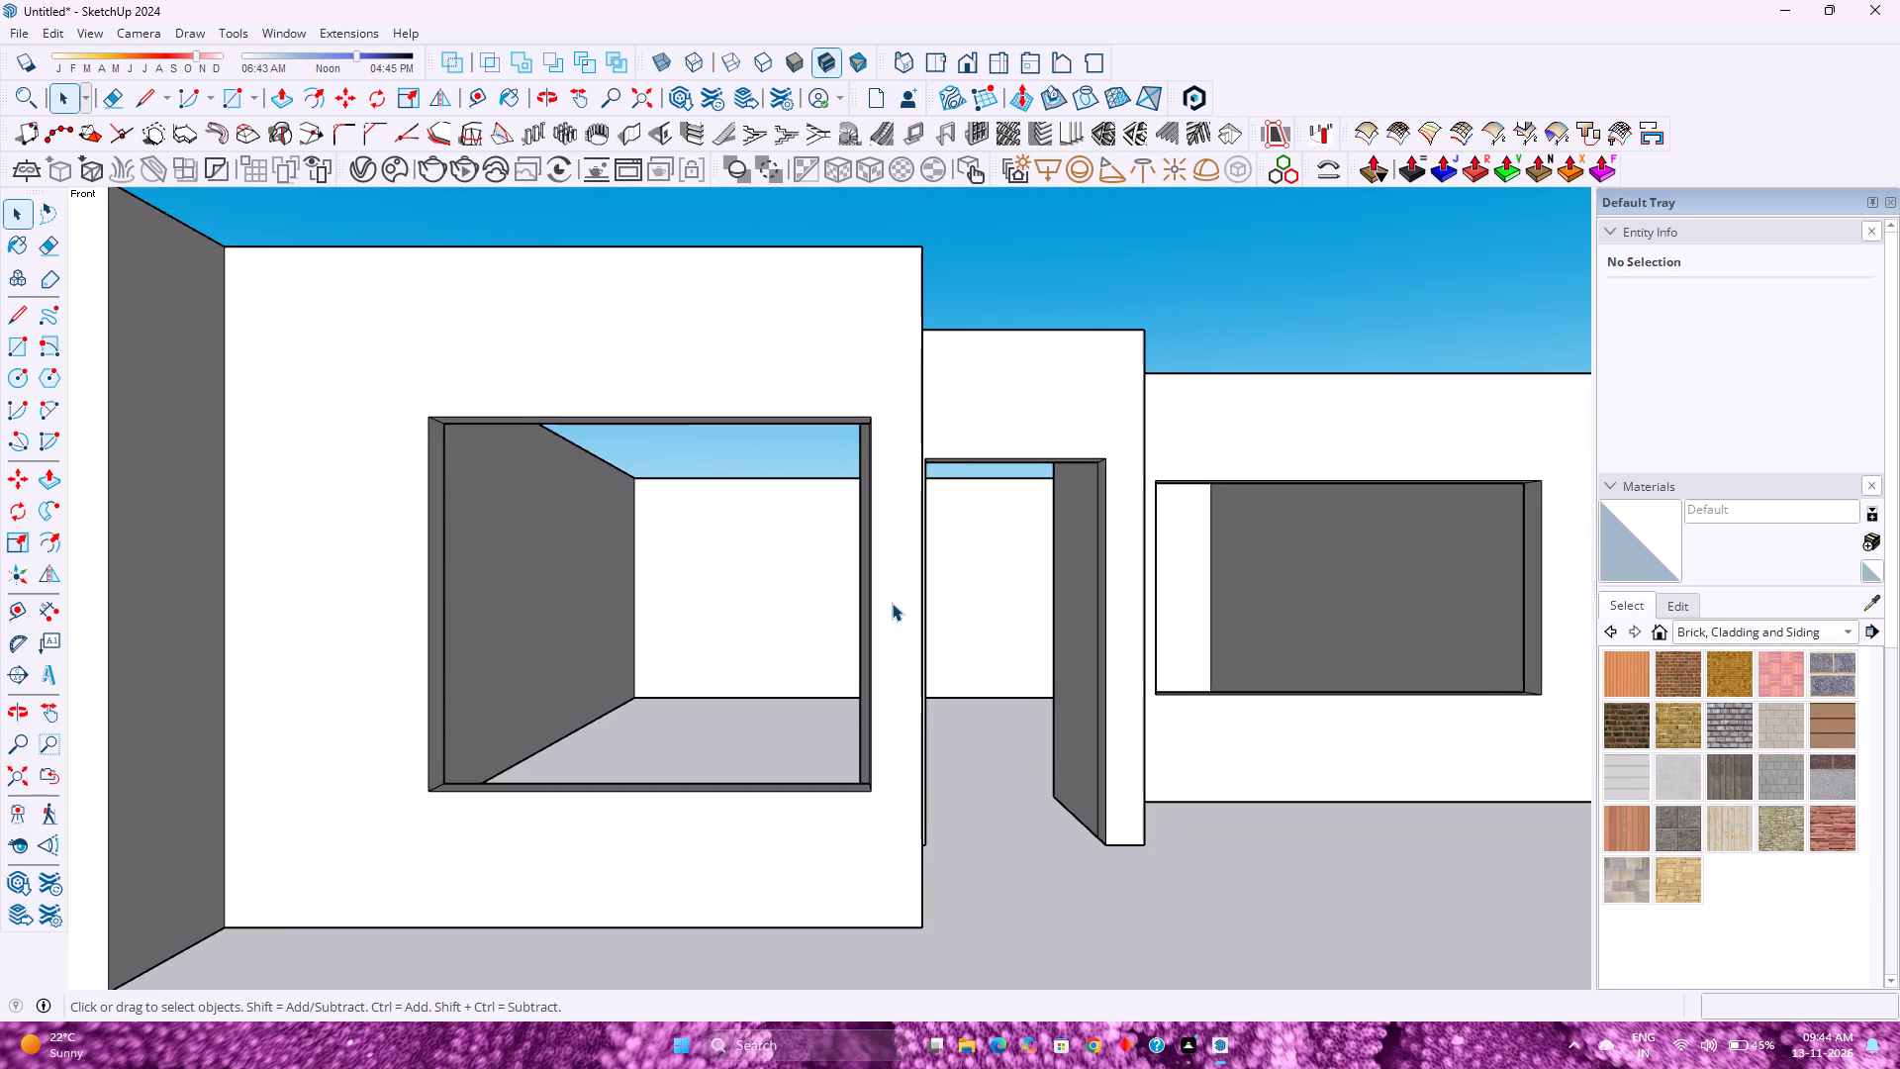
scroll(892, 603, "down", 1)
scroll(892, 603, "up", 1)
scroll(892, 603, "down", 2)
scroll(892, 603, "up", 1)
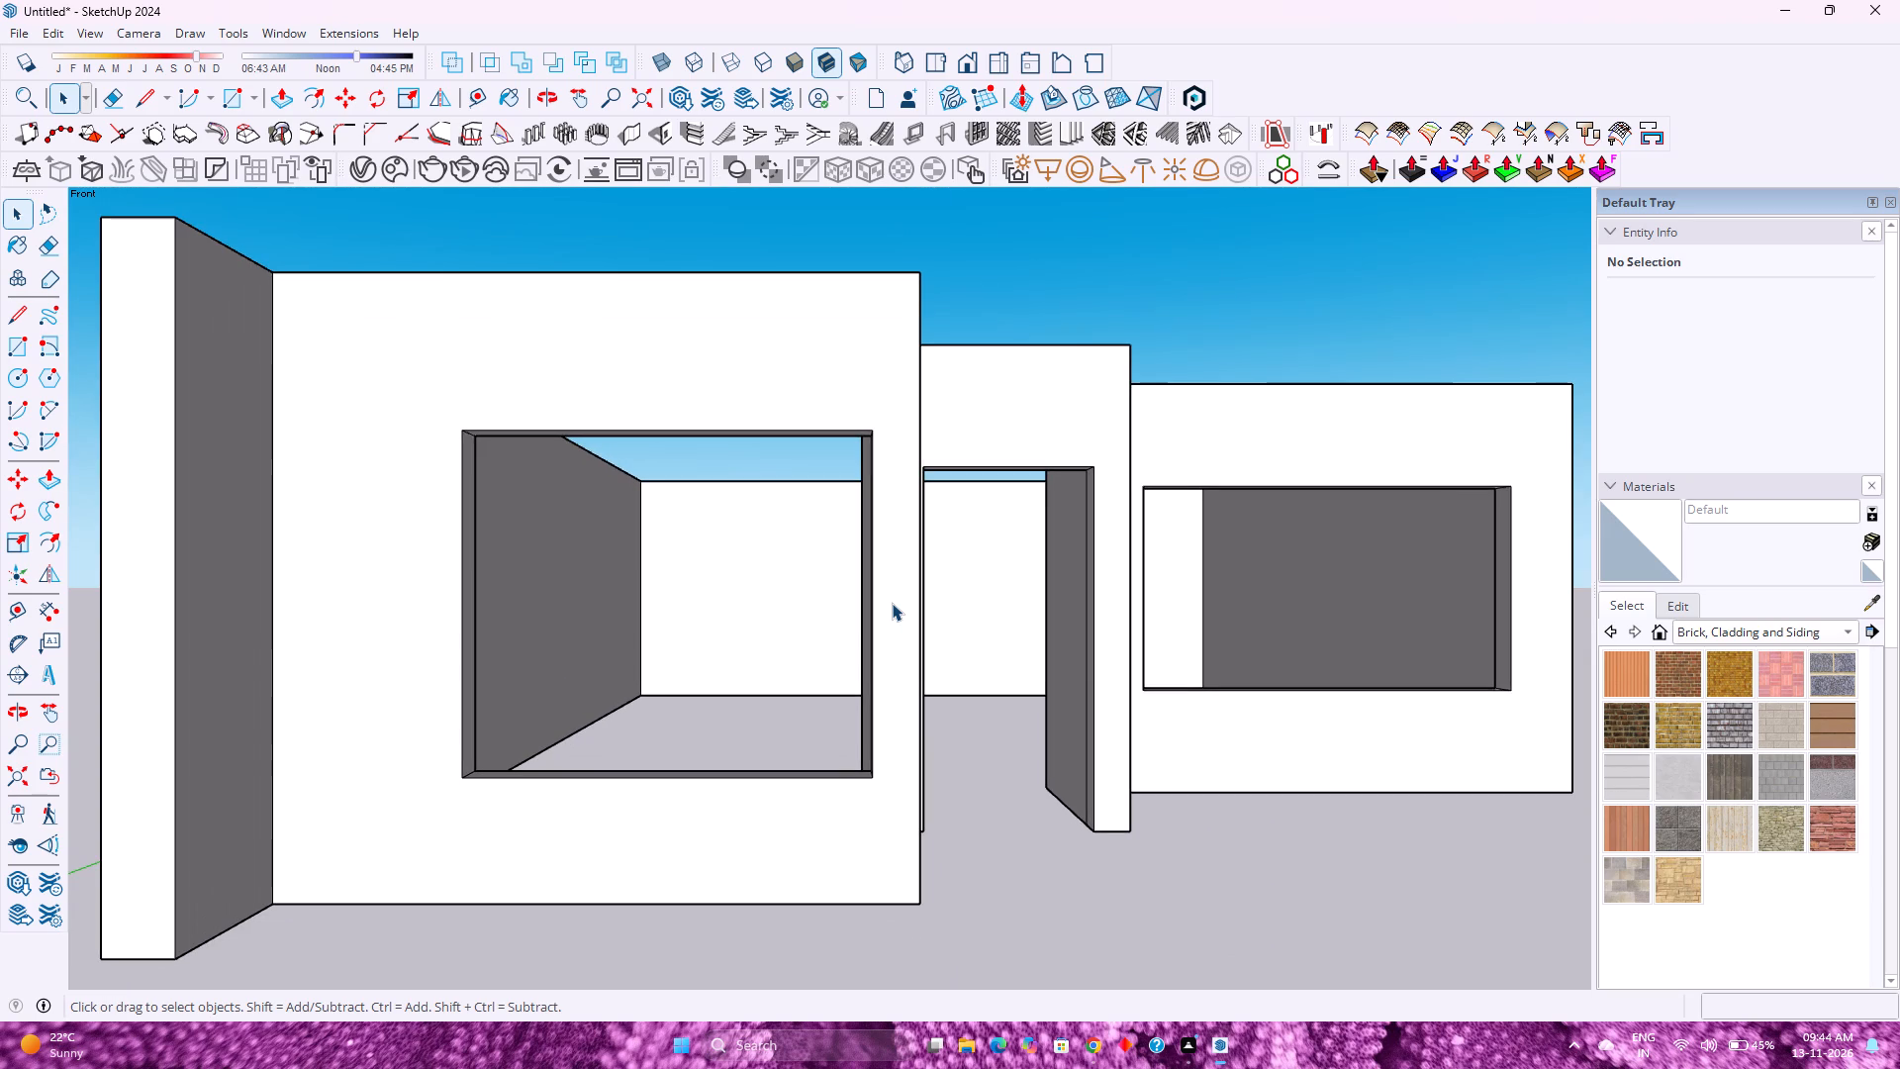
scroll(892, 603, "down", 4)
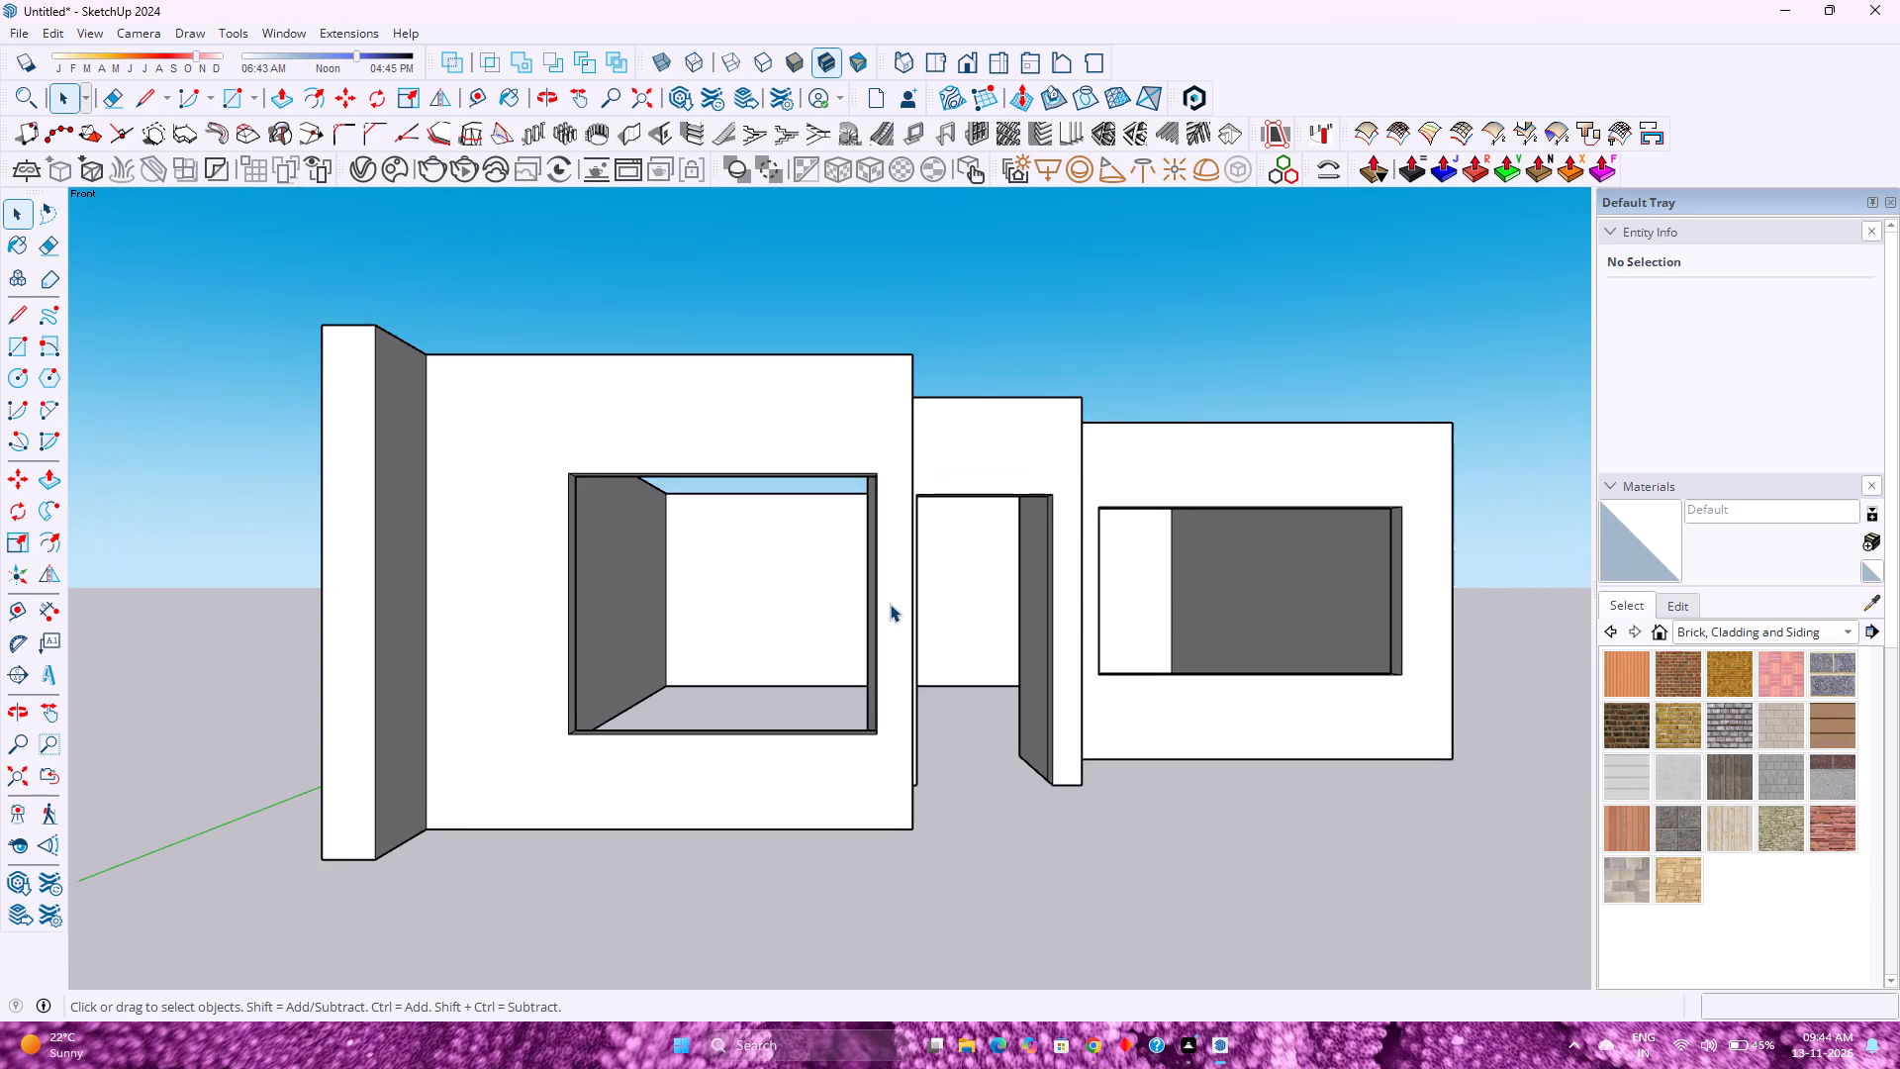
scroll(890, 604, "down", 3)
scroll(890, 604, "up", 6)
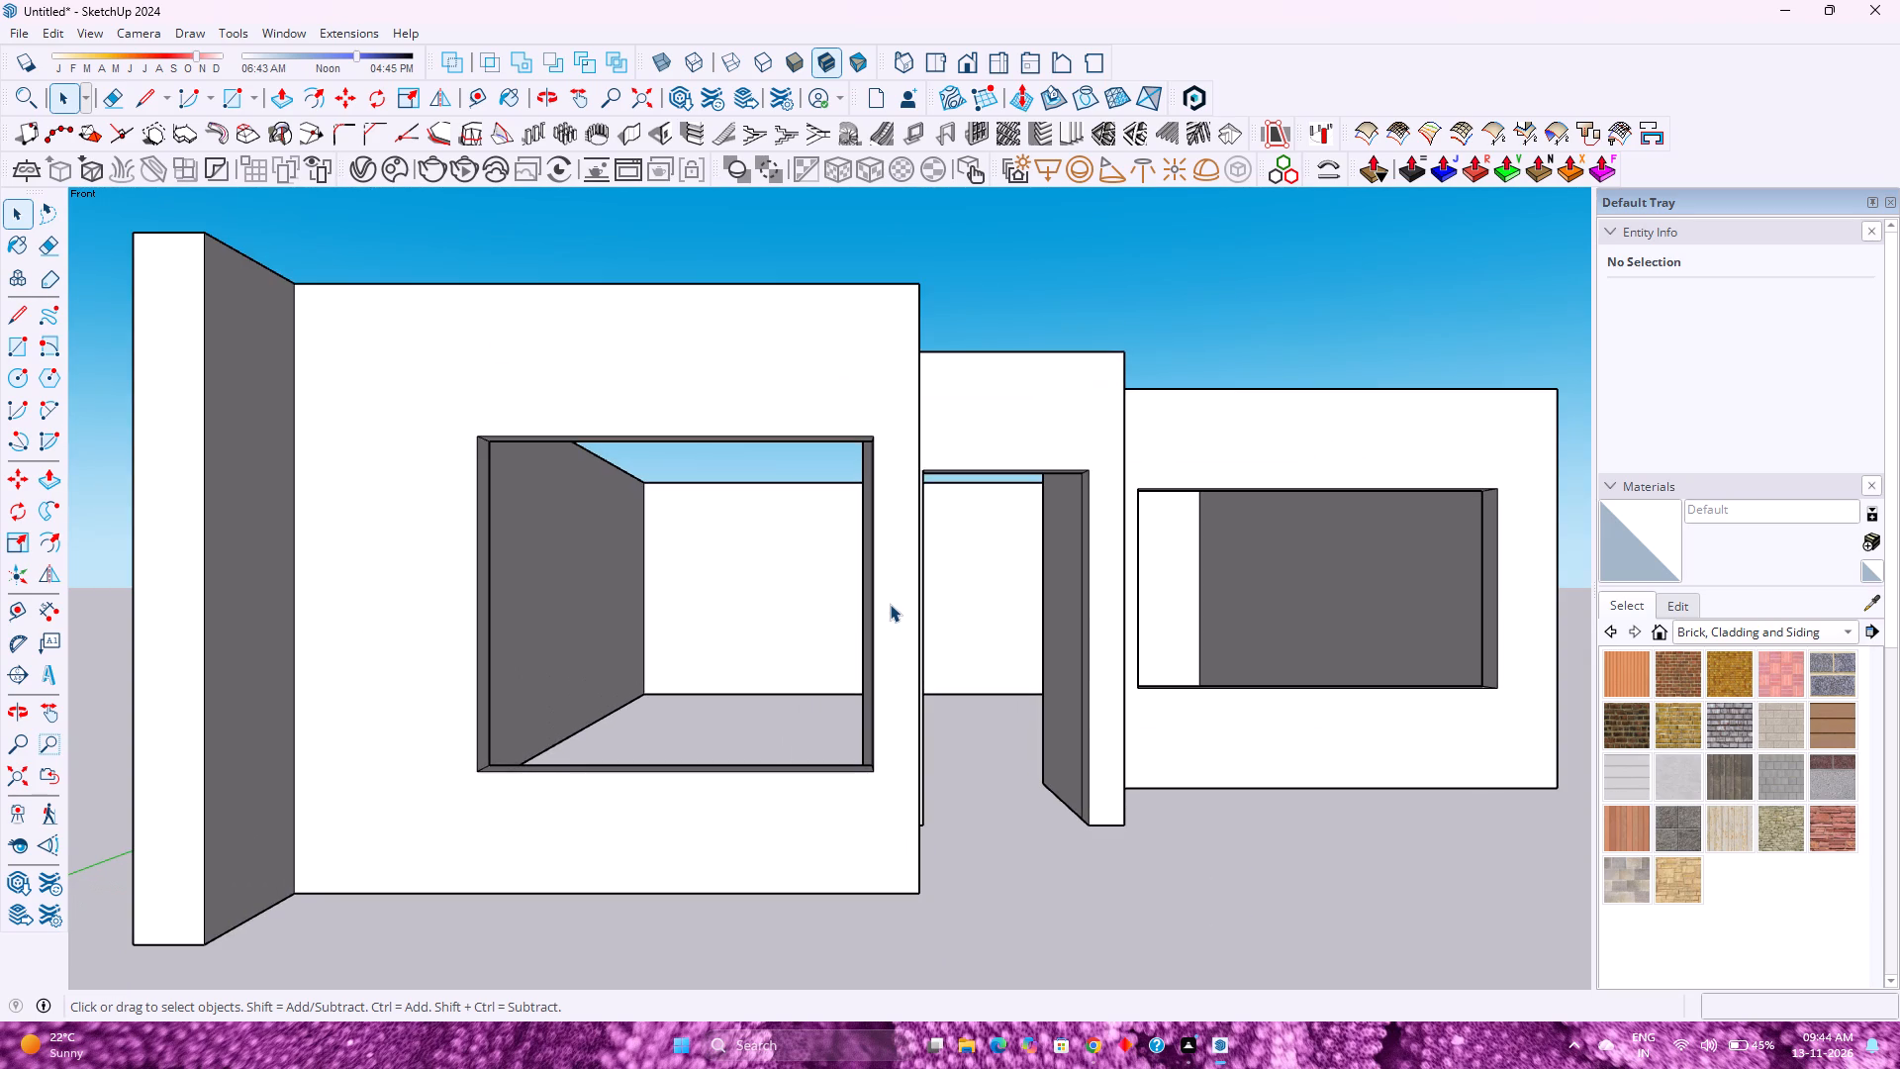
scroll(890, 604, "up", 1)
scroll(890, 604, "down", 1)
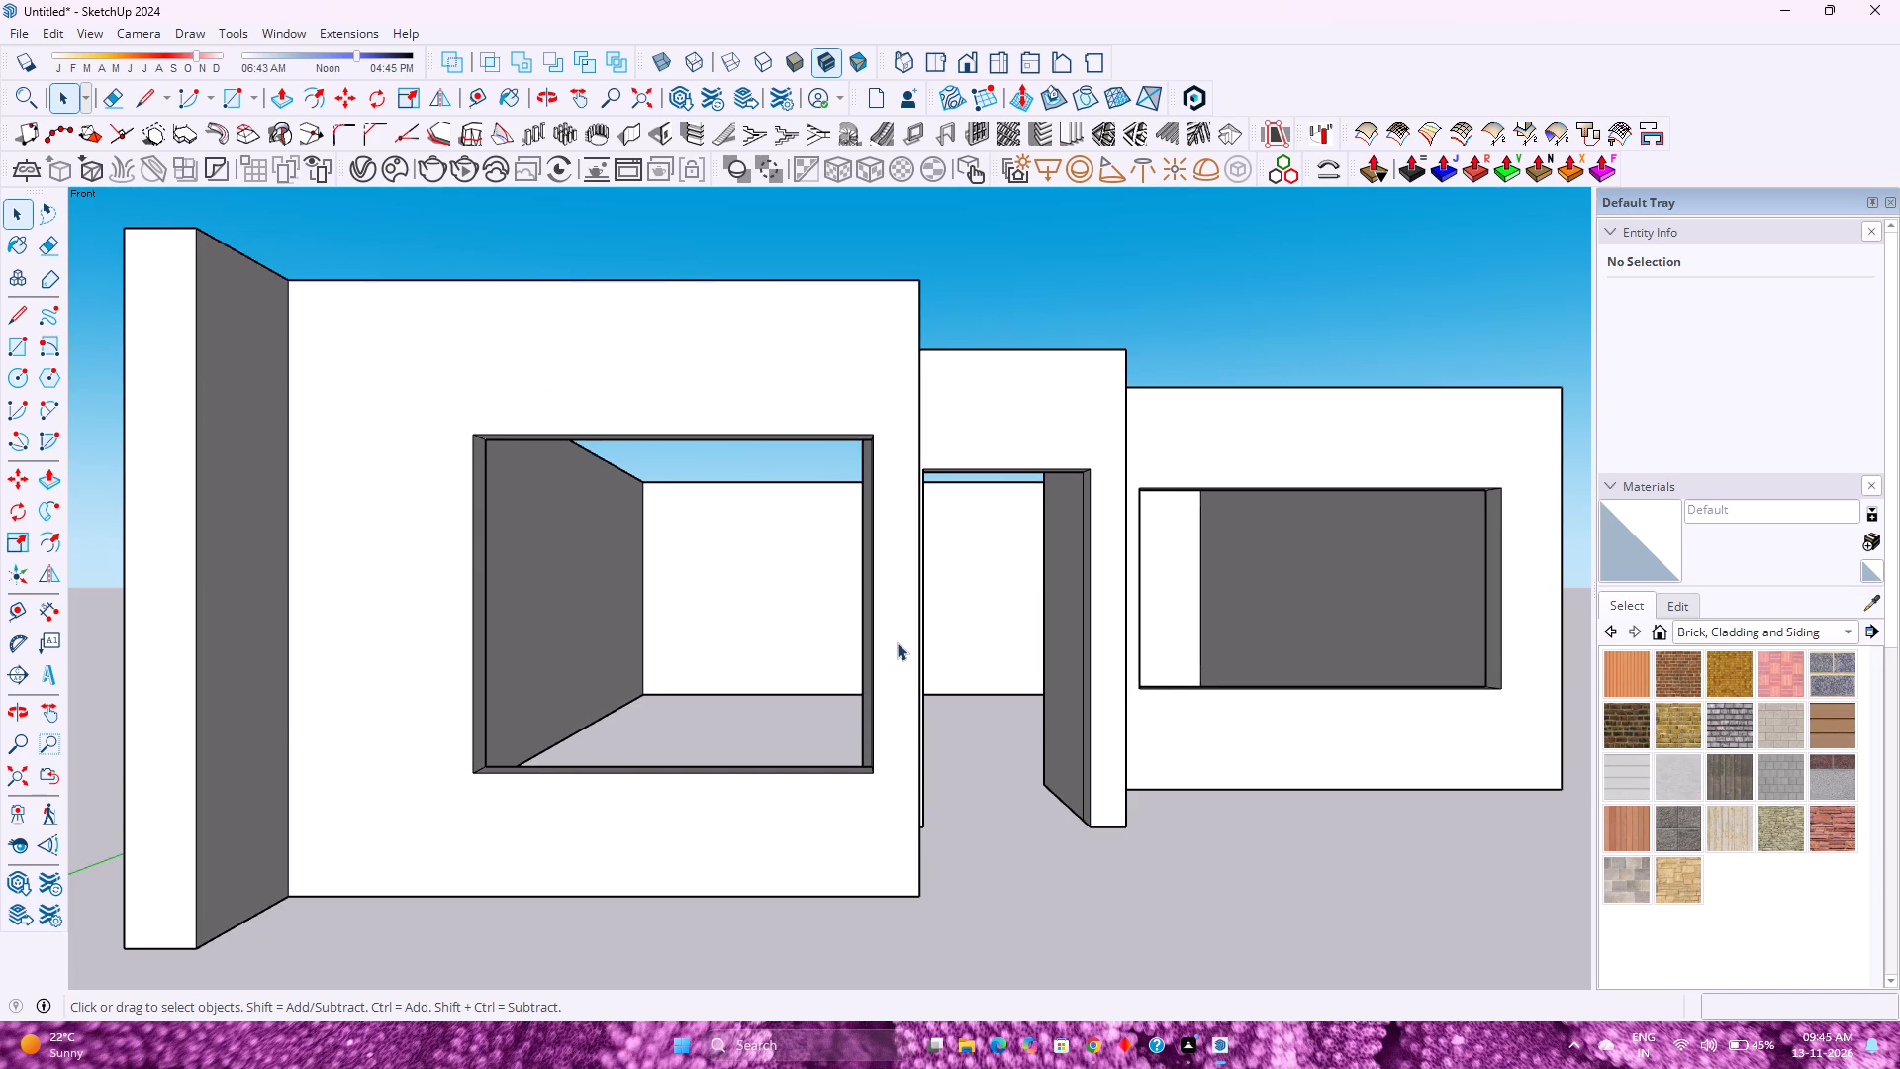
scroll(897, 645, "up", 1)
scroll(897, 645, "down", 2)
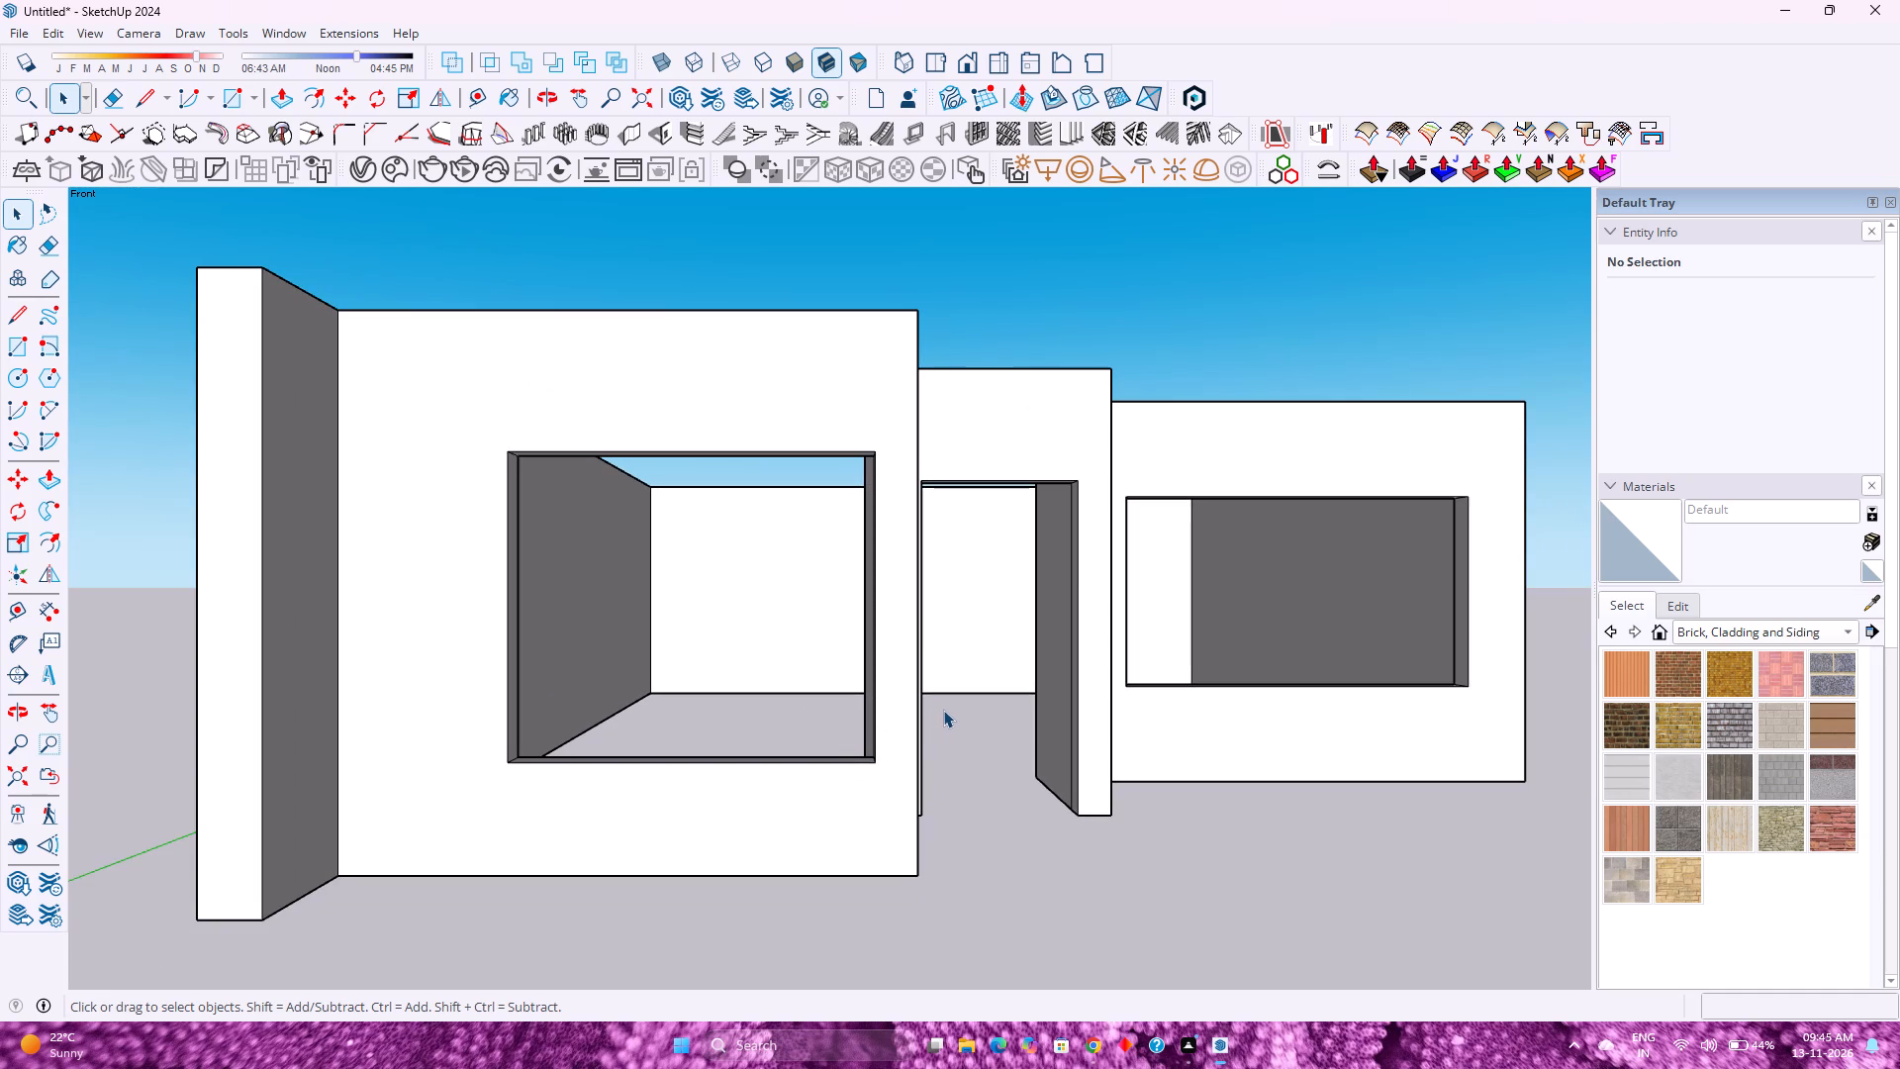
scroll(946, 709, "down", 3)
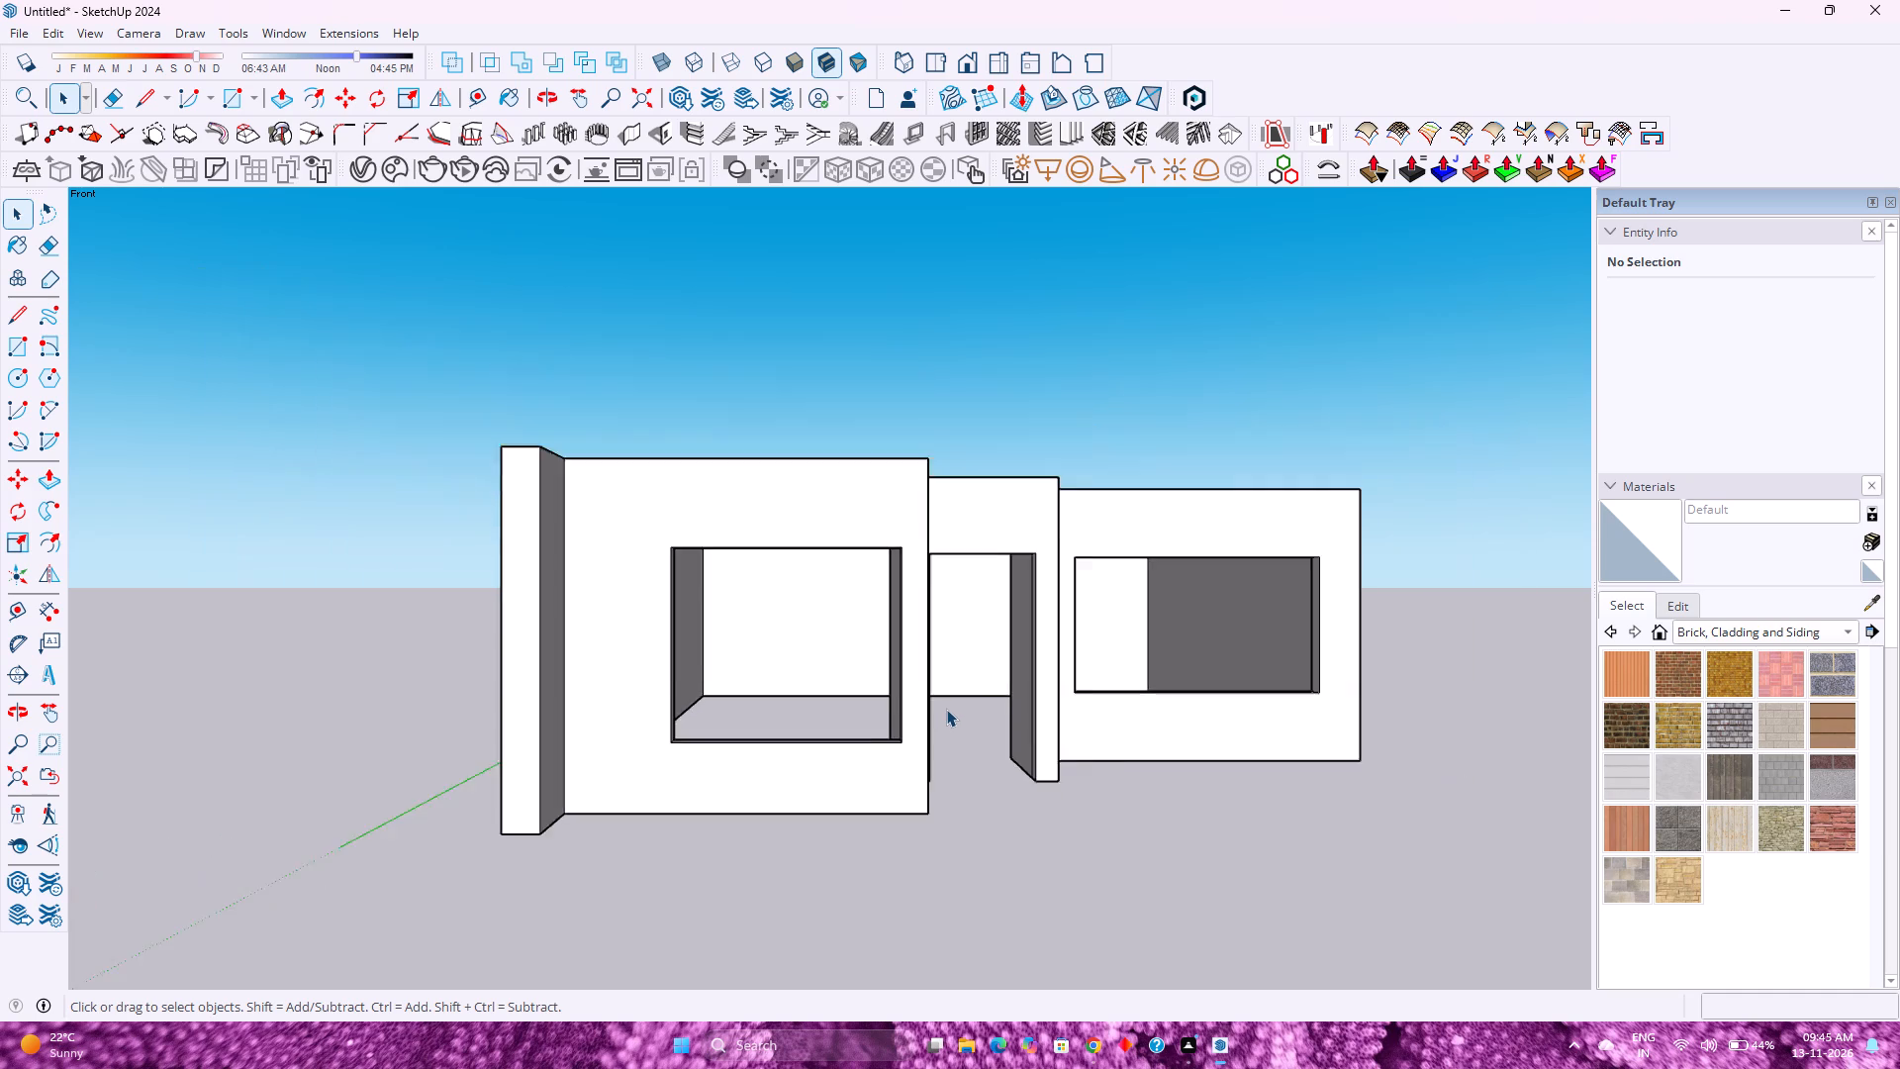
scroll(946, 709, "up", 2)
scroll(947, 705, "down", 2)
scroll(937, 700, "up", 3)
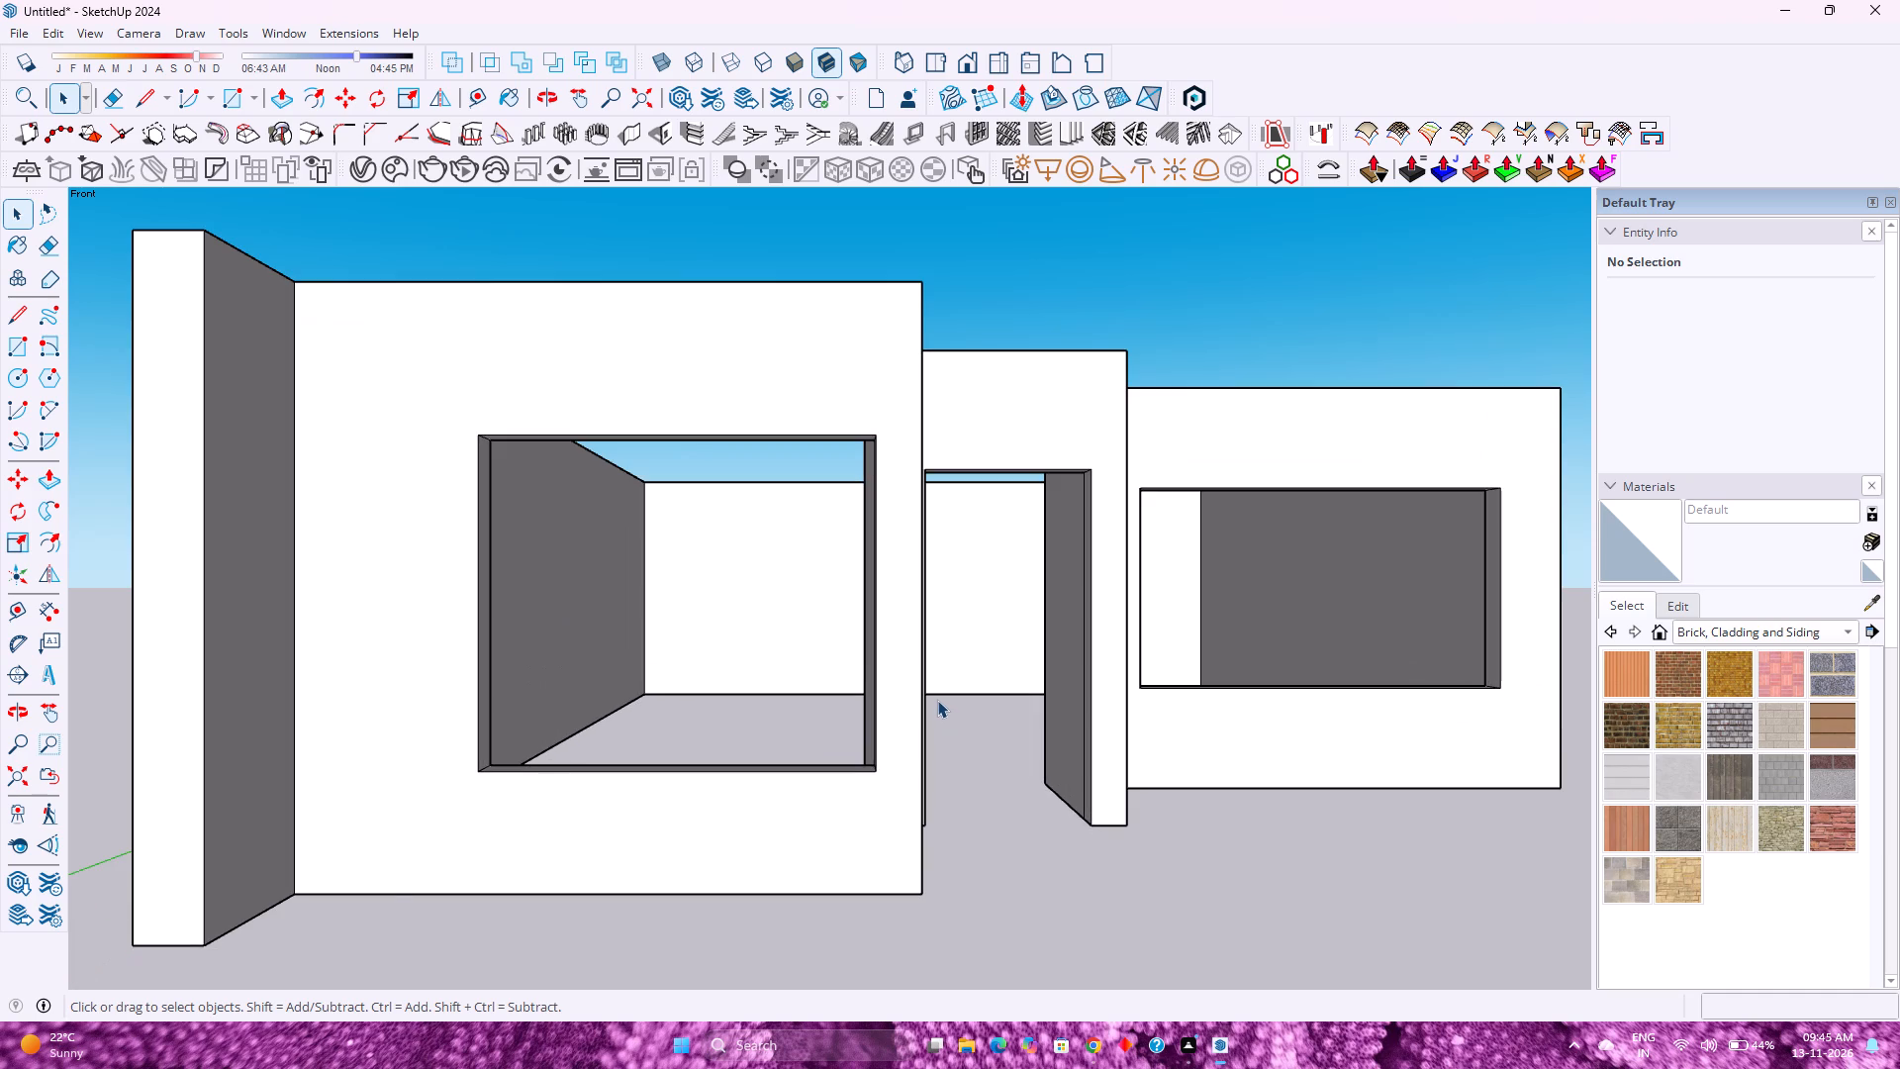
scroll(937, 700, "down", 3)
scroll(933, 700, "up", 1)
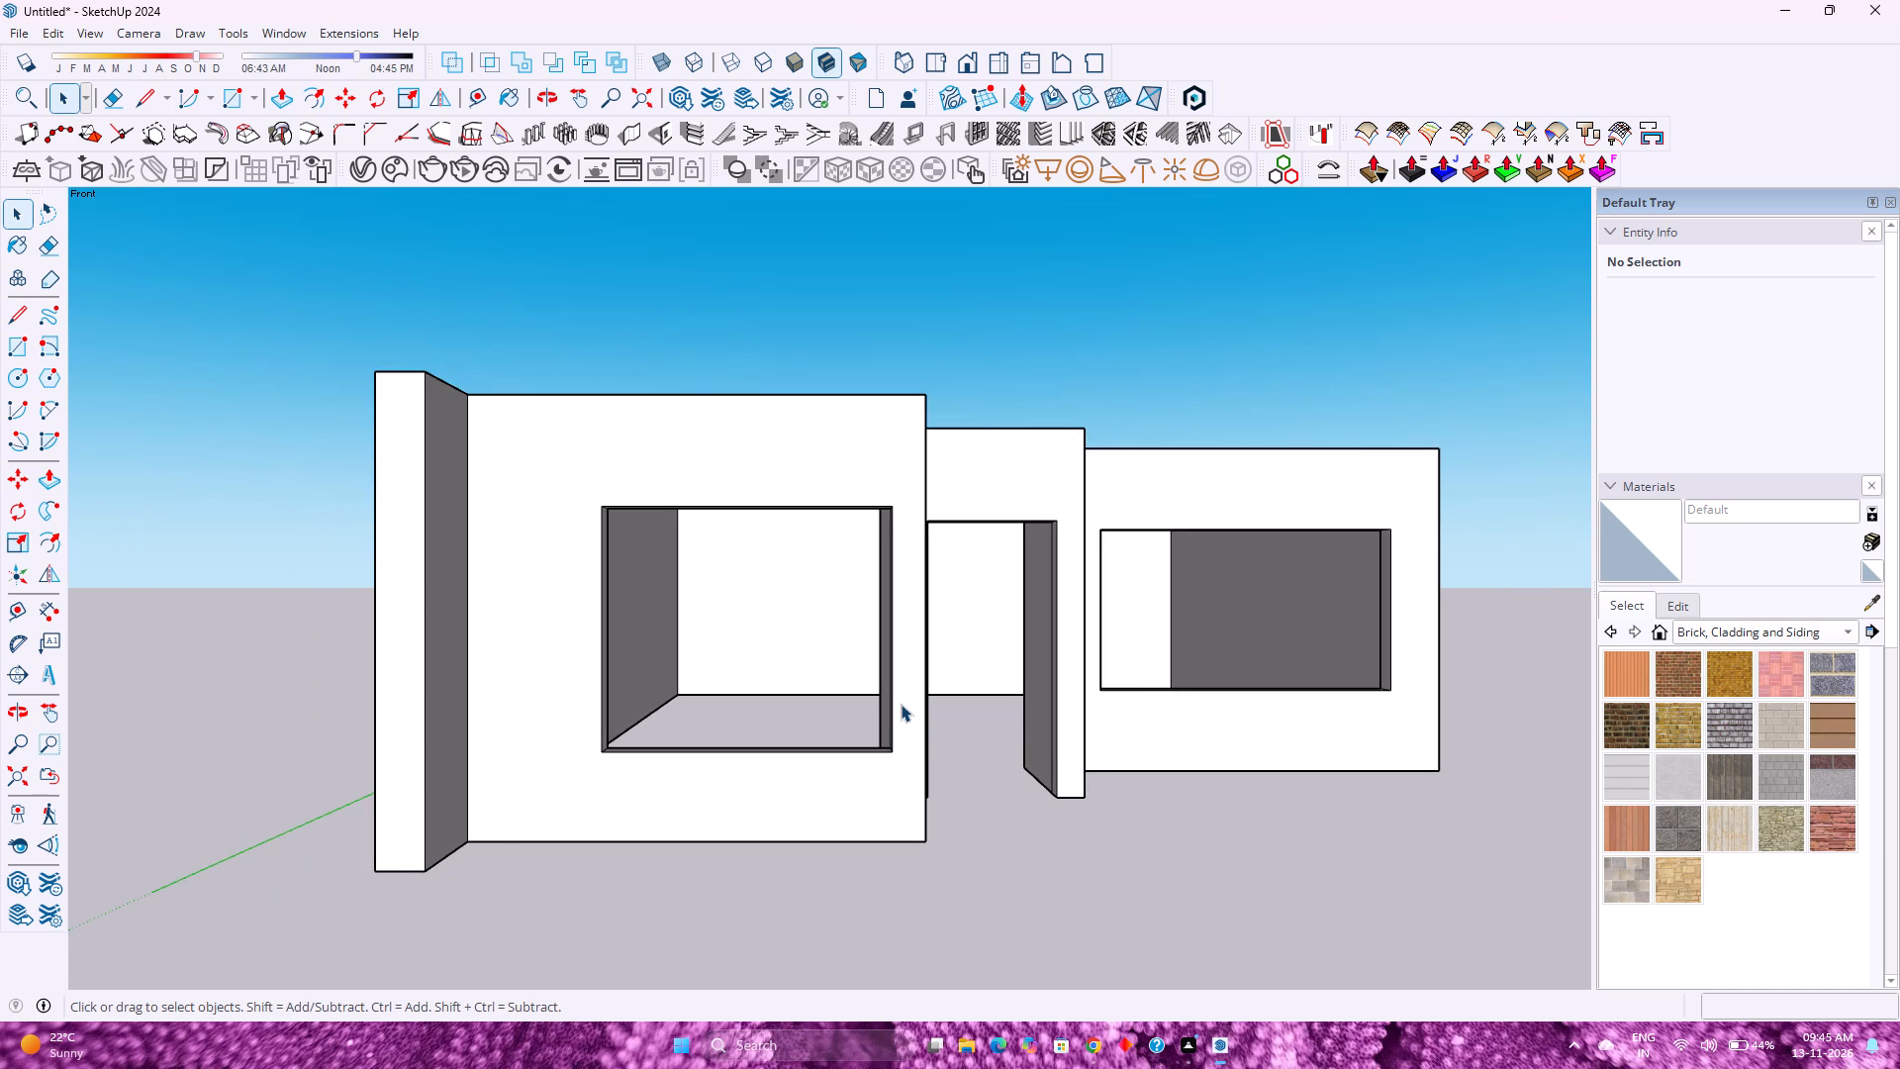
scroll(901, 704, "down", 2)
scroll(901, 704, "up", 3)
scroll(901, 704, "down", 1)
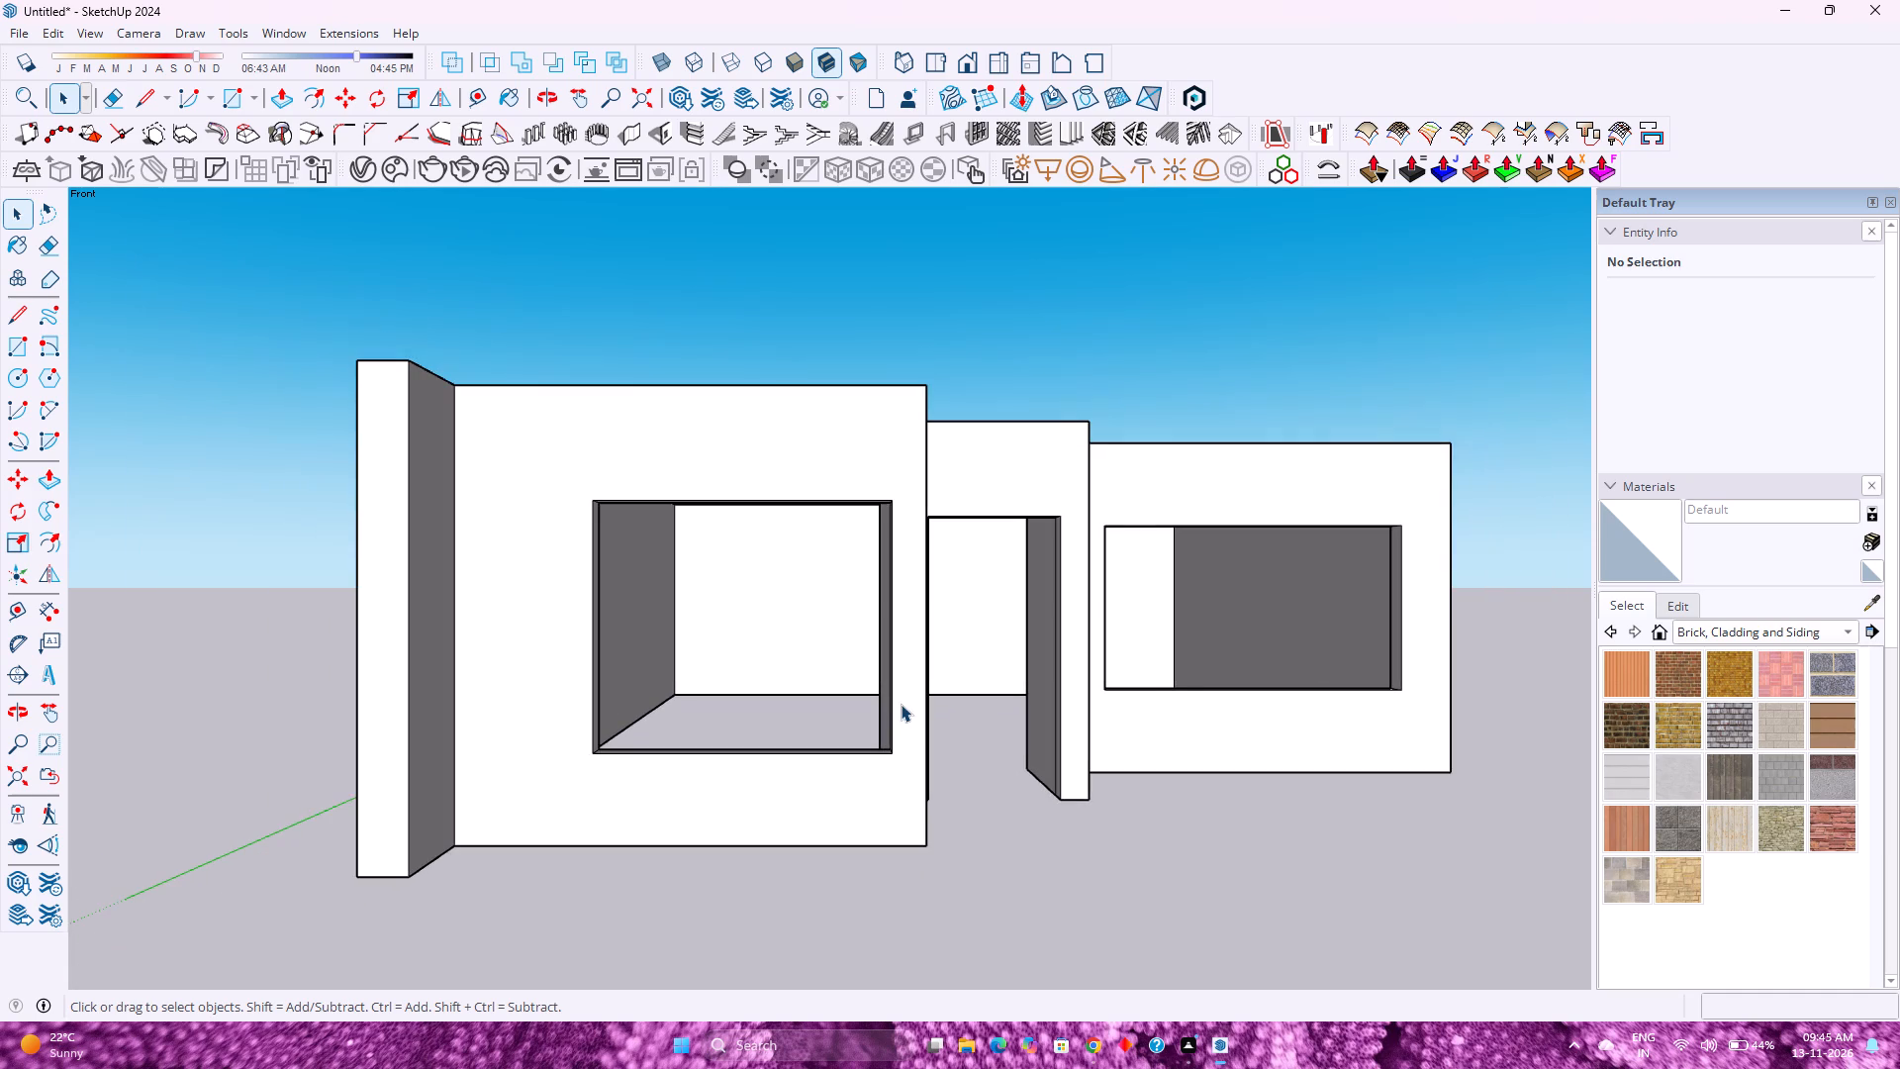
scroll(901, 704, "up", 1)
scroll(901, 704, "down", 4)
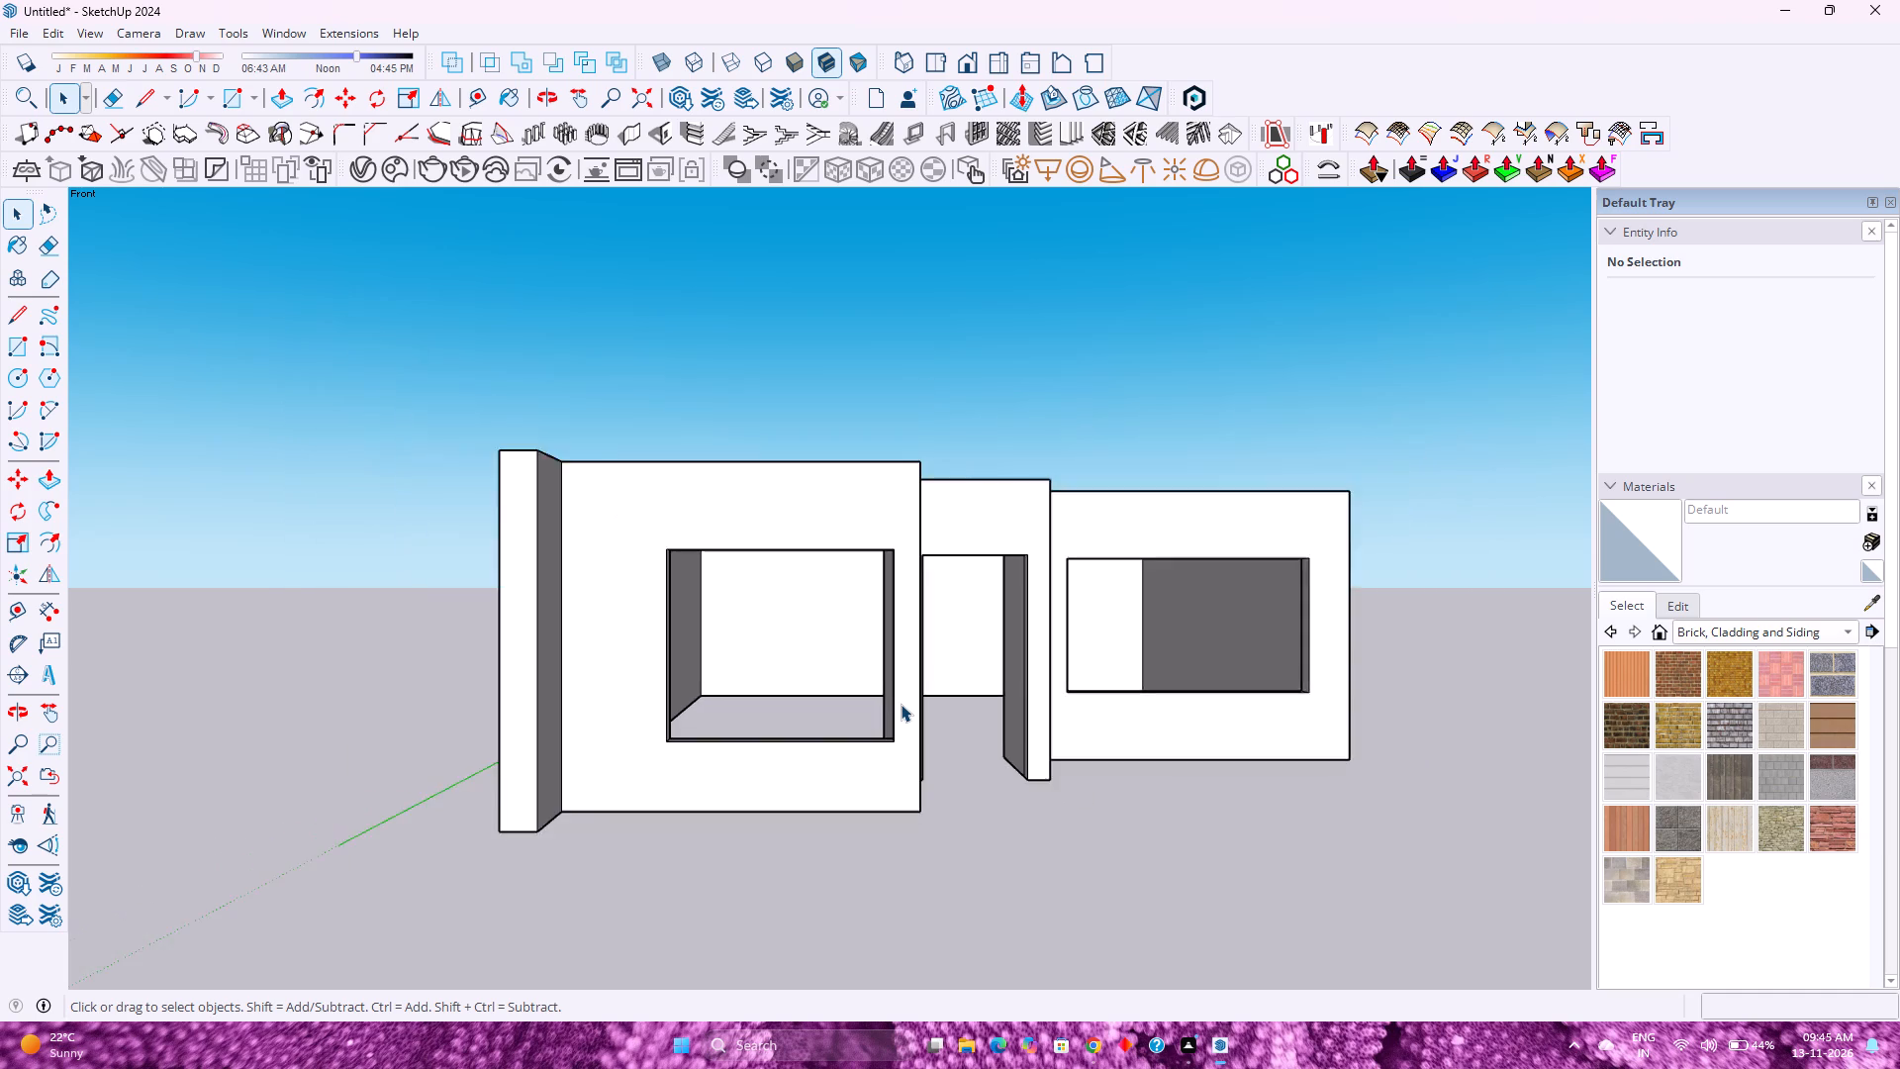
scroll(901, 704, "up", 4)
Select the grouped house walls at the front wall beside the large window opening.
right_click(901, 704)
left_click(895, 766)
scroll(901, 757, "up", 2)
scroll(901, 755, "down", 2)
scroll(901, 755, "up", 3)
scroll(901, 754, "down", 5)
scroll(901, 750, "up", 3)
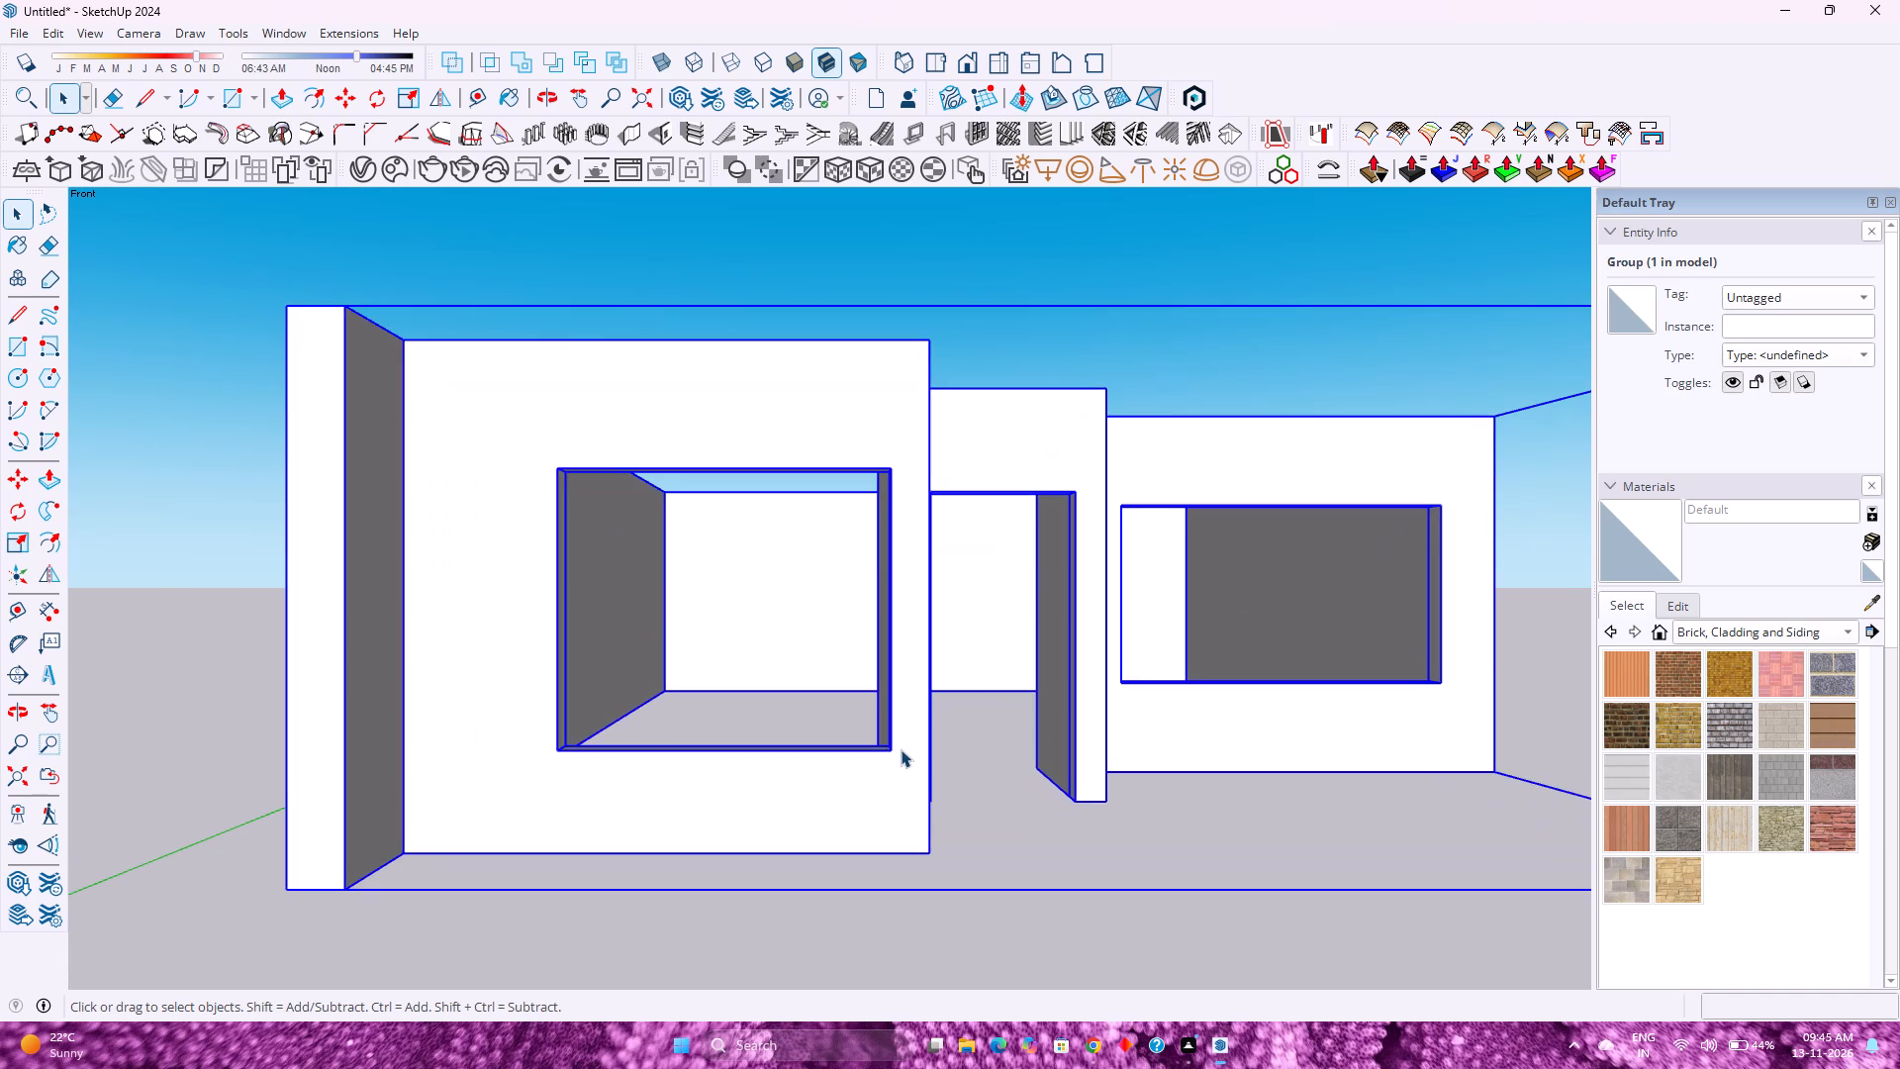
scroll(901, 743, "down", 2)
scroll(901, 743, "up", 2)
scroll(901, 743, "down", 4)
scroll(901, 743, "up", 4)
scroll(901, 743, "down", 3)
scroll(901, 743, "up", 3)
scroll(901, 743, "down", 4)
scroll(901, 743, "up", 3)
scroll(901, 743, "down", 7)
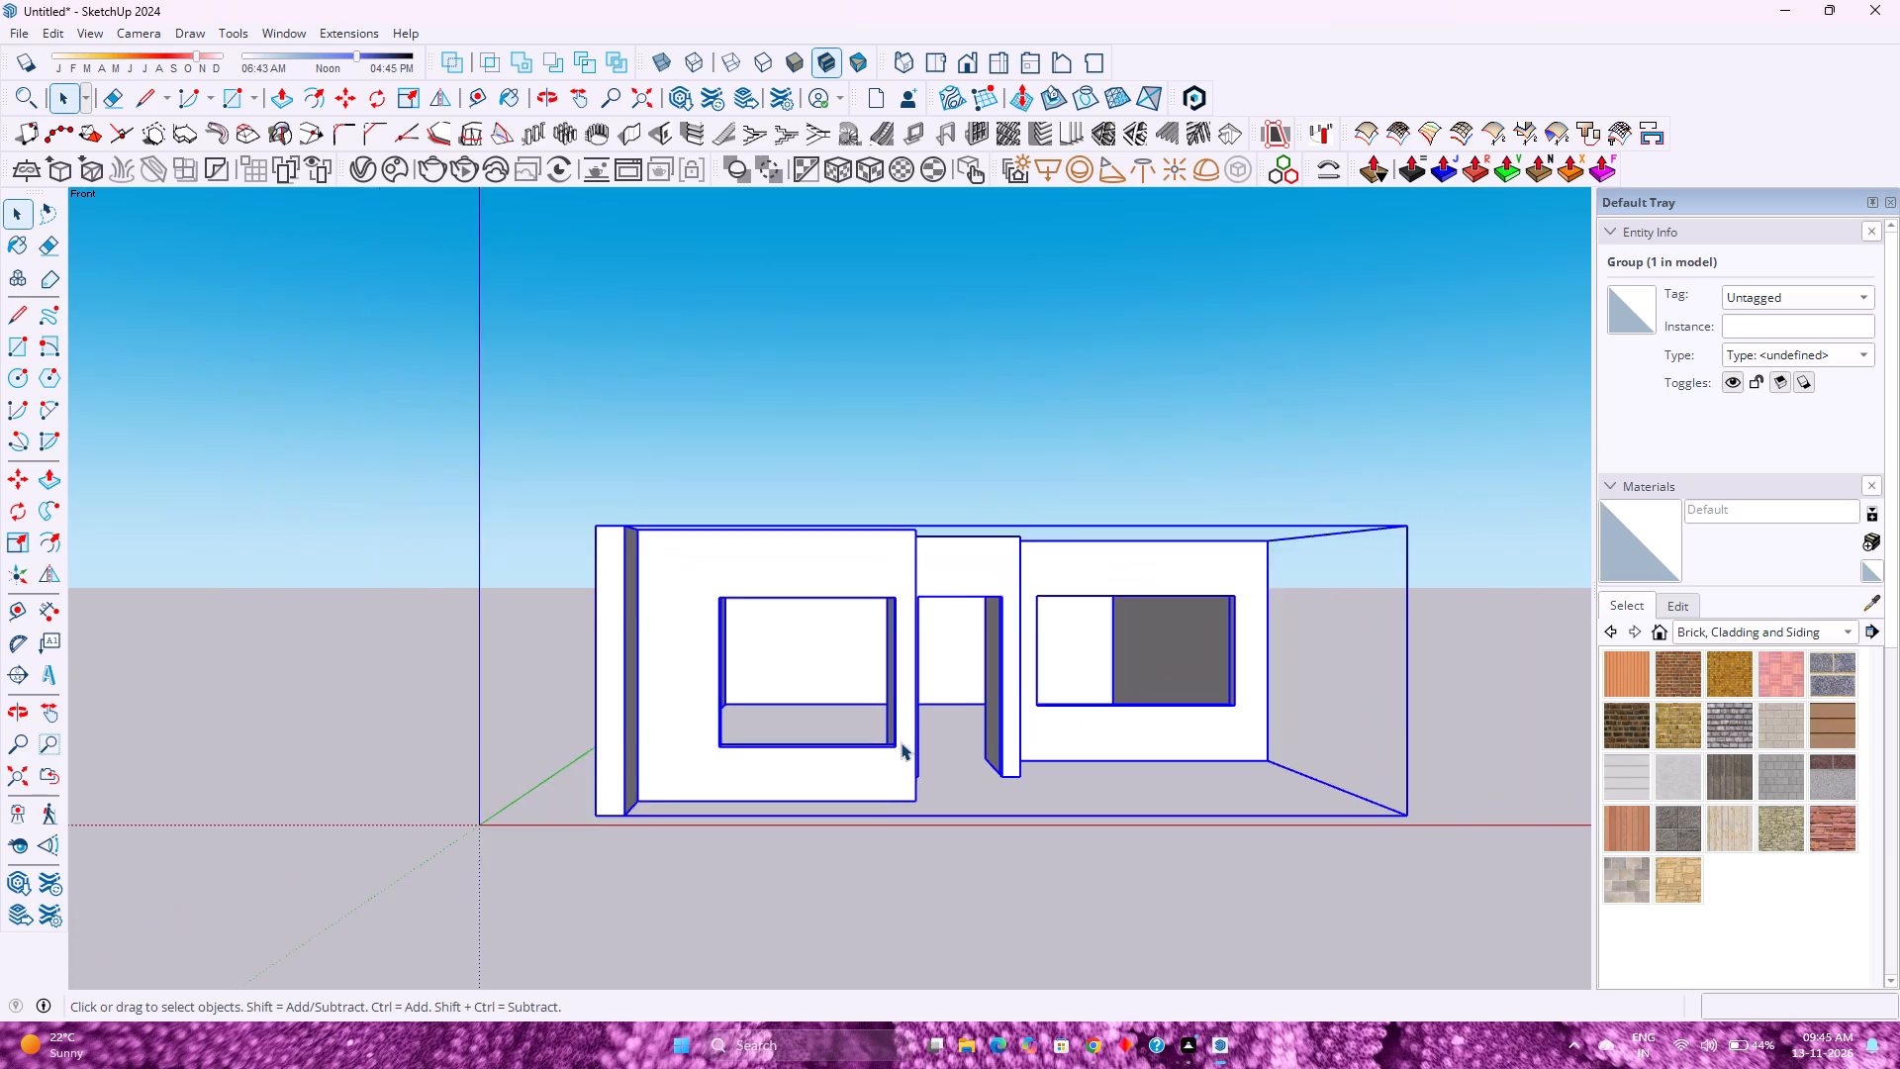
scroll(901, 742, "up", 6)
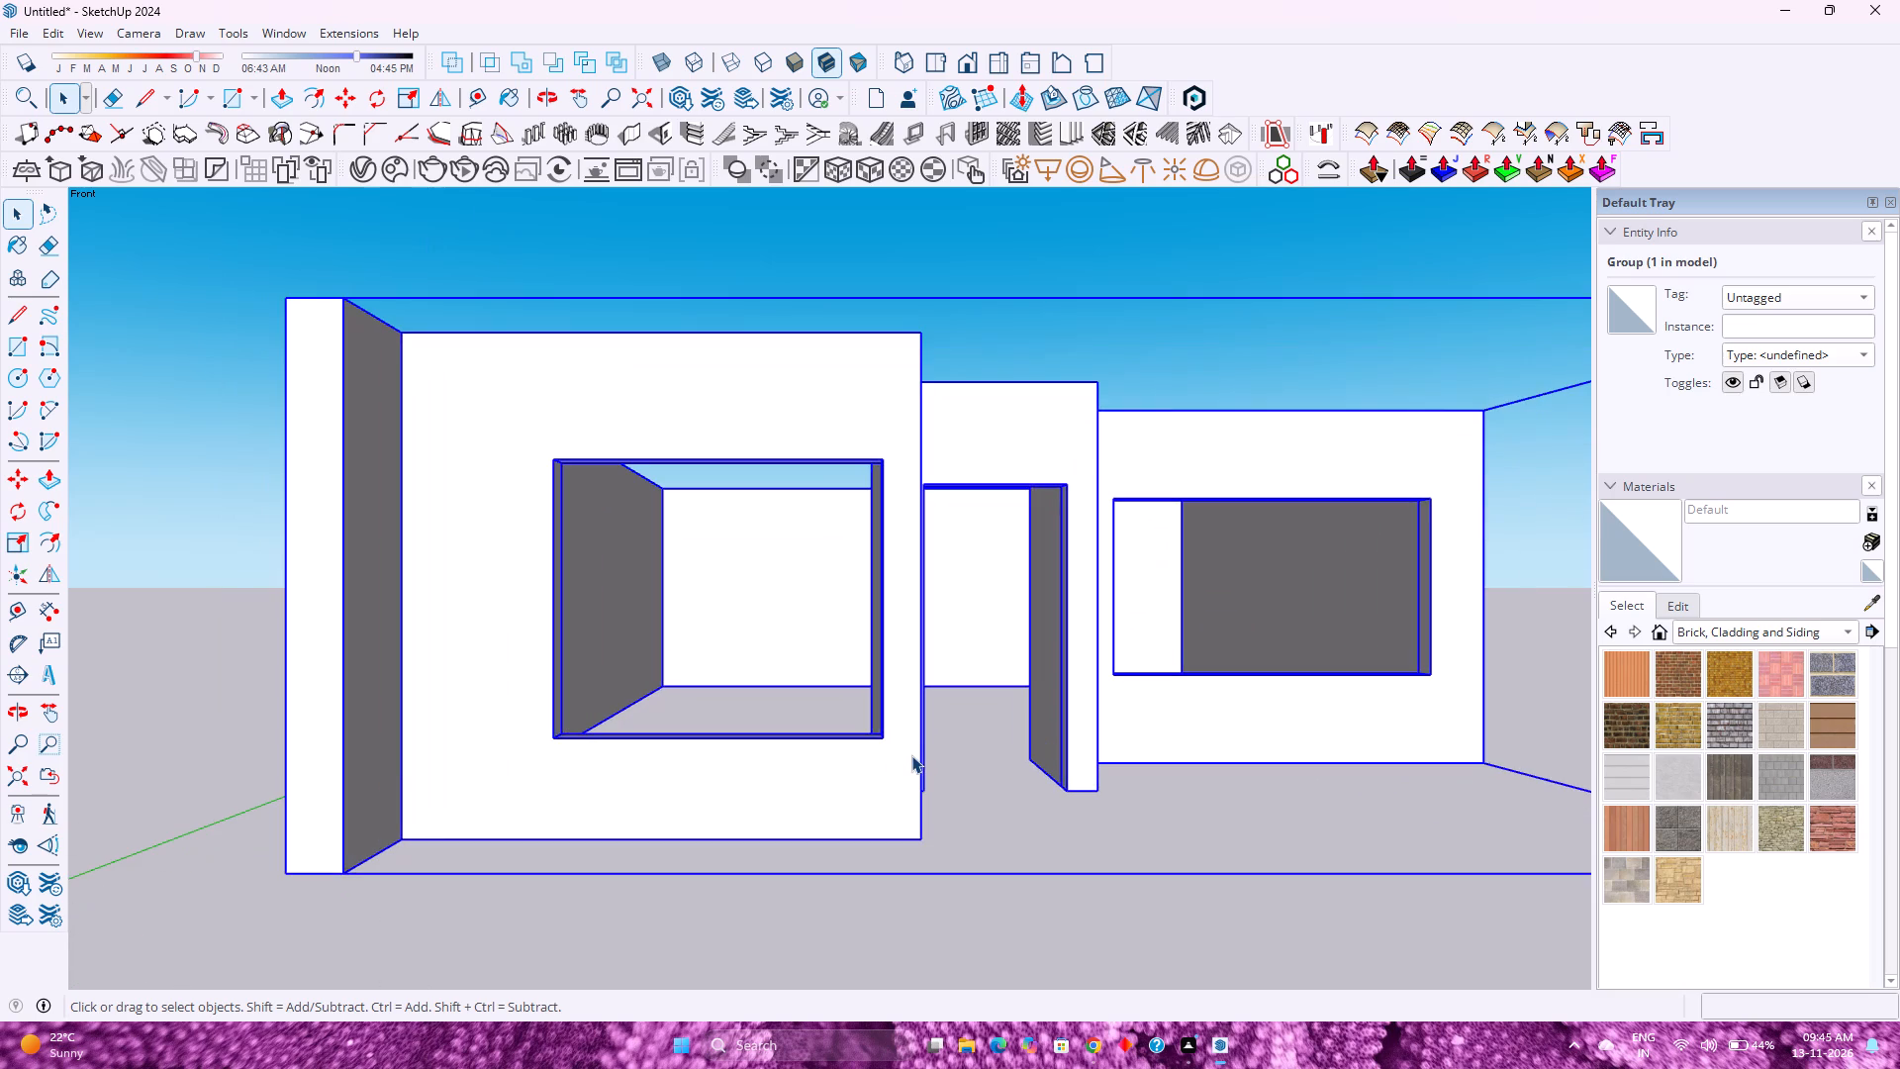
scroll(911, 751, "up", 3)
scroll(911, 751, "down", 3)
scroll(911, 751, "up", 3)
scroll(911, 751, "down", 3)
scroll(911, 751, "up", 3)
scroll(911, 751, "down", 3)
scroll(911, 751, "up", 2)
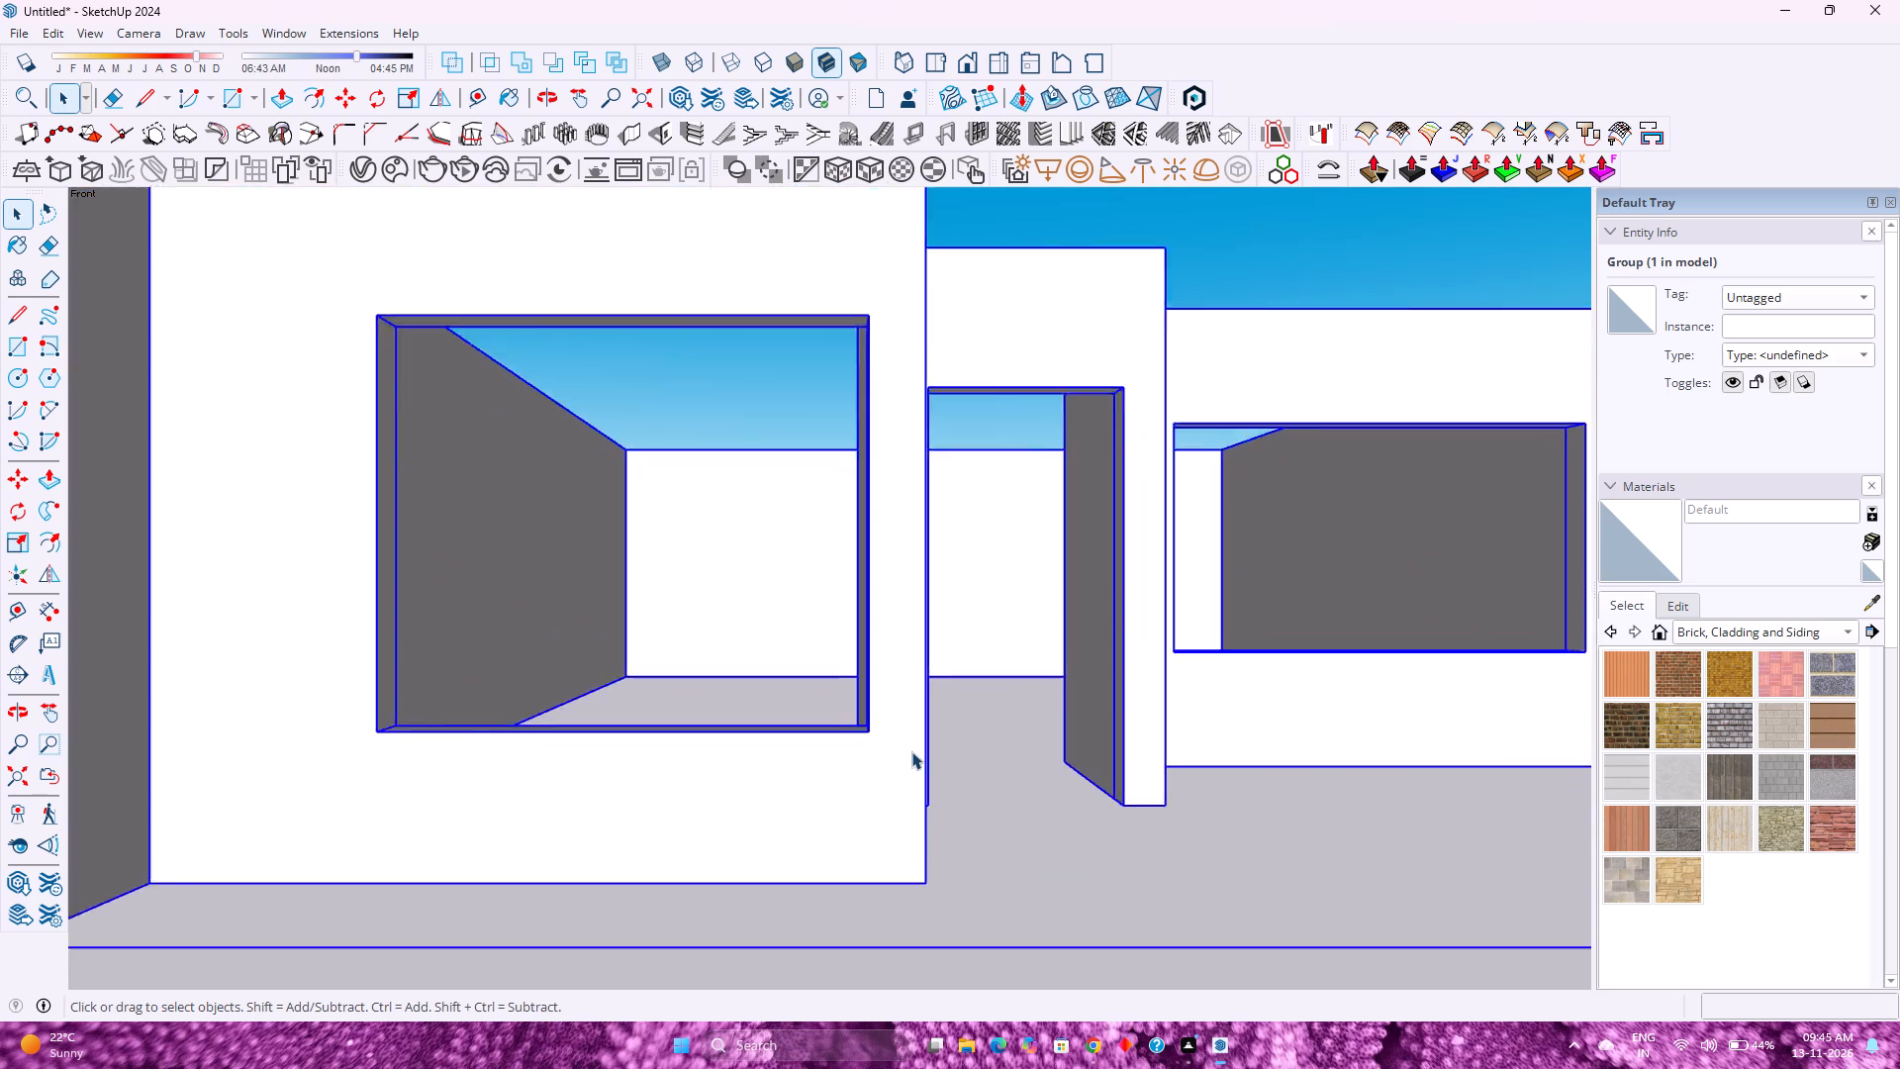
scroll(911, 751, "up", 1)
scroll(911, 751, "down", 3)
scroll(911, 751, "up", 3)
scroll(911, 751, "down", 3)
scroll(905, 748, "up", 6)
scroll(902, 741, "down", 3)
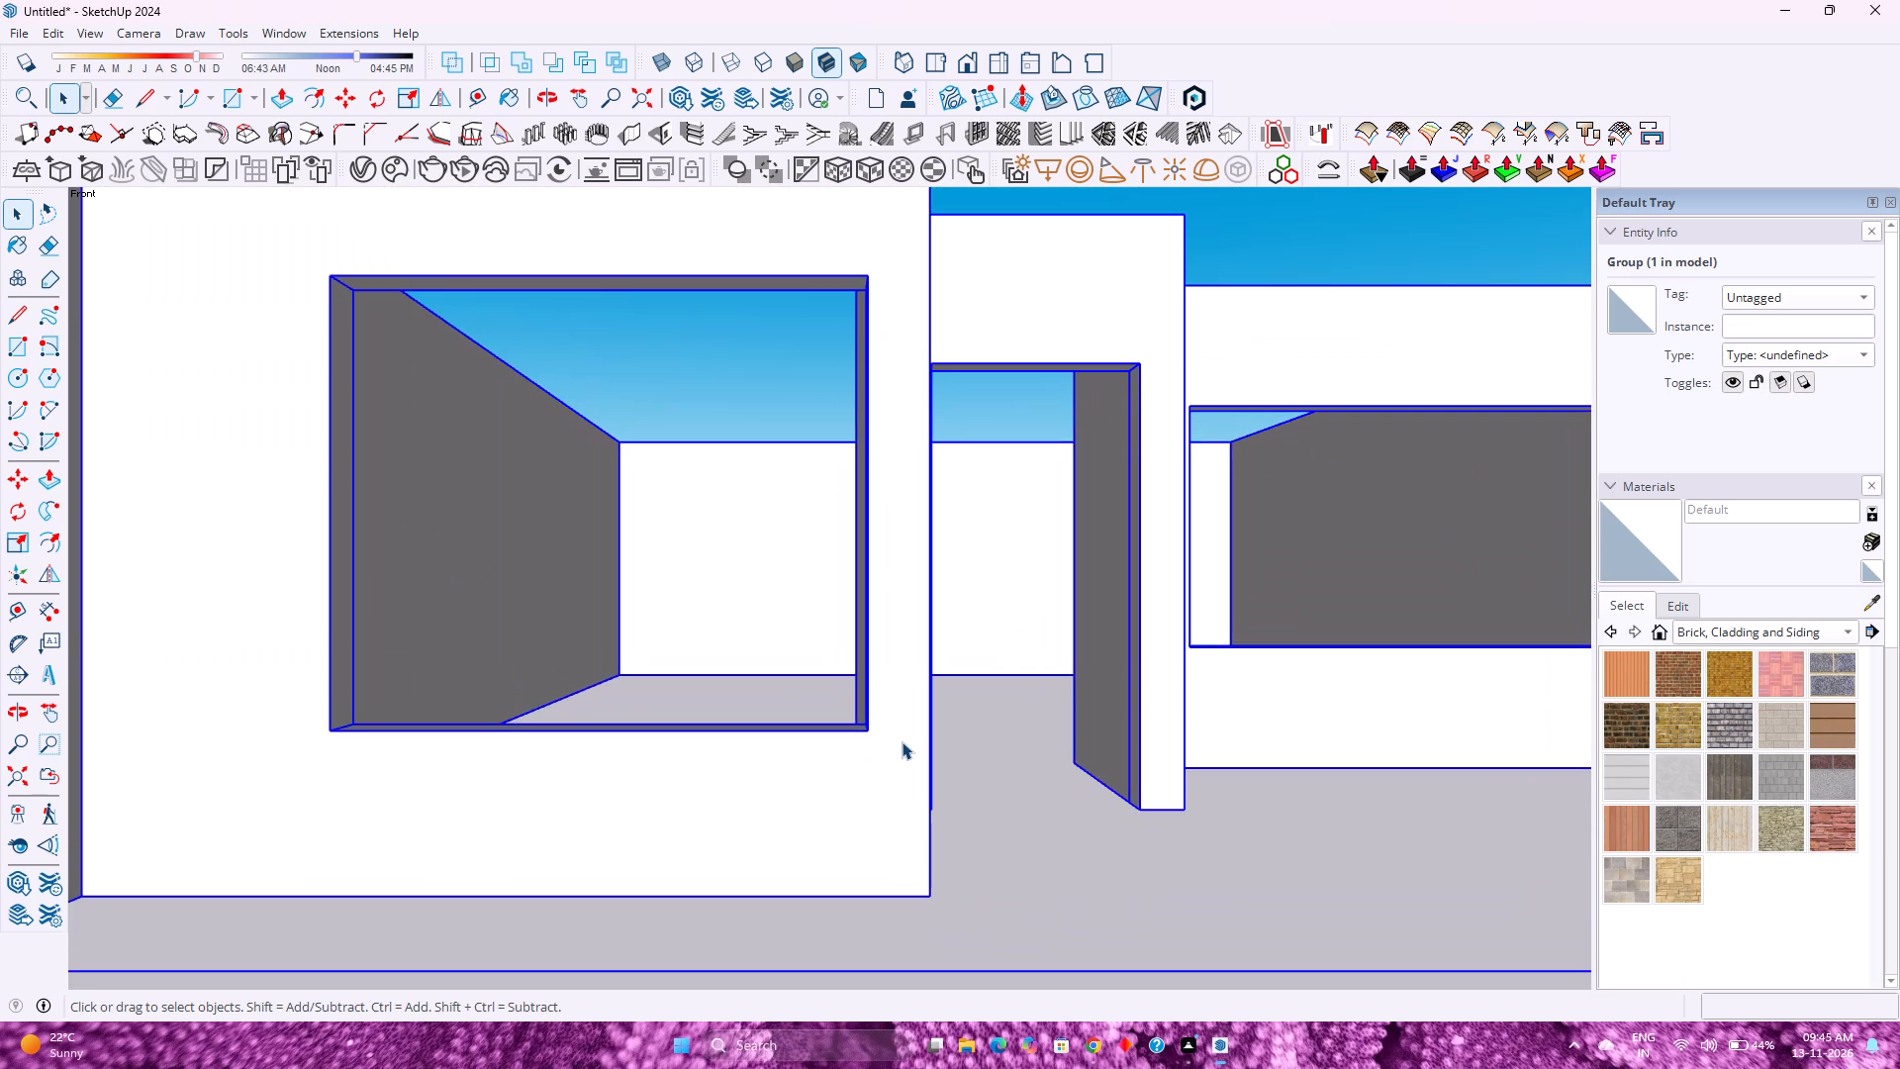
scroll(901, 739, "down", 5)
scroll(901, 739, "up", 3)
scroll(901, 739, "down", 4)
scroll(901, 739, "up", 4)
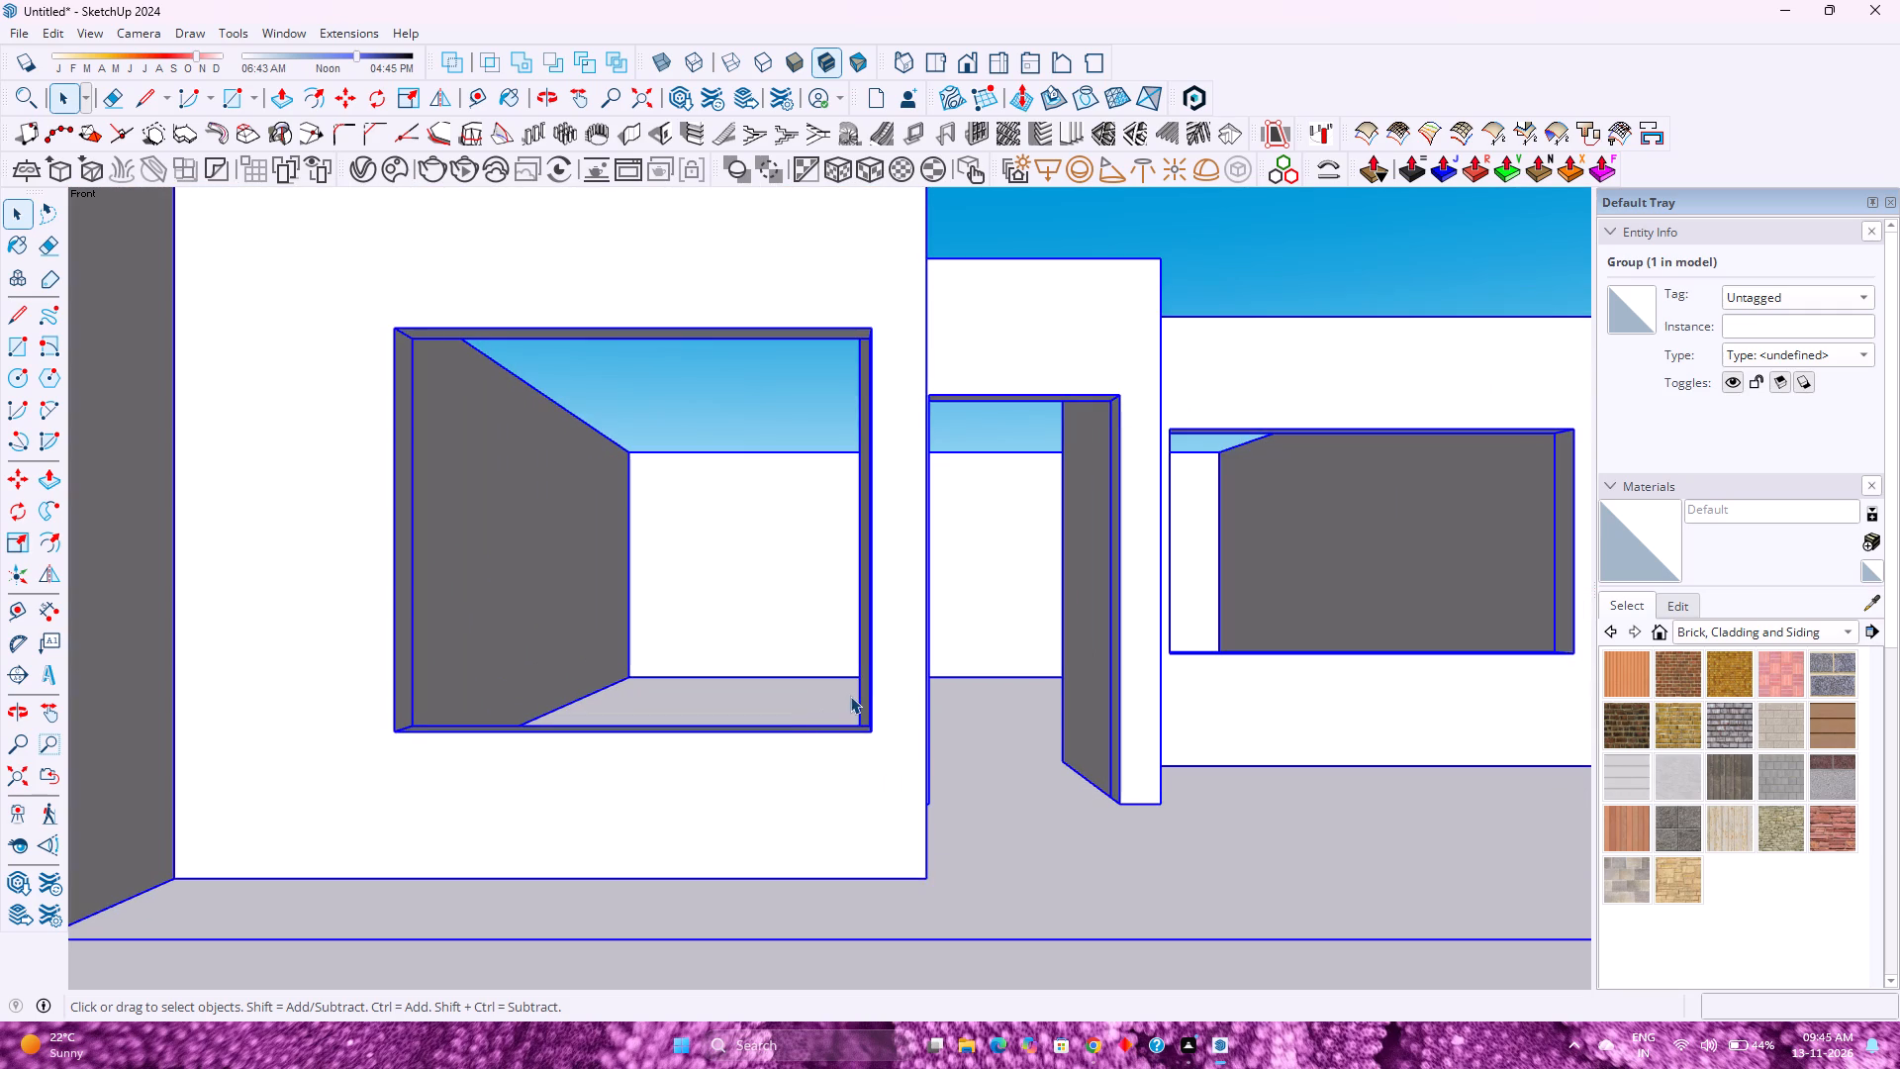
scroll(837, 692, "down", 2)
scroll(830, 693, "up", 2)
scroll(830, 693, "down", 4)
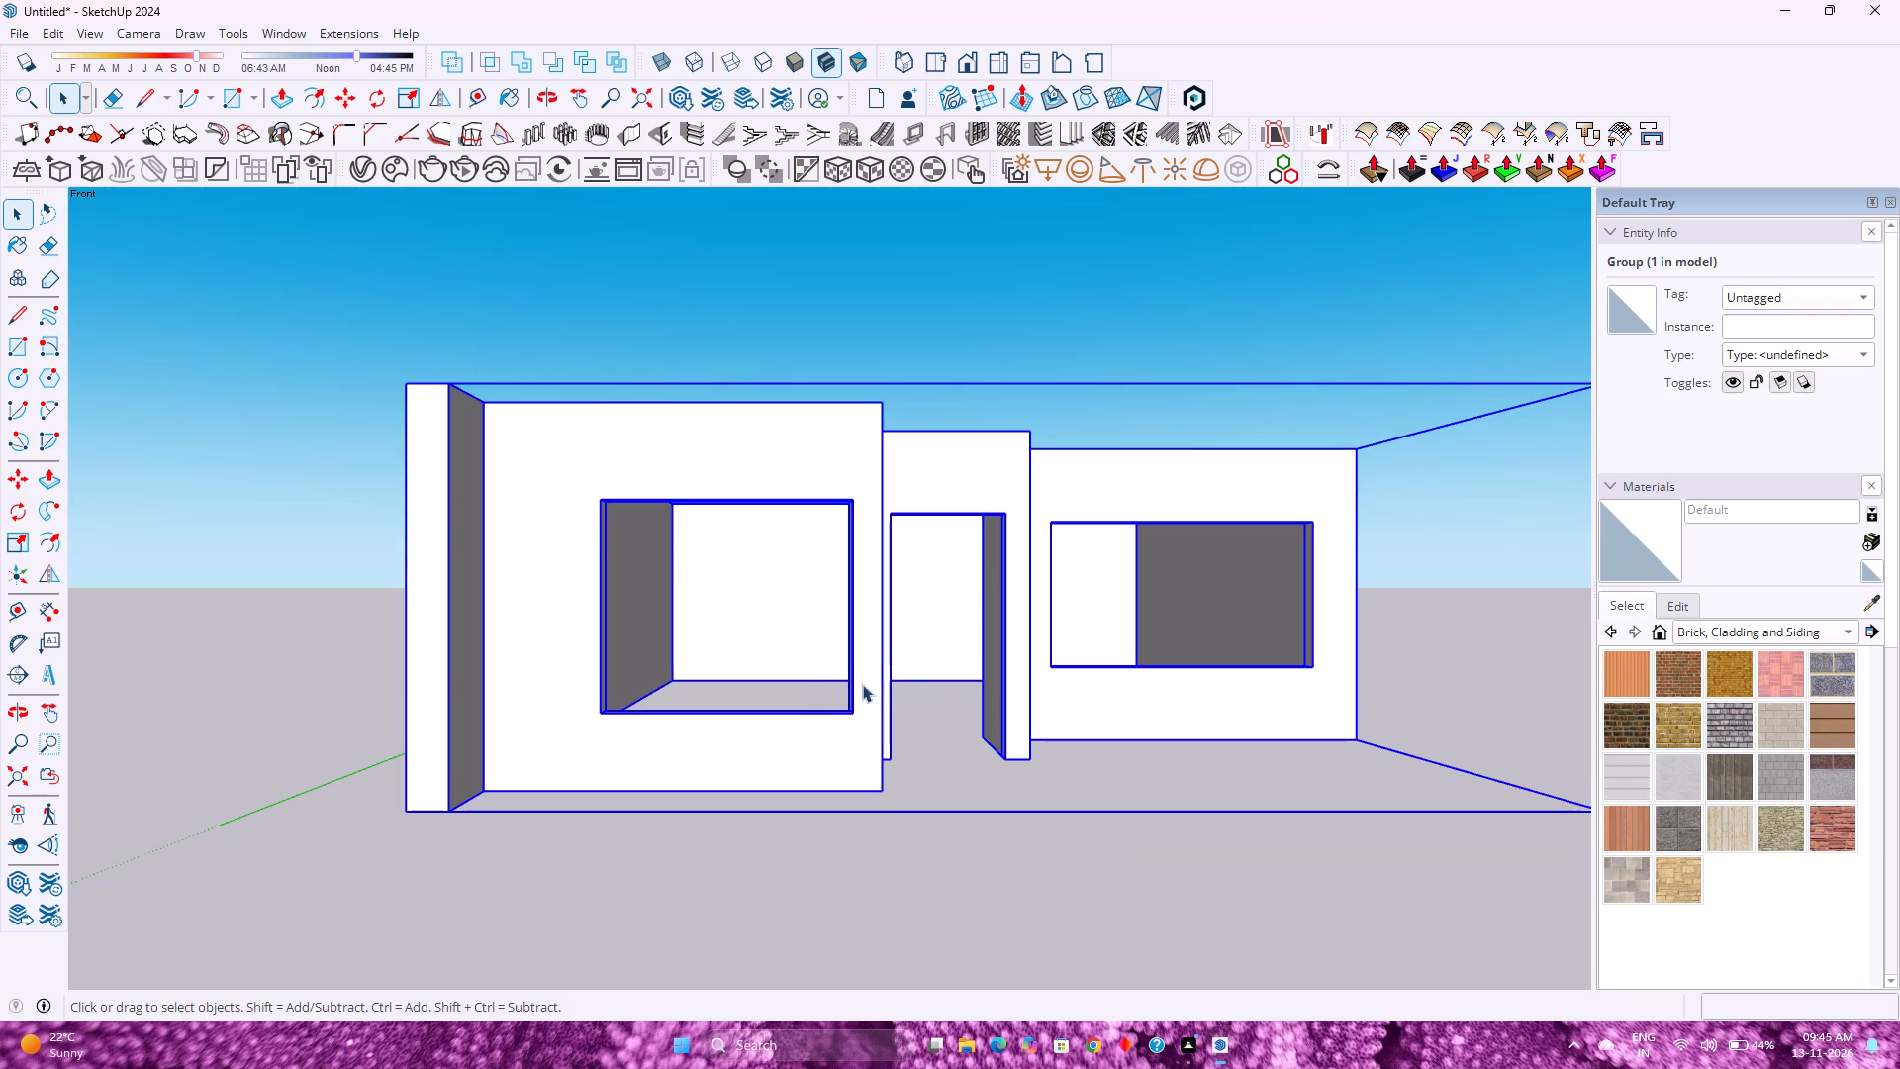
Zoom to the model's extents to fit the house walls in the front view.
left_click(11, 775)
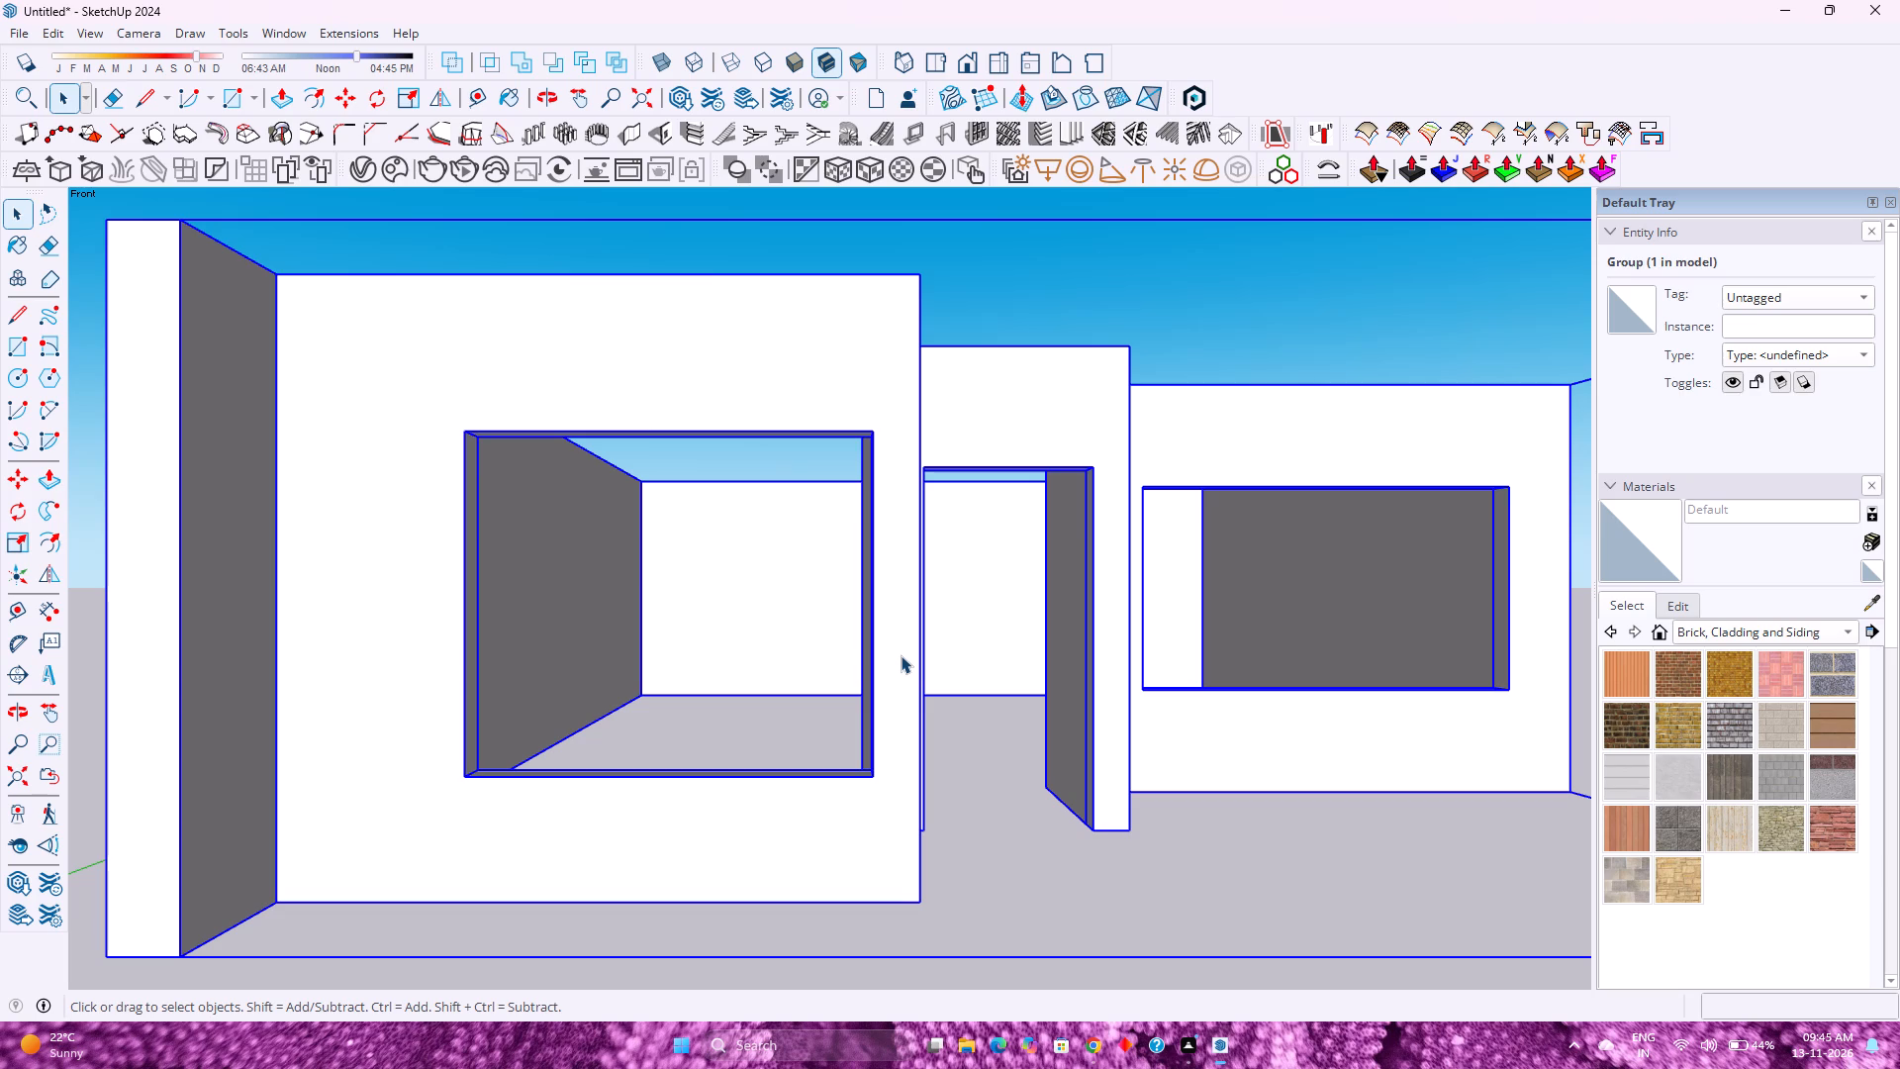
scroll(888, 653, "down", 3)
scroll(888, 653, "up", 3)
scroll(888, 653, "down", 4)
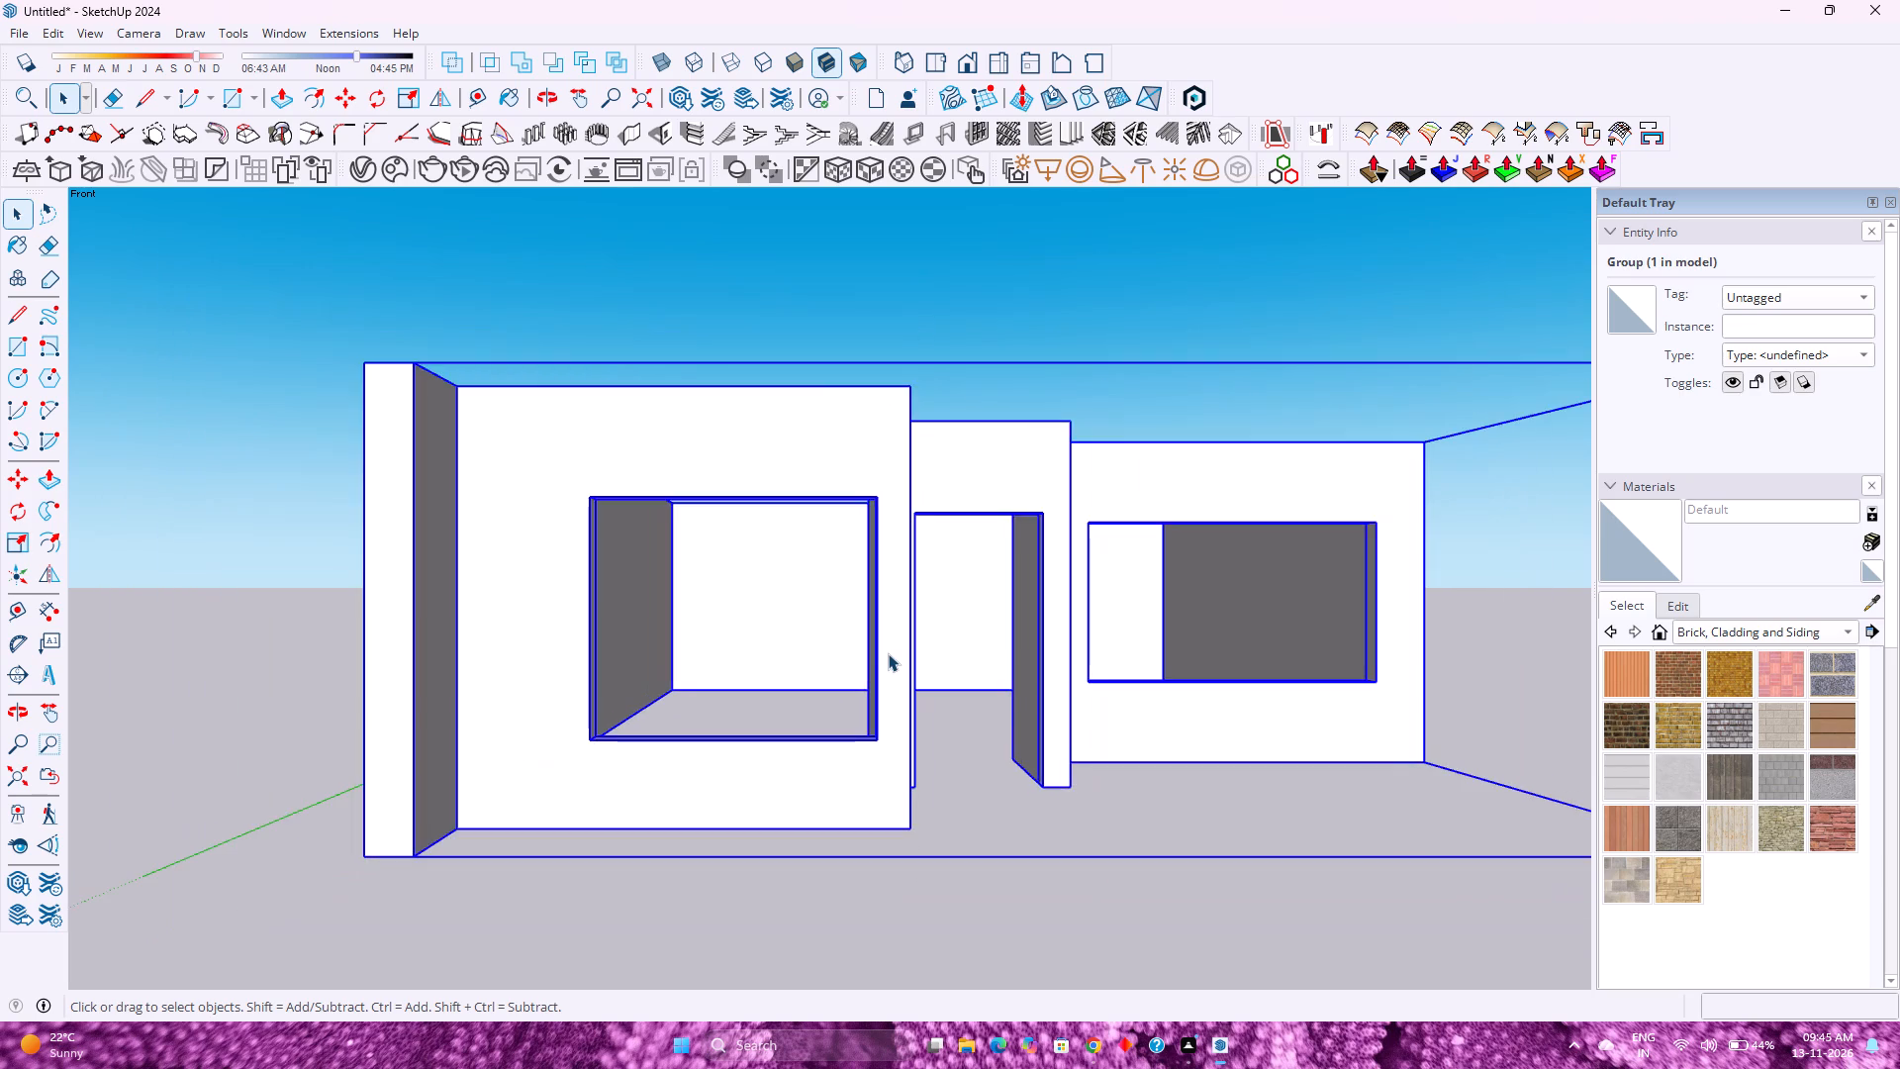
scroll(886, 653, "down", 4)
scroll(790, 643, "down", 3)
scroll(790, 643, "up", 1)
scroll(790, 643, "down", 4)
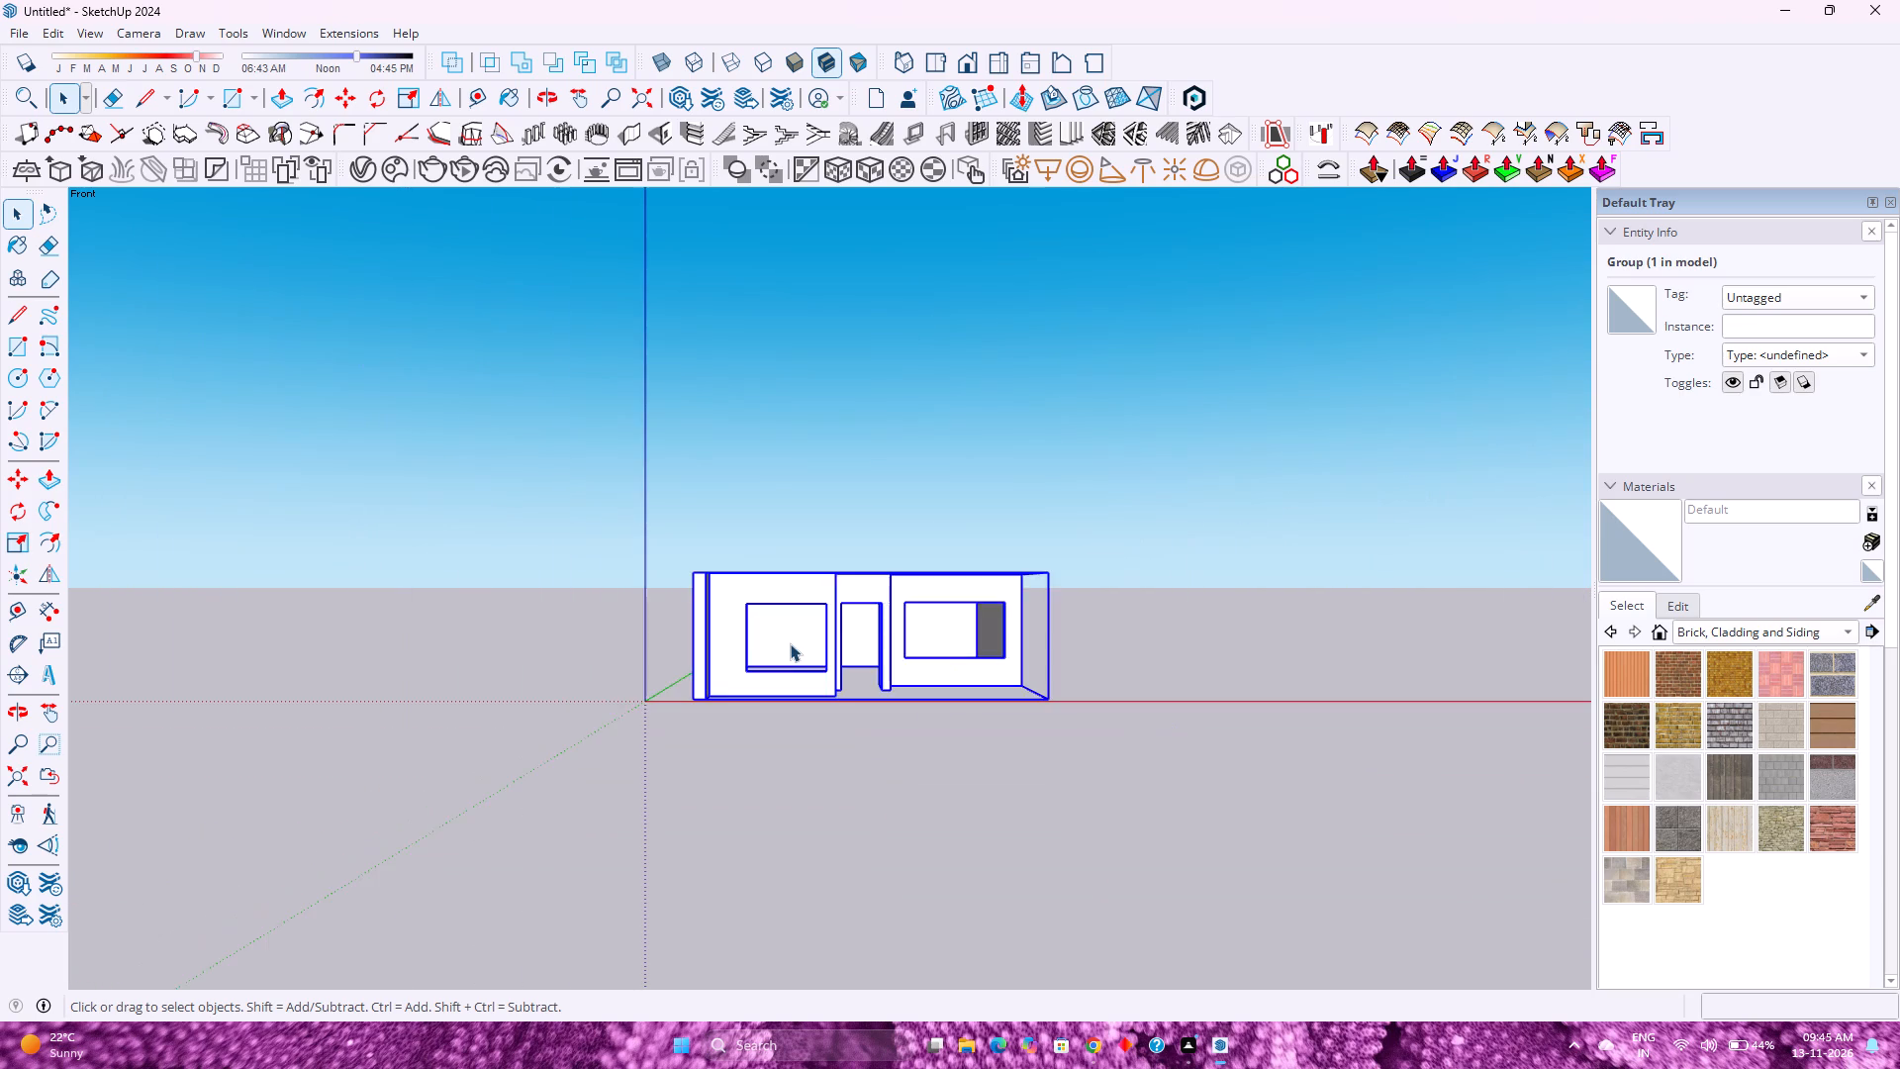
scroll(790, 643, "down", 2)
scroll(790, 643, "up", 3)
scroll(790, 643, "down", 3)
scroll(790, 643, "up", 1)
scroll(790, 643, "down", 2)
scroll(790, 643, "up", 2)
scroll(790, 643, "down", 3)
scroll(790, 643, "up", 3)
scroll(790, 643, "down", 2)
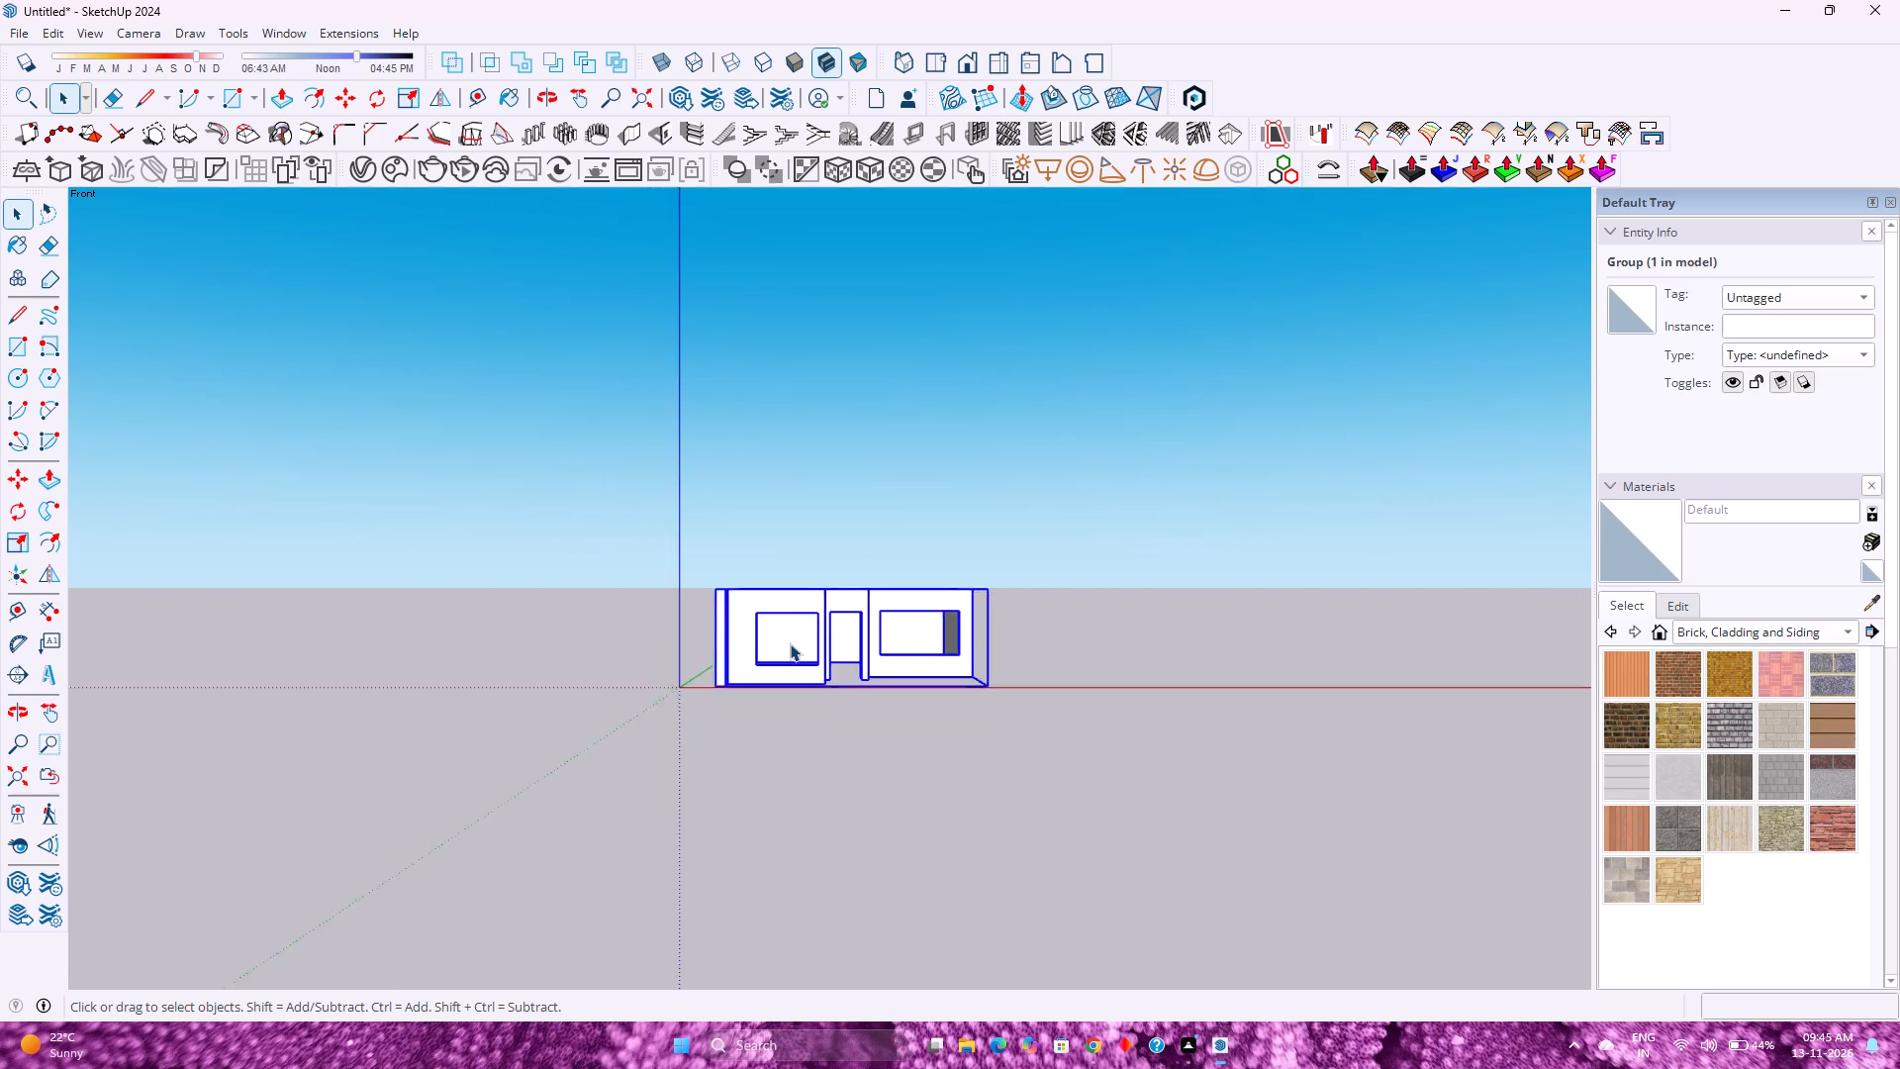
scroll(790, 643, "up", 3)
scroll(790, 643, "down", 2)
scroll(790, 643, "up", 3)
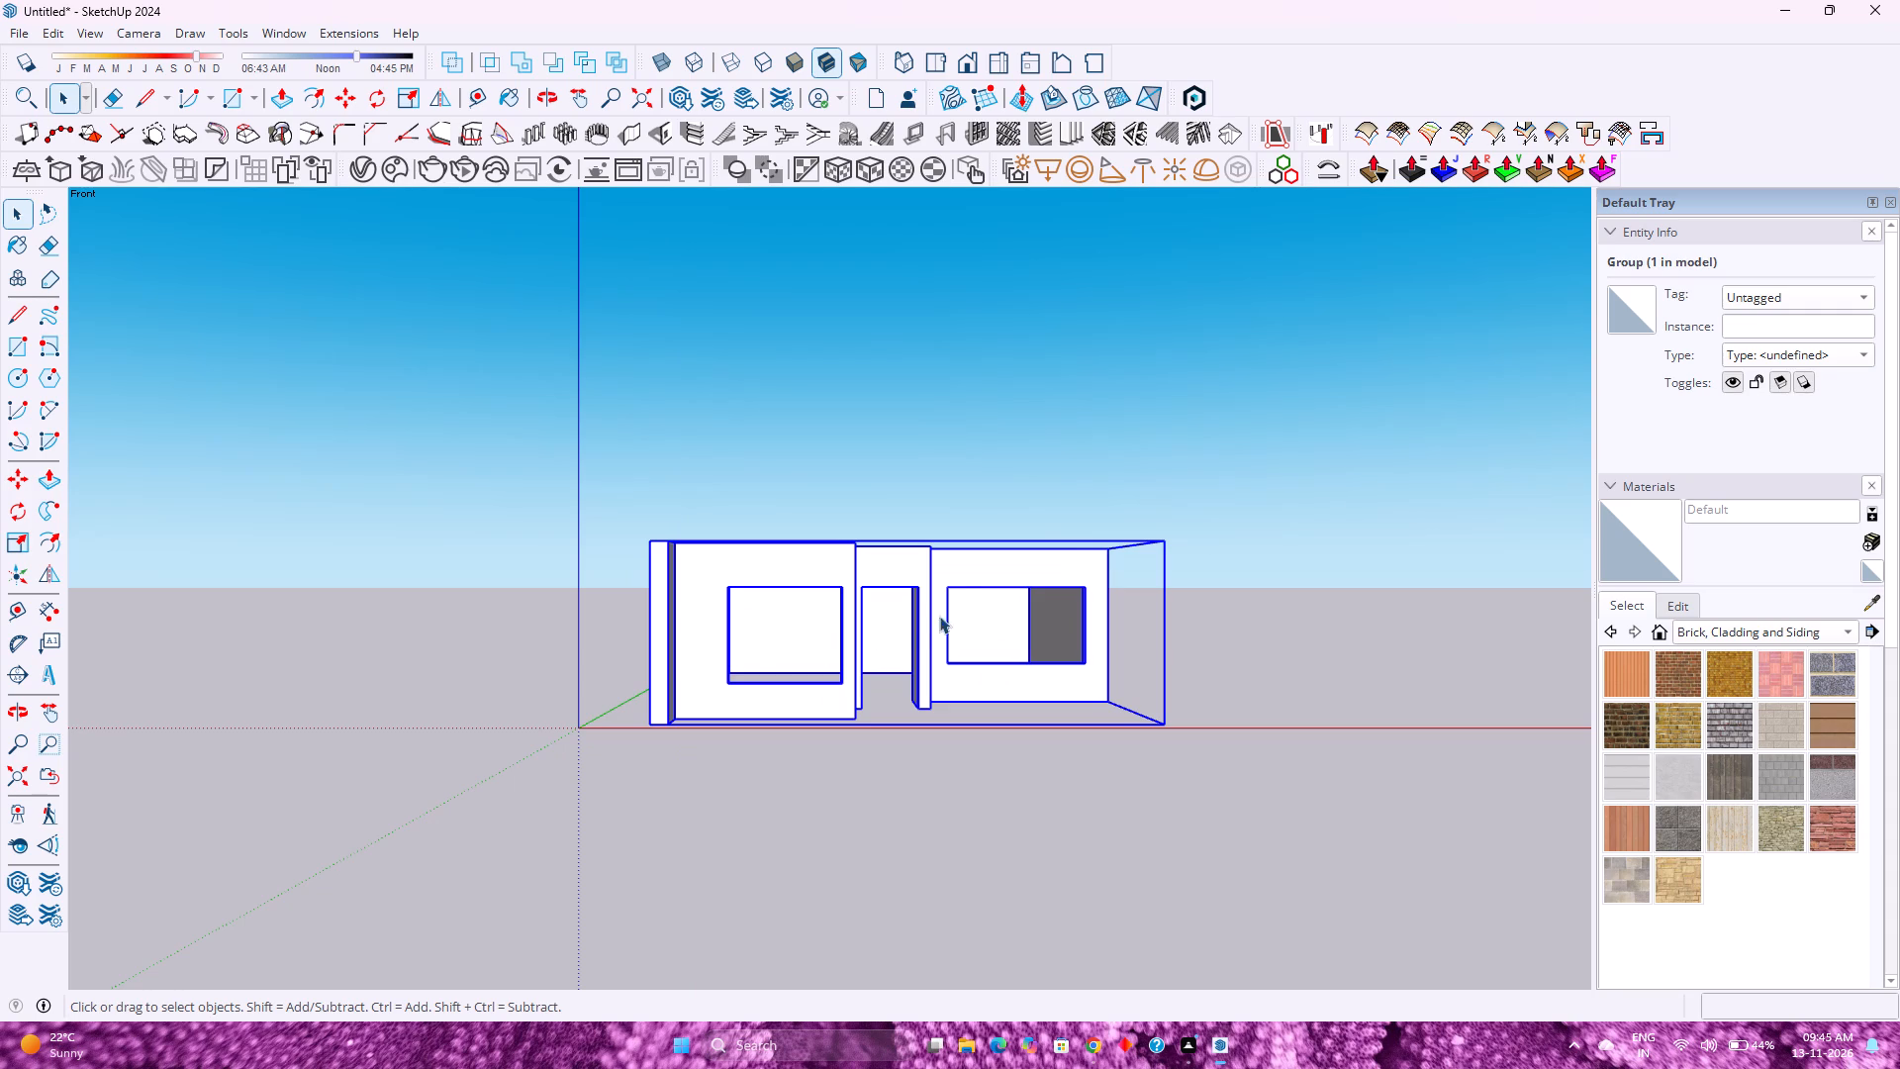
Refit the grouped house walls in the front view by zooming to the model's extents.
left_click(6, 786)
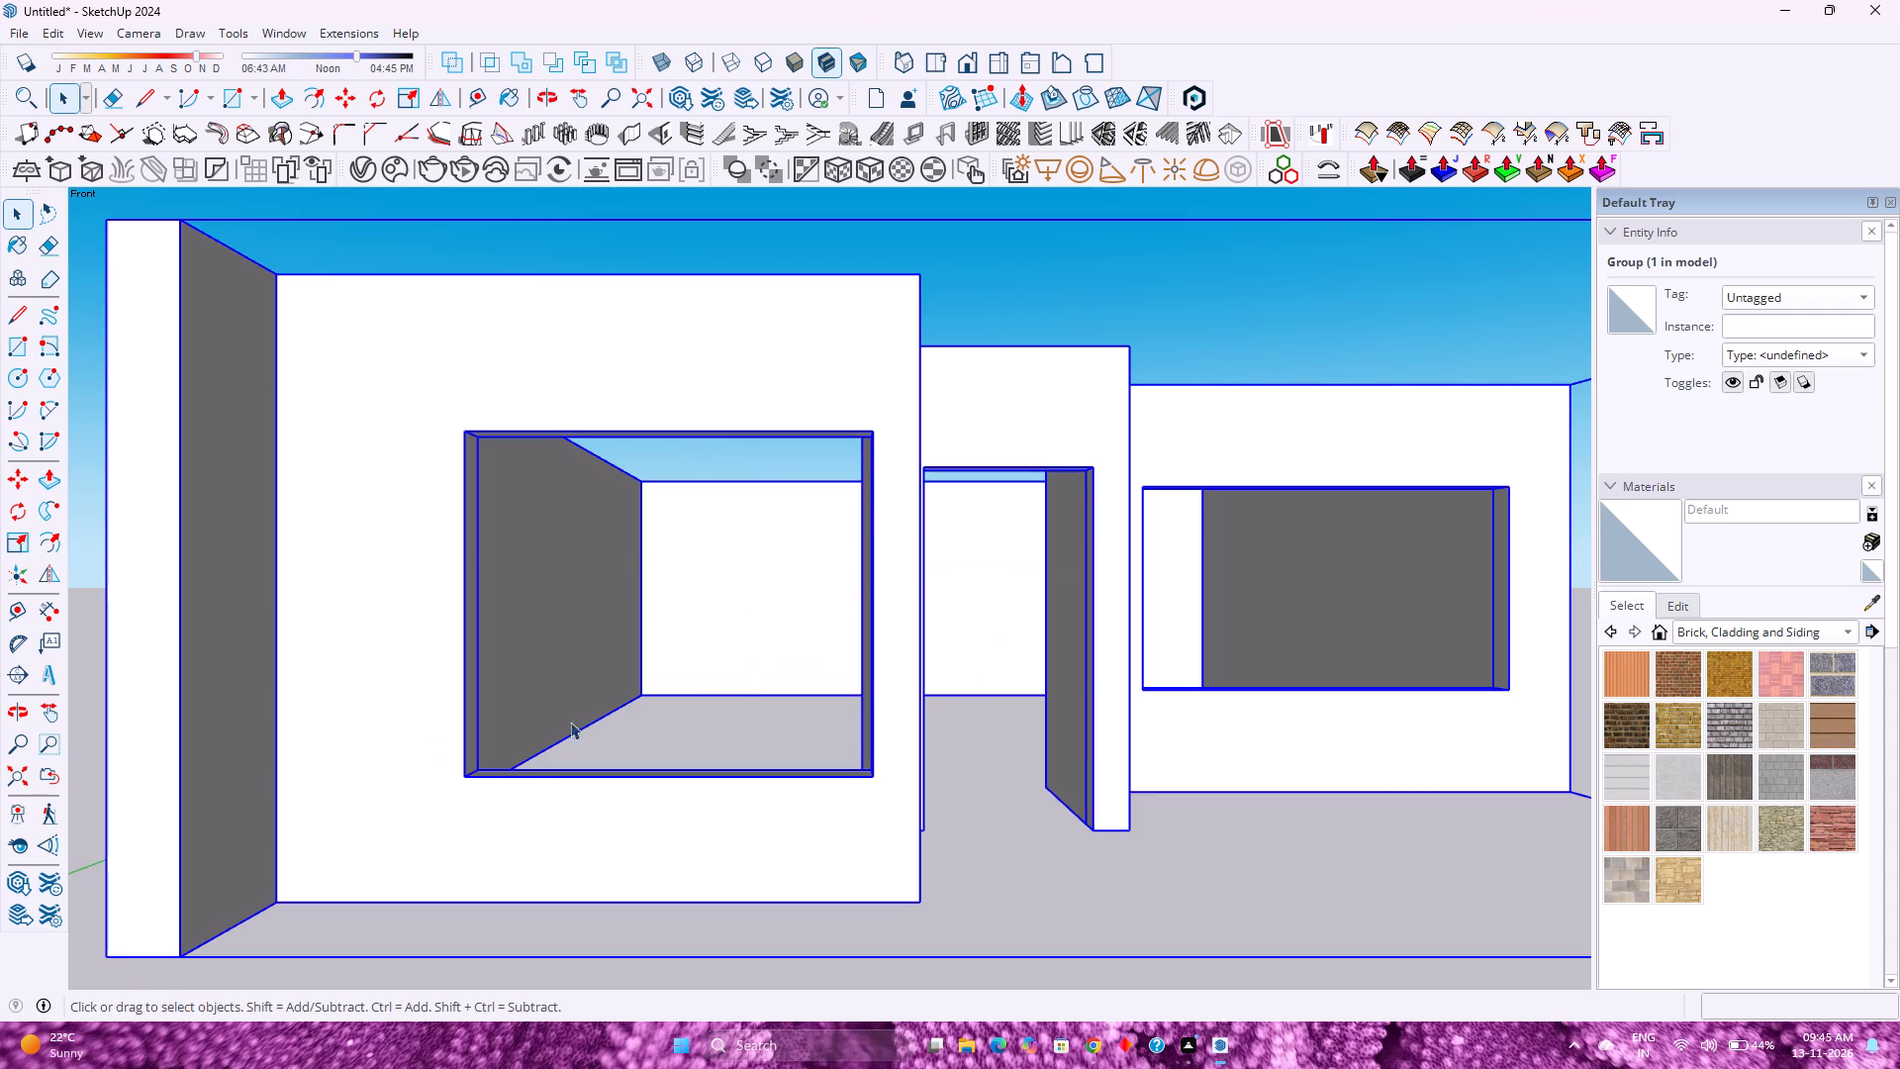
scroll(192, 663, "down", 4)
scroll(311, 710, "down", 10)
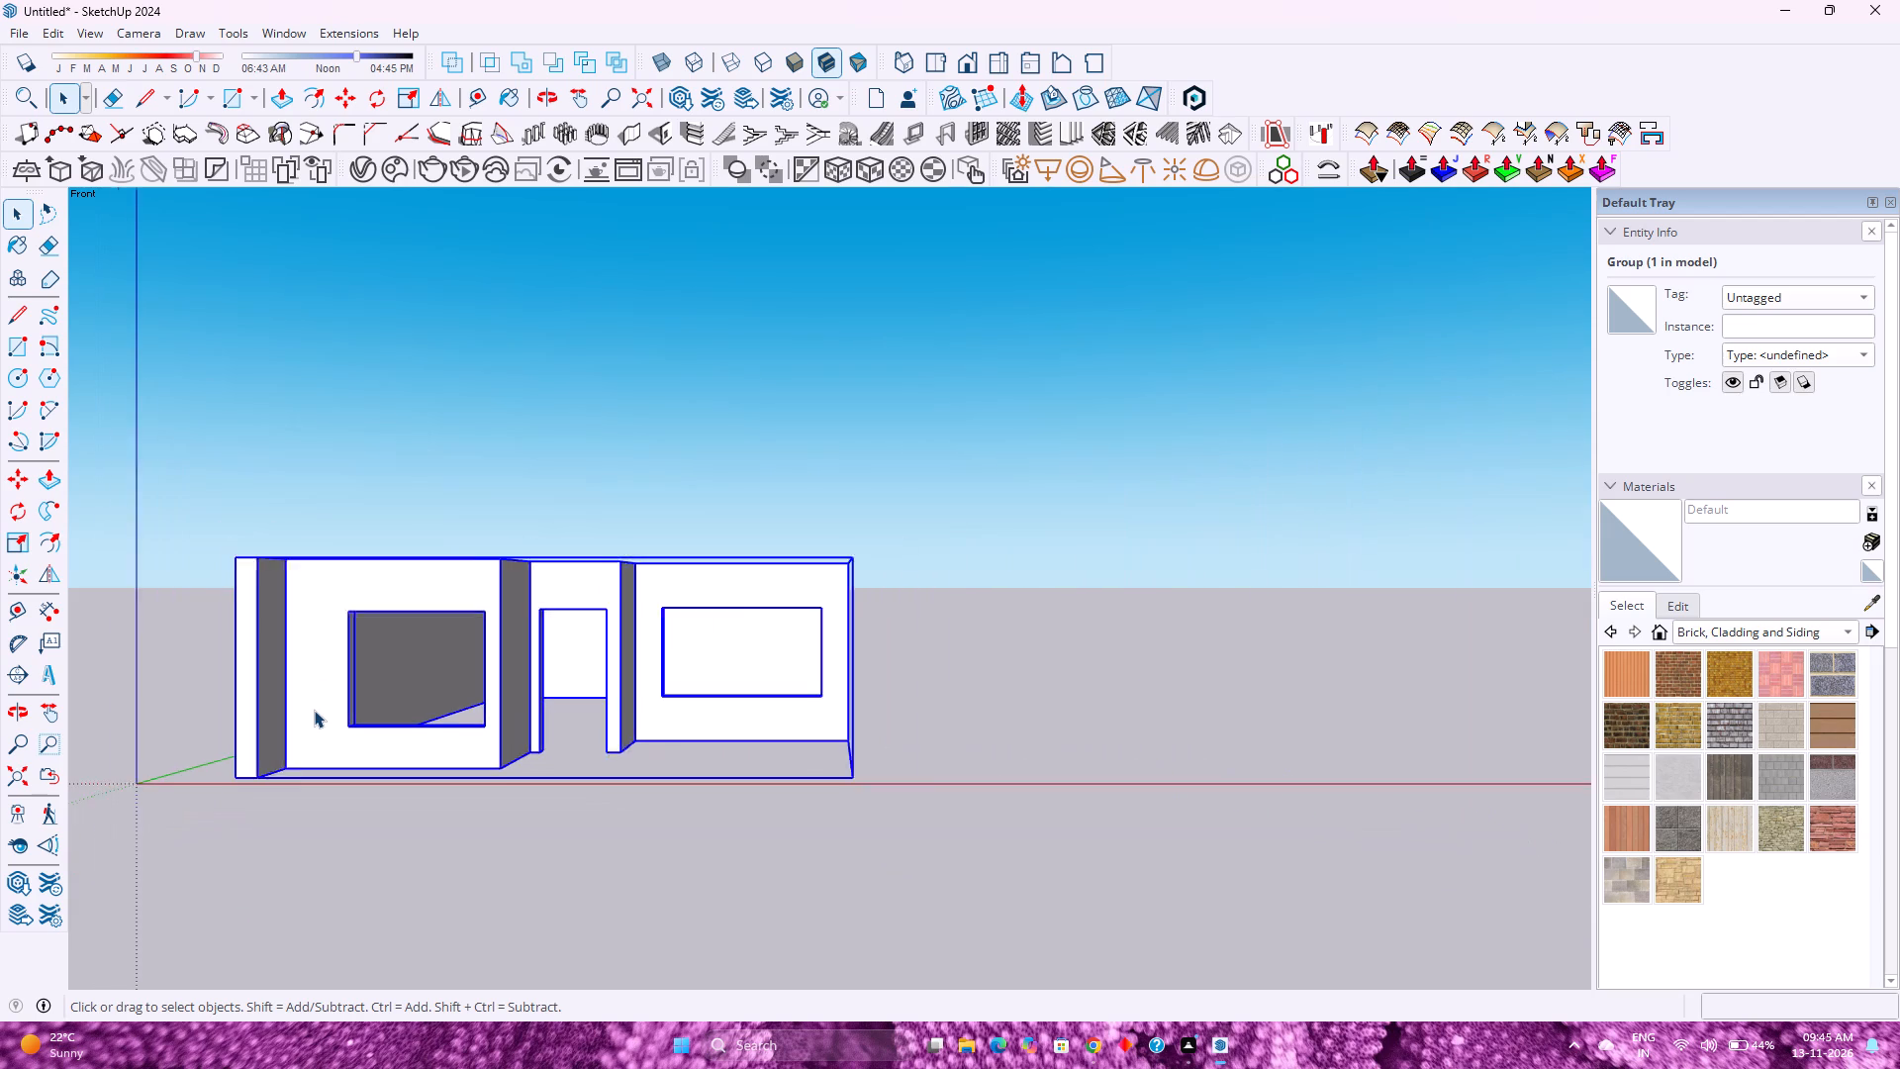
scroll(314, 710, "down", 3)
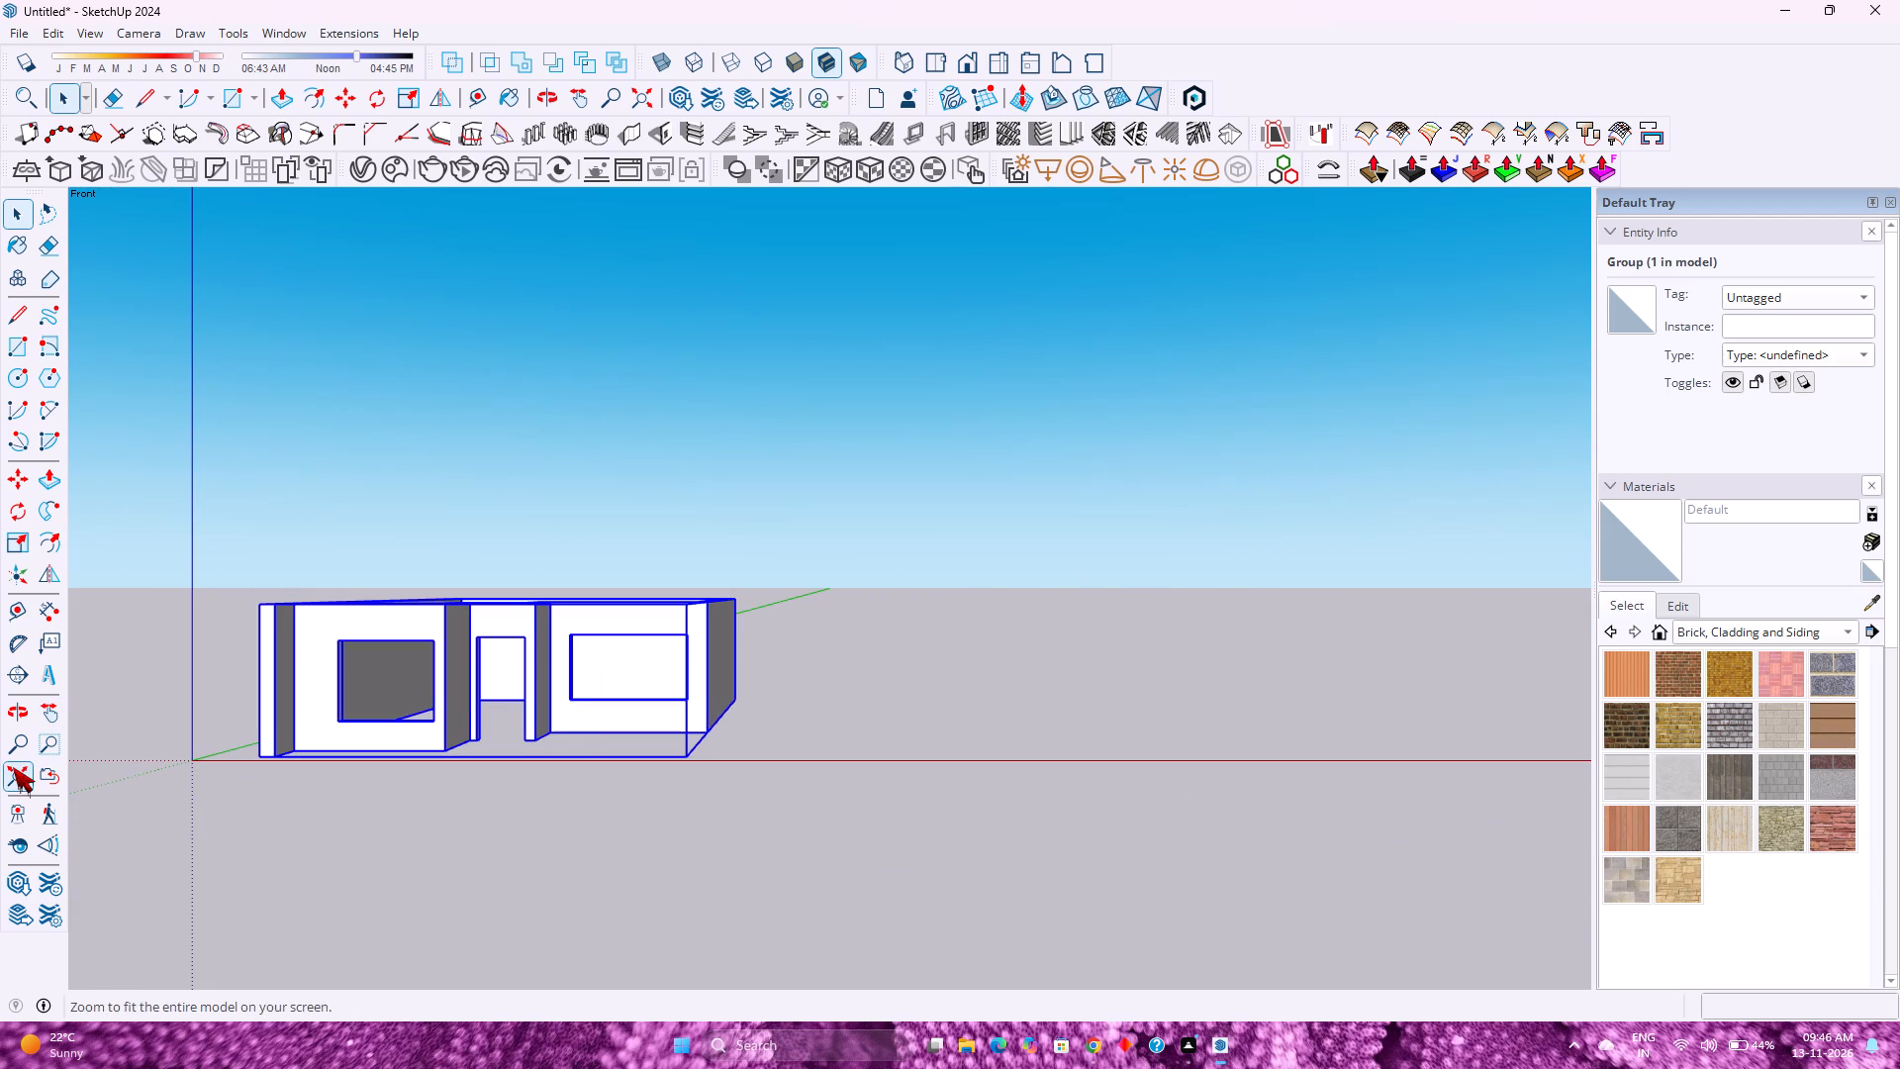
left_click(13, 767)
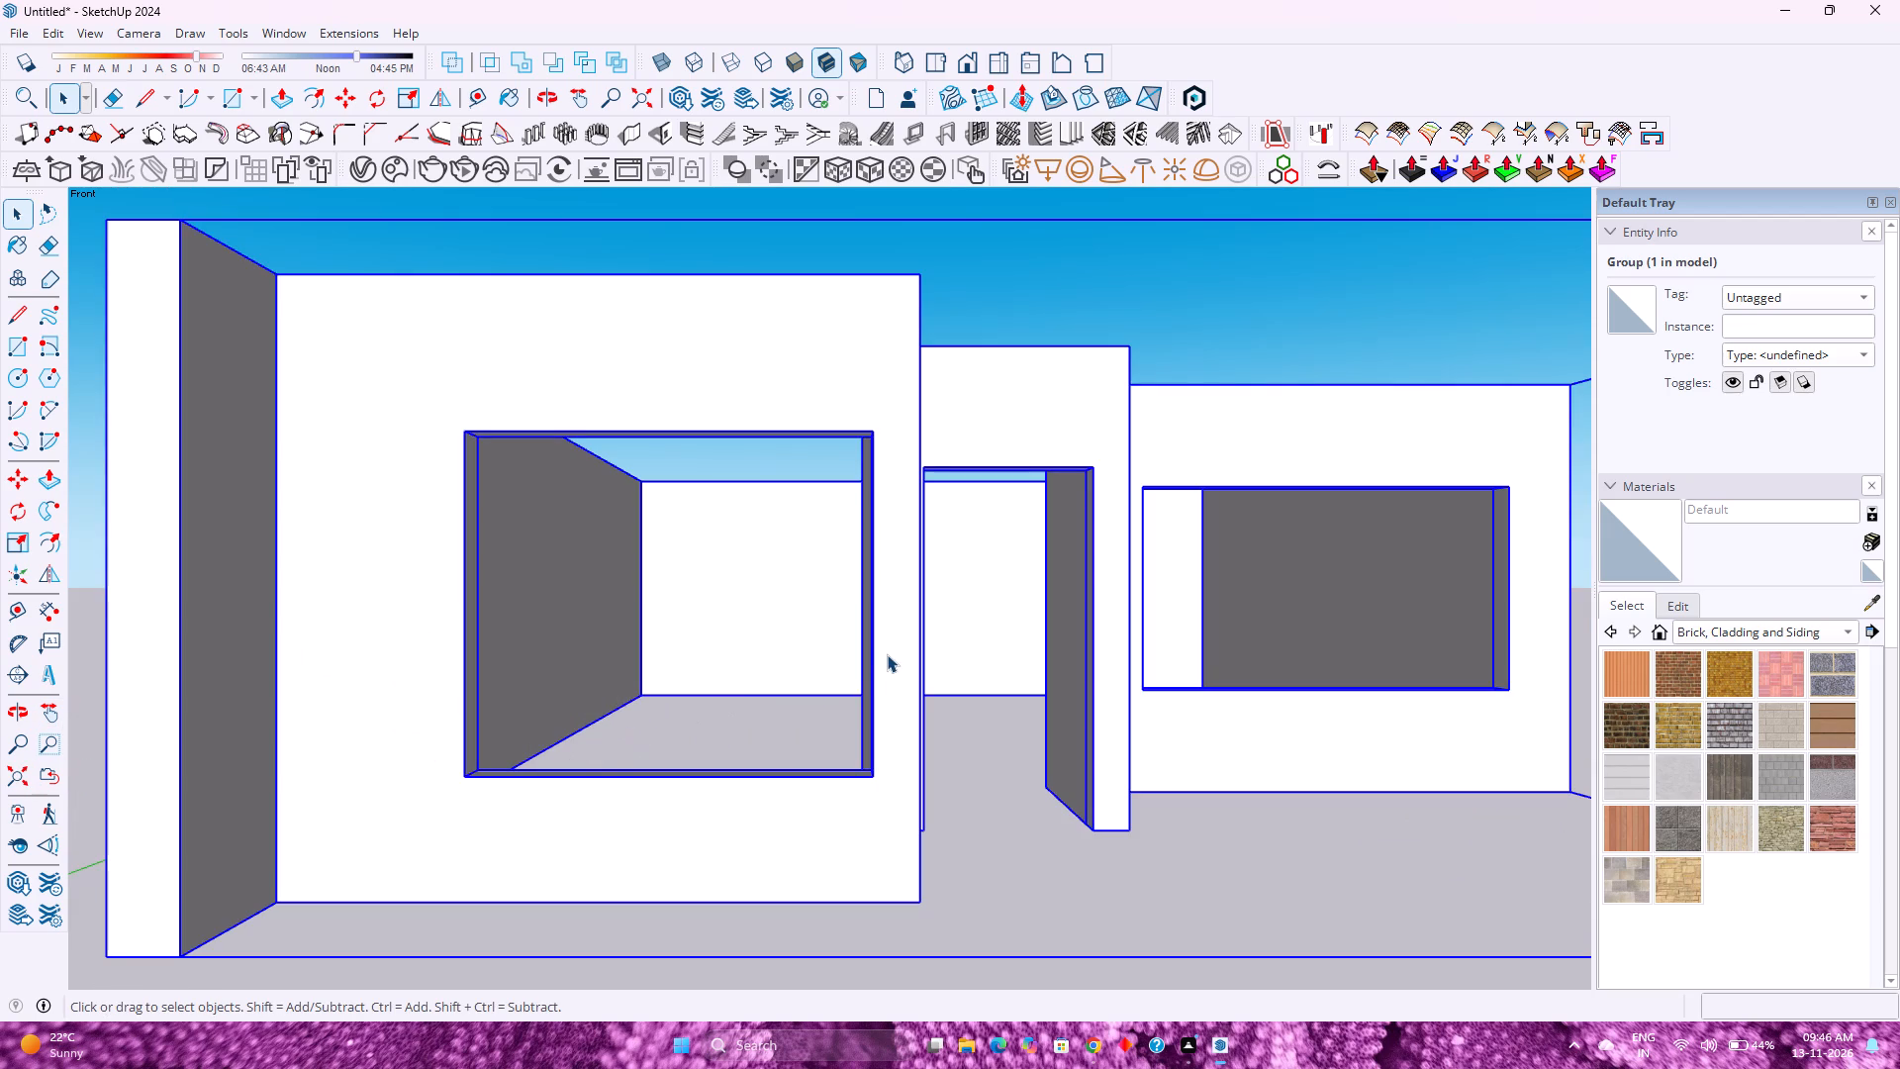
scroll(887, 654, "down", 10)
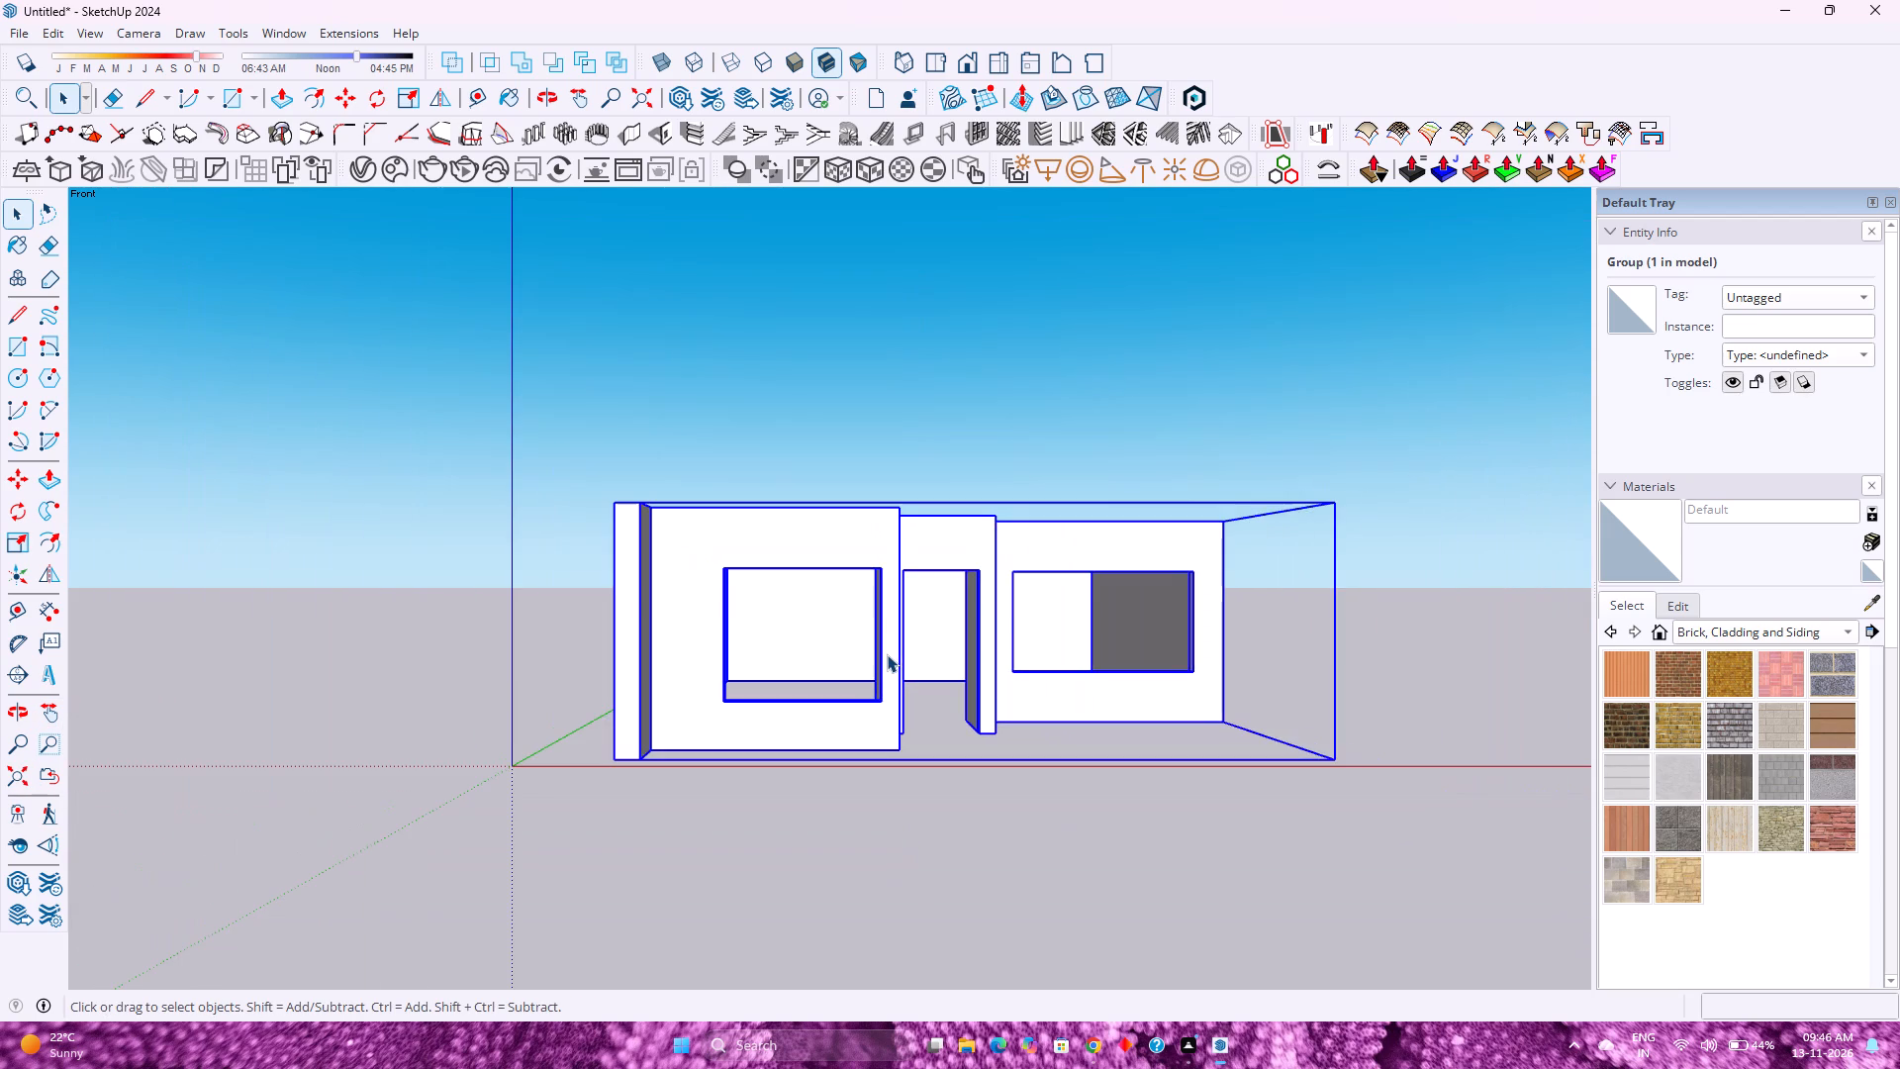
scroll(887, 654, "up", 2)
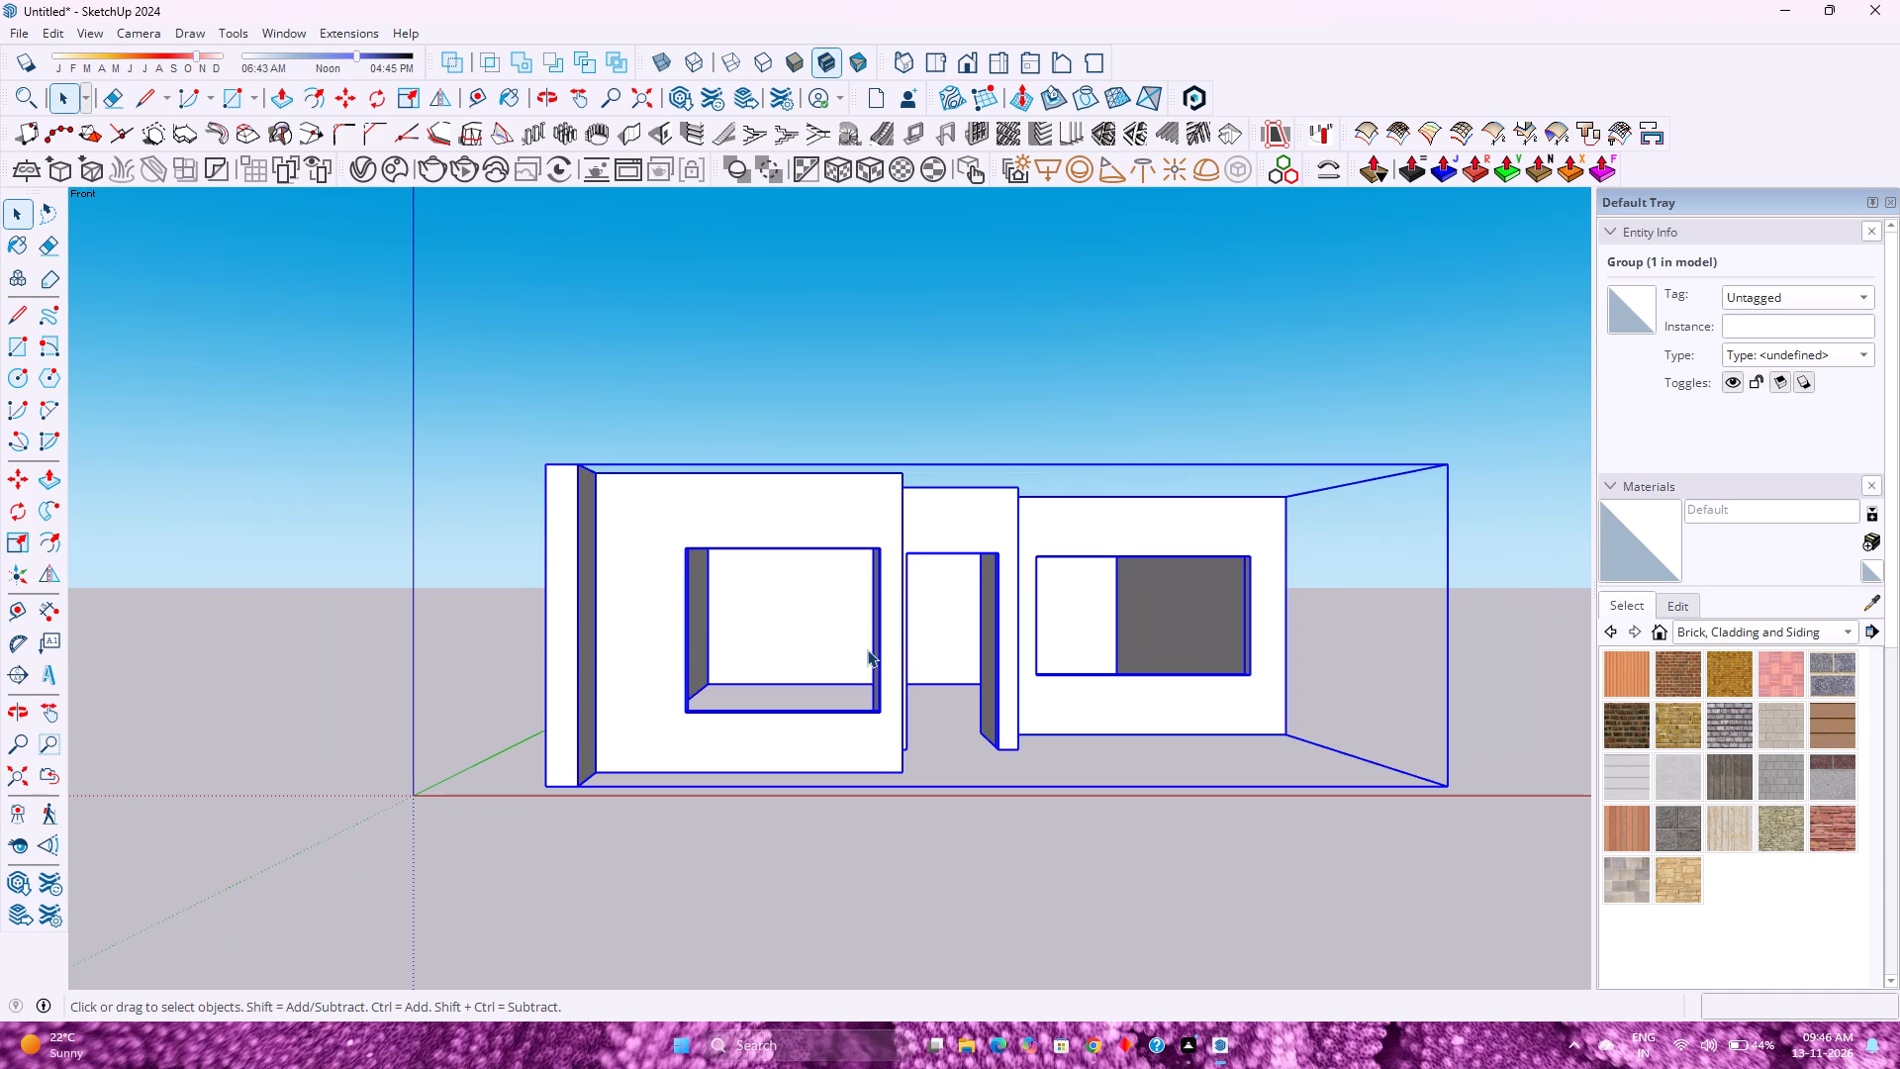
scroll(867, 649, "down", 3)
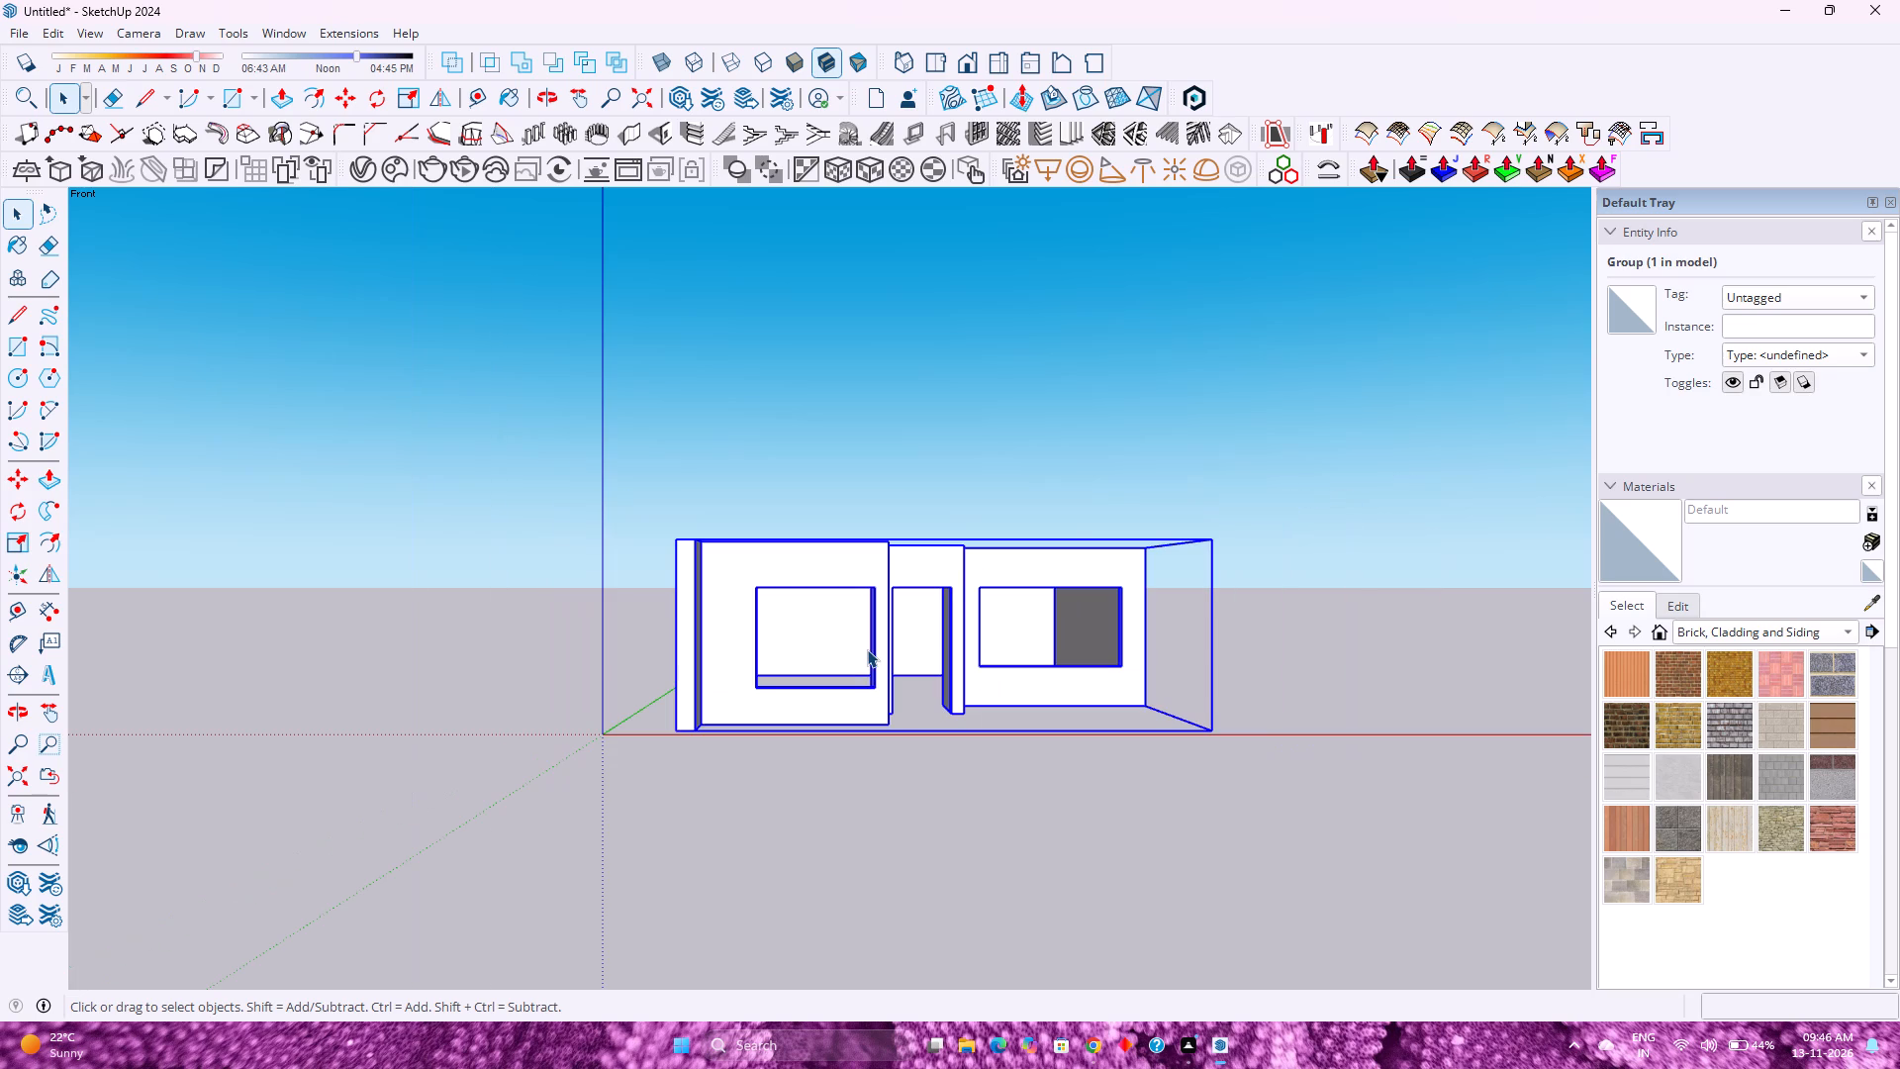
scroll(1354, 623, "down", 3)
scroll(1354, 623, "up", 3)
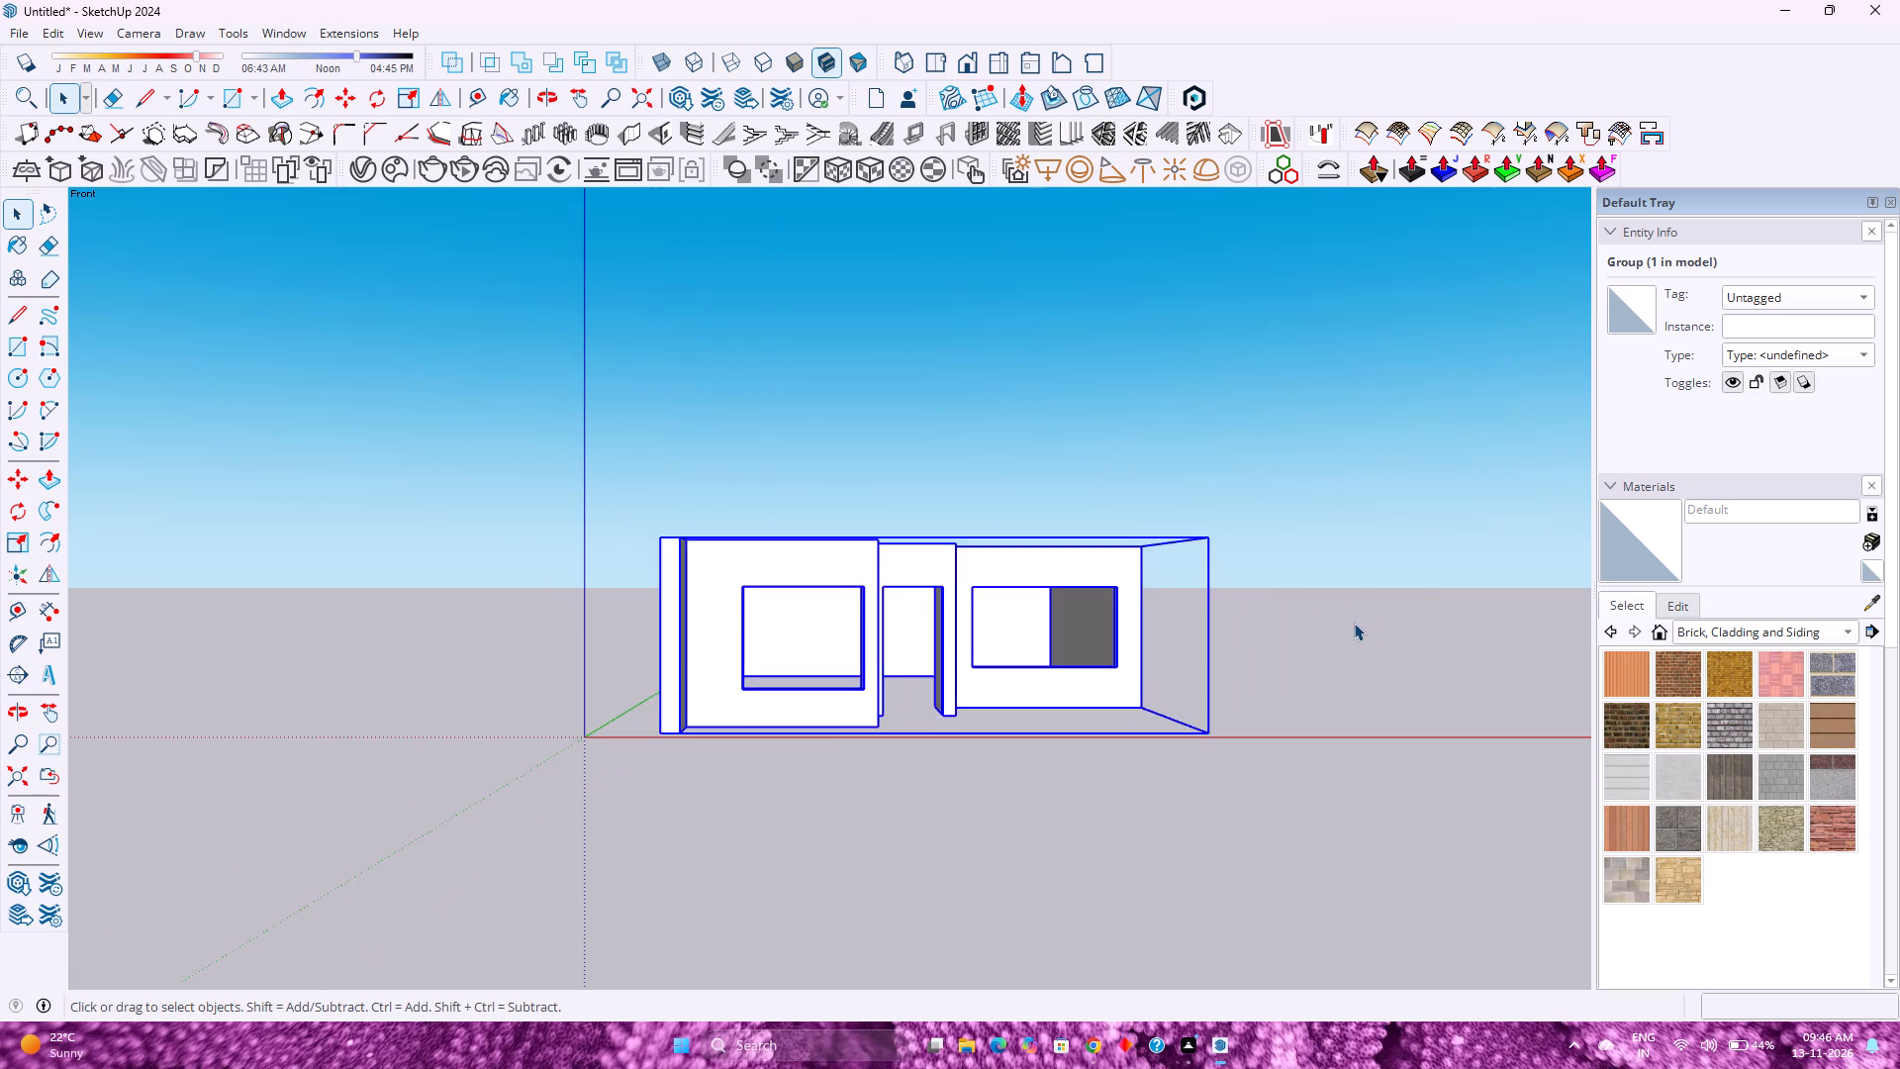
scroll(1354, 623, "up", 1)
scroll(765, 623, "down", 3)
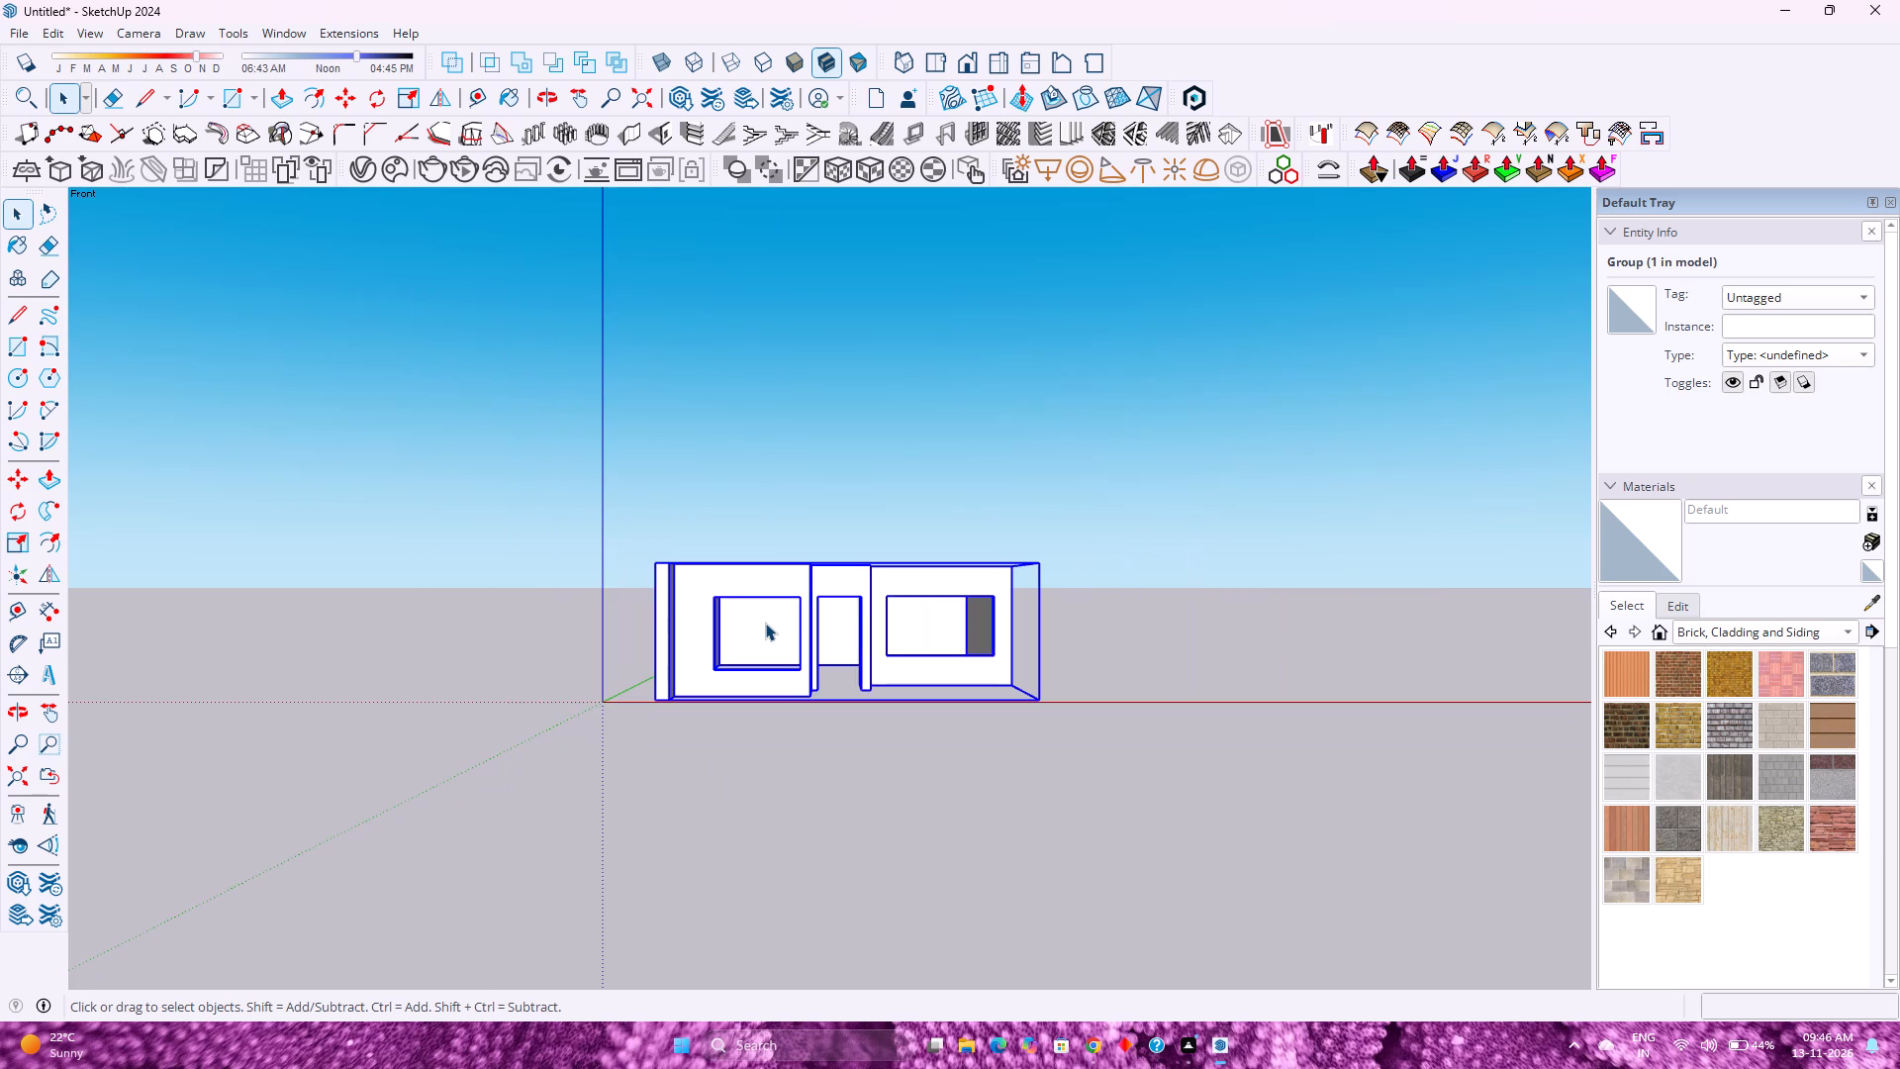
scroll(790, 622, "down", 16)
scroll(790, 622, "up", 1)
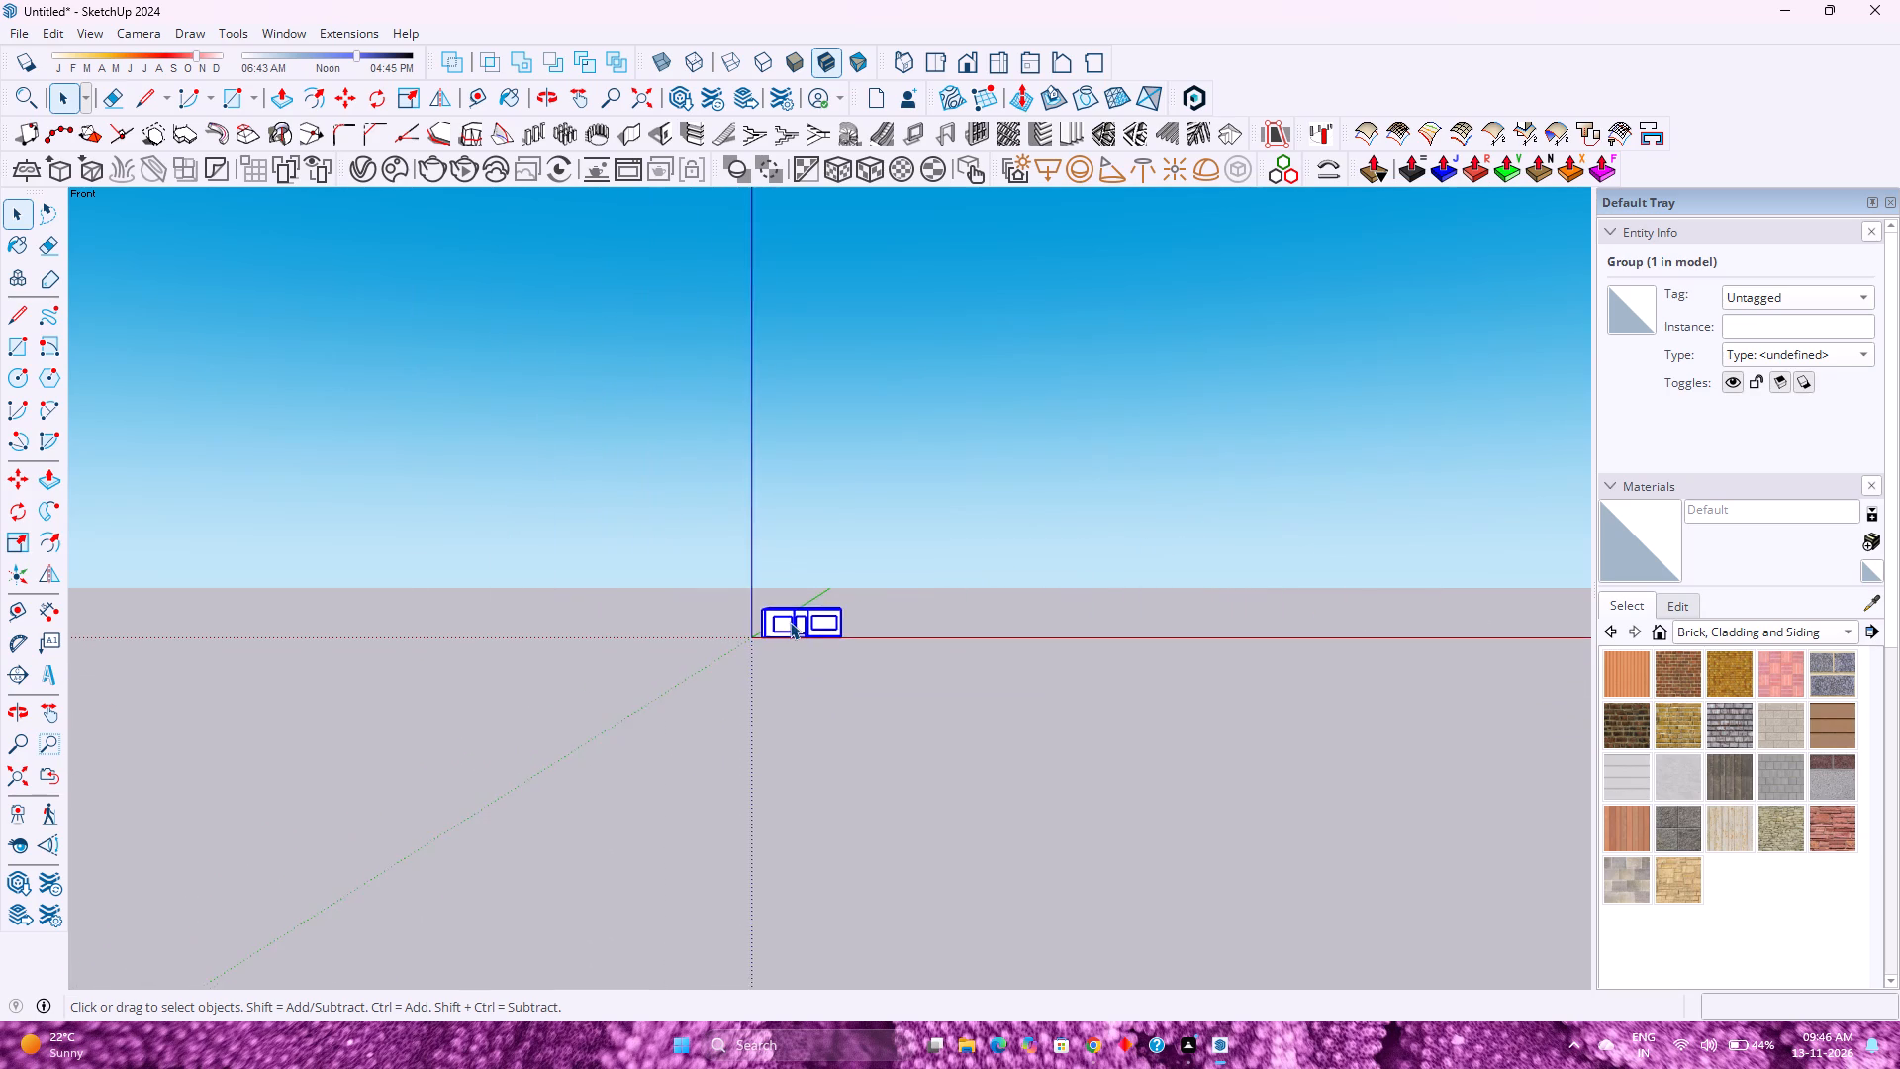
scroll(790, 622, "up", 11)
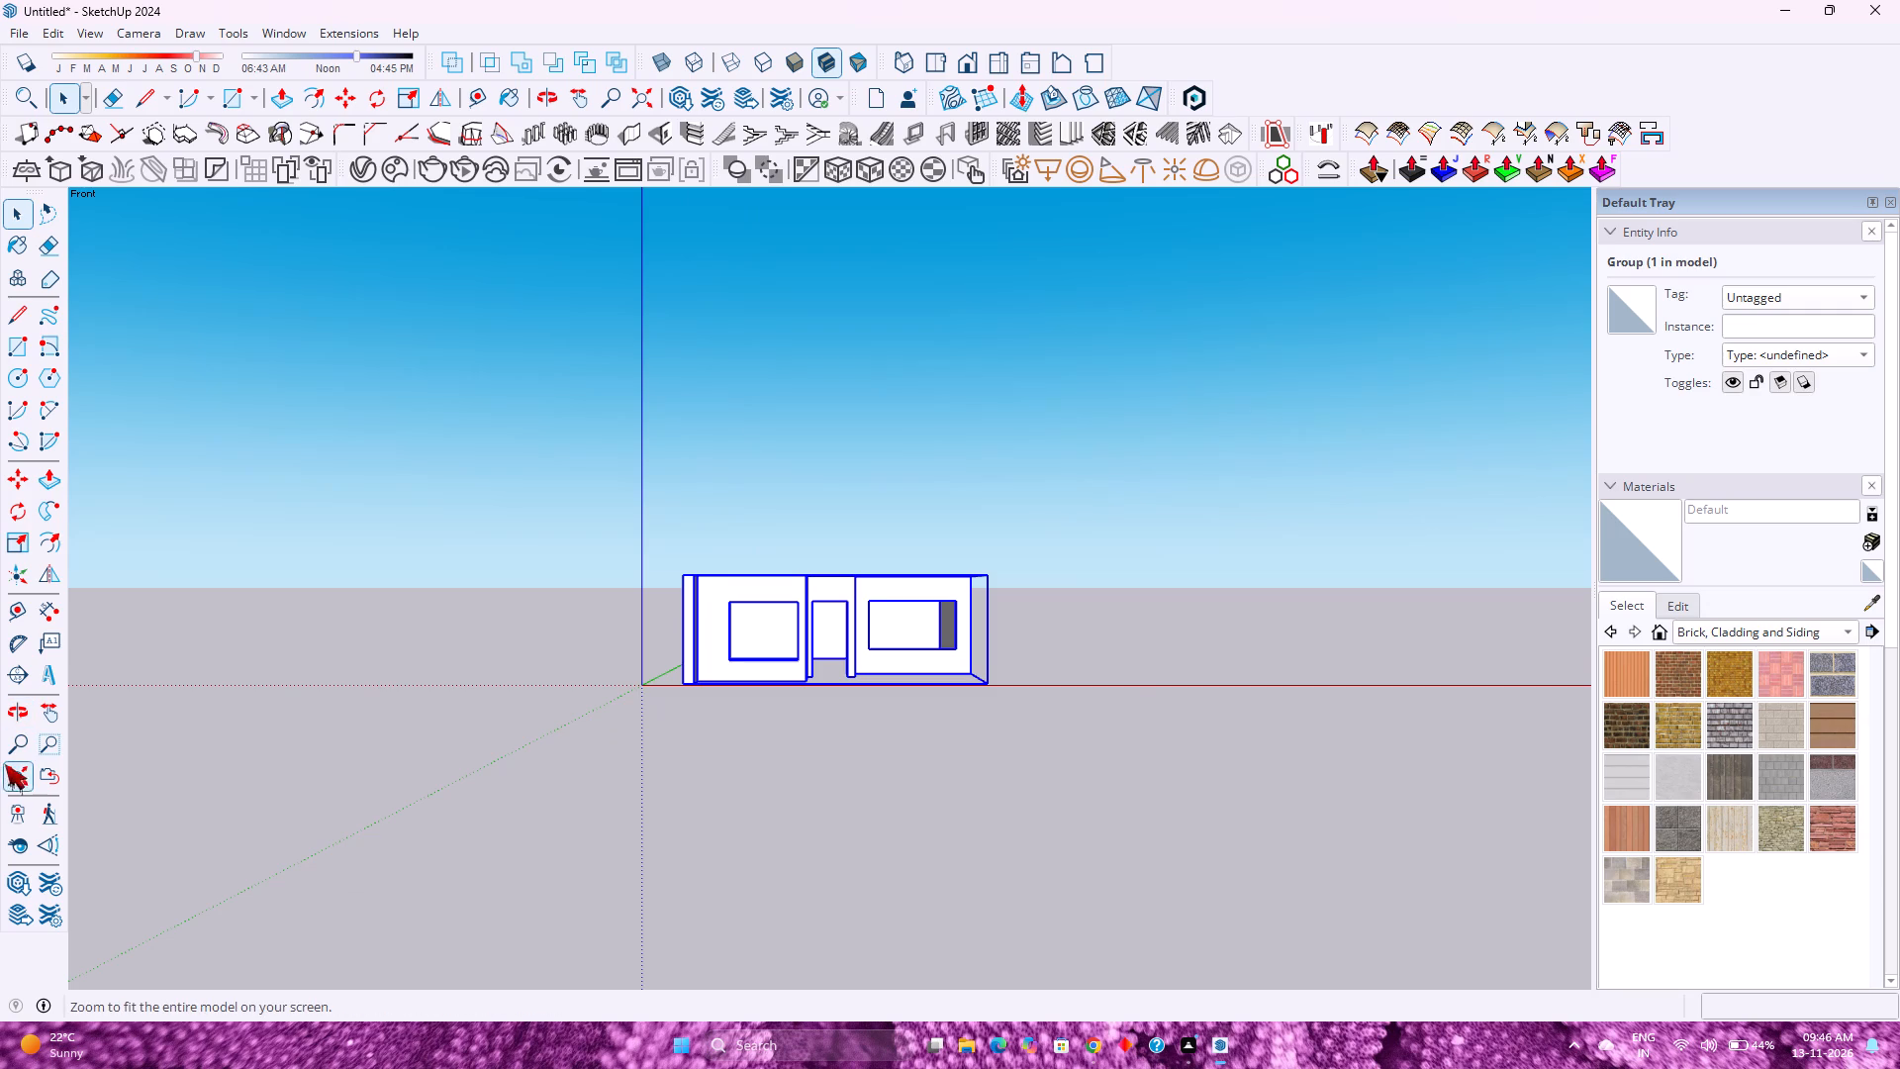
Zoom to the model's extents to fit the grouped house walls in the front view.
left_click(7, 766)
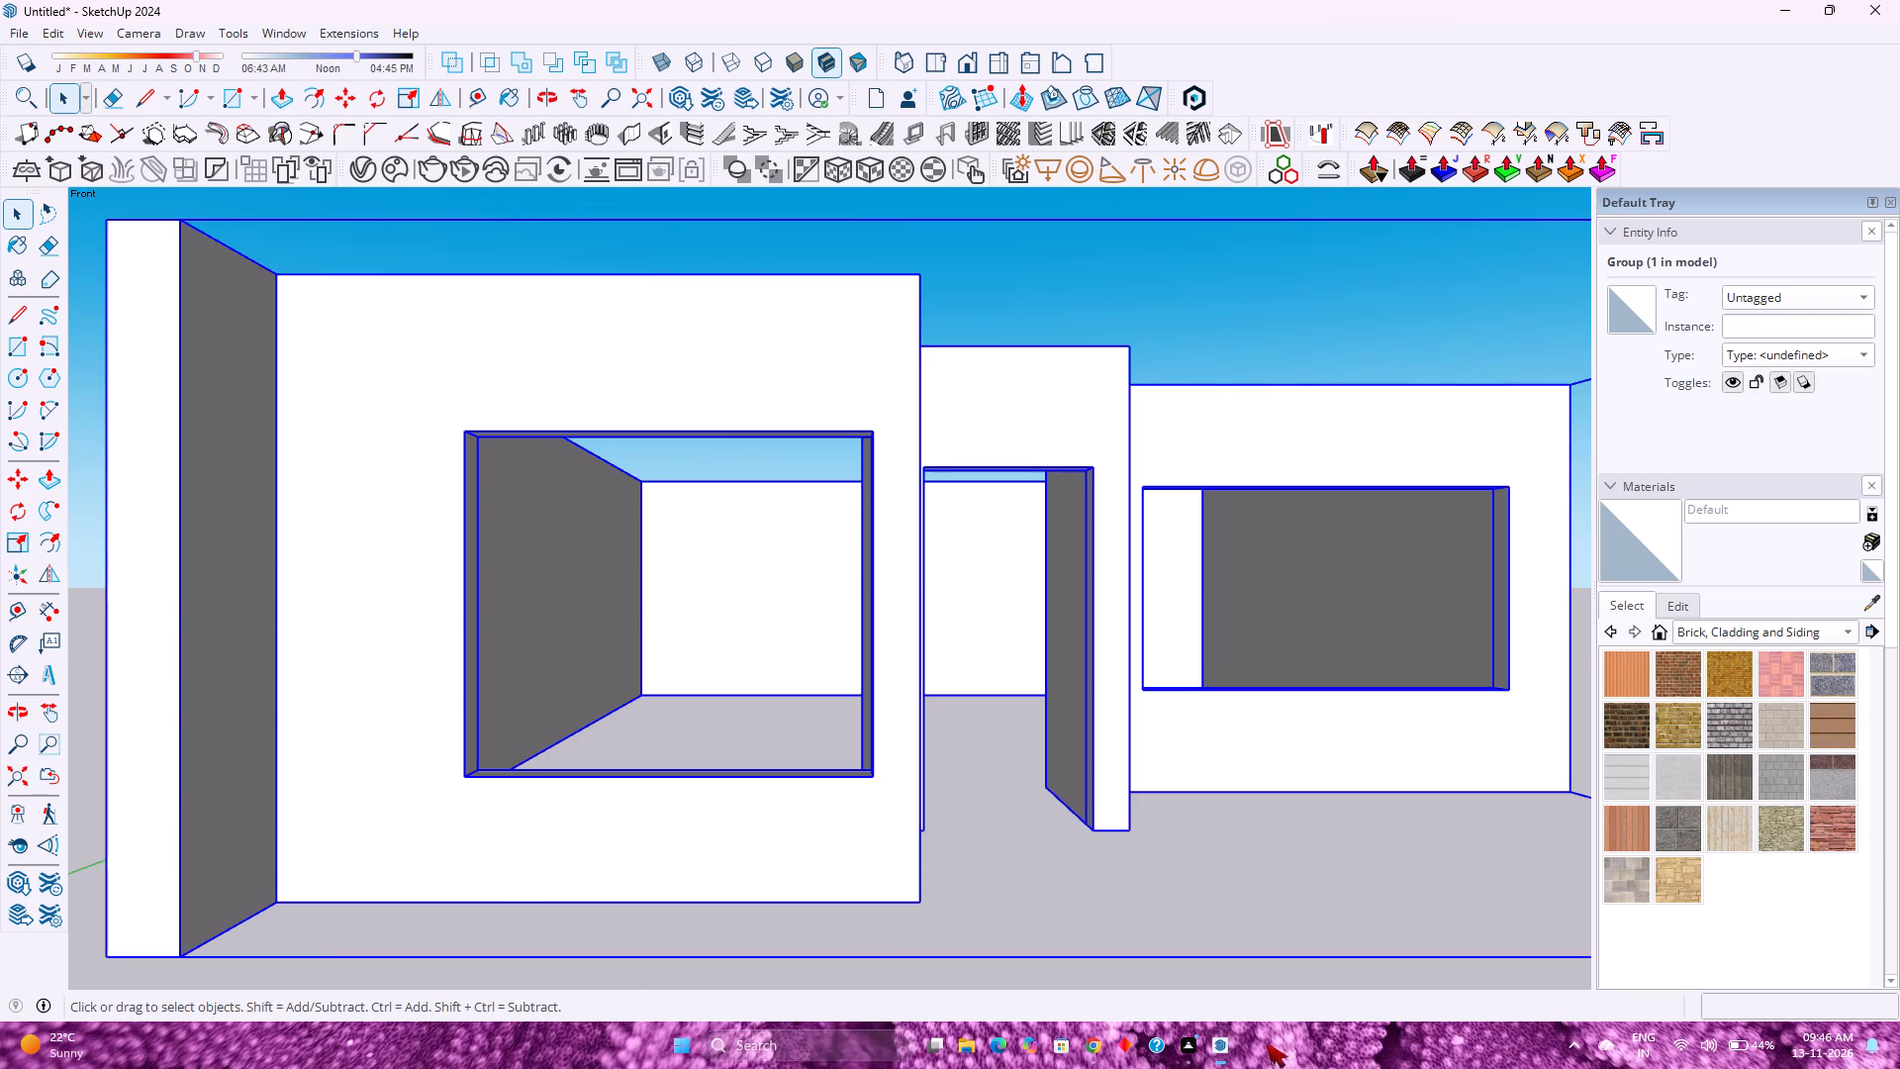
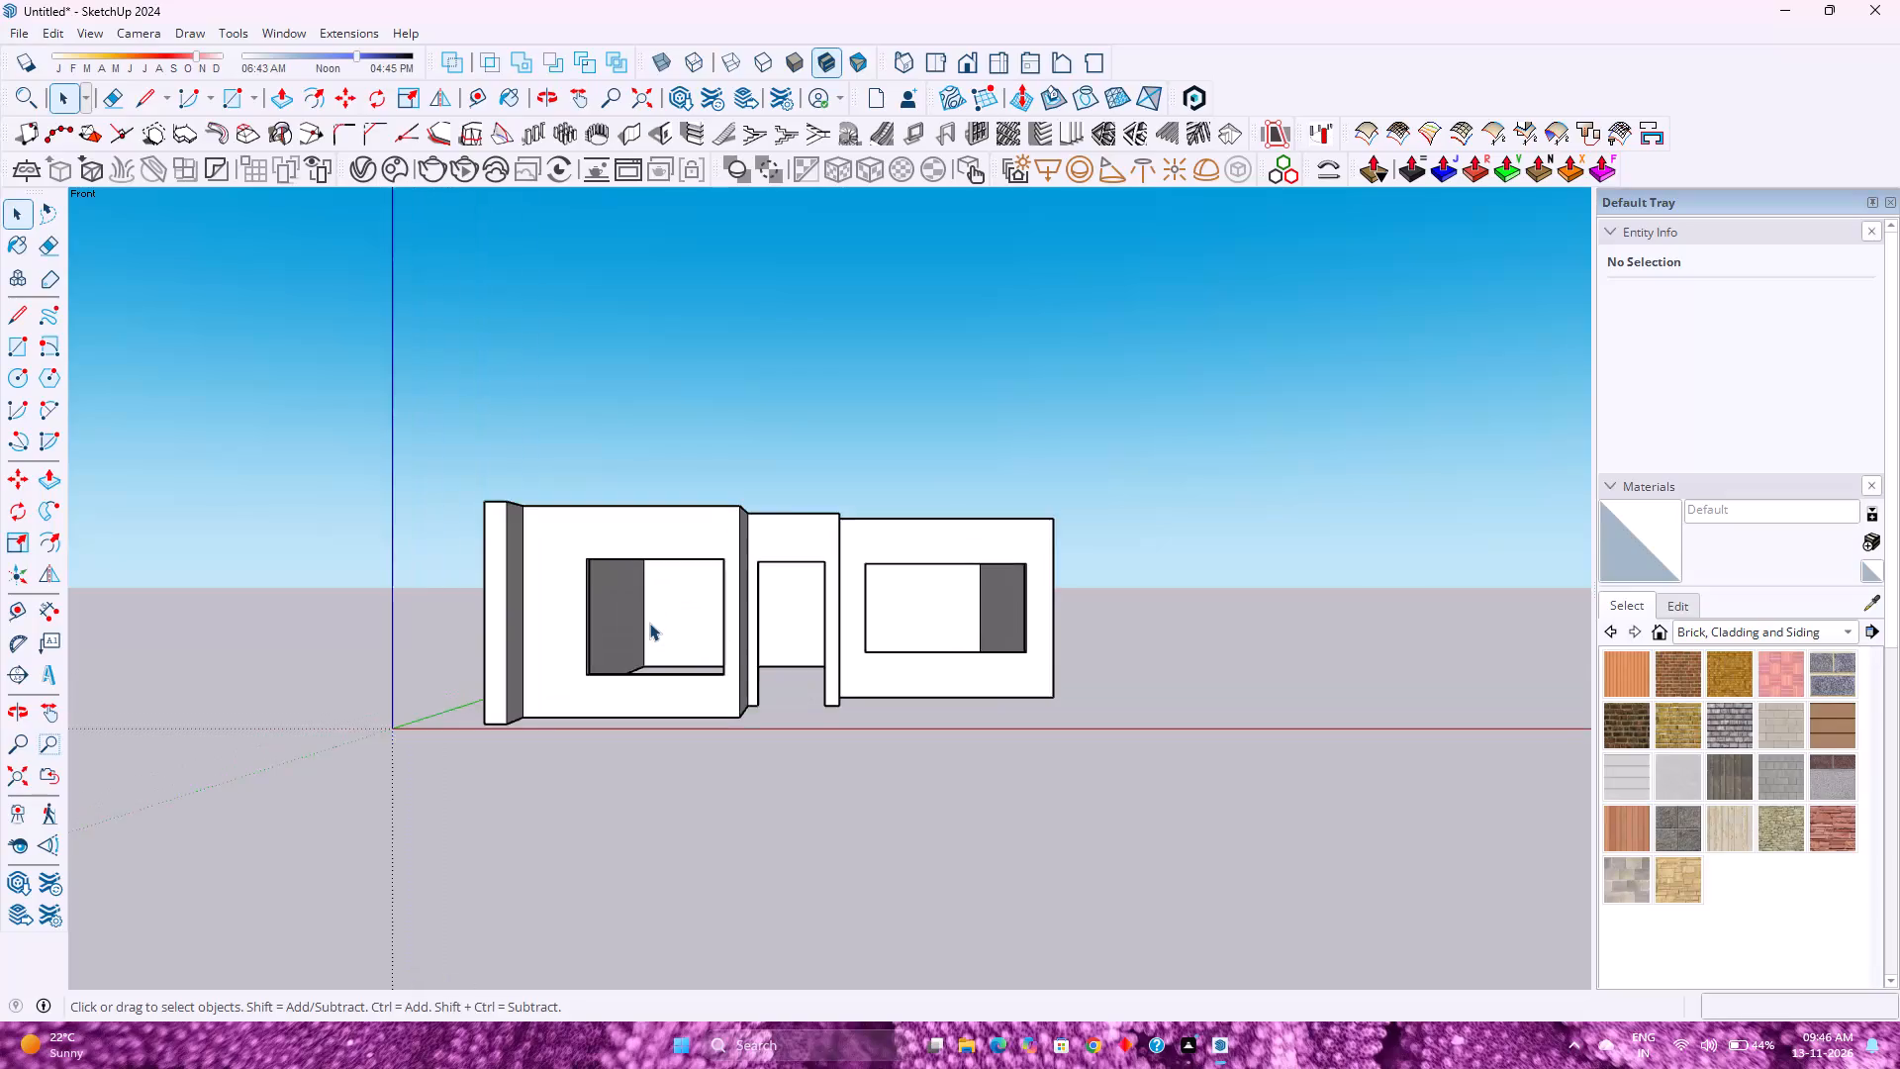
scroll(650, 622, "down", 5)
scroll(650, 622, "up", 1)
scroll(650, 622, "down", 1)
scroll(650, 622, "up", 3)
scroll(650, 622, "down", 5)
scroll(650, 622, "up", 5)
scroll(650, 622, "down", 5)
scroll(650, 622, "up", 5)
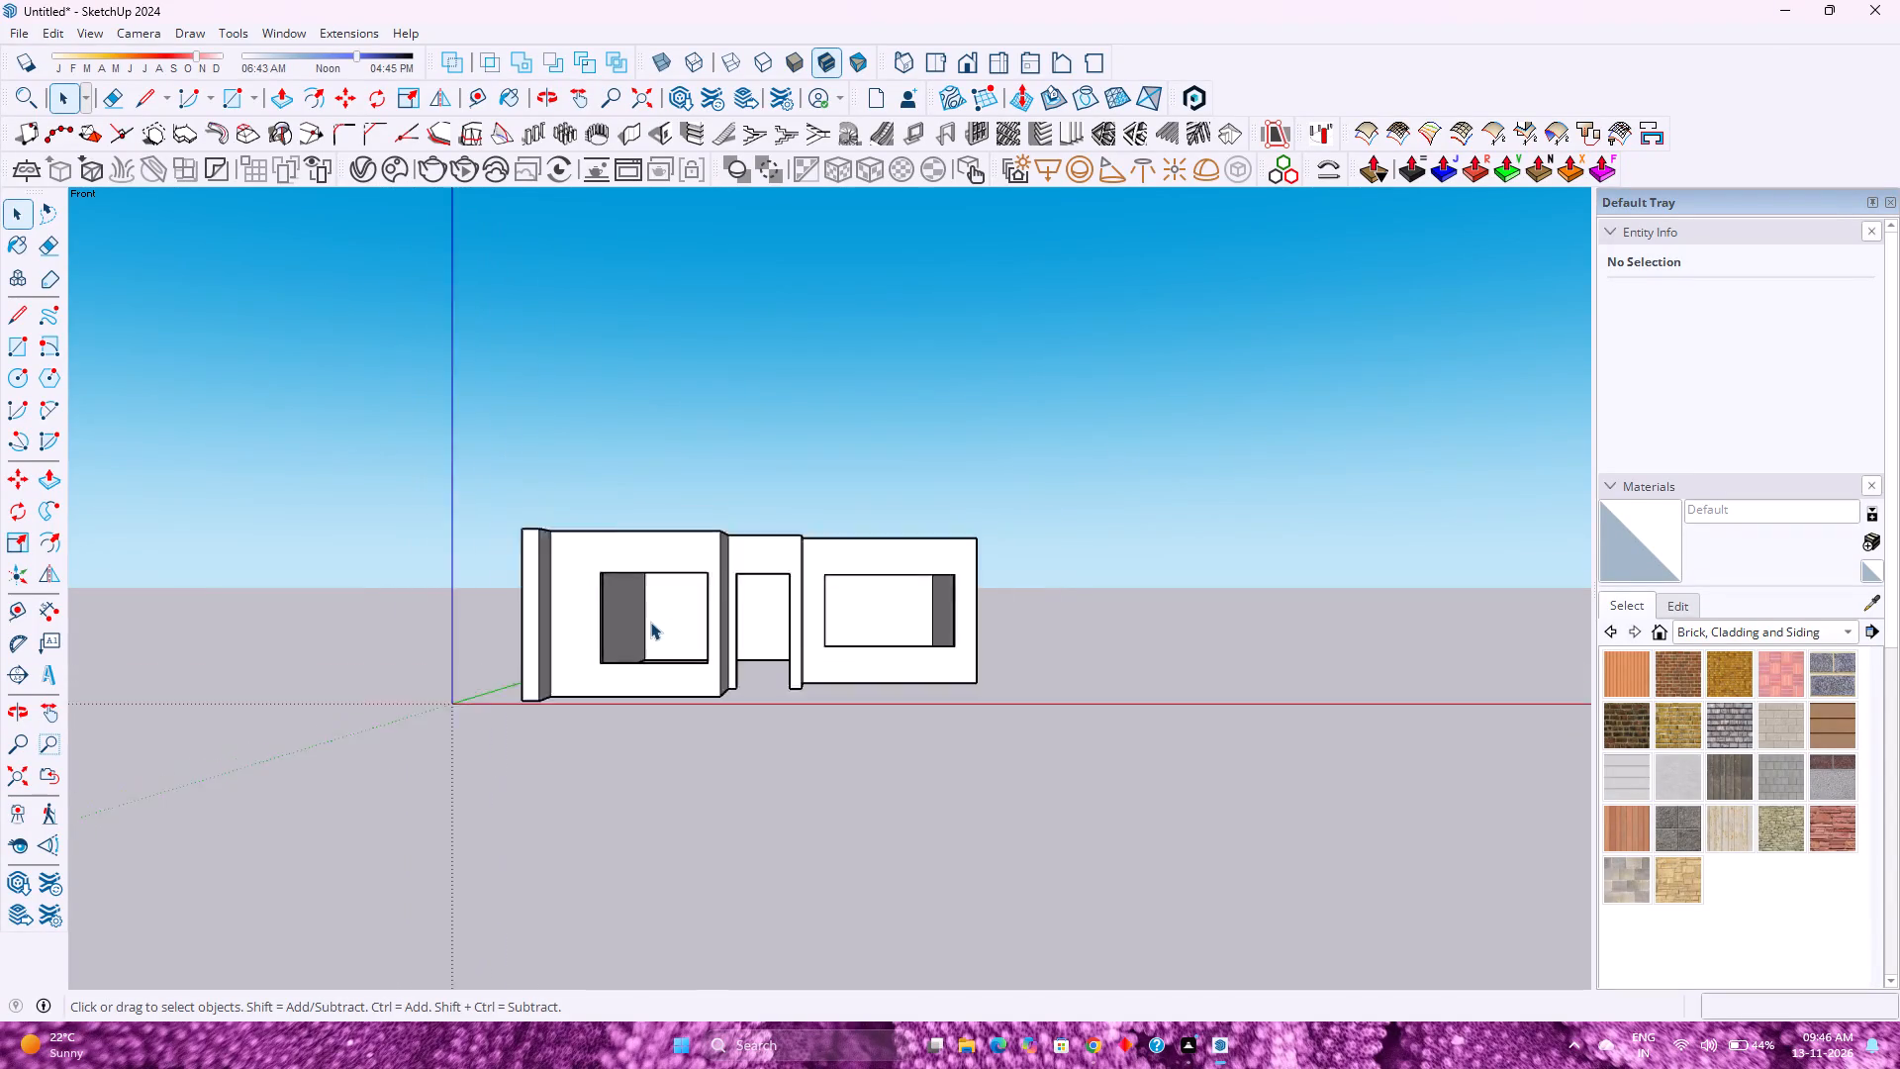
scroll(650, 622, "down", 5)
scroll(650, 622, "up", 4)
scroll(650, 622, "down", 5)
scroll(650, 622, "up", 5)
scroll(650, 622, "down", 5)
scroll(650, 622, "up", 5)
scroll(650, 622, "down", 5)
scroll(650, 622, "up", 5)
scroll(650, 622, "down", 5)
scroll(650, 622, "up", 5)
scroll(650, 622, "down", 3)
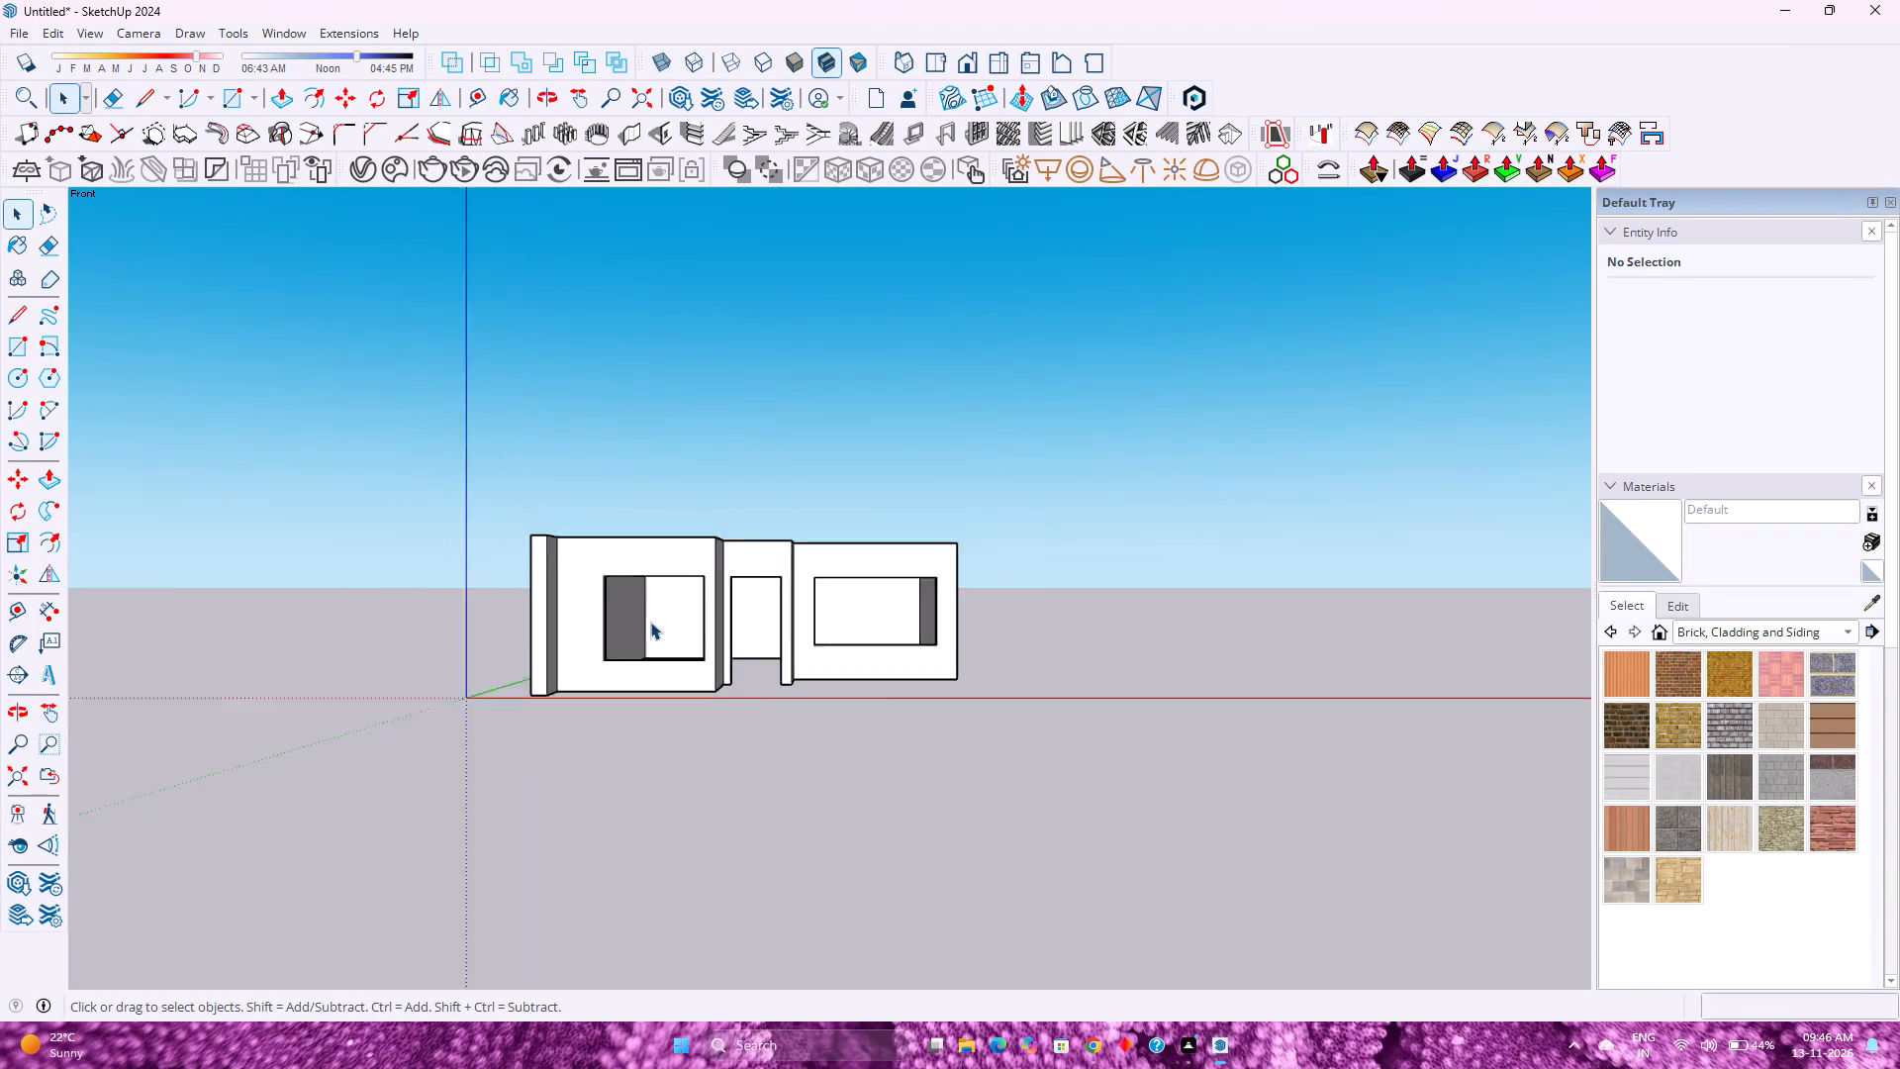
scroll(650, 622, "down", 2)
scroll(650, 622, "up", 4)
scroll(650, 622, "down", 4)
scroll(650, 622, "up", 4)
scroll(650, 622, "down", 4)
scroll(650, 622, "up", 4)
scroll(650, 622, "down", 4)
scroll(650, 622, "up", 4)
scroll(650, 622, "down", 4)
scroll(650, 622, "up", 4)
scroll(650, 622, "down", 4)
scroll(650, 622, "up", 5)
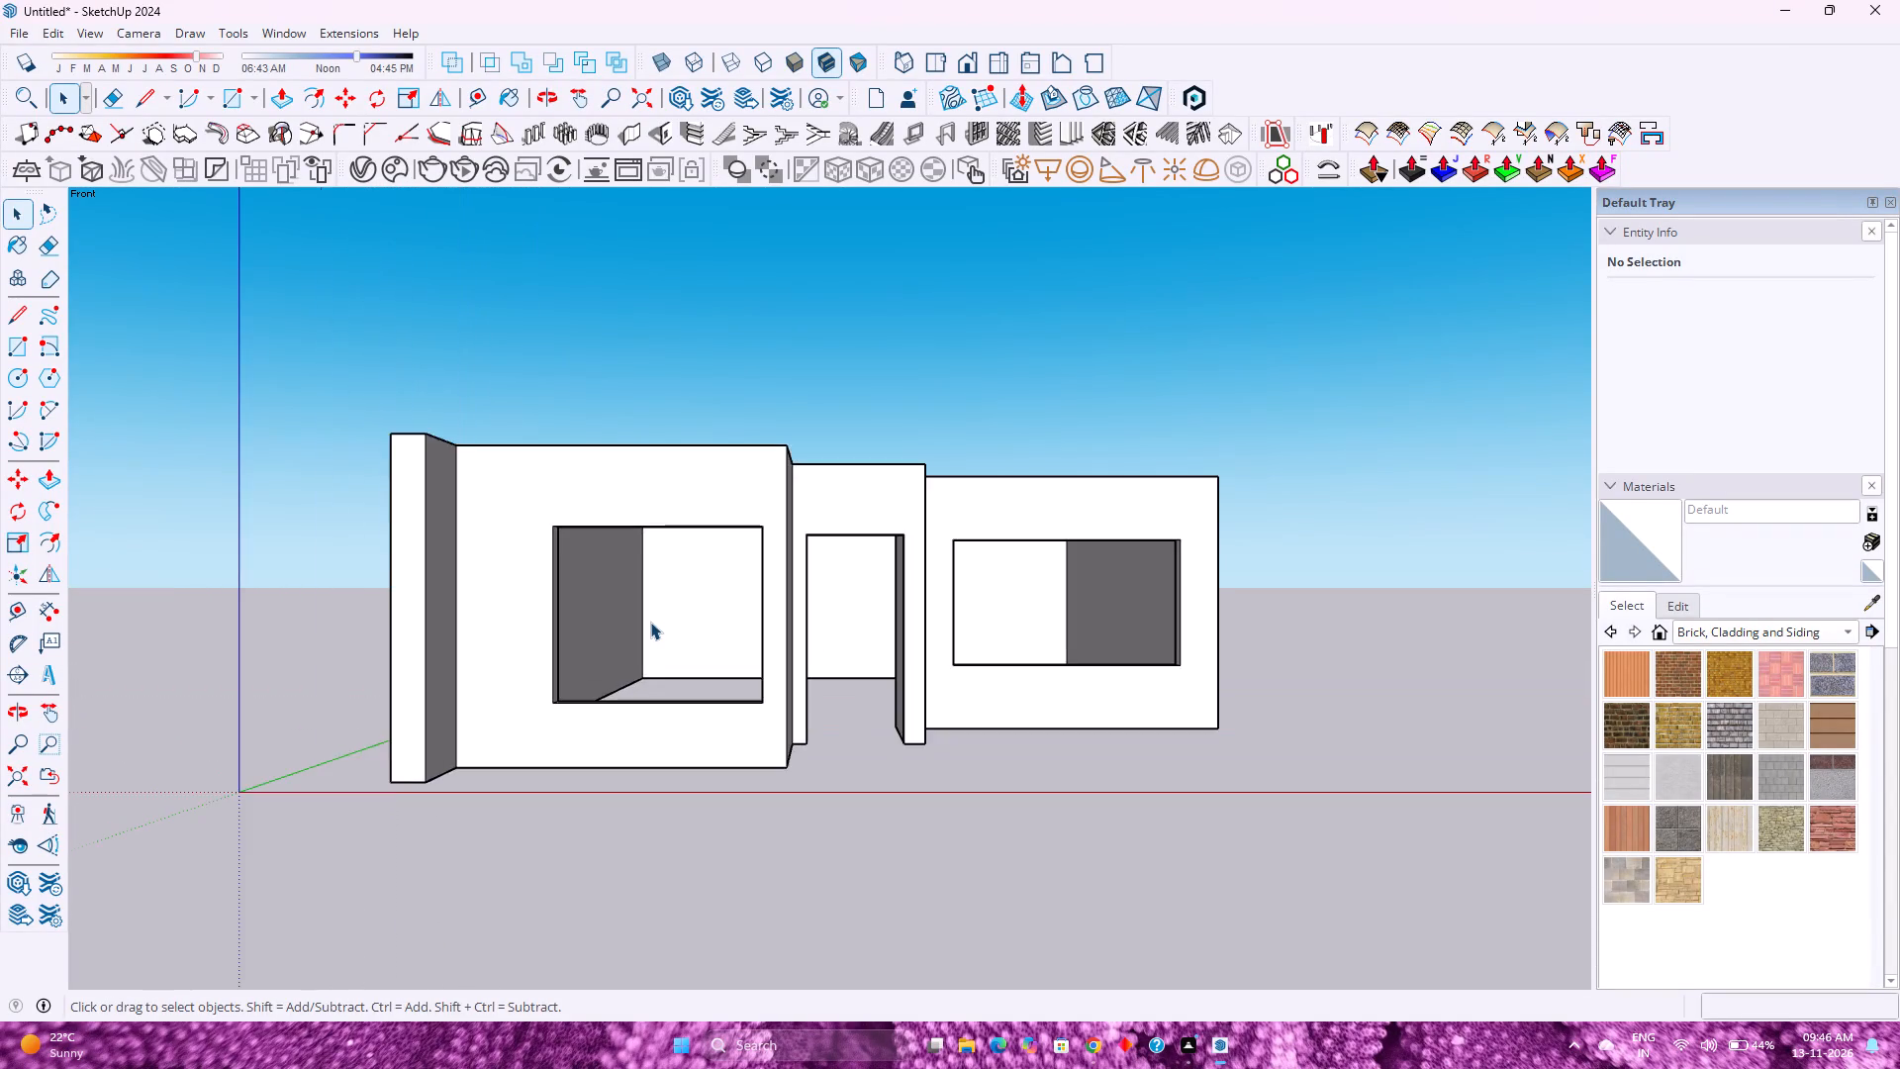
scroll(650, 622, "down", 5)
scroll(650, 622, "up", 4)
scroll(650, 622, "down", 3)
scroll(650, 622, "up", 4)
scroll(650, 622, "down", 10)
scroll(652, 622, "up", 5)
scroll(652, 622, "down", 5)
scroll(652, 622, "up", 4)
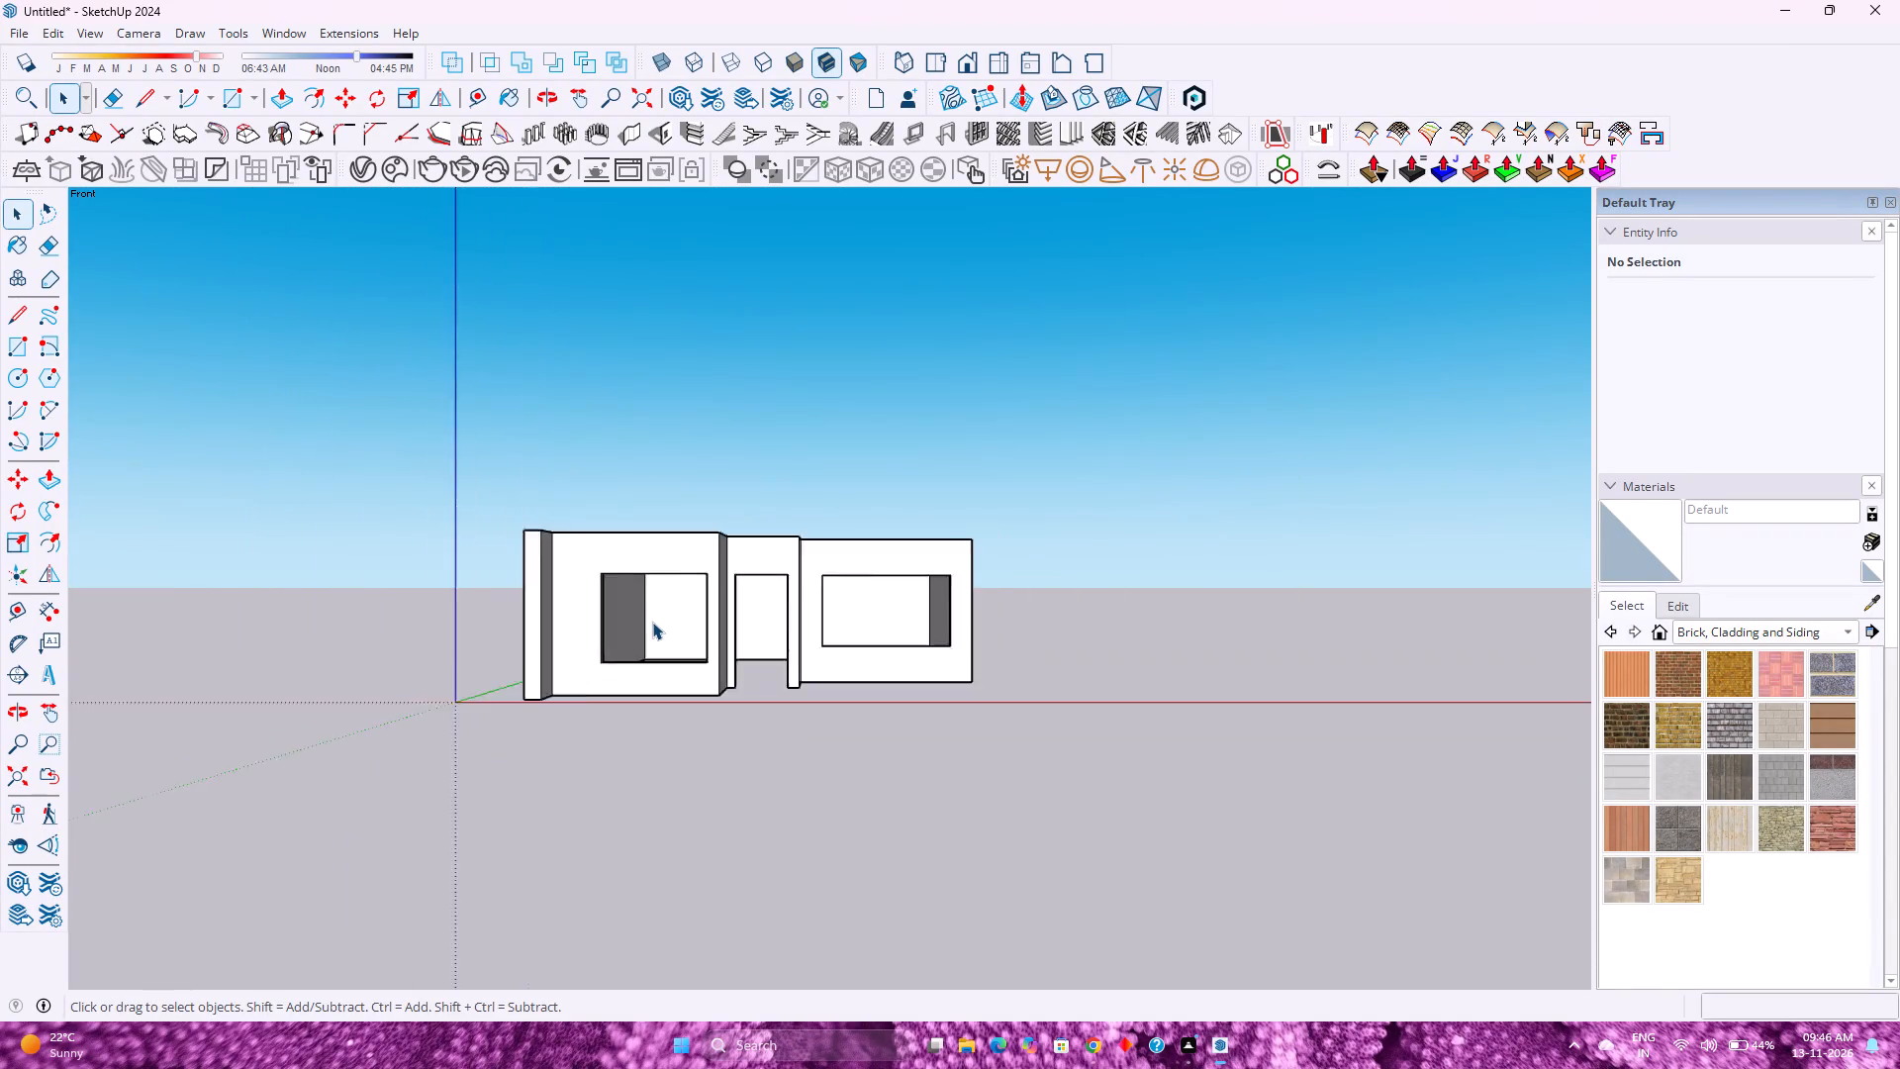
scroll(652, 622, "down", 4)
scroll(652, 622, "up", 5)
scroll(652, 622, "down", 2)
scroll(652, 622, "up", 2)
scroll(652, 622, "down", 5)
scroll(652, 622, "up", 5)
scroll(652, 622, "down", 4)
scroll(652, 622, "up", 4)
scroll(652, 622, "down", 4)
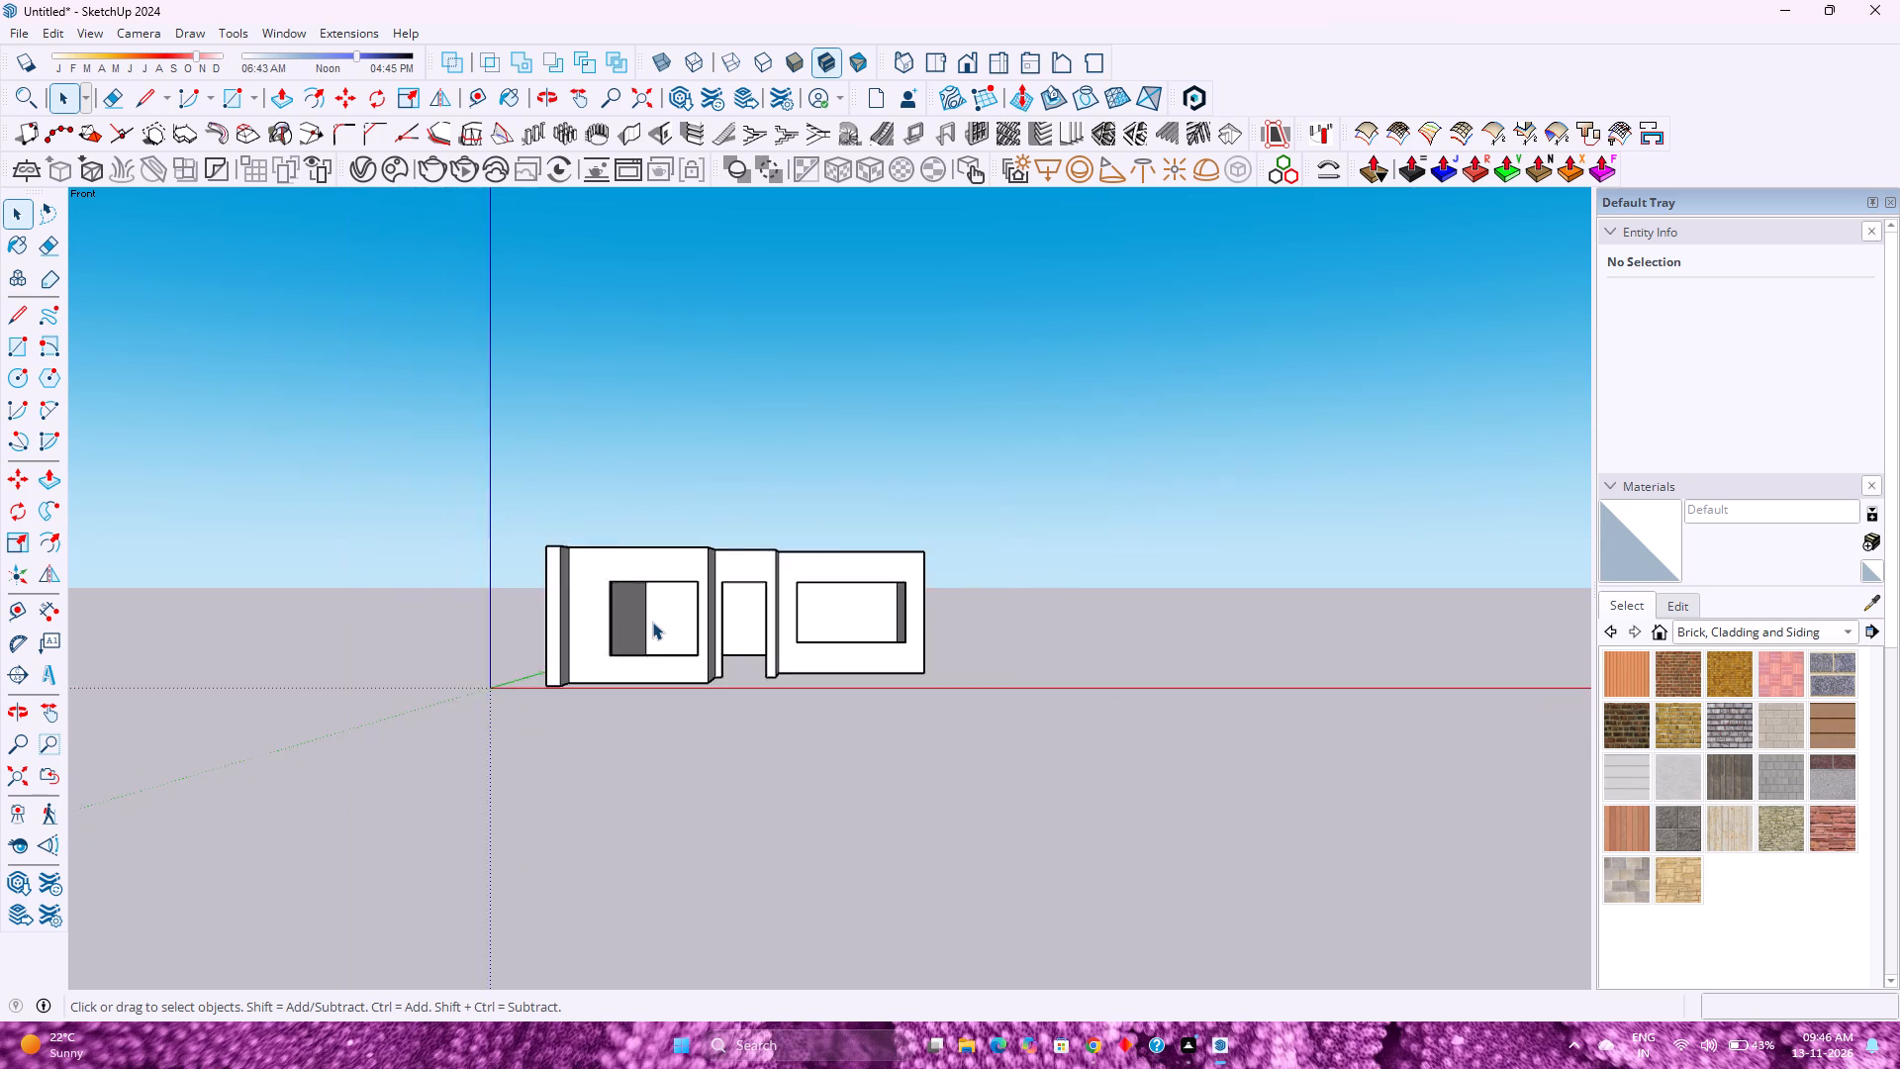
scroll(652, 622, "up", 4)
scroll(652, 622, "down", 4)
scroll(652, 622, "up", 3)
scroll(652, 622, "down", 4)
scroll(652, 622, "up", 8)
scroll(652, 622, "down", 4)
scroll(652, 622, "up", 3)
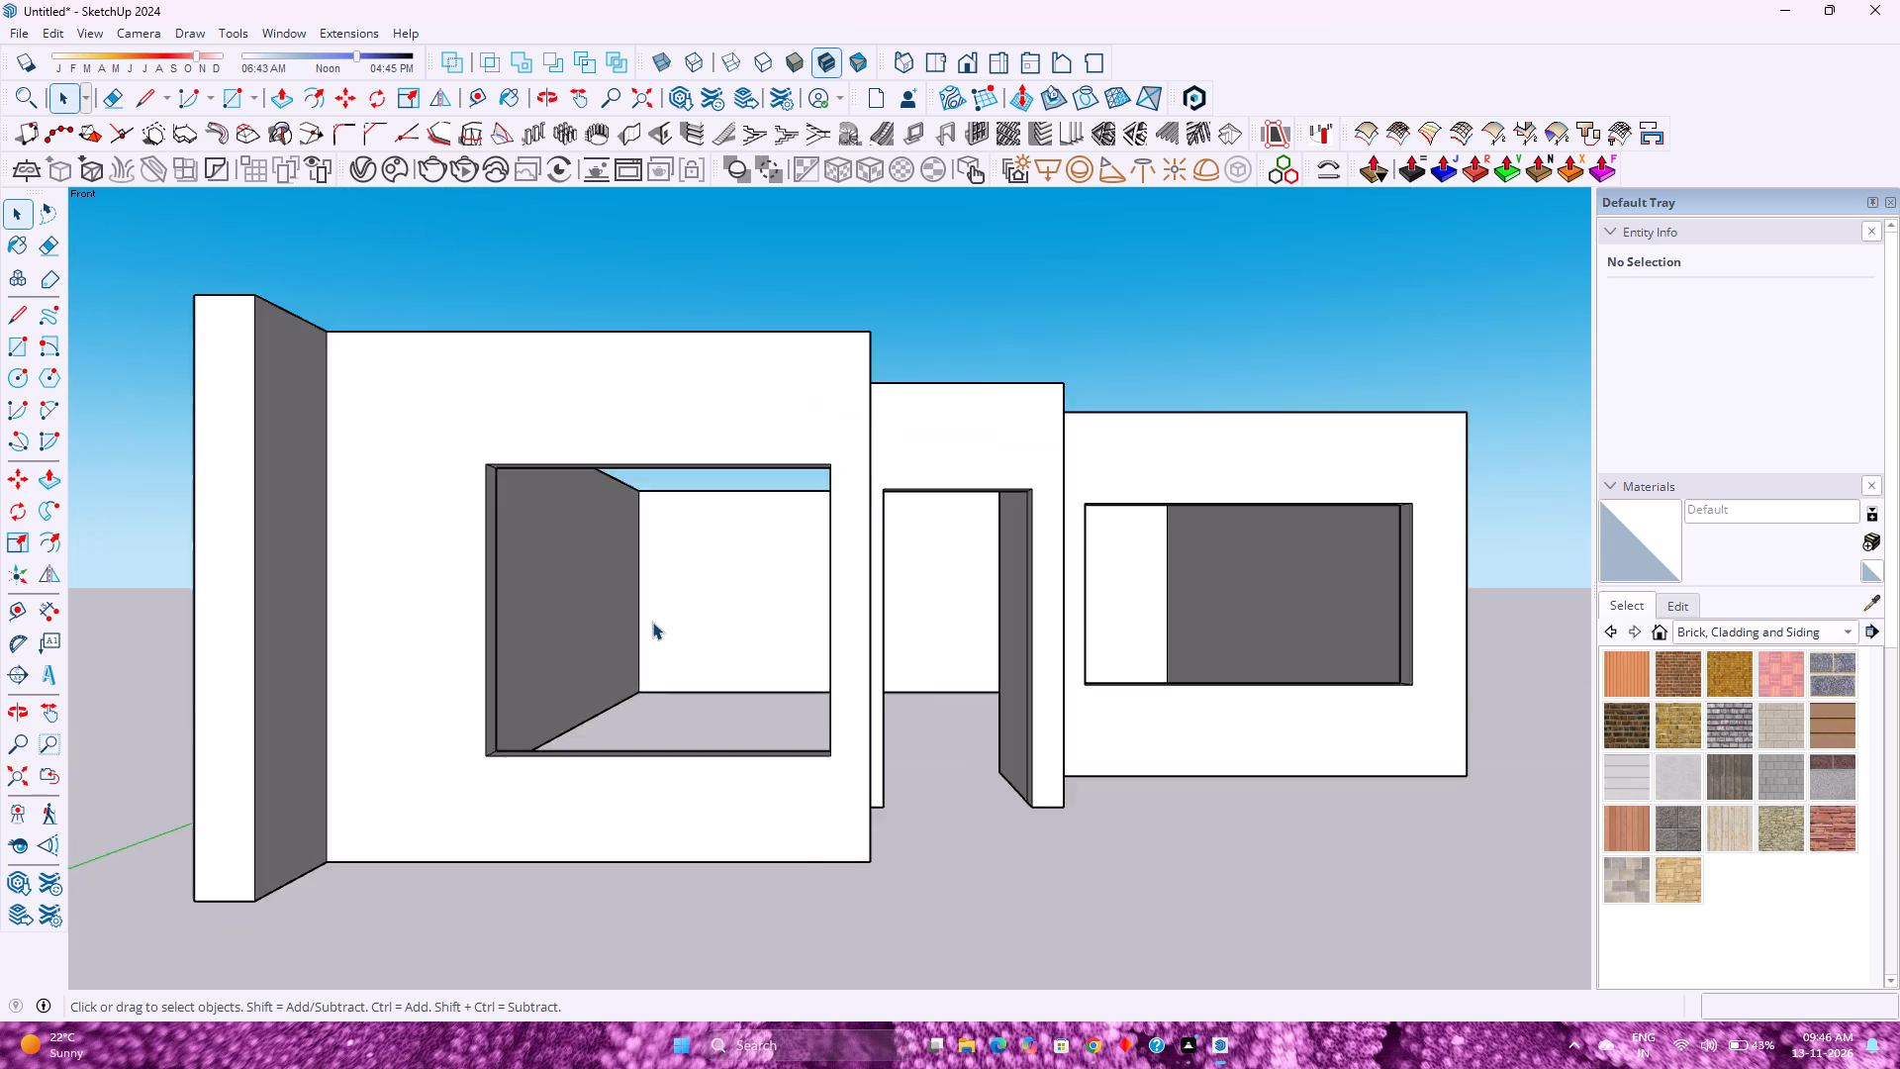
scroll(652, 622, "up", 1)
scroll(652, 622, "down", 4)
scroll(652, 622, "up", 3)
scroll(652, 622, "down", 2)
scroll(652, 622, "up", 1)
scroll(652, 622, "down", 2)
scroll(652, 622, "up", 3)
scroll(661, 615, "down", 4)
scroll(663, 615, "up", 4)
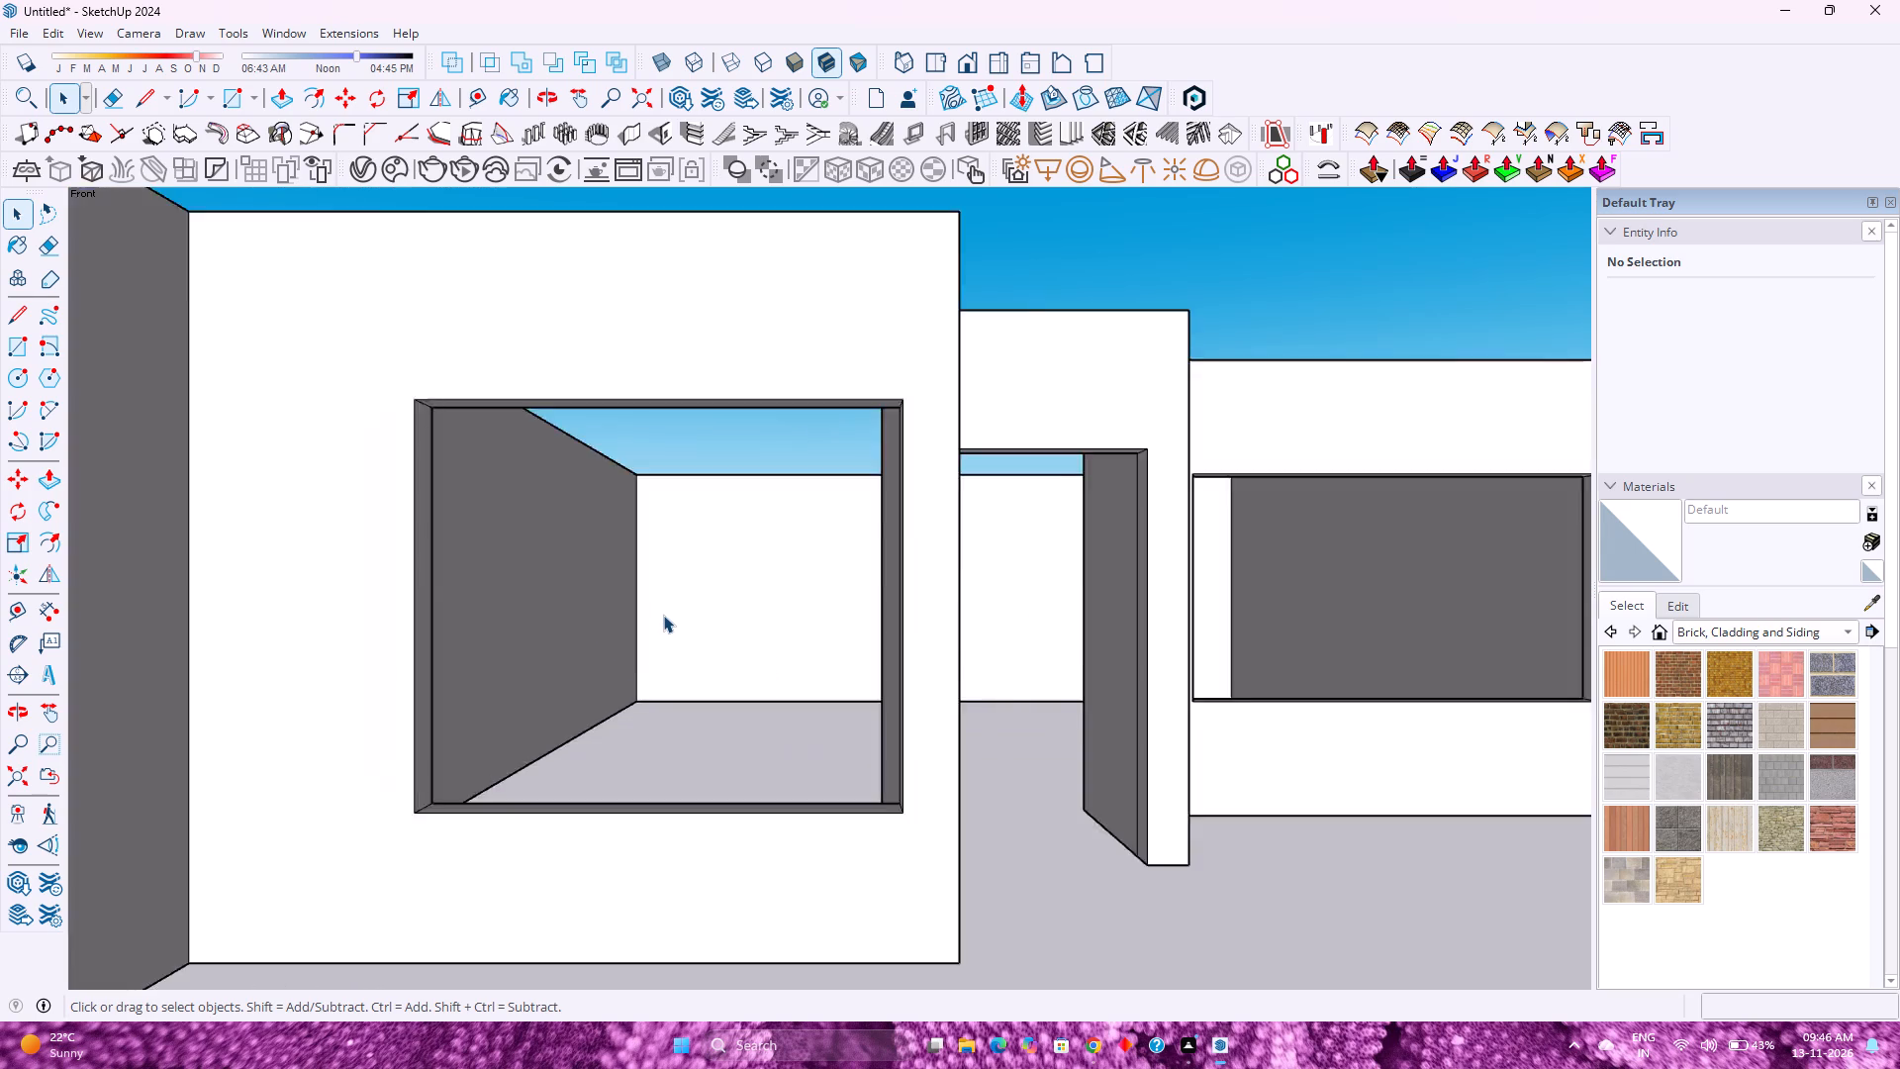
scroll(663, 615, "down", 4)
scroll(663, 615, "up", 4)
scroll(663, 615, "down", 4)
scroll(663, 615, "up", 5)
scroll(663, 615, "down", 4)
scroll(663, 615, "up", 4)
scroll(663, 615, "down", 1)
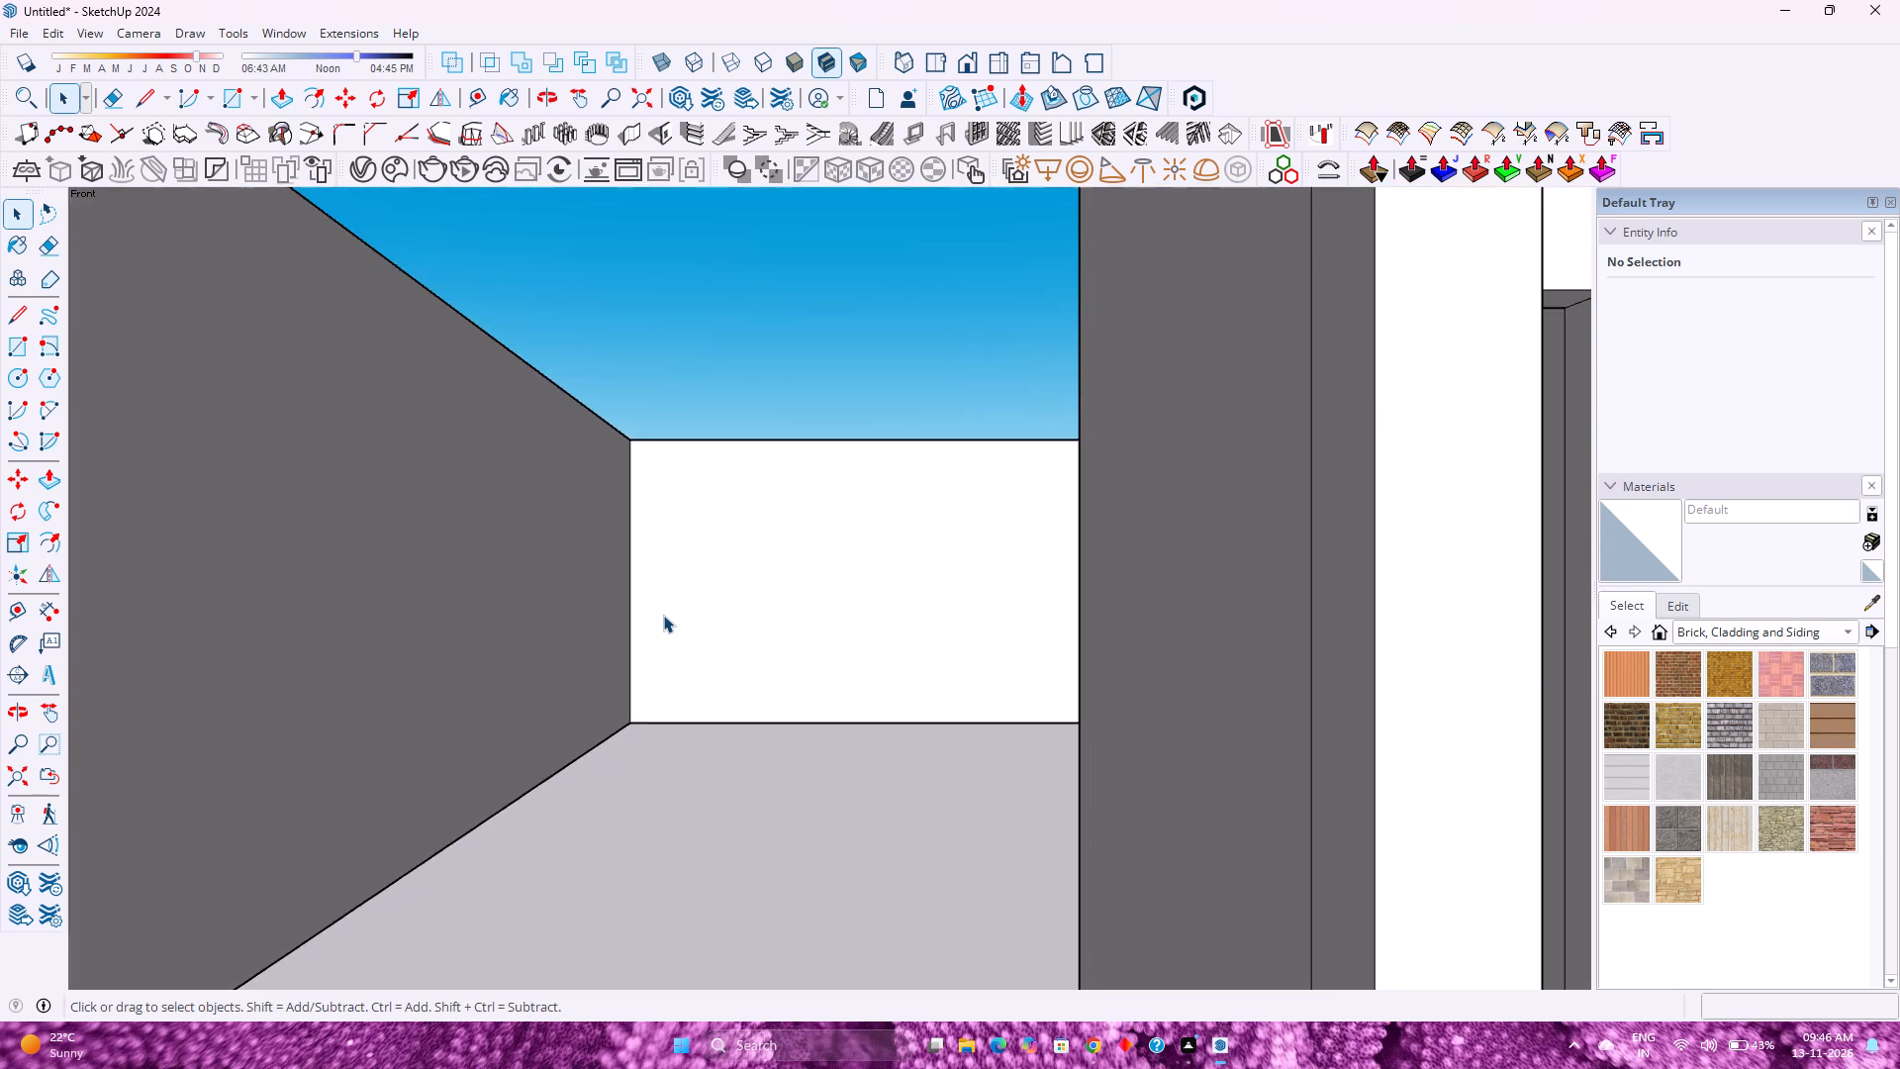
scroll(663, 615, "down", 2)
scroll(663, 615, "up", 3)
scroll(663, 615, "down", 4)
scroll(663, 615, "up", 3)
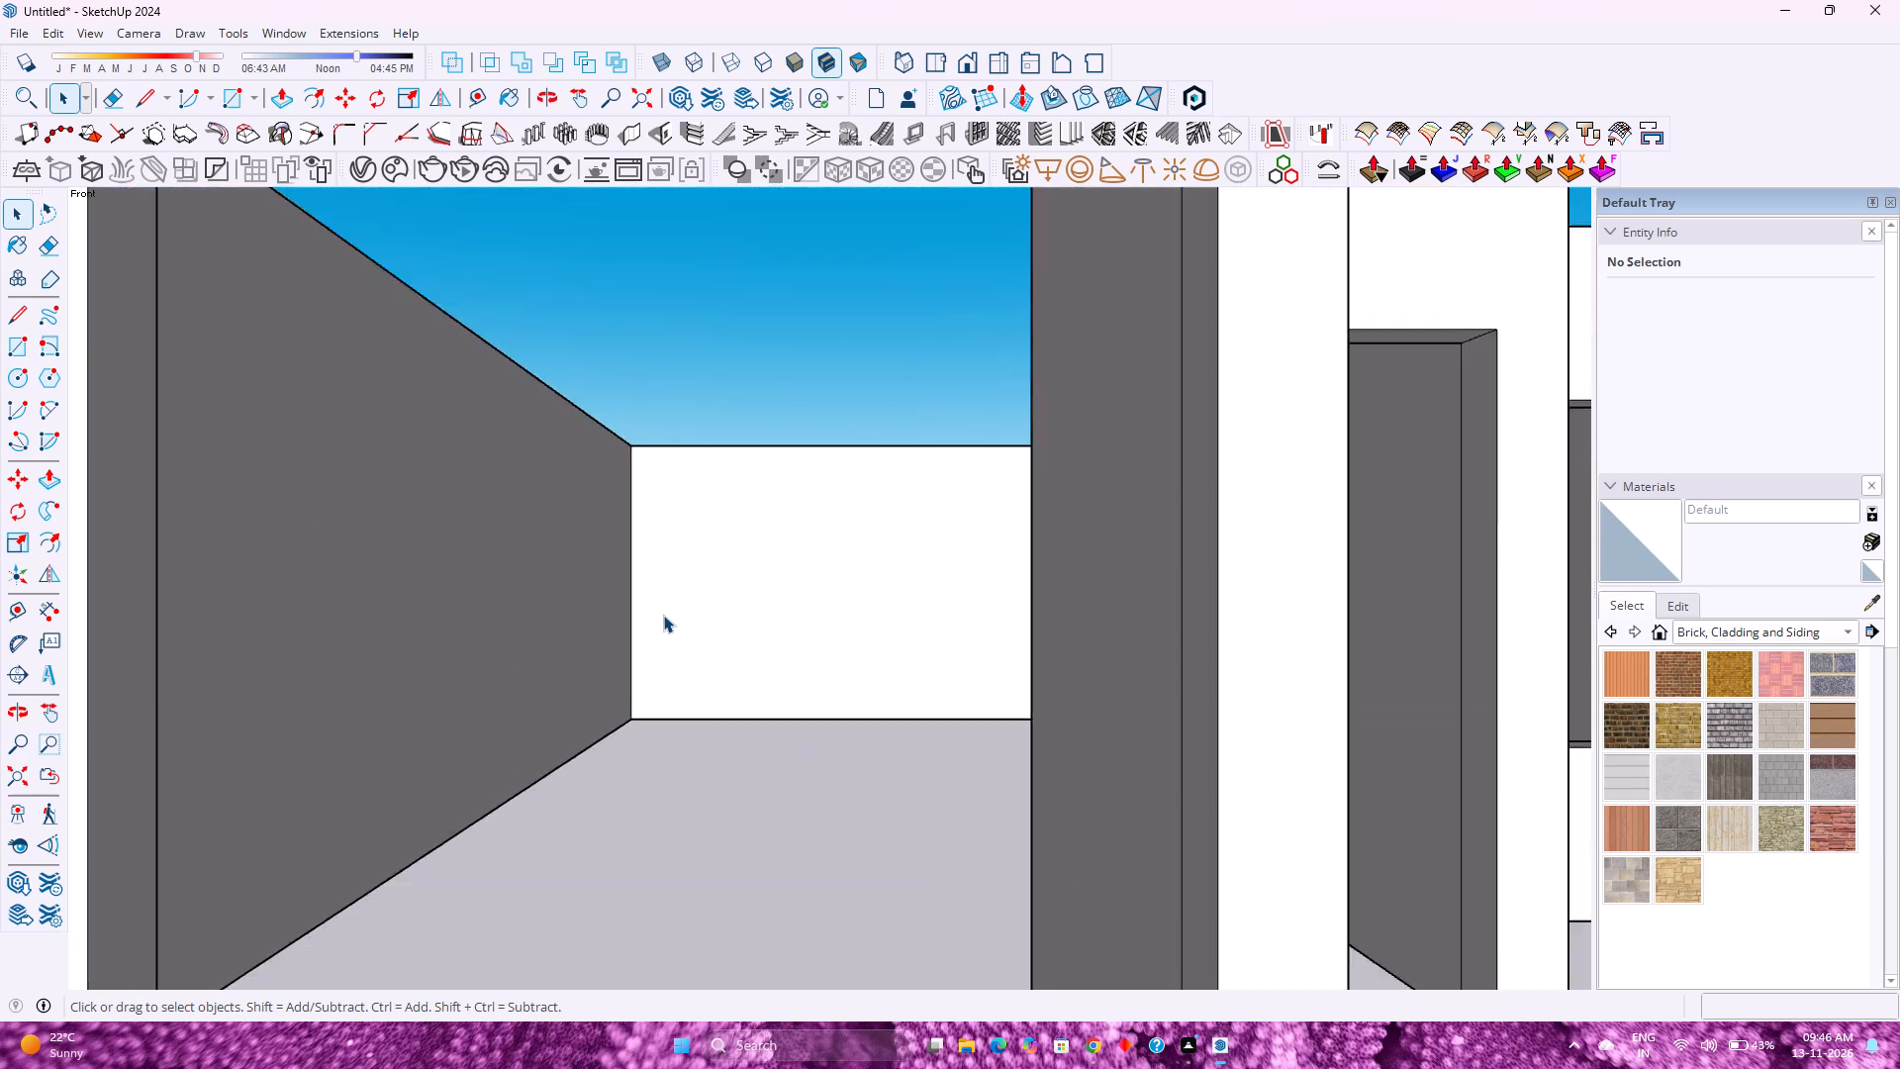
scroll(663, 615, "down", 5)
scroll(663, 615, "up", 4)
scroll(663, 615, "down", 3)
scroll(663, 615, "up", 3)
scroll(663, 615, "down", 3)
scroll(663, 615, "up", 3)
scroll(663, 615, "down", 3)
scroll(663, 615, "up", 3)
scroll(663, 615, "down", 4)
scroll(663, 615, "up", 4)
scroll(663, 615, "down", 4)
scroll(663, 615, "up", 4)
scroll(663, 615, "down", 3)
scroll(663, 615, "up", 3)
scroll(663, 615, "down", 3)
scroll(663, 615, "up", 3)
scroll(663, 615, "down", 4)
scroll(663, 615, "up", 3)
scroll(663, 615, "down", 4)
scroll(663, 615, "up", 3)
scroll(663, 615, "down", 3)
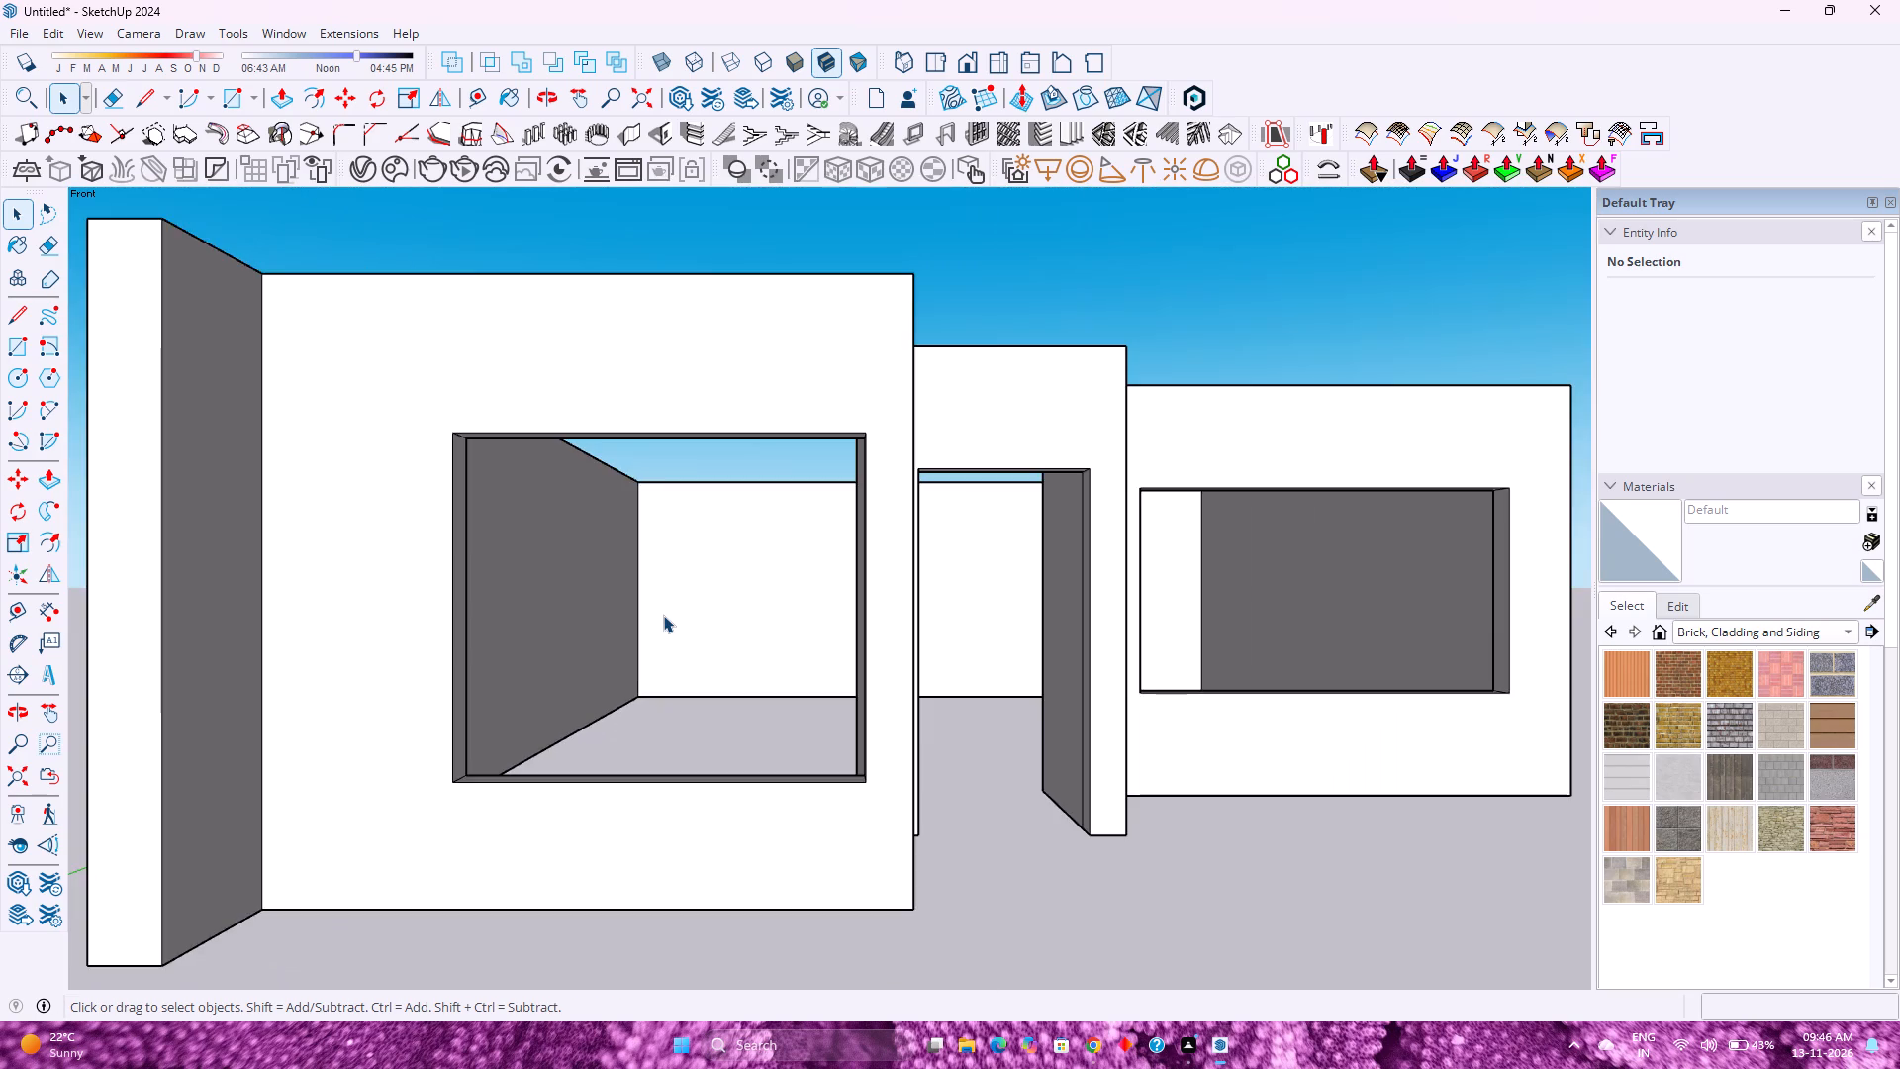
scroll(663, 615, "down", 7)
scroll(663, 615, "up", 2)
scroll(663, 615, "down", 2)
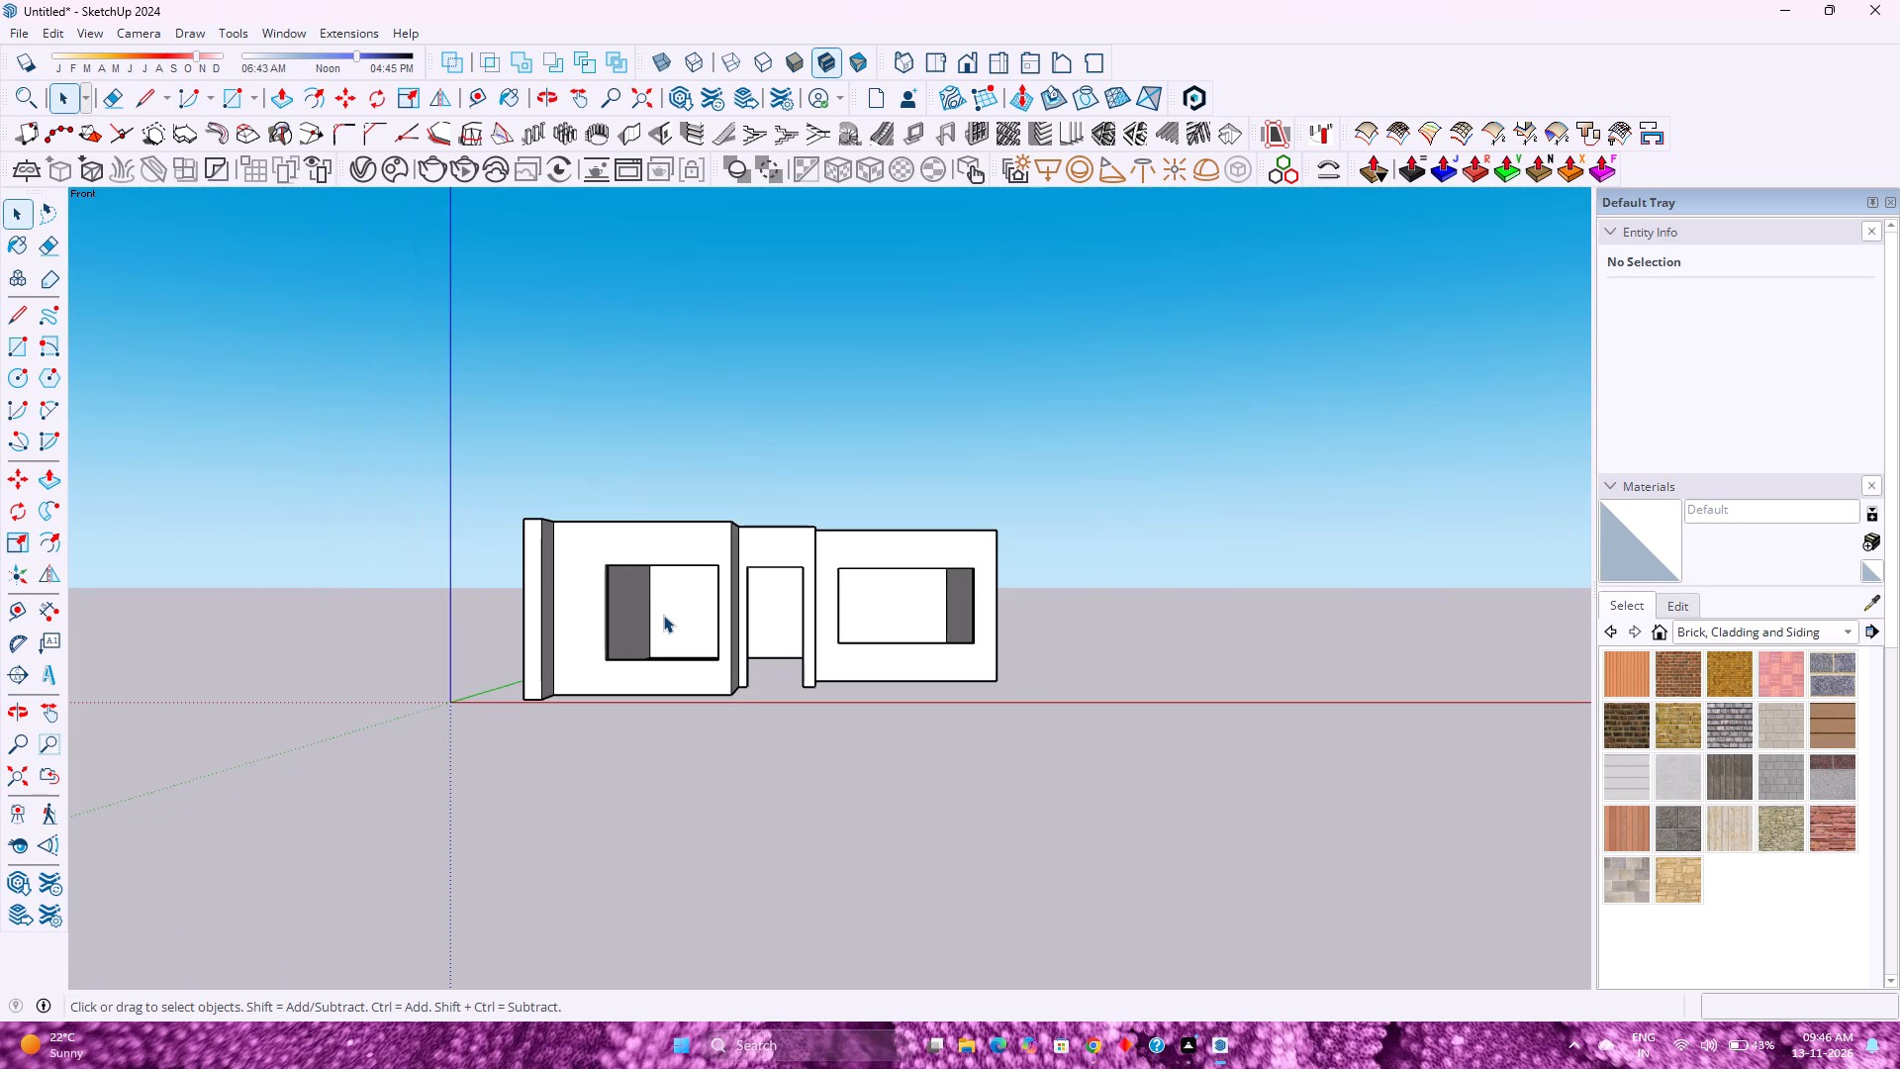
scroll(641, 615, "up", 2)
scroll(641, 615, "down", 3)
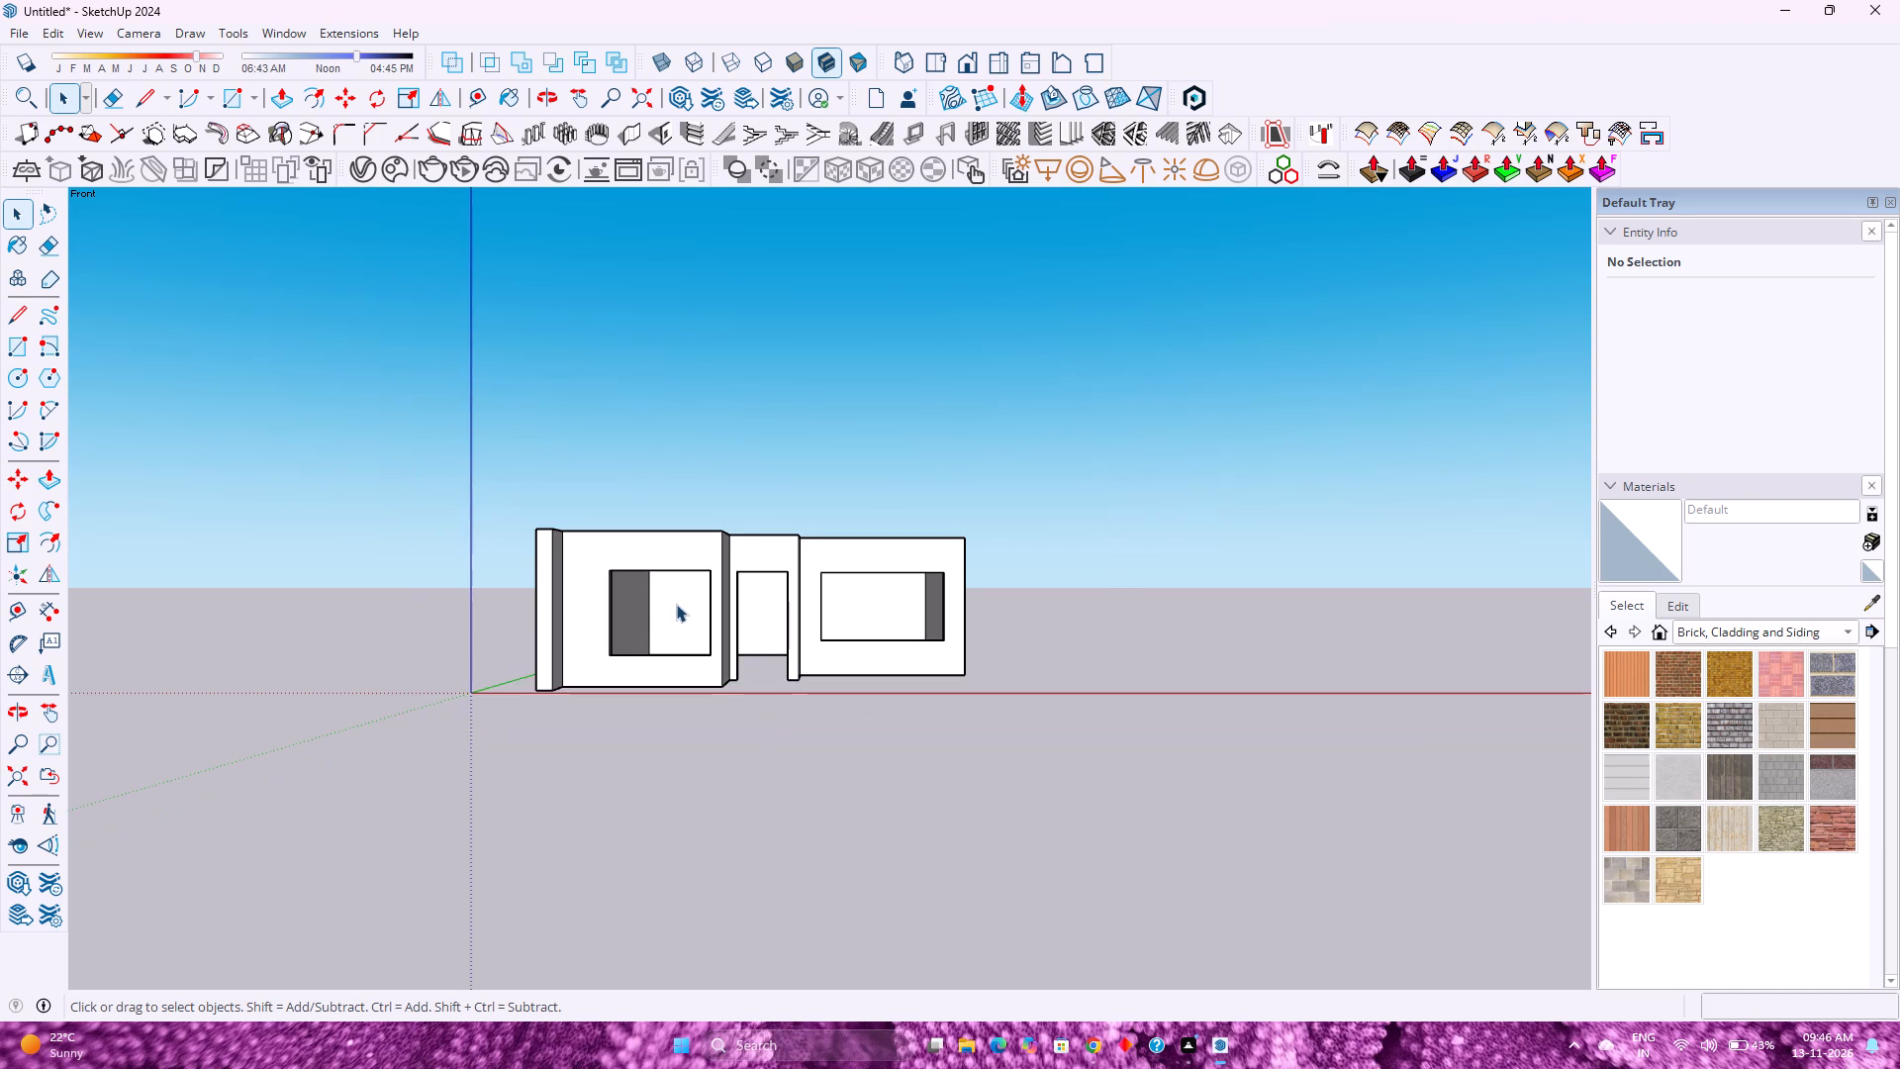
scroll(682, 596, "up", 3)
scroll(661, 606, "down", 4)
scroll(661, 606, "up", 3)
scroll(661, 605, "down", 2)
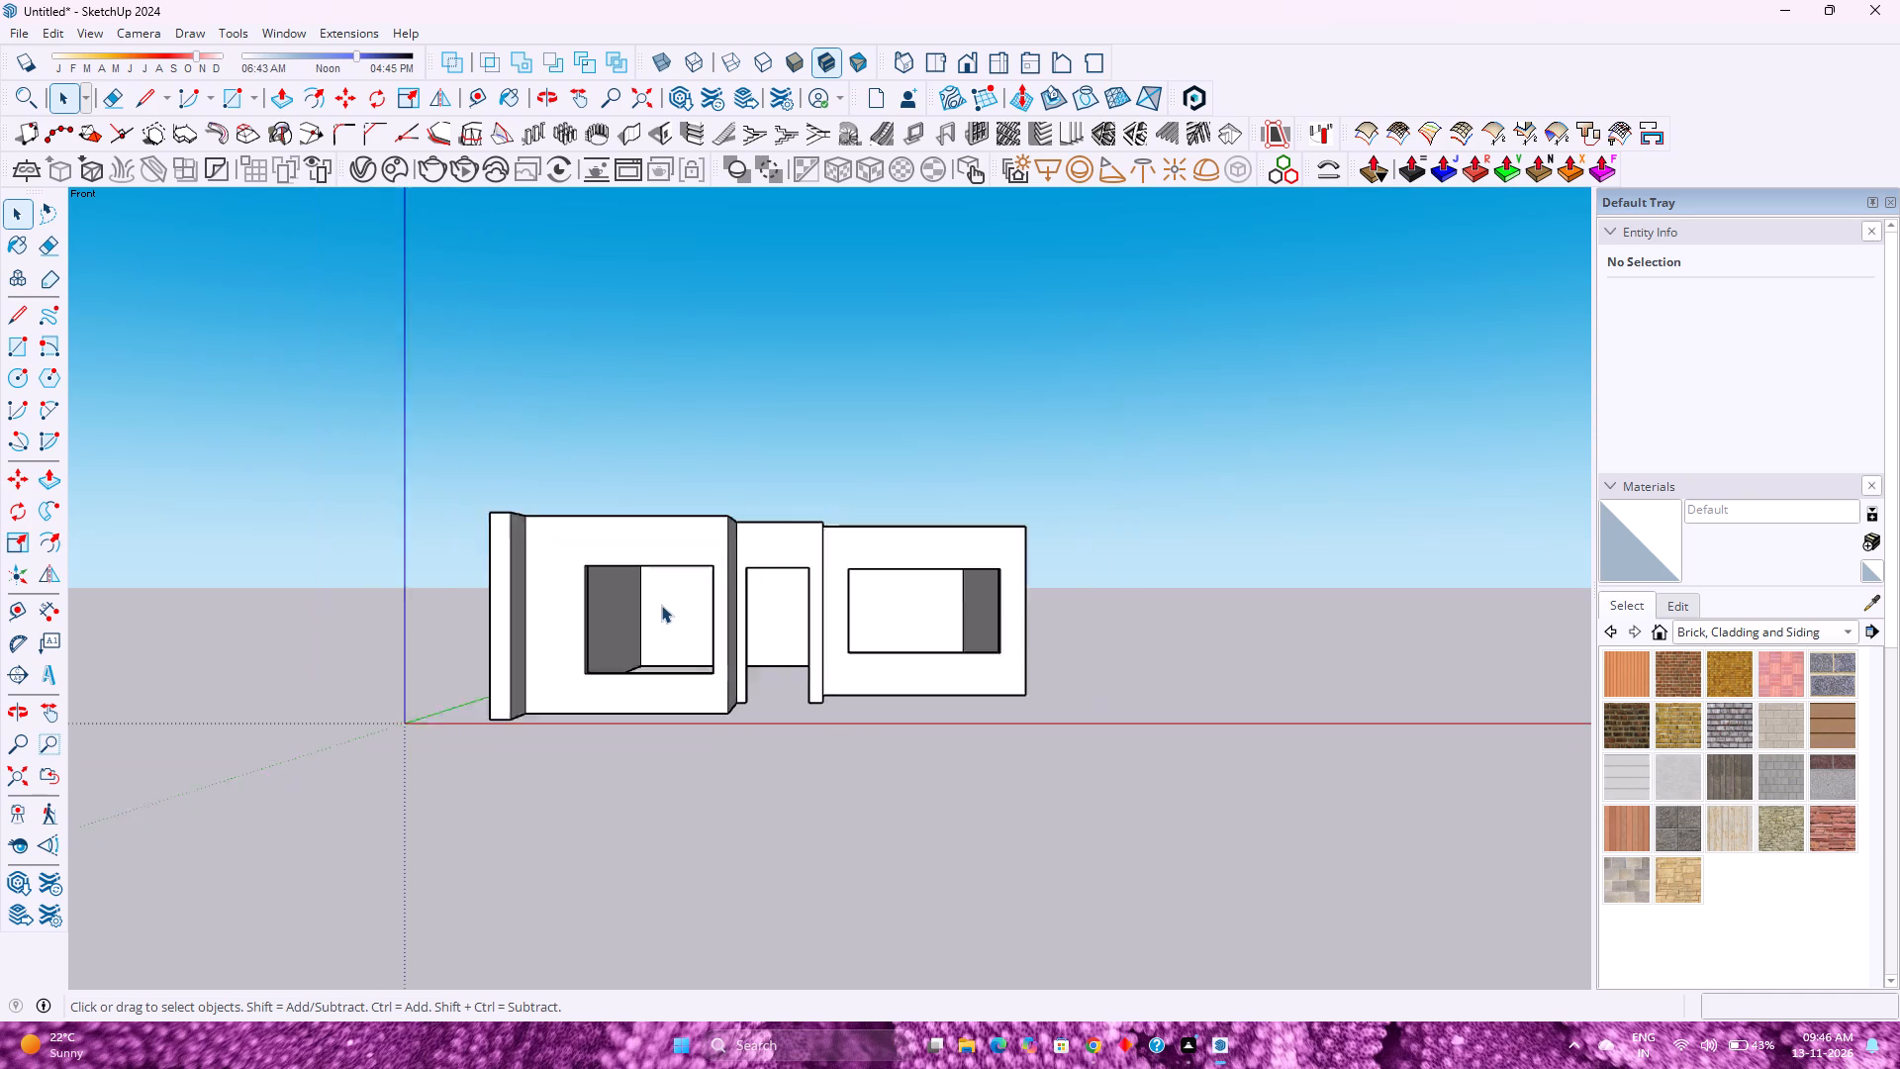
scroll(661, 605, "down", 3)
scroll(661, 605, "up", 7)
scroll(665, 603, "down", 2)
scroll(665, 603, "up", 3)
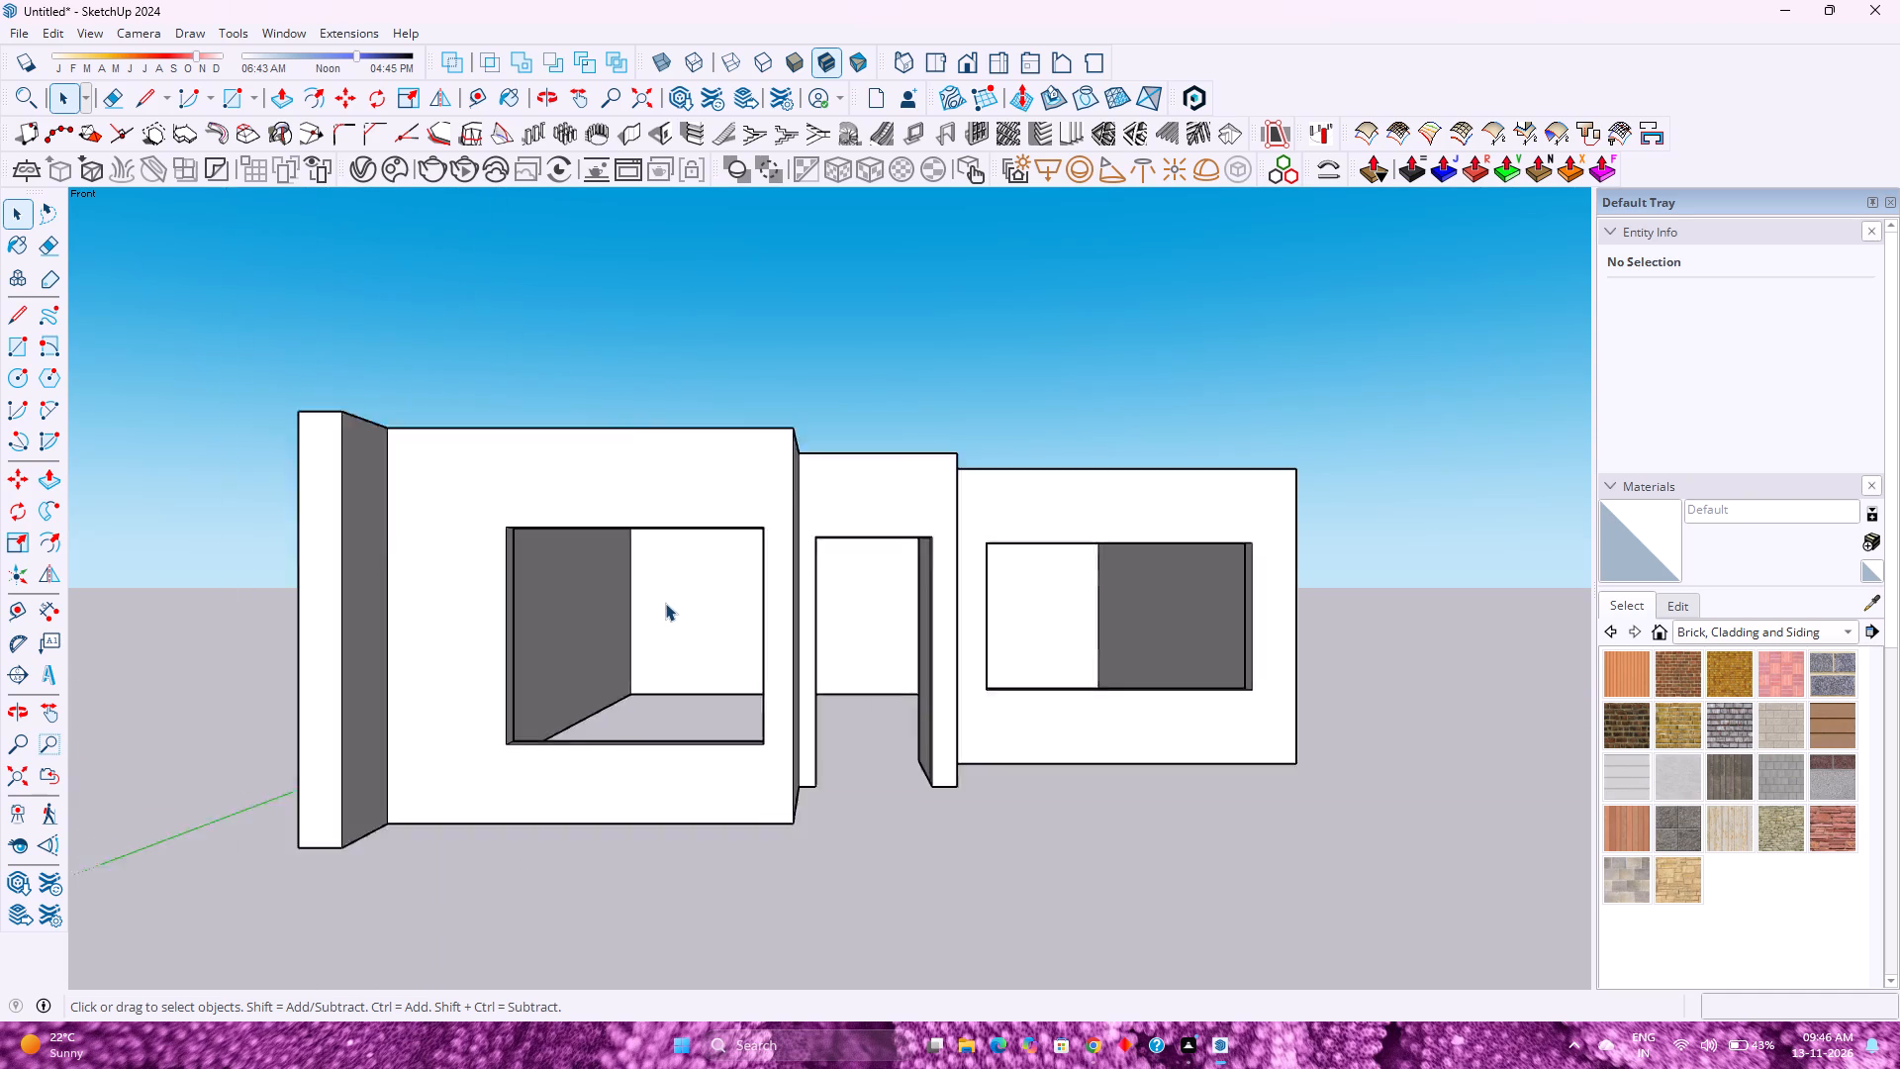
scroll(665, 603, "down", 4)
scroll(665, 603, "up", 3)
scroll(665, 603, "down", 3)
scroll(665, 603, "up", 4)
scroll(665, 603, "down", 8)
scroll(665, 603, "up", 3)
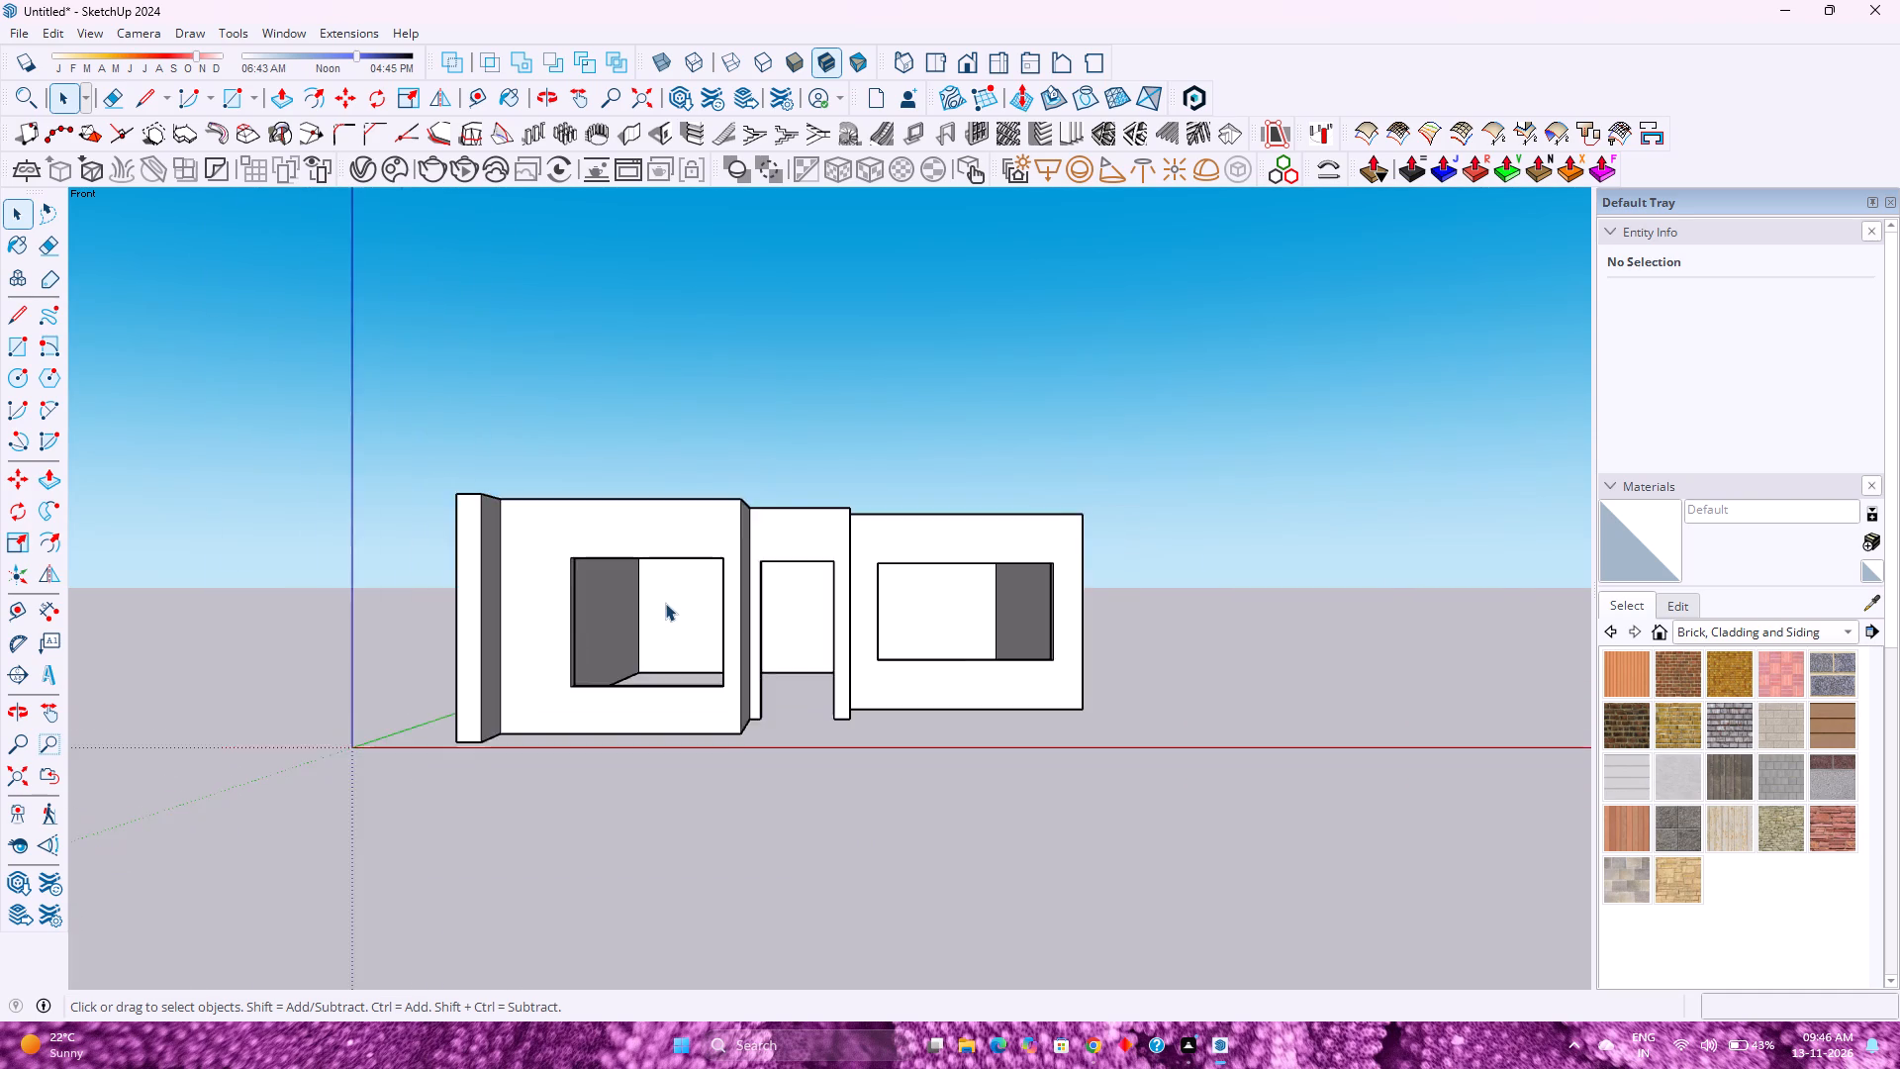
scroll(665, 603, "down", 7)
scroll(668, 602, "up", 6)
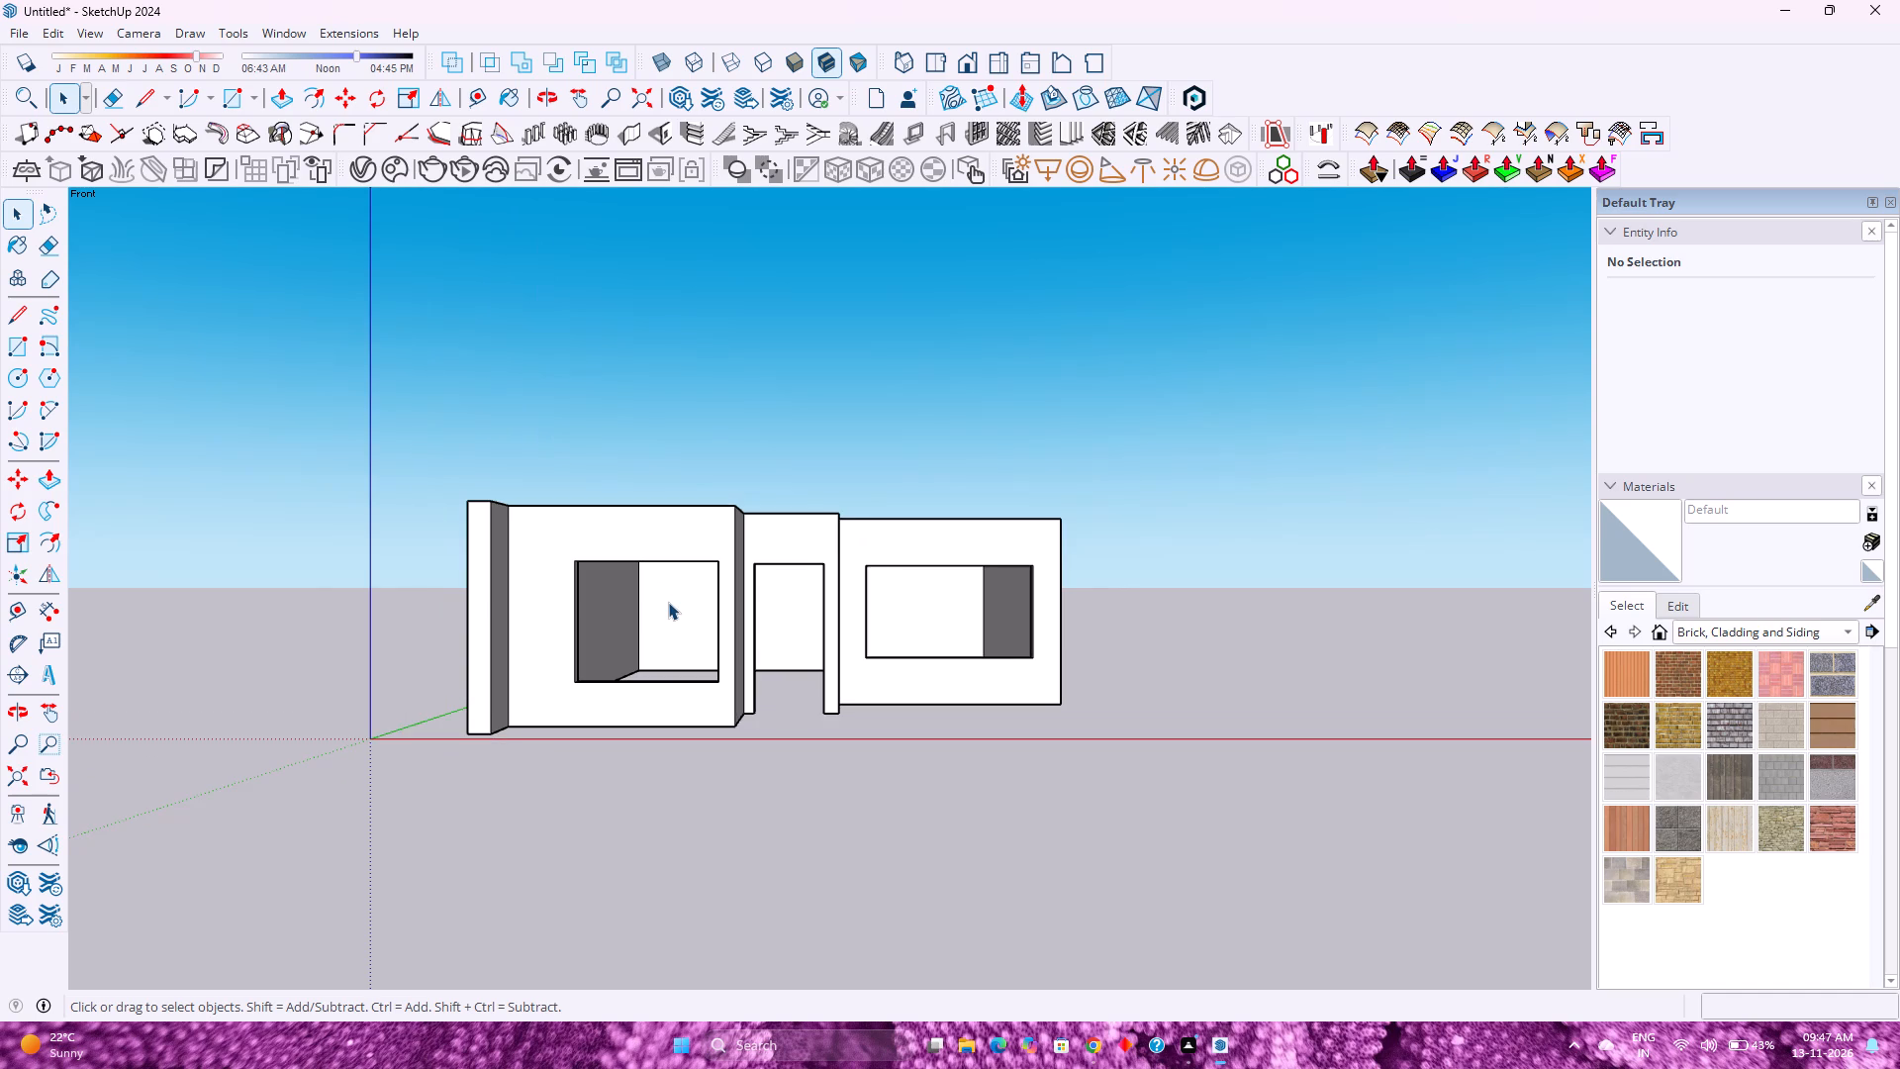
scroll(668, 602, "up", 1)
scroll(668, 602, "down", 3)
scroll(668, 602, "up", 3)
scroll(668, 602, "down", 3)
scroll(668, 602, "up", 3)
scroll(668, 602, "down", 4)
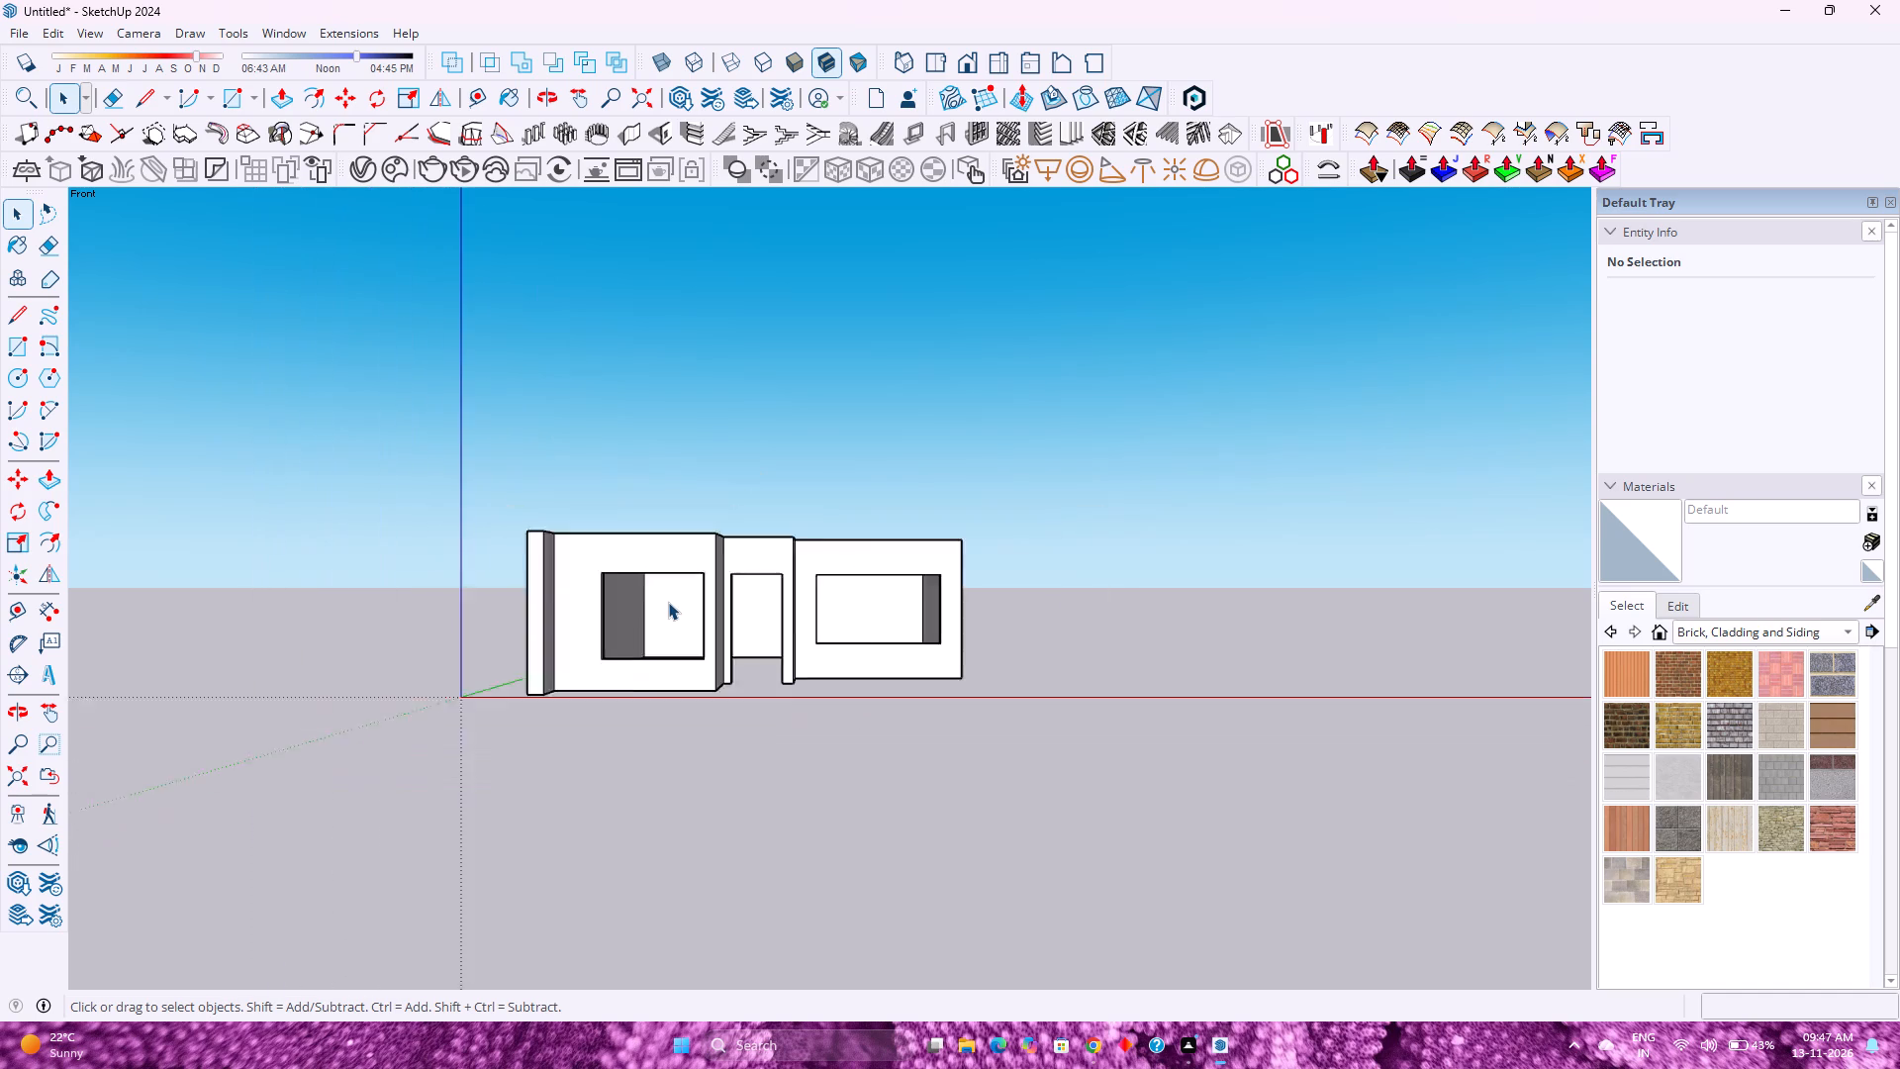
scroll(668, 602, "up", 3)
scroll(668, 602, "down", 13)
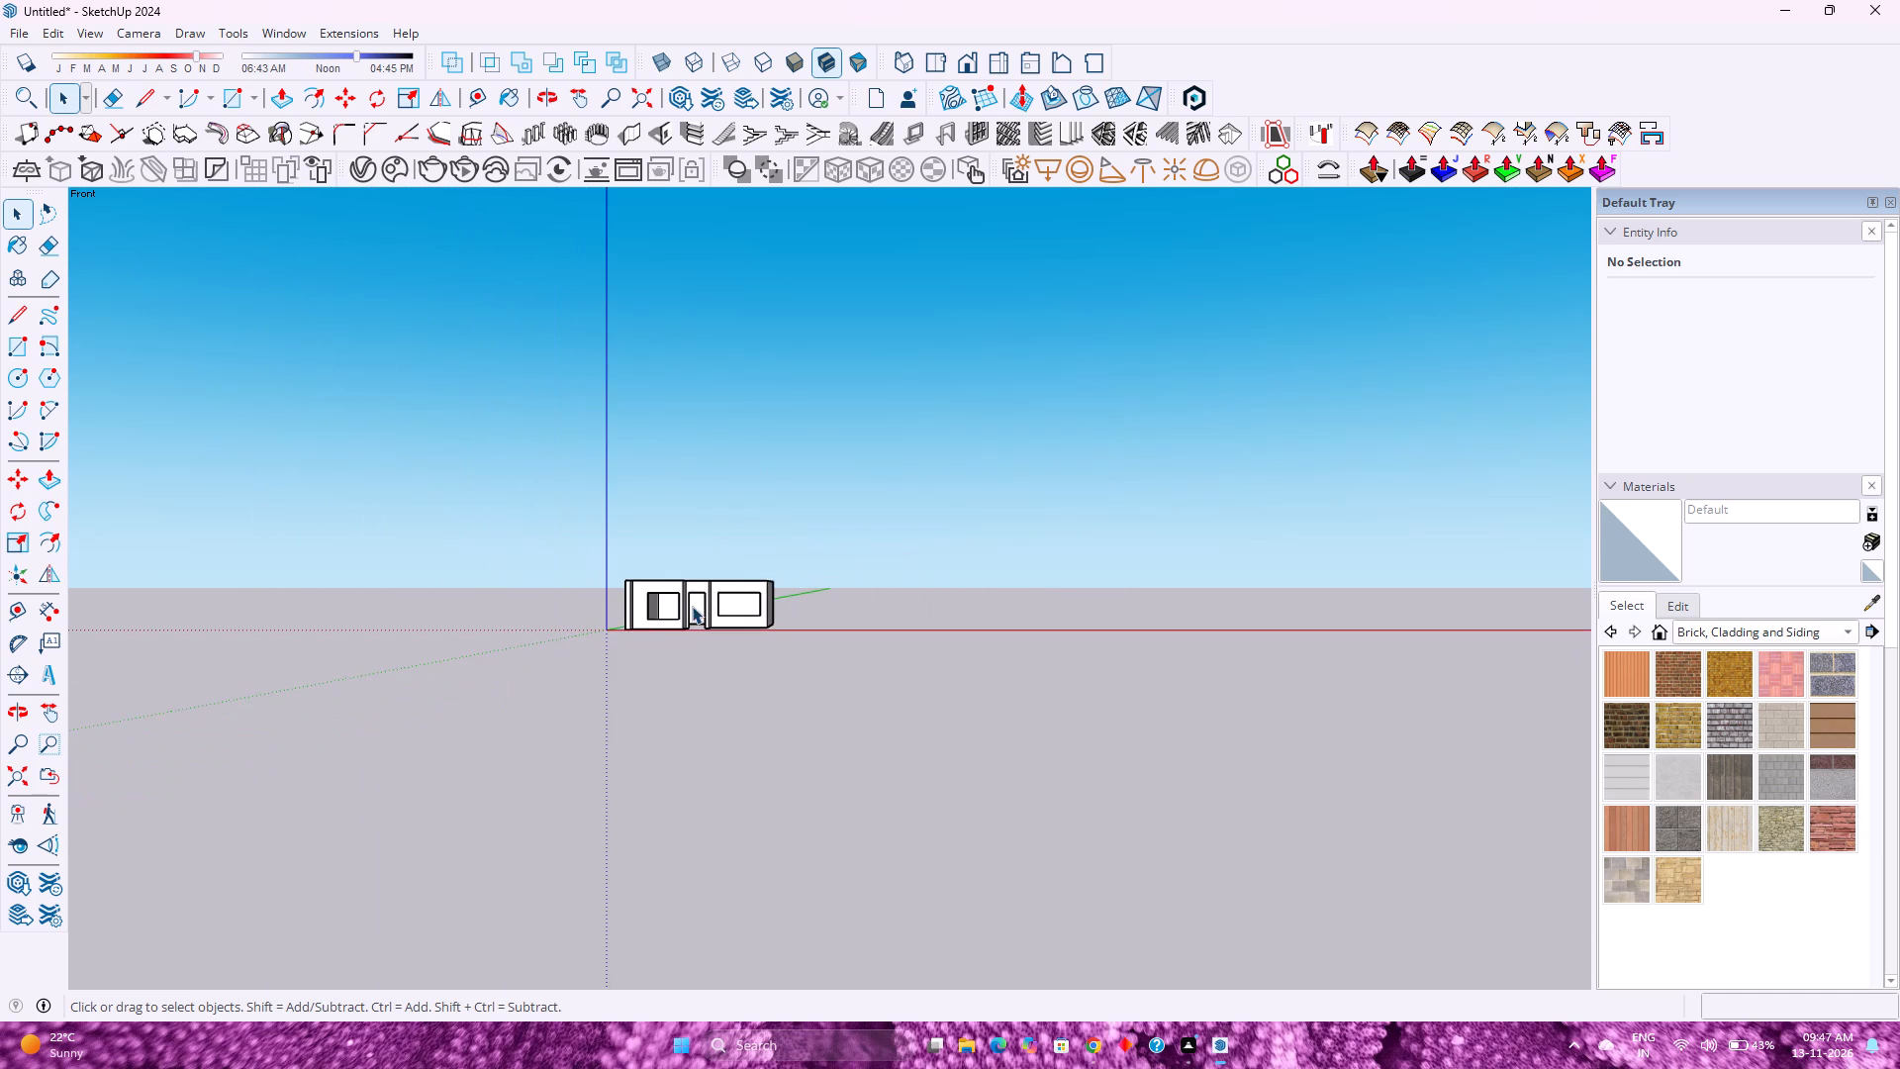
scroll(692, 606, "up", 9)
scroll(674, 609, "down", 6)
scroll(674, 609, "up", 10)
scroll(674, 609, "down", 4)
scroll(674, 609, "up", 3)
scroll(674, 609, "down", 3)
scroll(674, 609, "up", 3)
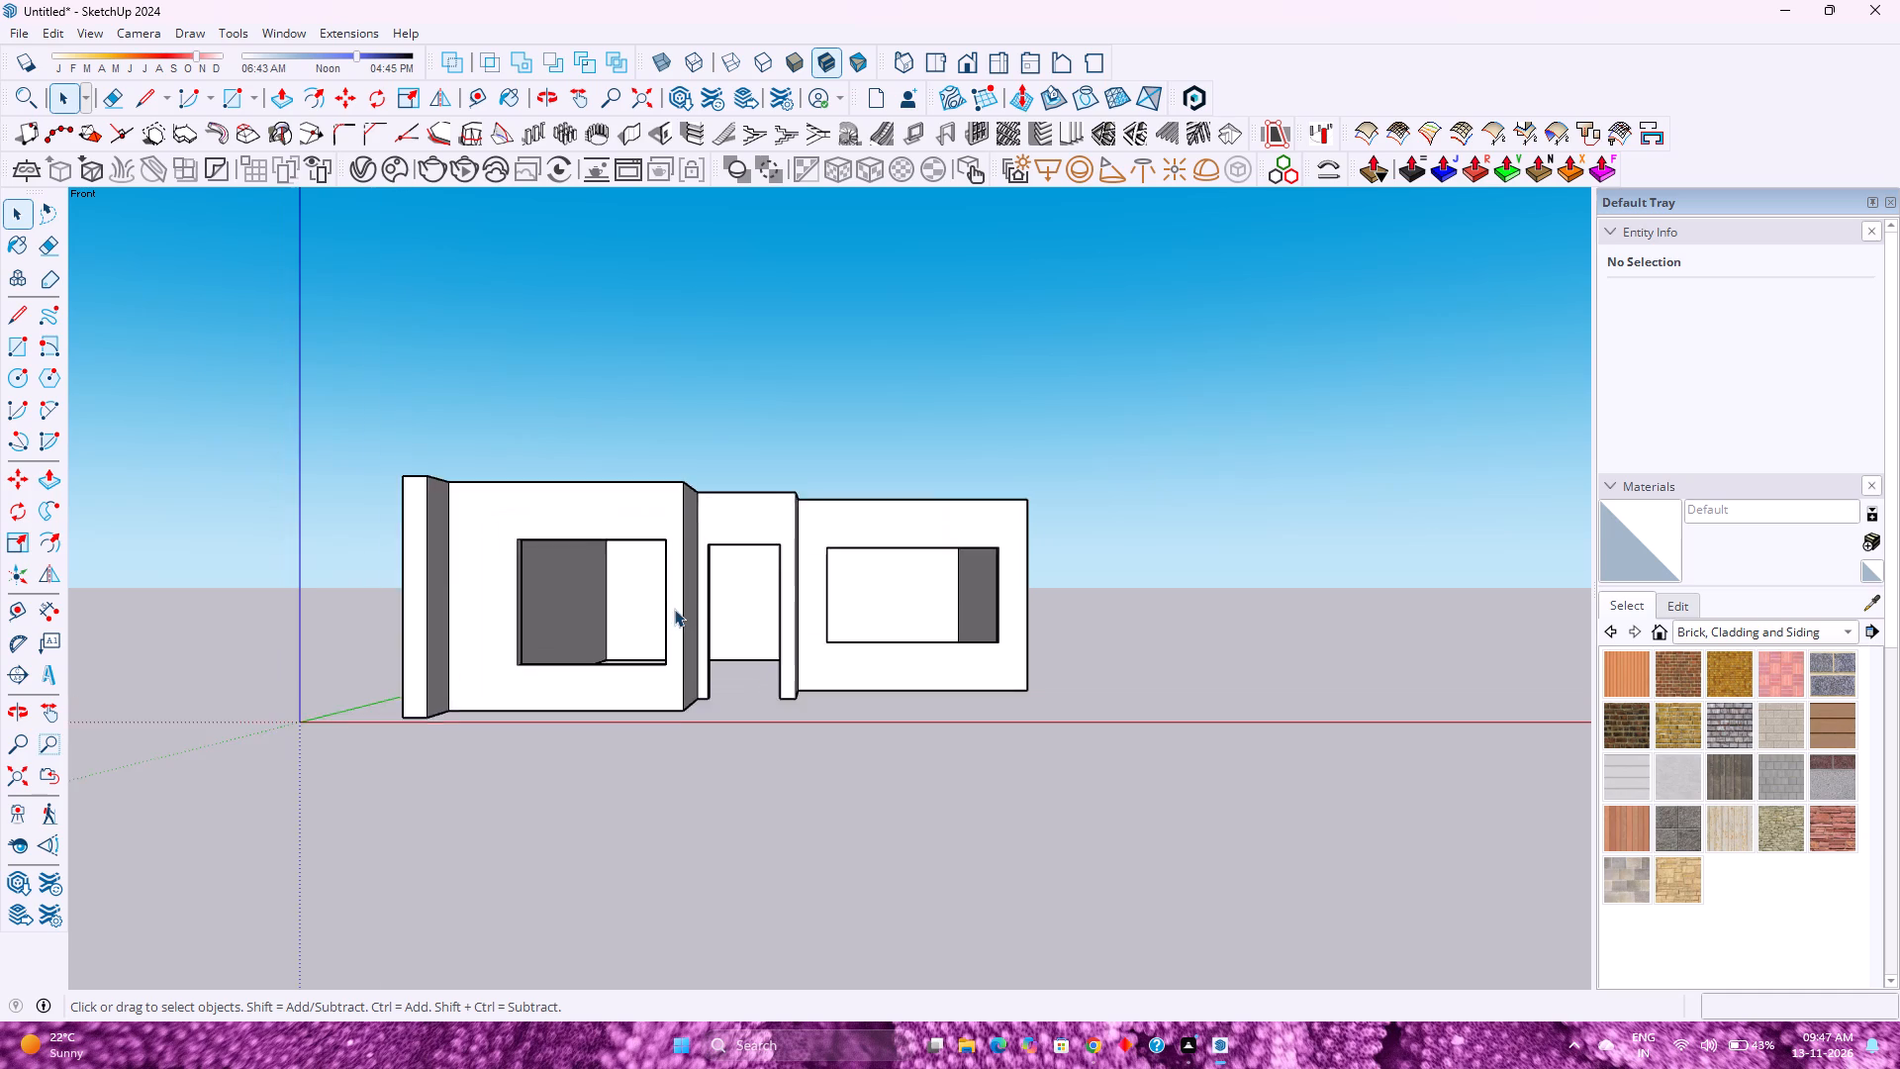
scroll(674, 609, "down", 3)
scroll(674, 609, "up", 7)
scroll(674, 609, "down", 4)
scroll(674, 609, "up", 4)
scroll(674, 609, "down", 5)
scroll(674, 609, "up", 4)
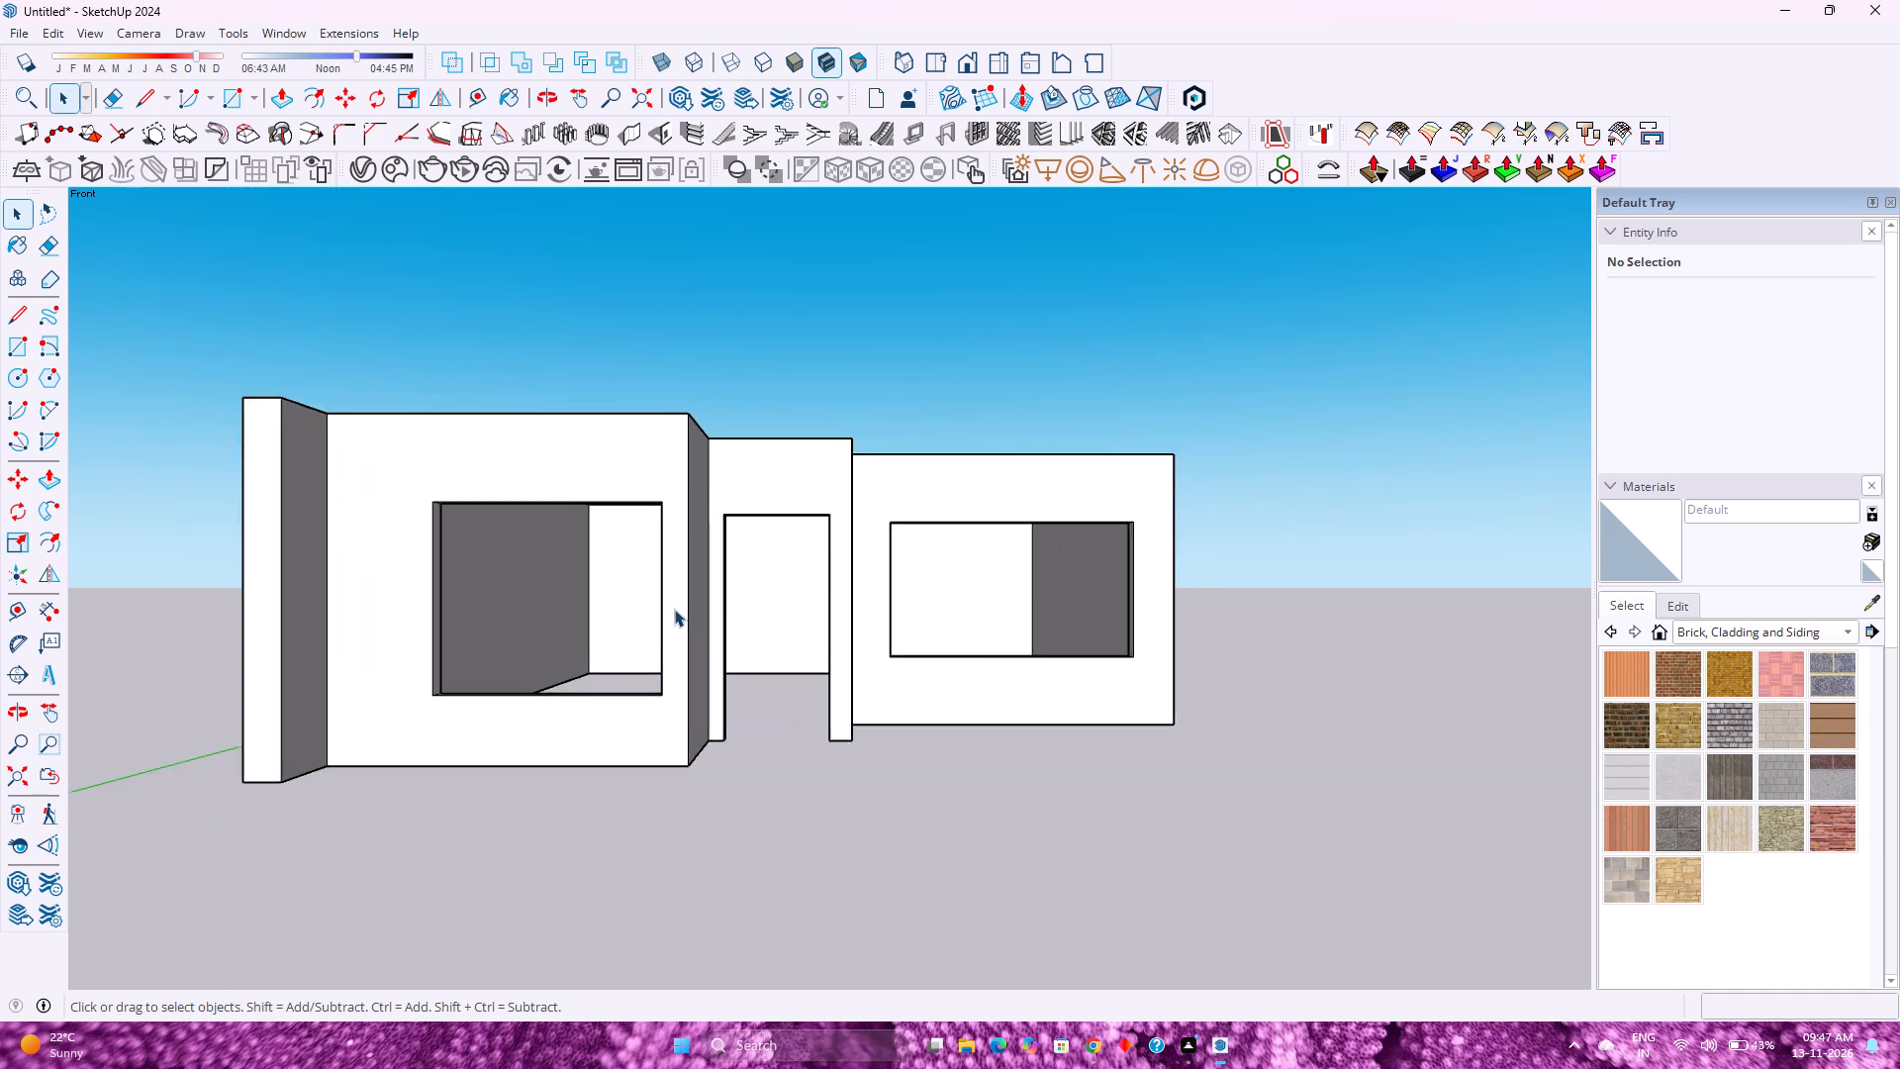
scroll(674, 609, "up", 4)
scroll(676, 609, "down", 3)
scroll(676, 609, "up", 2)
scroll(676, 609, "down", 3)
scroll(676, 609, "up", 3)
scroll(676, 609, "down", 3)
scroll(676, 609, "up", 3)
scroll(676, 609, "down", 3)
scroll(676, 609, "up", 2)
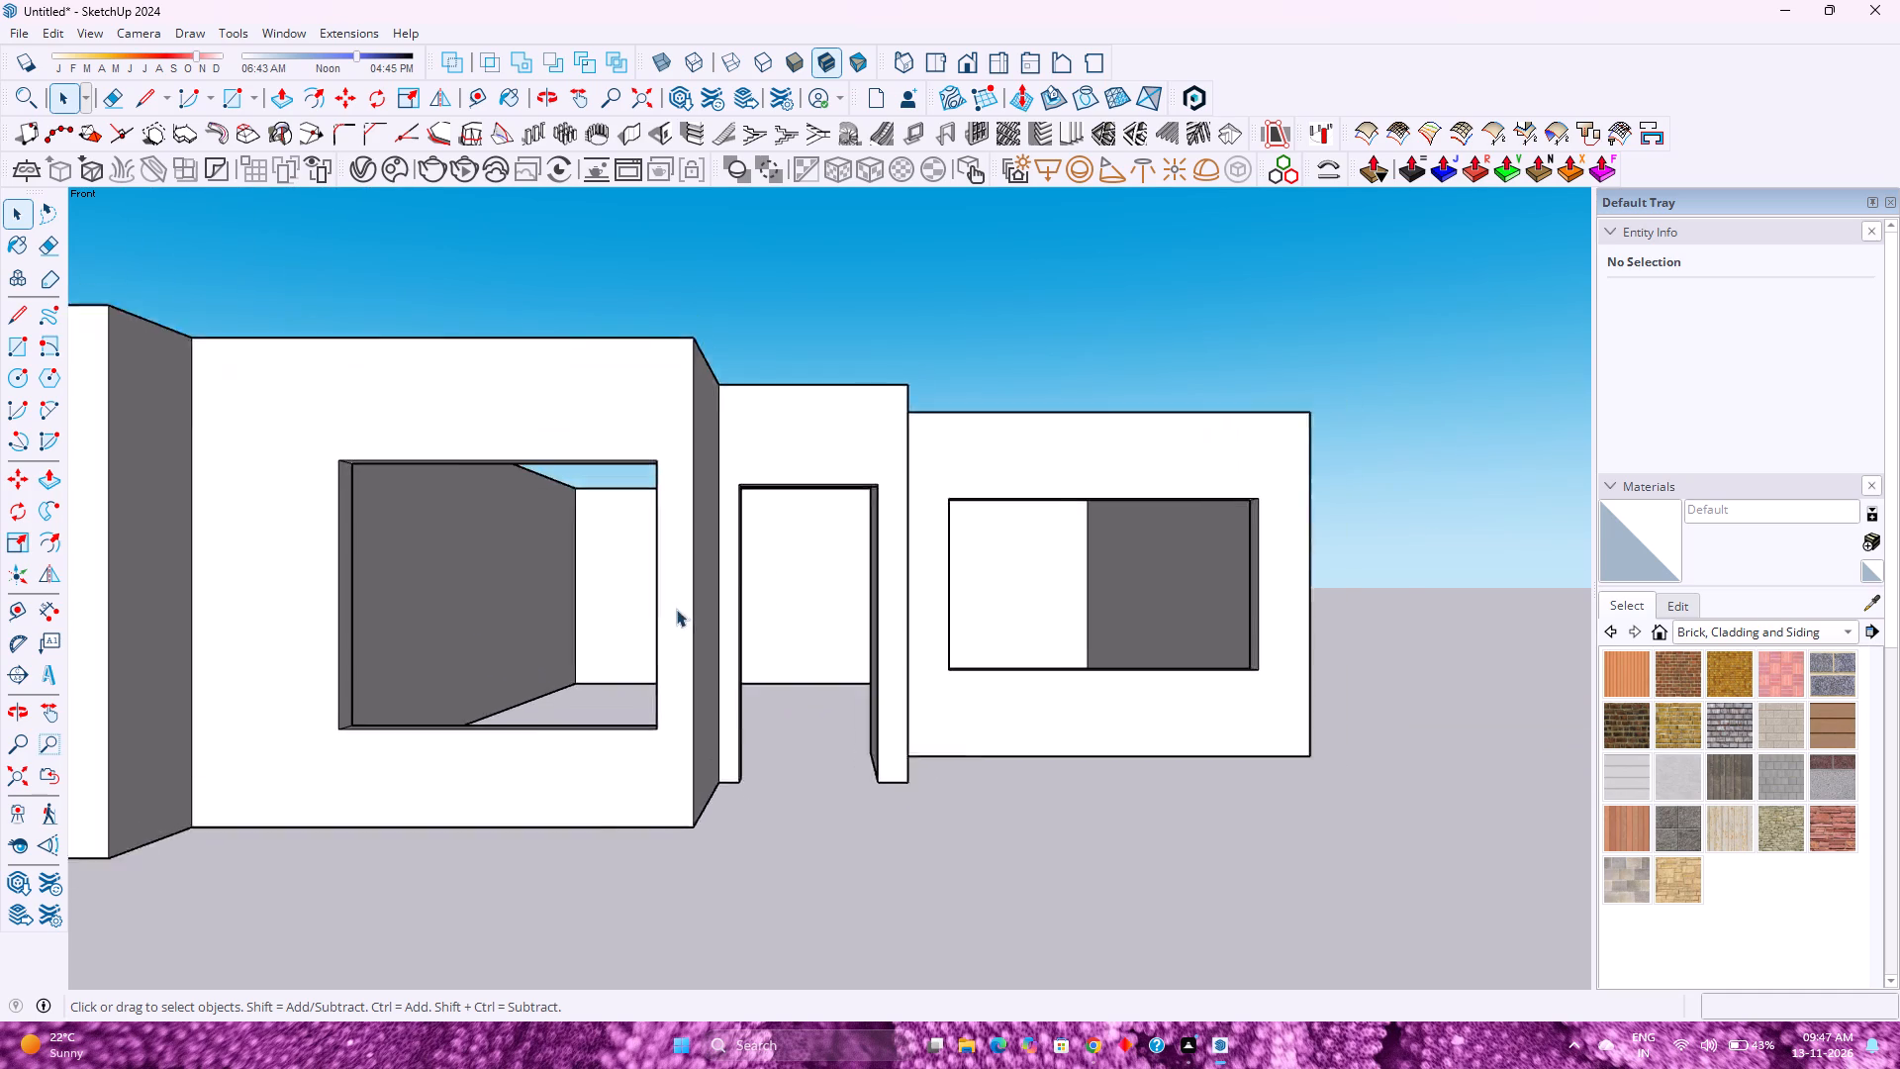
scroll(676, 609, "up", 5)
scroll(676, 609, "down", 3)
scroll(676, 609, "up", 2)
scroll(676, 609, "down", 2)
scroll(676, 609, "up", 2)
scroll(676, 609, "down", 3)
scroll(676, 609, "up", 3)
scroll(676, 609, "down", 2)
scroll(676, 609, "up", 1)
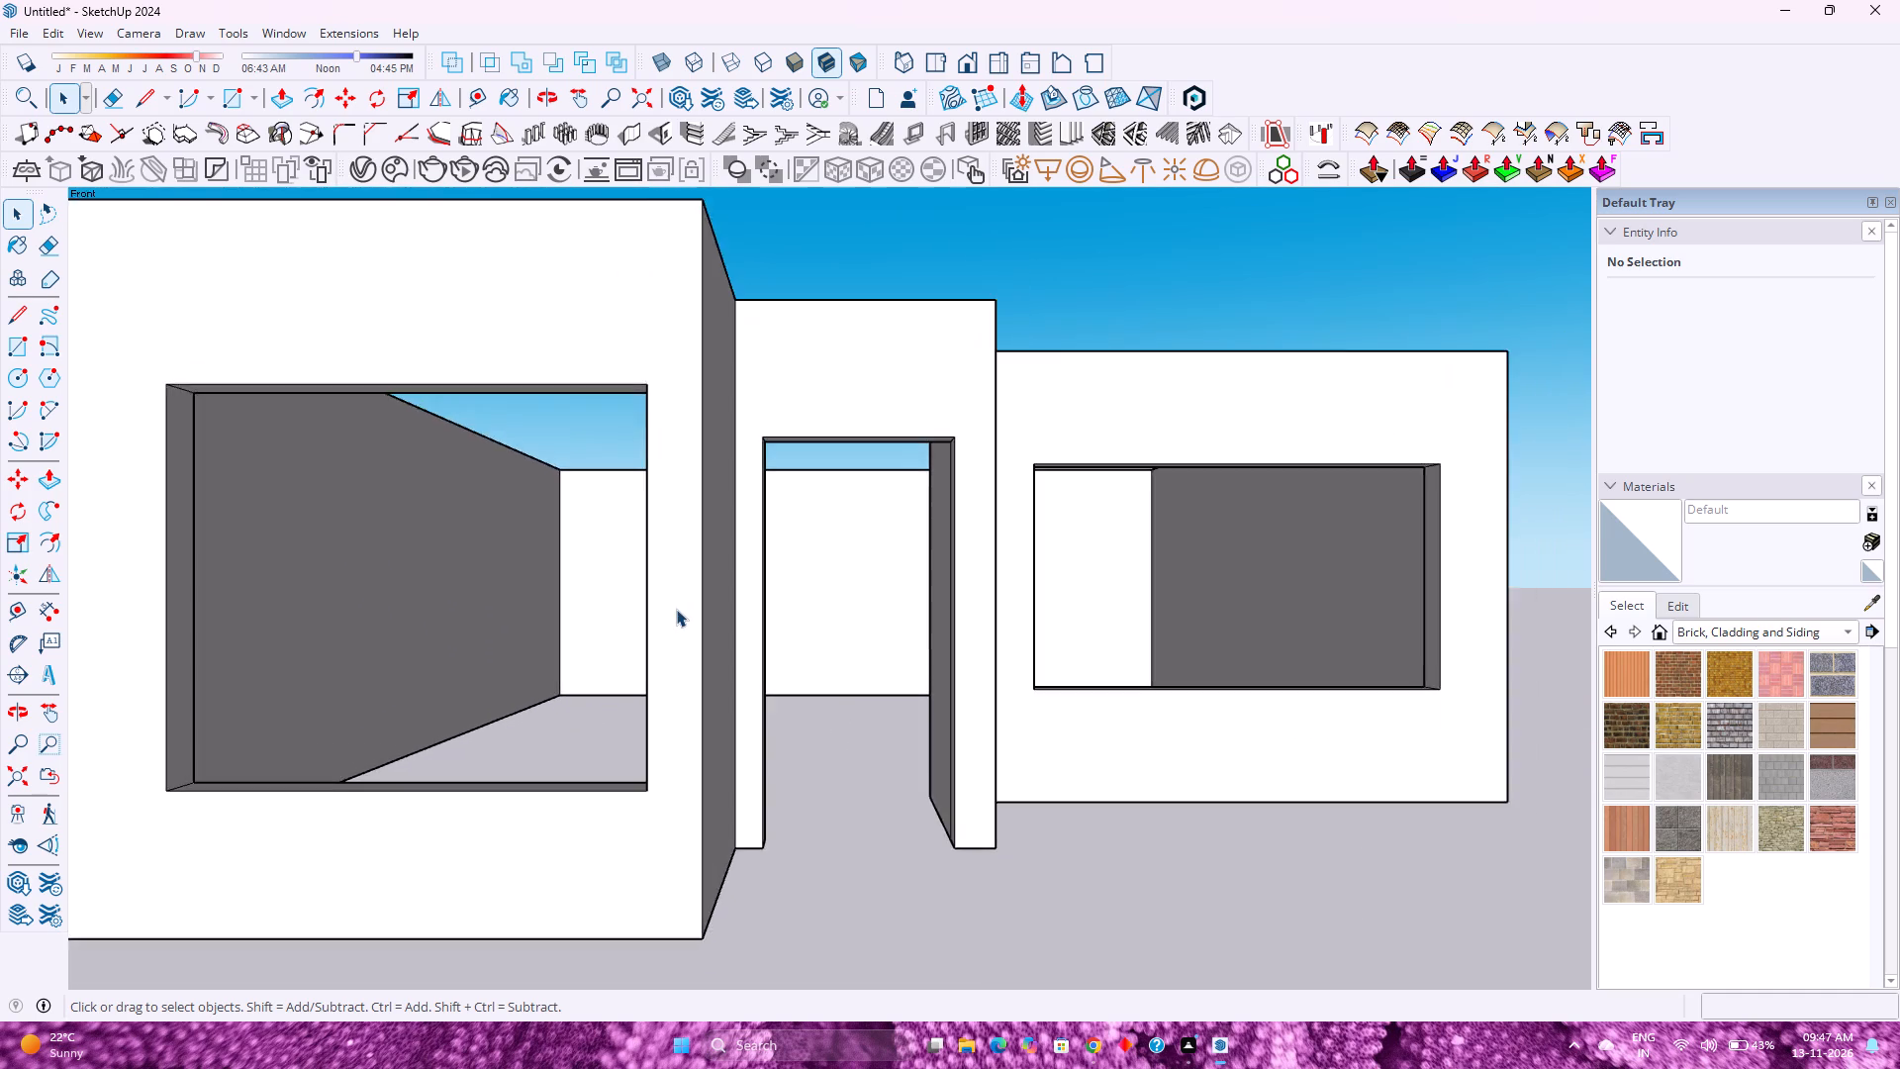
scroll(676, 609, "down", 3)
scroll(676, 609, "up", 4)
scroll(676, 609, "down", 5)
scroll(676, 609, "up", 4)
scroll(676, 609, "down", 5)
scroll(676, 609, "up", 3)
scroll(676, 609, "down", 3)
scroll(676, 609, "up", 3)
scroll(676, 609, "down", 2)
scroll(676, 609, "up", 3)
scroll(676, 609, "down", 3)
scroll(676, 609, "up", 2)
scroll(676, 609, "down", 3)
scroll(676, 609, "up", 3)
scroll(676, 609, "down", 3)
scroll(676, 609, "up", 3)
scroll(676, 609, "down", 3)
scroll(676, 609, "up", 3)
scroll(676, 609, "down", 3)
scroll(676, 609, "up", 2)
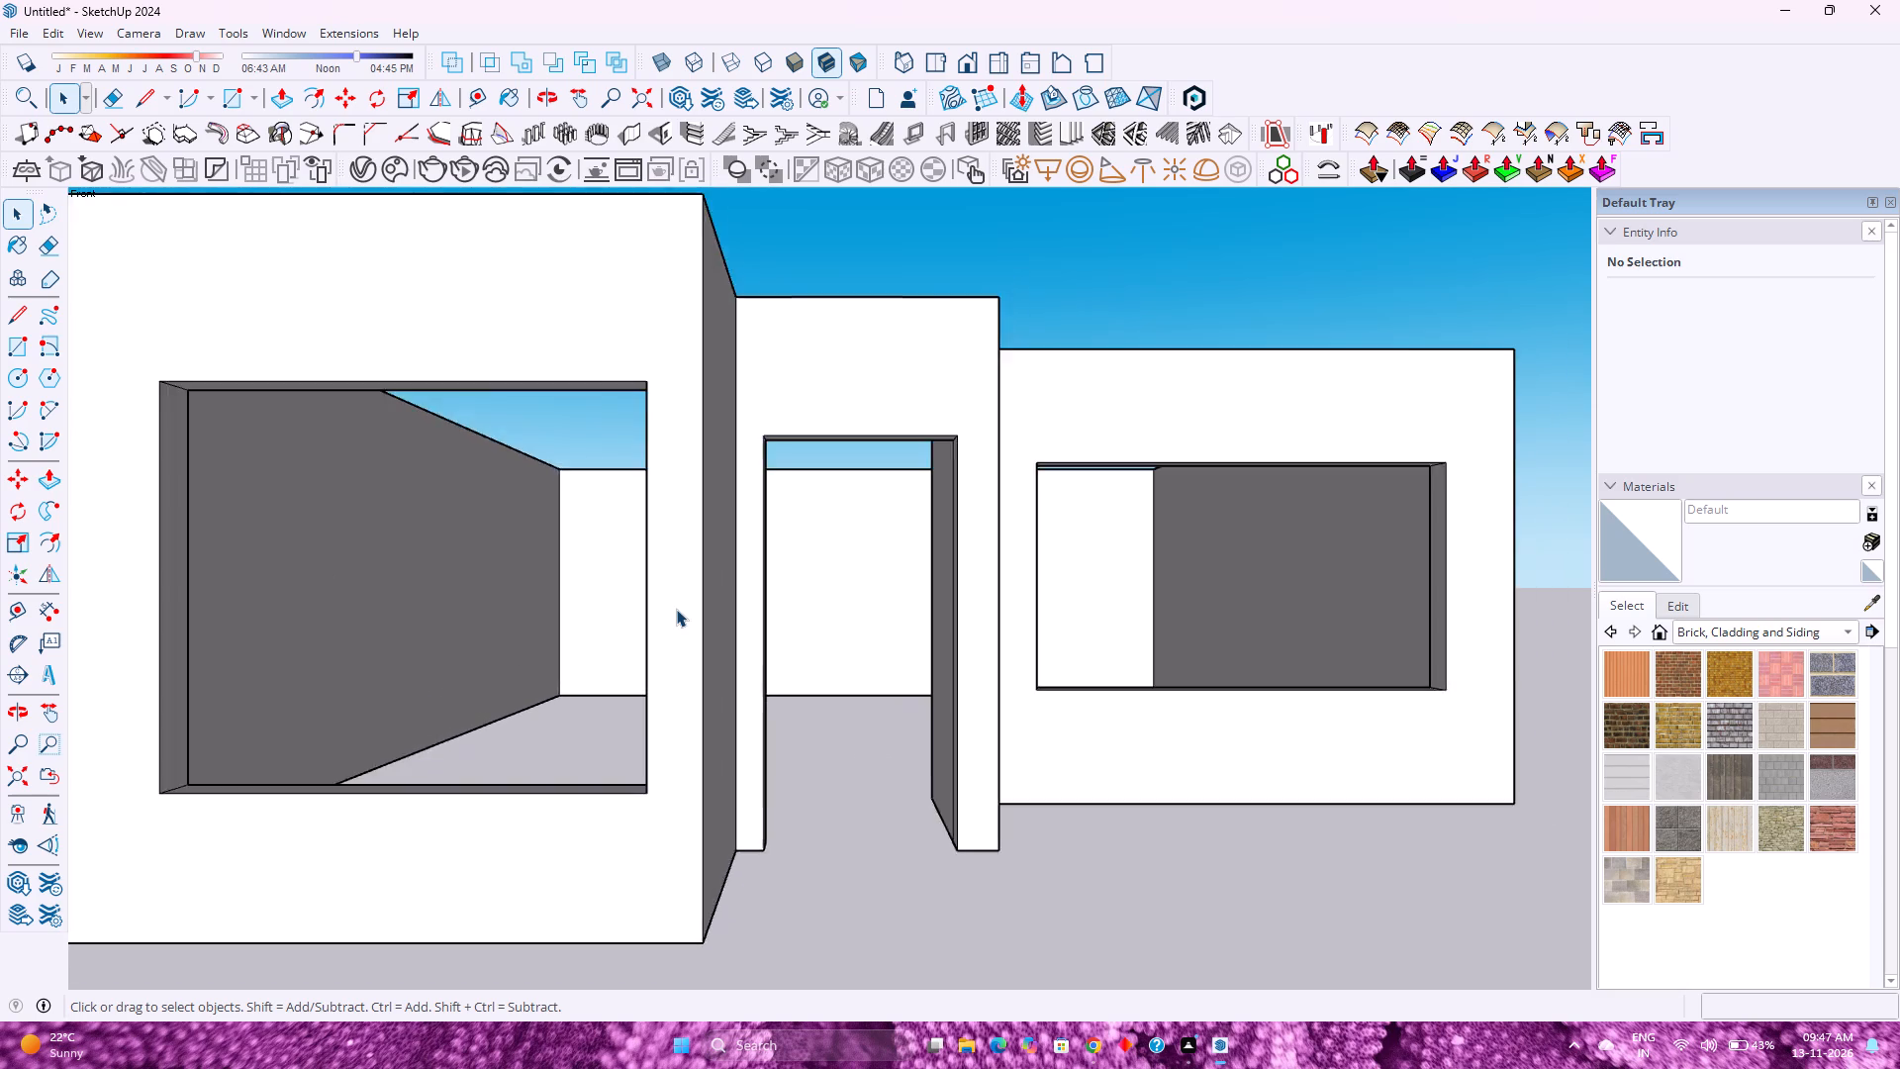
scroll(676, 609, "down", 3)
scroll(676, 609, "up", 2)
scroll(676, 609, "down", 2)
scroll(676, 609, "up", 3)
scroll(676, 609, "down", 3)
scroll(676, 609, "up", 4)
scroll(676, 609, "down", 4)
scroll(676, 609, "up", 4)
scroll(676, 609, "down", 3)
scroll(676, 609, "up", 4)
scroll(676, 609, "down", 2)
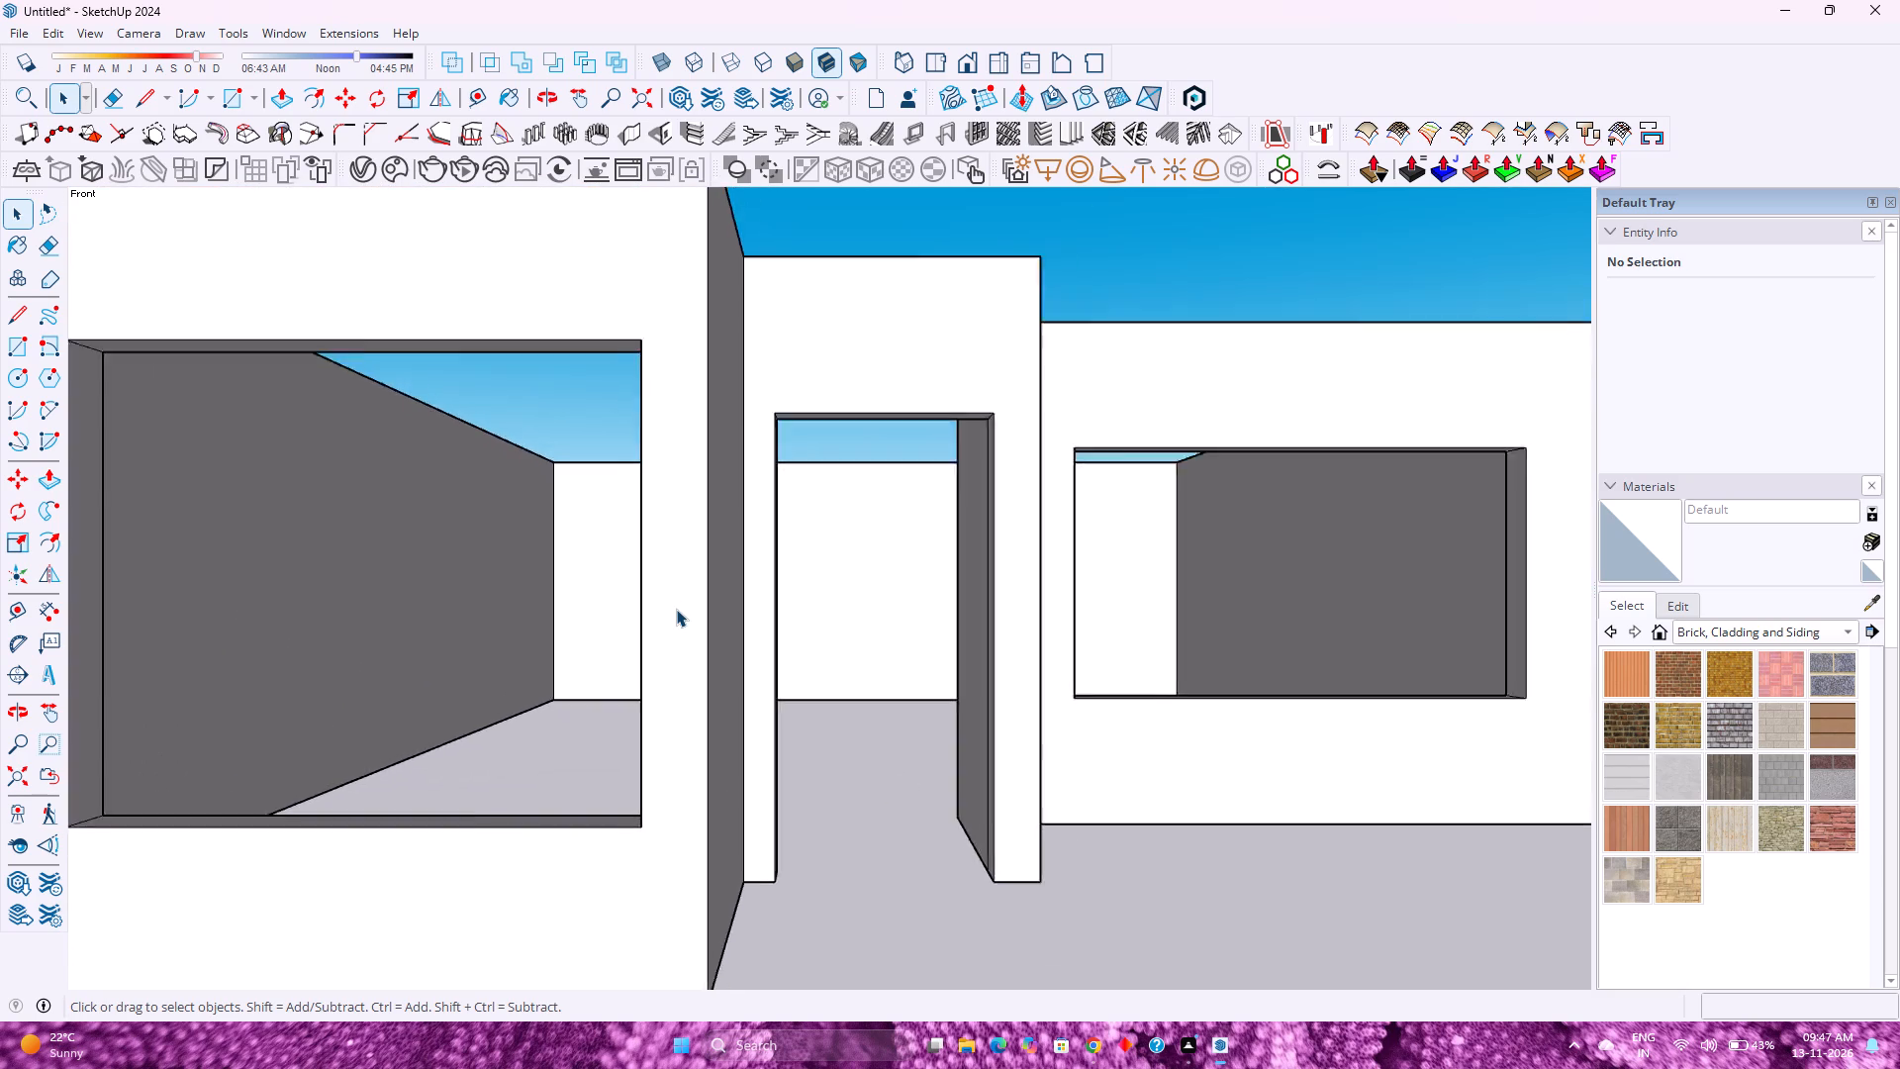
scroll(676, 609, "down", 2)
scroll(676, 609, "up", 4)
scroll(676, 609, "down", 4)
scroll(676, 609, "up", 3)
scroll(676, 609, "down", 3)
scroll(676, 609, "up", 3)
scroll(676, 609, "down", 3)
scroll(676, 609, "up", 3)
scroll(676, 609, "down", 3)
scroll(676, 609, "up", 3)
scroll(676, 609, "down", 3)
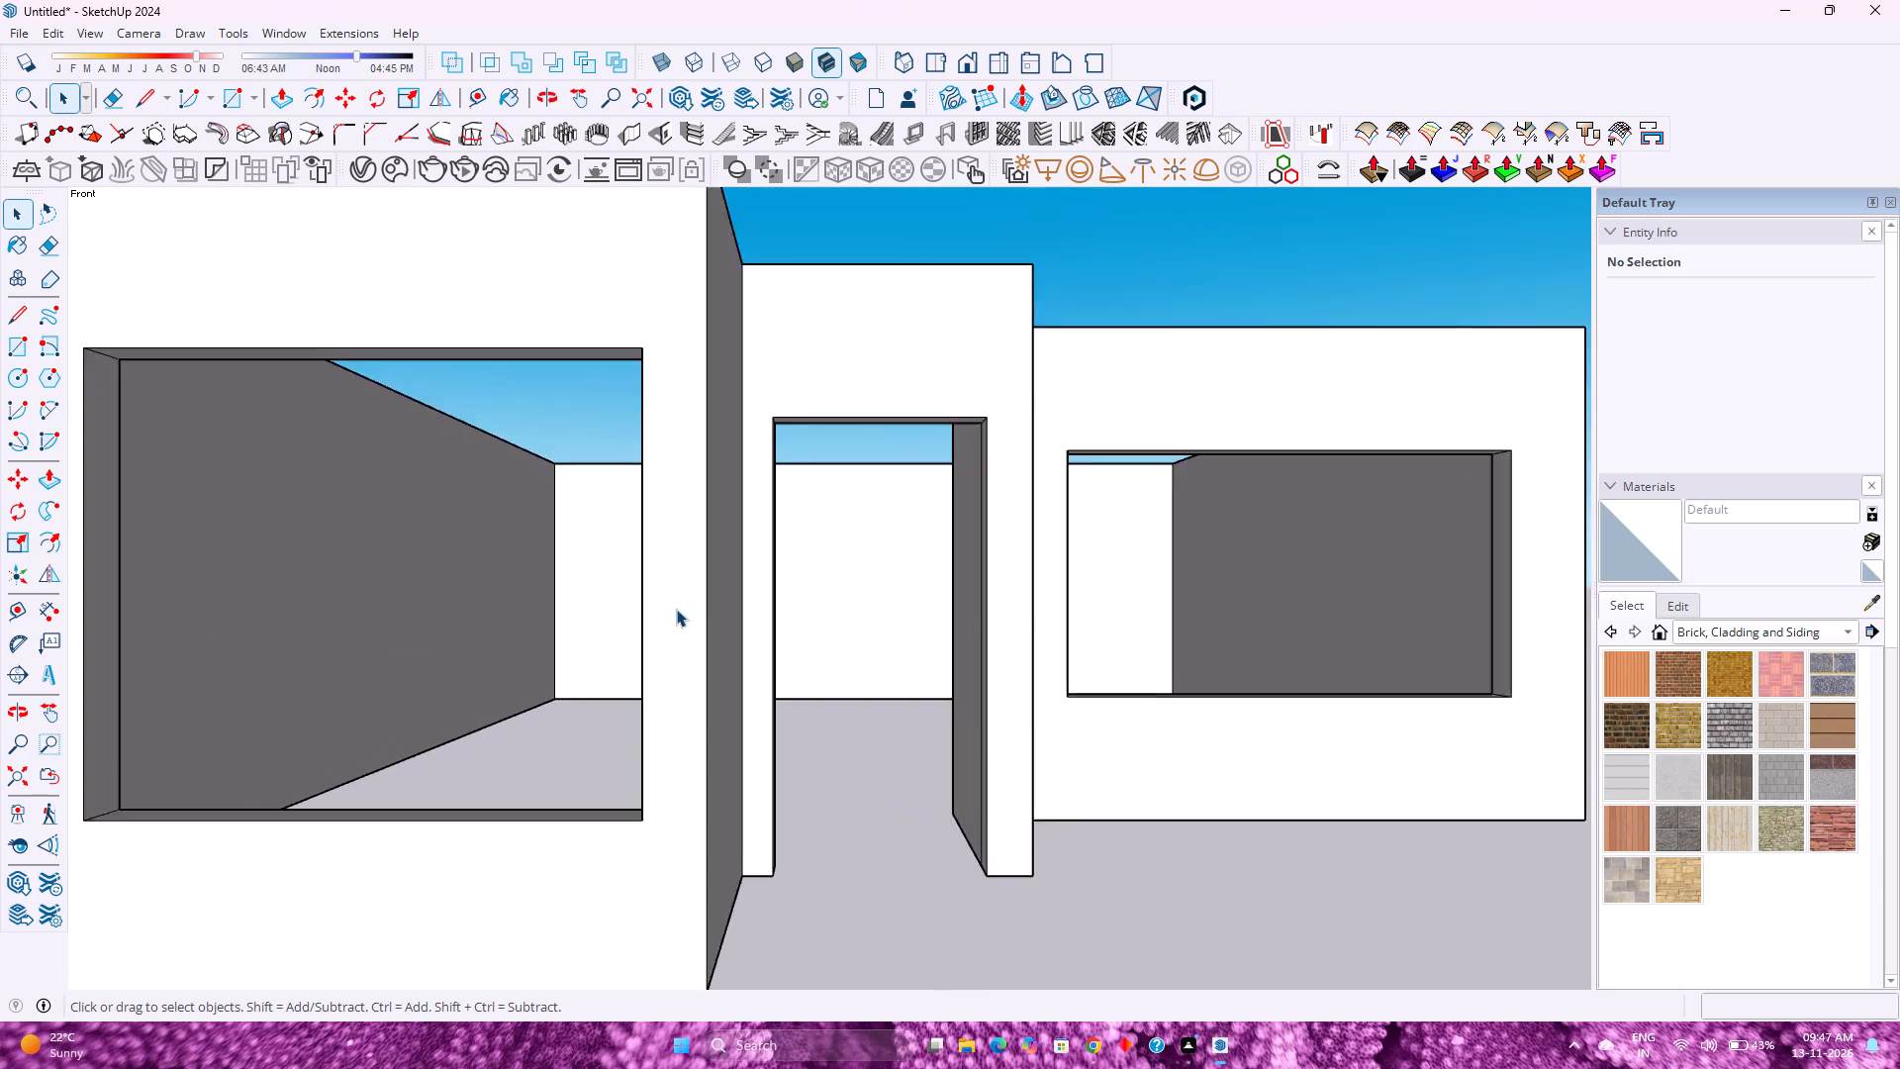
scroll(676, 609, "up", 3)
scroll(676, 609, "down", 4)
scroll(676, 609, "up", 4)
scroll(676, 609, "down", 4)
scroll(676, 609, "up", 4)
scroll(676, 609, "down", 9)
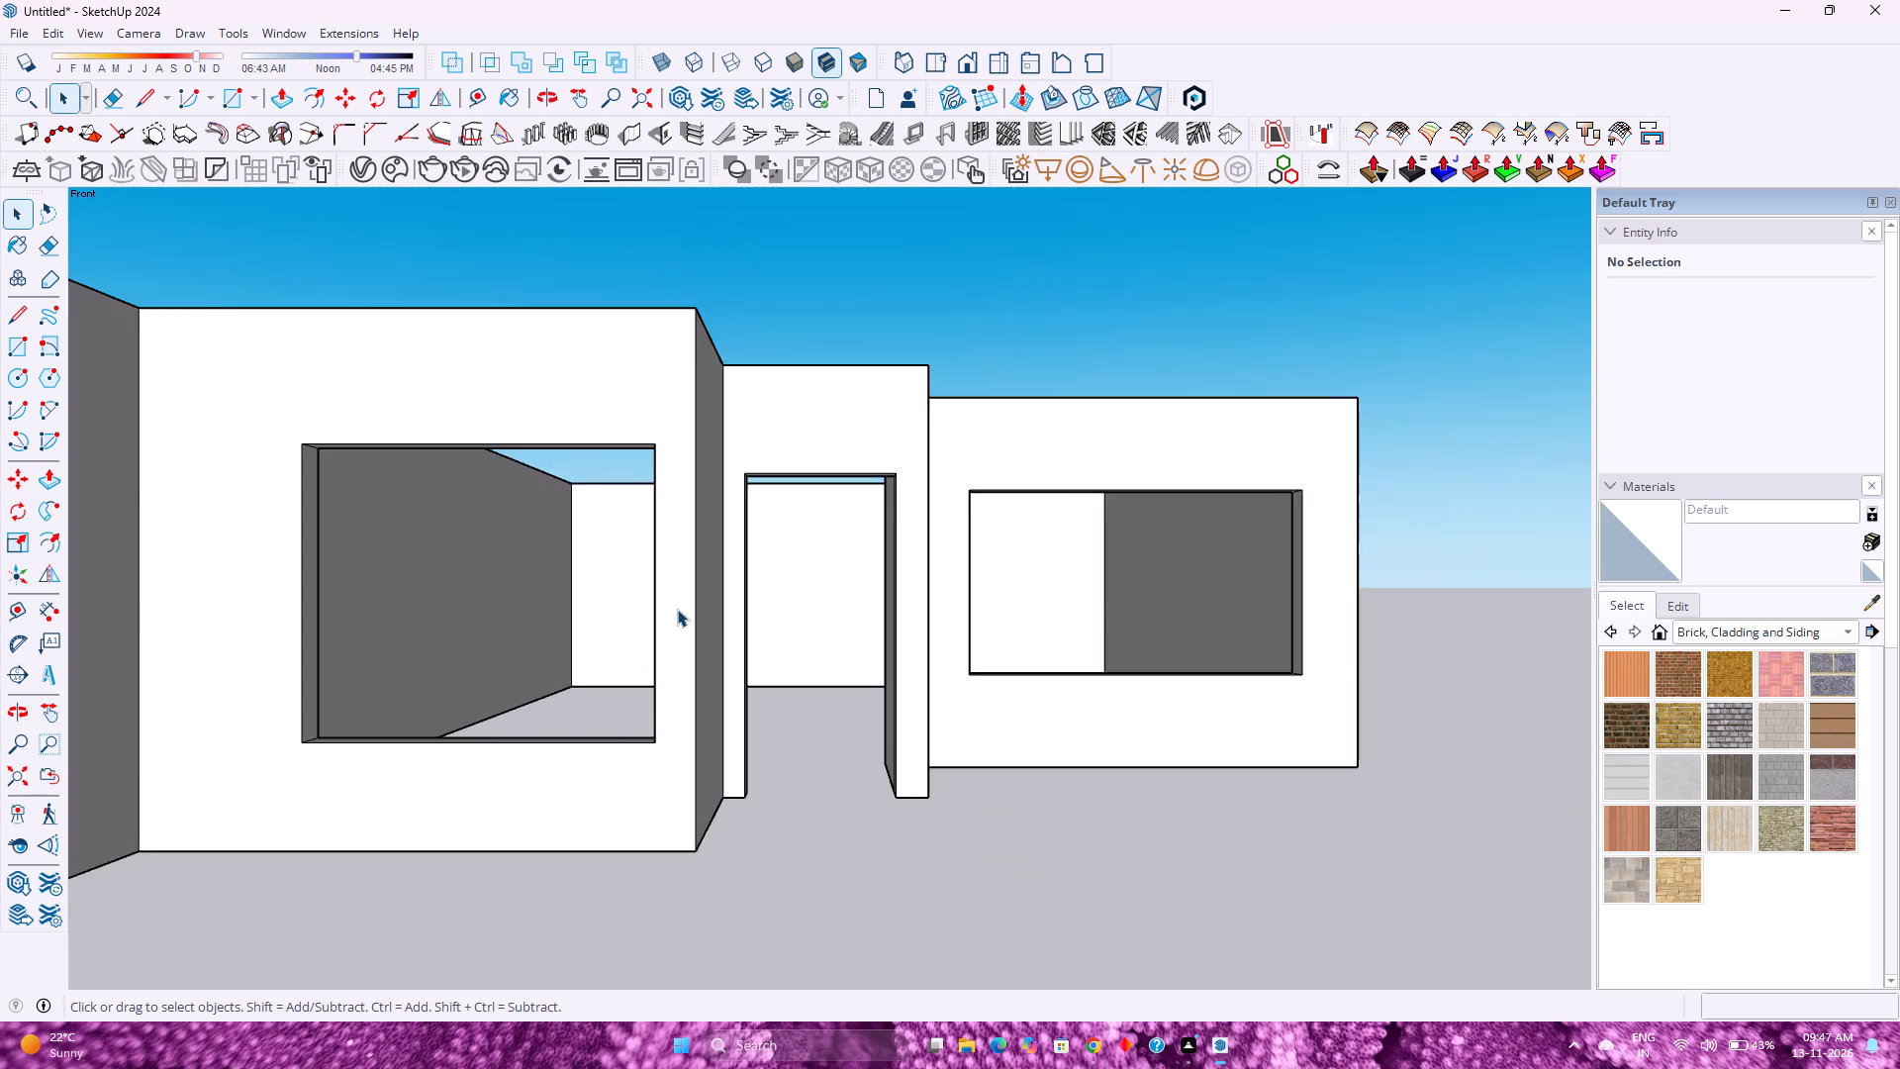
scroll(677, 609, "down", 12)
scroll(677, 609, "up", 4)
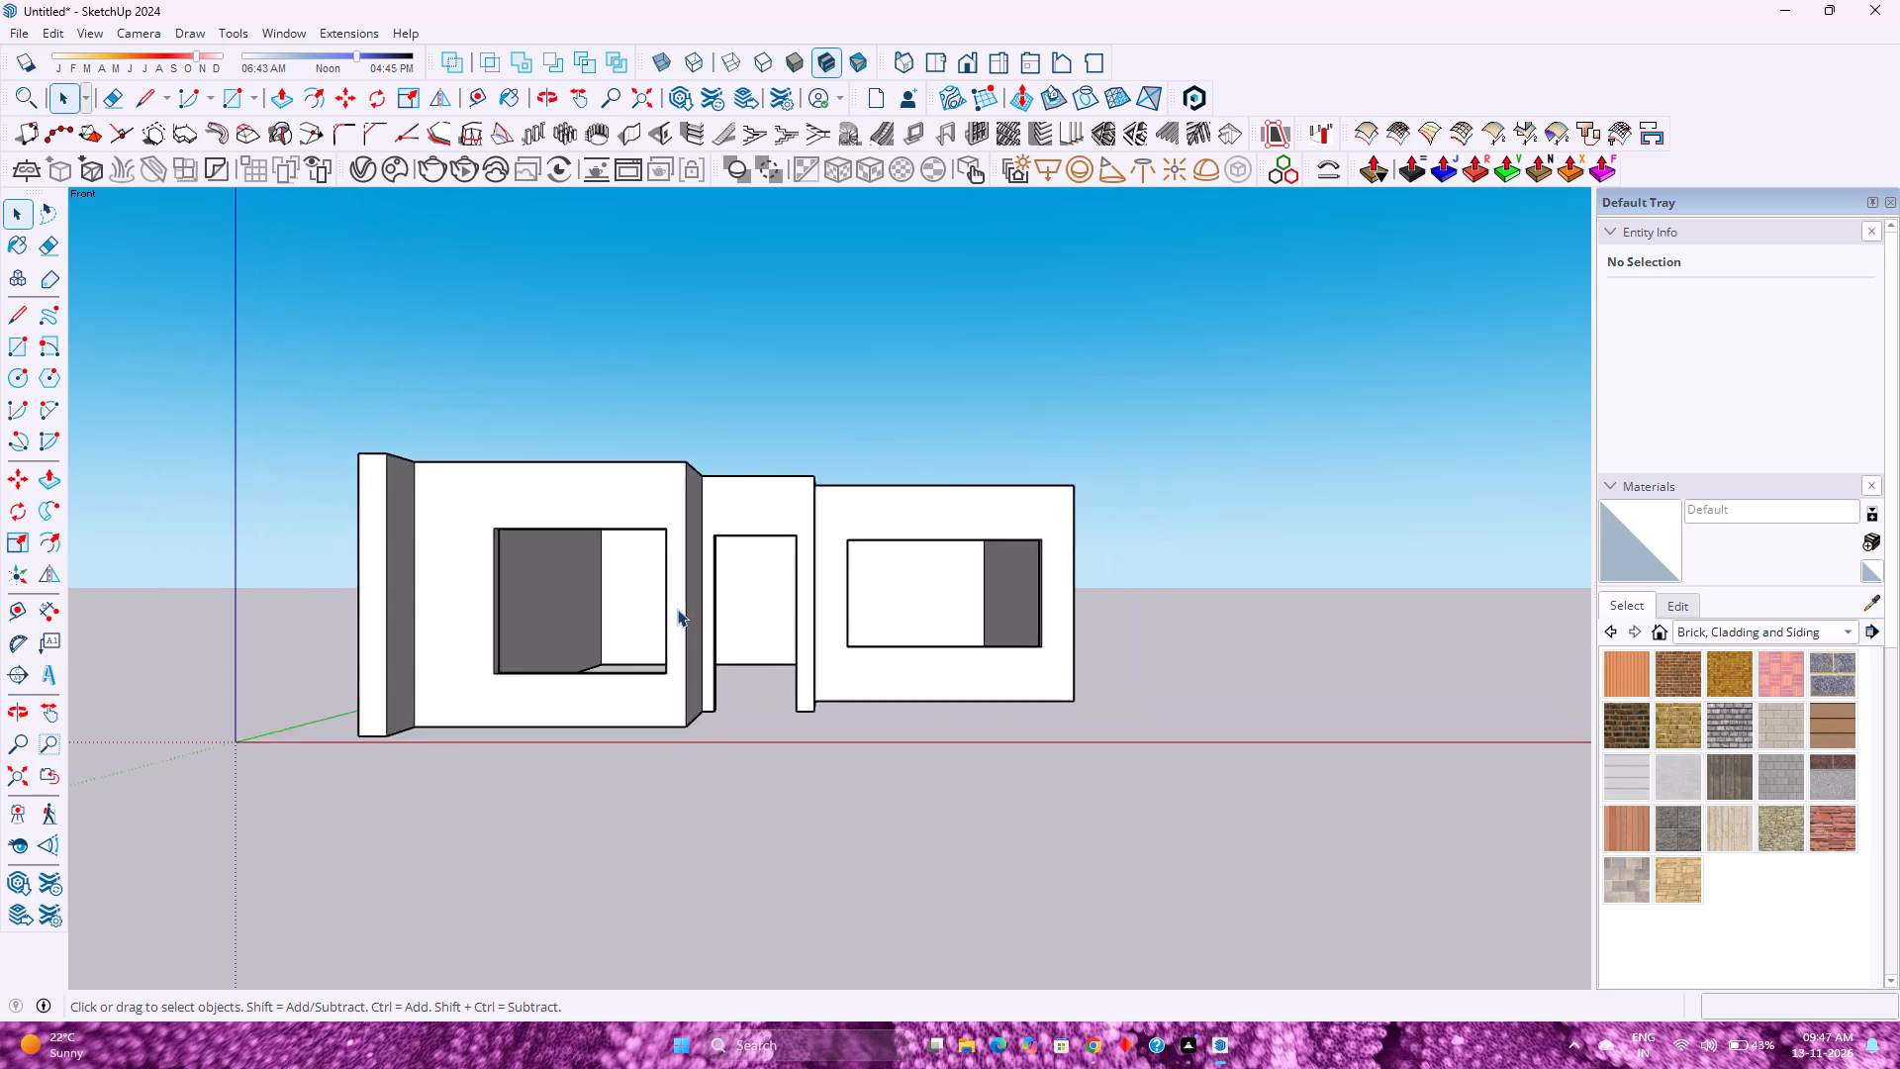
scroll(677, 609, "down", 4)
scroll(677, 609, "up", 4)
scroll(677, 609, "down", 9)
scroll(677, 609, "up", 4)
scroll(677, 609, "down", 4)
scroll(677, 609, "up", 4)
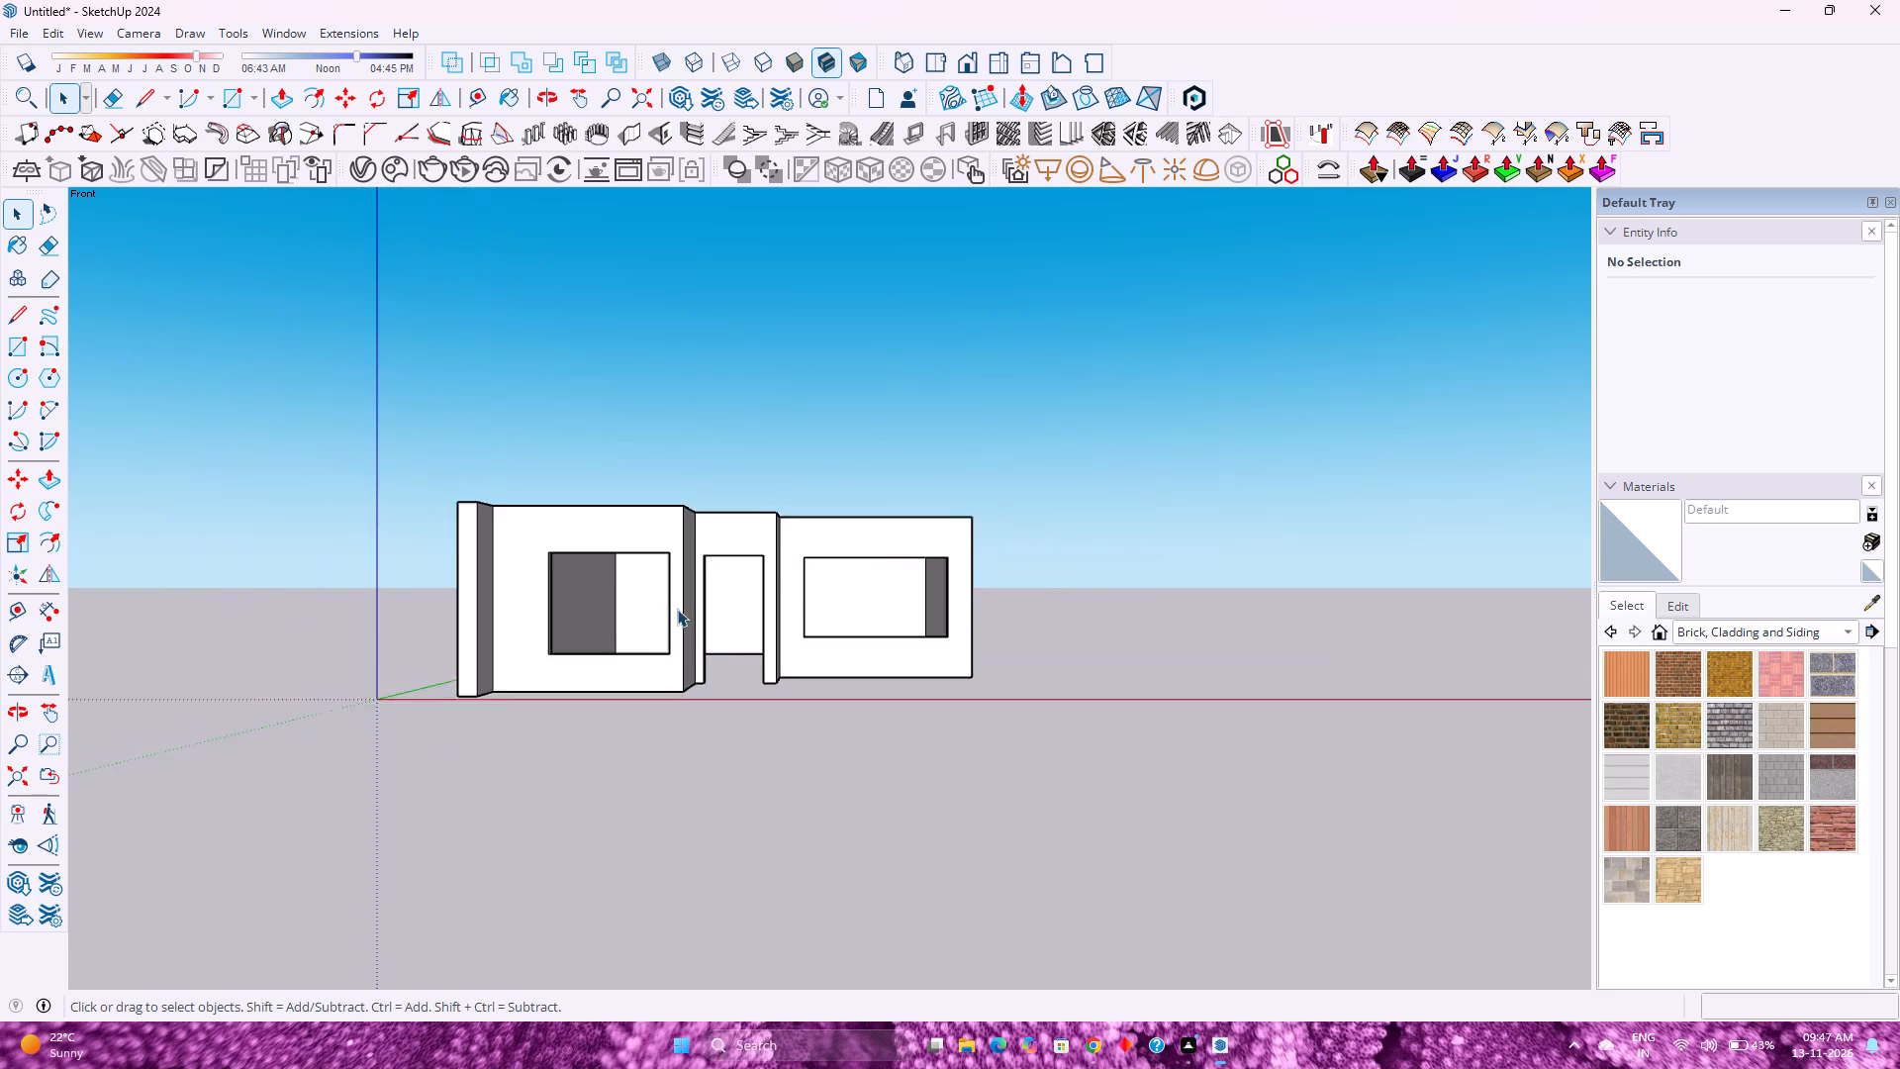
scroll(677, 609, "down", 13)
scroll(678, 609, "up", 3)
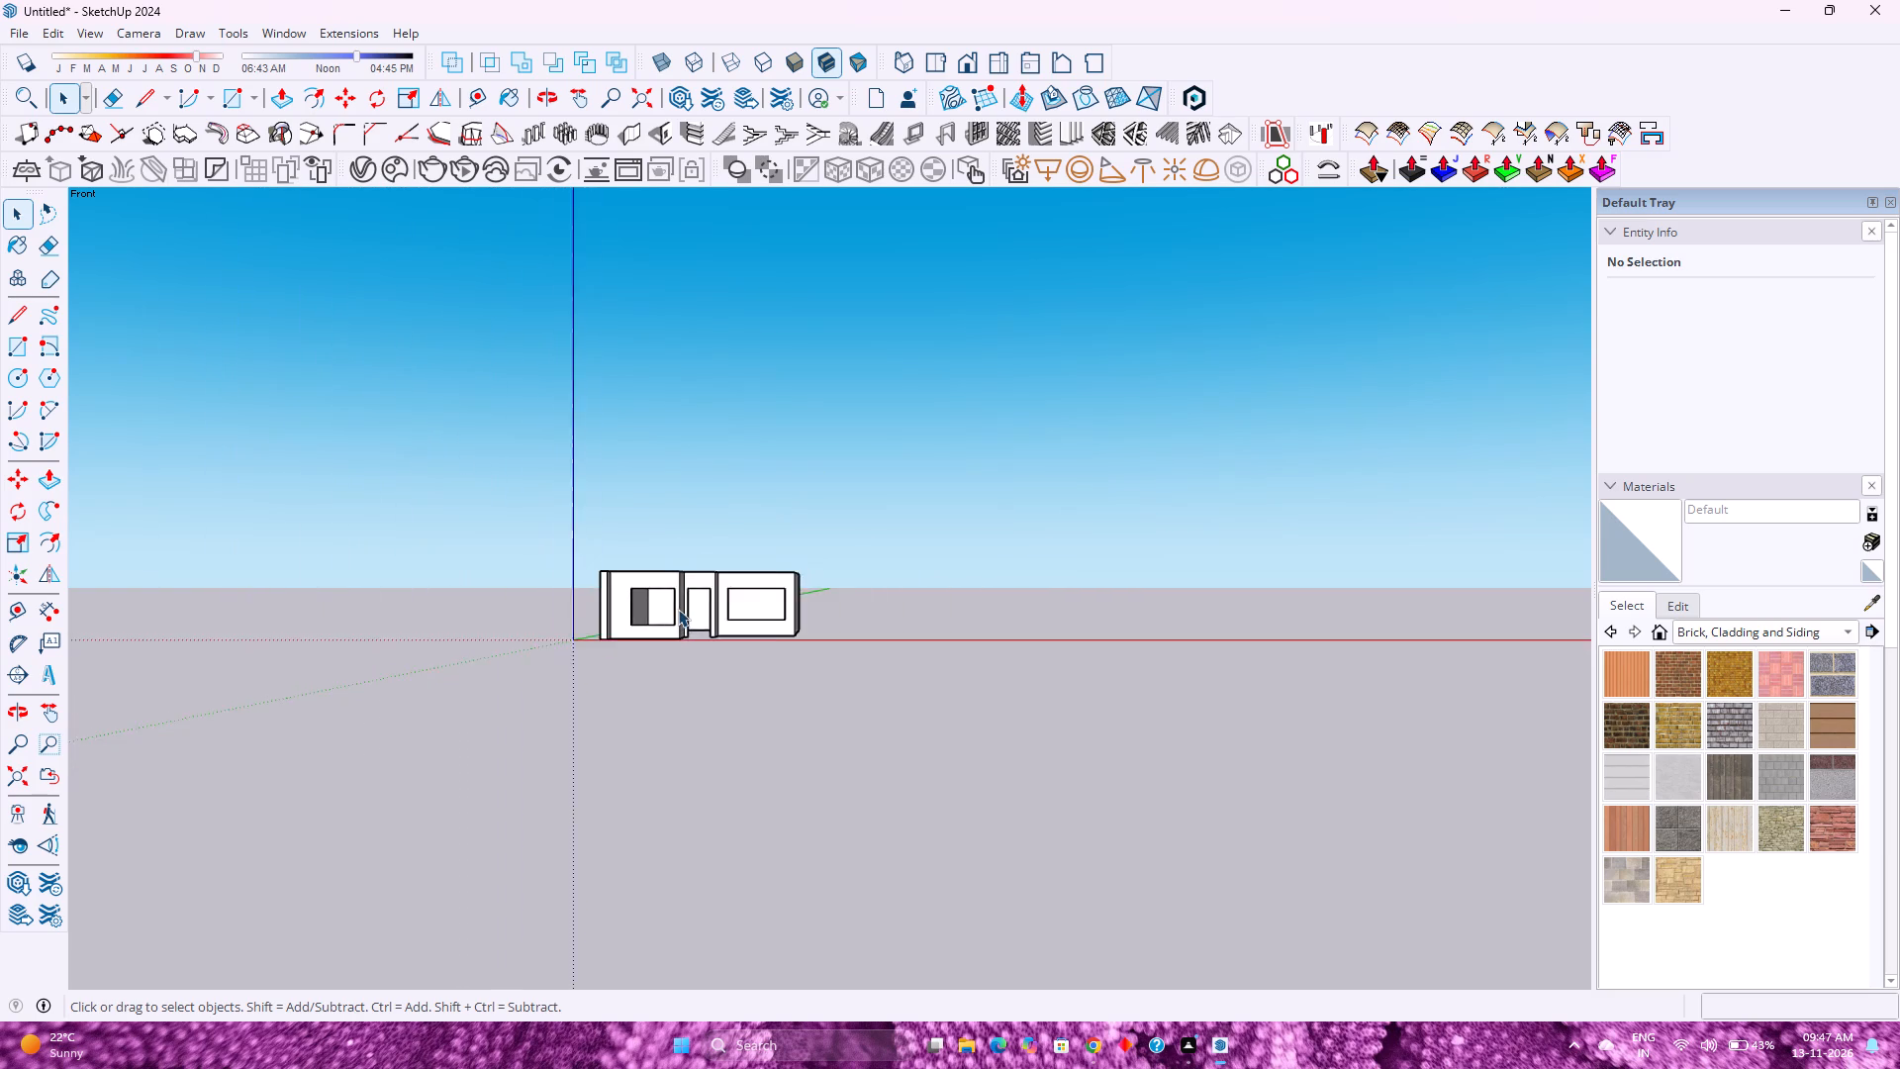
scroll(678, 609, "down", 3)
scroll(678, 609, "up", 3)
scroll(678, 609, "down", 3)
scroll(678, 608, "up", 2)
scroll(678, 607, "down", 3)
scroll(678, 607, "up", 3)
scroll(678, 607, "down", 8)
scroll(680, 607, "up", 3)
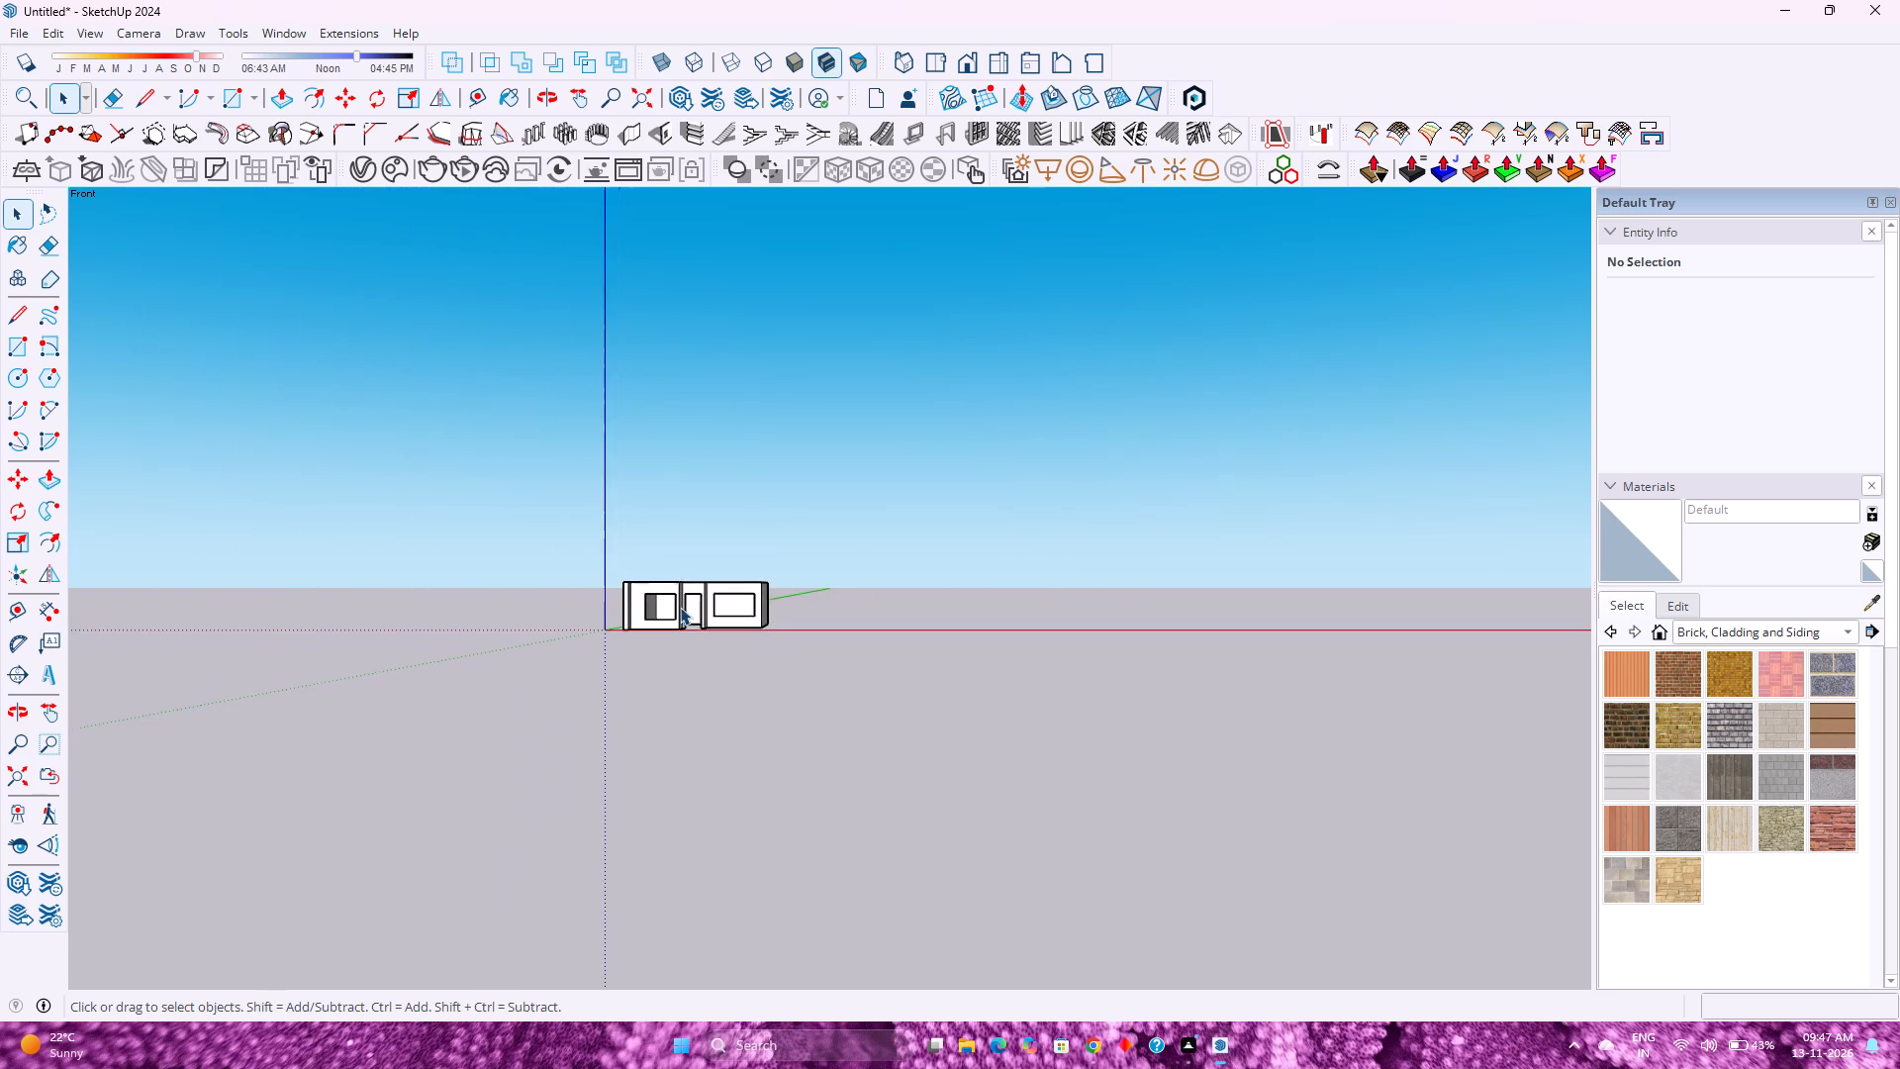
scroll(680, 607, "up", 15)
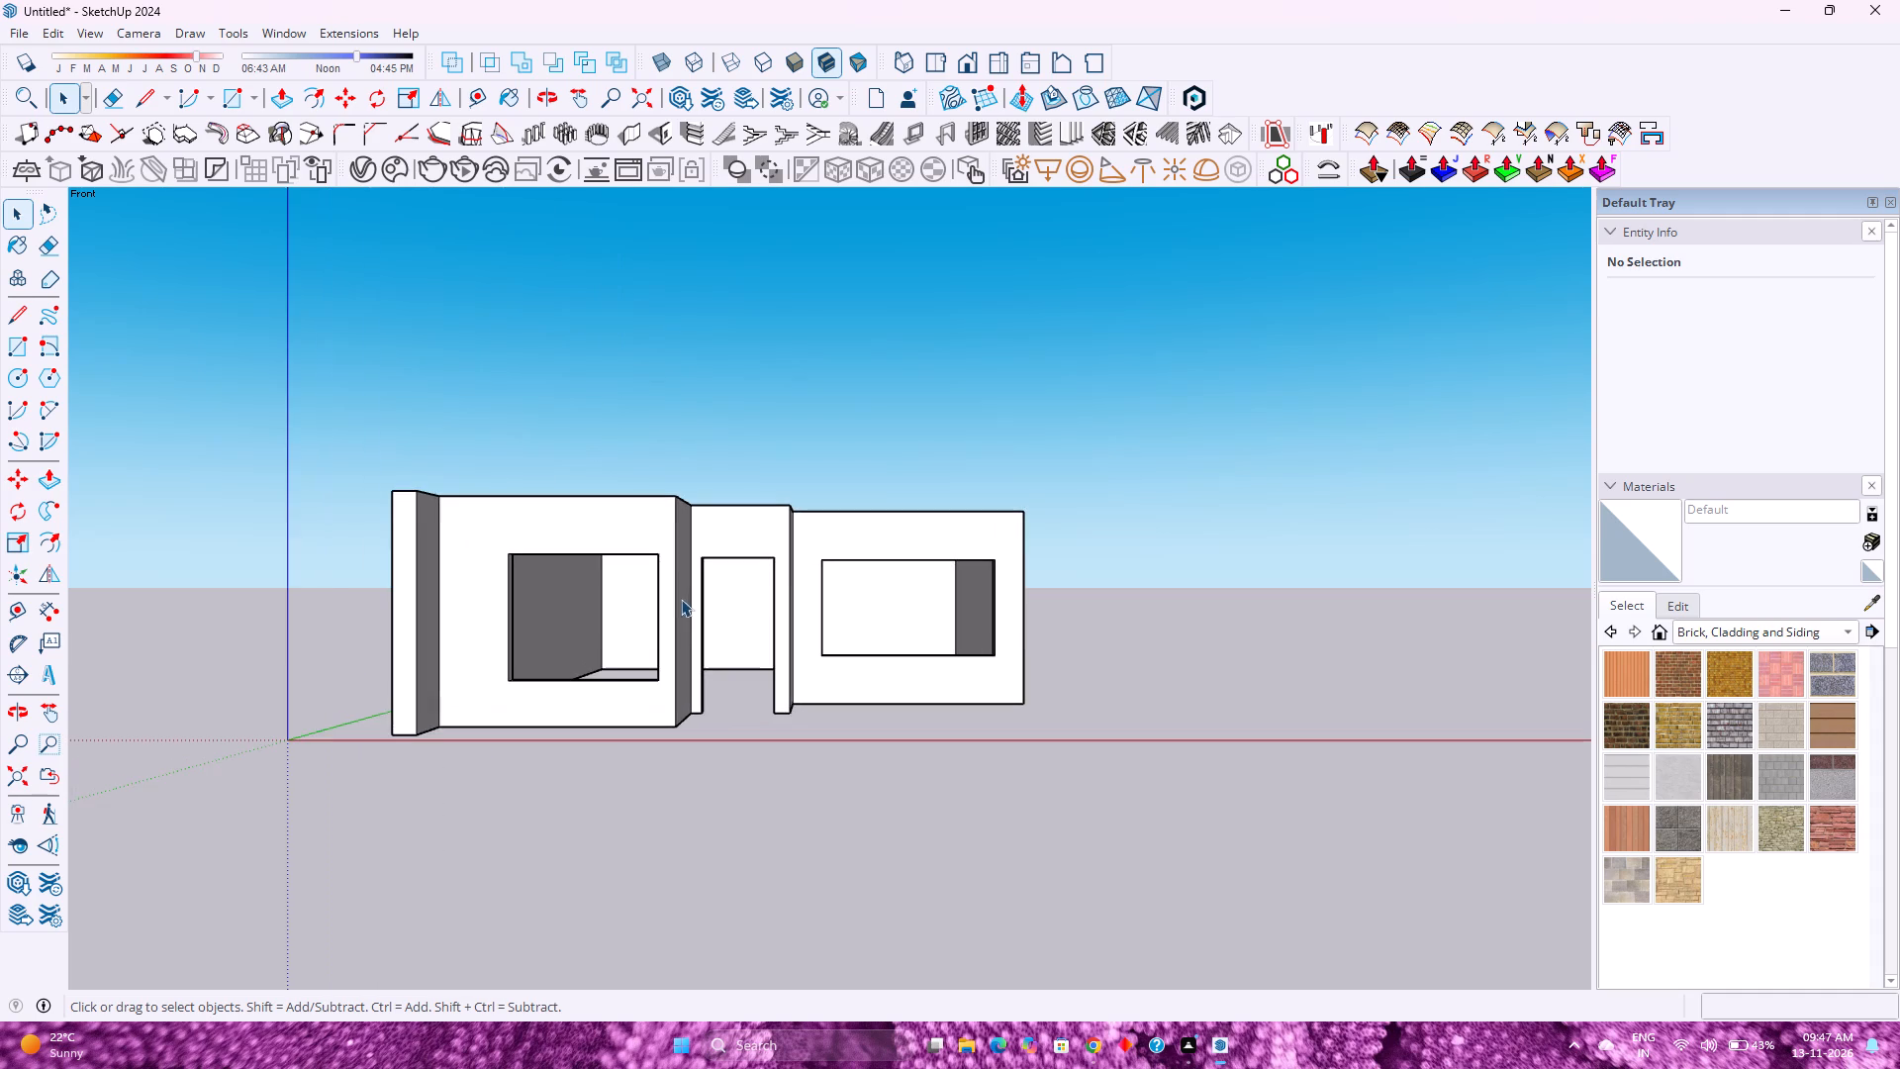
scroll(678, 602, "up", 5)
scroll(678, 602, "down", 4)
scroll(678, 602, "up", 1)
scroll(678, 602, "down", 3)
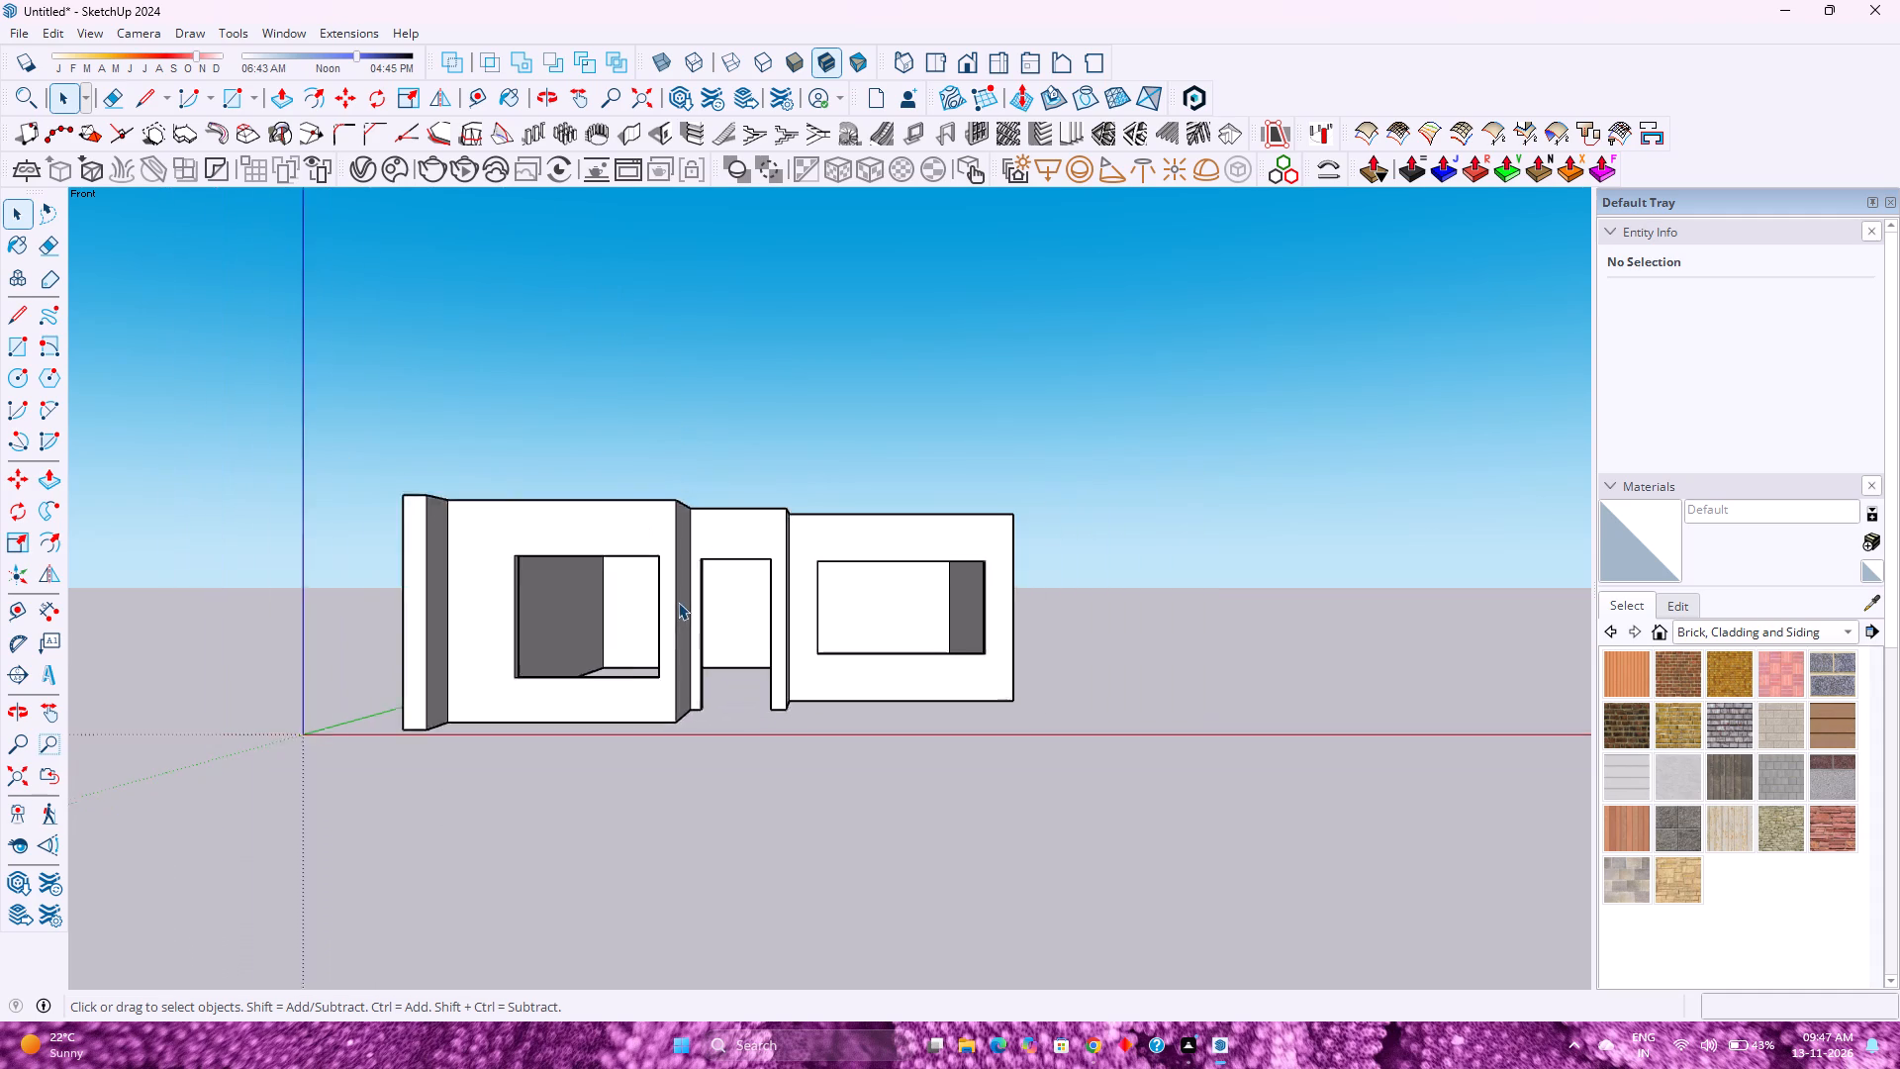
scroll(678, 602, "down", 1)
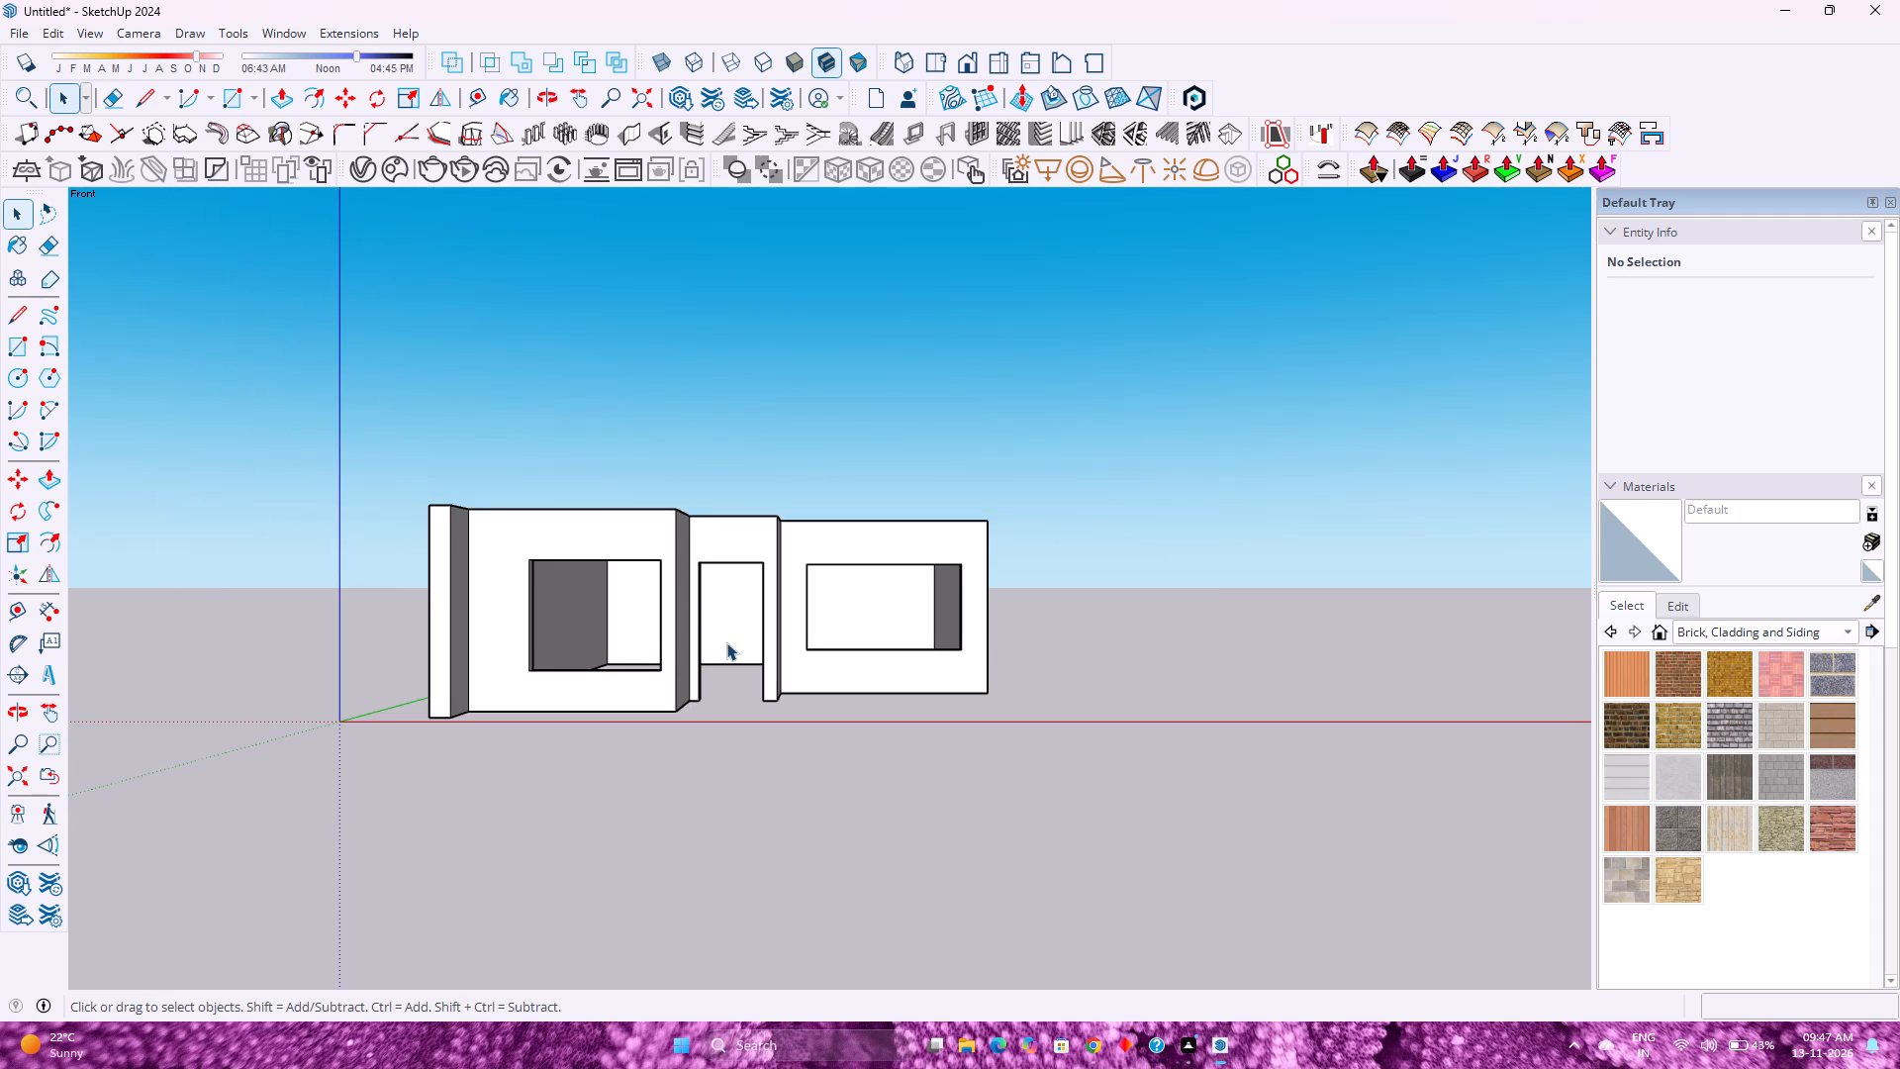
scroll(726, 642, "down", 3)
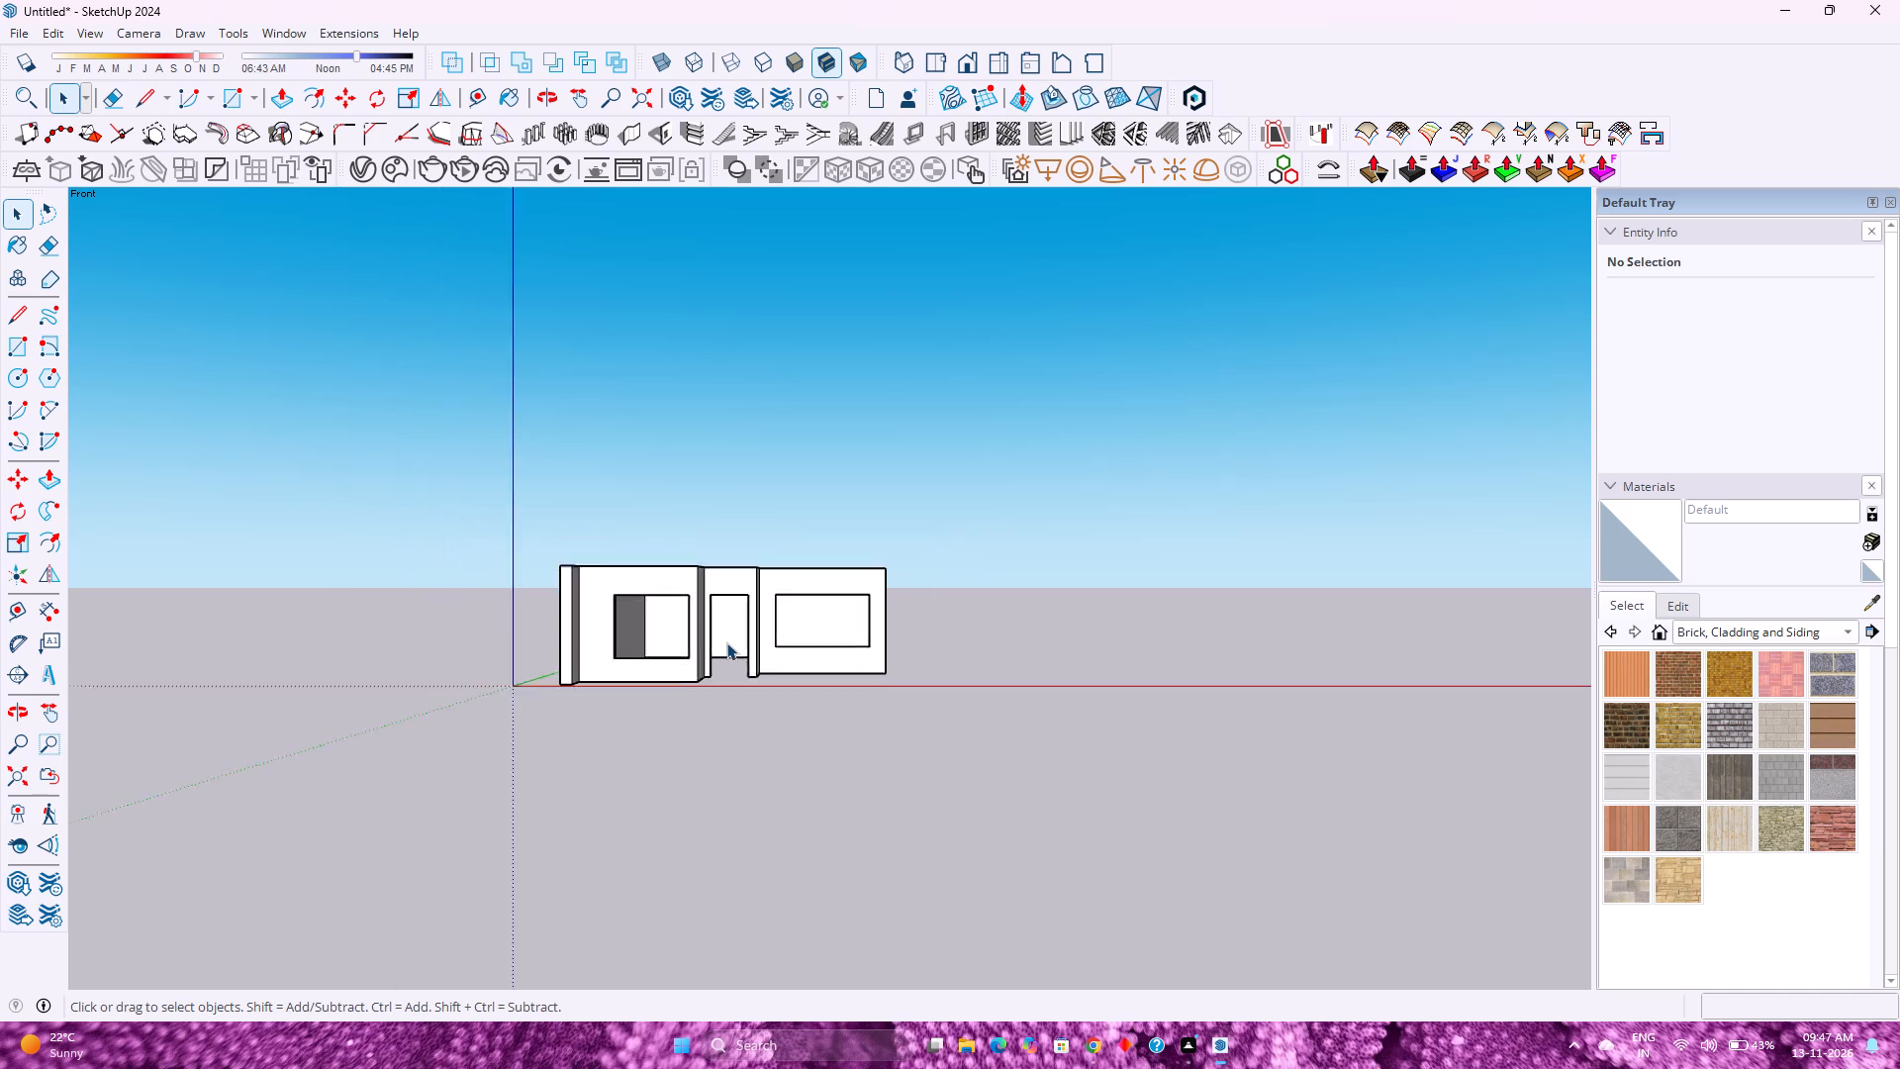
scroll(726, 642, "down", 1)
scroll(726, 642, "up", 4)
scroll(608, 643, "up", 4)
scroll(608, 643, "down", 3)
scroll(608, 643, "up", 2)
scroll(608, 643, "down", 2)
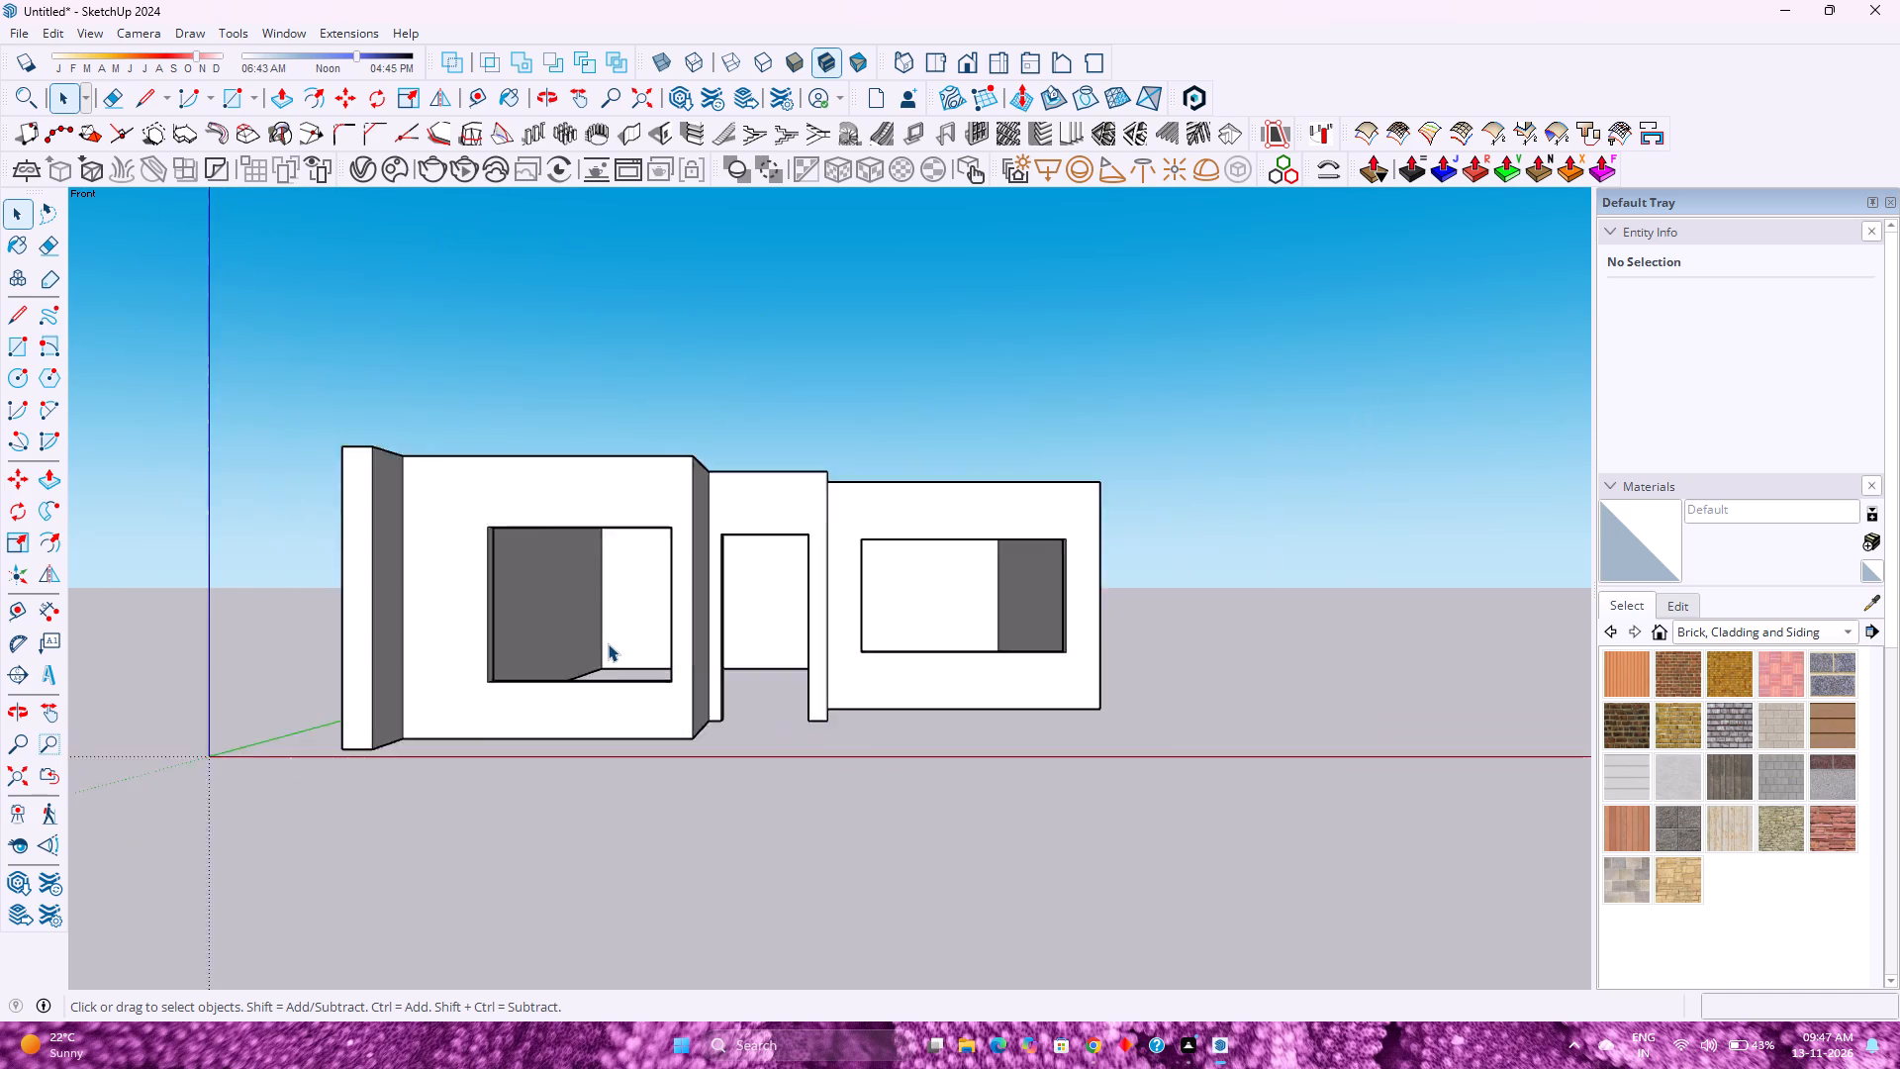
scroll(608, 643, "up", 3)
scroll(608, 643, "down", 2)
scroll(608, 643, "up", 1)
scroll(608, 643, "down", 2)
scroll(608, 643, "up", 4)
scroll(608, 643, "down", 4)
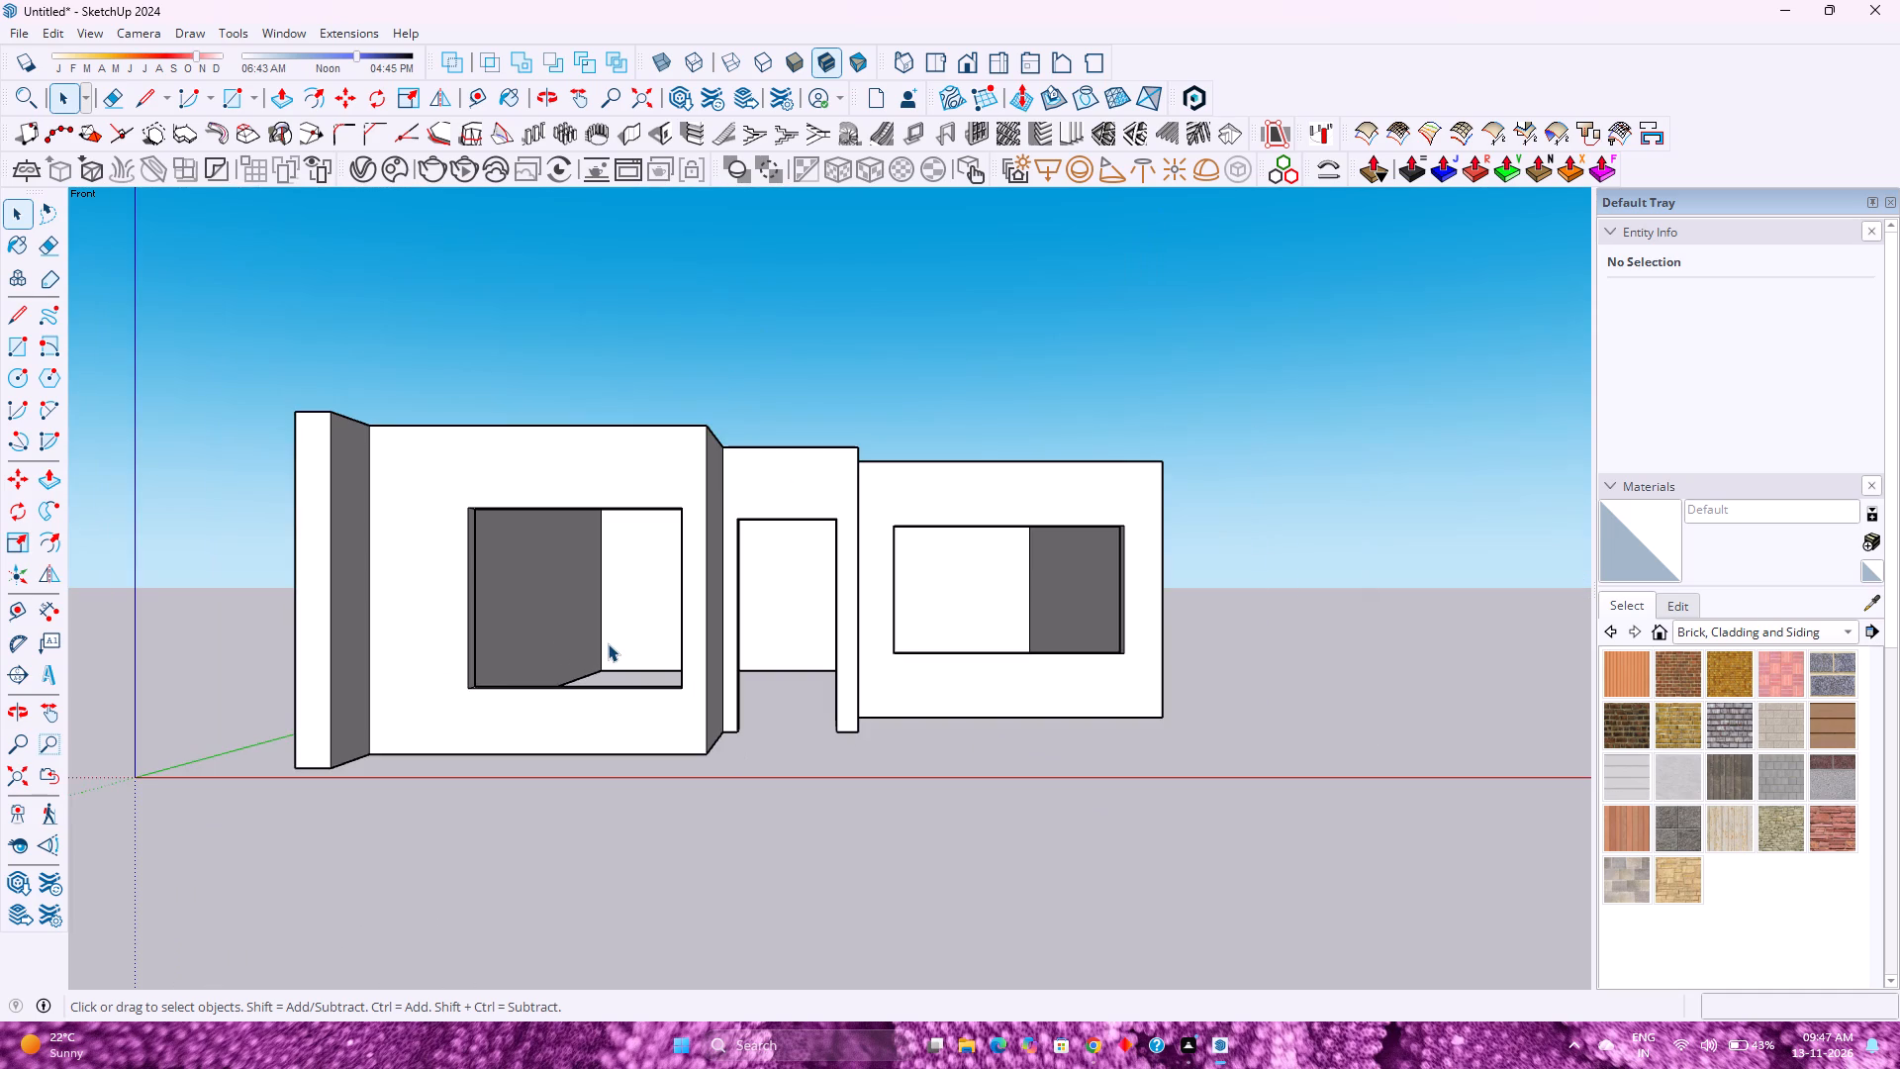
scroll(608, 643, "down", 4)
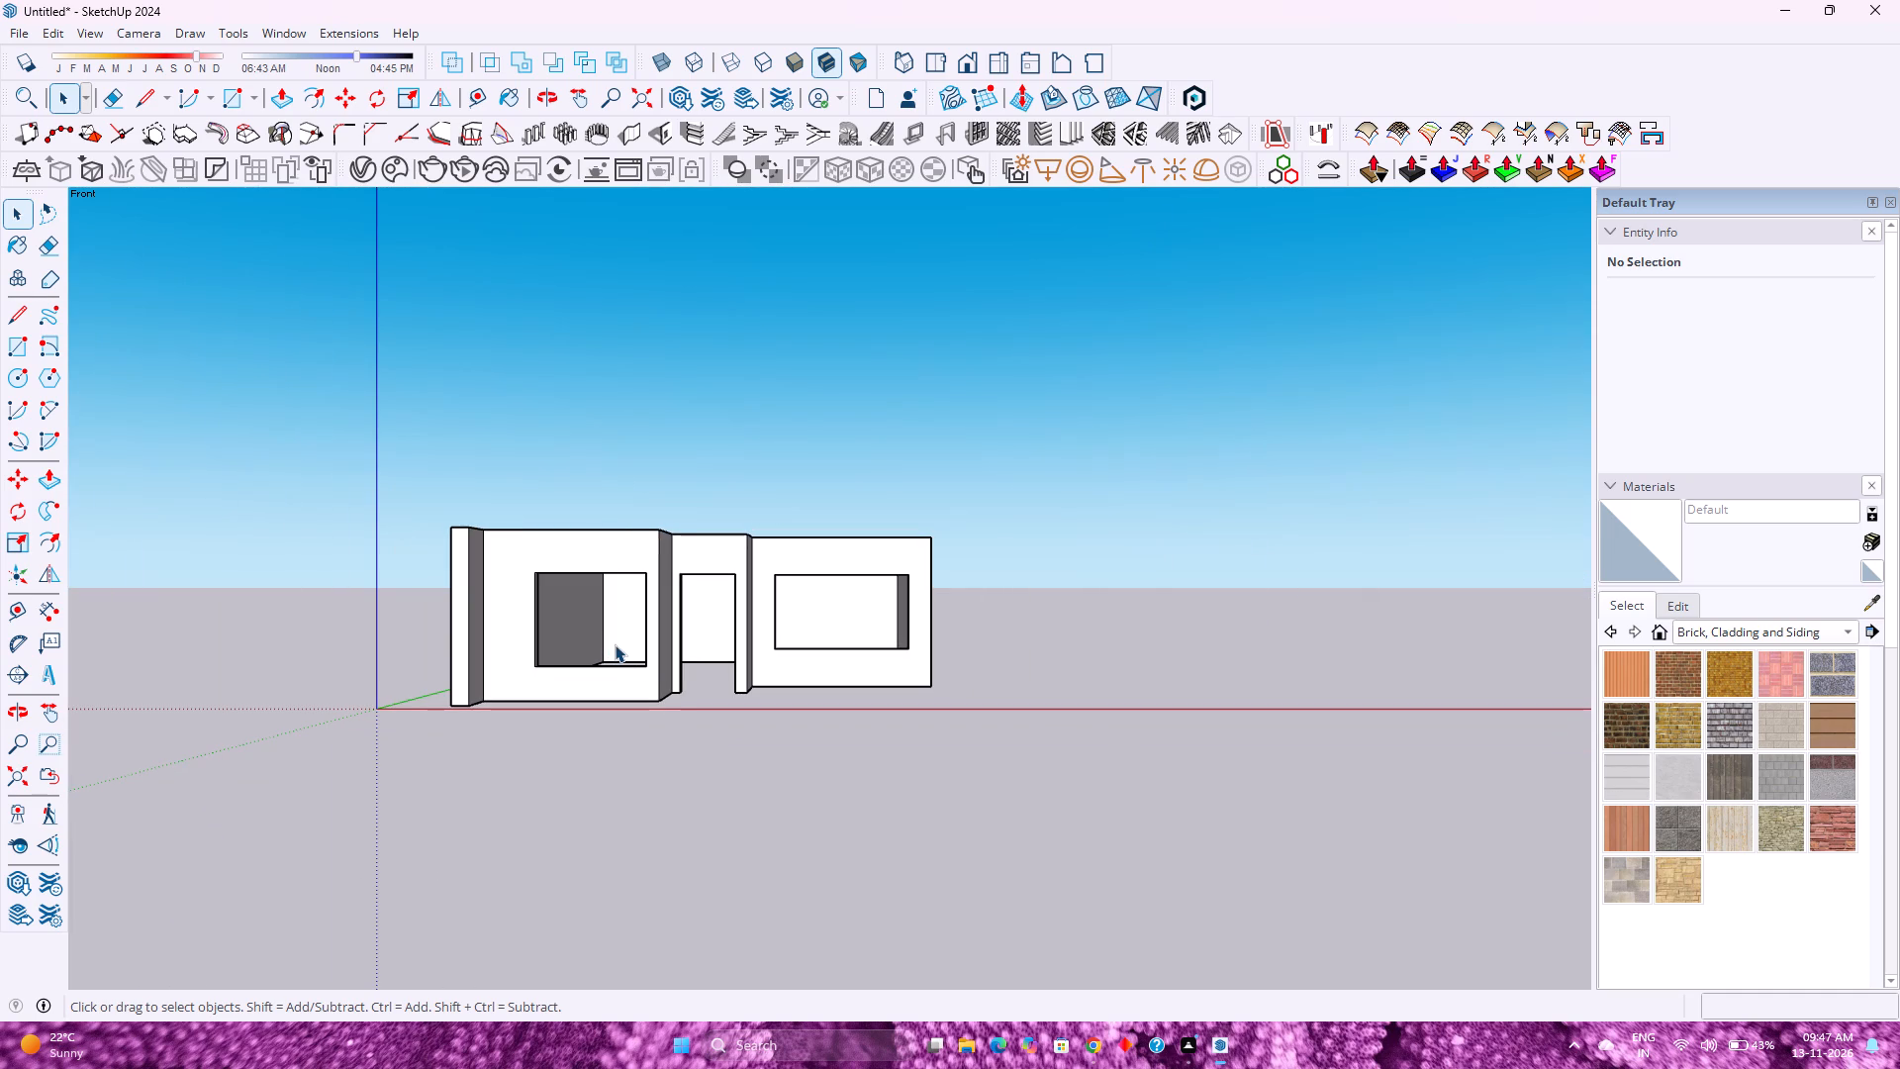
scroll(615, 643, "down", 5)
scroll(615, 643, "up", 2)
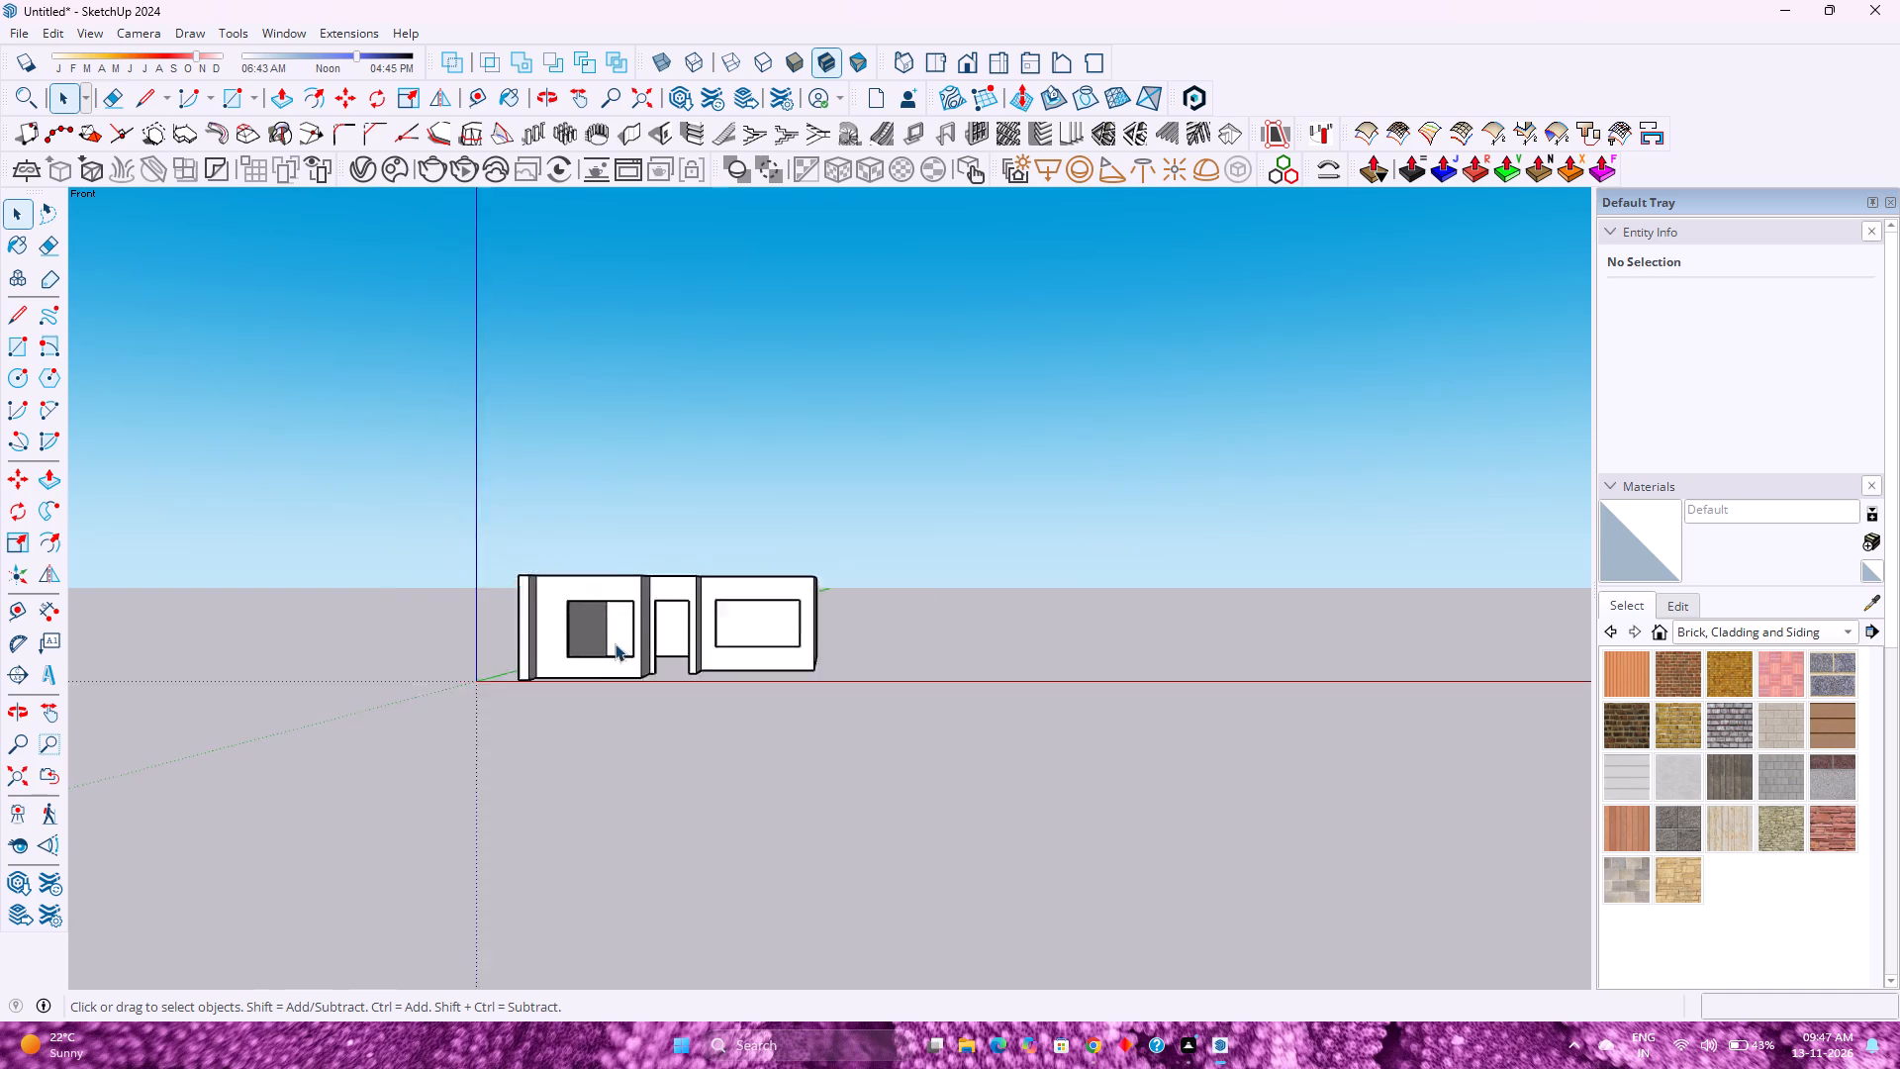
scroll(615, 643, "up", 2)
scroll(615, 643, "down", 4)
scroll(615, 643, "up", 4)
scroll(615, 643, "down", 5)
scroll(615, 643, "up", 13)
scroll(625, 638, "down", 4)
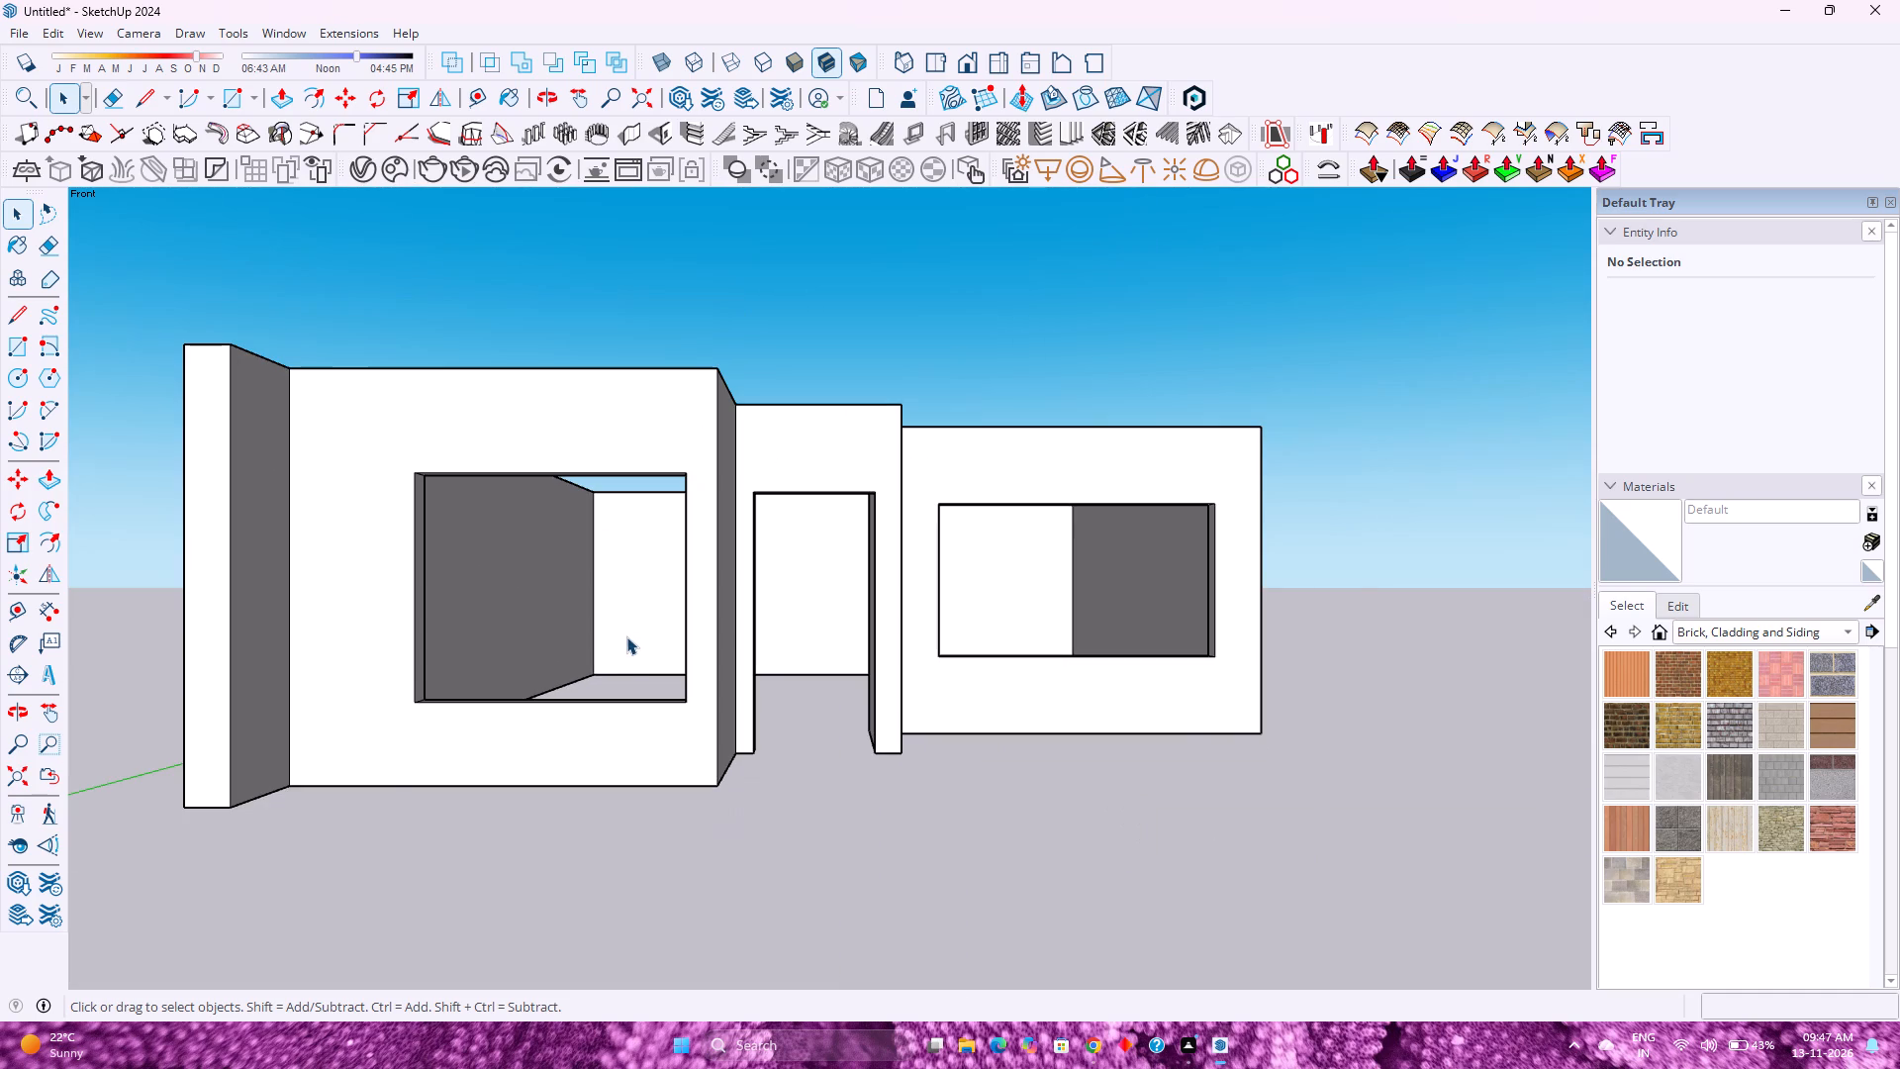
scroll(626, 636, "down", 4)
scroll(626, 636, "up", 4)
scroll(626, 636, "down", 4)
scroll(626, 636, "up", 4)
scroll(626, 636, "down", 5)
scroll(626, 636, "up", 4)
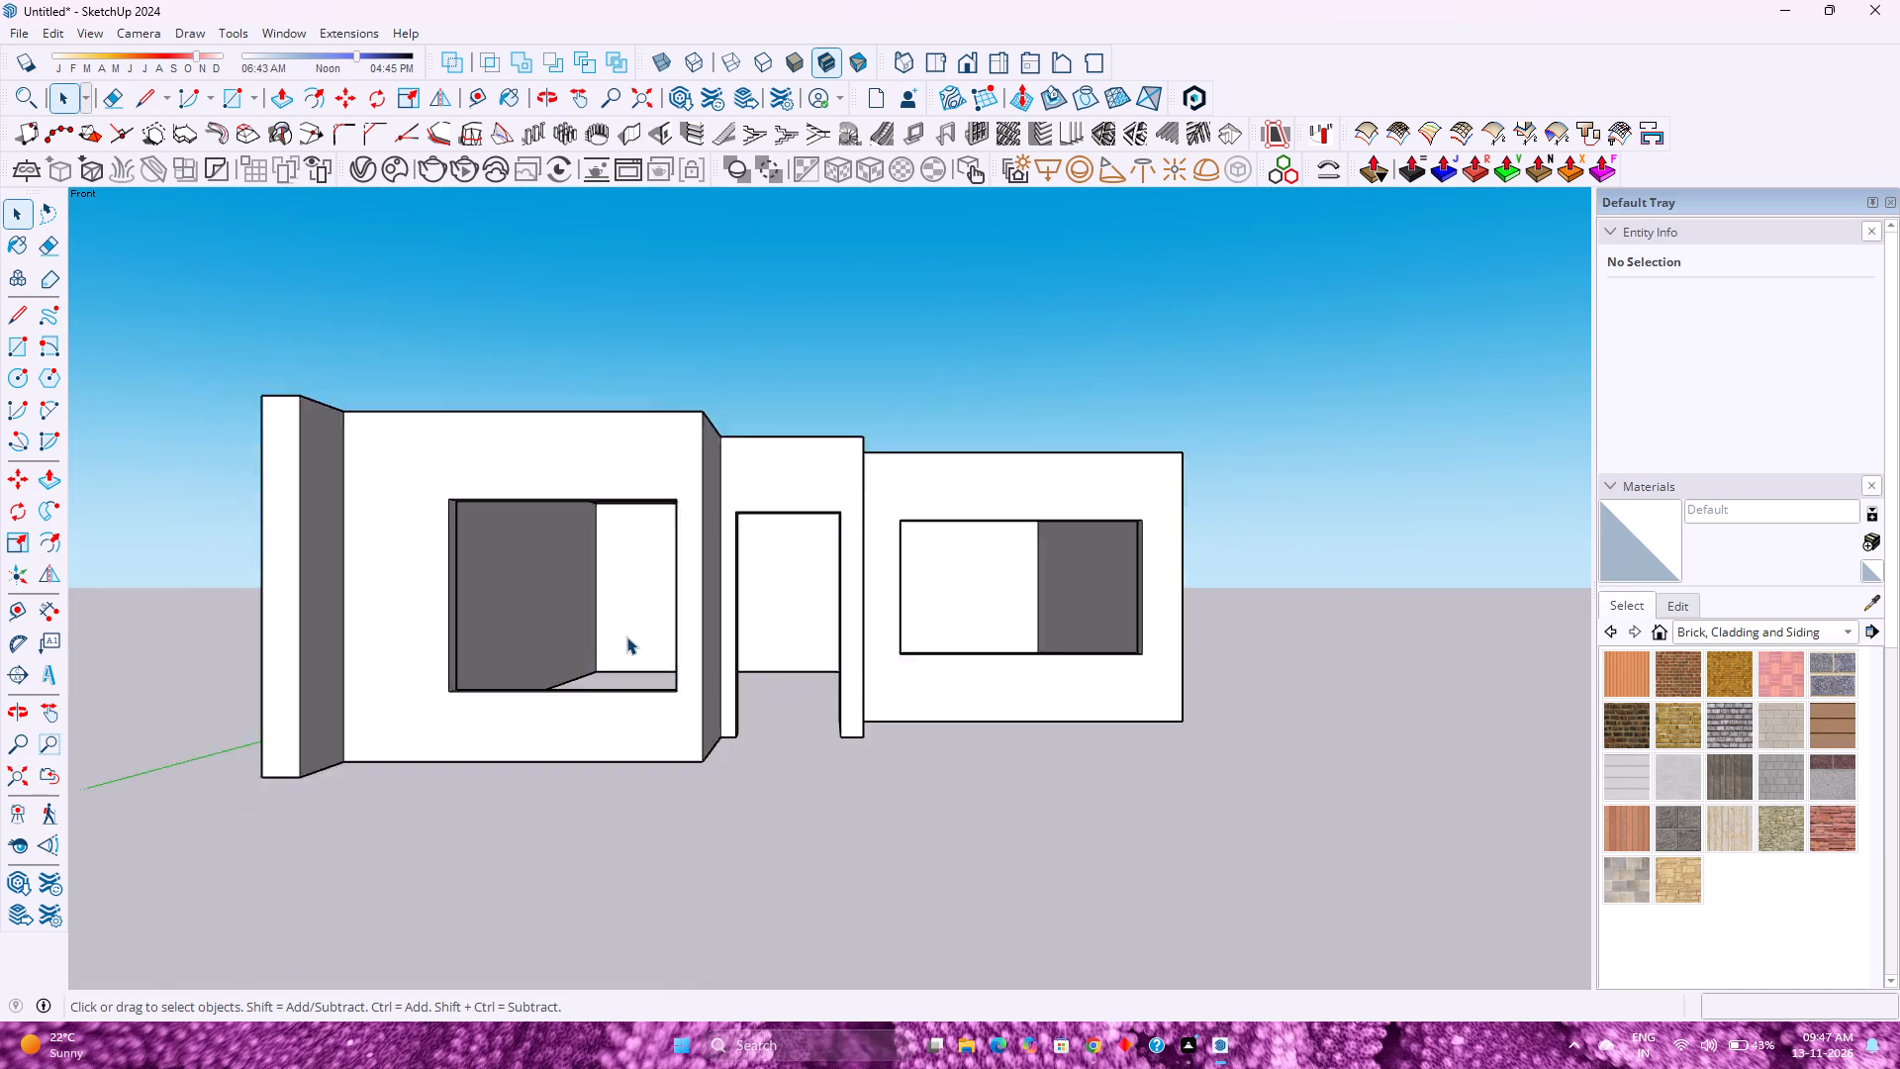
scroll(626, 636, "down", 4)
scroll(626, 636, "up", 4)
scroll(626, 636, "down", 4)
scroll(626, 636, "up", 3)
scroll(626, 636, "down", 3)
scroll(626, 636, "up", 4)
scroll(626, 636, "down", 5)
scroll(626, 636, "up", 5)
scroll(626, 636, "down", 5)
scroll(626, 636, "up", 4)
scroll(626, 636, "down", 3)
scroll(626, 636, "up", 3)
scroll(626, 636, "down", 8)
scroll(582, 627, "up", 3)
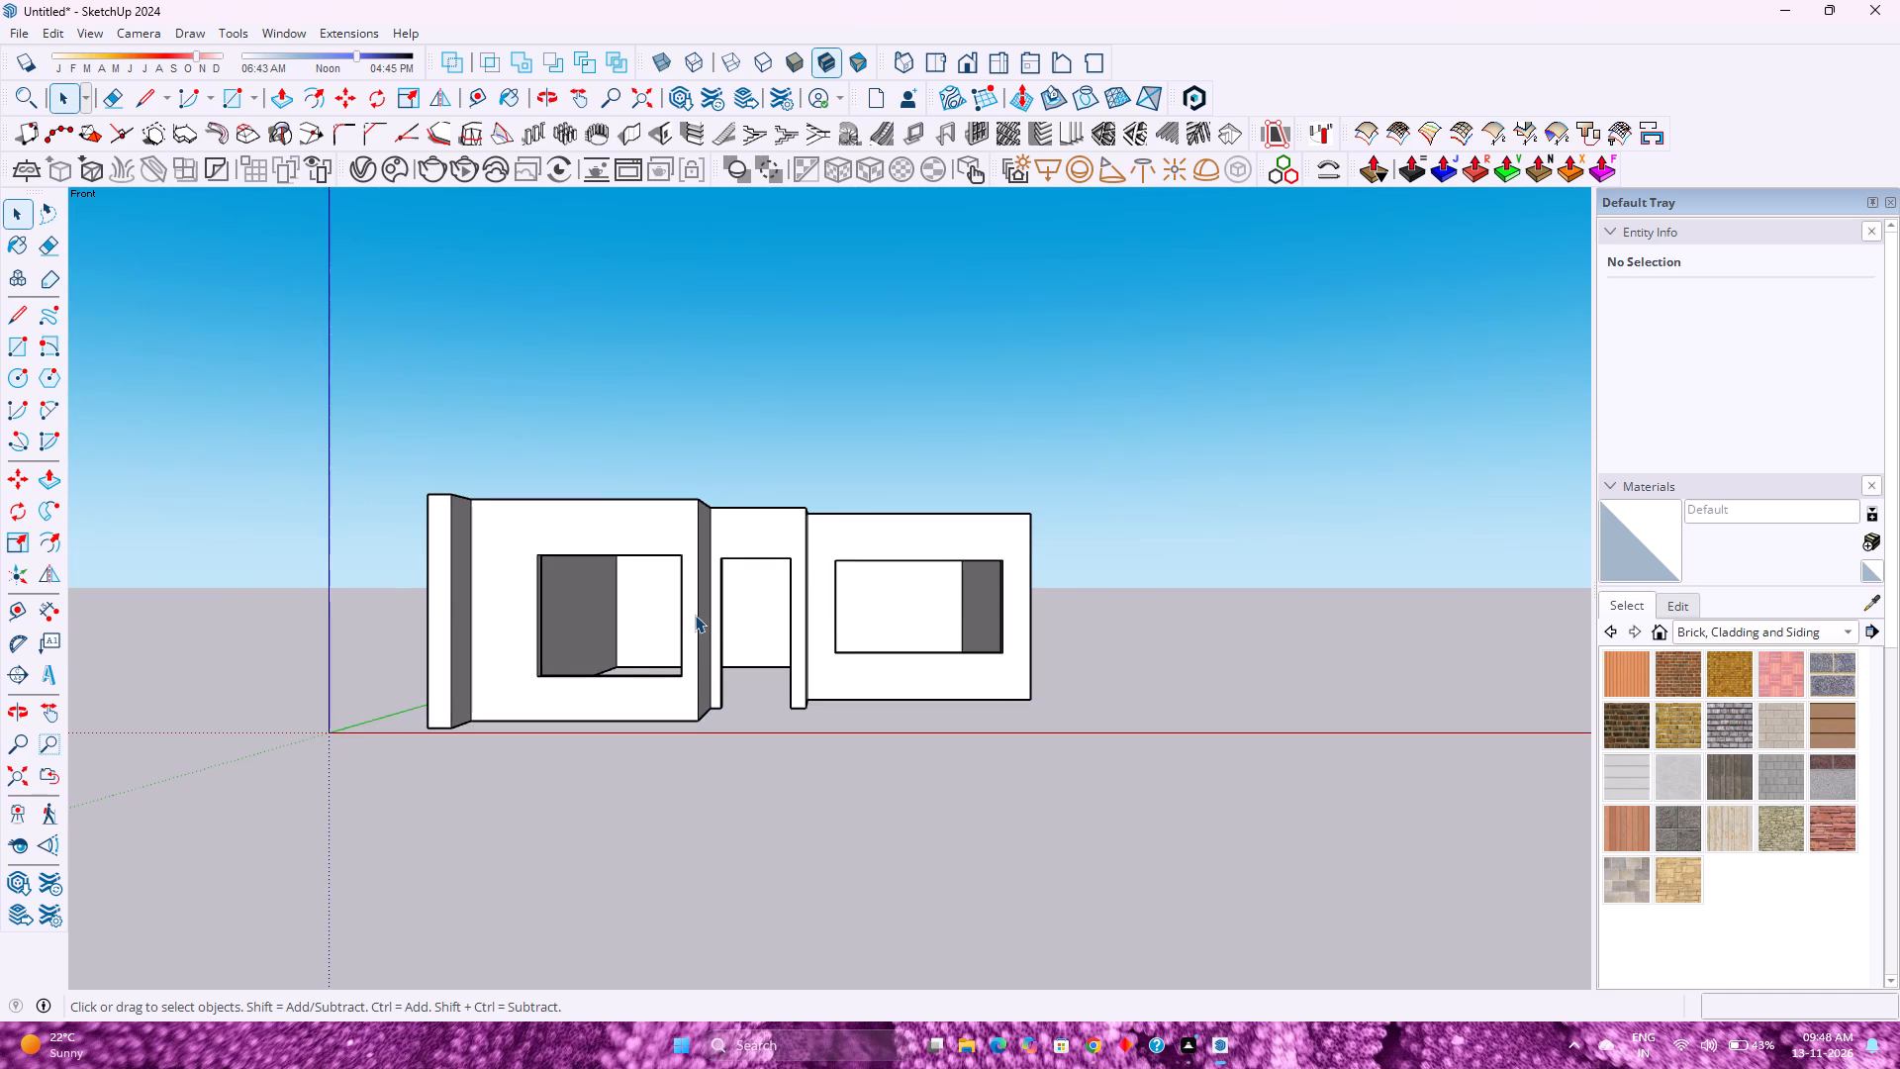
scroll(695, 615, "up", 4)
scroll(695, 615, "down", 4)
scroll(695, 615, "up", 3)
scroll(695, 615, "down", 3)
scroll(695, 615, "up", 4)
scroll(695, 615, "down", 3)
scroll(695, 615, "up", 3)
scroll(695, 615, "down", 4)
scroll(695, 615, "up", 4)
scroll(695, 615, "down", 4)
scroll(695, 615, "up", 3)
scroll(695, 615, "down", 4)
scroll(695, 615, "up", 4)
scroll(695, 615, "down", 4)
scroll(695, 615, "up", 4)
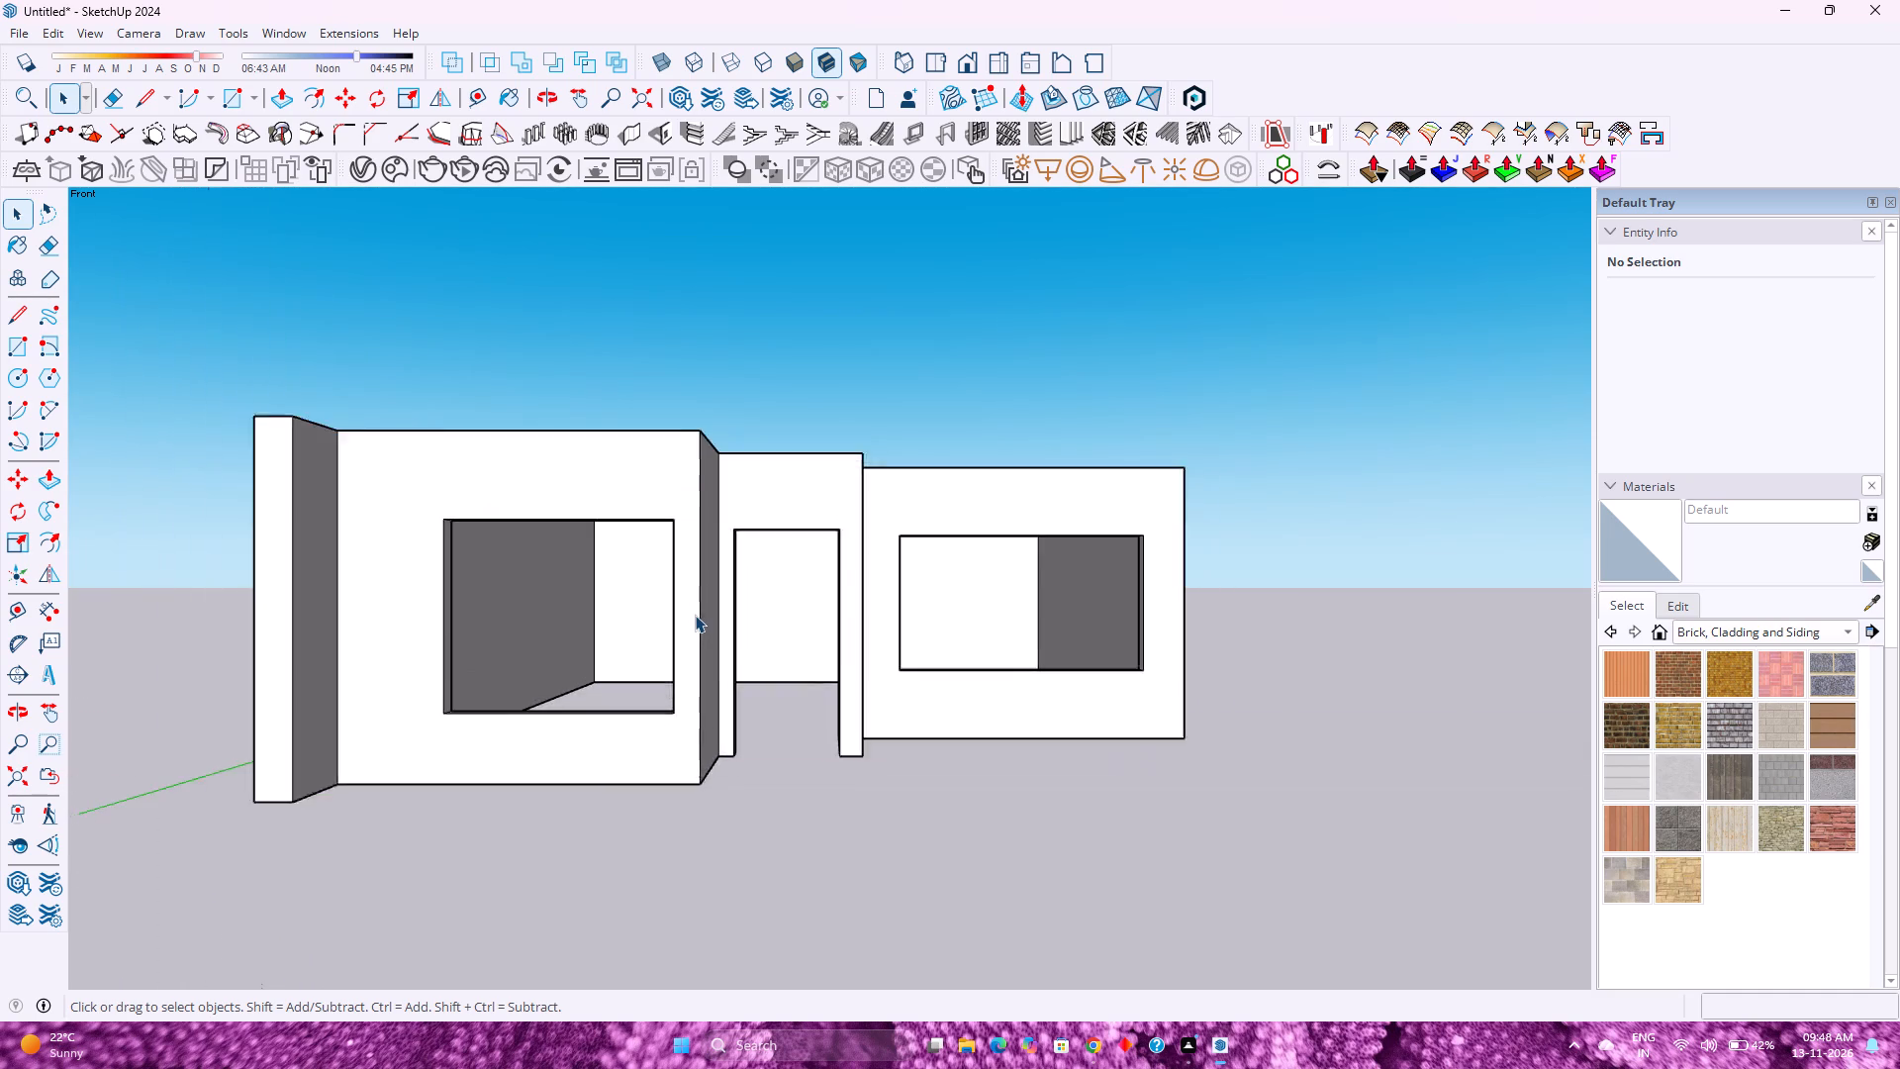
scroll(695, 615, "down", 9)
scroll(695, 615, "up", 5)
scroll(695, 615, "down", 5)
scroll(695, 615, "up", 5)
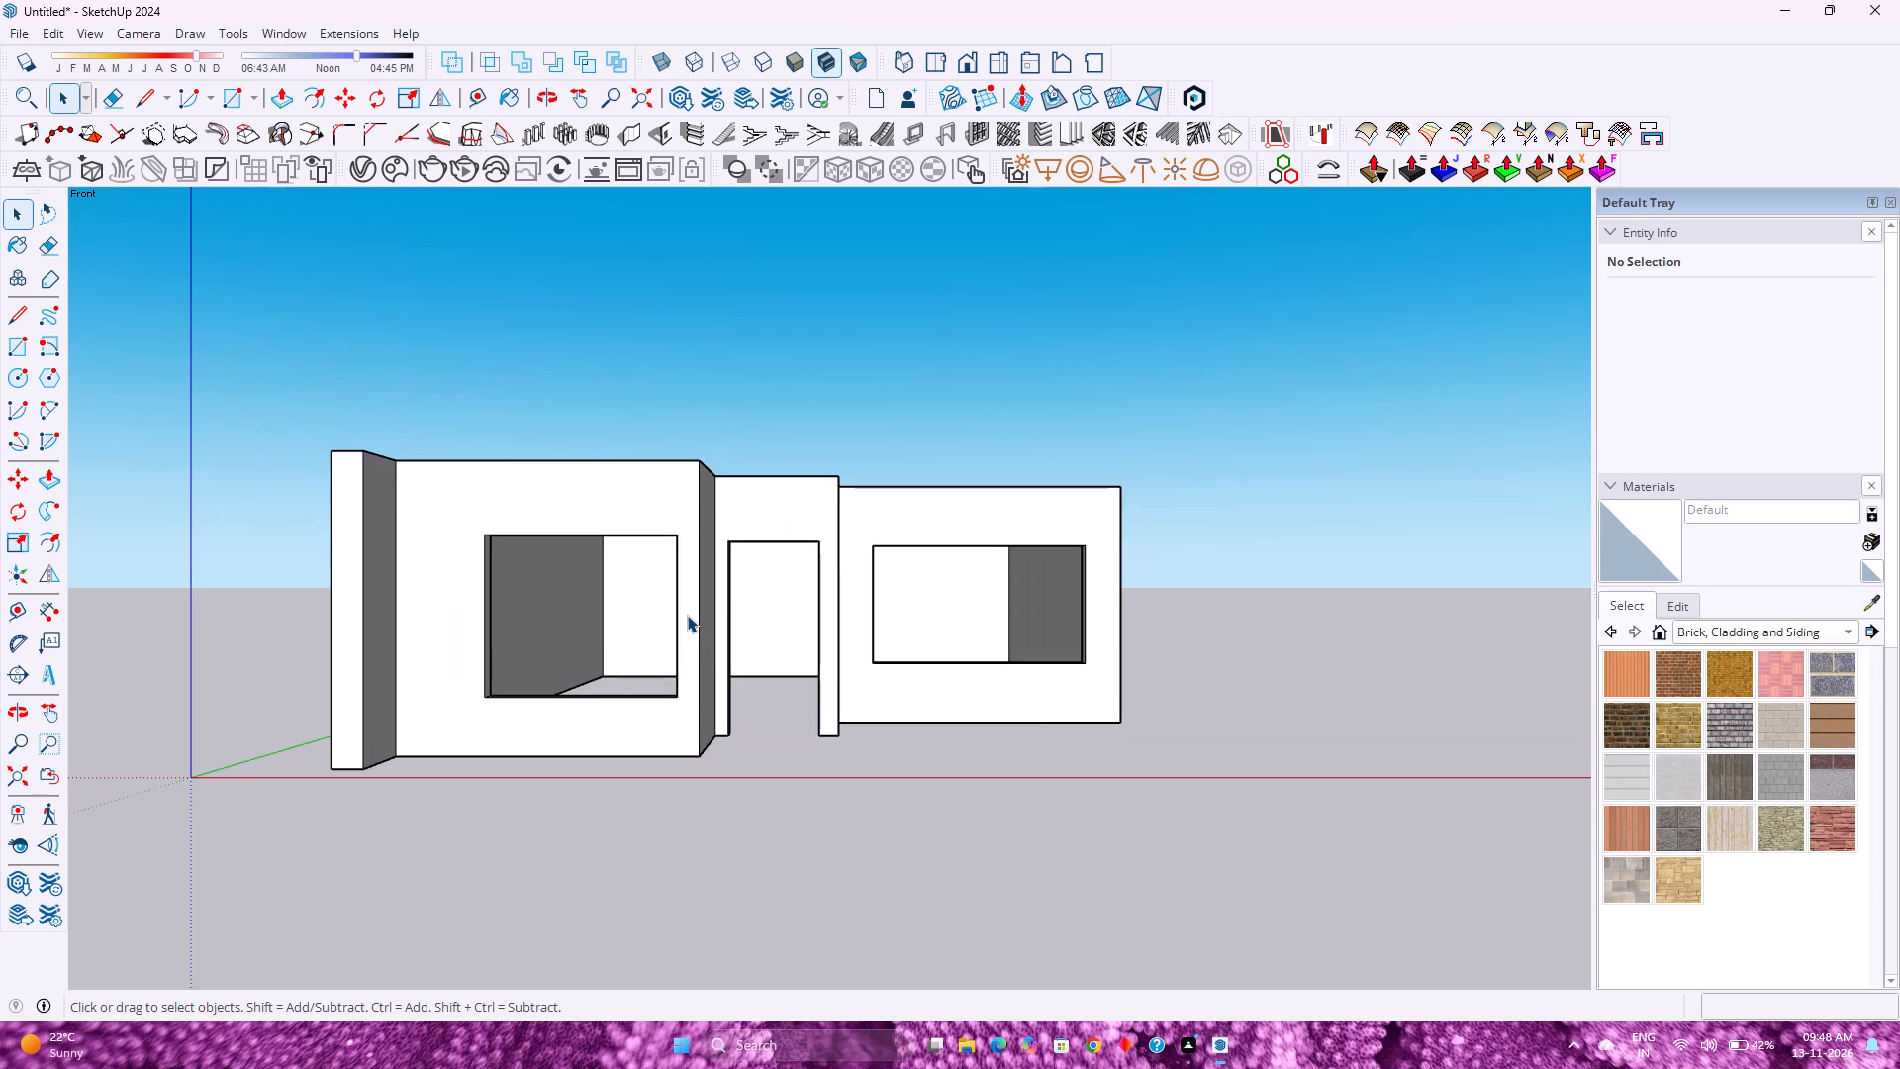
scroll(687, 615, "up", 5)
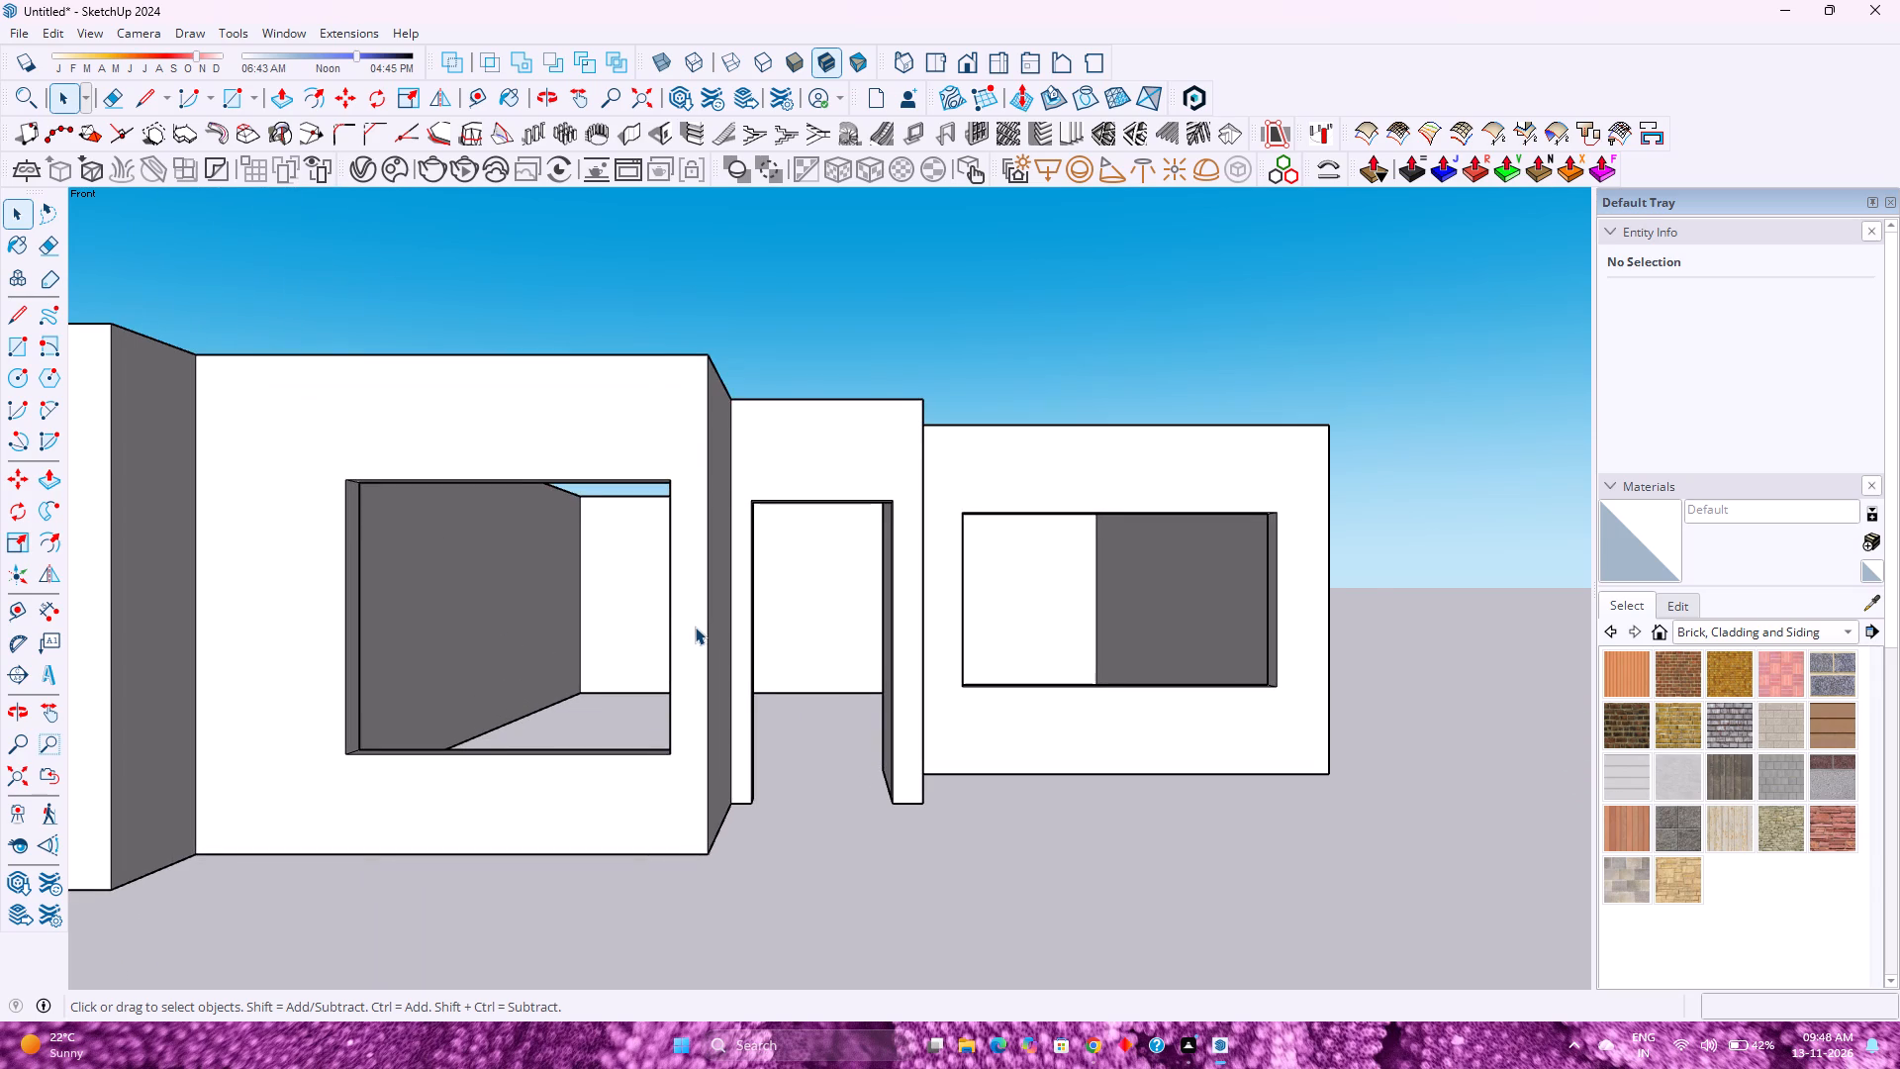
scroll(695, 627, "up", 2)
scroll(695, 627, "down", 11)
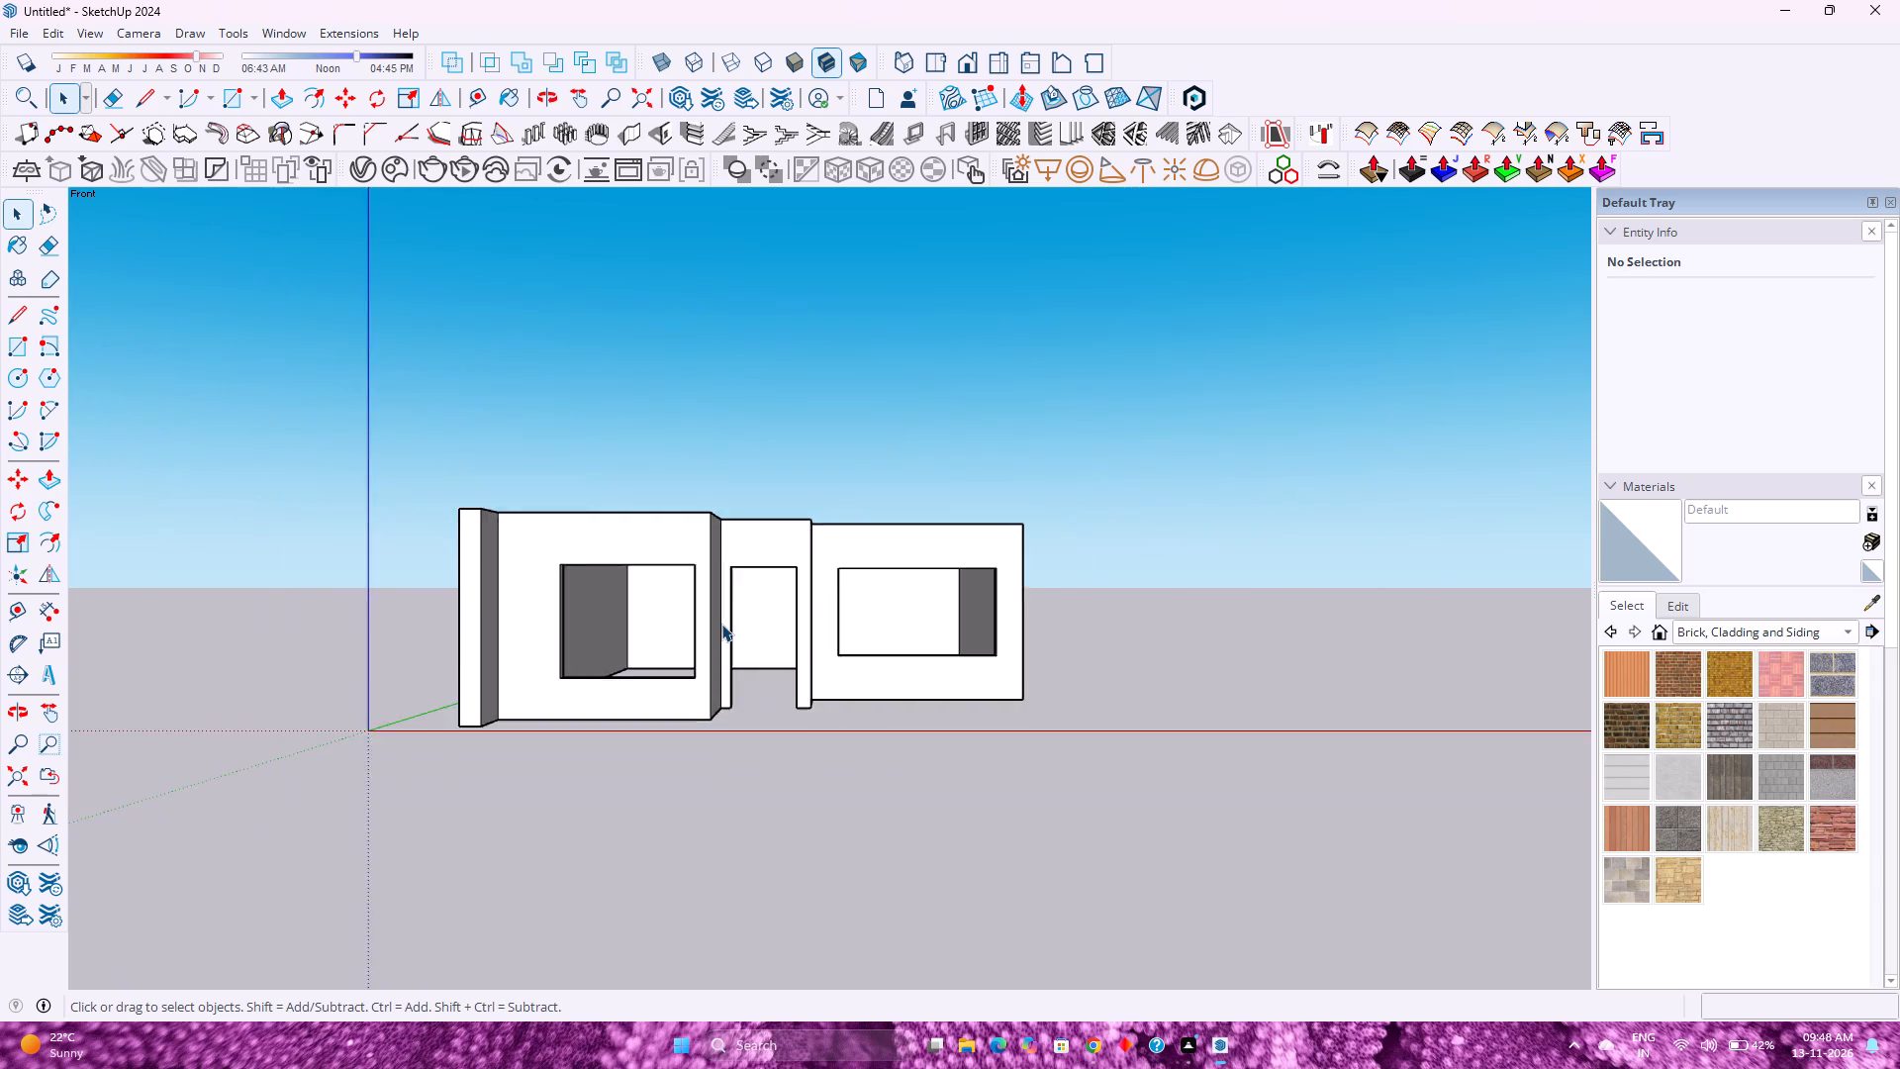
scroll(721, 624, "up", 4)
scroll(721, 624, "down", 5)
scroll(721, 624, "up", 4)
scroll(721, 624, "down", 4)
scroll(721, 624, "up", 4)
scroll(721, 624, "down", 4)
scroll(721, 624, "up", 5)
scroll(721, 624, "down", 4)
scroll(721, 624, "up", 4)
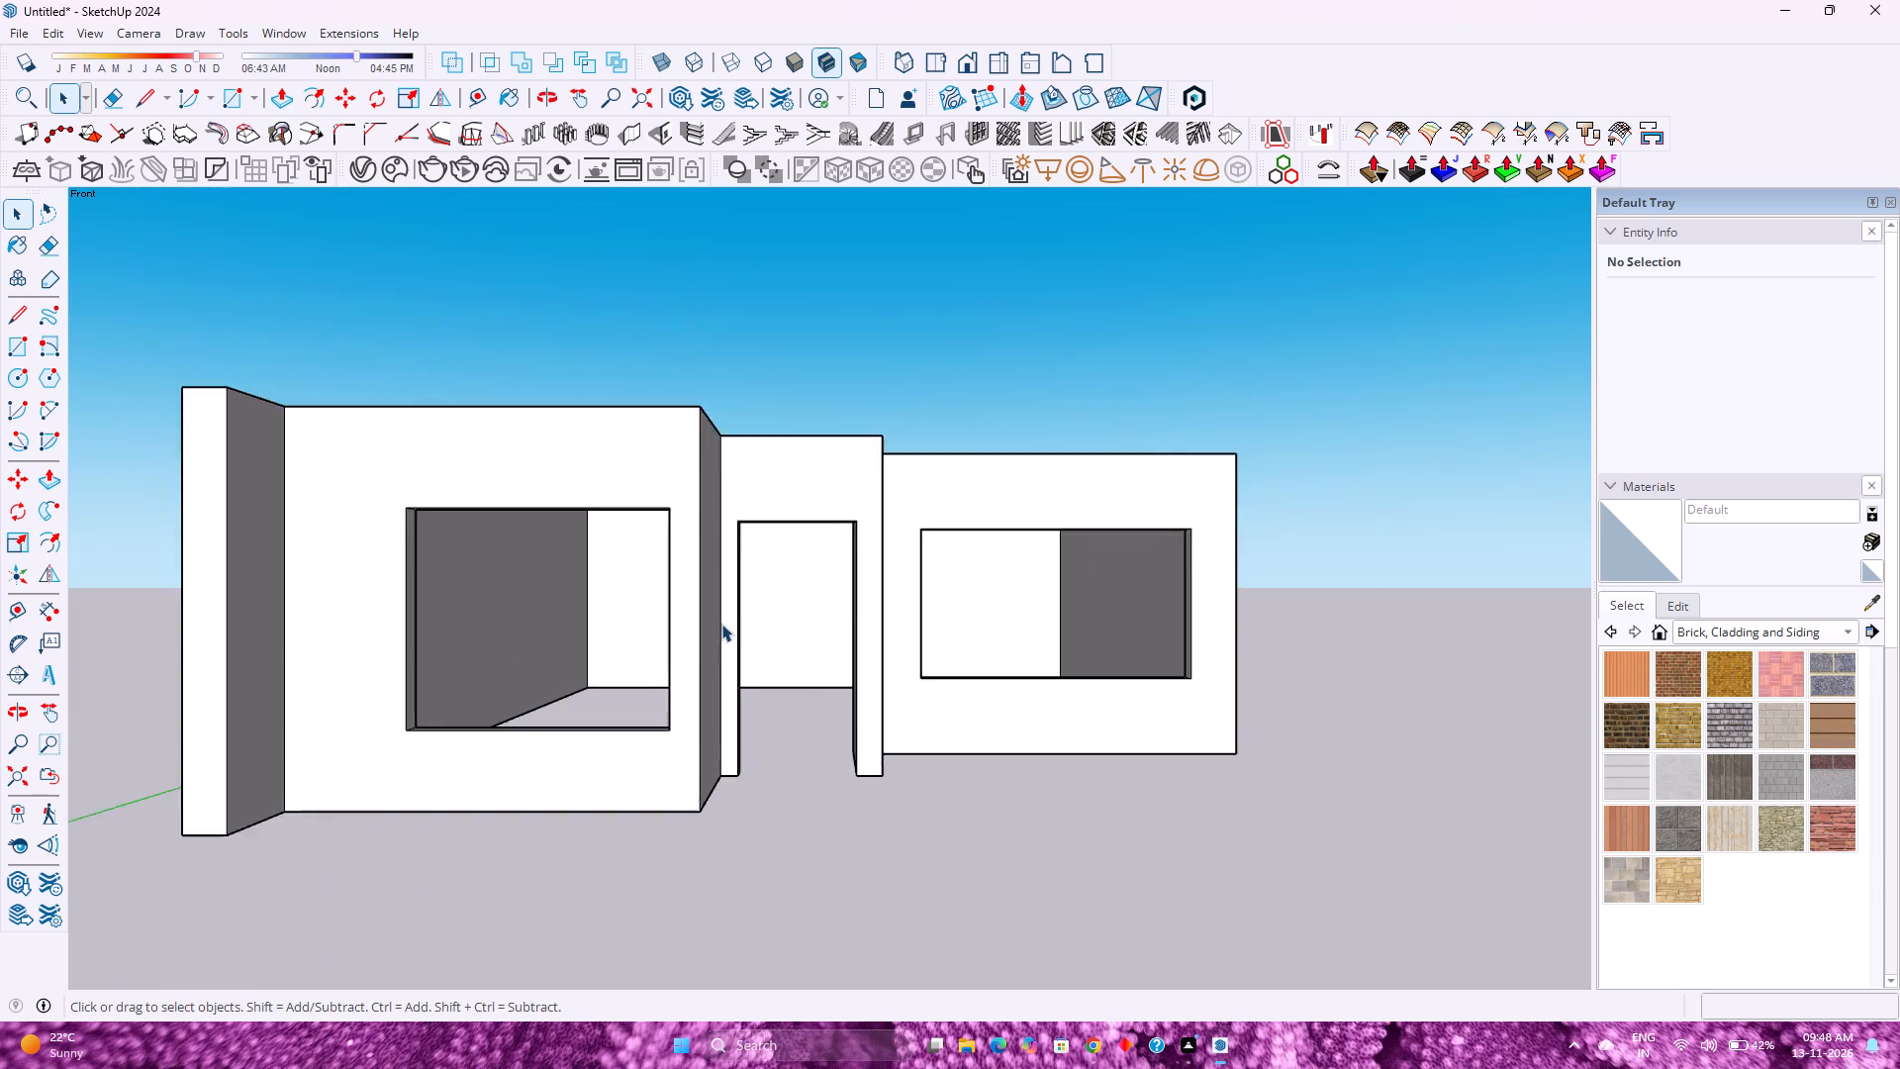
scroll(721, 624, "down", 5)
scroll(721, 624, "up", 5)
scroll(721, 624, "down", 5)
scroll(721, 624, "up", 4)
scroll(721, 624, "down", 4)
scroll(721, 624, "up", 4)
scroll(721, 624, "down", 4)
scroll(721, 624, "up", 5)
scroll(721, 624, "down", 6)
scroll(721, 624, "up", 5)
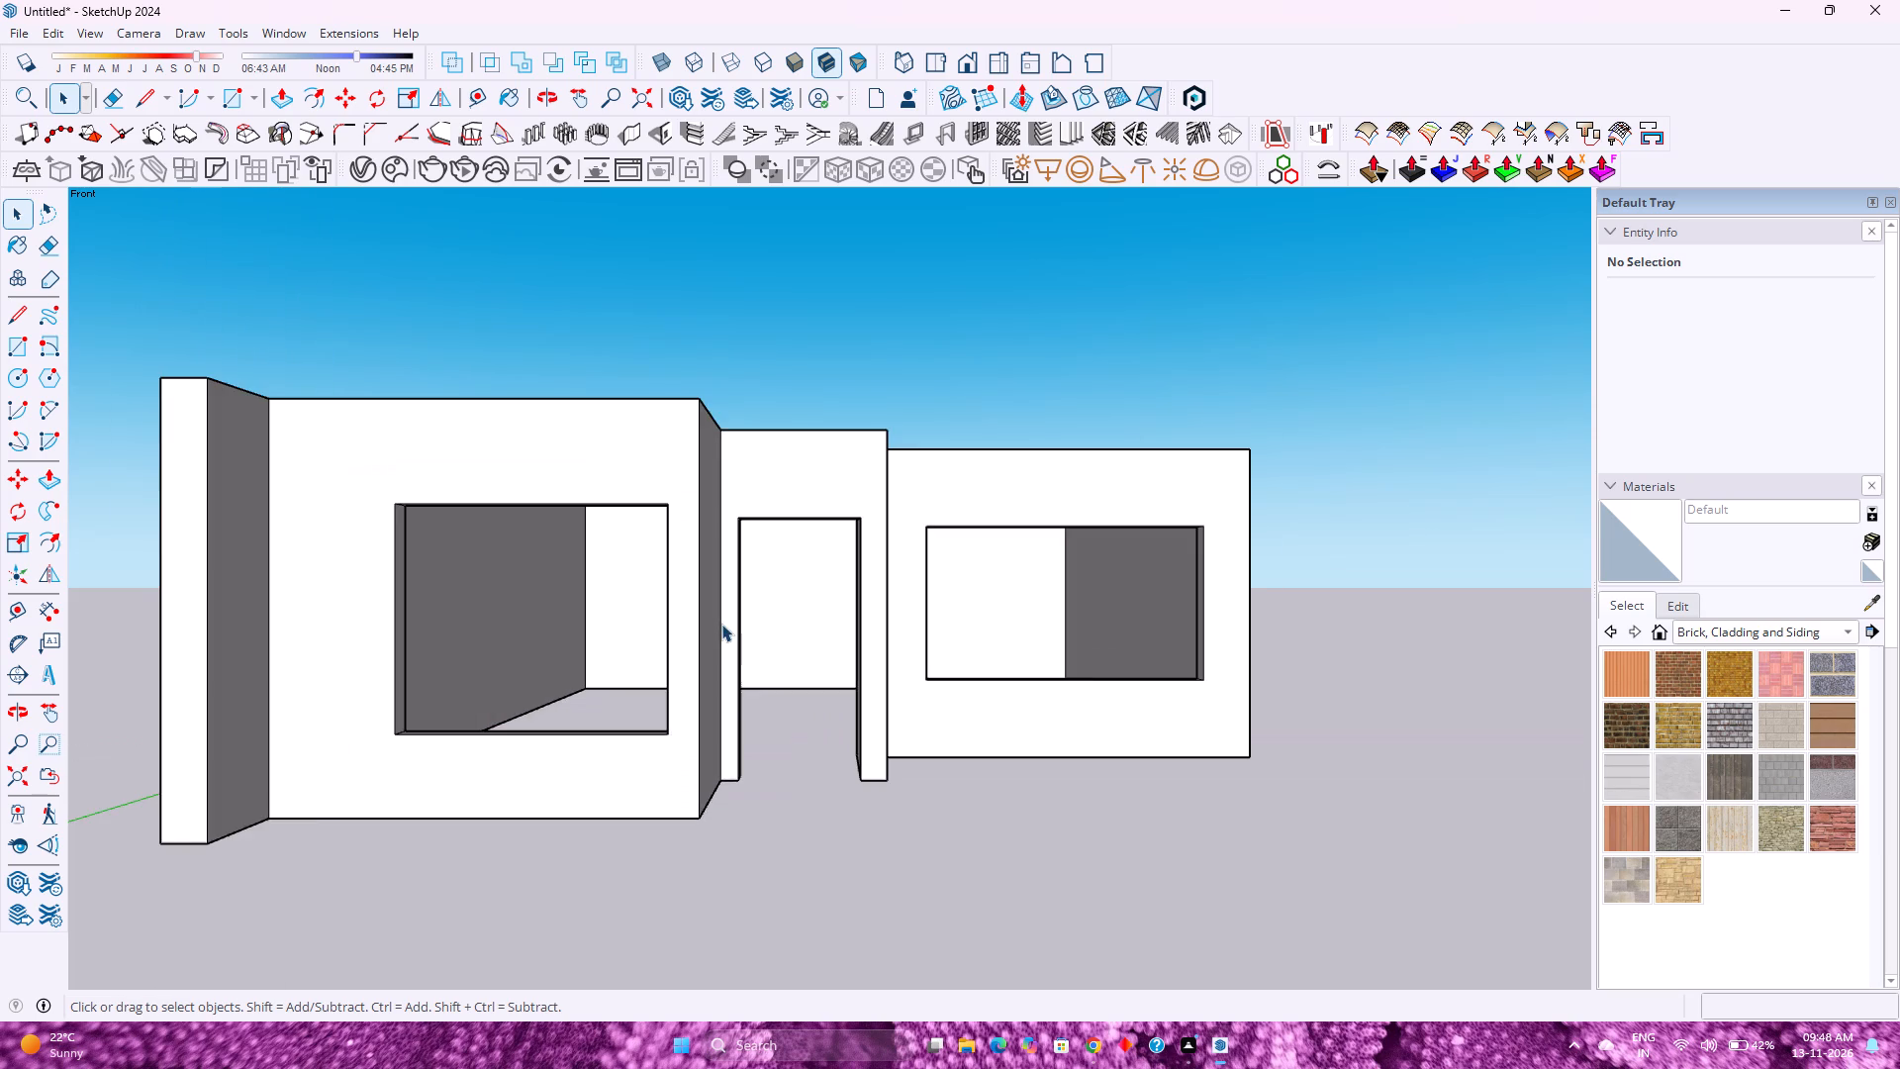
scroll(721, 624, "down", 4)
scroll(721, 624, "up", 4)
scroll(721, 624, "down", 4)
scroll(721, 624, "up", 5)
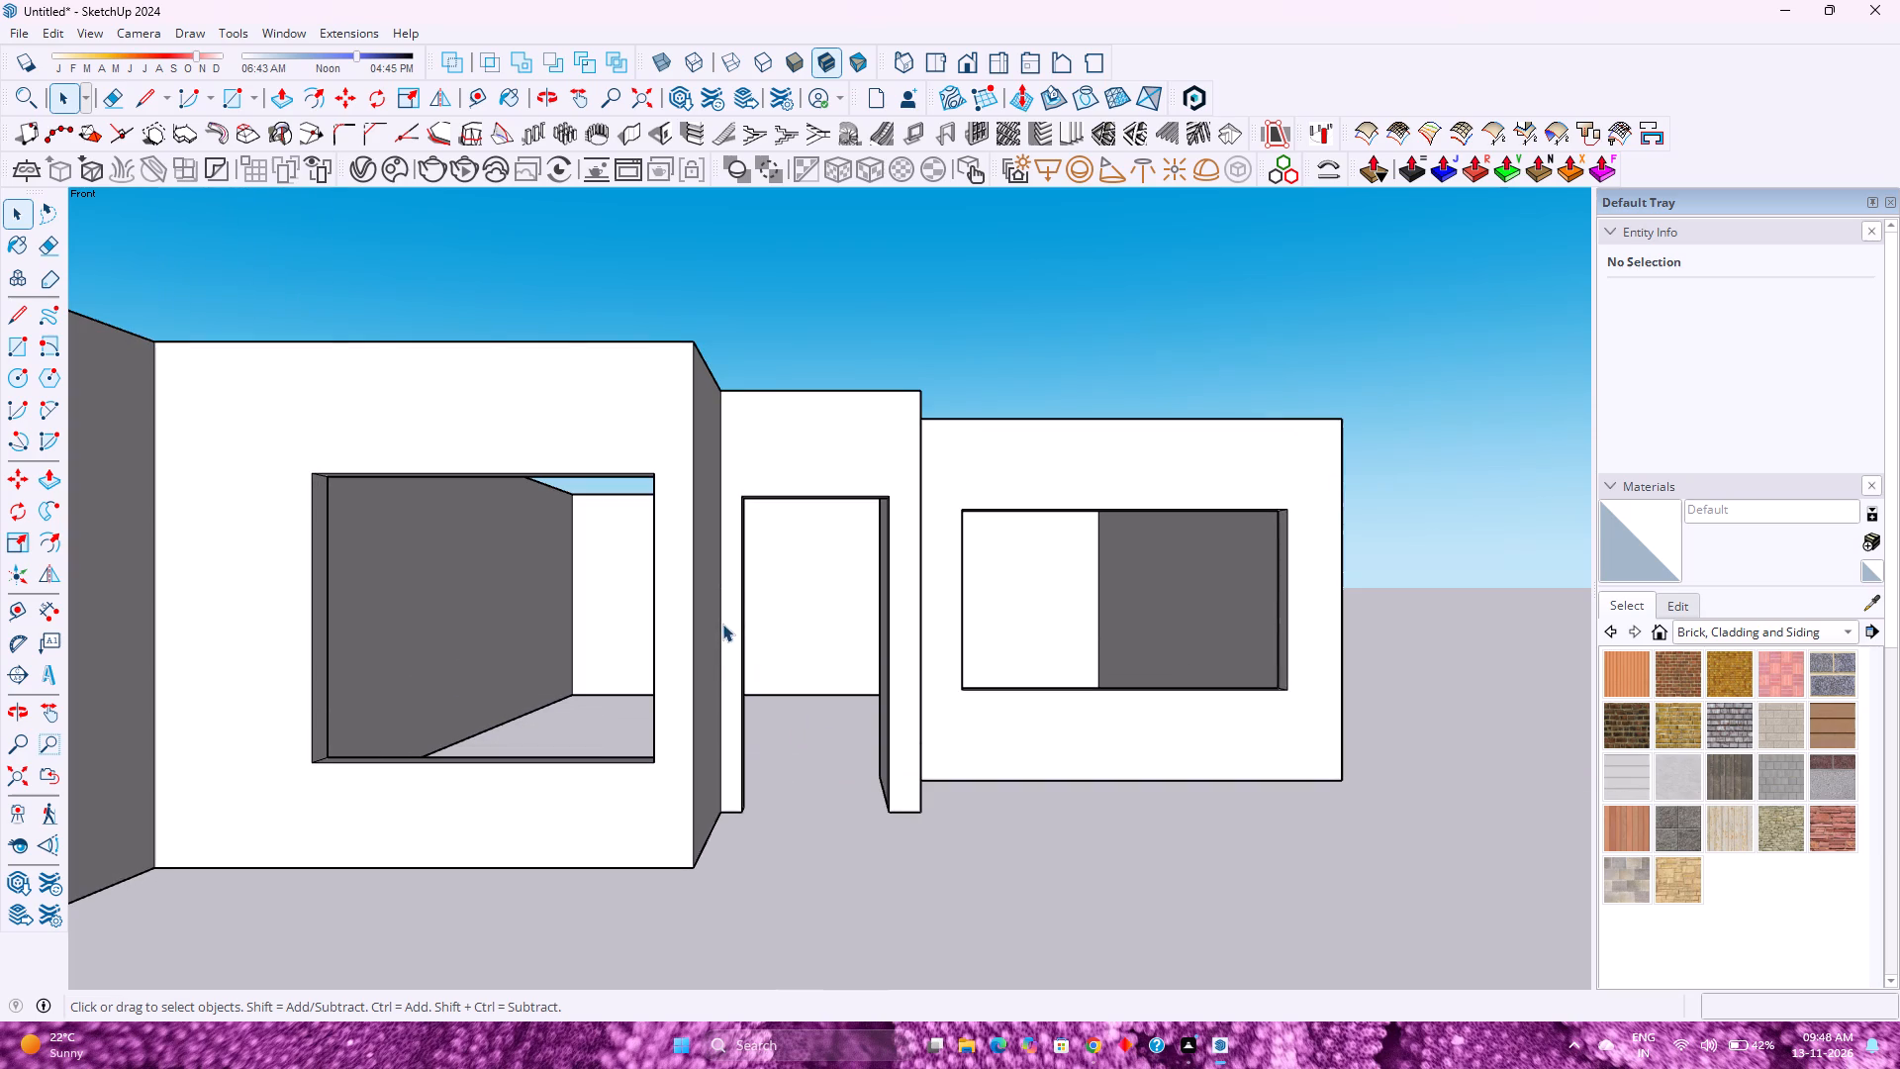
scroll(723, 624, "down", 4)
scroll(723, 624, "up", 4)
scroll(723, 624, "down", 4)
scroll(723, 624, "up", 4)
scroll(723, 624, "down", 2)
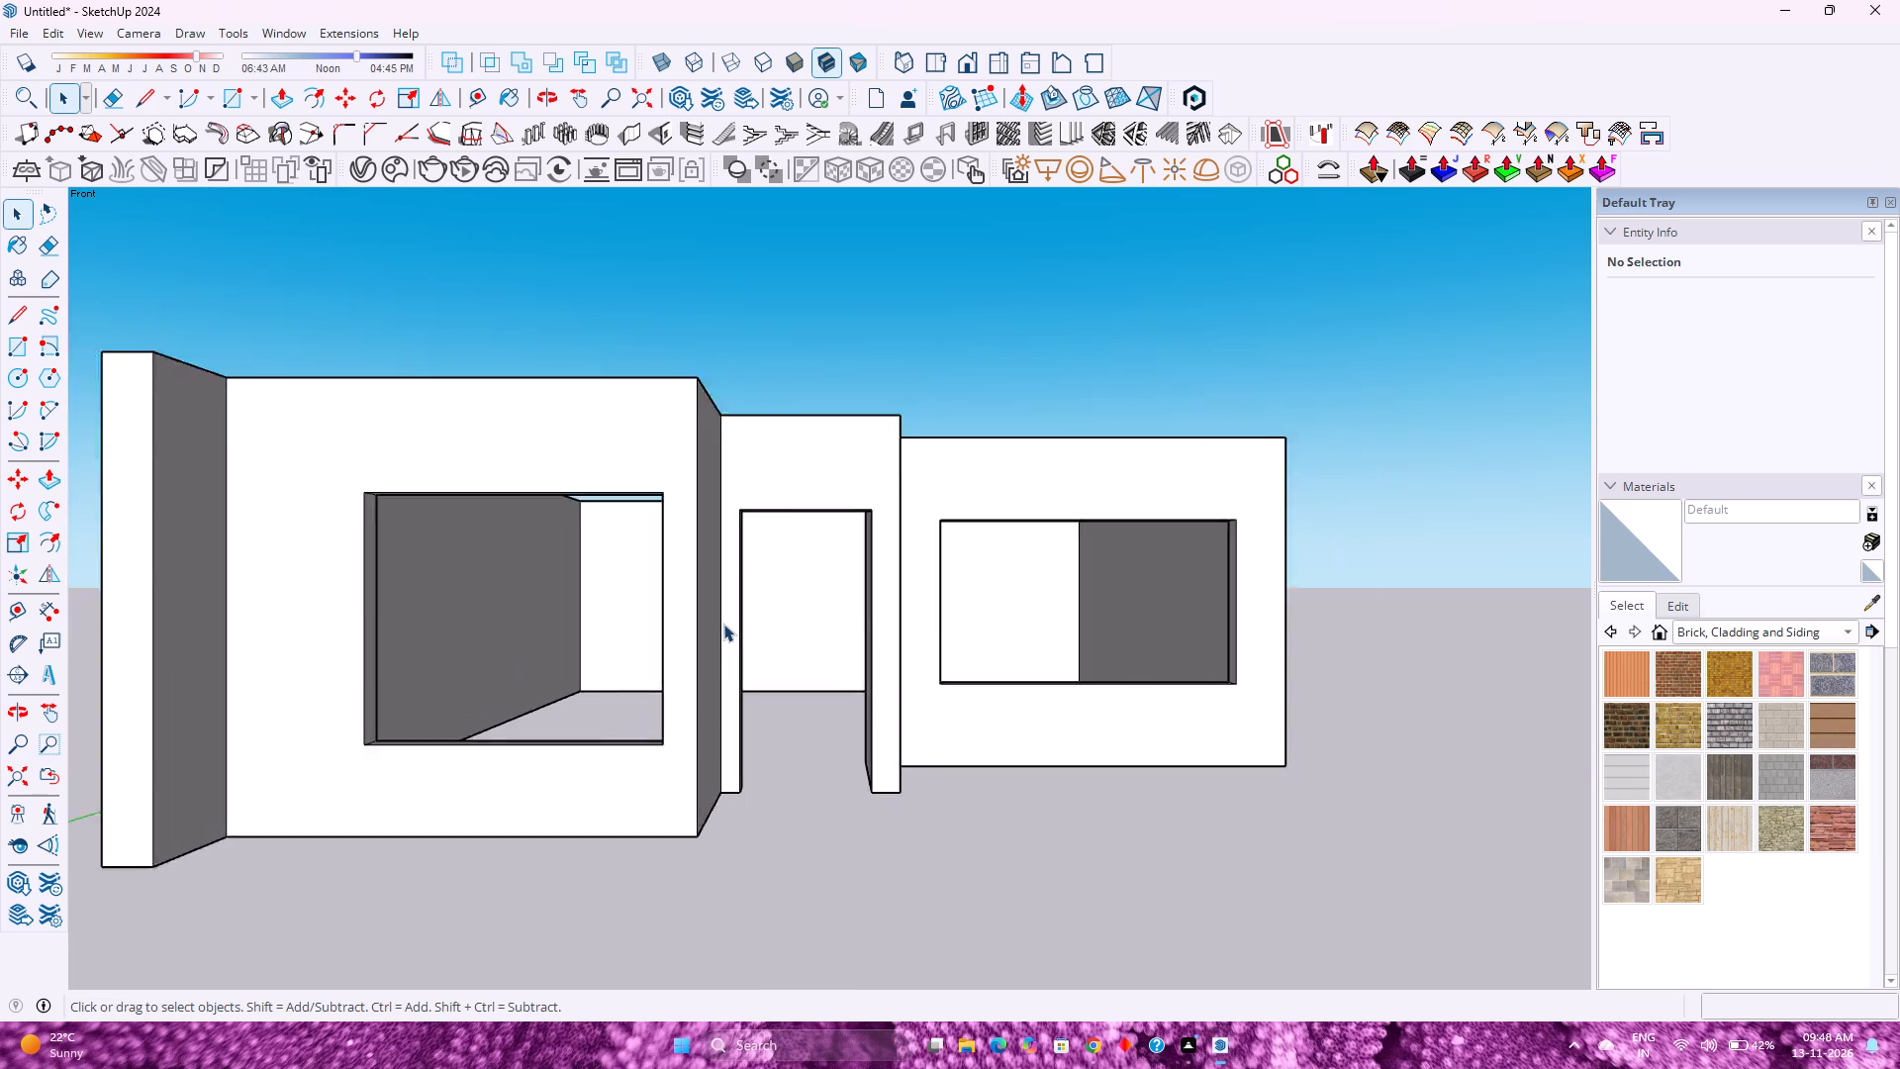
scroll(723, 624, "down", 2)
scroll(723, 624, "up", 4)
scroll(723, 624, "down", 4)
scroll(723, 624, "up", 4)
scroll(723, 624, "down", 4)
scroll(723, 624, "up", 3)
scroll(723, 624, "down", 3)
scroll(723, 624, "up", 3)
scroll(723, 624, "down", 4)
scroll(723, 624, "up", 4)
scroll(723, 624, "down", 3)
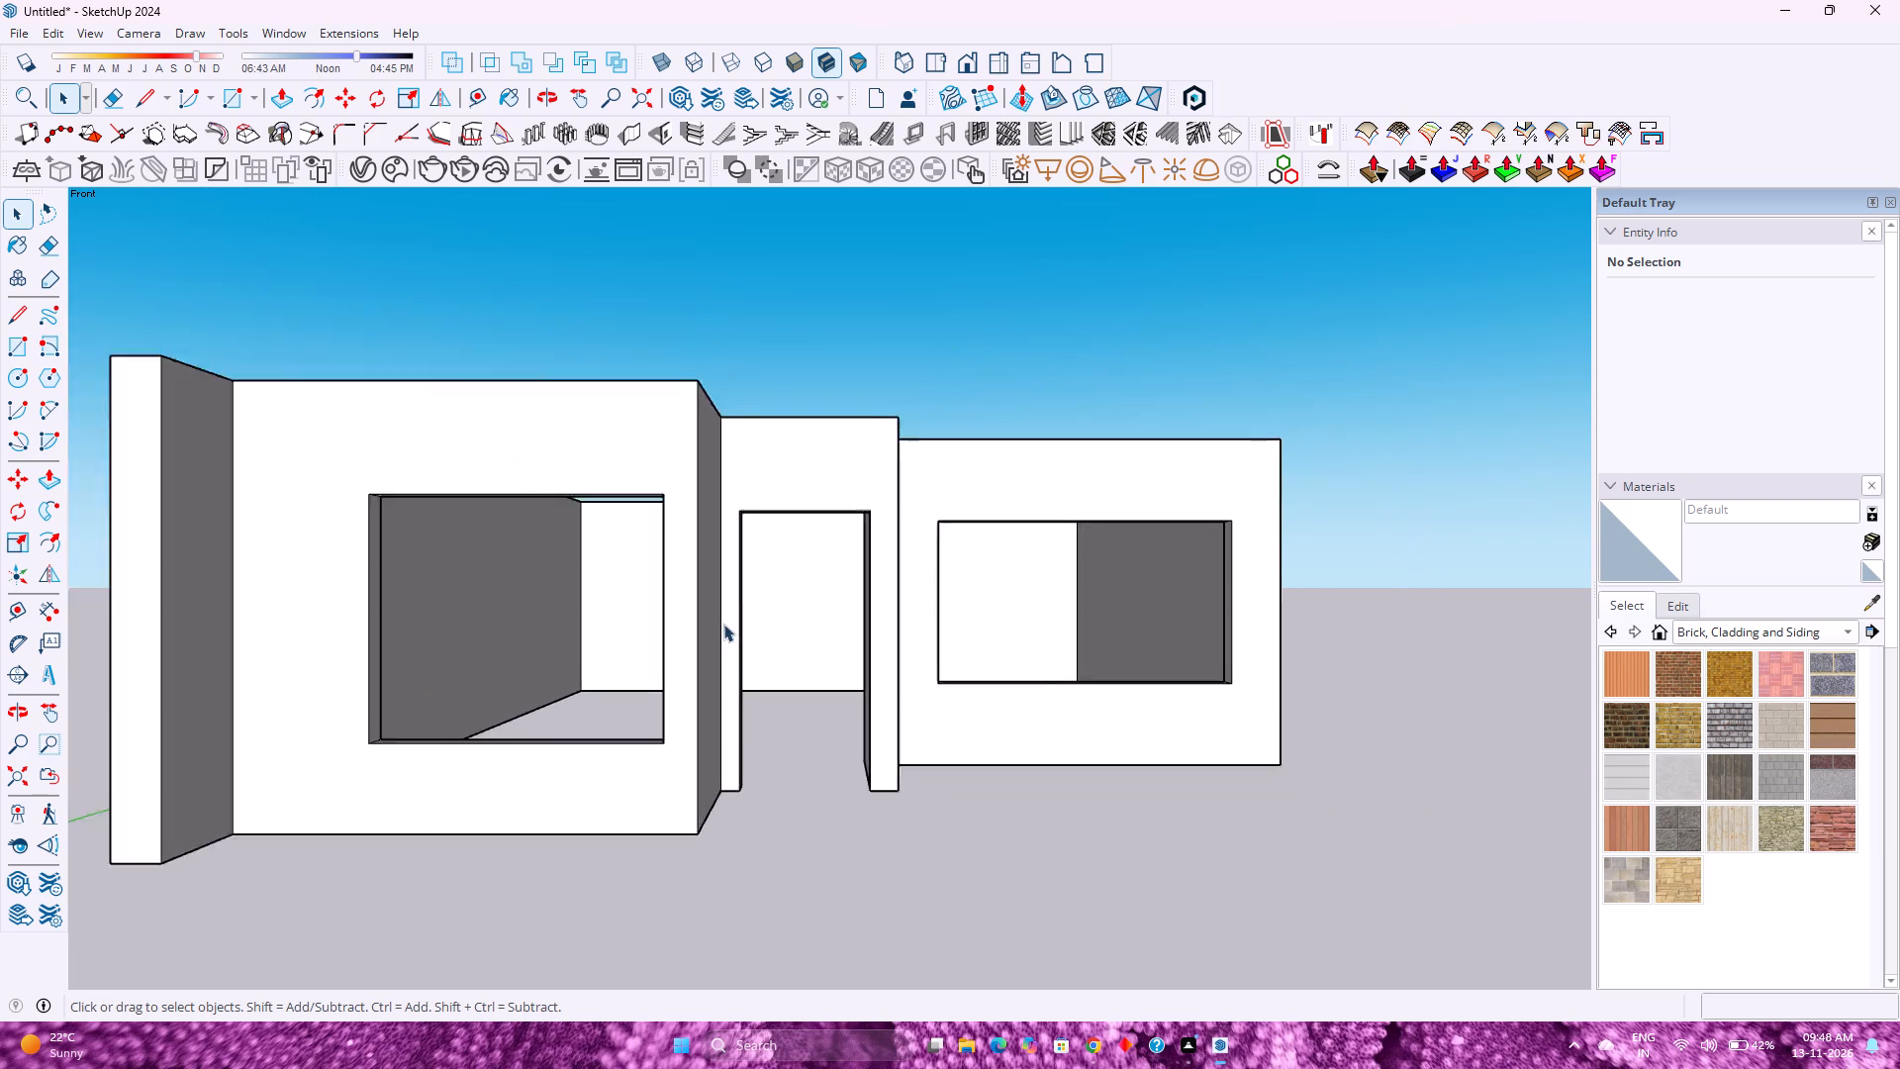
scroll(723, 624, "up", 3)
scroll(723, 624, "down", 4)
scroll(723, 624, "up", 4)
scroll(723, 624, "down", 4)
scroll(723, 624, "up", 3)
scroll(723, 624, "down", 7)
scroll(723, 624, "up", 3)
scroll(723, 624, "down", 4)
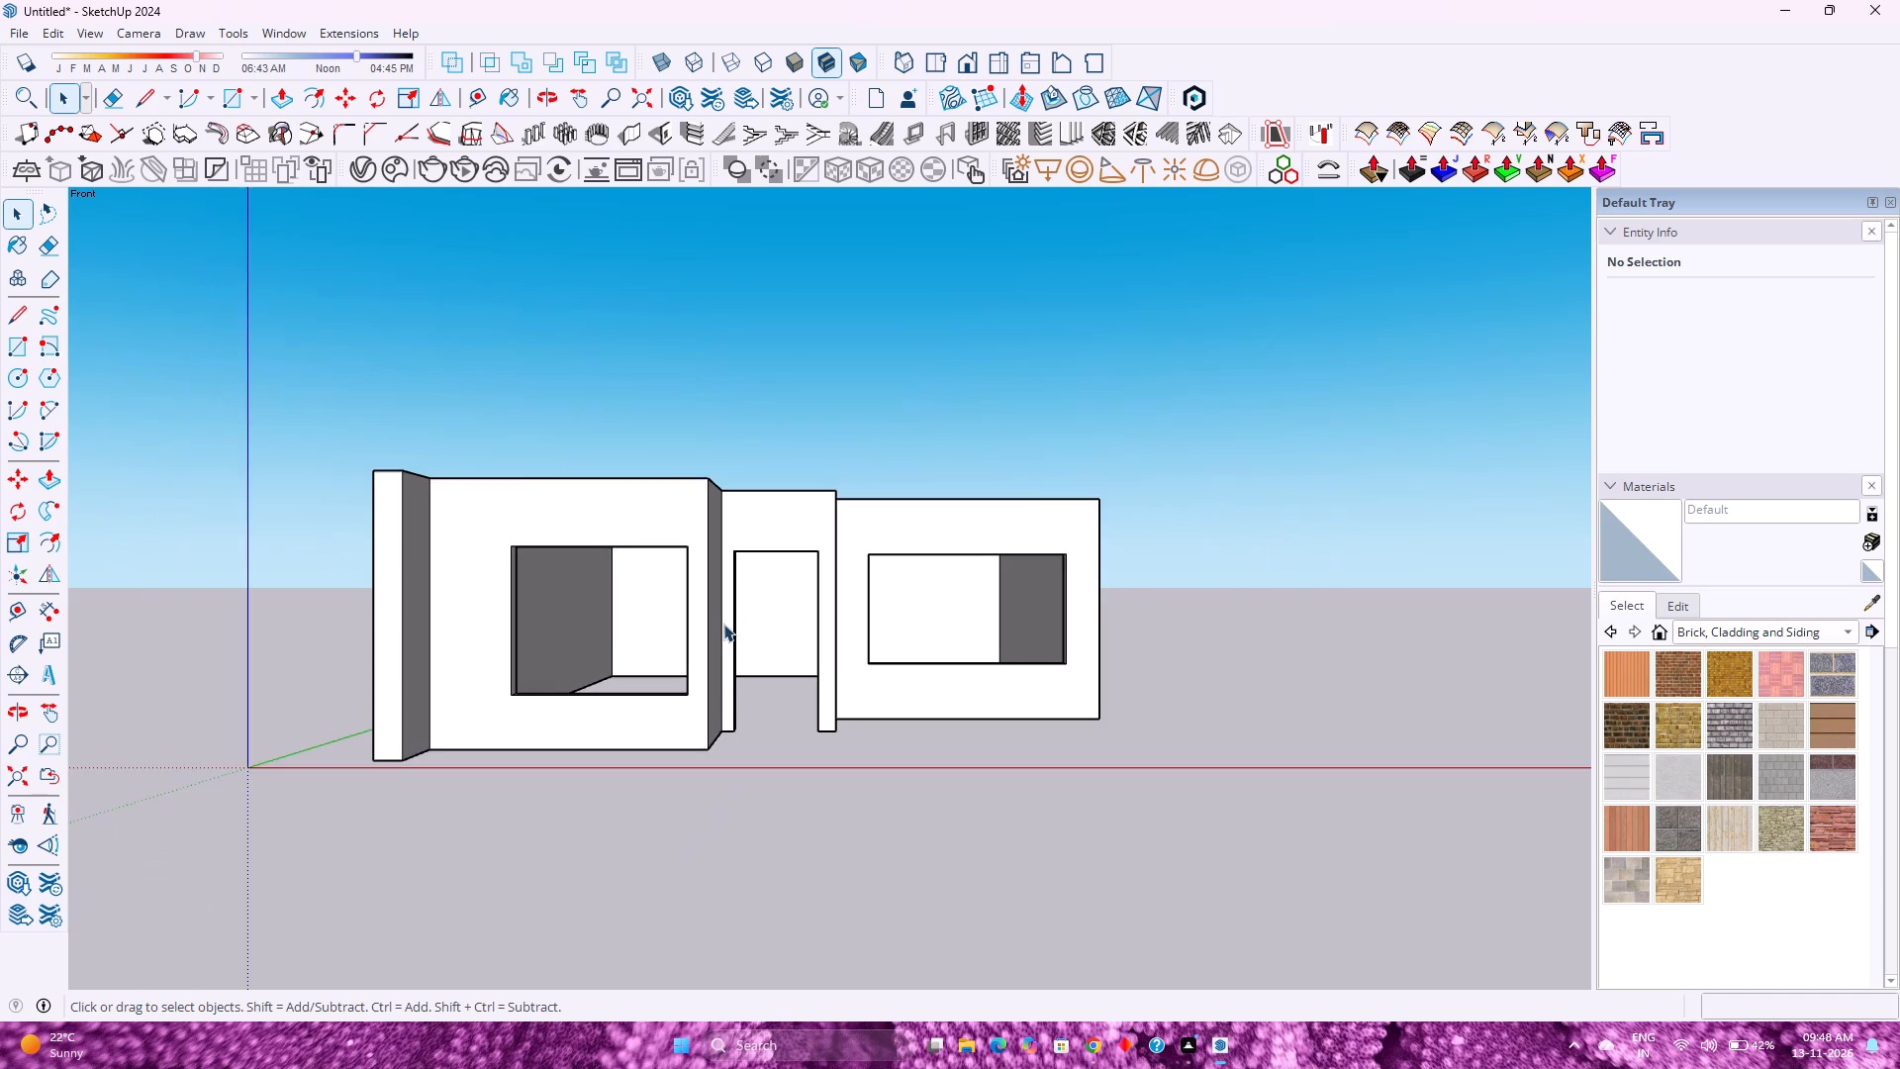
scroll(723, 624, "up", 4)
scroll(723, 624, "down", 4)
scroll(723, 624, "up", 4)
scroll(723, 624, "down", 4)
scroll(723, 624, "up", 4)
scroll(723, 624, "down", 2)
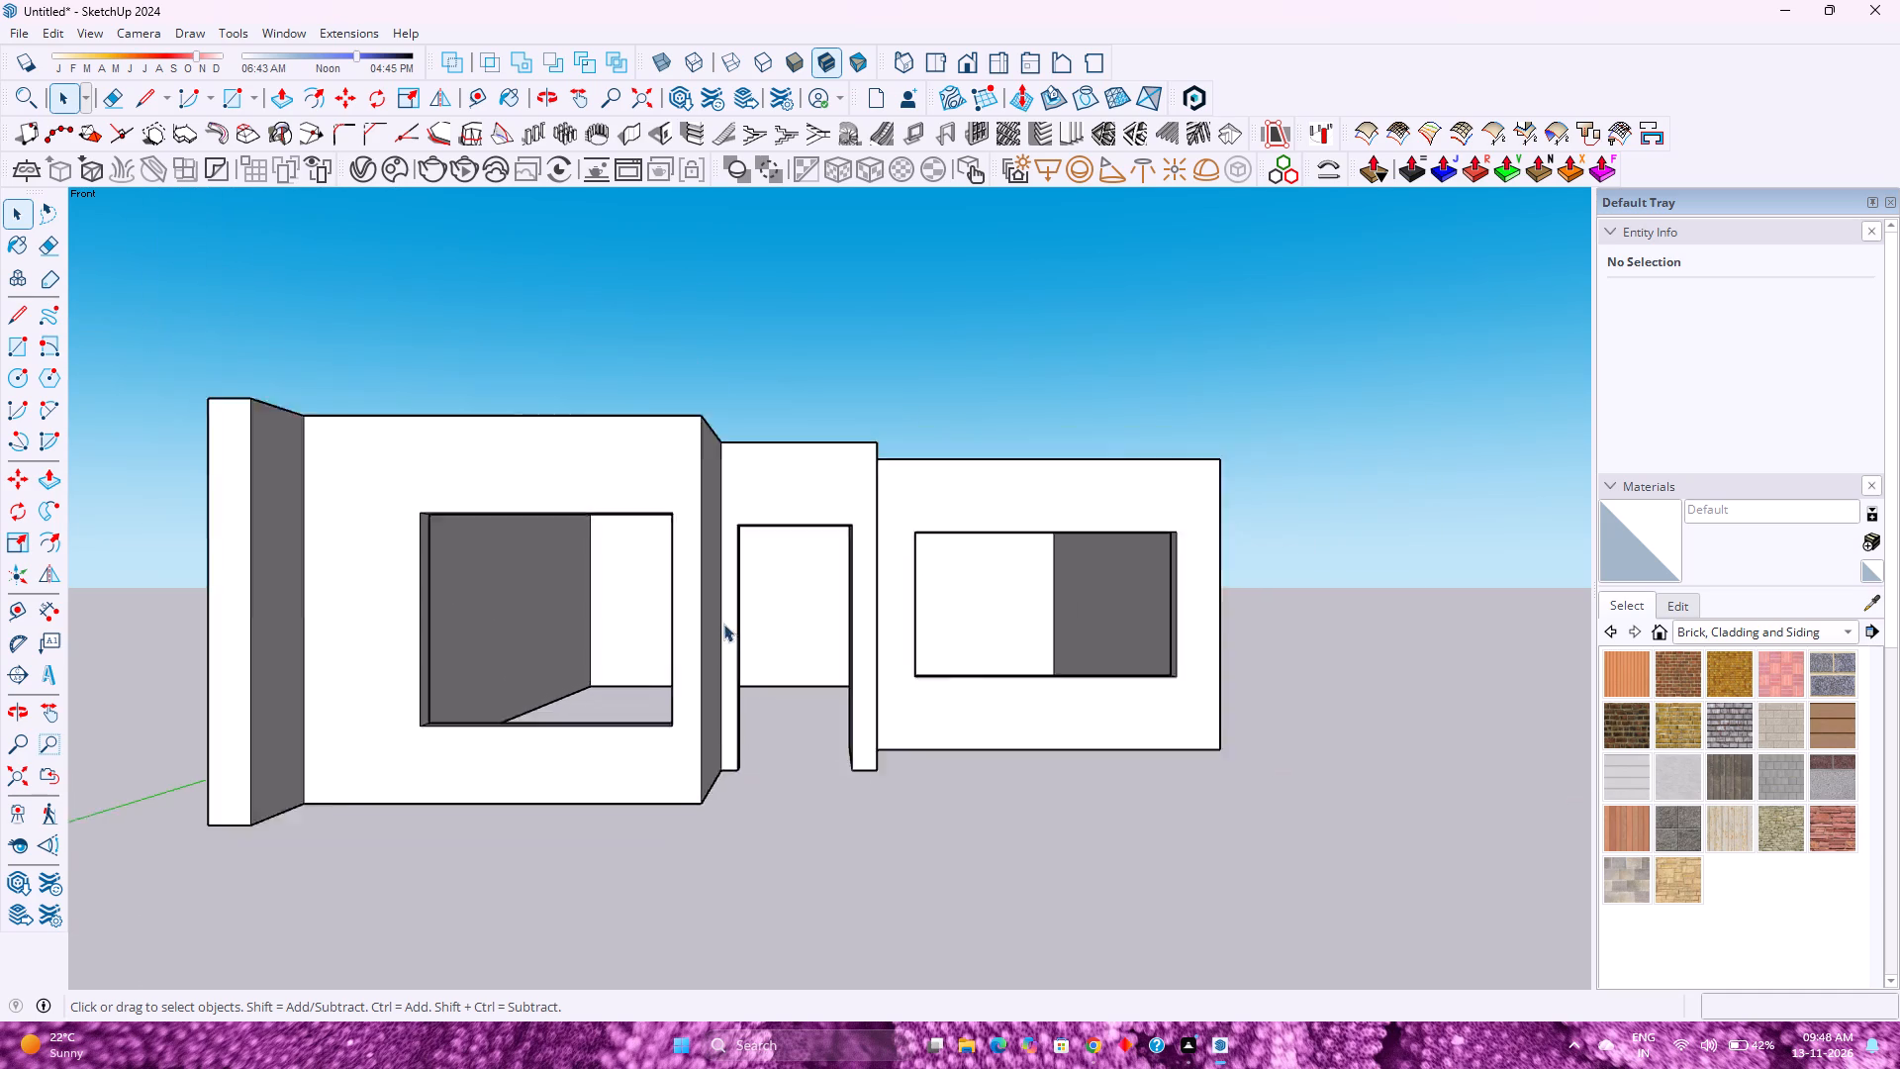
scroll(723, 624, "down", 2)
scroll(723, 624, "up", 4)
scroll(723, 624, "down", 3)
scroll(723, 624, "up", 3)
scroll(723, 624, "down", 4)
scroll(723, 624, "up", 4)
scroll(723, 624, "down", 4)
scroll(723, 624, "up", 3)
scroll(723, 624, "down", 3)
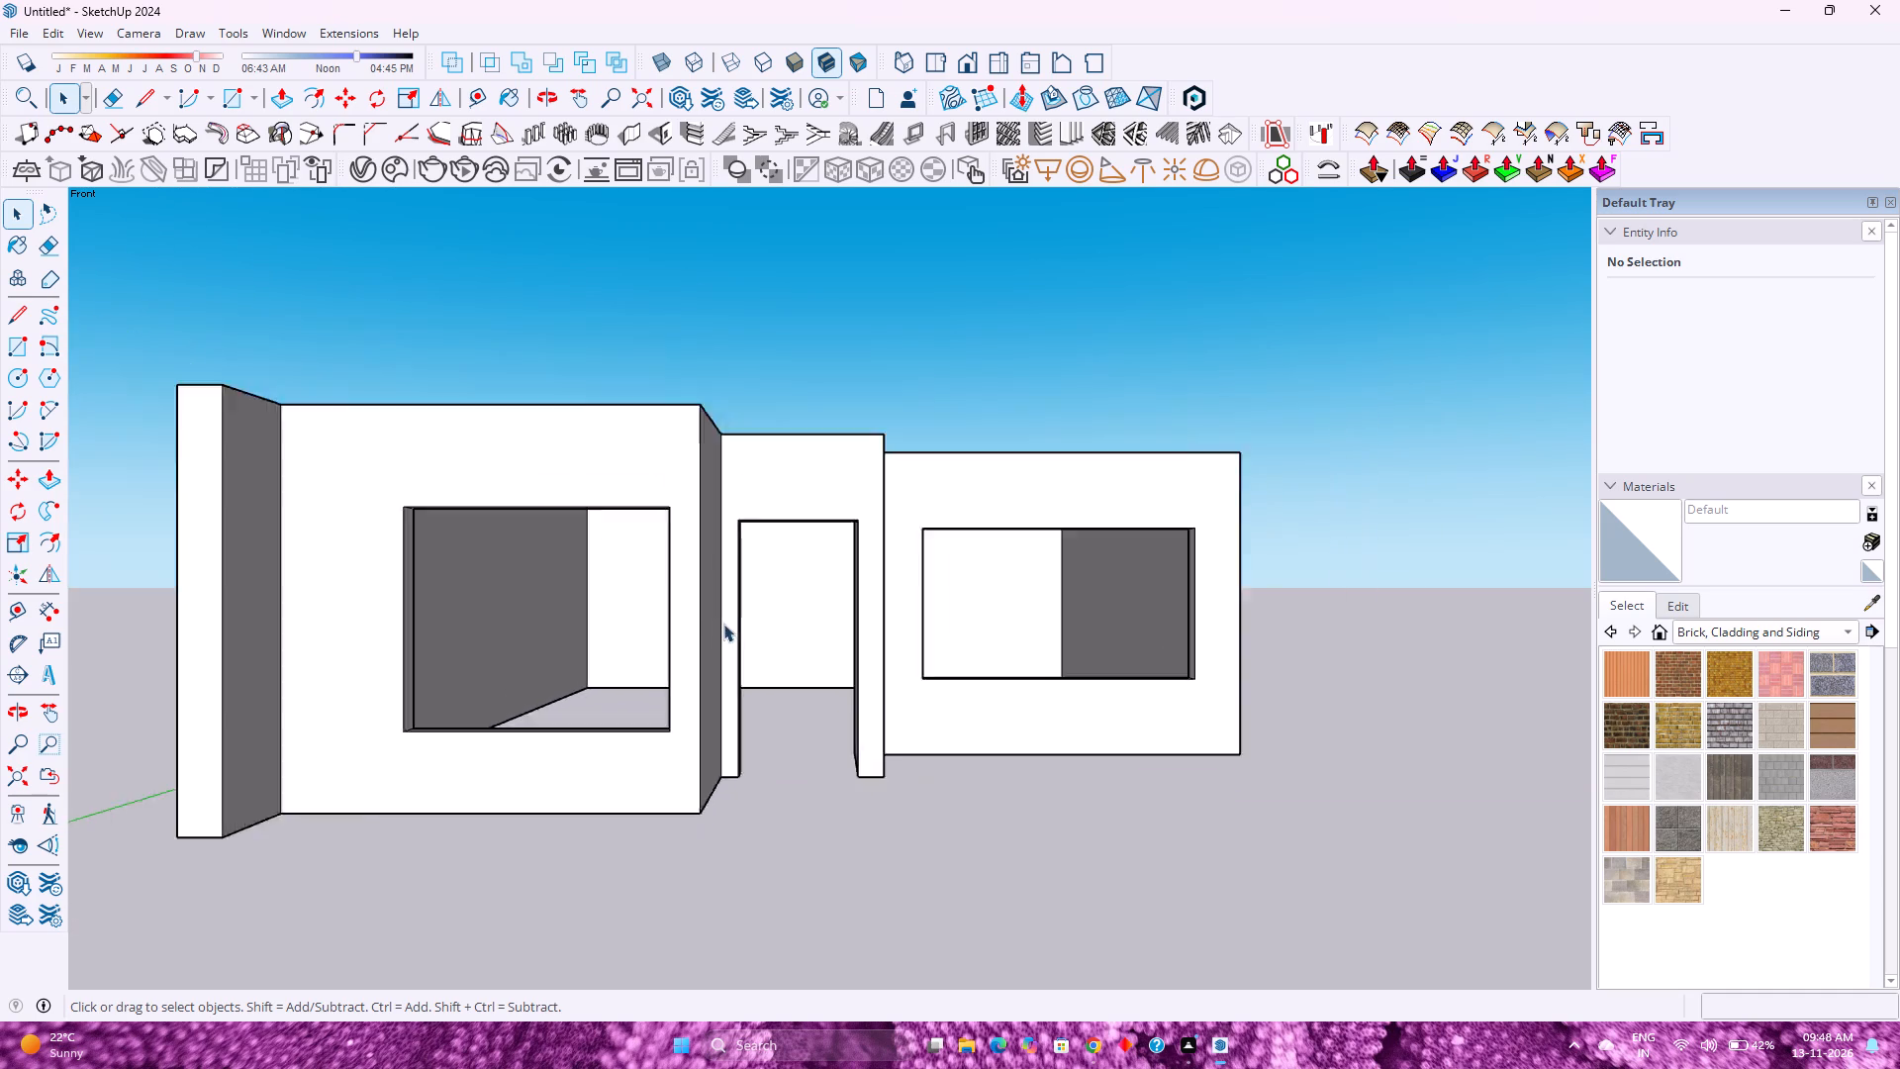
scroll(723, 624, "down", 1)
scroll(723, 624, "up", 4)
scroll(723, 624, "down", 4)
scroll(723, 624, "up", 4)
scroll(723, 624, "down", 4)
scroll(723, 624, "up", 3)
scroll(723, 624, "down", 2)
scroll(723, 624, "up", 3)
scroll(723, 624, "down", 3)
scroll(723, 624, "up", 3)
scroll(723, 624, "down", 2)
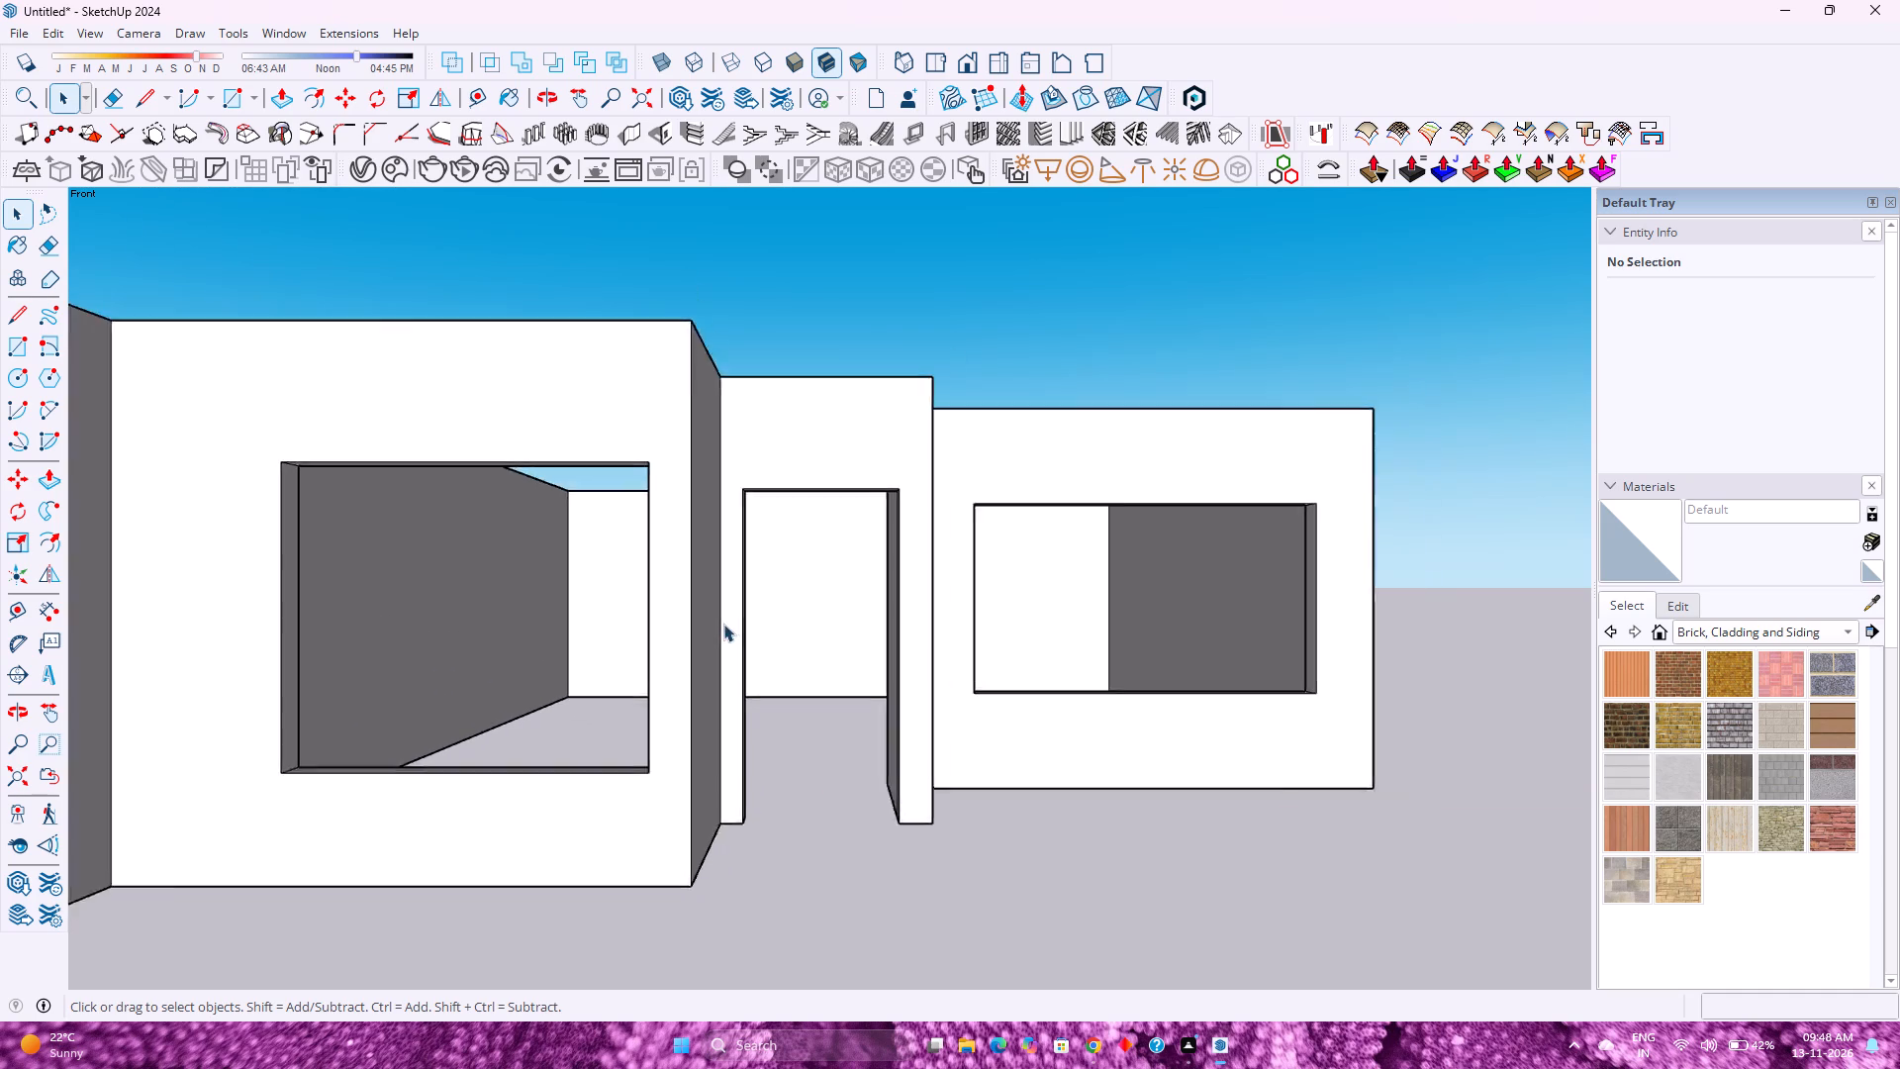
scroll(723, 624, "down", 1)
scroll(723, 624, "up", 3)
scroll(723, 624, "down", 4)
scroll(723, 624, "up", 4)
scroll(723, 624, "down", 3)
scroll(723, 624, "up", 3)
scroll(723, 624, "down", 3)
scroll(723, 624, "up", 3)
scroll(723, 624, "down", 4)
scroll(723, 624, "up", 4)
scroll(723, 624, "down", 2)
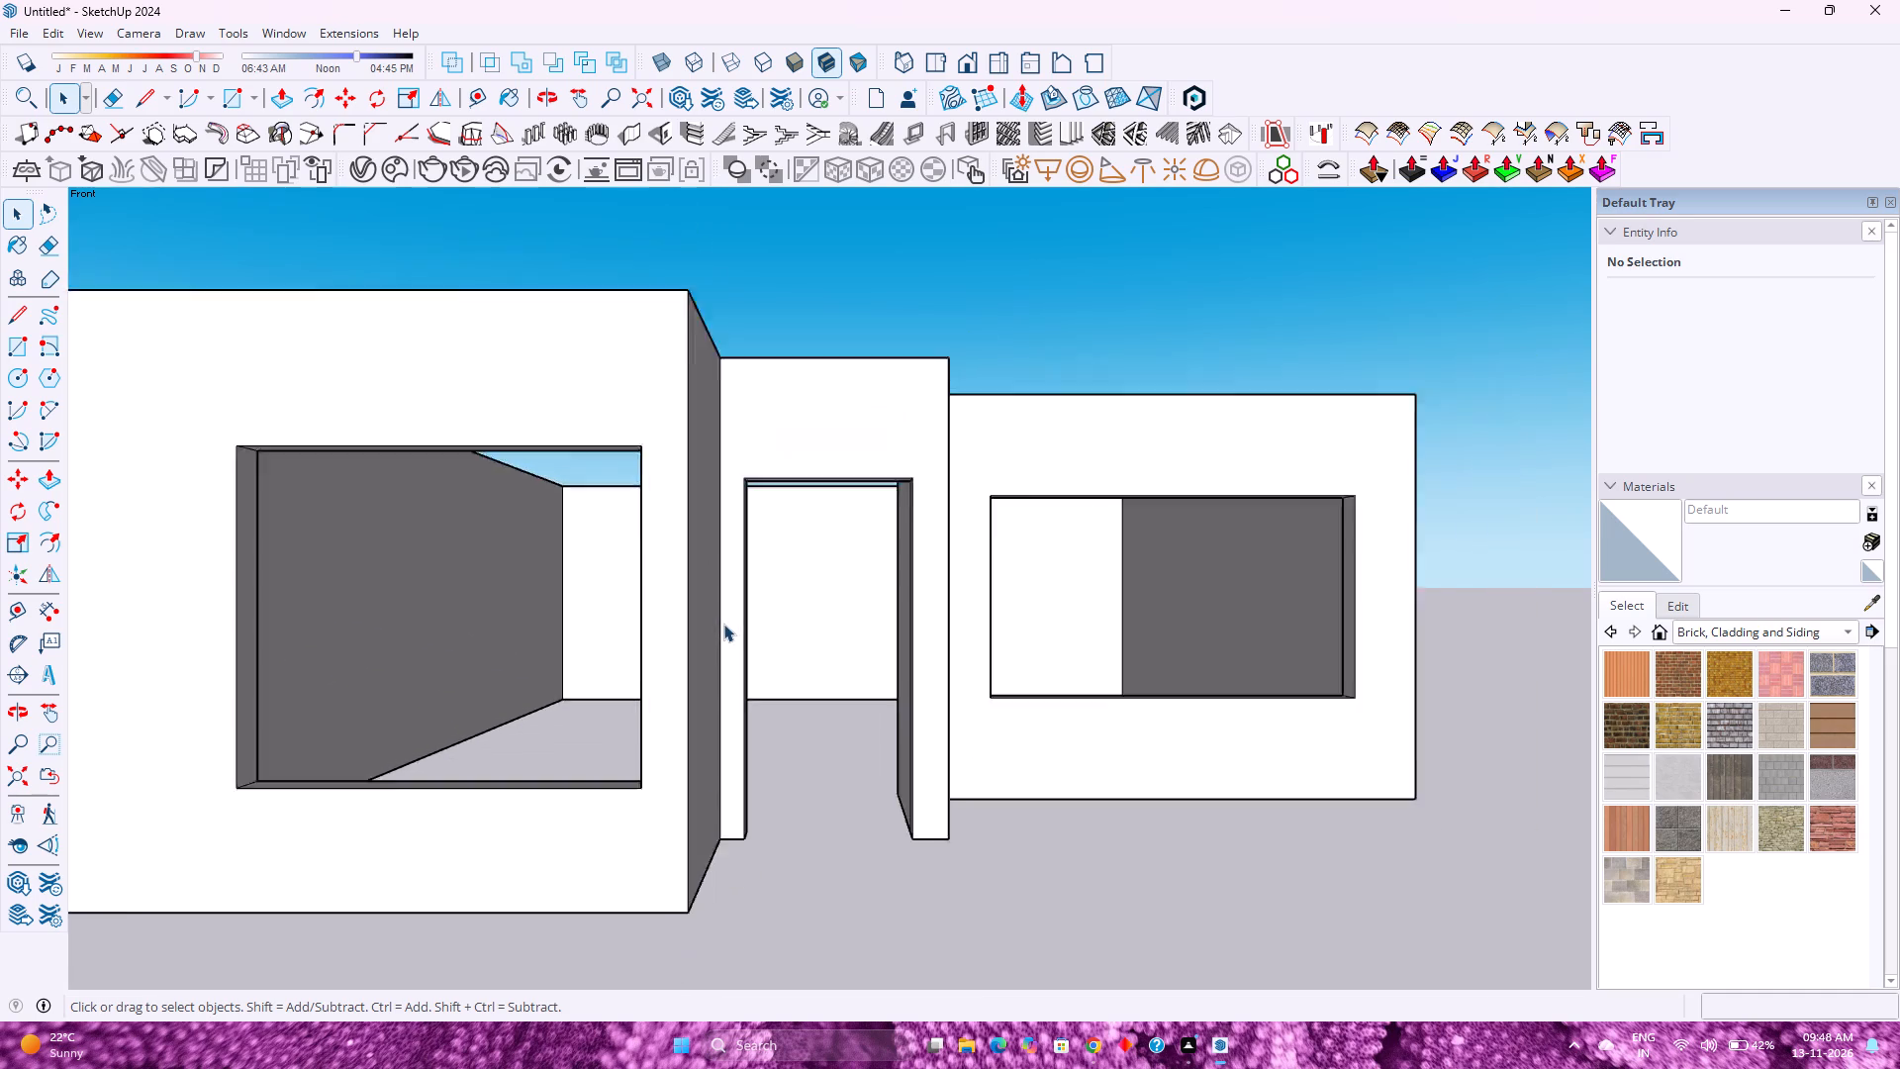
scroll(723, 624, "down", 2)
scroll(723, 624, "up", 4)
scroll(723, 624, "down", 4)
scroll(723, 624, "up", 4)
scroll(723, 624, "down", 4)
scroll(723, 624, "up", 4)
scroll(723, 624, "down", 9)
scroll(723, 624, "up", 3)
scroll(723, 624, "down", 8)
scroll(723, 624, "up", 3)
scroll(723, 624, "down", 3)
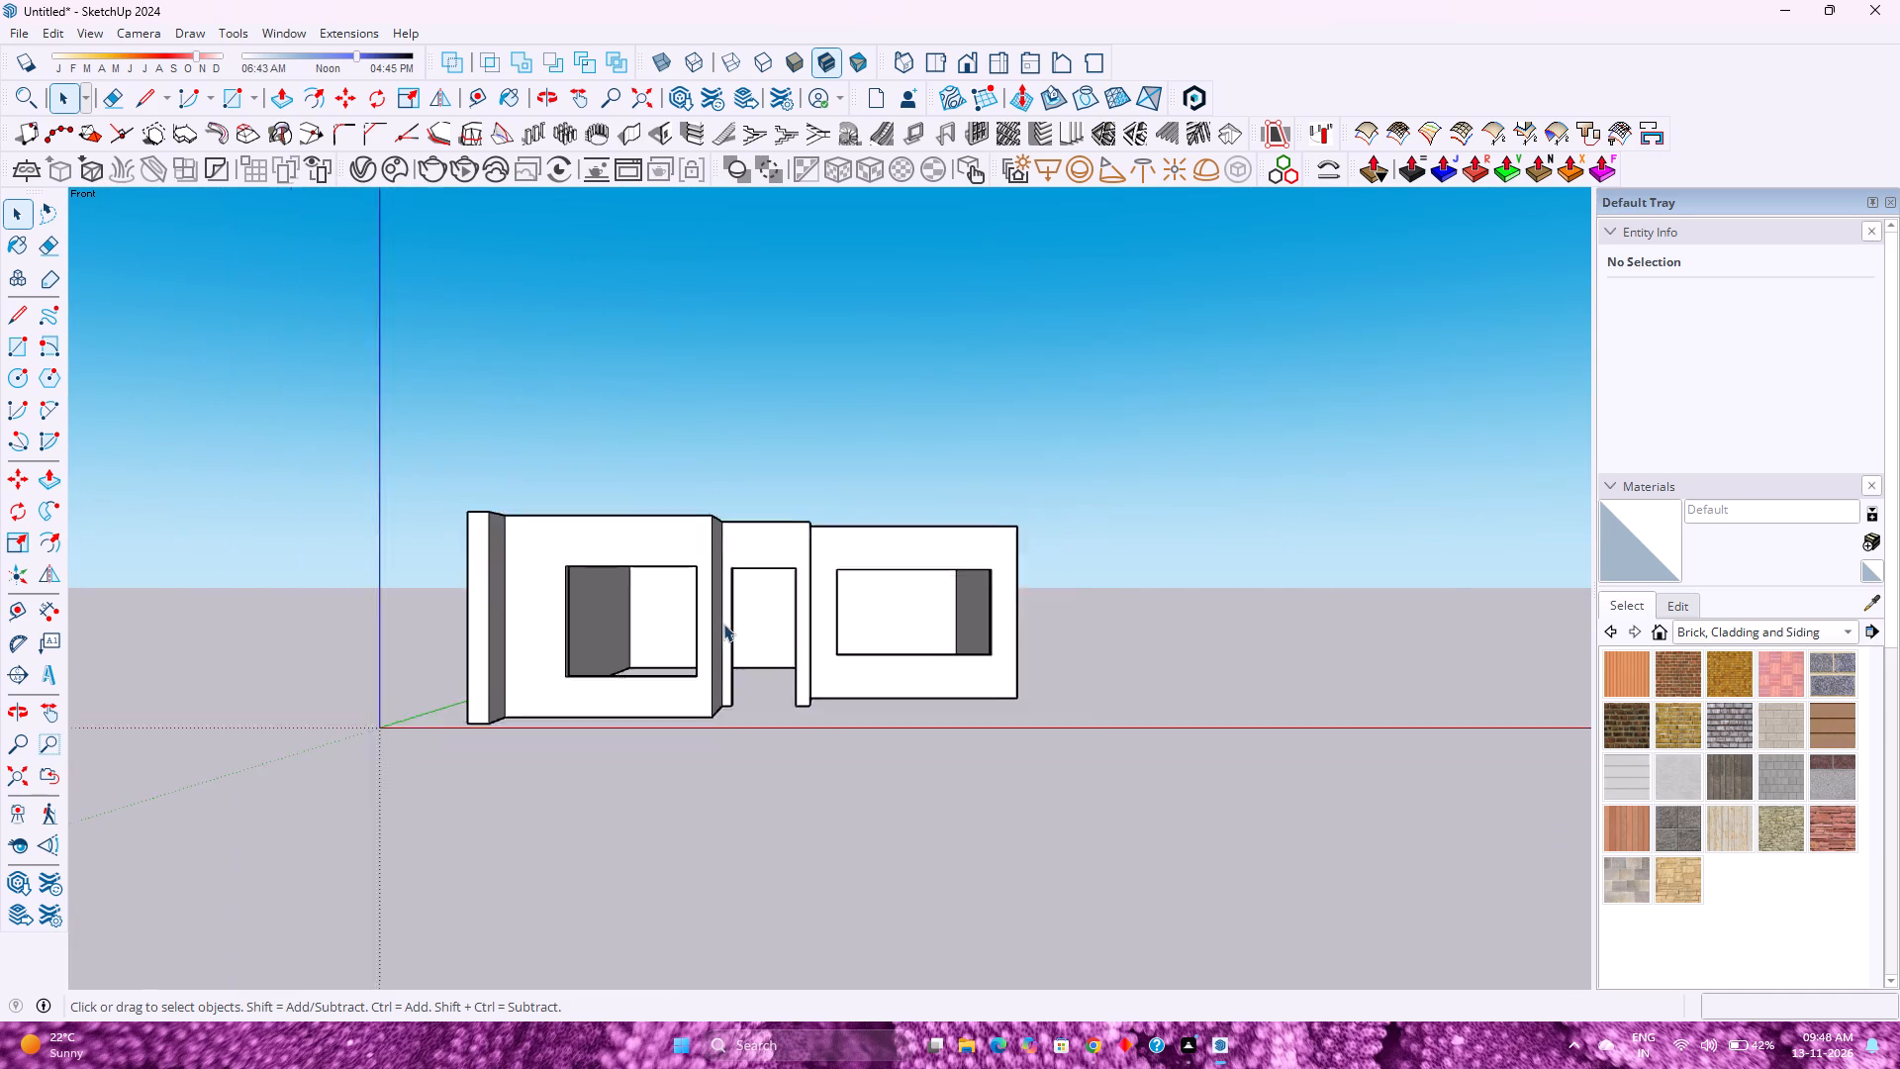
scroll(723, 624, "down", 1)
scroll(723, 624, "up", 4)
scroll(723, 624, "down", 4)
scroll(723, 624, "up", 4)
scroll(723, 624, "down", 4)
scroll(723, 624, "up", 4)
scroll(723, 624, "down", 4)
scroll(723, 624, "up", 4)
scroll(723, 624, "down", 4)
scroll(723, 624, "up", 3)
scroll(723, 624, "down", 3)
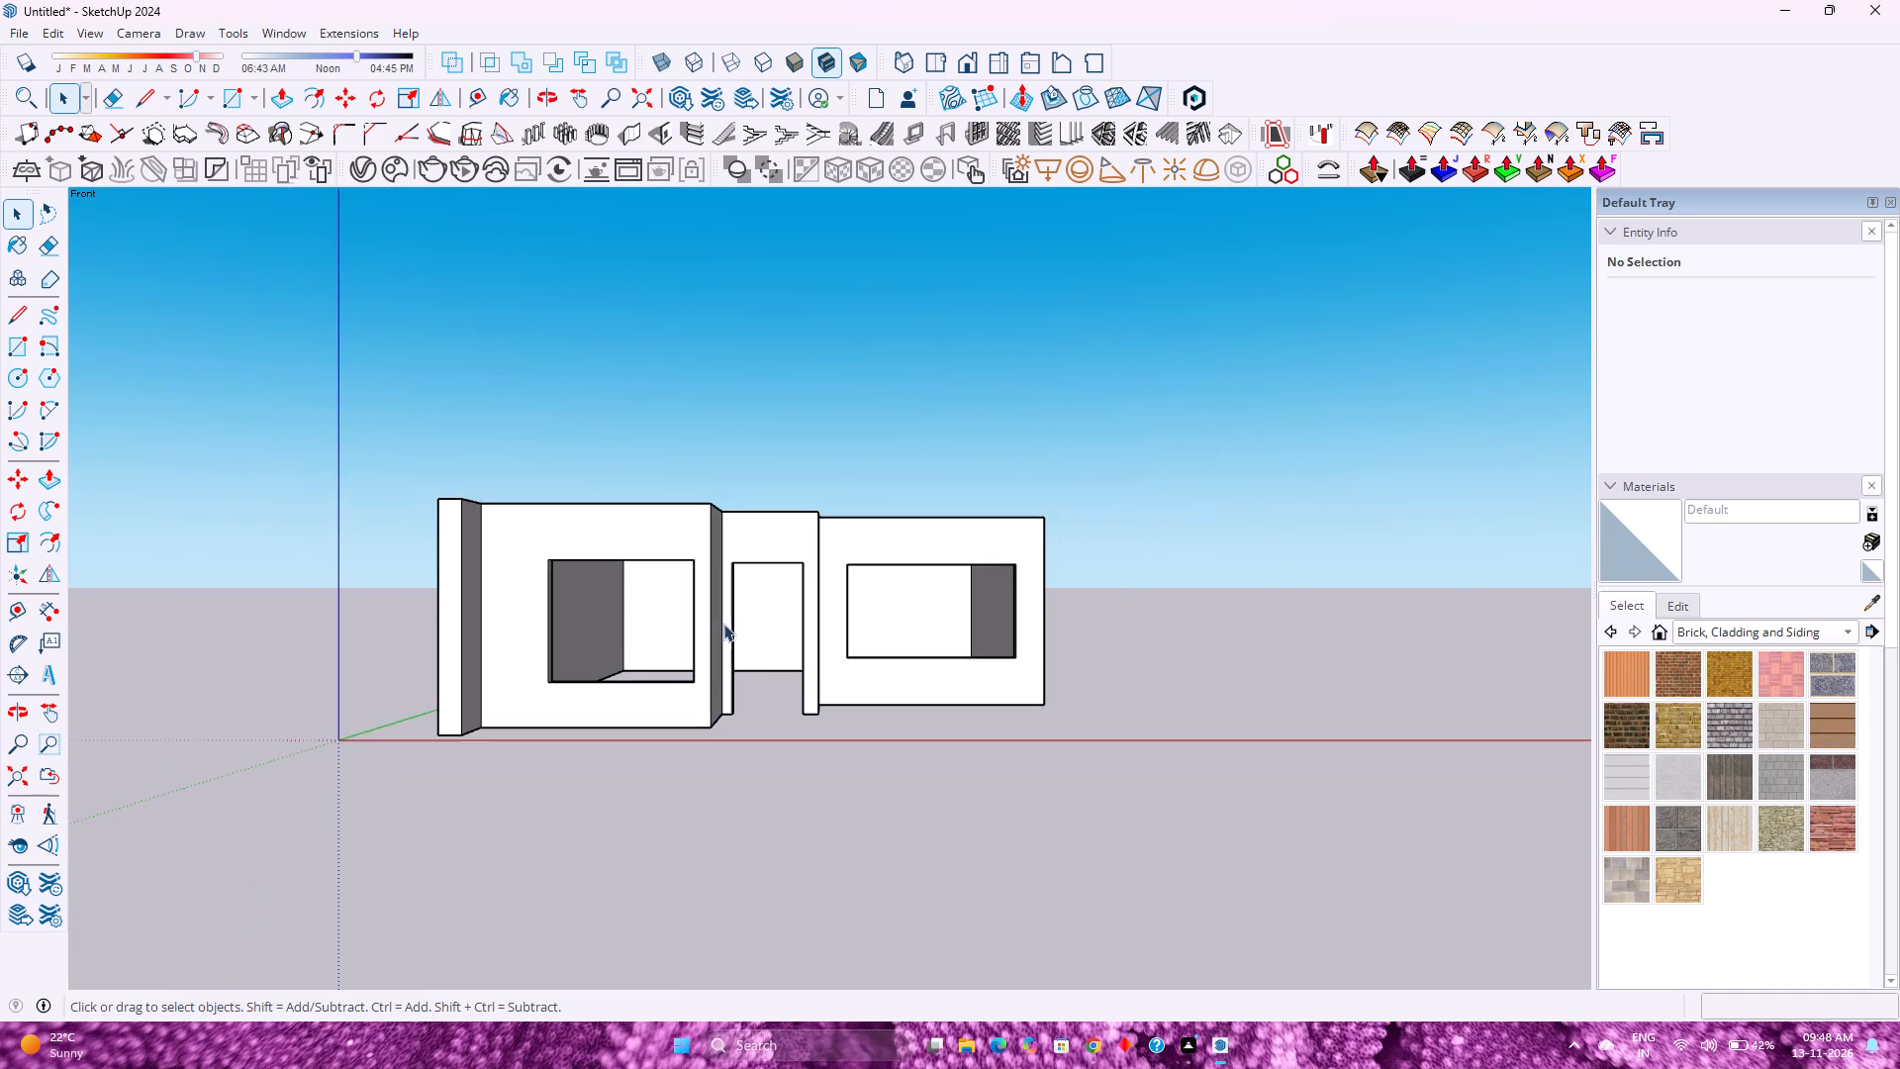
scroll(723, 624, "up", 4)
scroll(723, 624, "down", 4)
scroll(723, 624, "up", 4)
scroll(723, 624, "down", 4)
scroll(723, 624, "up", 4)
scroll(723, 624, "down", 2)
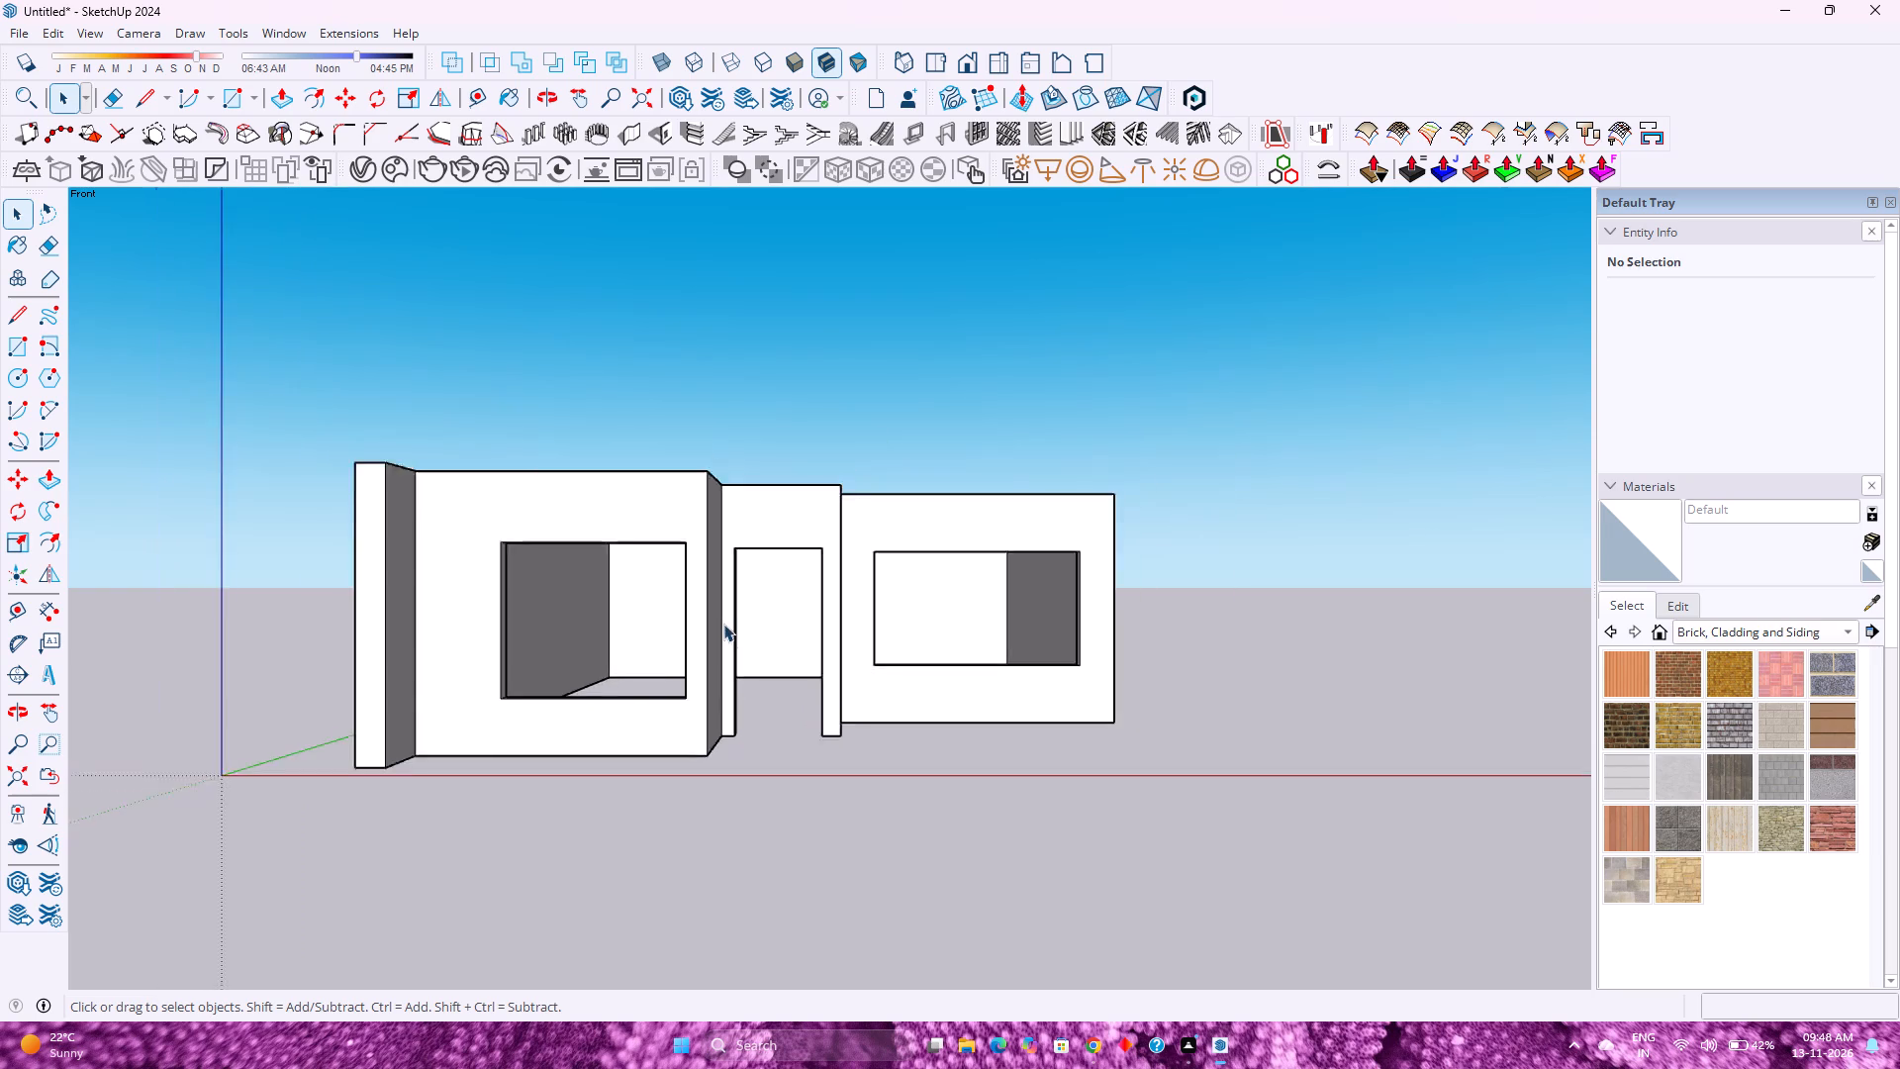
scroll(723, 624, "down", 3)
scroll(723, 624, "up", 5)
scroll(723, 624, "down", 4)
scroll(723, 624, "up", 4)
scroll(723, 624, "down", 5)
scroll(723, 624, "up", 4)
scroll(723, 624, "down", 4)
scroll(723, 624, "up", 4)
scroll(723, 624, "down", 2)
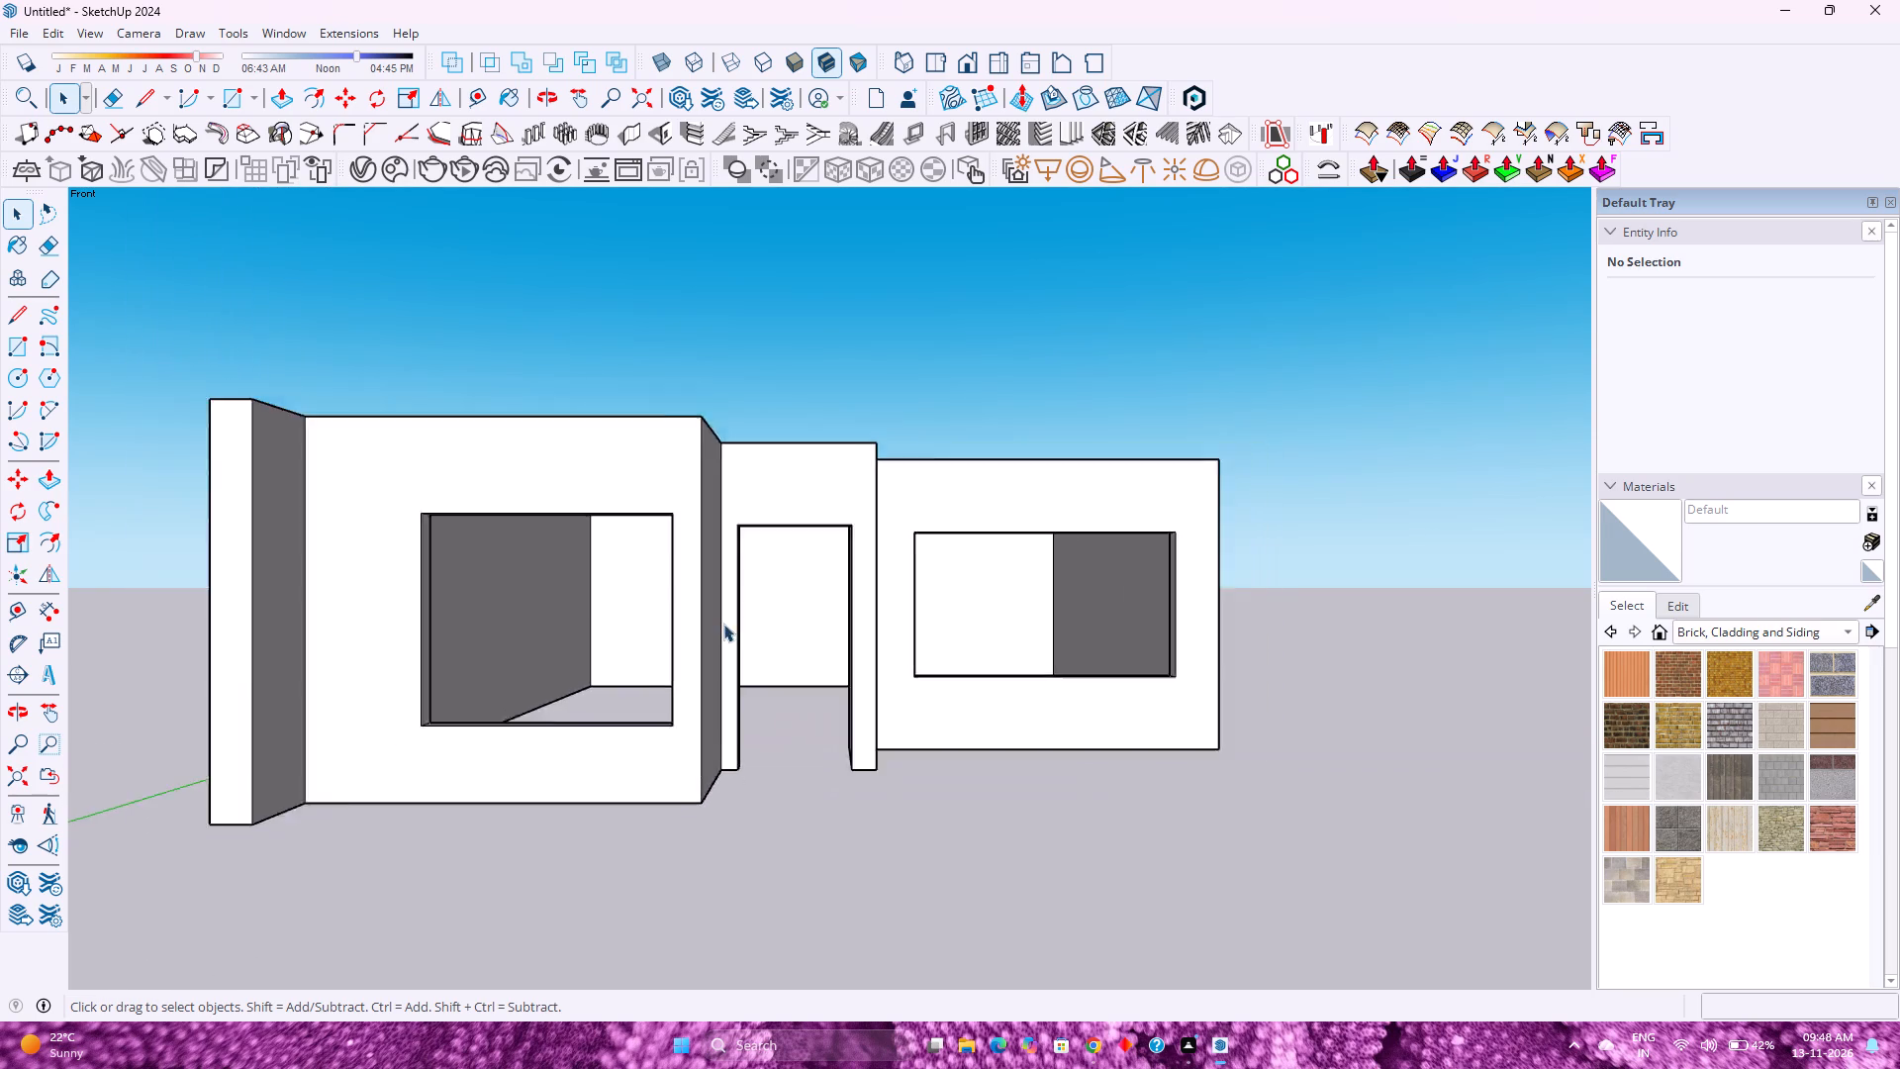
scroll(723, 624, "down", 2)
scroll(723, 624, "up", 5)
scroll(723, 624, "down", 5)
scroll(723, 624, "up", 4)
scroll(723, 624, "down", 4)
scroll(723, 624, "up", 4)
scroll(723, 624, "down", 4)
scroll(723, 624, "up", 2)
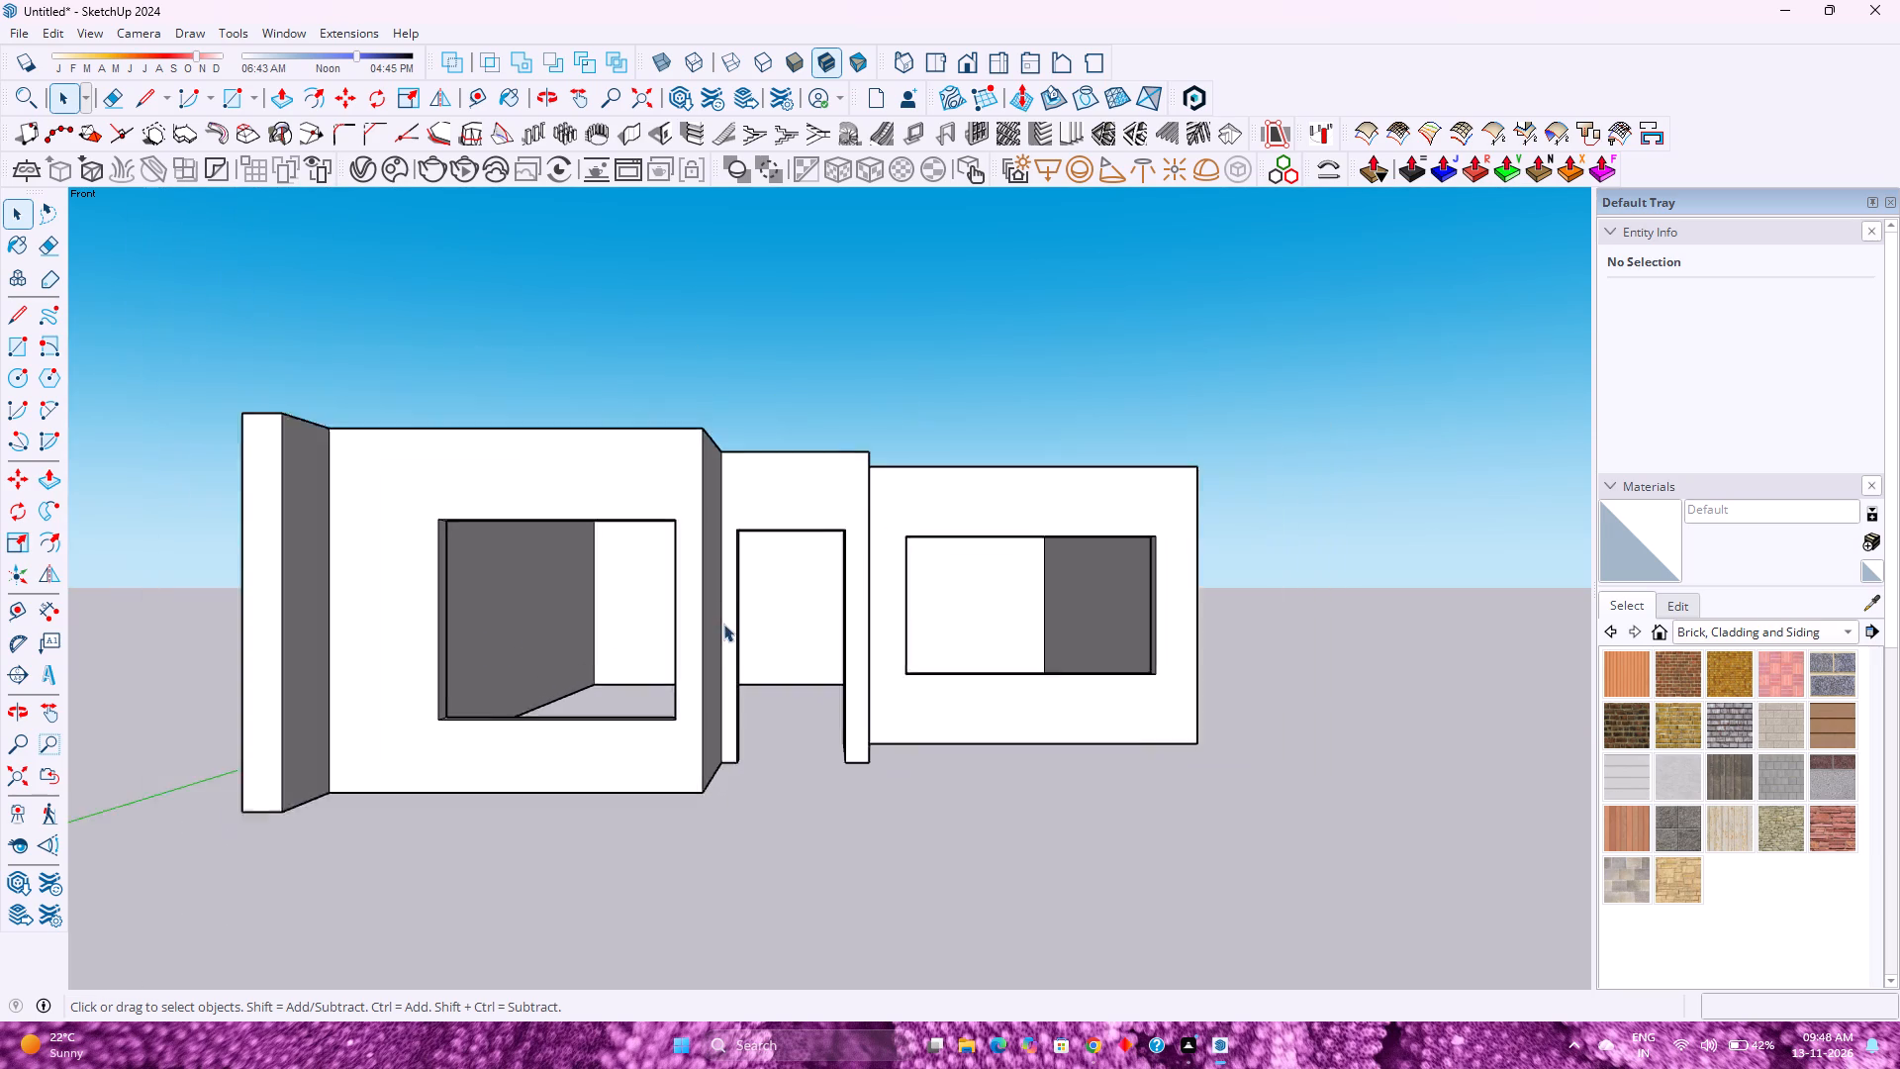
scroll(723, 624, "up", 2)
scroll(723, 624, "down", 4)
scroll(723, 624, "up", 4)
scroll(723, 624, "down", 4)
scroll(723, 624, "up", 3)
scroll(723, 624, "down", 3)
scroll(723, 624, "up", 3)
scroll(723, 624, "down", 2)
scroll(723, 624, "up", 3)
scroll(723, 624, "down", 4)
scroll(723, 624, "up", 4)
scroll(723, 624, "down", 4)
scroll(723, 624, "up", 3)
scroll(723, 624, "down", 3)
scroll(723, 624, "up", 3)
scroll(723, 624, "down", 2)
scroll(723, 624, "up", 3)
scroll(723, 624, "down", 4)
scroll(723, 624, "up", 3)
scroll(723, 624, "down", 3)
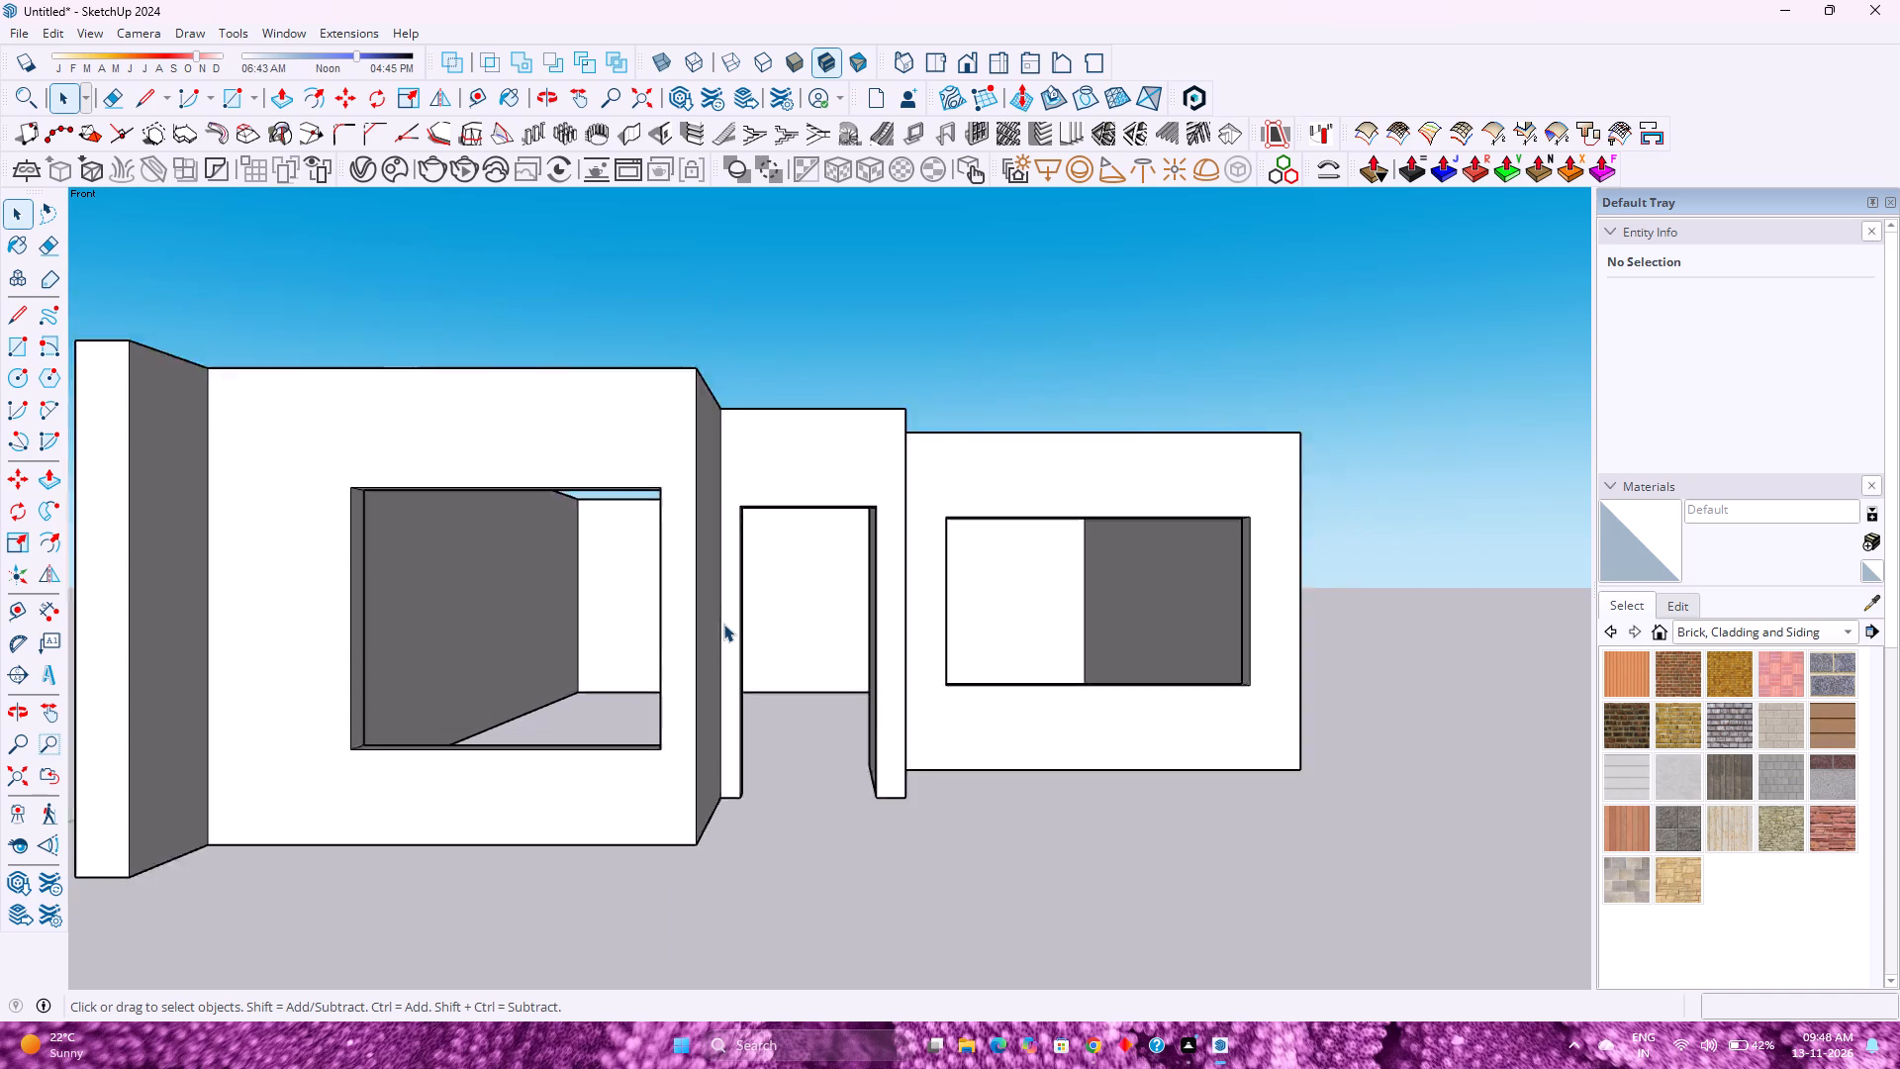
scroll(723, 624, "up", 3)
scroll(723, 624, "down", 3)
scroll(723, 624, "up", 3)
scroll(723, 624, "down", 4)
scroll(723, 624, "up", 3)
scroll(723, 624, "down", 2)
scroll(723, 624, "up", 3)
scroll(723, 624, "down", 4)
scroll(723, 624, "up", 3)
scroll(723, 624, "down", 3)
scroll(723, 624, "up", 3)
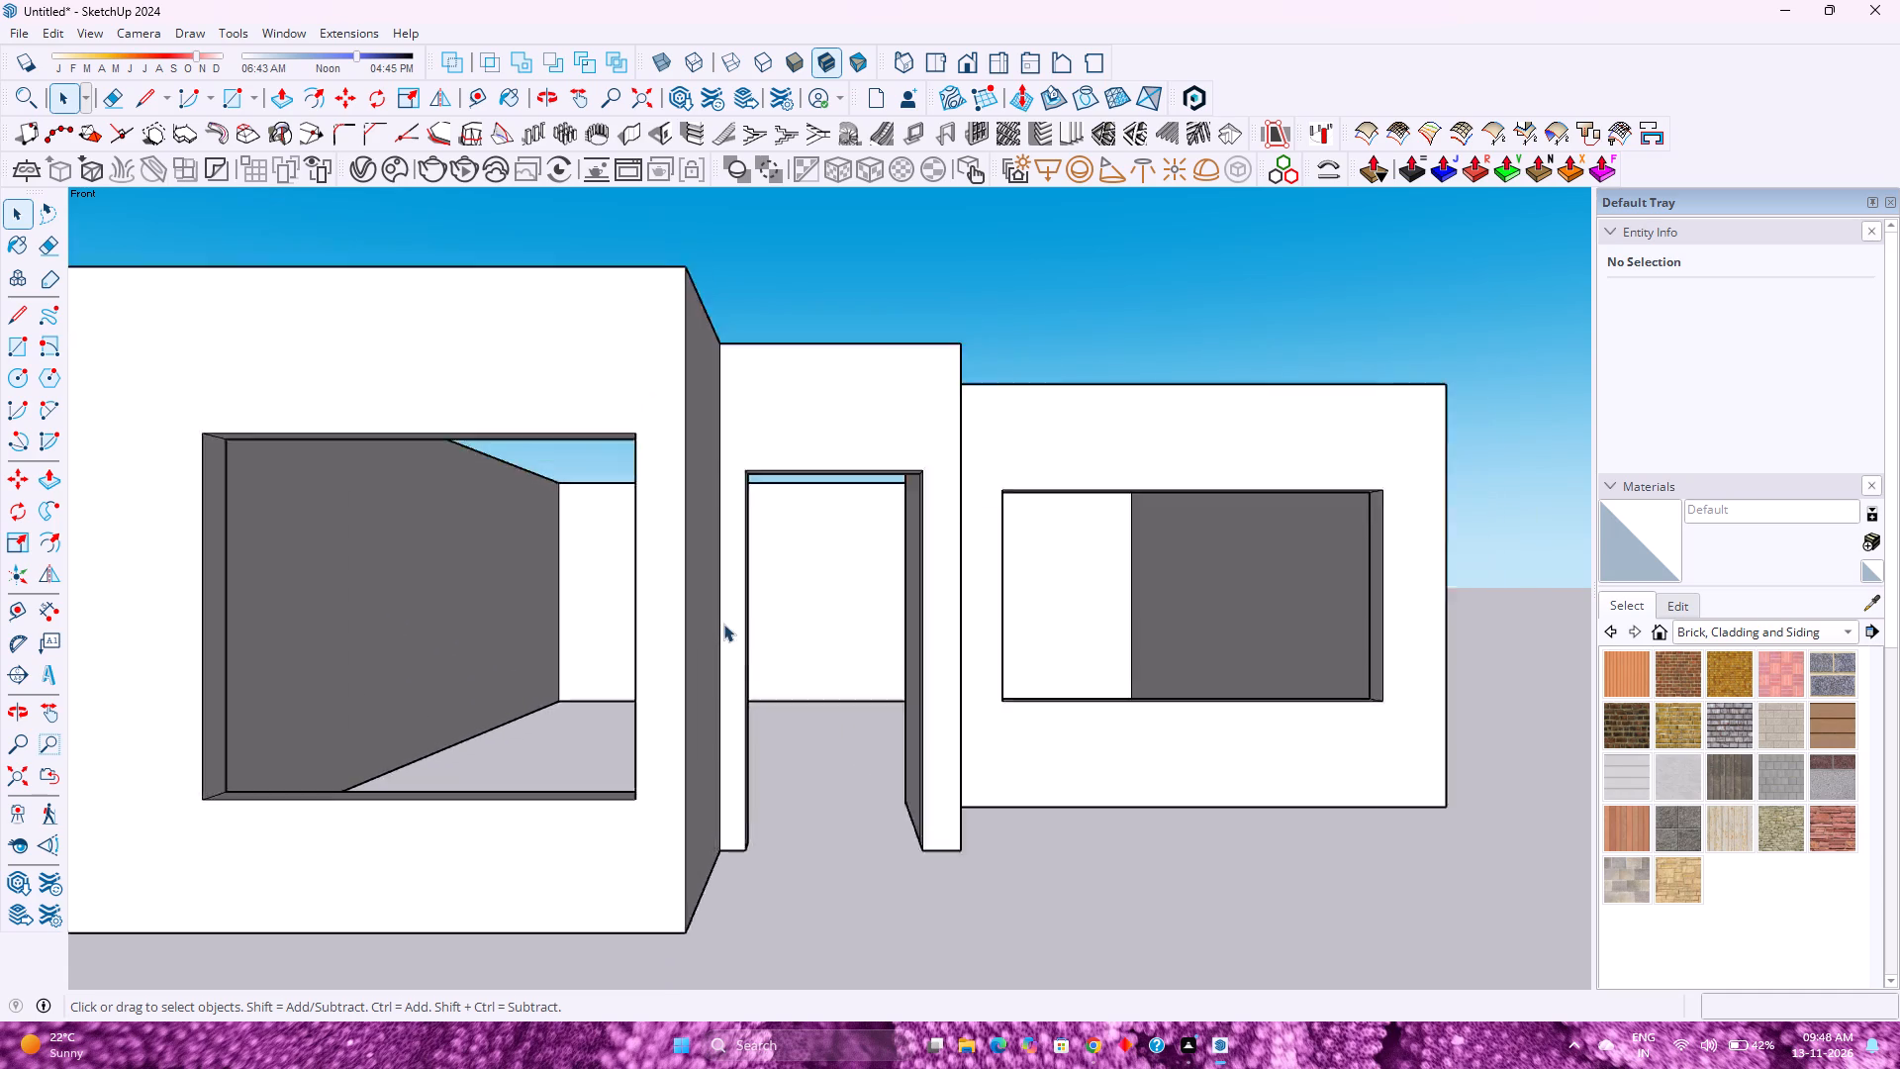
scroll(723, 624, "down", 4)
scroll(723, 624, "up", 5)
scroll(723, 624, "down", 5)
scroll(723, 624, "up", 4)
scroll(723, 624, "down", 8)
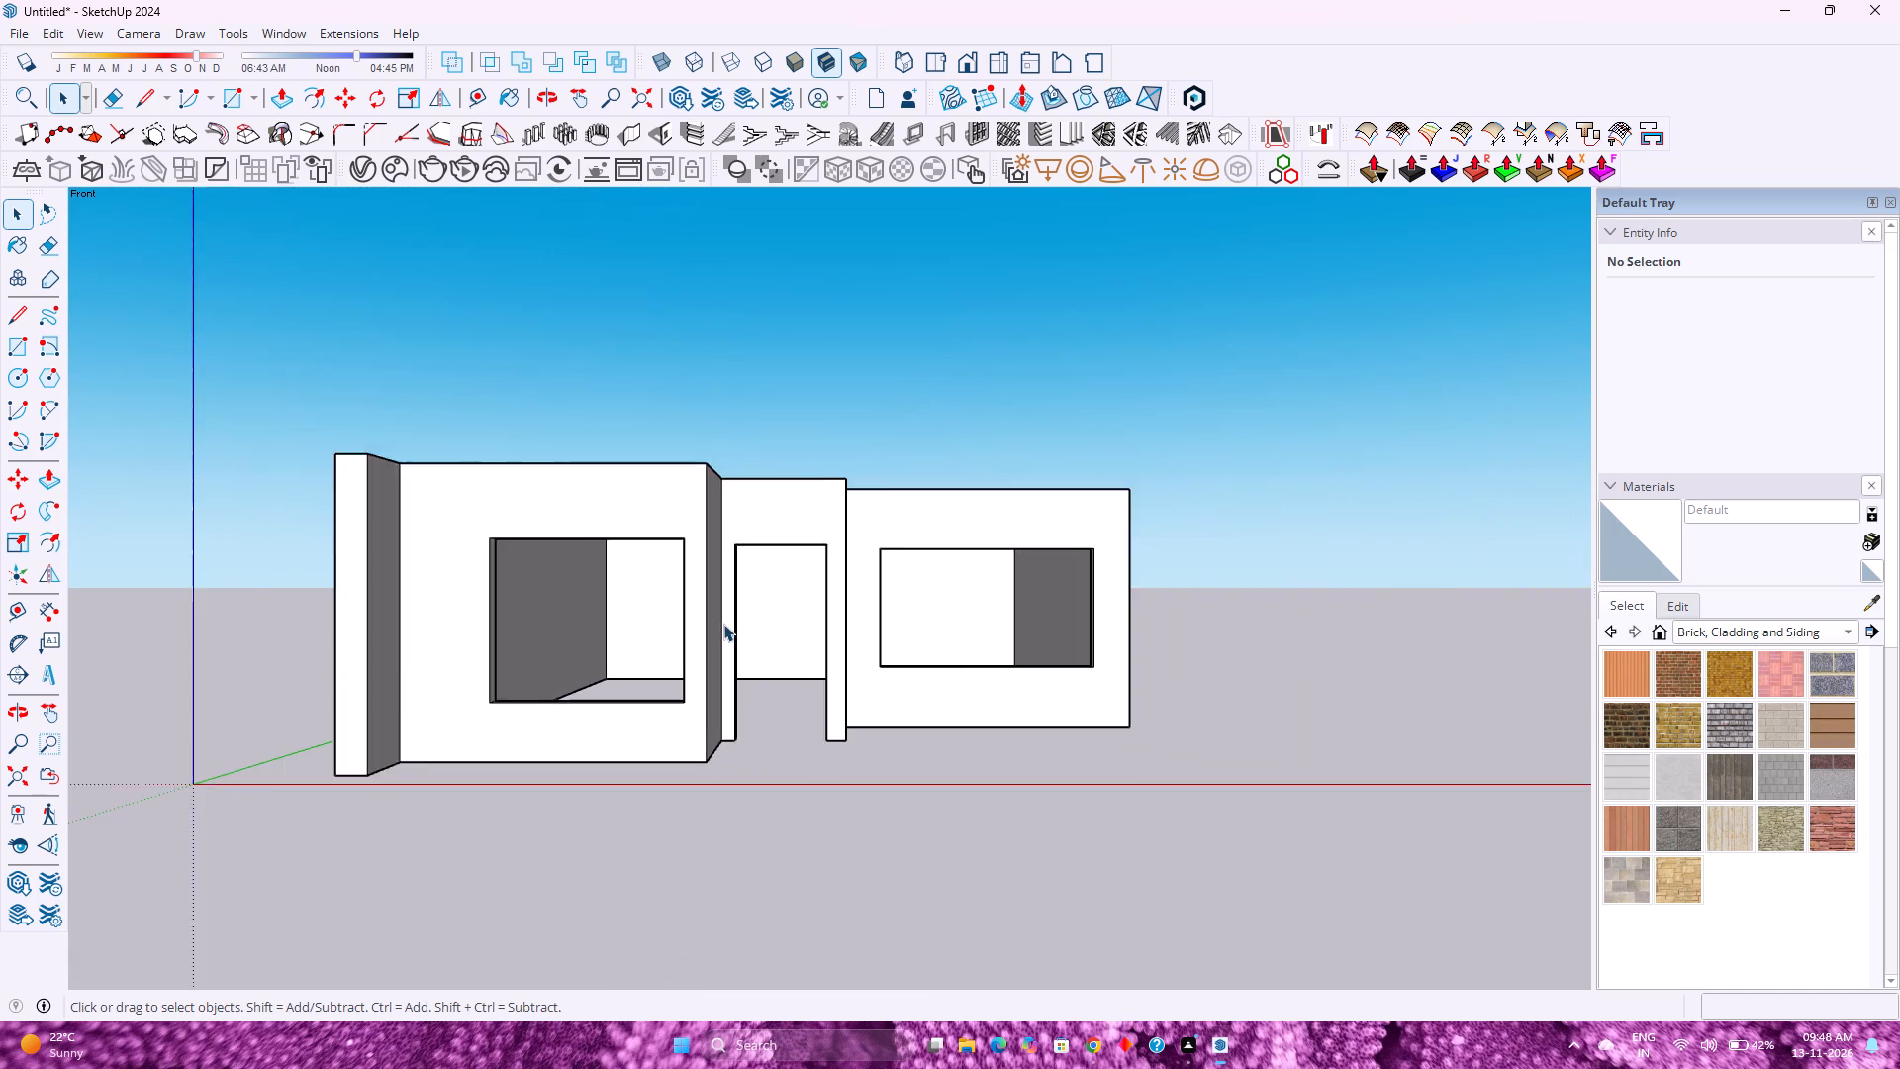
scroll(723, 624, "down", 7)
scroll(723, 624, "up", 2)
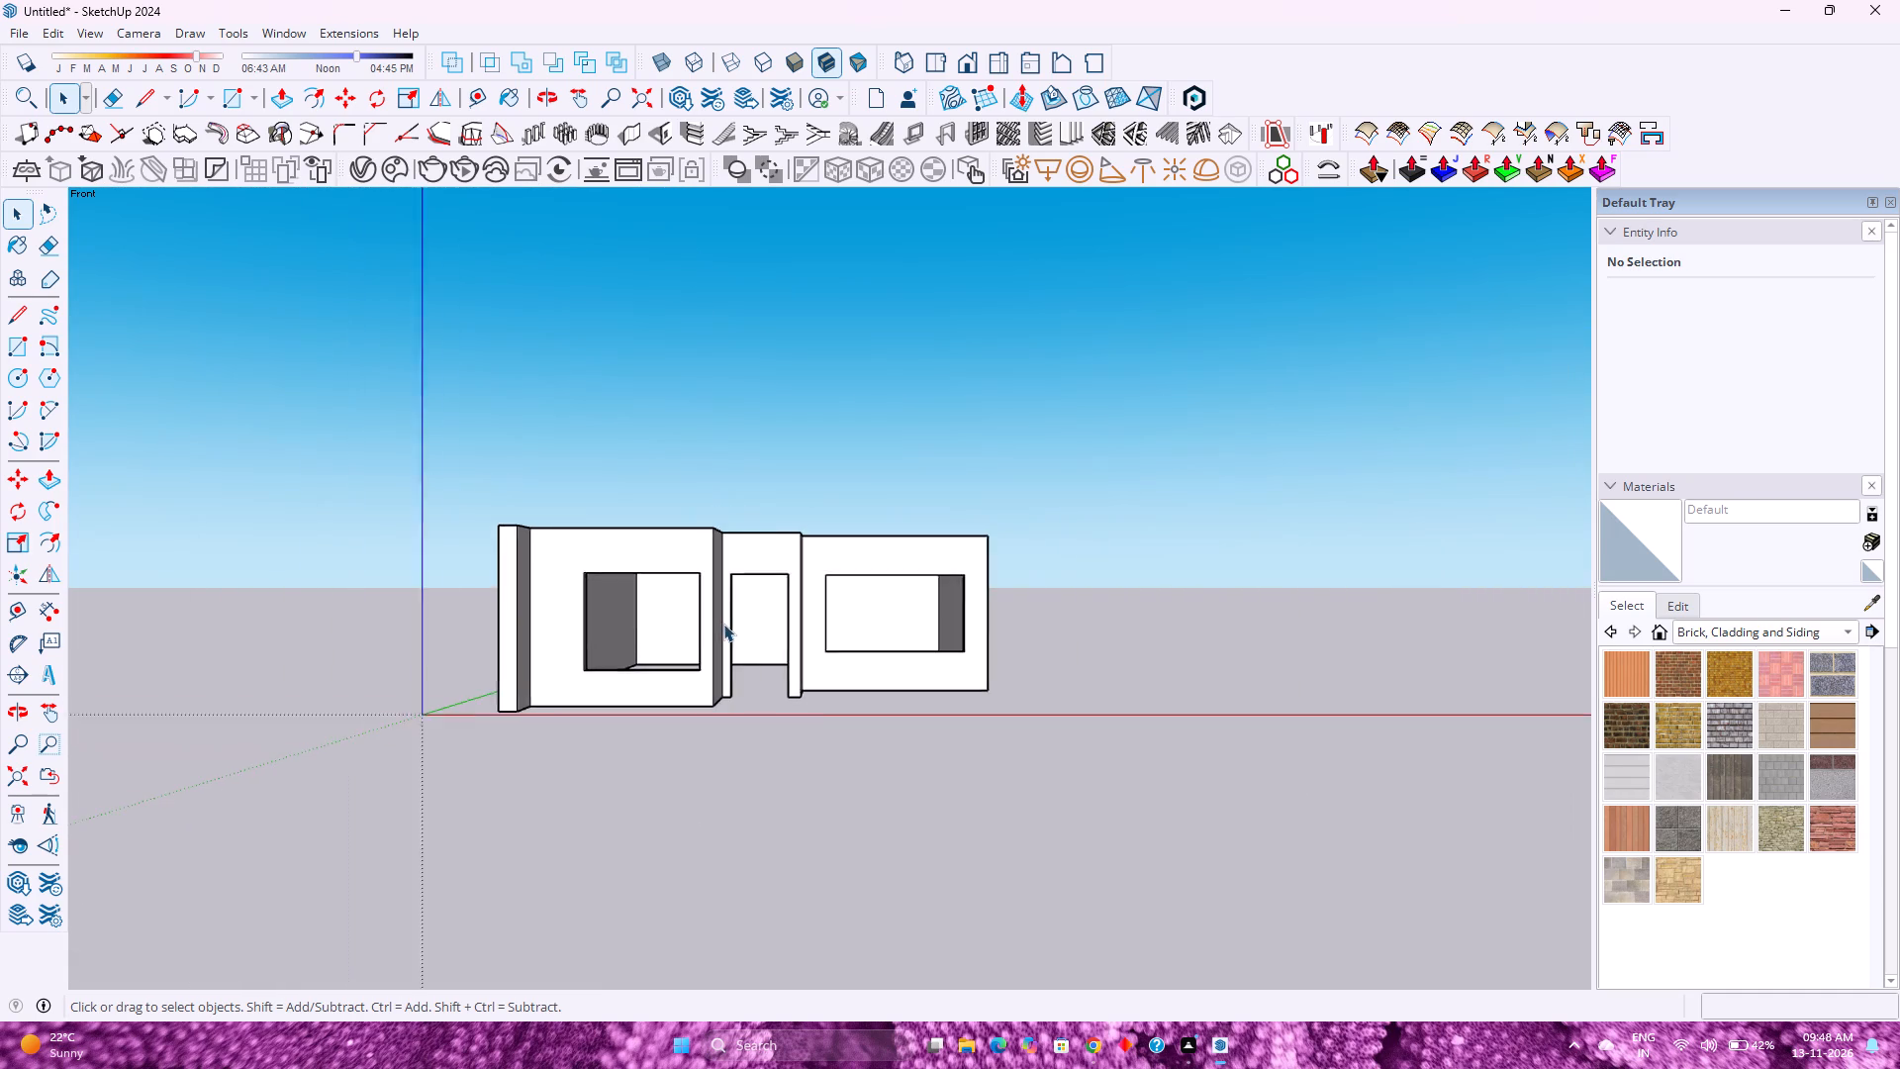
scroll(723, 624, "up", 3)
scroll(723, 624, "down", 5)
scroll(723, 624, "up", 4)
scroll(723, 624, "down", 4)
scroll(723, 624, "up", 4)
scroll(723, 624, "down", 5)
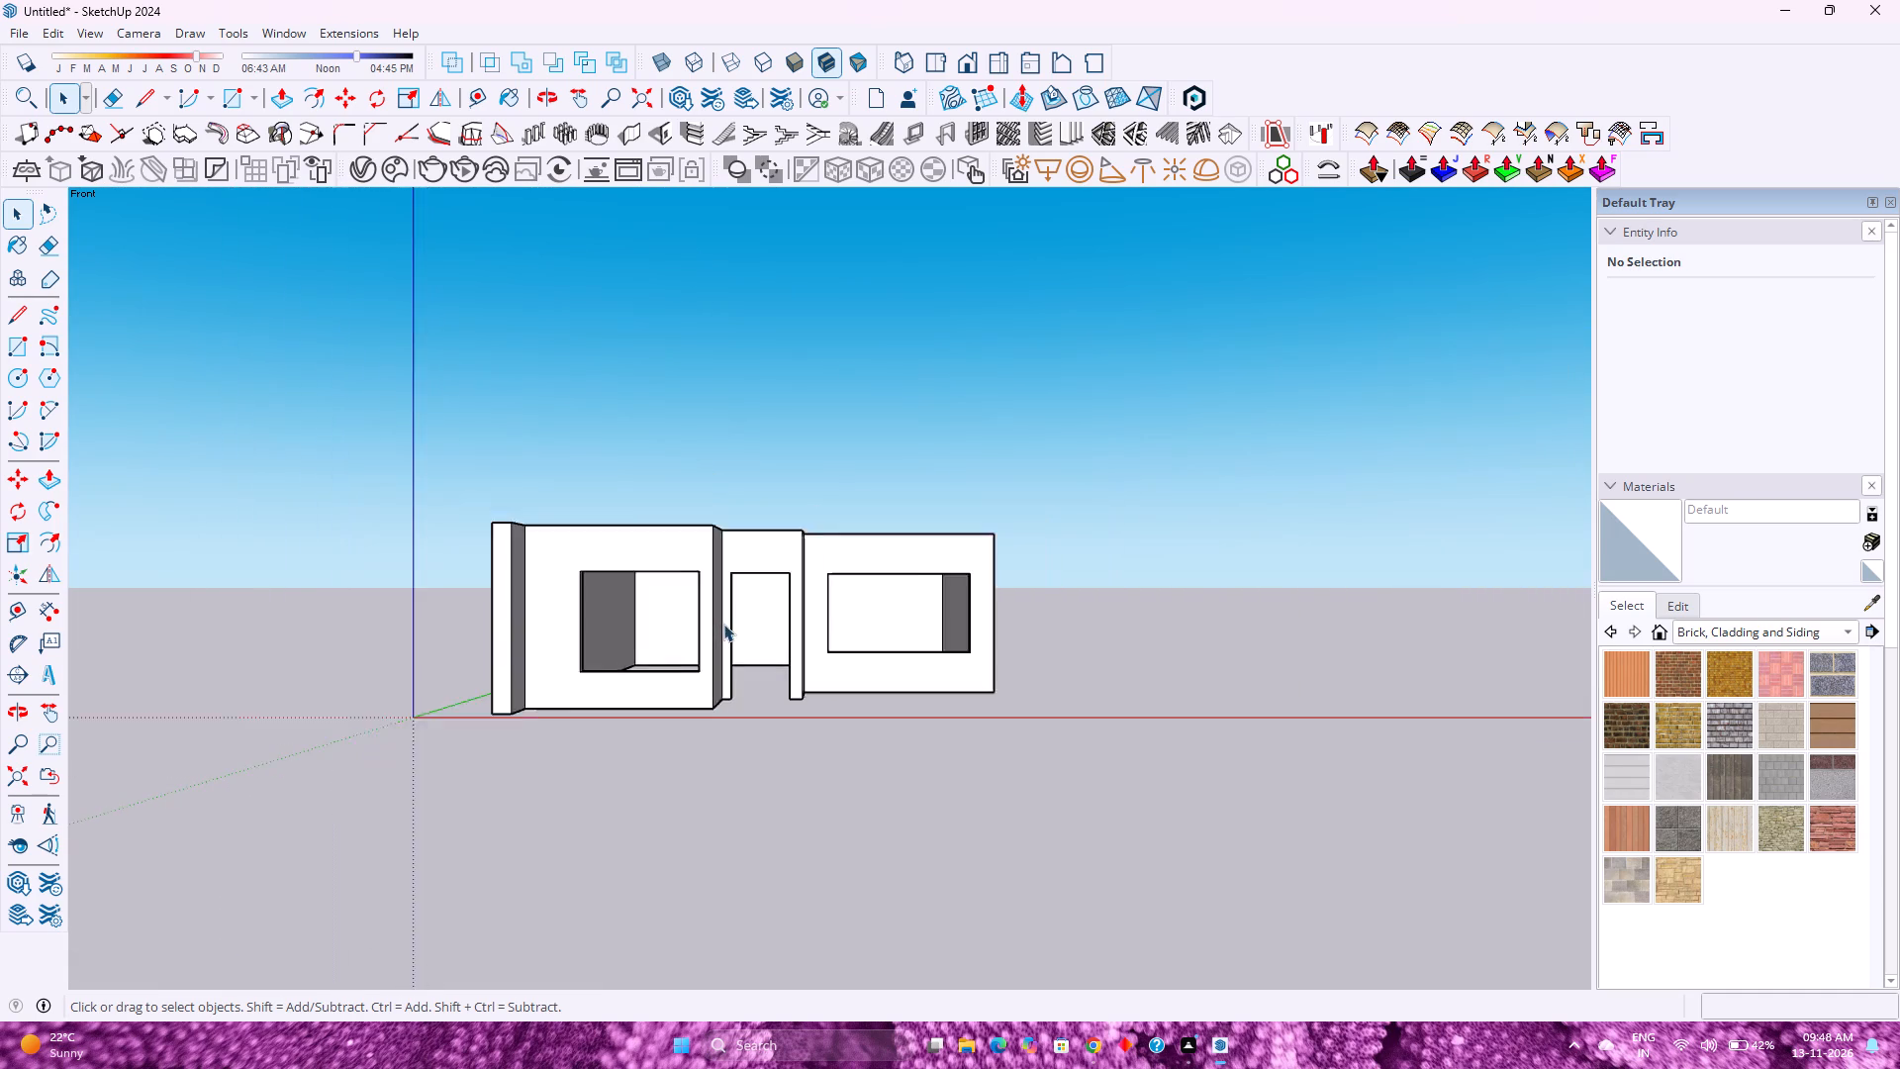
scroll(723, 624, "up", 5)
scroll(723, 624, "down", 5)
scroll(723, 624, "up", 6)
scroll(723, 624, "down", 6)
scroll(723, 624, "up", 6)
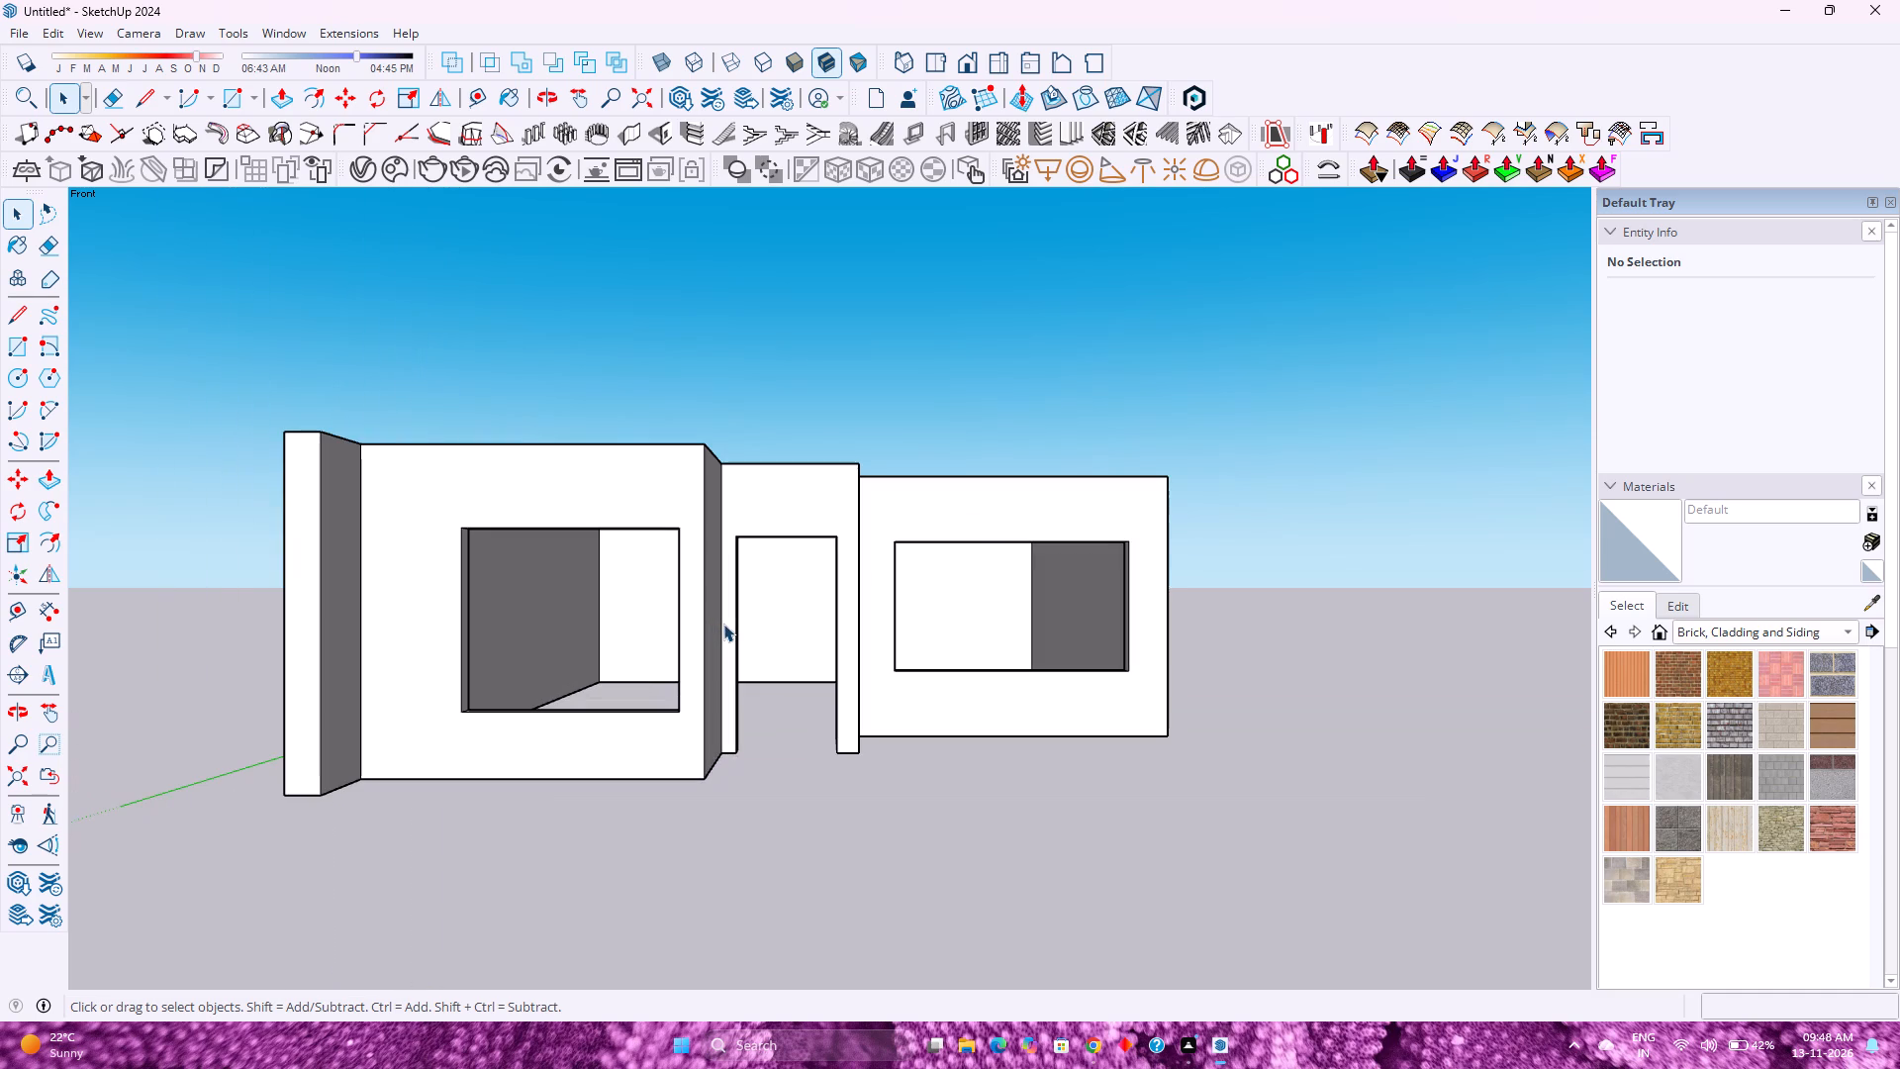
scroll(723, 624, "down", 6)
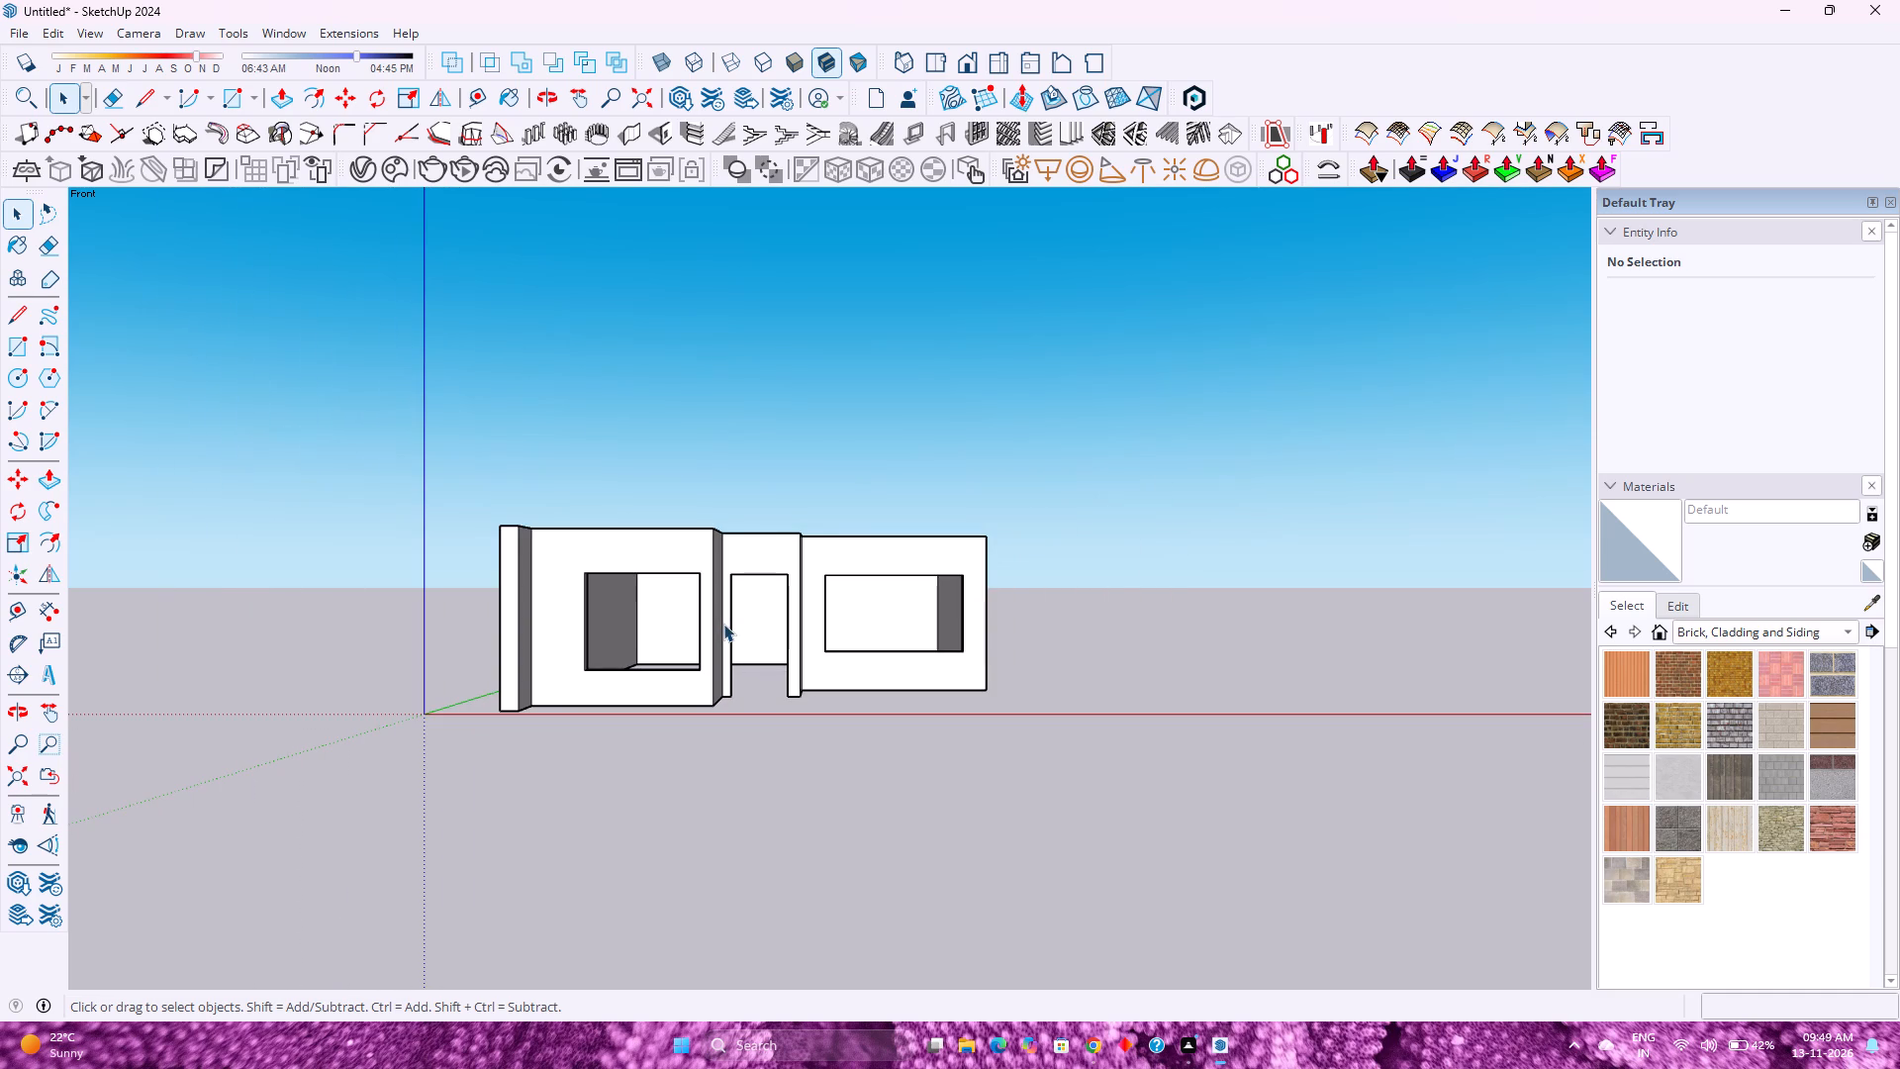
Open the house walls group for editing at the front wall between the large window and the doorway.
right_click(723, 624)
double_click(711, 649)
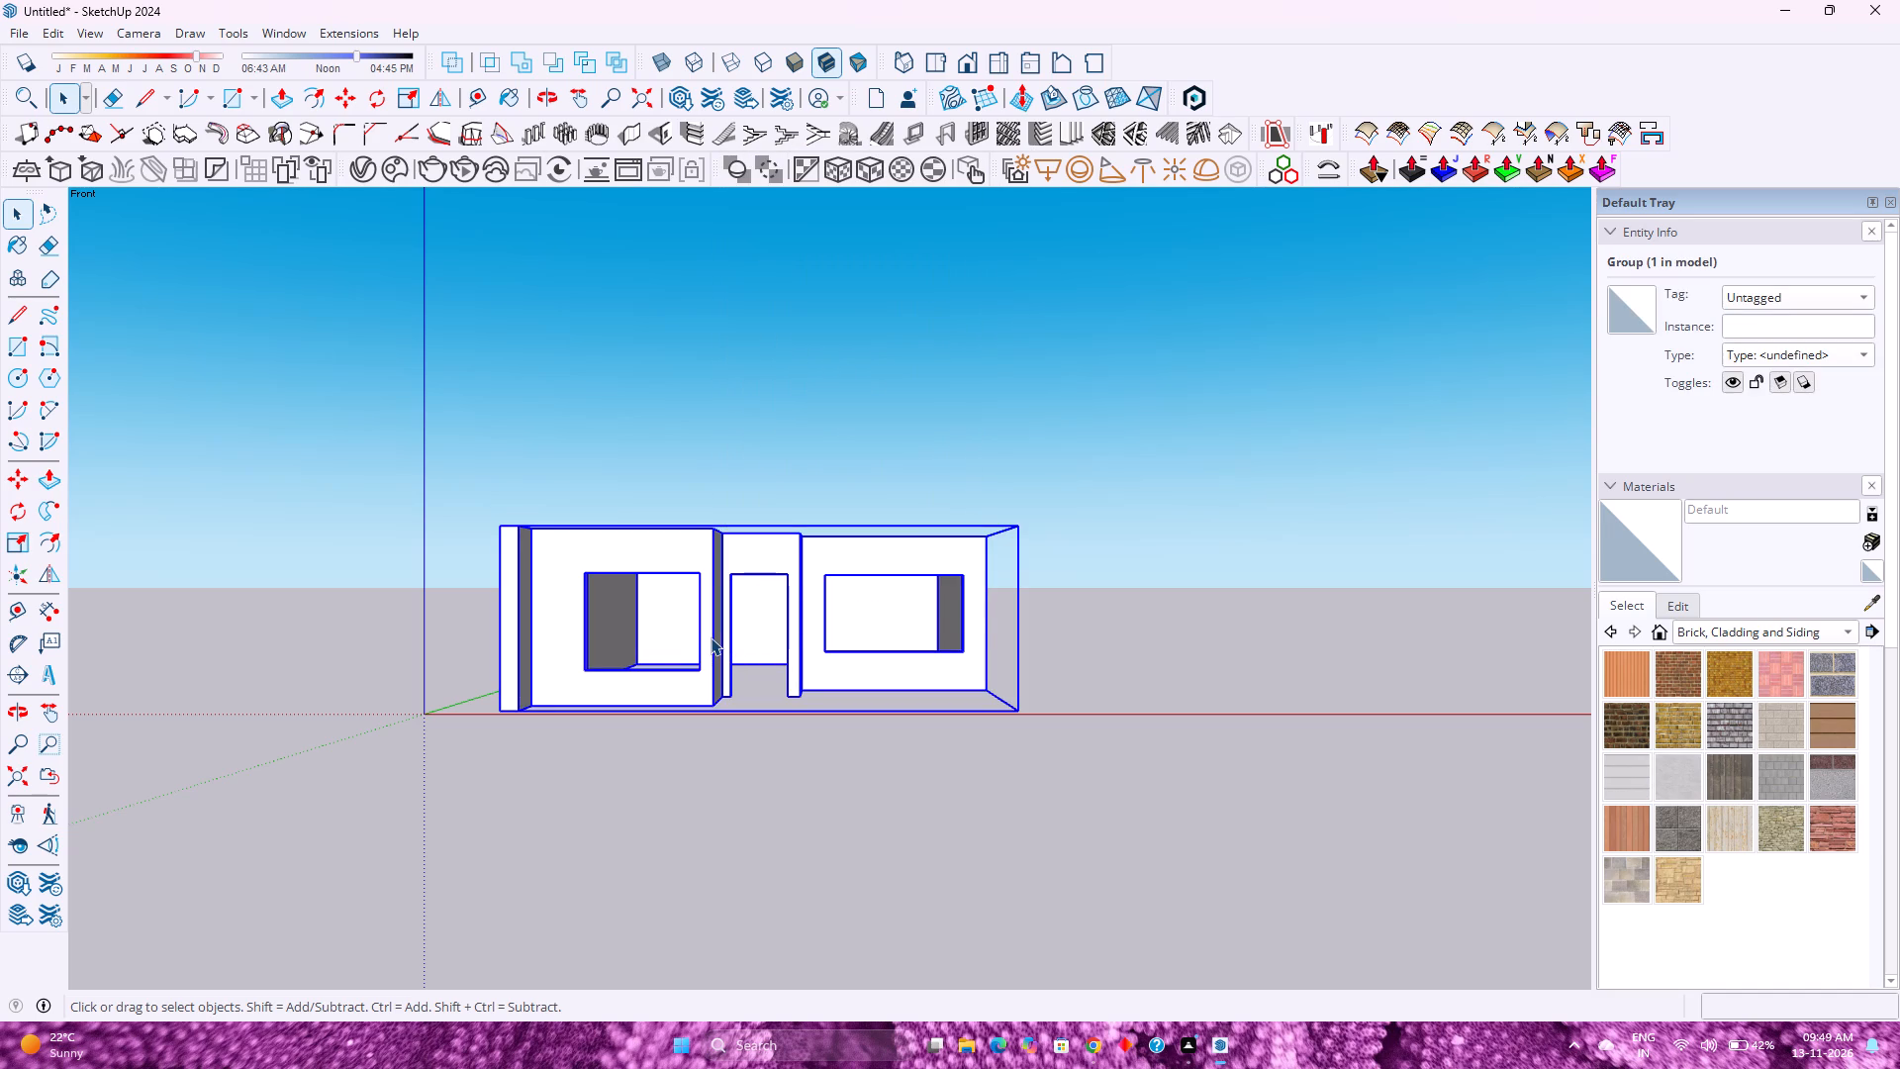
double_click(711, 637)
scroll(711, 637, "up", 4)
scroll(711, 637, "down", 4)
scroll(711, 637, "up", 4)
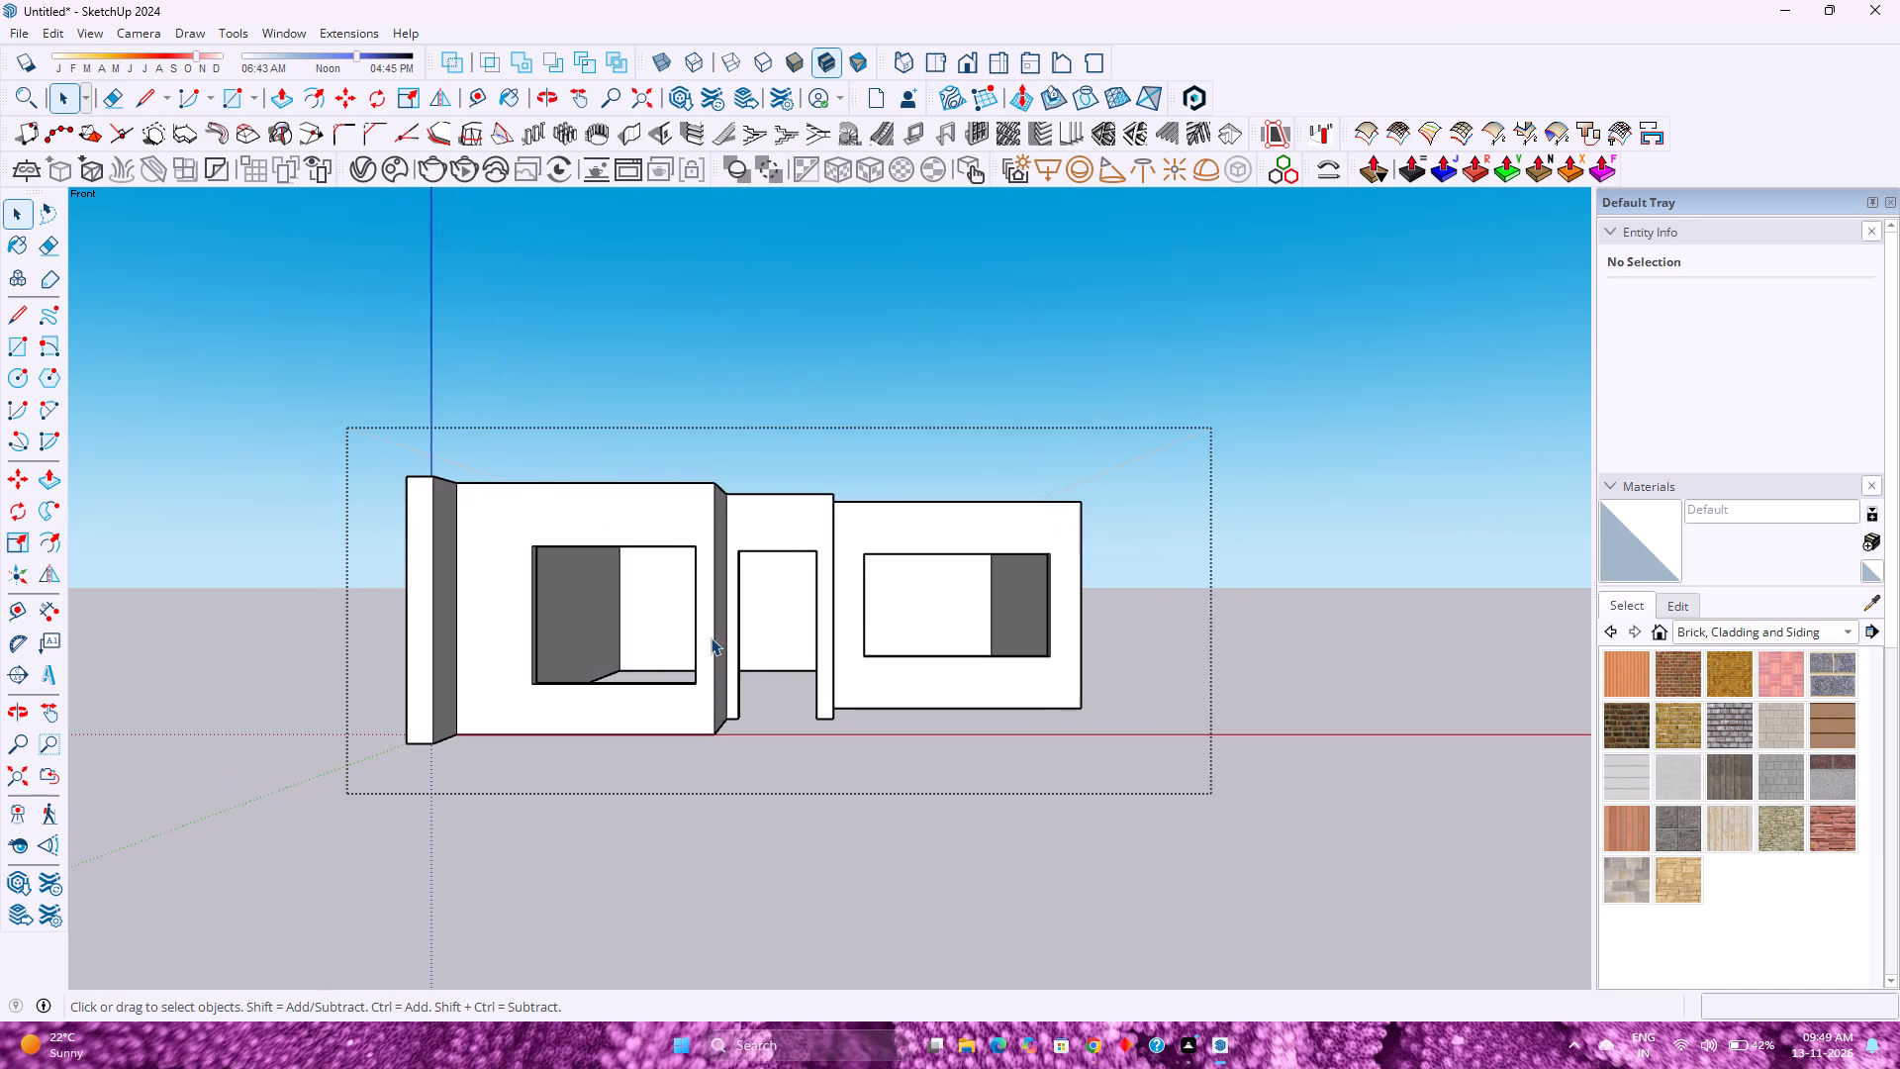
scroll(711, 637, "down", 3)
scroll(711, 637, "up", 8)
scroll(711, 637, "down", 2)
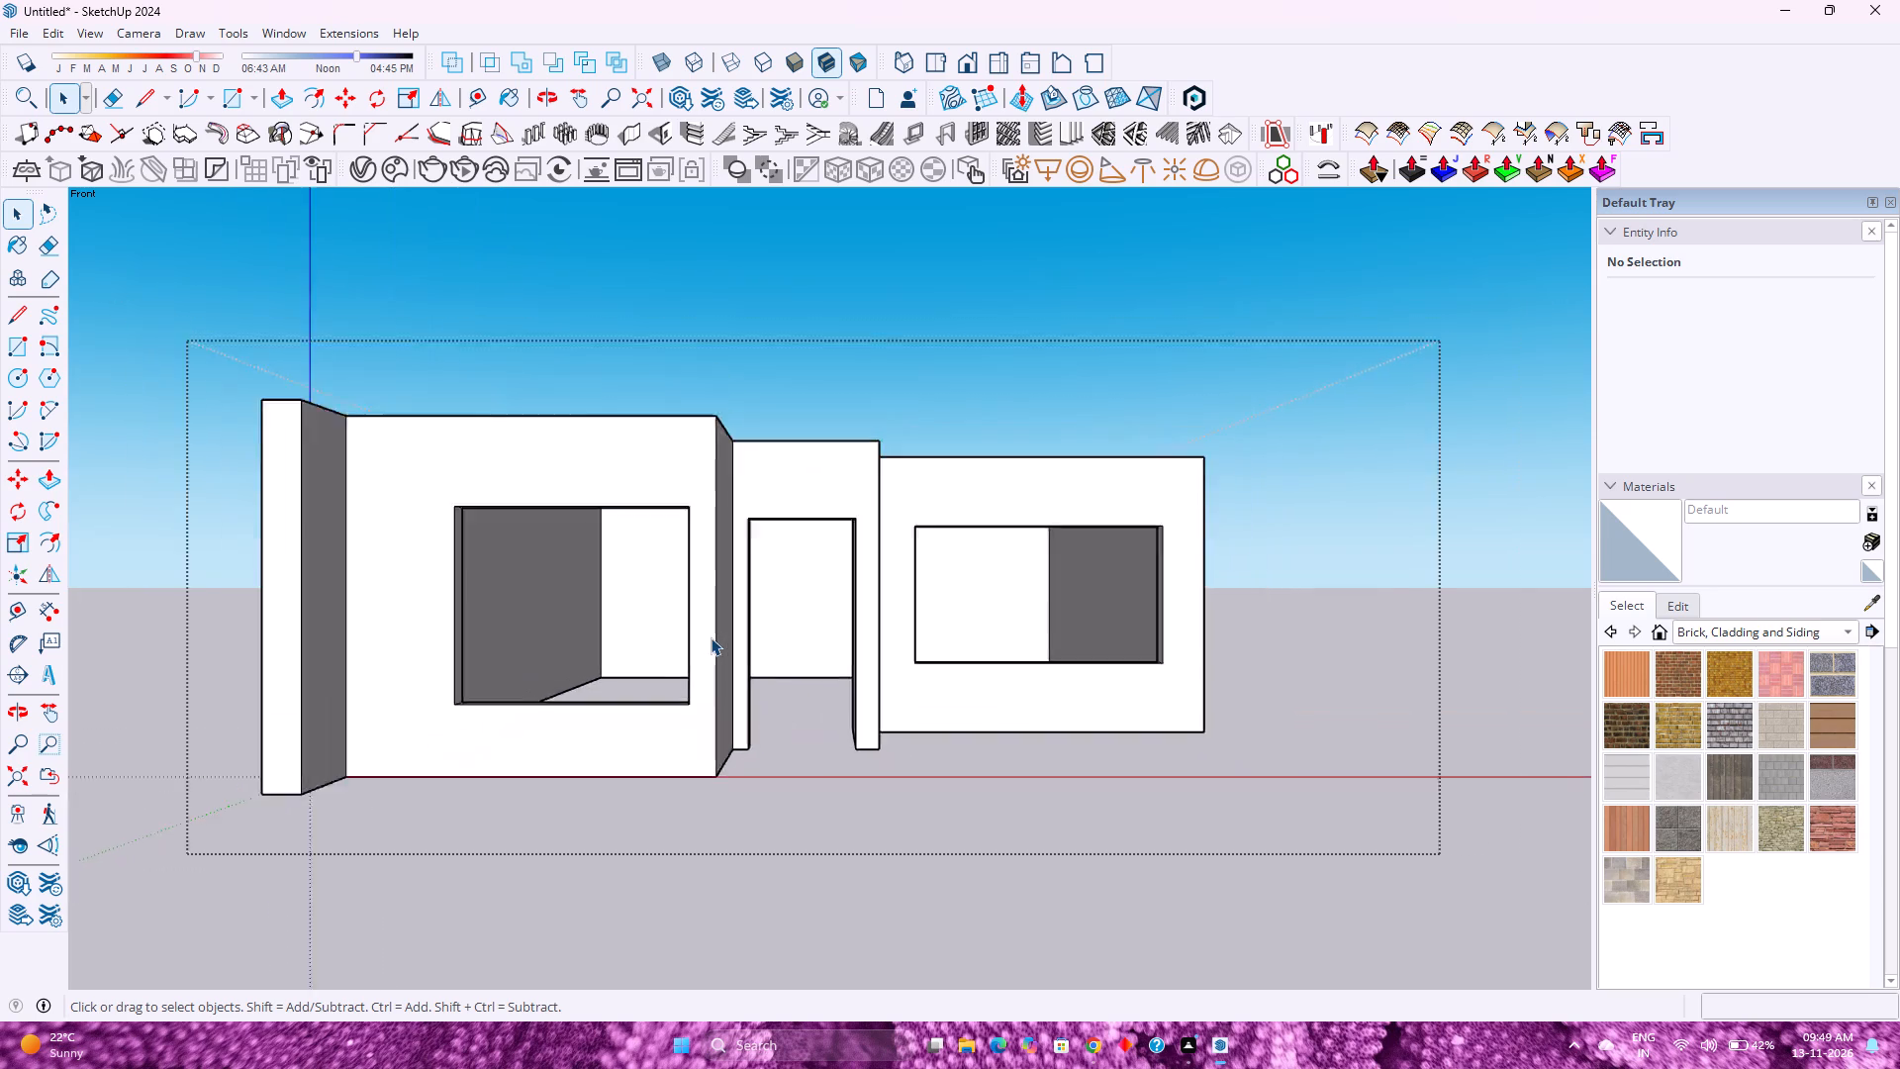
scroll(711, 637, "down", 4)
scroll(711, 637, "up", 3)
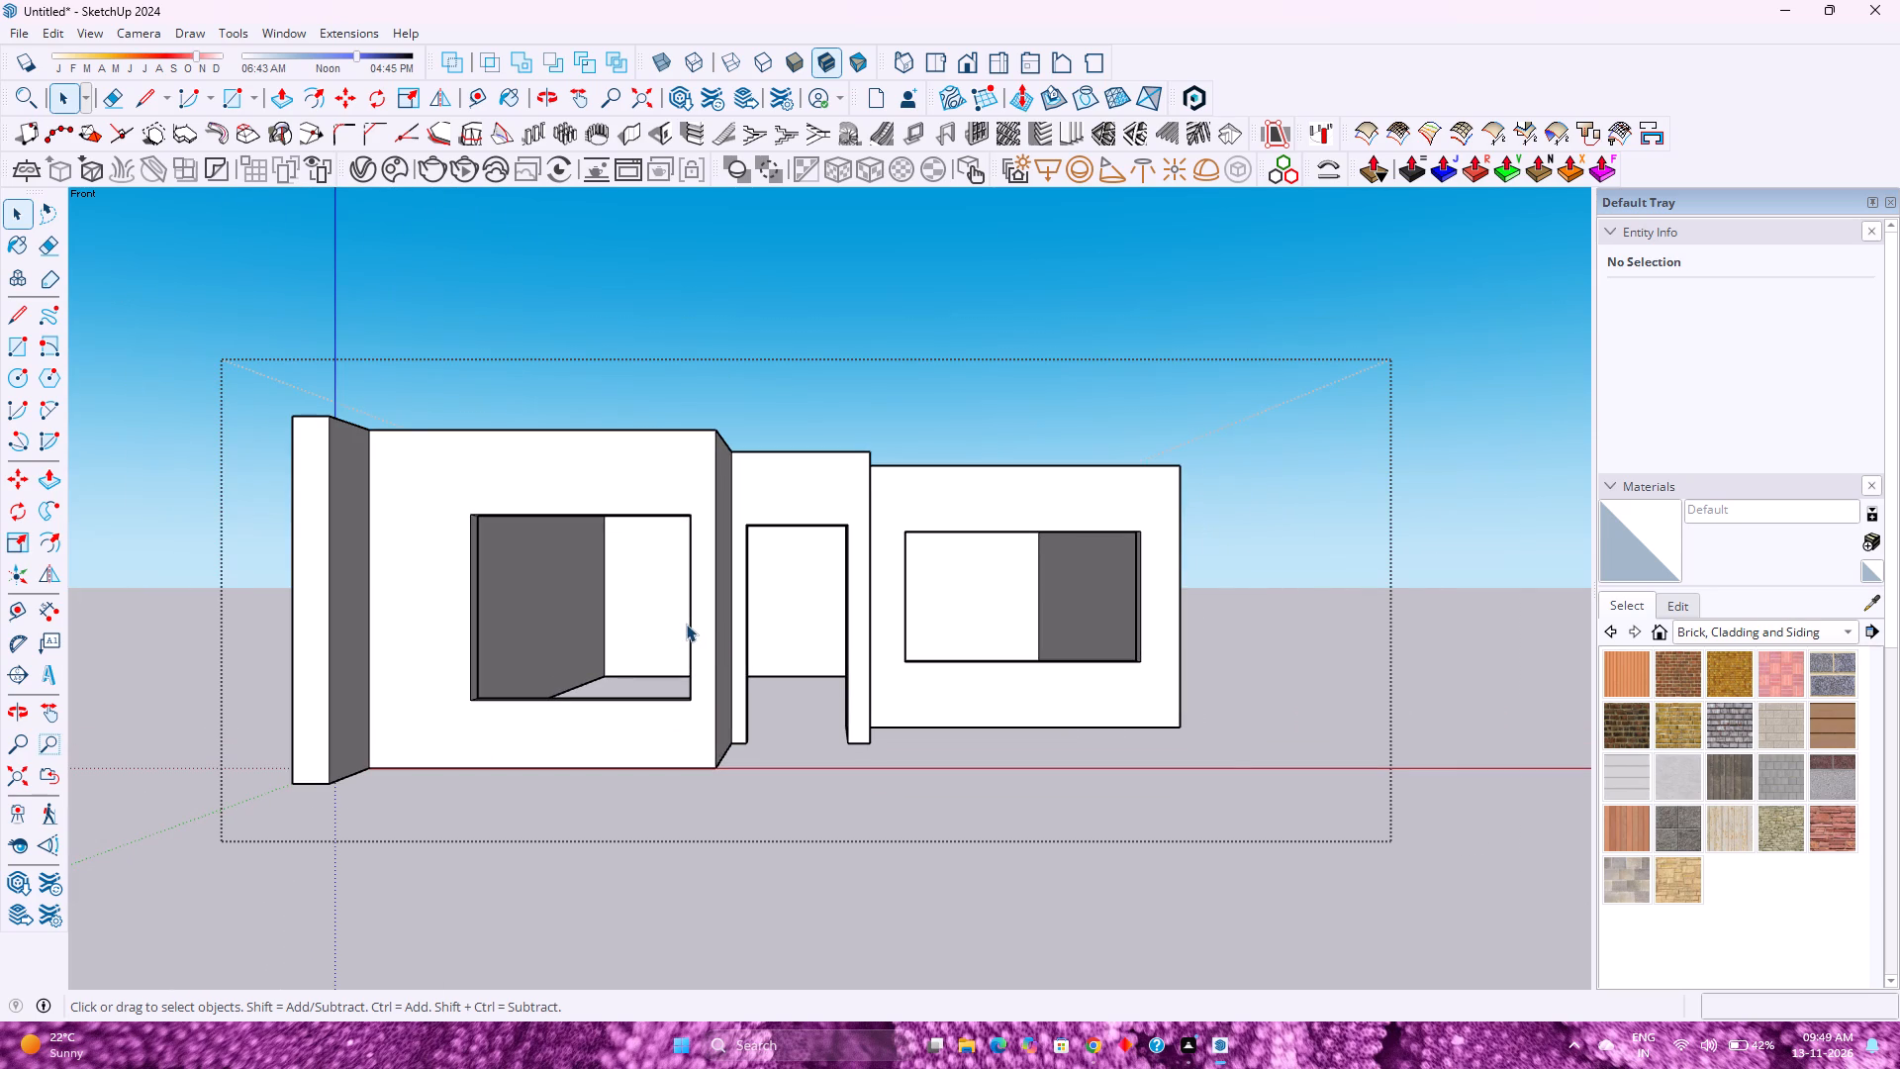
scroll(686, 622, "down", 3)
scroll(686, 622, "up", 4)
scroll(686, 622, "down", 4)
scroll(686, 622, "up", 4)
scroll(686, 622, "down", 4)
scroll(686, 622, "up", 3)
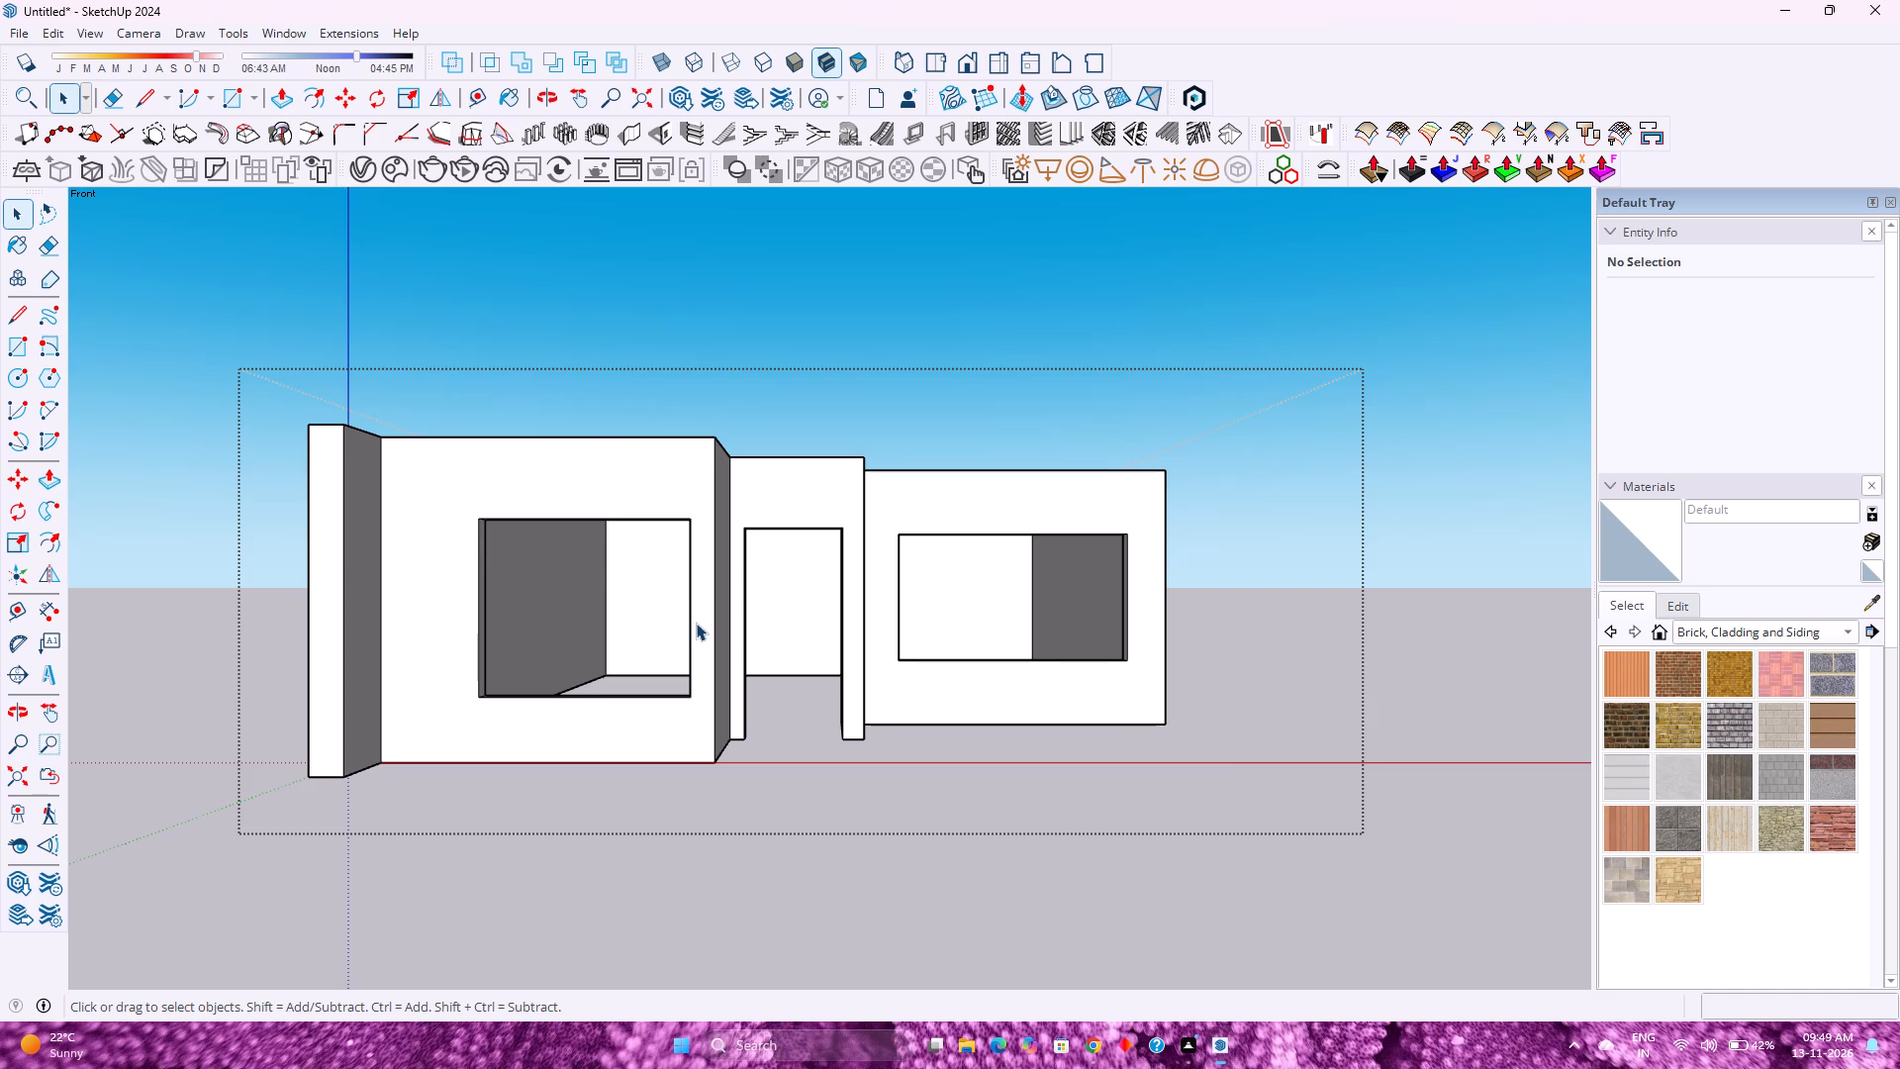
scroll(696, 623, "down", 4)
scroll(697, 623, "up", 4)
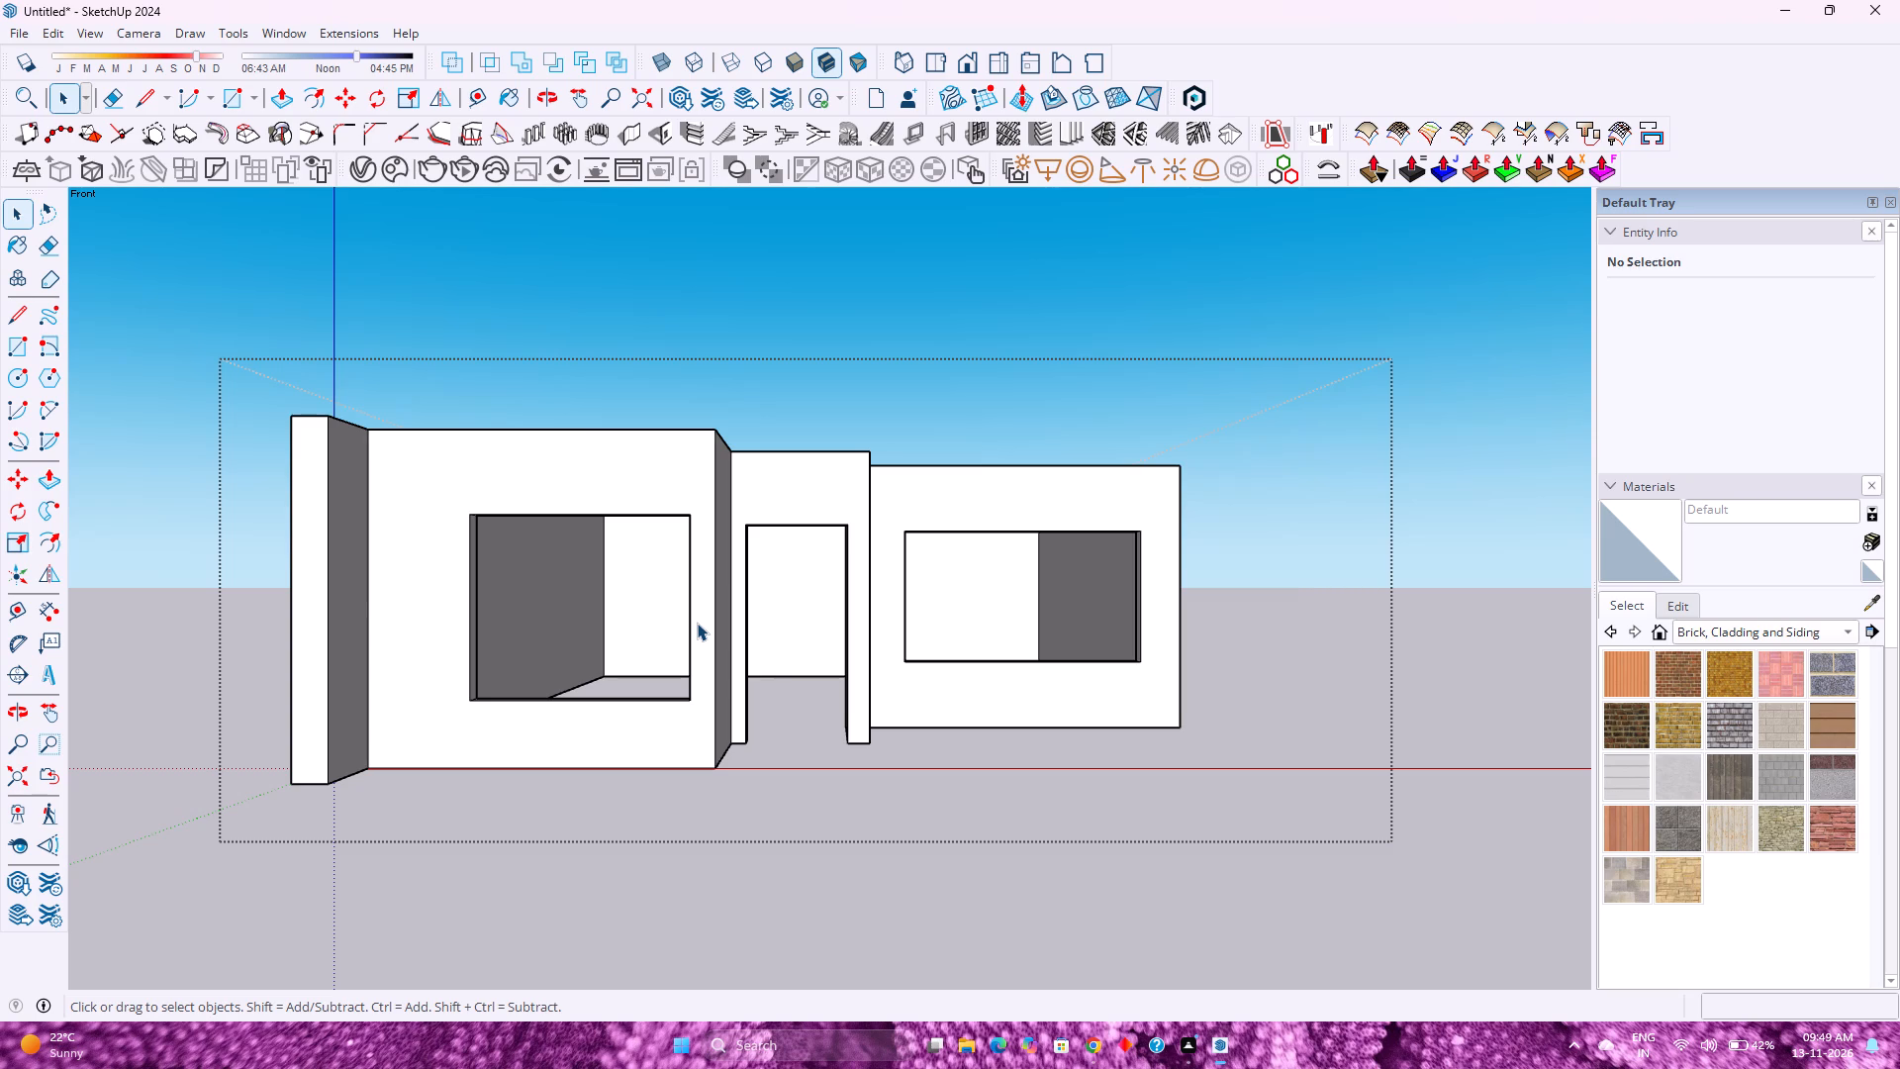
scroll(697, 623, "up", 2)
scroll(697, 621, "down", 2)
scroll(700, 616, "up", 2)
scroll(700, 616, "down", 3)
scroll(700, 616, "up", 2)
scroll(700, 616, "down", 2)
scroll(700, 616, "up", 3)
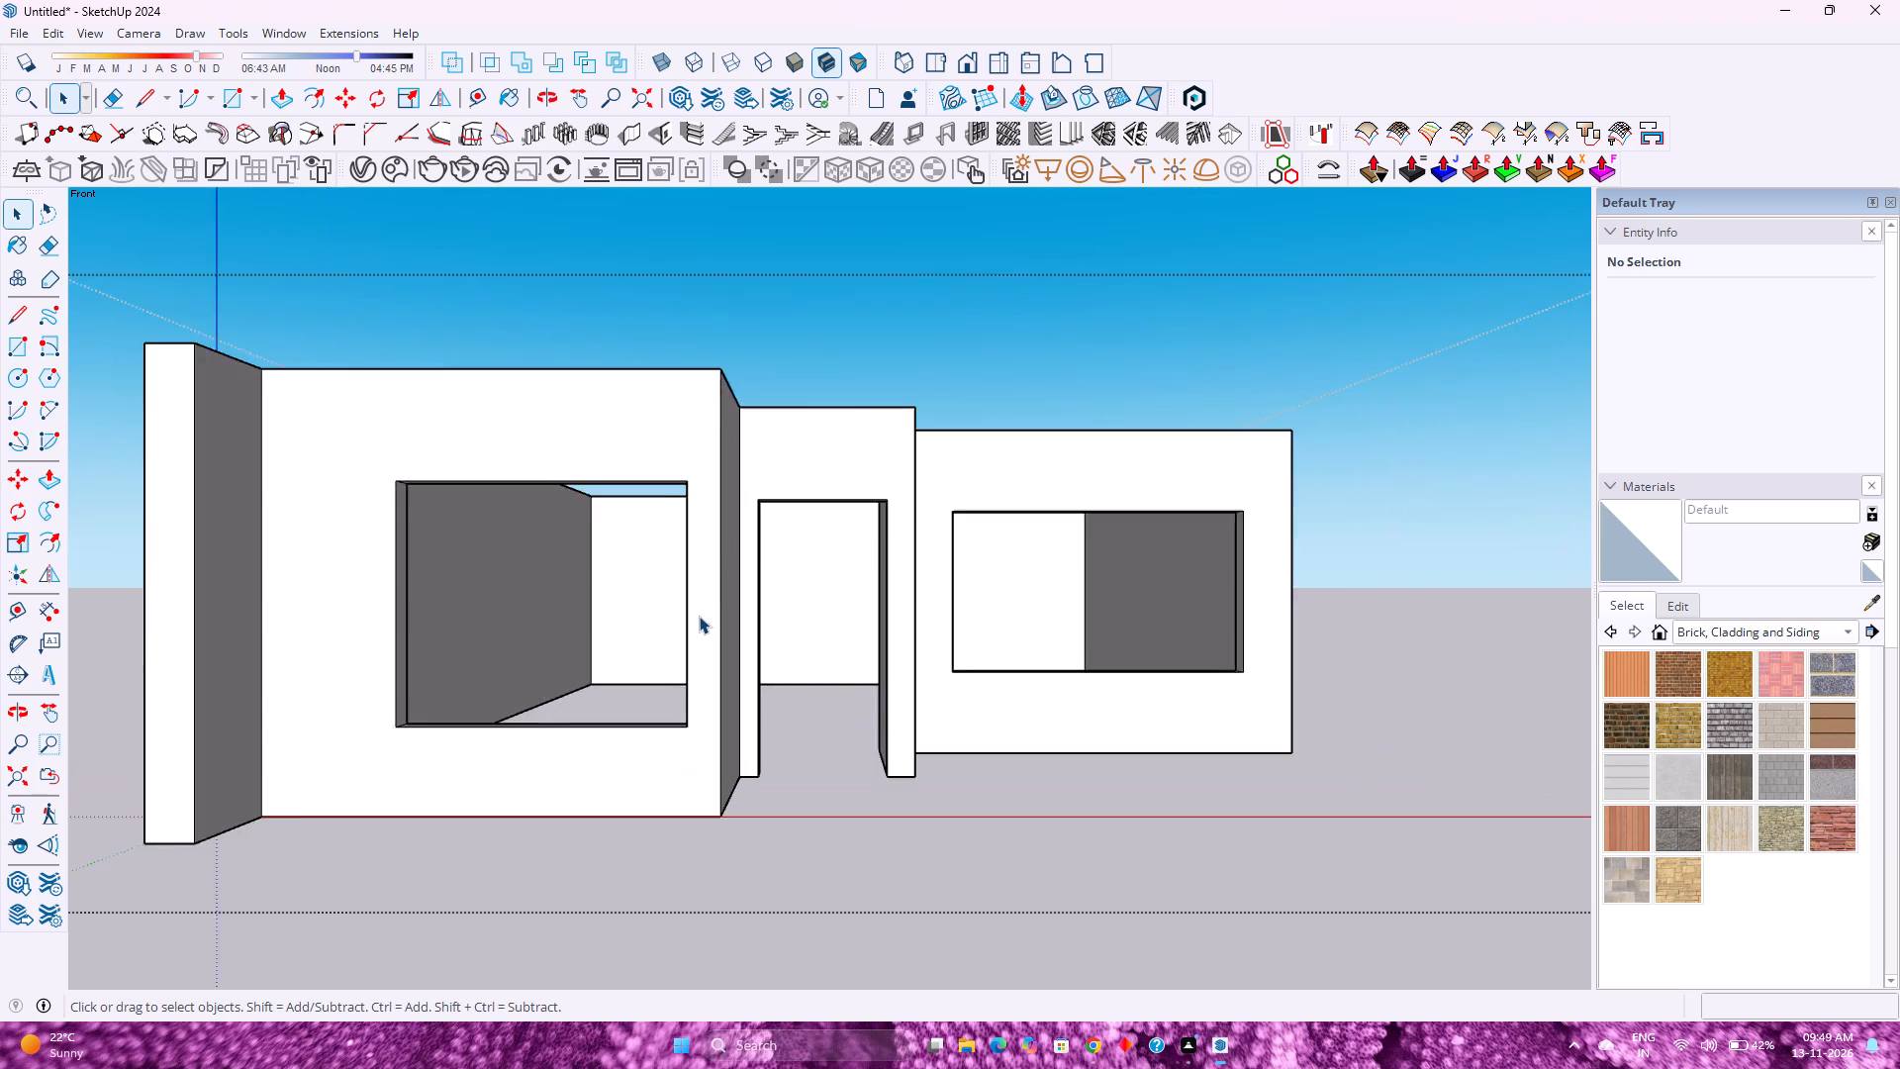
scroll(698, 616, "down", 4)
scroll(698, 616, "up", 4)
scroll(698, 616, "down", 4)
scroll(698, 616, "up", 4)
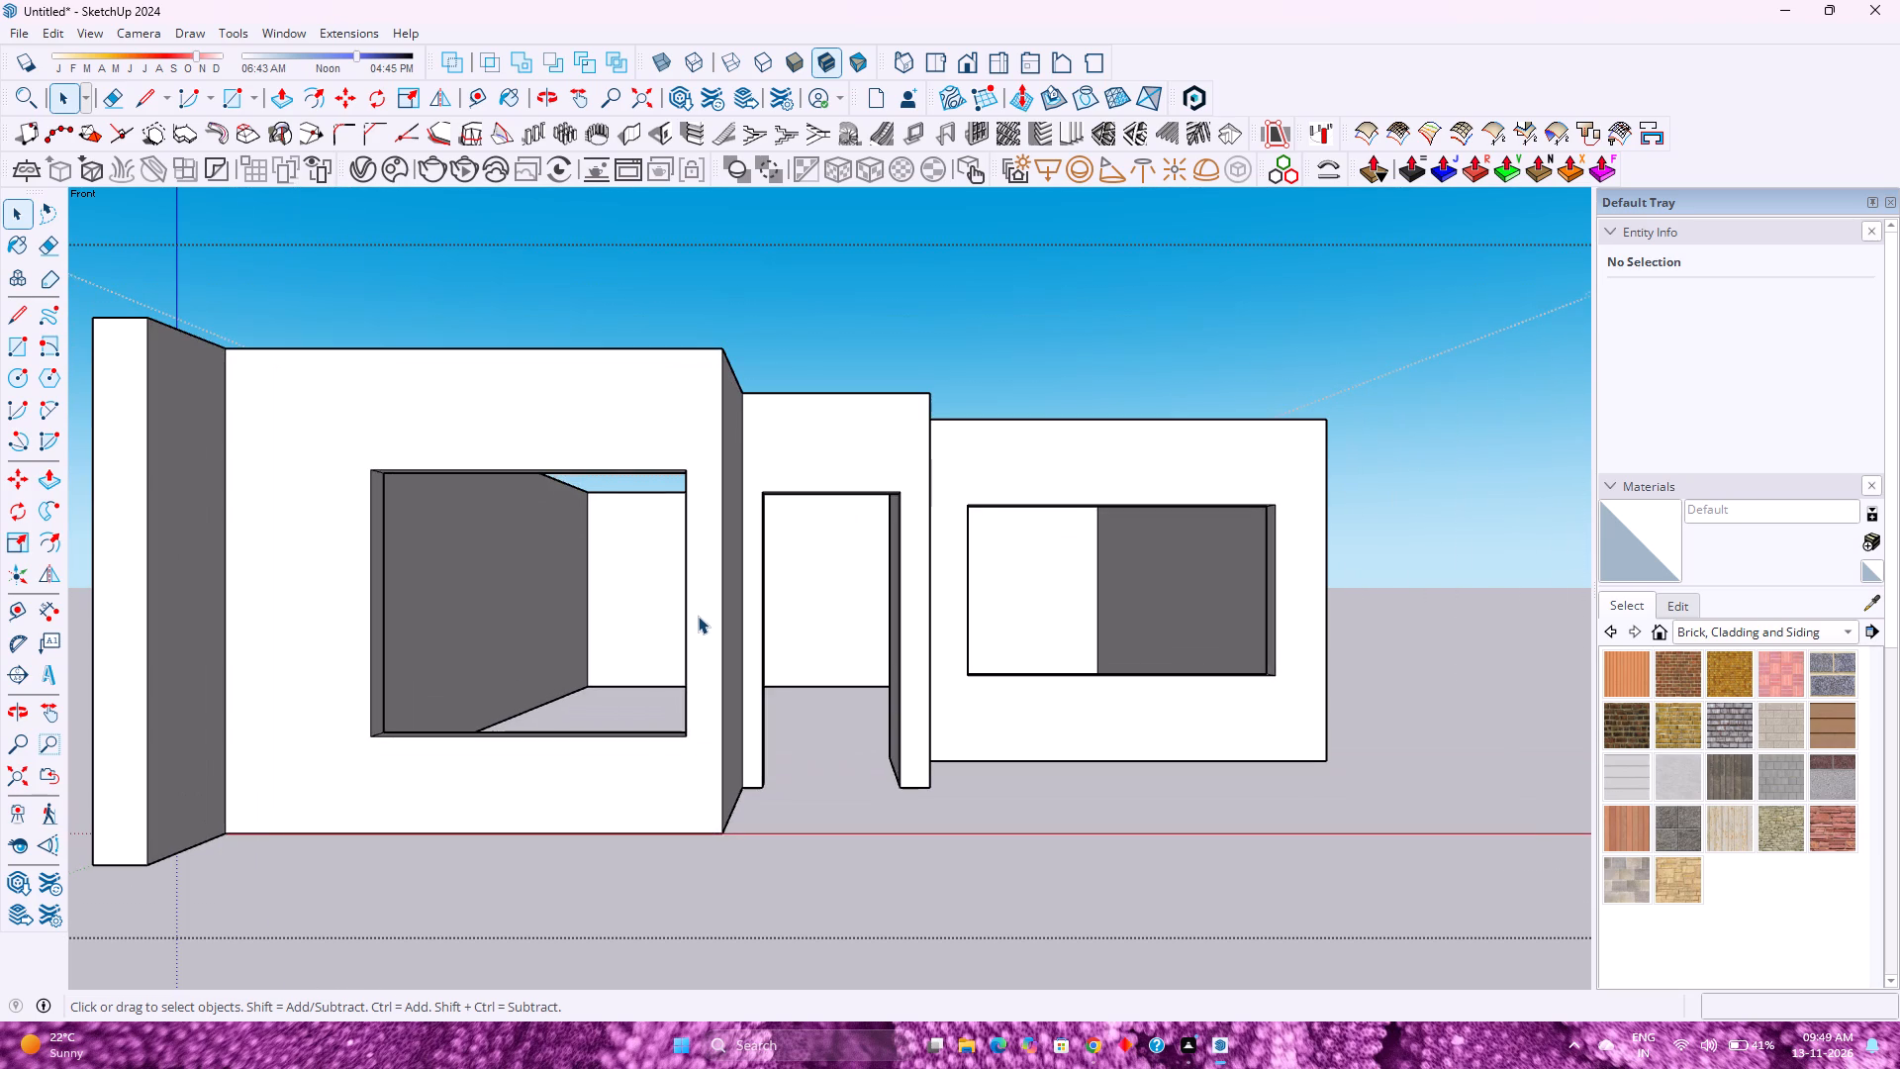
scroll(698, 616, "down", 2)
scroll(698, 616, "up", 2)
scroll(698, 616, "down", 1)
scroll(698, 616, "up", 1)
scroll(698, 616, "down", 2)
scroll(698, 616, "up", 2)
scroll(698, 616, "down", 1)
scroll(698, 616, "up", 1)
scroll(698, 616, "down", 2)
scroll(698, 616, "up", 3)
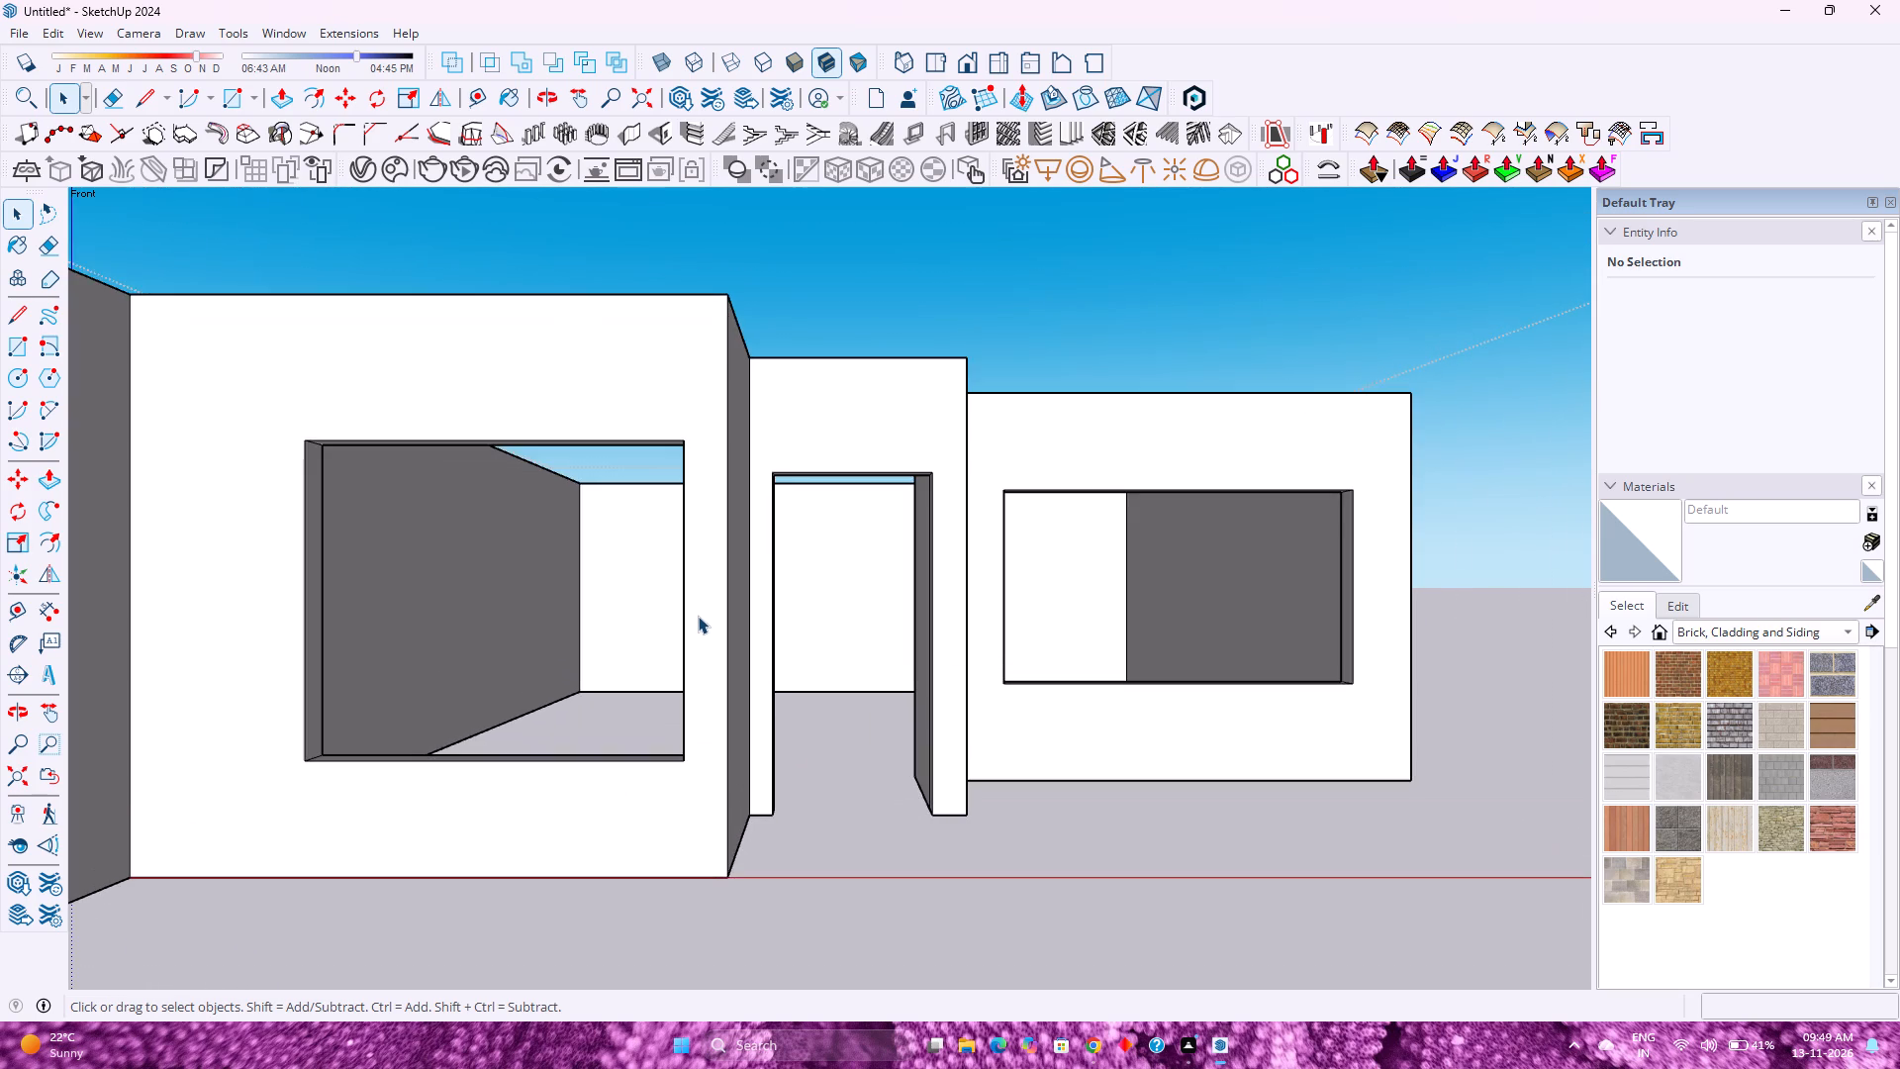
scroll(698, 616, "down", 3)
Inspect the inner bottom edges of the back and side walls visible through the large window opening.
left_click(18, 782)
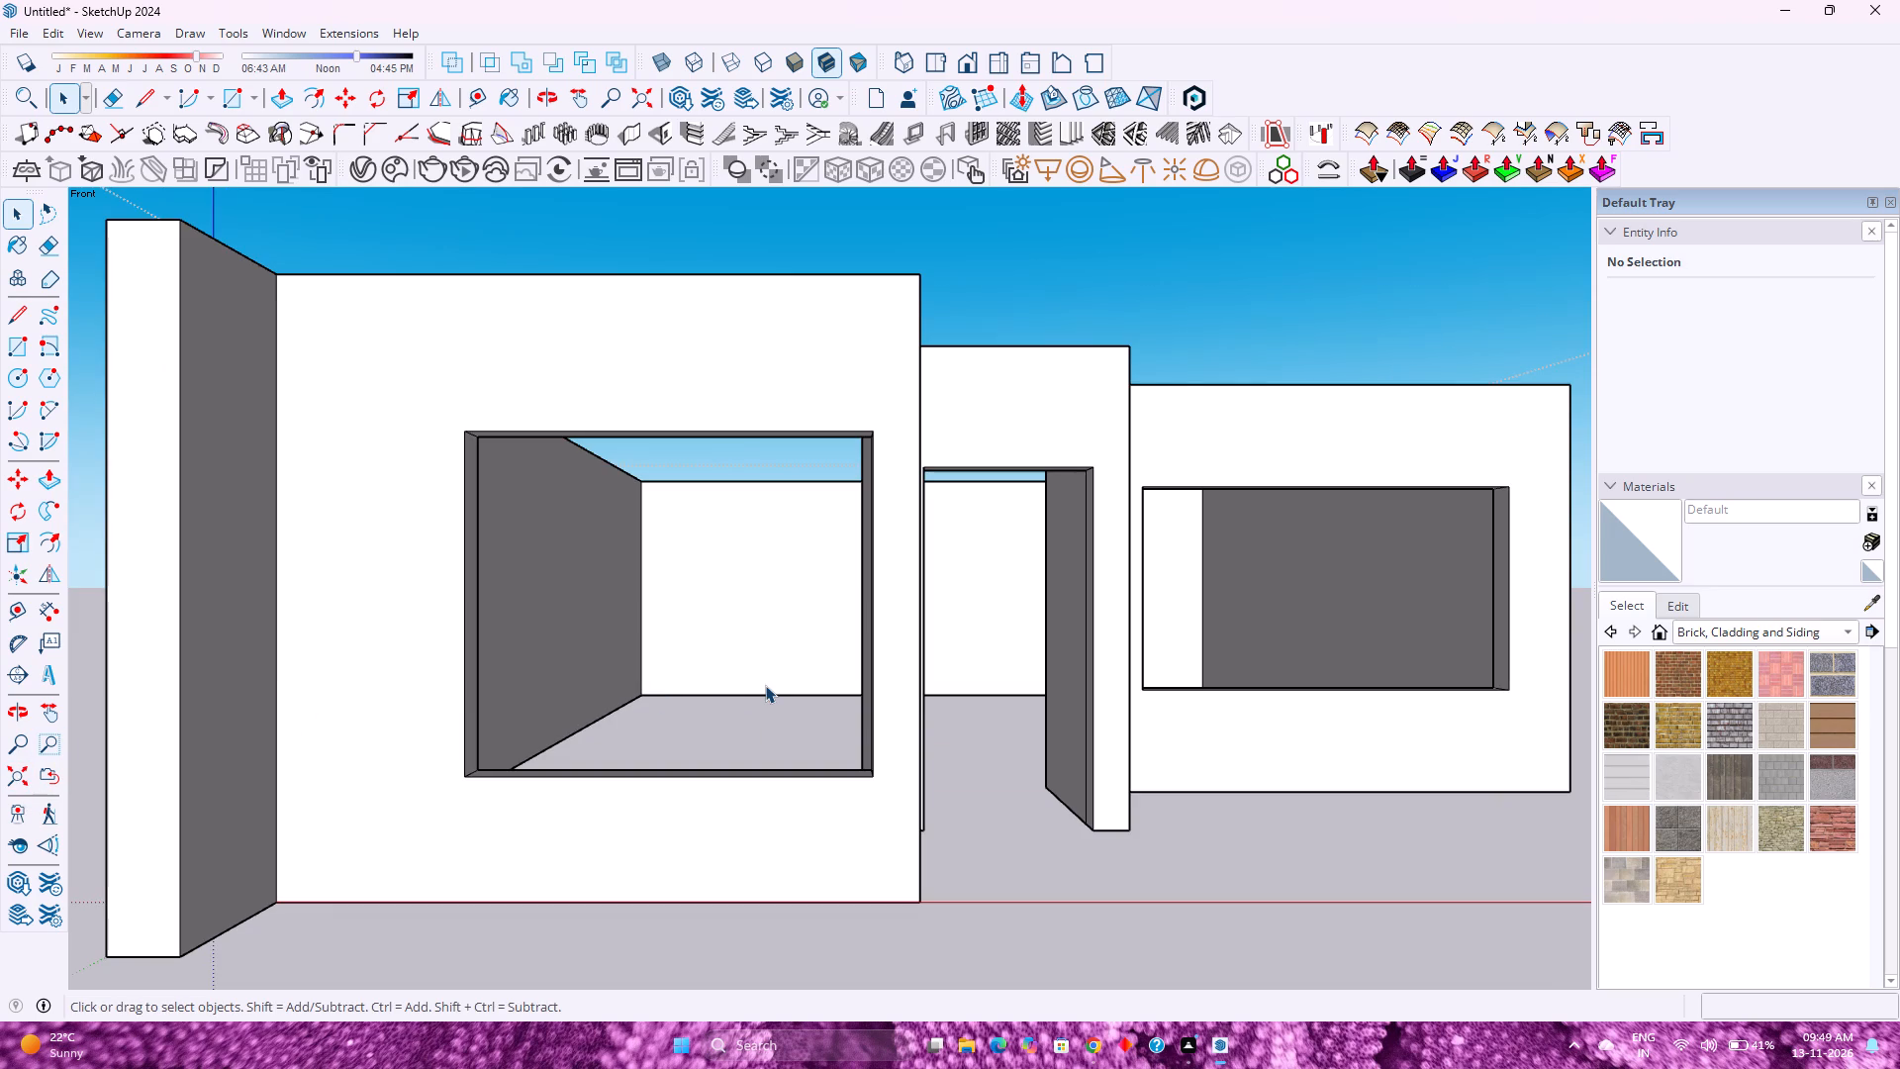
left_click(695, 691)
left_click(696, 691)
left_click(696, 691)
left_click(696, 691)
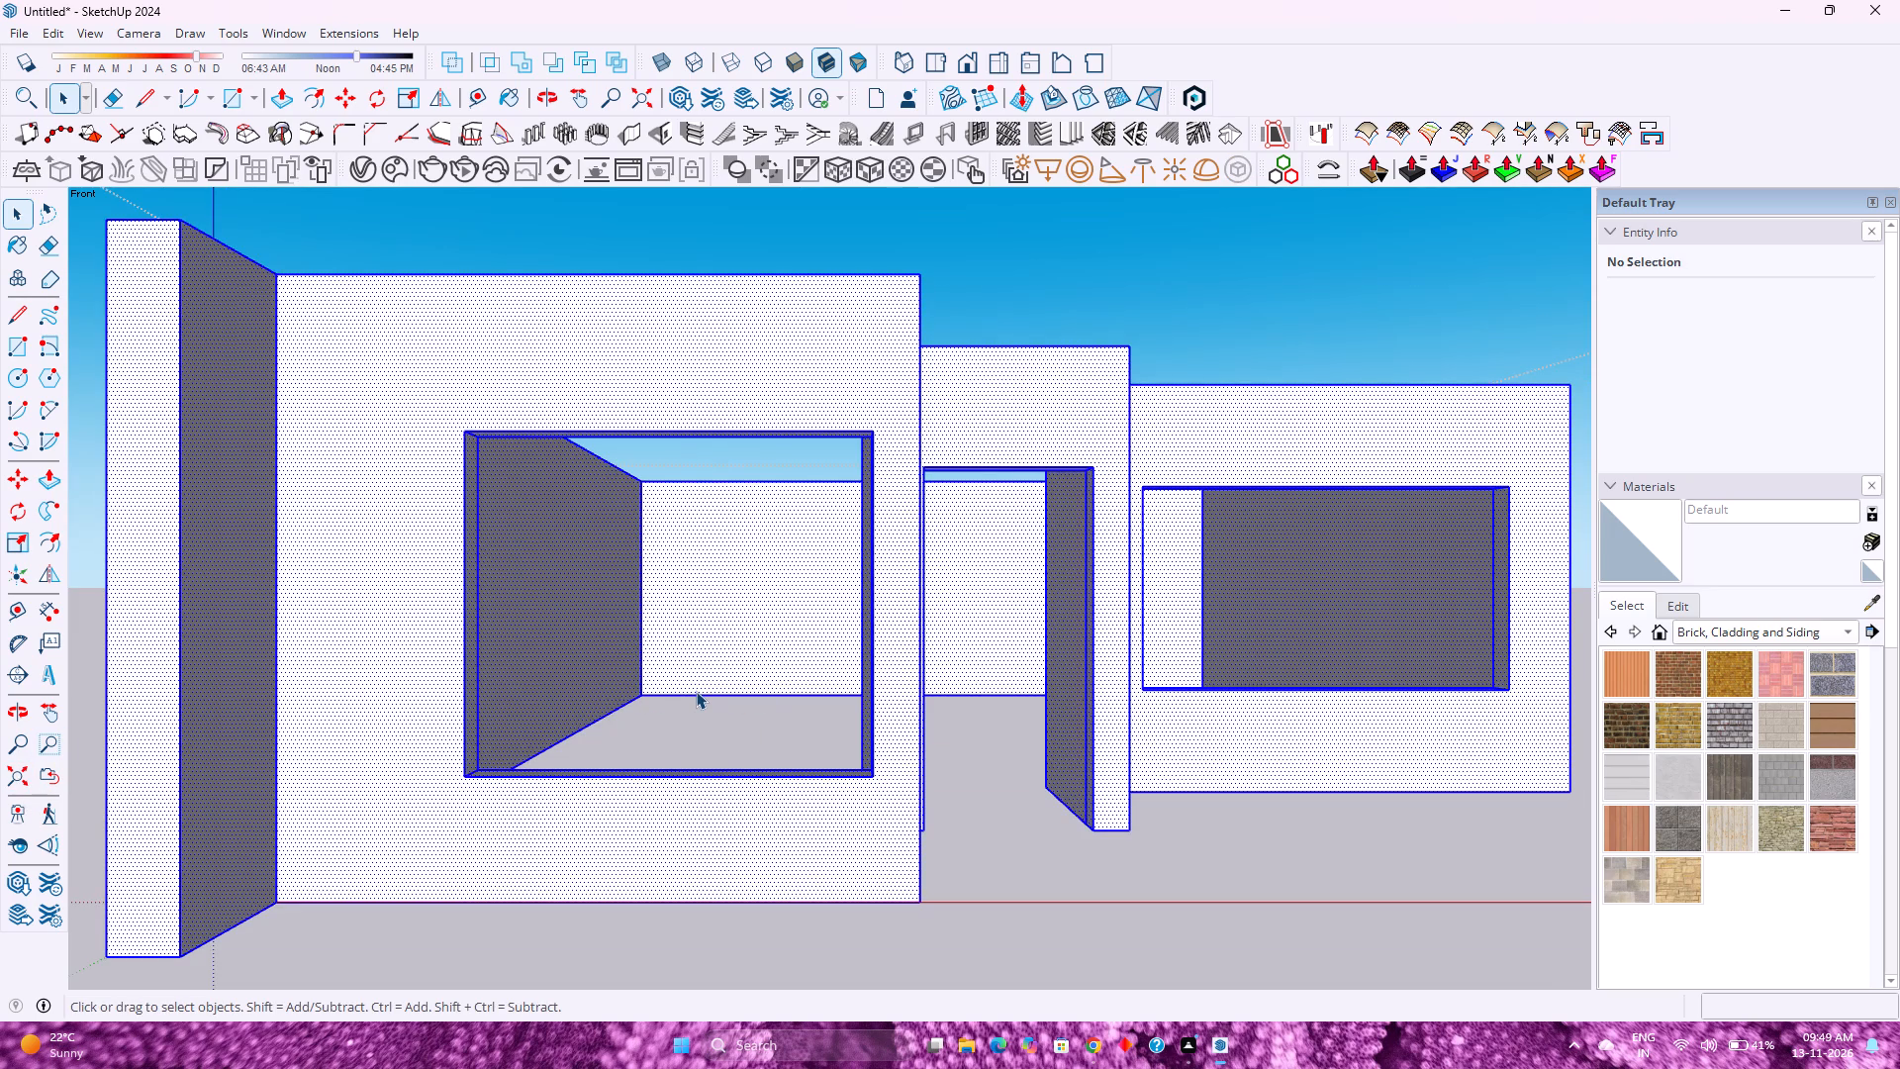
left_click(698, 692)
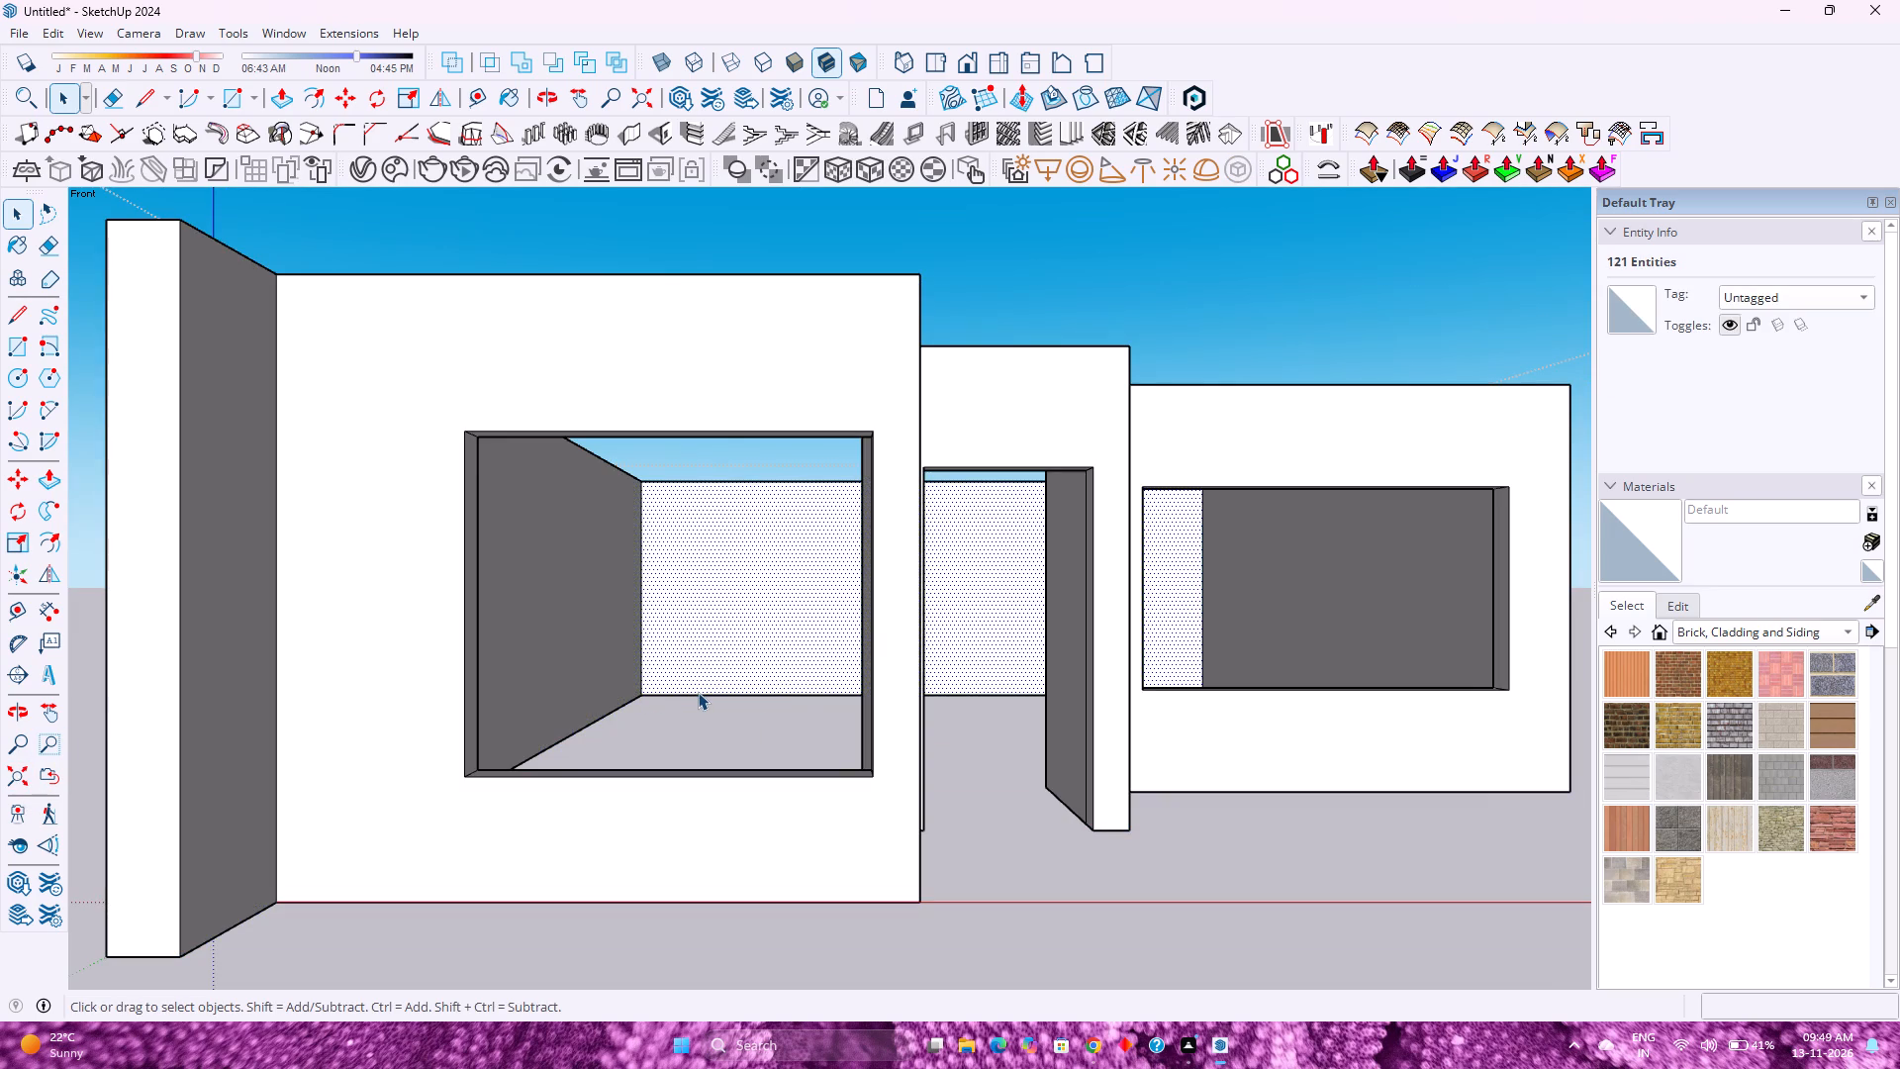
left_click(701, 695)
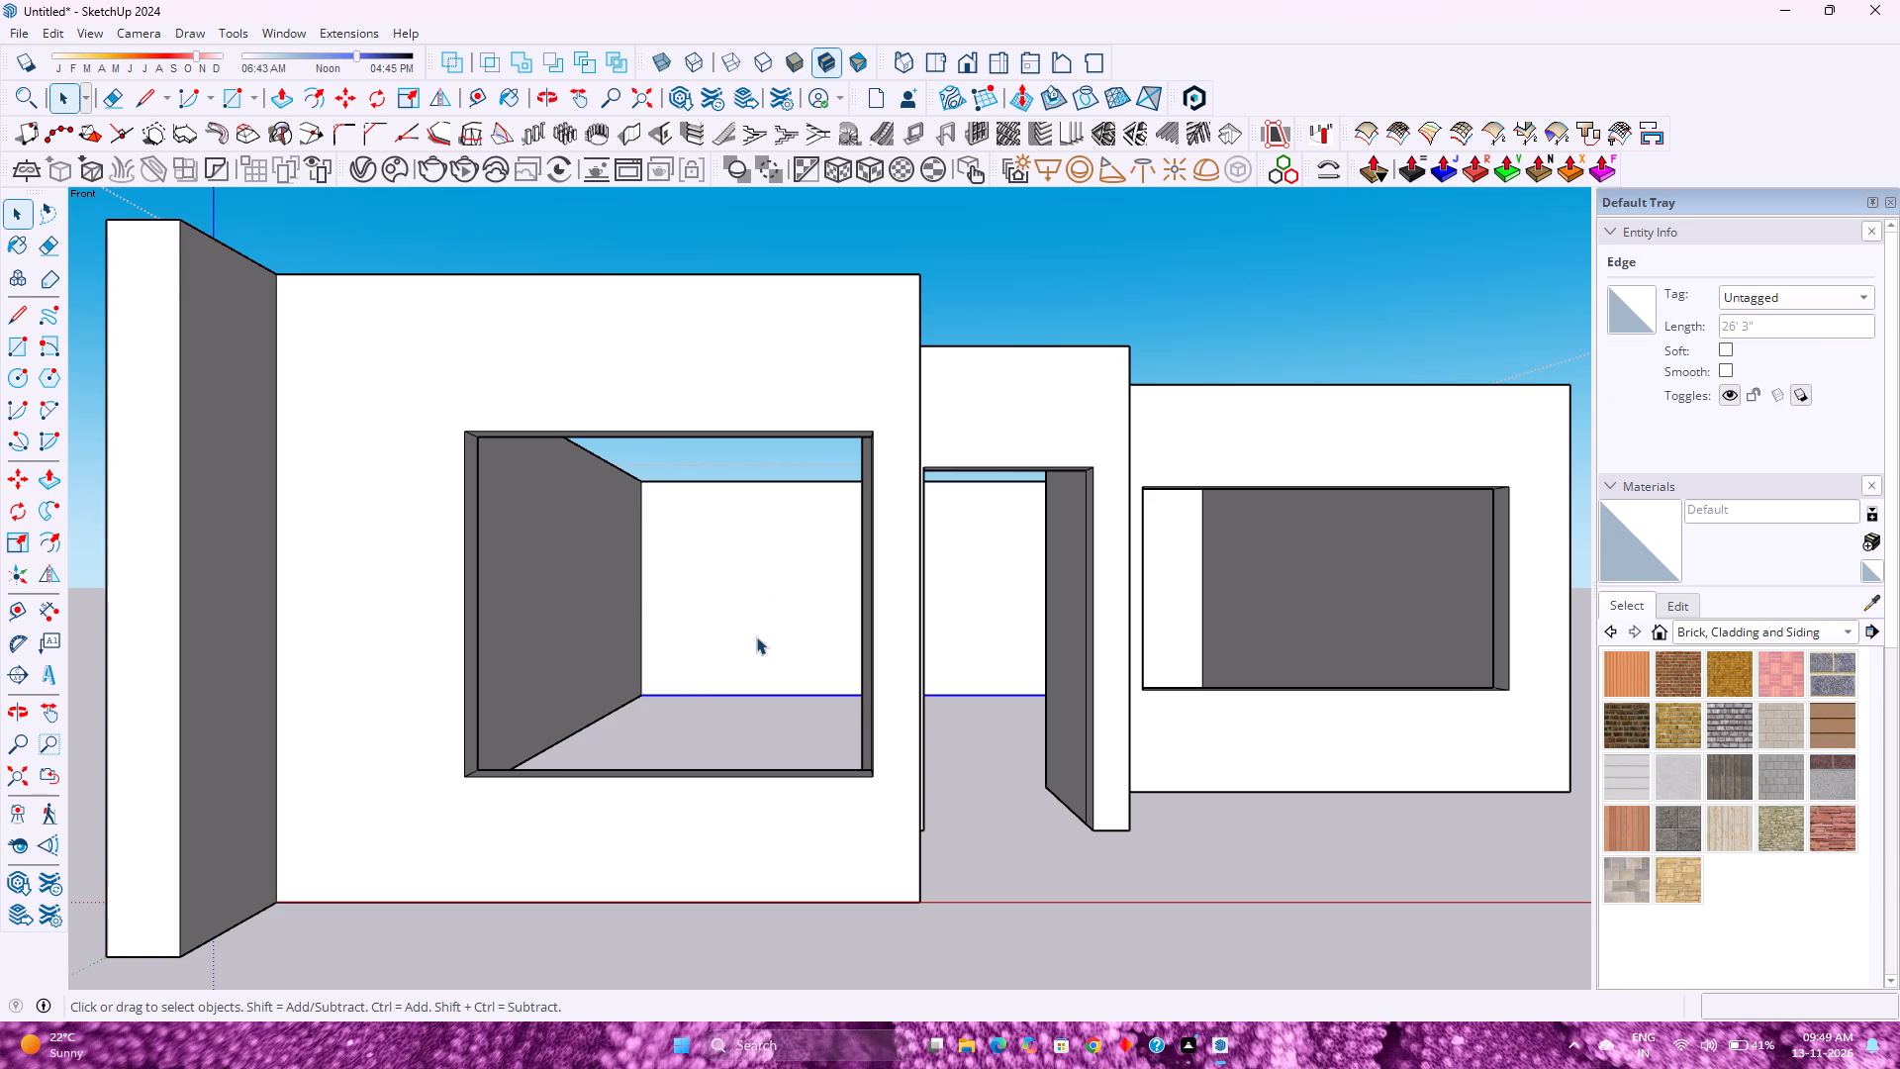
left_click(613, 710)
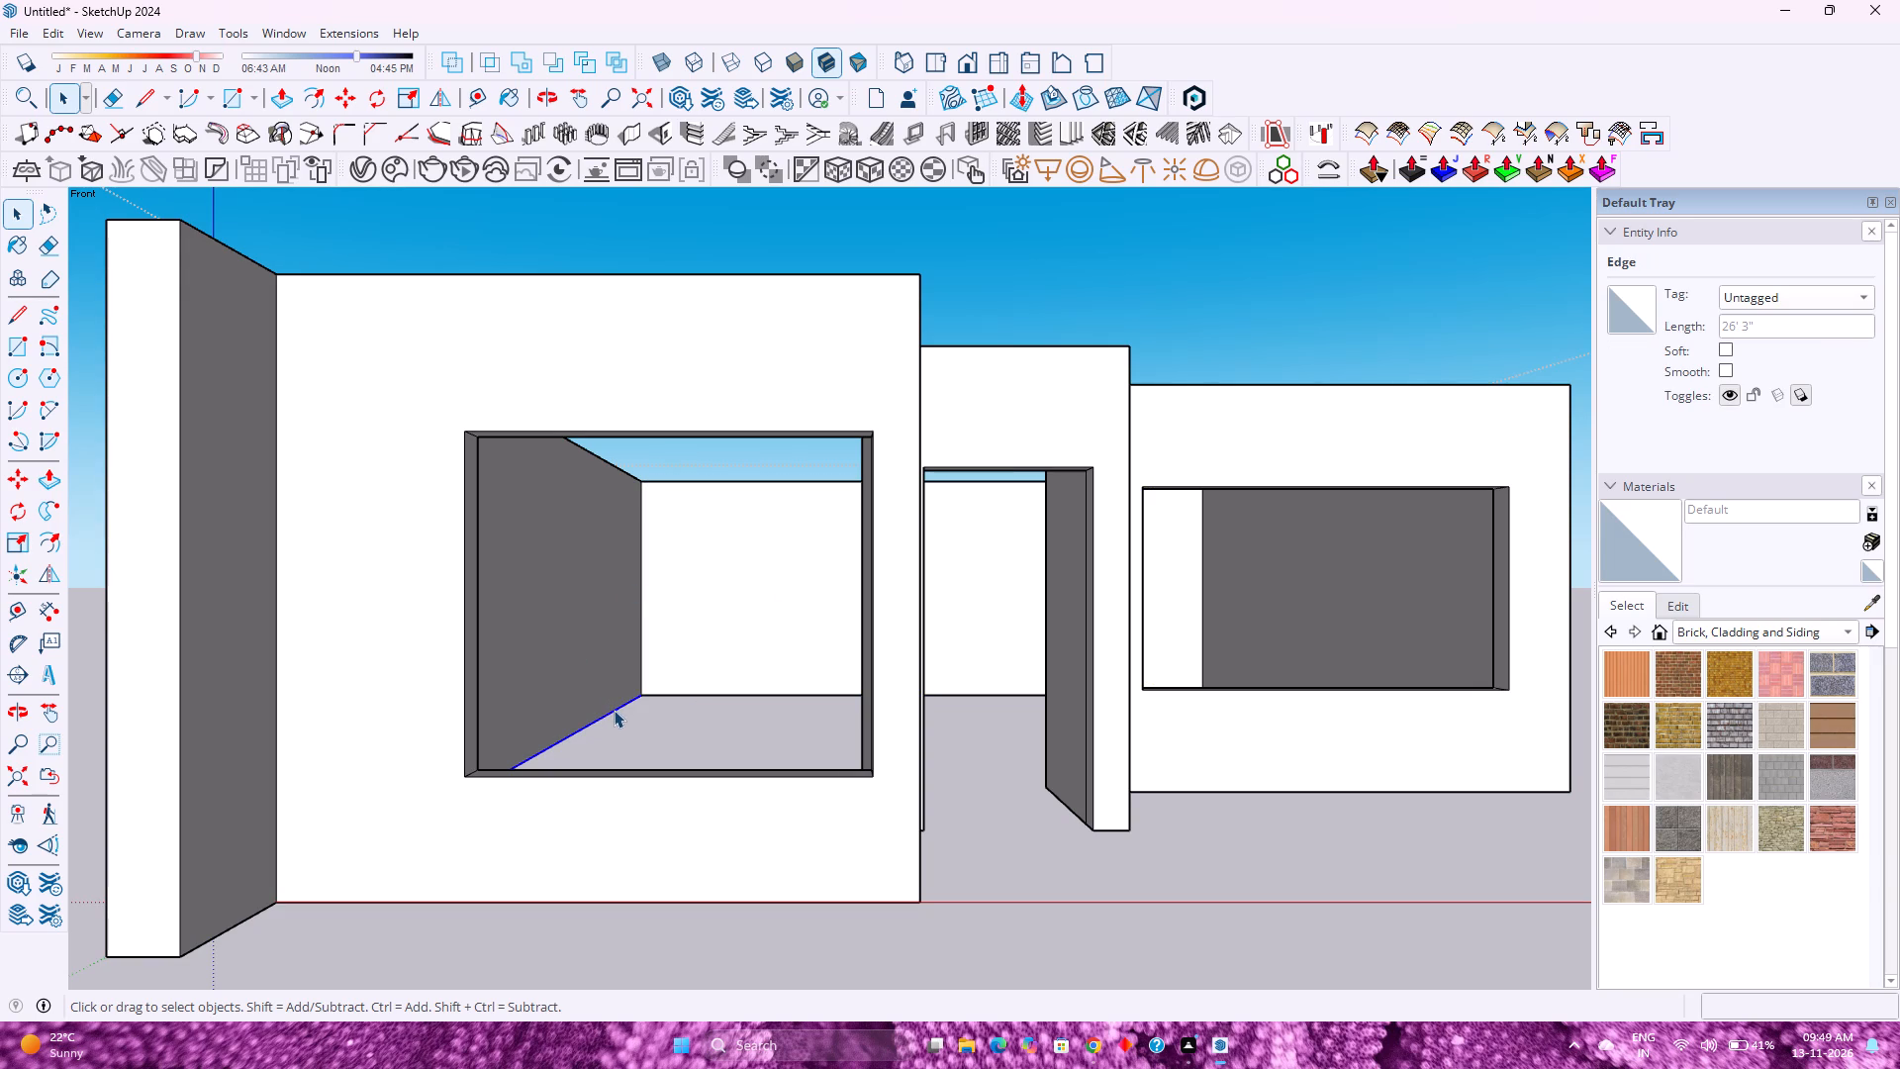
left_click(680, 692)
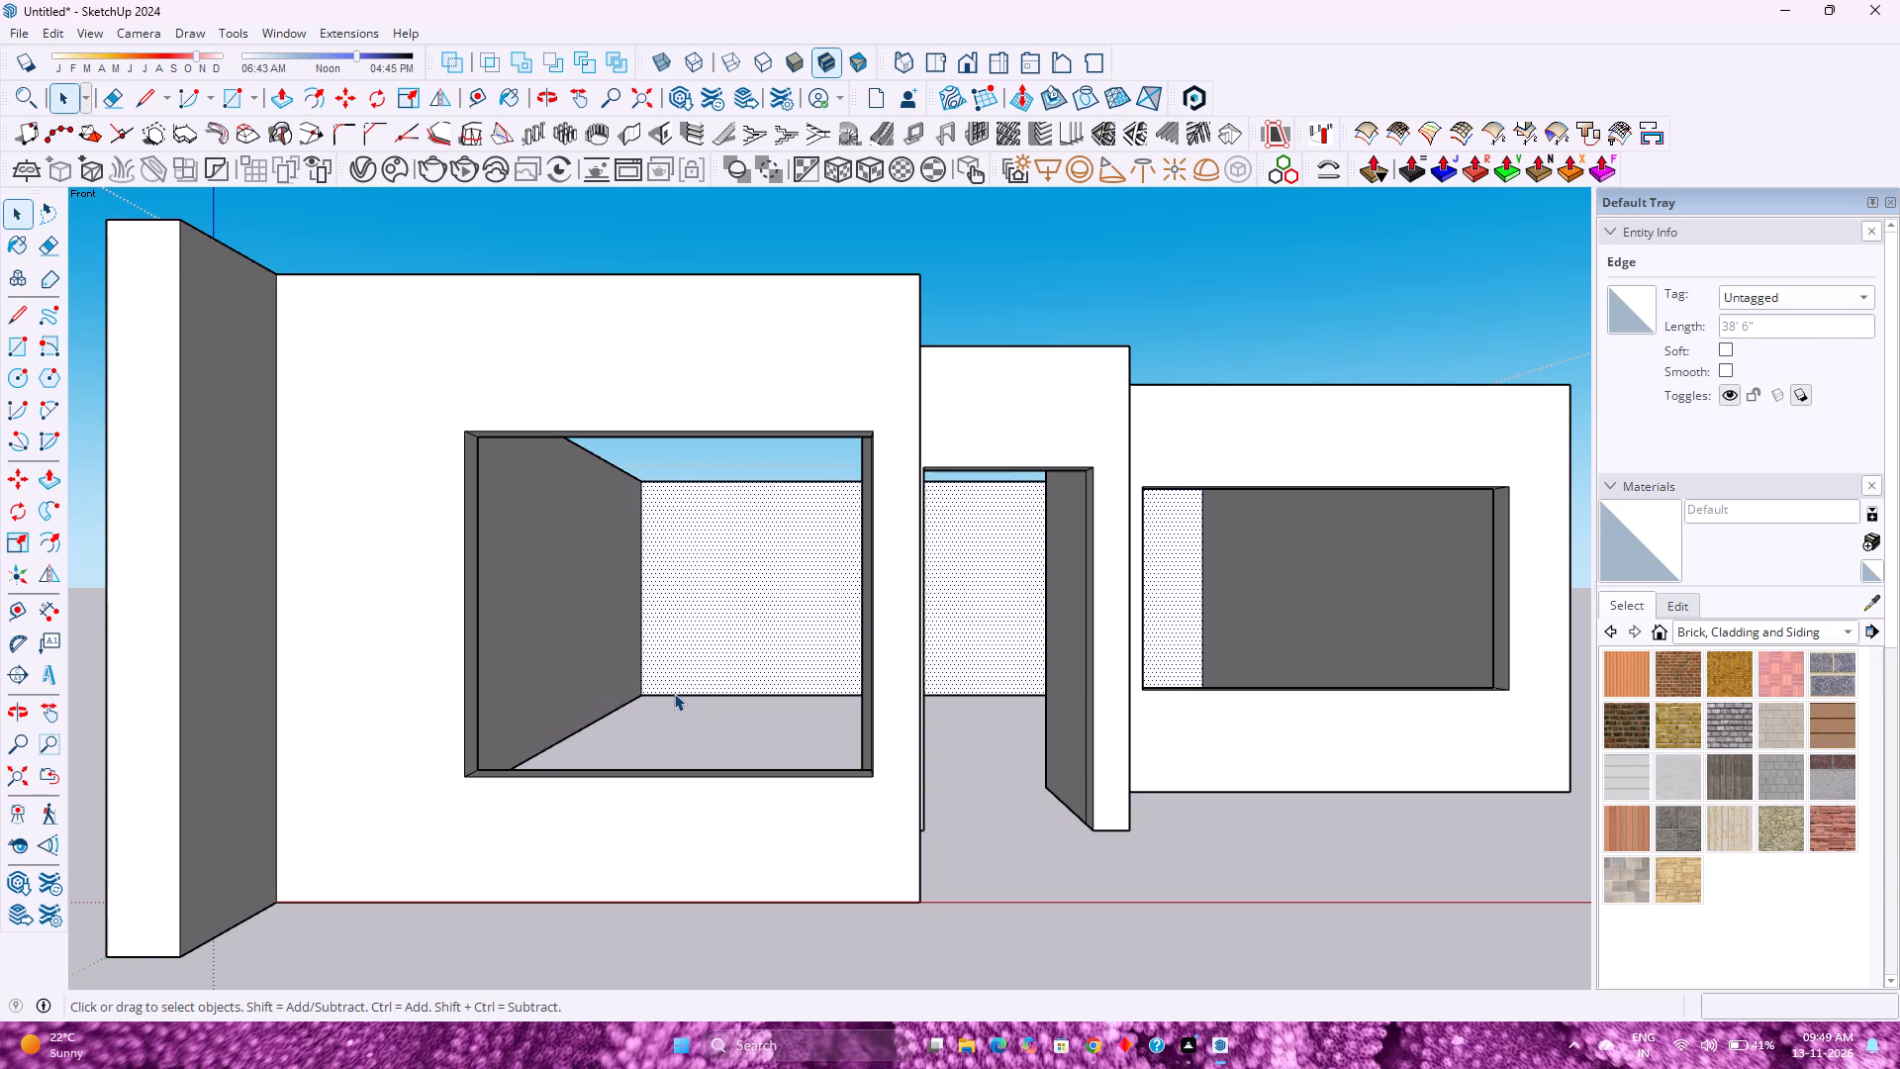
left_click(674, 693)
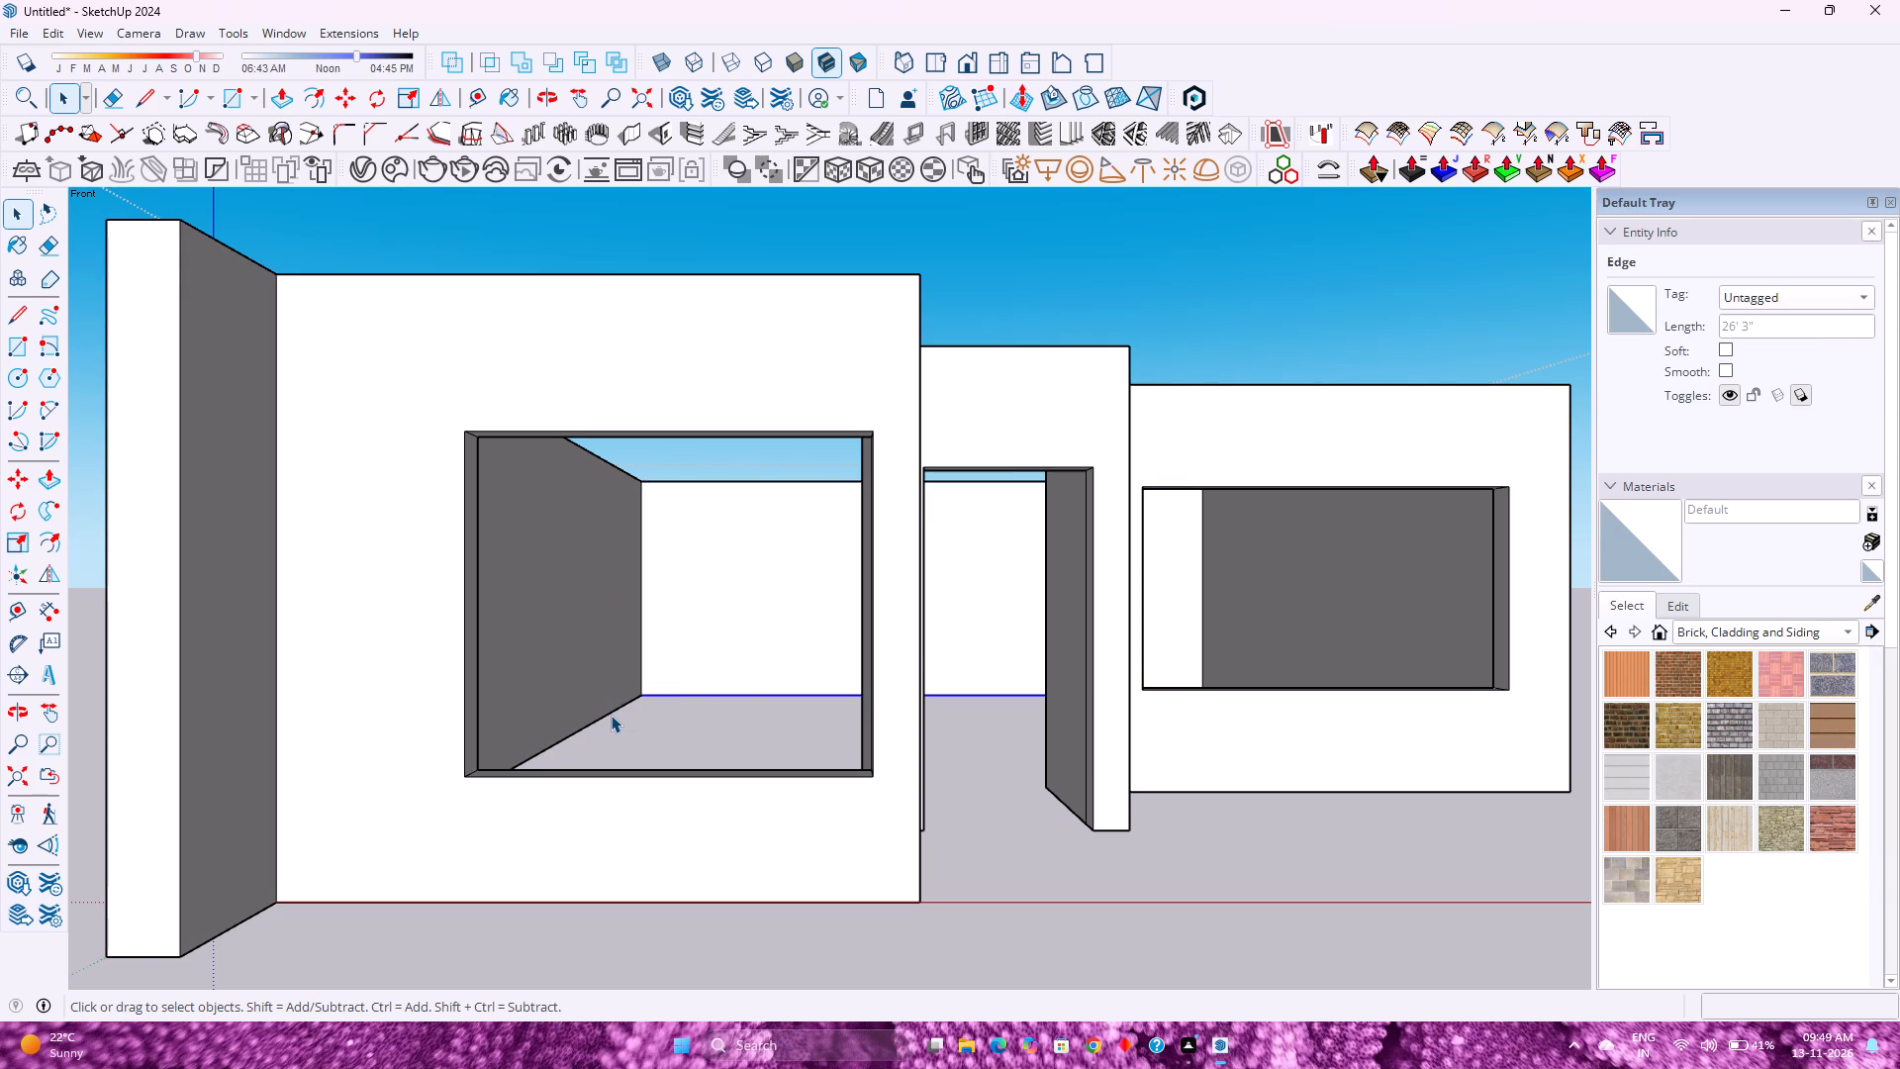
left_click(609, 714)
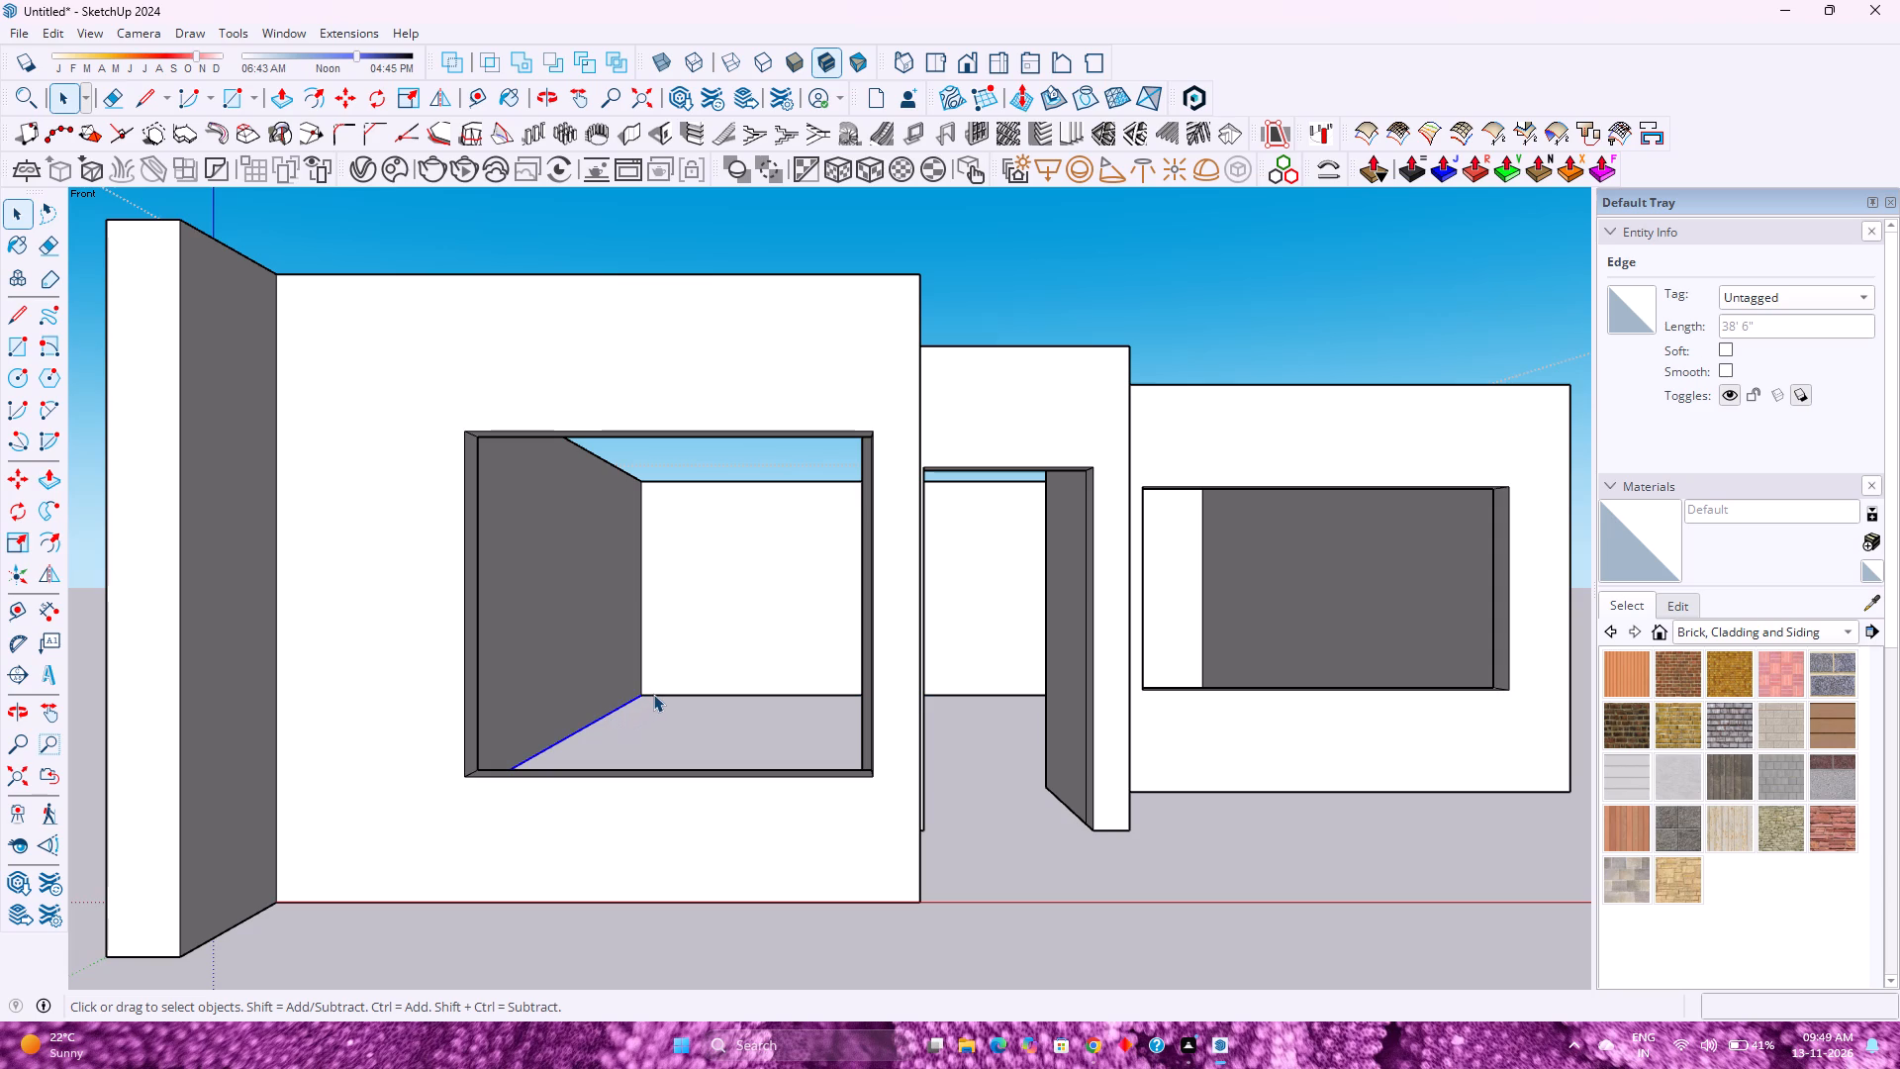
left_click(653, 694)
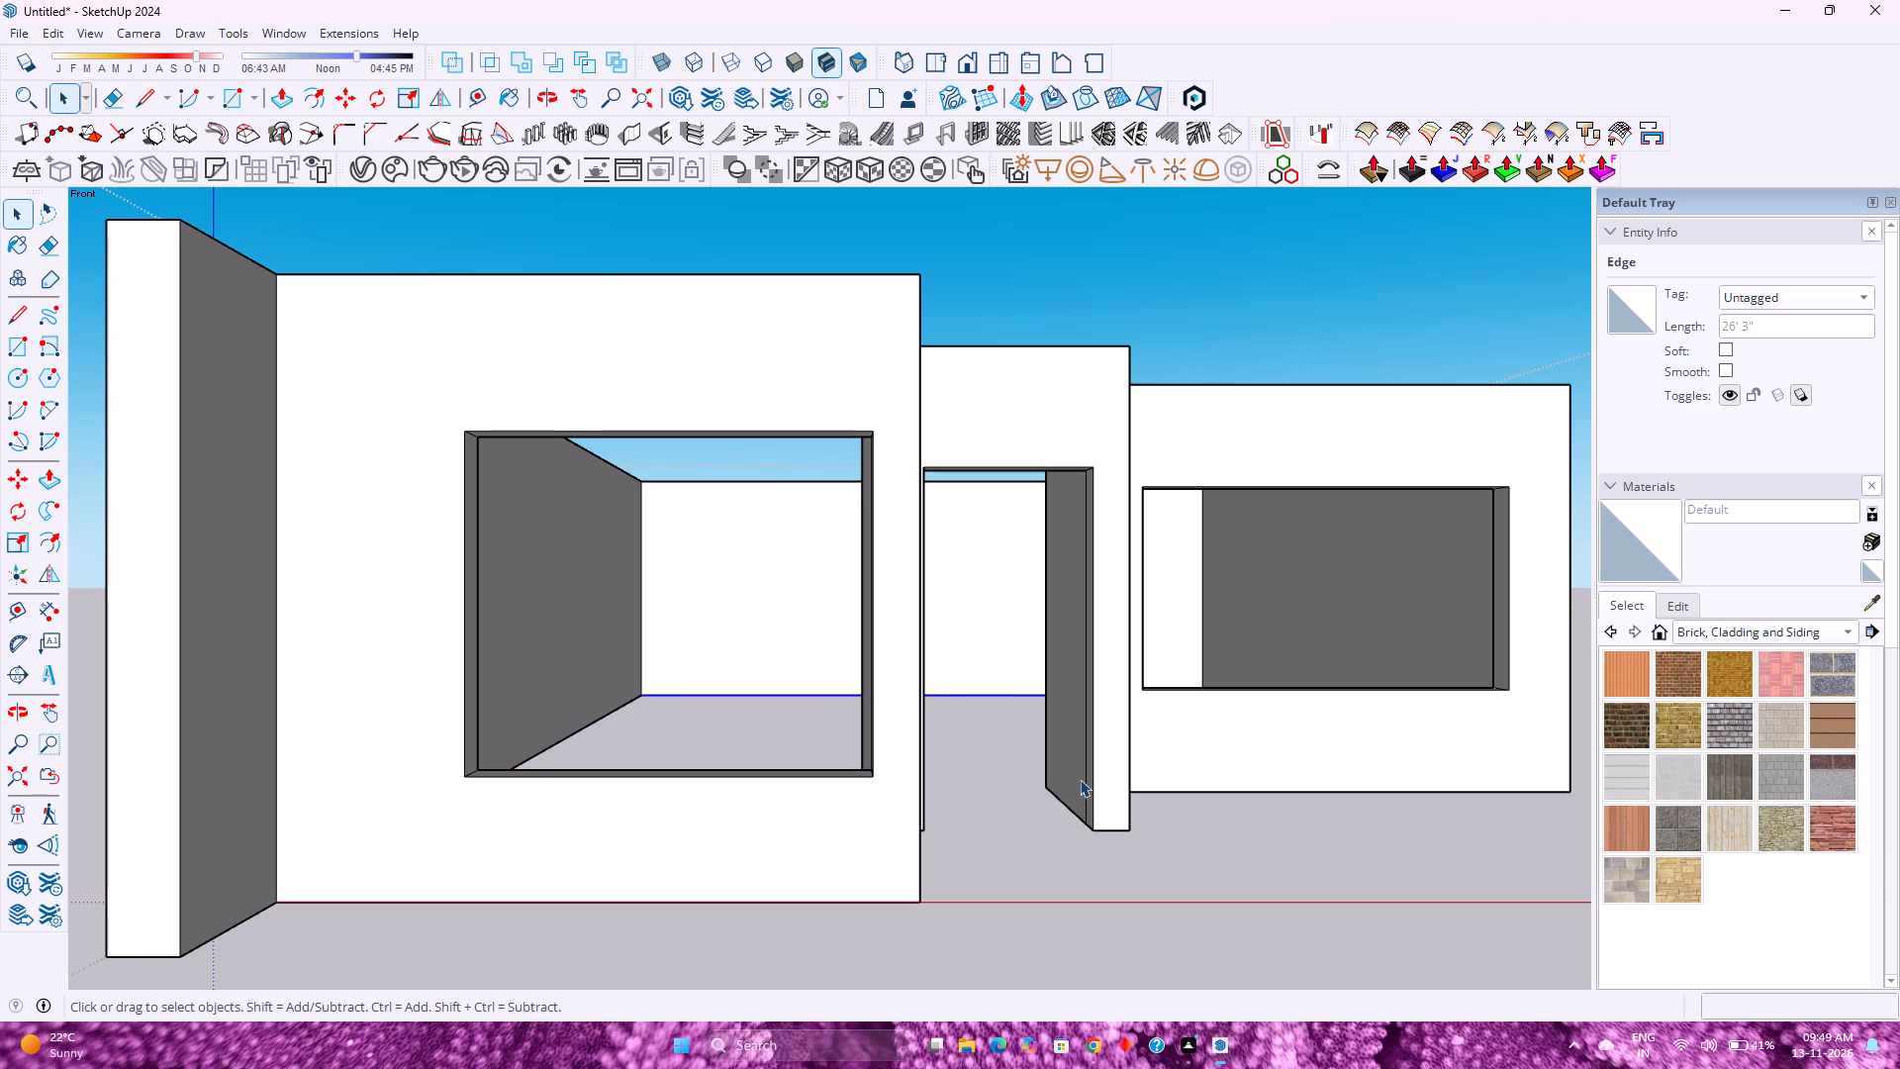
Delete the extra vertical edge on the inner side face of the door opening, near the front wall face.
left_click(1087, 793)
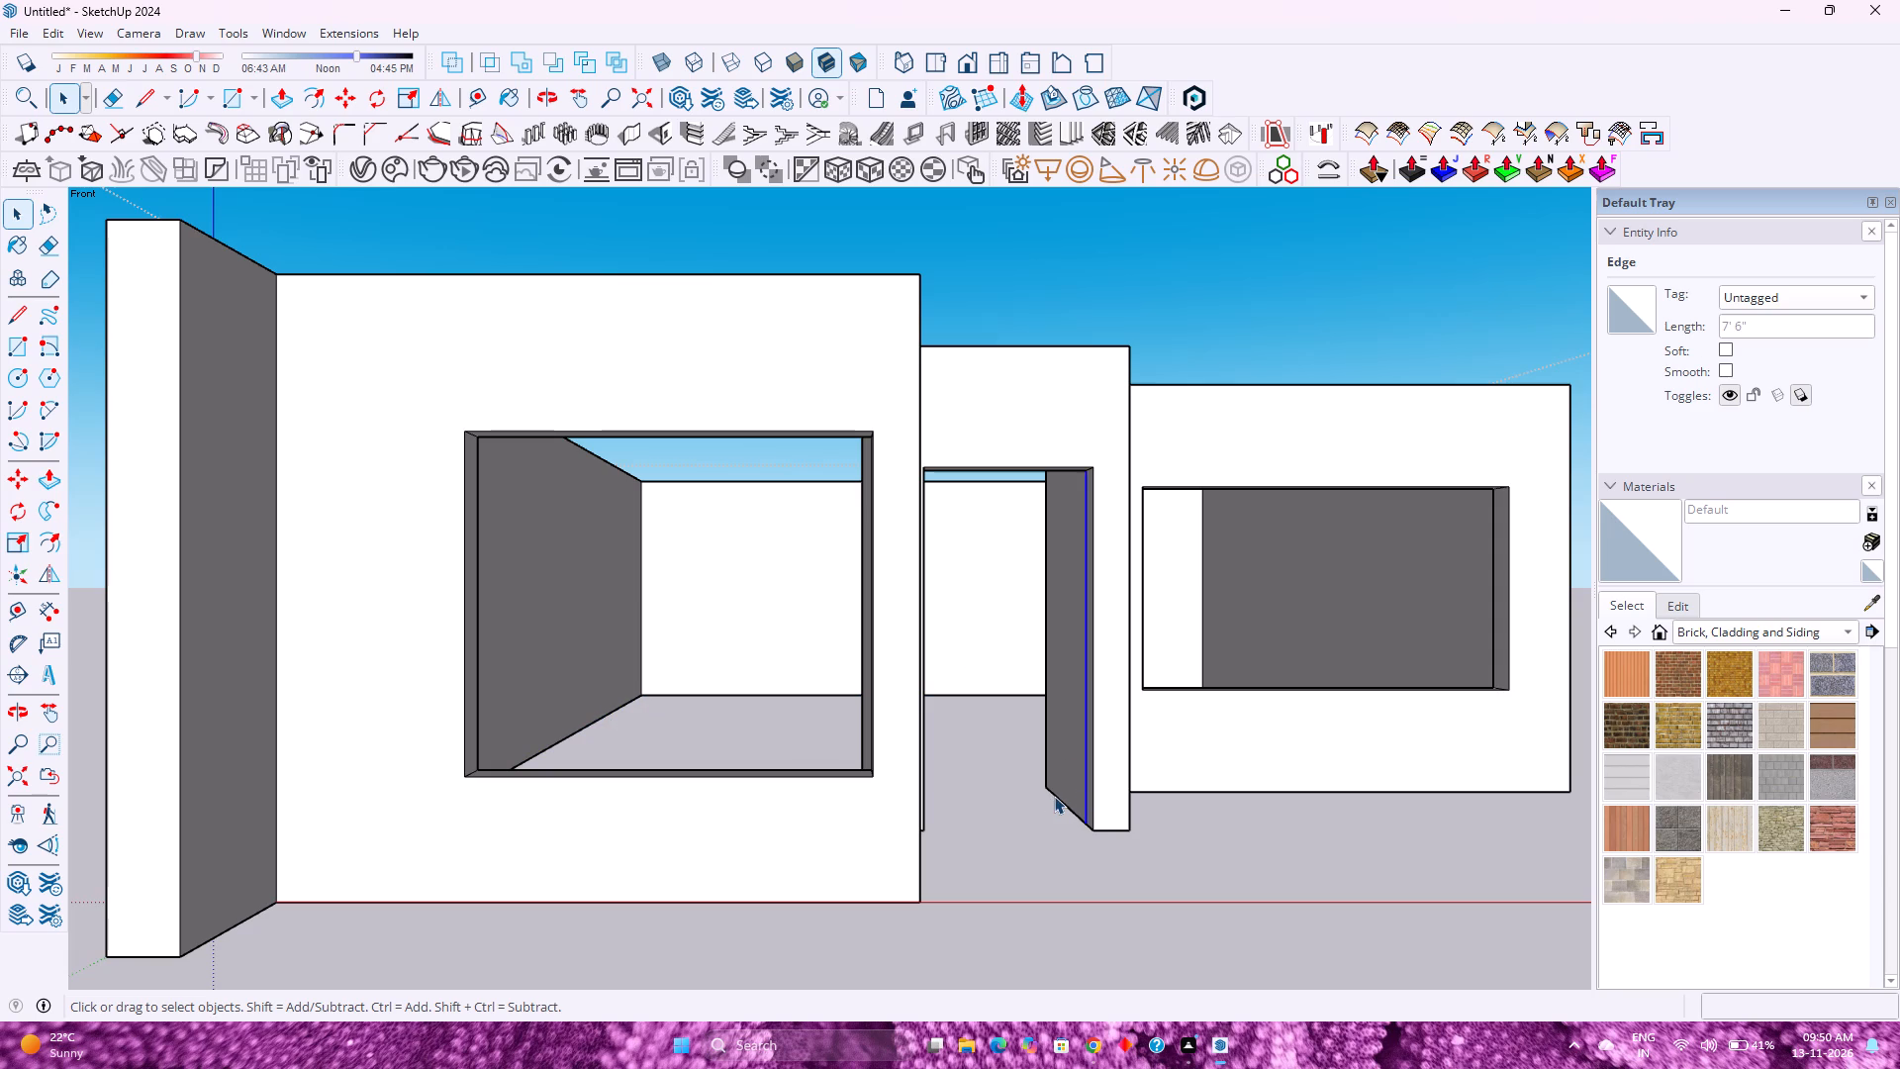
key("Delete")
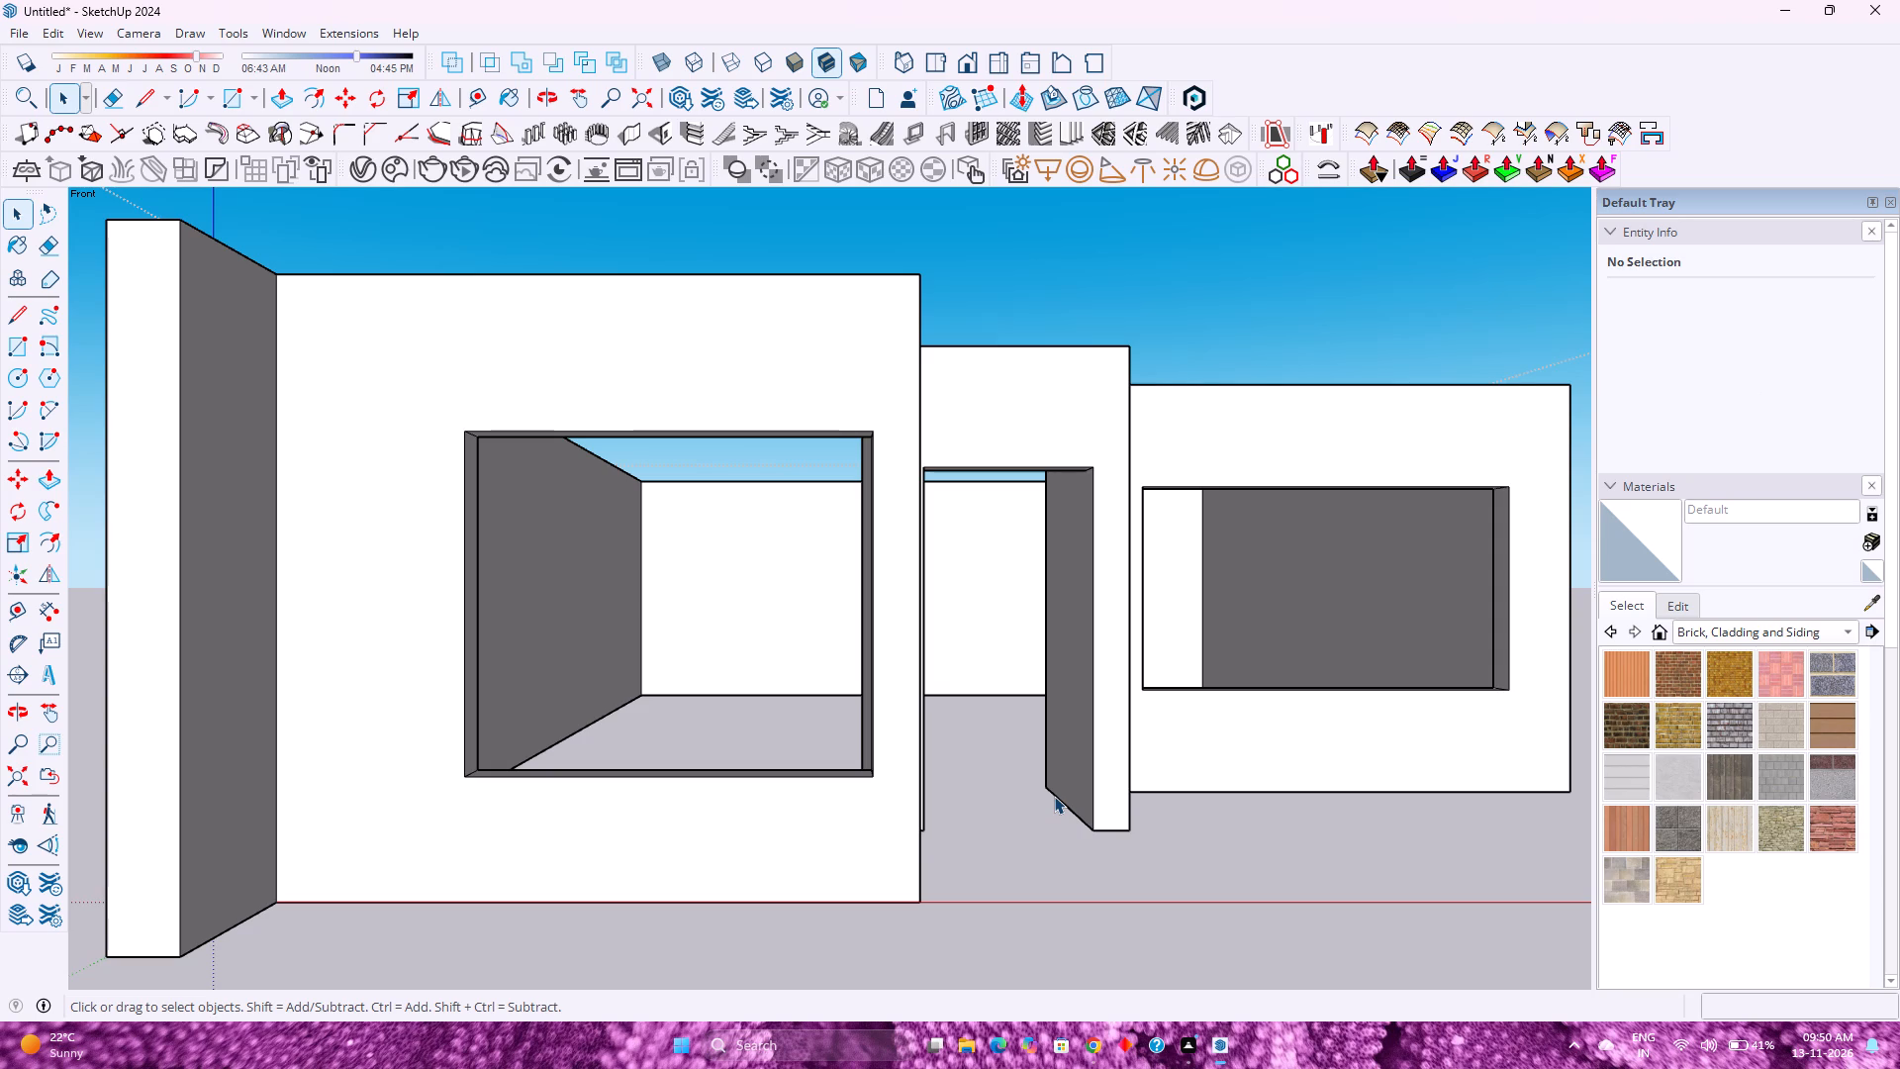
Check the bottom edges of the doorway wall and of the two front walls with windows.
left_click(1074, 814)
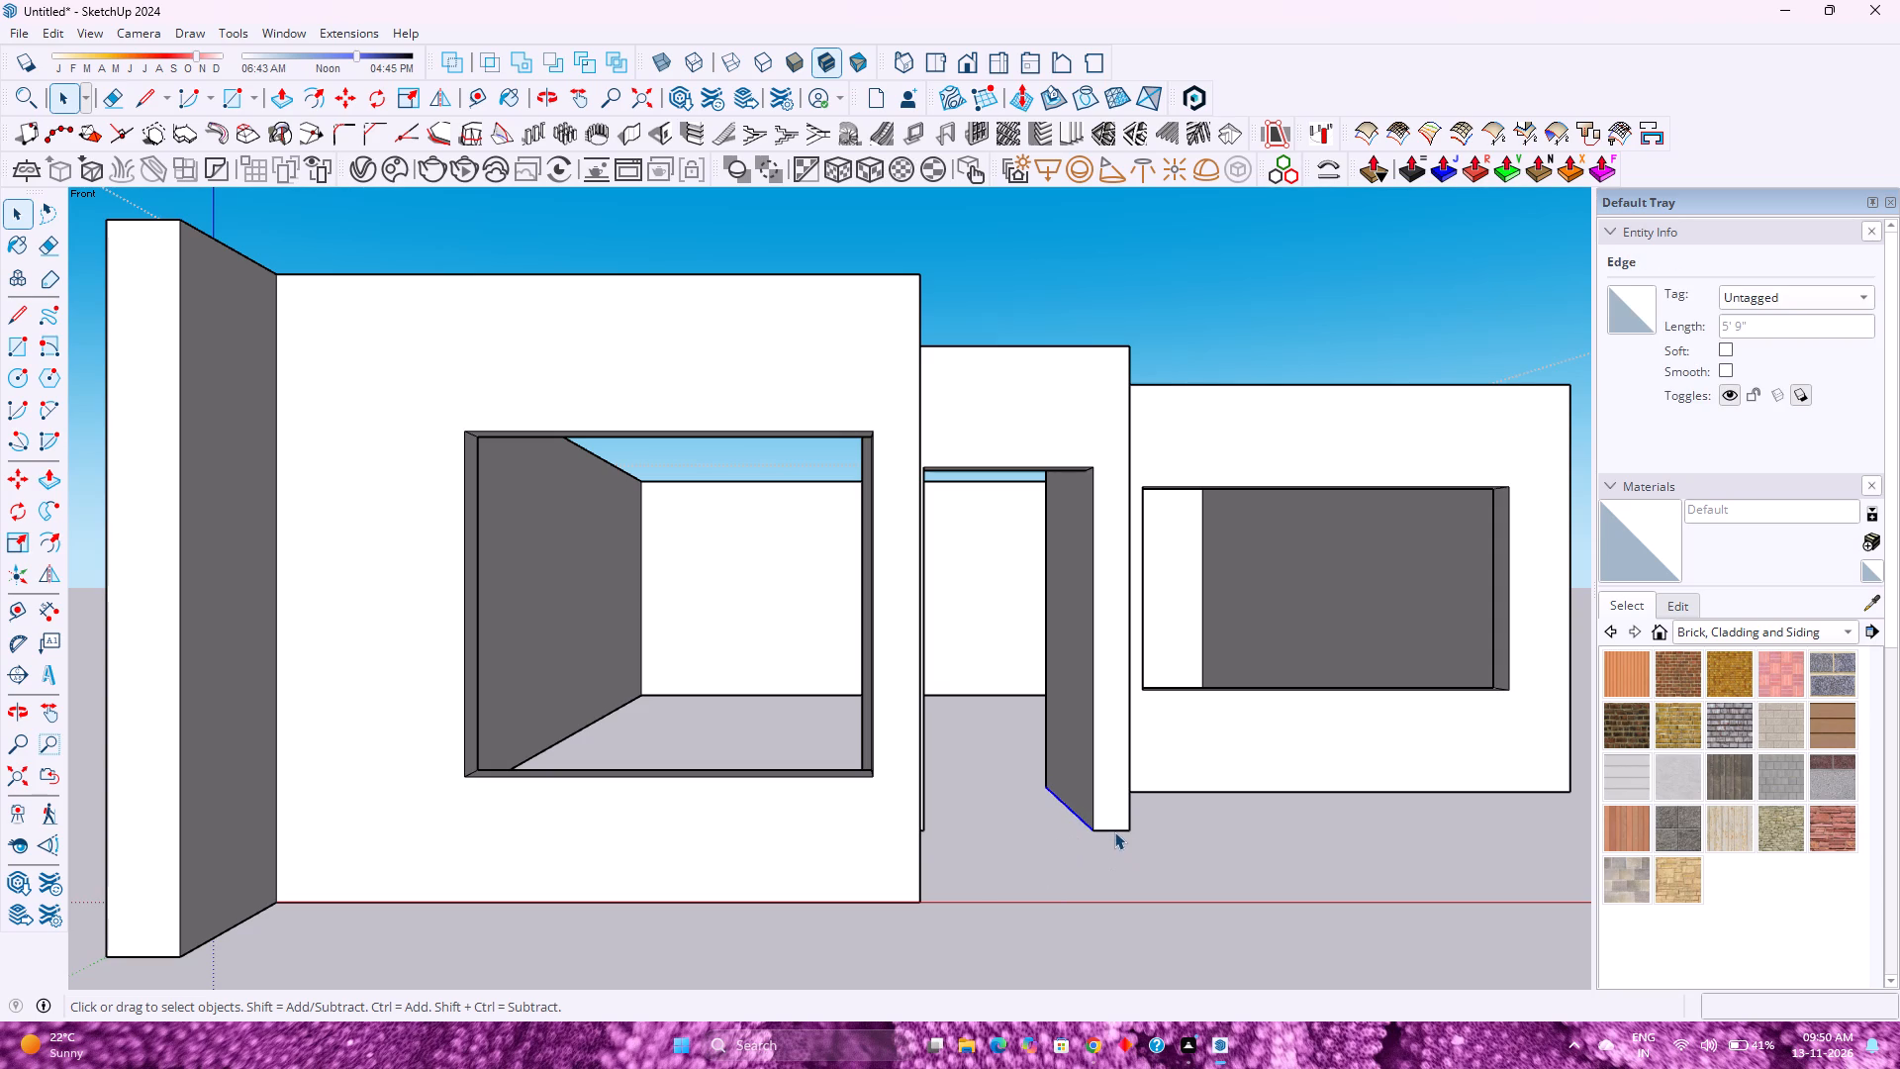
left_click(1114, 829)
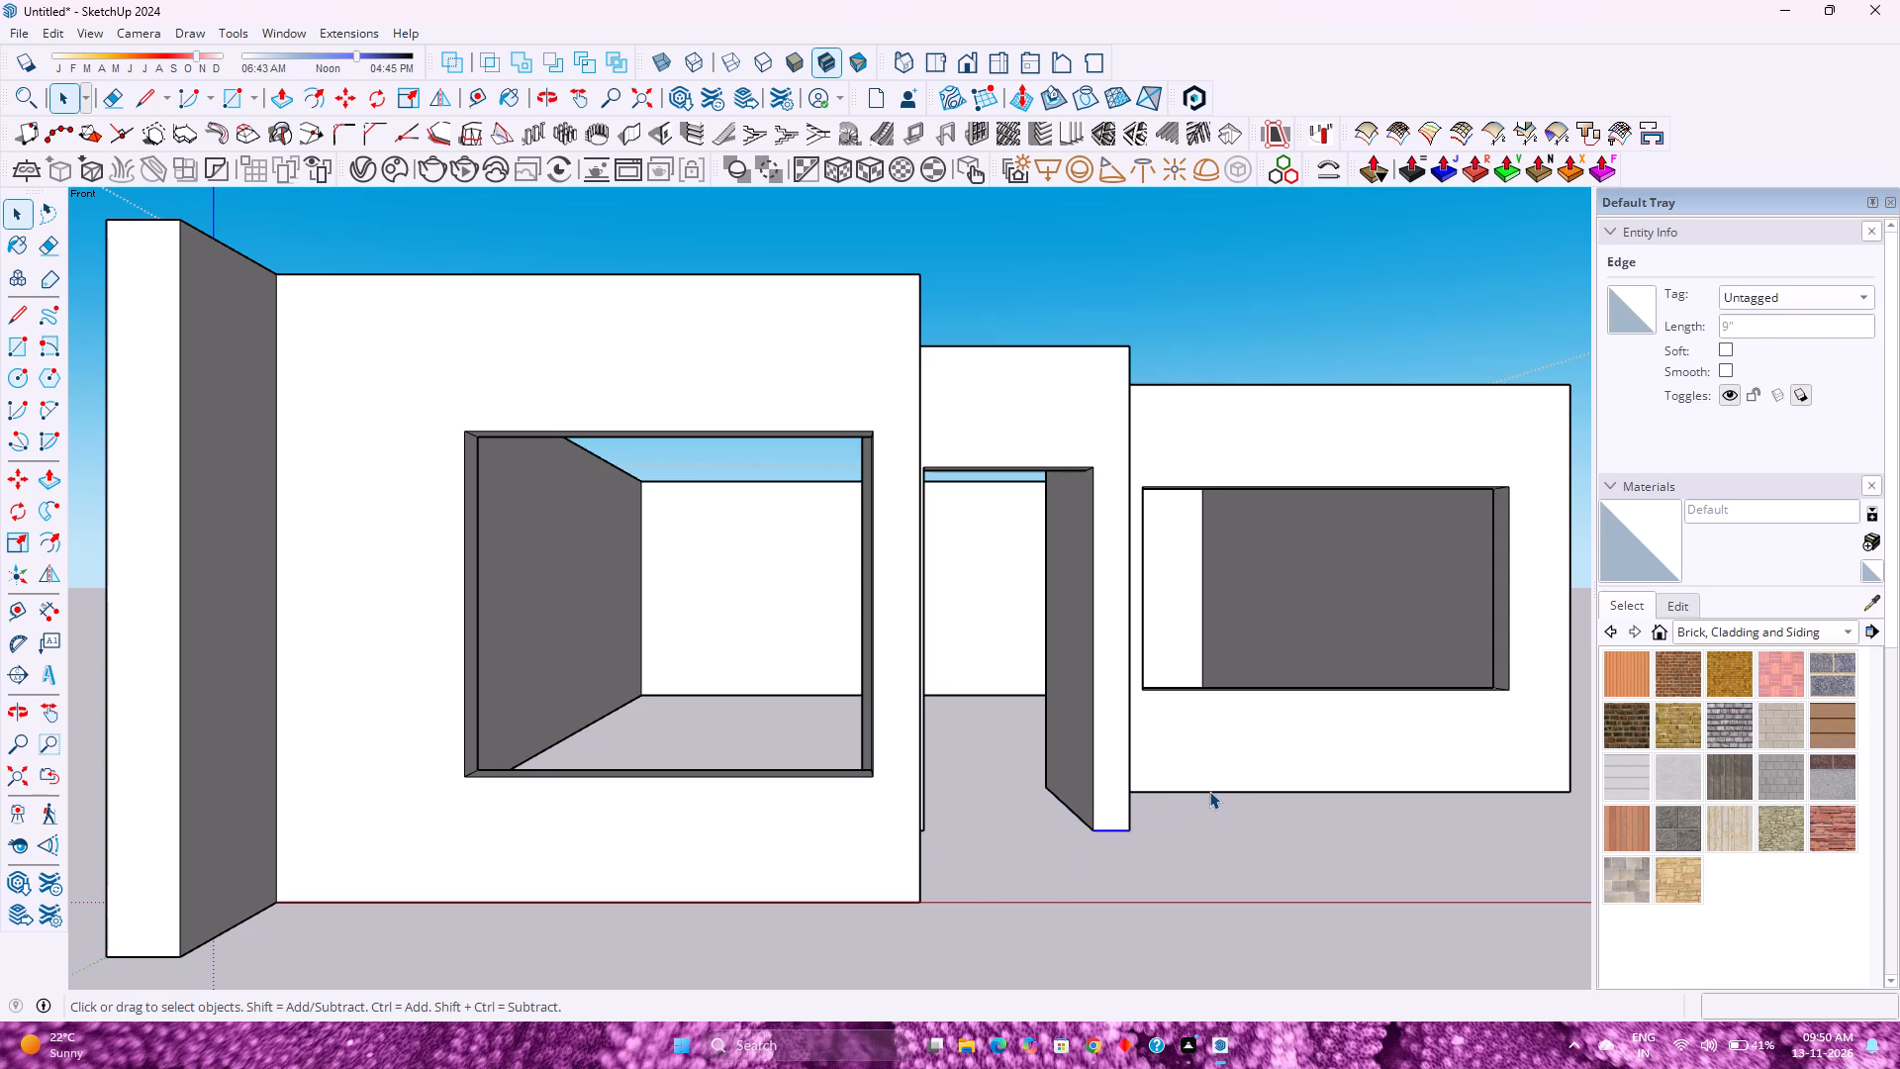
left_click(1209, 791)
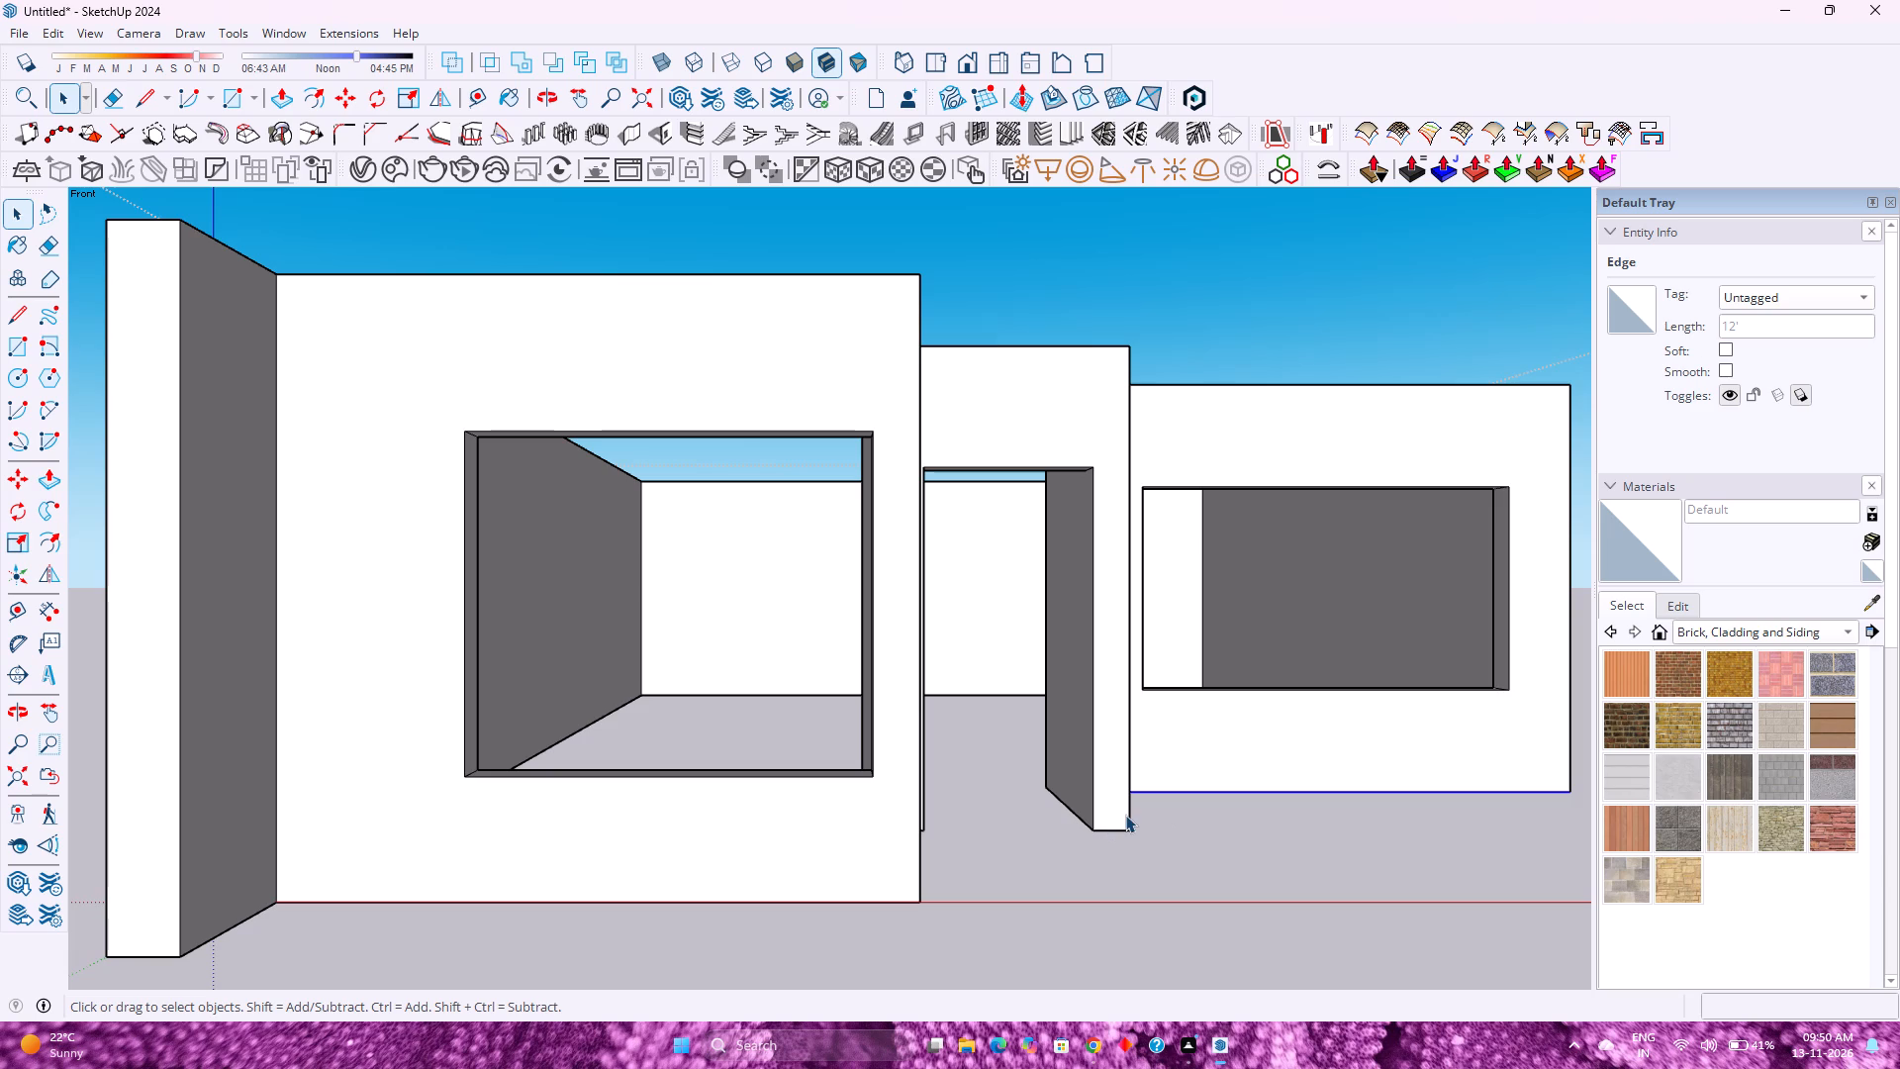
scroll(997, 840, "down", 4)
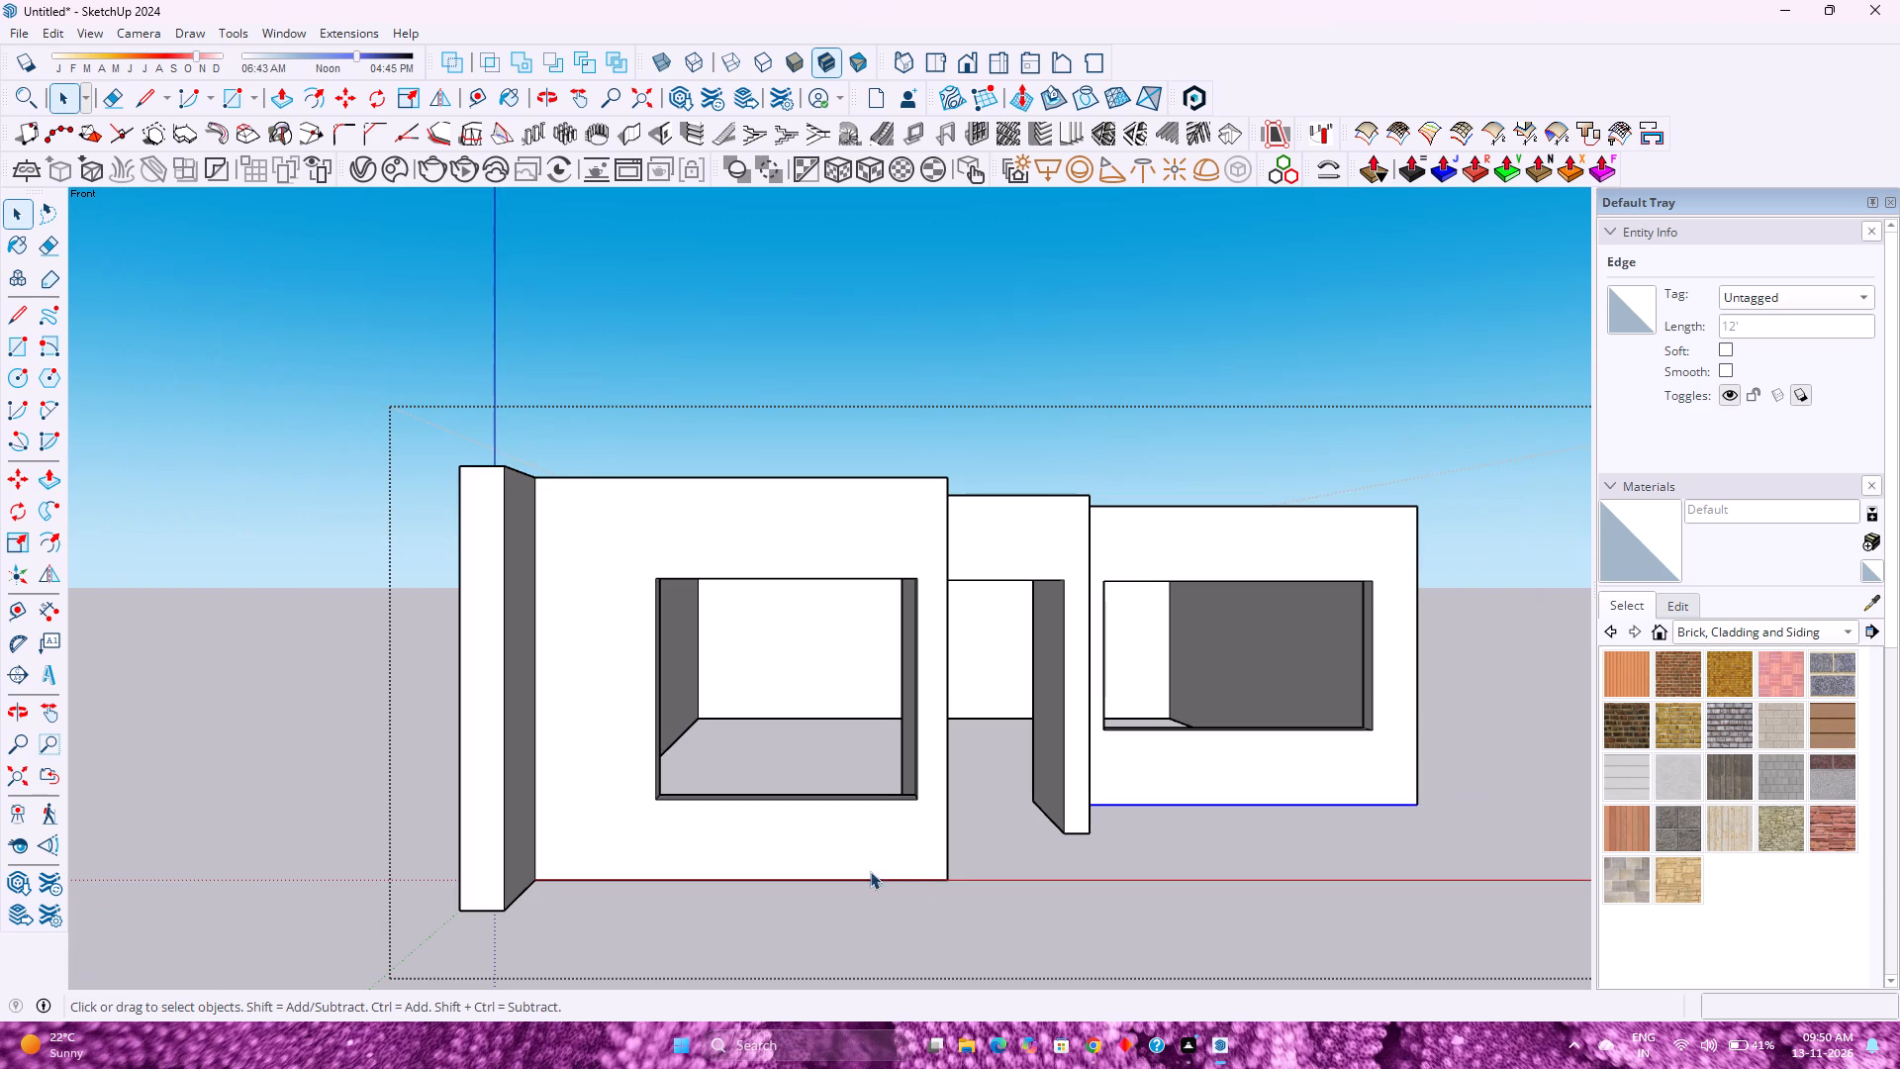
left_click(861, 881)
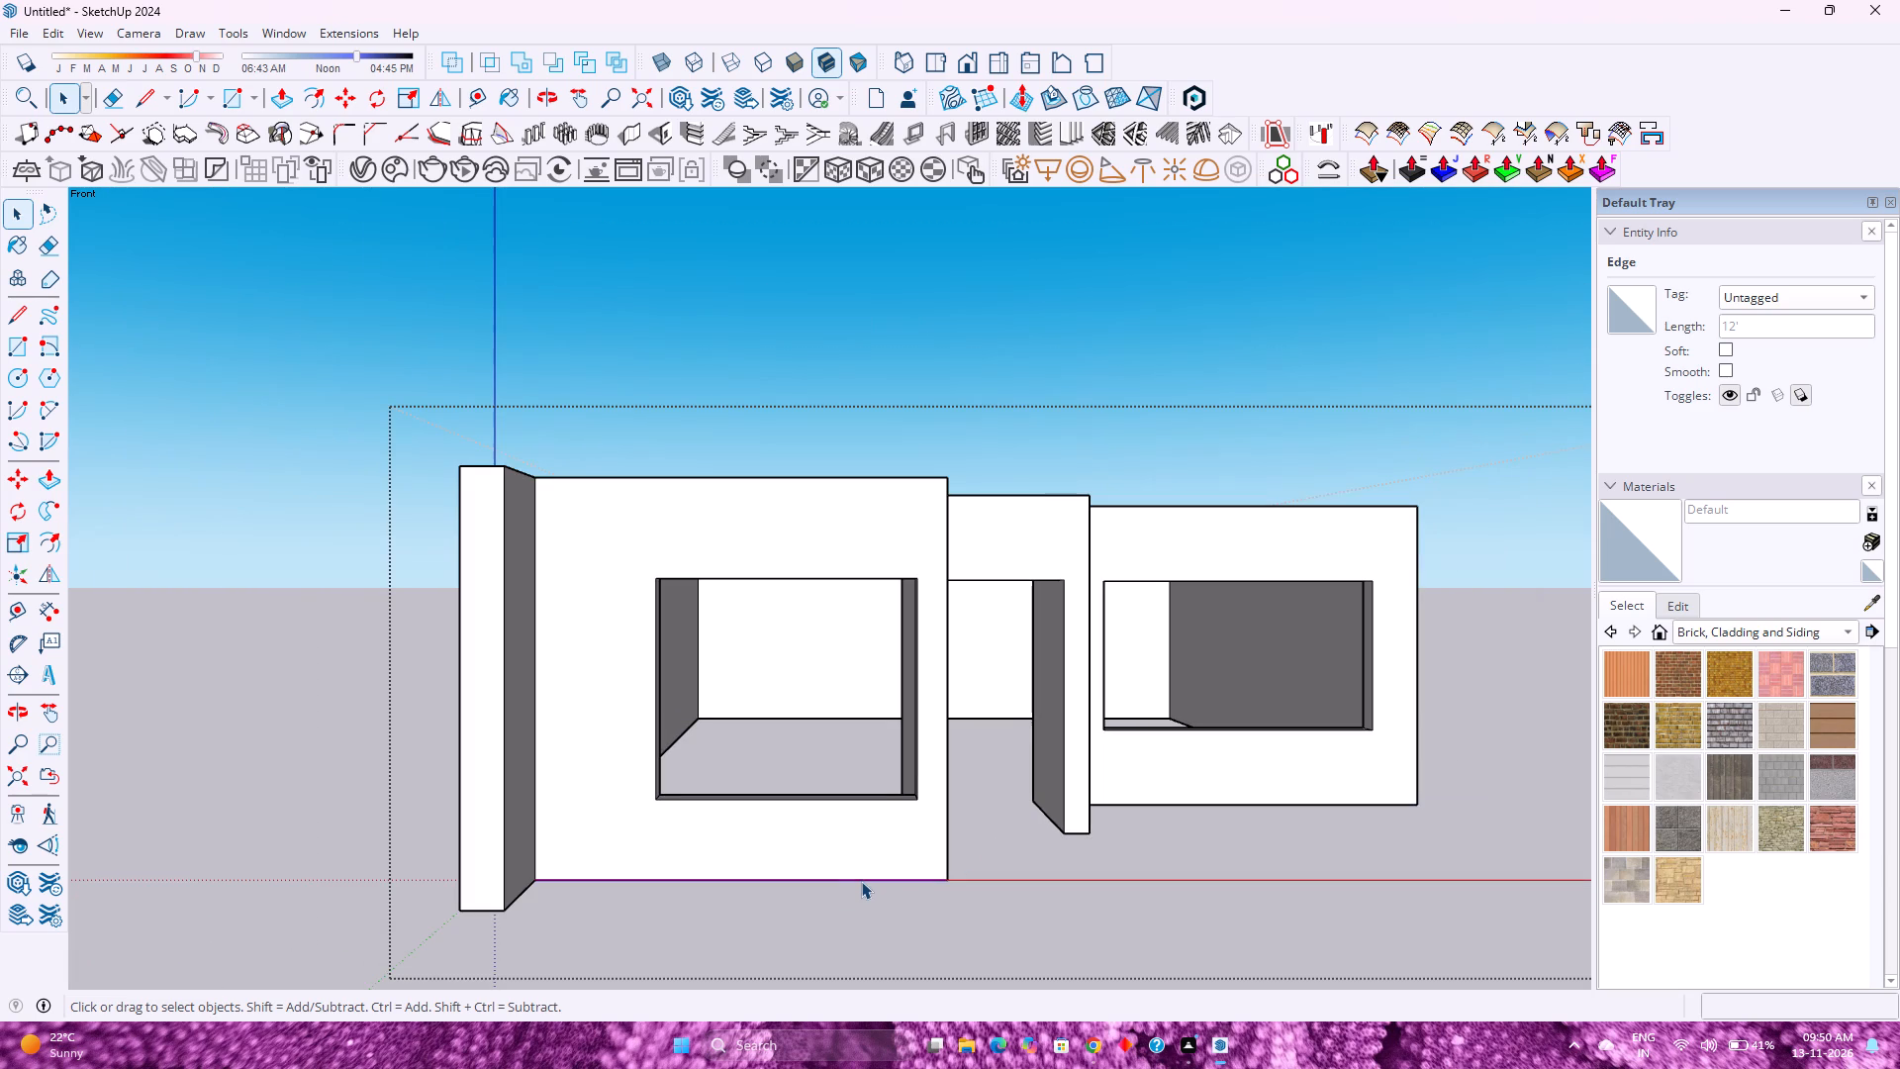
Examine the bottom edges of the doorway recess, including its side wall and the narrow wall strip beside the door opening.
scroll(913, 891, "up", 10)
middle_click_drag(930, 888, 721, 913)
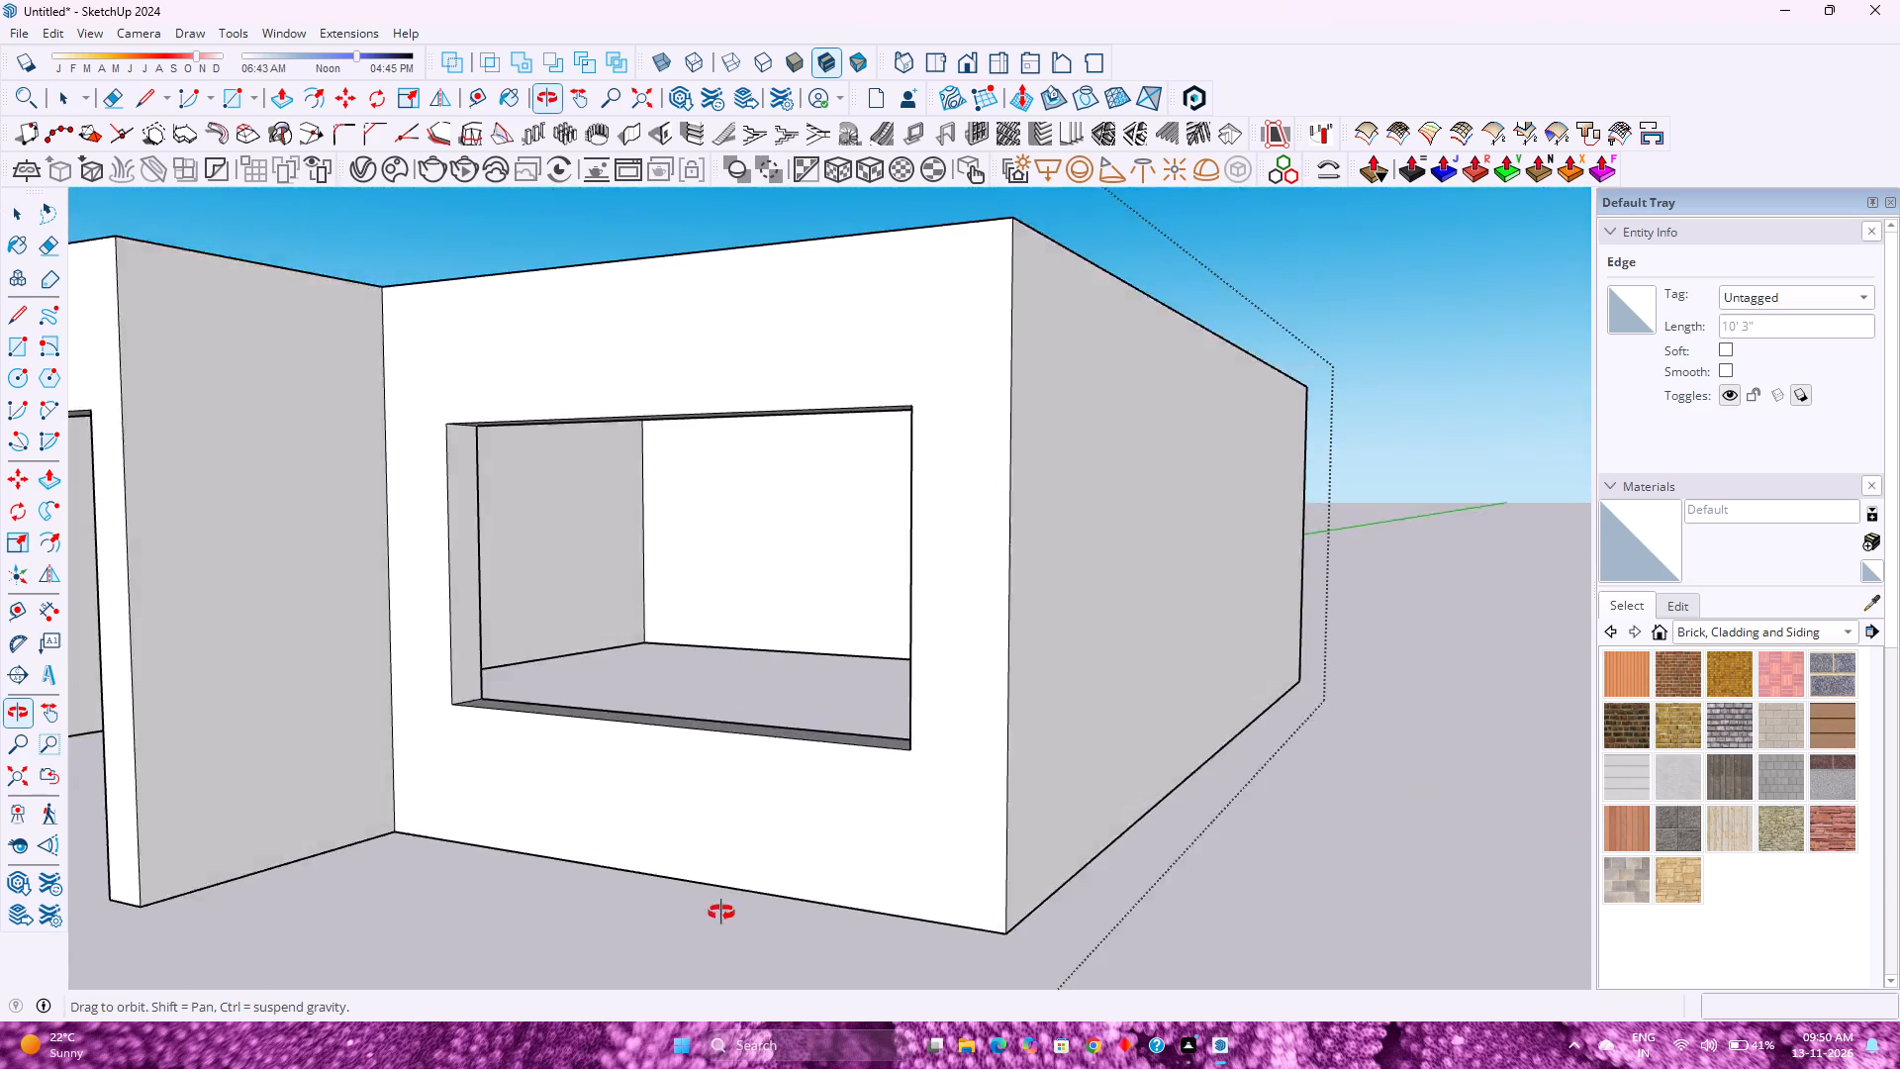
middle_click_drag(721, 913, 894, 890)
scroll(894, 890, "down", 3)
scroll(896, 889, "up", 1)
left_click(731, 856)
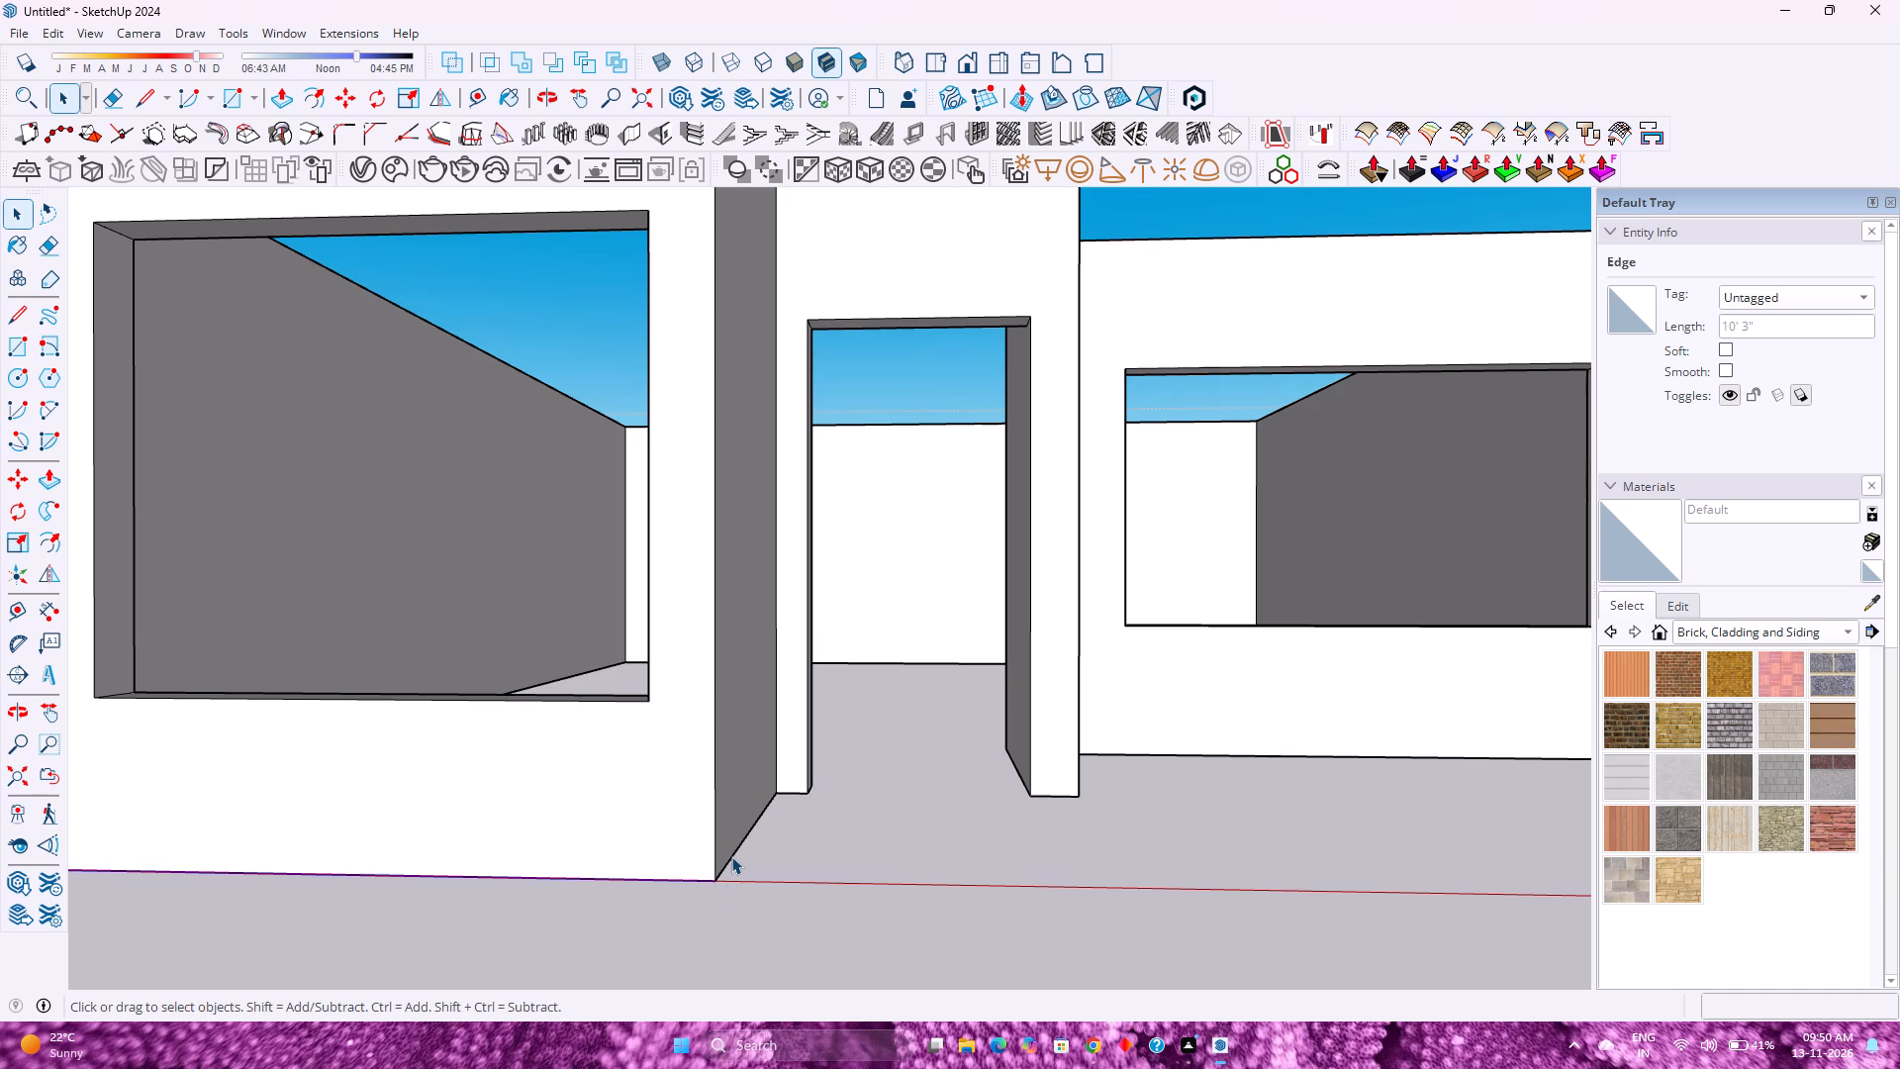
left_click(794, 793)
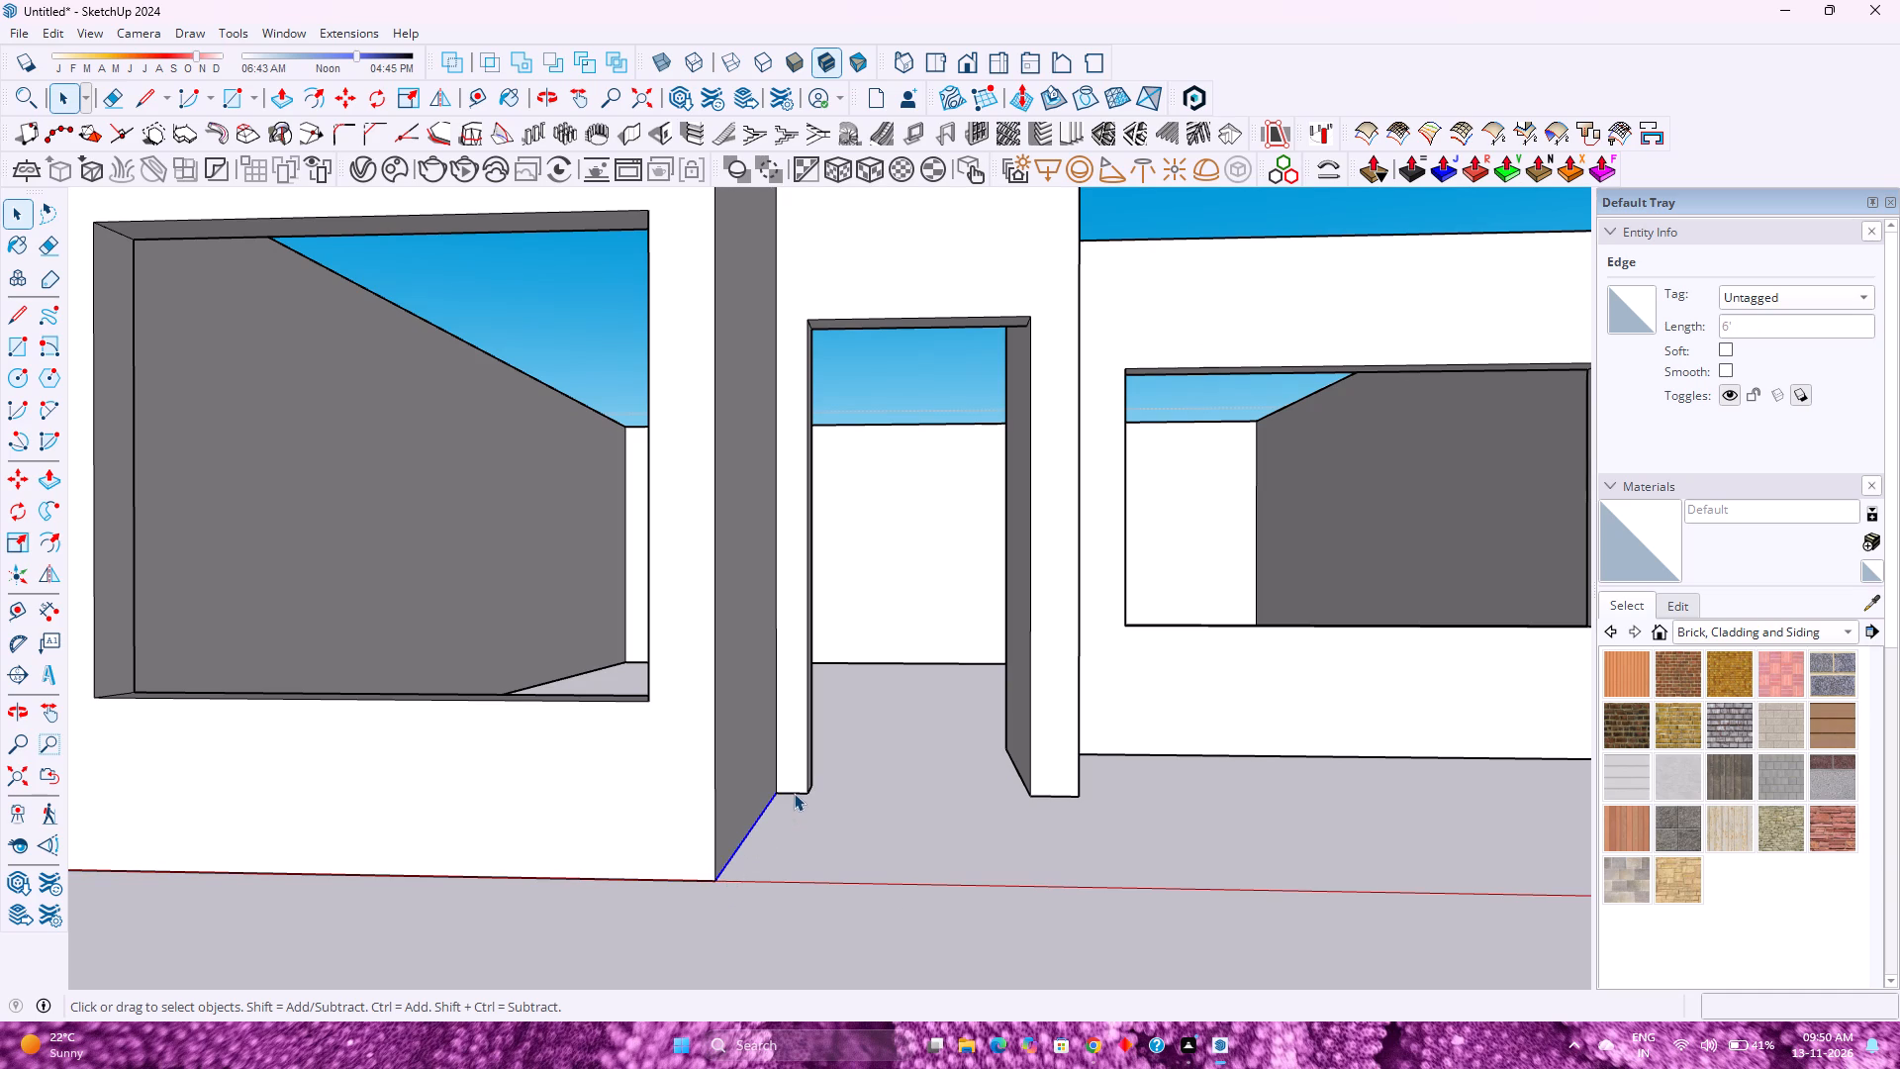
scroll(821, 784, "up", 3)
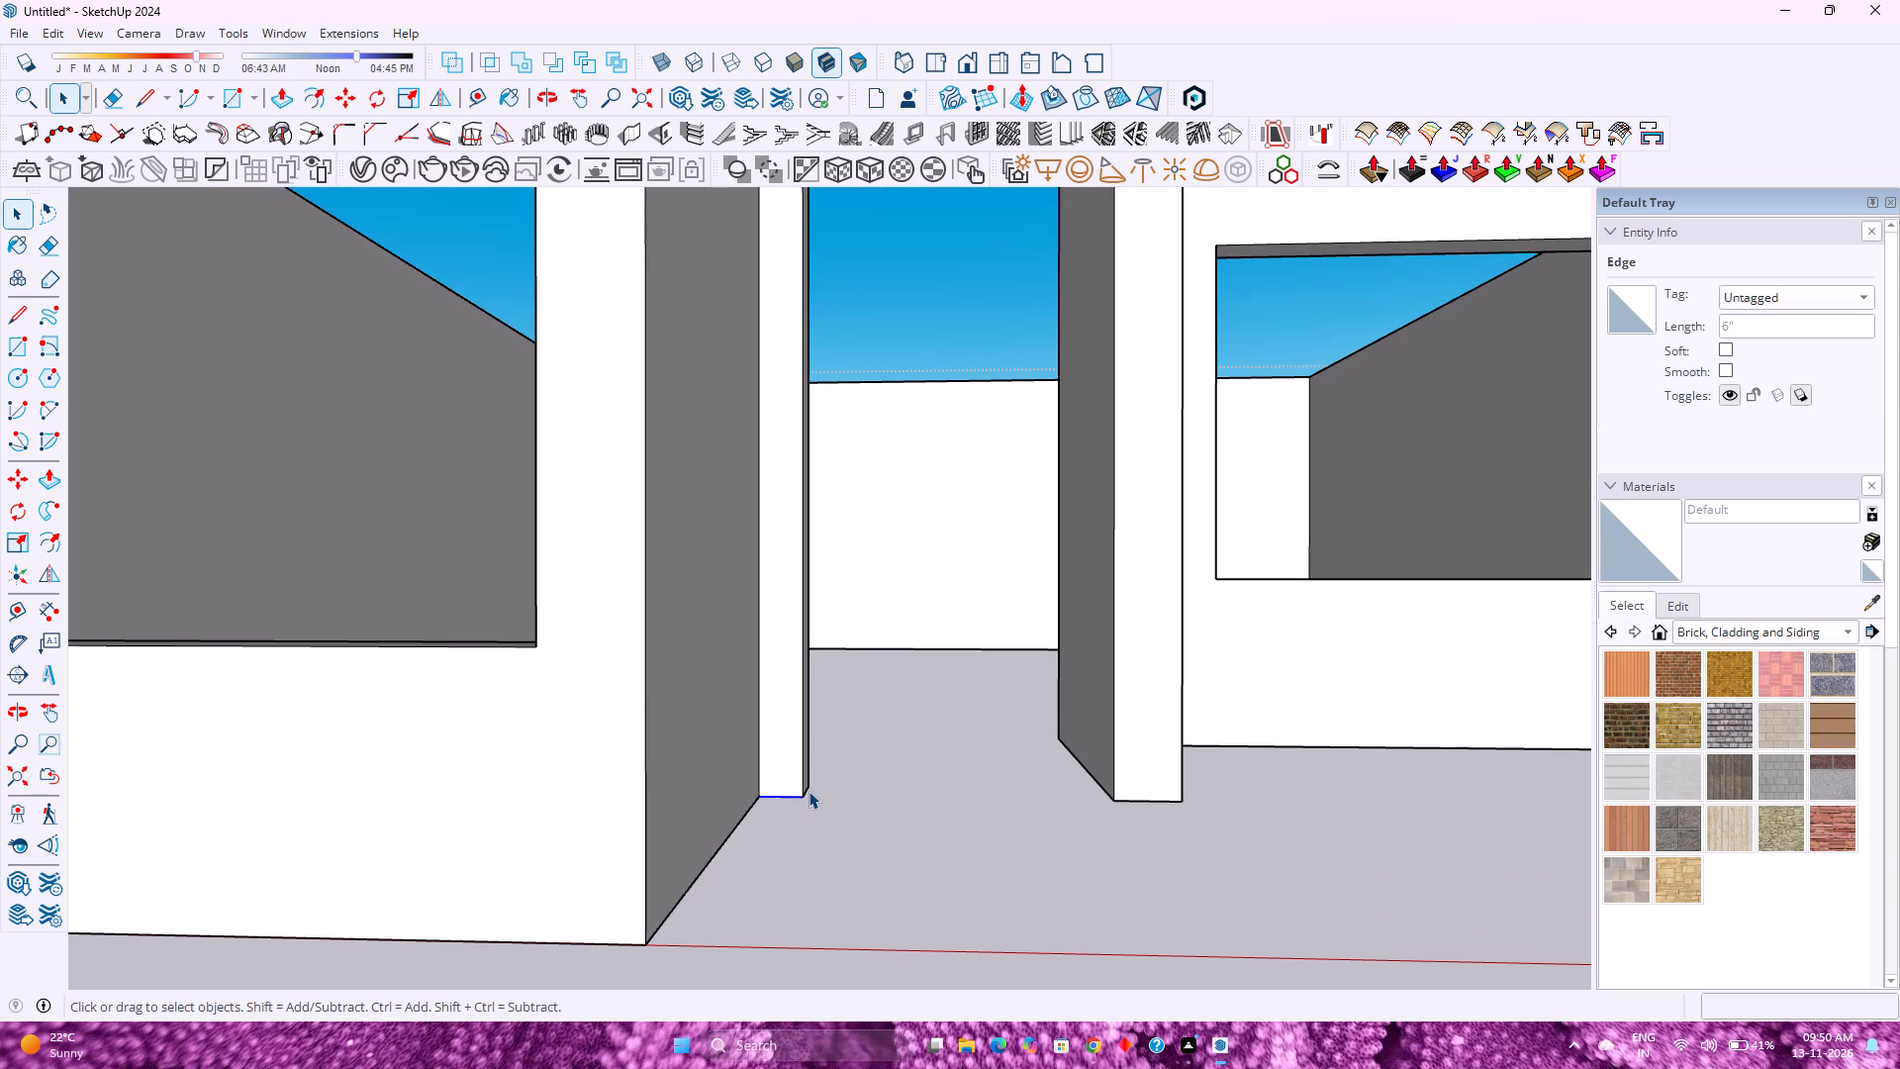
left_click(806, 791)
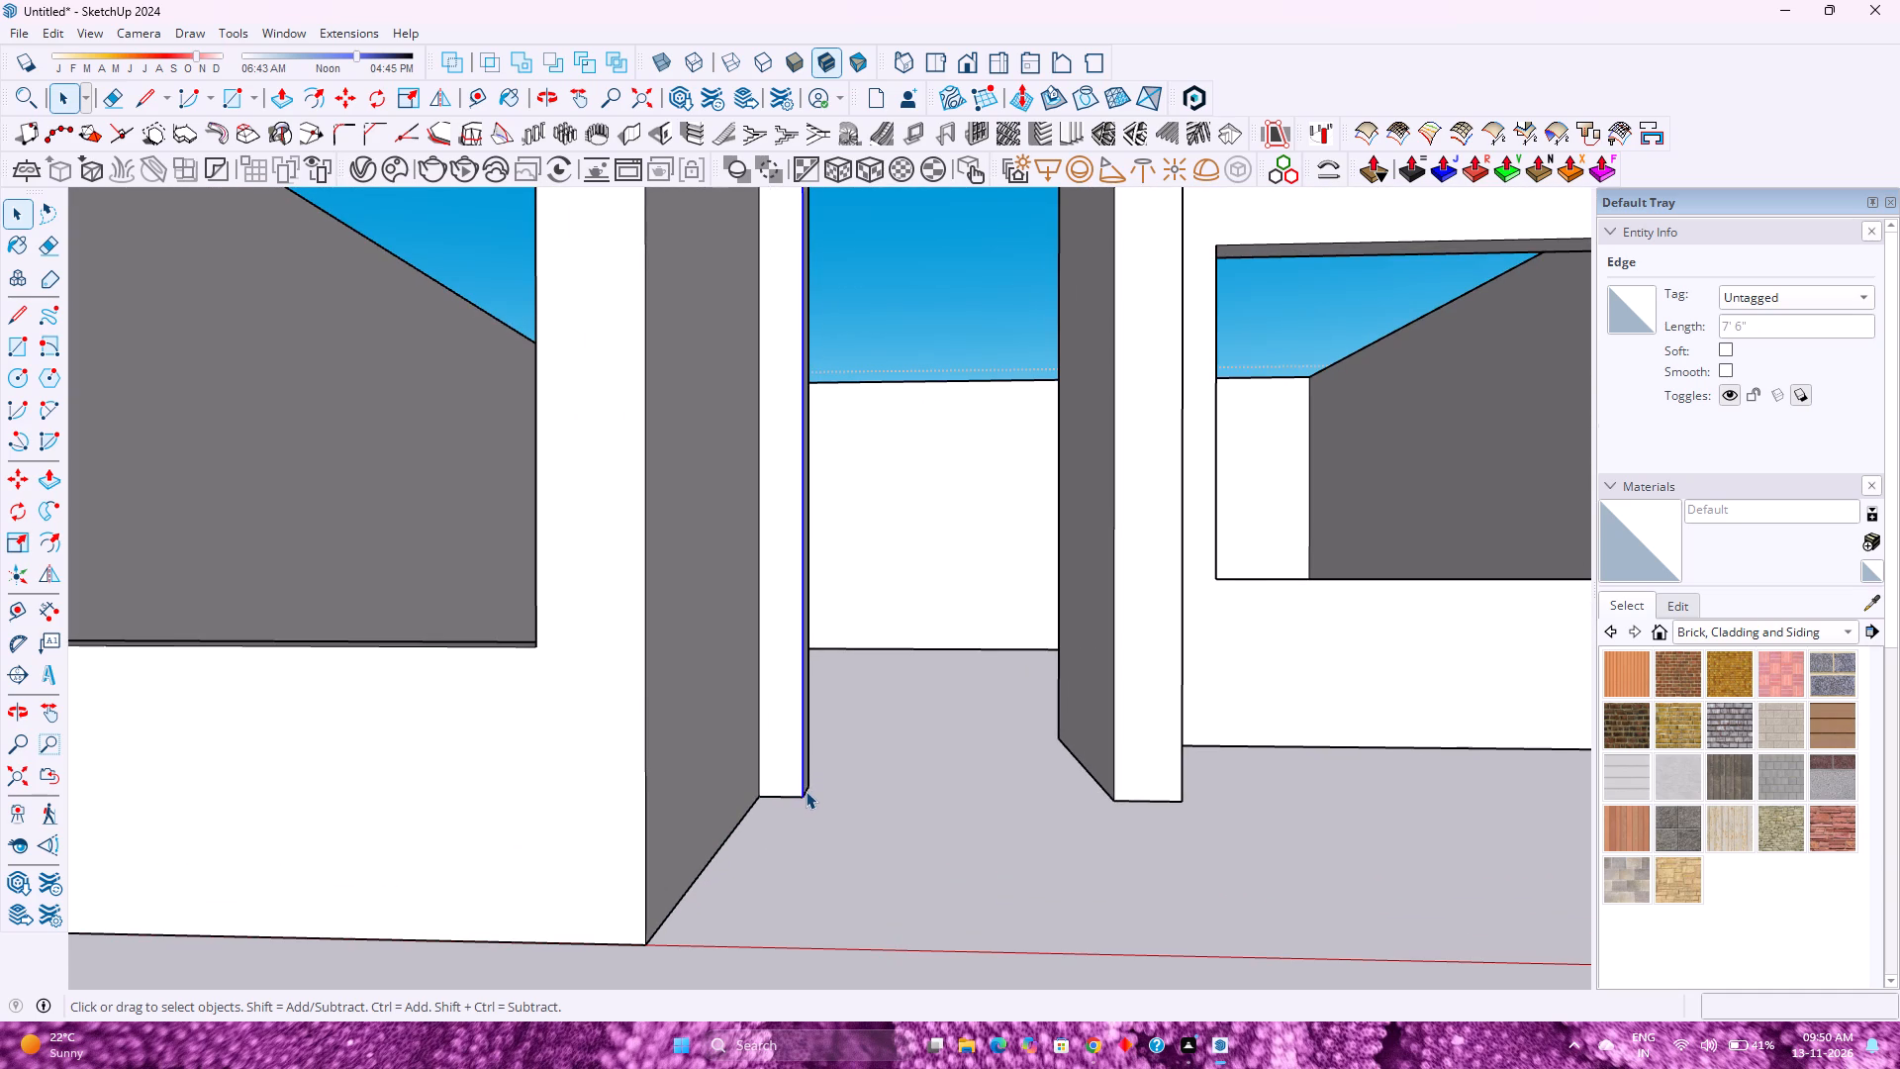
scroll(806, 791, "up", 5)
middle_click_drag(803, 792, 712, 811)
left_click(767, 799)
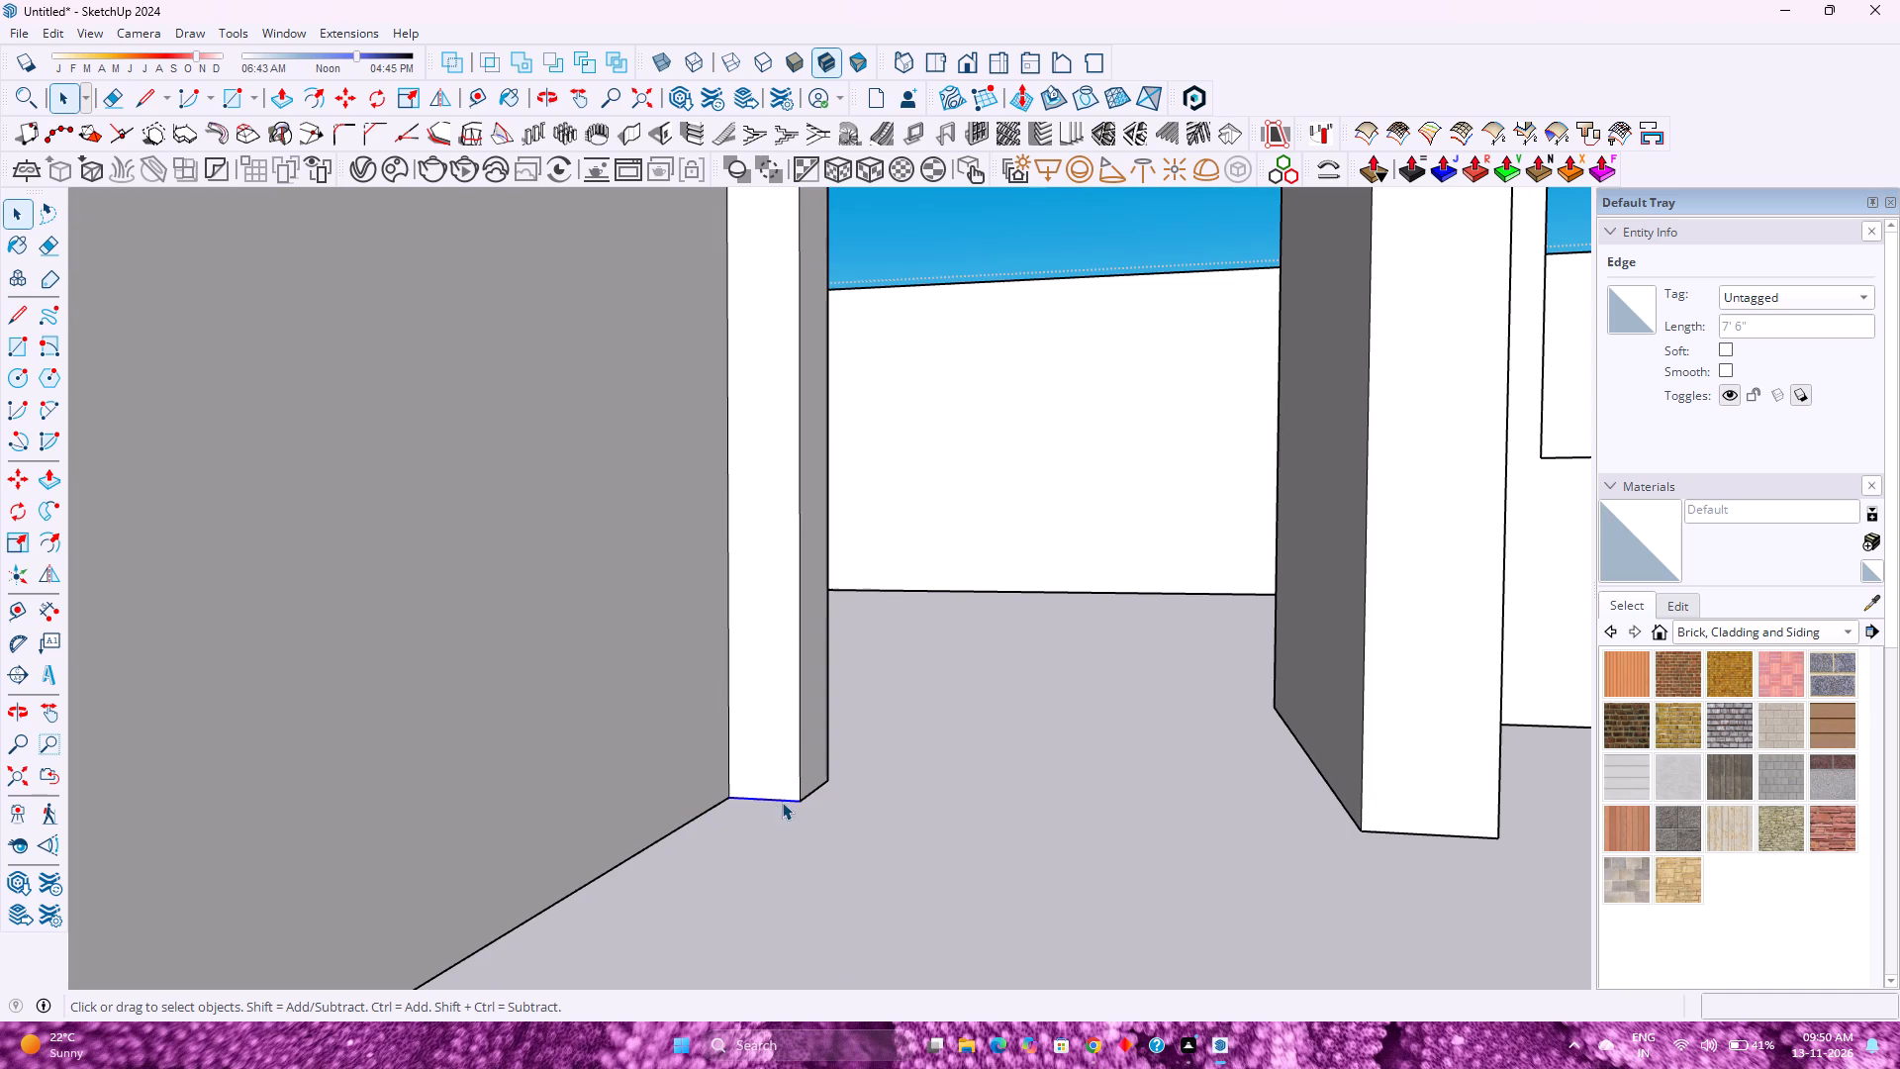
left_click(816, 787)
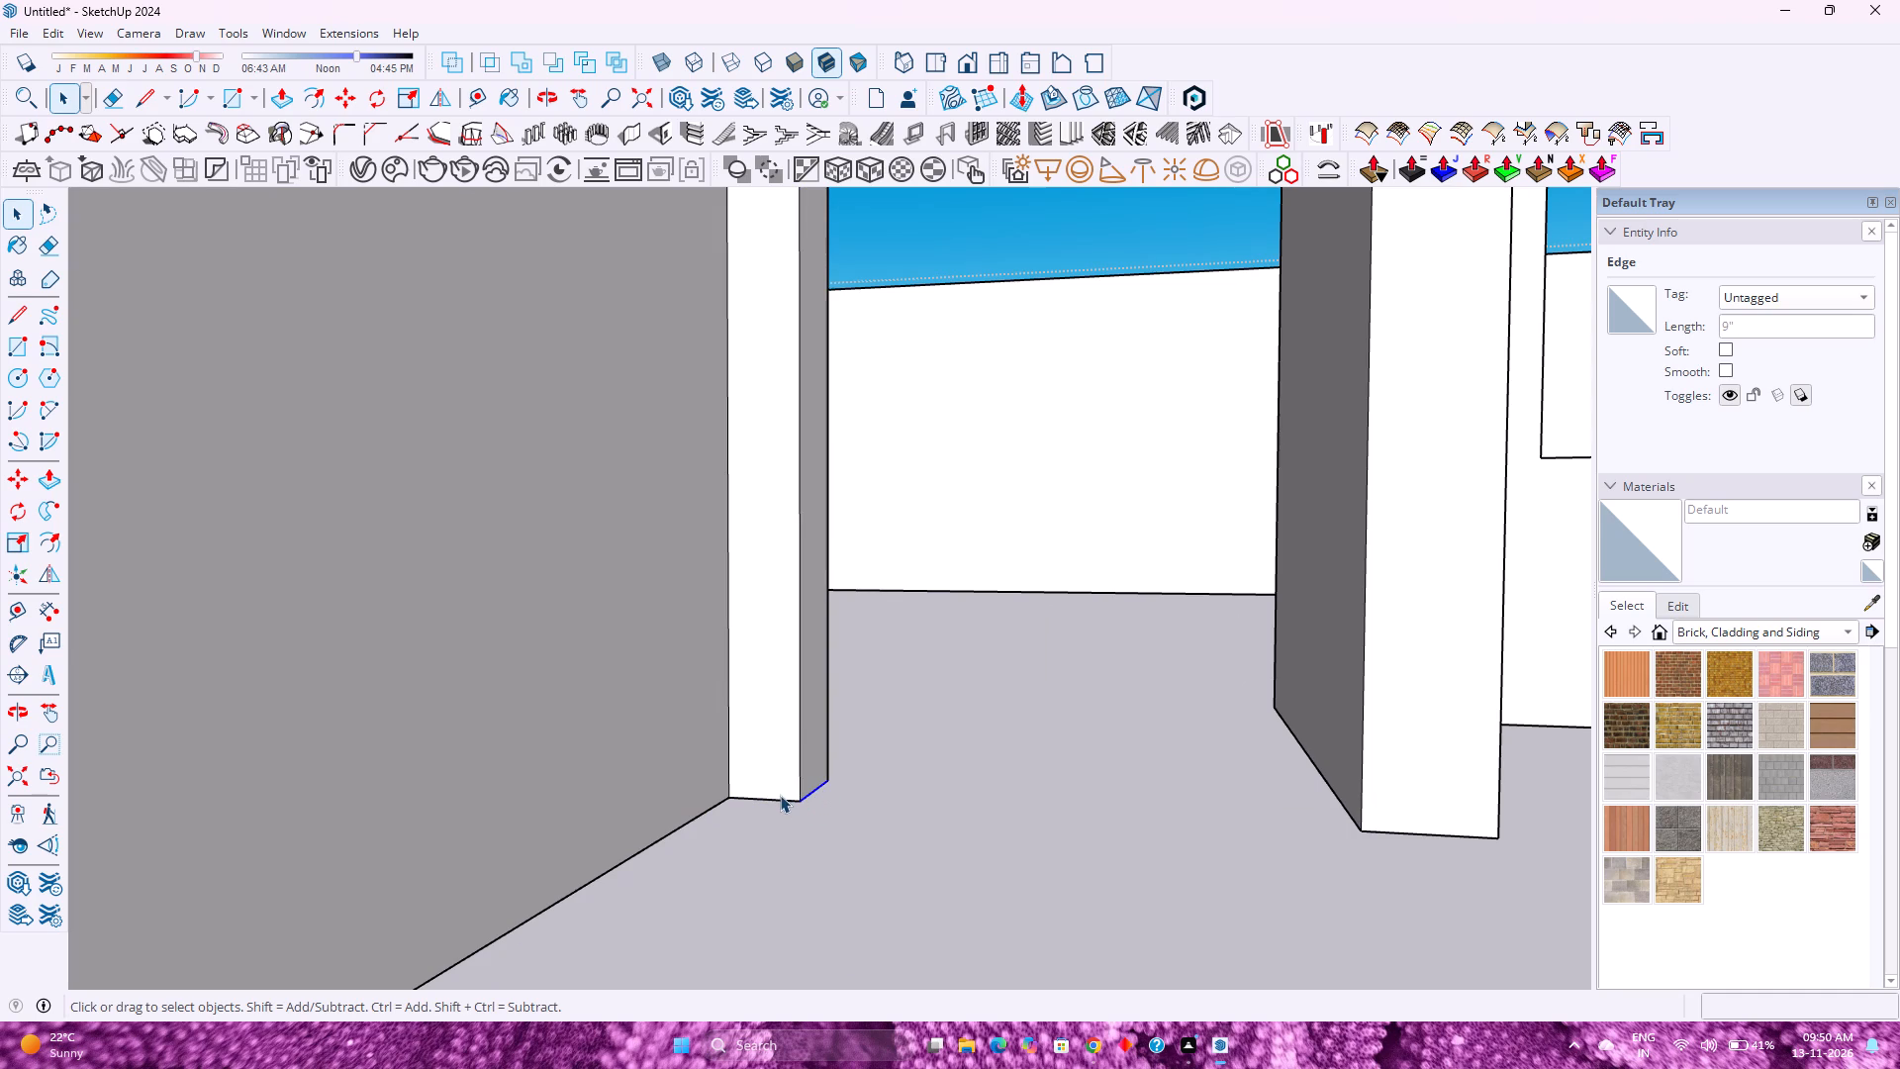
left_click(779, 797)
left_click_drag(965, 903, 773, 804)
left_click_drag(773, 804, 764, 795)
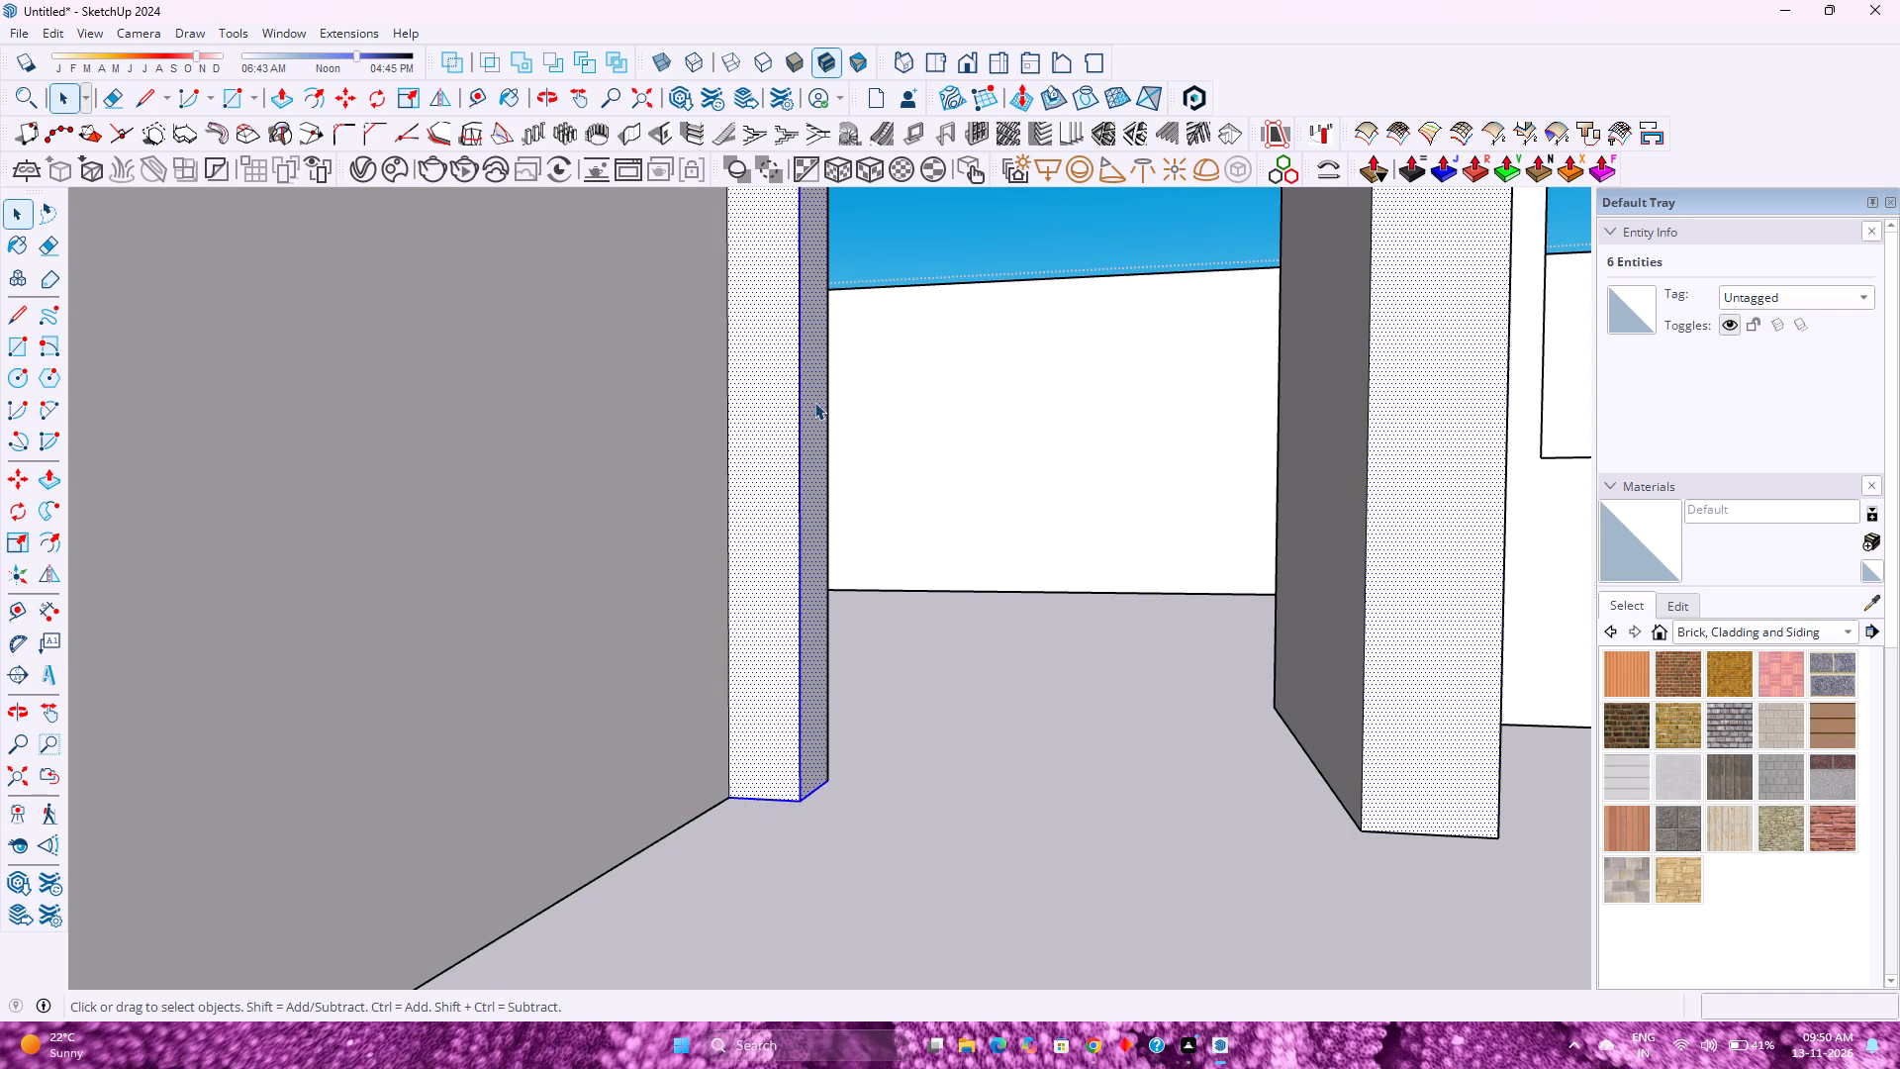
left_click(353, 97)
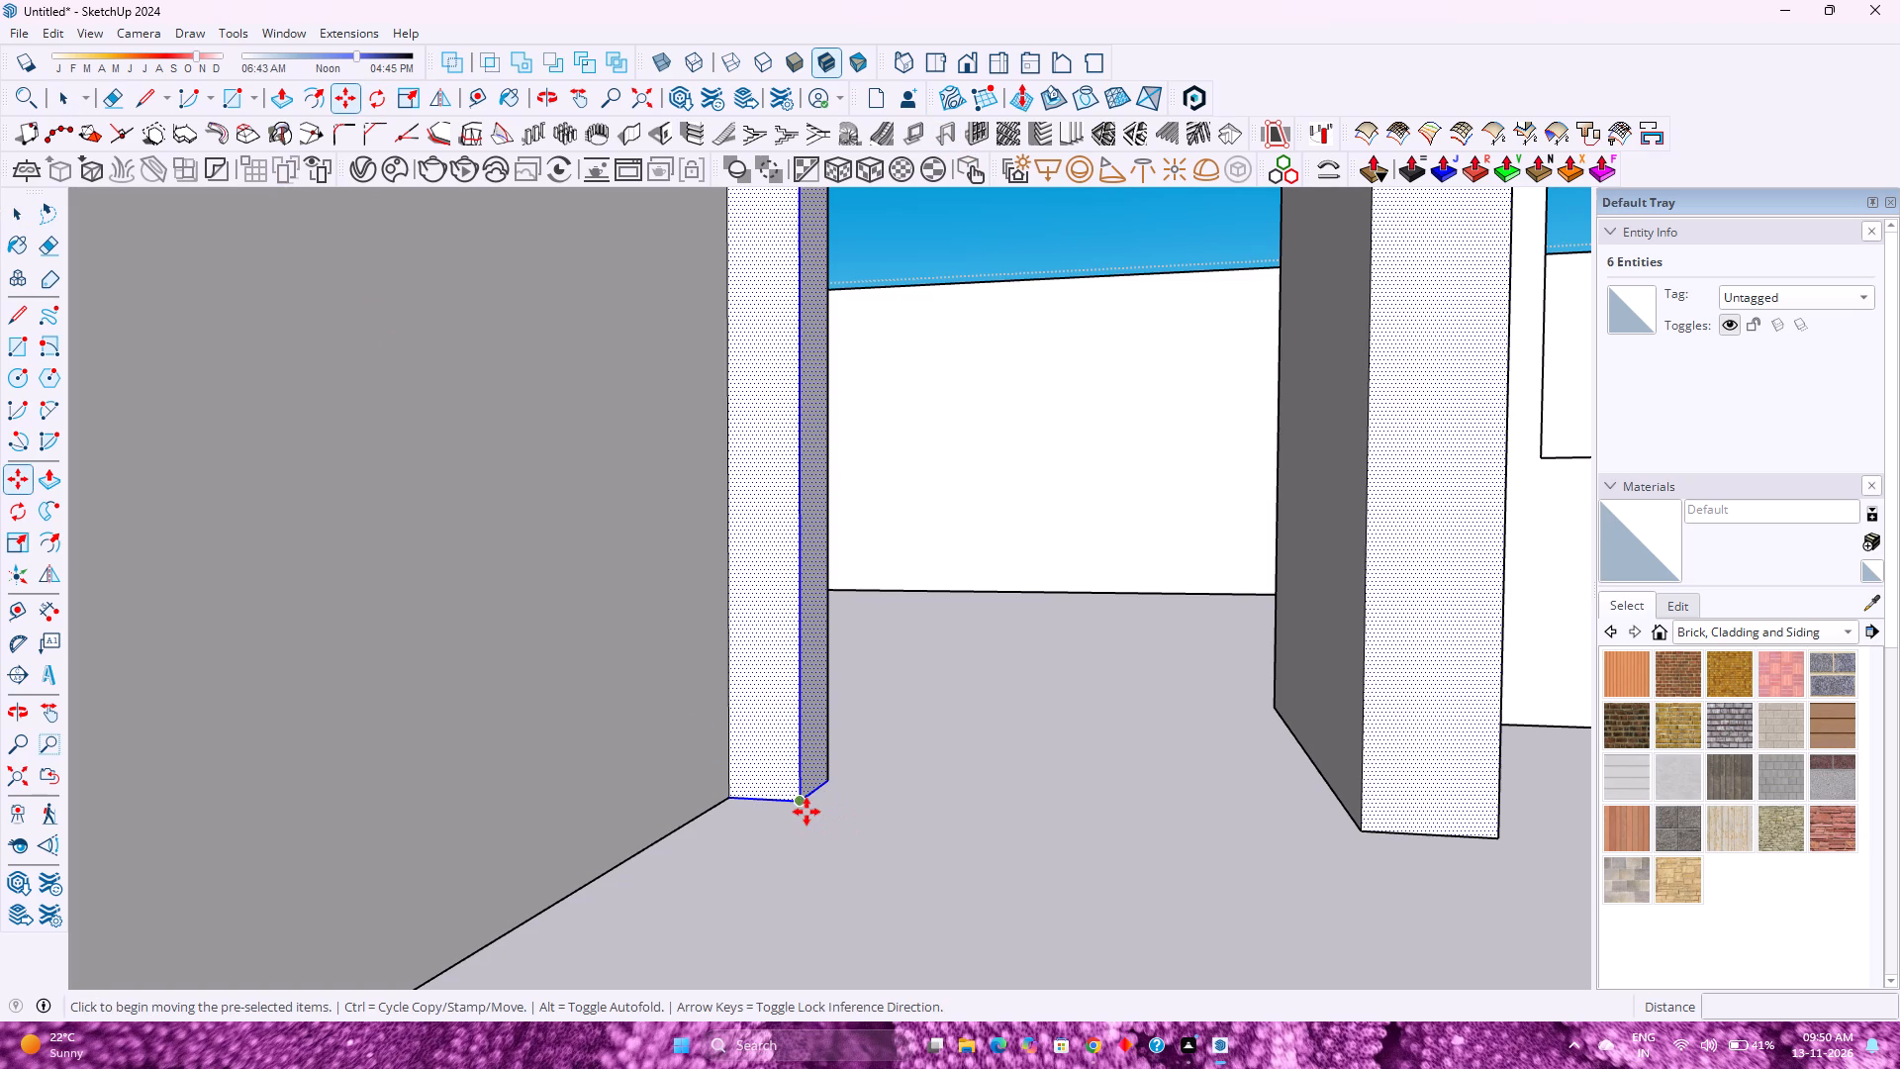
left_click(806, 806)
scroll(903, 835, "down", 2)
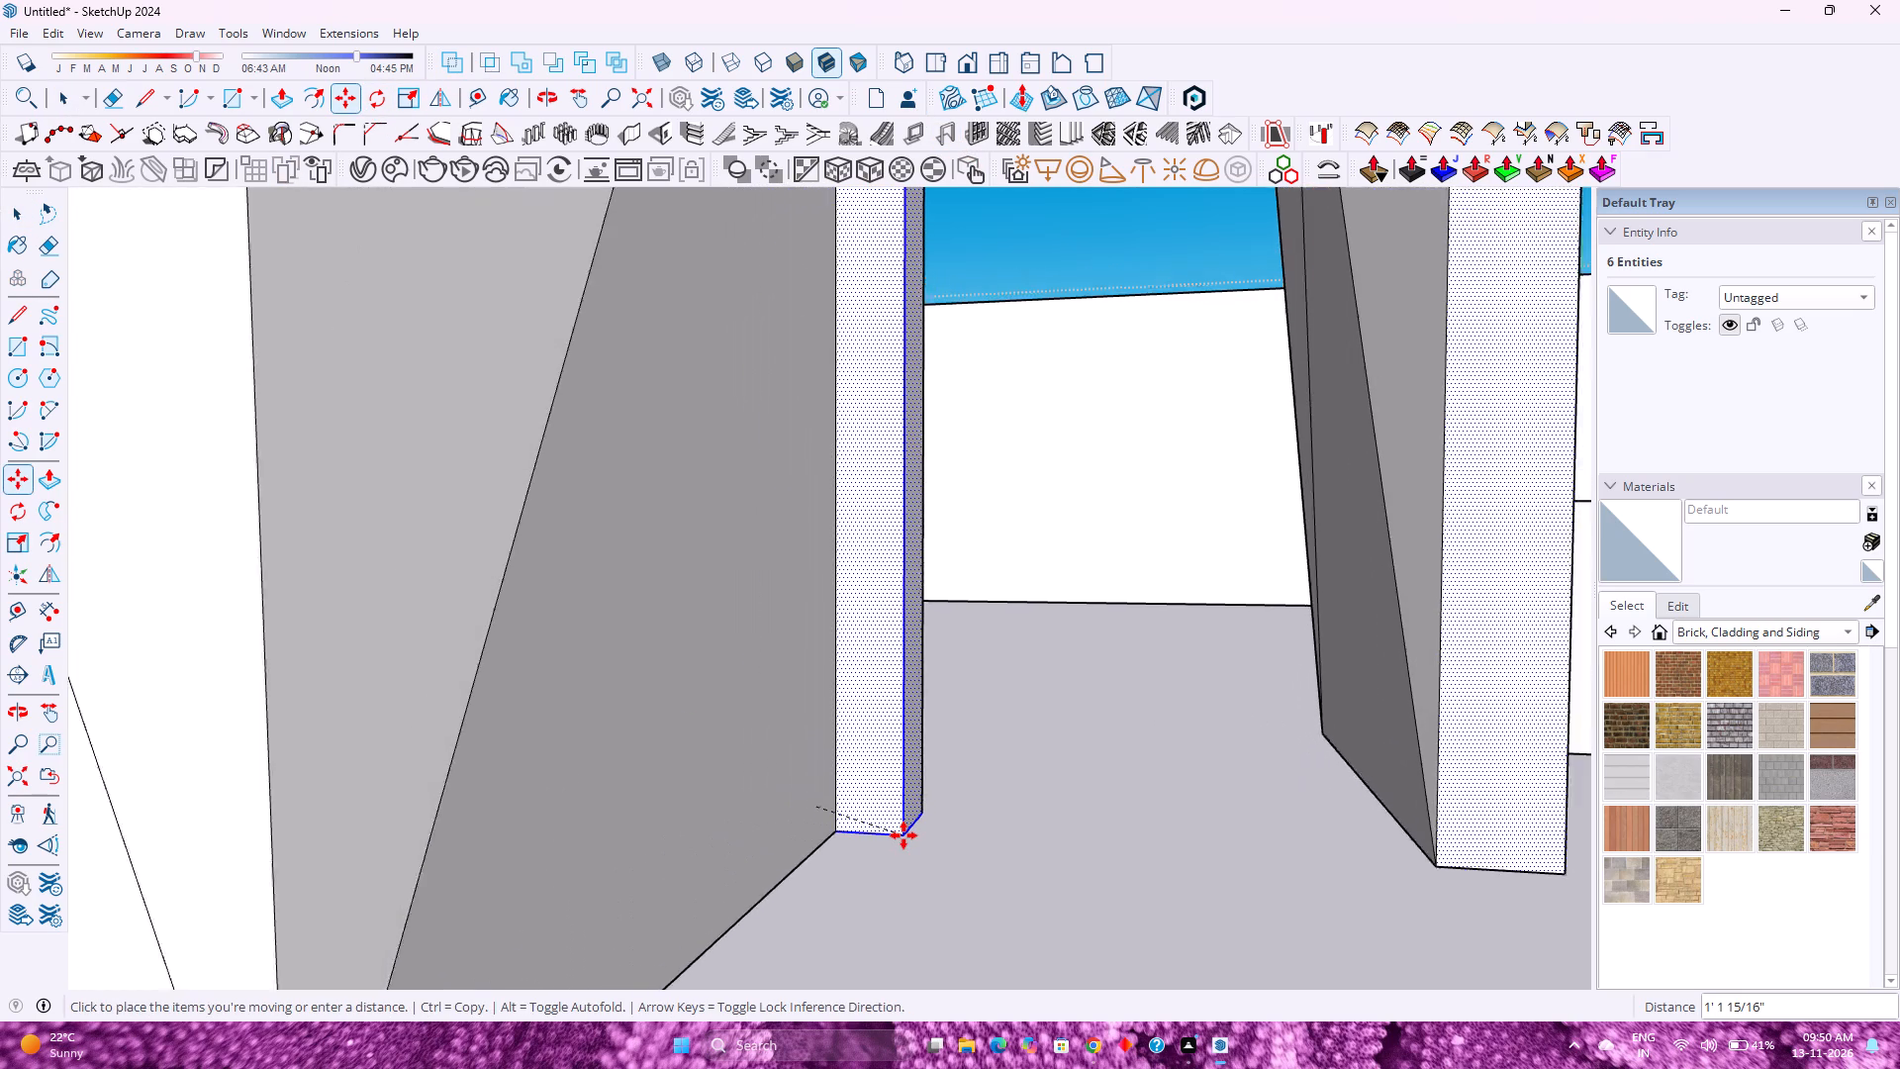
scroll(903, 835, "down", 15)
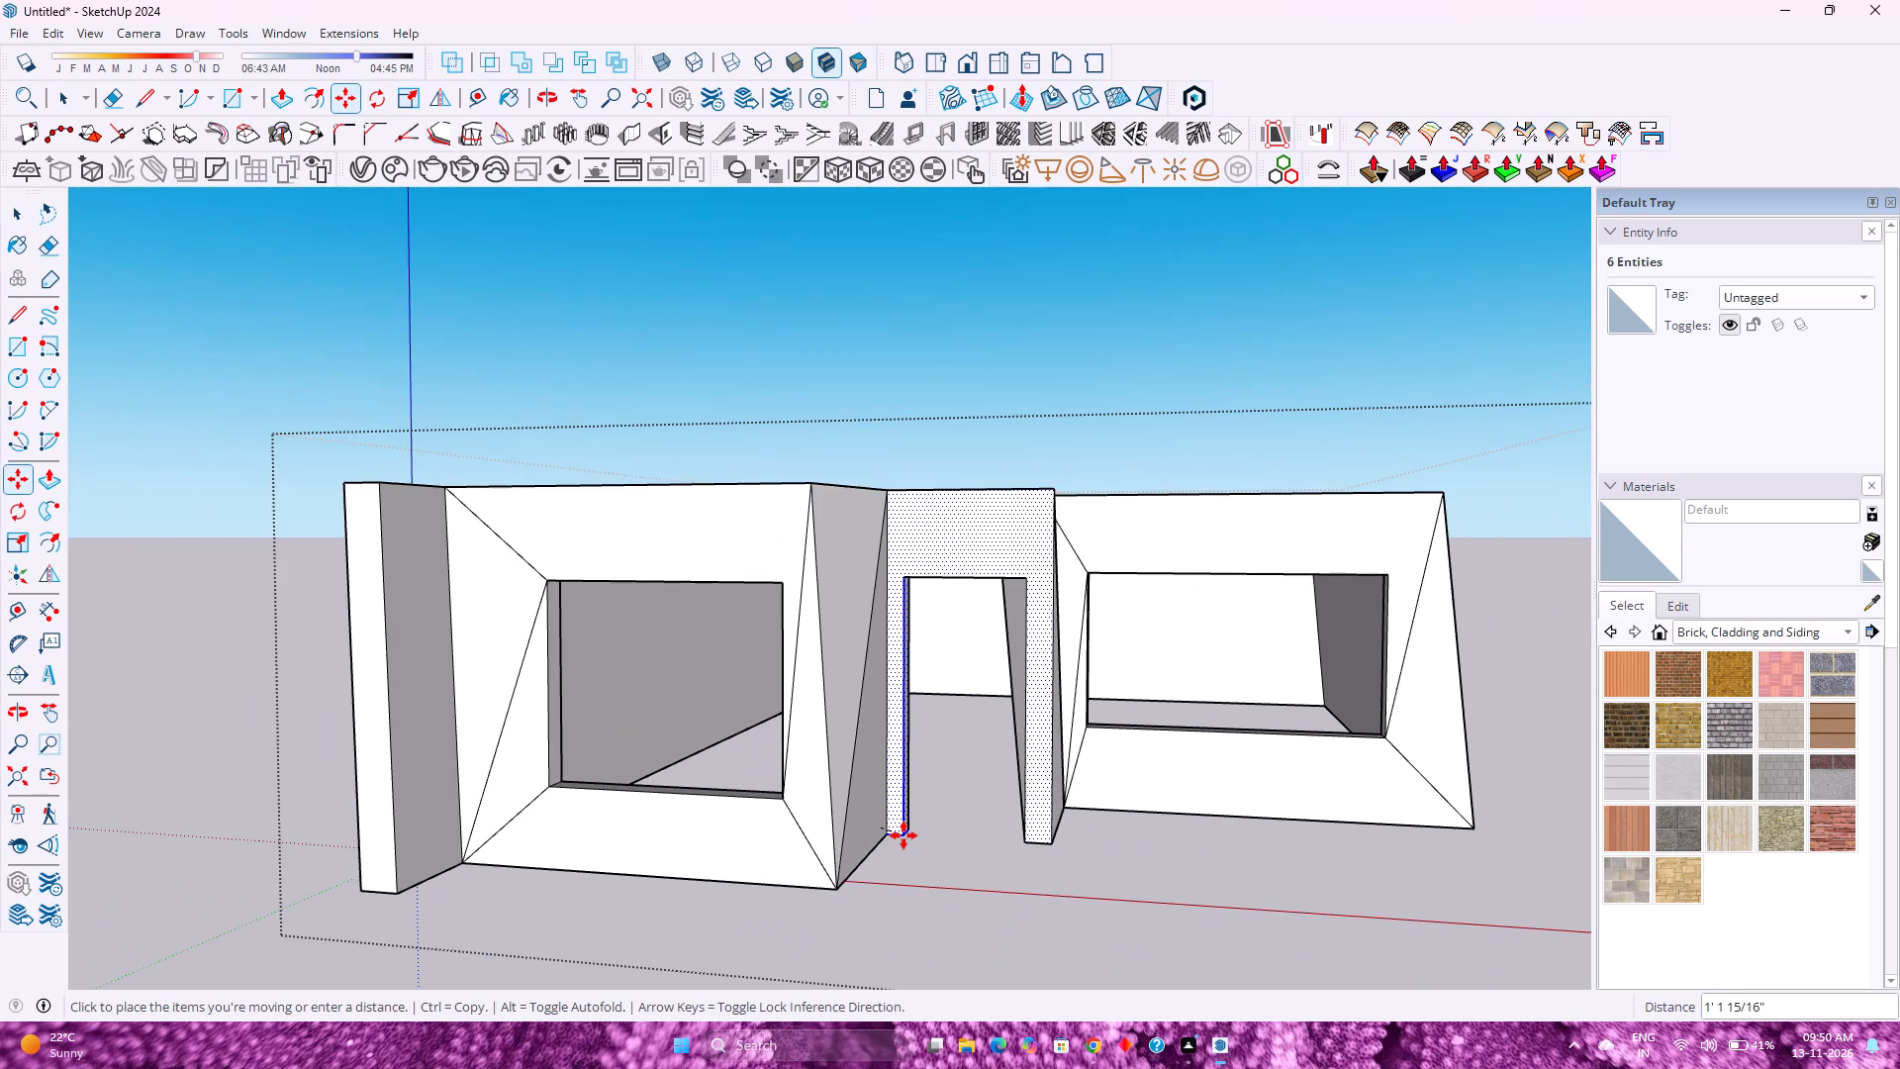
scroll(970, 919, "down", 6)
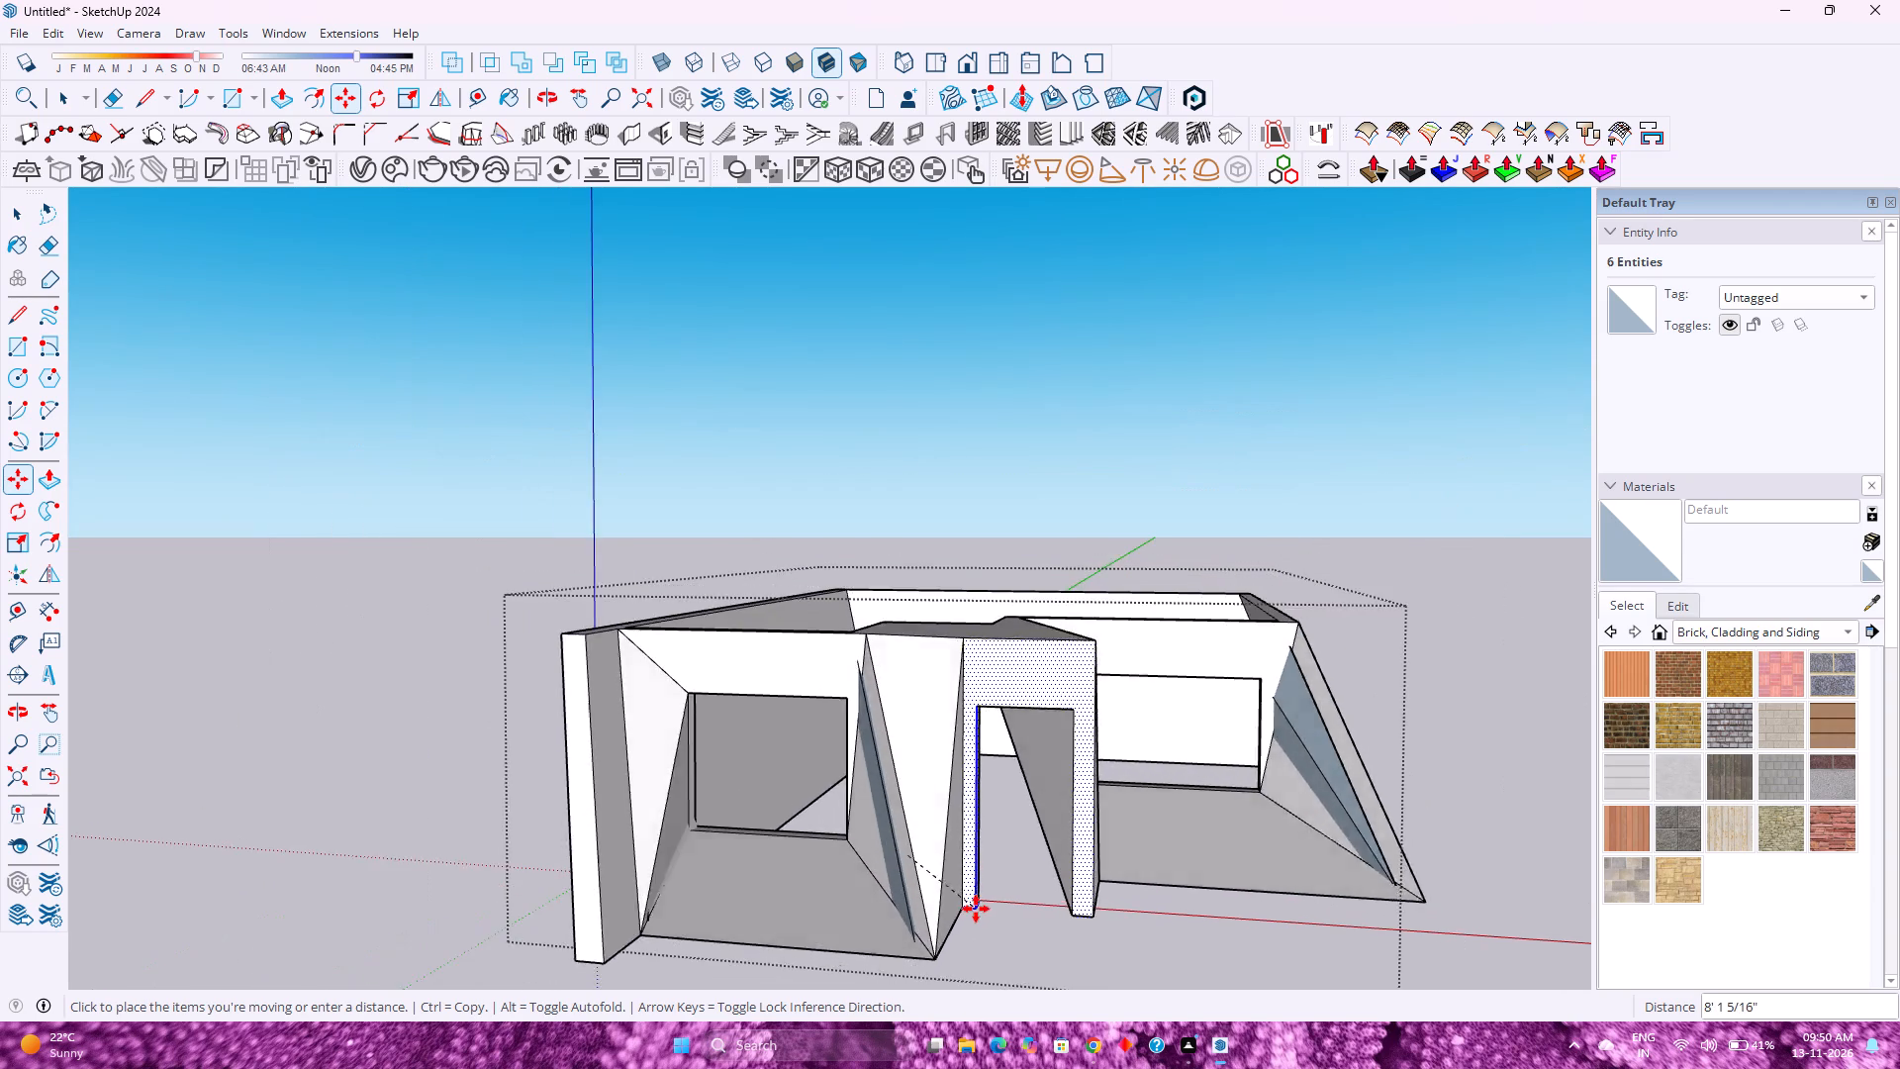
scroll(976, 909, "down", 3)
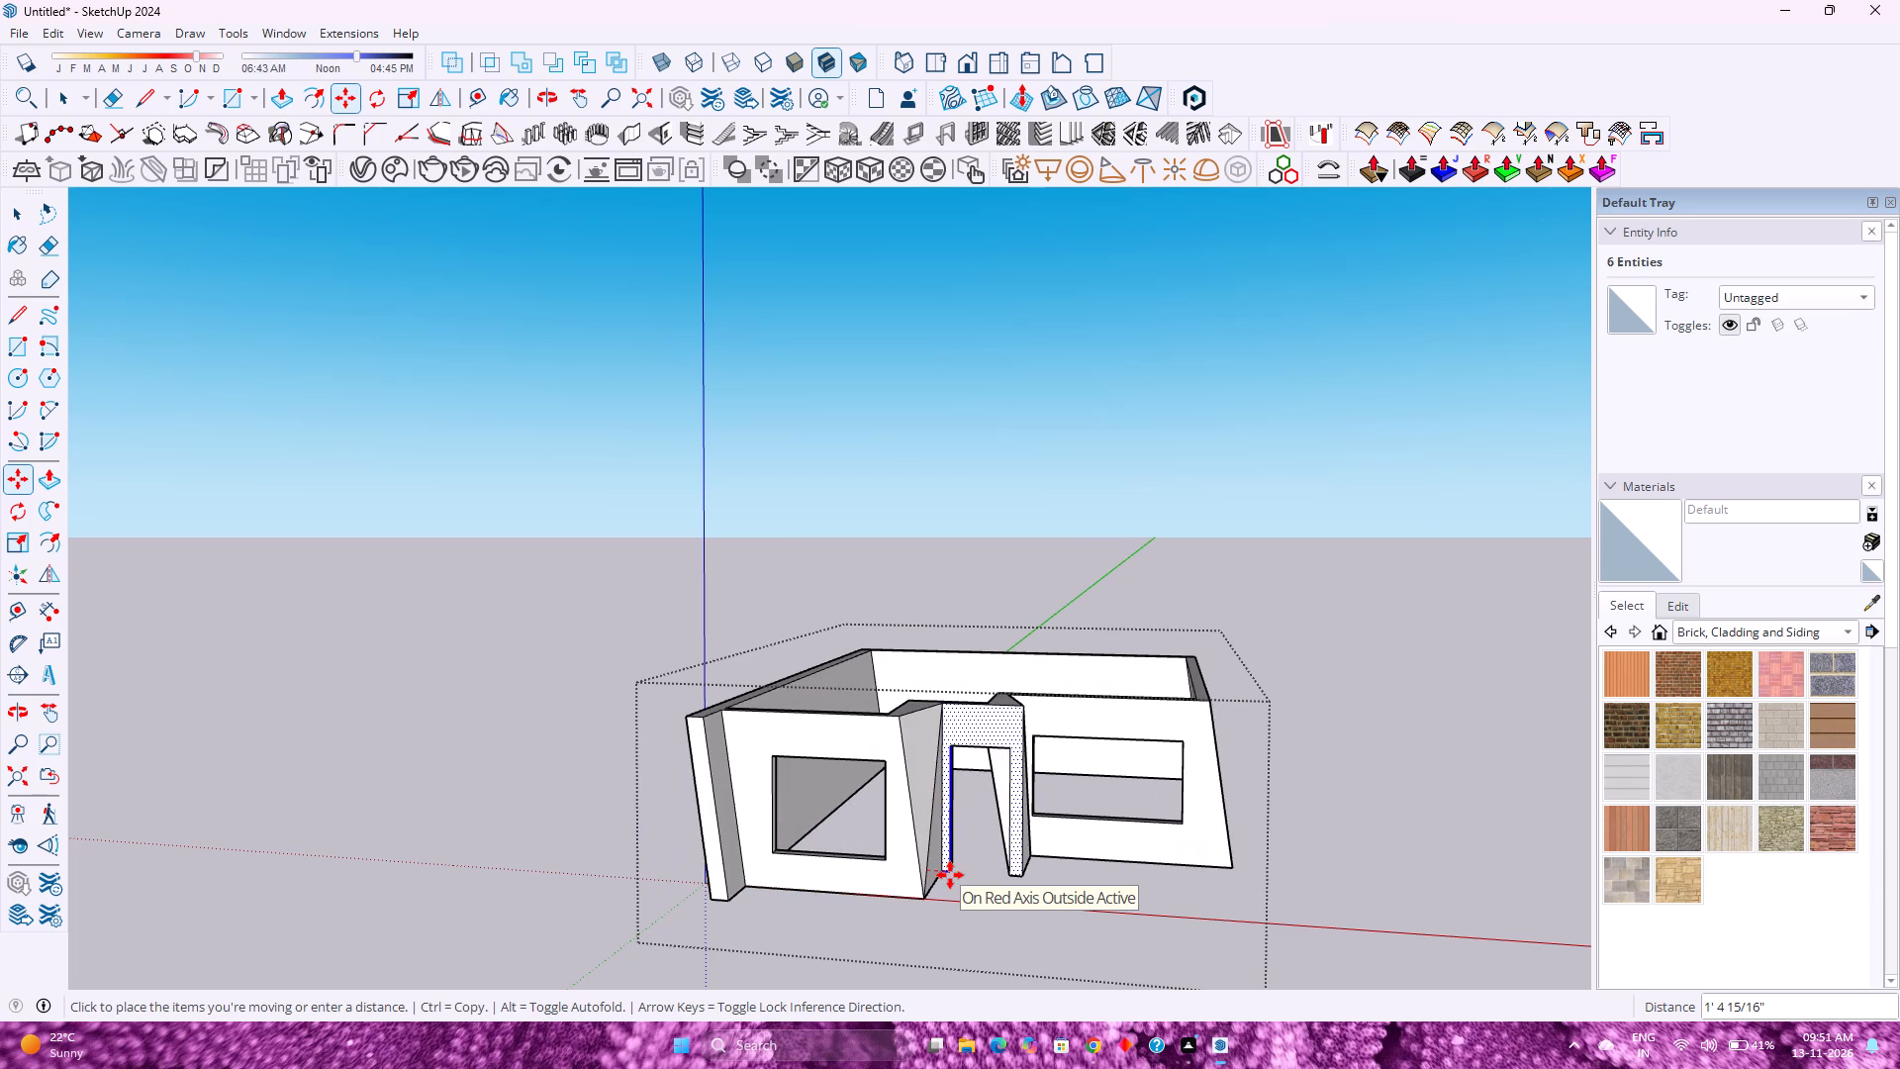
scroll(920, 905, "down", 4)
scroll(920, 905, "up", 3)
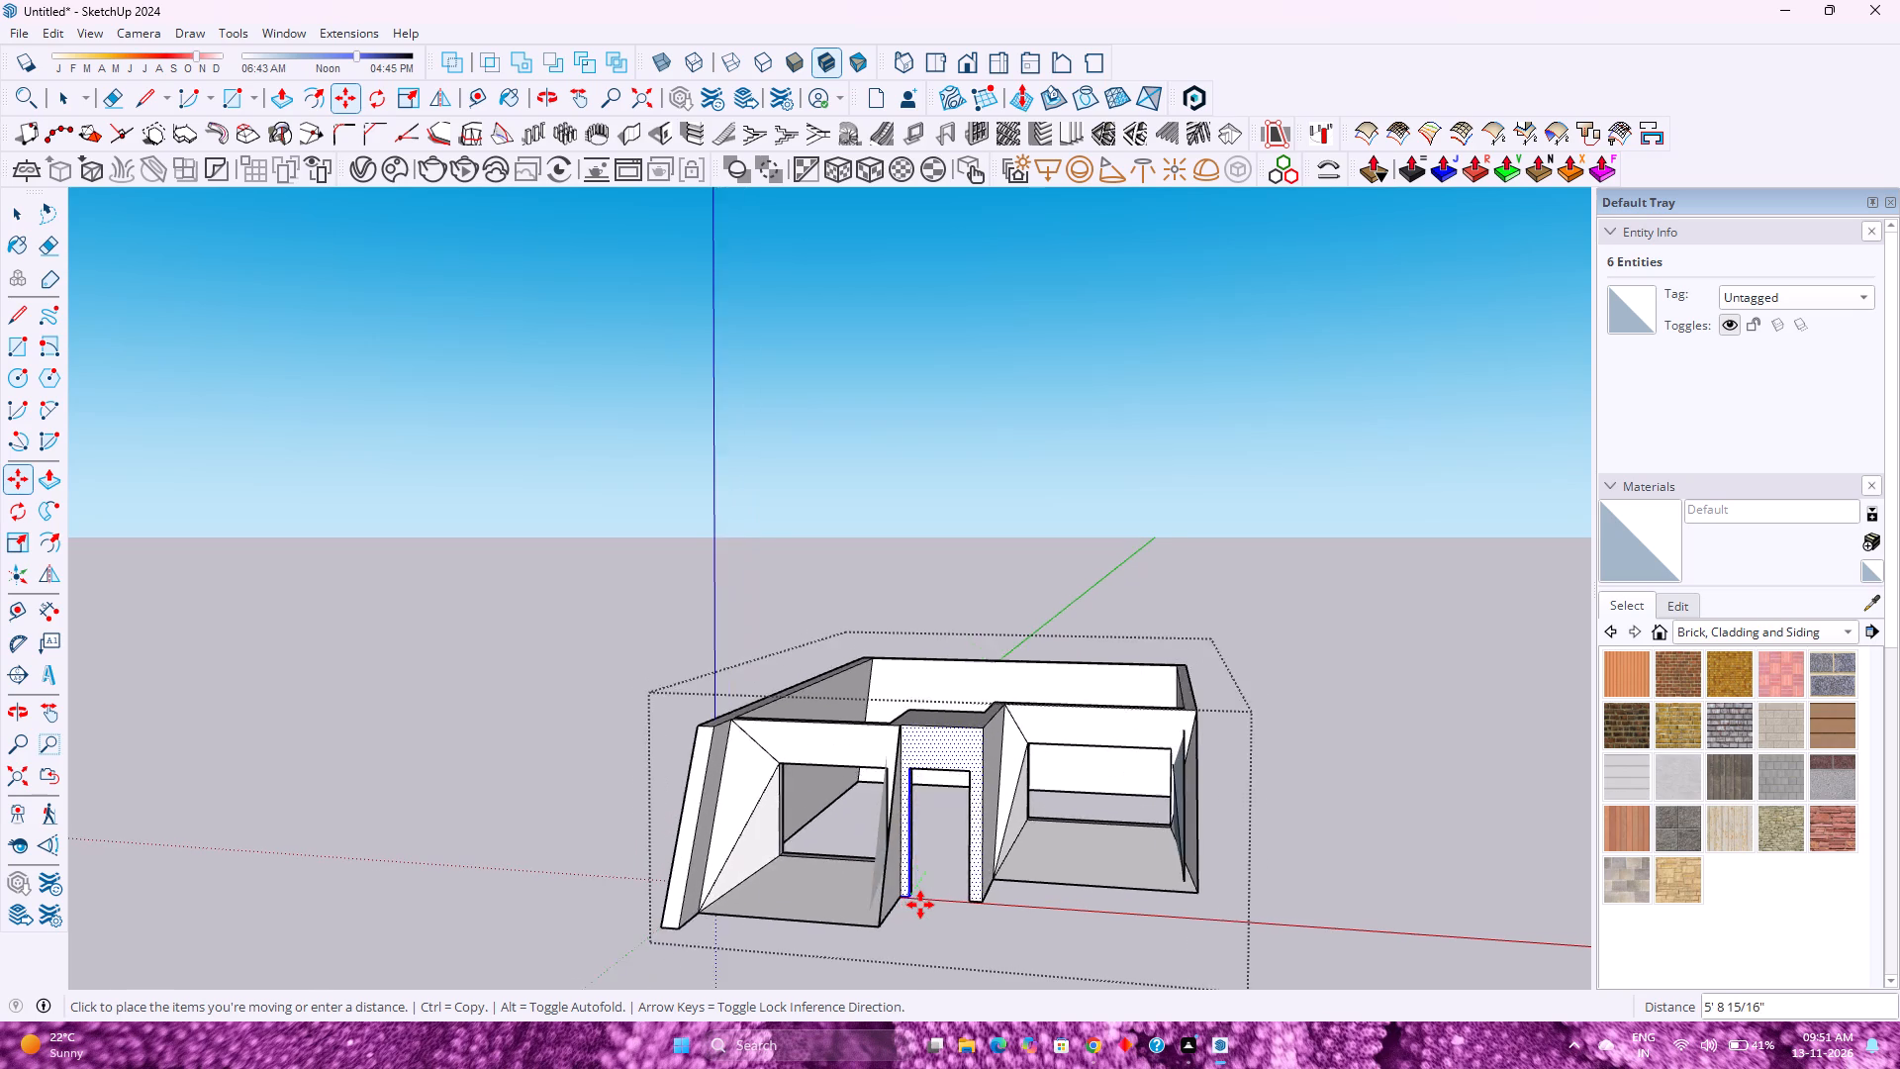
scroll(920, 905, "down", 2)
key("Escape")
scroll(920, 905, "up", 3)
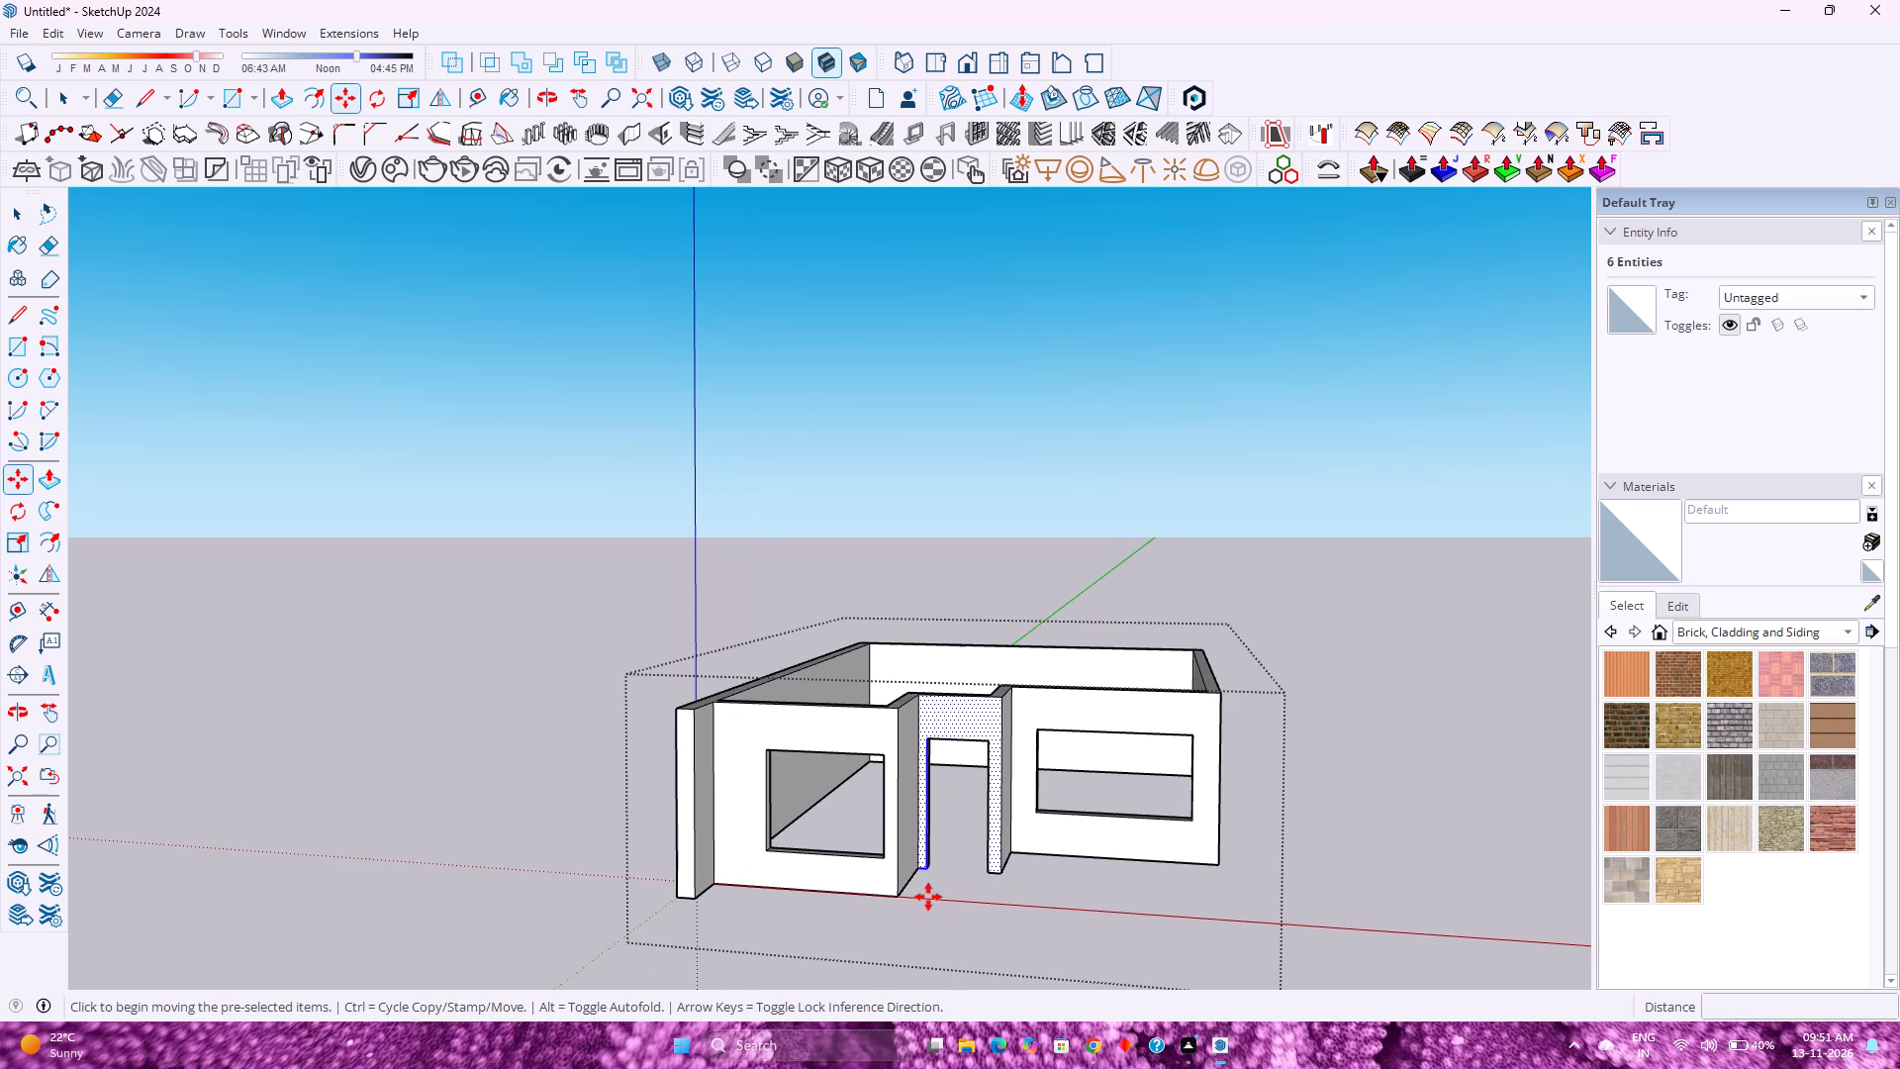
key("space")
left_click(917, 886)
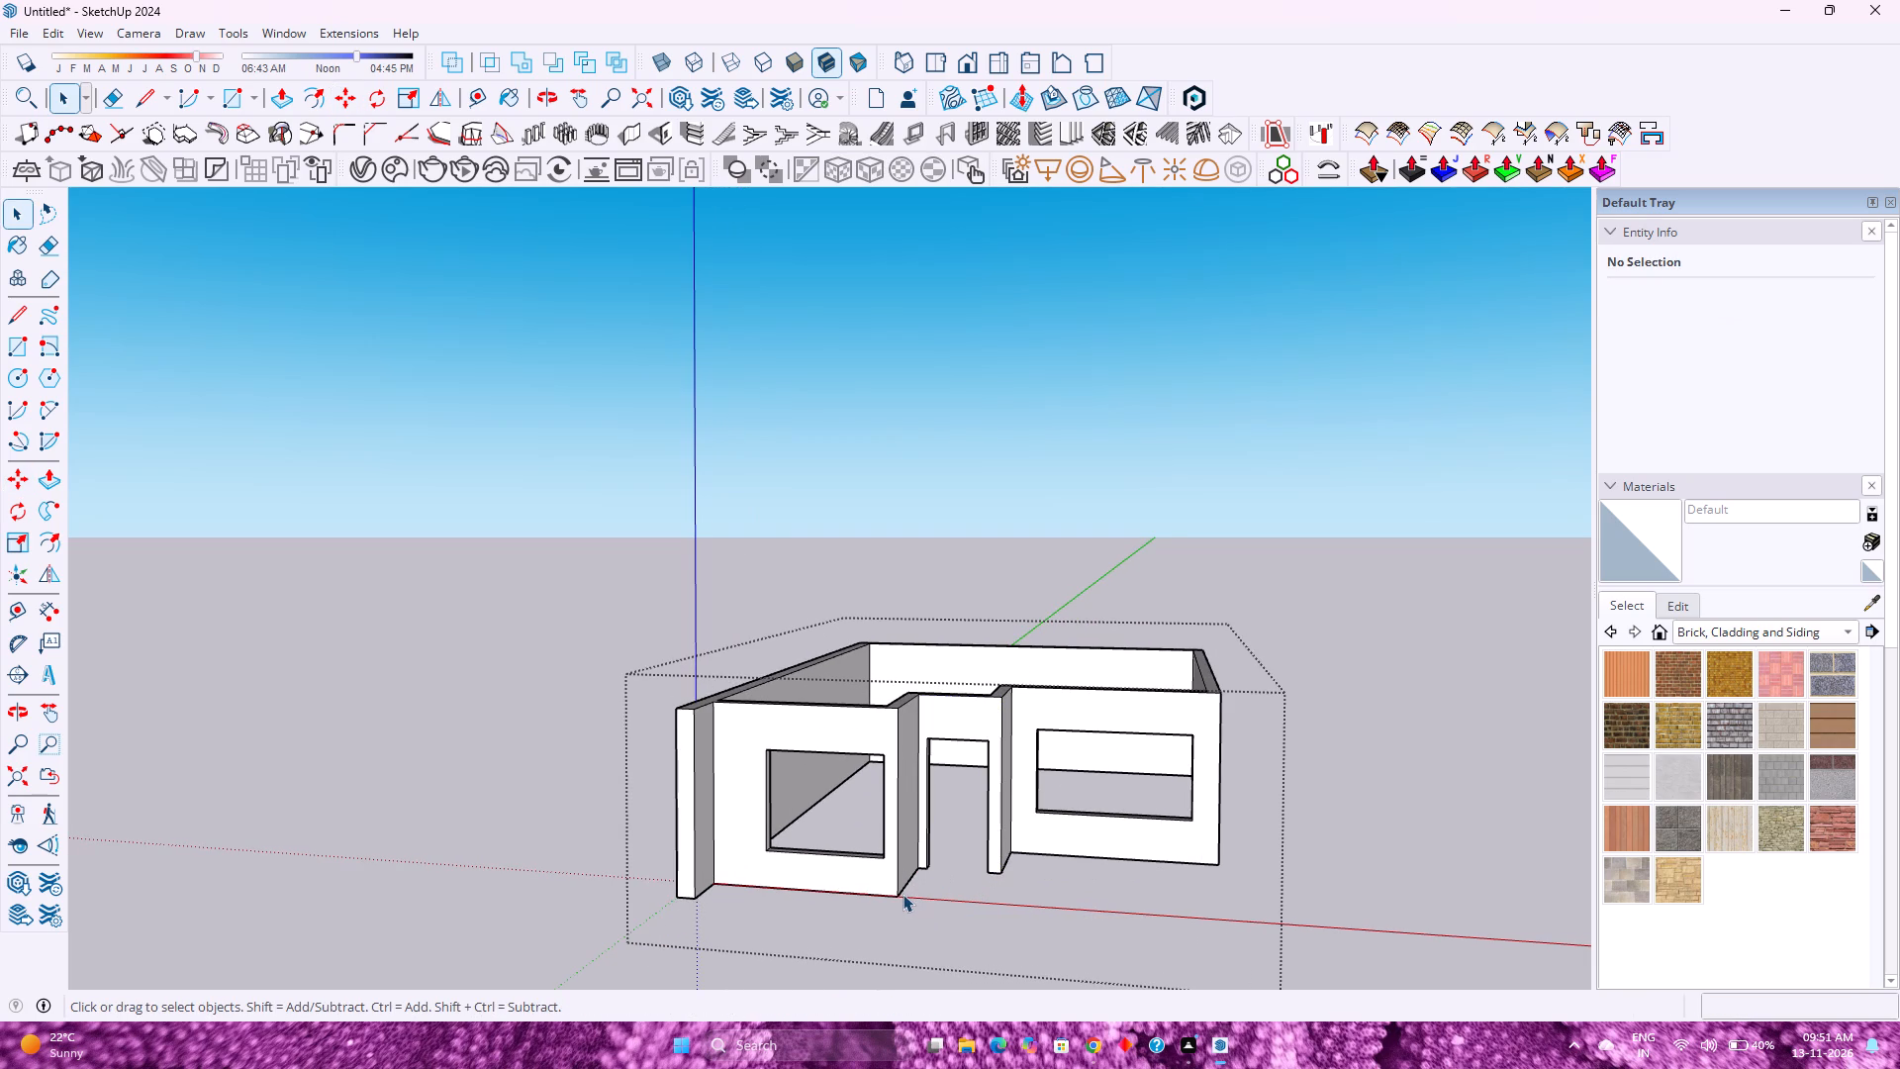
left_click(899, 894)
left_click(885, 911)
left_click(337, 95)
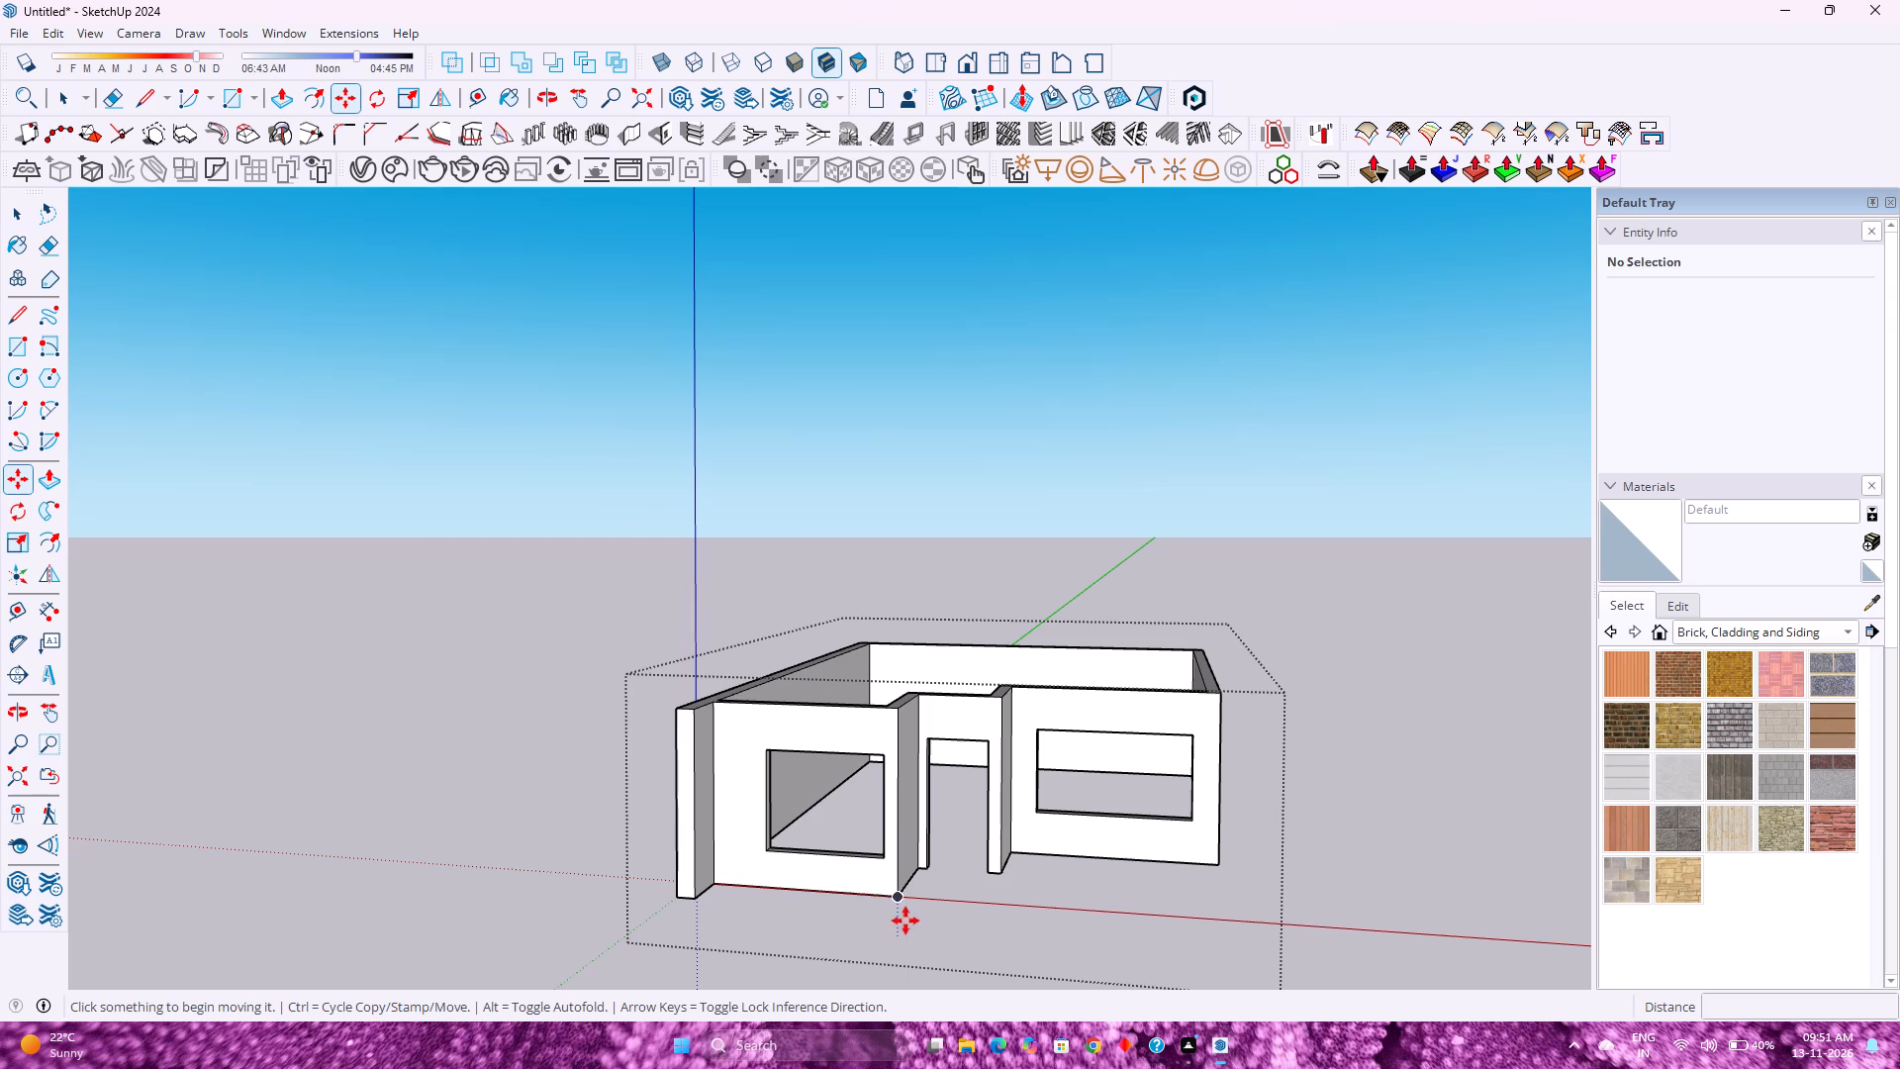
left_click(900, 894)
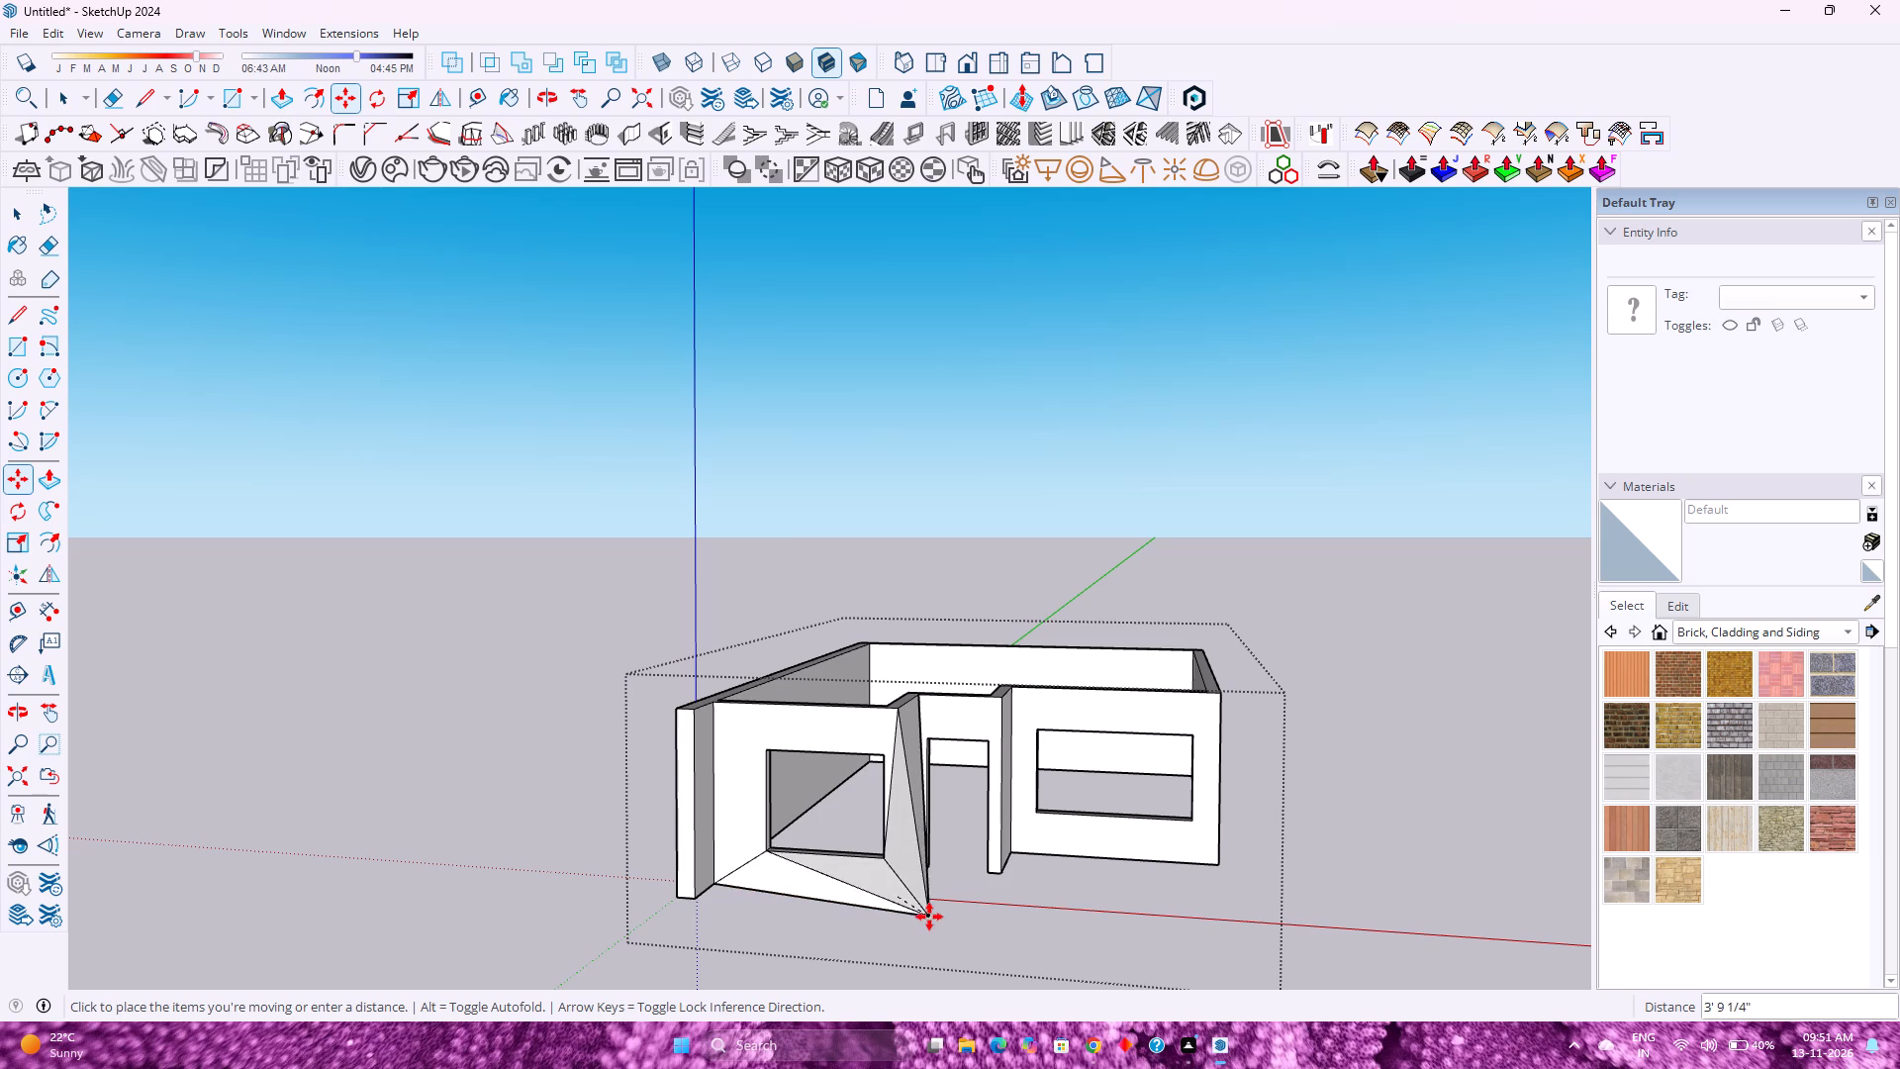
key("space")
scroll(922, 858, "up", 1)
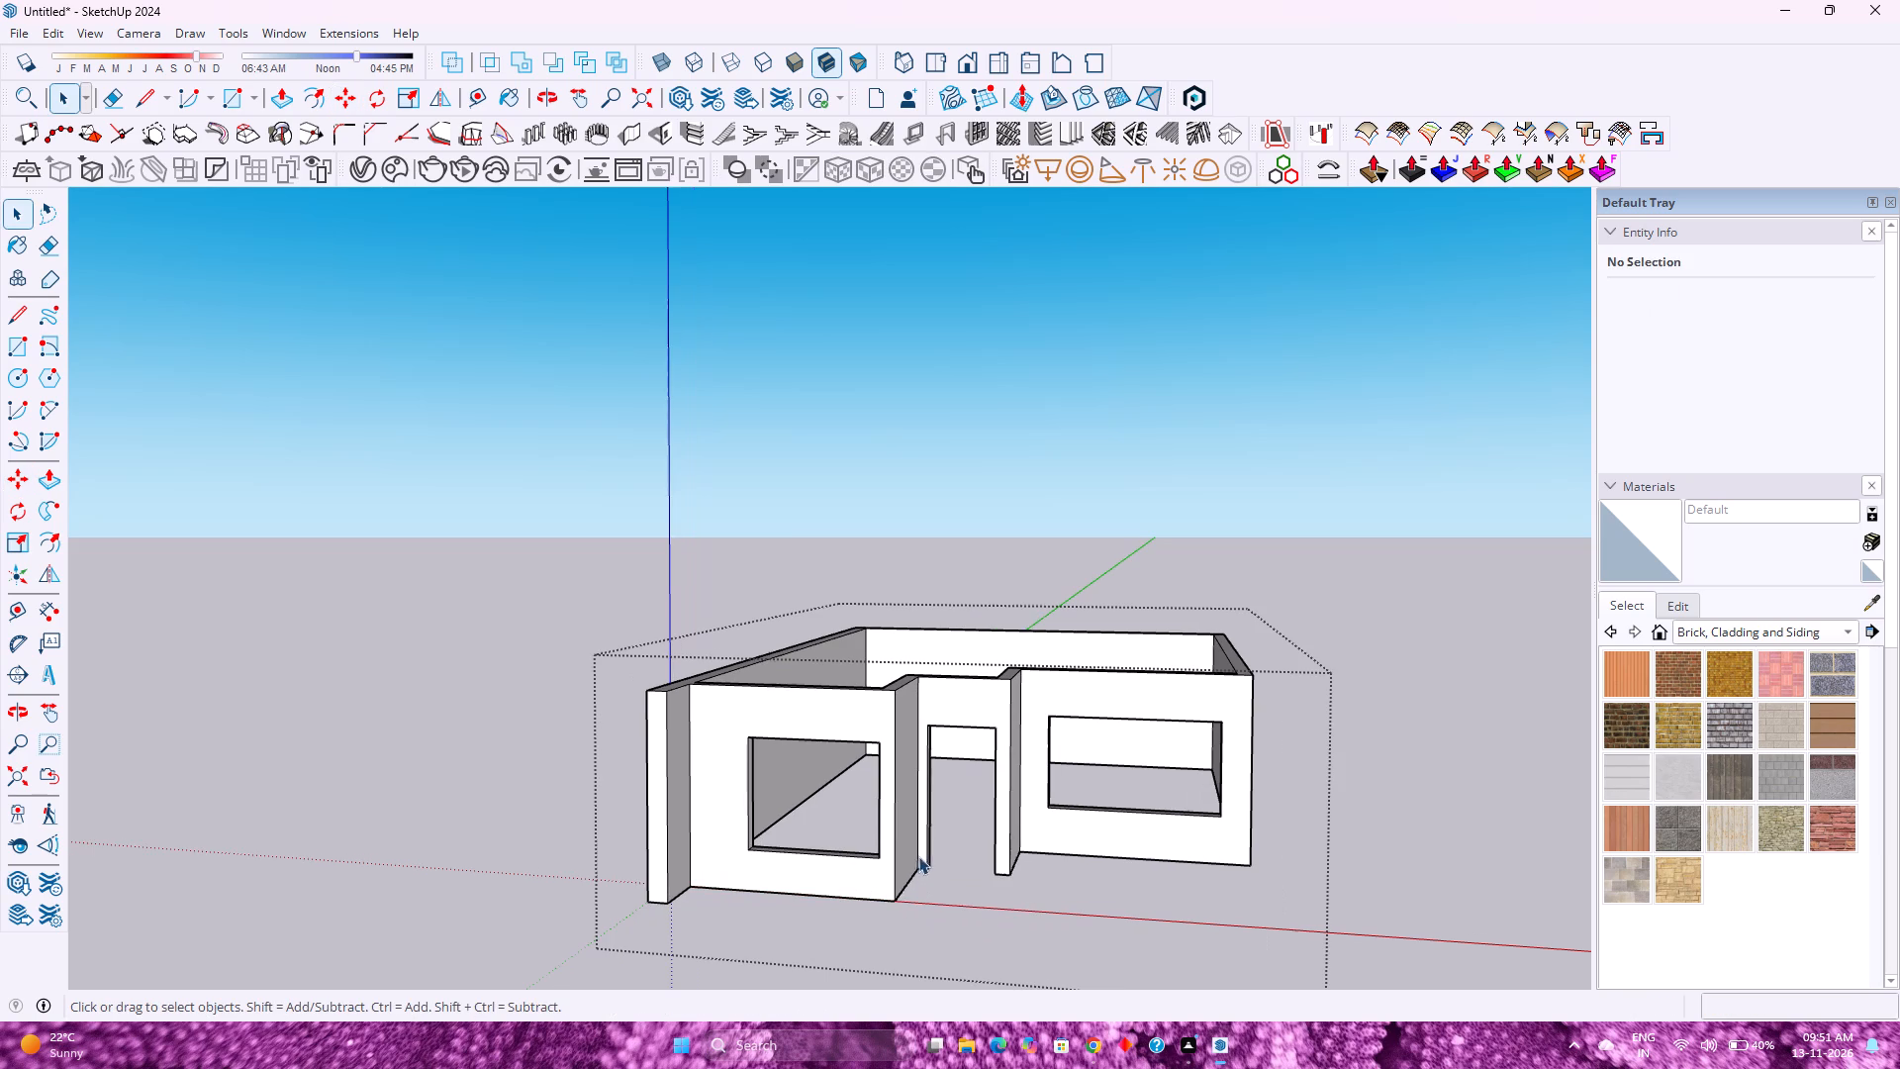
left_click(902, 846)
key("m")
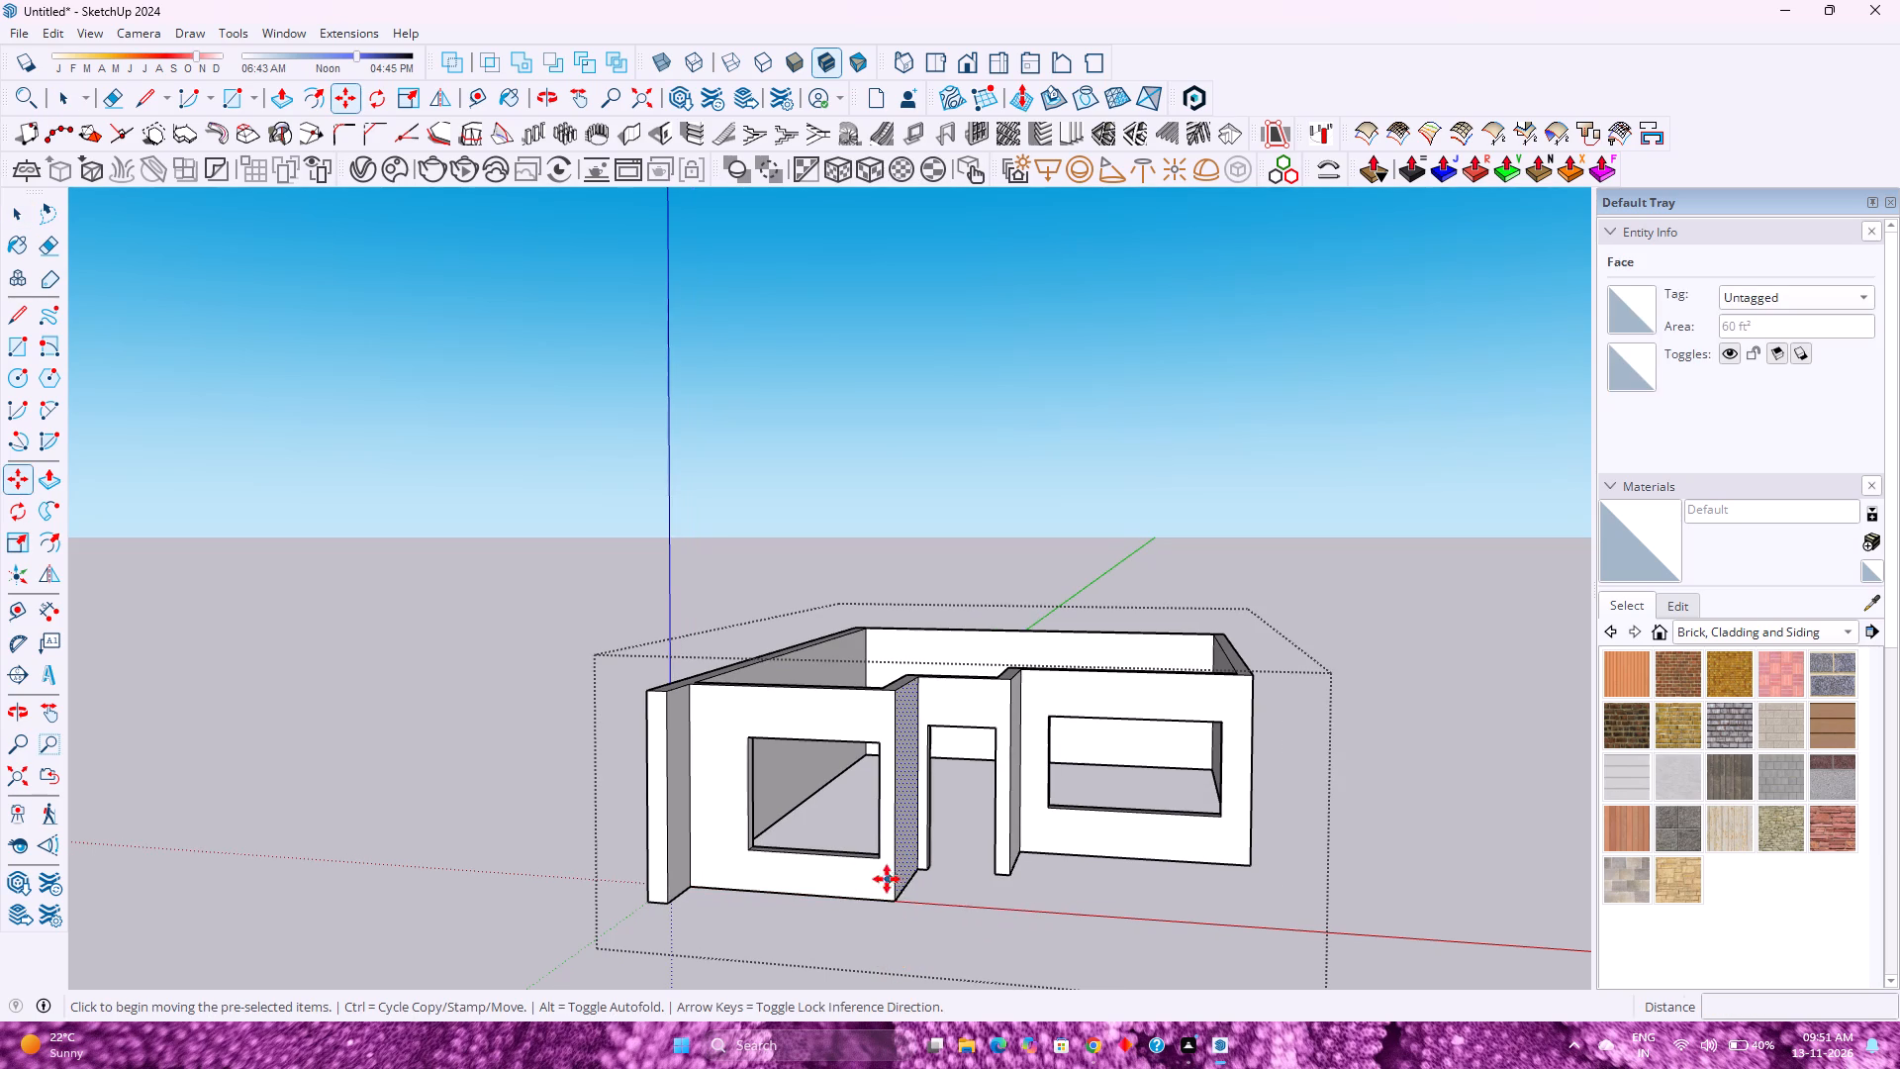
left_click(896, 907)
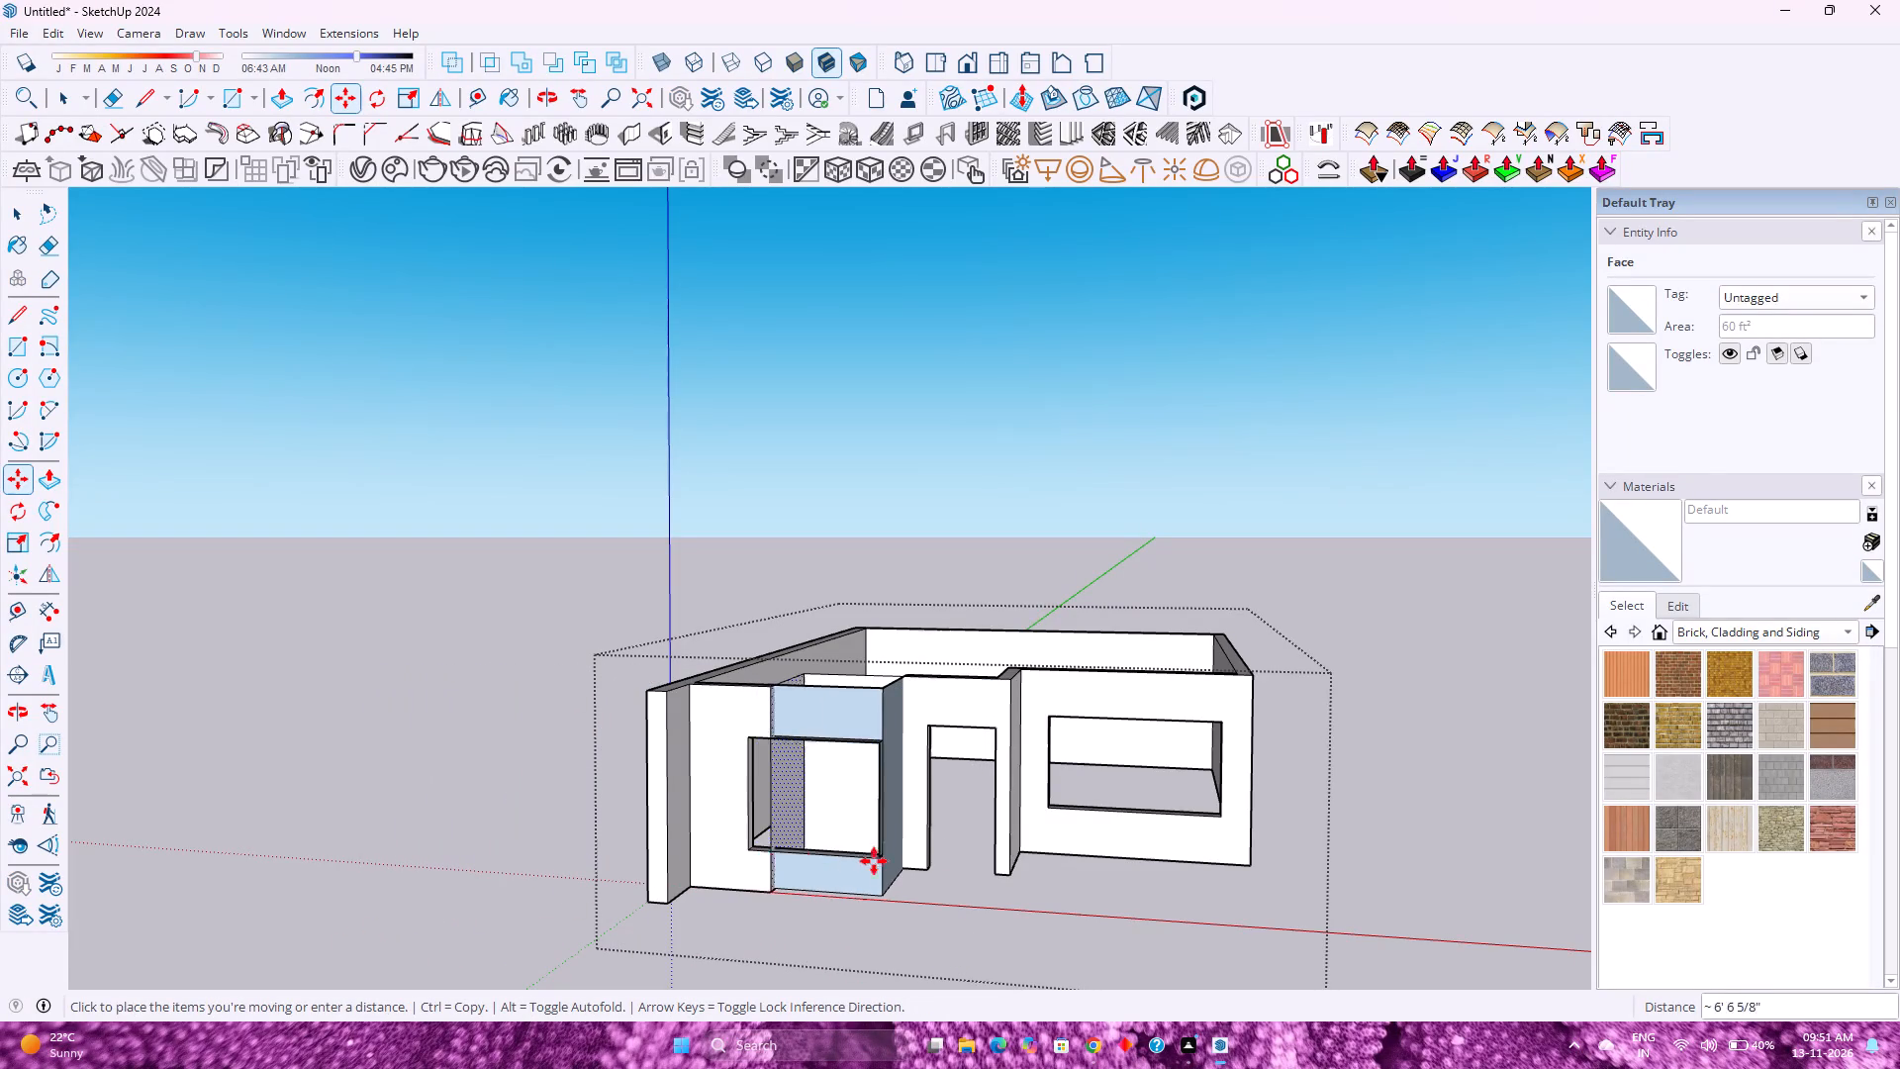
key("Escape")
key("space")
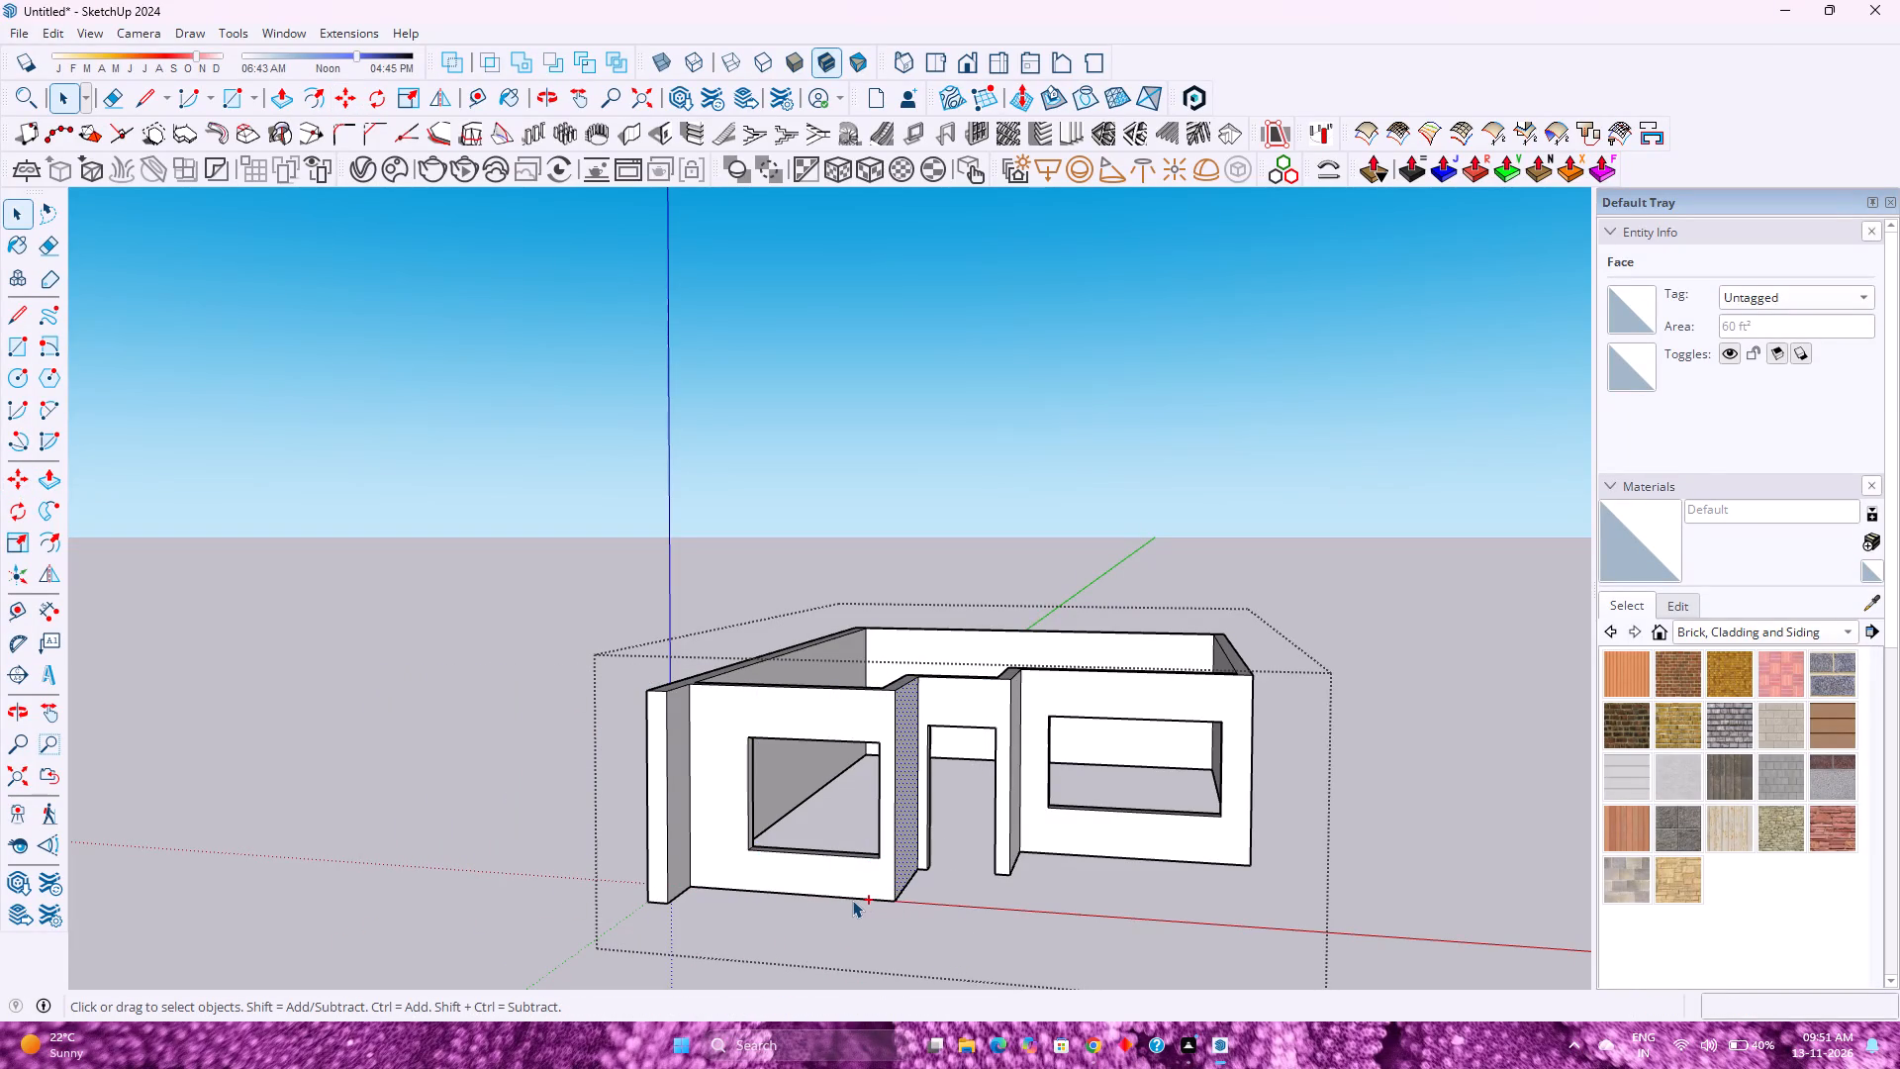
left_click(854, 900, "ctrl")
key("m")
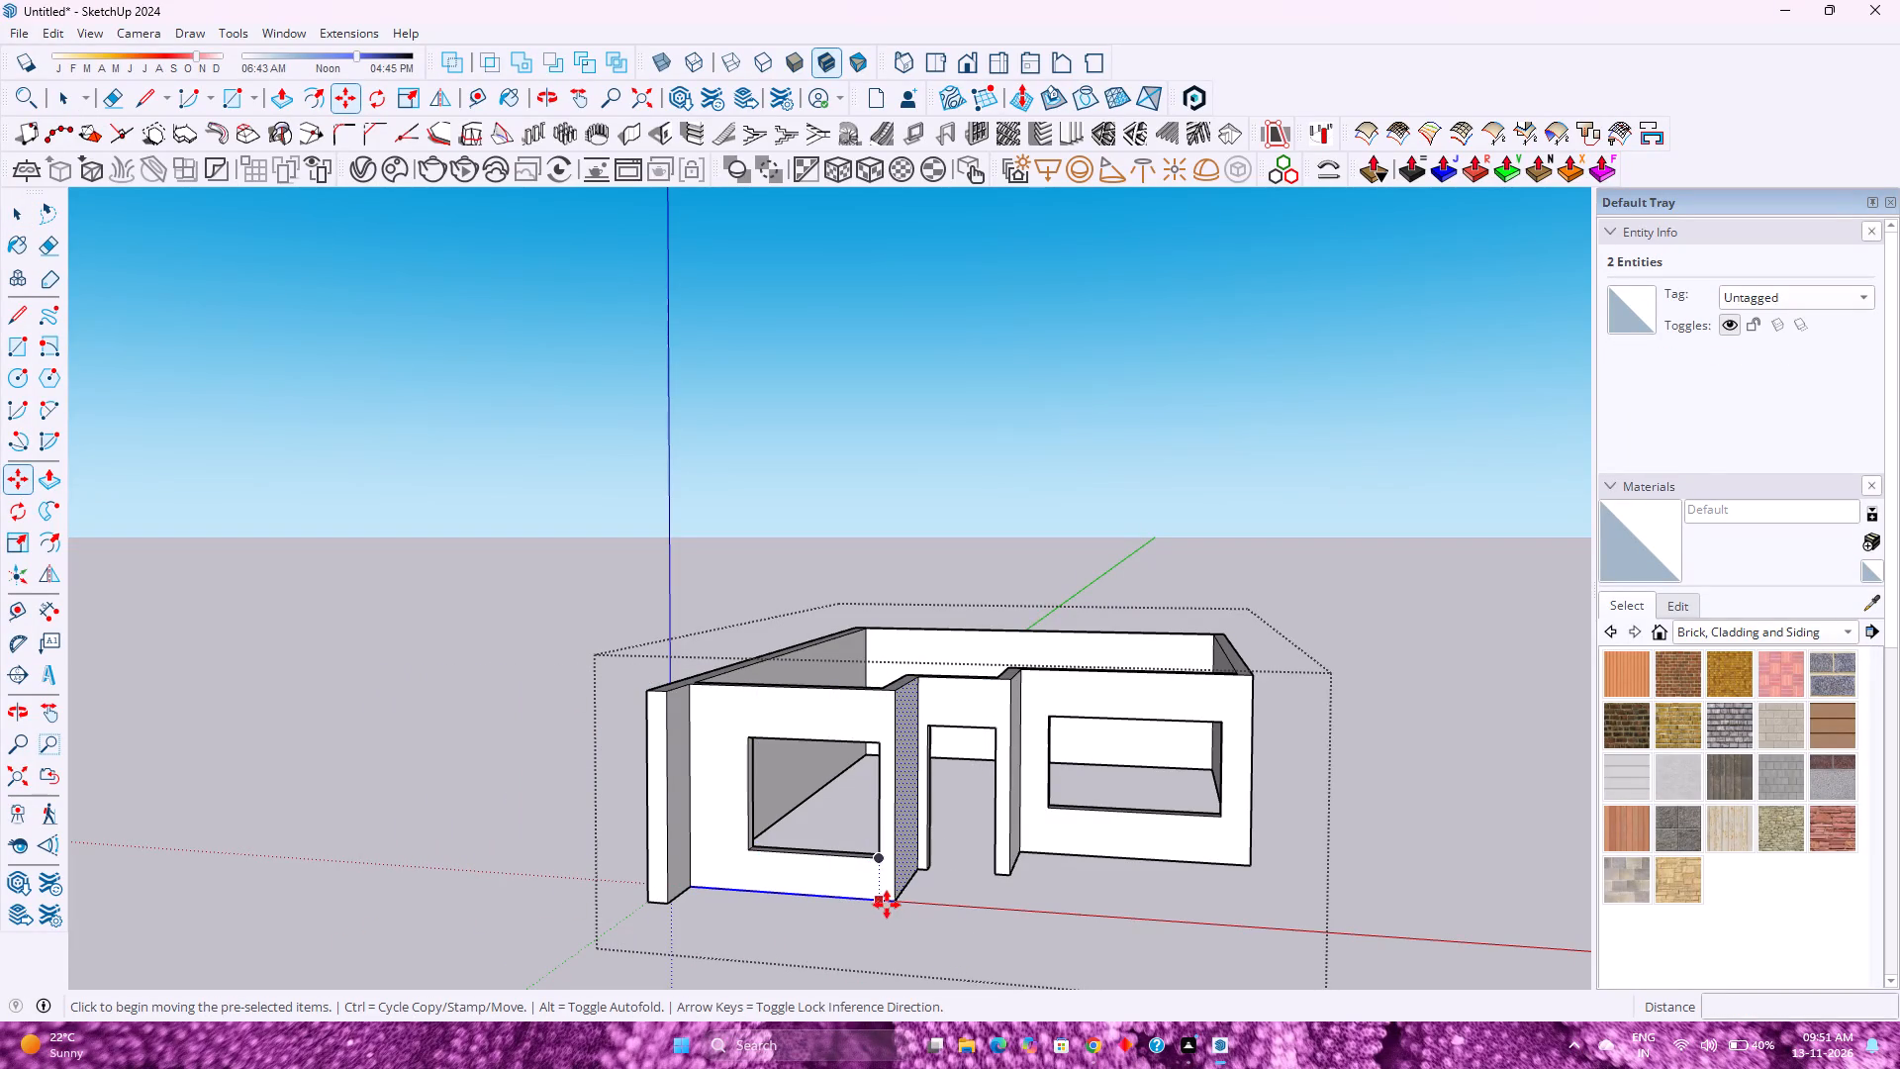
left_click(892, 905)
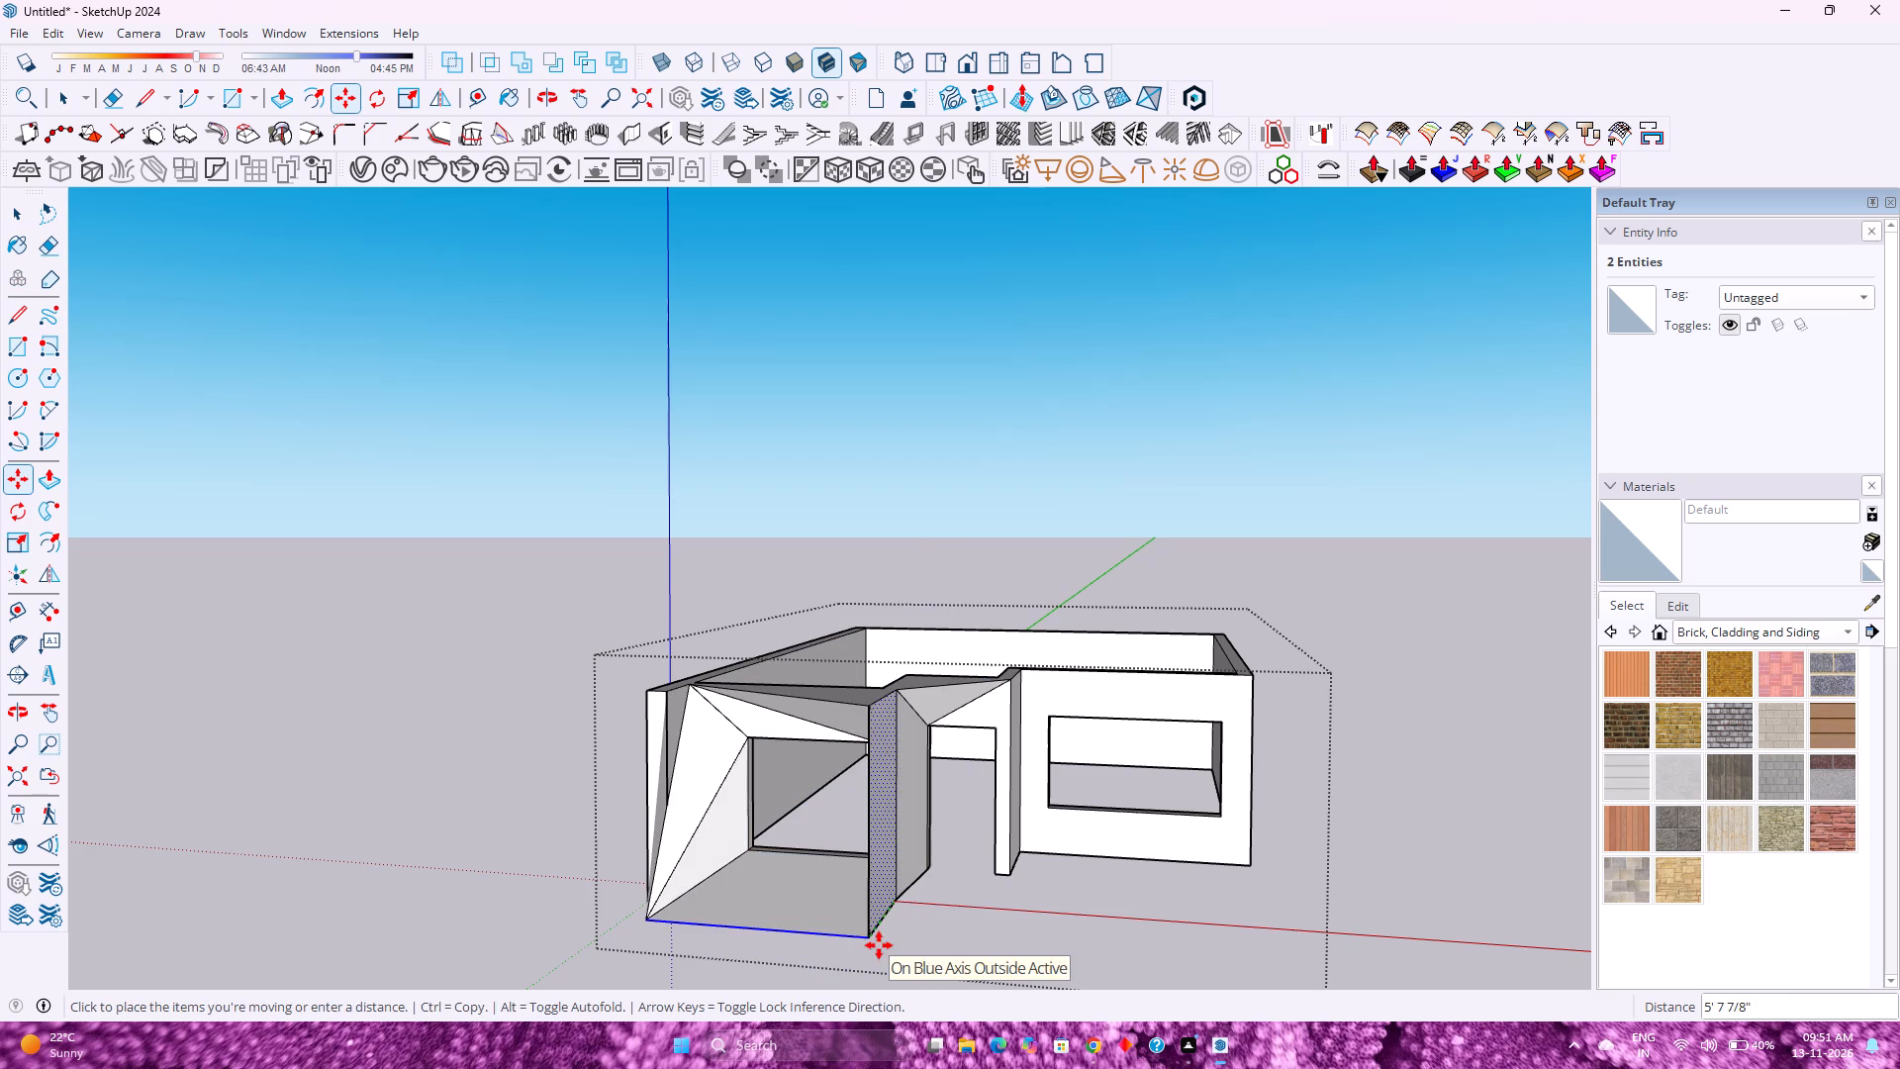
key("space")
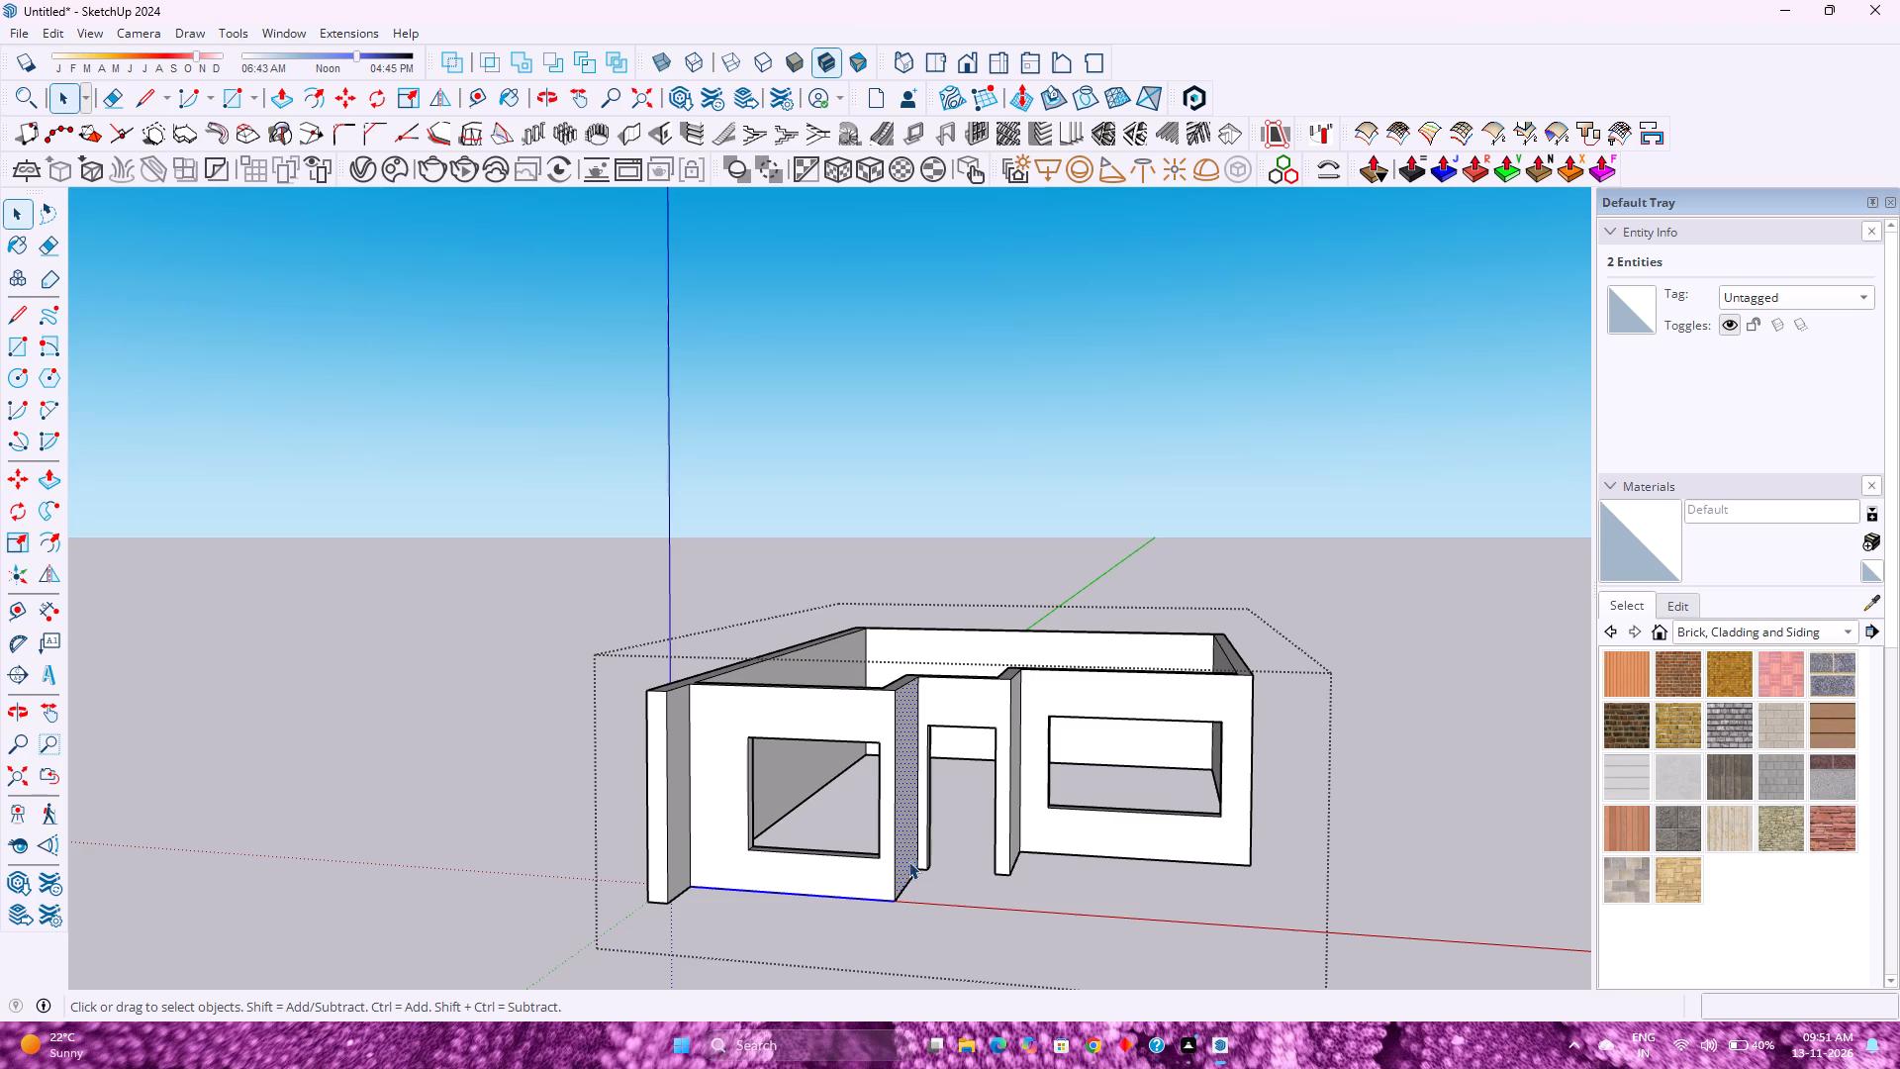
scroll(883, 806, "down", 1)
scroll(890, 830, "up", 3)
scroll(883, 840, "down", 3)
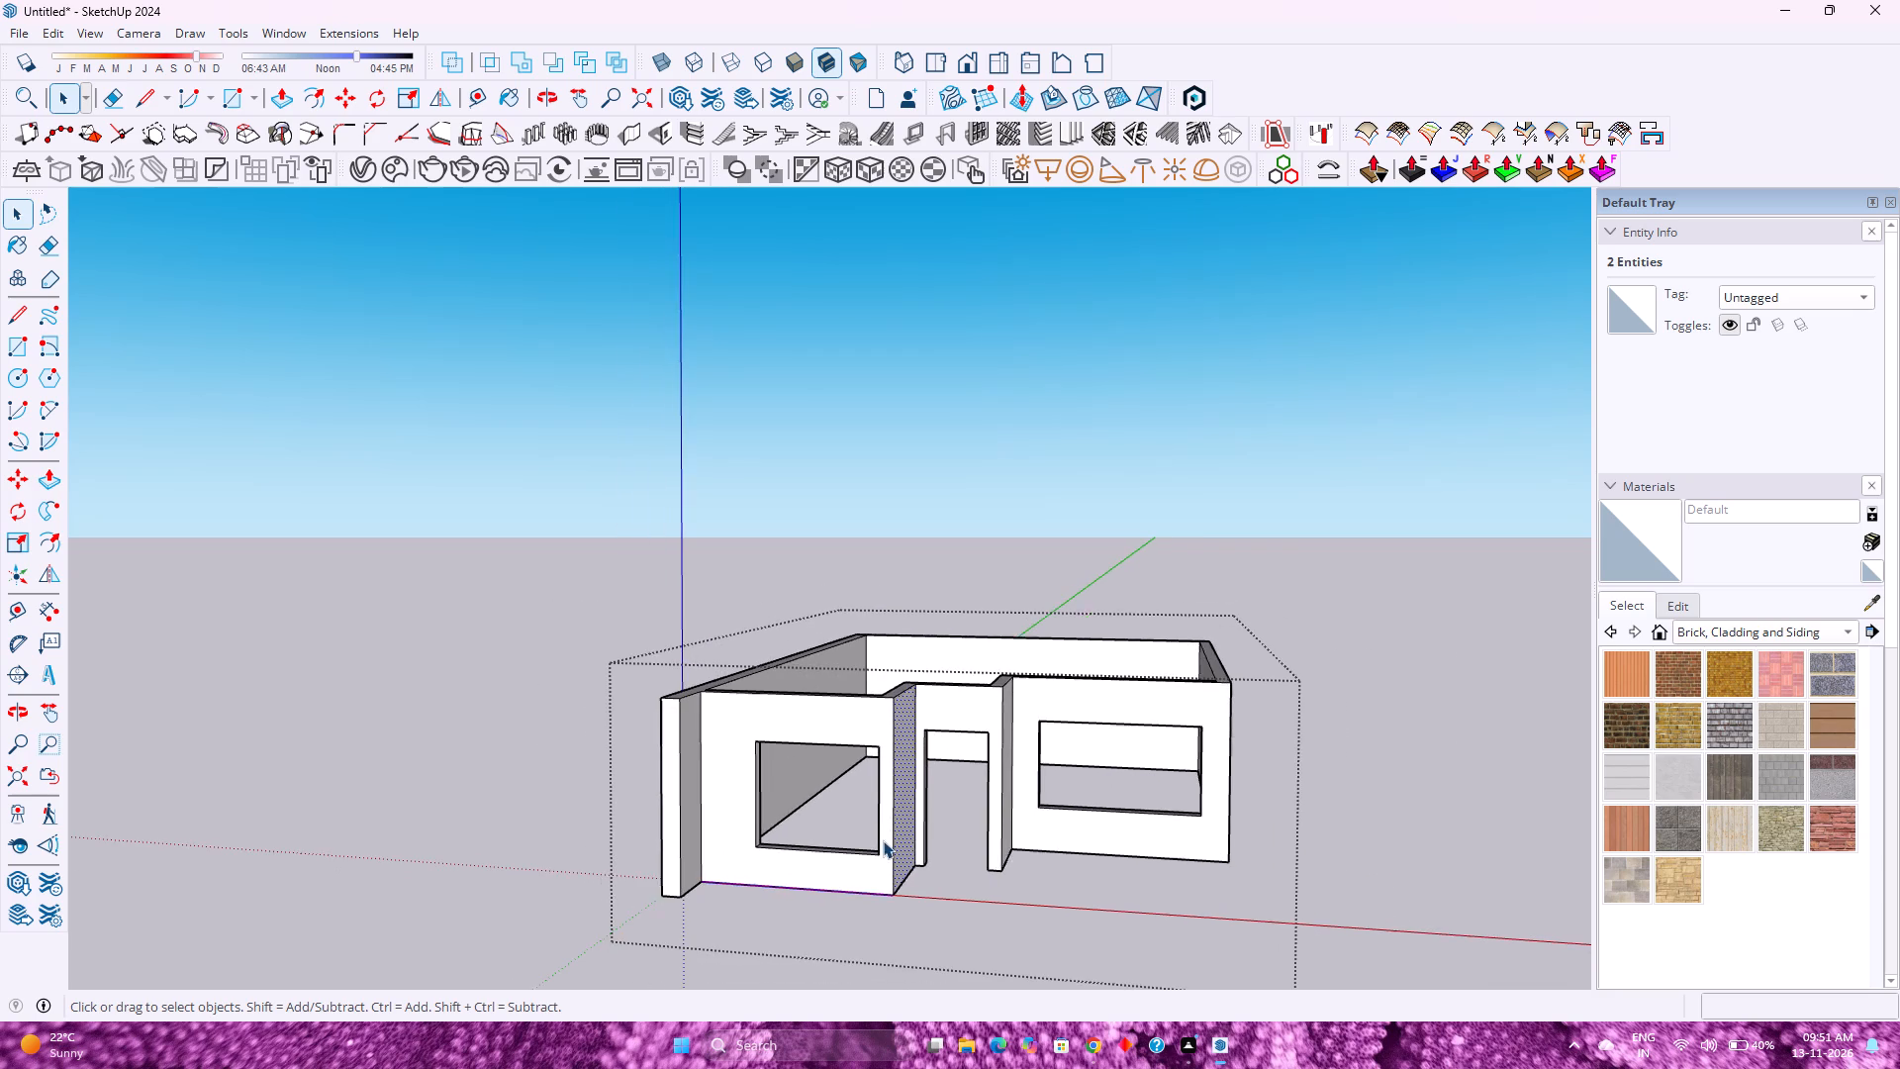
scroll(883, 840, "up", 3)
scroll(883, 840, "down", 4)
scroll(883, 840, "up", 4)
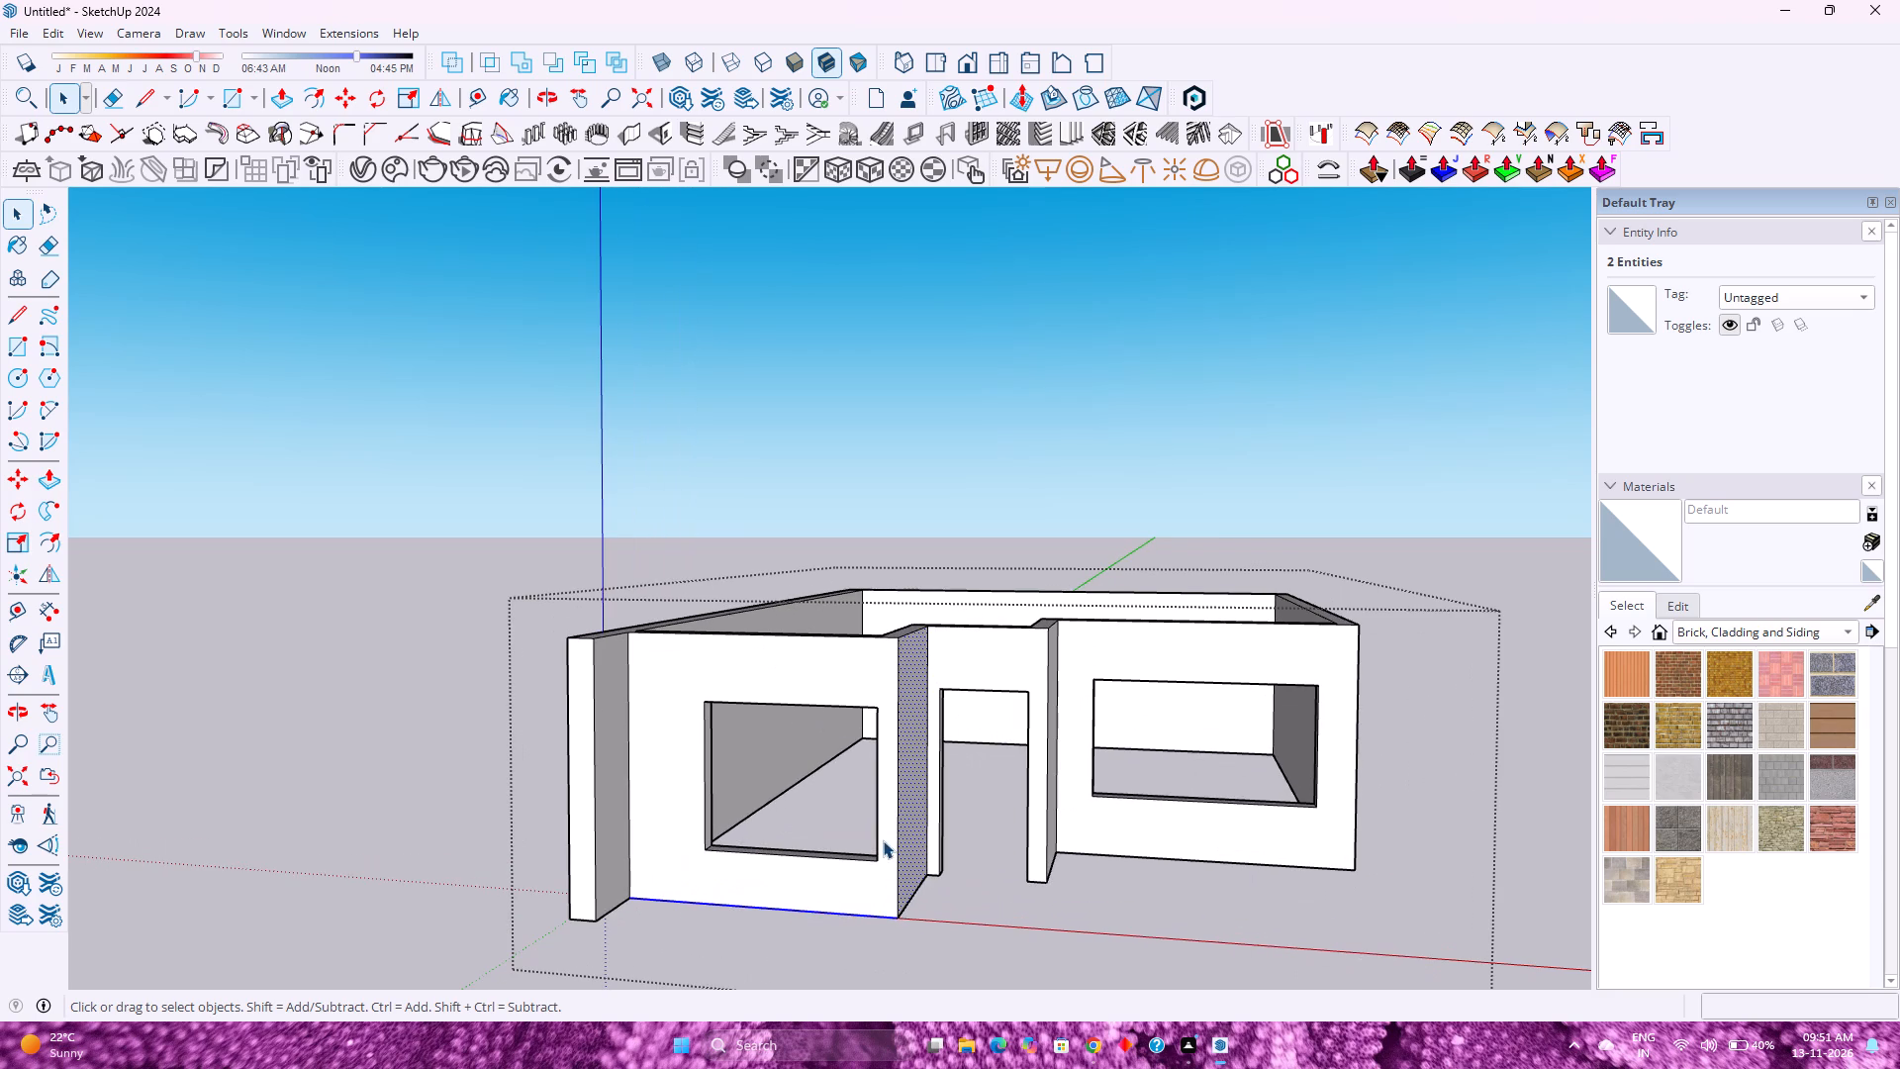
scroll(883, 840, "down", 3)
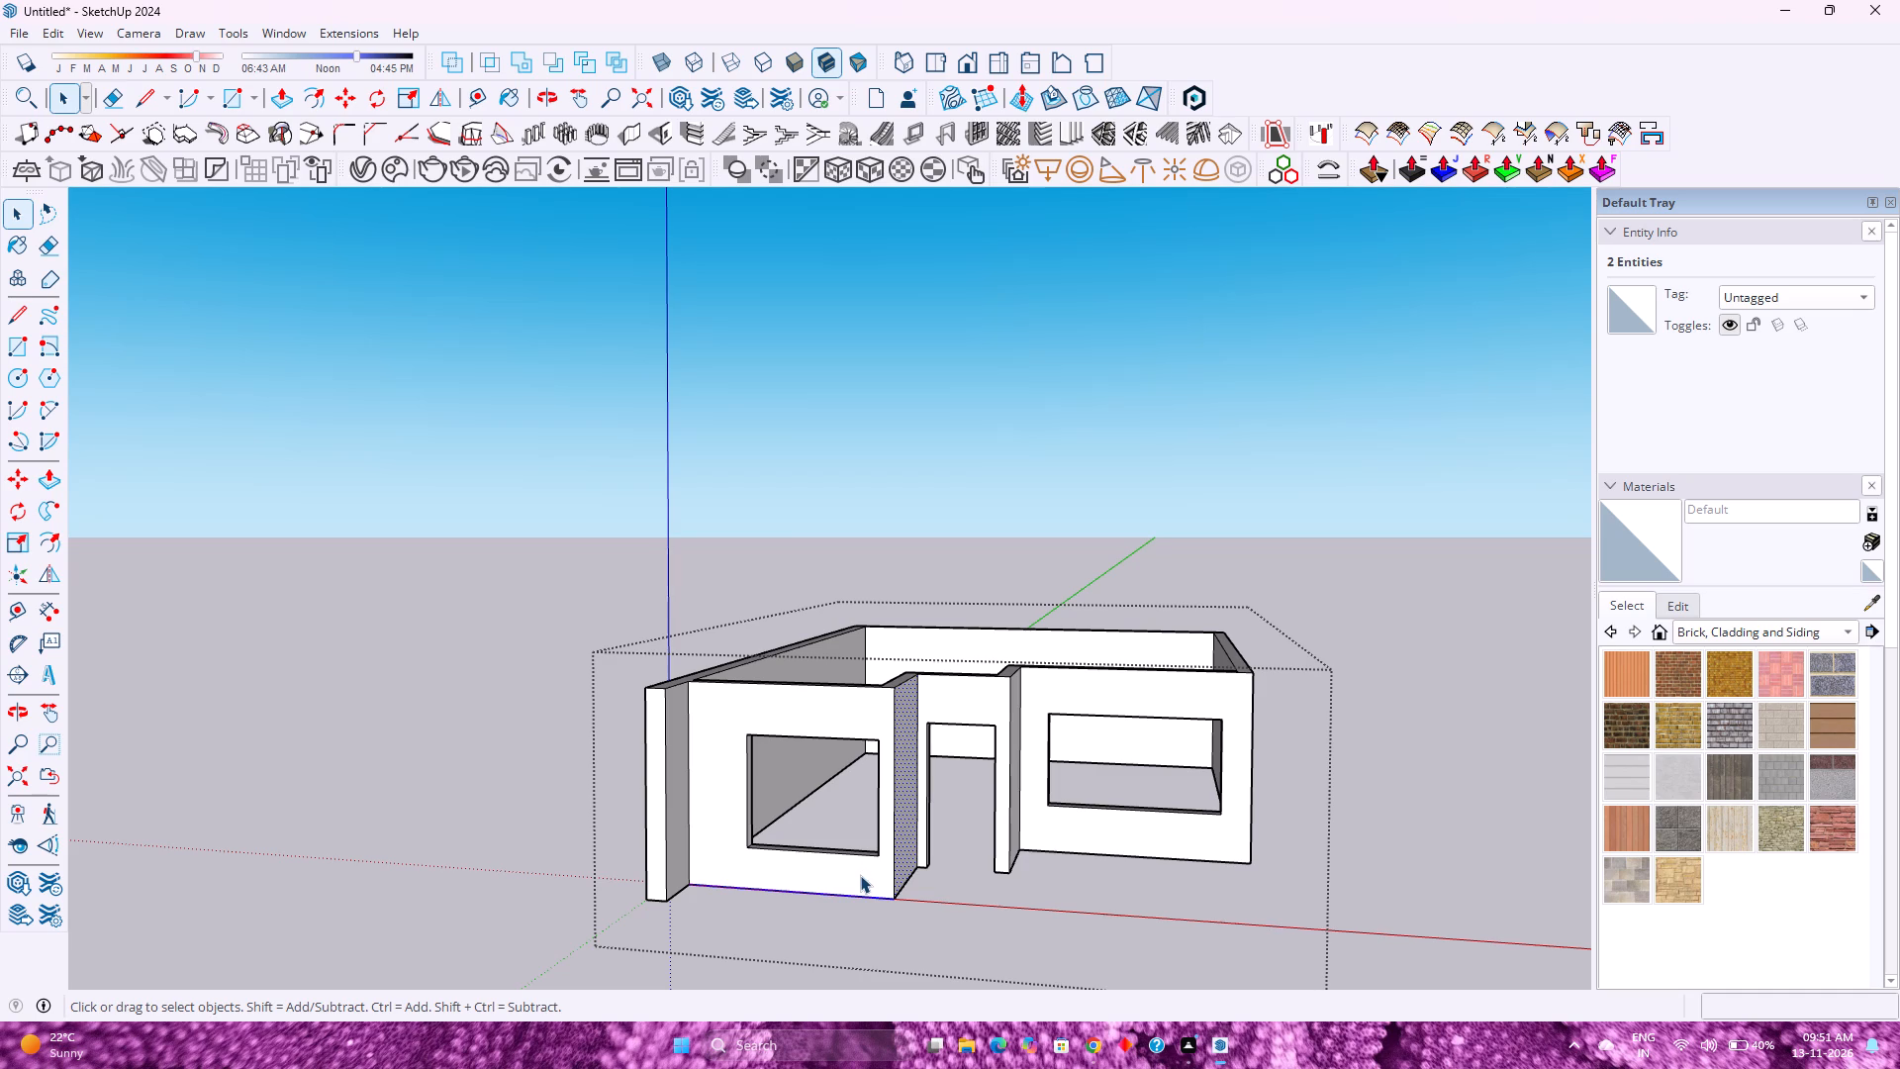
Clear the face and edge selection and view the grouped walls from the standard front view, fitted to the model extents.
scroll(850, 889, "down", 1)
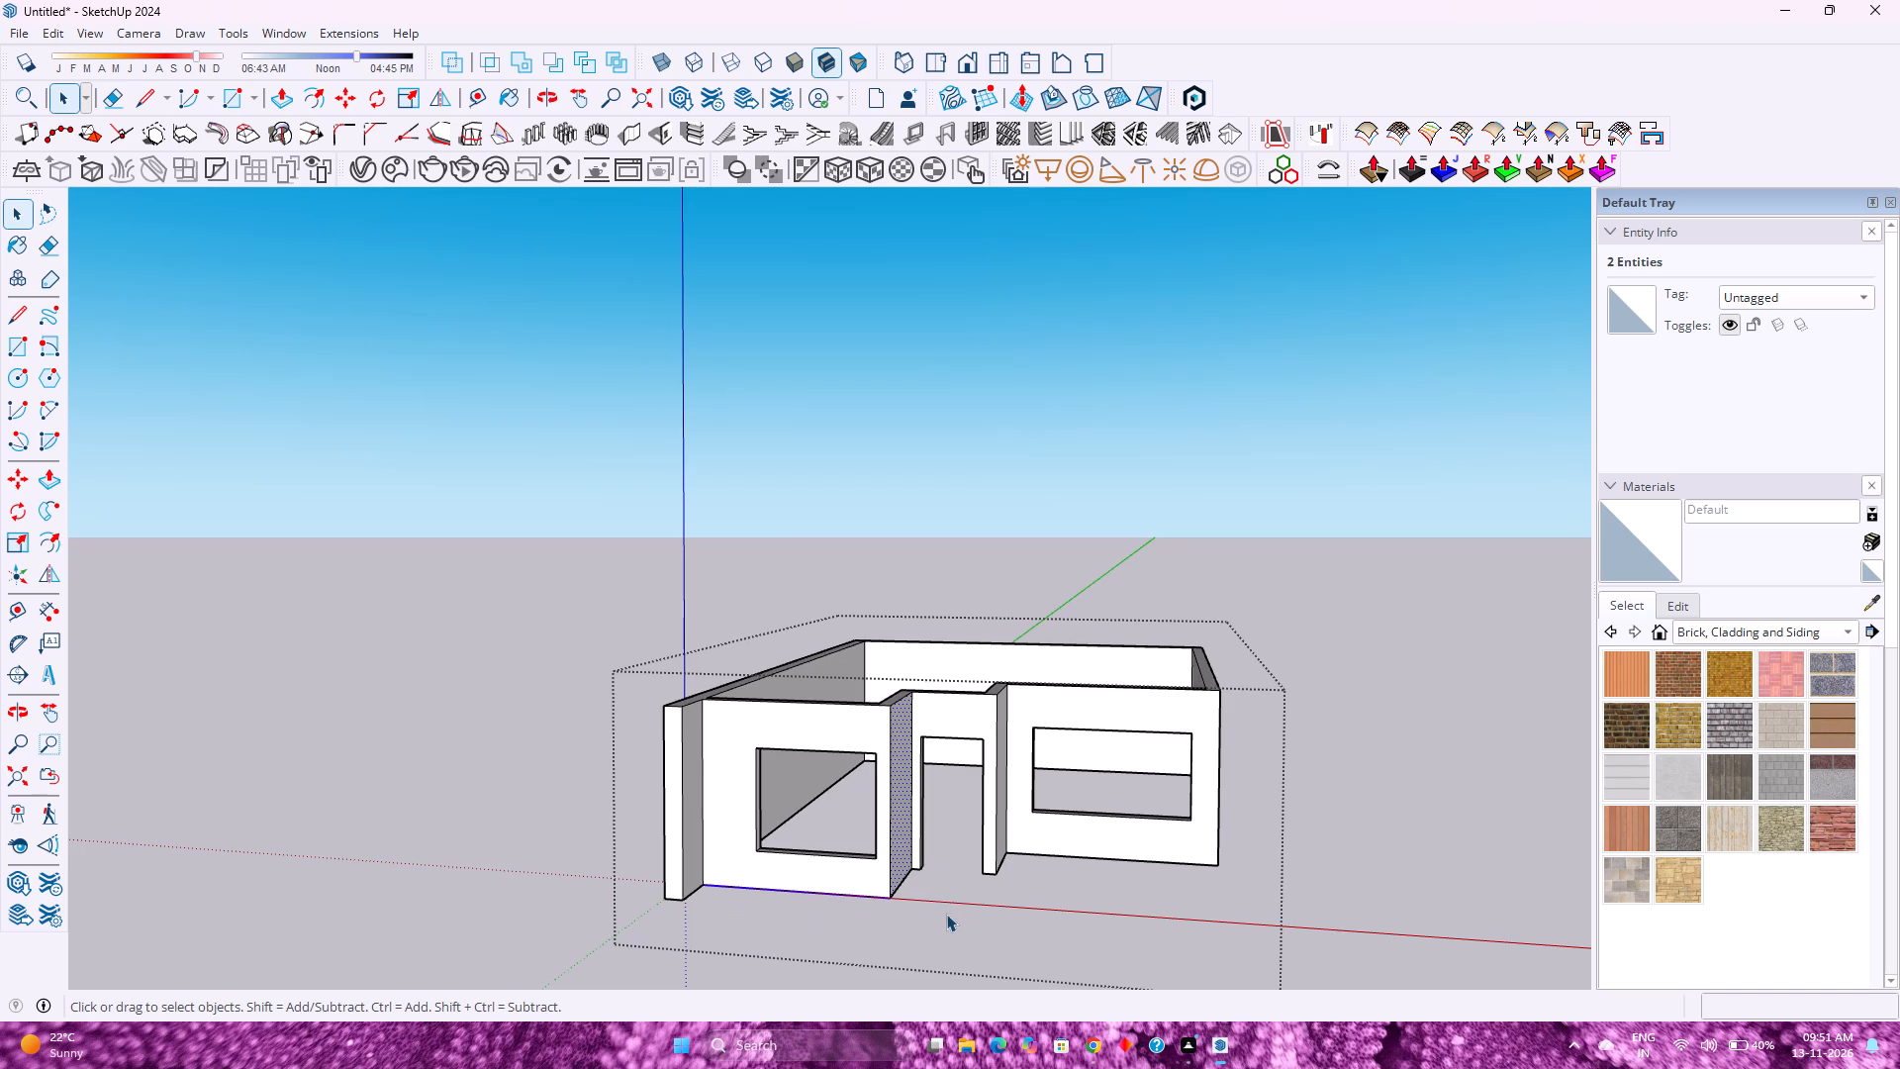
scroll(962, 946, "up", 4)
scroll(963, 946, "down", 5)
scroll(963, 946, "up", 4)
scroll(963, 944, "down", 5)
scroll(963, 944, "up", 8)
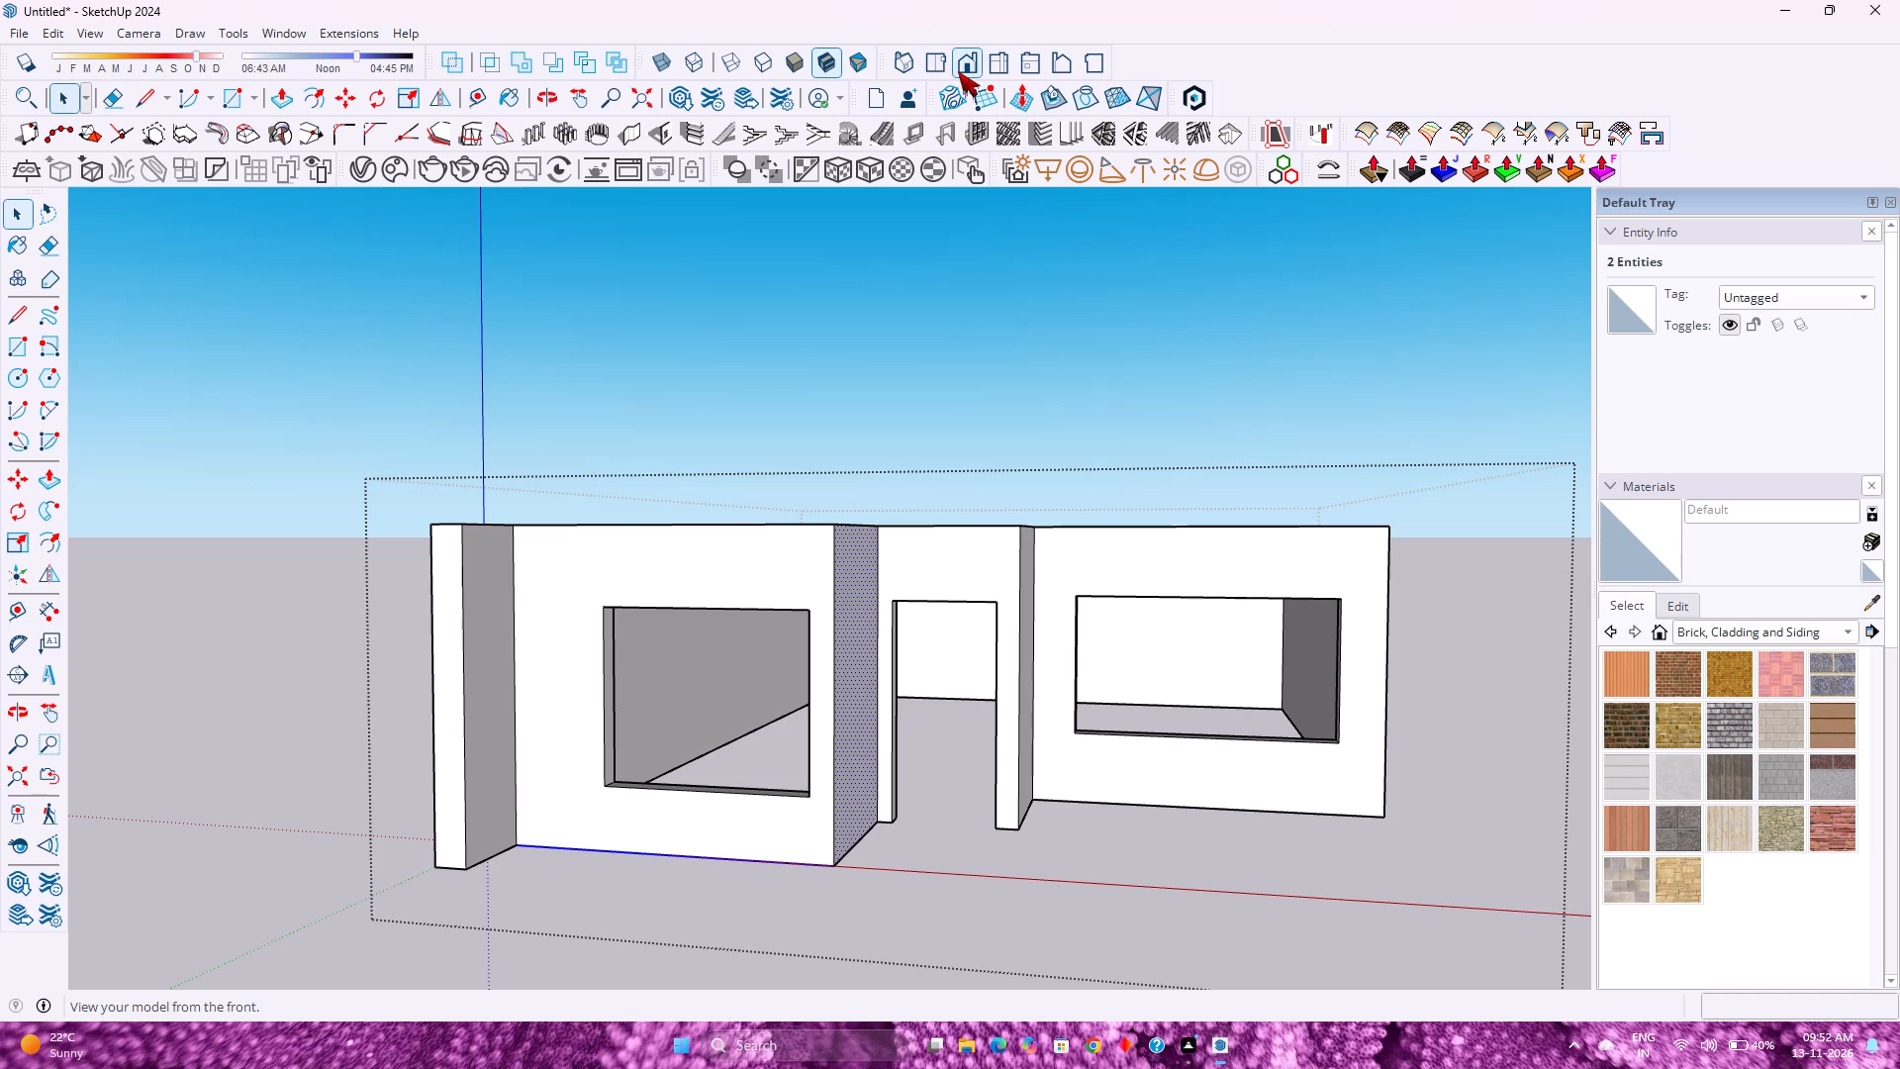
left_click(958, 69)
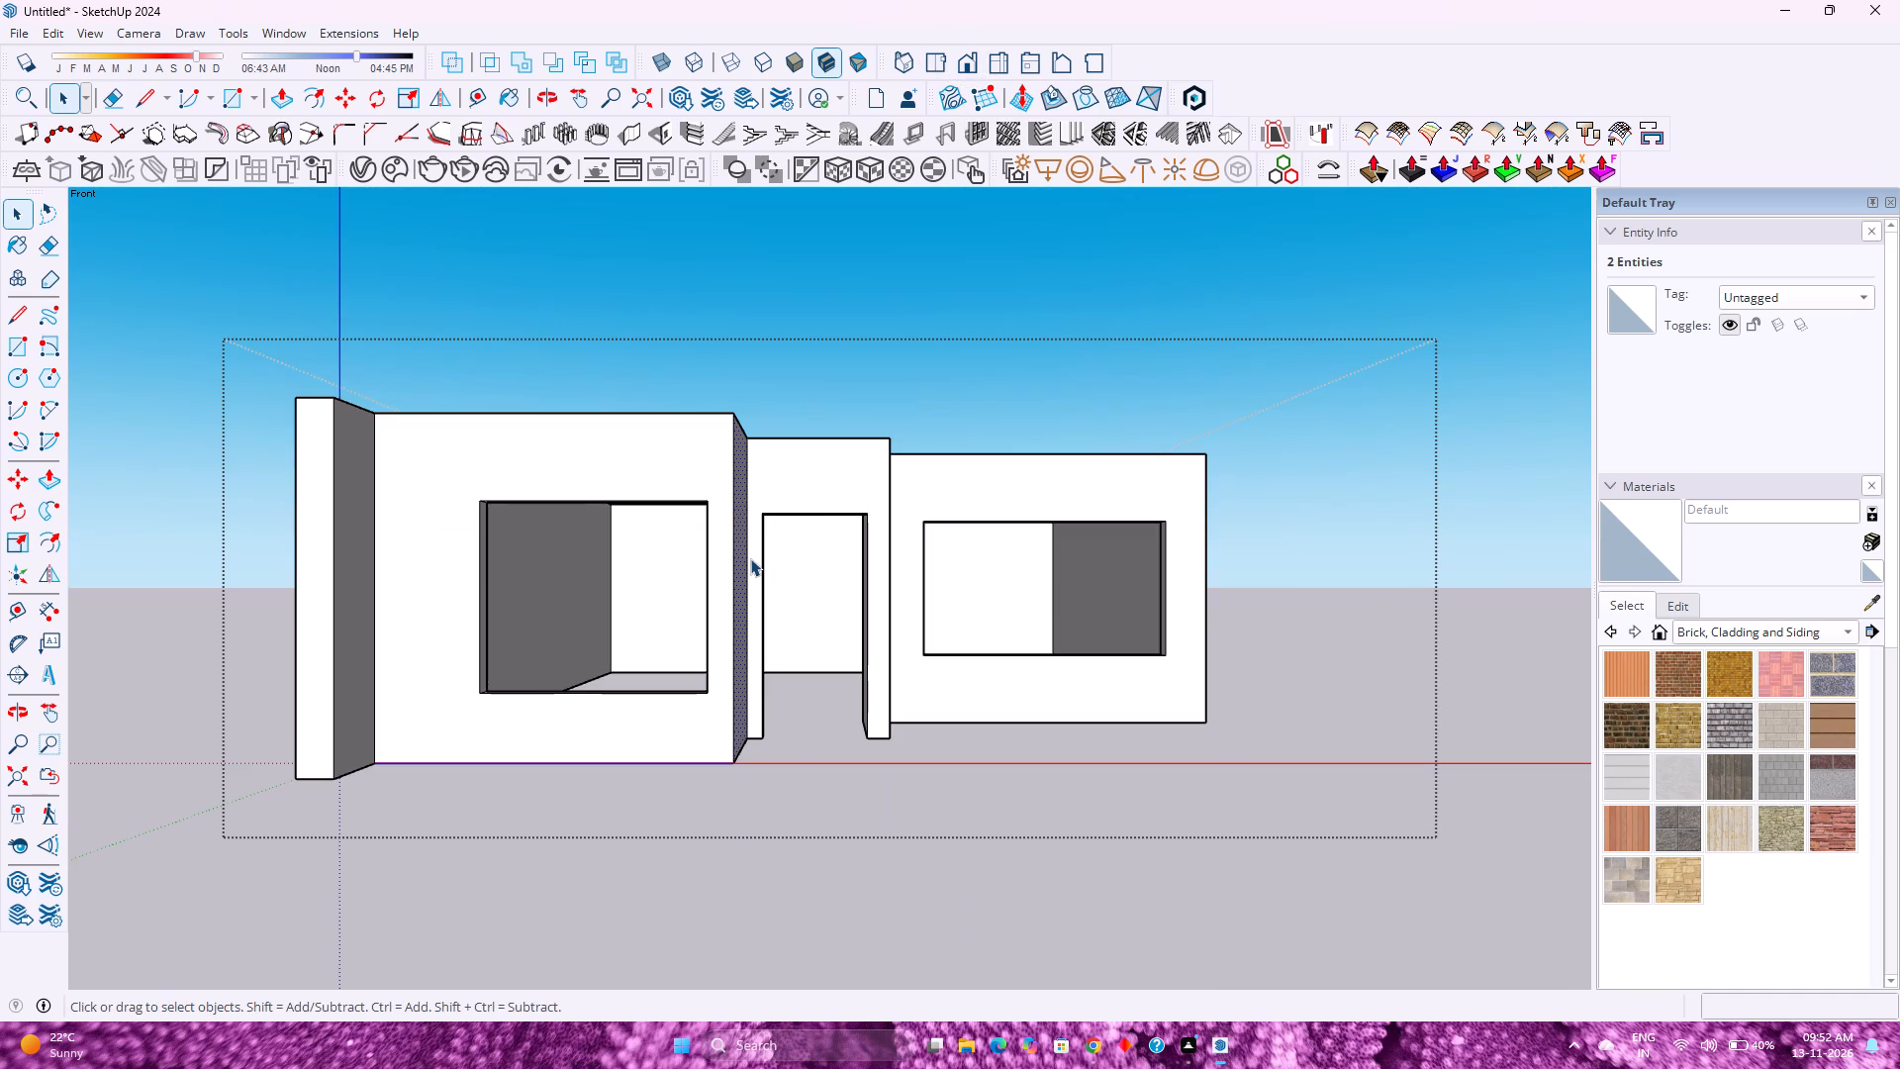
key("Escape")
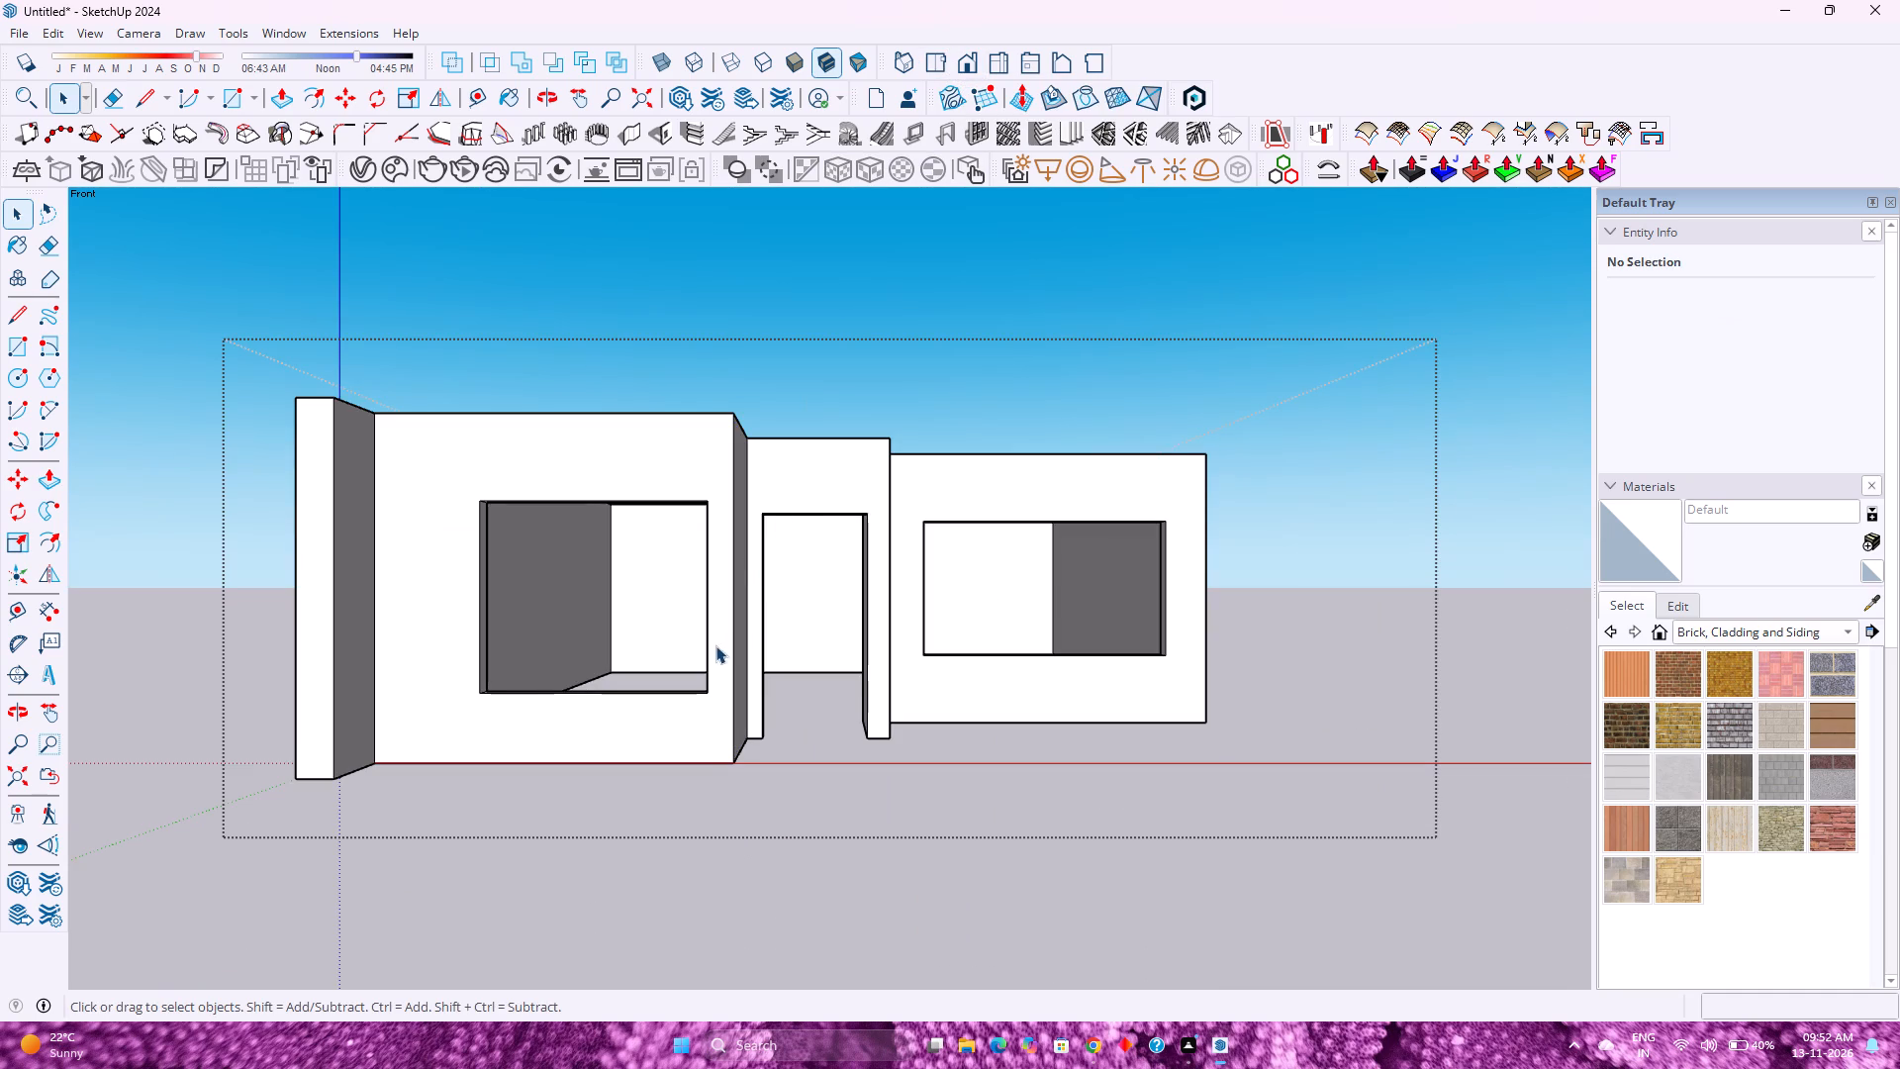
left_click(8, 777)
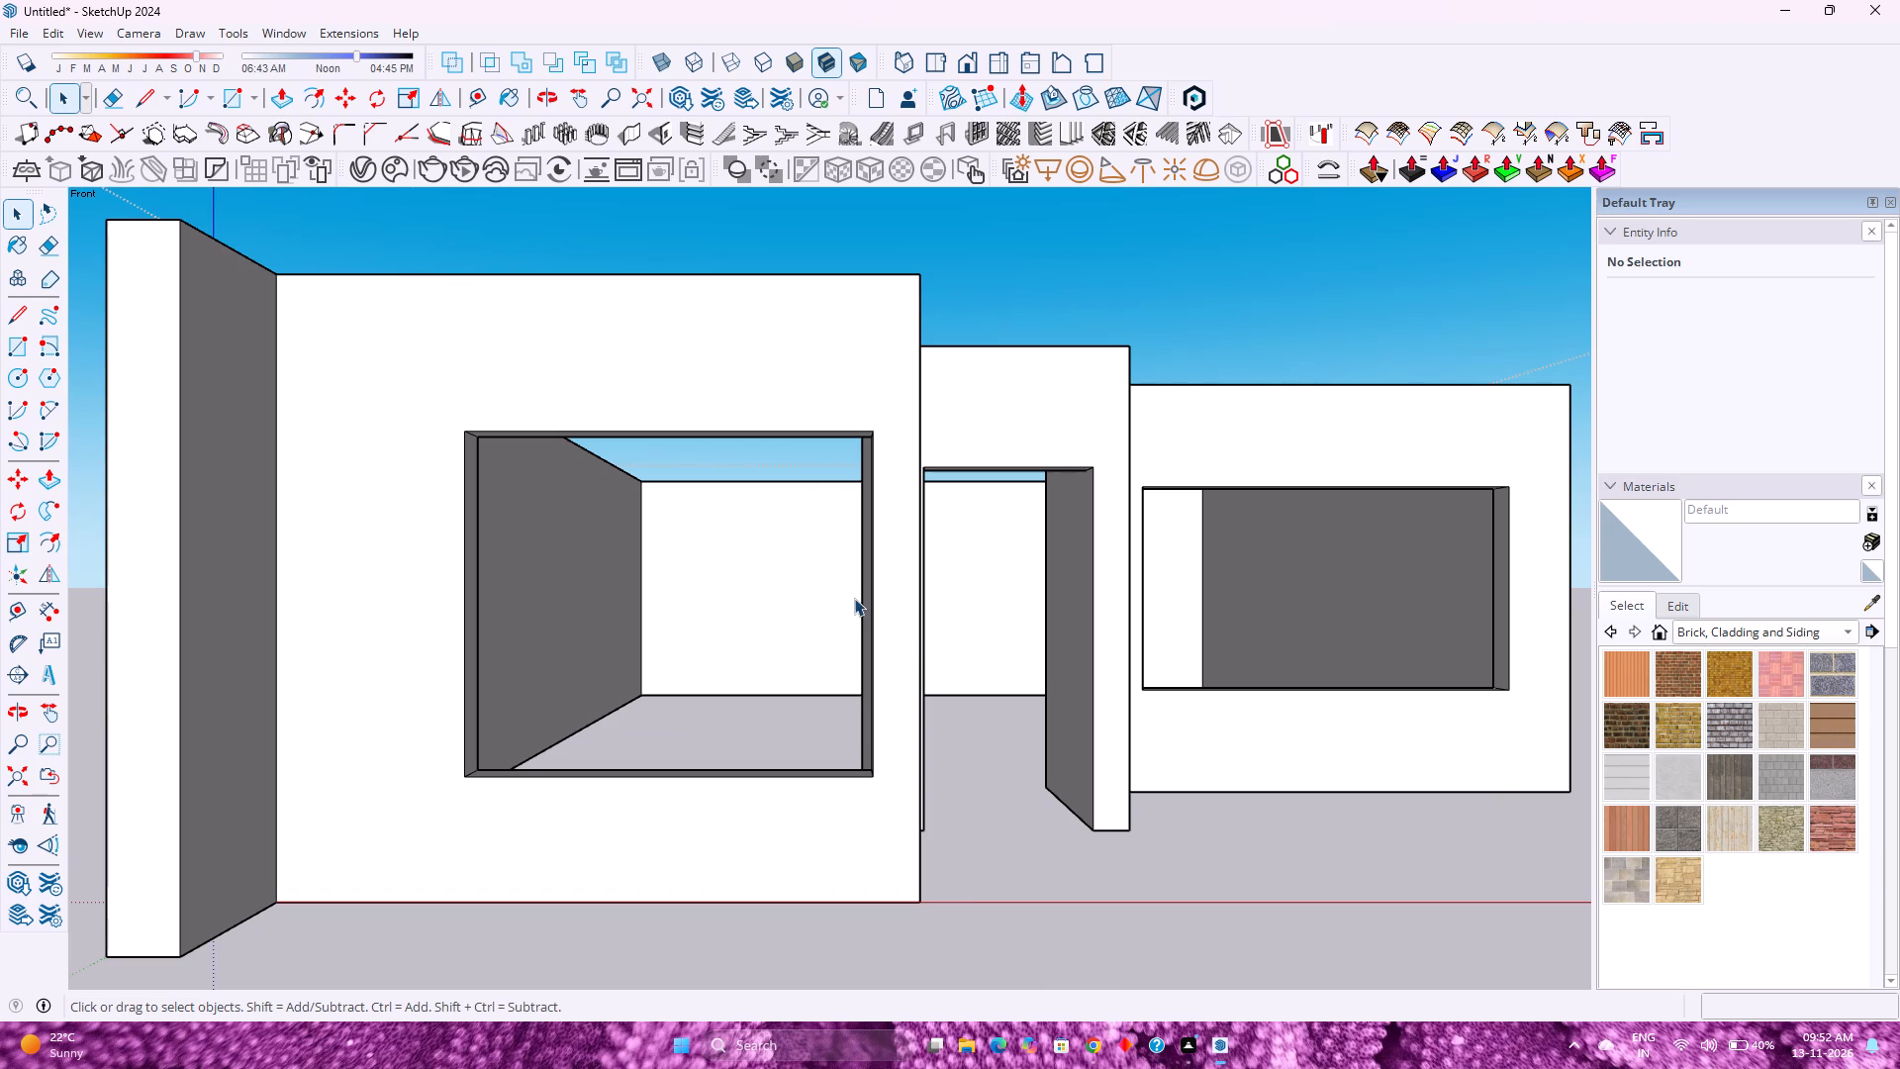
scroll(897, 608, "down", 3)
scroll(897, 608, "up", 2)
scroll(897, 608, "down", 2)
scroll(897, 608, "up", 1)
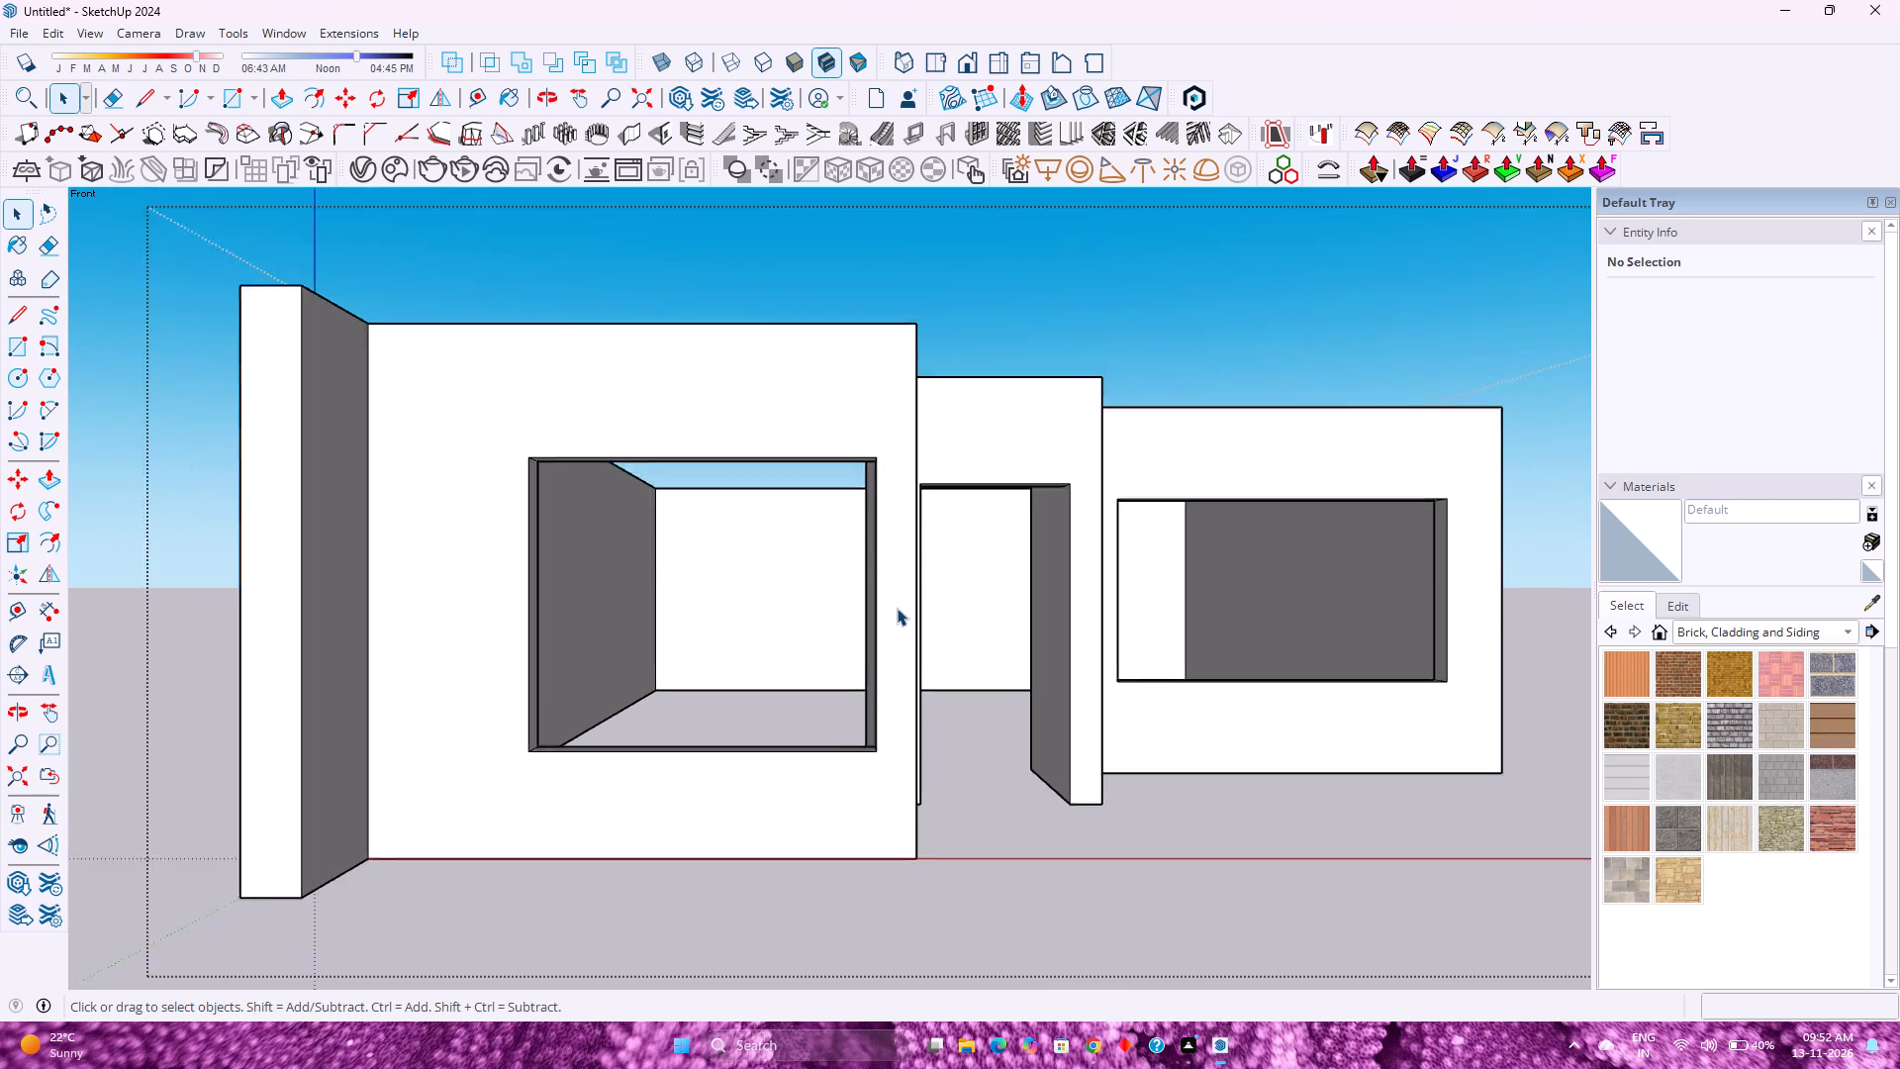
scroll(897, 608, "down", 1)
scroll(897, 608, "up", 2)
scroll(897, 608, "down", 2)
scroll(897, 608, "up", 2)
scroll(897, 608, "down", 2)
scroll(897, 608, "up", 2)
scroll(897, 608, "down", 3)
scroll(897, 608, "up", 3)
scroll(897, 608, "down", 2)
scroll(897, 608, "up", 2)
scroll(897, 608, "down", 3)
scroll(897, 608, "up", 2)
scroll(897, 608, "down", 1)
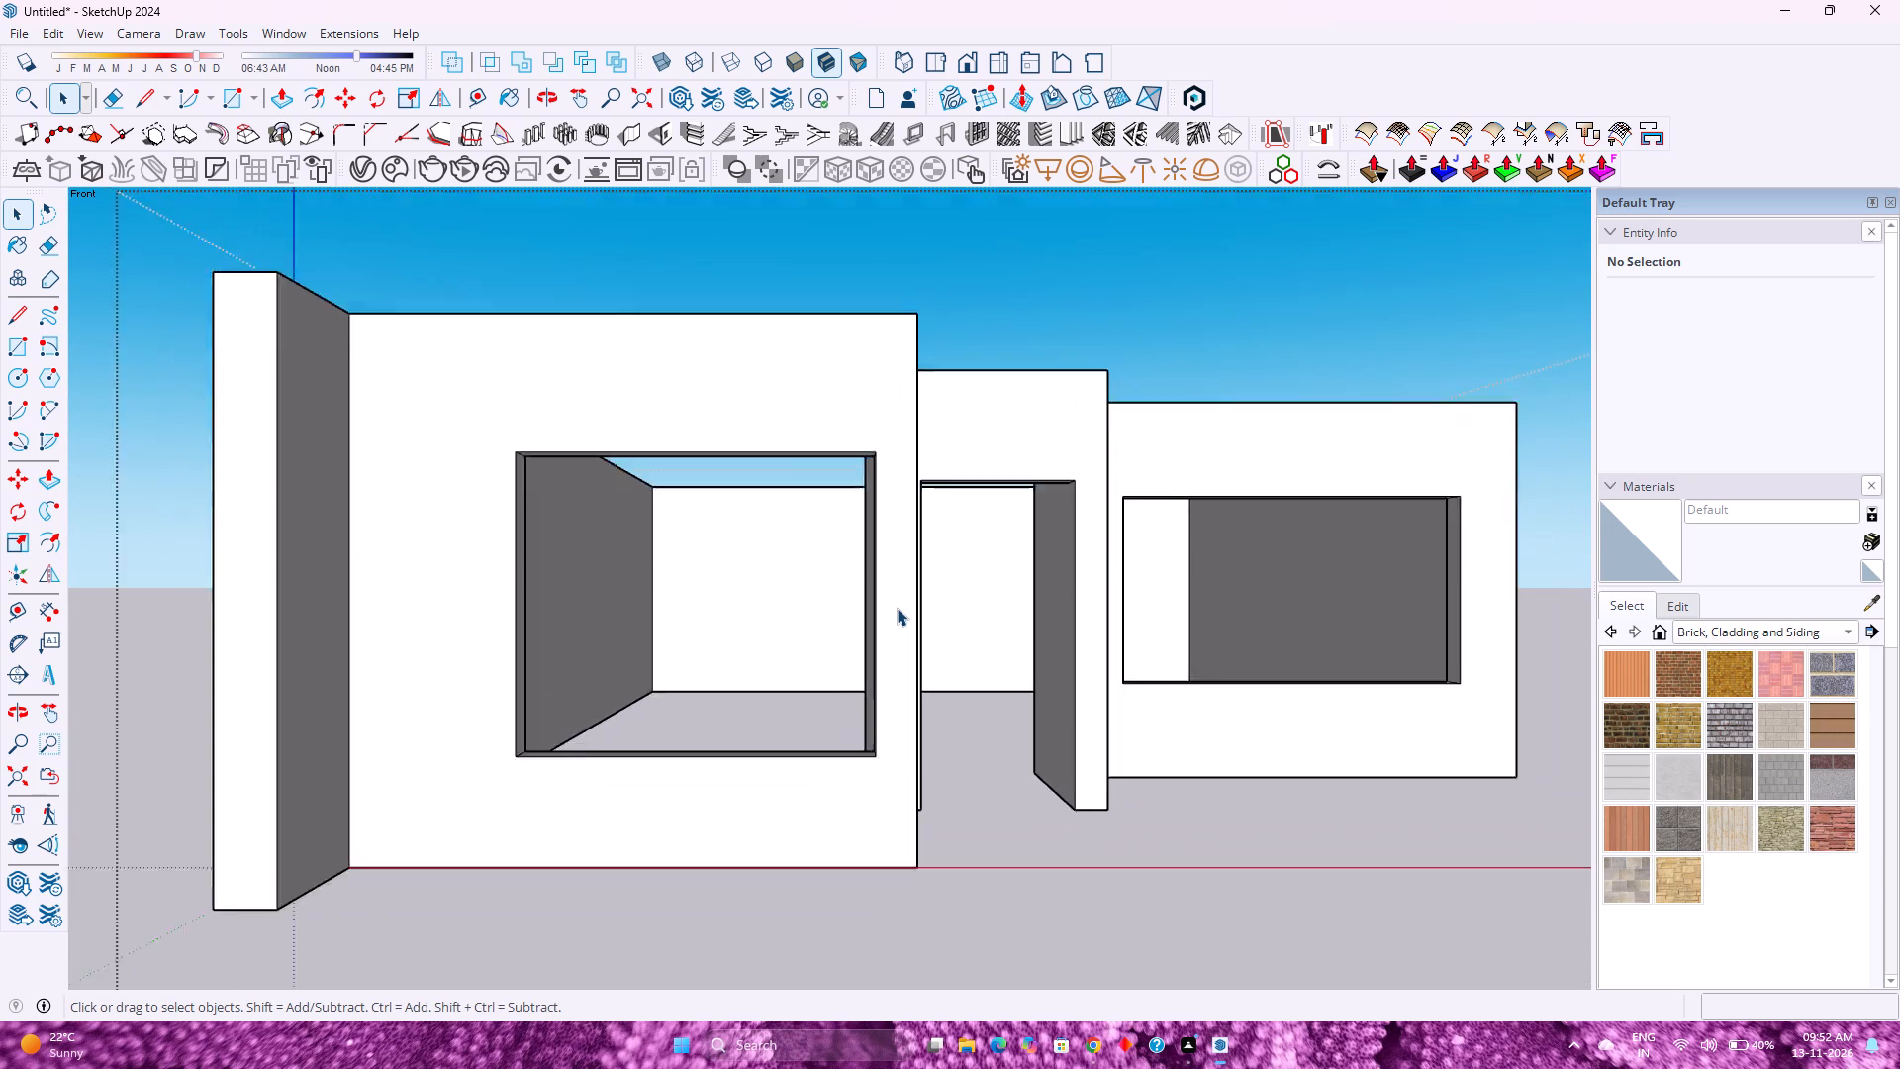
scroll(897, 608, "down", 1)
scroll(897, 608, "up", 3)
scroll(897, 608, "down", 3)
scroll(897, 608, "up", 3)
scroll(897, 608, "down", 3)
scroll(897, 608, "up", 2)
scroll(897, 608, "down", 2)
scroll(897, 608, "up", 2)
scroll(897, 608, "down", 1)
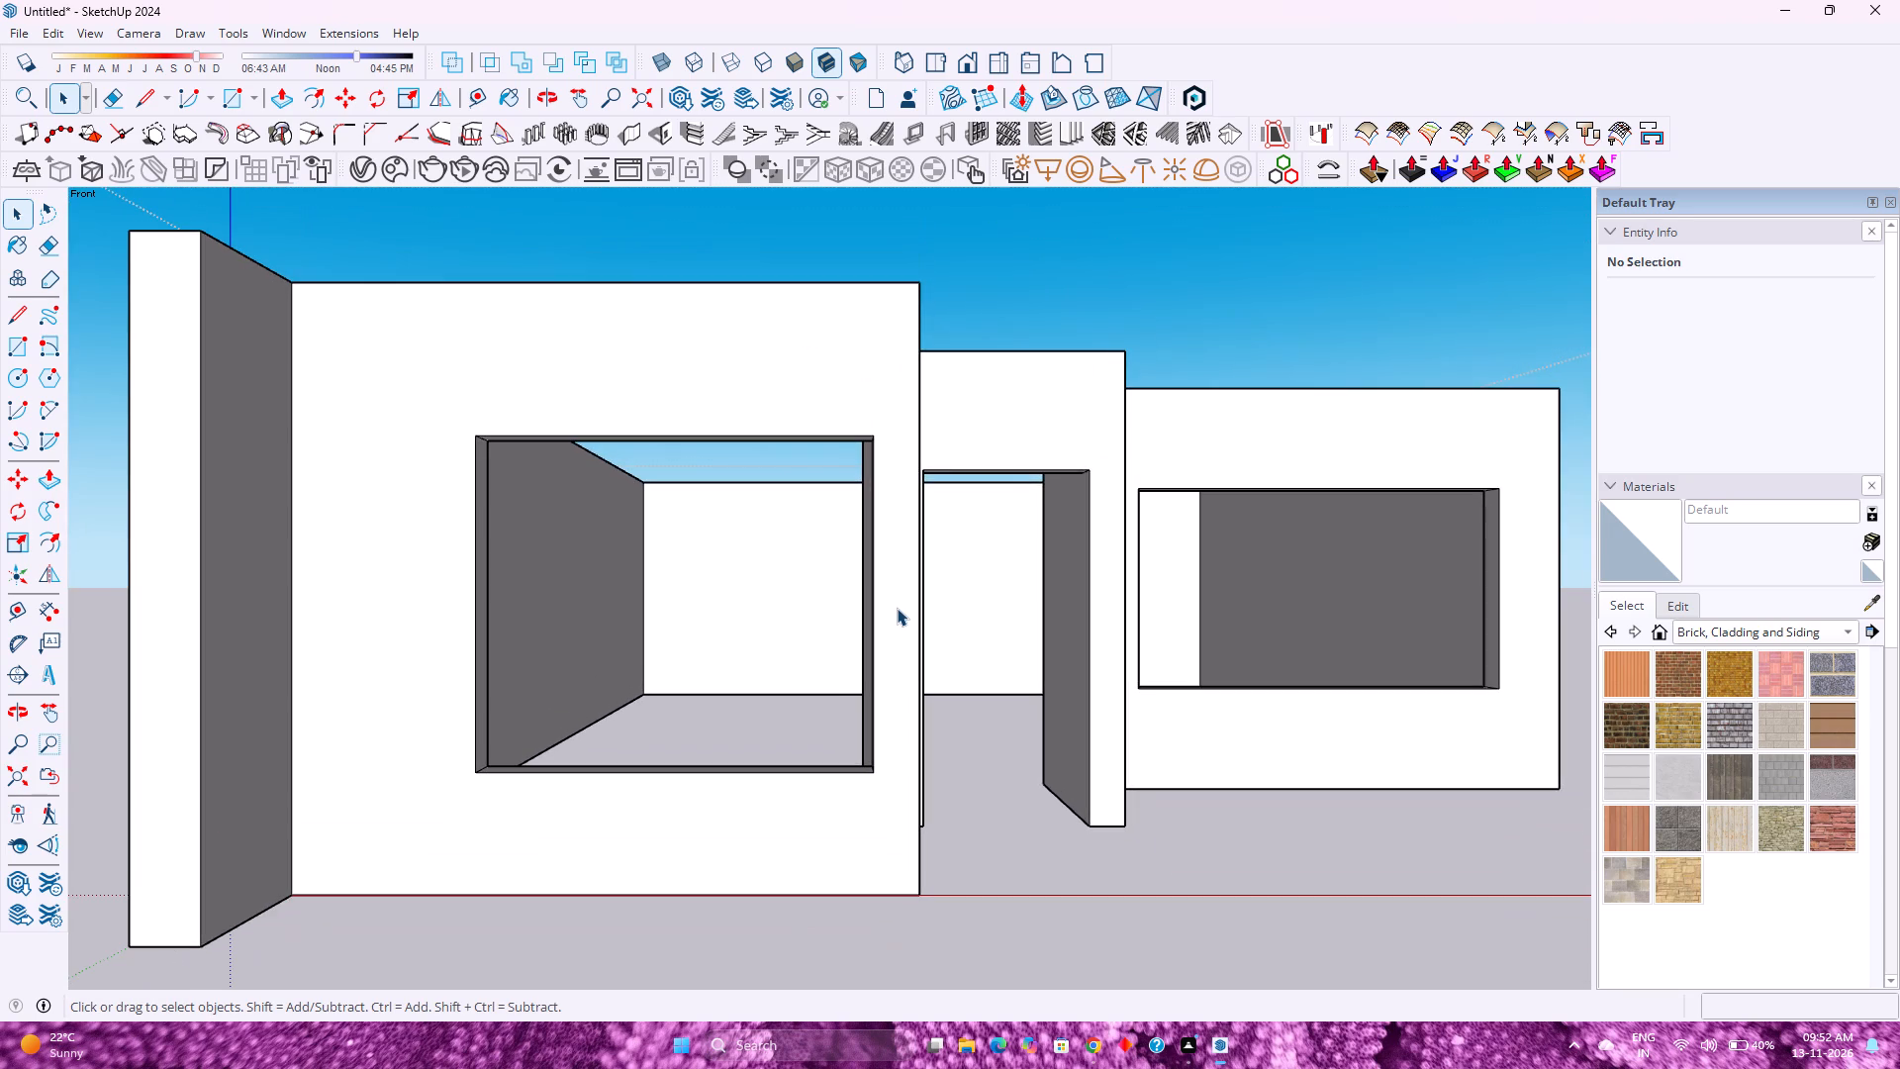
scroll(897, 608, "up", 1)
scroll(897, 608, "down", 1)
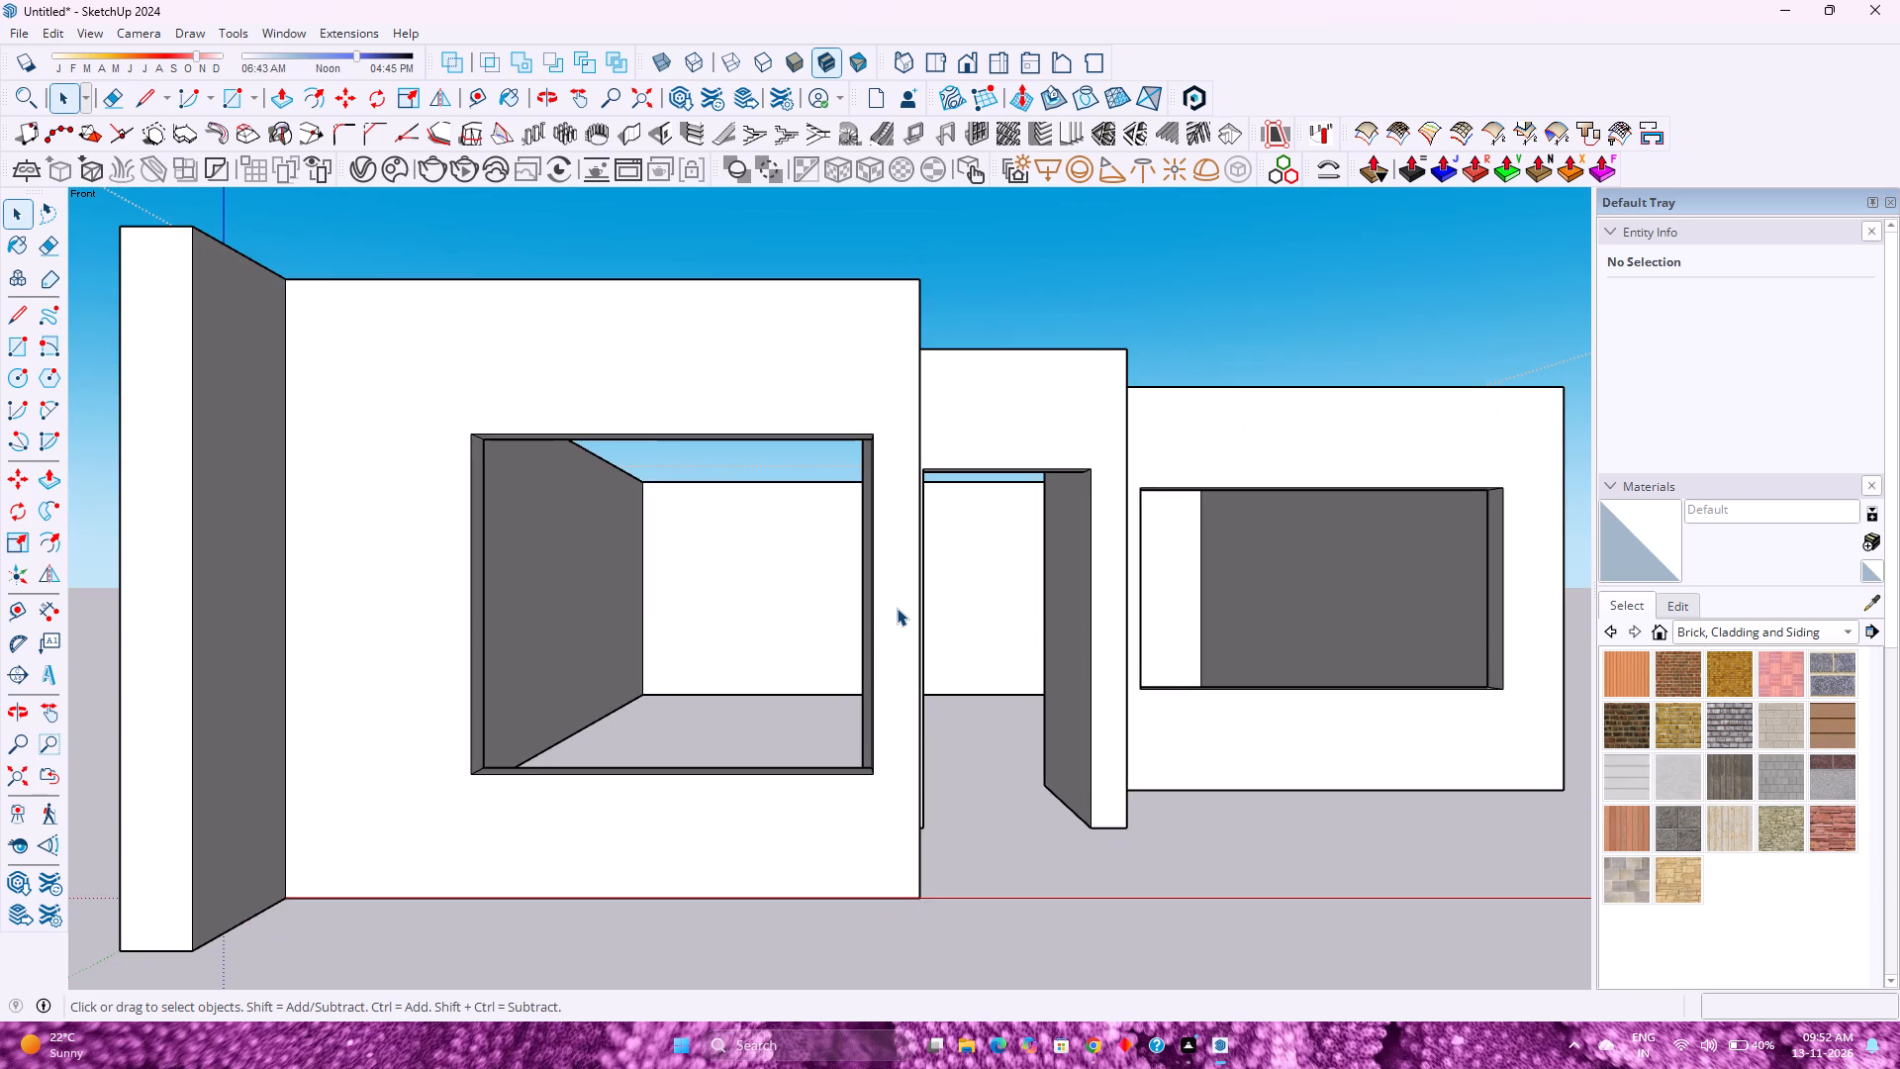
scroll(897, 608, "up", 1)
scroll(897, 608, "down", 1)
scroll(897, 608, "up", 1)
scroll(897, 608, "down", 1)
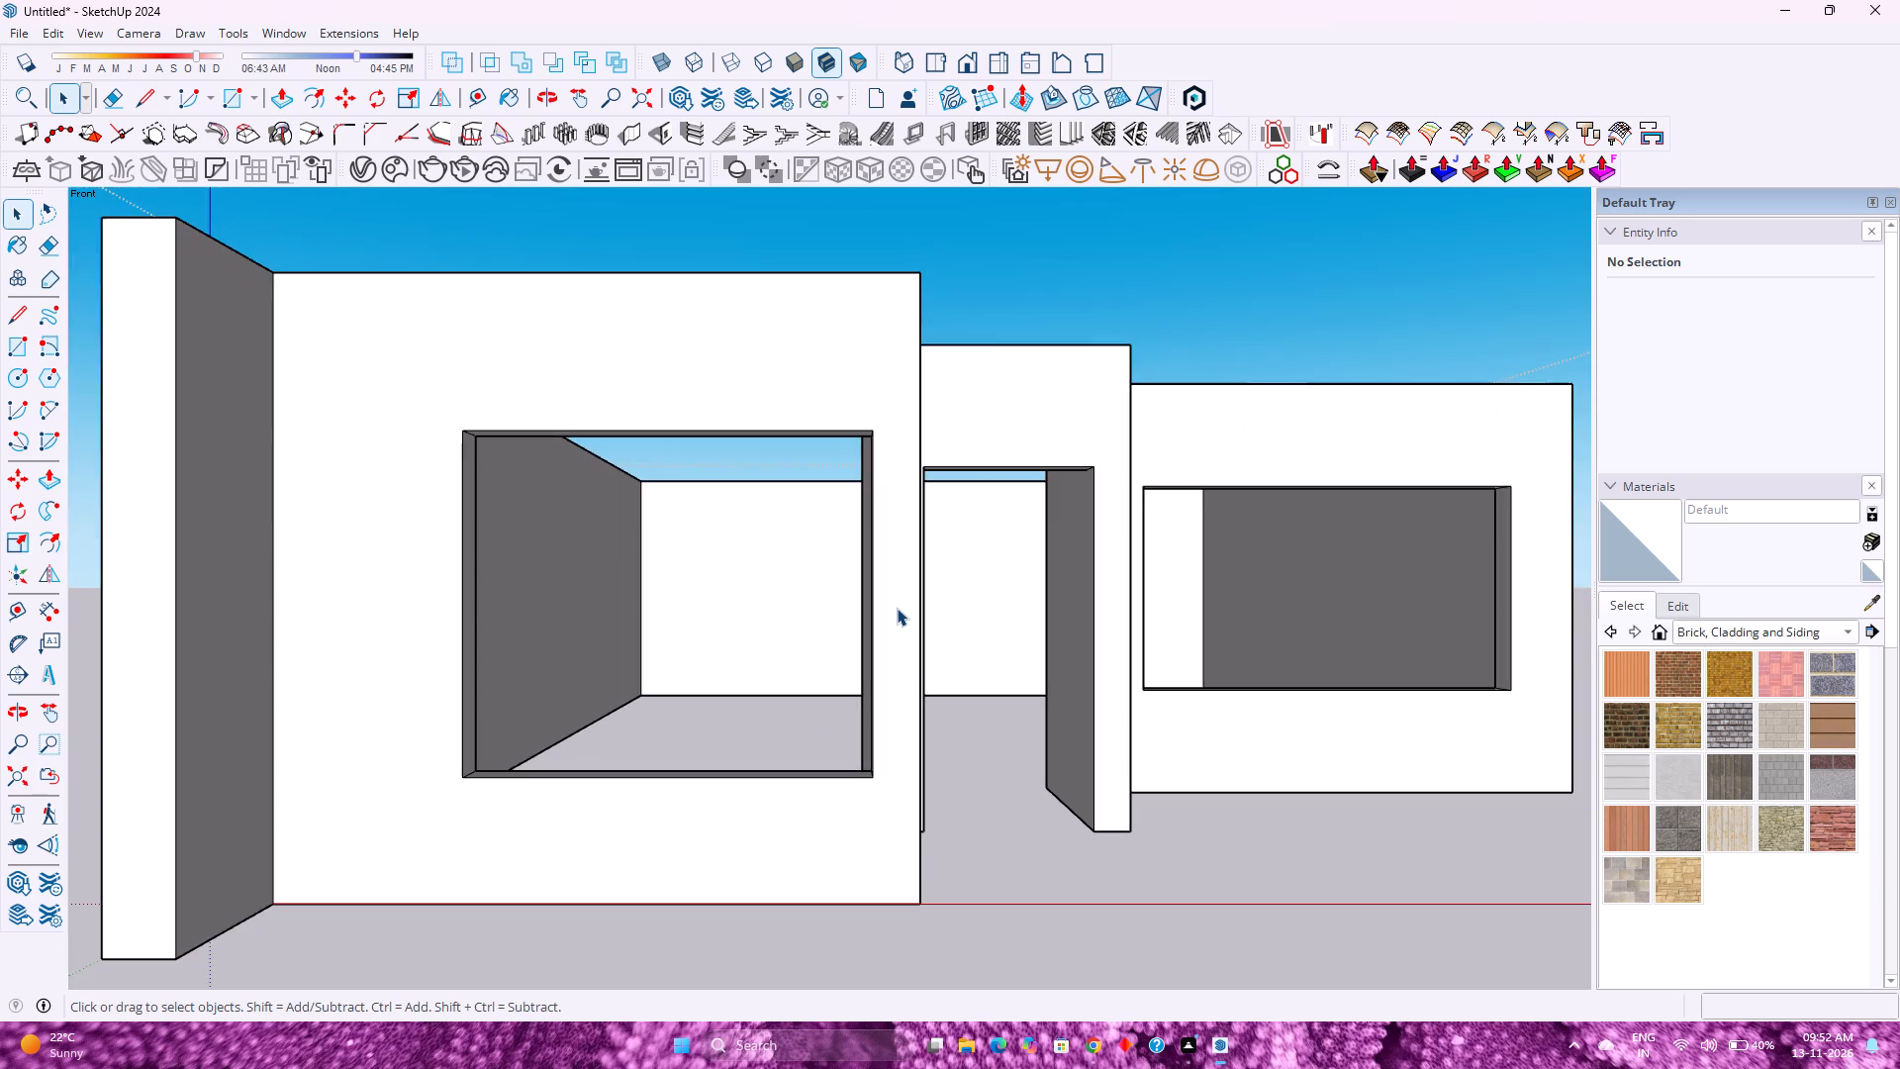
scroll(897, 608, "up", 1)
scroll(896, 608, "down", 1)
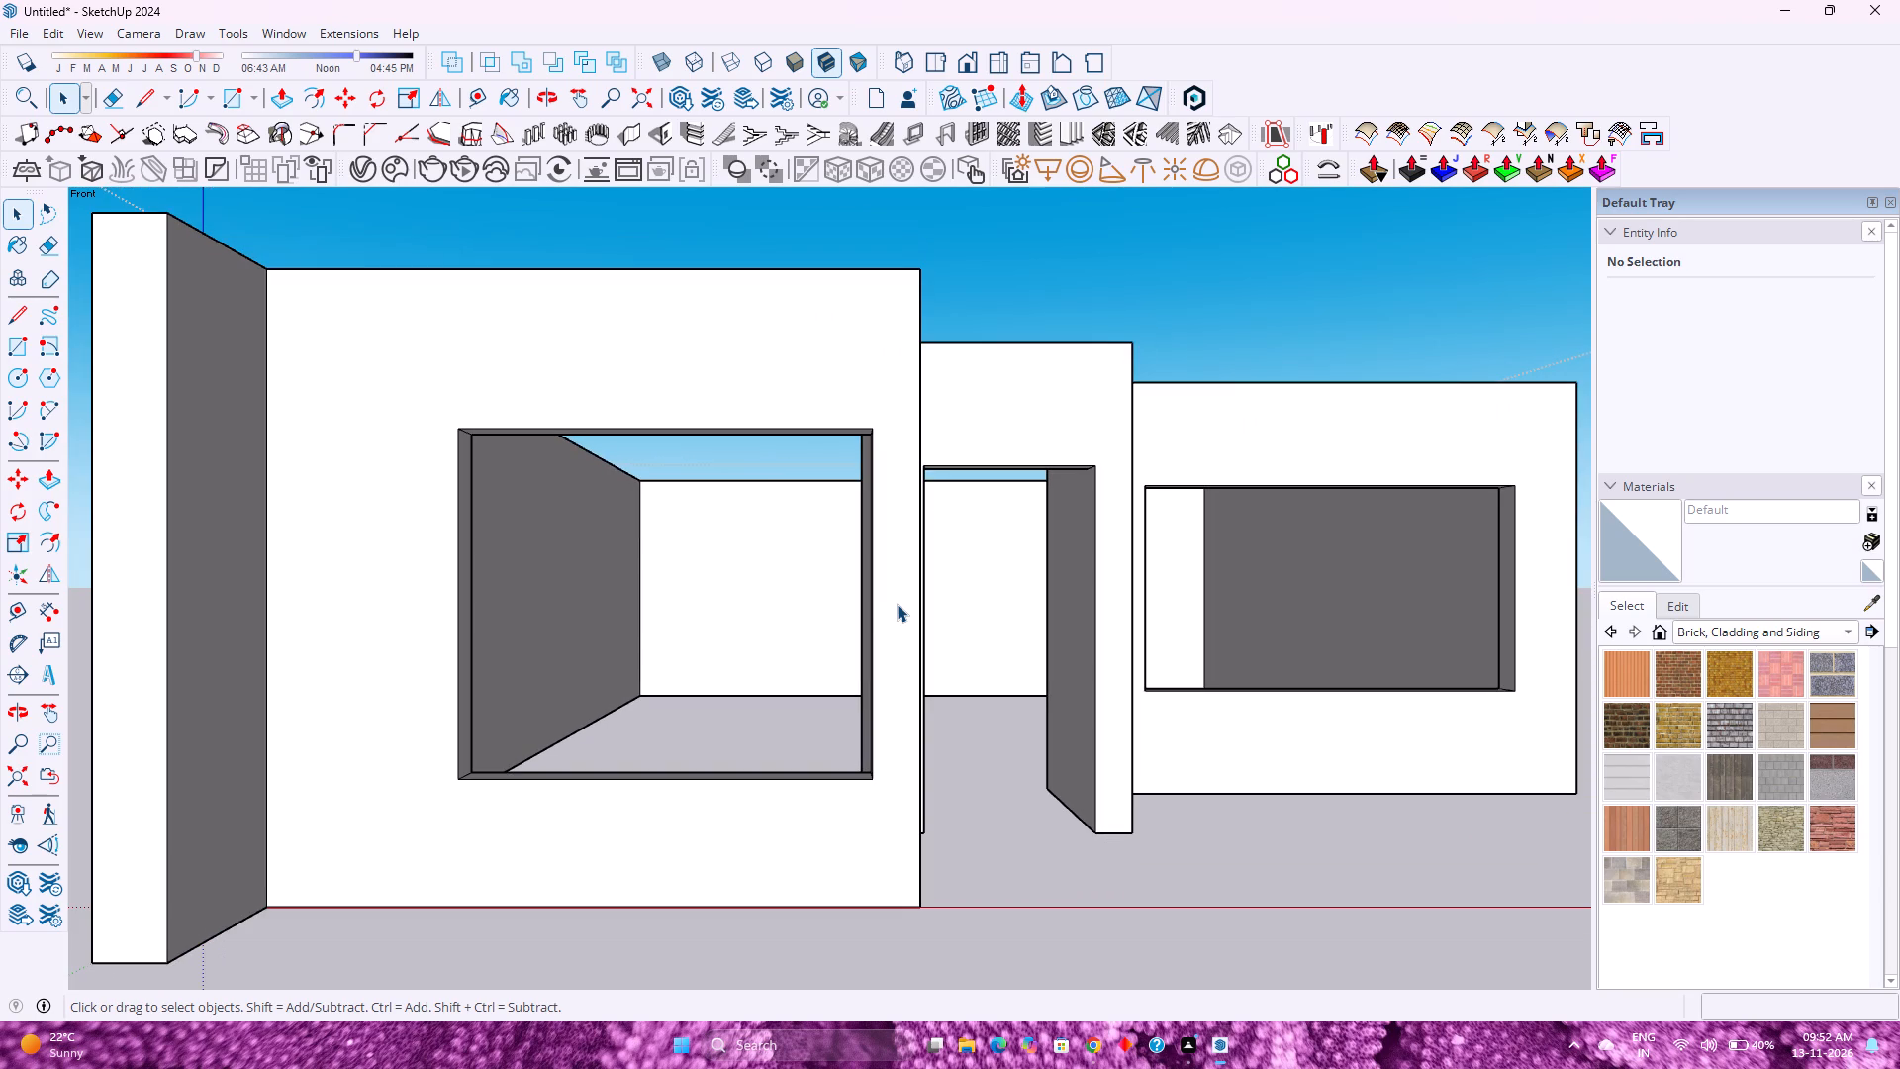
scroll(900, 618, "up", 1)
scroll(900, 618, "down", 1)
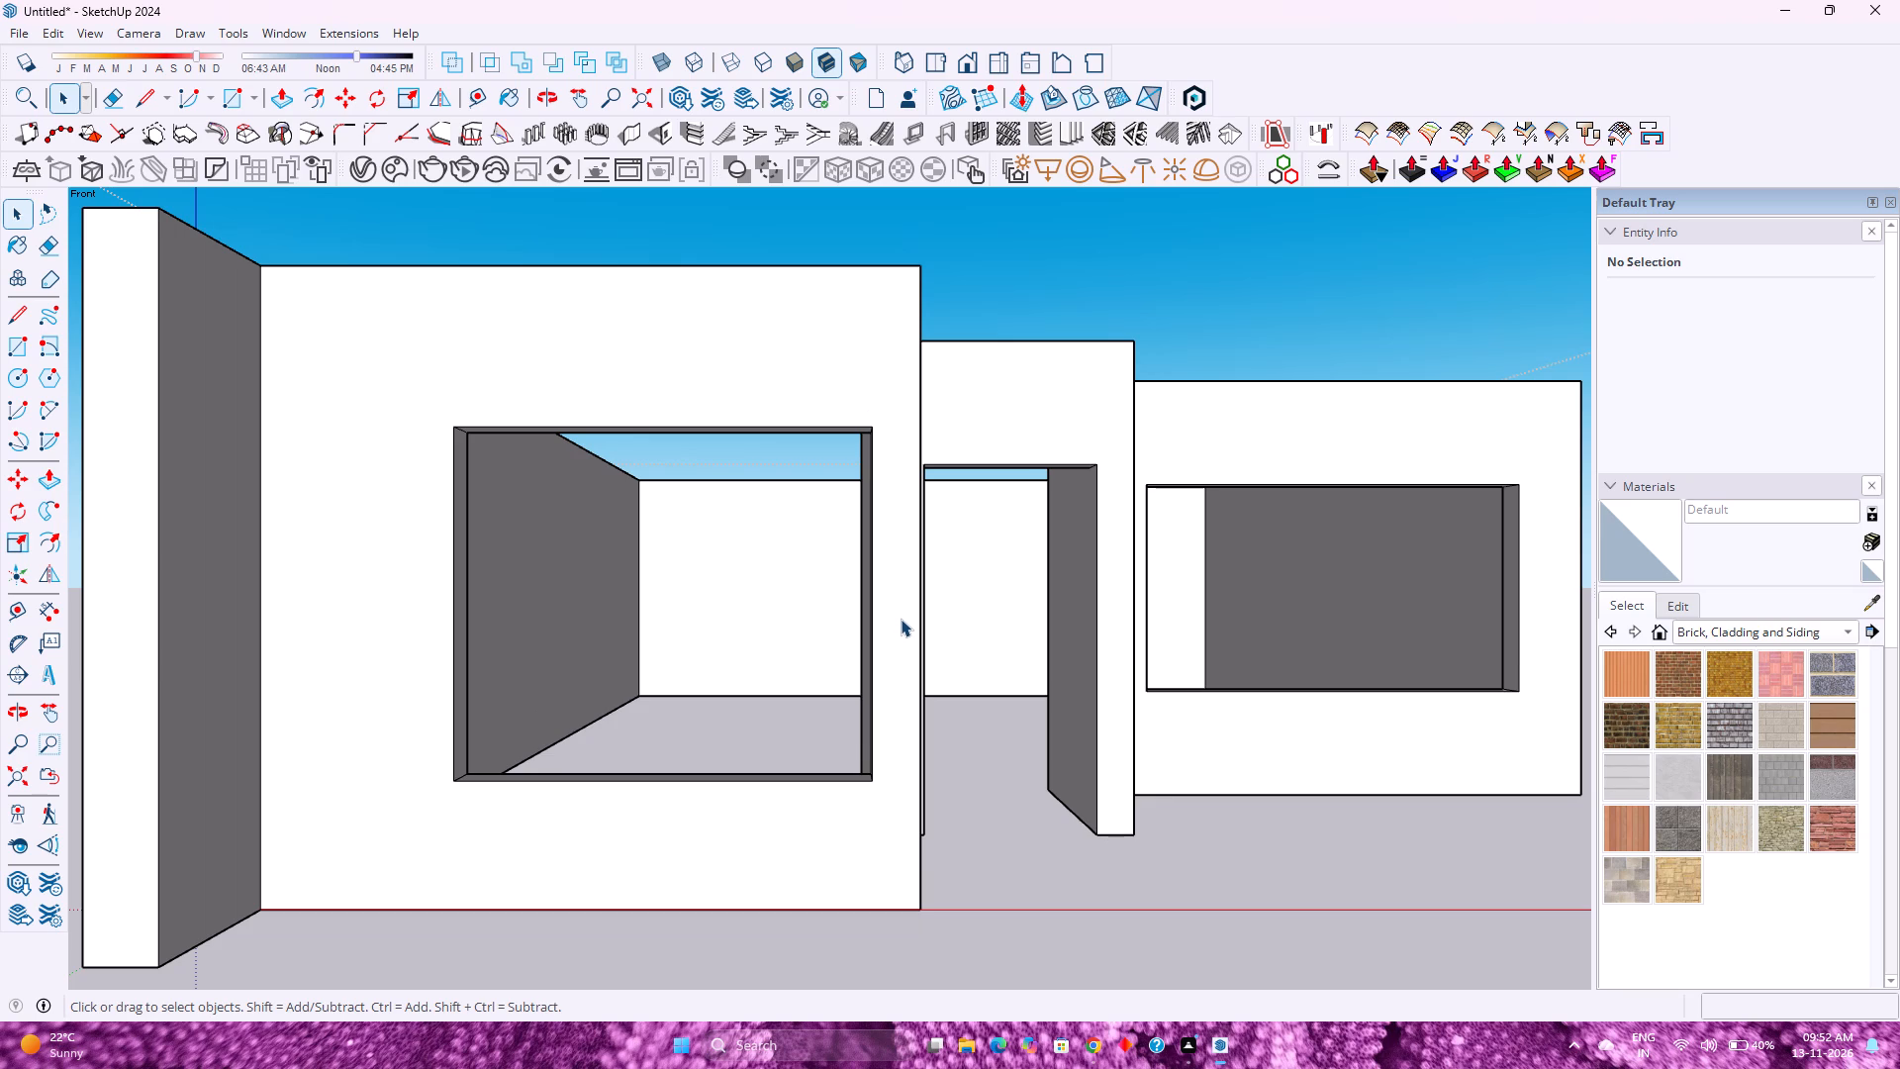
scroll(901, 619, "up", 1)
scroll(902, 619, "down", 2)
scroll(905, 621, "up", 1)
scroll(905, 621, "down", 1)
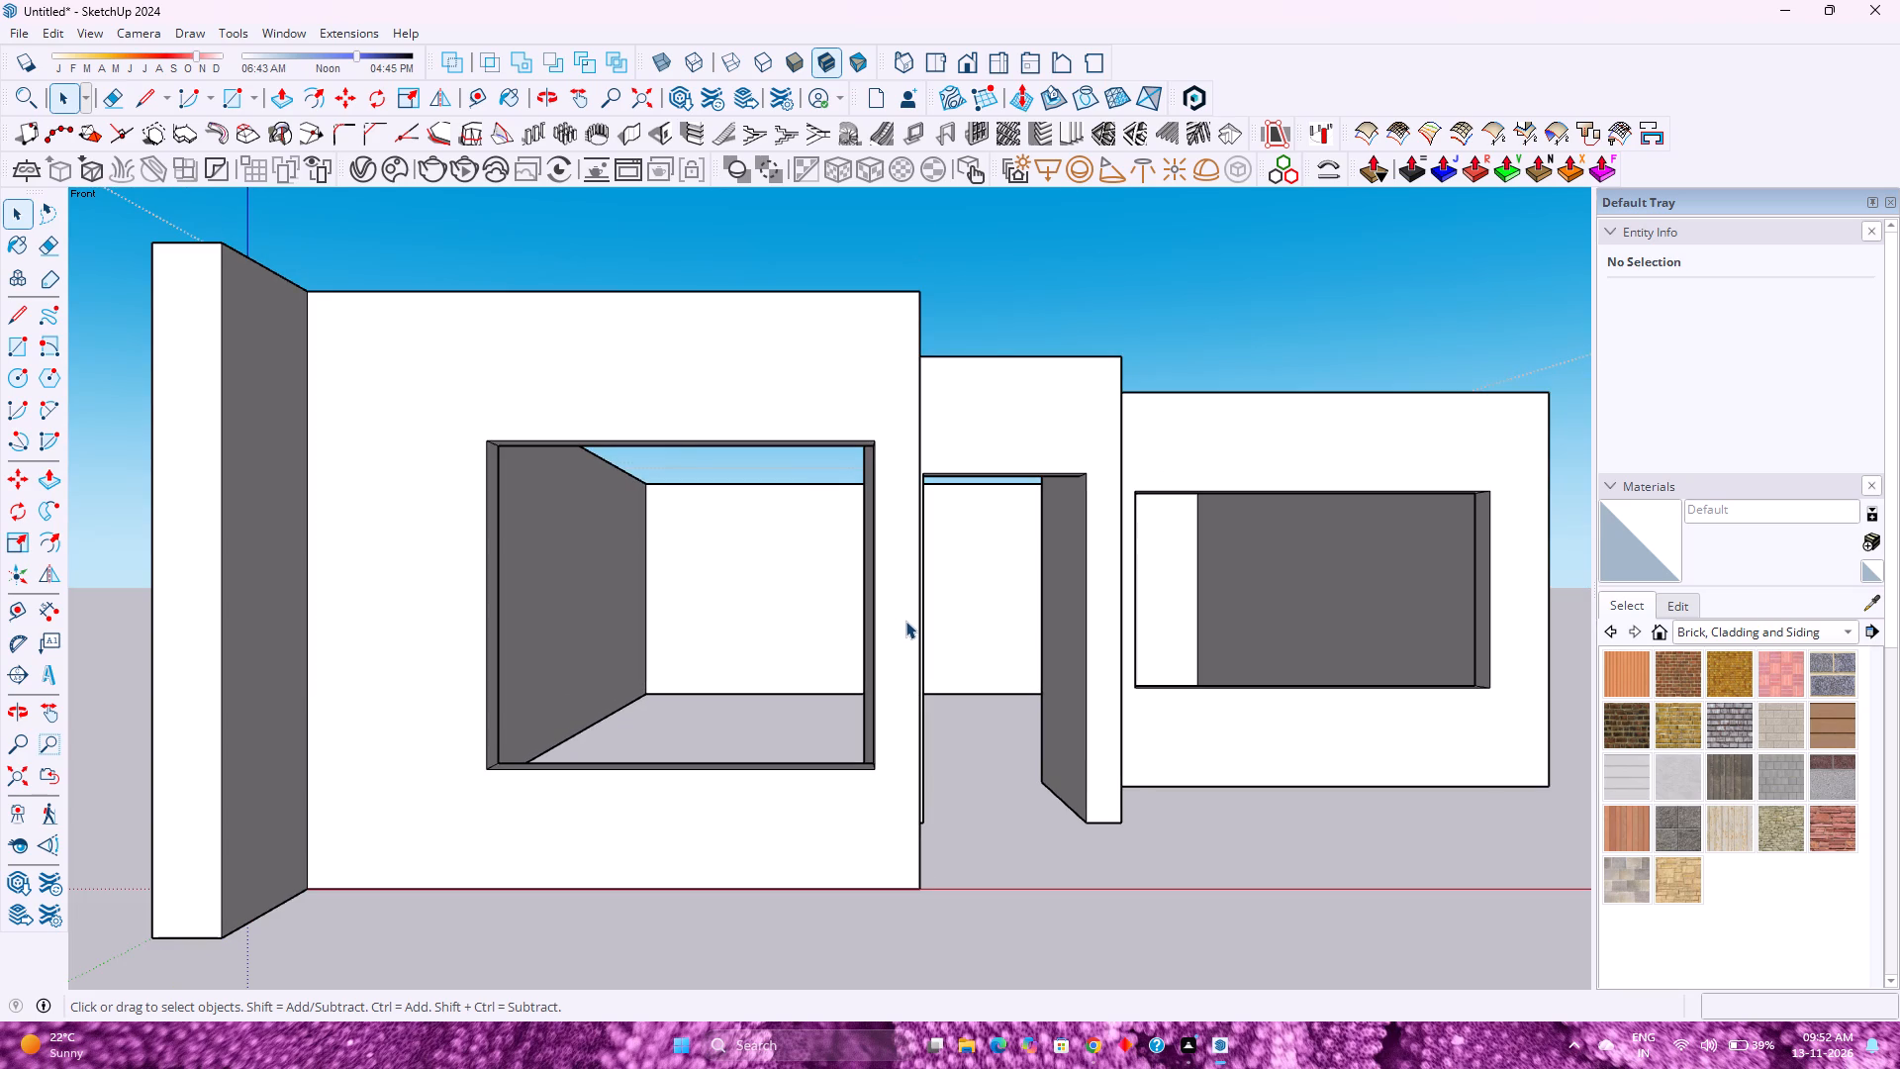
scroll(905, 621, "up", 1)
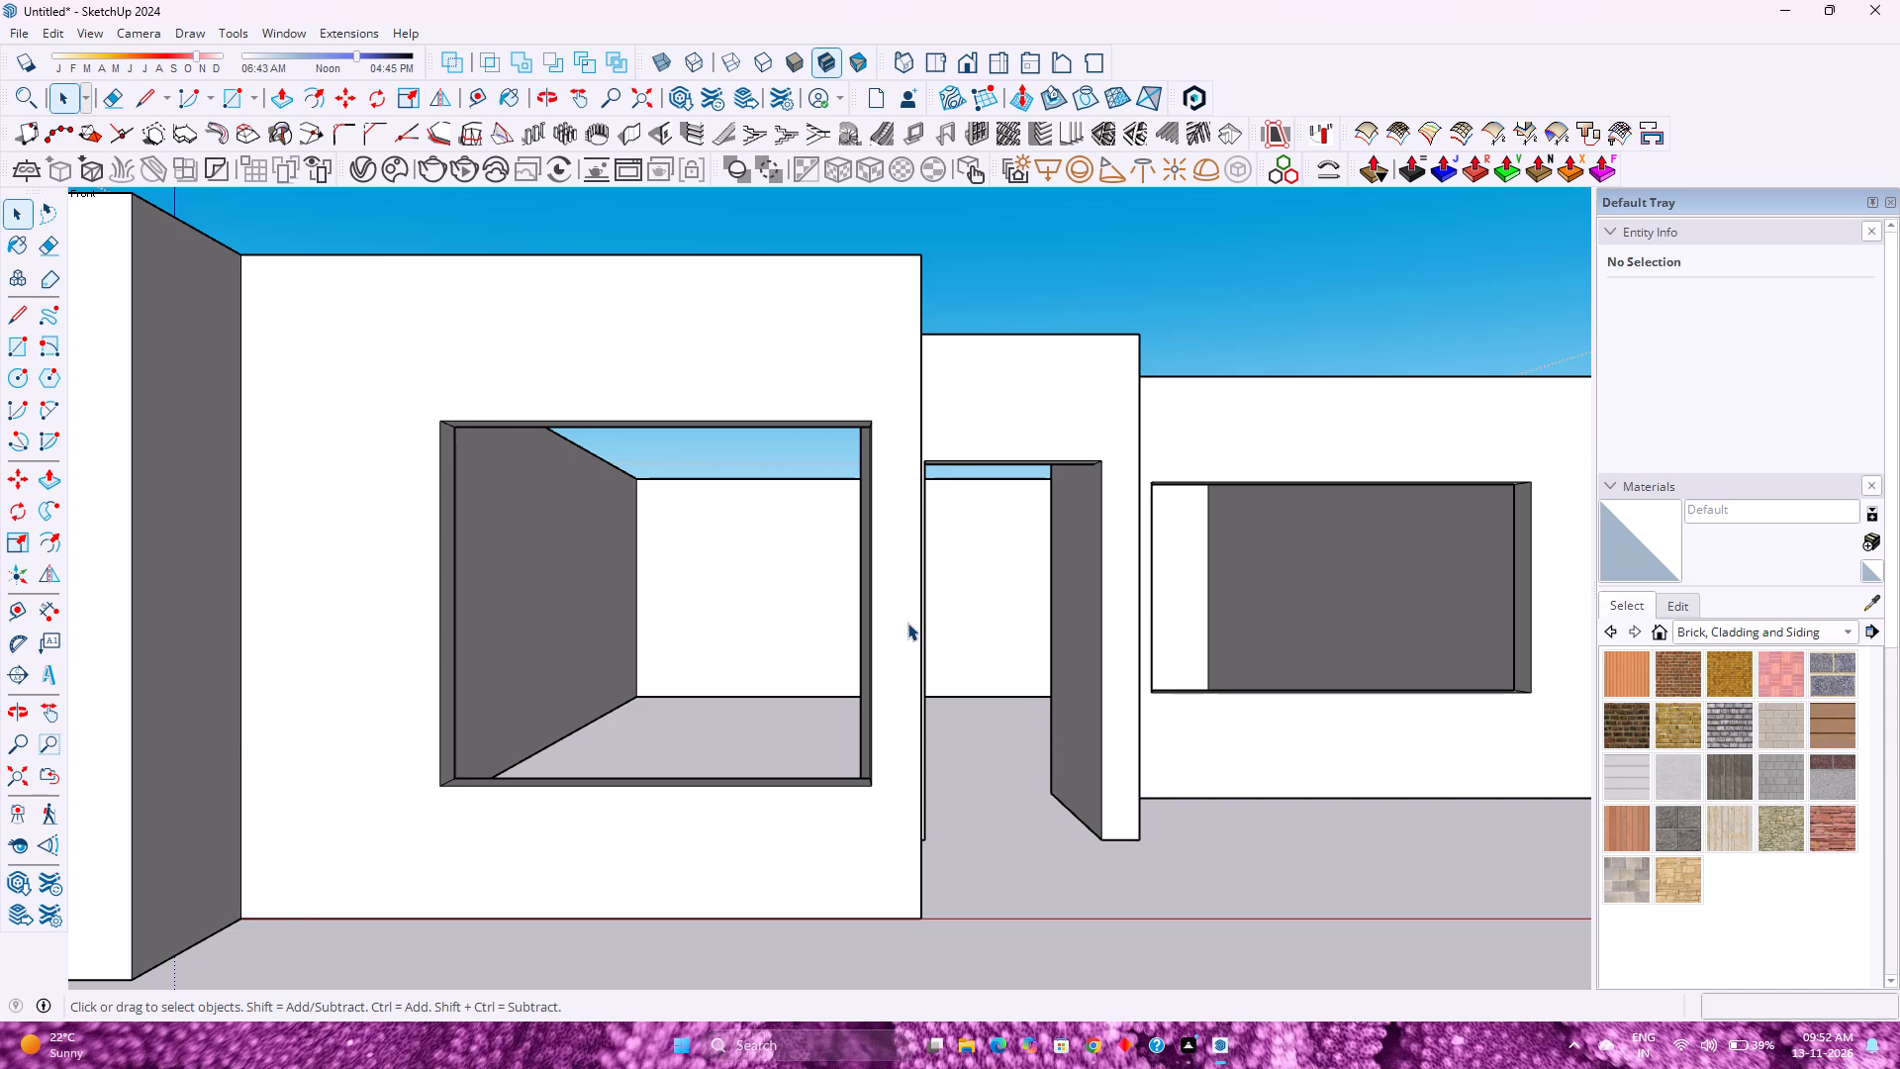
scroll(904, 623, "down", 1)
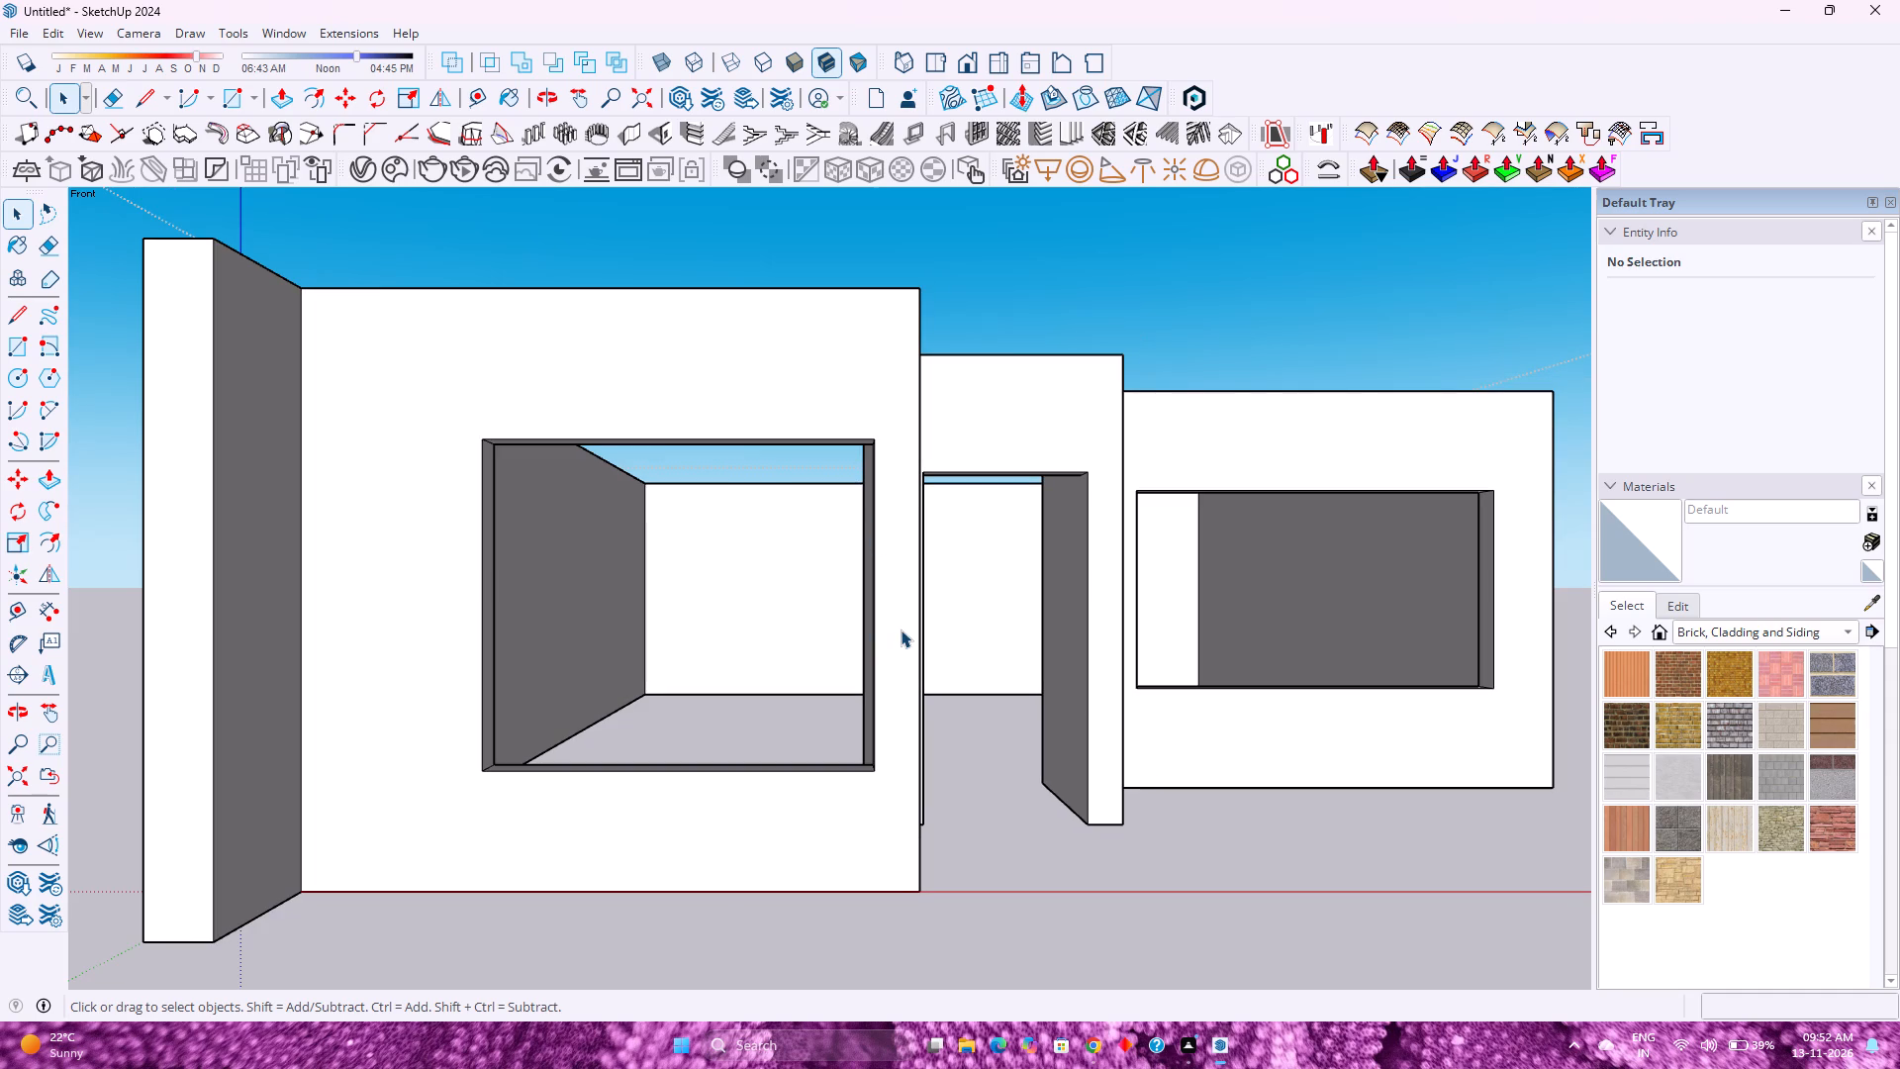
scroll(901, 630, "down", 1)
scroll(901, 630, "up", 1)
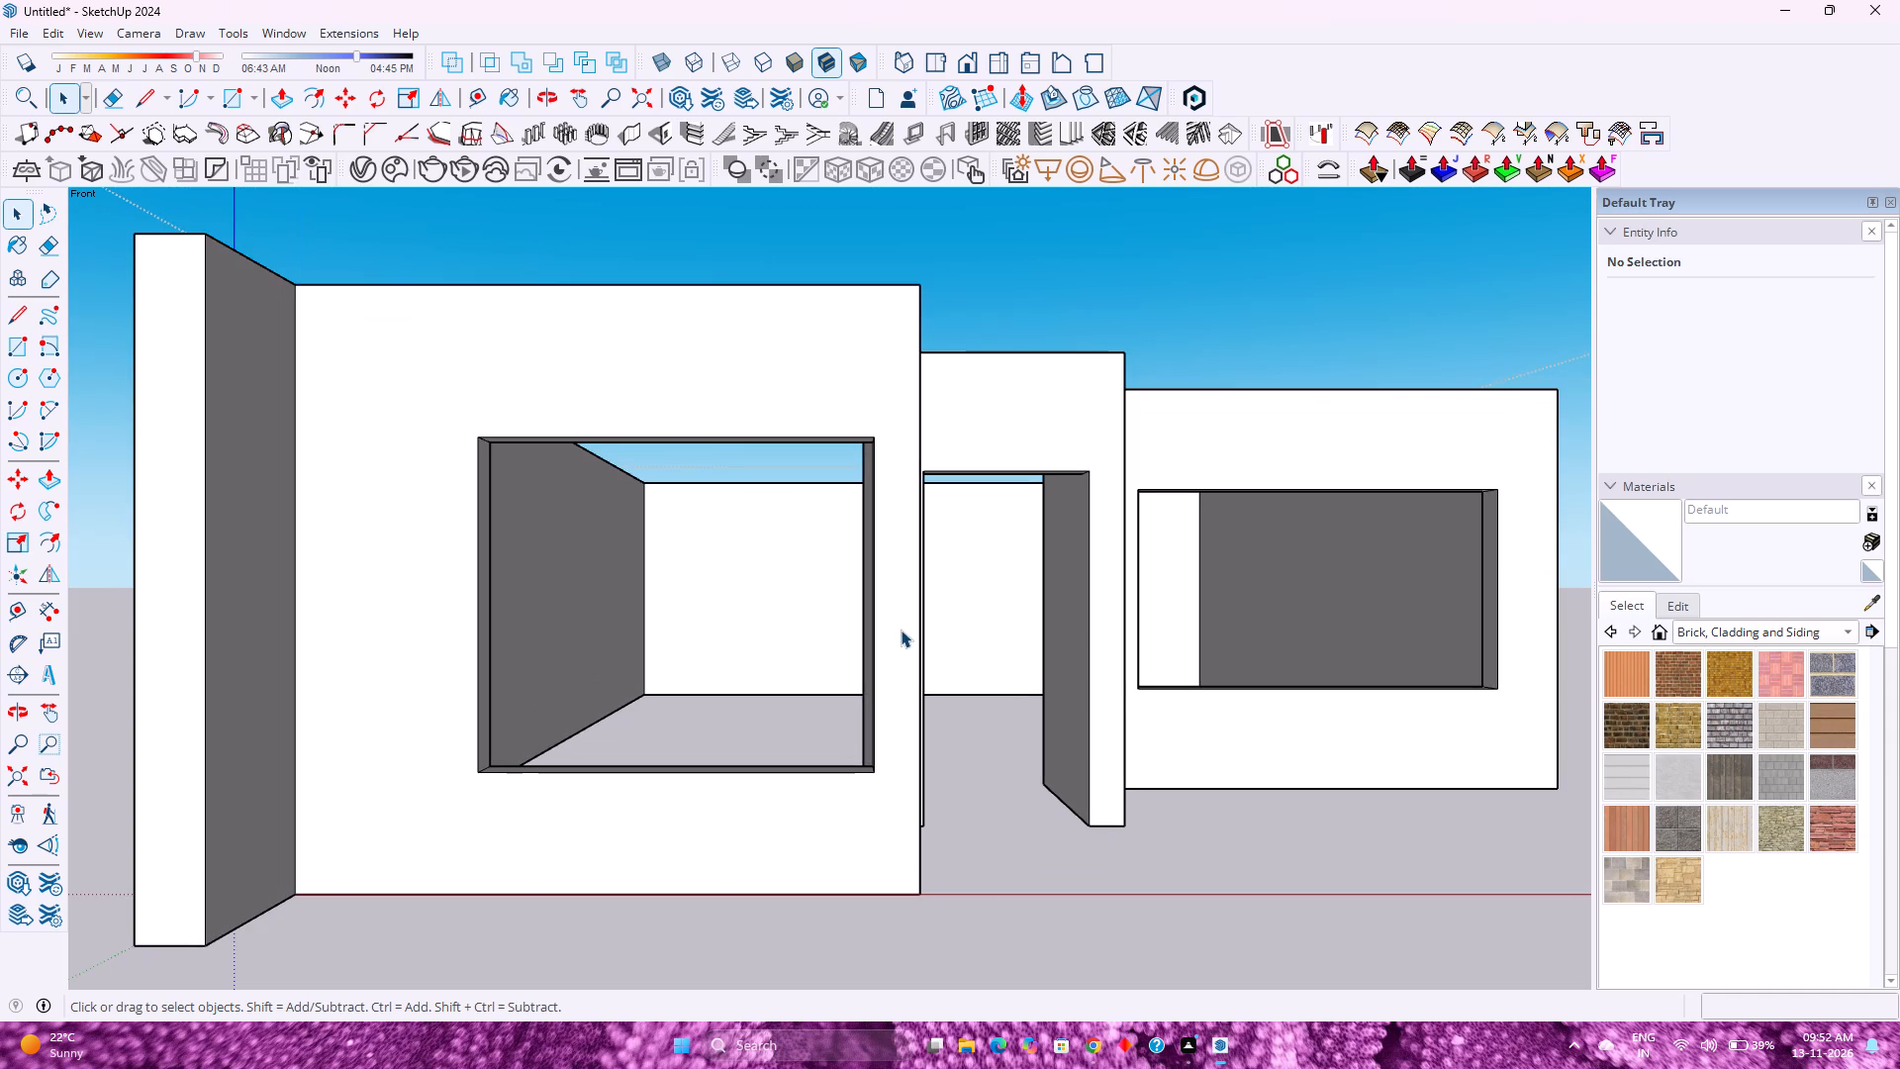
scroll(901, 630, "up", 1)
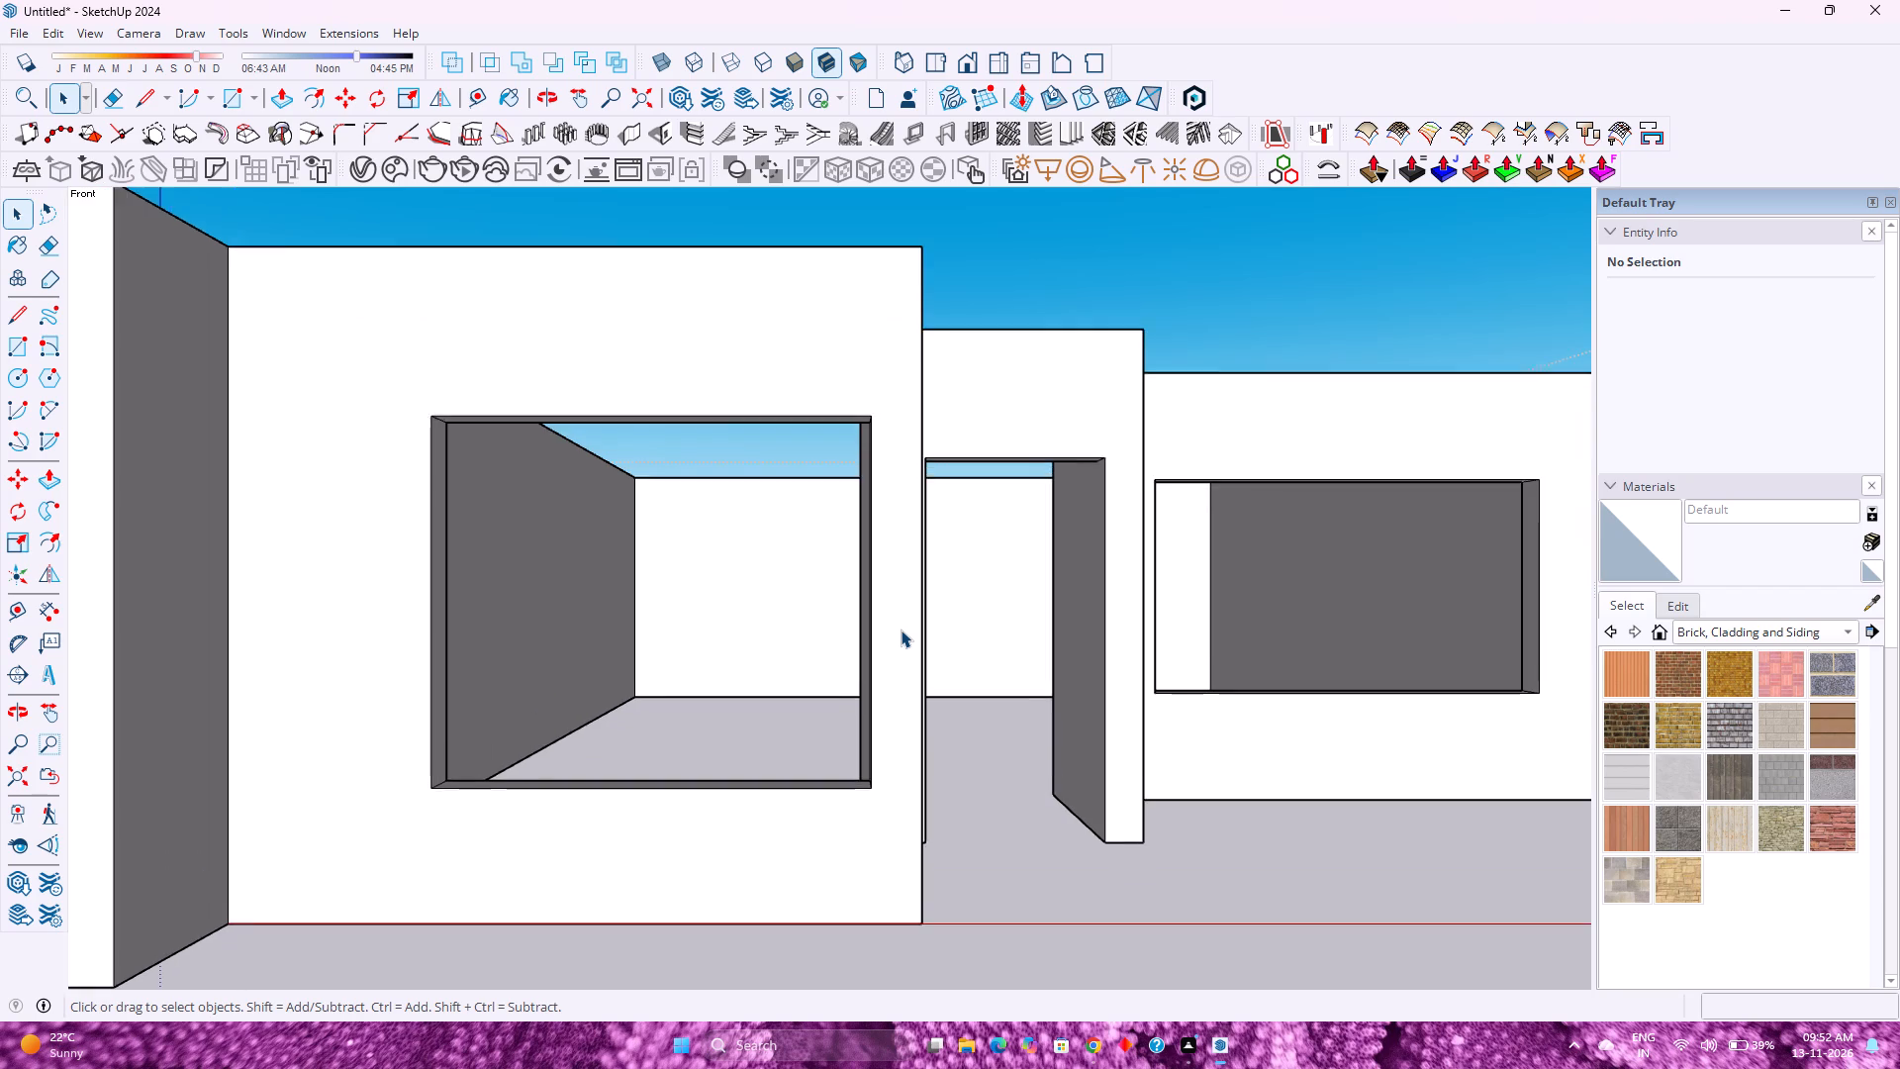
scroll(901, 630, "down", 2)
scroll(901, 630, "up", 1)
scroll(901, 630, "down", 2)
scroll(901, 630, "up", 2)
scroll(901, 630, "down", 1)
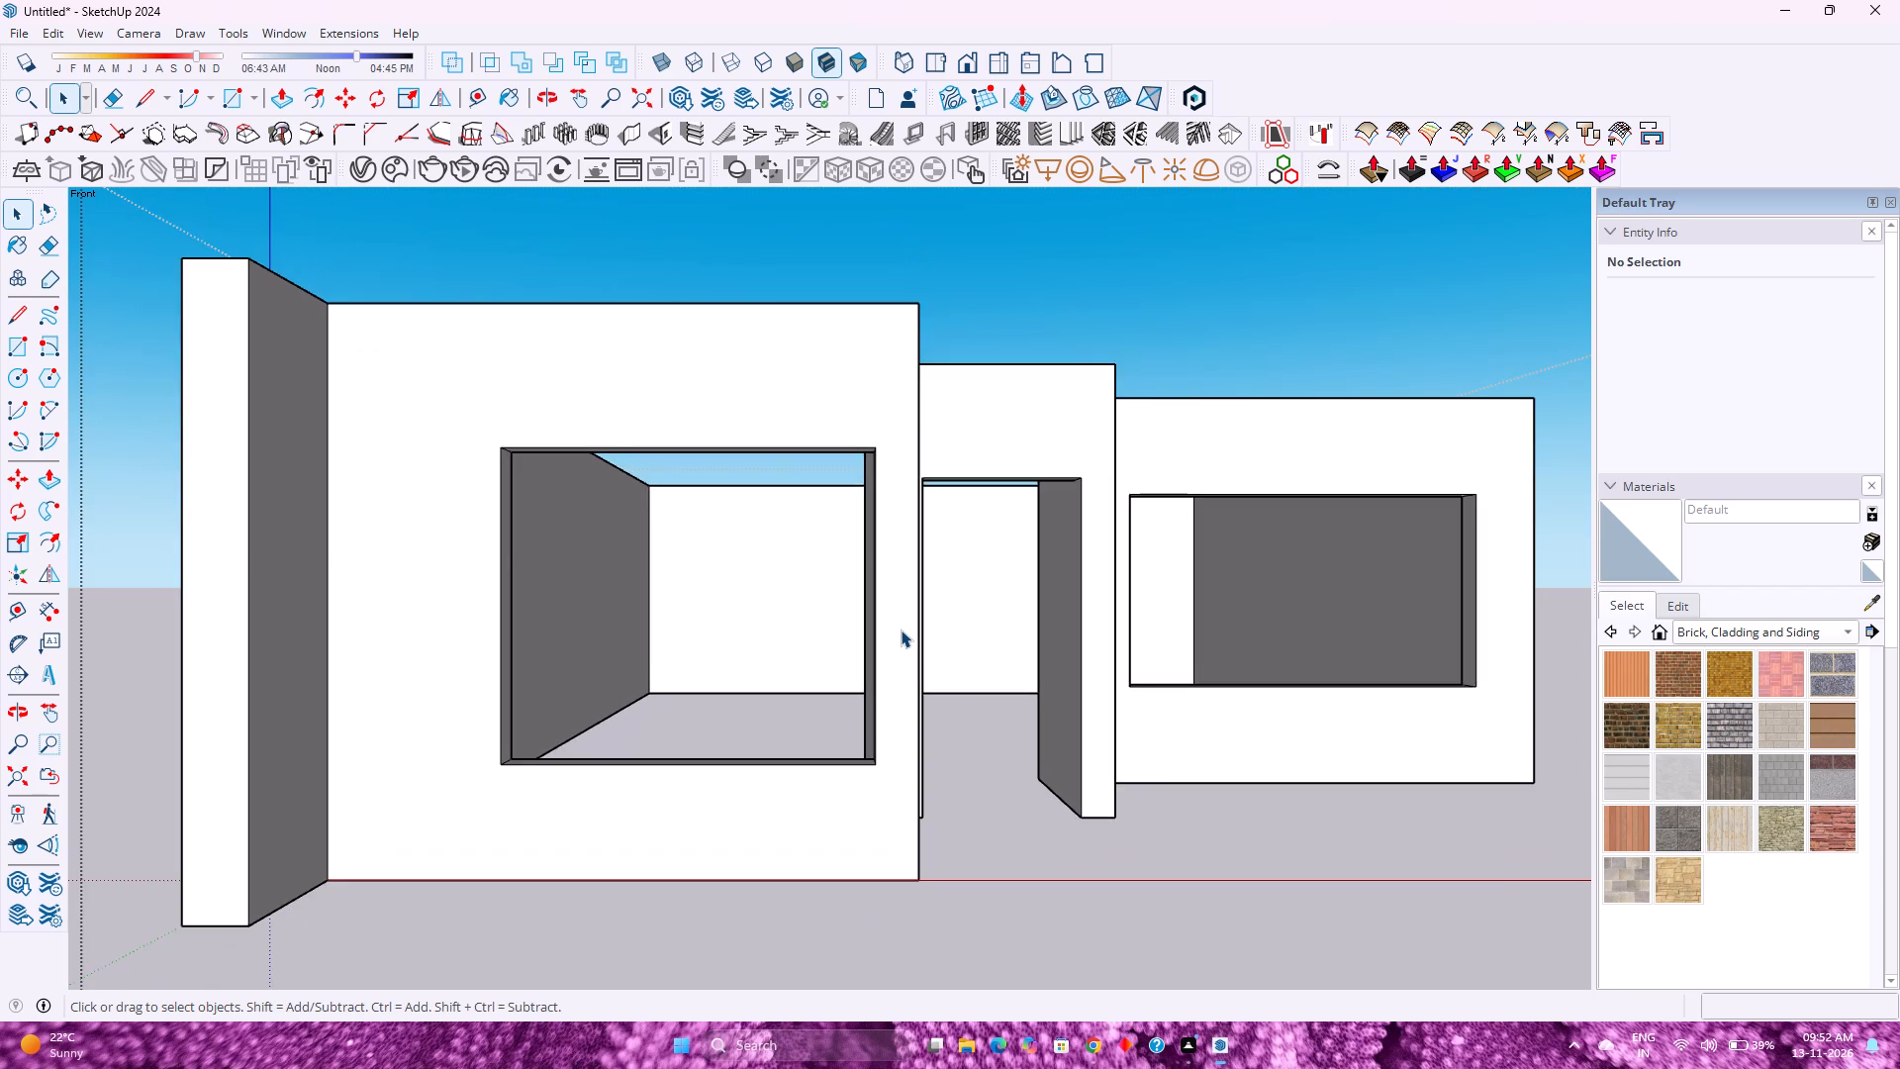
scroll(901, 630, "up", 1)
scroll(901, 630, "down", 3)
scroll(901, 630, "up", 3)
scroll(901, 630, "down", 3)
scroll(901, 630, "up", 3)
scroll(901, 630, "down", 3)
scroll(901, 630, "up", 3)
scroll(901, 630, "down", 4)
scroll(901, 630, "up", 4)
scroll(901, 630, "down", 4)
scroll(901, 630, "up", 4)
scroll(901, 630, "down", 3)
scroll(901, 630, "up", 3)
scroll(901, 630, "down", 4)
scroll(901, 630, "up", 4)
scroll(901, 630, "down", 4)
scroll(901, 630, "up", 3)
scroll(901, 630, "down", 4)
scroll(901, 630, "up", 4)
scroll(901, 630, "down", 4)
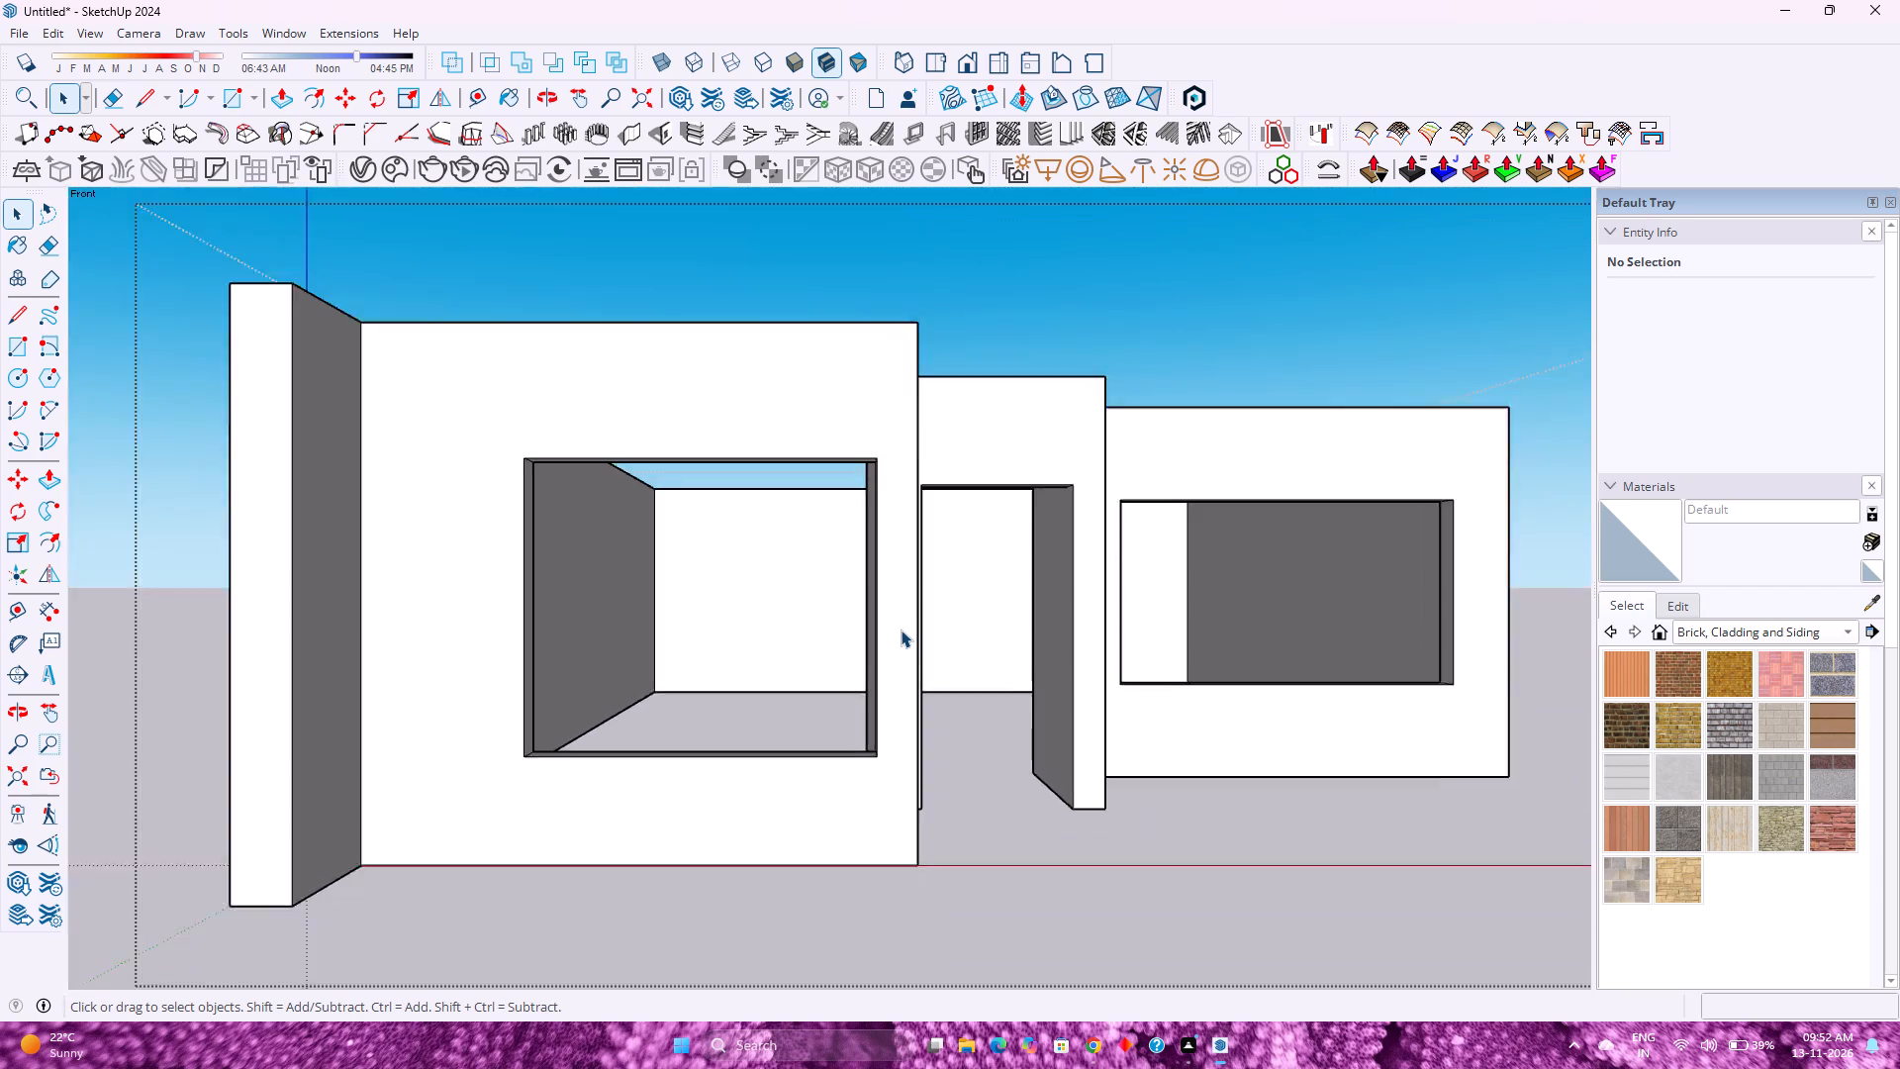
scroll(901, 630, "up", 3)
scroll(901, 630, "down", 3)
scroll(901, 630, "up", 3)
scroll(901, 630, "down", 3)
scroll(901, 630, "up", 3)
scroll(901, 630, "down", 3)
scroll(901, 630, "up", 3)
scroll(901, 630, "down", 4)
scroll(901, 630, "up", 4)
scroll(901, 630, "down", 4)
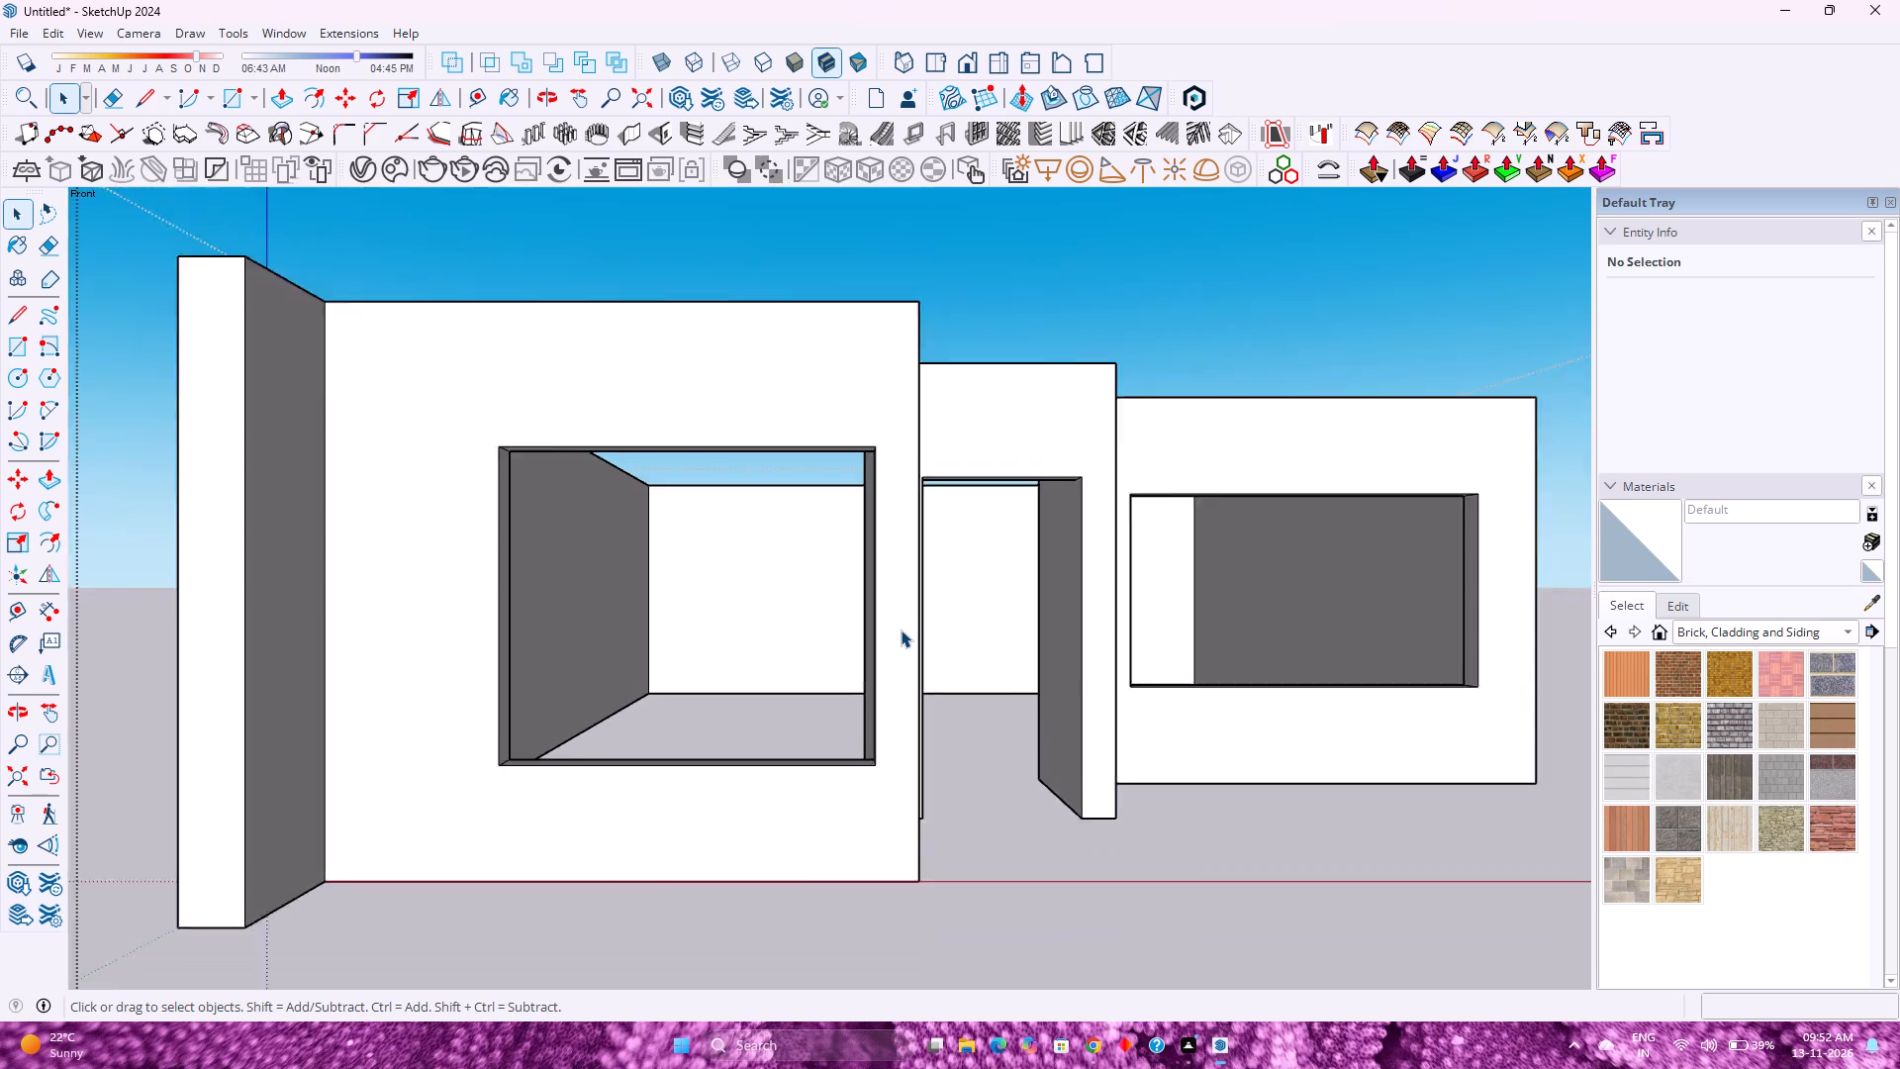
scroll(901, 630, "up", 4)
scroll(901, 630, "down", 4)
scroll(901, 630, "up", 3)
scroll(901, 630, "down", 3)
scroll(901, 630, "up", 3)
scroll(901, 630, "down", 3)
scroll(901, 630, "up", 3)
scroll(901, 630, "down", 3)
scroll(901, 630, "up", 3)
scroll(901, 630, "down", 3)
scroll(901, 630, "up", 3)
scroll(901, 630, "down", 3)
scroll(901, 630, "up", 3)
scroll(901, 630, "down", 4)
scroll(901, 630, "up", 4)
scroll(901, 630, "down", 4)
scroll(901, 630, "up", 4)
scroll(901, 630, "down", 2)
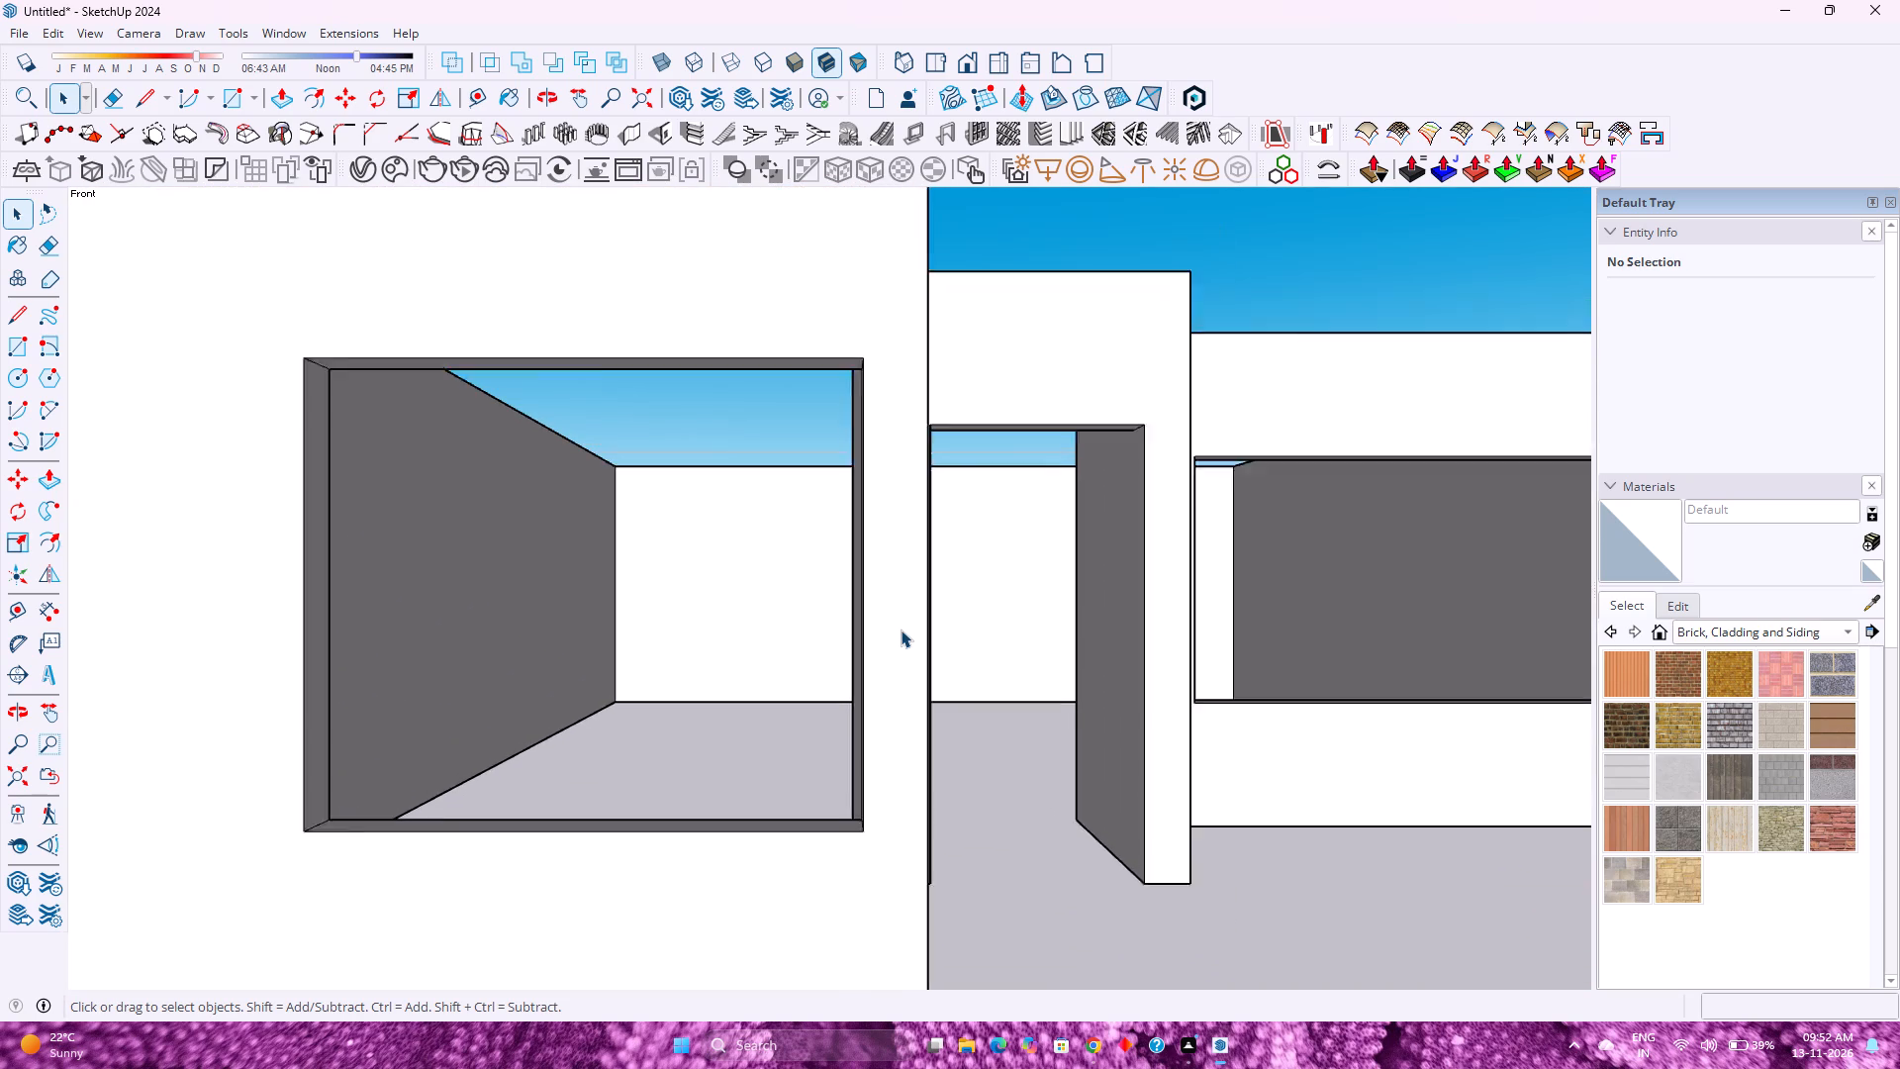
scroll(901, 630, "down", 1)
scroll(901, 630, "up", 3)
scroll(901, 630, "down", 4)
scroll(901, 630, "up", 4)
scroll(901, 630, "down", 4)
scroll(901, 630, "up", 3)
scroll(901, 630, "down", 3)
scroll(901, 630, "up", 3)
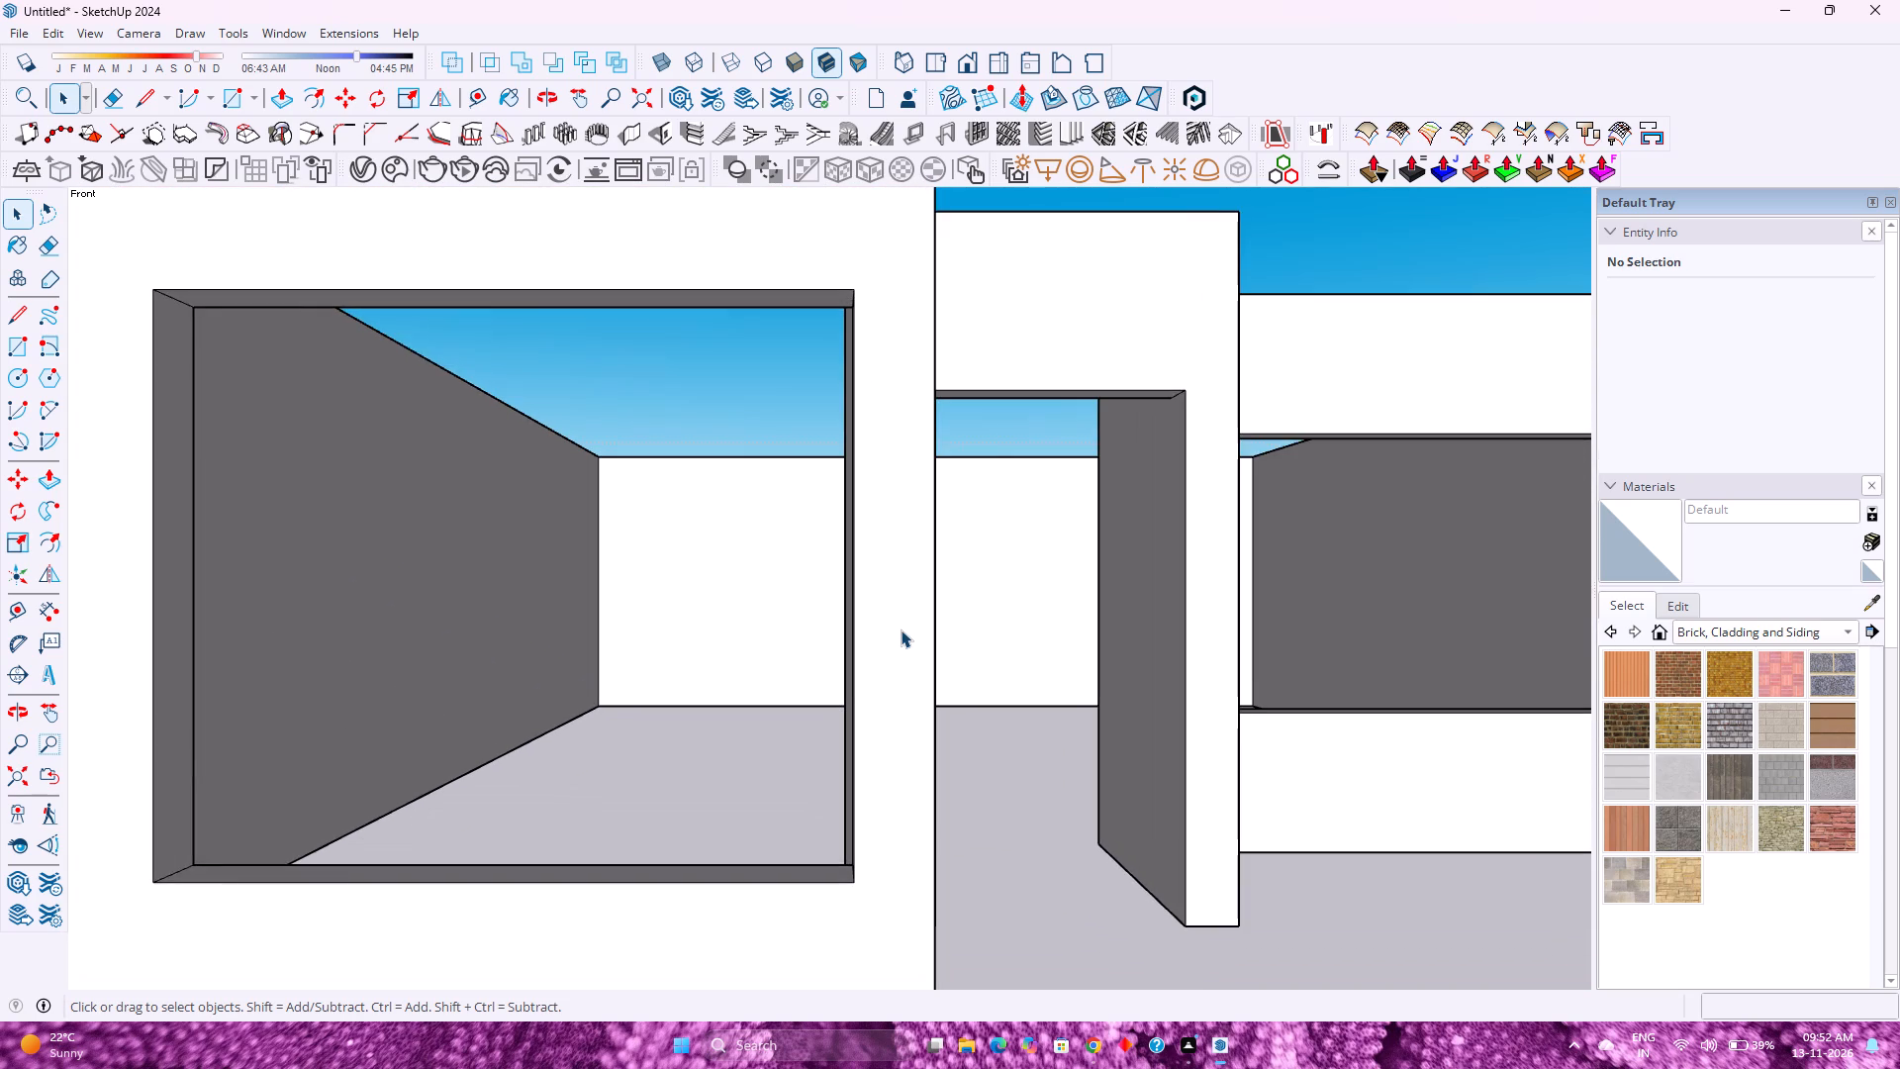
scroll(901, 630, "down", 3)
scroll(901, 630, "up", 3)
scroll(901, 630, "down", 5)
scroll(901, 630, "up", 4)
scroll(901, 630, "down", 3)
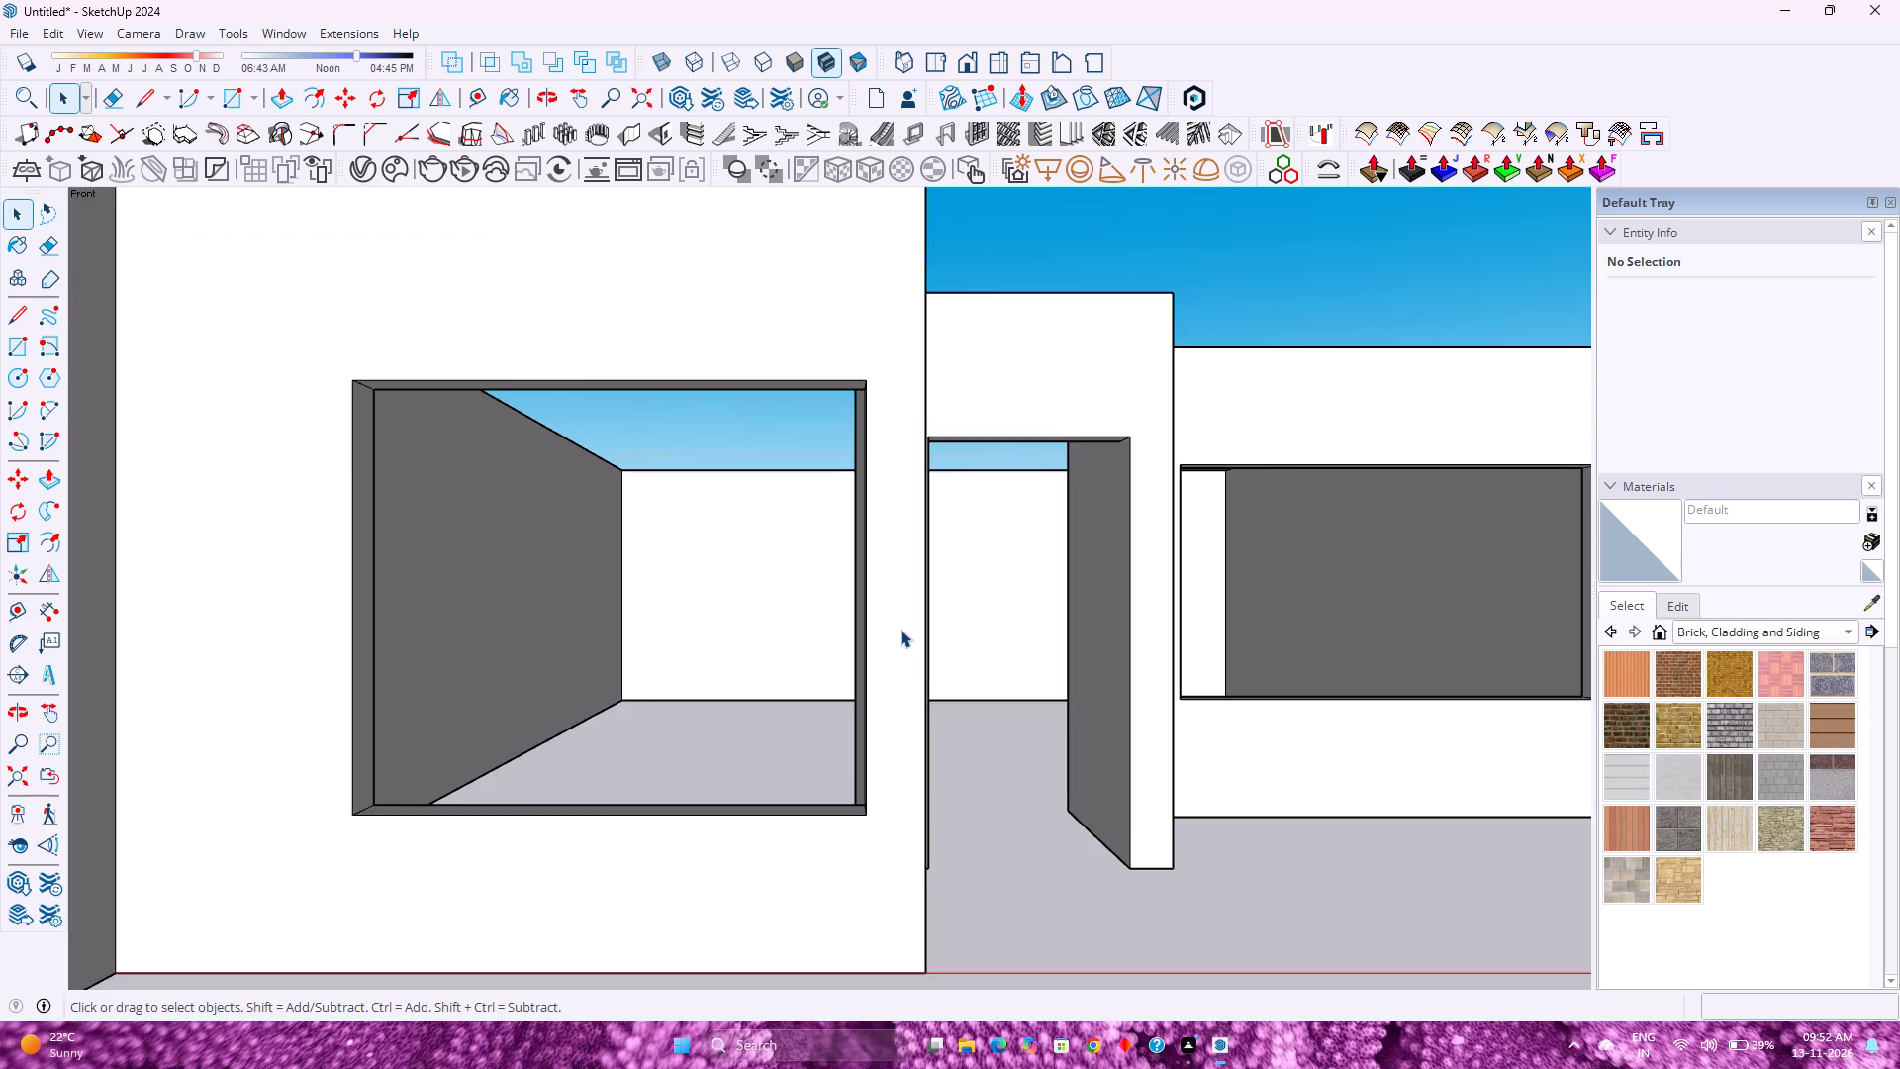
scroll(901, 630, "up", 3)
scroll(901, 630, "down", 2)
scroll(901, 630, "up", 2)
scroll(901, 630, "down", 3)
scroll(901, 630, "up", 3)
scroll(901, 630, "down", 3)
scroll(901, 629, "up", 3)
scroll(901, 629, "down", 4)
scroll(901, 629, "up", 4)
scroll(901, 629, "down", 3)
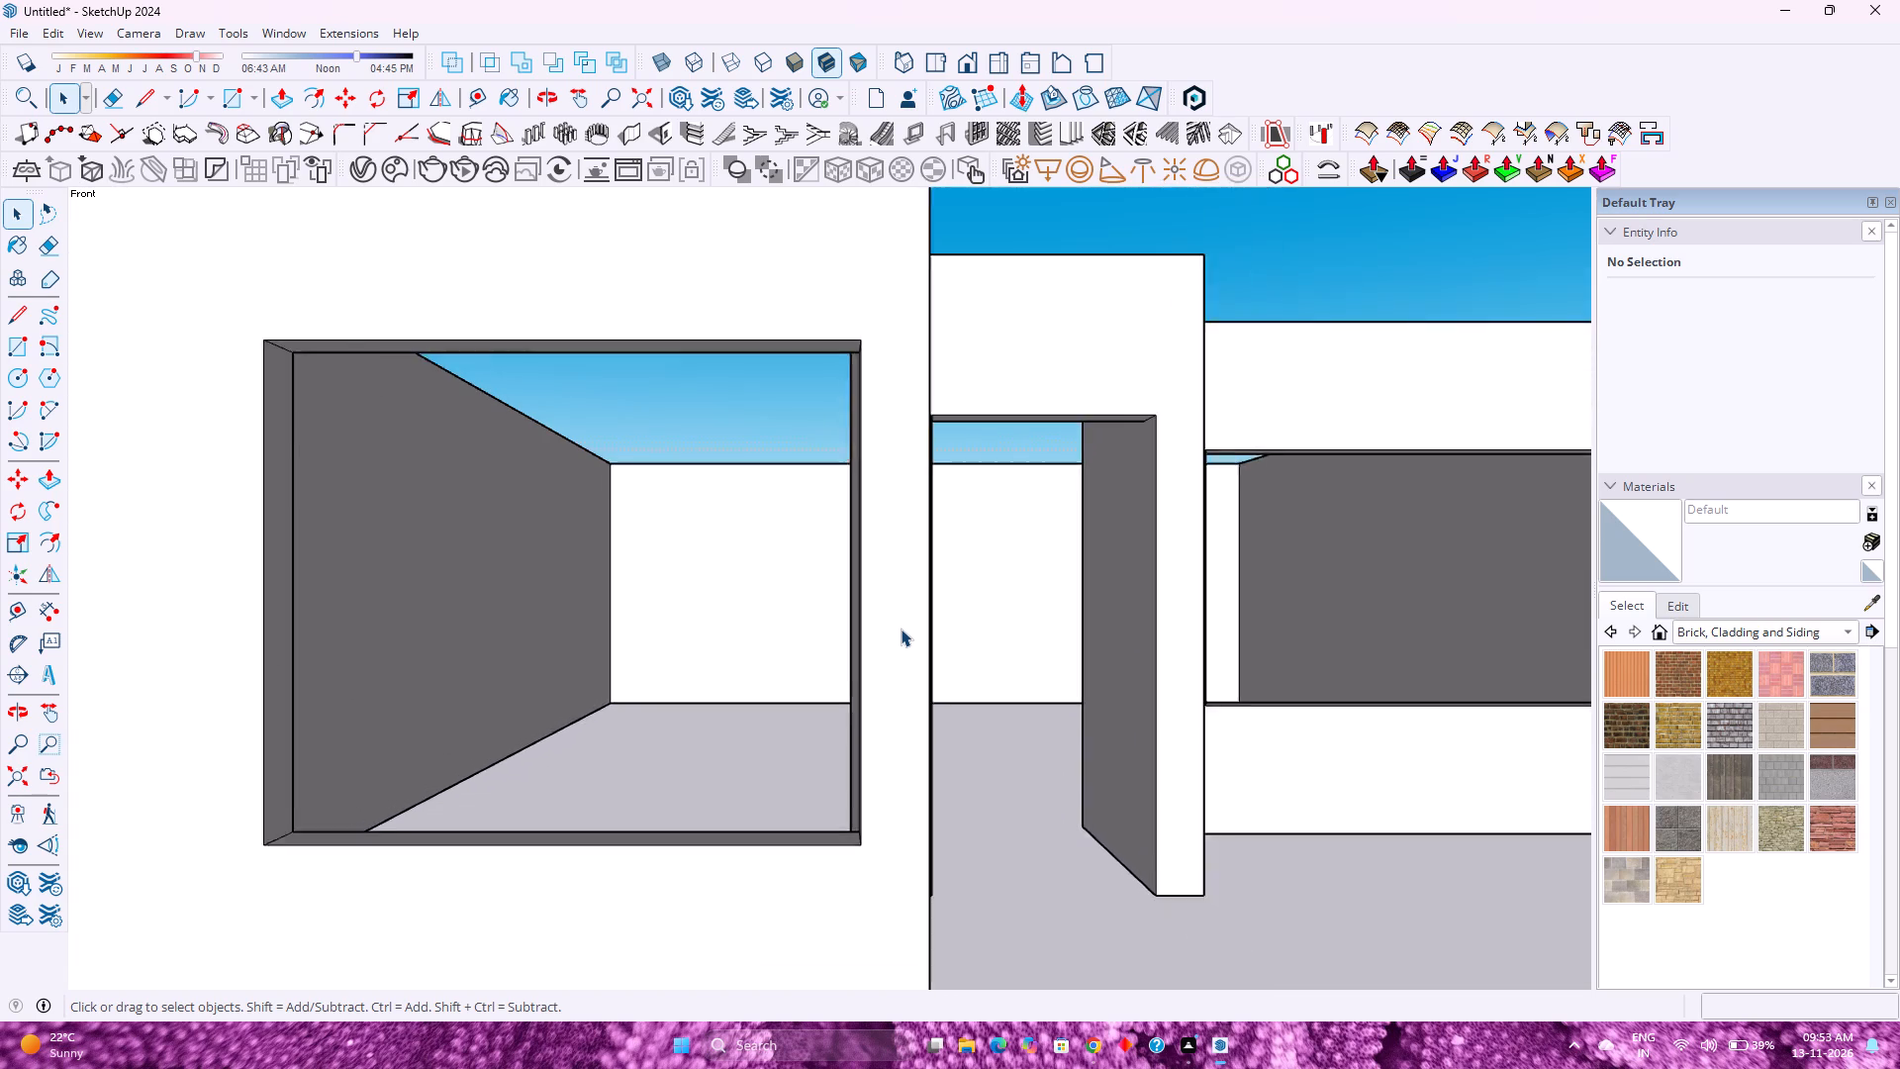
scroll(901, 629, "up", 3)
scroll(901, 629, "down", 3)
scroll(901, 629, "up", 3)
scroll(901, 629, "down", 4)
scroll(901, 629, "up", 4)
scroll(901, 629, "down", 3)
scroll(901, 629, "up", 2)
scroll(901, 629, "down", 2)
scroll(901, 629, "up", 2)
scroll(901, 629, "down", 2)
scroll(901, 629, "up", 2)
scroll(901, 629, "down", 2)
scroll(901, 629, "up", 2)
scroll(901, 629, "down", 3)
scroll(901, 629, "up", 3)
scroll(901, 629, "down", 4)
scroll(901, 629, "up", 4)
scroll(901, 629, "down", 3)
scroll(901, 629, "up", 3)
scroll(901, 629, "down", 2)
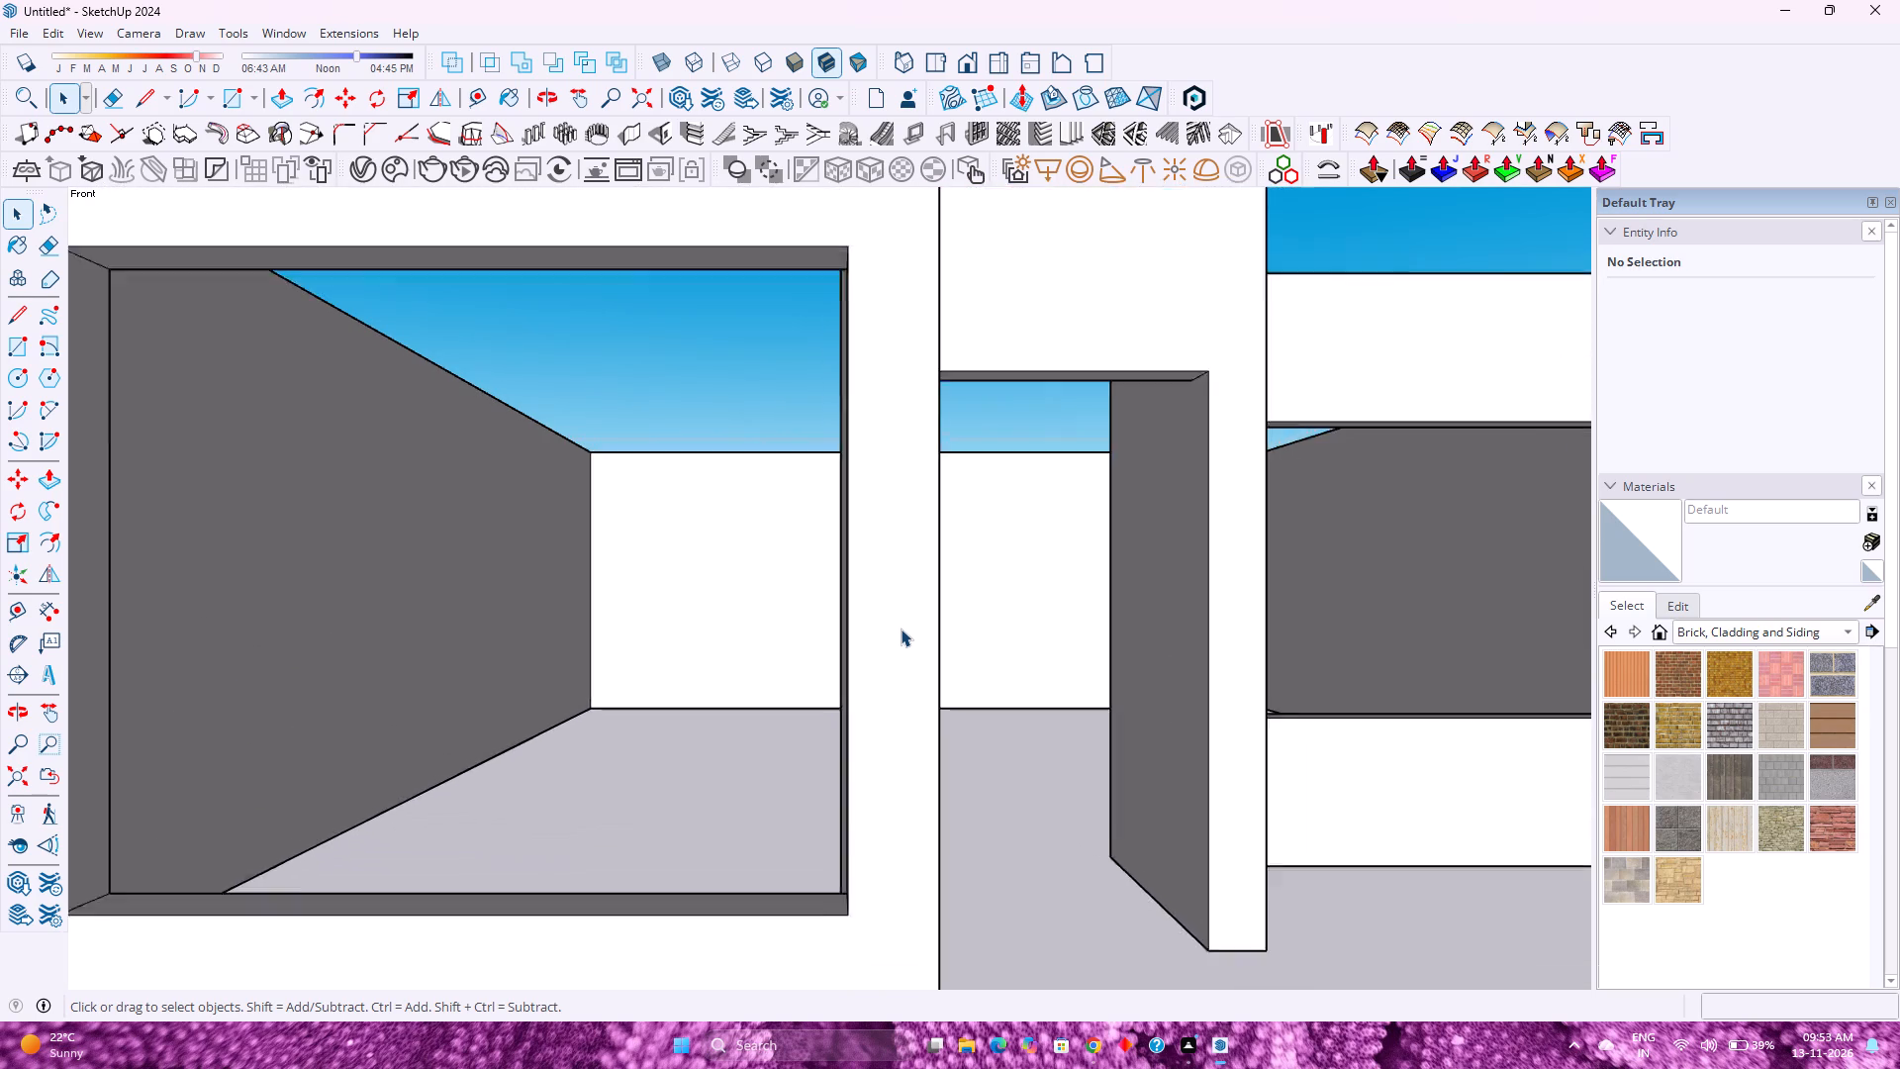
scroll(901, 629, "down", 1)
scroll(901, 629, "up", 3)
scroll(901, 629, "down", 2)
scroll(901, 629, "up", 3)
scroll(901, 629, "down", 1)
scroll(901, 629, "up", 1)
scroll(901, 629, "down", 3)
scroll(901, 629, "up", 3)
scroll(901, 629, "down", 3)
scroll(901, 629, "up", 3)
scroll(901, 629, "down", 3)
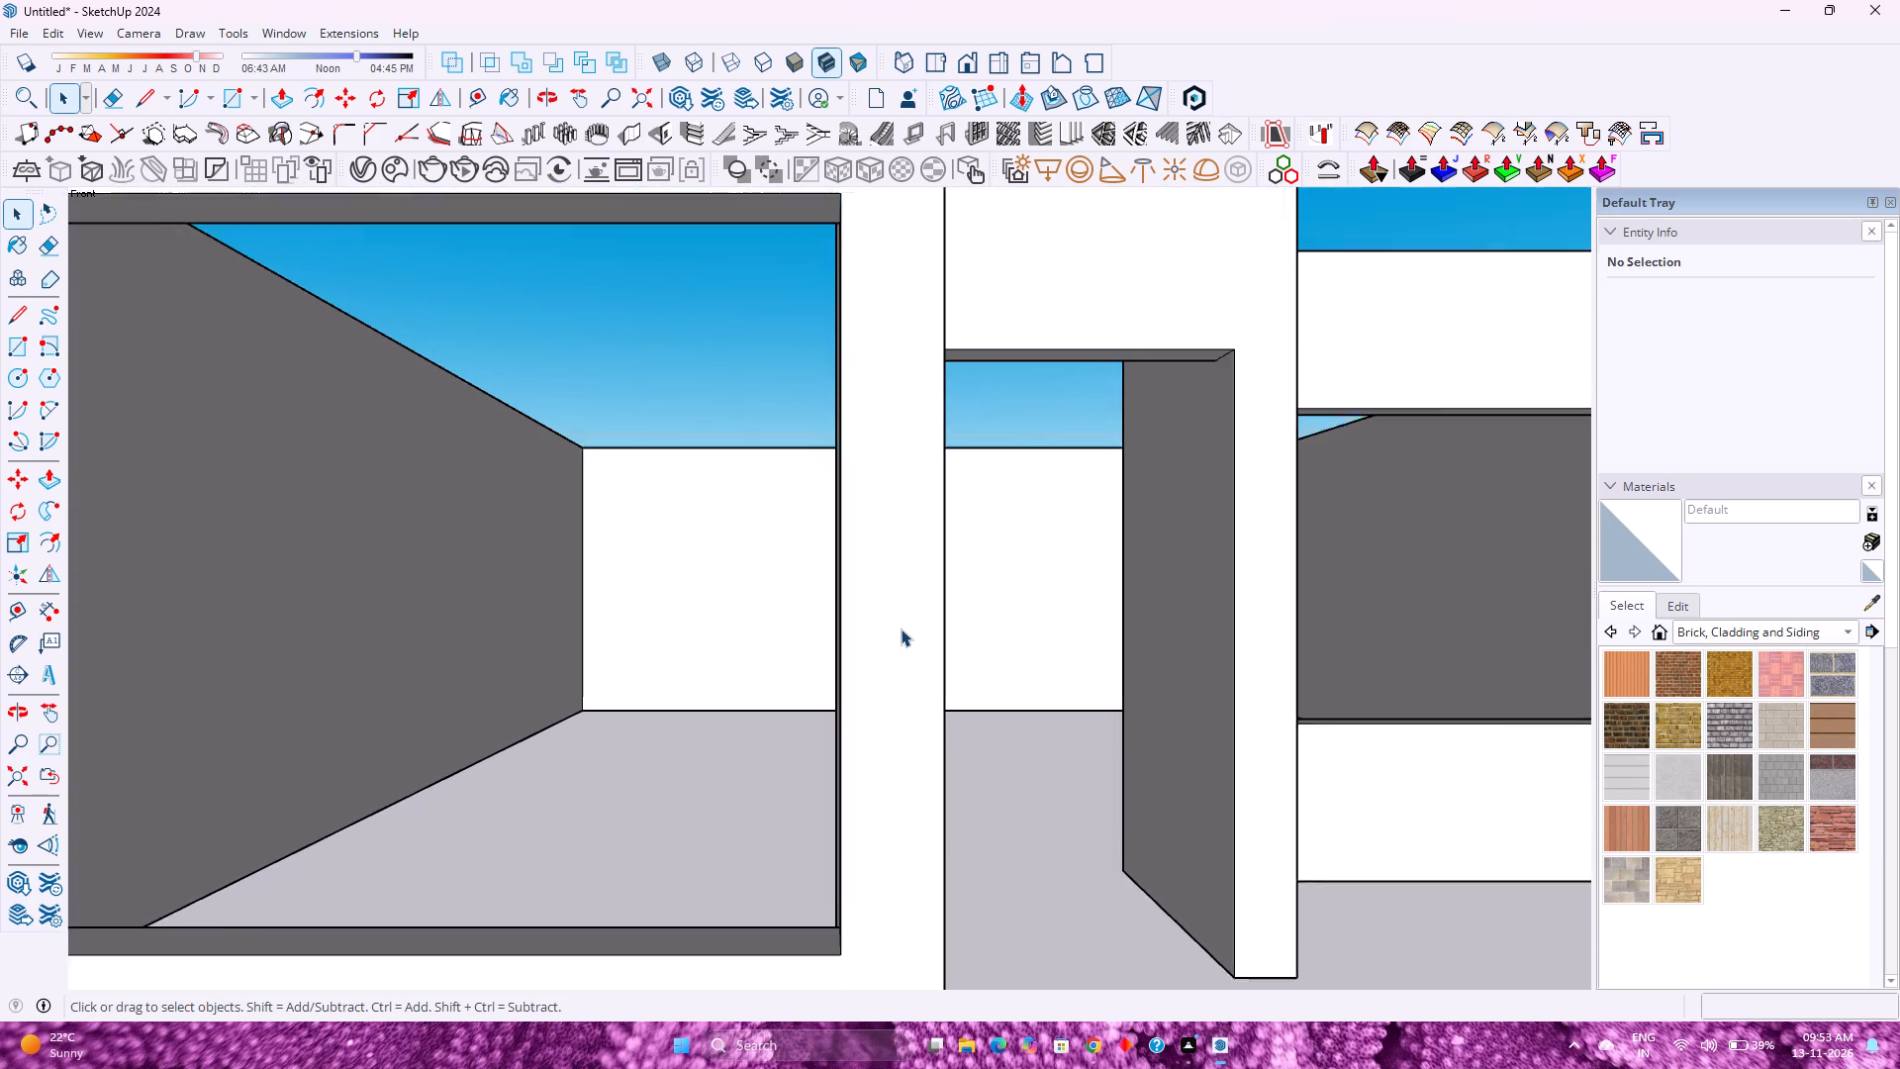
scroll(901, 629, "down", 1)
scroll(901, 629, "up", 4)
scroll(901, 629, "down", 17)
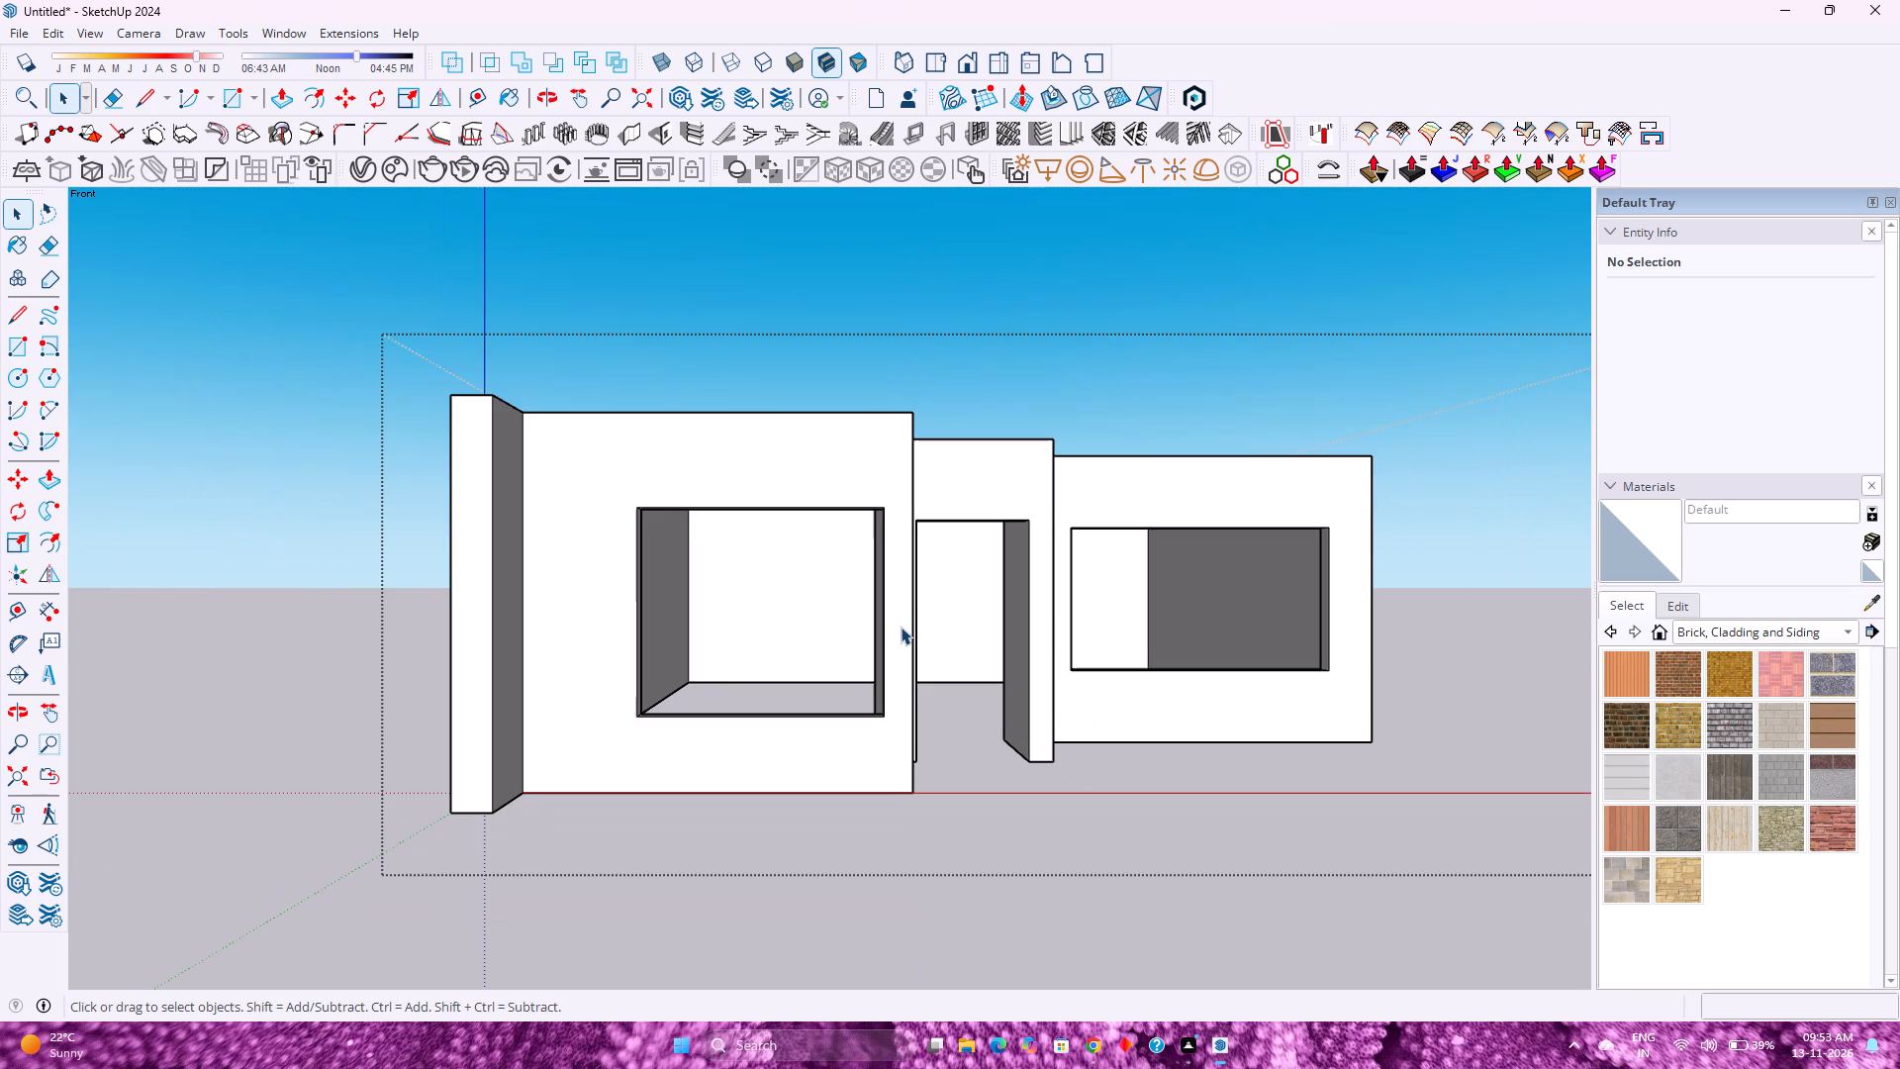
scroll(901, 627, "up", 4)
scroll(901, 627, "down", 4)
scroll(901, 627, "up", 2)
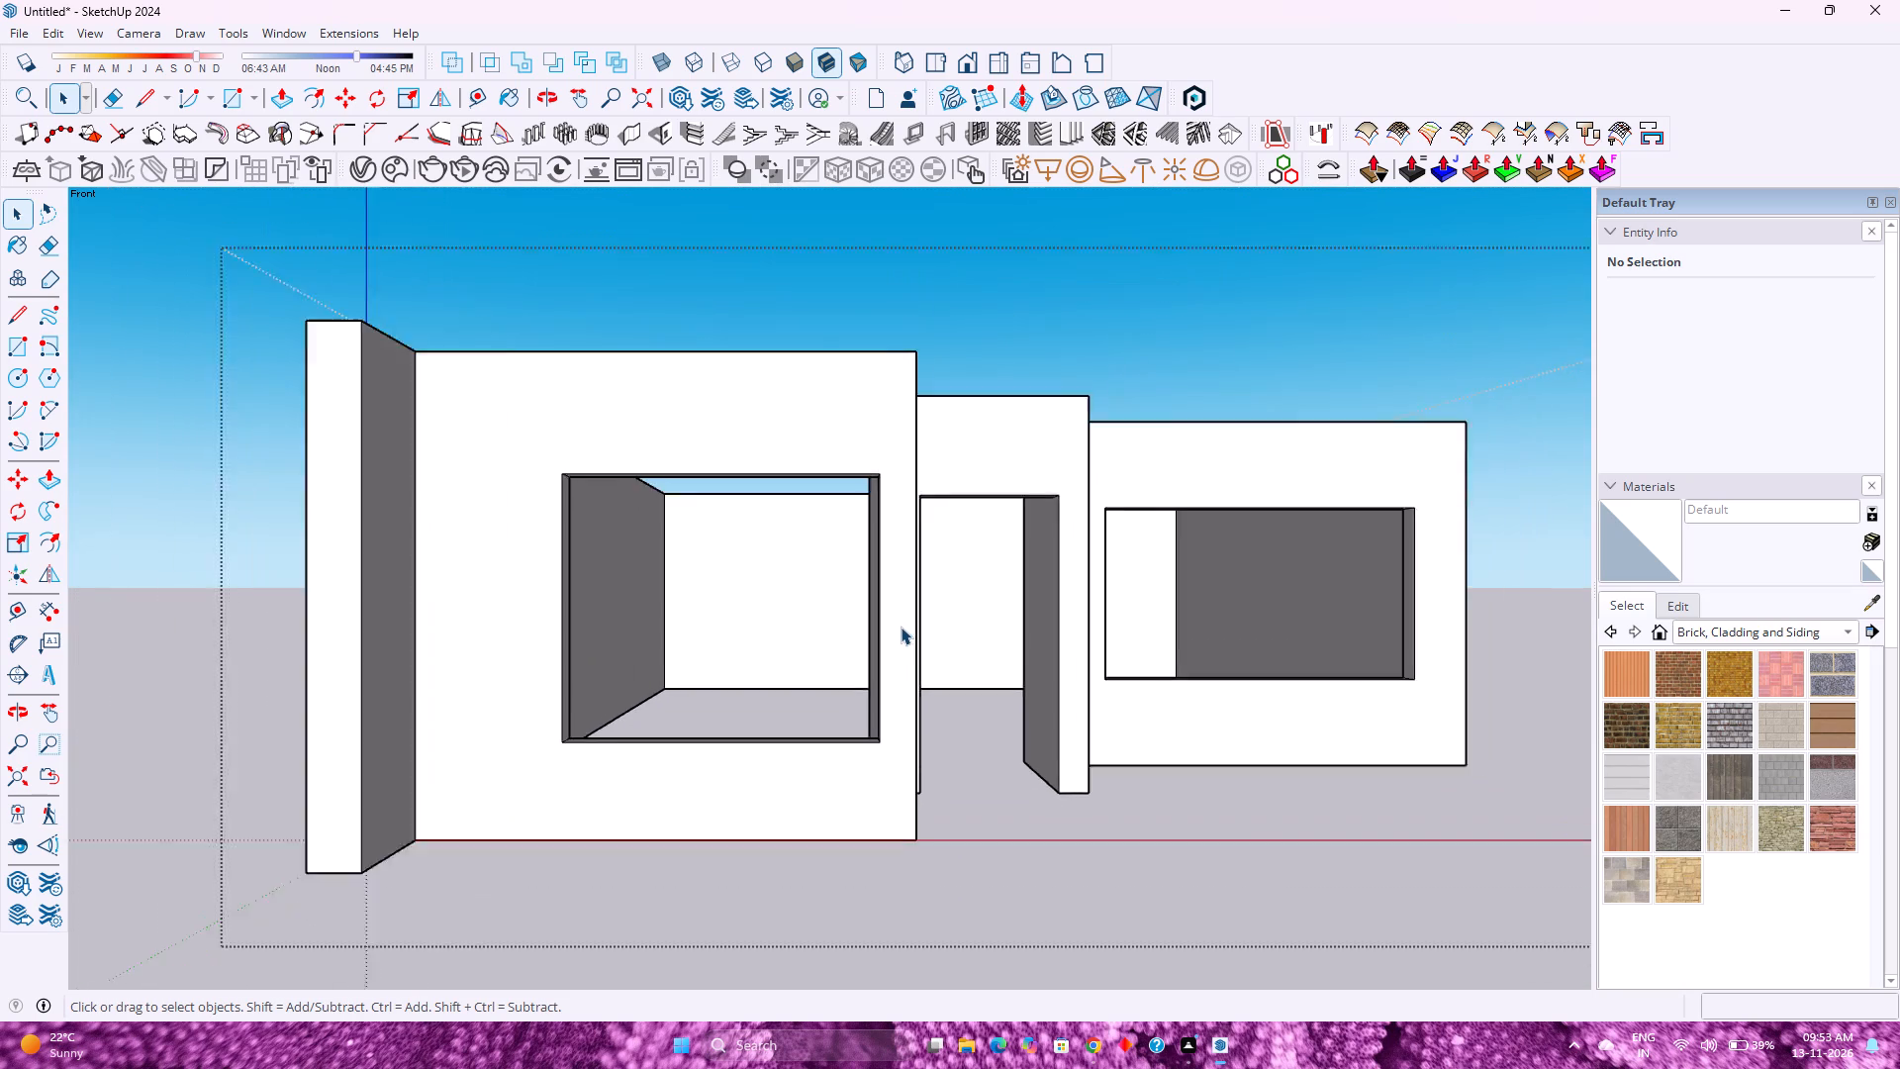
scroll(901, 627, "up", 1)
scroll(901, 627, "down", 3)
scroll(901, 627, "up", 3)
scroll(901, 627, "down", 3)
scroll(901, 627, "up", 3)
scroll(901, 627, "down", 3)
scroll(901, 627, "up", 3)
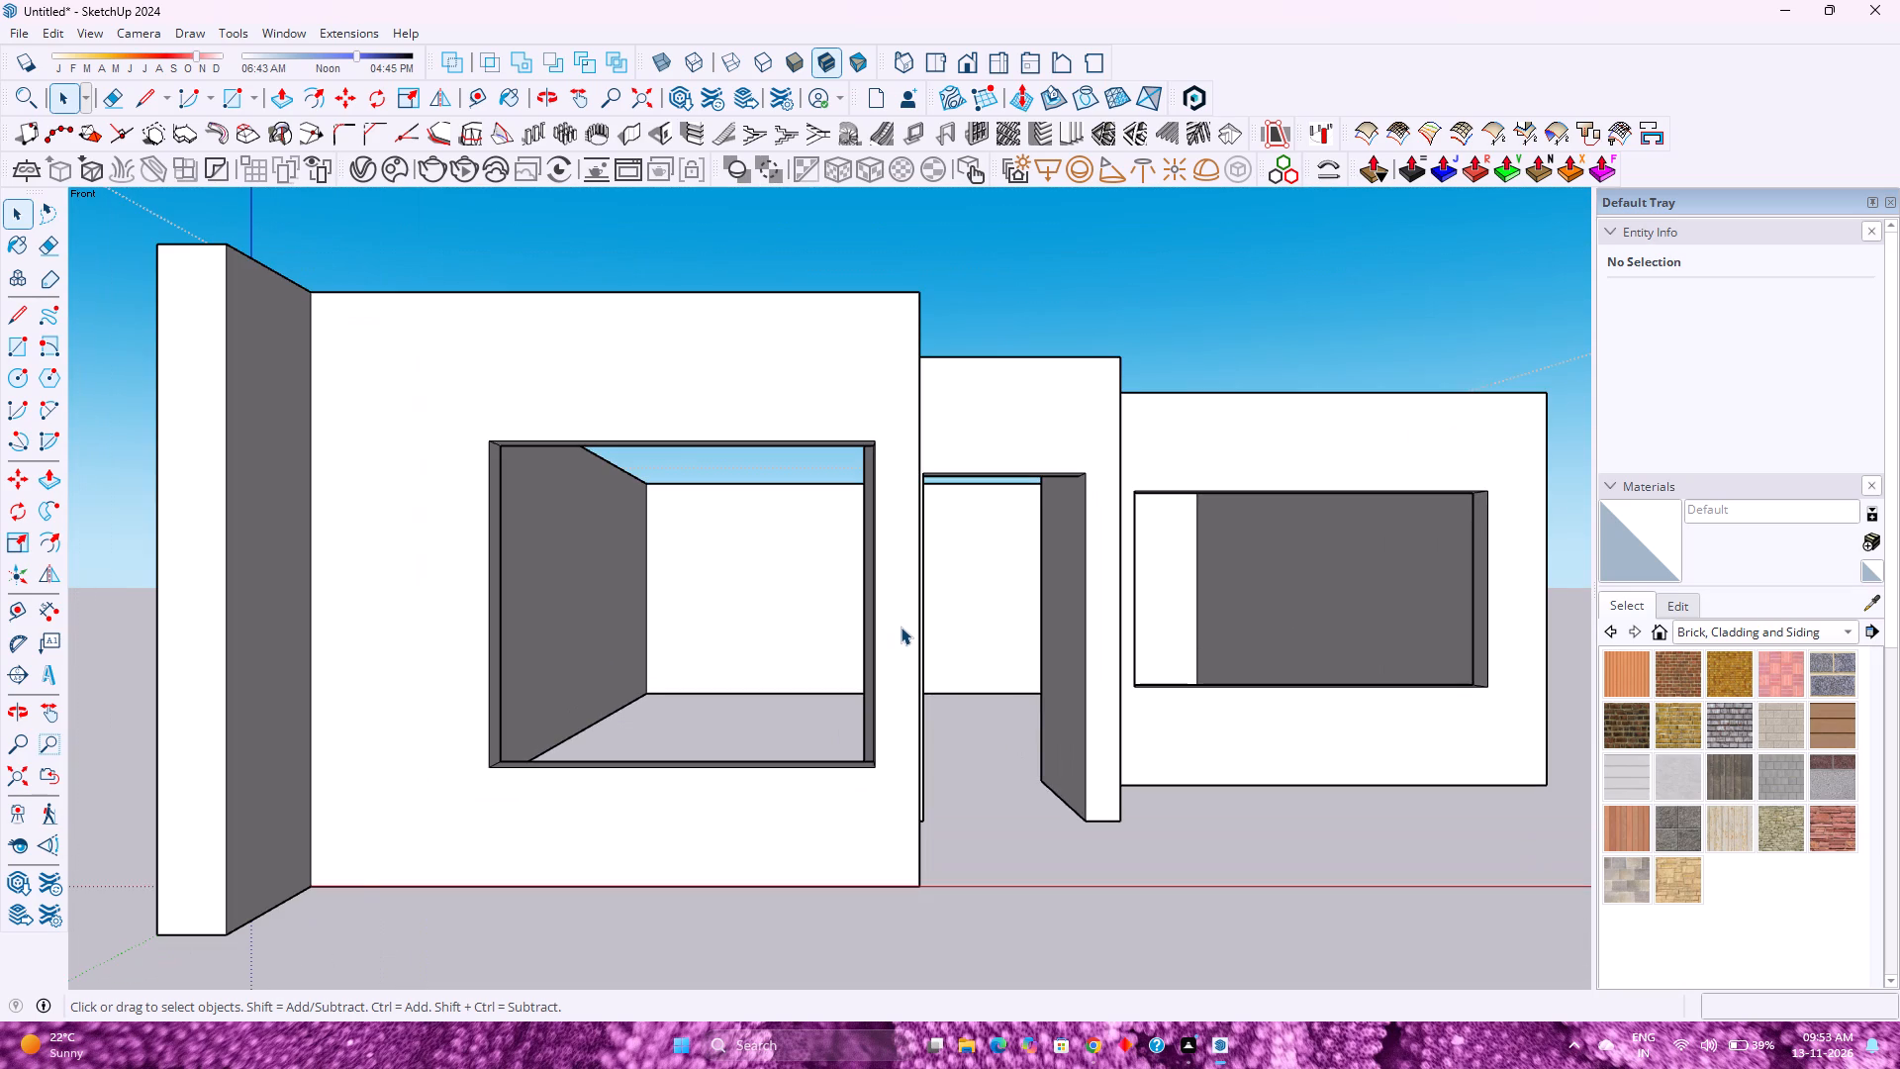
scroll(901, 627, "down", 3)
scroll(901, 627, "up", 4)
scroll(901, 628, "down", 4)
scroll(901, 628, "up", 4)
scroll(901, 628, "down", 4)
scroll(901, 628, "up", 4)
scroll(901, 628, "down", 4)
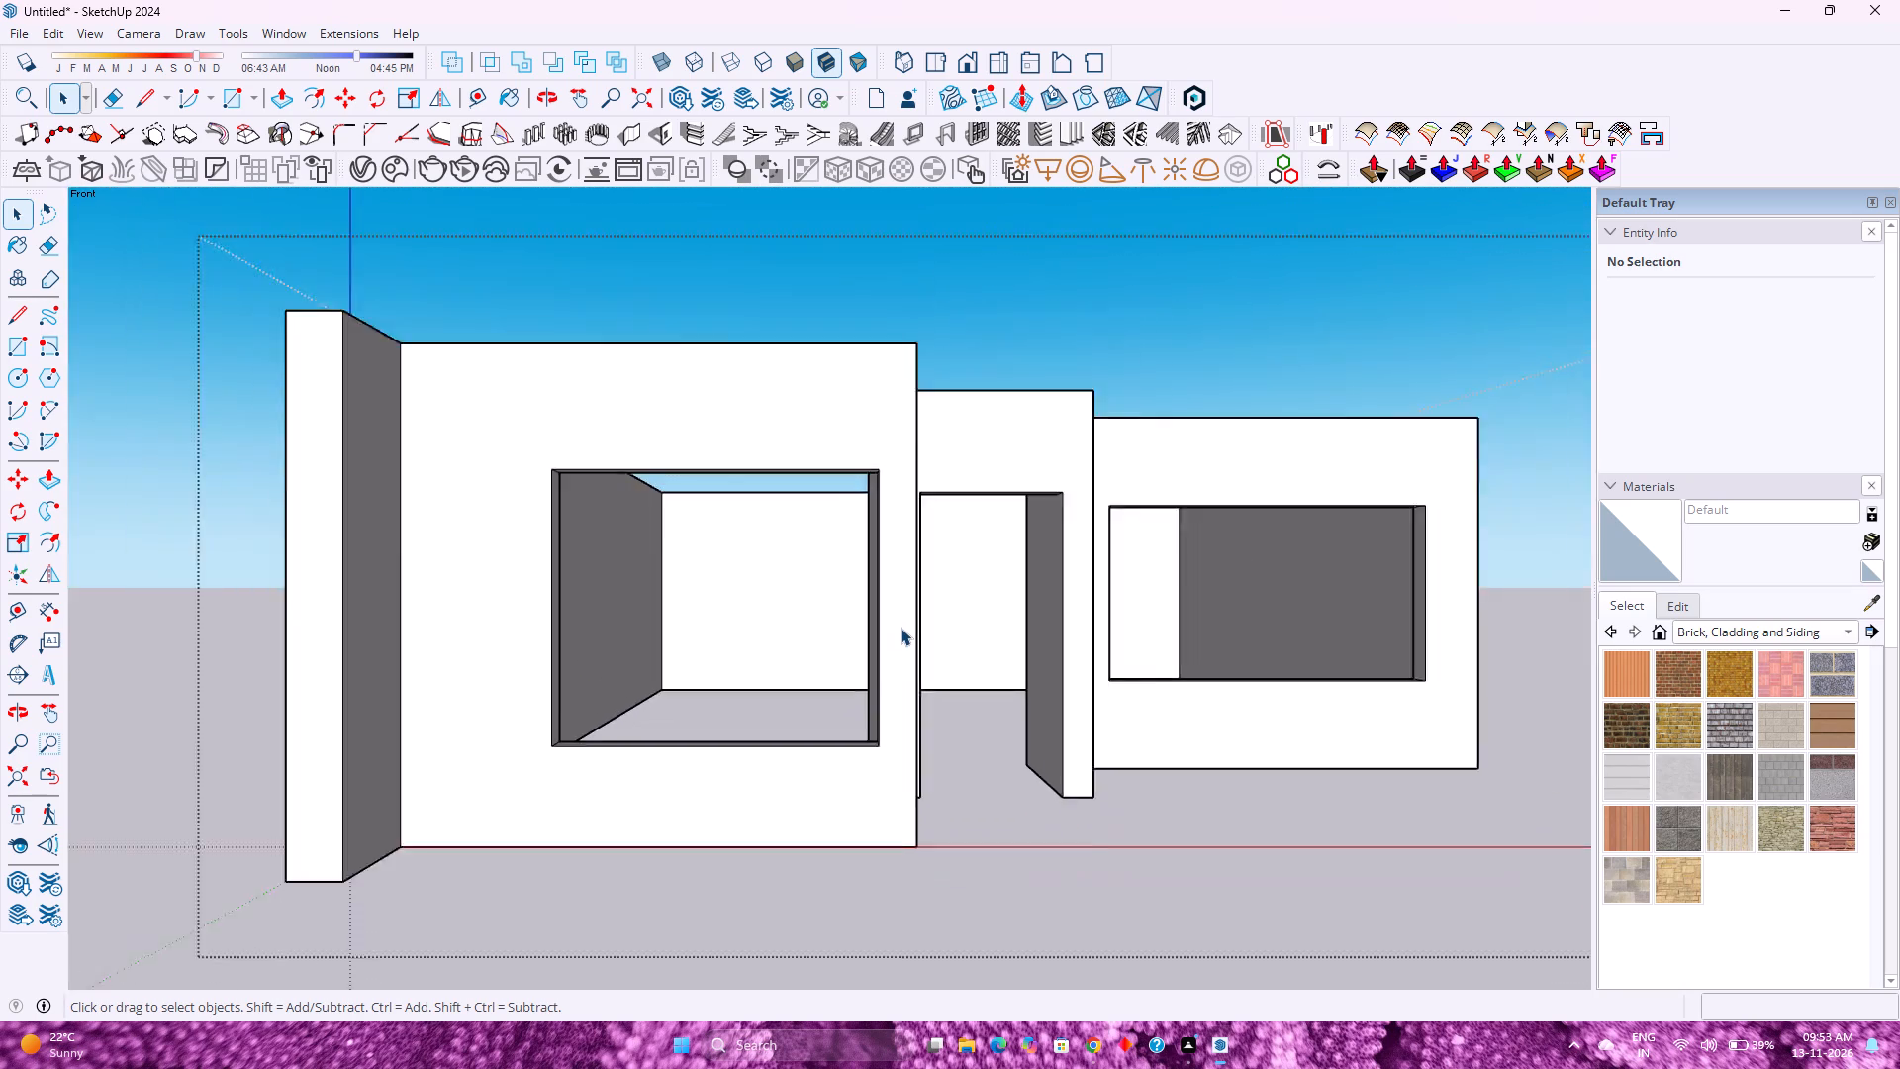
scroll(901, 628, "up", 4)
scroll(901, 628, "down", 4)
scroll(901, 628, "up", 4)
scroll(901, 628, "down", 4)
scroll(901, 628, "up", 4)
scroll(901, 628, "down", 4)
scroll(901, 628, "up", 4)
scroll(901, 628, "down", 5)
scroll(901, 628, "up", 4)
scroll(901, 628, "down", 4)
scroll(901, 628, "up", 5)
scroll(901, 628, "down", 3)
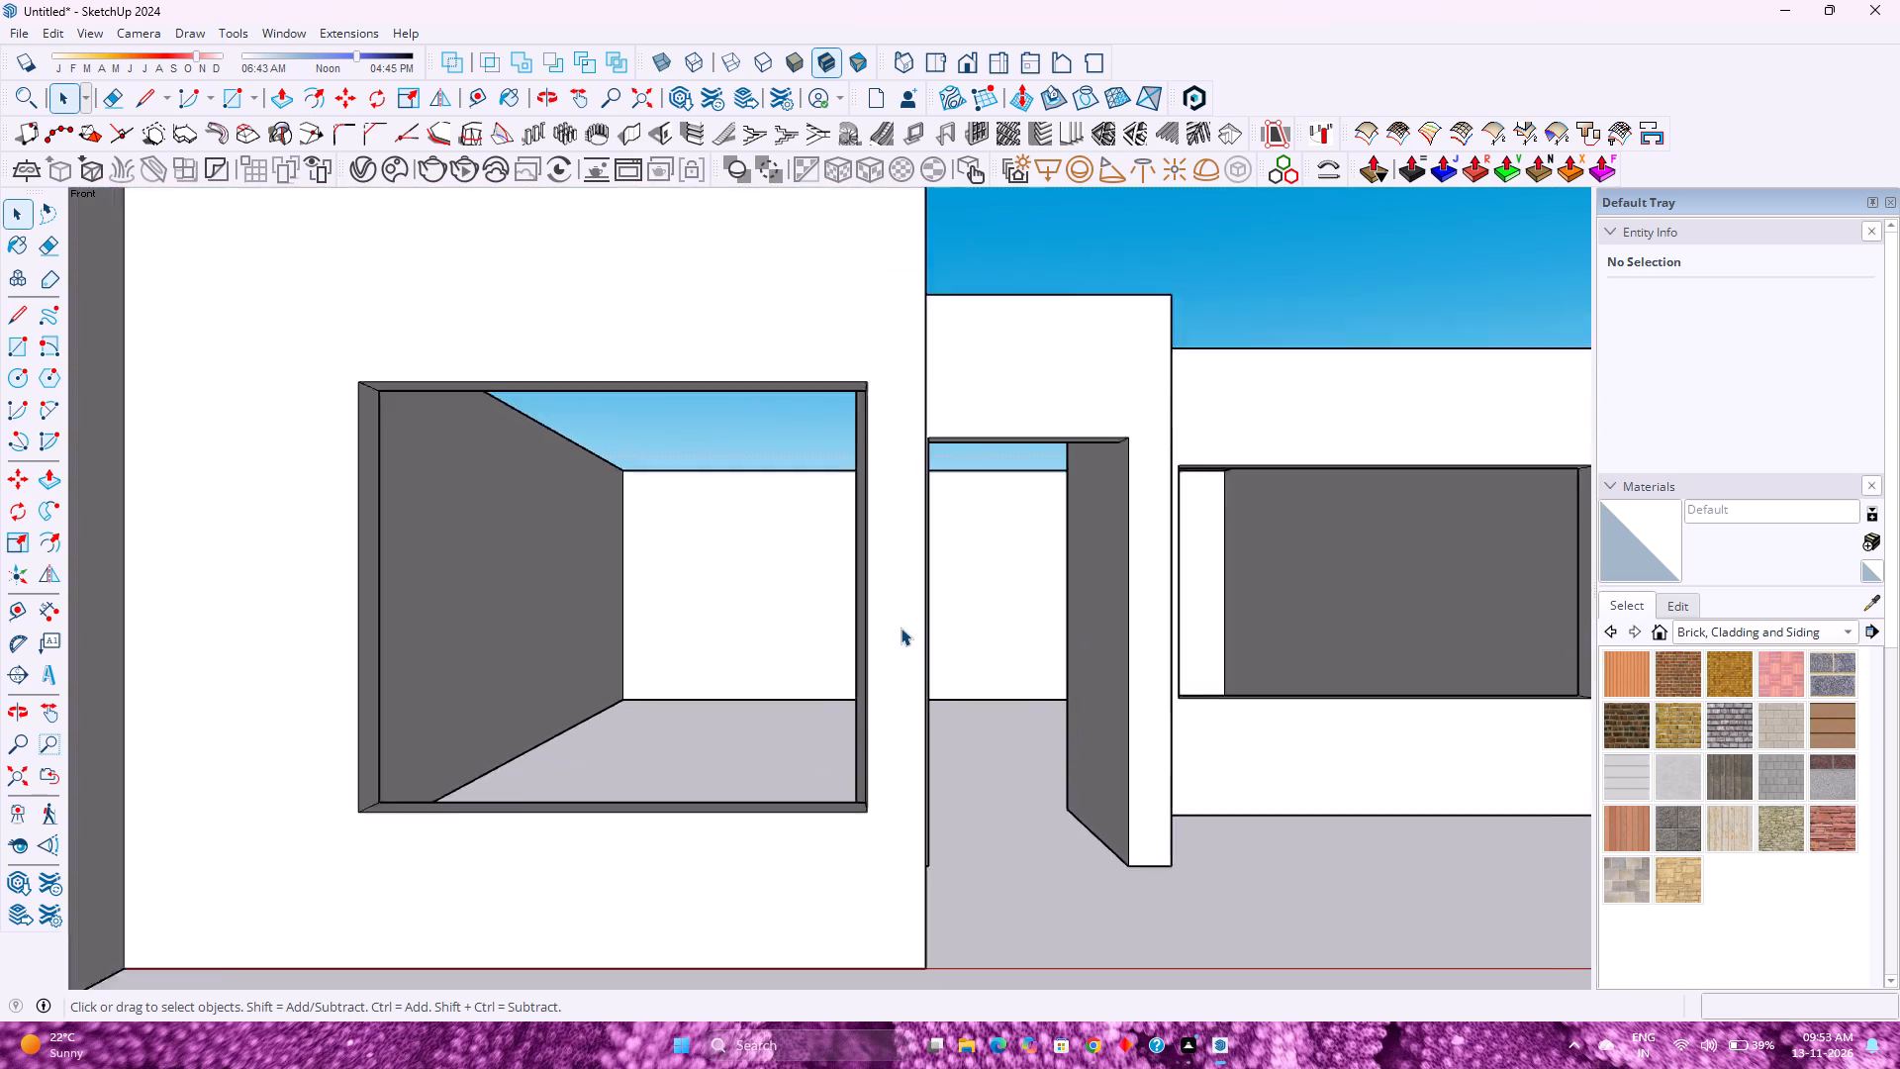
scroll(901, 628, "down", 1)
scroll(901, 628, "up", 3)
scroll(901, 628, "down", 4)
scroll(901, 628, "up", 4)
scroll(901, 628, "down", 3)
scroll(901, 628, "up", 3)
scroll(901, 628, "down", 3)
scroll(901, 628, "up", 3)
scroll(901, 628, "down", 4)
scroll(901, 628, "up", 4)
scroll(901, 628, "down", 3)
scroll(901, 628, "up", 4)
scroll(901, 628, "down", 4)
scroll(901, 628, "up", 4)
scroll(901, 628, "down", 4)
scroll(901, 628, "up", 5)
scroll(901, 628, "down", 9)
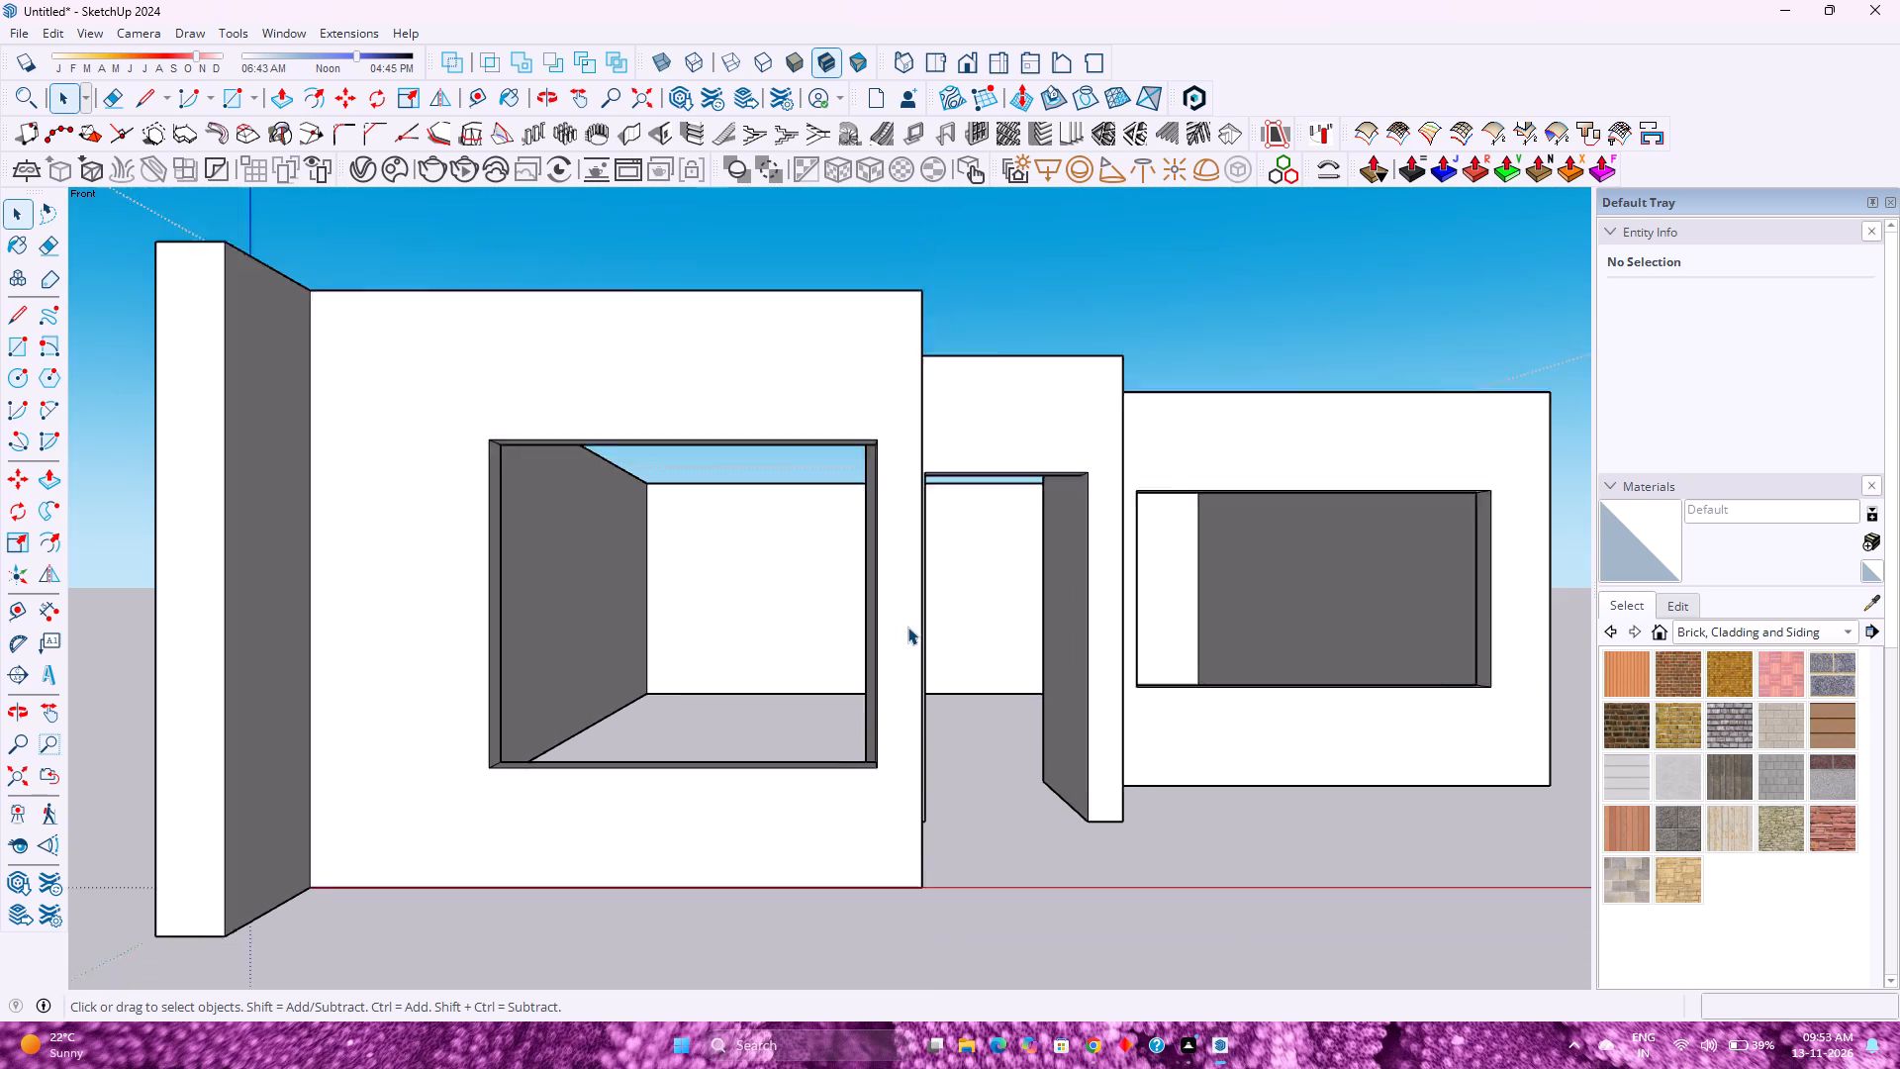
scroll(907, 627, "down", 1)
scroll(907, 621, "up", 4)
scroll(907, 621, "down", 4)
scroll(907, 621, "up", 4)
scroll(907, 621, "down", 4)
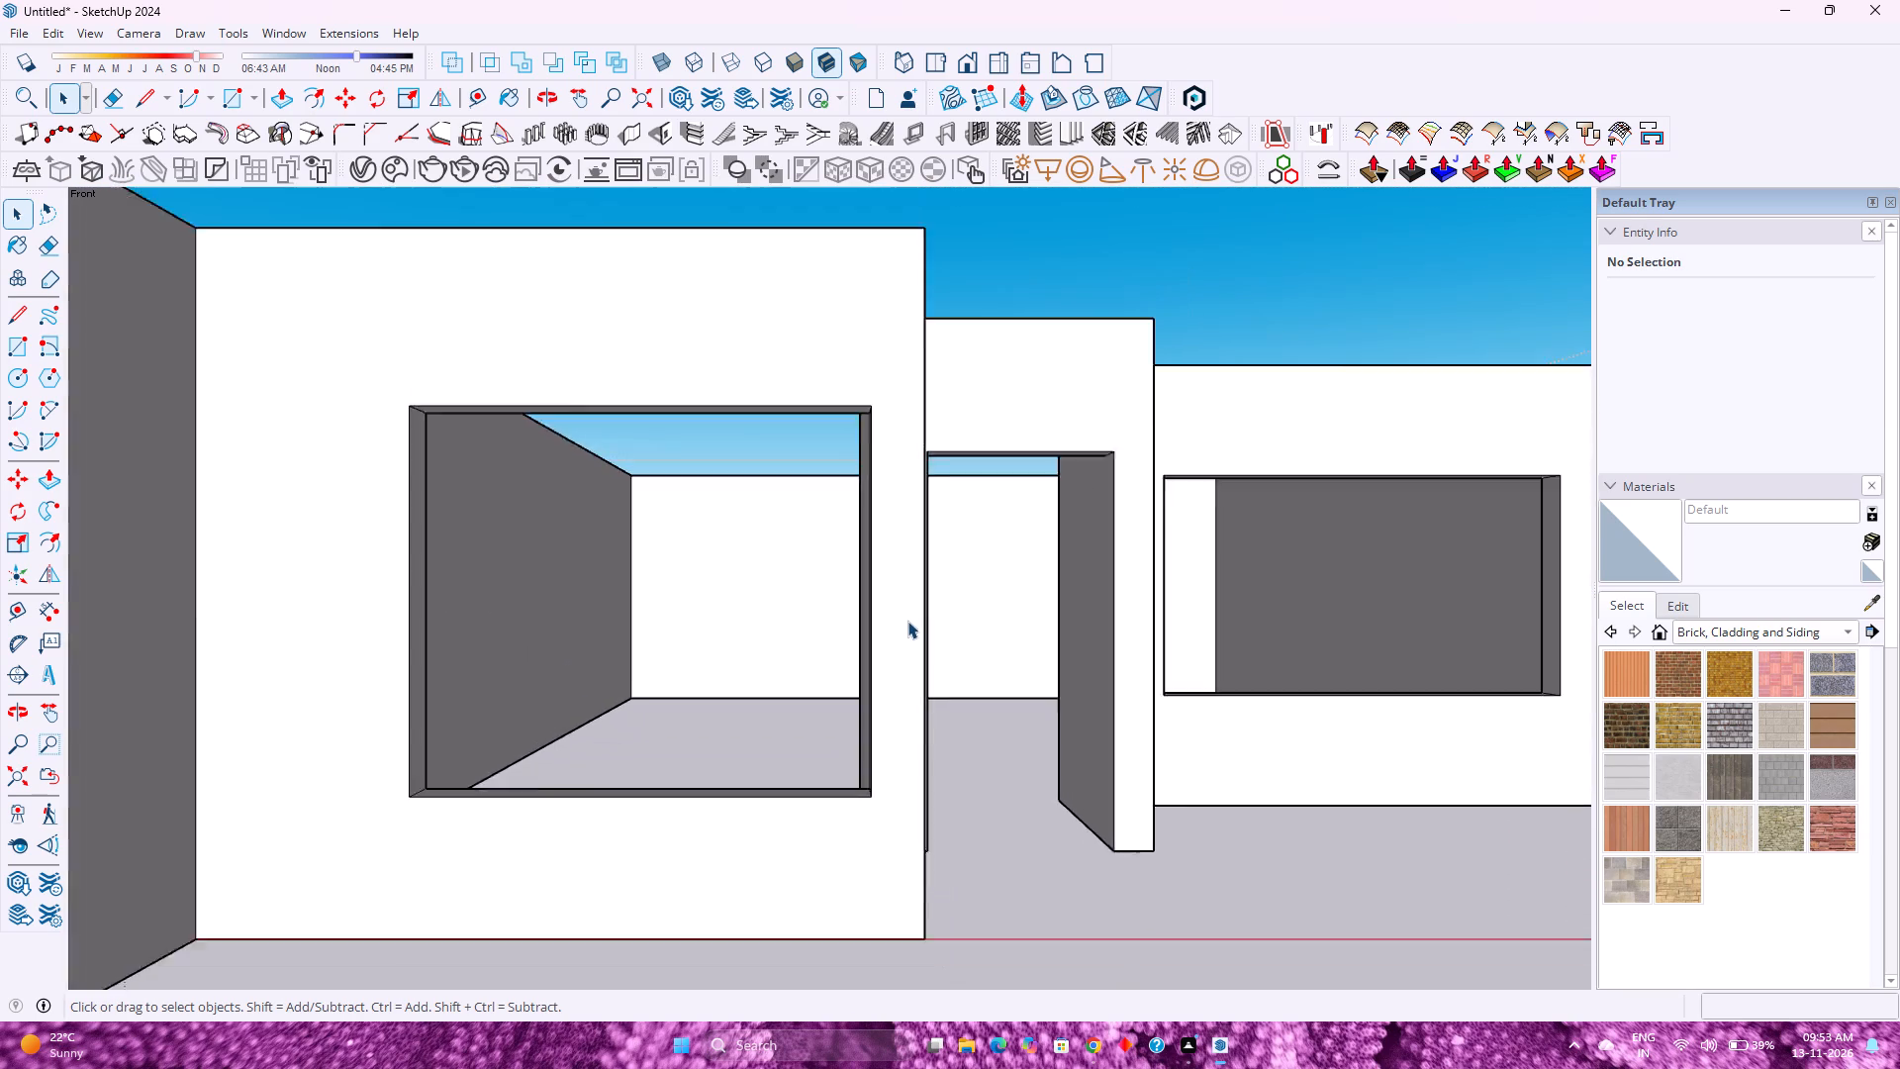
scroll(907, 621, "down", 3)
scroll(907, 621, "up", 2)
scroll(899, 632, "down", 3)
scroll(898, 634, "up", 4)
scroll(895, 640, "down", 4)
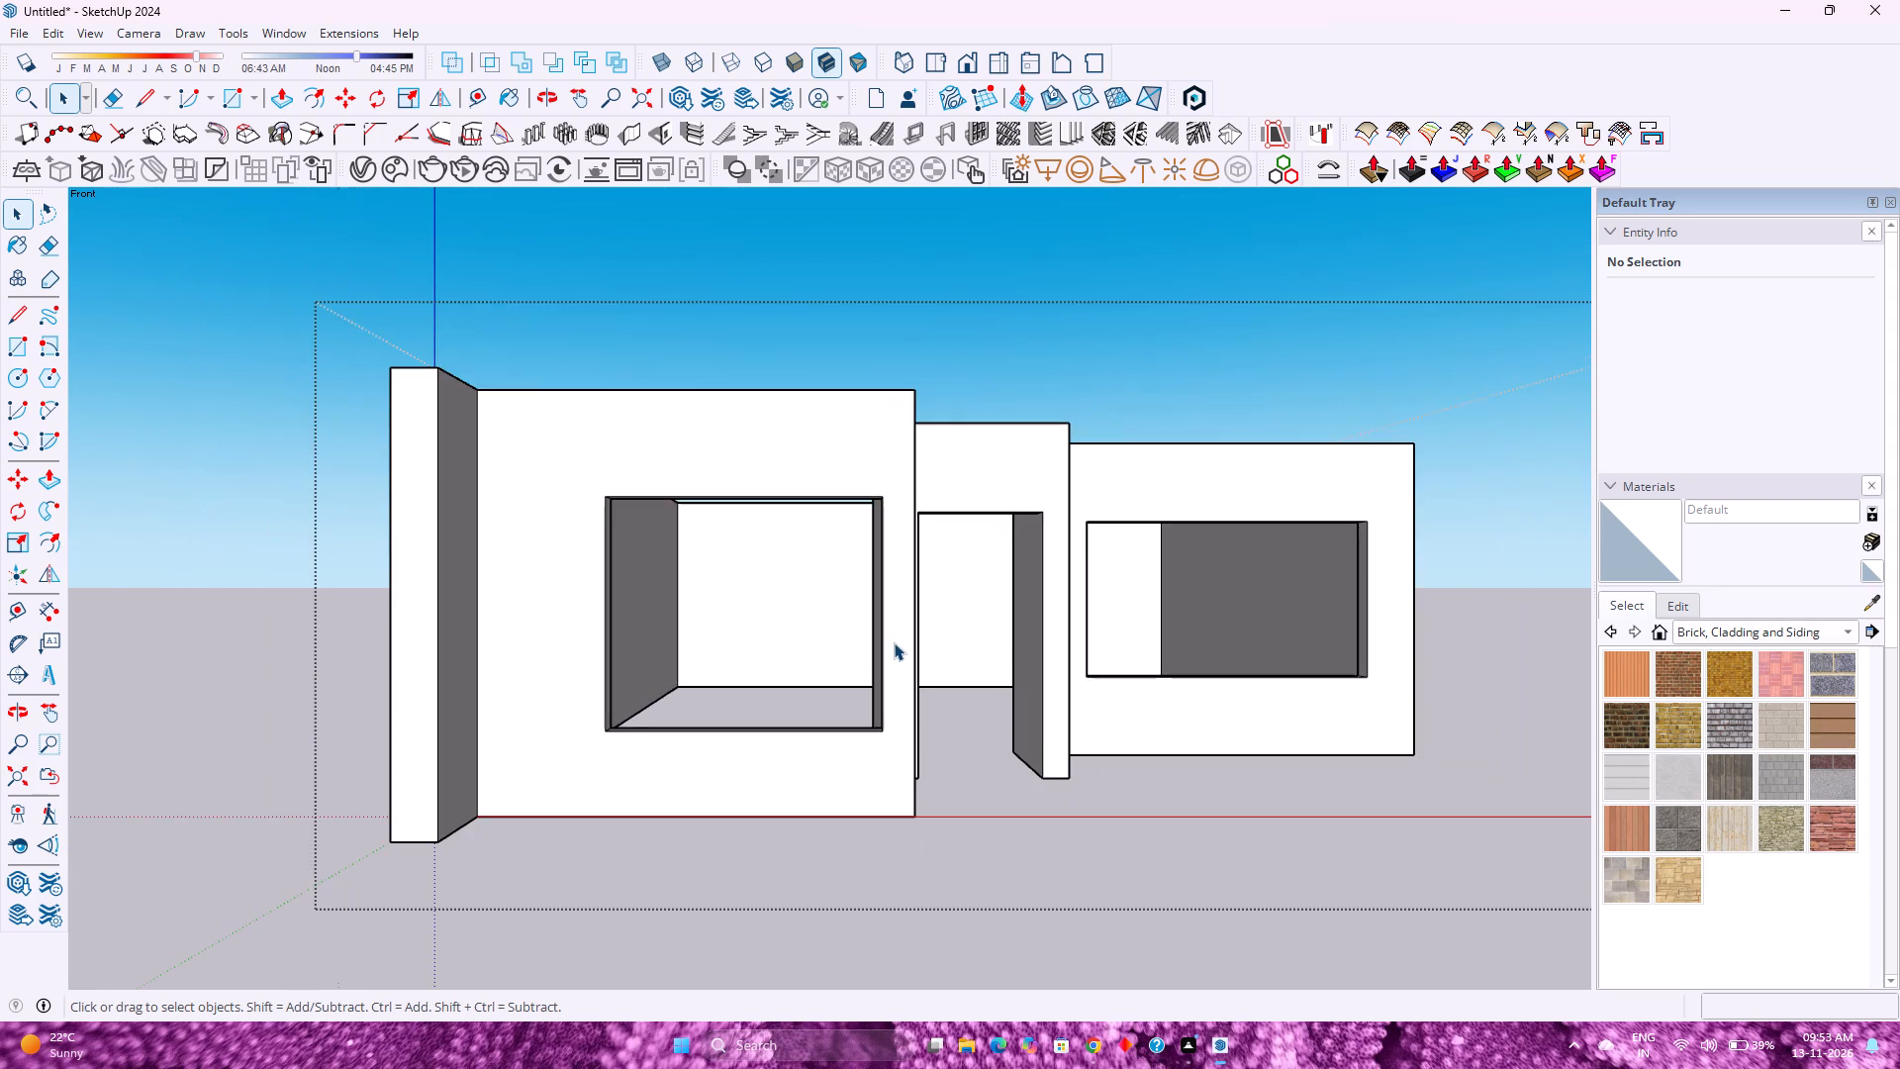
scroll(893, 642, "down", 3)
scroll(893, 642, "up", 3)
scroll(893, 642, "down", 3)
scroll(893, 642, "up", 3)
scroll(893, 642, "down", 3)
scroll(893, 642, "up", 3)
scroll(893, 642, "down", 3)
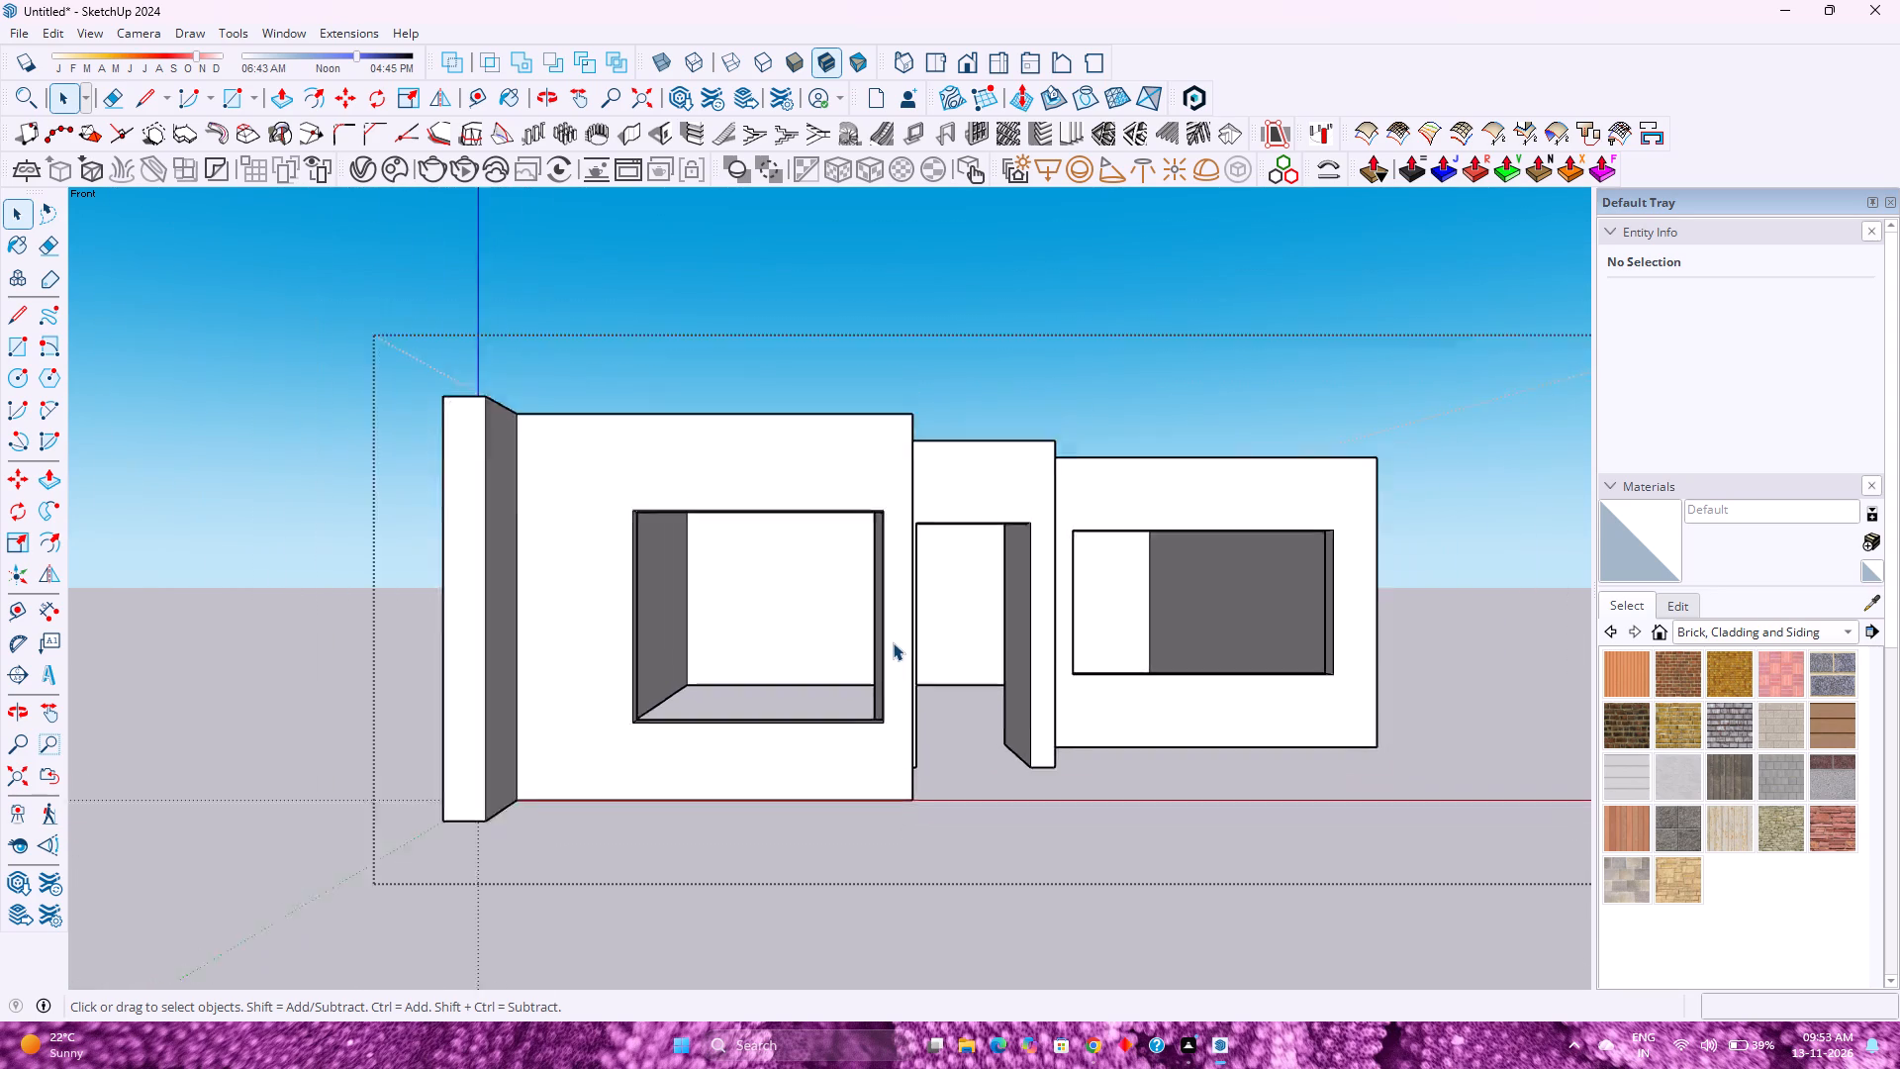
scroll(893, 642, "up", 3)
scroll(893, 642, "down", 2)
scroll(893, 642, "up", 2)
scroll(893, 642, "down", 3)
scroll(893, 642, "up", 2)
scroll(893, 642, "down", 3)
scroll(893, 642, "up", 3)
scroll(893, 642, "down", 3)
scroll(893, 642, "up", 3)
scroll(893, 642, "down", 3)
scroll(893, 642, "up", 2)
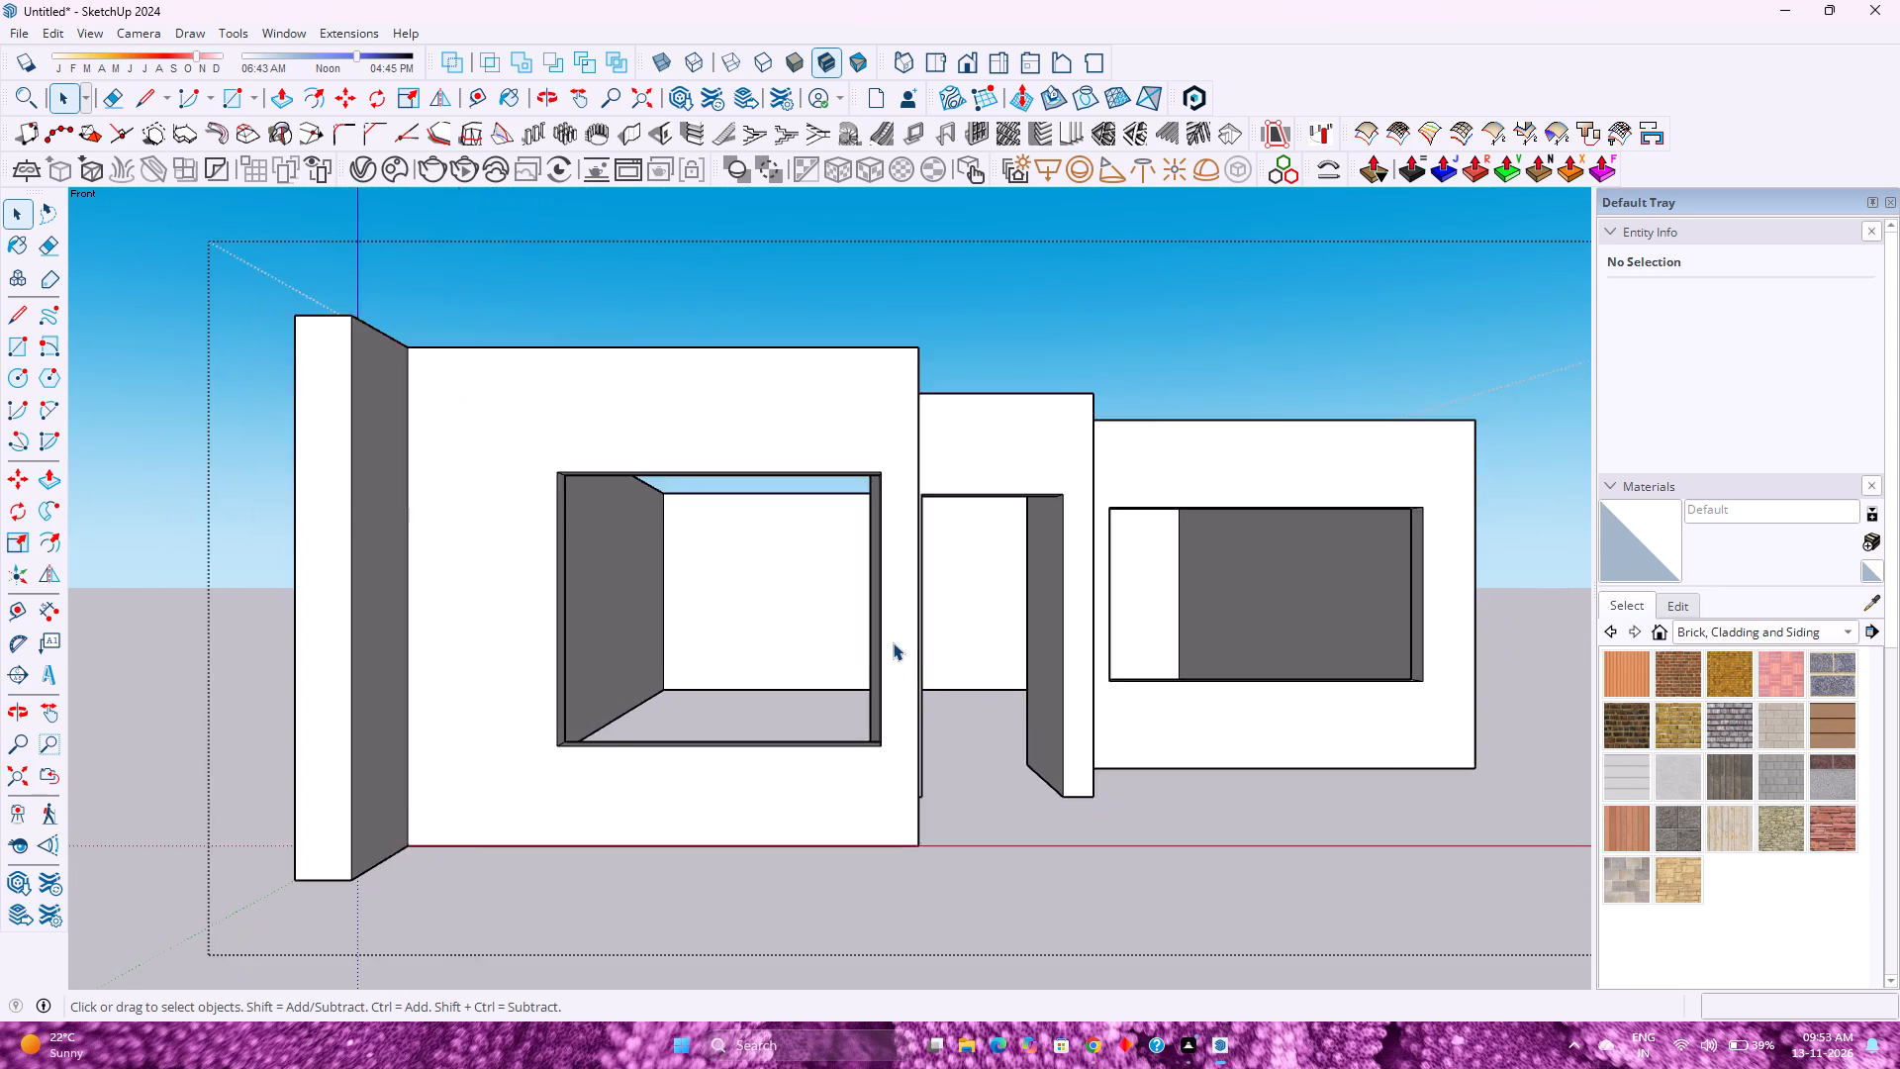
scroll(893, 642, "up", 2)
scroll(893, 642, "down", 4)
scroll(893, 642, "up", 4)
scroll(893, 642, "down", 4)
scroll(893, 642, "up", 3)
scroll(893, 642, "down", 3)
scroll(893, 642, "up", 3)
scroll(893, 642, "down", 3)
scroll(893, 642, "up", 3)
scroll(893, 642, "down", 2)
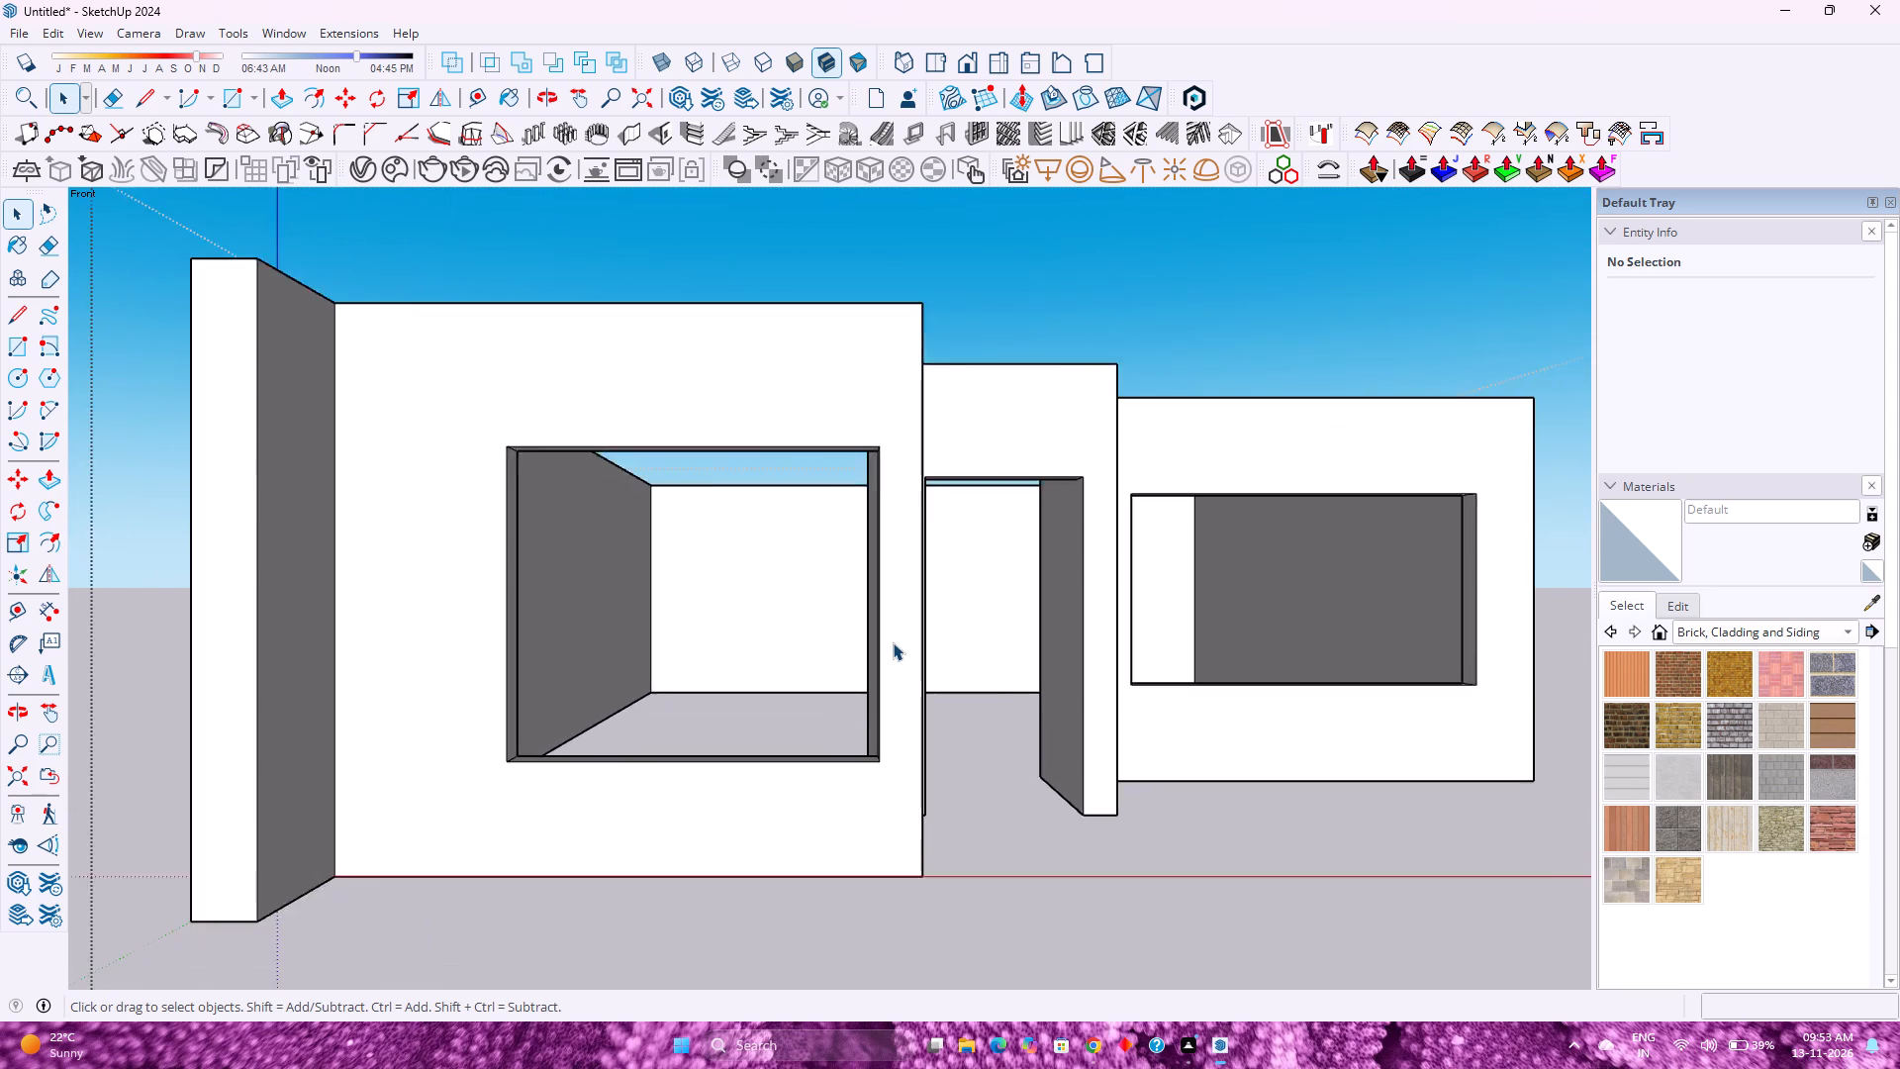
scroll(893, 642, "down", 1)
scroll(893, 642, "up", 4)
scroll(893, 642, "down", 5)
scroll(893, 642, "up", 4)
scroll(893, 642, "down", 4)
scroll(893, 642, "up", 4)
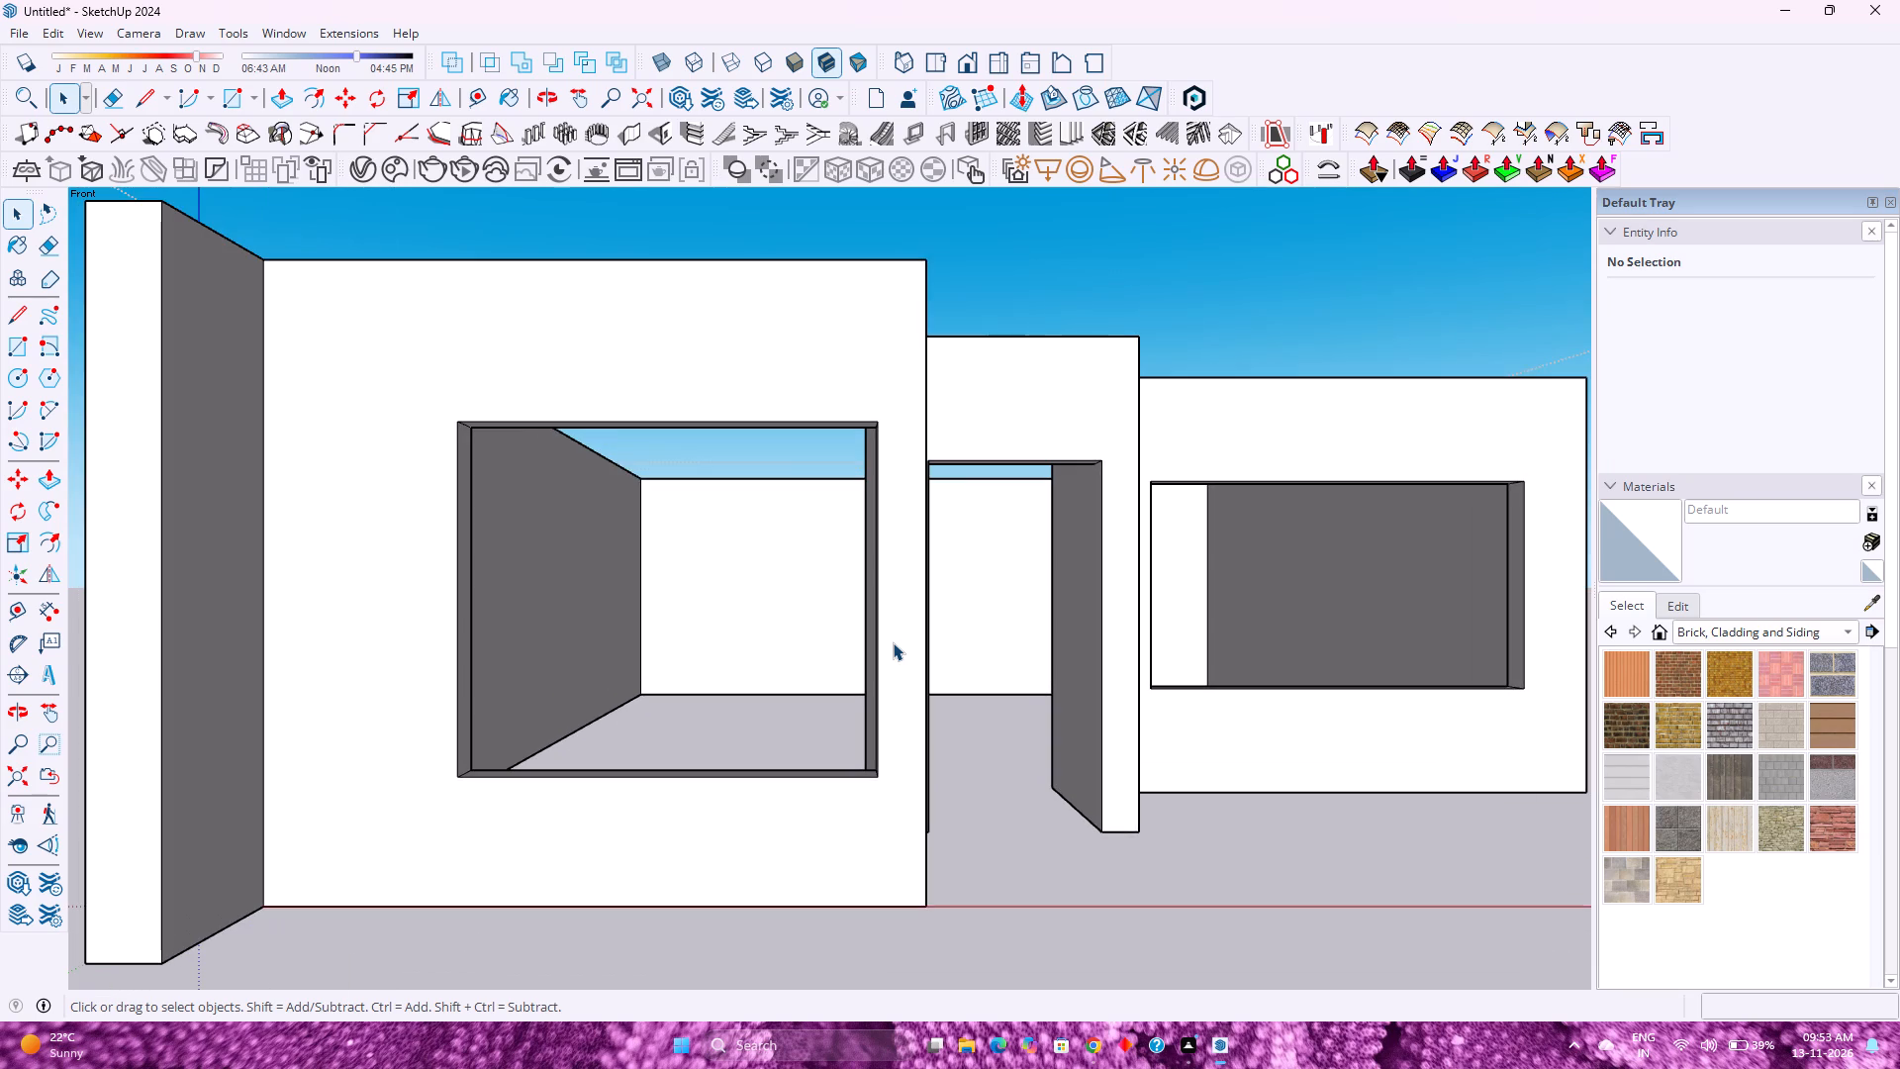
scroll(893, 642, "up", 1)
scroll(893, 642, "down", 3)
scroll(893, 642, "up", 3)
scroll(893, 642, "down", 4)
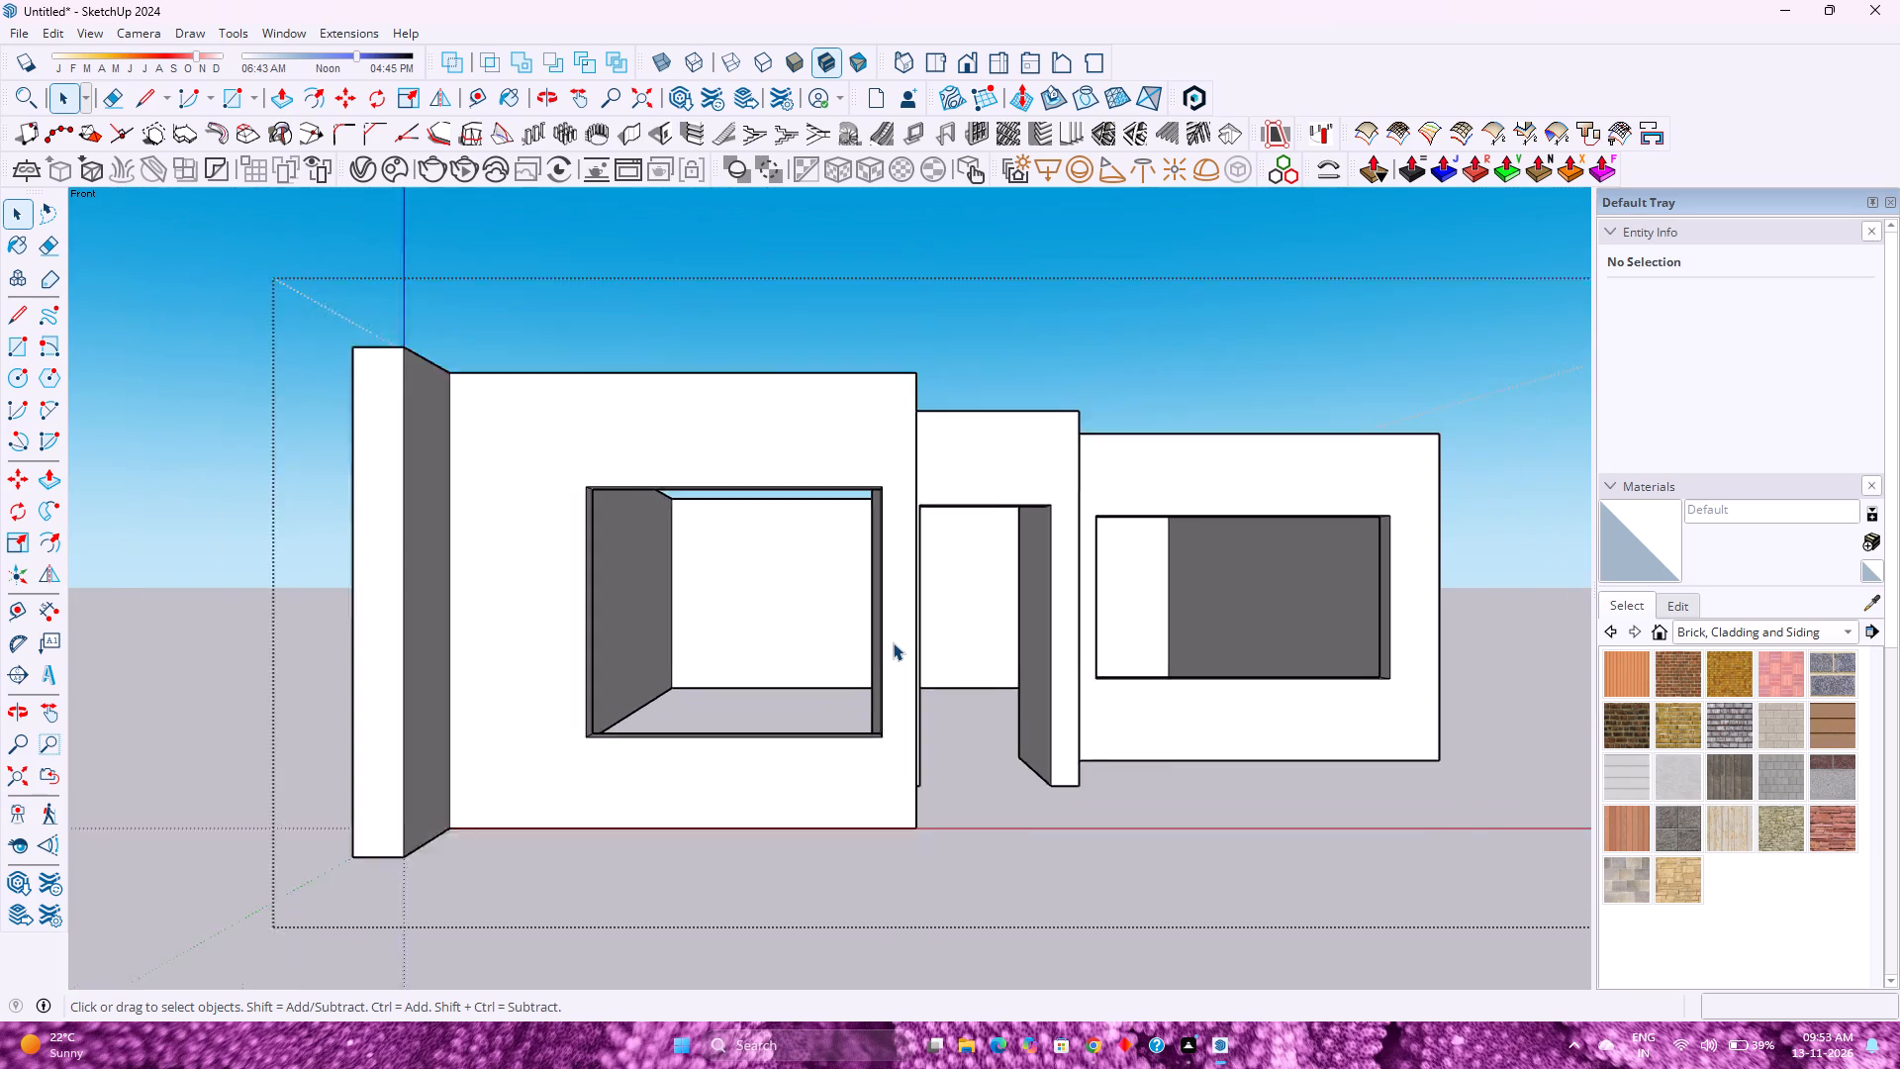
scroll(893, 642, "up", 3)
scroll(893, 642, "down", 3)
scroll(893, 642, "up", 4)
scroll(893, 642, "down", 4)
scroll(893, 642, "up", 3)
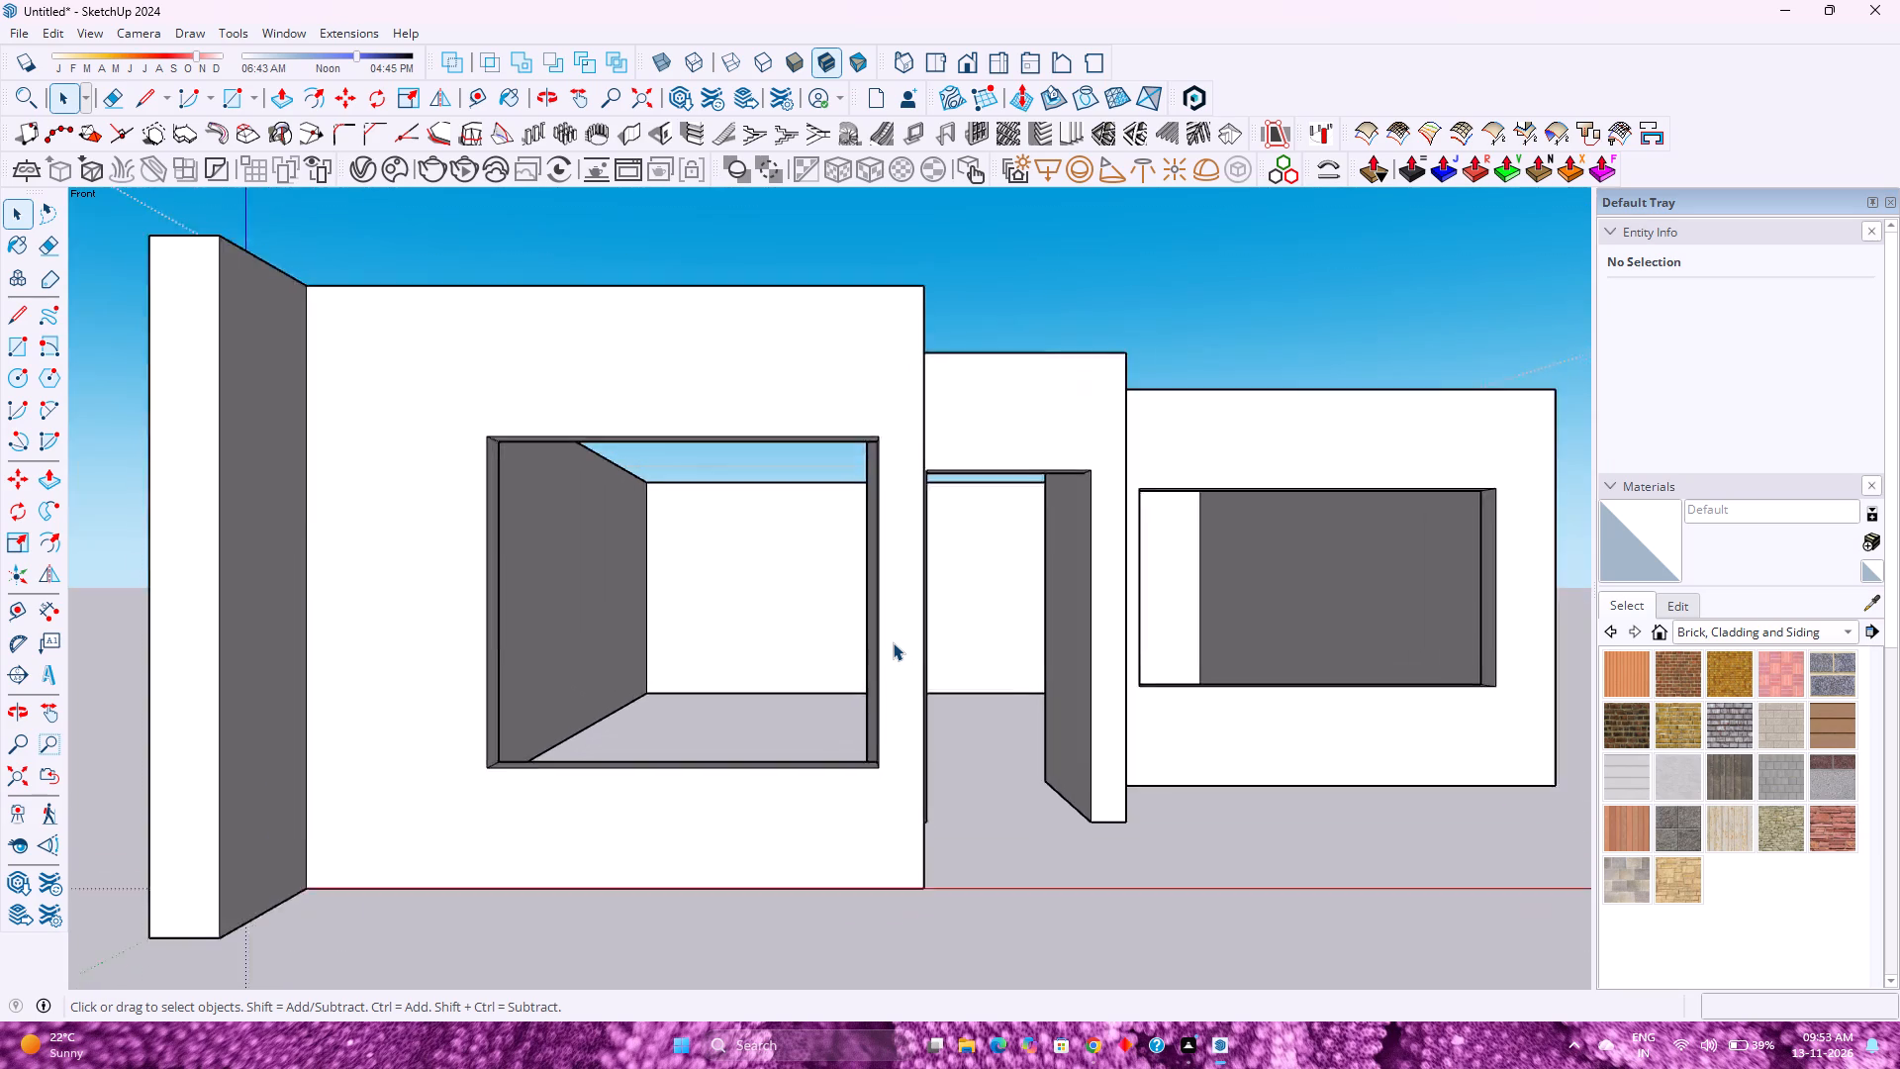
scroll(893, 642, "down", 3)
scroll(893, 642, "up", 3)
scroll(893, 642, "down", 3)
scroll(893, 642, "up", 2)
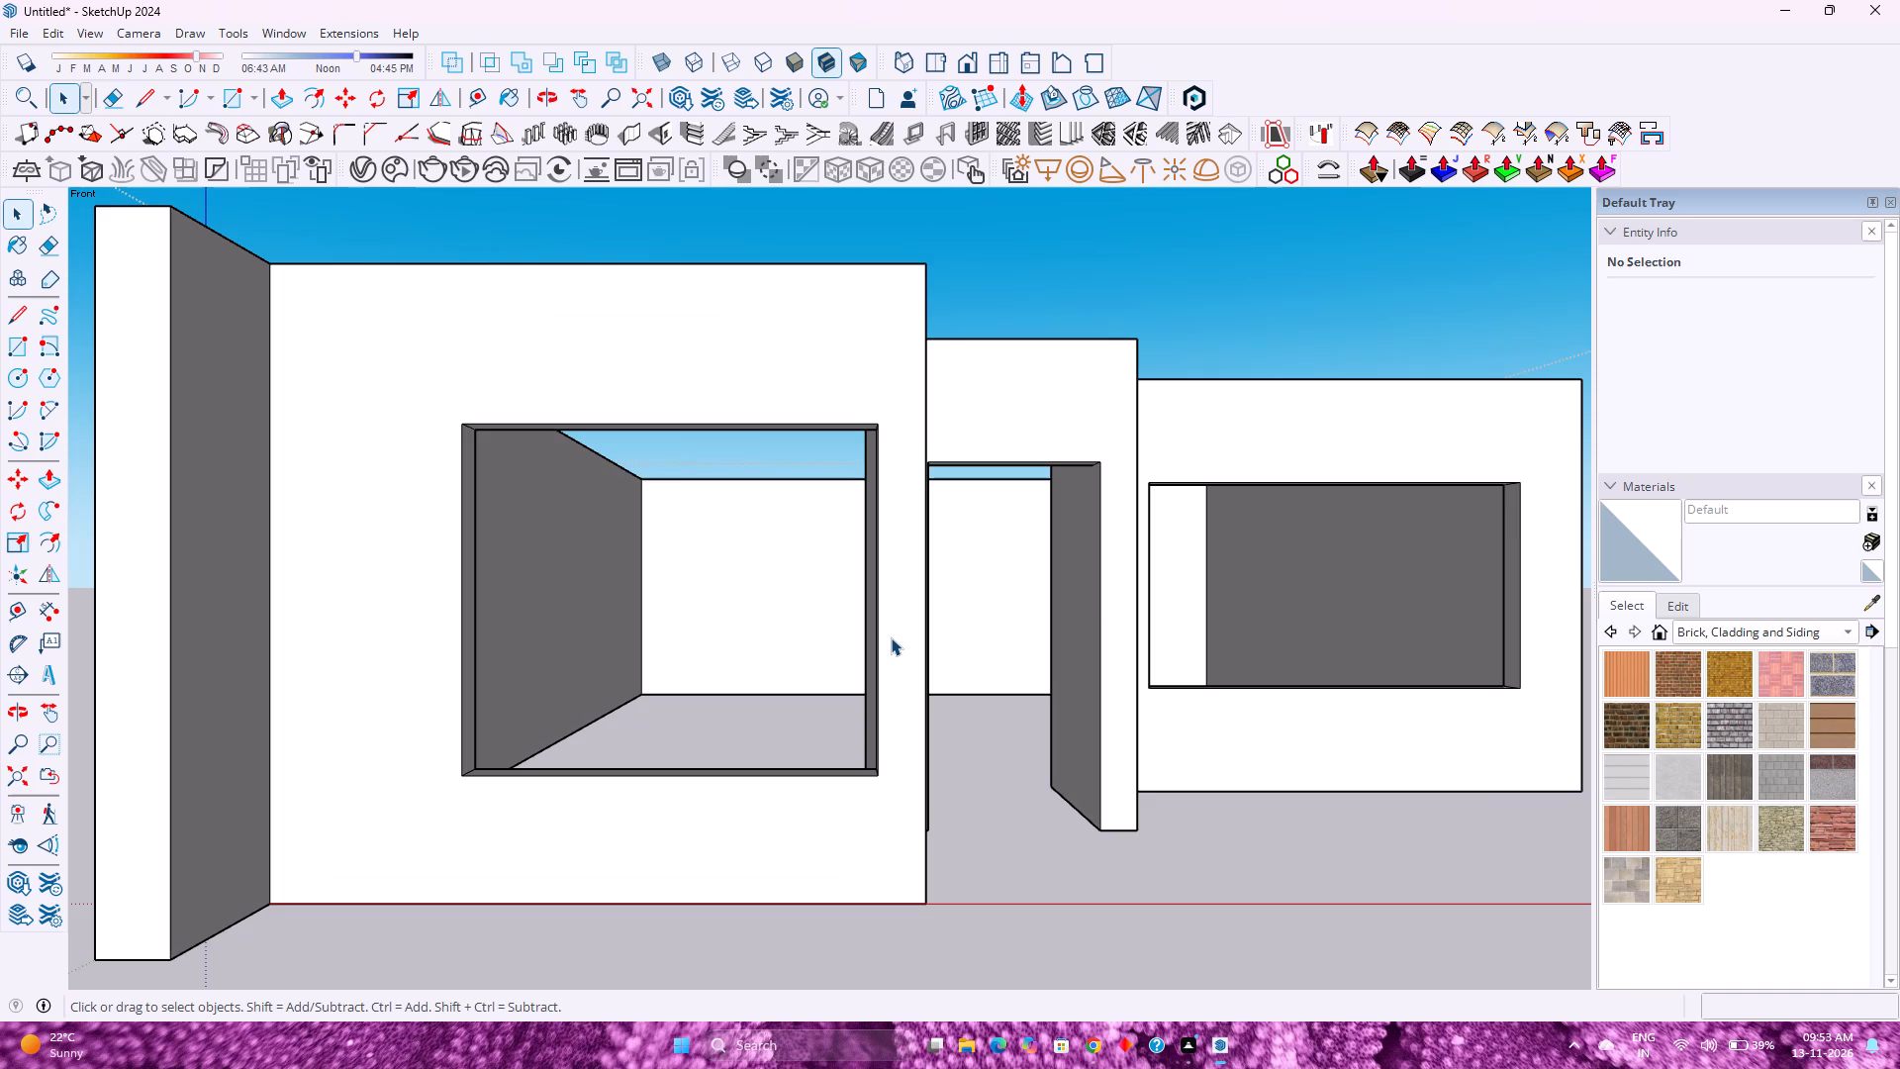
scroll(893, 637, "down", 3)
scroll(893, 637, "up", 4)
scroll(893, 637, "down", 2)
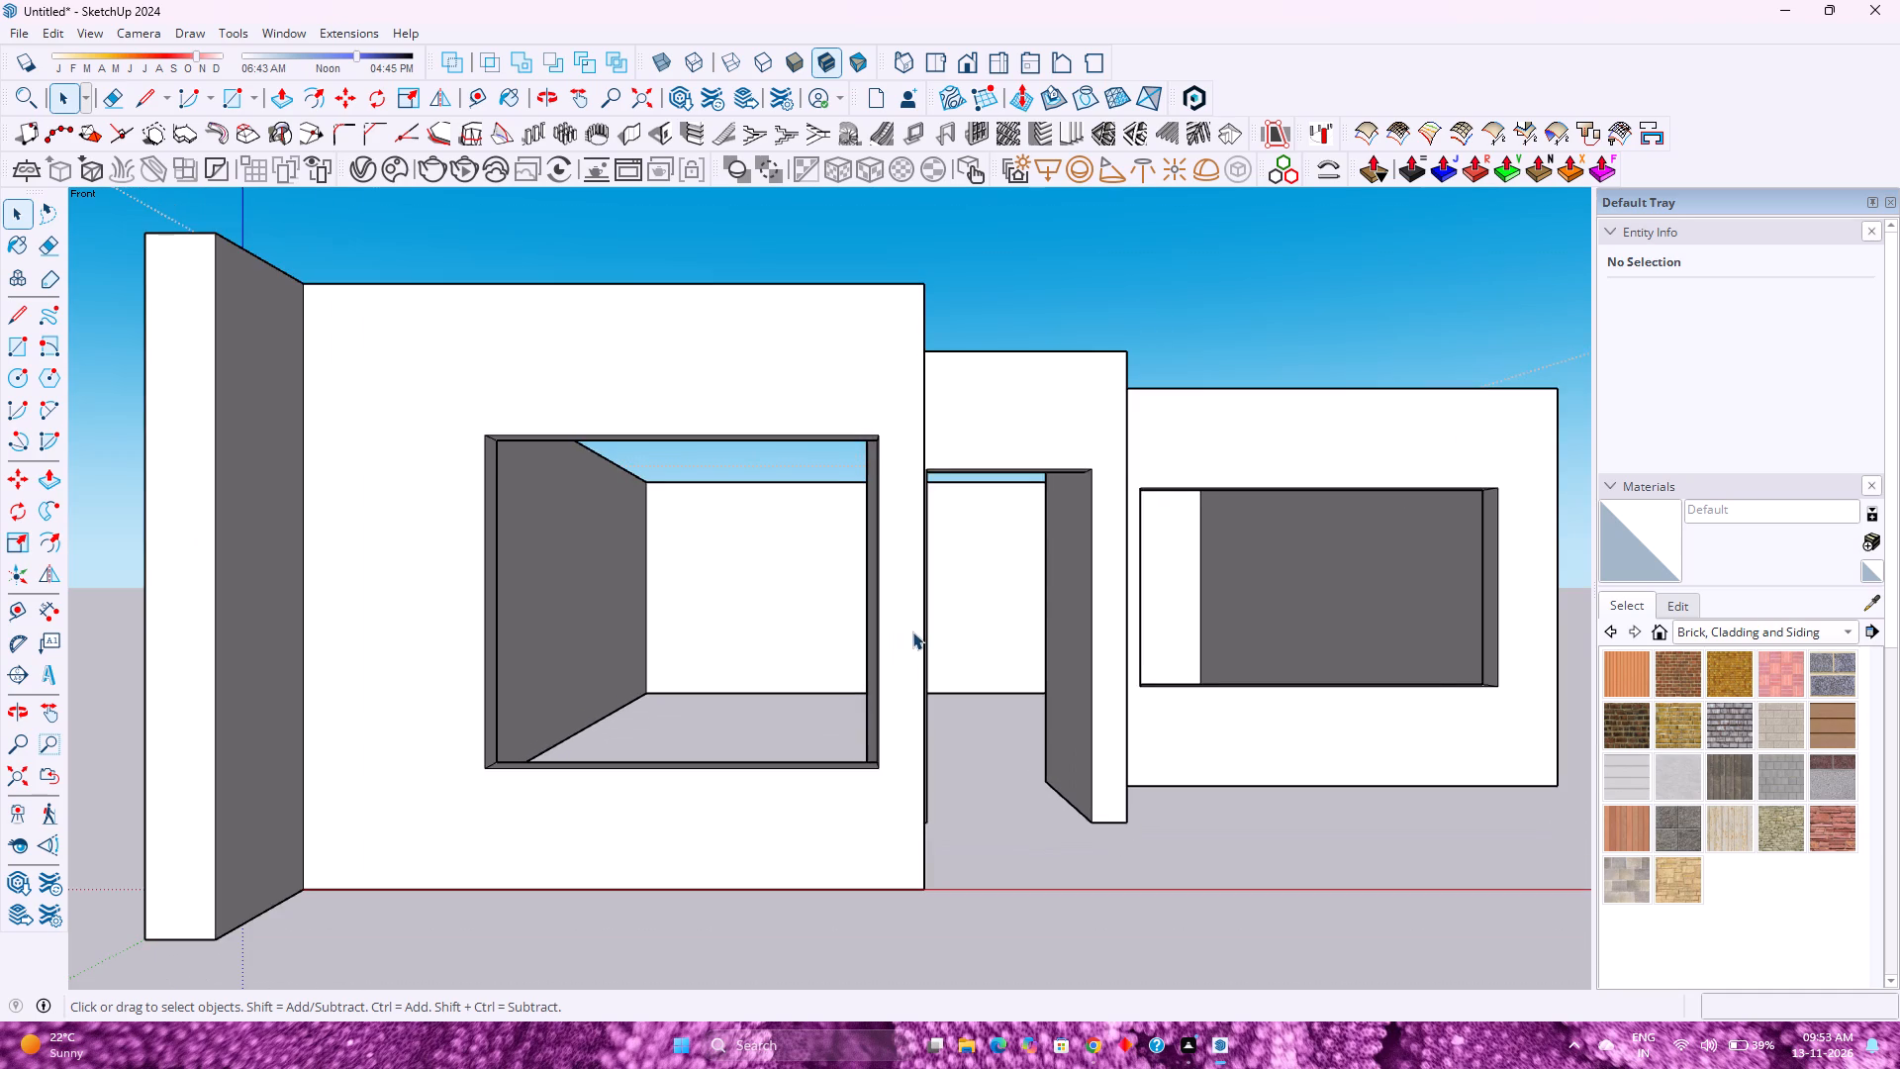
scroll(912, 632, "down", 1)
Trace the left vertical edge of the larger front window opening with a 5' 6" line so a face fills the opening.
double_click(814, 776)
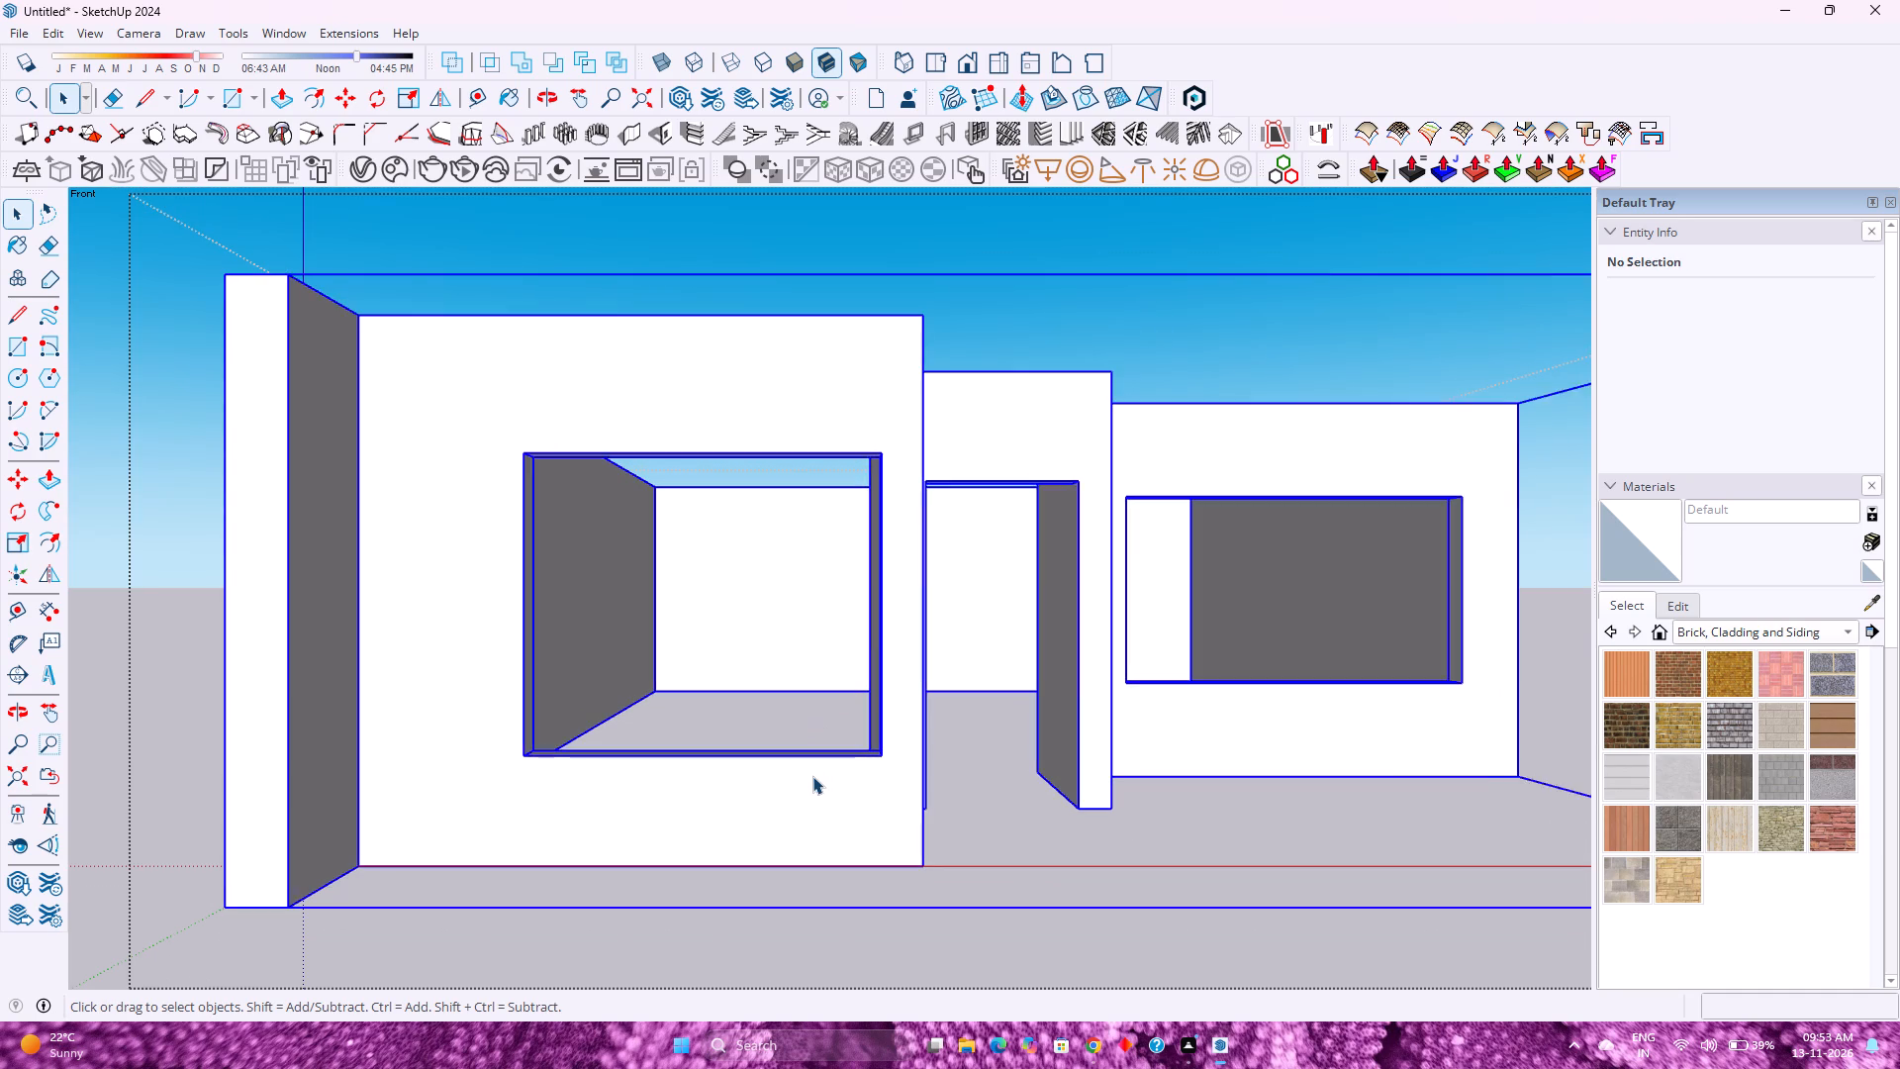
left_click(812, 776)
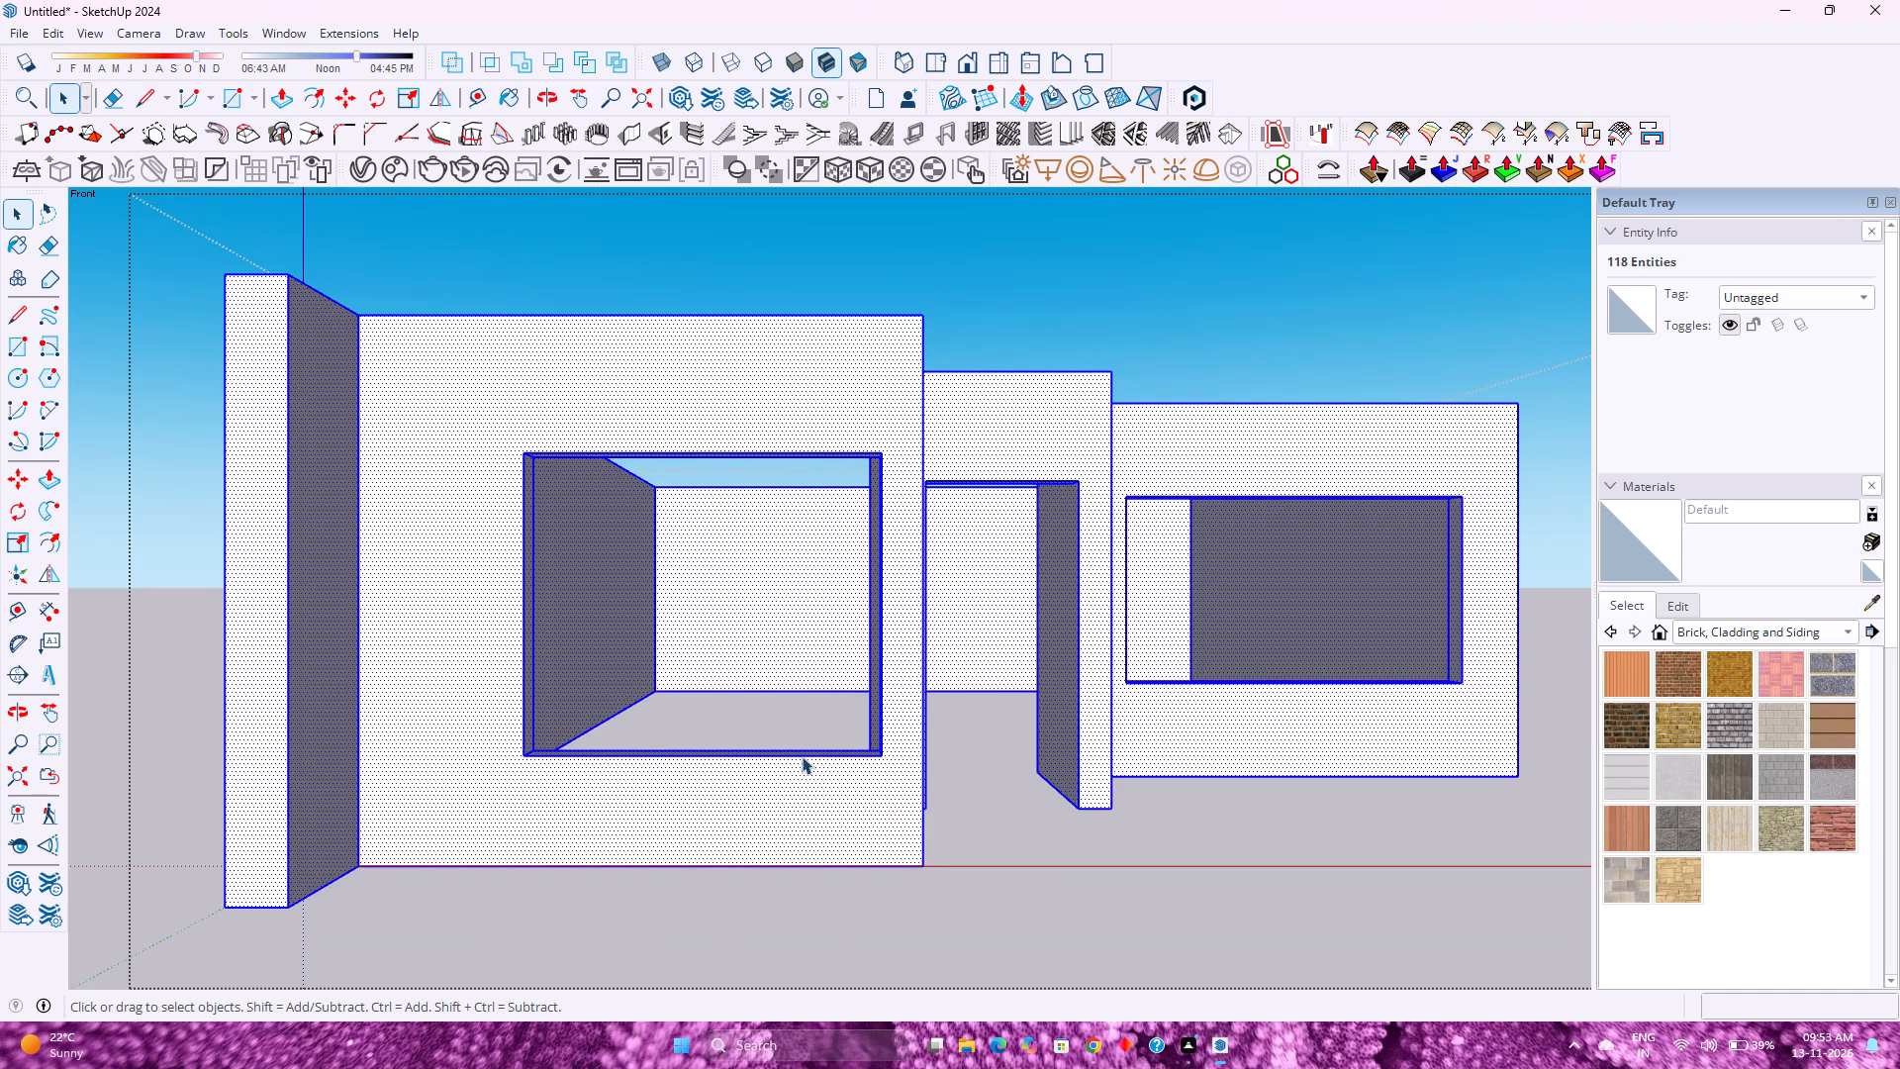
left_click(800, 756)
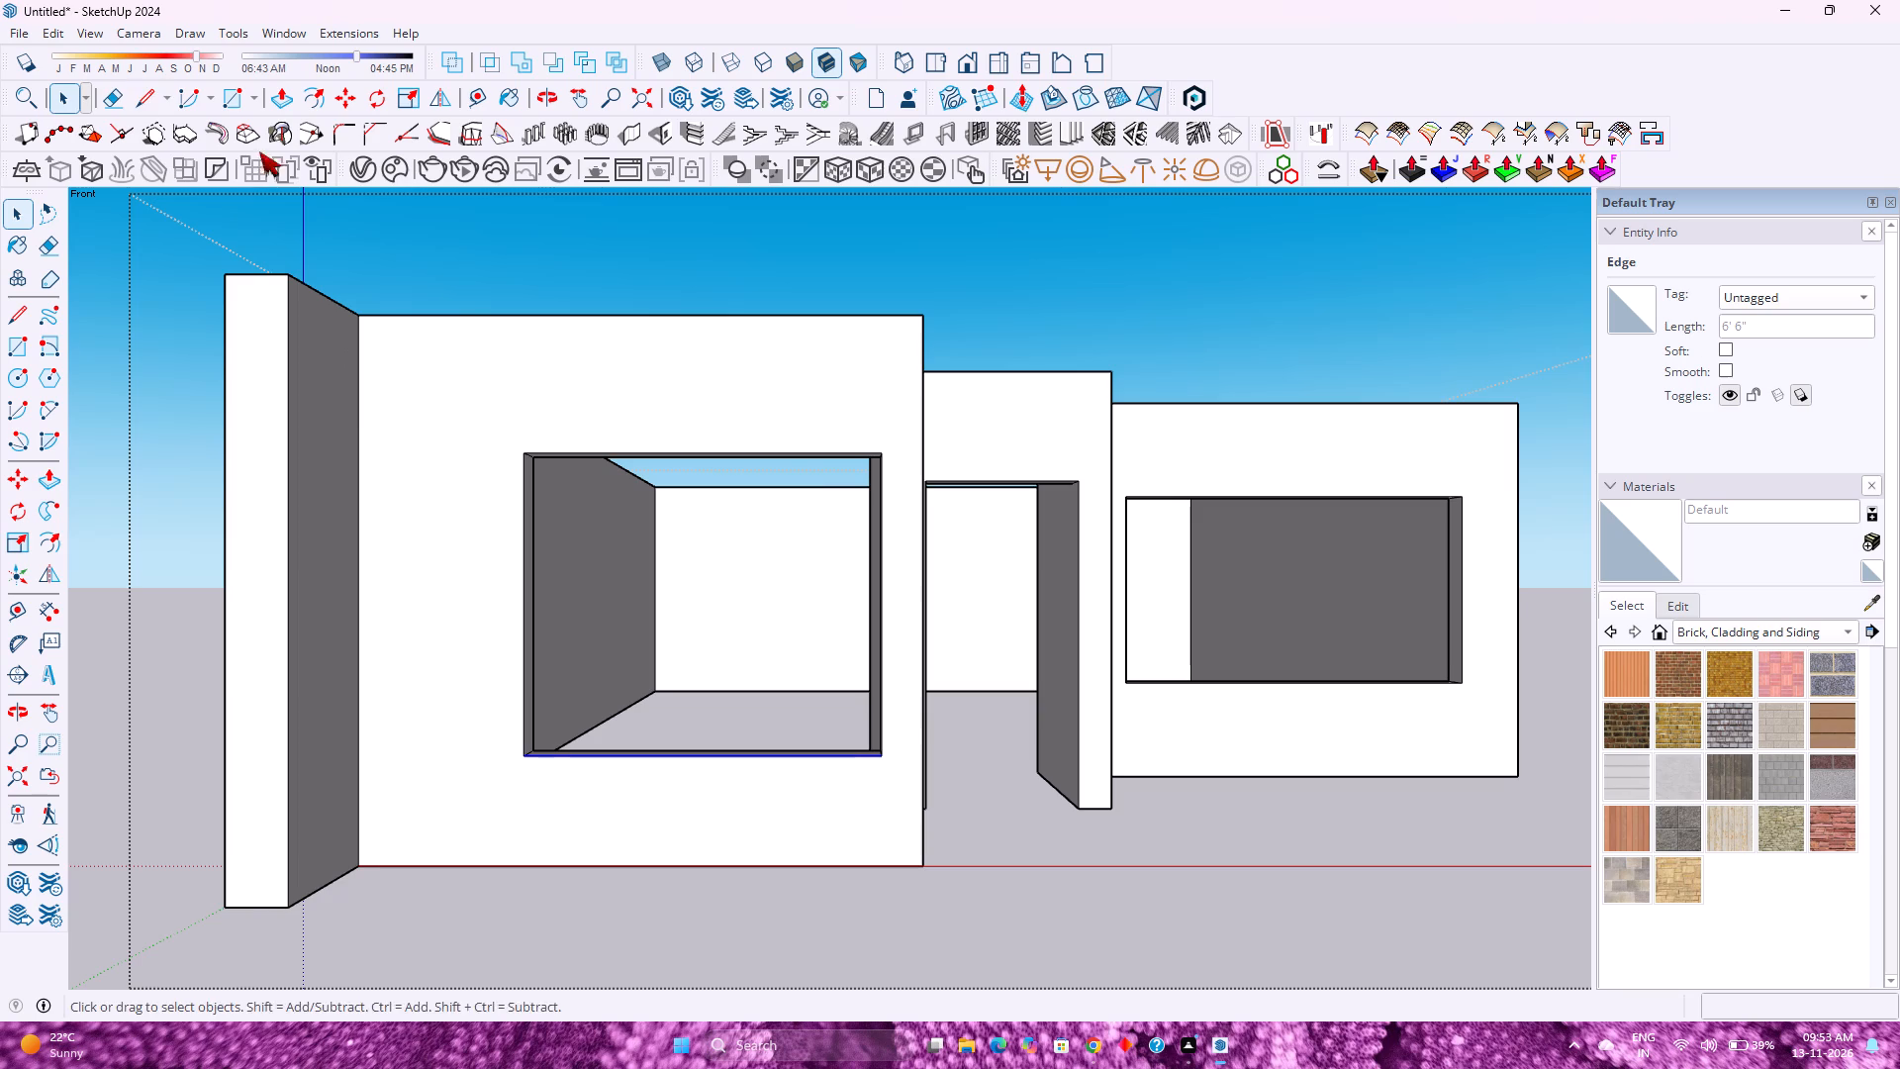
left_click(142, 93)
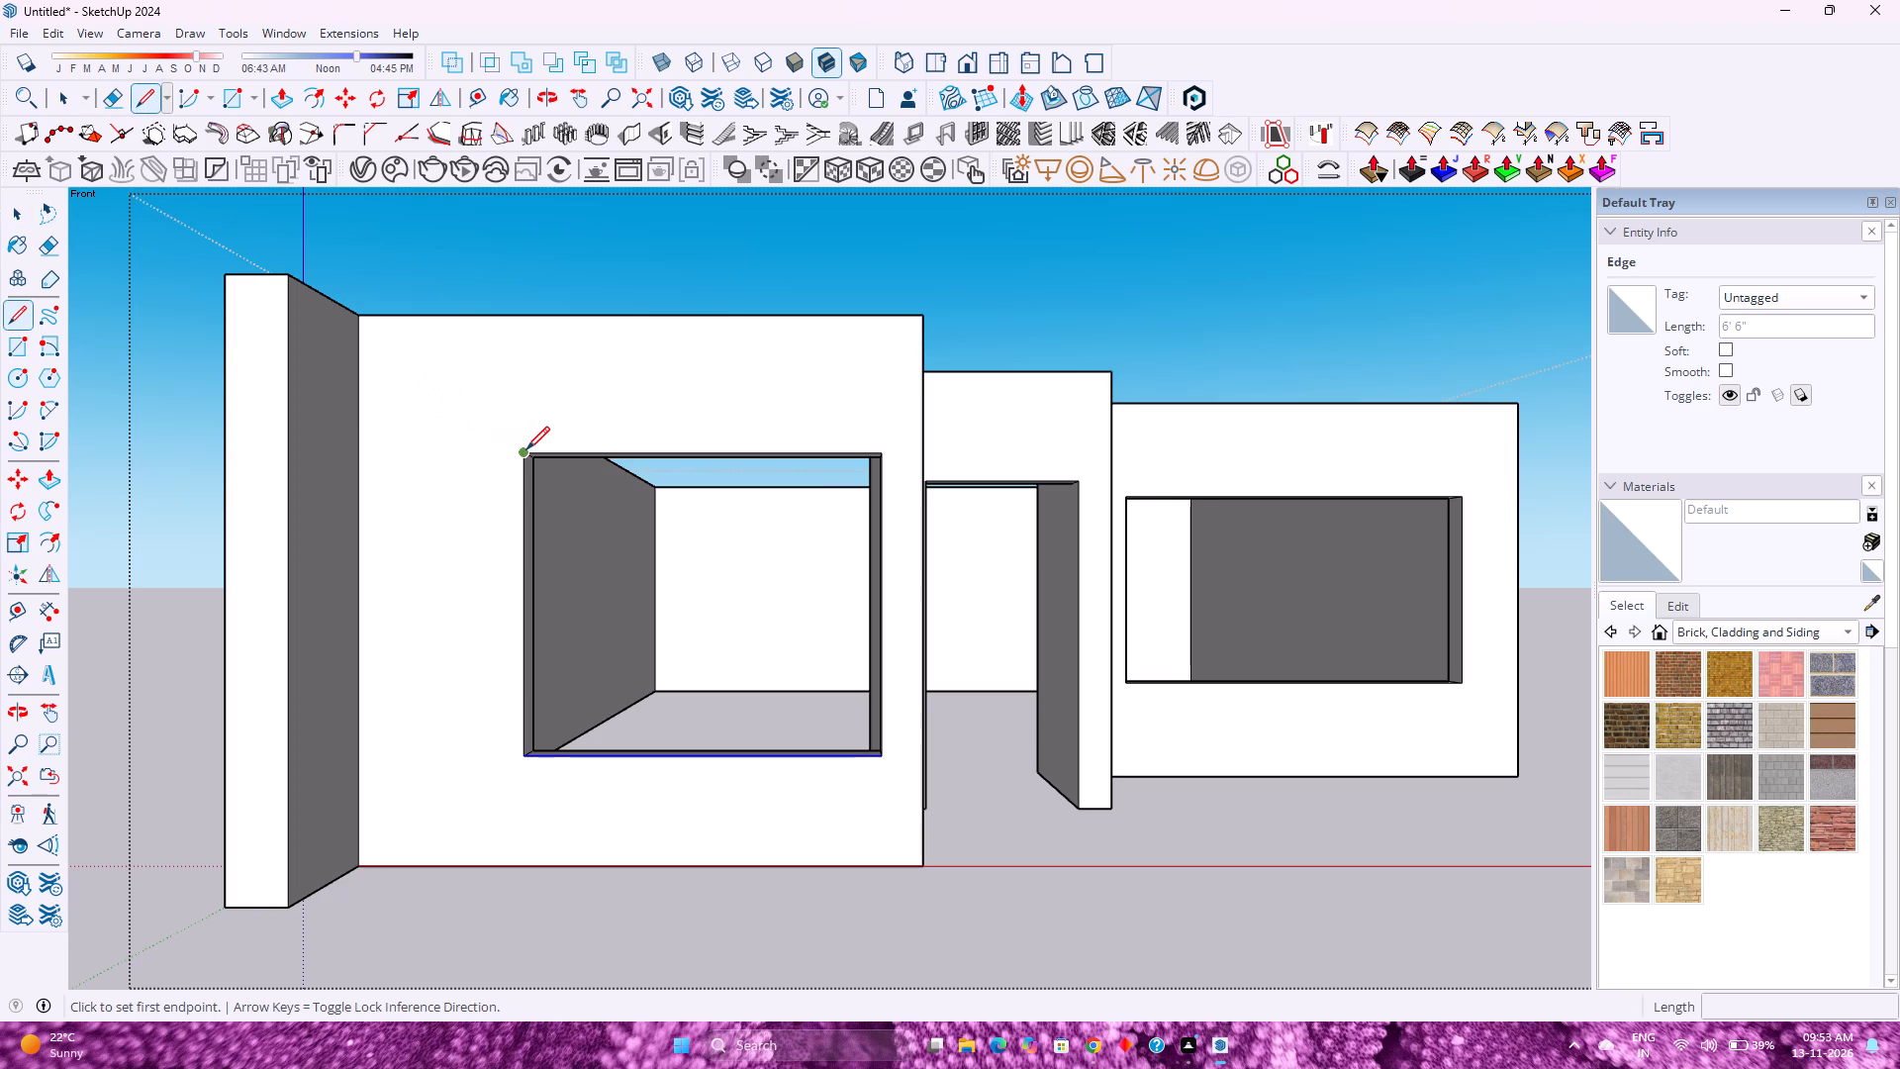
left_click(526, 449)
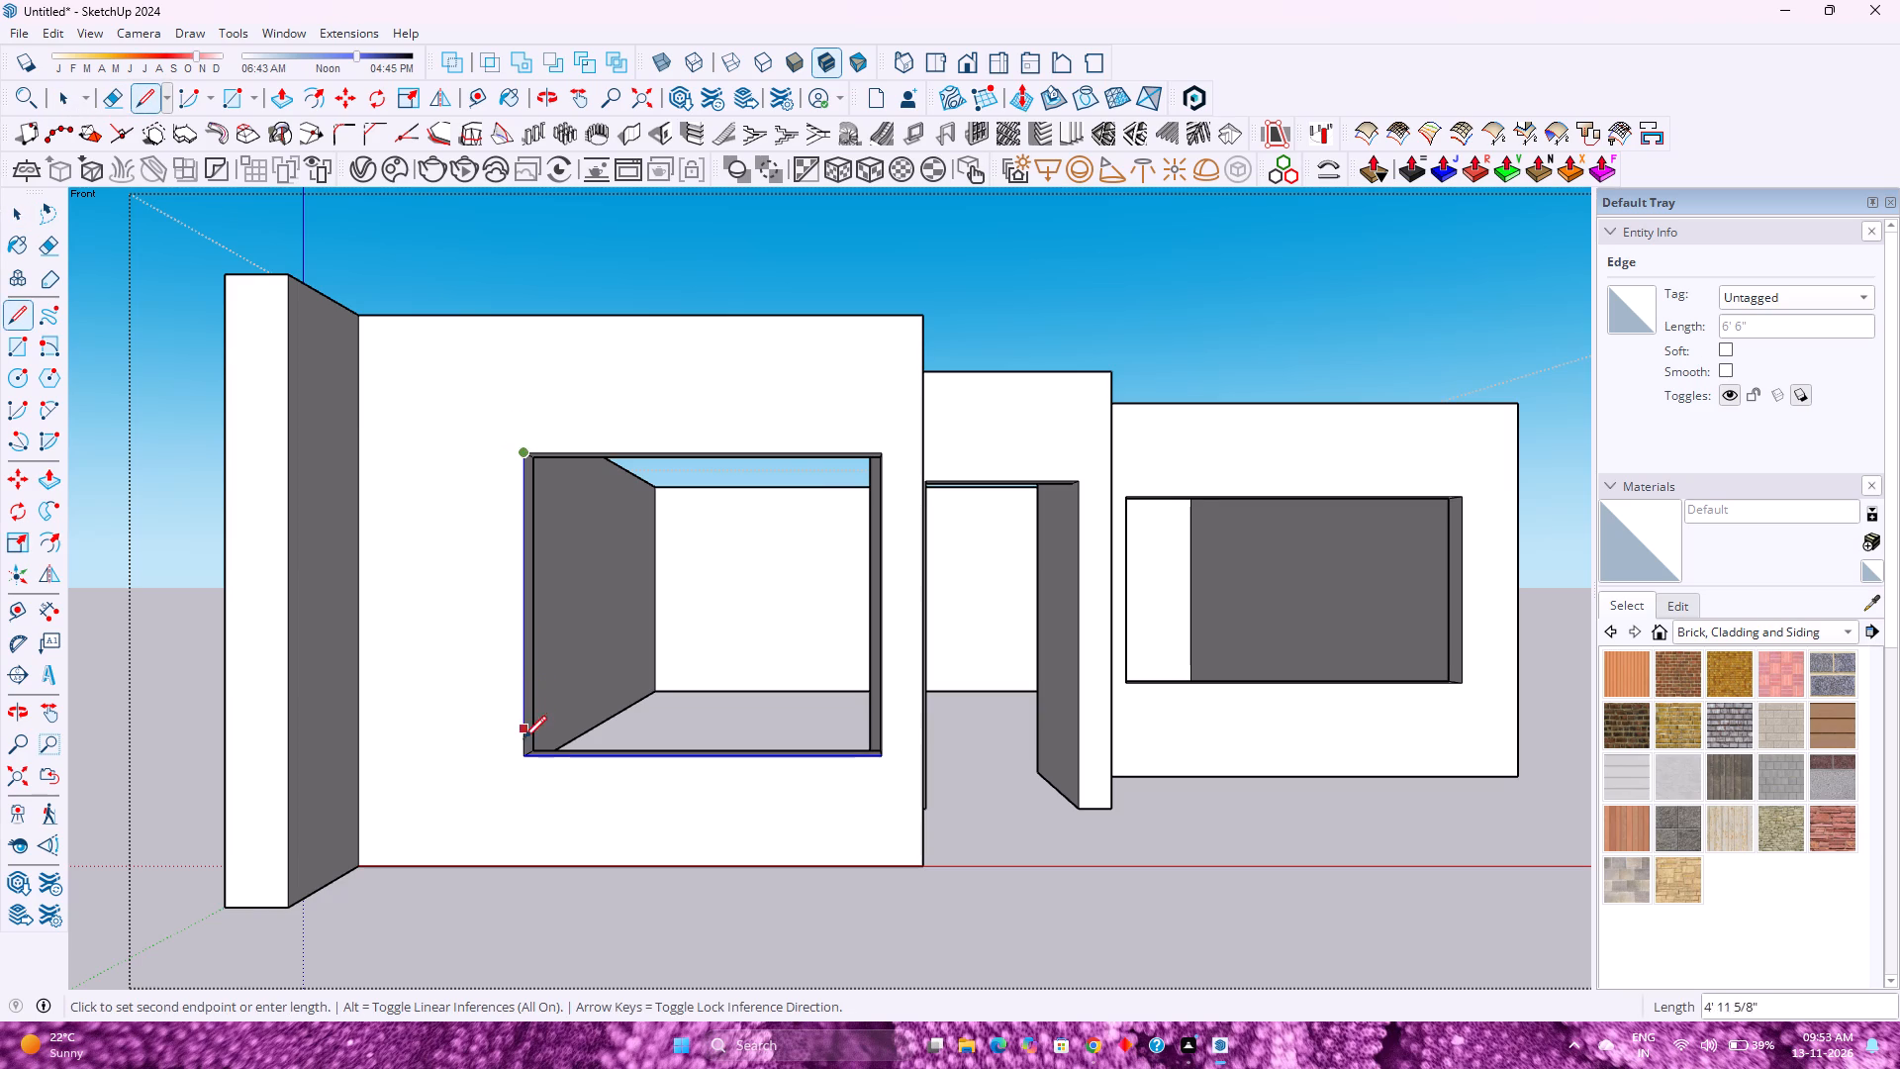
left_click(520, 756)
key("space")
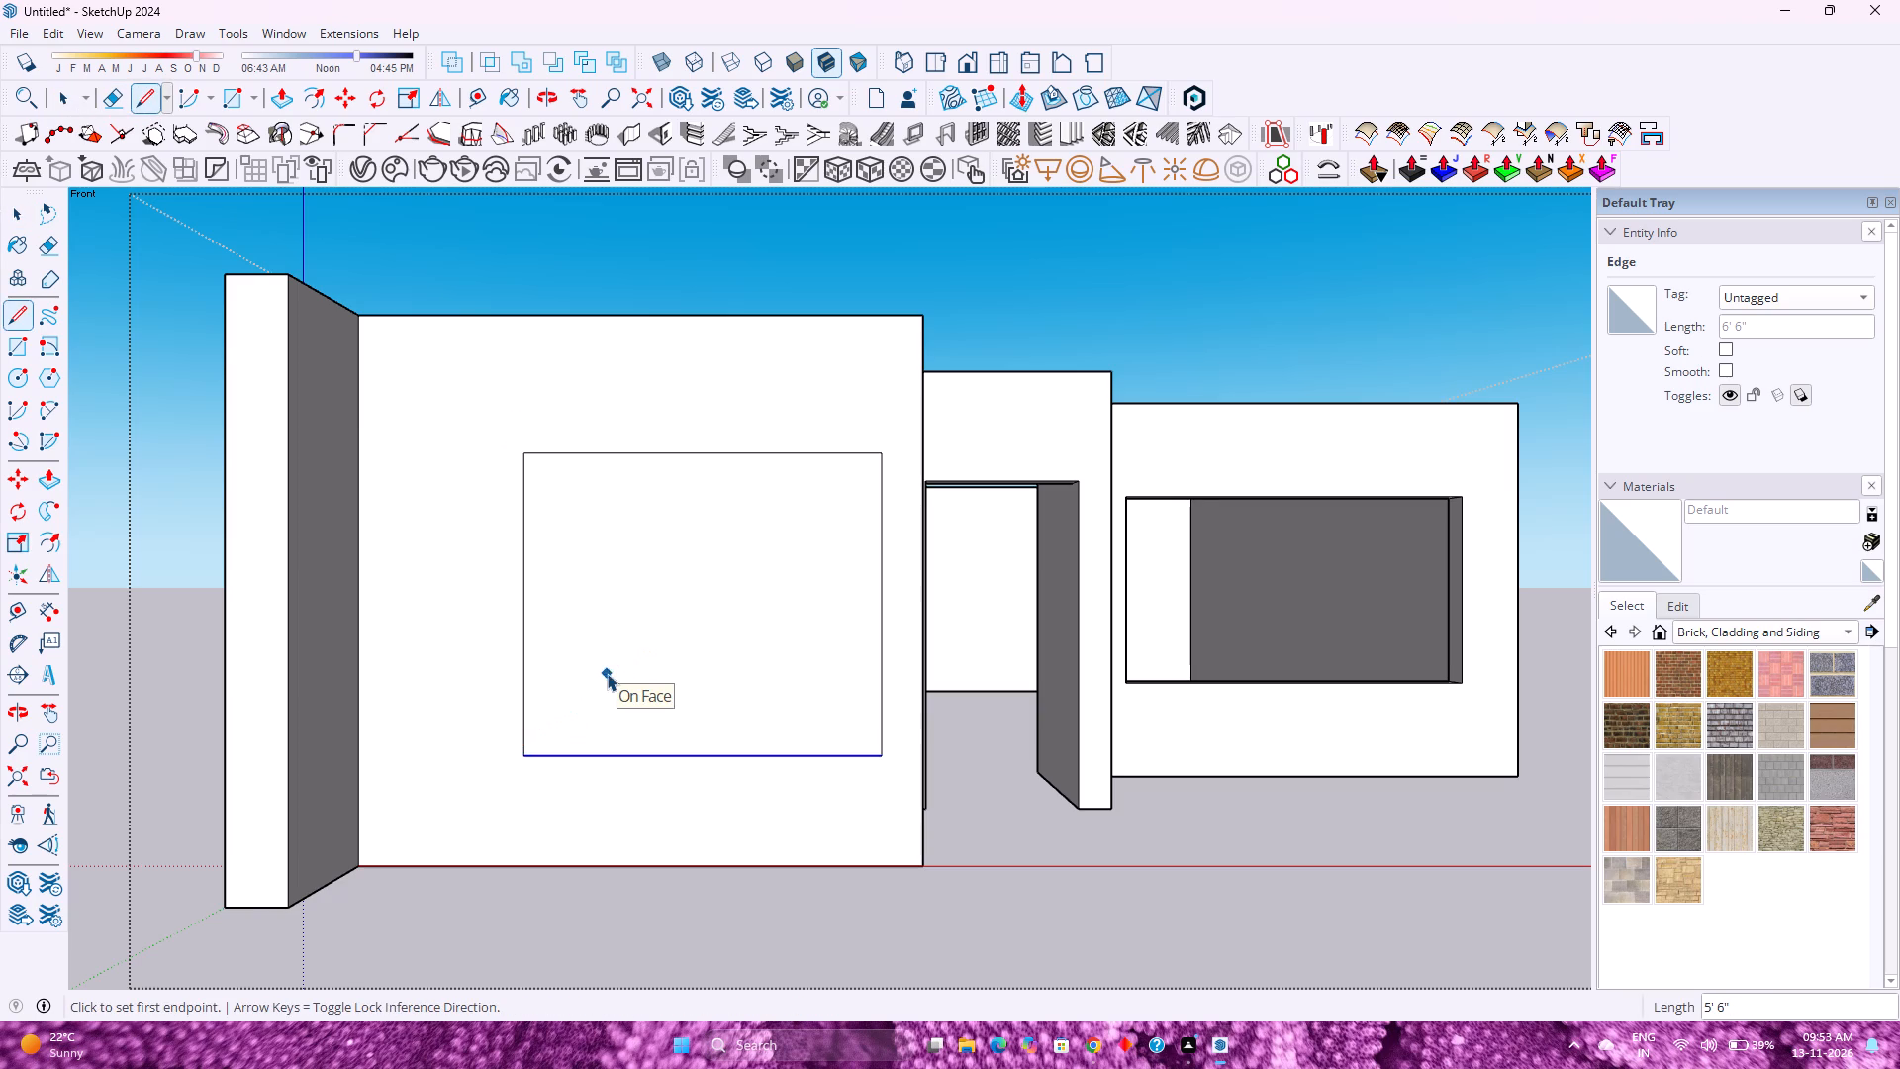
Make a group from the new window face together with its bounding edges.
double_click(609, 645)
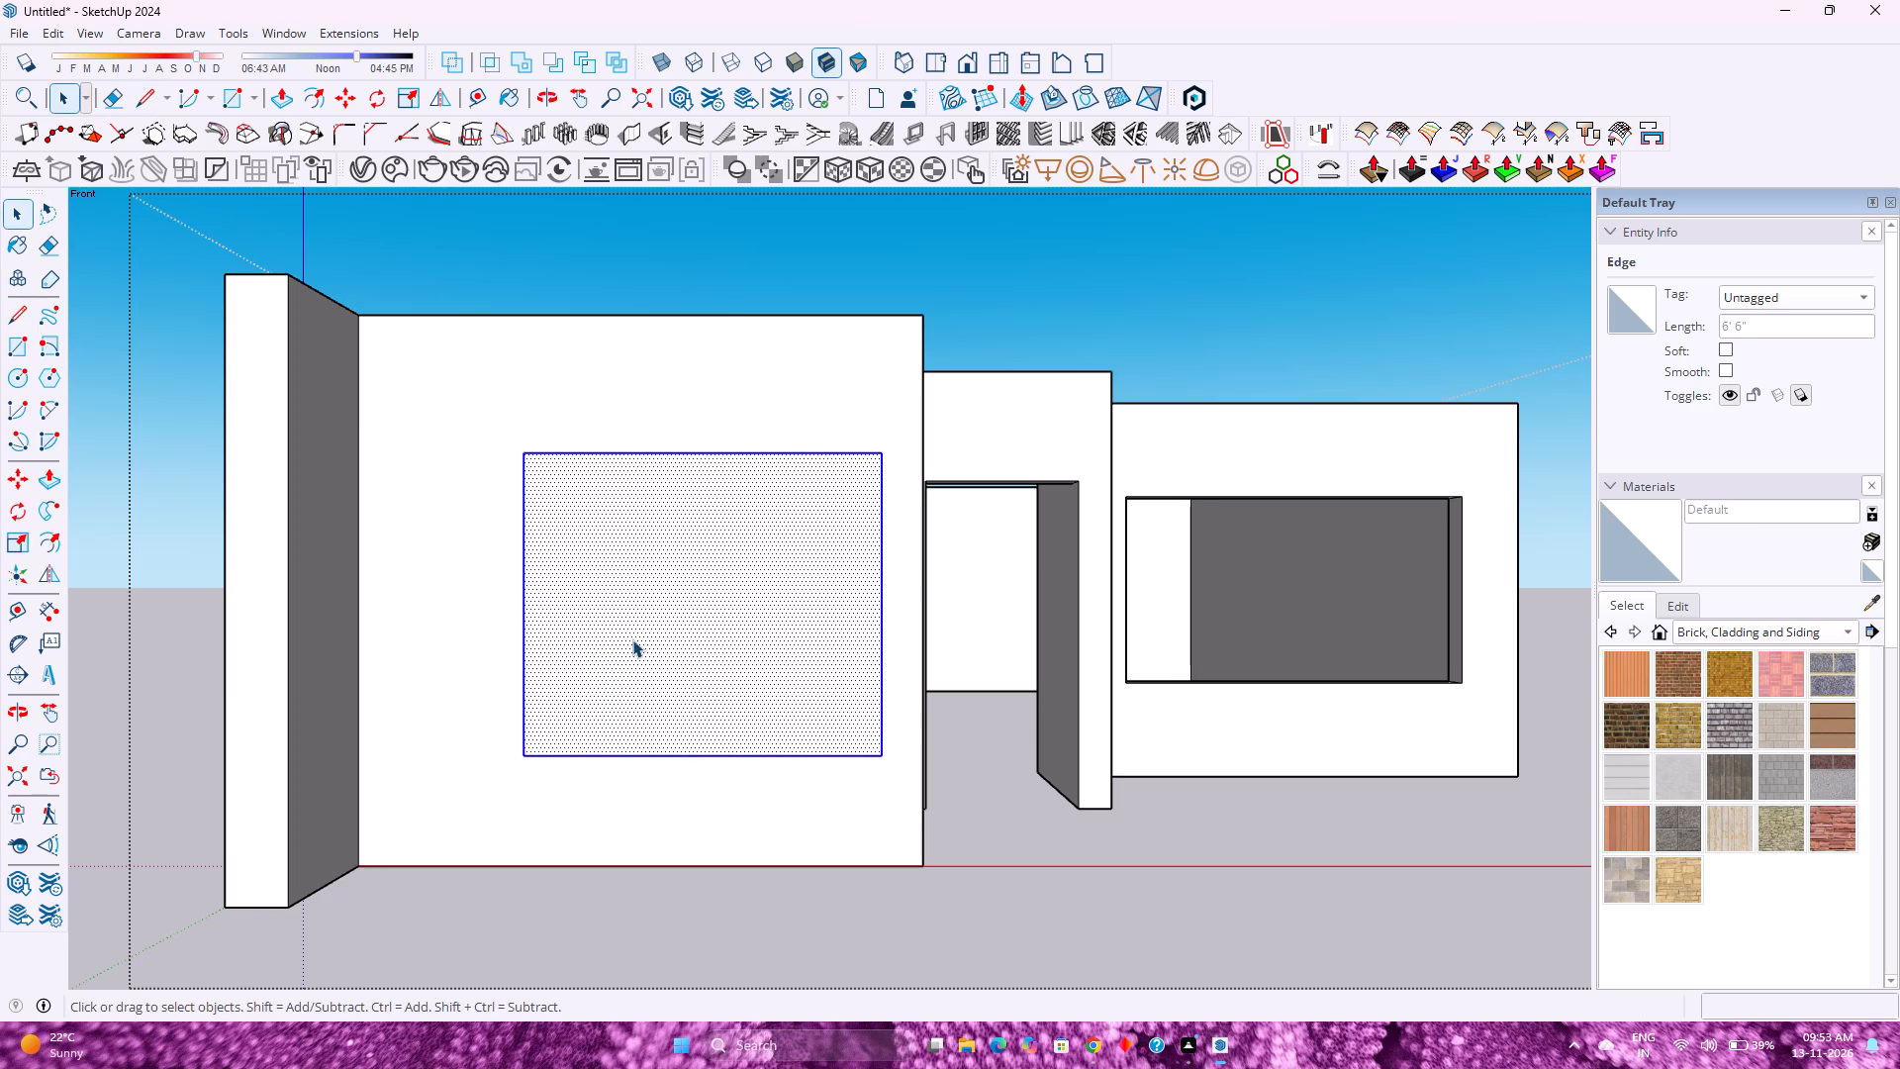
scroll(635, 639, "up", 2)
right_click(635, 638)
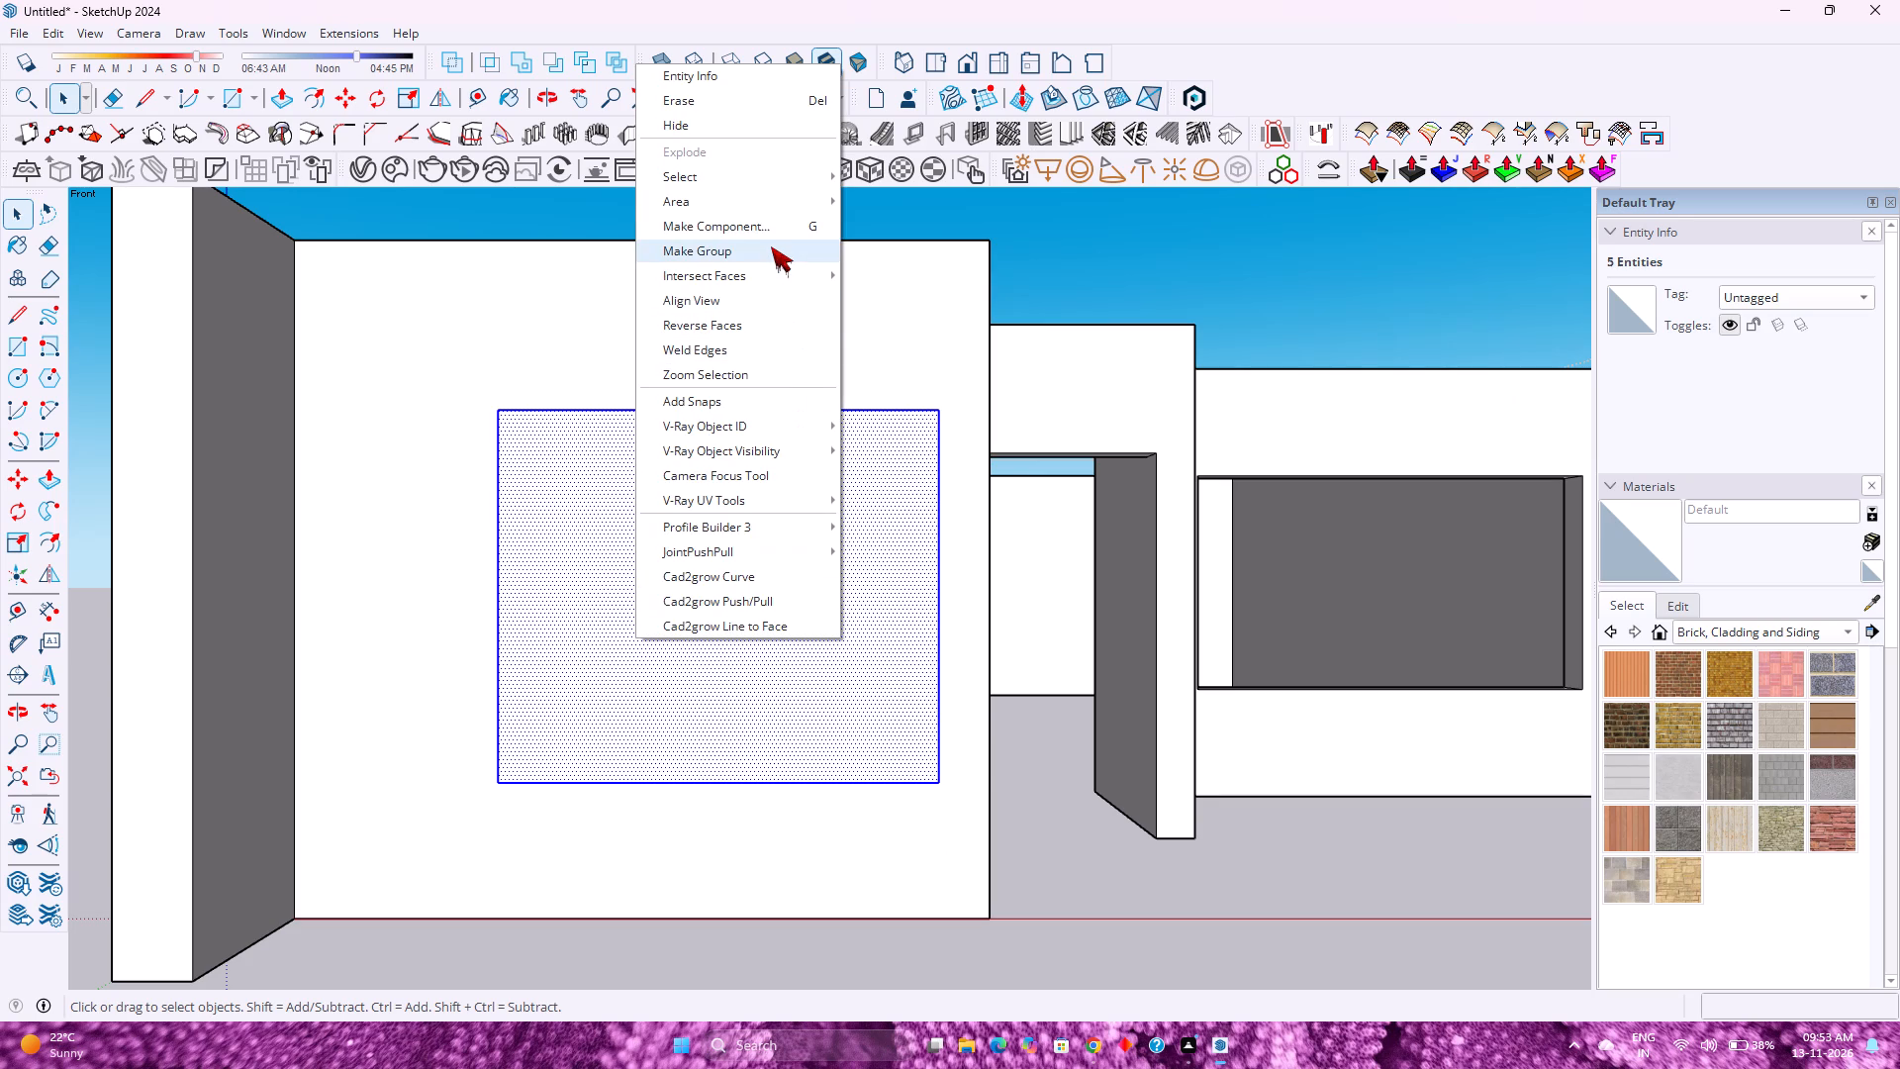
left_click(771, 246)
Inside the new window group, offset the face's outline inward by 1.5 inches to form the frame border.
double_click(859, 674)
scroll(859, 674, "up", 1)
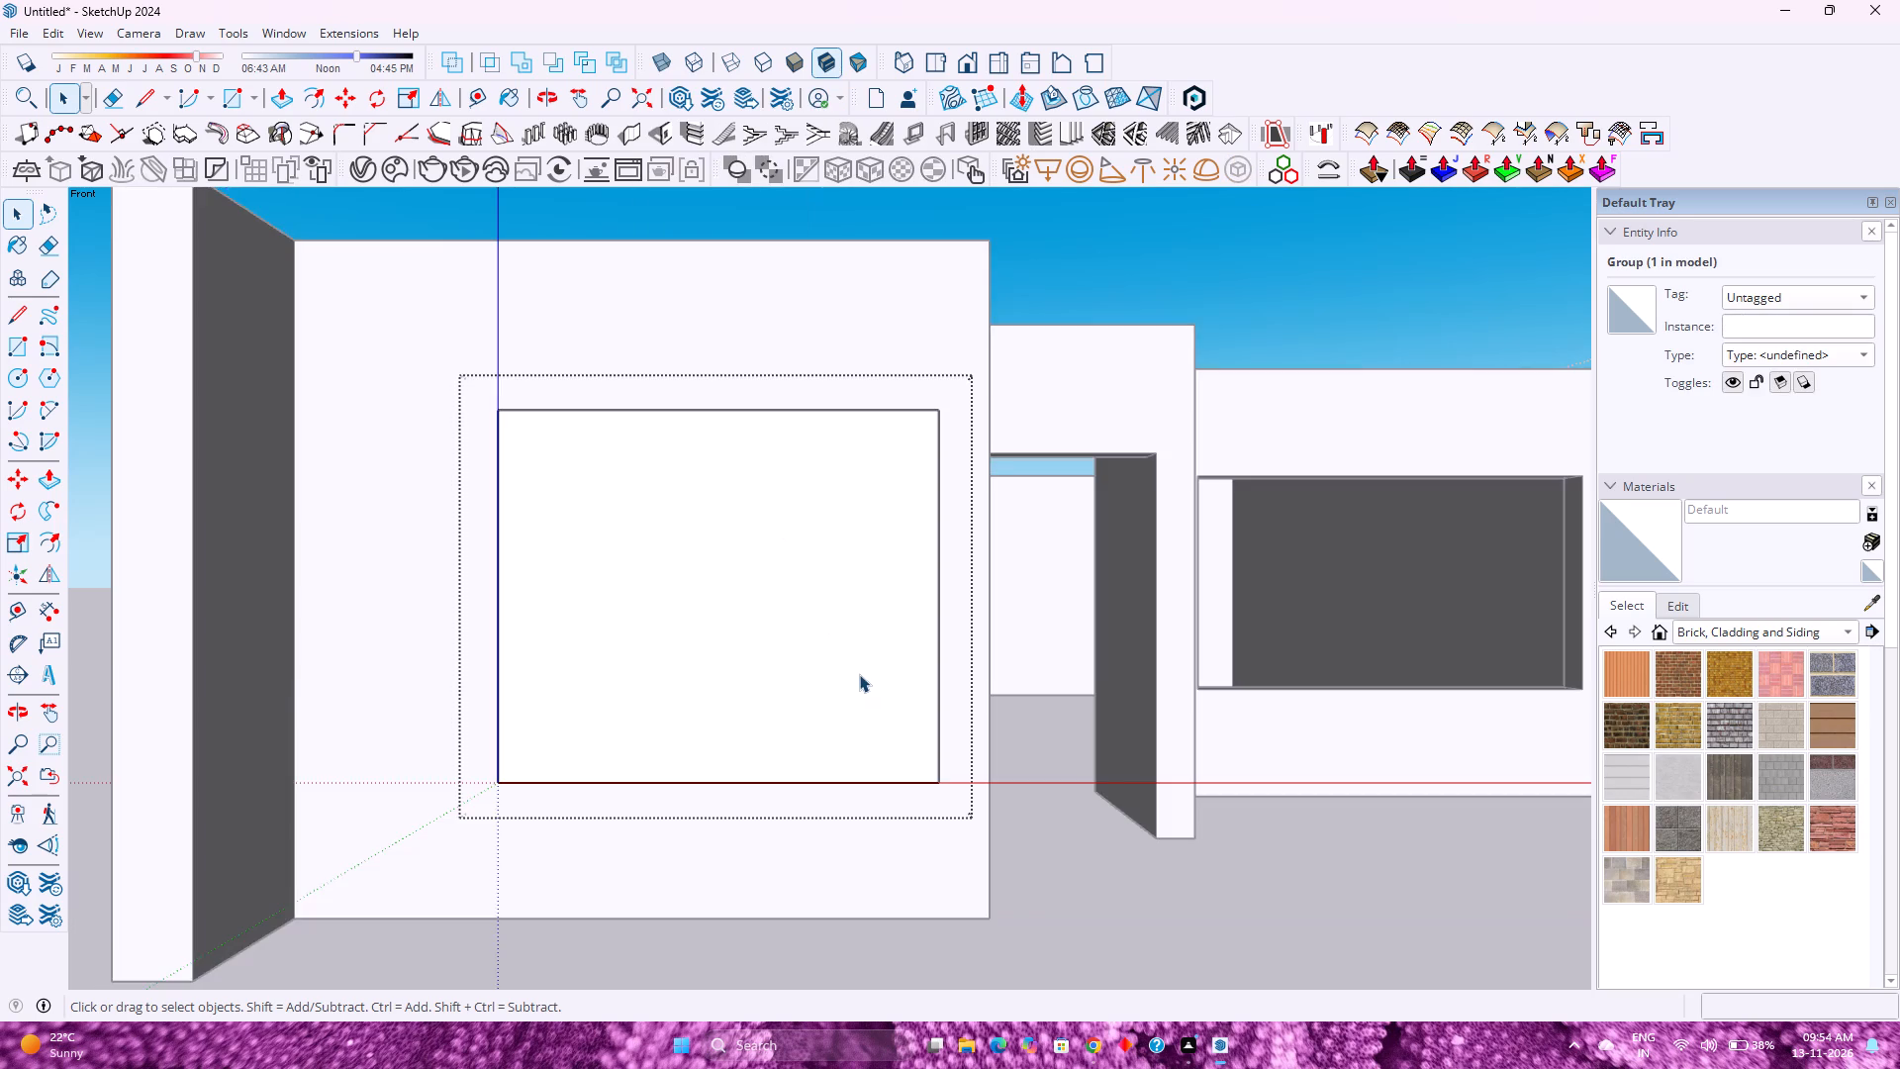
scroll(859, 674, "up", 2)
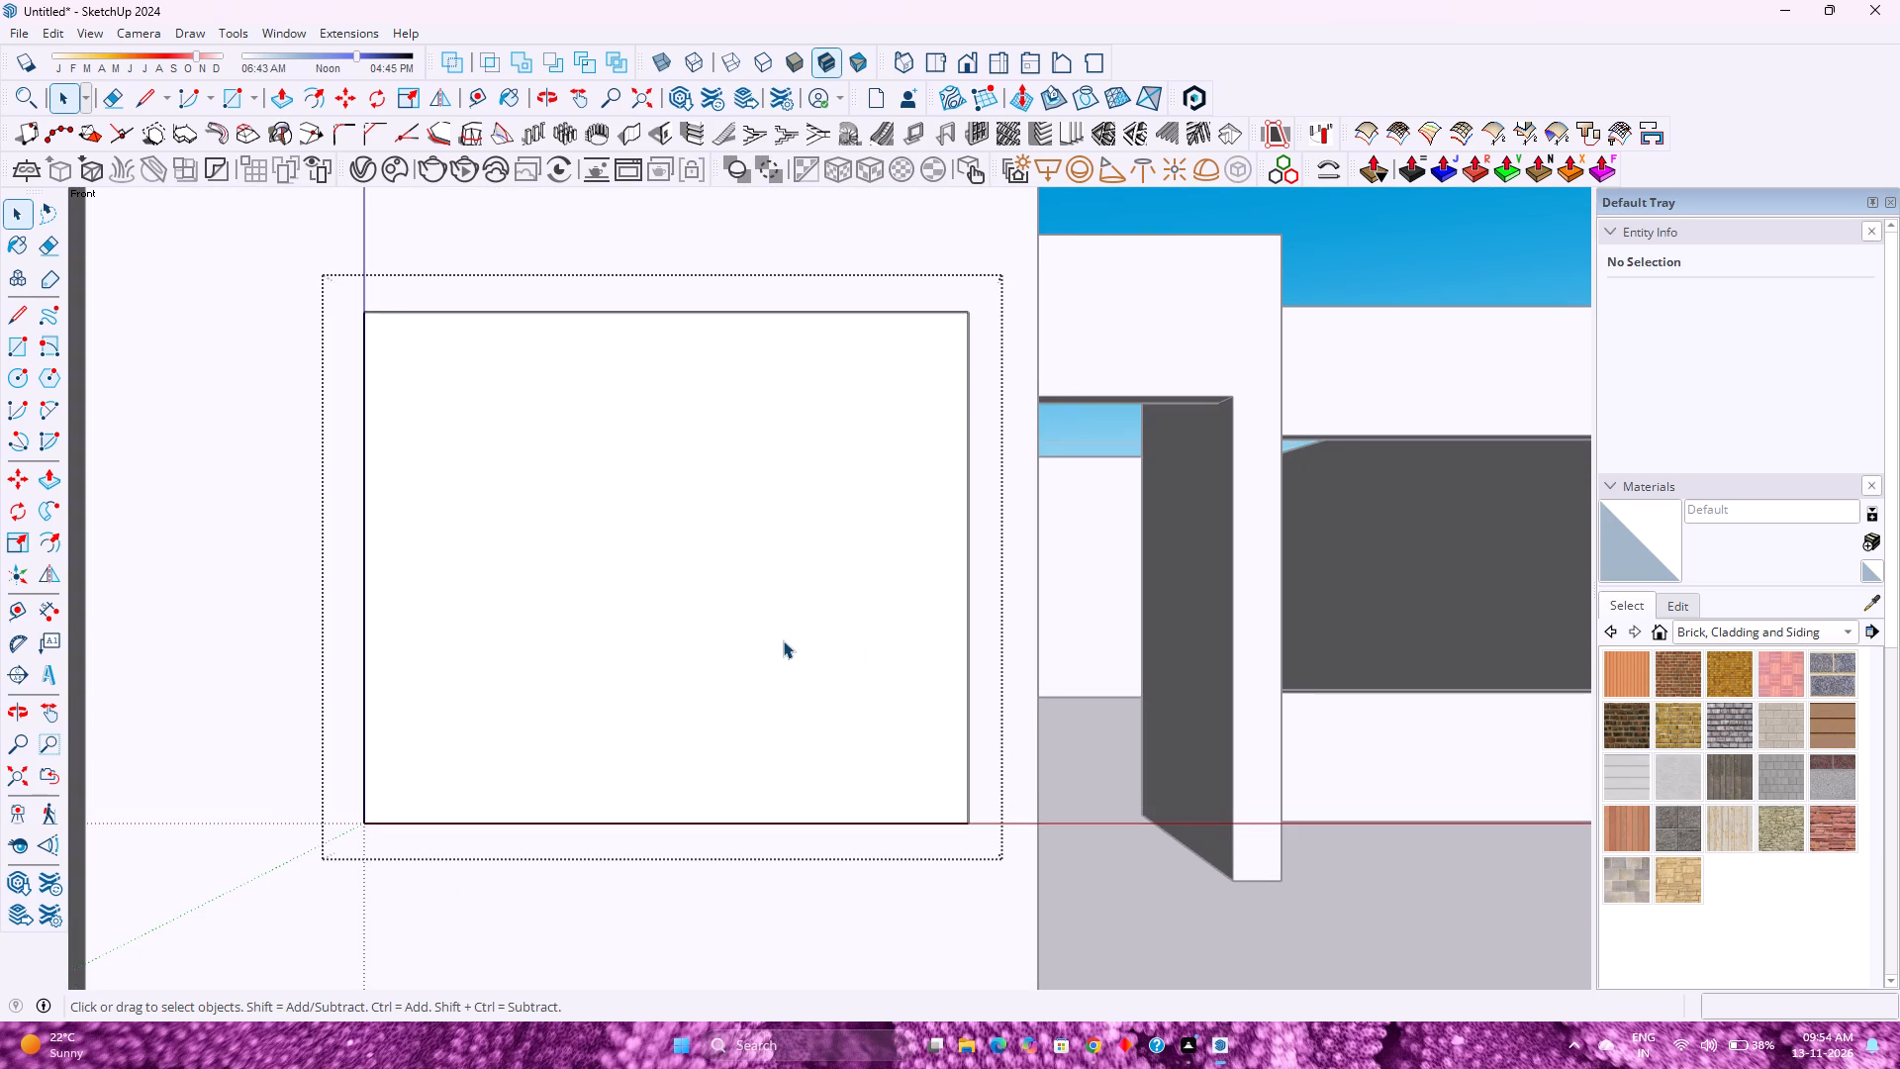
left_click(227, 96)
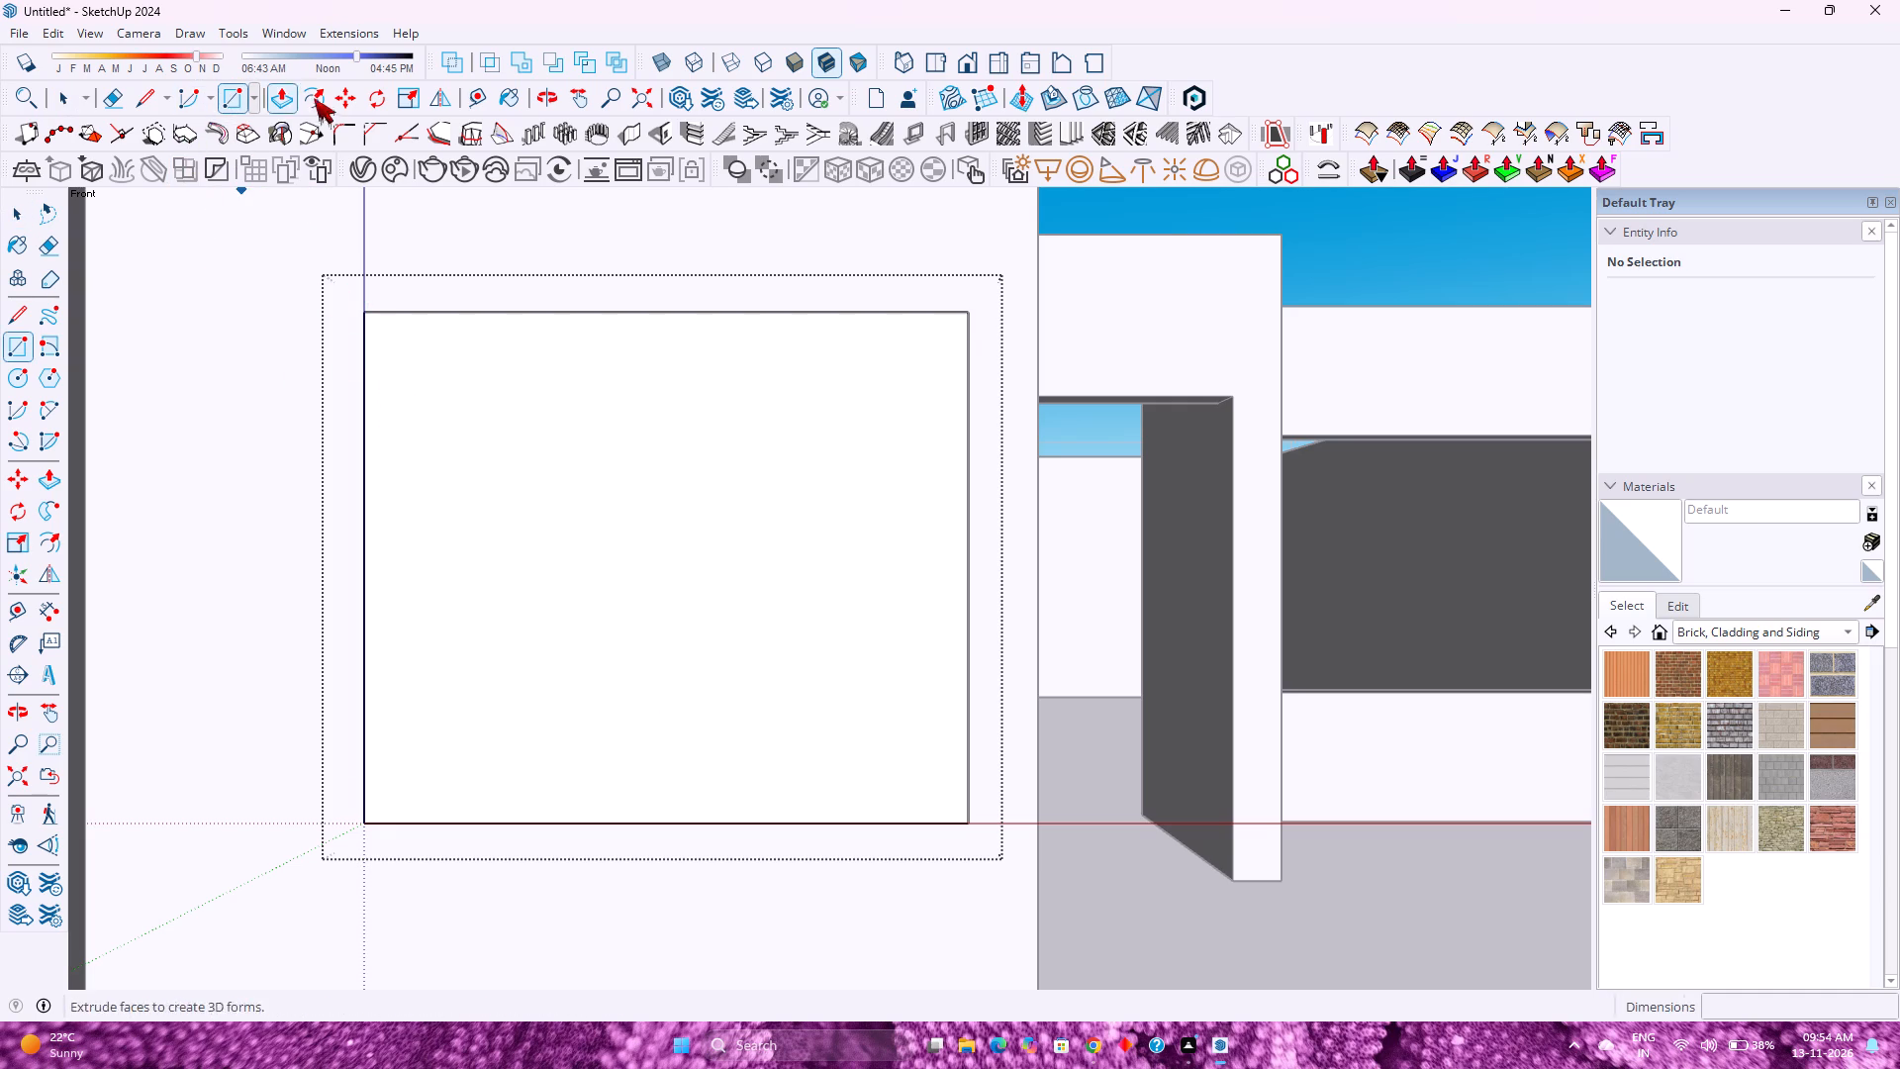
left_click(321, 99)
left_click(520, 640)
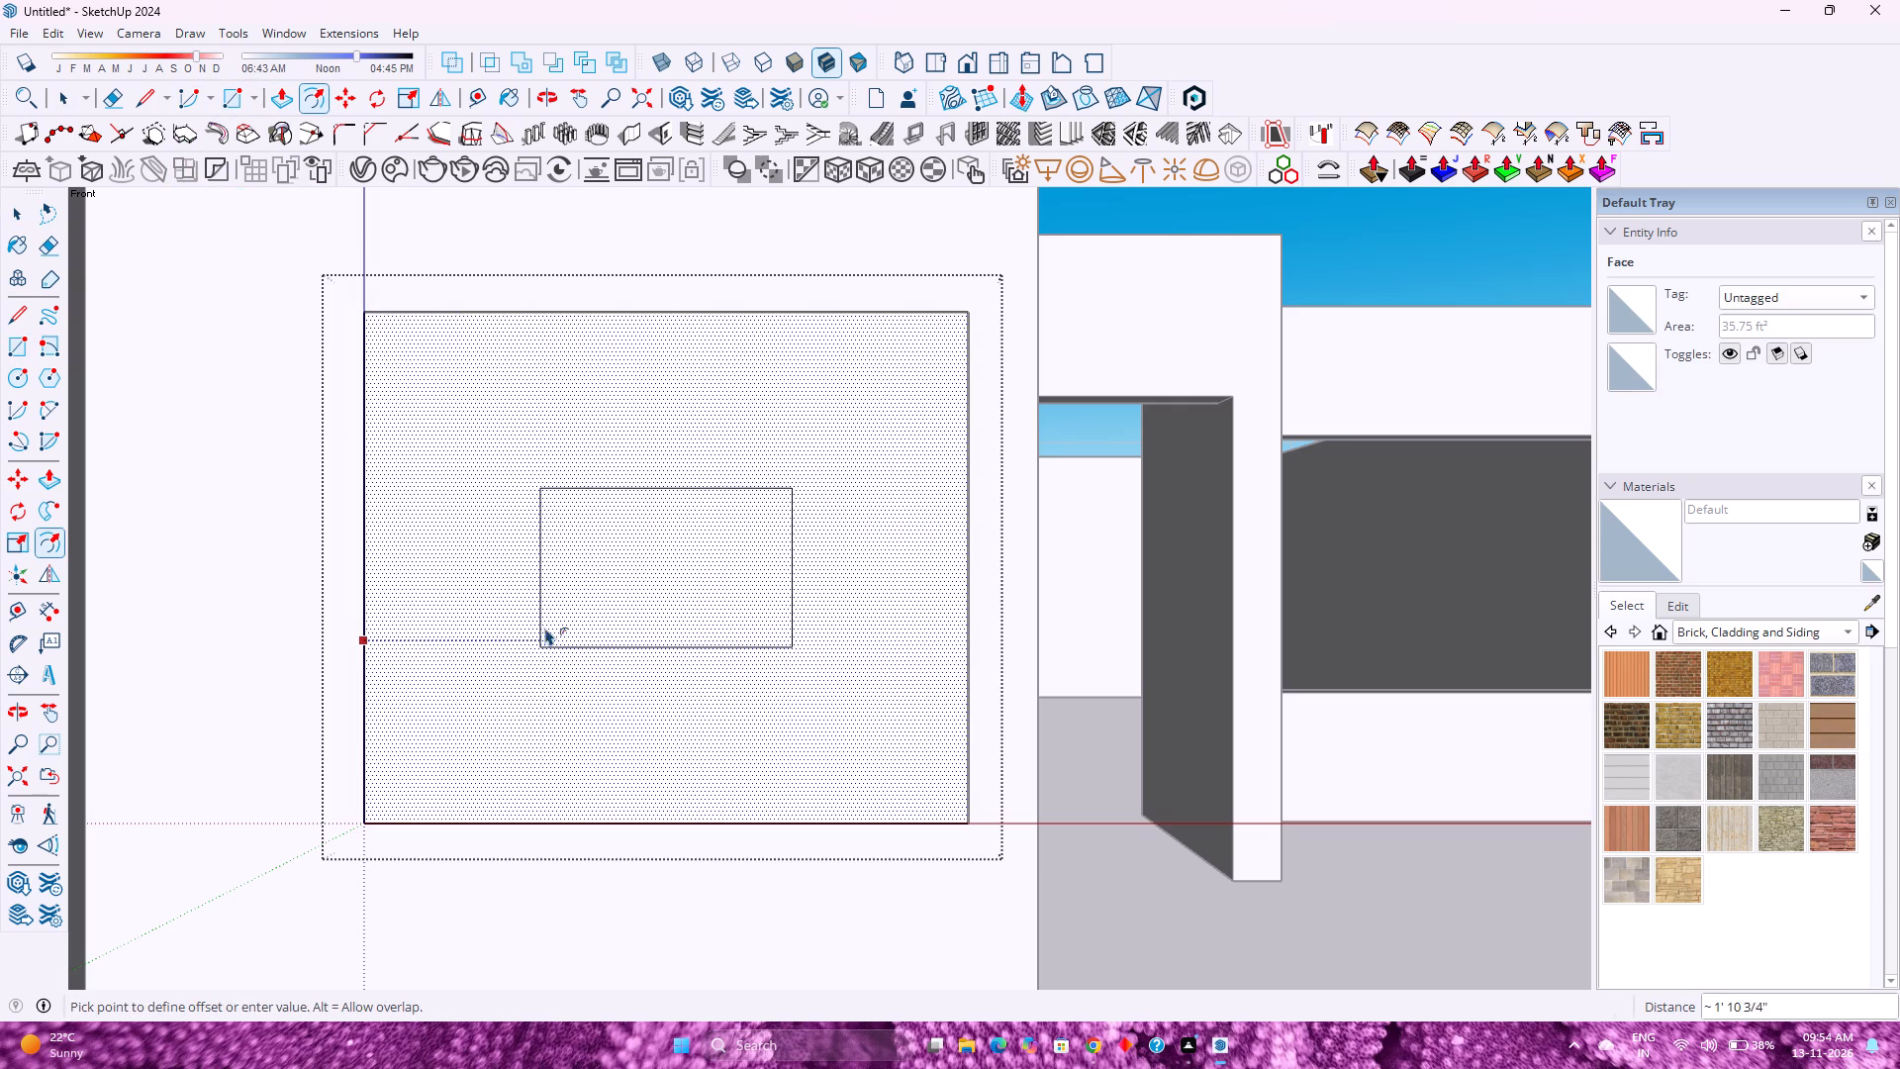
key("2")
key("Return")
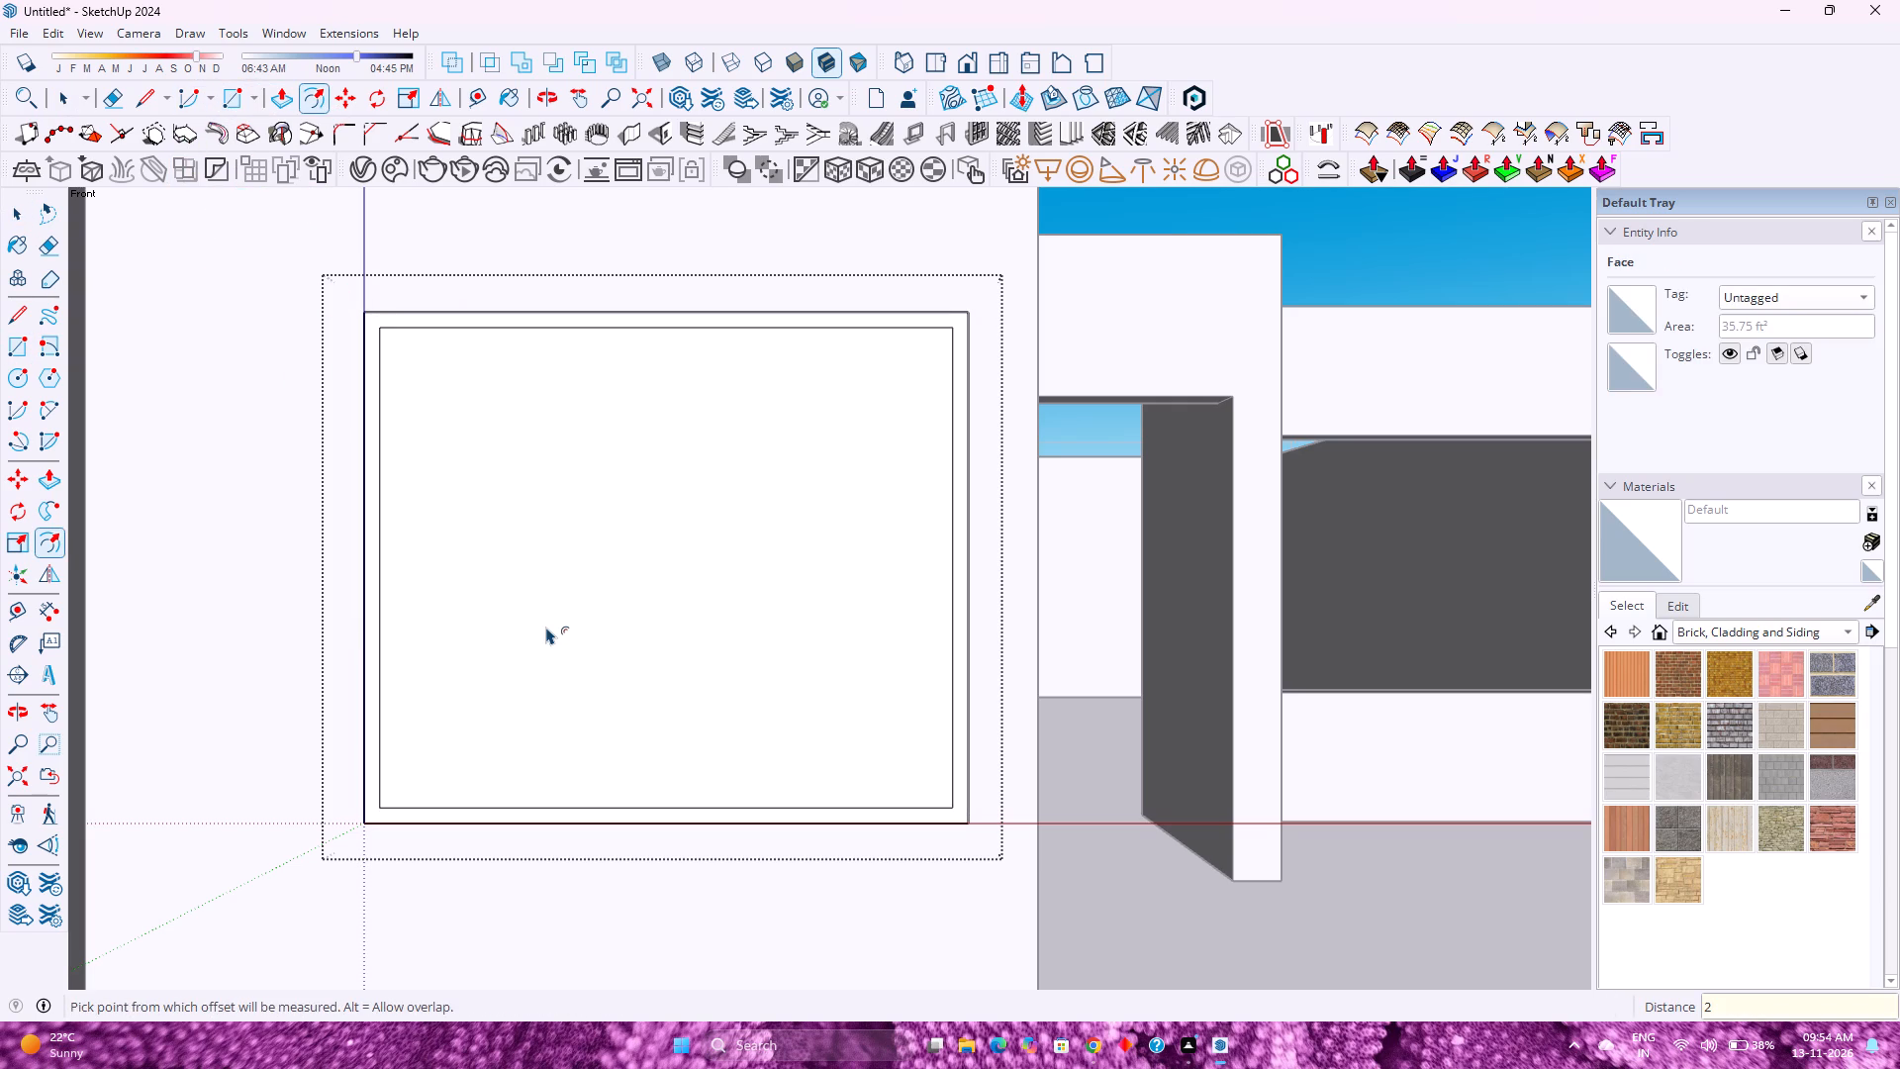
type("1.5")
key("Return")
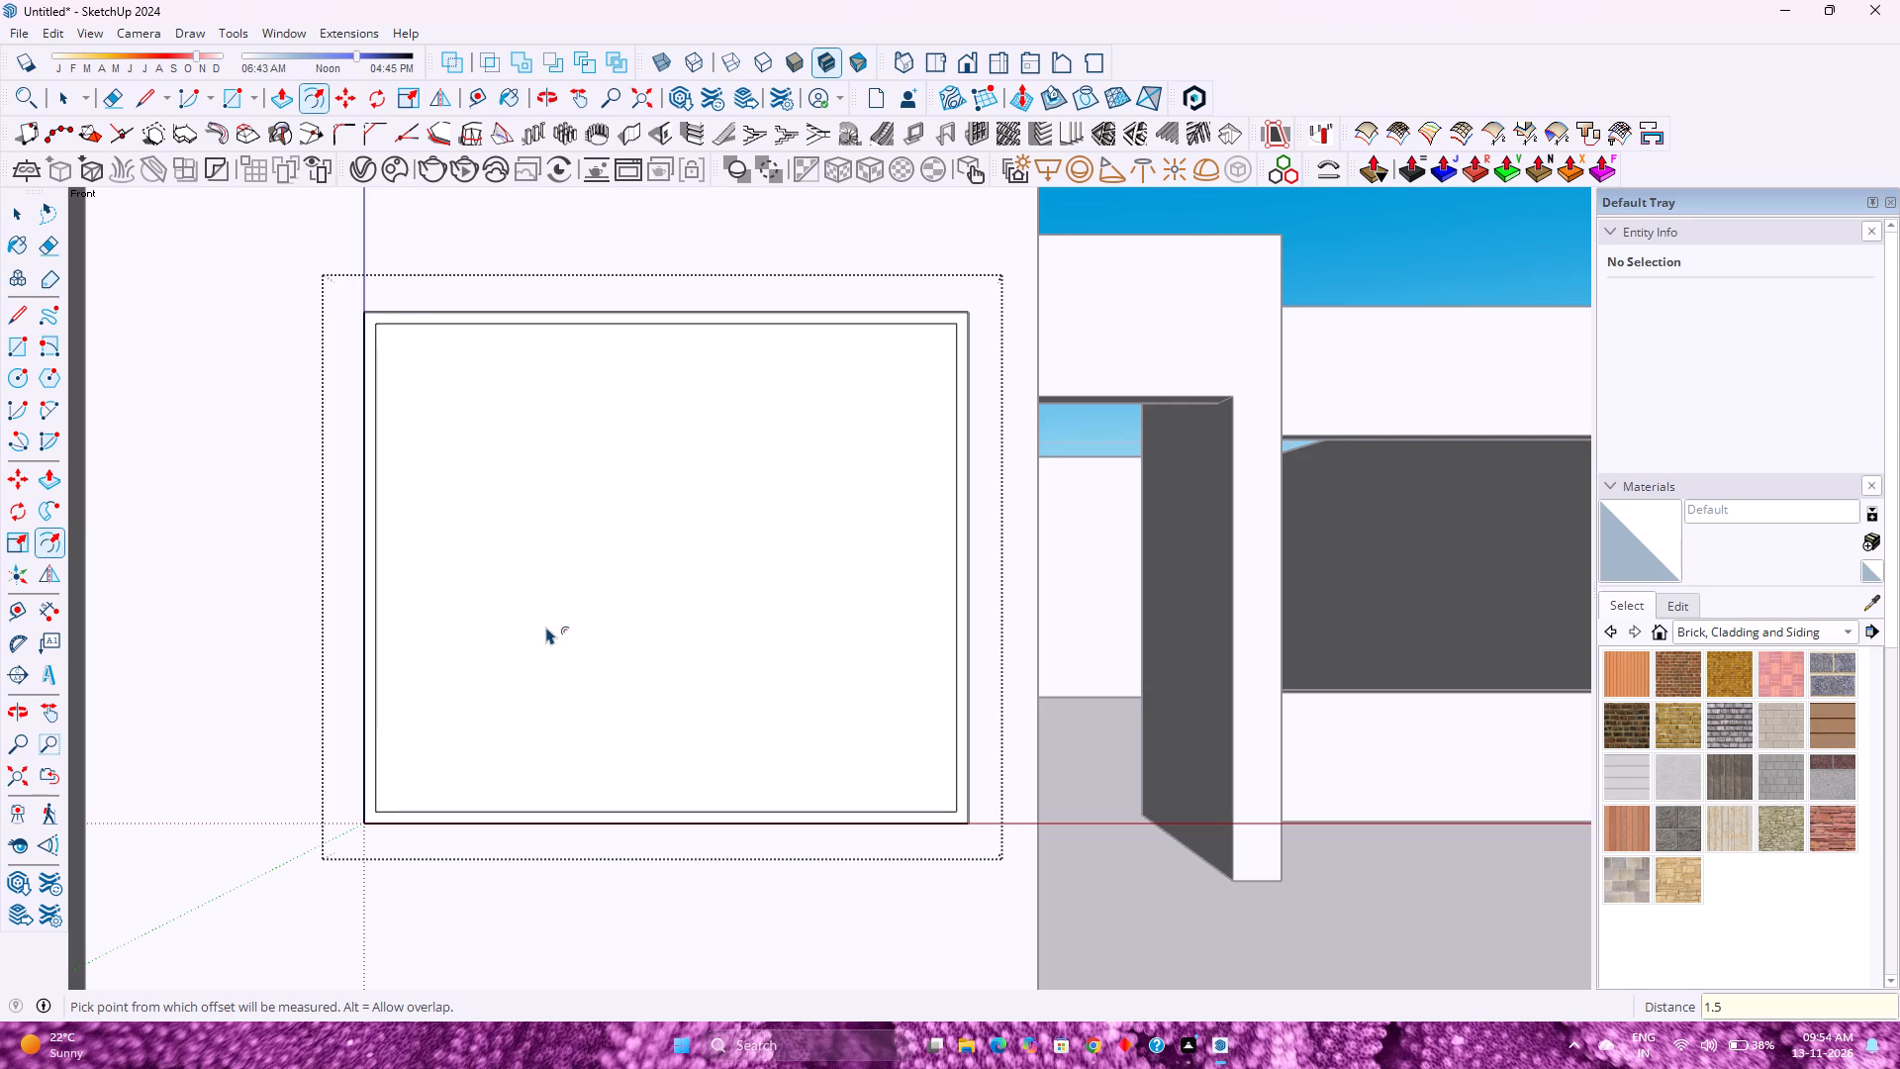
key("space")
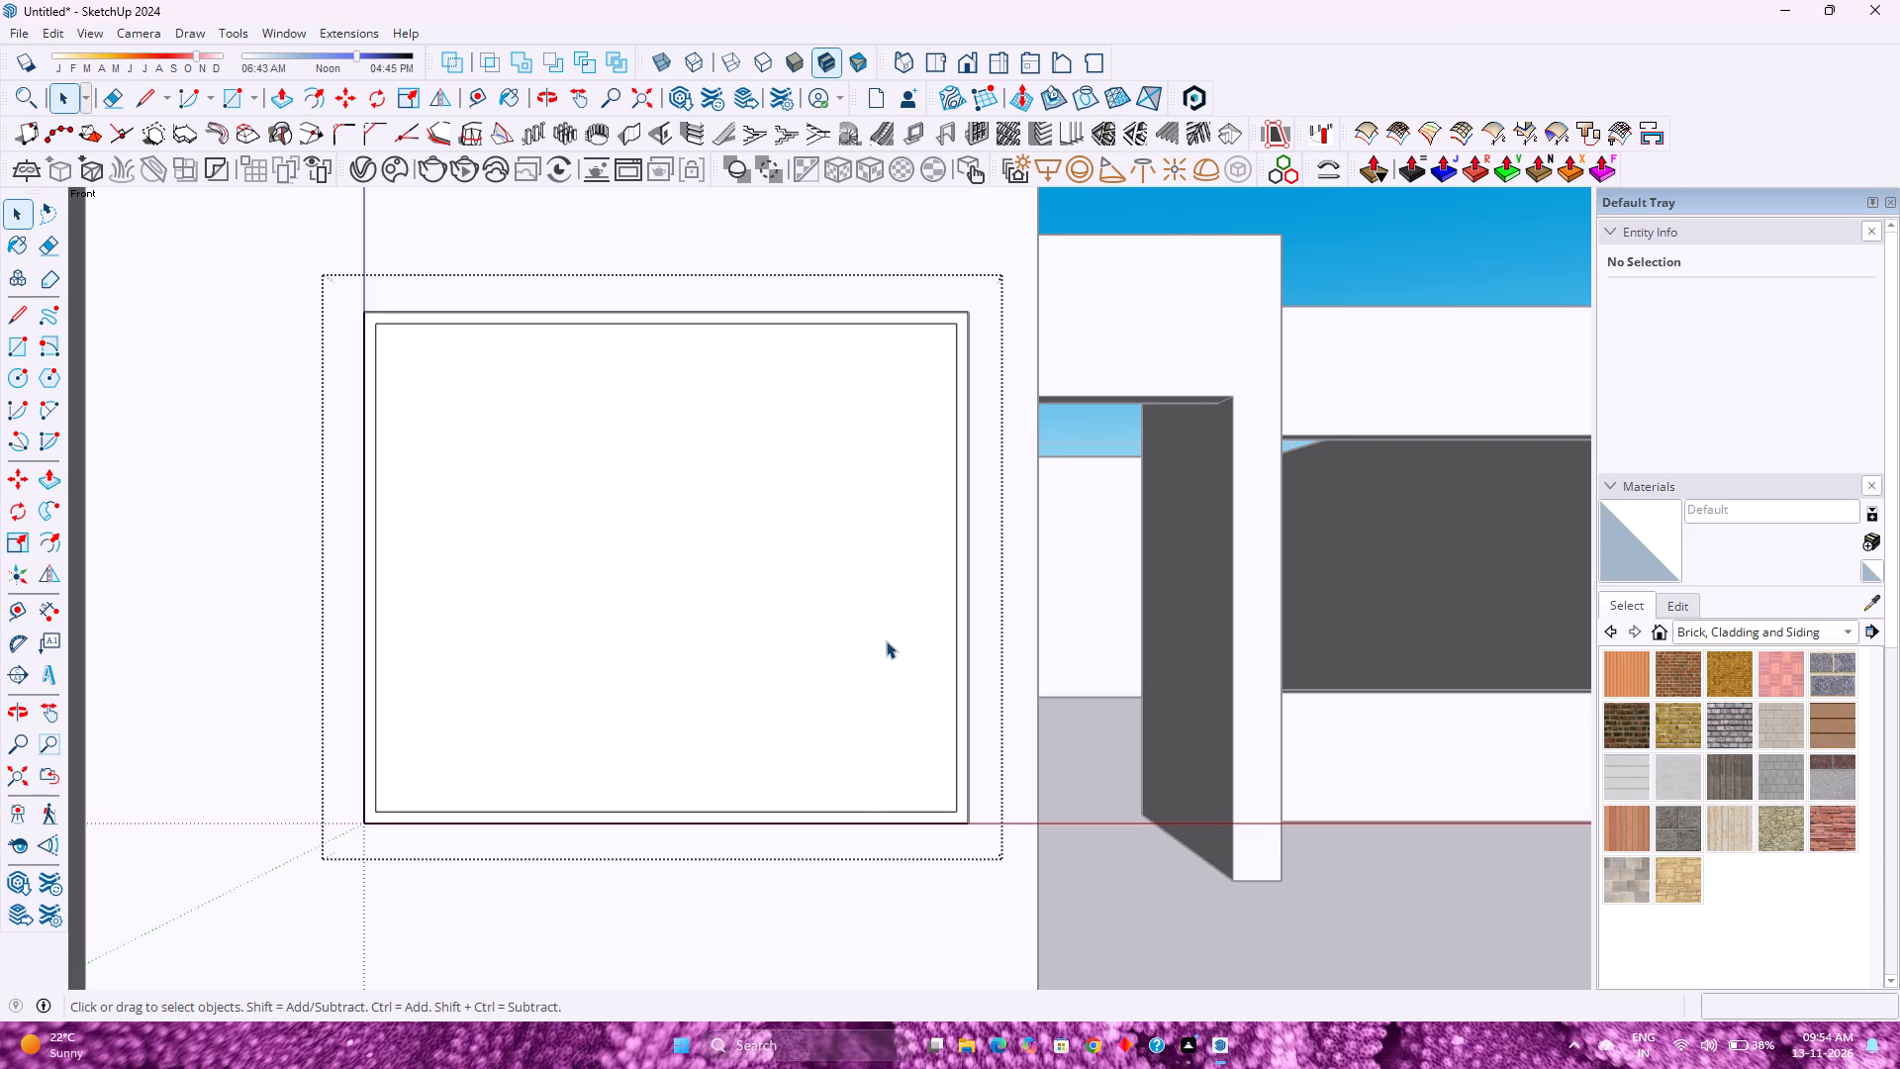
Draw a vertical centre line between the midpoints of the inner frame outline's top and bottom edges, dividing the window into two panes.
left_click(158, 99)
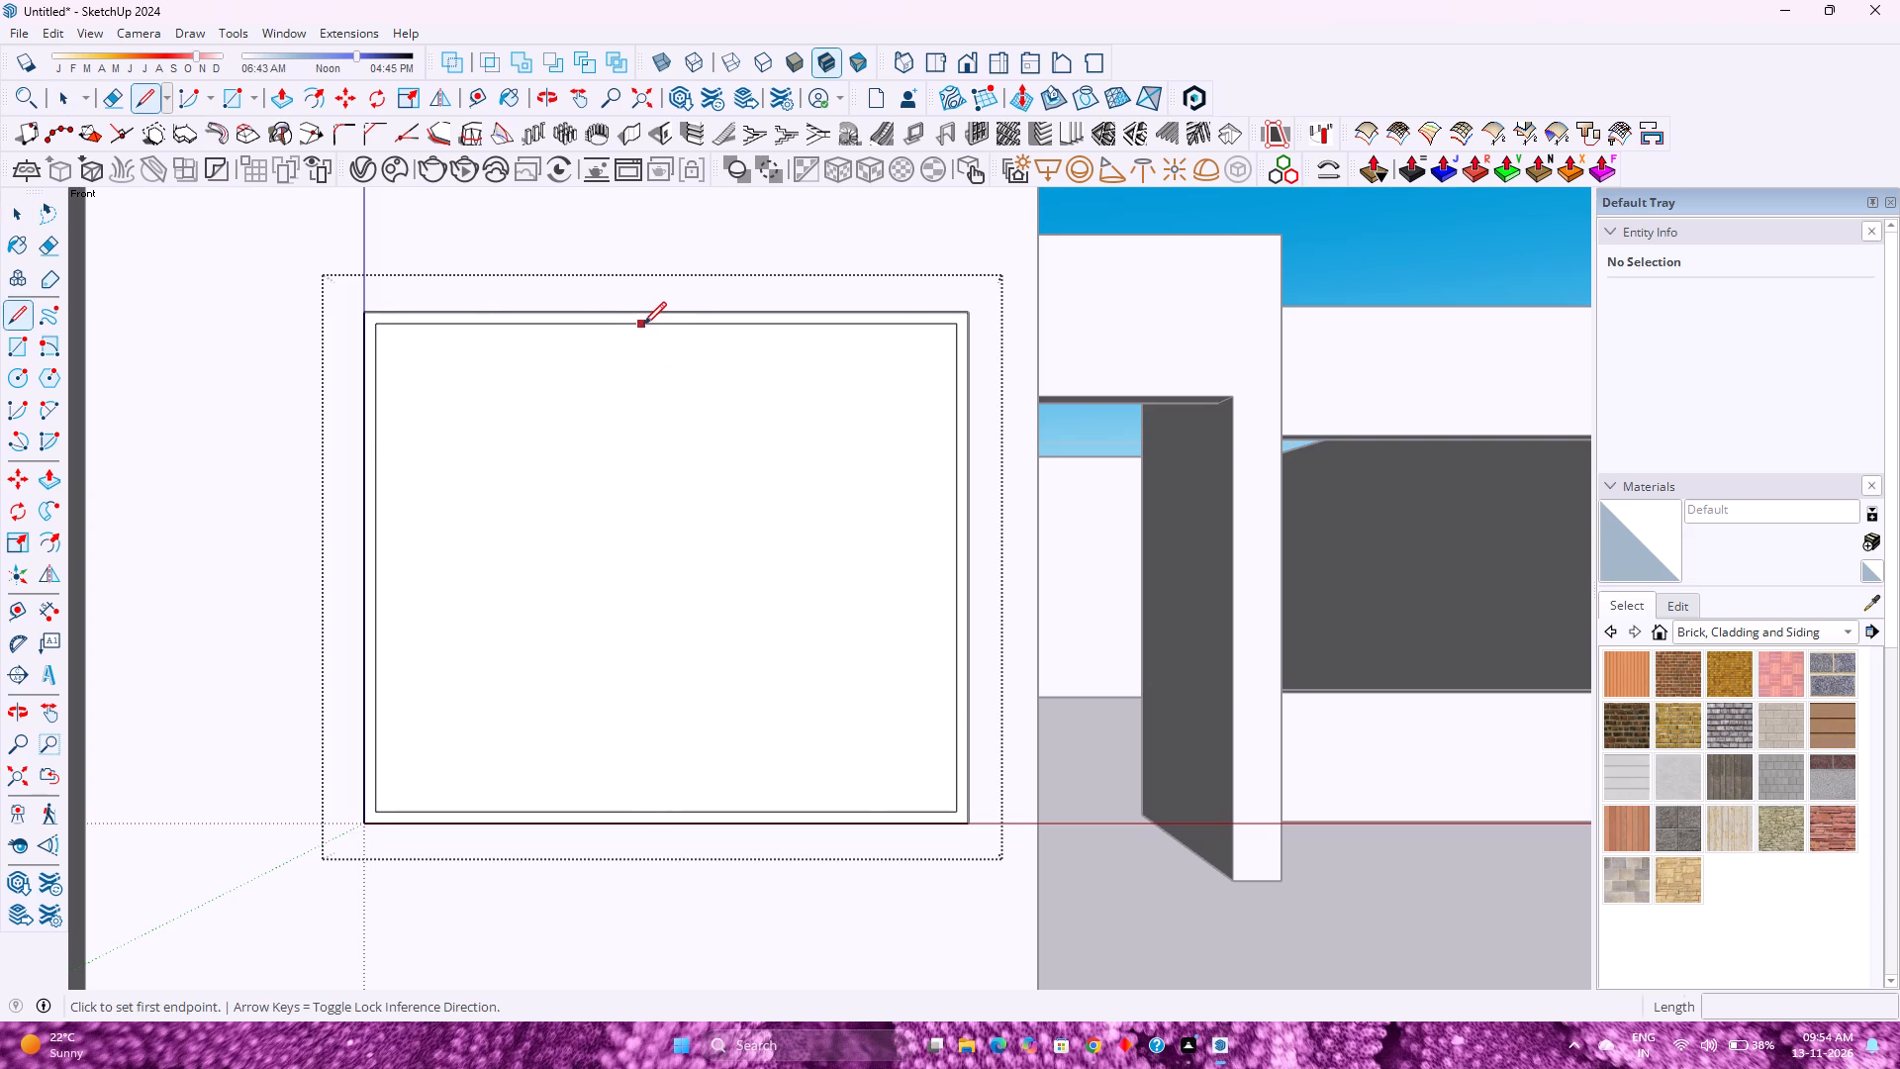
left_click(662, 328)
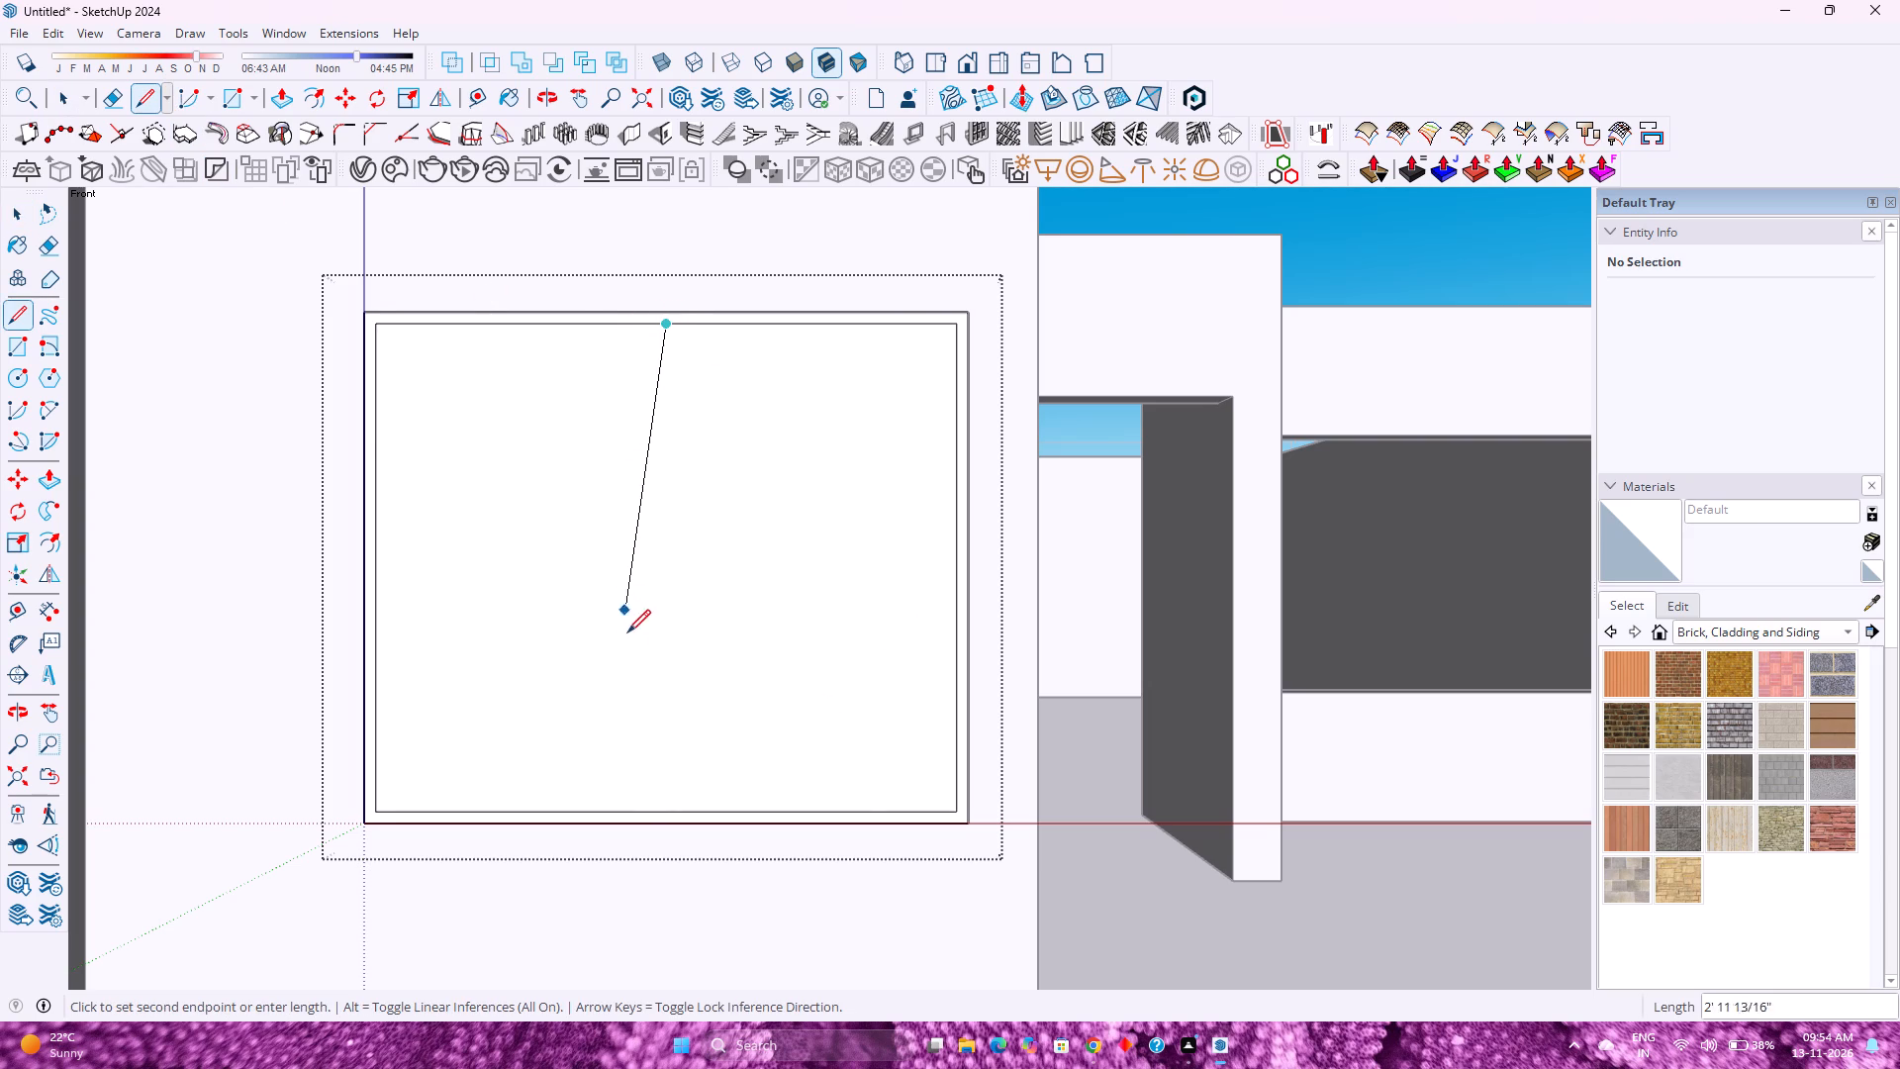
left_click(662, 814)
key("space")
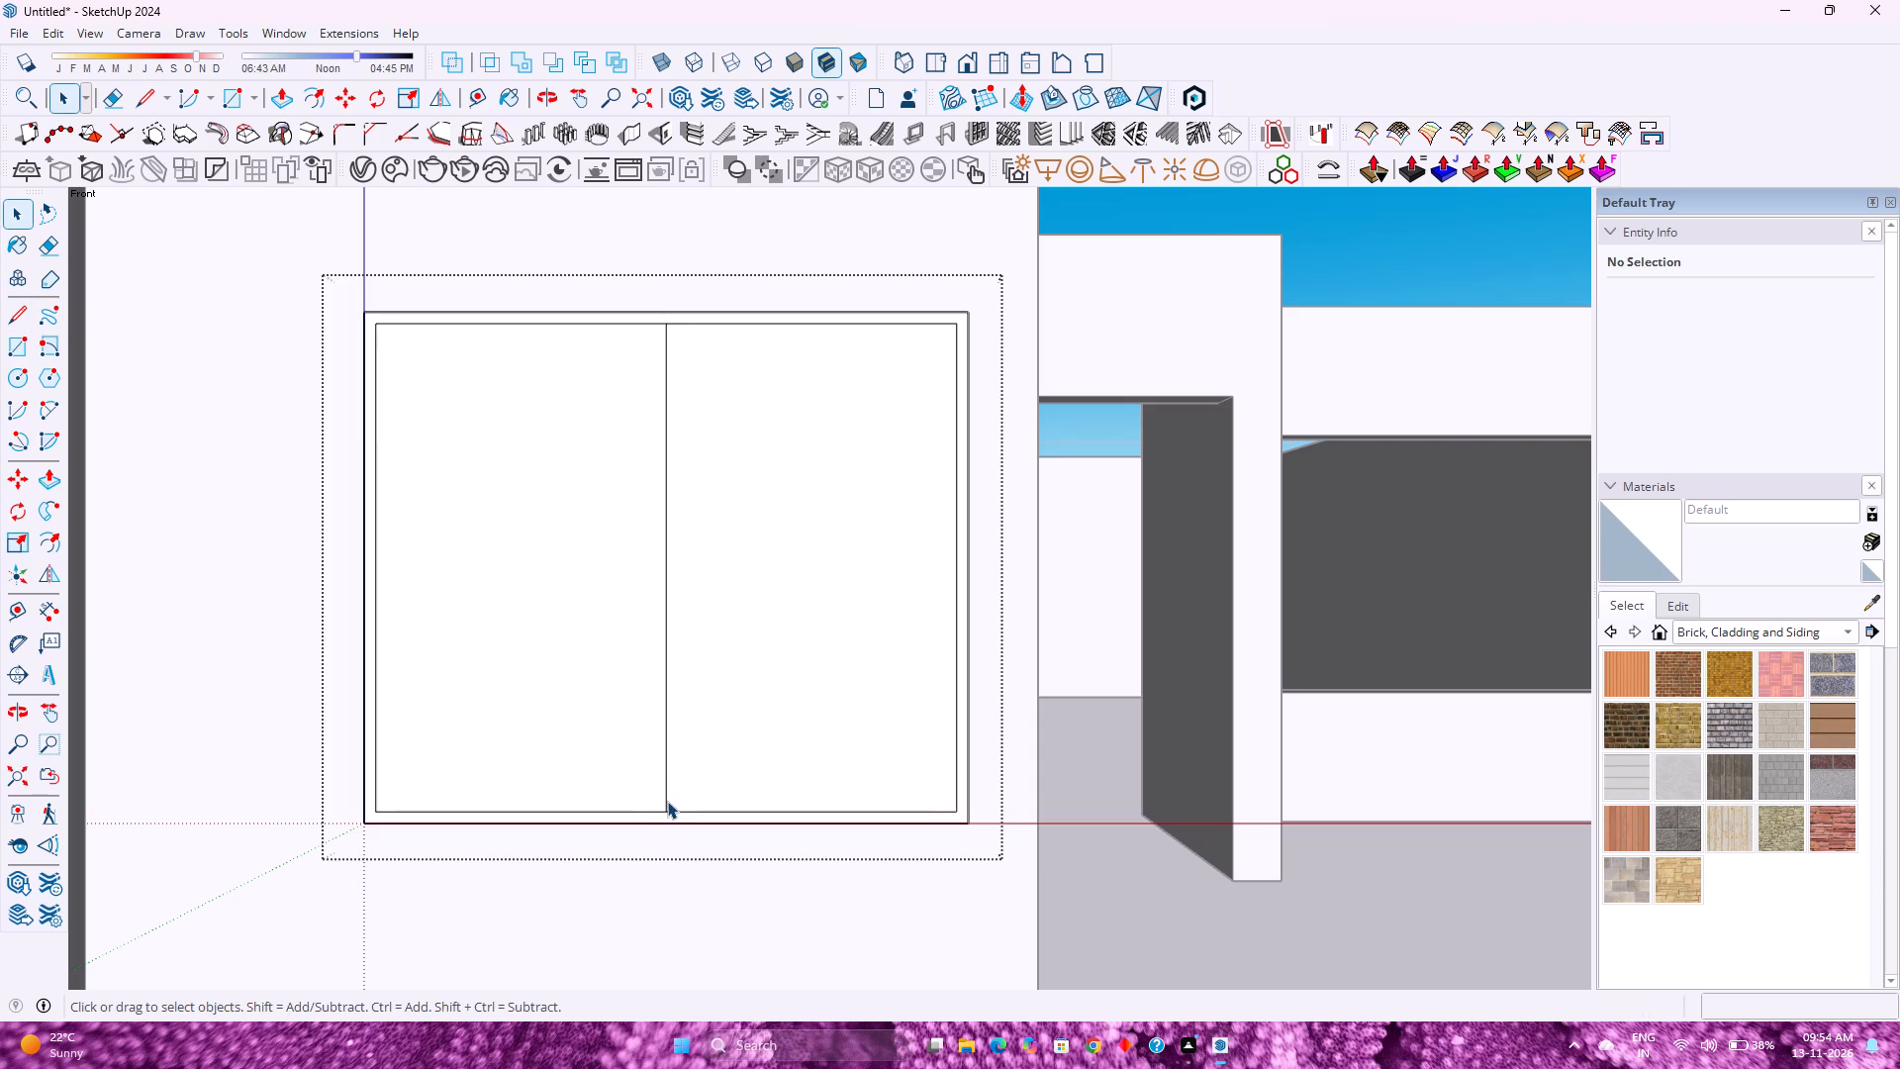
Move the window's vertical centre line 0.75 inches to the left along the red axis.
left_click(667, 801)
key("m")
left_click(663, 807)
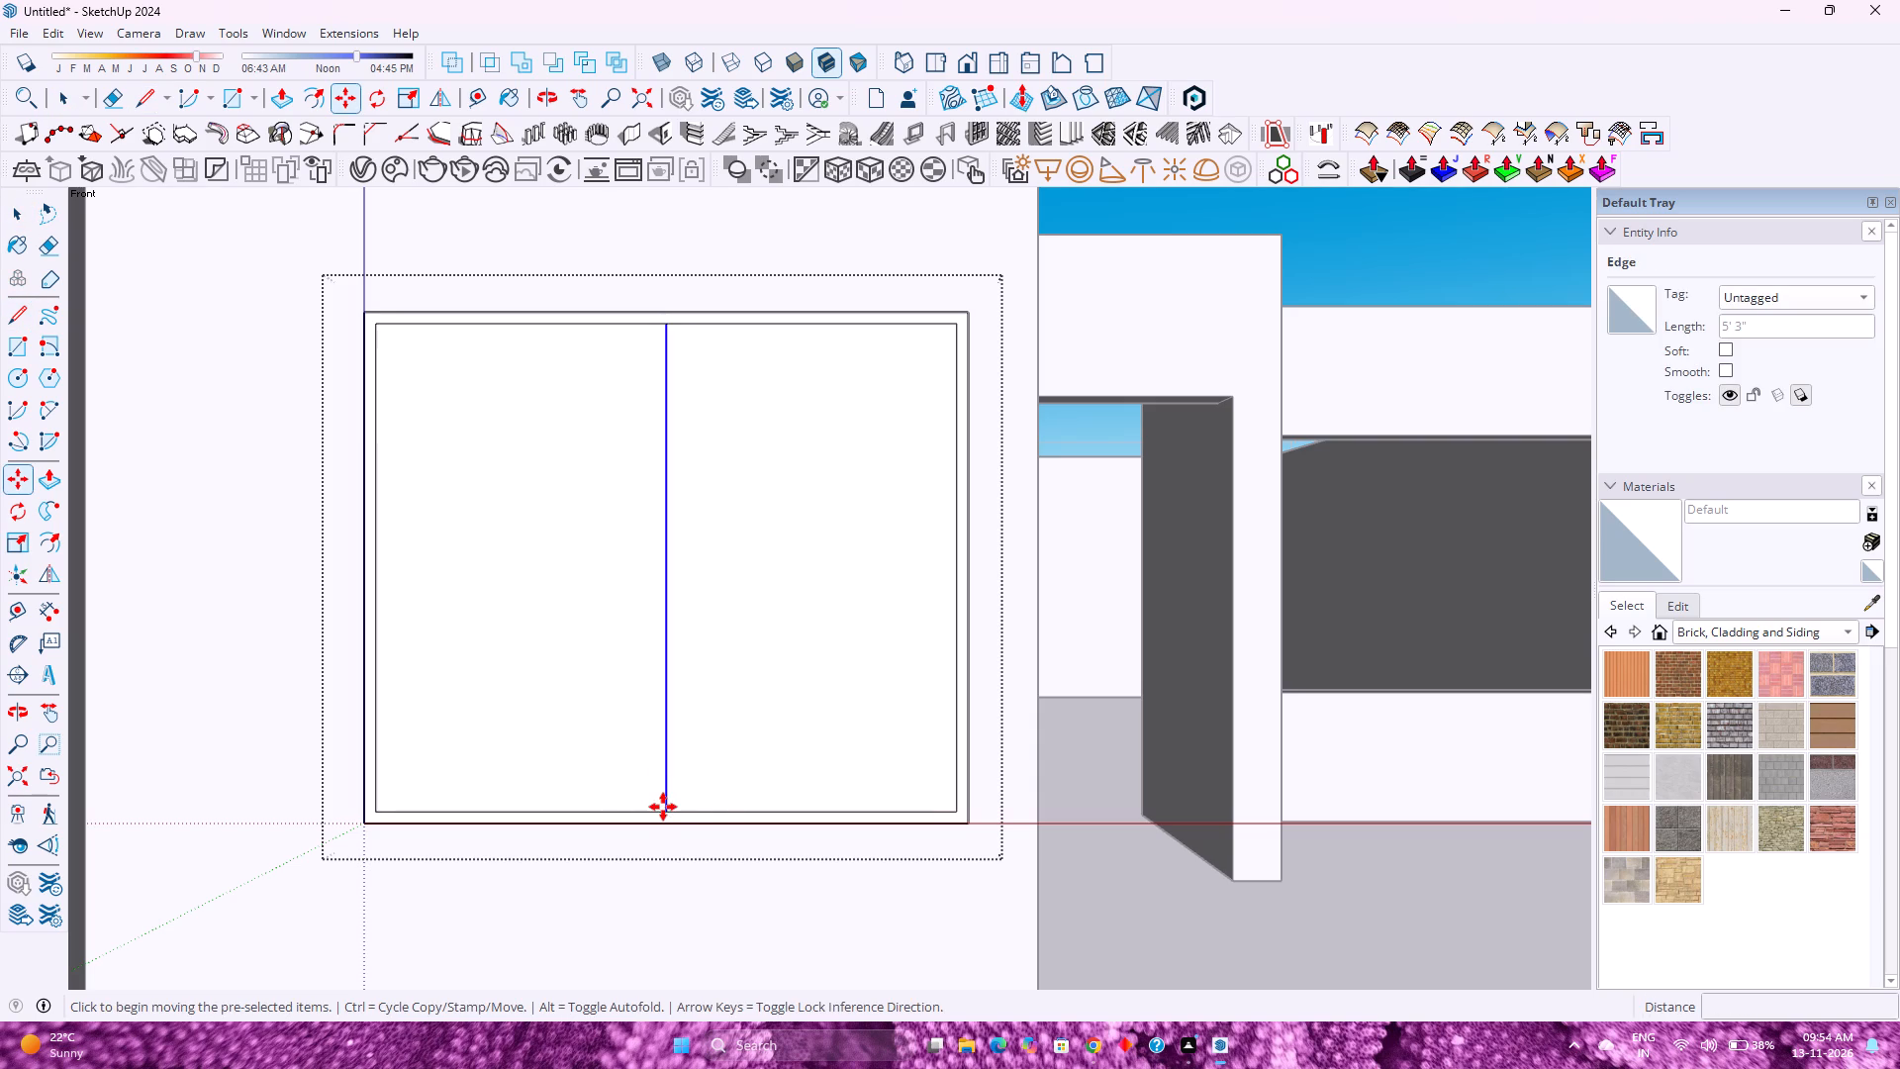
key("Right")
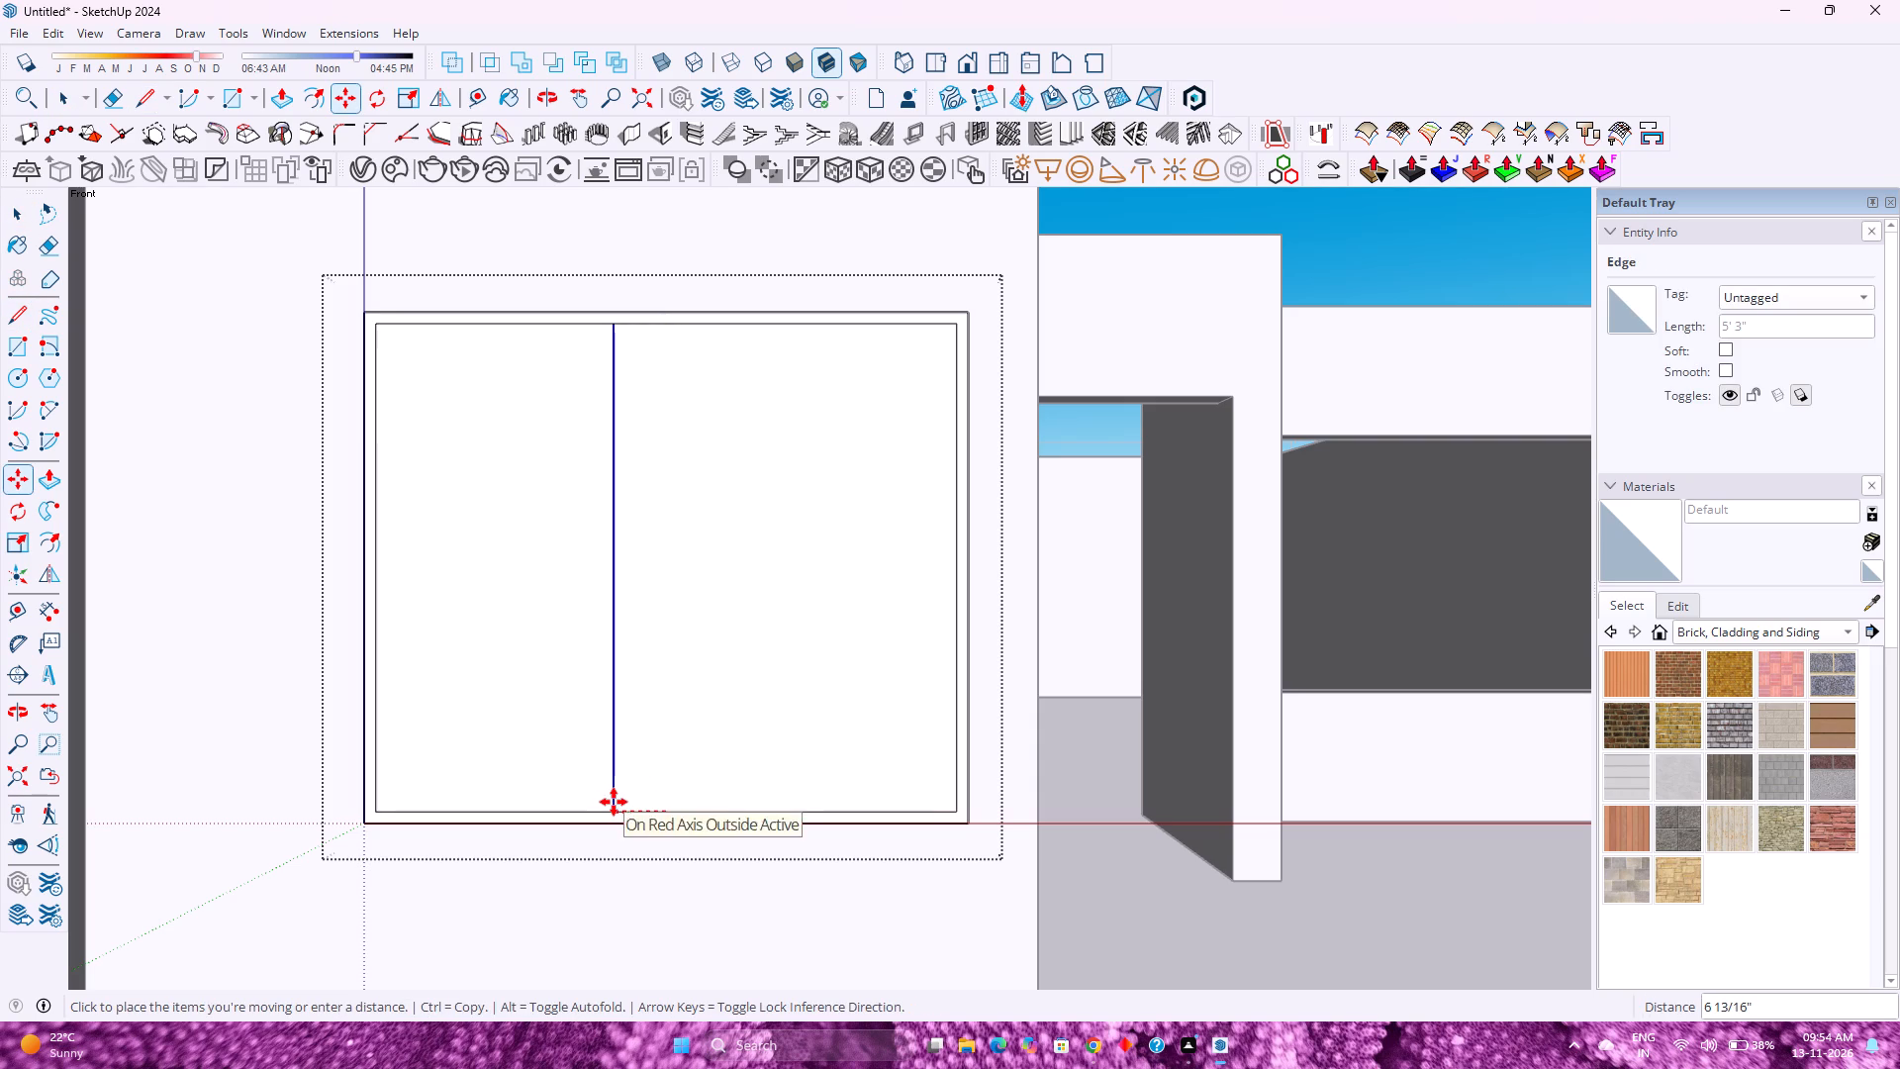
type("0.75")
key("Return")
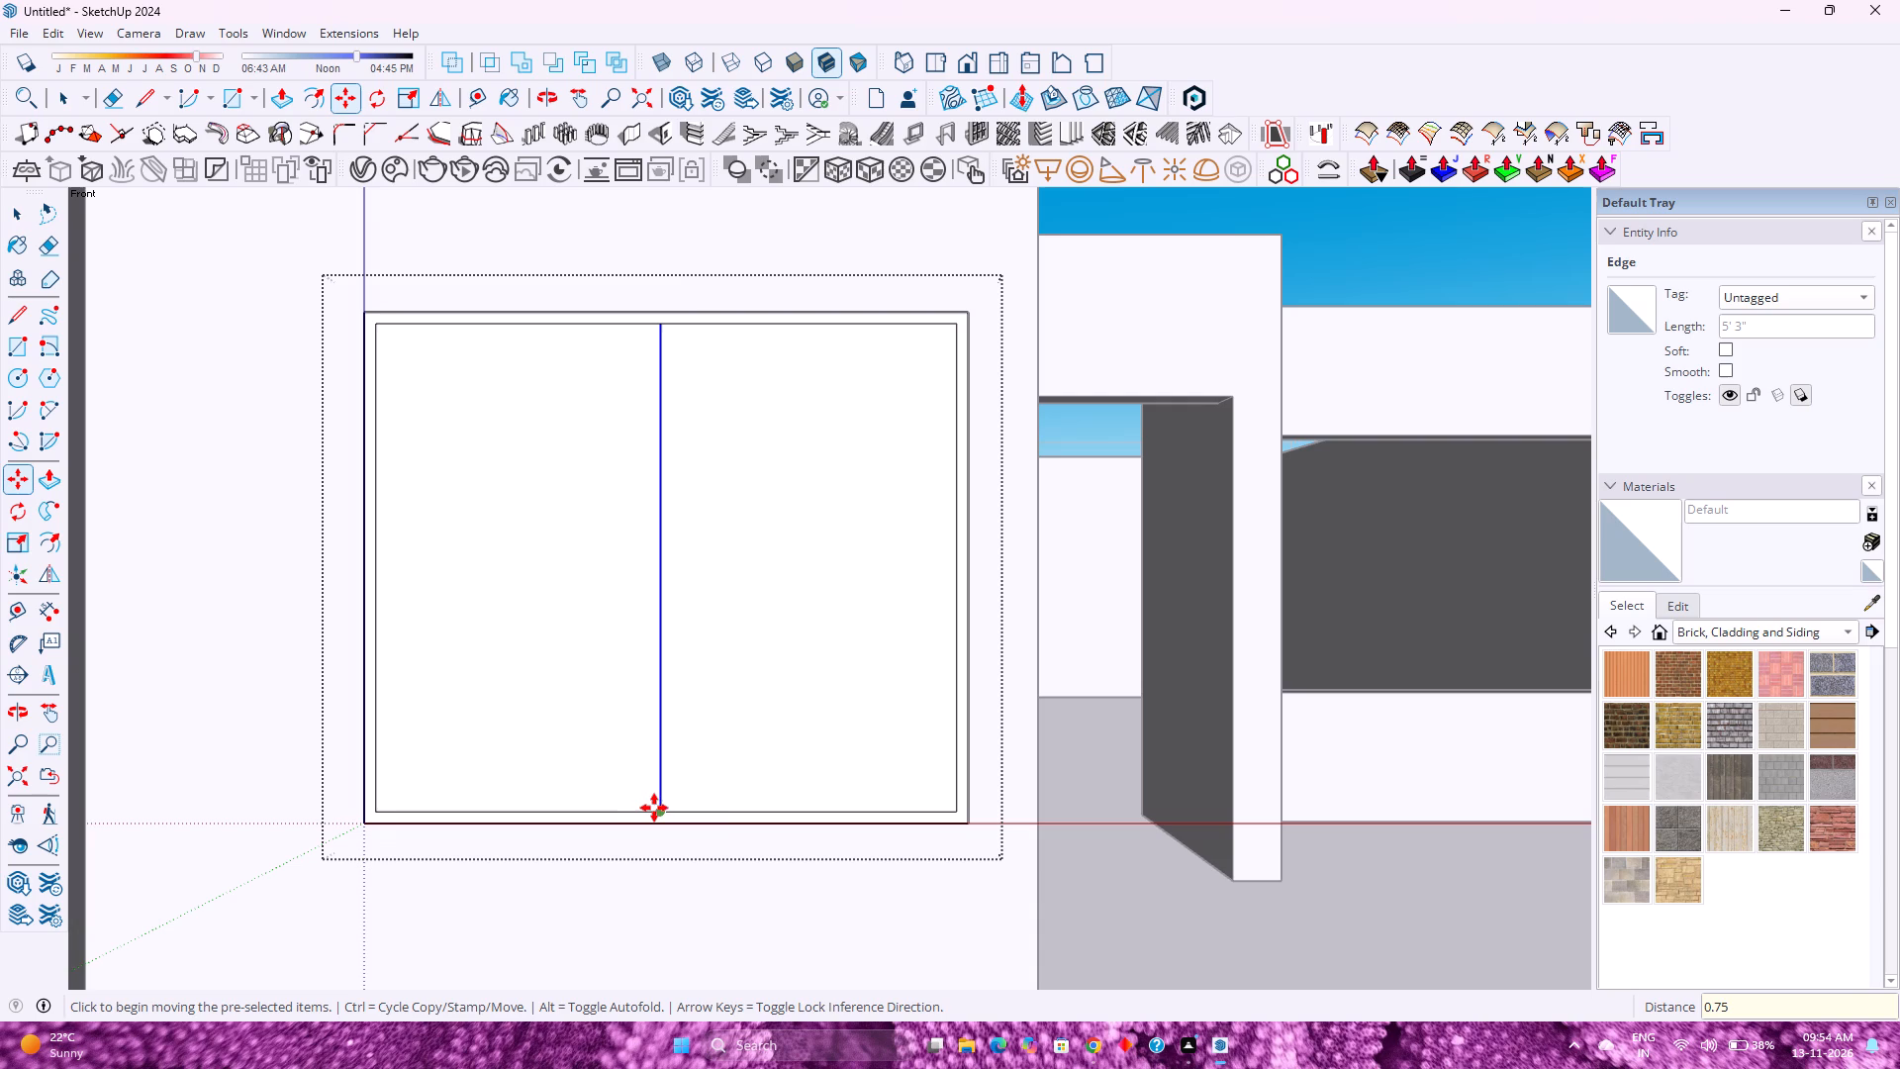
Copy the shifted centre line 1.5 inches to the right to form the second edge of the central mullion.
left_click(656, 808)
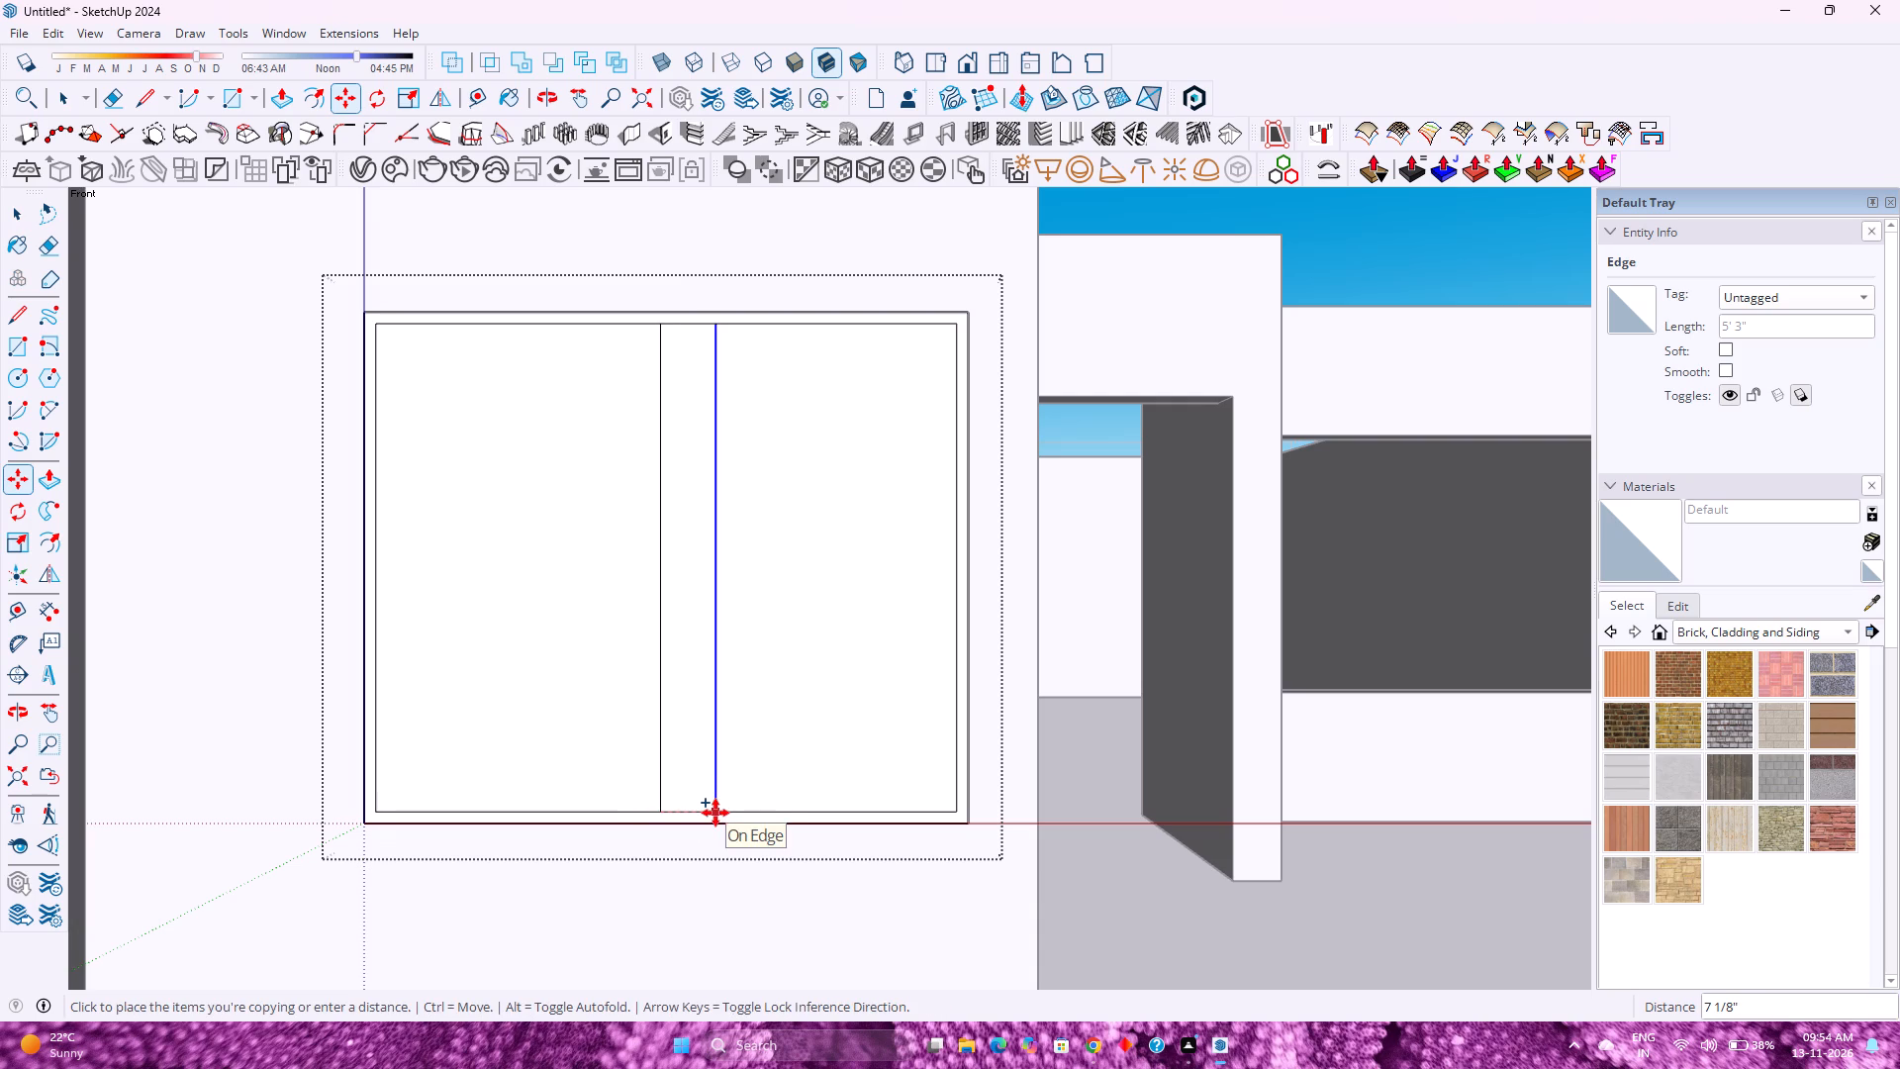
key("1")
type(".5")
key("Return")
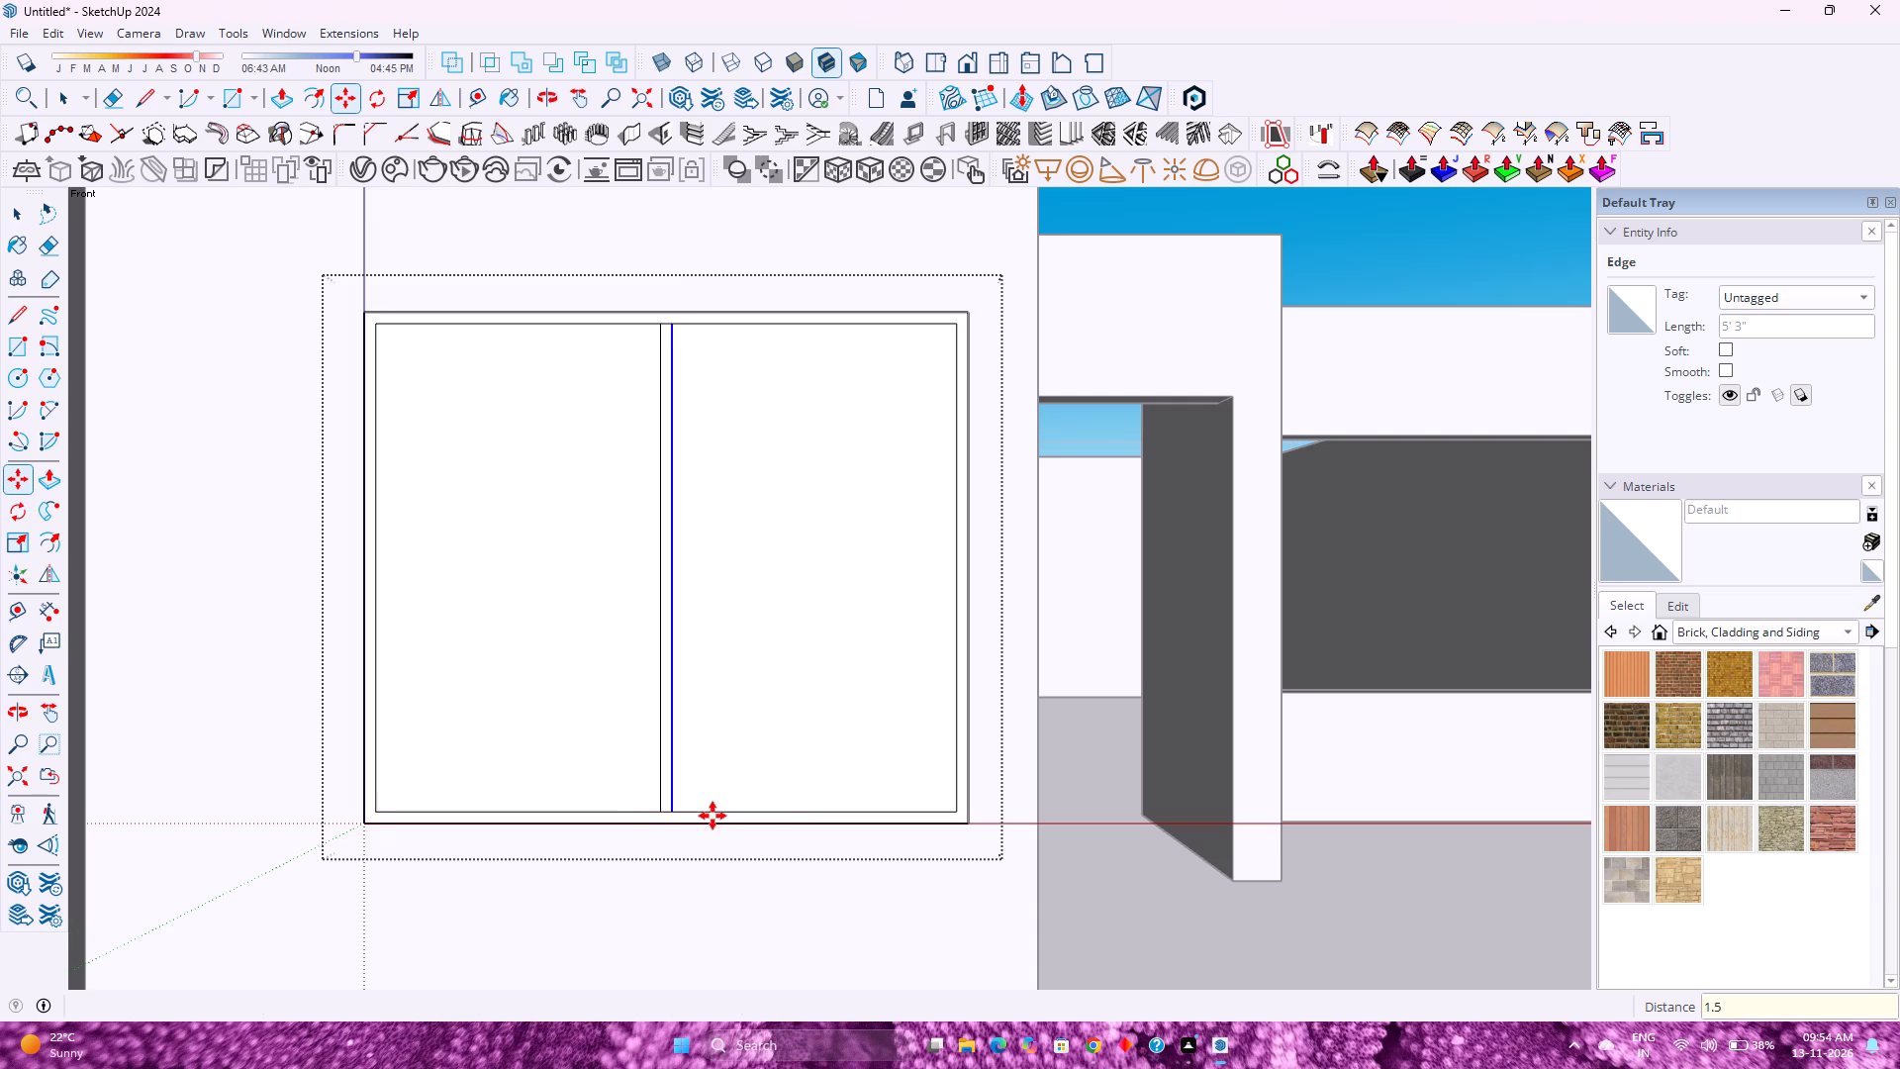
Erase the short inner-frame segments between the two mullion lines at the window's bottom and top, joining mullion and border.
key("e")
scroll(652, 809, "up", 1)
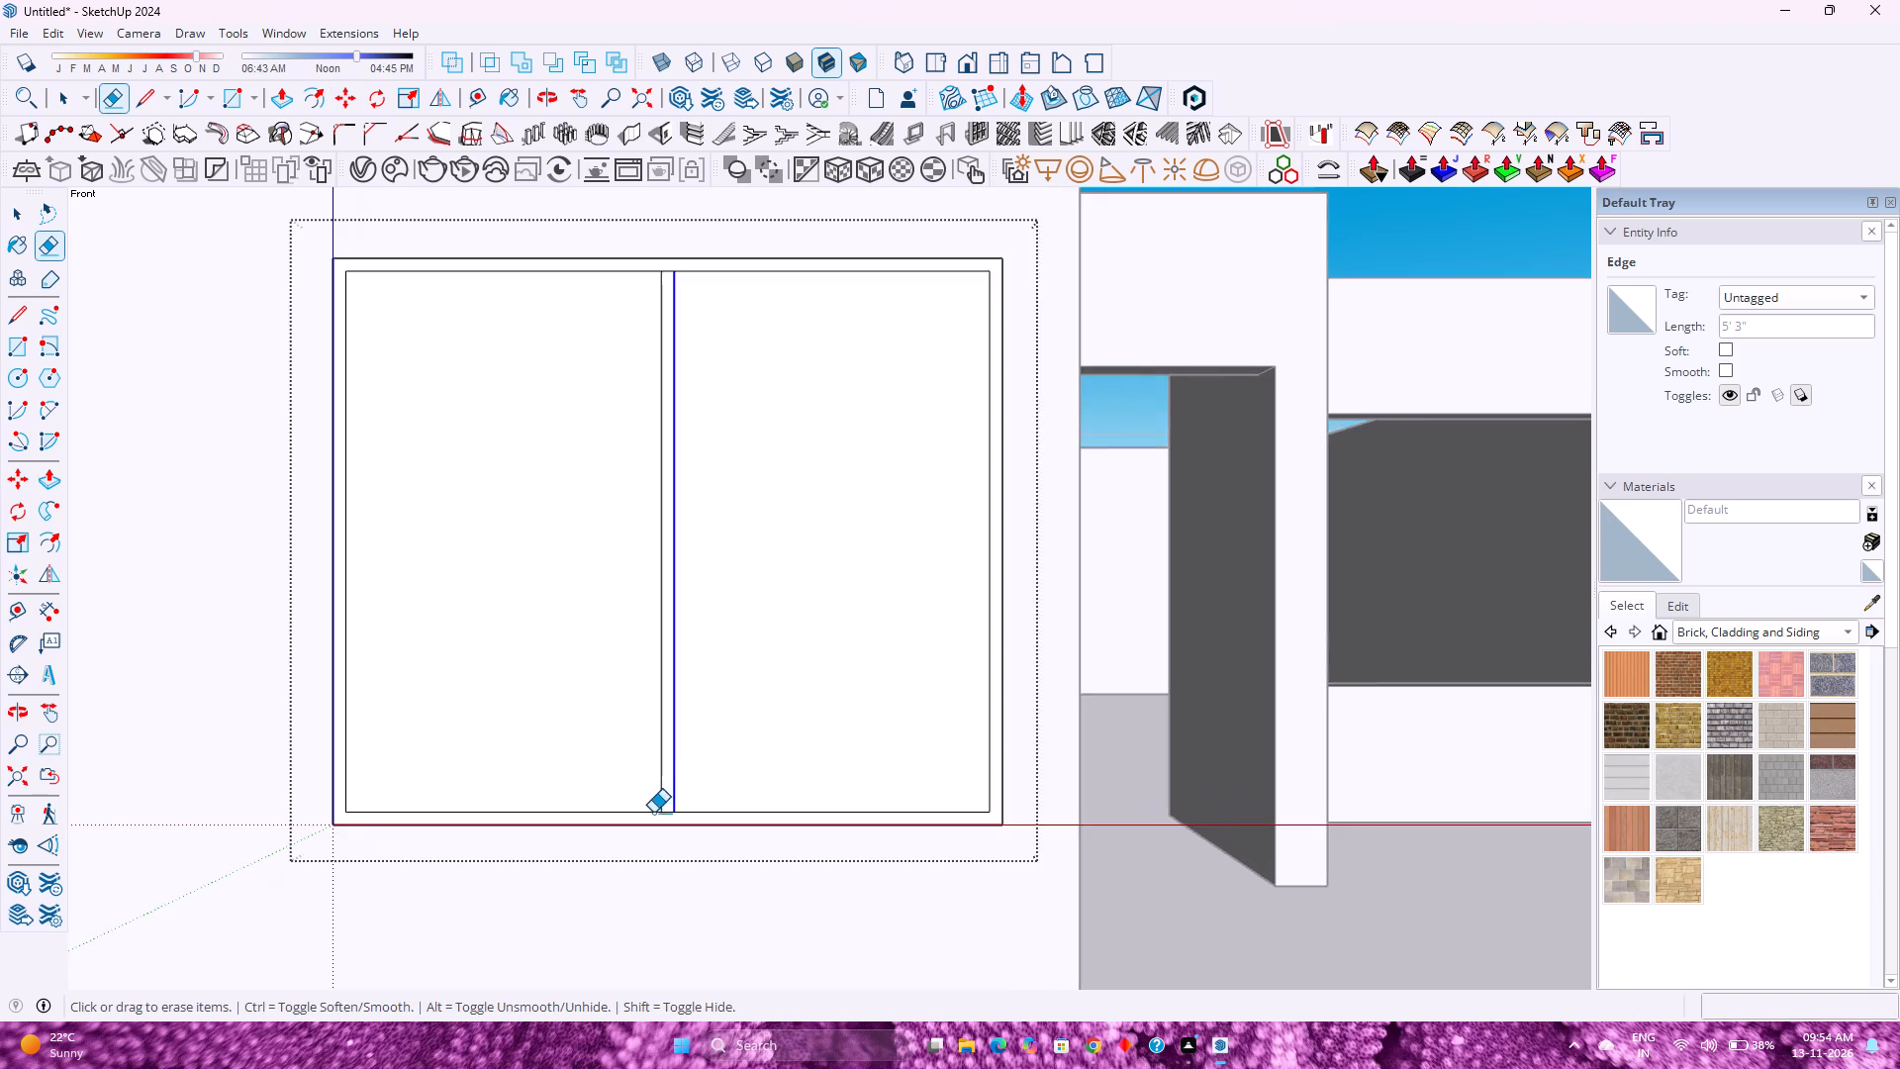
scroll(653, 813, "up", 2)
left_click(668, 813)
scroll(676, 780, "down", 8)
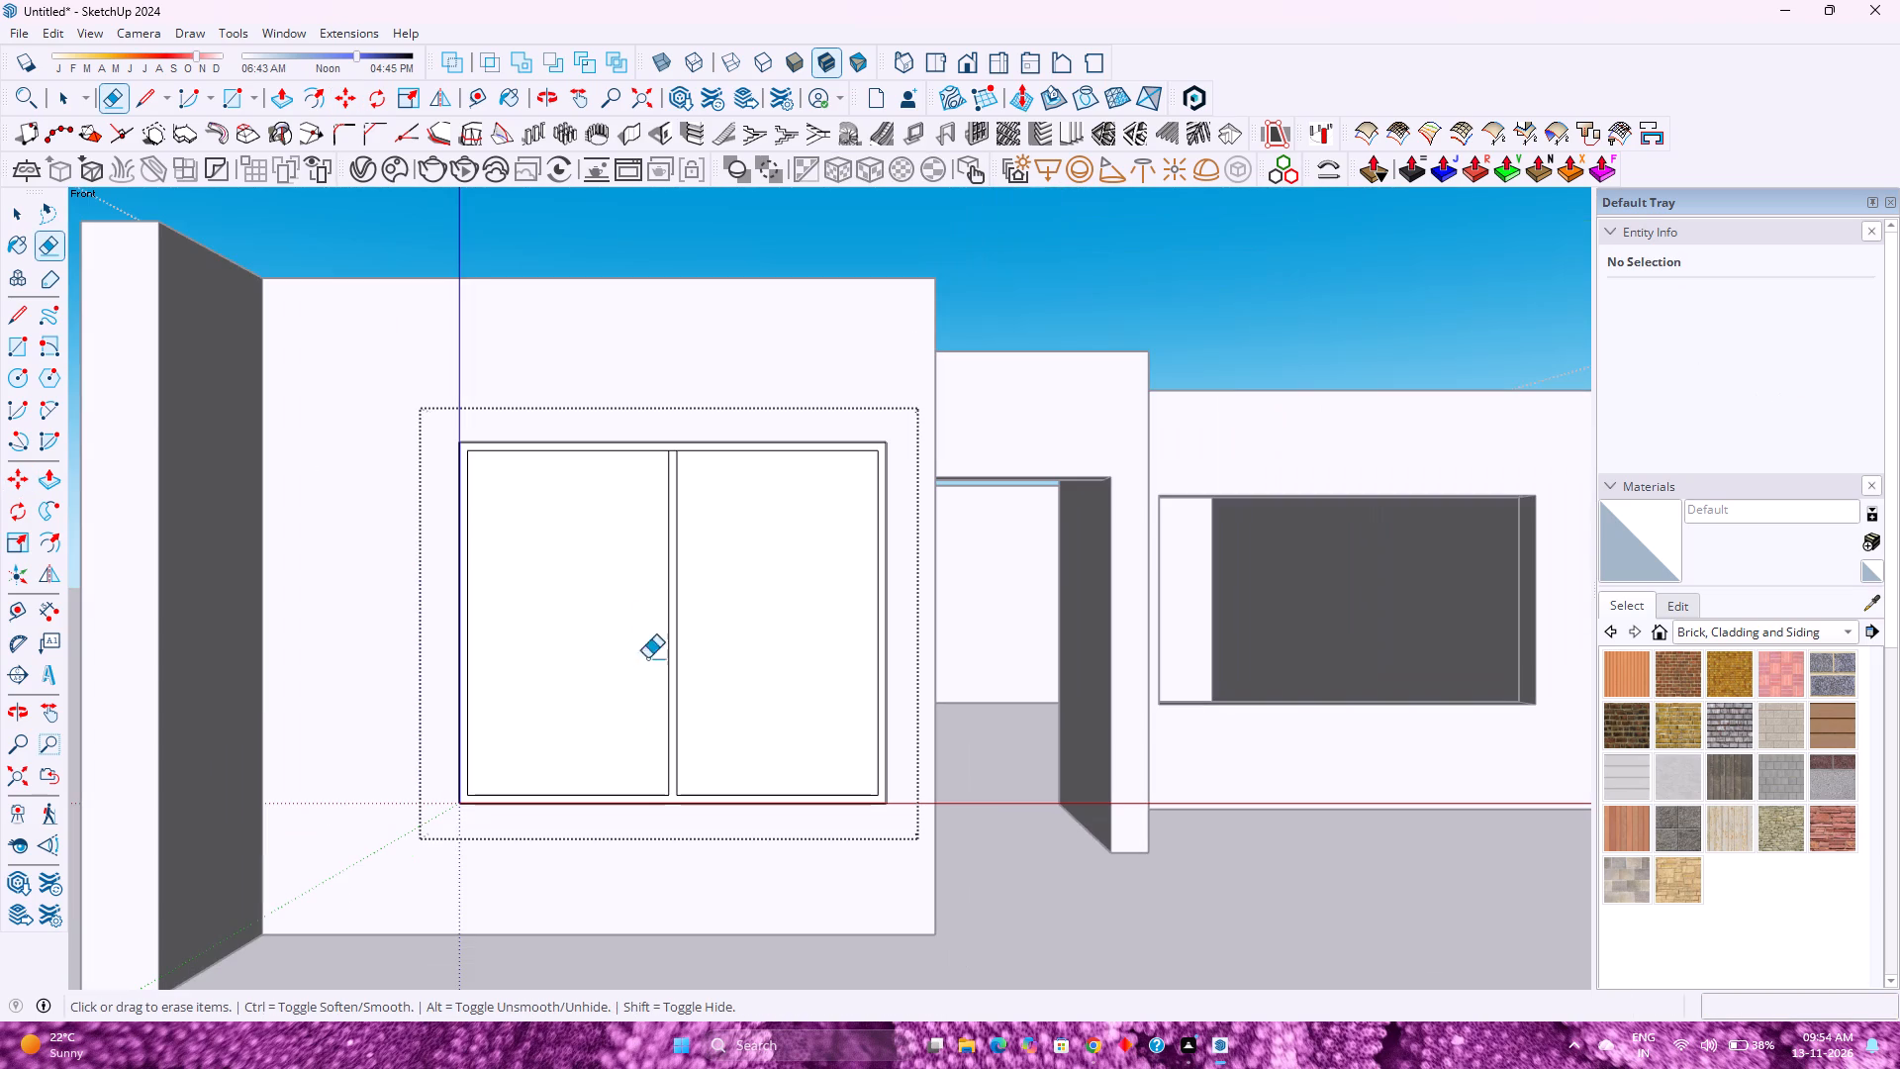
scroll(685, 455, "up", 12)
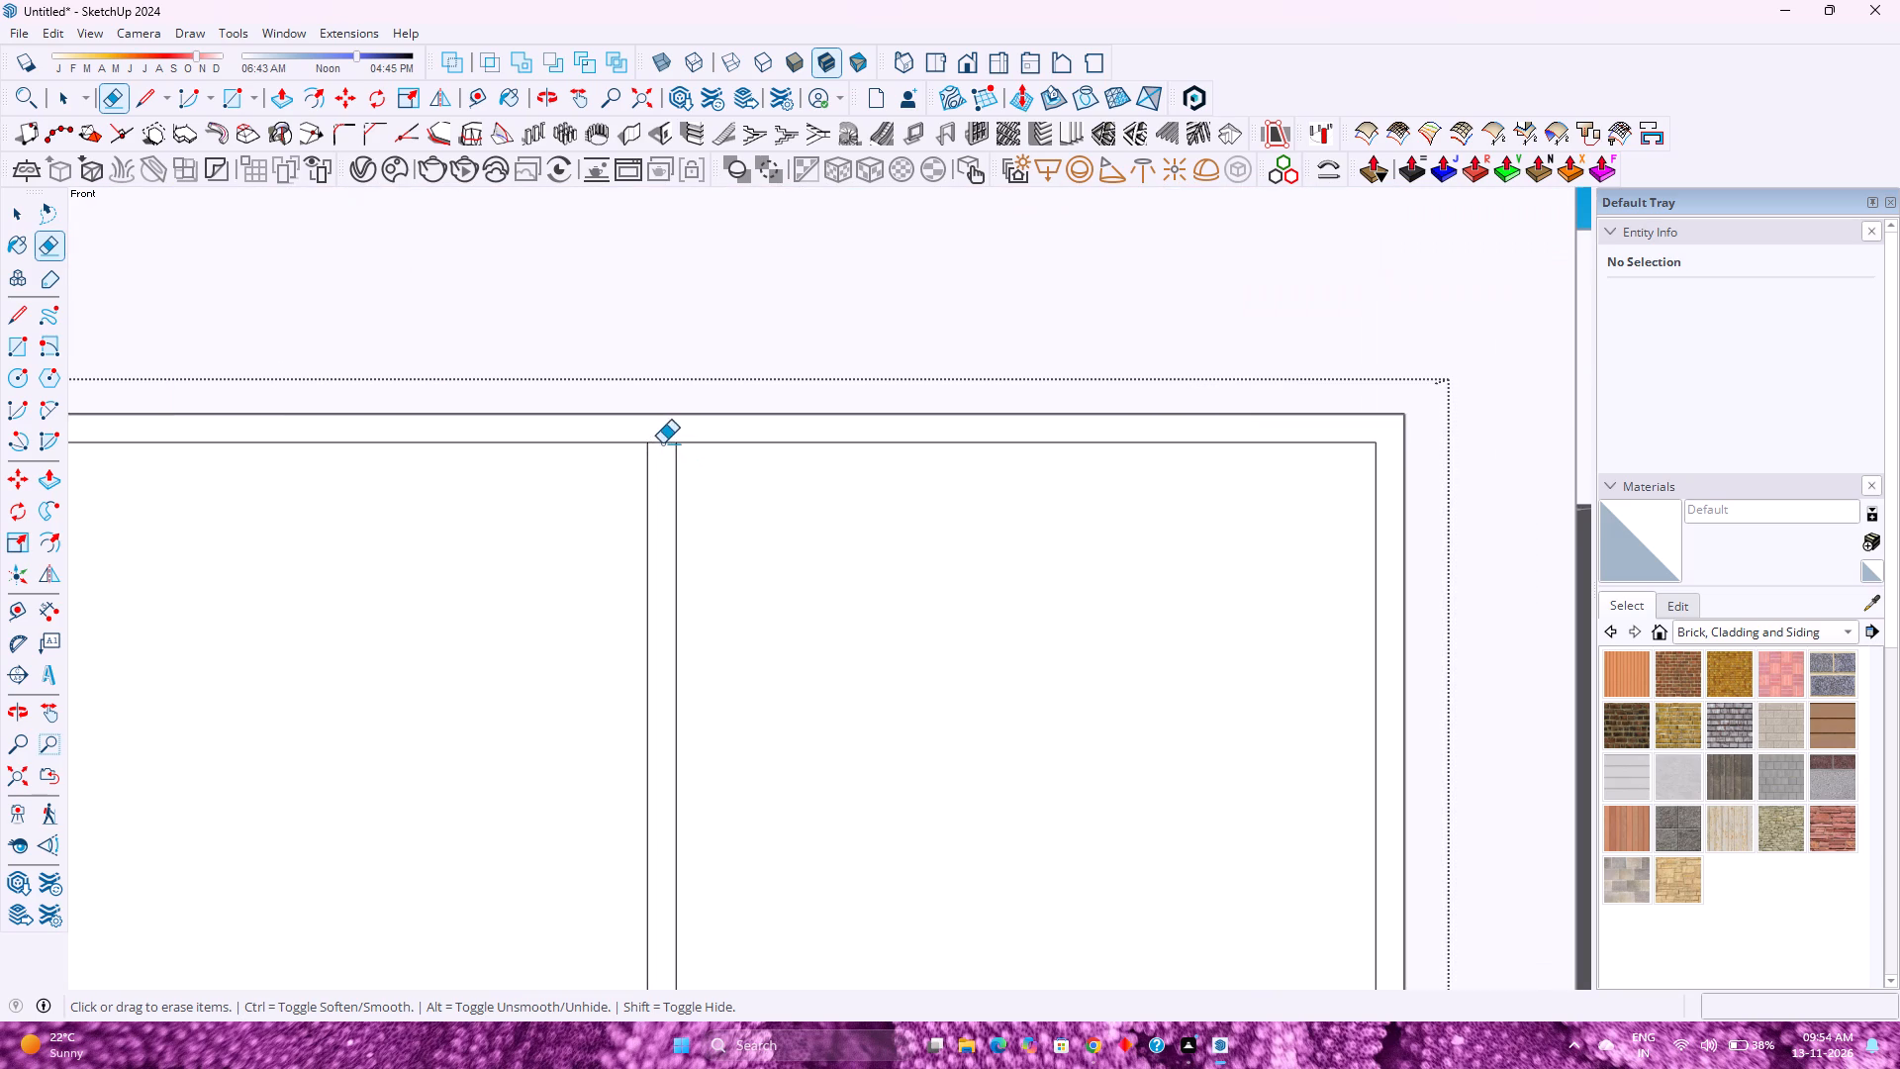
left_click(662, 441)
Push/Pull the joined frame and mullion face outward by 2 inches.
scroll(648, 482, "down", 15)
middle_click_drag(660, 494, 501, 646)
middle_click(501, 646)
scroll(711, 456, "up", 5)
key("p")
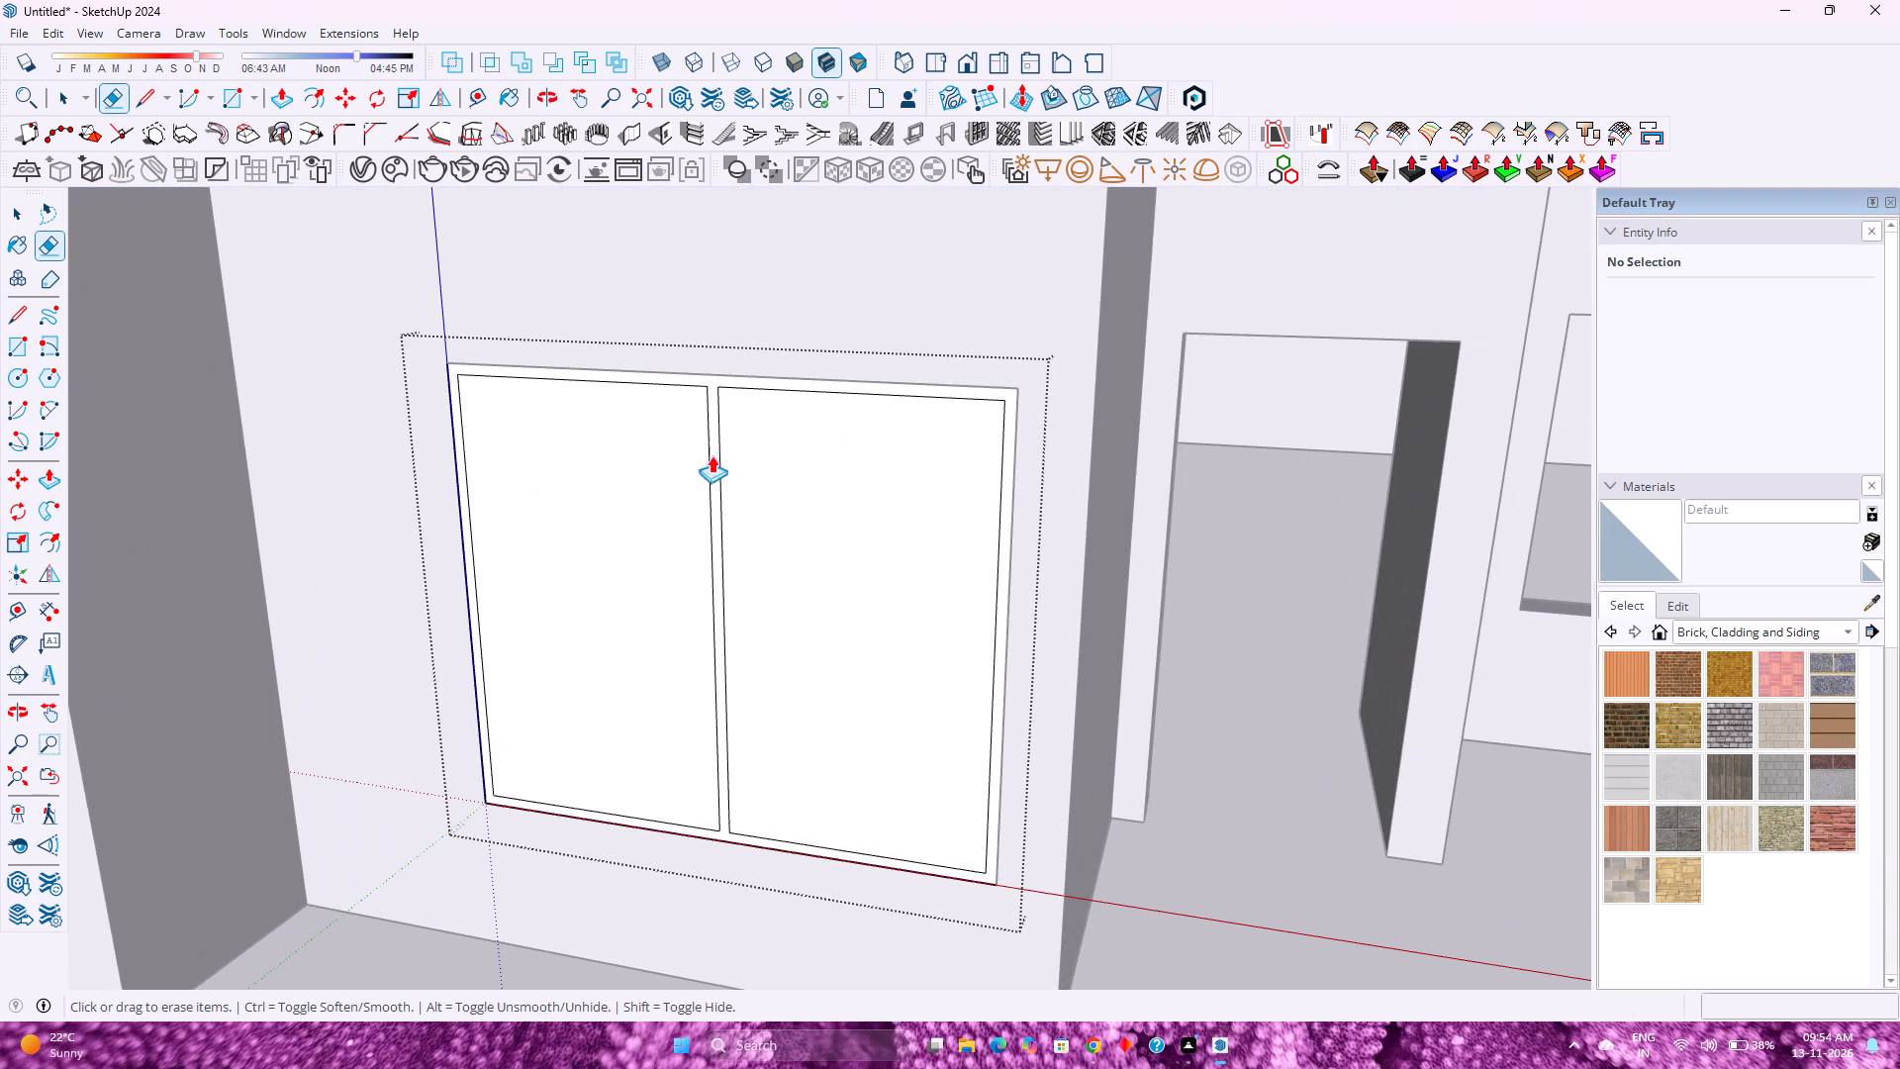
left_click(712, 407)
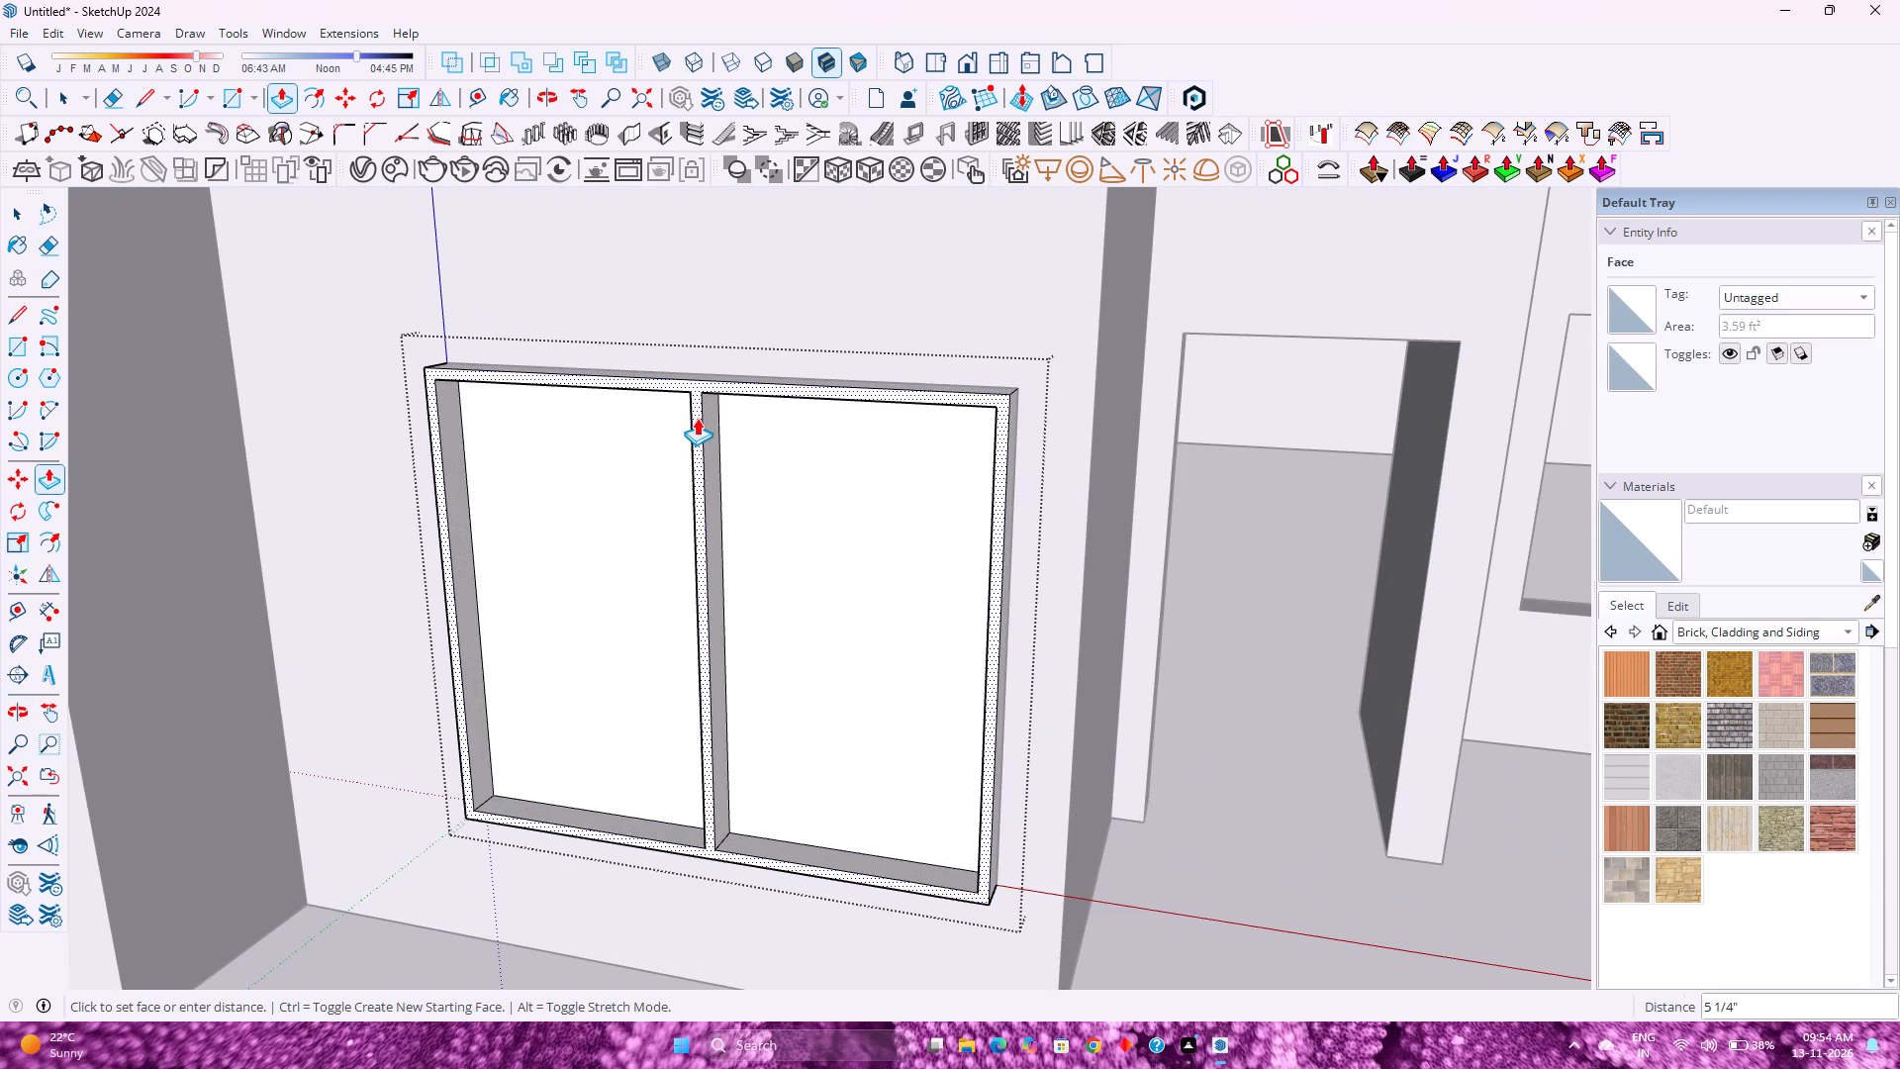
key("2")
key("Return")
key("space")
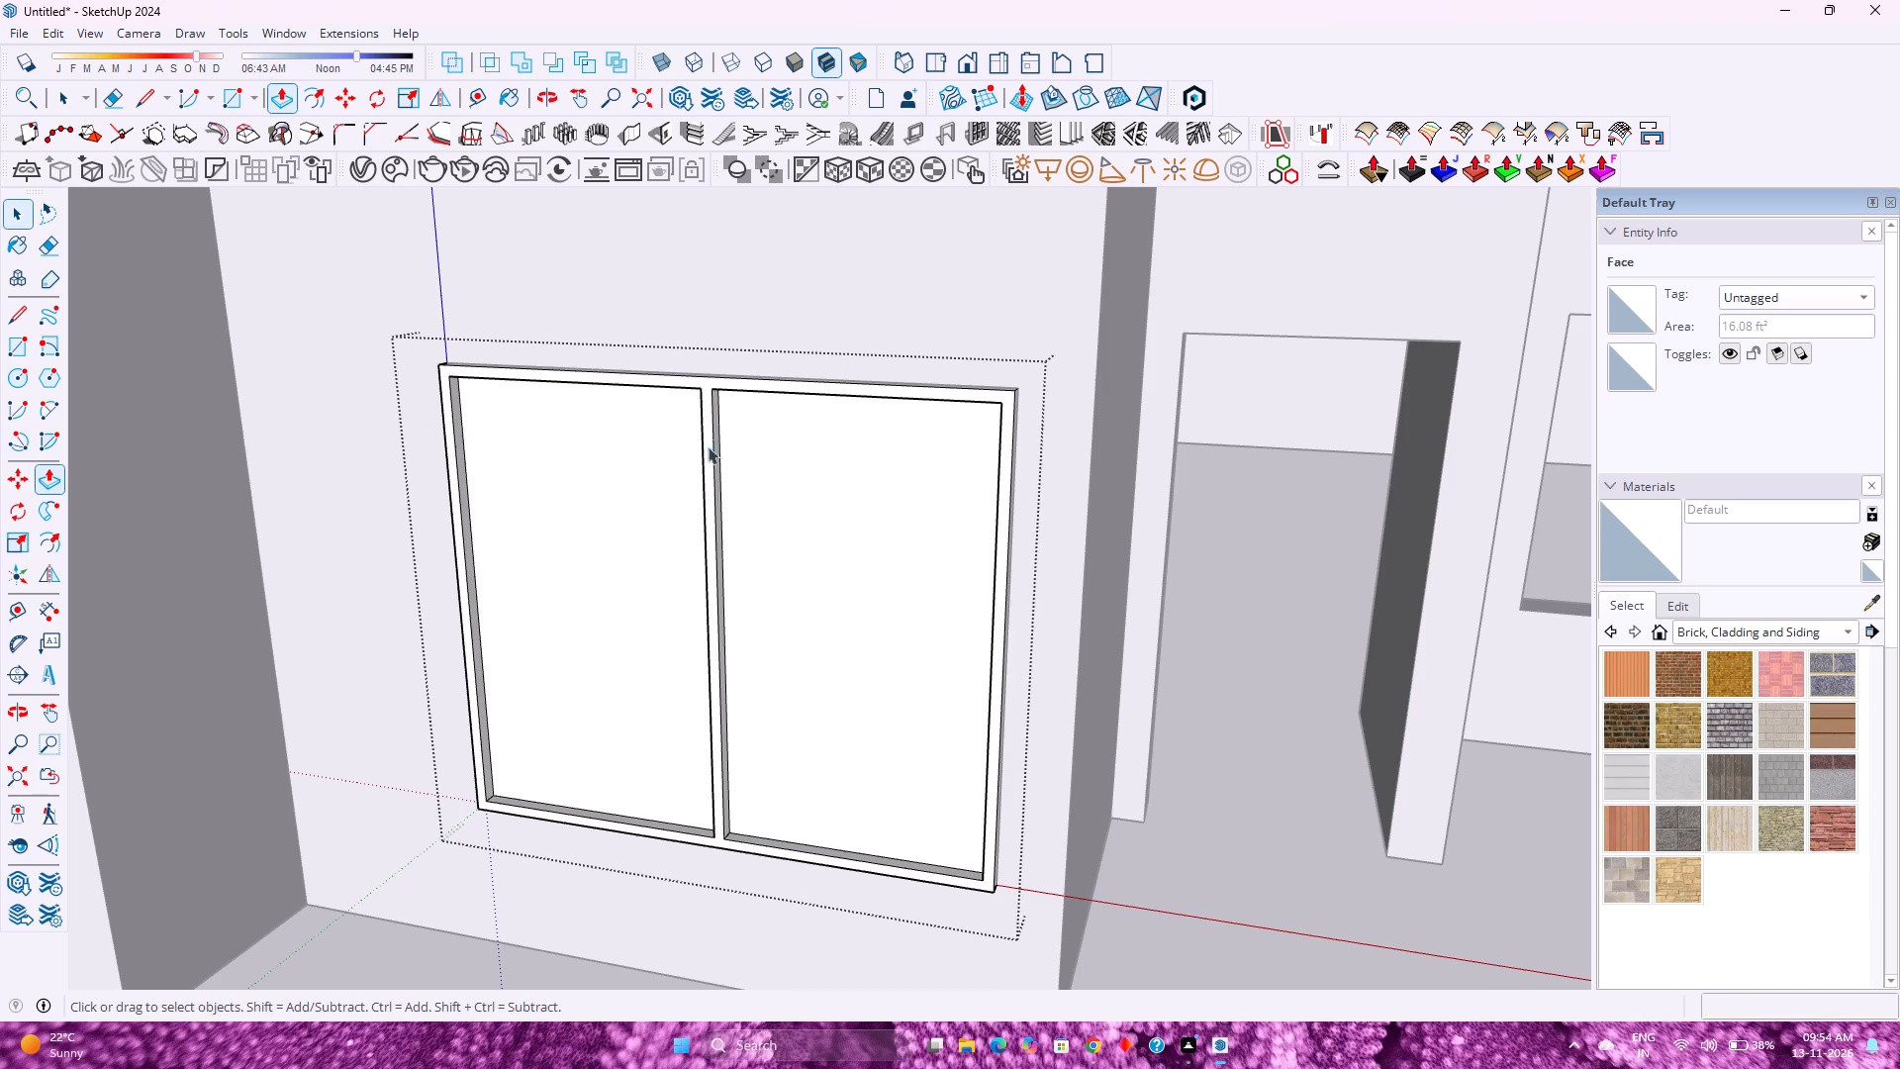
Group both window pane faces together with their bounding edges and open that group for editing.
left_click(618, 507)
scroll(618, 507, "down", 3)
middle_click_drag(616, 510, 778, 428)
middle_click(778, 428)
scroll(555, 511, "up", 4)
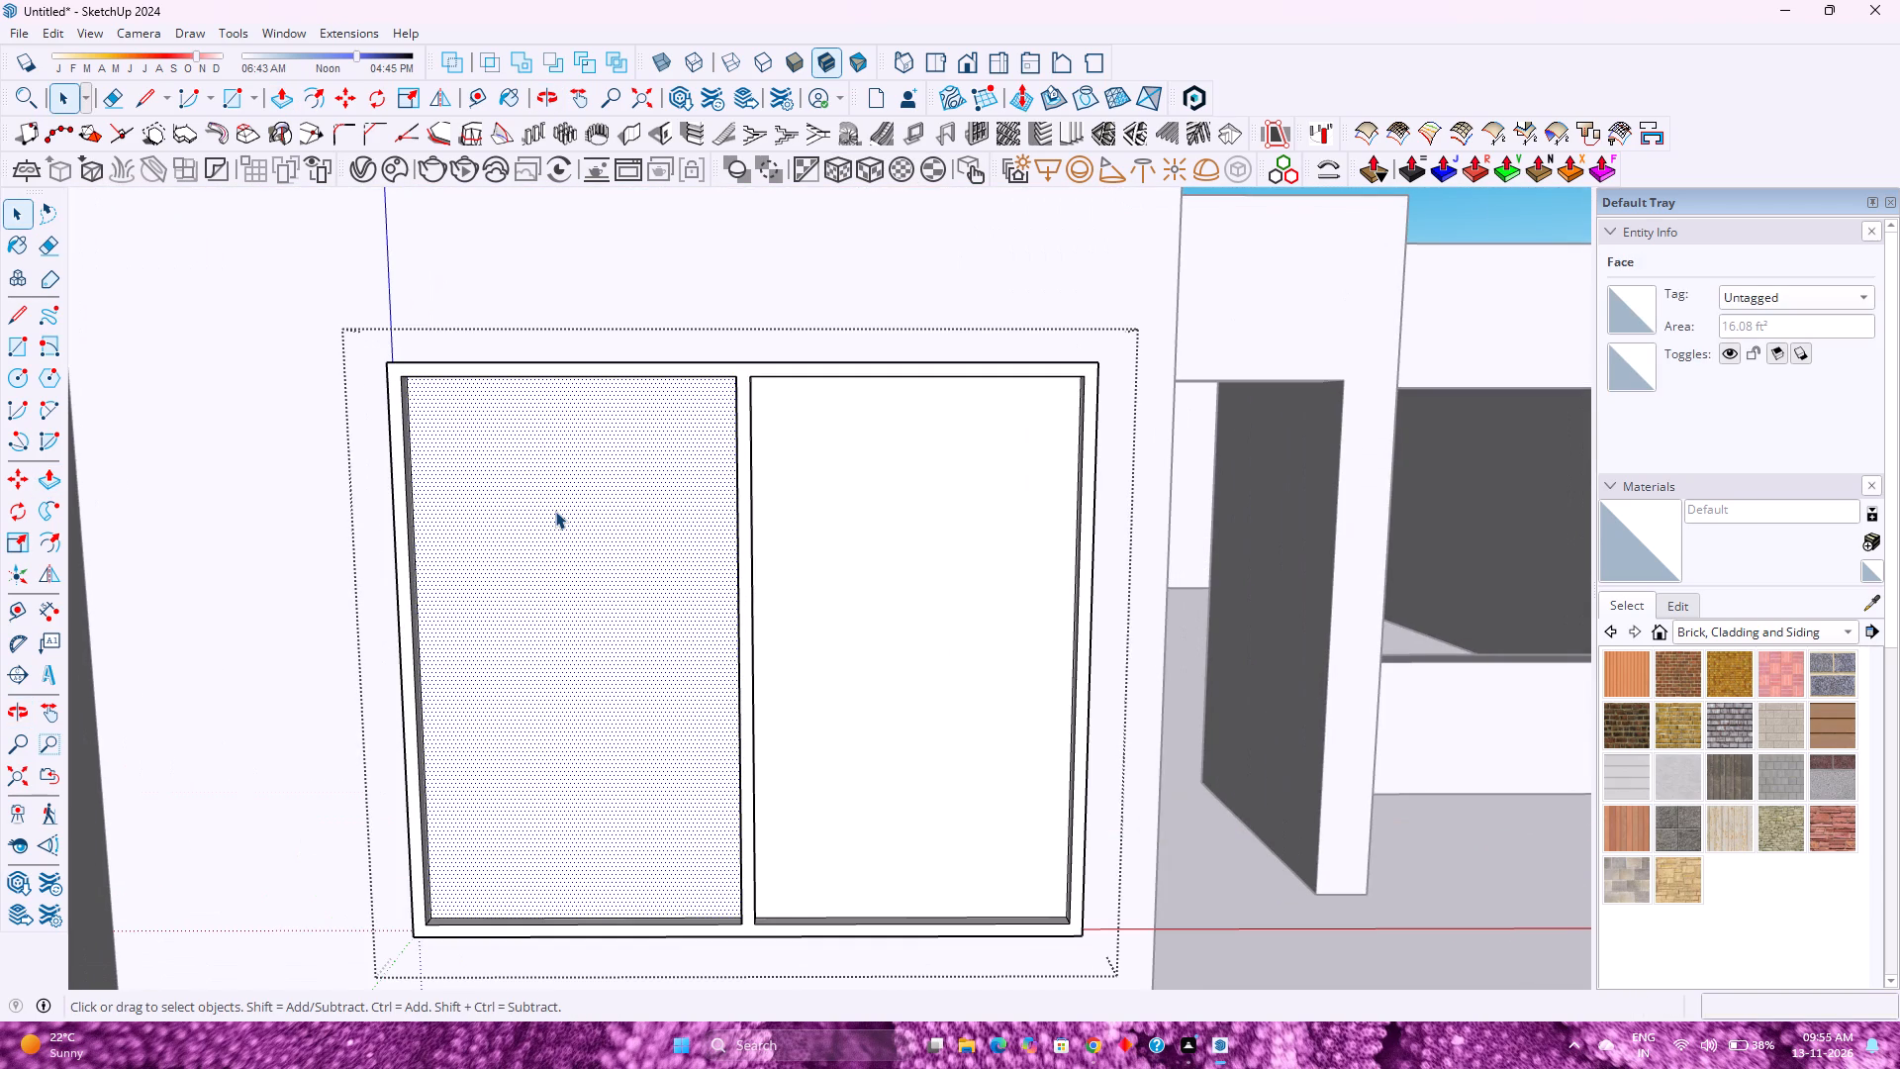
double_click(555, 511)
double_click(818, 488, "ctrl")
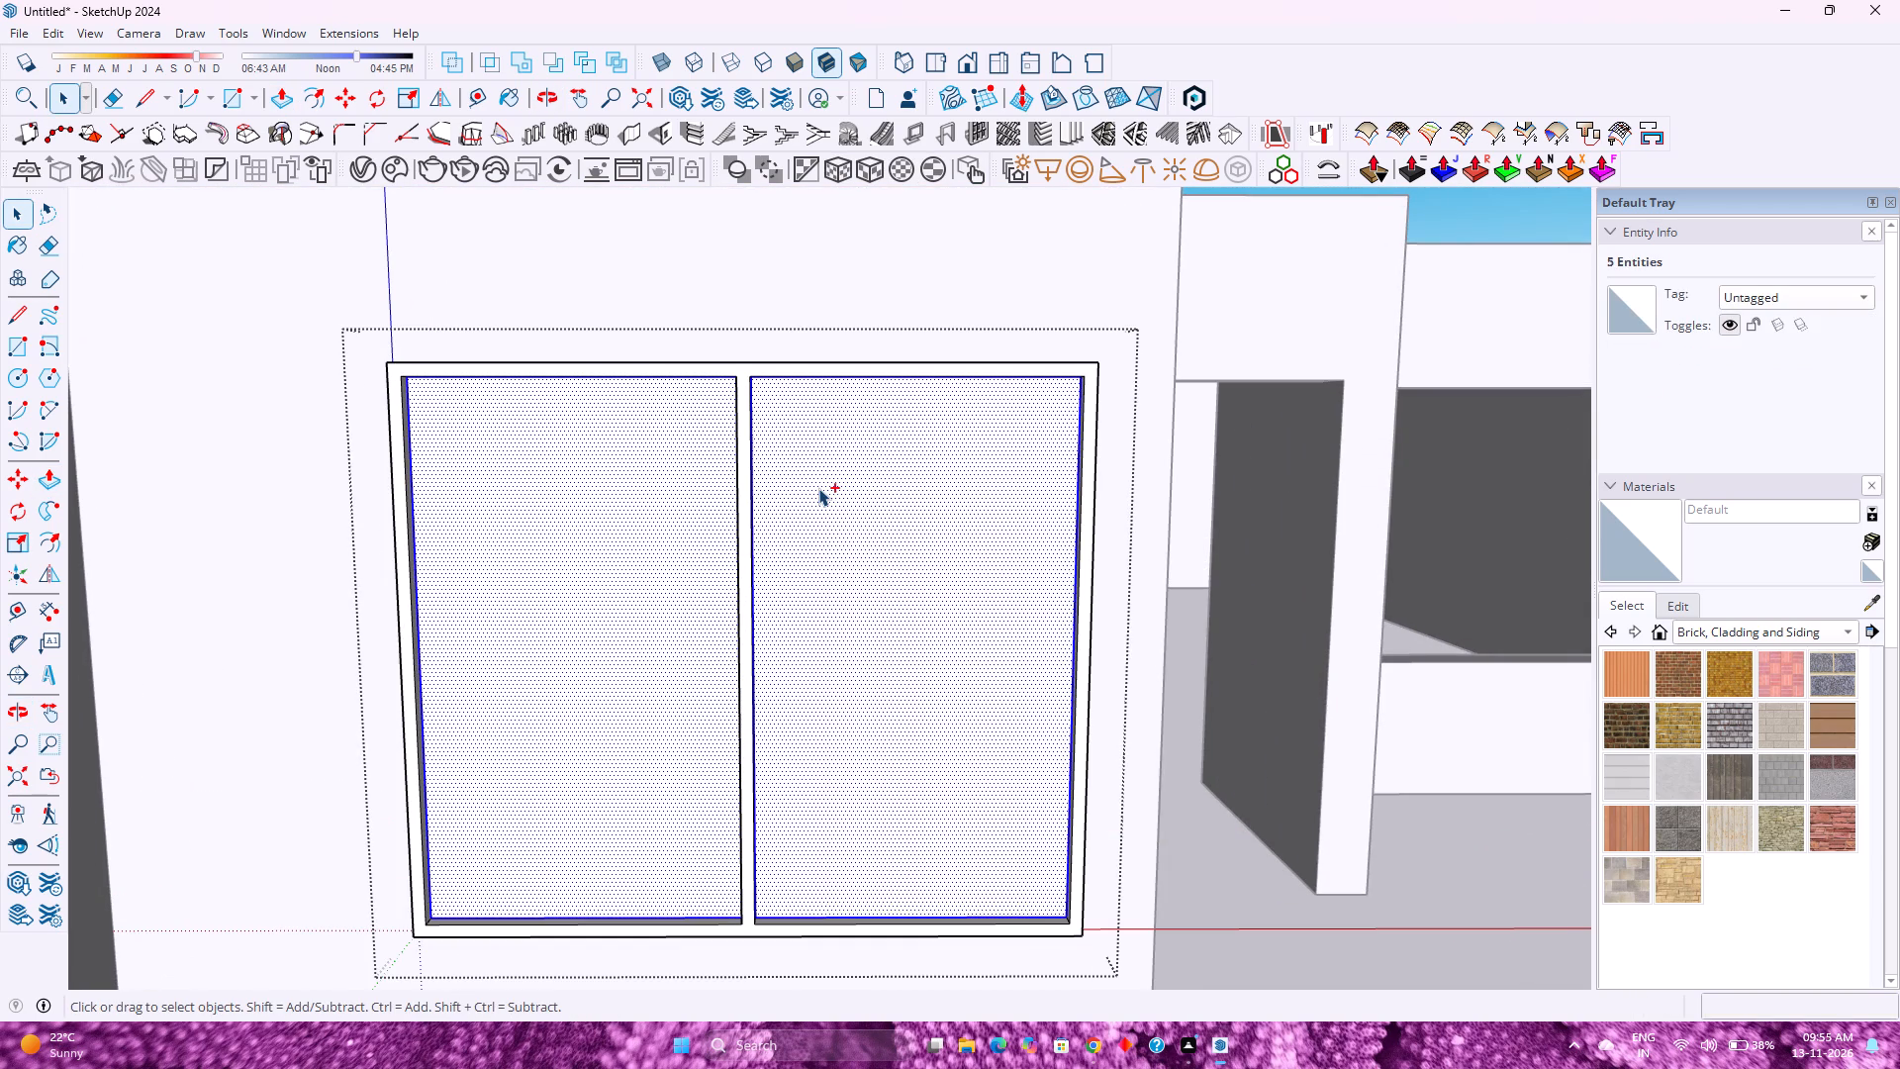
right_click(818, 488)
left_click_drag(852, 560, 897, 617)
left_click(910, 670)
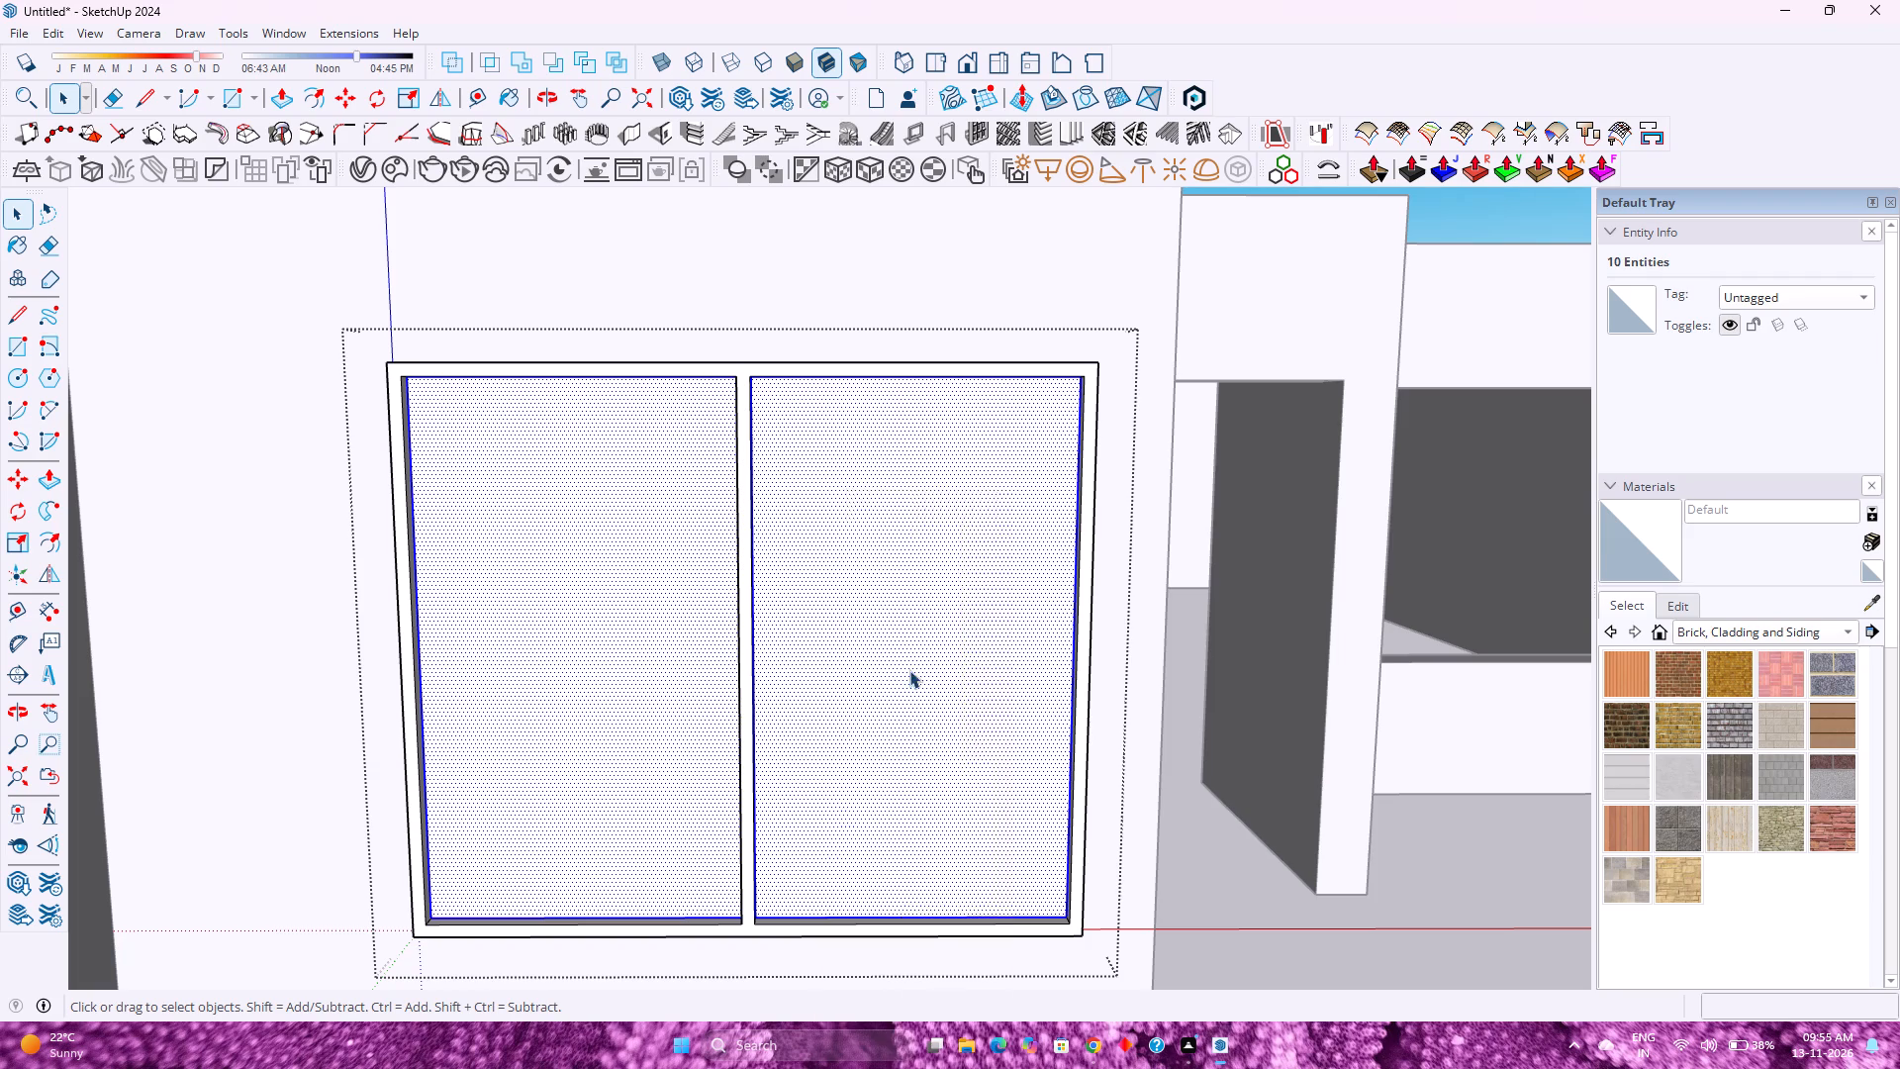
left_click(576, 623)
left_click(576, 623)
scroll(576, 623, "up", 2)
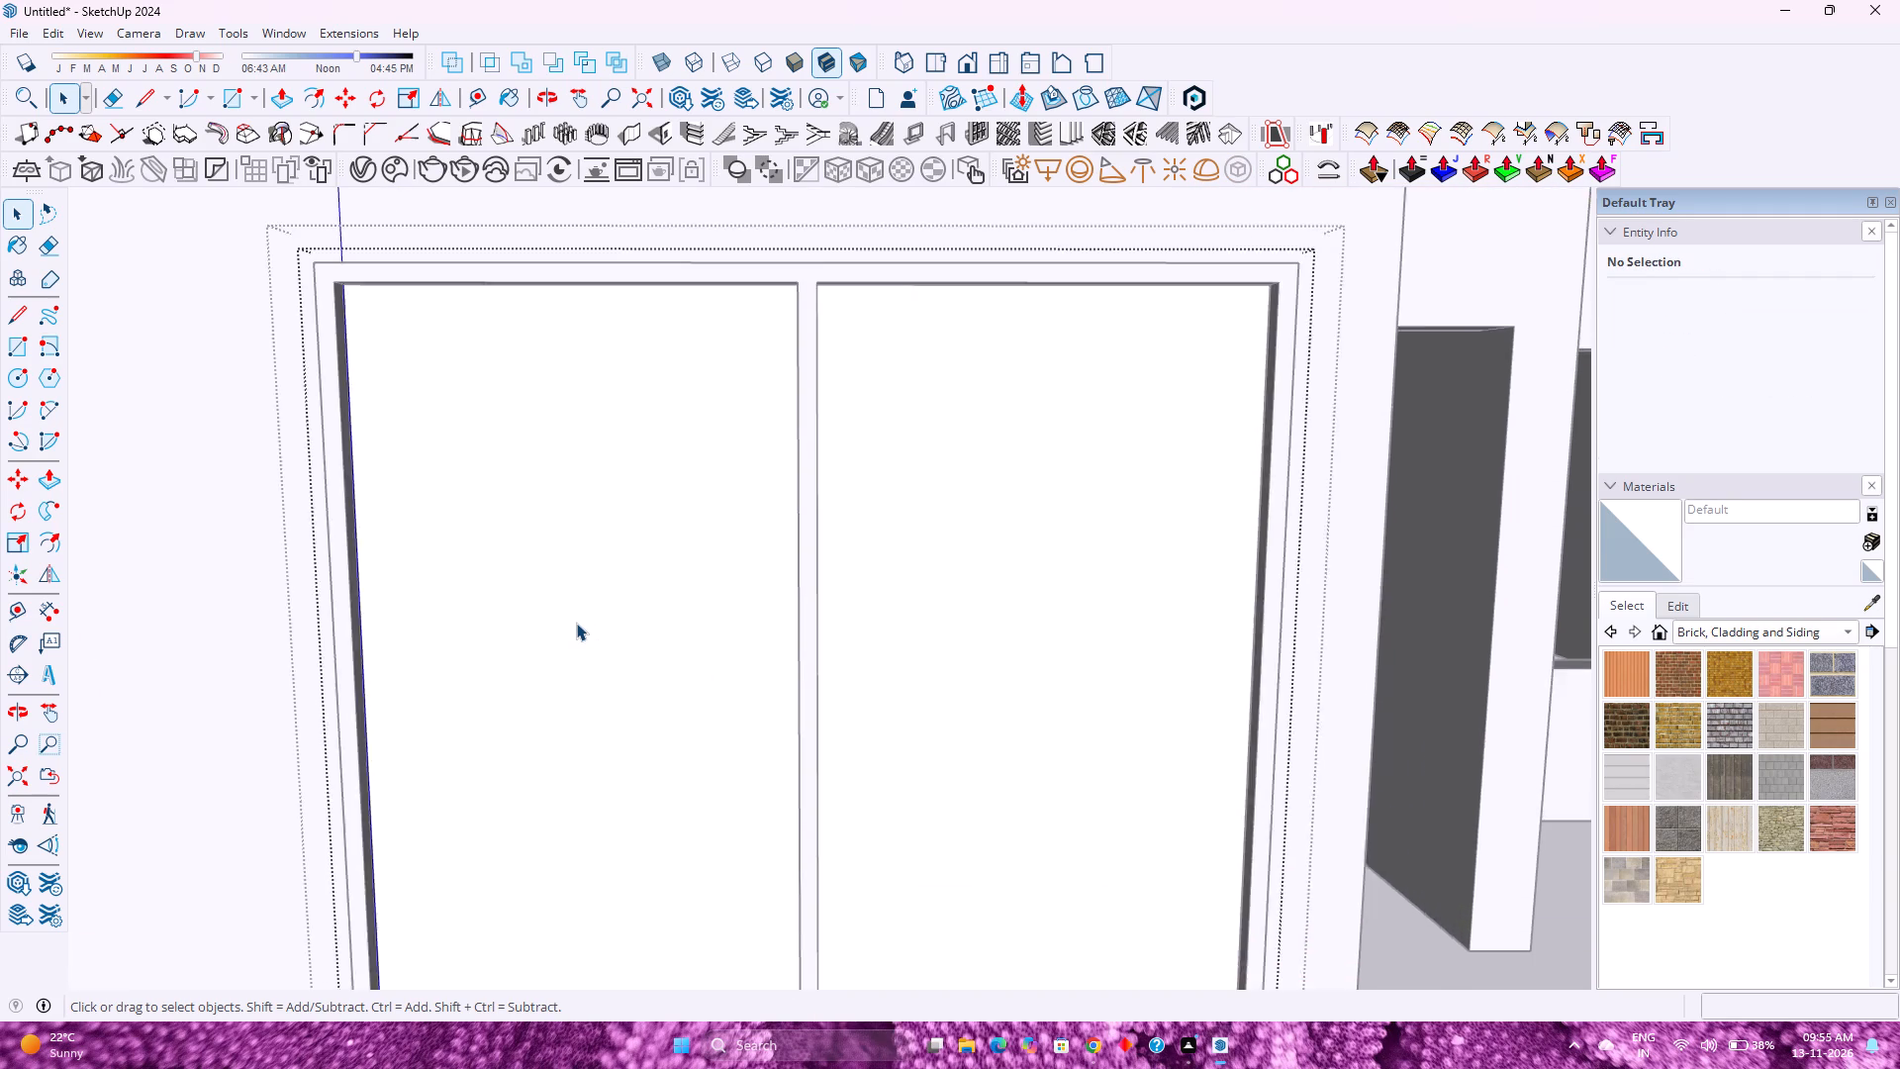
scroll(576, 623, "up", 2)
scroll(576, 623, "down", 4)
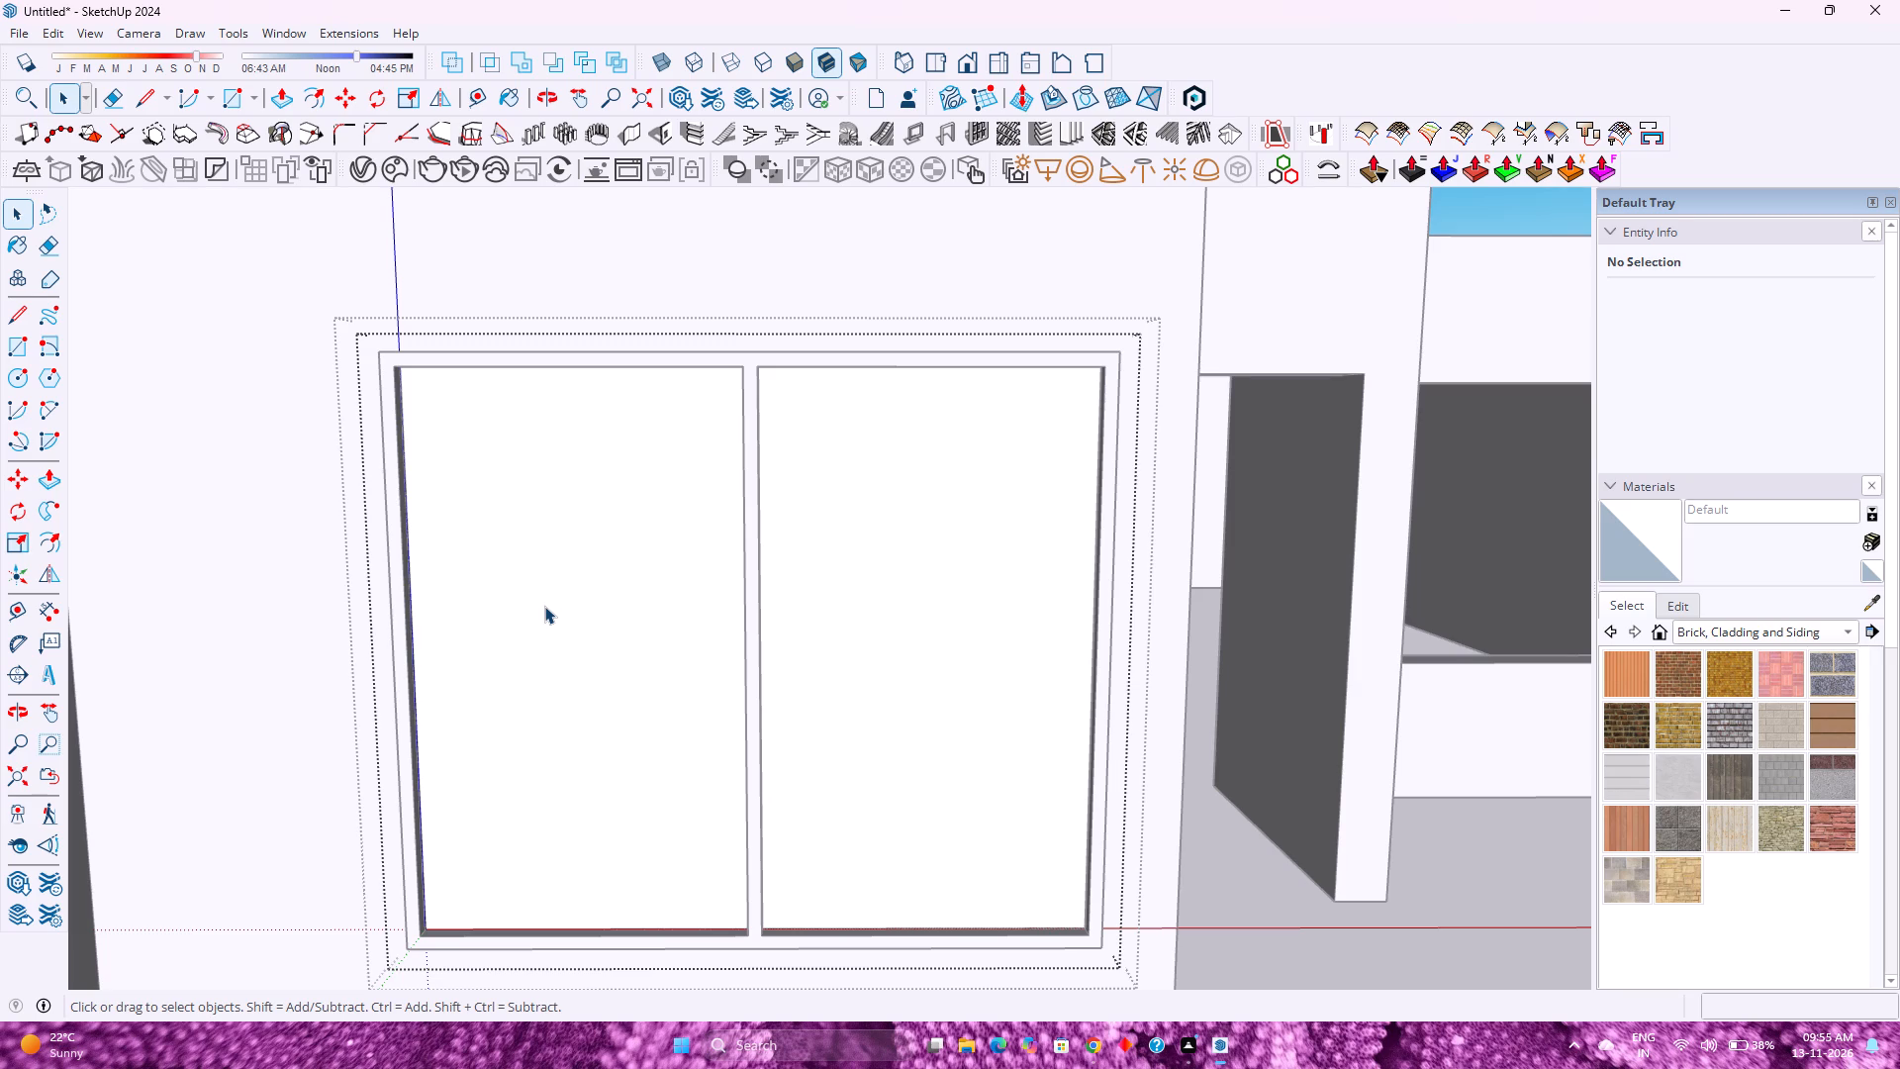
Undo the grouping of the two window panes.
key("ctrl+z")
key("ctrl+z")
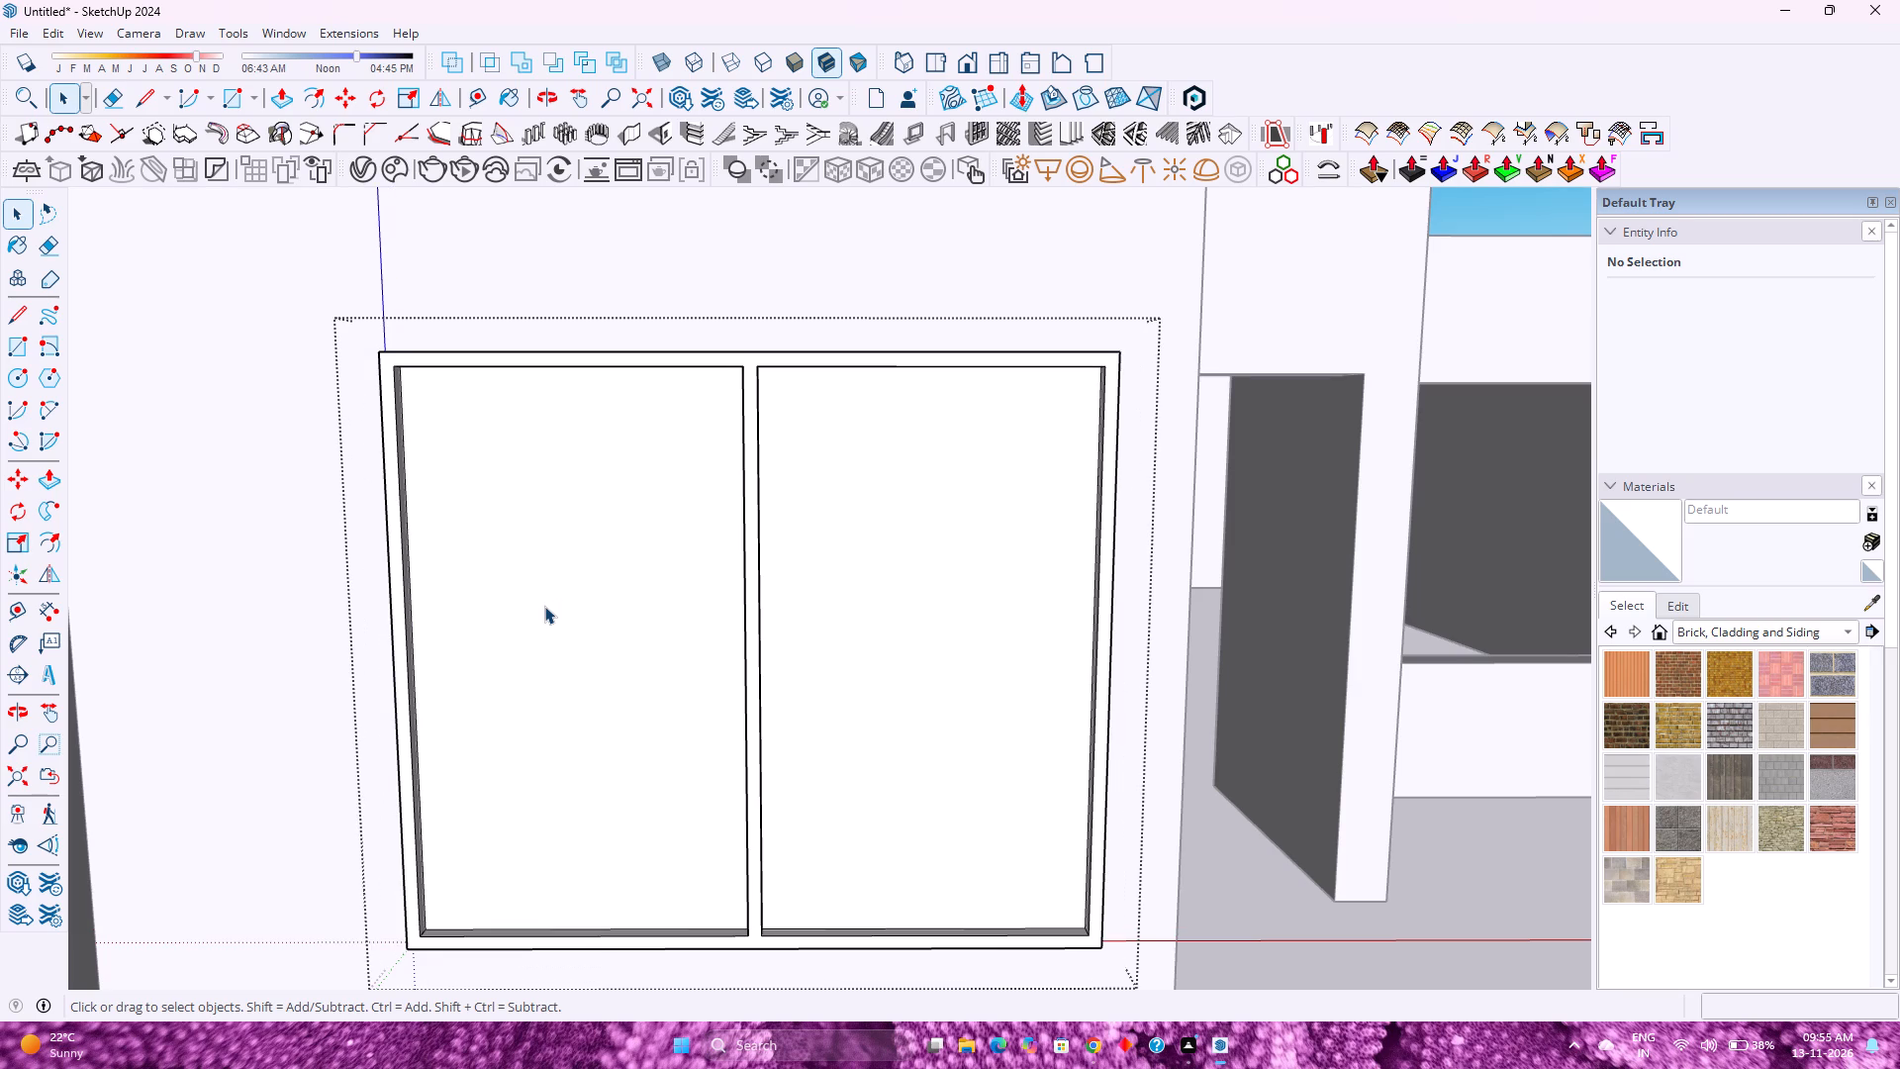
Delete the right window pane face.
left_click(553, 611)
left_click(831, 632)
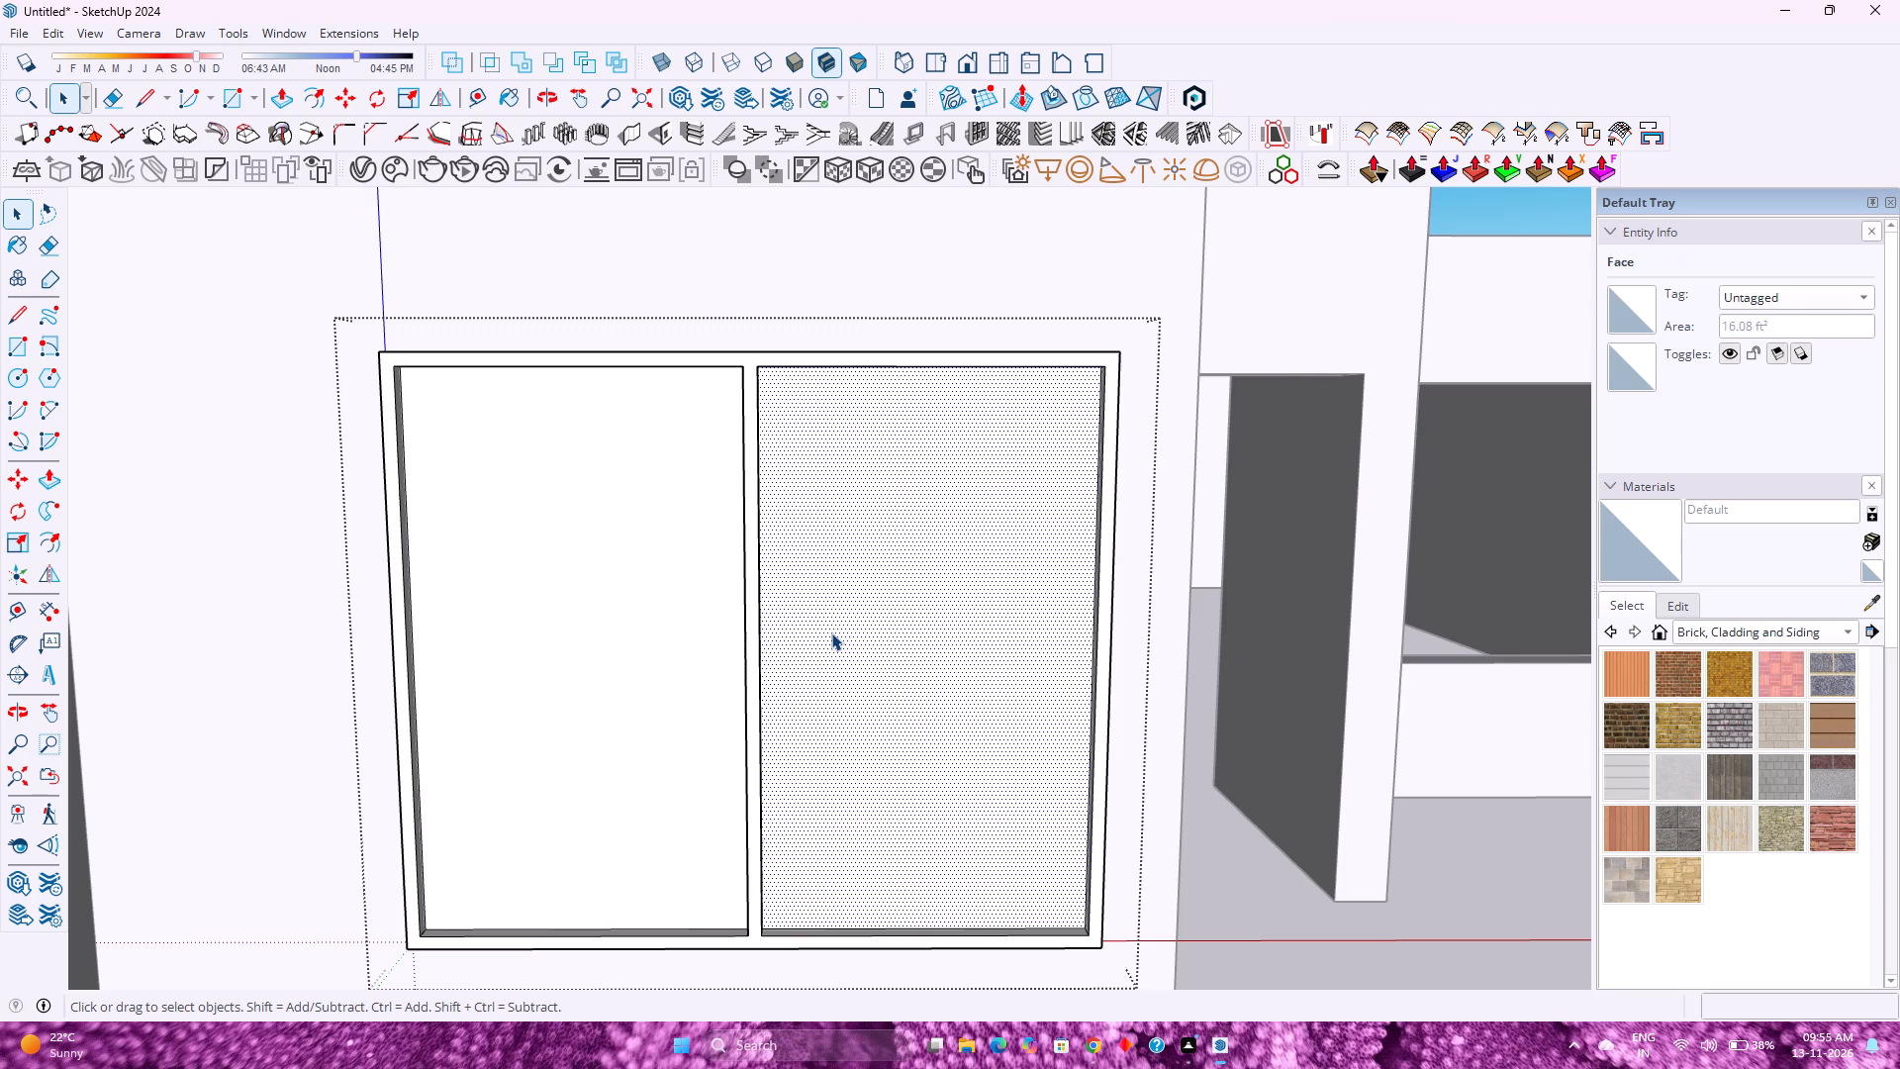
key("Delete")
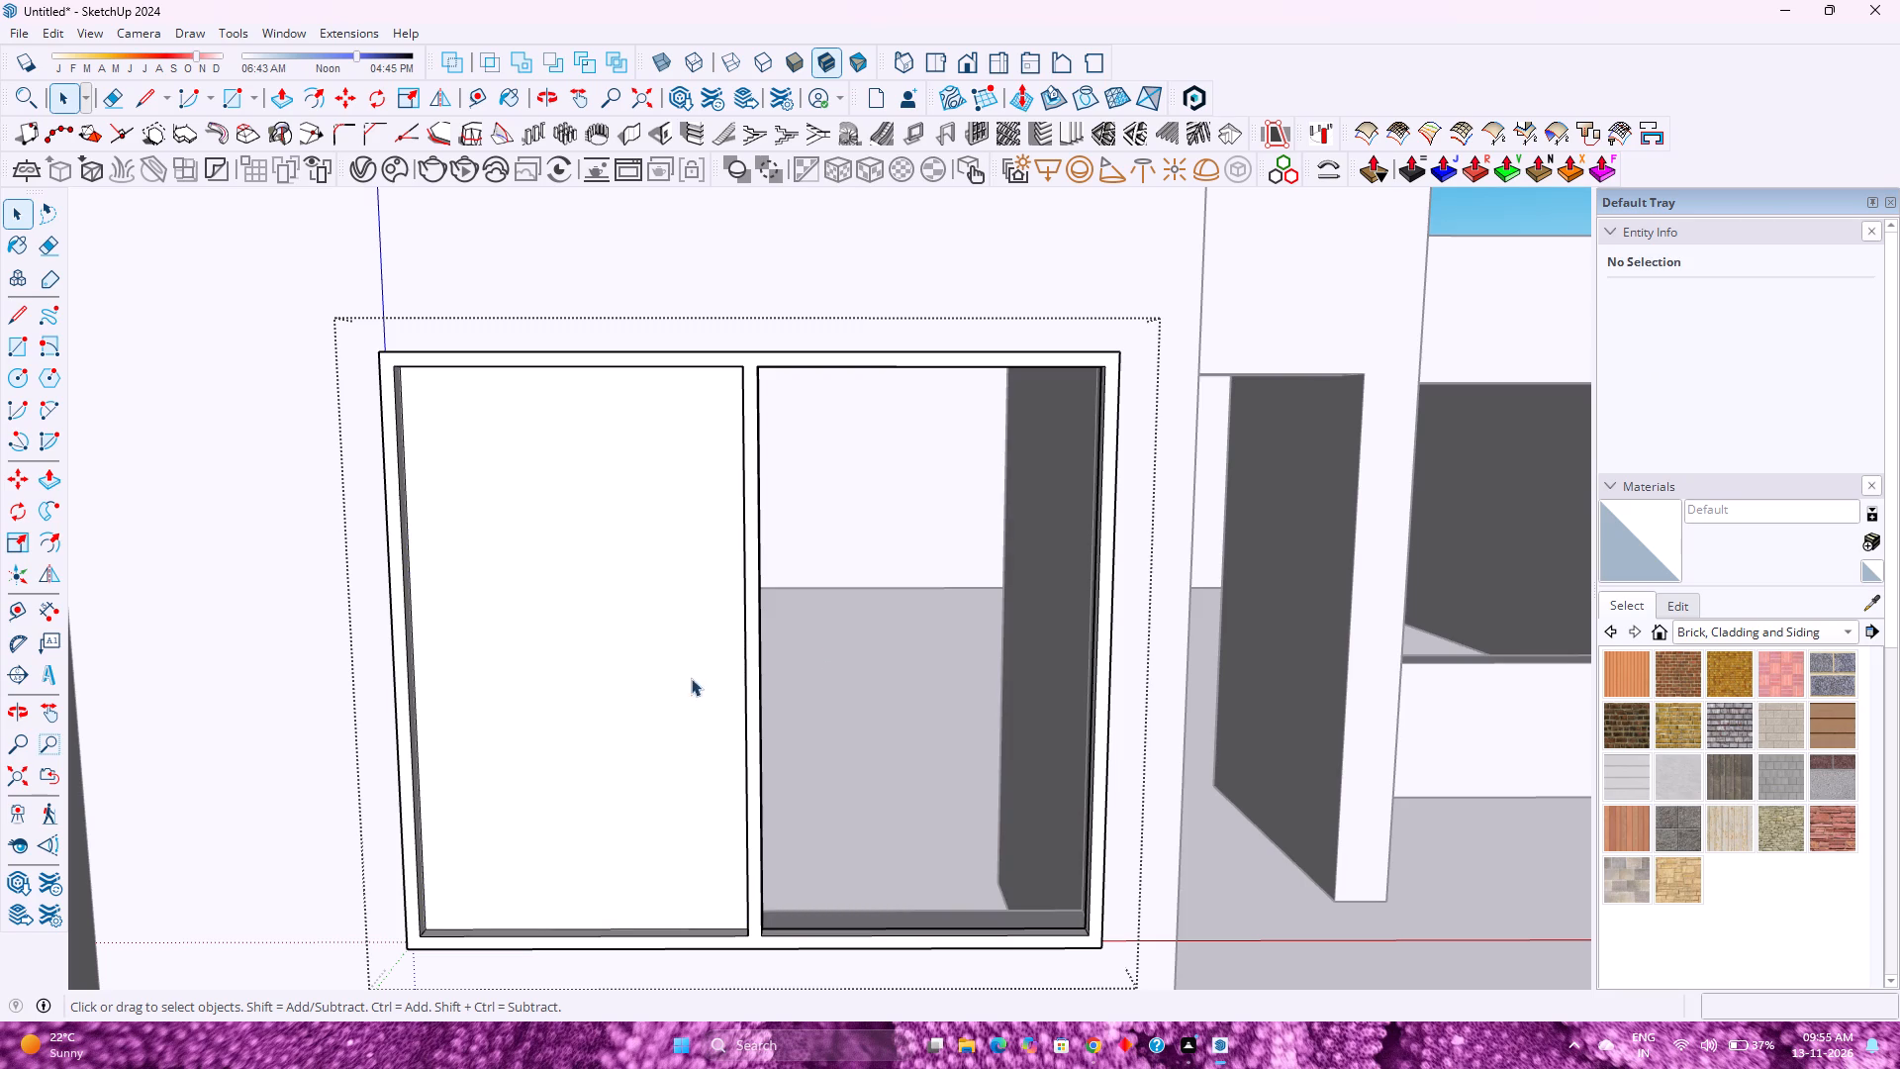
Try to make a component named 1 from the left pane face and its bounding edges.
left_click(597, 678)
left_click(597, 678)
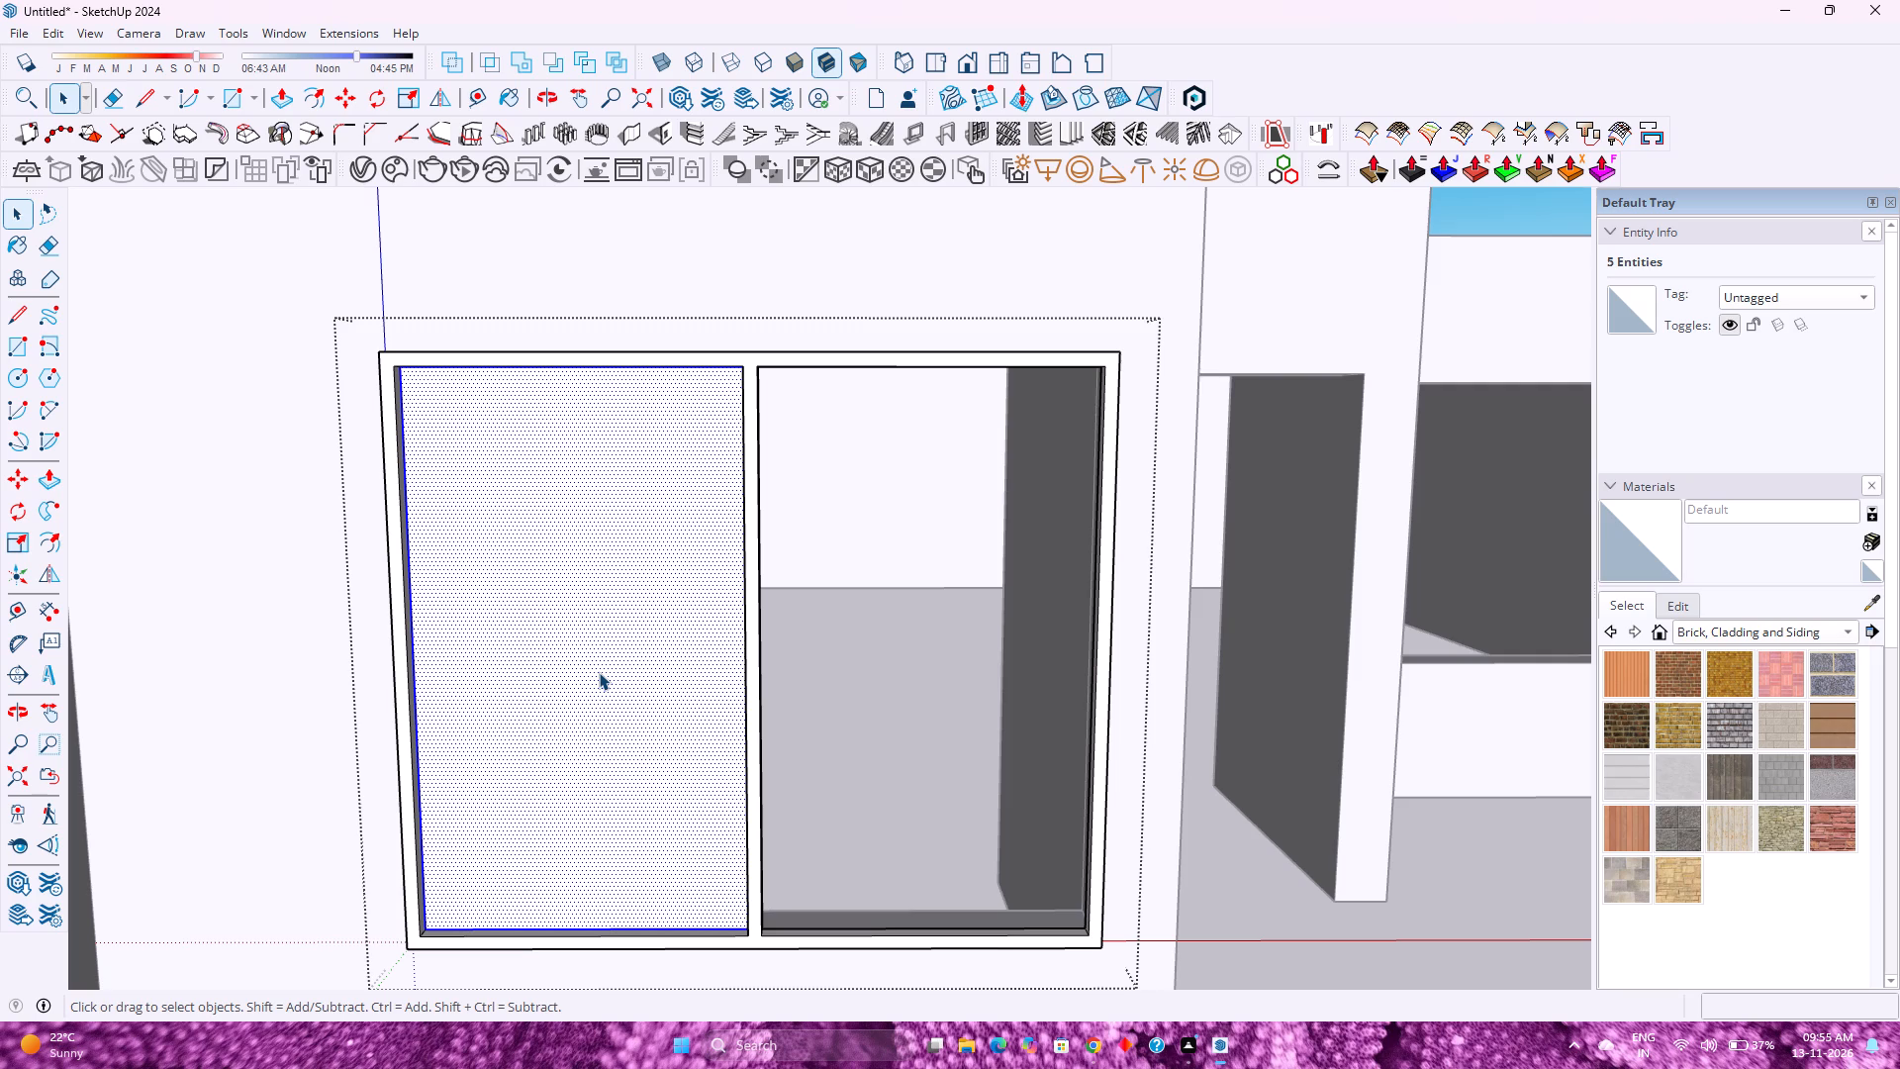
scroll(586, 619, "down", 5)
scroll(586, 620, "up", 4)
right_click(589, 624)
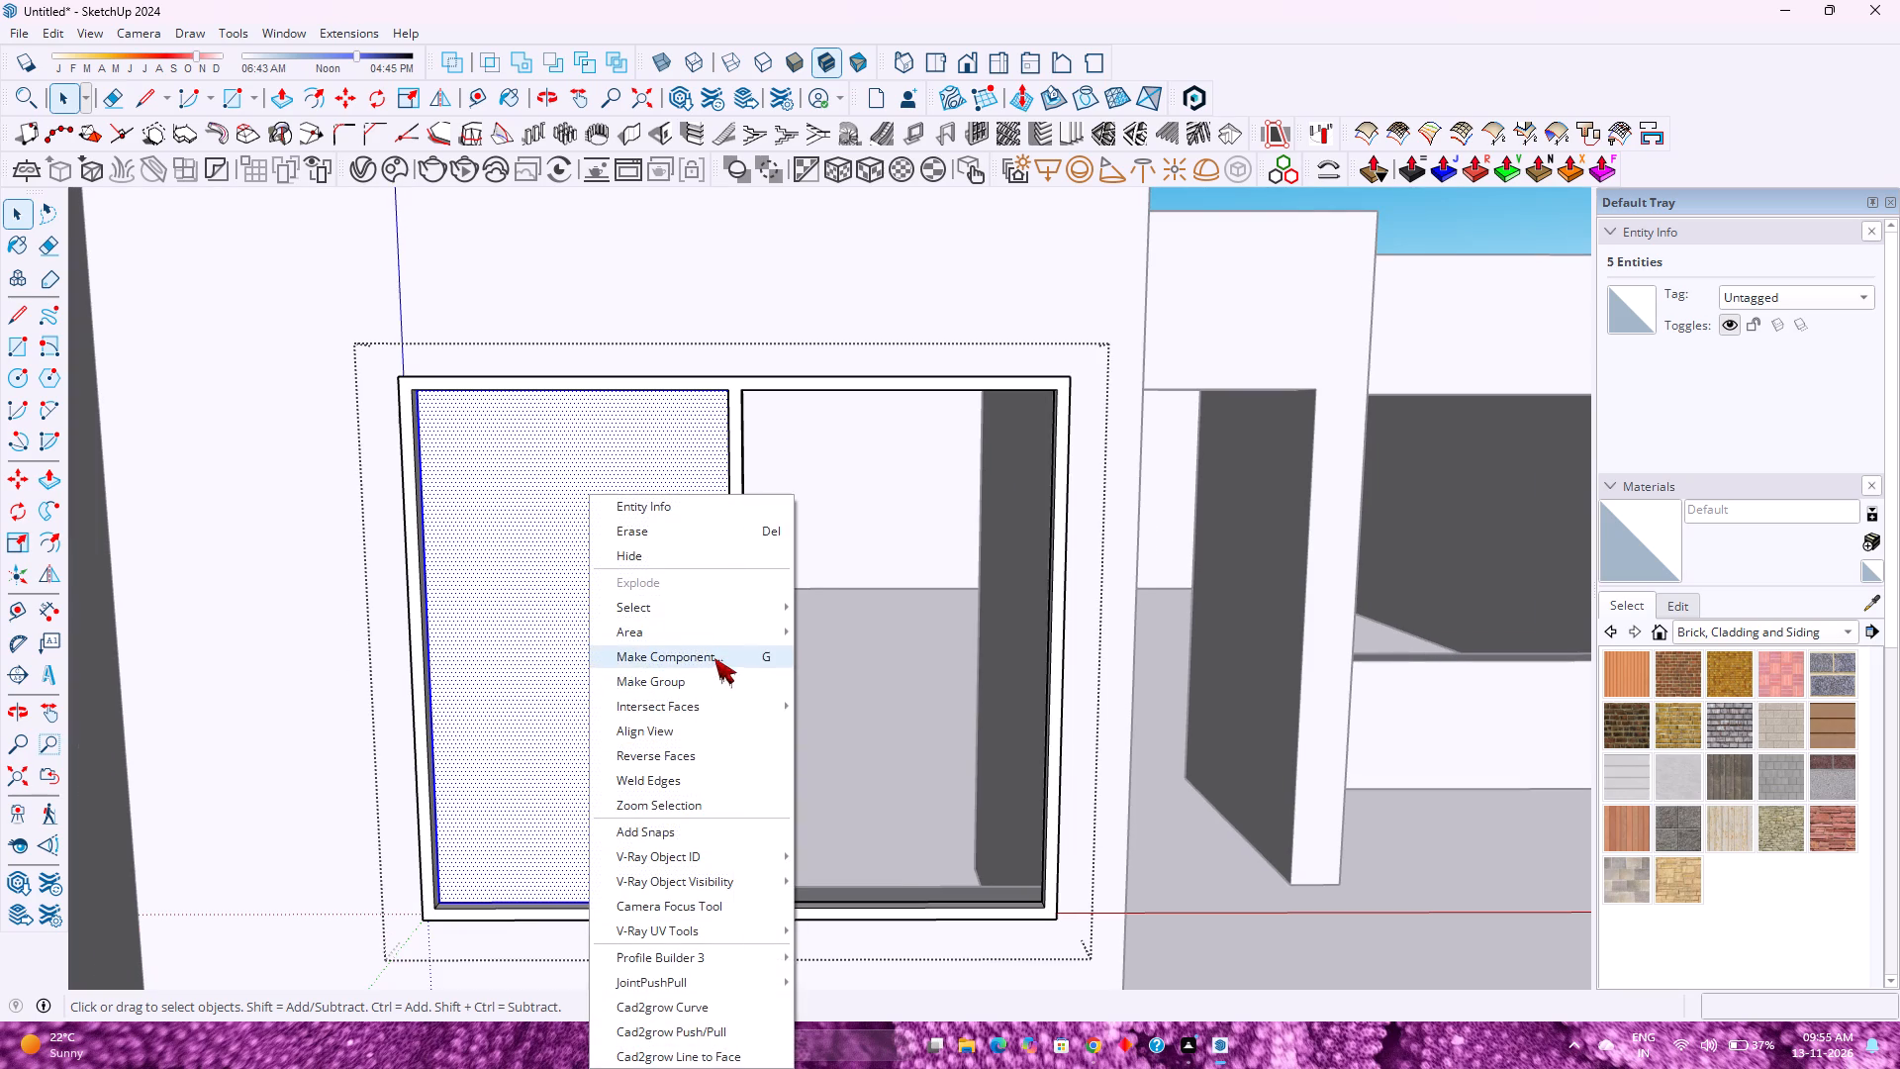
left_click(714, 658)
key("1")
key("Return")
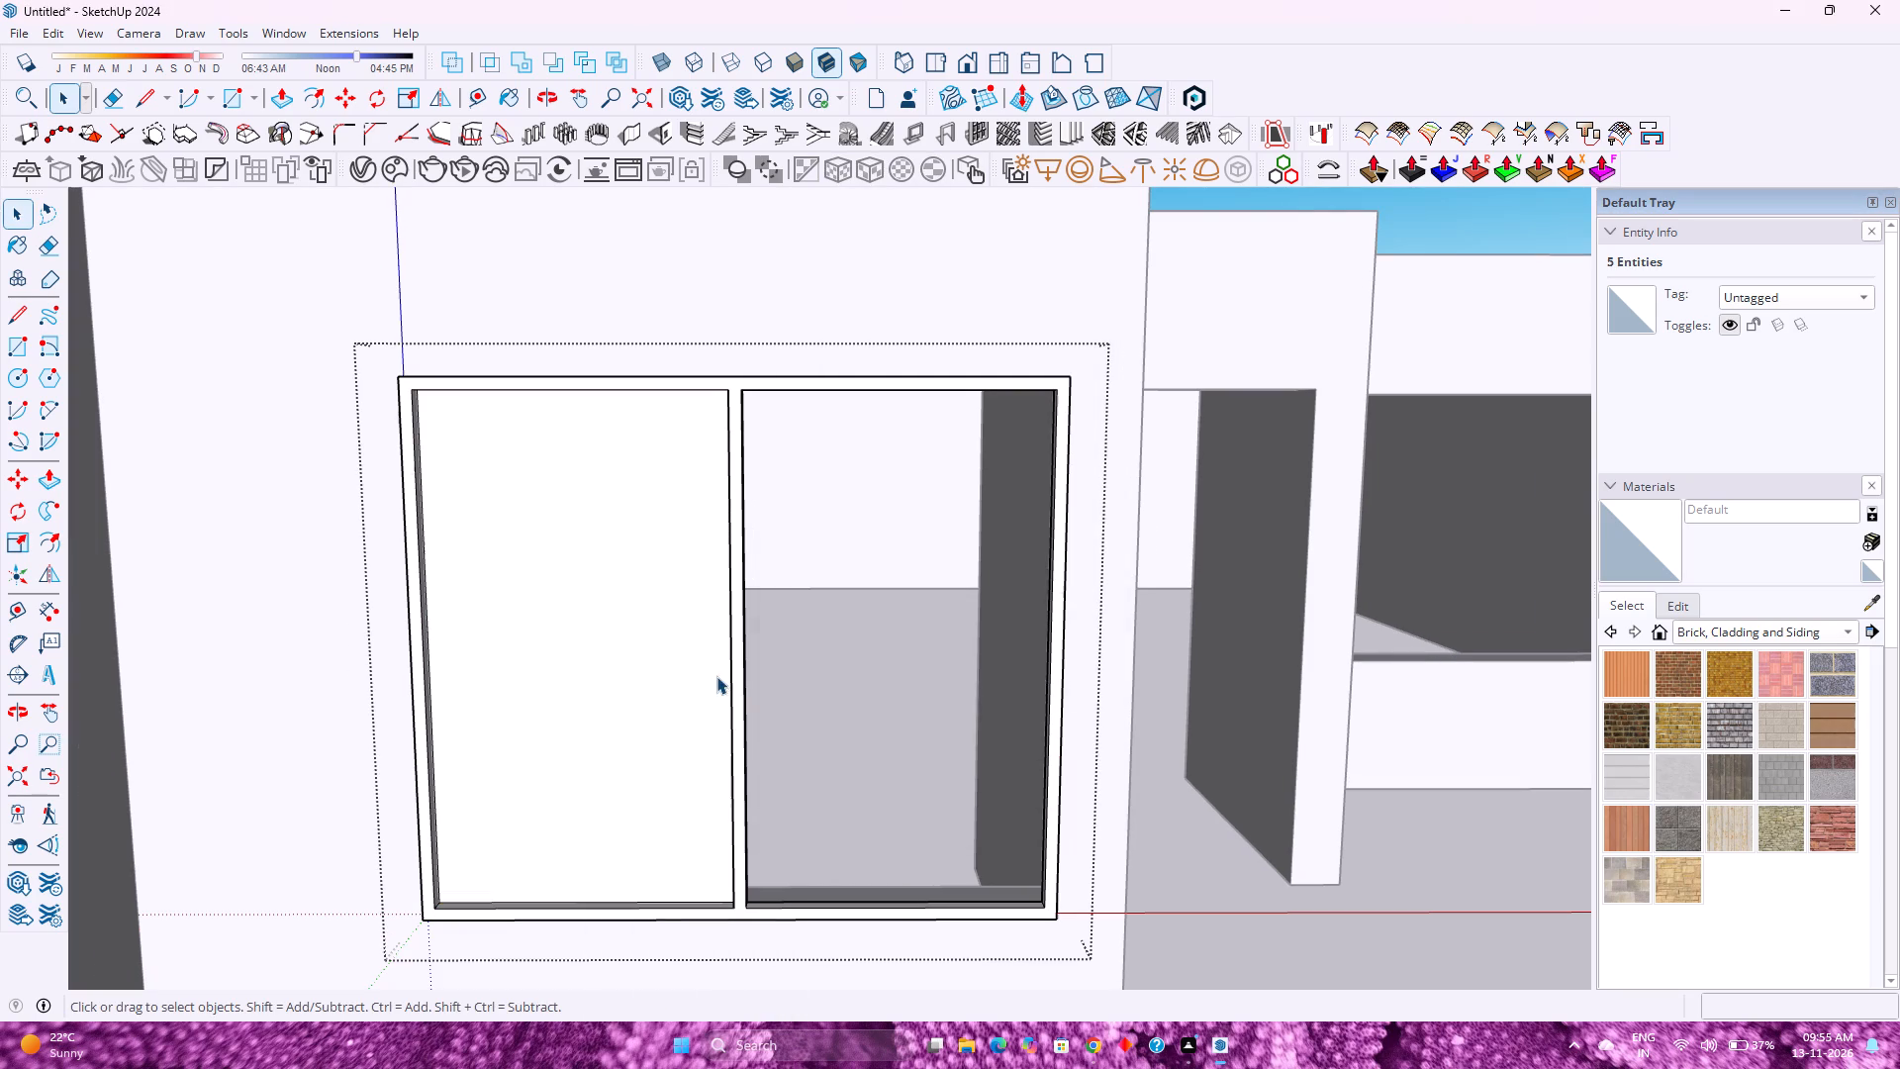
Make a group from the left pane face together with its bounding edges.
left_click(658, 727)
double_click(658, 727)
right_click(658, 727)
double_click(596, 726)
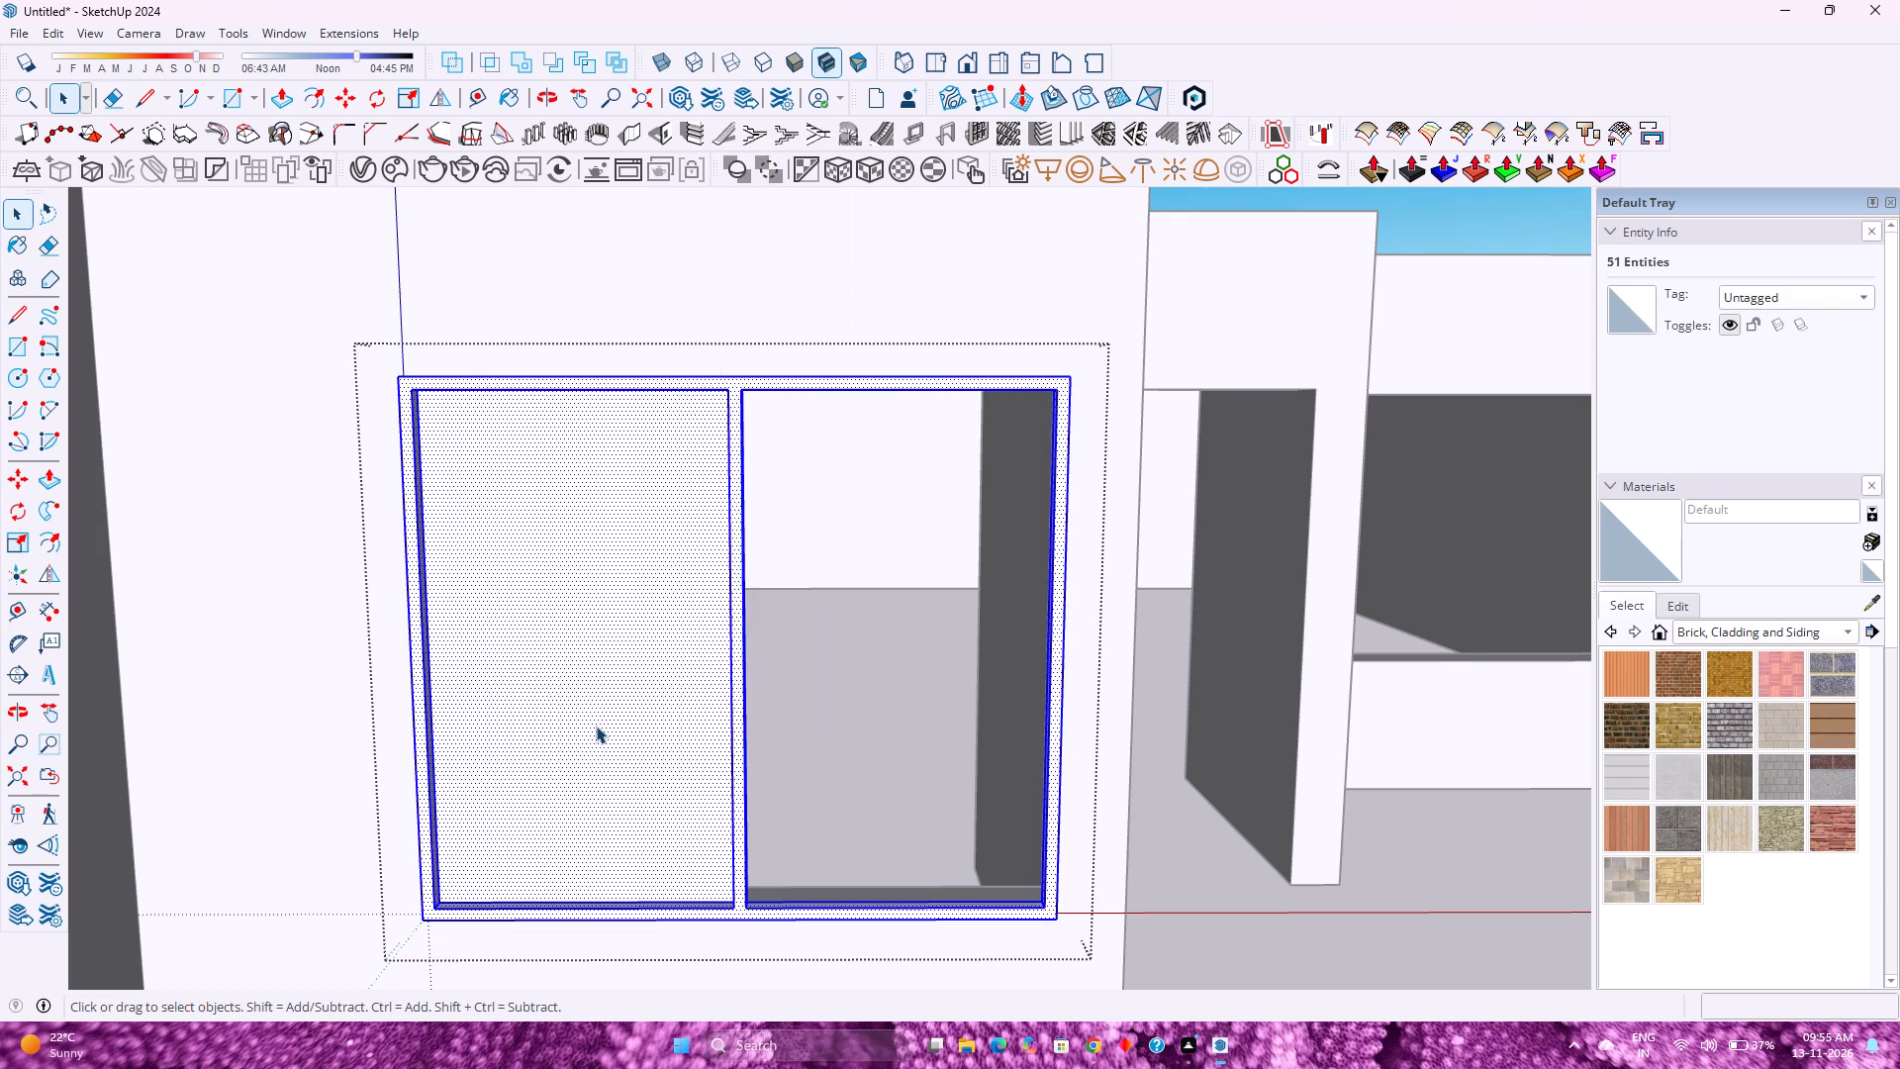
double_click(596, 726)
right_click(596, 726)
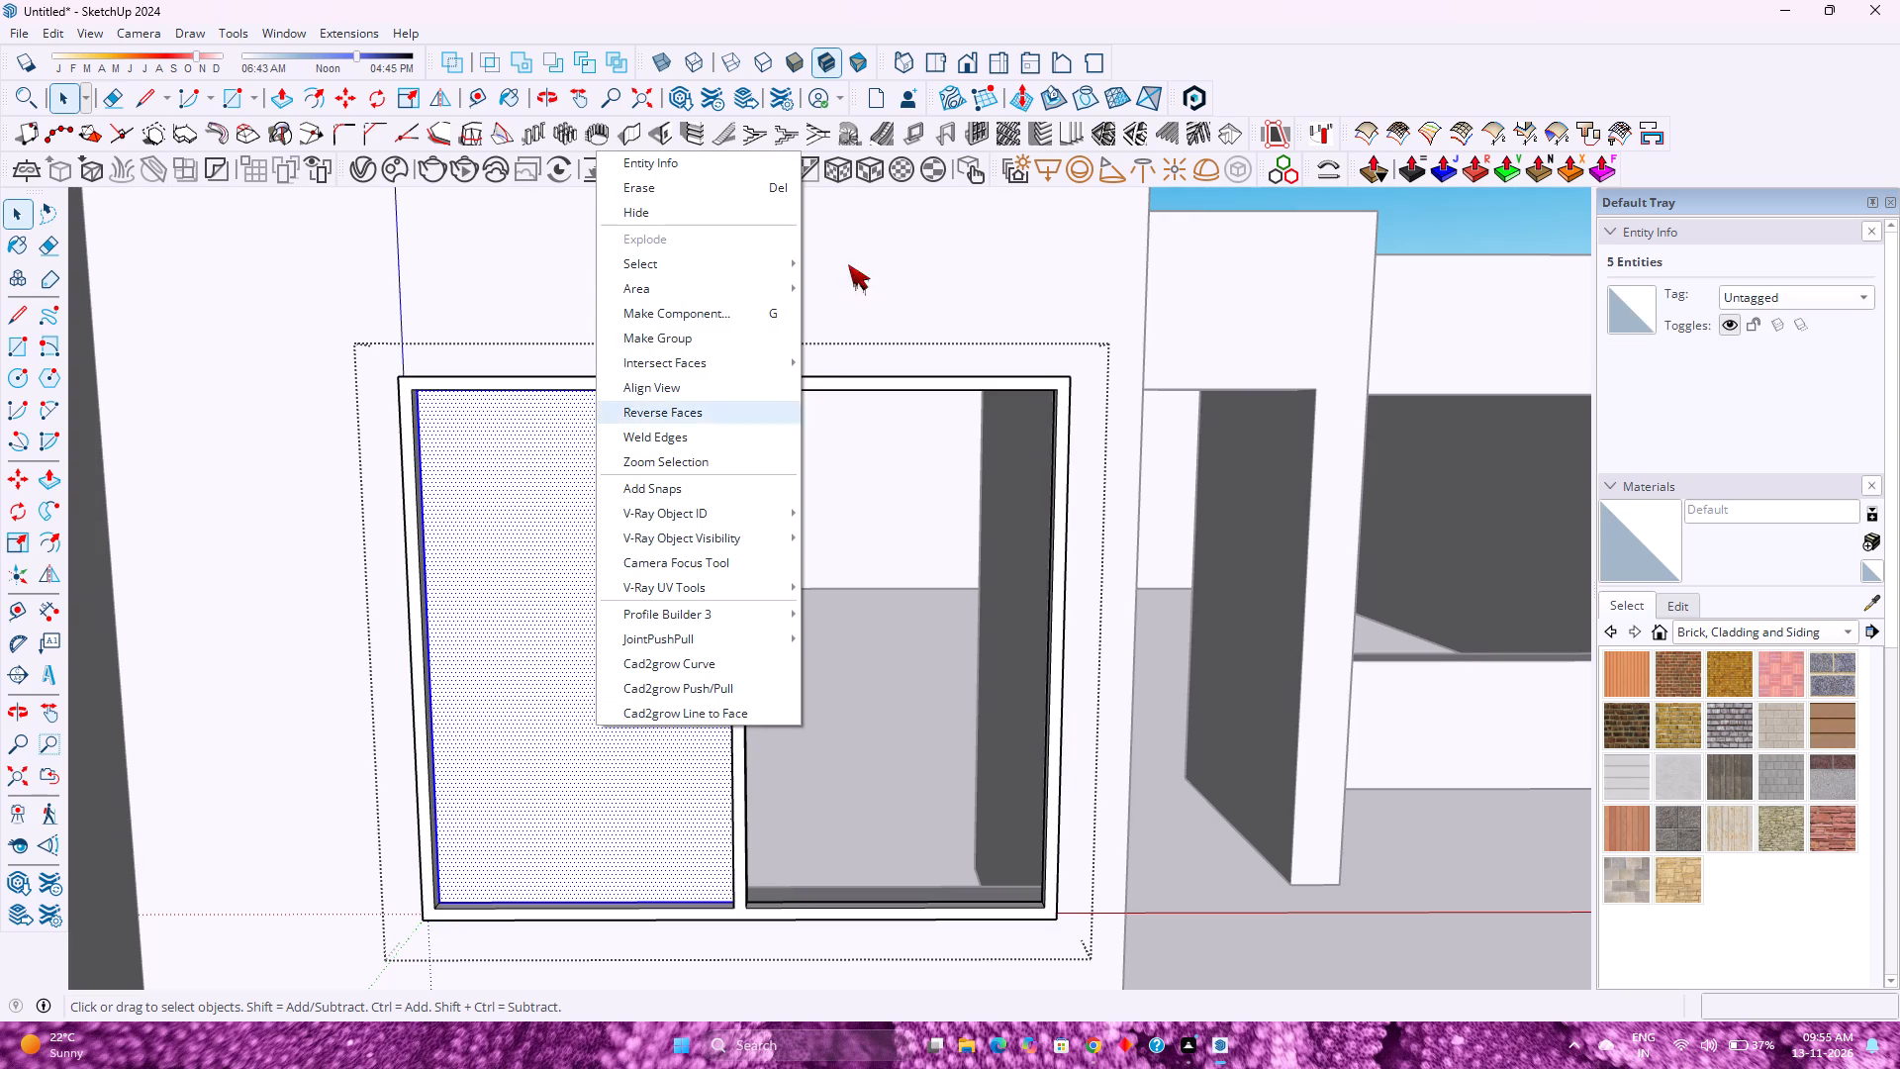
left_click(735, 333)
Convert the left pane group into a component with the definition name 1.
right_click(604, 453)
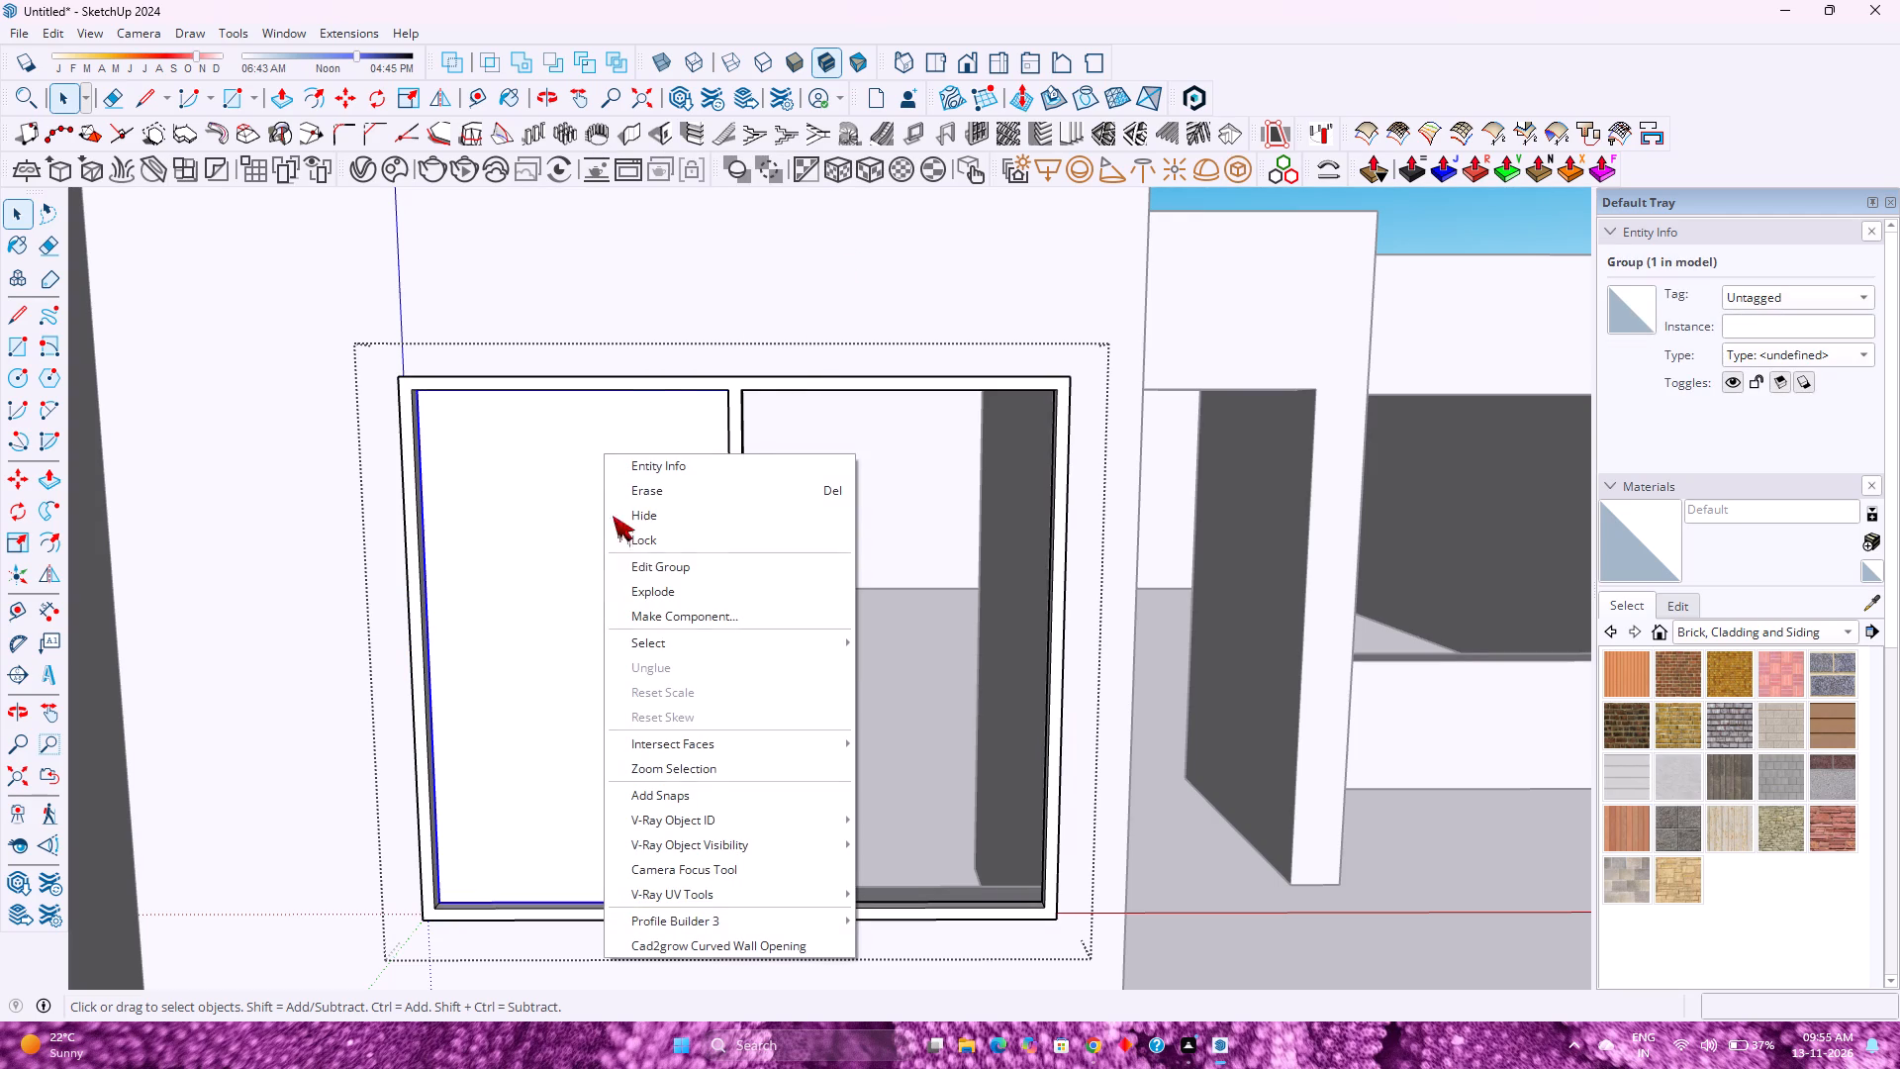
left_click(665, 621)
key("1")
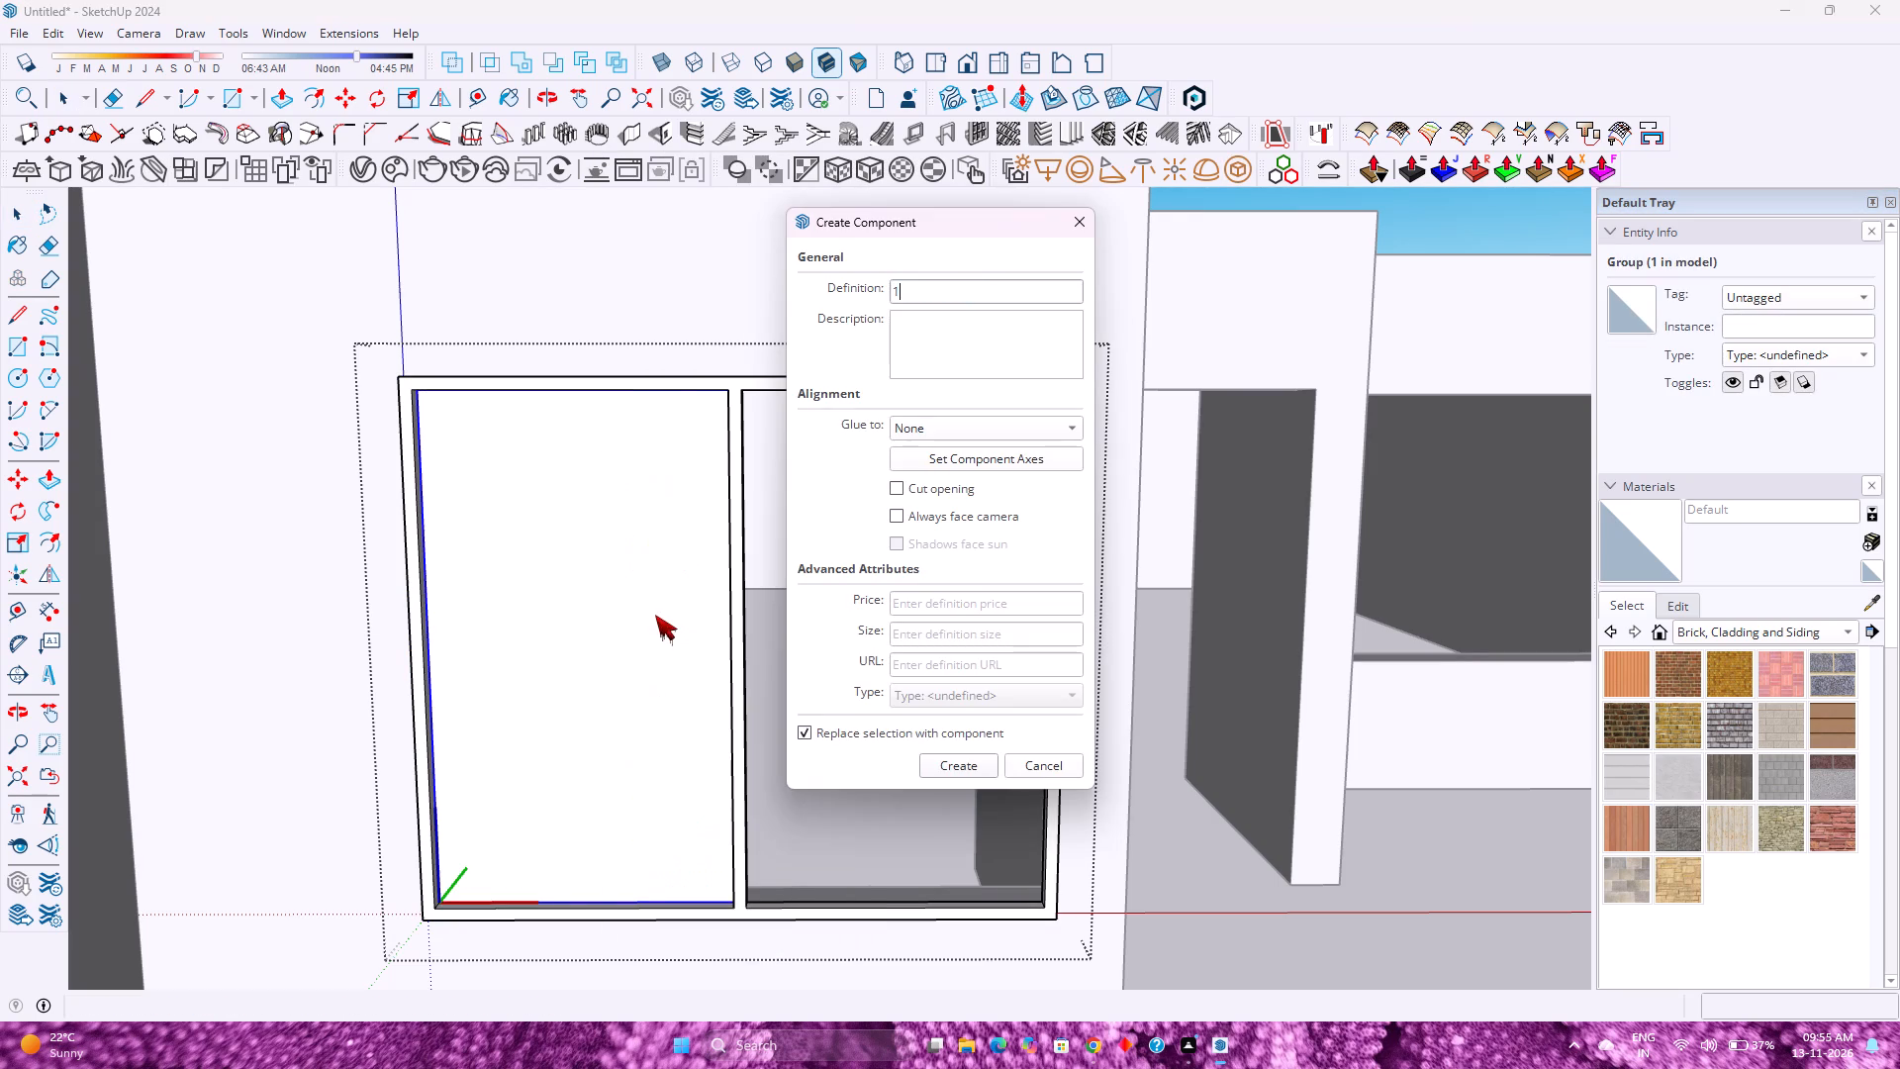
key("Return")
left_click(934, 536)
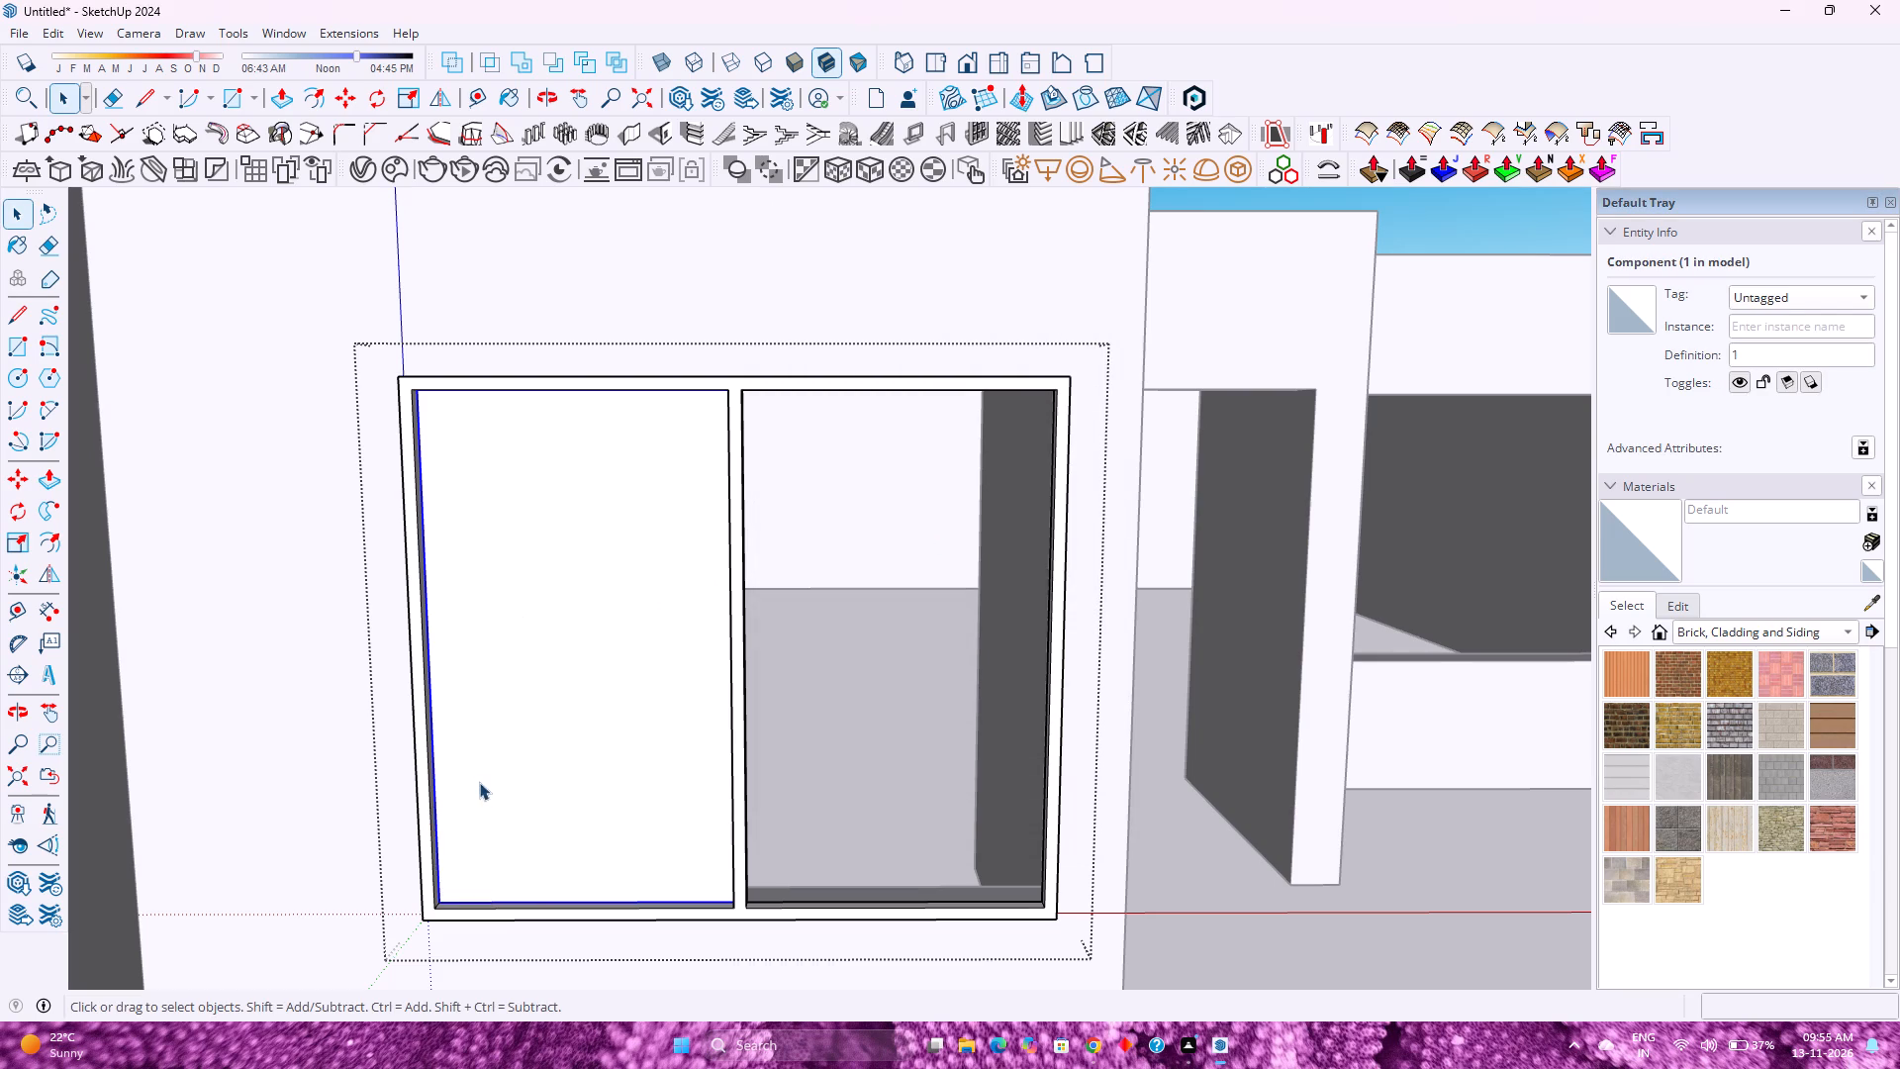
Copy the left pane component into the right frame opening, matching its lower-left corner to the opening's lower-left rear corner.
key("m")
scroll(429, 912, "up", 7)
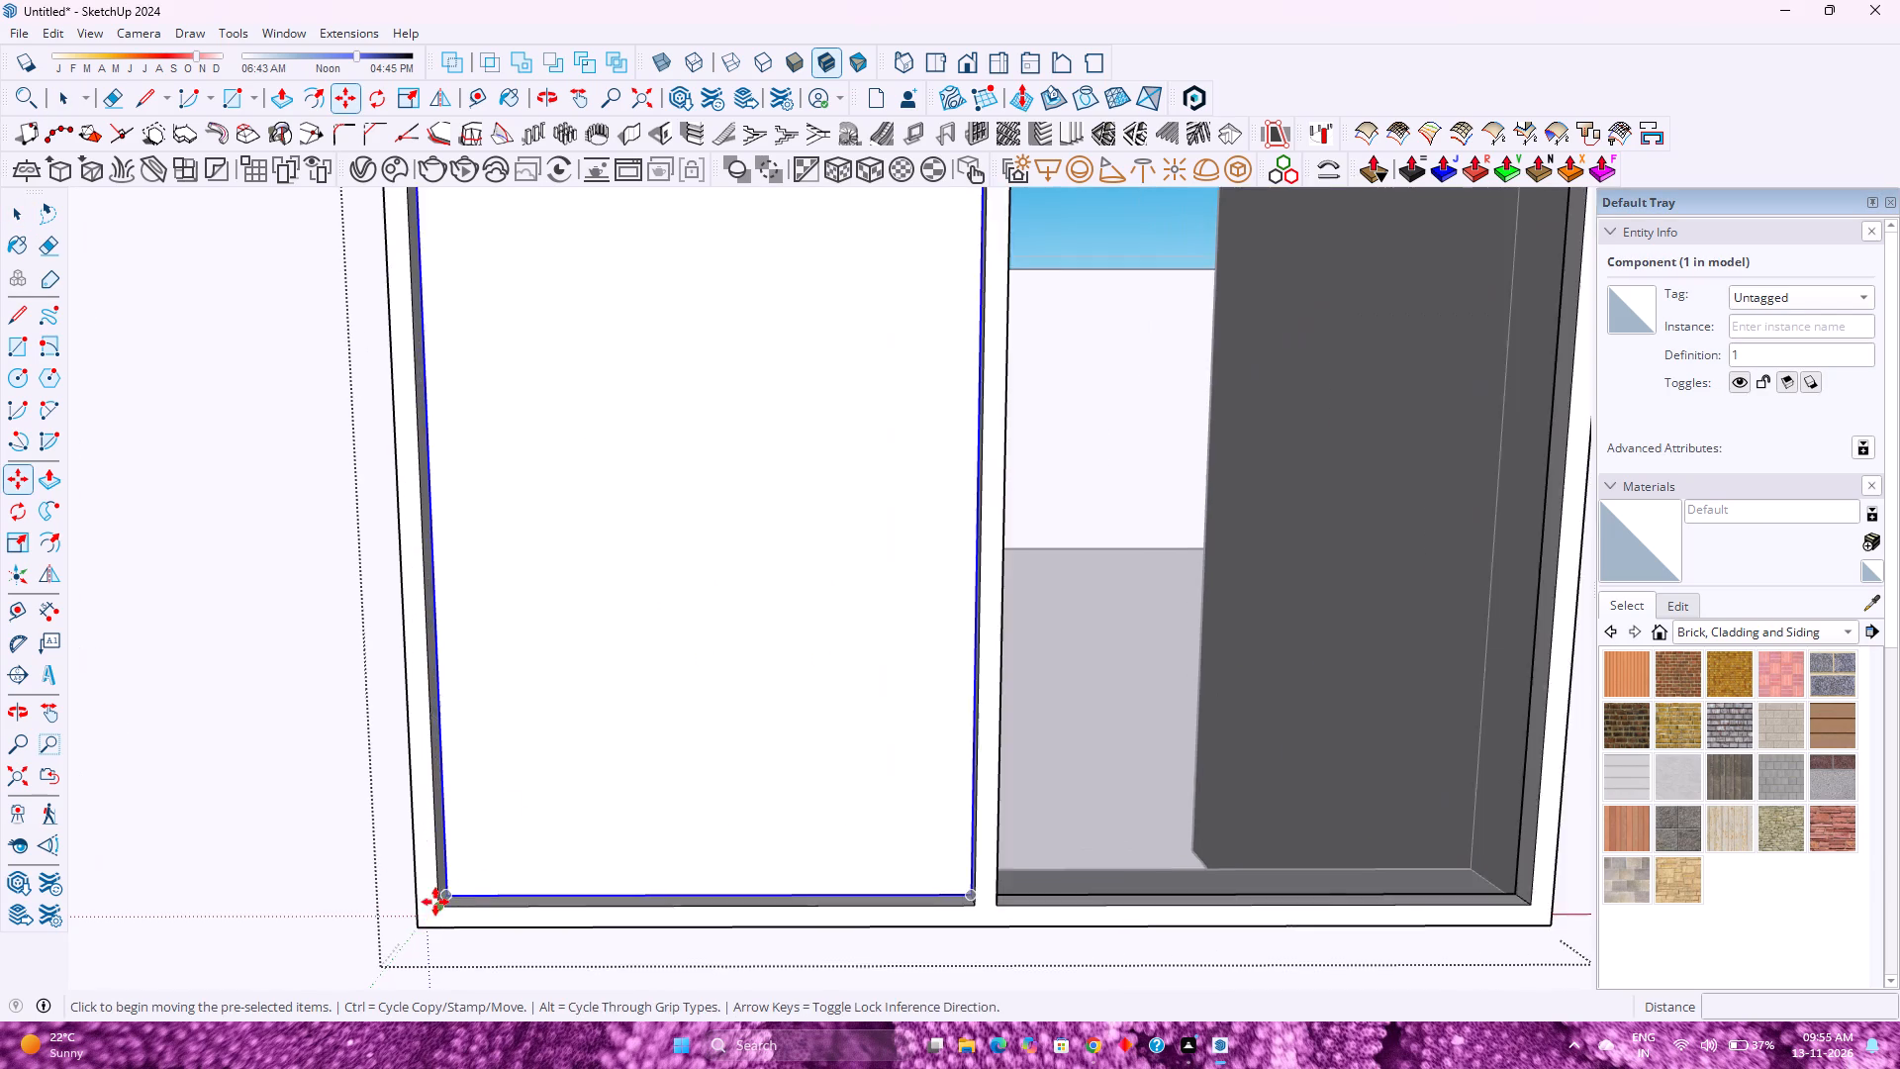
scroll(435, 902, "up", 3)
left_click(451, 892)
scroll(460, 886, "down", 3)
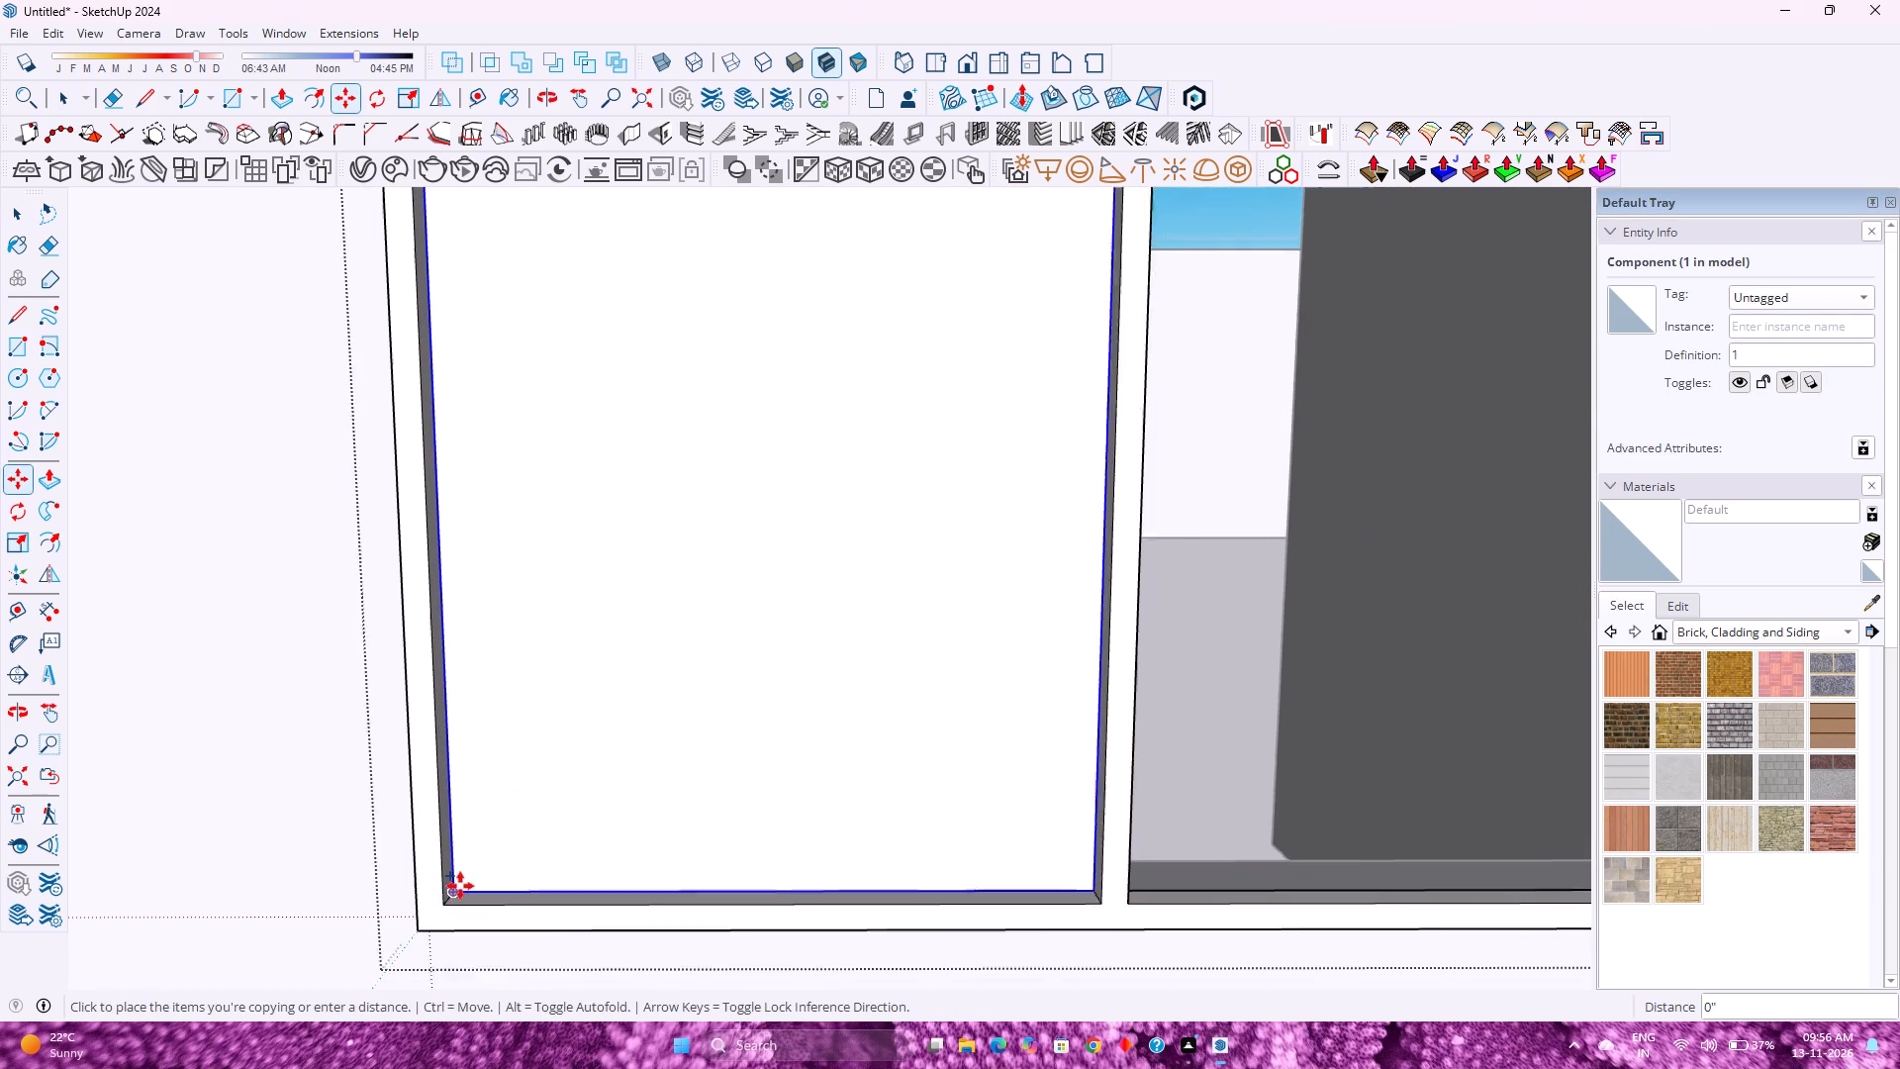
scroll(460, 886, "down", 1)
middle_click_drag(1006, 884, 675, 830, "shift")
scroll(778, 802, "up", 2)
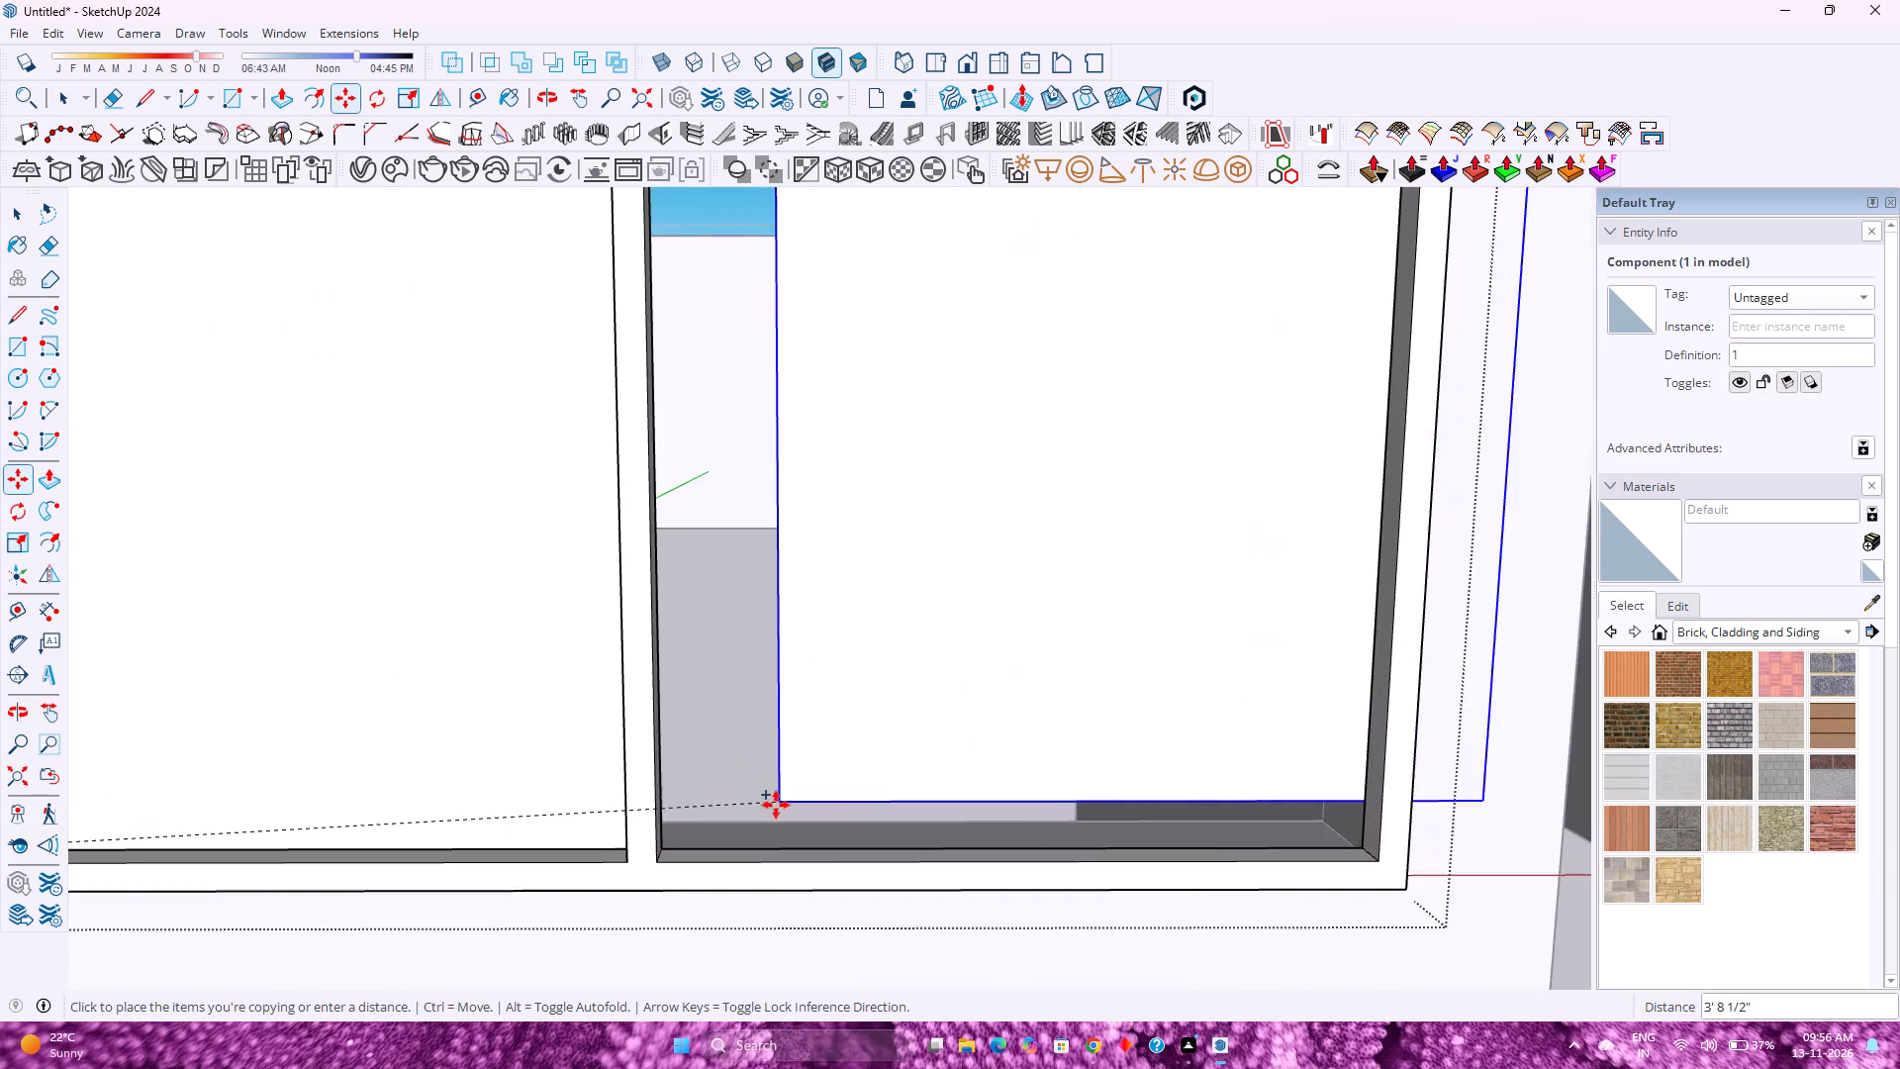
scroll(776, 805, "up", 2)
middle_click(733, 846)
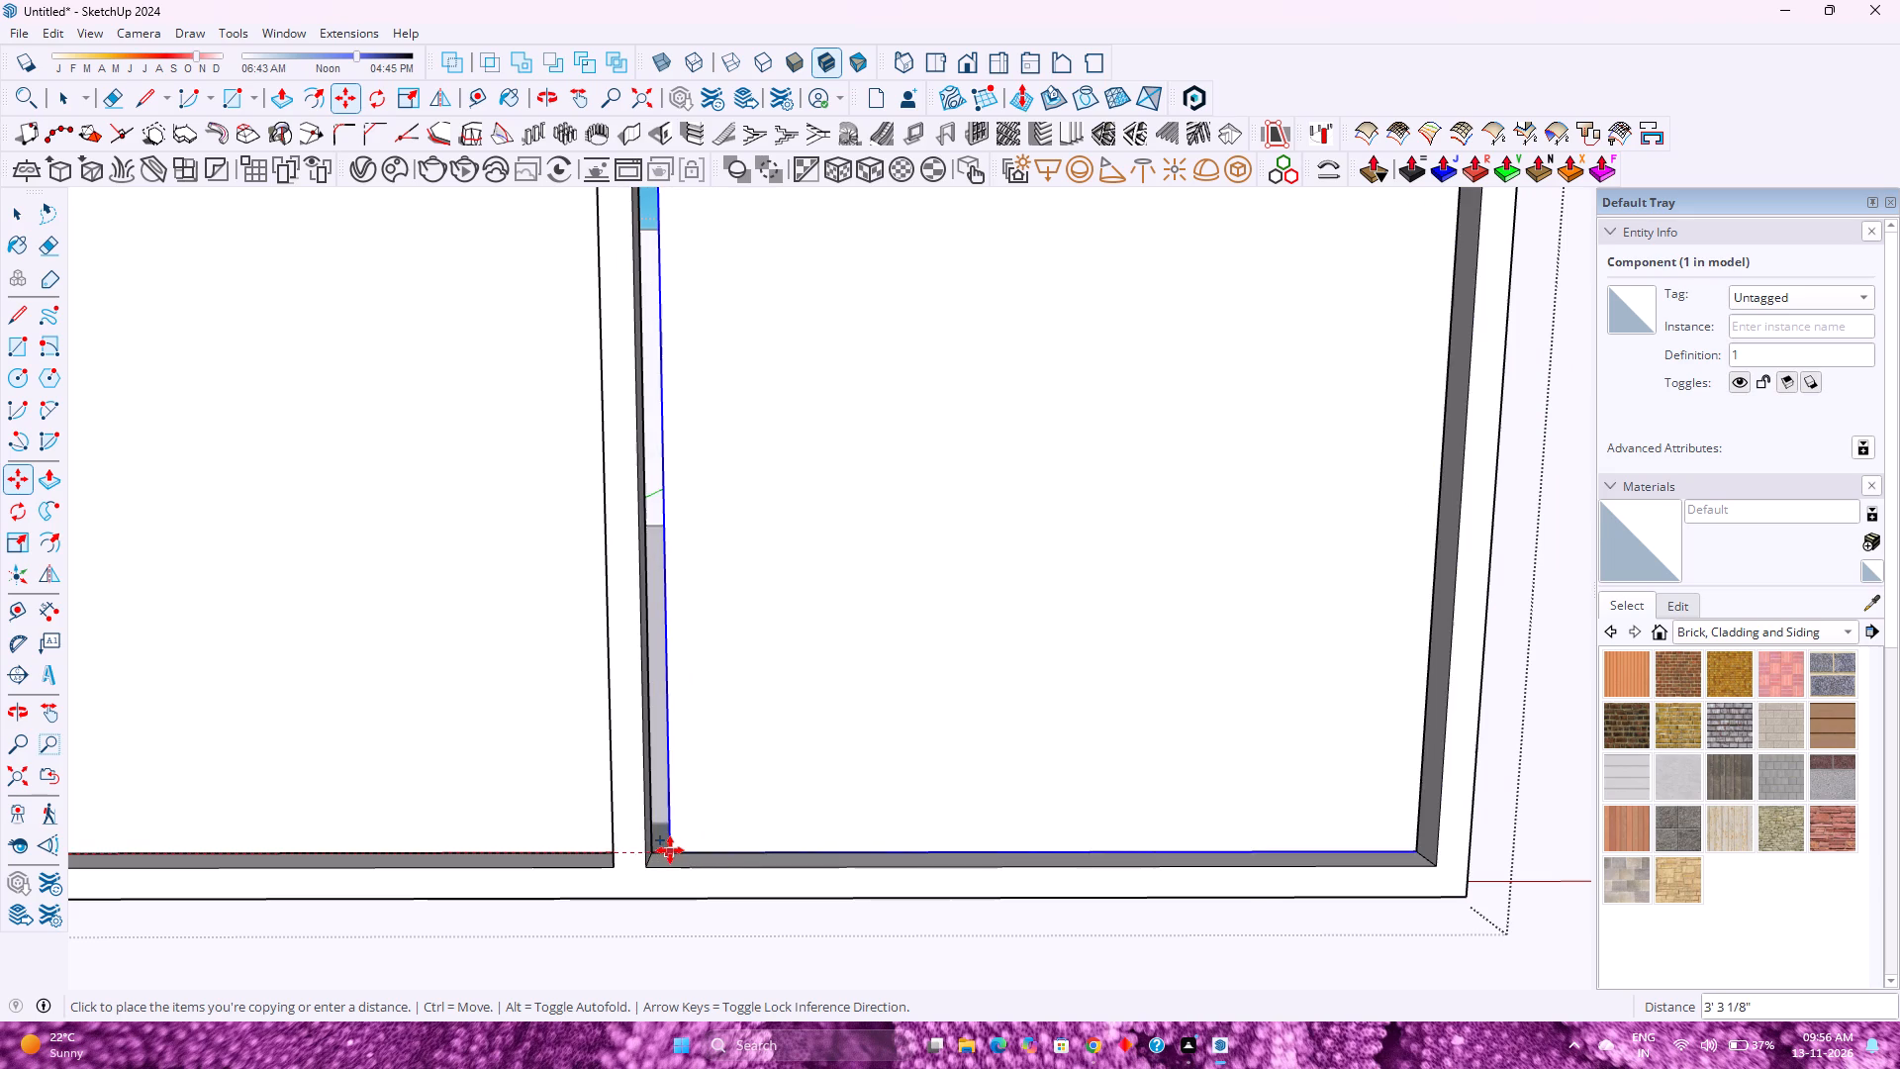
scroll(670, 850, "up", 4)
middle_click_drag(670, 850, 594, 945)
middle_click(594, 945)
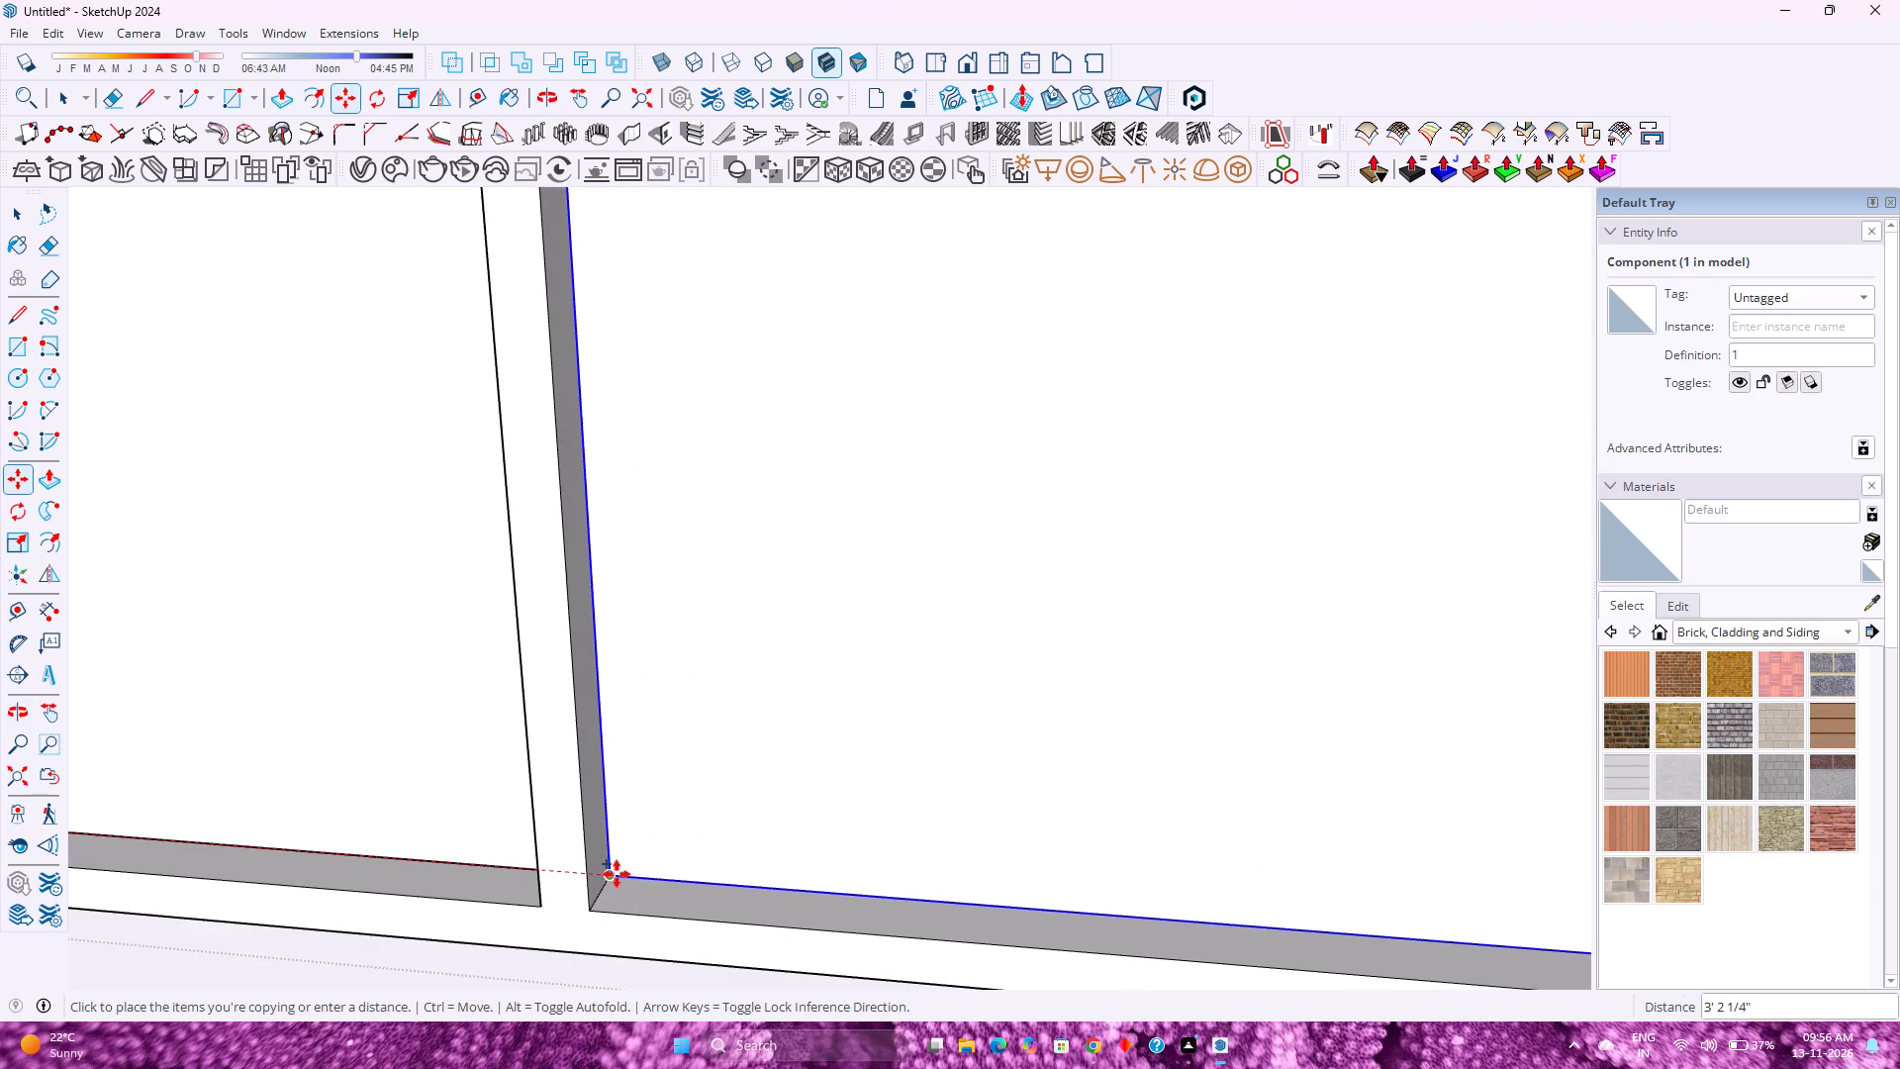
left_click(616, 874)
key("space")
Open the left pane component for editing and Push/Pull its face outward by 1.5".
scroll(790, 760, "down", 11)
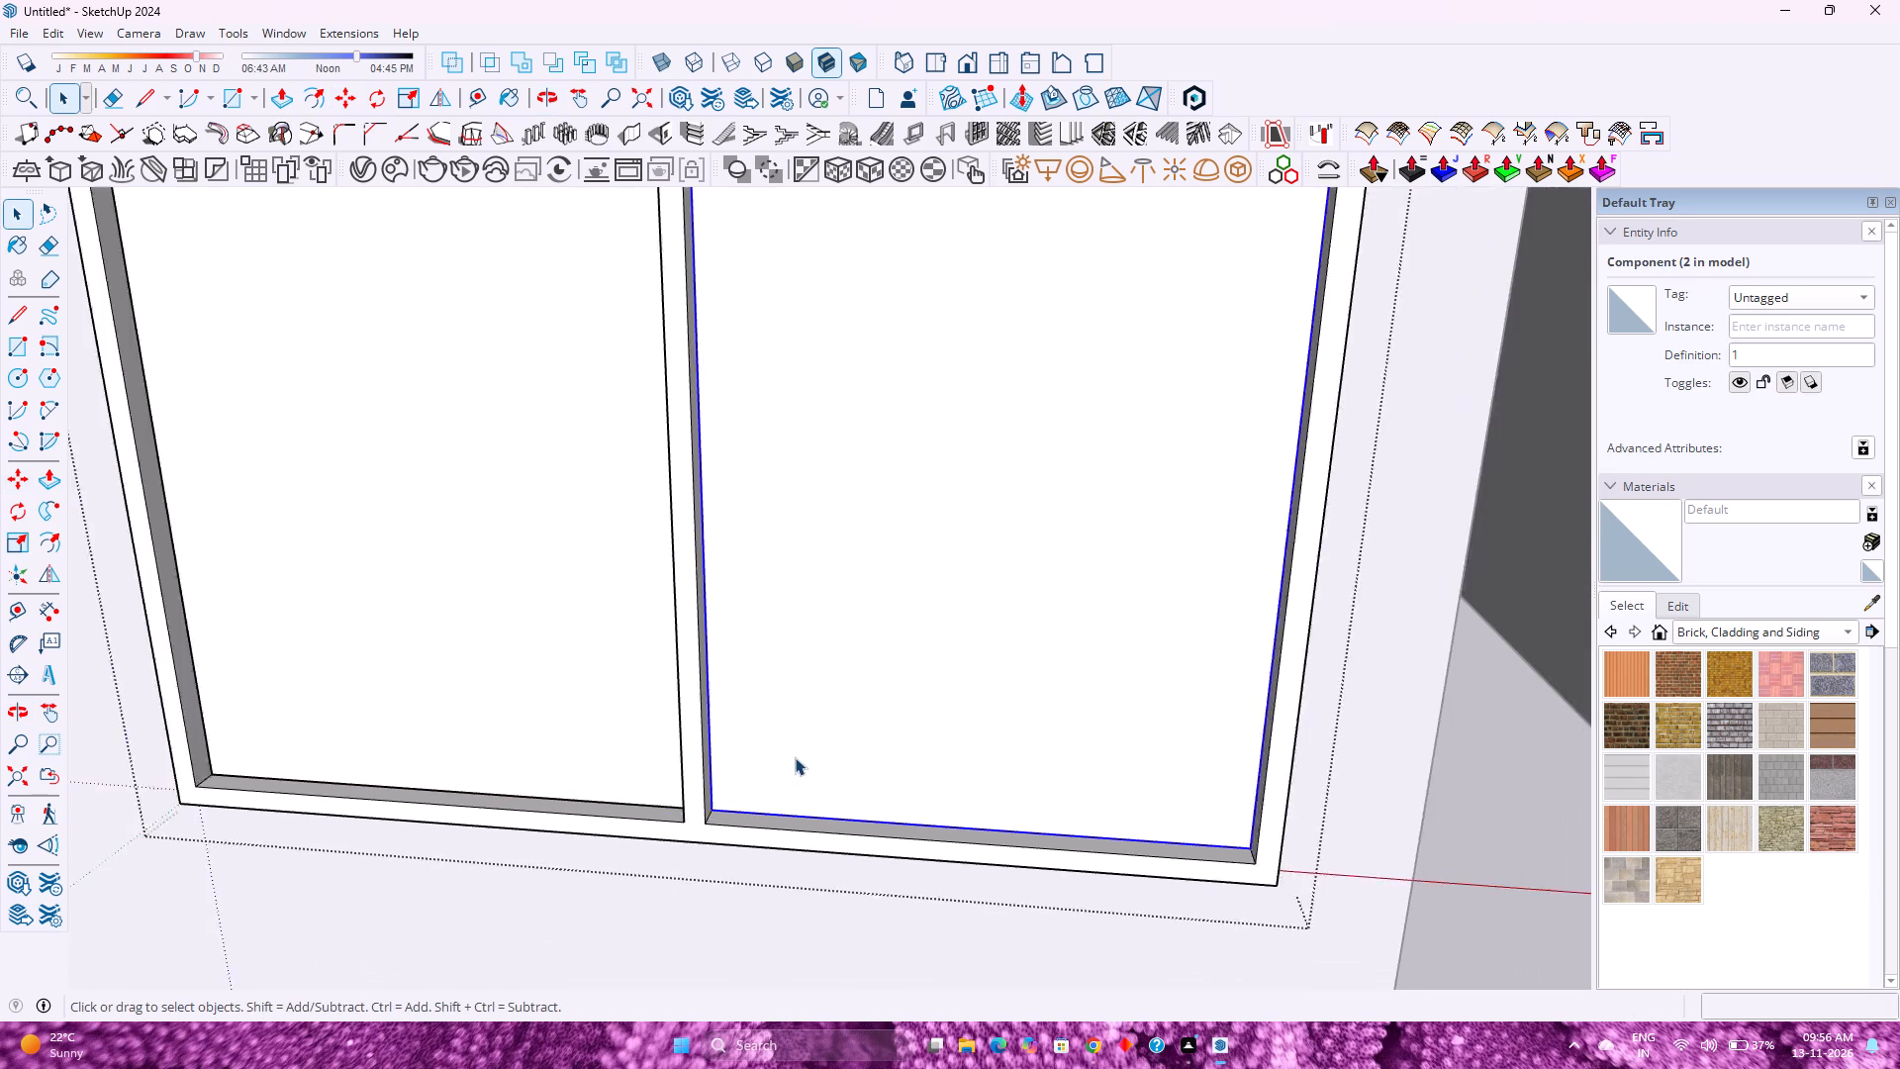
scroll(795, 757, "down", 3)
double_click(616, 640)
scroll(616, 640, "up", 7)
middle_click_drag(640, 667, 644, 683, "shift")
middle_click_drag(647, 691, 651, 711, "shift")
middle_click(653, 719, "shift")
middle_click(662, 762, "shift")
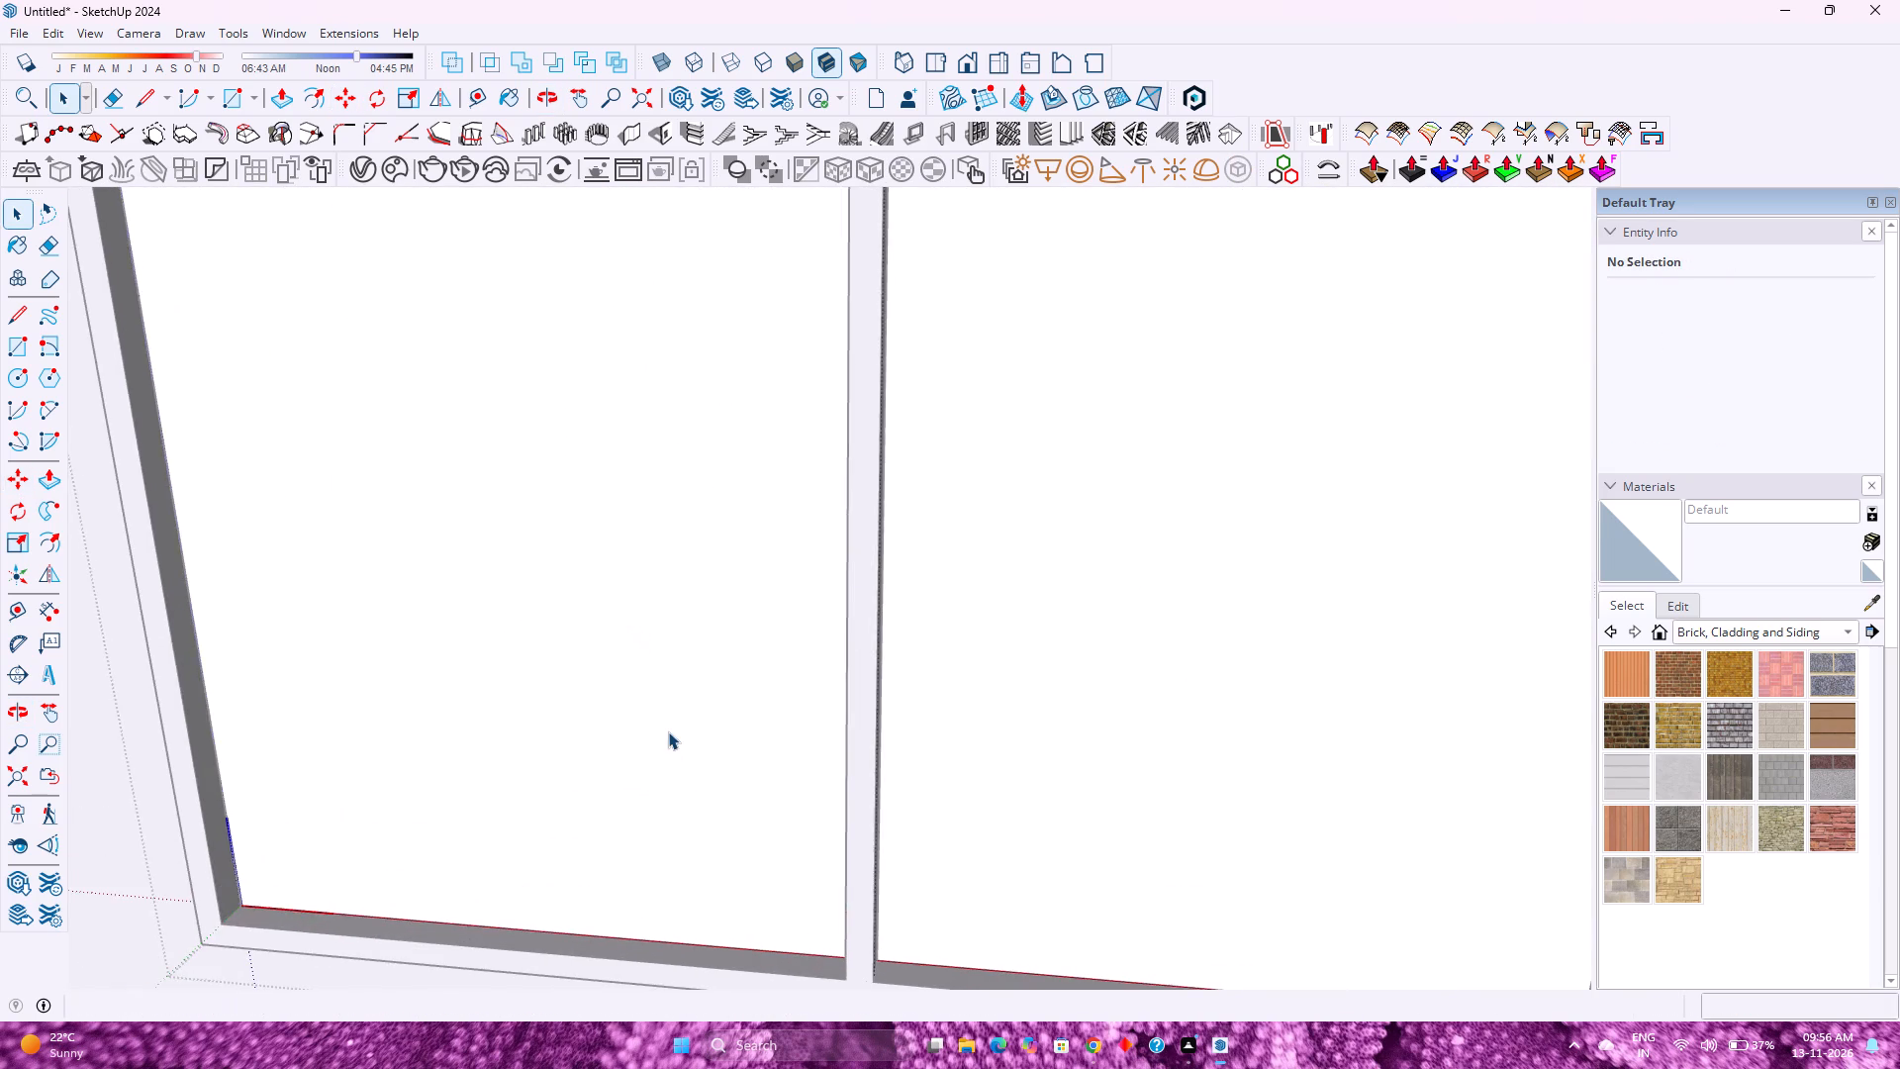
scroll(671, 715, "down", 5)
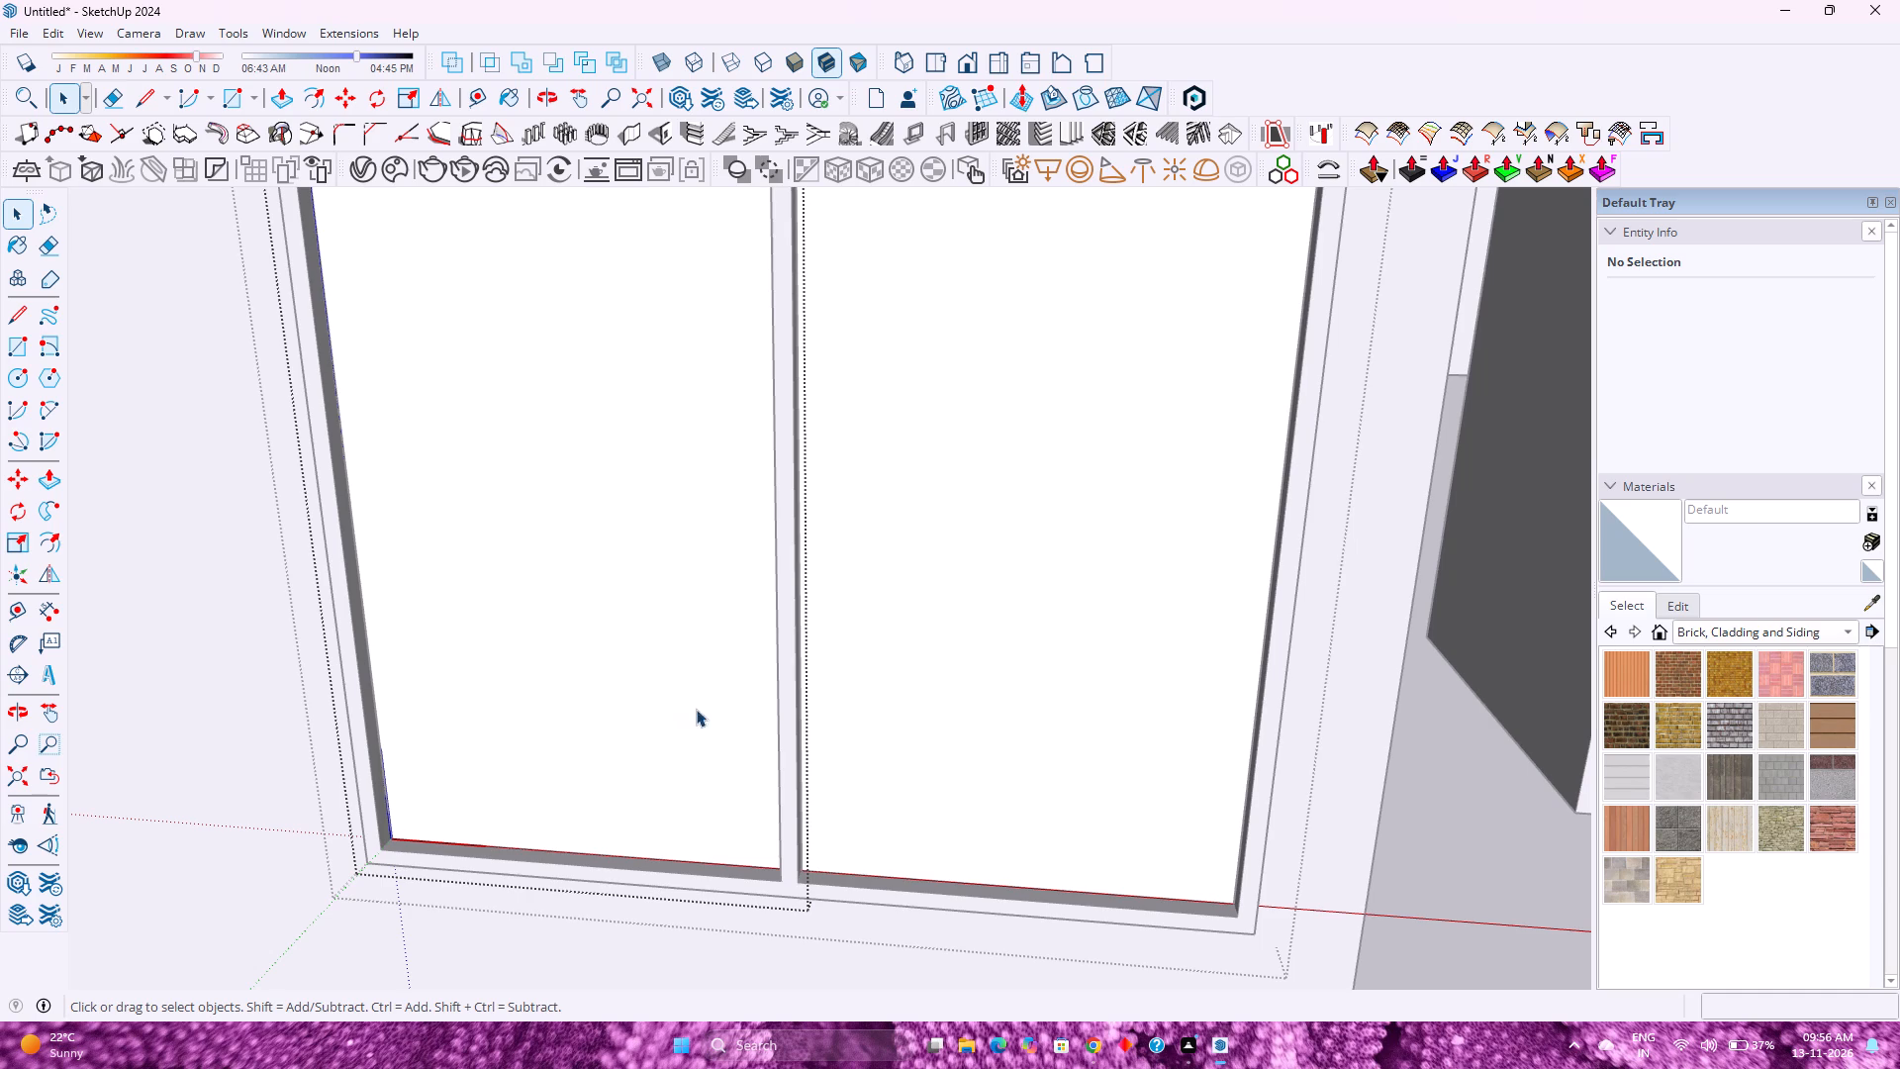
left_click(281, 90)
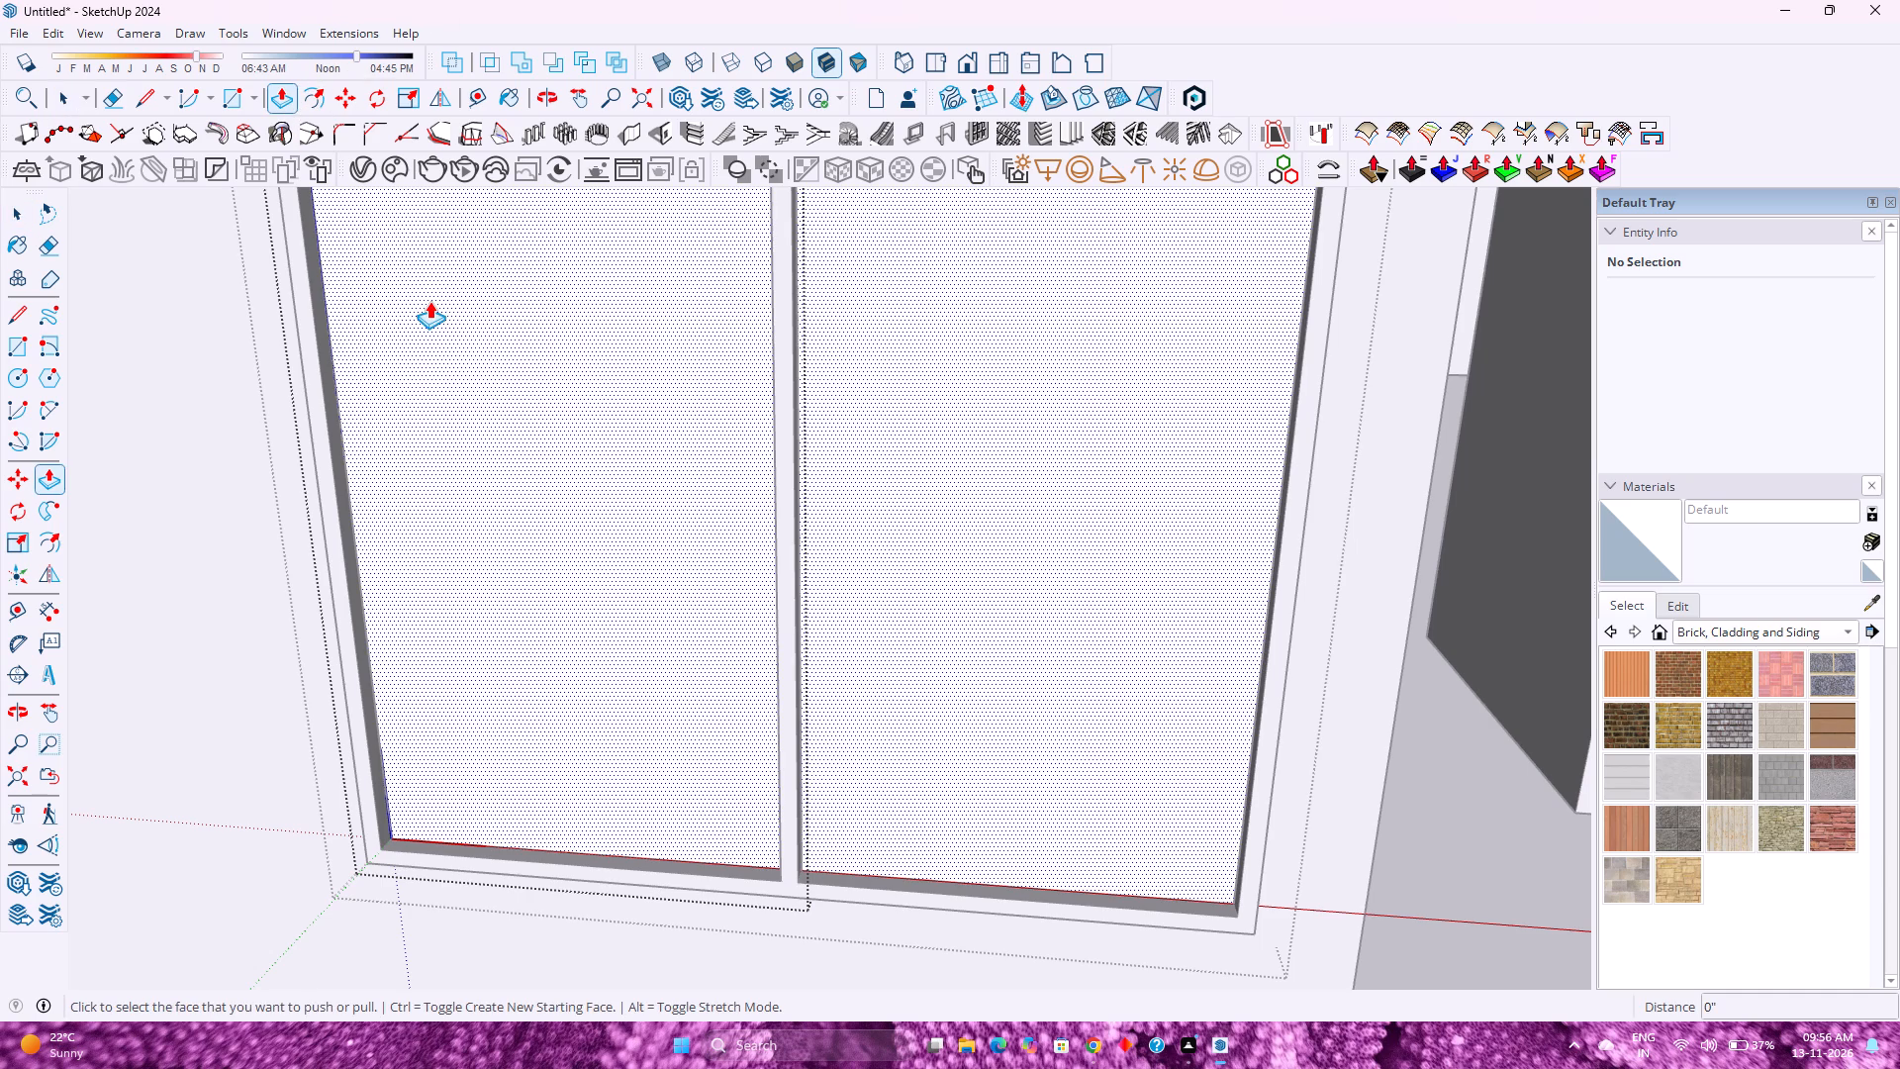
left_click(431, 301)
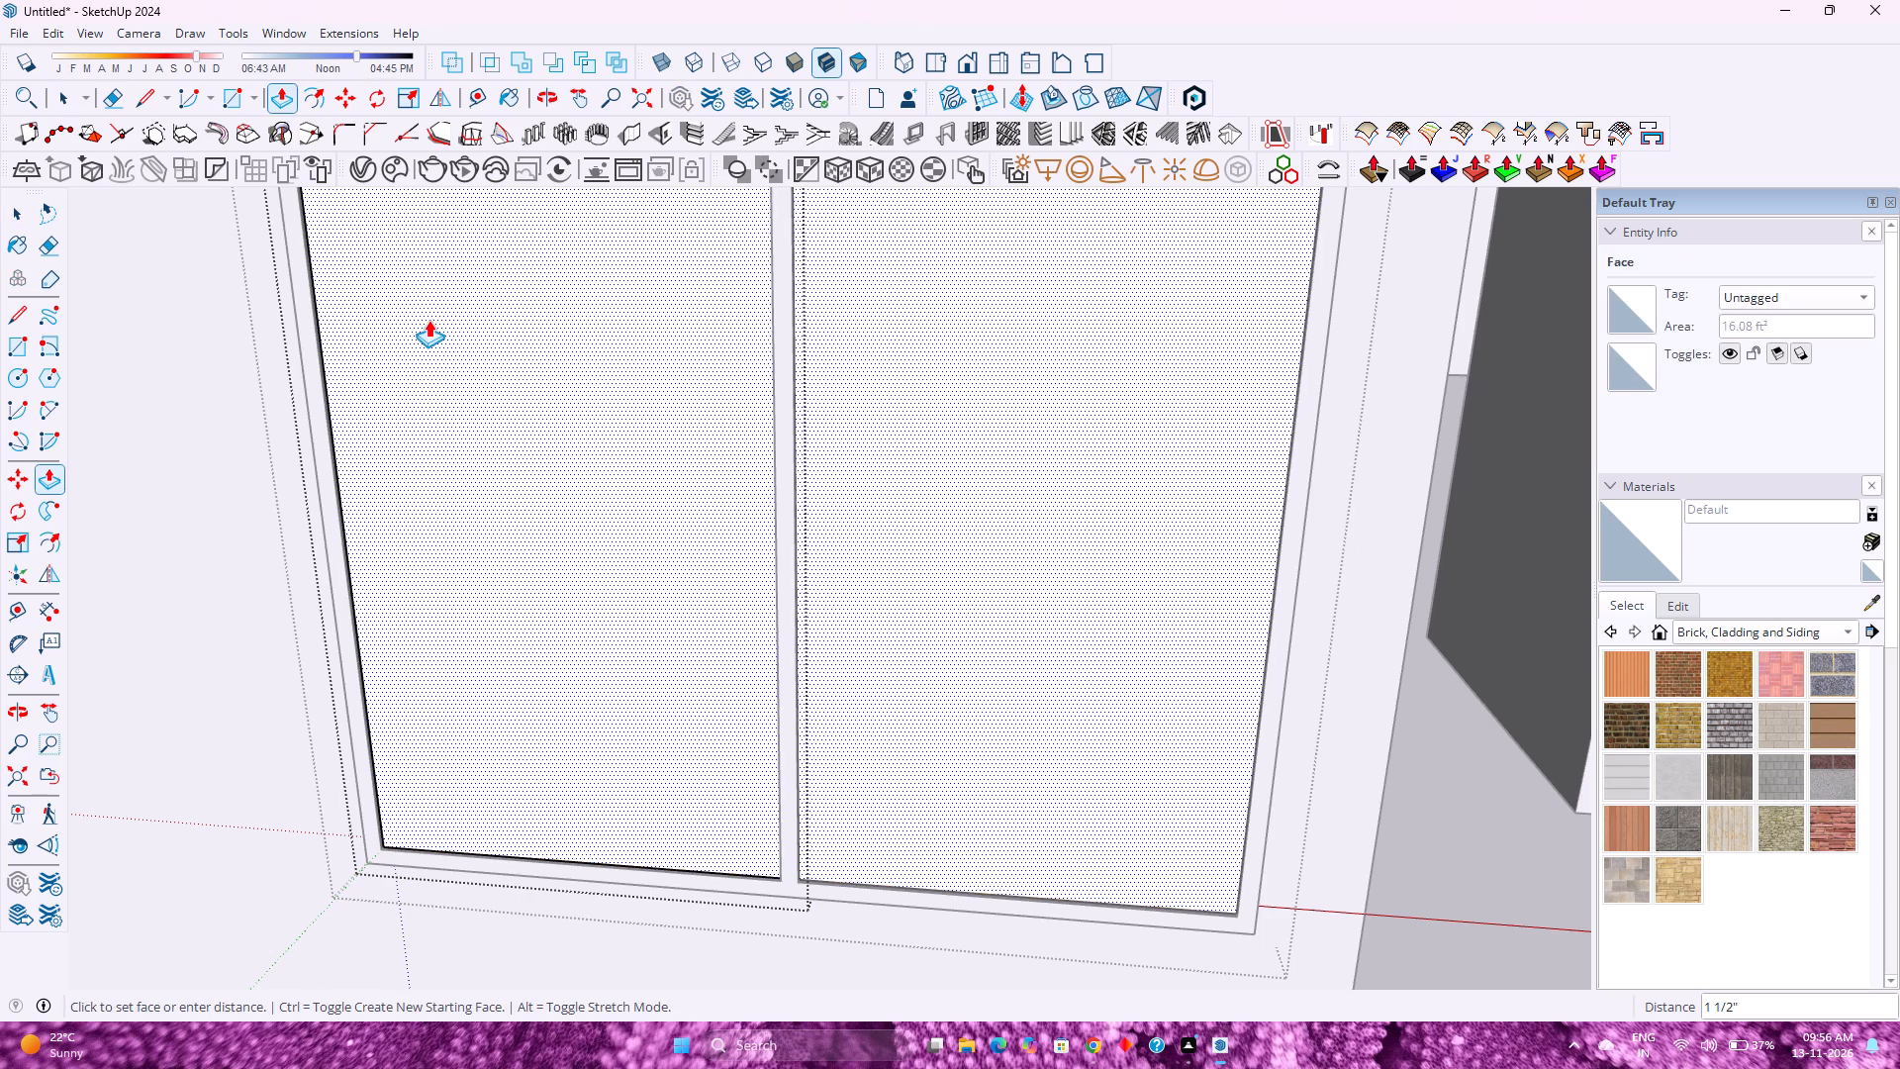
type("1.5")
key("Return")
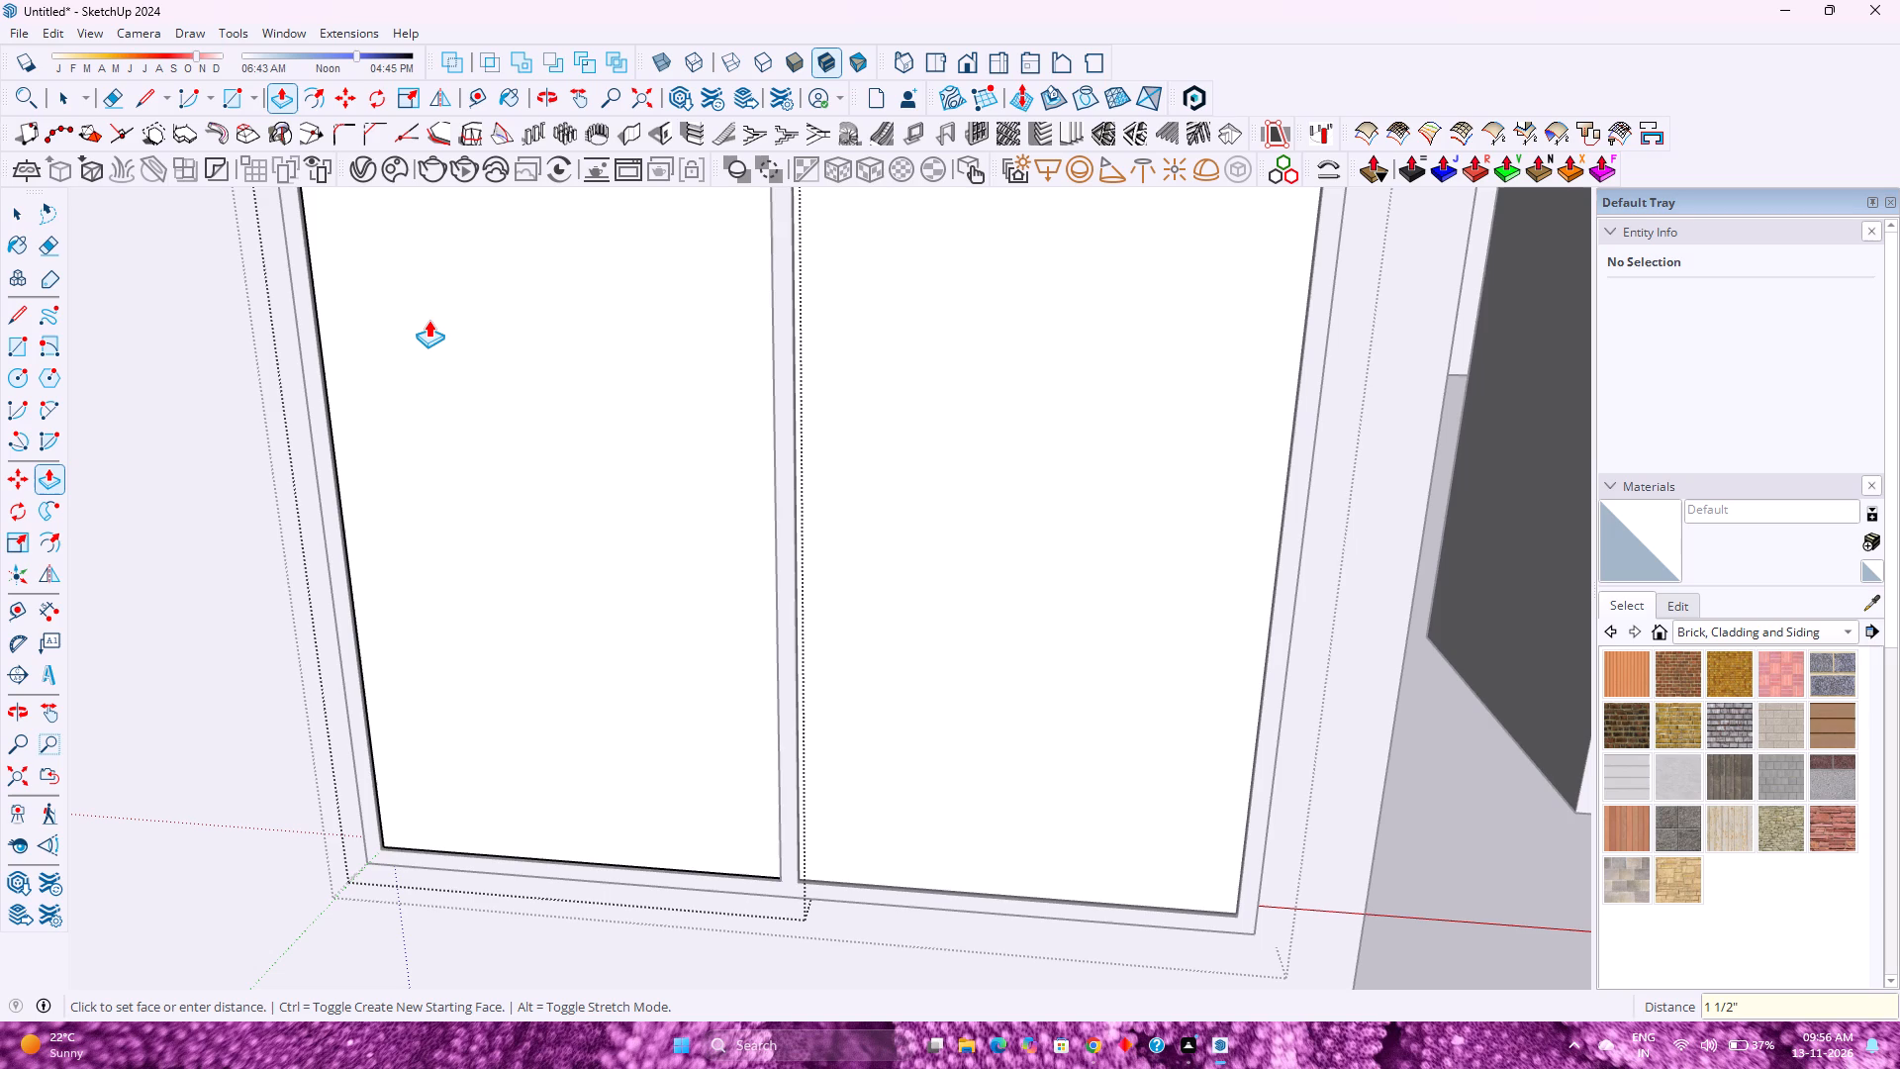
Set the pane face's Push/Pull distance to 1".
scroll(428, 320, "up", 4)
scroll(428, 320, "down", 4)
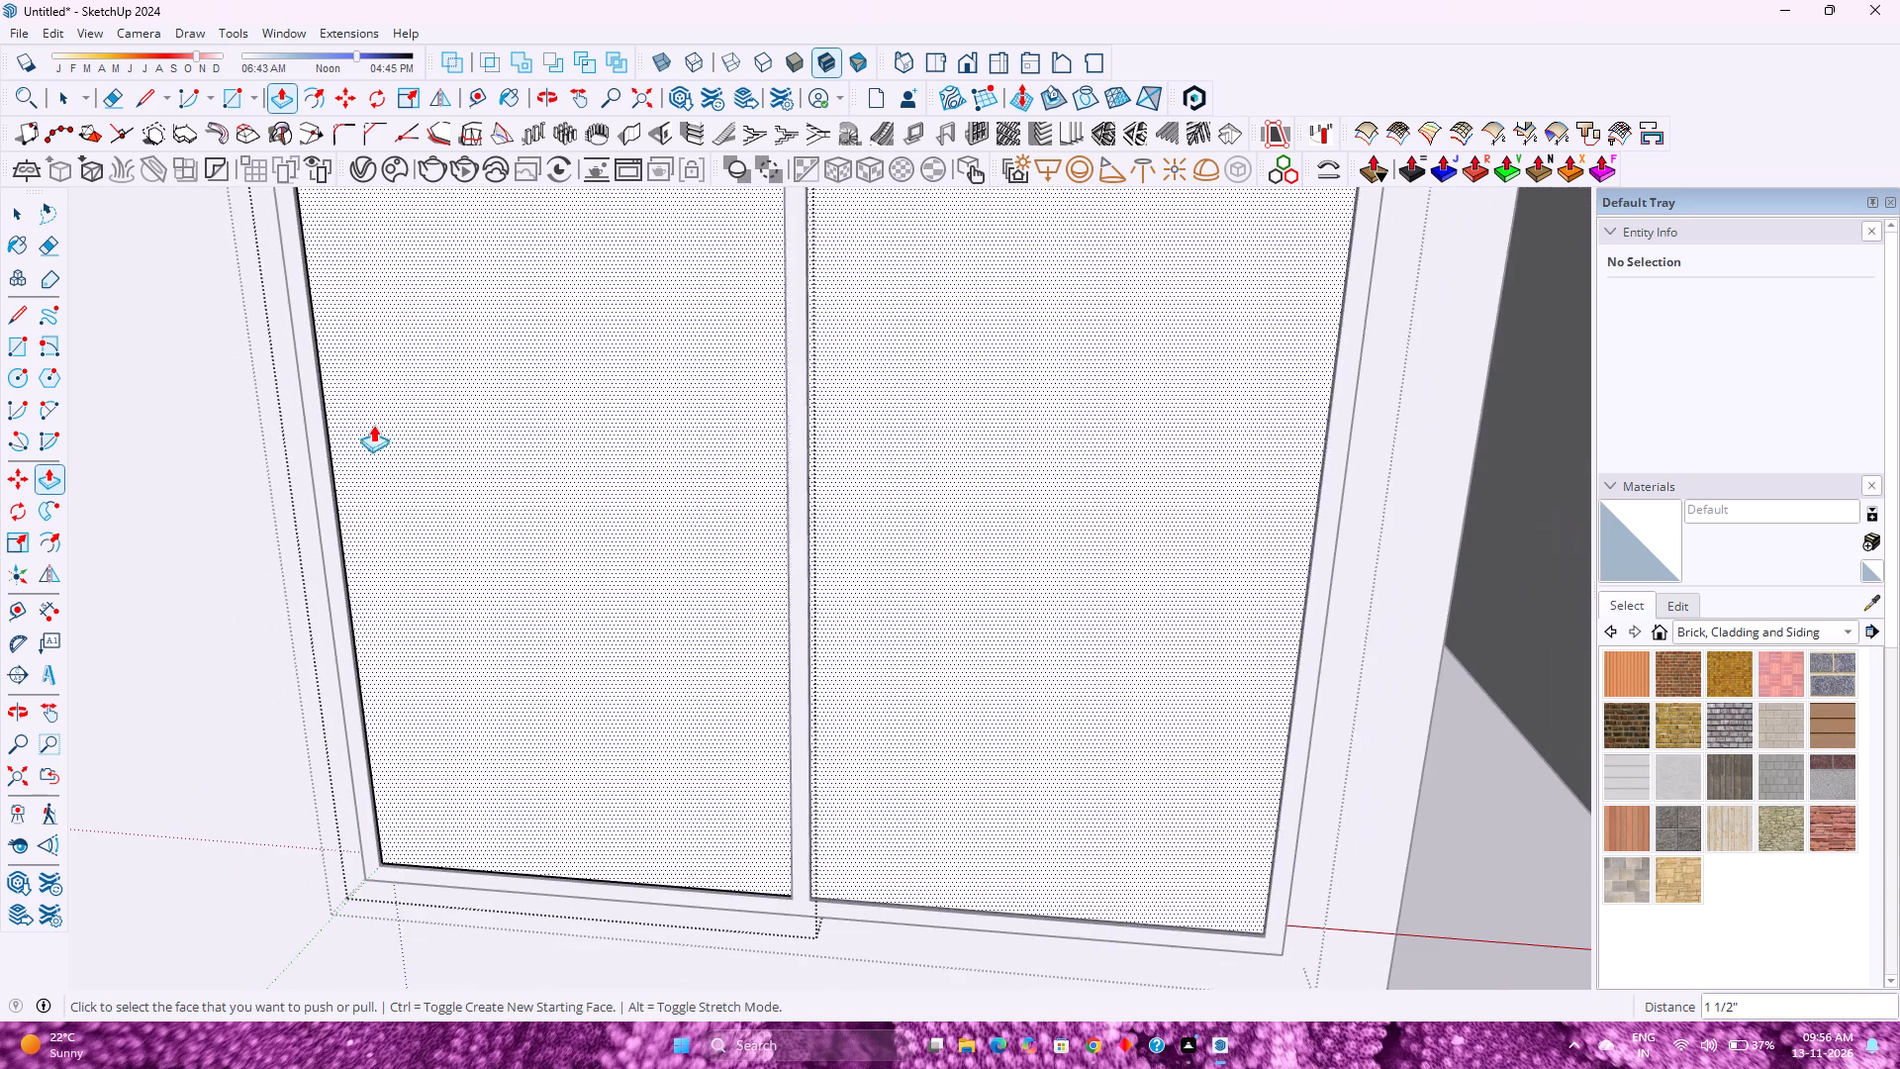
scroll(381, 881, "up", 14)
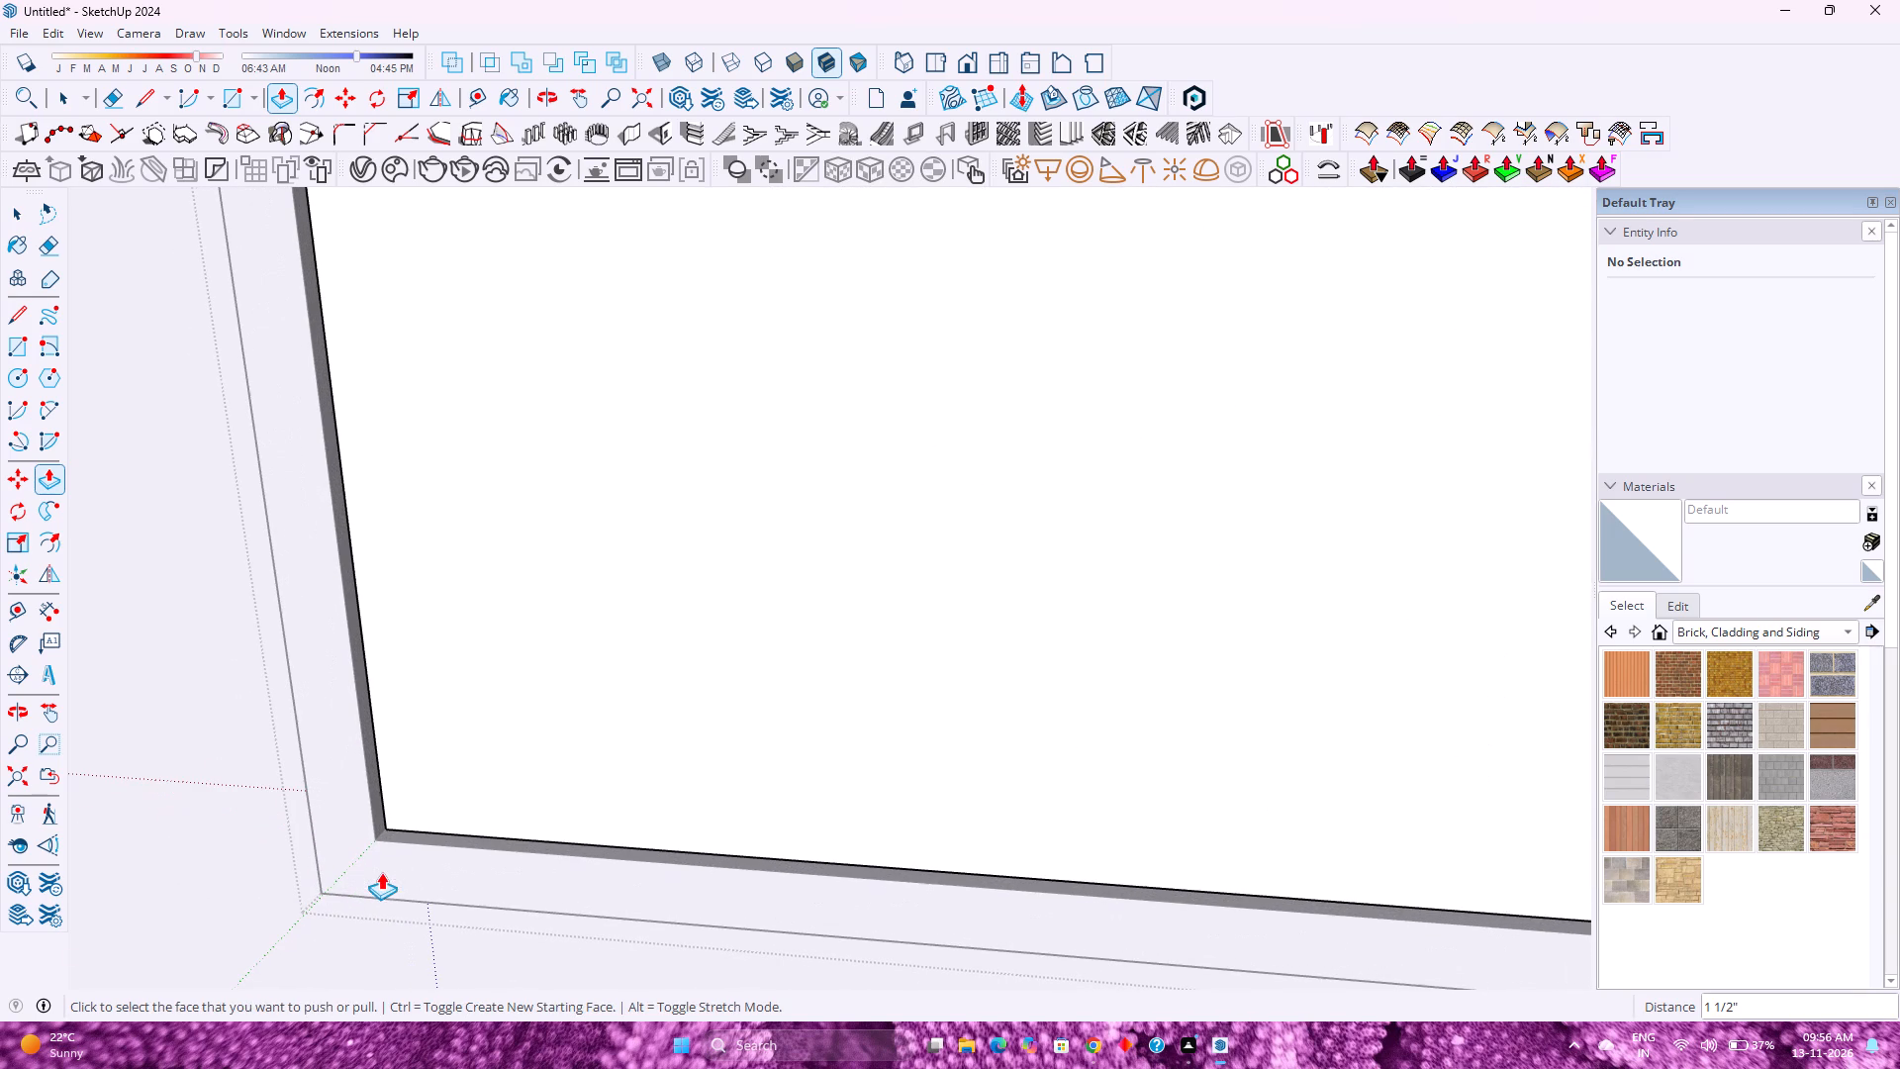
key("1")
key("Return")
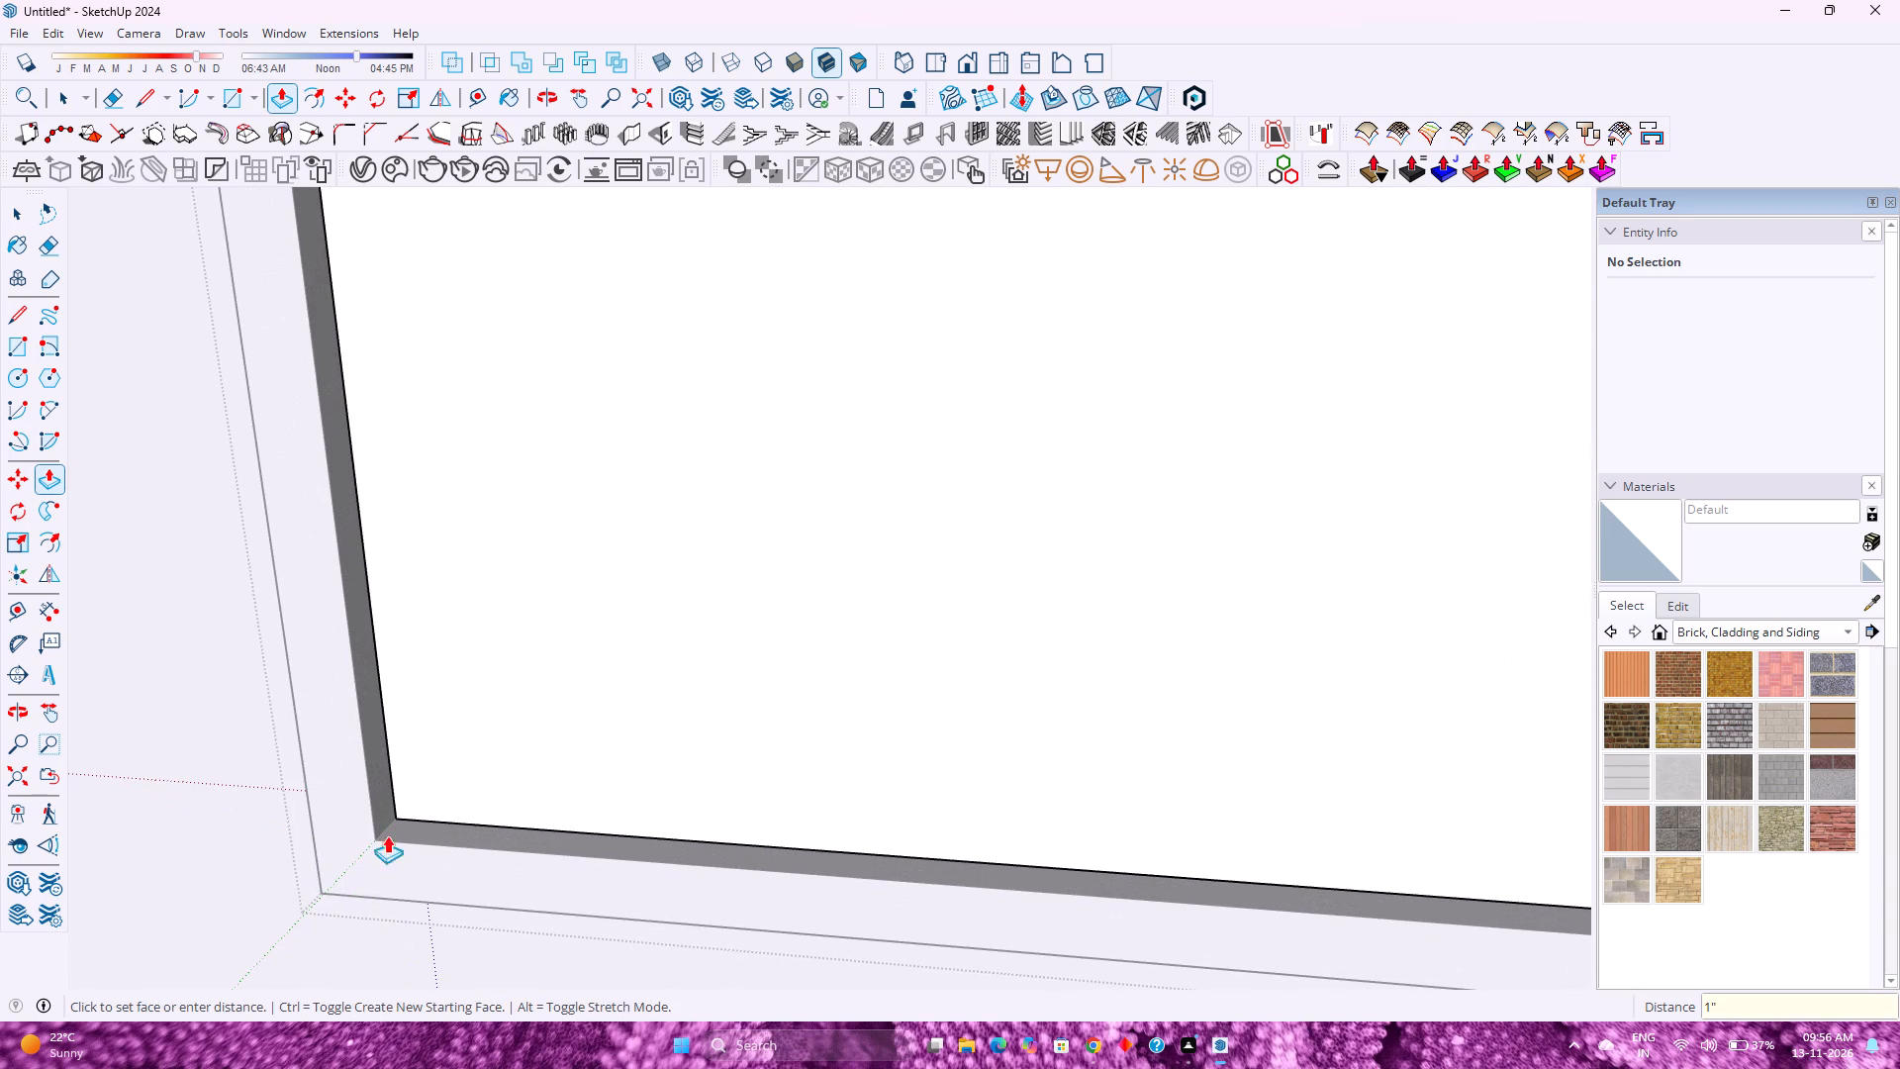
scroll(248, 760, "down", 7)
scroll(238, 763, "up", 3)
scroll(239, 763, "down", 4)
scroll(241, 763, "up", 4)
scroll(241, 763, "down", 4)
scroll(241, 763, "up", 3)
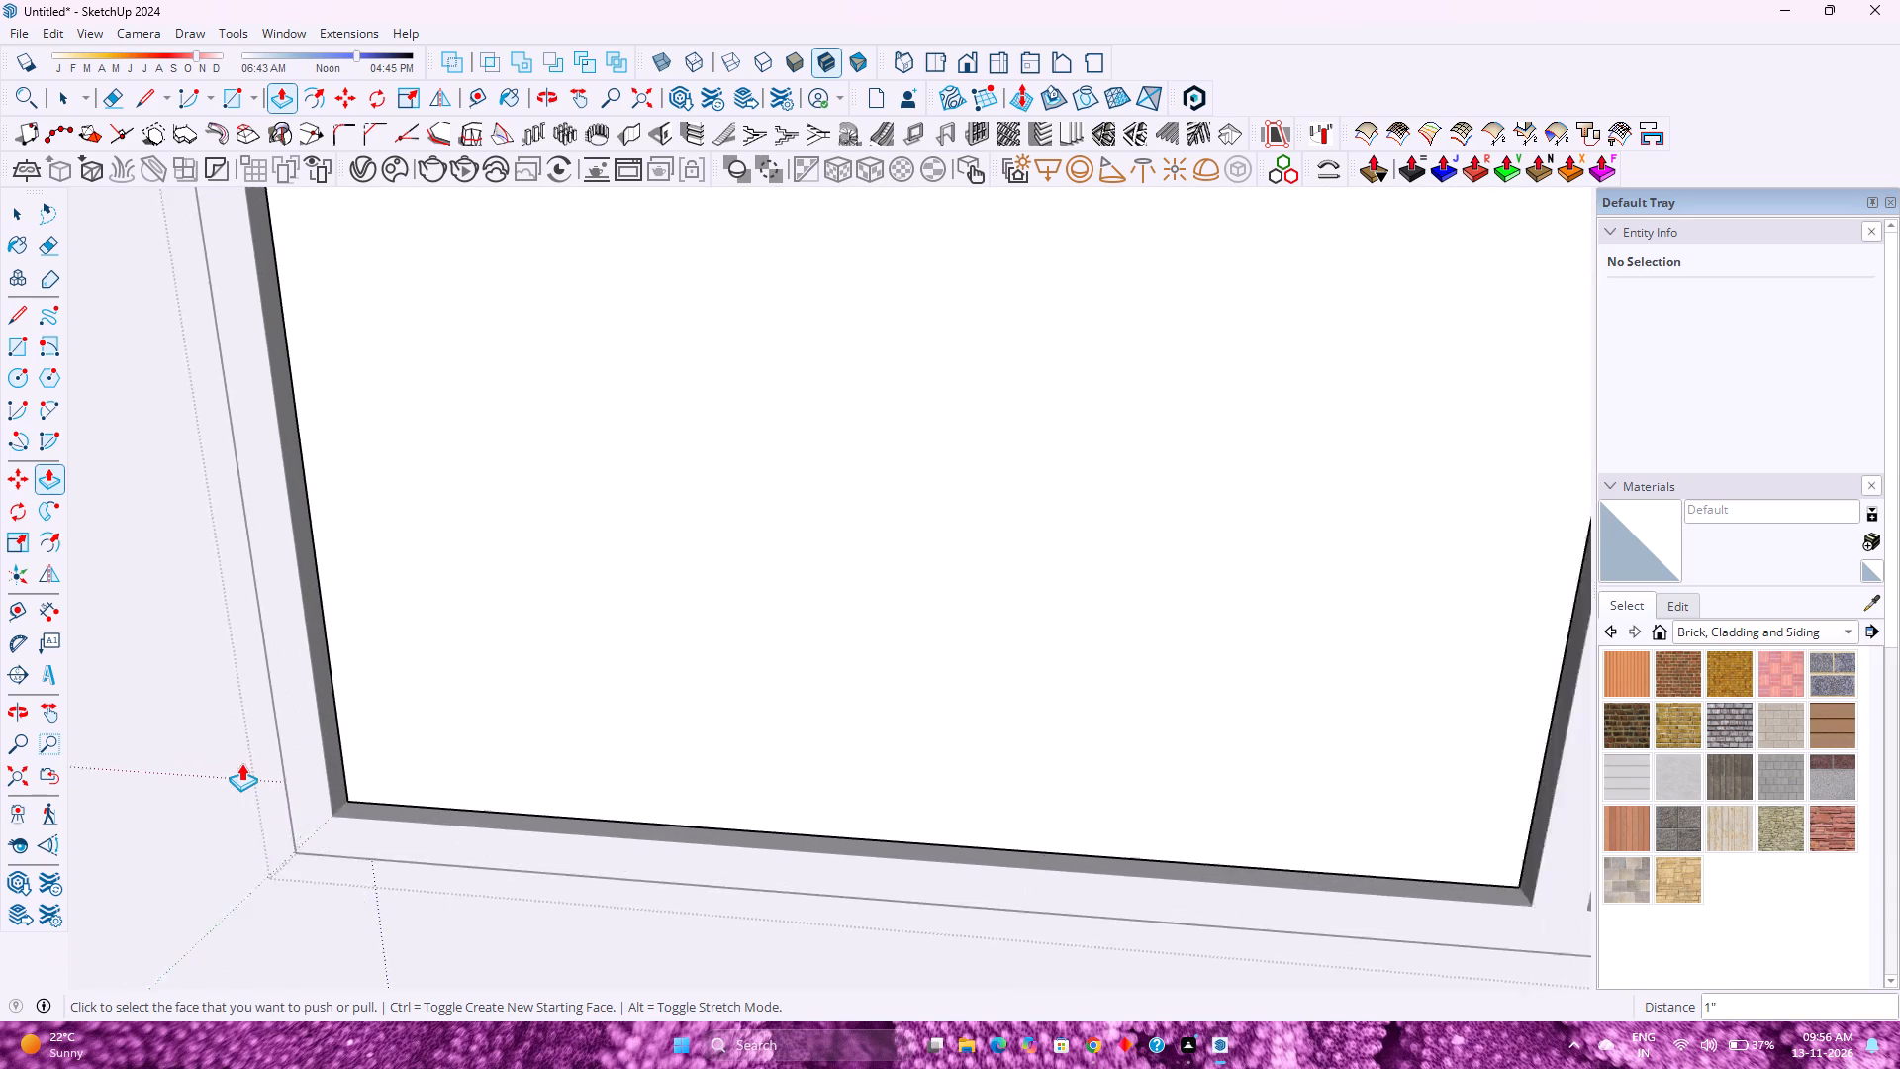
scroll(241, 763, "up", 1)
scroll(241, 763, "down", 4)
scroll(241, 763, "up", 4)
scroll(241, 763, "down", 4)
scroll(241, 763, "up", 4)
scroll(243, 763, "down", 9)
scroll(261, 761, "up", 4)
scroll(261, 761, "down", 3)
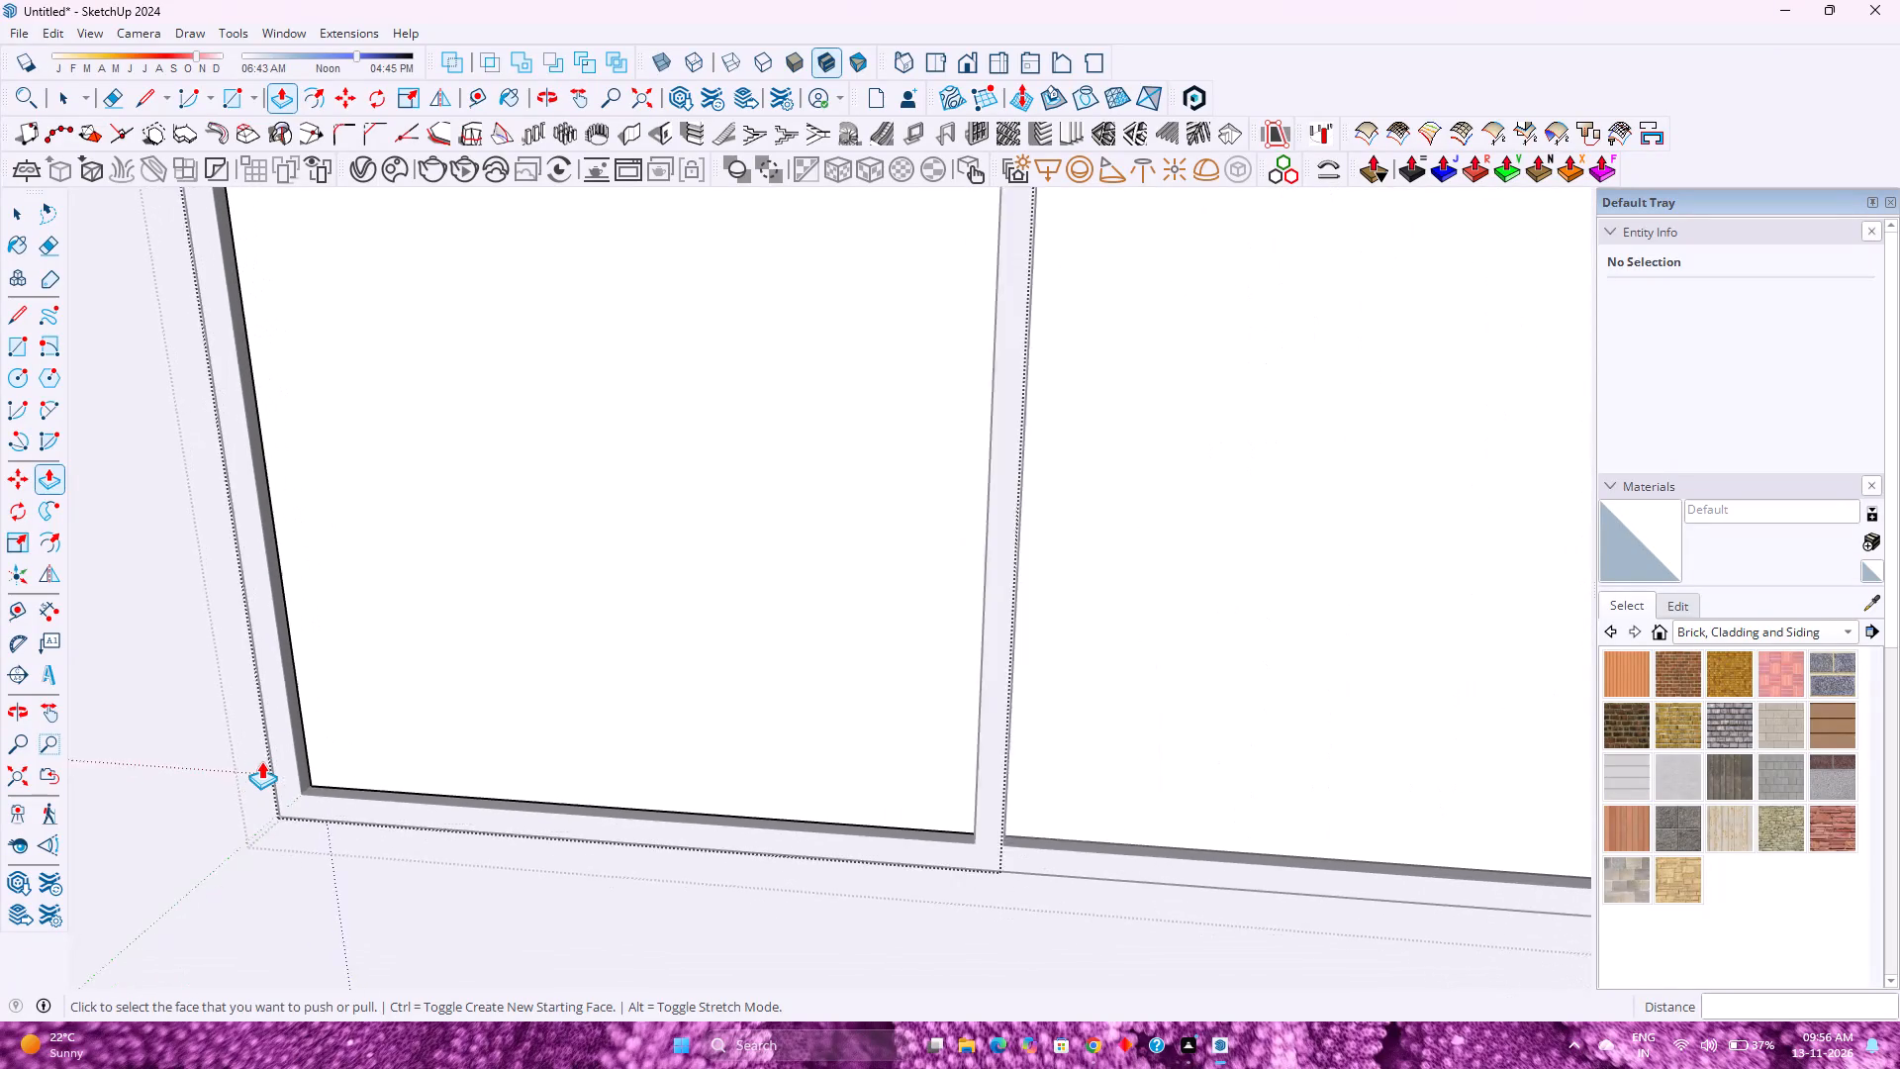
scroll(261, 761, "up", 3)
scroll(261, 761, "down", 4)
Offset the outline of the left pane's front face inward by 1".
scroll(263, 761, "down", 8)
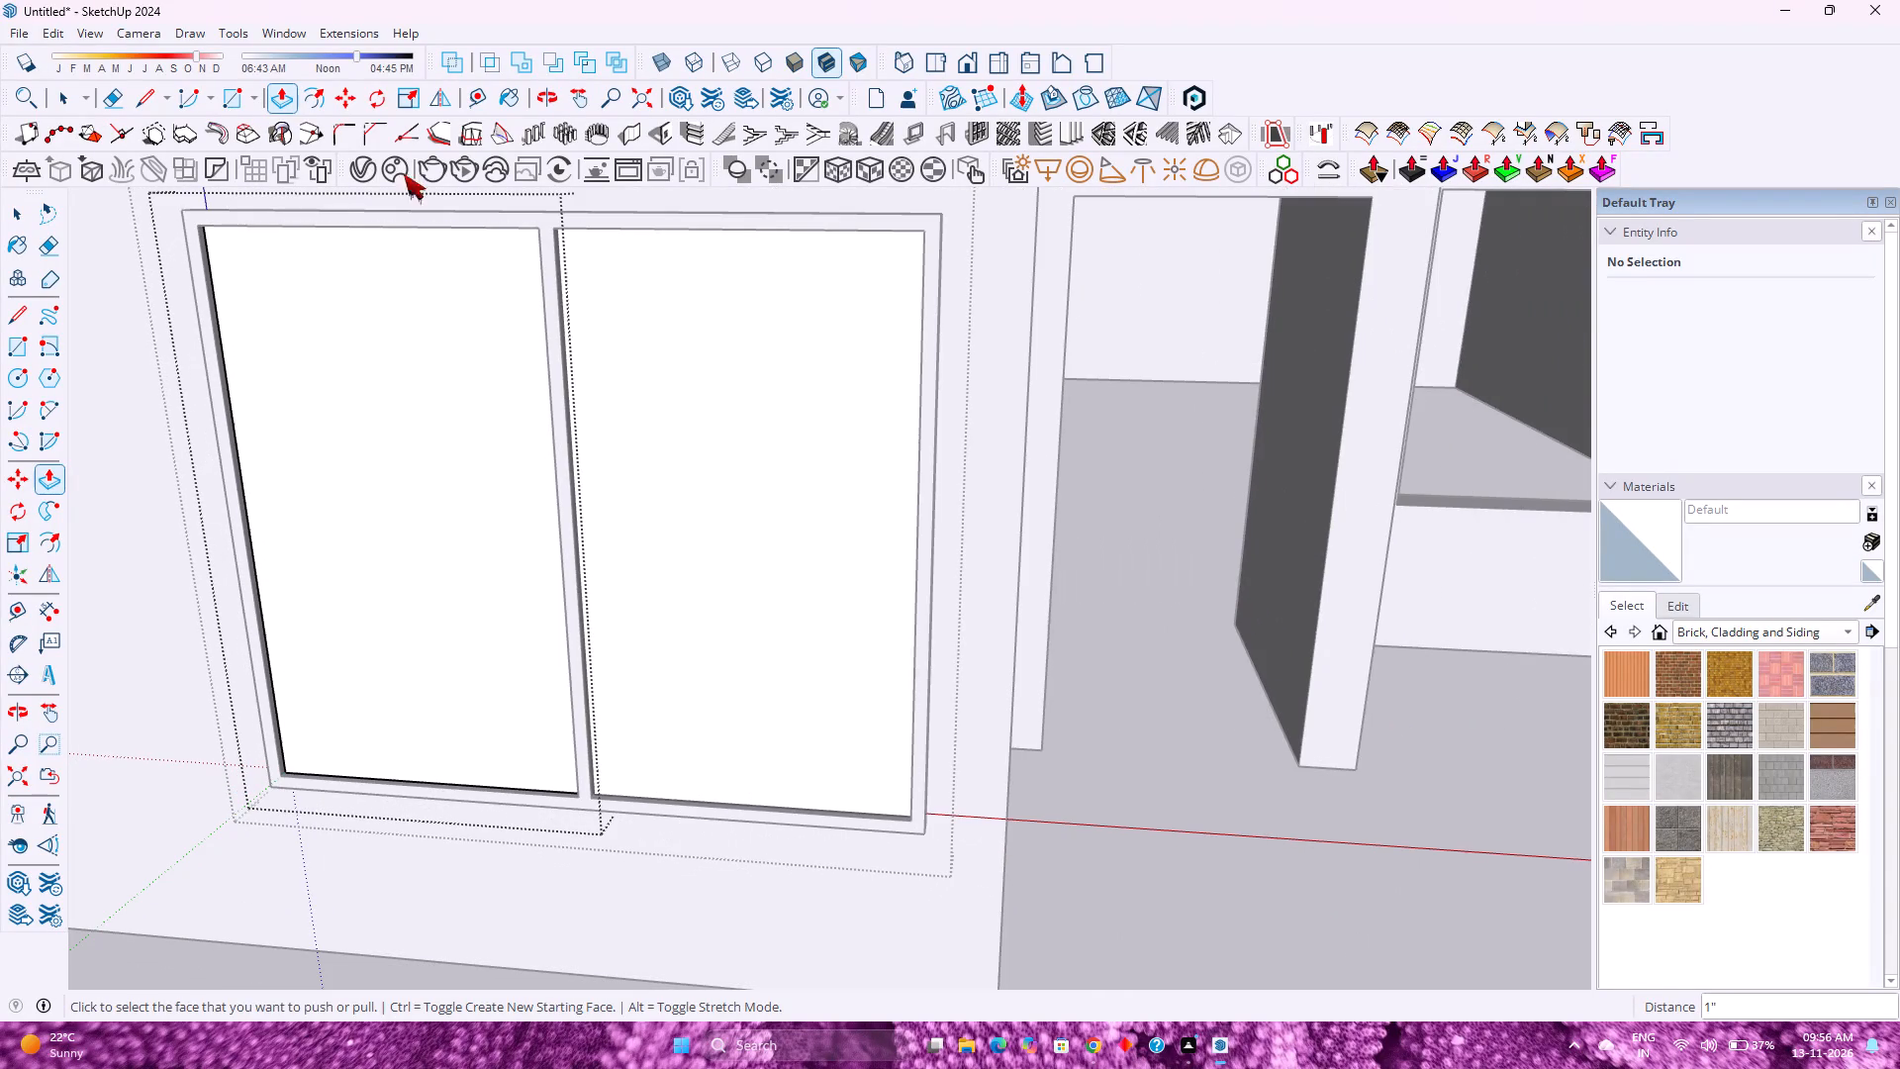
left_click(321, 93)
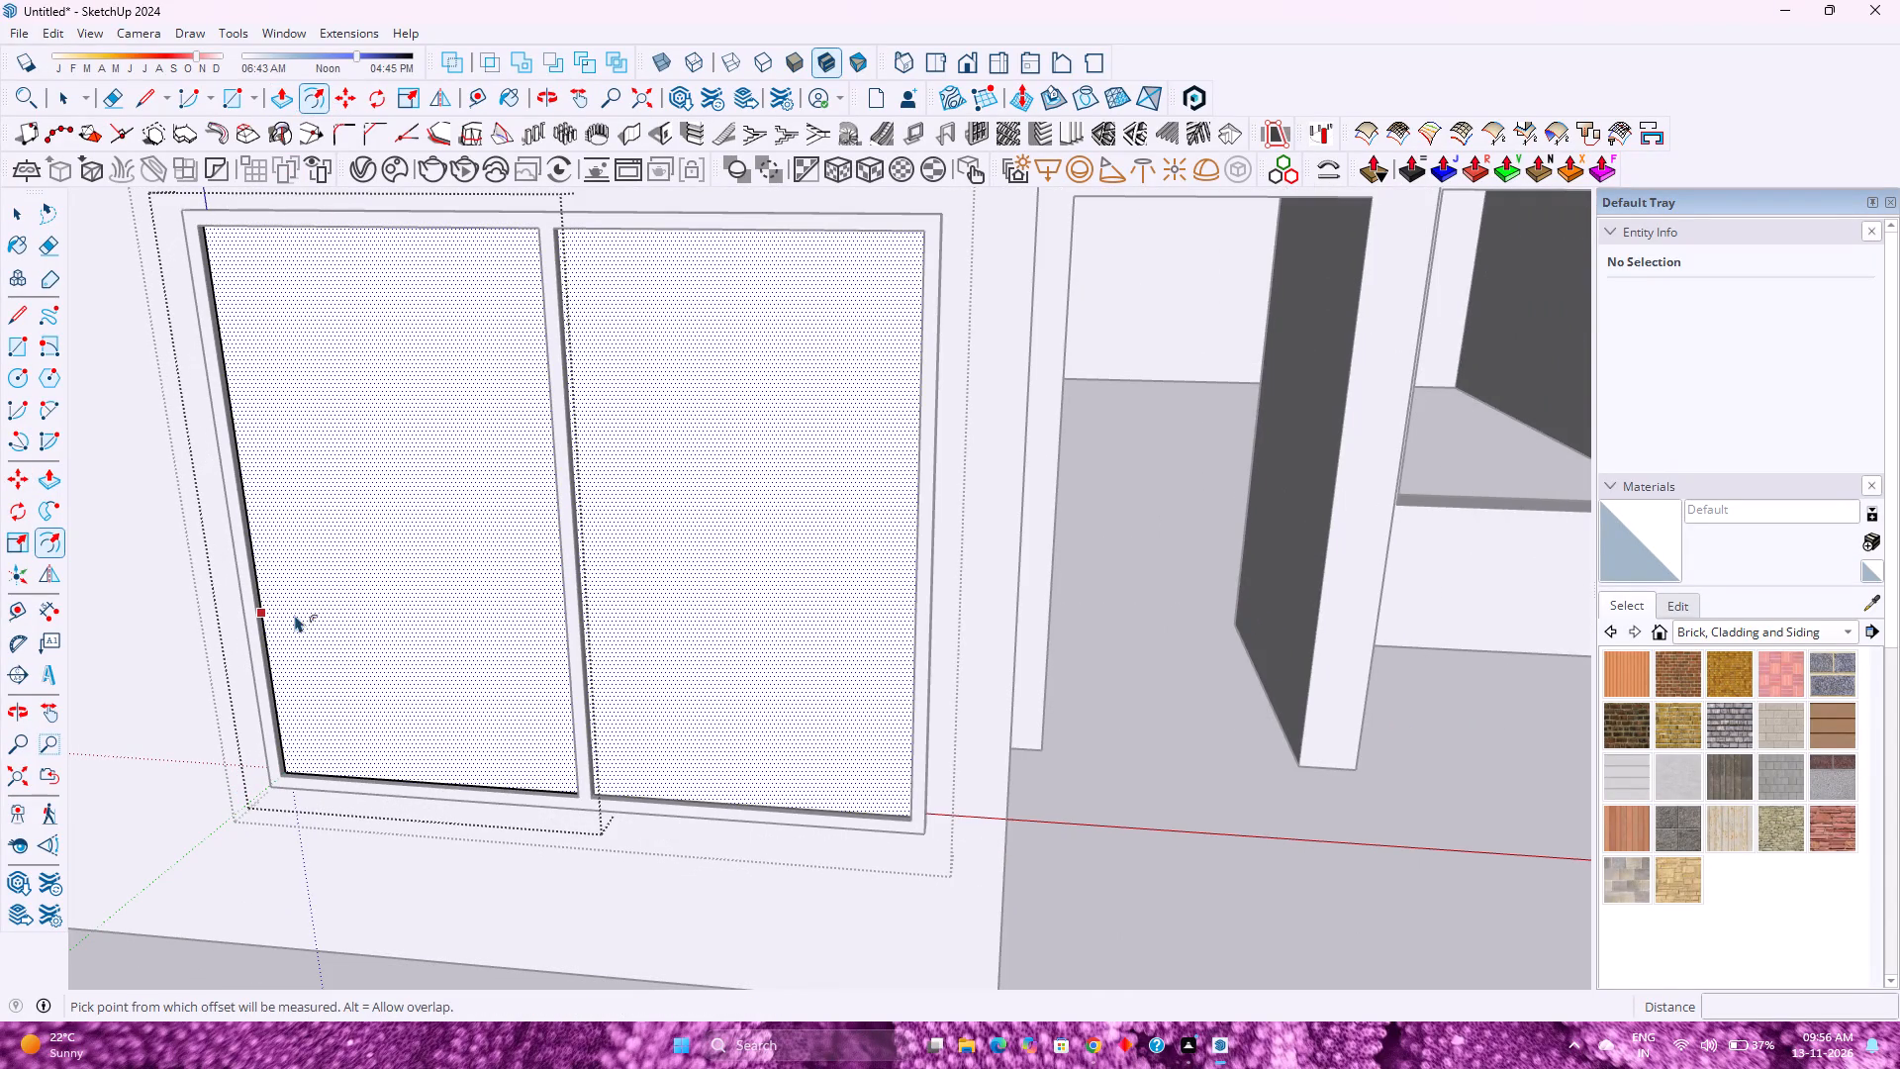
left_click(303, 609)
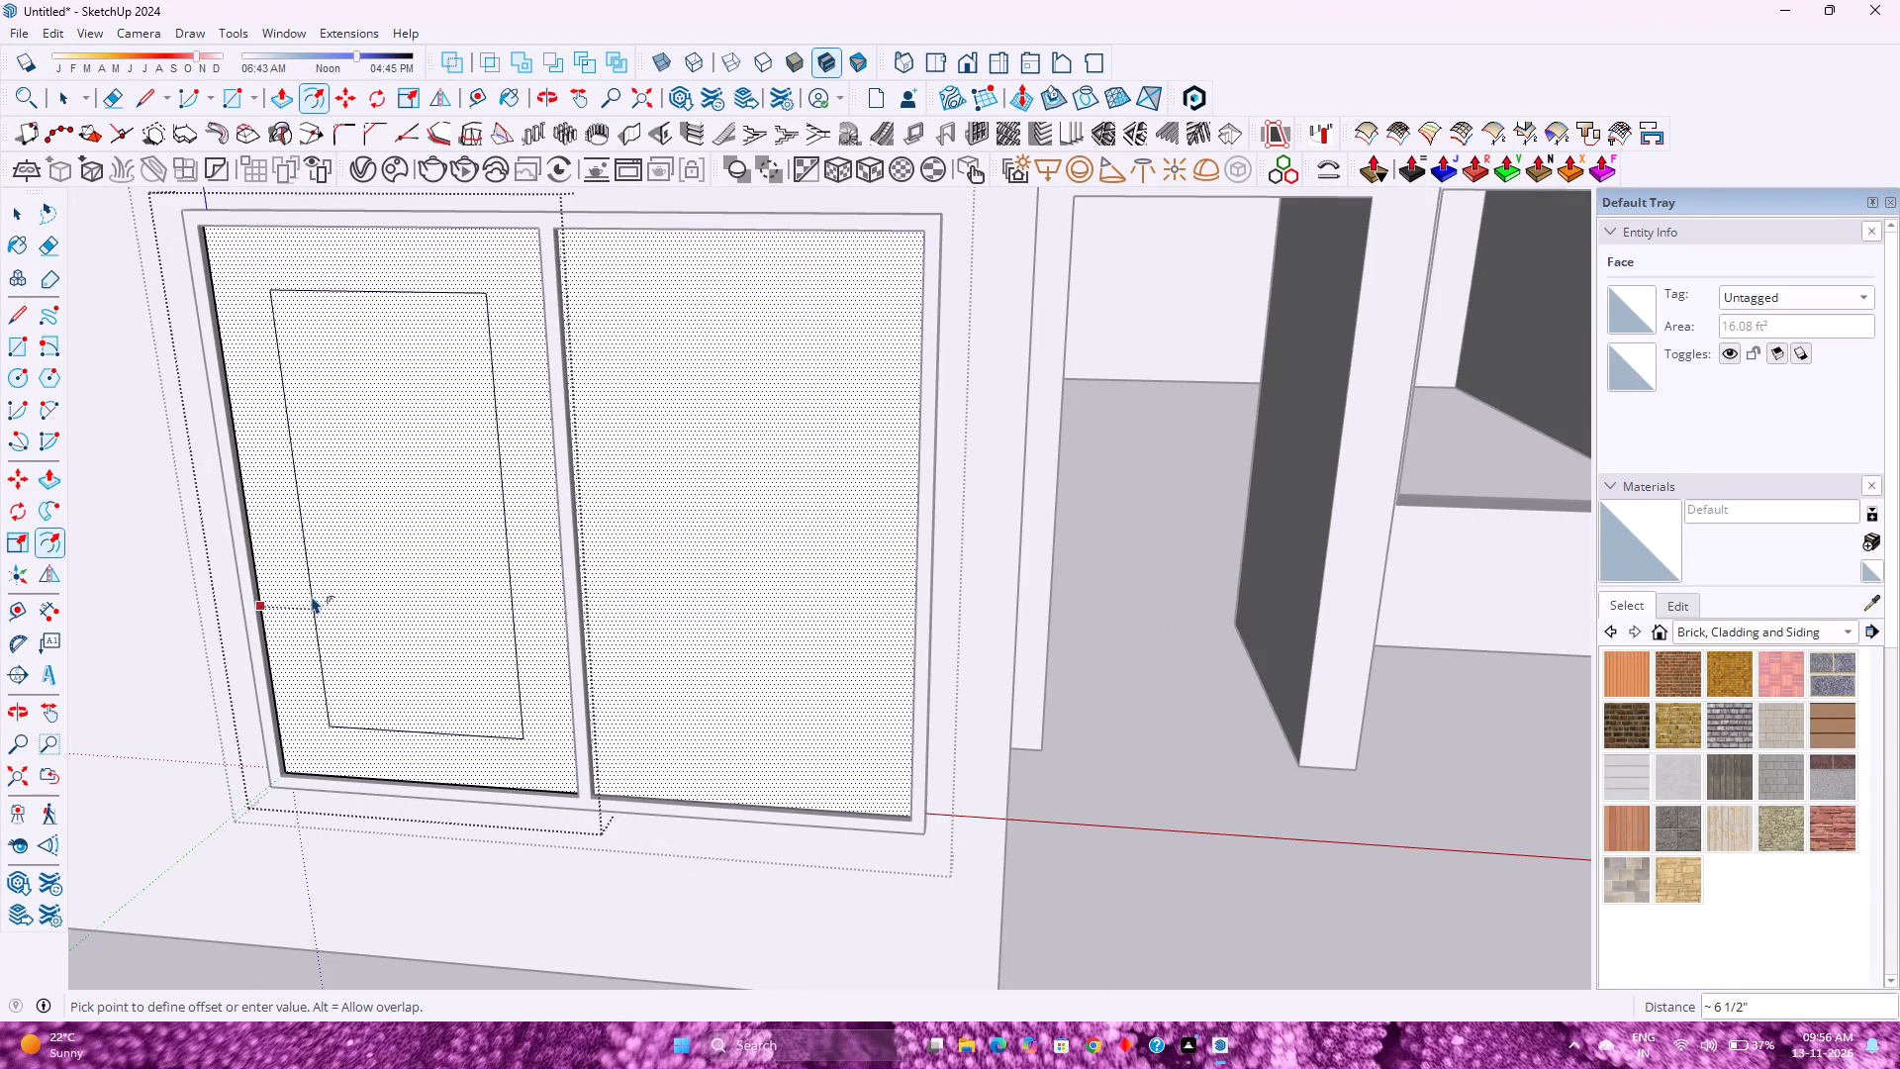
key("1")
key("Return")
key("space")
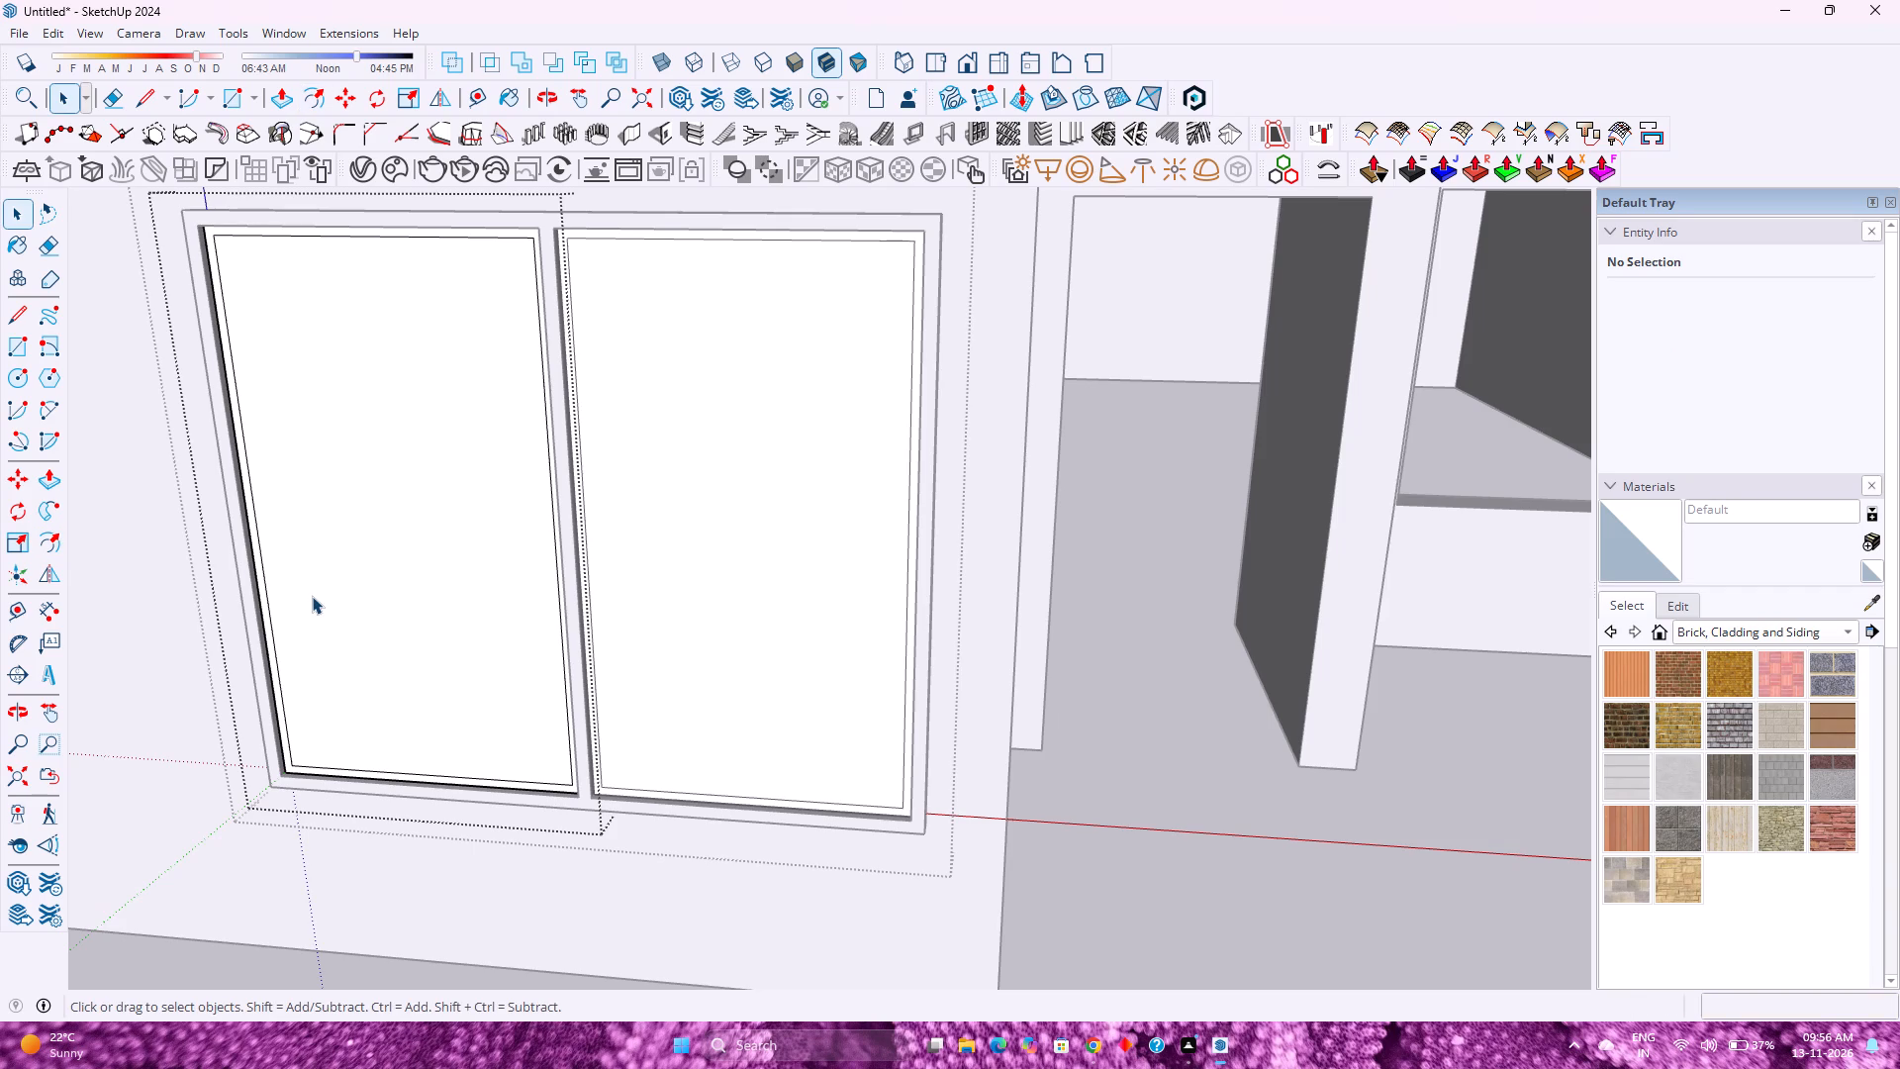
Push the inner offset face back by 1" to cut an opening through the pane, leaving a border frame.
left_click(282, 104)
left_click(349, 469)
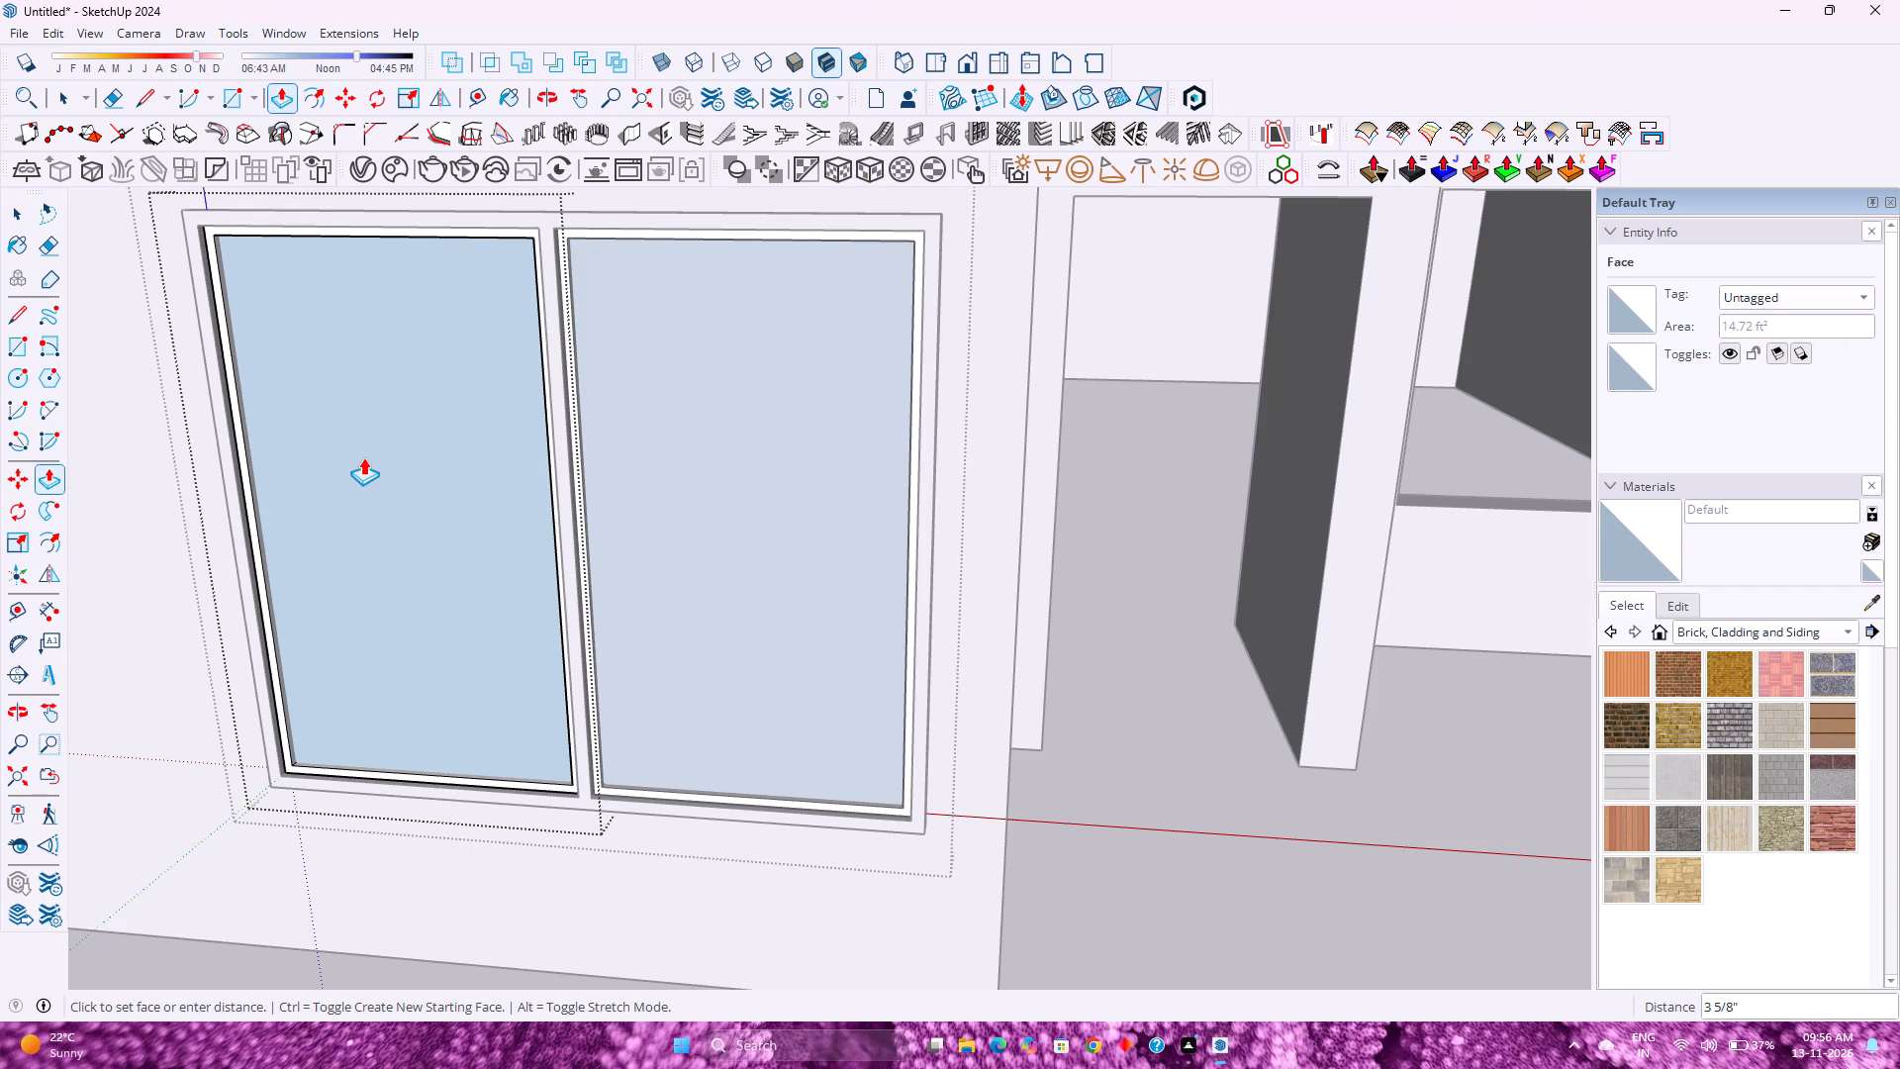
key("1")
key("Return")
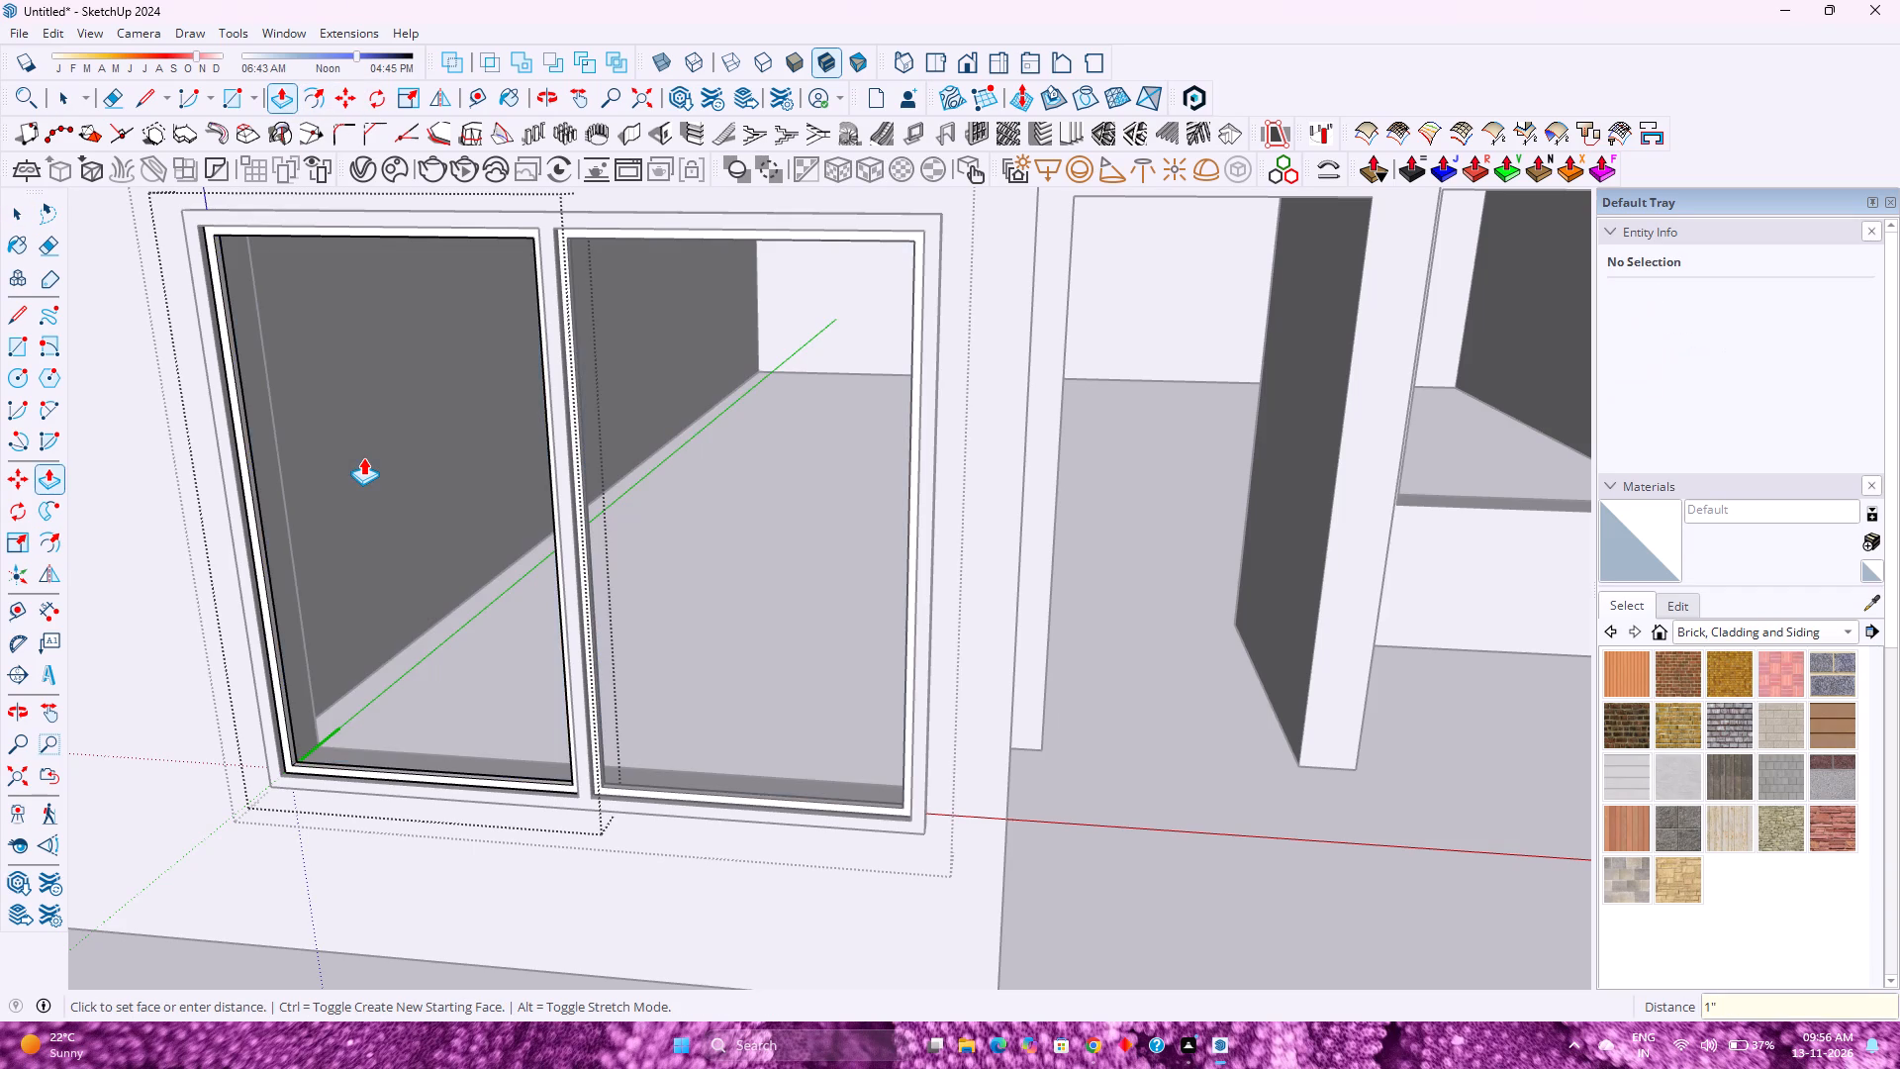
key("space")
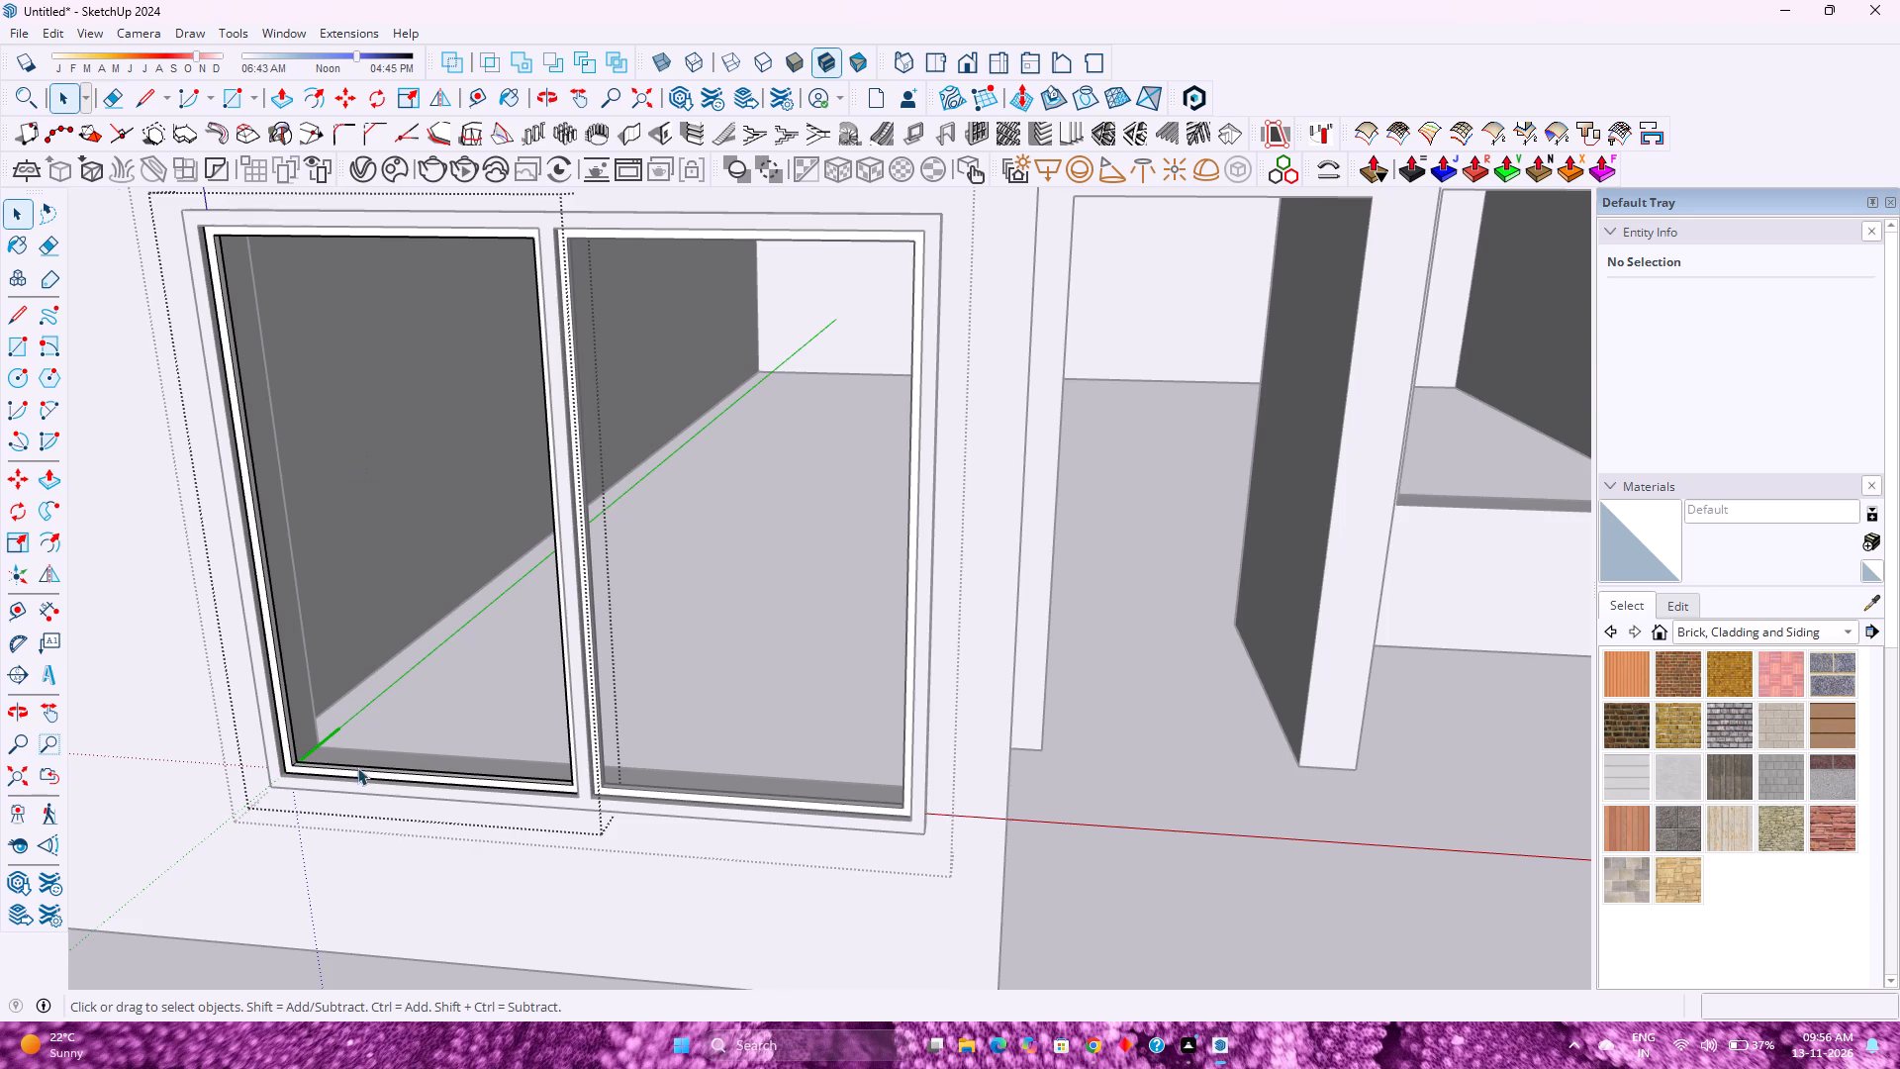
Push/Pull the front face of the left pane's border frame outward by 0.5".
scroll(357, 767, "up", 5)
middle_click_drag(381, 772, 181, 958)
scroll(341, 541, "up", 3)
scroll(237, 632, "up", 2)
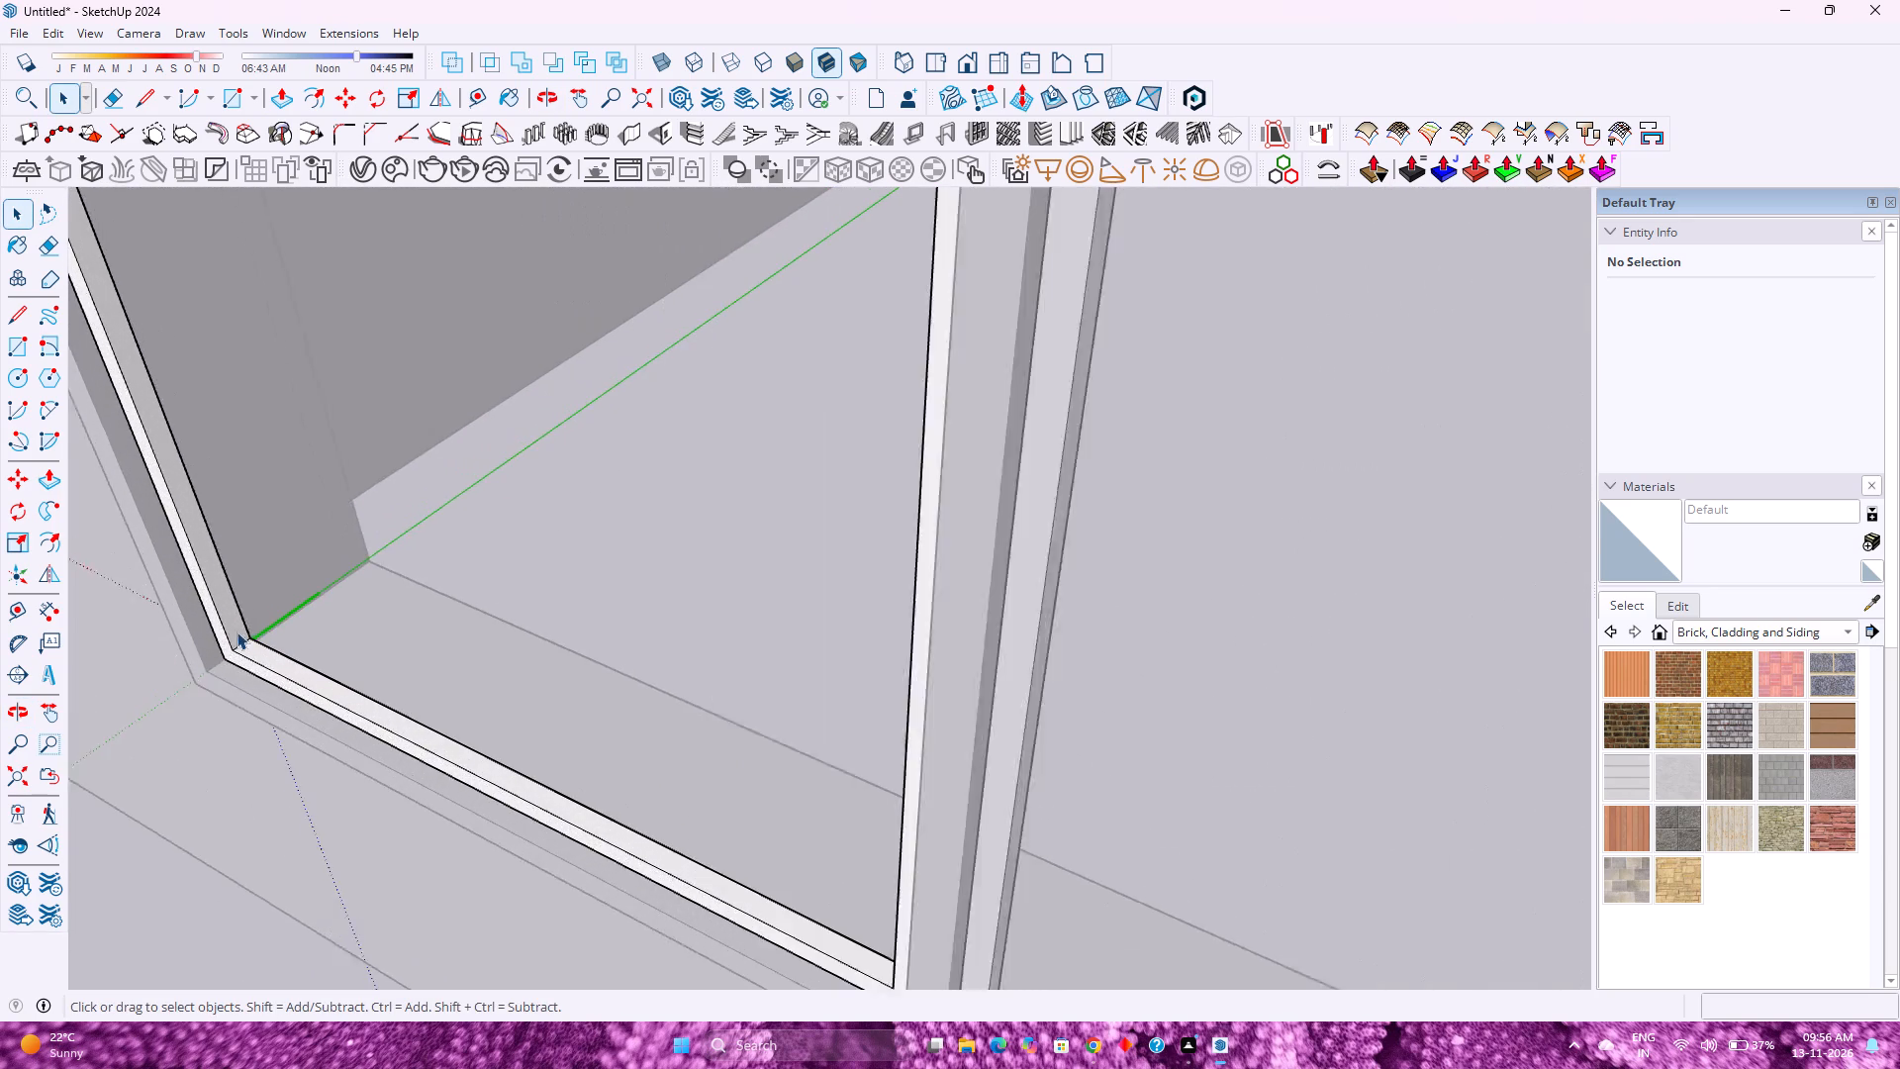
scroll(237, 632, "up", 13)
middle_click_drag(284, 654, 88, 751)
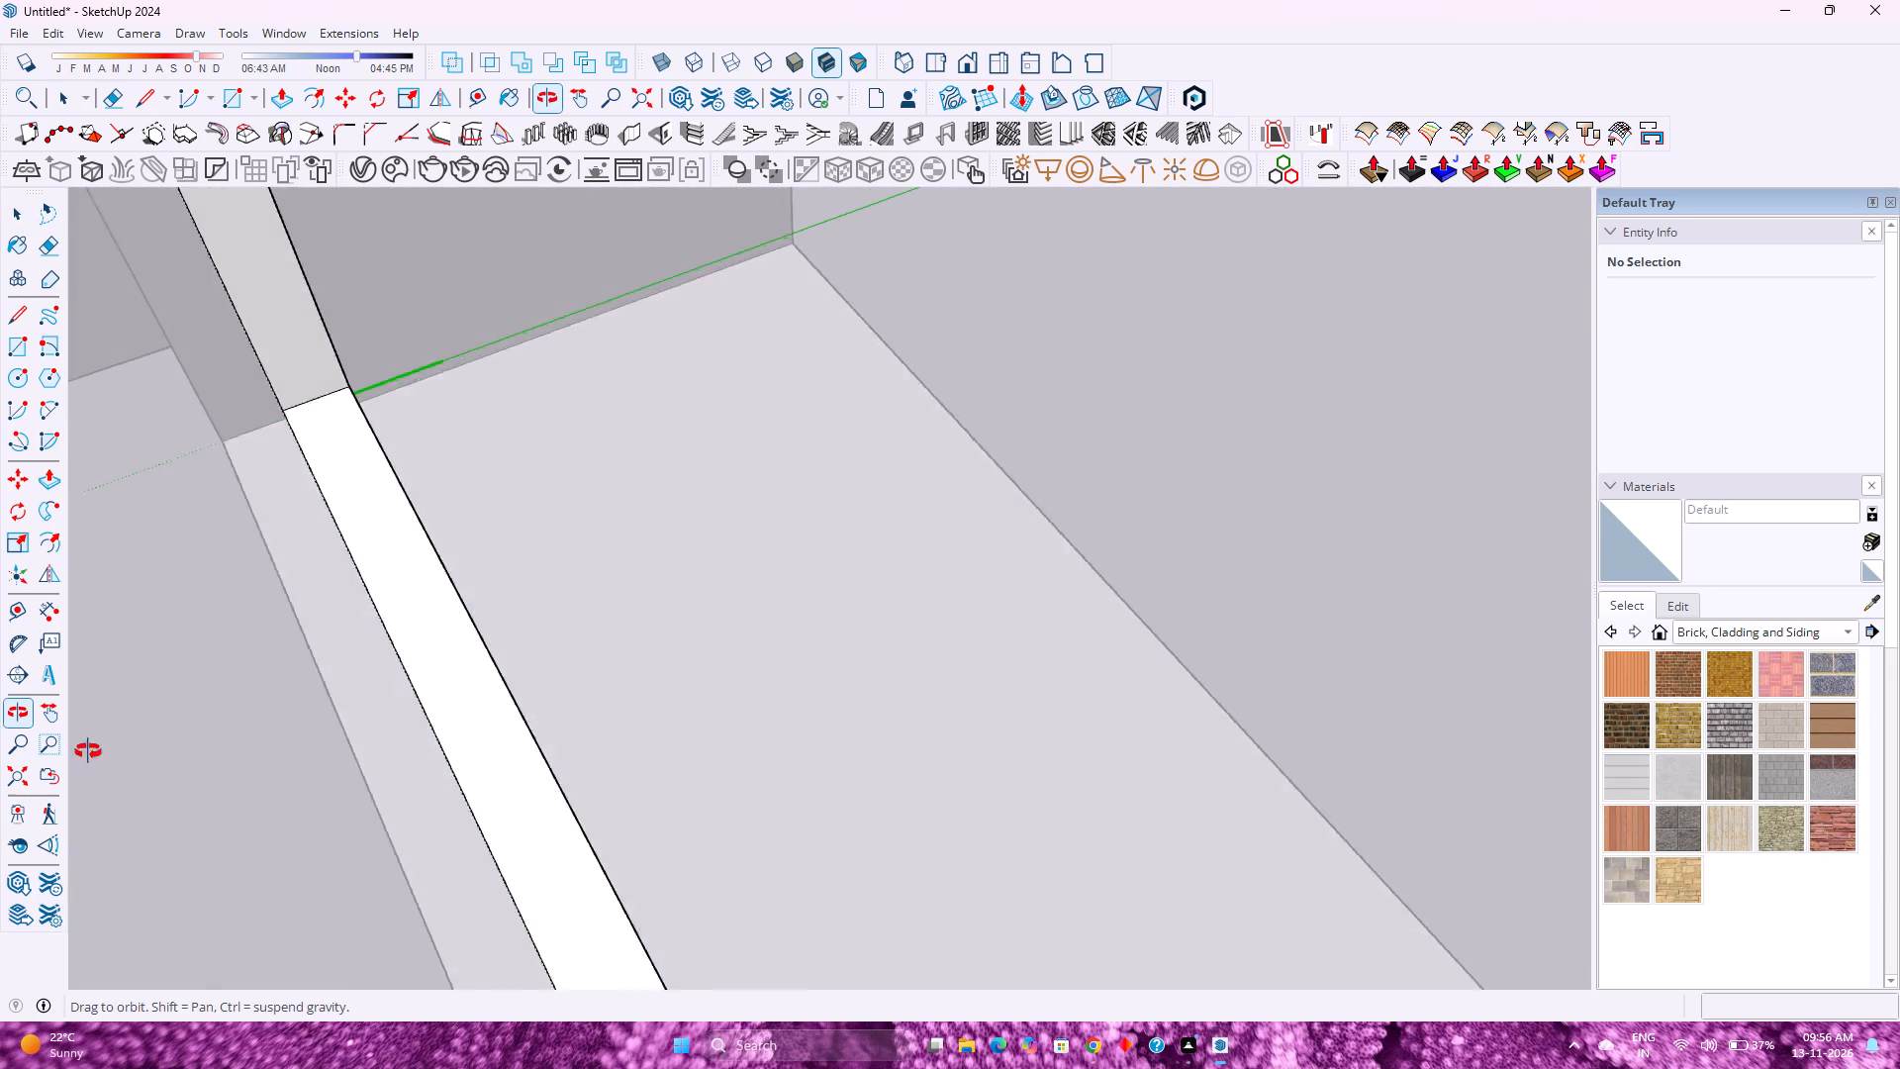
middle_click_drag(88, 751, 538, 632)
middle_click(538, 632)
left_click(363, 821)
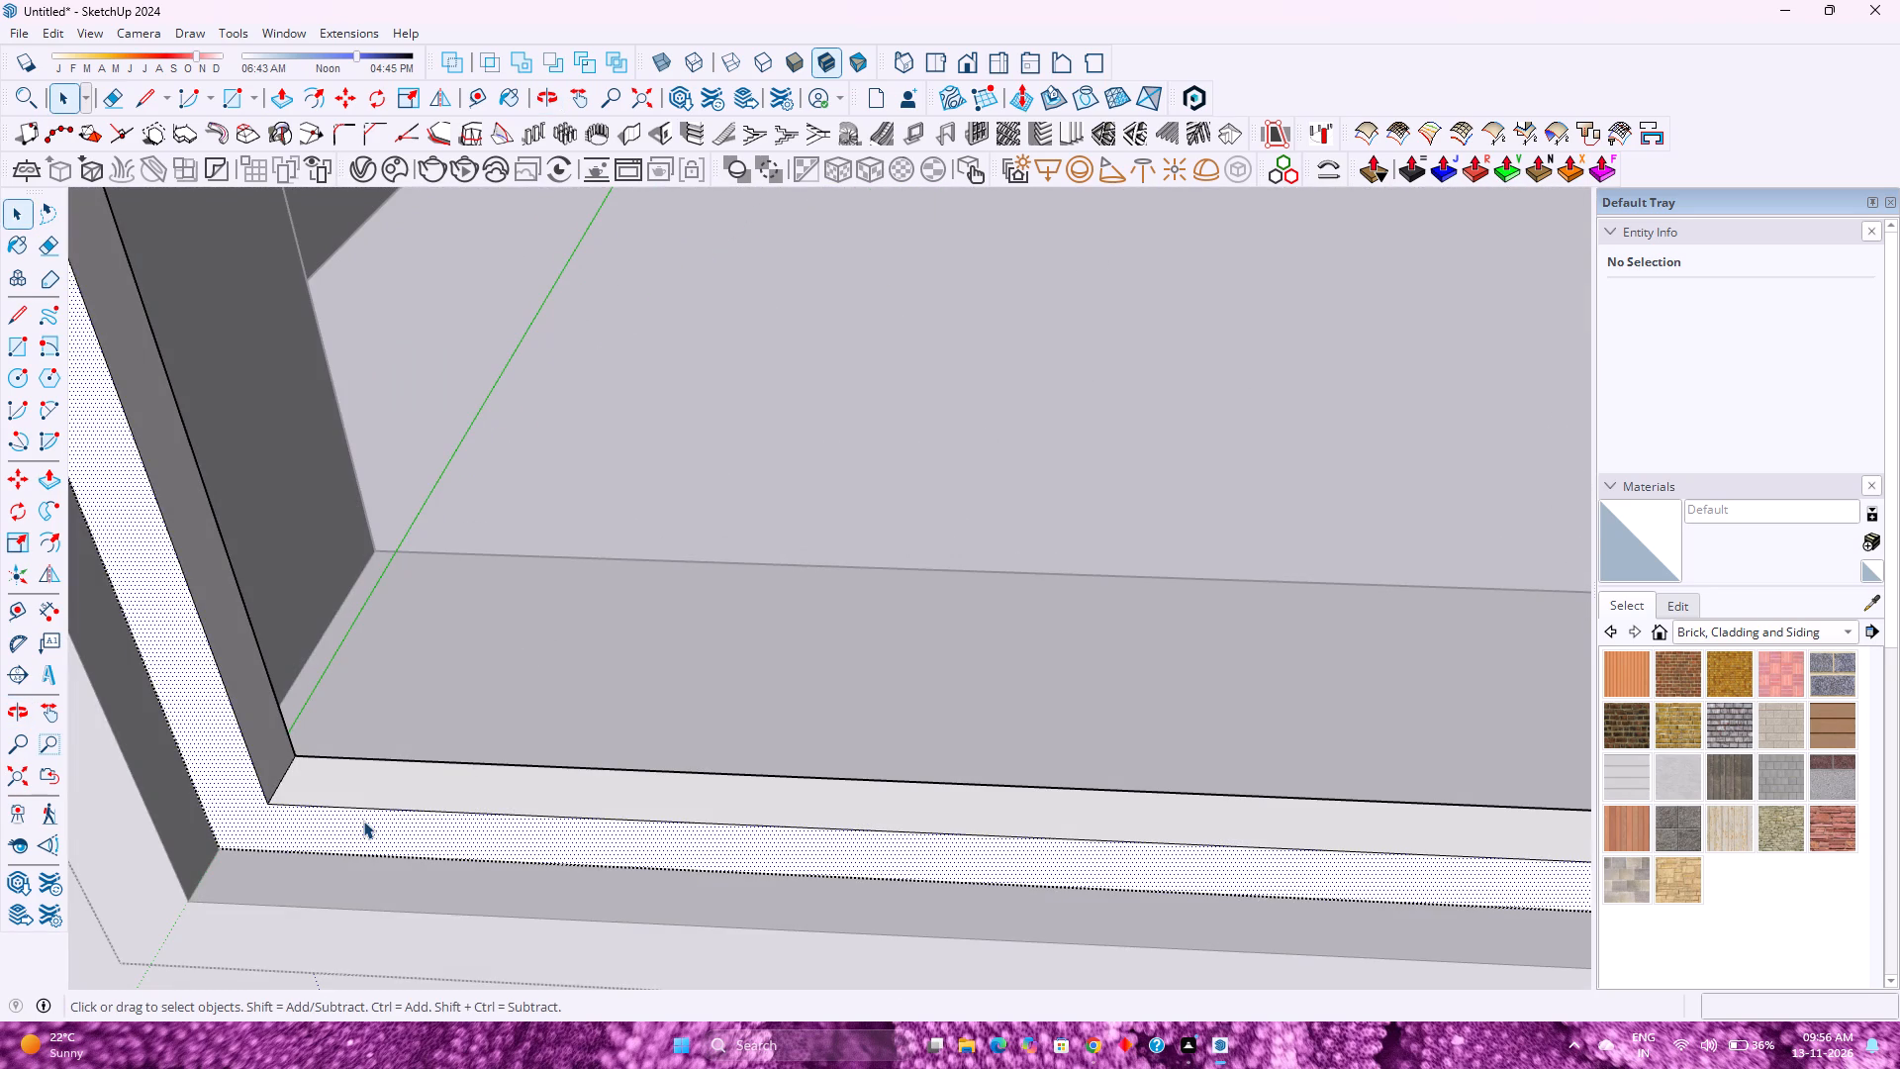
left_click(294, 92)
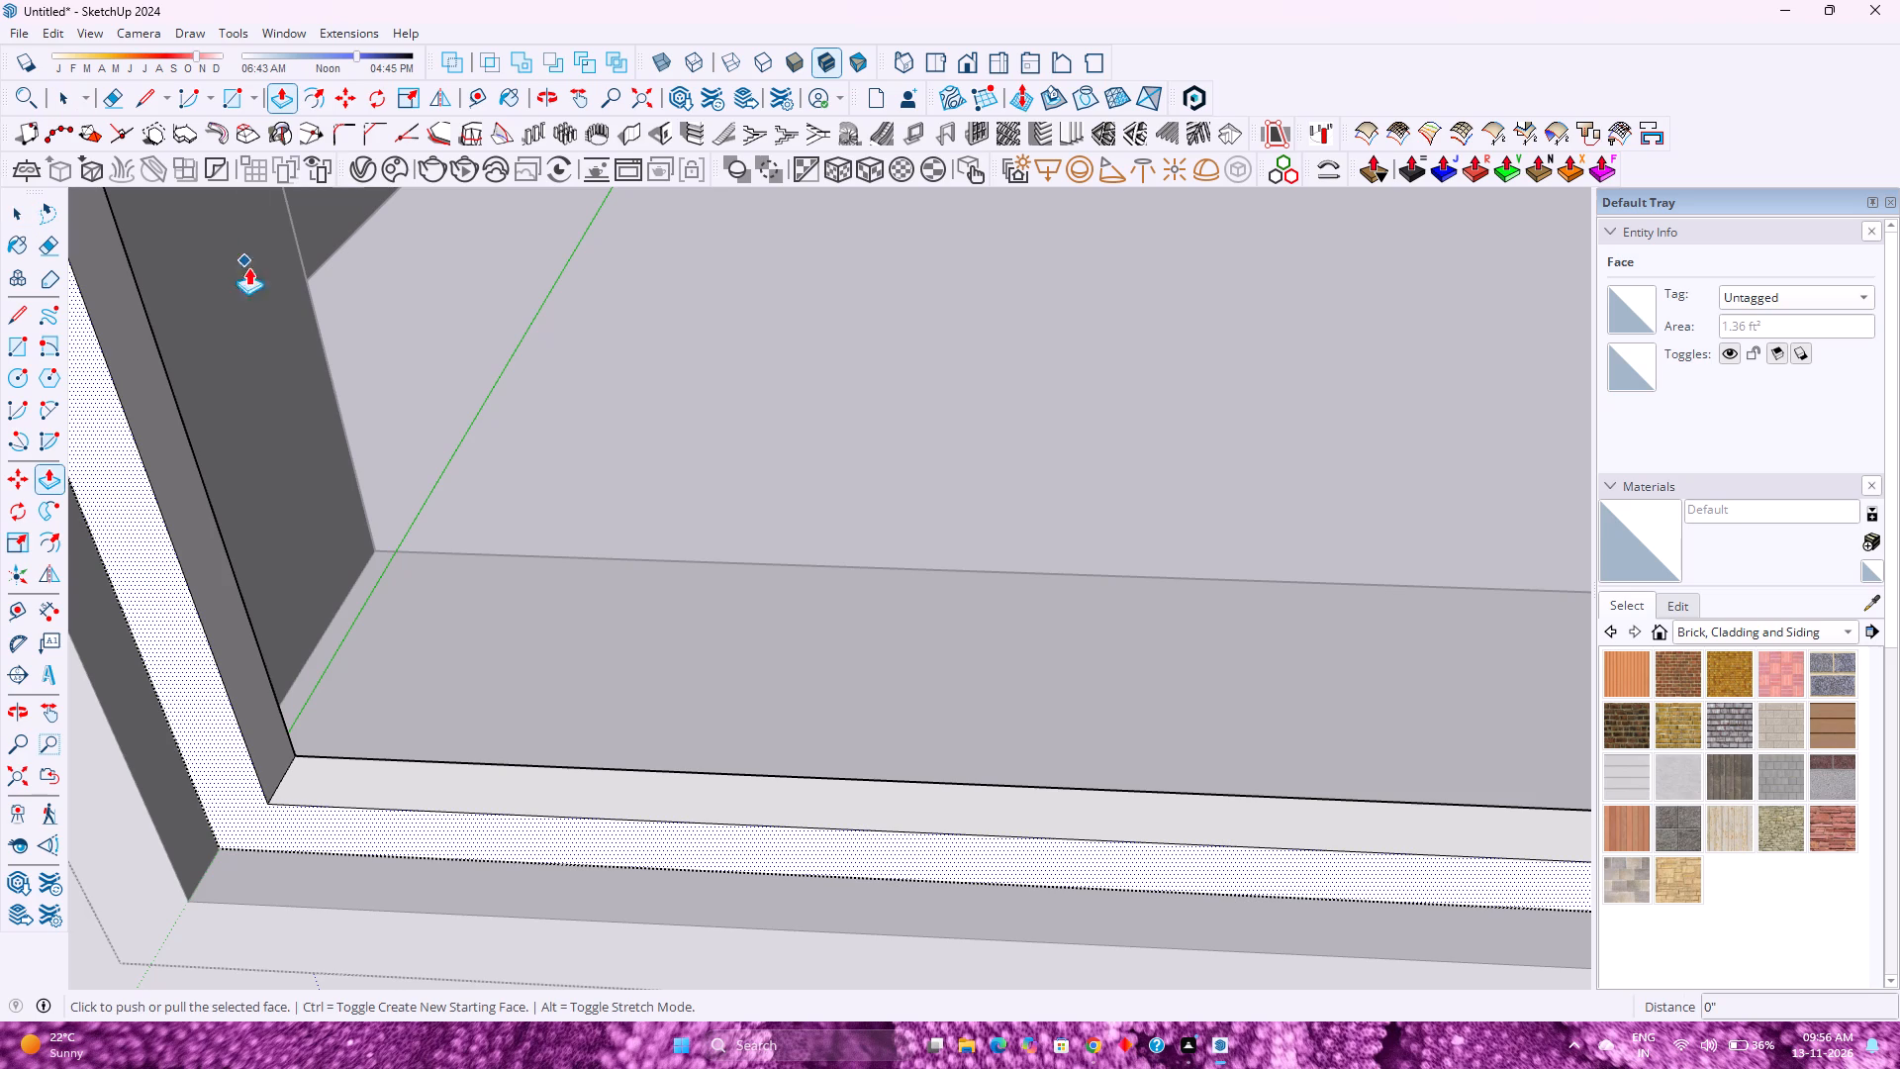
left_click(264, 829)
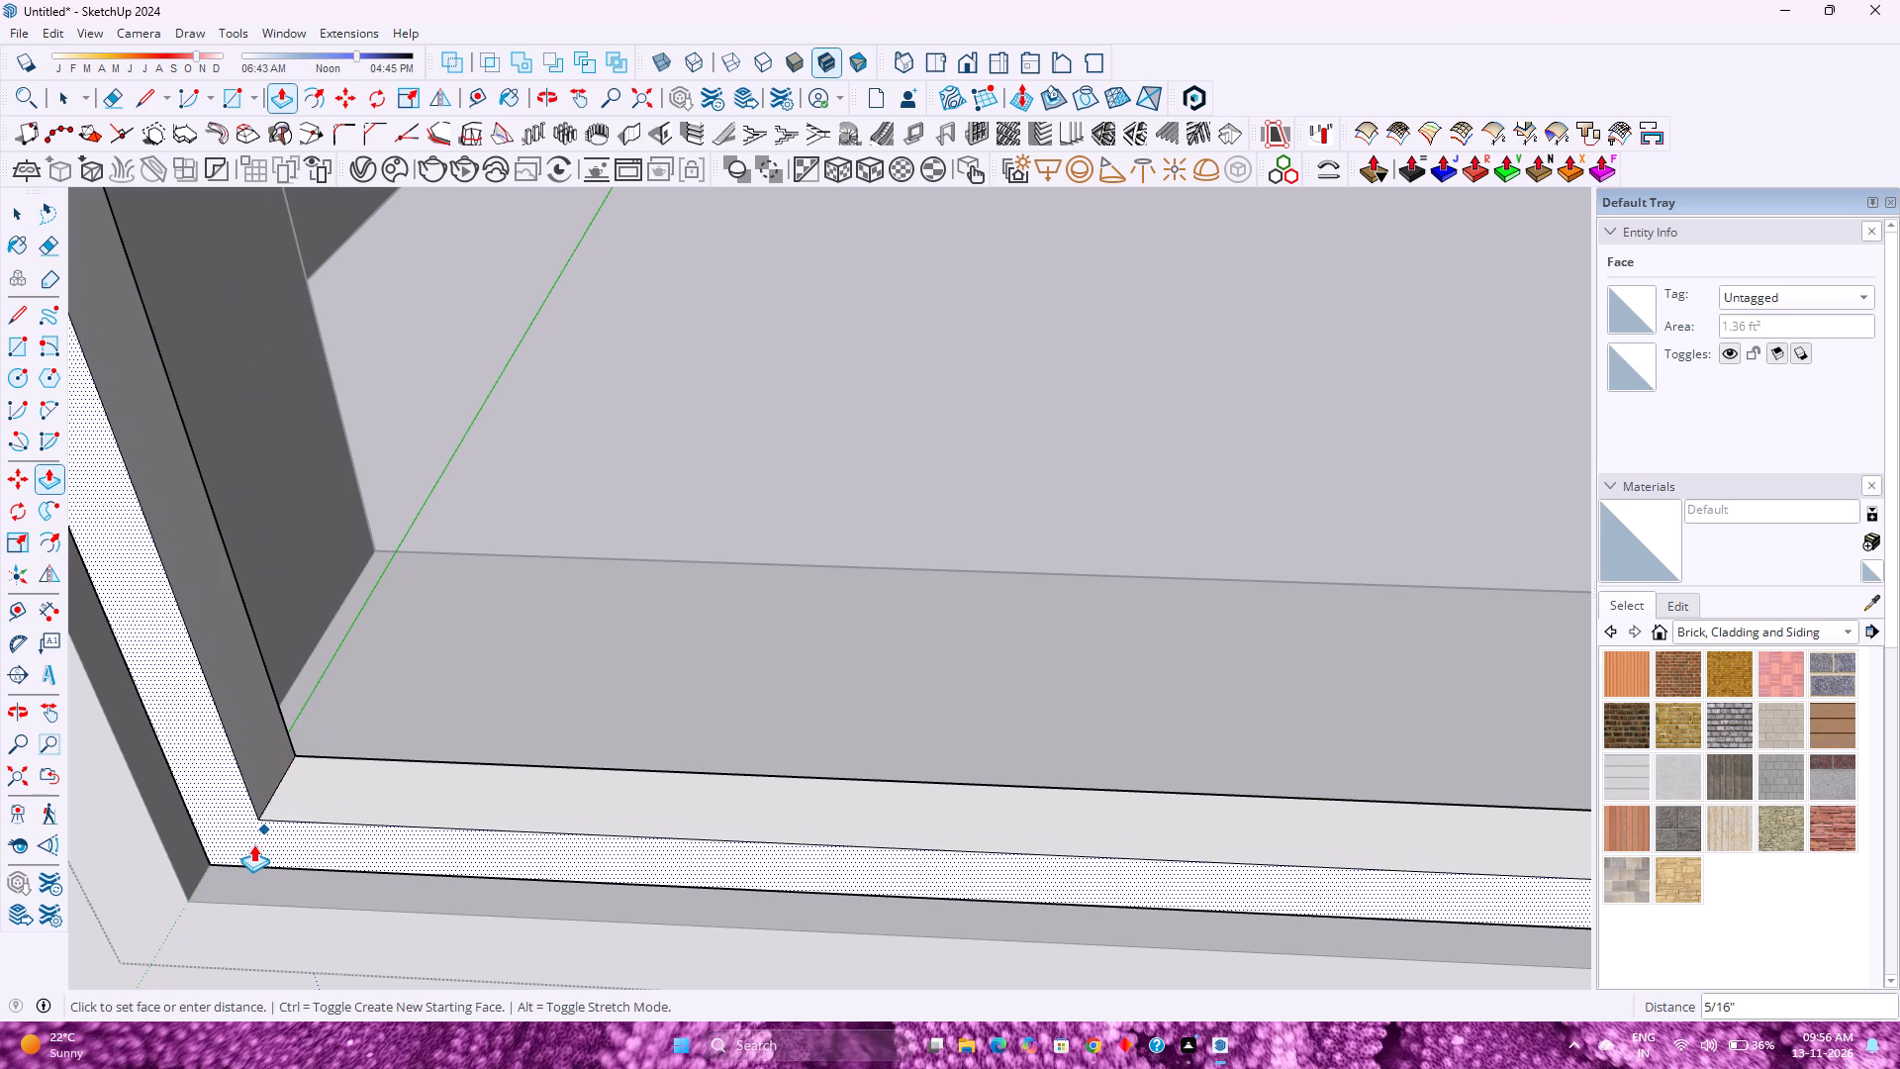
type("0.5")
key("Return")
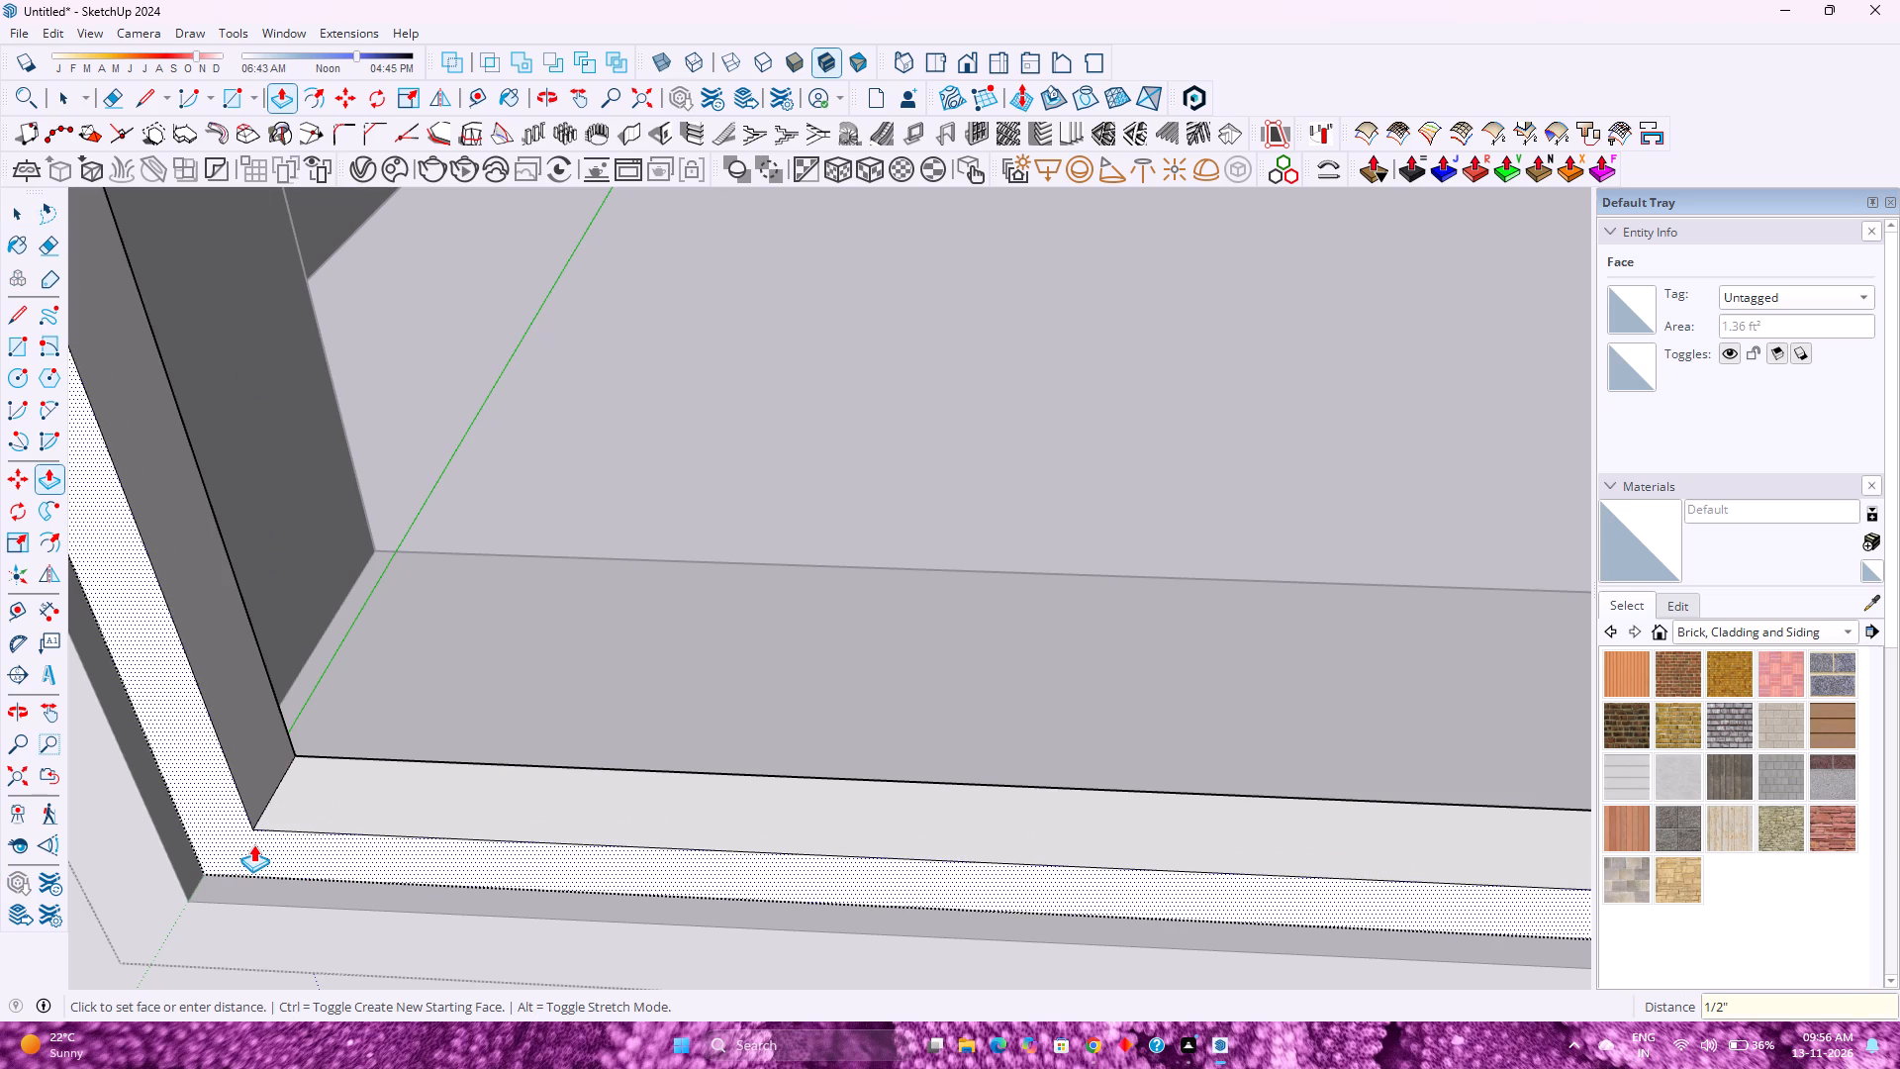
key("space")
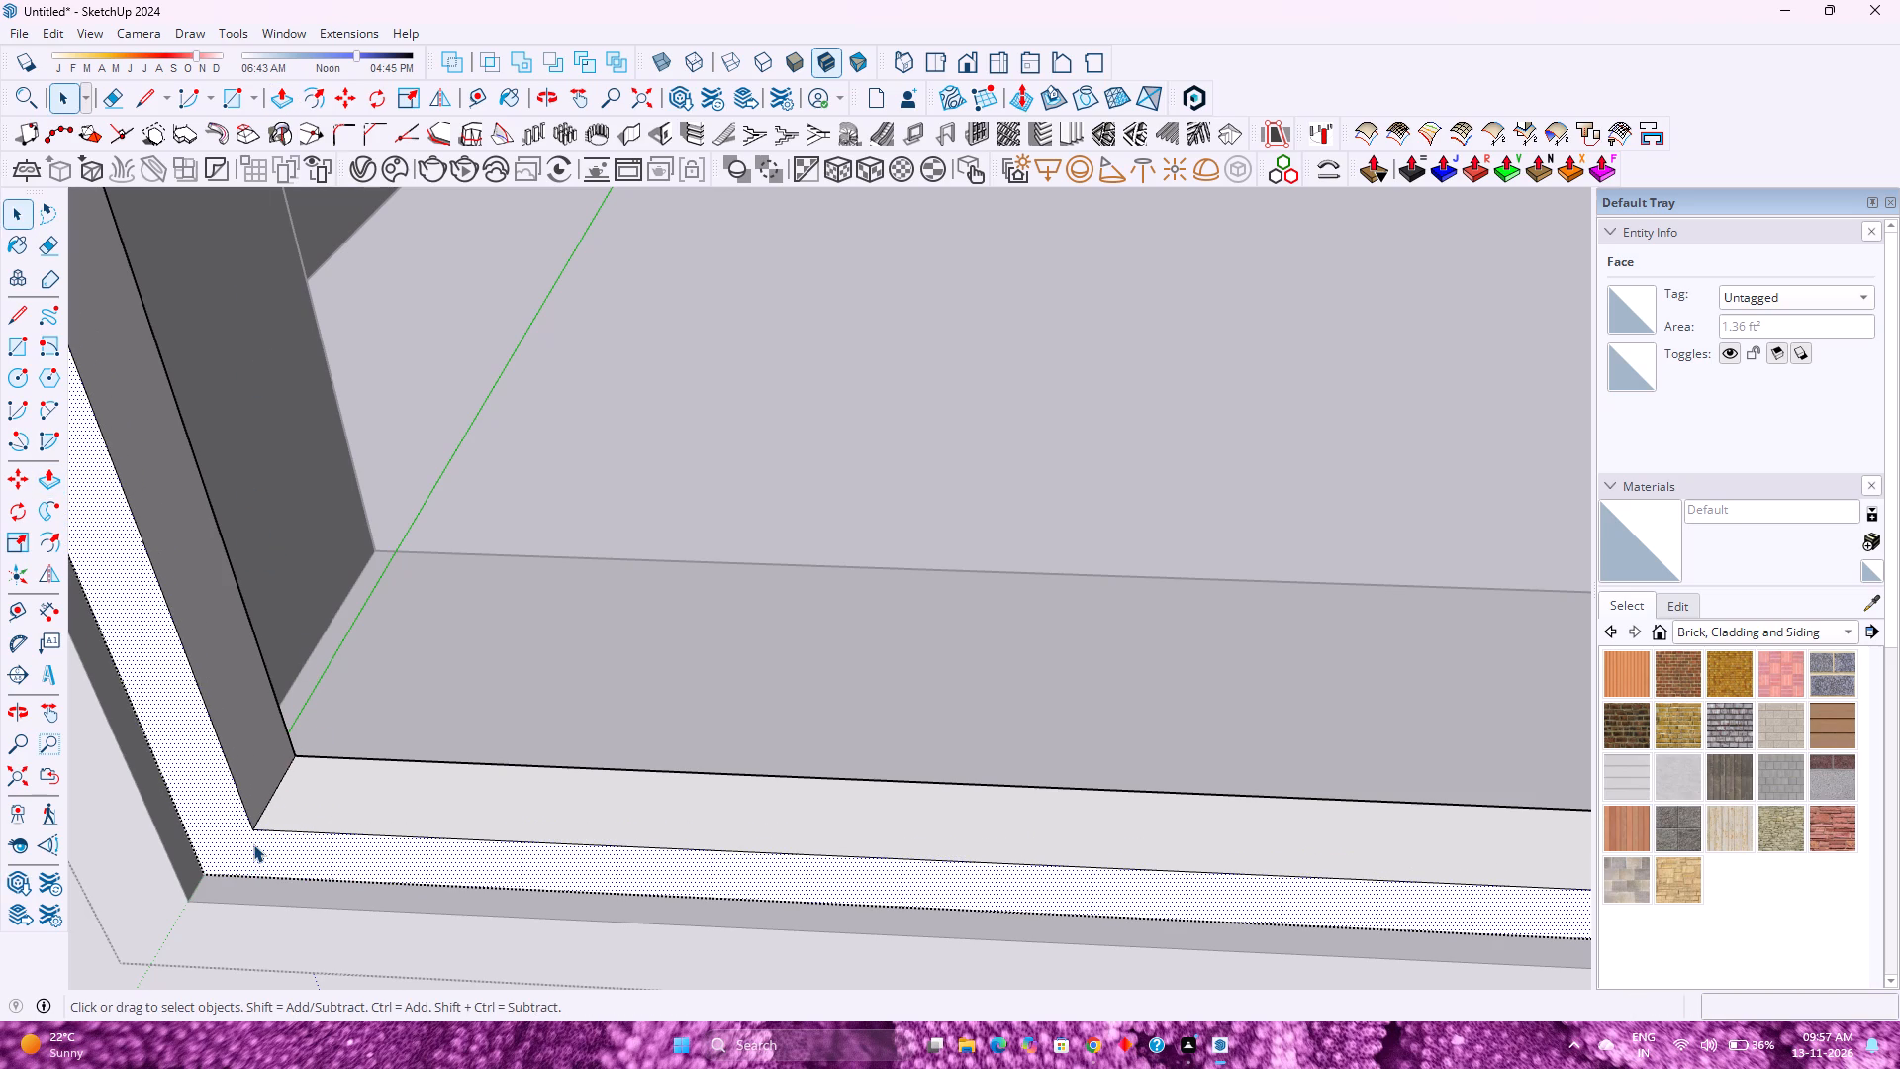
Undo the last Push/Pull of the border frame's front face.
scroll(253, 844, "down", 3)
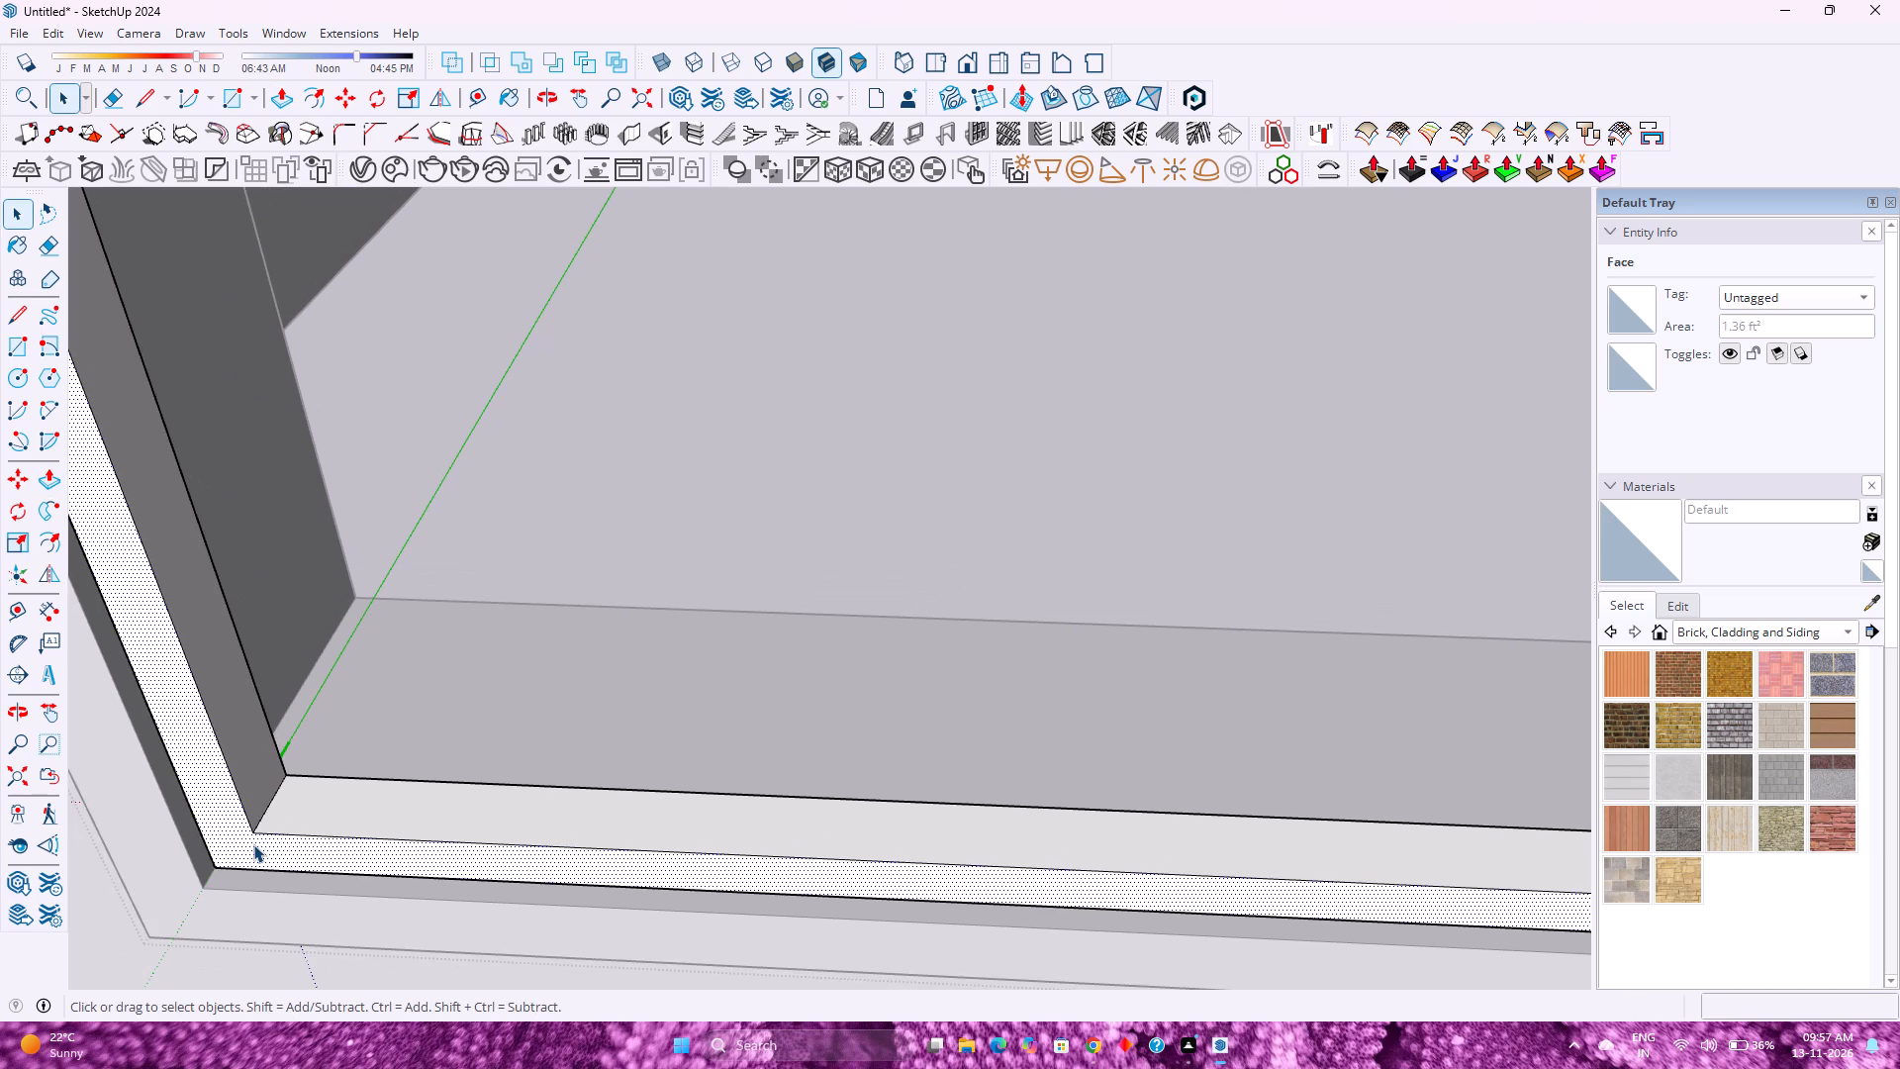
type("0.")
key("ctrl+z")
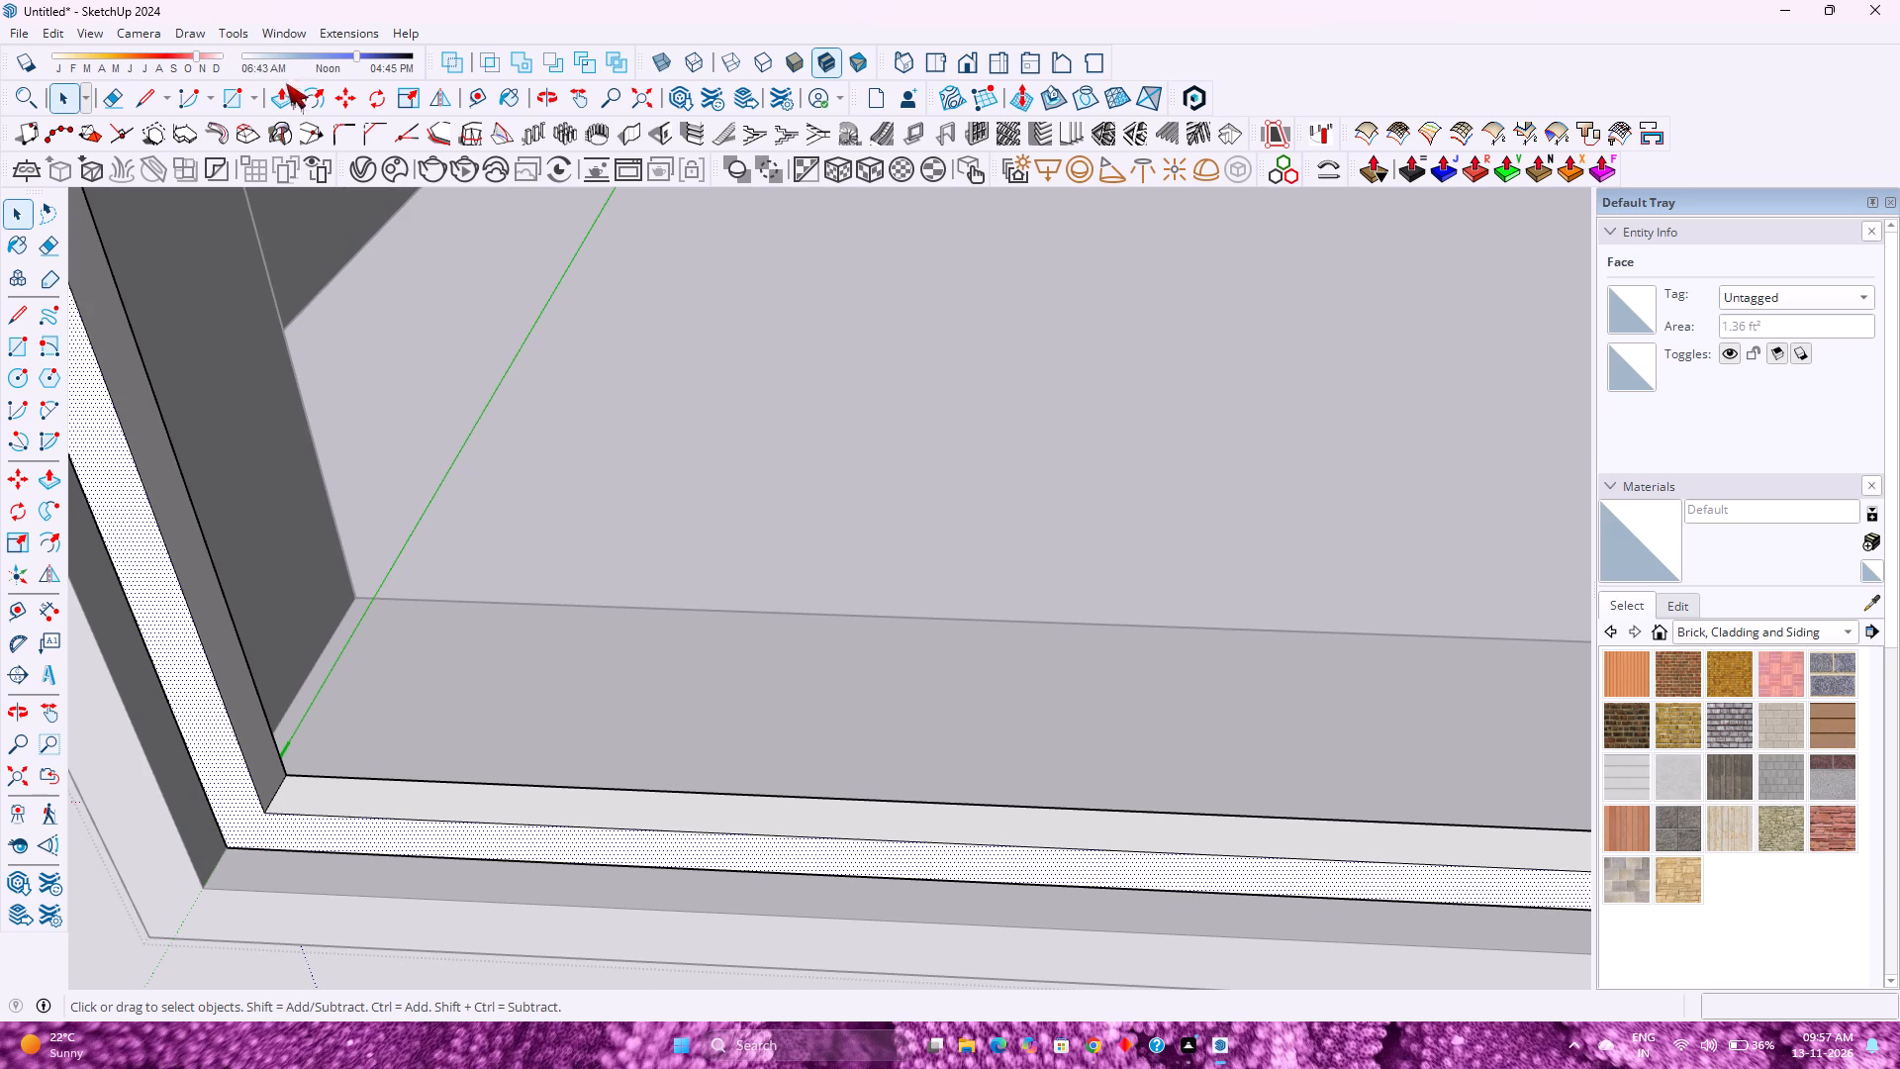
Push/Pull the front face of the left pane's border frame outward by 0.25".
left_click(283, 90)
left_click(275, 830)
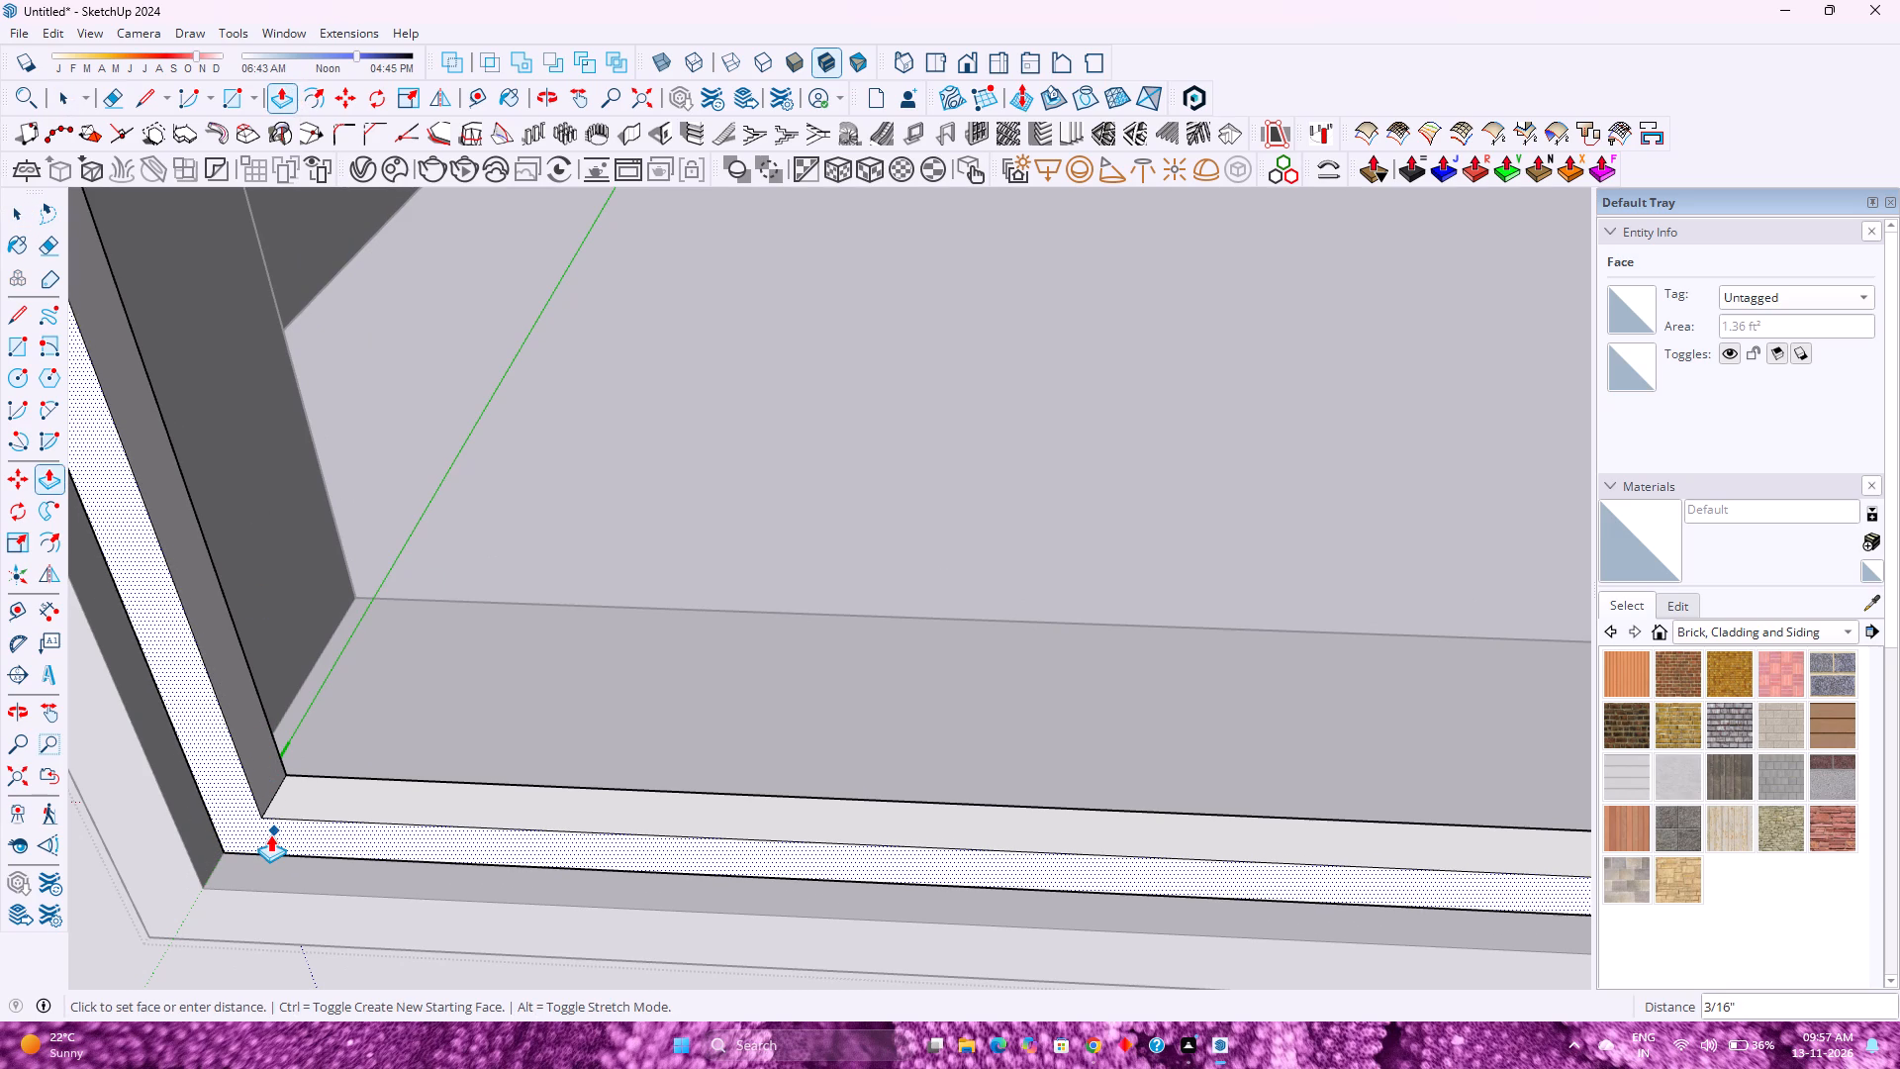
type("0.25")
key("Return")
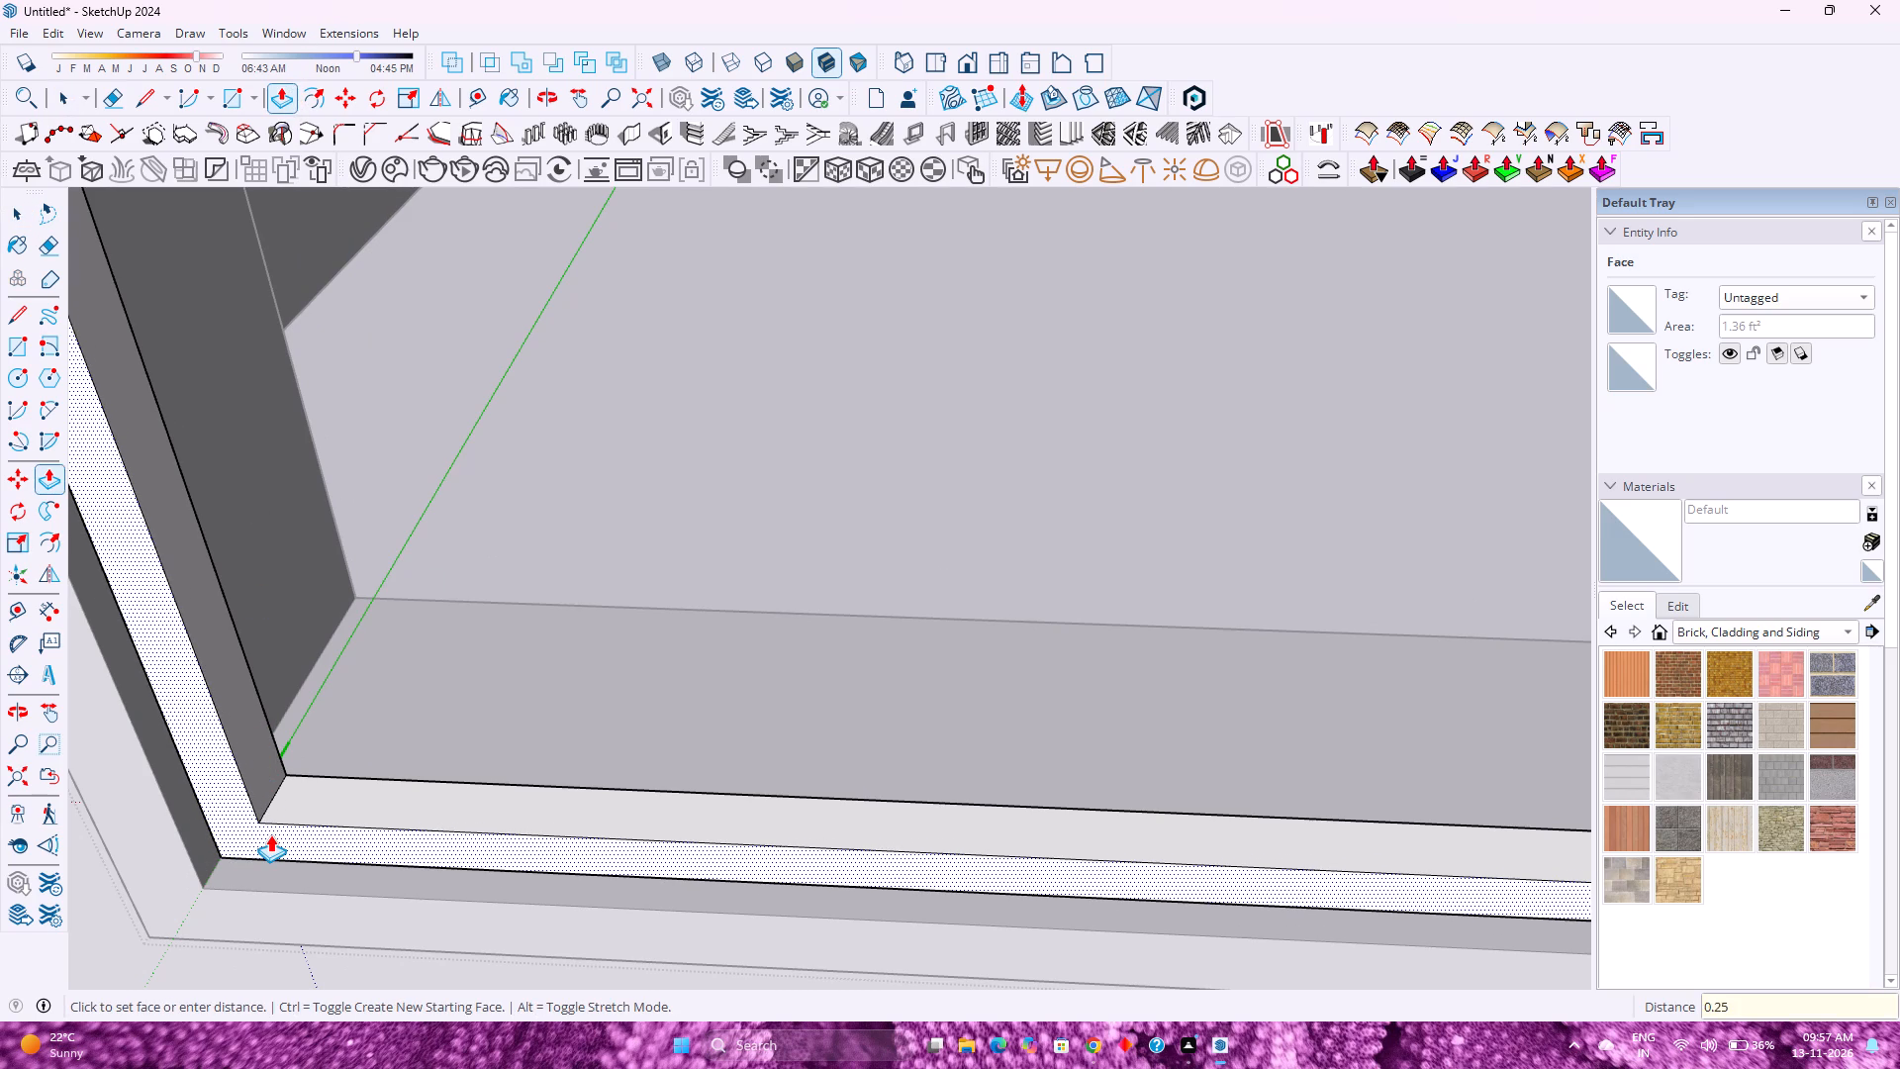
key("space")
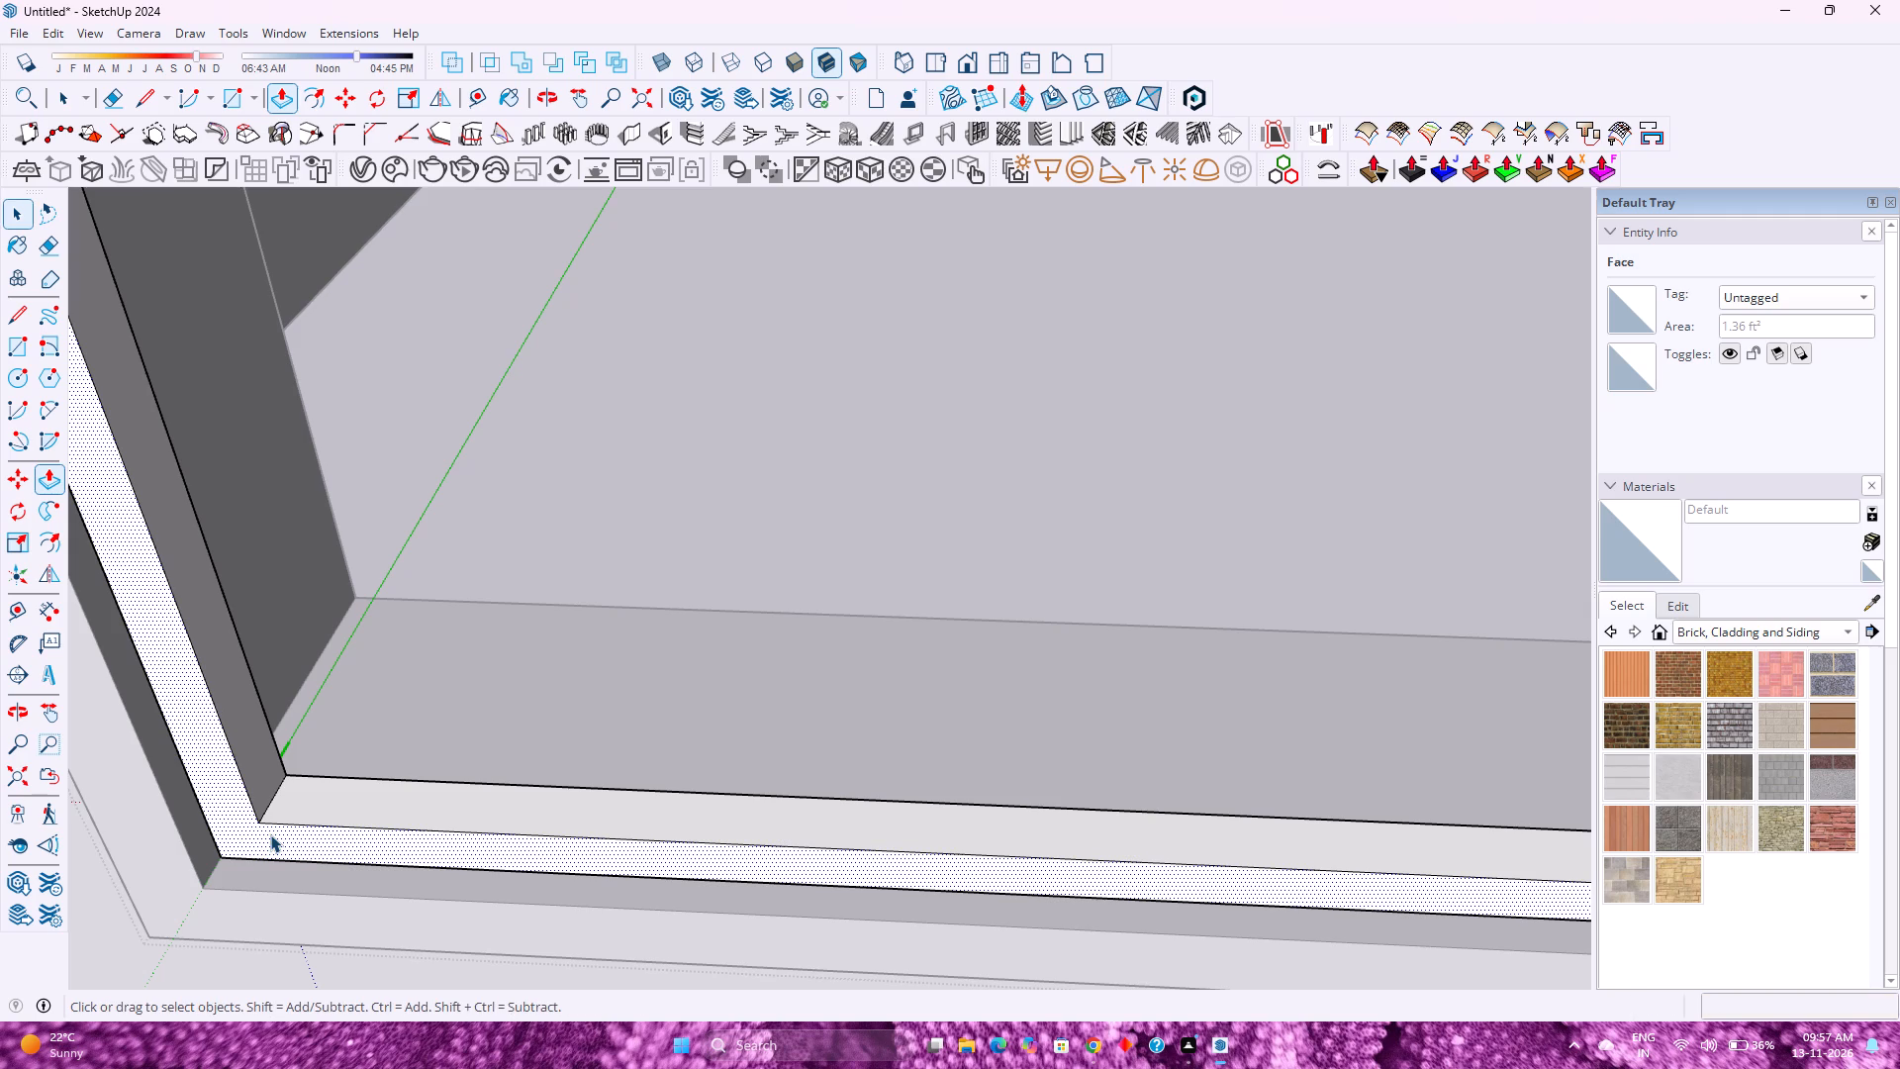
scroll(270, 829, "down", 2)
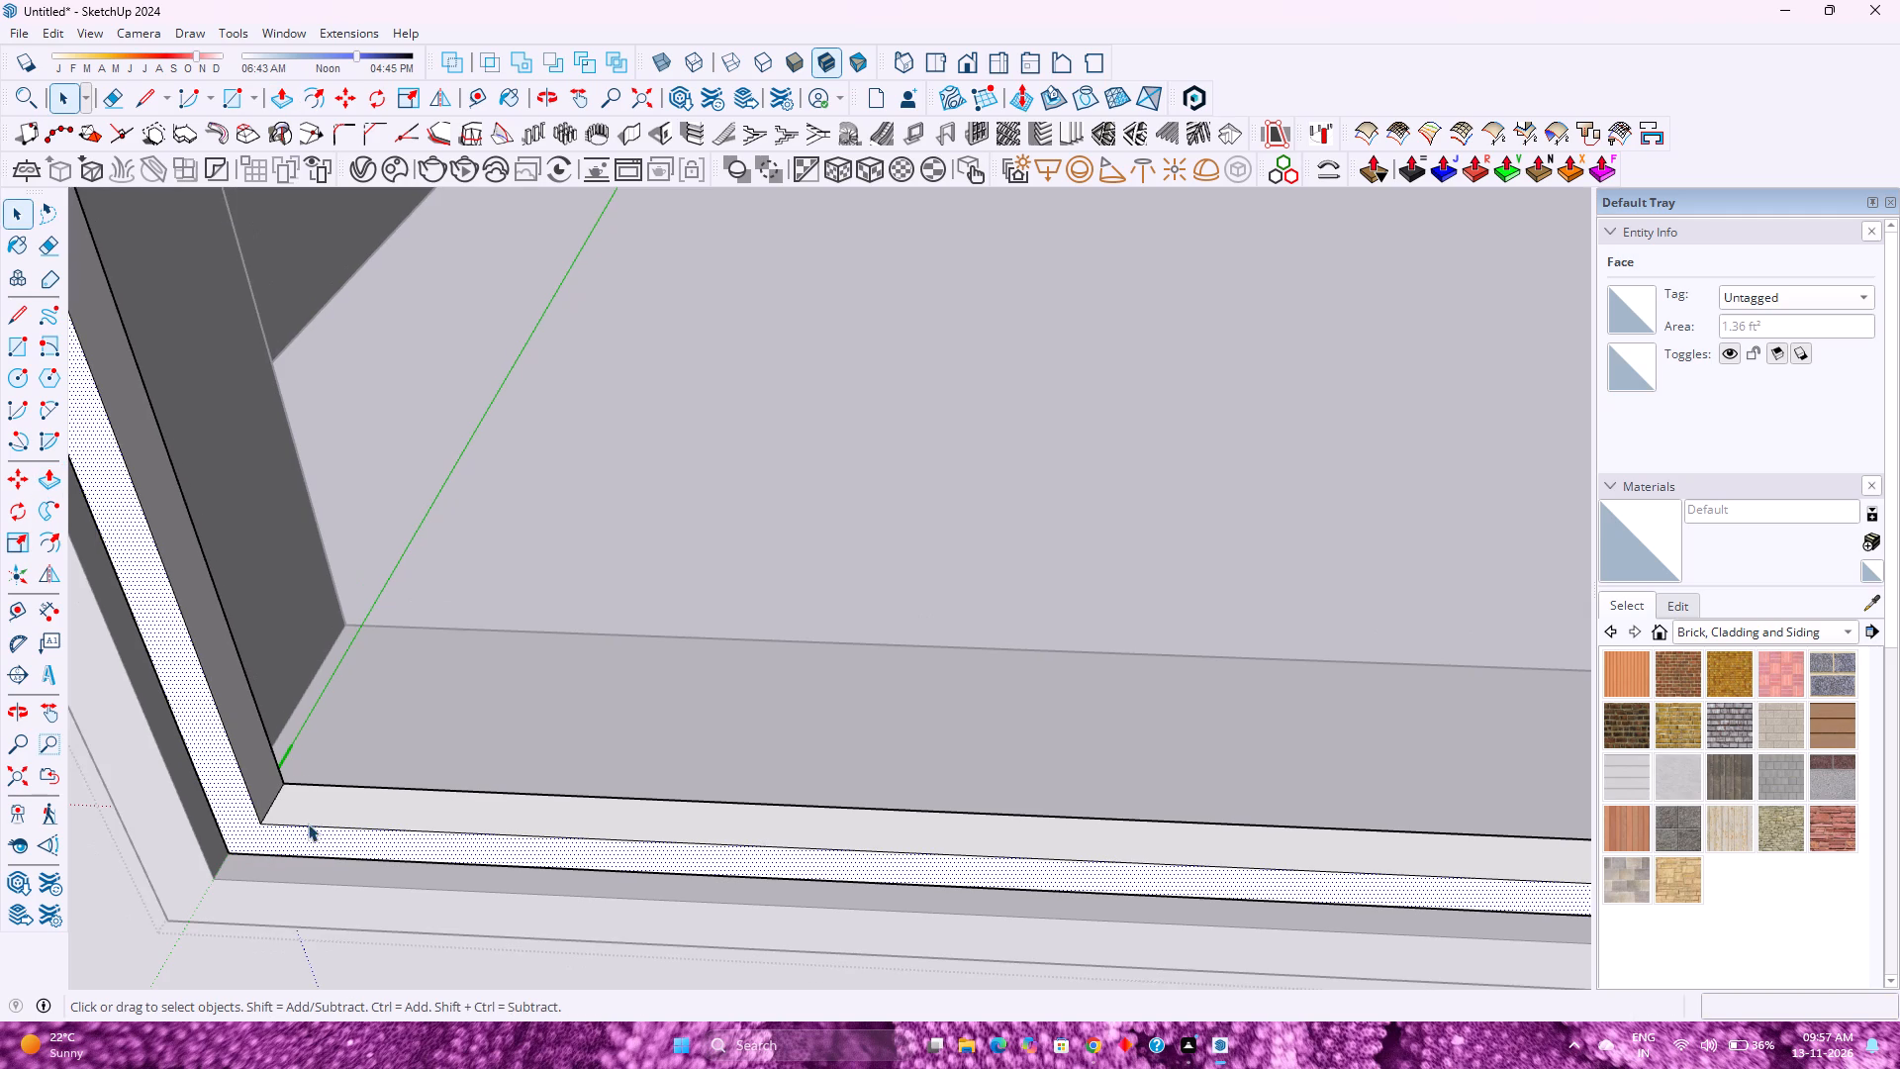
Draw a line along the bottom inner edge of the left pane's border frame to fill the opening with a face.
left_click(314, 820)
scroll(314, 820, "down", 14)
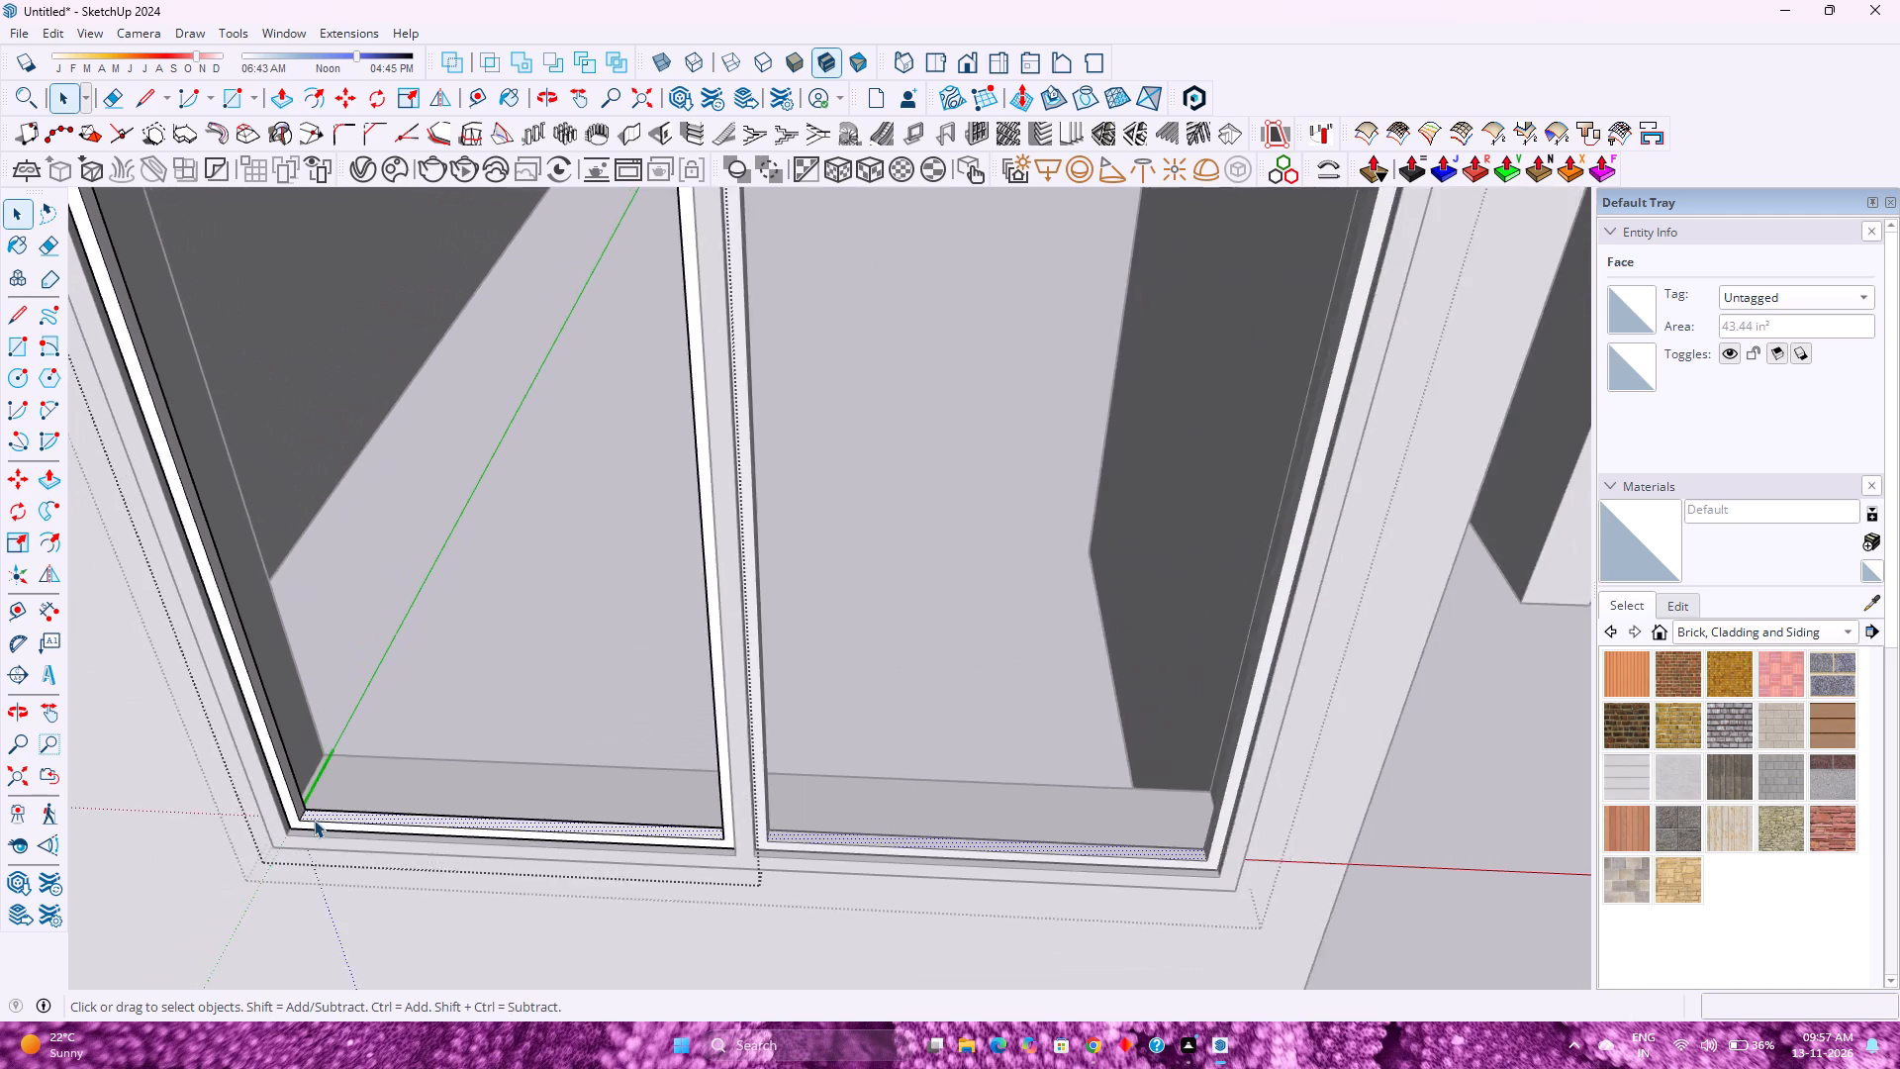
scroll(314, 820, "down", 6)
middle_click_drag(326, 813, 483, 570)
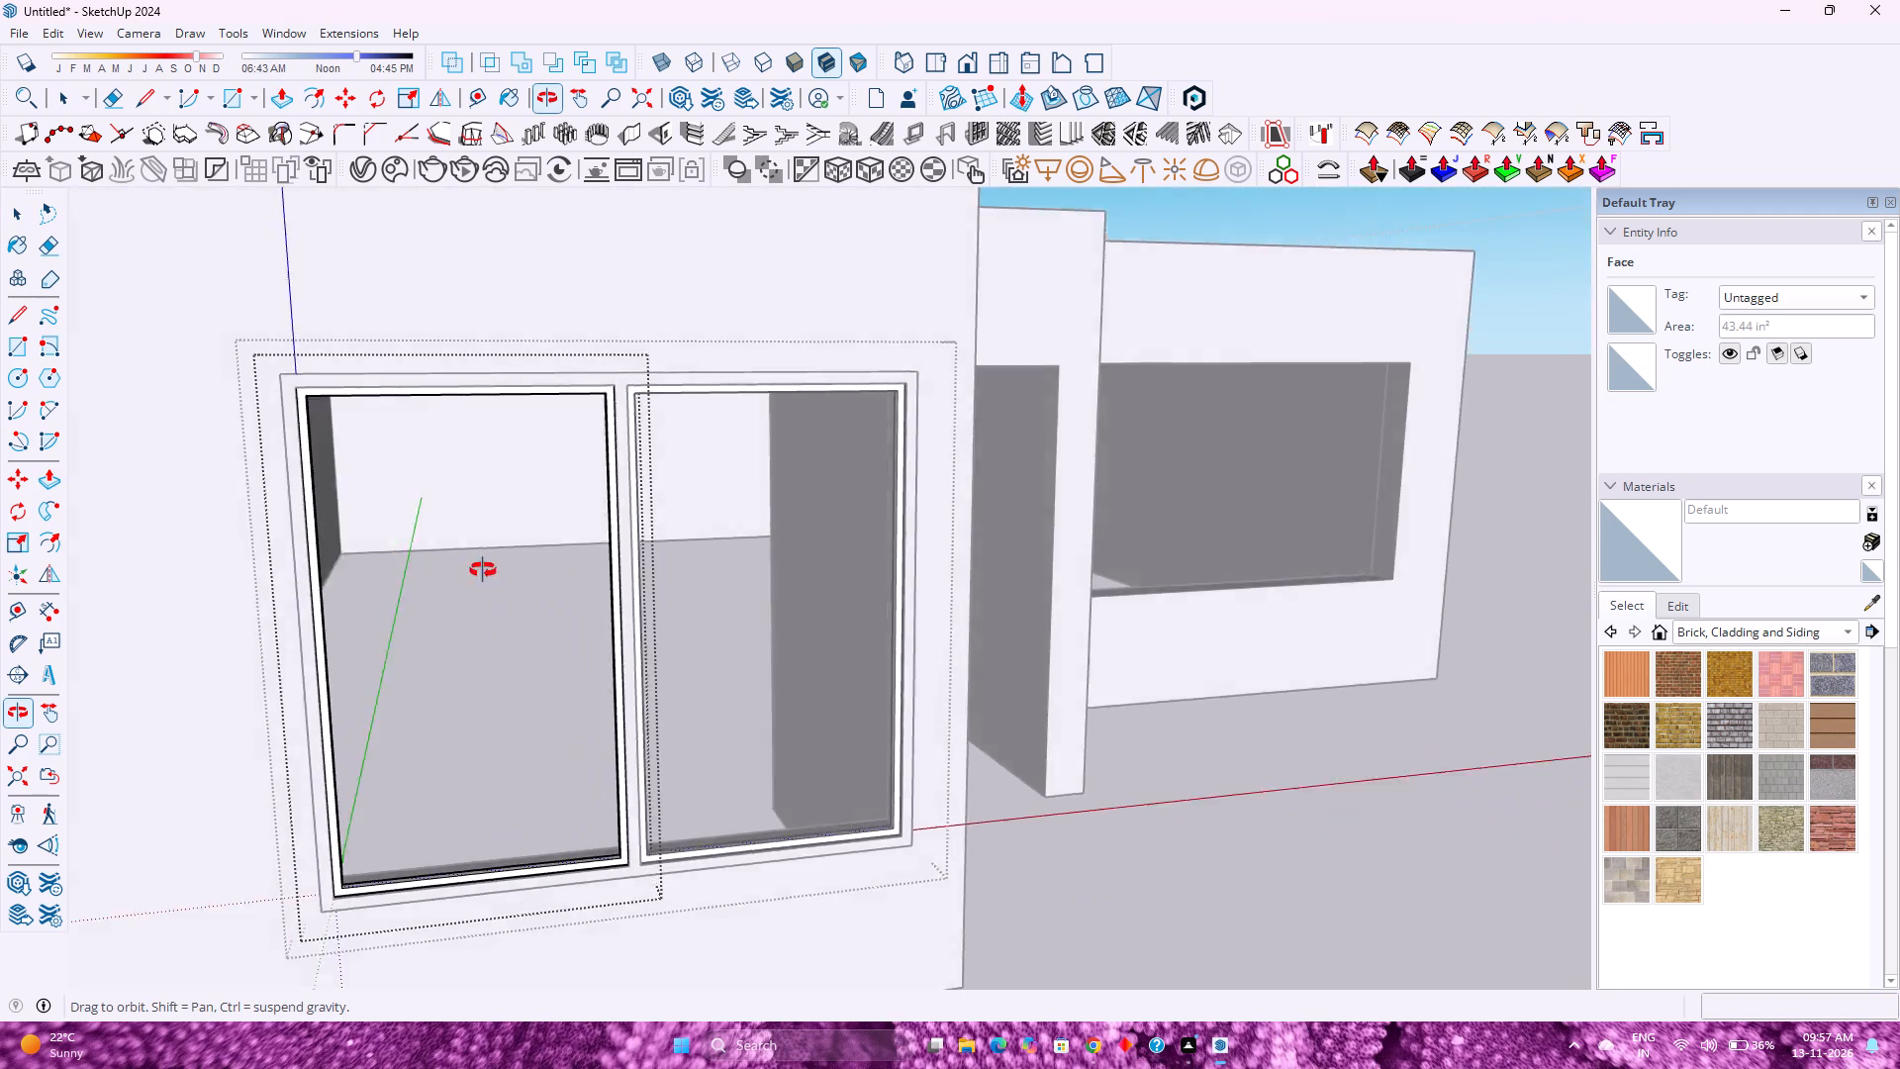
middle_click_drag(483, 570, 216, 414)
left_click(152, 99)
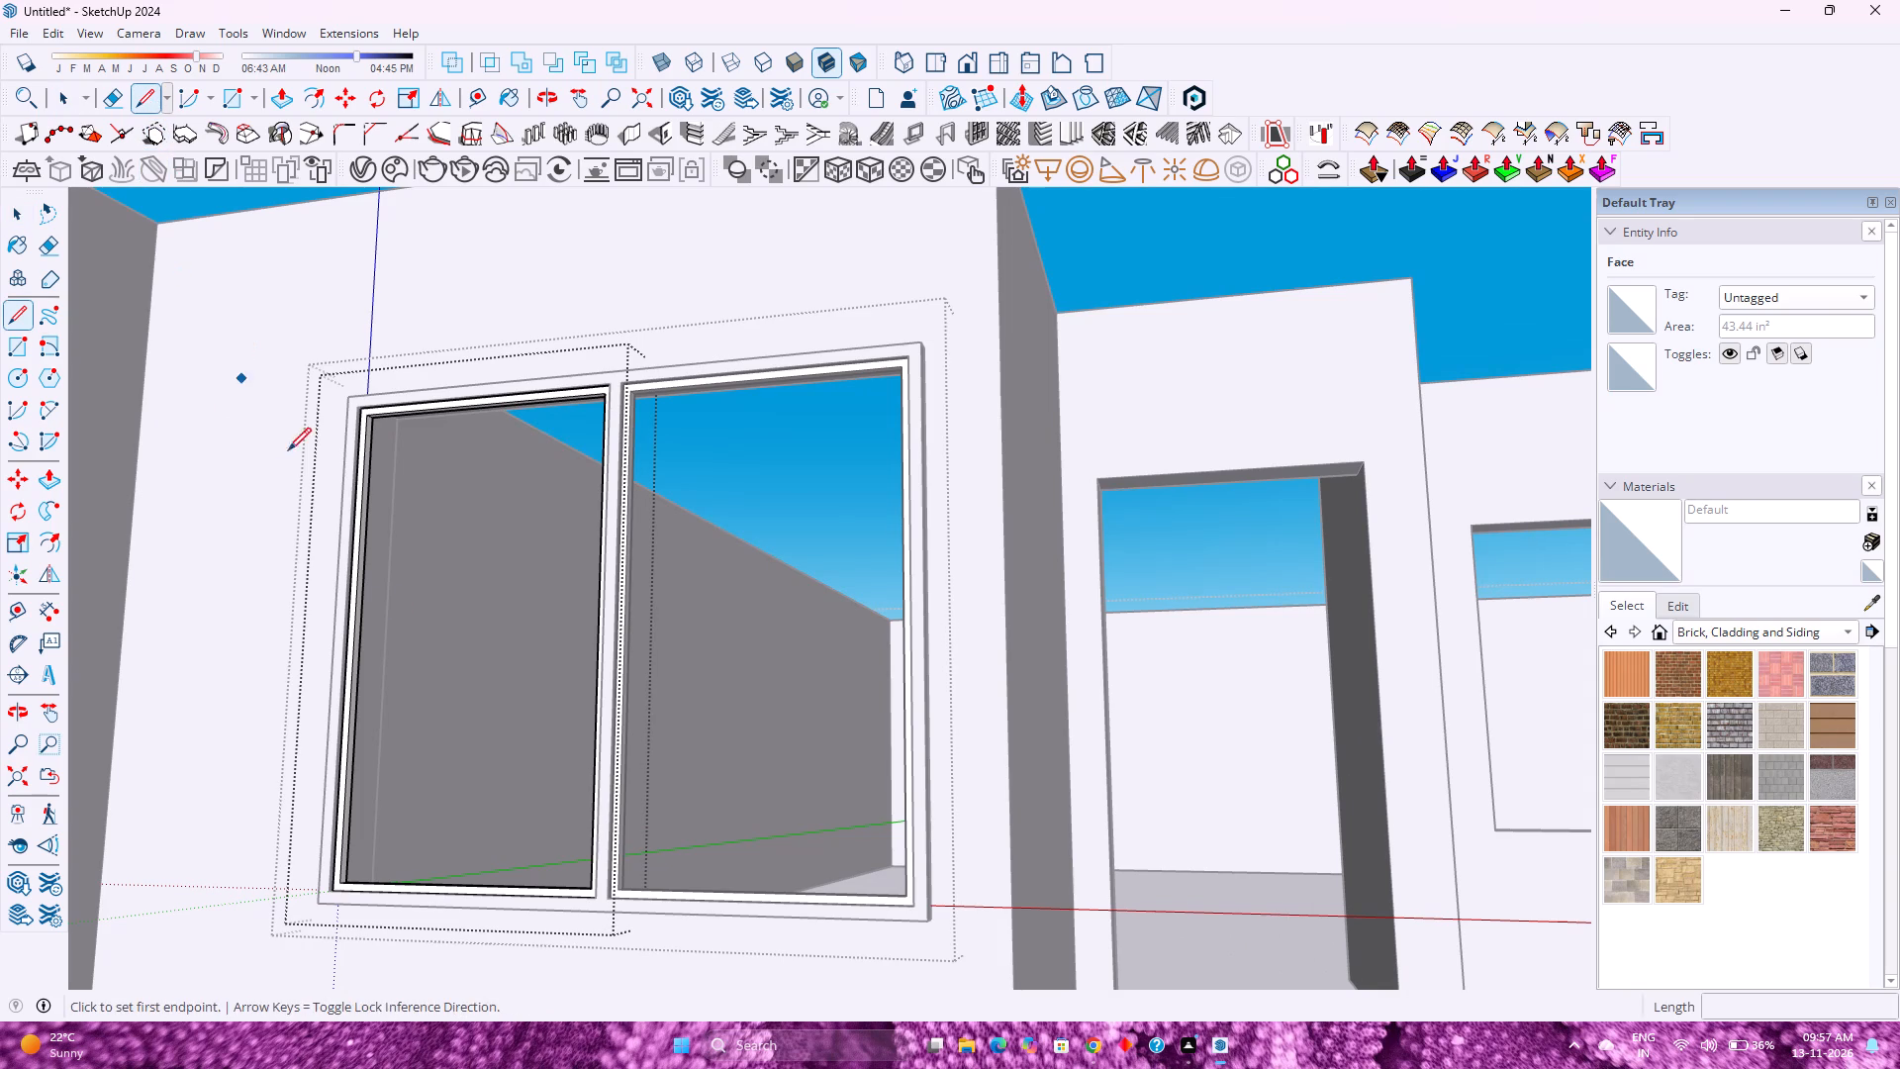
left_click(342, 884)
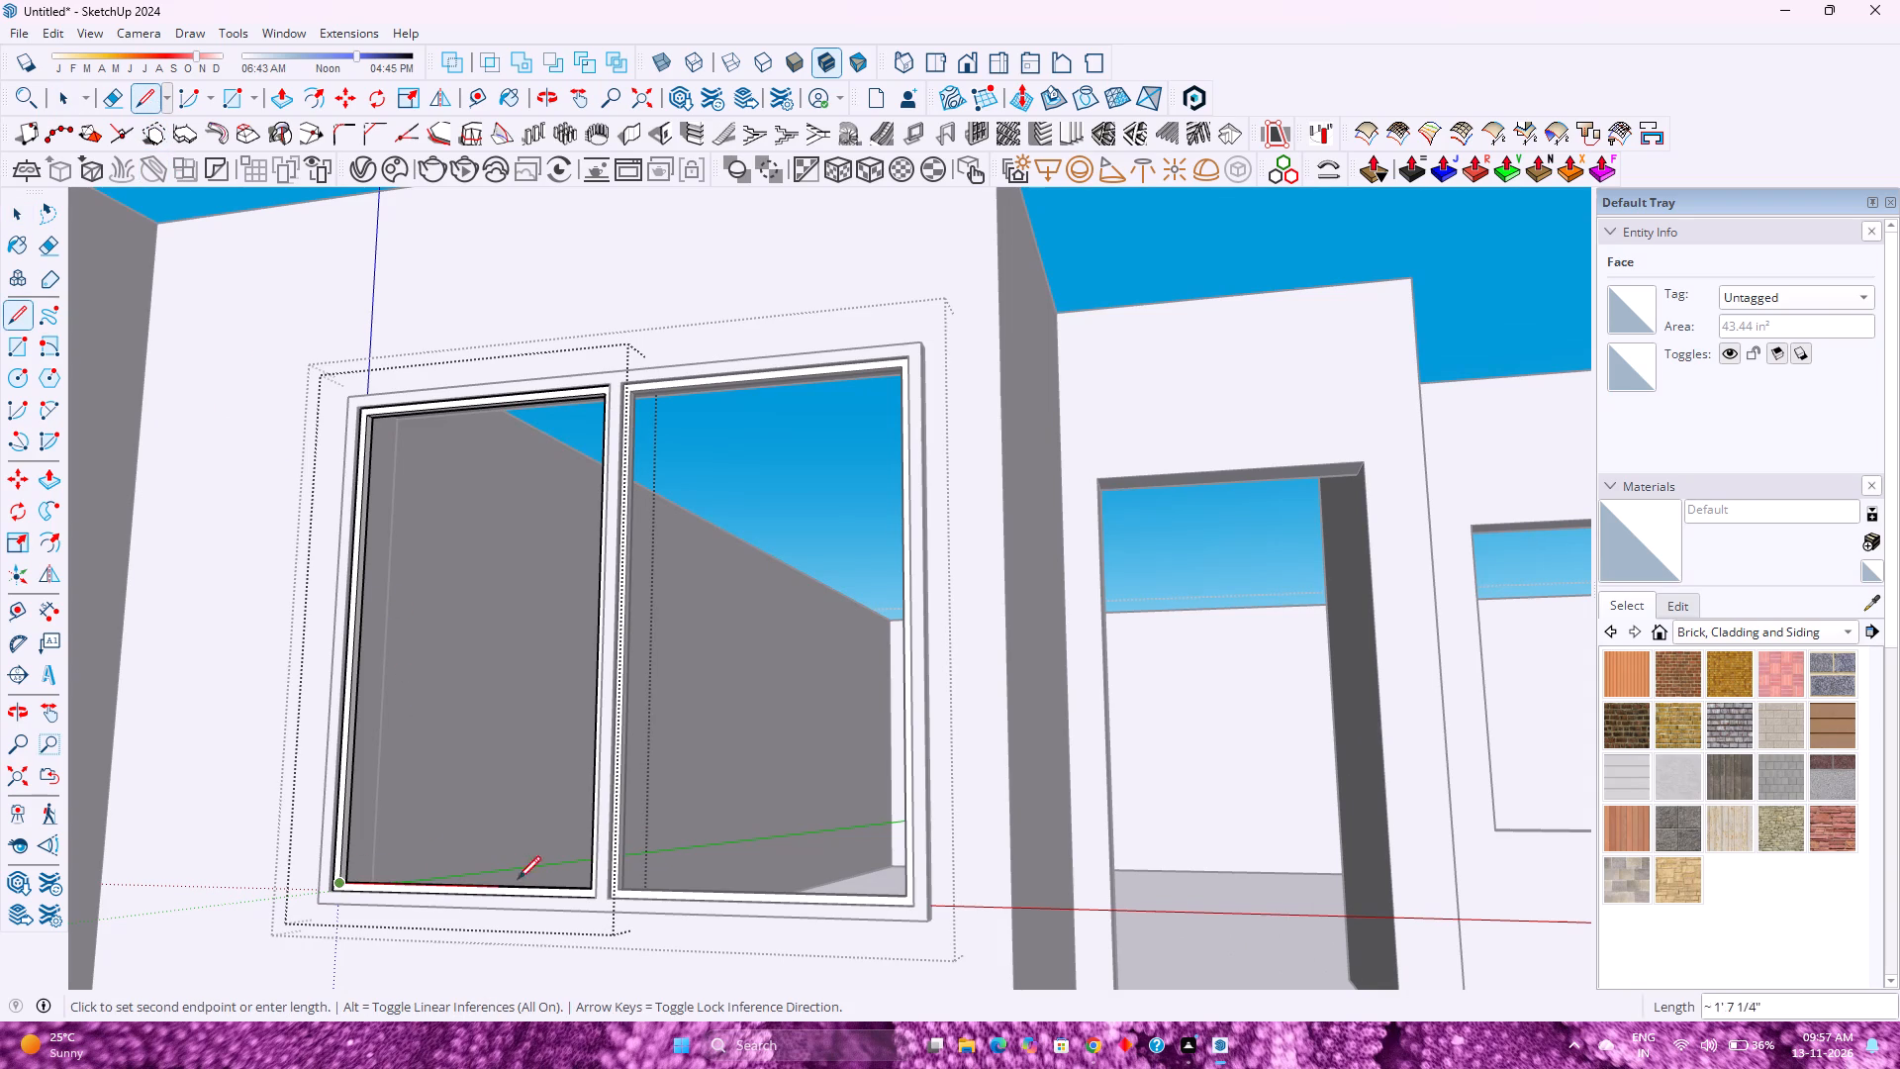
left_click(587, 887)
key("space")
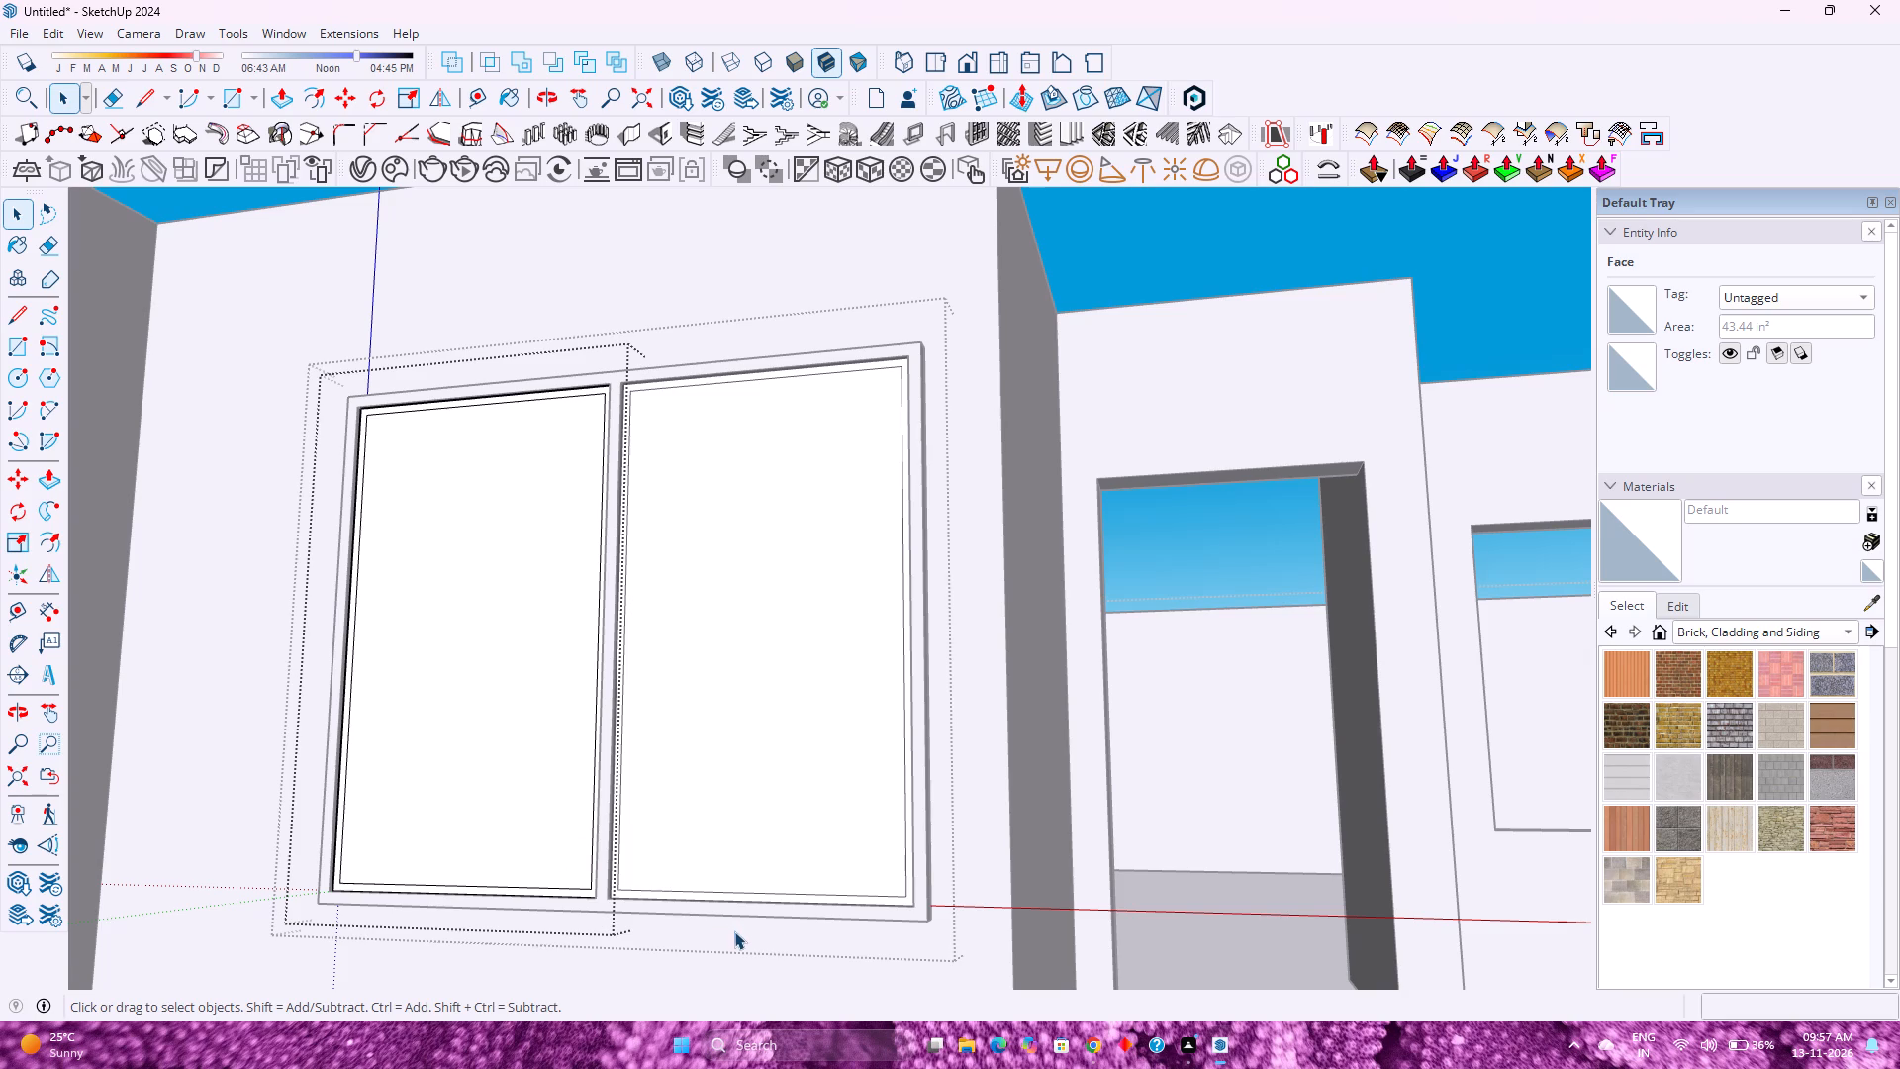
Group the left pane's new infill face together with its bounding edges.
double_click(484, 762)
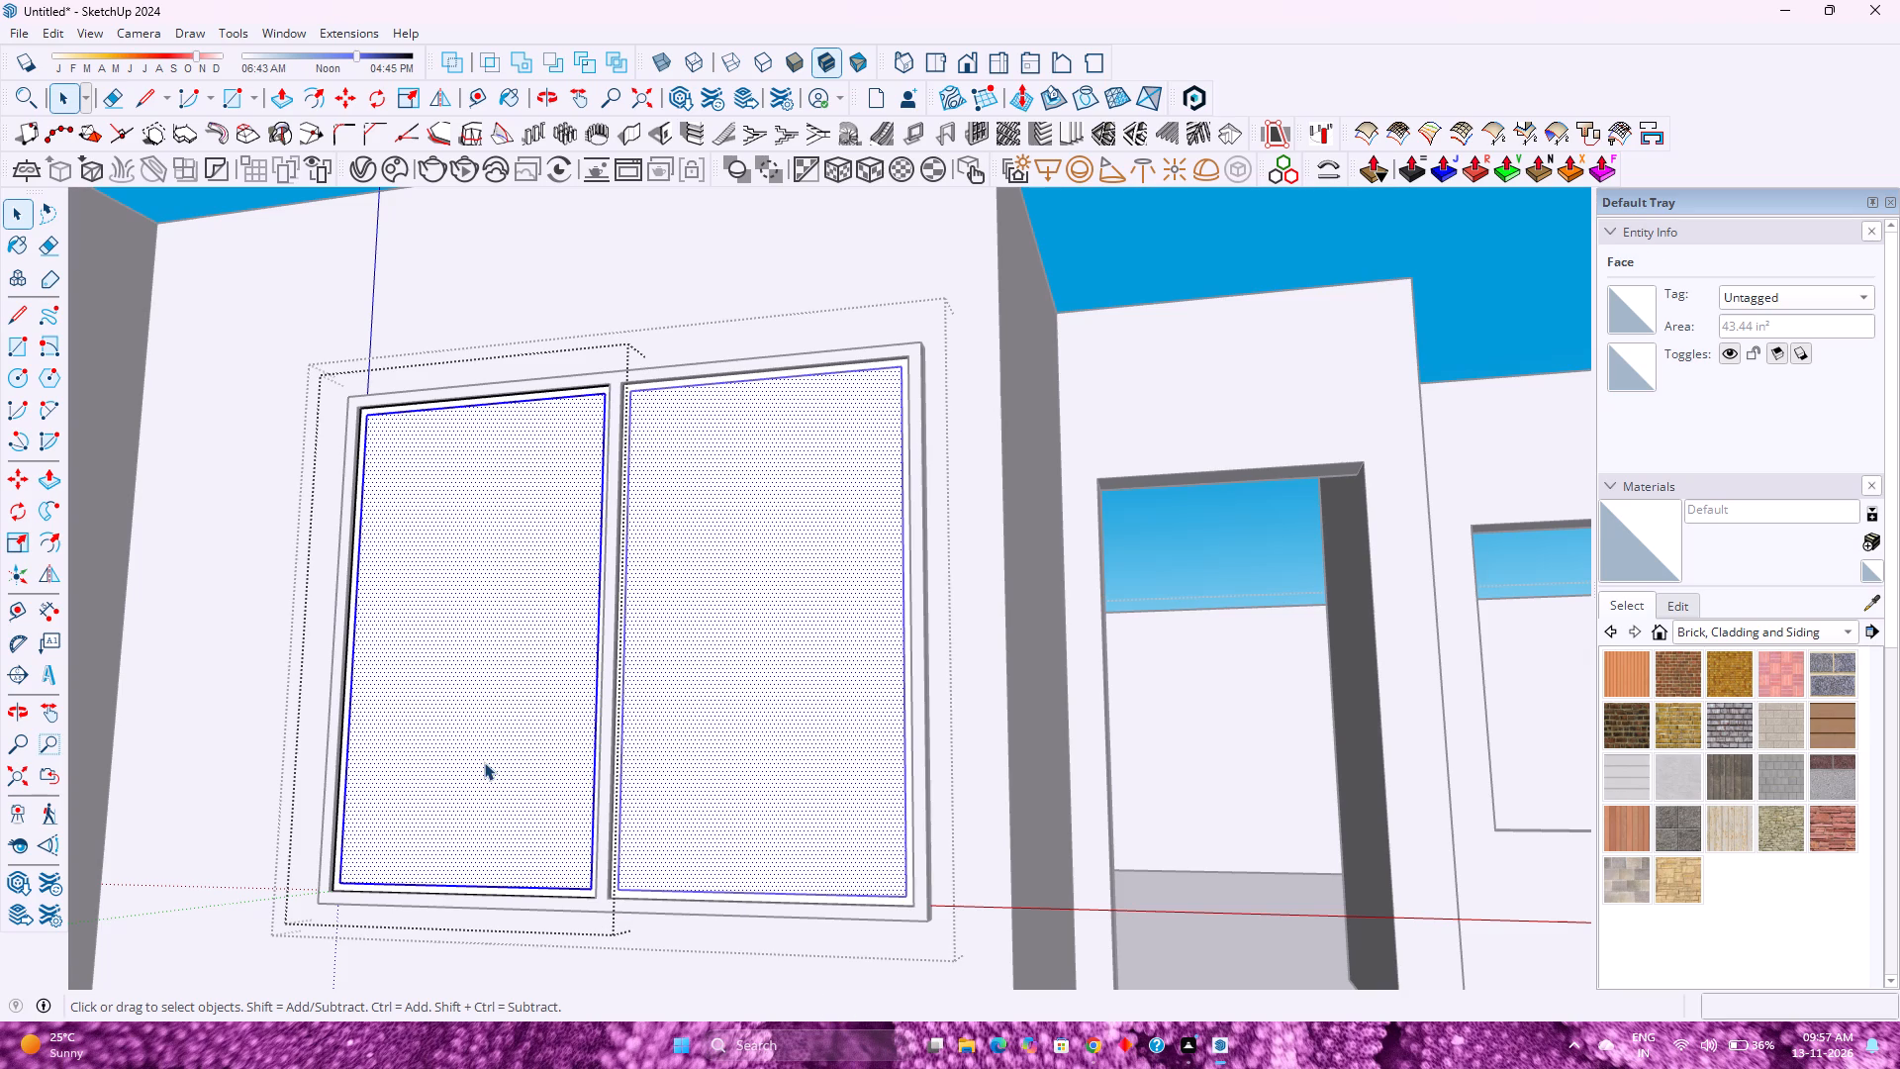
right_click(484, 762)
left_click(619, 377)
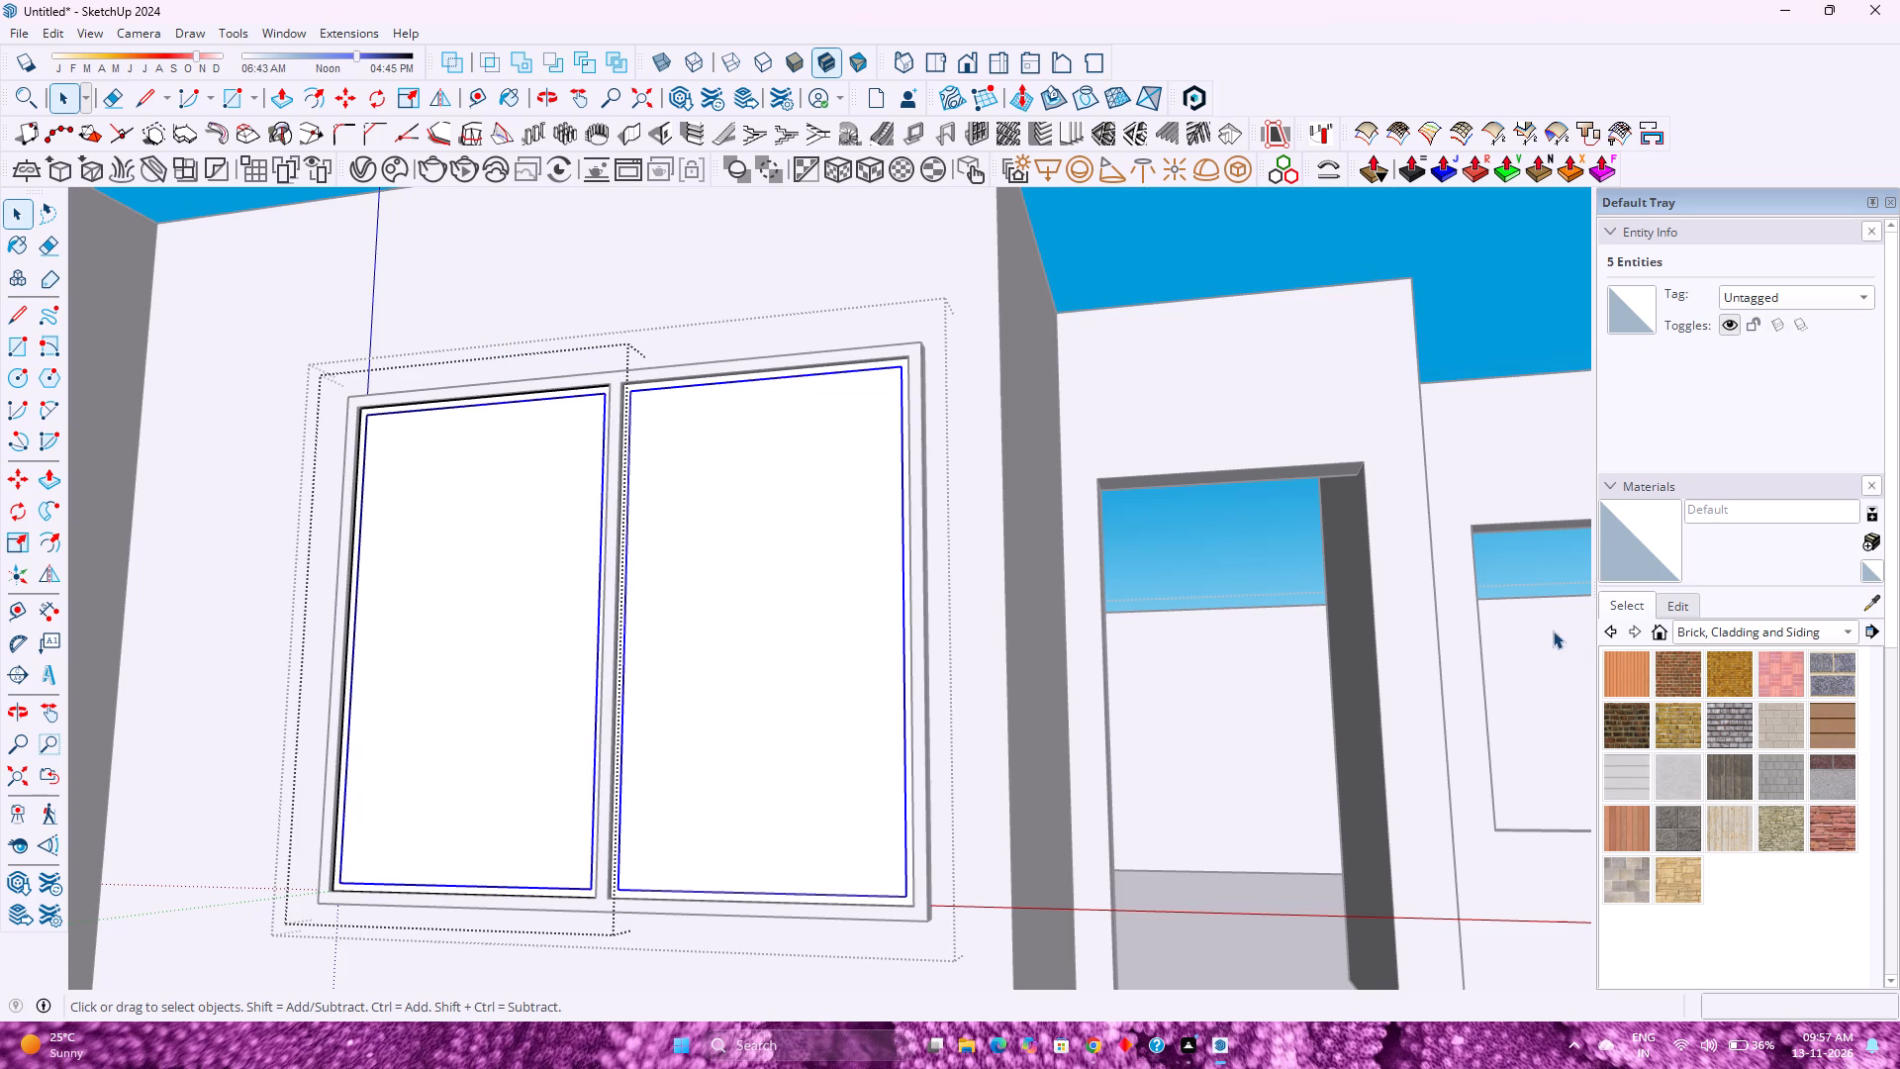
Open the Glass and Mirrors material collection.
left_click(1722, 634)
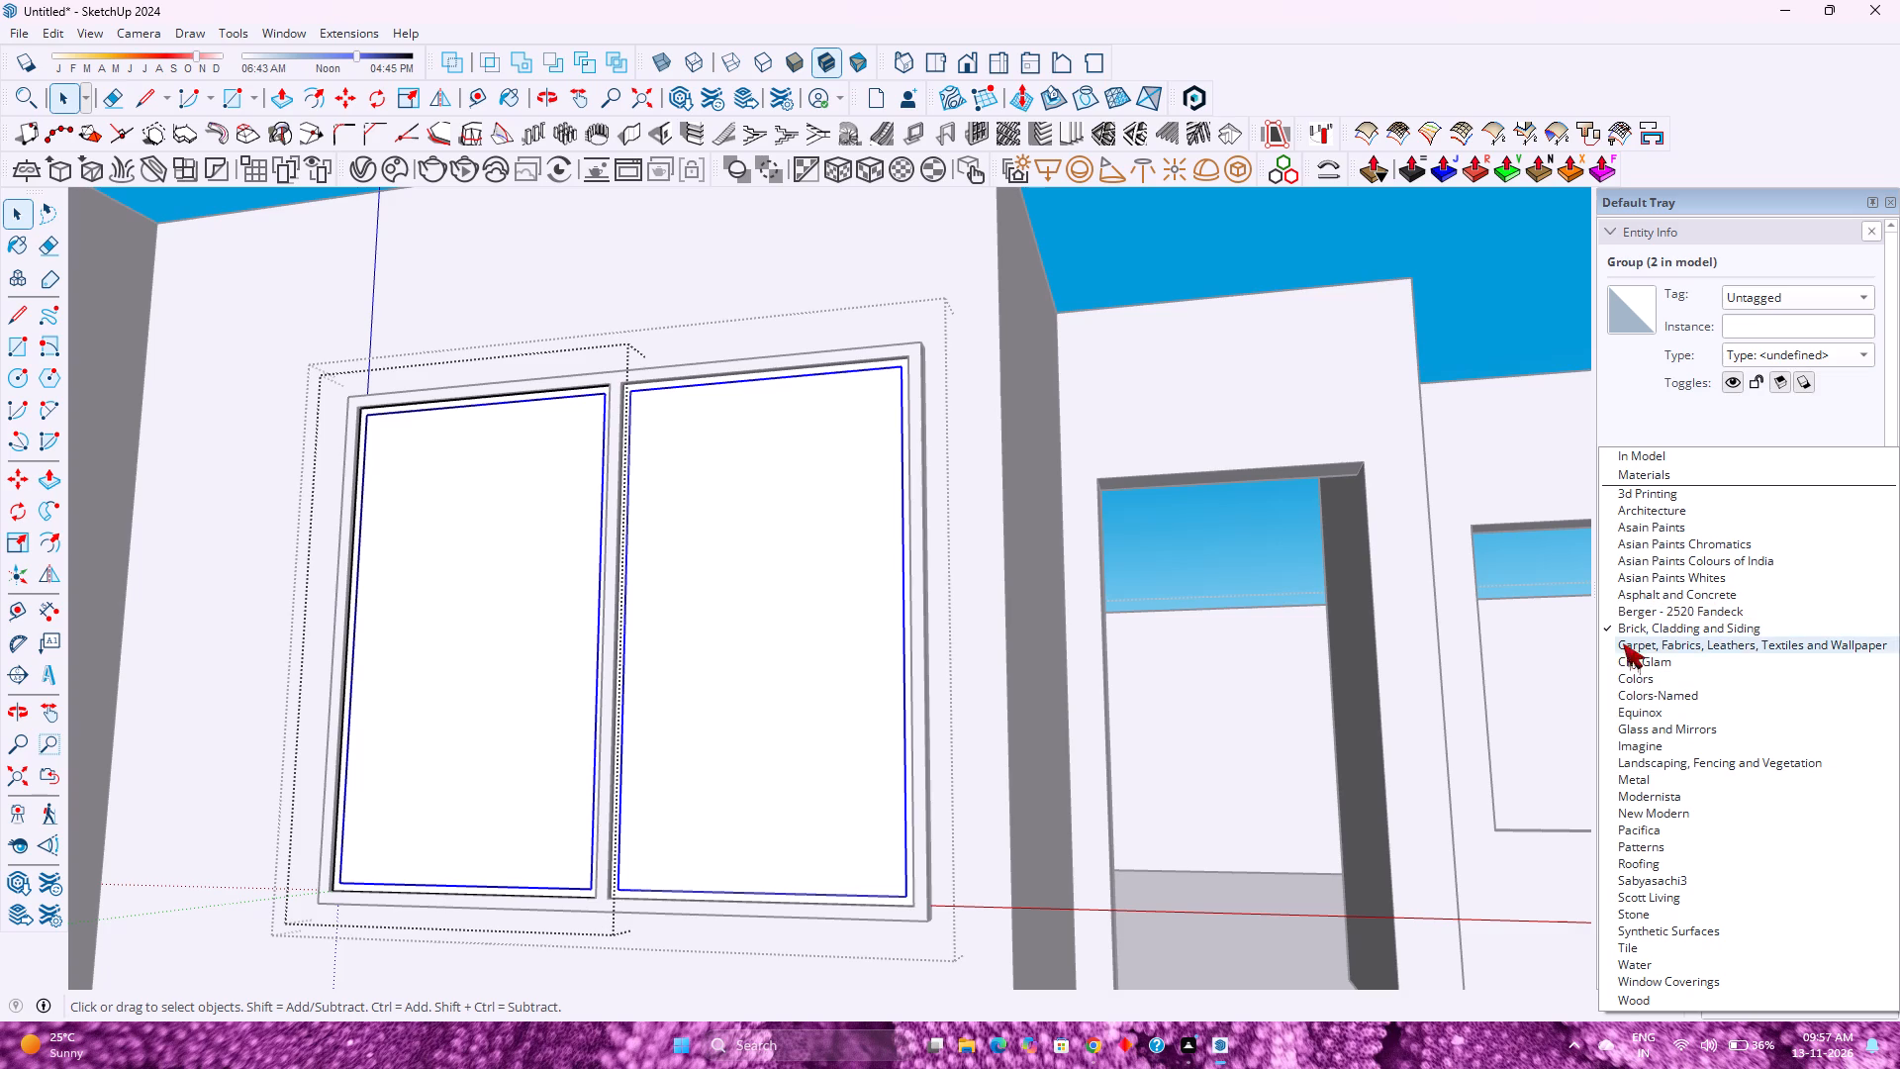
left_click(1685, 729)
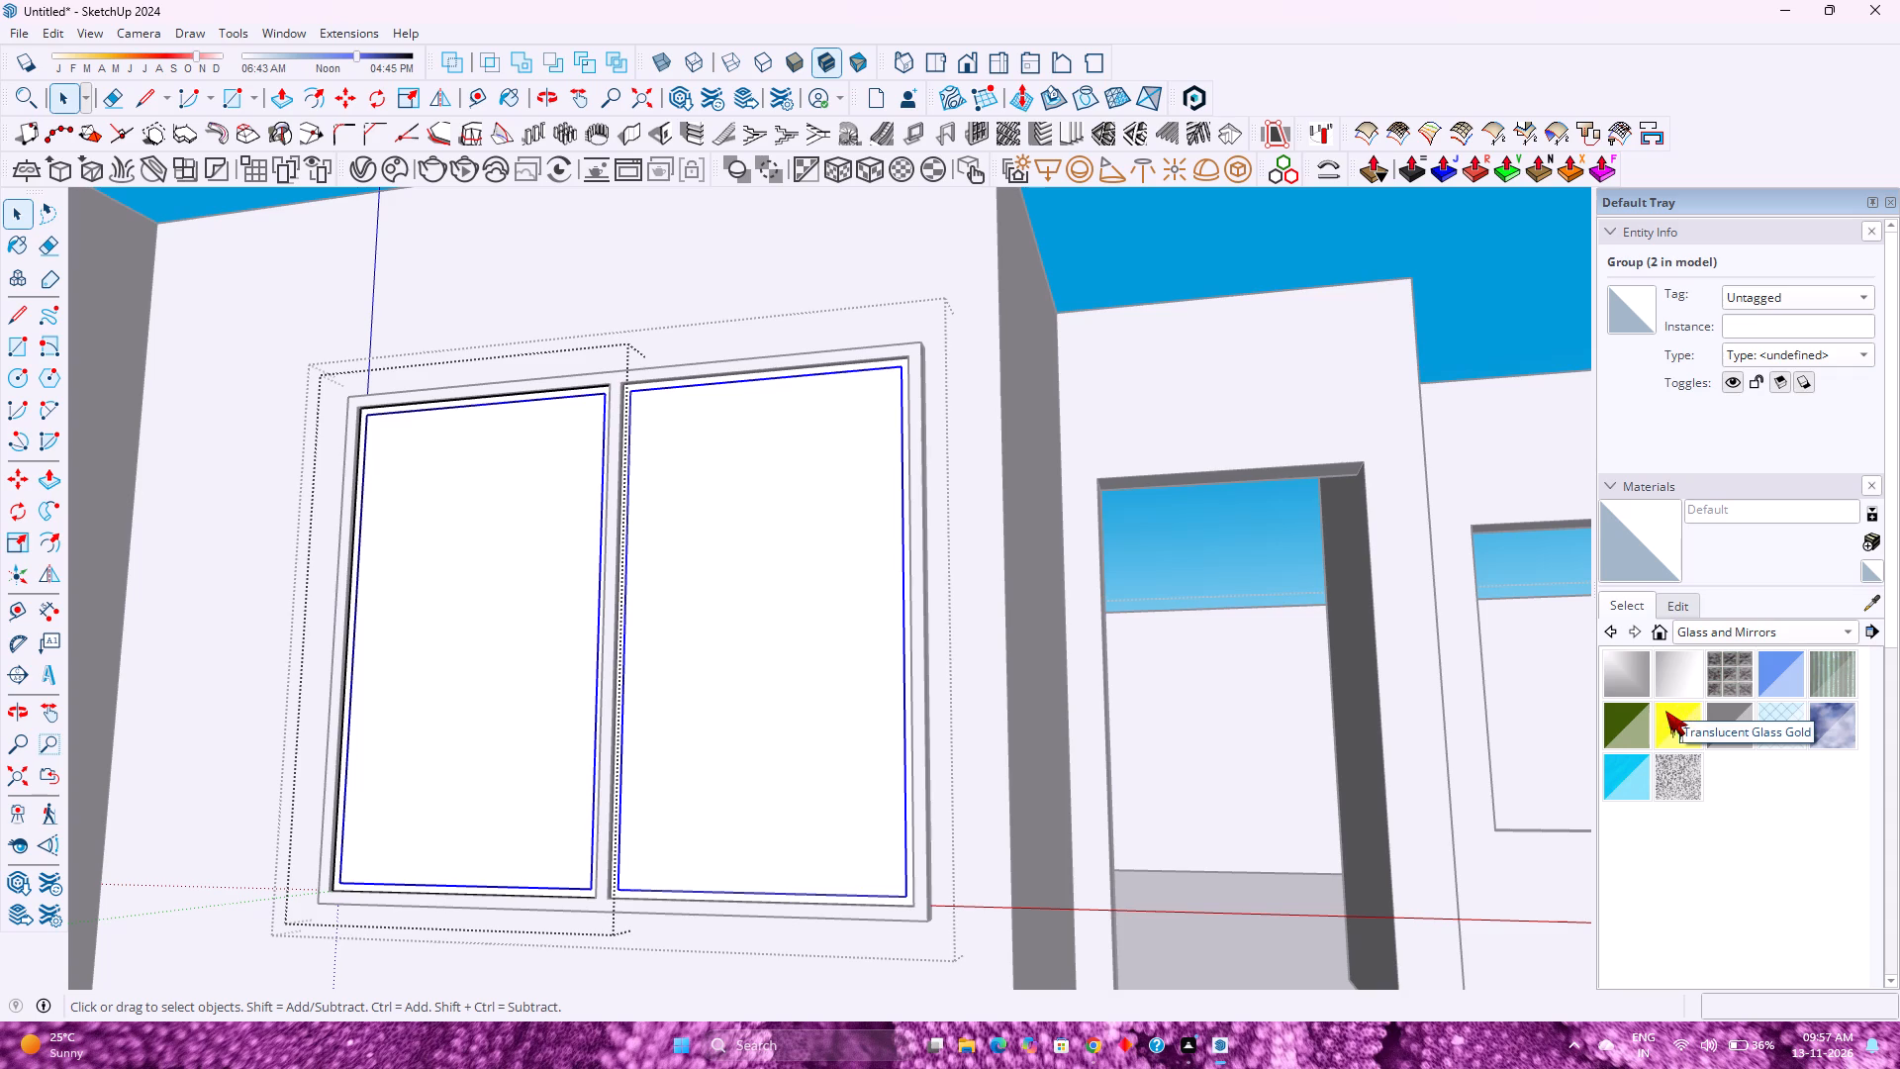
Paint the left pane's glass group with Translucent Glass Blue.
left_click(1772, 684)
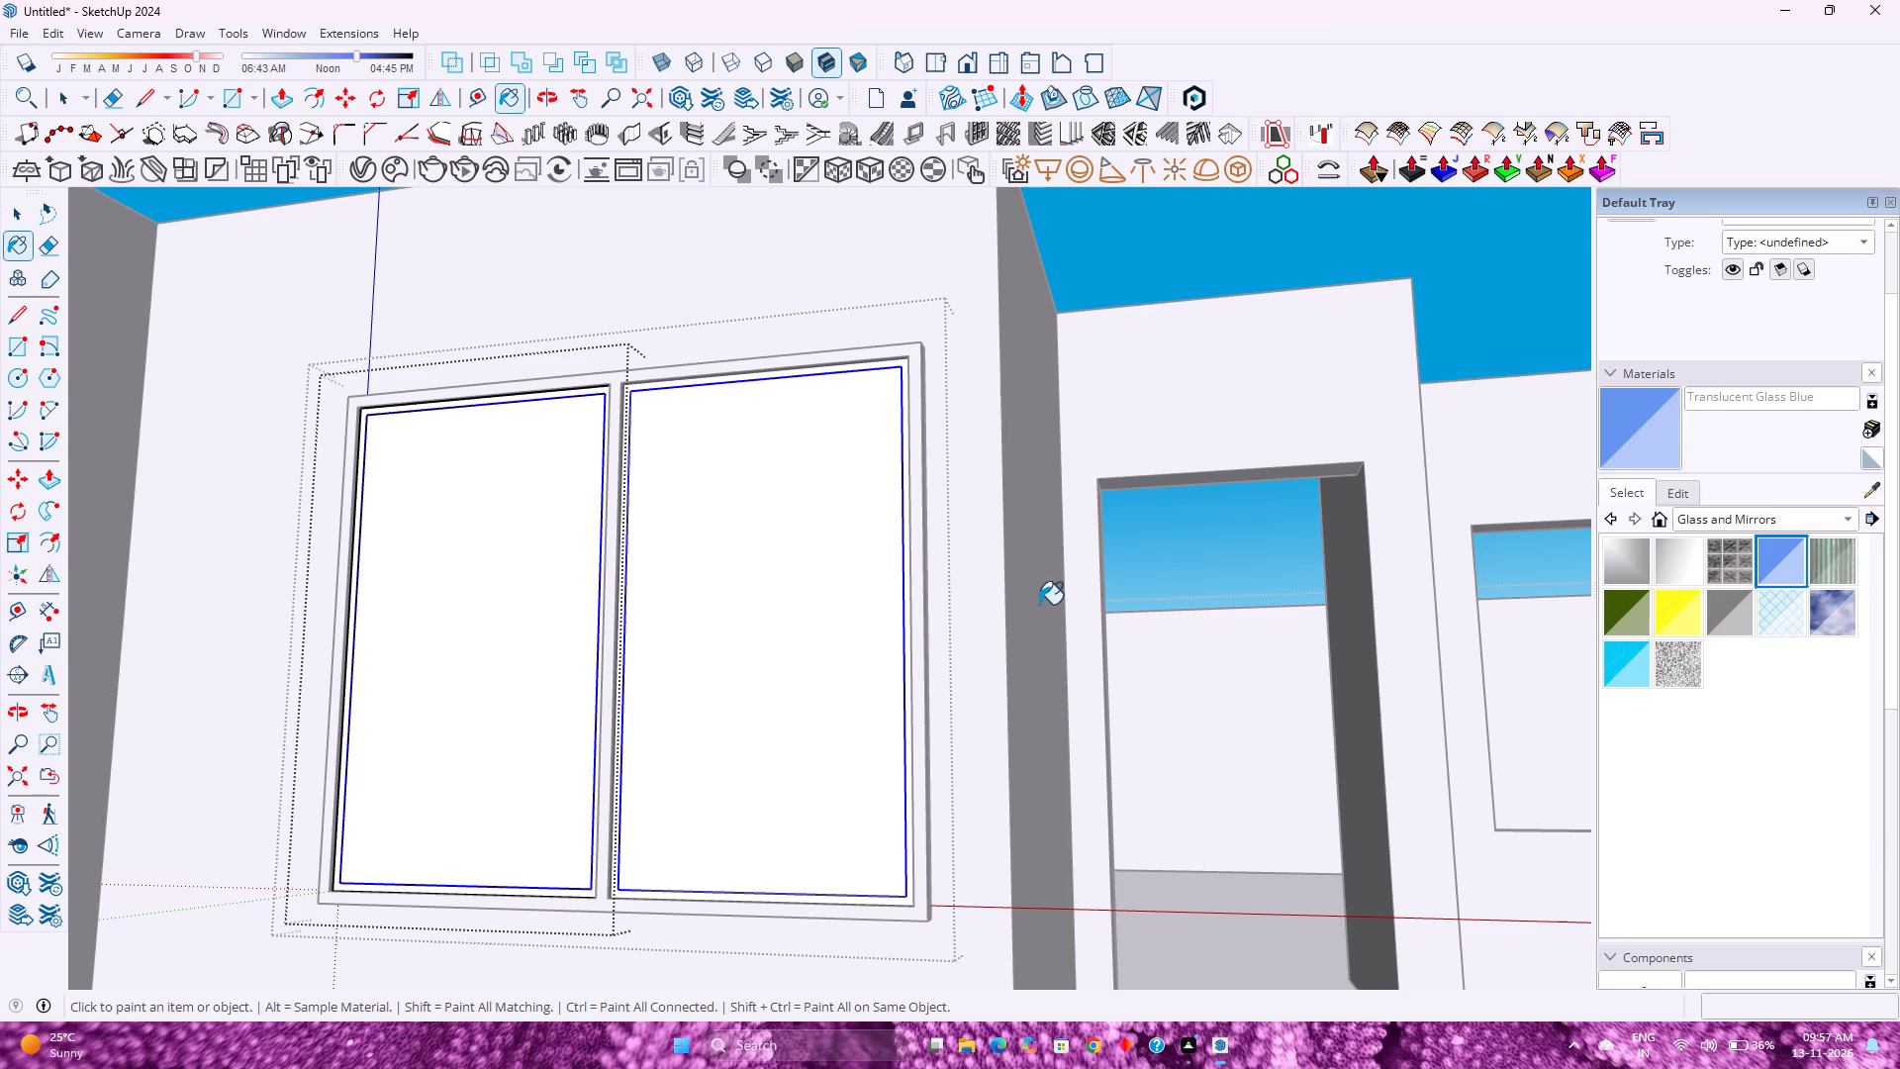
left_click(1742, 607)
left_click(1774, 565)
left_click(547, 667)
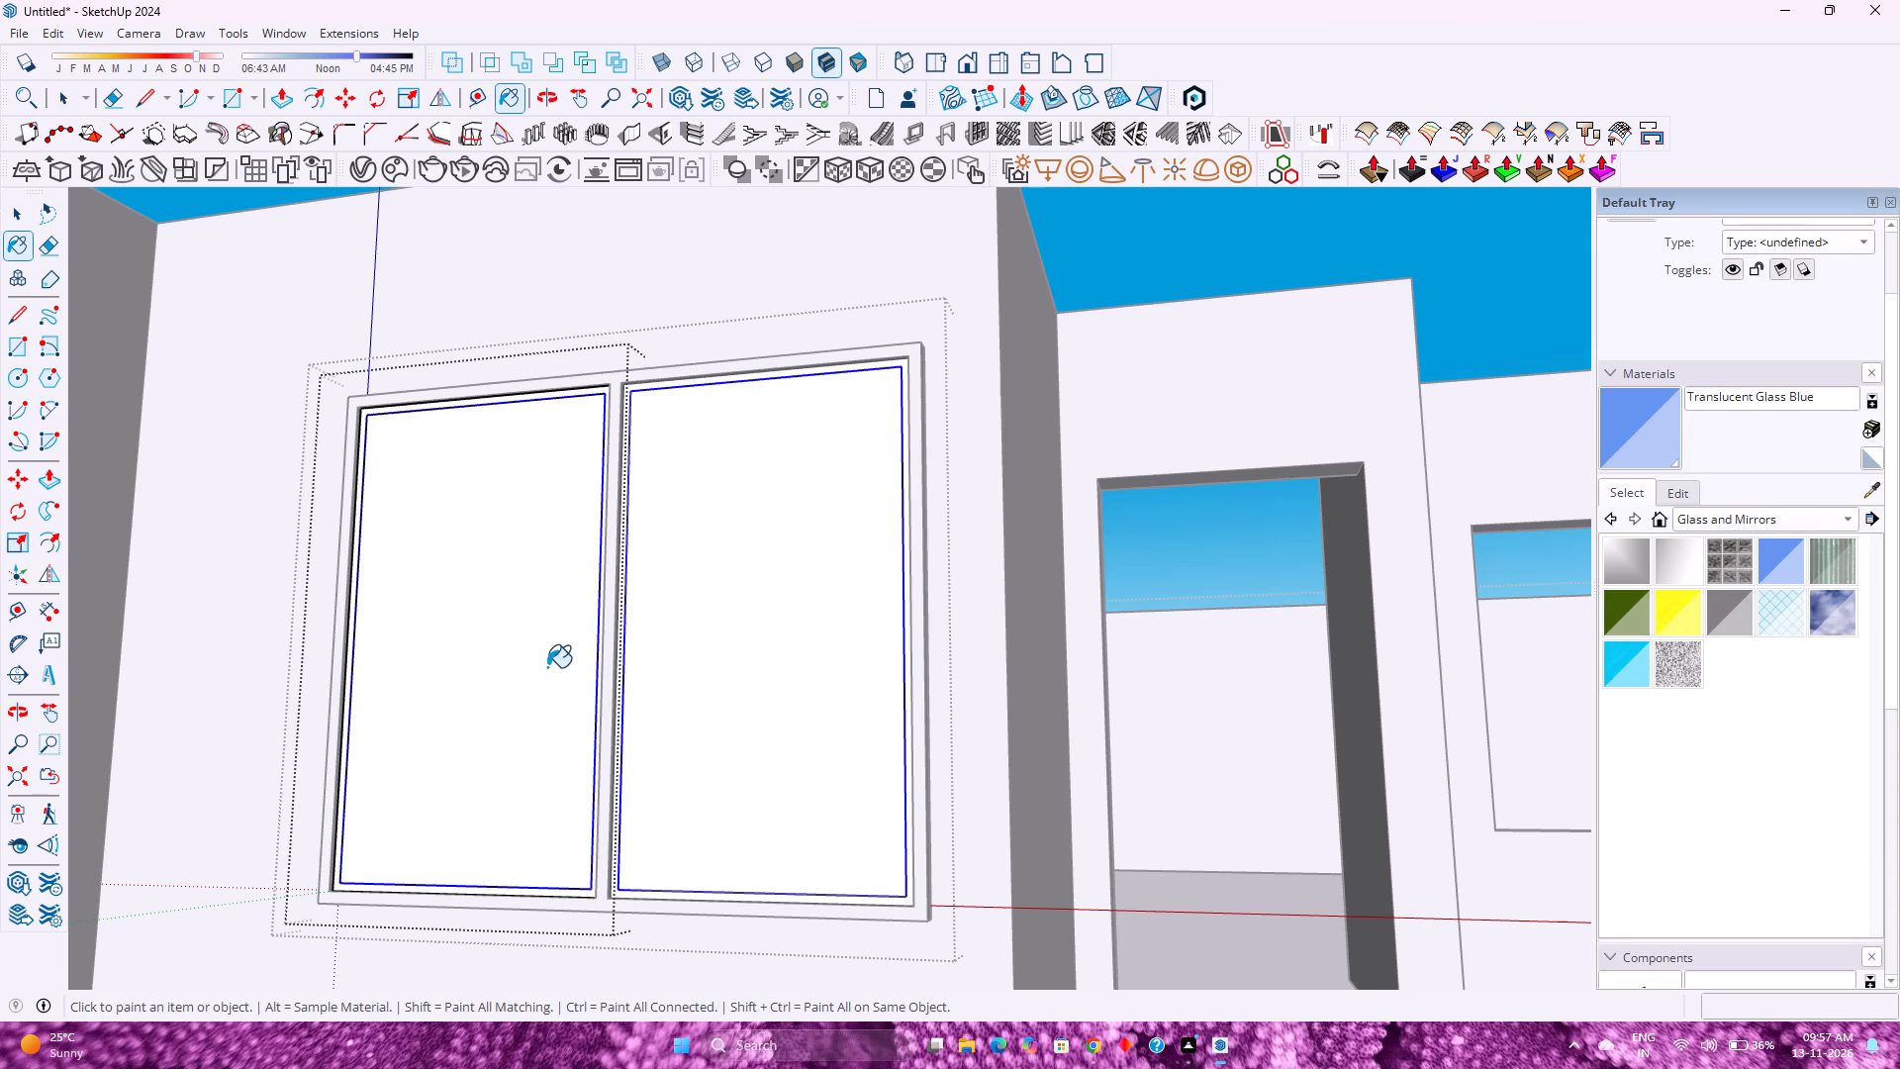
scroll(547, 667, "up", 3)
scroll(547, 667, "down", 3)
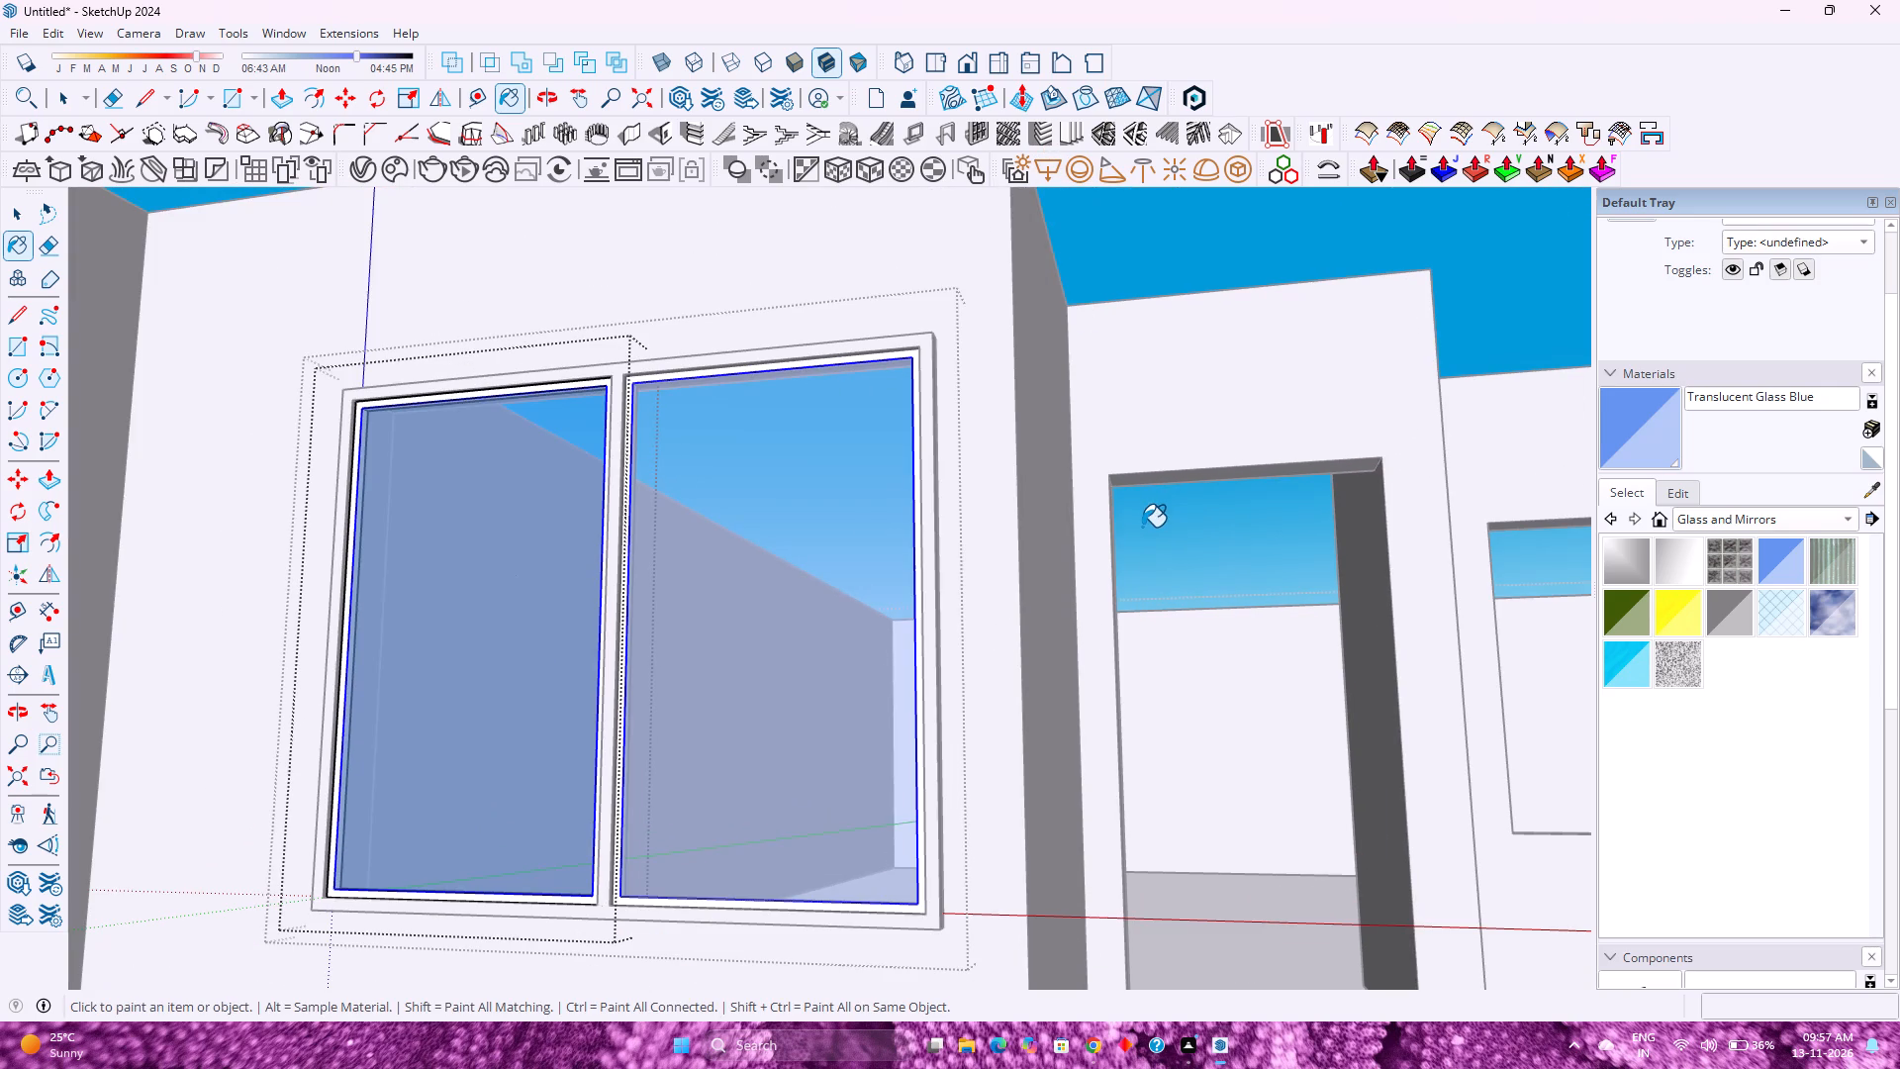
Paint the left pane's glass group with Translucent Glass Gray.
left_click(1726, 605)
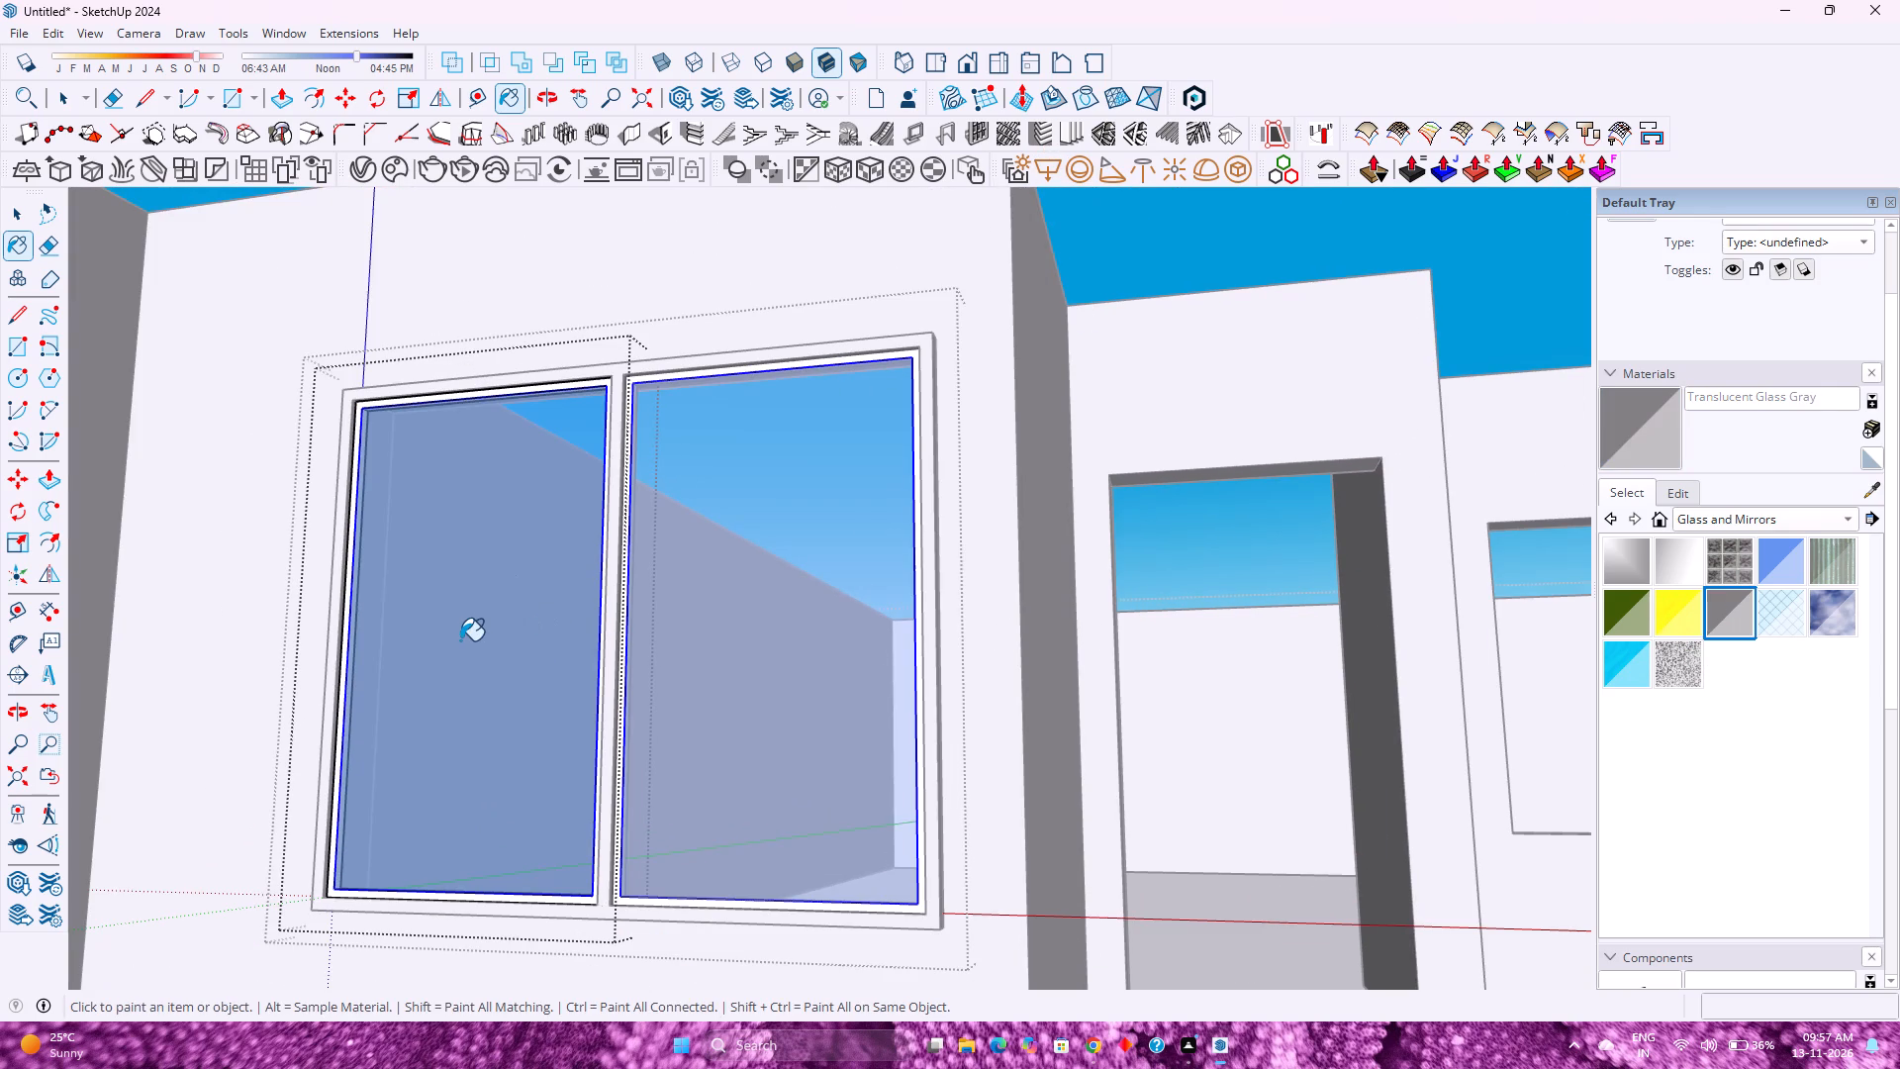
left_click(460, 640)
key("space")
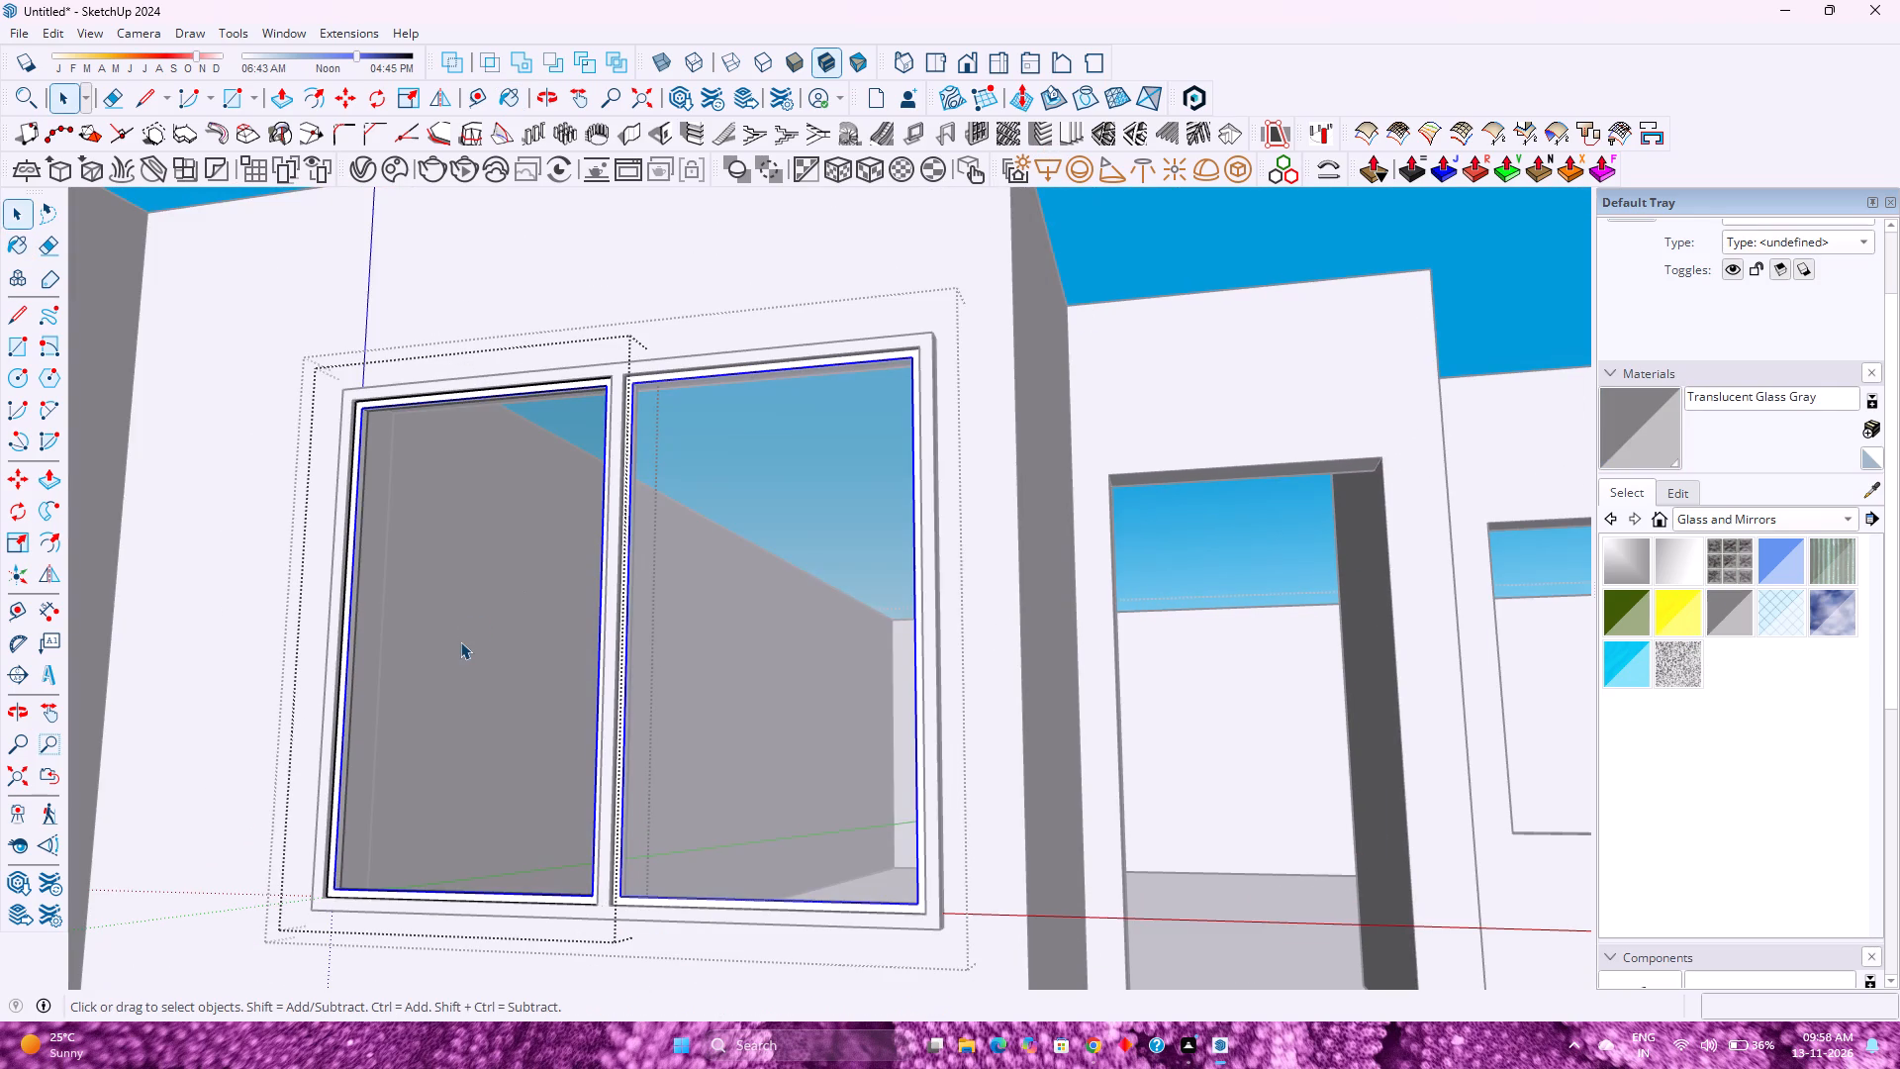
Open the left pane's glass group for editing and Push/Pull its face outward by 12 mm.
key("p")
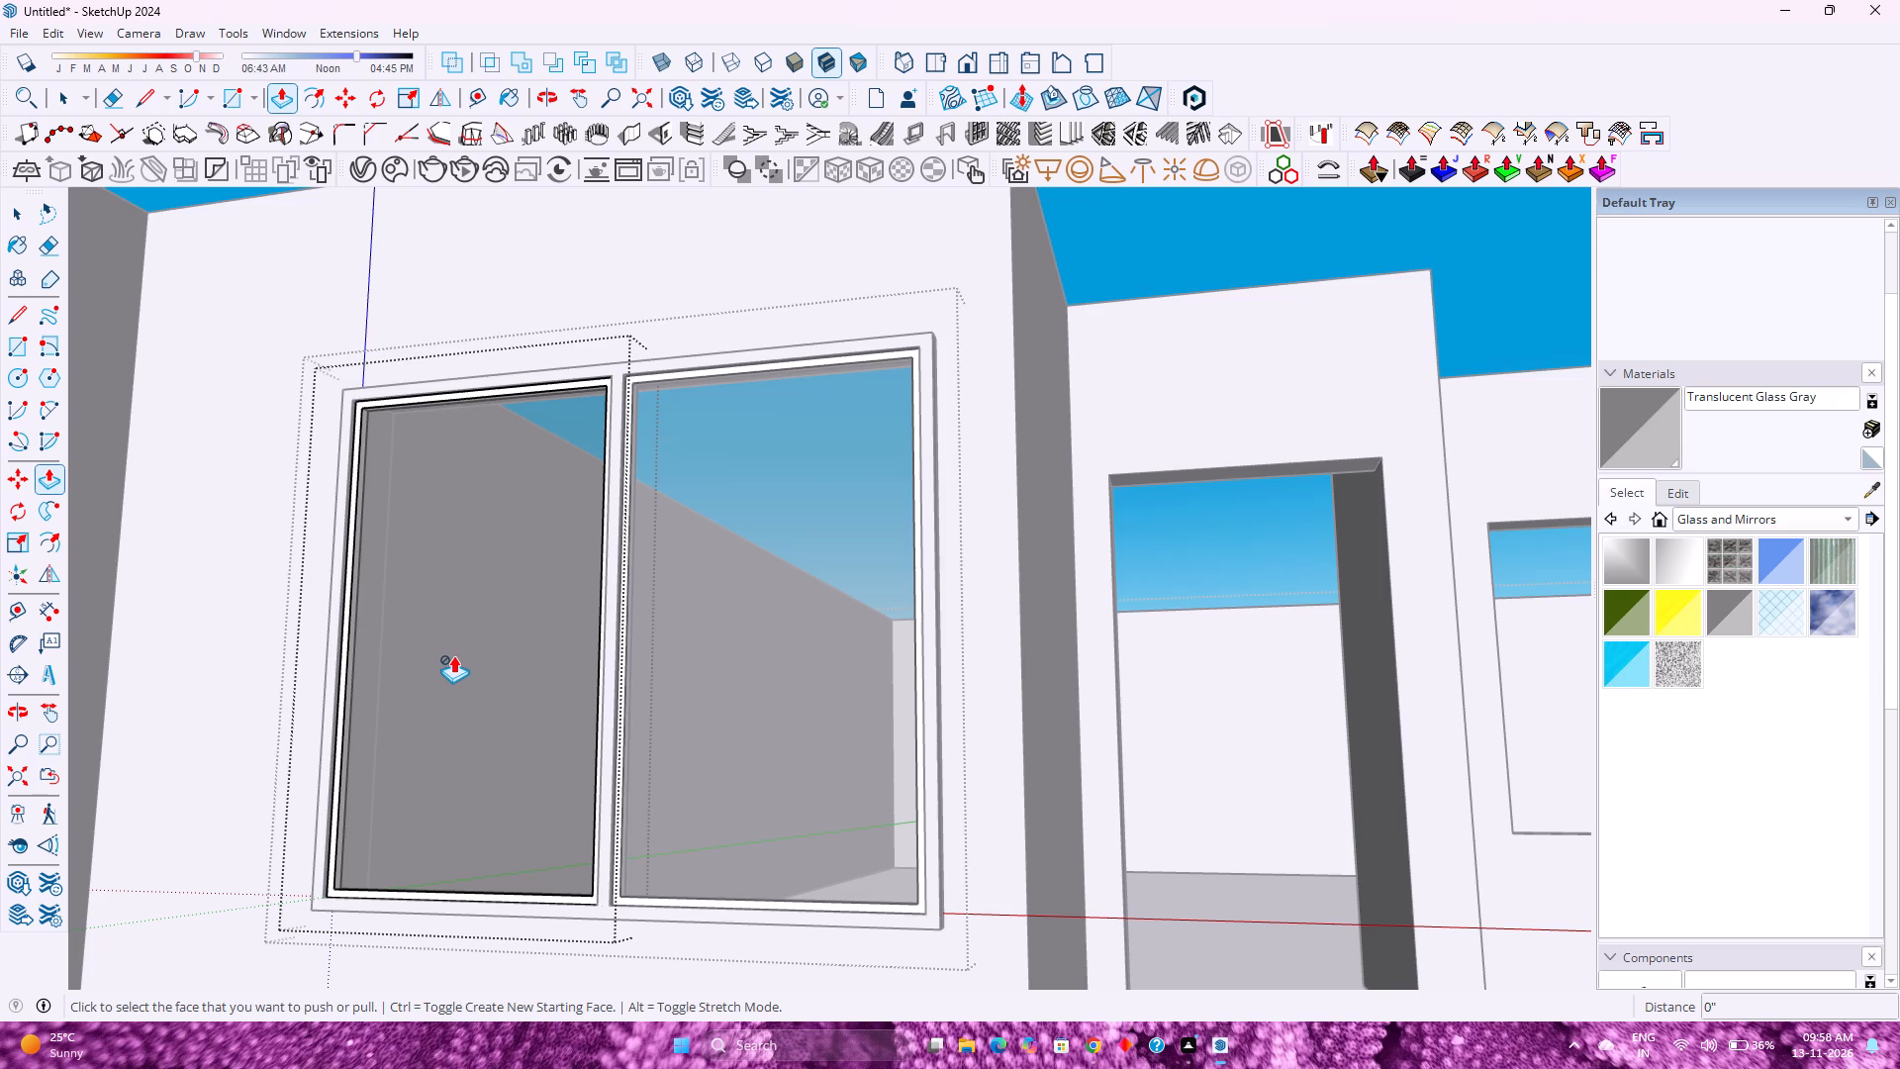
key("space")
scroll(459, 656, "up", 3)
middle_click_drag(459, 656, 420, 841)
double_click(443, 704)
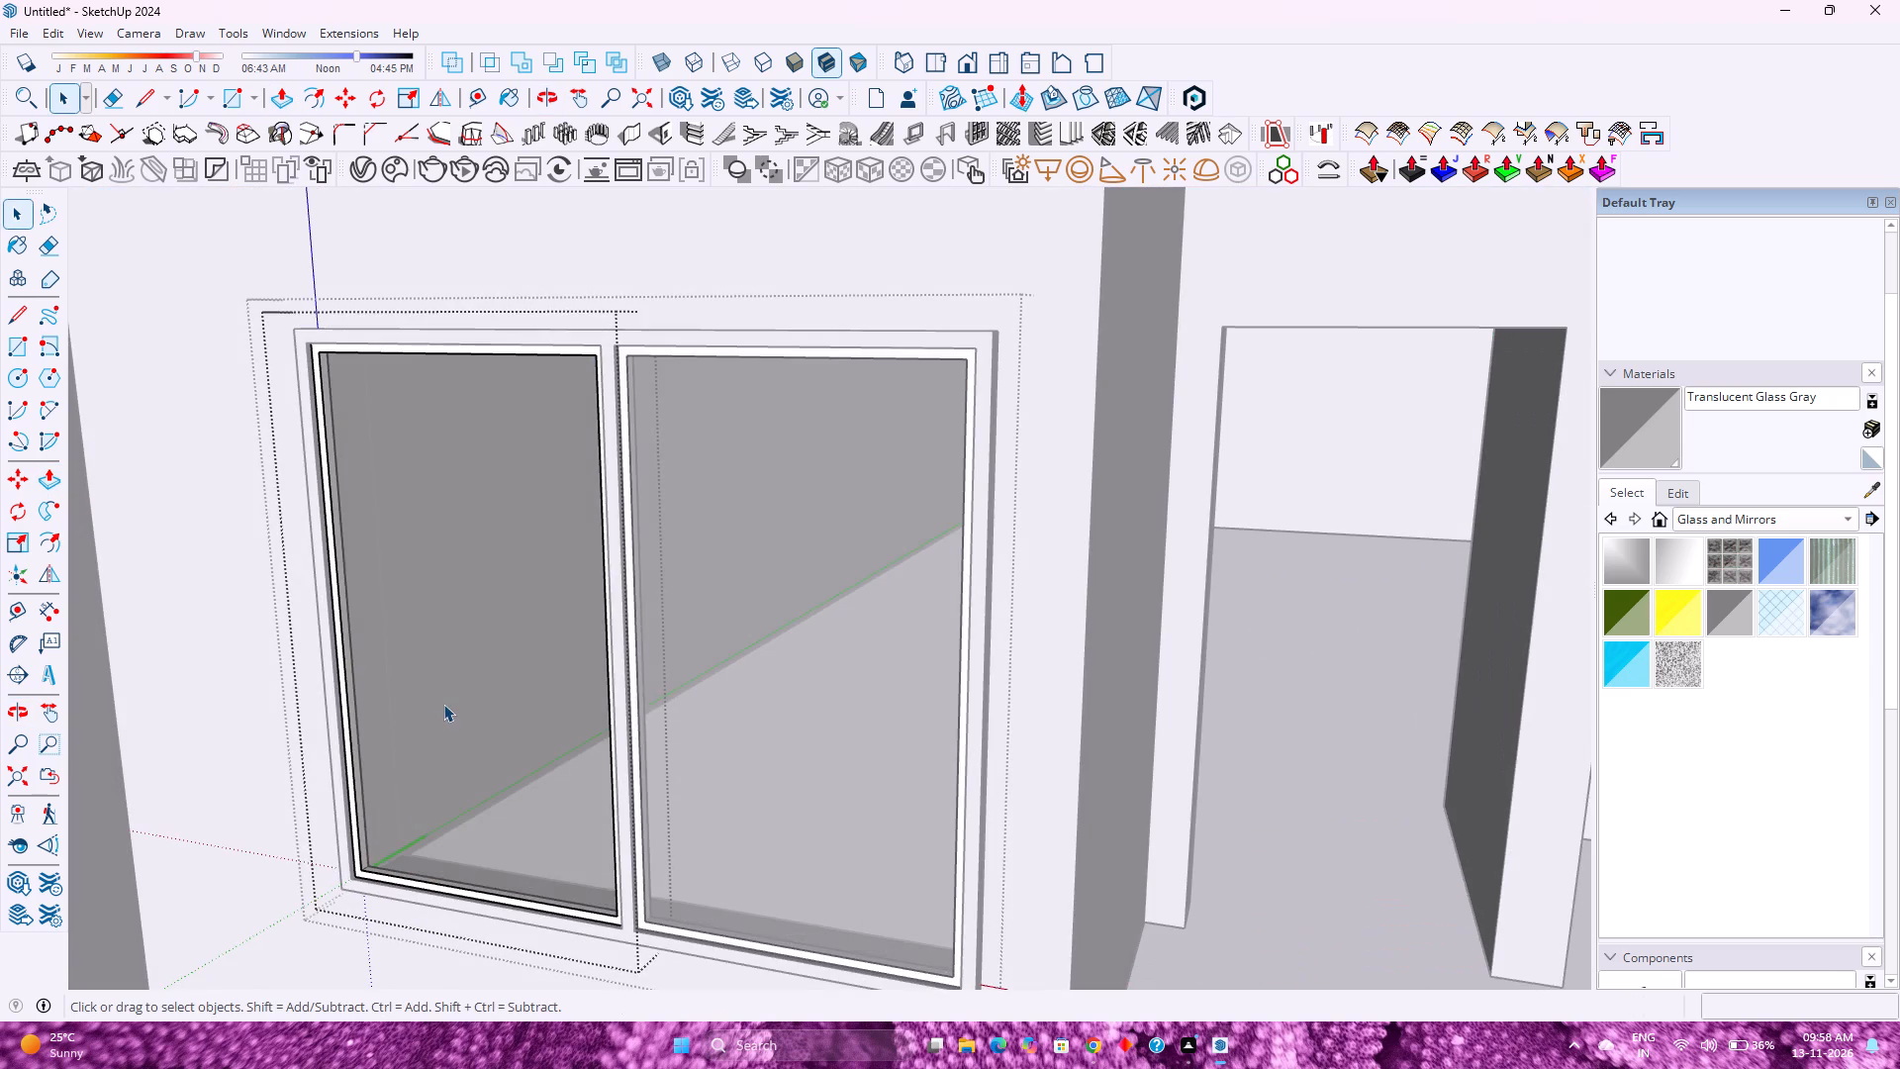
scroll(442, 704, "up", 3)
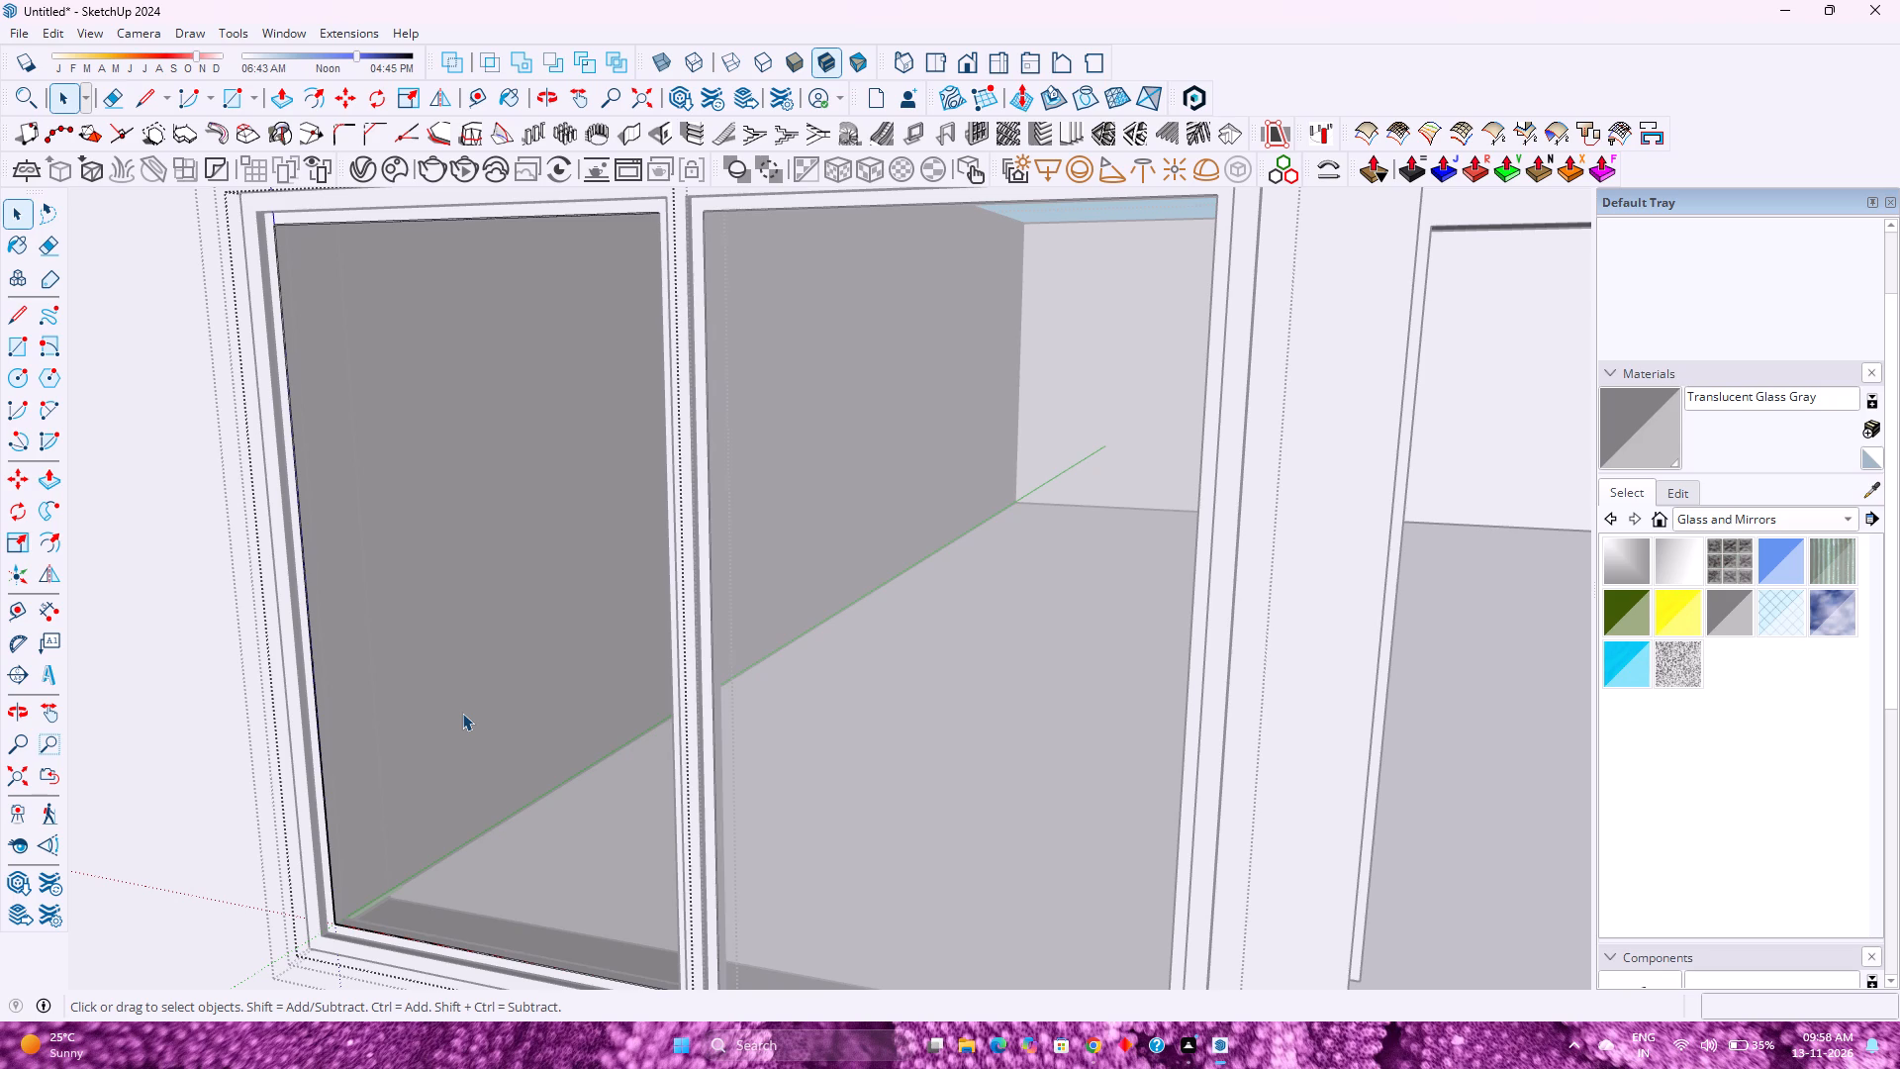
key("p")
left_click(481, 679)
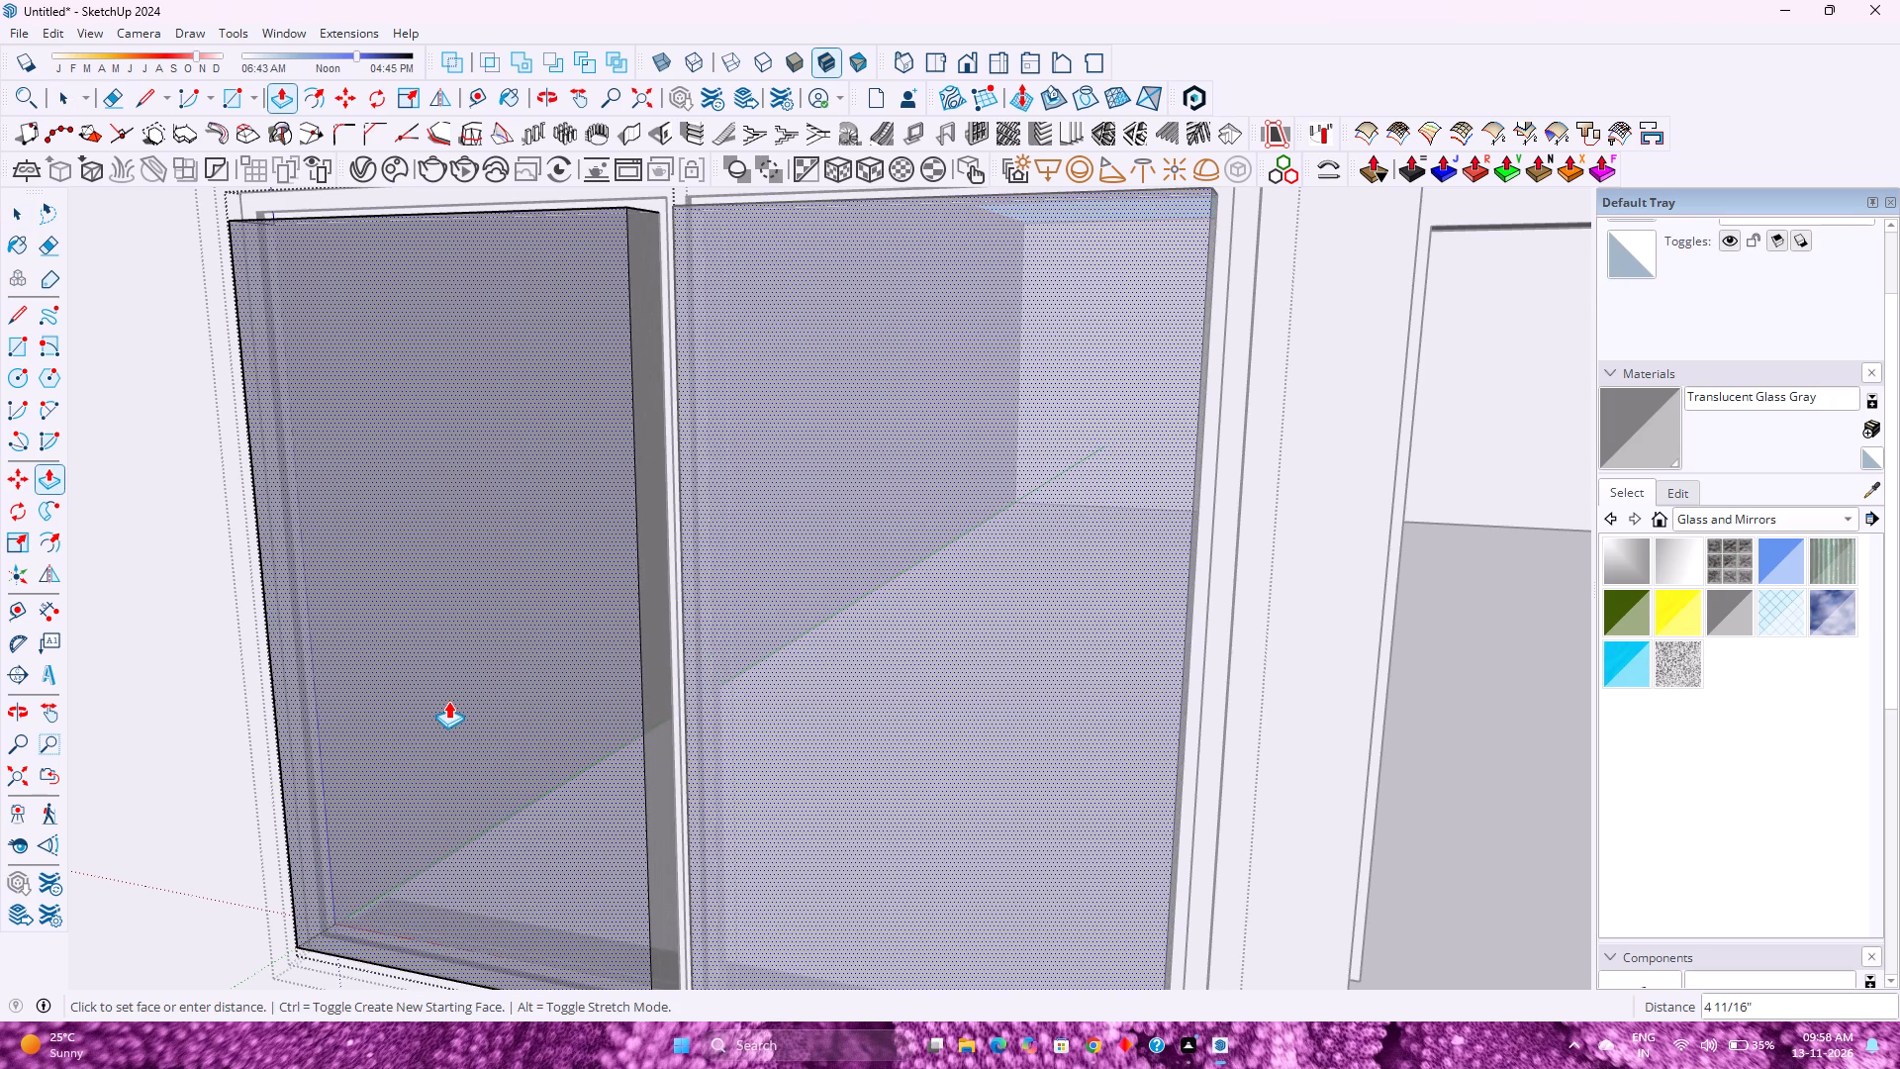
type("12mm")
key("Return")
key("space")
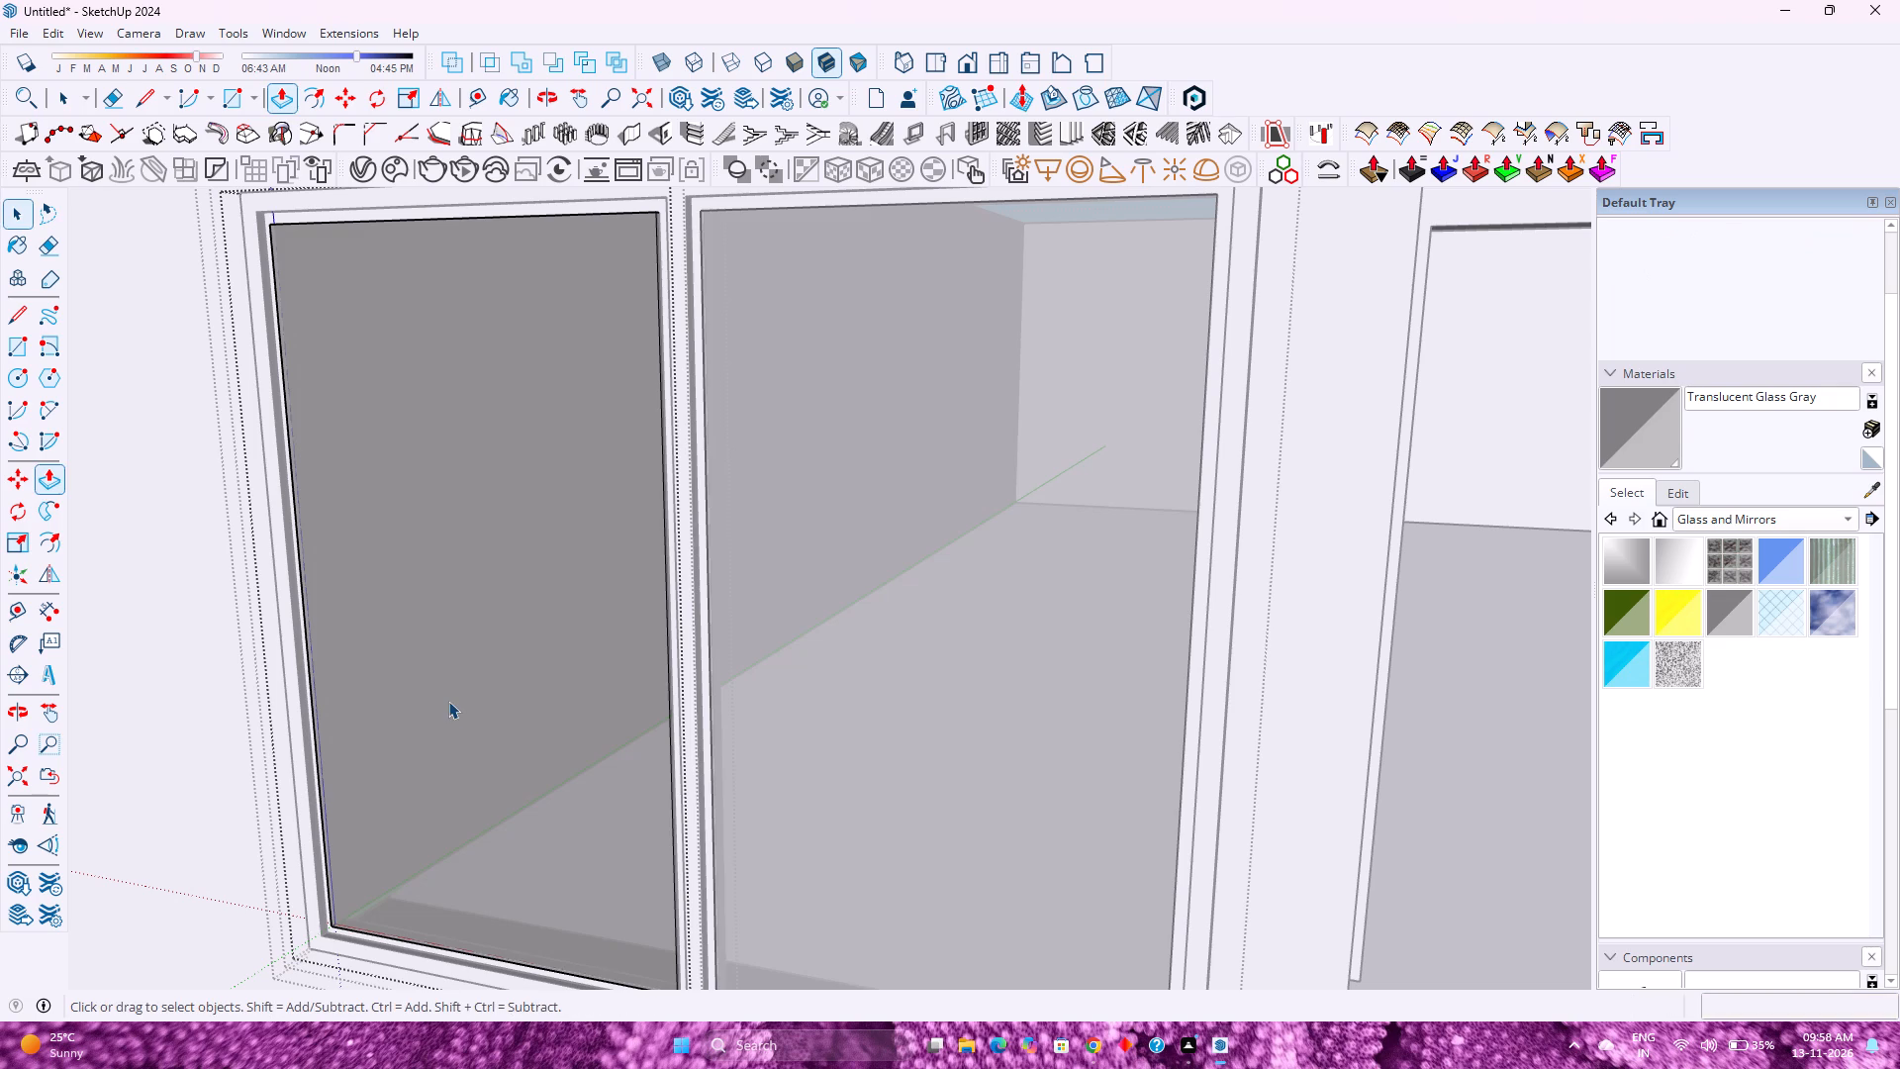
scroll(449, 721, "down", 1)
key("Escape")
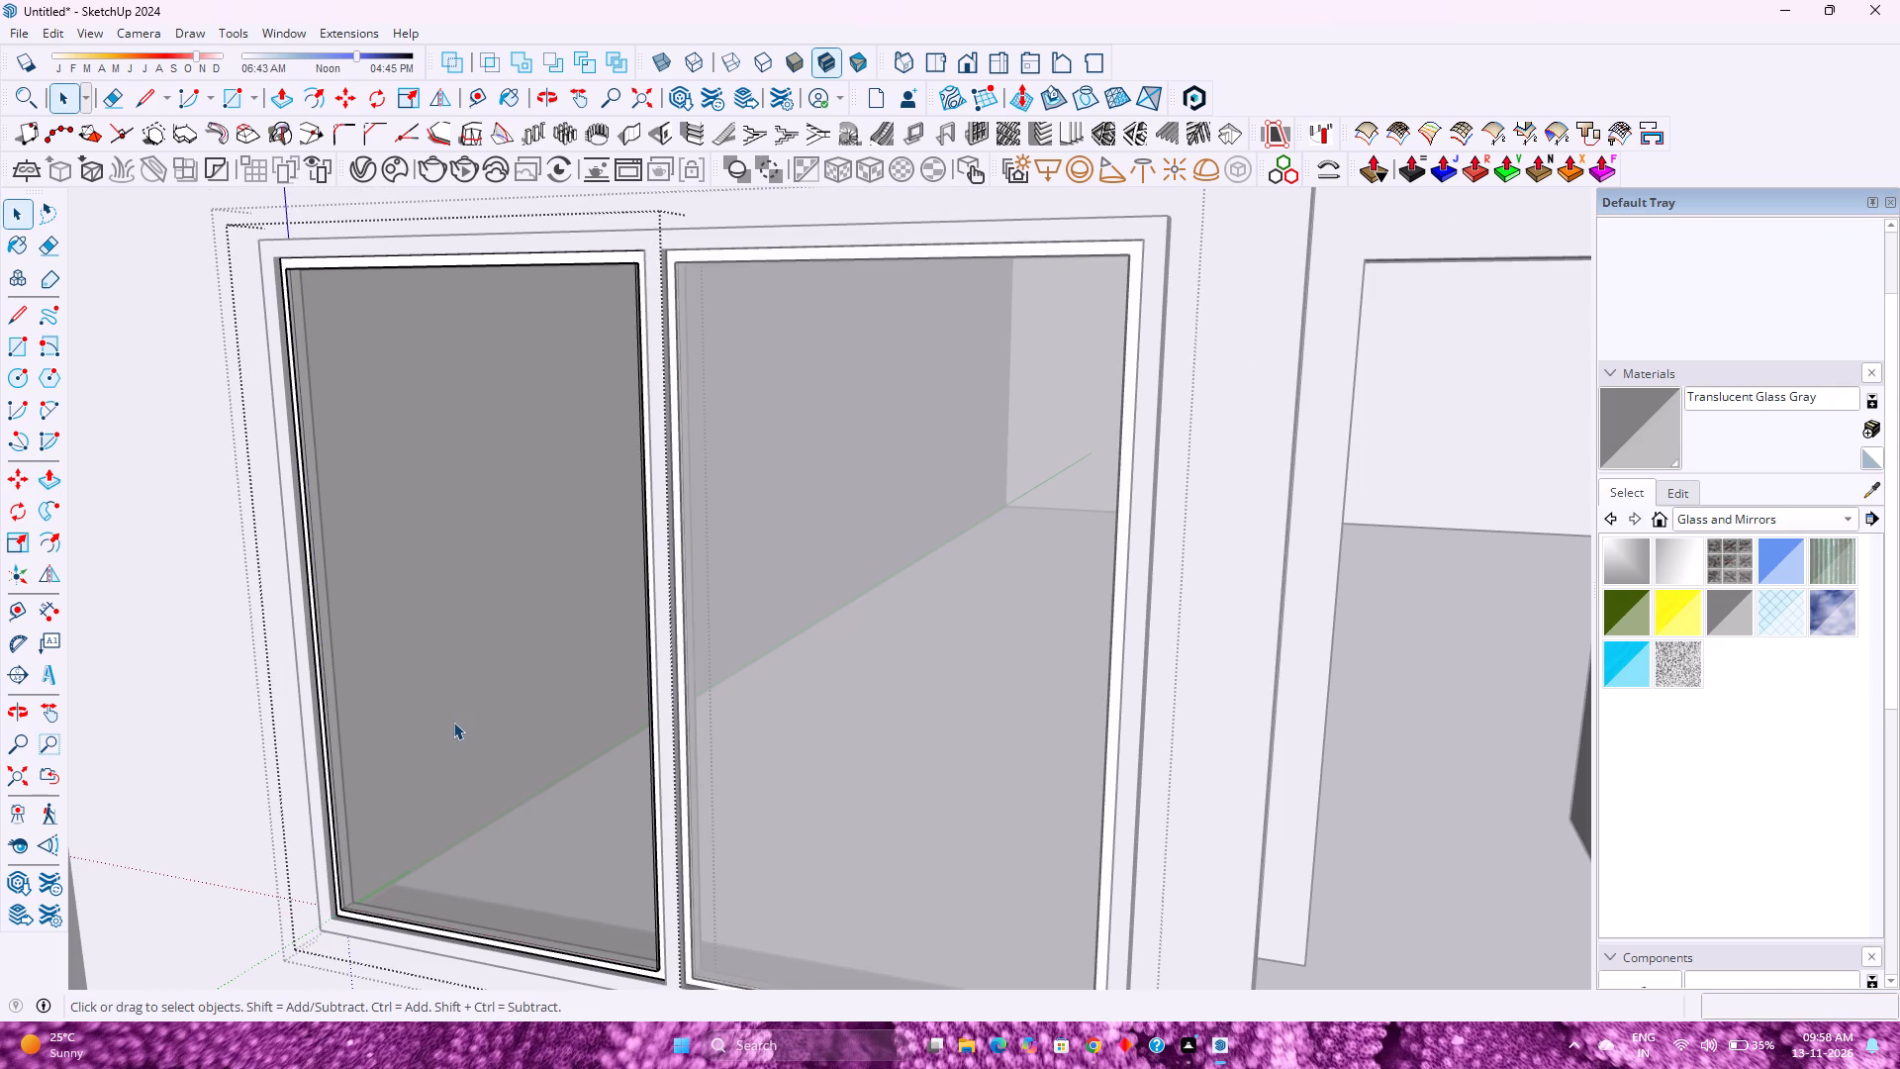
Move the left pane's glass group from its lower front corner about 13/16" back along the green axis into the frame.
left_click(453, 722)
key("m")
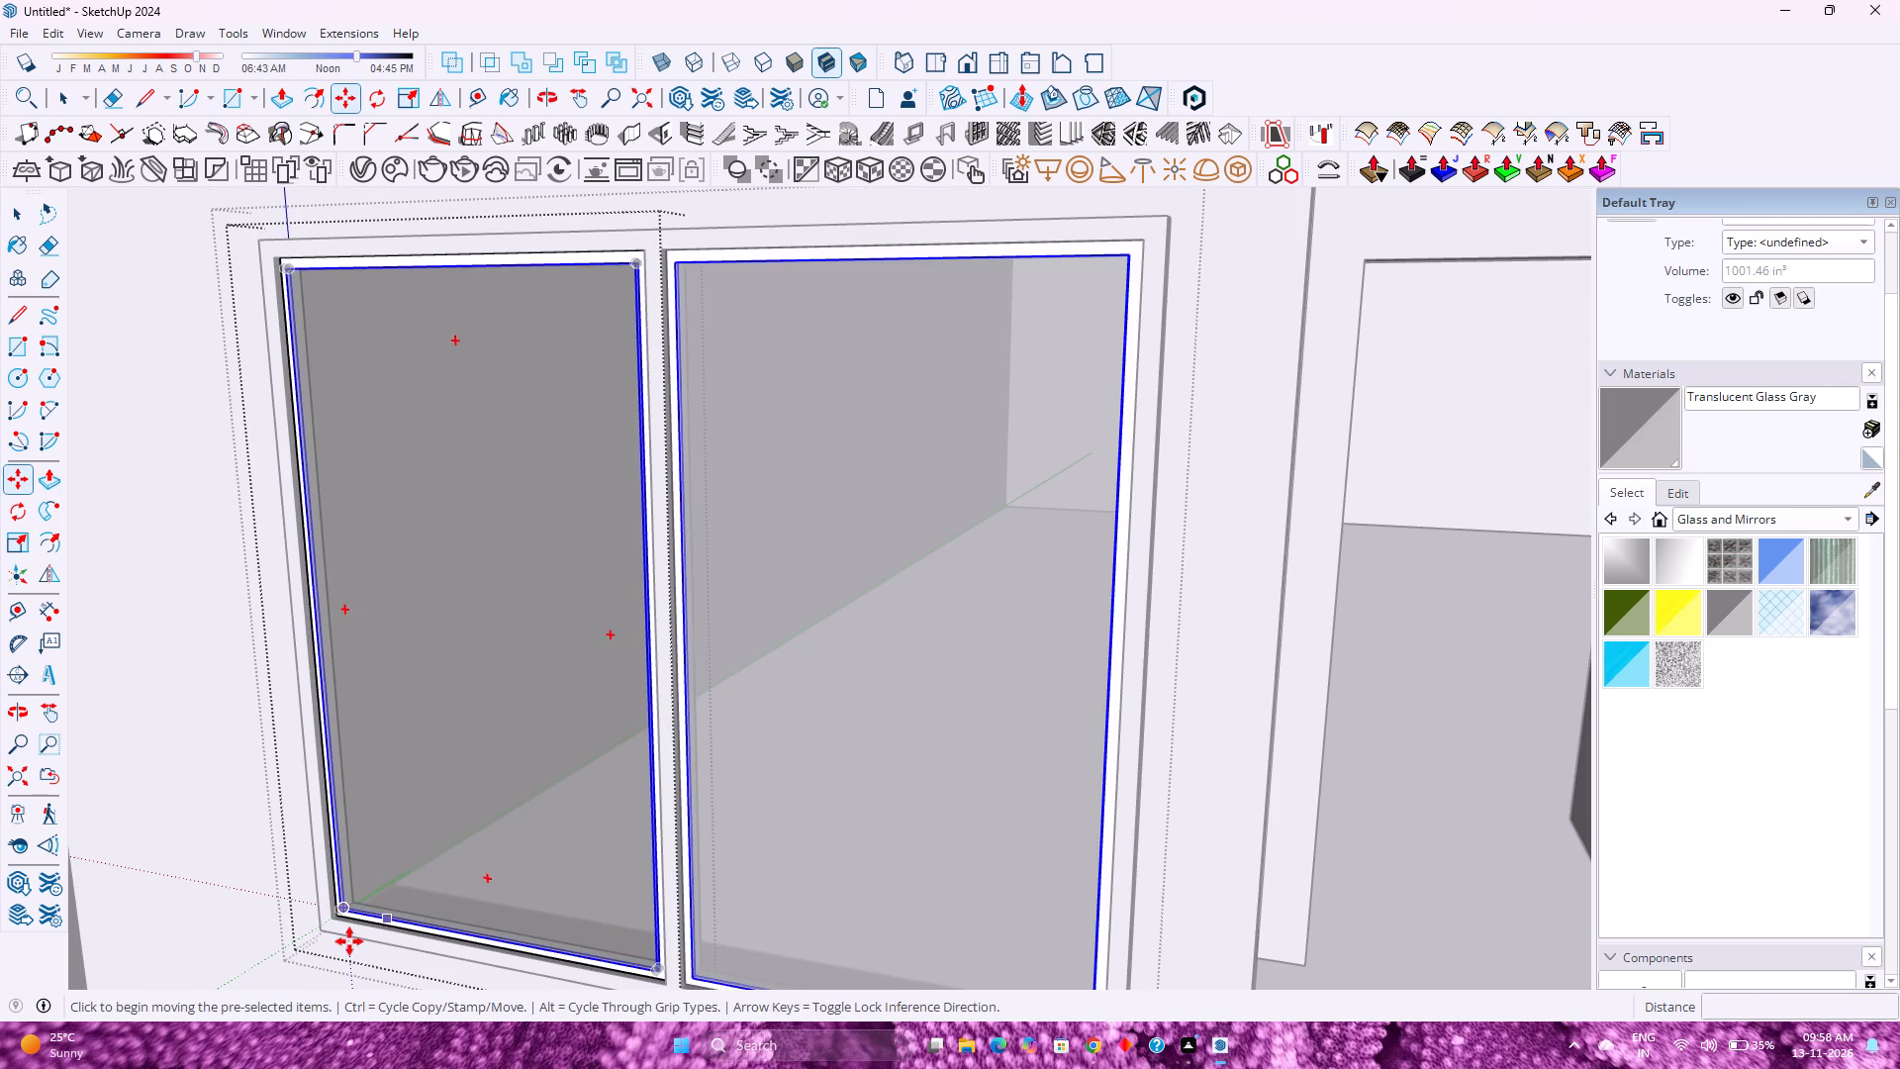
scroll(349, 941, "up", 4)
scroll(406, 782, "up", 5)
middle_click_drag(391, 796, 537, 574, "shift")
scroll(477, 751, "up", 1)
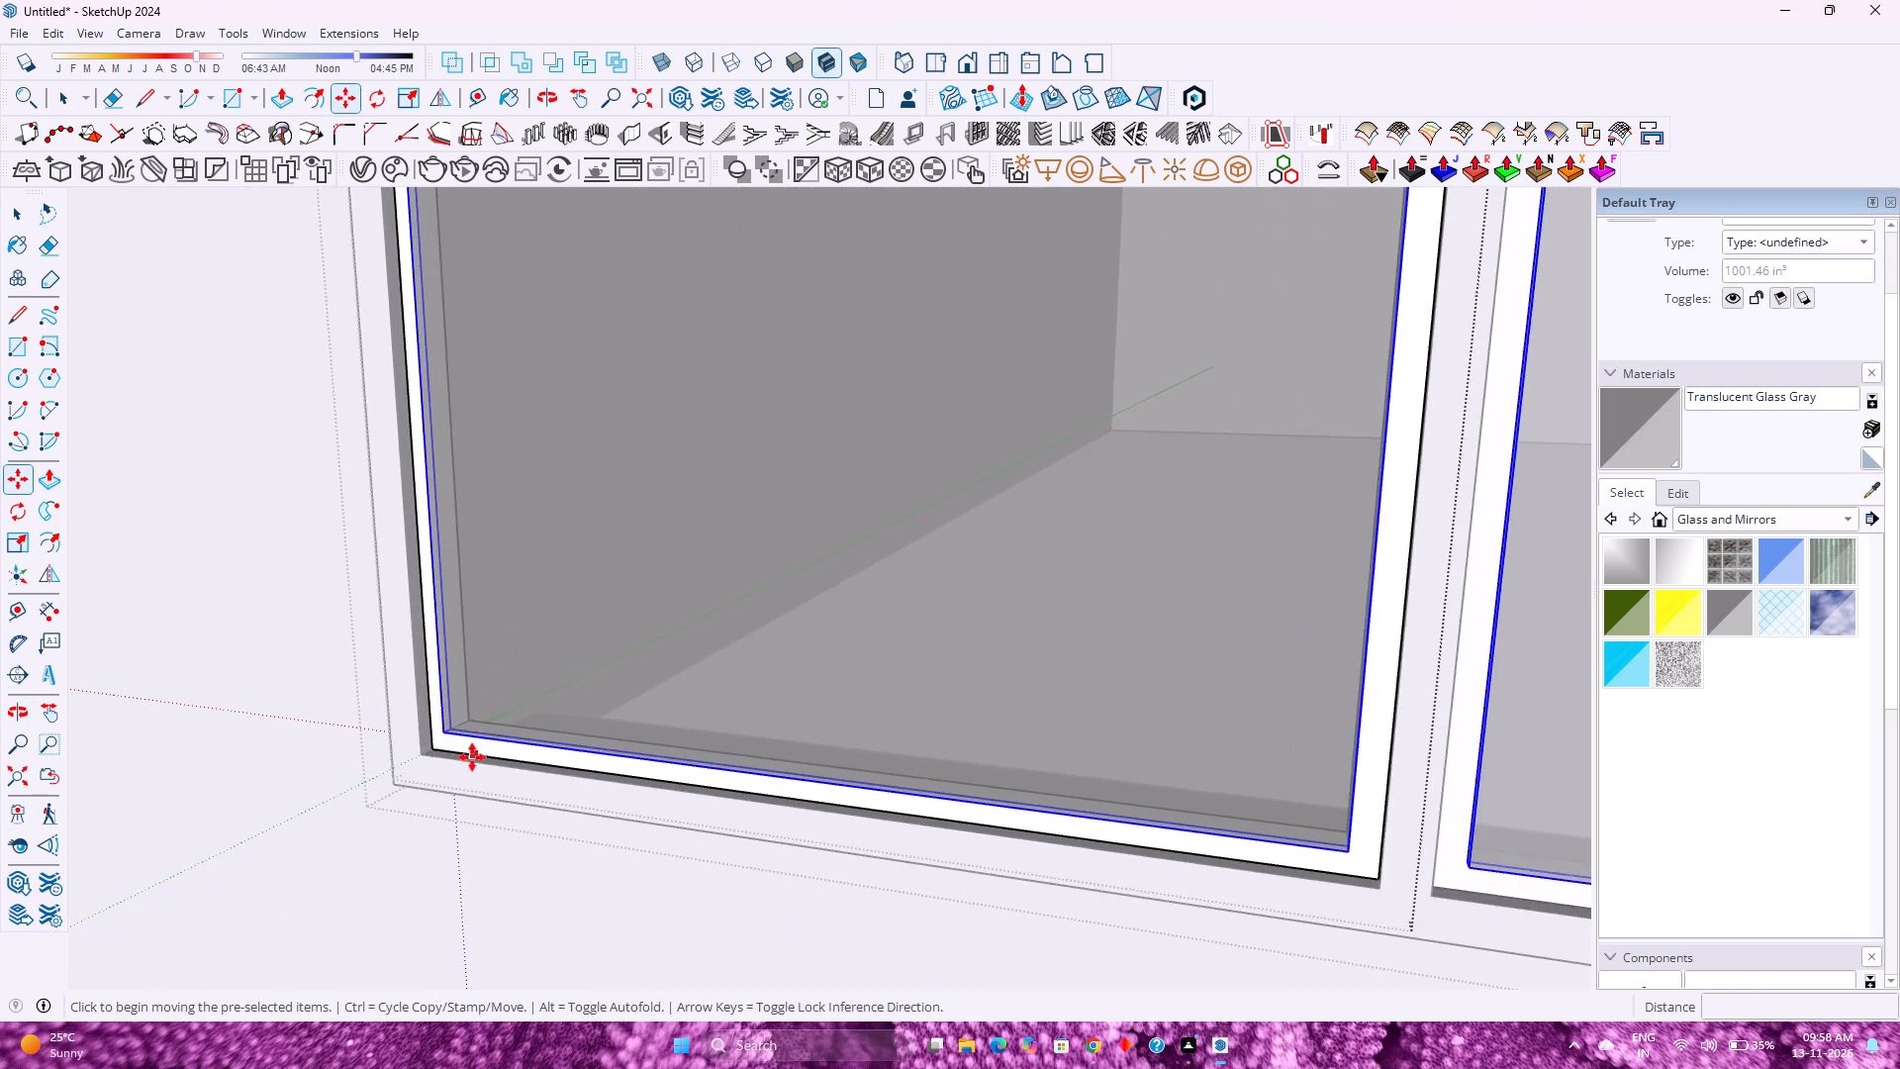
scroll(433, 721, "up", 8)
middle_click_drag(450, 713, 427, 905)
scroll(444, 748, "up", 5)
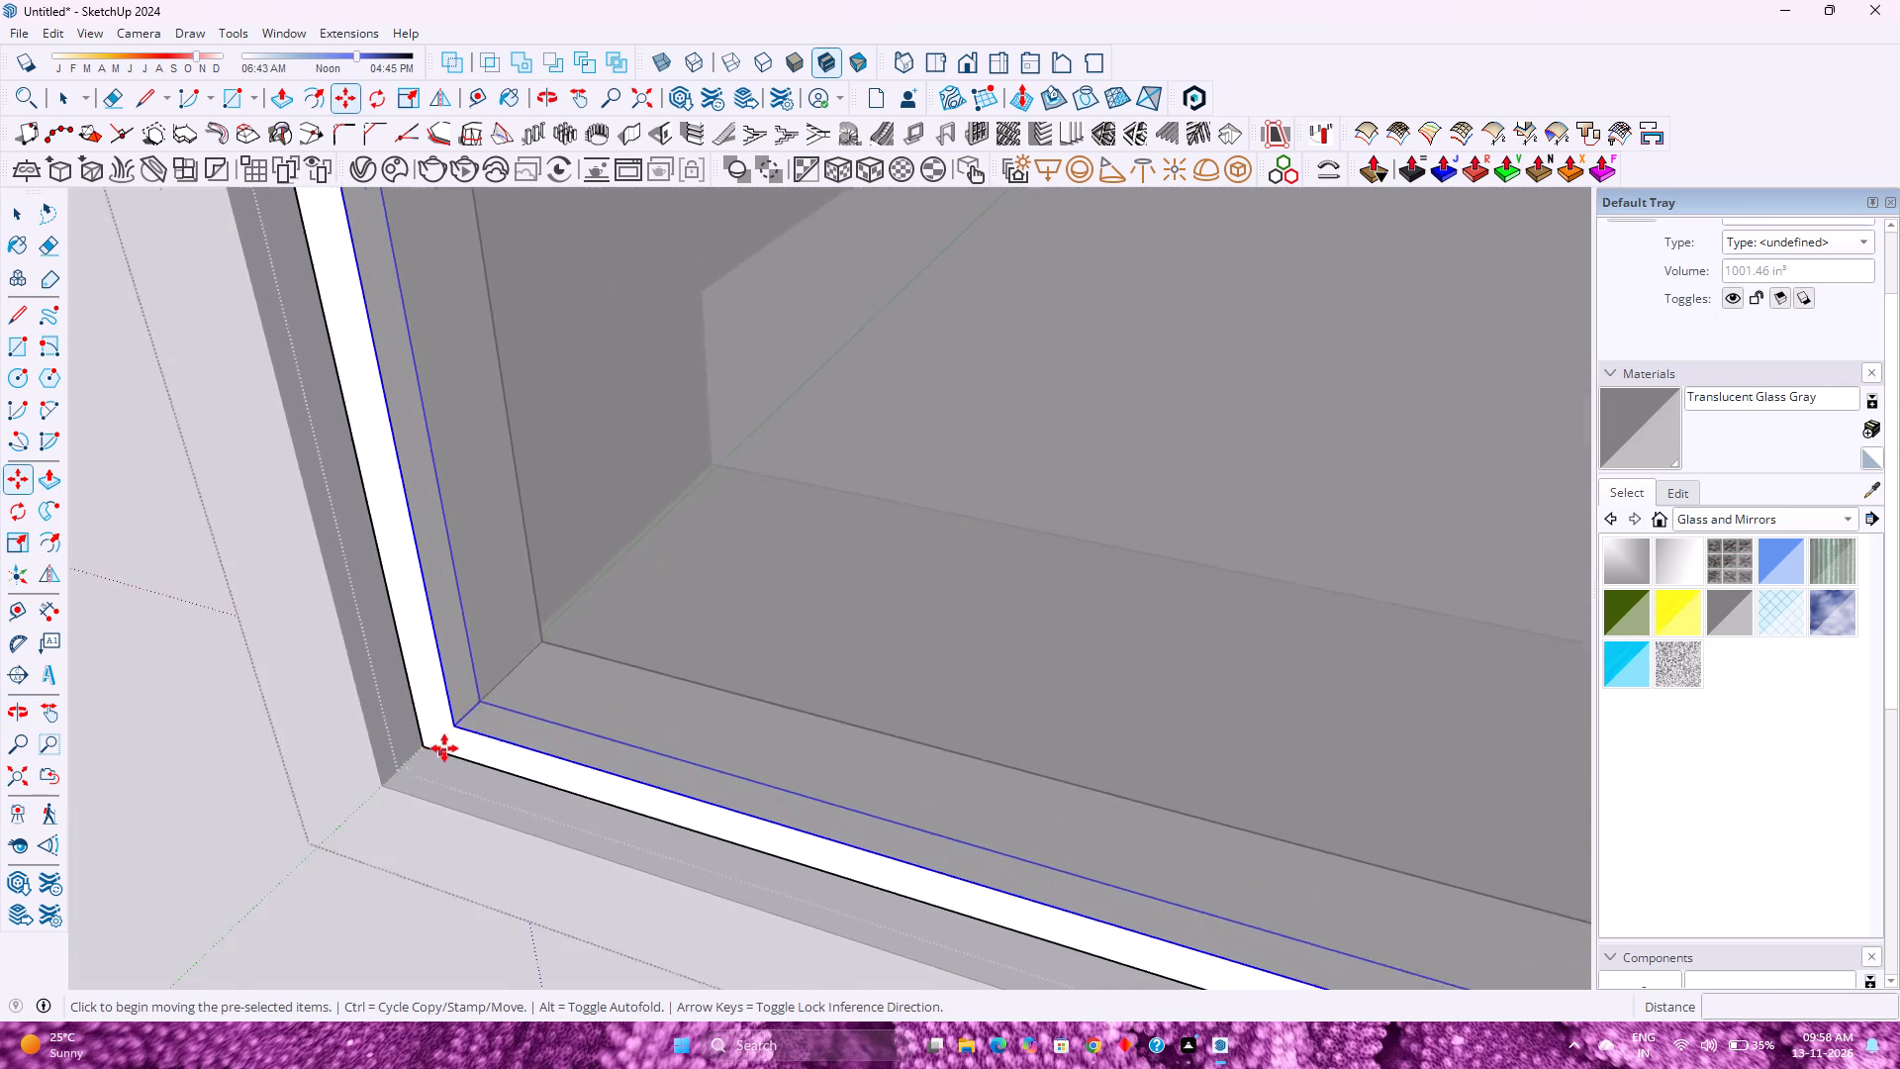
scroll(467, 717, "up", 4)
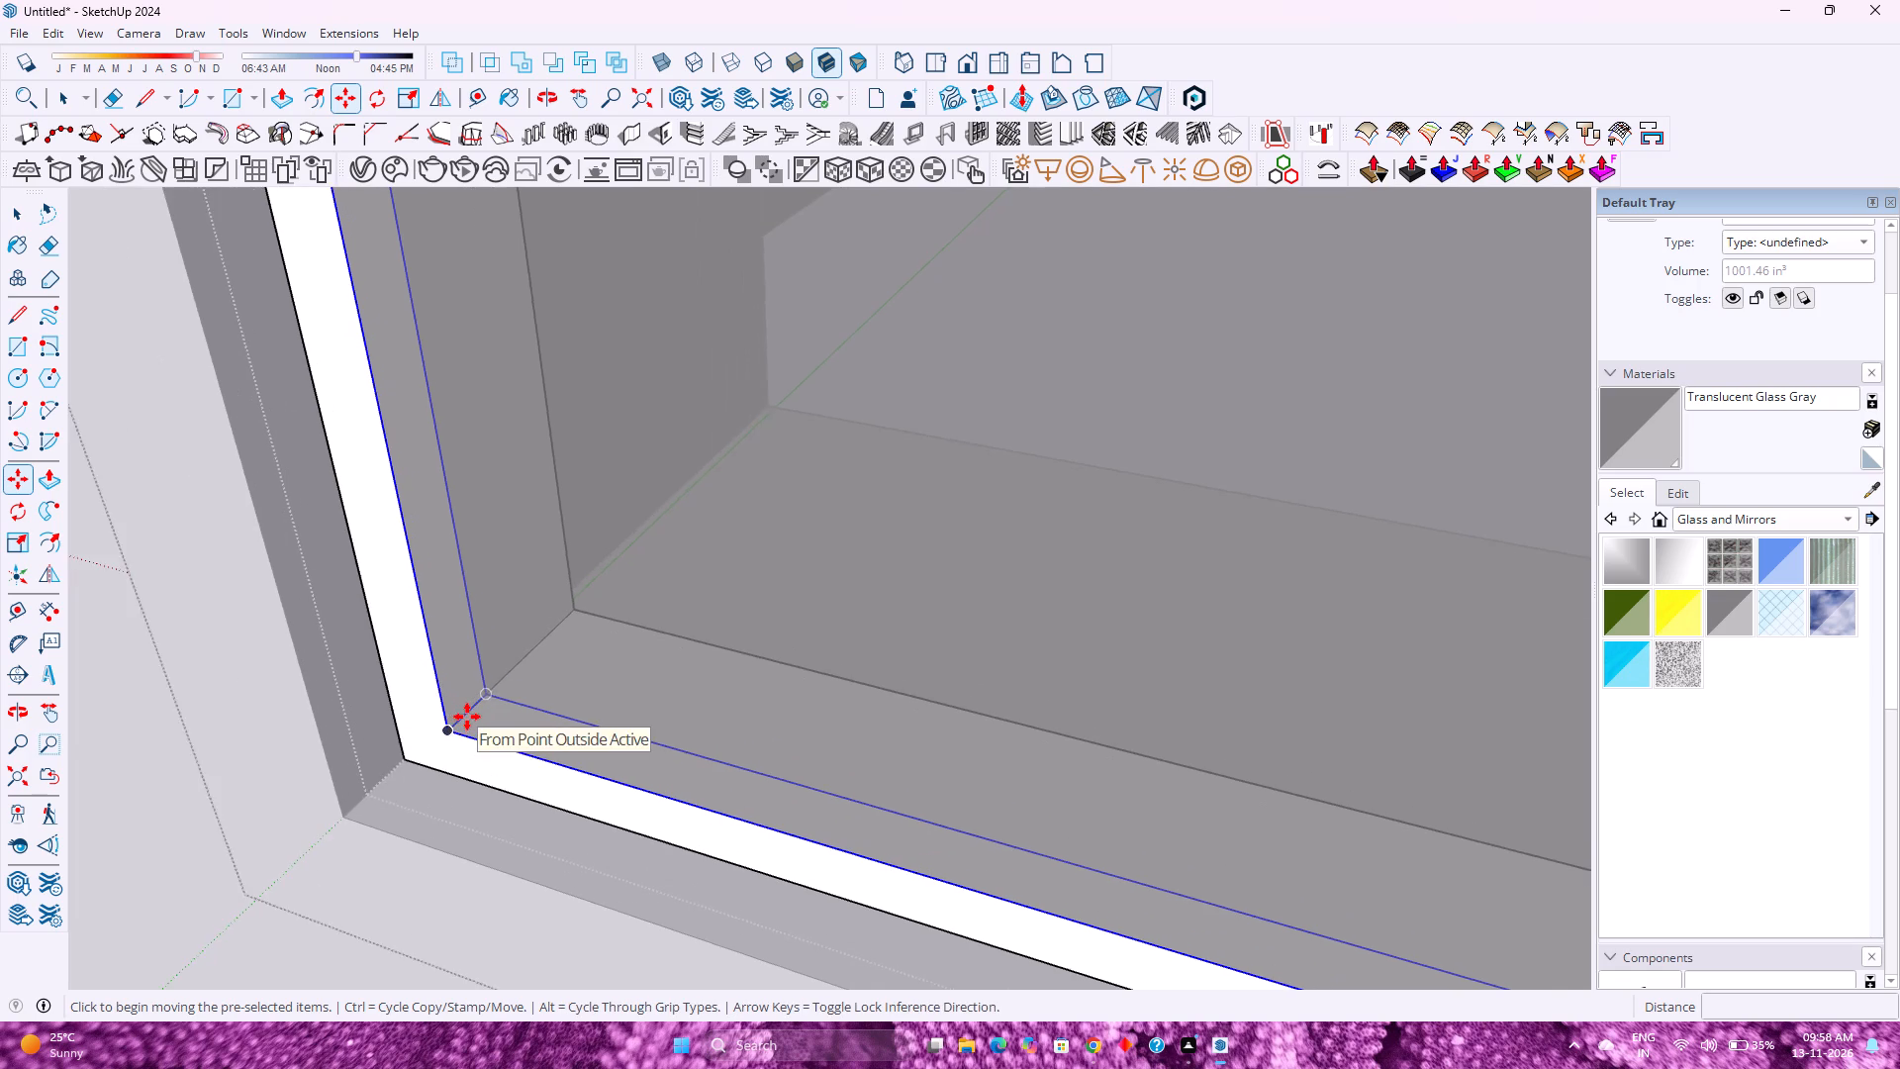
scroll(467, 717, "up", 7)
key("m")
scroll(482, 691, "up", 7)
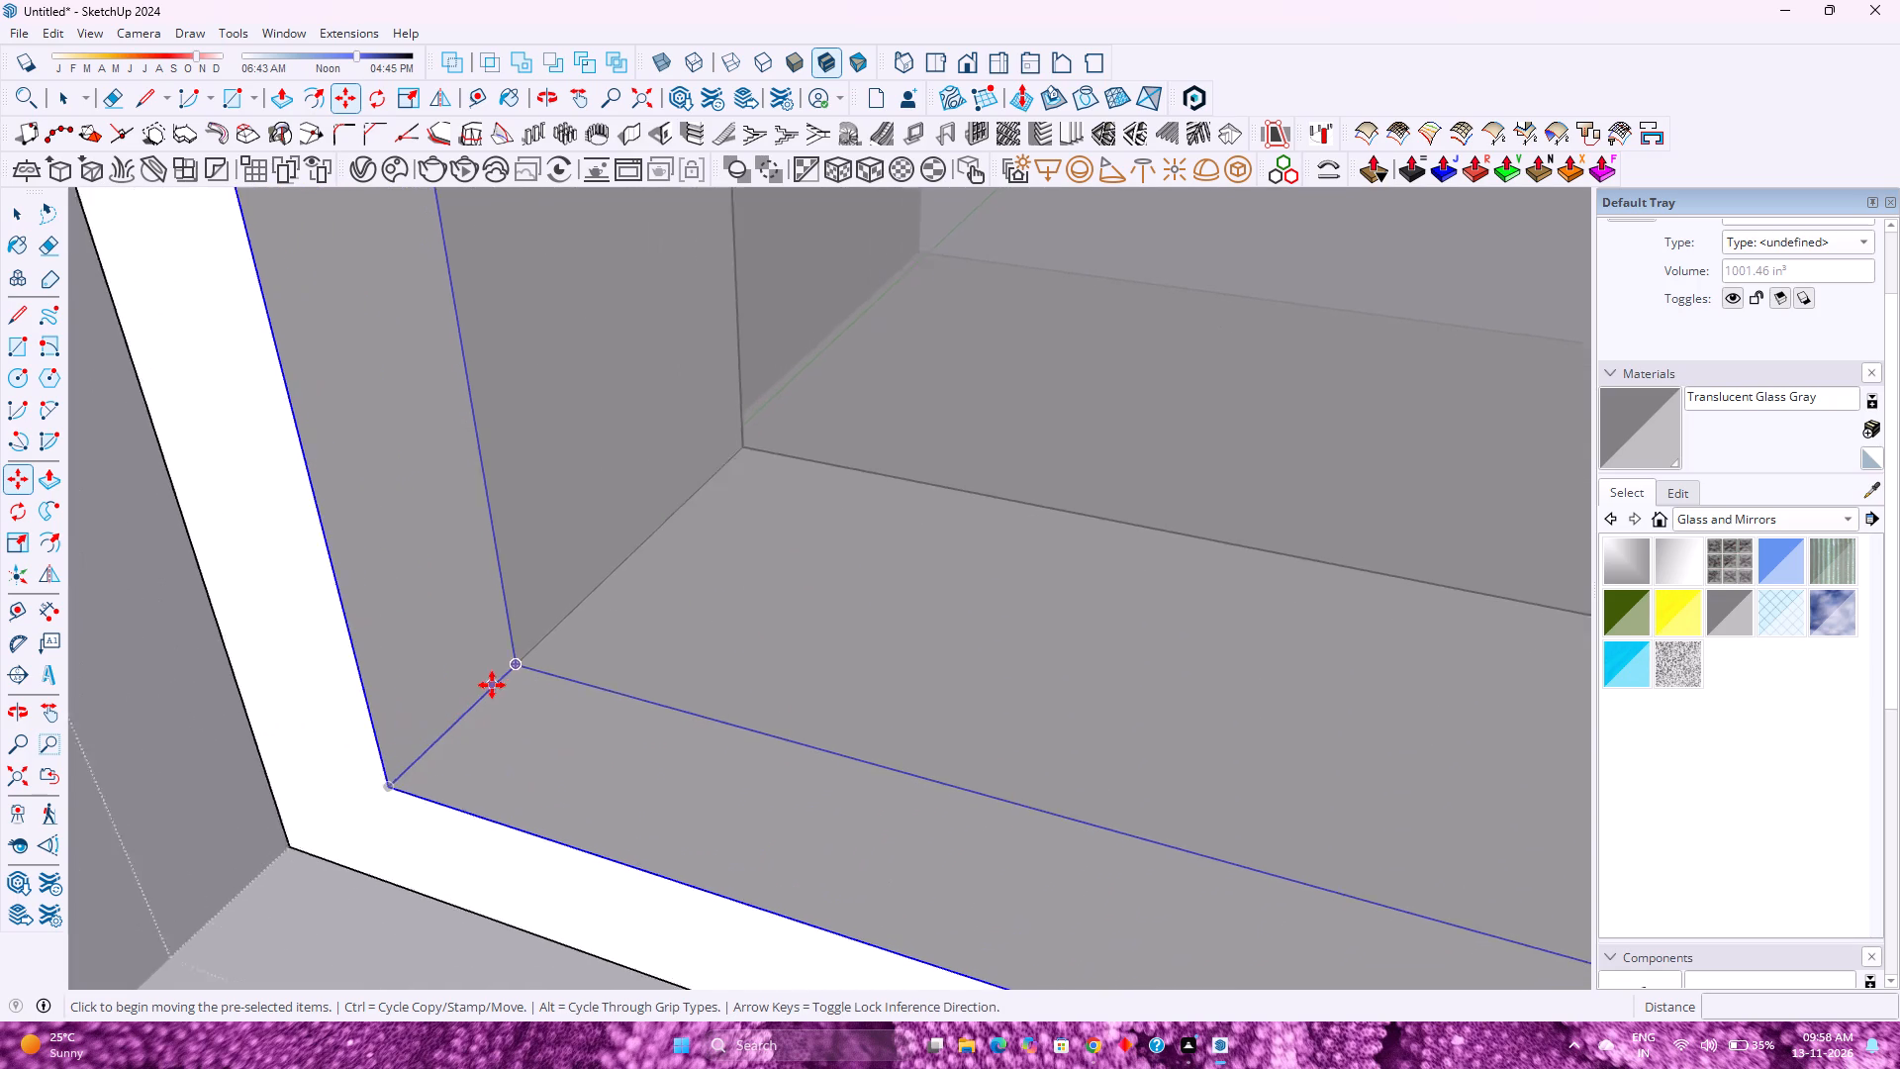
middle_click_drag(492, 685, 354, 909)
scroll(523, 563, "up", 3)
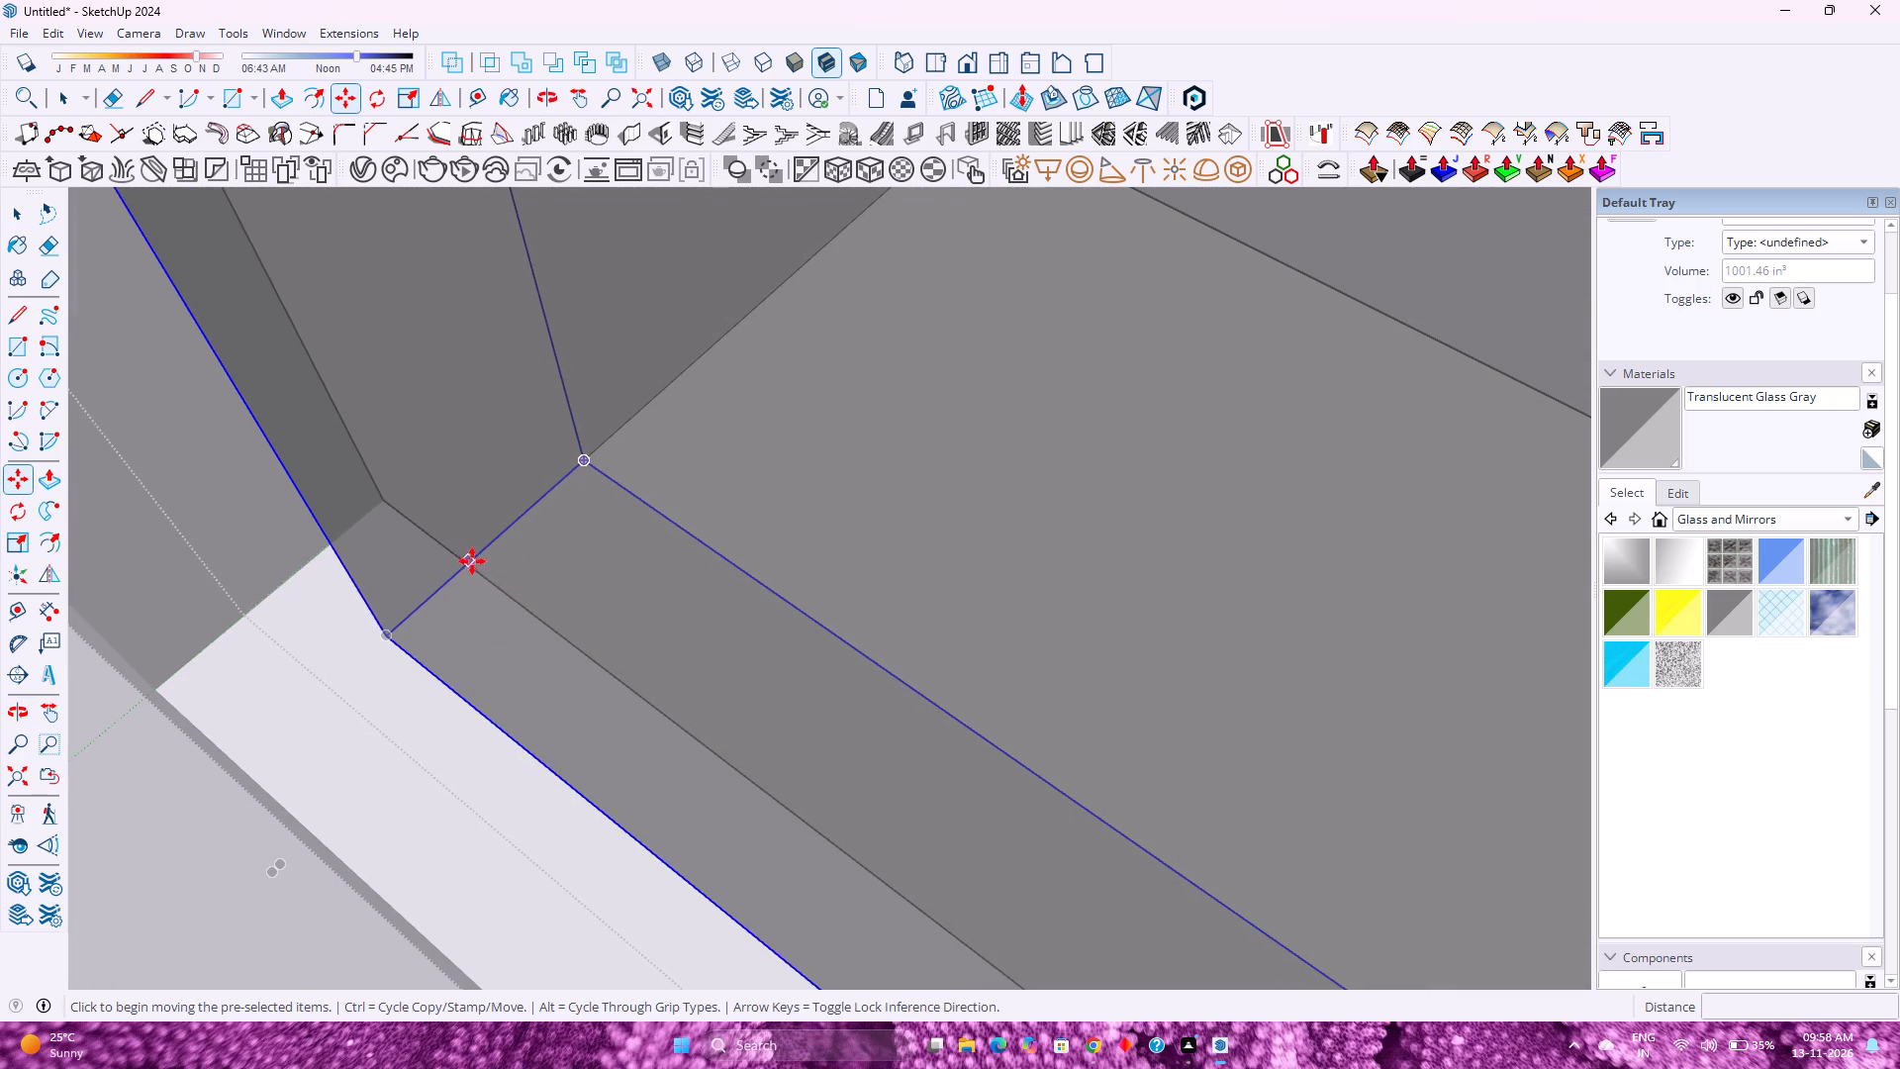
scroll(495, 538, "up", 3)
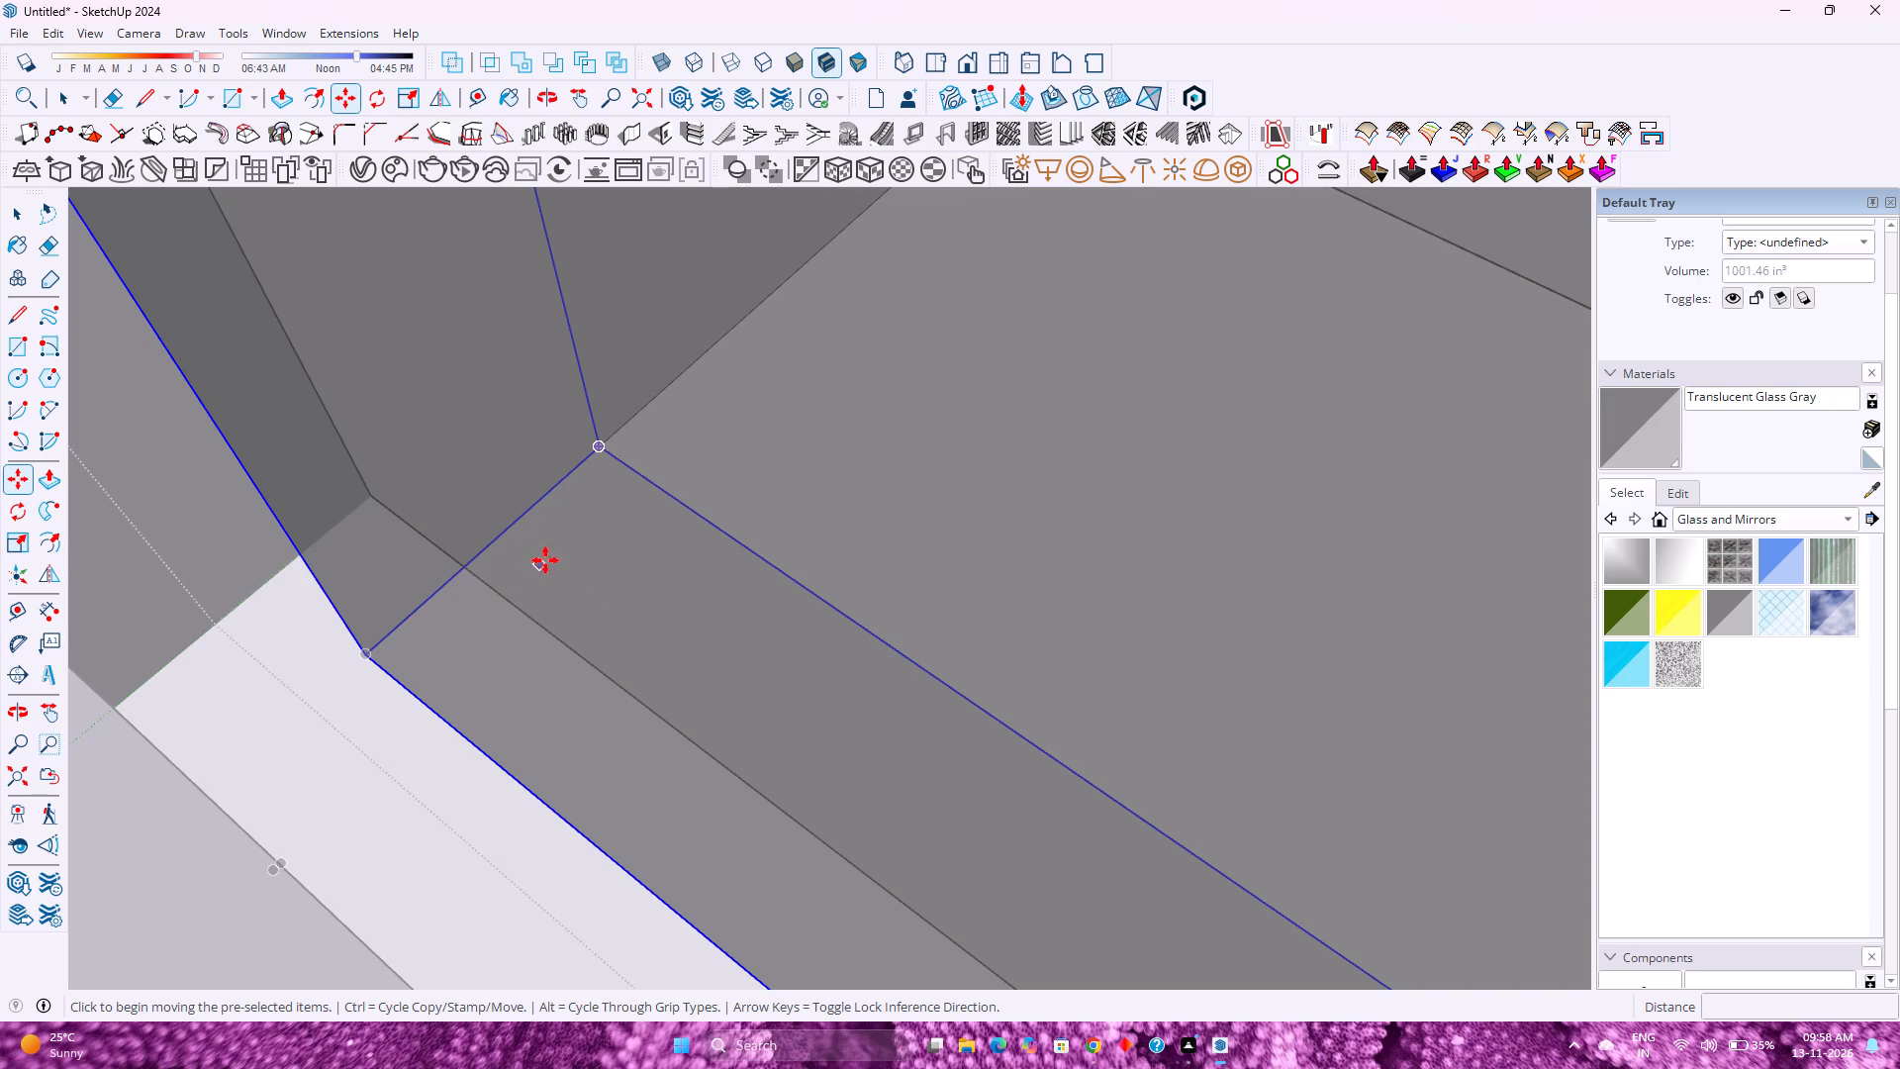
left_click(361, 658)
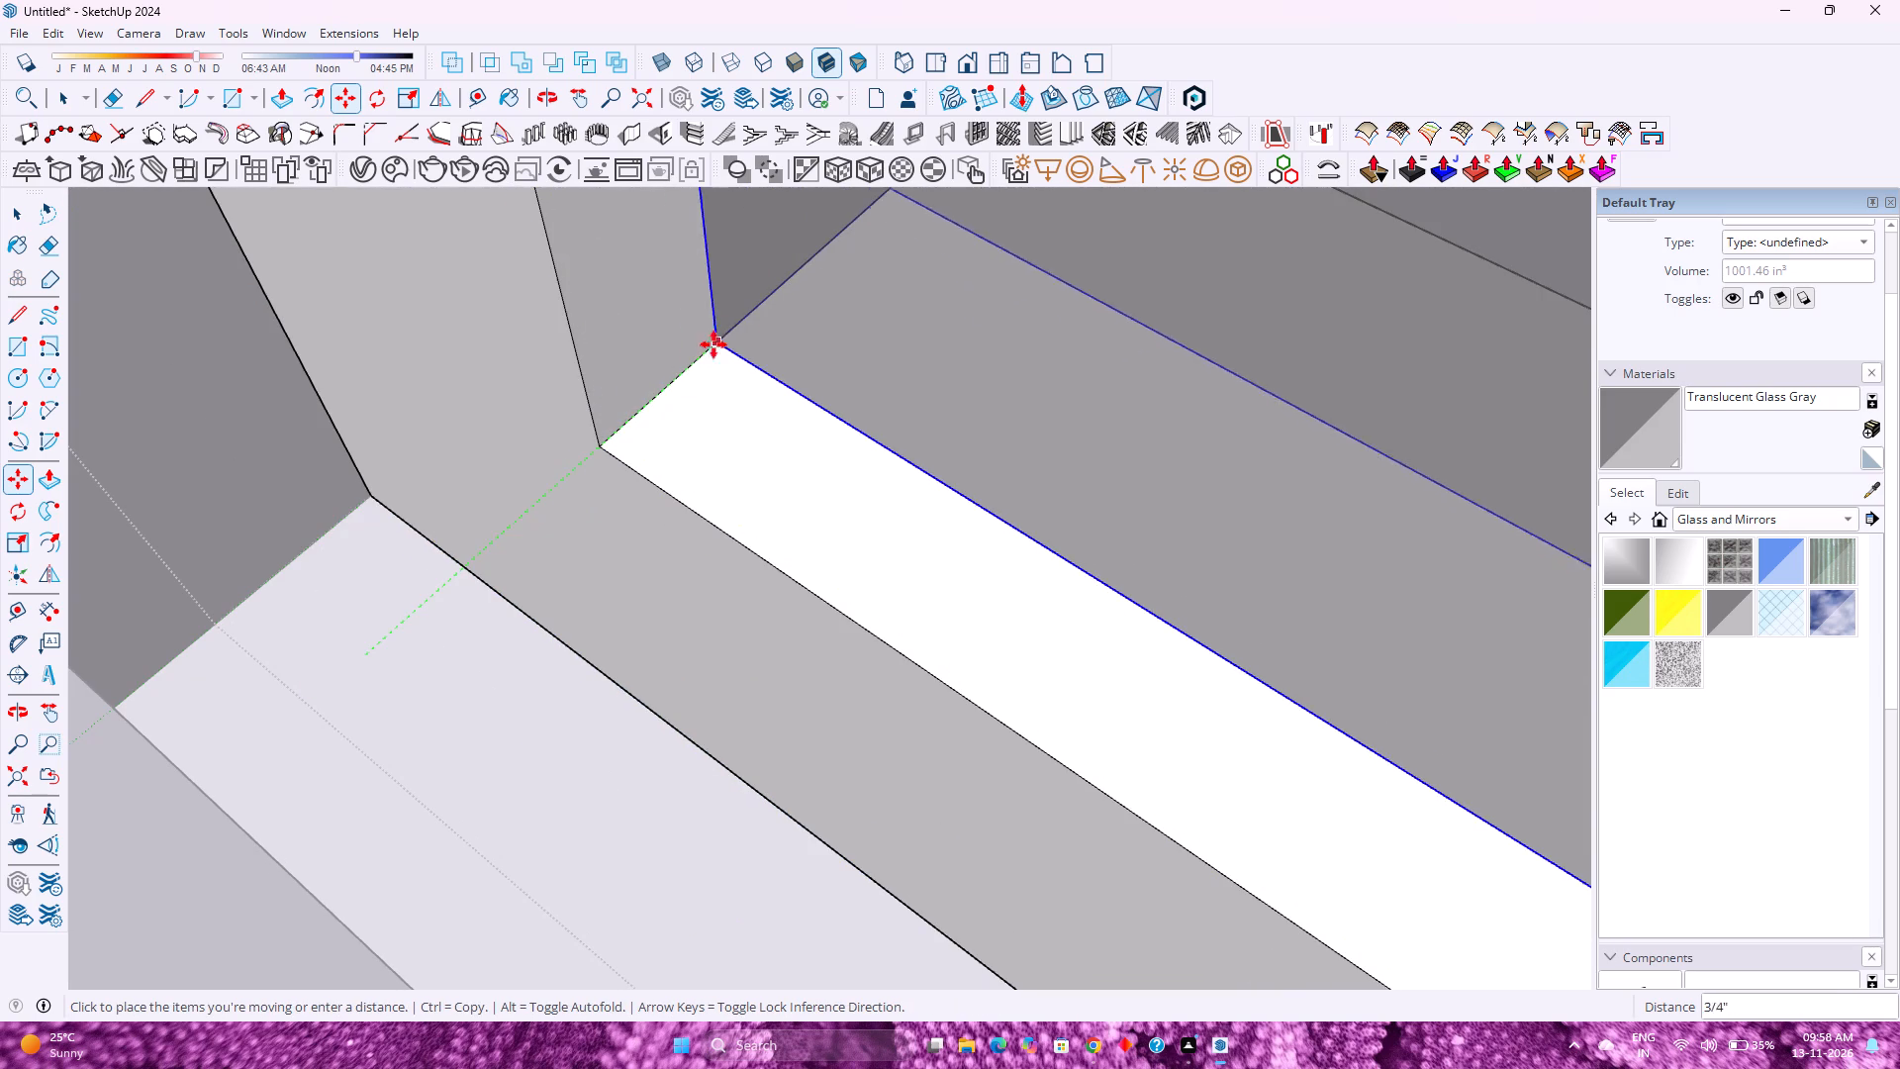
scroll(767, 316, "down", 1)
middle_click_drag(766, 318, 656, 685, "shift")
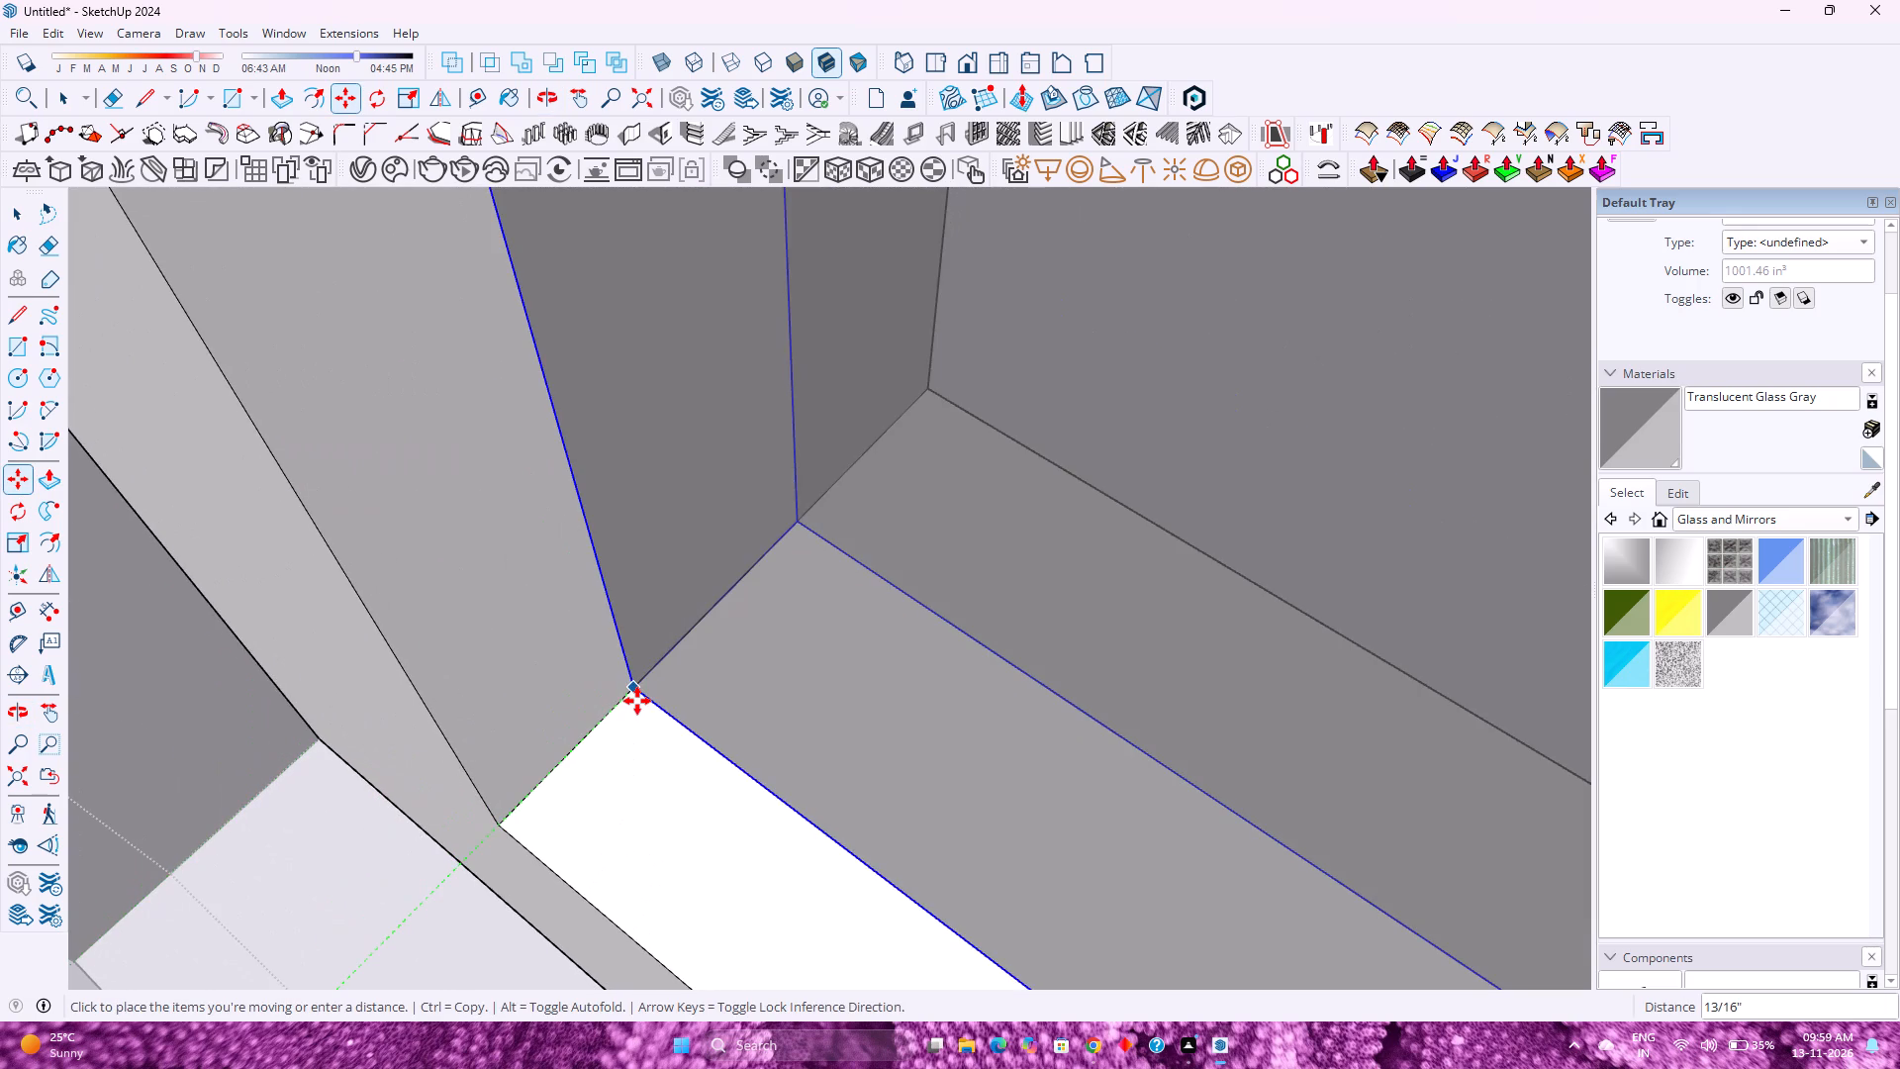
left_click(637, 702)
scroll(678, 630, "down", 7)
key("space")
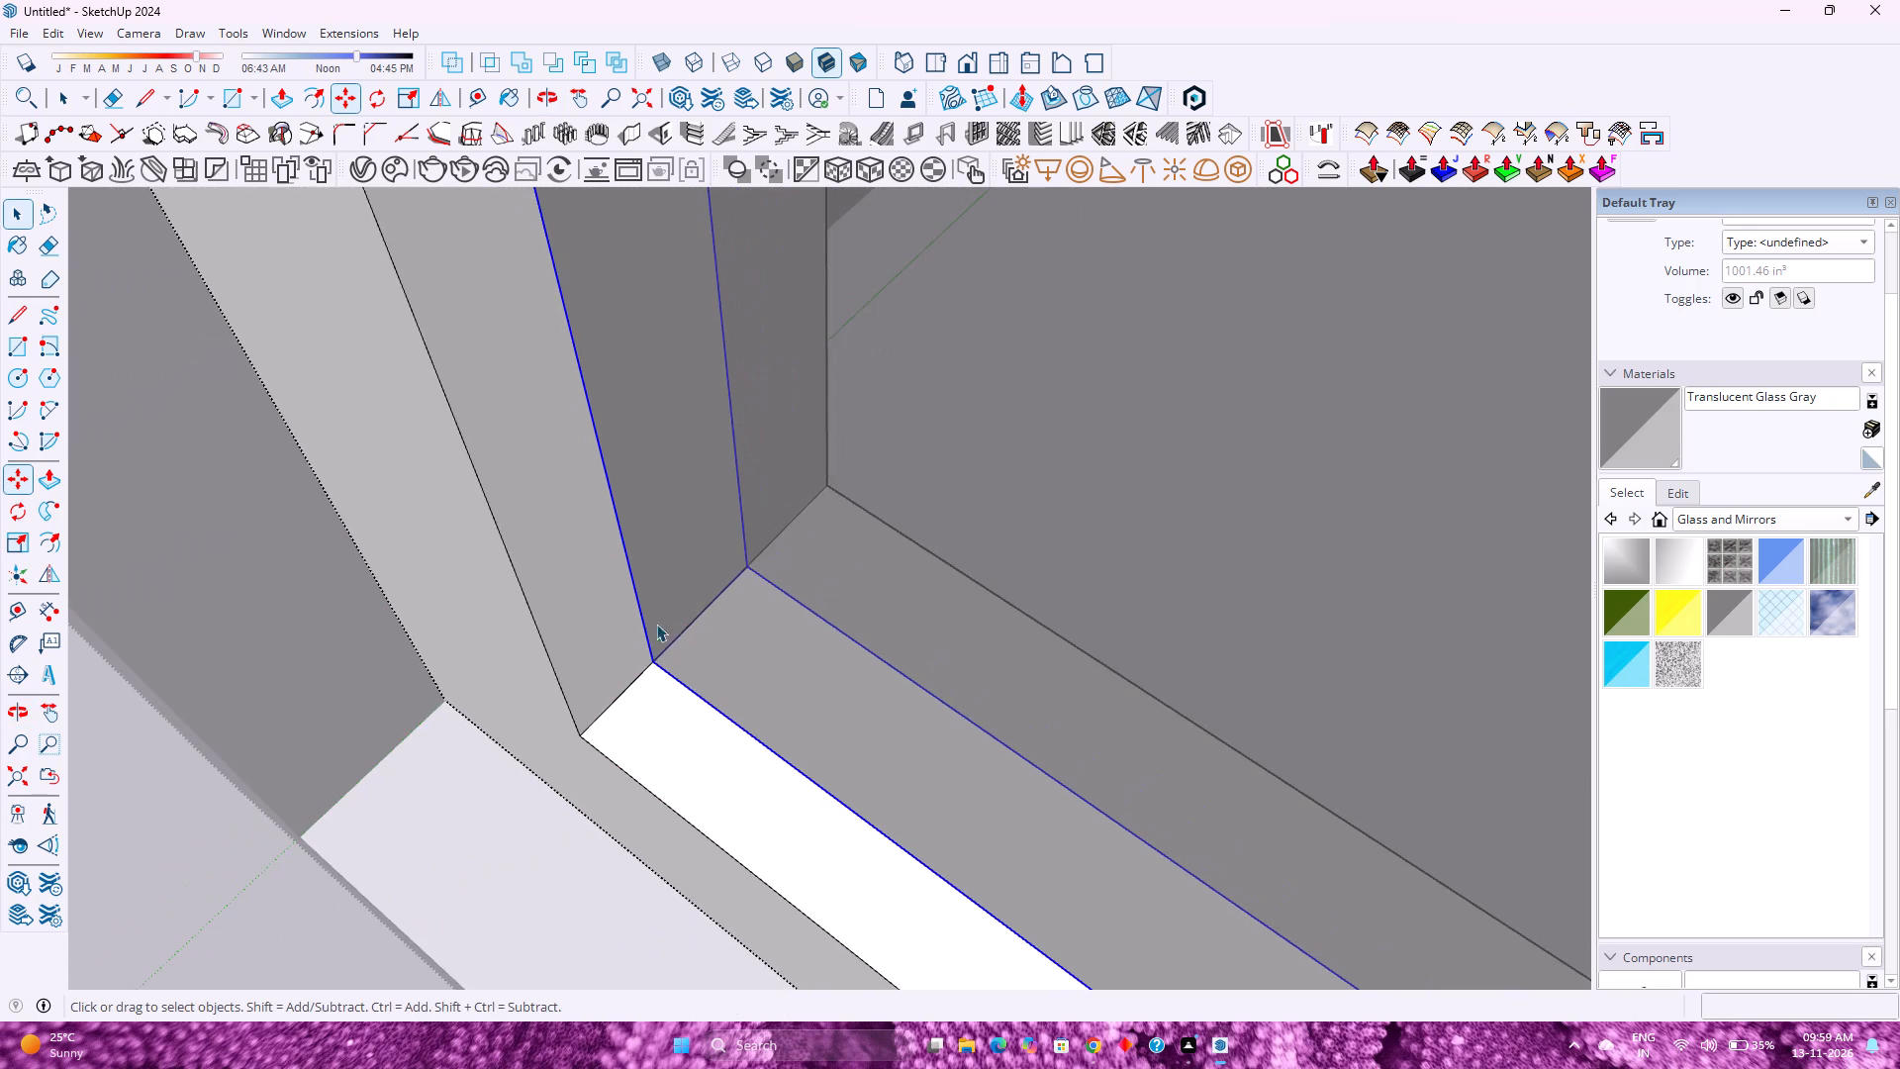
scroll(641, 619, "down", 20)
scroll(641, 619, "down", 1)
key("Escape")
scroll(640, 624, "down", 1)
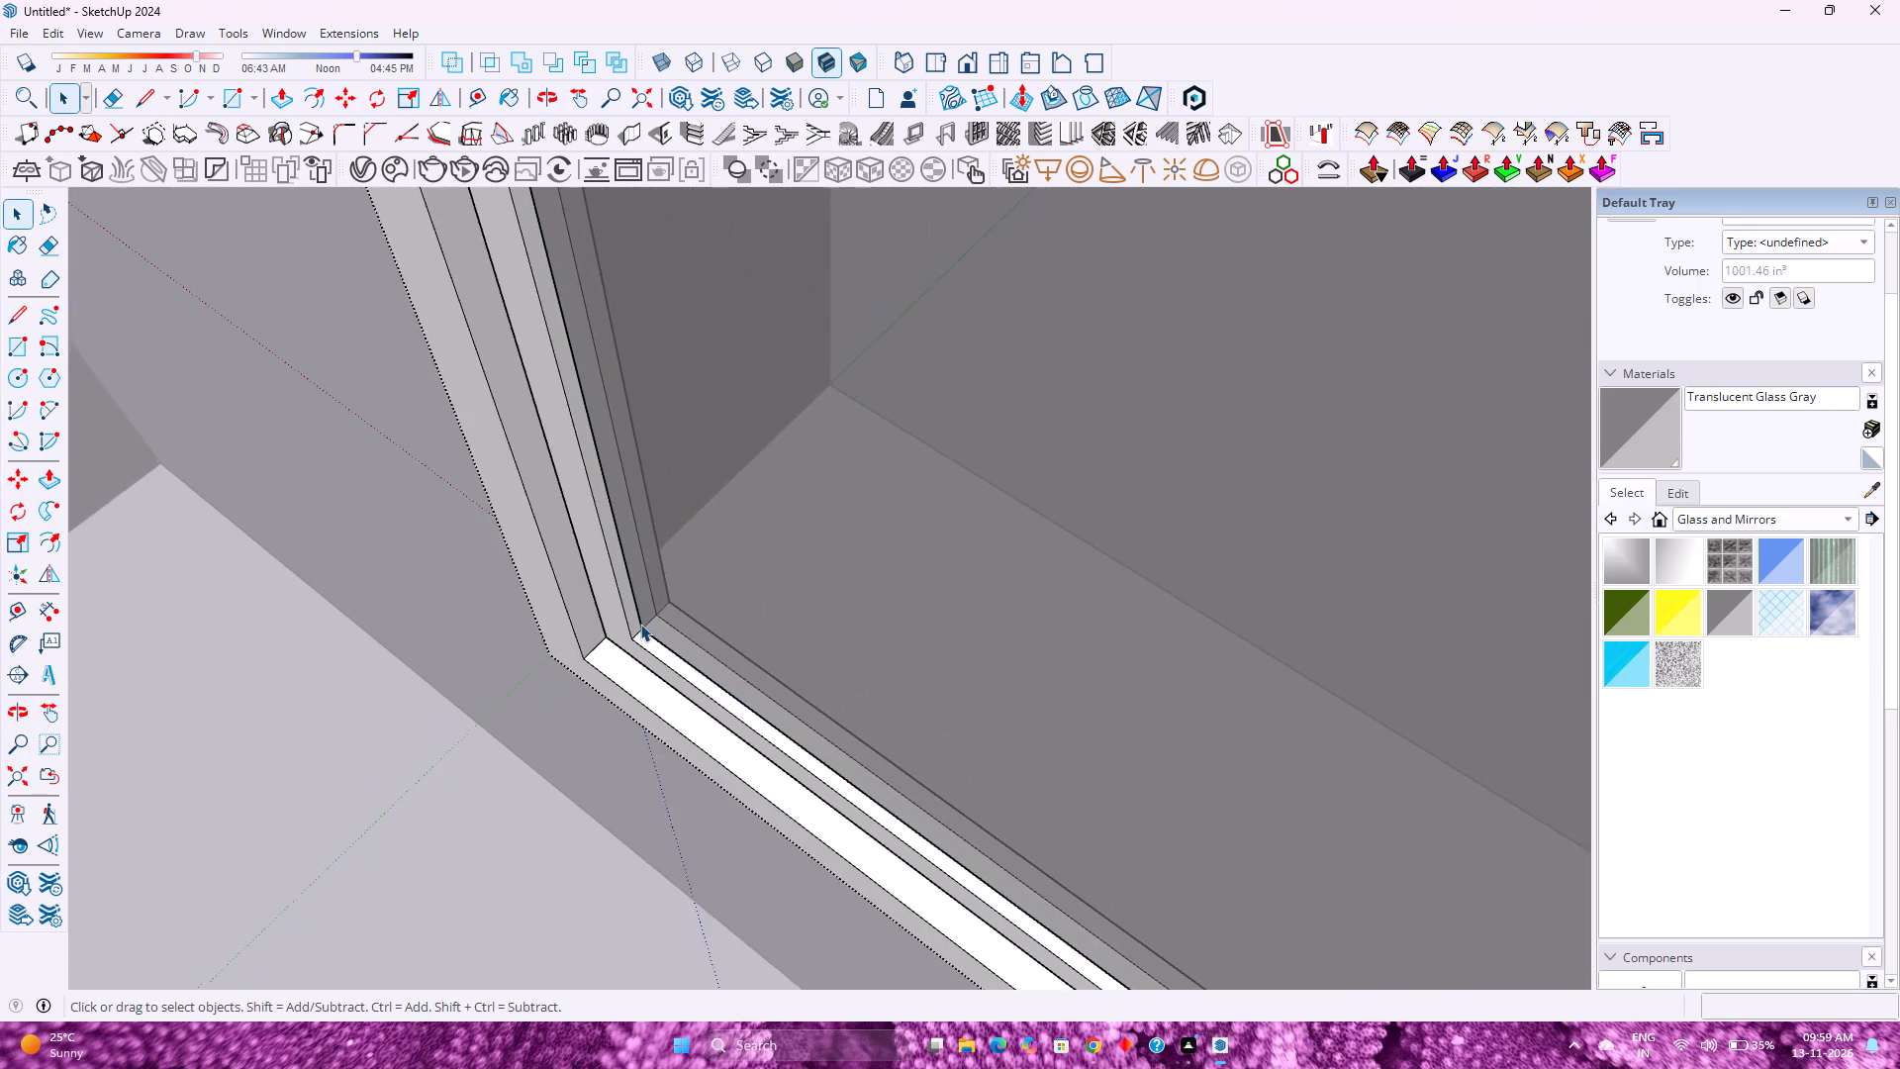
scroll(640, 624, "down", 14)
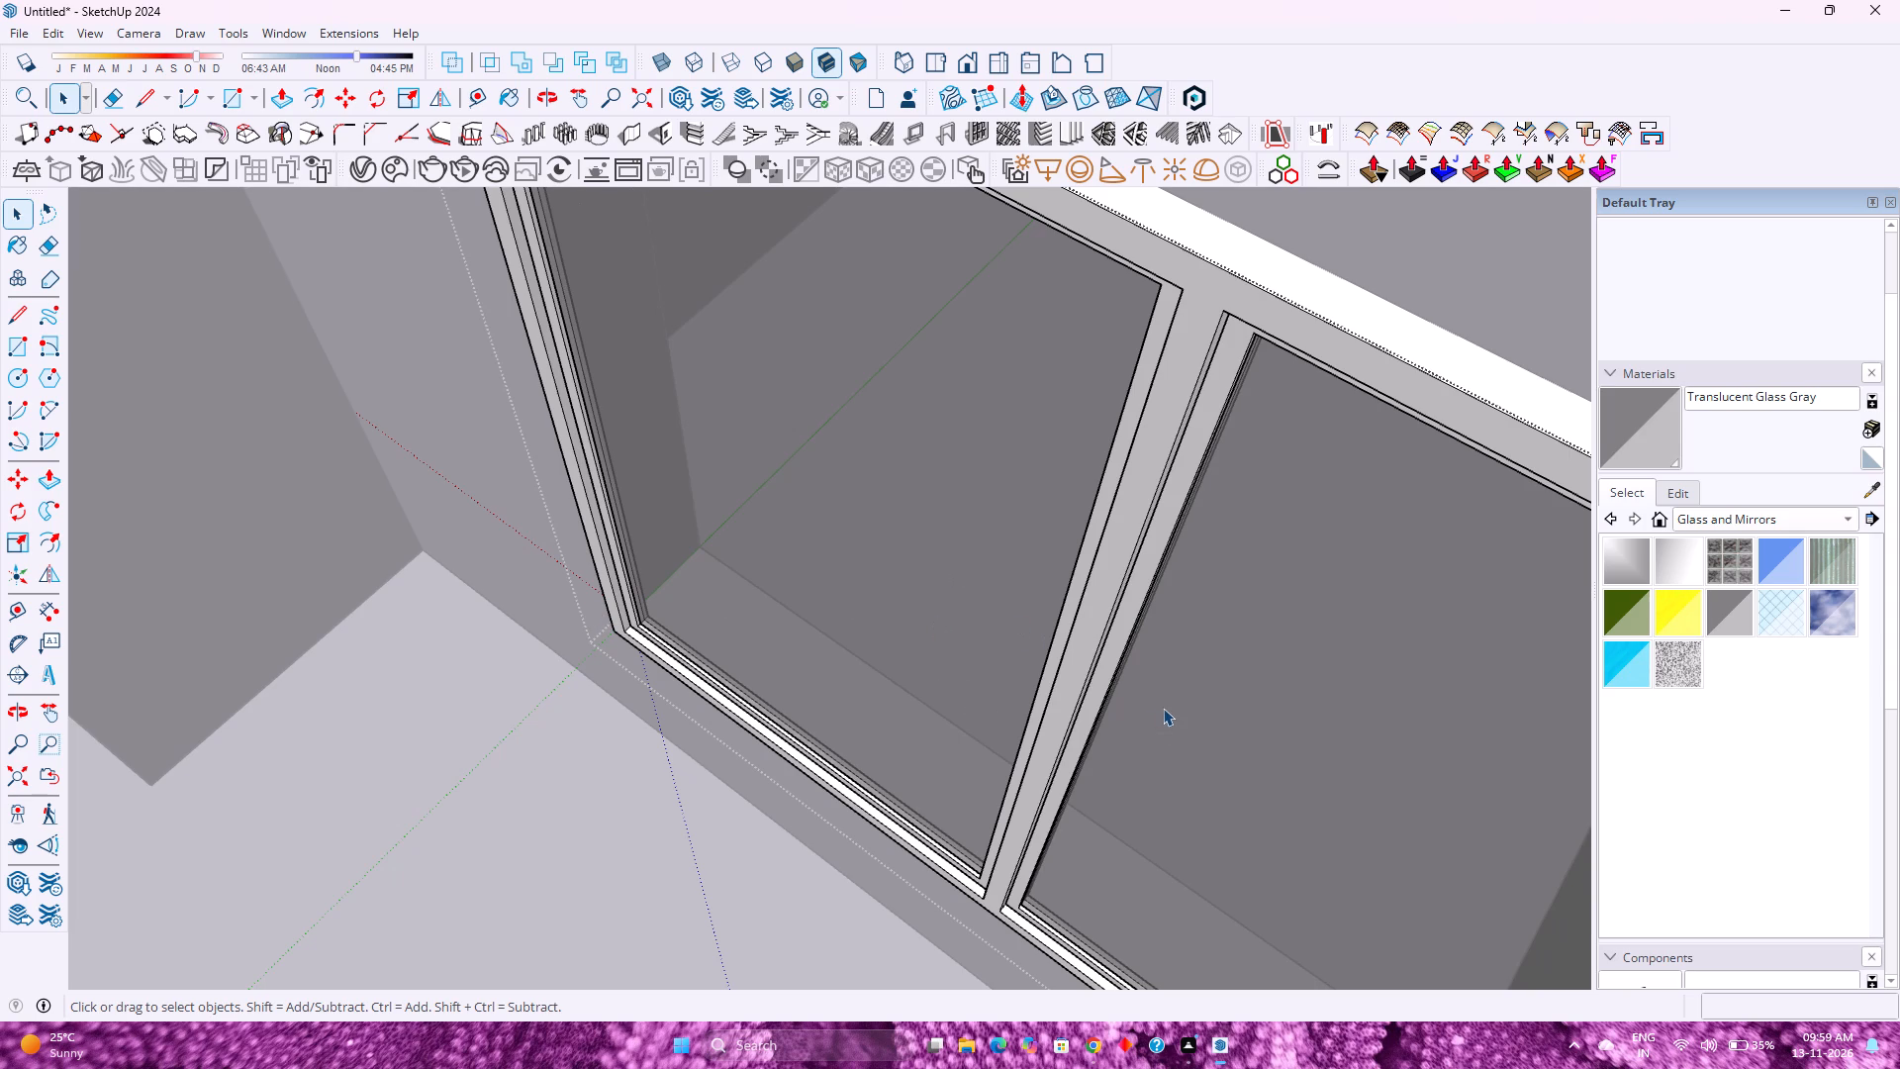
scroll(1008, 731, "down", 2)
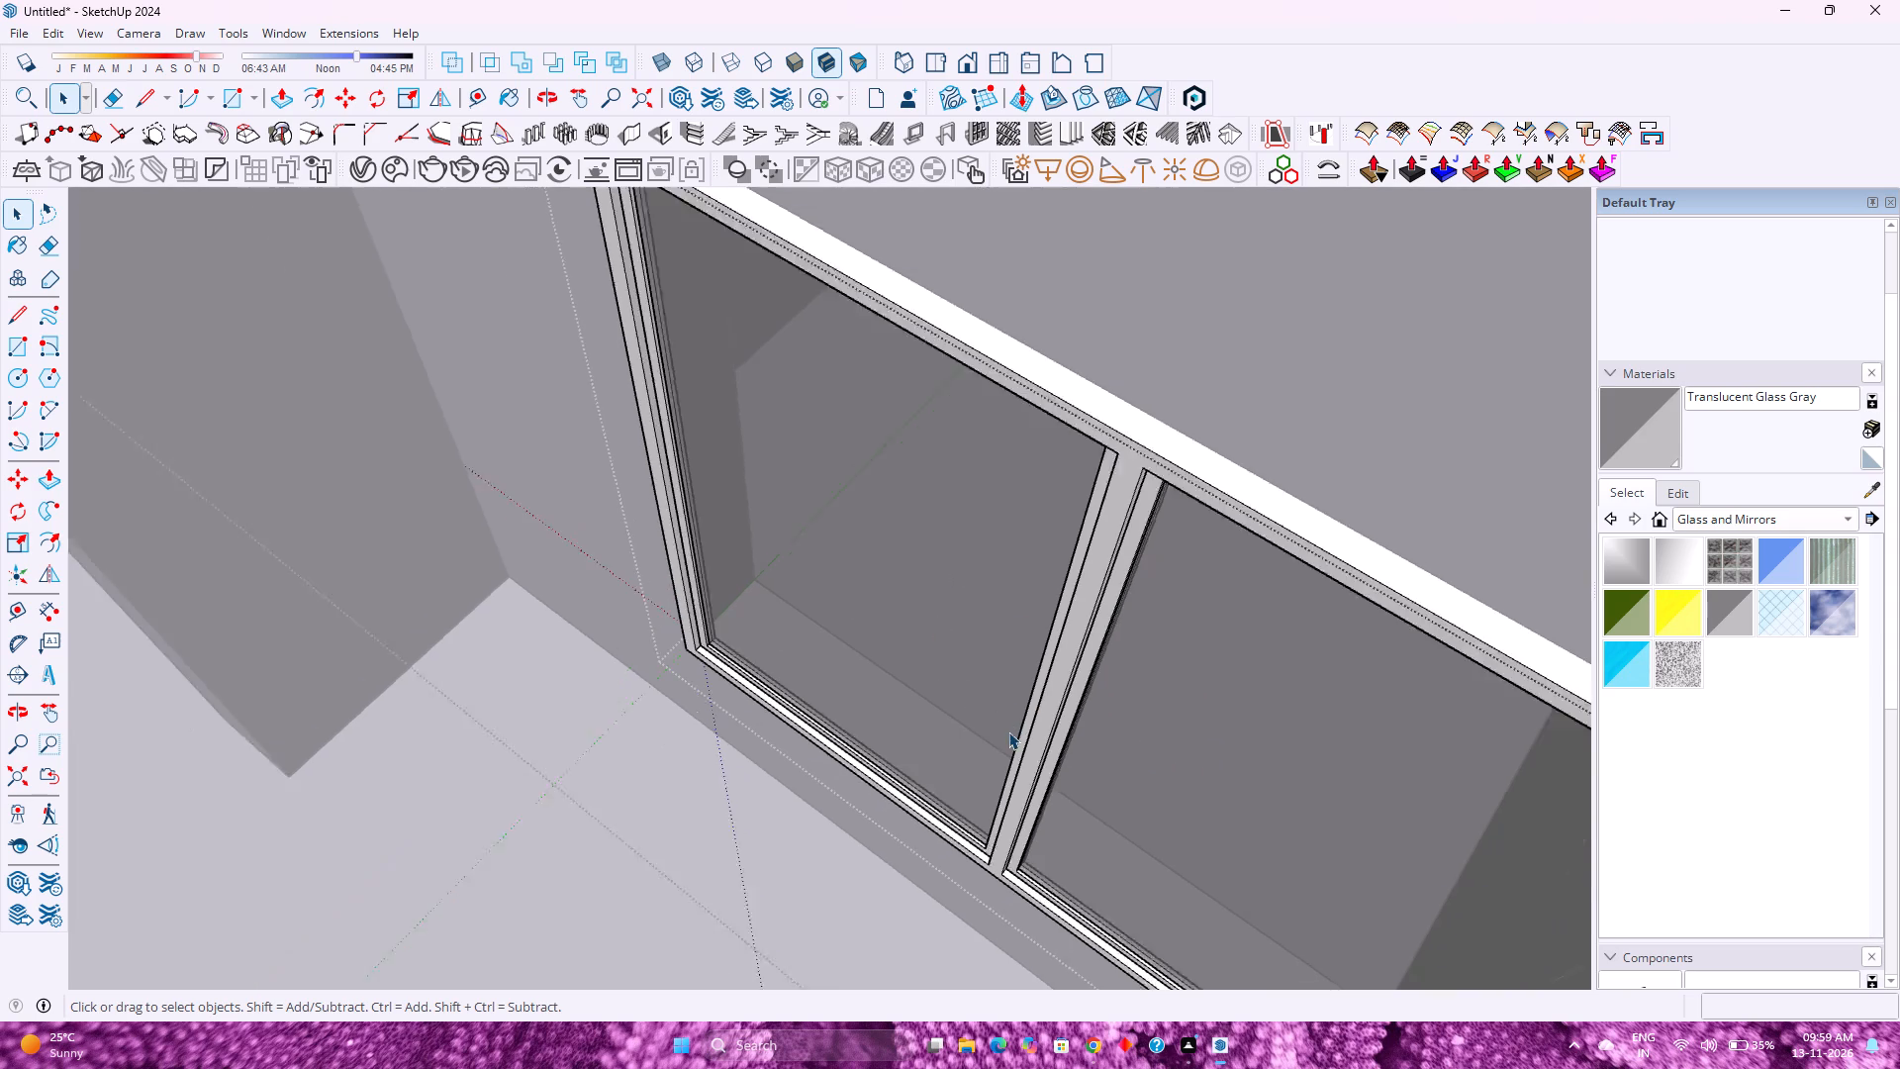
Examine how the glass panes sit in the window frame and how the frame sits in the wall from several angles.
scroll(1008, 731, "down", 5)
middle_click_drag(1008, 727, 1188, 459)
scroll(1096, 546, "down", 5)
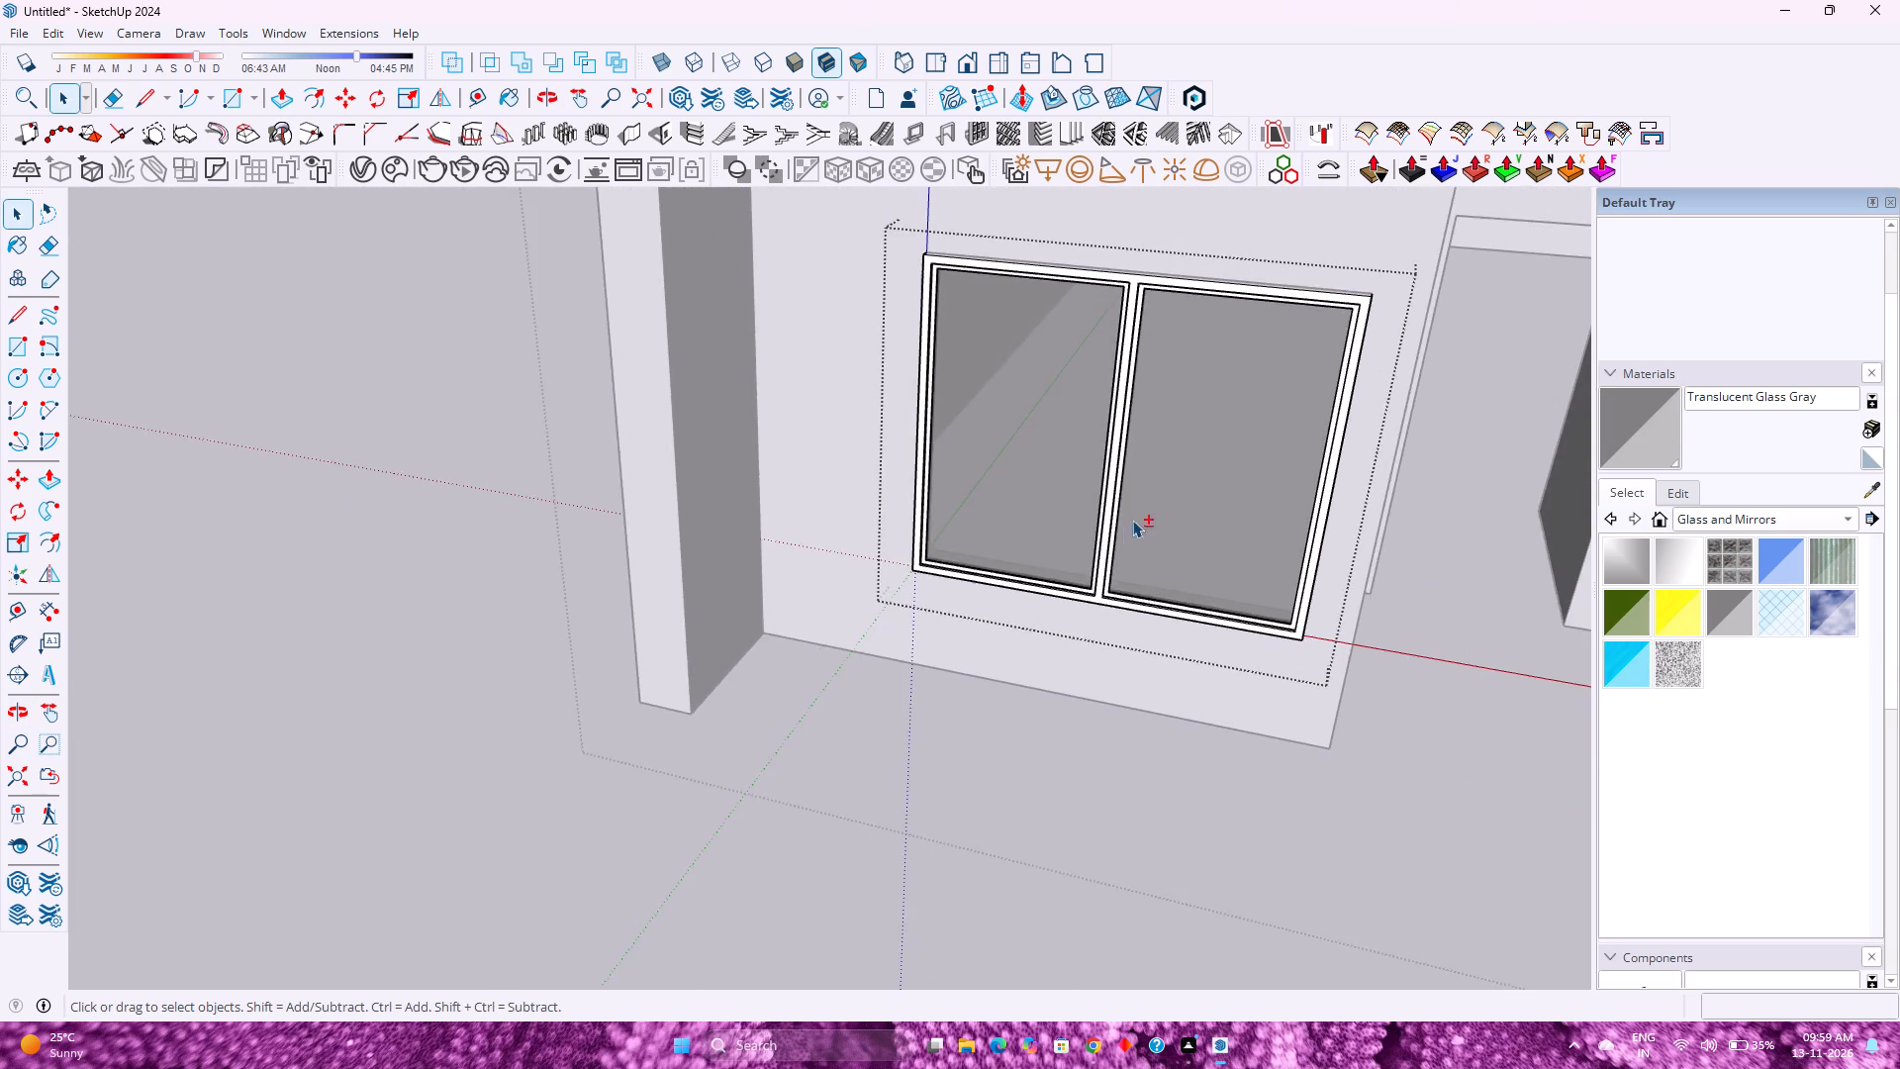
middle_click_drag(1132, 520, 965, 692, "shift")
middle_click(964, 692, "shift")
scroll(955, 668, "down", 1)
middle_click_drag(965, 656, 832, 788)
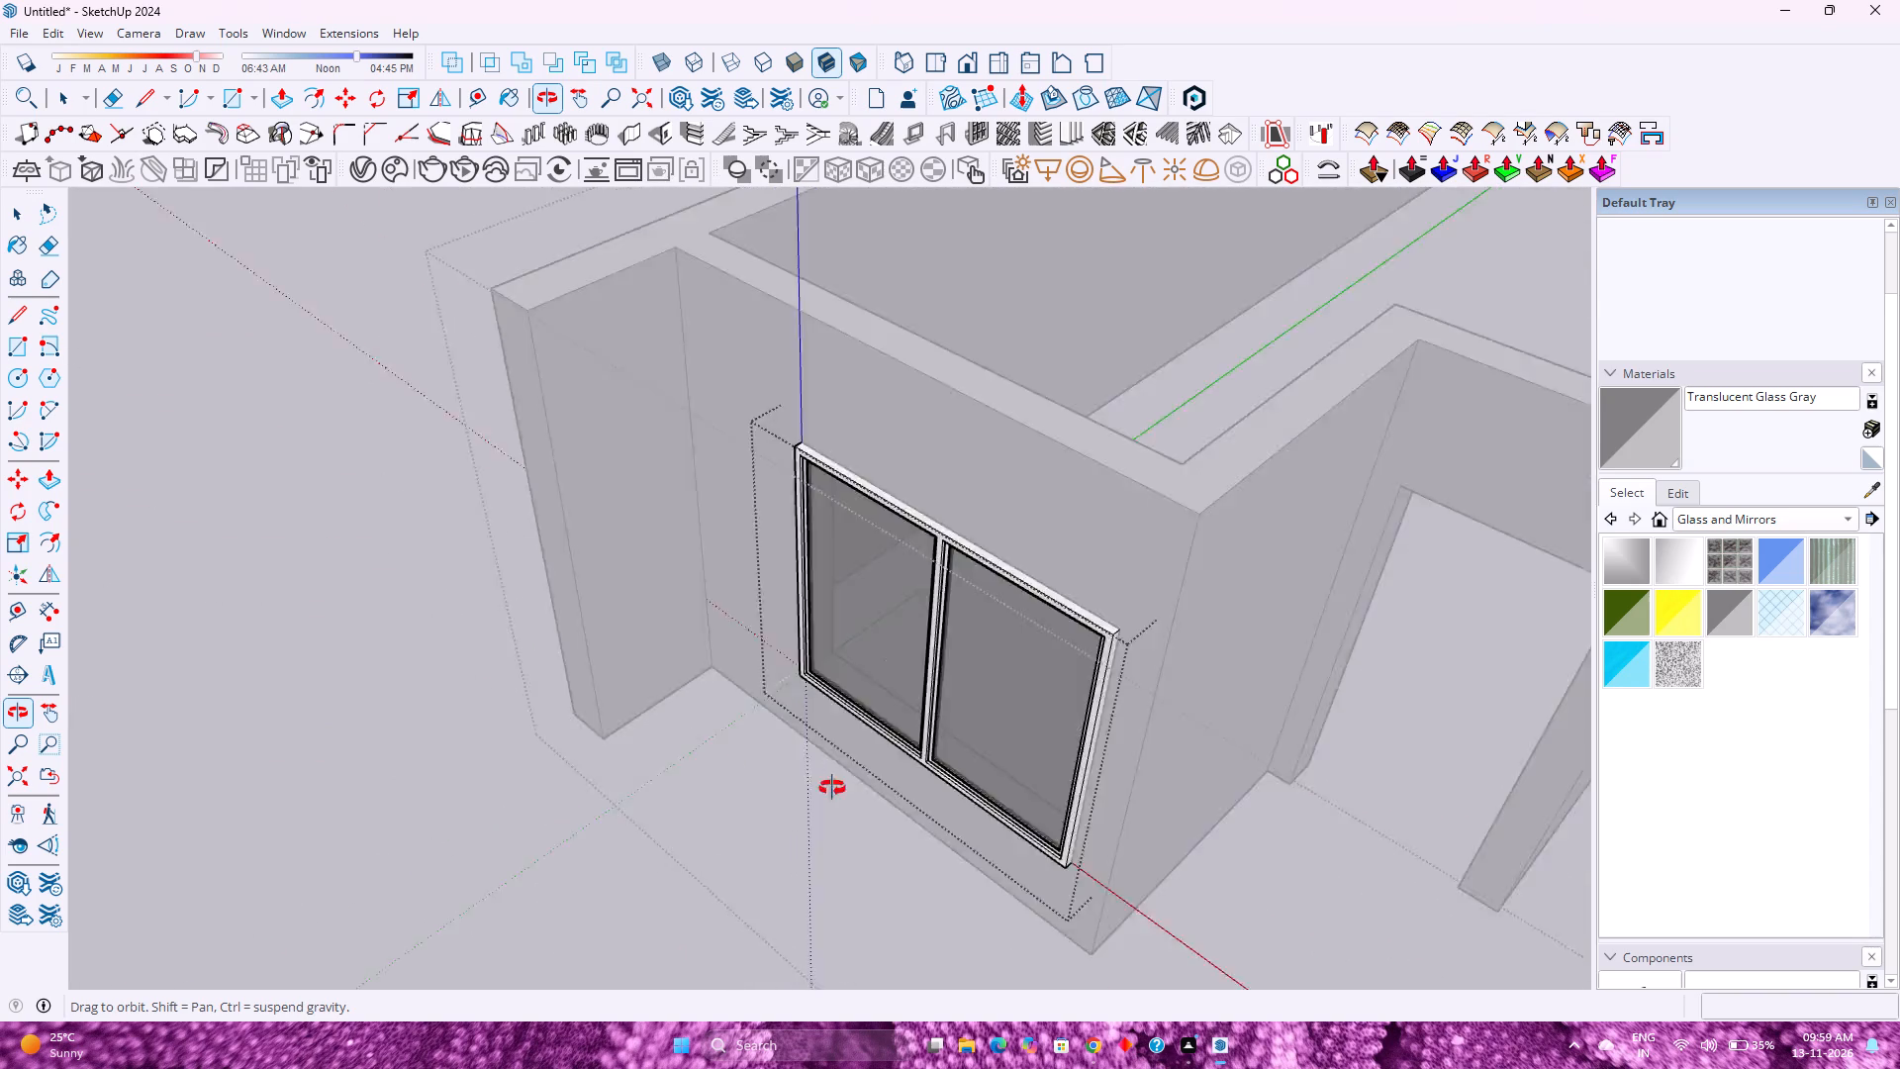
middle_click_drag(832, 788, 1165, 748)
middle_click(1165, 748)
scroll(905, 674, "up", 16)
middle_click_drag(946, 734, 947, 742)
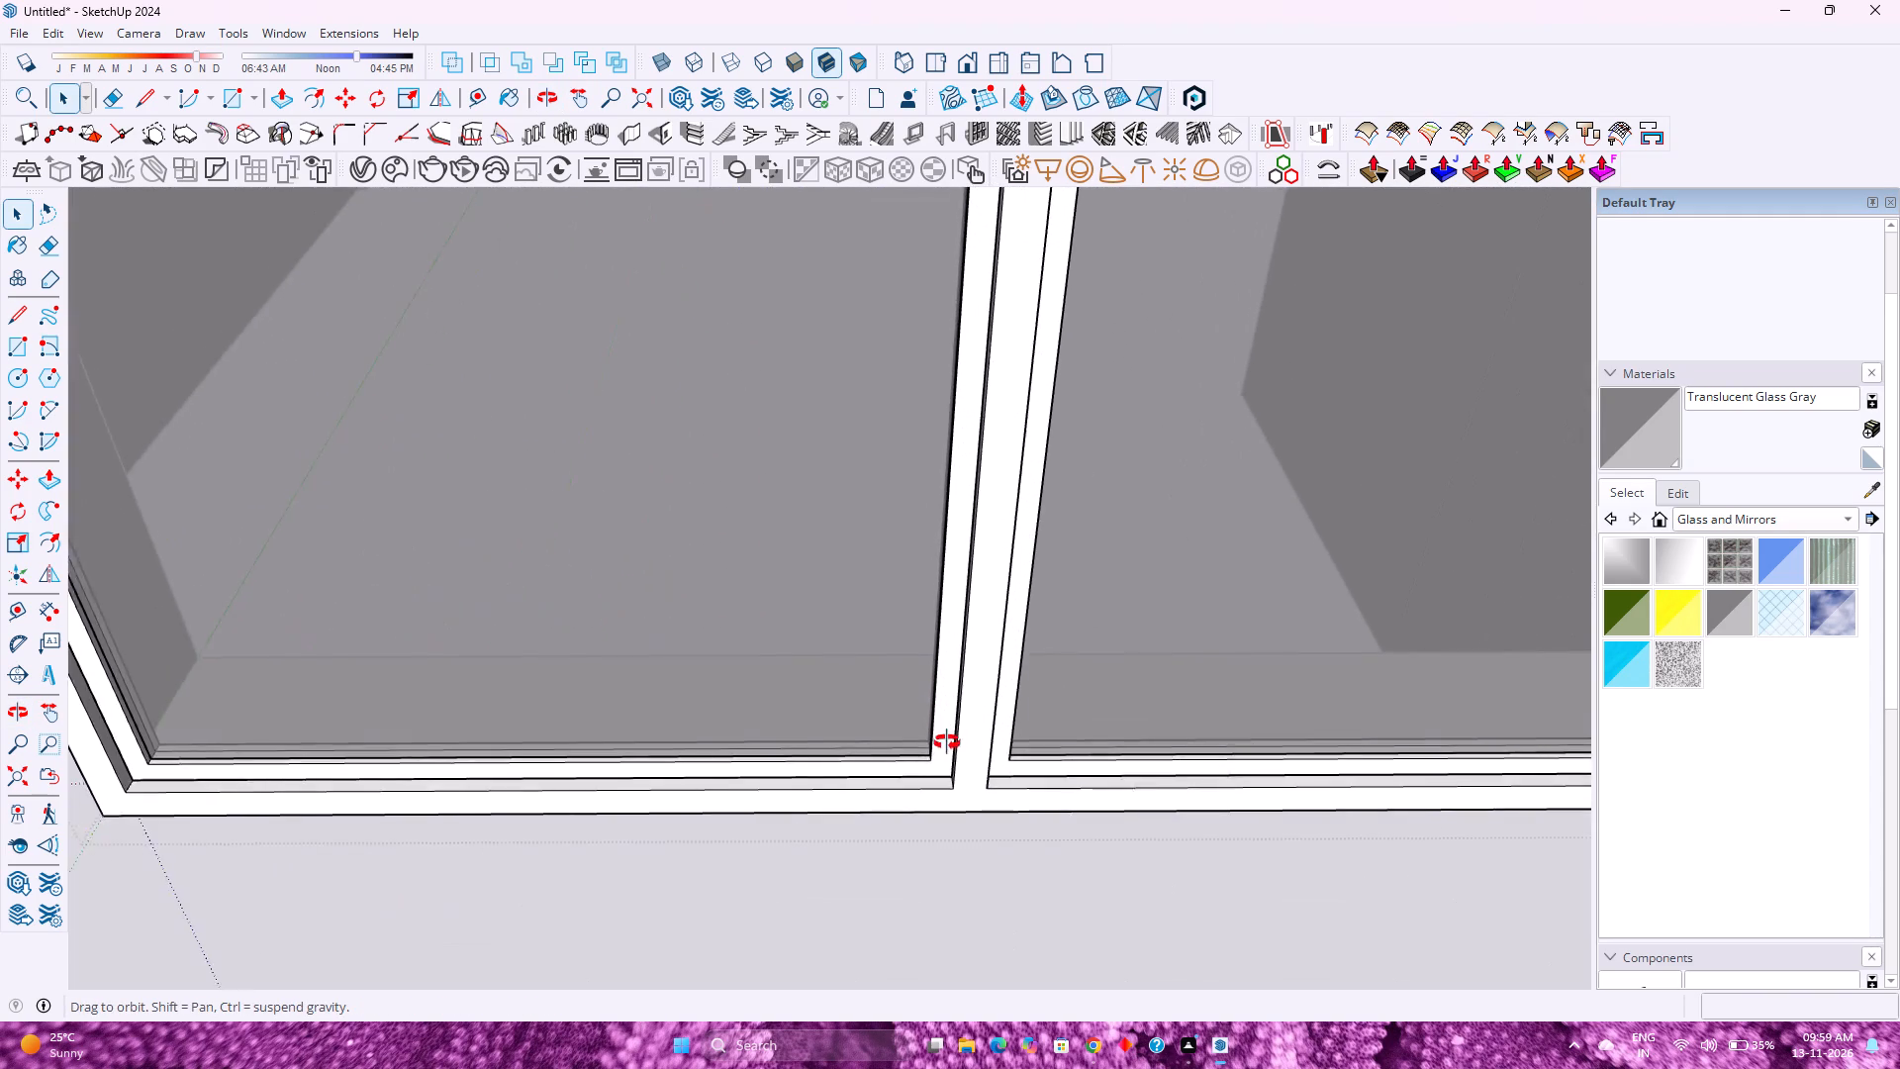
middle_click_drag(947, 742, 1337, 789)
middle_click(1337, 789)
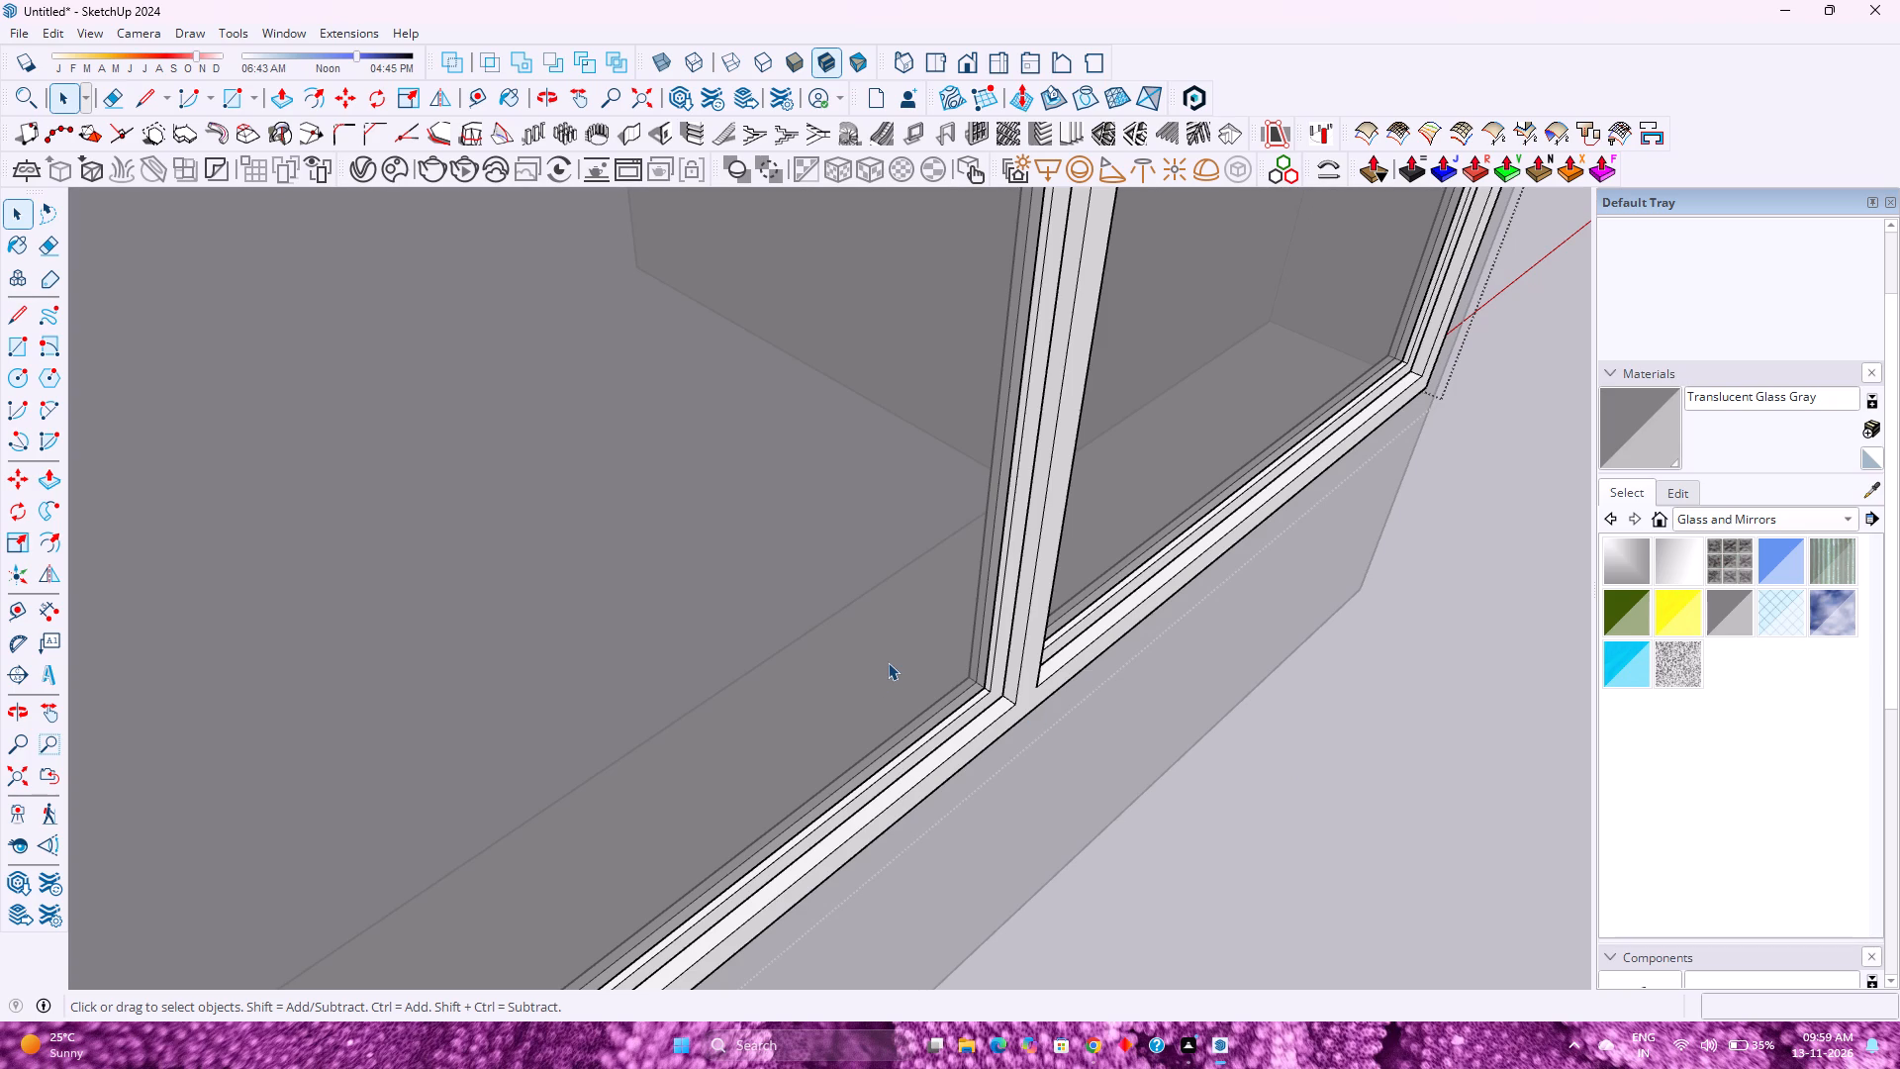
scroll(827, 540, "down", 15)
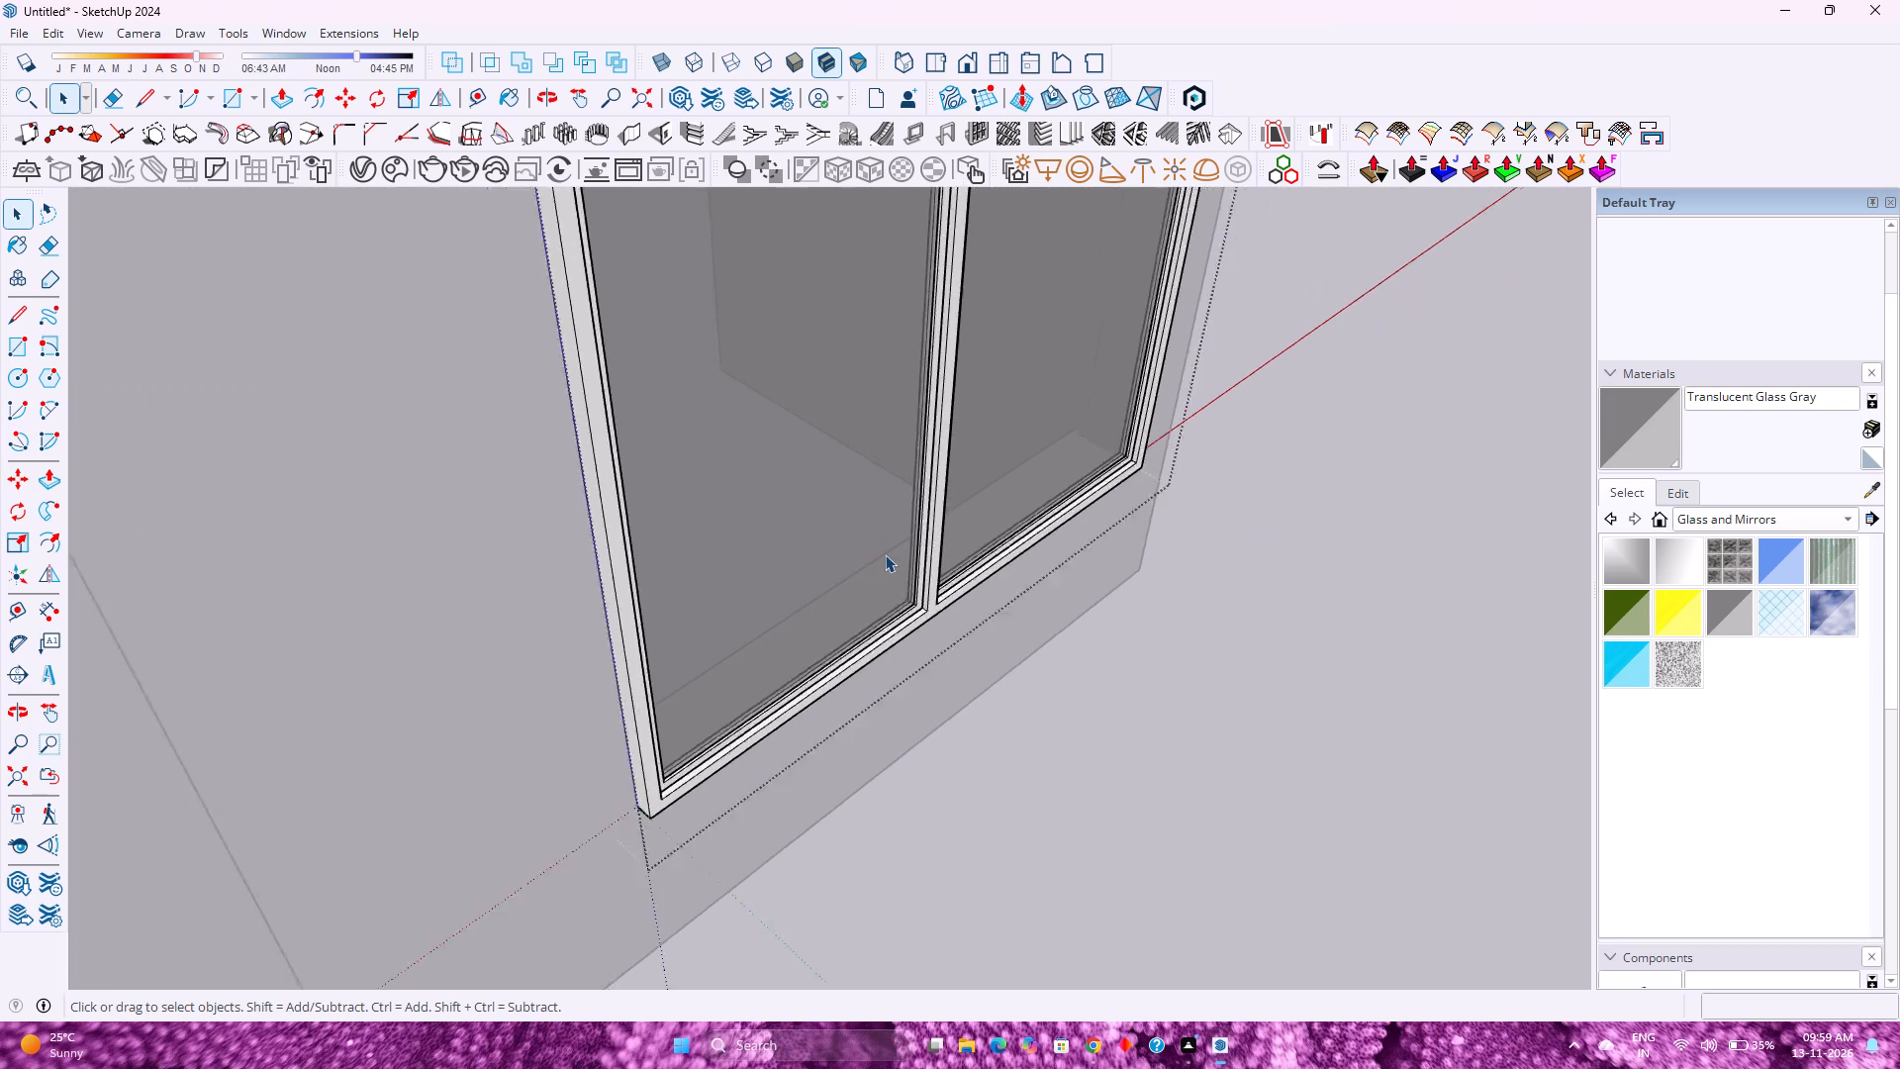
scroll(885, 554, "down", 2)
middle_click_drag(1041, 595, 506, 711)
scroll(500, 657, "down", 11)
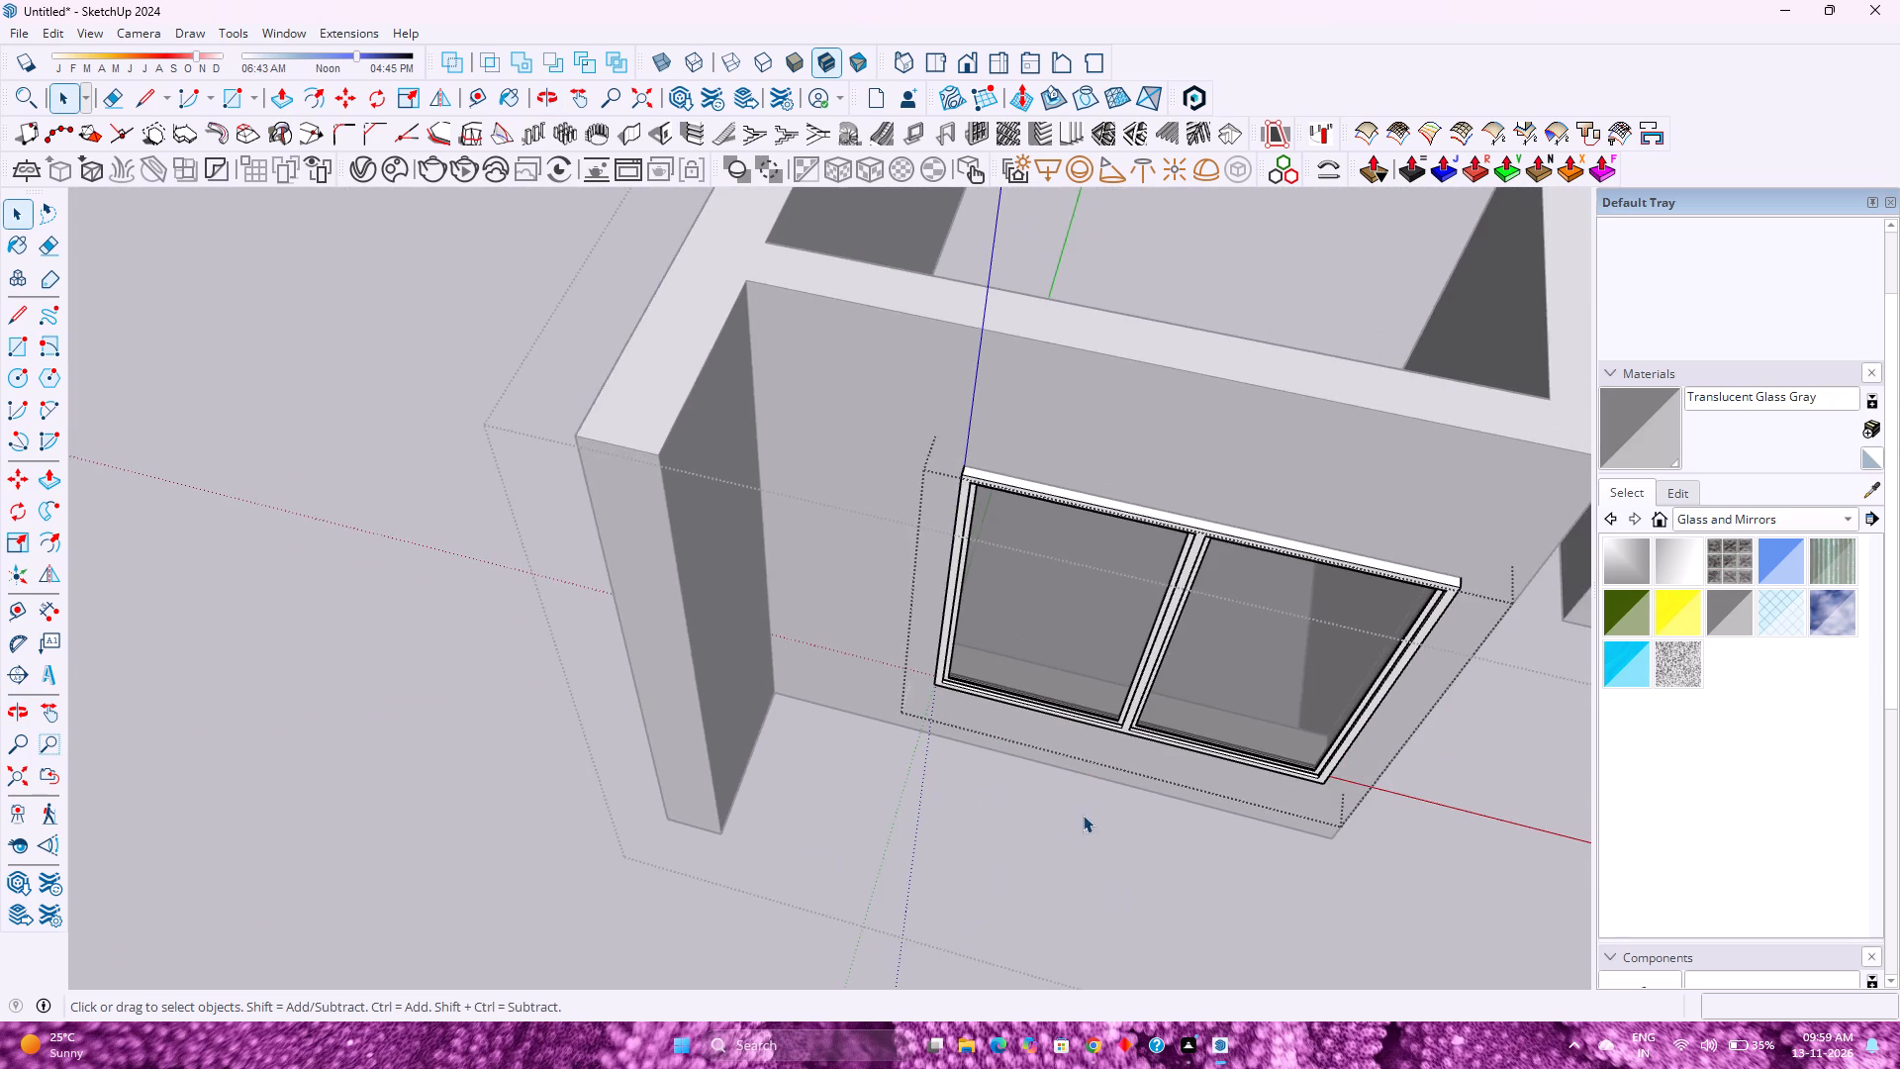
Move the whole window group from its lower front corner 3" back along the green axis into the wall opening.
left_click(1064, 825)
left_click(978, 687)
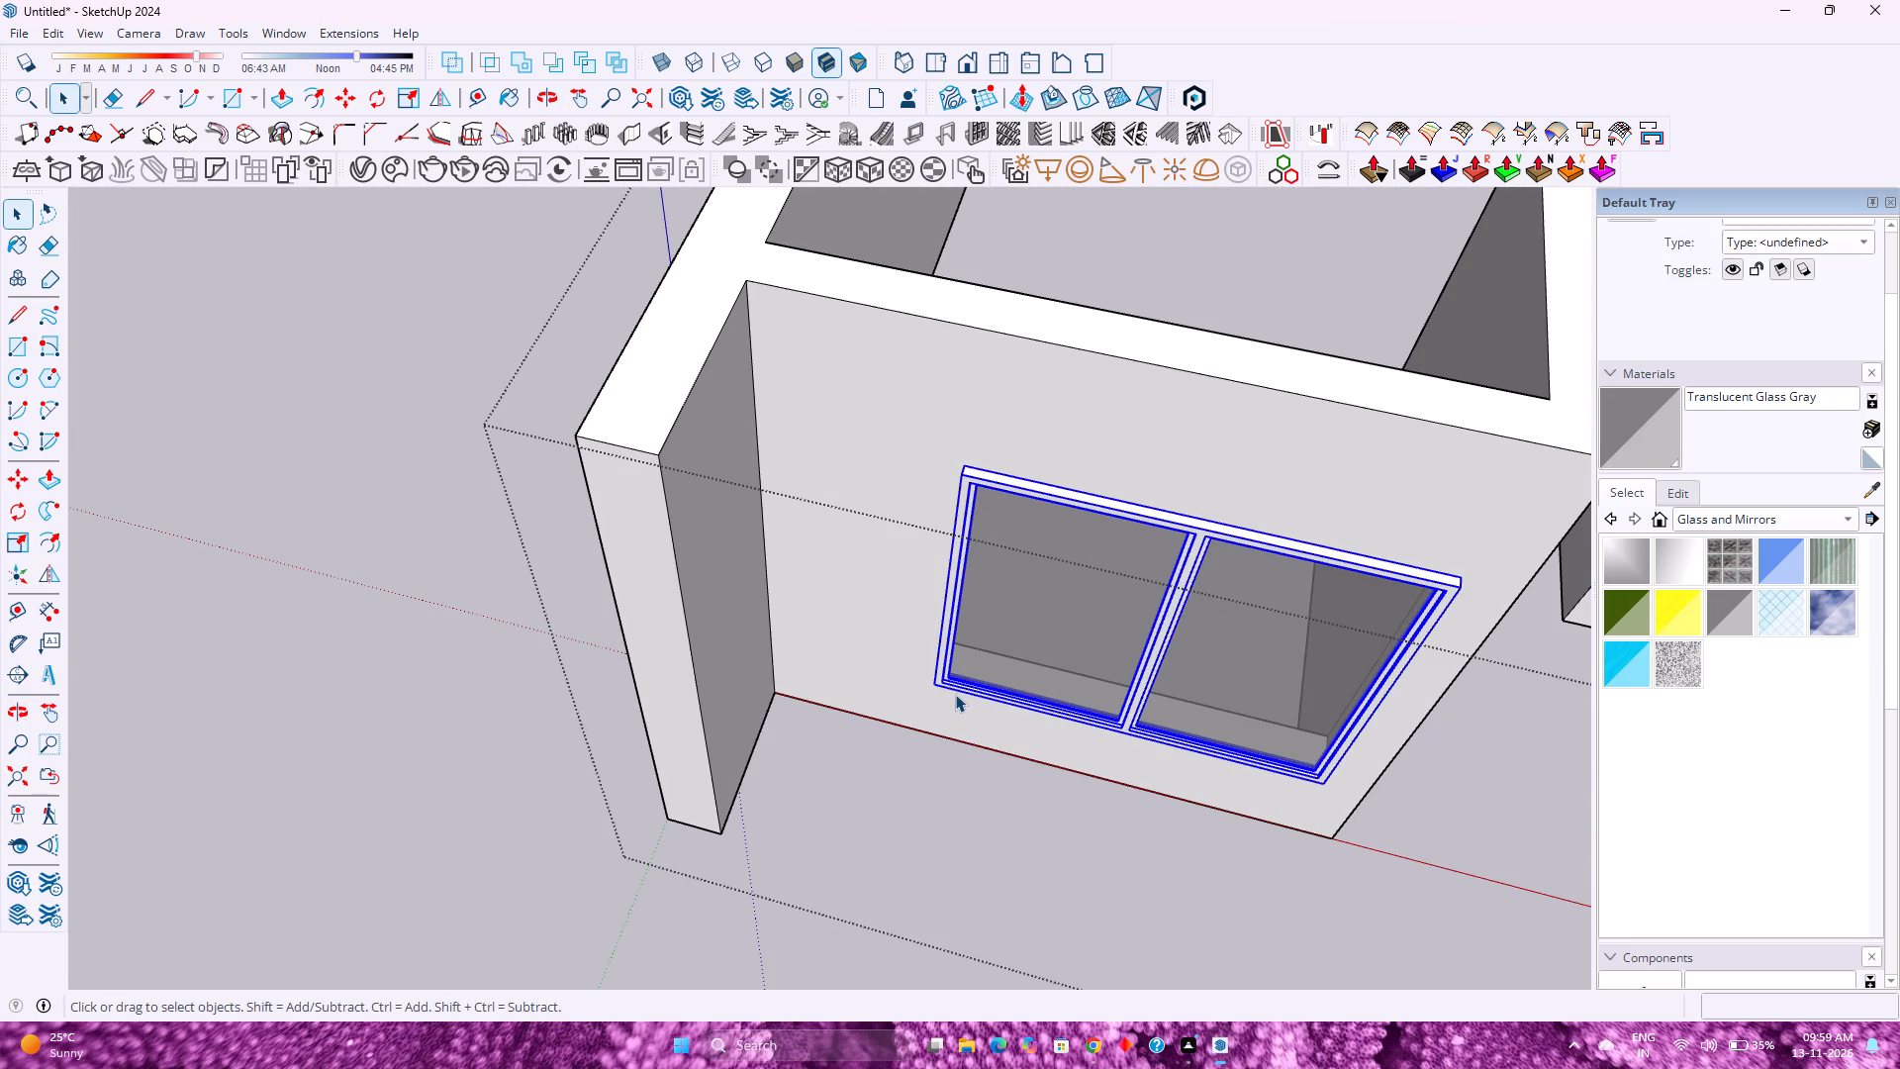
key("m")
scroll(930, 673, "up", 4)
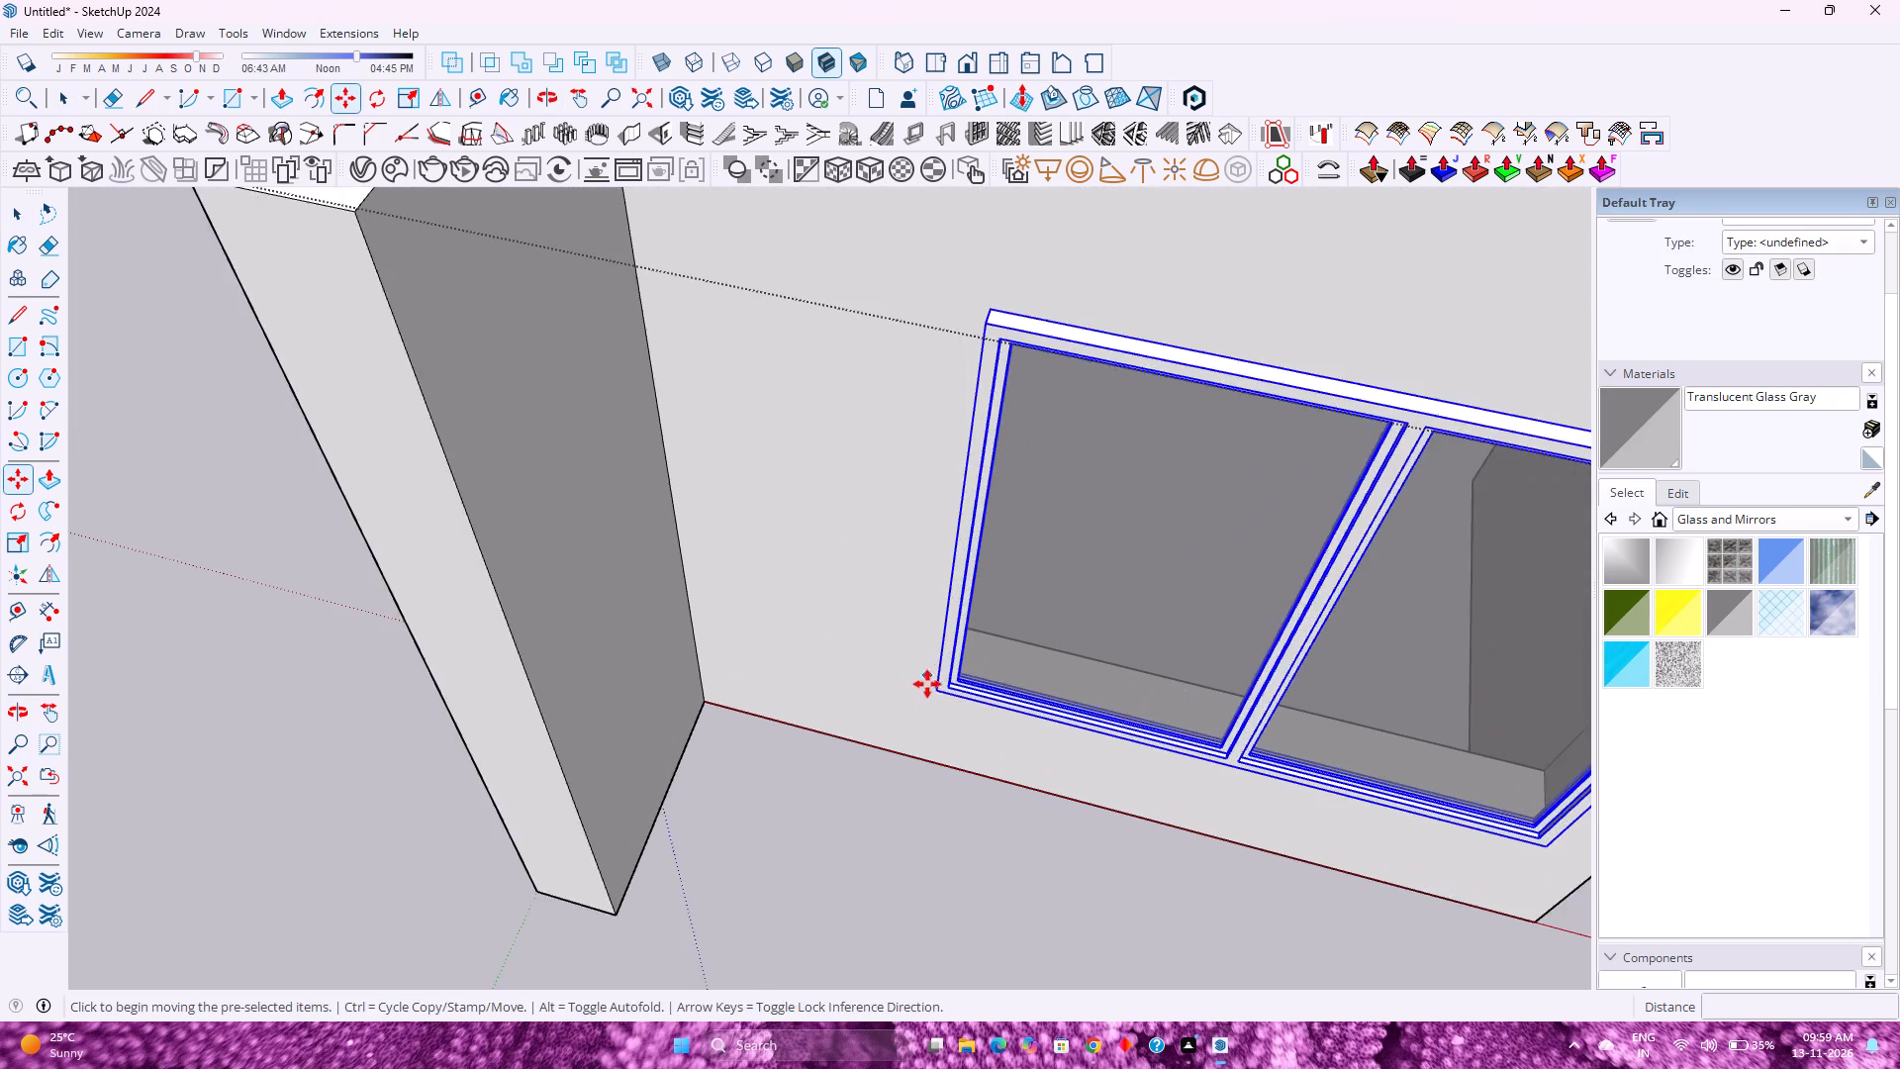
scroll(927, 684, "up", 14)
middle_click_drag(1008, 691, 996, 698)
middle_click_drag(996, 698, 897, 738)
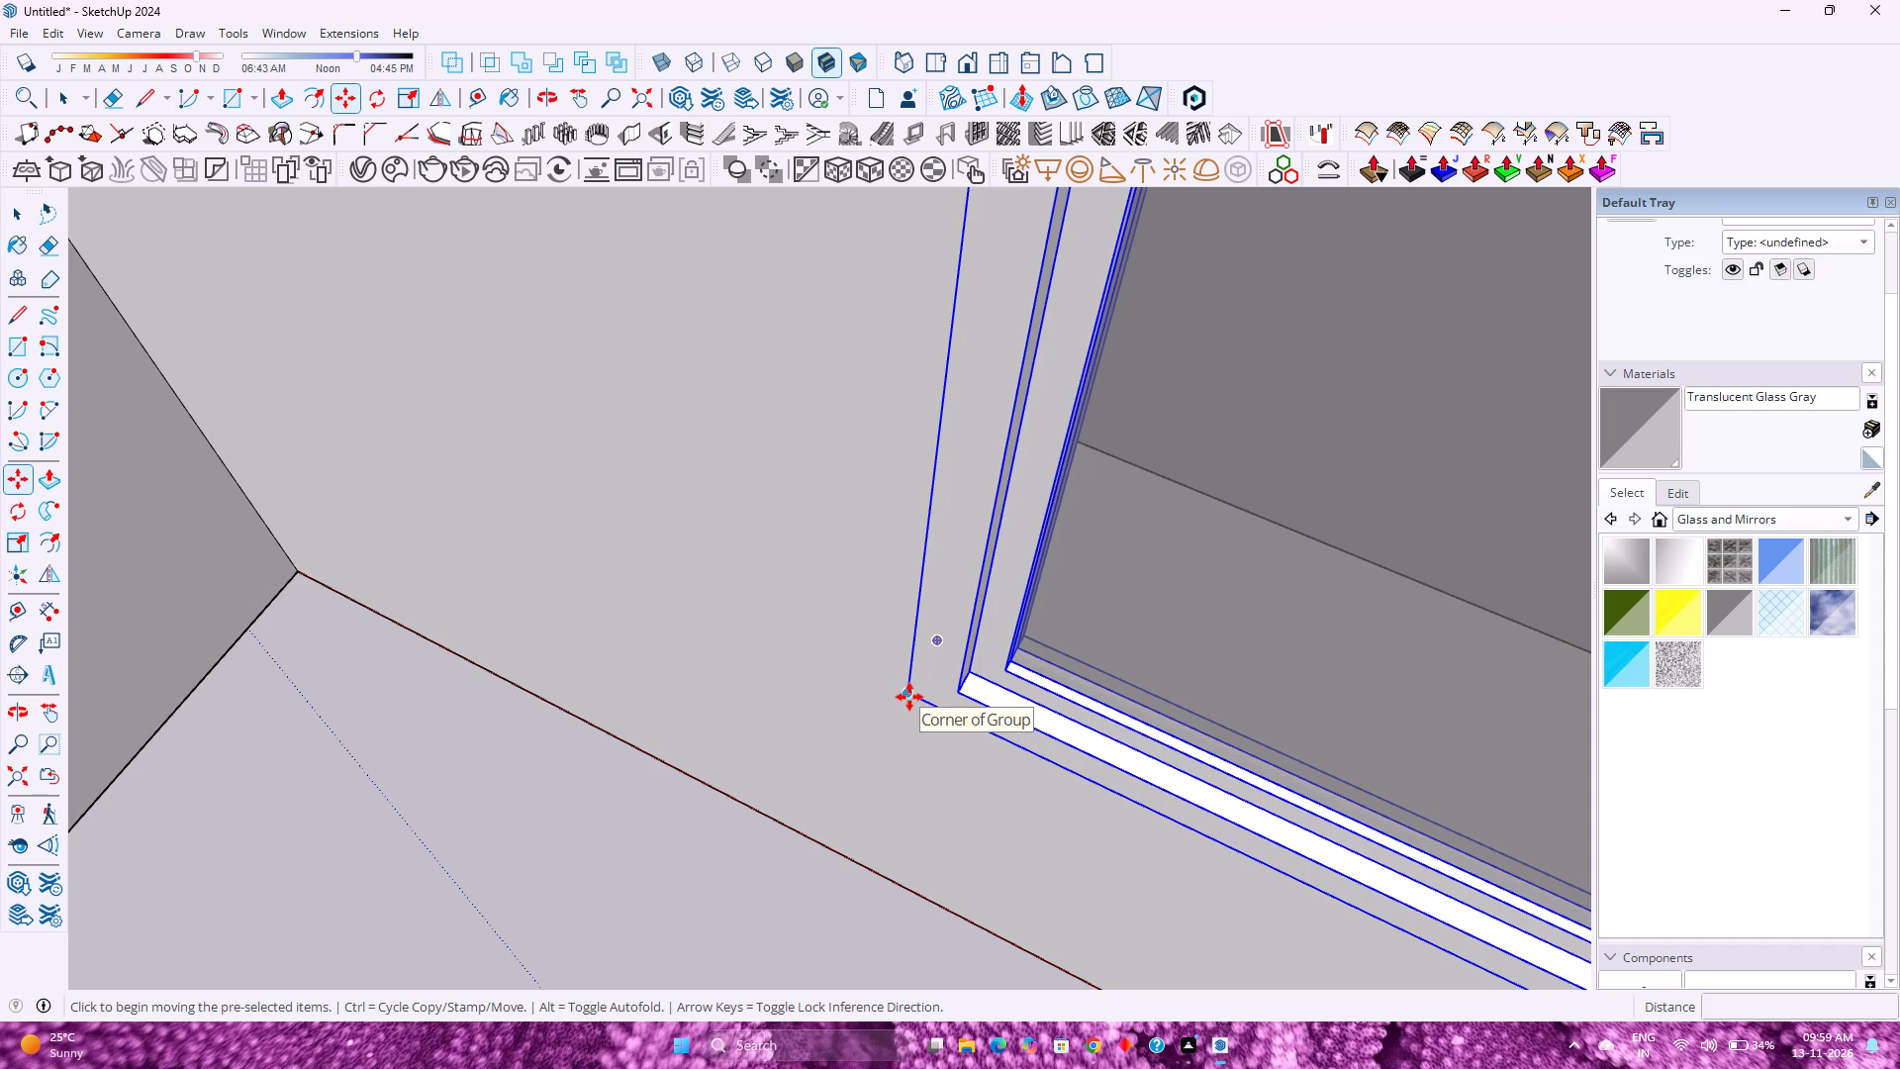
left_click(909, 697)
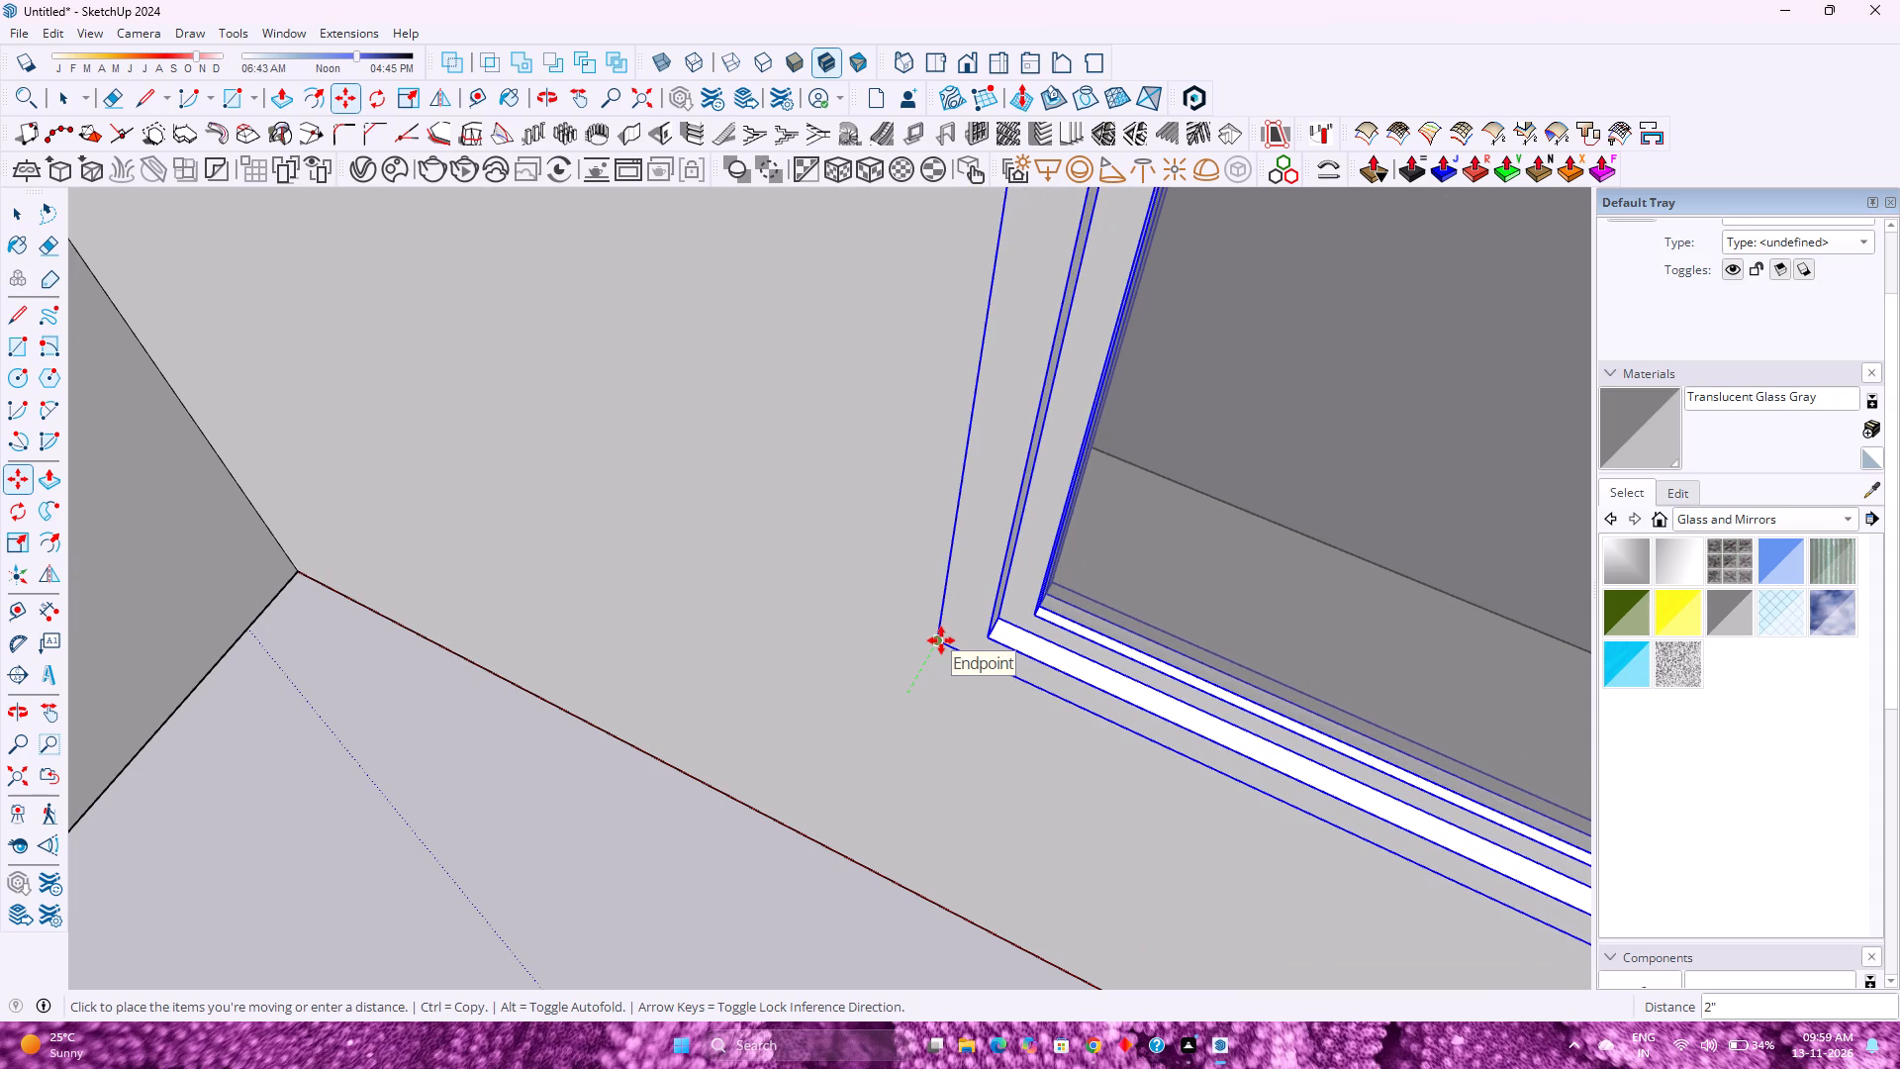
key("3")
key("Return")
key("space")
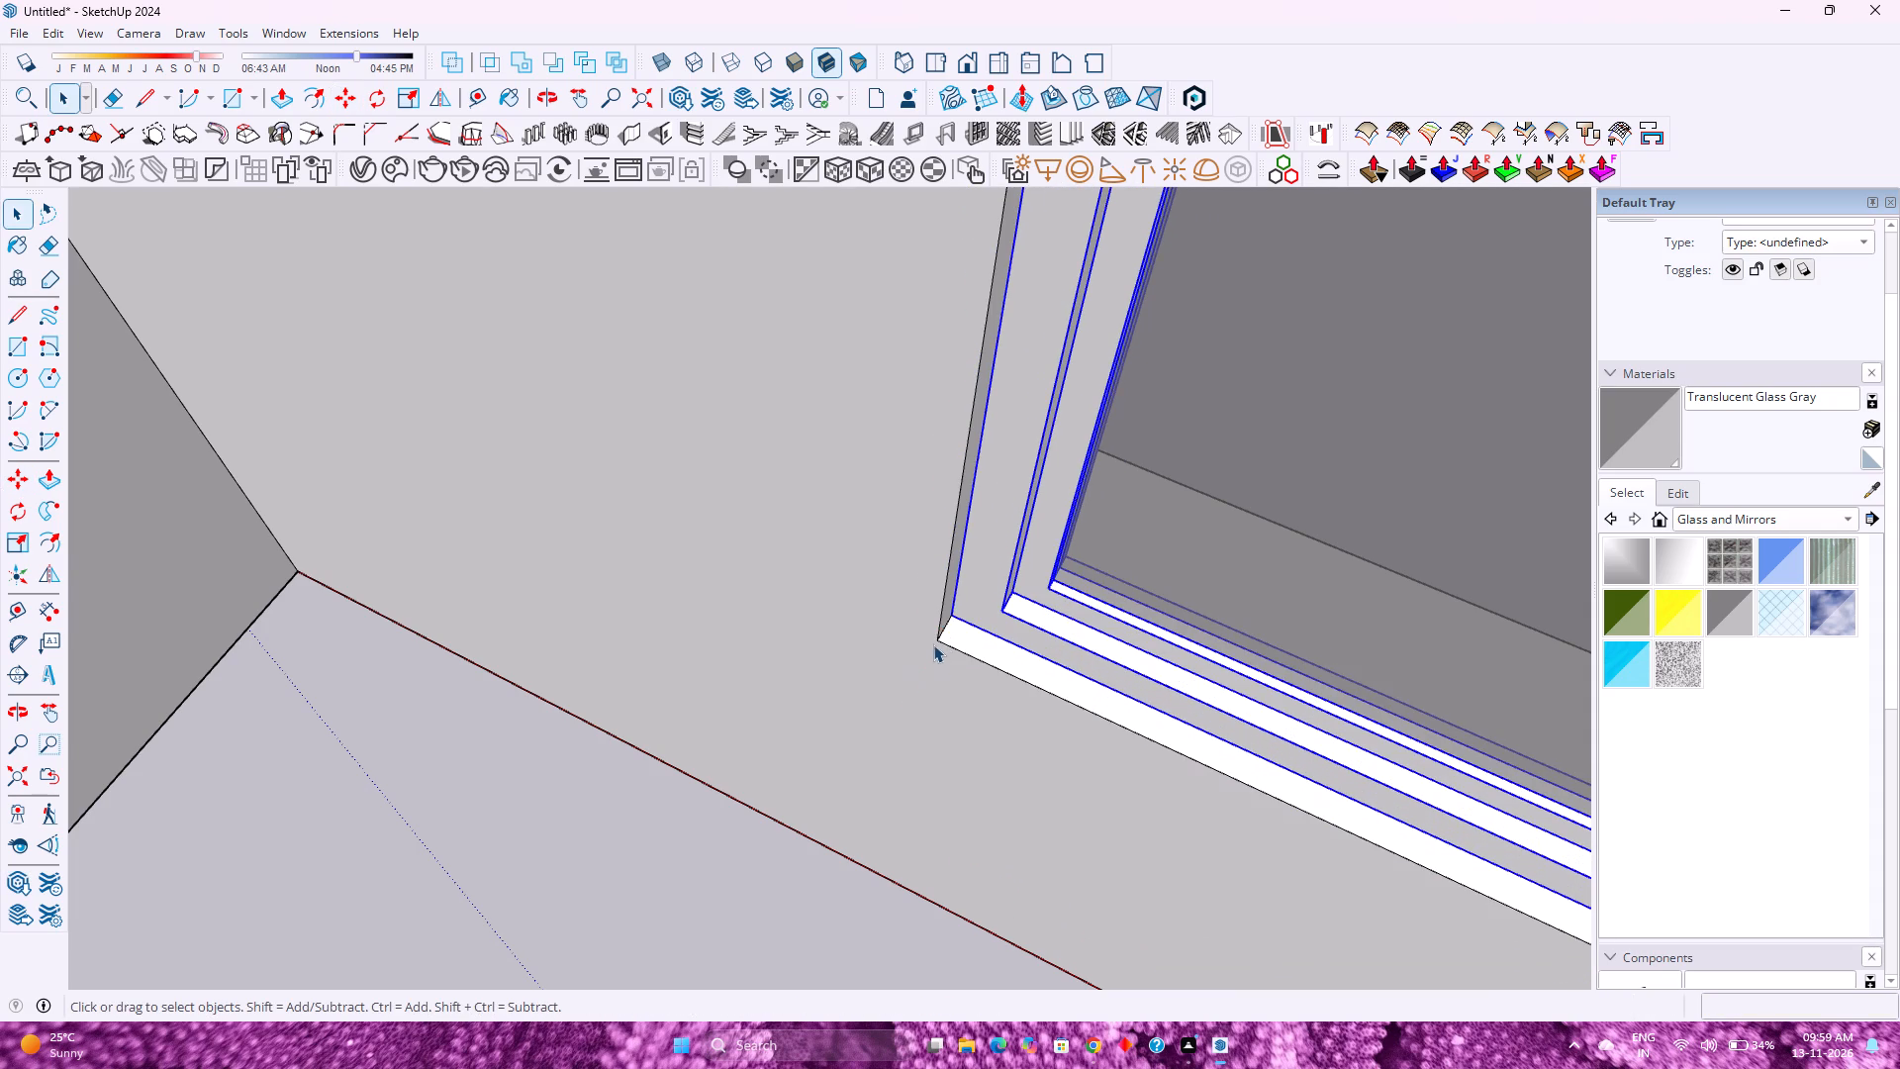
Move the window group a further 1" back into the opening, locked to the green axis.
scroll(929, 649, "down", 8)
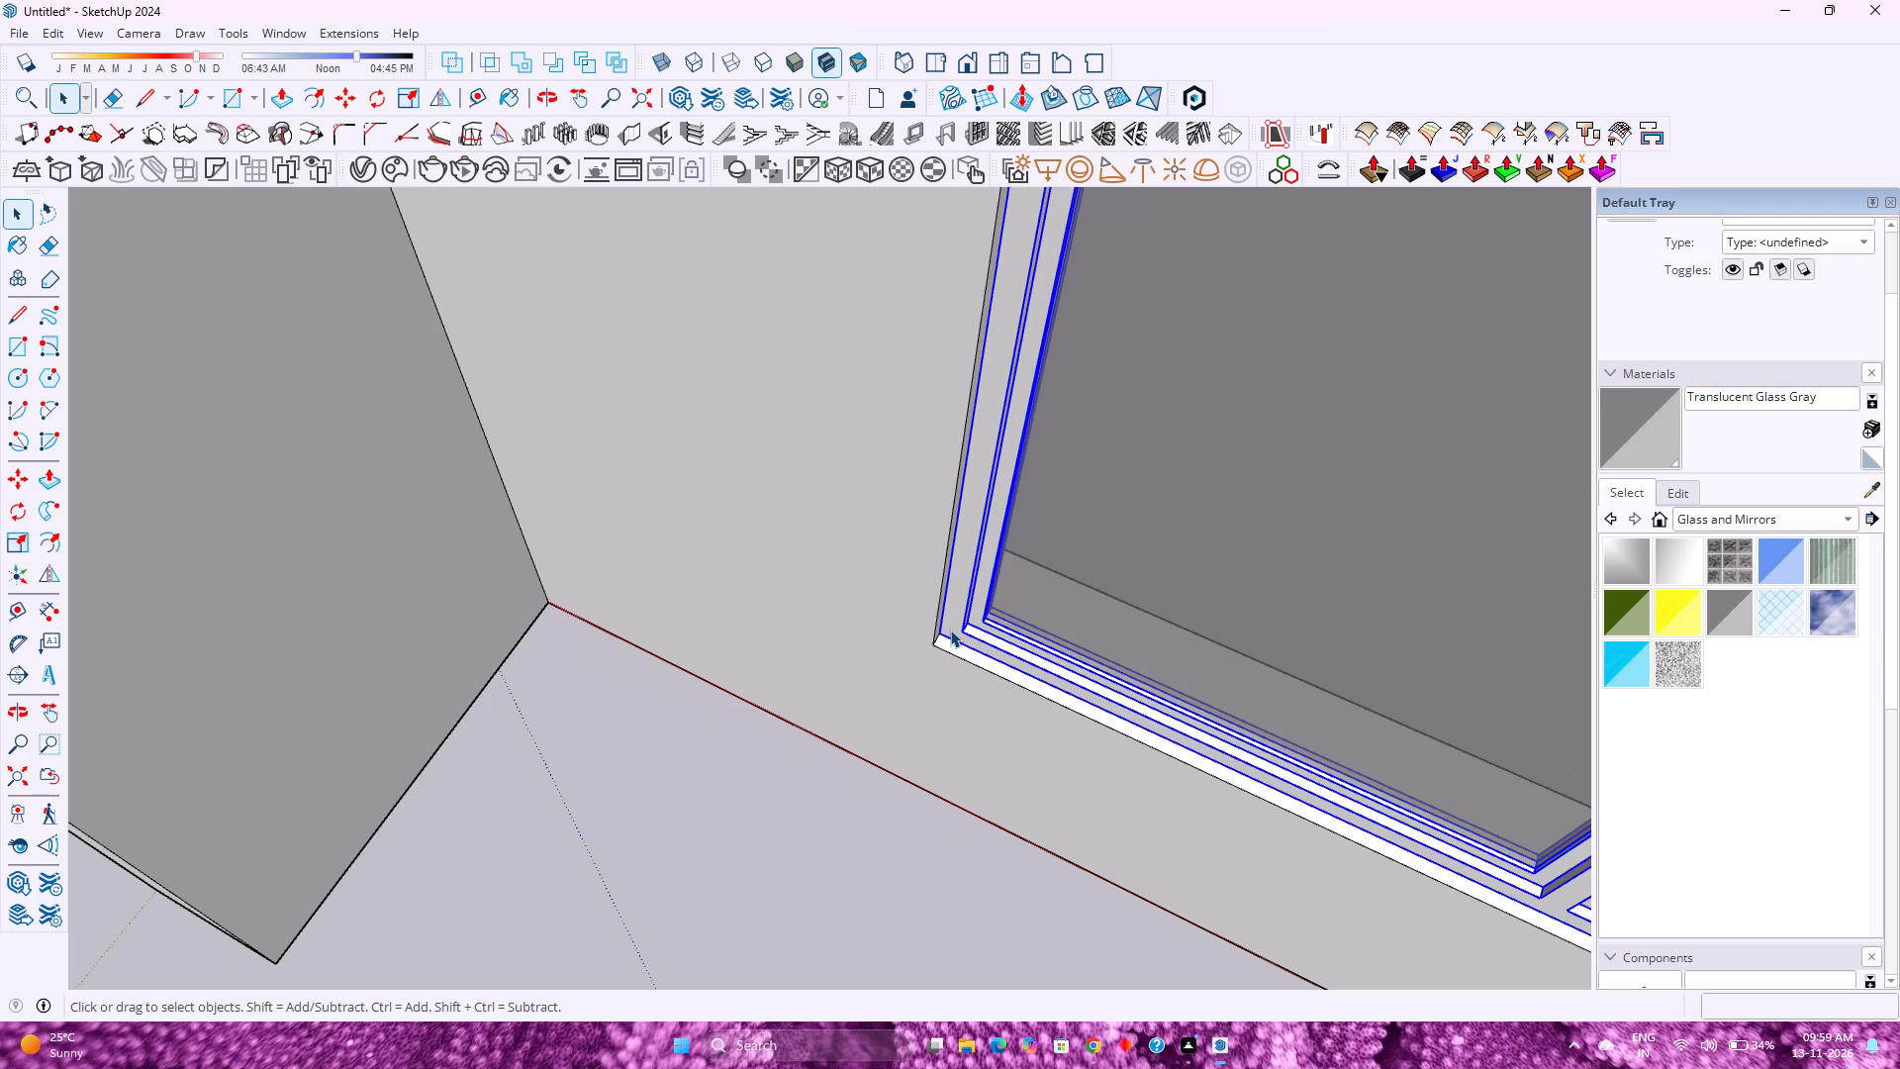
key("m")
scroll(941, 627, "up", 6)
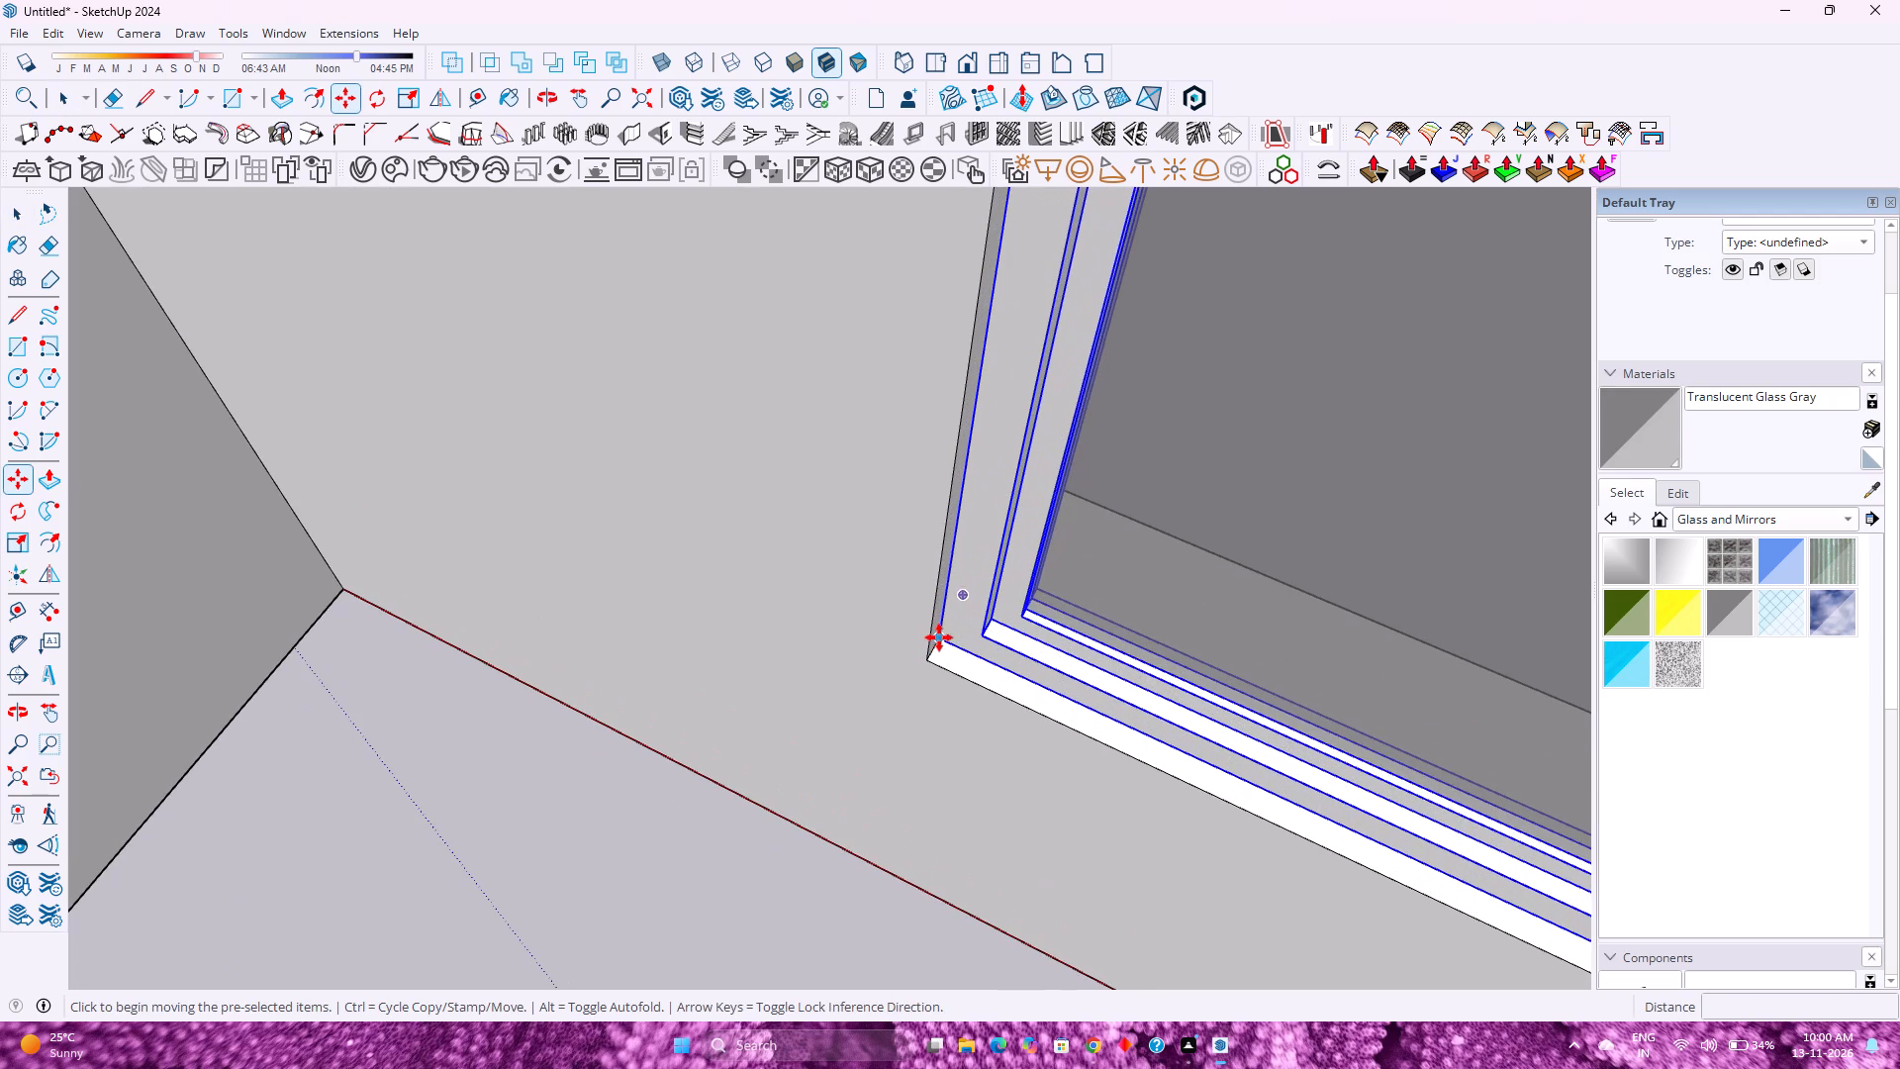
left_click(939, 637)
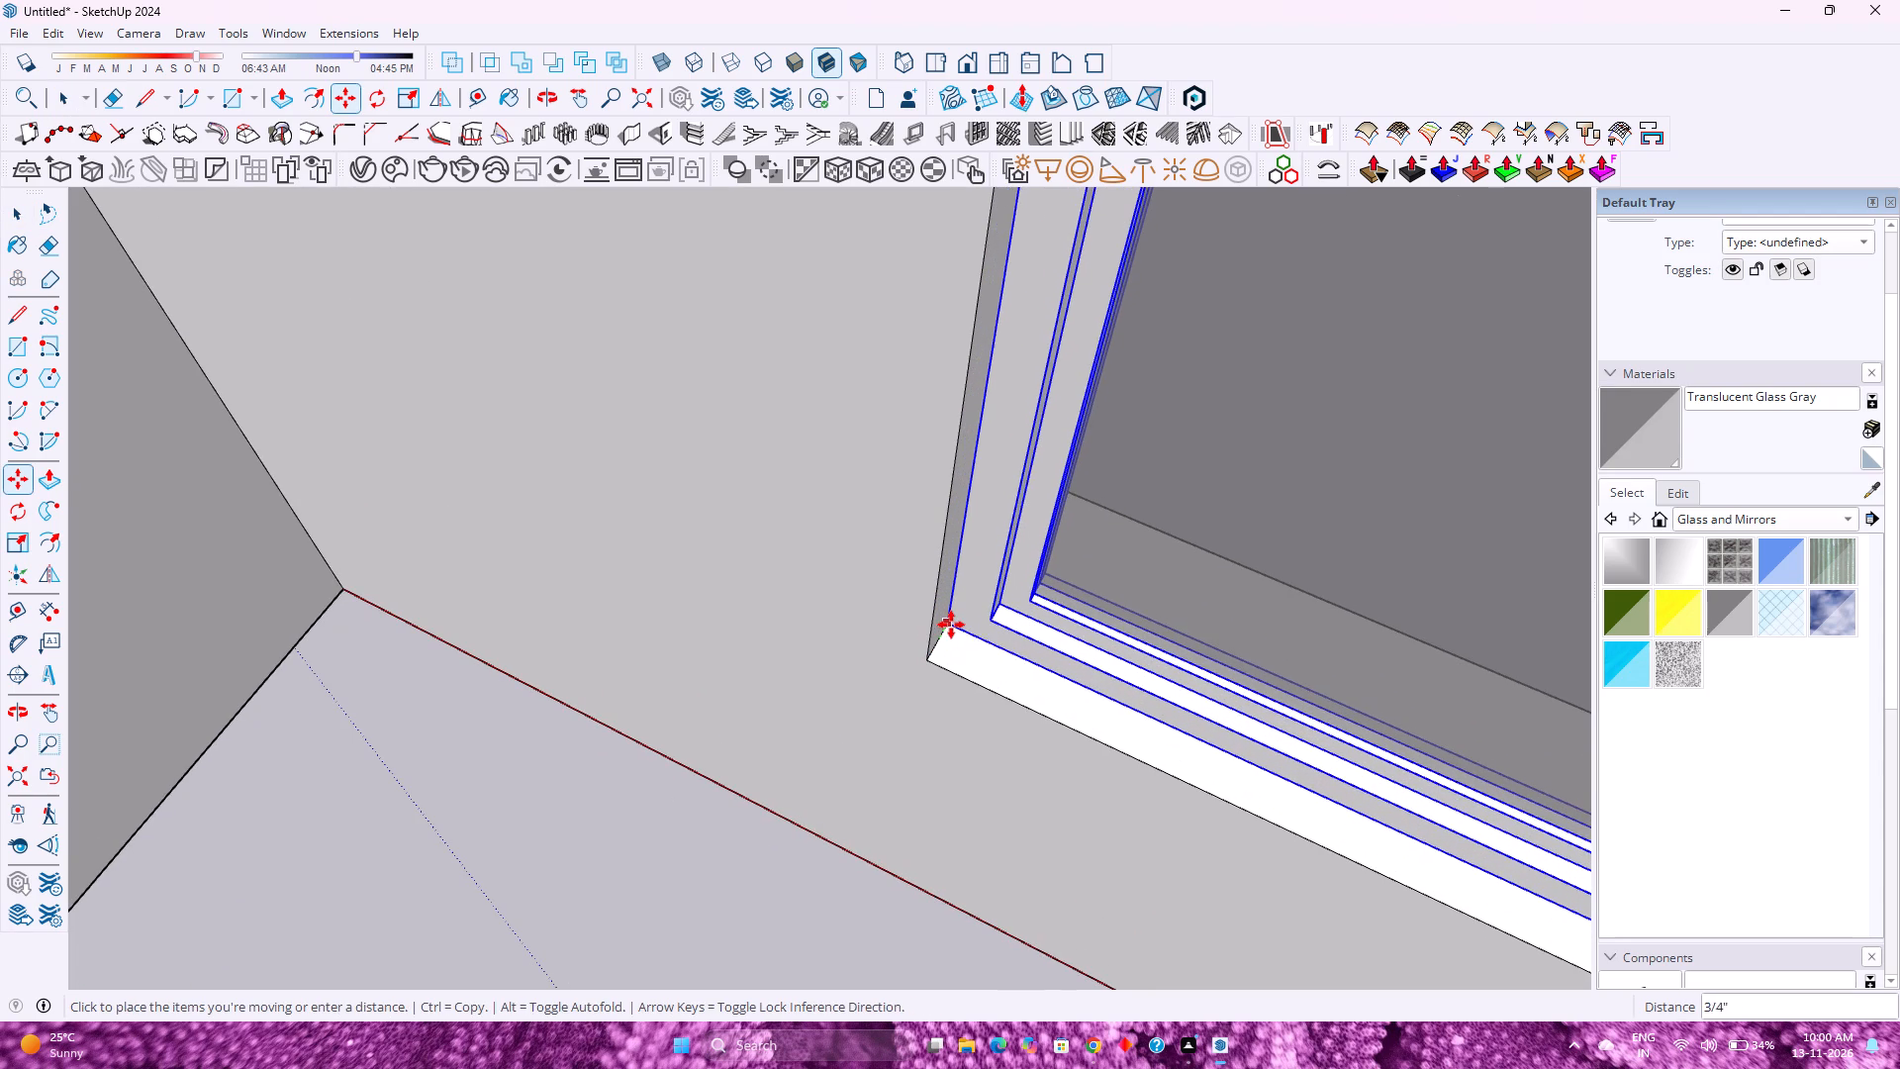
key("Left")
key("1")
key("Return")
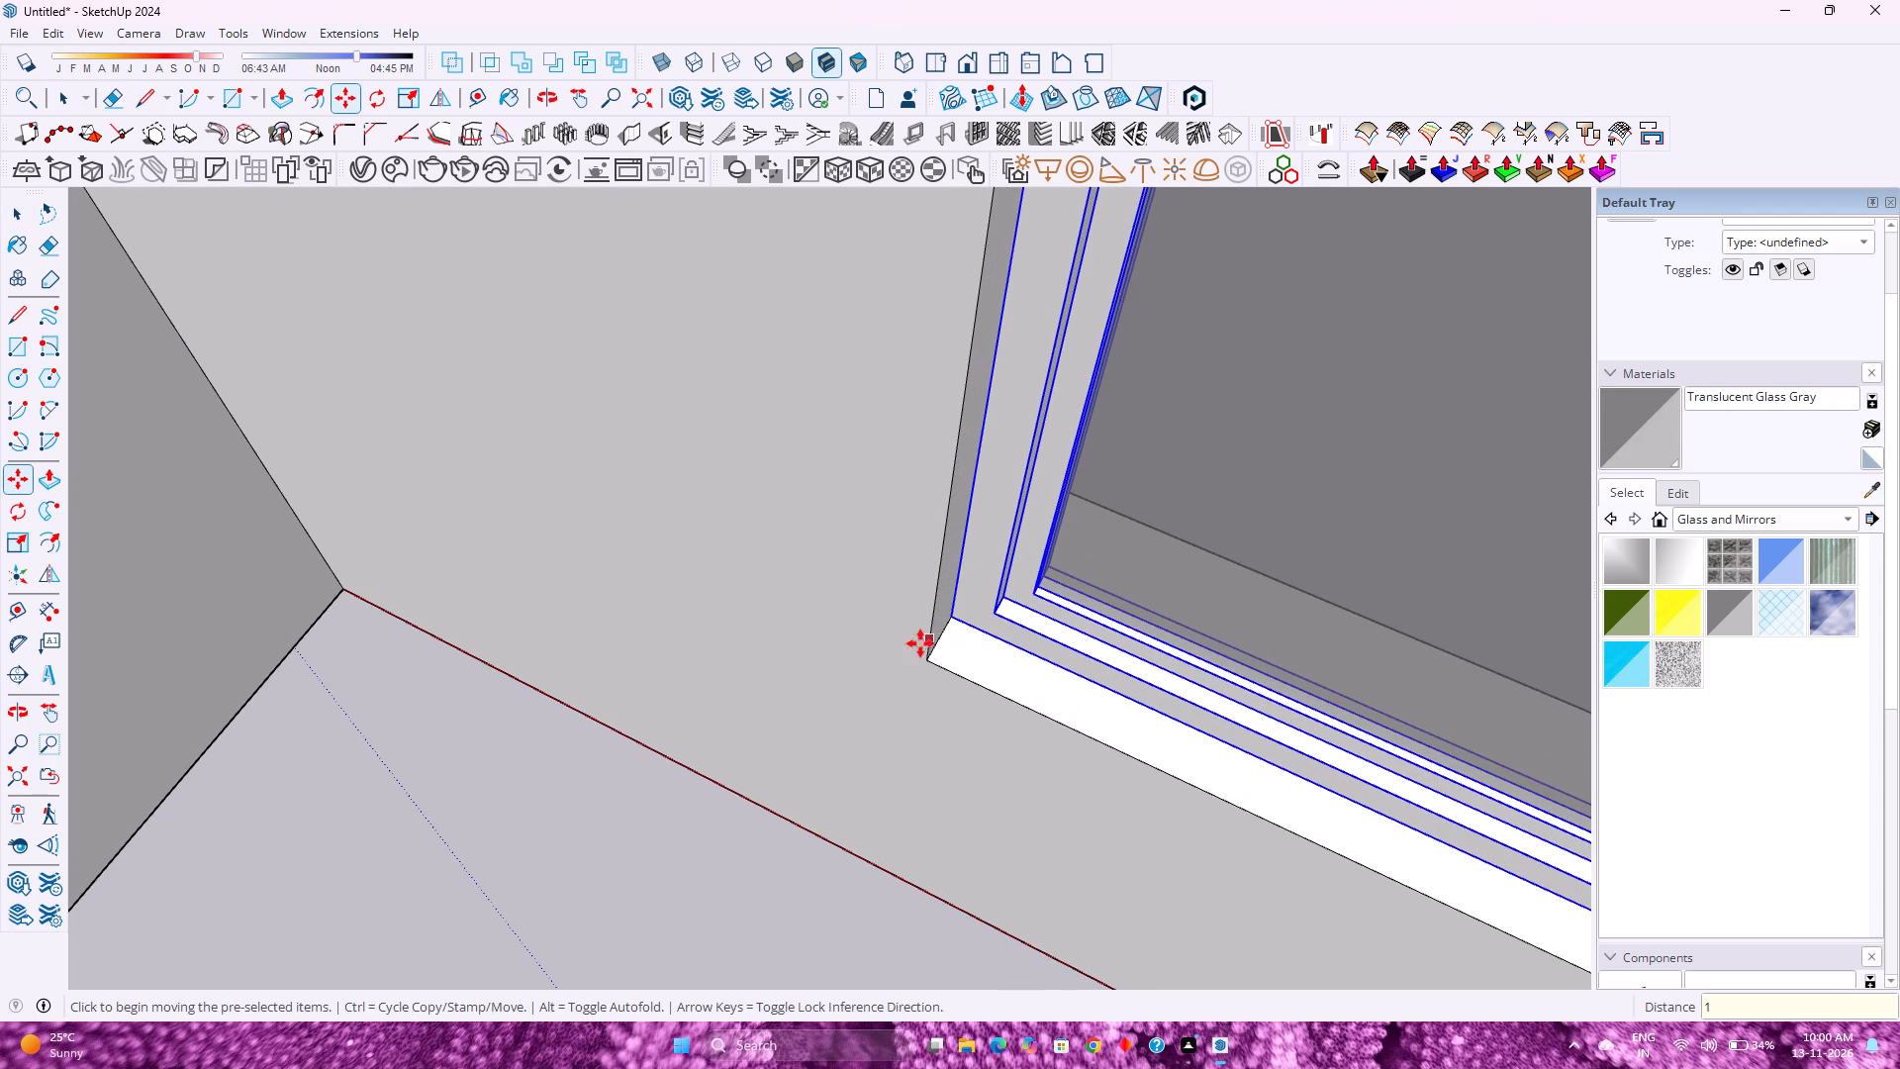
key("space")
Examine the recessed window's frame, panes and reveals in the front wall from the outside and from several angles.
scroll(861, 647, "down", 17)
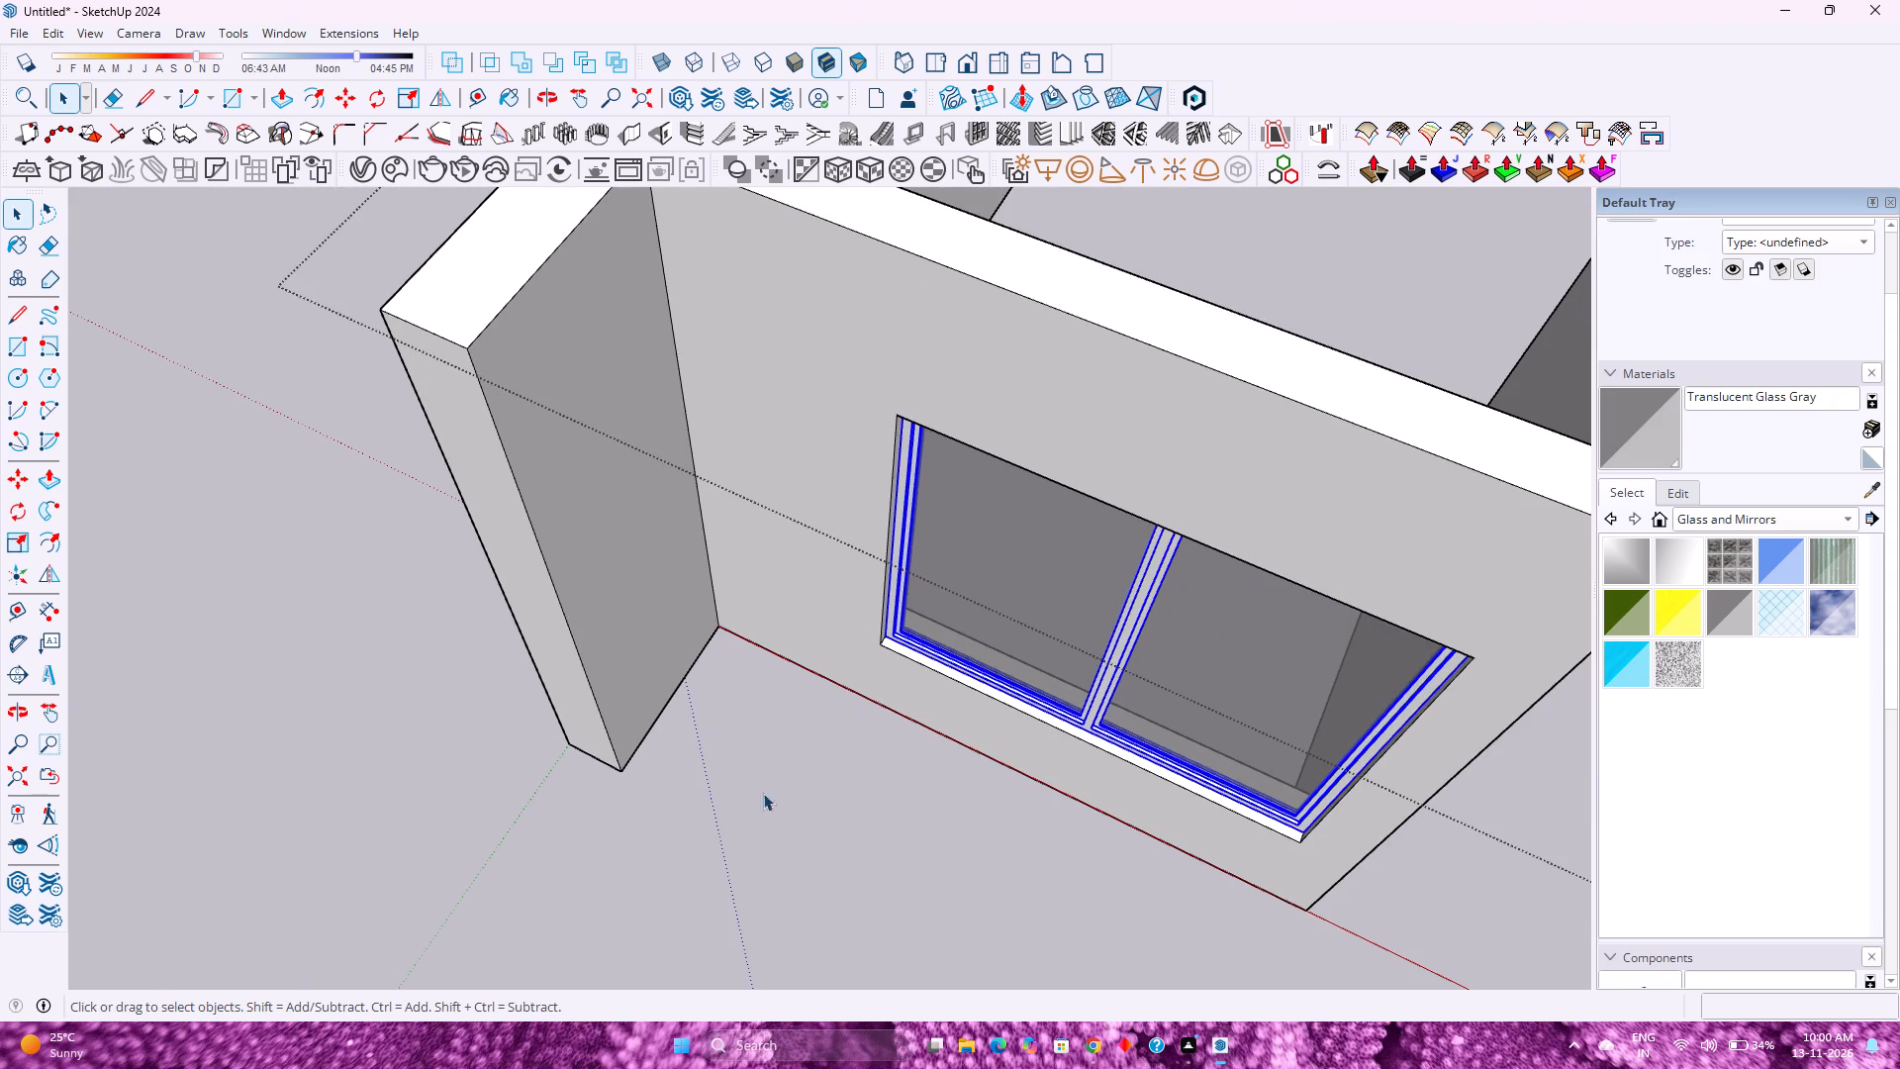
left_click(589, 818)
middle_click_drag(585, 818, 640, 733)
scroll(645, 729, "down", 8)
middle_click_drag(809, 689, 734, 714, "shift")
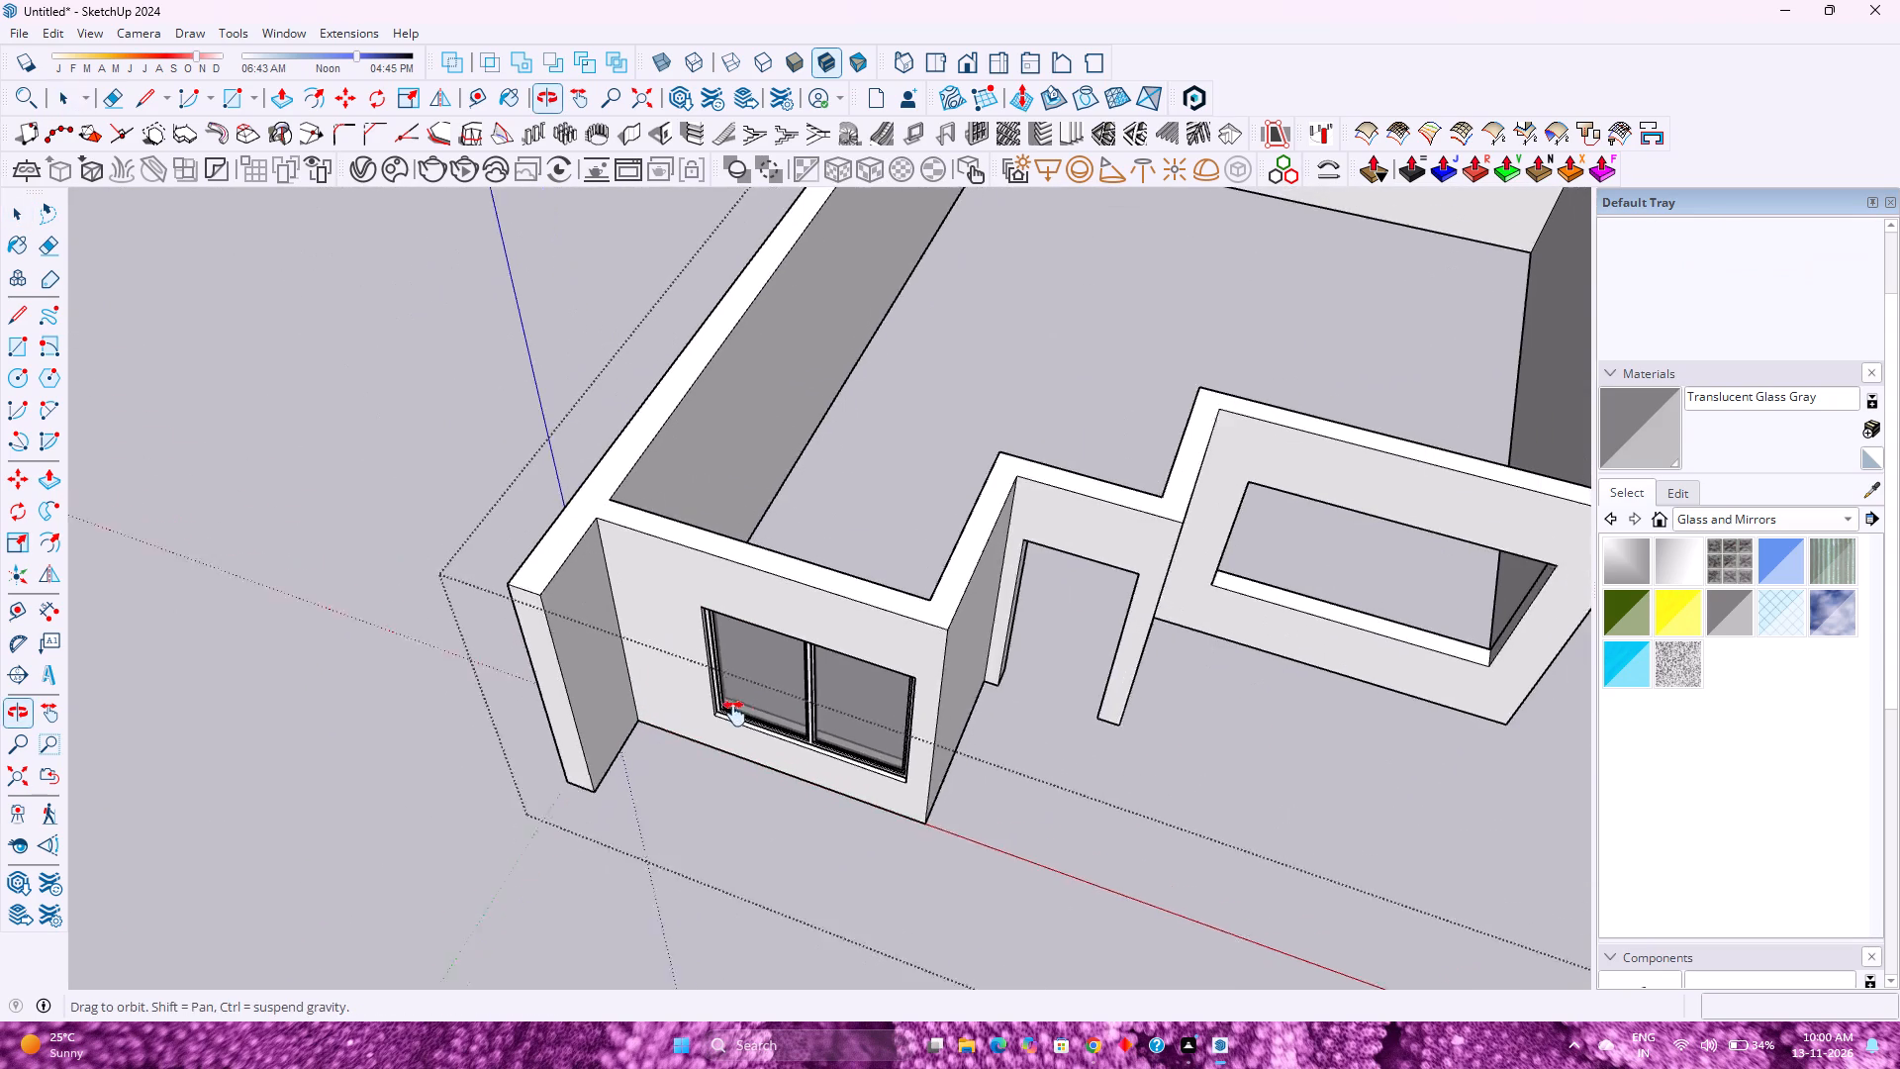
middle_click_drag(734, 714, 686, 727, "shift")
scroll(686, 729, "up", 3)
scroll(554, 782, "up", 4)
middle_click_drag(559, 777, 641, 712)
scroll(643, 710, "down", 3)
middle_click_drag(668, 751, 1091, 510)
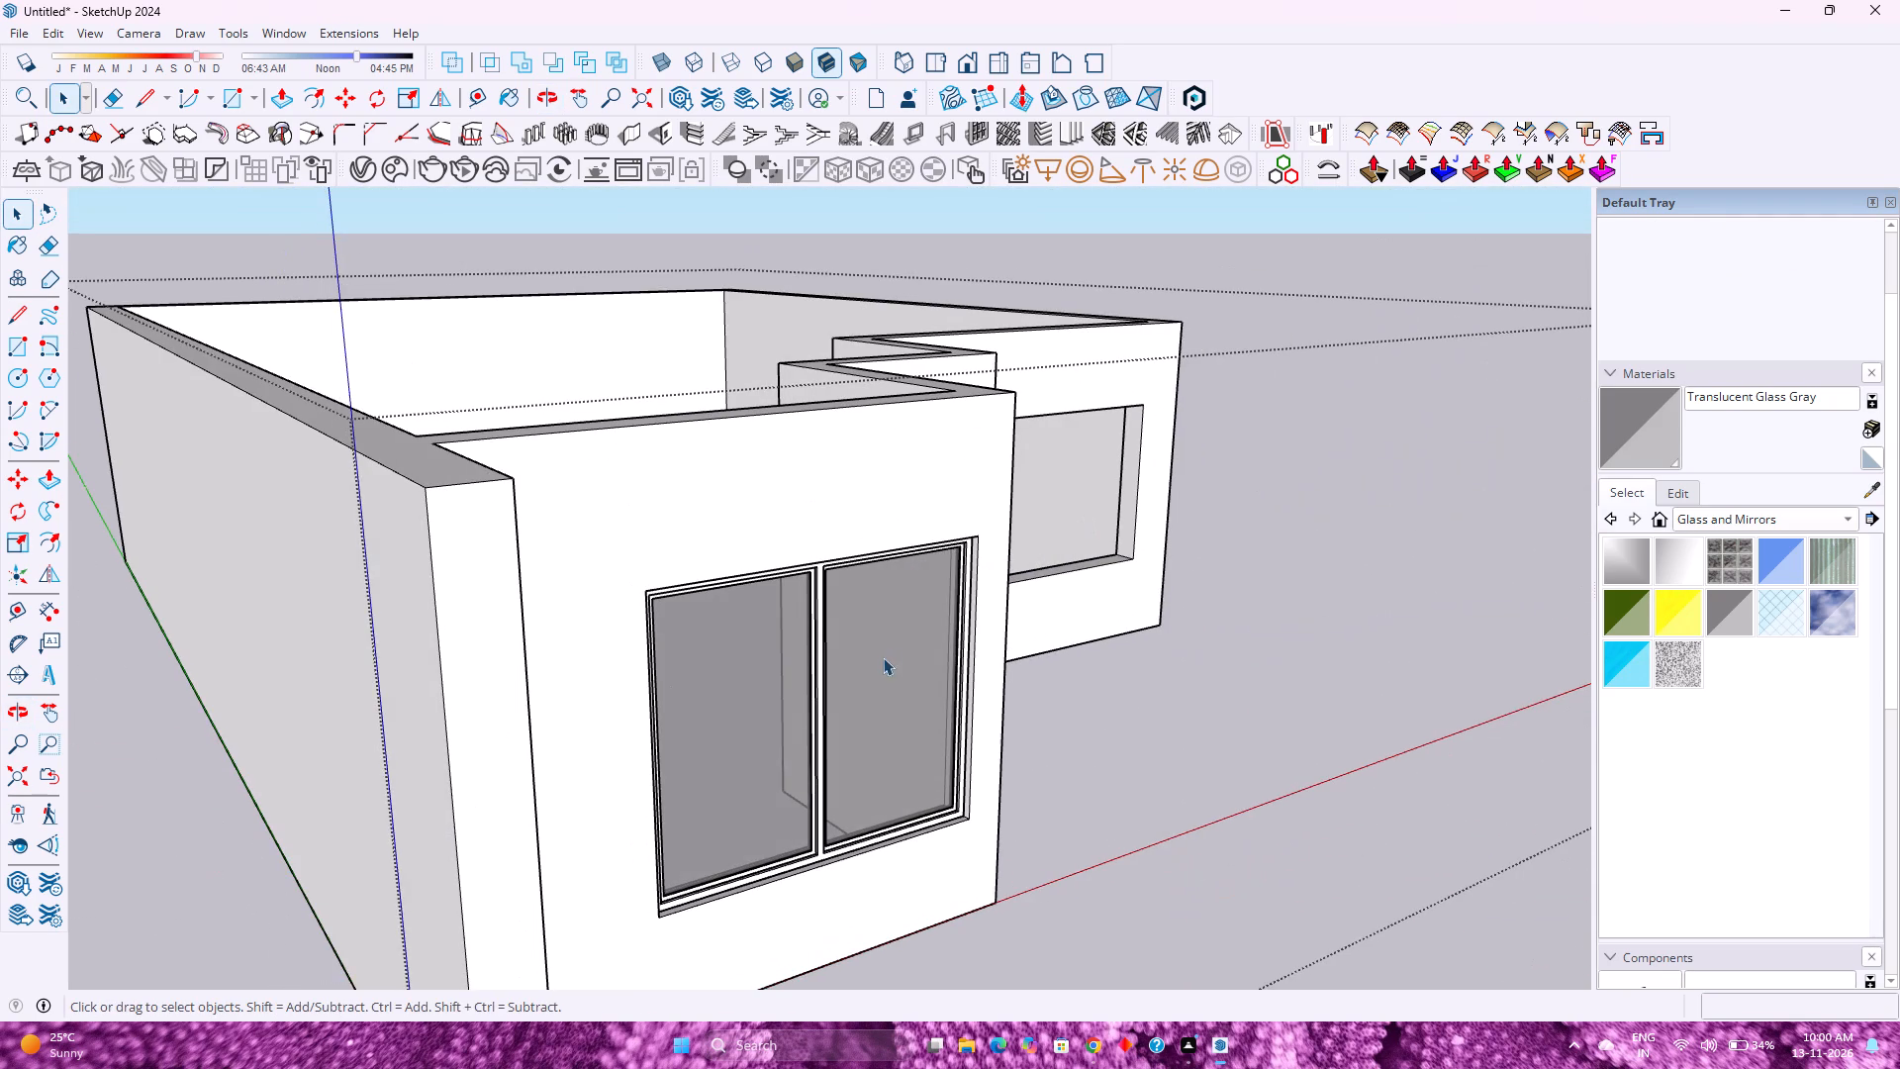
scroll(908, 647, "up", 3)
middle_click_drag(957, 689, 744, 609)
scroll(745, 602, "up", 4)
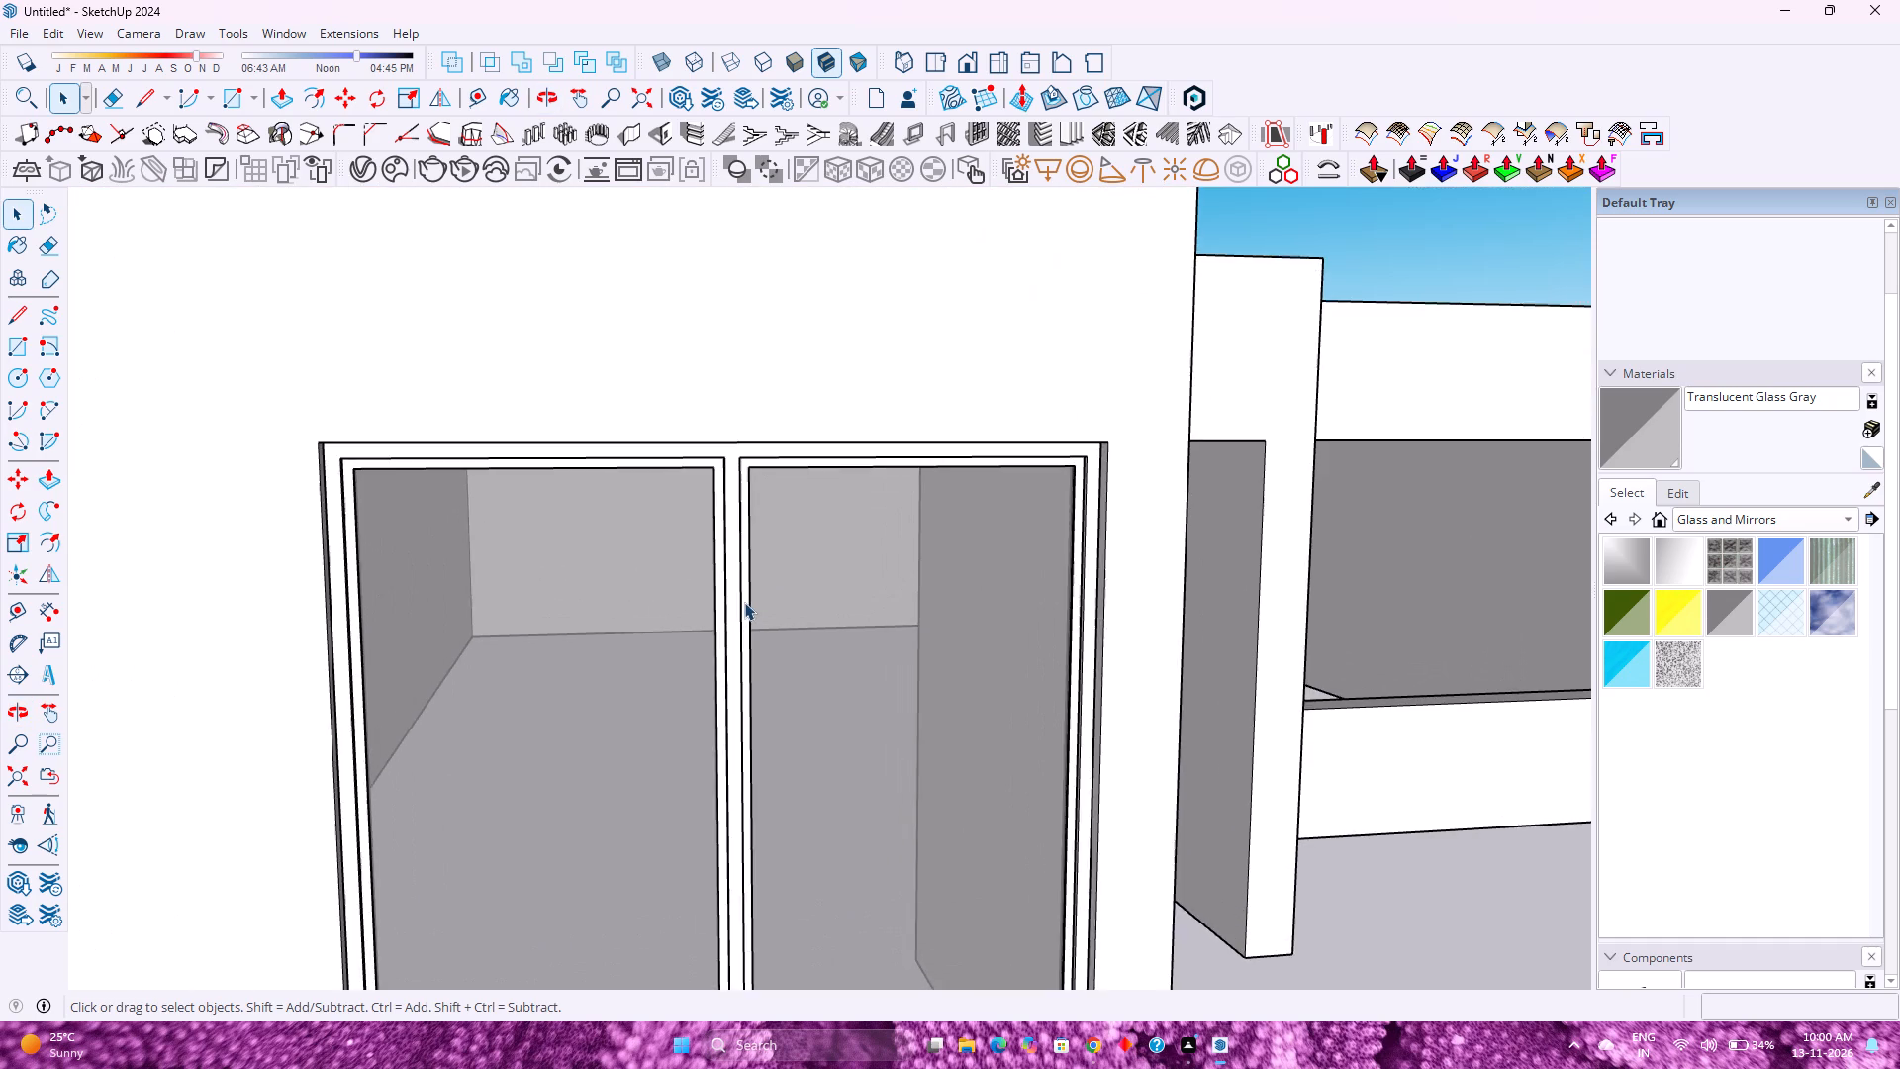
scroll(737, 585, "up", 6)
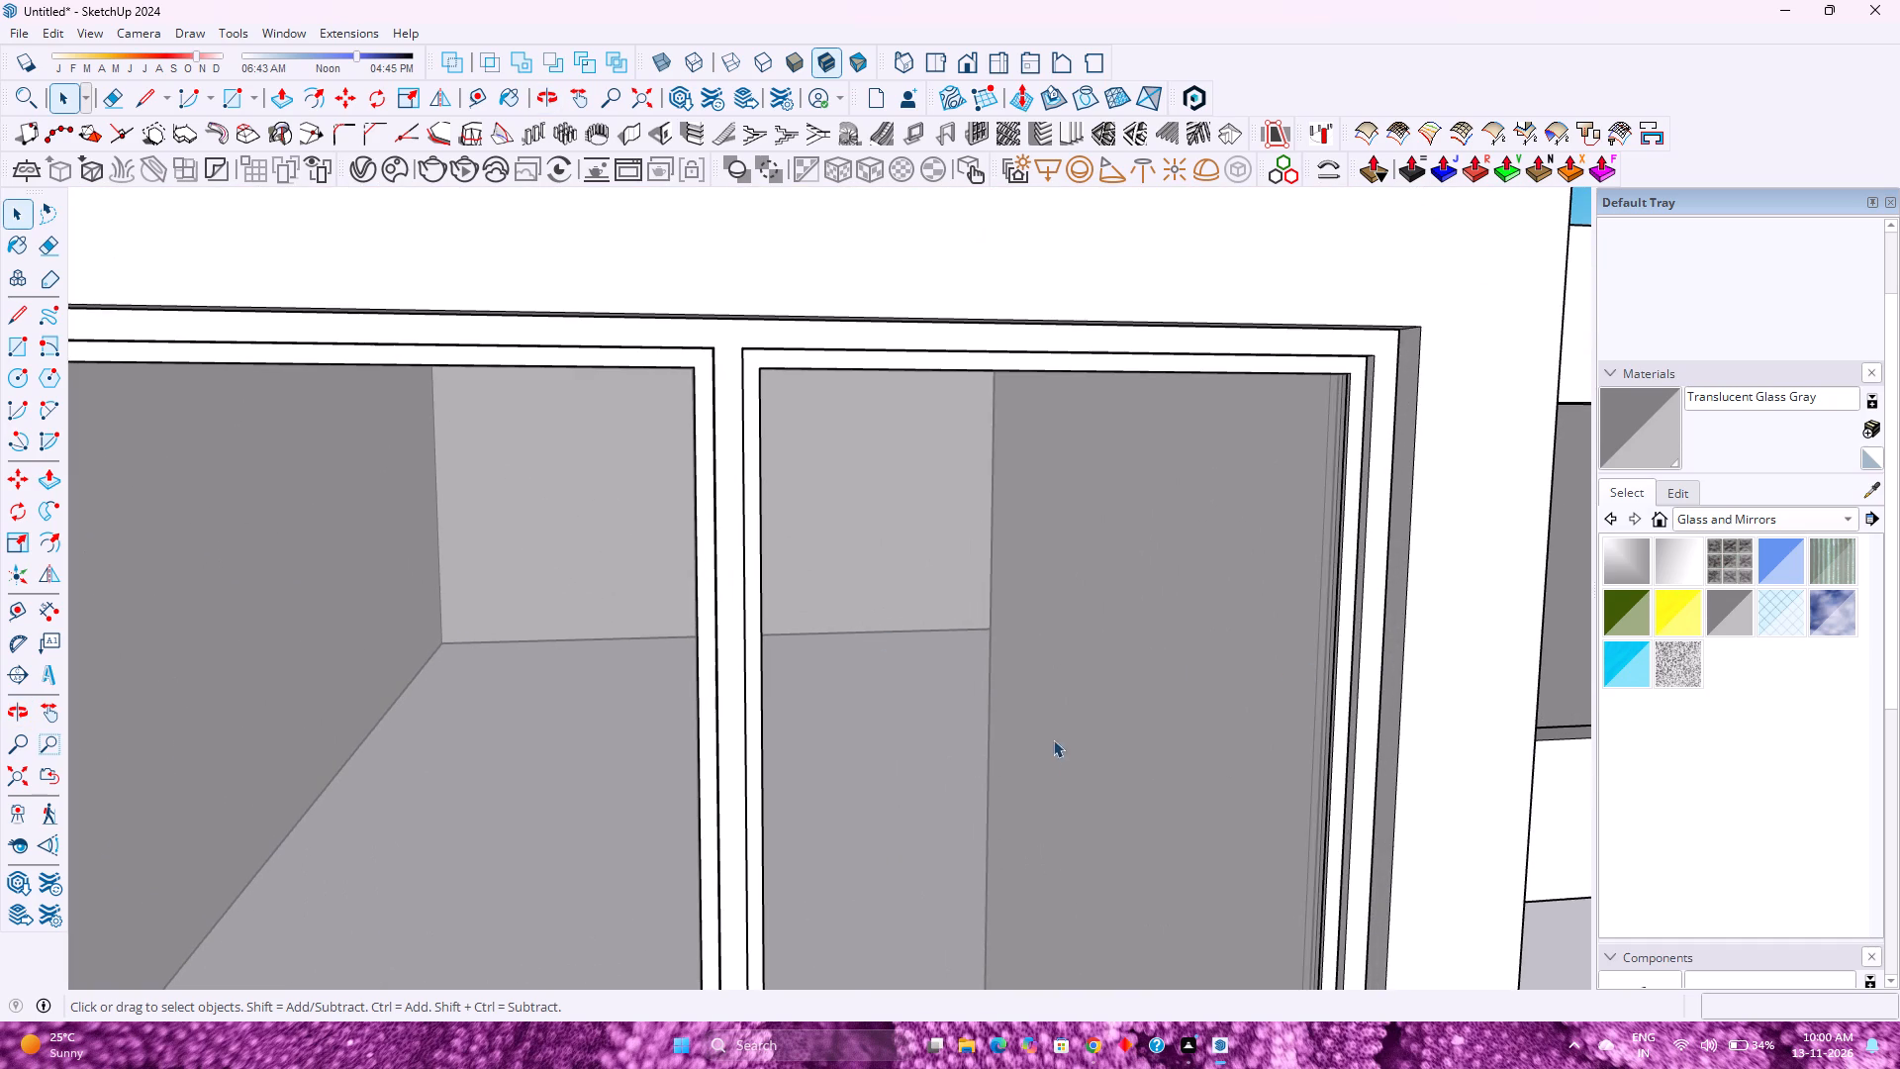
scroll(1046, 757, "down", 4)
scroll(353, 536, "up", 1)
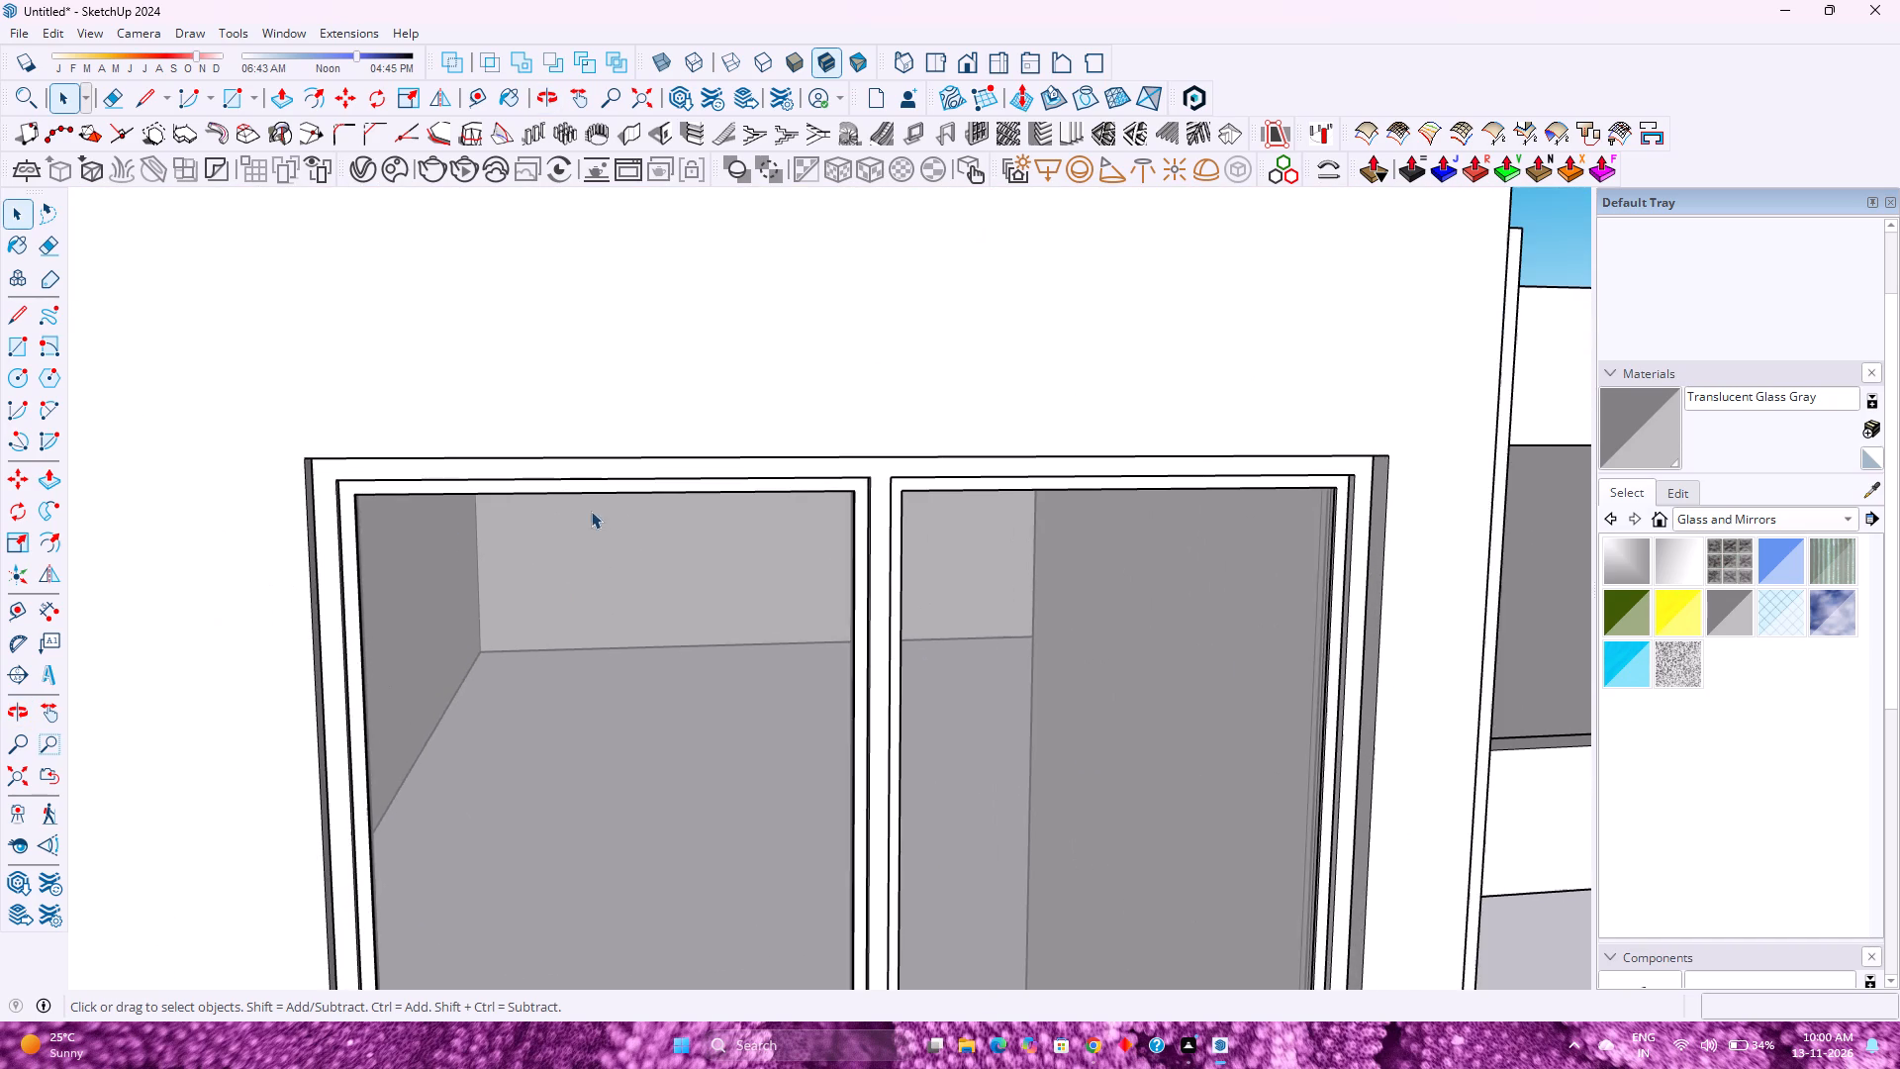
scroll(966, 465, "up", 4)
middle_click_drag(960, 551, 1394, 579)
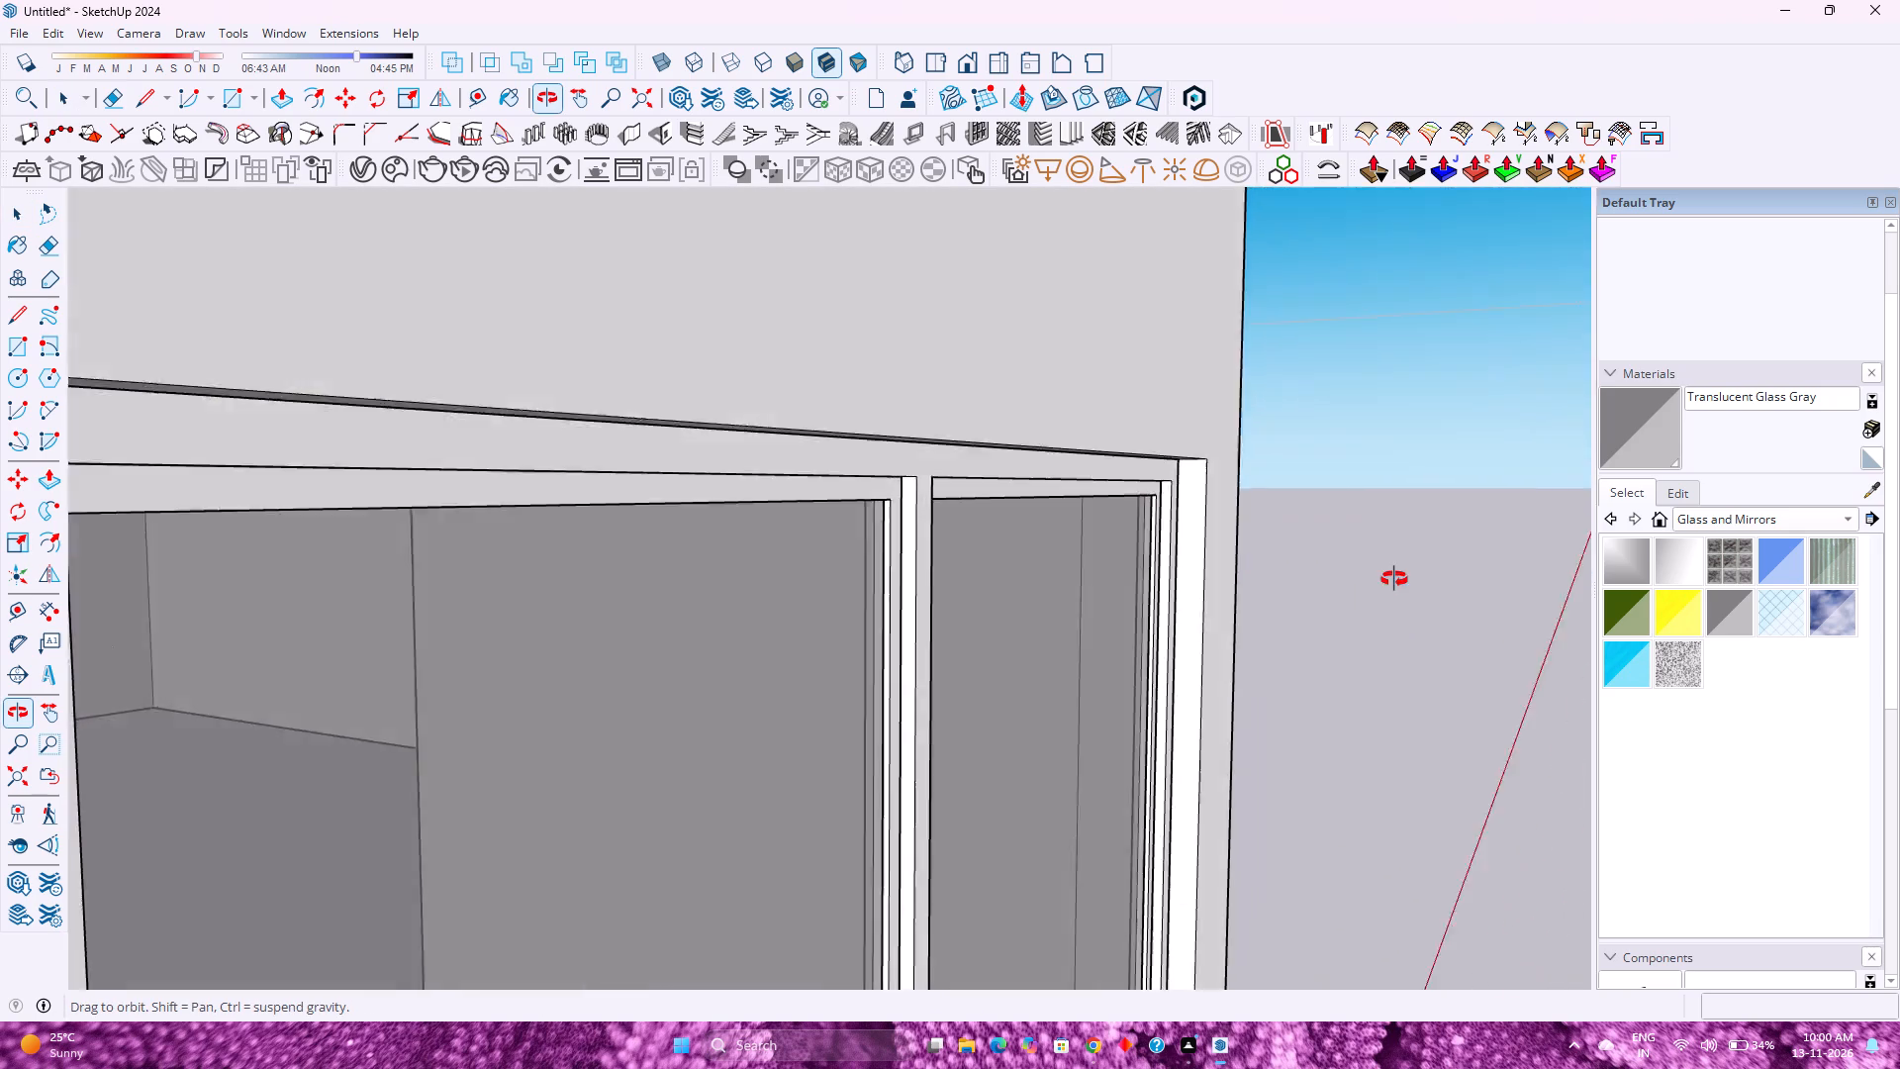
middle_click_drag(1394, 579, 1242, 539)
scroll(1233, 539, "down", 3)
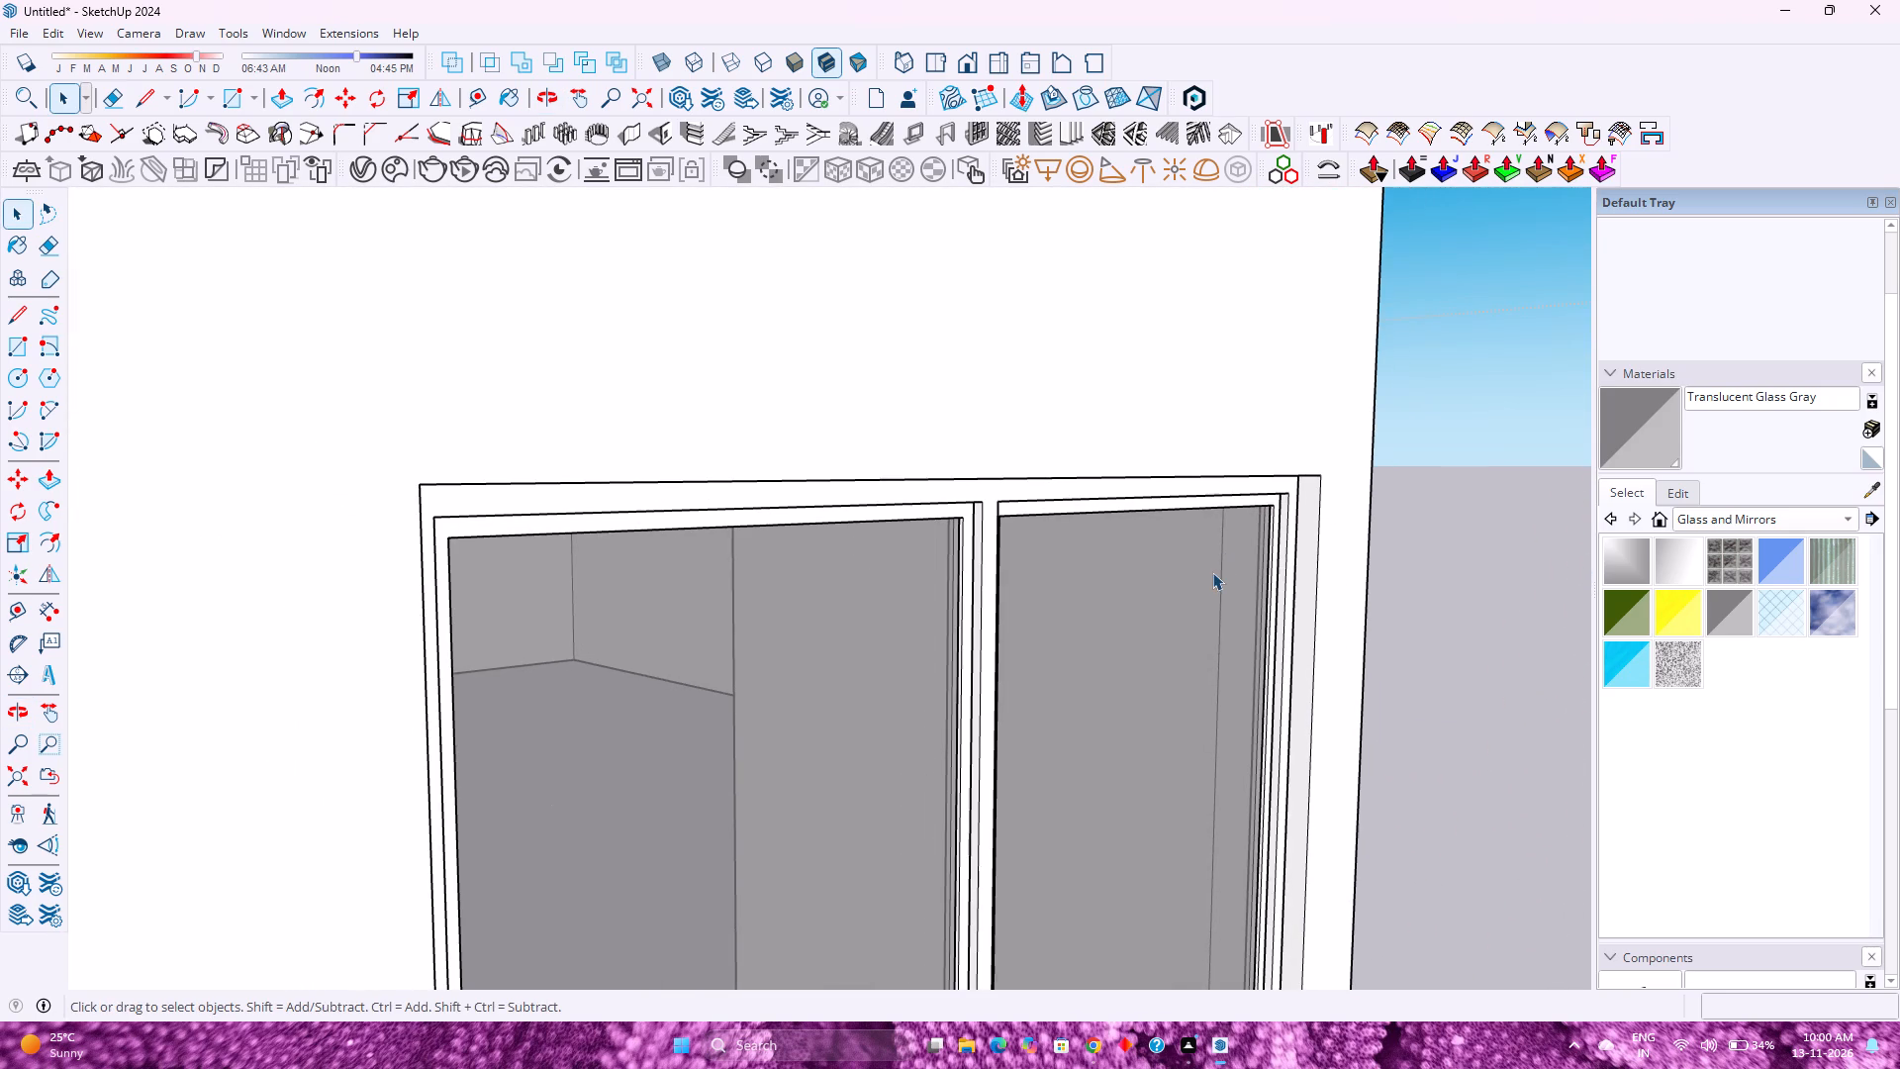
scroll(1208, 575, "down", 3)
scroll(1104, 543, "down", 3)
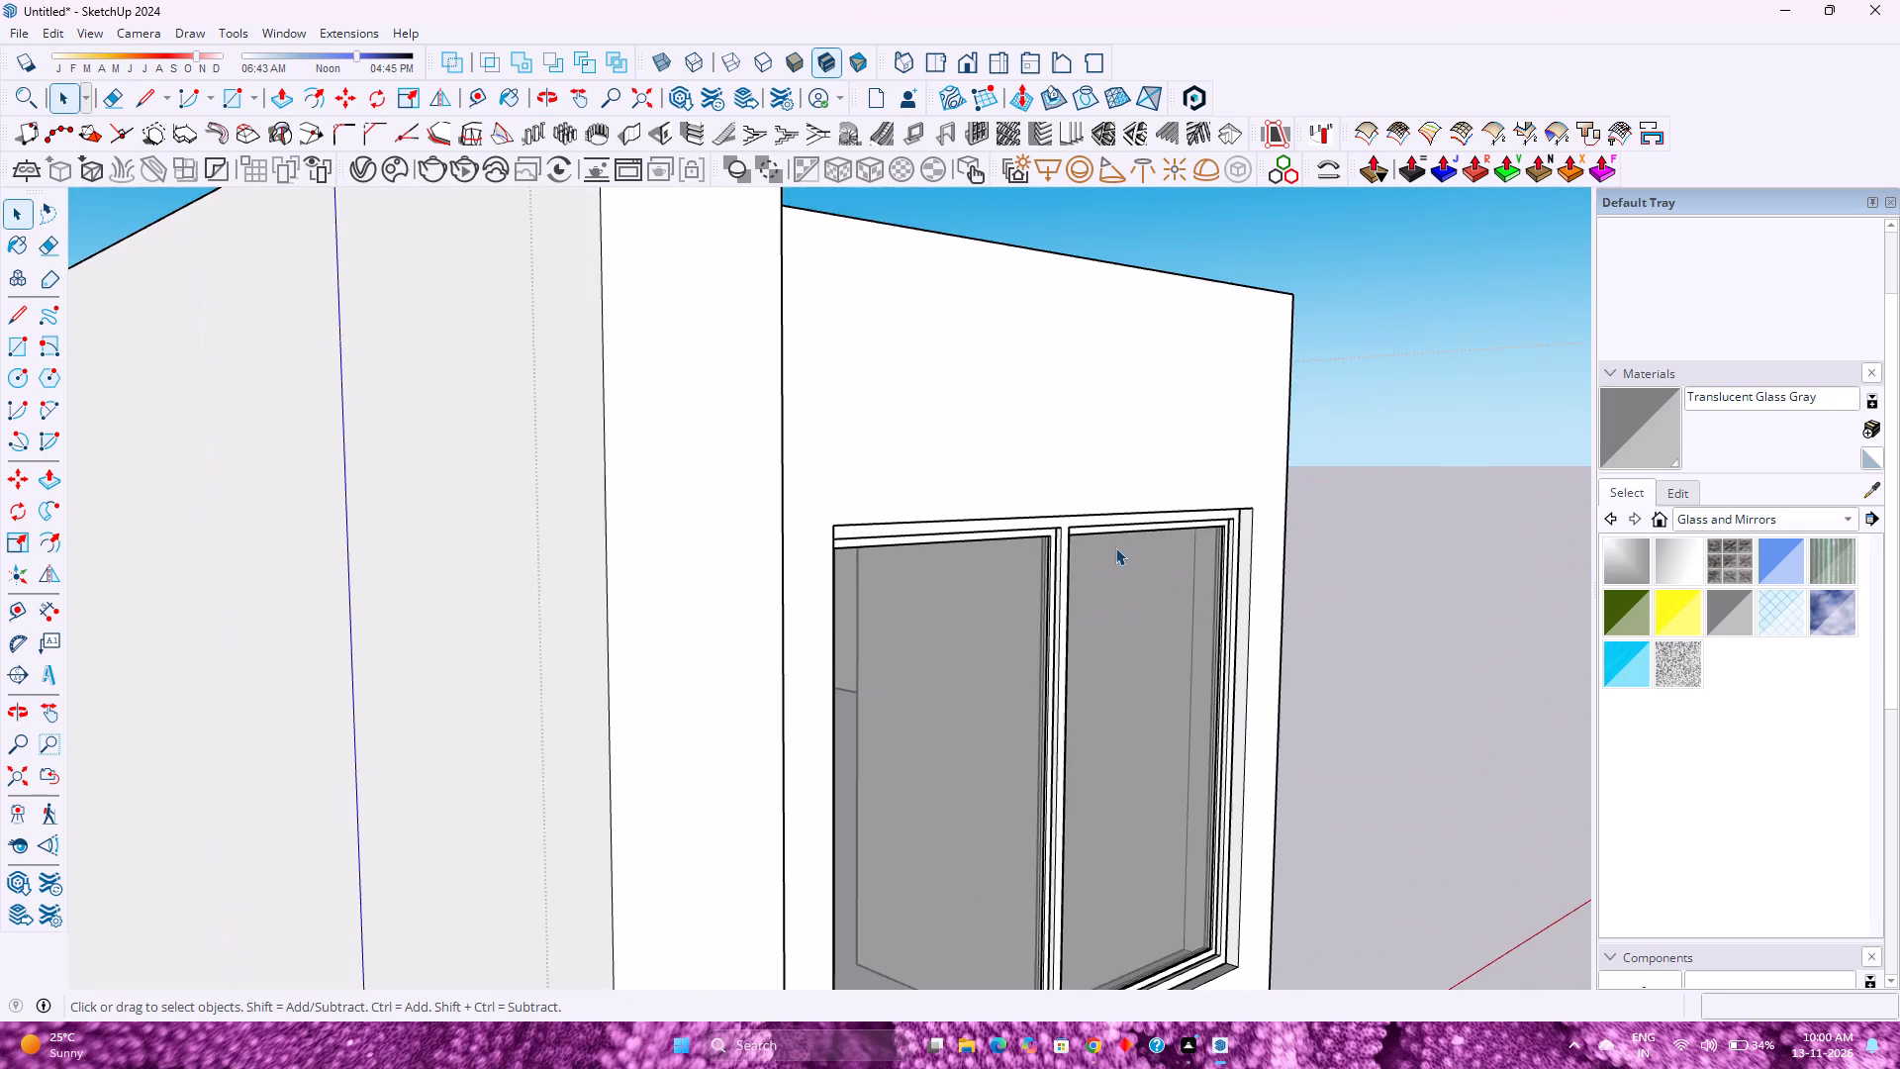
middle_click_drag(1239, 580, 483, 600)
scroll(1097, 529, "up", 2)
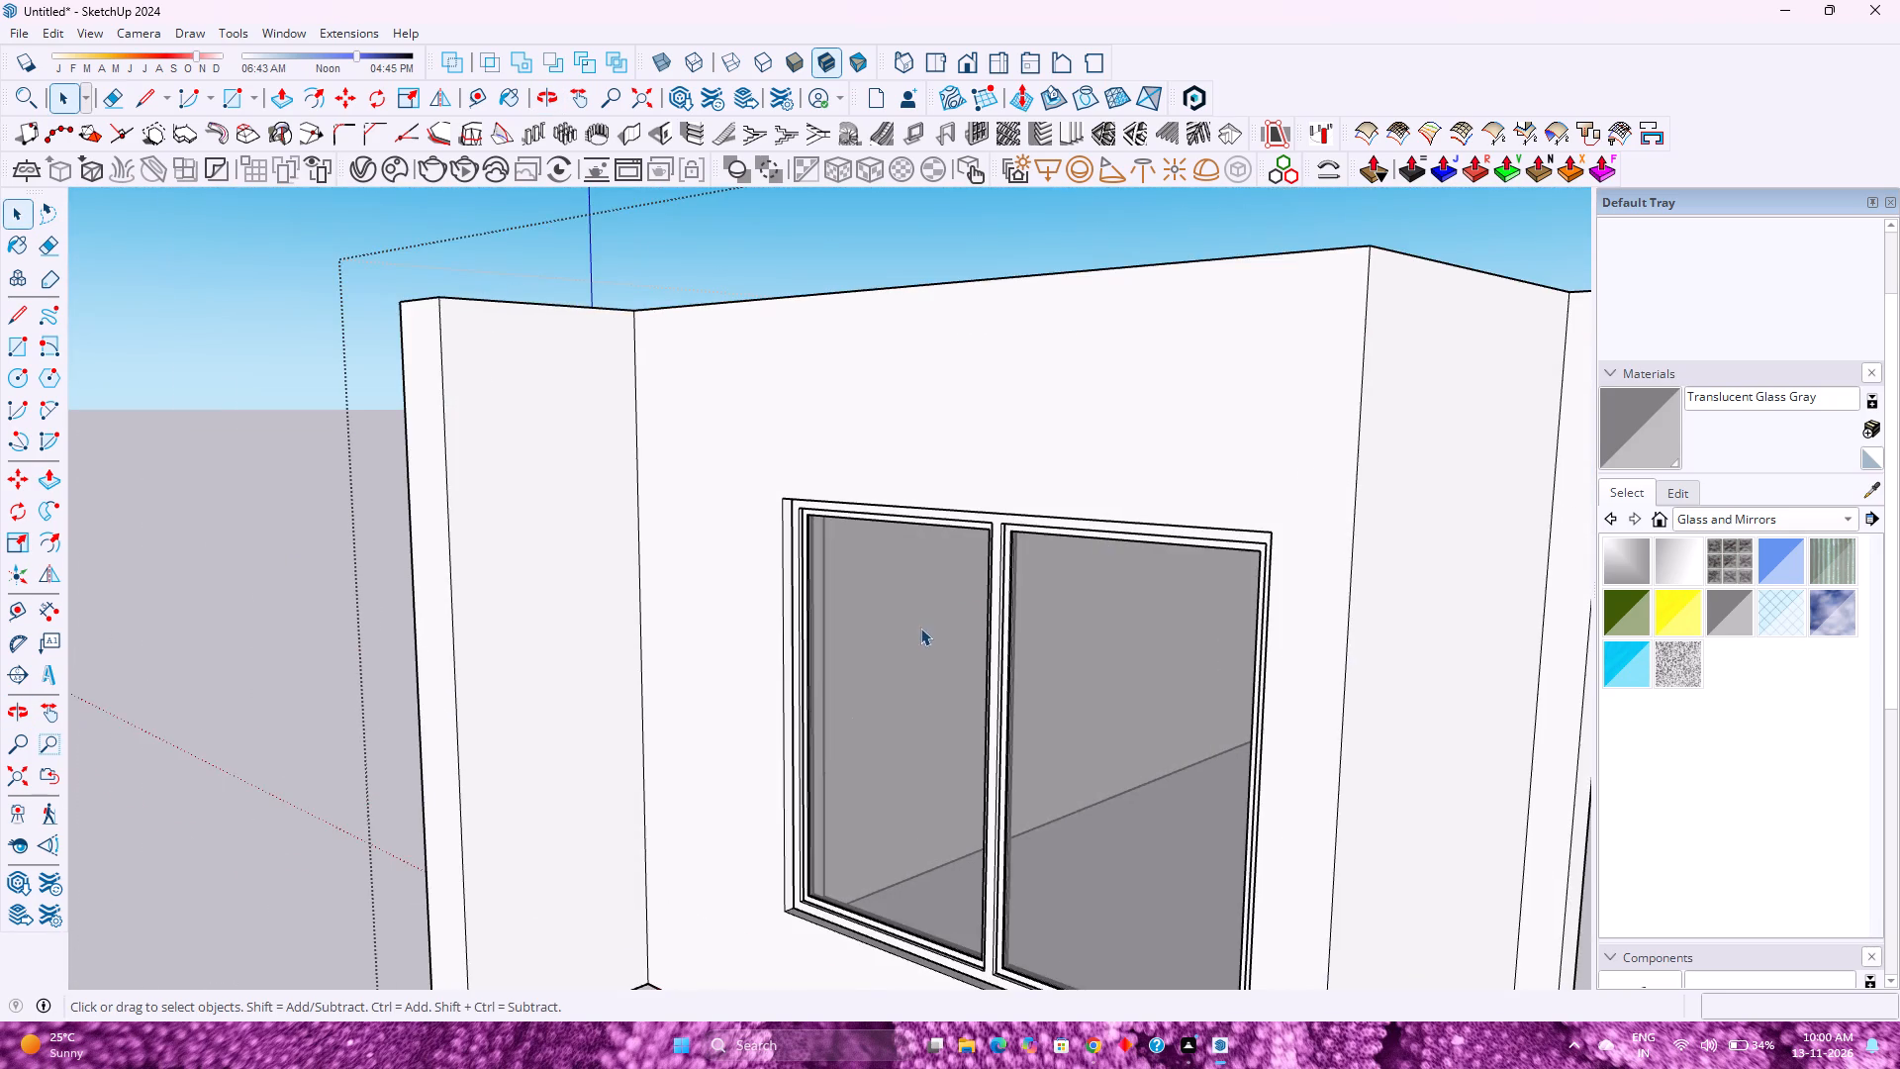
scroll(924, 625, "up", 5)
scroll(924, 624, "down", 5)
scroll(921, 622, "up", 1)
scroll(909, 613, "down", 9)
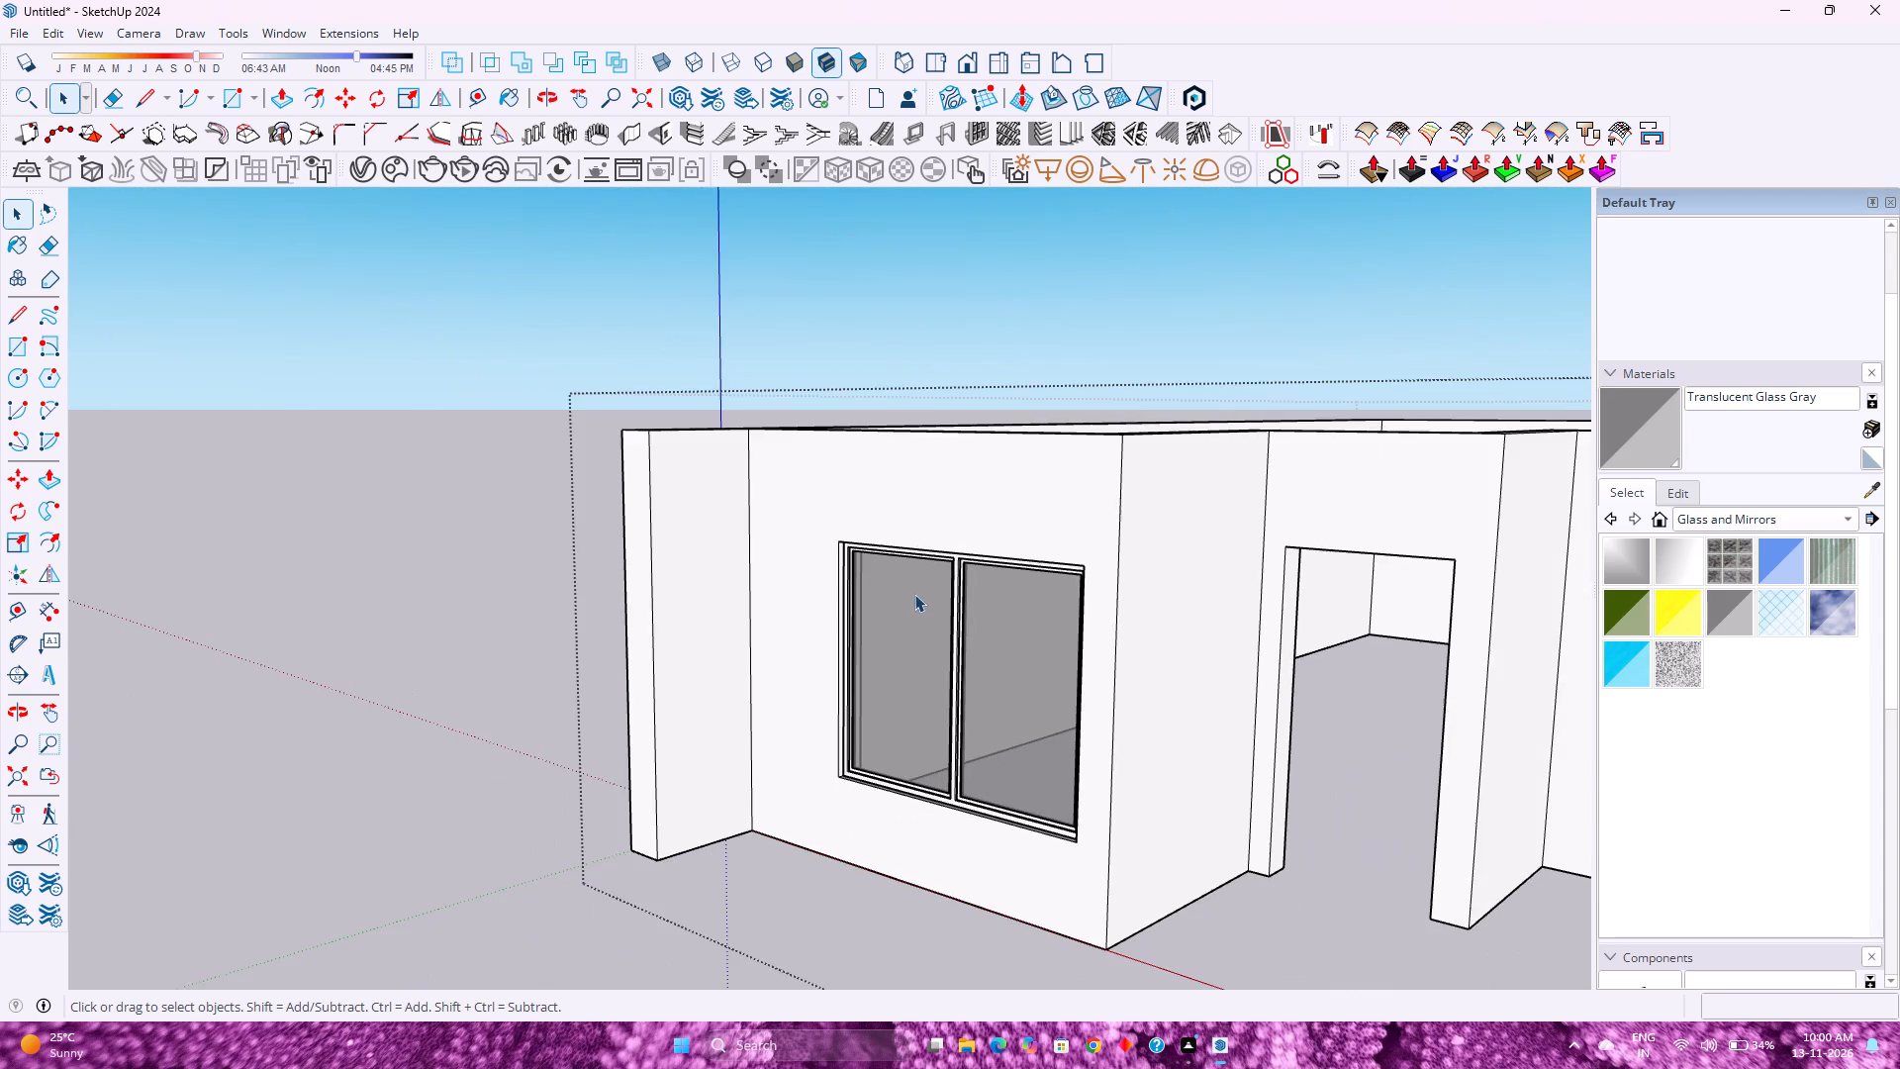
middle_click_drag(914, 594, 970, 666)
scroll(986, 652, "down", 1)
Open the house walls' group for editing.
left_click(1254, 520)
scroll(1234, 553, "up", 4)
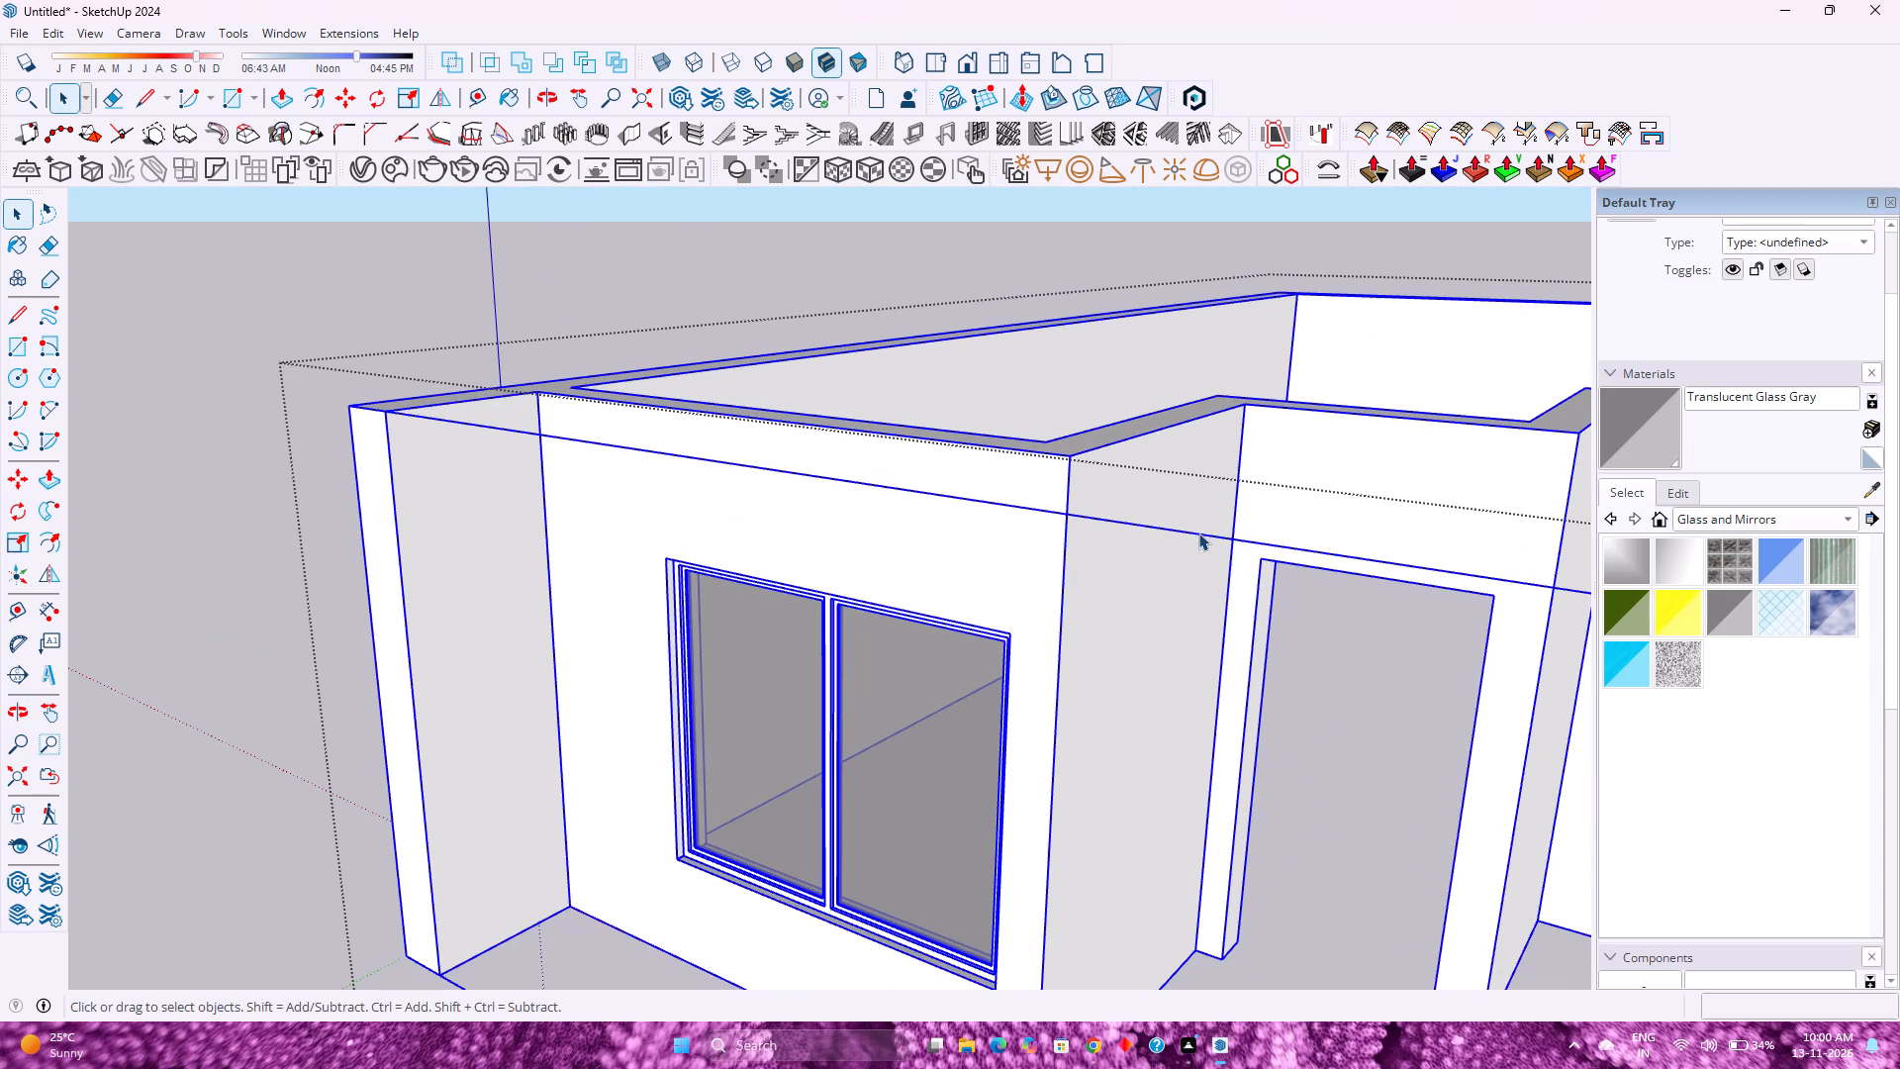
double_click(1139, 552)
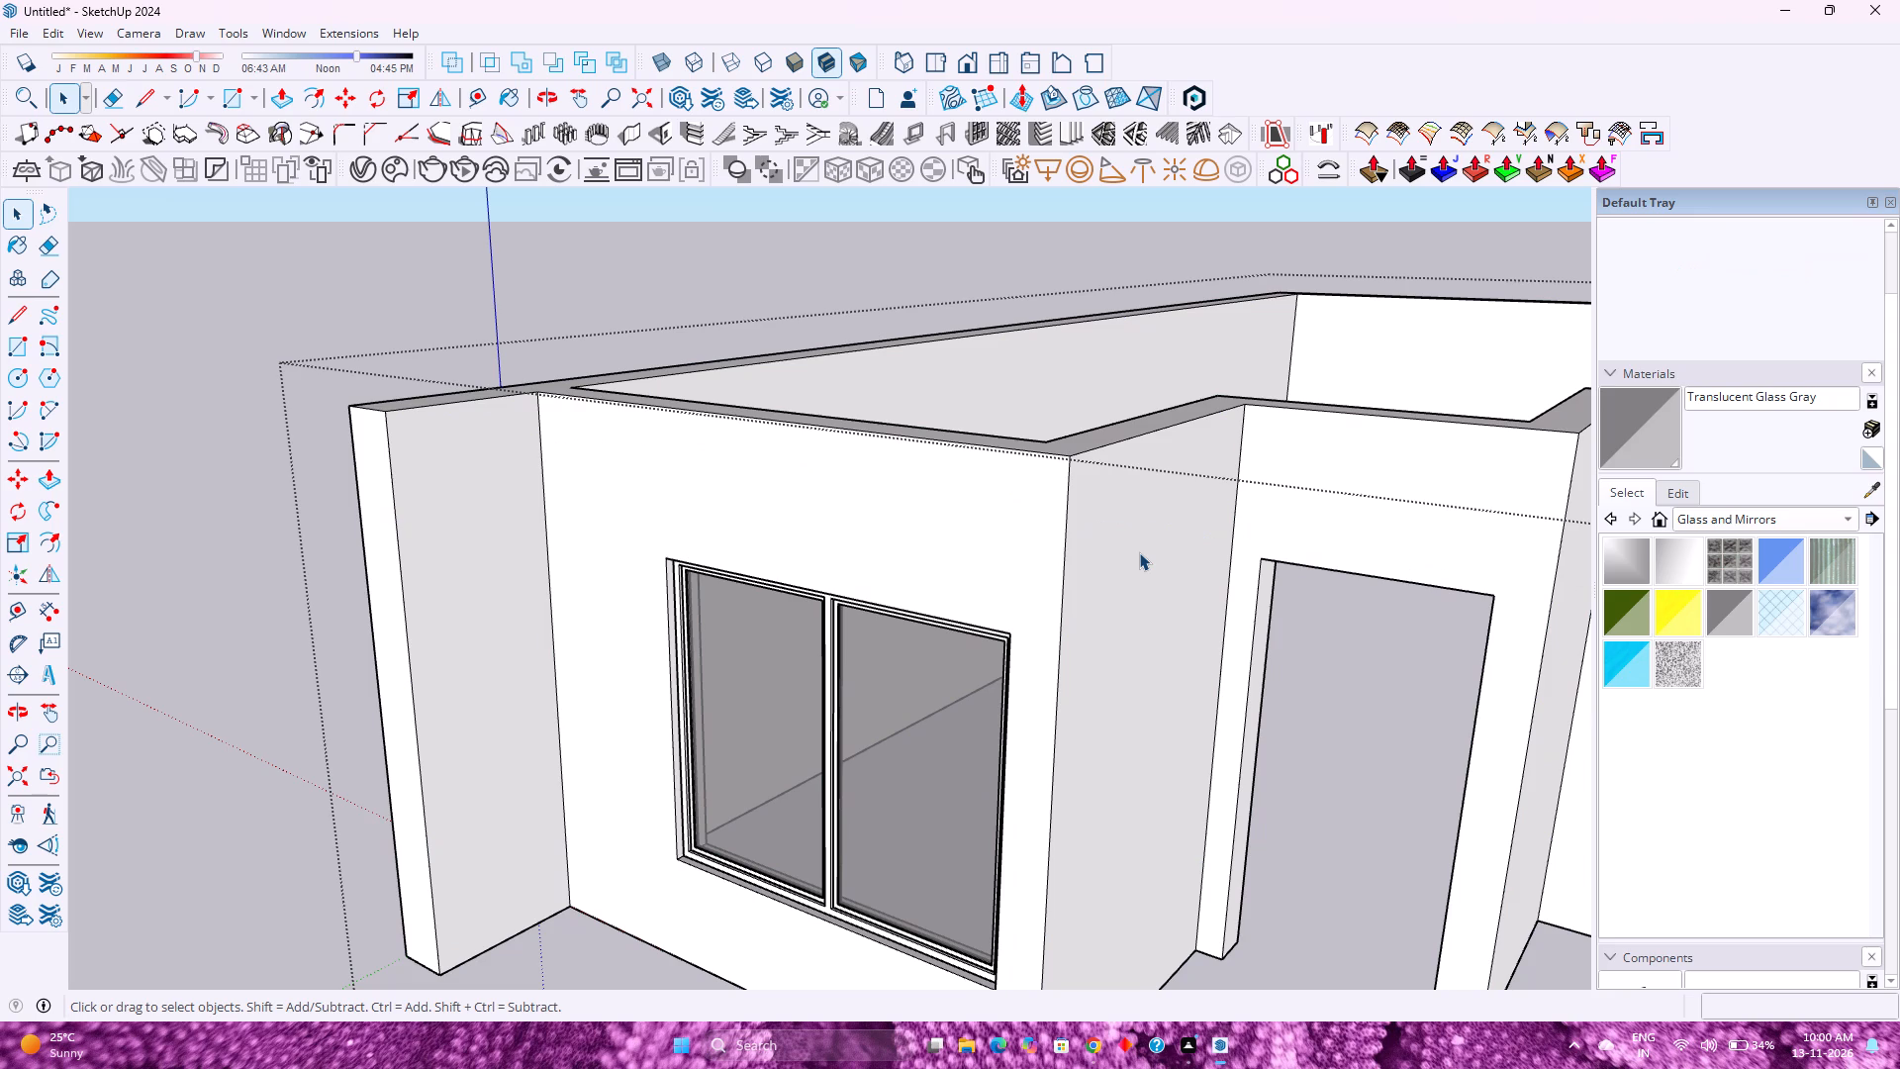
Search 3D Warehouse for "Door".
middle_click_drag(1139, 682, 804, 627, "shift")
middle_click(804, 627, "shift")
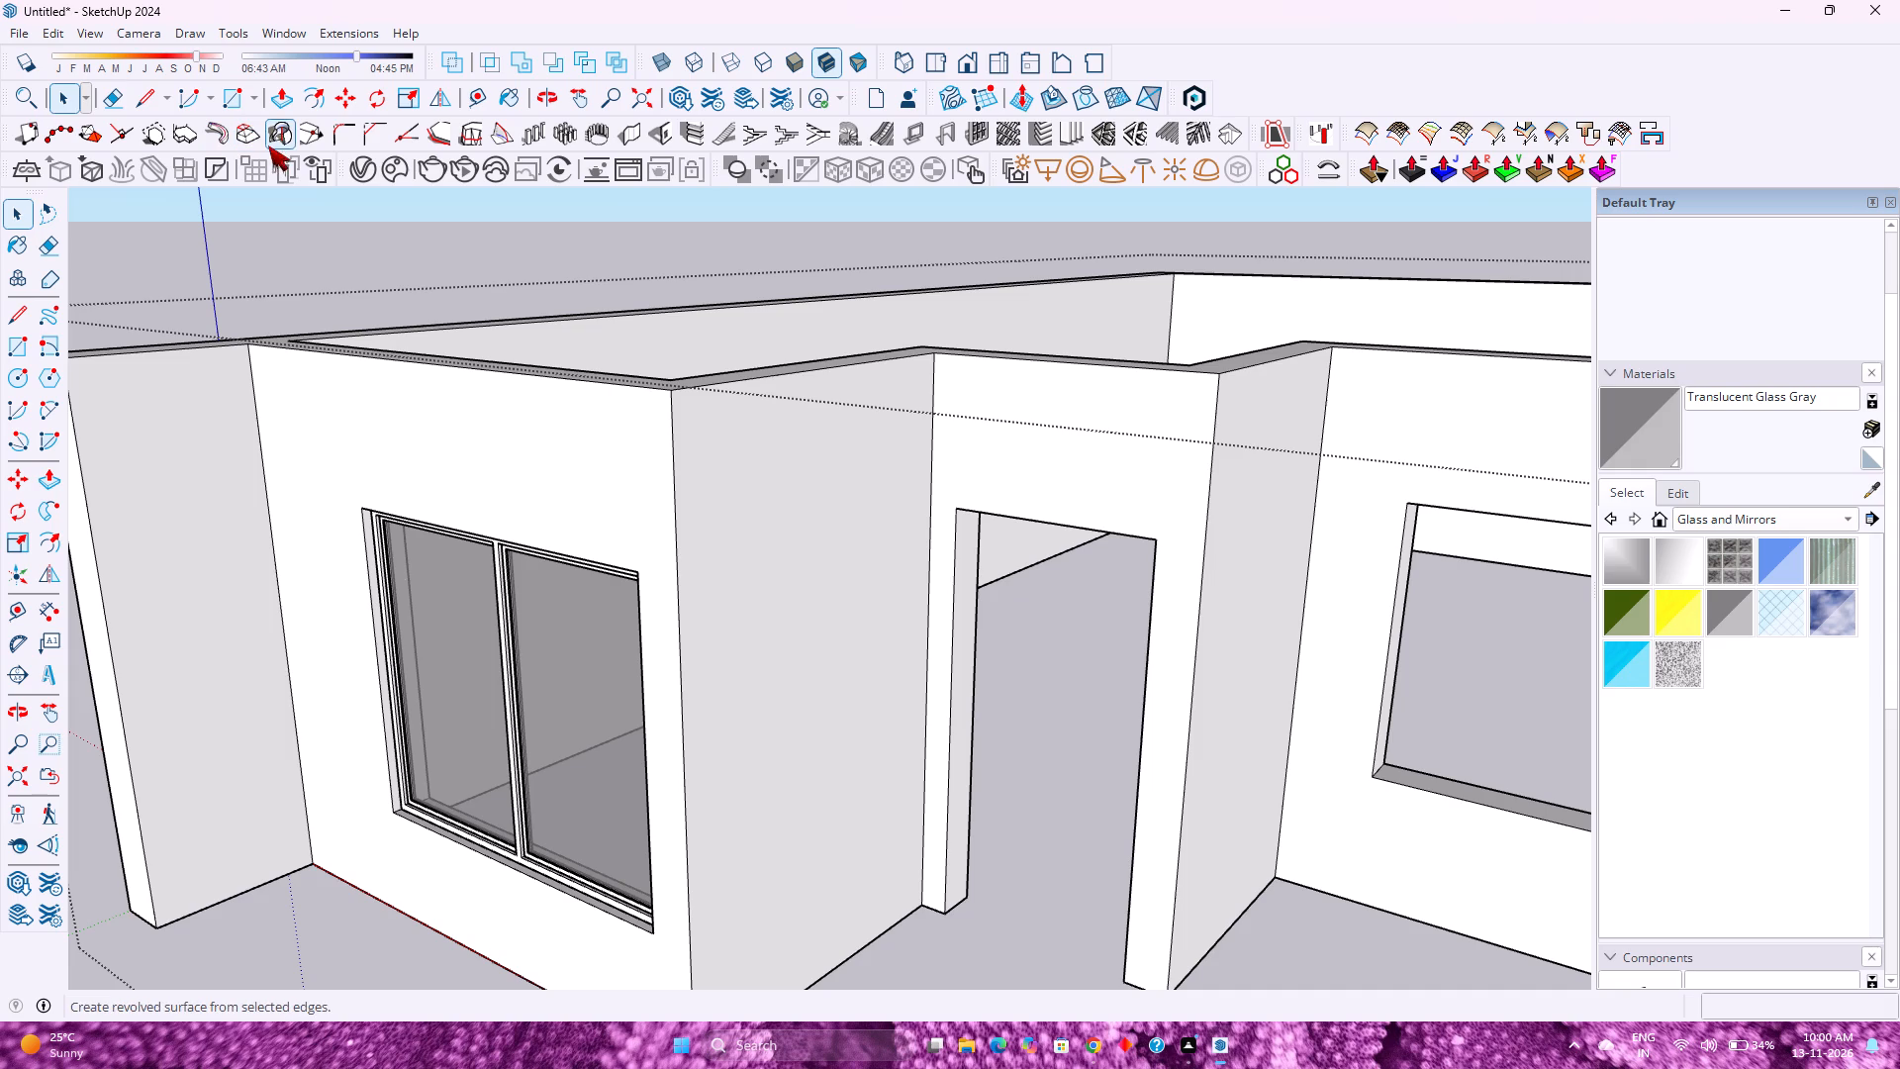
left_click(285, 27)
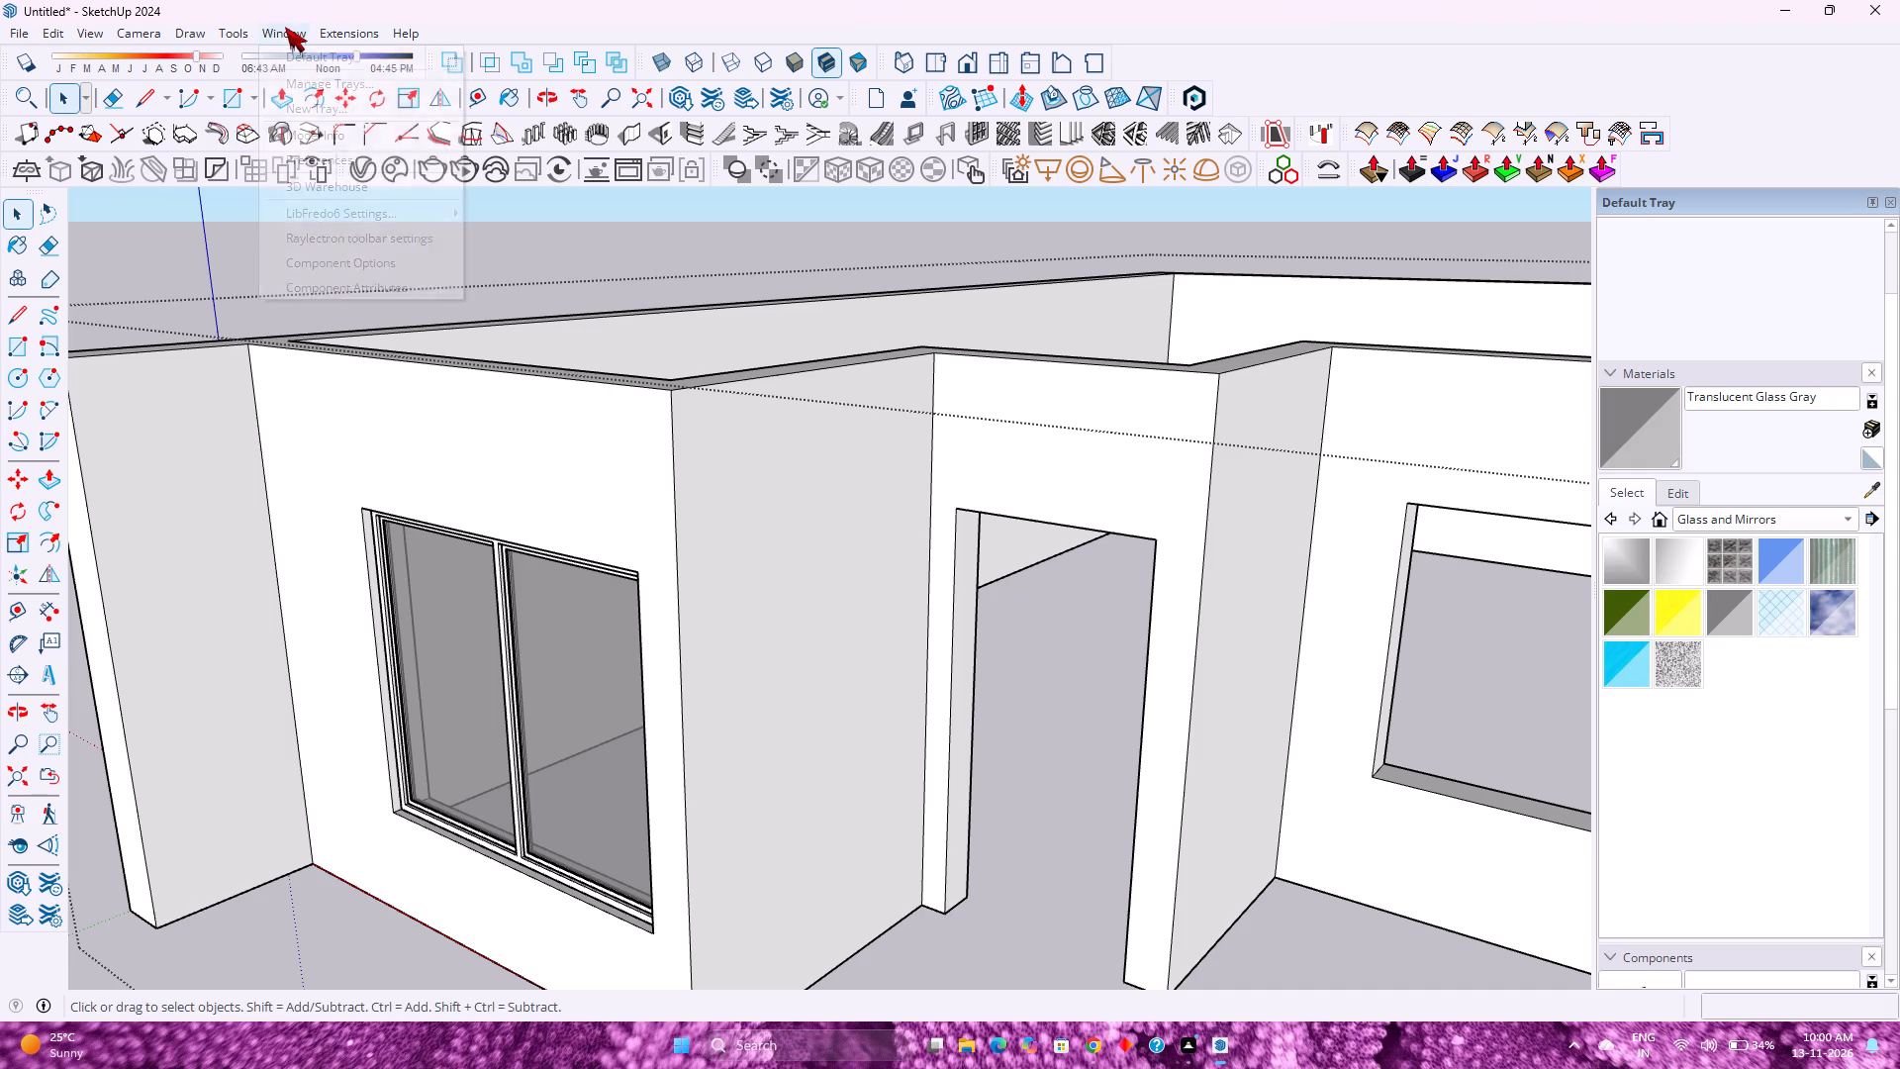
left_click(358, 197)
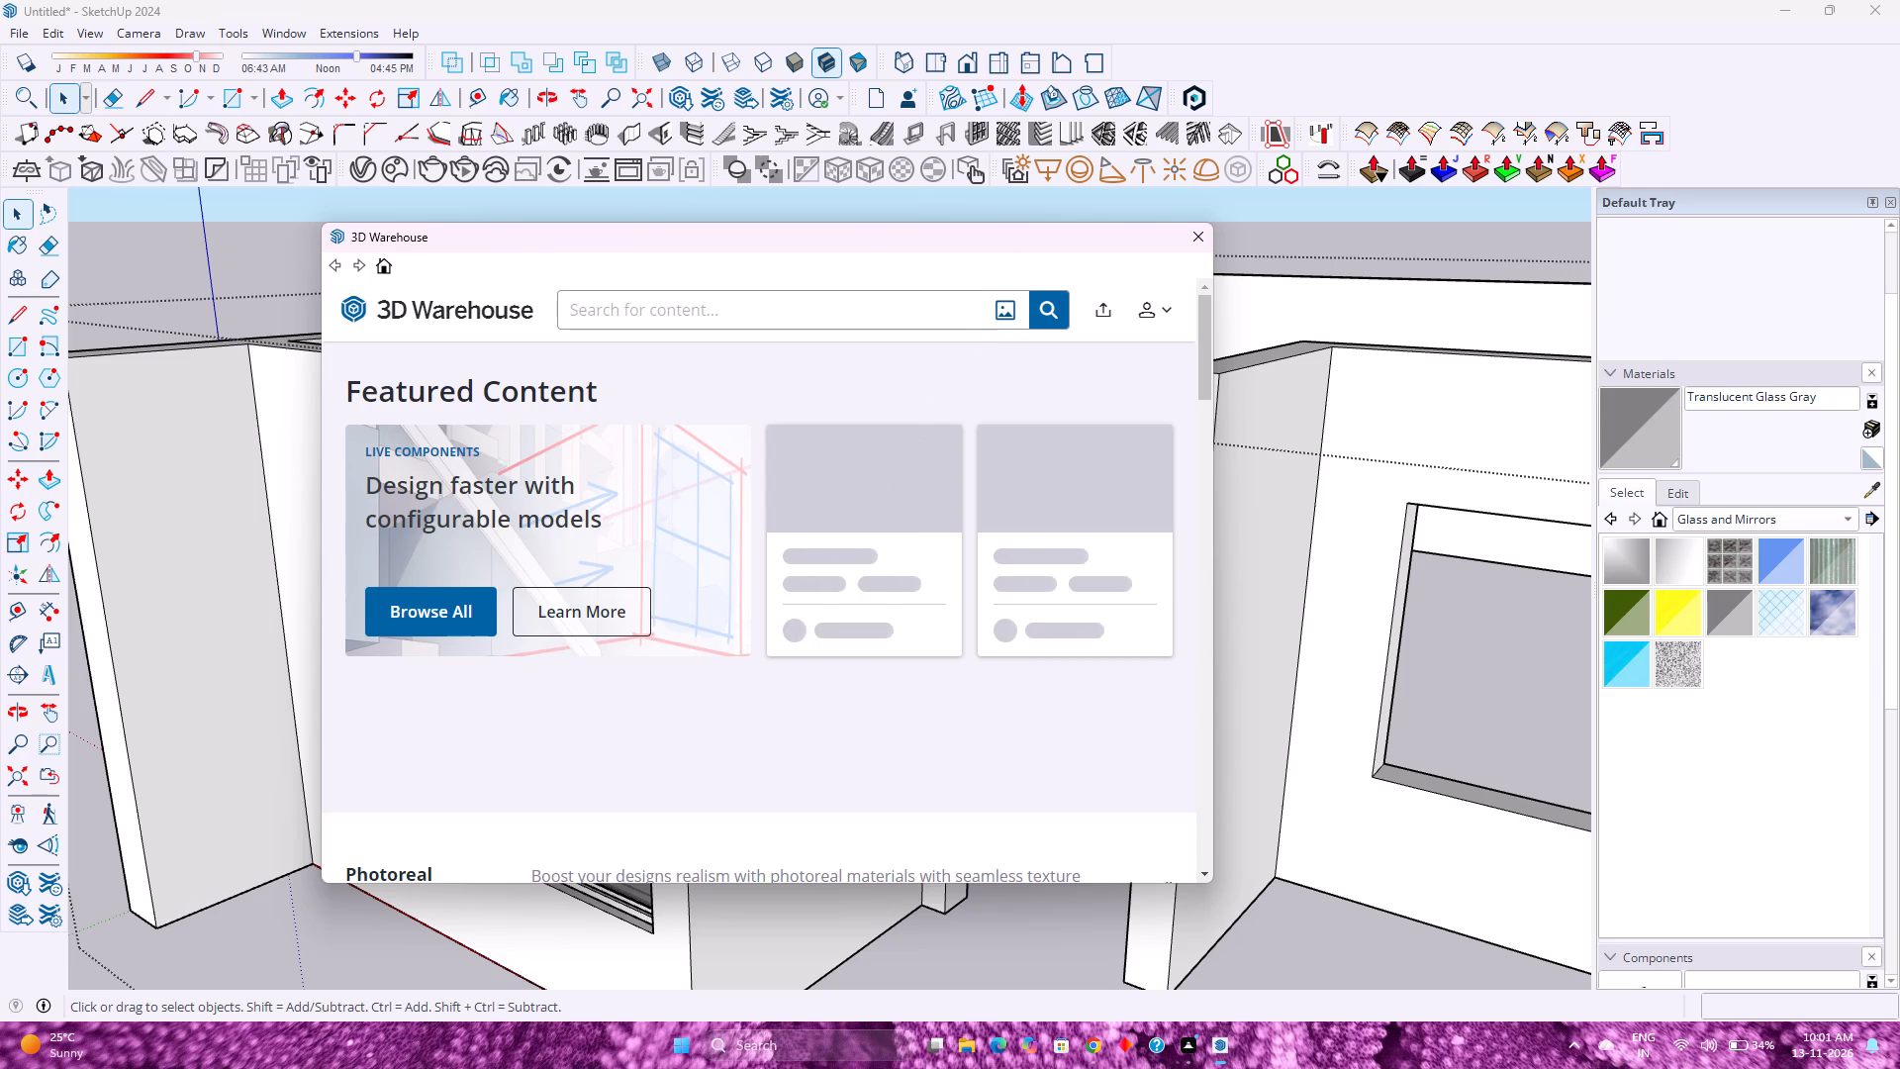
left_click(974, 308)
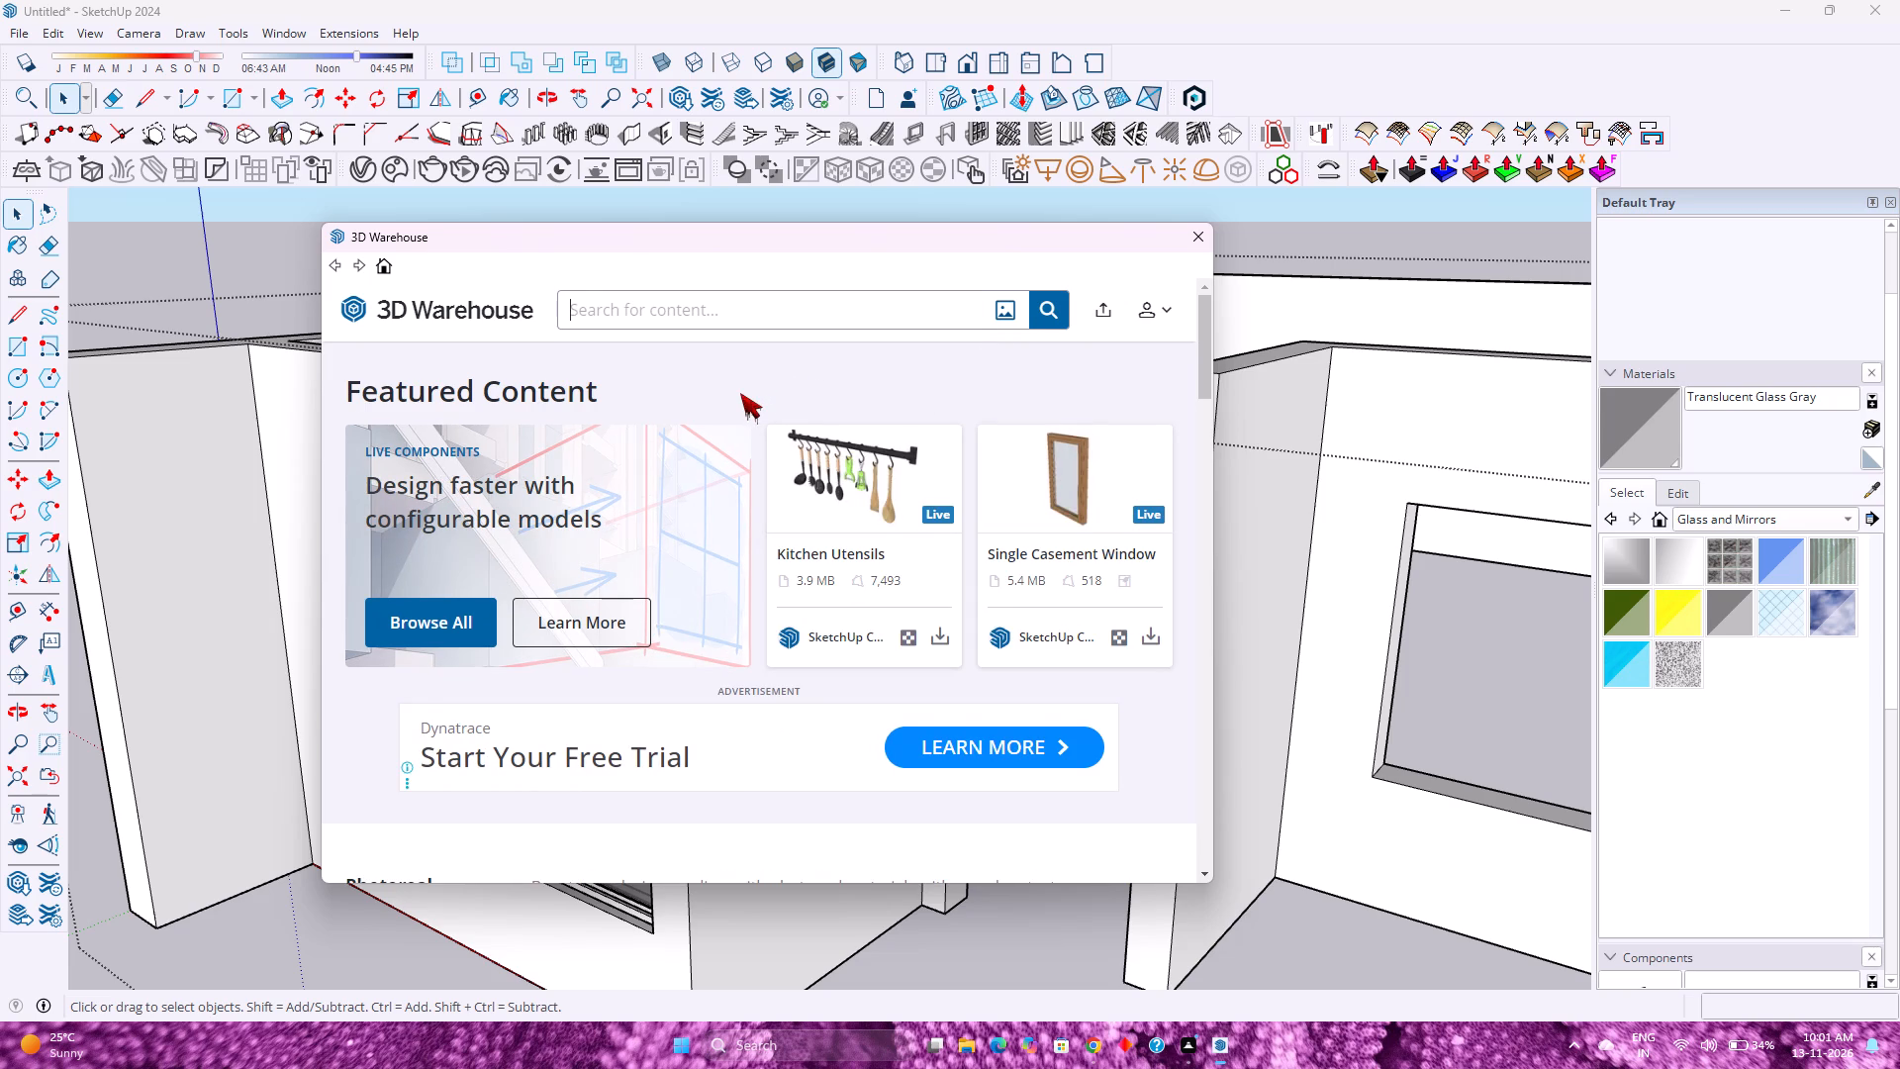
type("Door")
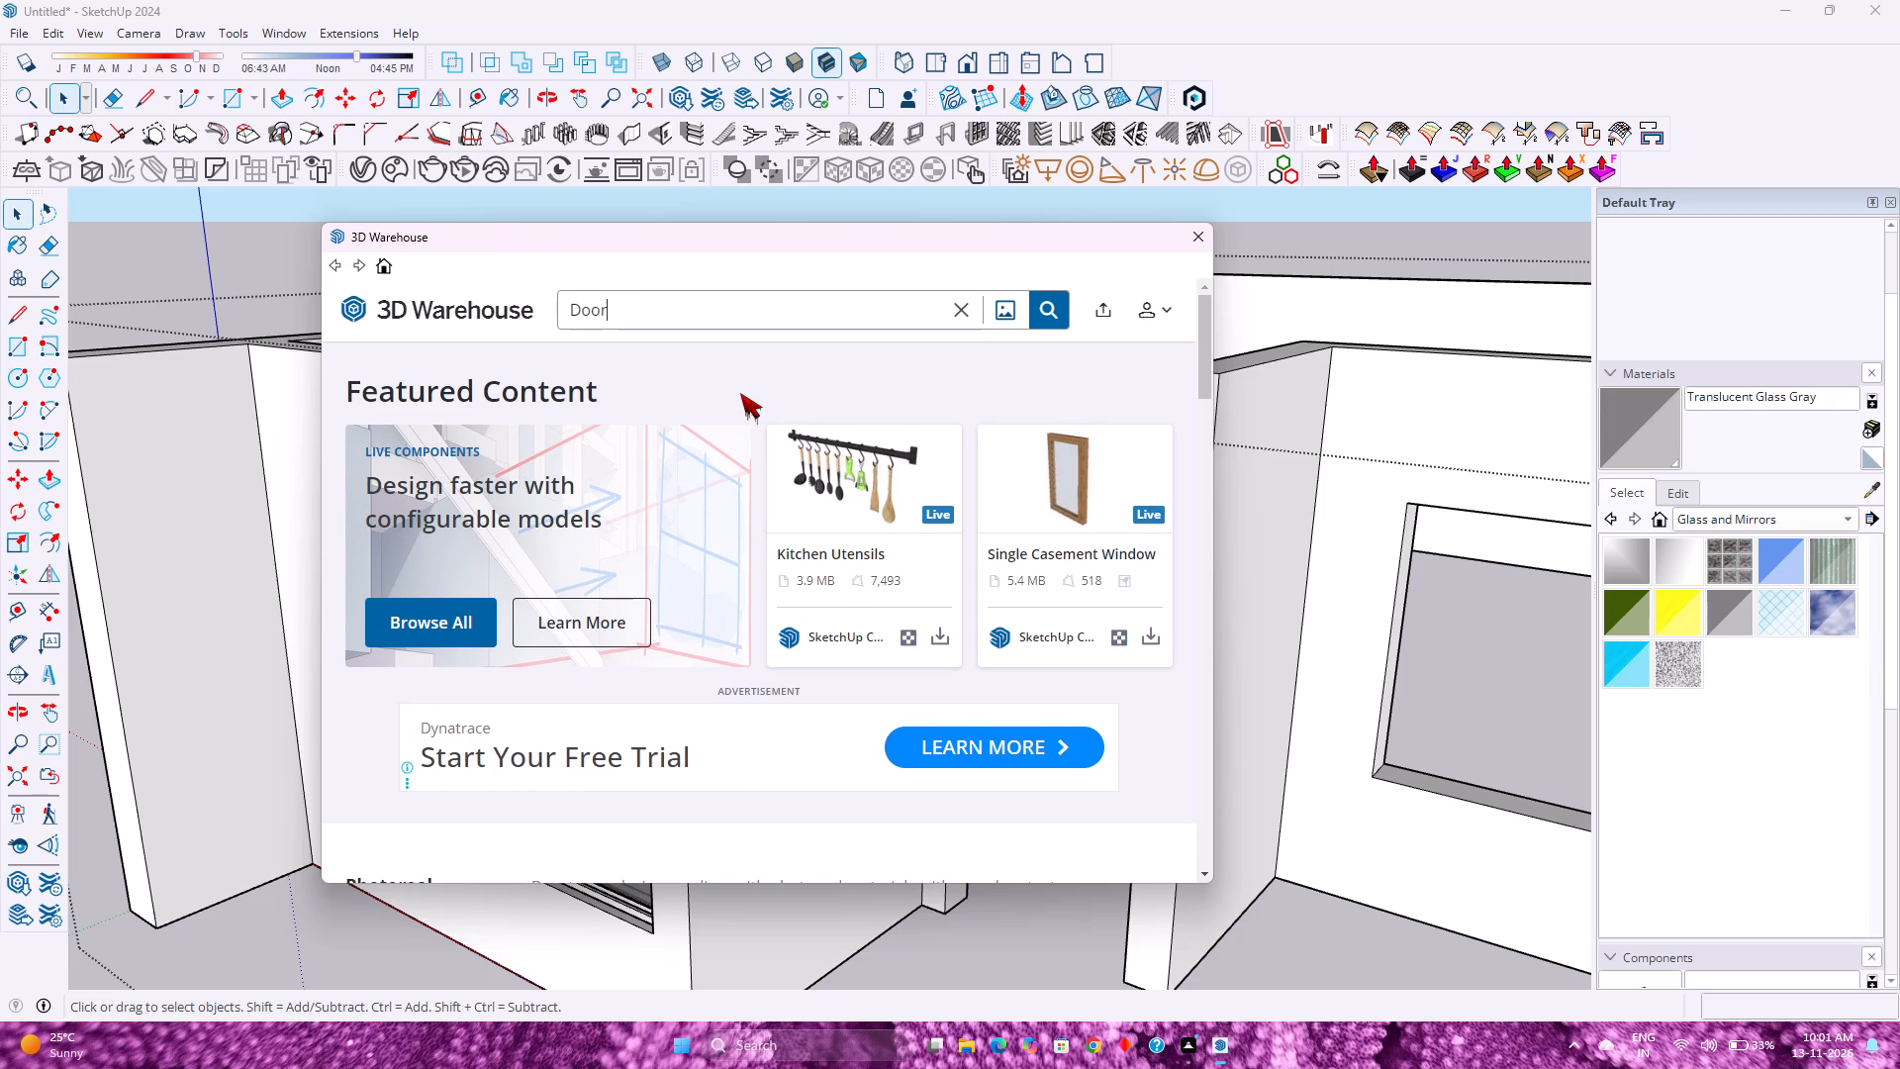
key("Return")
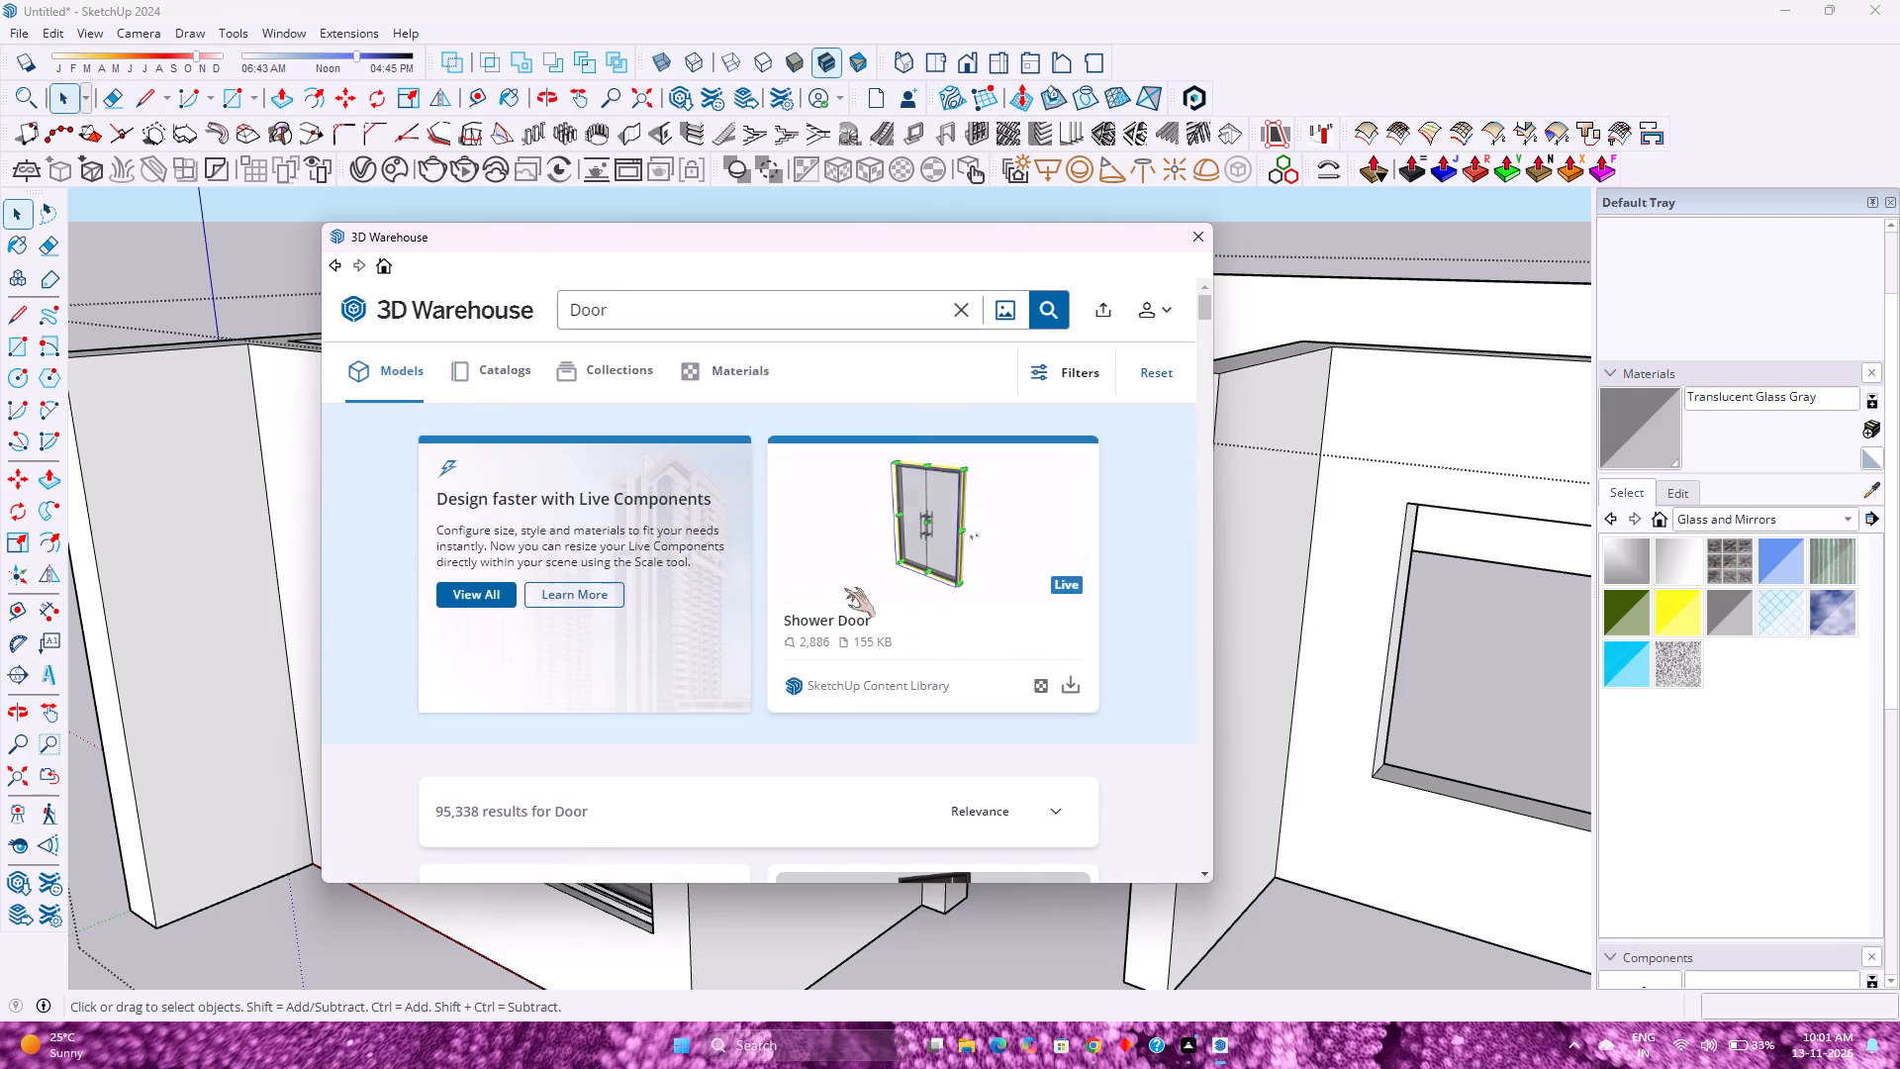
Browse the door models in the 3D Warehouse results for one that suits the house's front doorway.
scroll(763, 644, "down", 4)
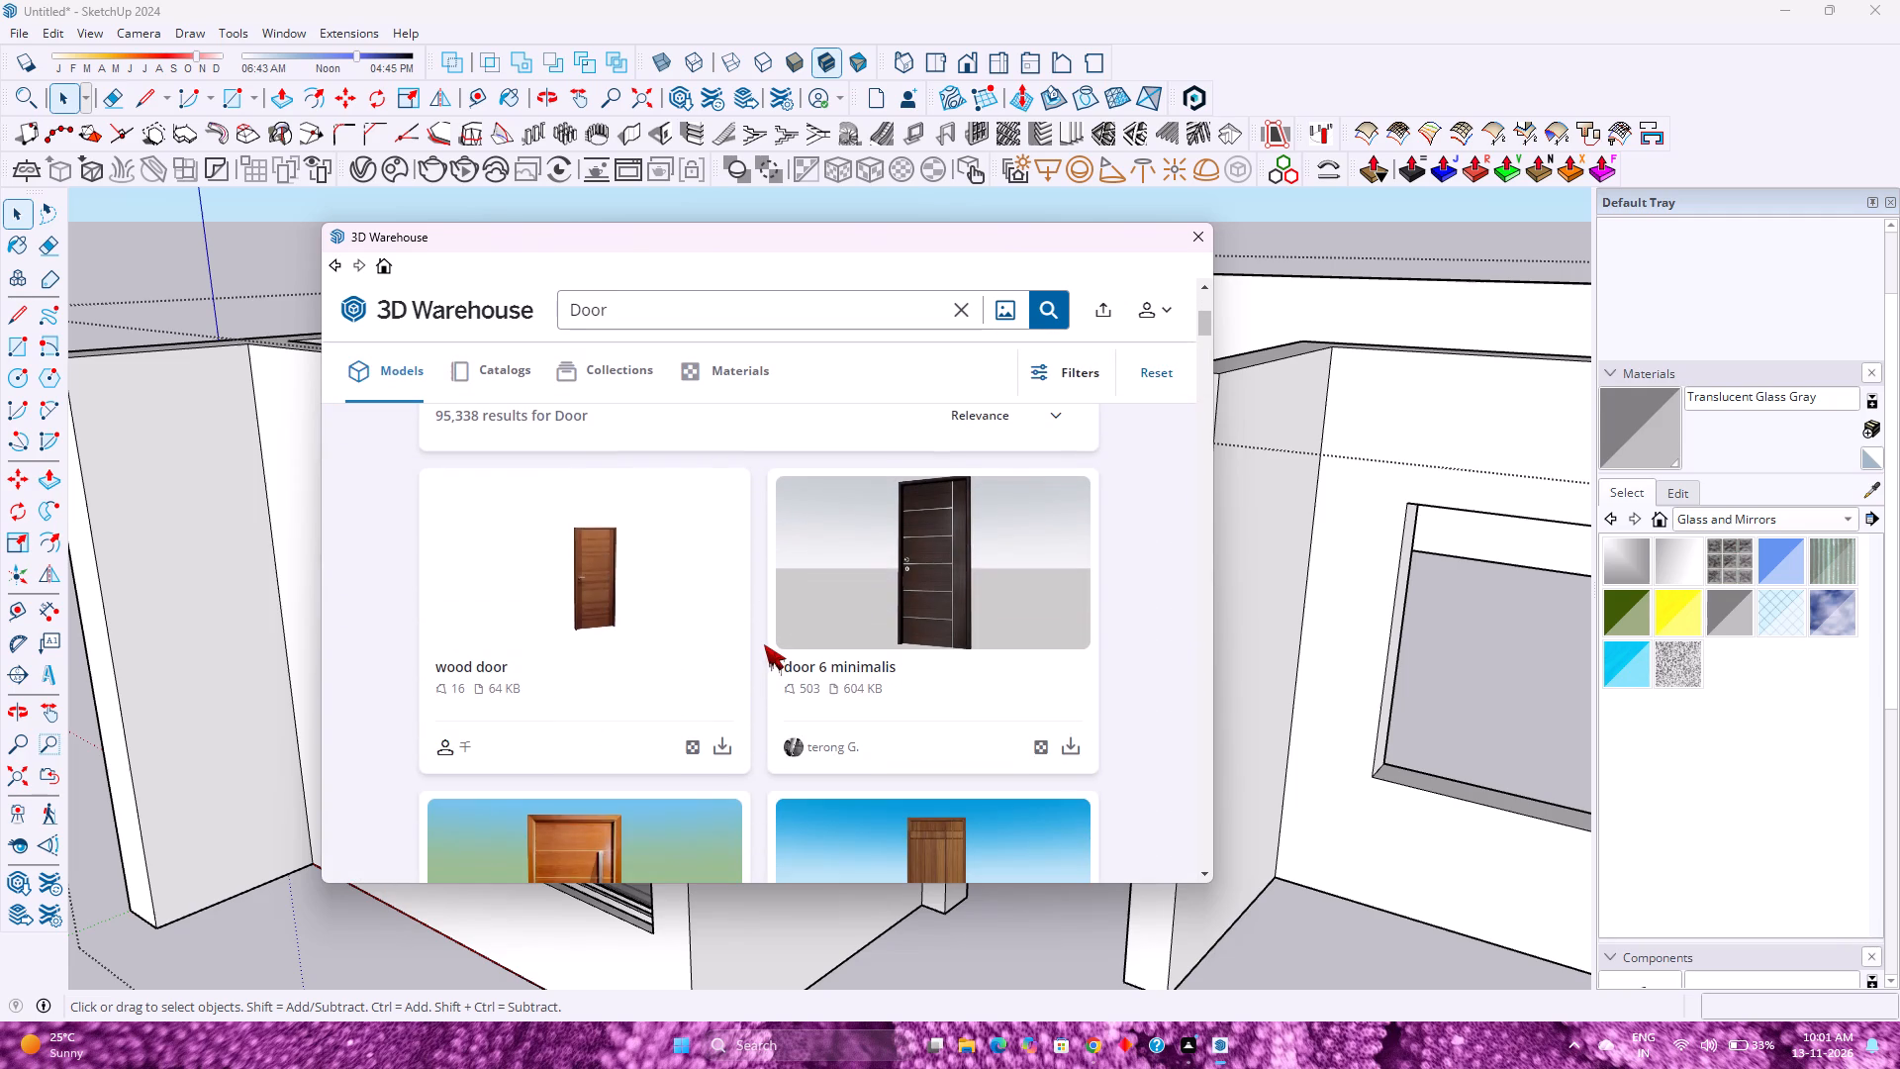
scroll(767, 644, "down", 2)
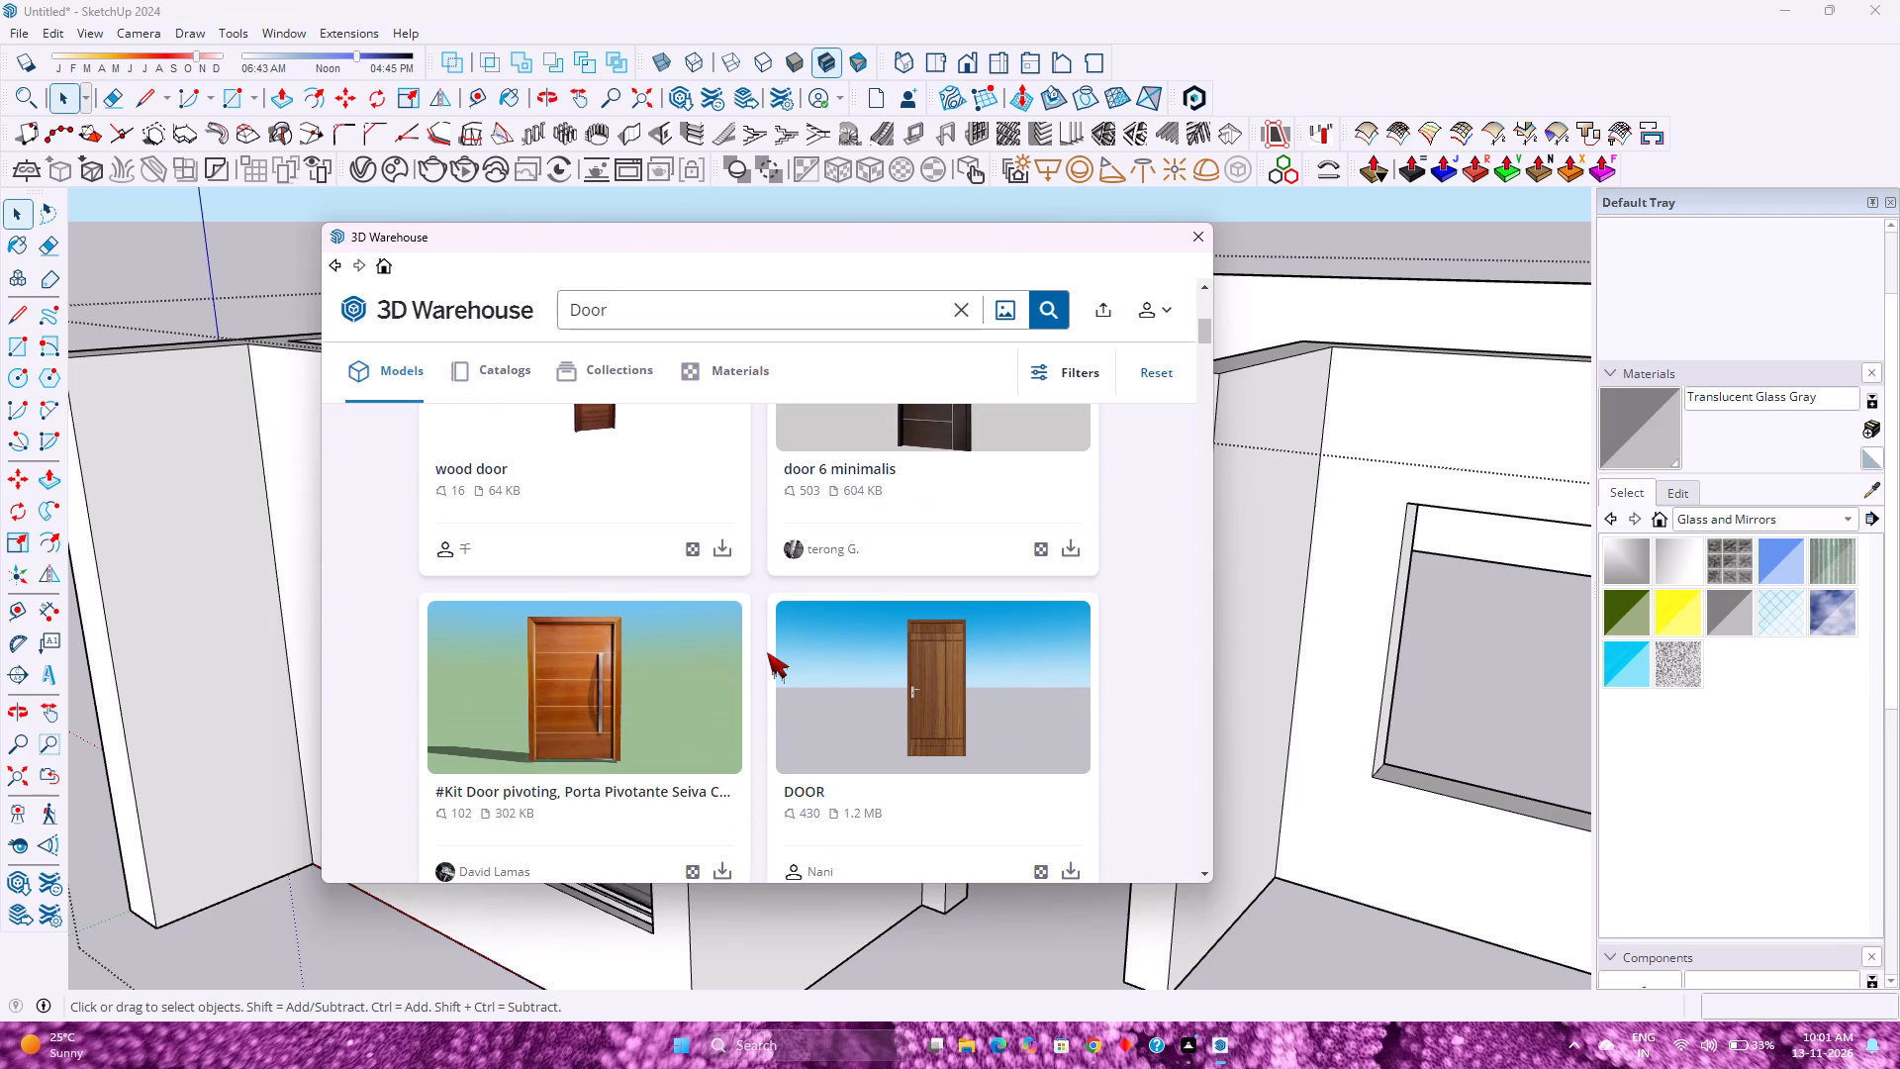
scroll(767, 653, "down", 1)
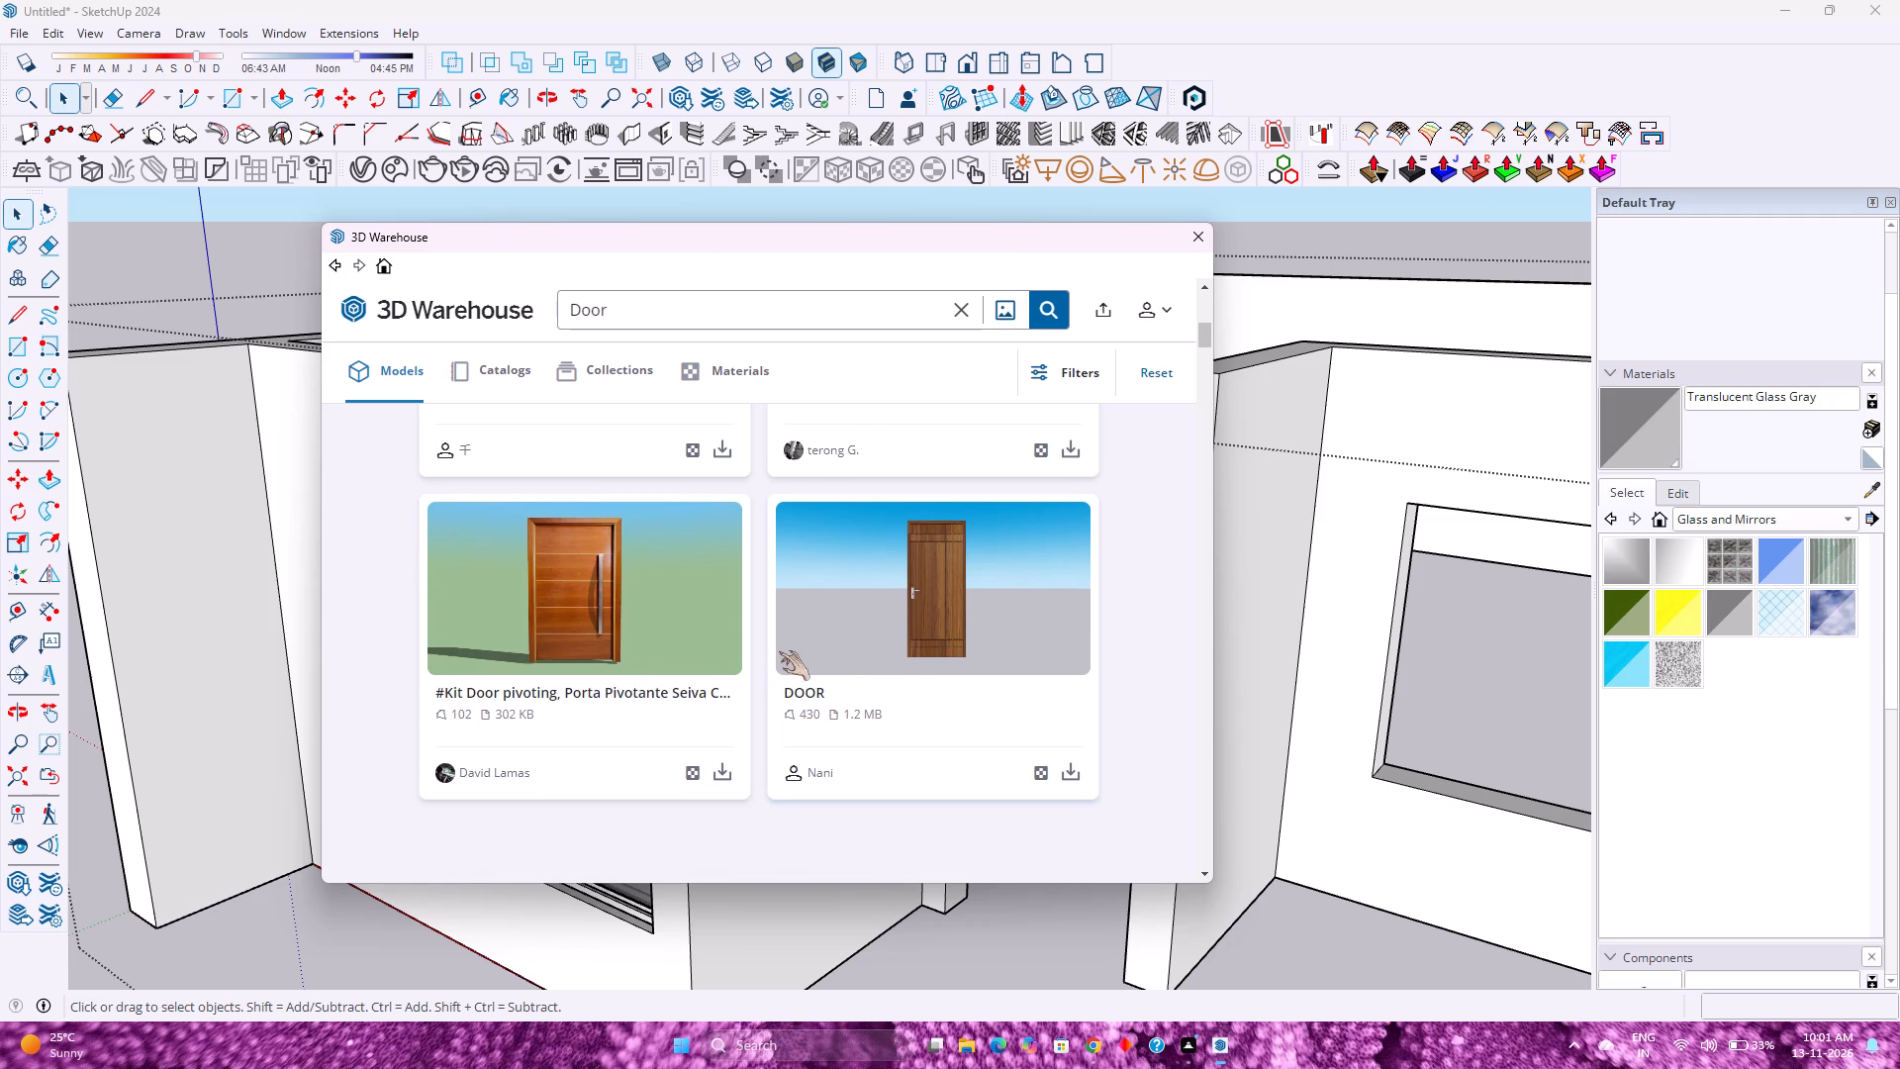
scroll(778, 653, "down", 4)
scroll(778, 653, "up", 3)
scroll(778, 653, "down", 2)
scroll(778, 653, "up", 3)
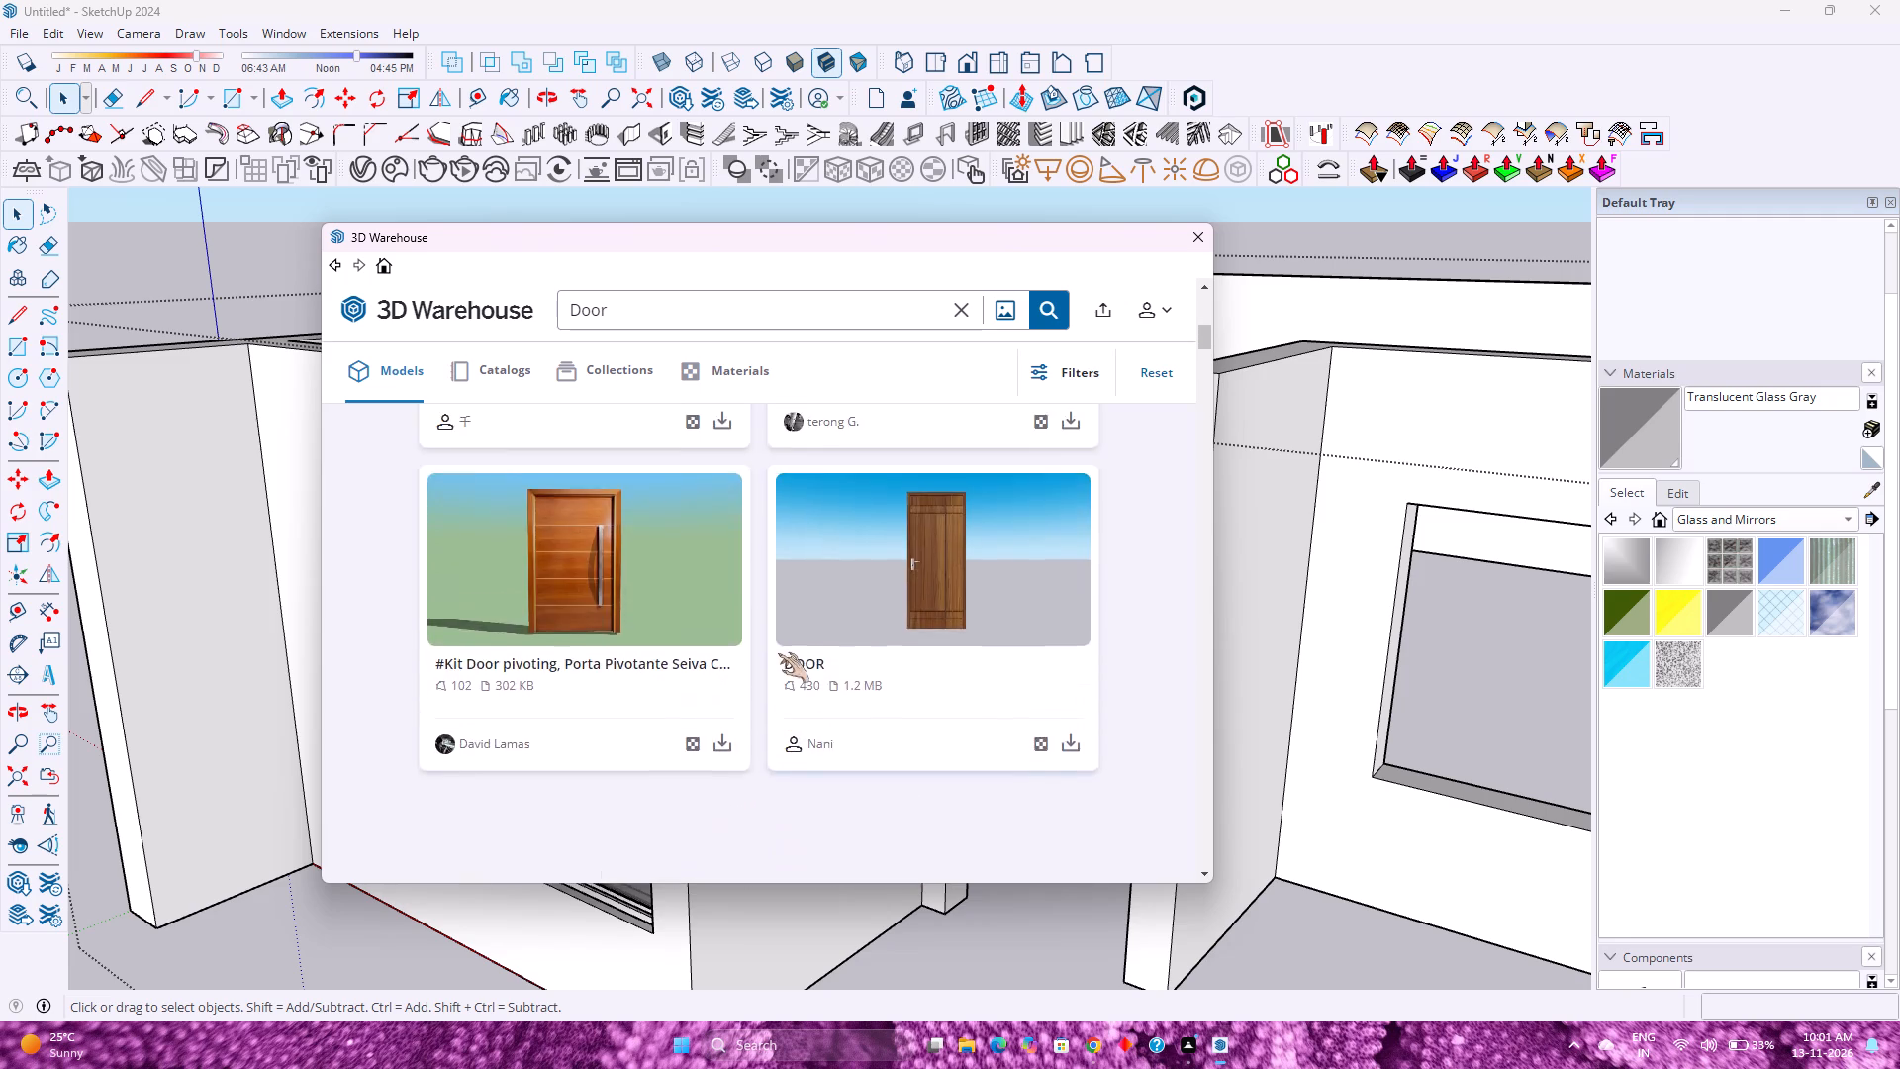
scroll(778, 653, "down", 6)
scroll(778, 653, "up", 8)
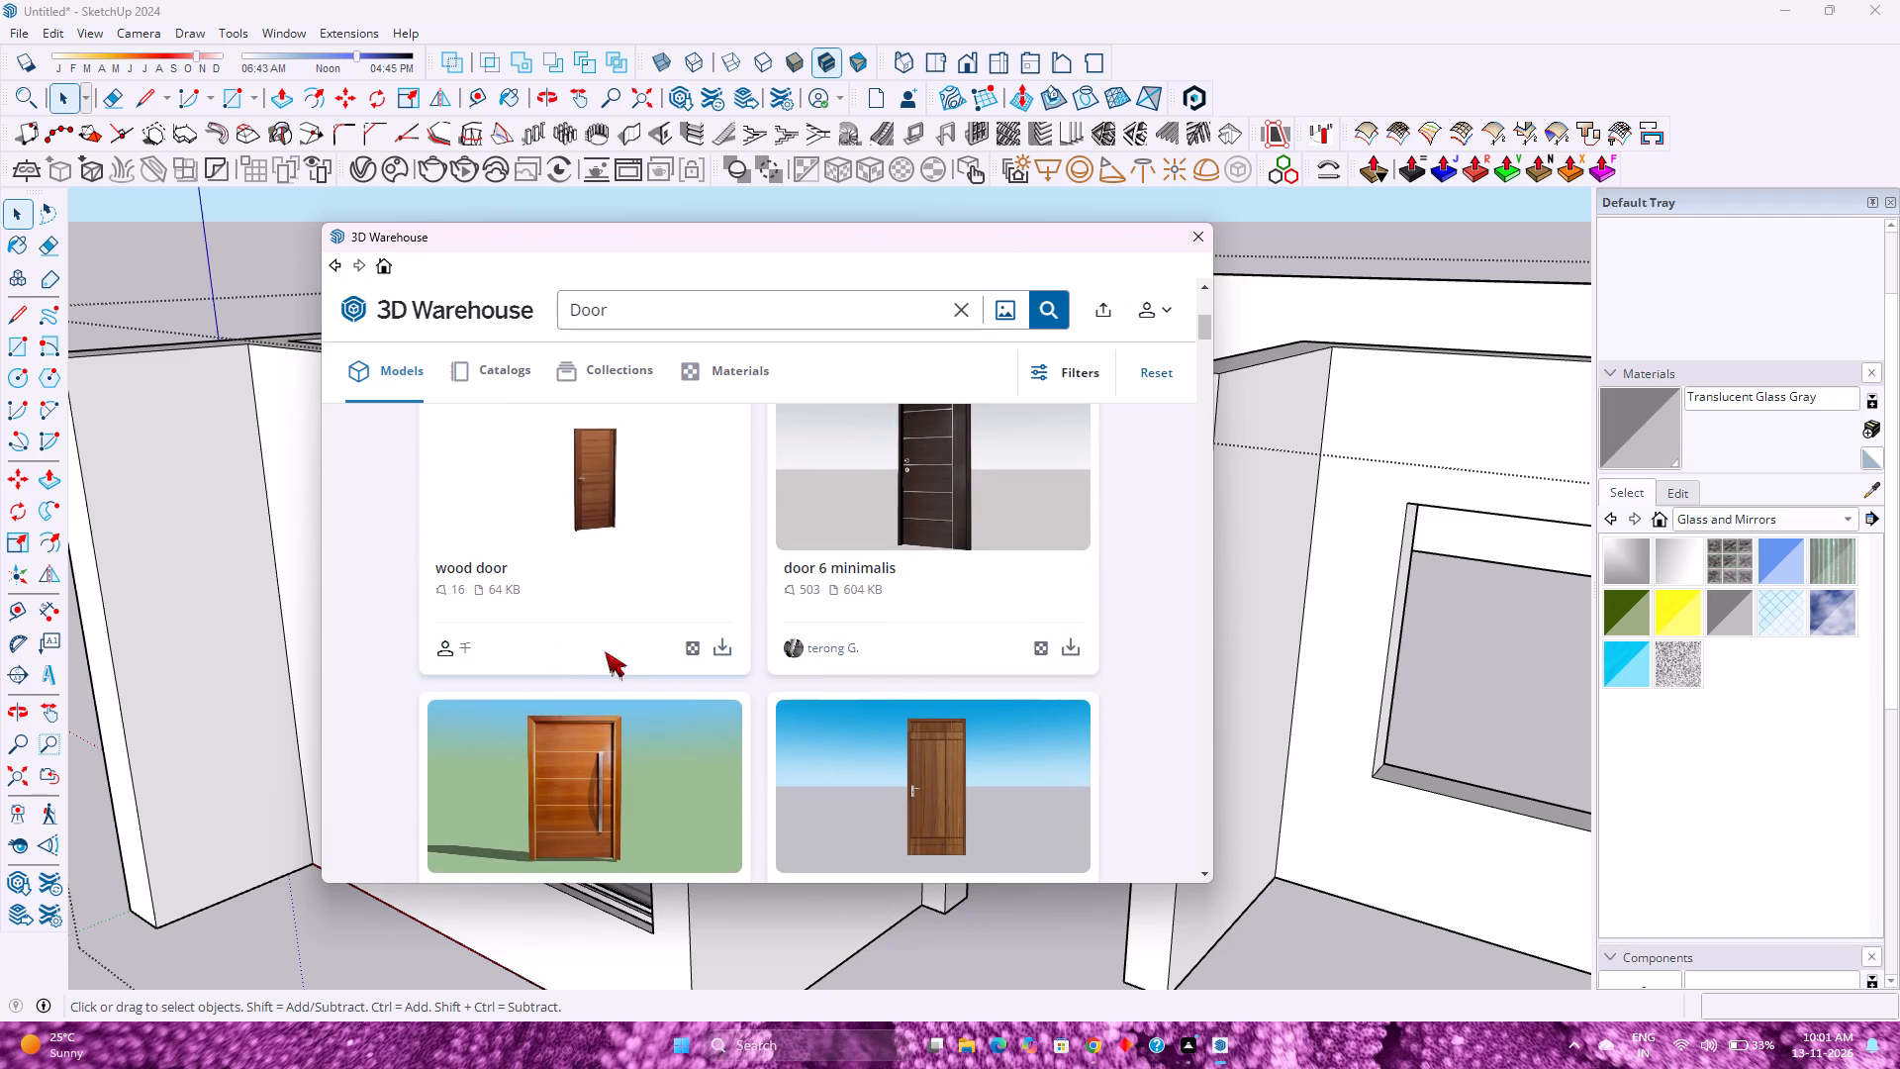
scroll(762, 663, "down", 4)
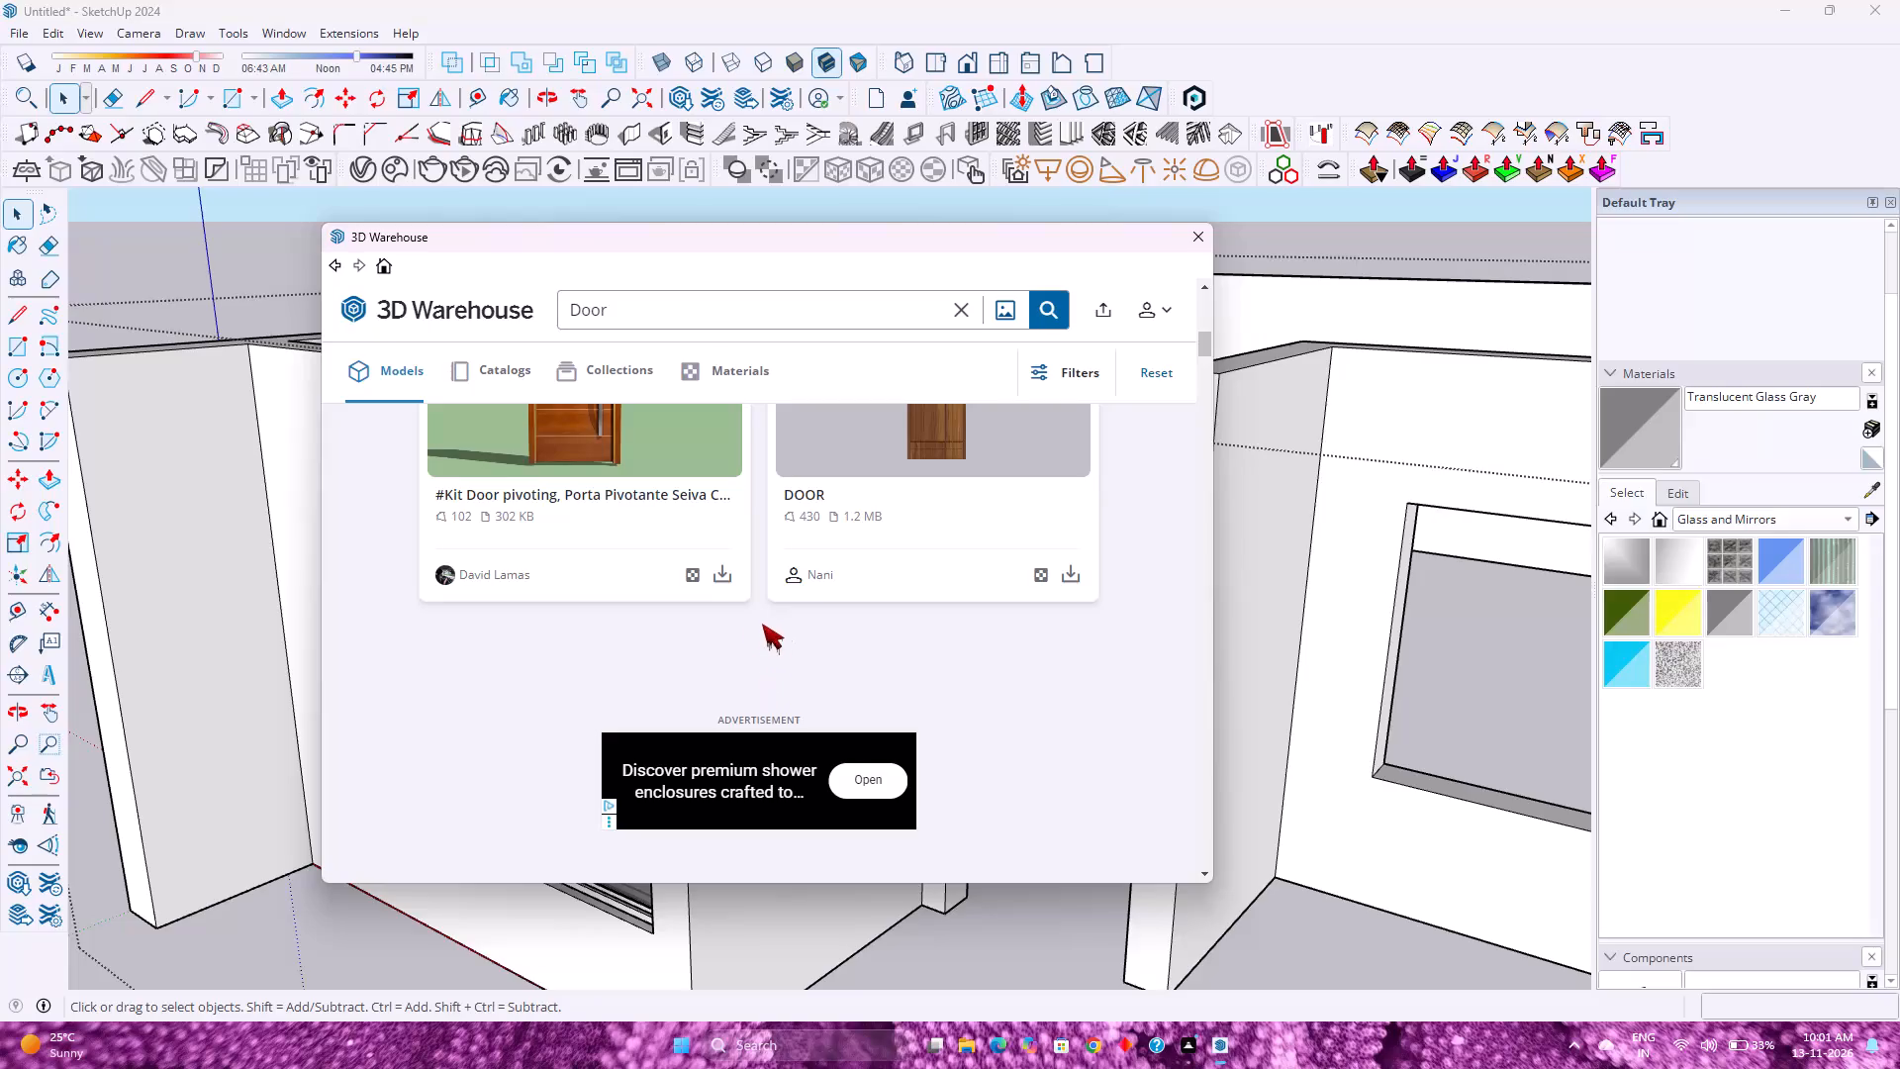
scroll(754, 623, "up", 3)
scroll(754, 623, "down", 8)
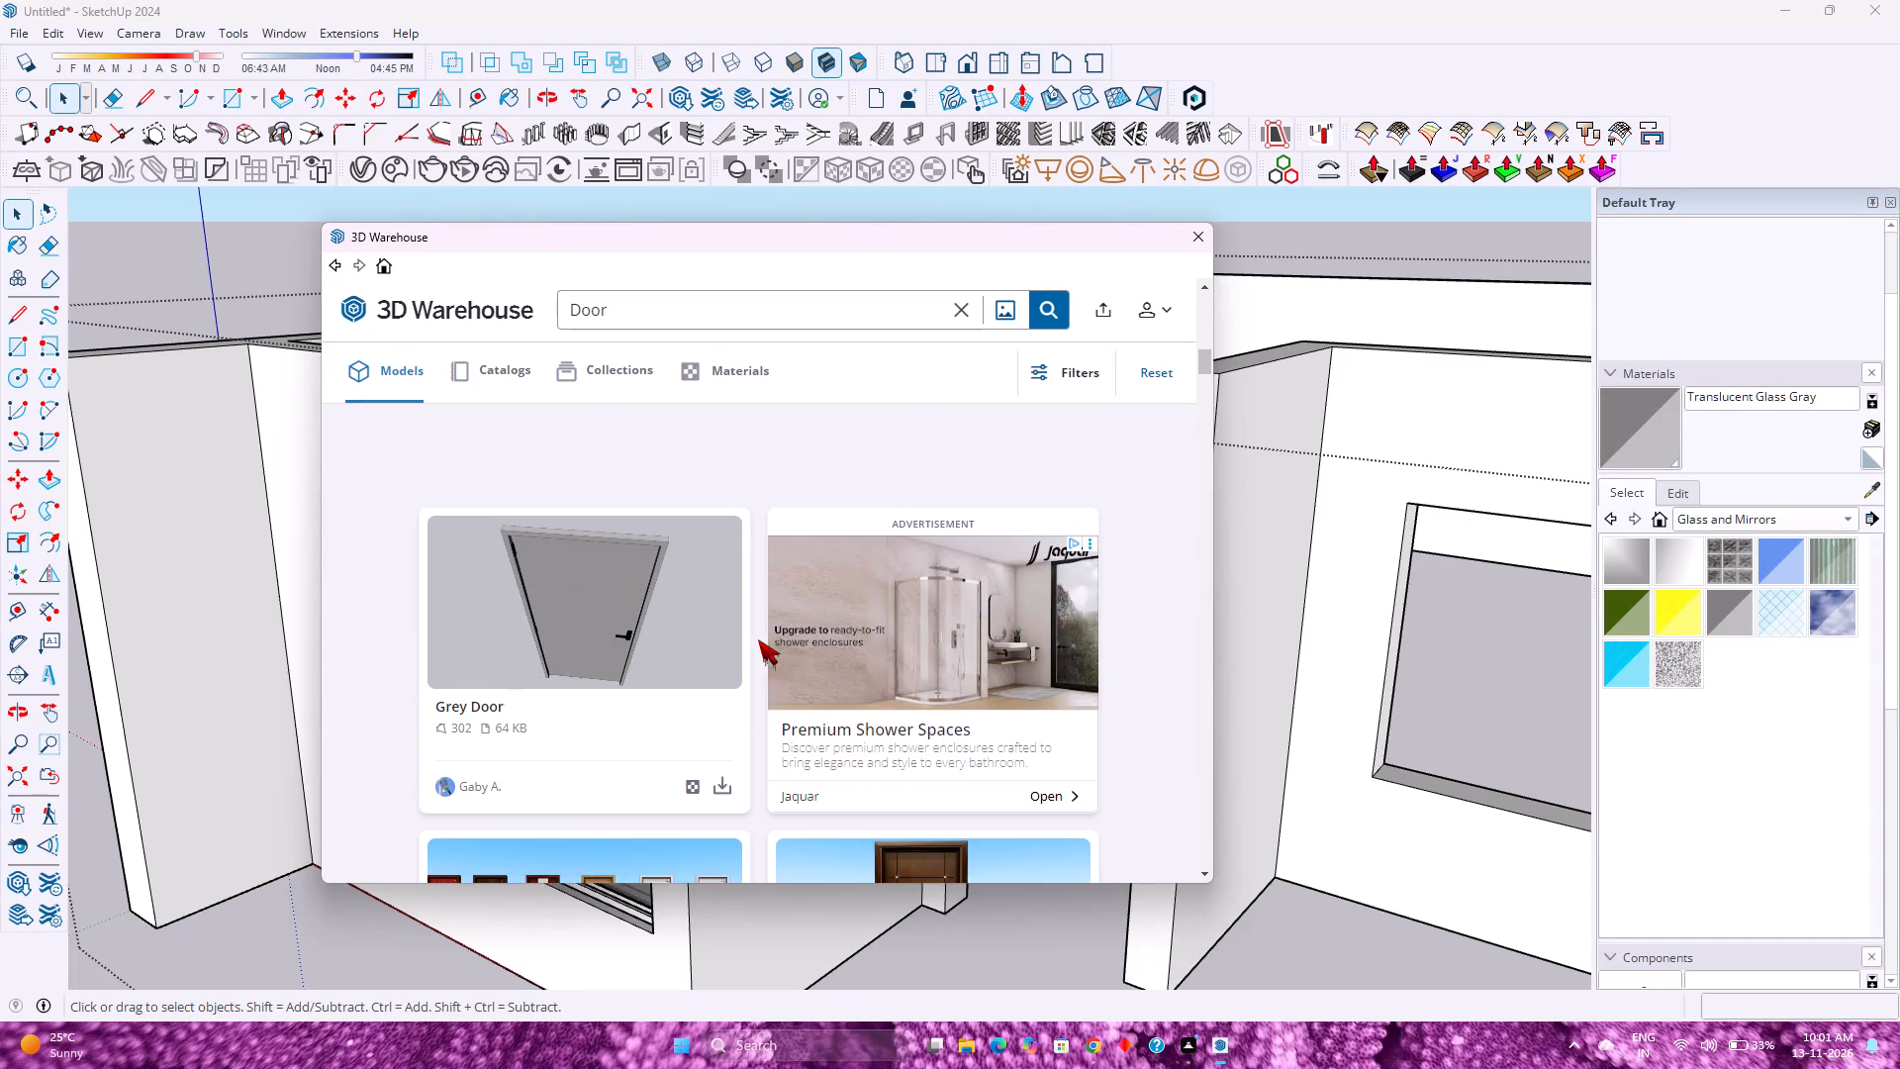
scroll(758, 639, "down", 6)
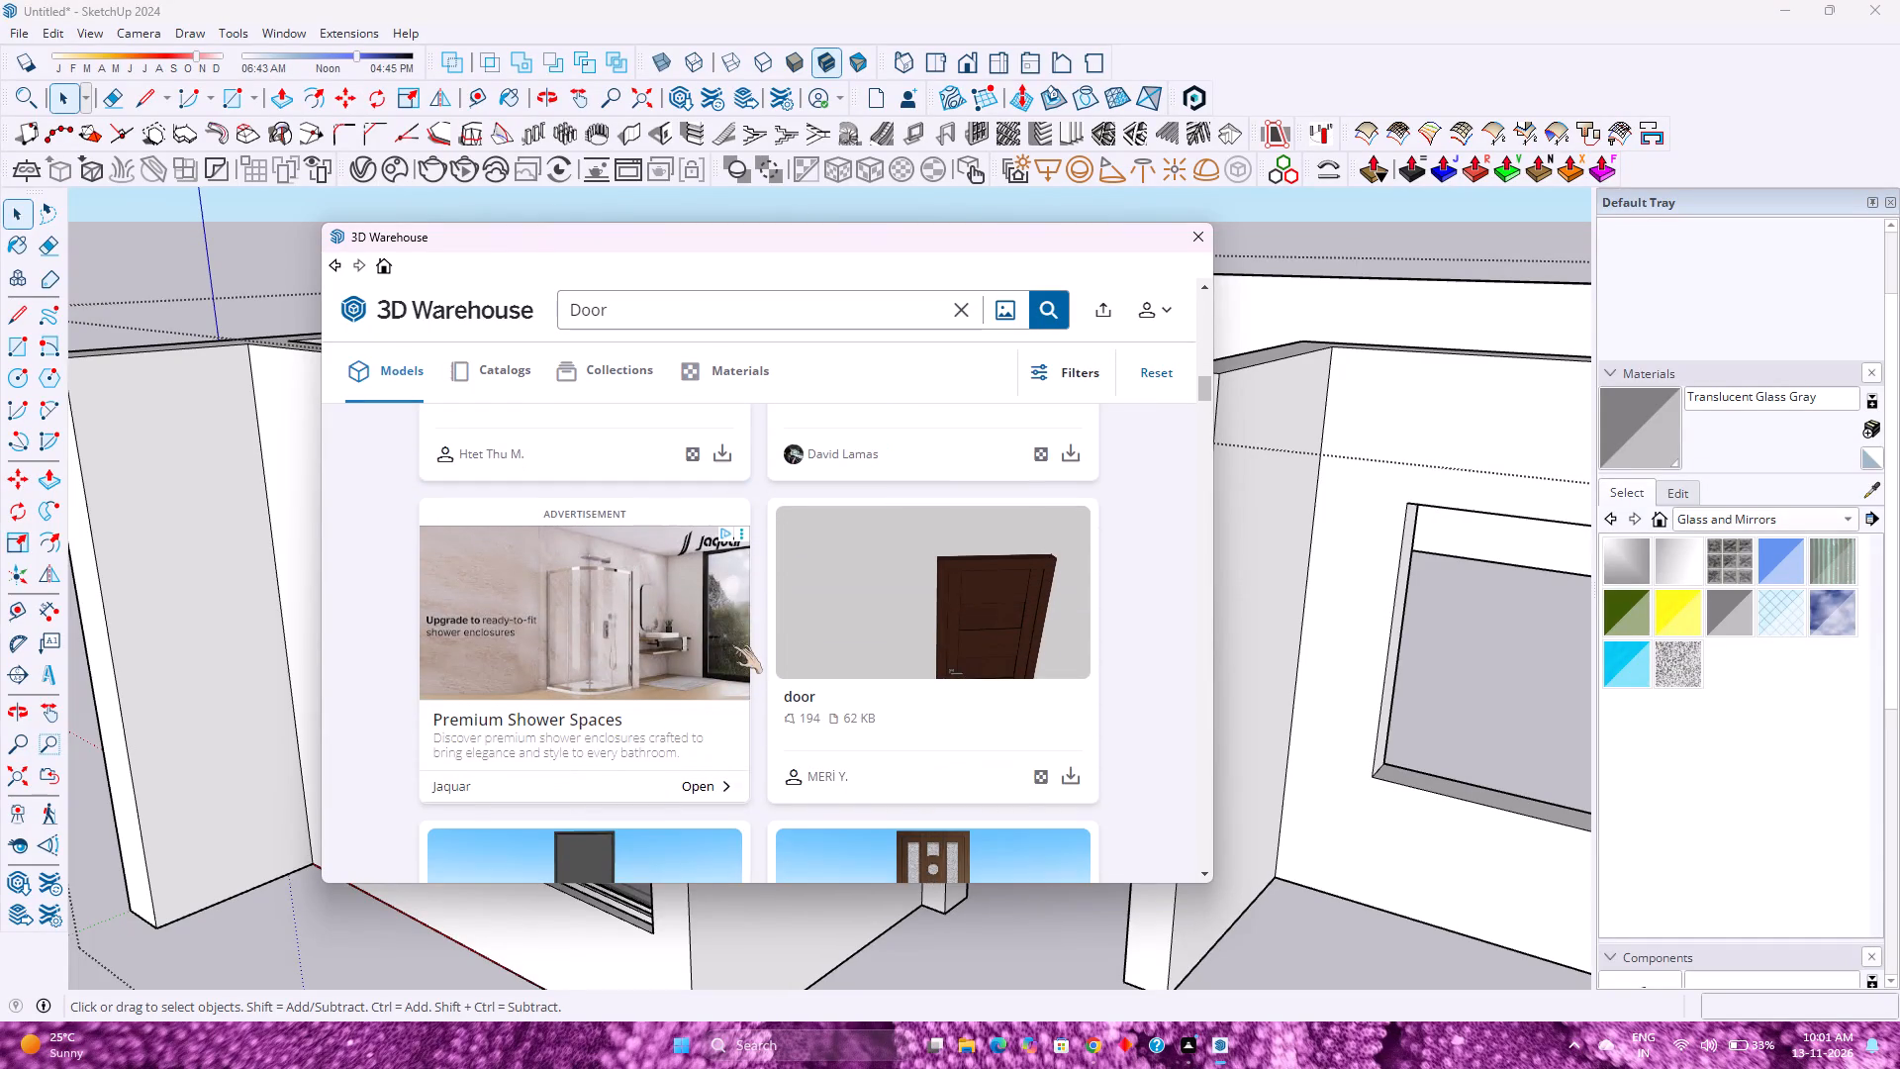
scroll(727, 643, "down", 11)
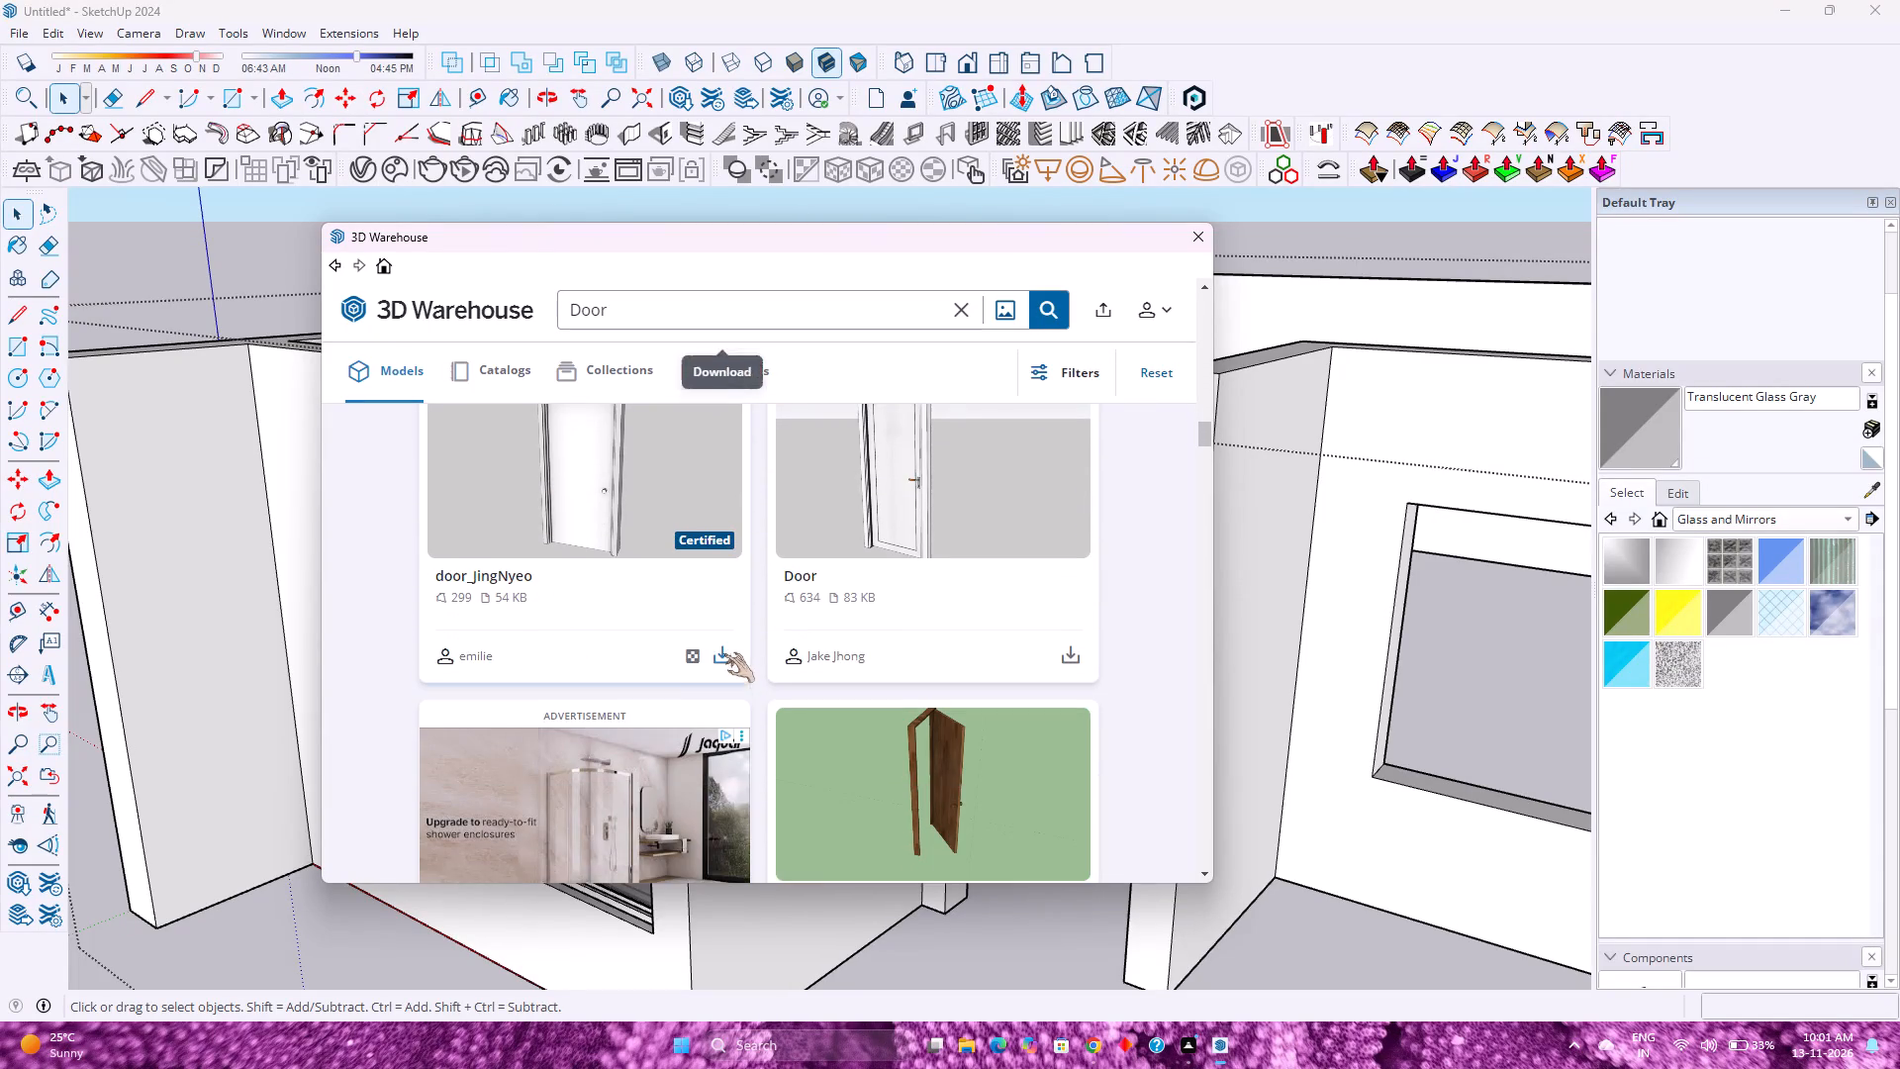
scroll(768, 681, "down", 7)
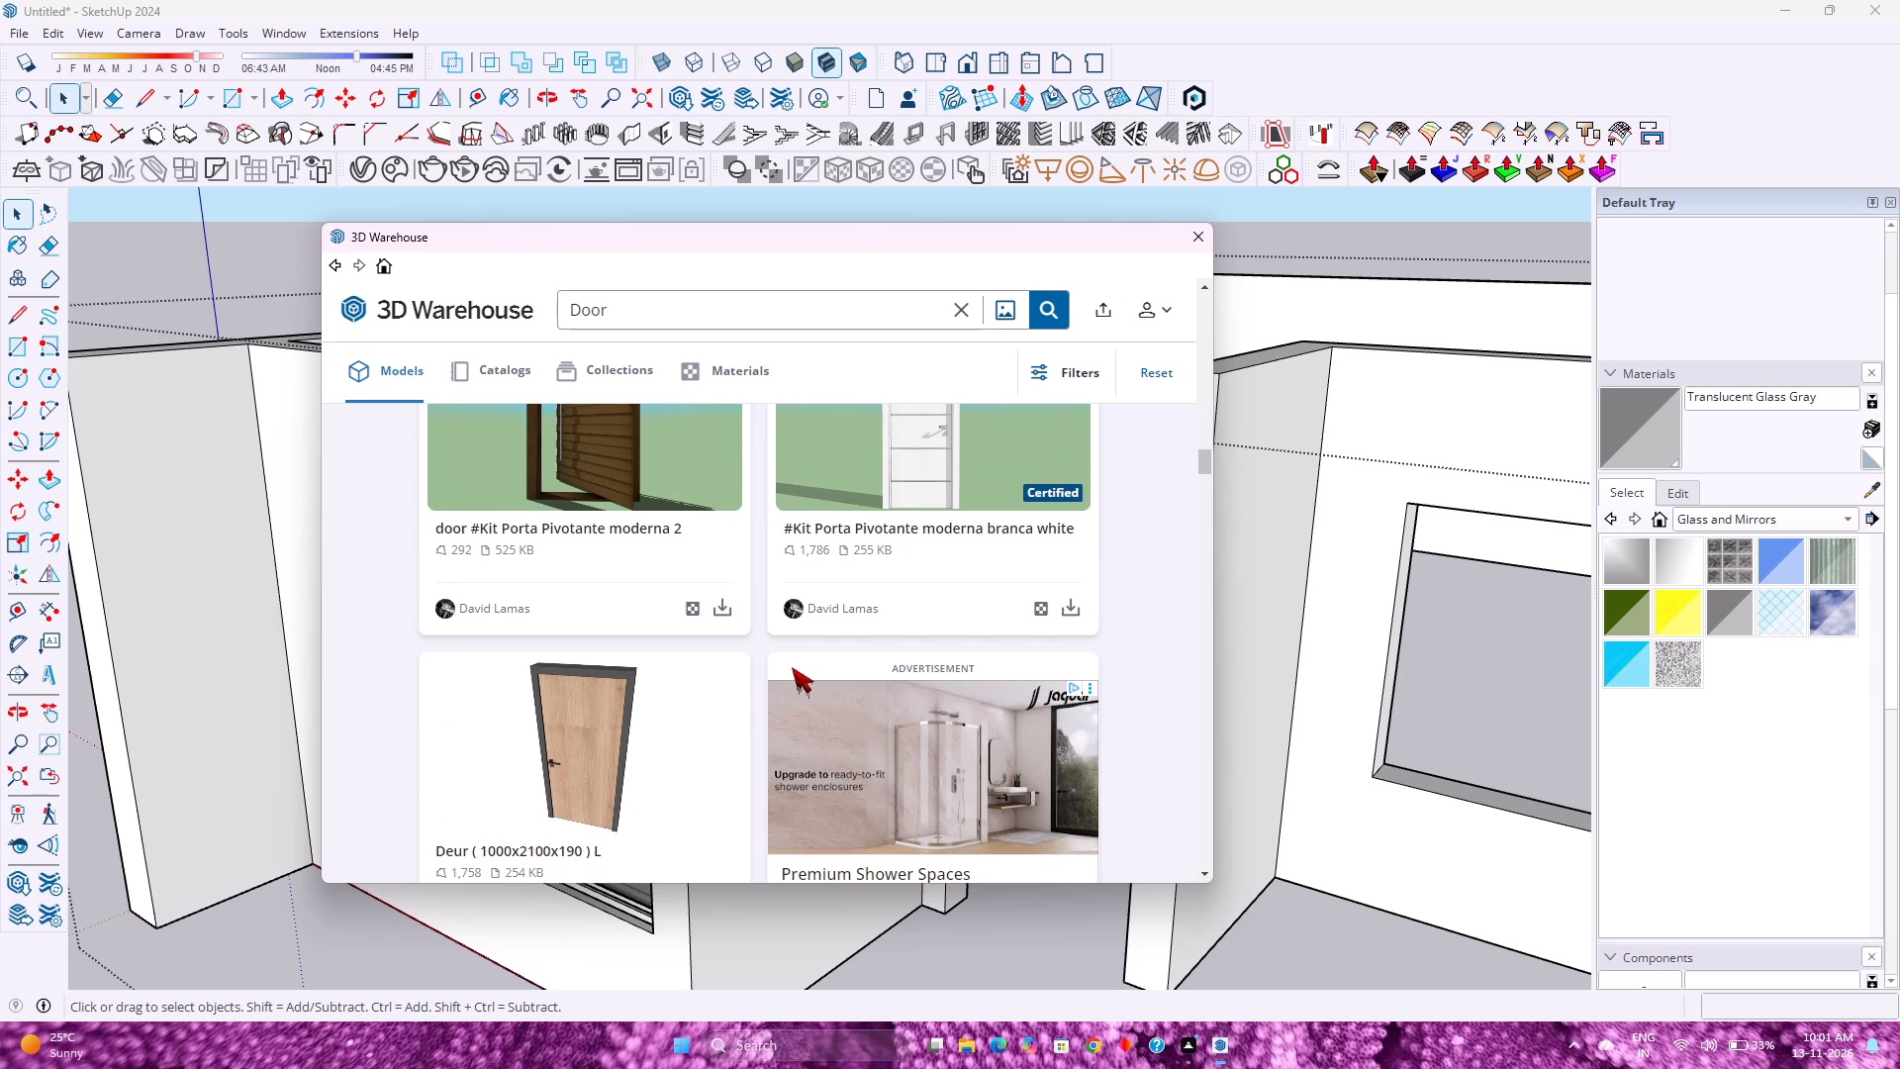
scroll(789, 667, "down", 3)
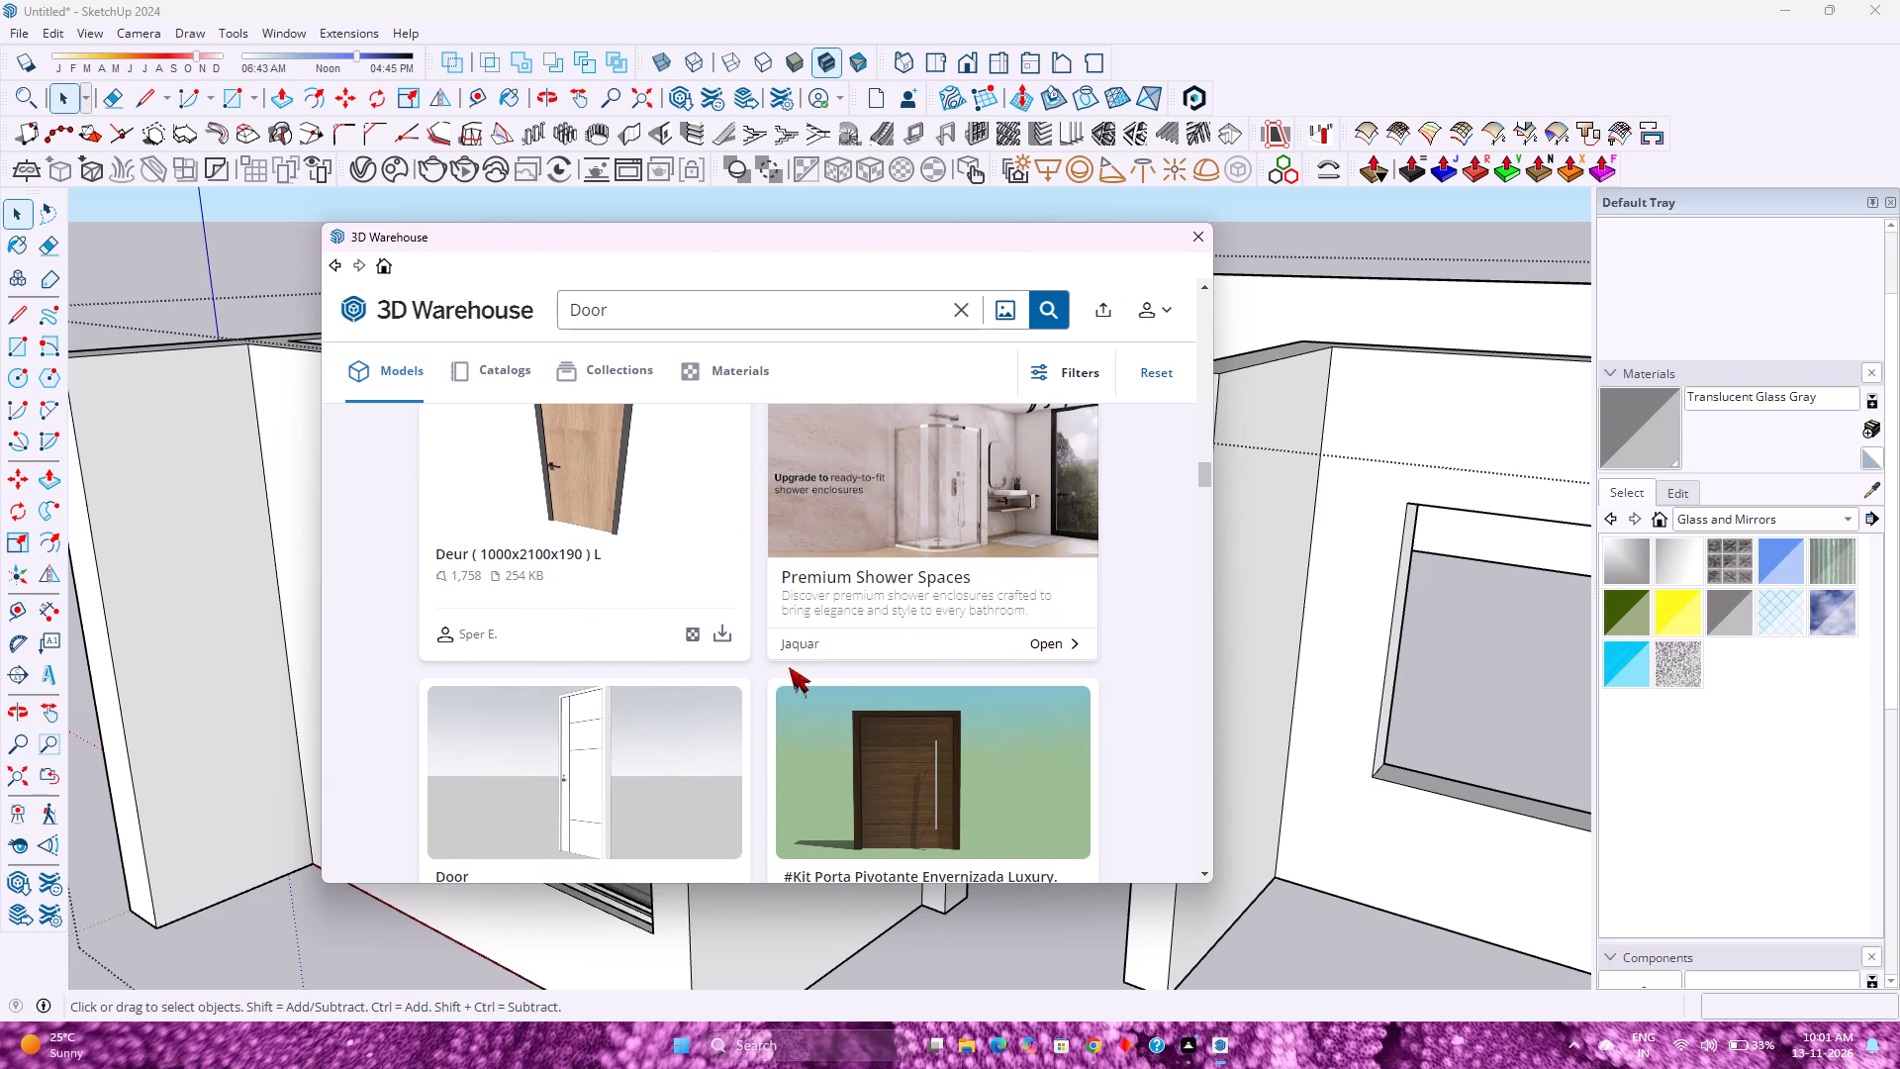
scroll(734, 696, "down", 2)
scroll(734, 696, "up", 2)
scroll(734, 705, "down", 6)
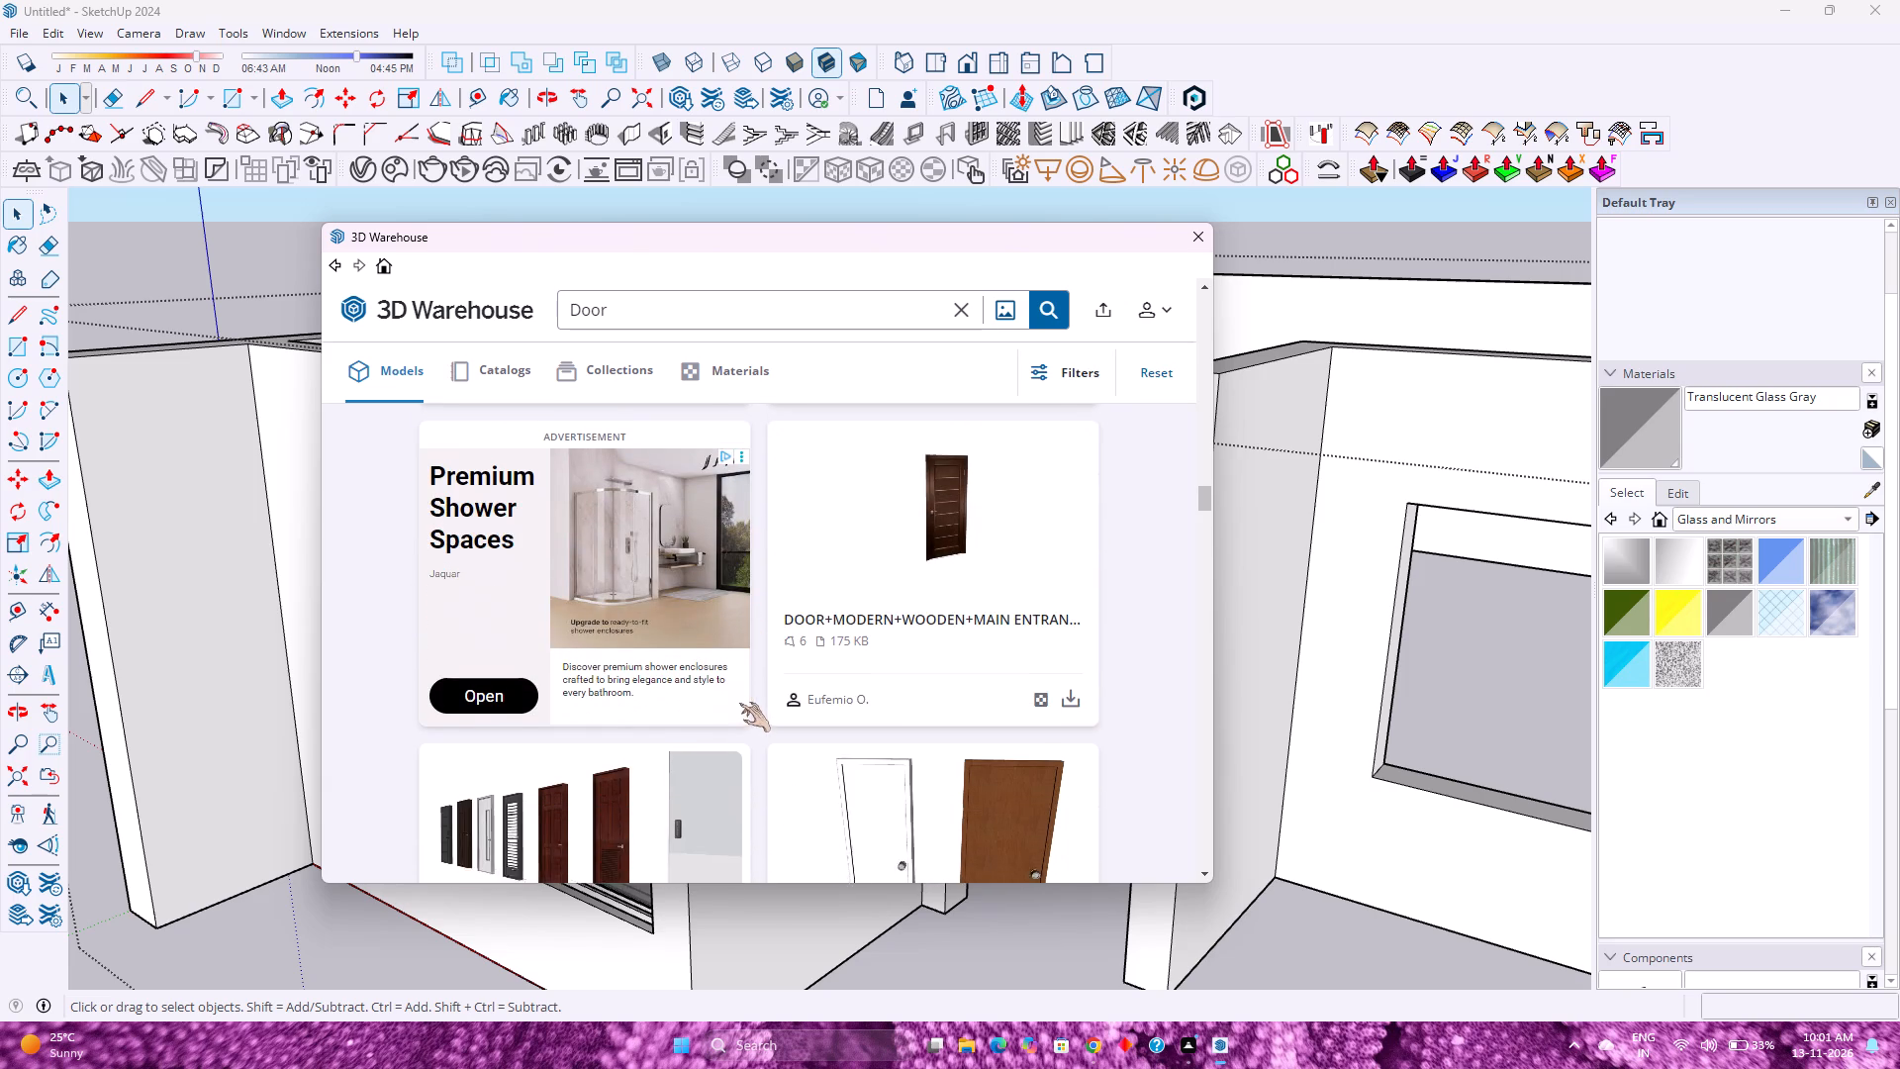
scroll(739, 703, "down", 2)
scroll(1033, 635, "up", 2)
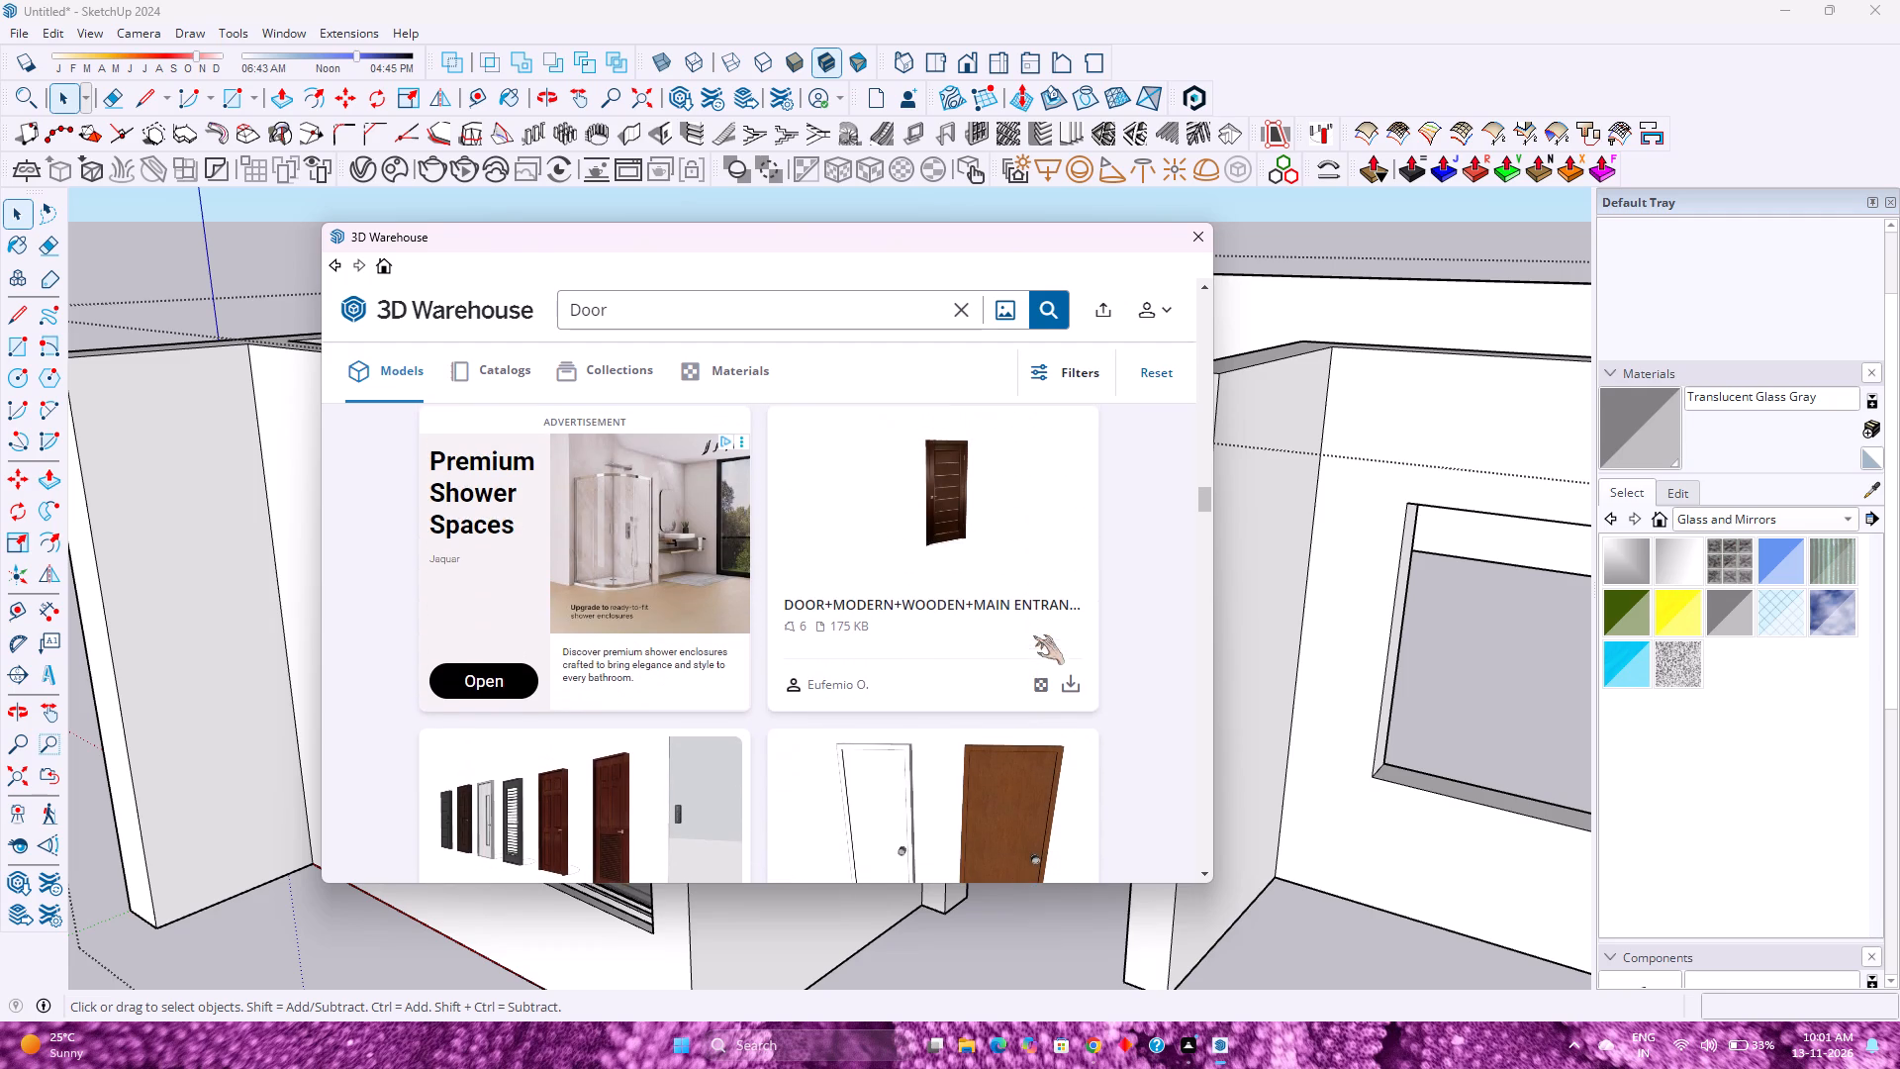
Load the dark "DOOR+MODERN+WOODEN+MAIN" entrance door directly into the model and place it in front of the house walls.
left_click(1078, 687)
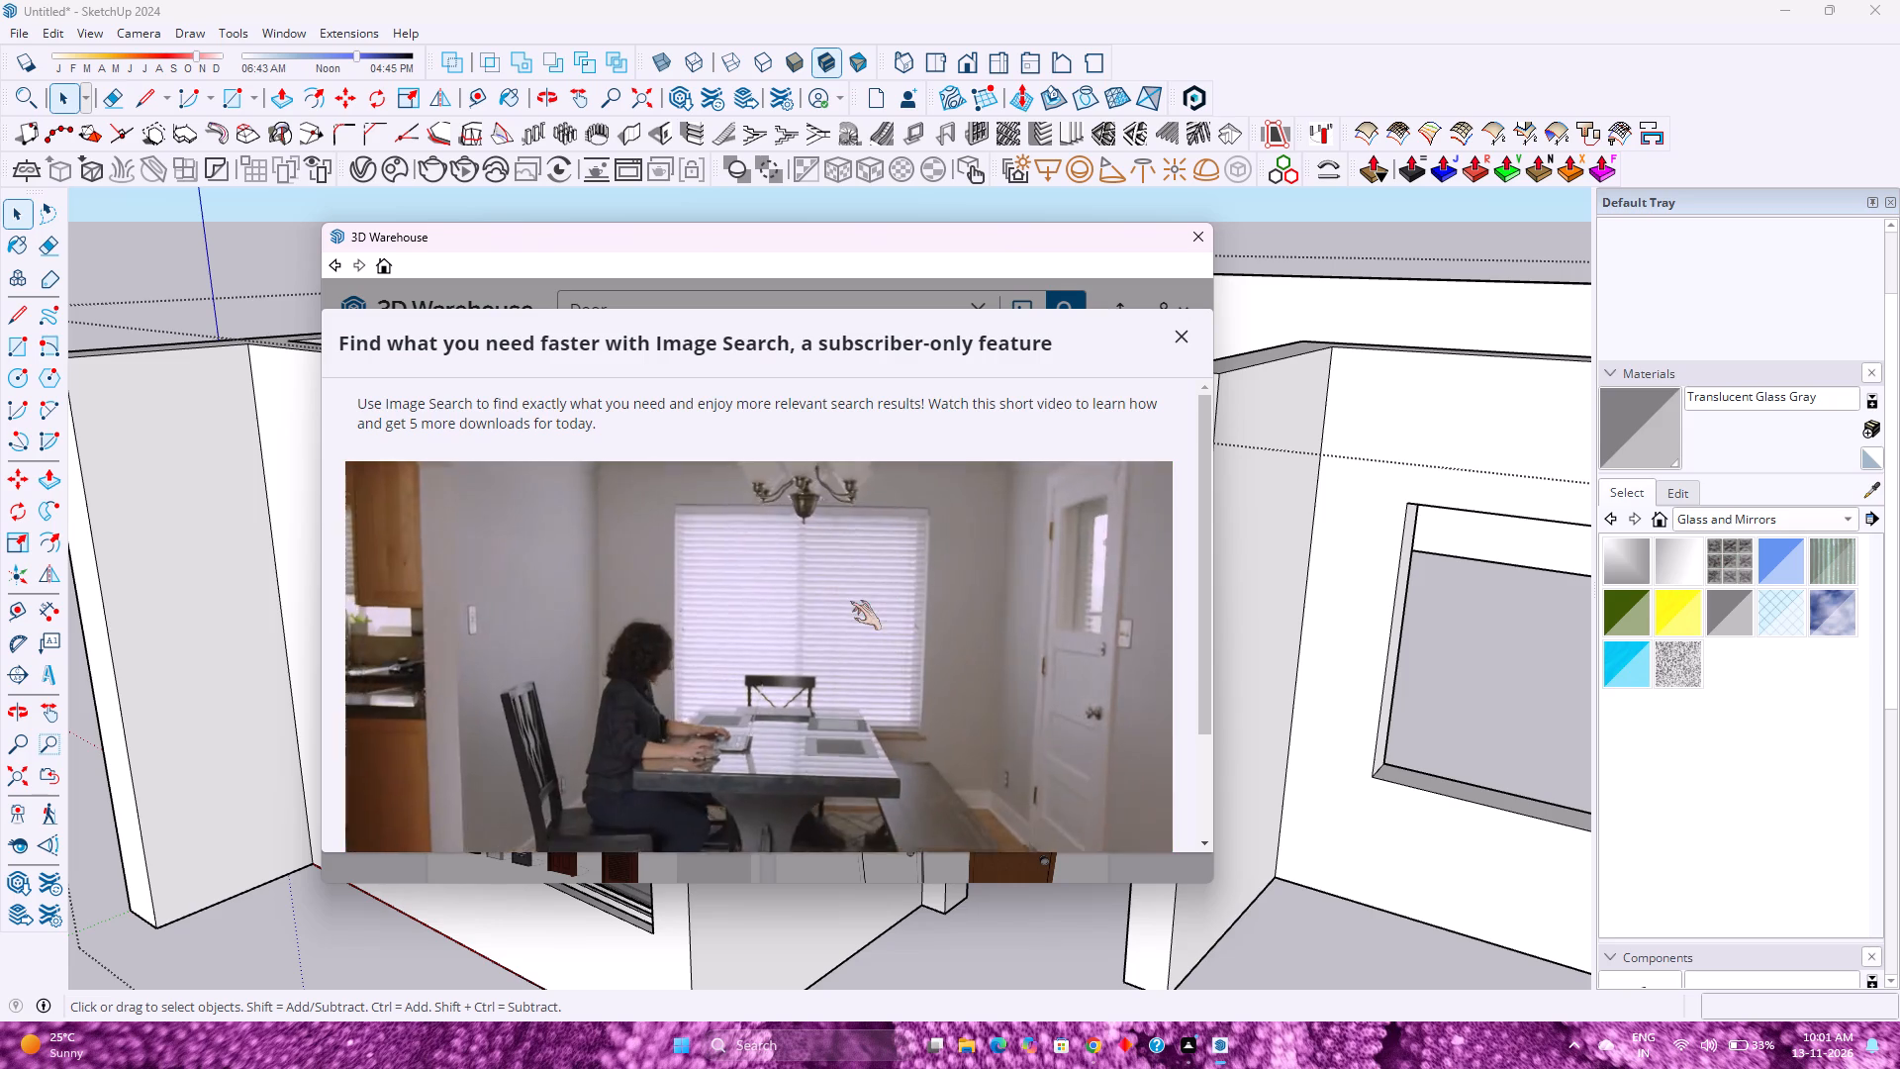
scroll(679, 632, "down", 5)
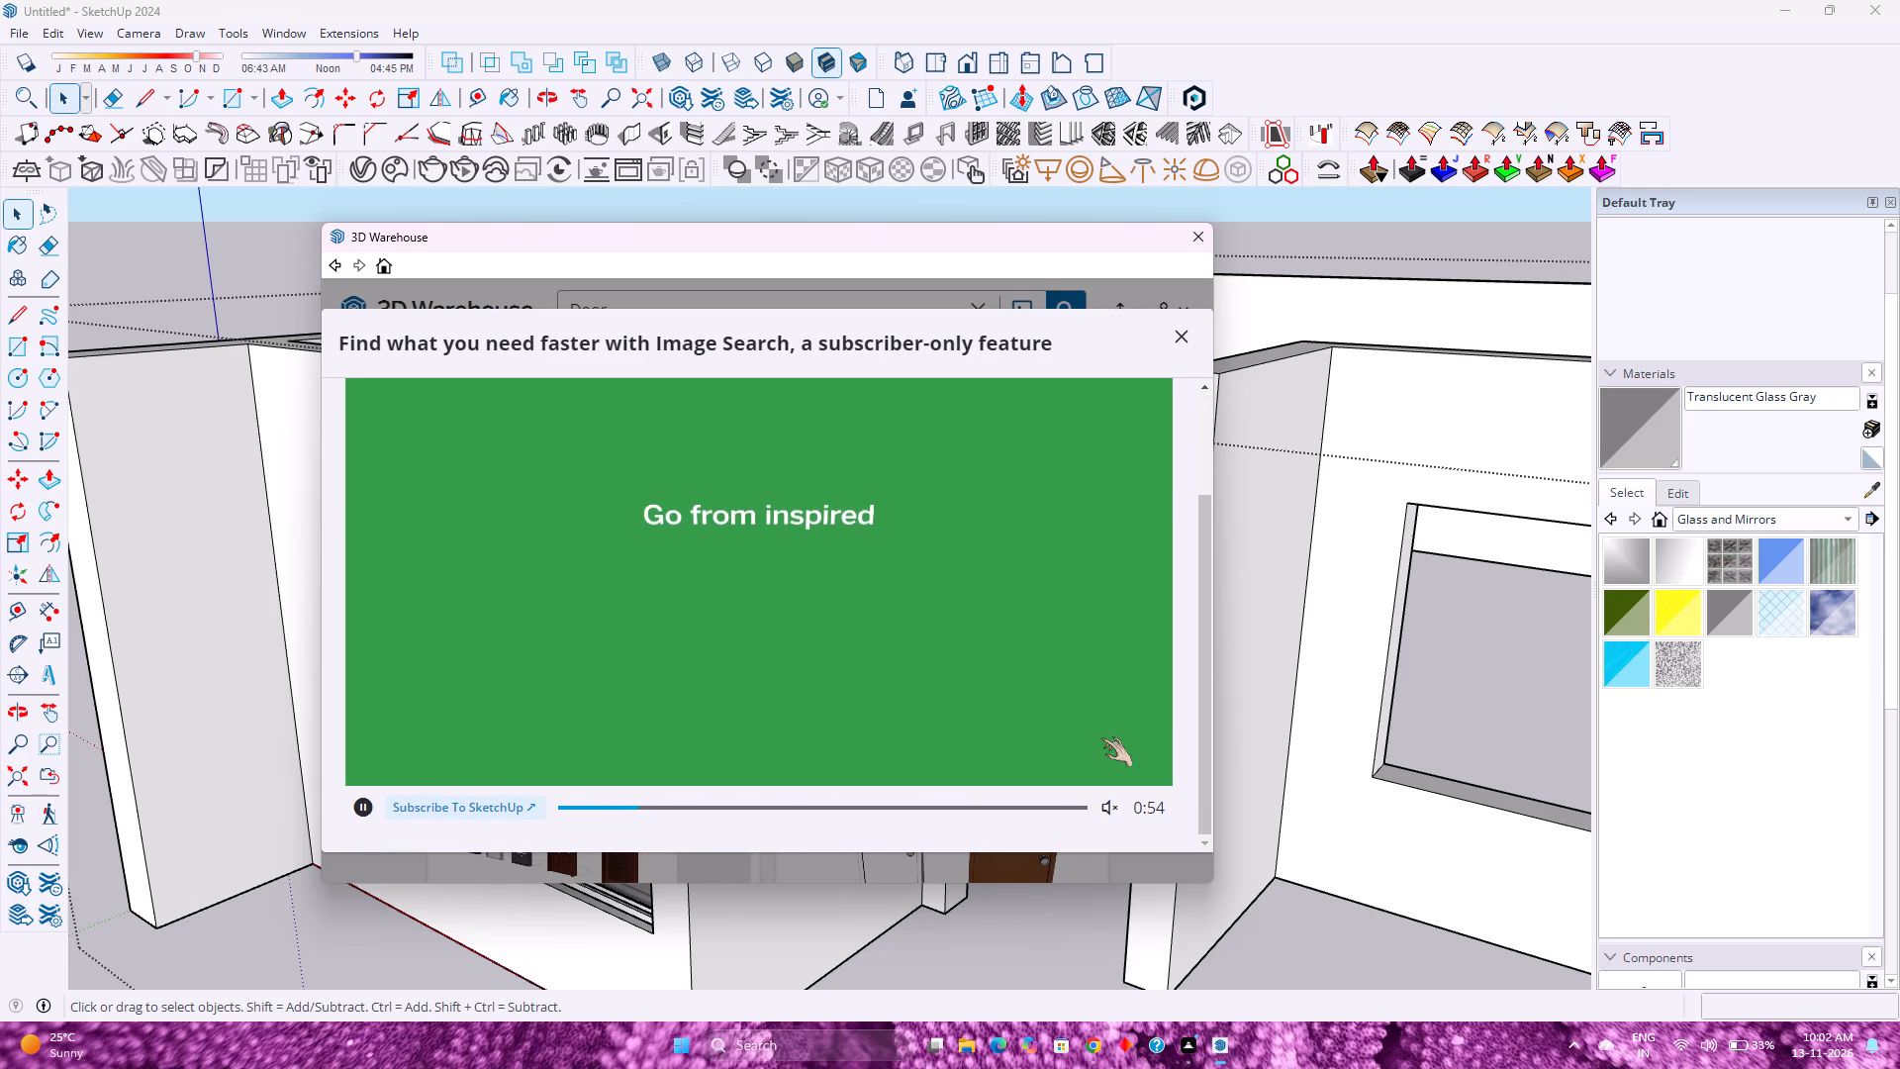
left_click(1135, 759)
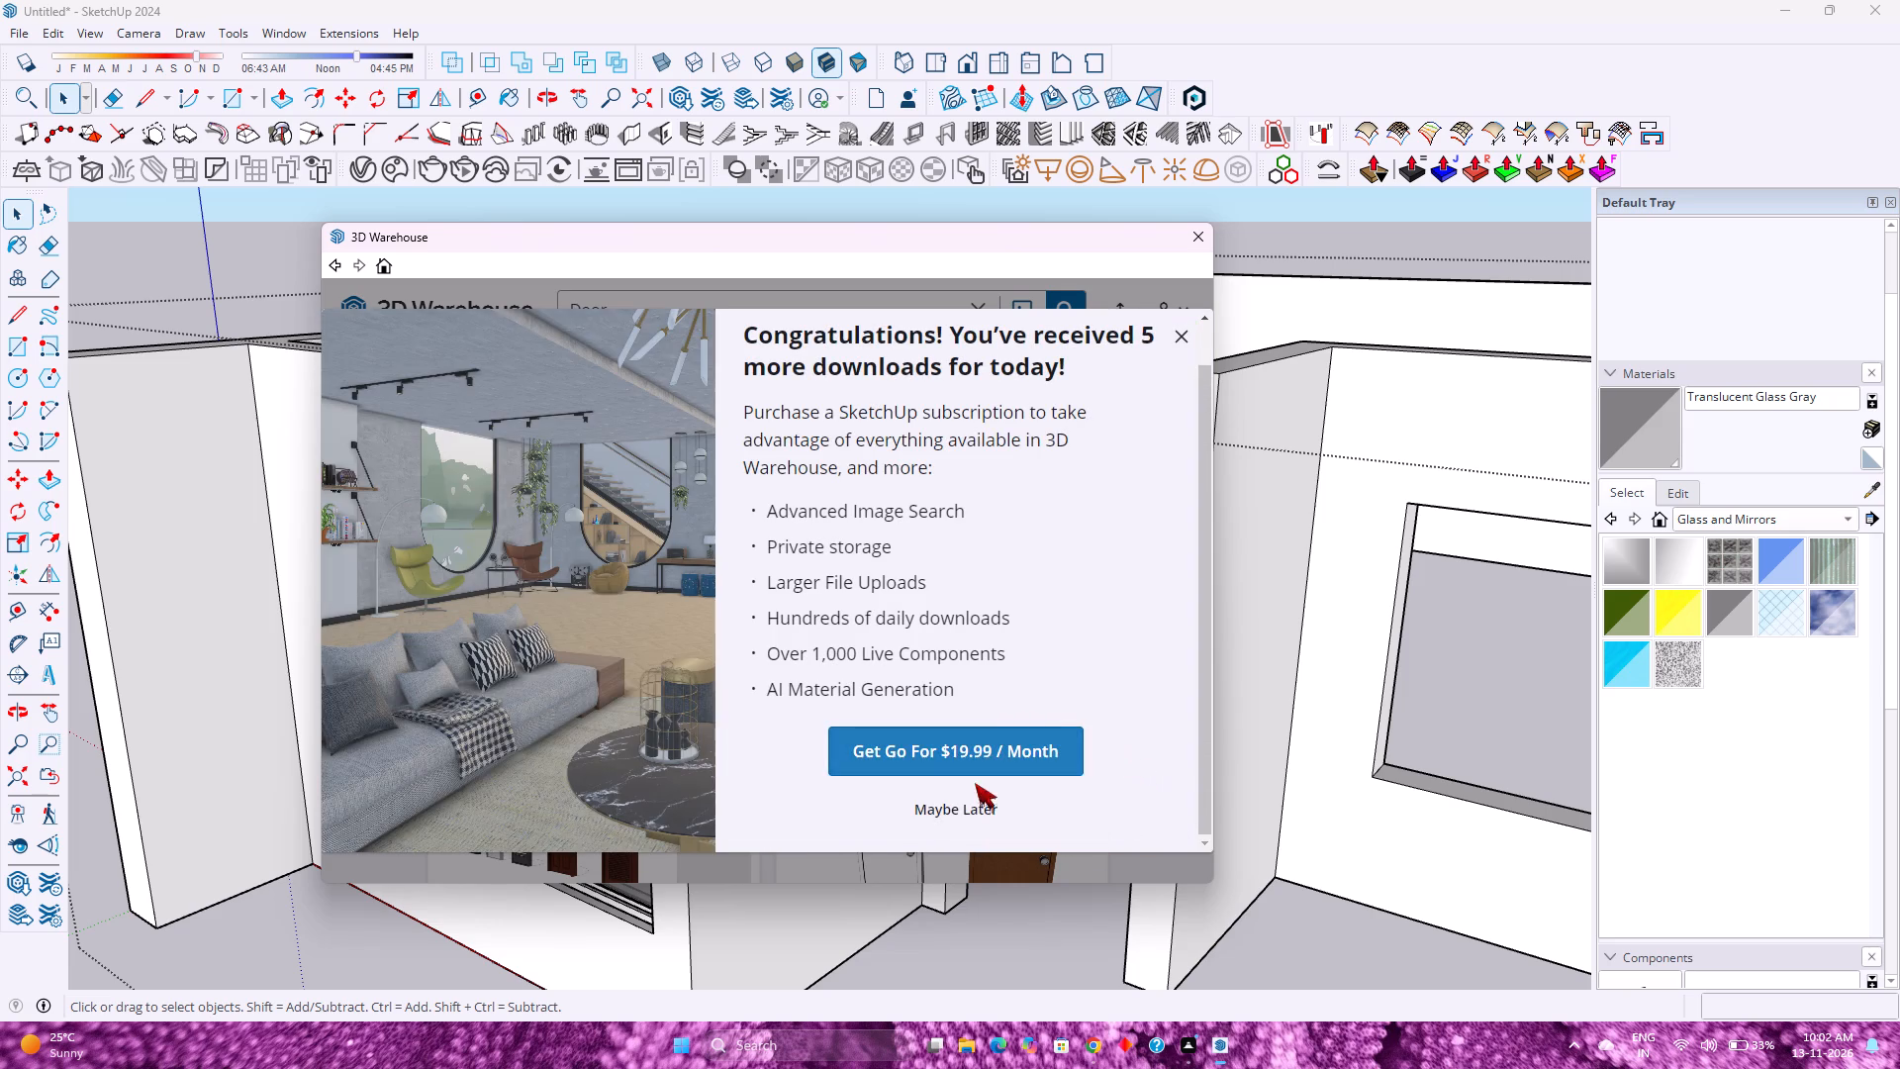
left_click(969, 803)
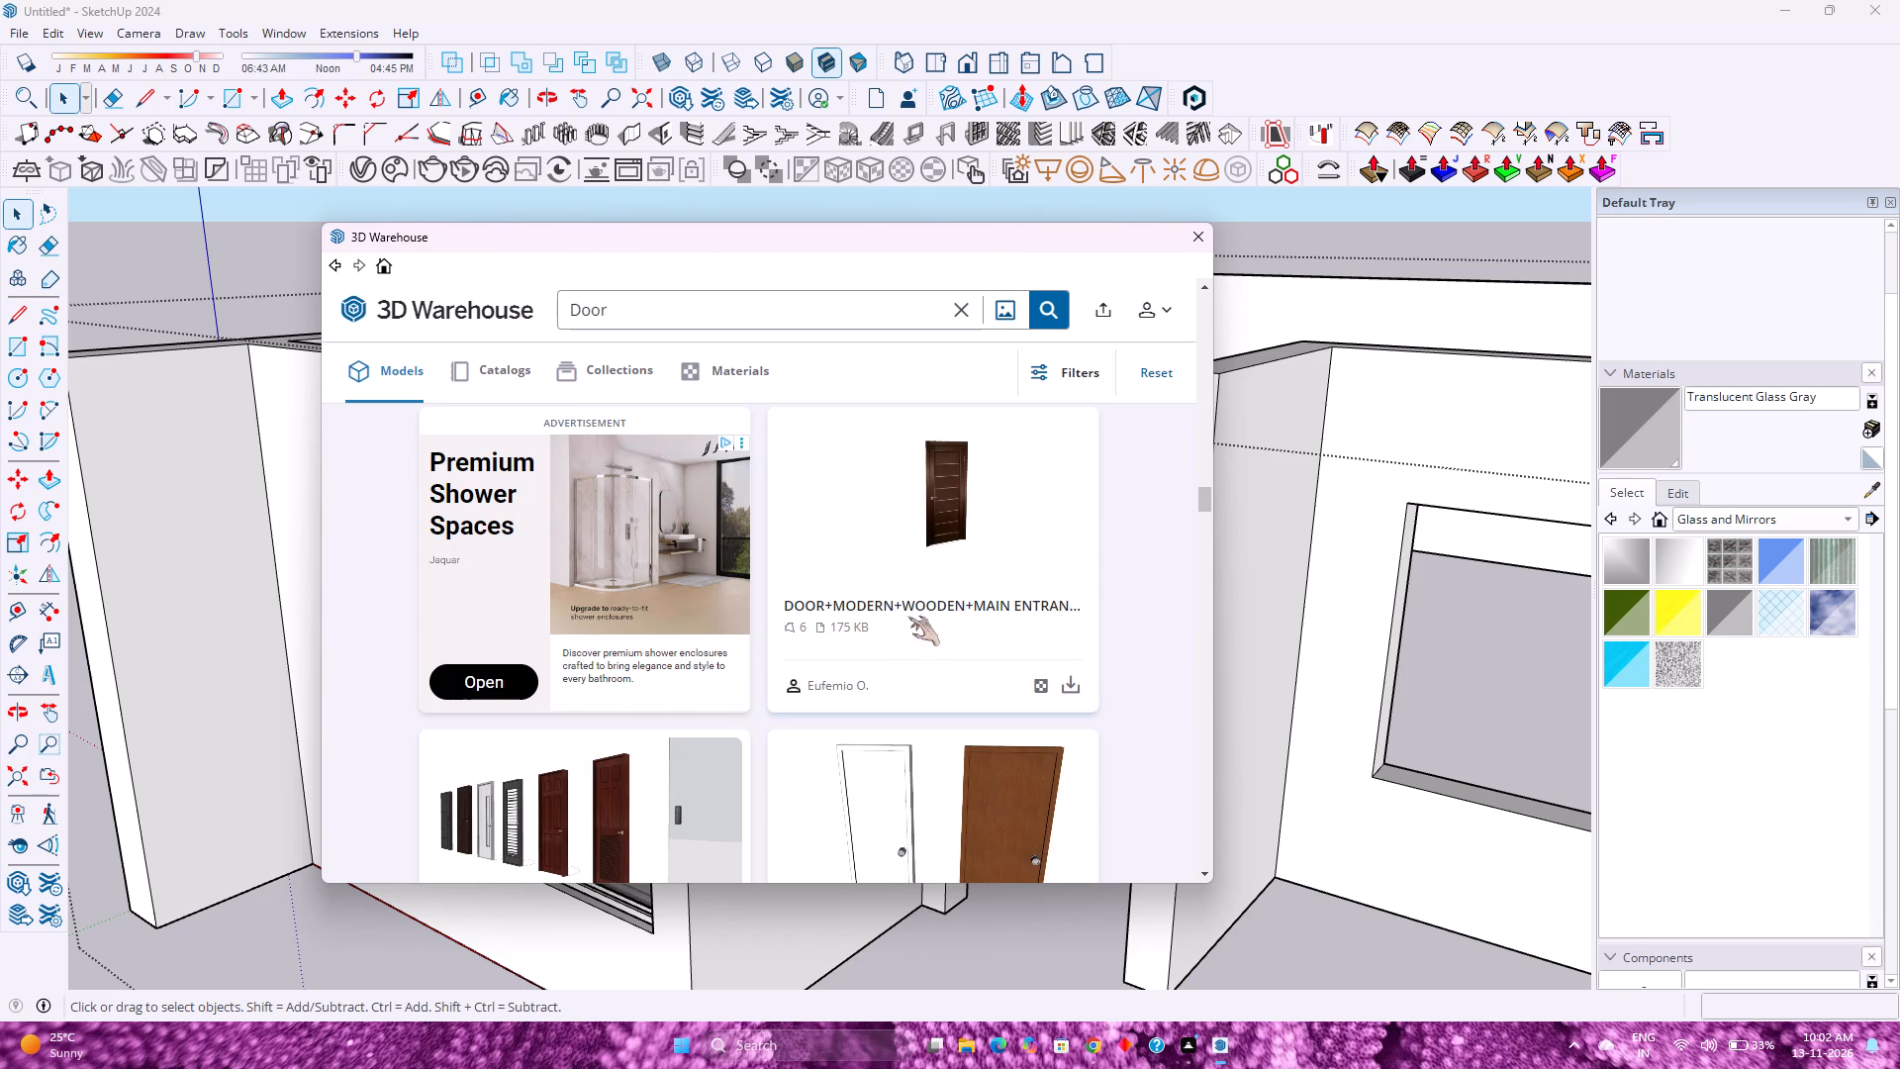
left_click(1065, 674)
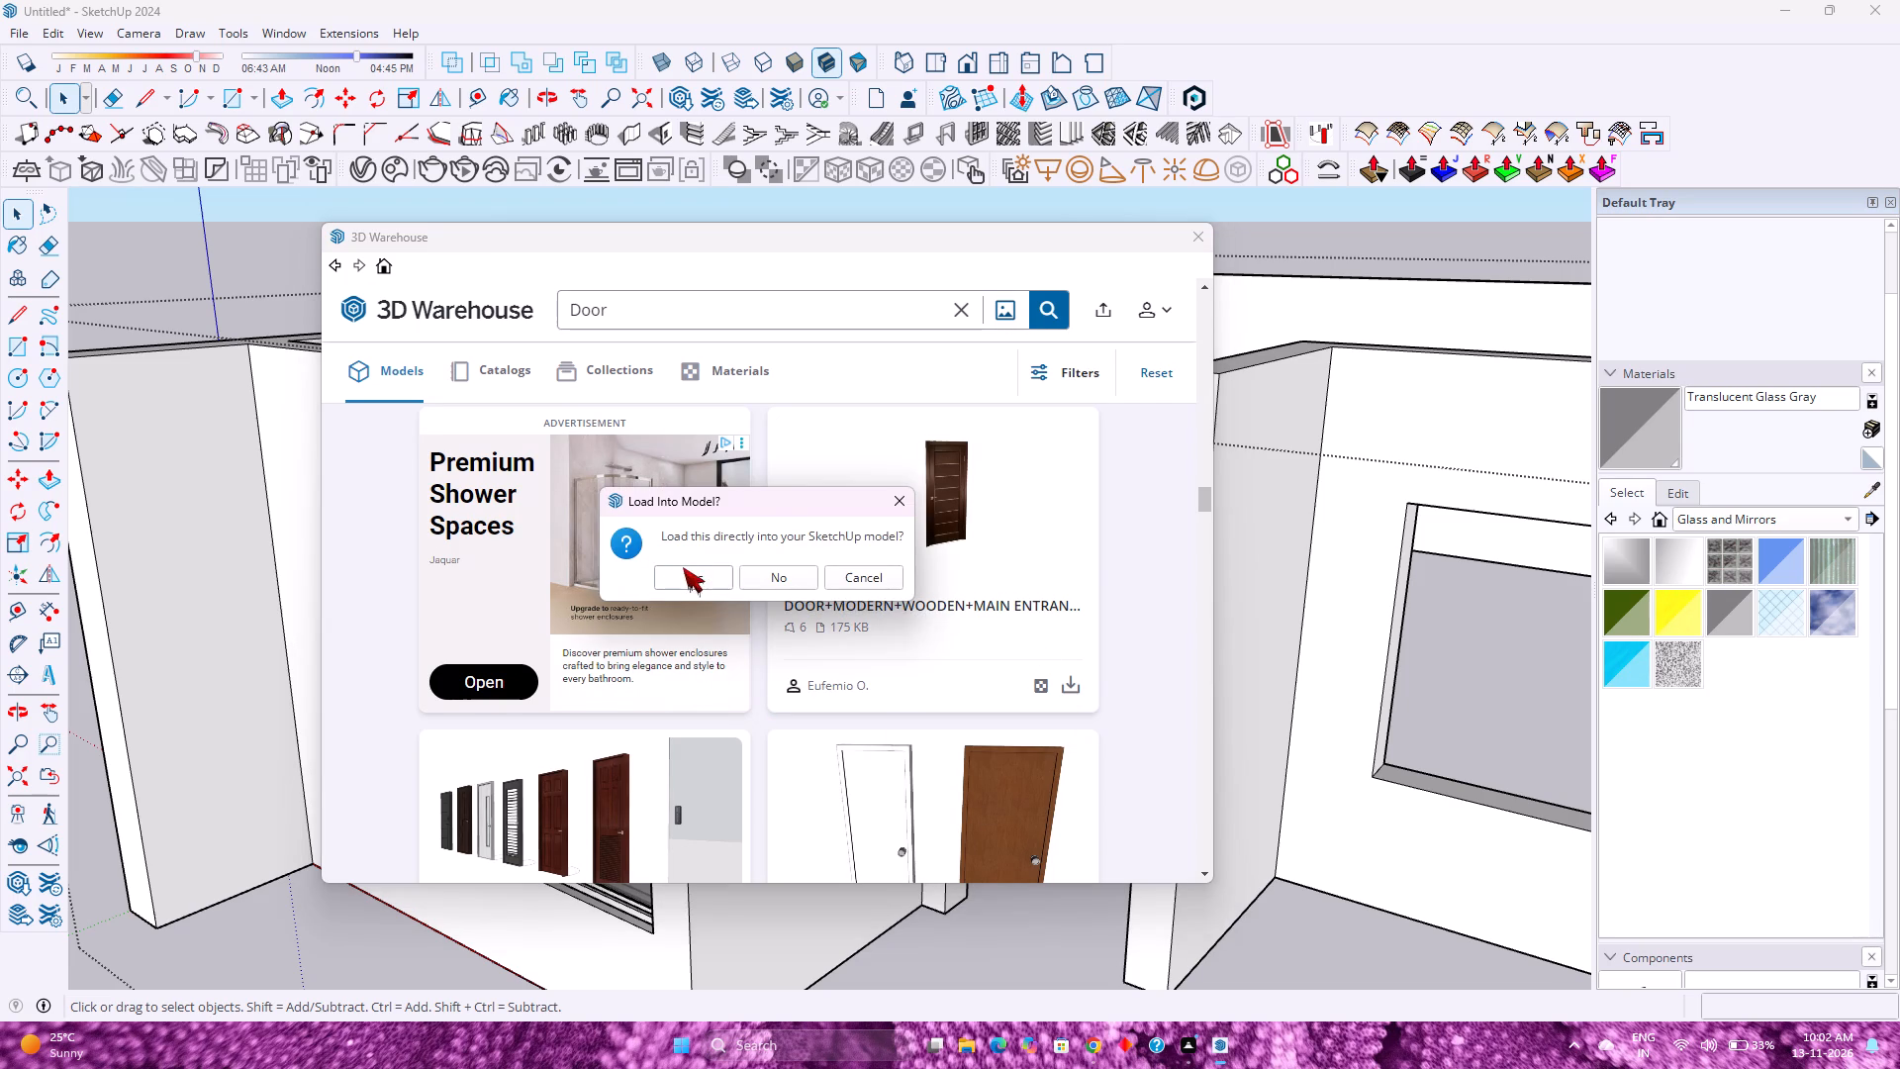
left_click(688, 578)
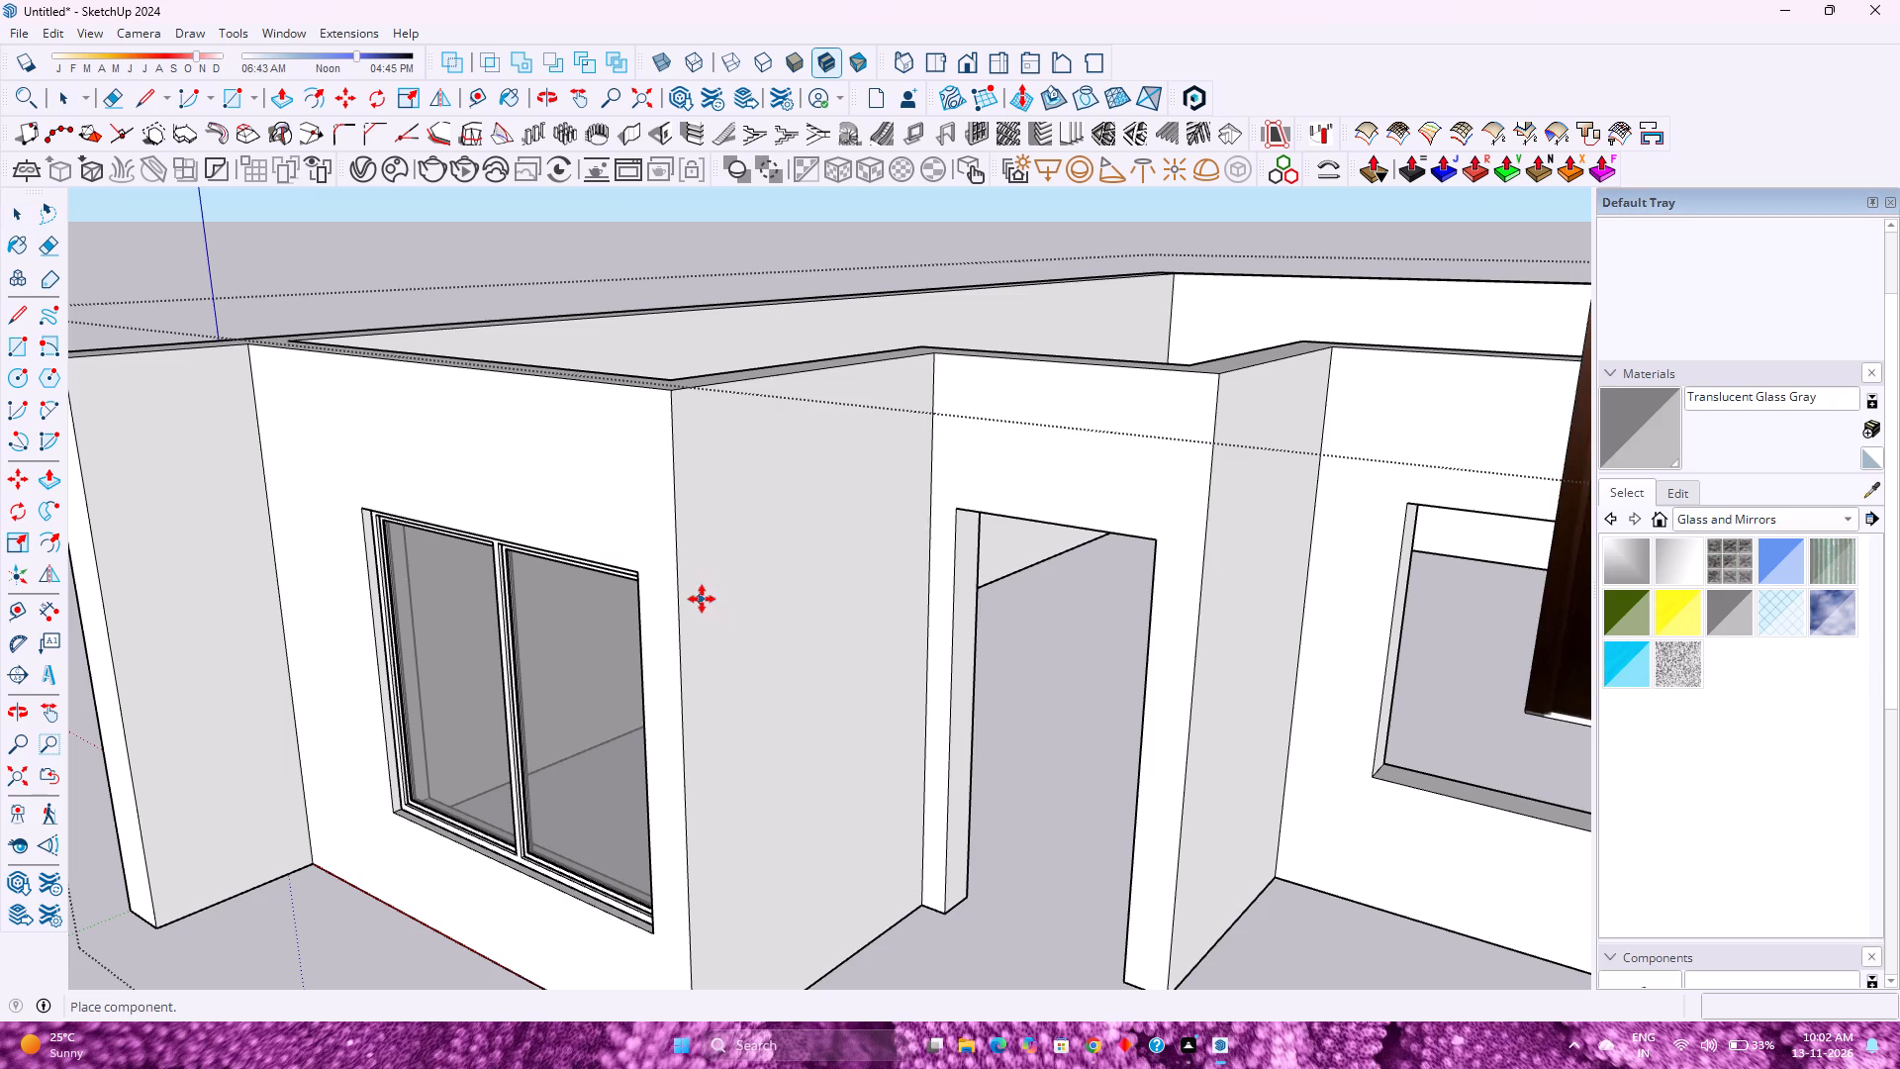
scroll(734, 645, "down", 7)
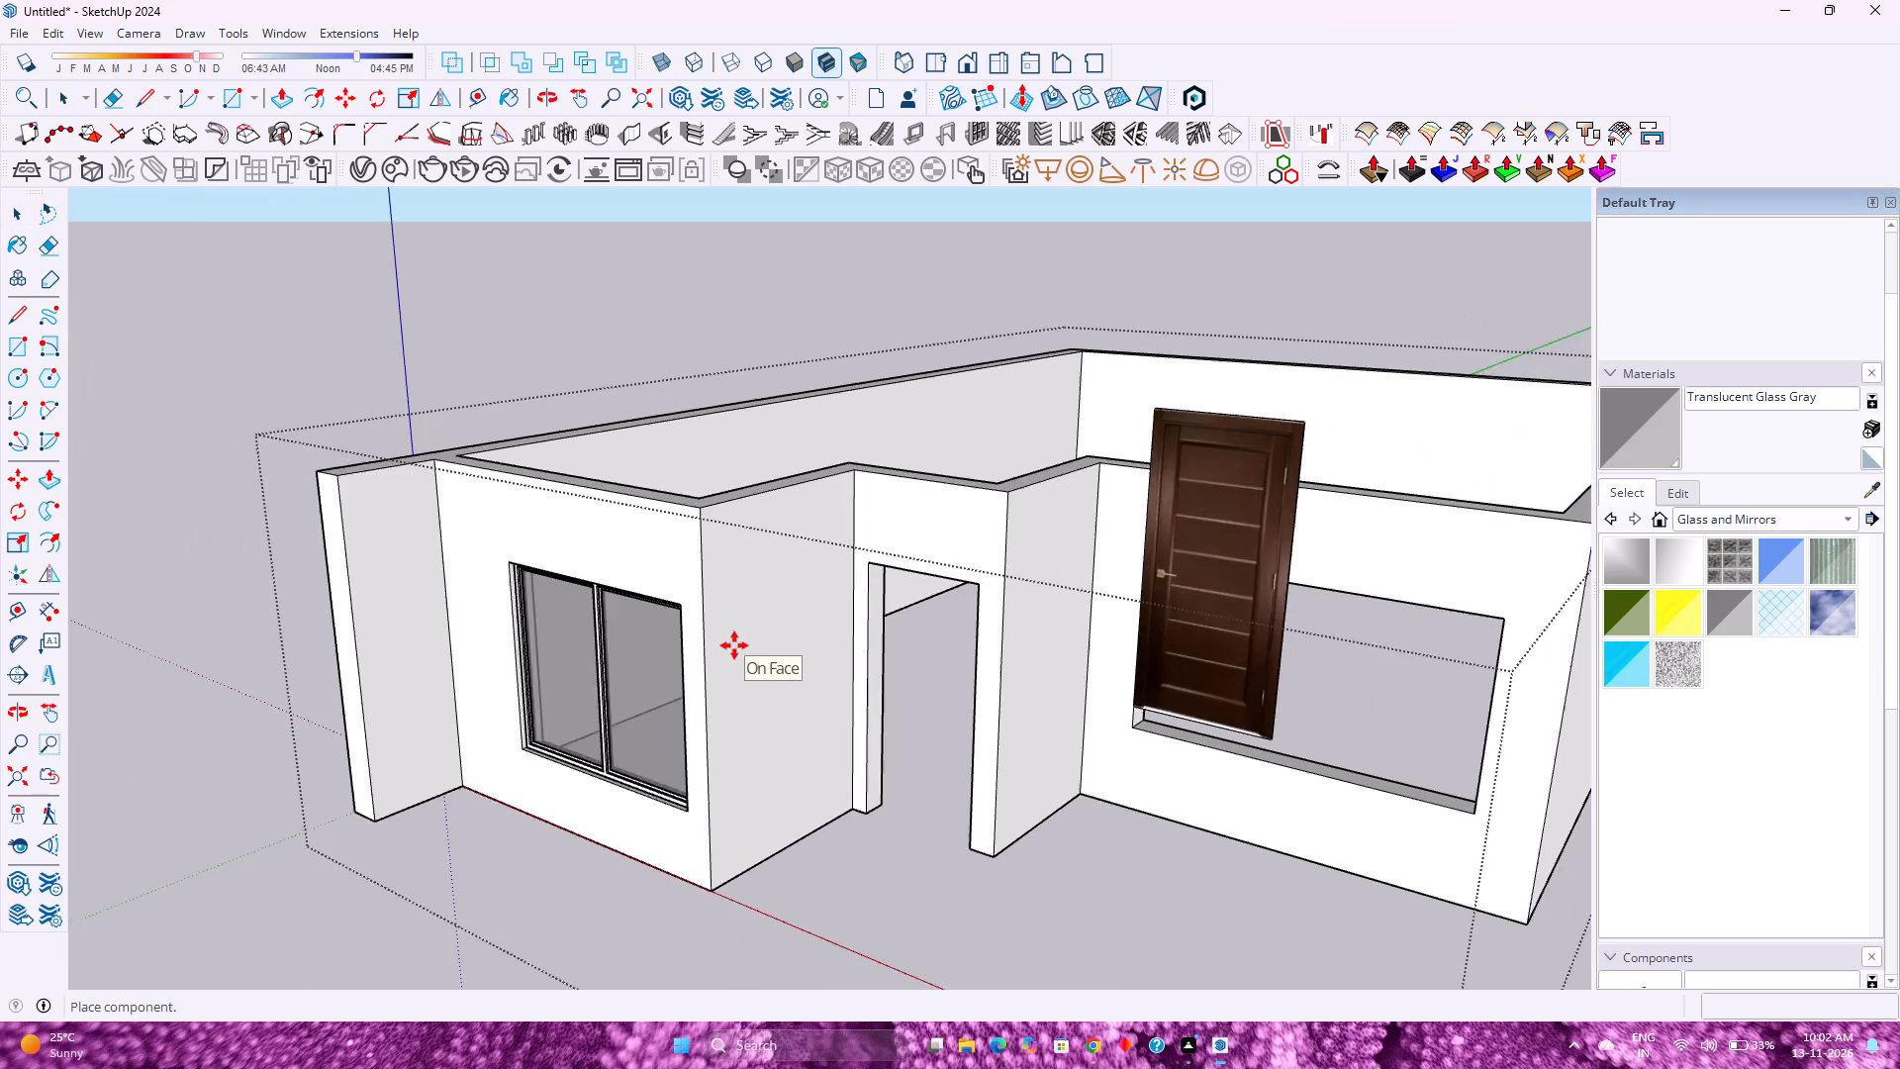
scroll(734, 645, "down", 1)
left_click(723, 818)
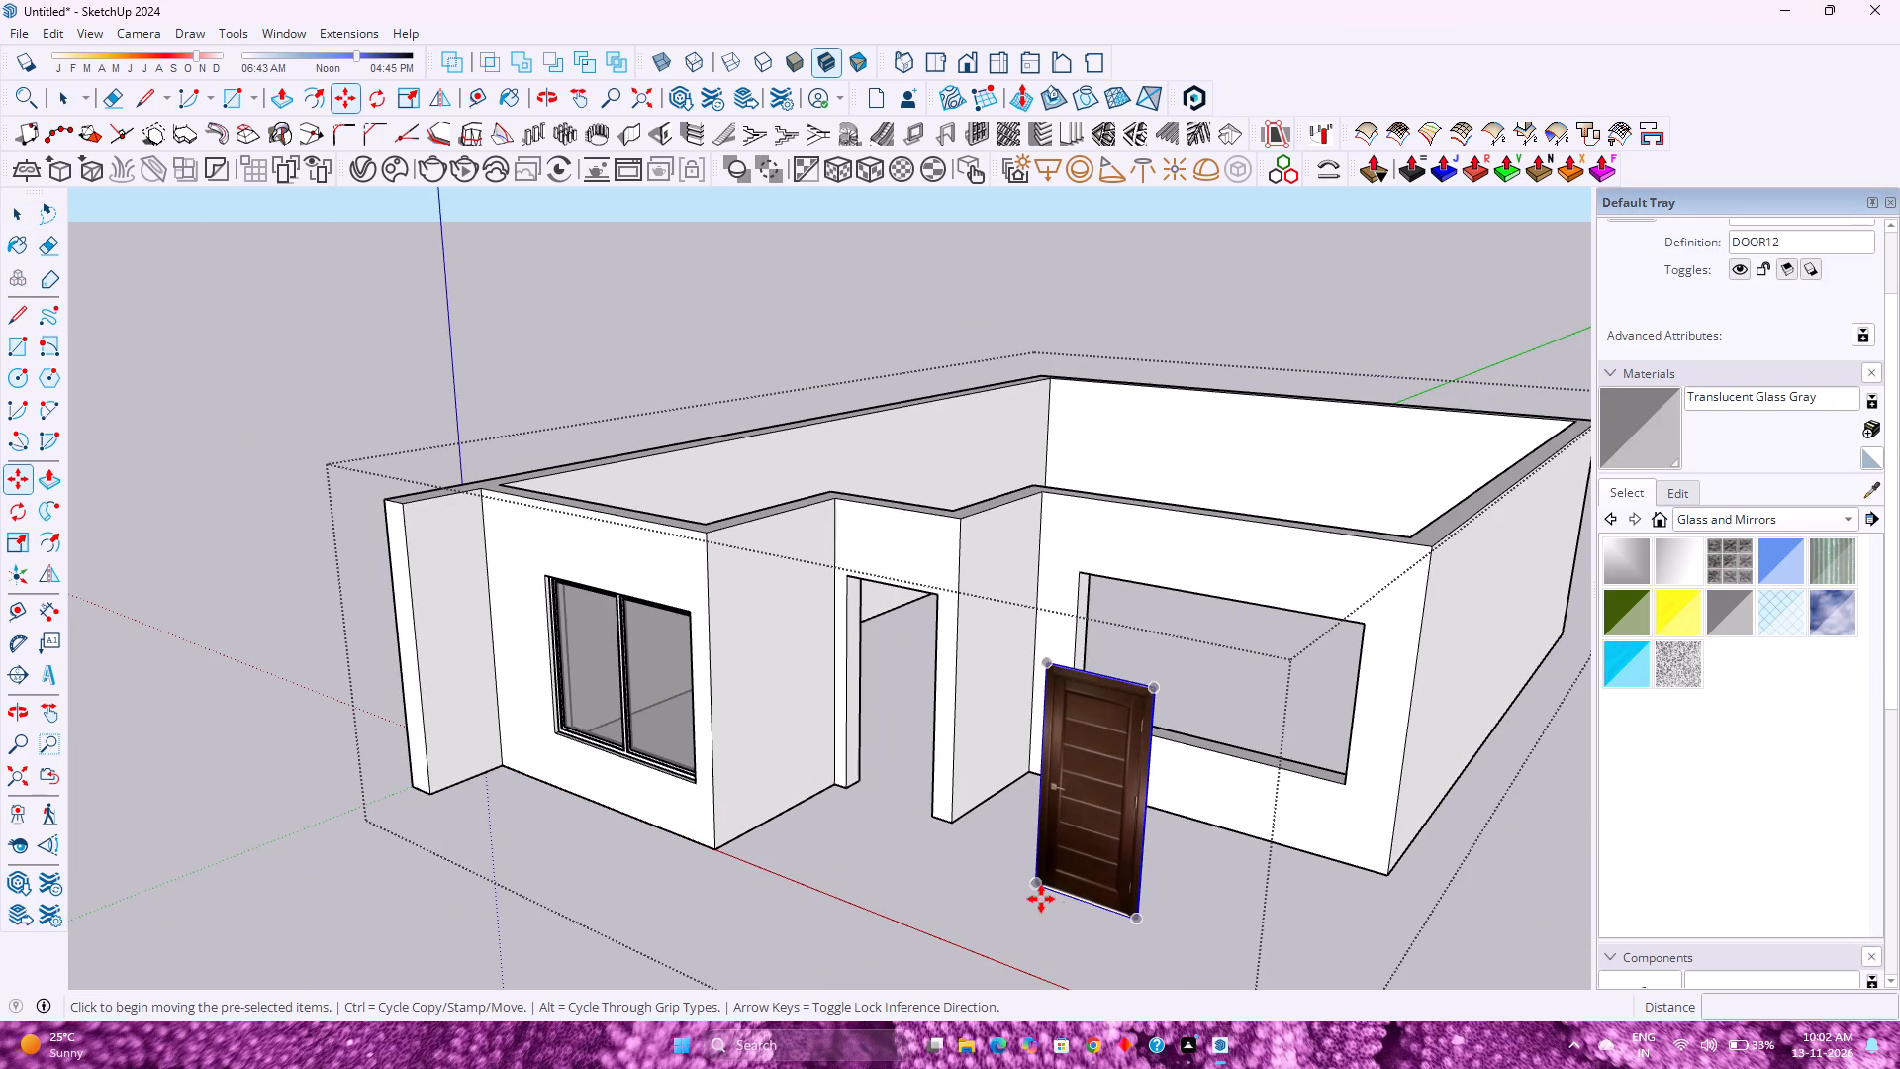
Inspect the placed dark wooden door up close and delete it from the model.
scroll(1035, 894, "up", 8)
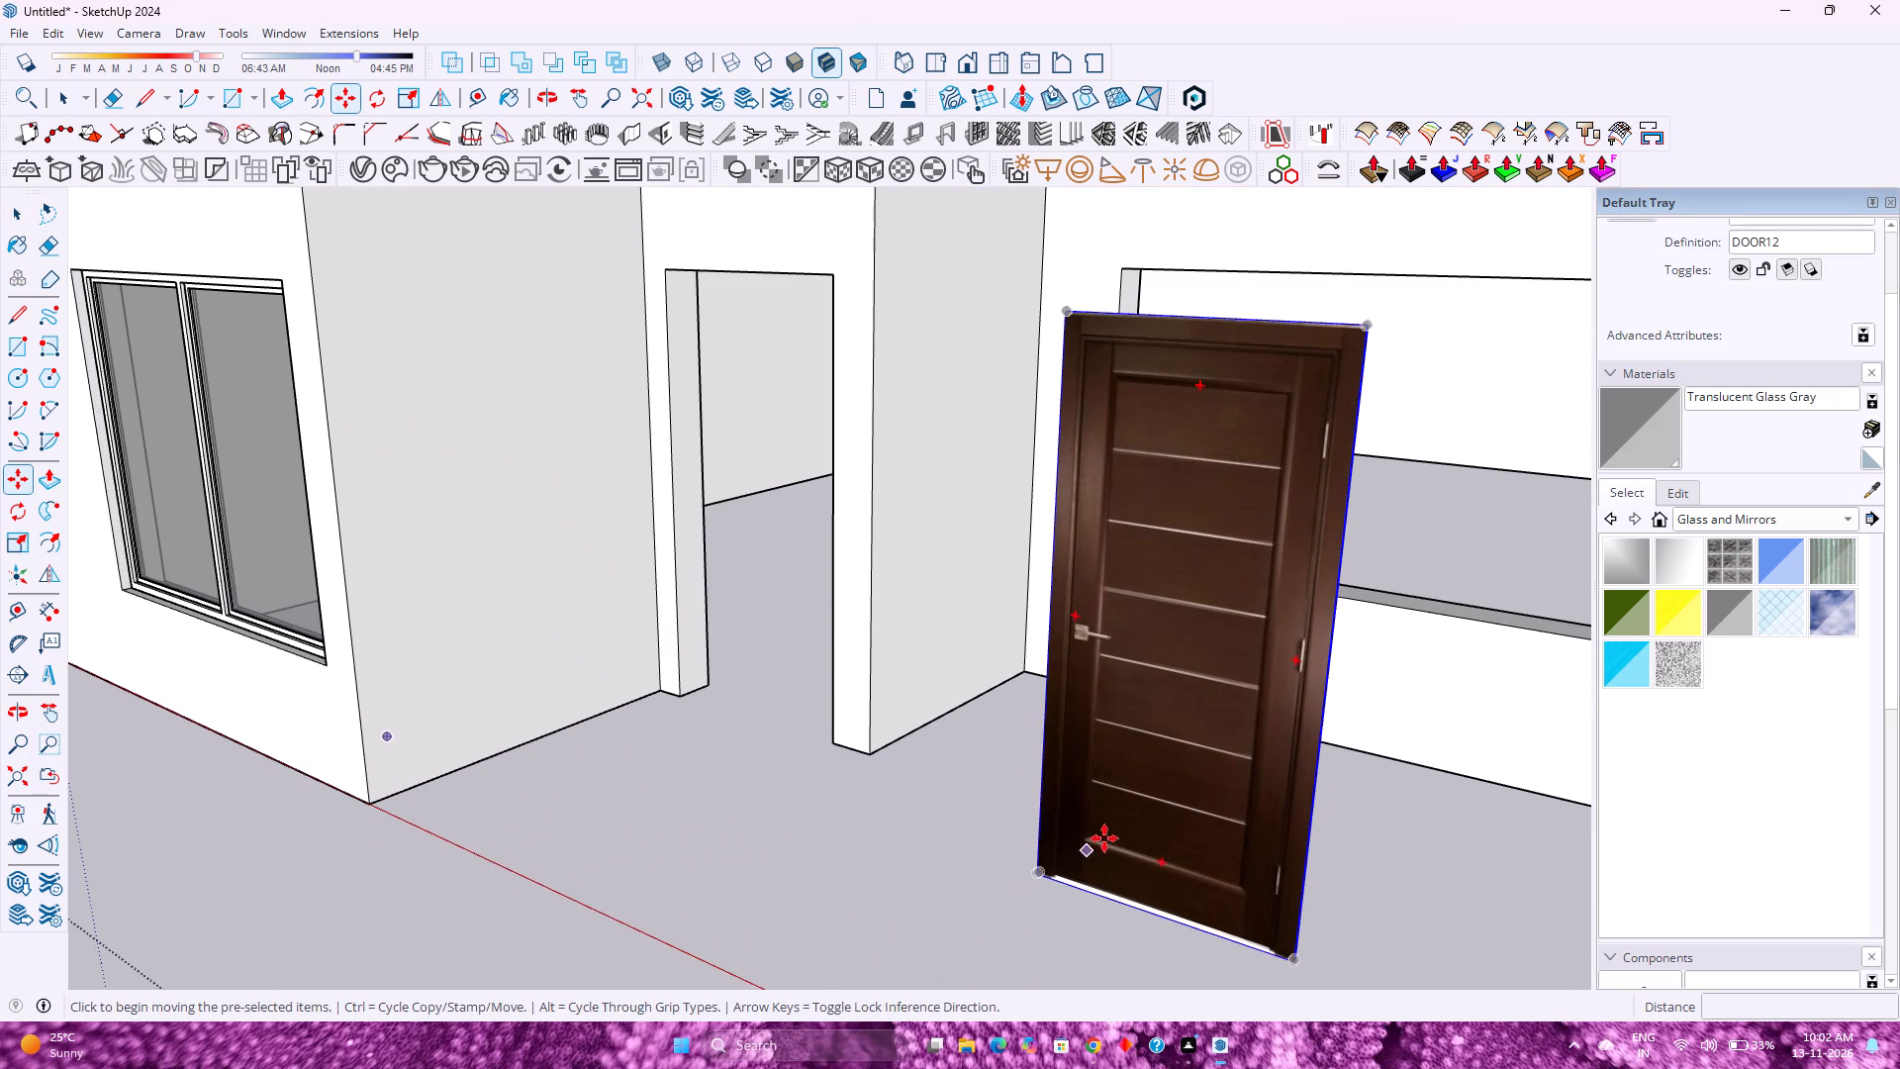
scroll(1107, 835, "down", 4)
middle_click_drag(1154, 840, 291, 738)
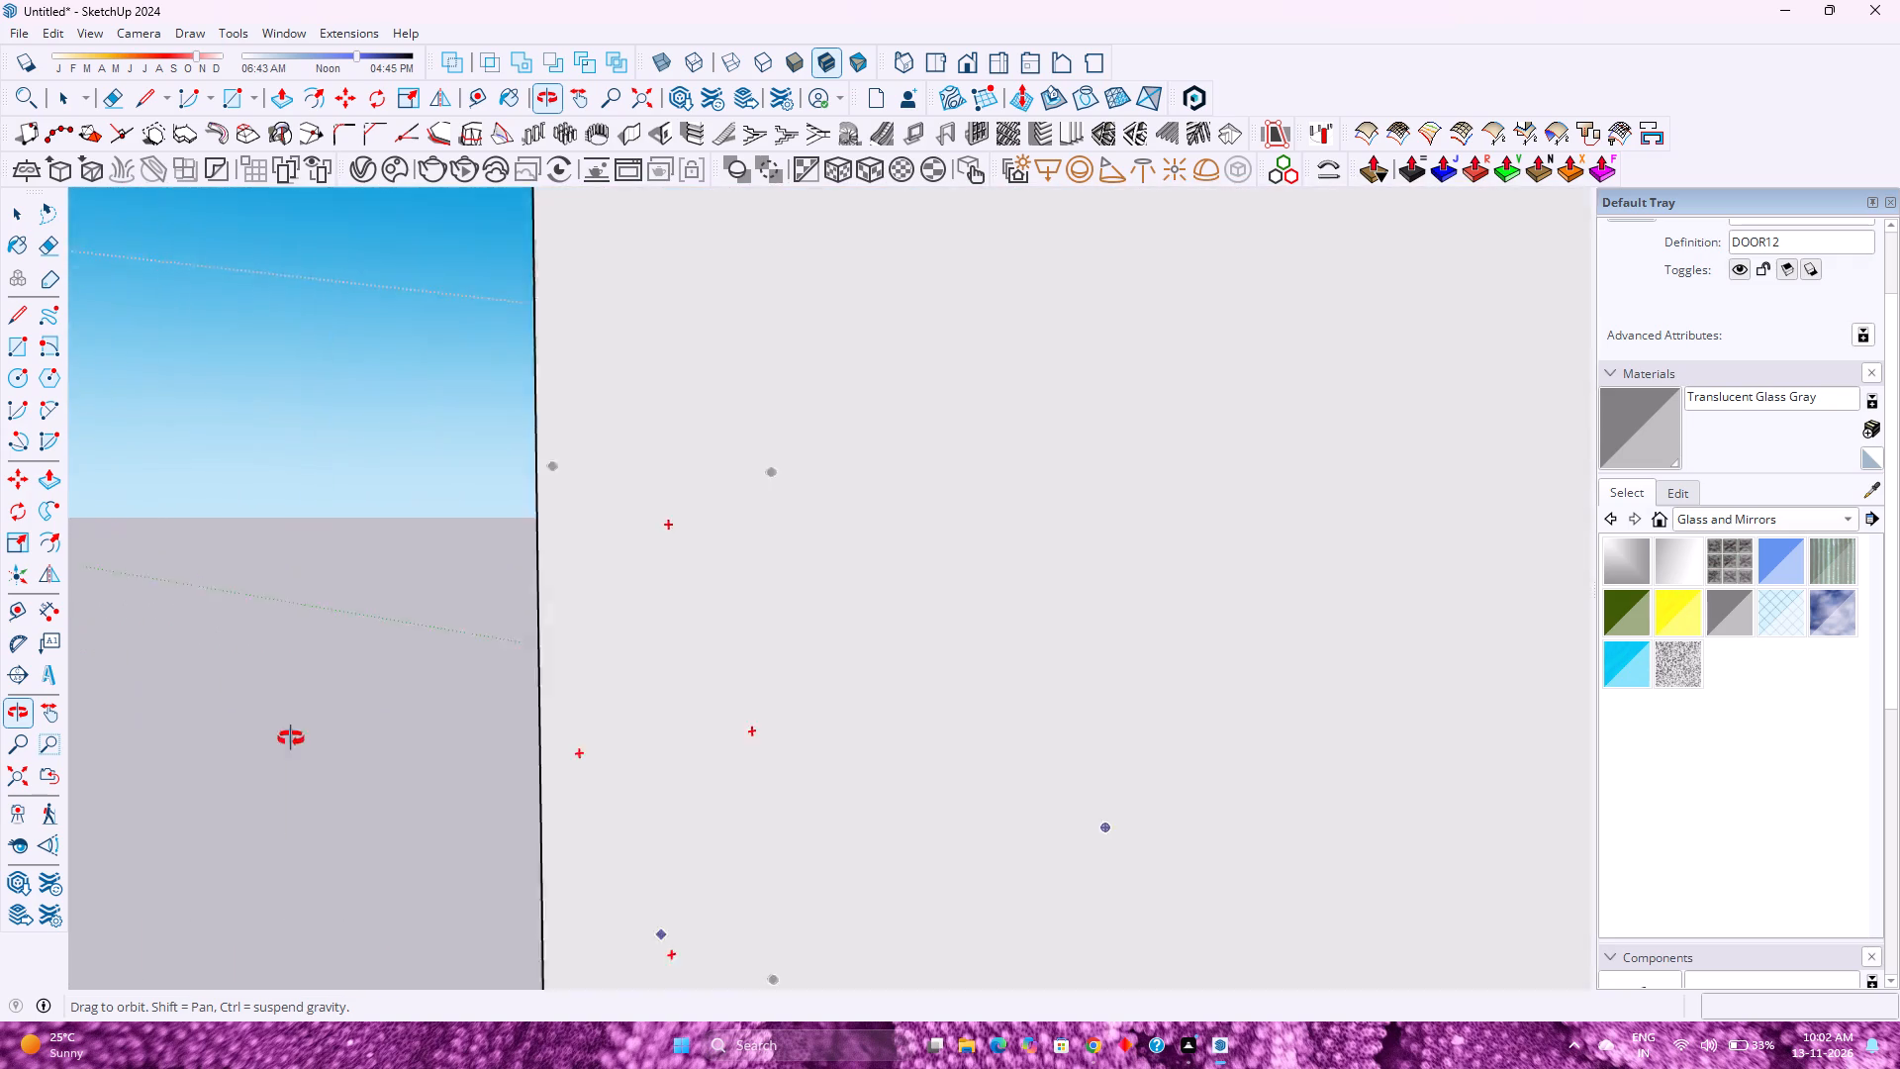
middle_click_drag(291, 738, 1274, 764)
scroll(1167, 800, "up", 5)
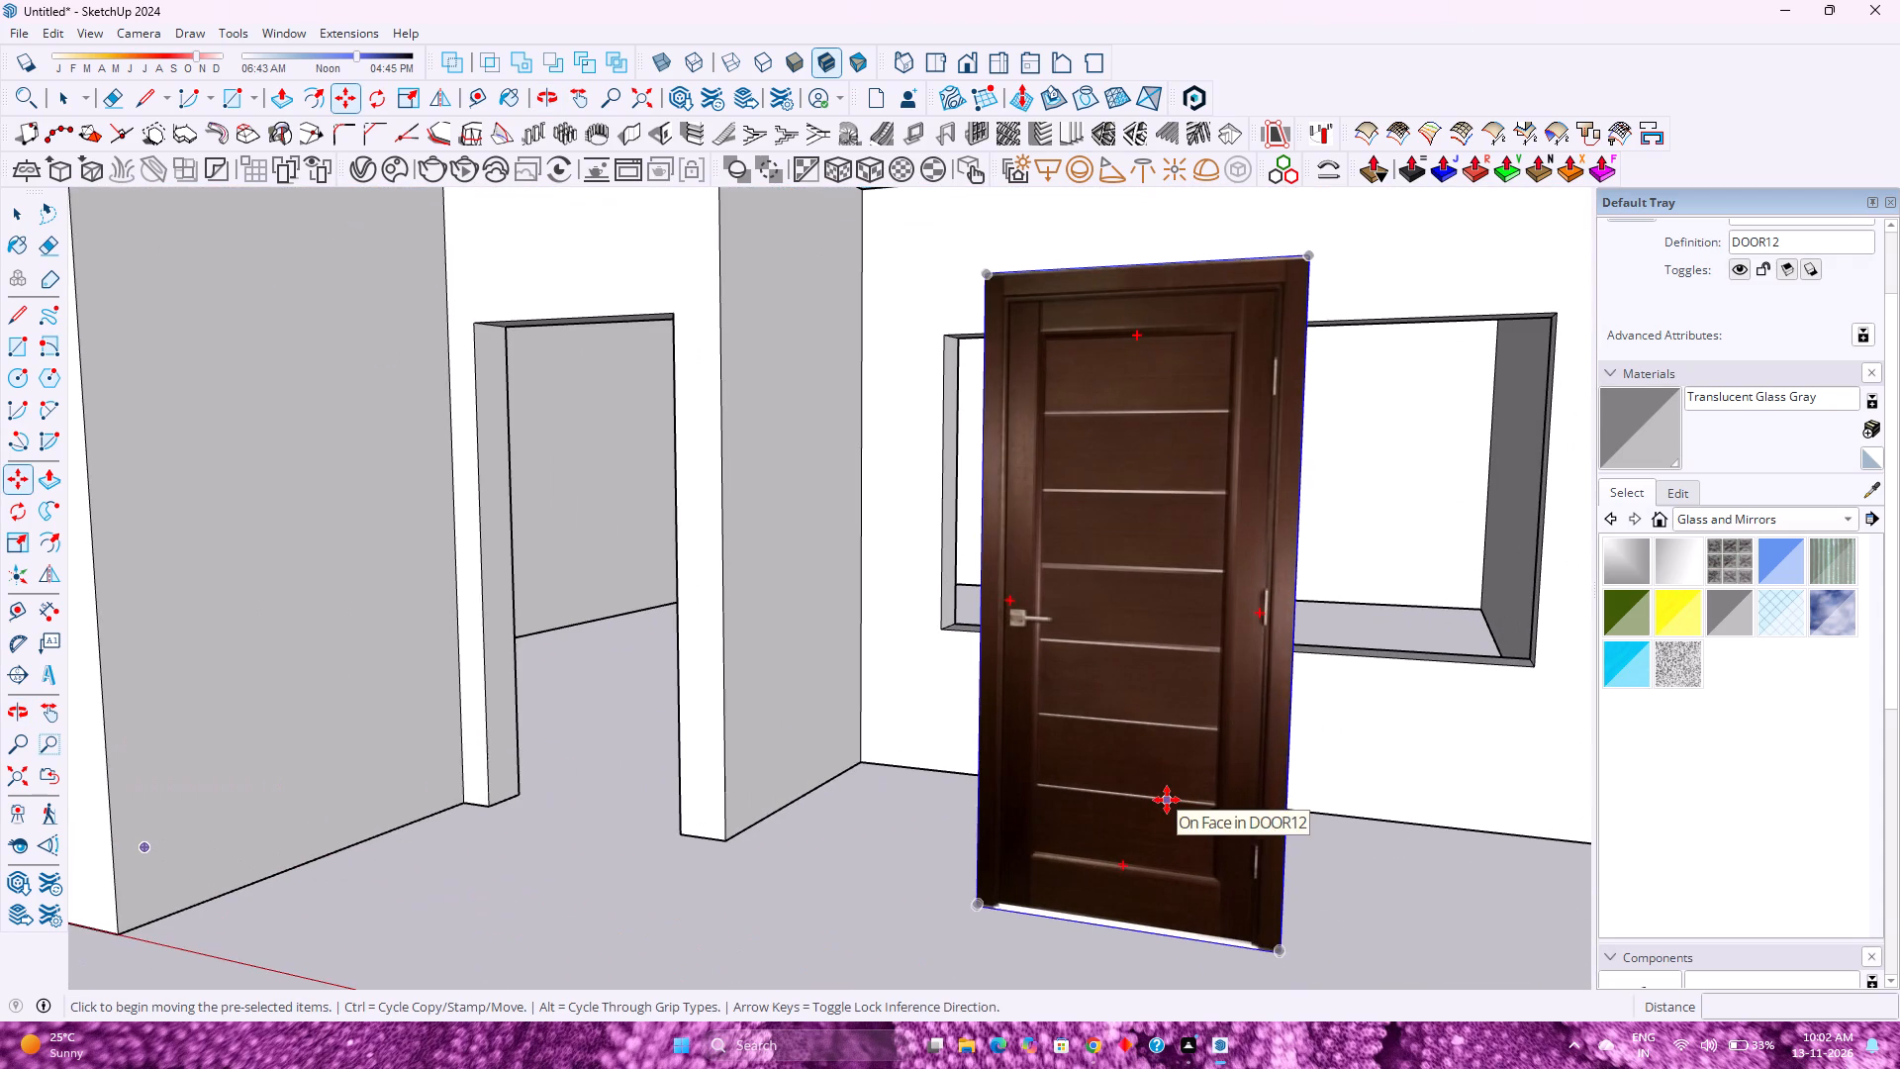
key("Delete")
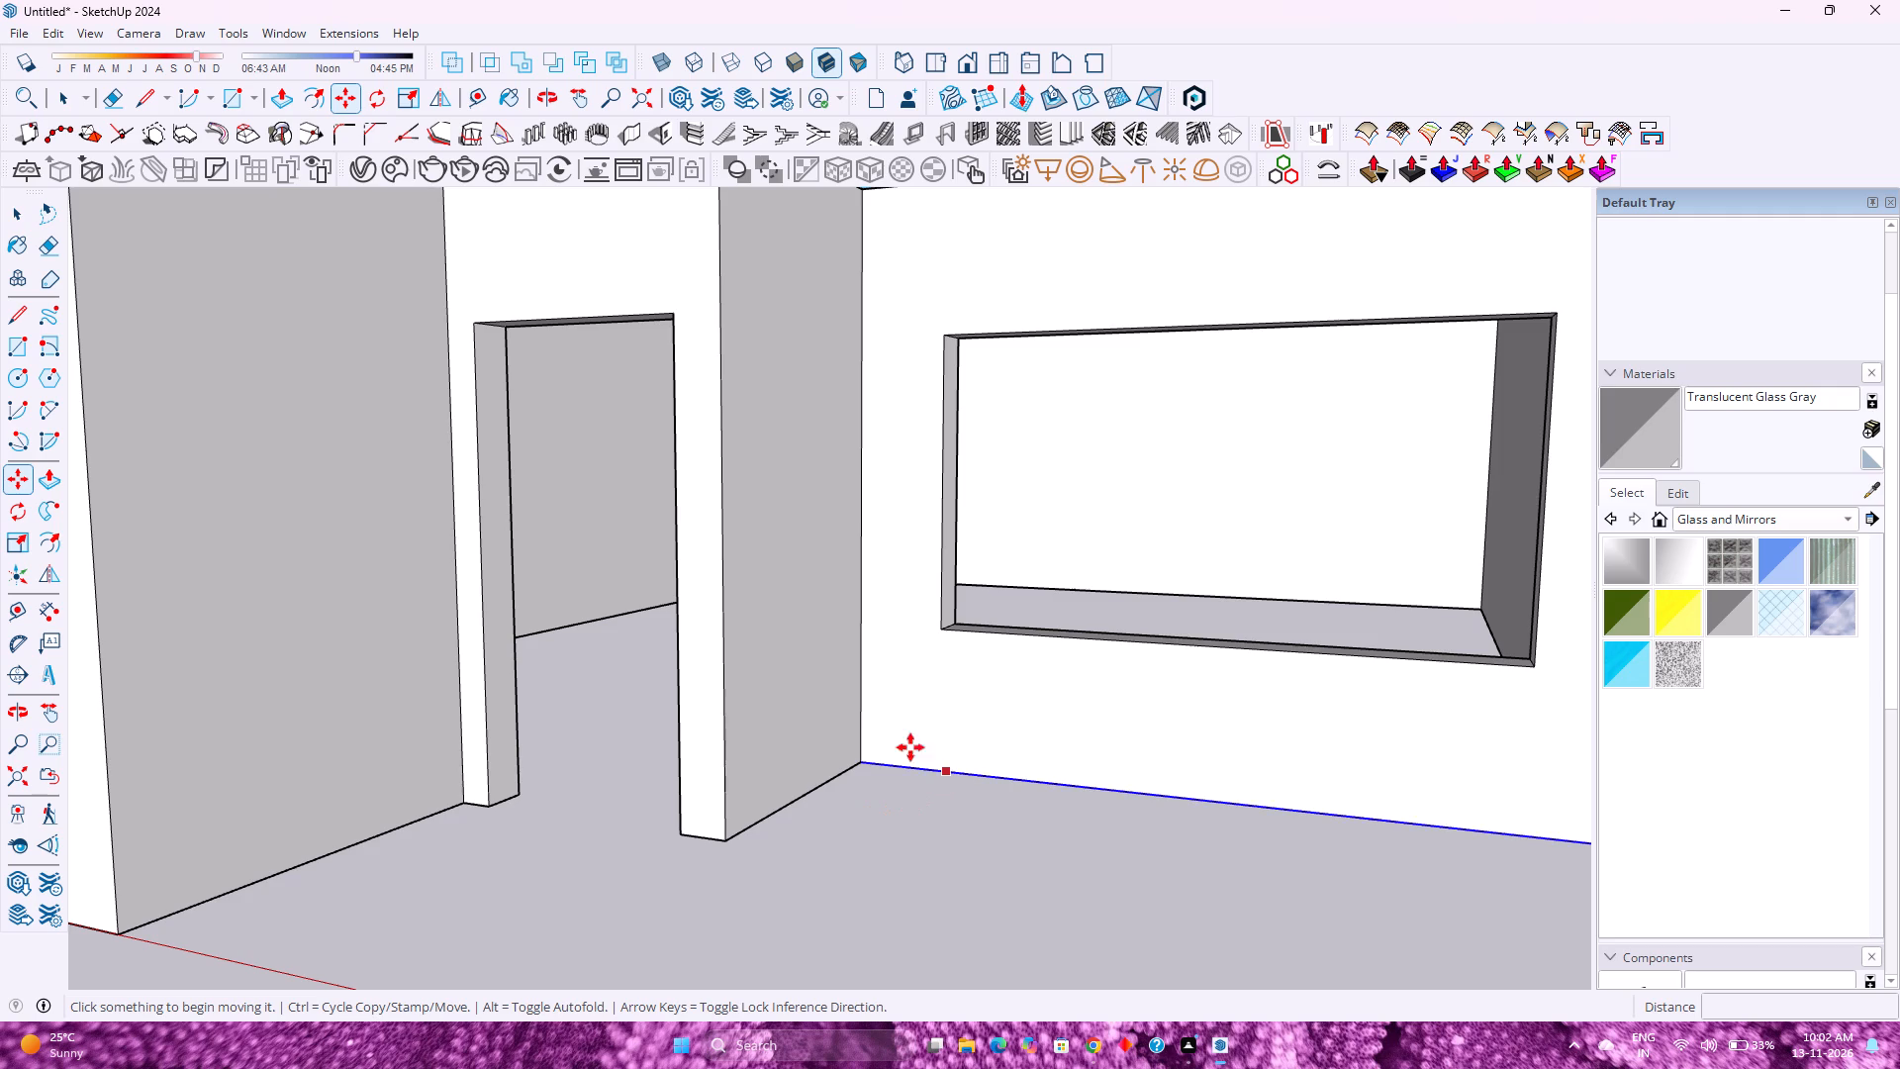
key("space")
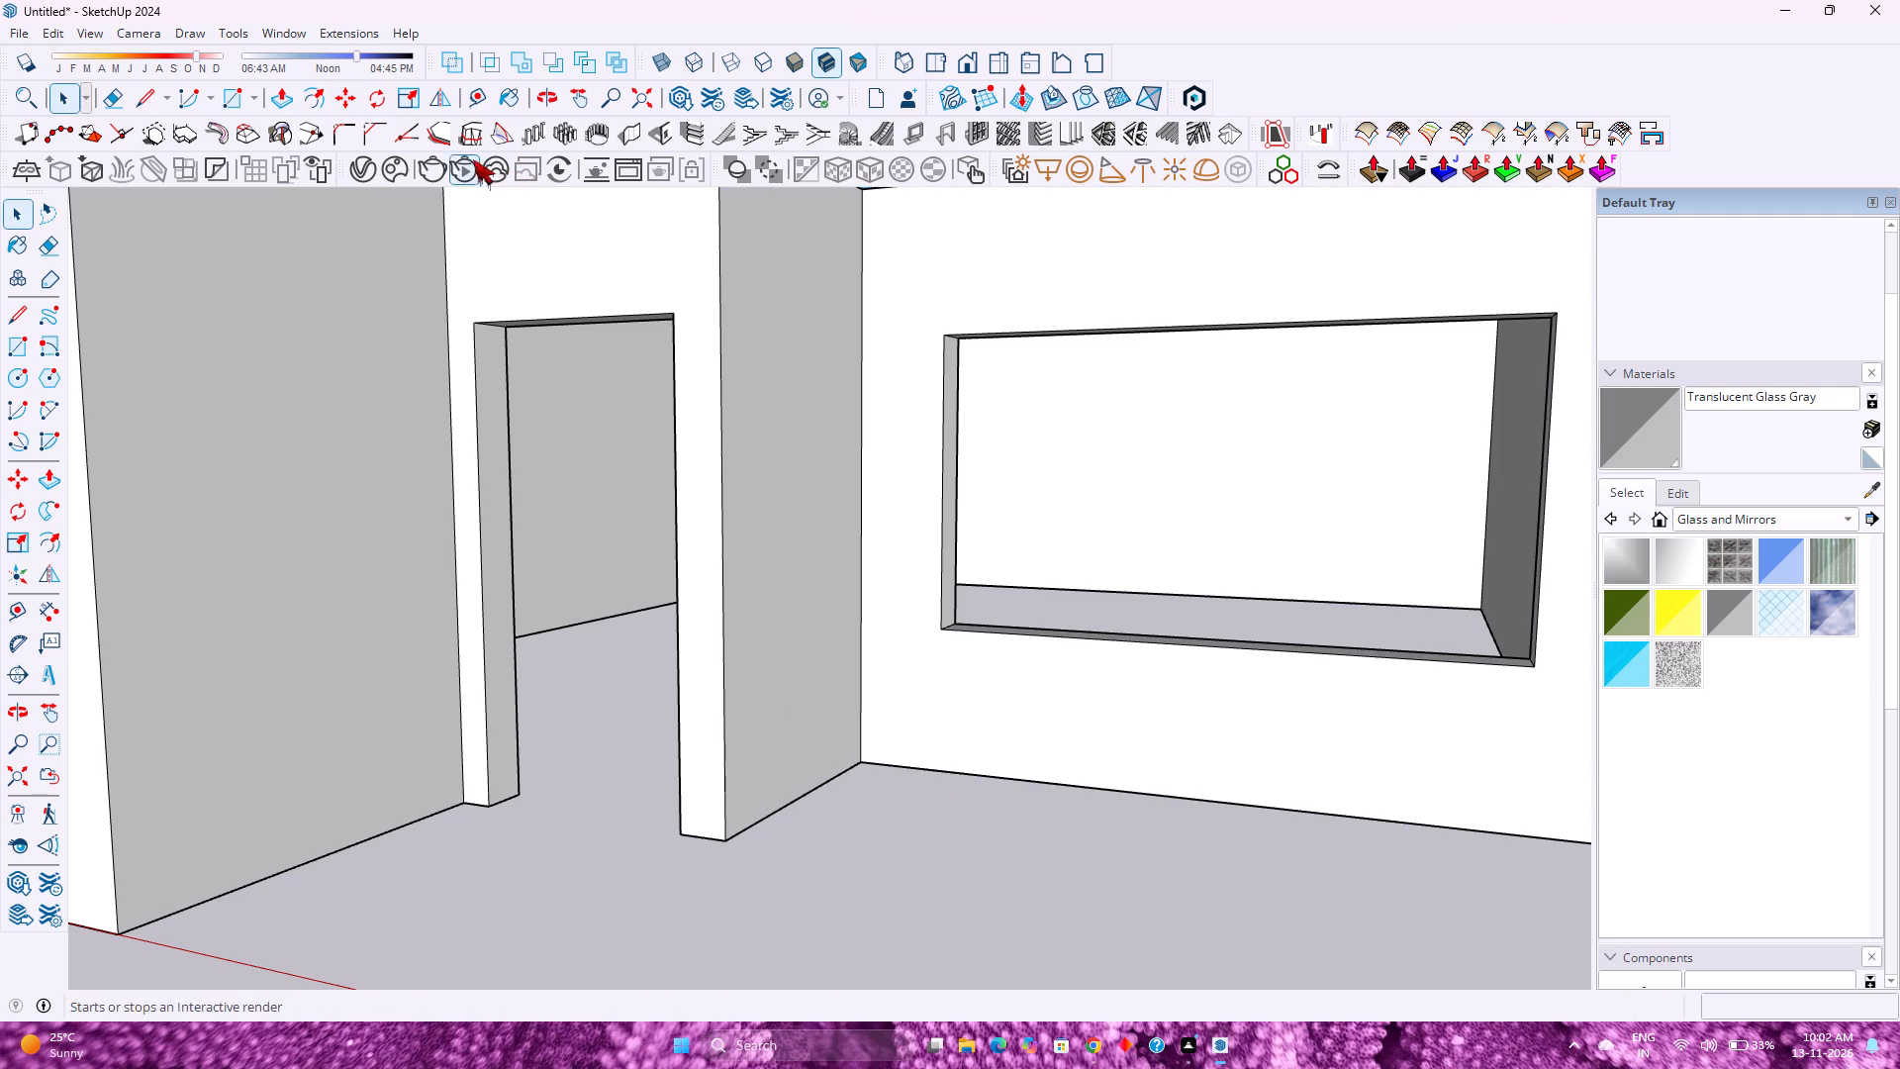
Reopen 3D Warehouse and browse the "Door" model results for a replacement door that suits the house's doorway.
left_click(279, 34)
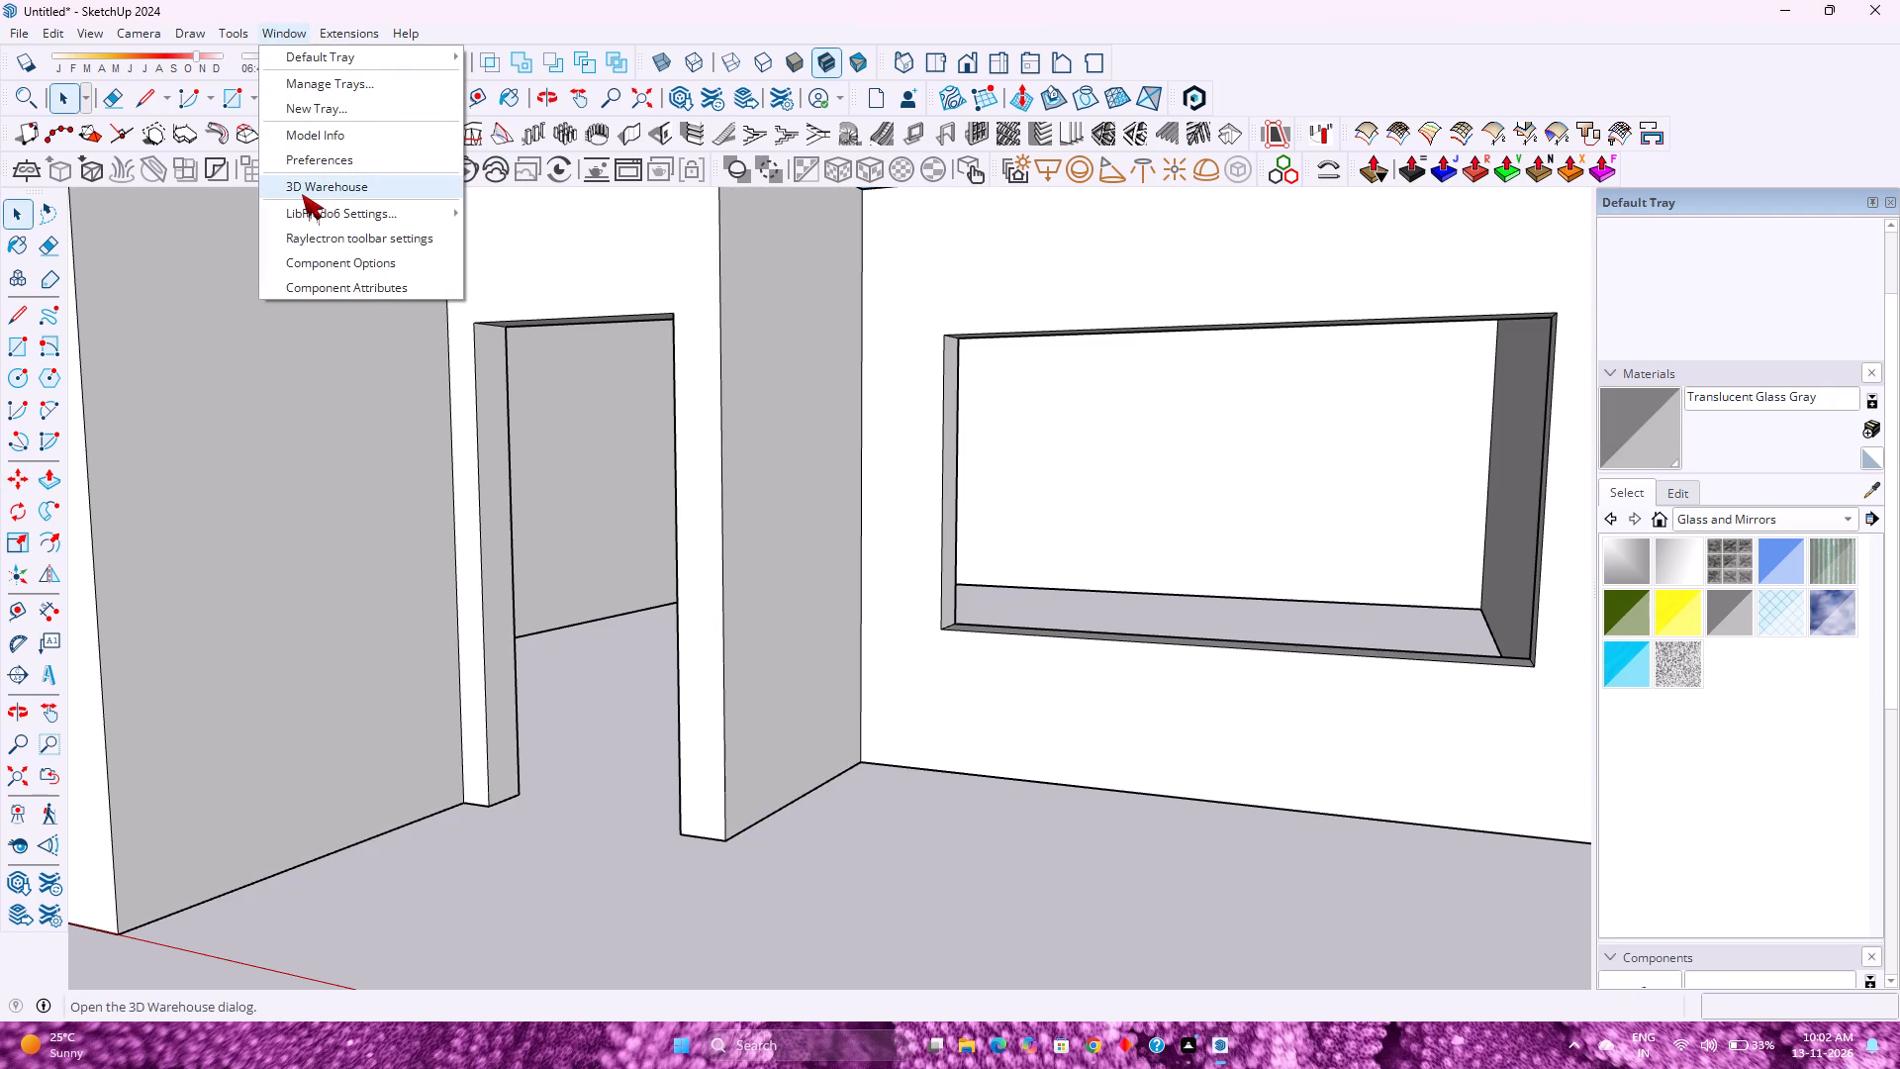
left_click(302, 194)
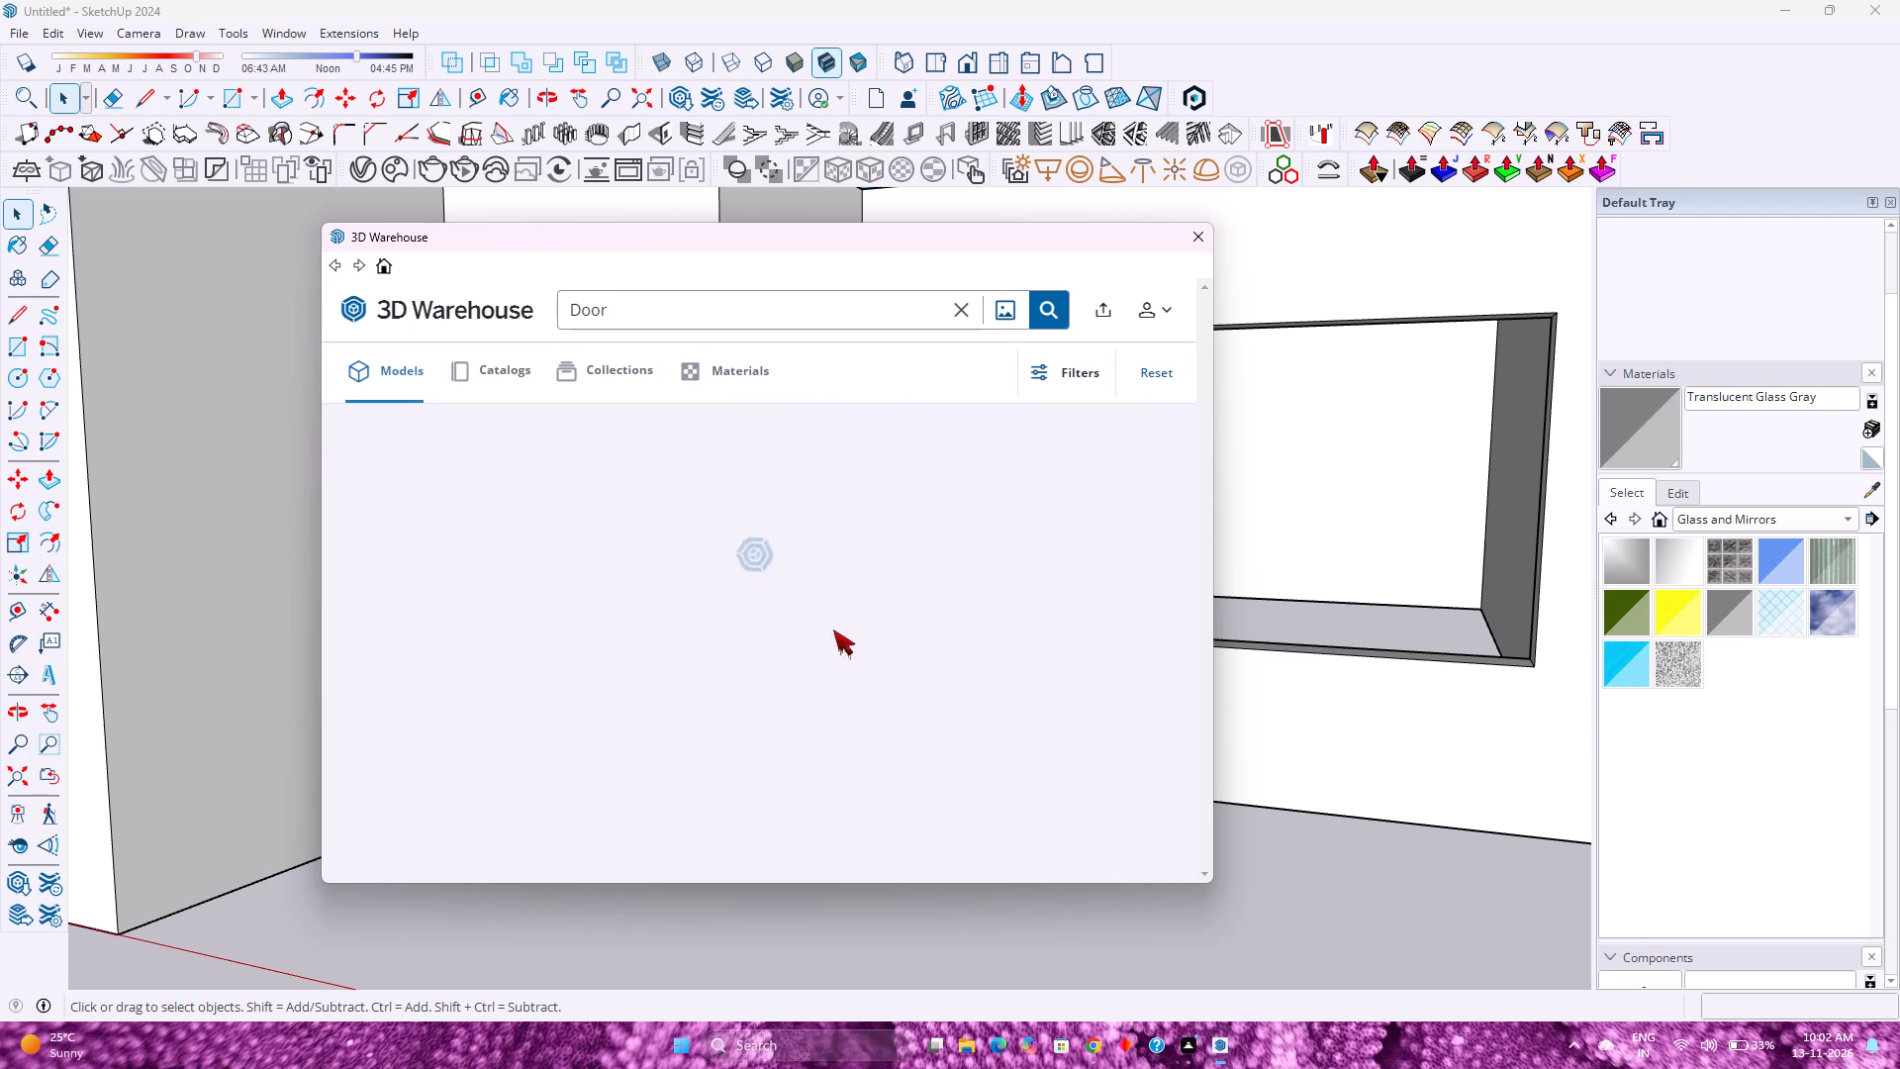
scroll(786, 646, "down", 5)
scroll(786, 646, "up", 3)
scroll(786, 644, "down", 4)
scroll(786, 644, "up", 4)
scroll(786, 644, "down", 3)
scroll(786, 644, "up", 4)
scroll(786, 643, "down", 4)
scroll(786, 643, "up", 3)
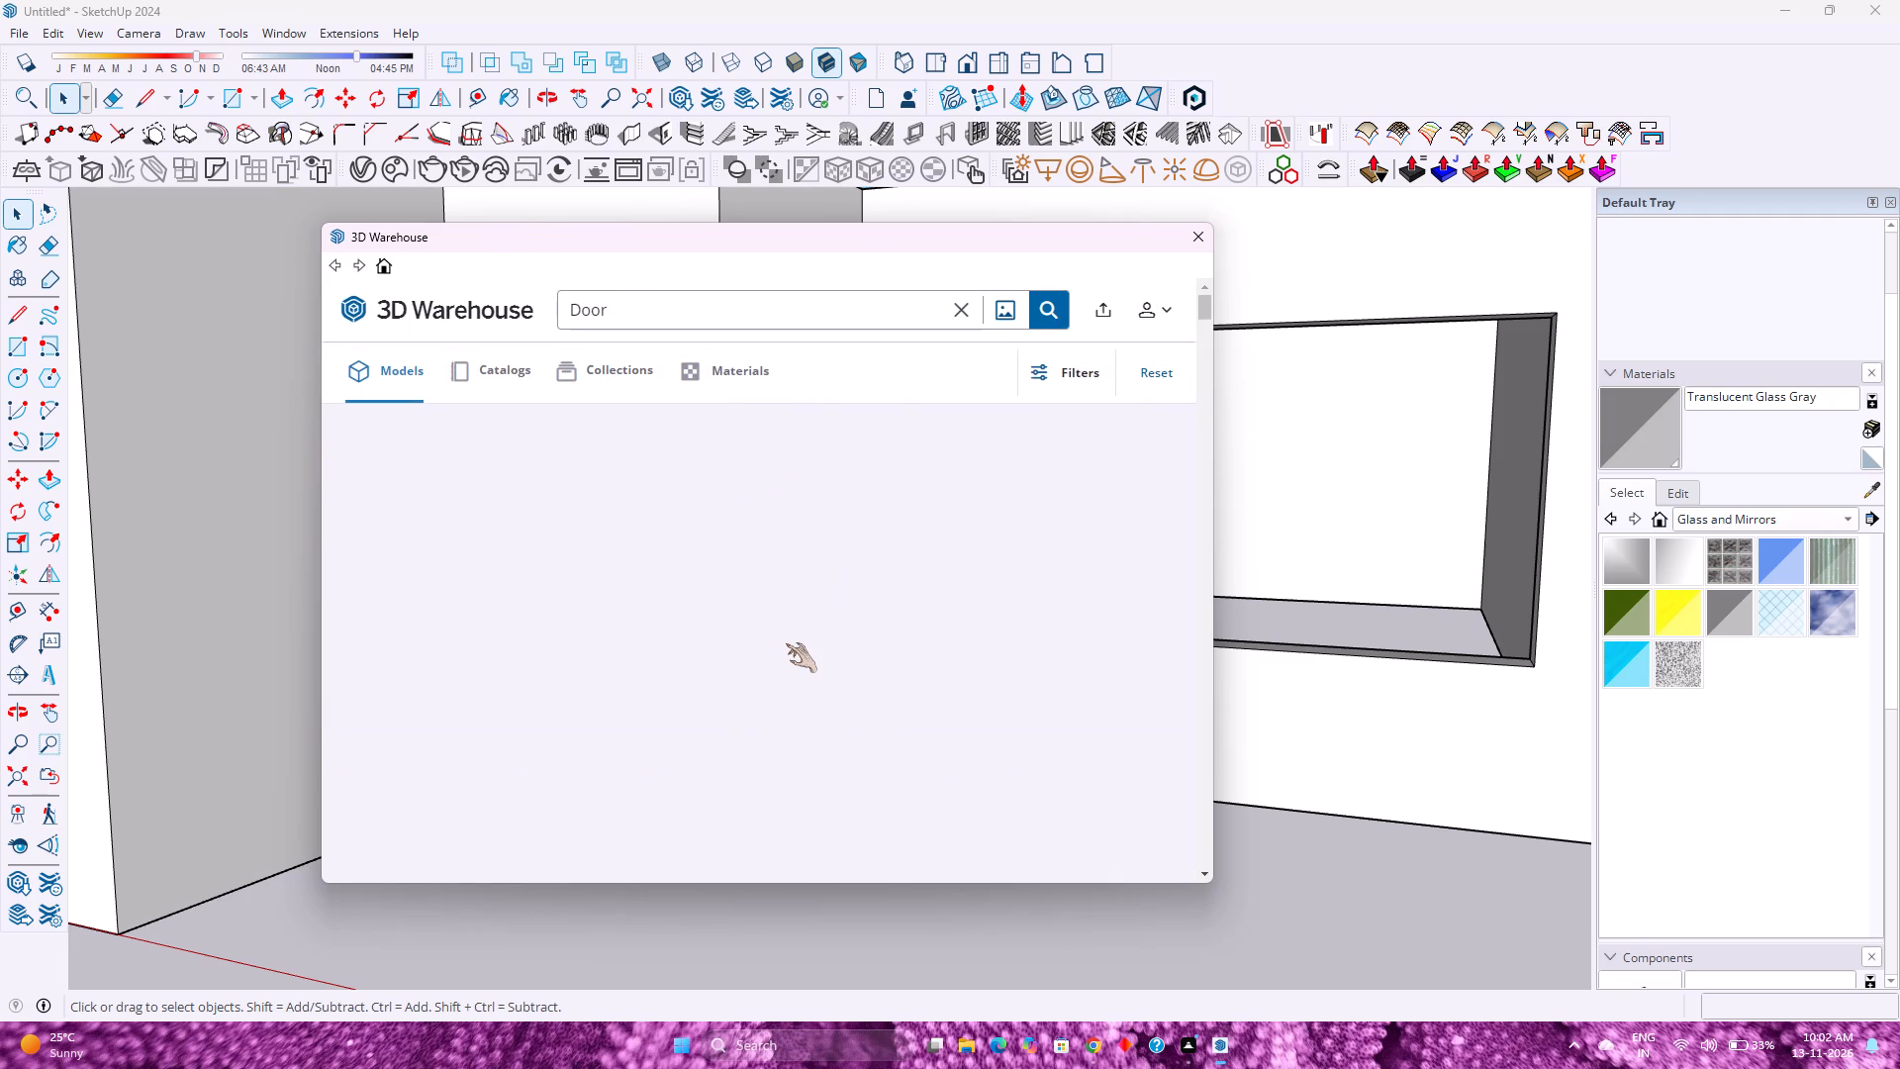
scroll(786, 643, "up", 2)
scroll(785, 642, "down", 5)
scroll(785, 642, "up", 5)
scroll(784, 642, "down", 5)
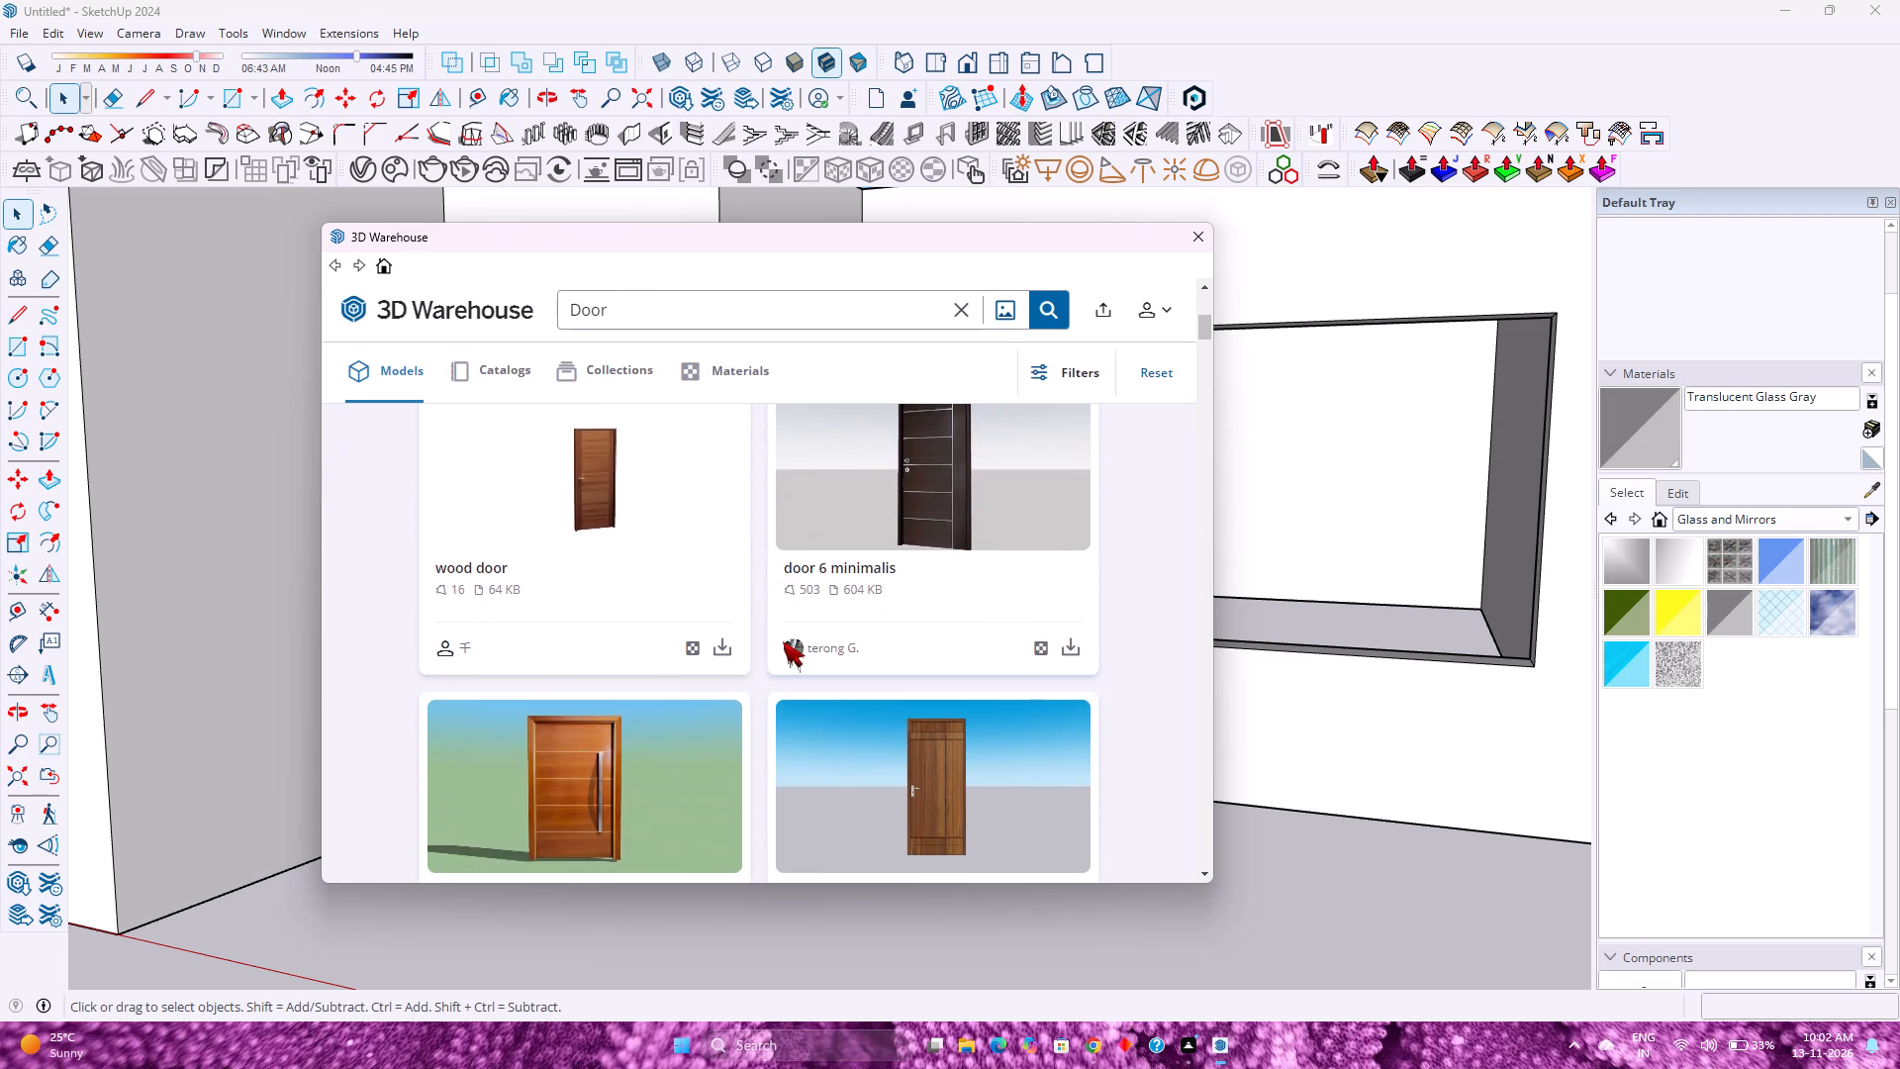
scroll(783, 641, "down", 6)
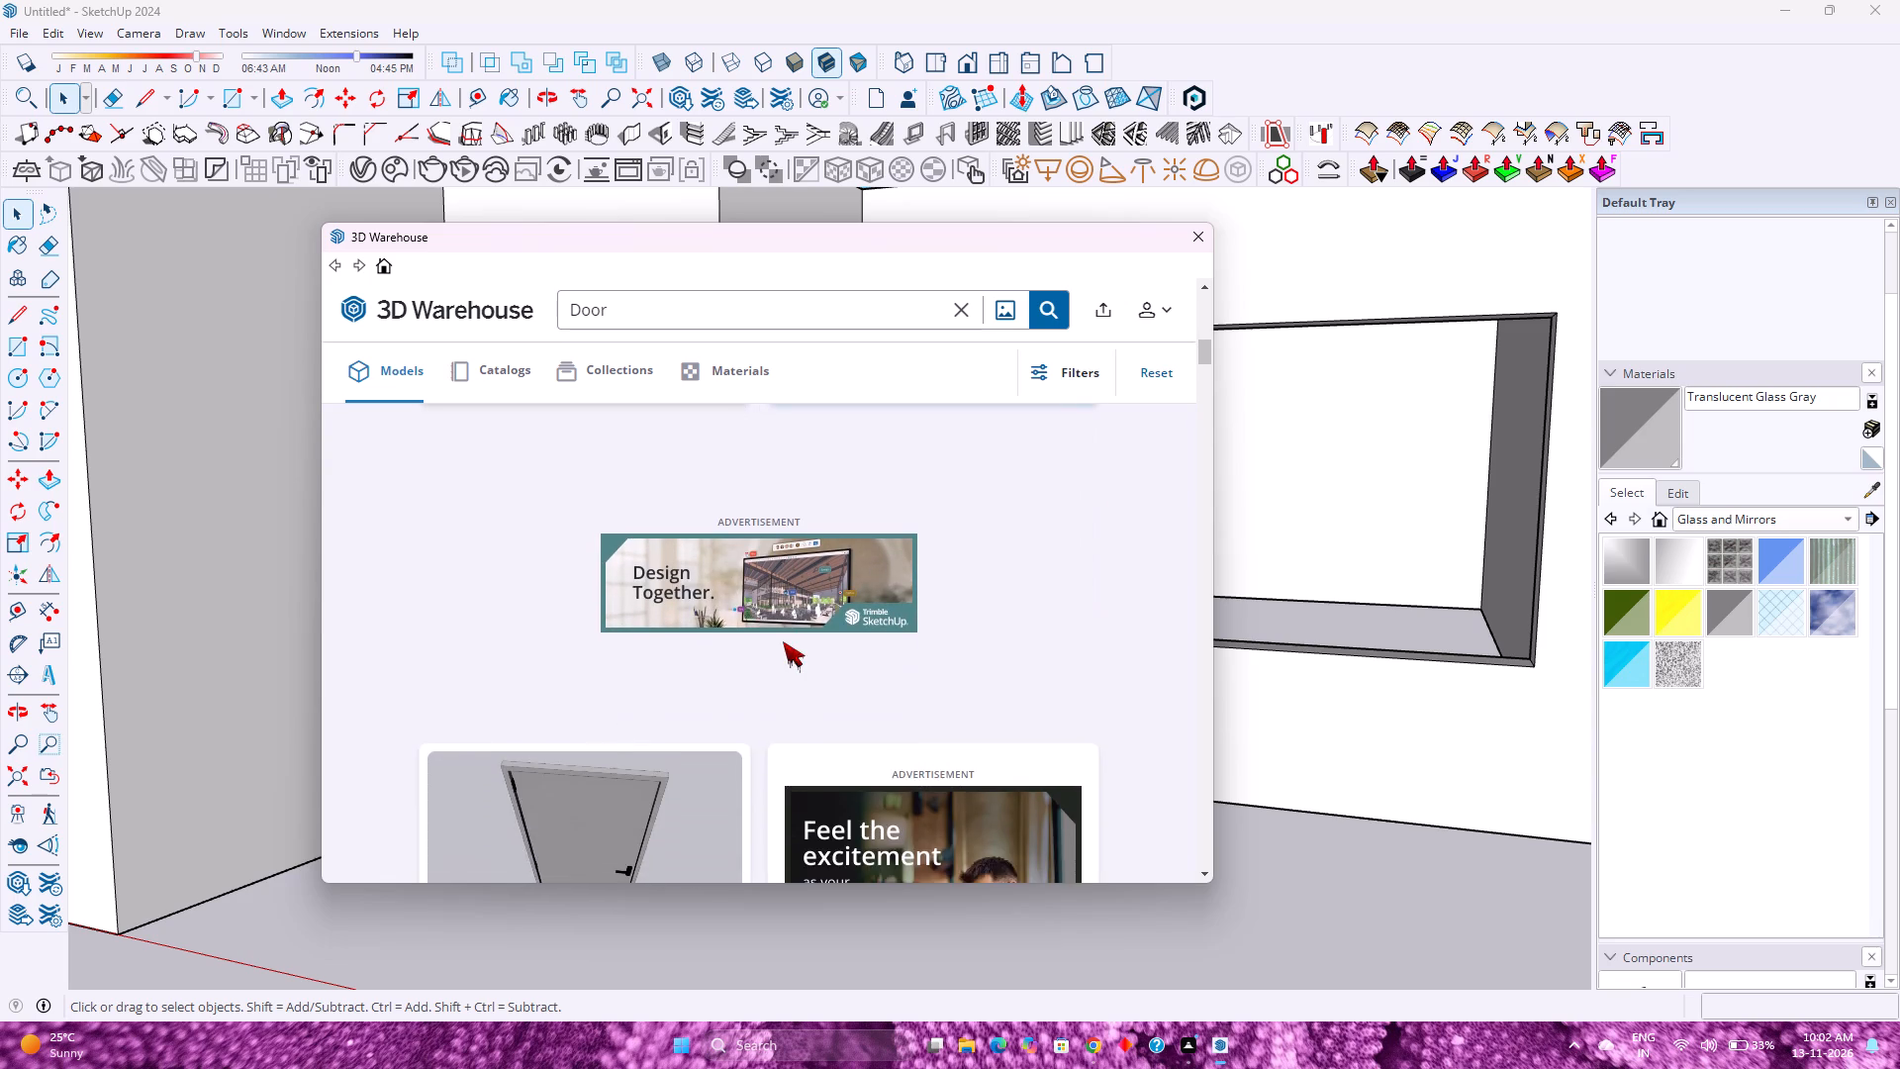
scroll(783, 641, "down", 5)
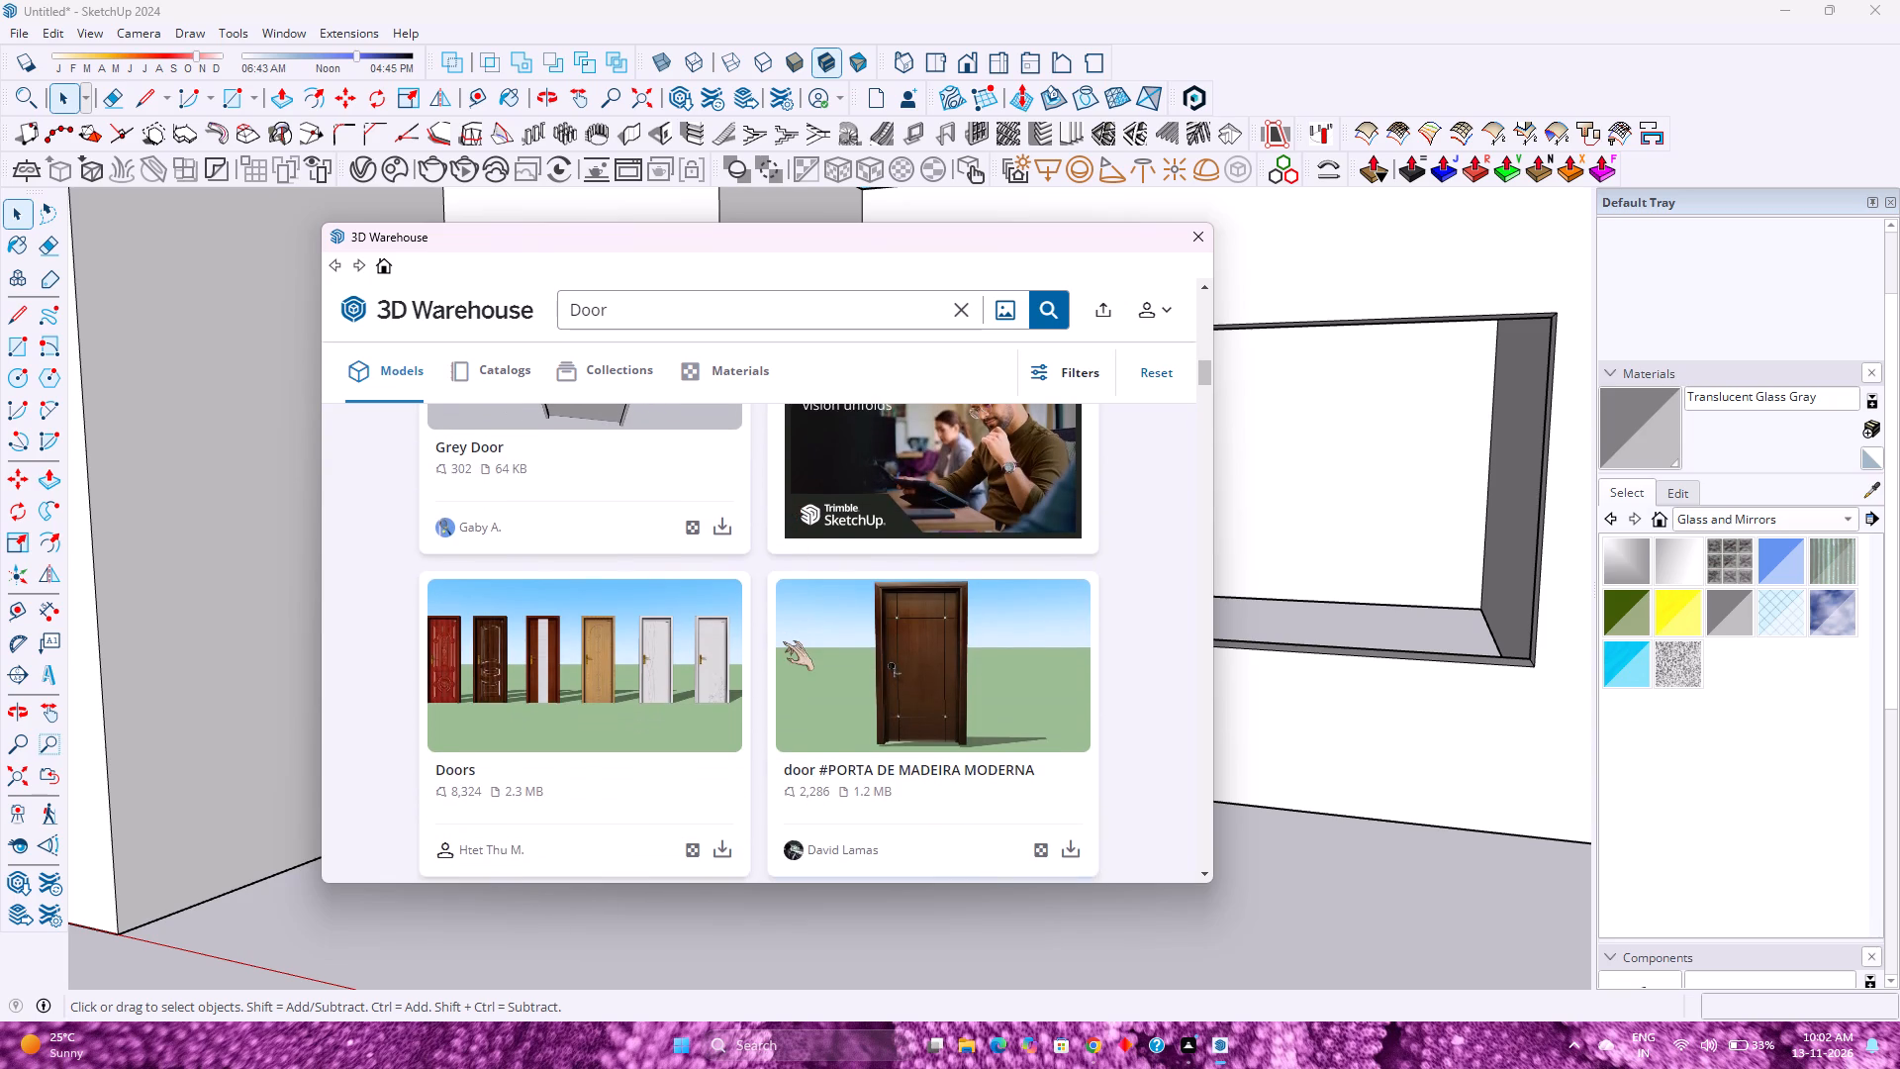
scroll(783, 641, "down", 11)
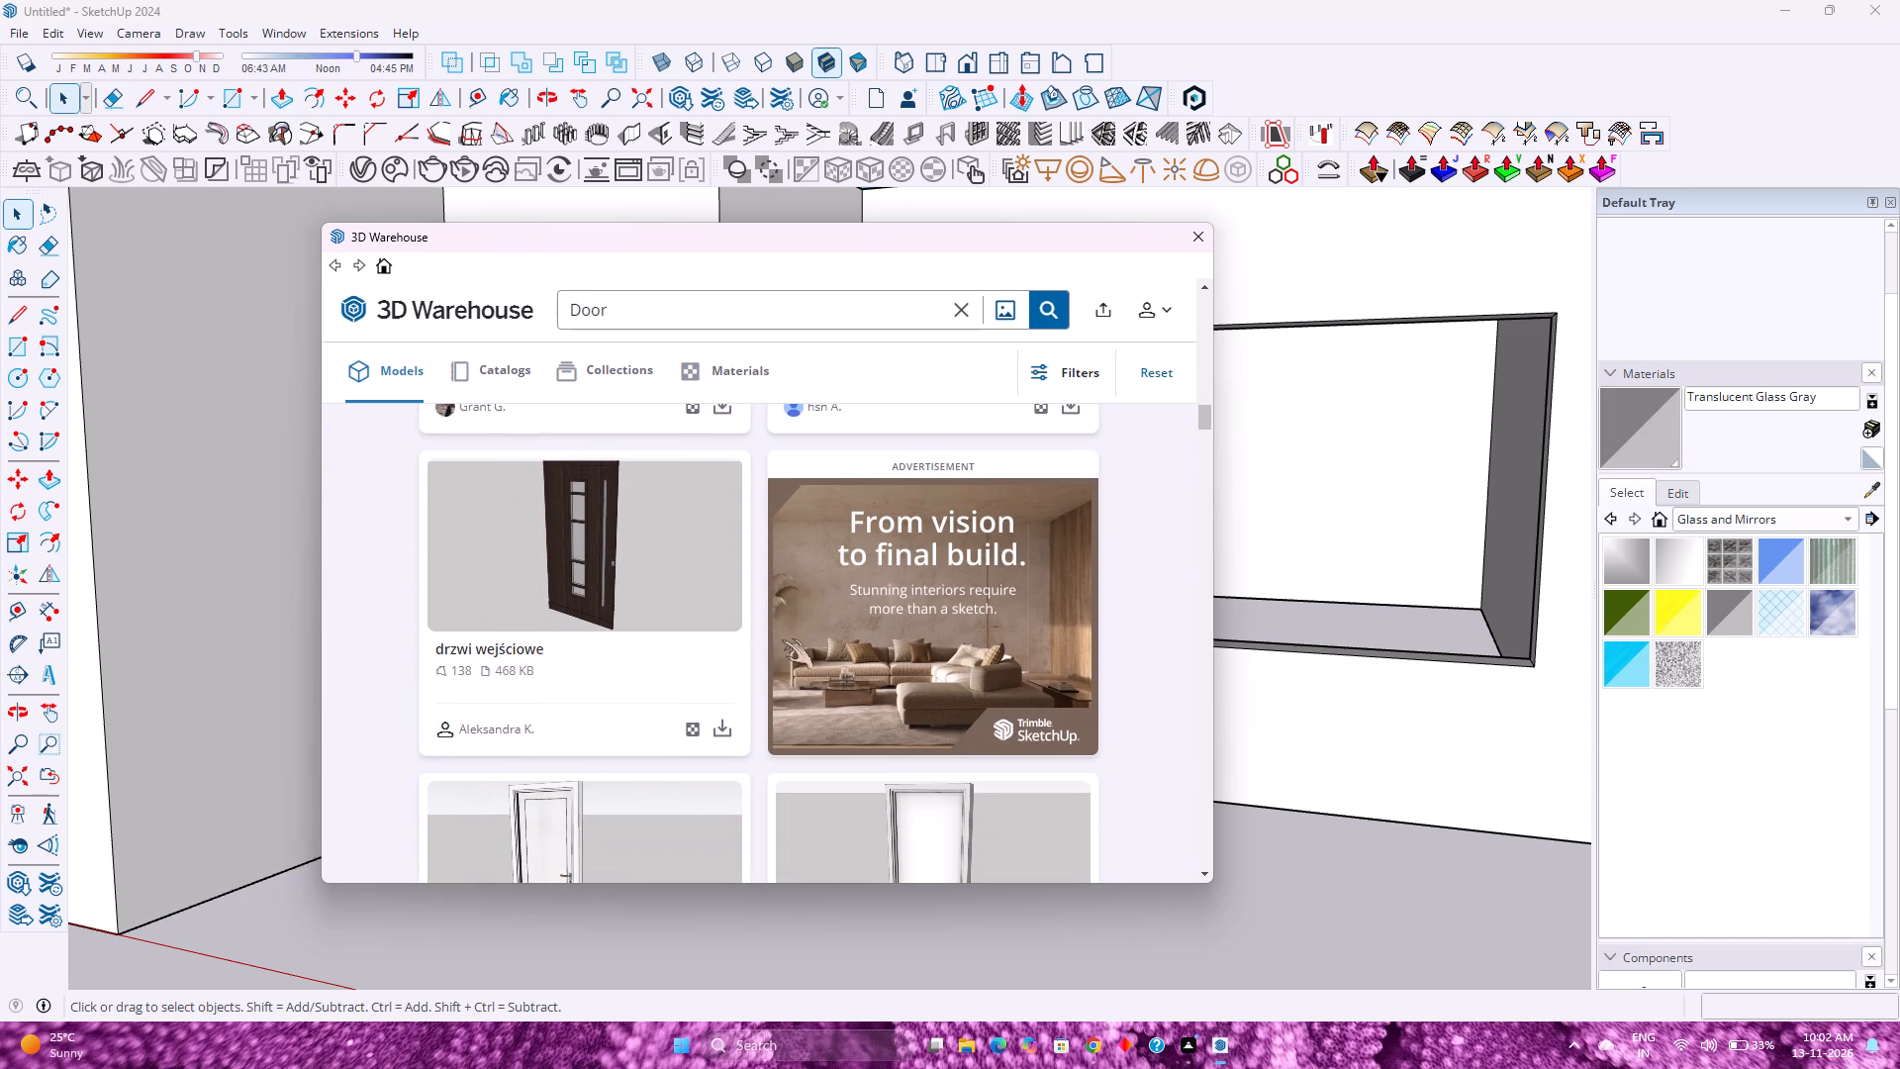
scroll(778, 639, "down", 9)
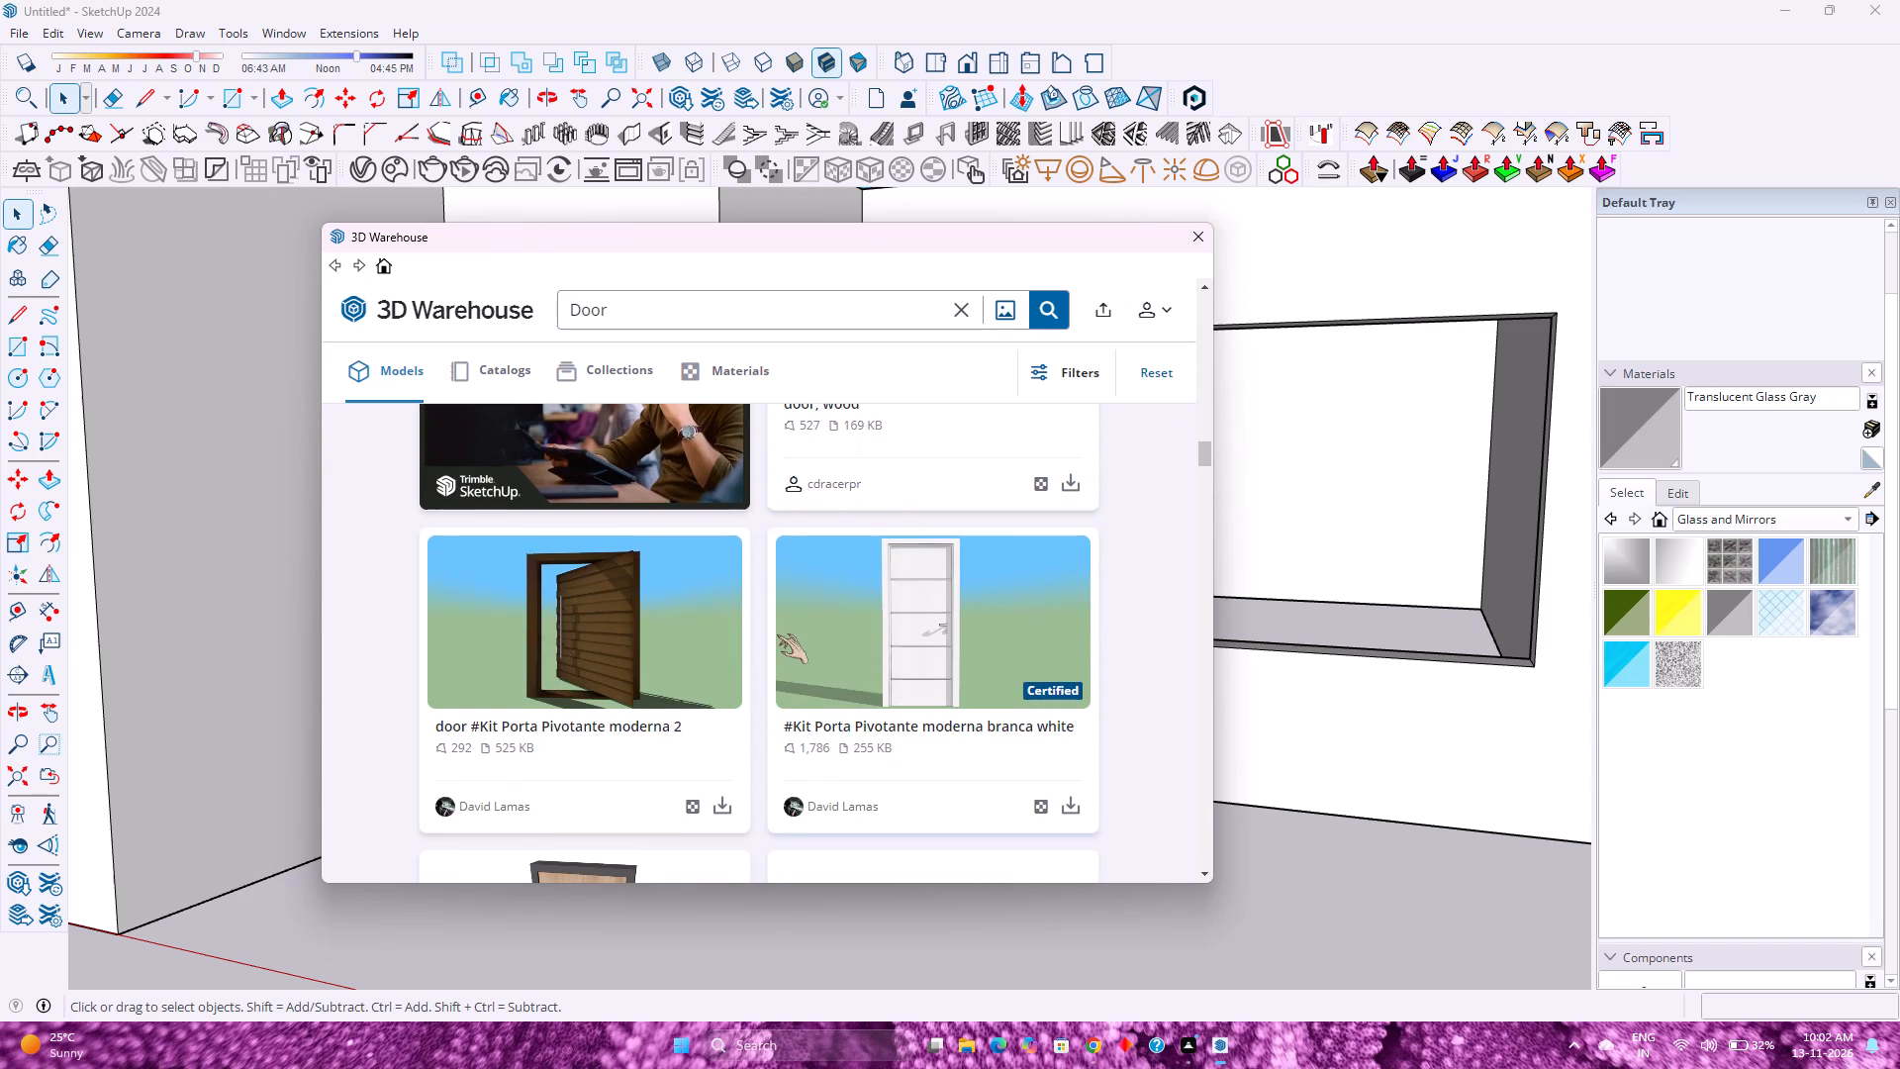
scroll(789, 675, "down", 7)
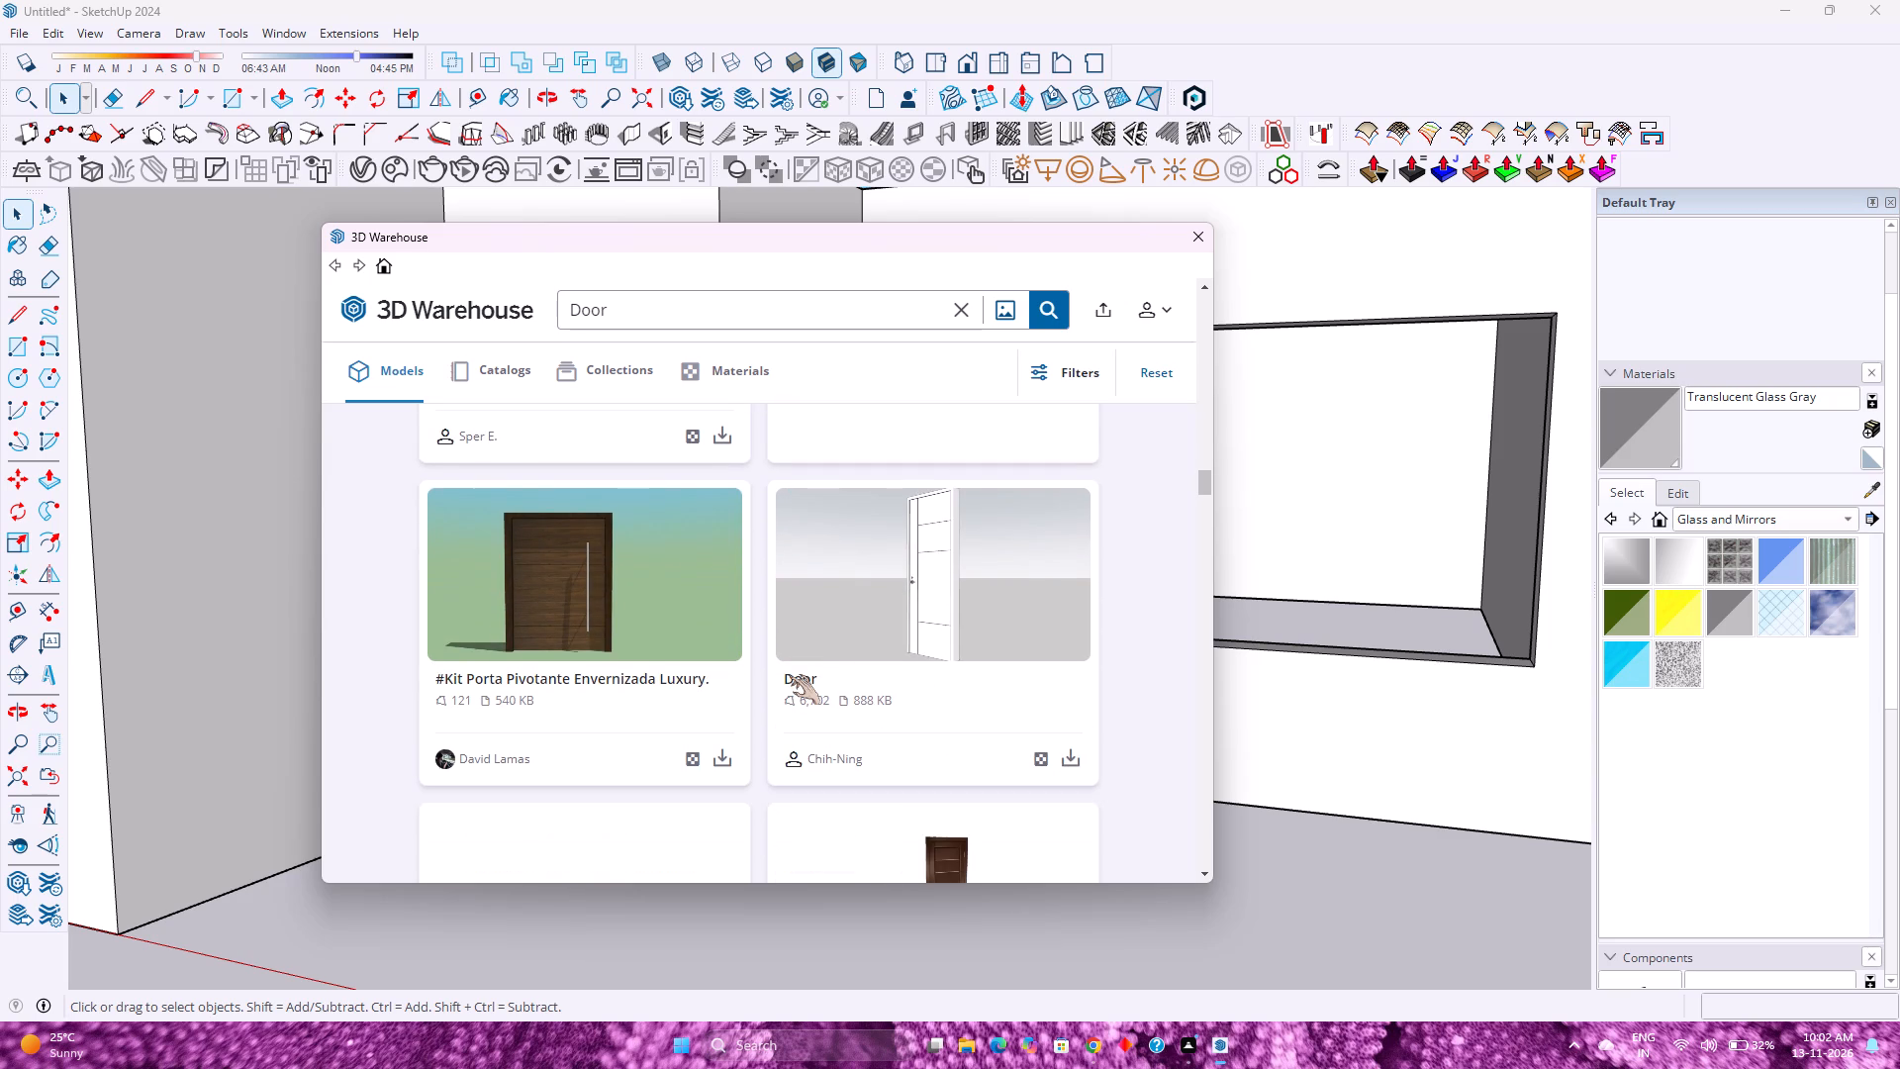
scroll(789, 677, "down", 4)
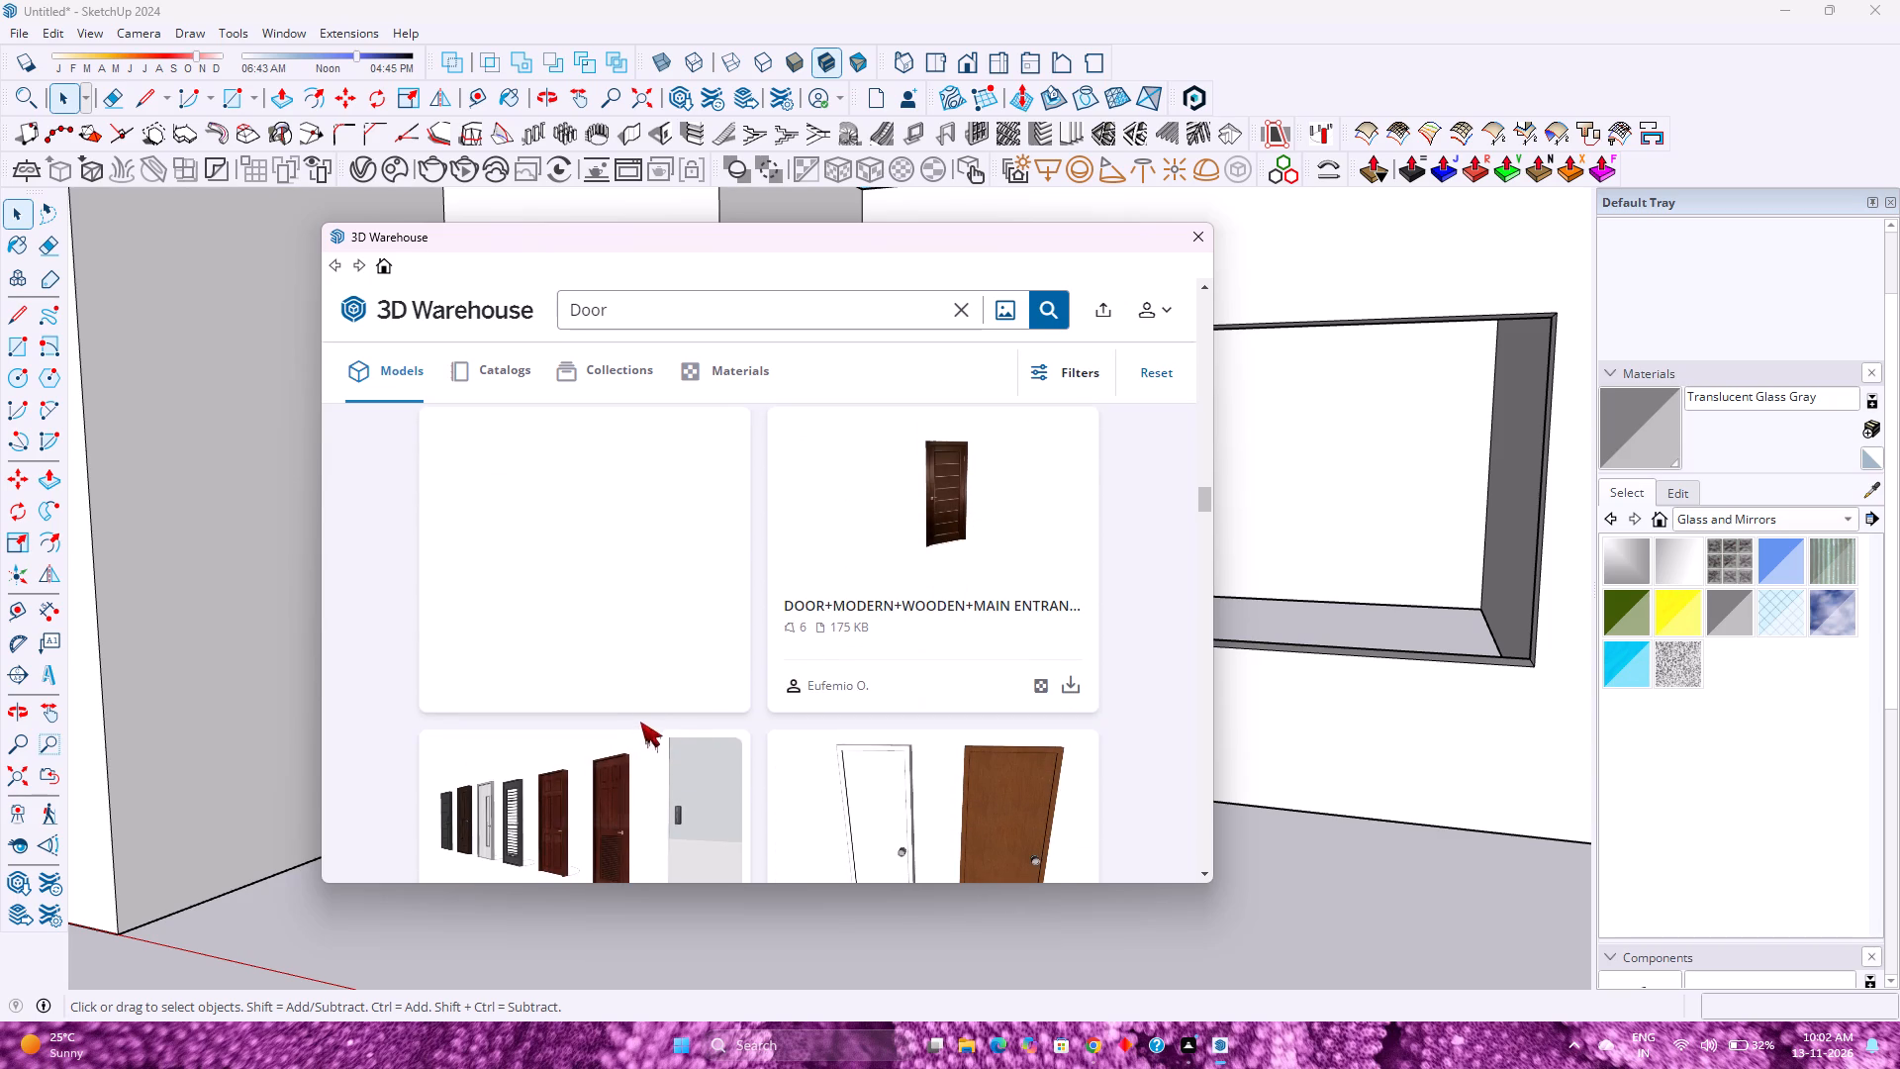
scroll(687, 714, "down", 5)
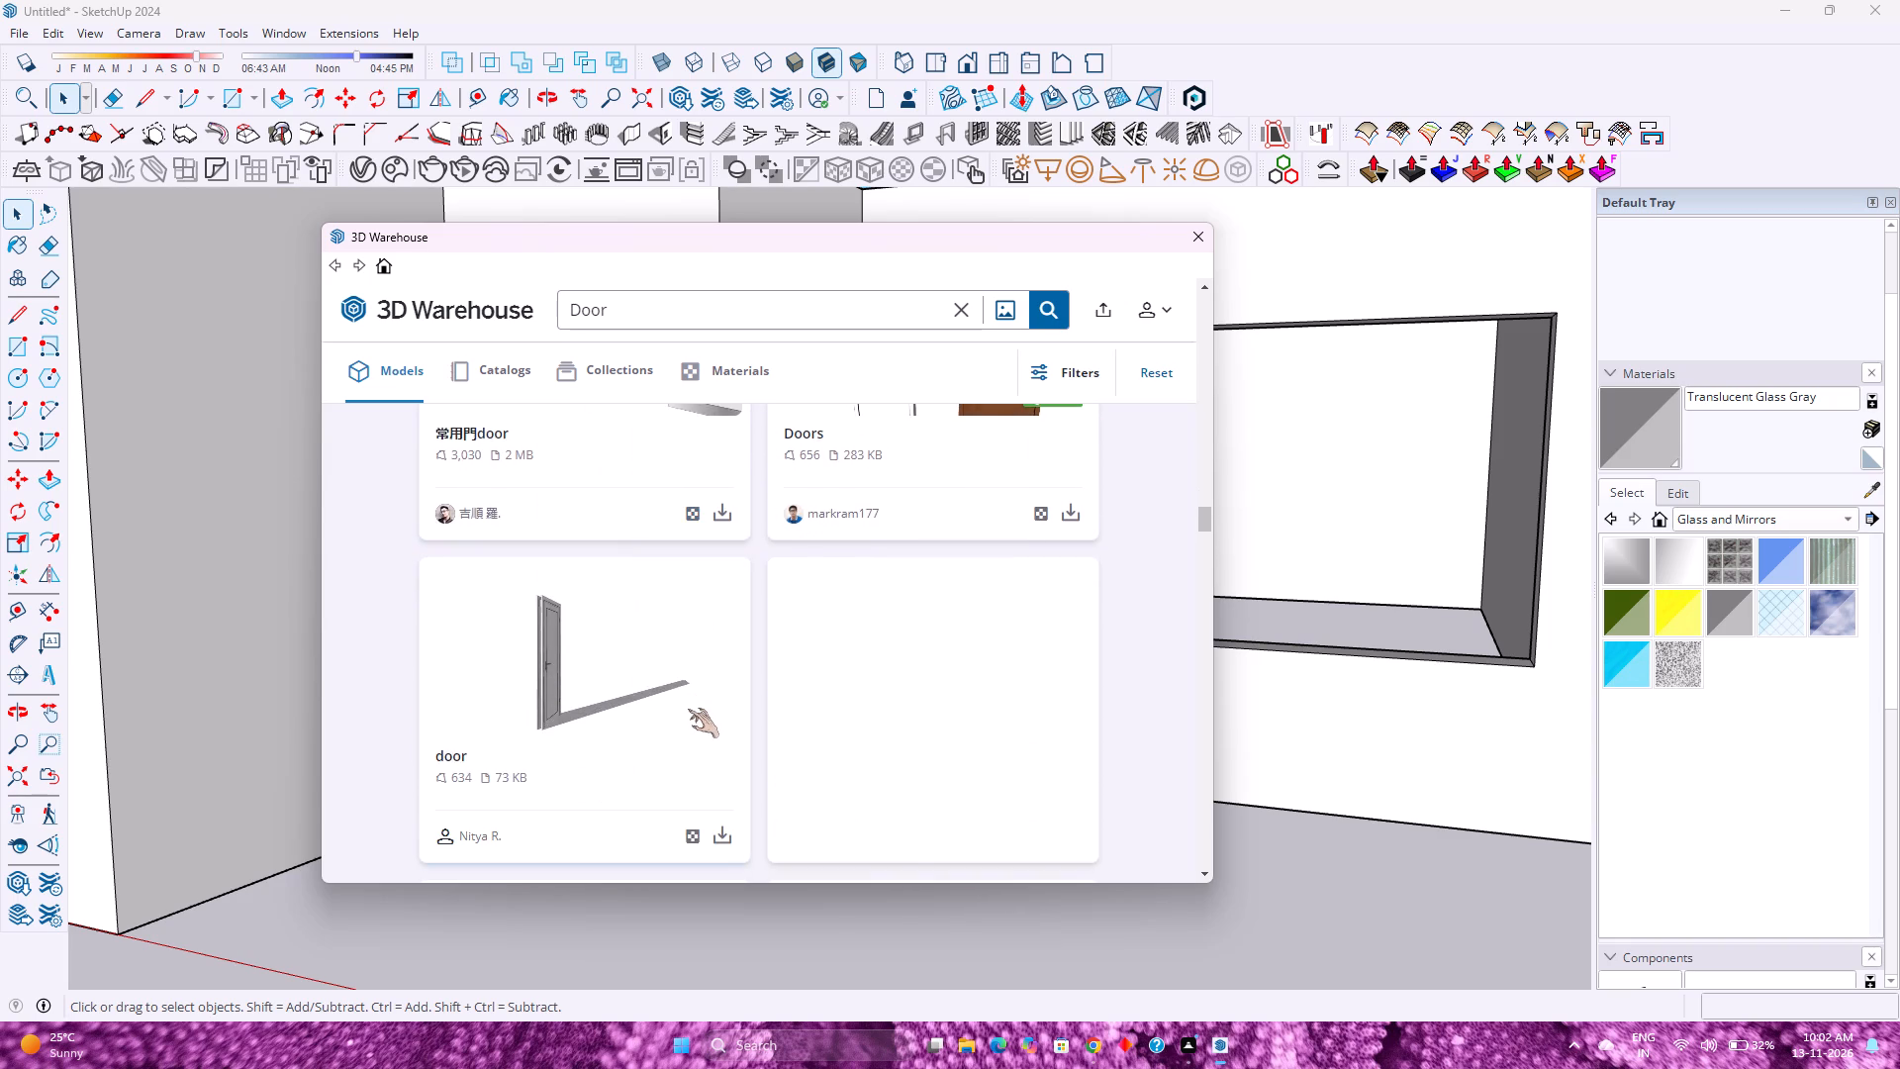
scroll(688, 709, "down", 6)
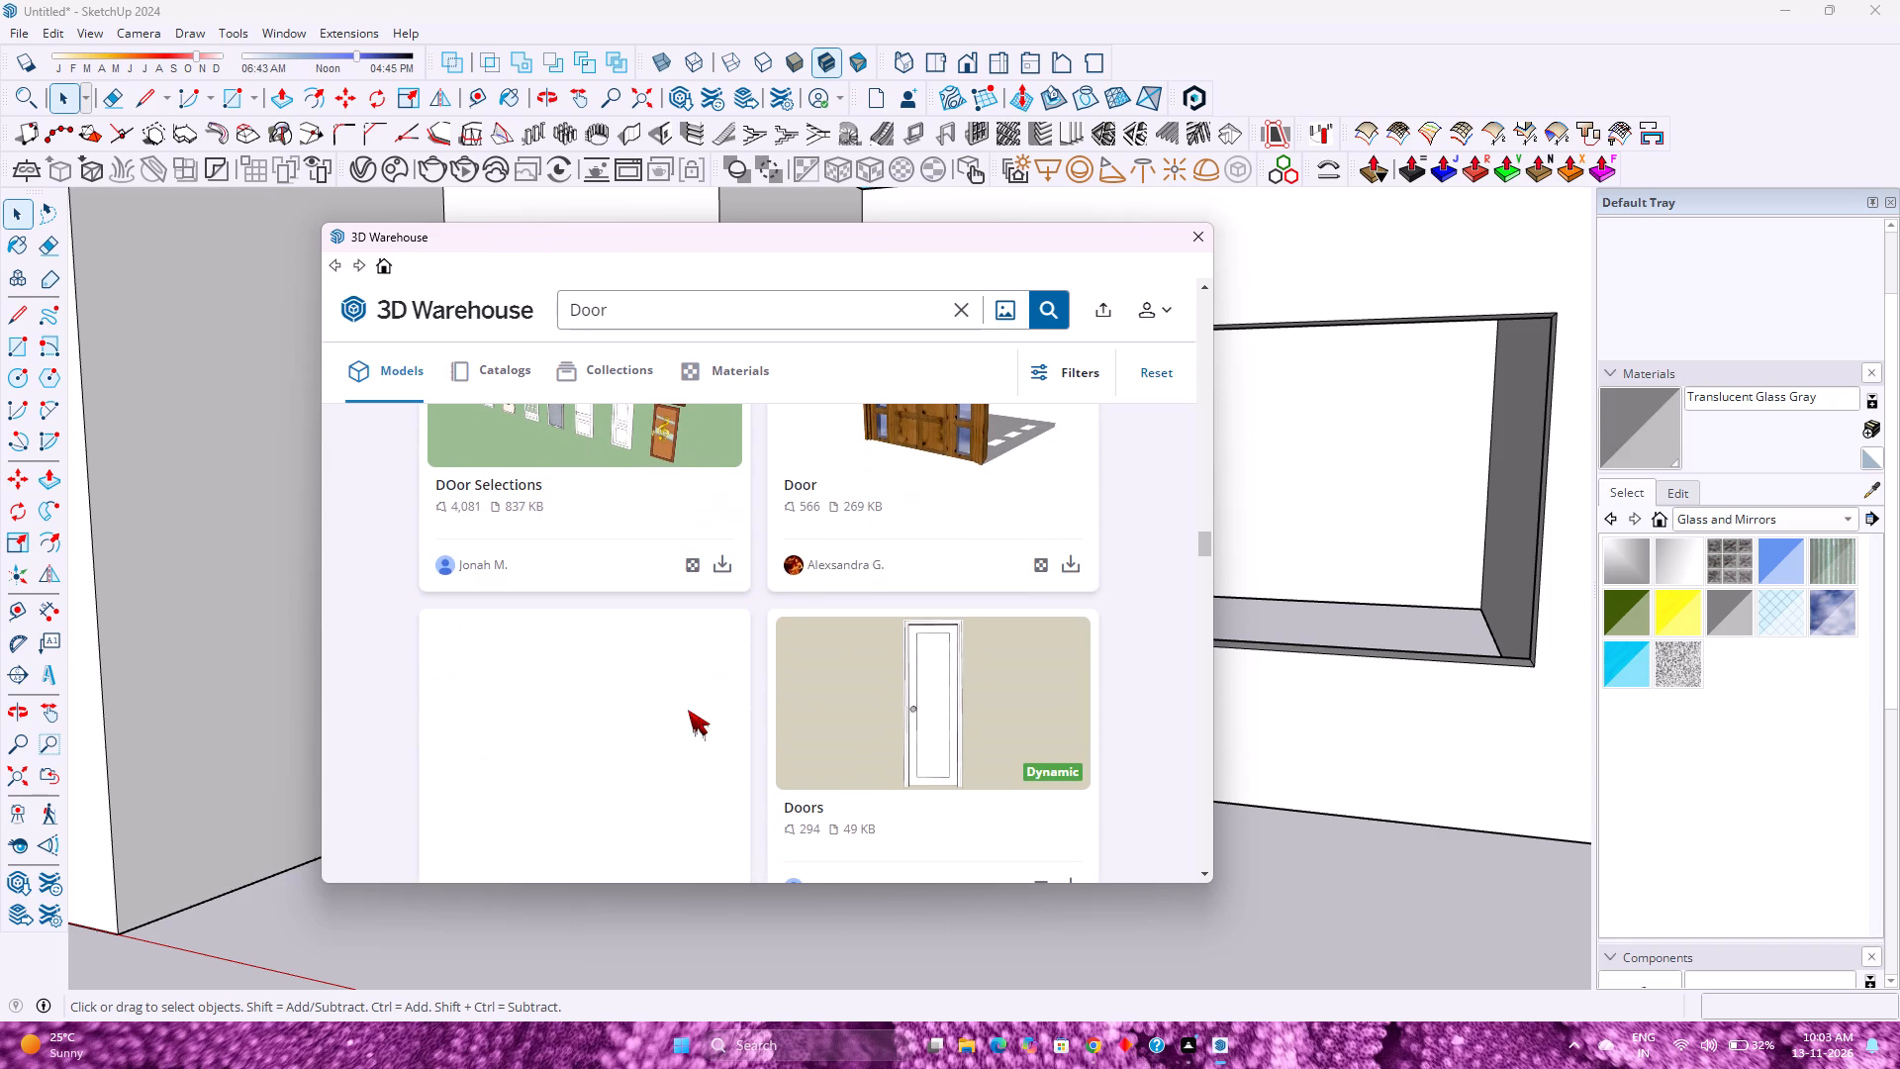
scroll(688, 710, "down", 6)
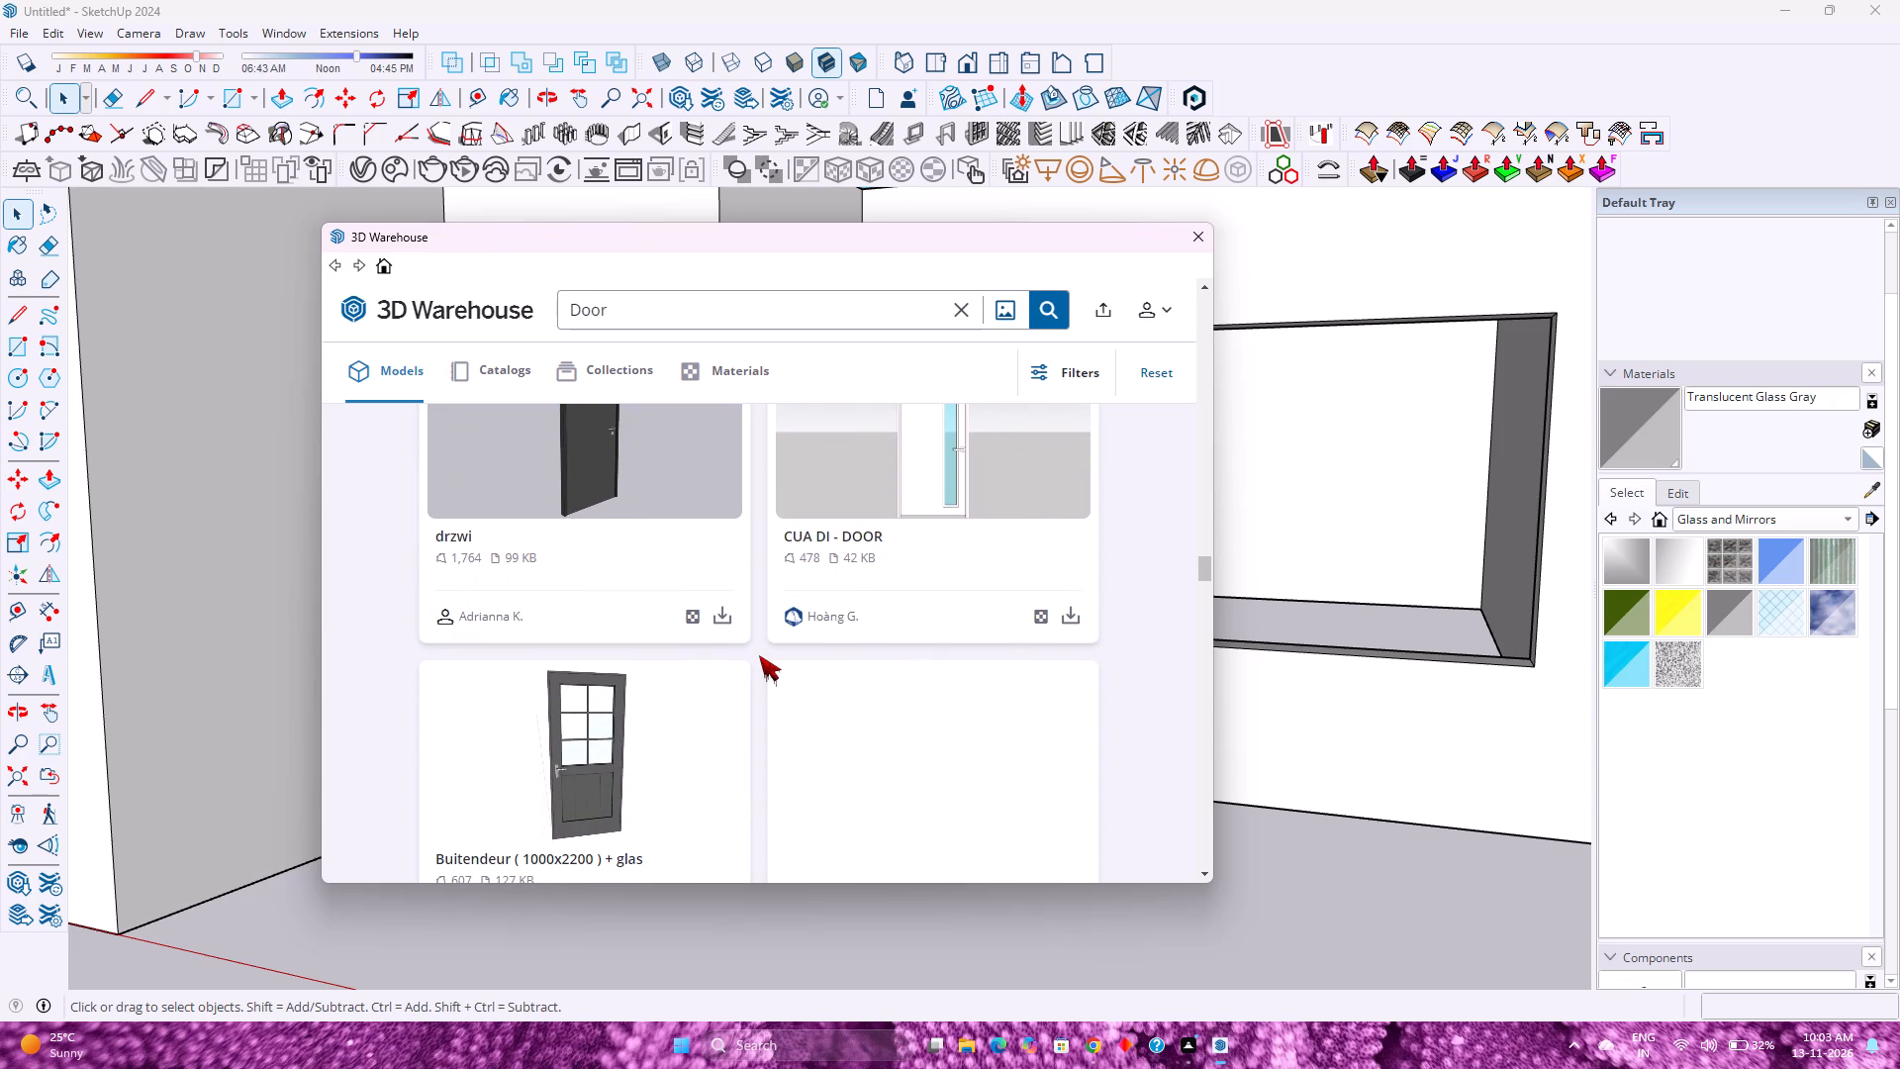
scroll(758, 665, "down", 5)
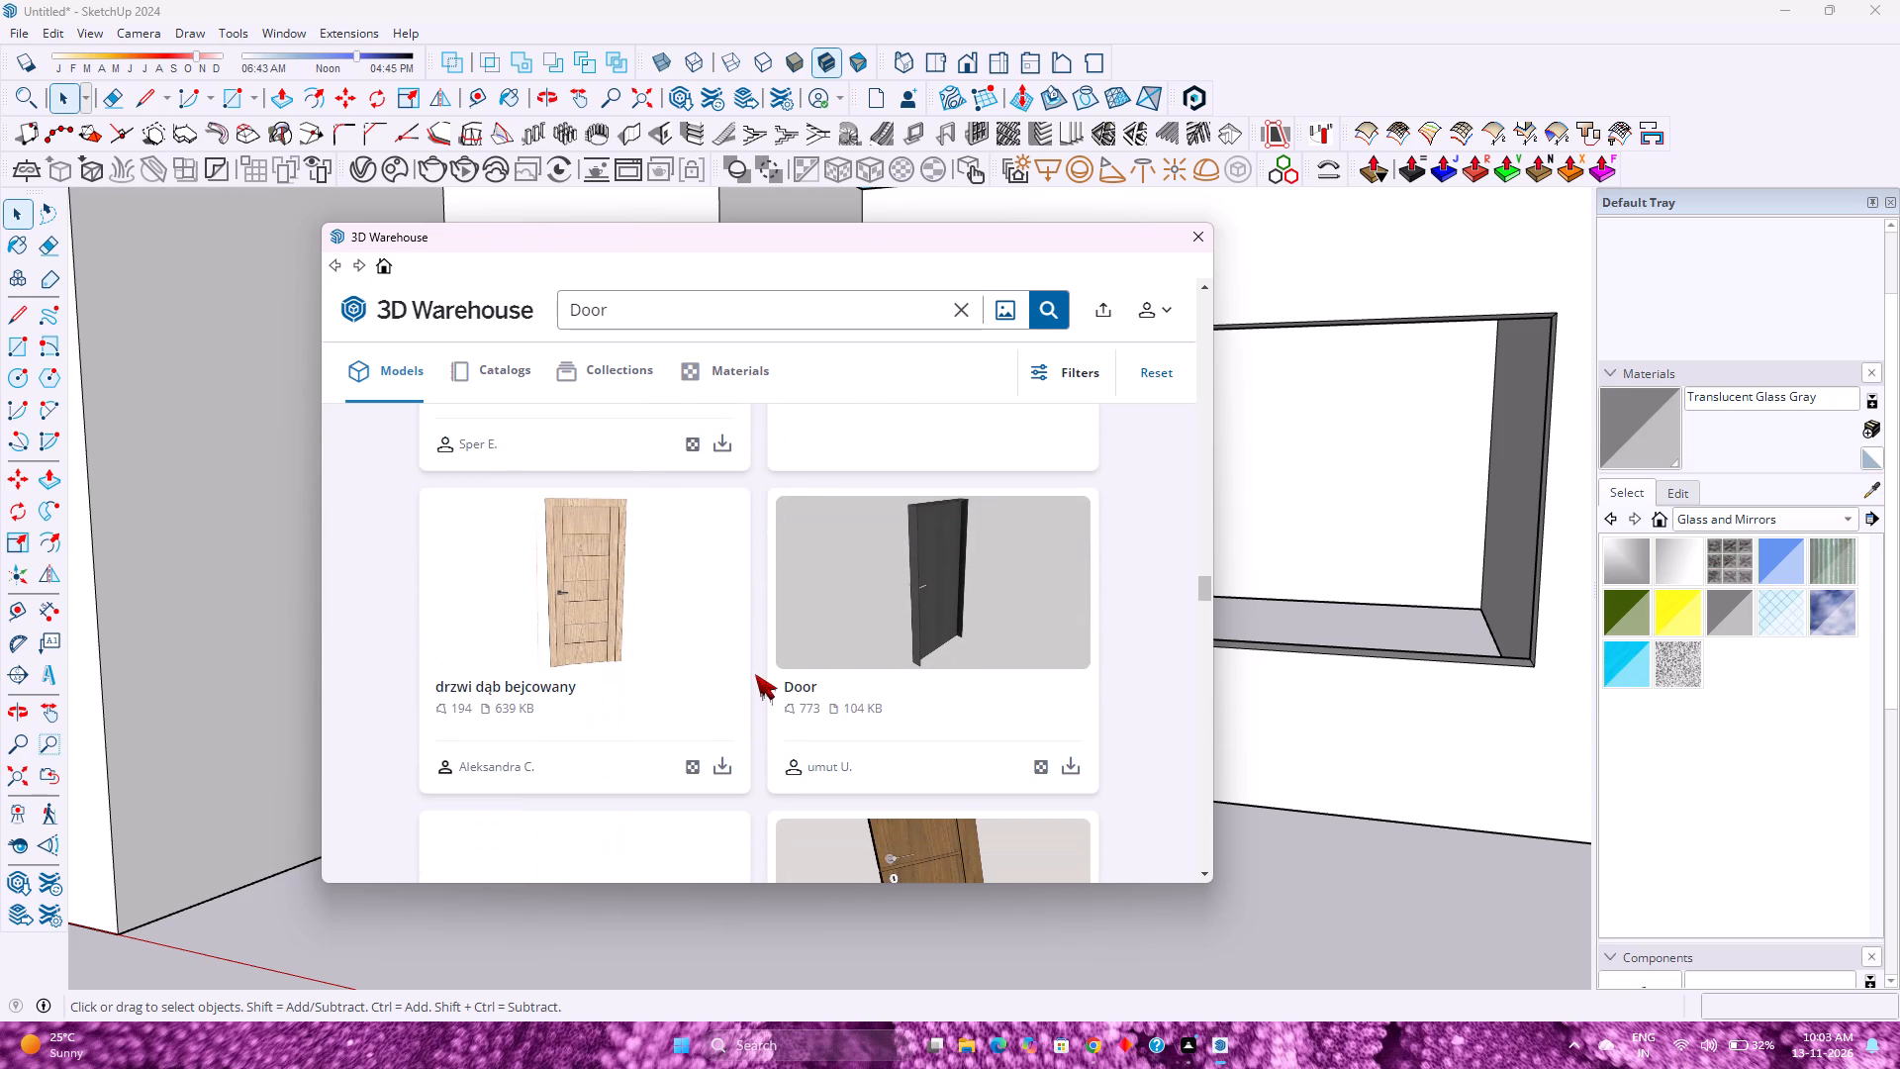
scroll(762, 669, "down", 6)
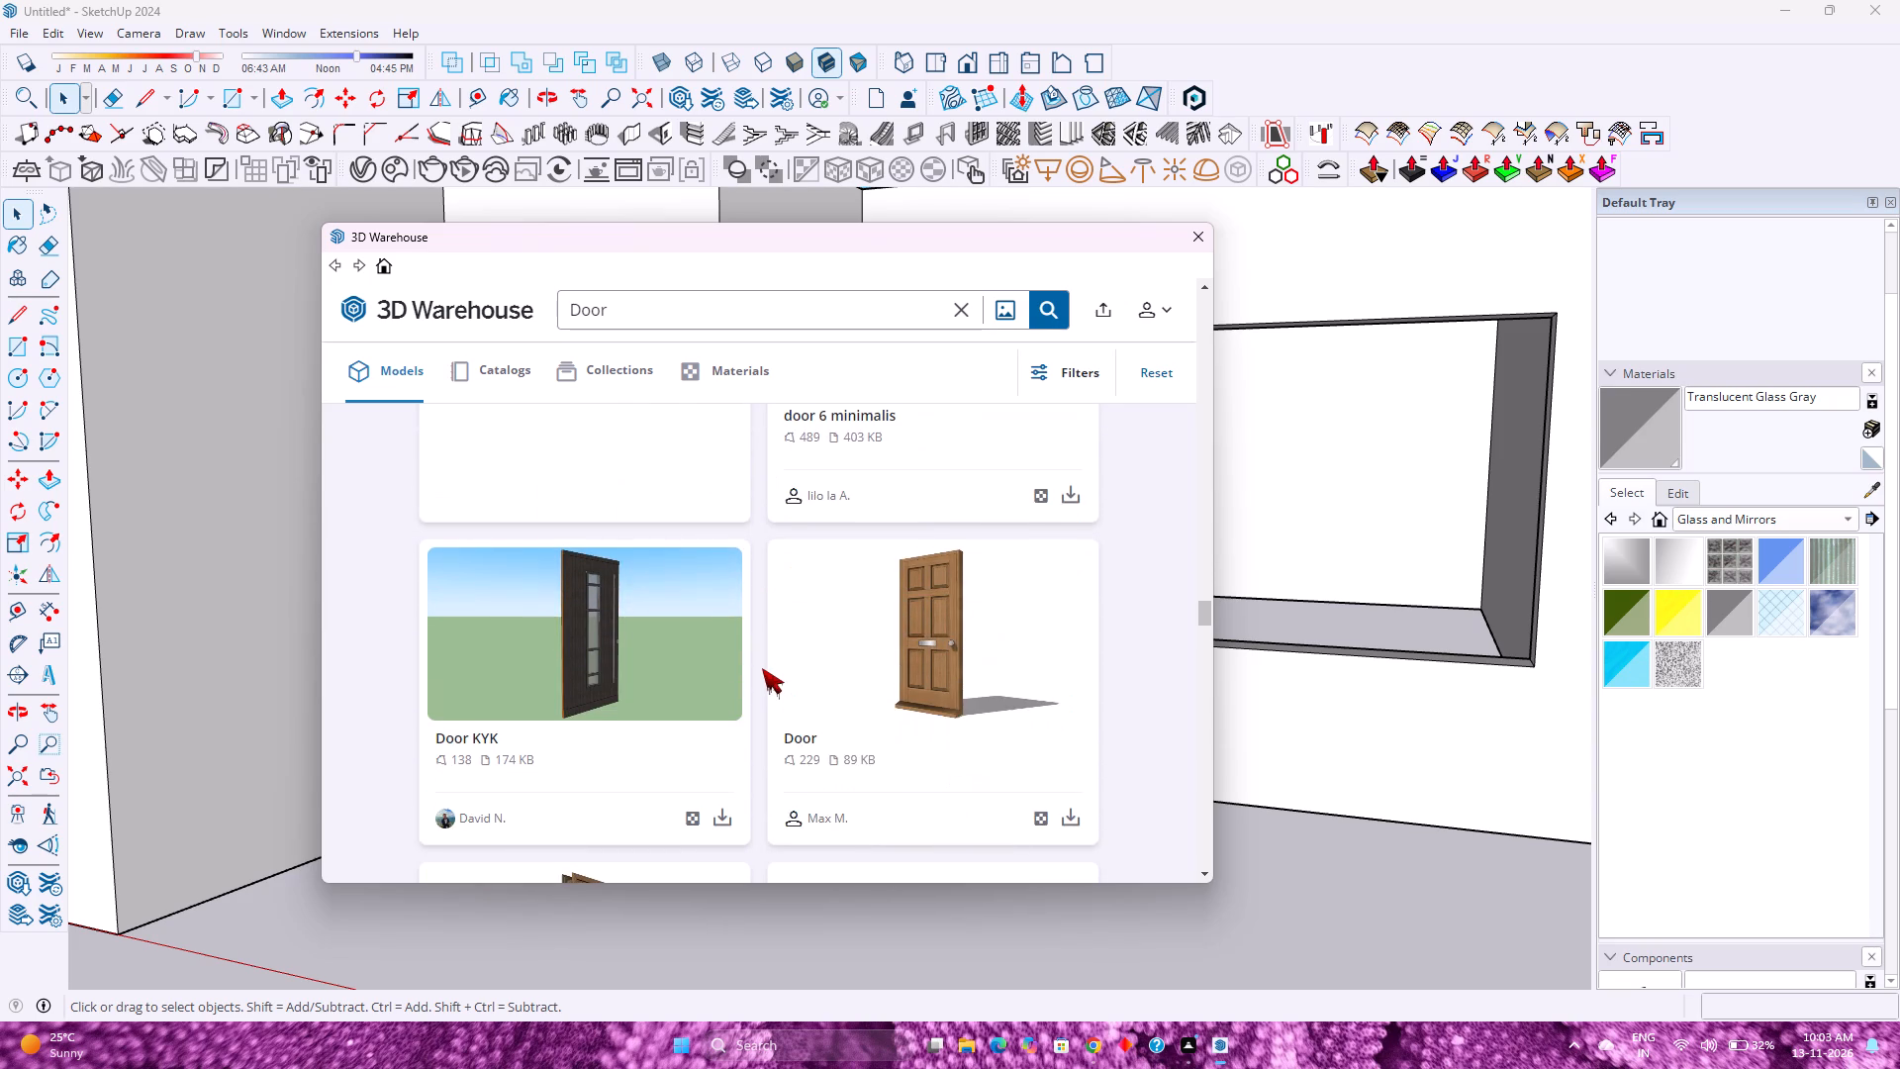
scroll(762, 667, "down", 3)
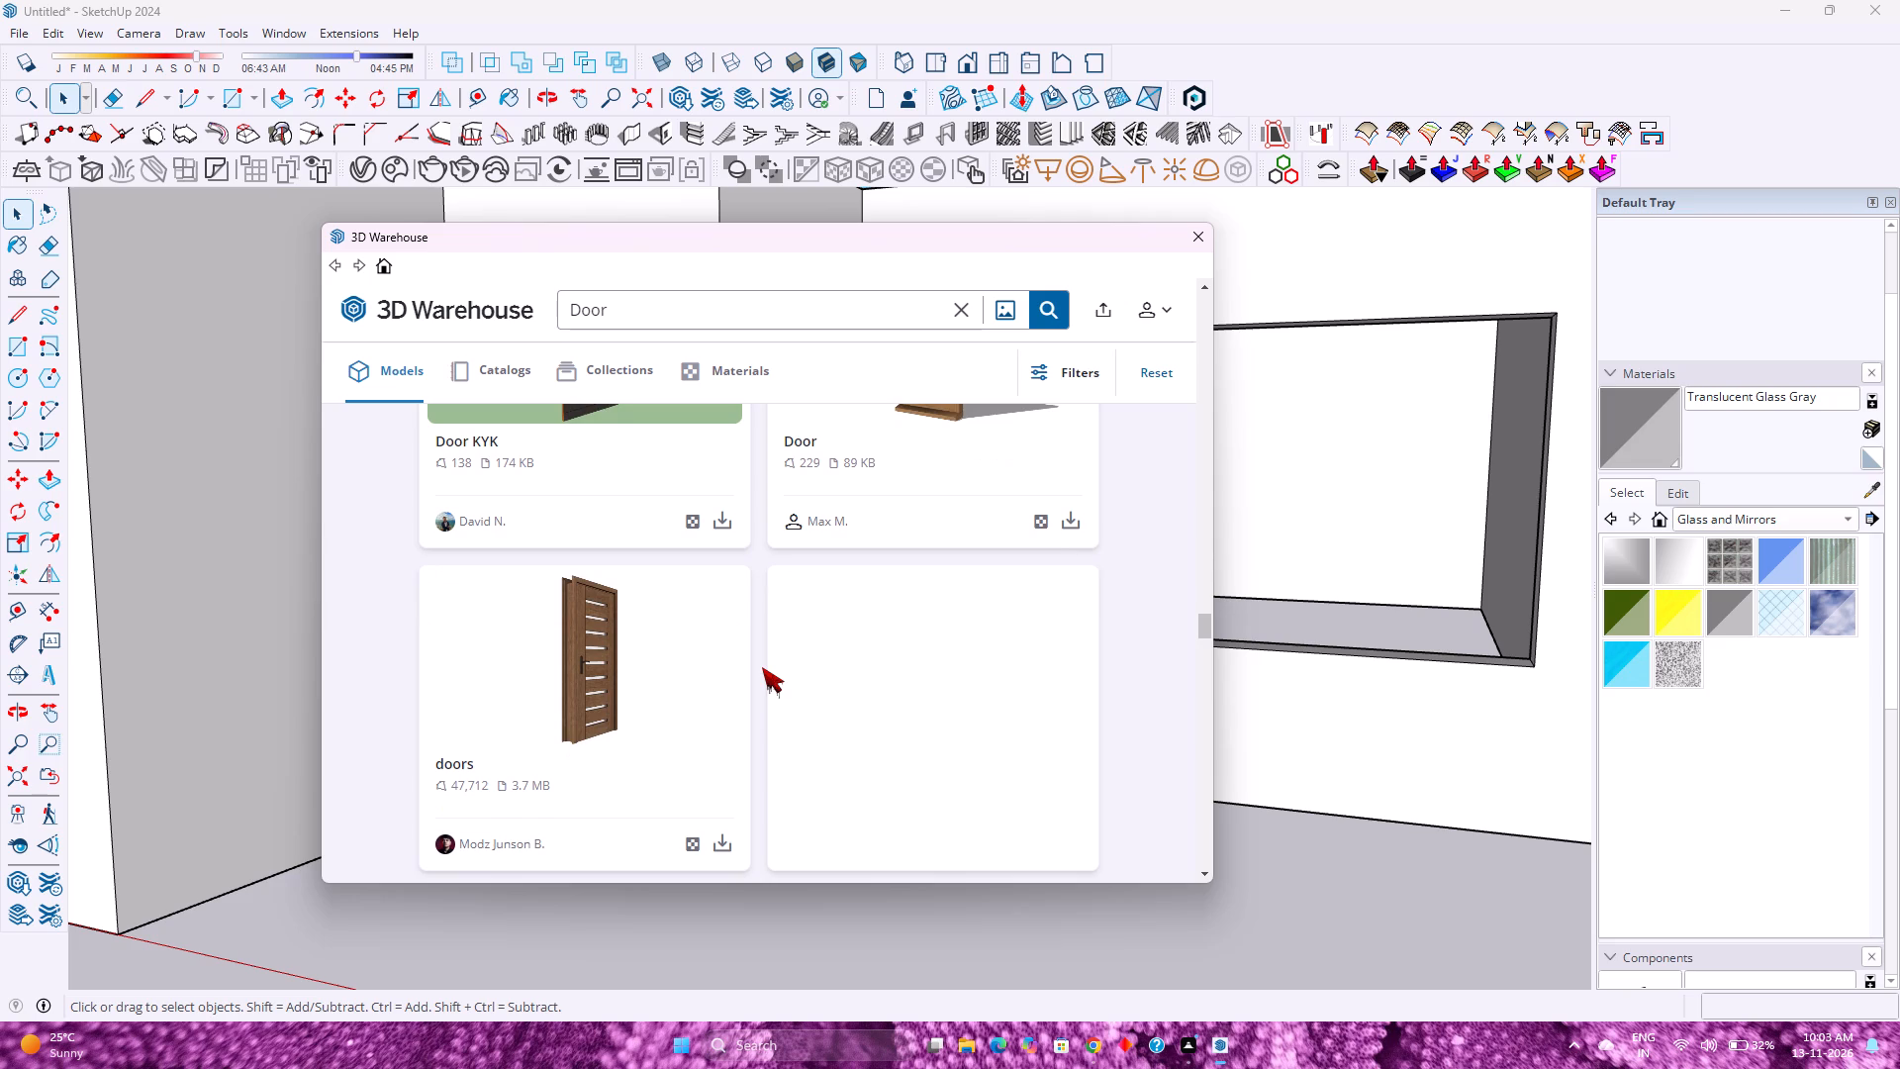
scroll(762, 667, "down", 3)
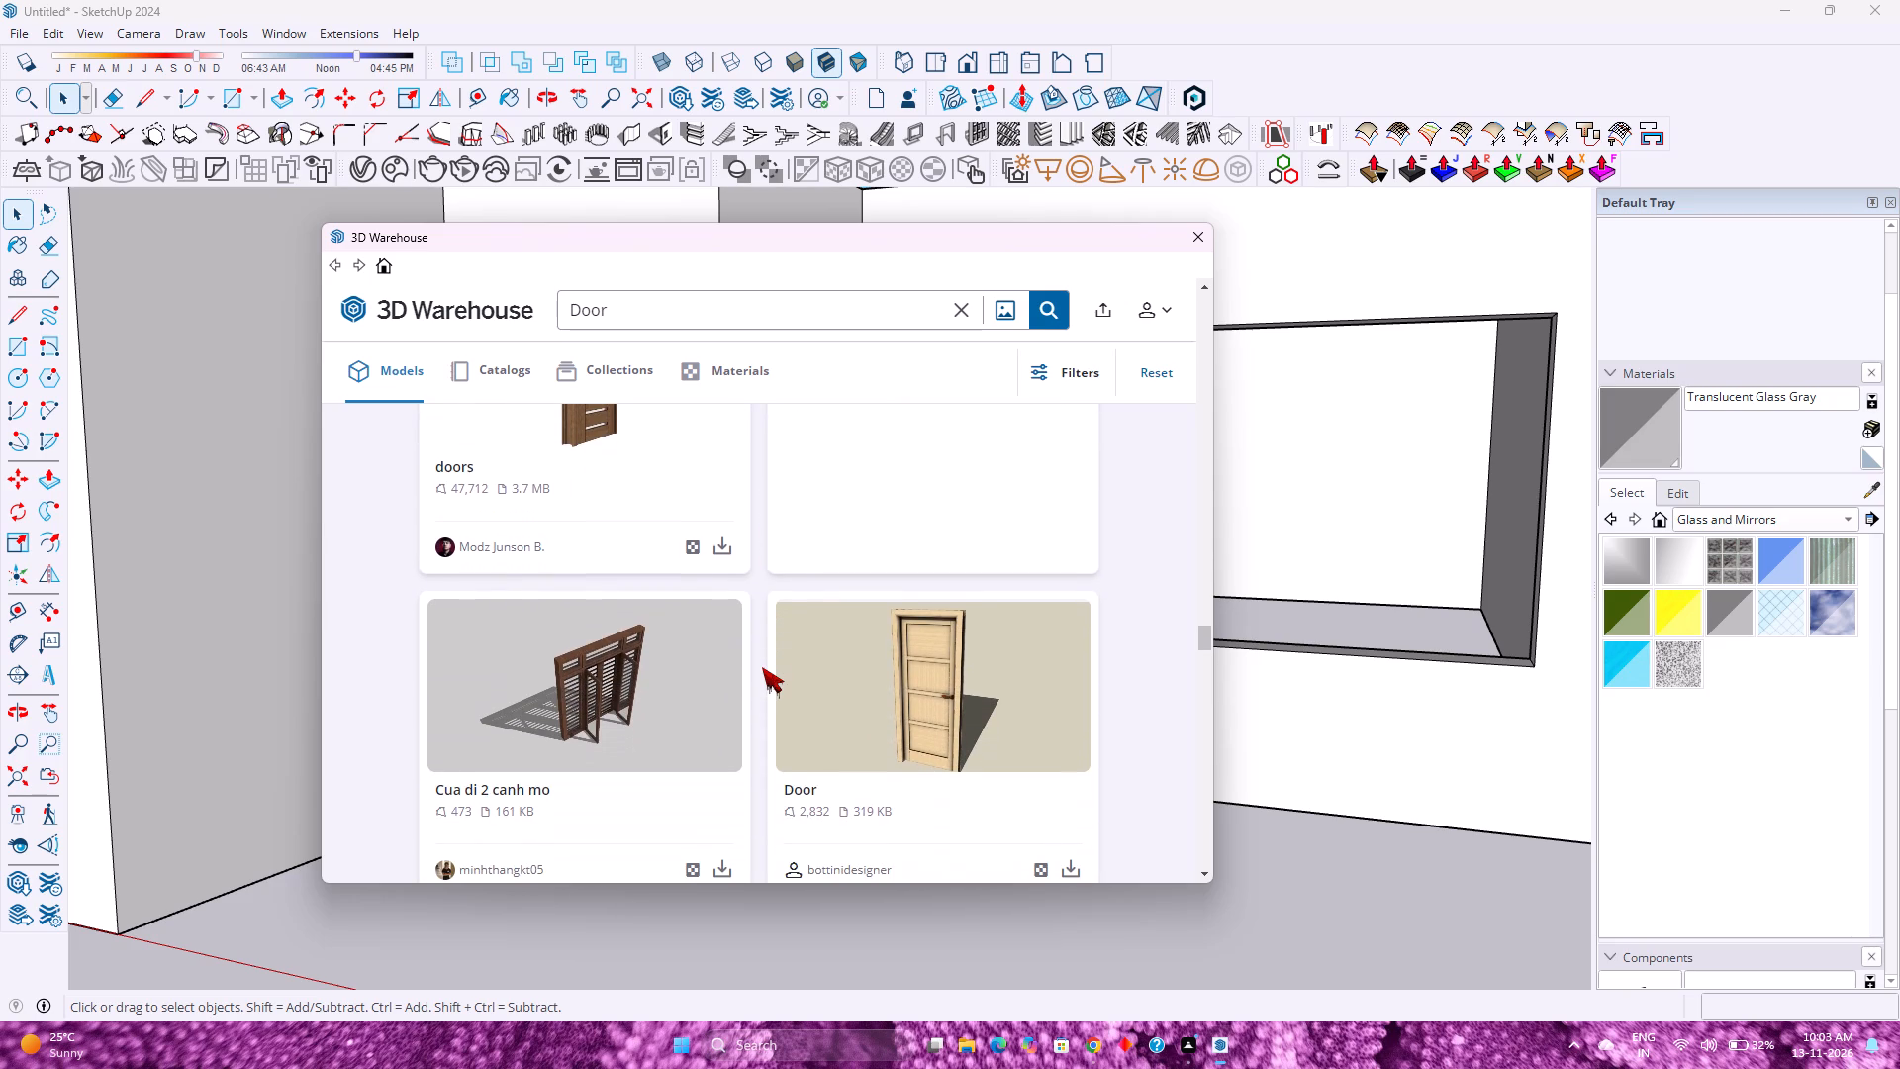
scroll(762, 667, "down", 2)
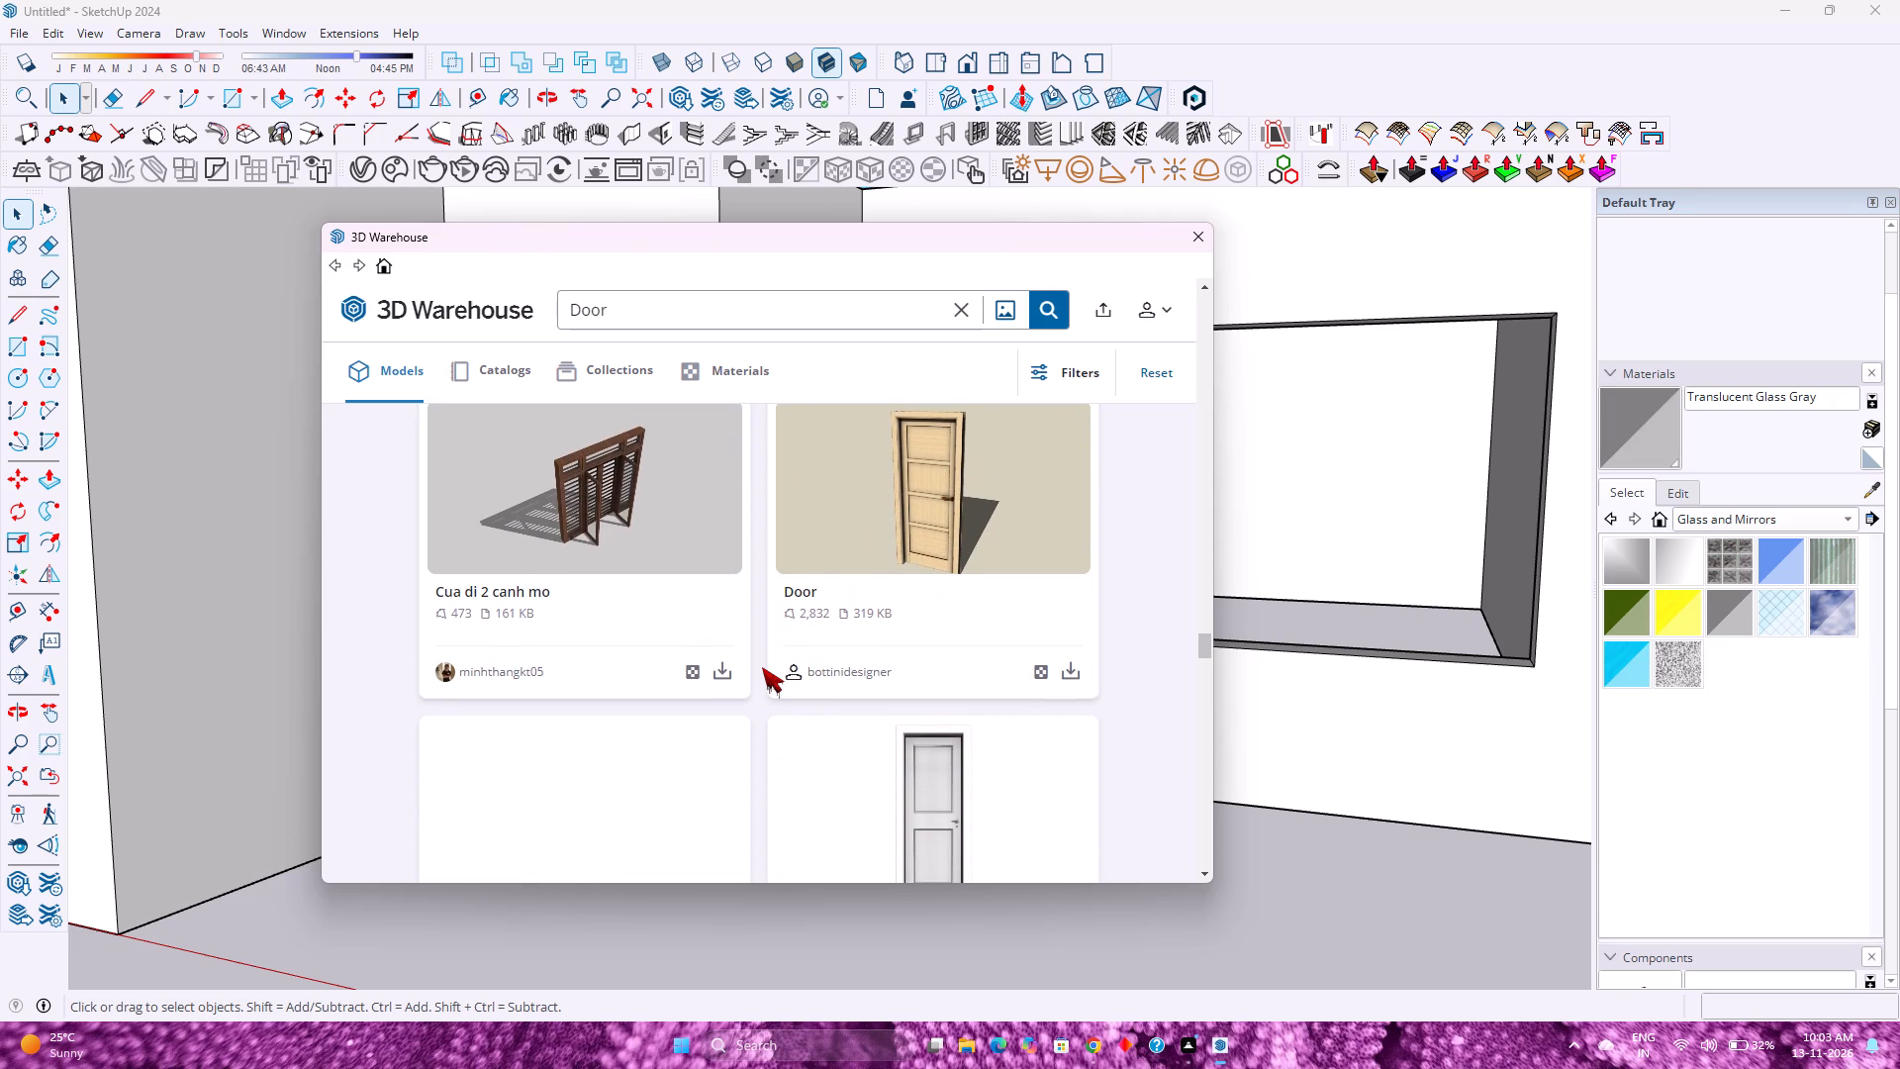
scroll(762, 667, "down", 1)
scroll(762, 667, "up", 4)
scroll(762, 667, "down", 2)
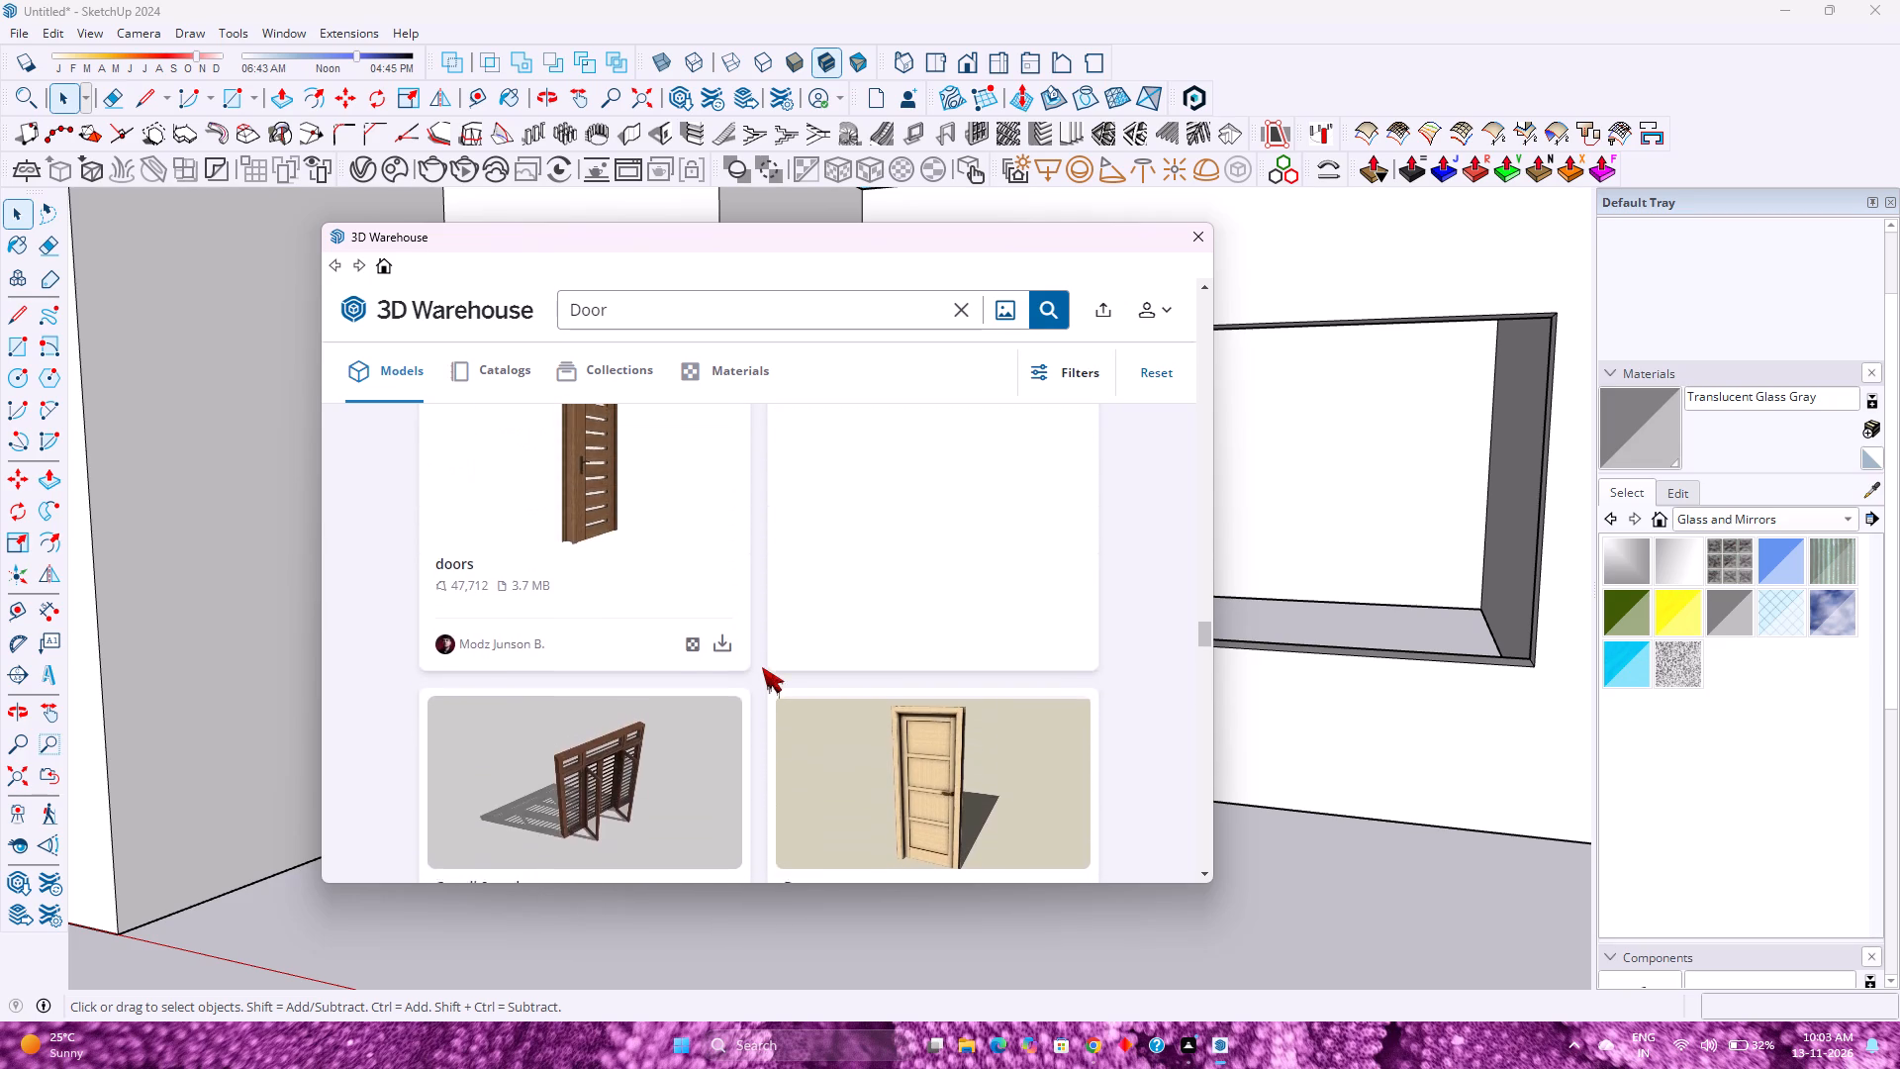
scroll(762, 667, "down", 6)
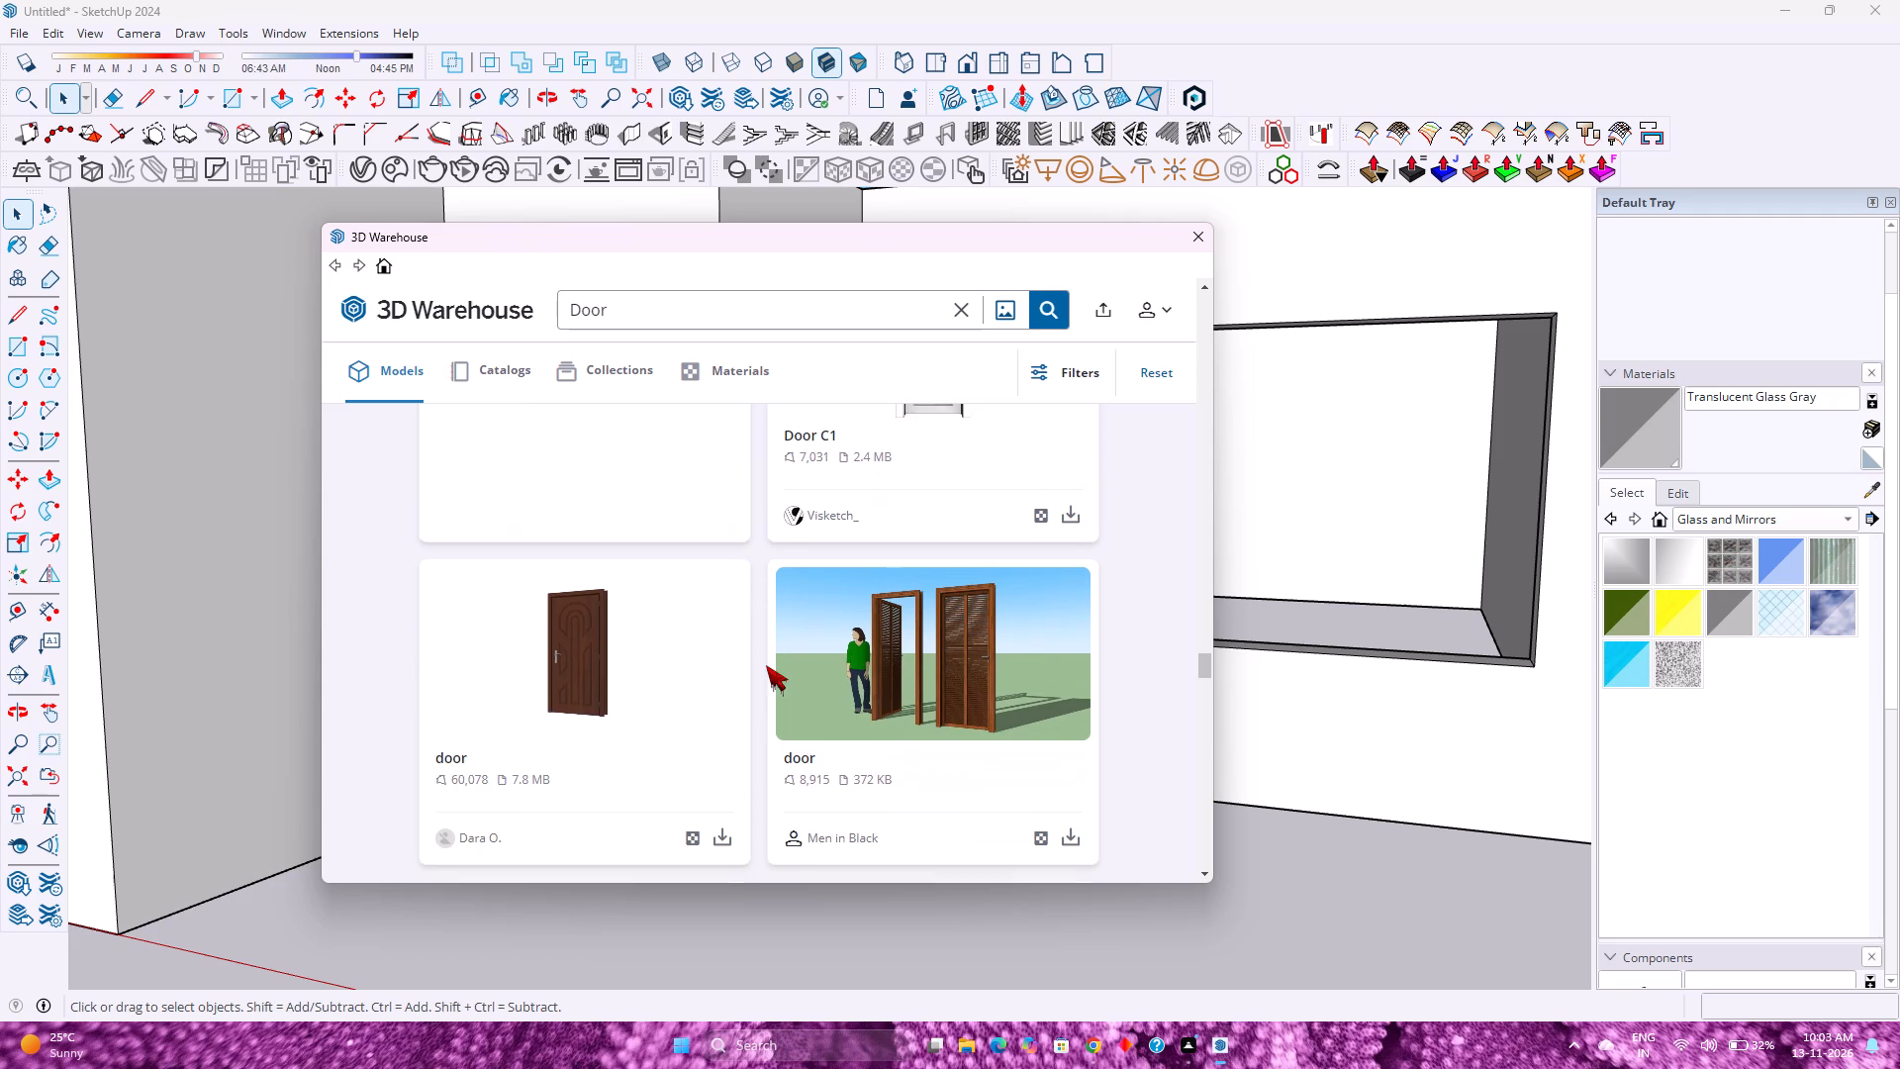
scroll(766, 665, "down", 3)
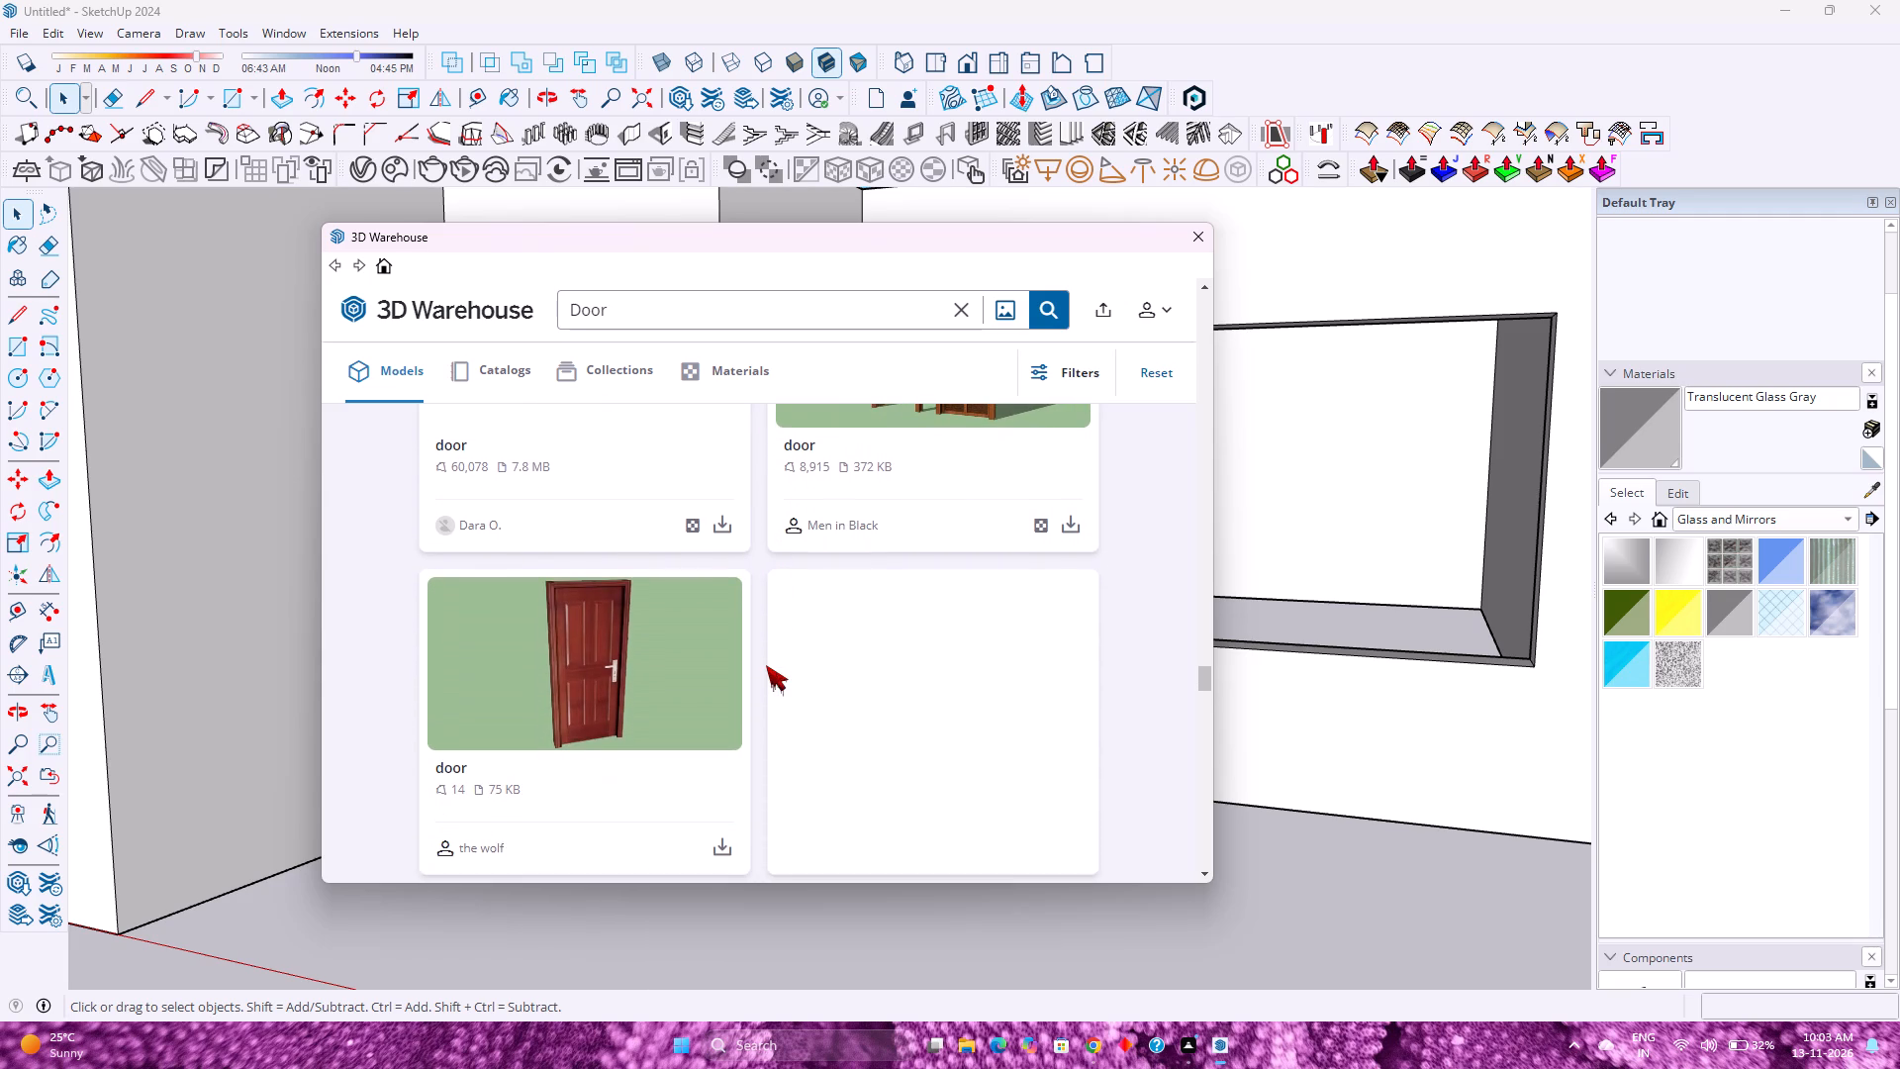
scroll(766, 662, "down", 2)
scroll(766, 661, "up", 5)
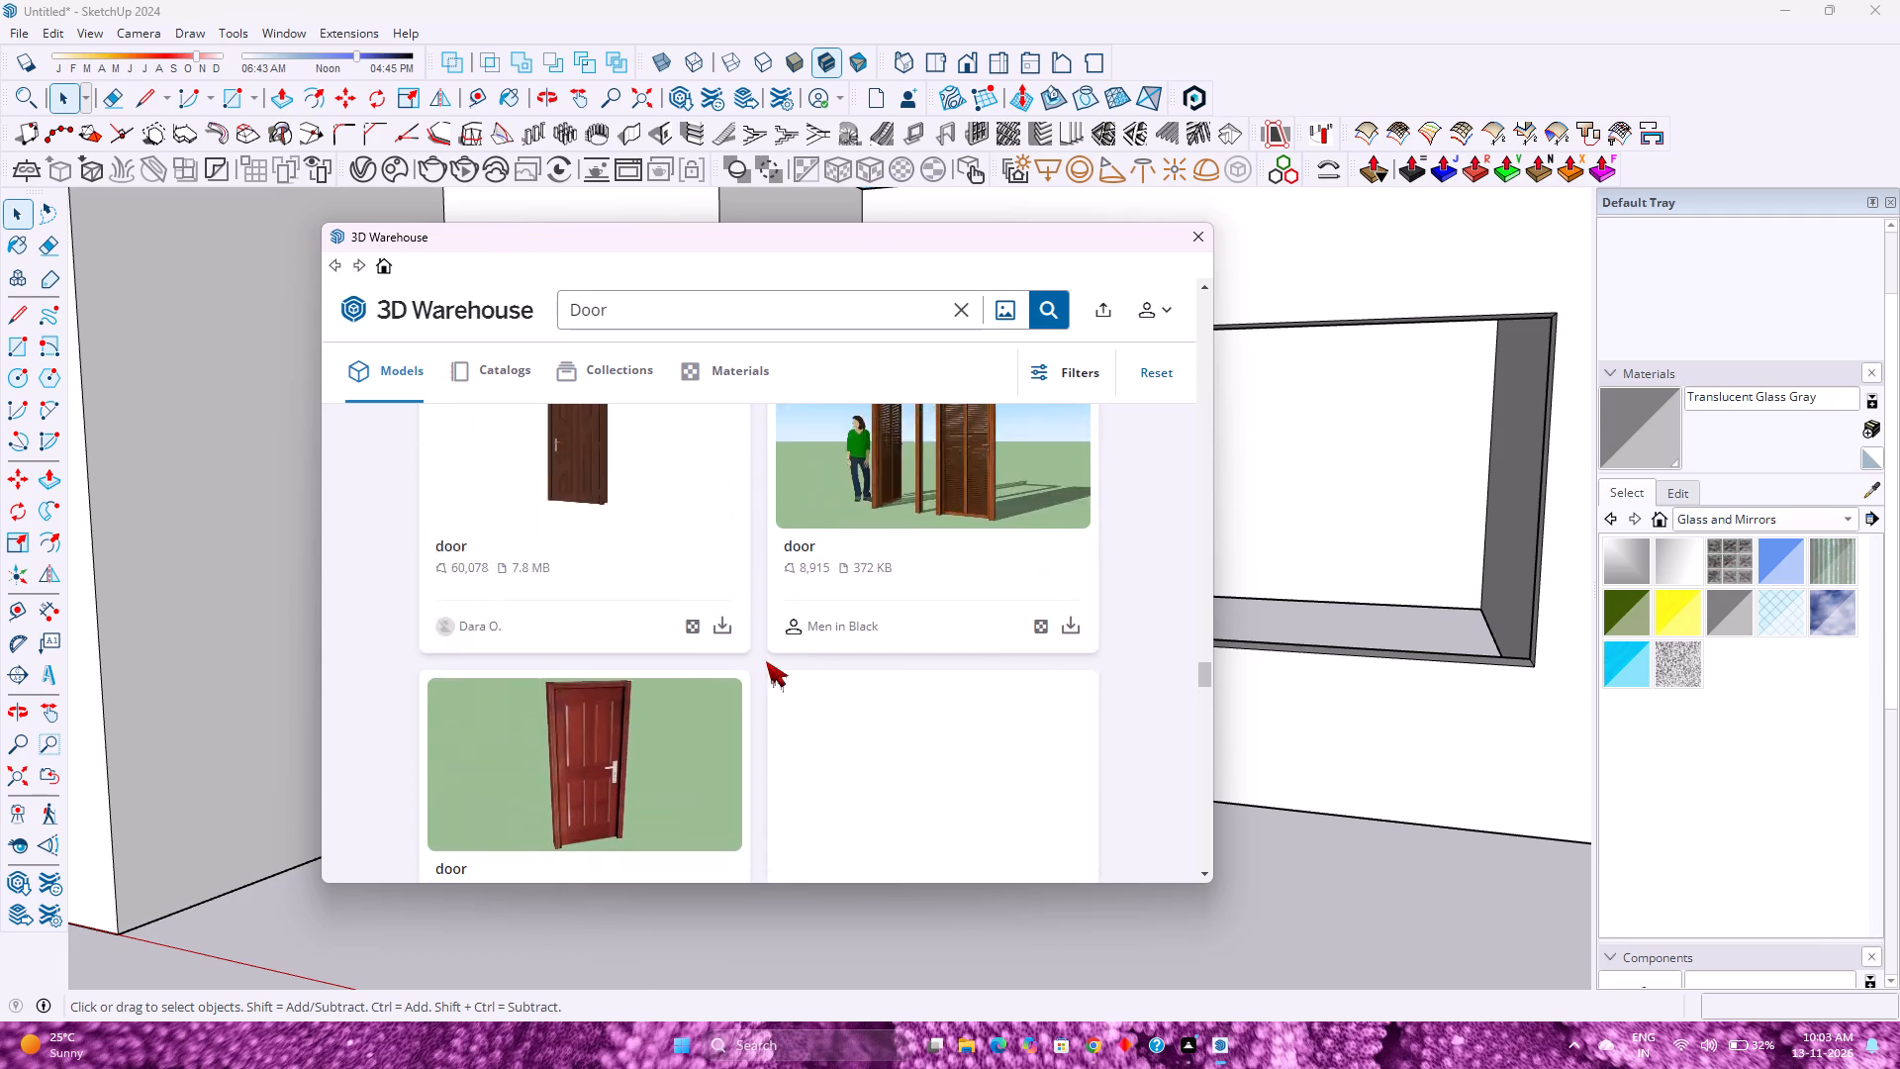
scroll(766, 661, "up", 3)
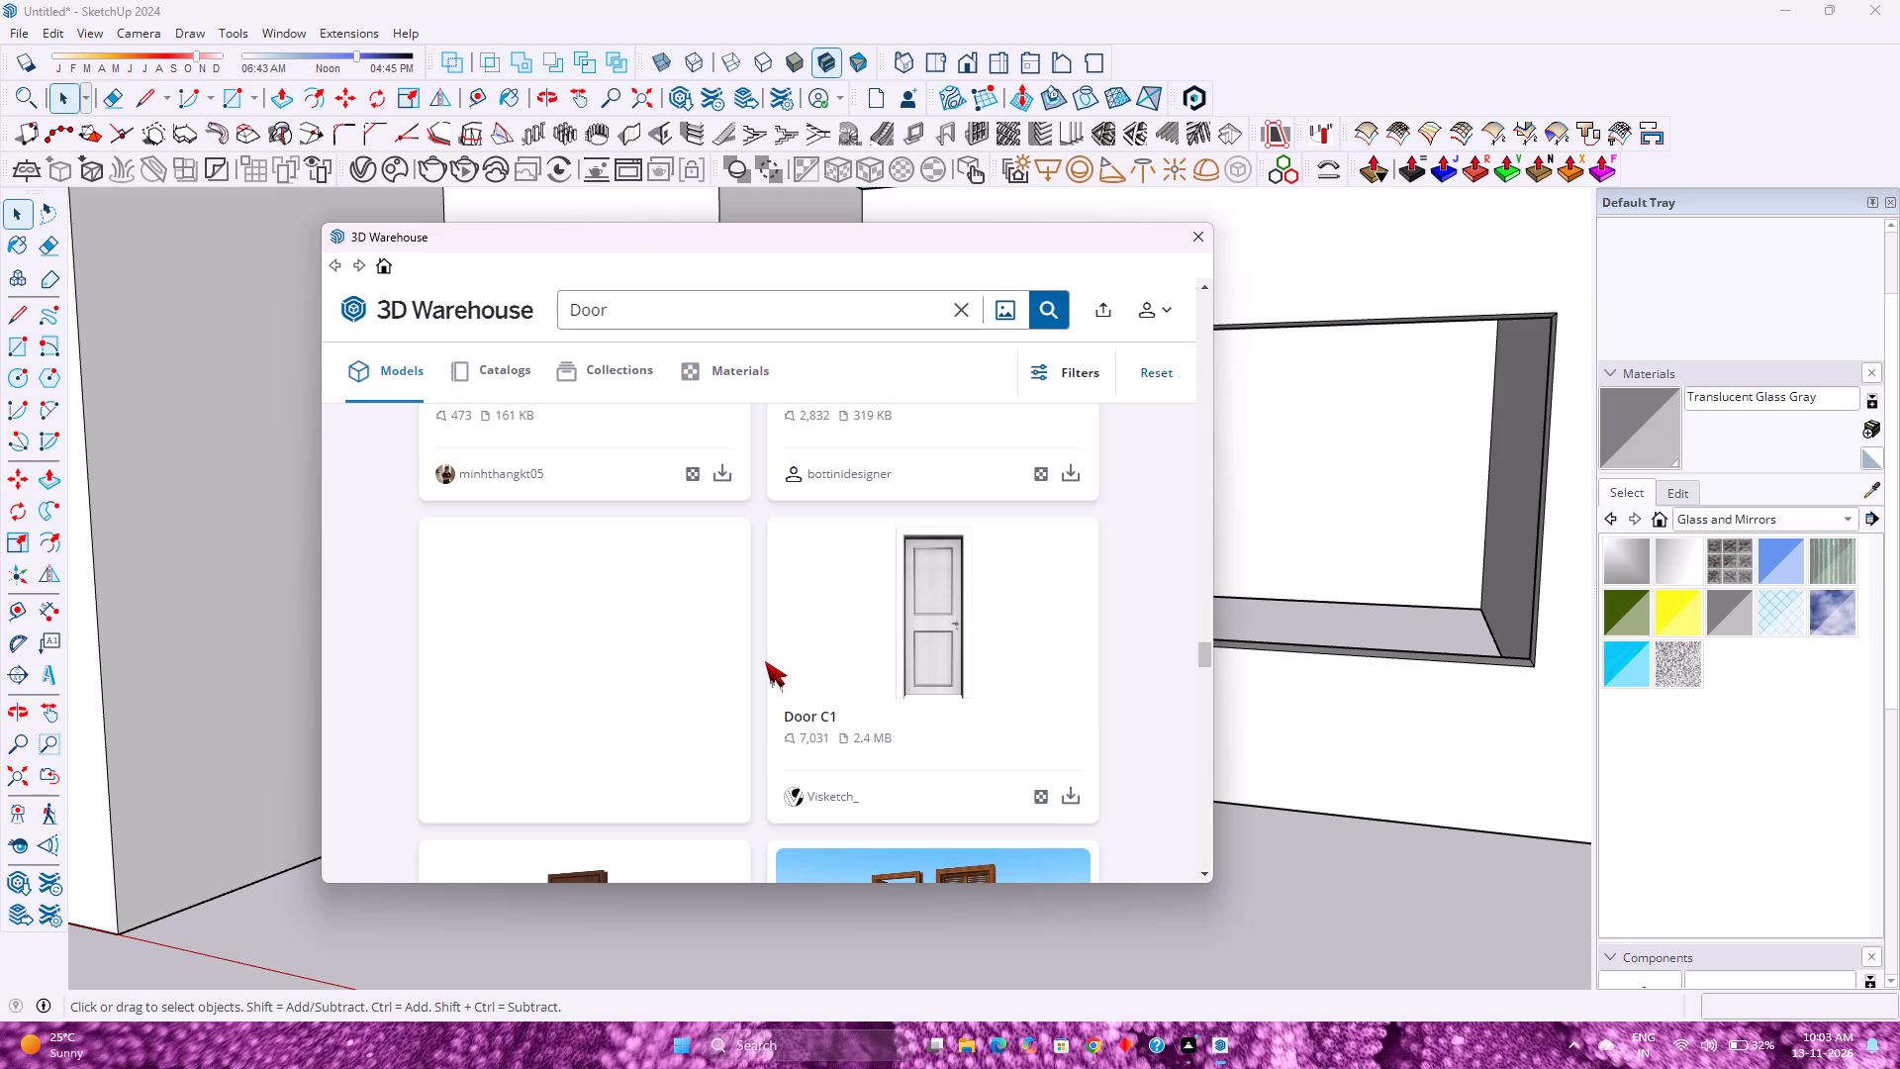
scroll(764, 660, "down", 4)
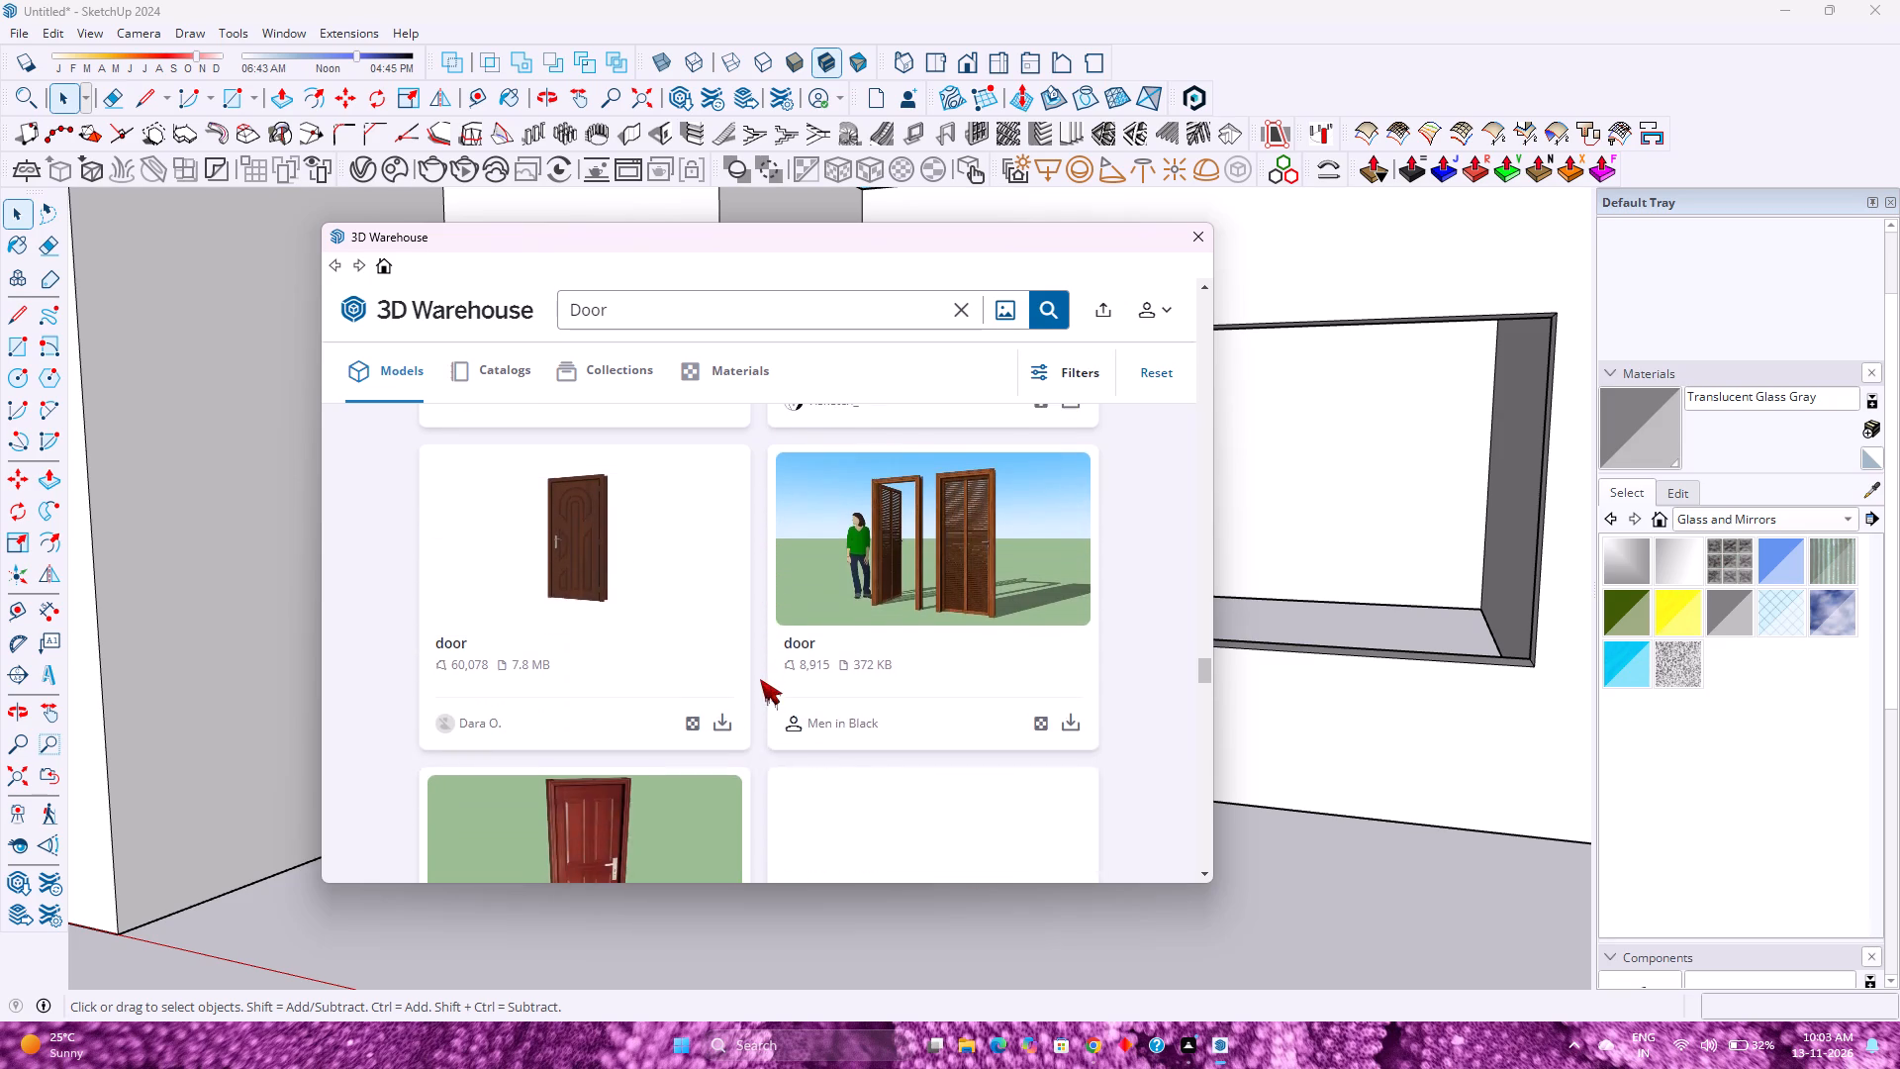
scroll(760, 679, "down", 9)
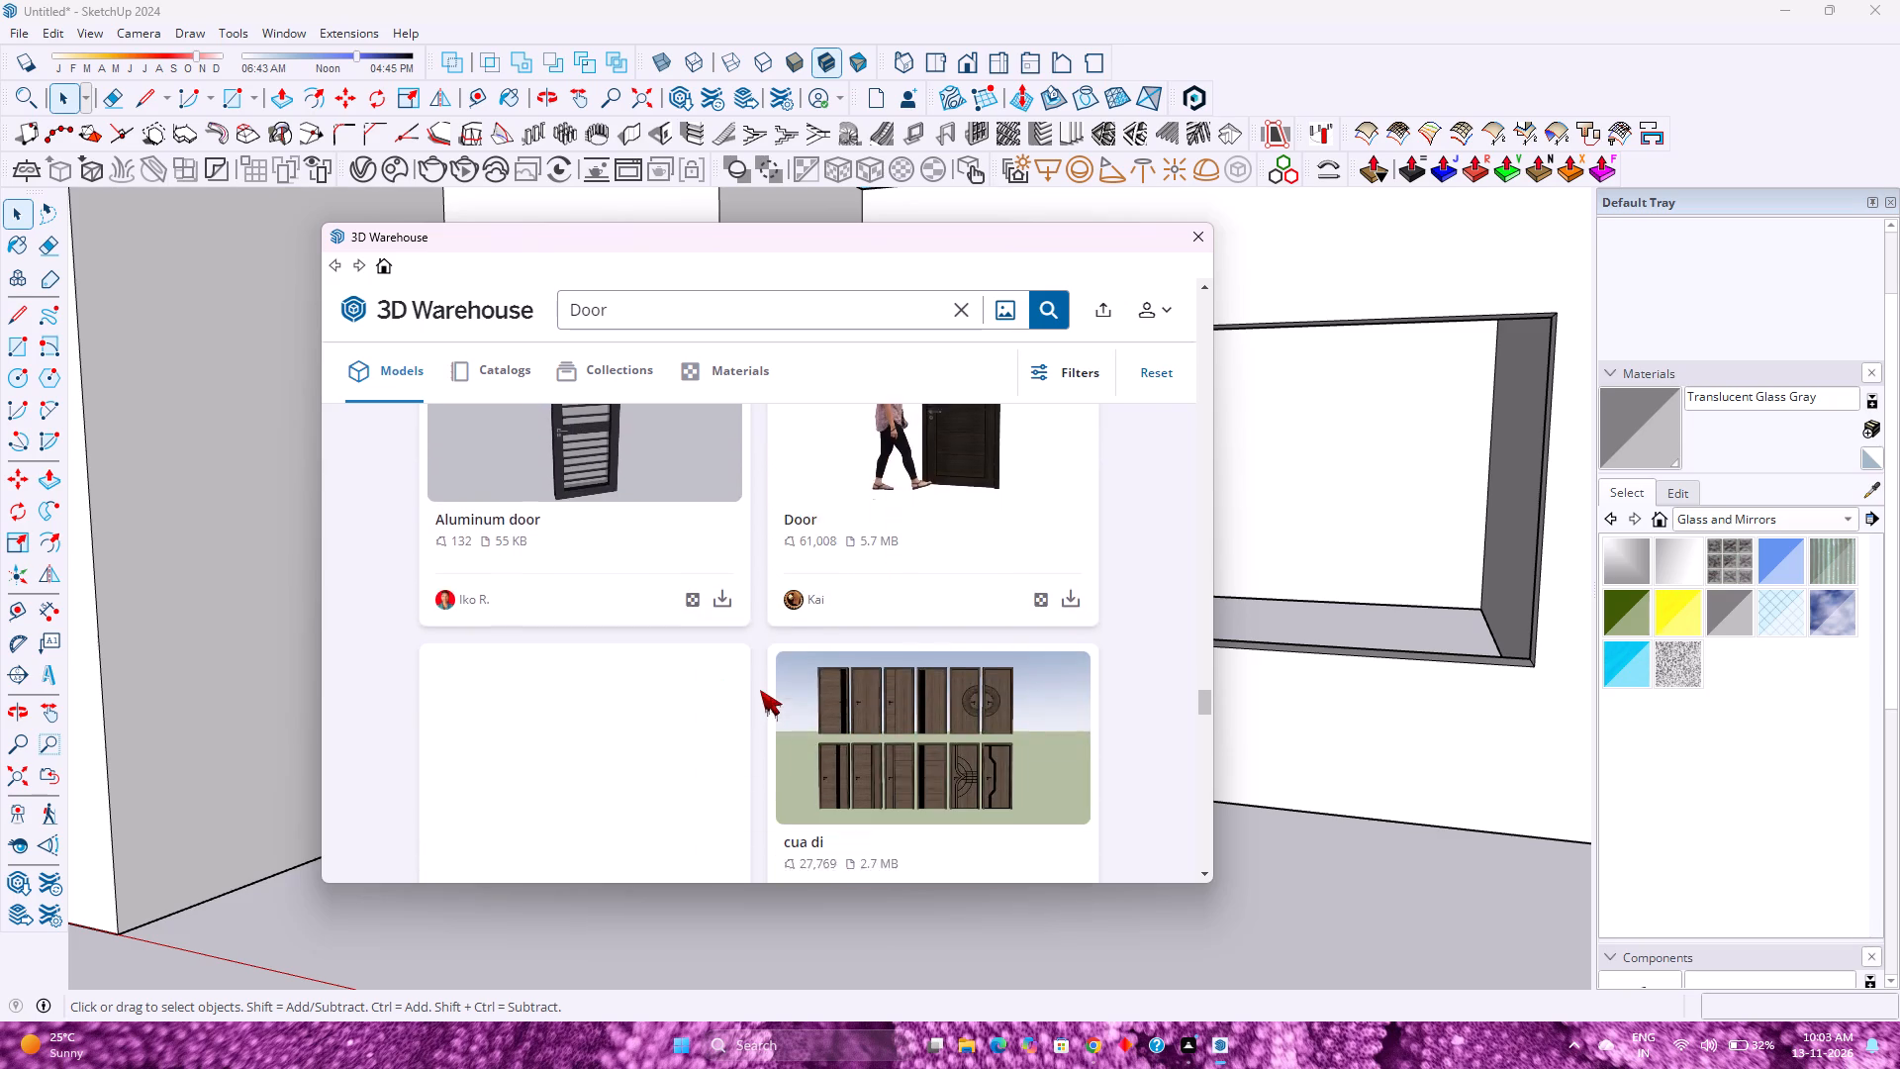
scroll(759, 690, "down", 7)
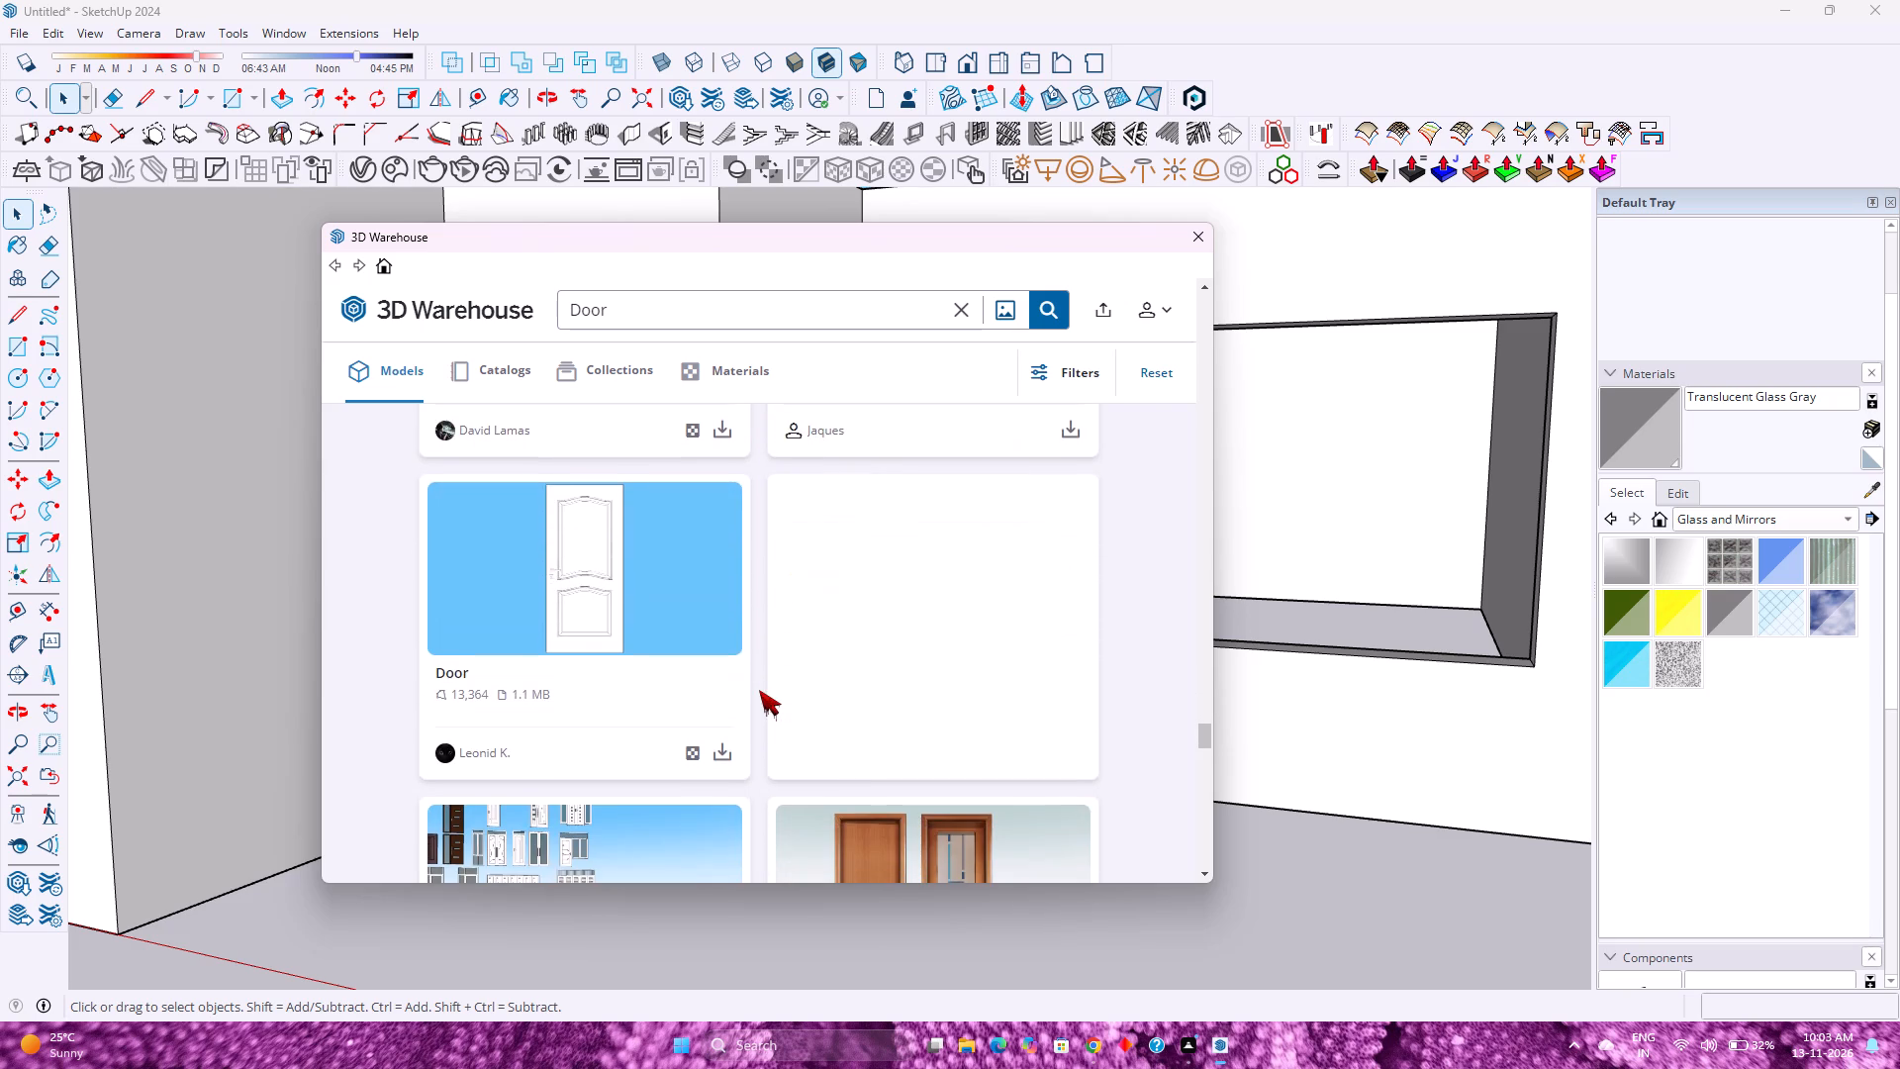
scroll(759, 690, "down", 8)
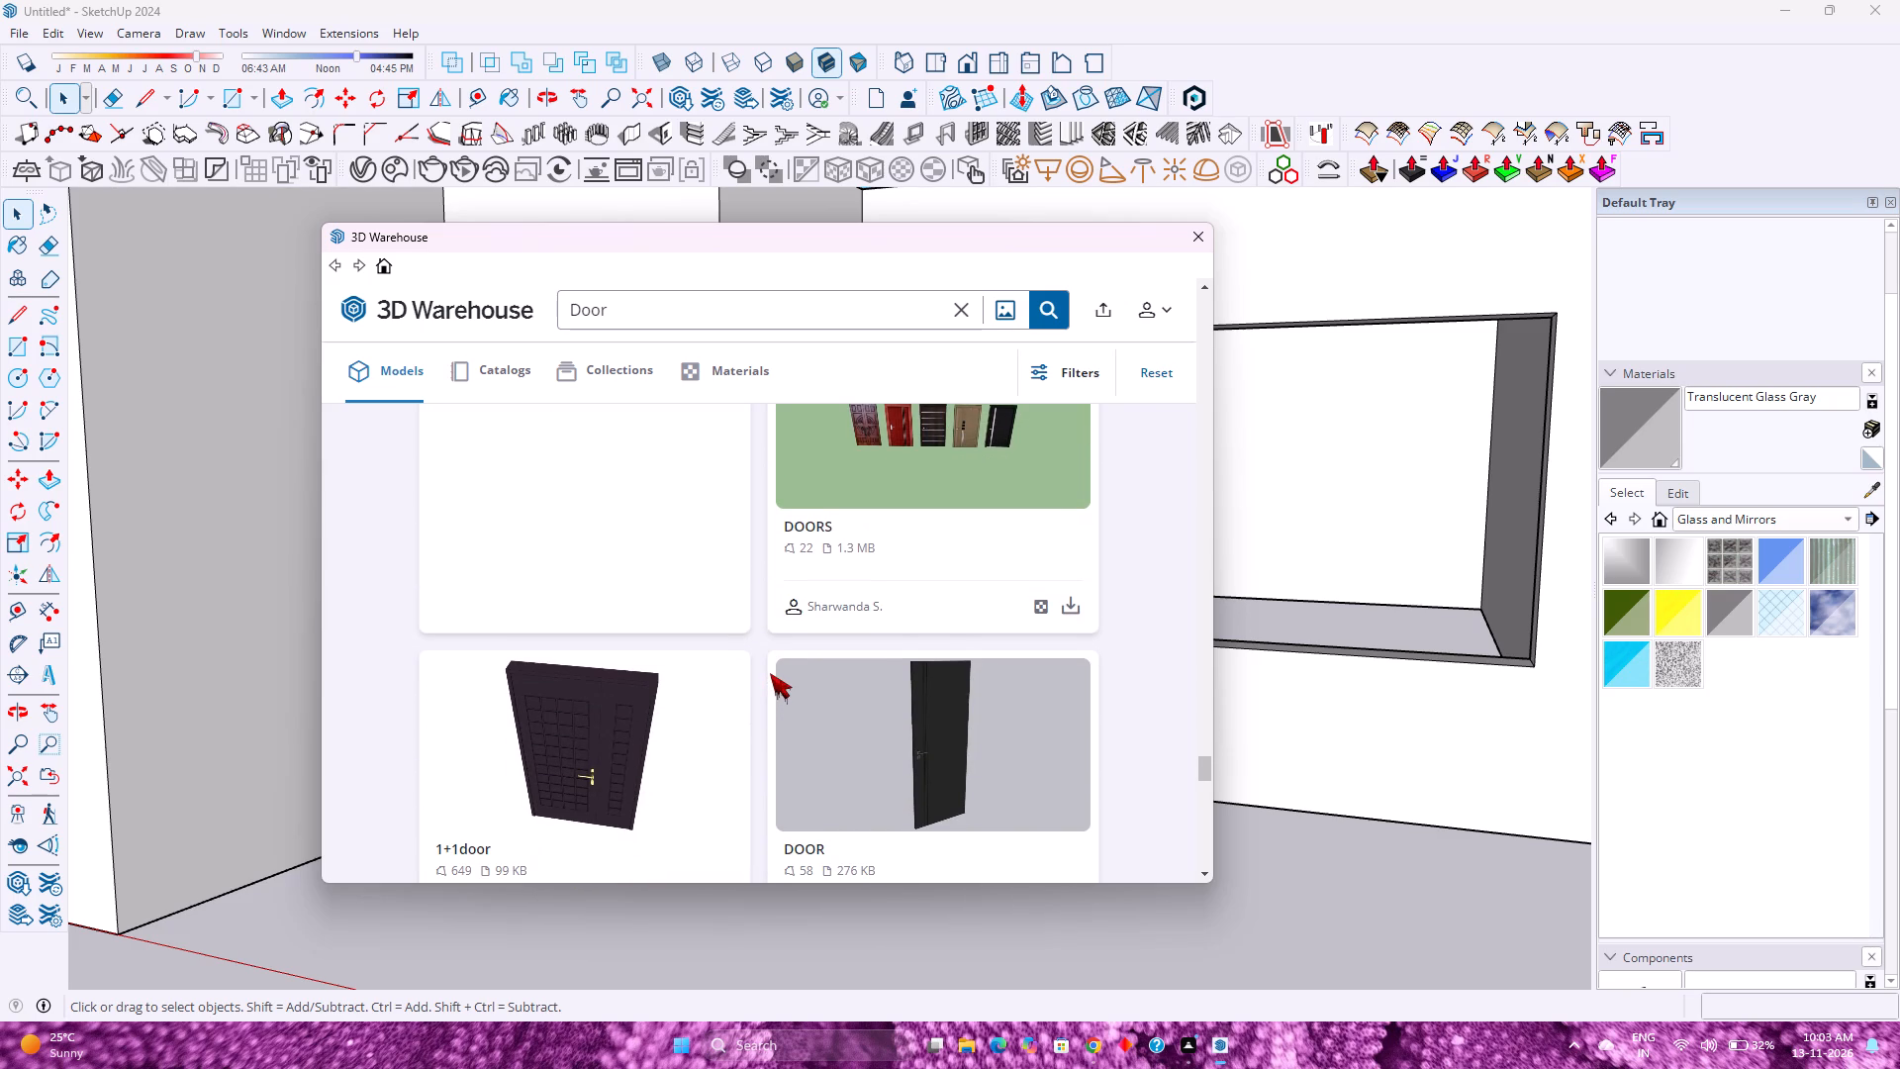
scroll(770, 671, "down", 6)
scroll(759, 681, "up", 2)
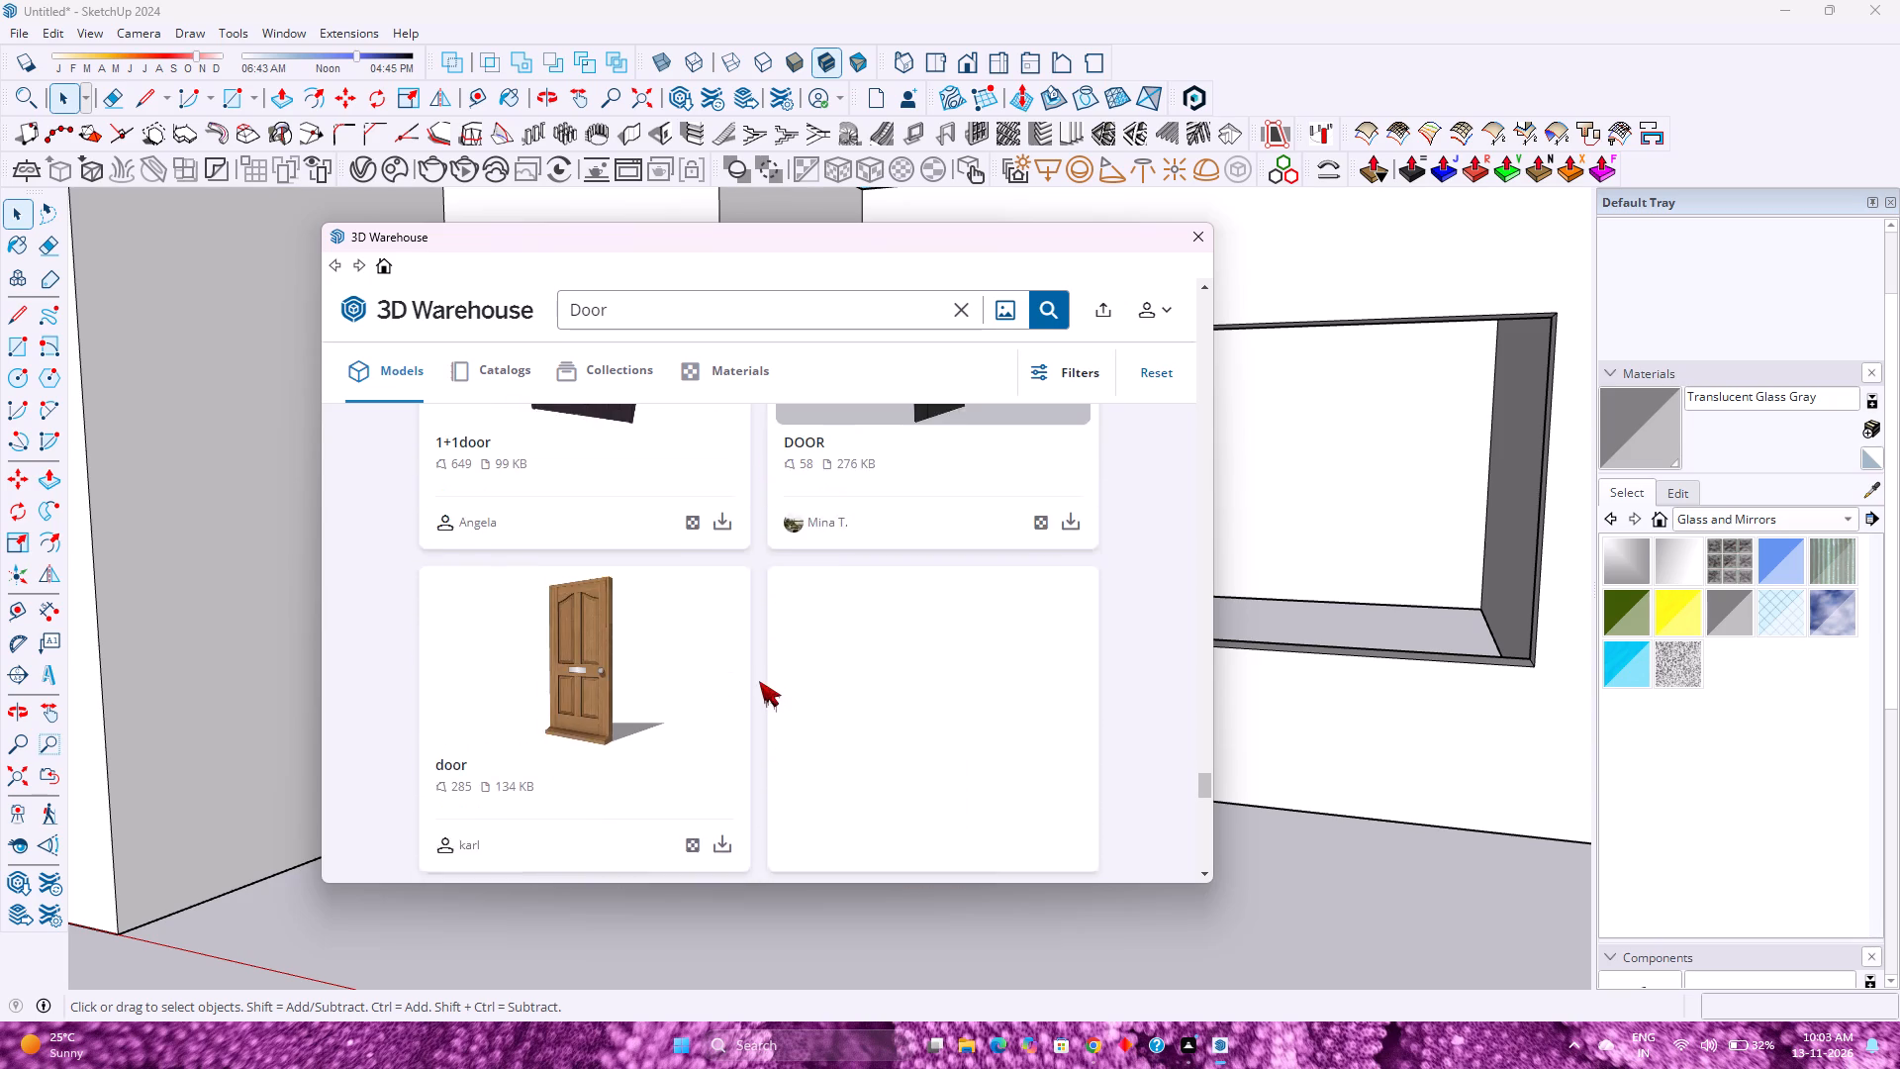
Load the dark "1+1door" model directly into the model and place it at the doorway's bottom corner endpoint.
scroll(759, 675, "up", 2)
left_click(709, 733)
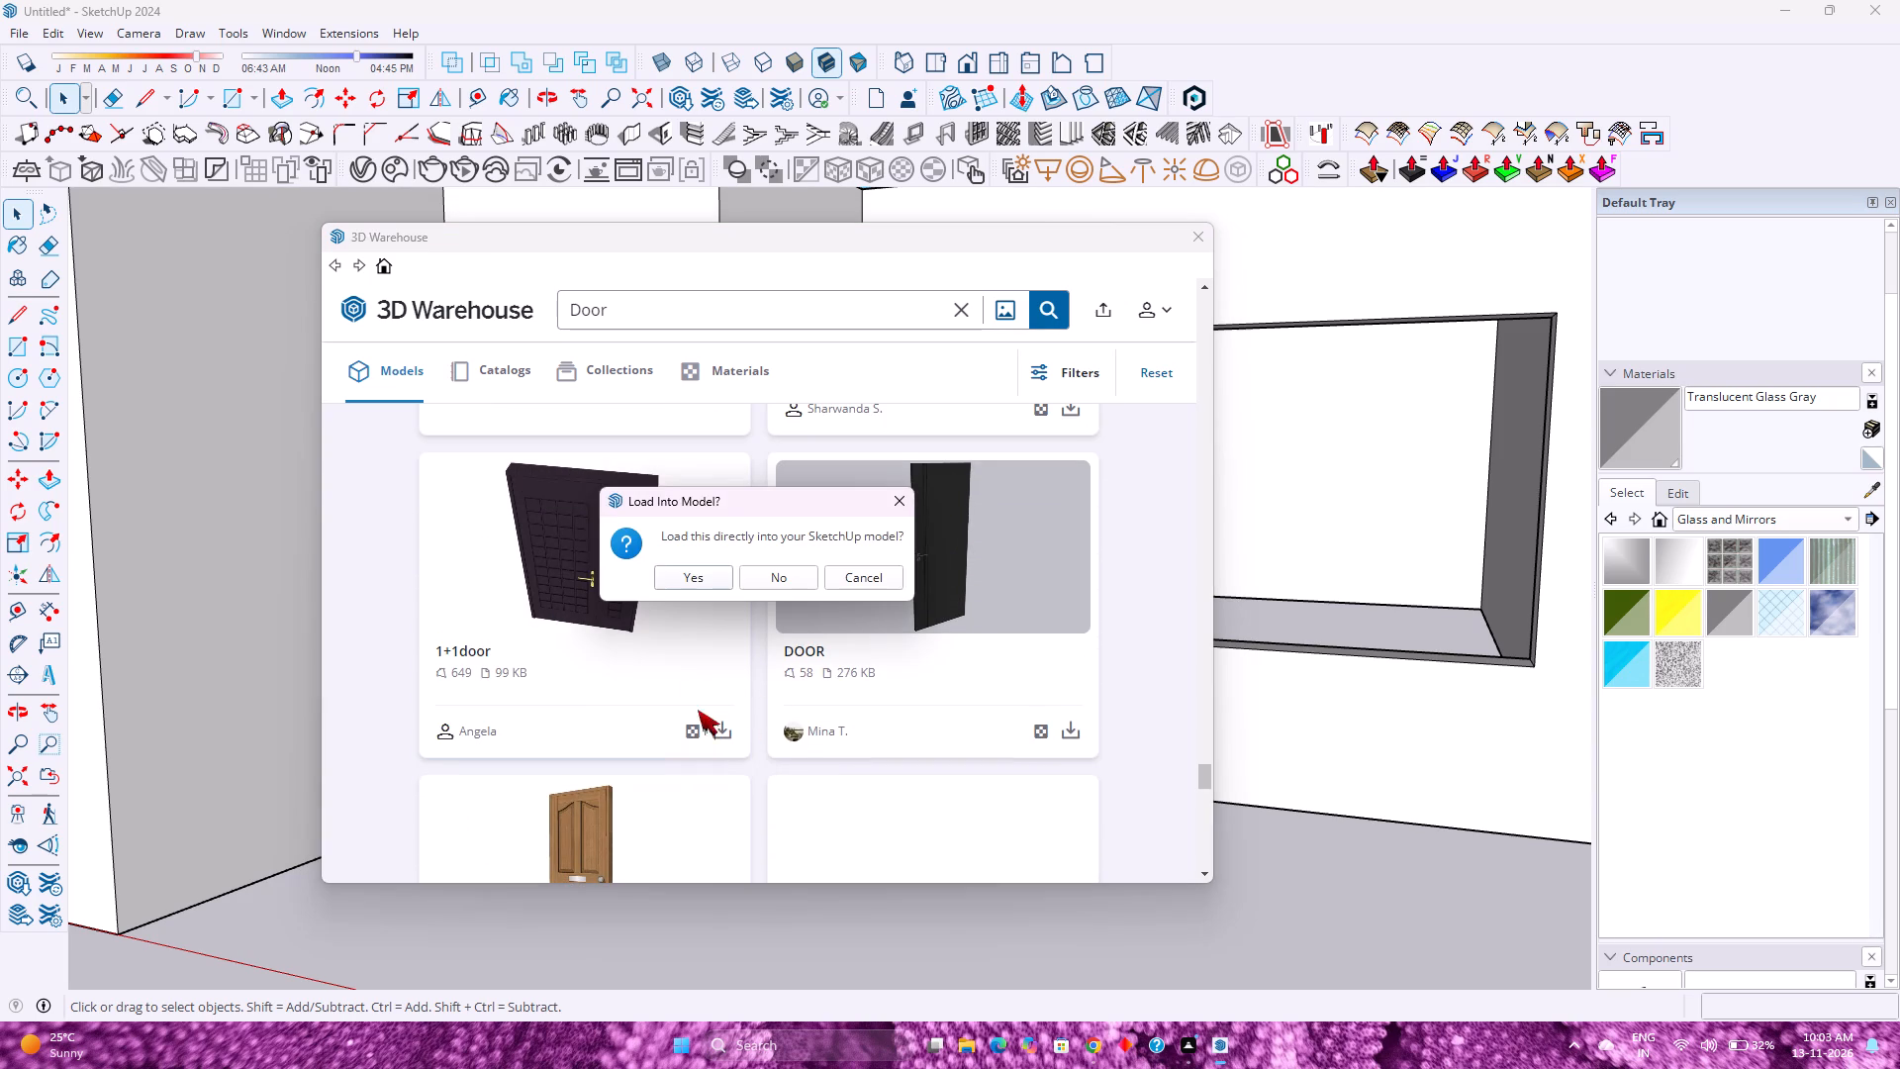
left_click(664, 589)
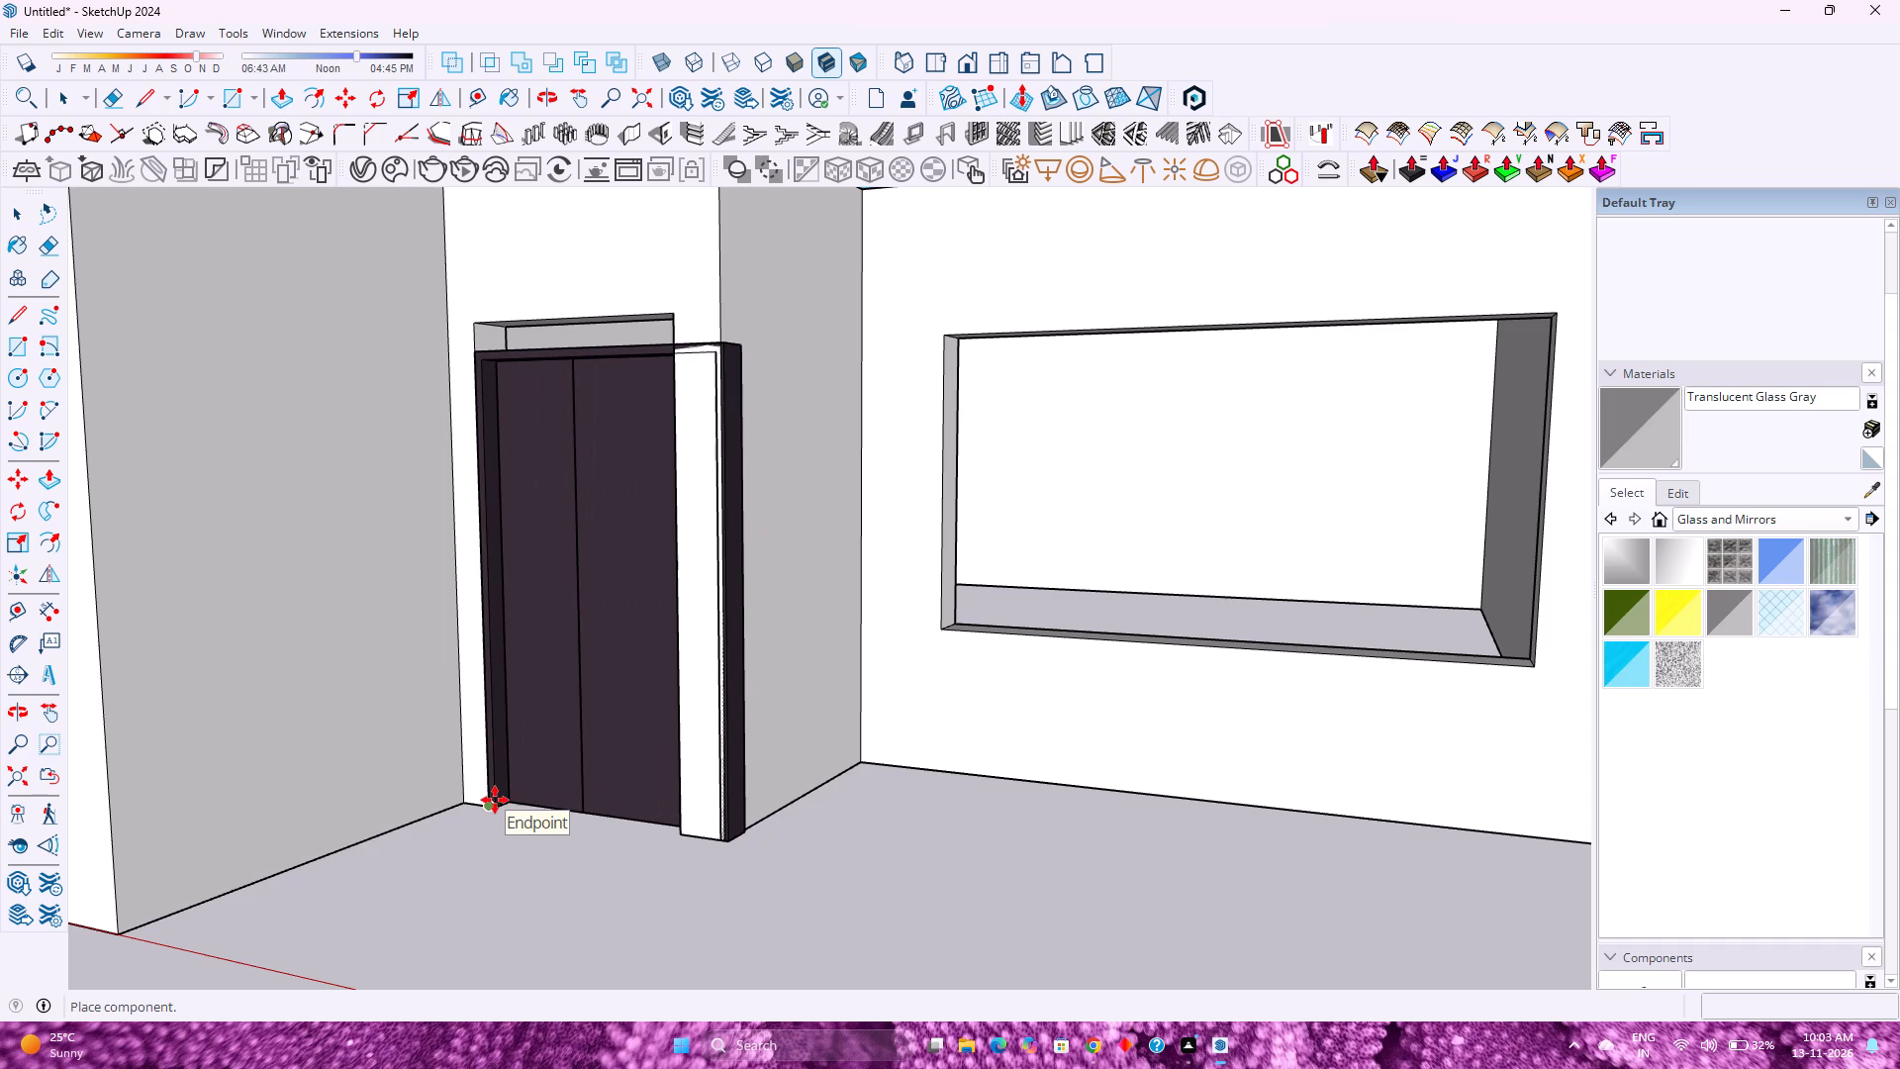
left_click(495, 800)
Flip the placed double door front to back about its green plane, turning the panelled side with the handle outward.
scroll(531, 760, "up", 5)
middle_click_drag(571, 810, 616, 852)
middle_click(616, 852)
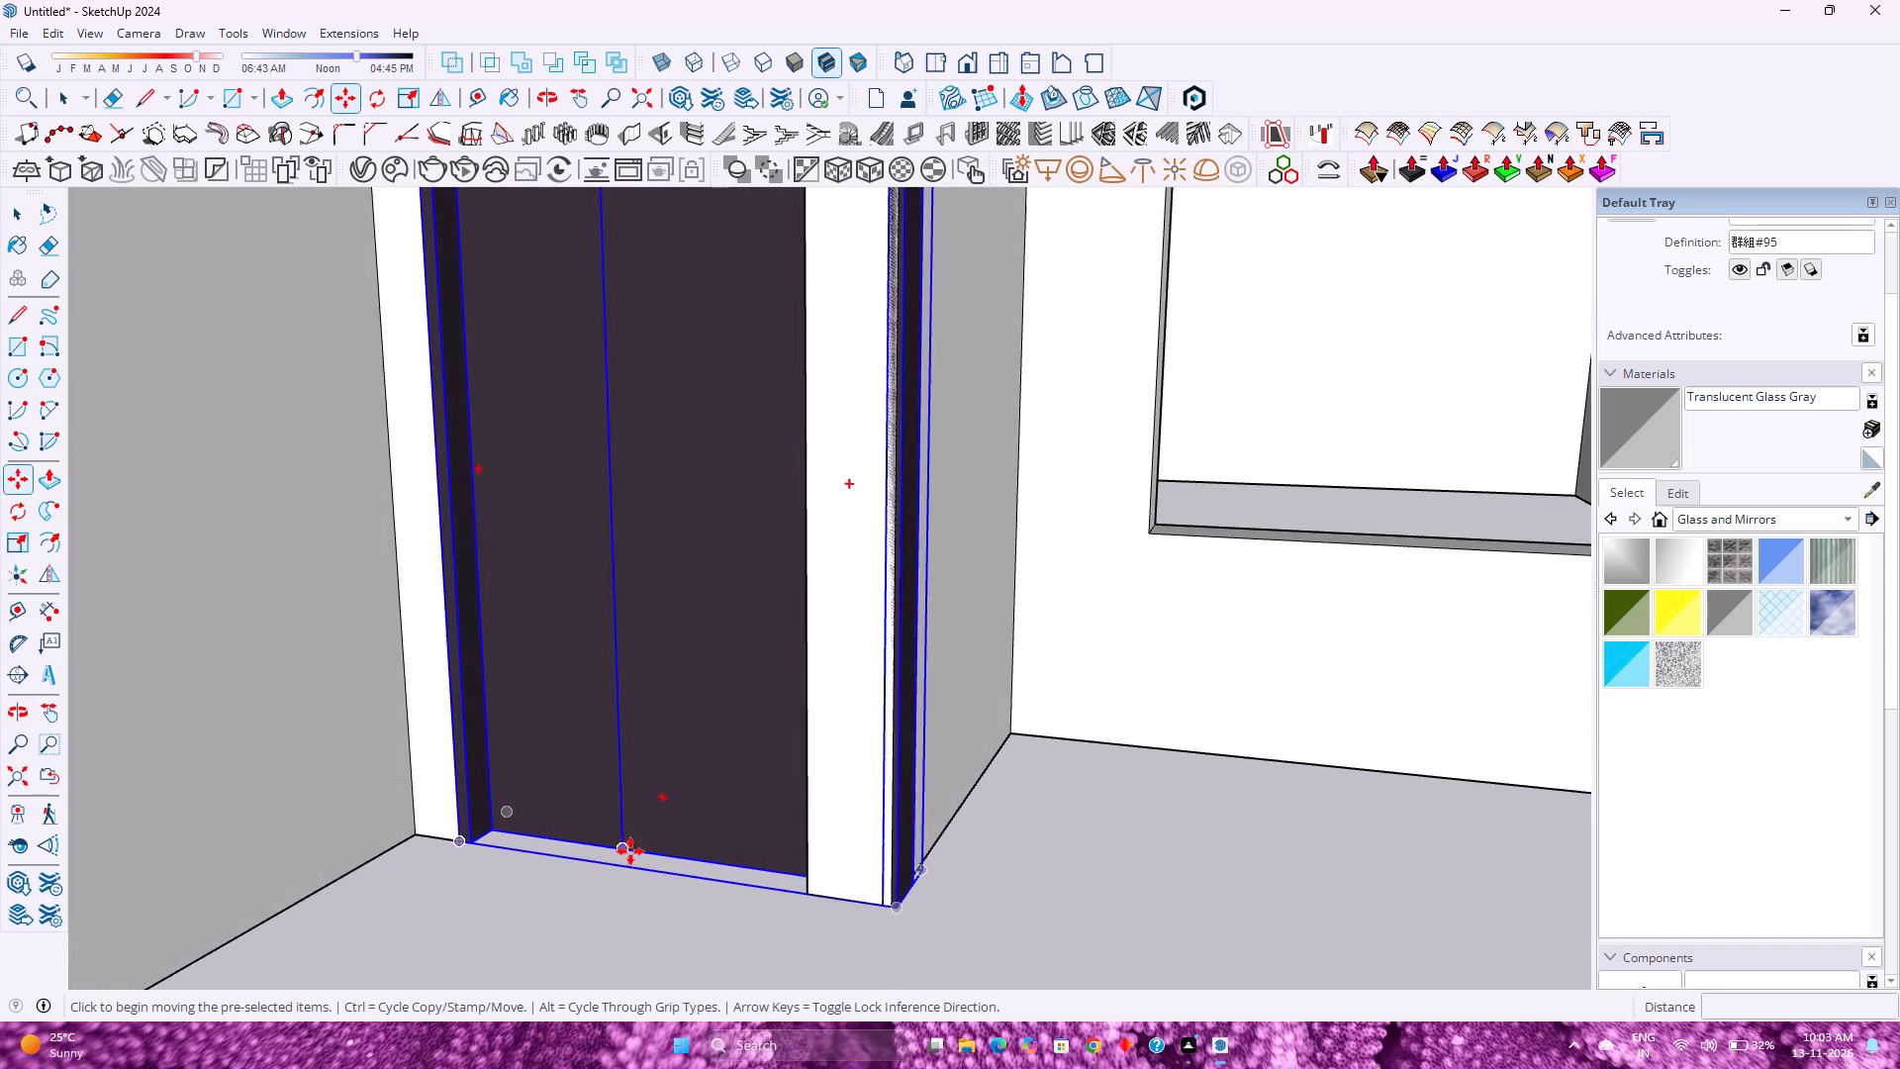
scroll(628, 844, "down", 5)
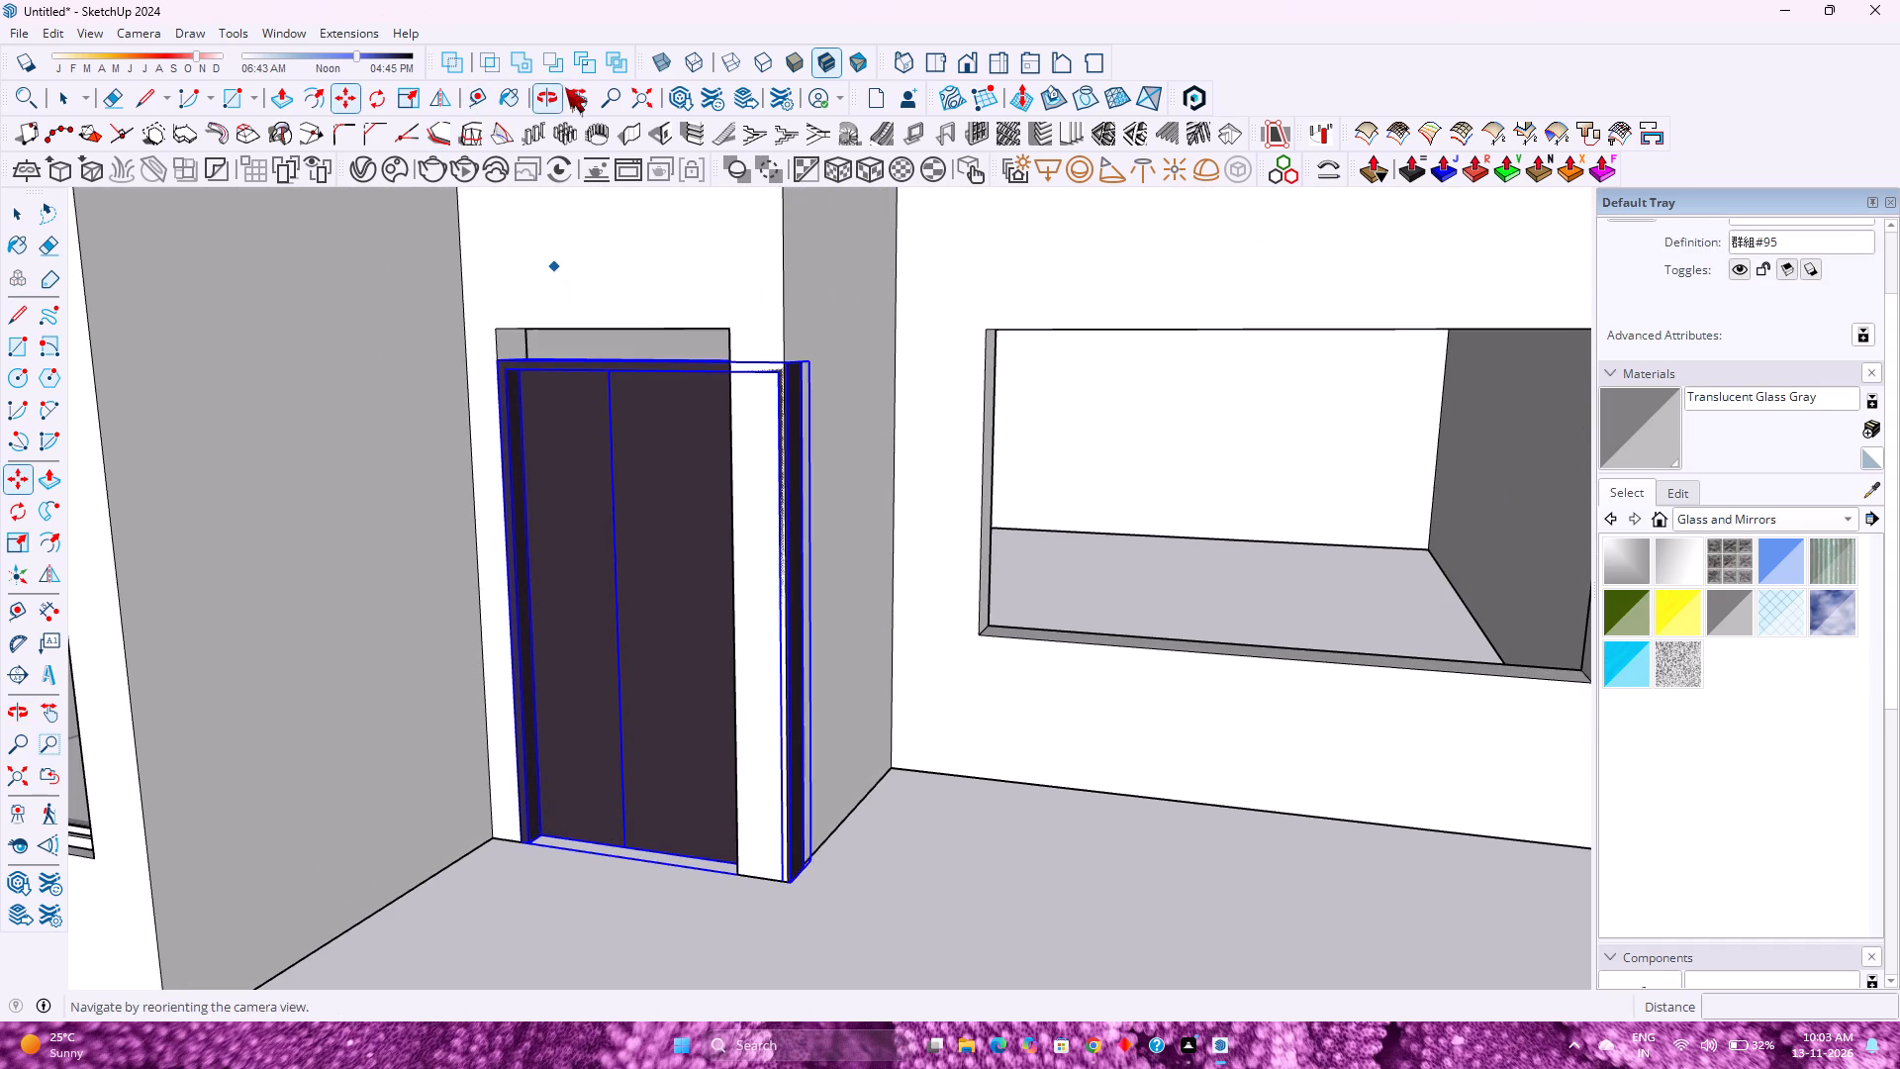
left_click(433, 108)
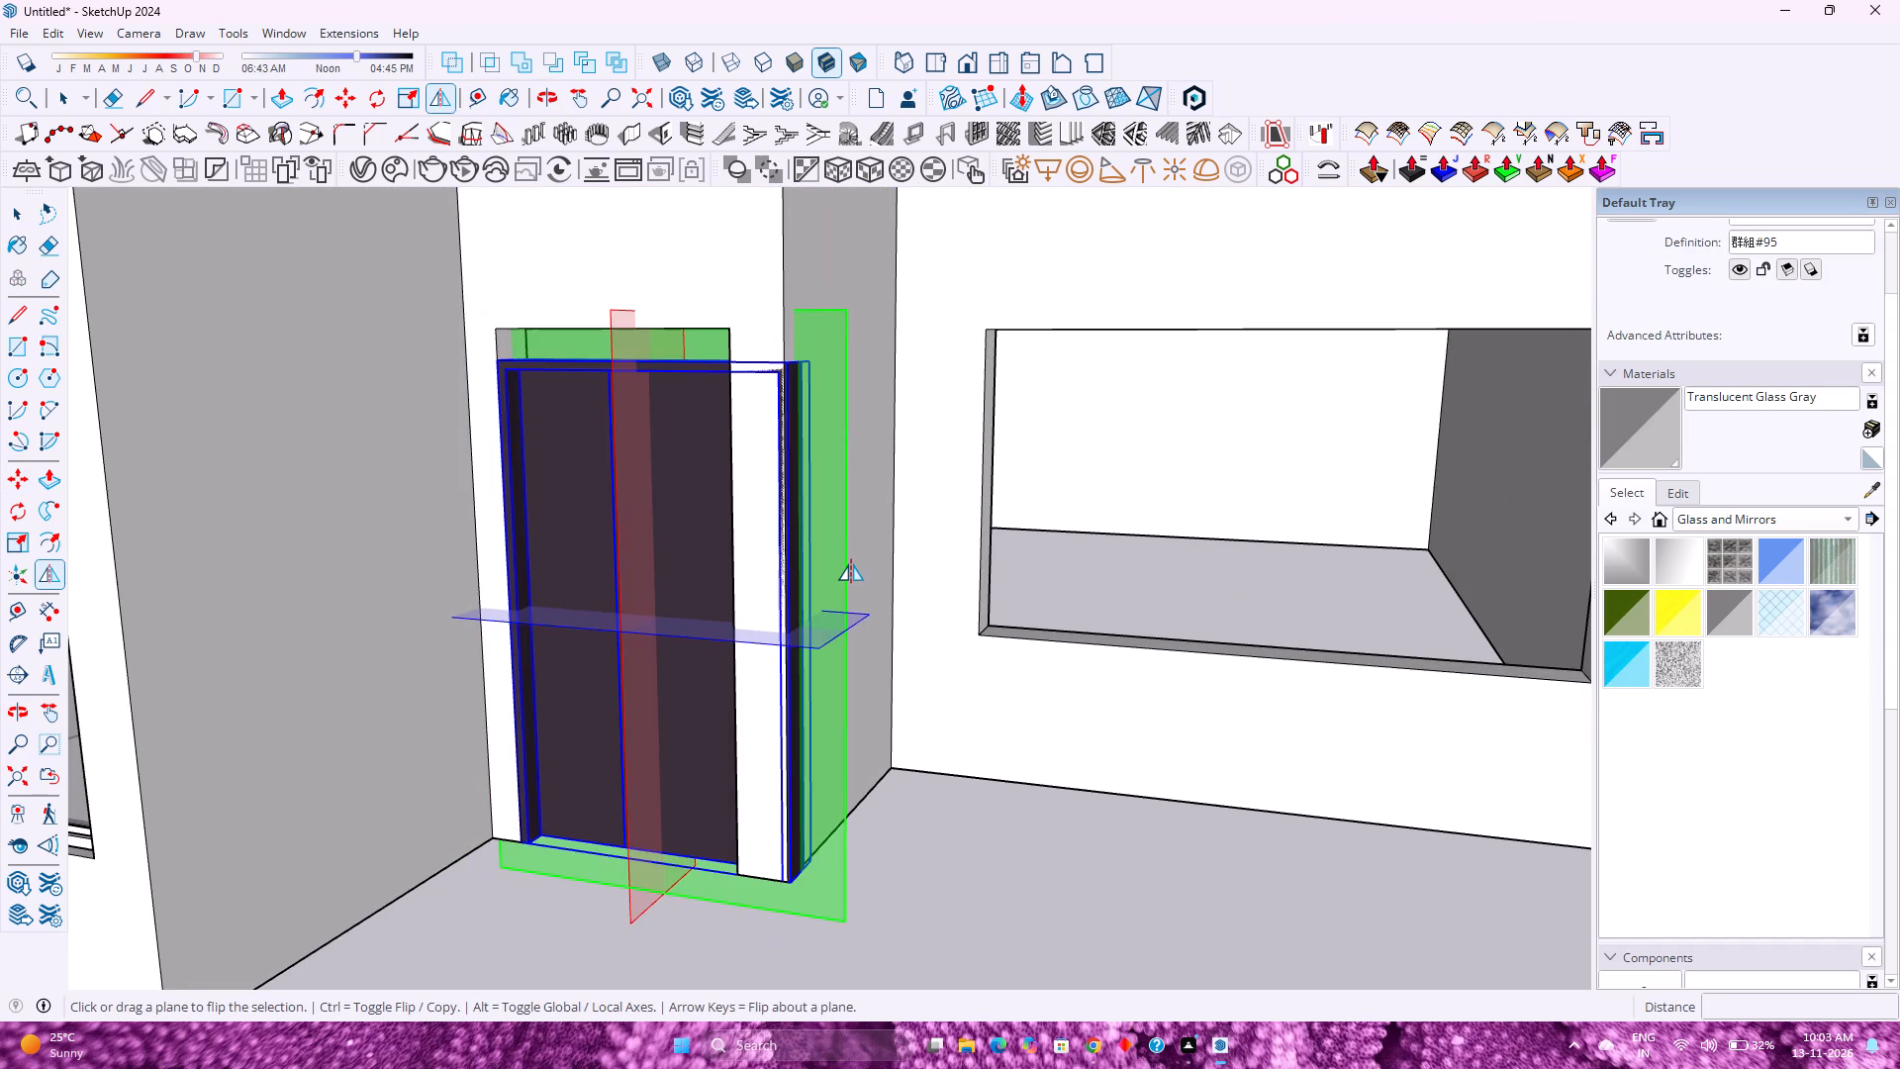
left_click(846, 565)
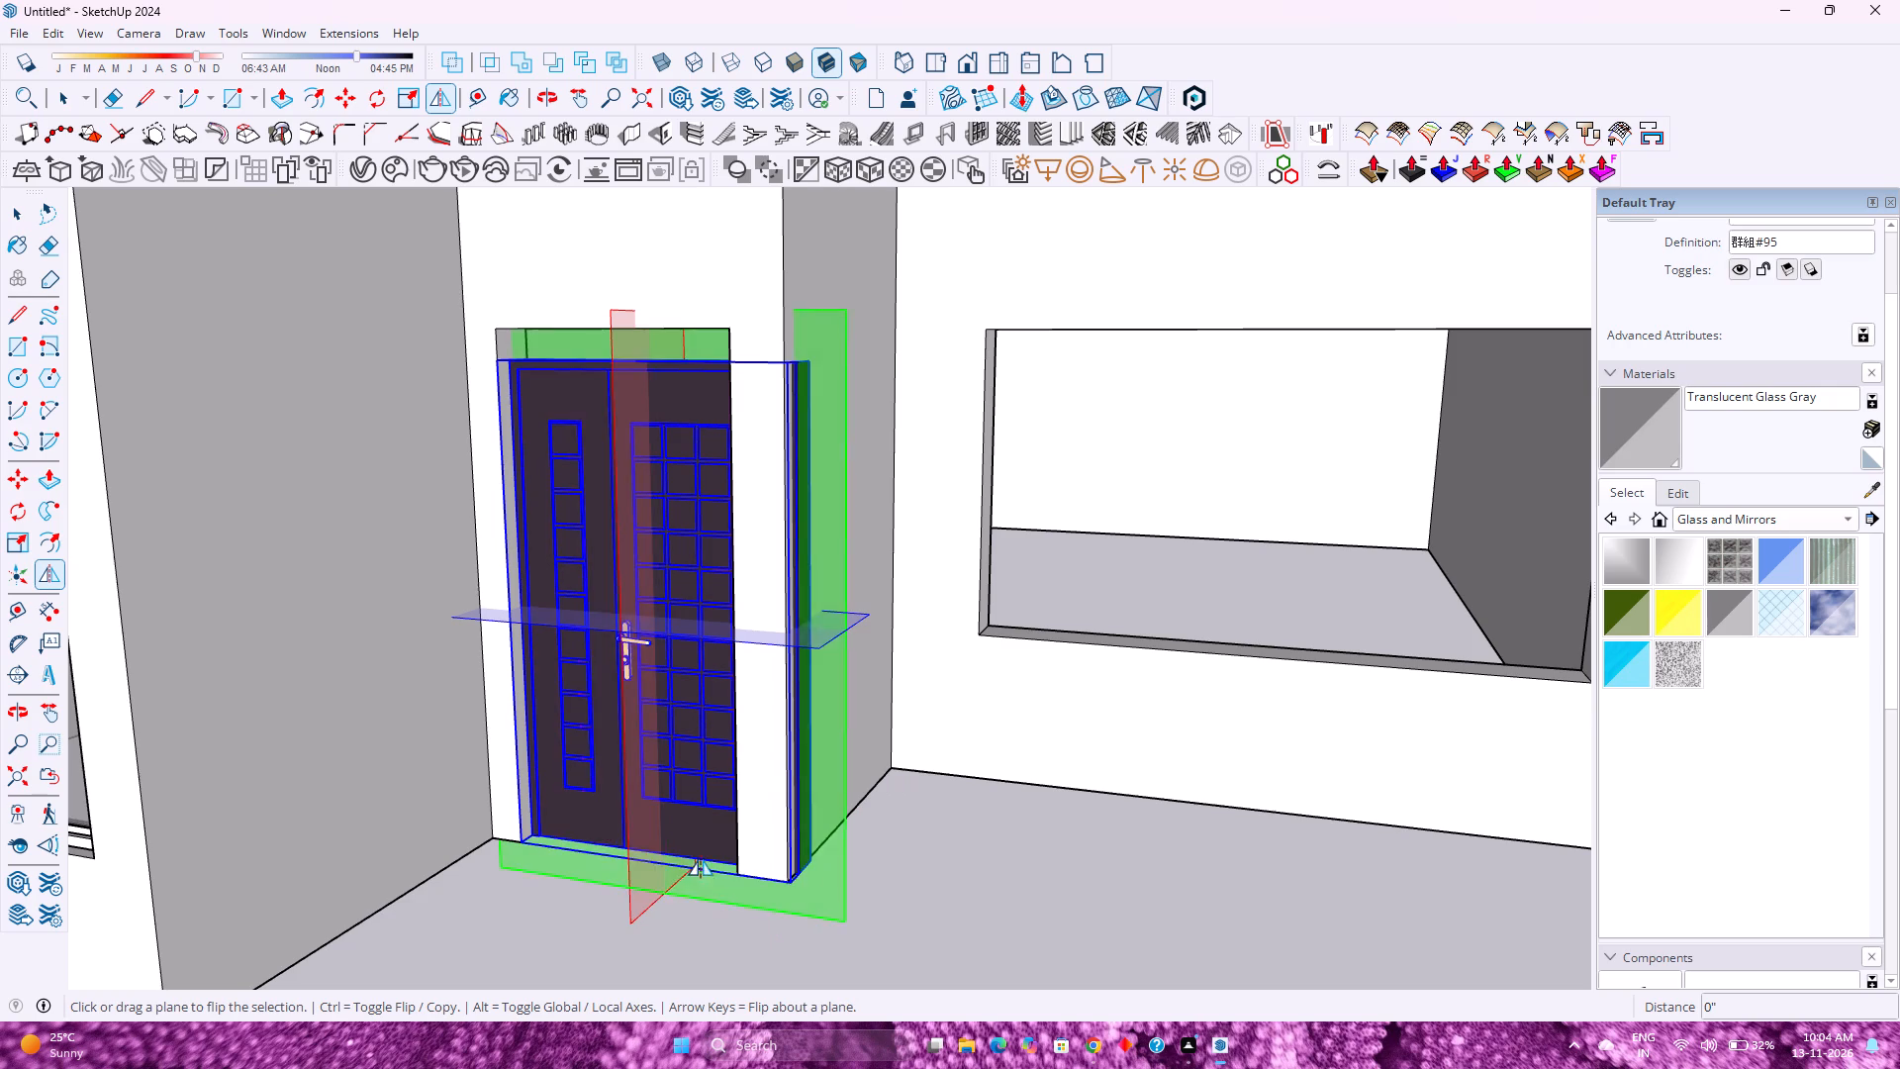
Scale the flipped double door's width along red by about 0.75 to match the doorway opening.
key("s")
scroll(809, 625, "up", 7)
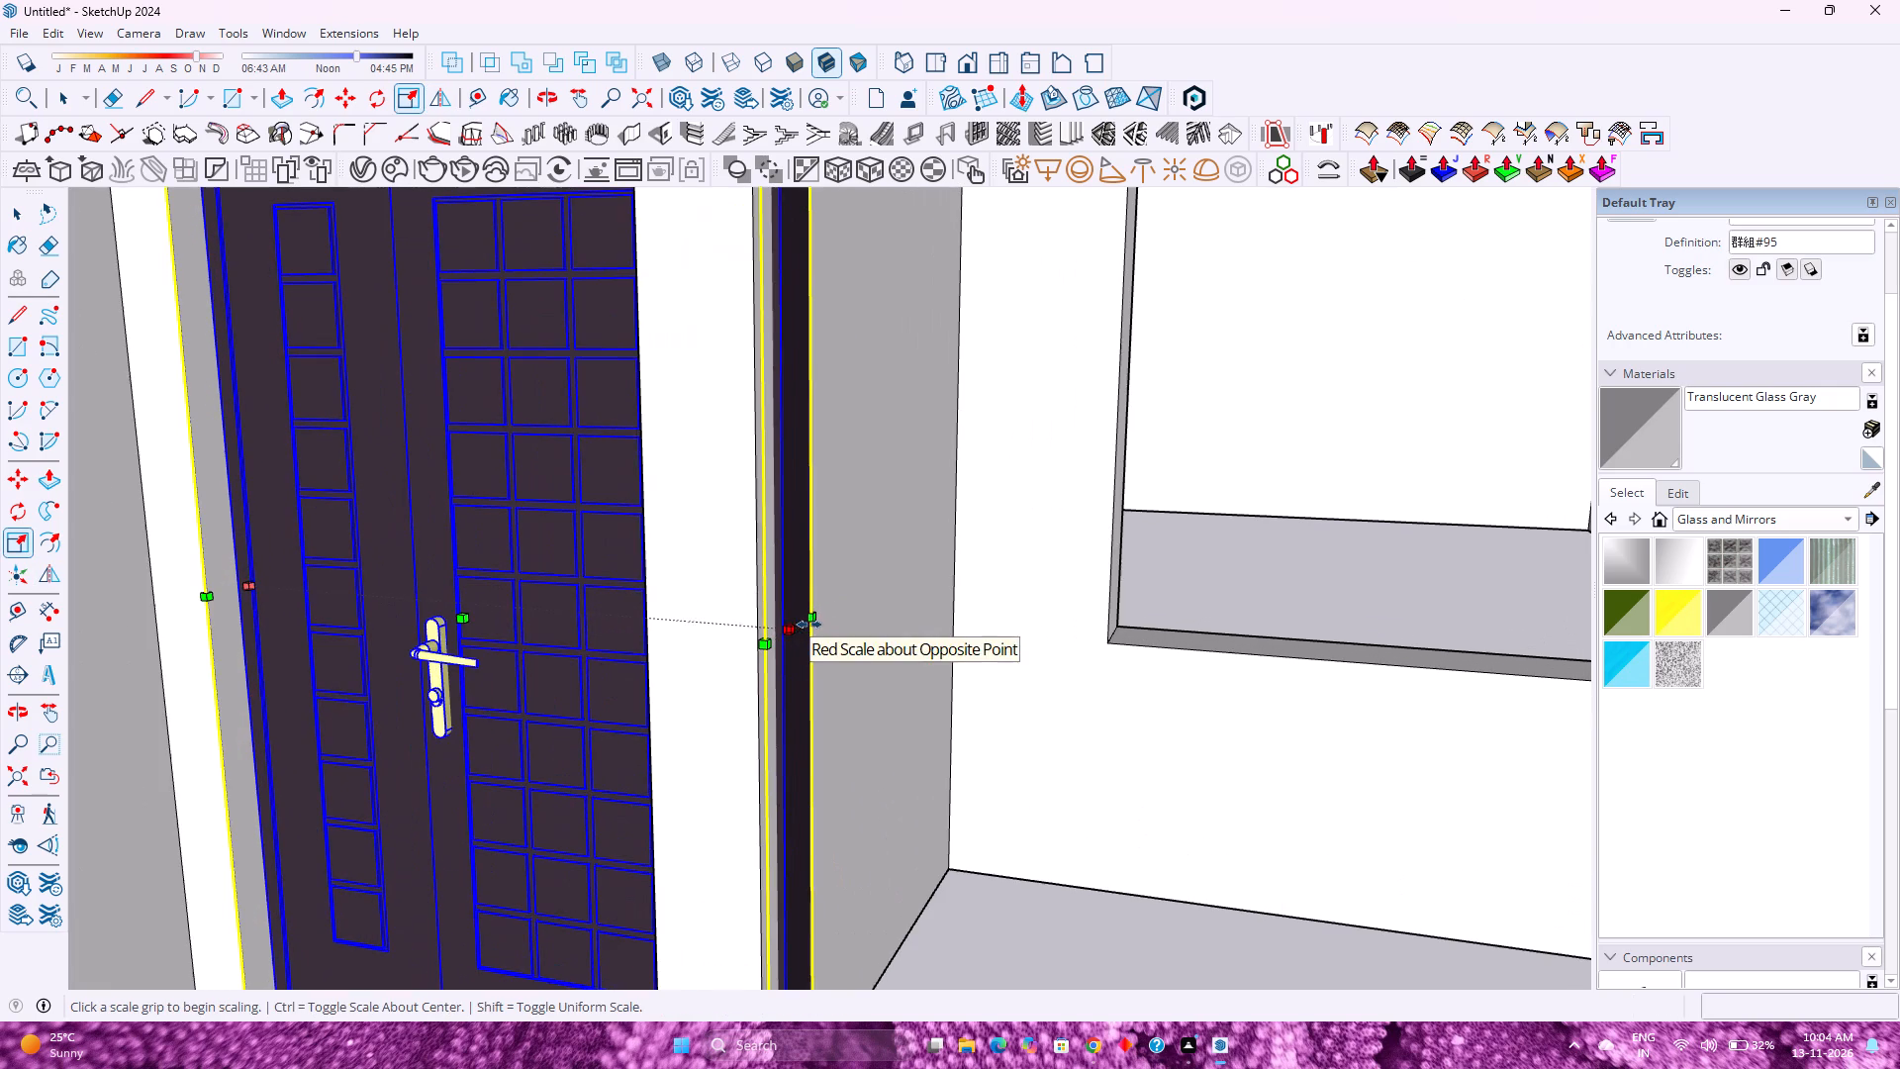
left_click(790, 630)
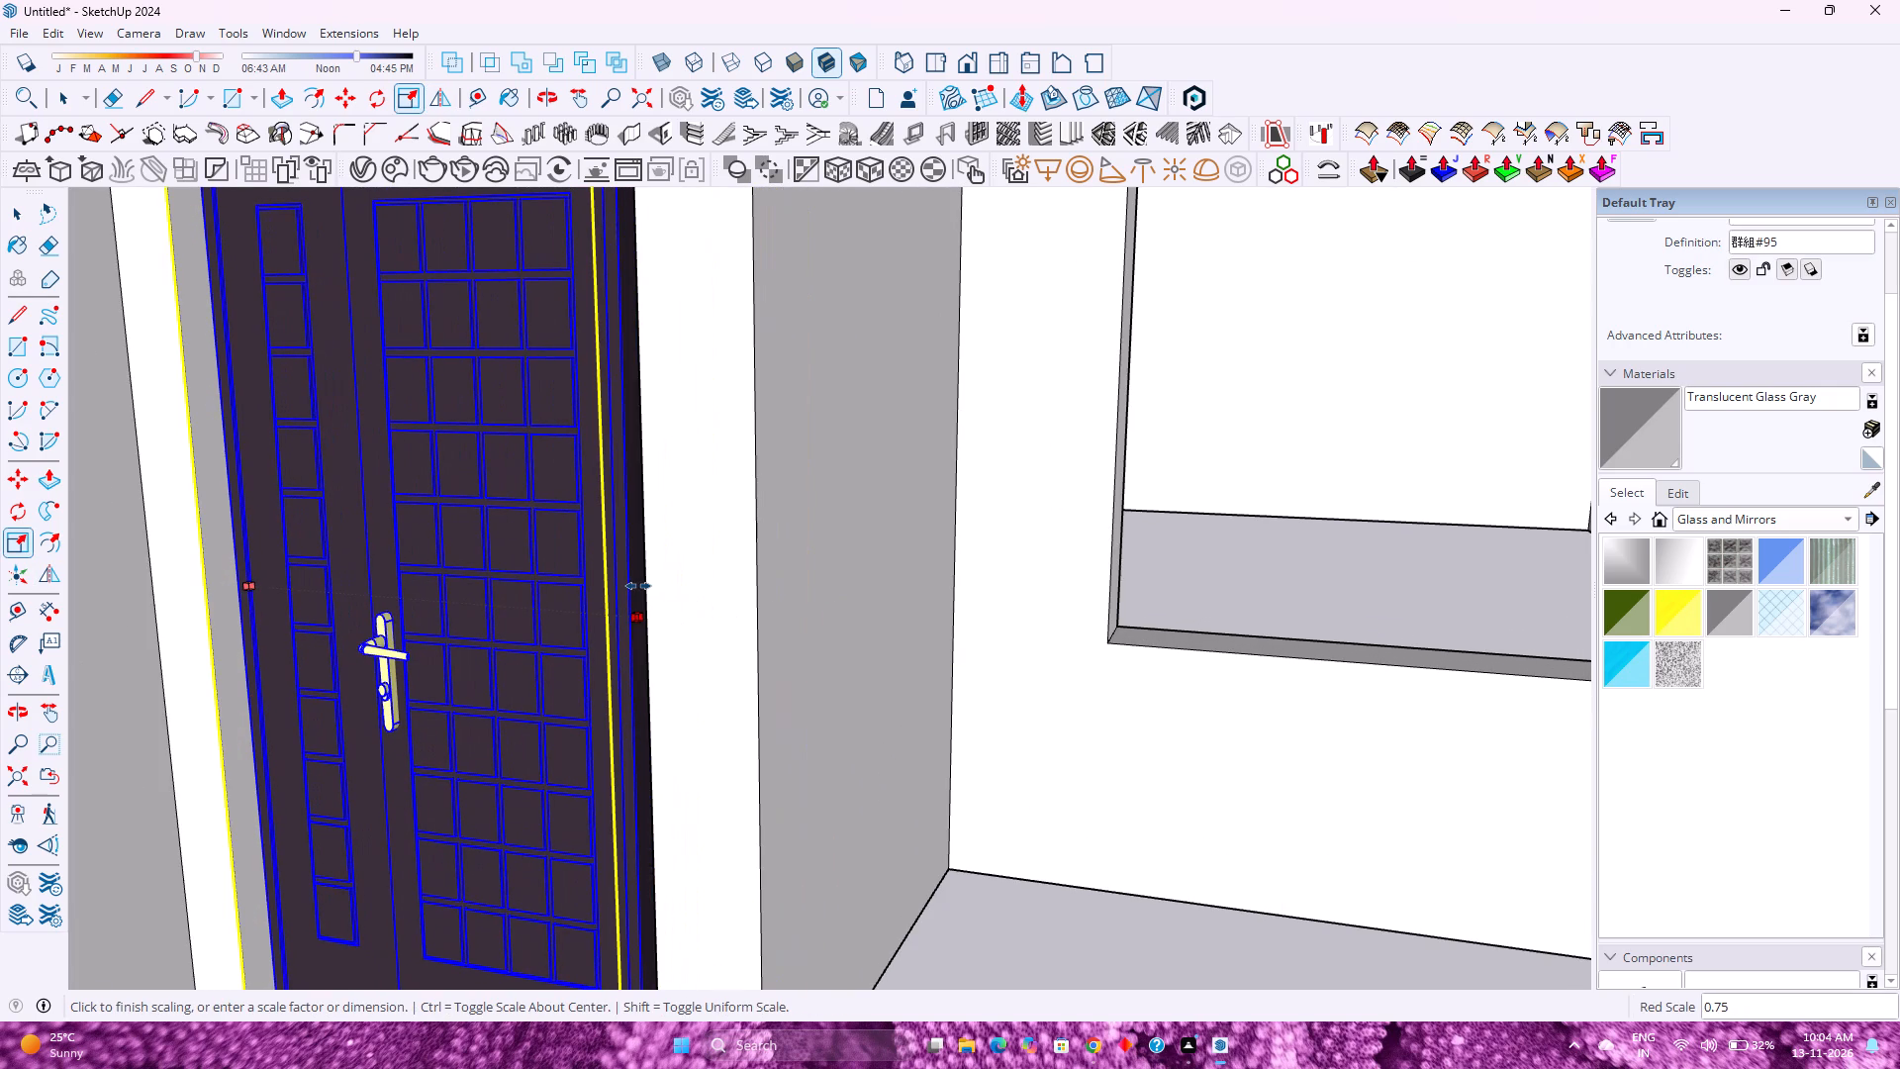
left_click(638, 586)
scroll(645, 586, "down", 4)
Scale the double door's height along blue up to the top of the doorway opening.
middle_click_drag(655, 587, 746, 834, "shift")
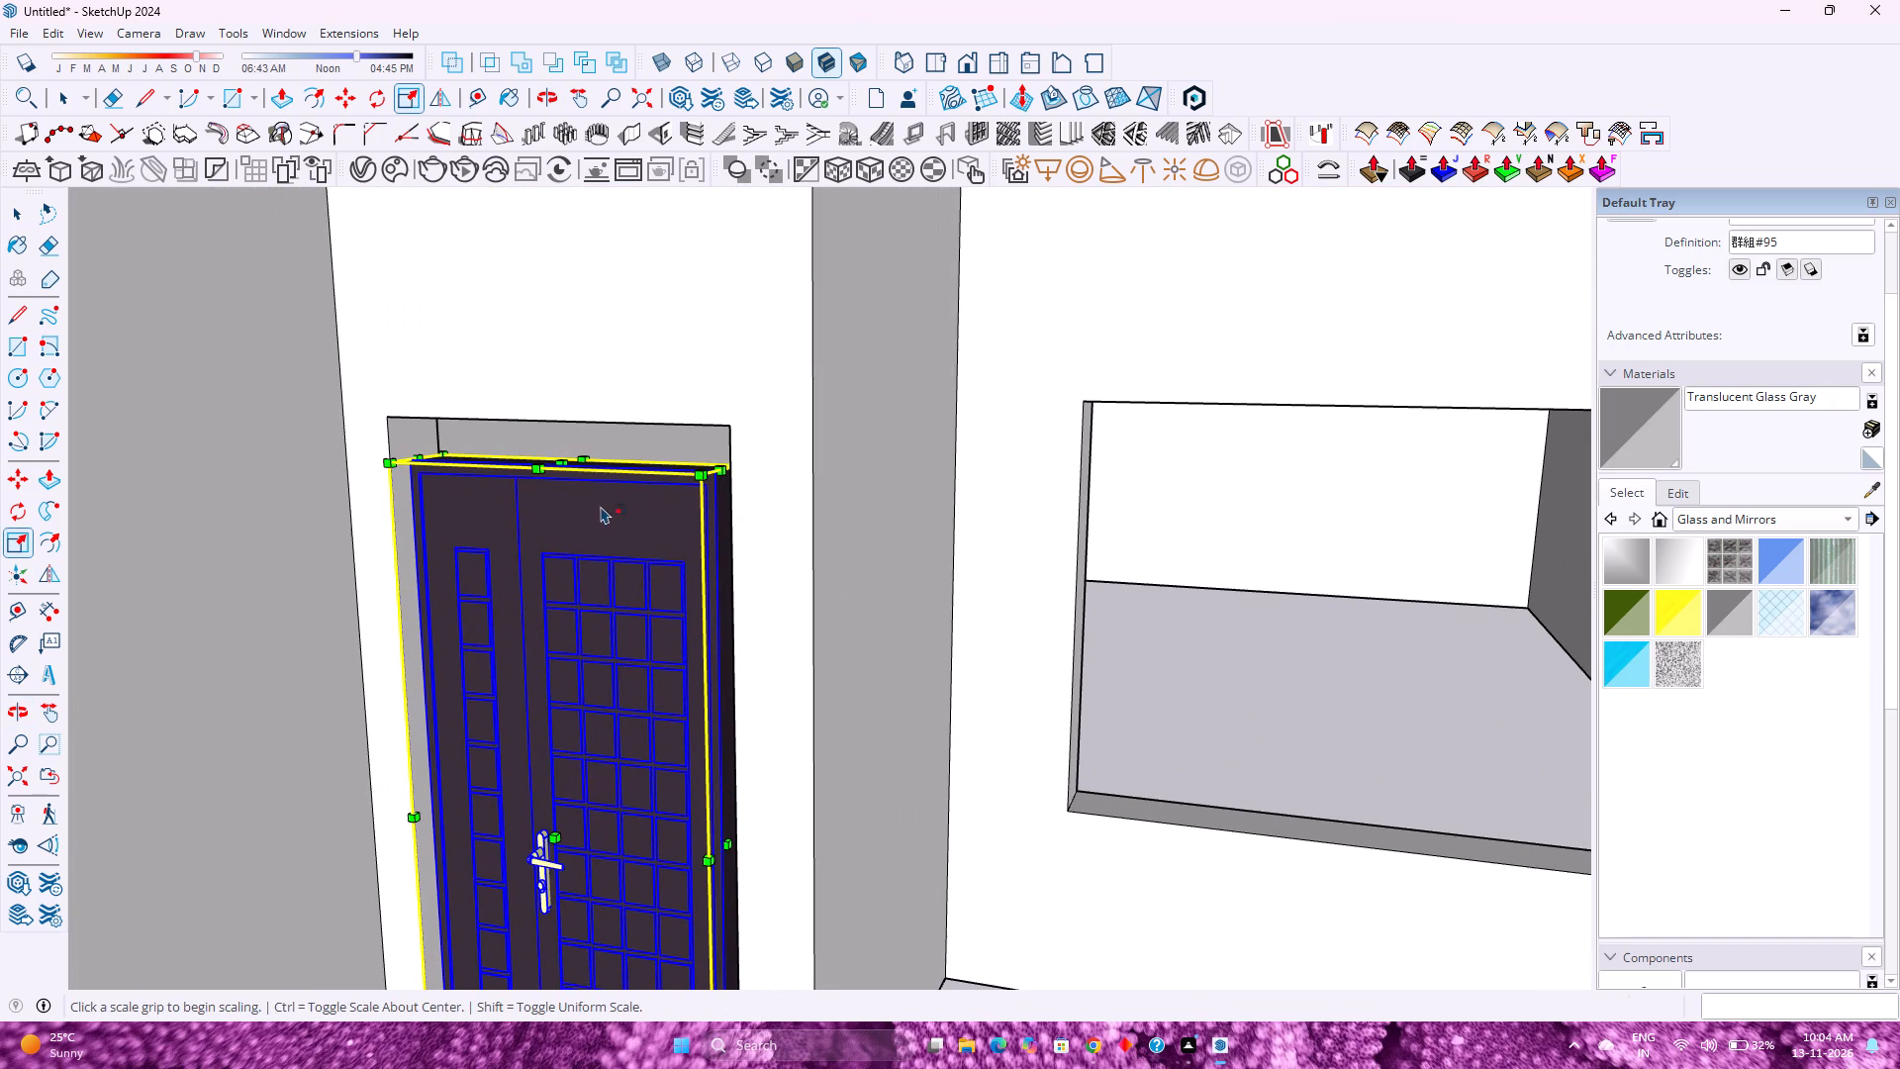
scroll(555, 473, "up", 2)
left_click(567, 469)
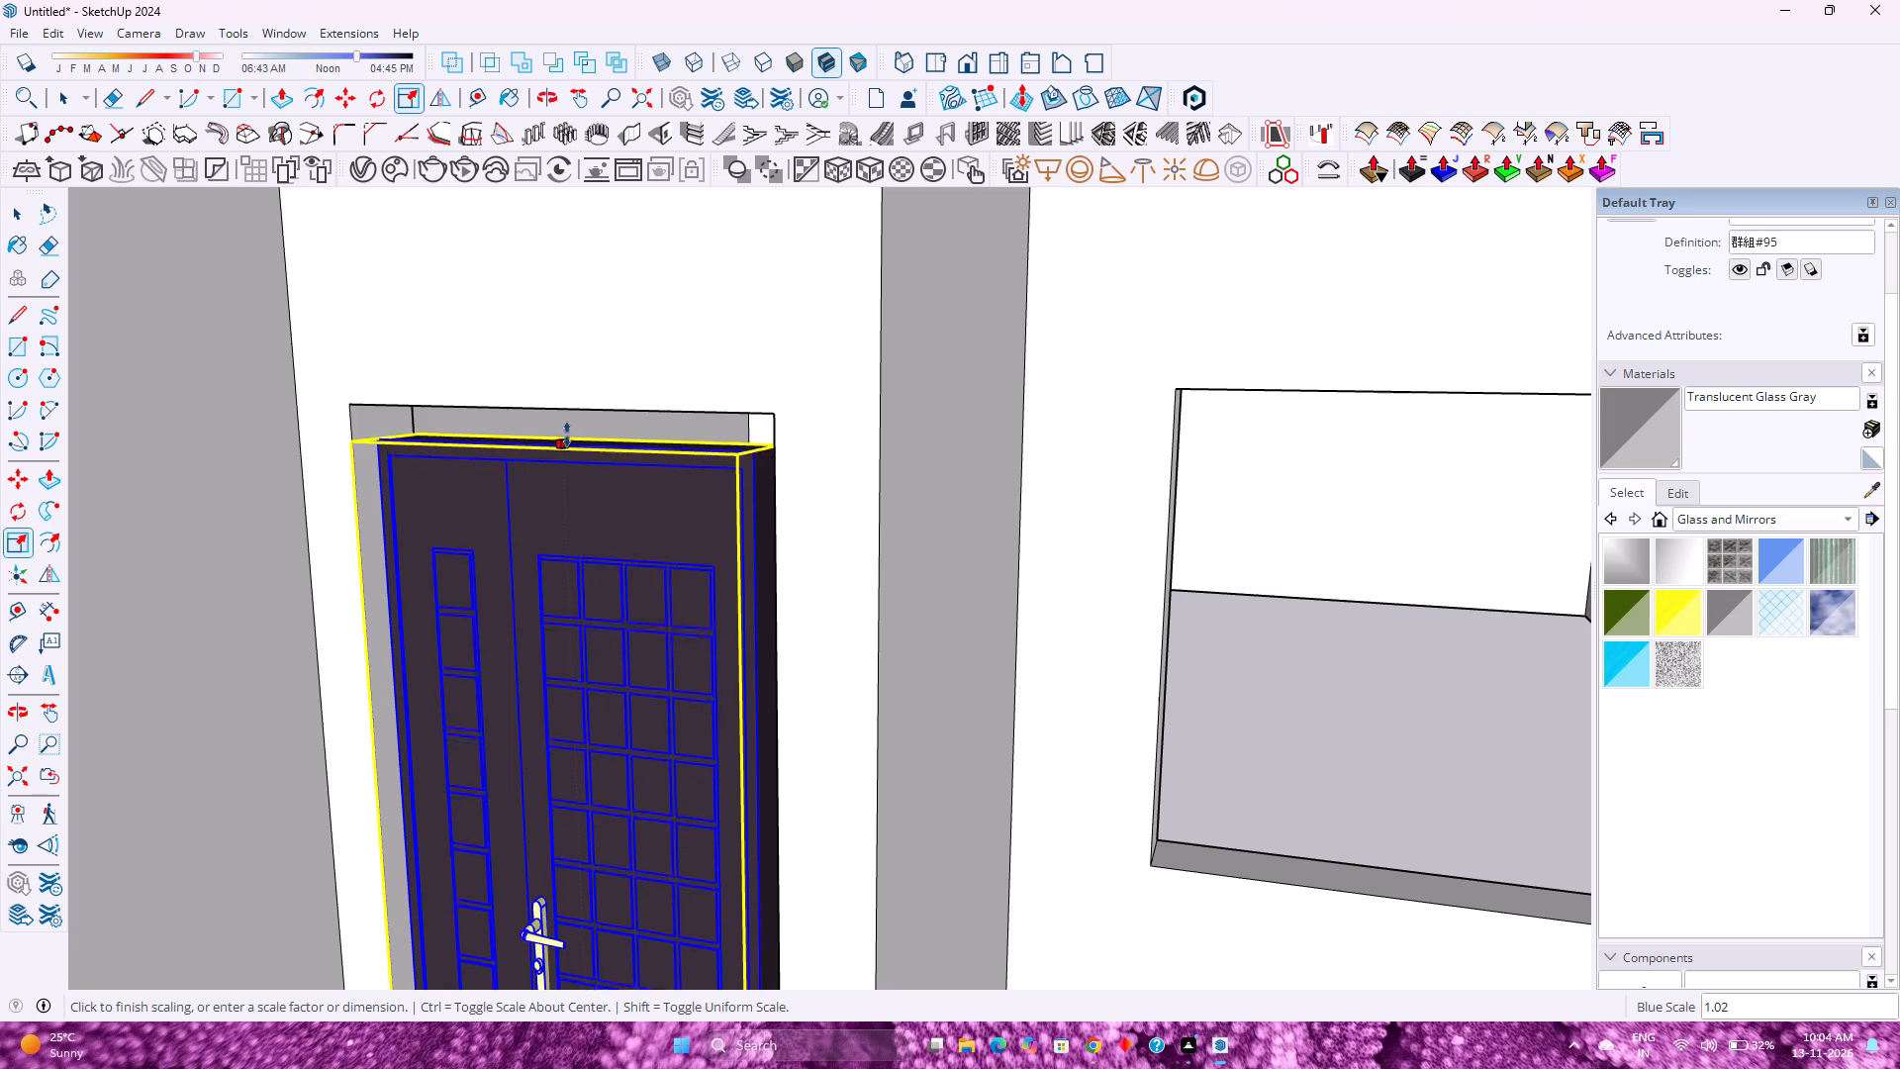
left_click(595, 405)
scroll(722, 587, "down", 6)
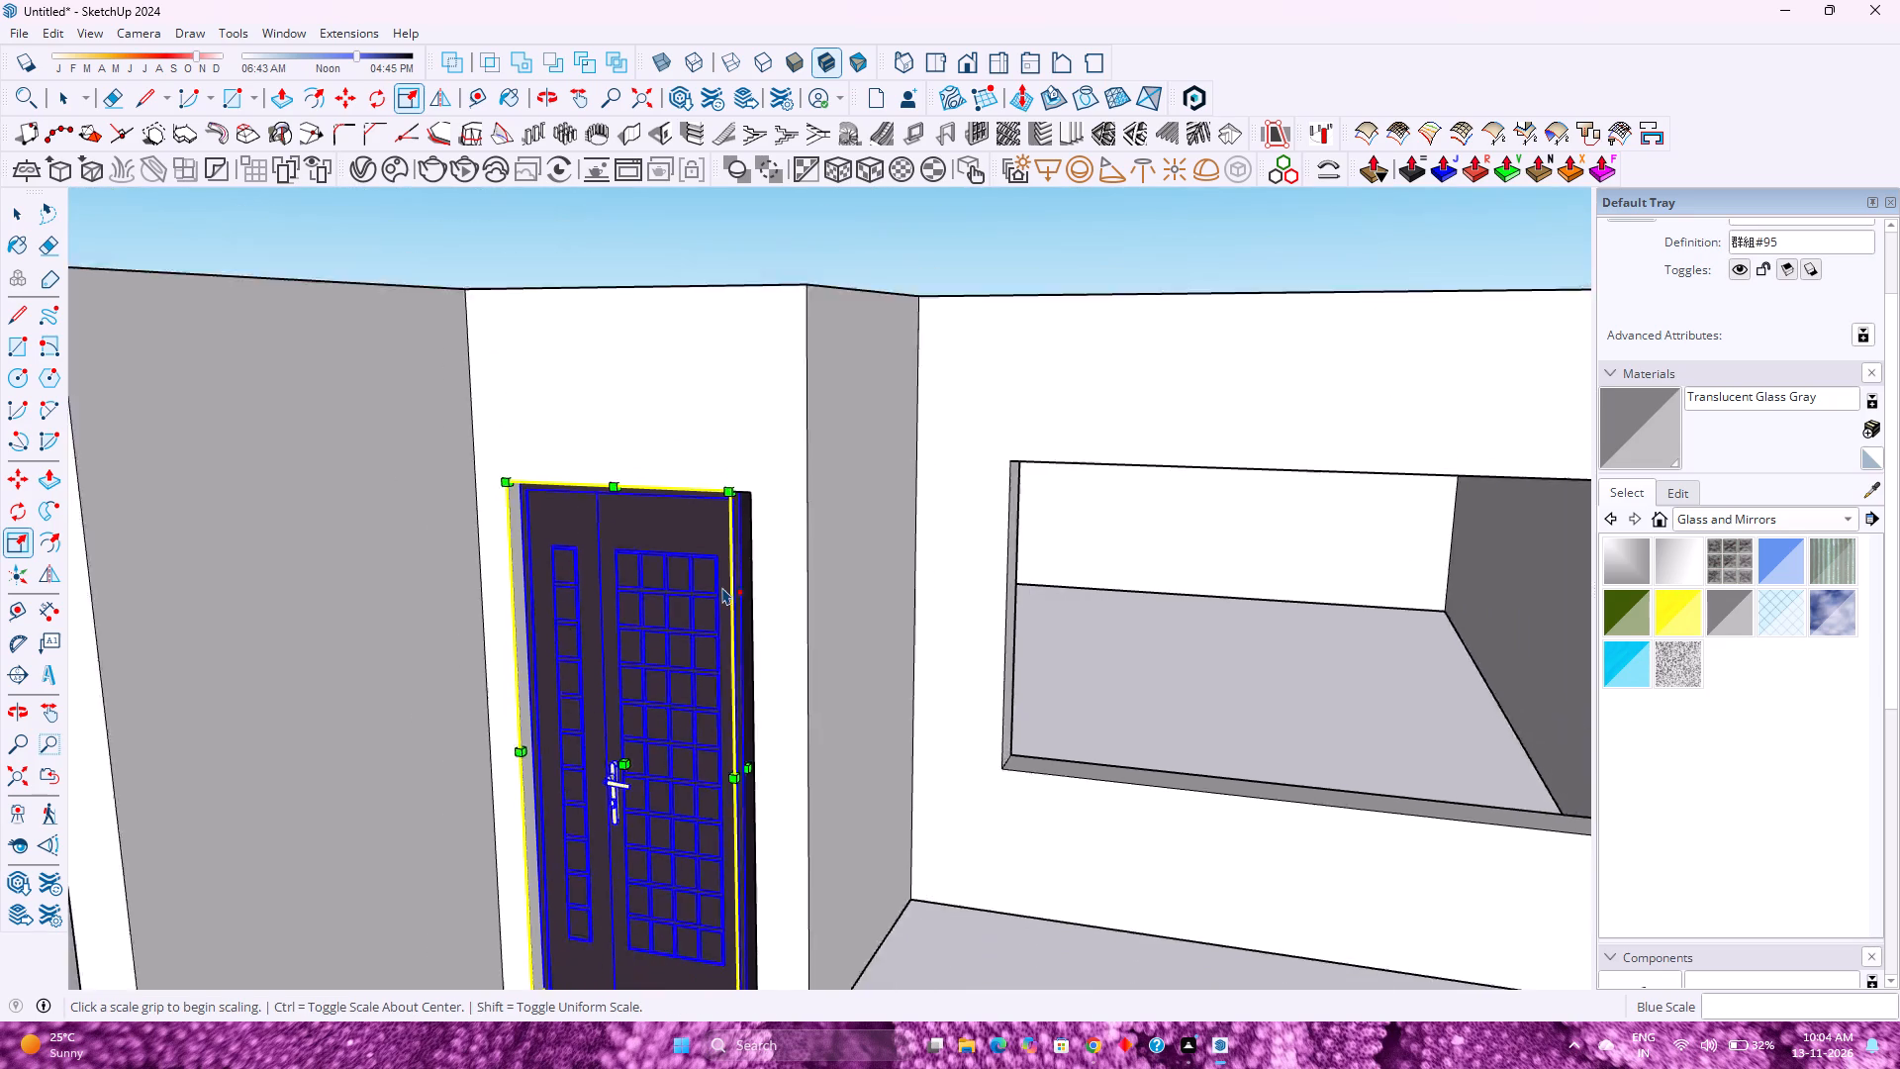
View the fitted double door from the front of the house and delete it from the model.
scroll(722, 587, "down", 6)
middle_click_drag(602, 712, 764, 636)
key("space")
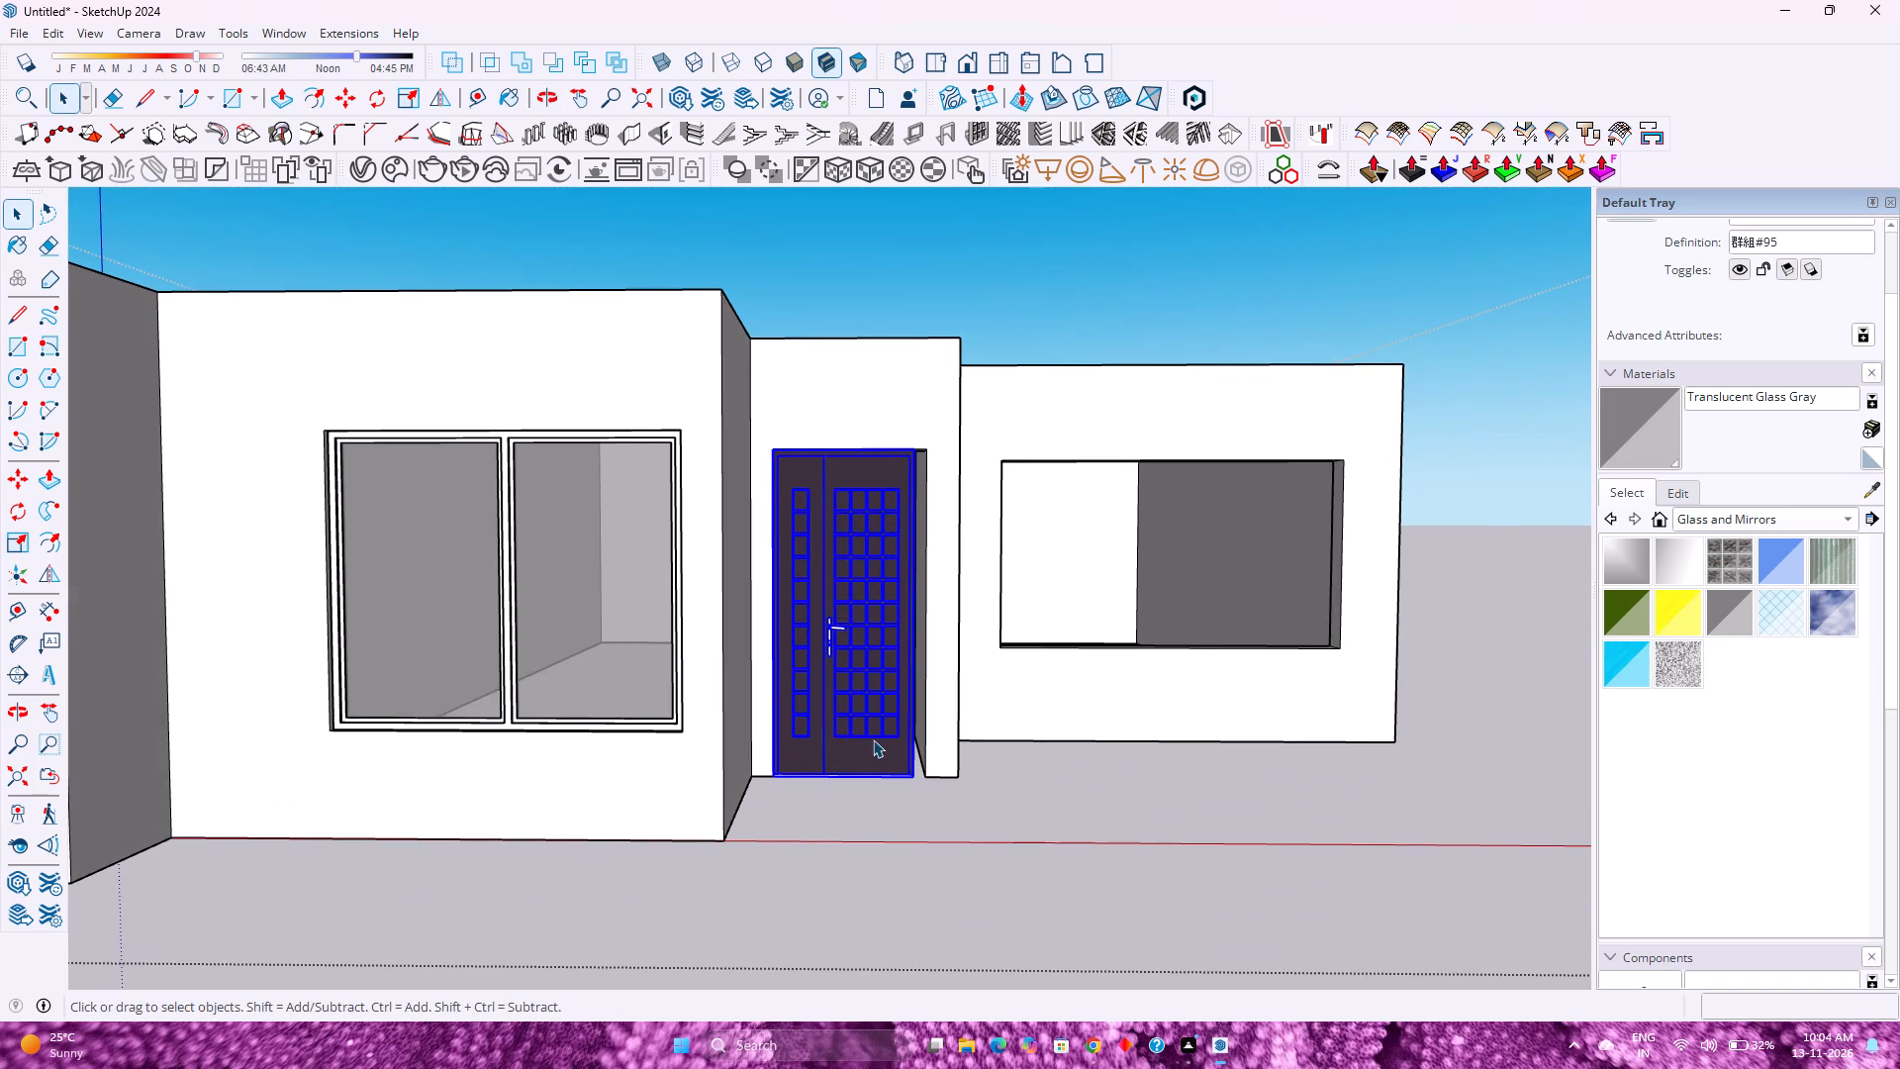
scroll(875, 738, "up", 2)
middle_click_drag(876, 737, 789, 817)
key("Delete")
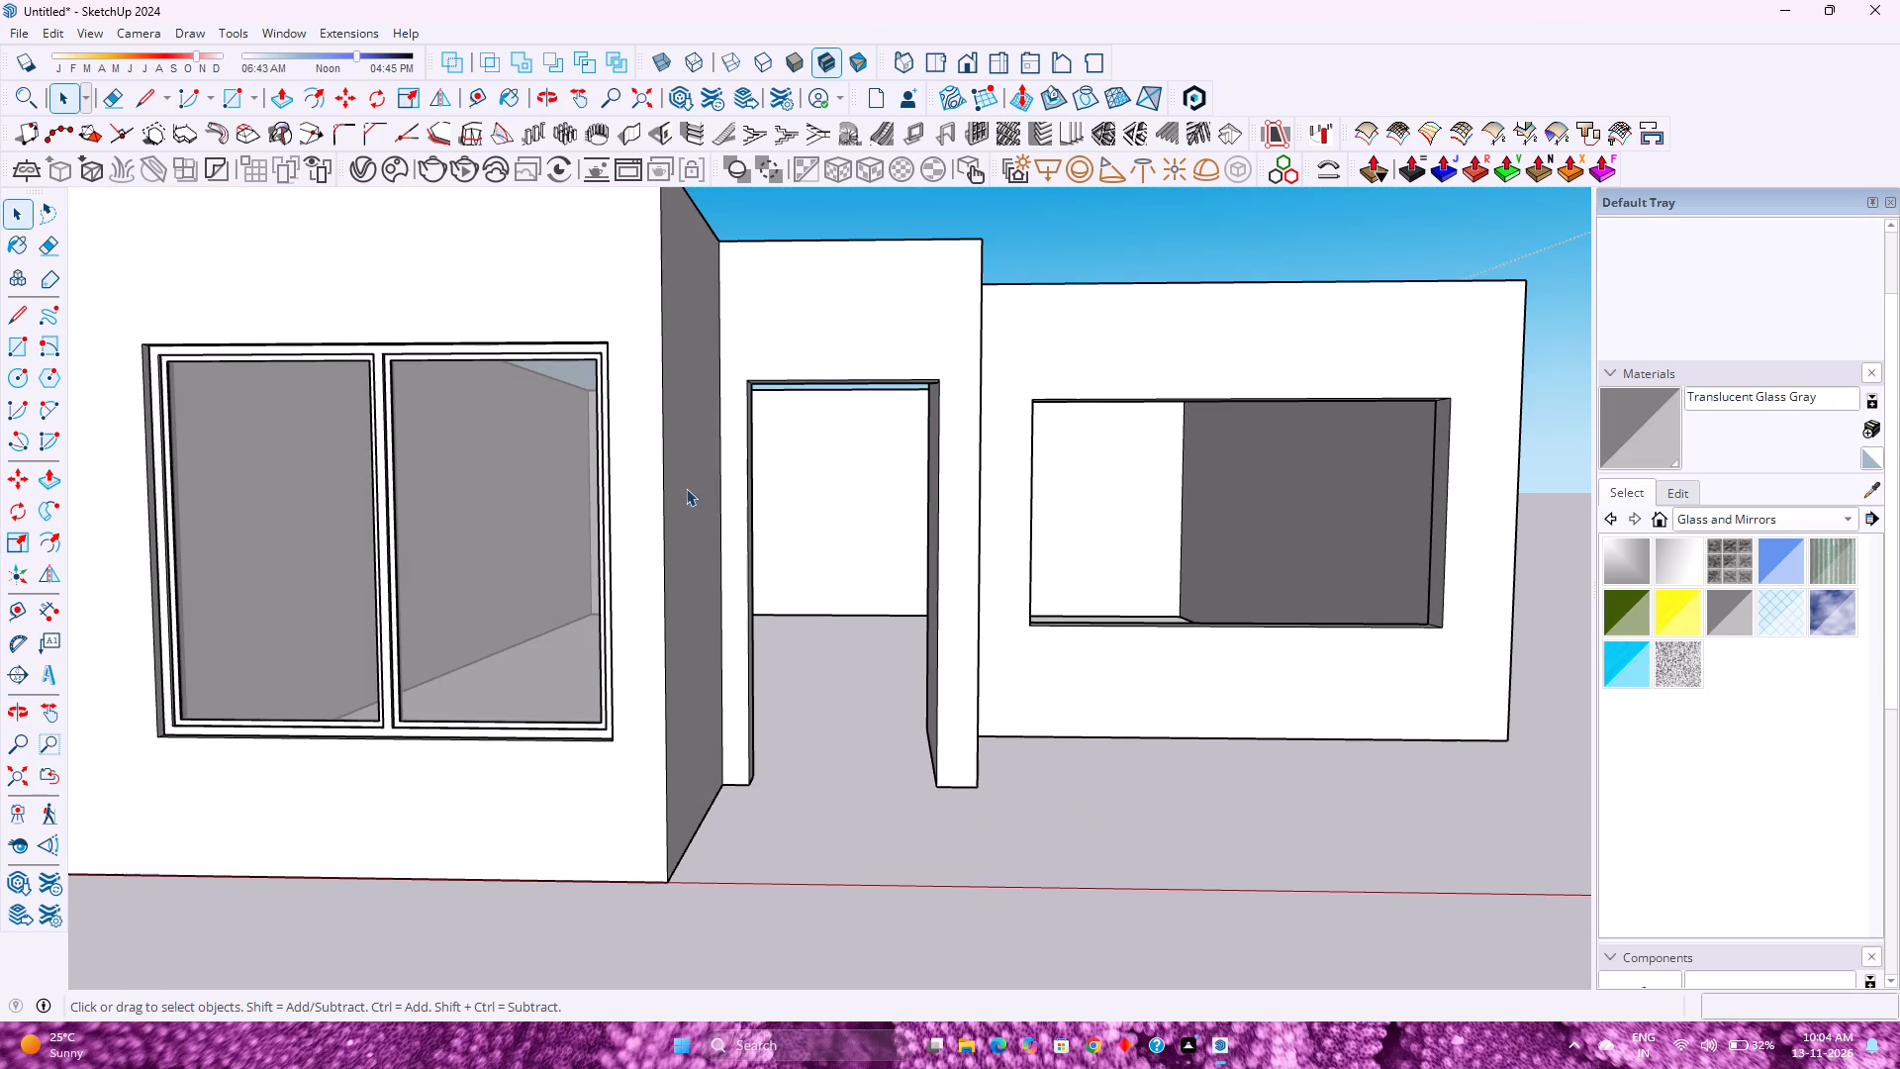
Reopen 3D Warehouse and browse the "Door" model results for another door that suits the house's doorway.
left_click(301, 31)
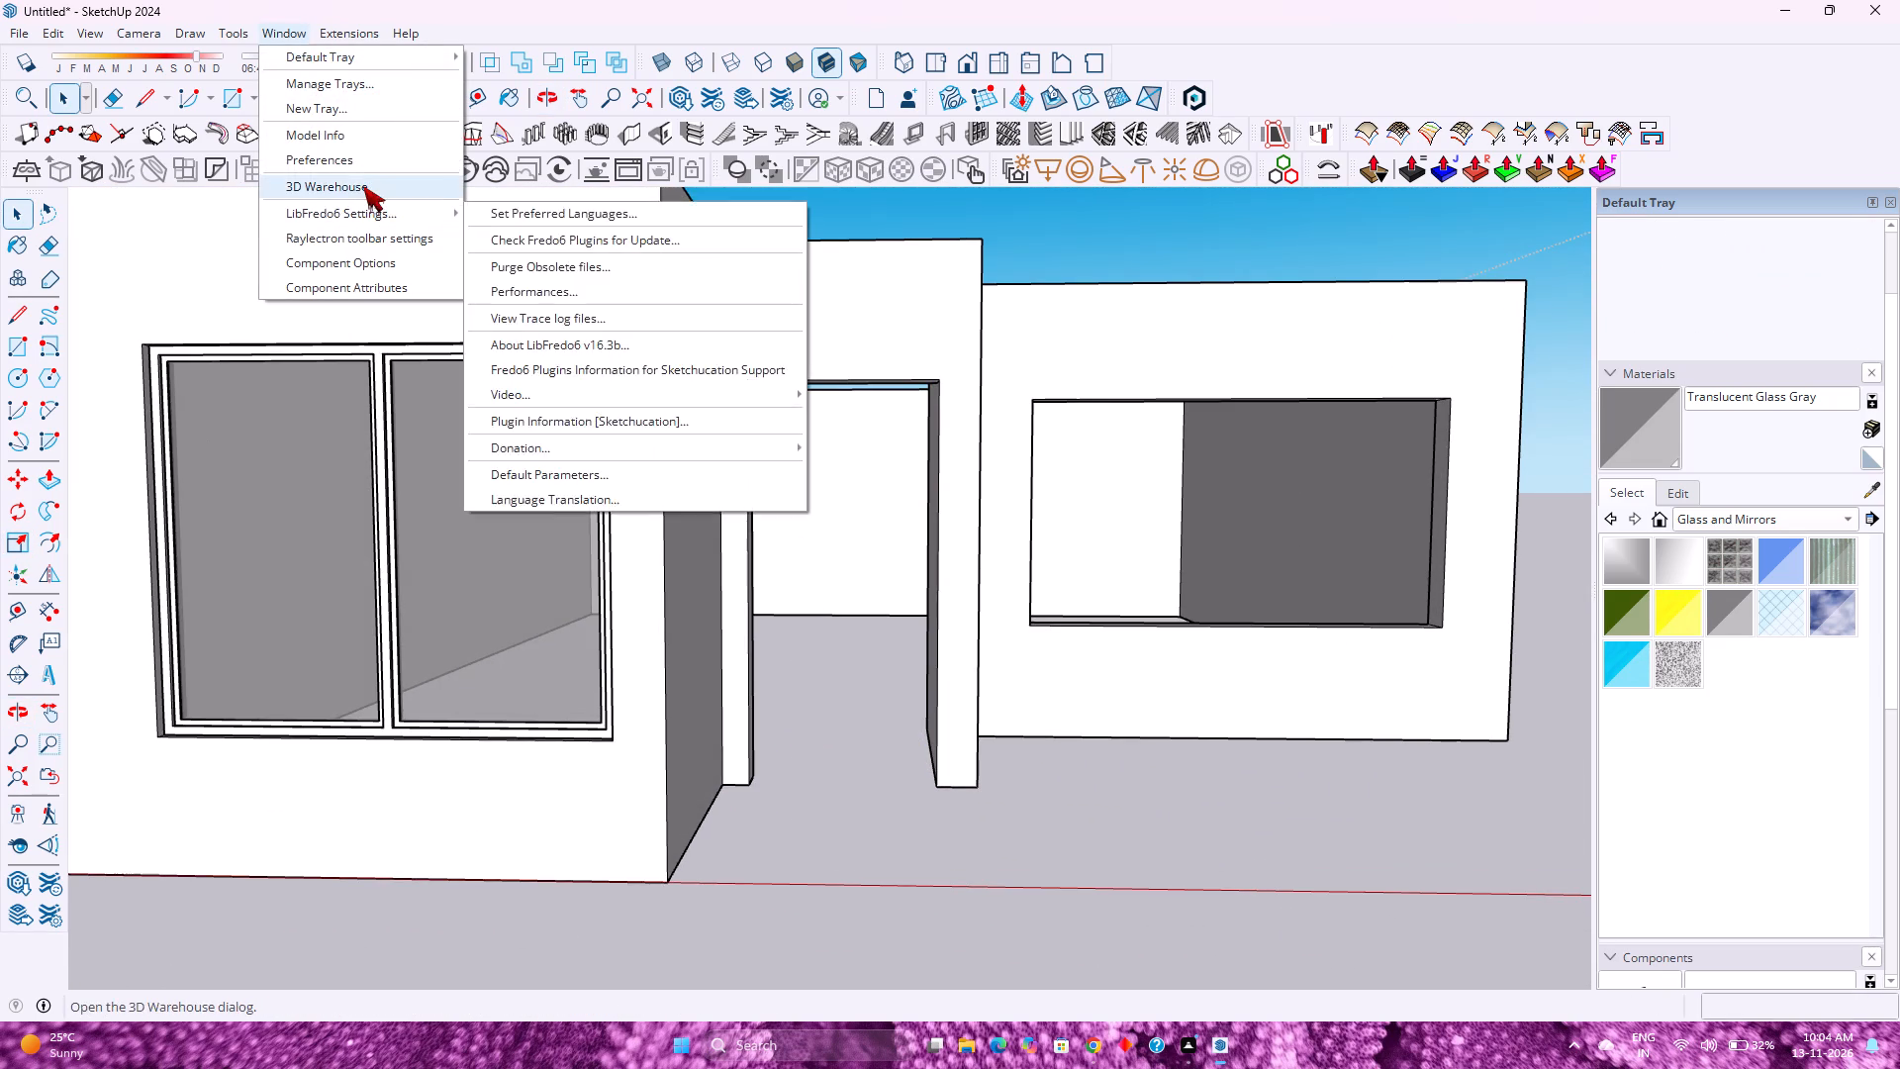
left_click(363, 186)
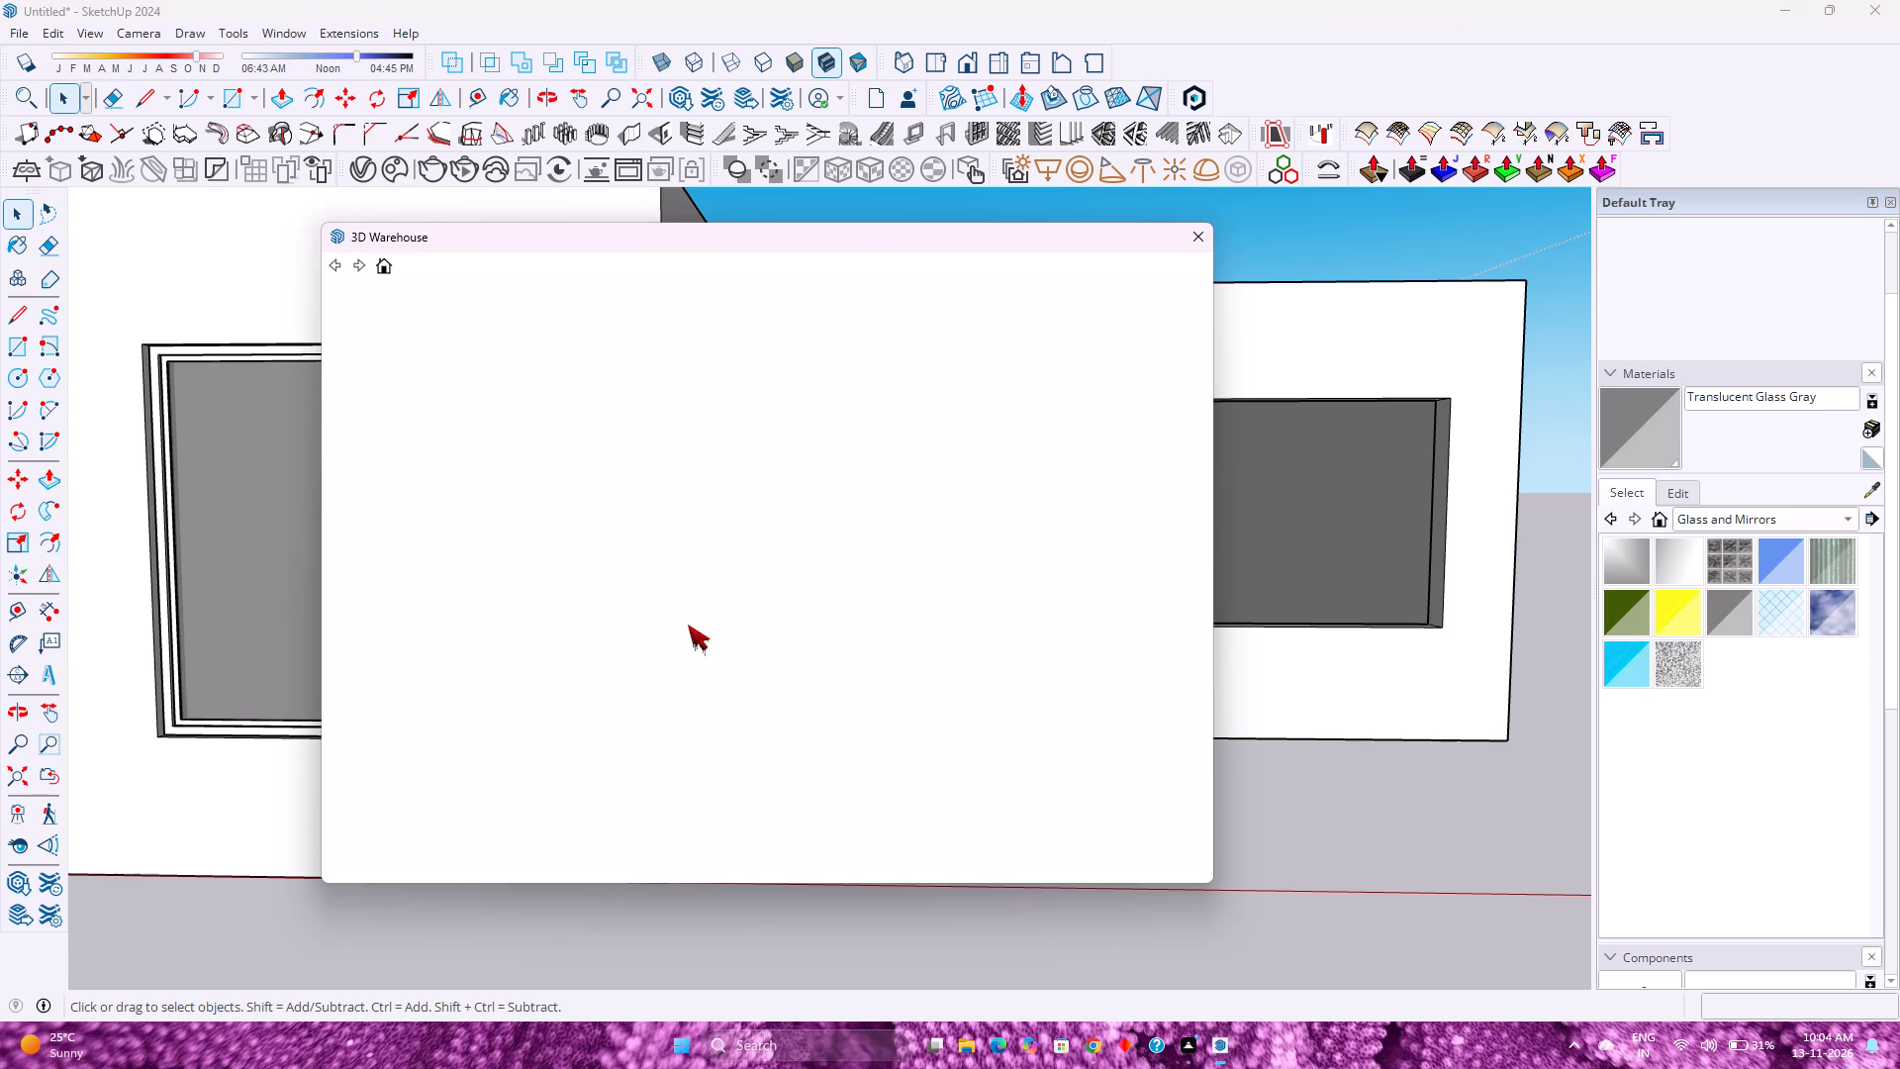
left_click(1417, 702)
double_click(1417, 701)
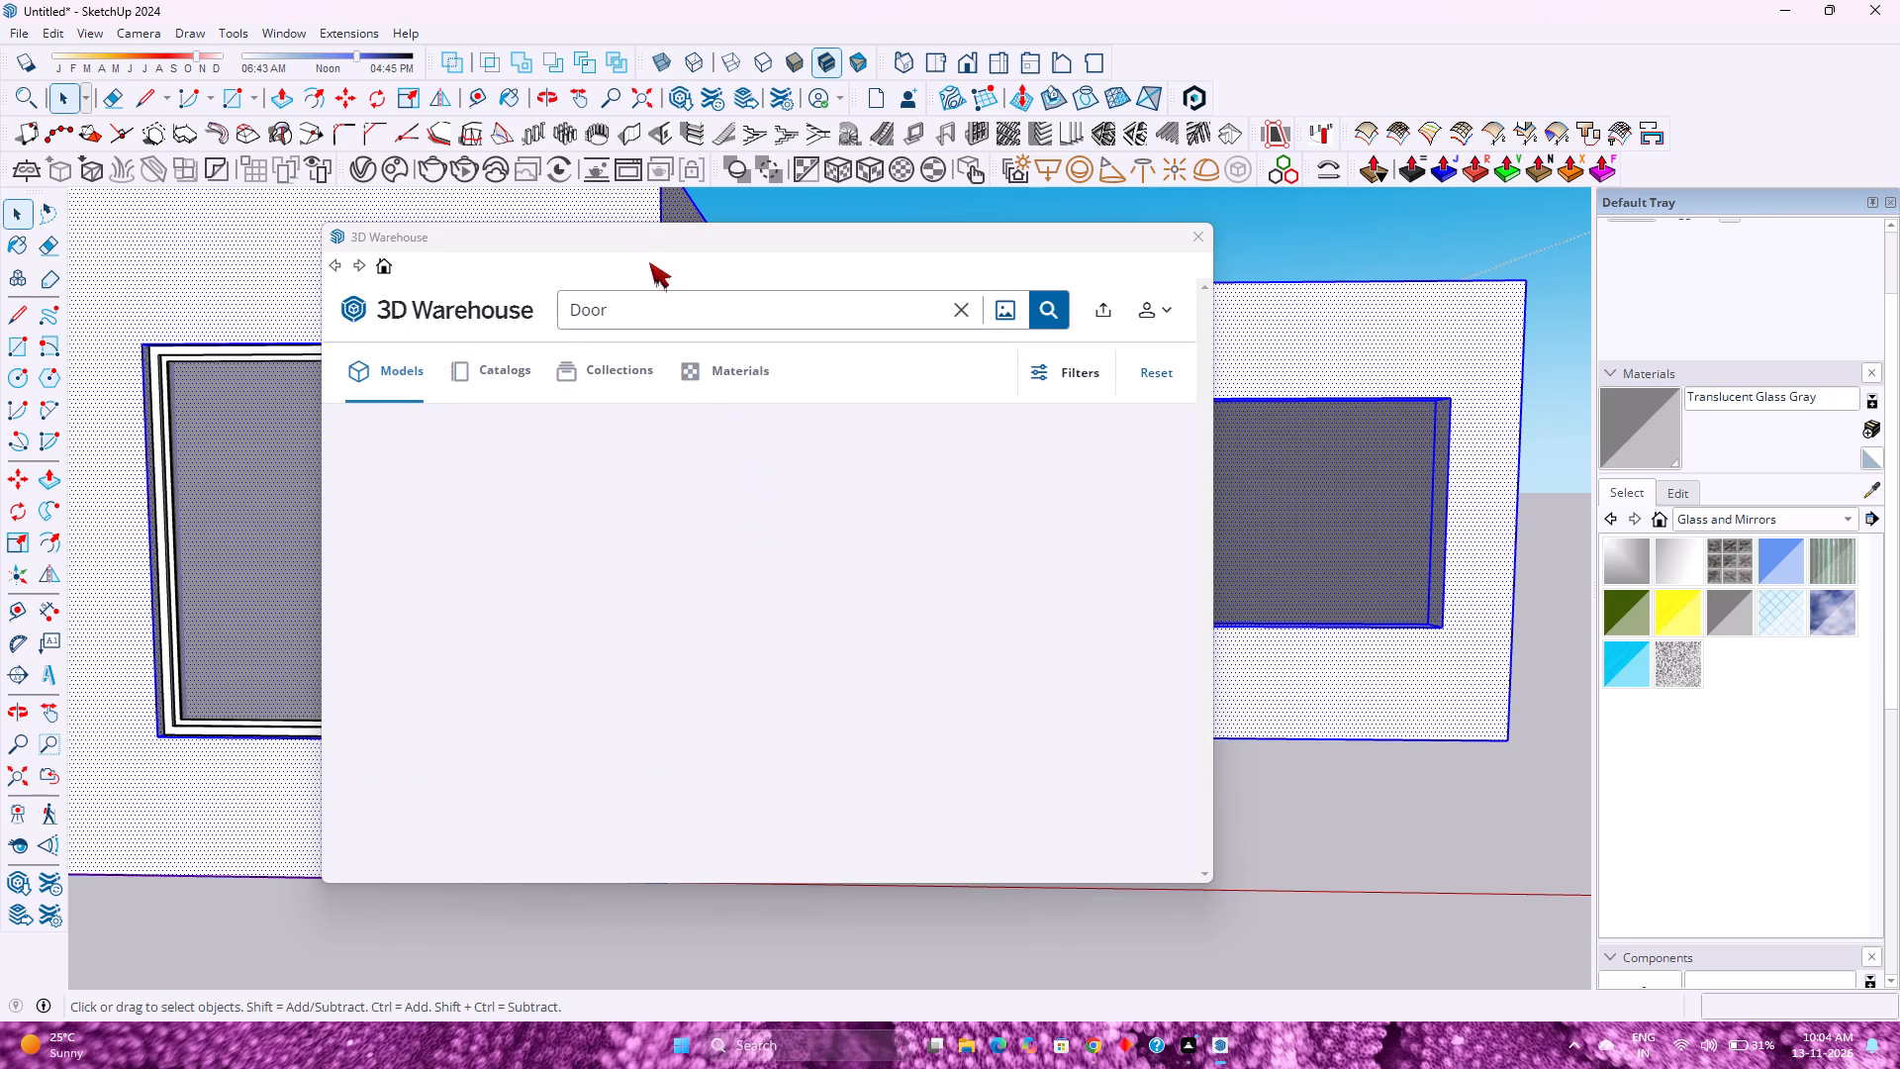
scroll(589, 553, "down", 3)
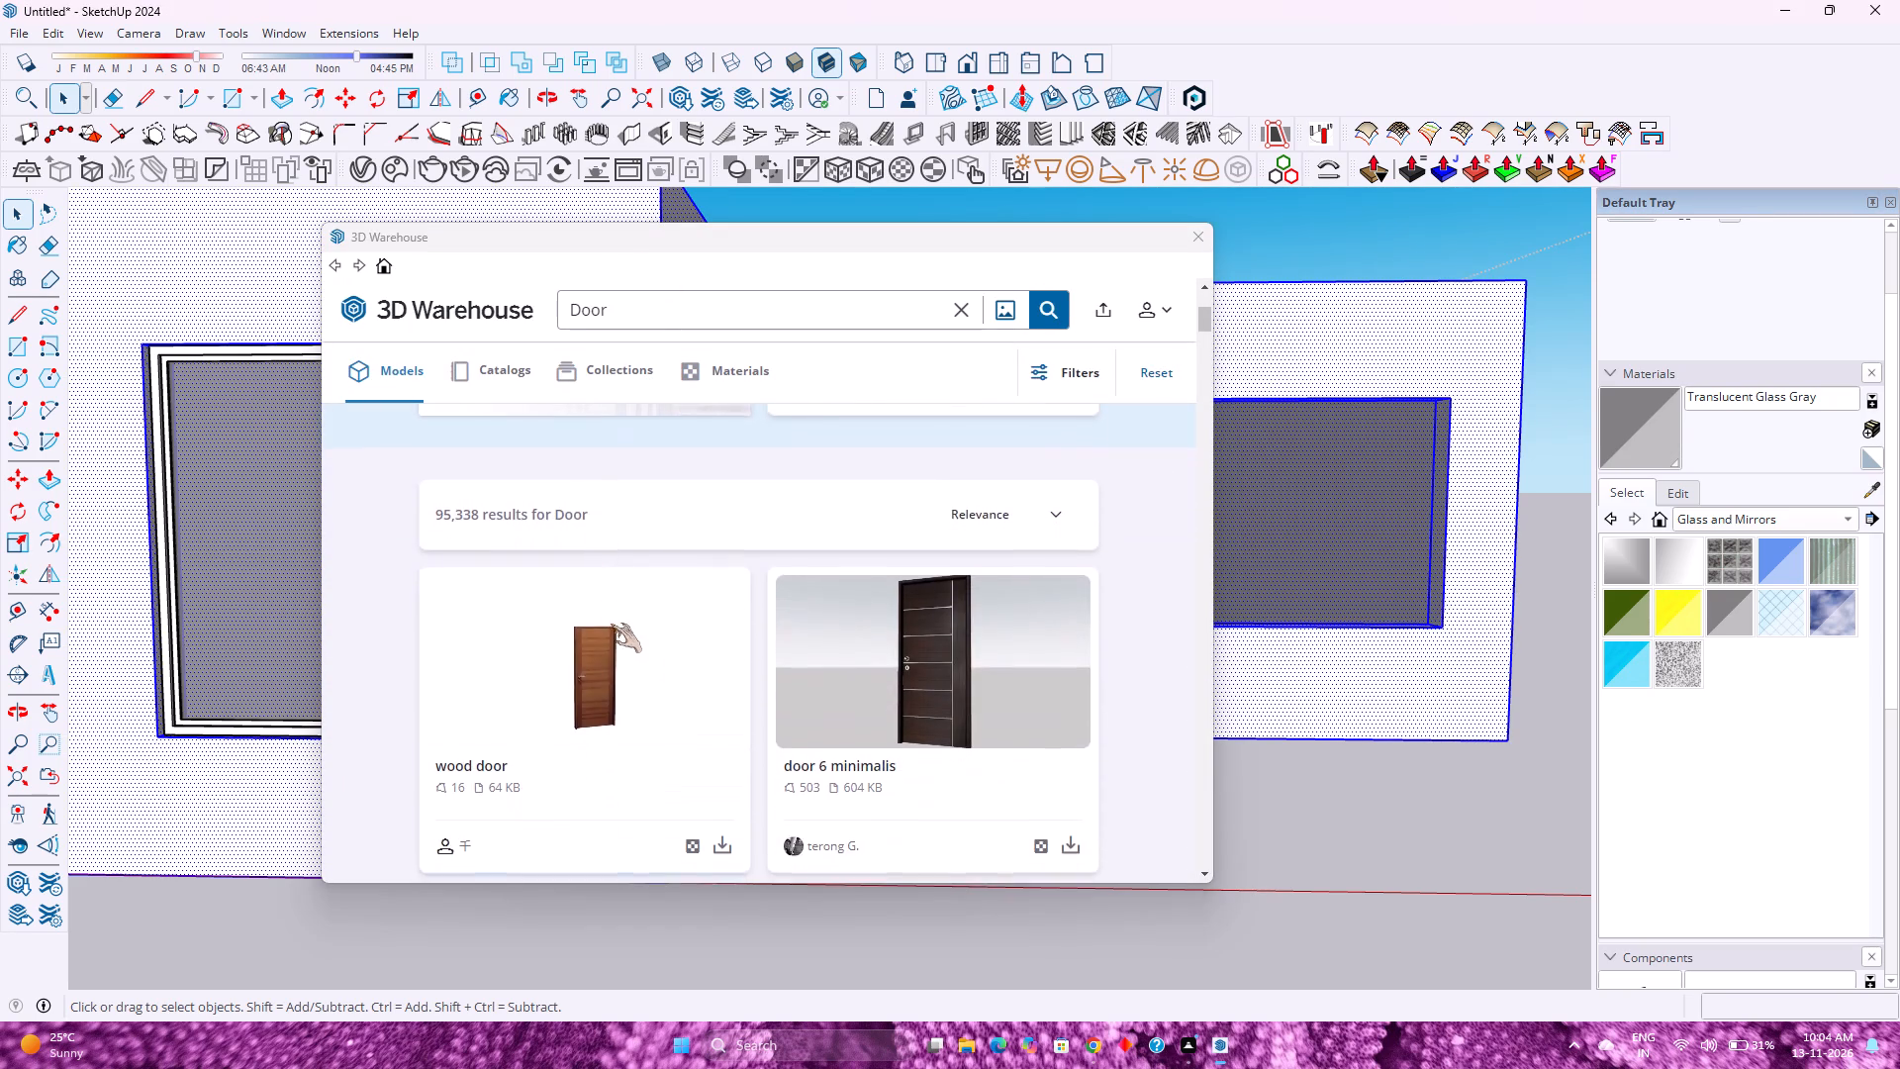
scroll(632, 643, "down", 13)
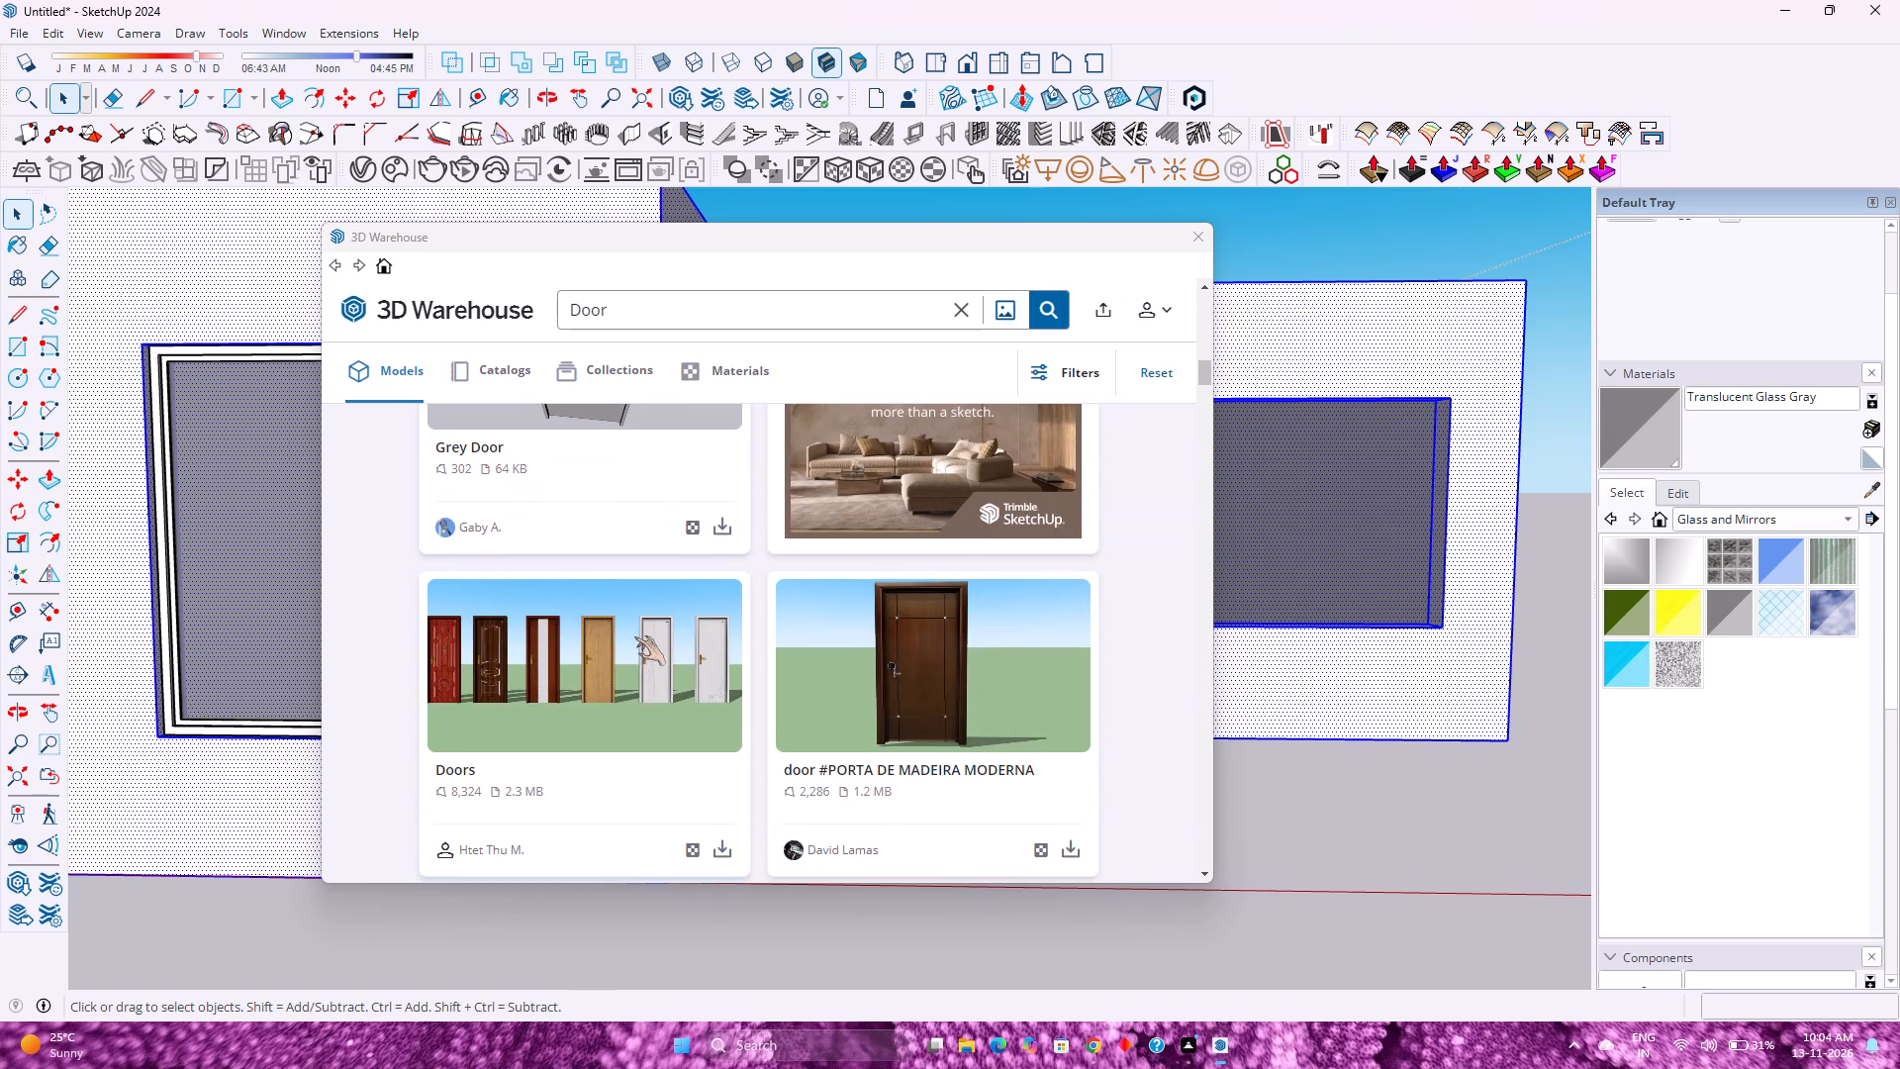
scroll(634, 644, "down", 7)
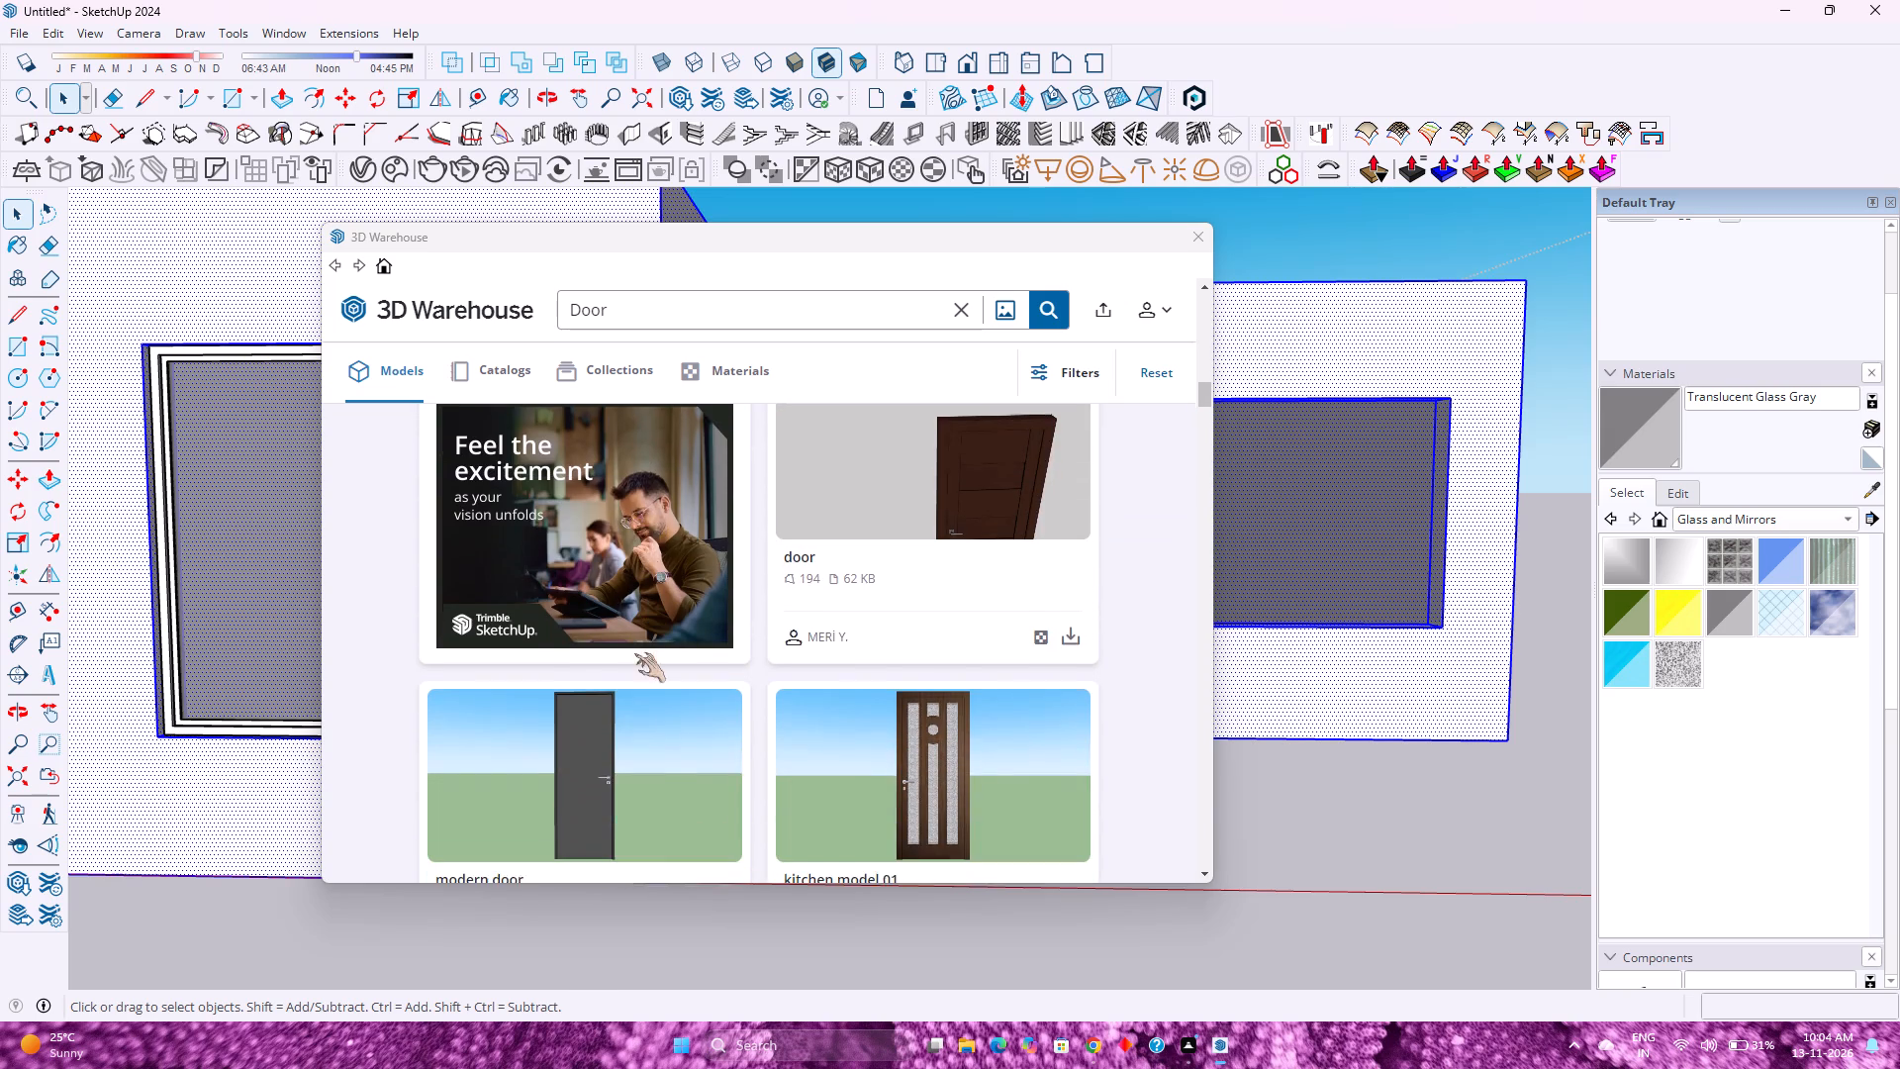
scroll(633, 653, "down", 3)
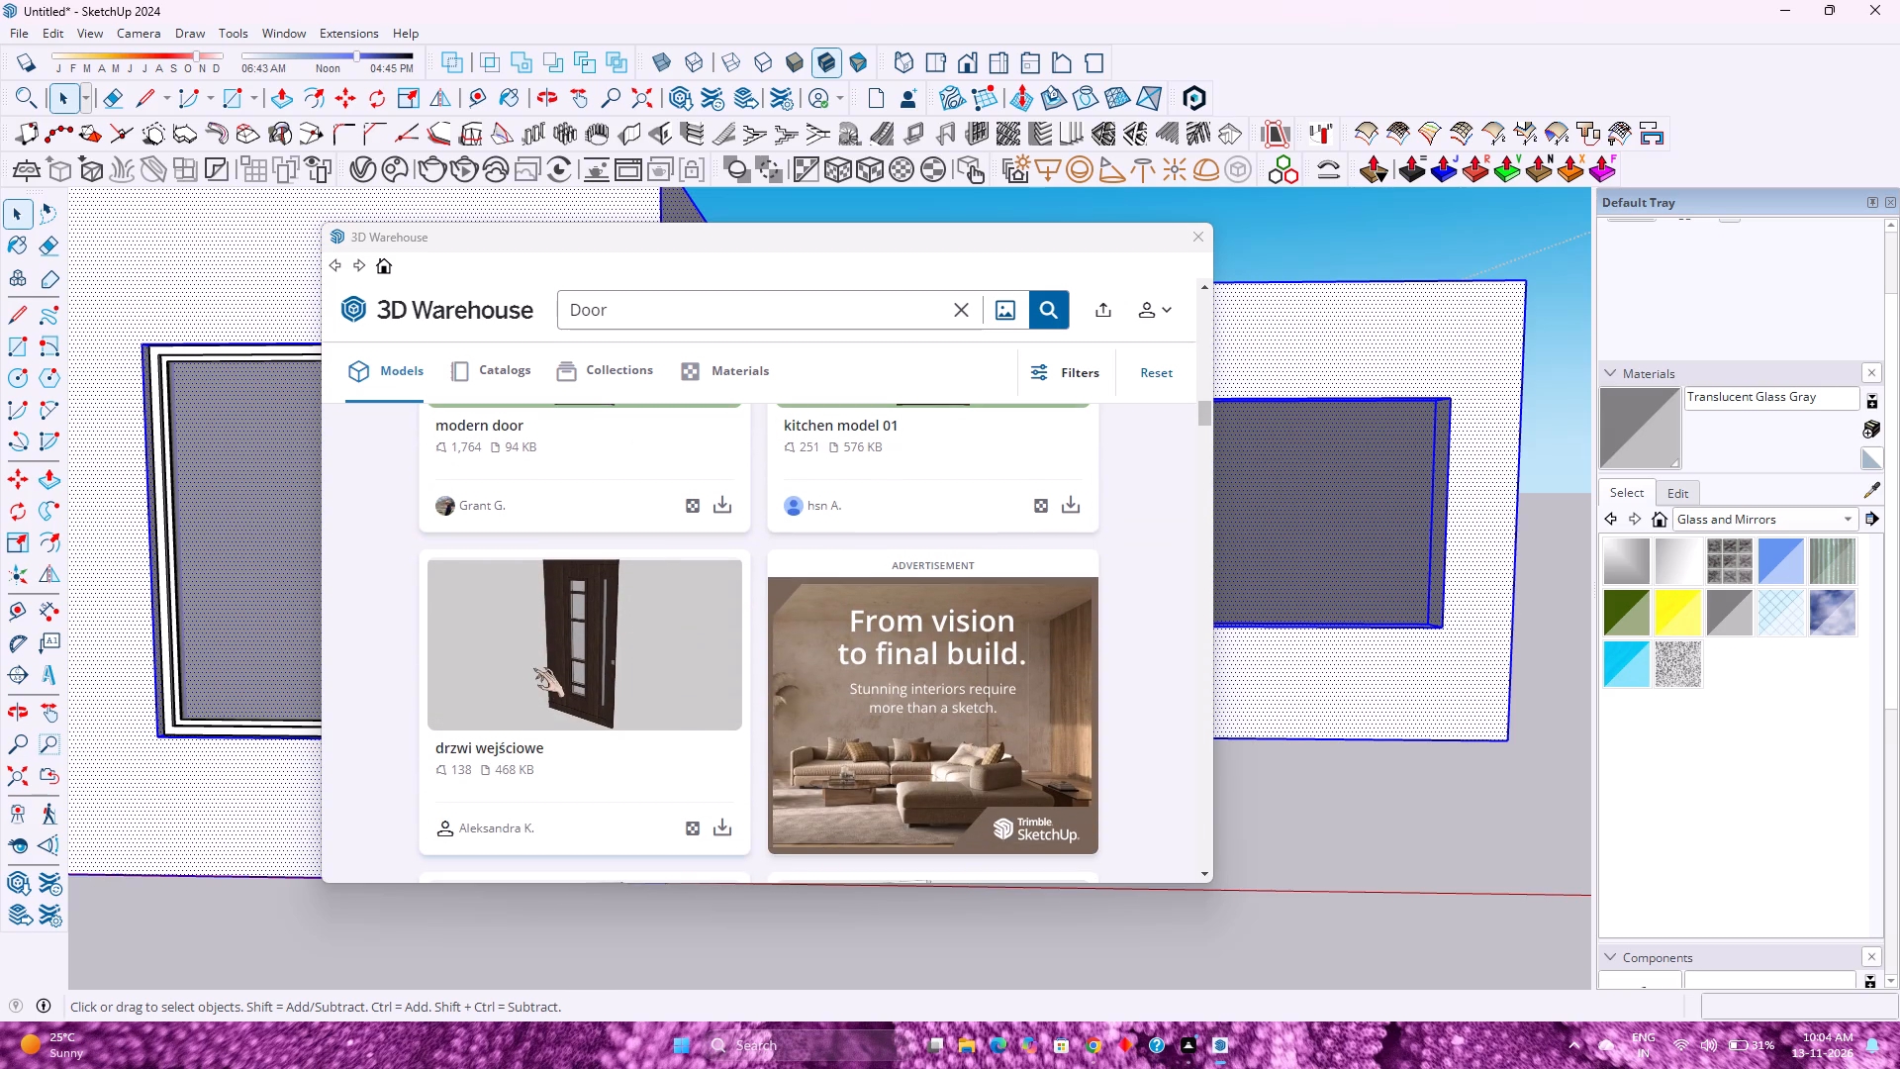
scroll(539, 742, "down", 9)
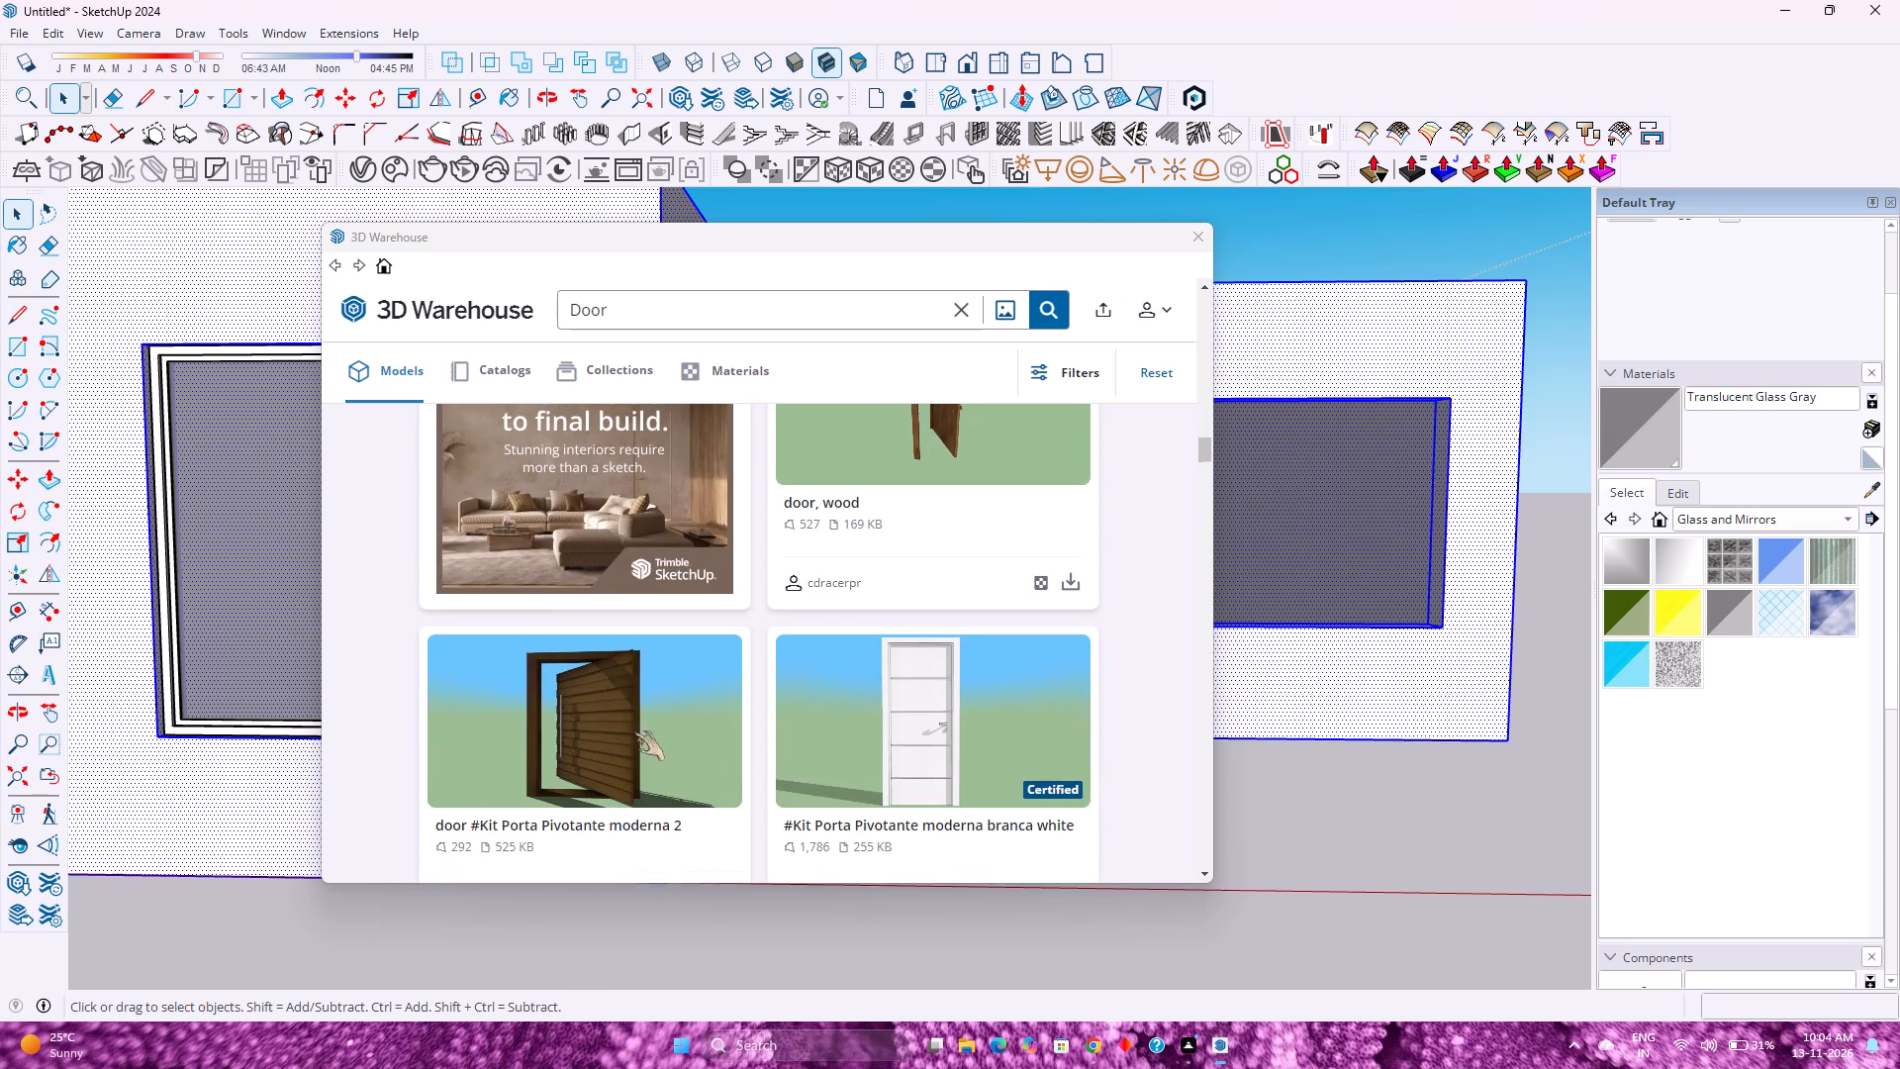
scroll(790, 710, "down", 13)
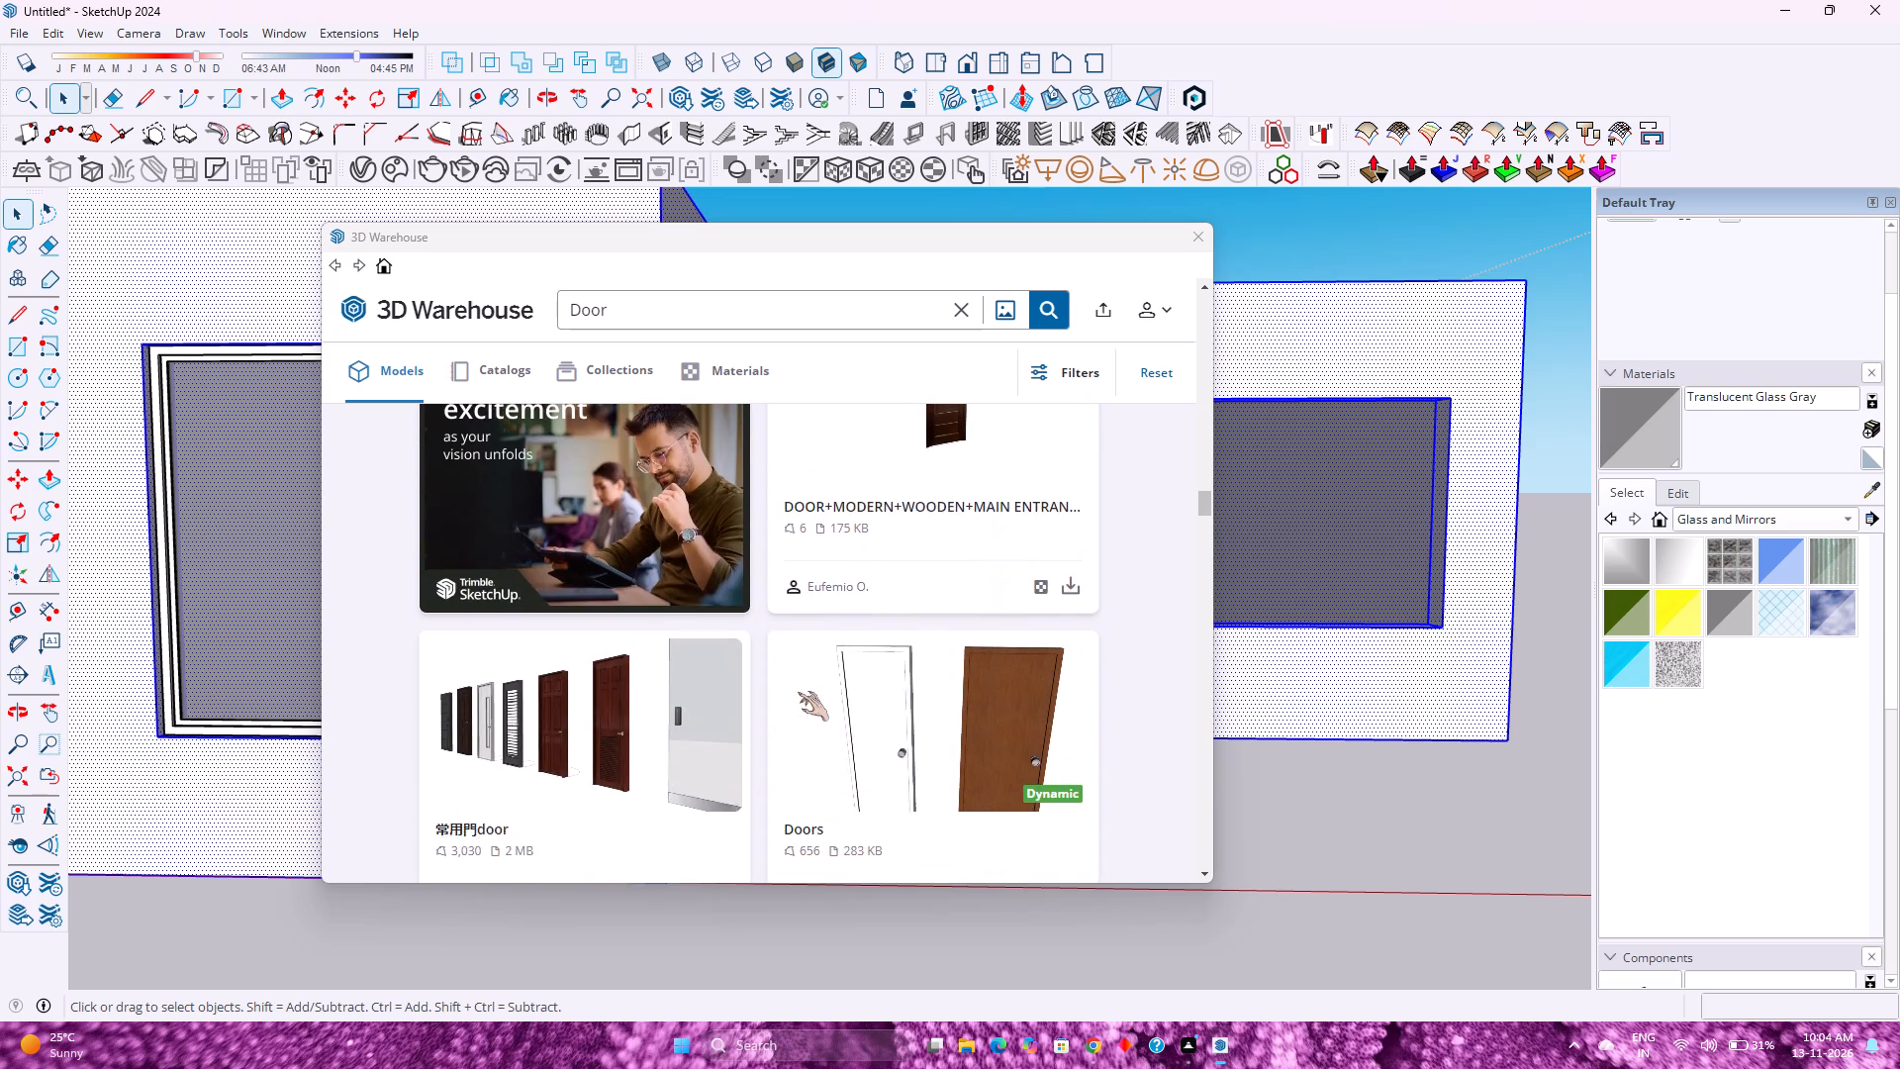
scroll(791, 680, "down", 2)
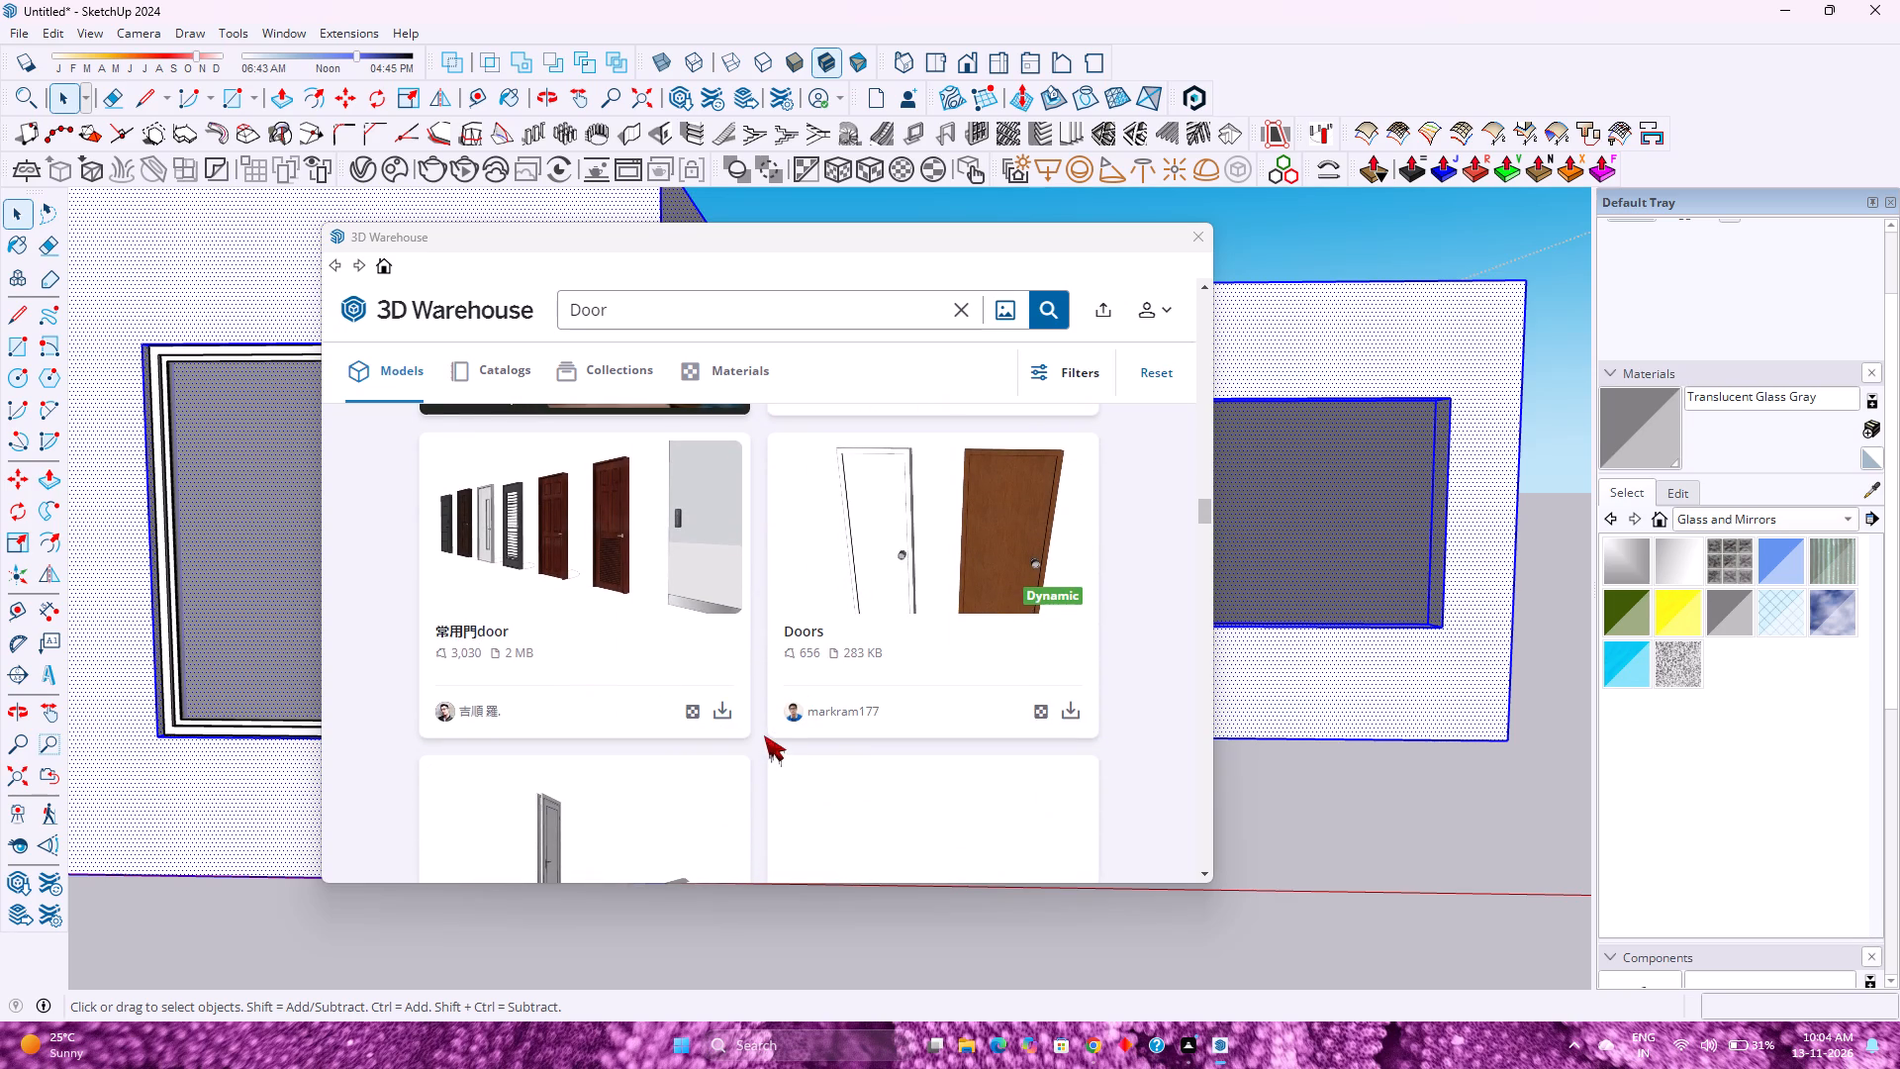
scroll(770, 743, "down", 1)
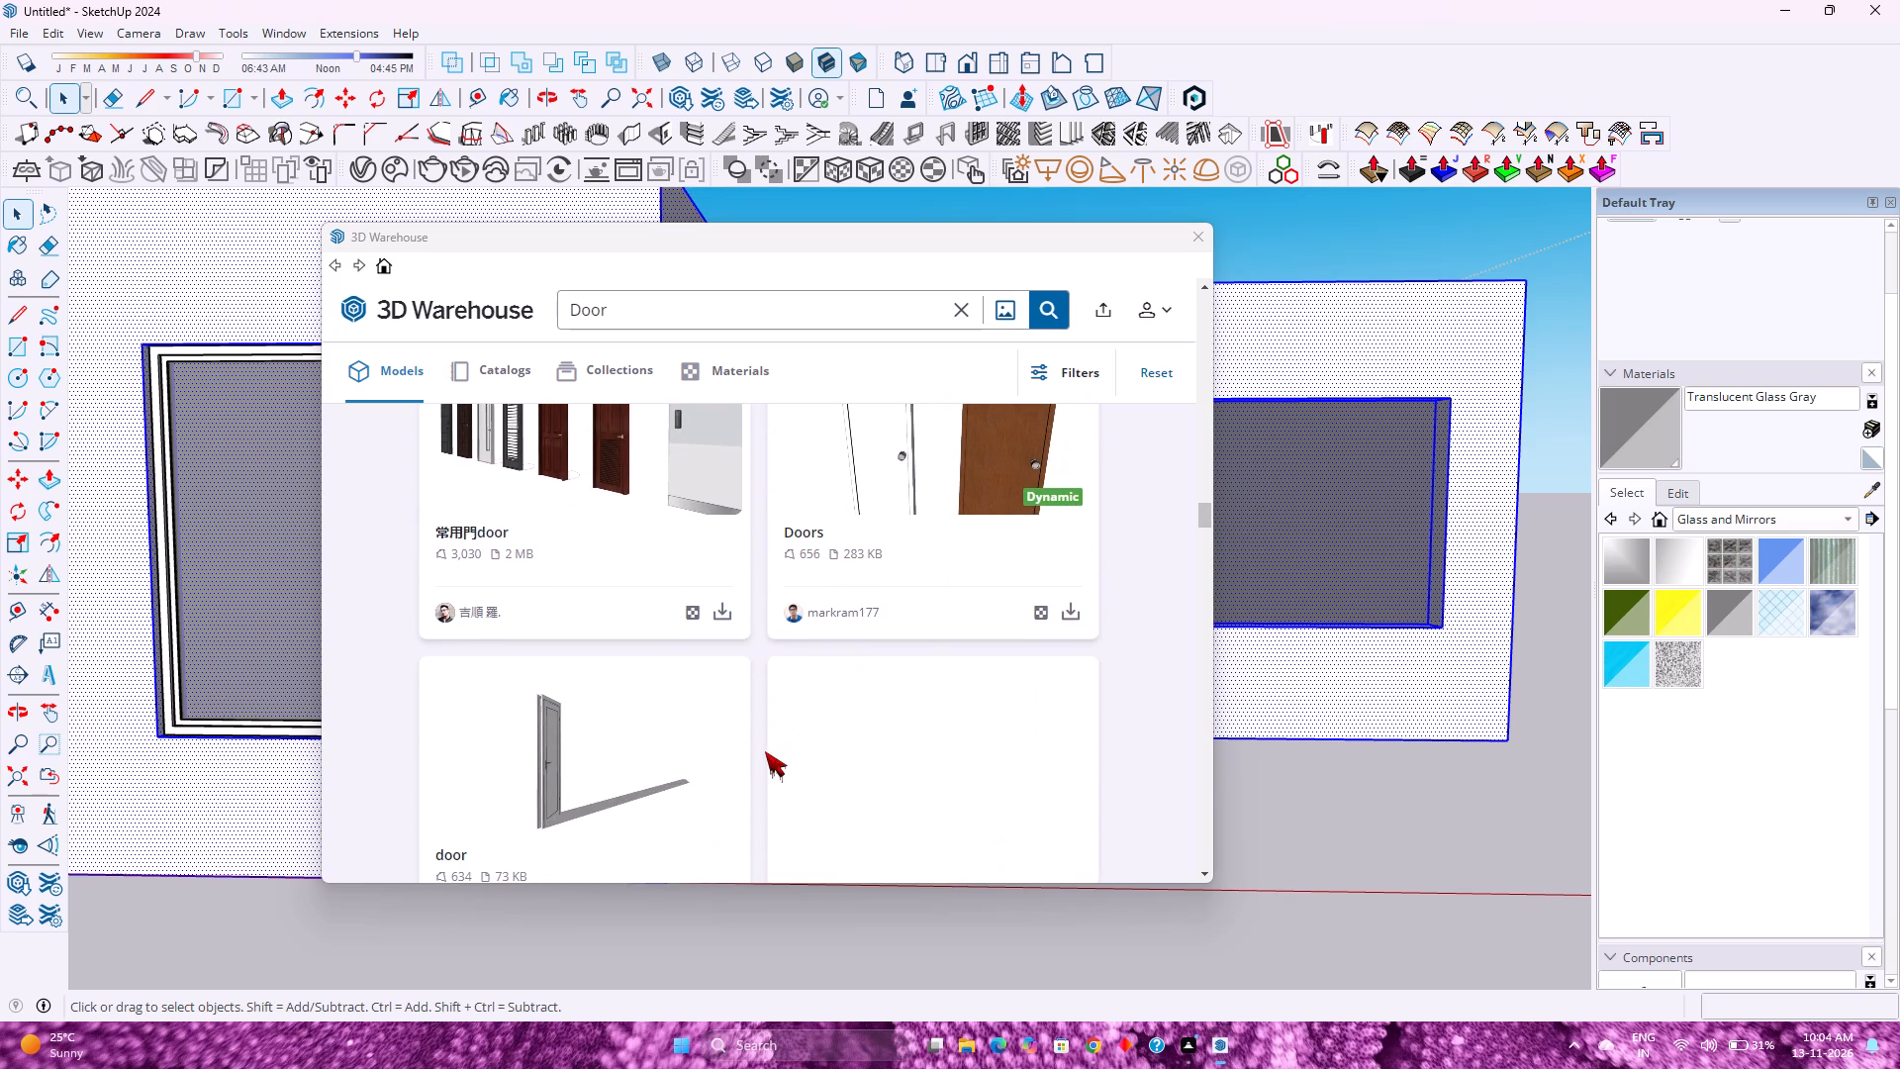
scroll(764, 747, "down", 3)
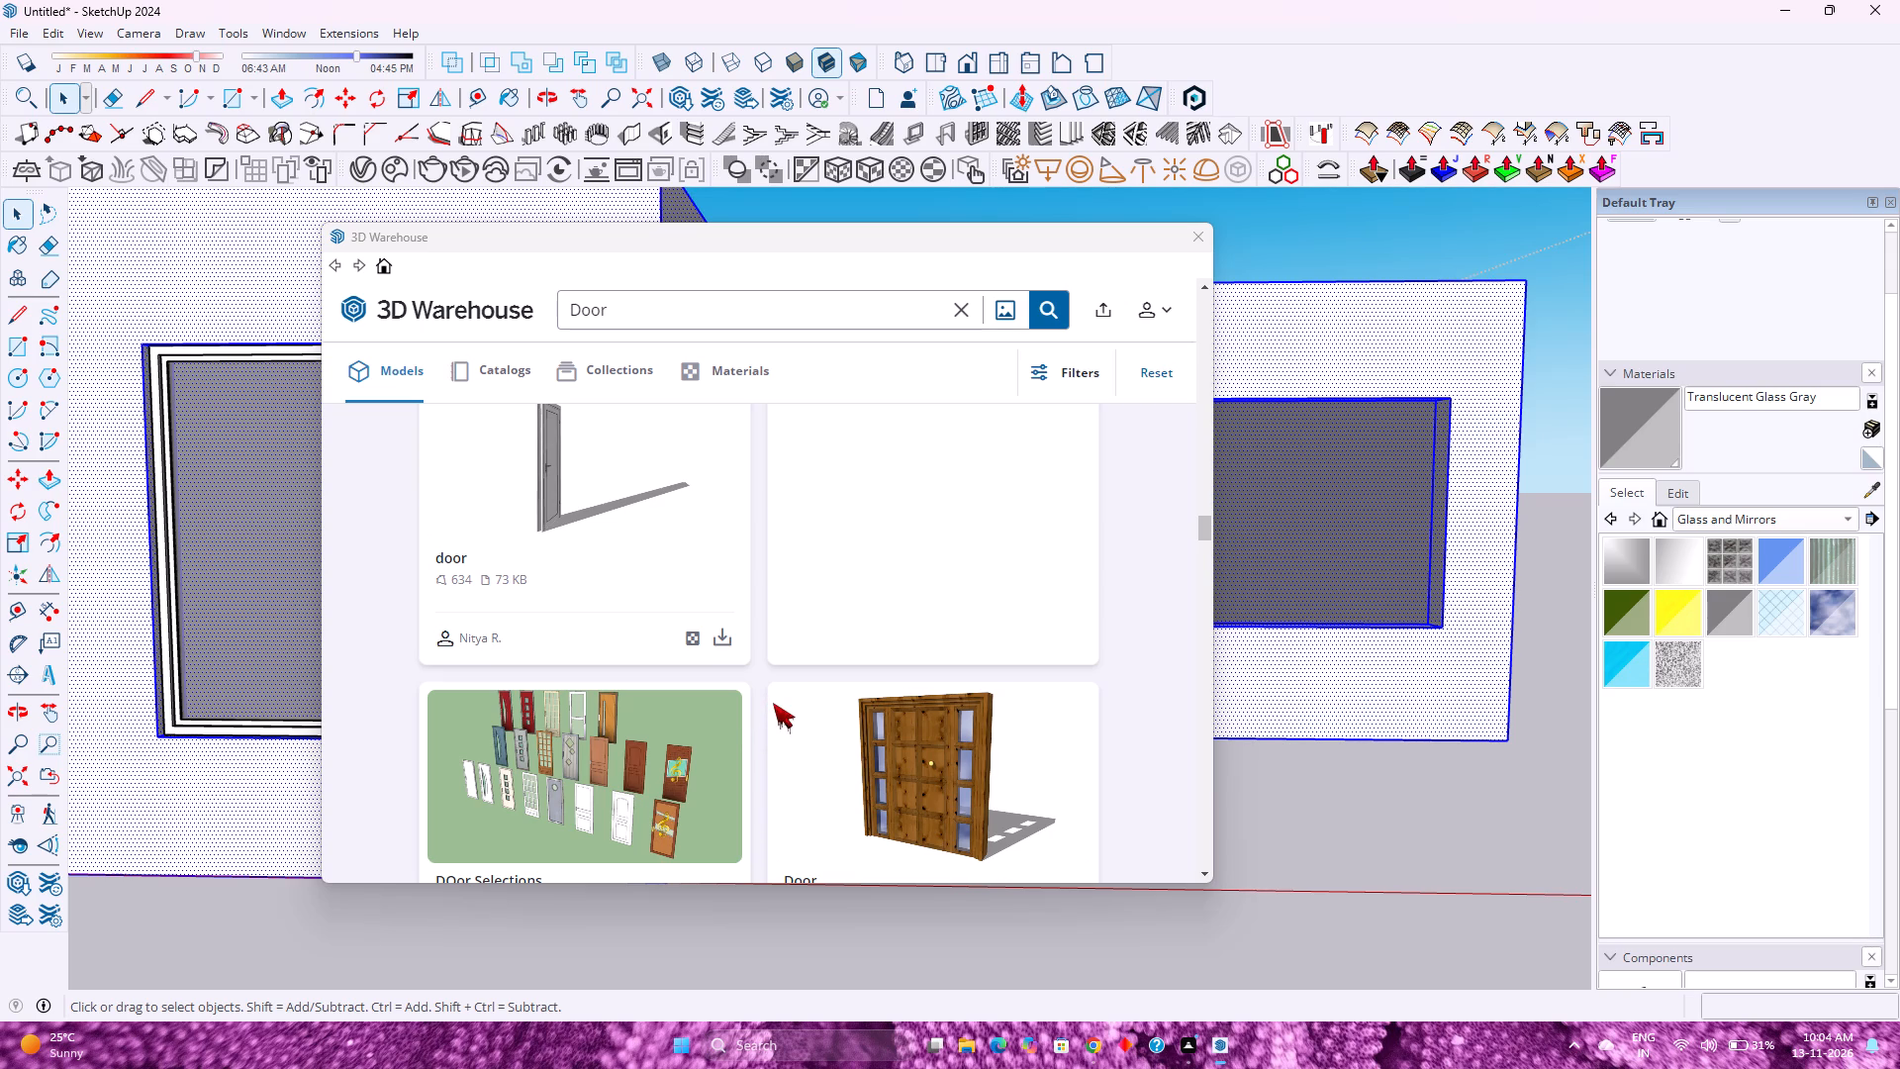
scroll(782, 705, "down", 3)
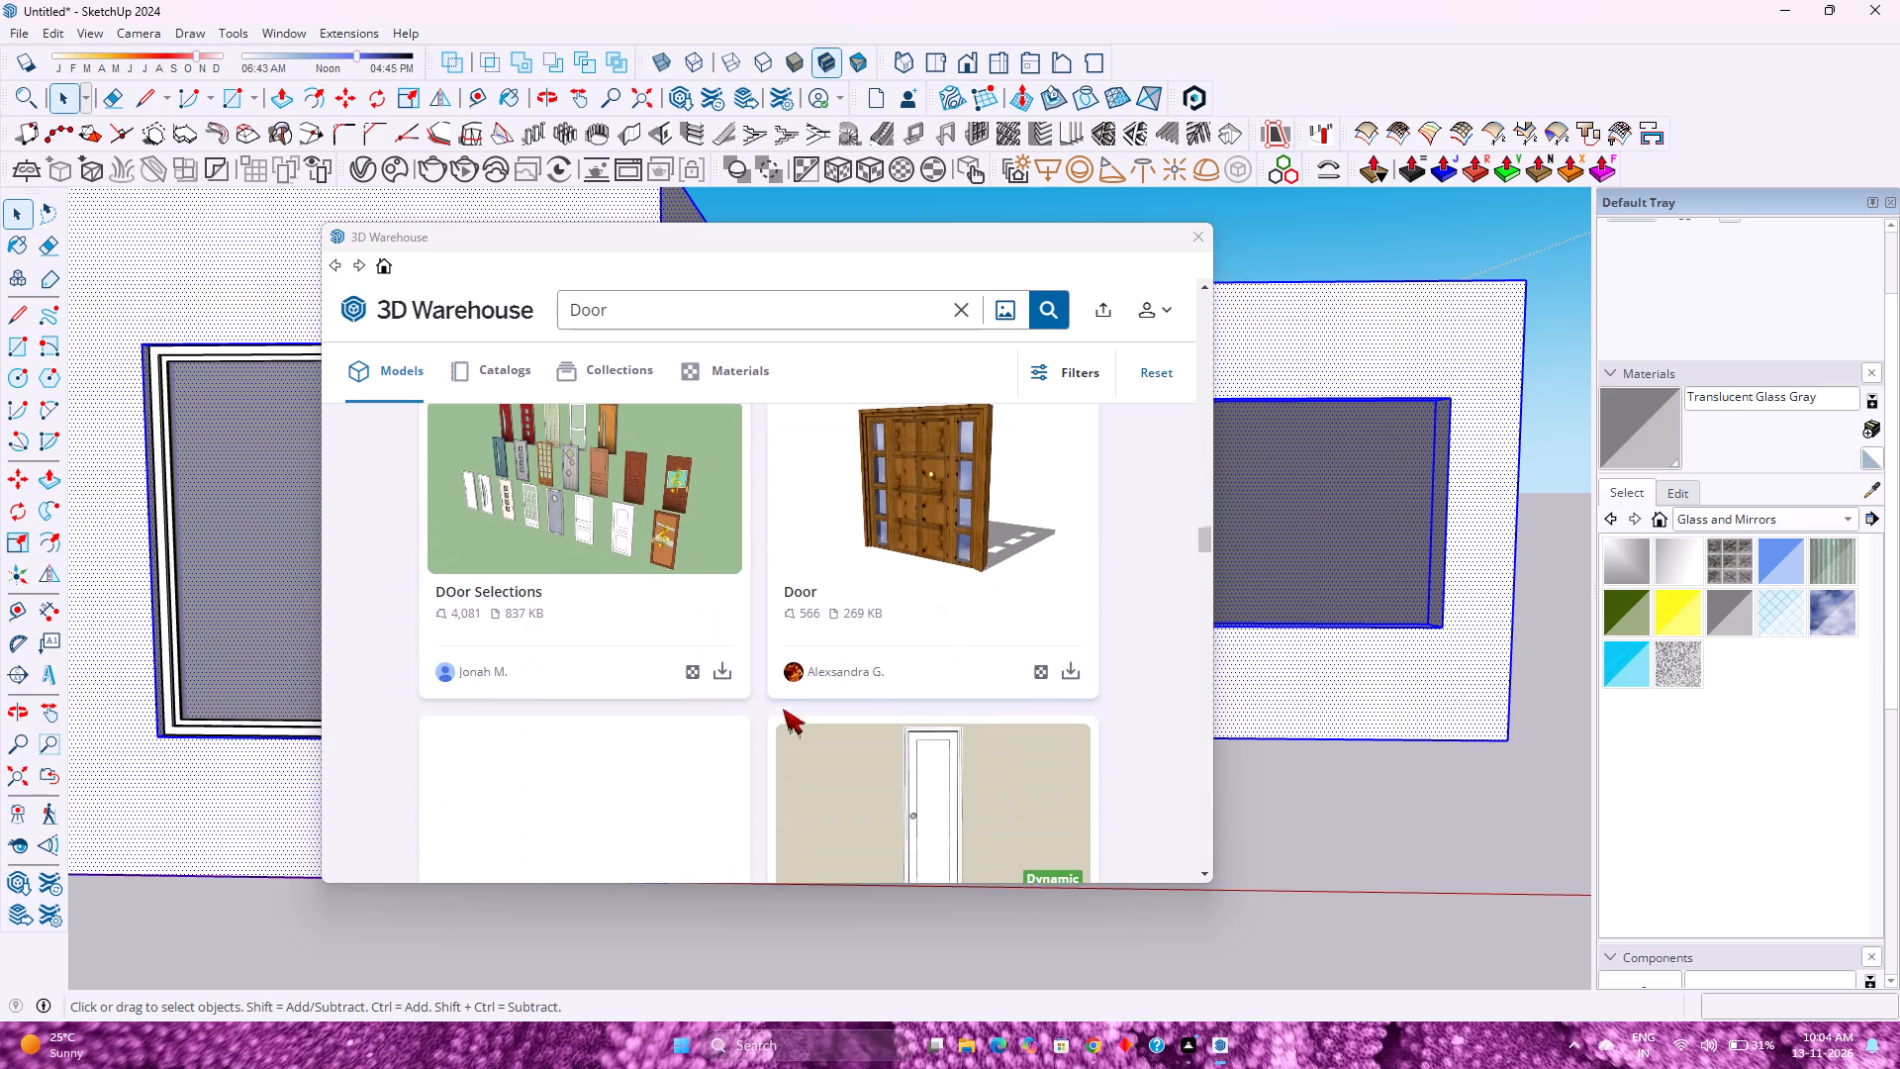
scroll(764, 715, "down", 3)
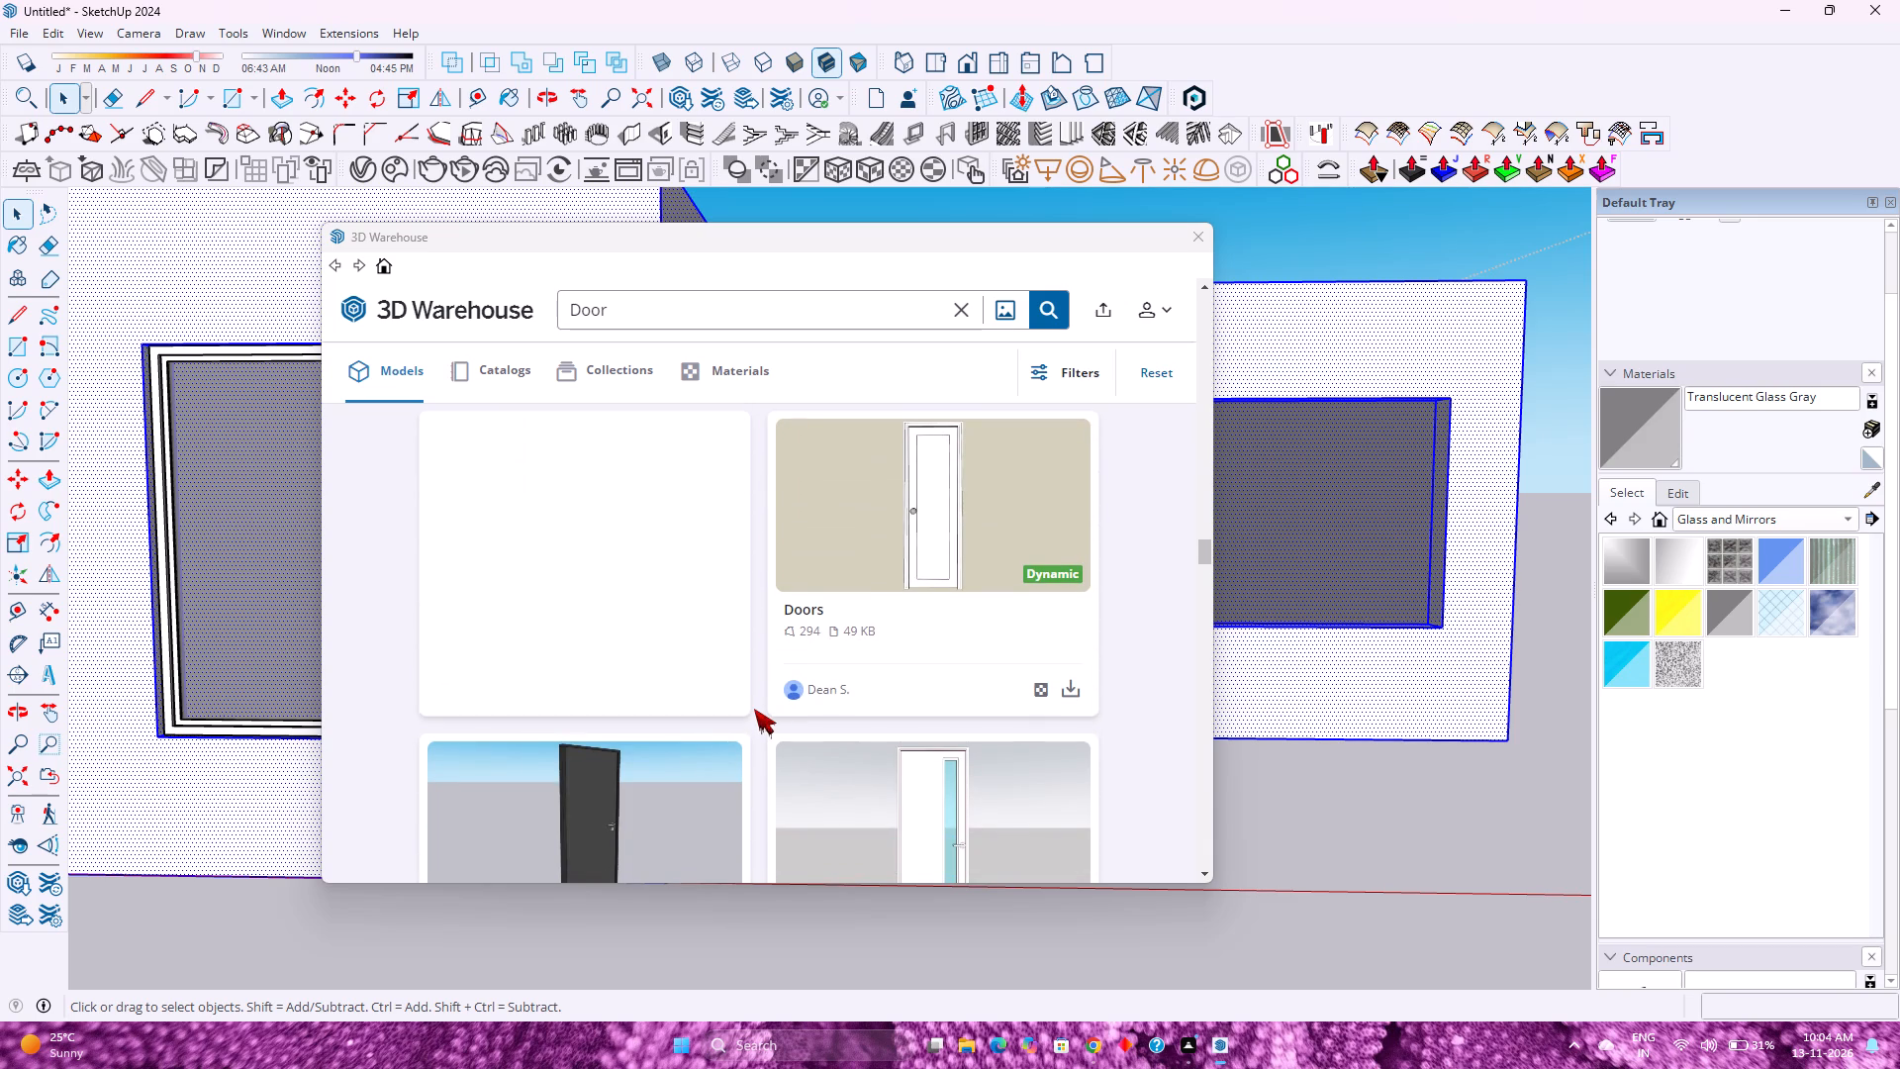
scroll(750, 709, "down", 15)
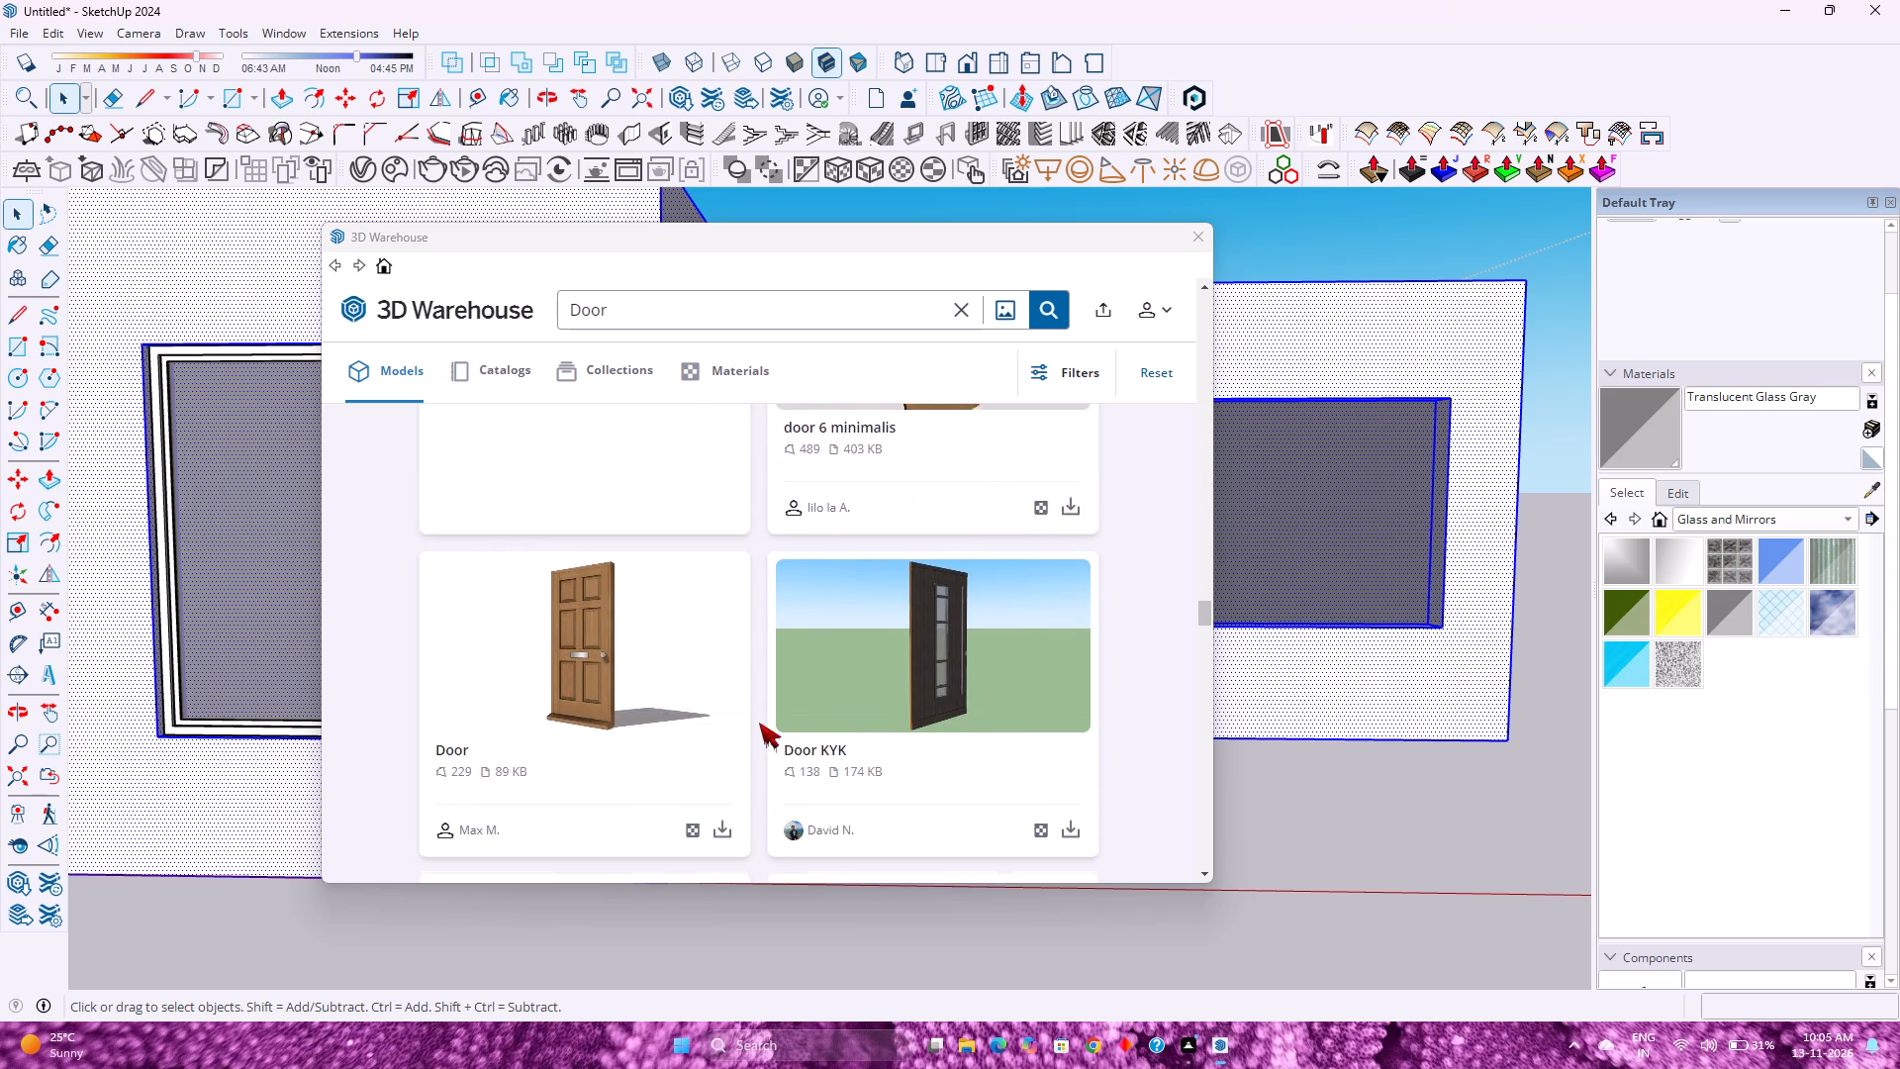
scroll(759, 723, "down", 5)
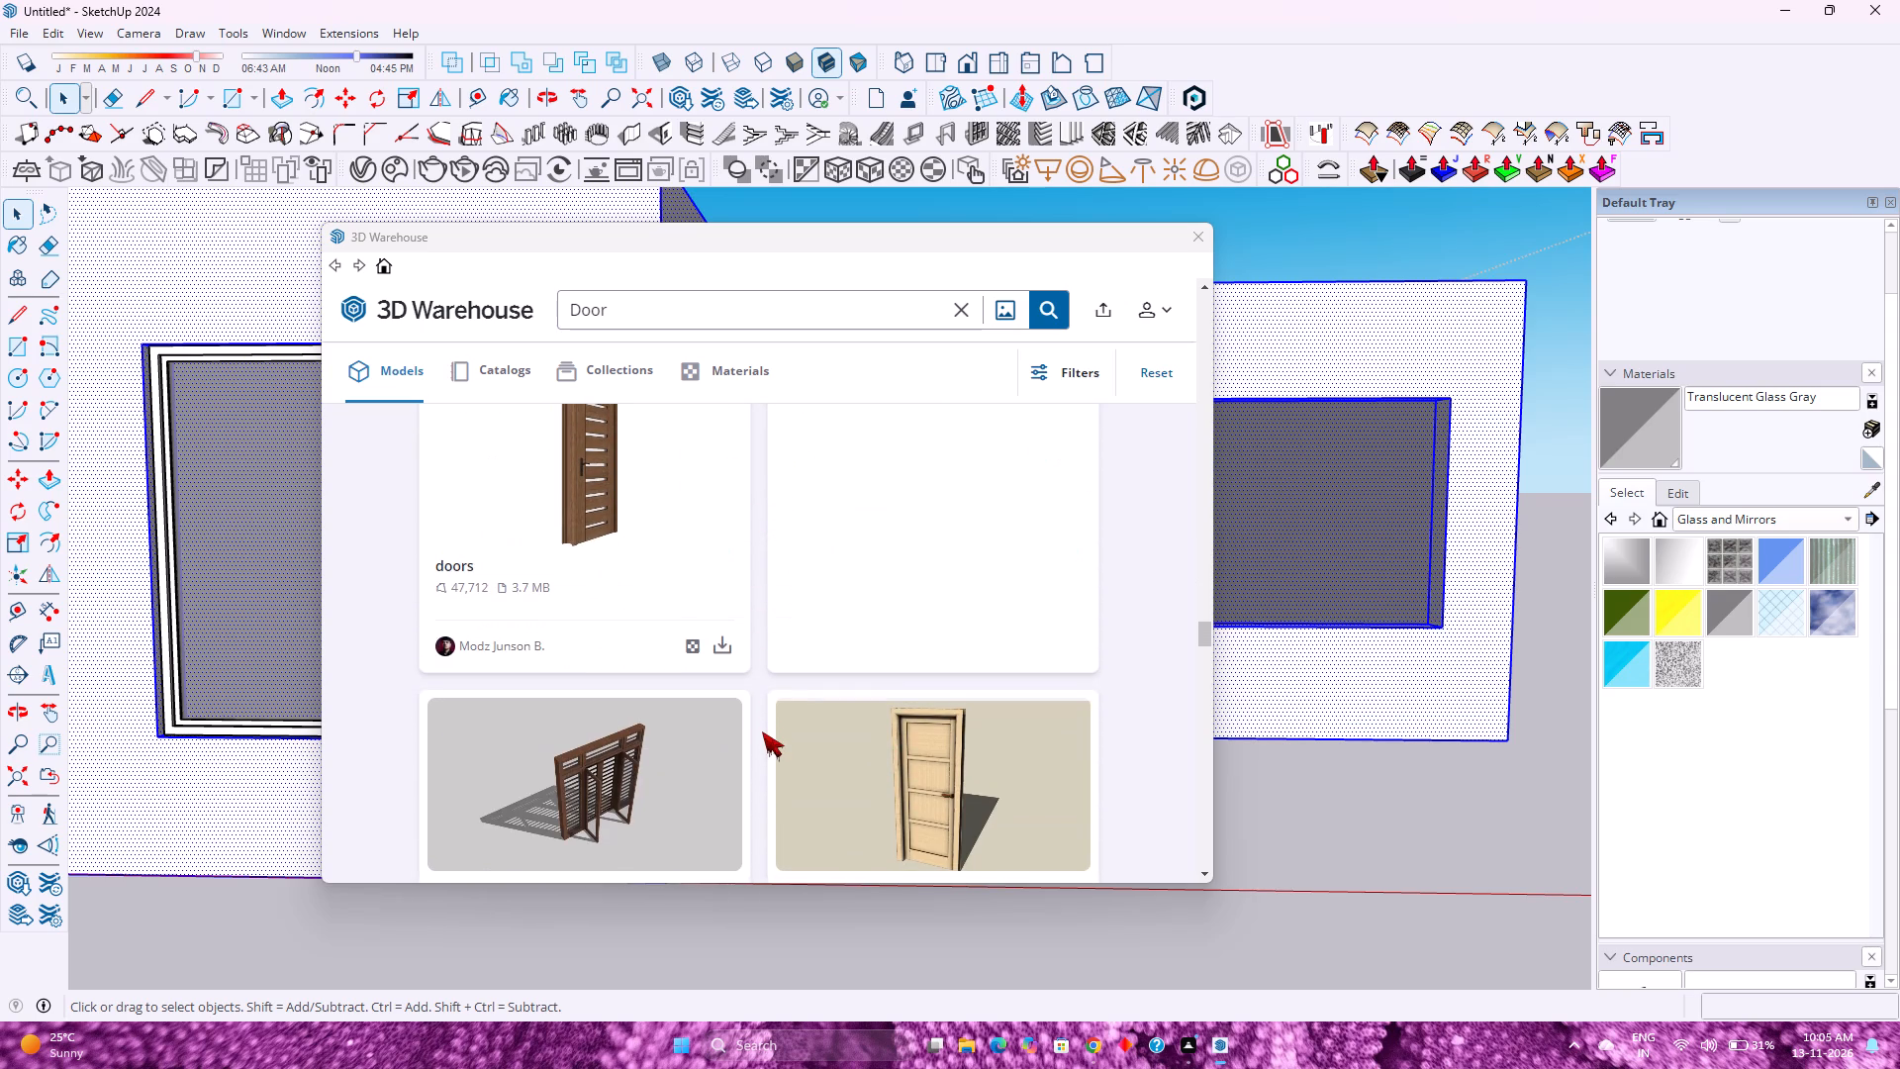
scroll(762, 734, "down", 1)
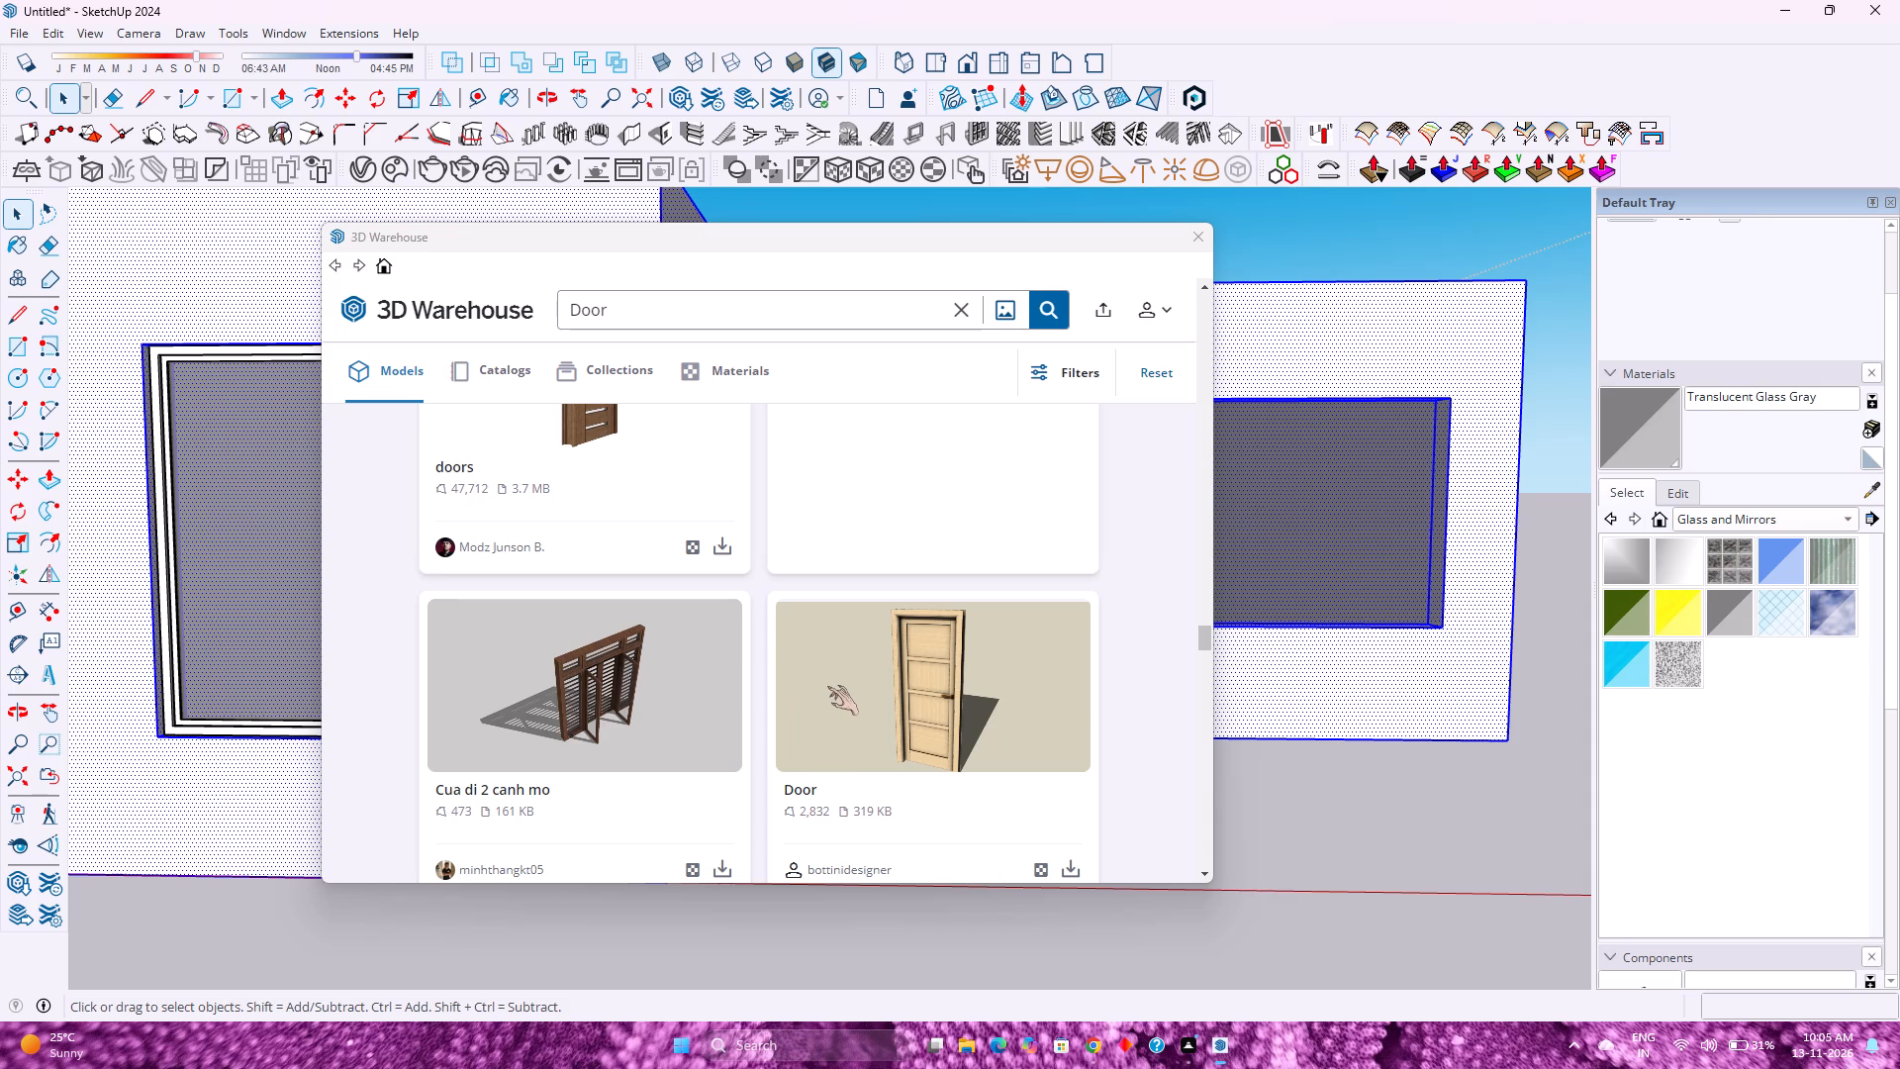
scroll(829, 688, "down", 4)
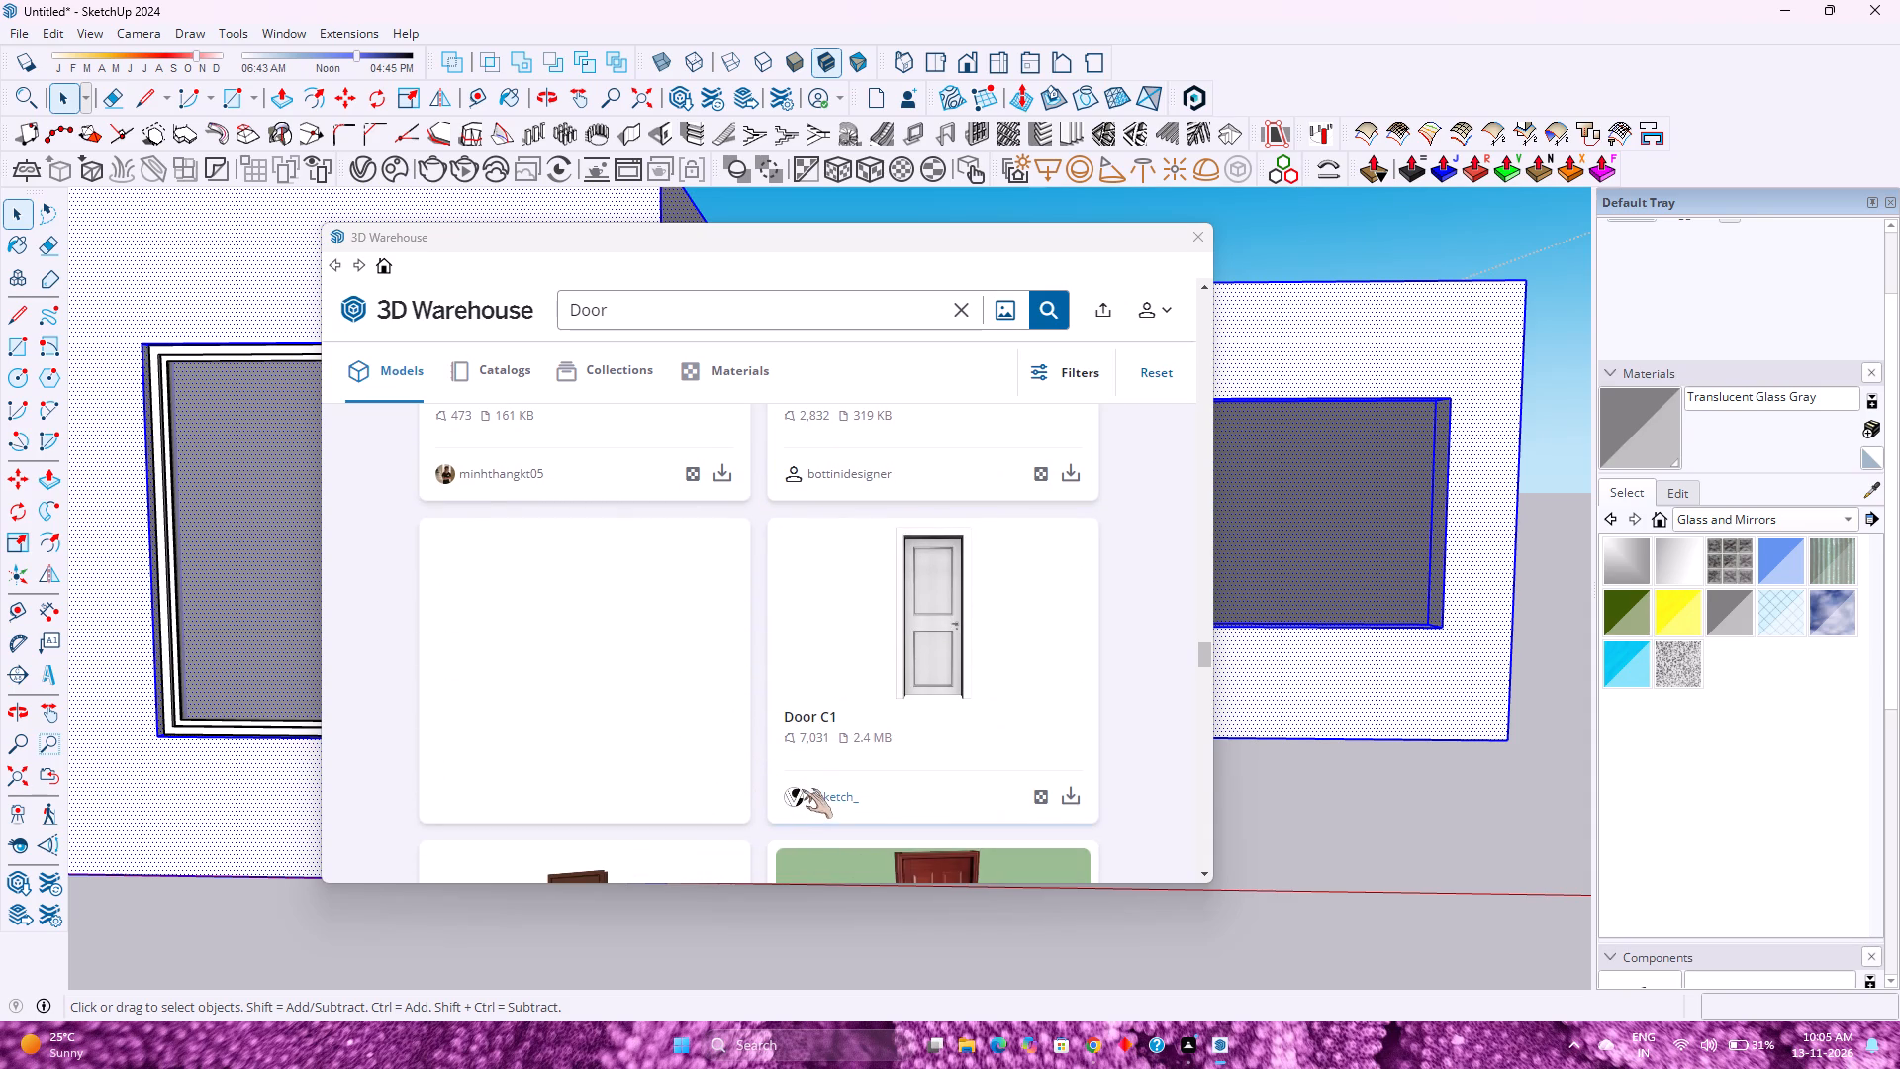
scroll(768, 782, "down", 4)
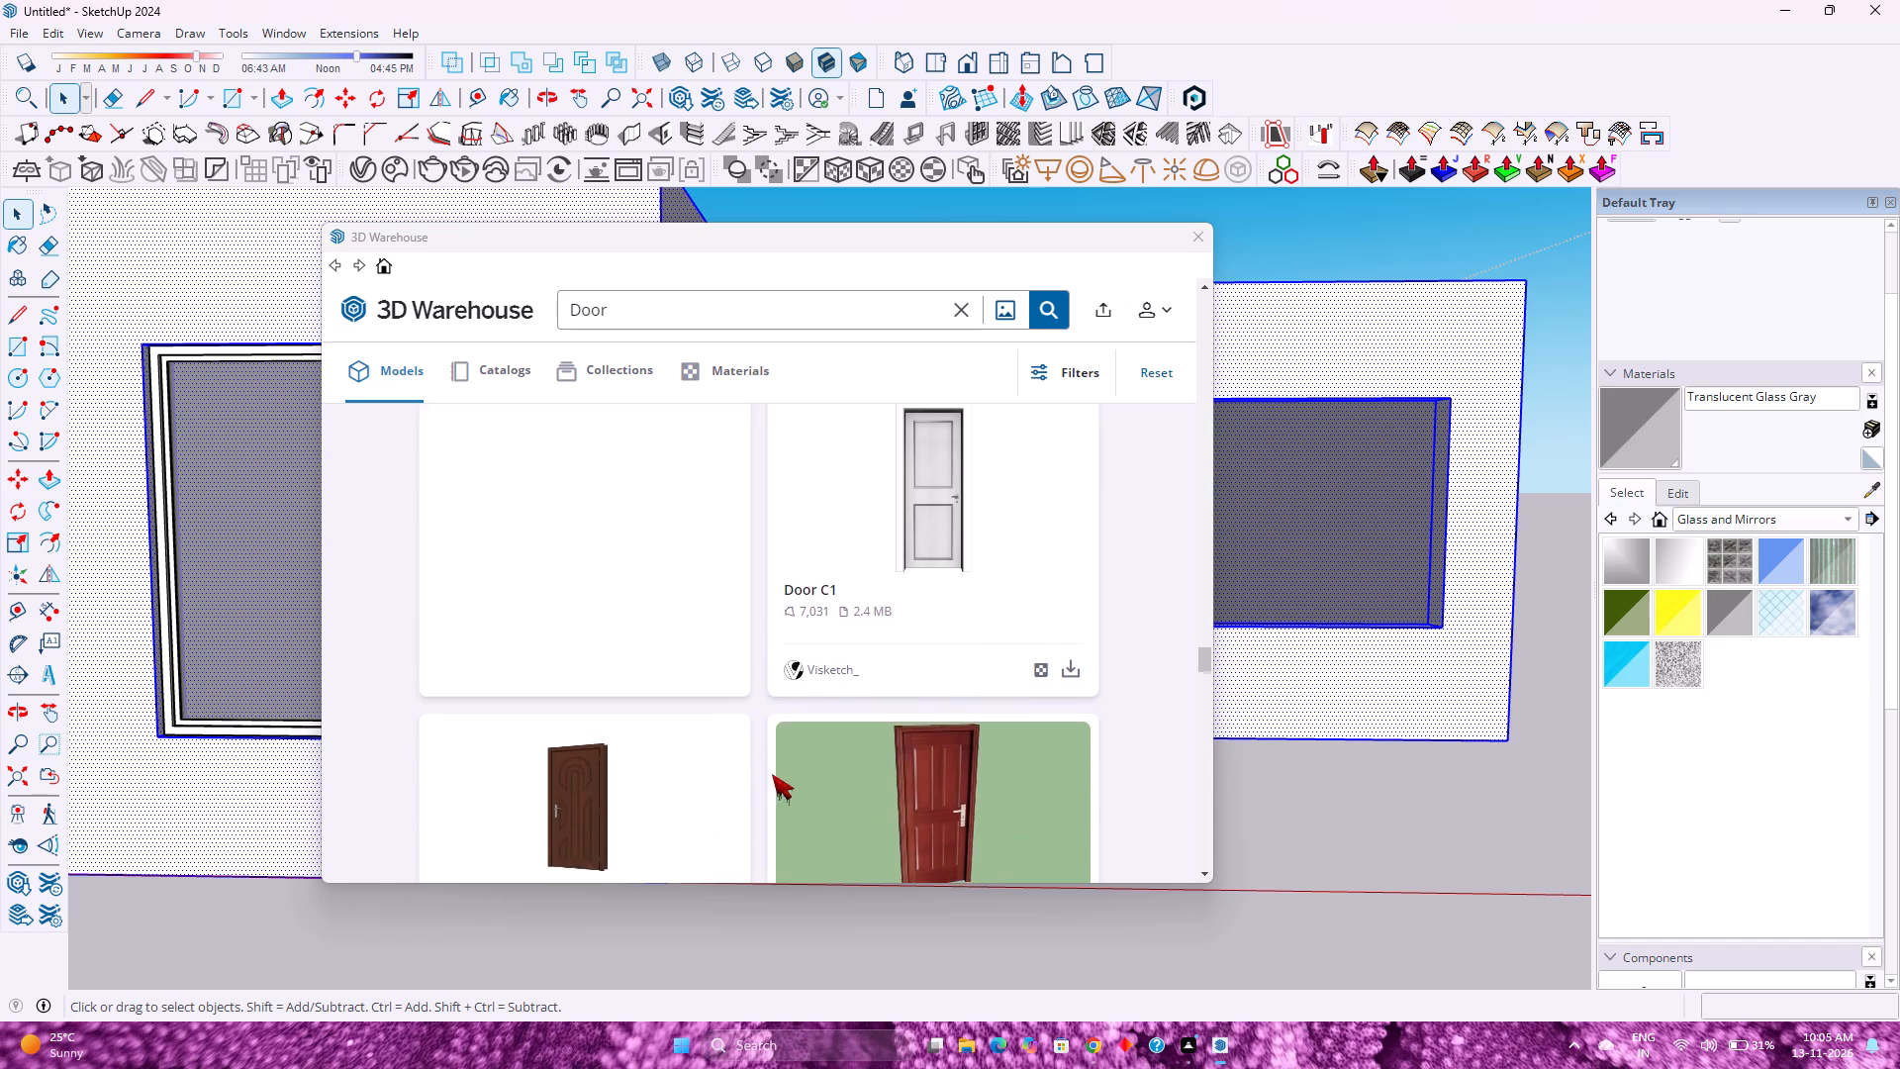
scroll(763, 745, "down", 3)
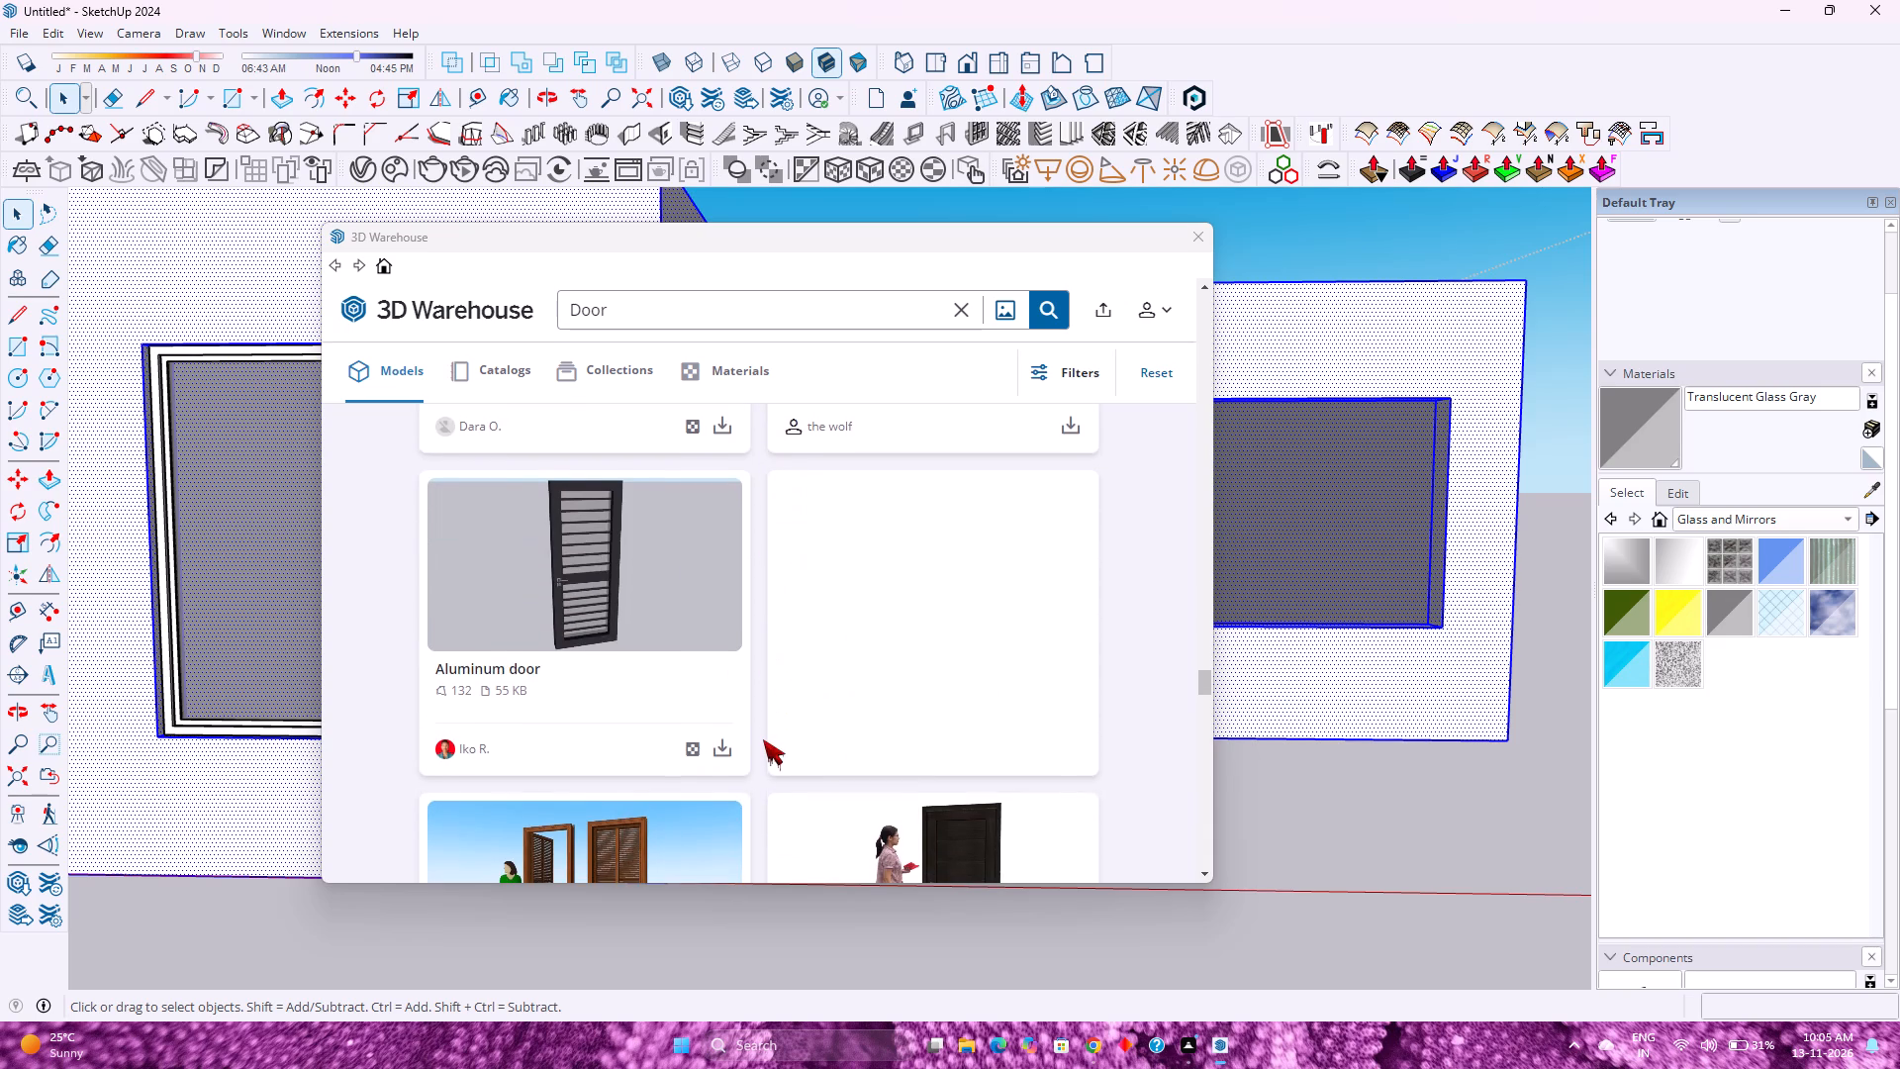
scroll(759, 740, "down", 10)
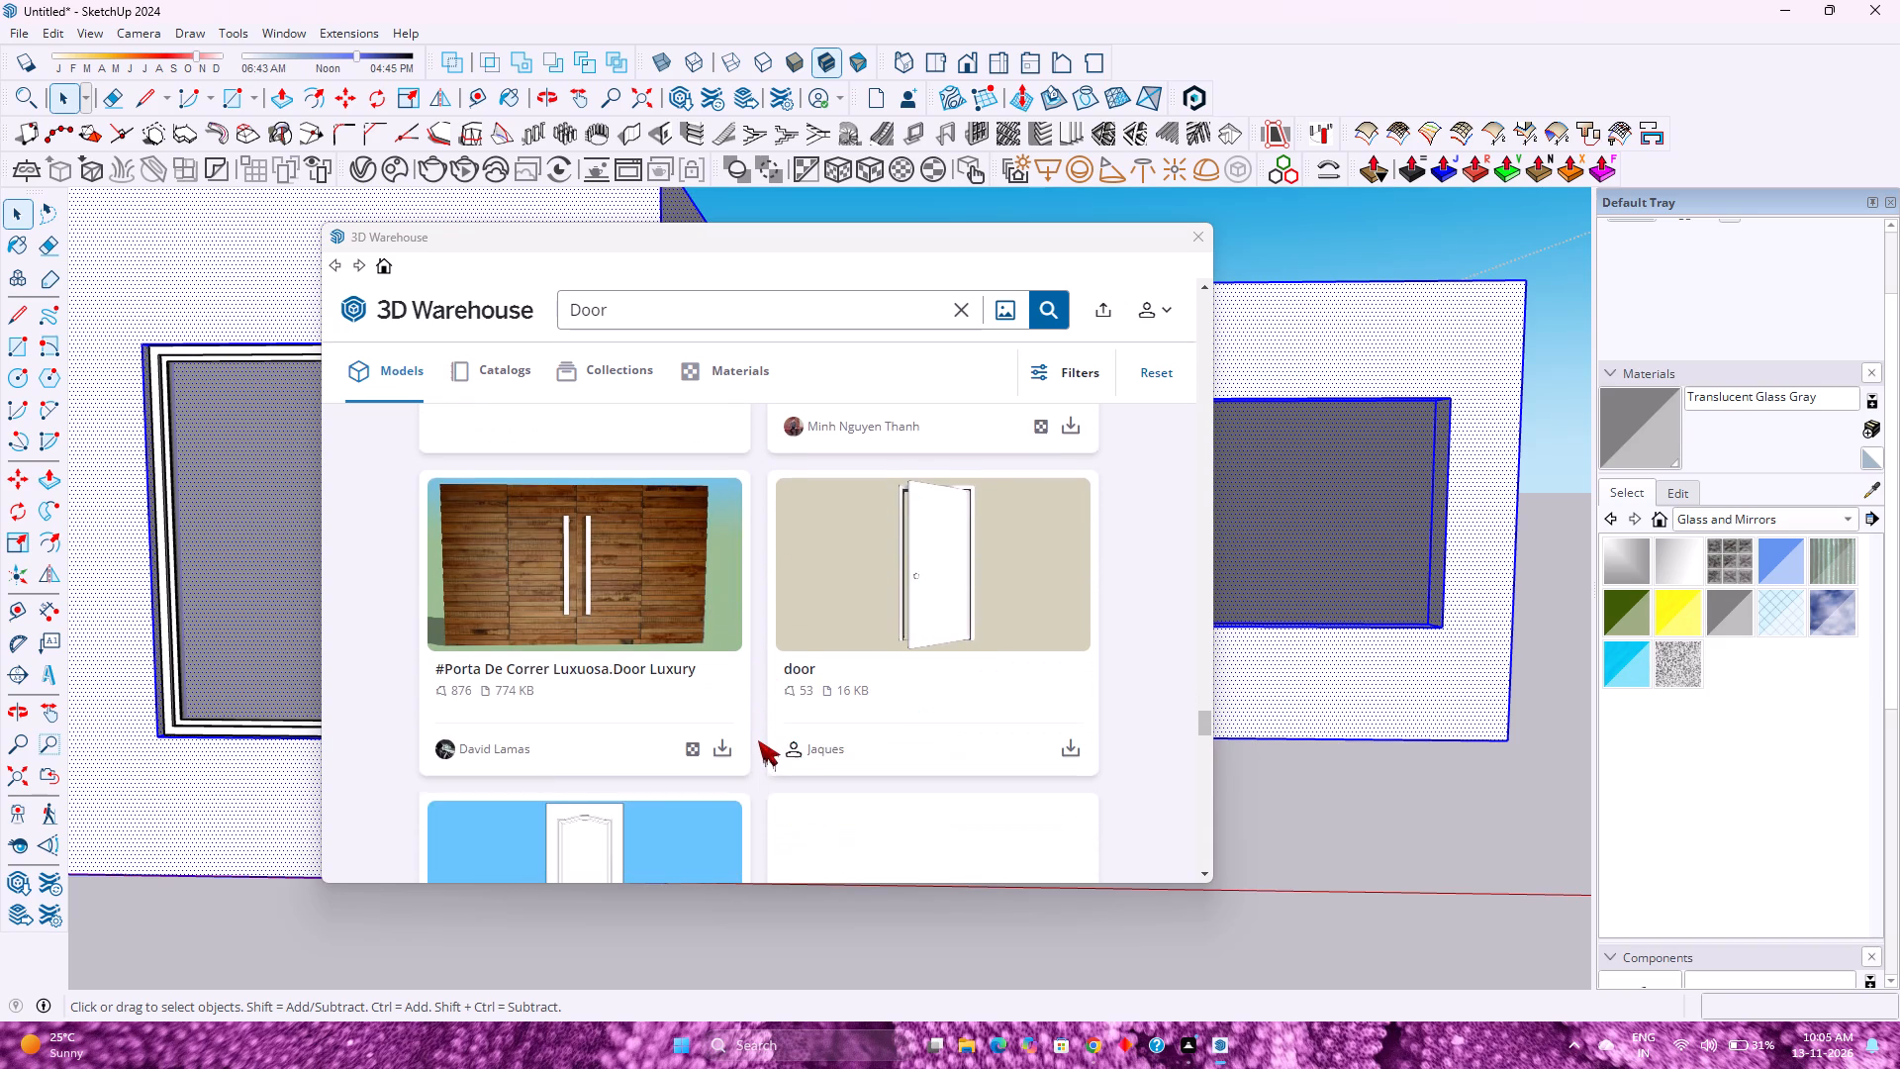
scroll(758, 758, "down", 5)
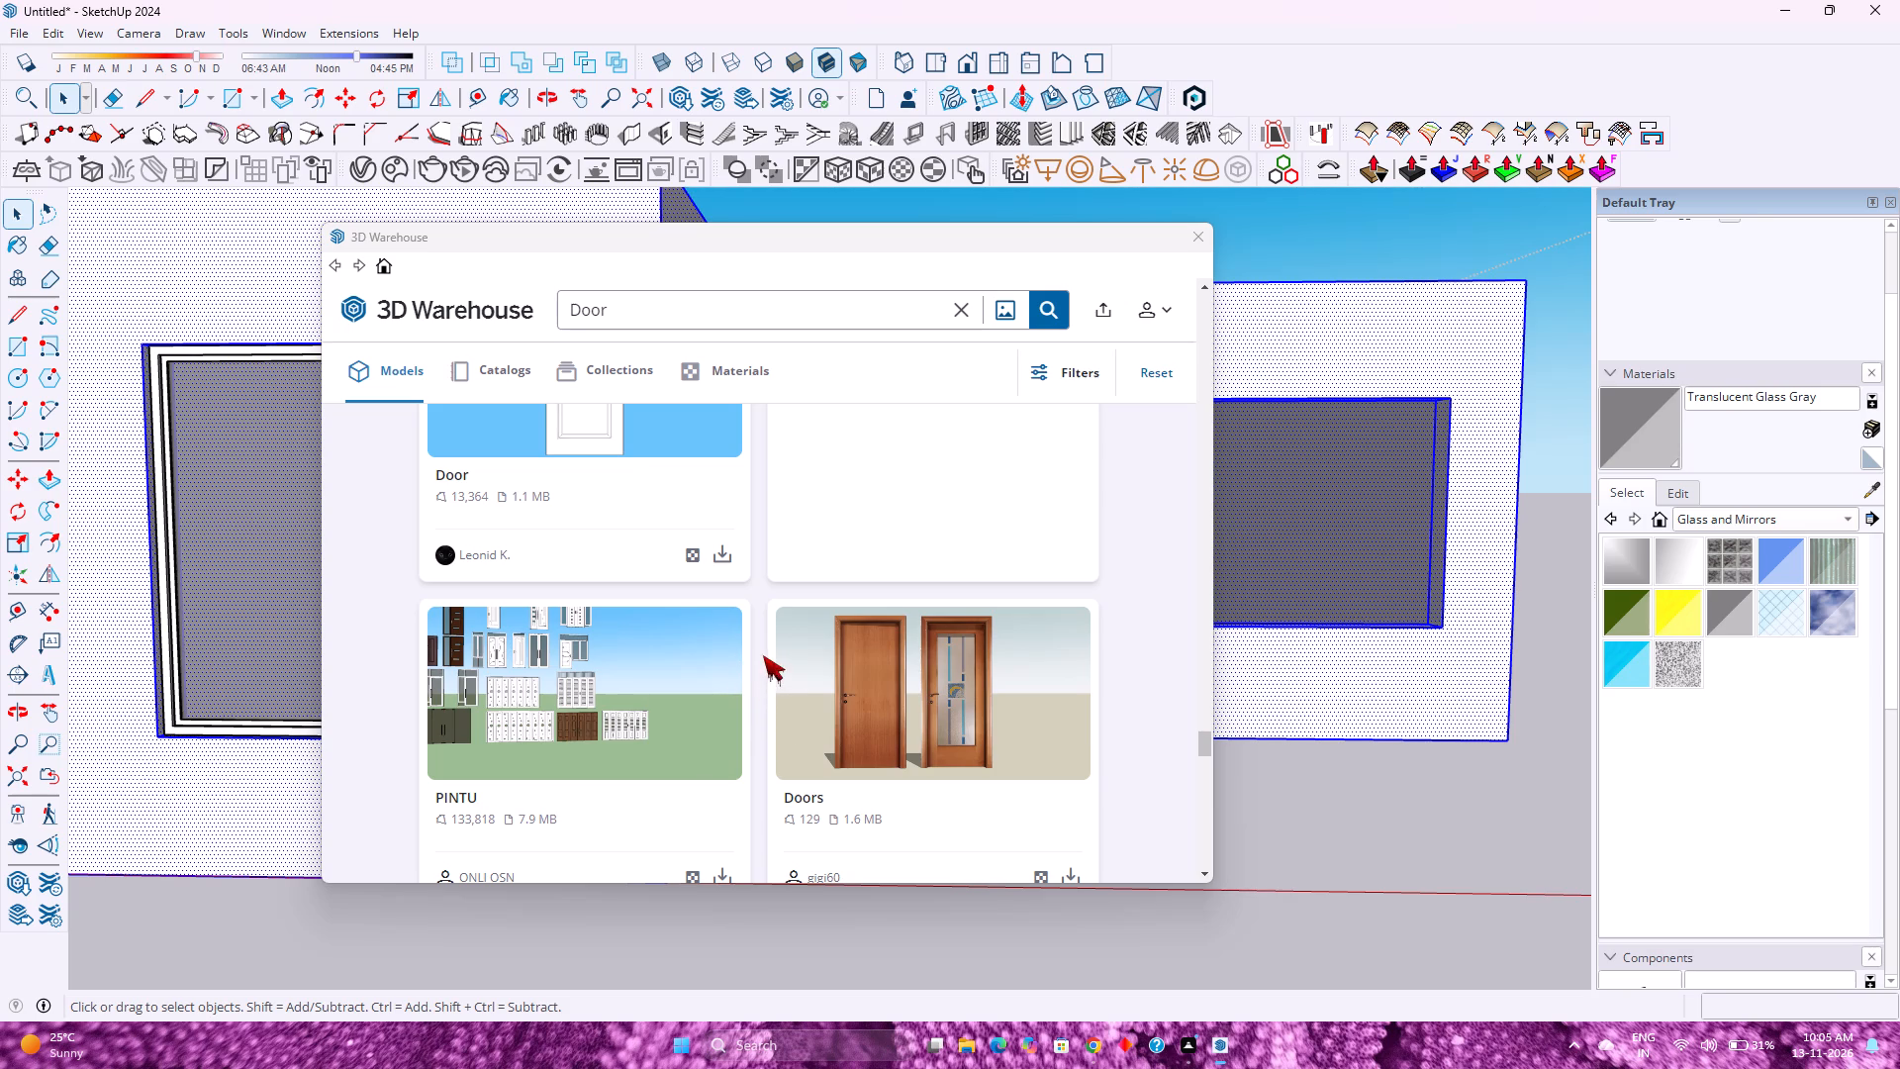
scroll(771, 658, "down", 5)
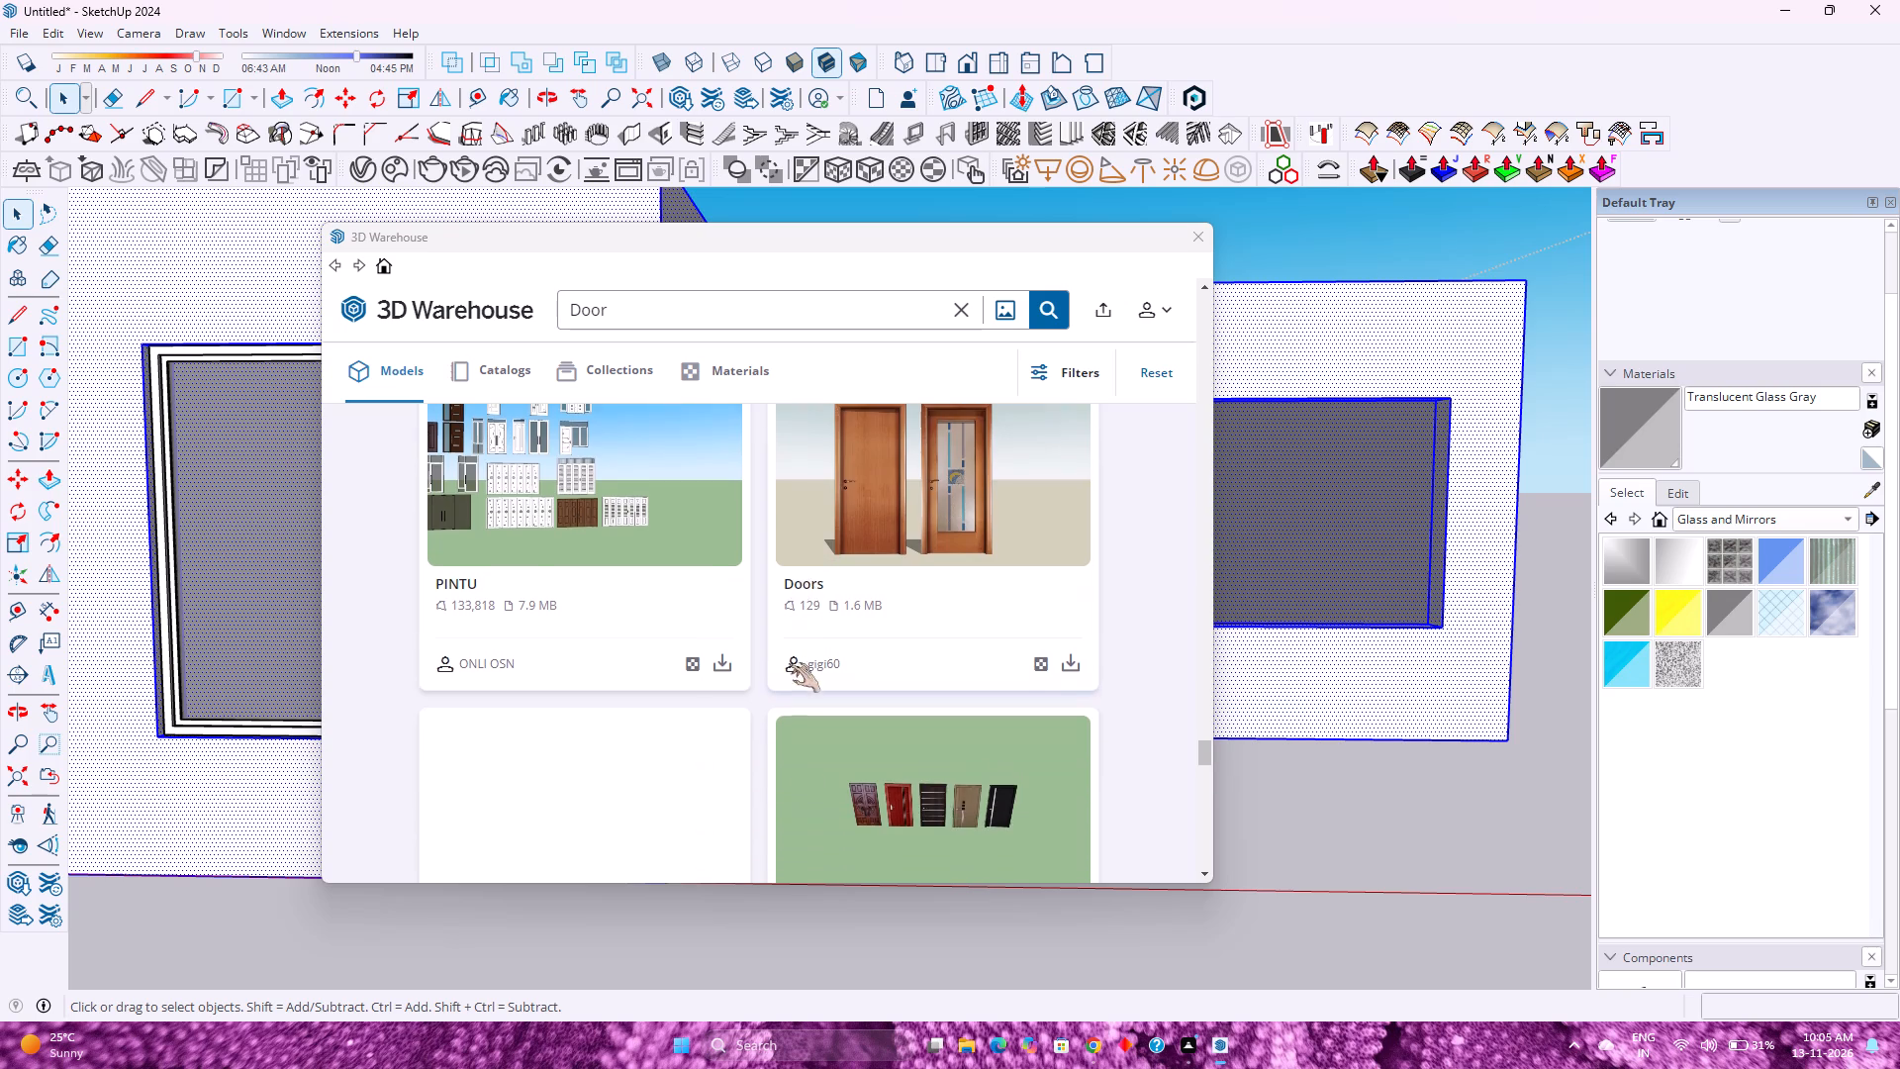
scroll(782, 661, "down", 3)
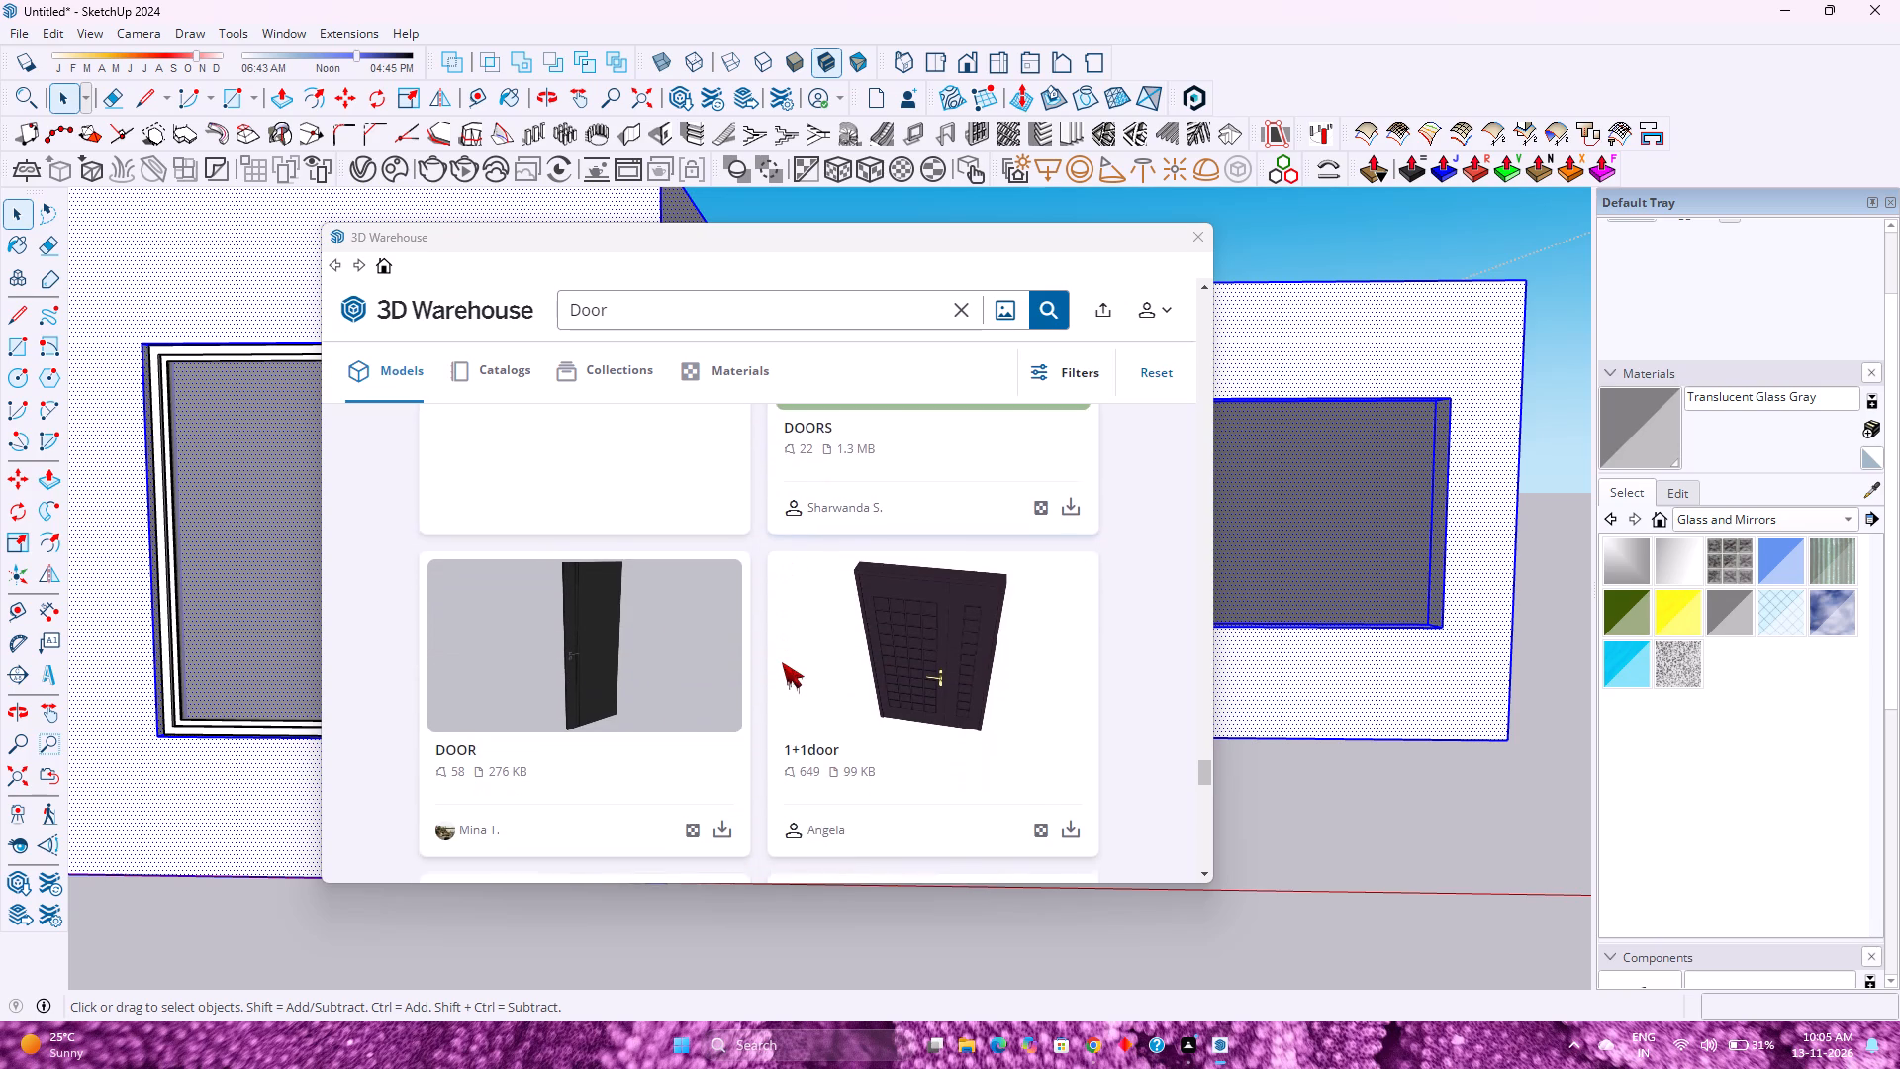
scroll(782, 662, "down", 4)
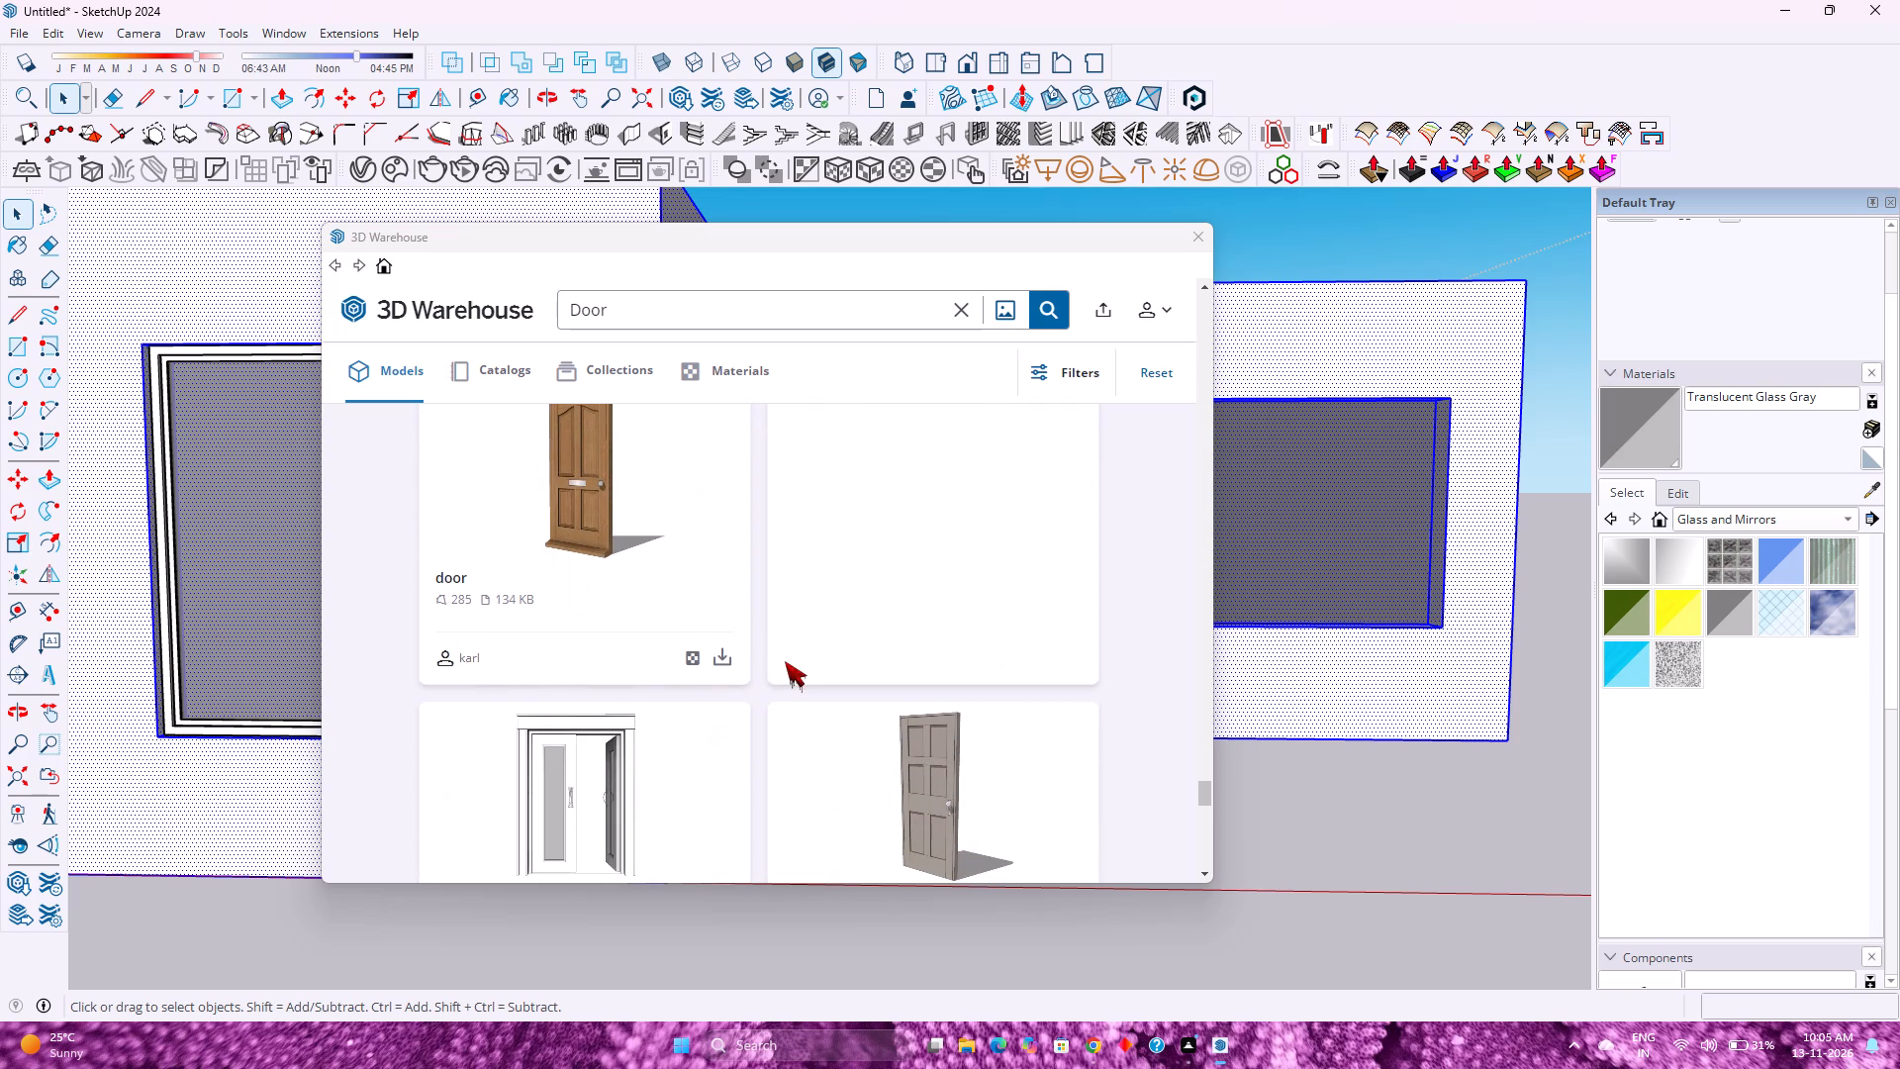
scroll(786, 661, "down", 2)
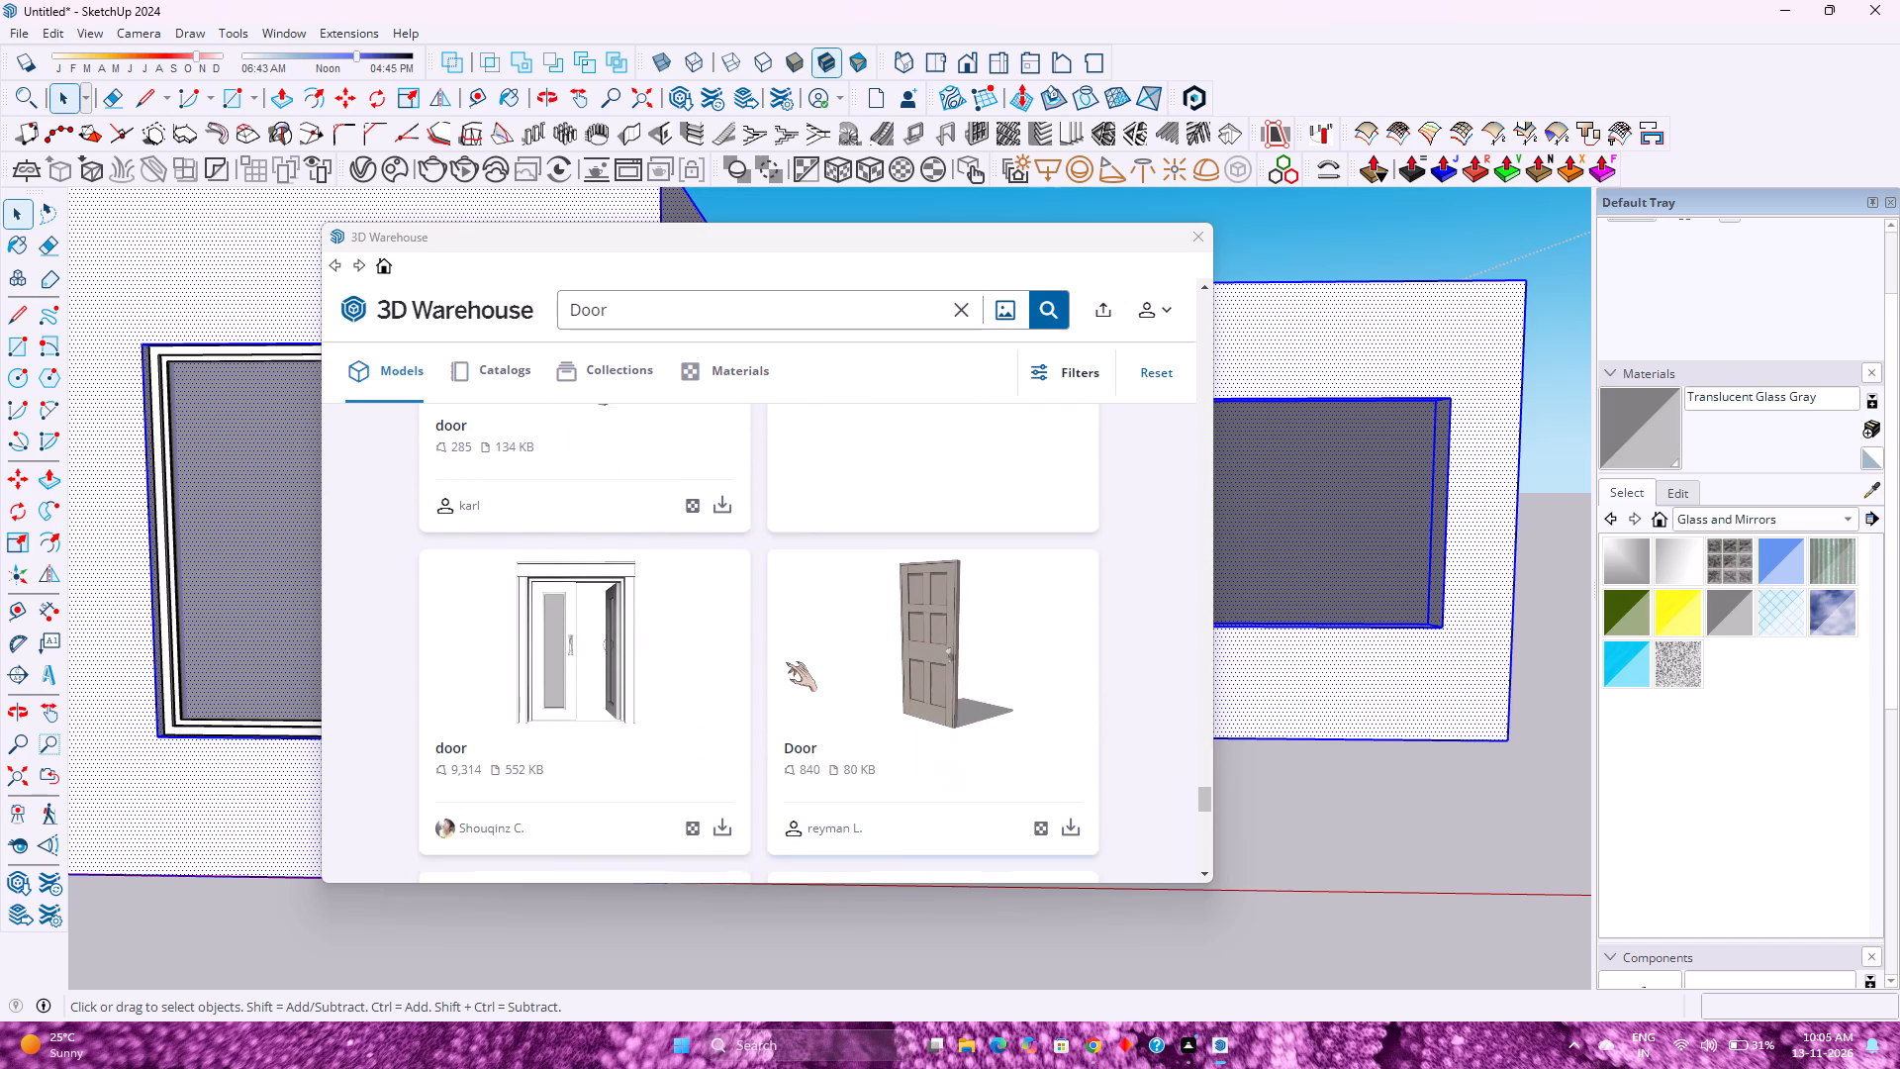
scroll(787, 662, "down", 4)
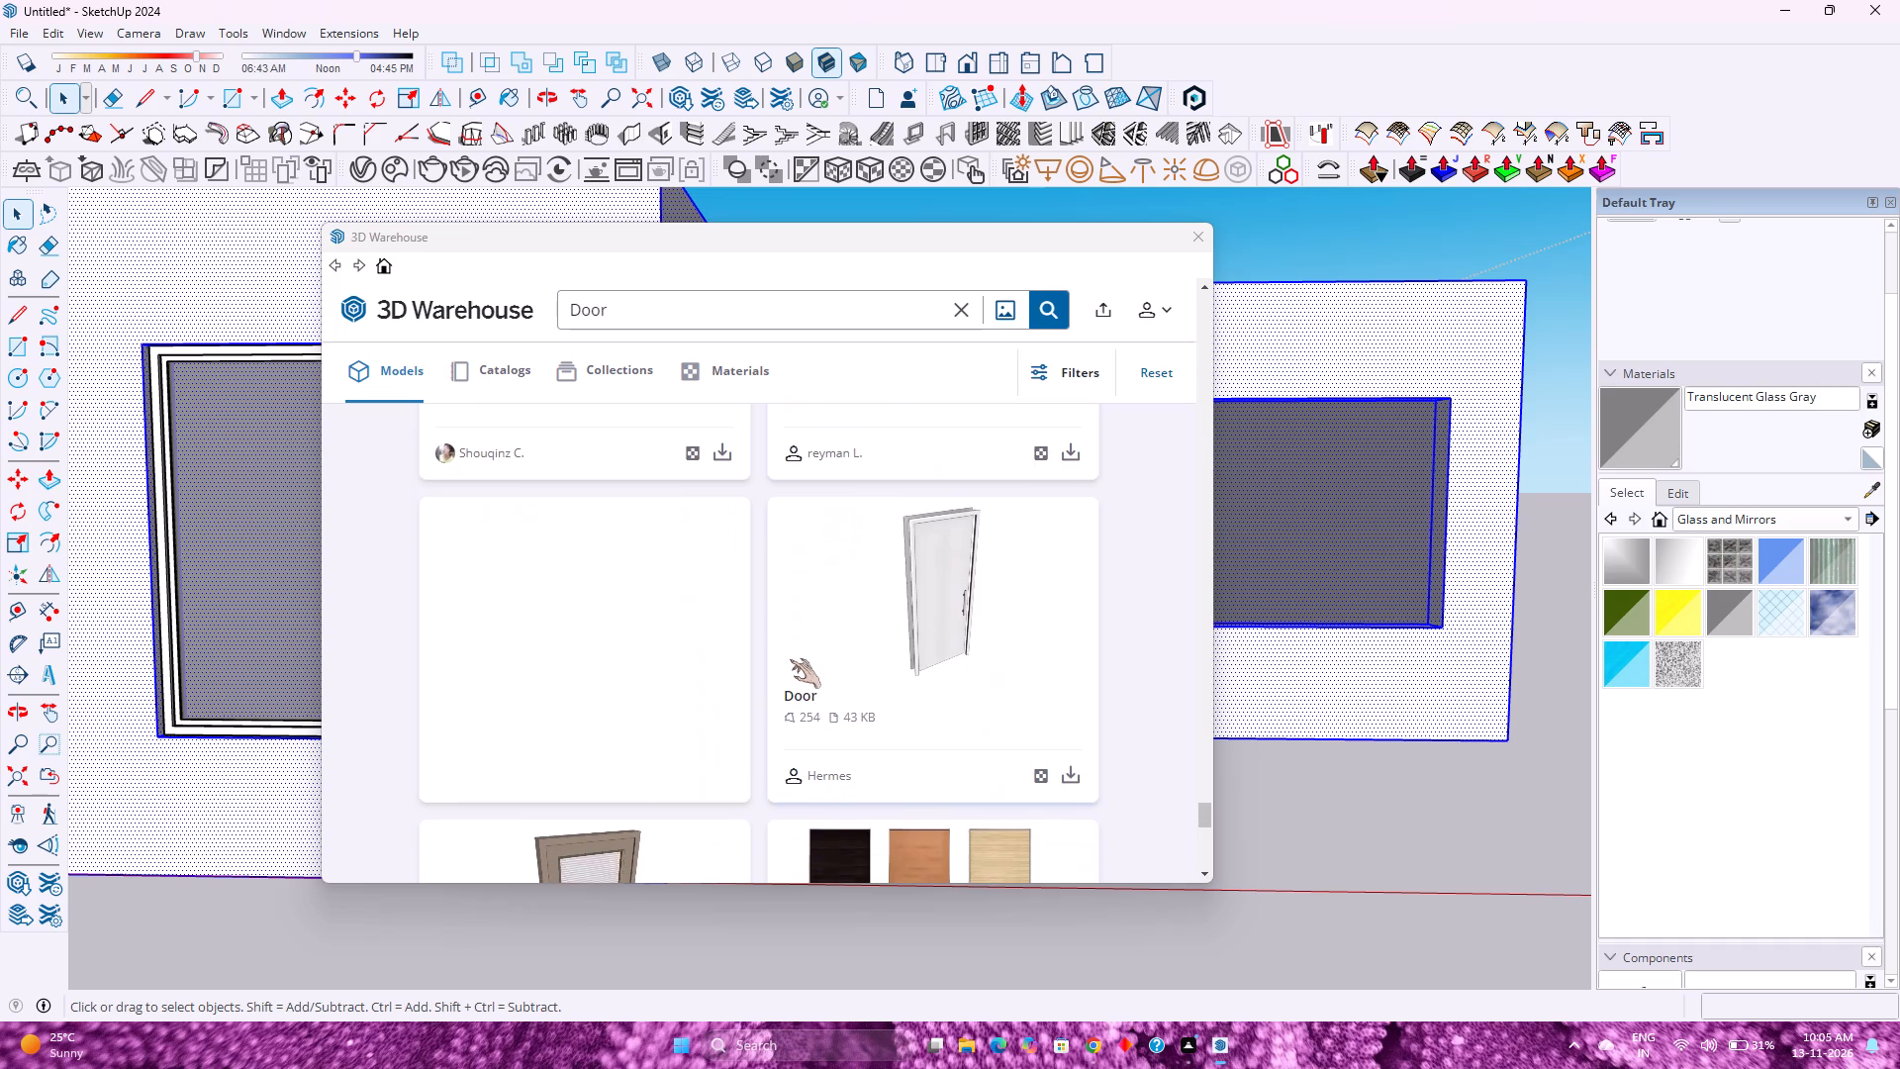
scroll(790, 659, "down", 1)
scroll(790, 659, "up", 3)
scroll(790, 659, "down", 1)
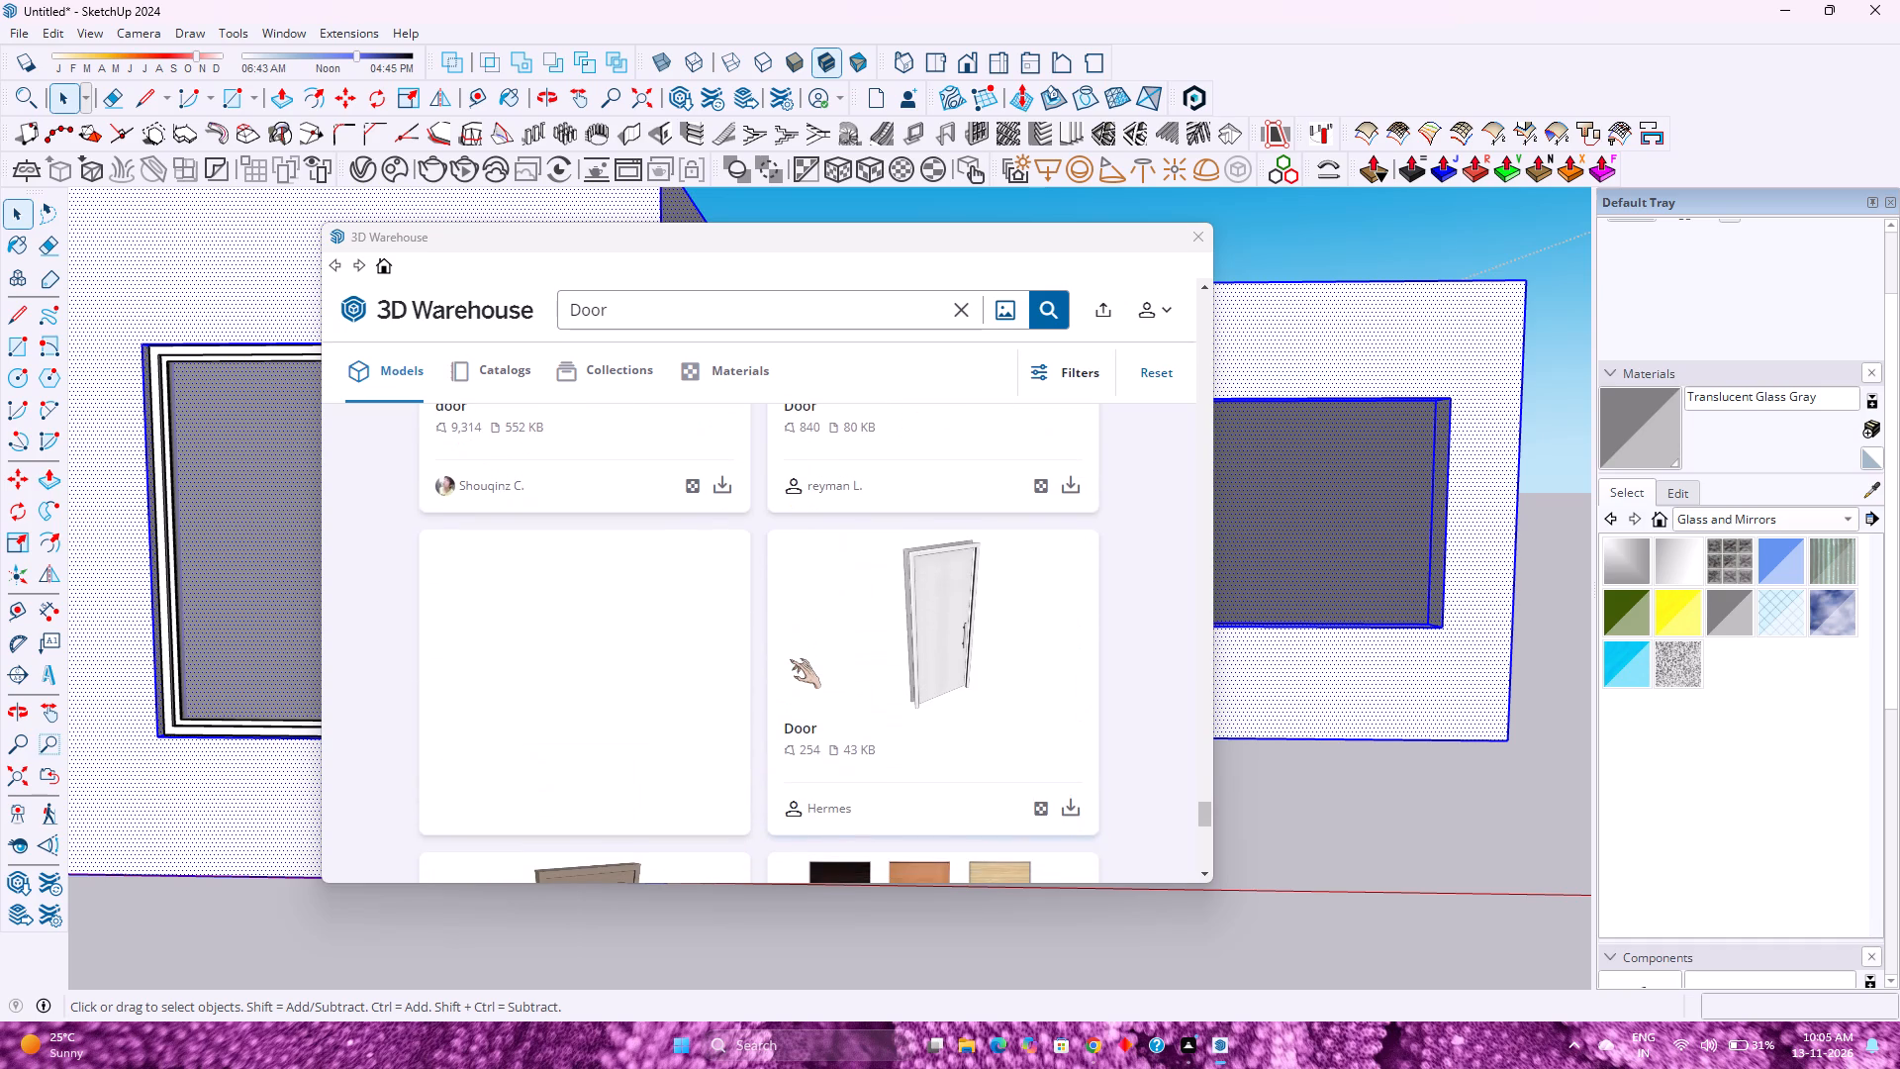
Browse further through the "Door" model results for a single door that suits the house's doorway.
scroll(790, 659, "down", 4)
scroll(799, 648, "up", 3)
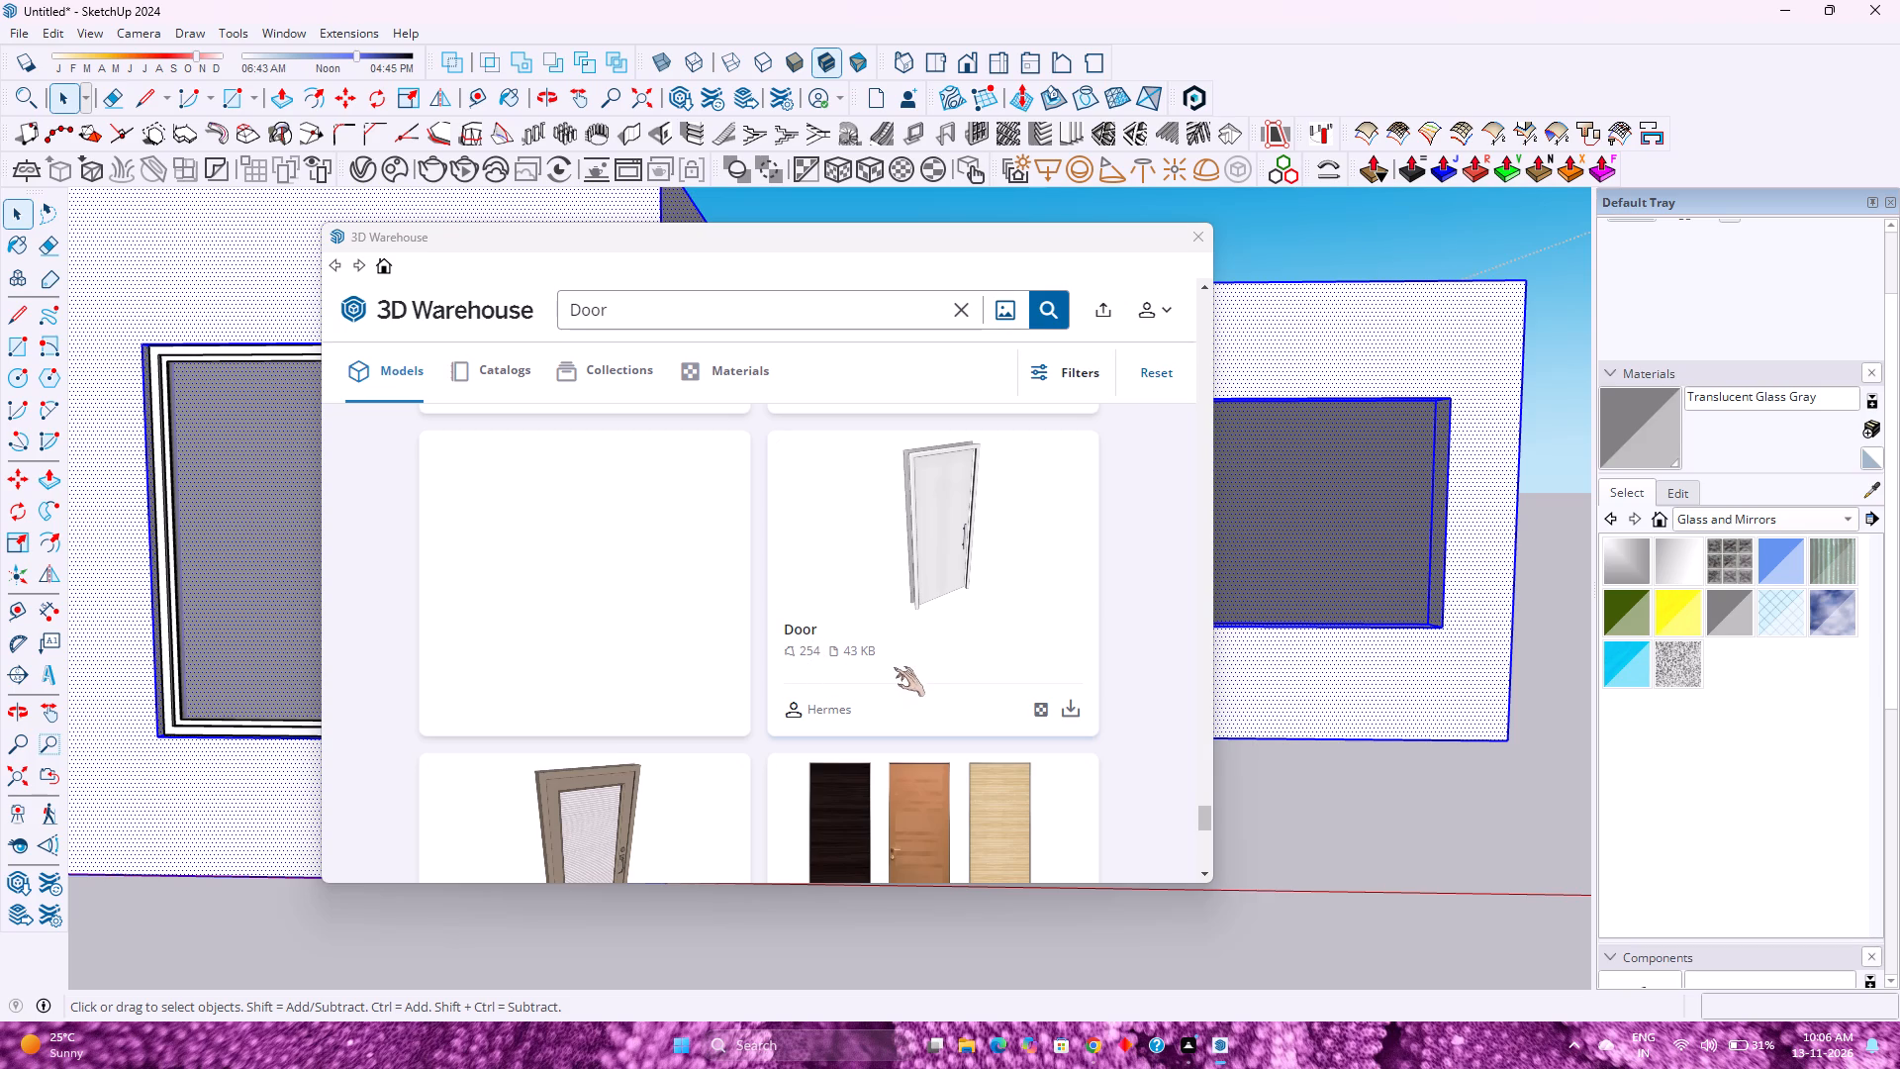
scroll(886, 651, "down", 1)
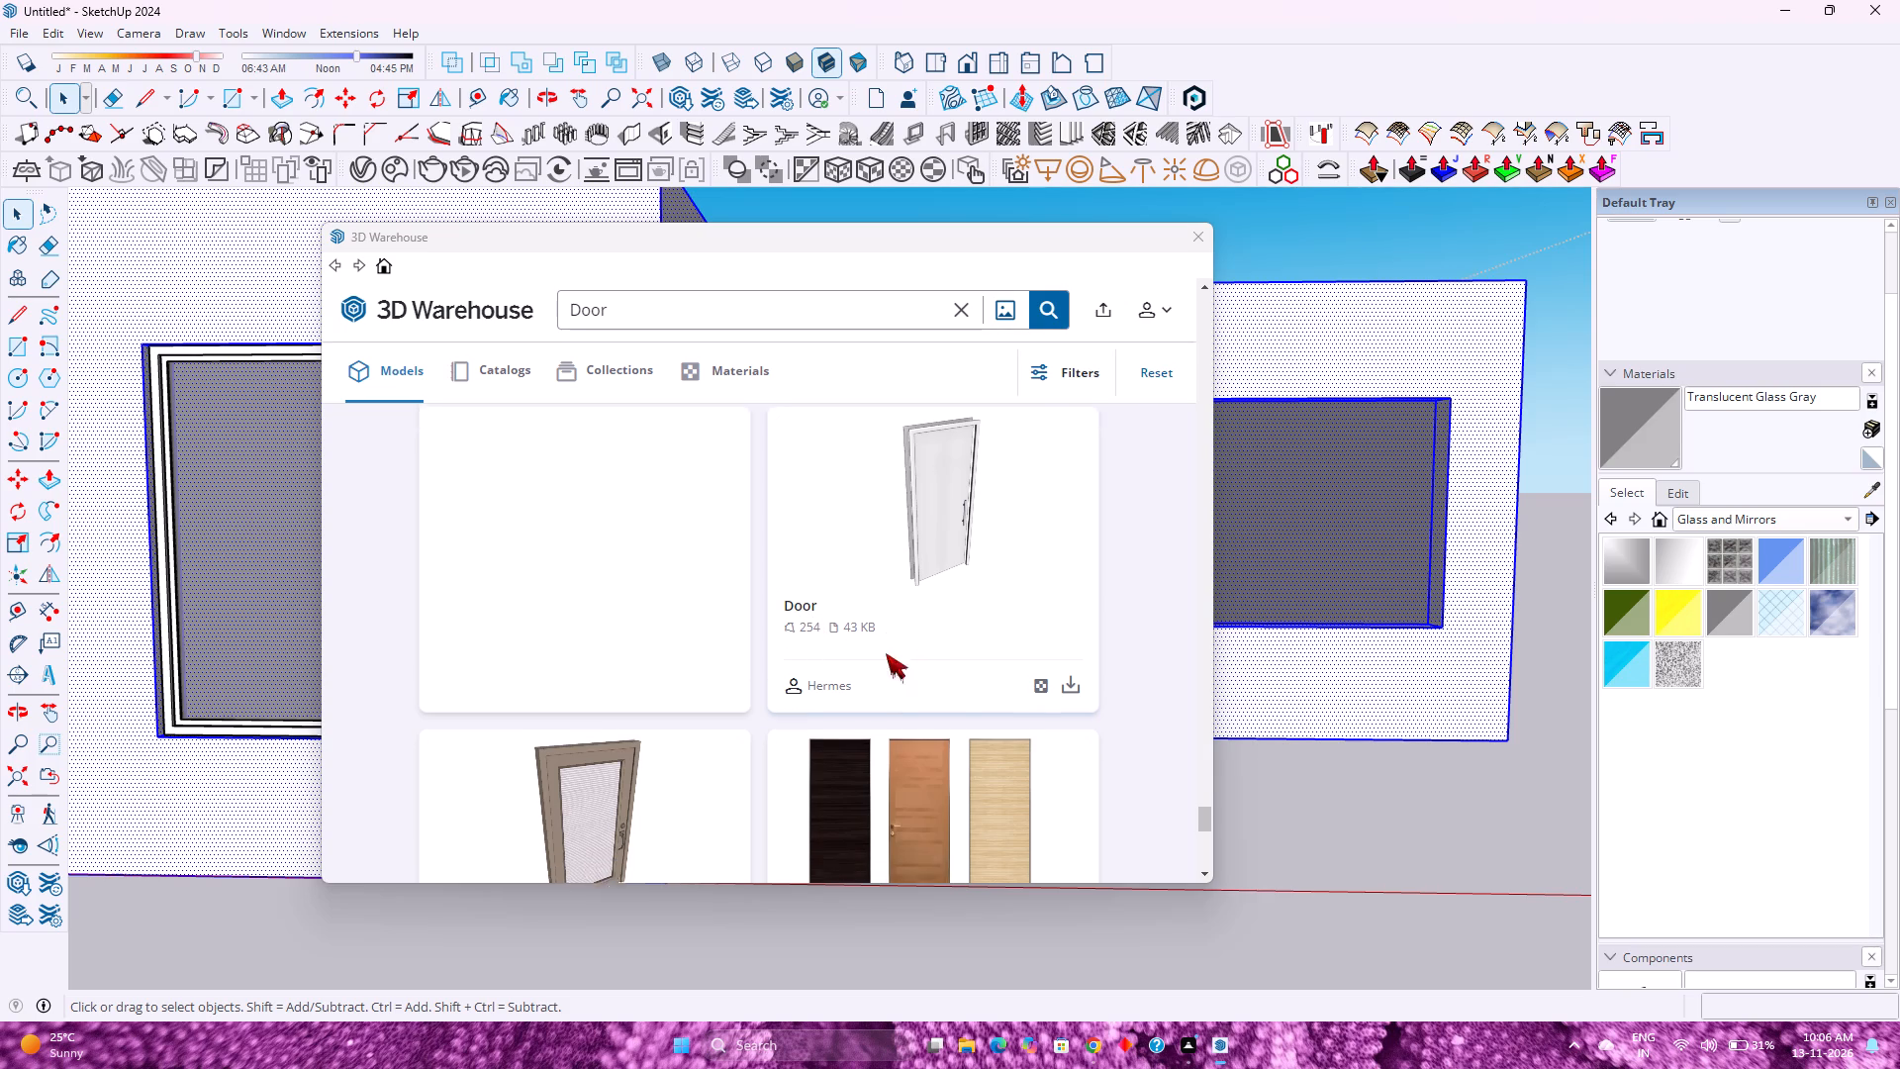
scroll(886, 653, "down", 4)
scroll(782, 681, "down", 3)
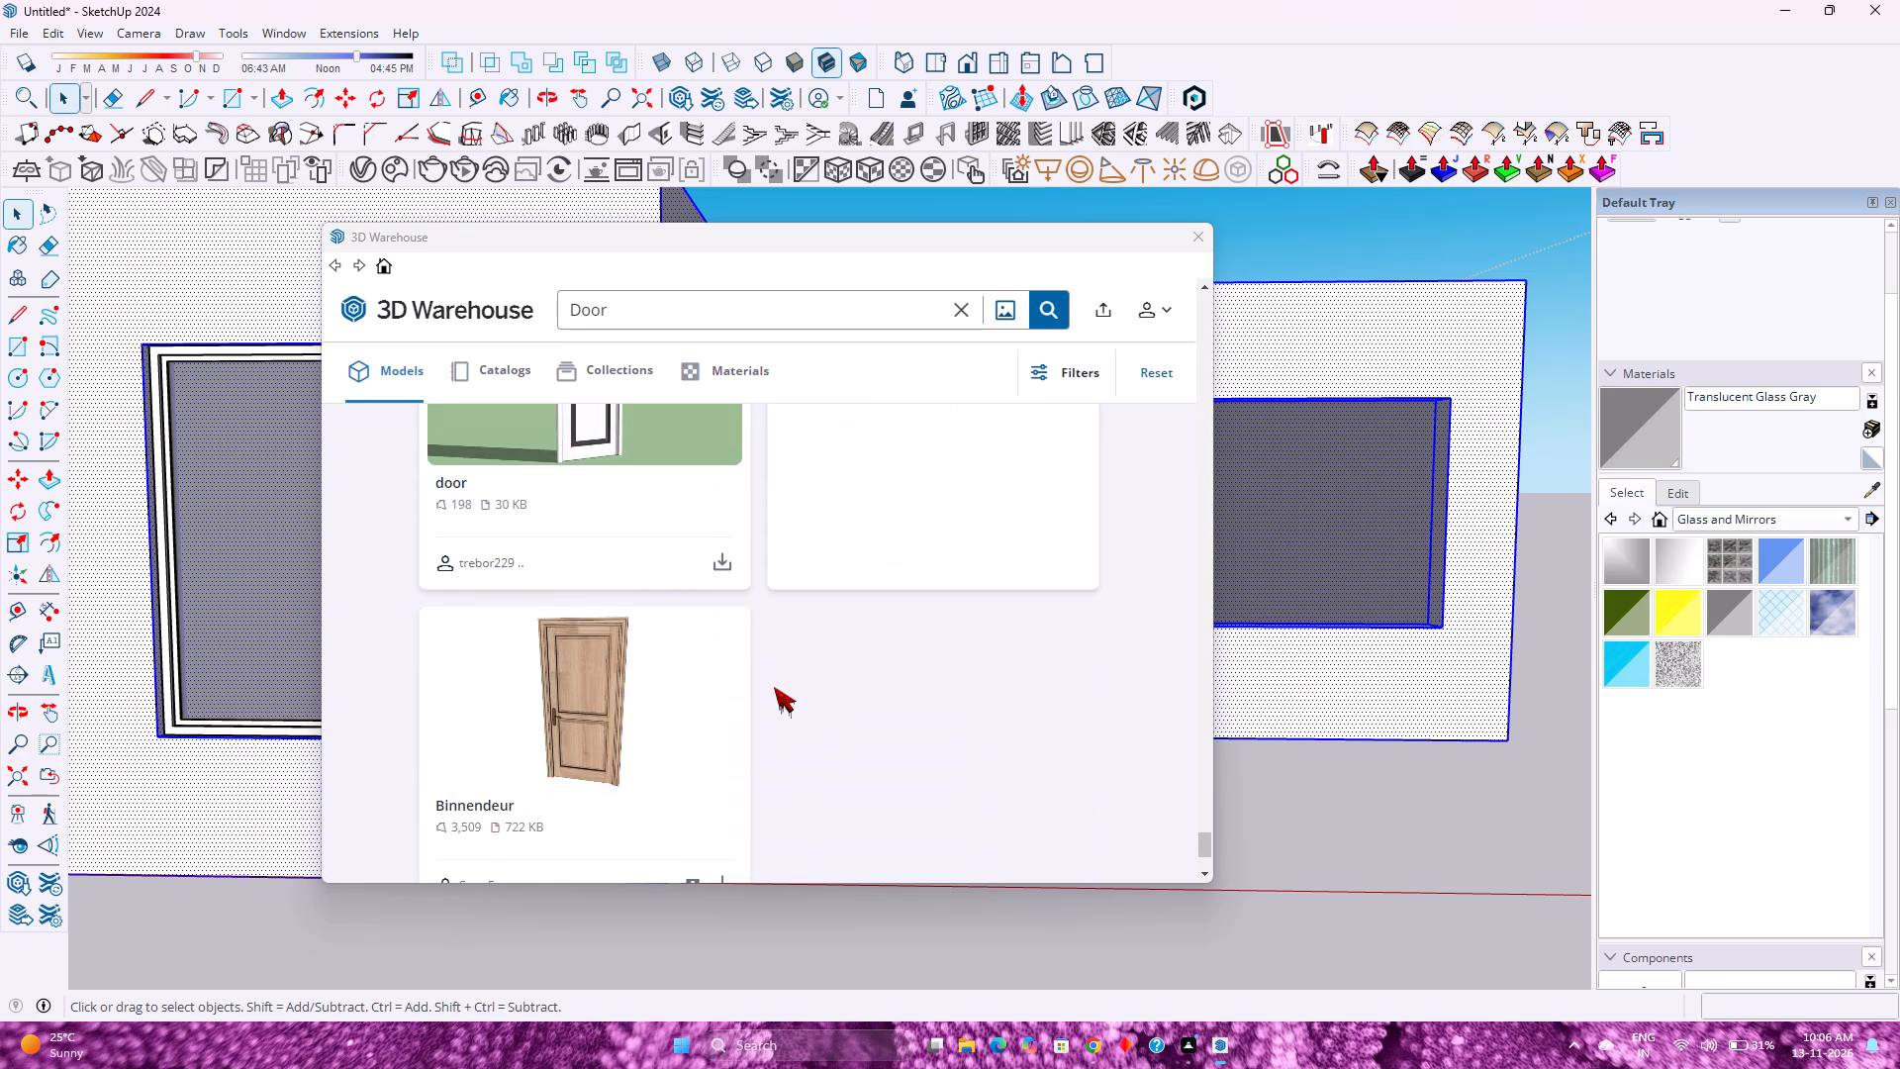
scroll(774, 684, "down", 1)
scroll(774, 687, "up", 4)
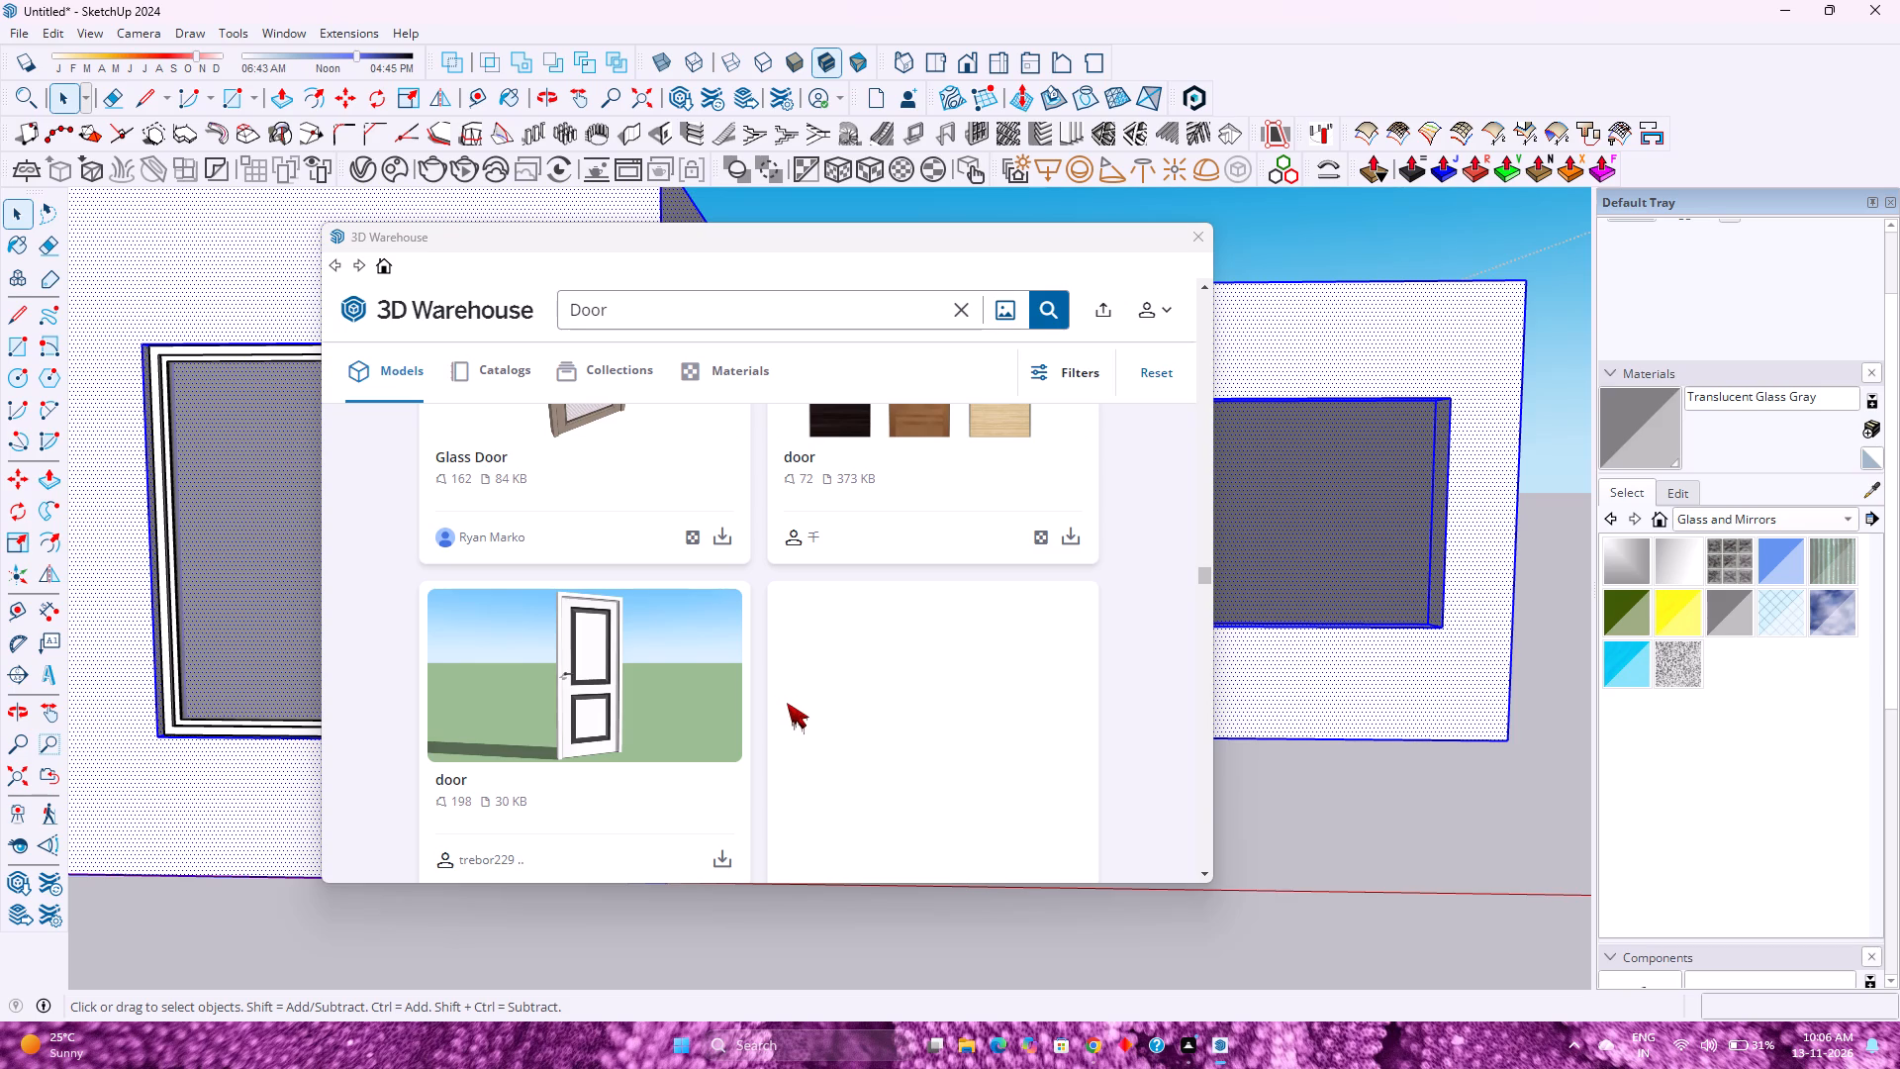
scroll(791, 709, "down", 6)
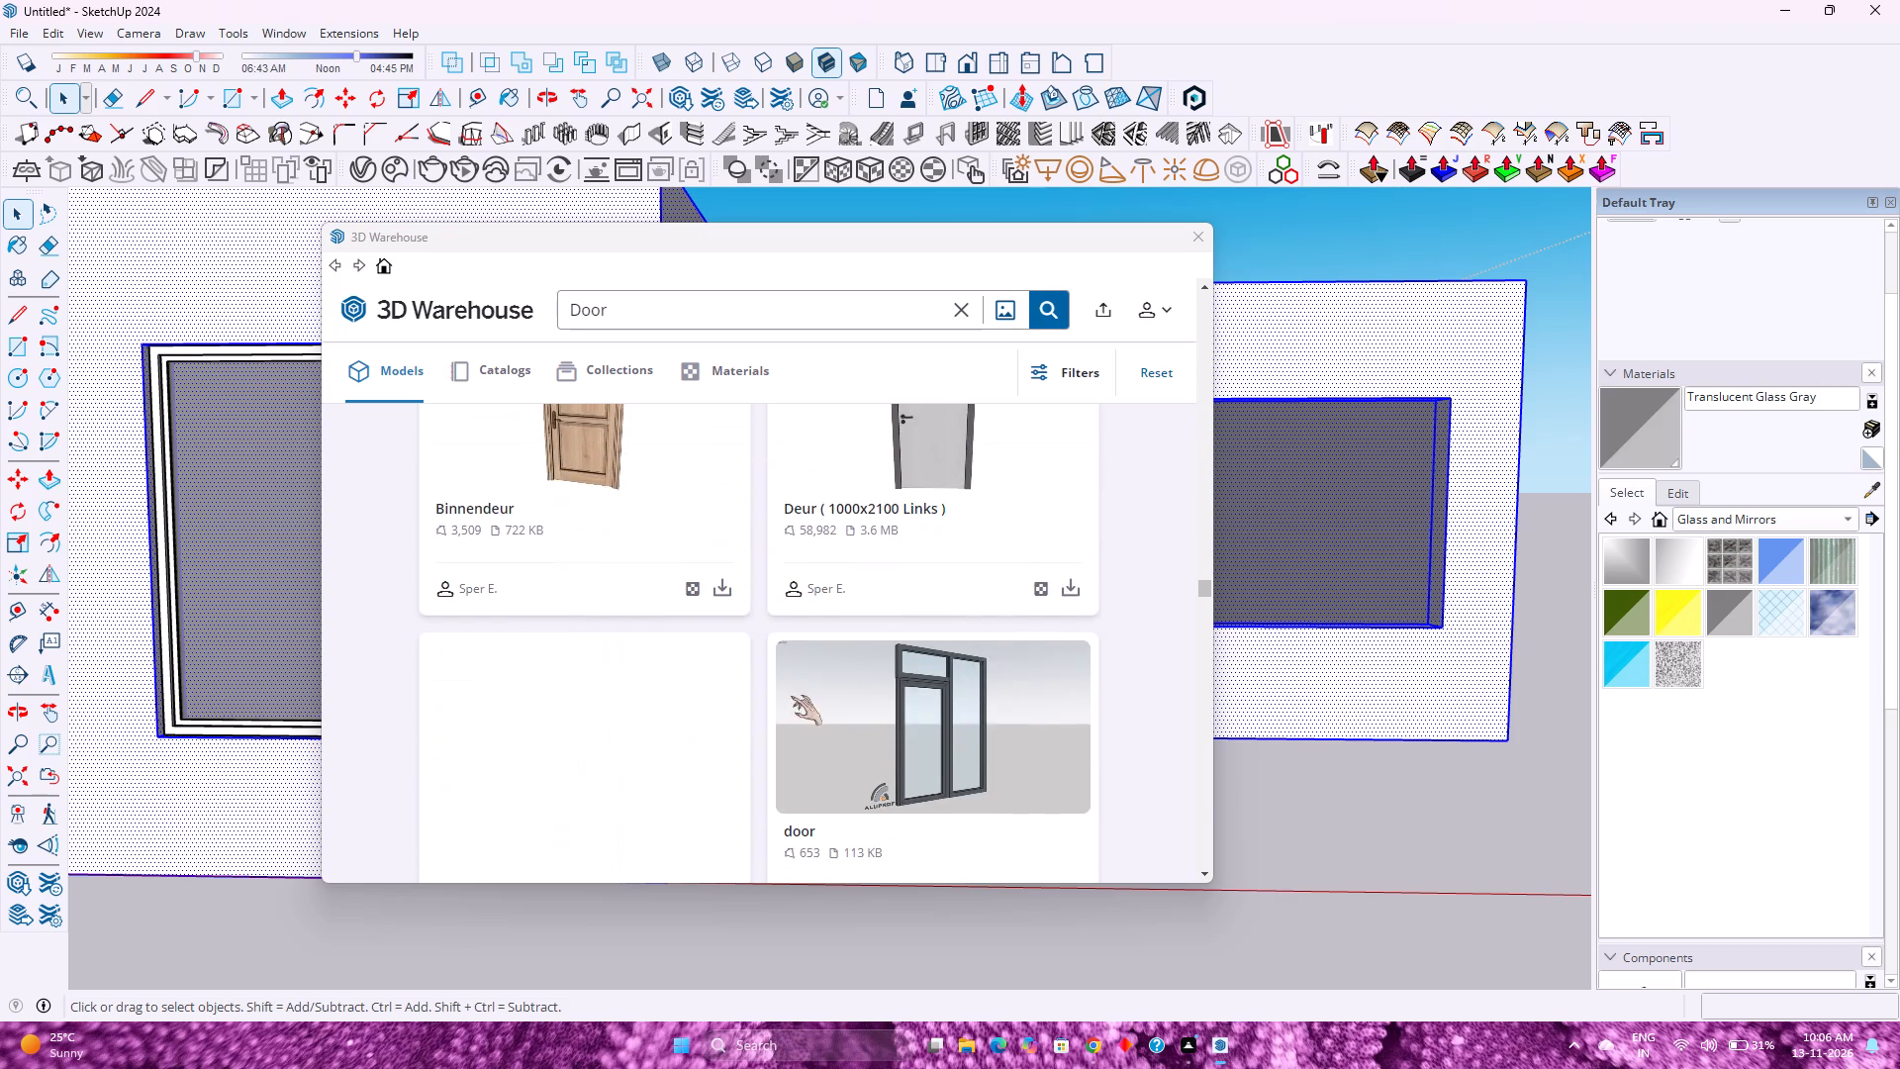
scroll(791, 696, "down", 5)
scroll(791, 697, "up", 3)
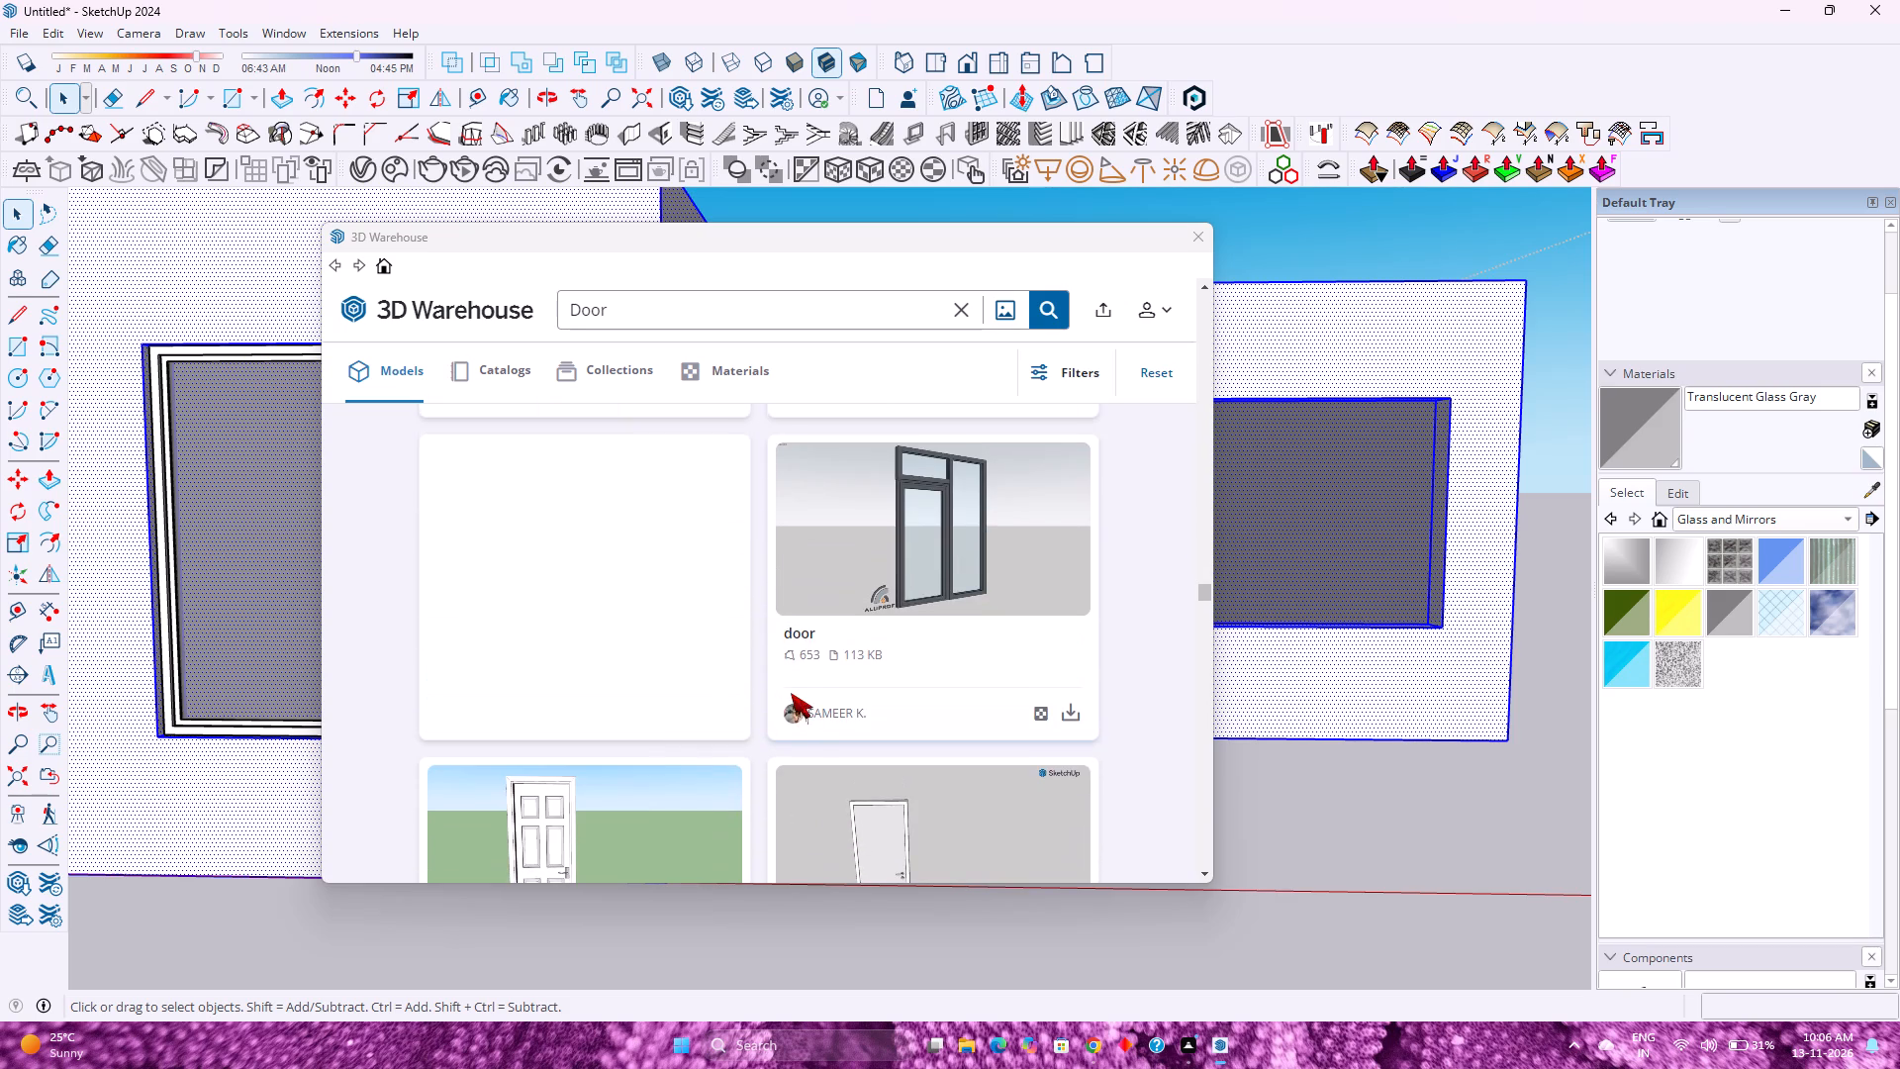
scroll(787, 705, "down", 5)
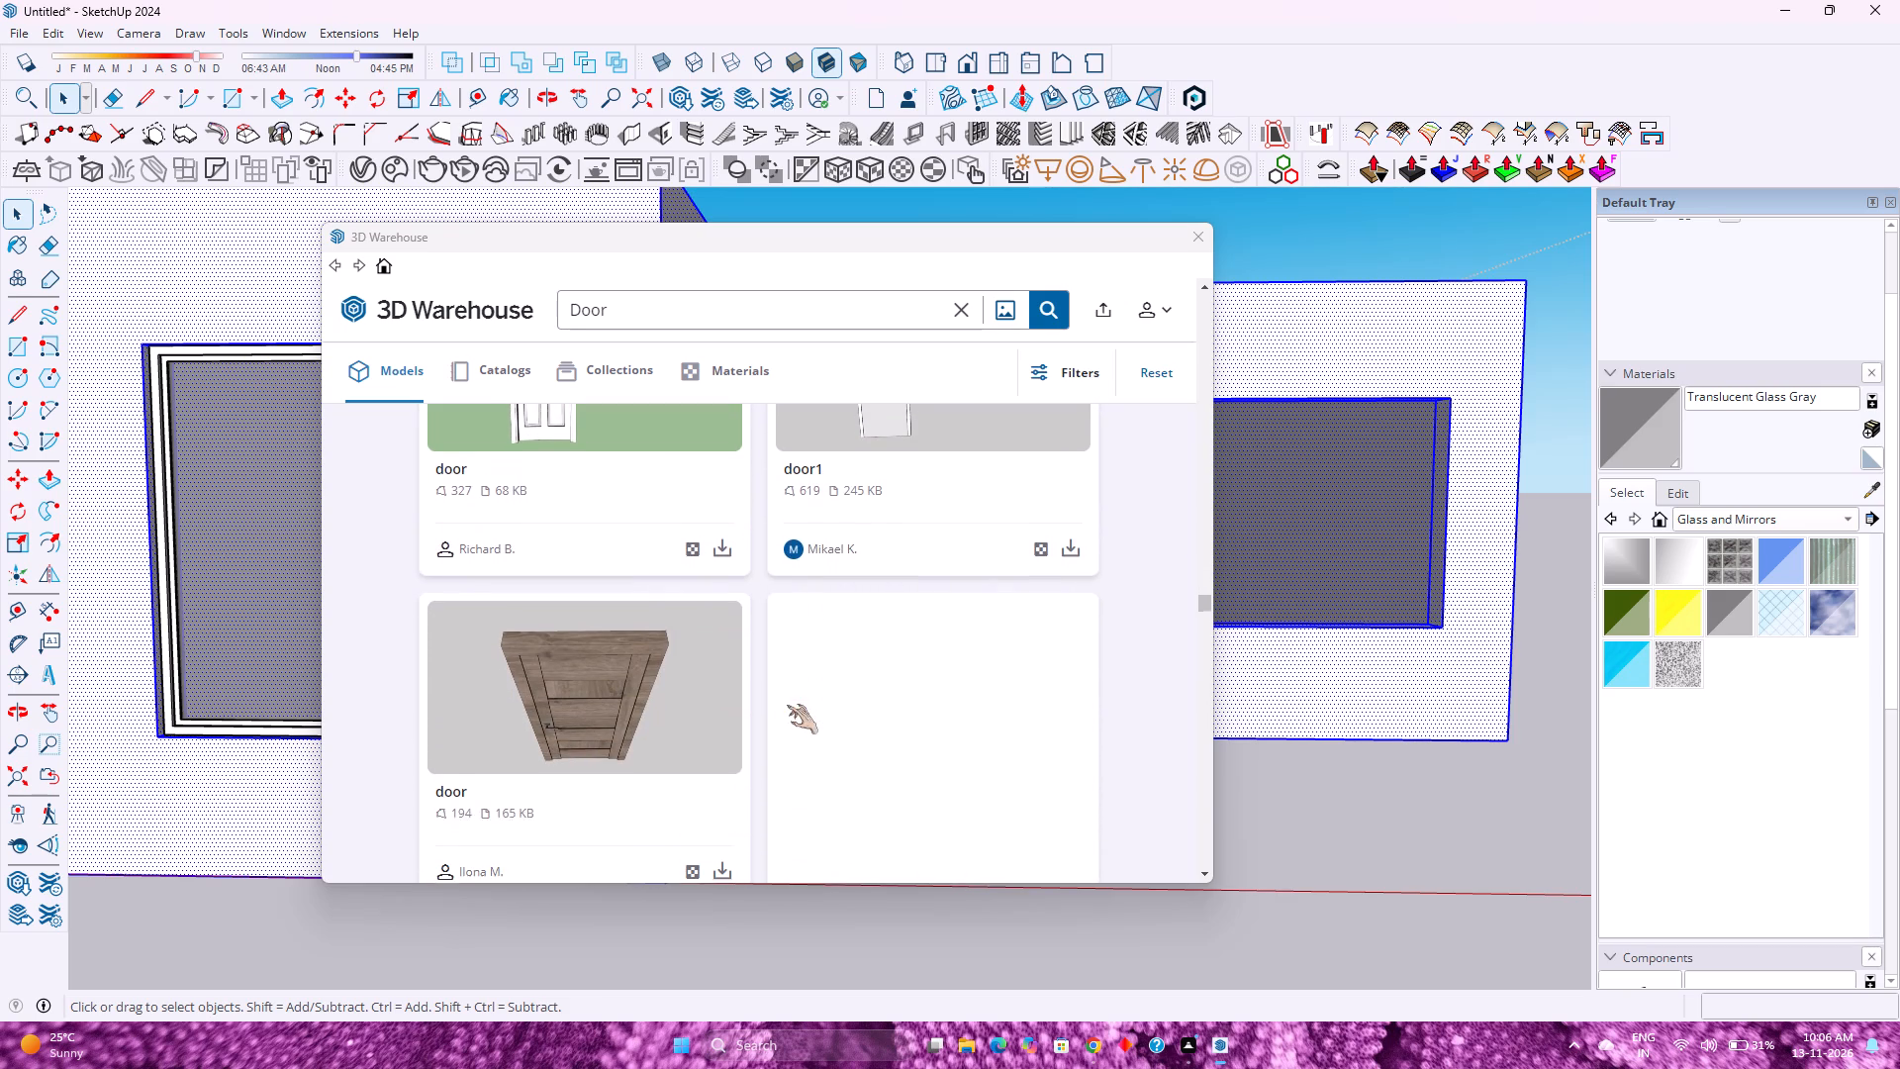
scroll(787, 700, "down", 1)
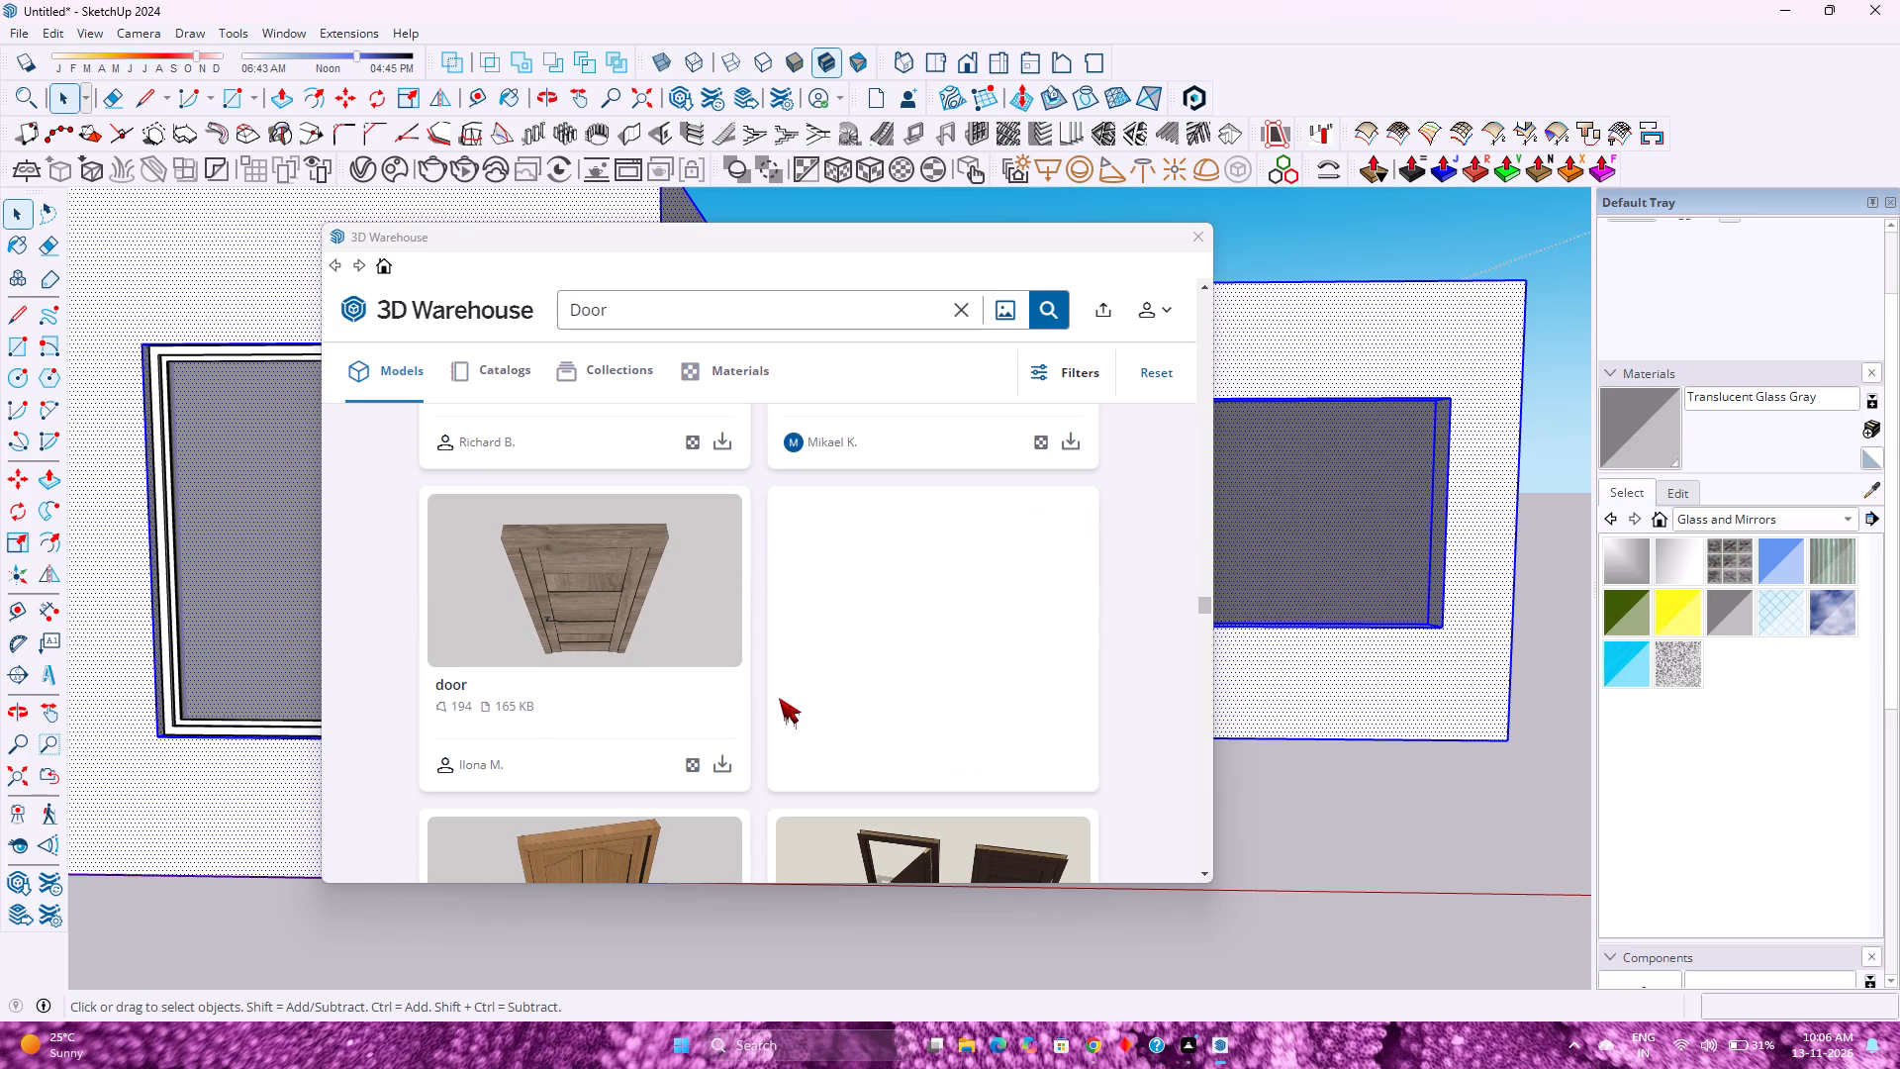
scroll(778, 700, "down", 2)
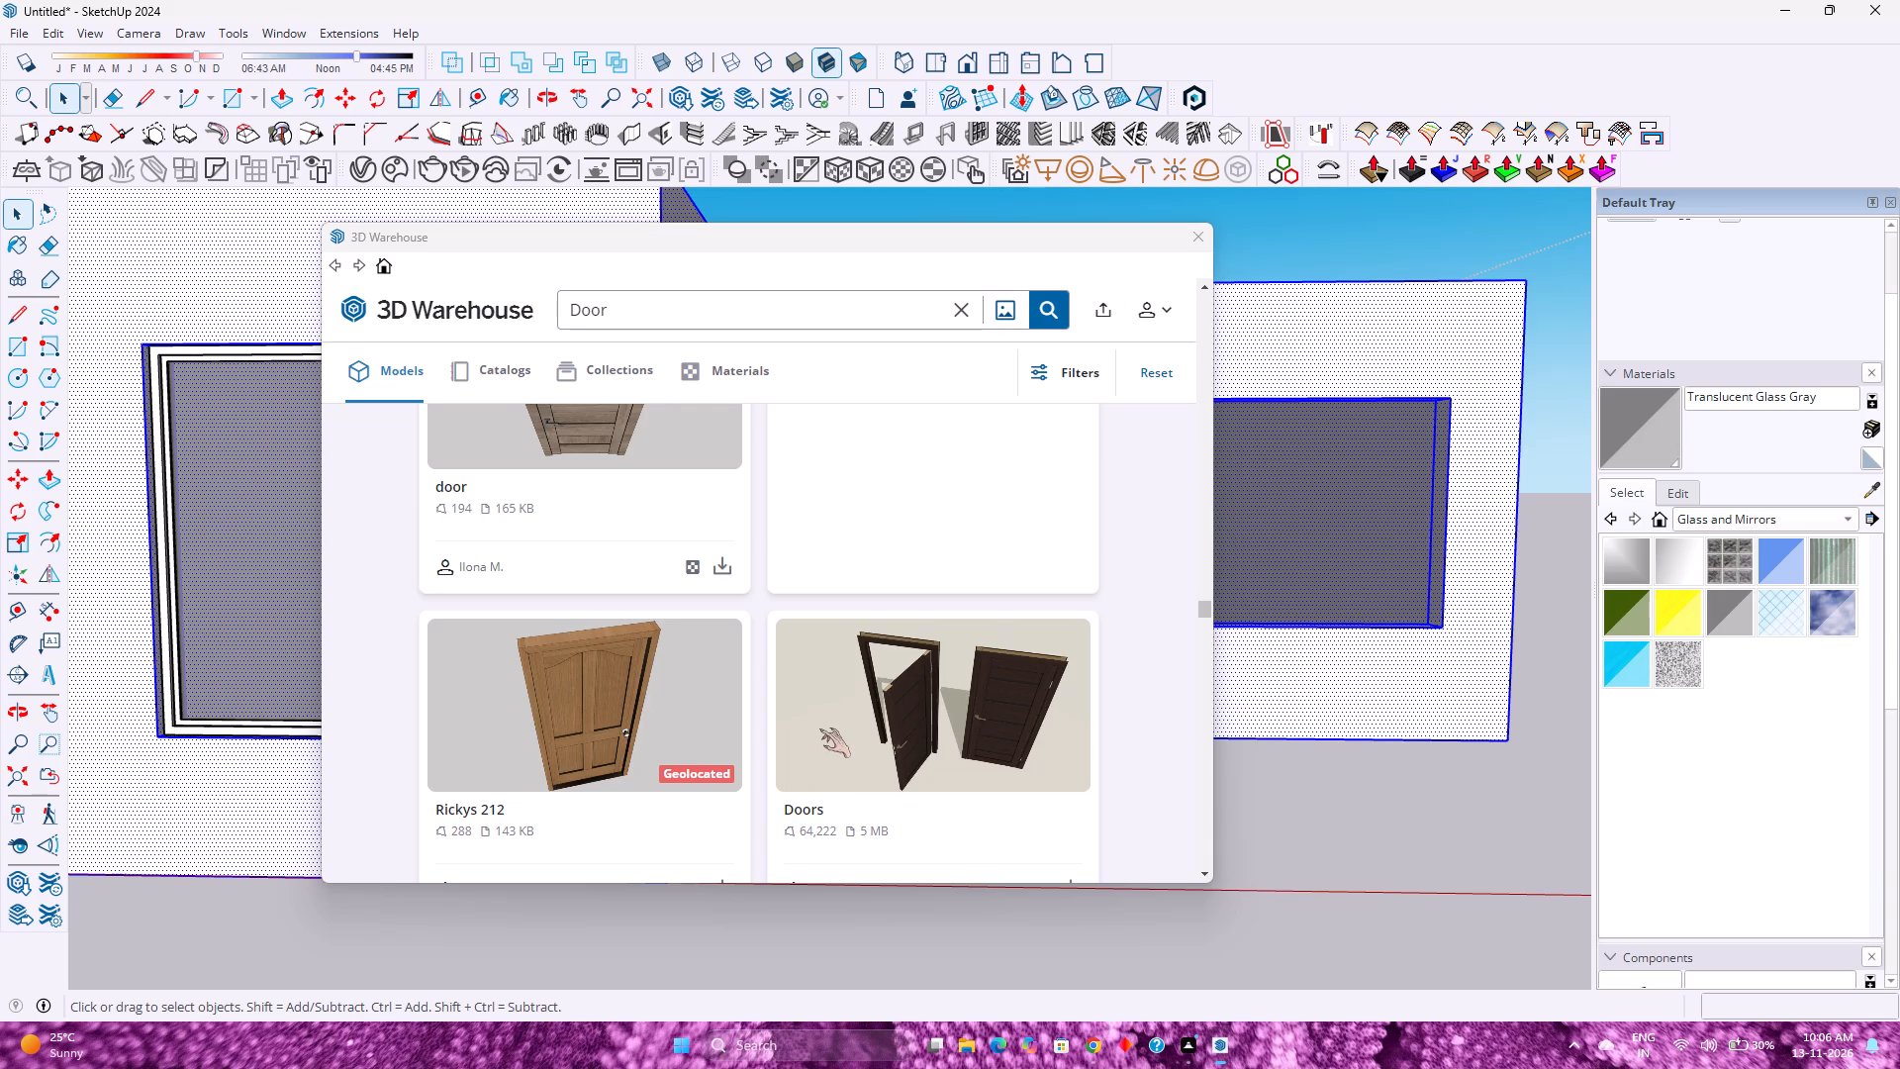
scroll(857, 761, "down", 3)
scroll(858, 765, "up", 2)
scroll(858, 760, "down", 1)
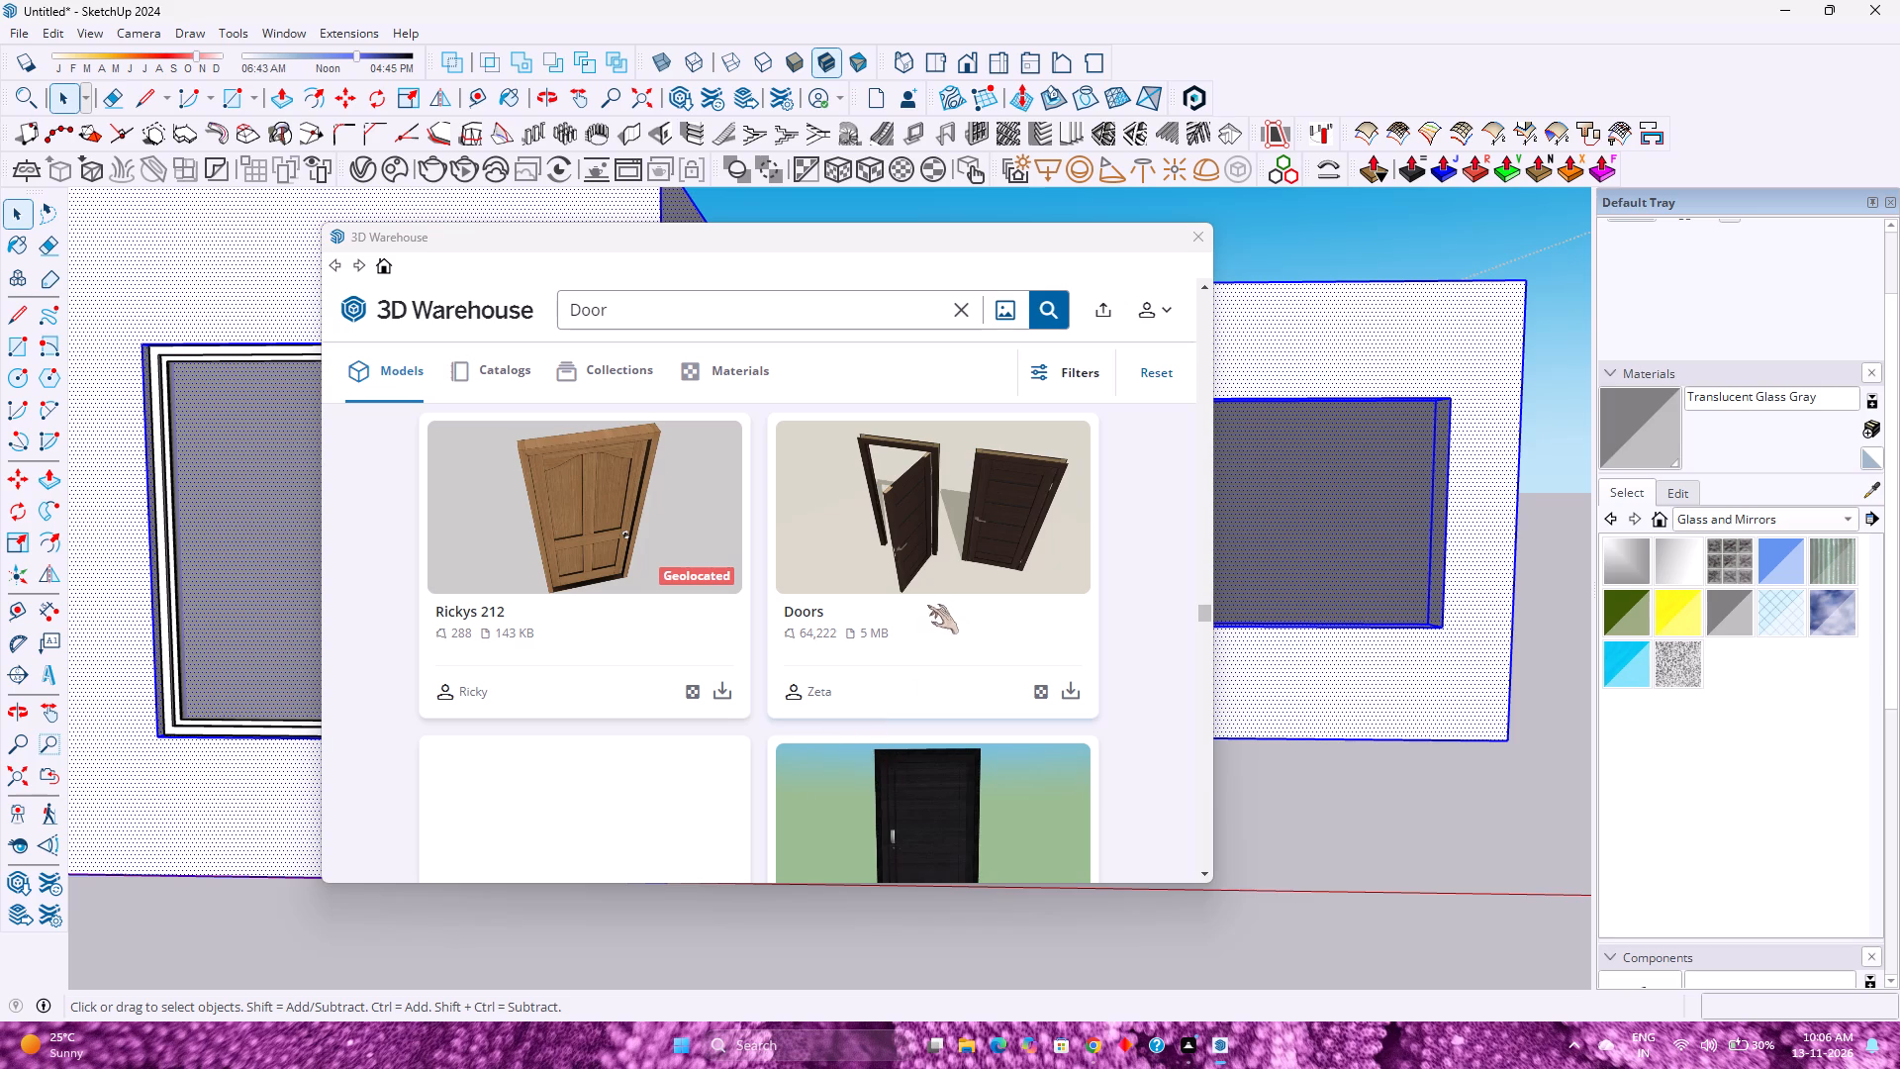
scroll(742, 697, "down", 4)
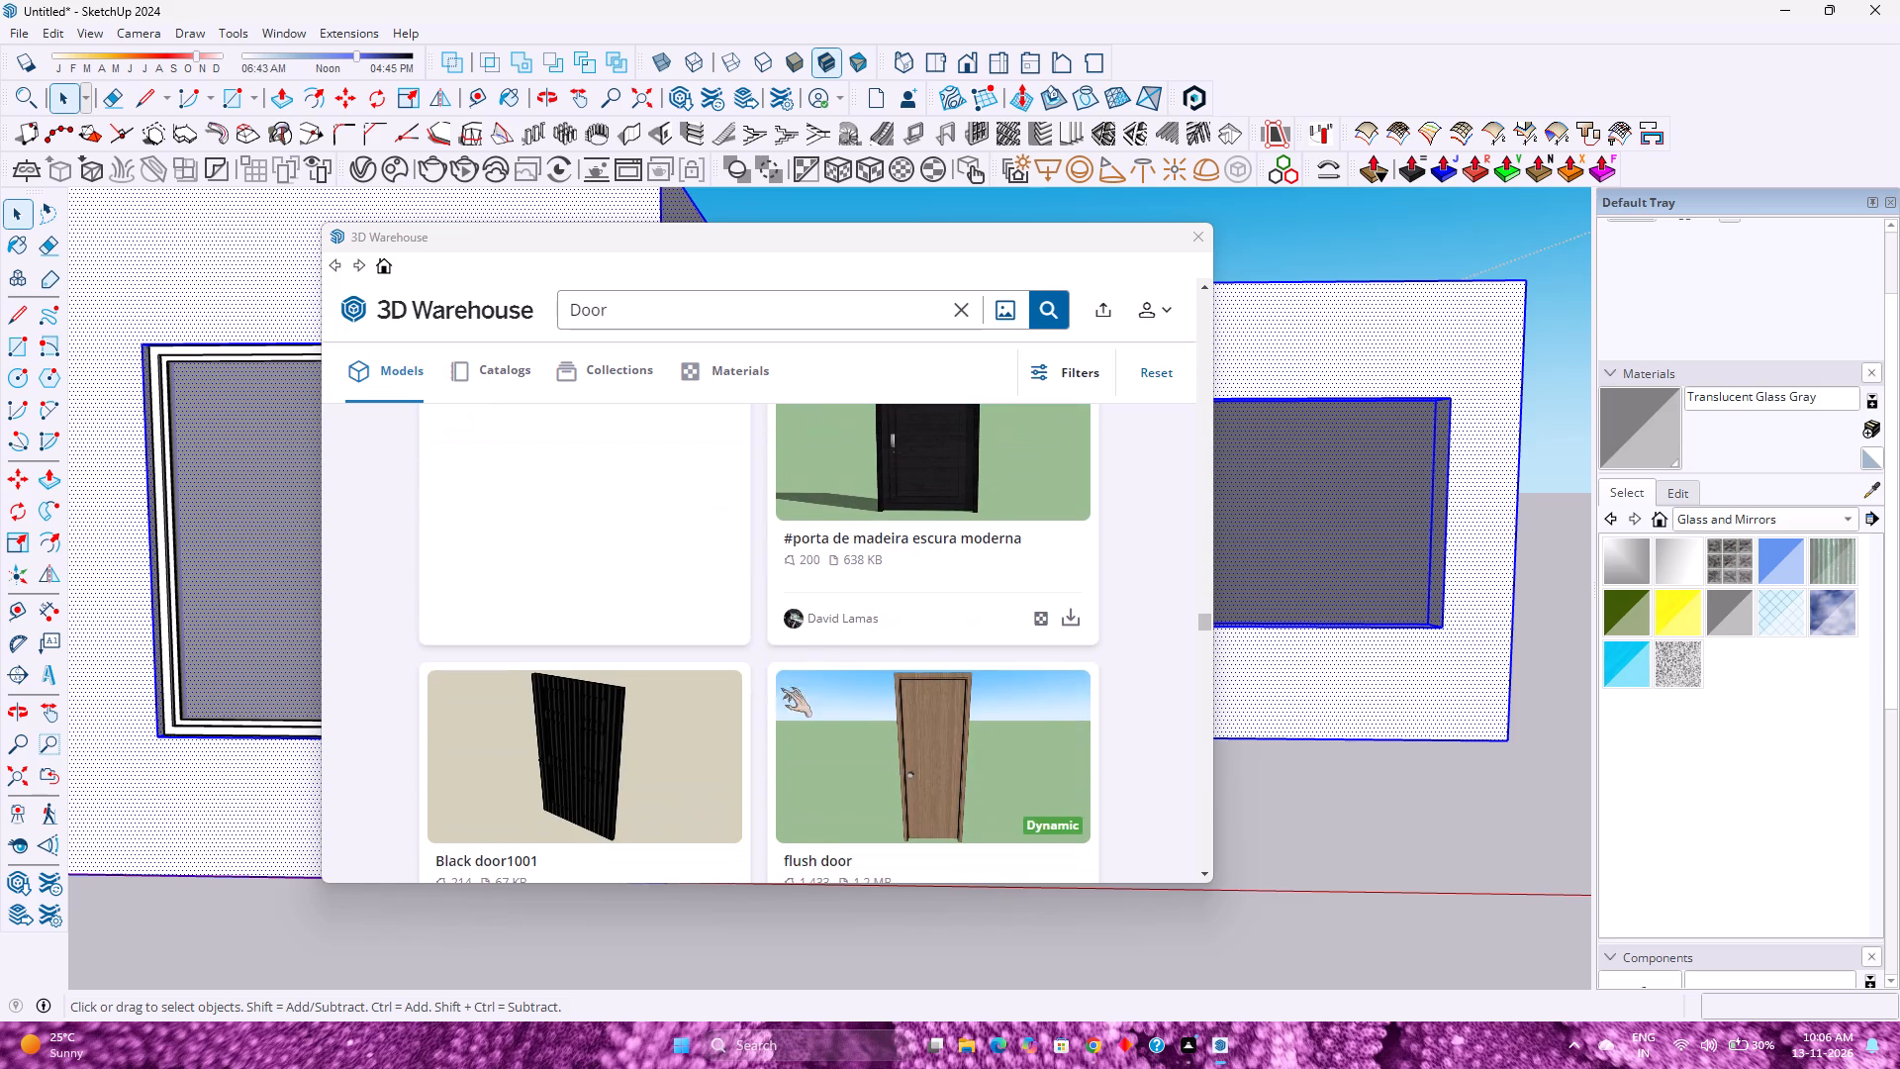
scroll(918, 659, "up", 2)
scroll(926, 671, "down", 2)
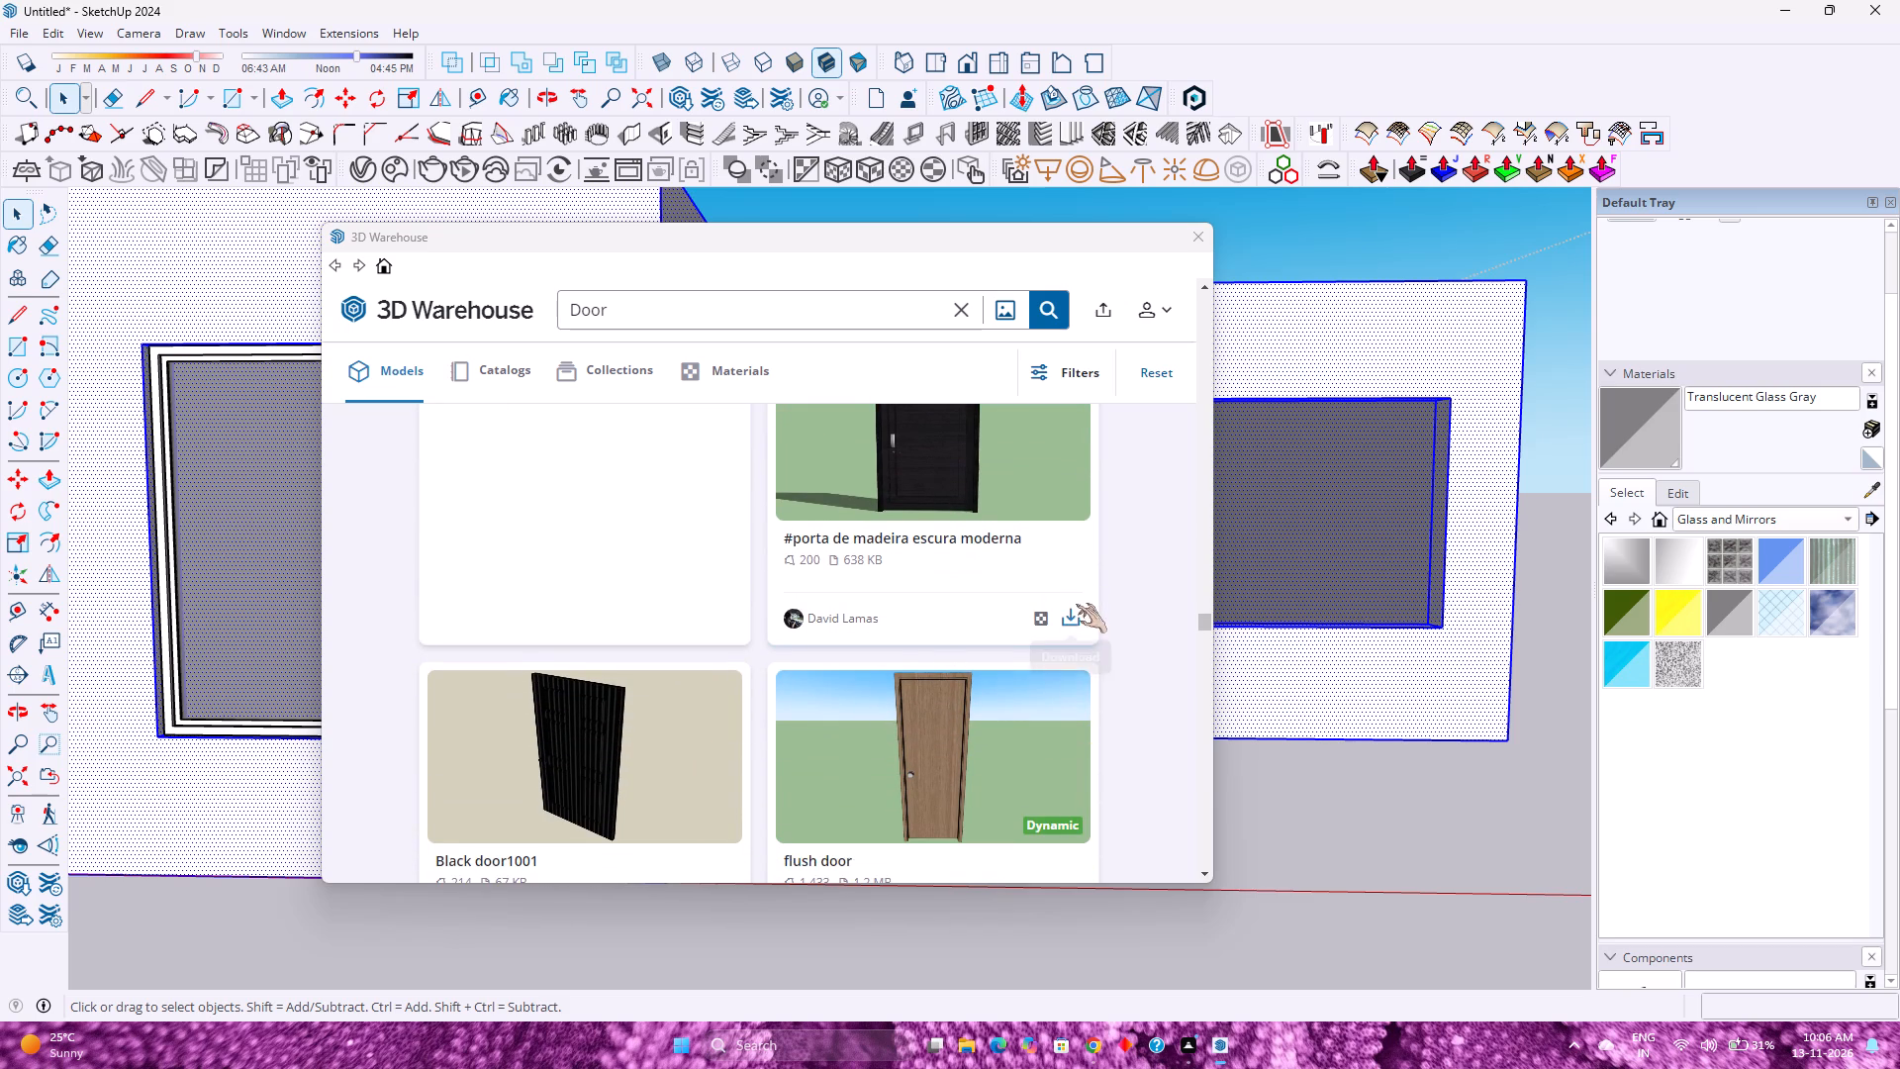
Load the dark wooden door "#porta de madeira escura moderna" into the model and place it at the doorway's lower corner beside the two-pane window wall.
left_click(1076, 619)
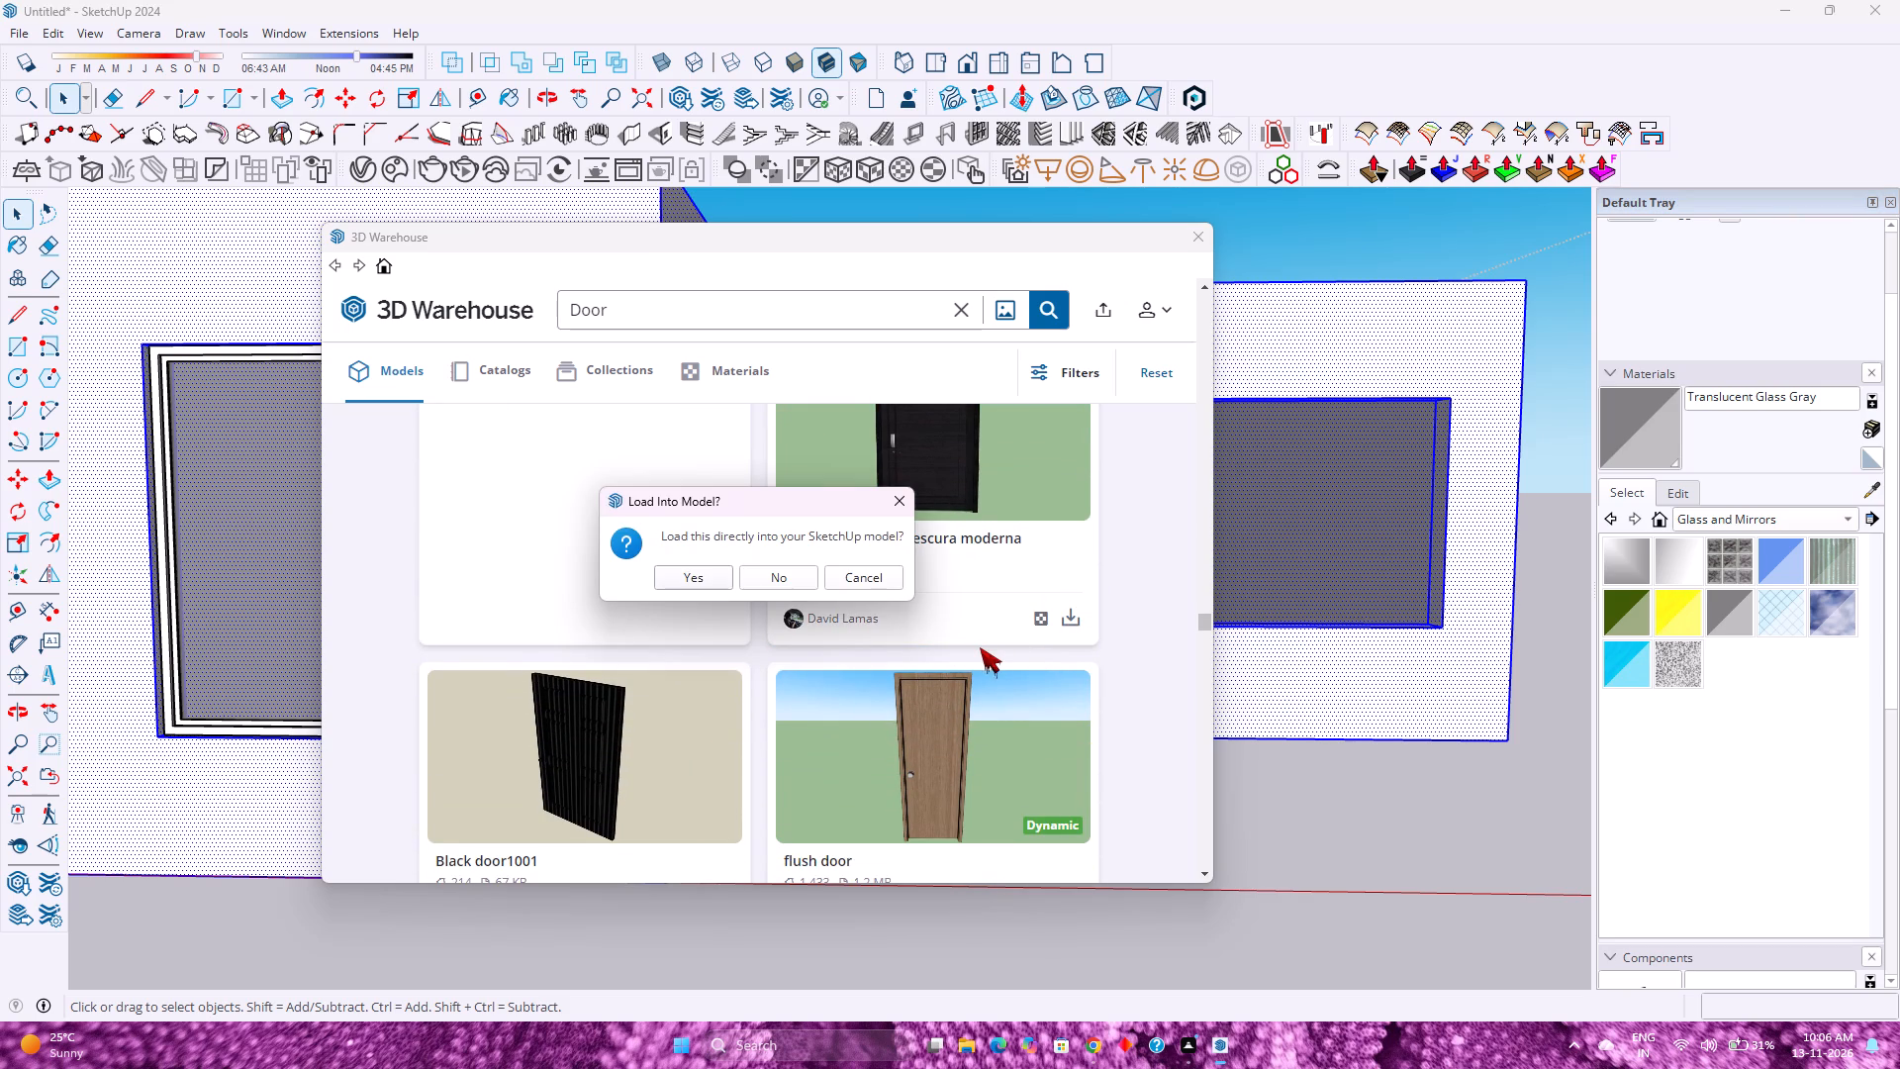
left_click(708, 578)
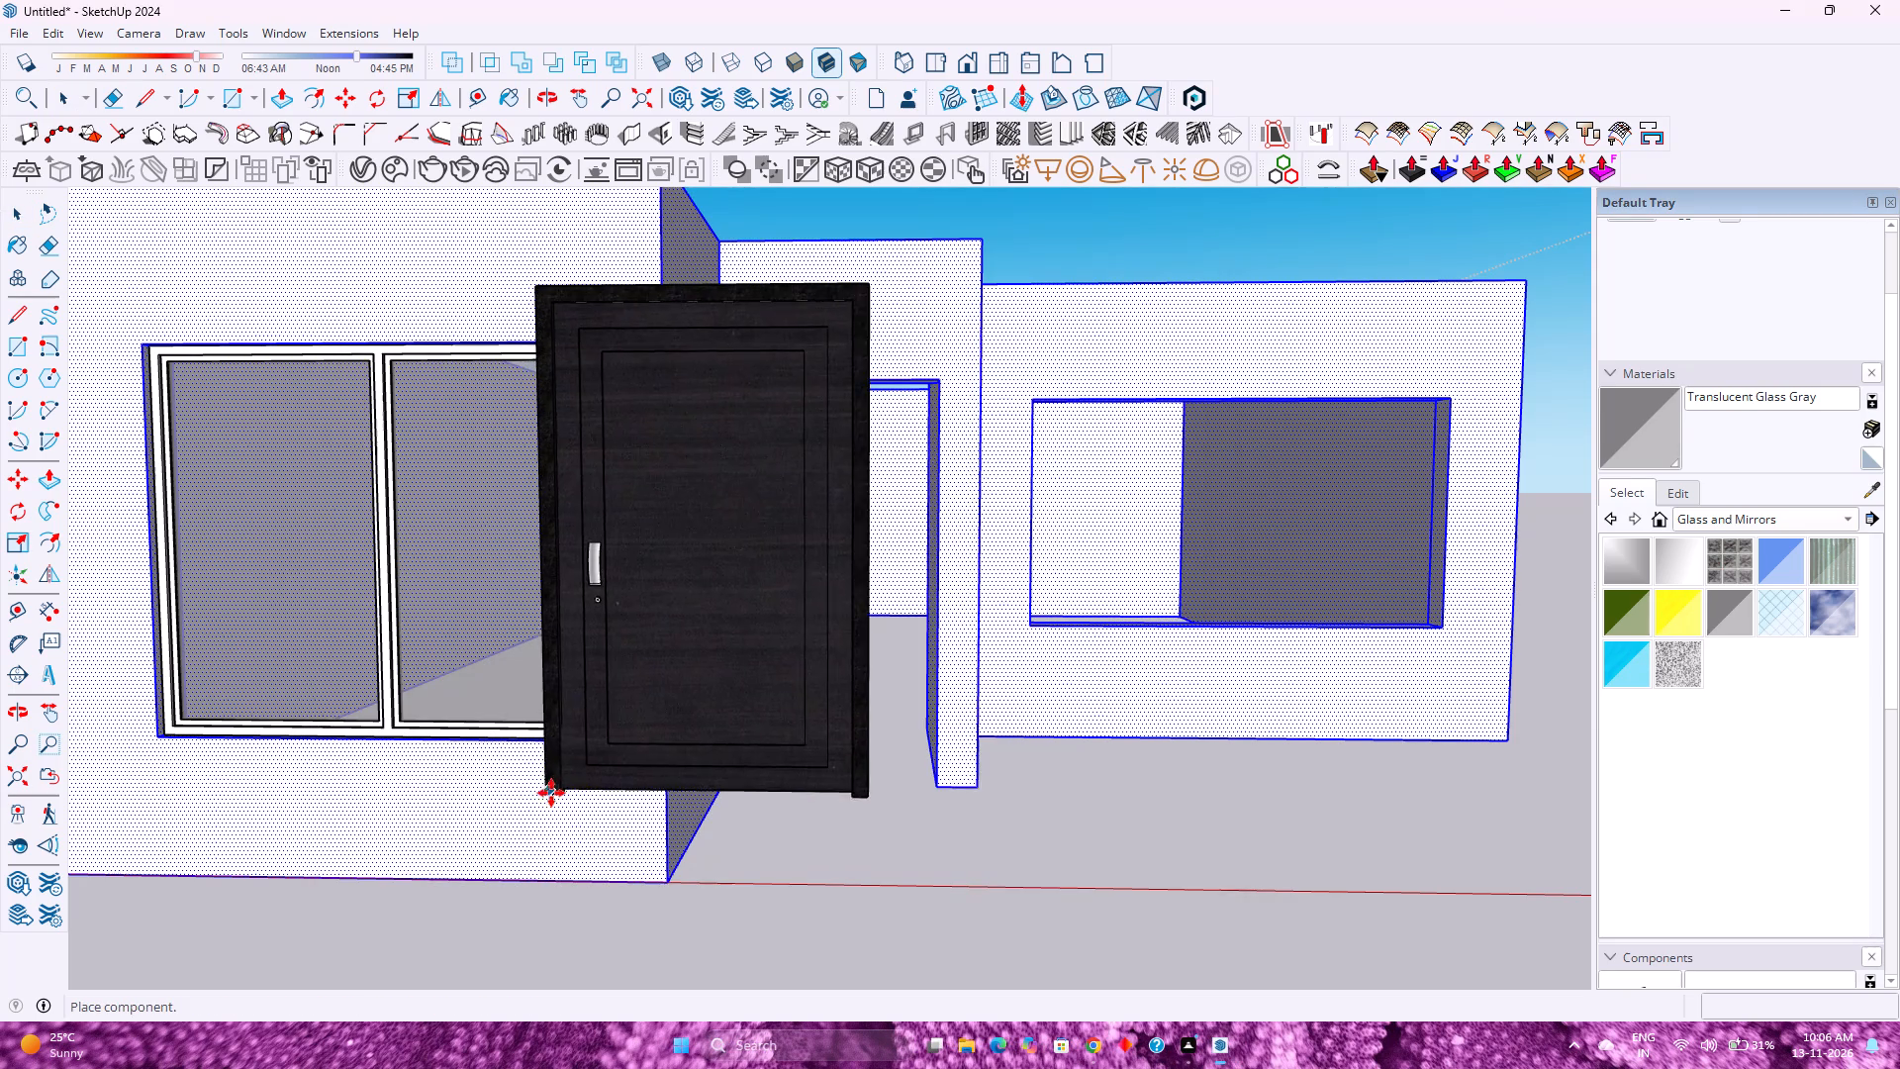
scroll(773, 738, "up", 11)
middle_click_drag(768, 755, 769, 791)
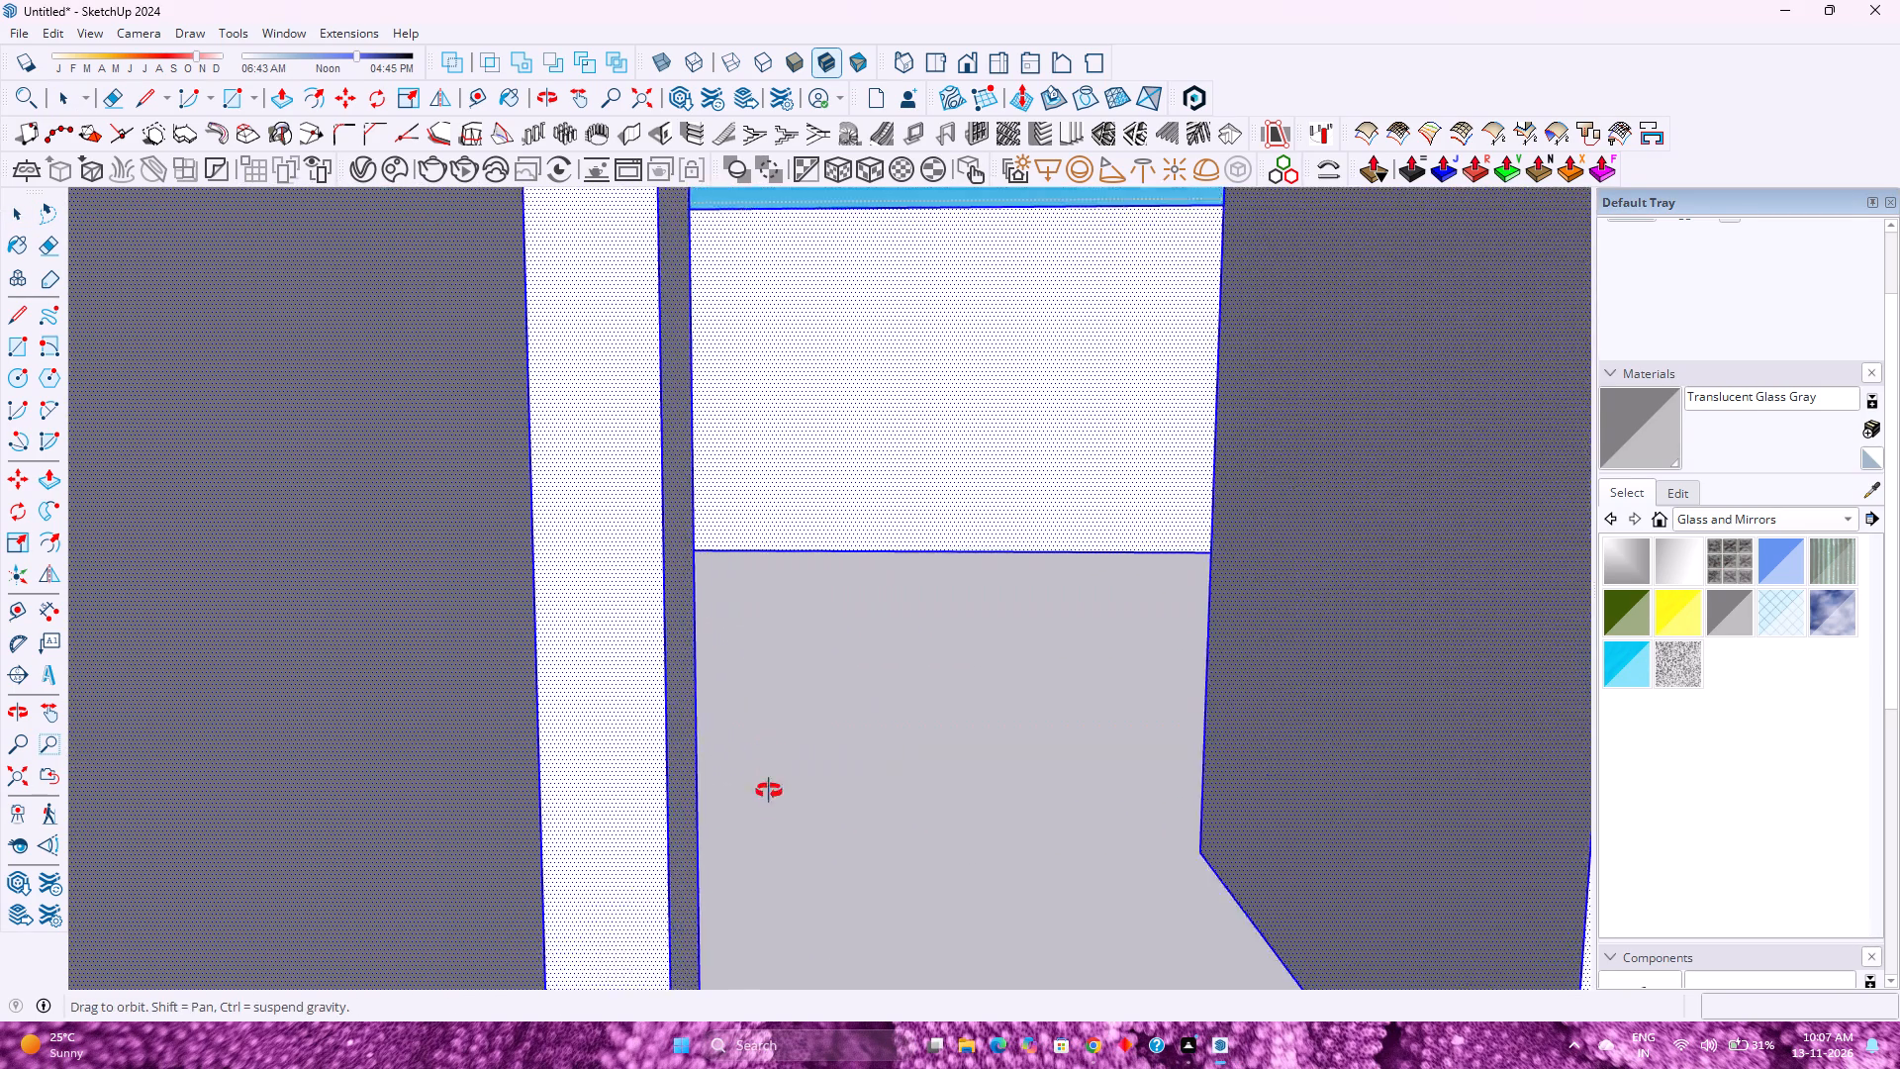
middle_click_drag(769, 791, 758, 853)
scroll(747, 834, "down", 13)
scroll(742, 914, "down", 9)
scroll(730, 941, "up", 1)
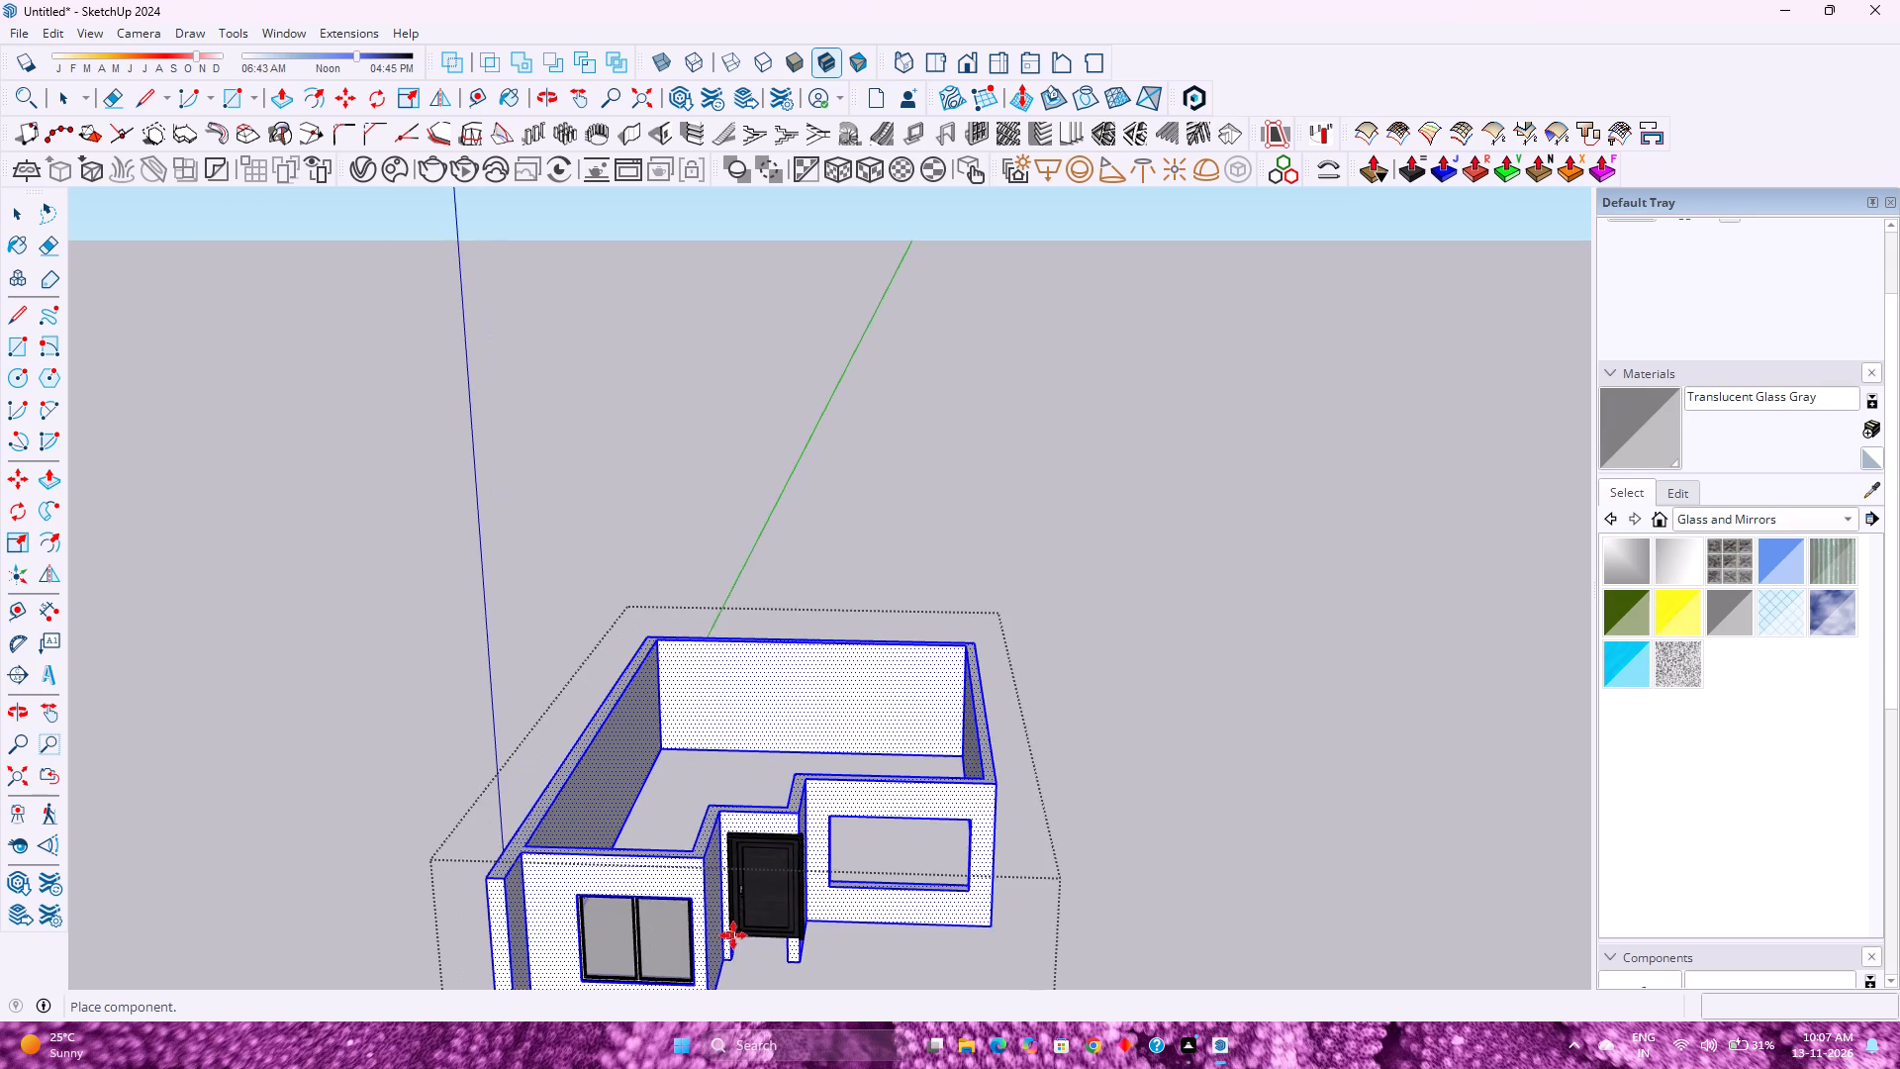
scroll(735, 939, "up", 8)
left_click(728, 977)
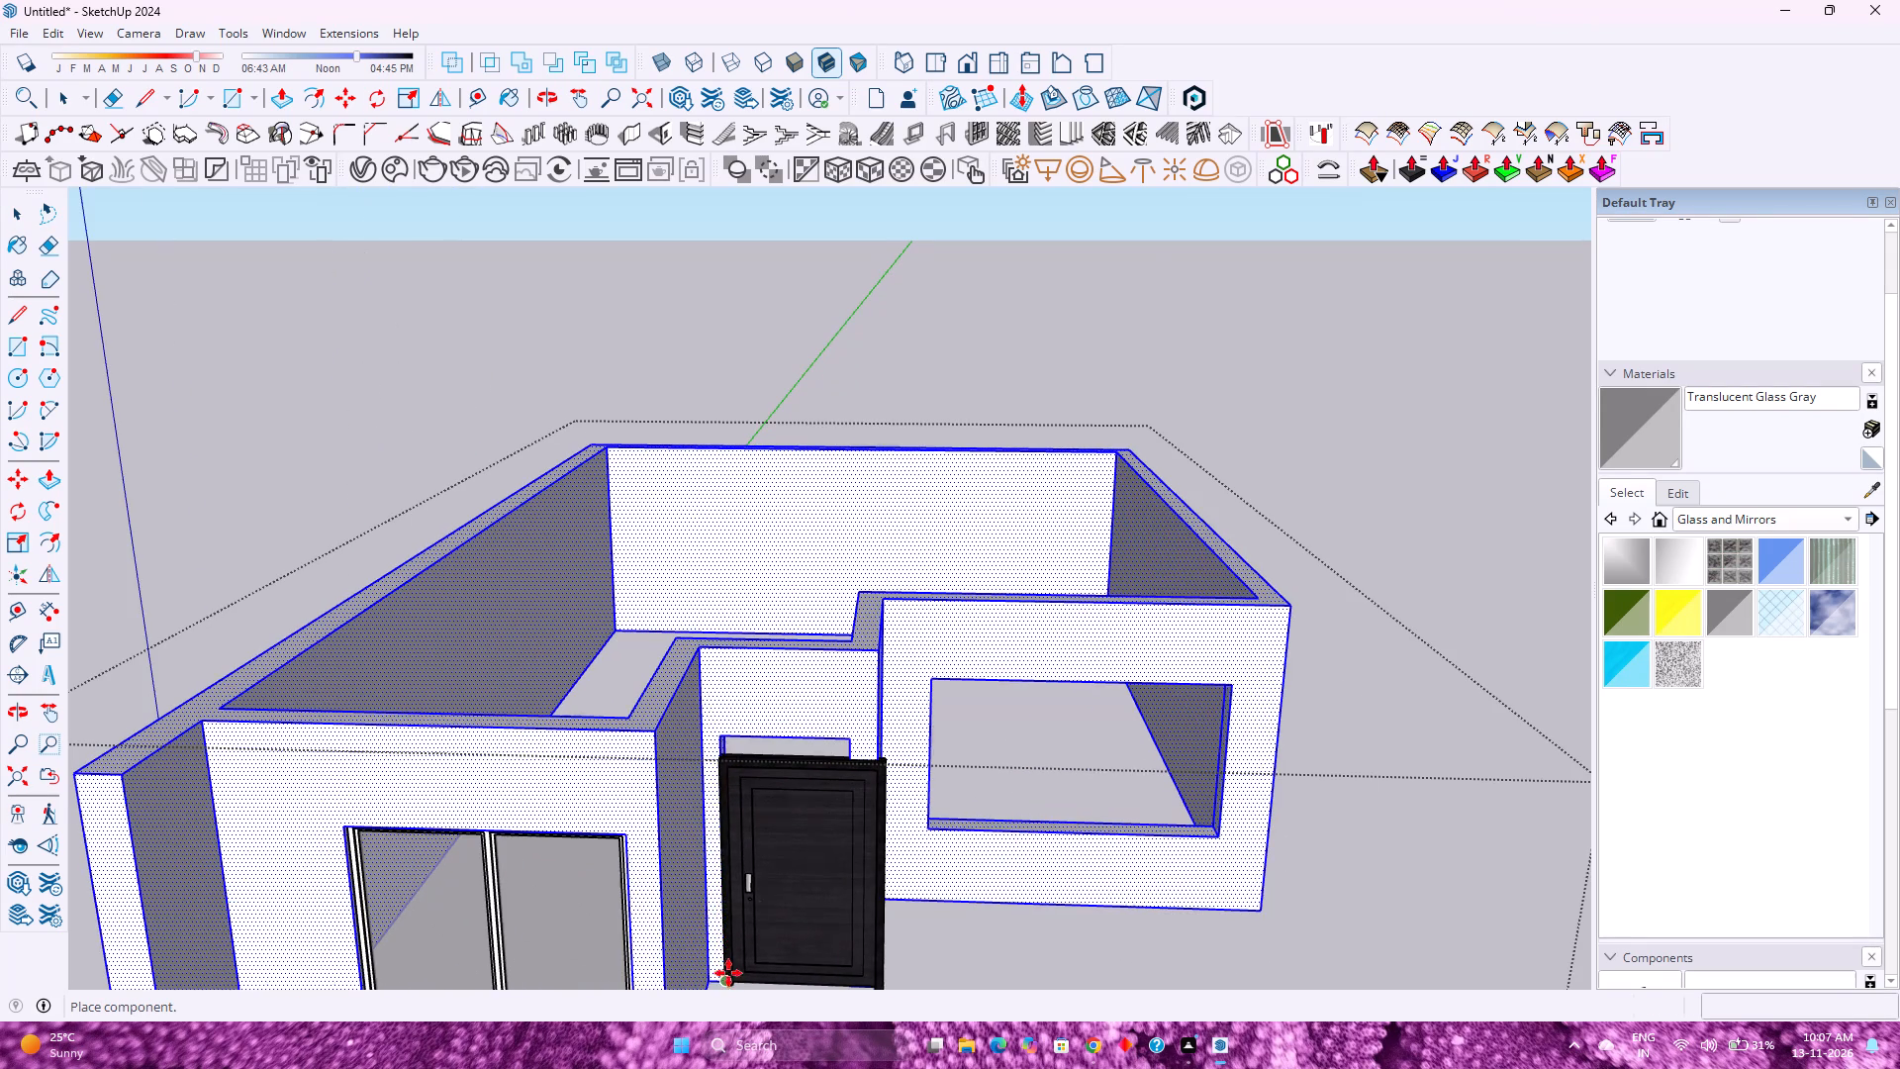
Scale the dark door's width along red down to the far side edge of the doorway opening.
scroll(805, 830, "down", 3)
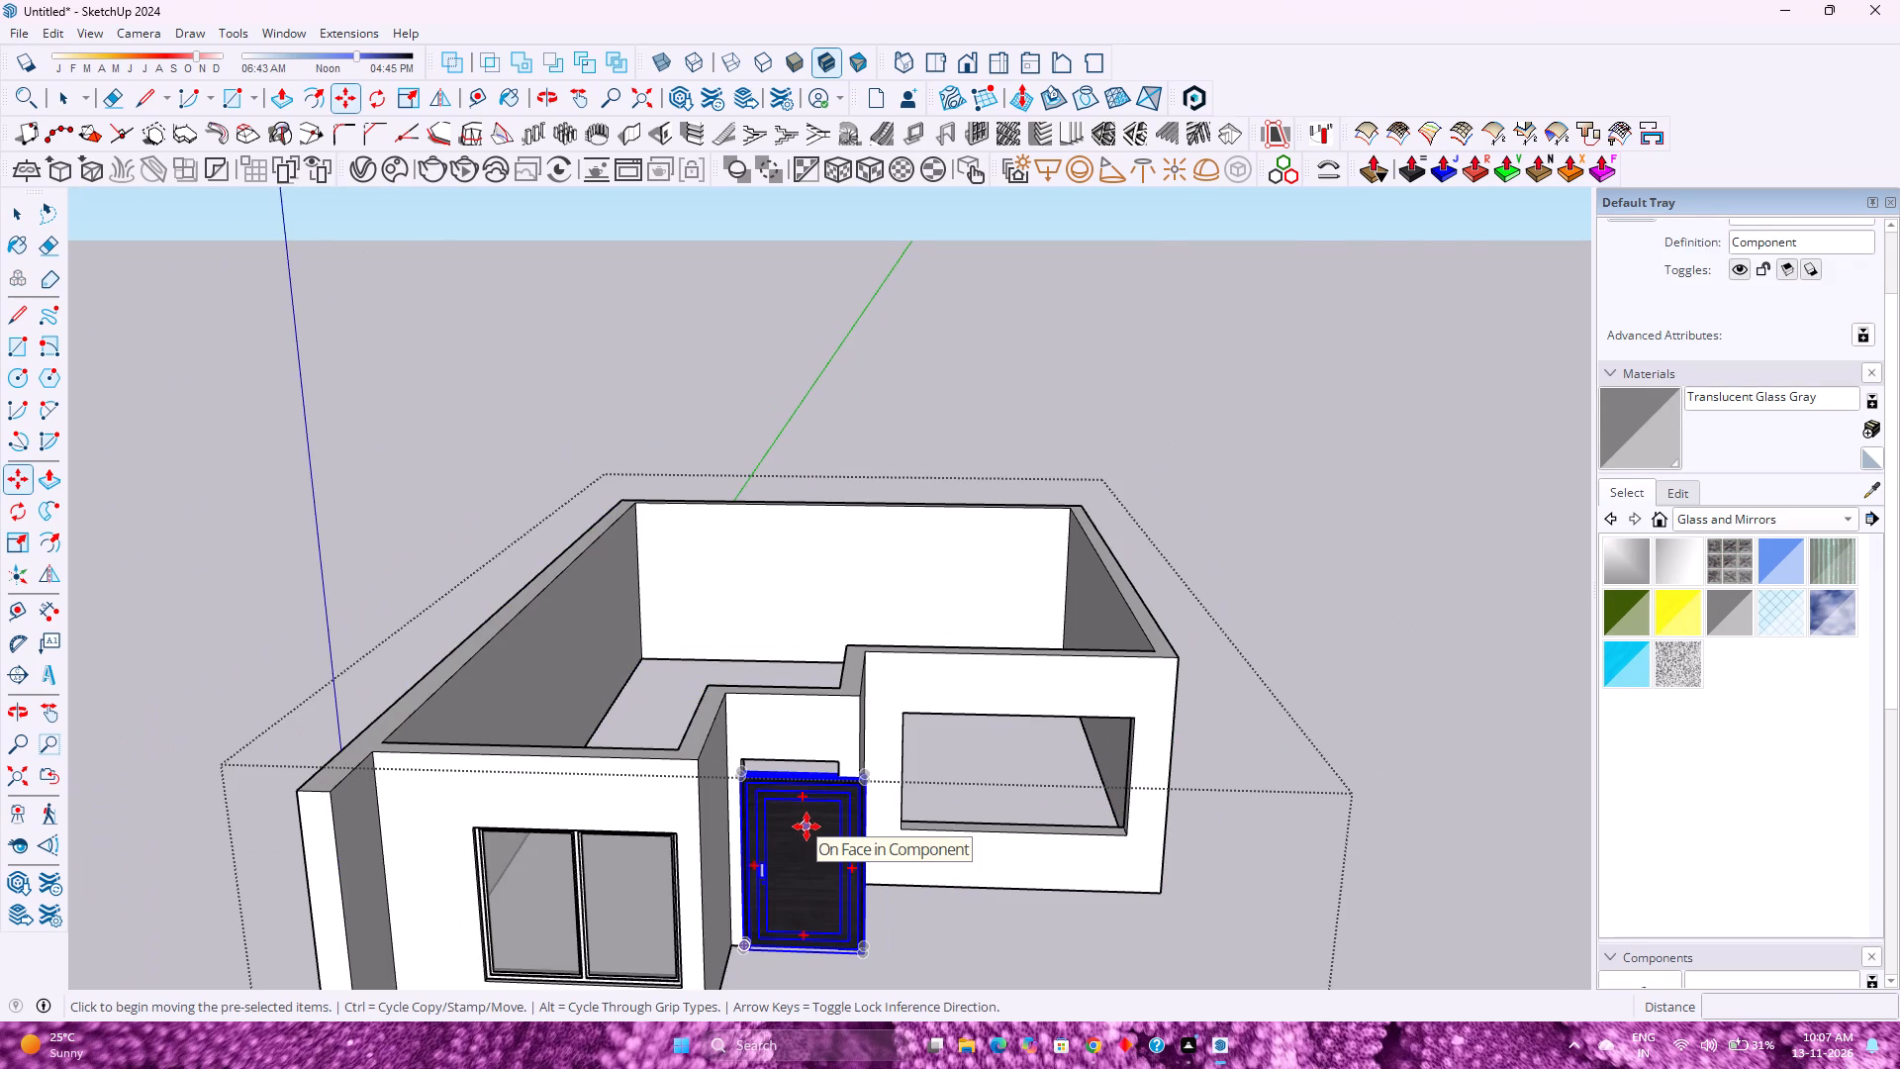
key("s")
scroll(874, 837, "up", 3)
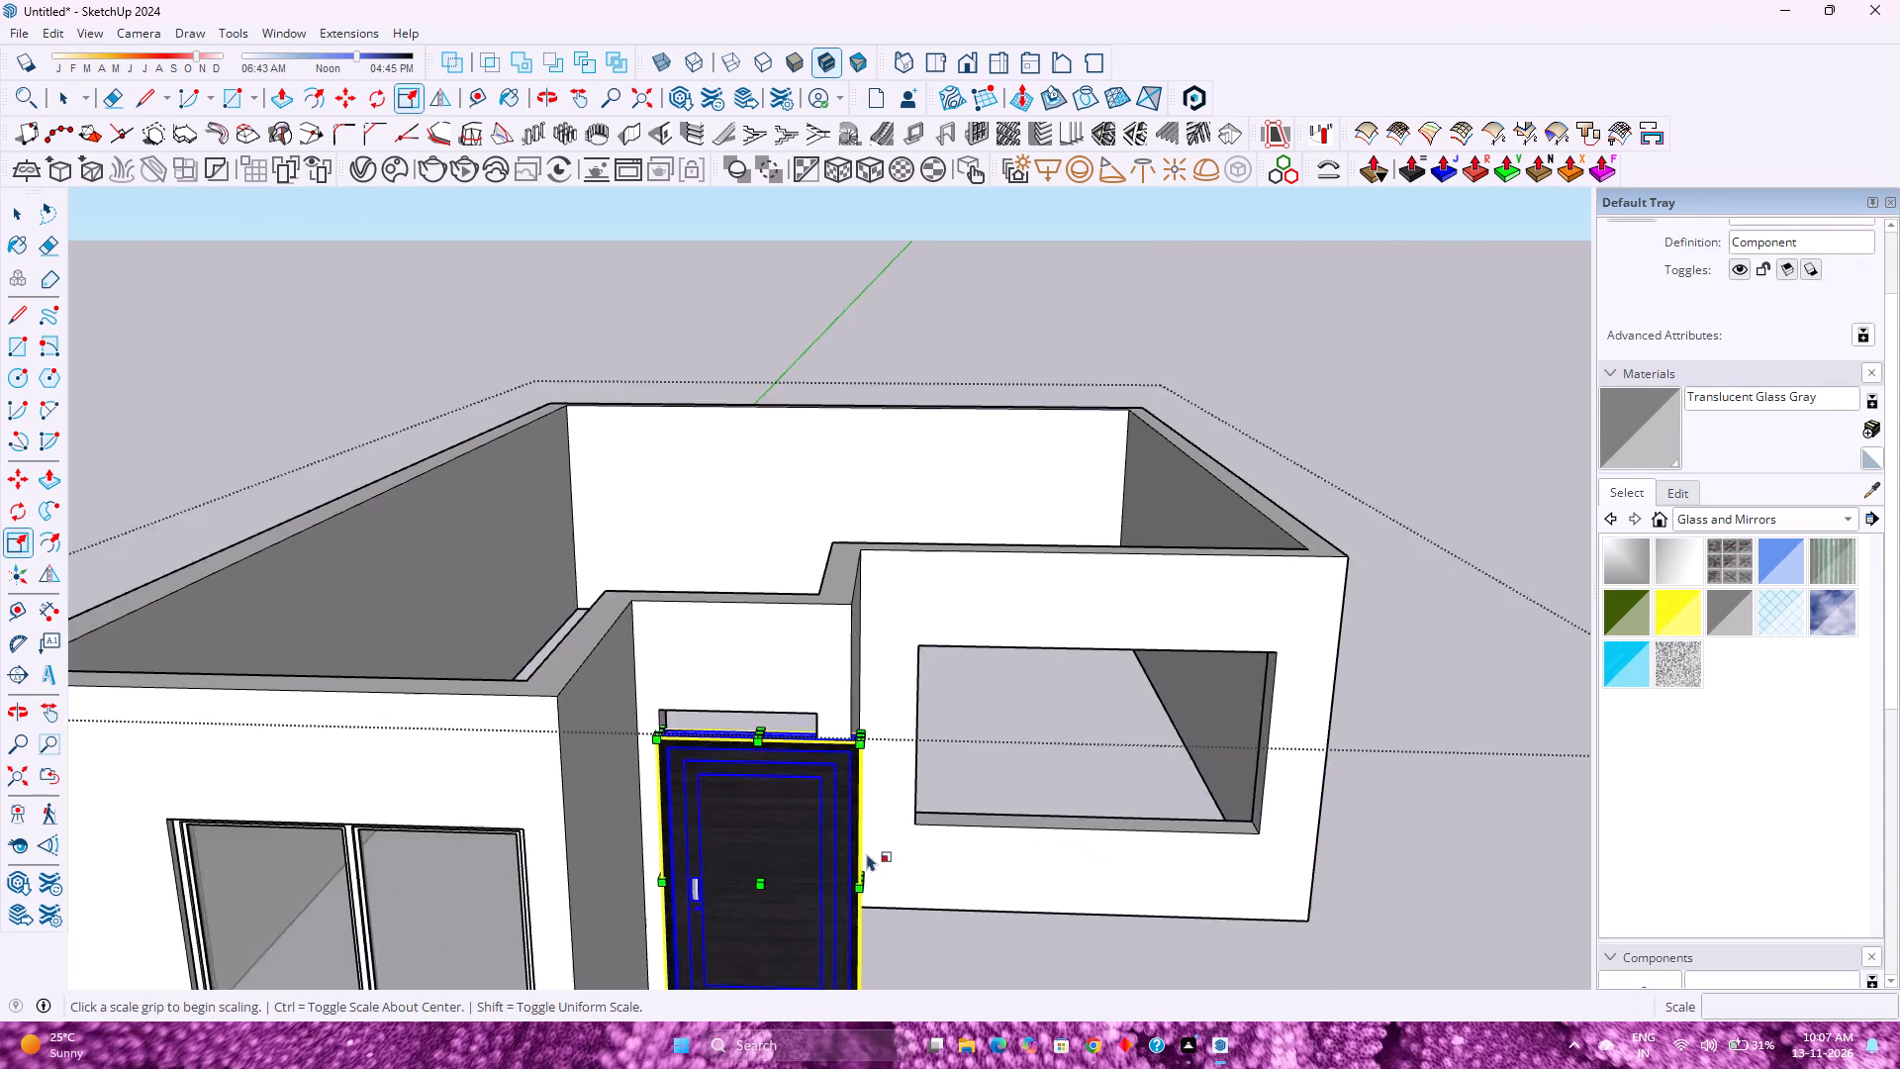
scroll(867, 853, "up", 8)
left_click(859, 879)
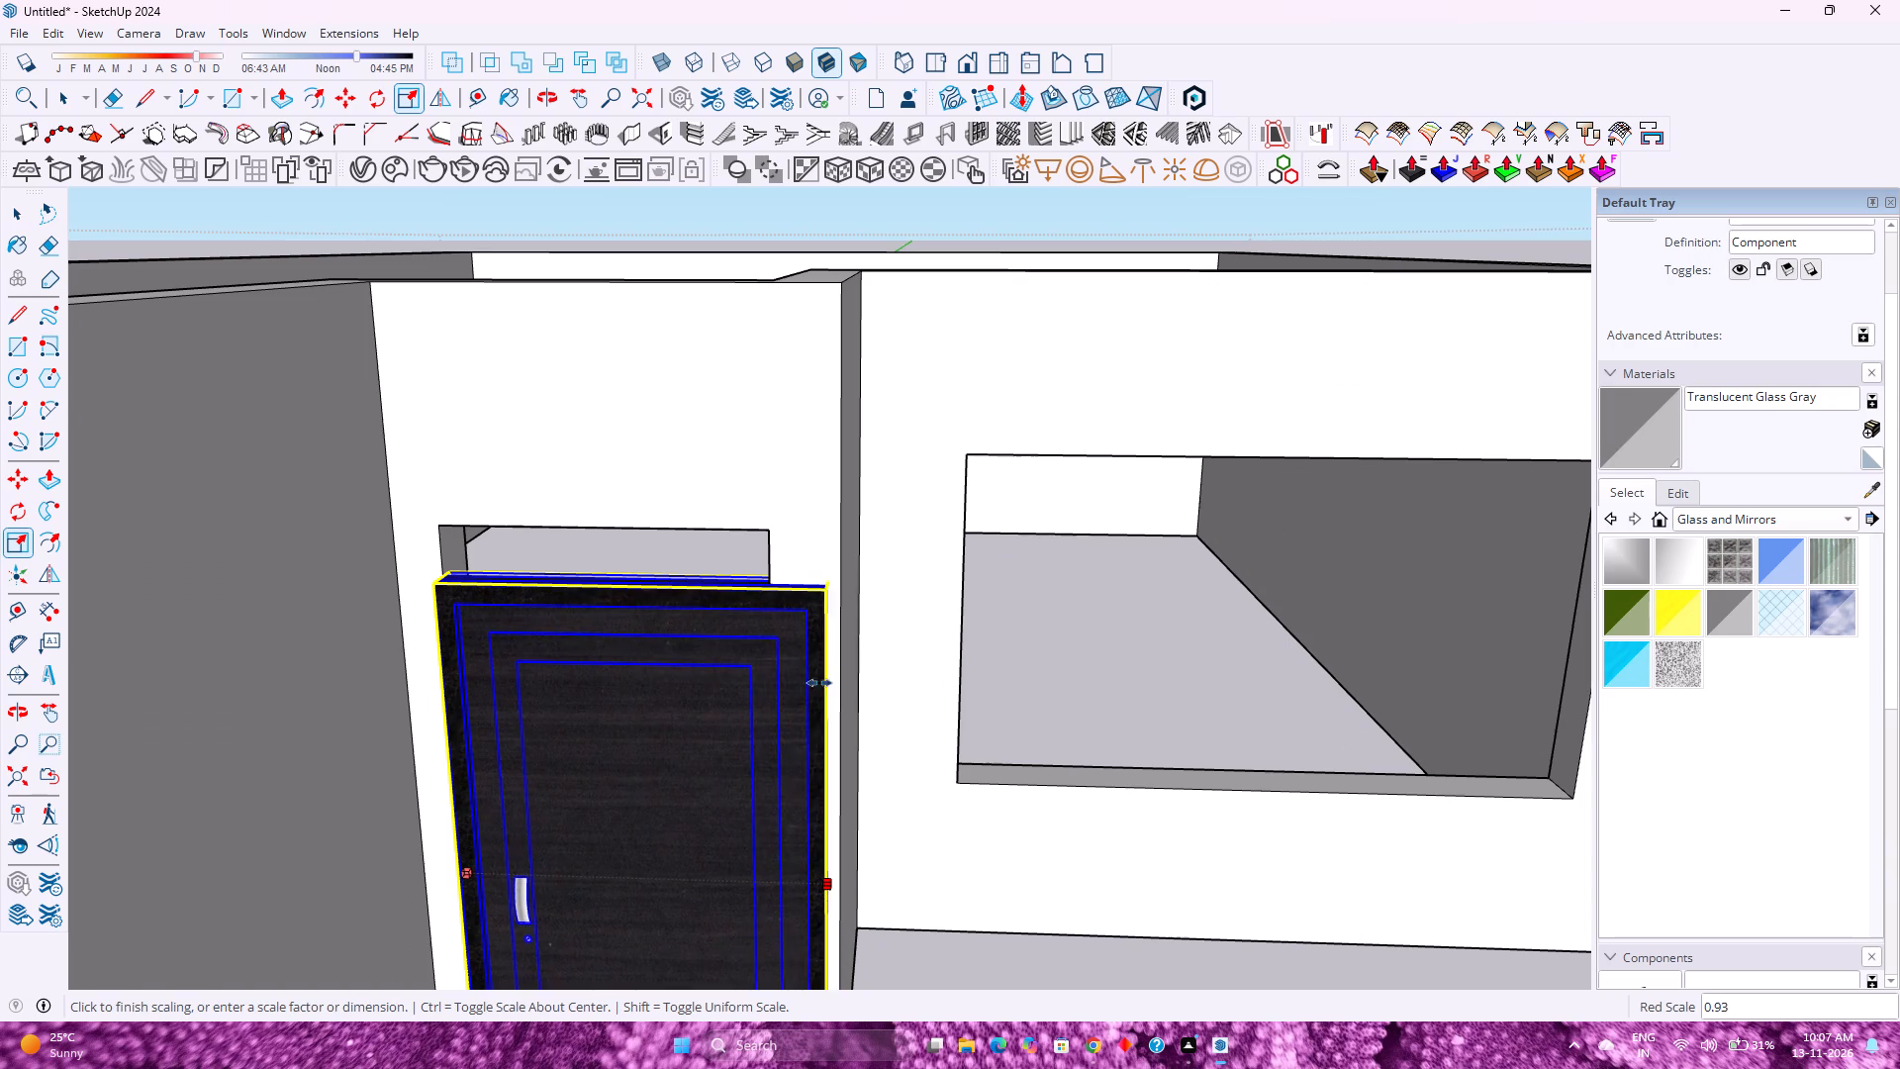
left_click(763, 529)
Scale the dark door's height along blue by about 1.08, up to the top edge of the doorway opening.
scroll(594, 564, "up", 4)
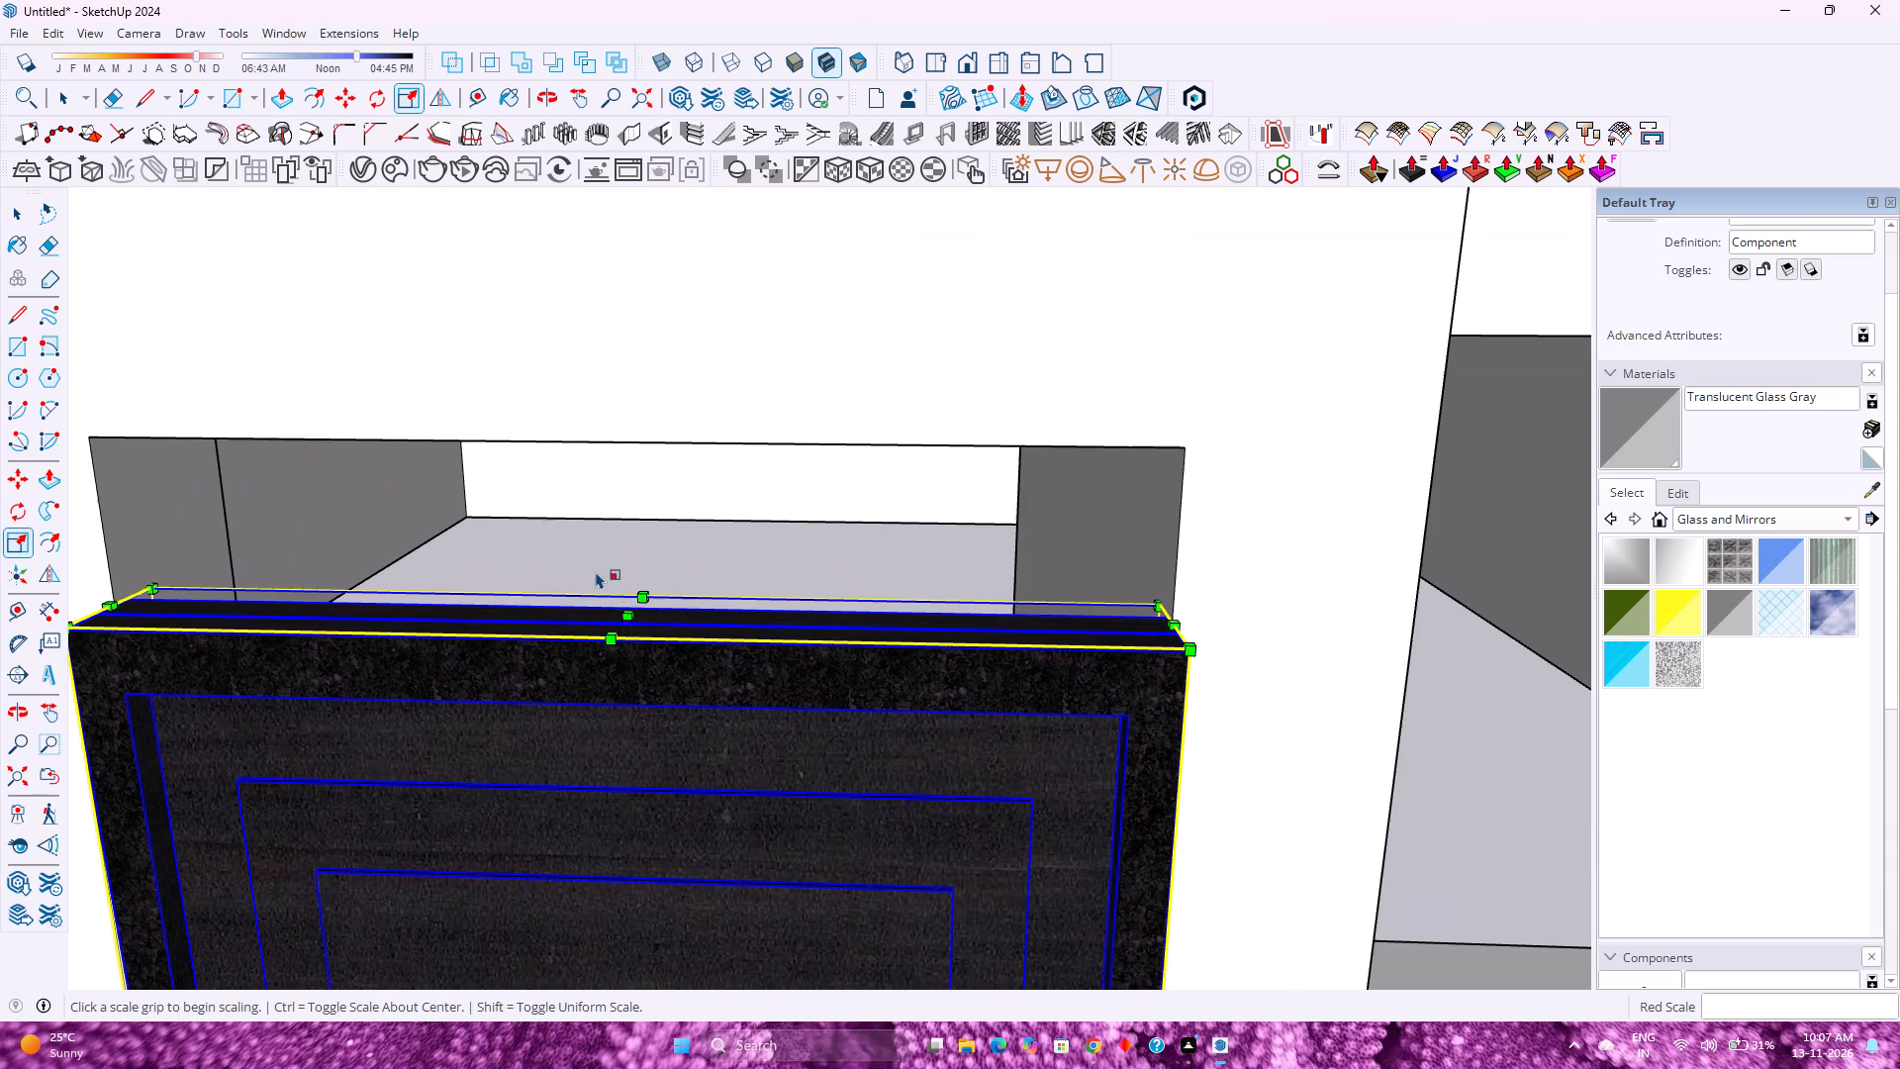
left_click(630, 616)
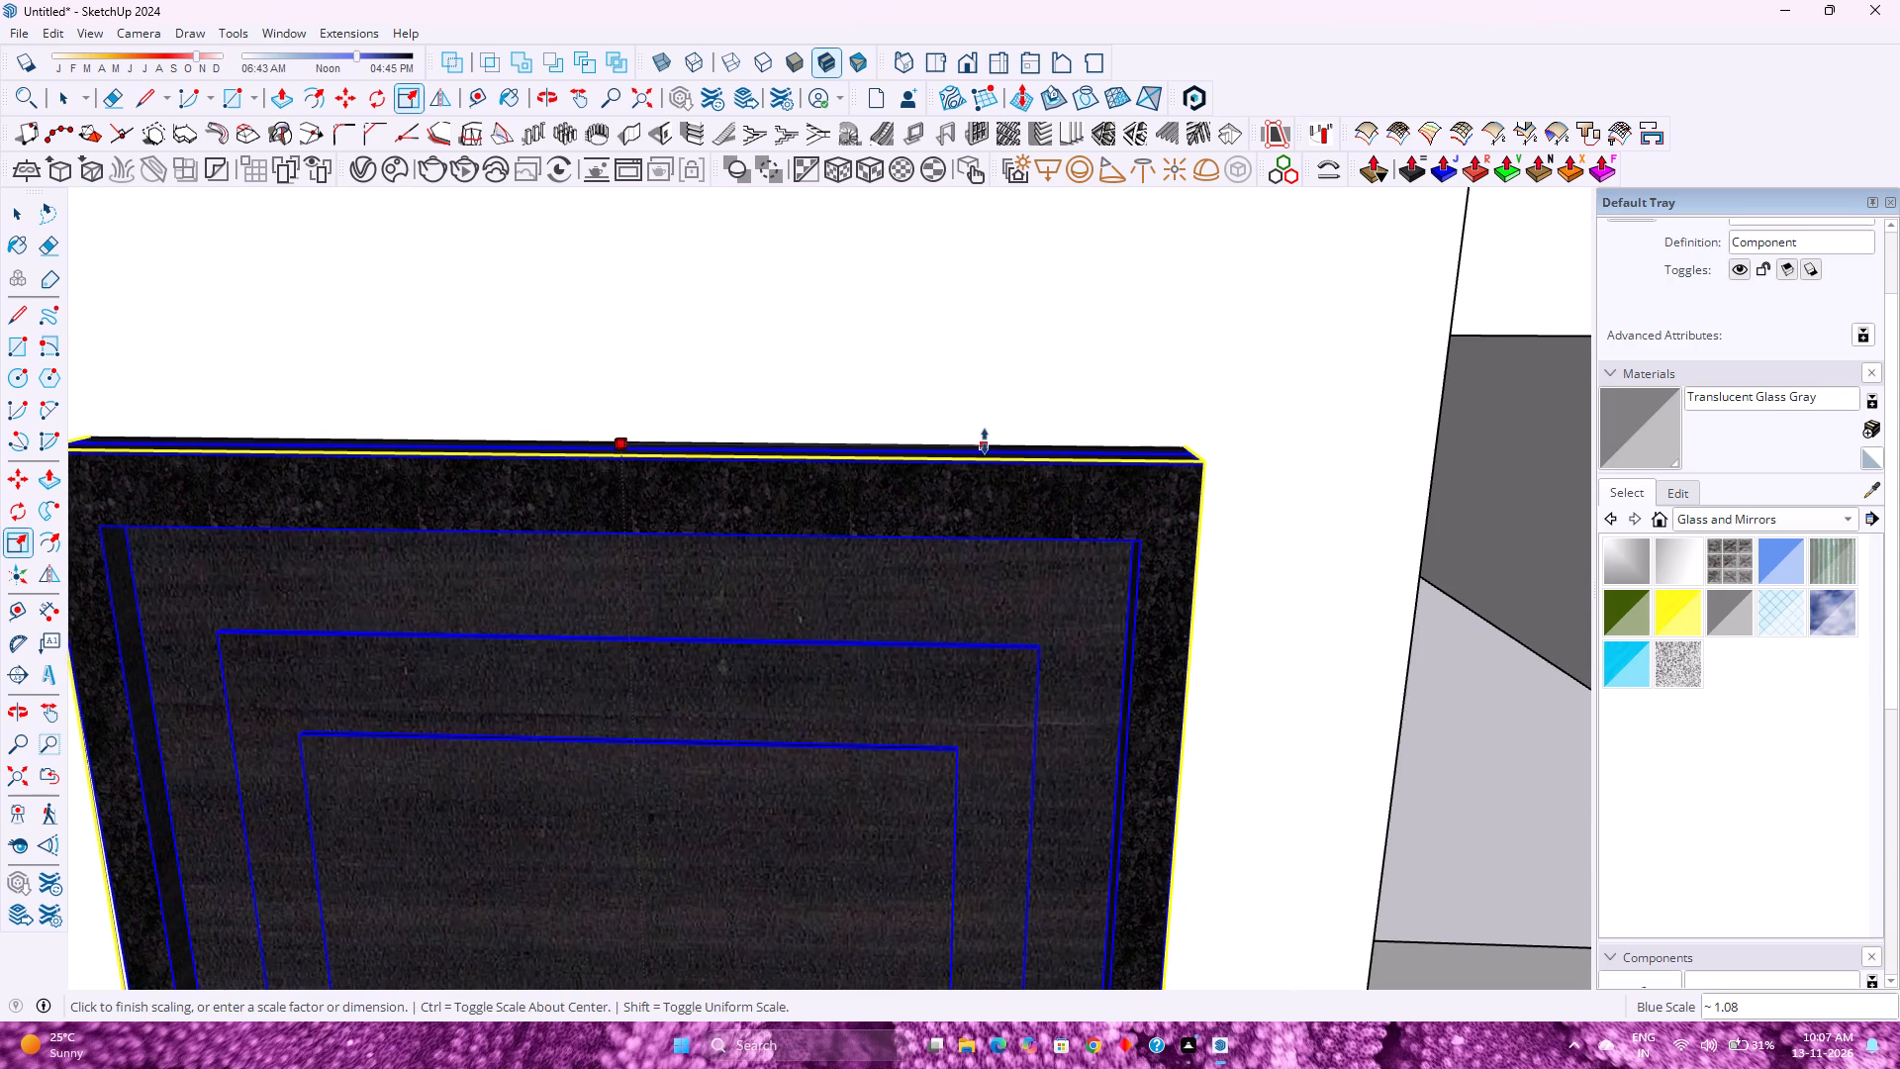
left_click(985, 441)
Move the dark door by its bottom front corner onto the doorway's lower front corner, aligning it with the wall face, and deselect it.
scroll(982, 492, "down", 4)
scroll(982, 492, "up", 1)
scroll(982, 492, "down", 4)
scroll(982, 492, "up", 1)
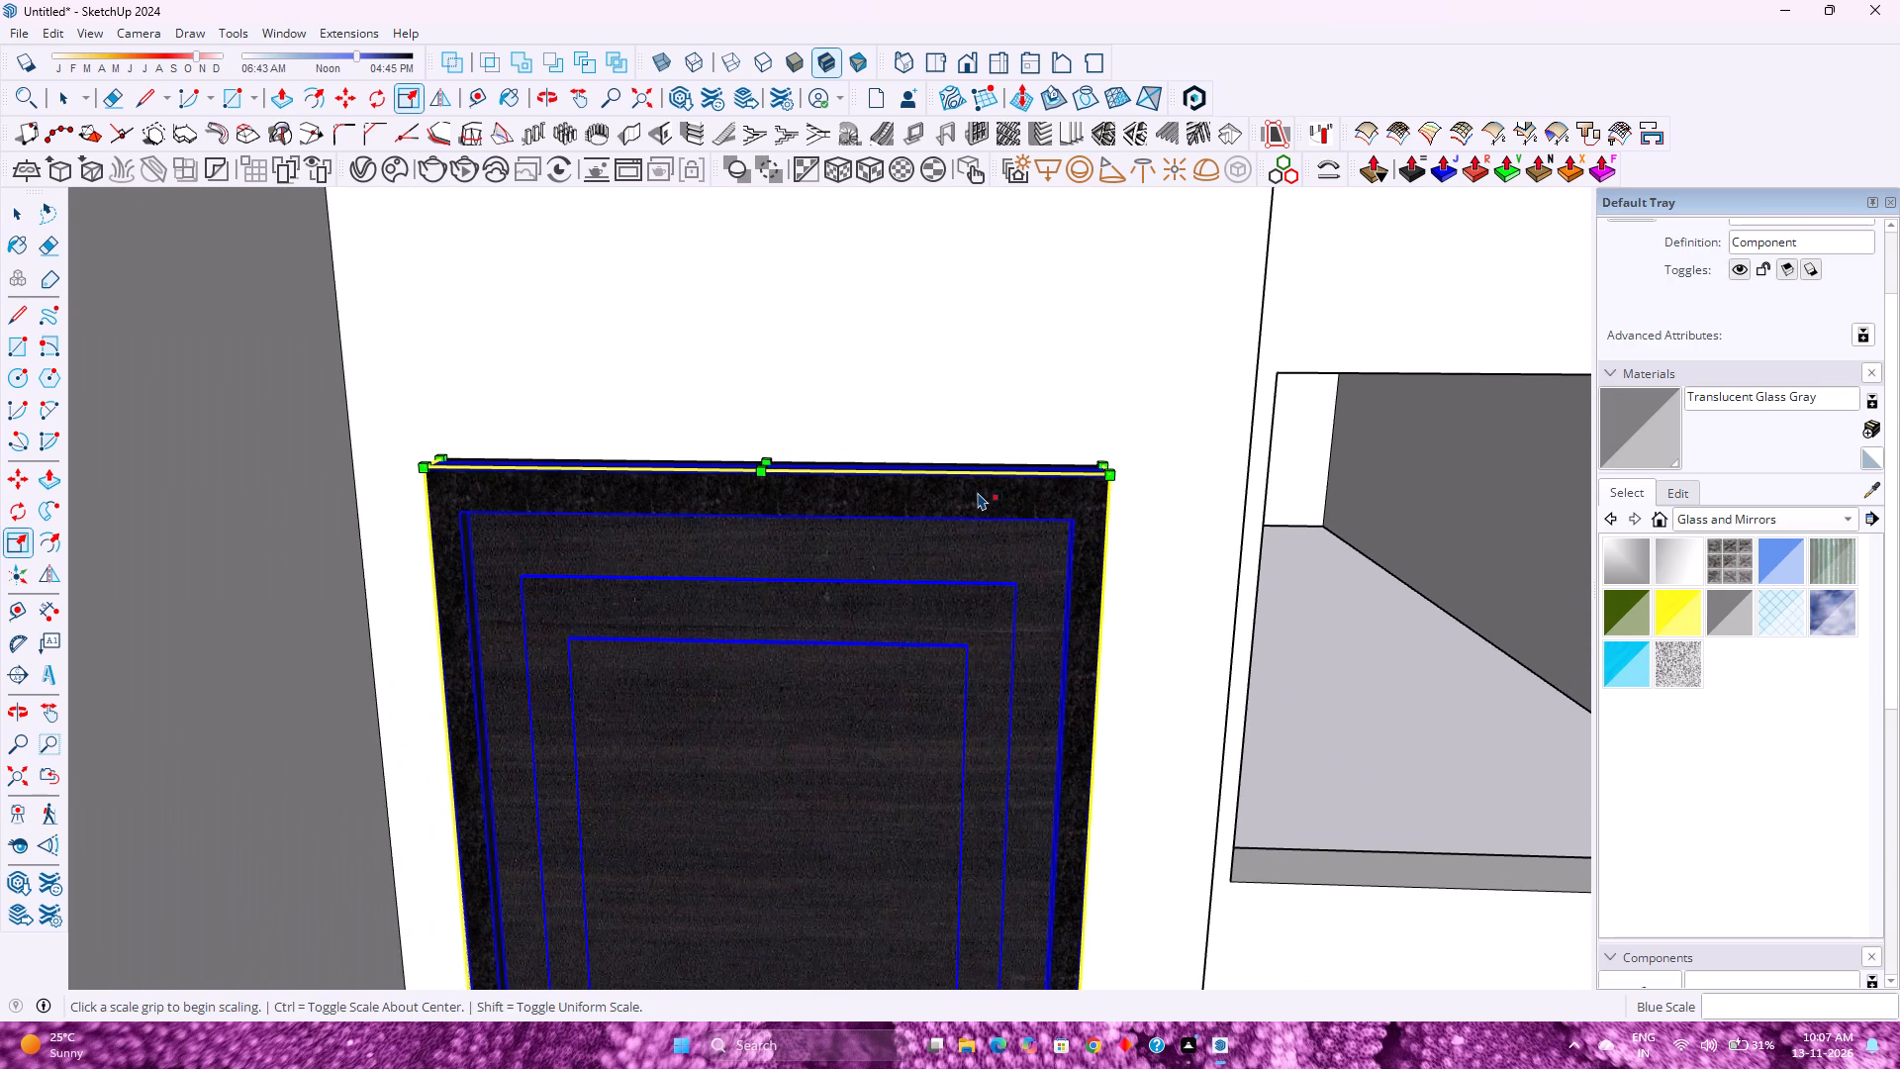
scroll(969, 495, "down", 4)
scroll(968, 496, "up", 1)
scroll(967, 496, "down", 7)
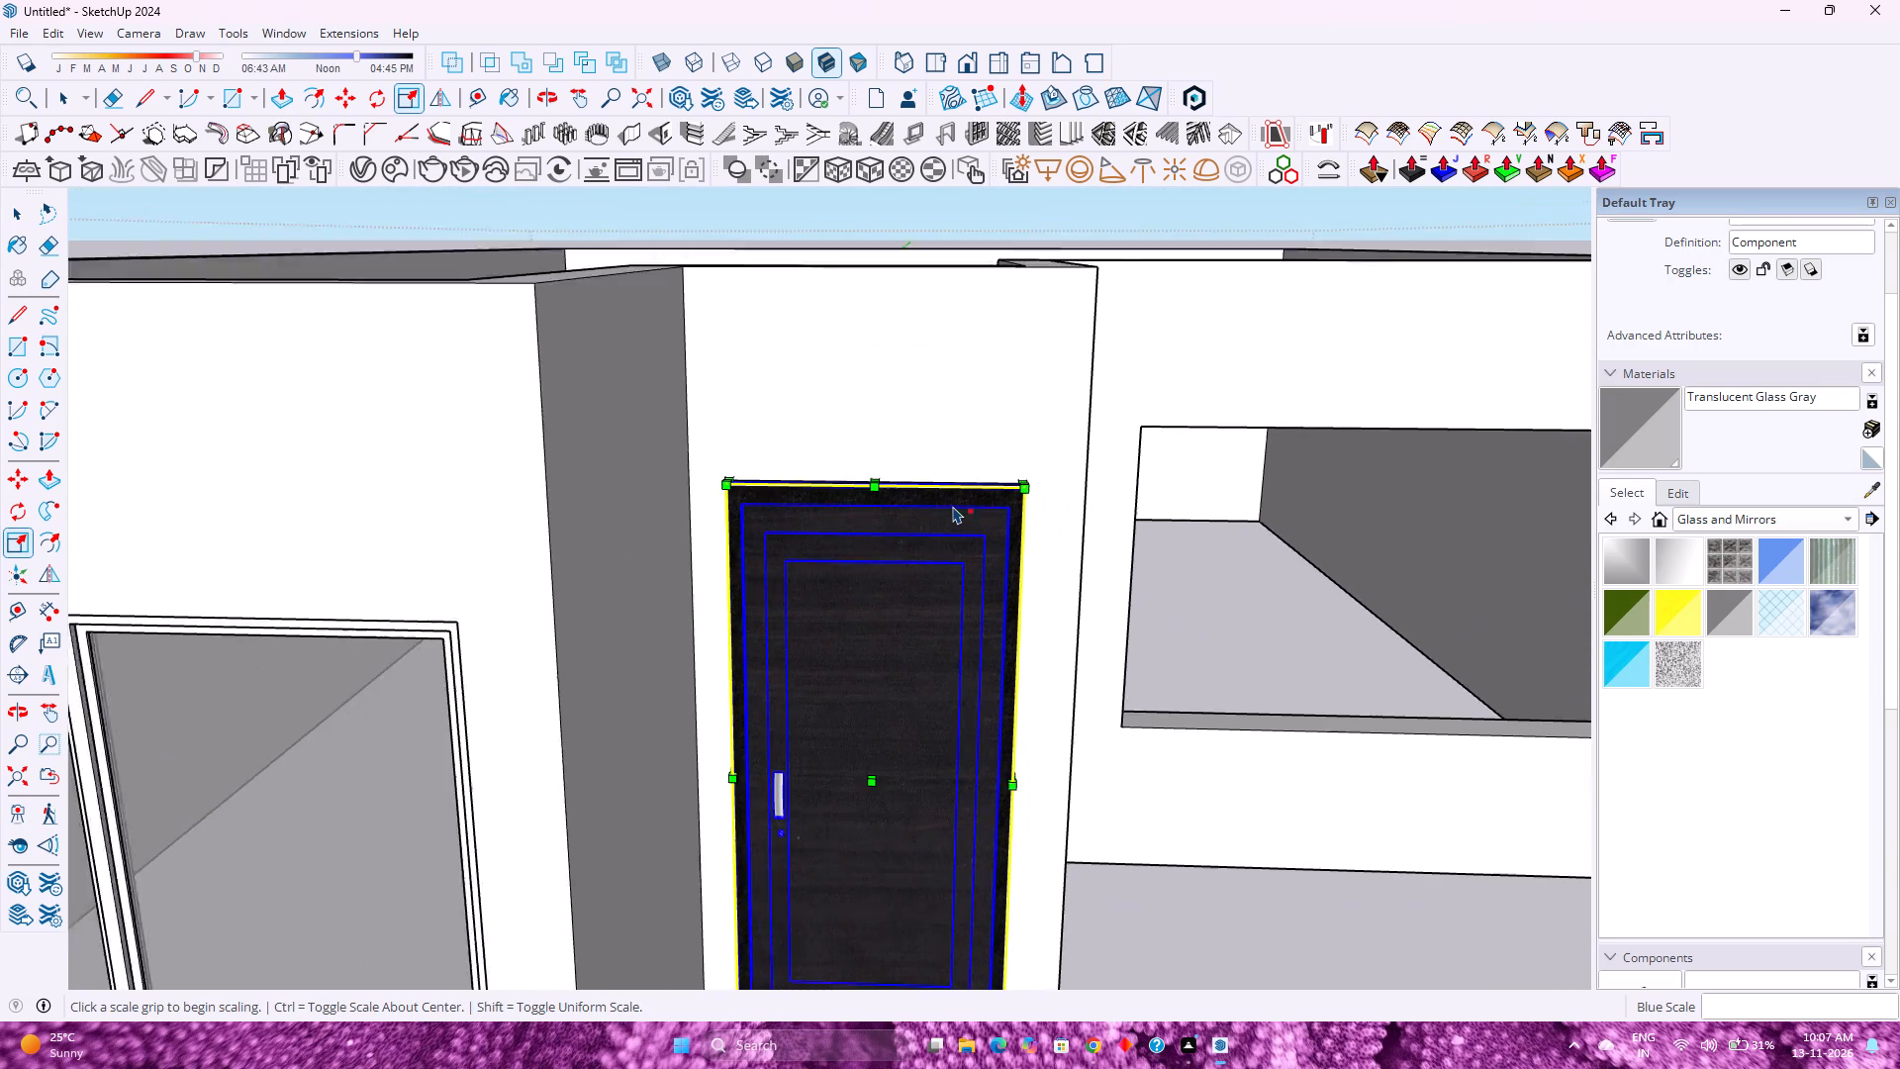
key("m")
scroll(876, 592, "down", 9)
scroll(850, 778, "up", 4)
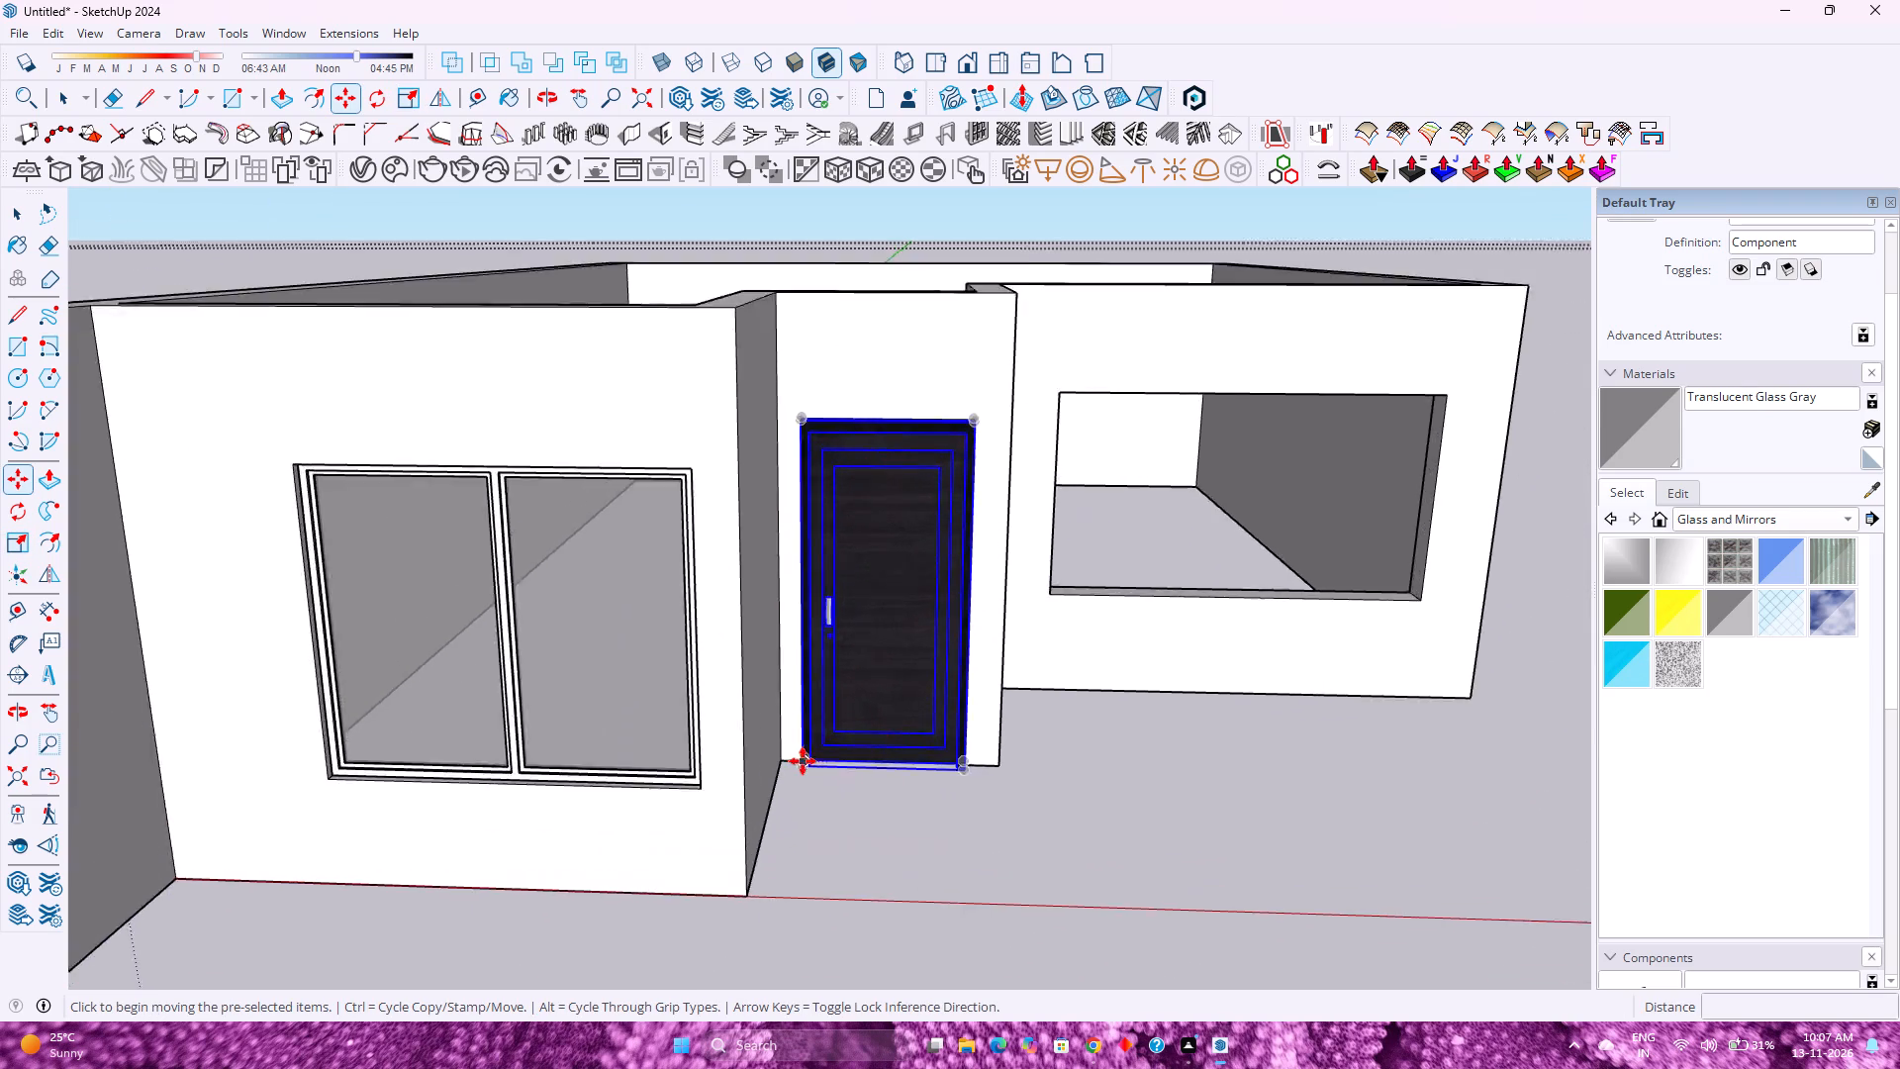
scroll(803, 761, "up", 4)
middle_click_drag(799, 758, 678, 846)
scroll(802, 758, "up", 14)
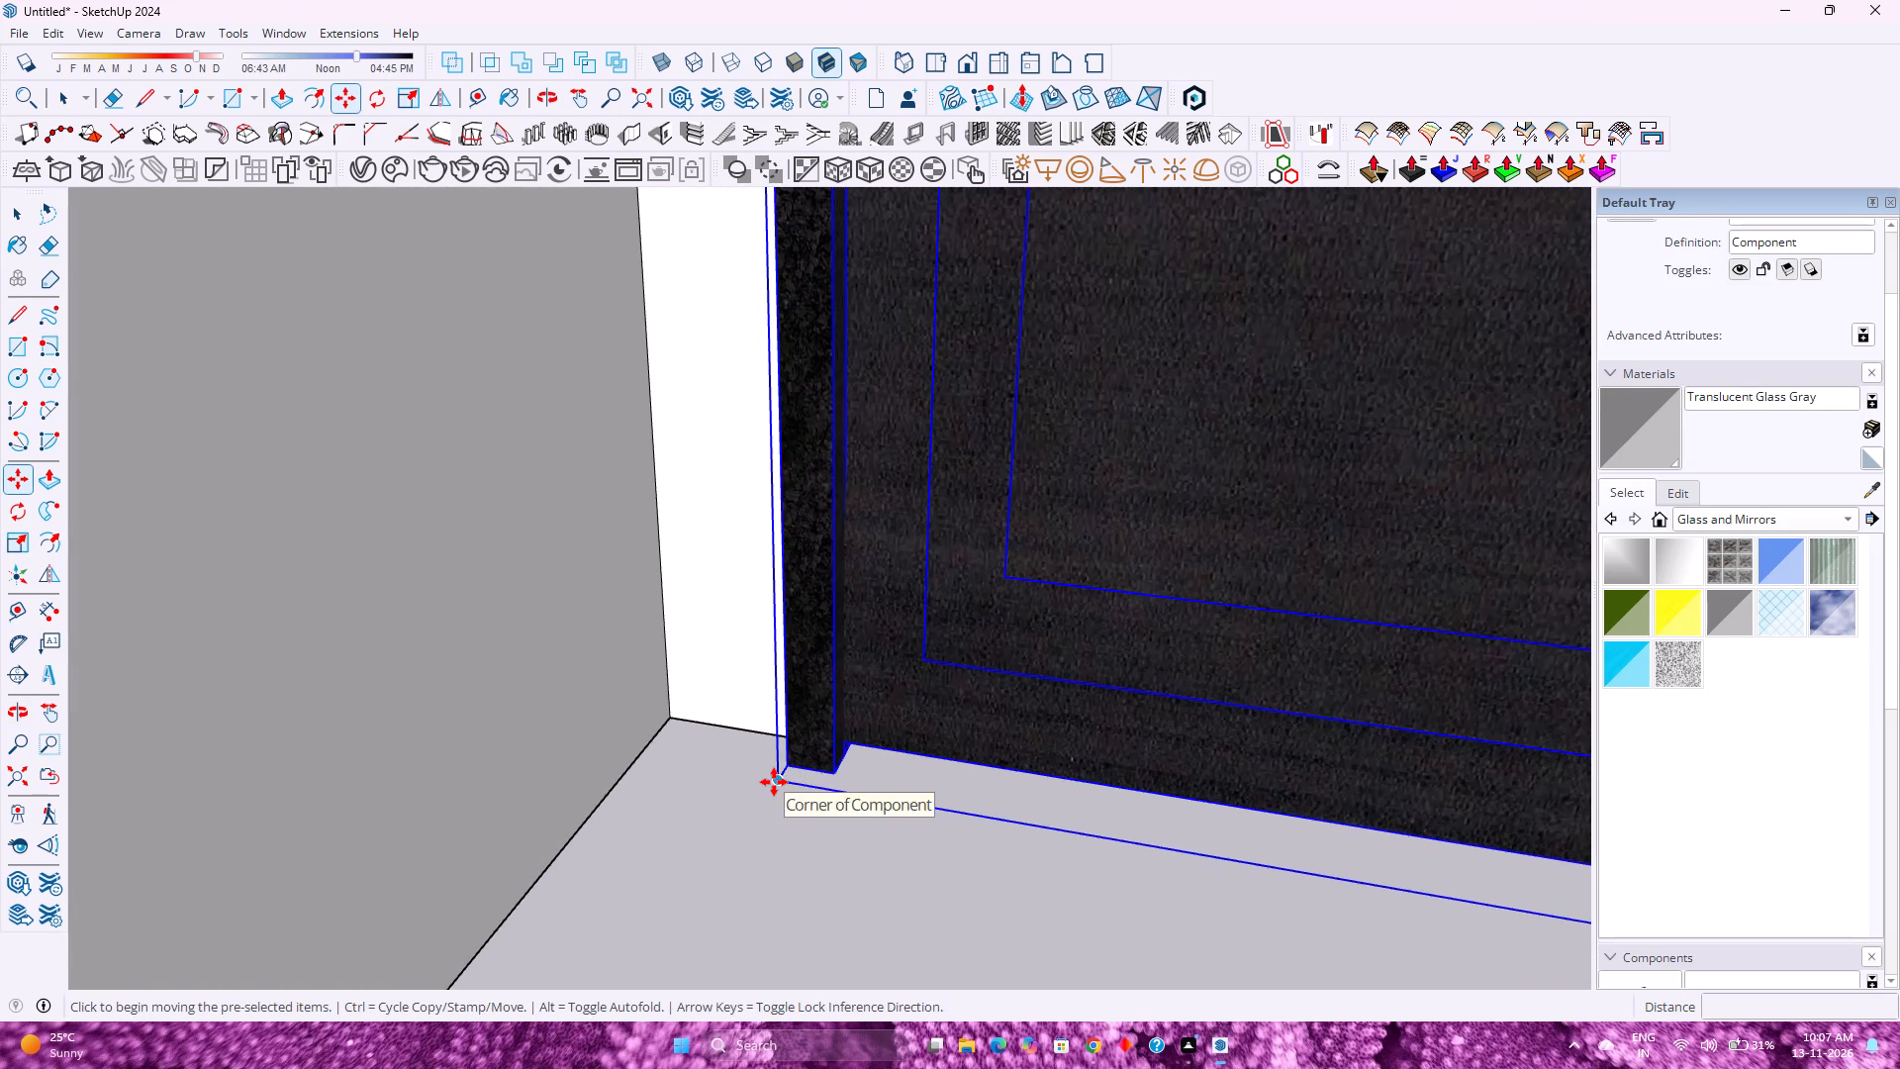
left_click(775, 784)
left_click(806, 735)
scroll(906, 667, "down", 7)
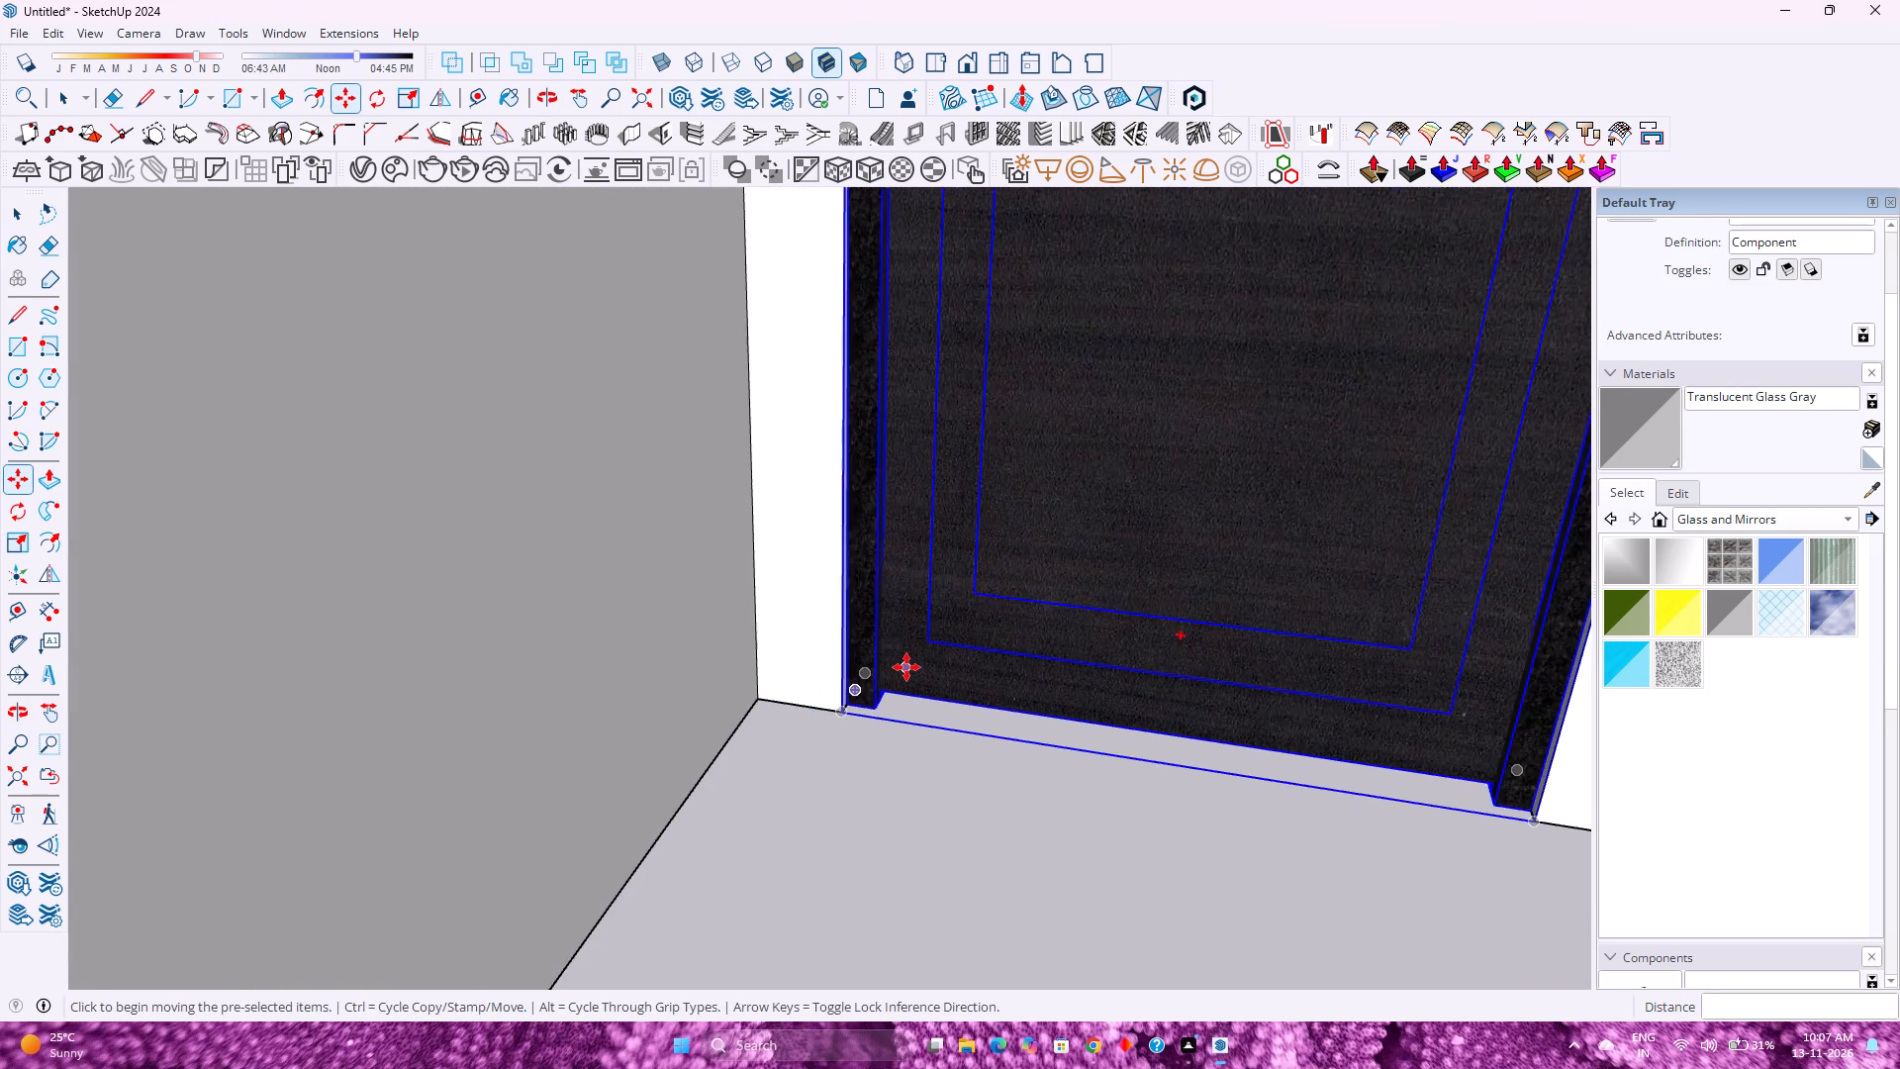
scroll(906, 667, "down", 3)
key("space")
scroll(905, 658, "down", 5)
left_click(880, 809)
scroll(866, 791, "down", 7)
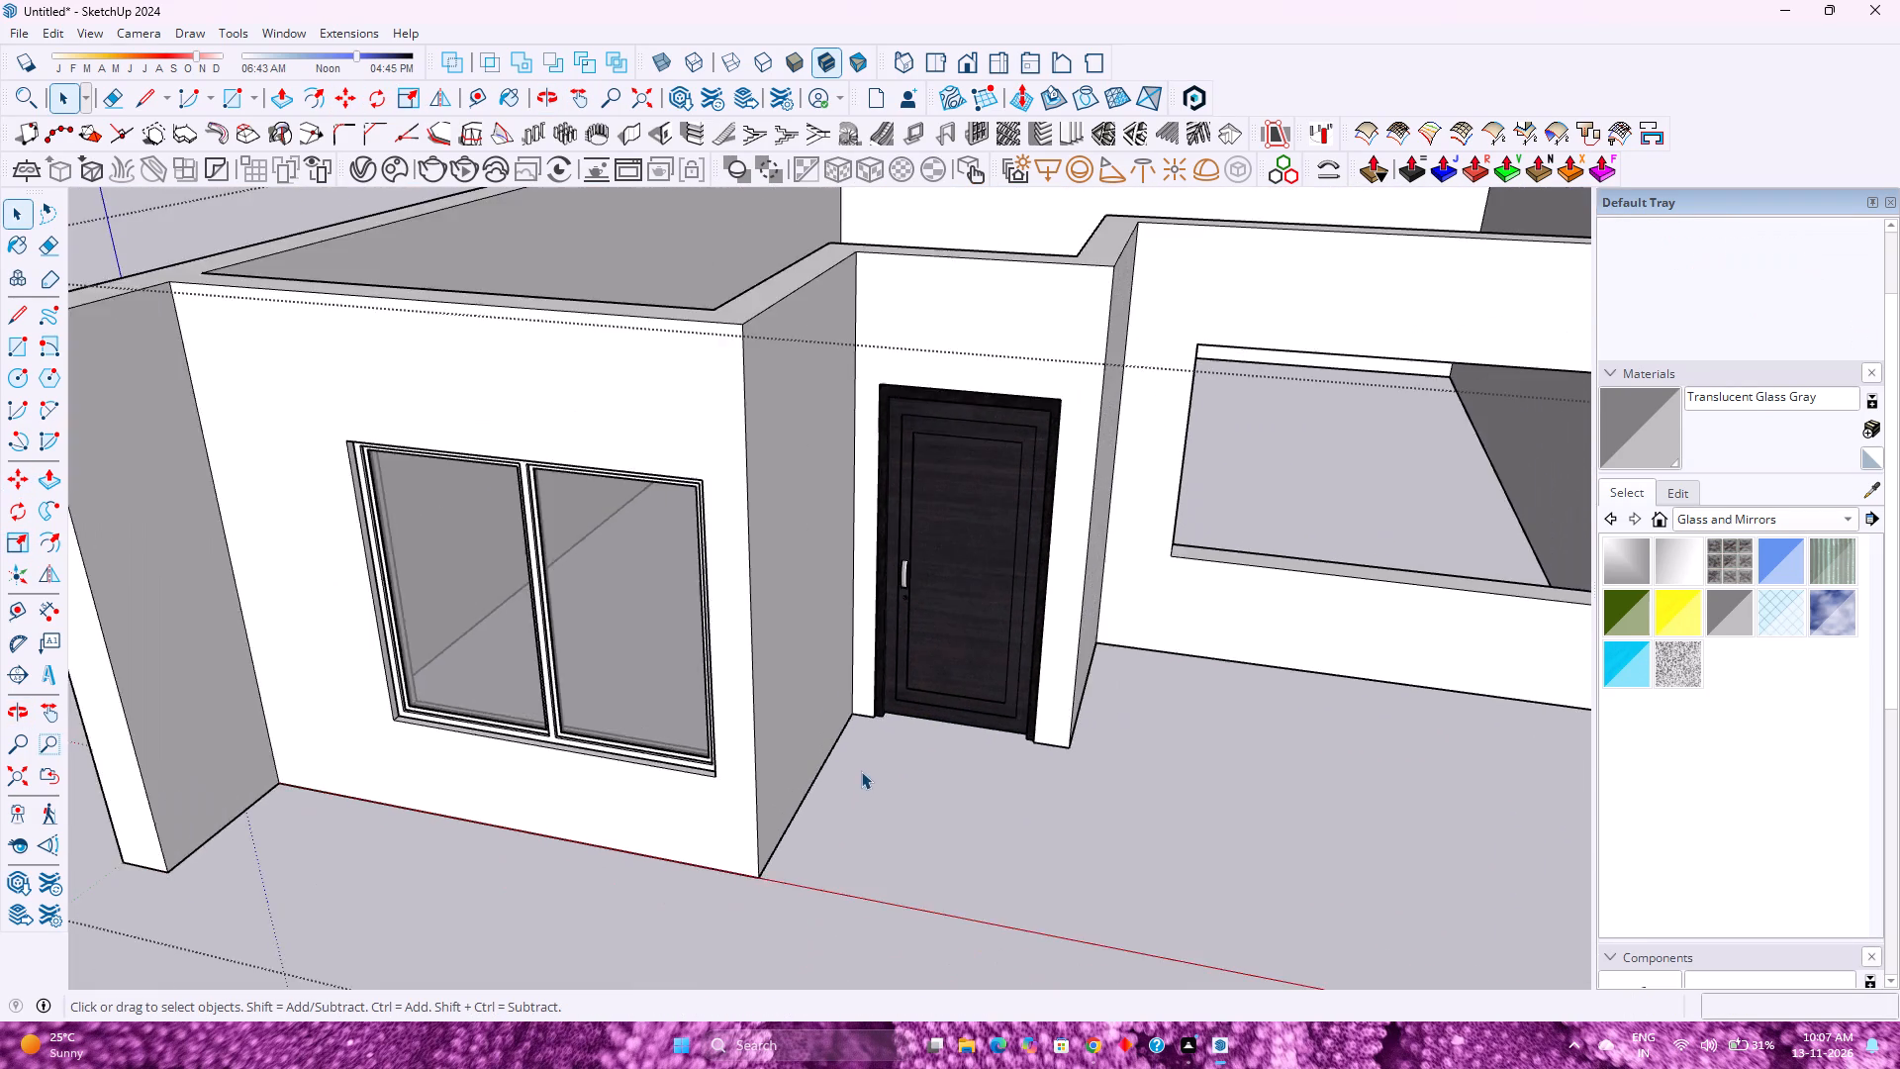
scroll(861, 771, "down", 5)
middle_click_drag(916, 685, 834, 758, "shift")
middle_click_drag(830, 751, 883, 690)
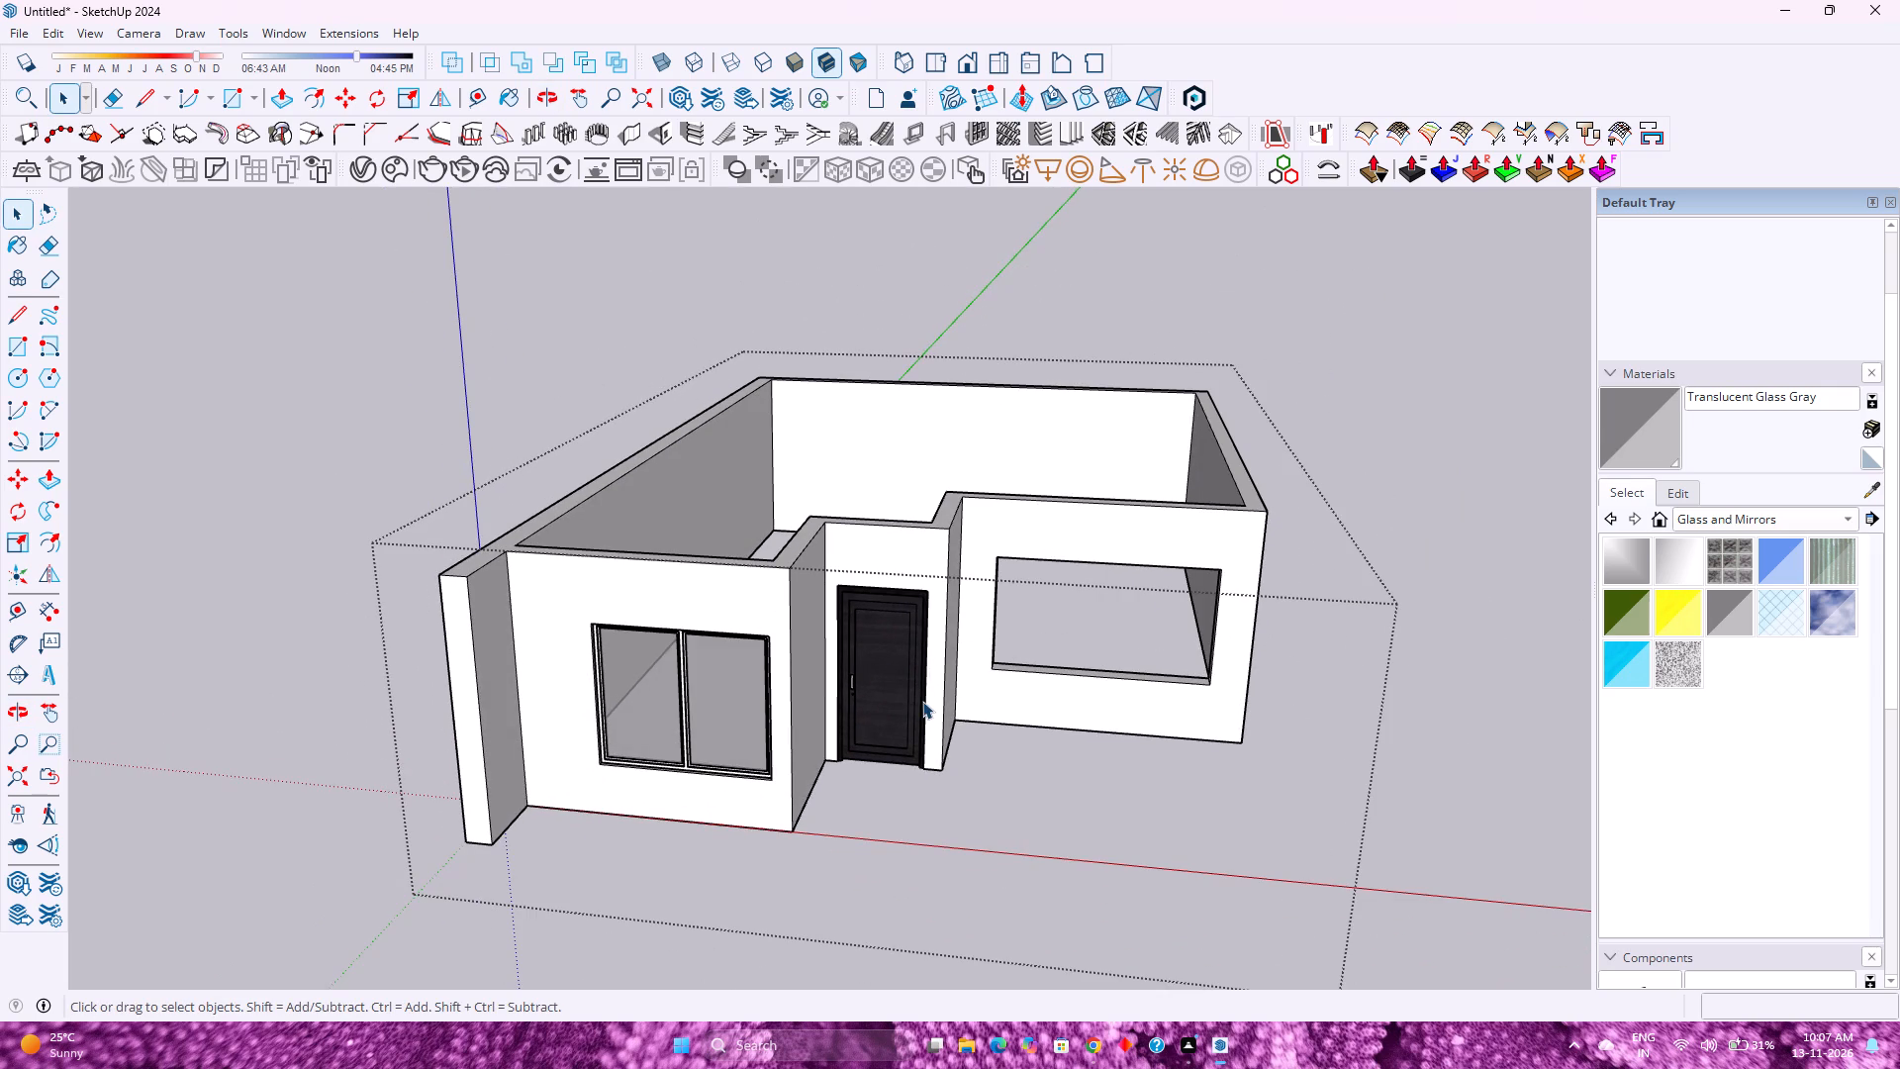
Save the model in the Fuji Files folder on New Volume (E:) as "Fuji - Luxury G+1 Residential Elevation".
key("ctrl+s")
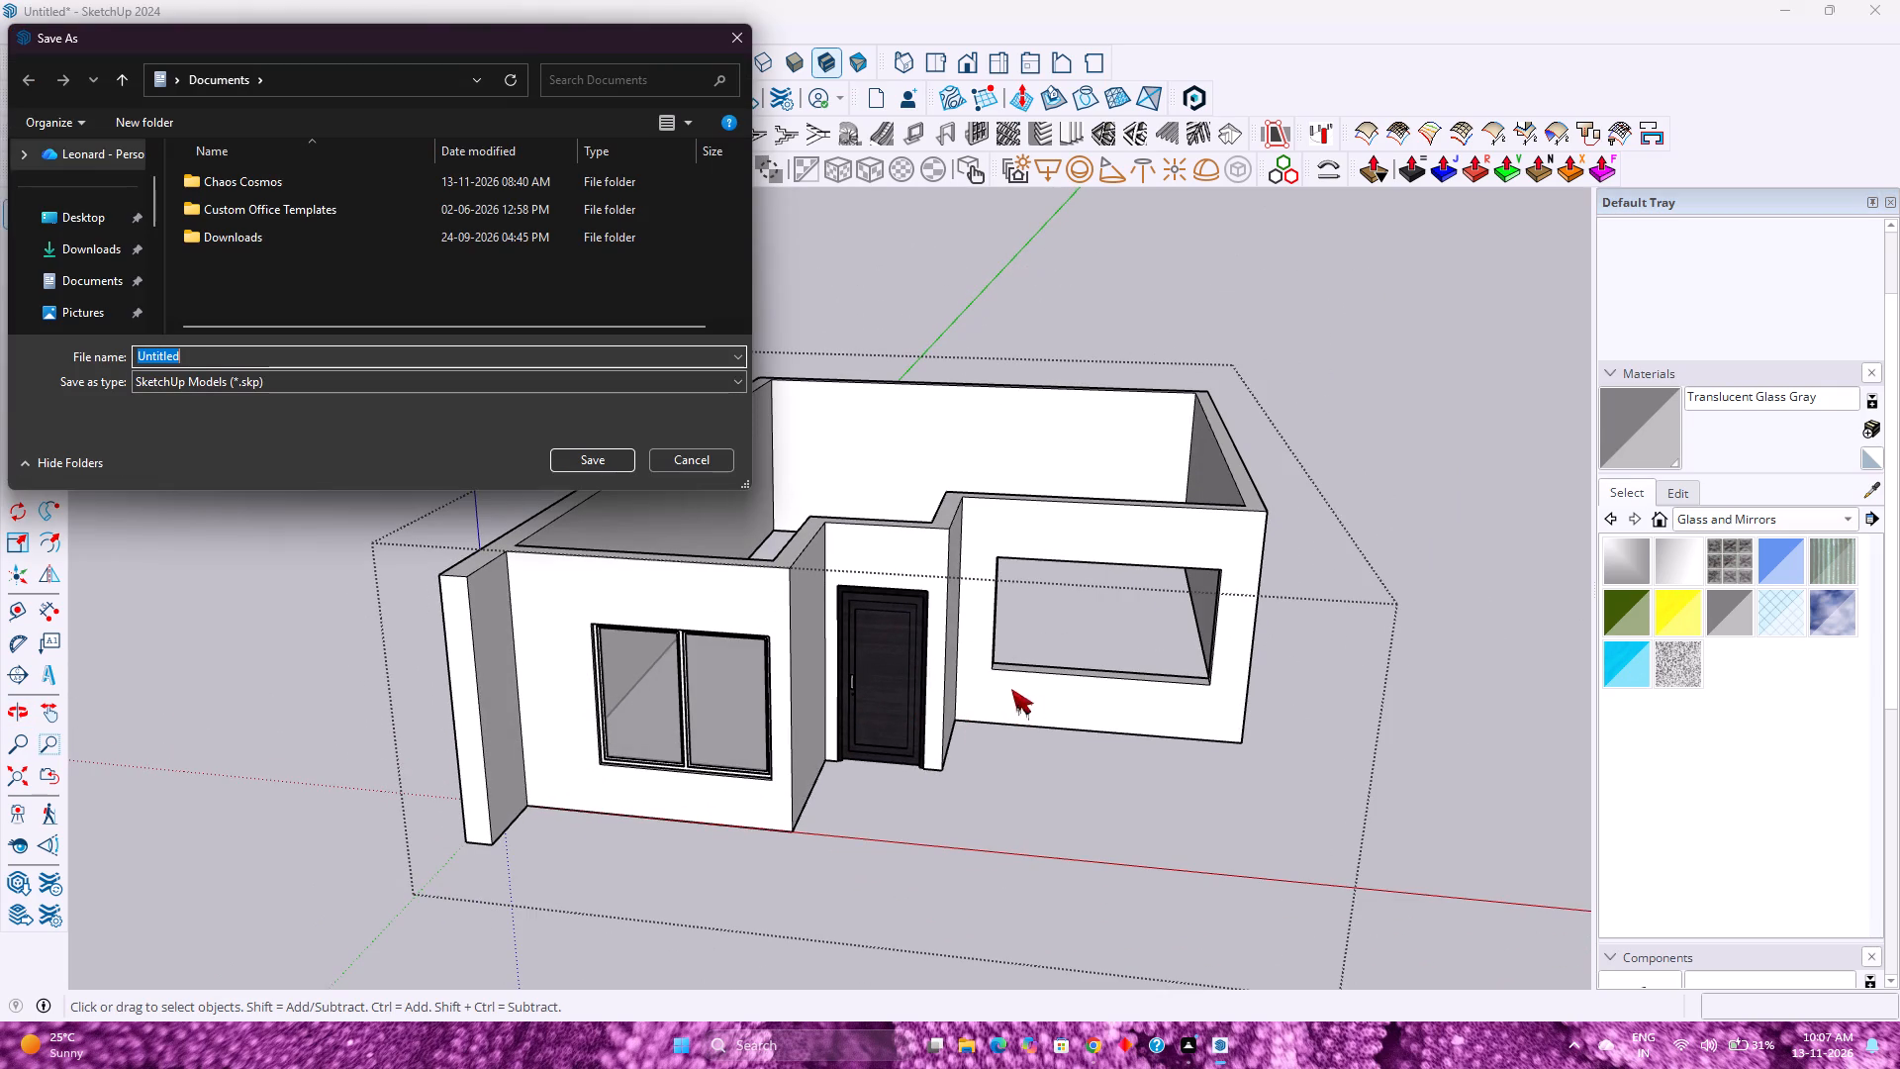
scroll(78, 227, "down", 4)
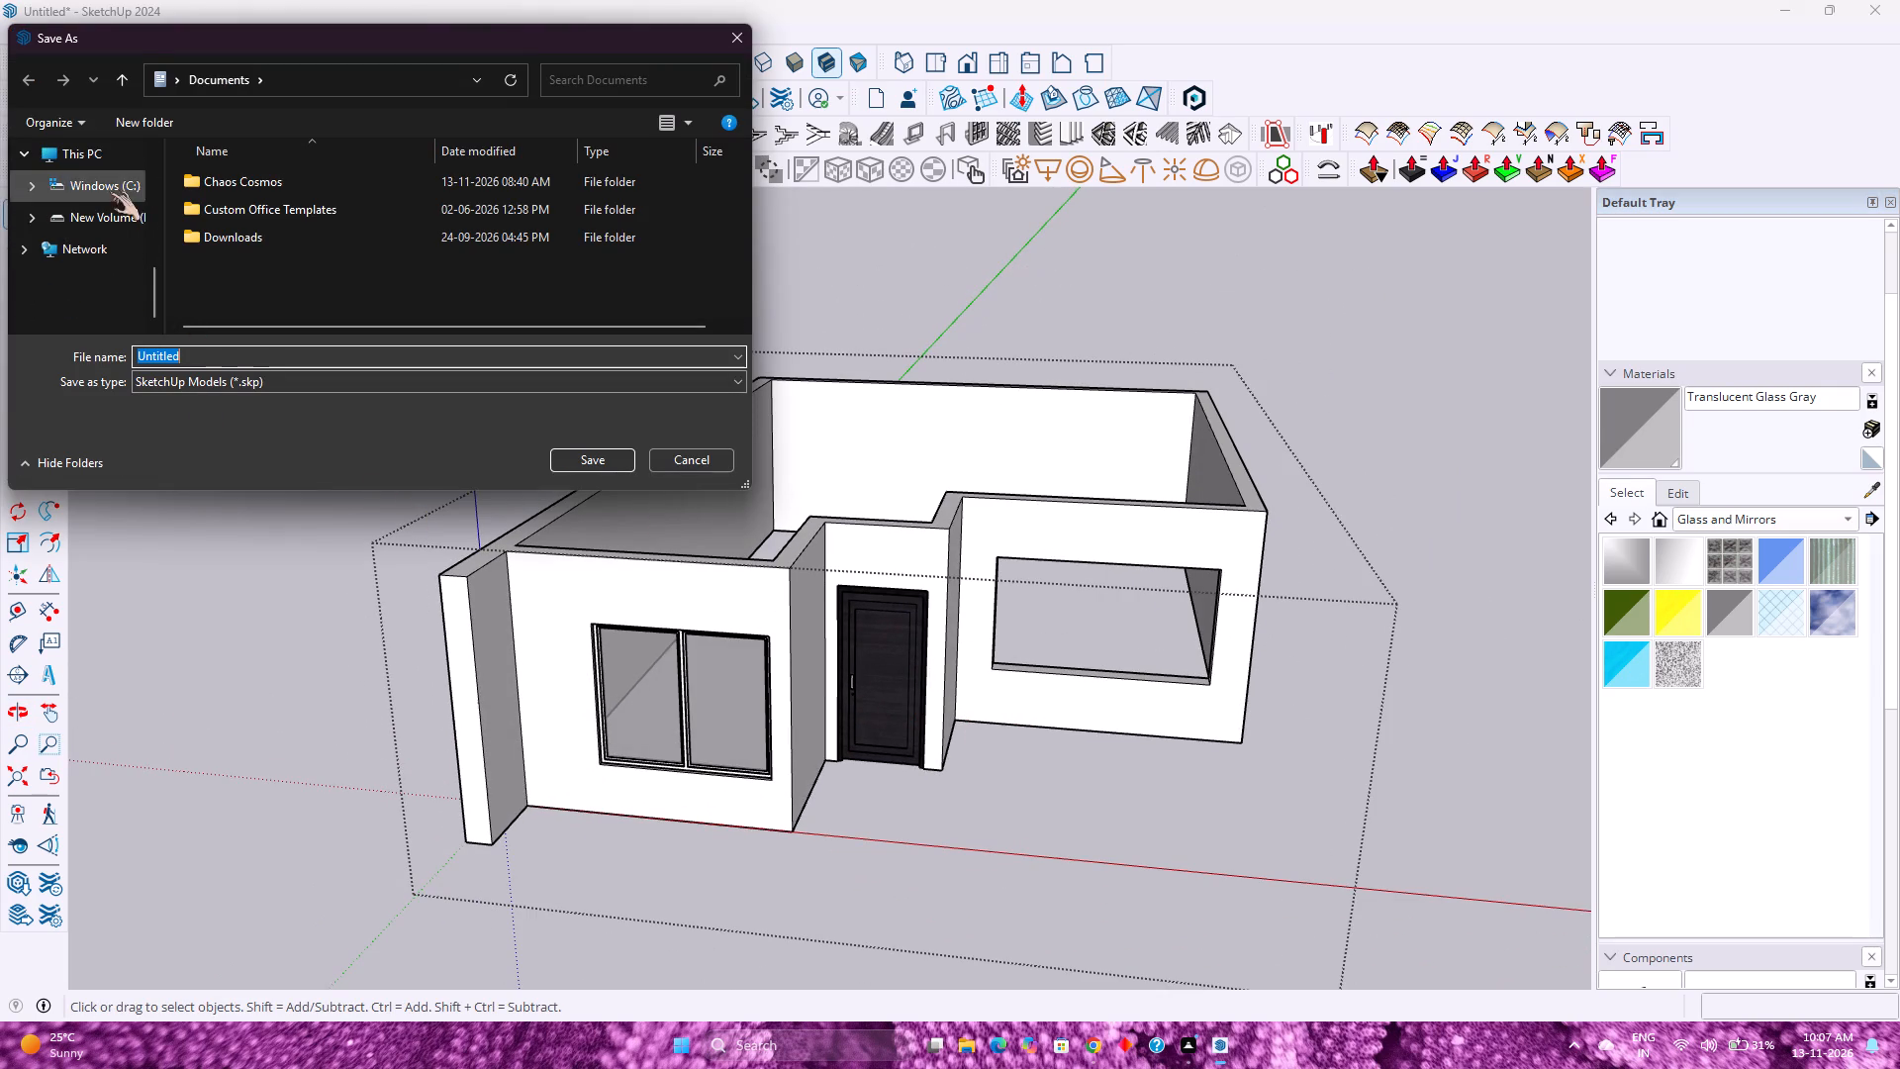
left_click(104, 221)
scroll(230, 284, "down", 2)
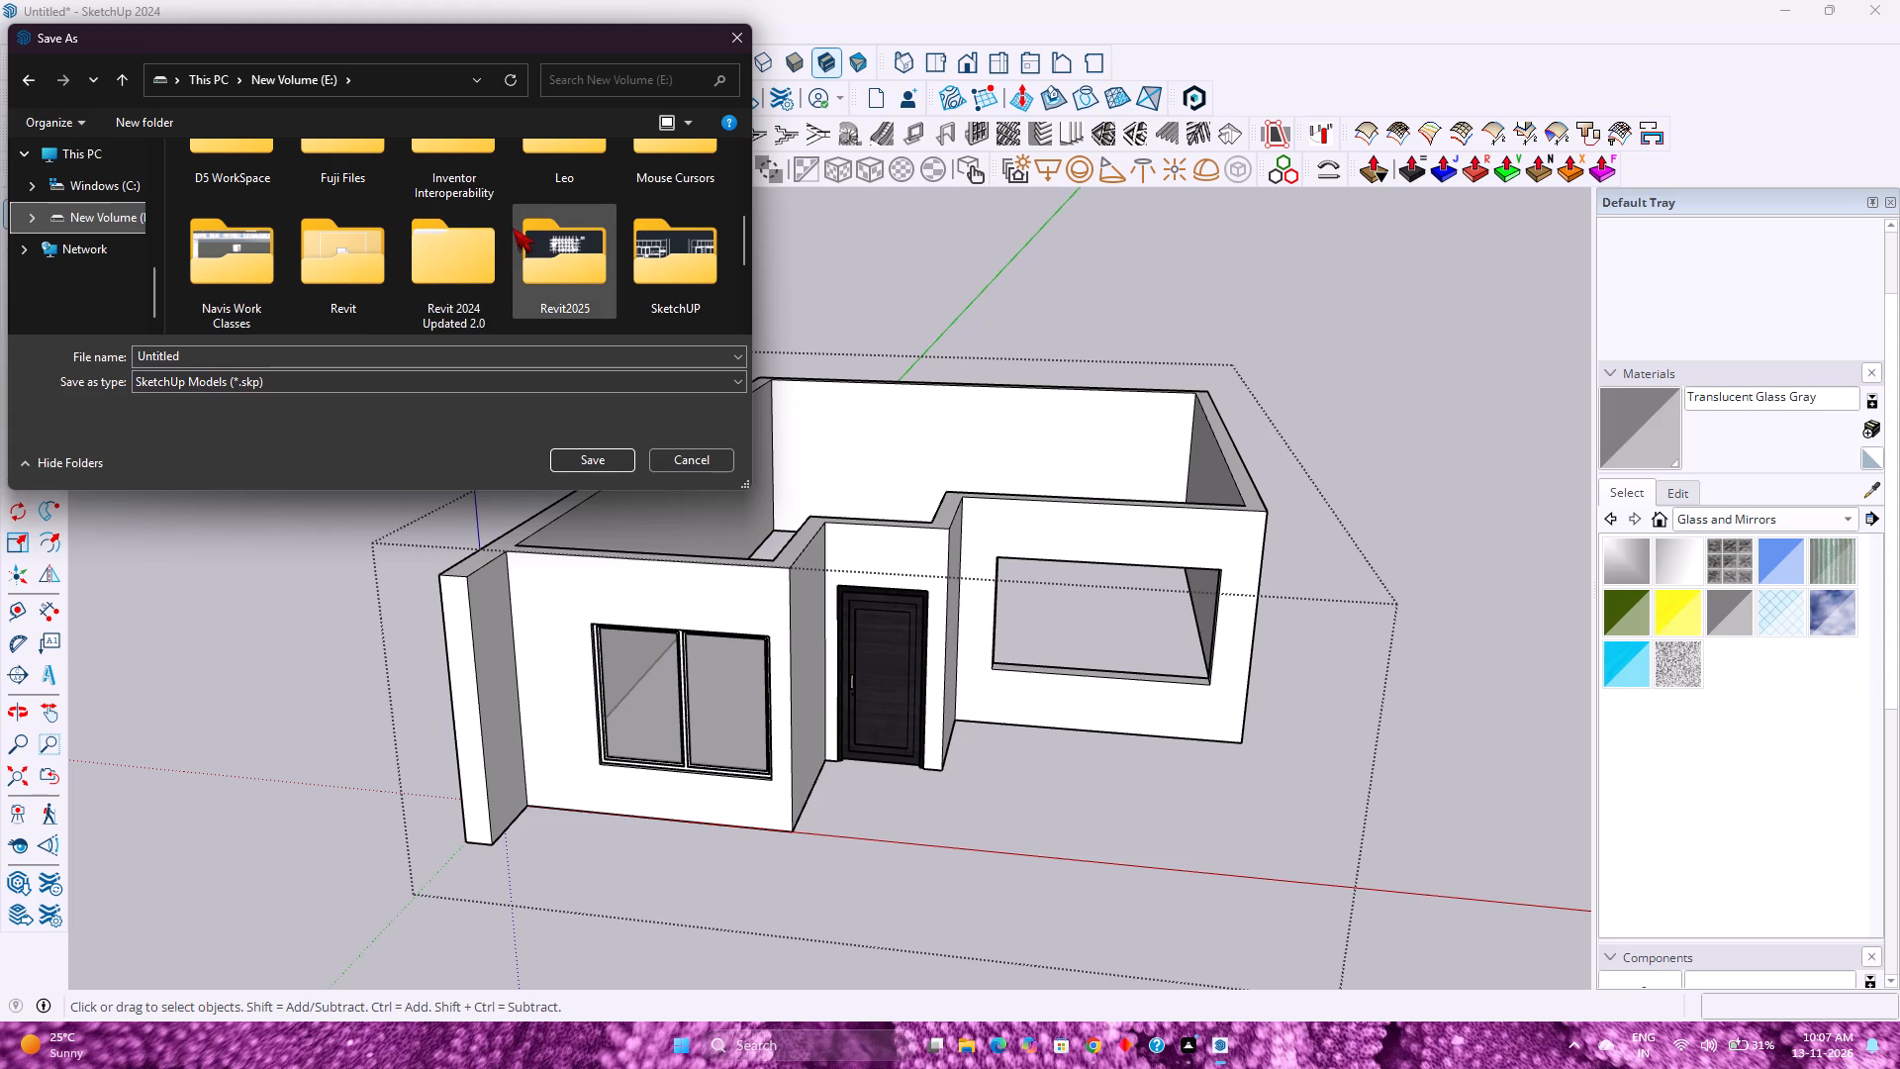
scroll(565, 212, "up", 1)
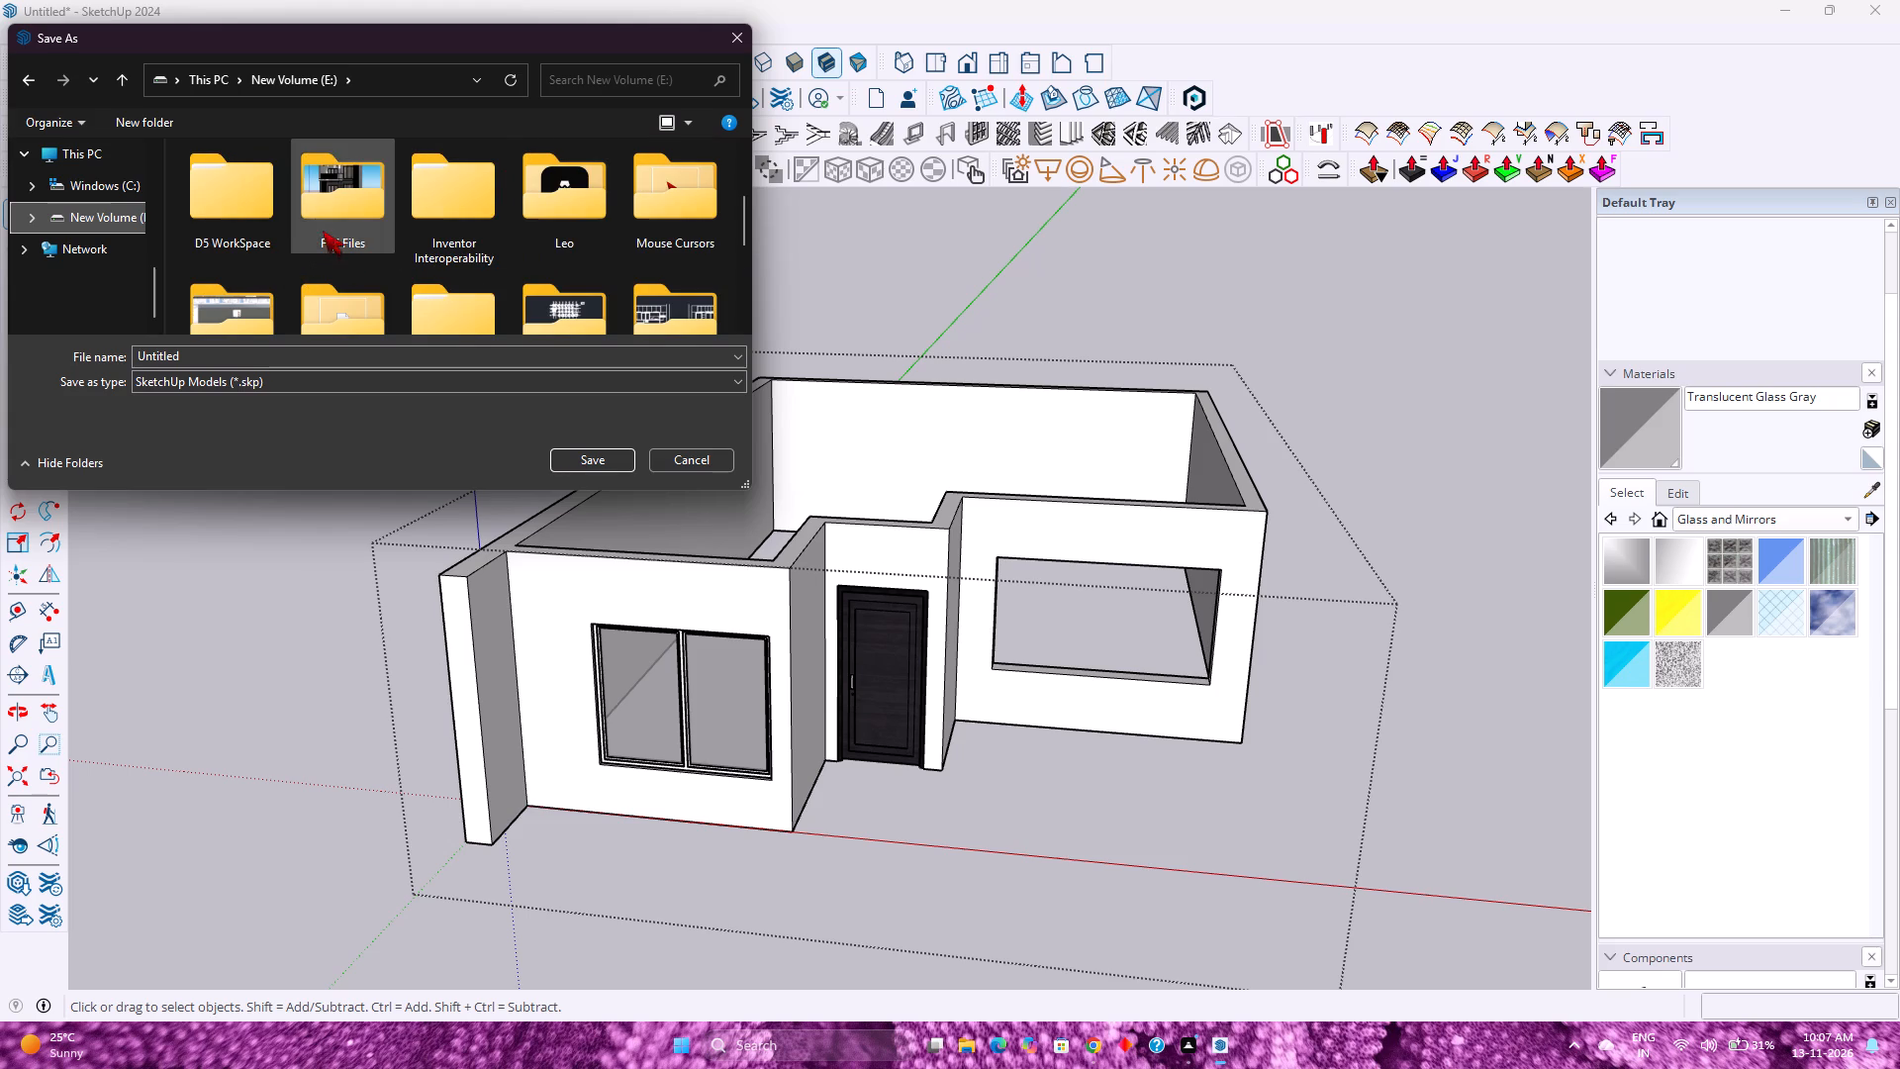
double_click(332, 223)
left_click(266, 390)
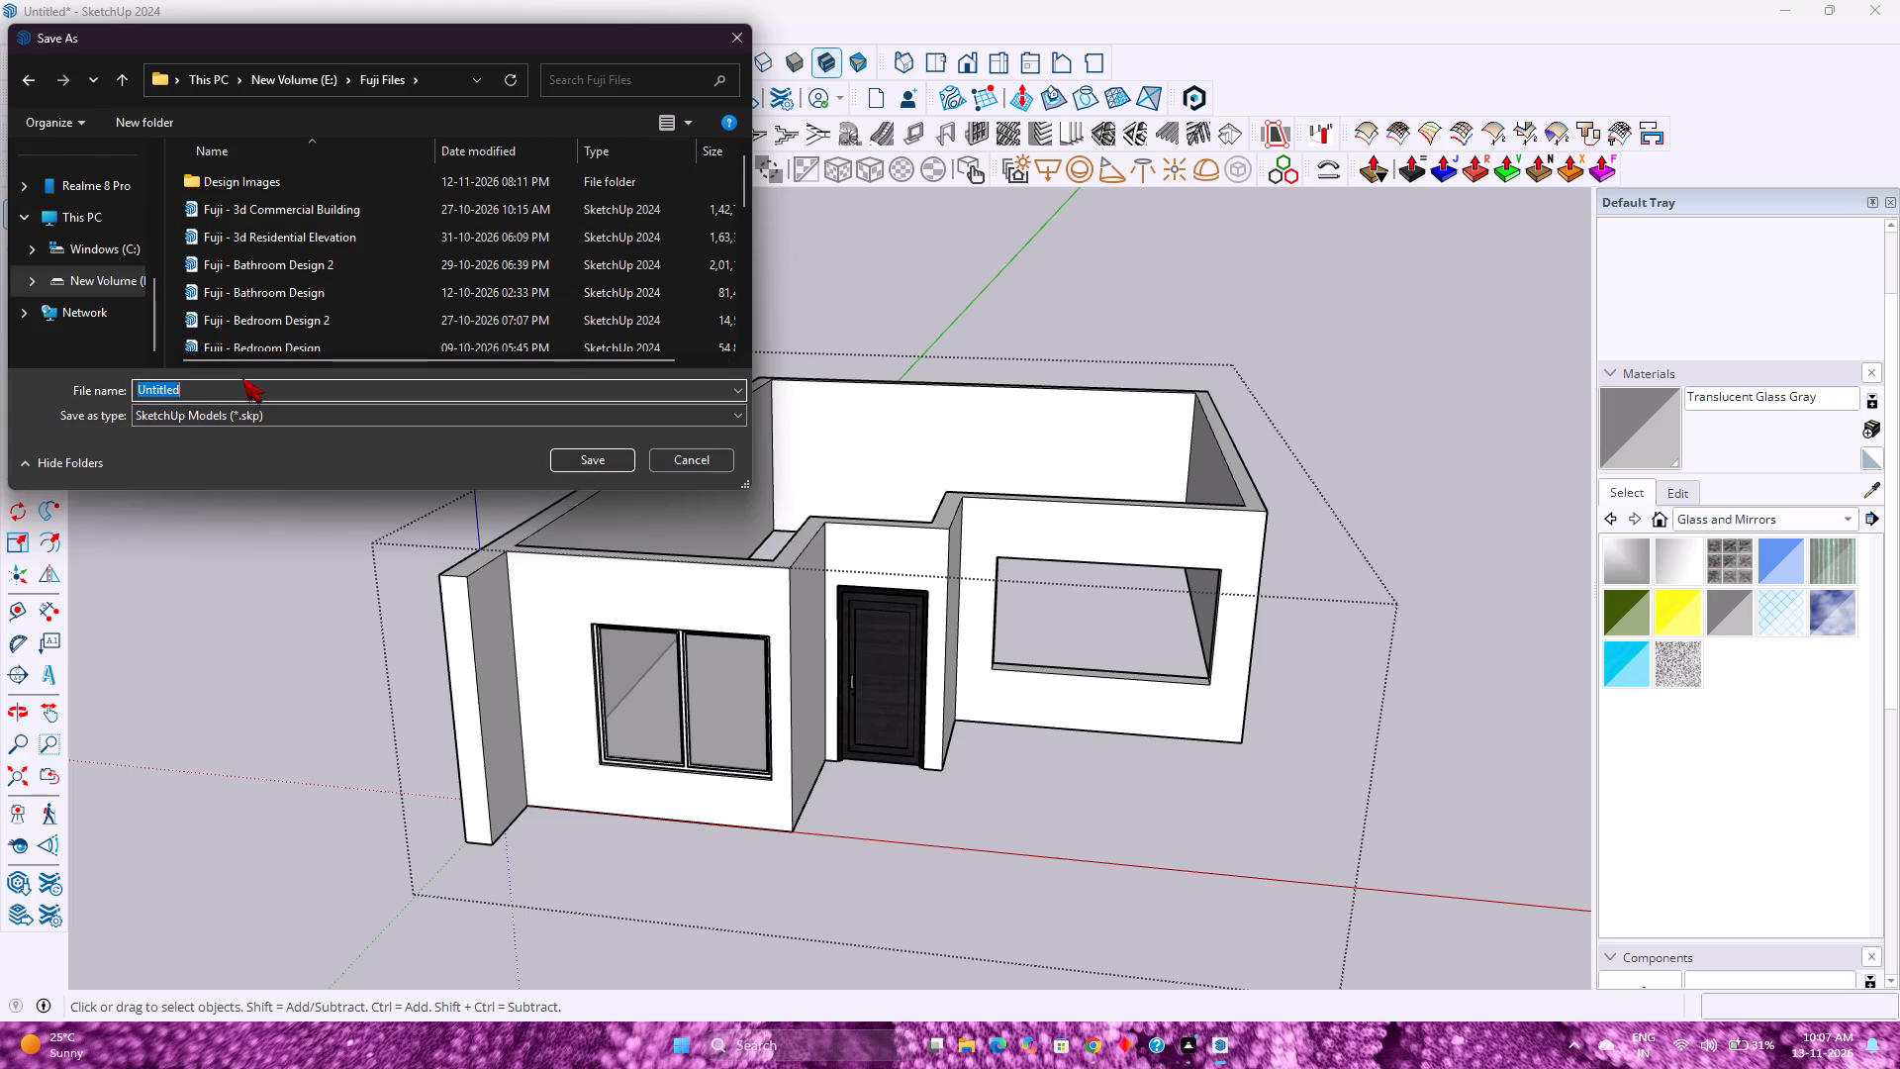
type("Fuji - Luxu")
type("ry")
key("space")
key("shift+g")
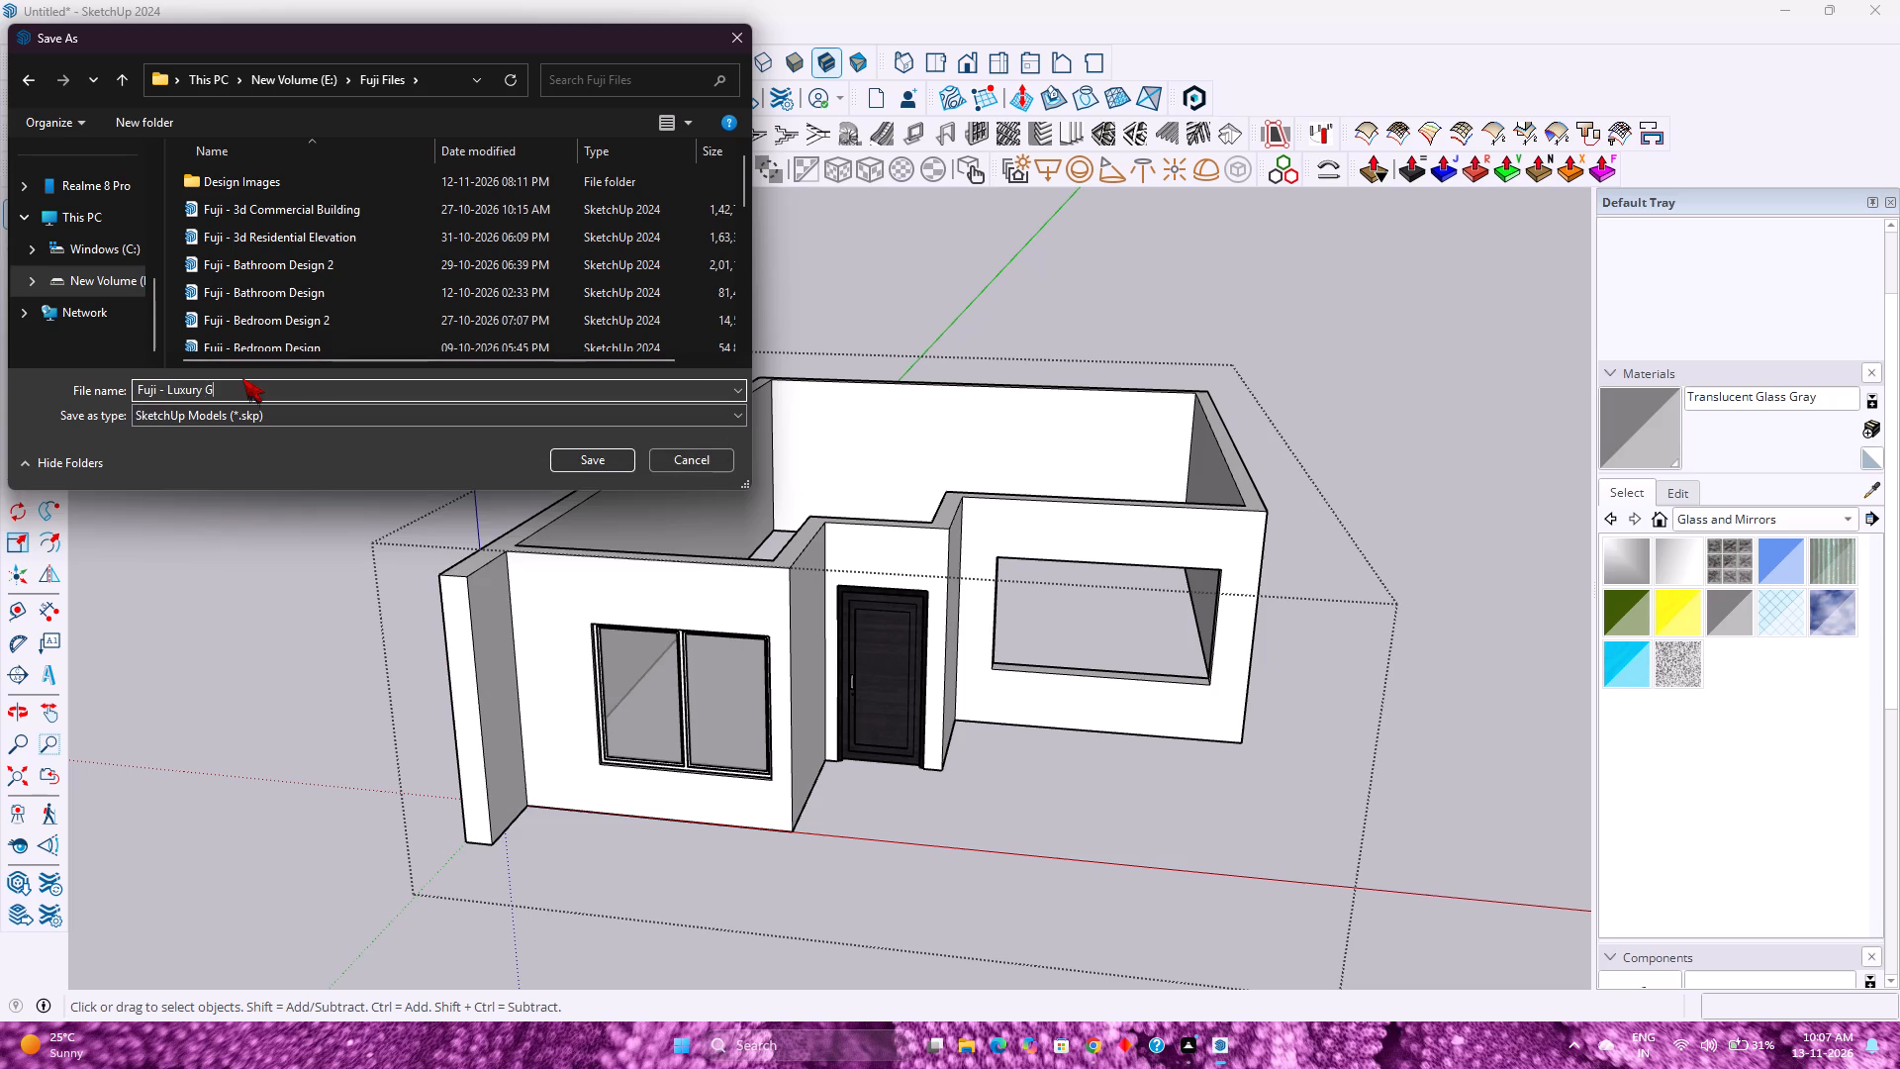
key("plus")
type("1")
key("space")
type("Residential Elevation")
key("Return")
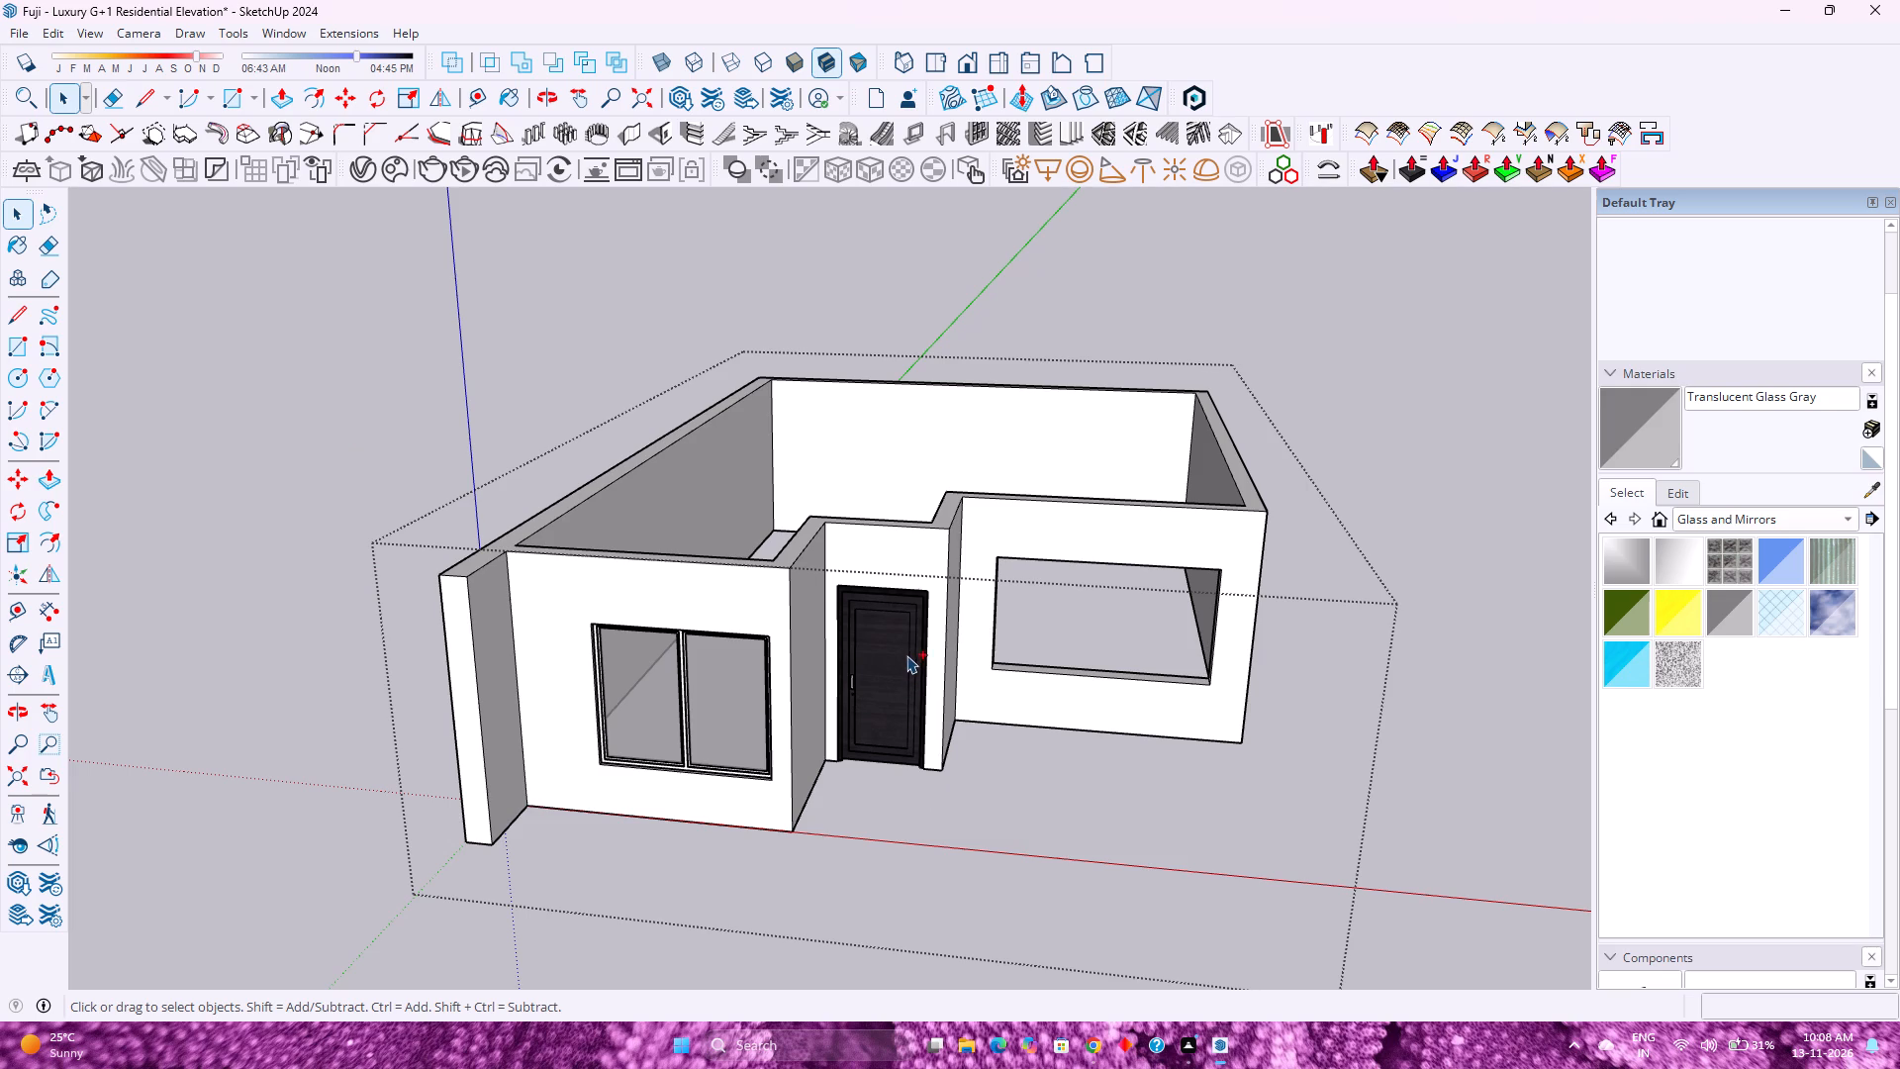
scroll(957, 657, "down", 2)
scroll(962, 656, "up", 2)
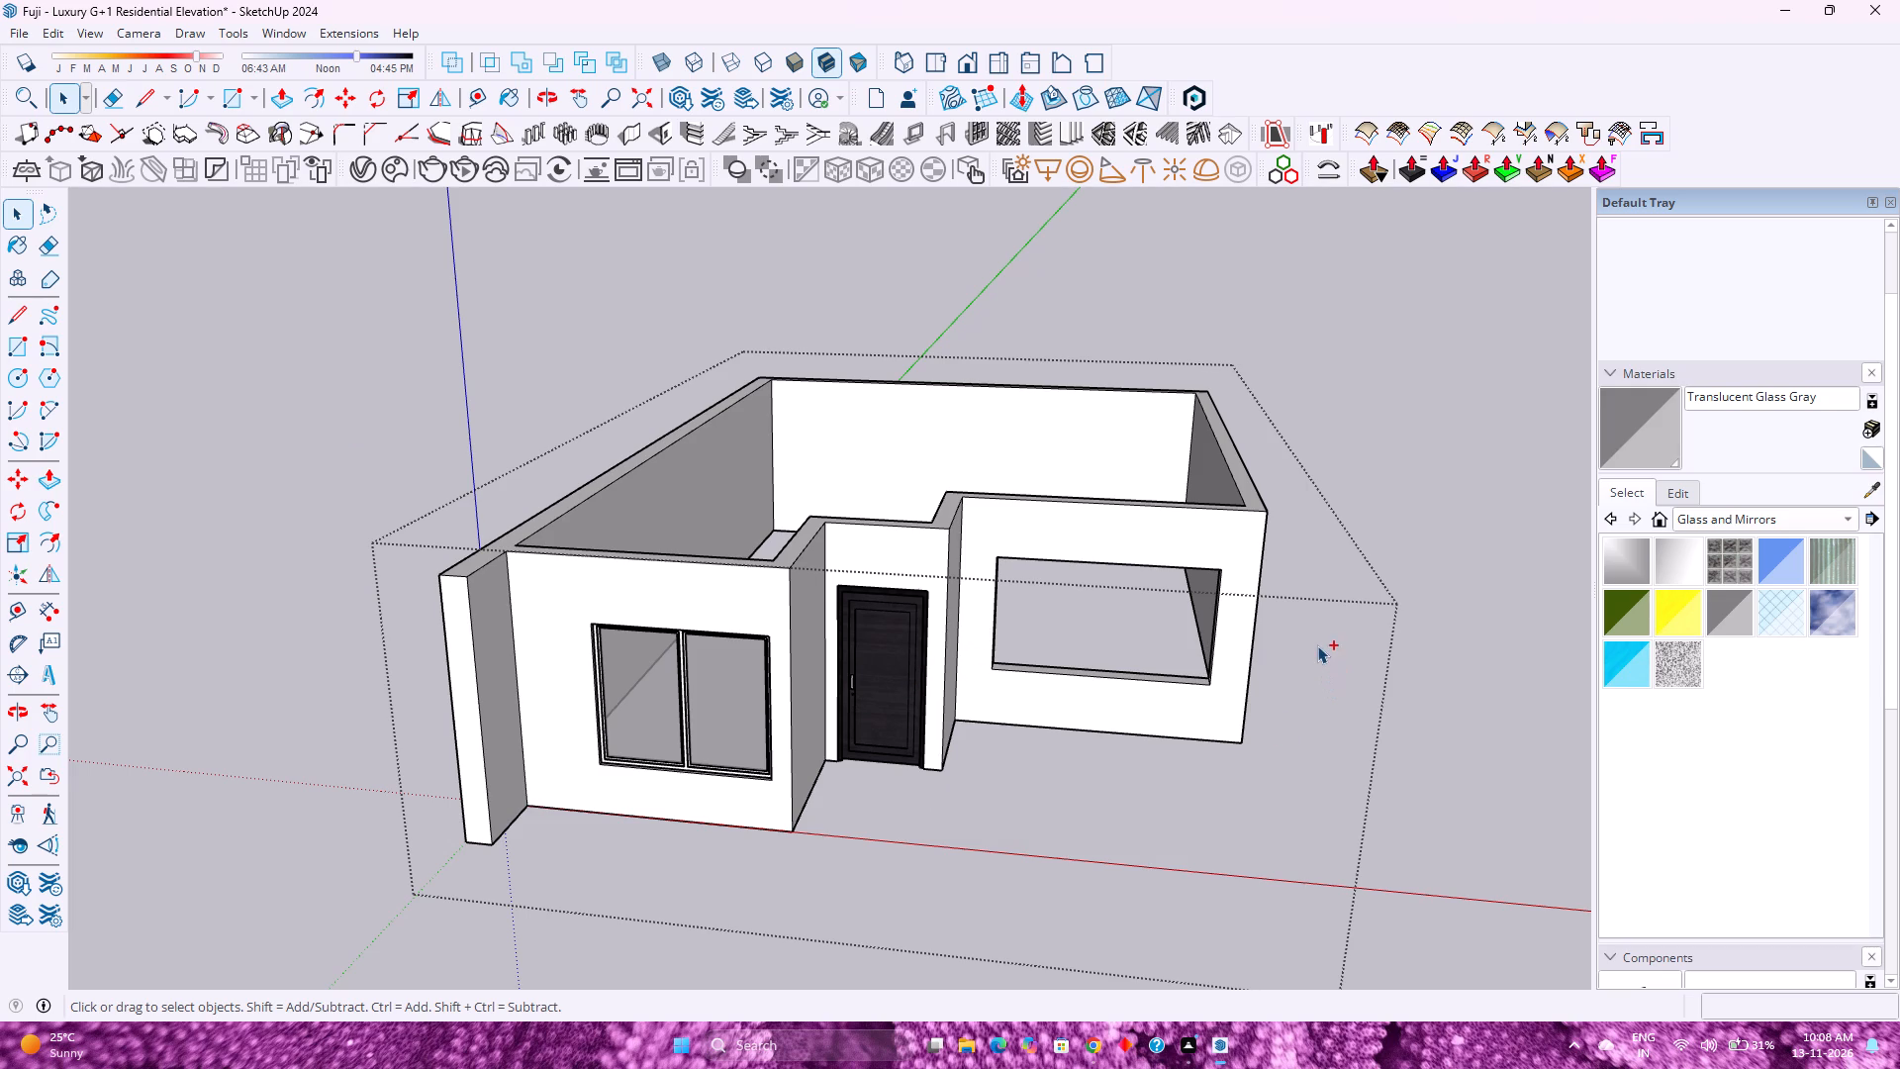
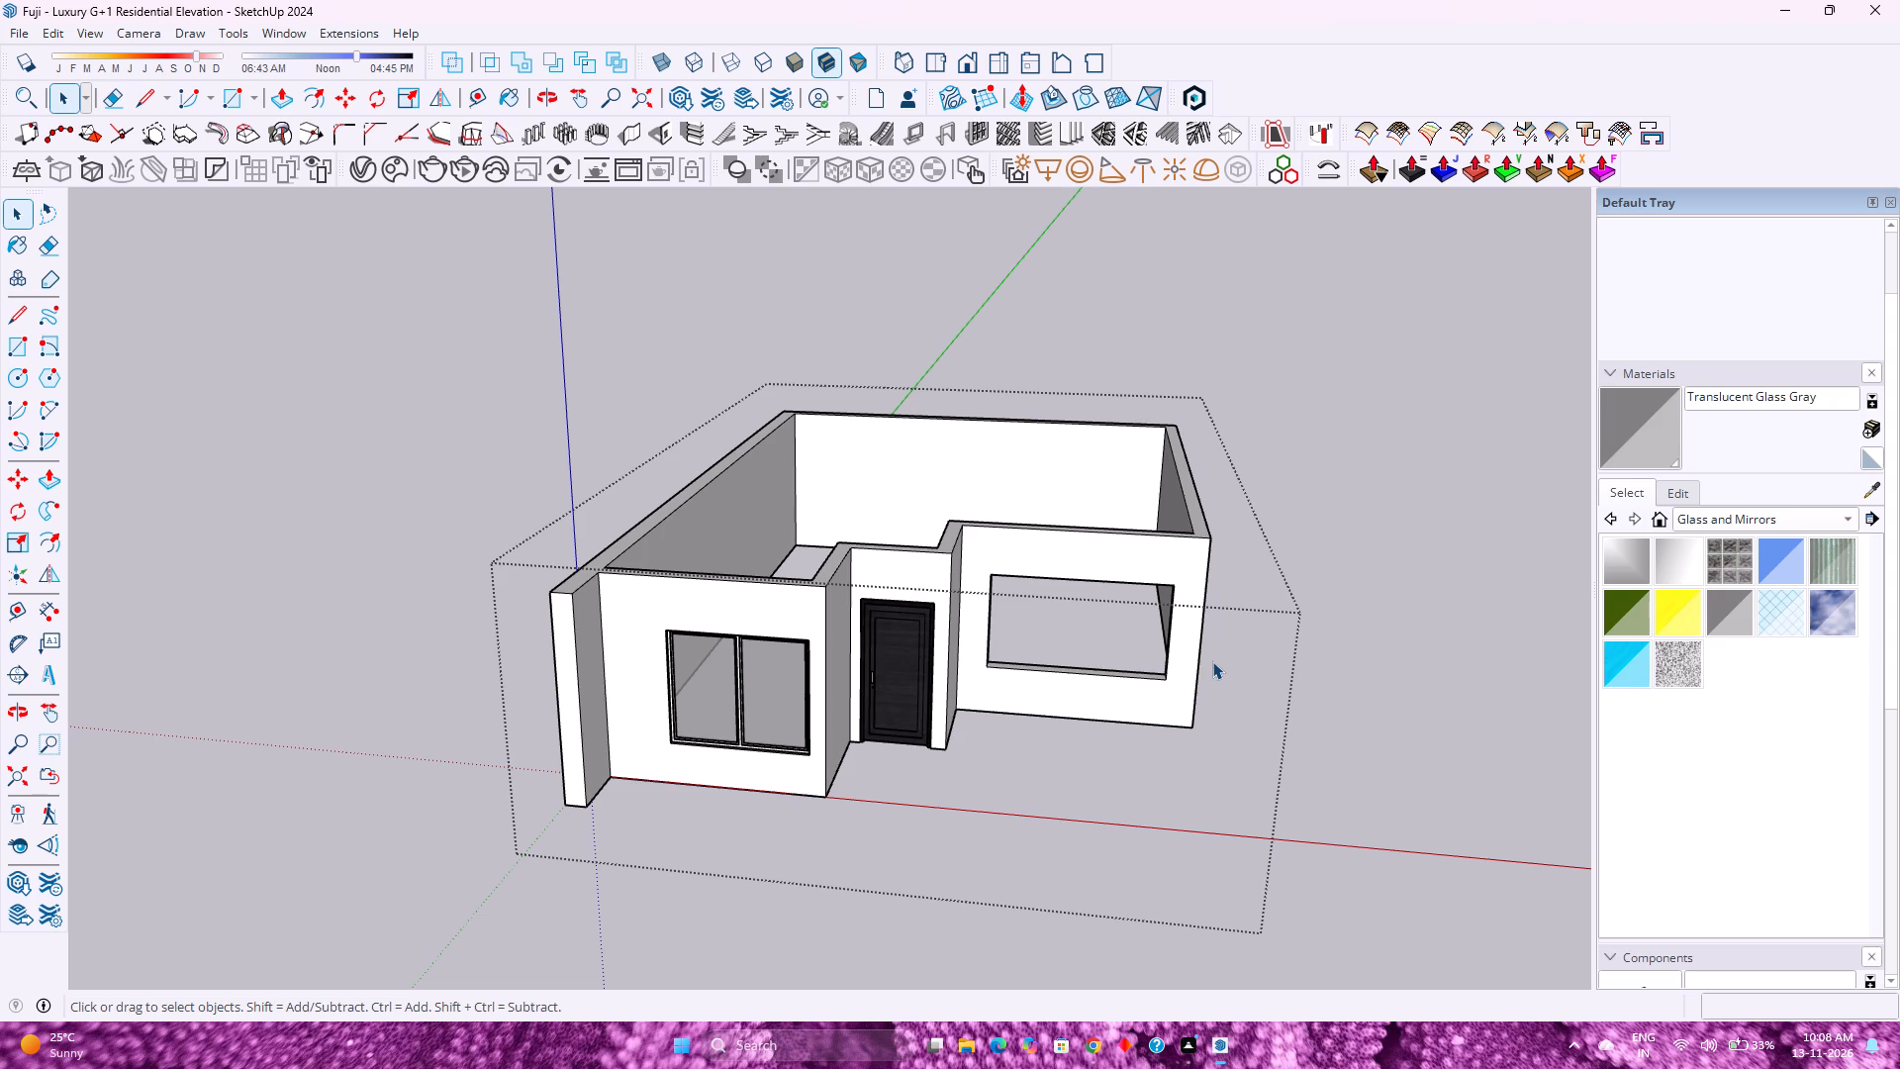
Examine the front wall beside the door and its empty window opening from several angles.
double_click(1124, 704)
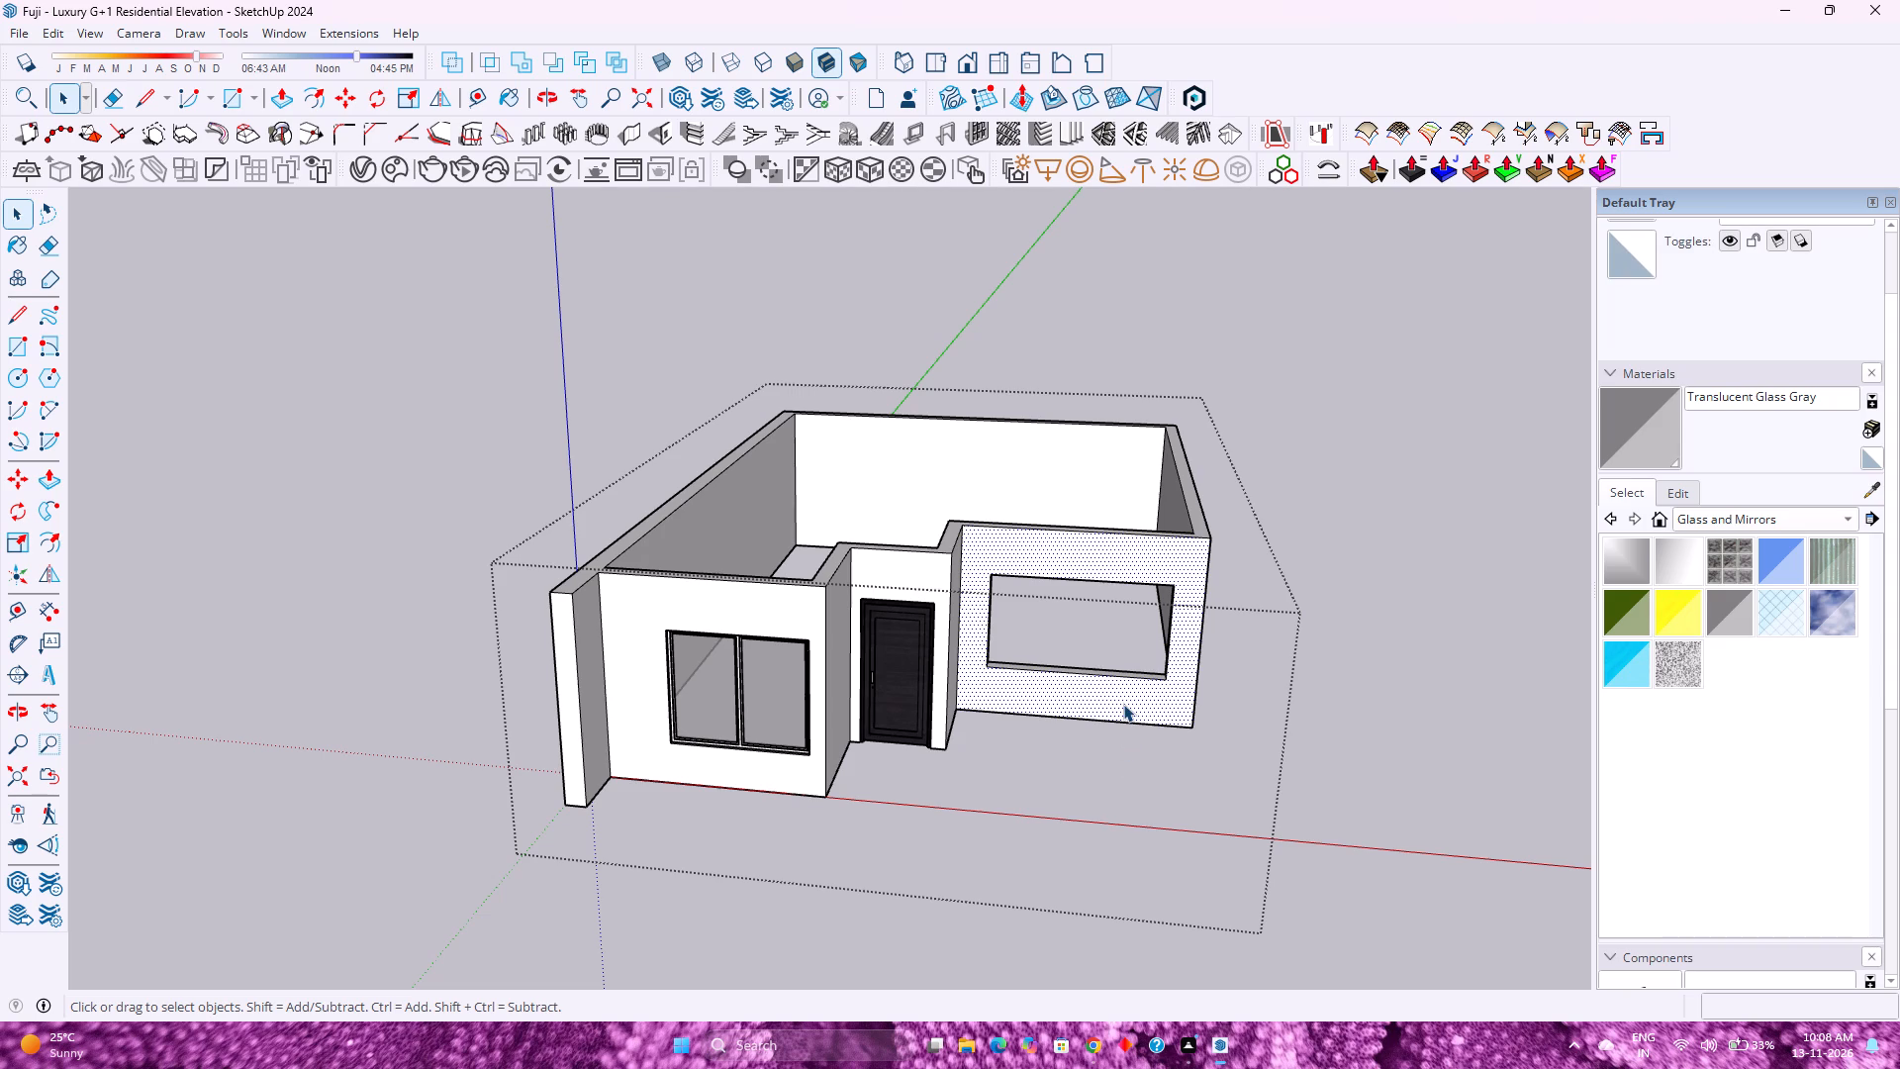
scroll(1121, 693, "up", 6)
scroll(1117, 684, "down", 4)
middle_click_drag(1189, 723, 925, 619)
middle_click(925, 619)
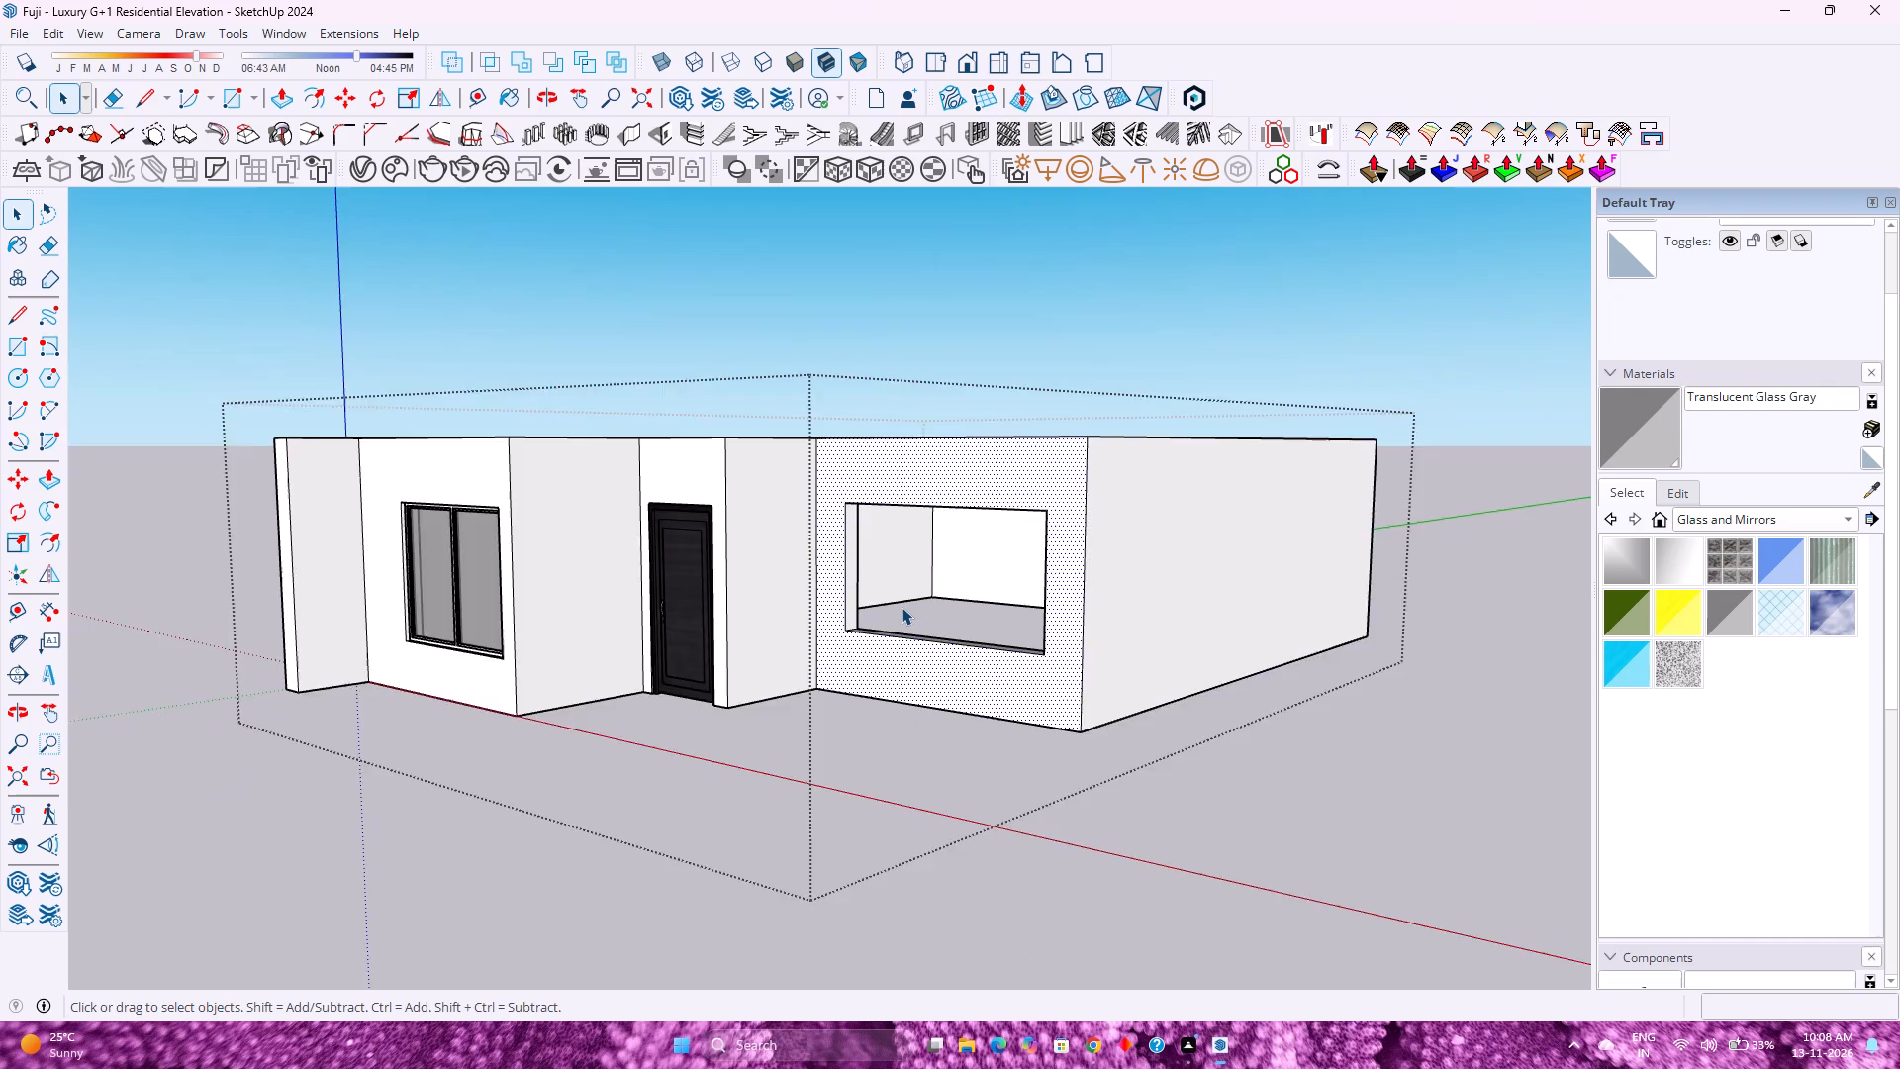
scroll(902, 607, "up", 3)
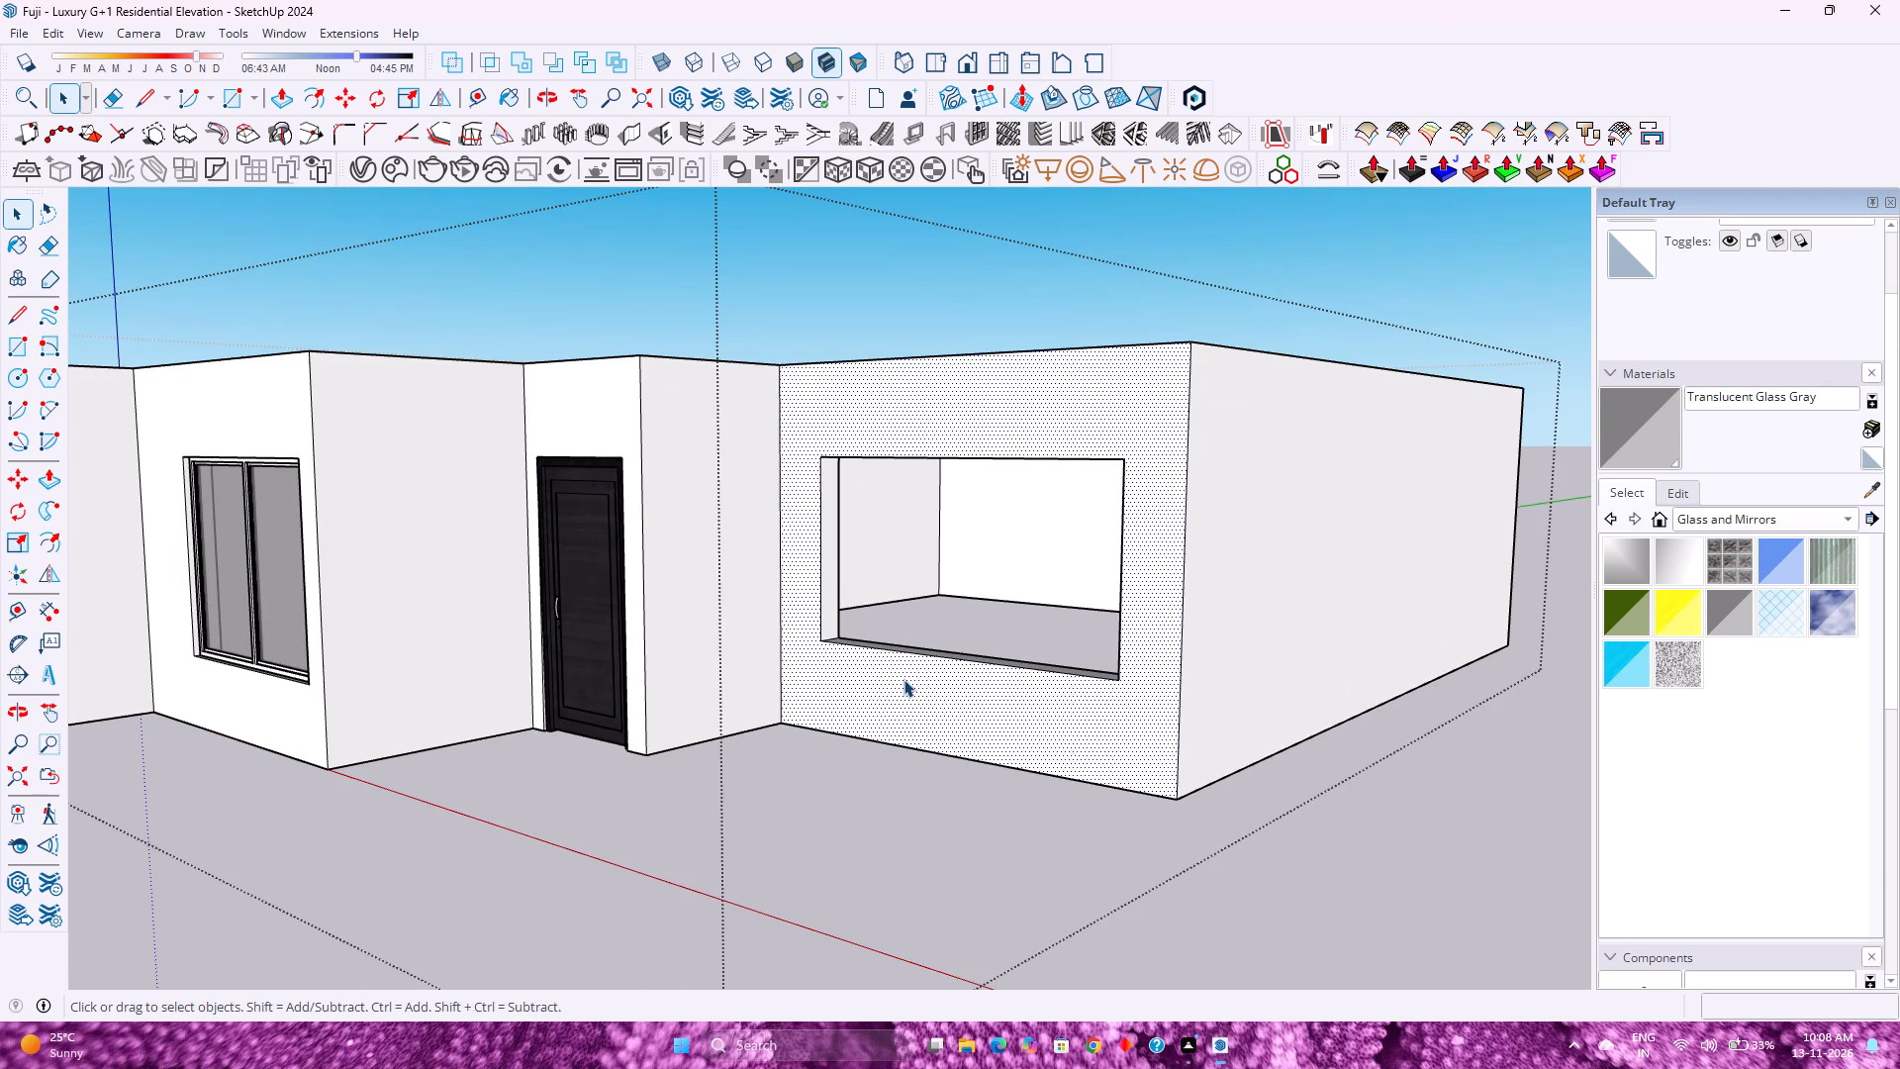
scroll(948, 752, "down", 4)
left_click(1087, 784)
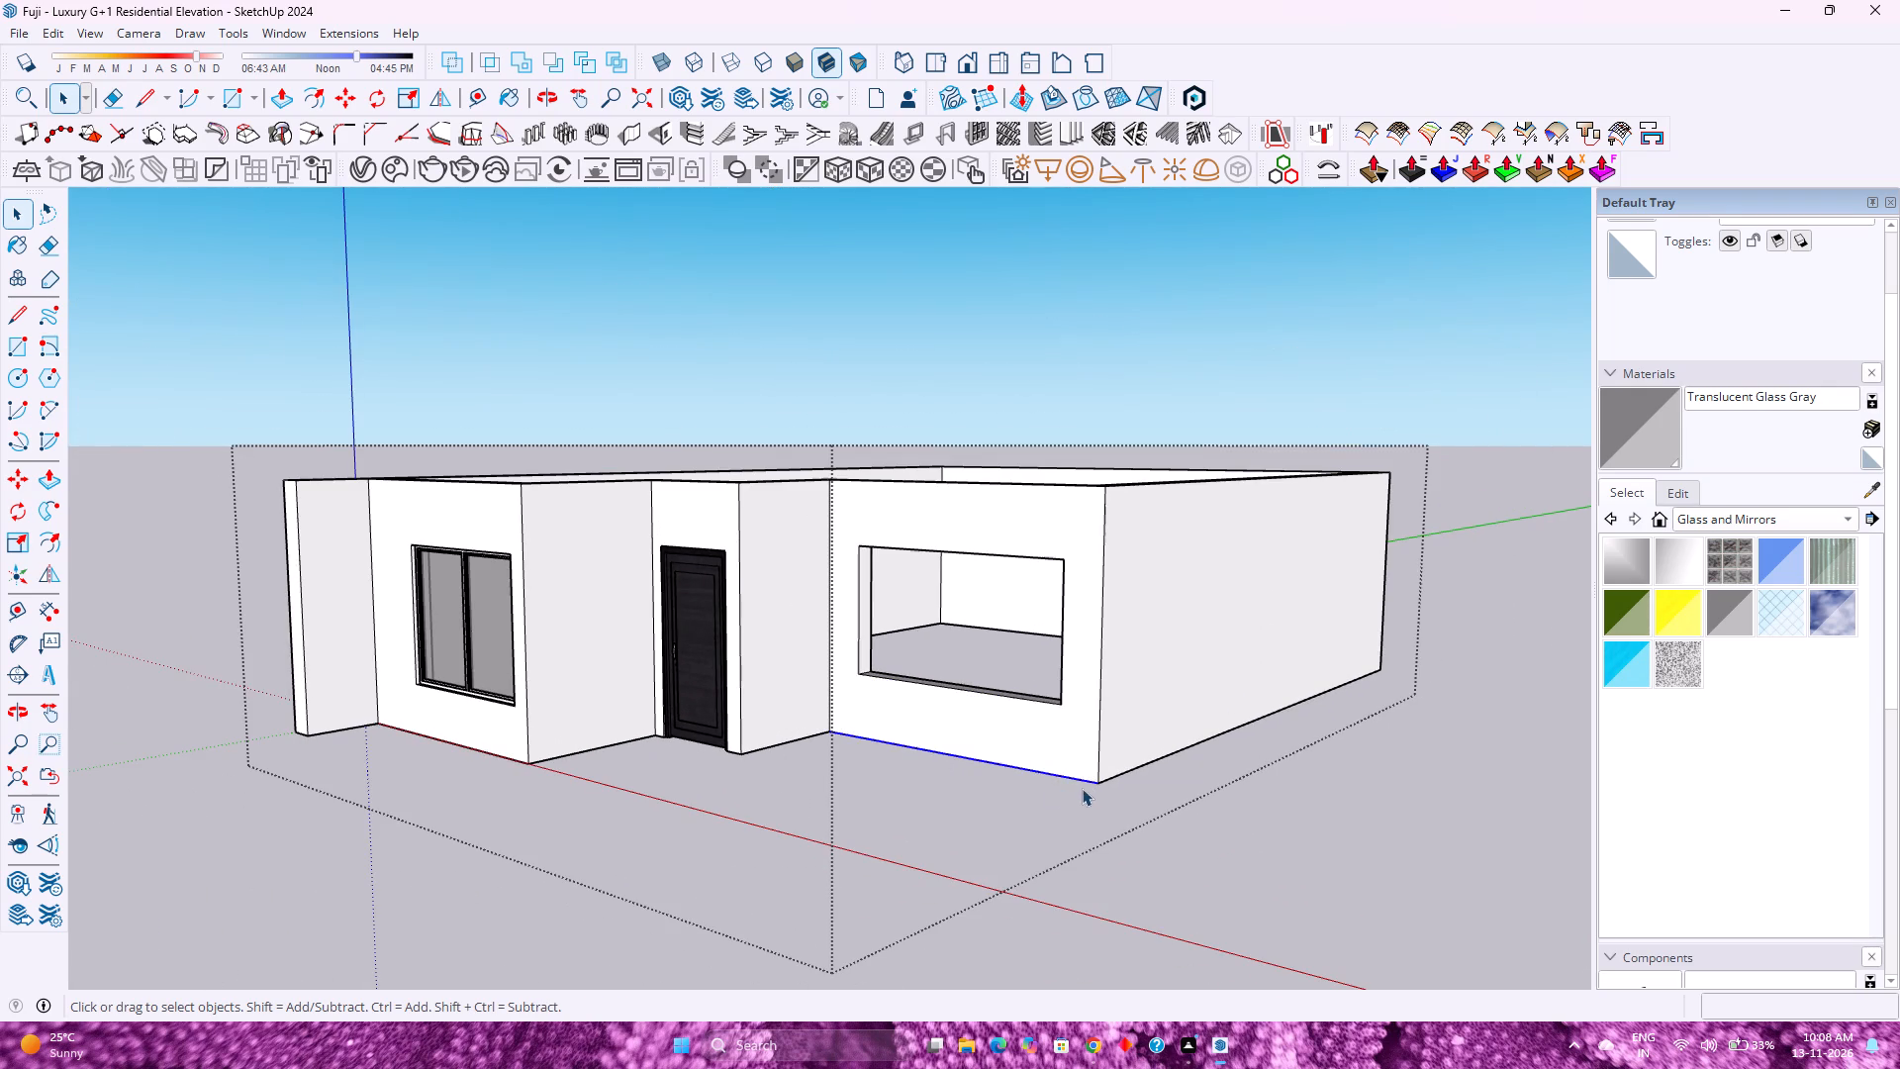
scroll(1023, 622, "up", 3)
left_click(1101, 607)
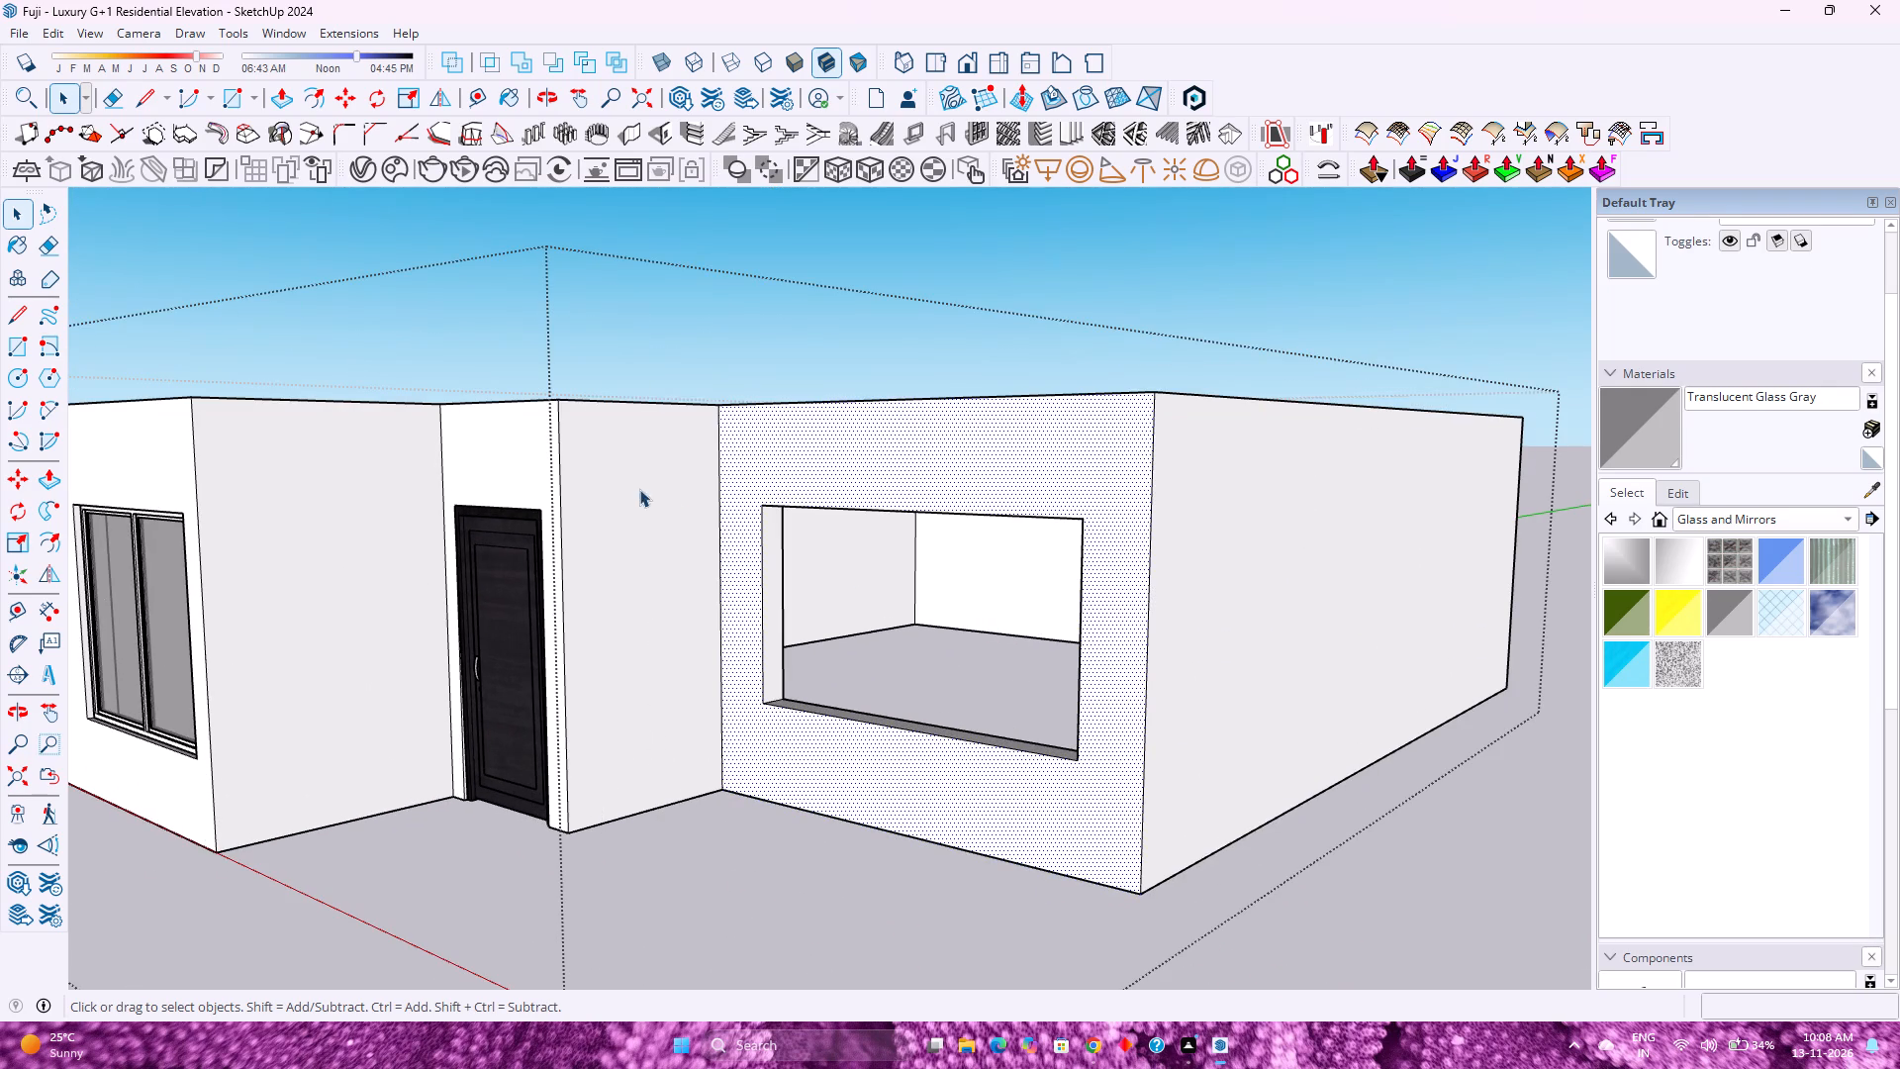
middle_click_drag(656, 504, 1039, 606)
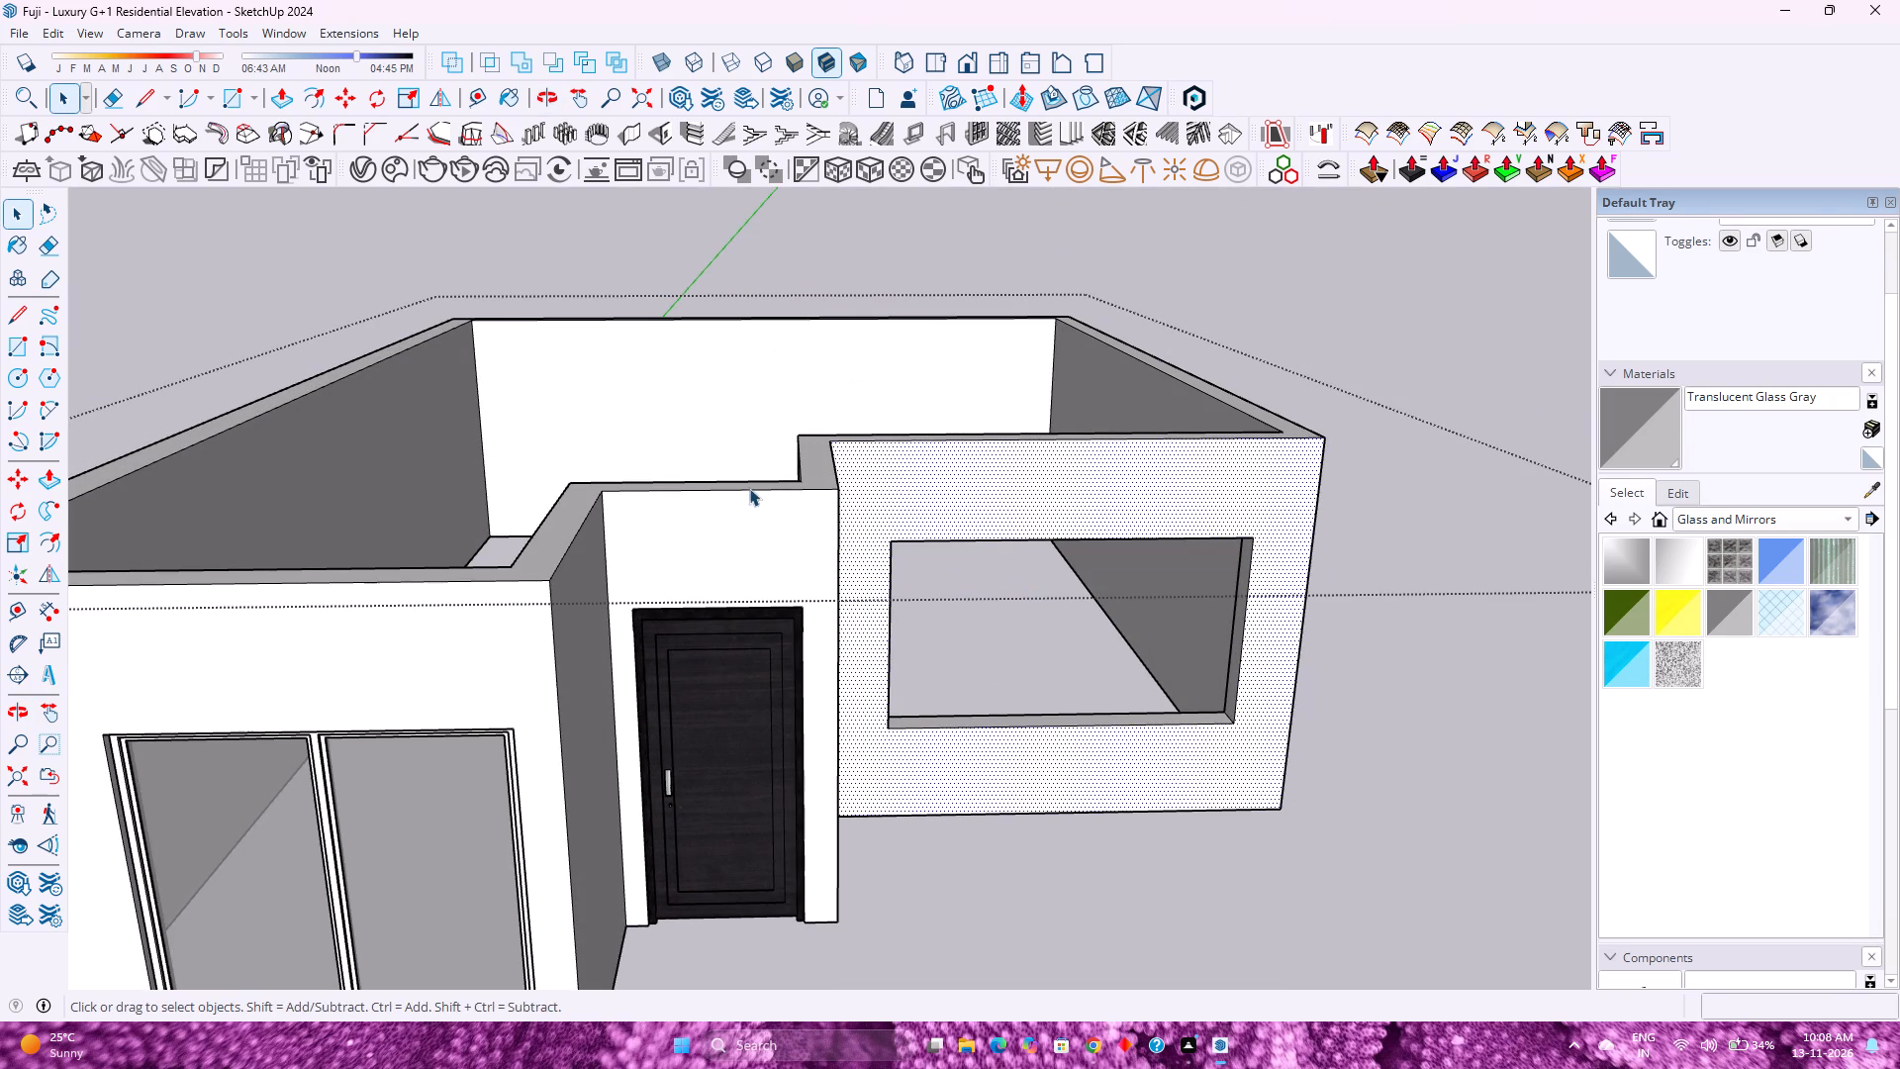
Search 3D Warehouse for "Window" models.
left_click(292, 30)
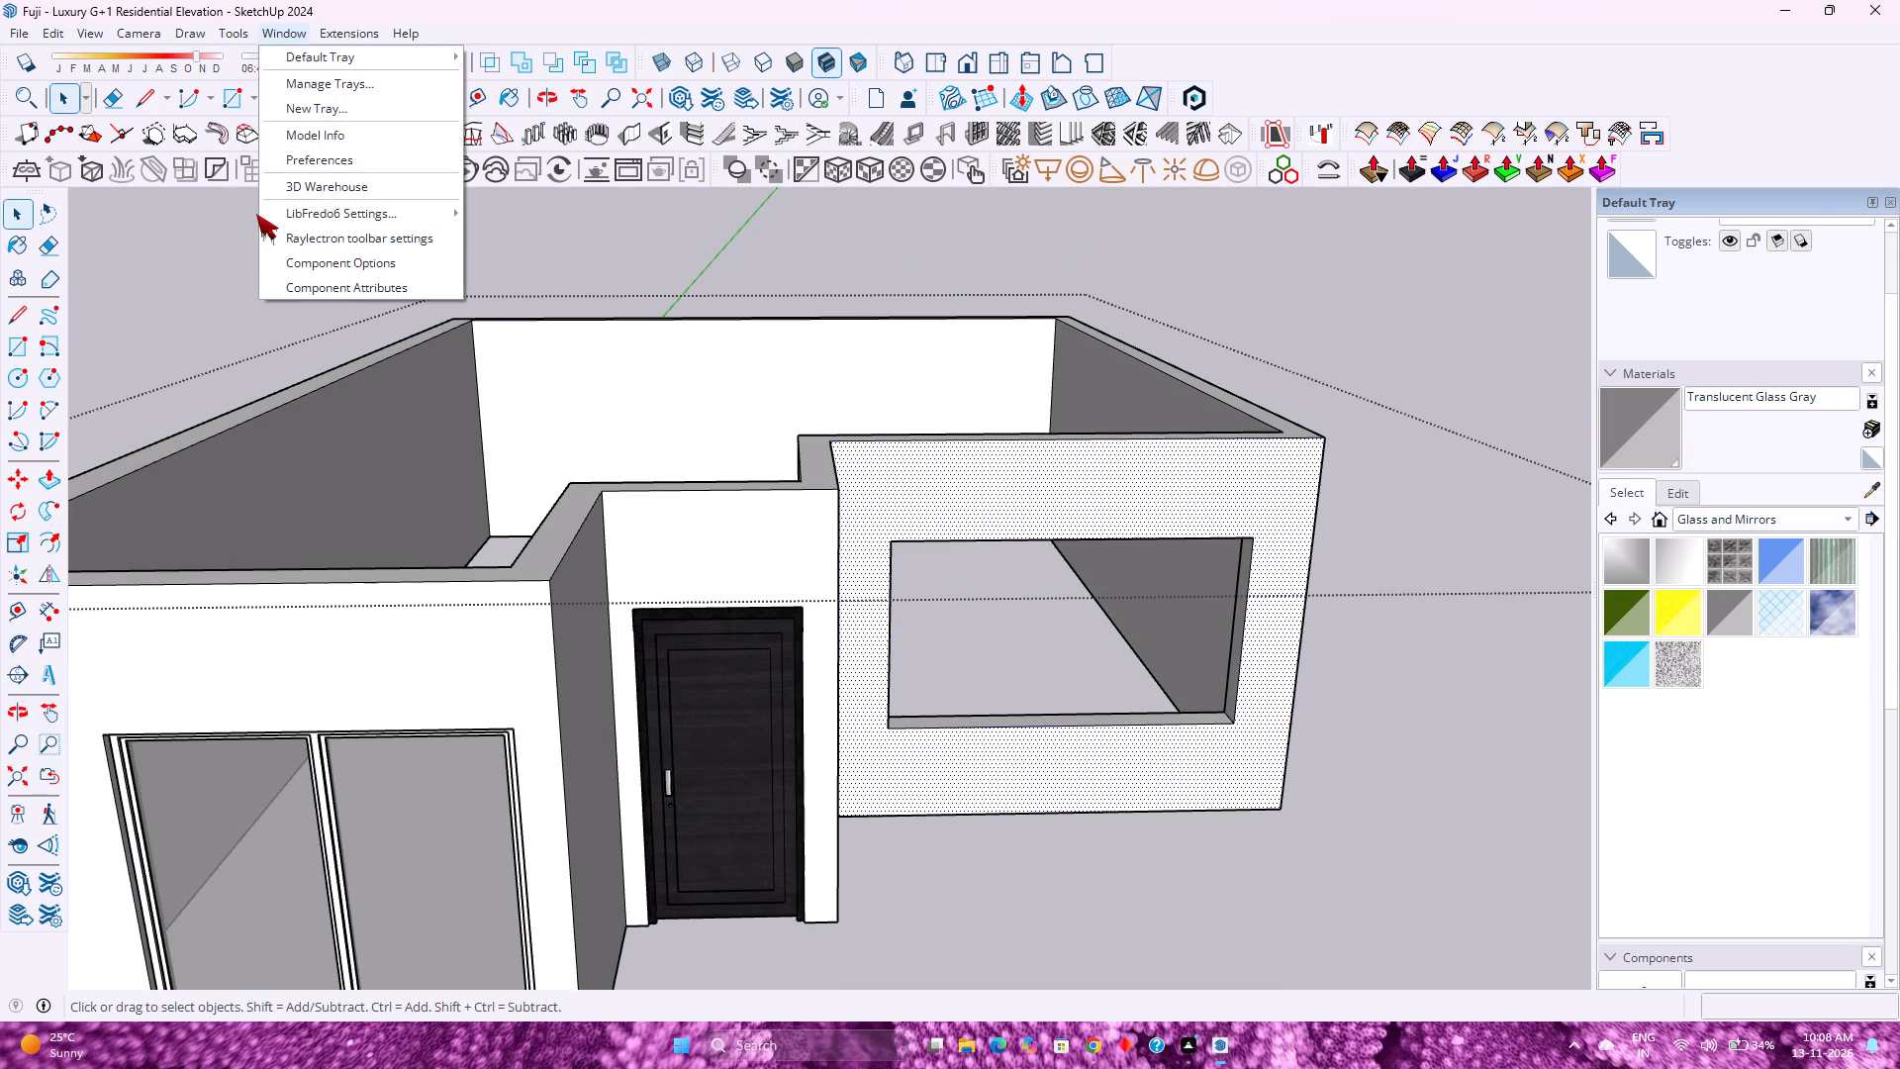
left_click(319, 192)
left_click_drag(685, 242, 700, 226)
left_click(978, 300)
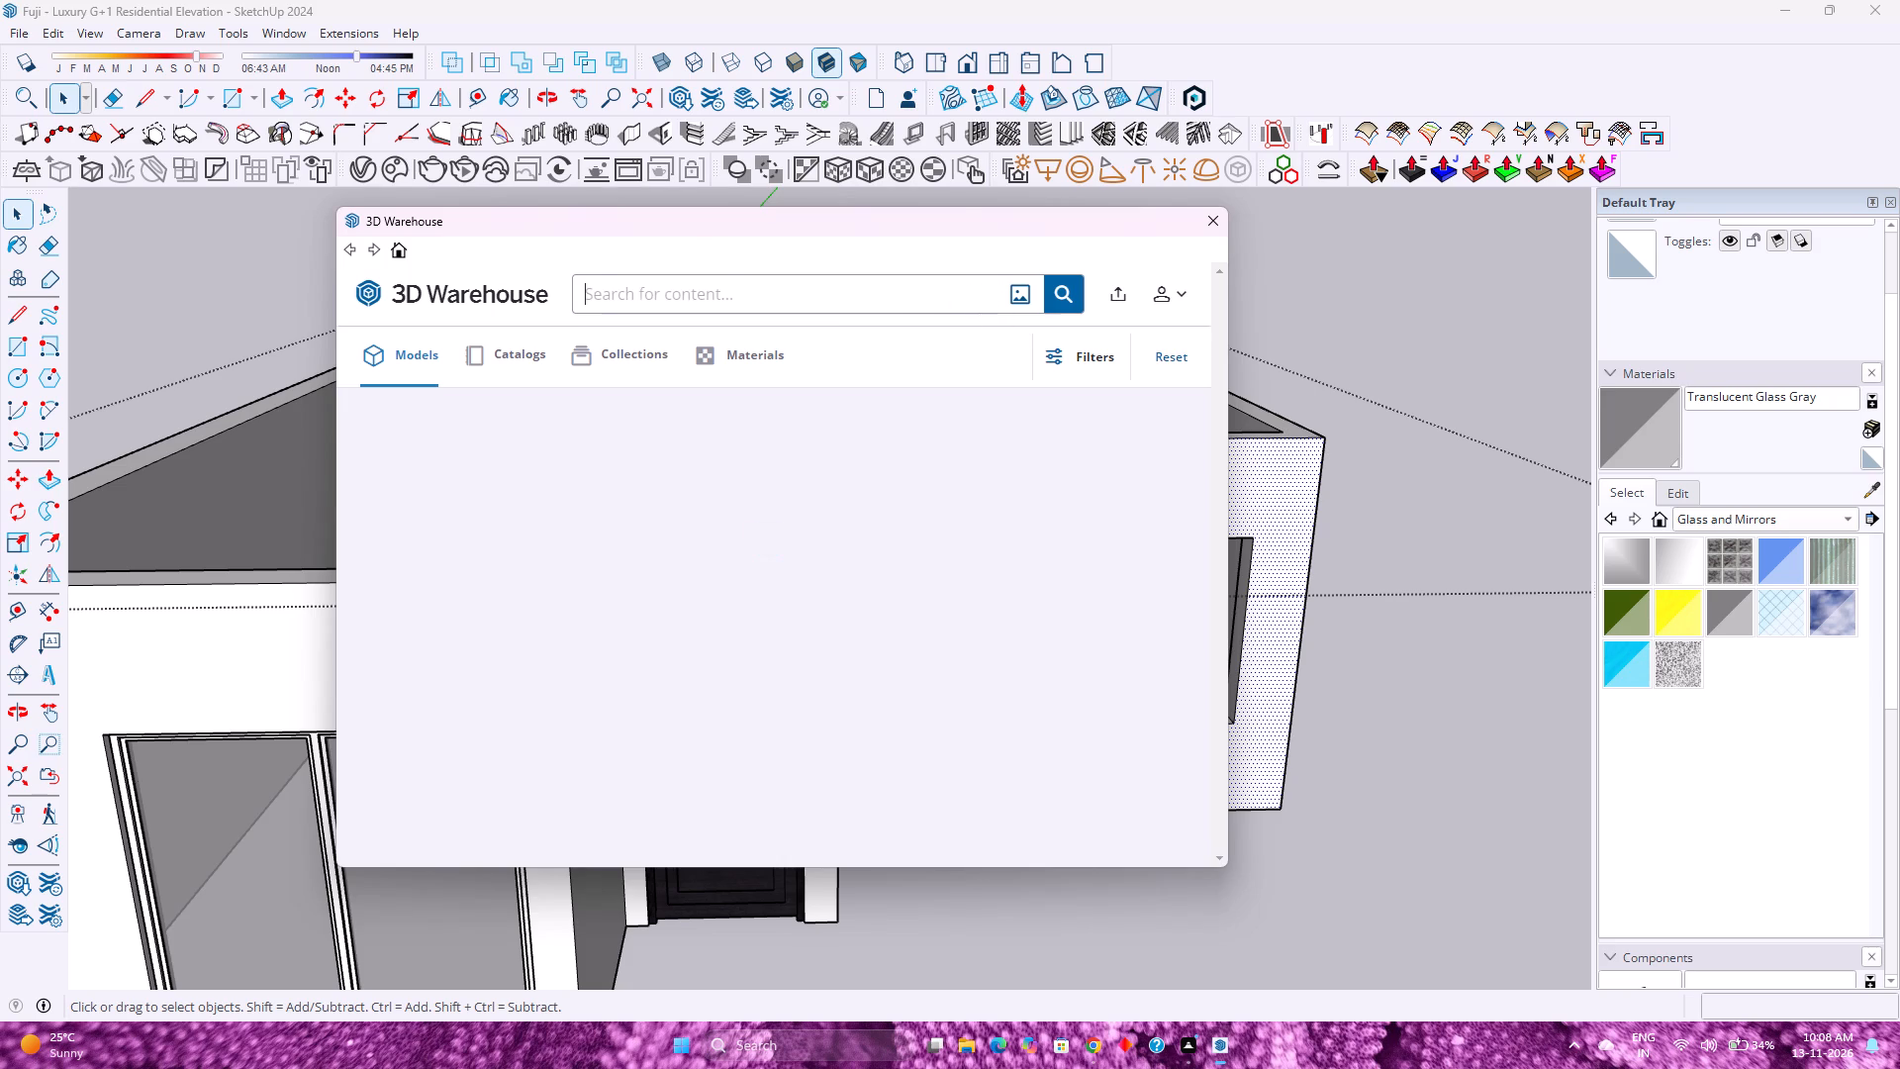
left_click(901, 300)
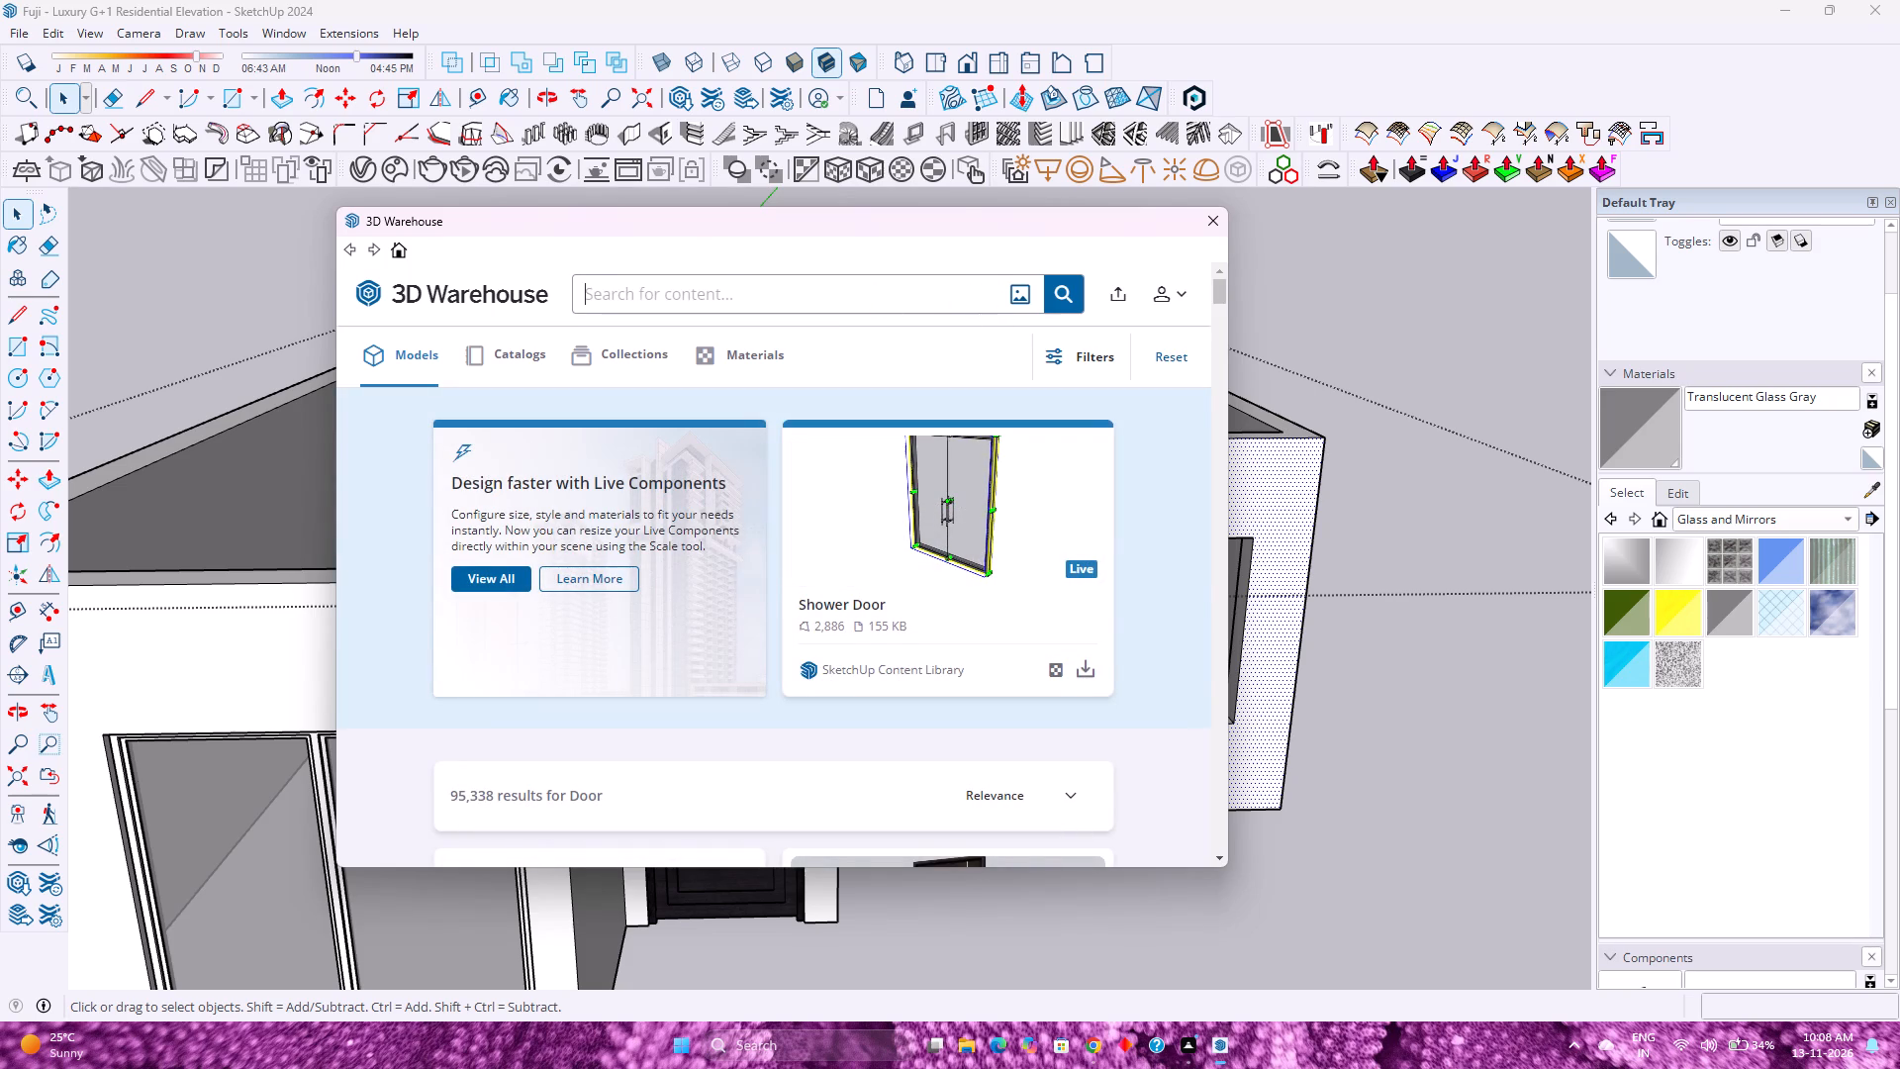
left_click(870, 287)
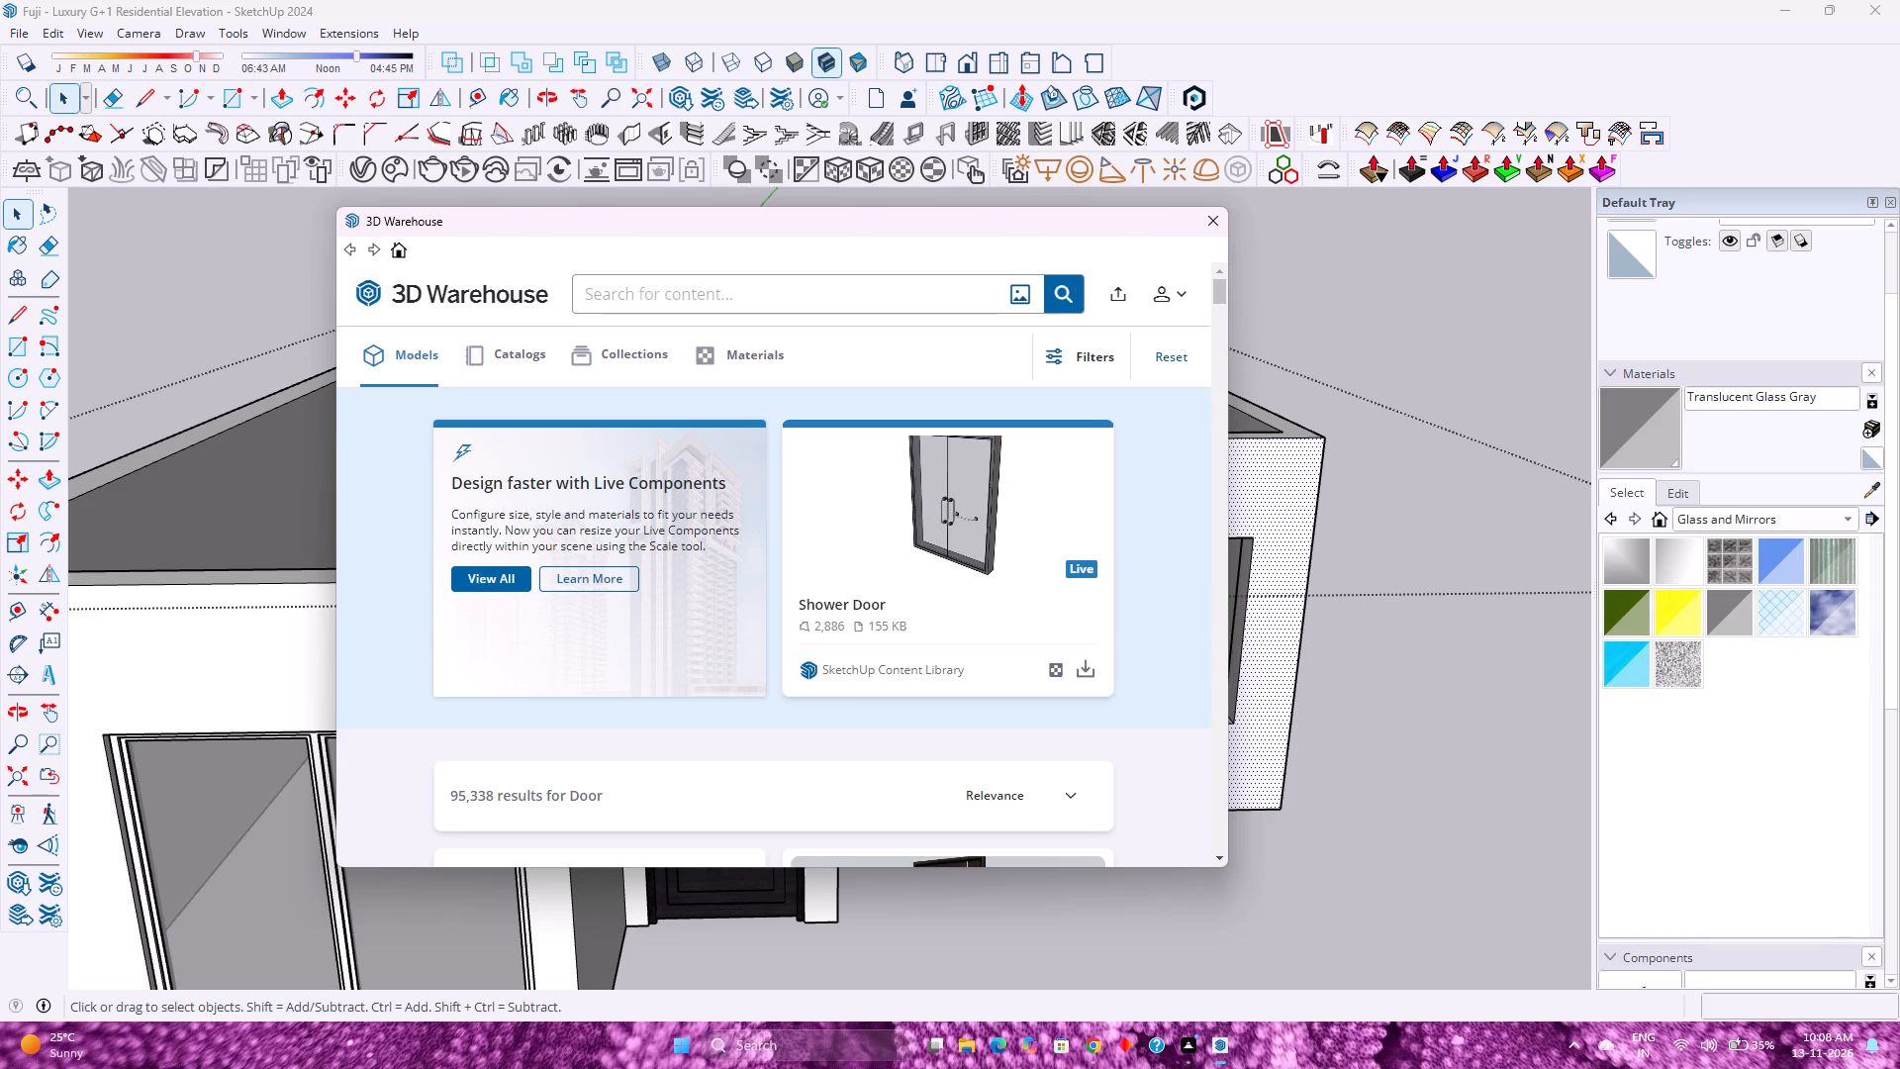
type("Window")
key("Return")
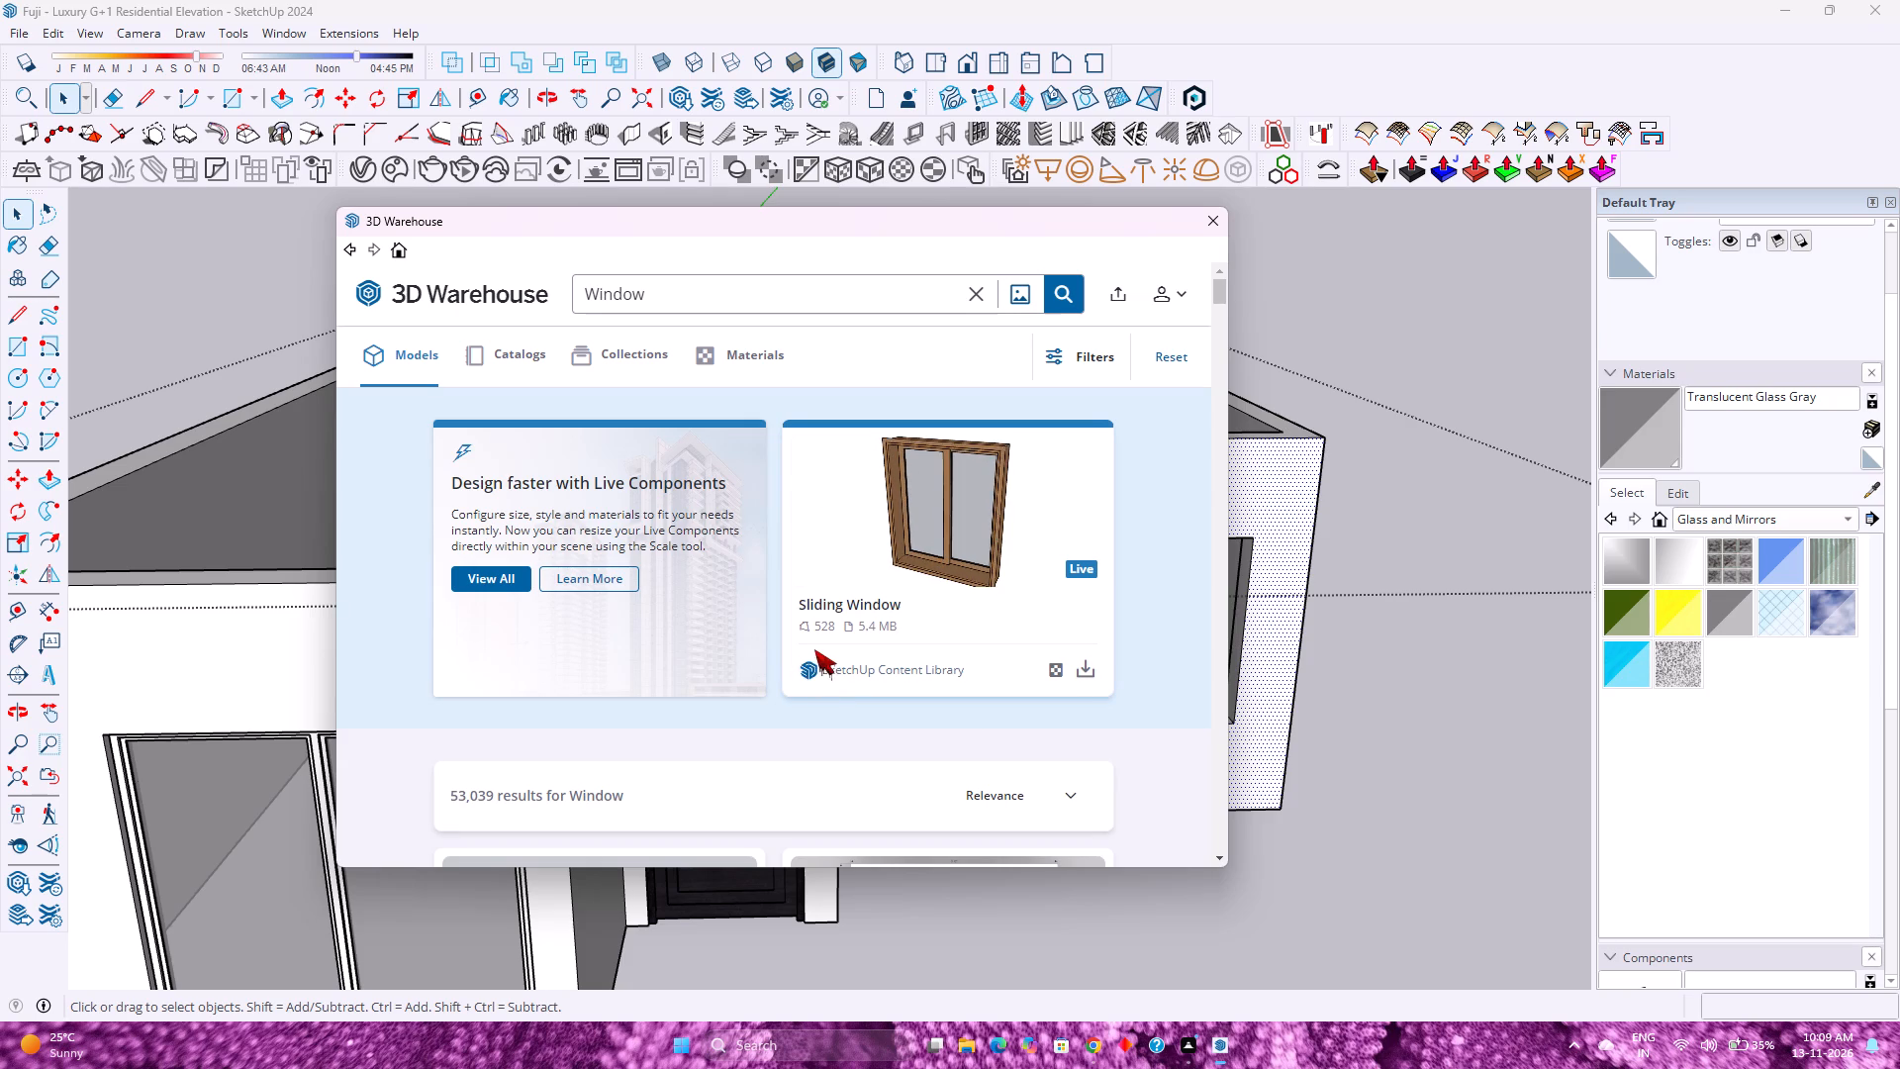
Browse the window models in the search results for one that suits the wide empty opening in the front wall.
scroll(835, 670, "down", 8)
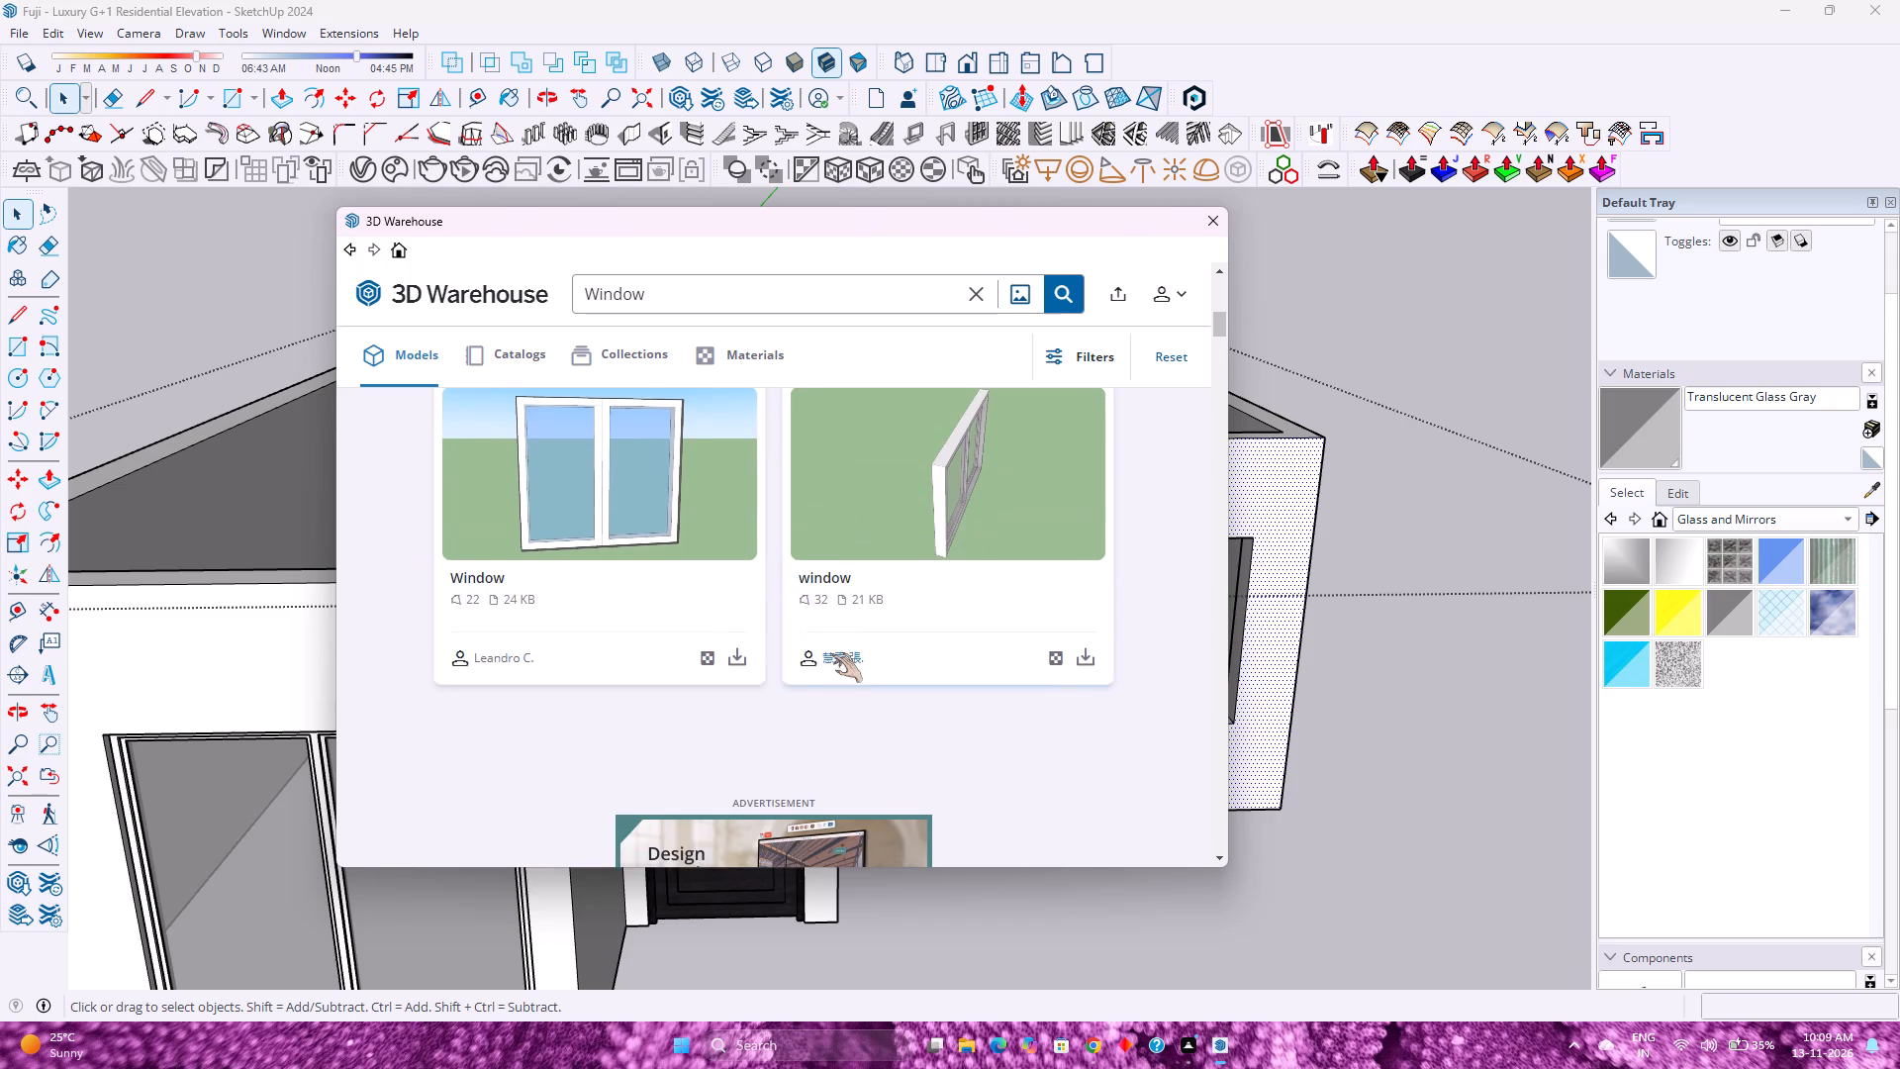
scroll(831, 653, "down", 8)
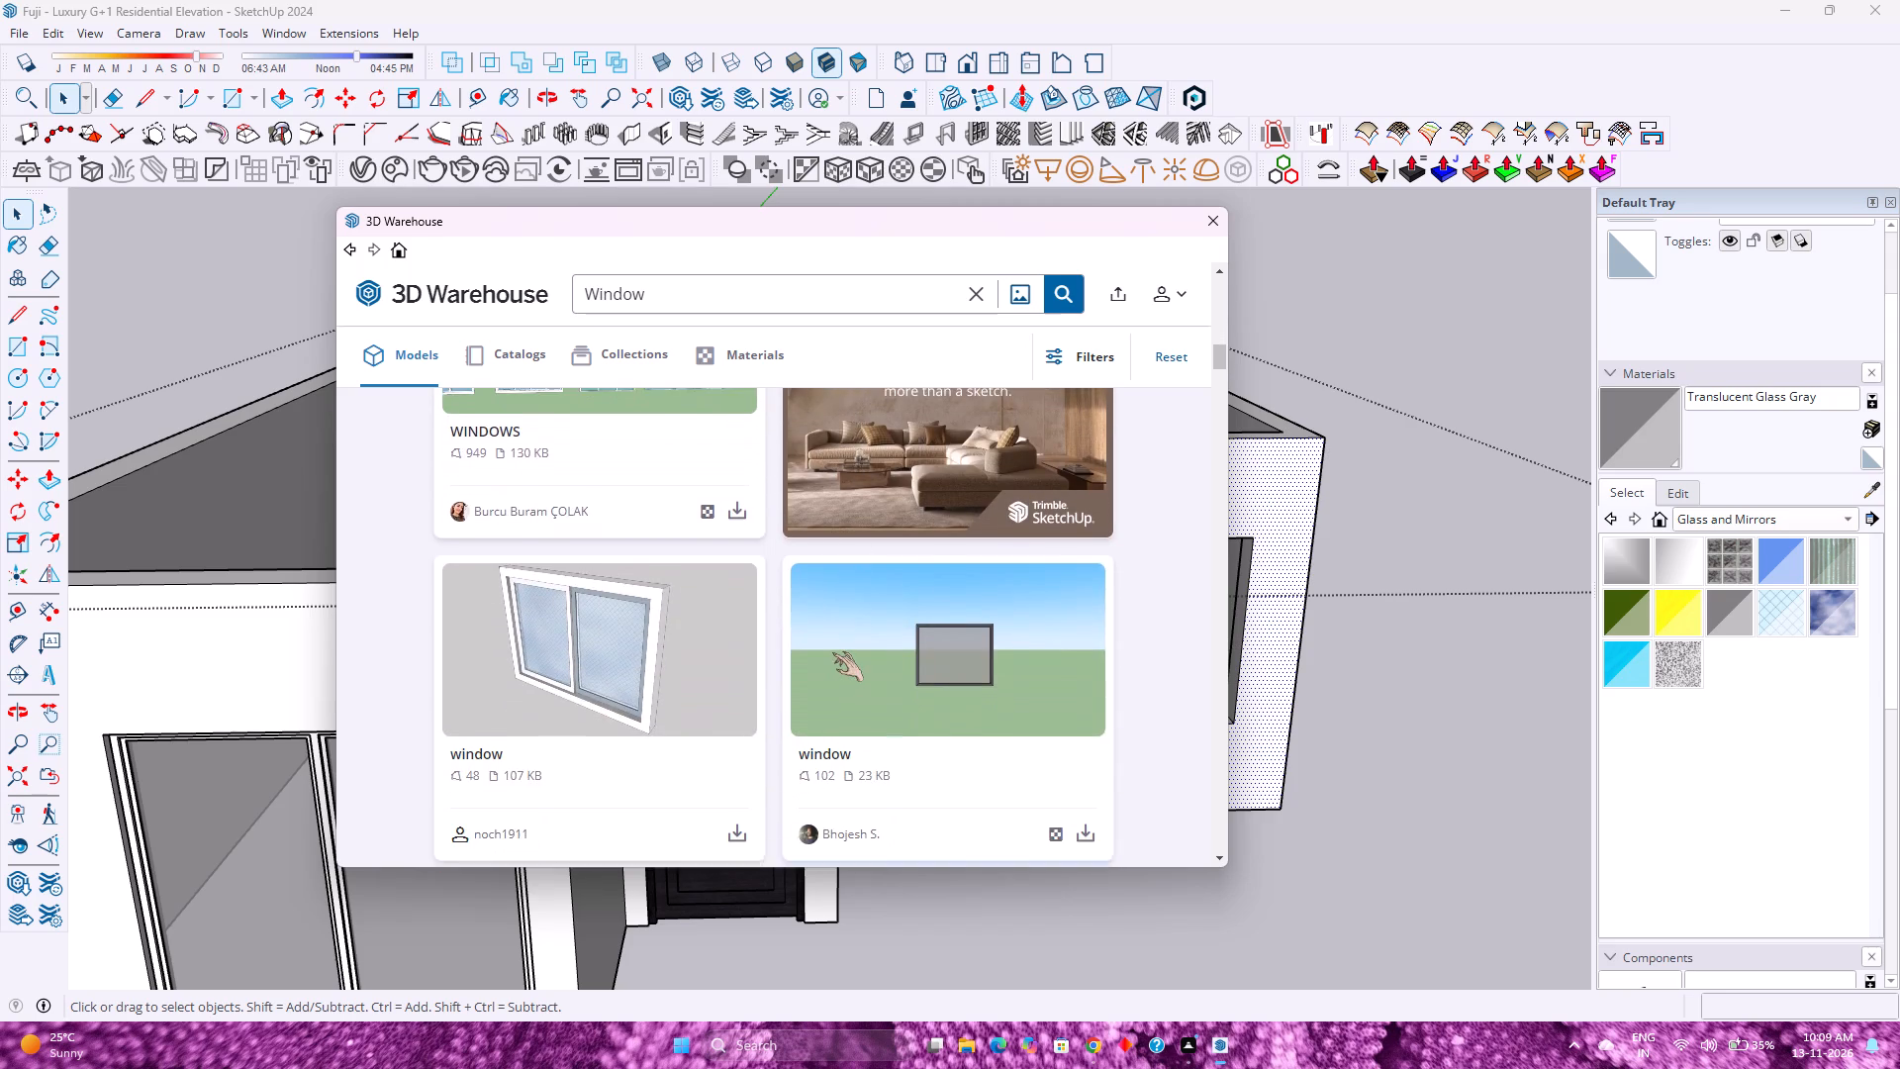
scroll(832, 652, "down", 7)
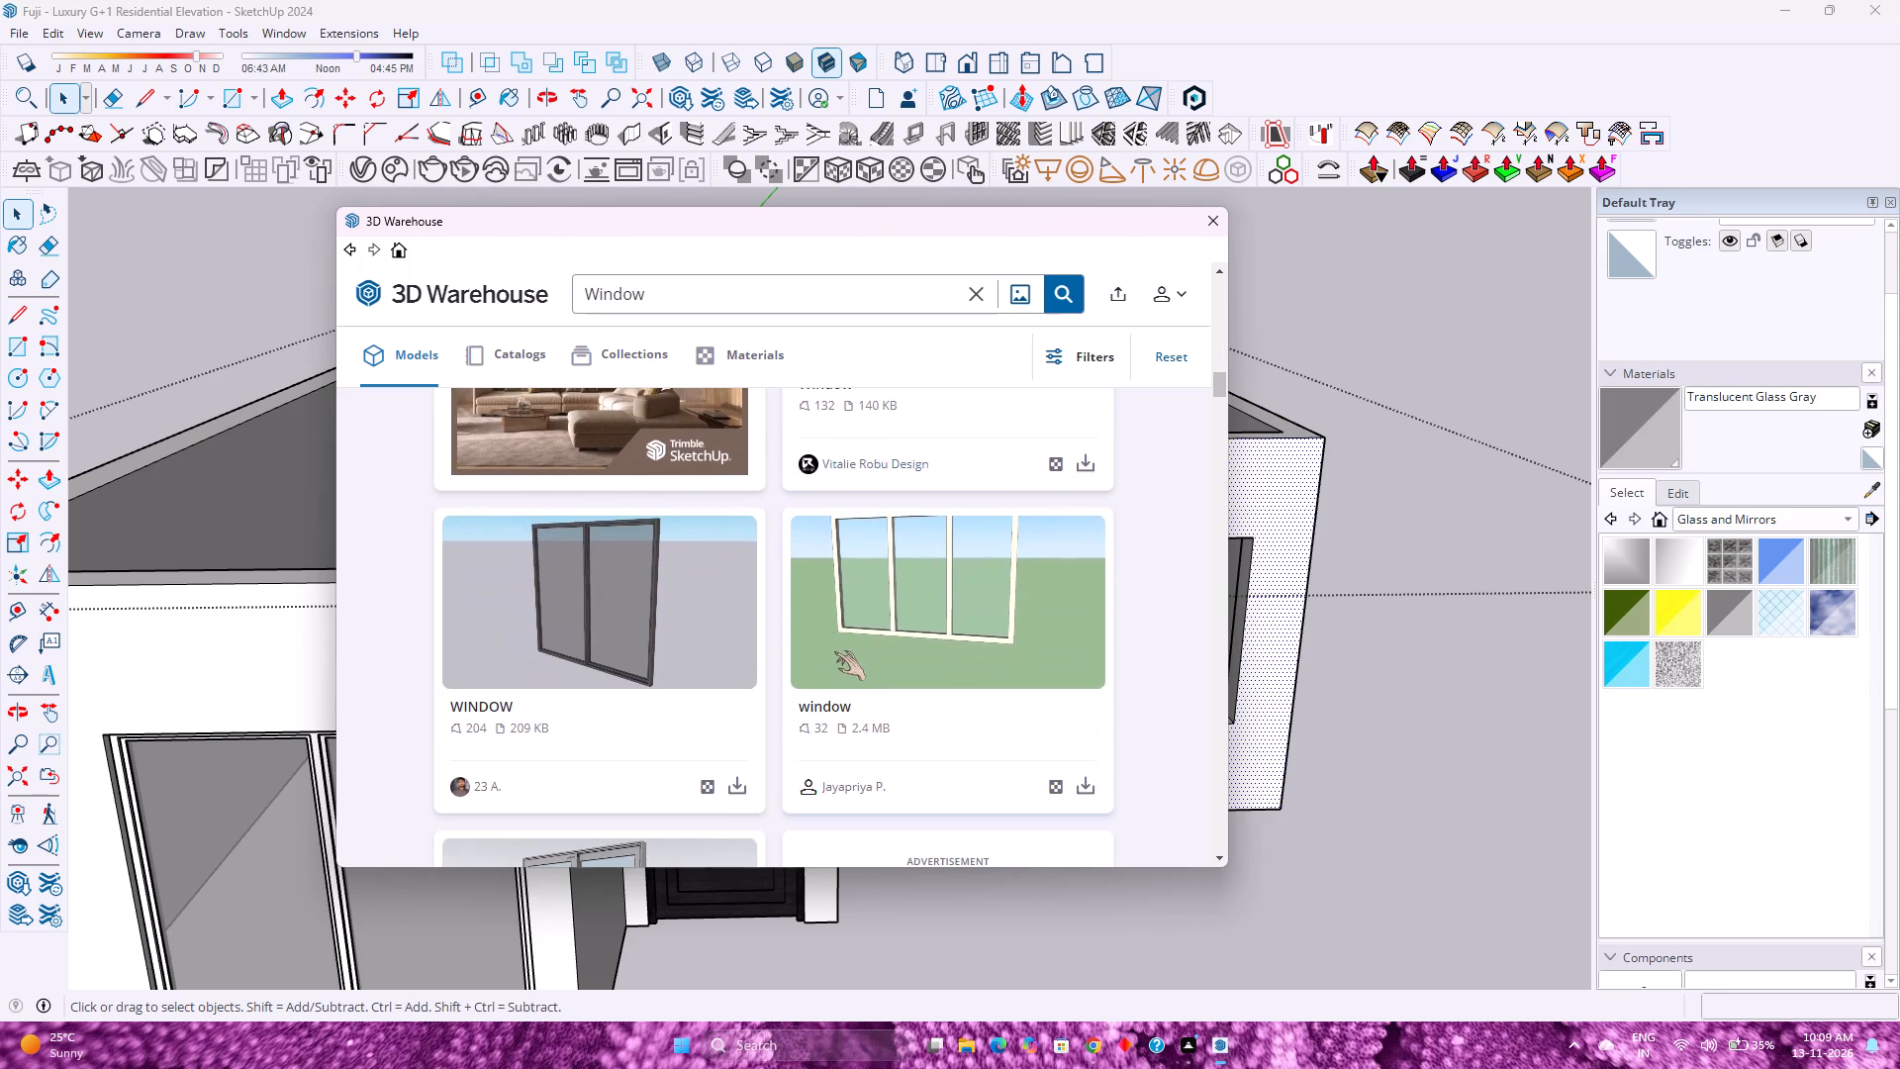
scroll(834, 651, "down", 4)
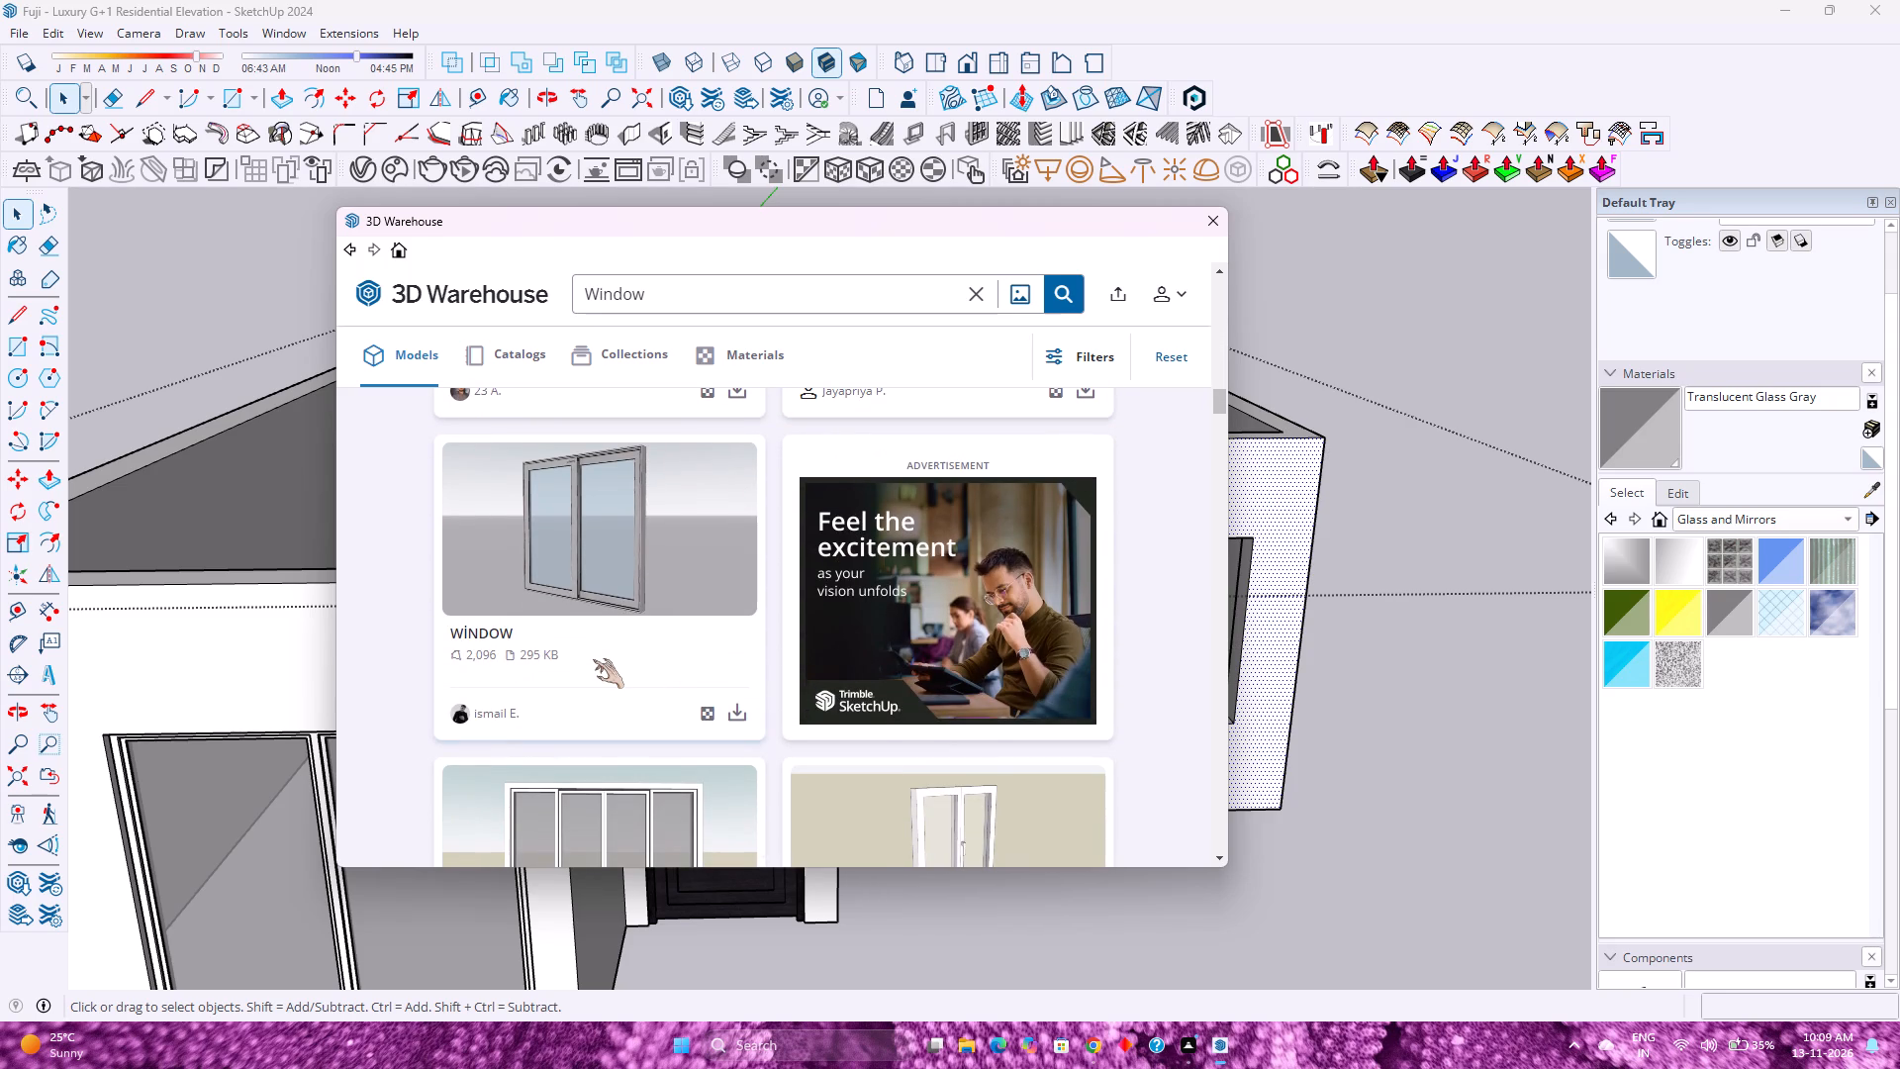
scroll(593, 659, "down", 2)
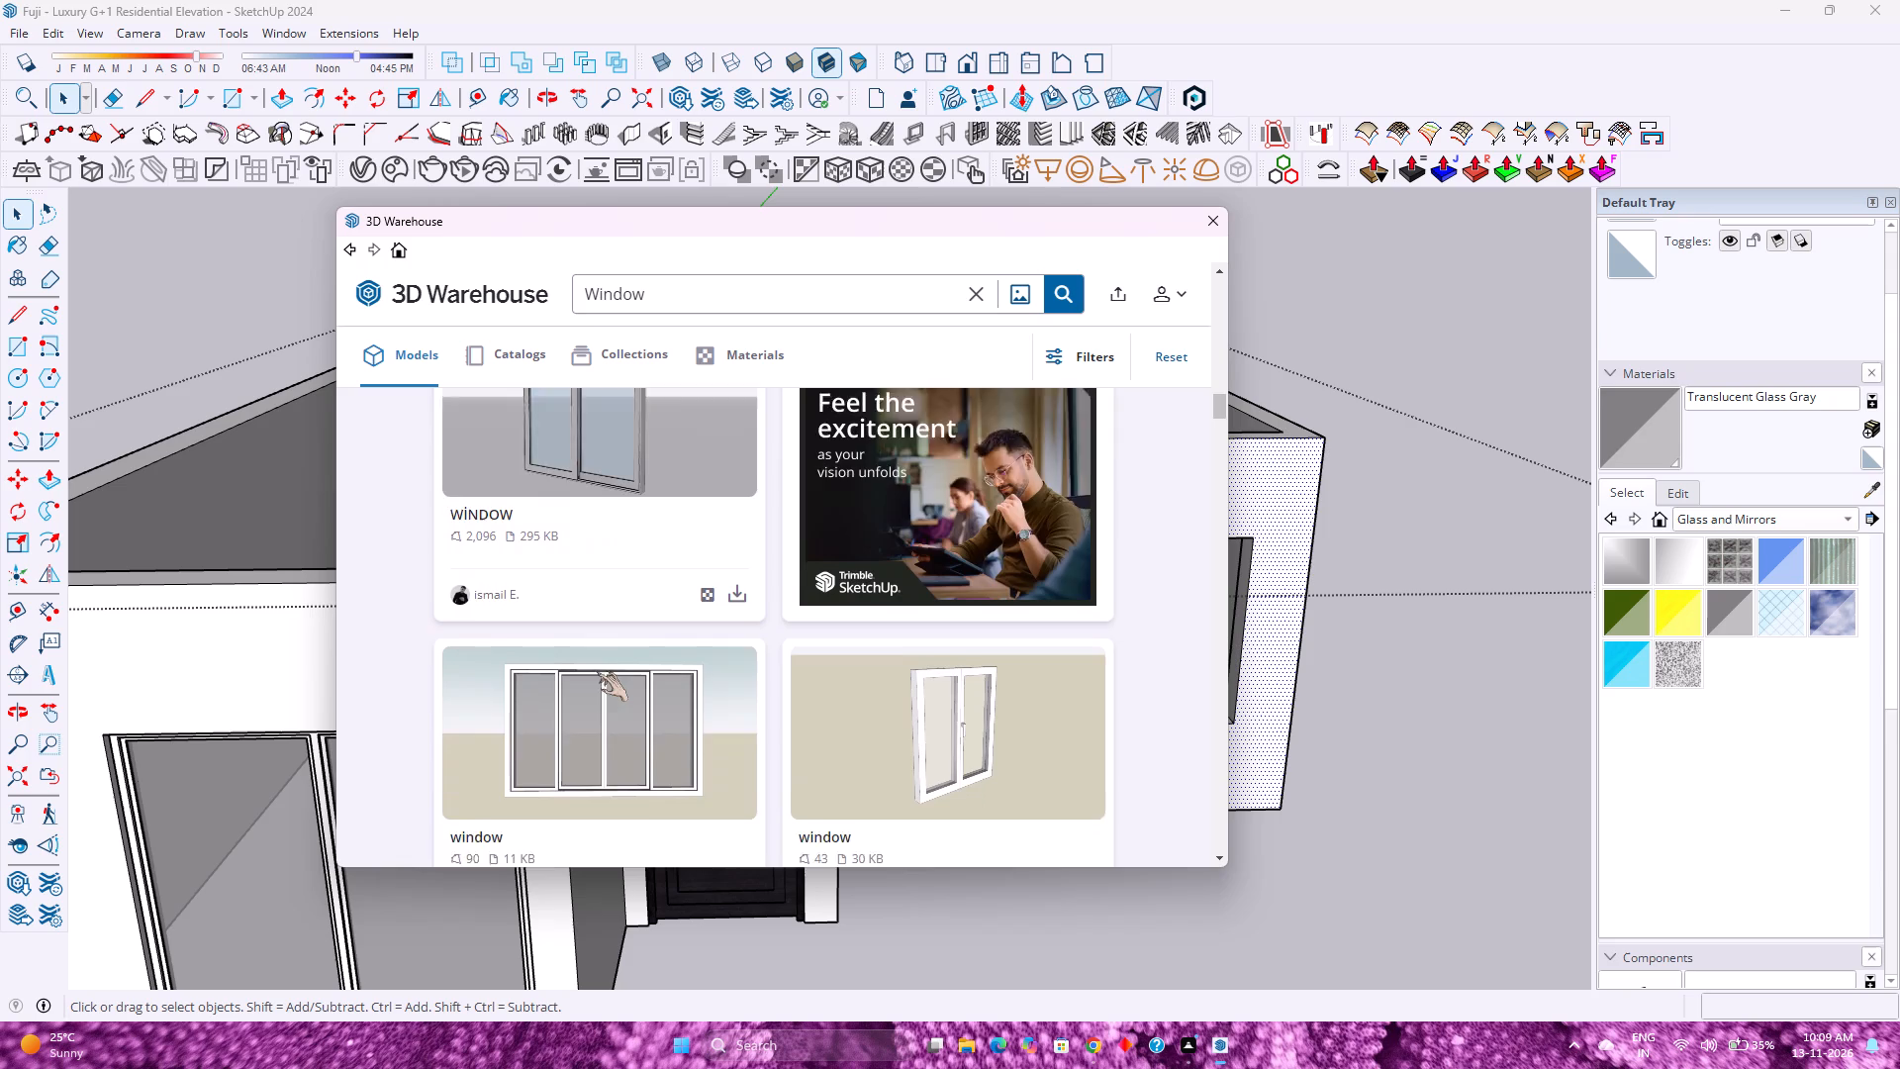
scroll(597, 672, "down", 1)
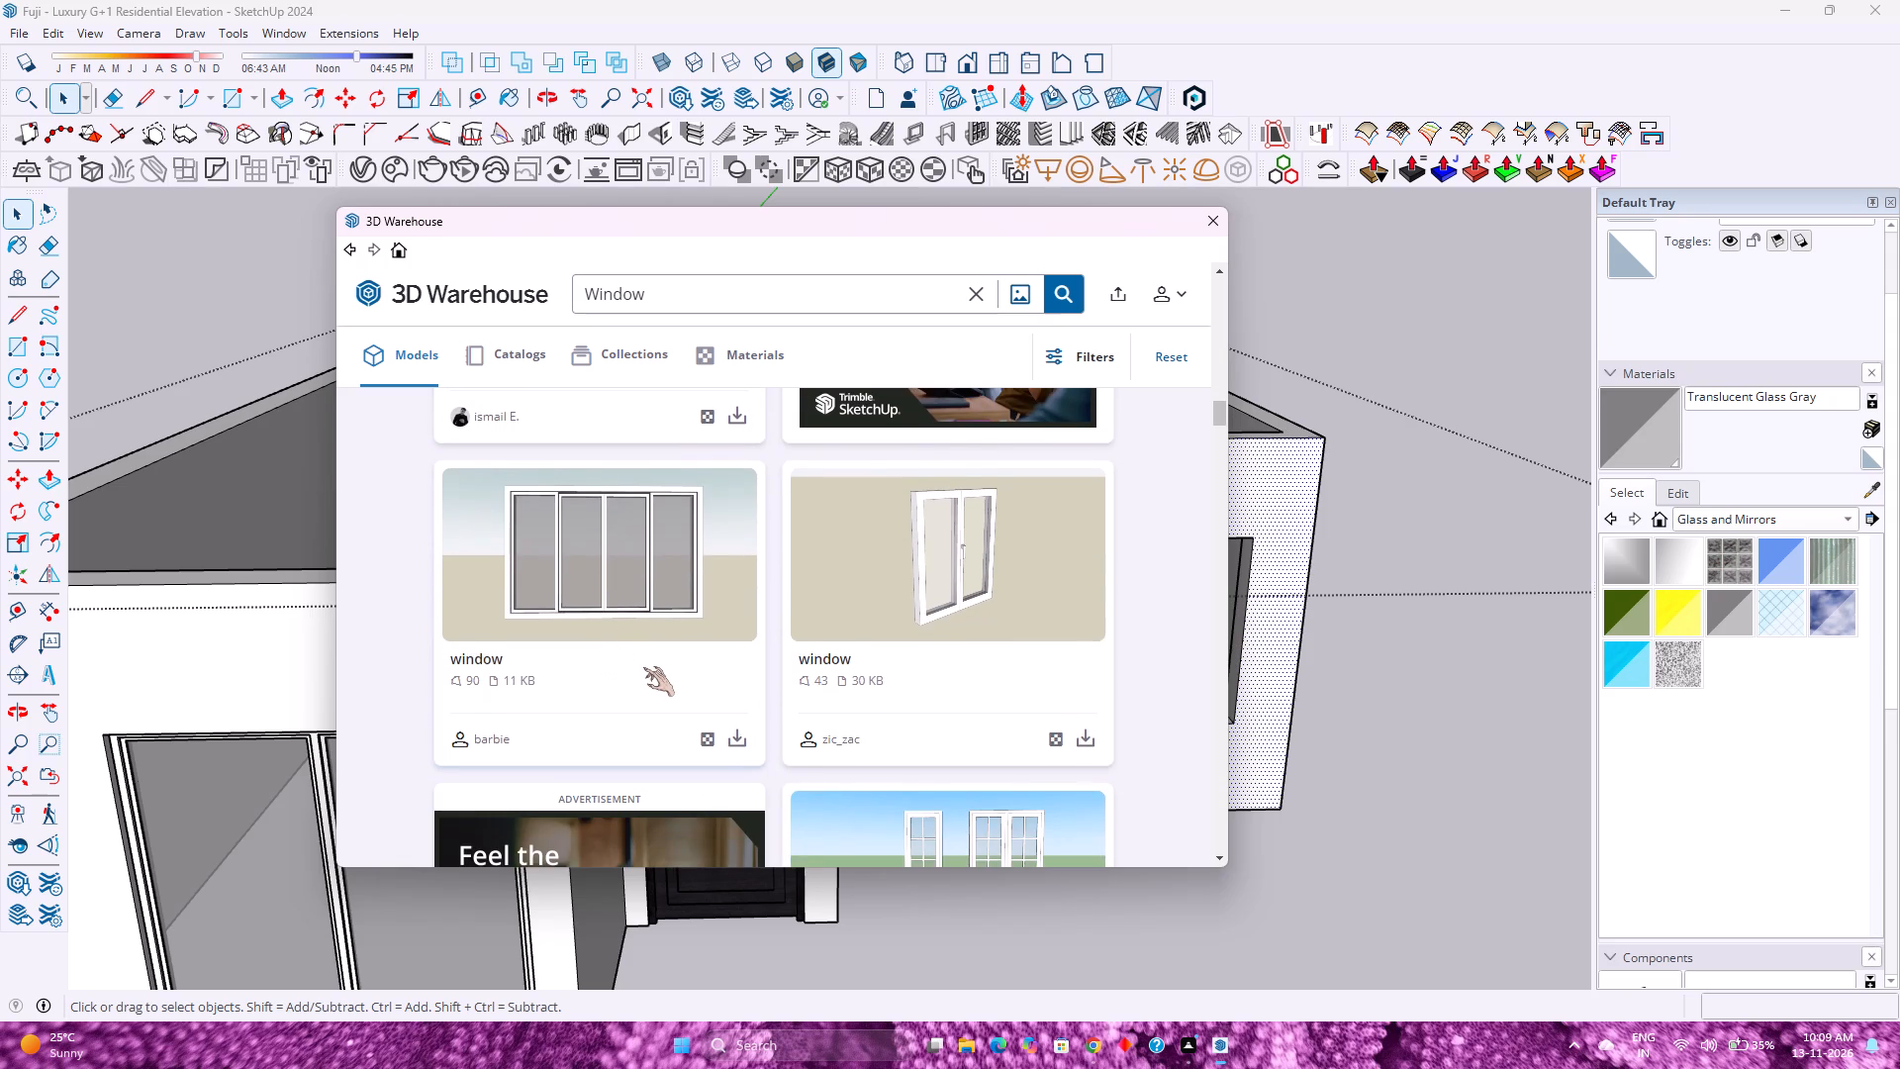
scroll(623, 729, "up", 4)
scroll(623, 729, "down", 5)
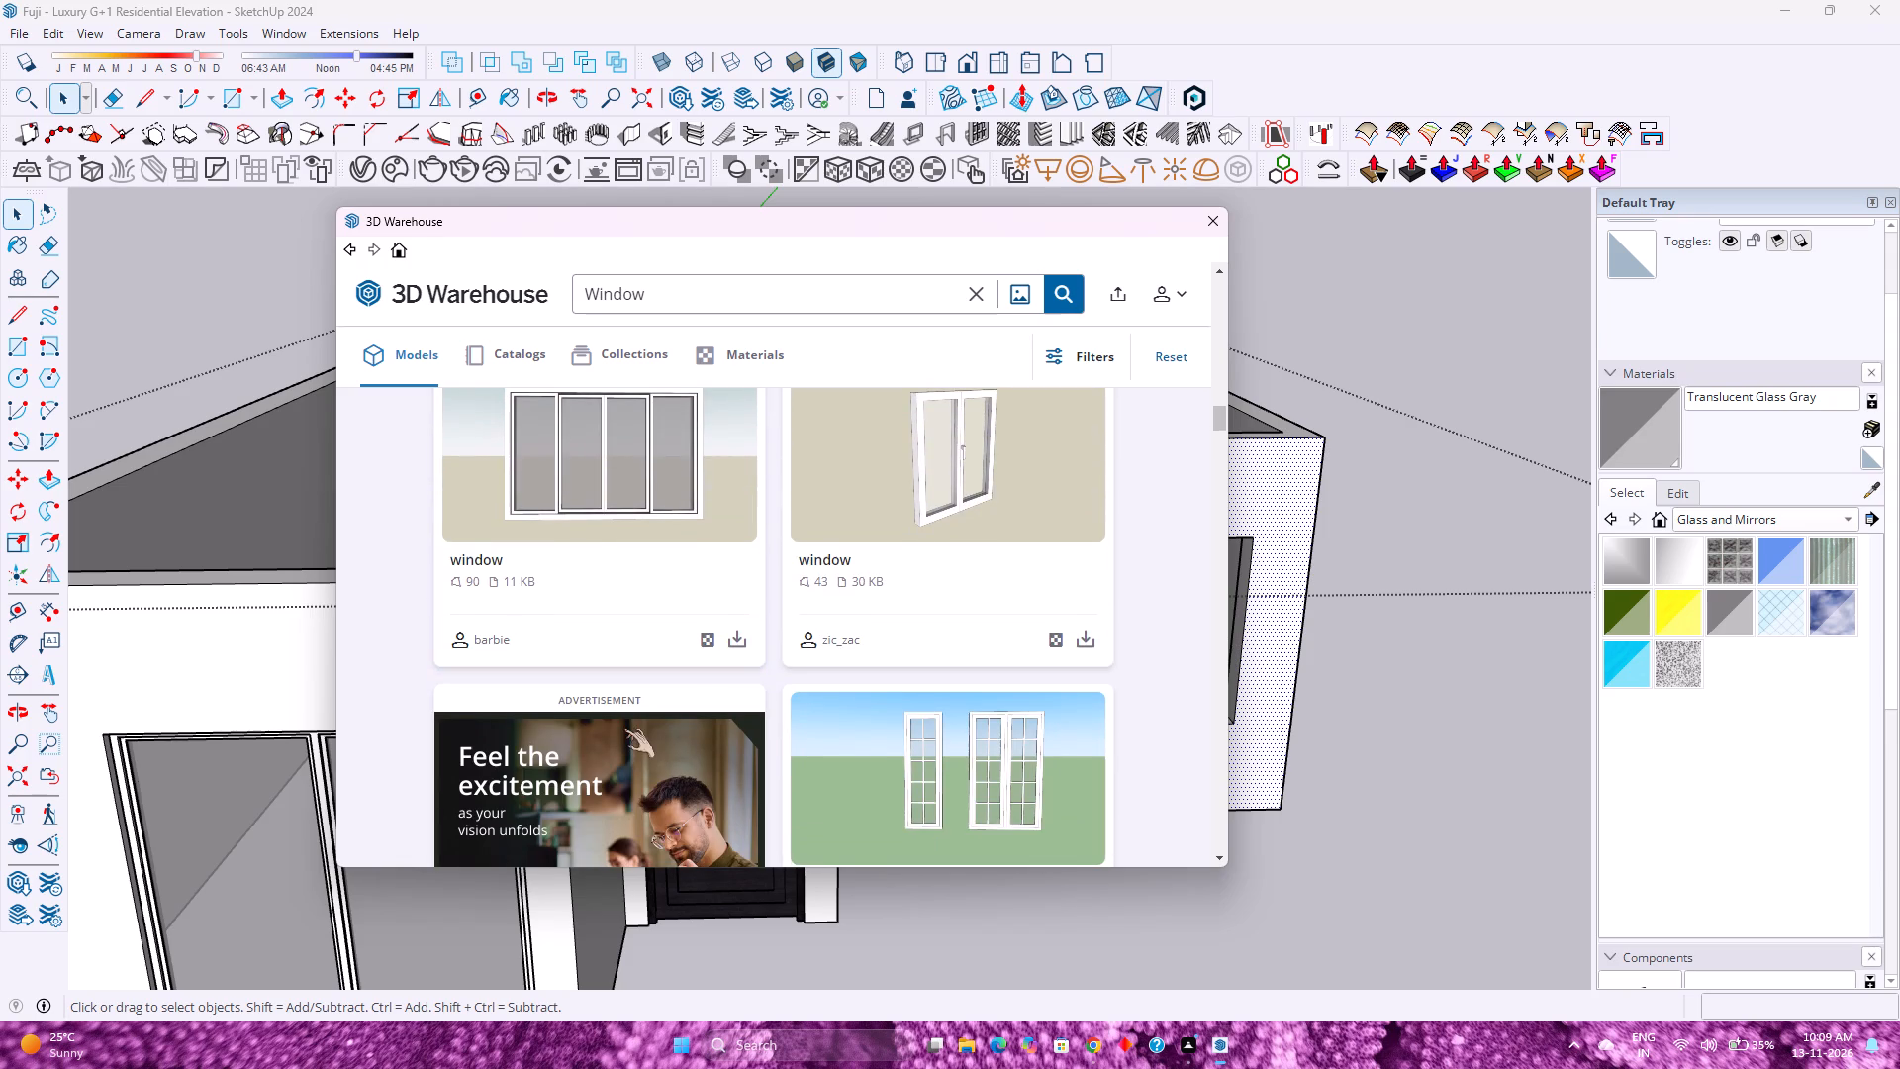
scroll(869, 649, "down", 7)
scroll(539, 671, "down", 4)
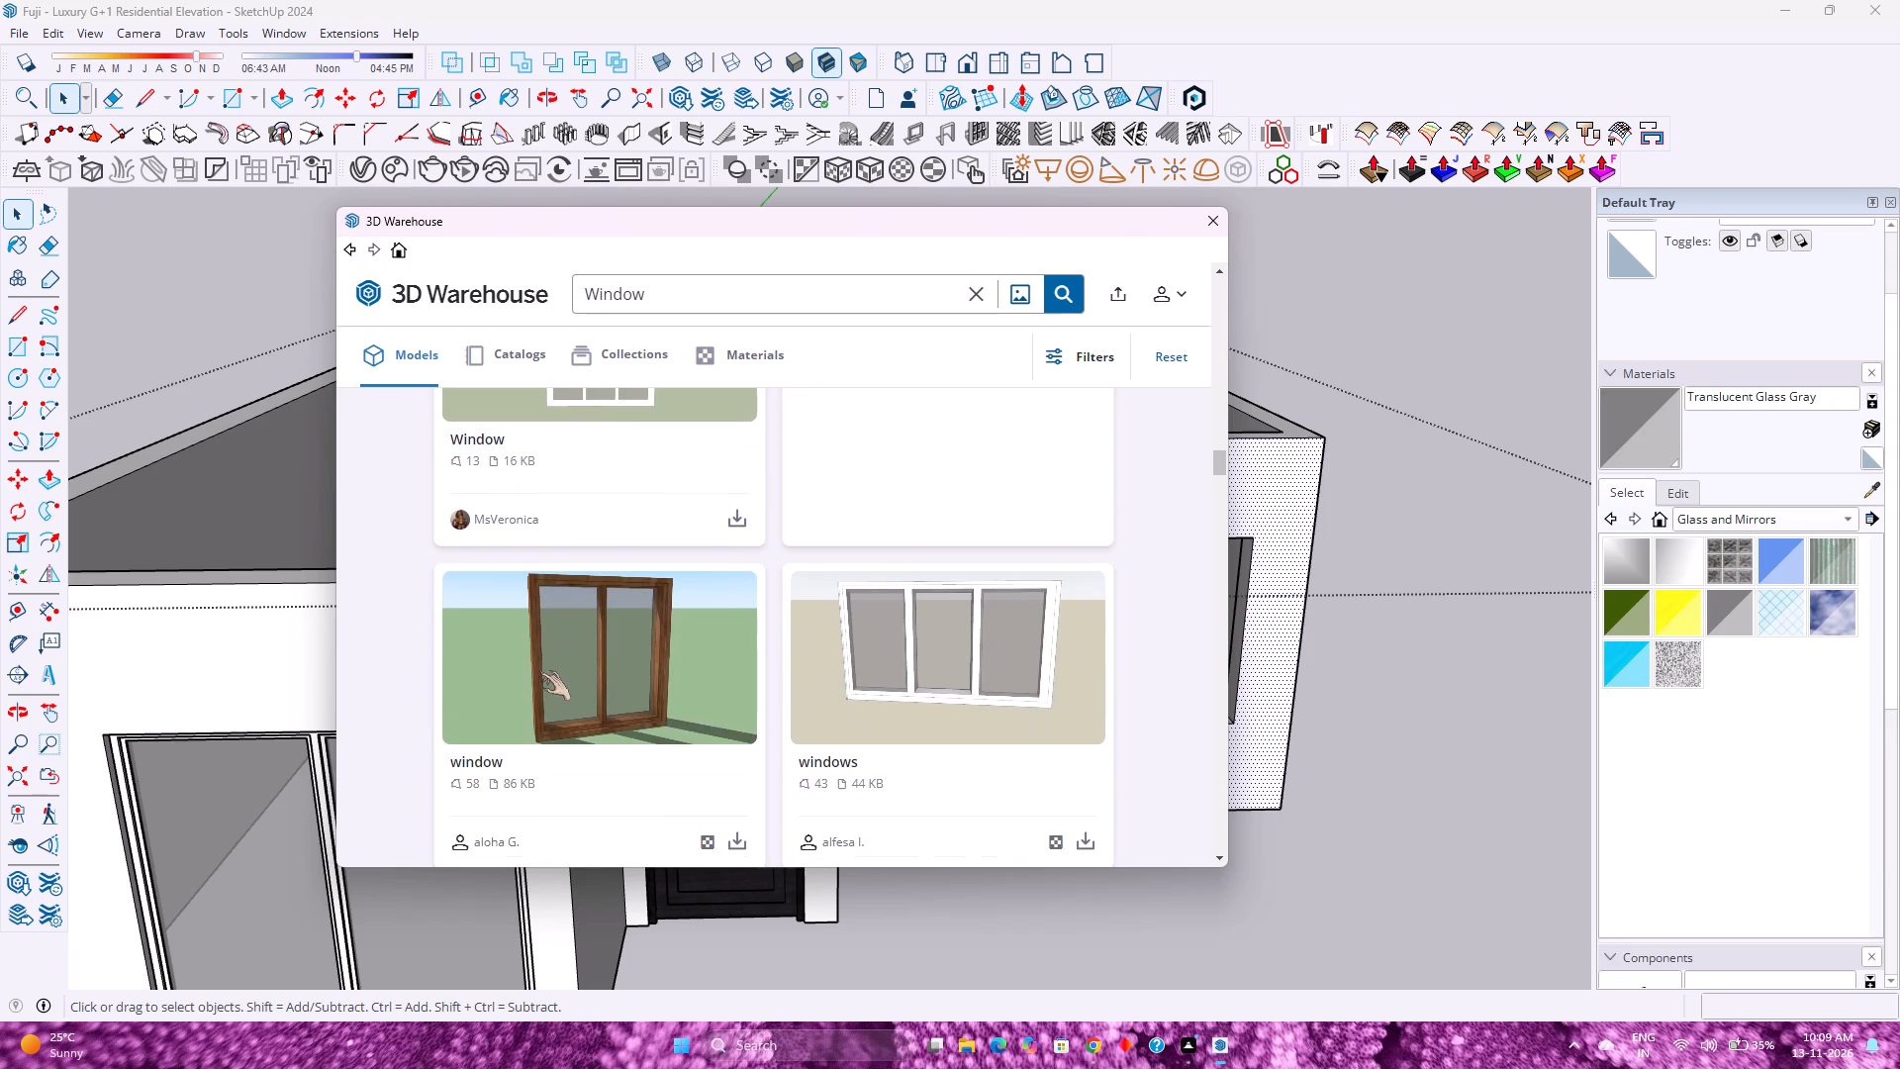
scroll(794, 642, "down", 6)
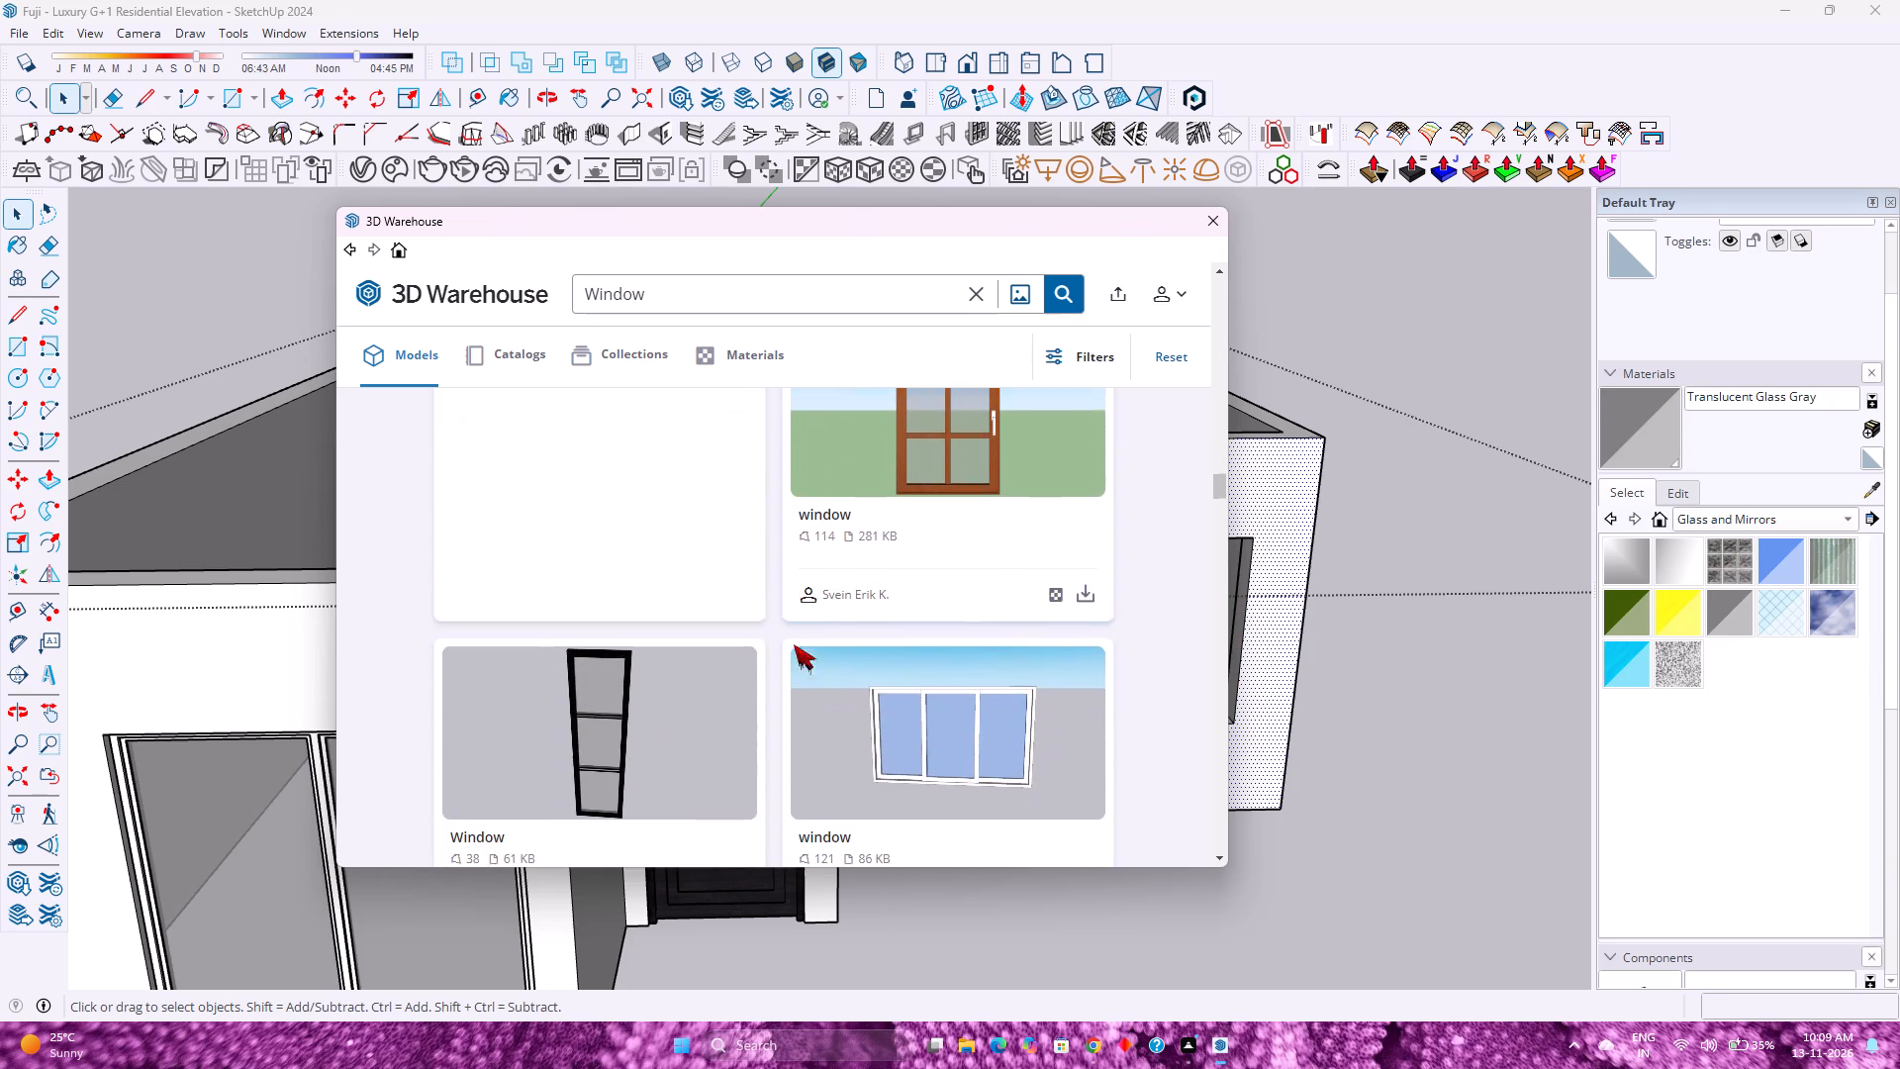
scroll(794, 644, "down", 3)
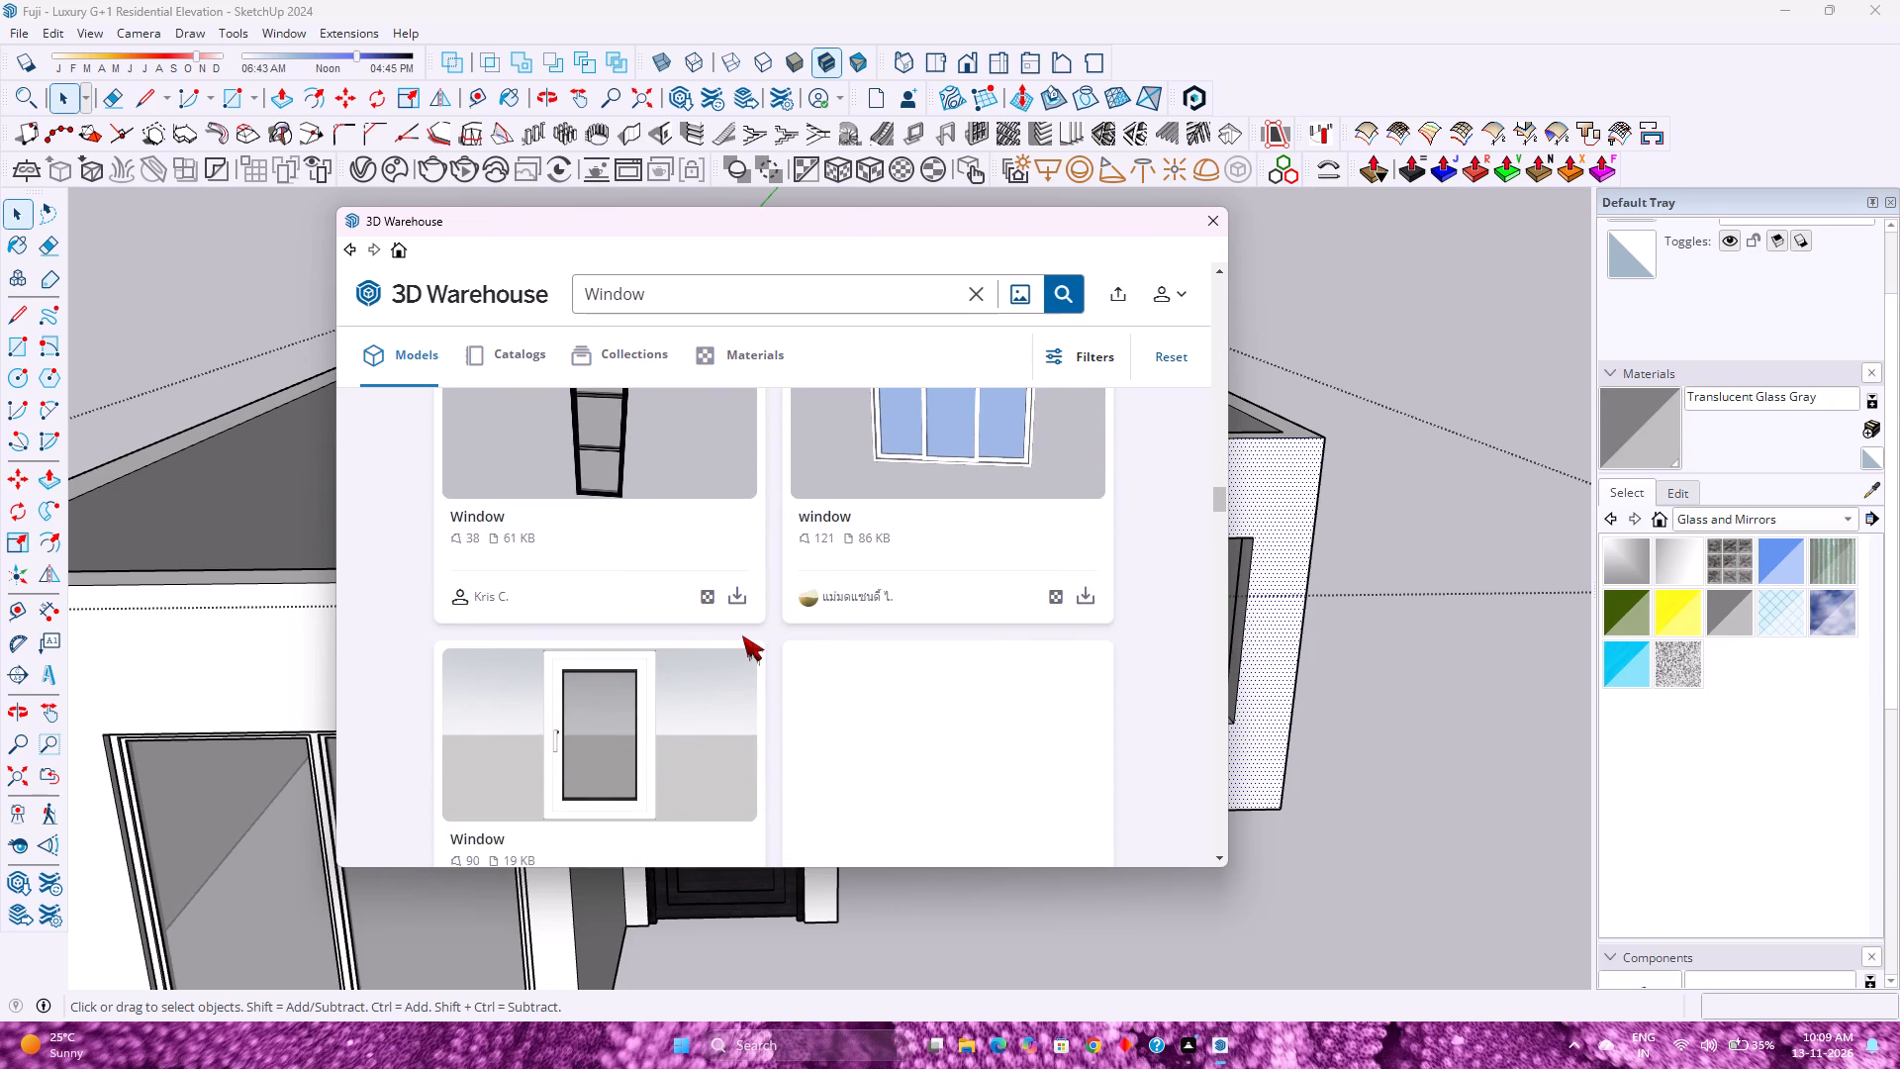
scroll(742, 635, "down", 2)
scroll(742, 635, "up", 1)
scroll(742, 635, "down", 3)
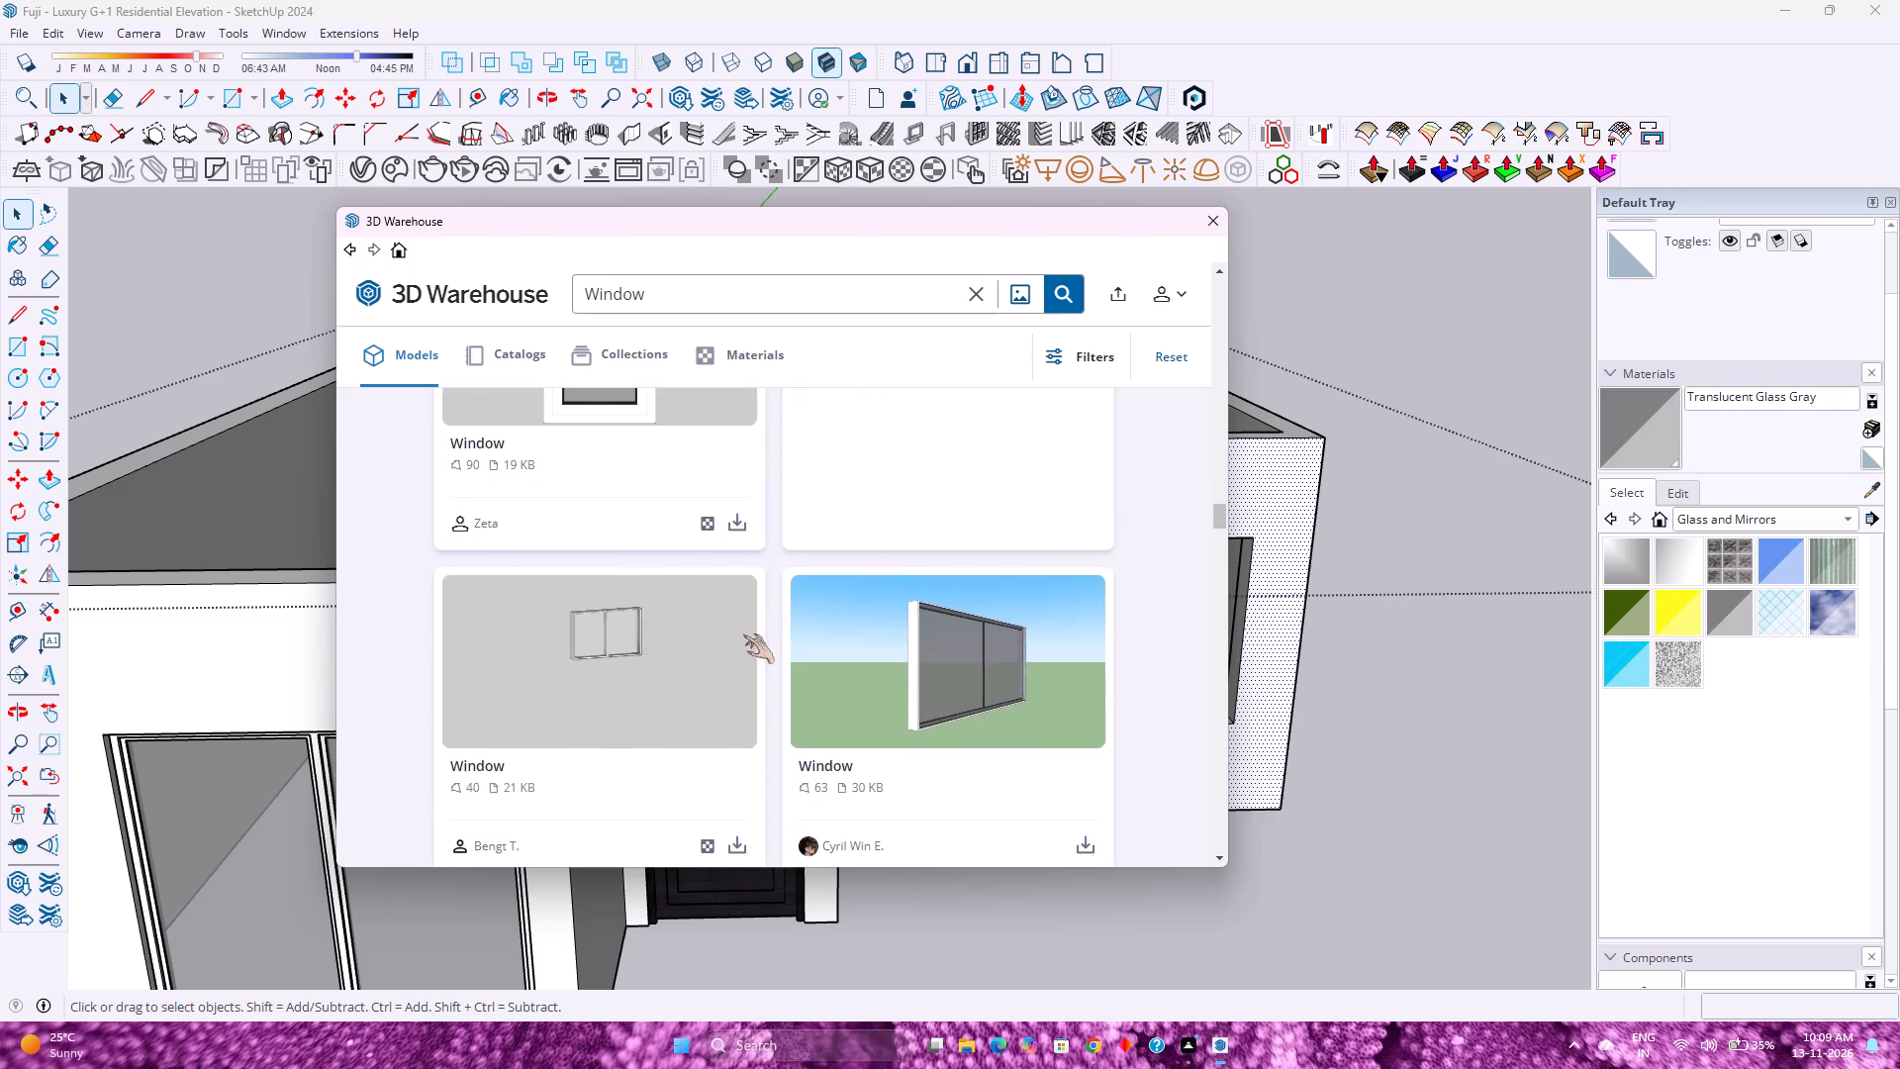
scroll(744, 634, "down", 8)
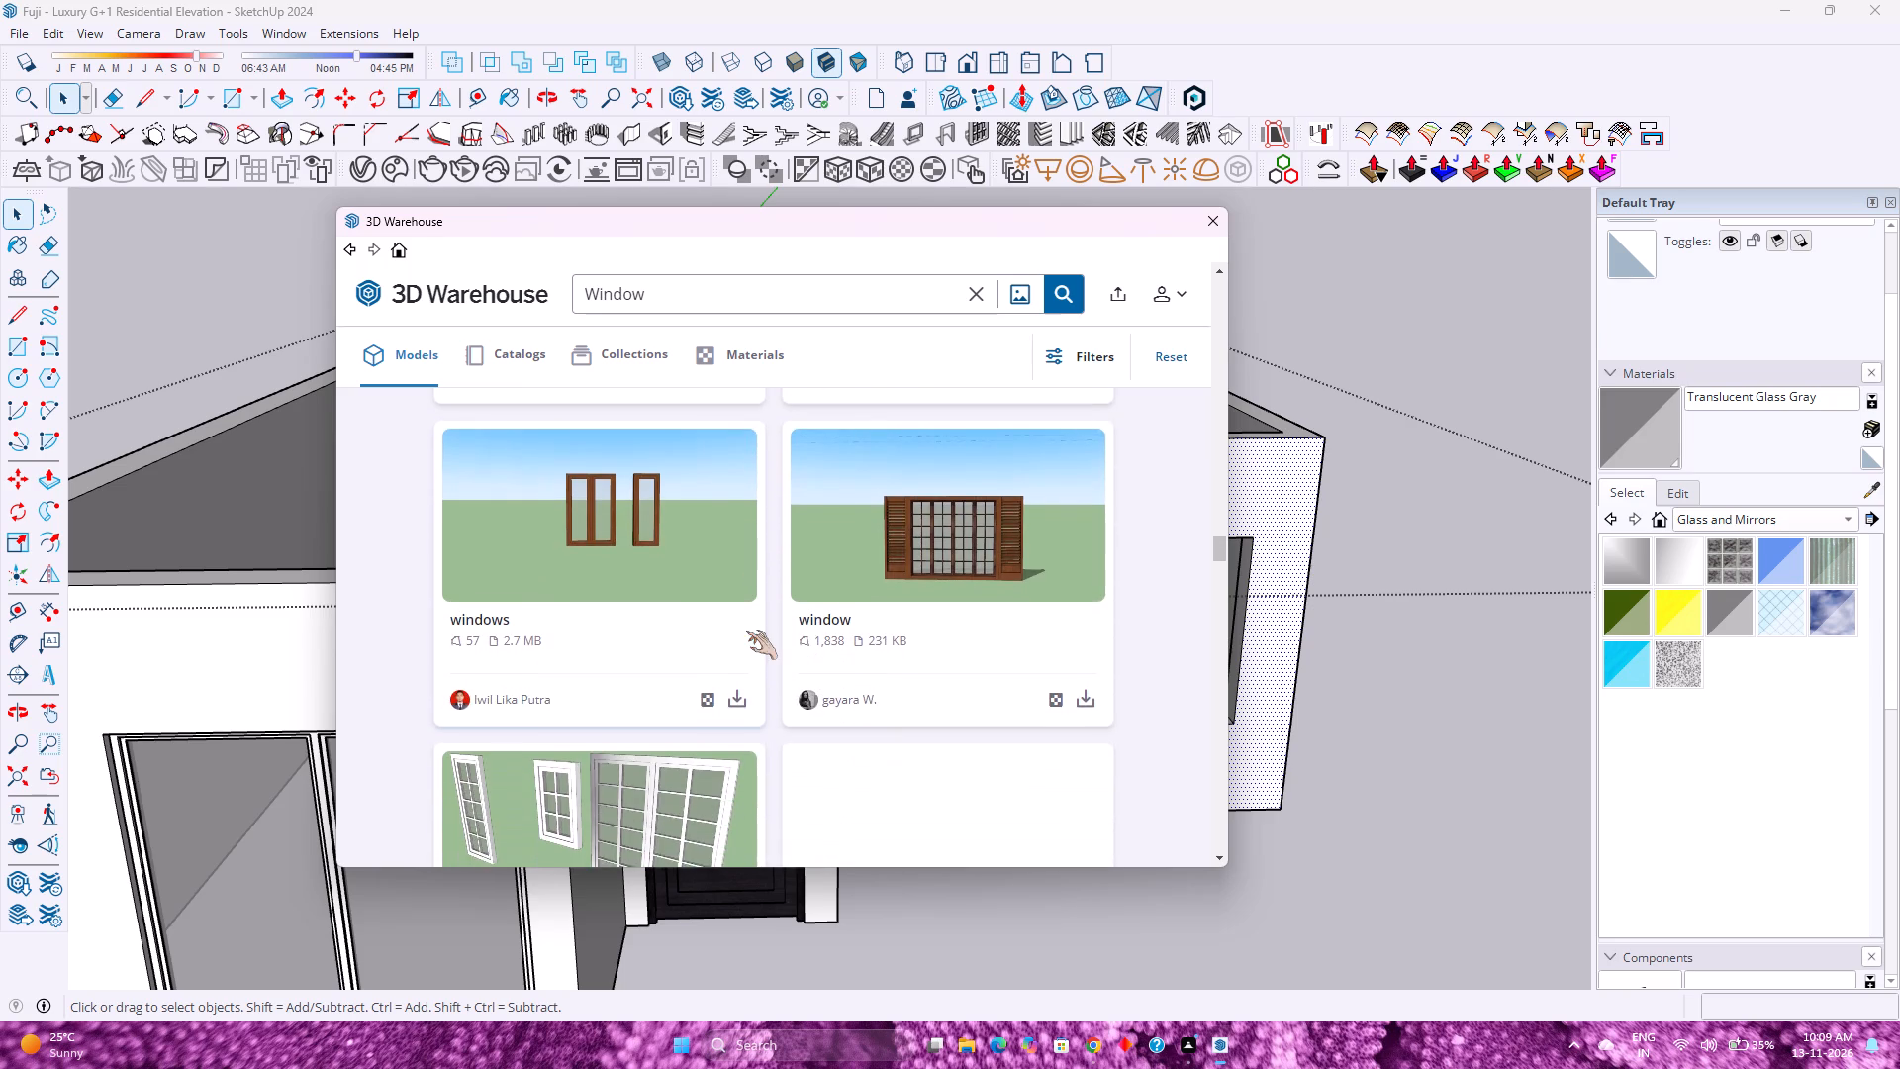
scroll(746, 631, "down", 3)
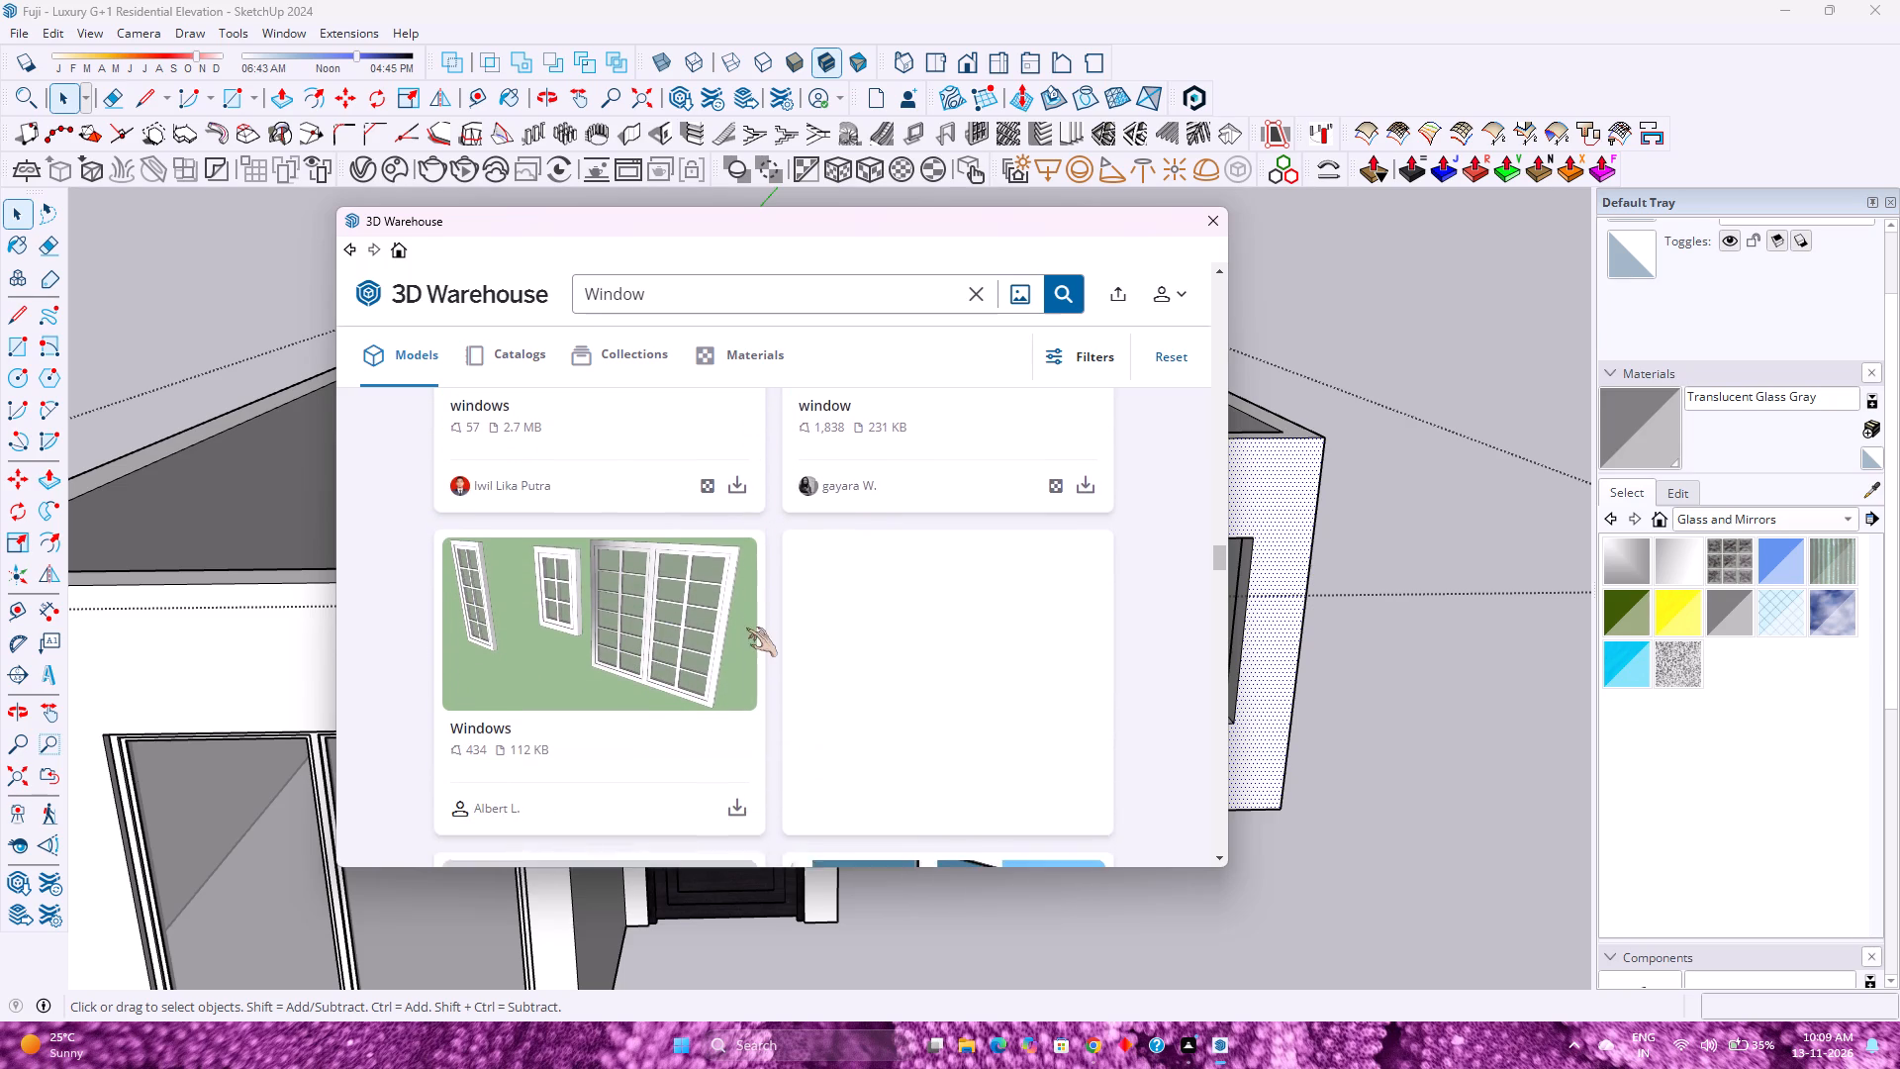
scroll(750, 674, "down", 6)
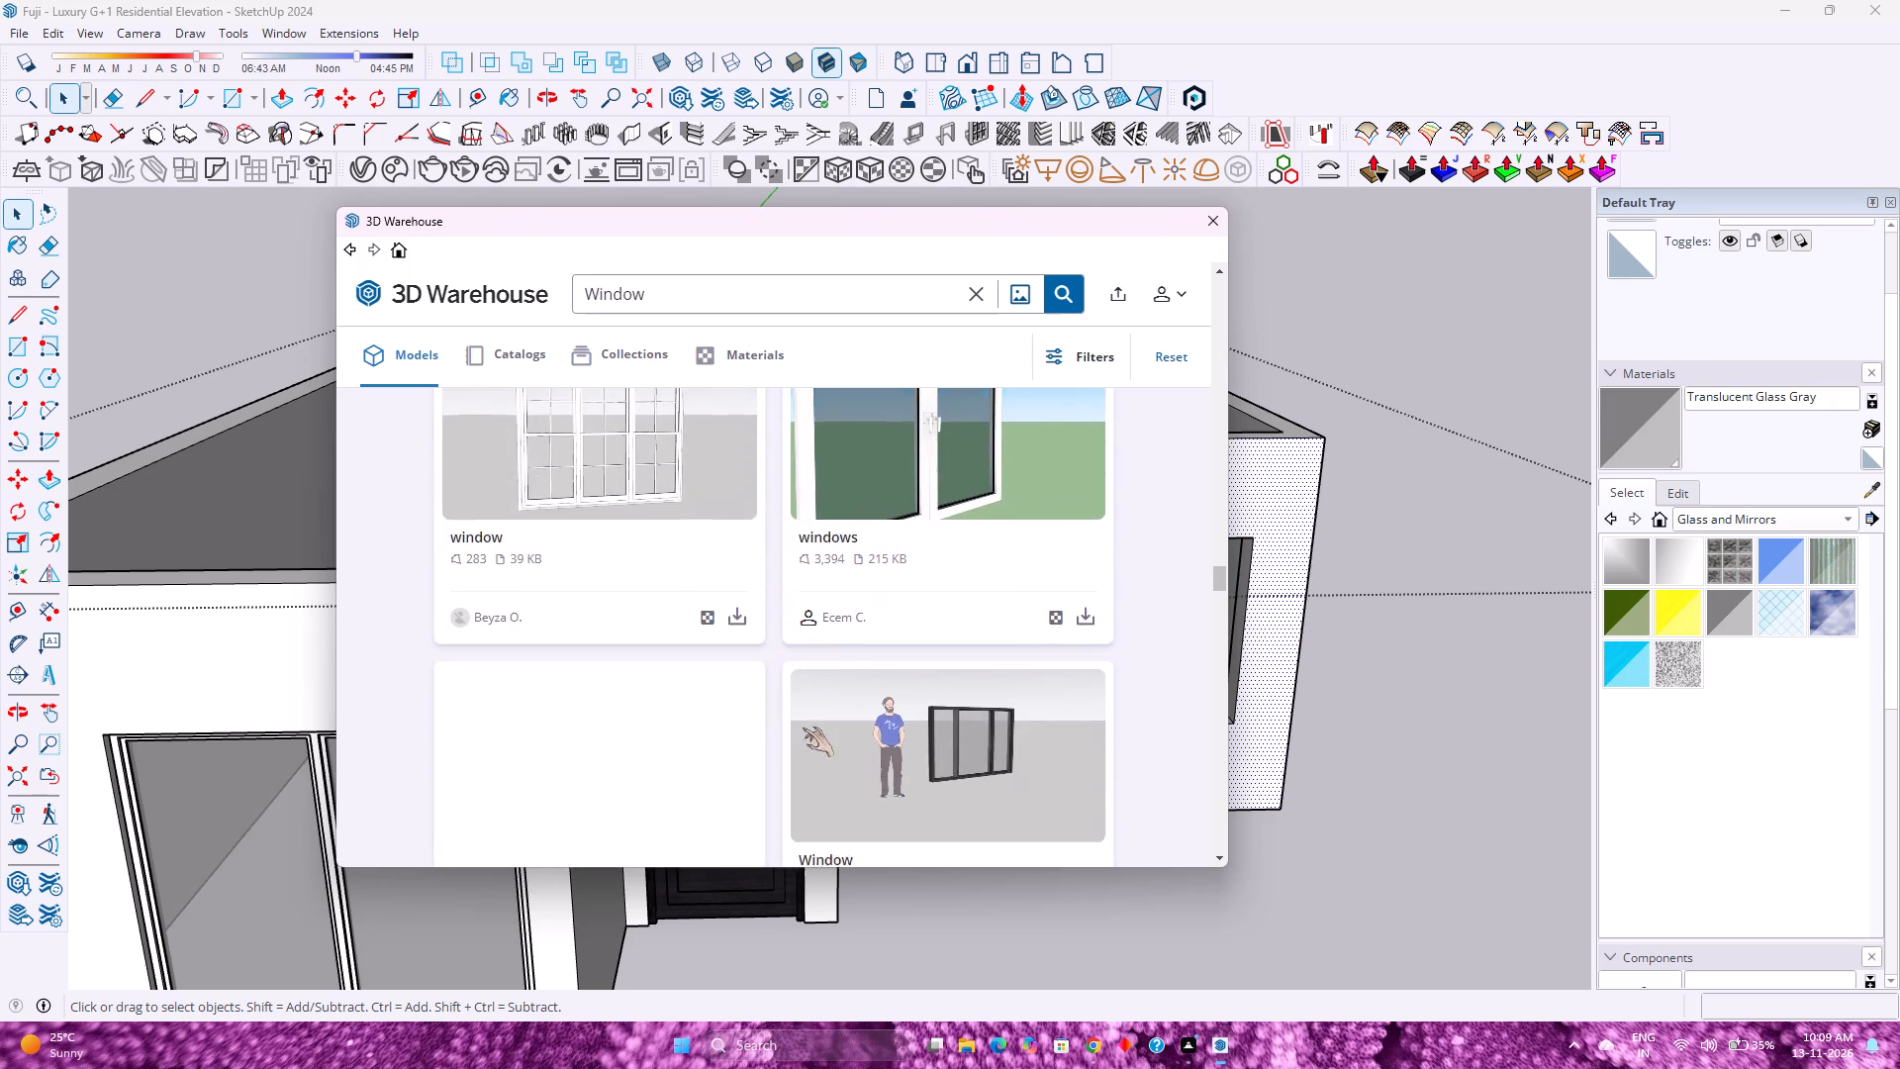
scroll(803, 728, "down", 10)
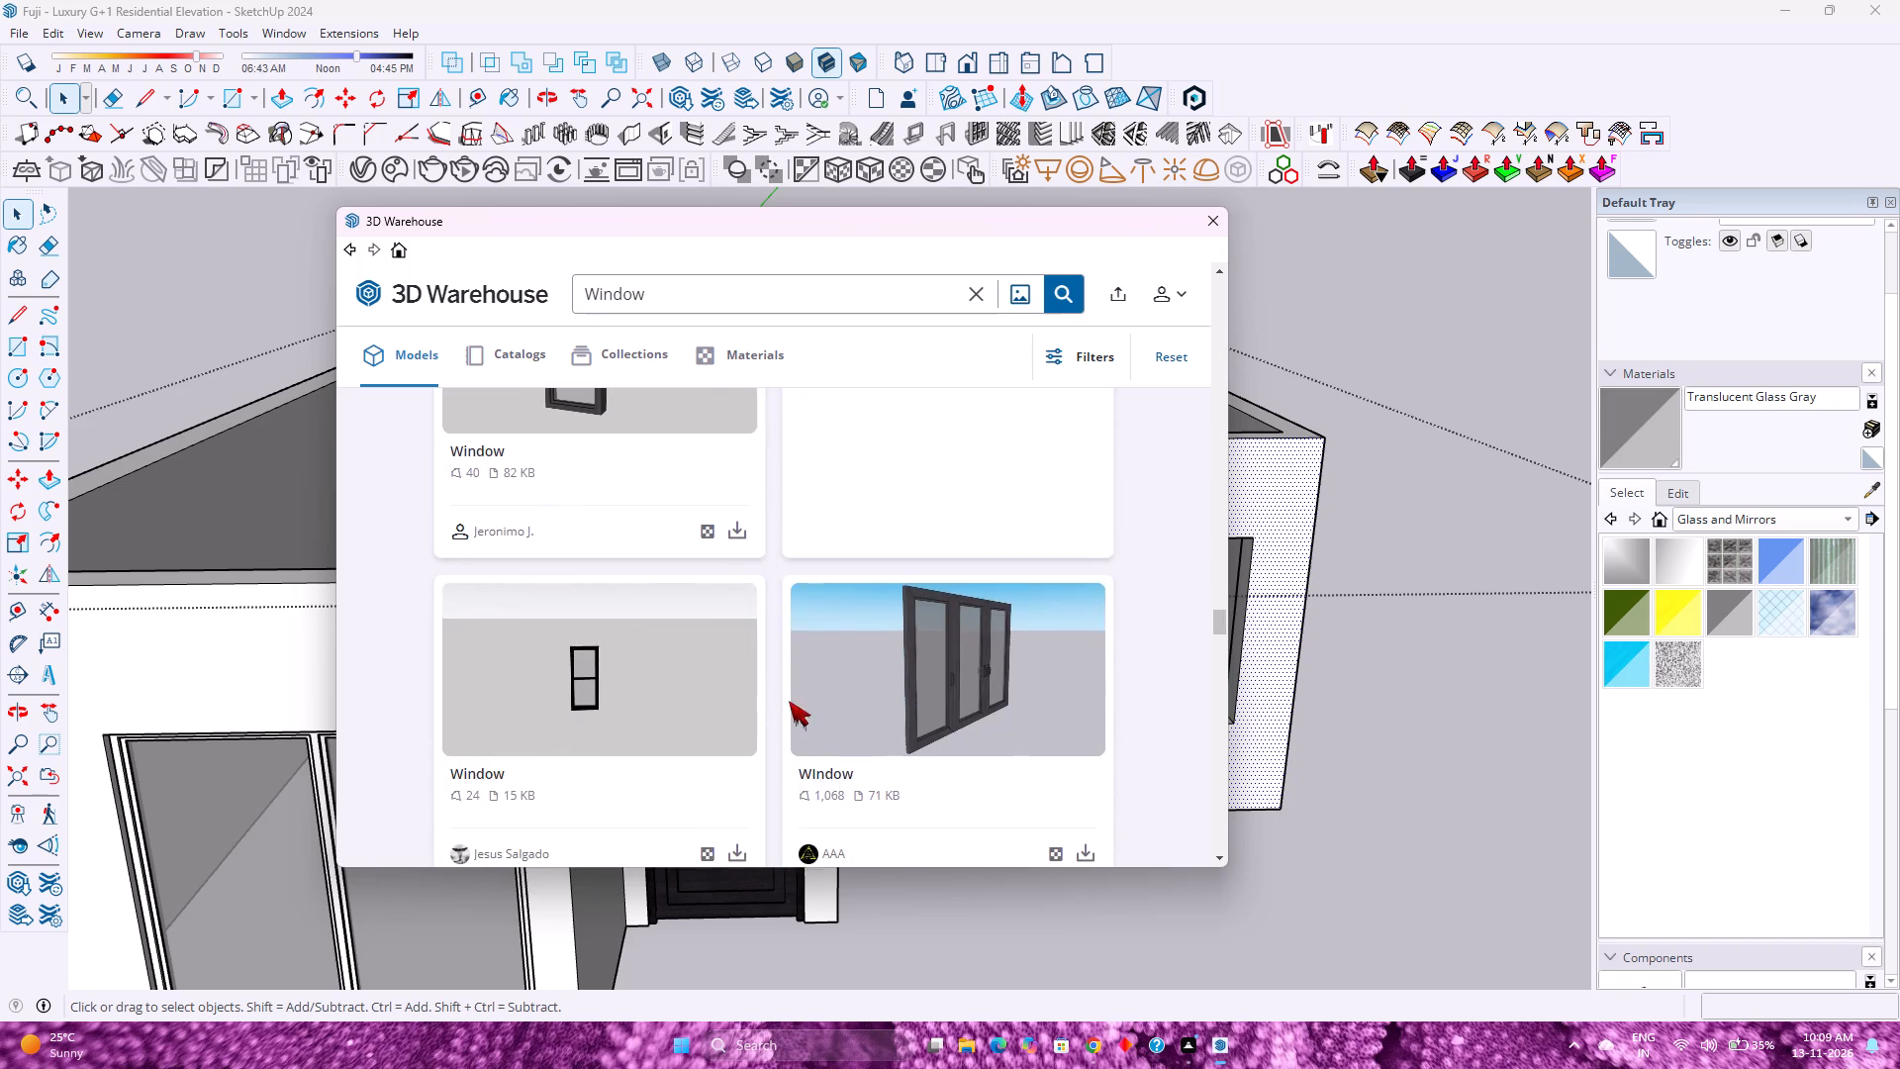
scroll(789, 701, "down", 2)
scroll(789, 701, "up", 3)
scroll(788, 701, "down", 8)
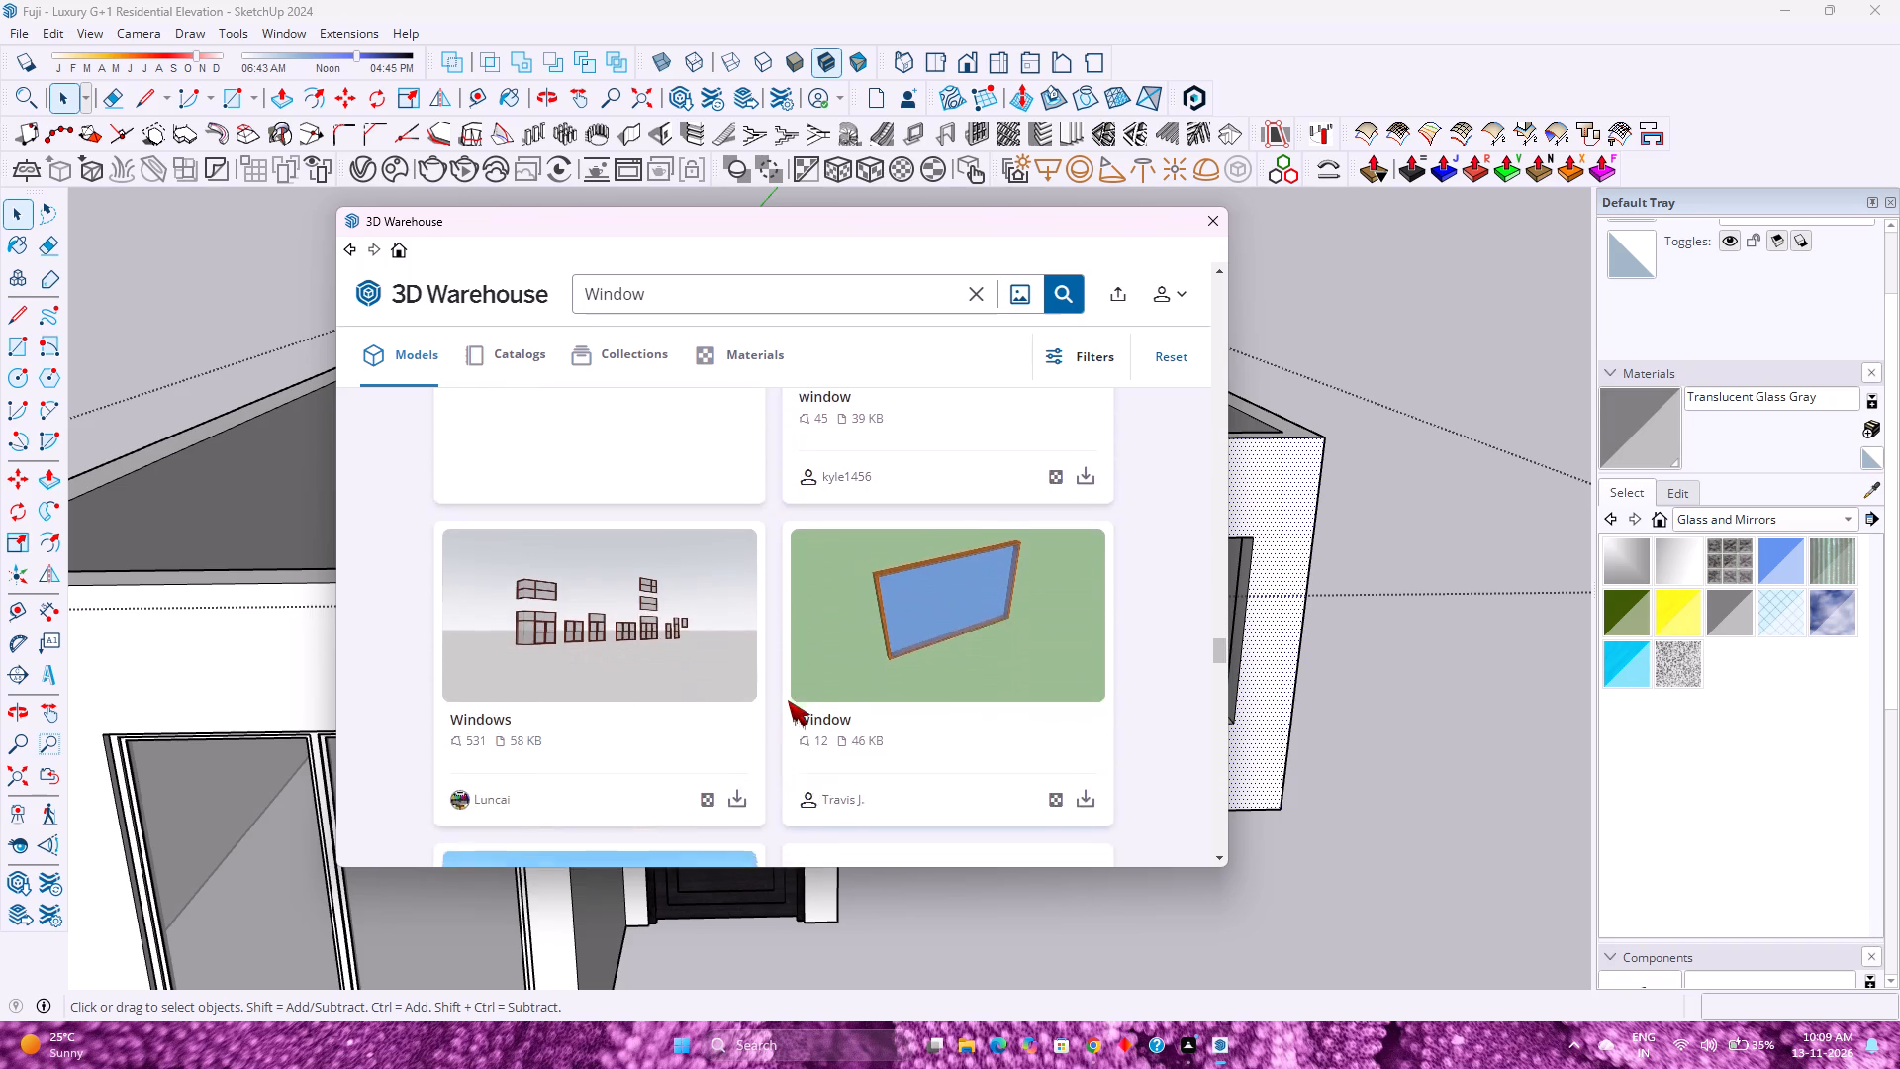
scroll(788, 700, "down", 8)
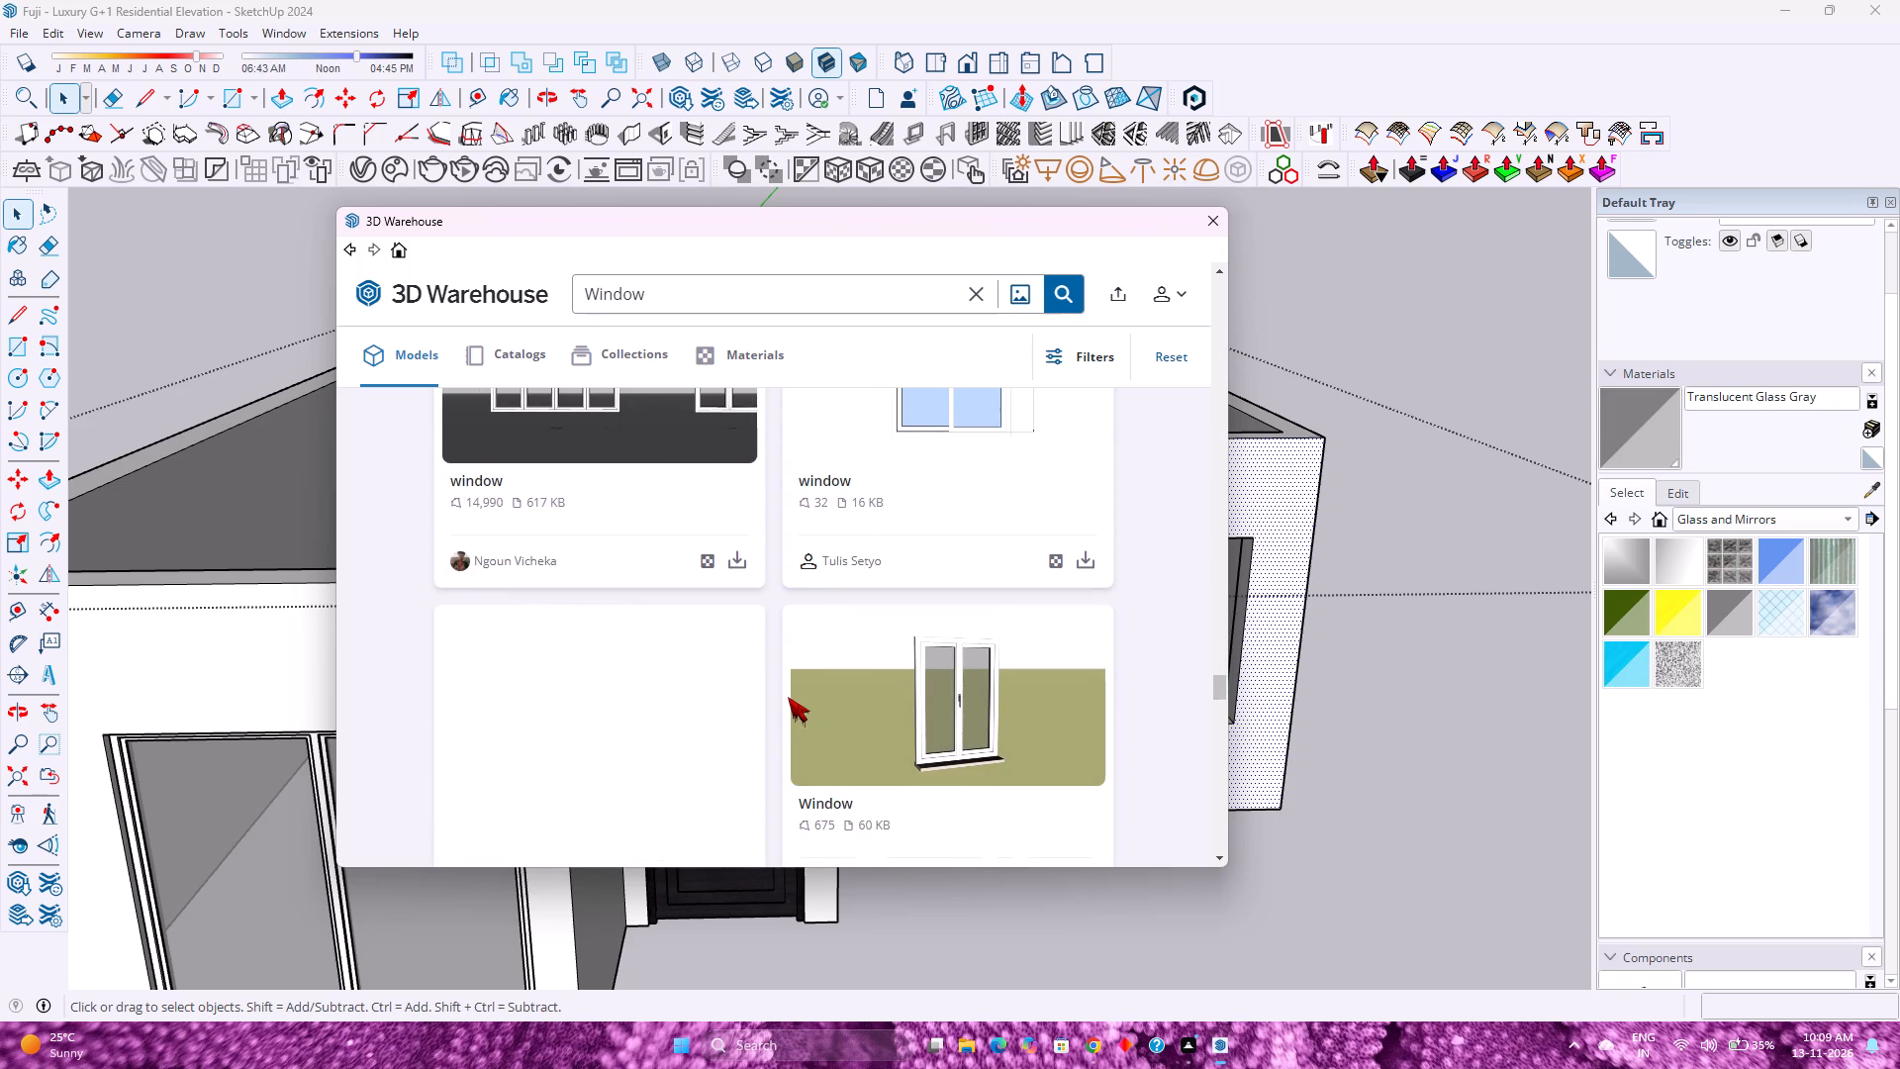
scroll(788, 697, "down", 4)
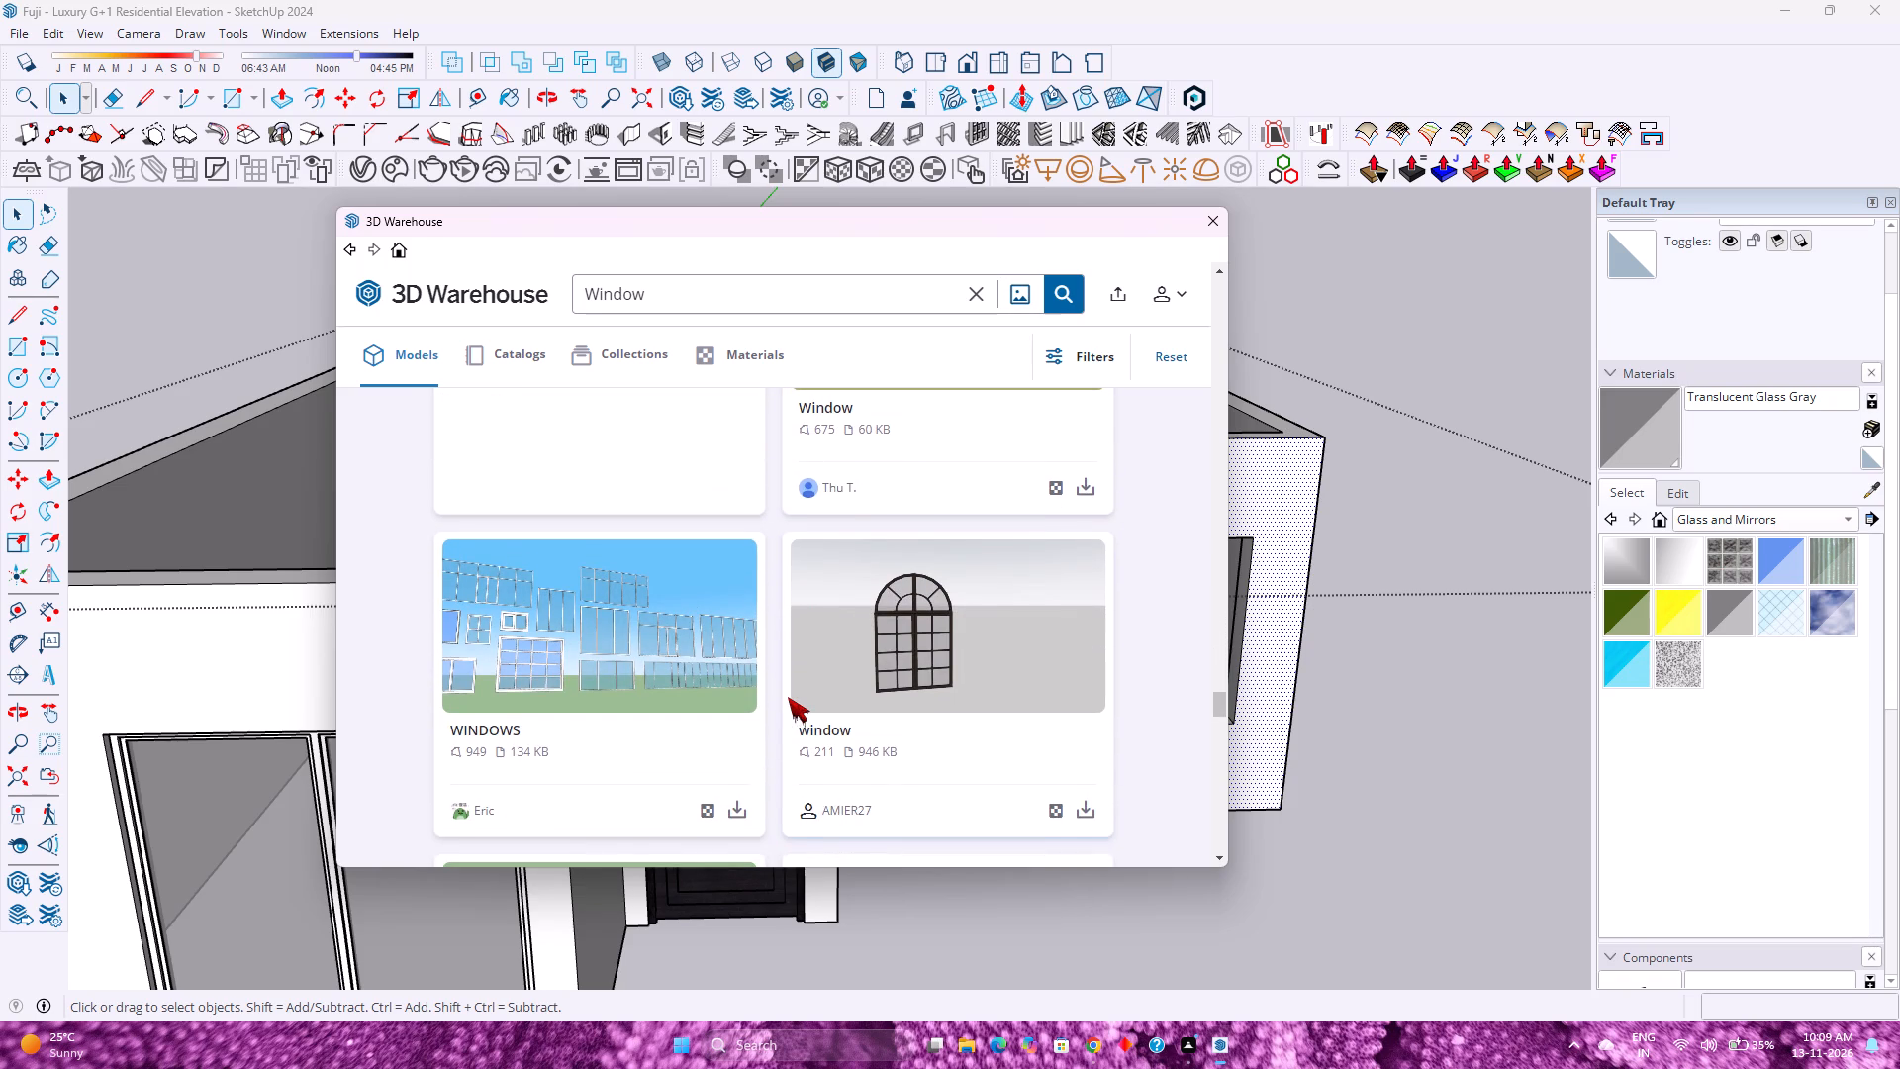
scroll(788, 697, "down", 4)
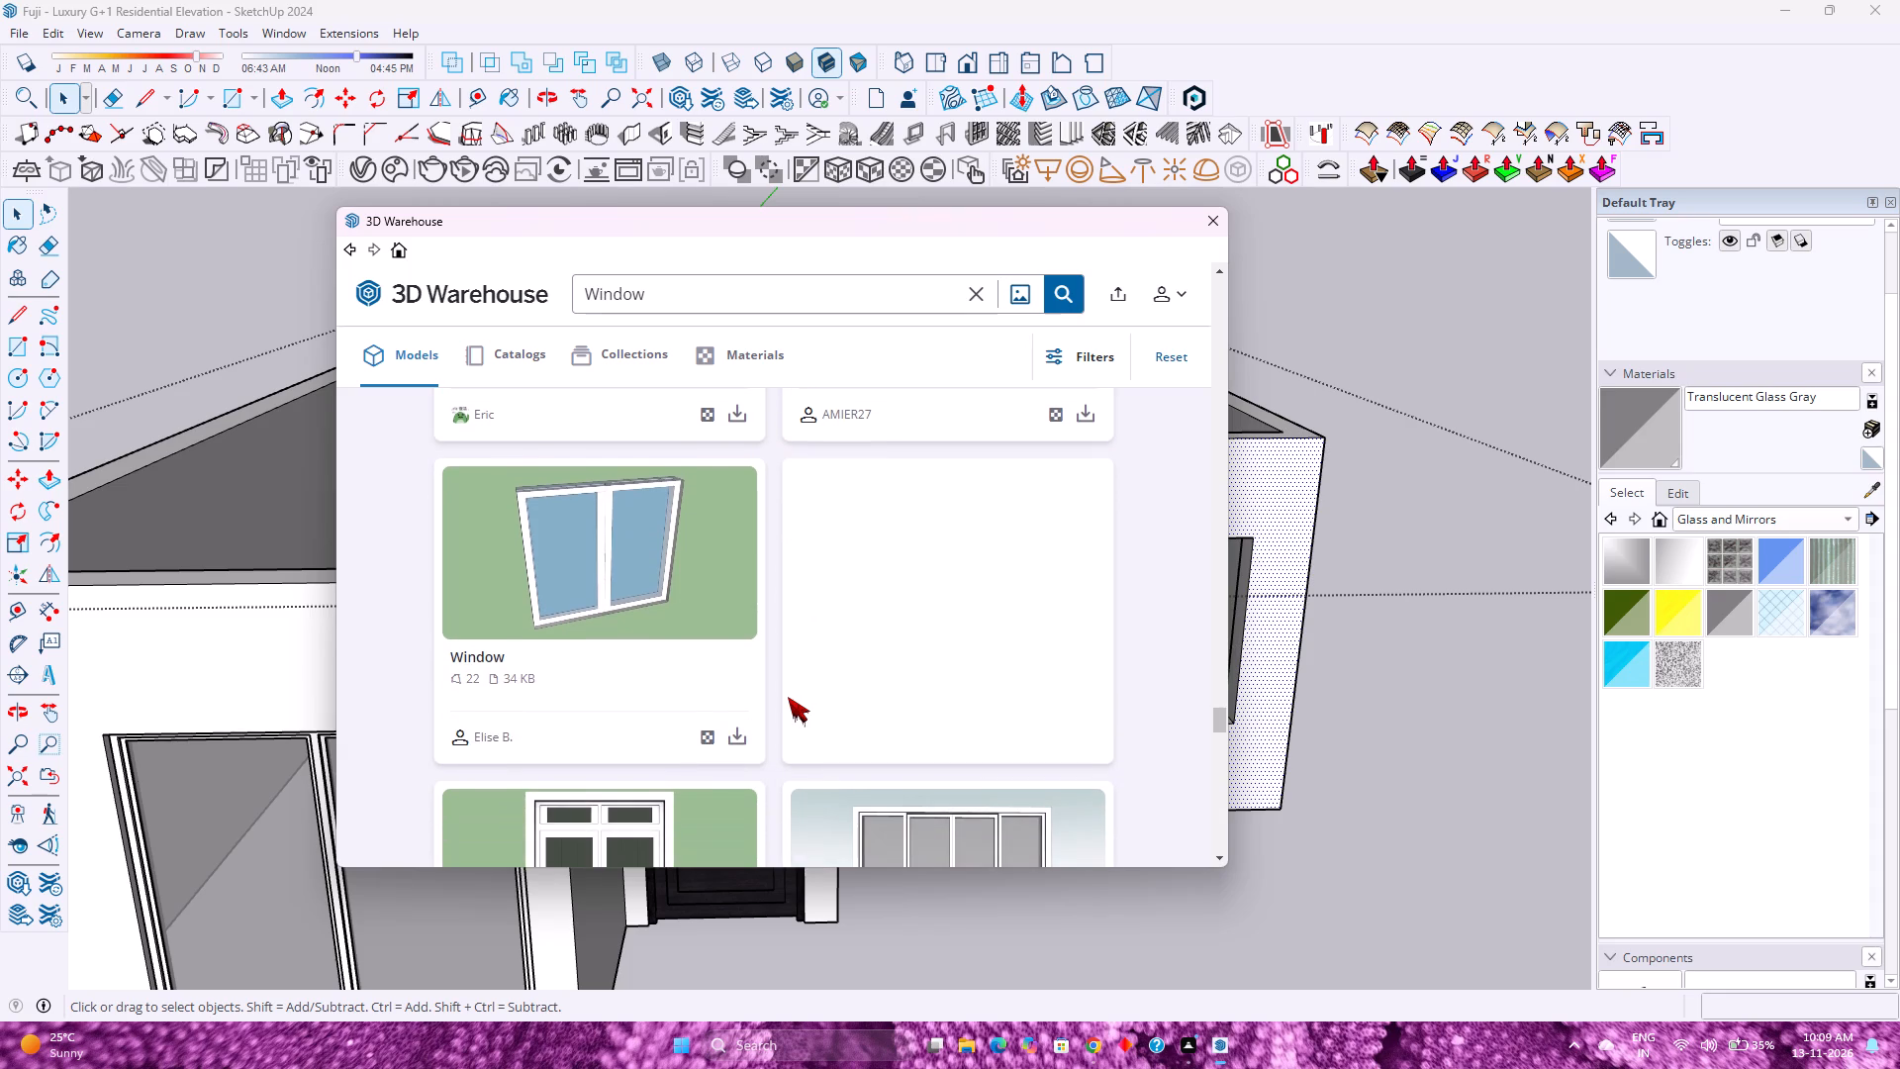
scroll(788, 697, "down", 4)
scroll(788, 697, "up", 2)
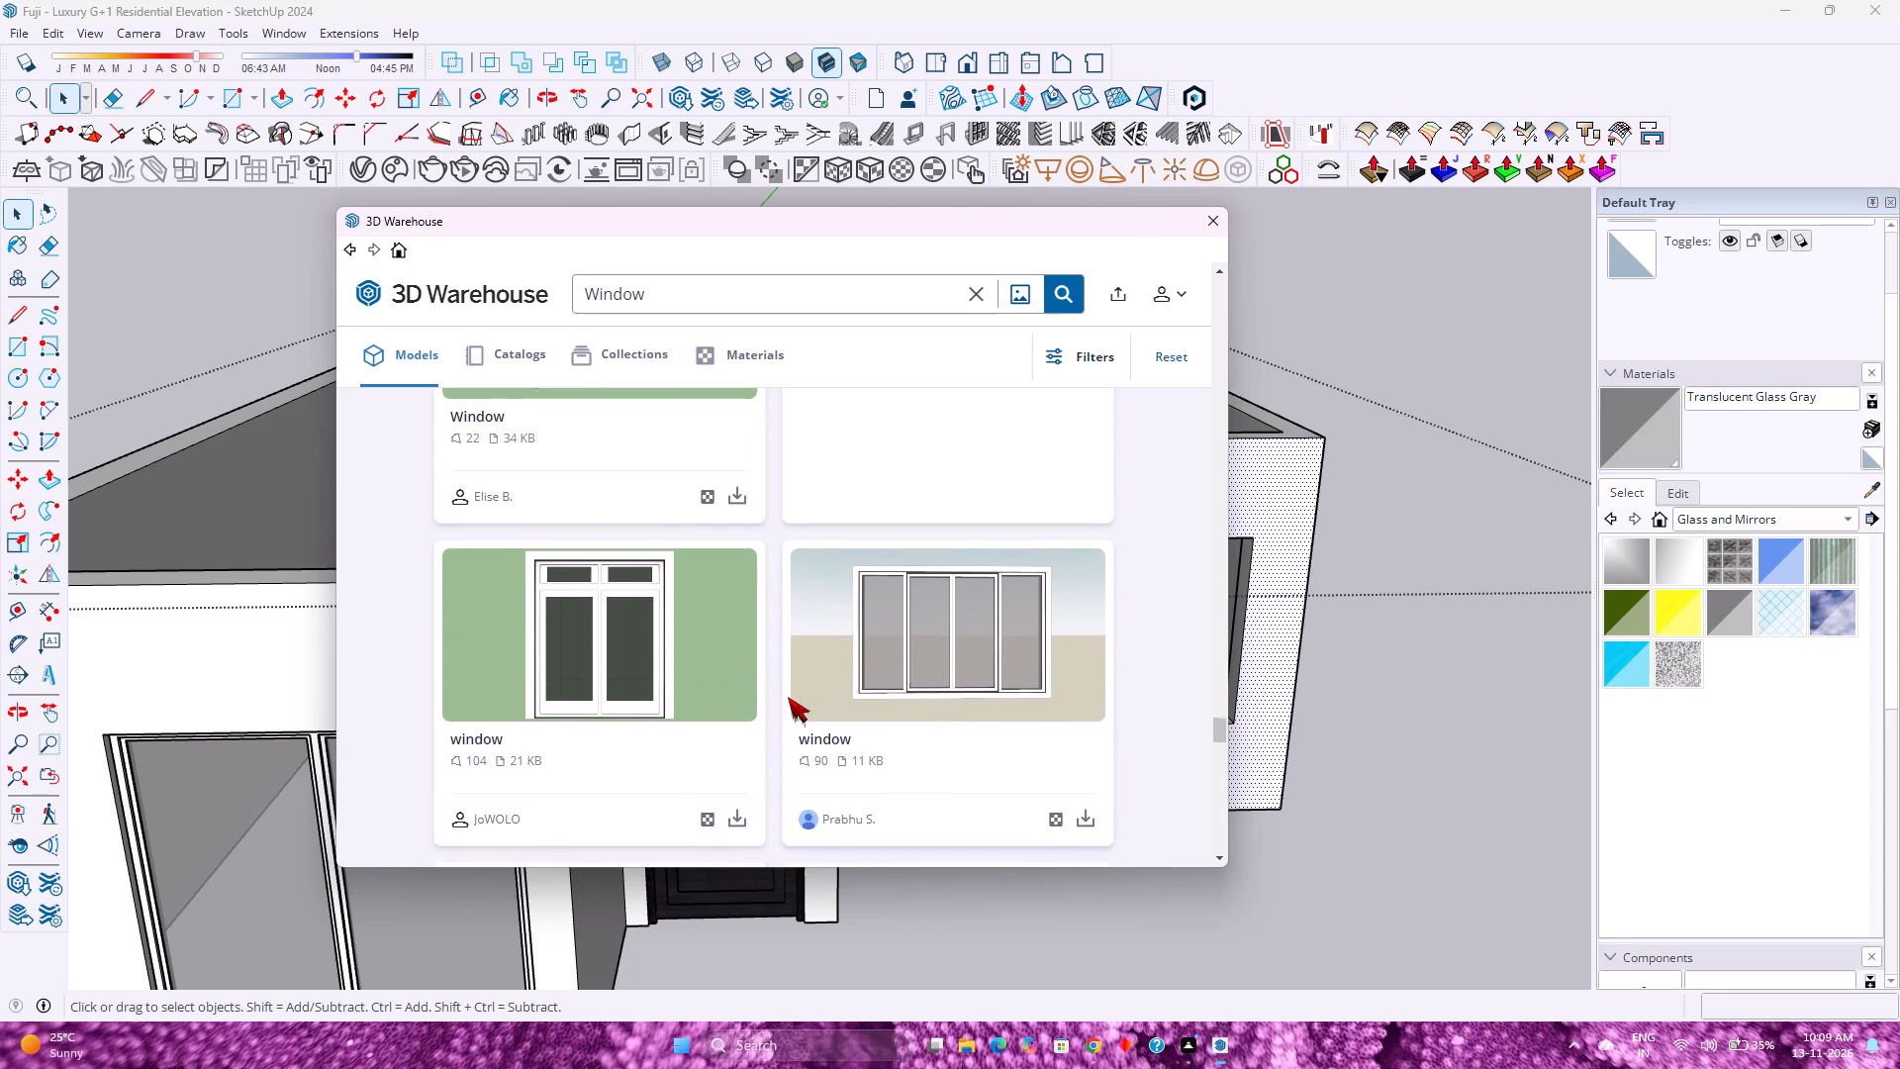
scroll(788, 697, "down", 2)
scroll(788, 697, "up", 2)
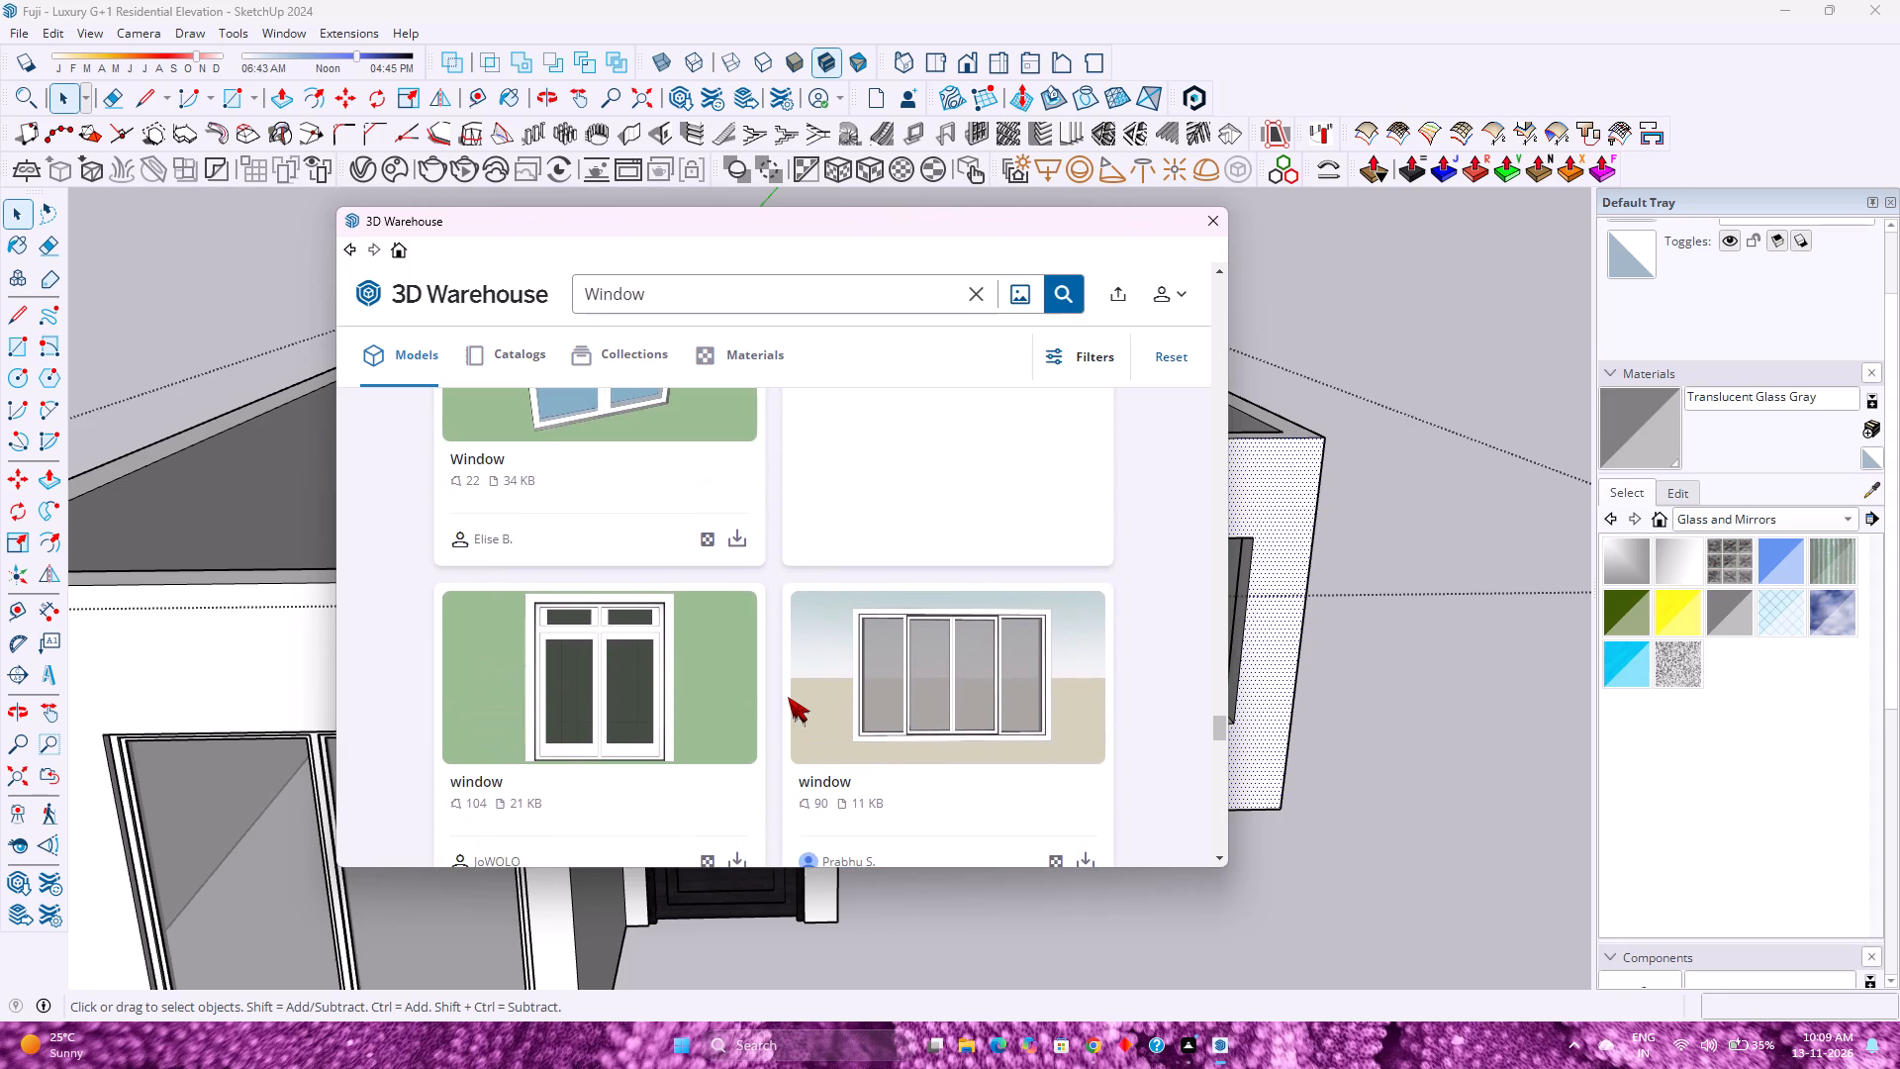
scroll(788, 697, "down", 4)
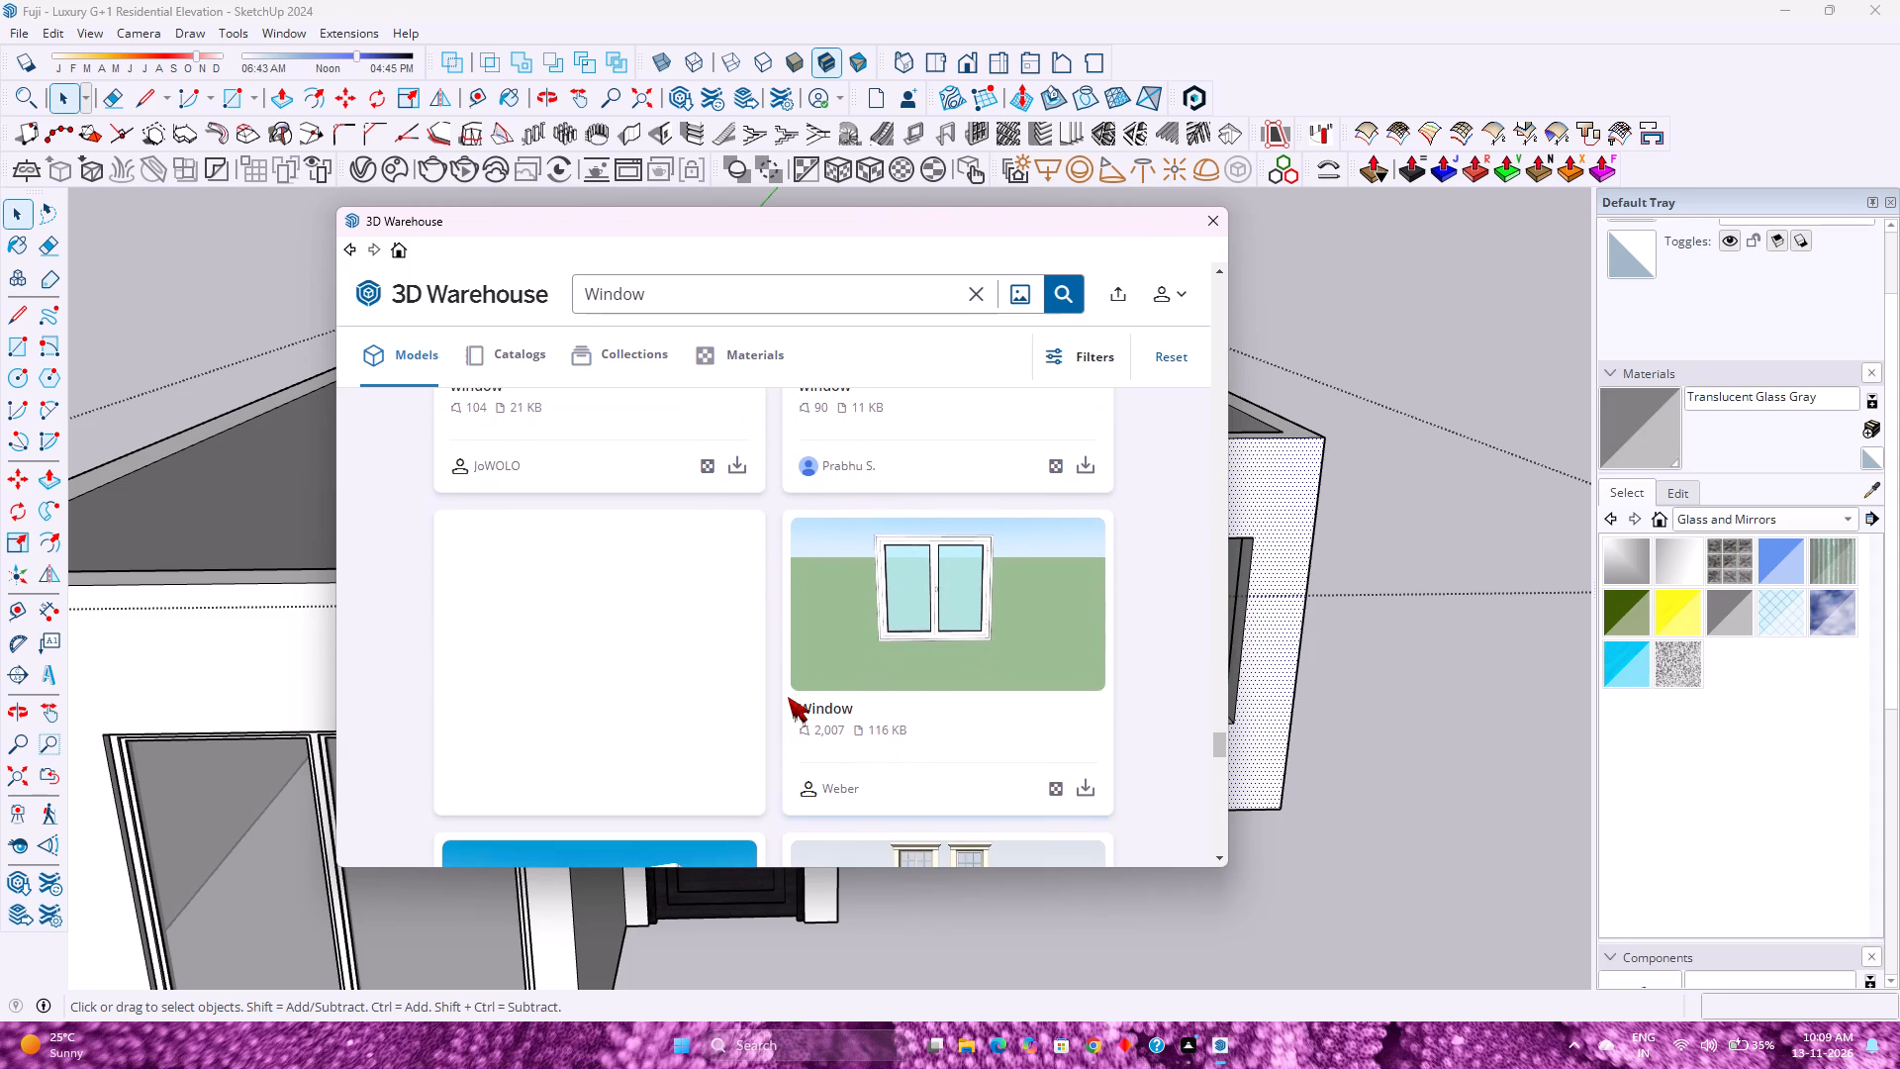
scroll(788, 697, "down", 2)
scroll(788, 697, "up", 2)
scroll(788, 697, "down", 1)
scroll(788, 697, "up", 1)
scroll(788, 697, "down", 1)
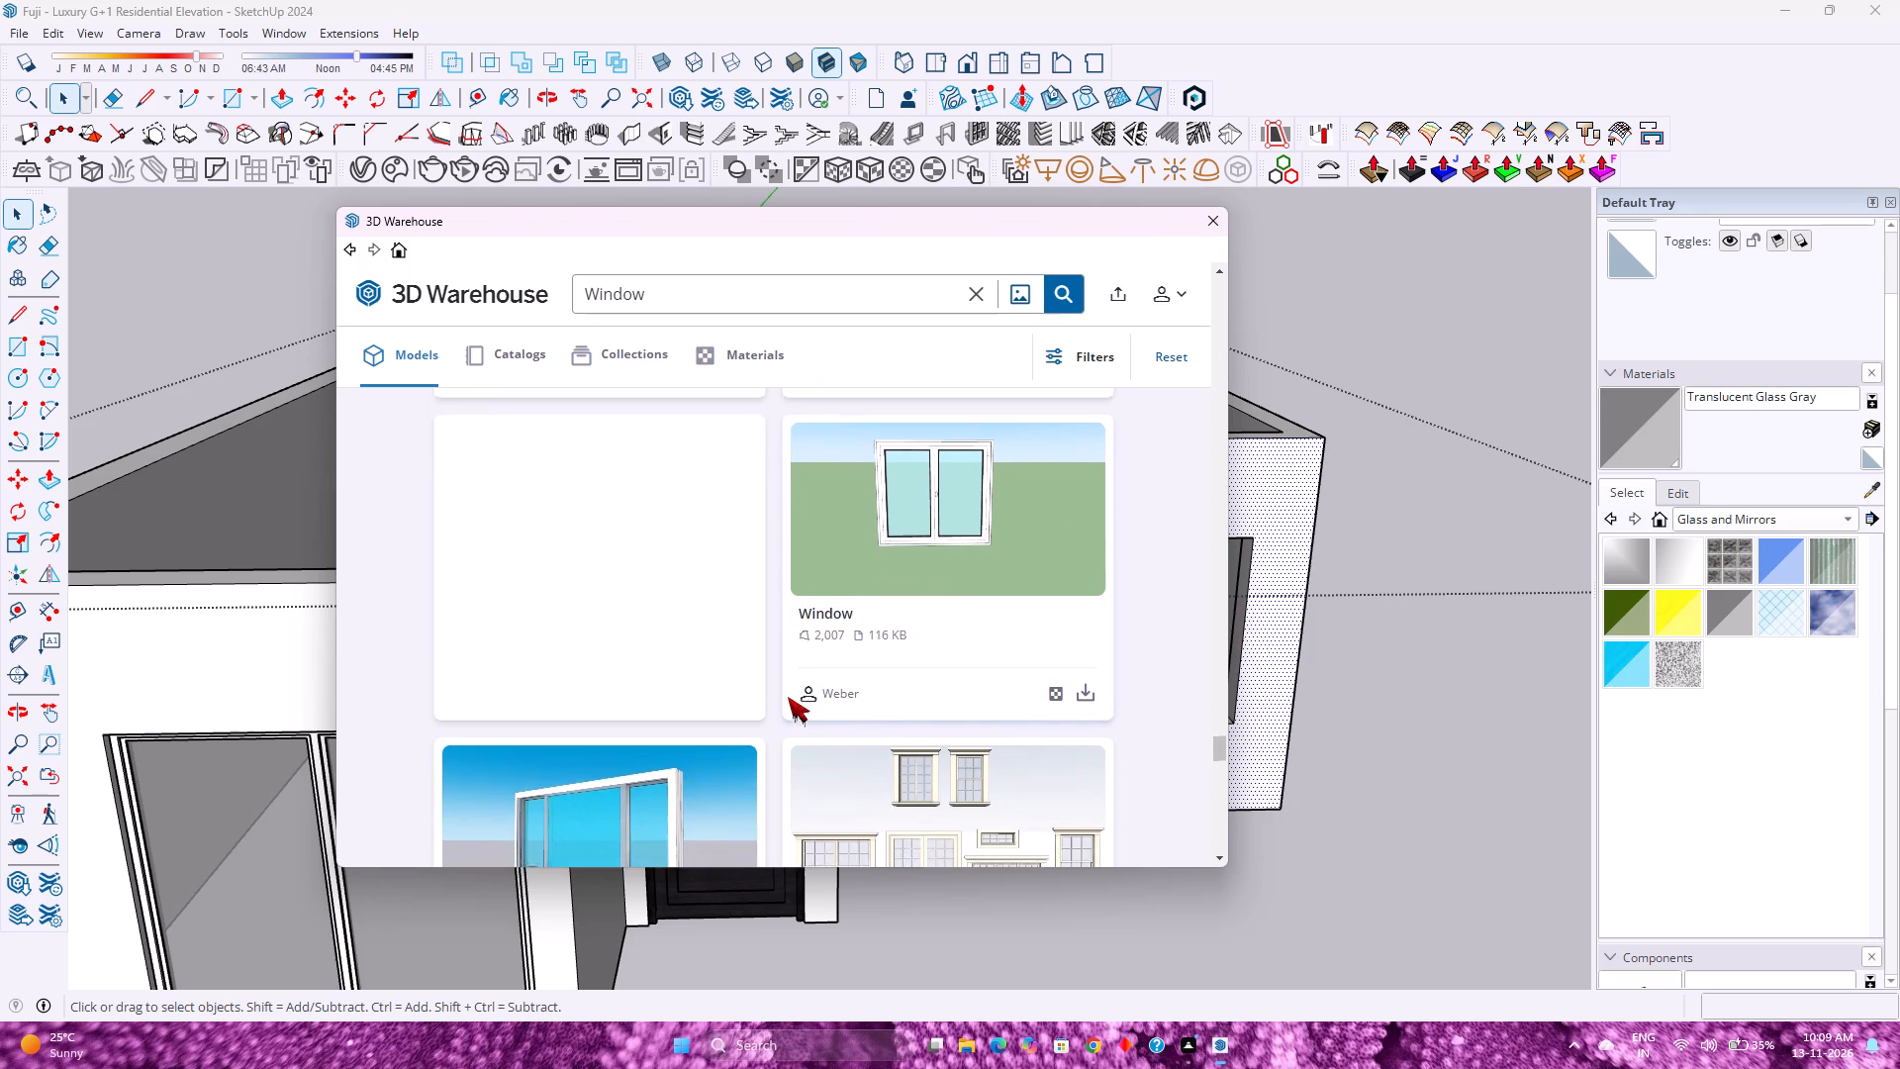
Continue browsing further down the "Window" search results for a multi-panel model suited to the wide front wall opening.
scroll(788, 697, "up", 1)
scroll(788, 697, "down", 1)
scroll(788, 697, "up", 1)
scroll(788, 697, "down", 2)
scroll(788, 697, "up", 1)
scroll(788, 697, "down", 2)
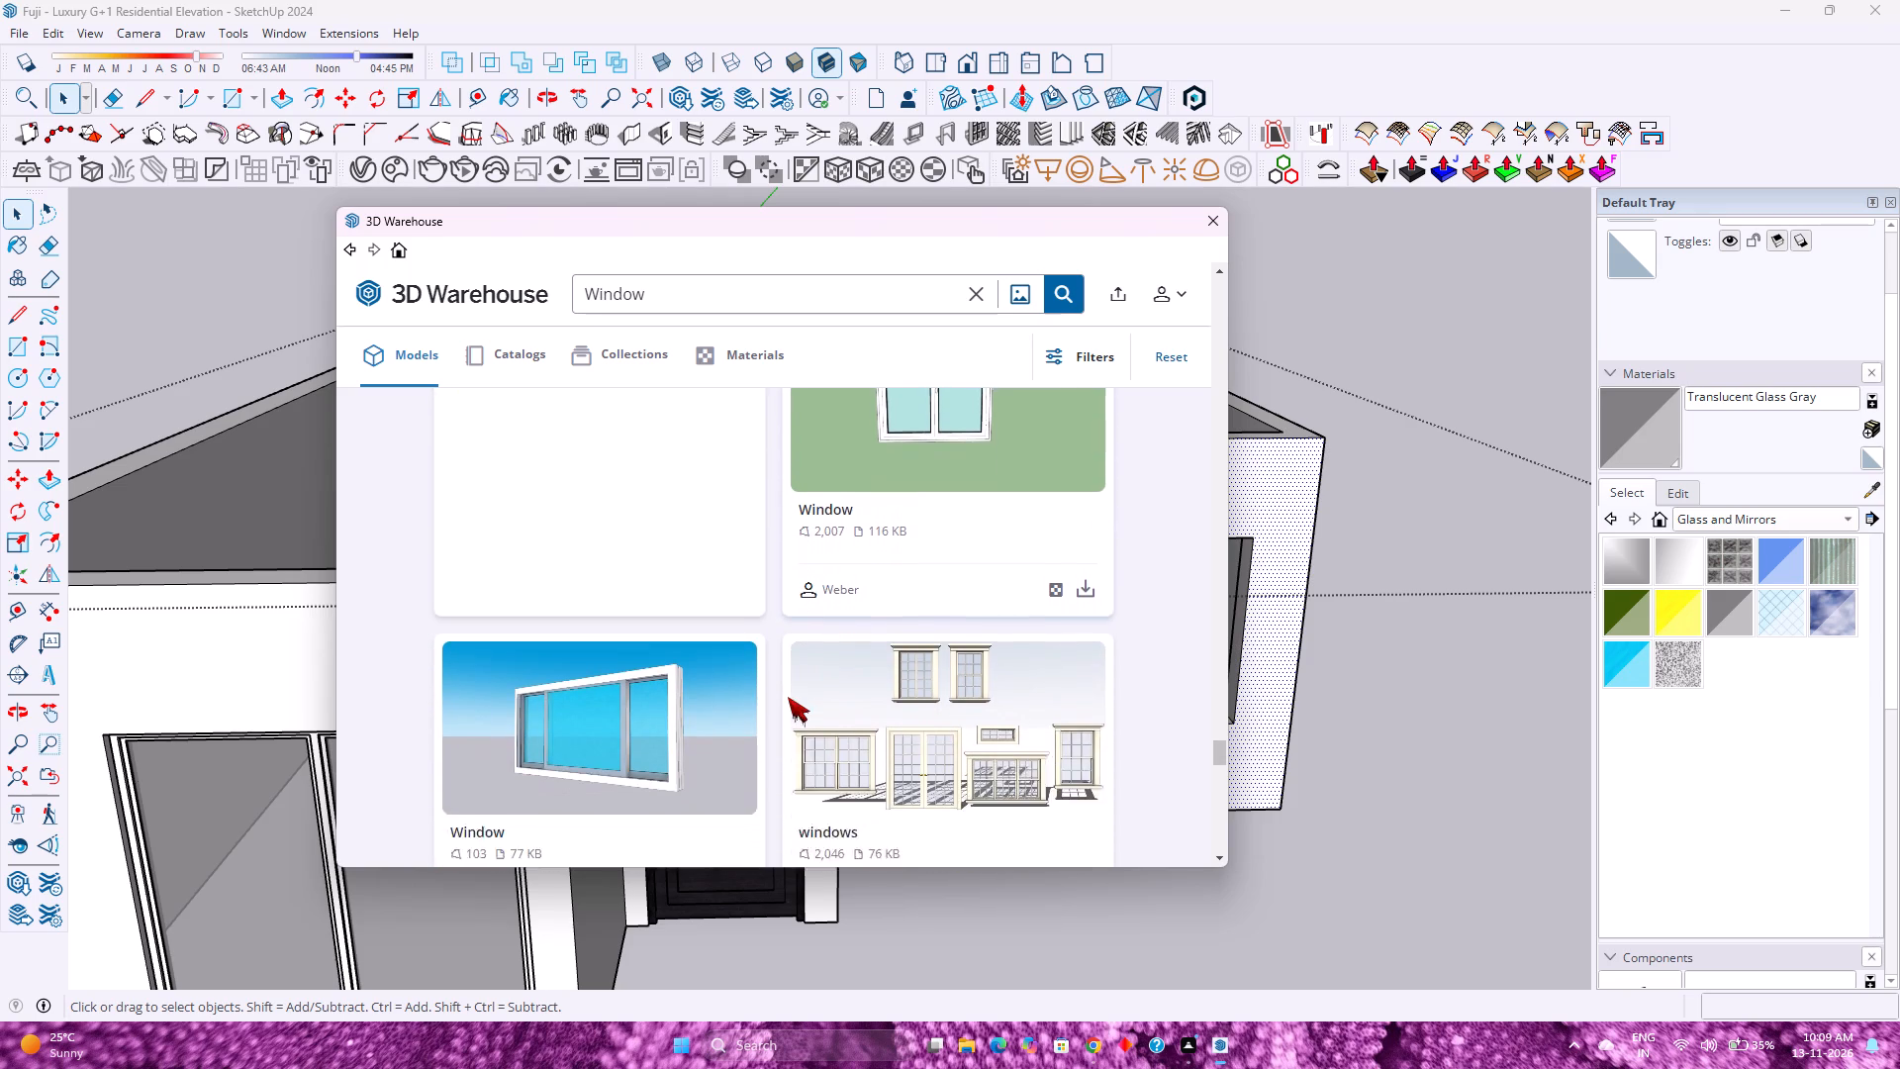
scroll(789, 697, "up", 2)
scroll(789, 697, "down", 7)
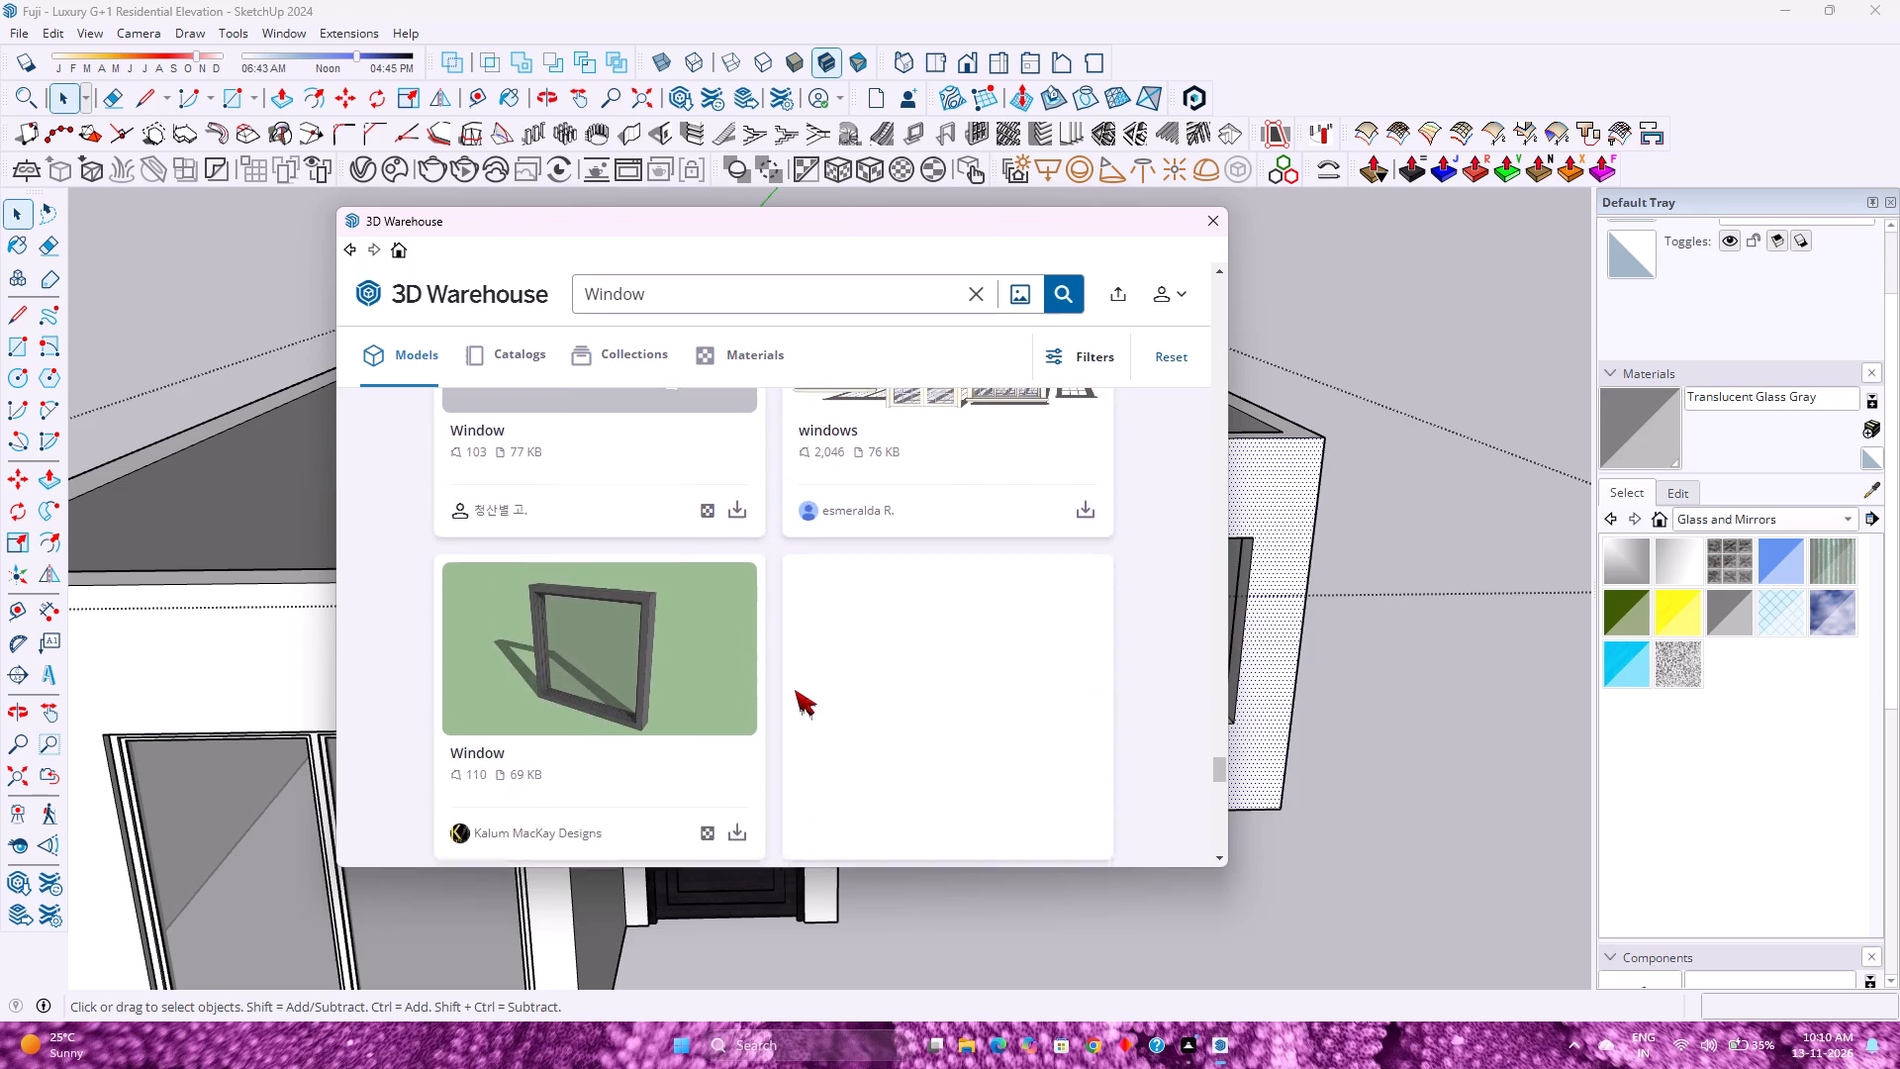
scroll(795, 690, "down", 7)
scroll(780, 652, "up", 2)
scroll(780, 652, "down", 3)
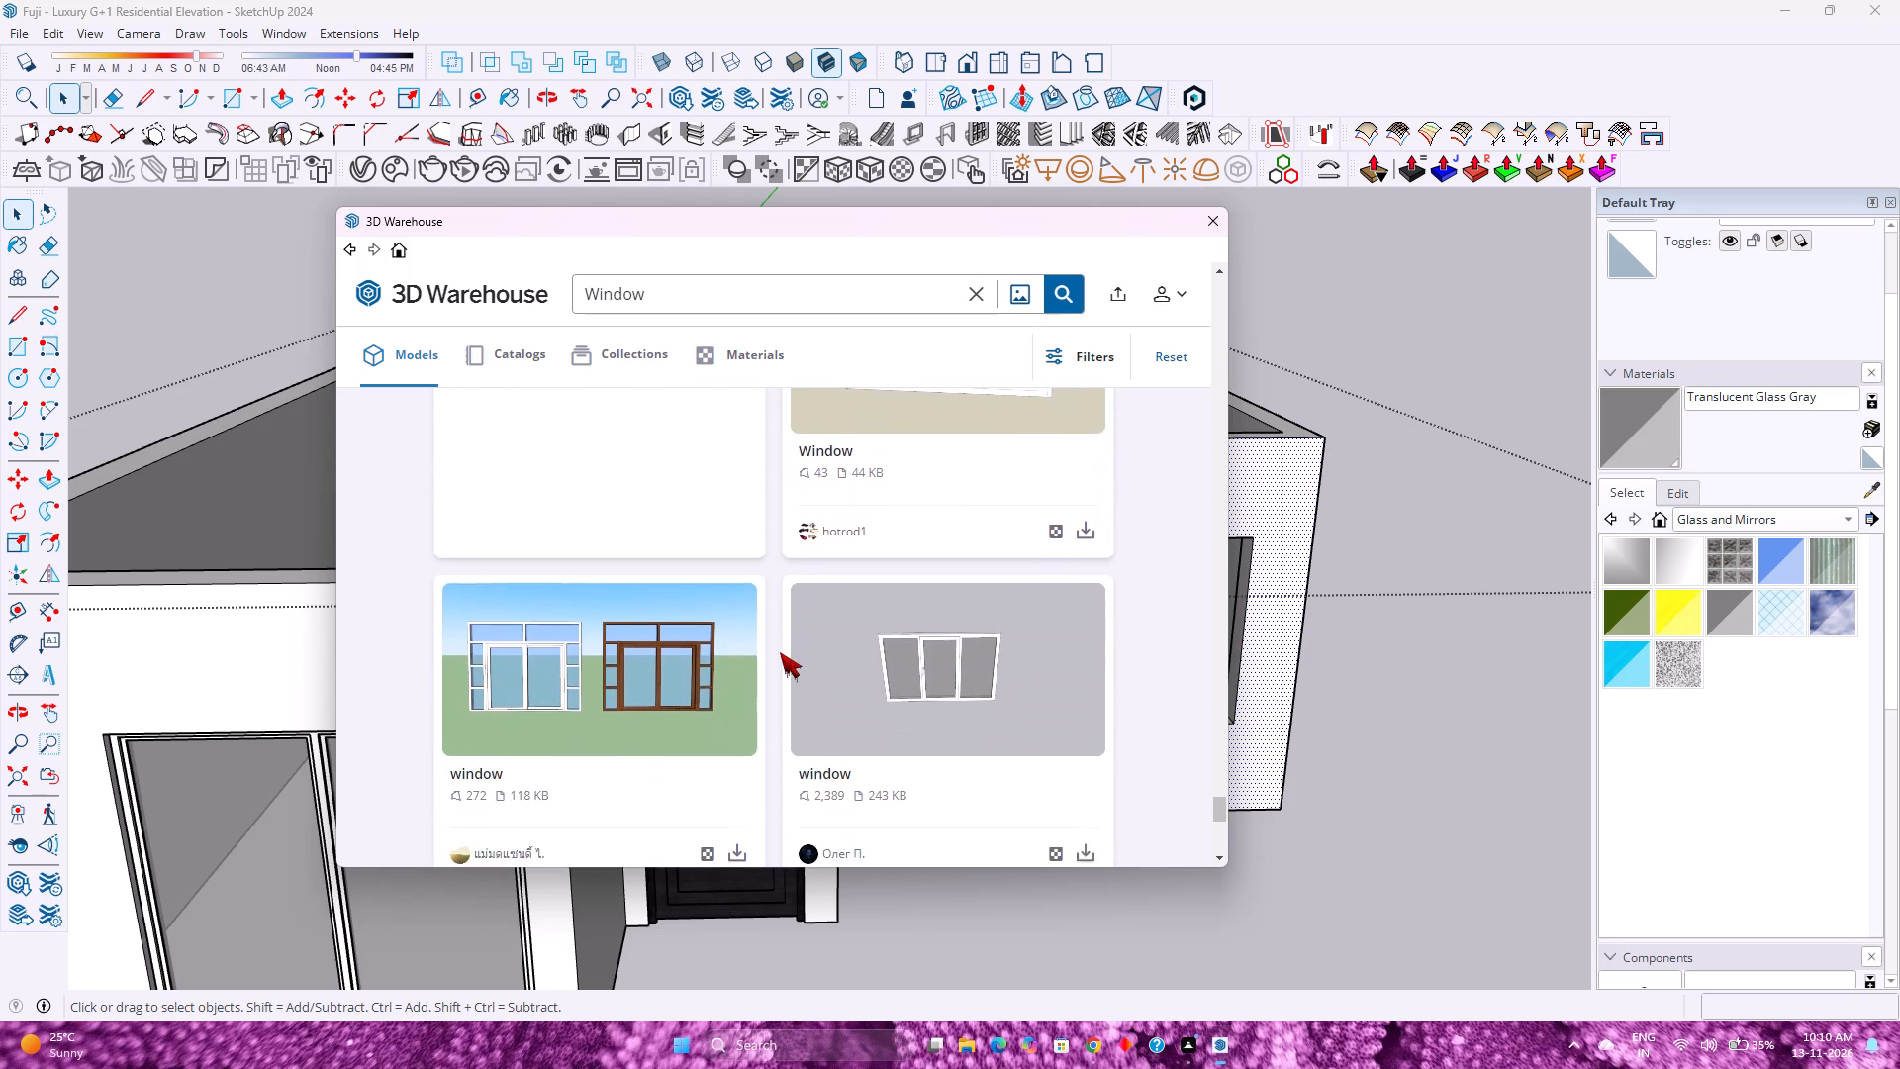
scroll(780, 652, "down", 6)
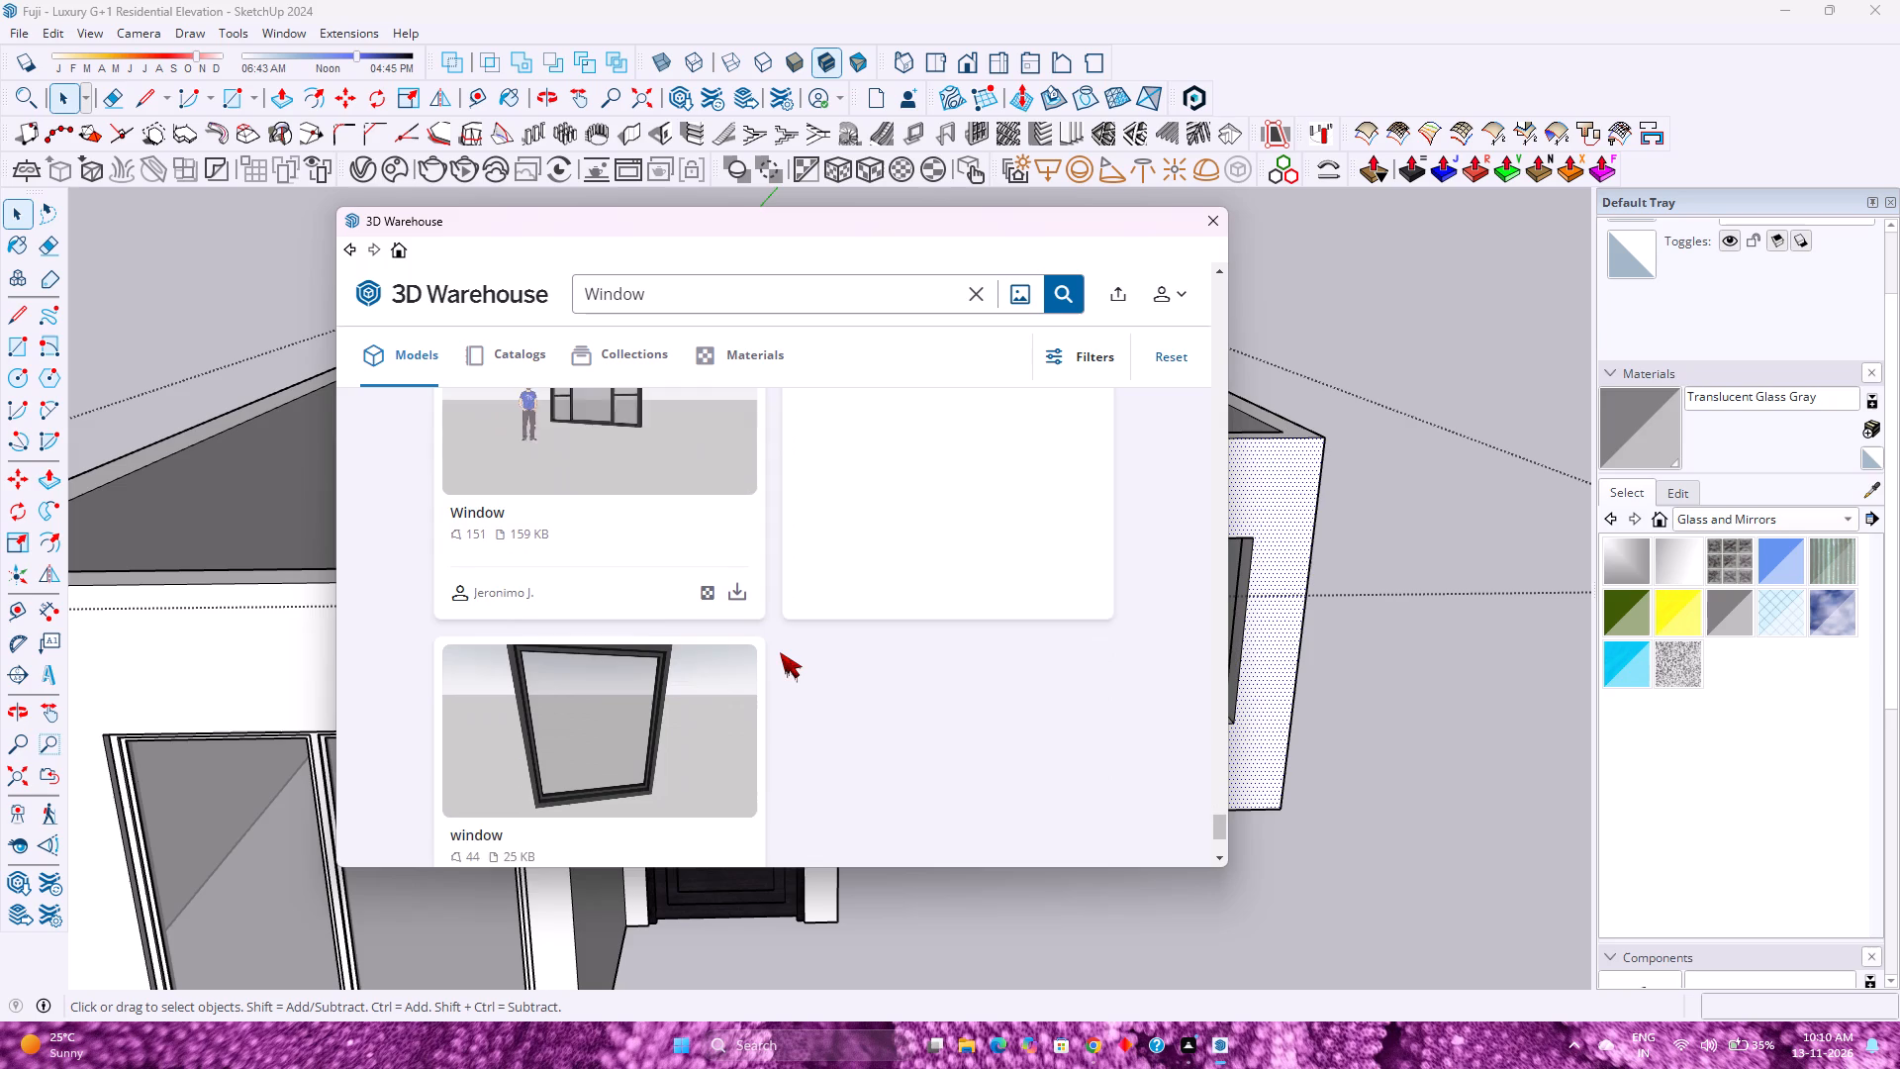
scroll(780, 656, "down", 5)
scroll(780, 656, "up", 2)
scroll(780, 656, "down", 3)
scroll(780, 656, "up", 2)
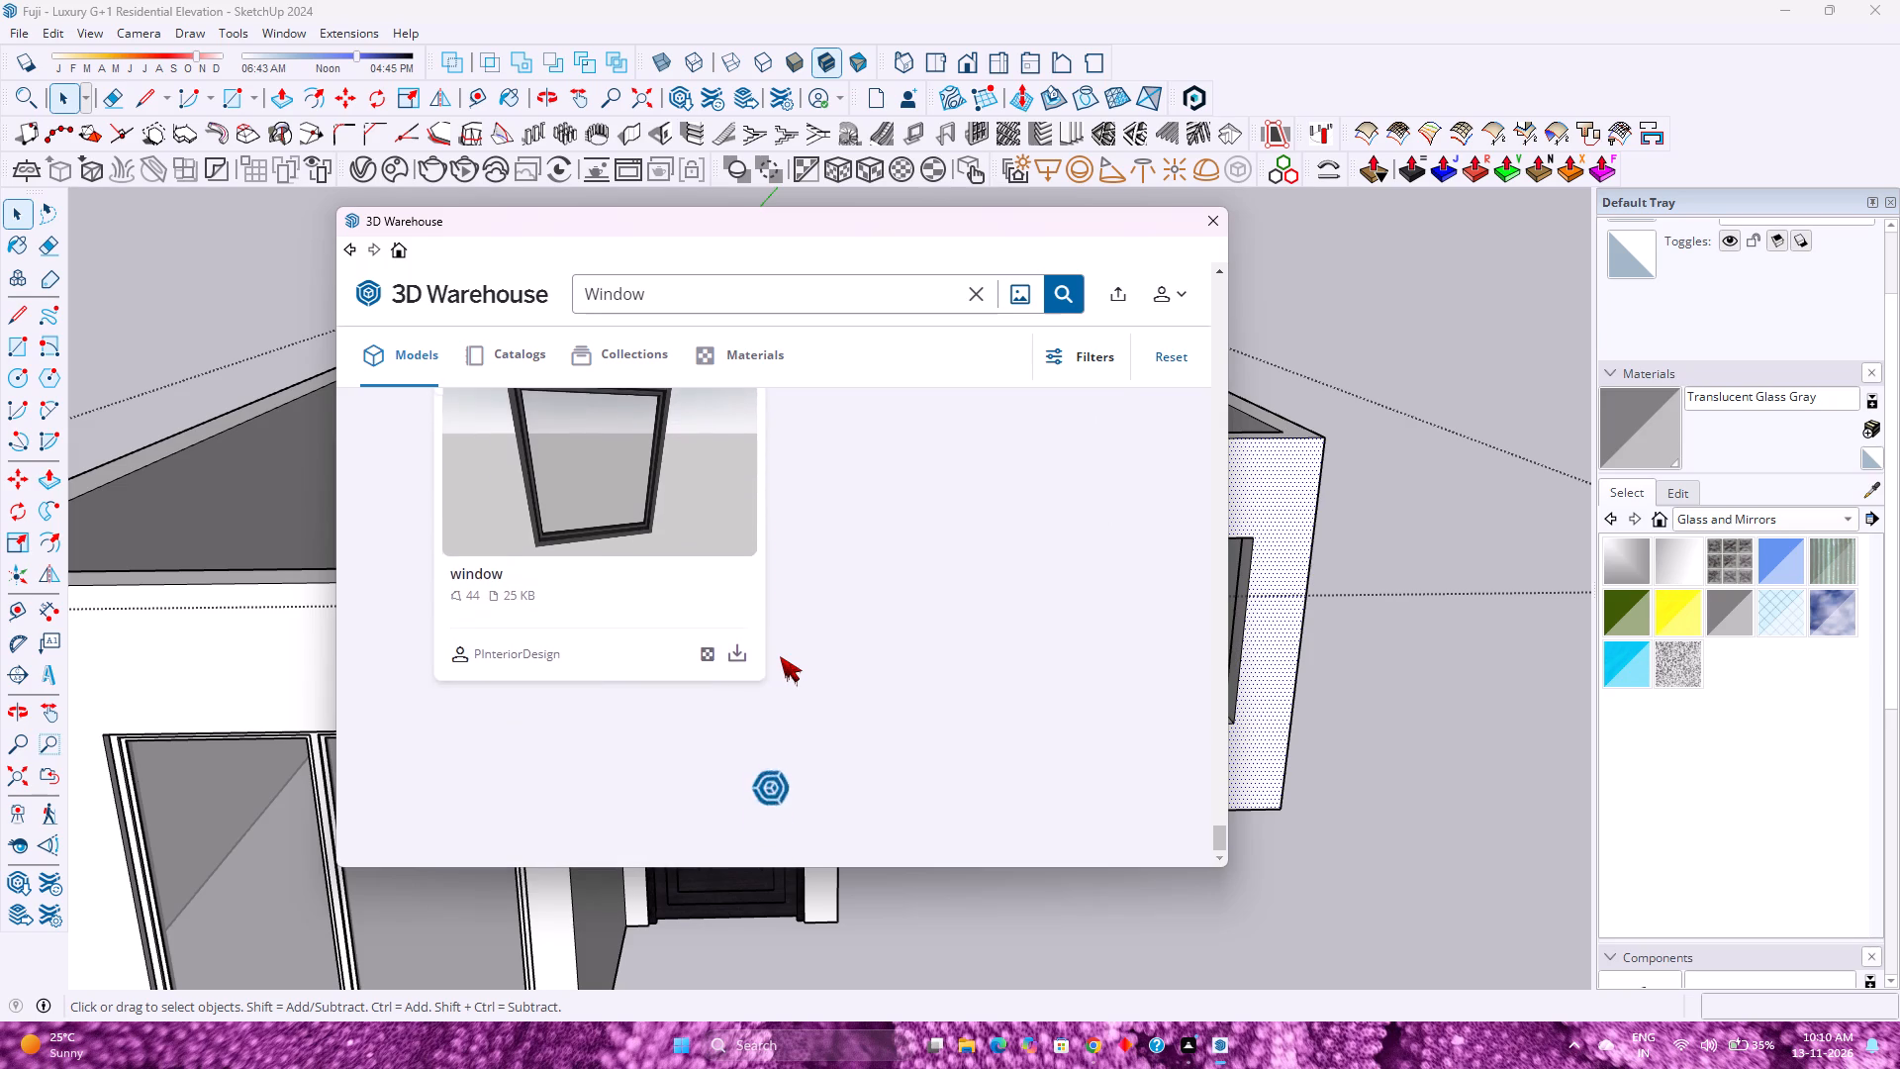
scroll(780, 656, "down", 6)
scroll(785, 654, "up", 3)
scroll(785, 654, "down", 3)
scroll(785, 654, "up", 3)
scroll(785, 654, "down", 10)
scroll(785, 654, "up", 2)
scroll(785, 654, "down", 2)
scroll(785, 654, "up", 2)
scroll(785, 654, "down", 6)
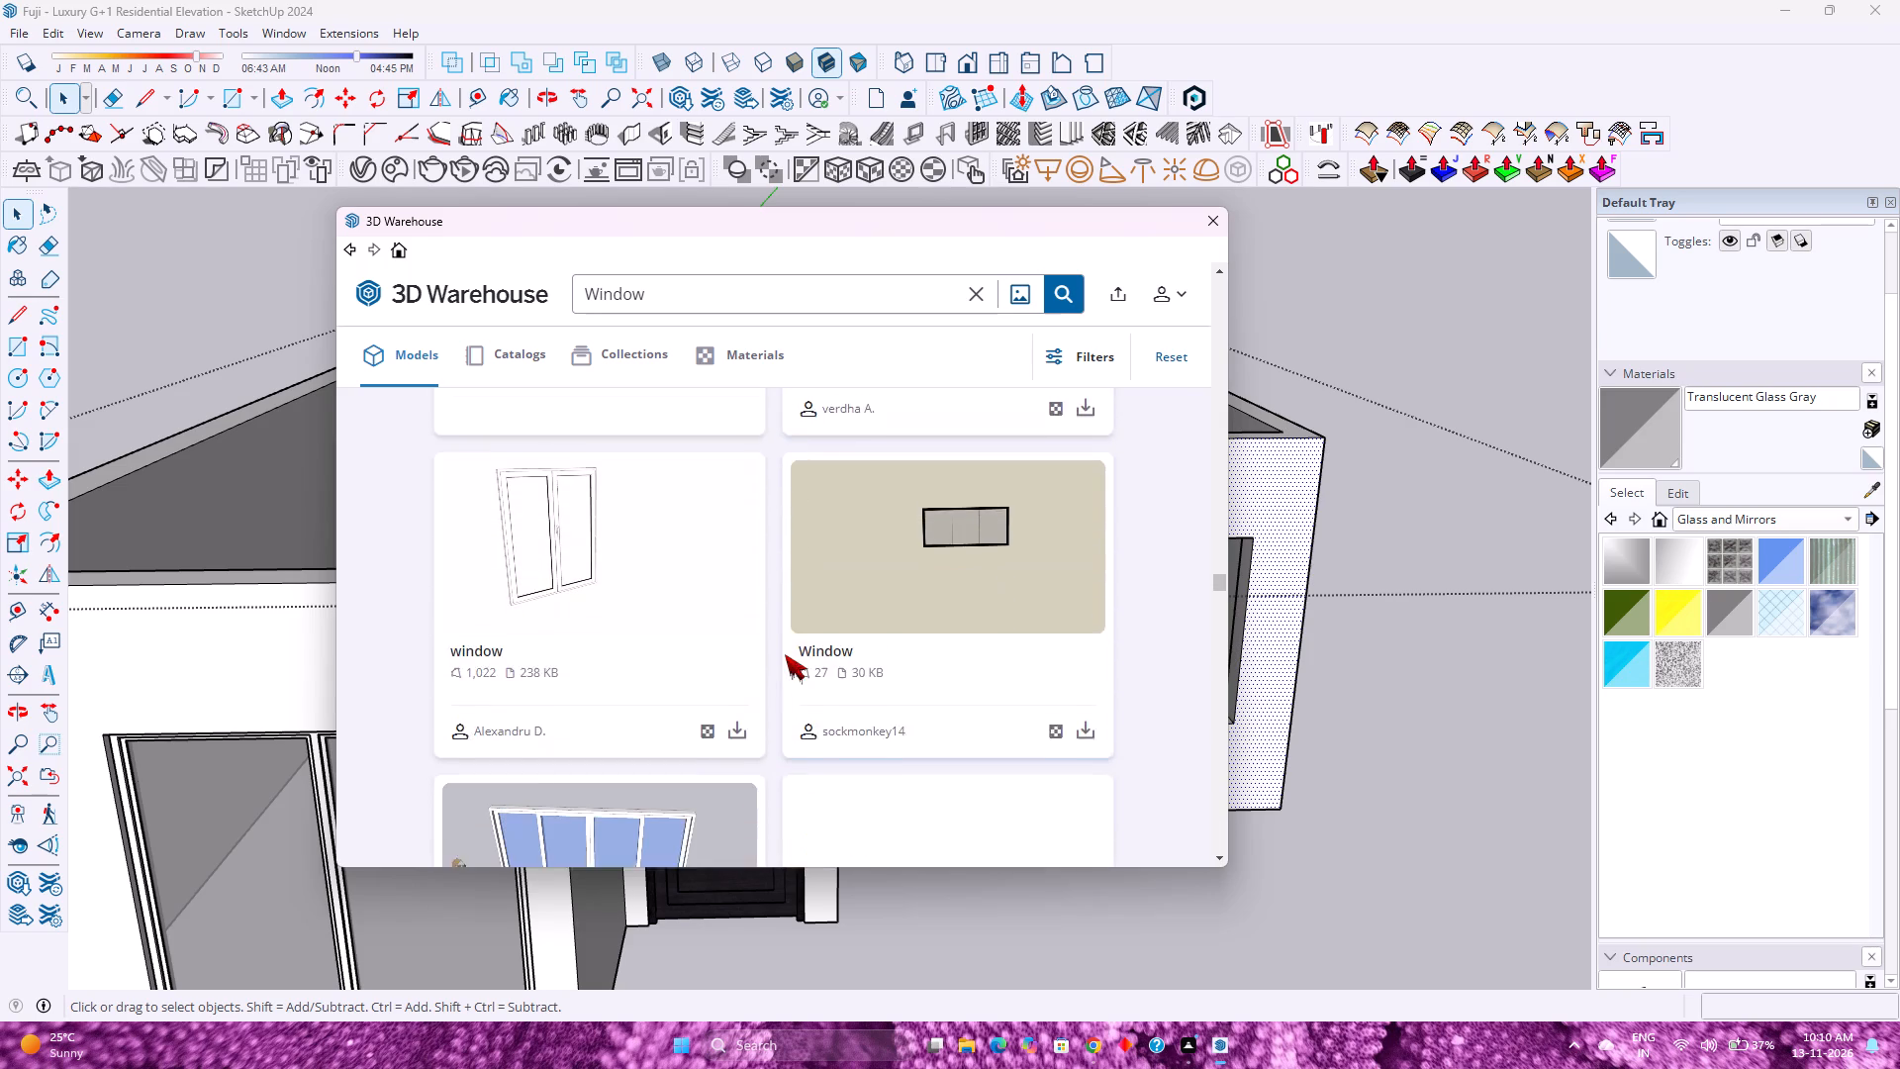
scroll(785, 654, "down", 9)
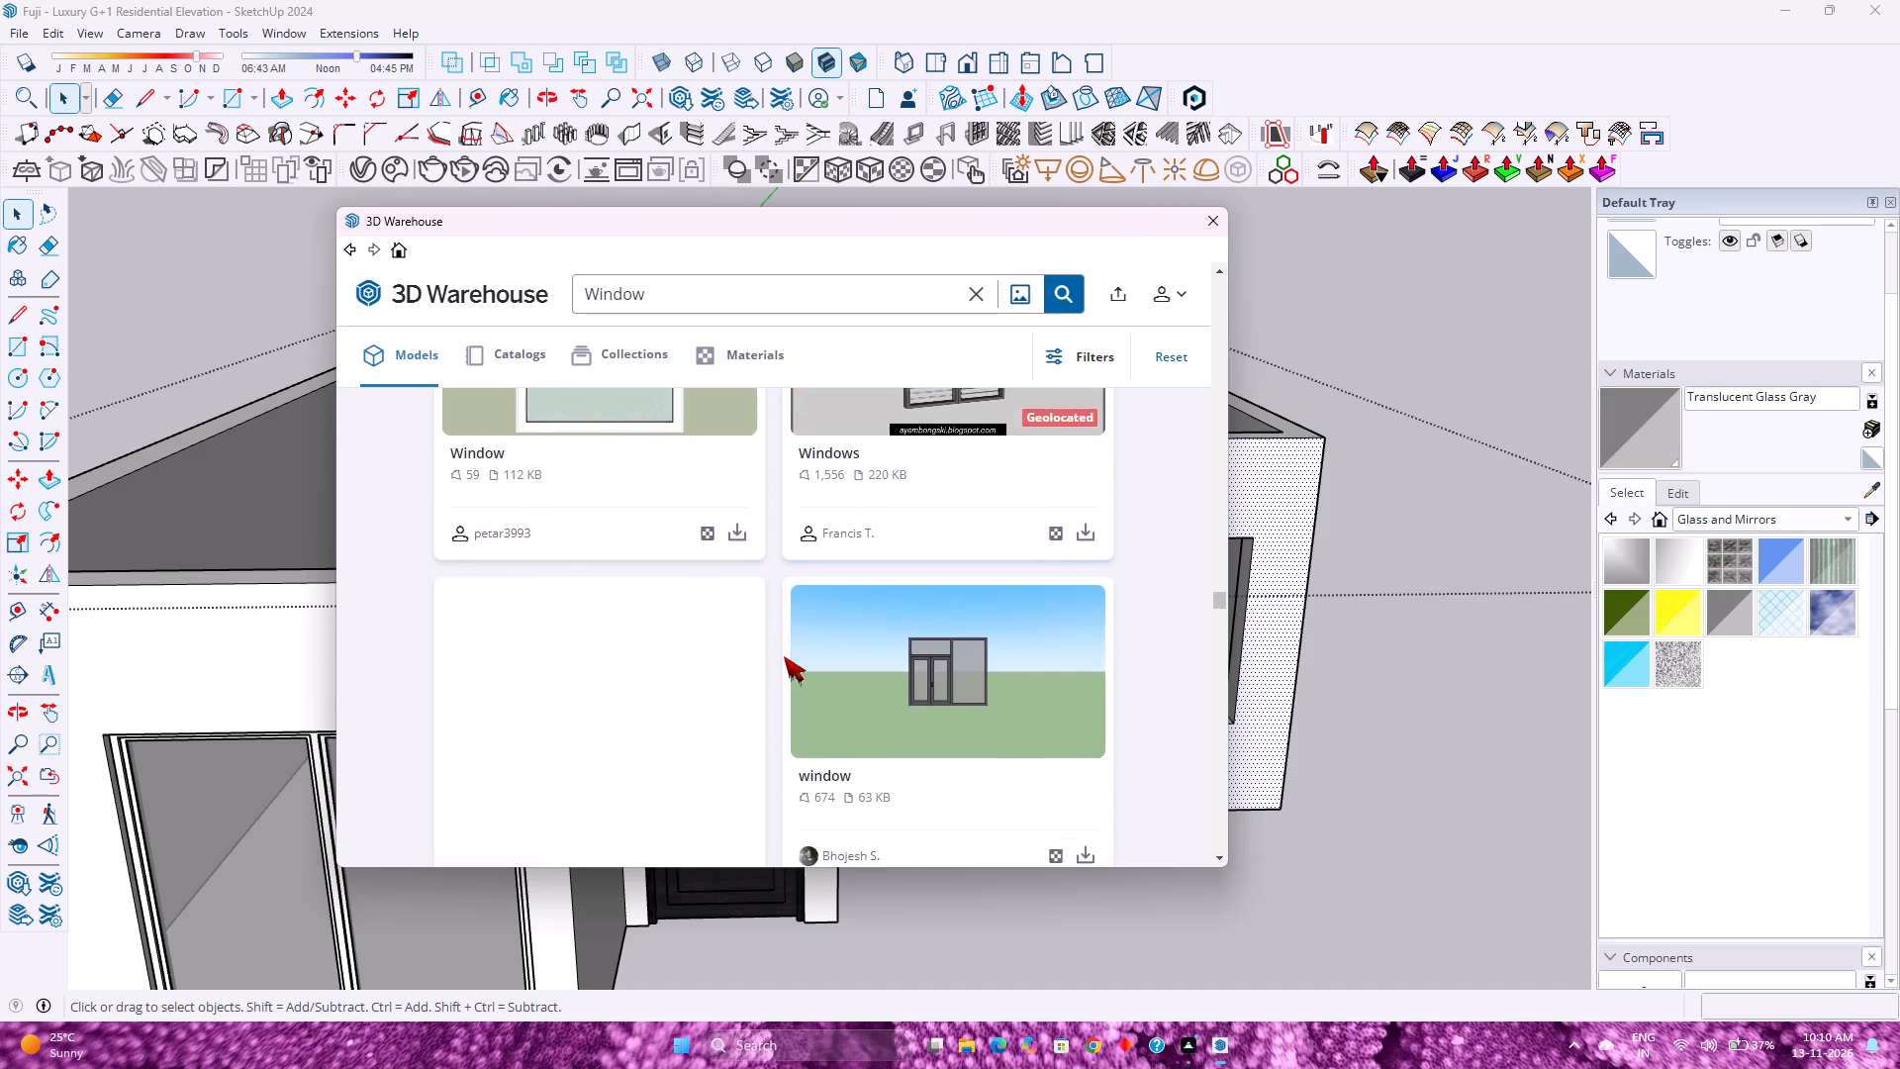
scroll(784, 656, "down", 2)
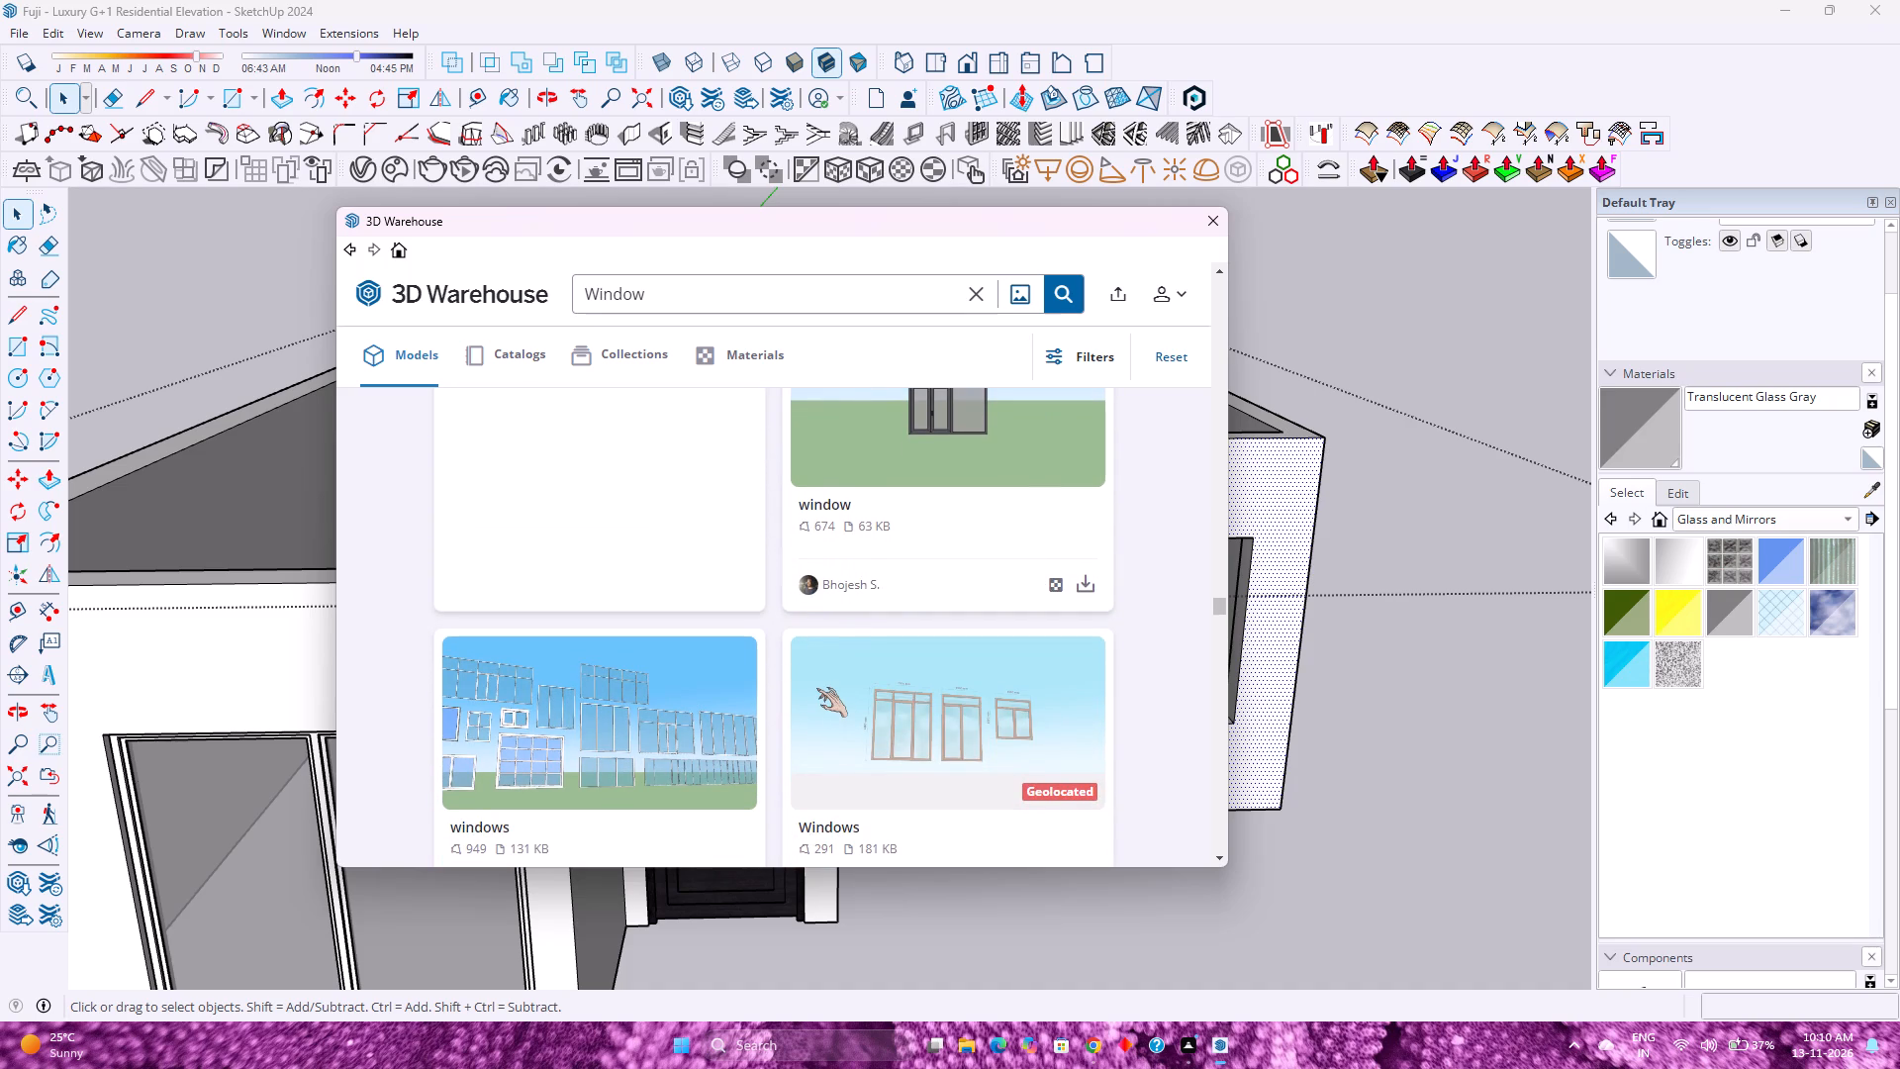
scroll(817, 685, "up", 2)
scroll(817, 685, "down", 8)
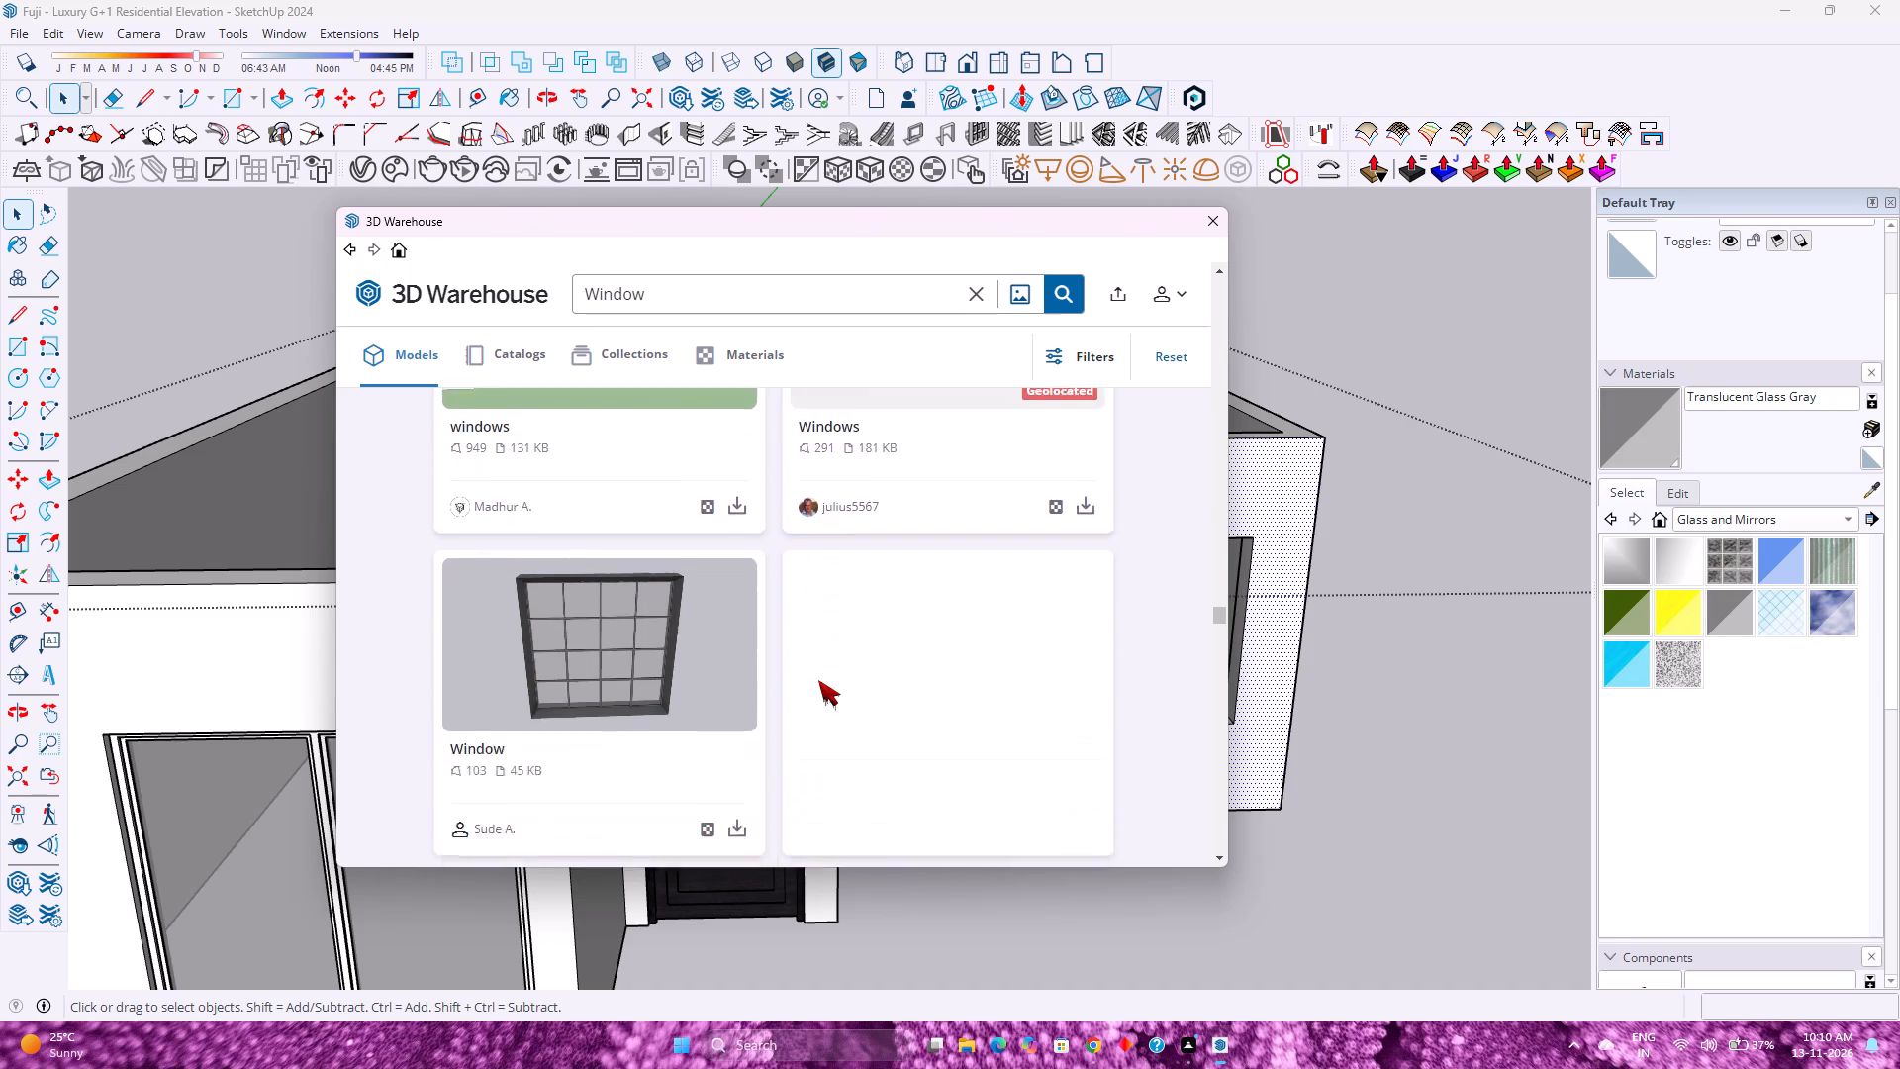
scroll(818, 679, "down", 20)
scroll(812, 675, "down", 1)
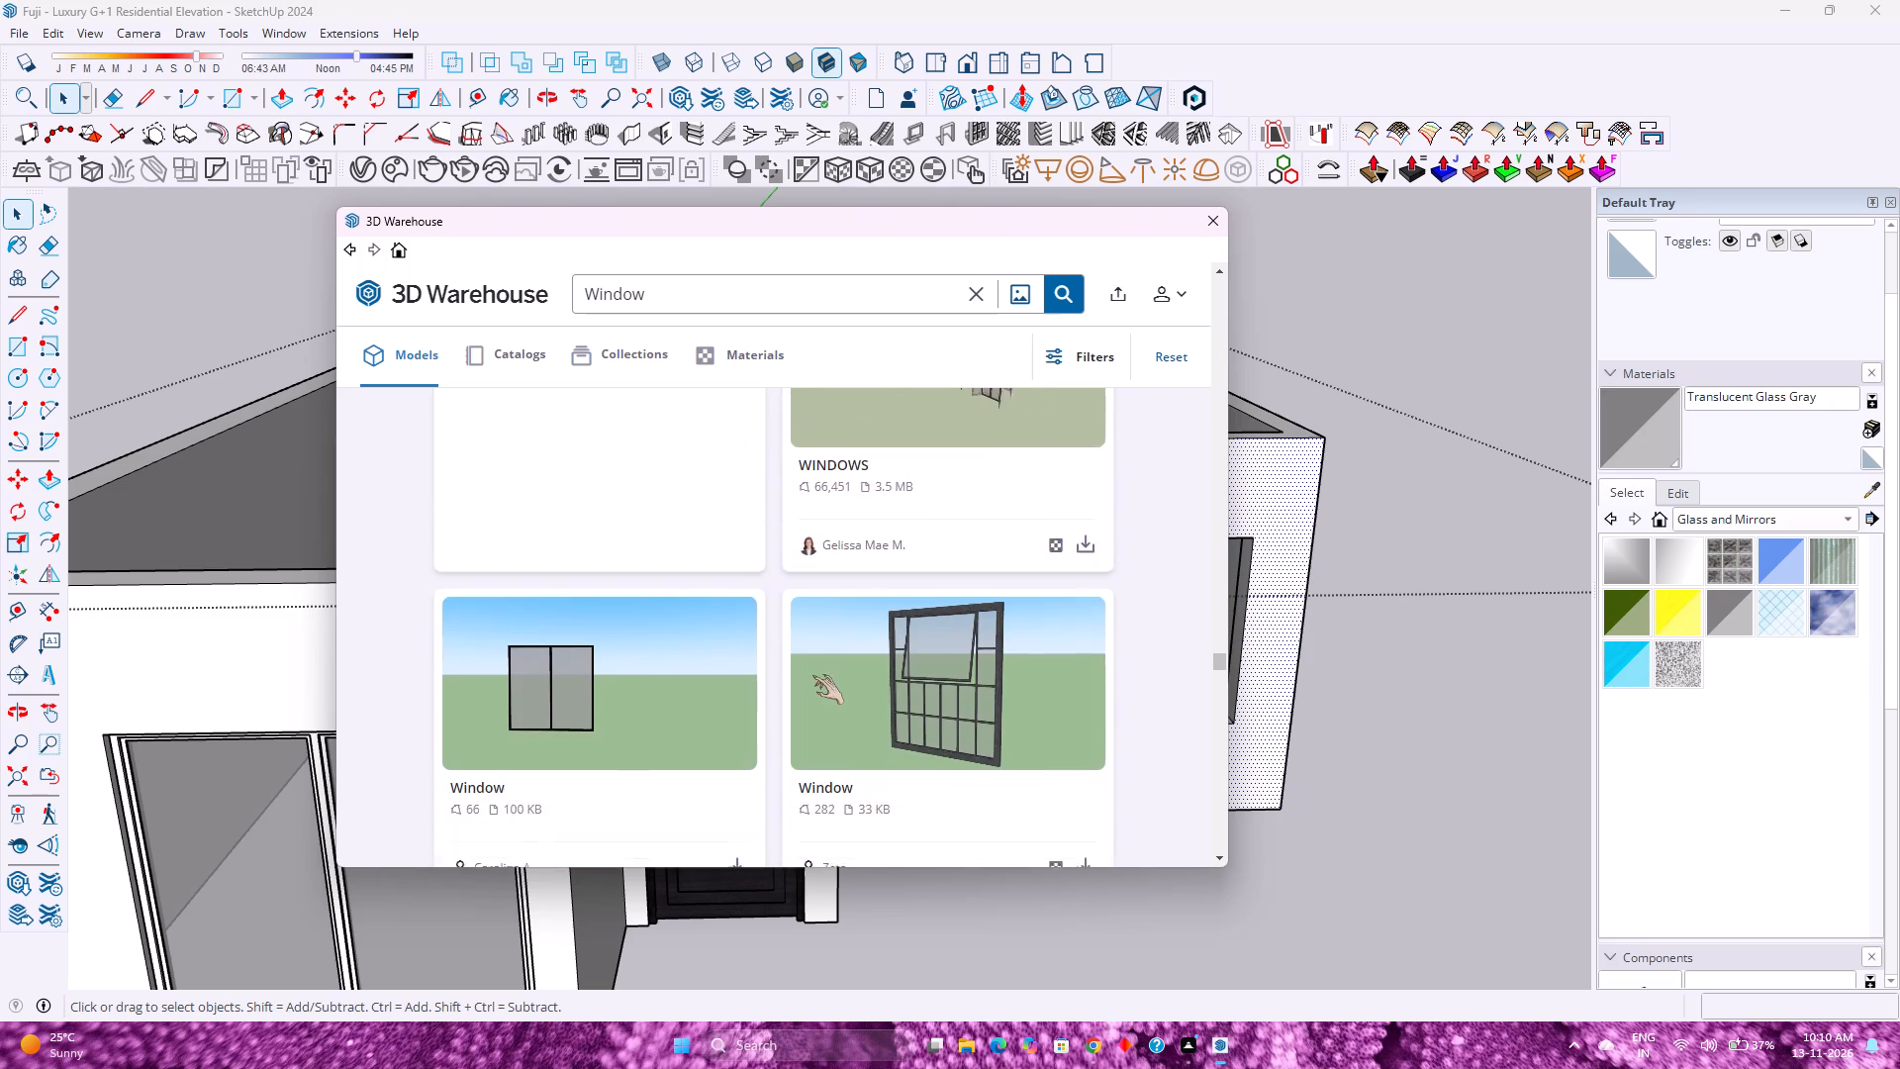
scroll(812, 675, "down", 10)
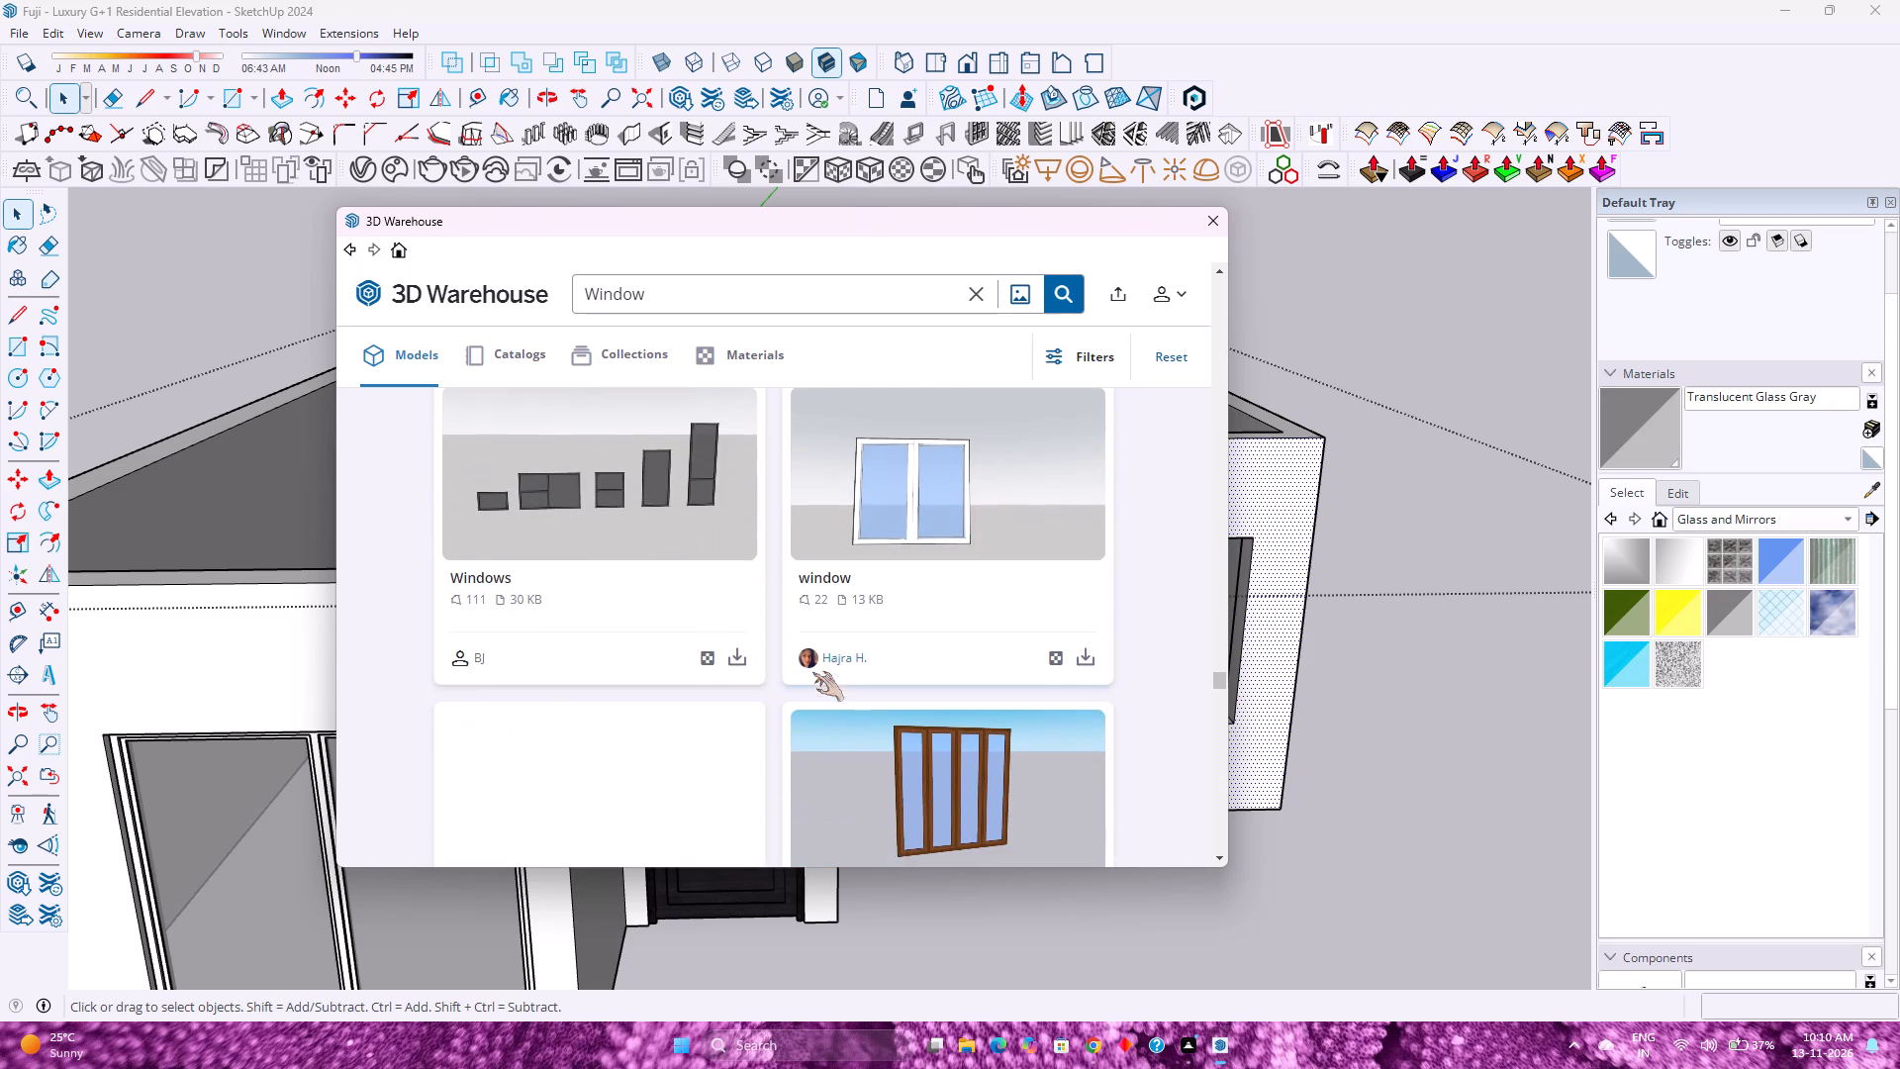
scroll(812, 672, "down", 9)
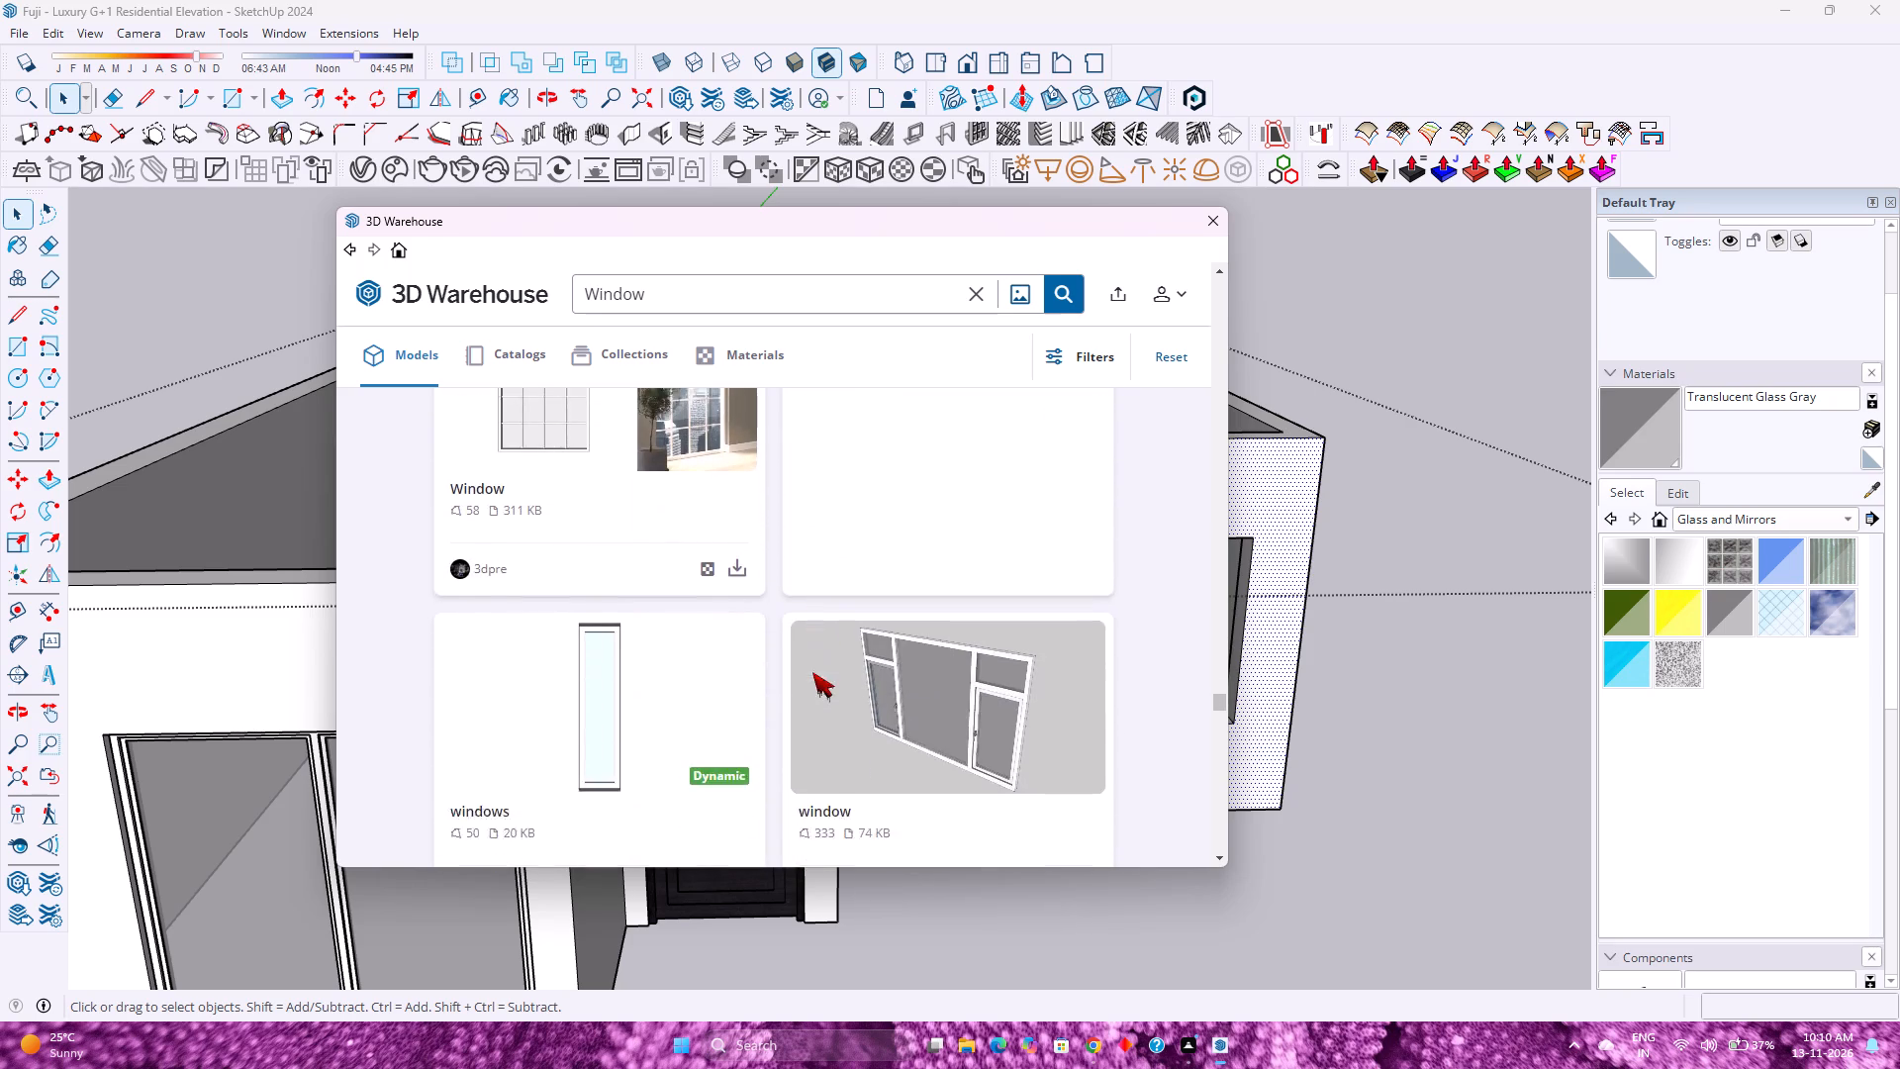
scroll(812, 672, "down", 10)
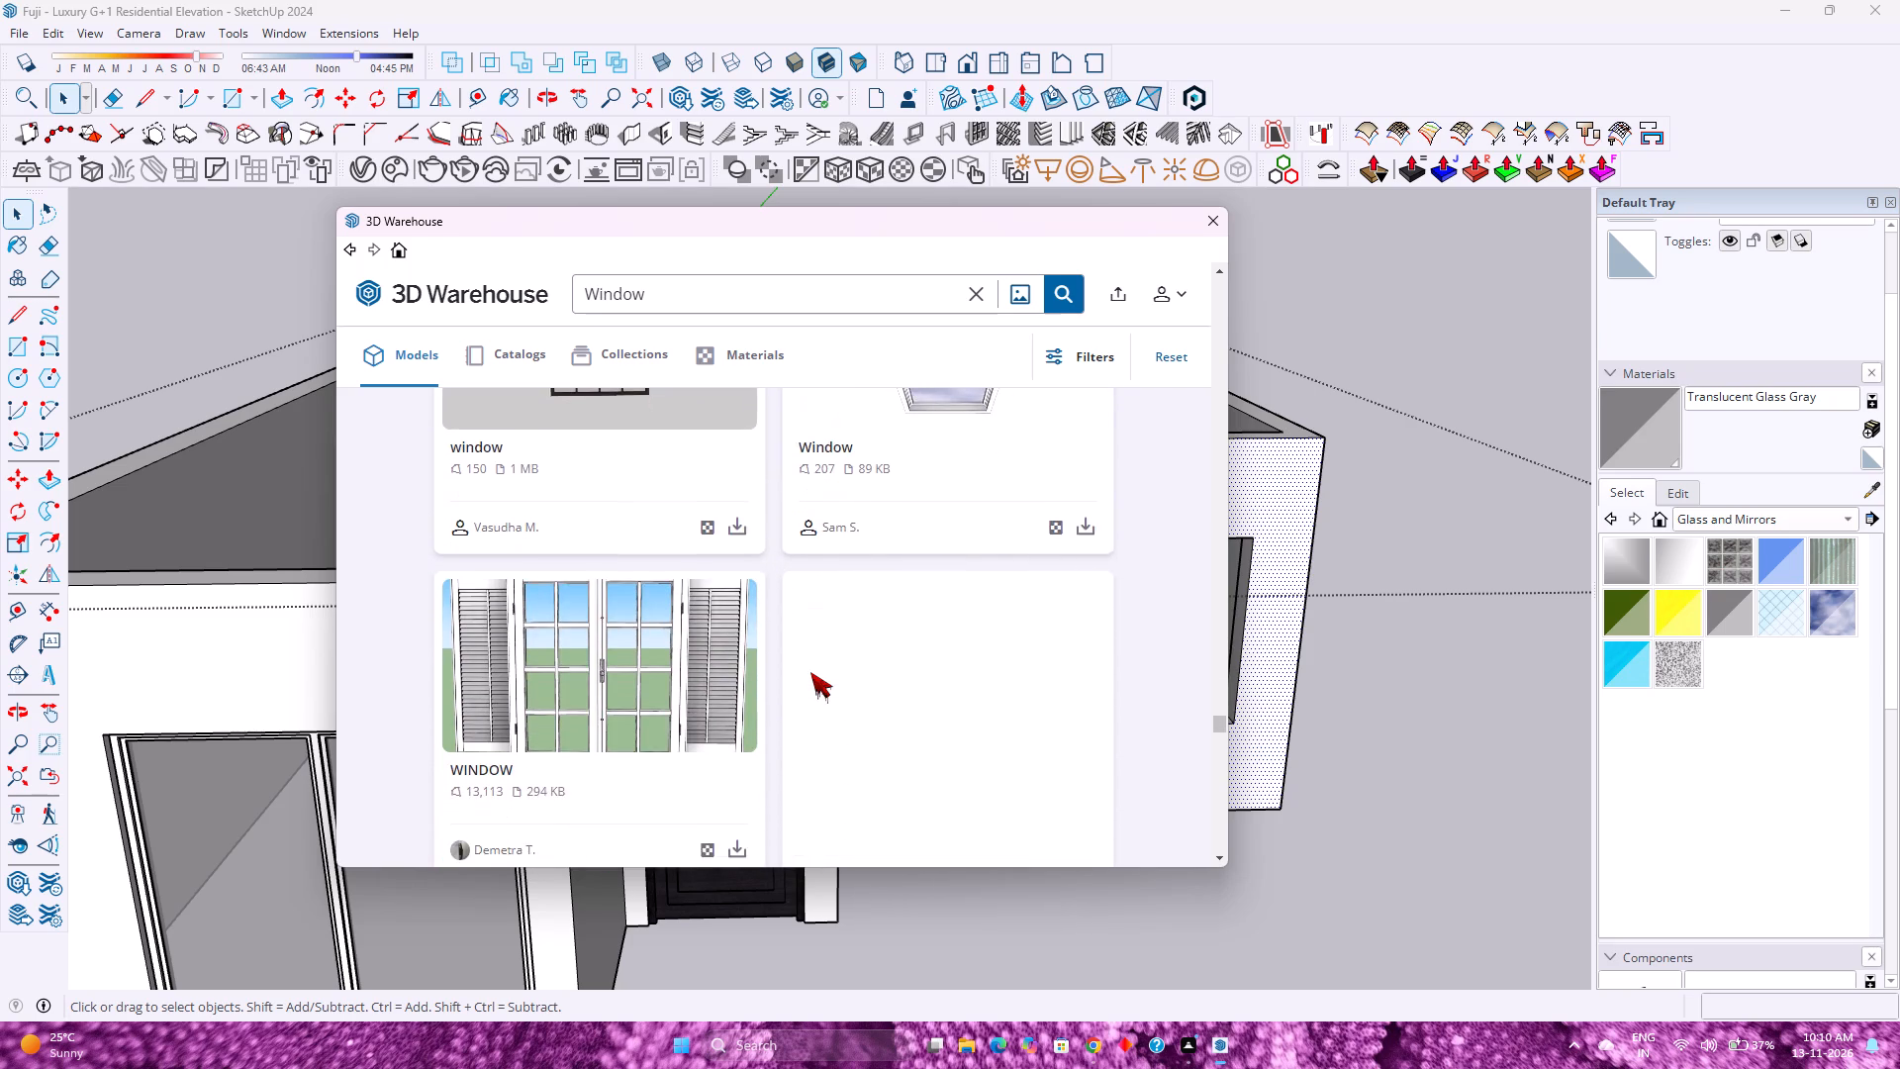
scroll(810, 672, "down", 6)
scroll(810, 672, "up", 1)
scroll(810, 672, "down", 7)
scroll(810, 672, "up", 3)
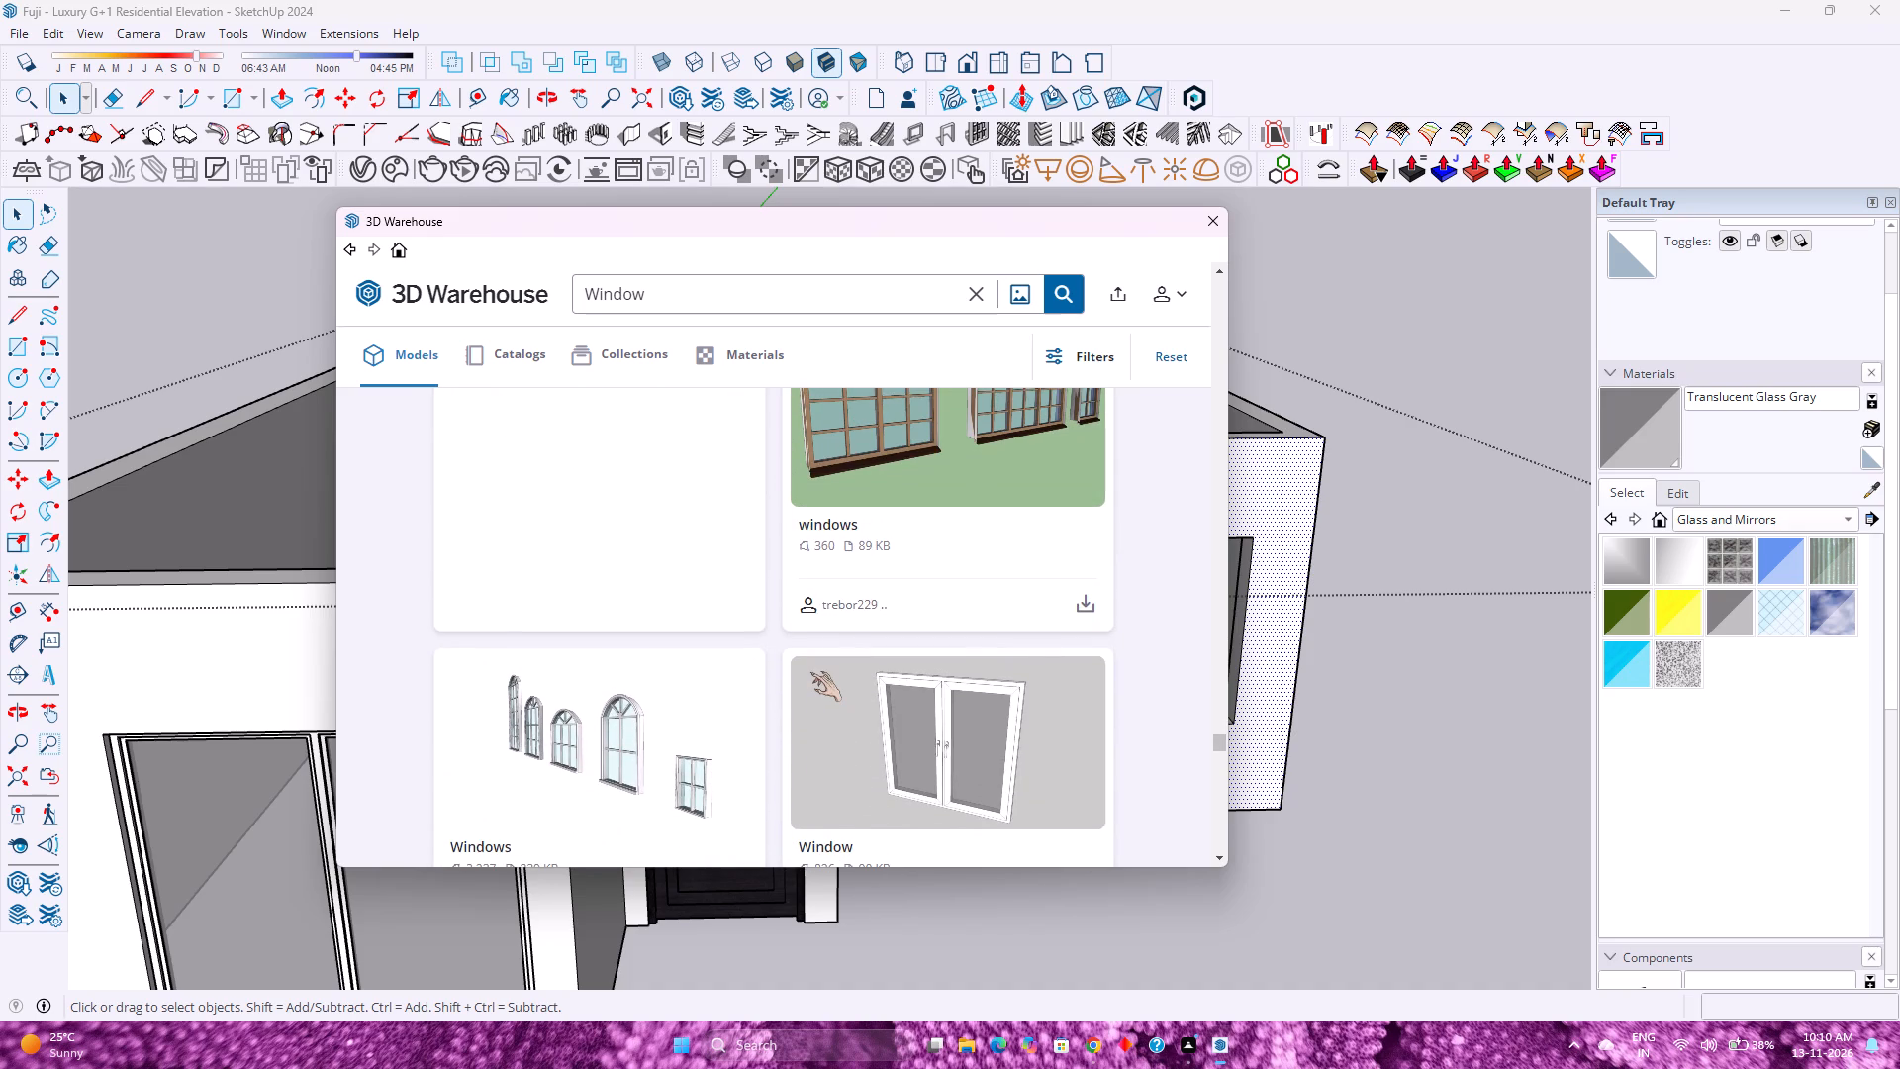
scroll(810, 672, "down", 5)
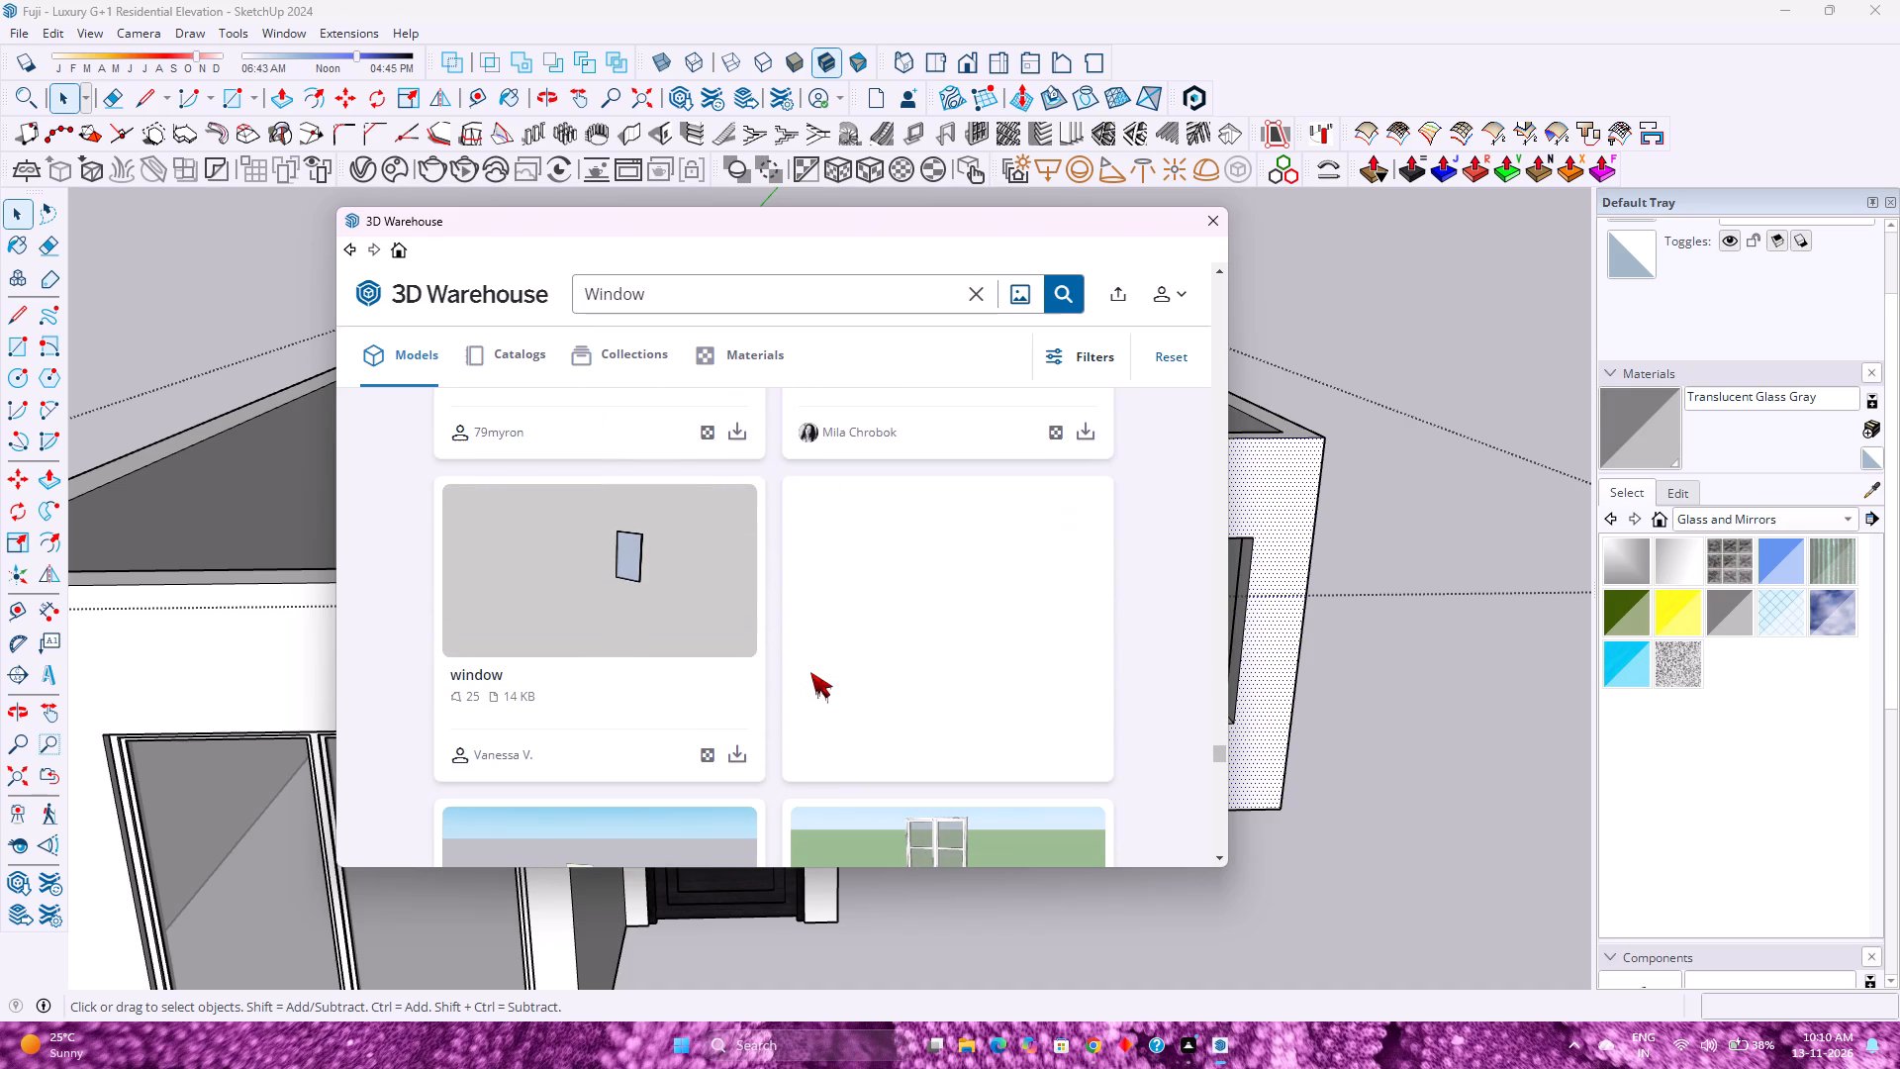
scroll(810, 672, "down", 9)
scroll(807, 672, "up", 4)
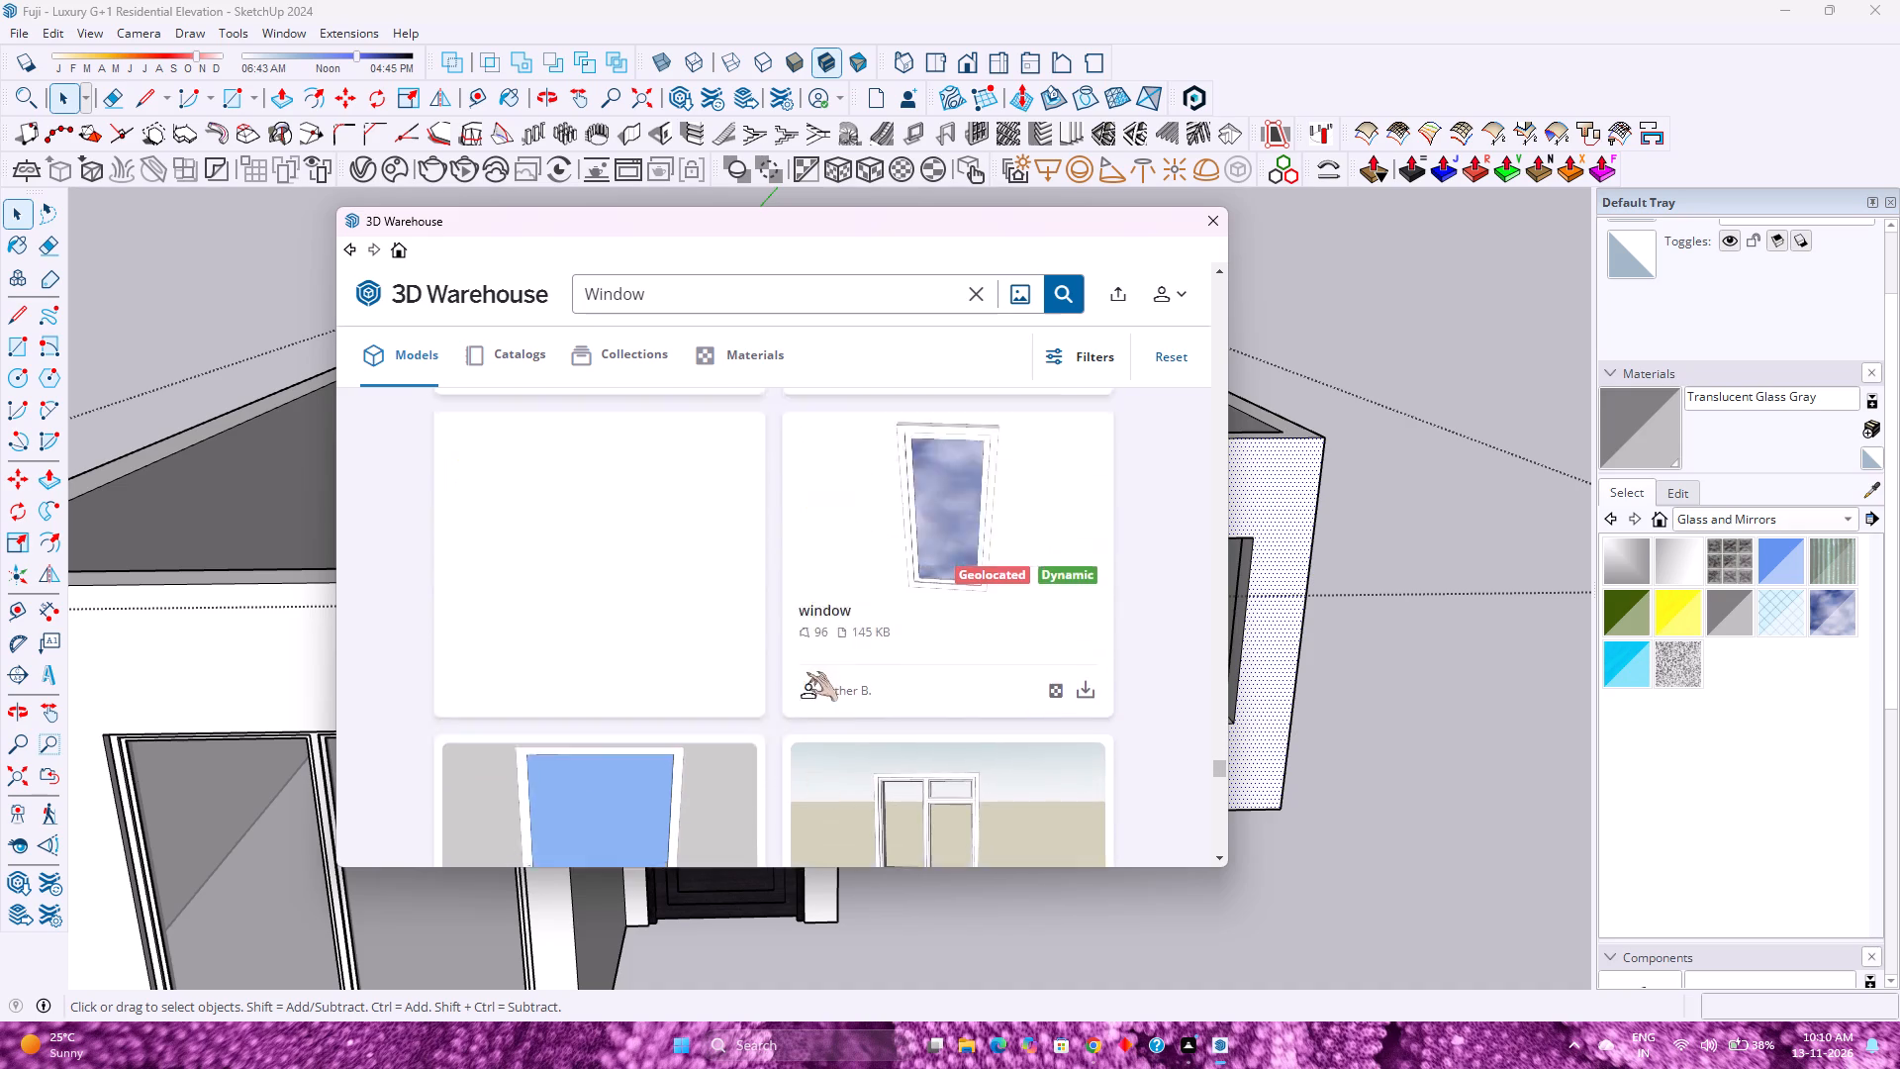
Go back up through the window results and compare the earlier models for the wide opening.
scroll(787, 667, "up", 20)
scroll(787, 667, "up", 1)
scroll(787, 667, "down", 1)
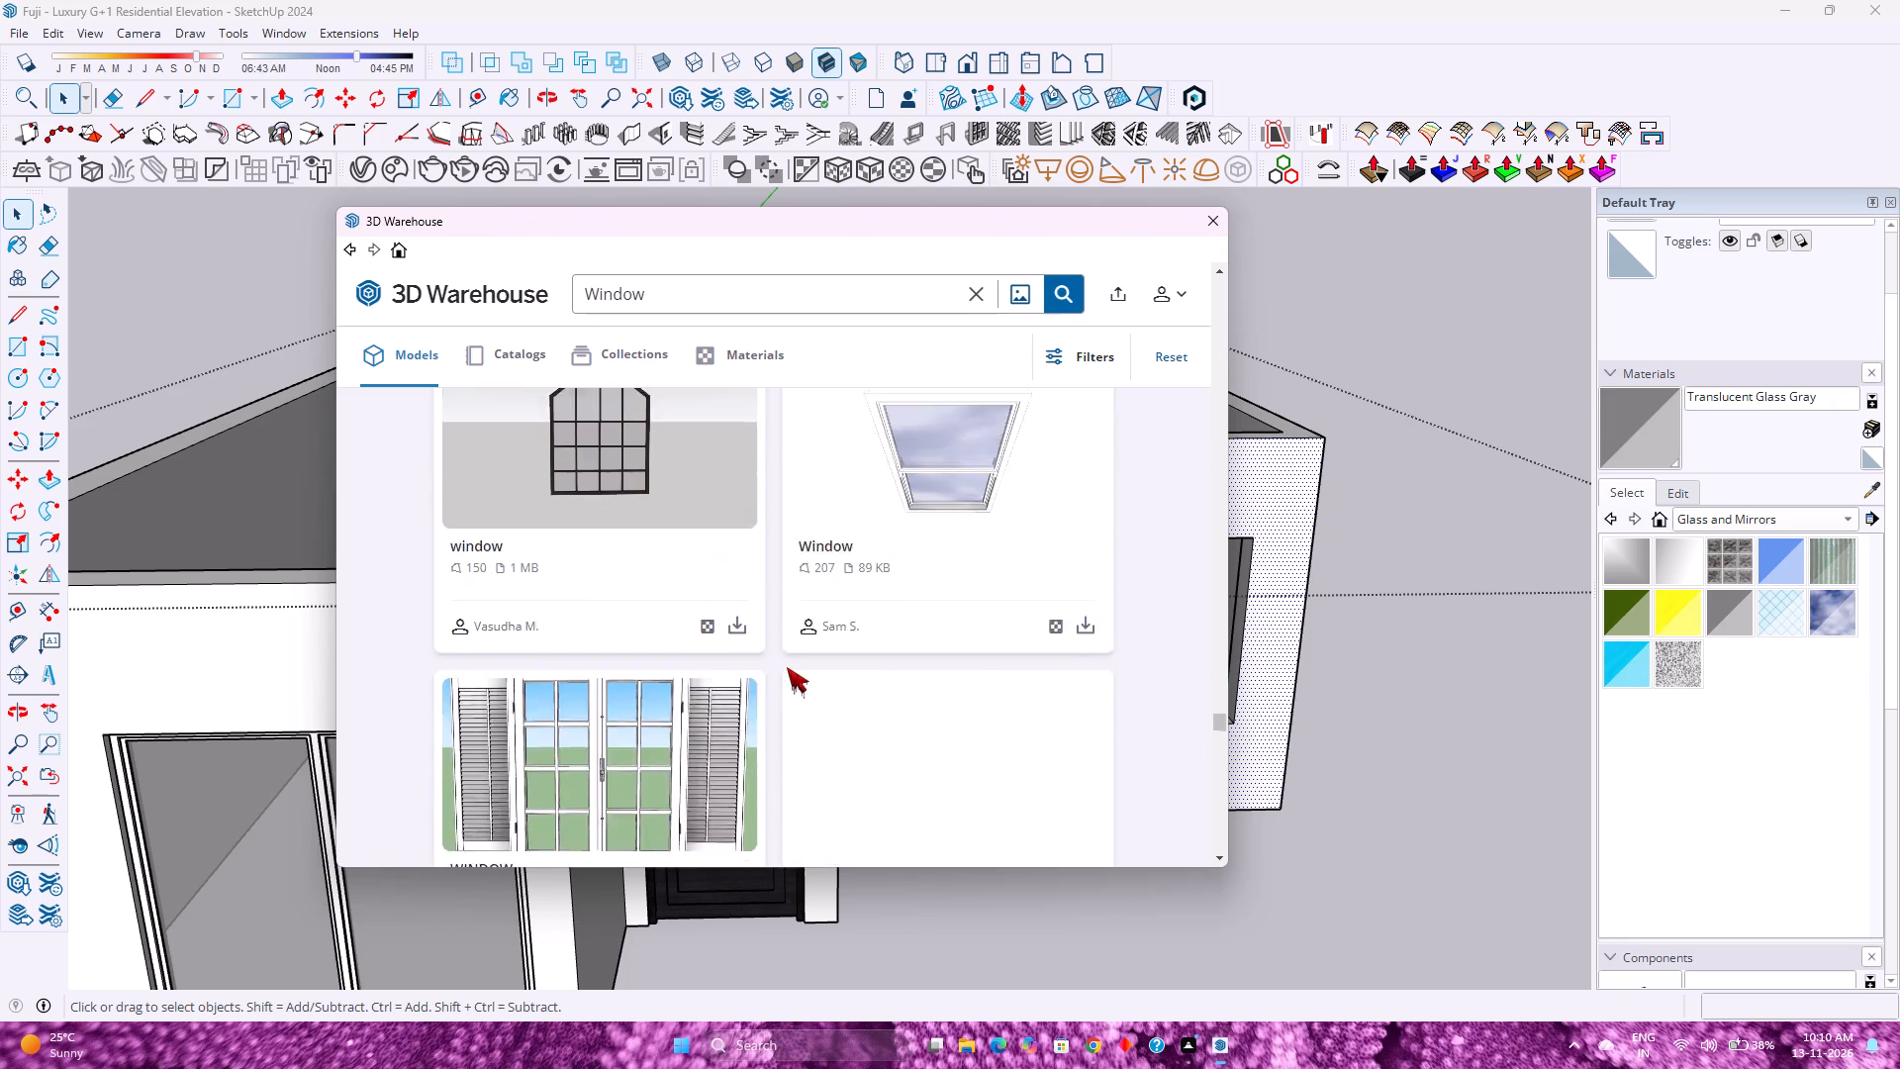
scroll(787, 667, "up", 13)
scroll(787, 667, "up", 14)
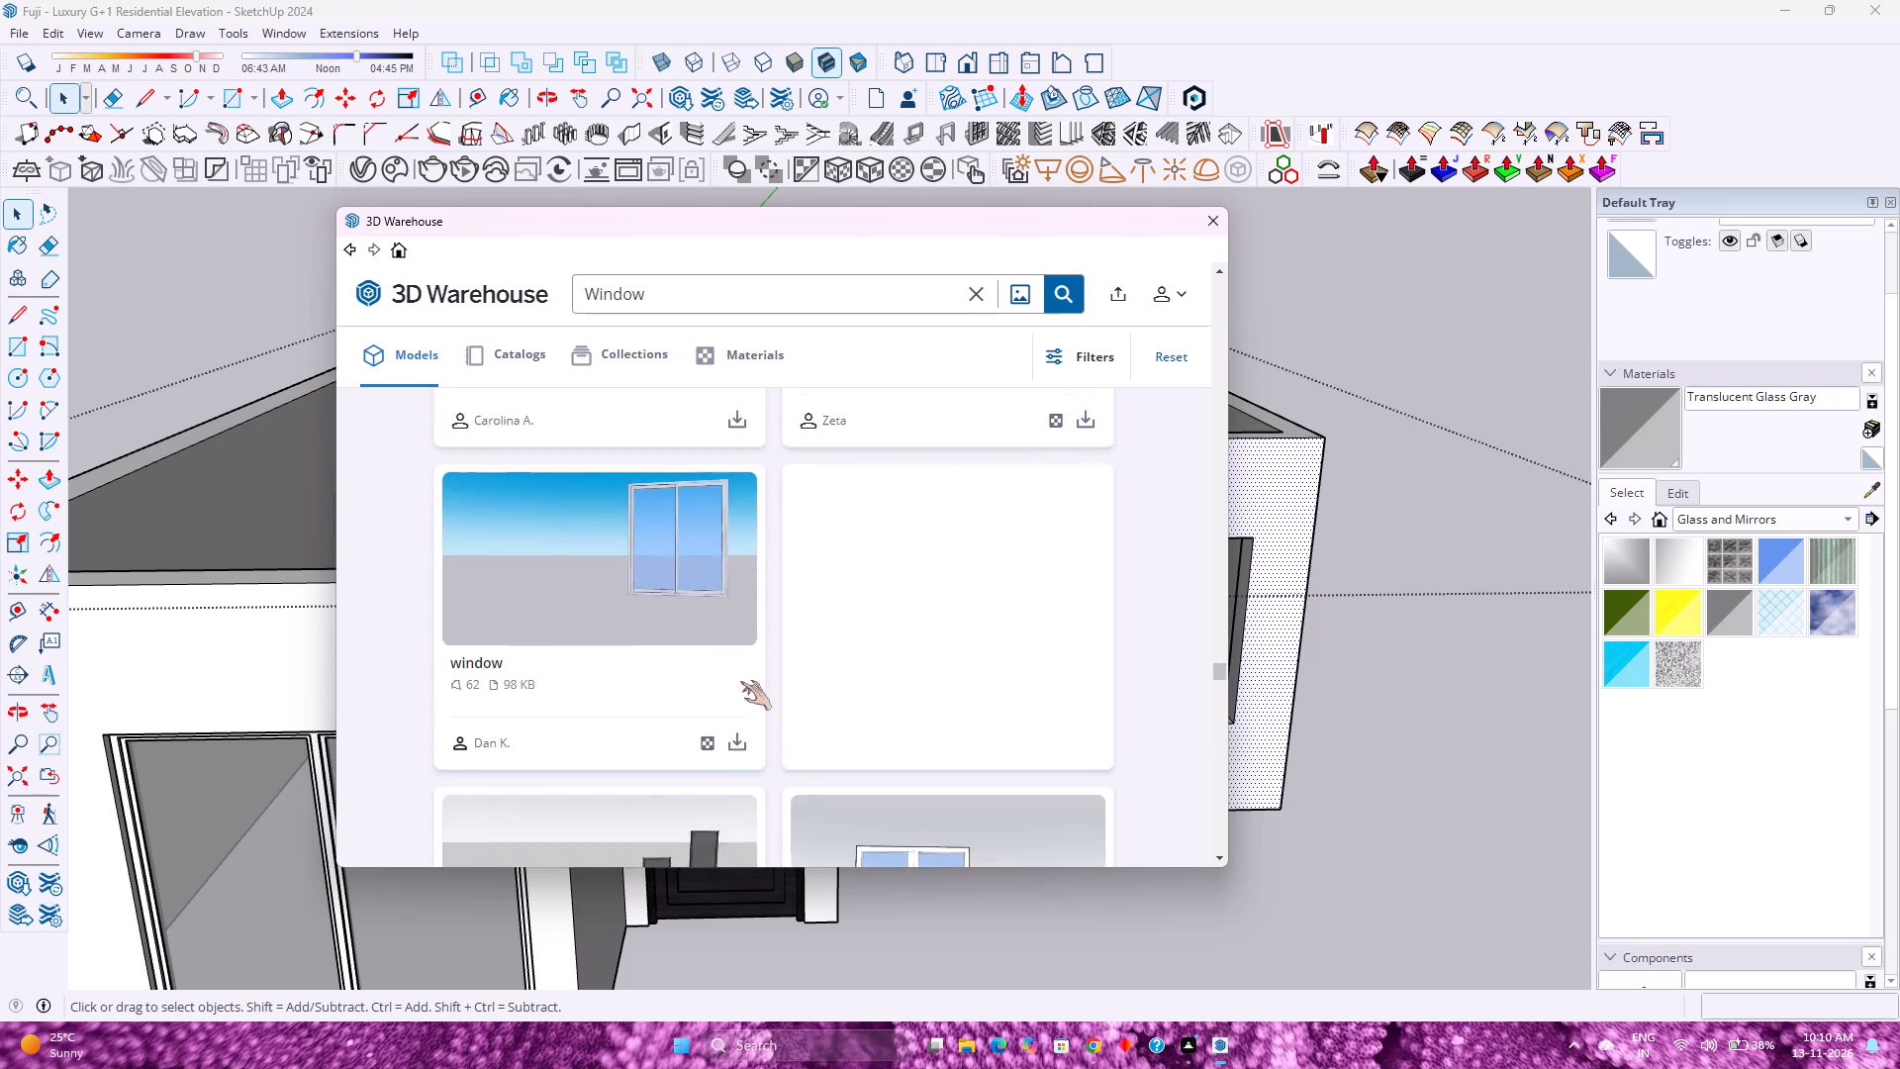
scroll(740, 681, "up", 20)
scroll(740, 681, "up", 9)
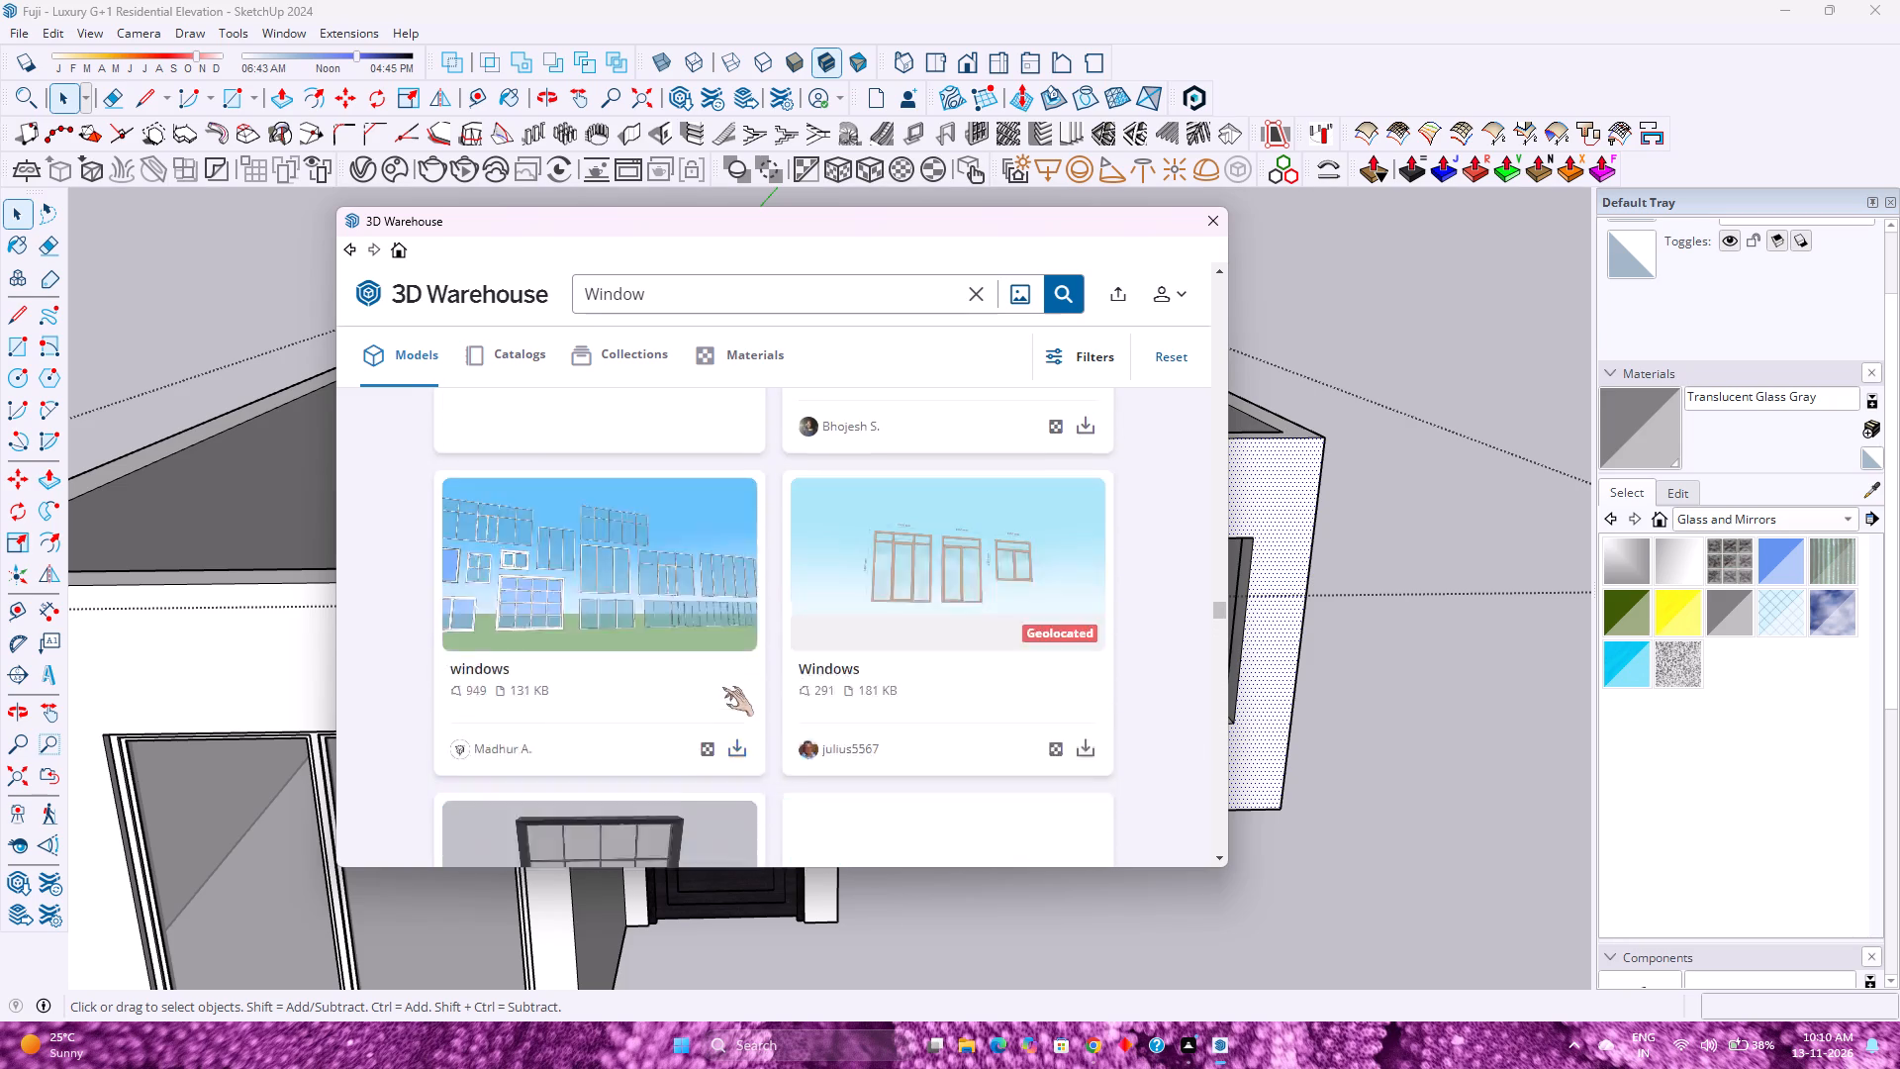
scroll(722, 687, "up", 20)
scroll(722, 687, "up", 9)
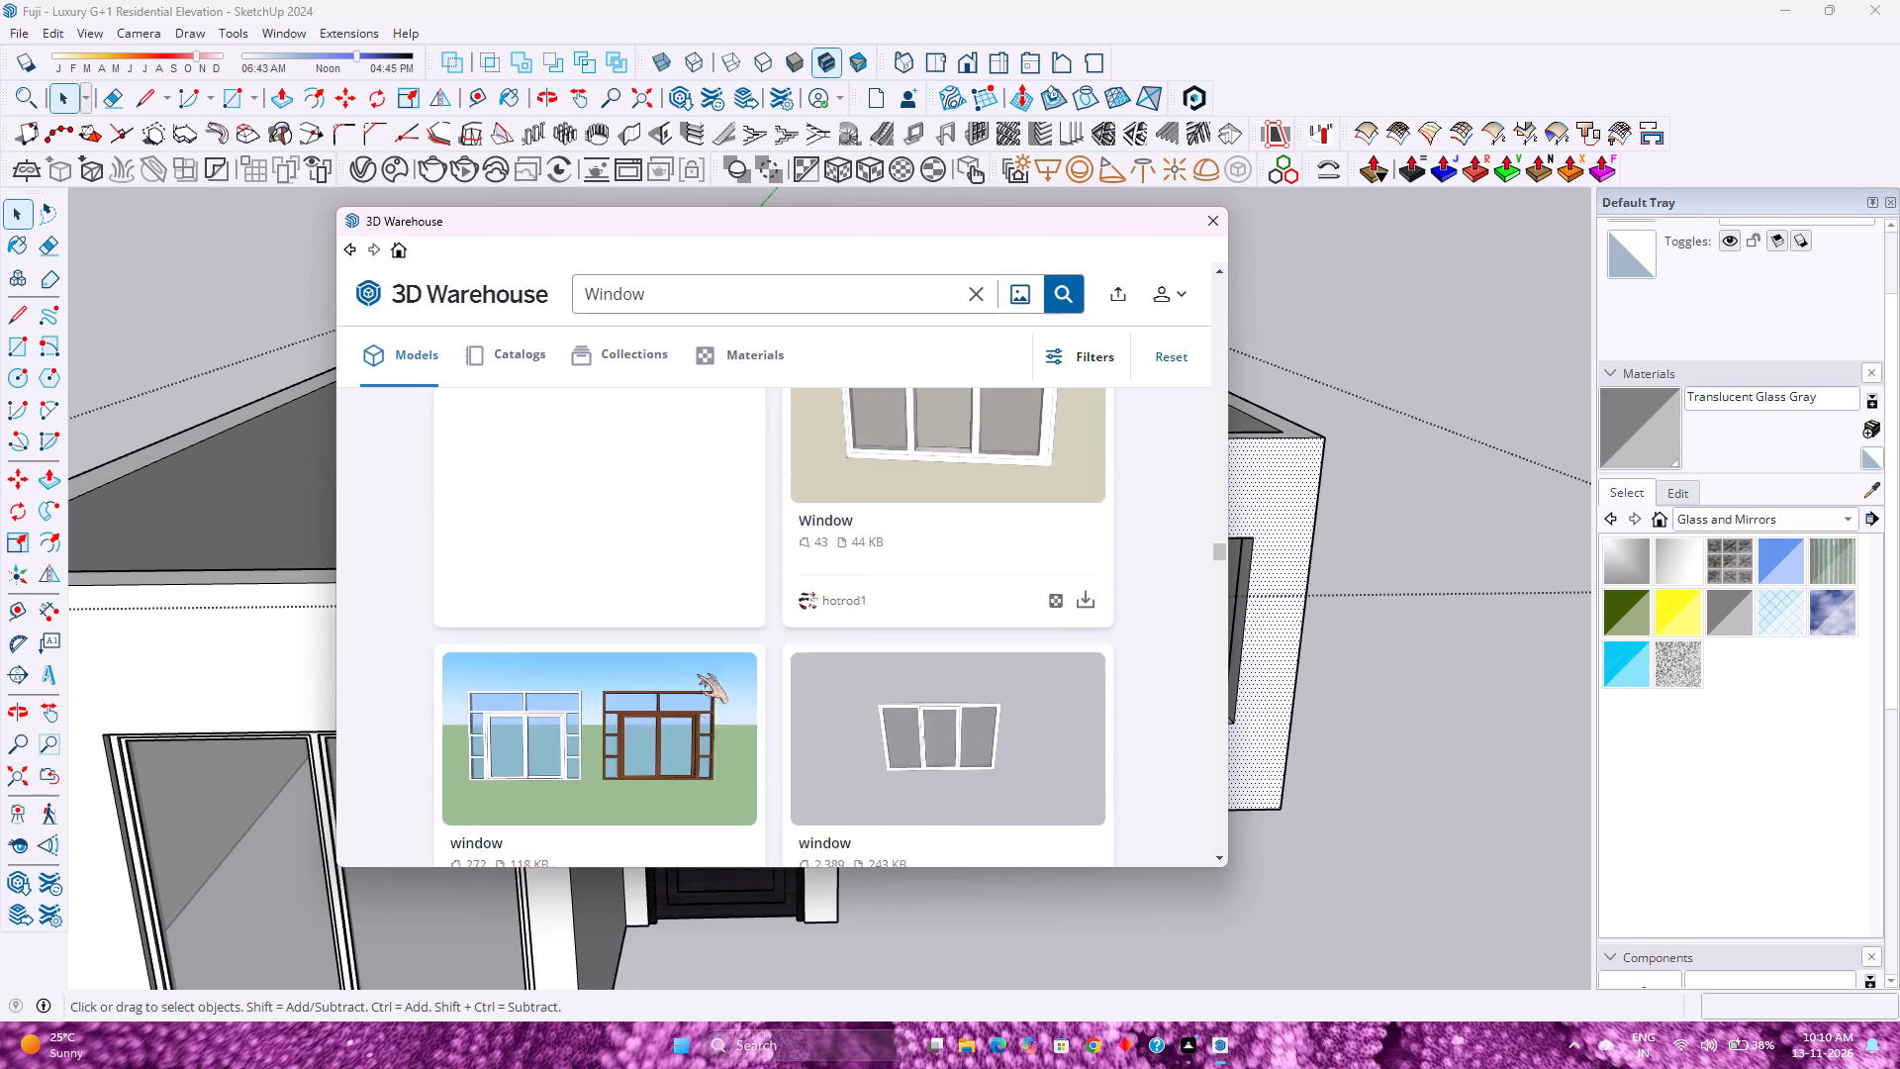
scroll(686, 671, "up", 19)
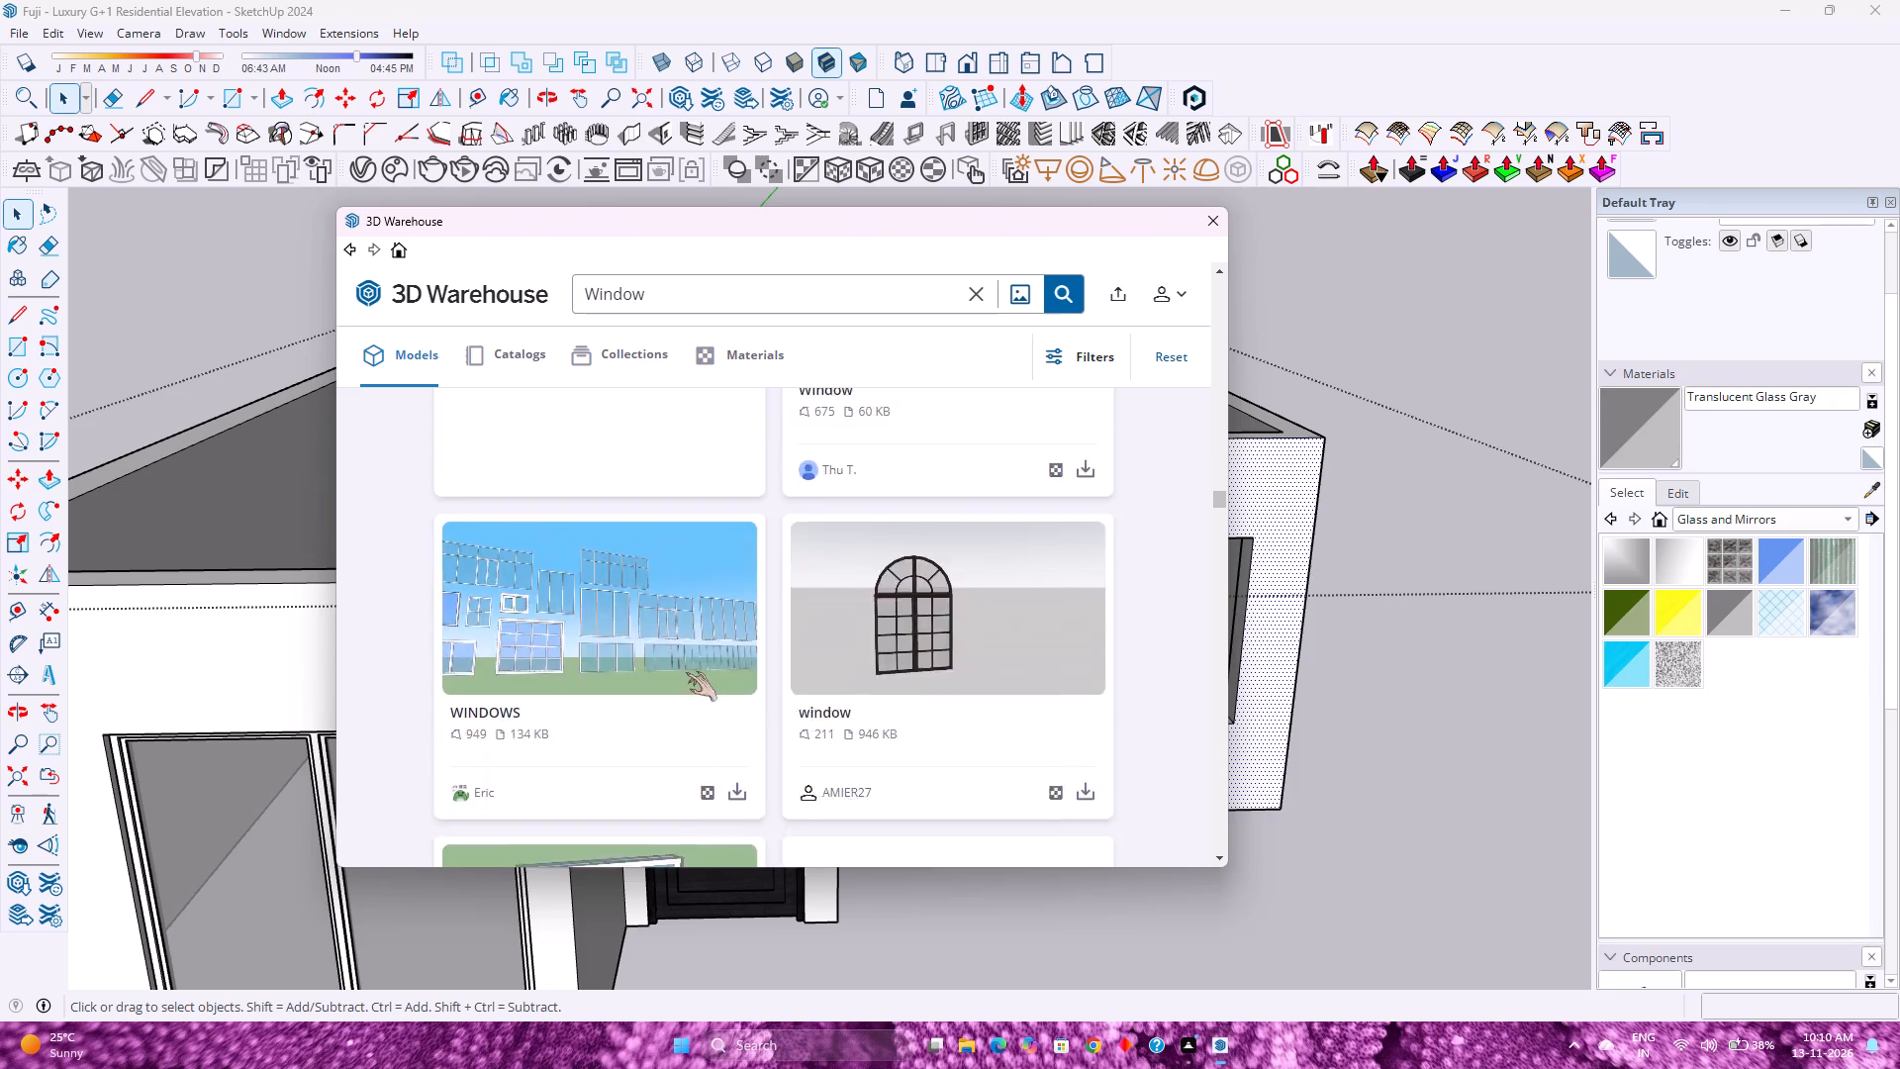
scroll(686, 672, "up", 20)
scroll(686, 672, "up", 3)
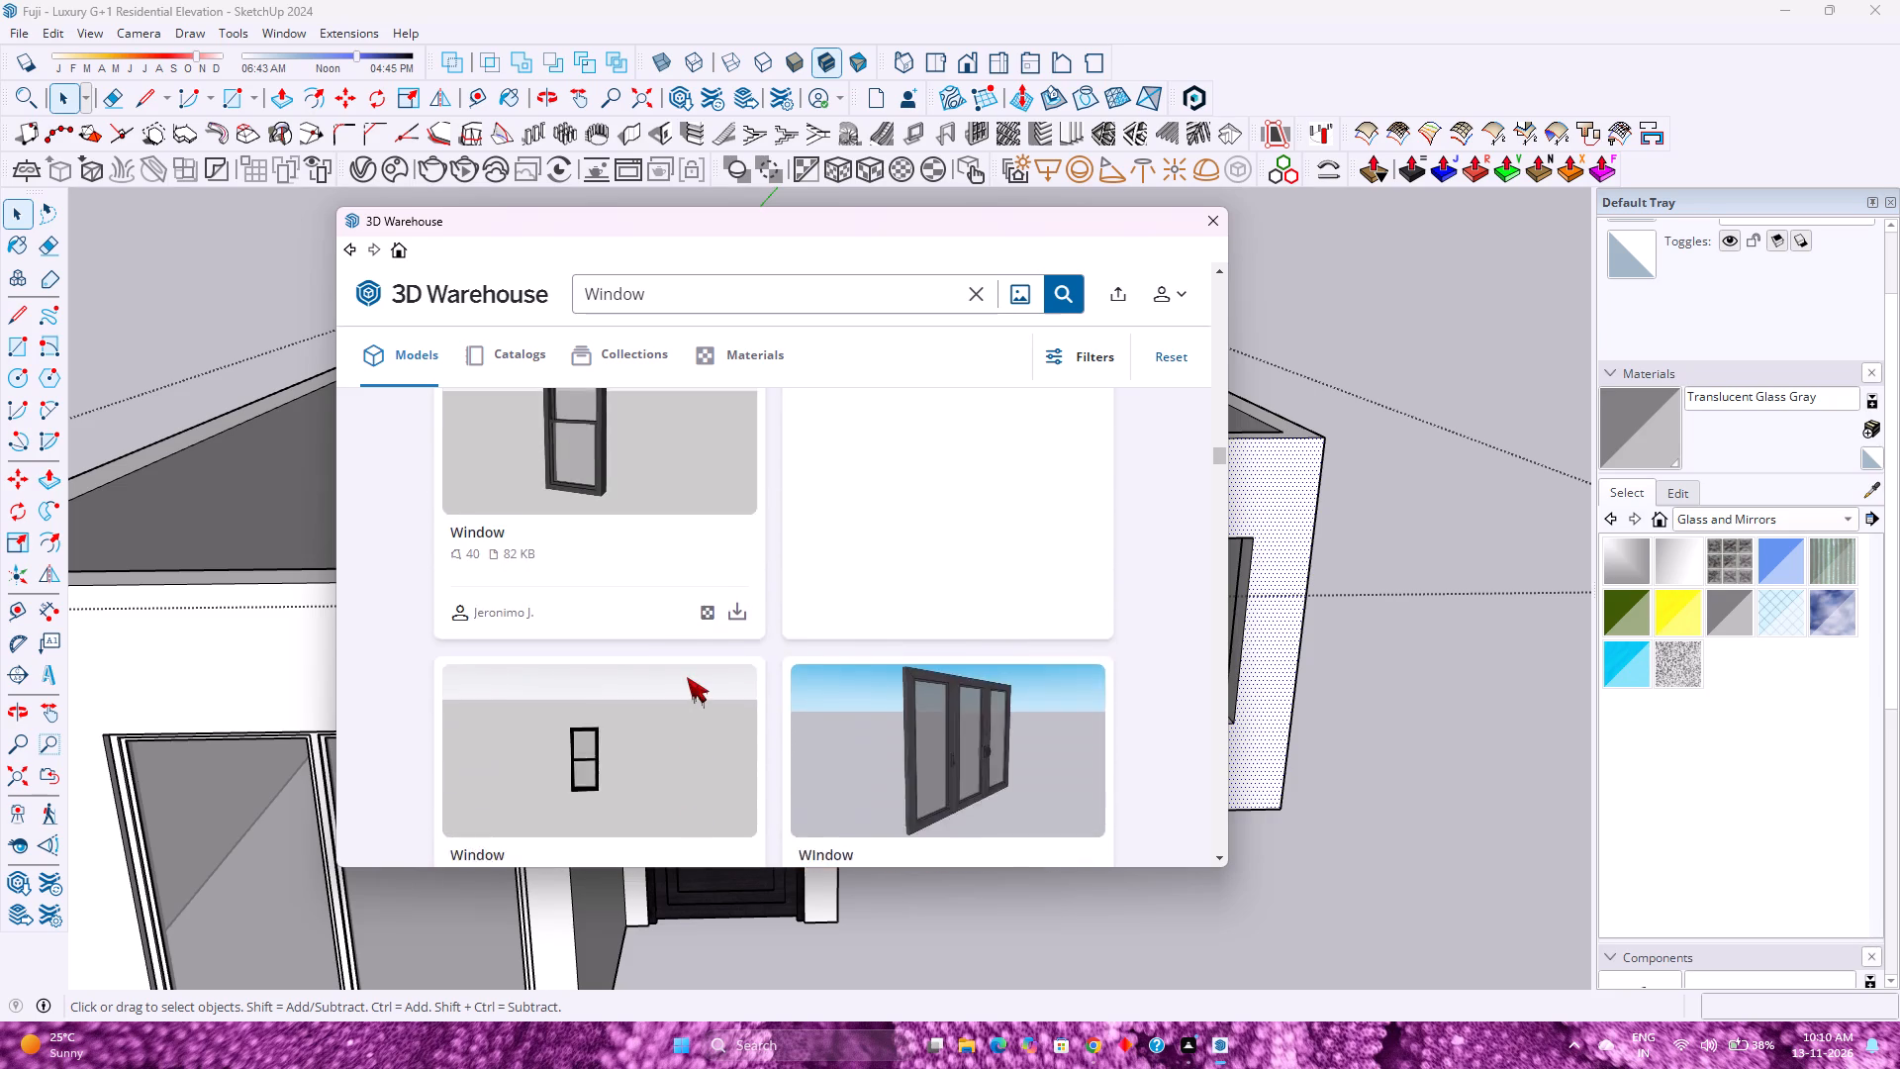
scroll(687, 677, "up", 5)
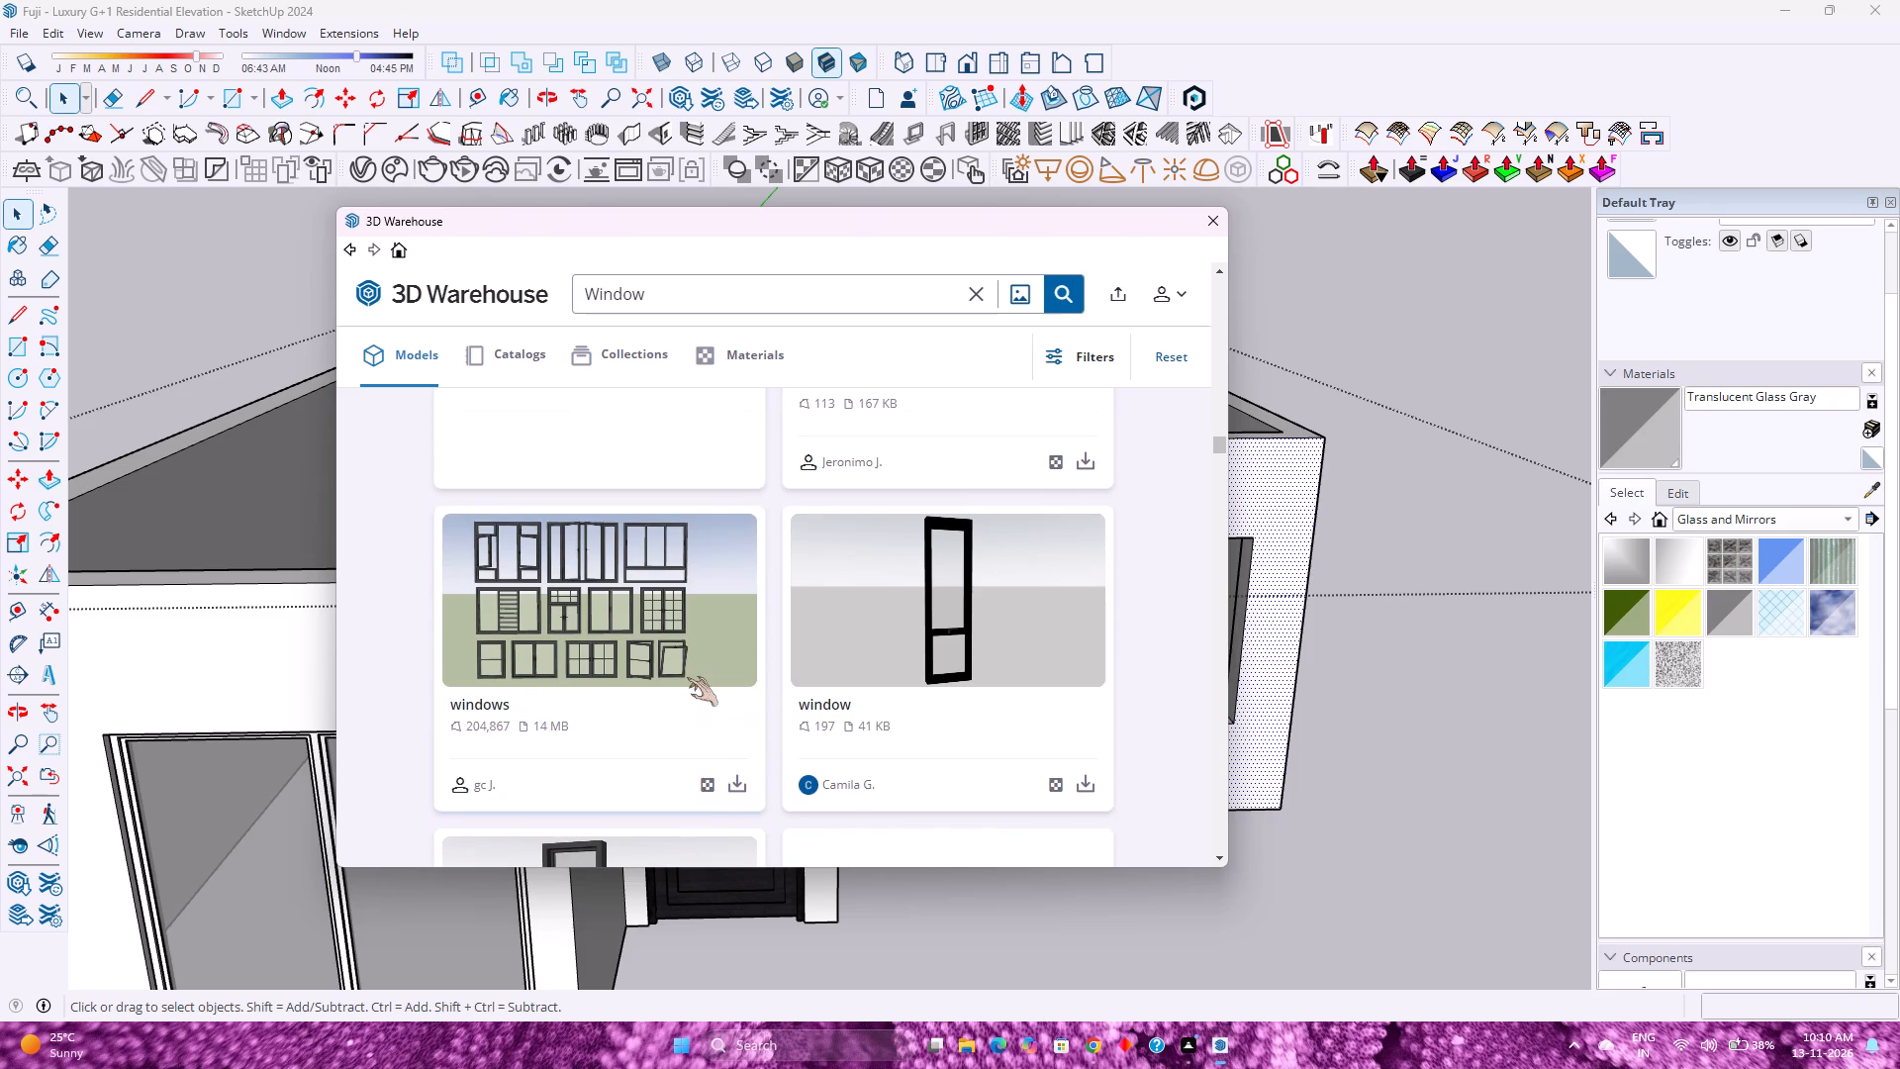
scroll(687, 677, "up", 11)
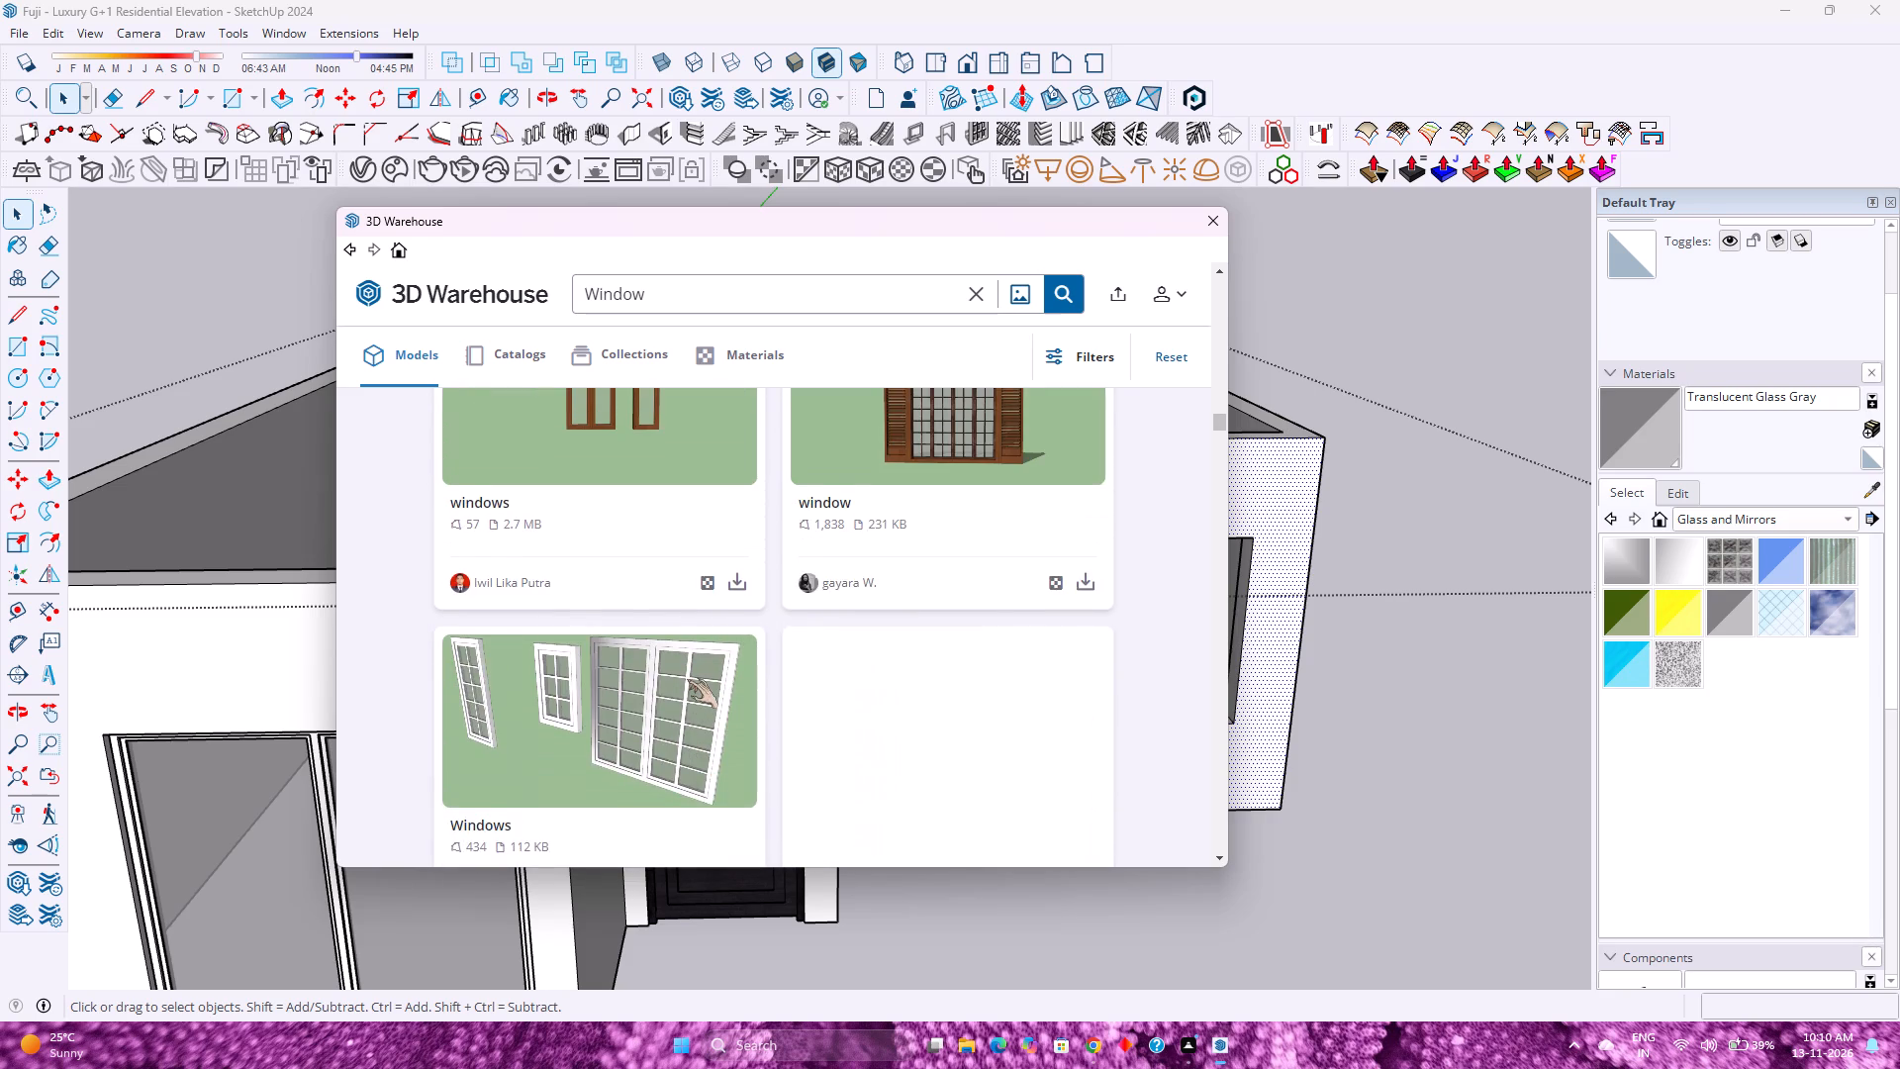
scroll(687, 679, "up", 16)
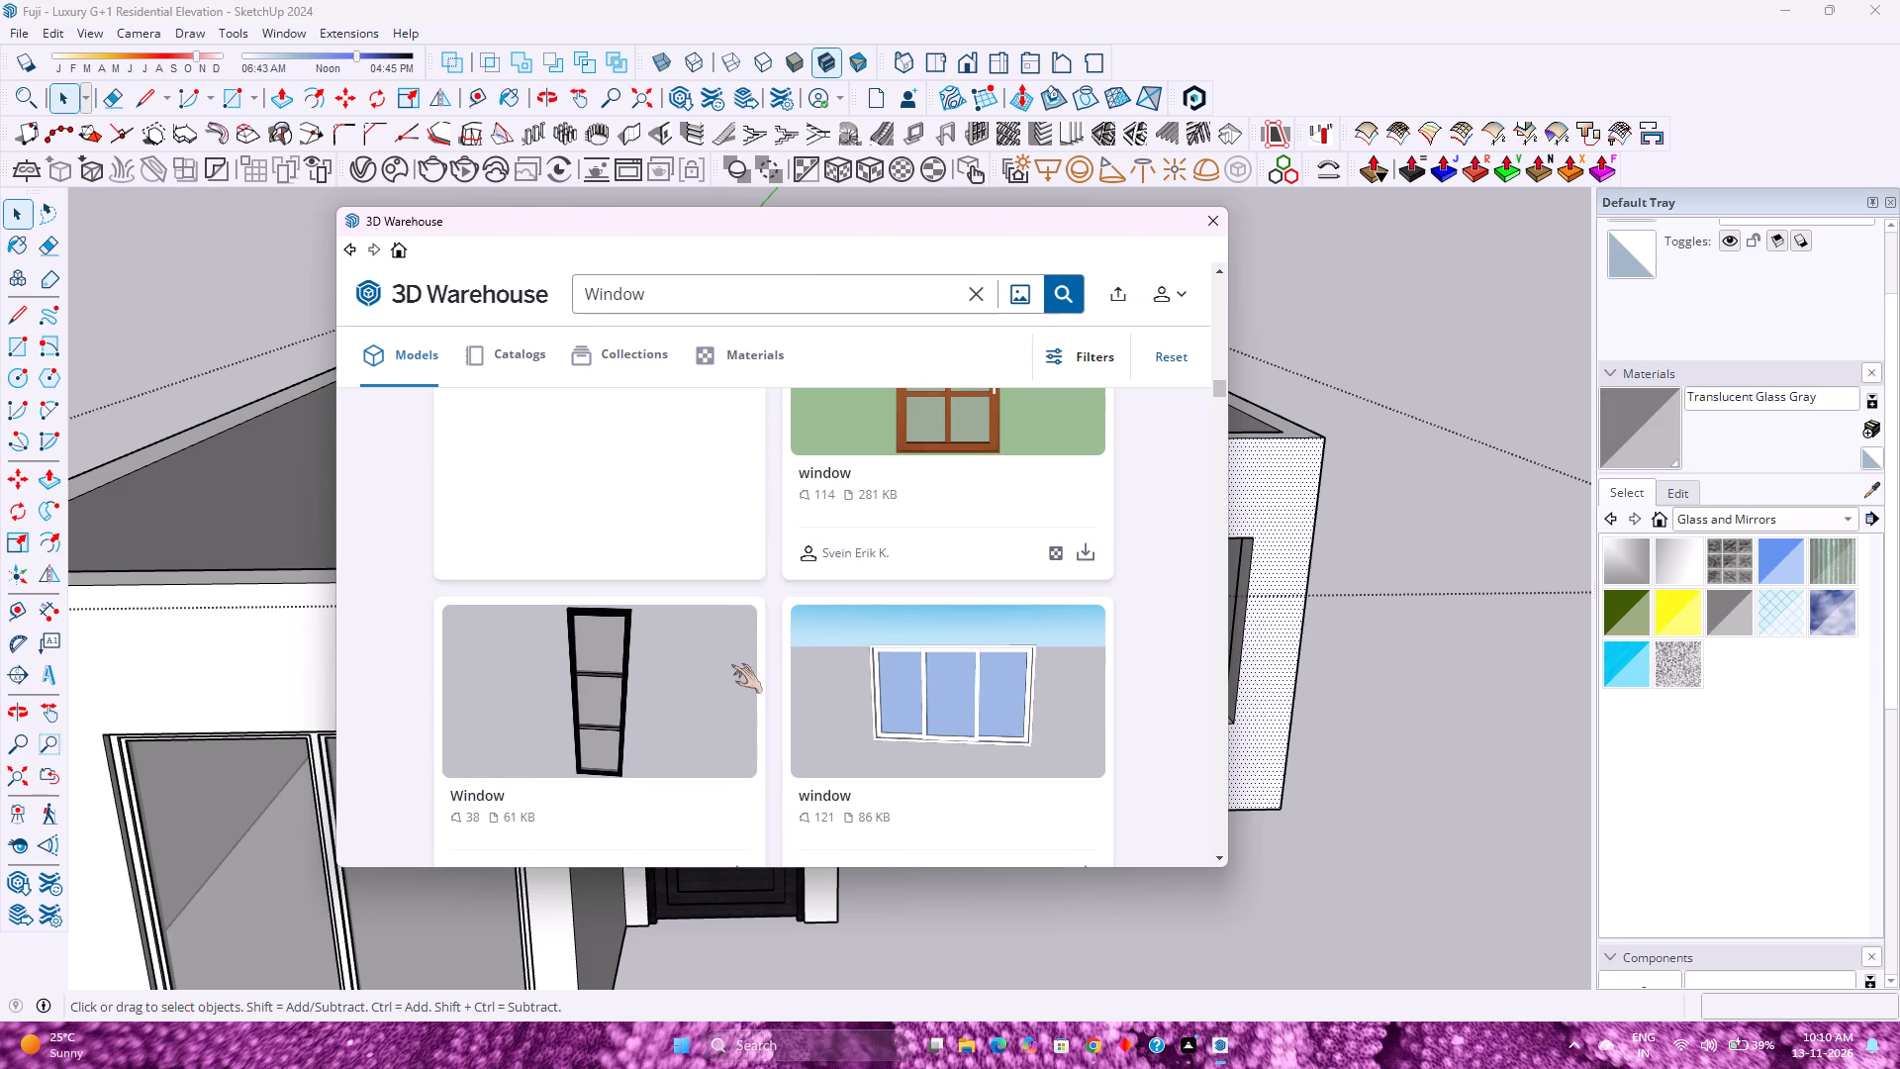
scroll(731, 664, "down", 4)
scroll(731, 664, "up", 4)
scroll(731, 664, "down", 5)
scroll(731, 664, "up", 3)
scroll(736, 666, "down", 1)
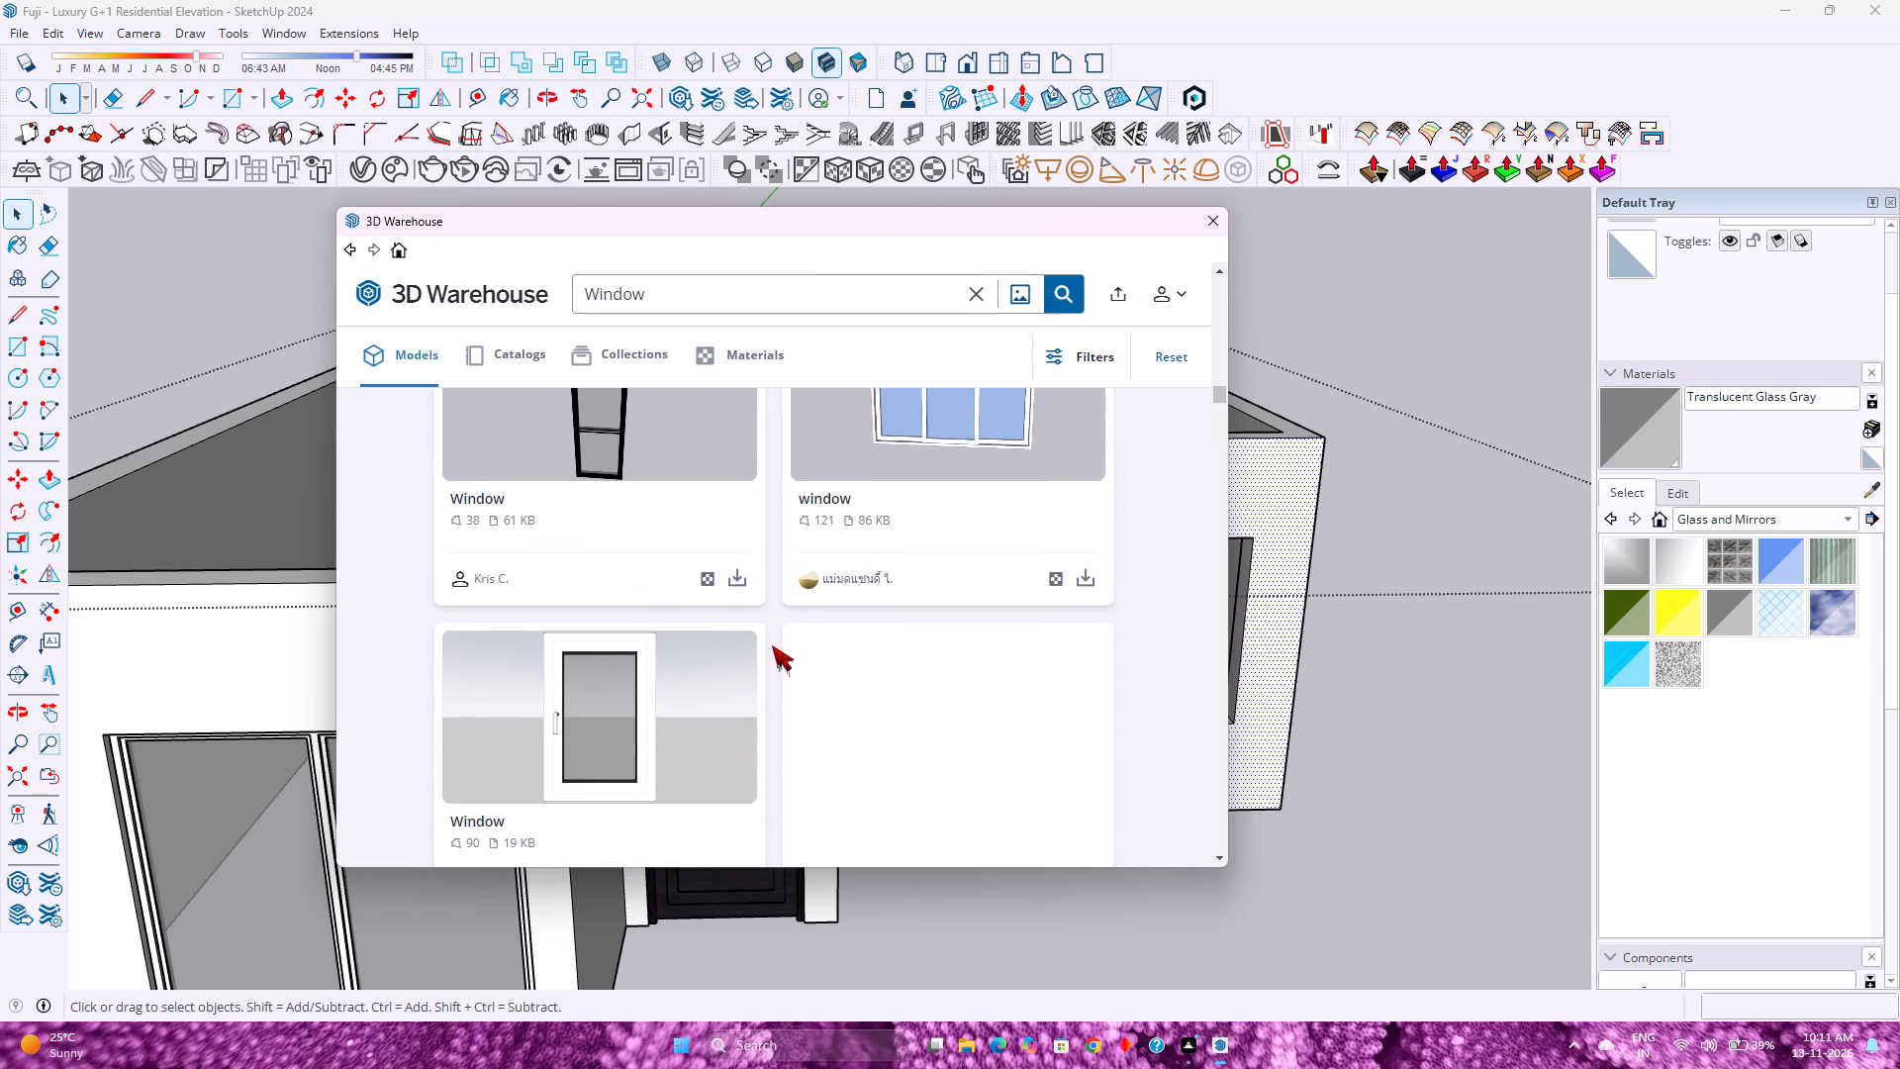
scroll(772, 645, "up", 14)
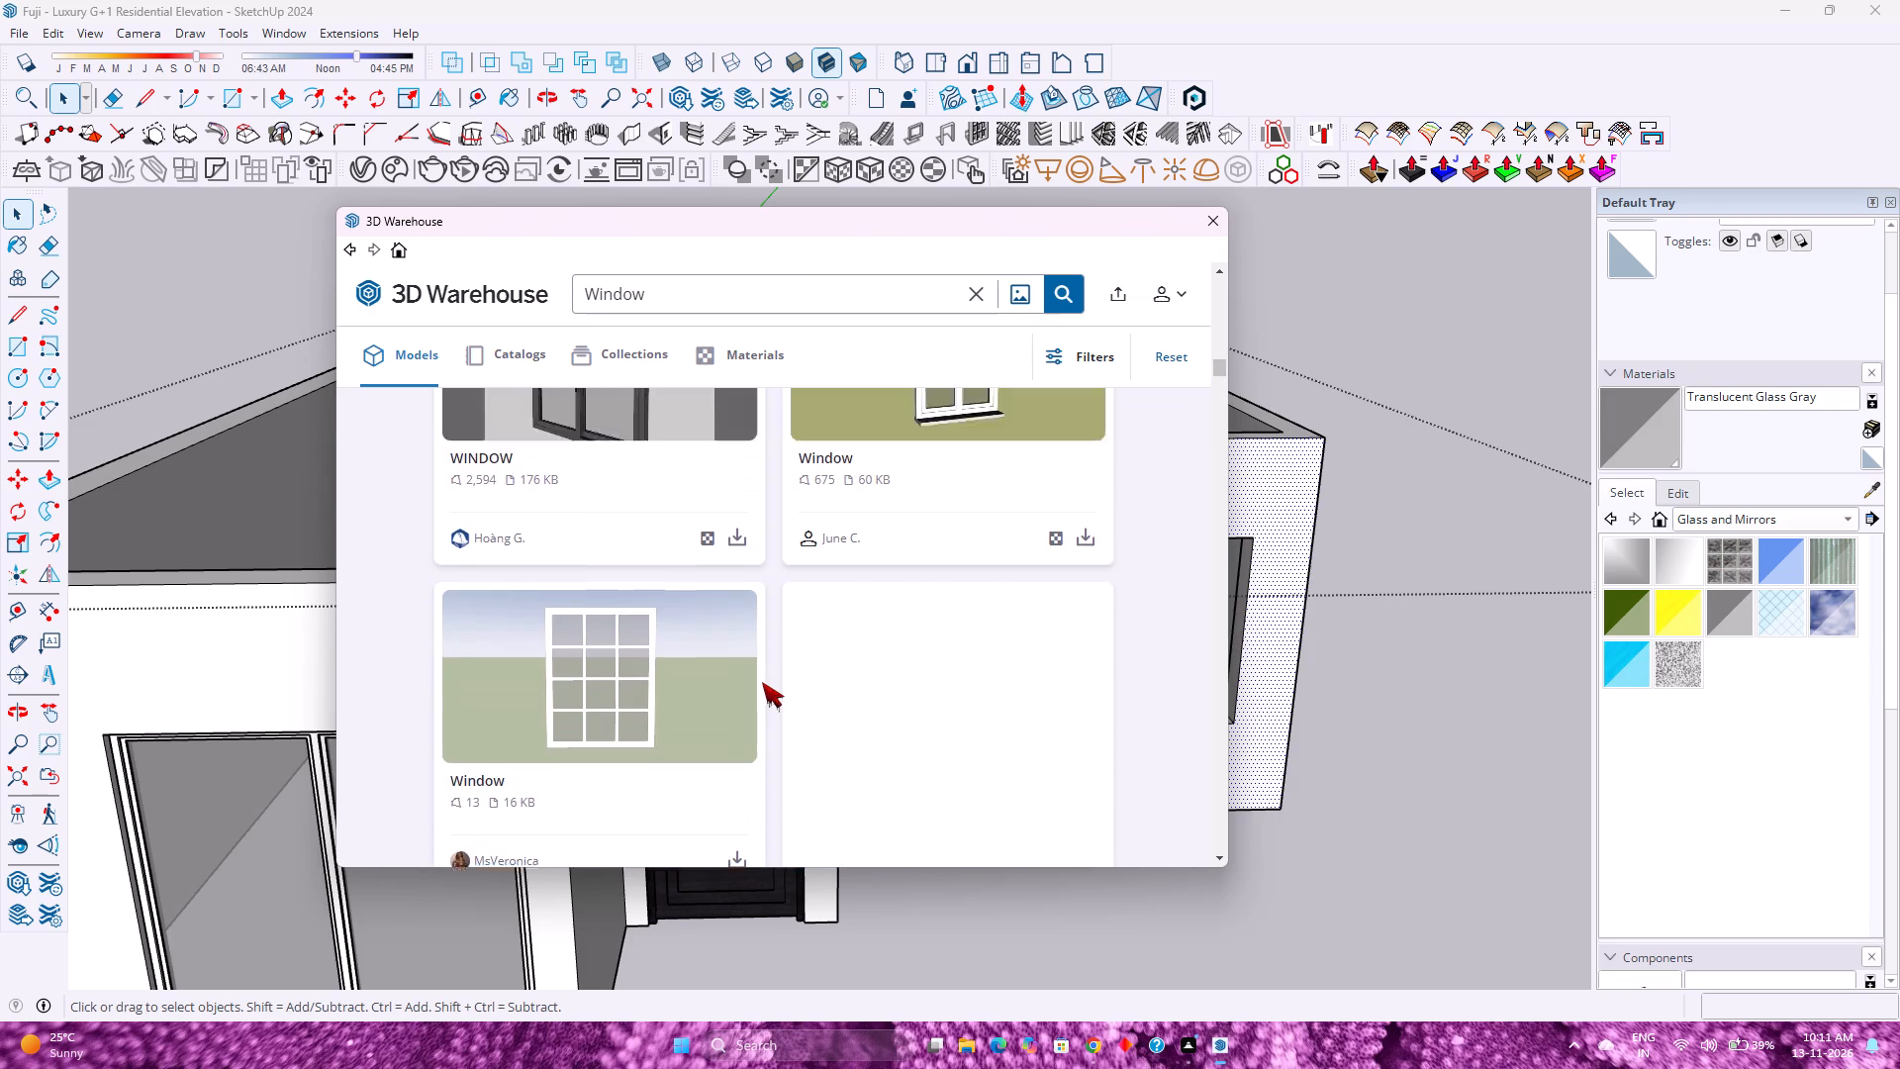
scroll(762, 682, "up", 4)
scroll(764, 682, "down", 2)
scroll(764, 682, "up", 7)
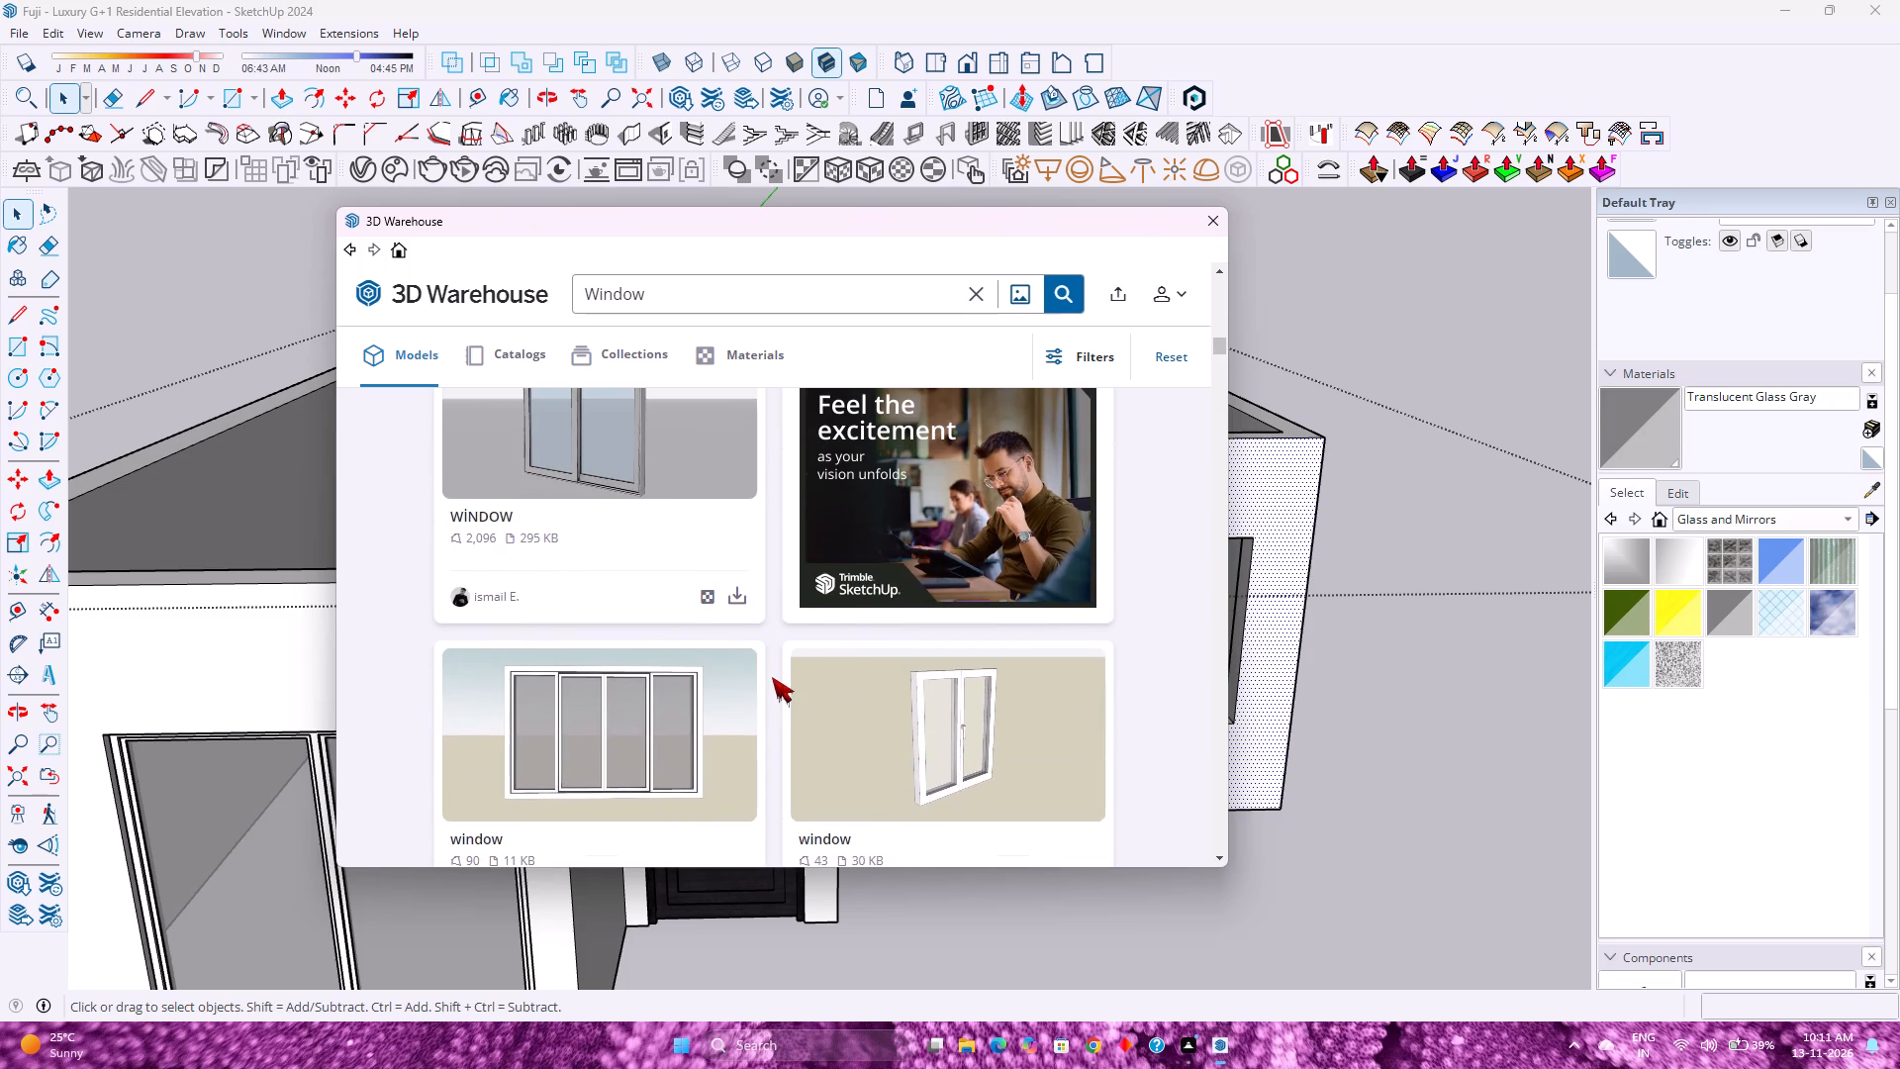
Load the wide four-panel "window" model (11 KB) from the search results directly into the SketchUp model.
scroll(773, 677, "down", 3)
left_click(749, 632)
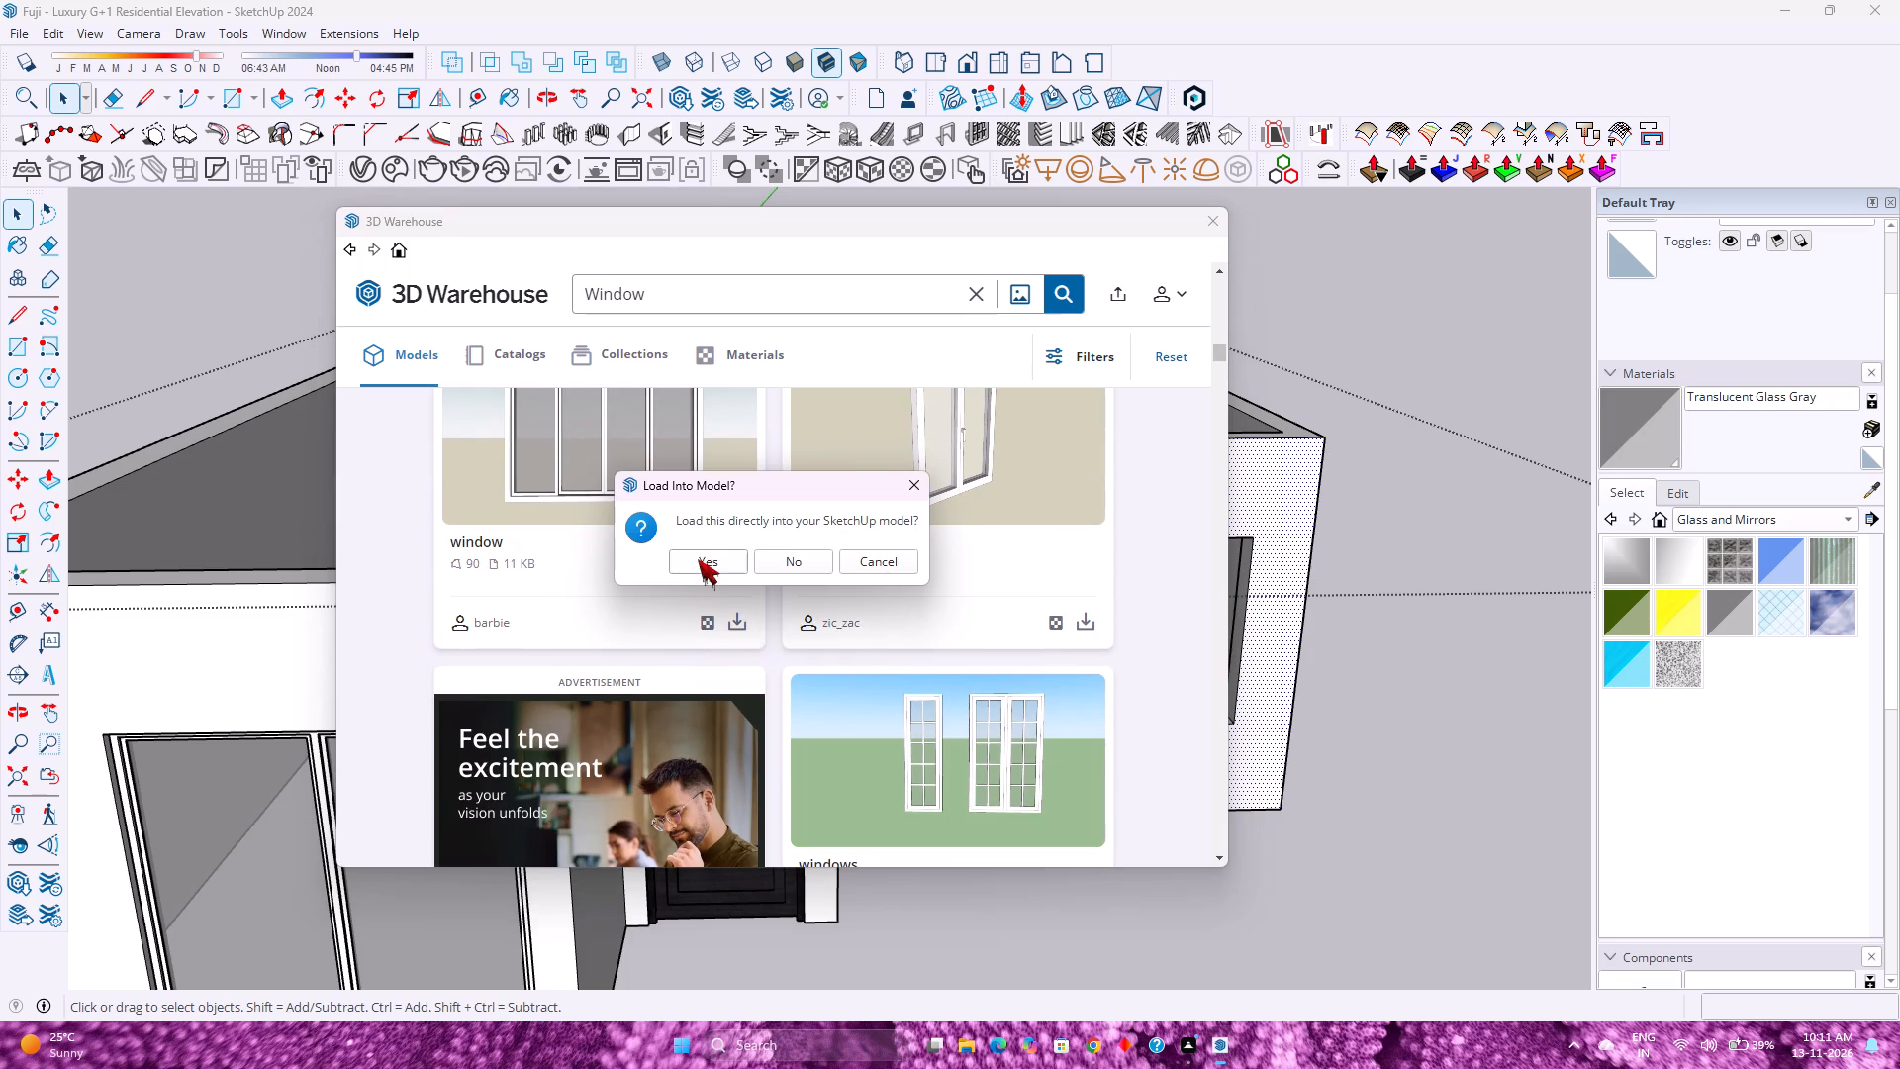
left_click(698, 559)
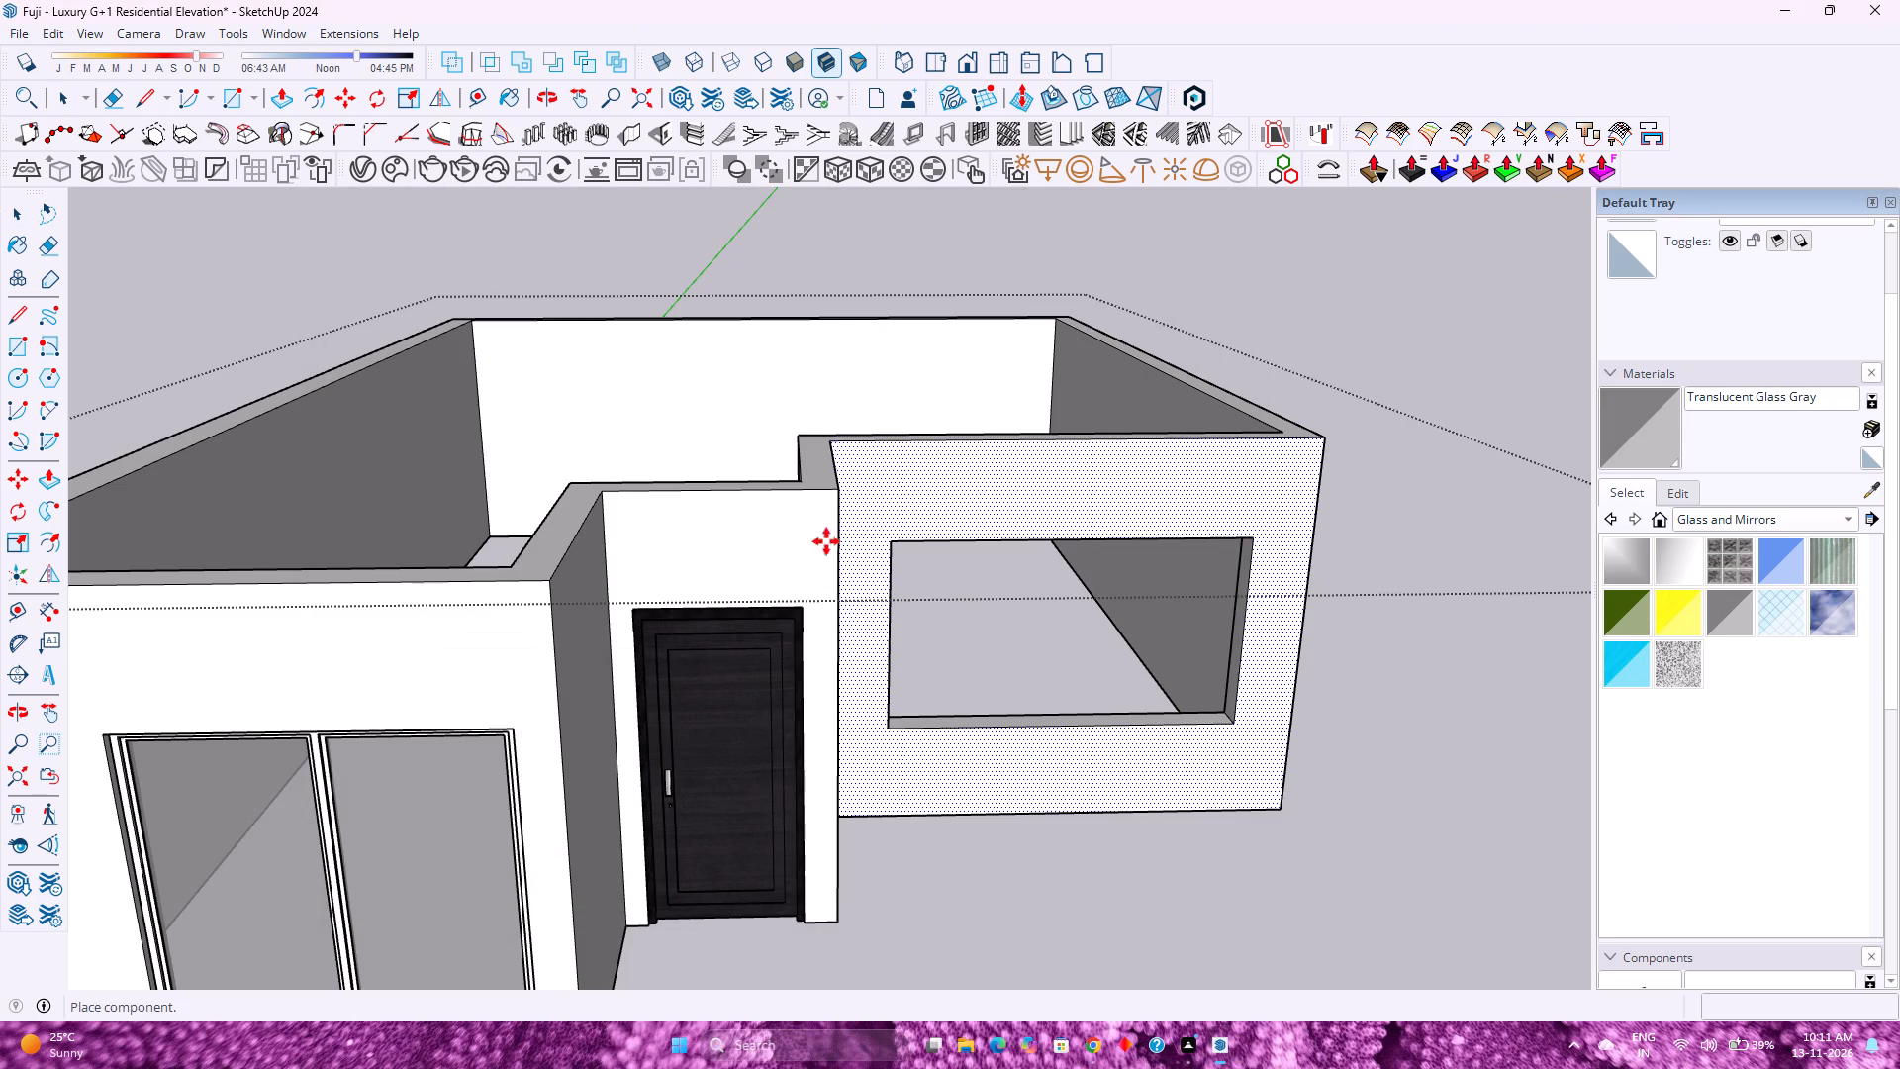
Place the loaded four-panel window at the lower corner of the front wall opening nearest the door.
scroll(956, 738, "up", 4)
middle_click_drag(956, 738, 805, 778)
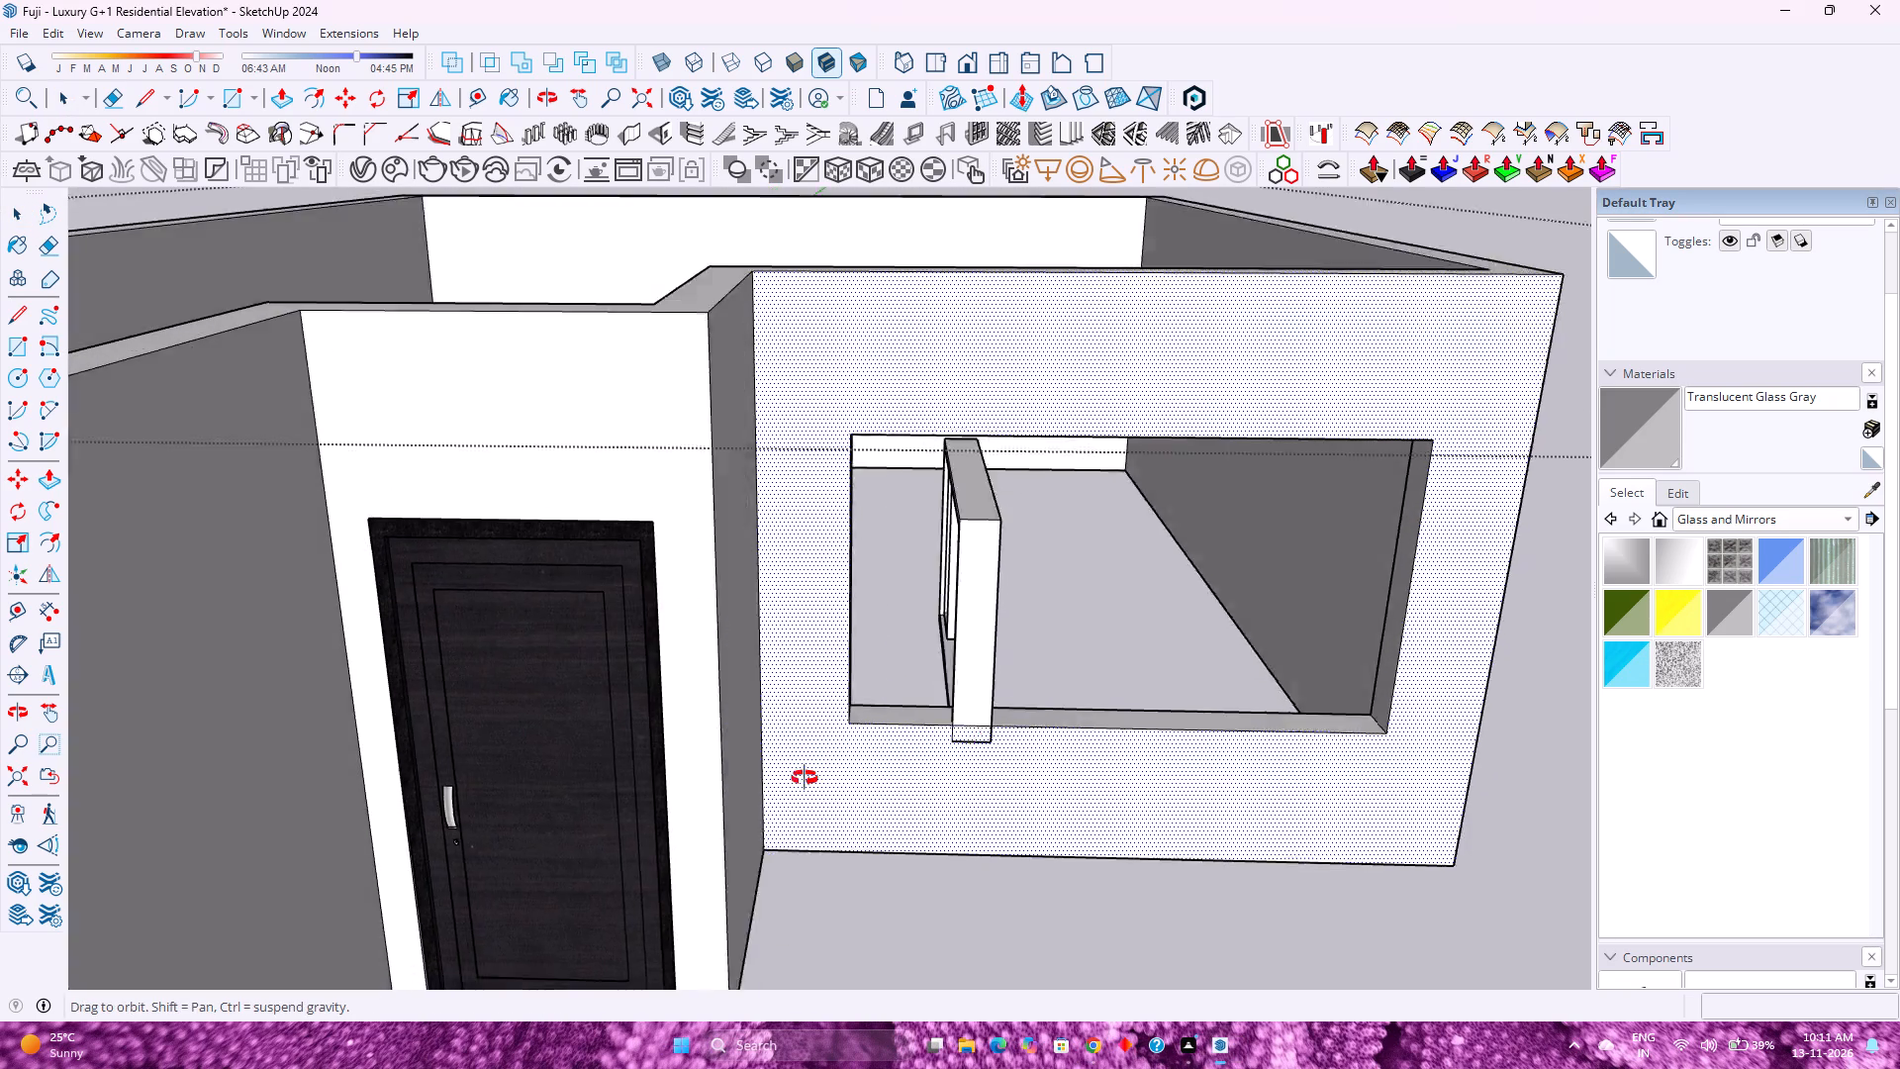
middle_click_drag(805, 778, 734, 790)
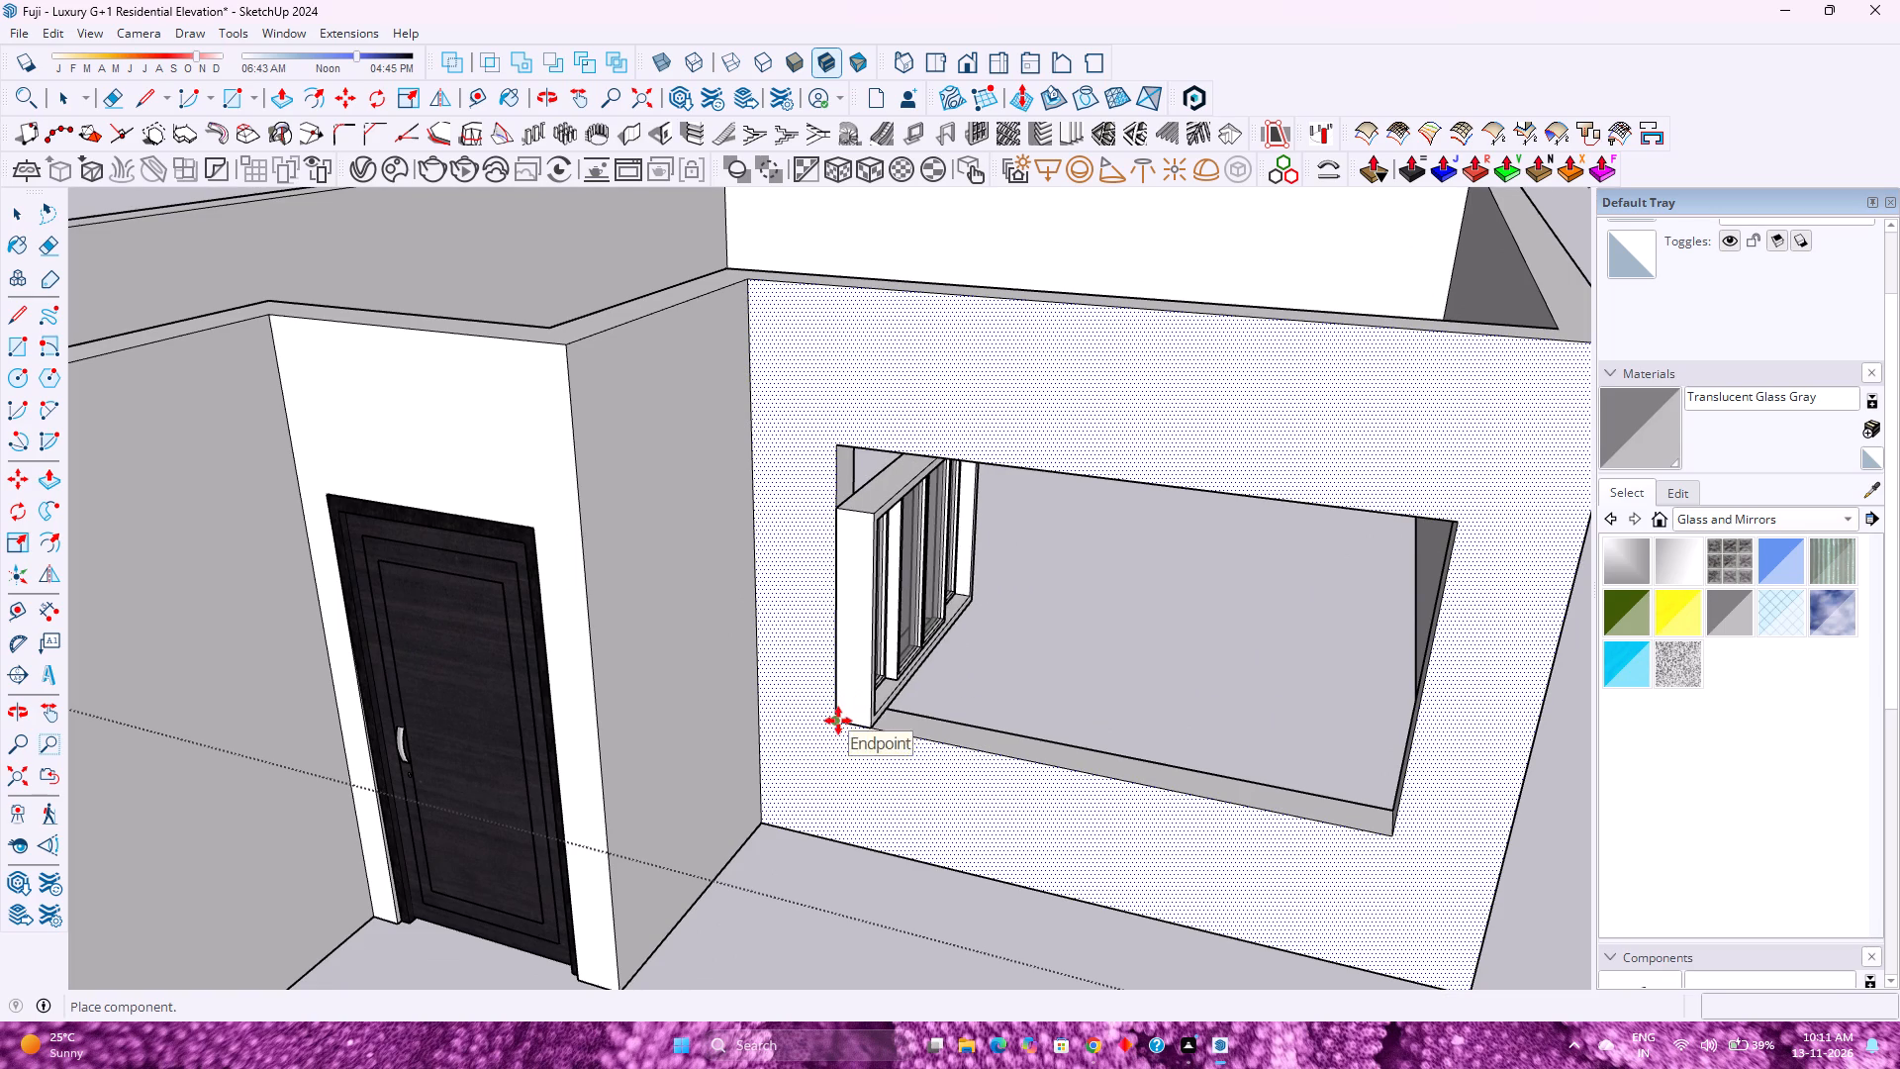
left_click(838, 721)
Rotate the window 90° about the vertical axis at its lower corner so it lies along the front wall opening.
scroll(1042, 707, "up", 3)
middle_click_drag(1040, 707, 803, 590)
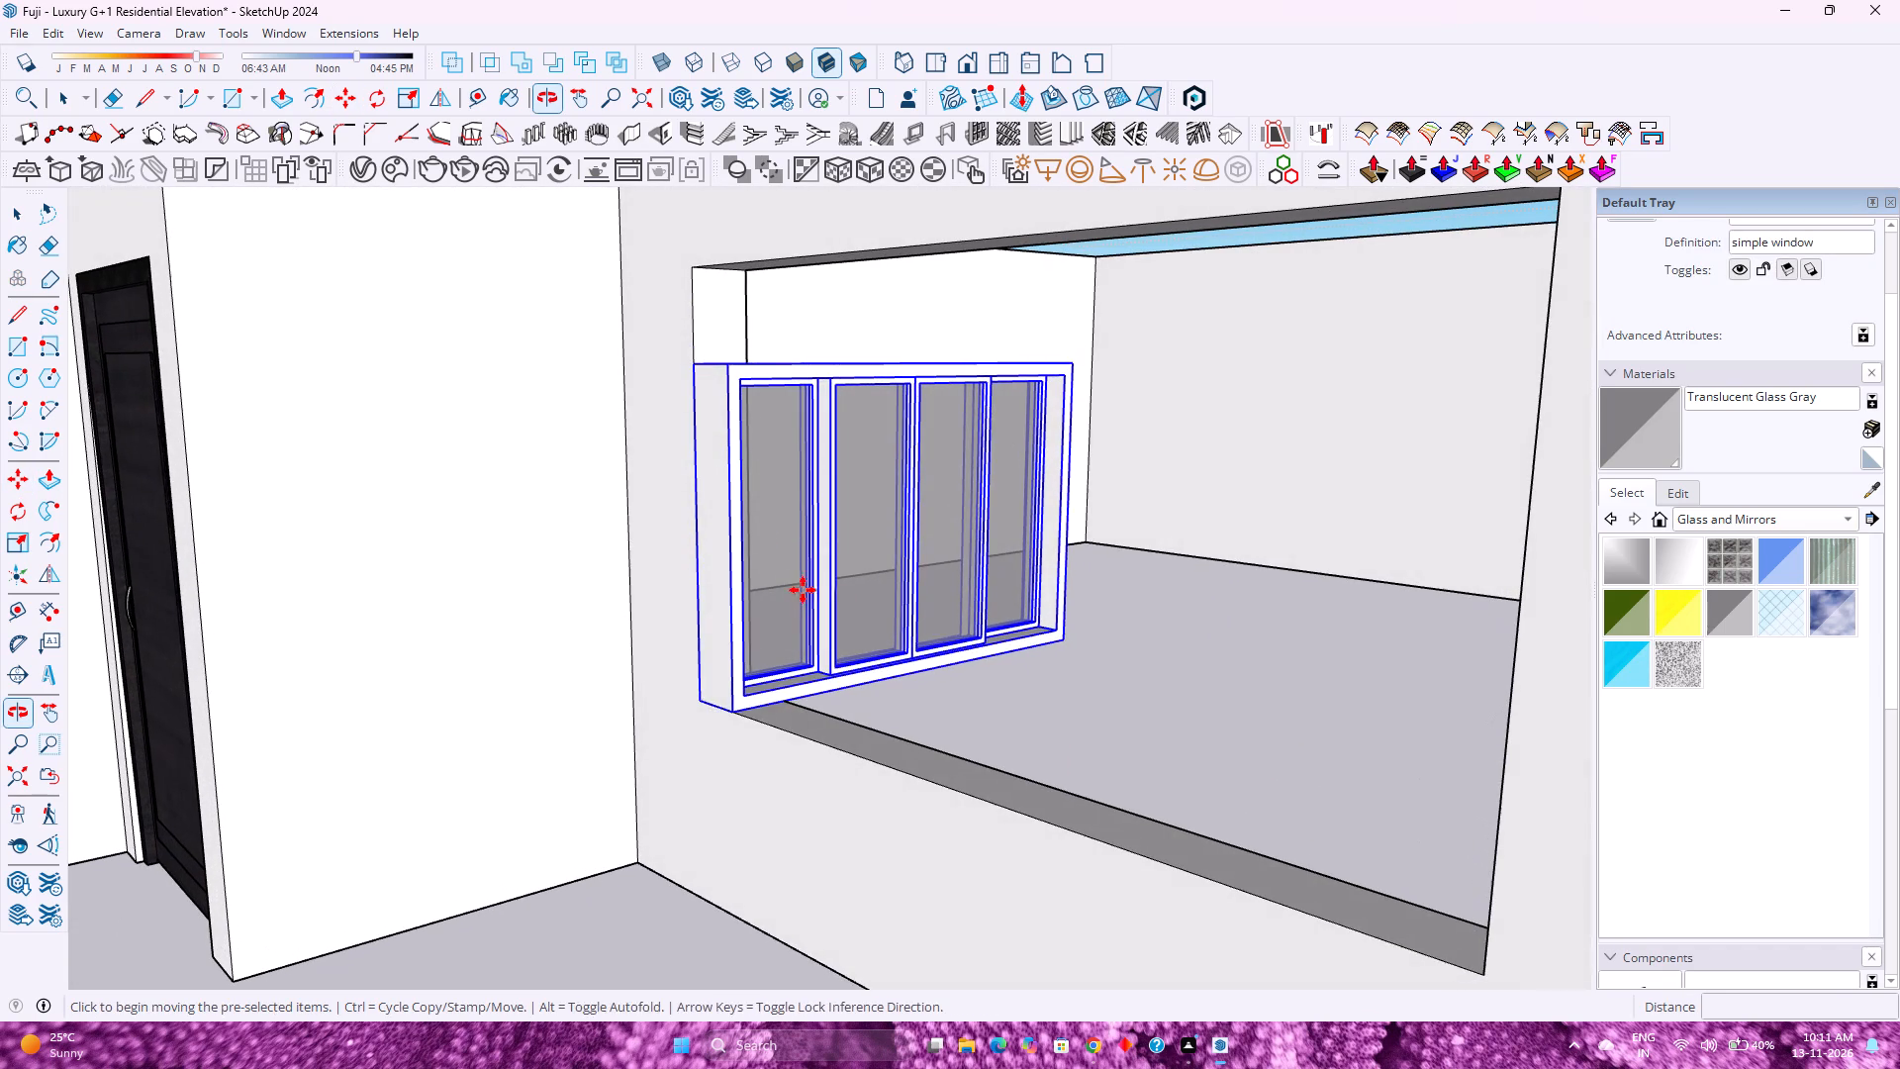
scroll(1093, 638, "up", 2)
middle_click_drag(1074, 671, 1069, 758)
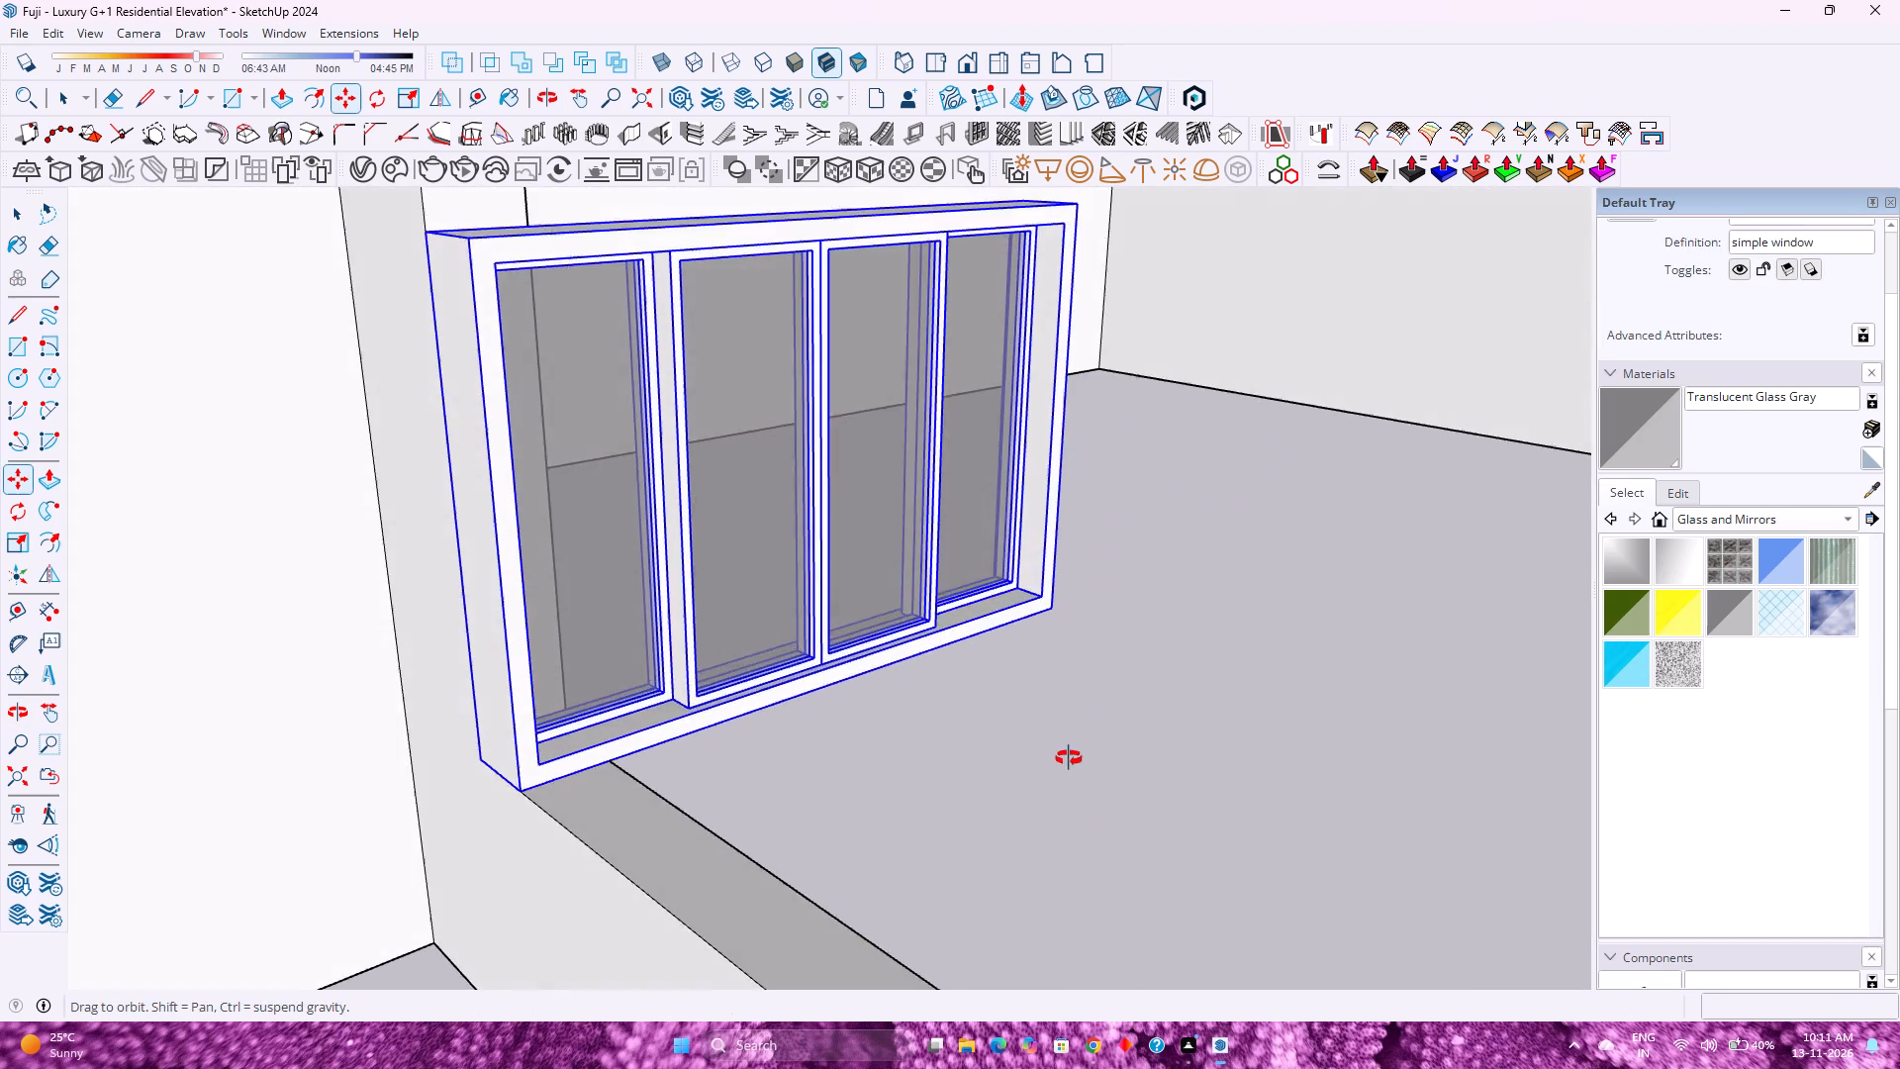
middle_click_drag(1069, 758, 1297, 876)
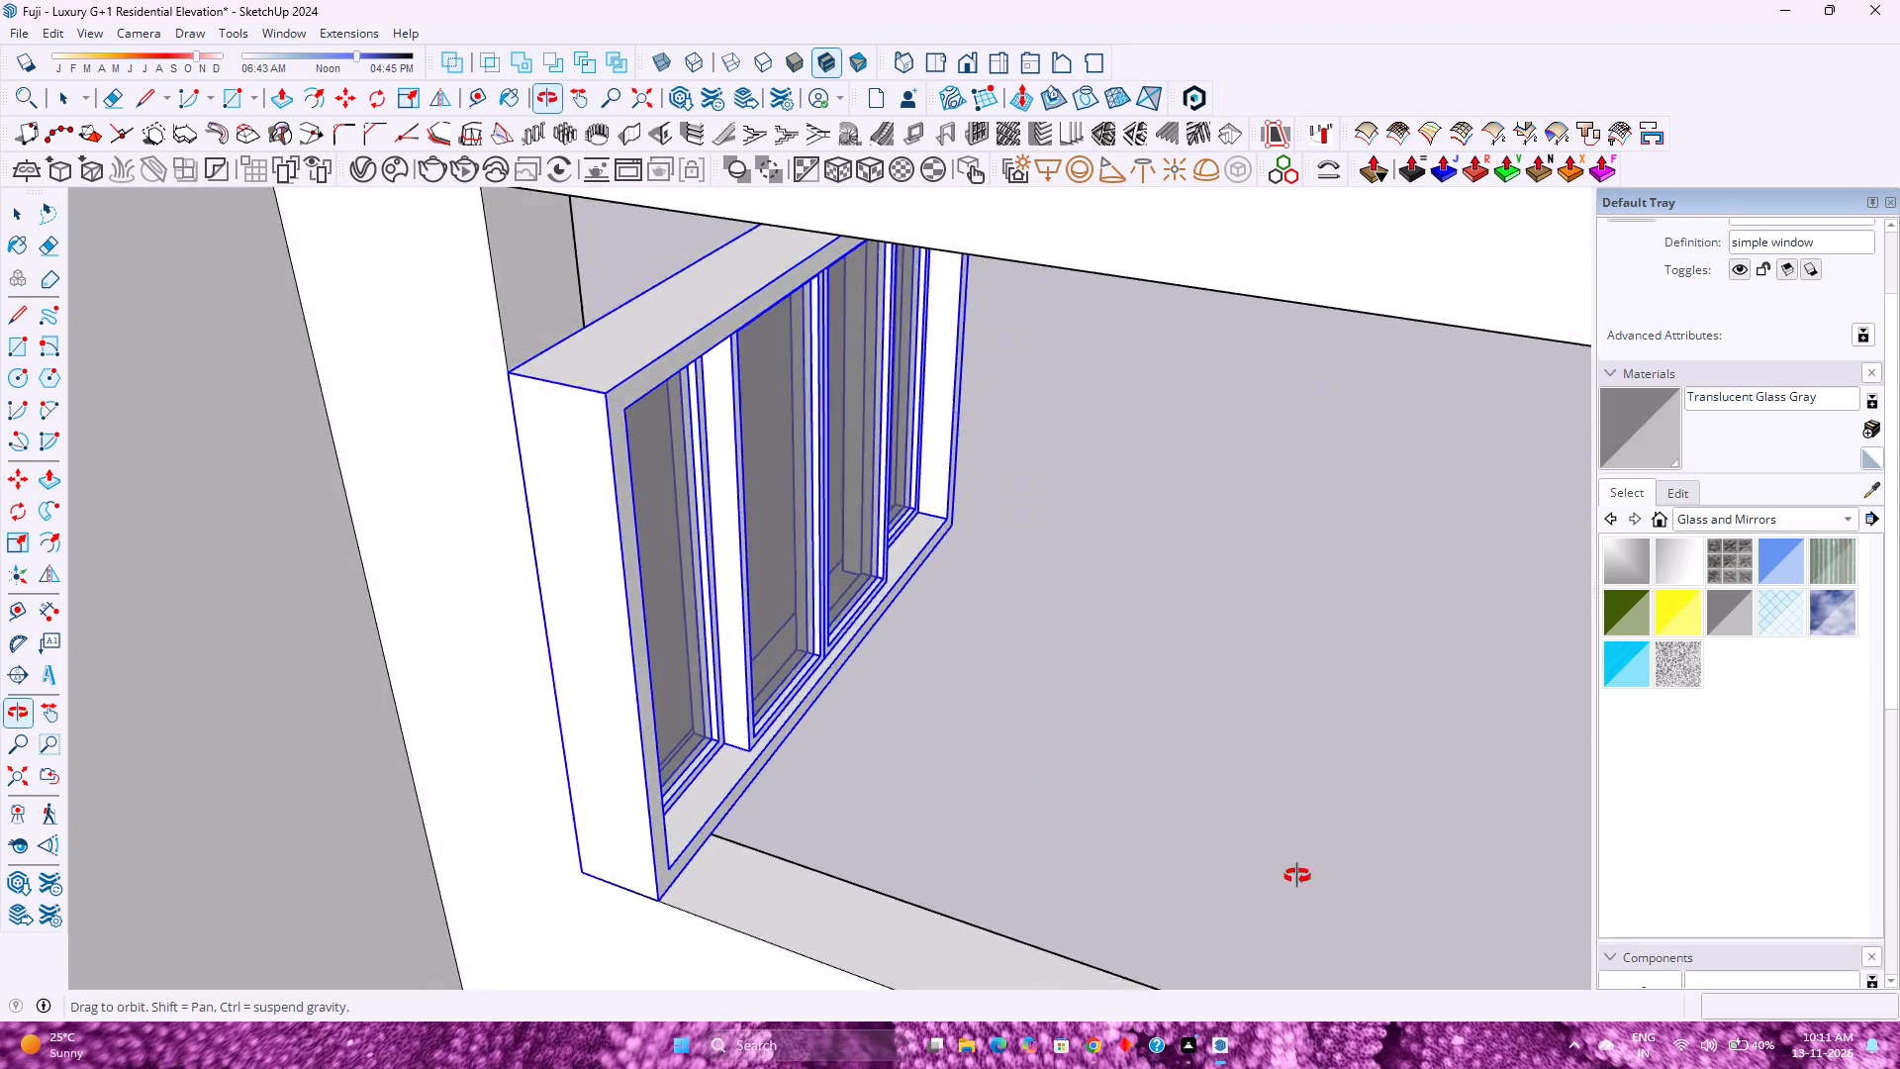
middle_click_drag(1297, 876, 1134, 854)
scroll(992, 606, "up", 4)
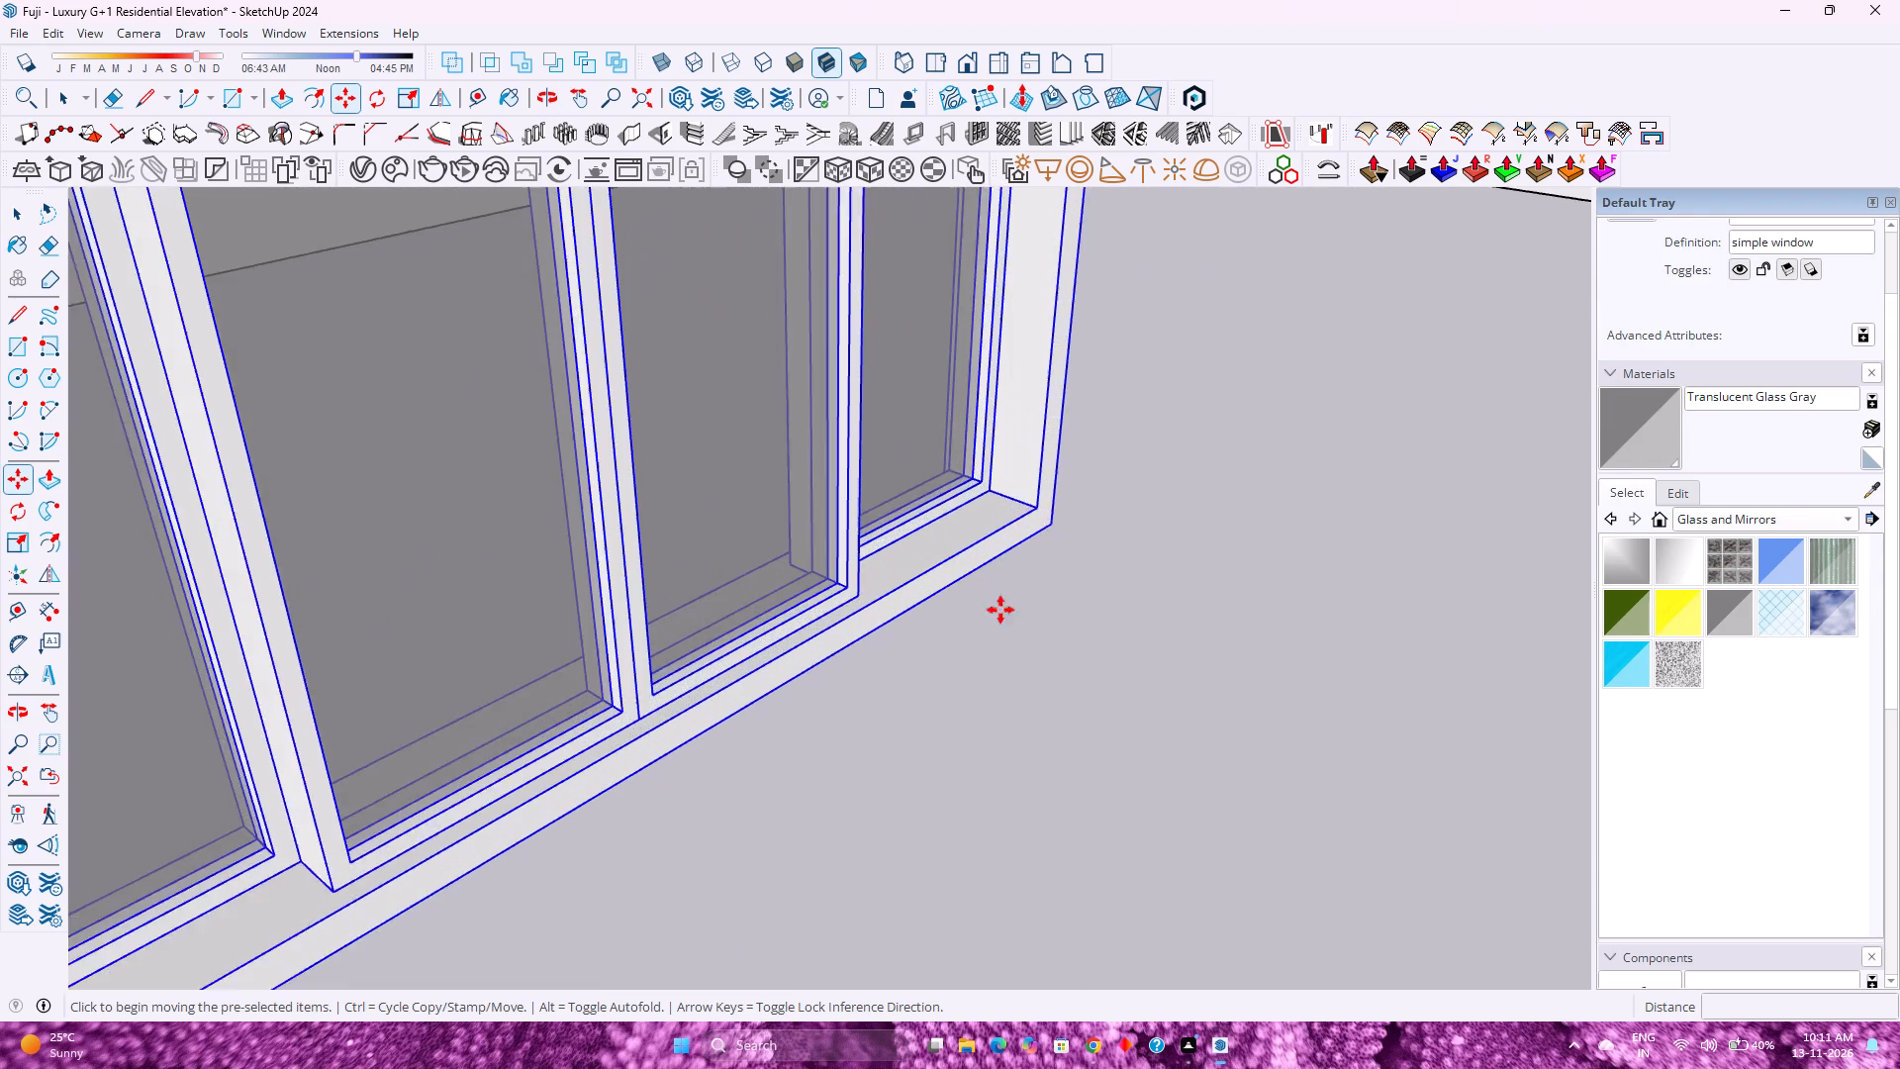
middle_click_drag(1001, 611, 1013, 818)
scroll(1051, 751, "down", 9)
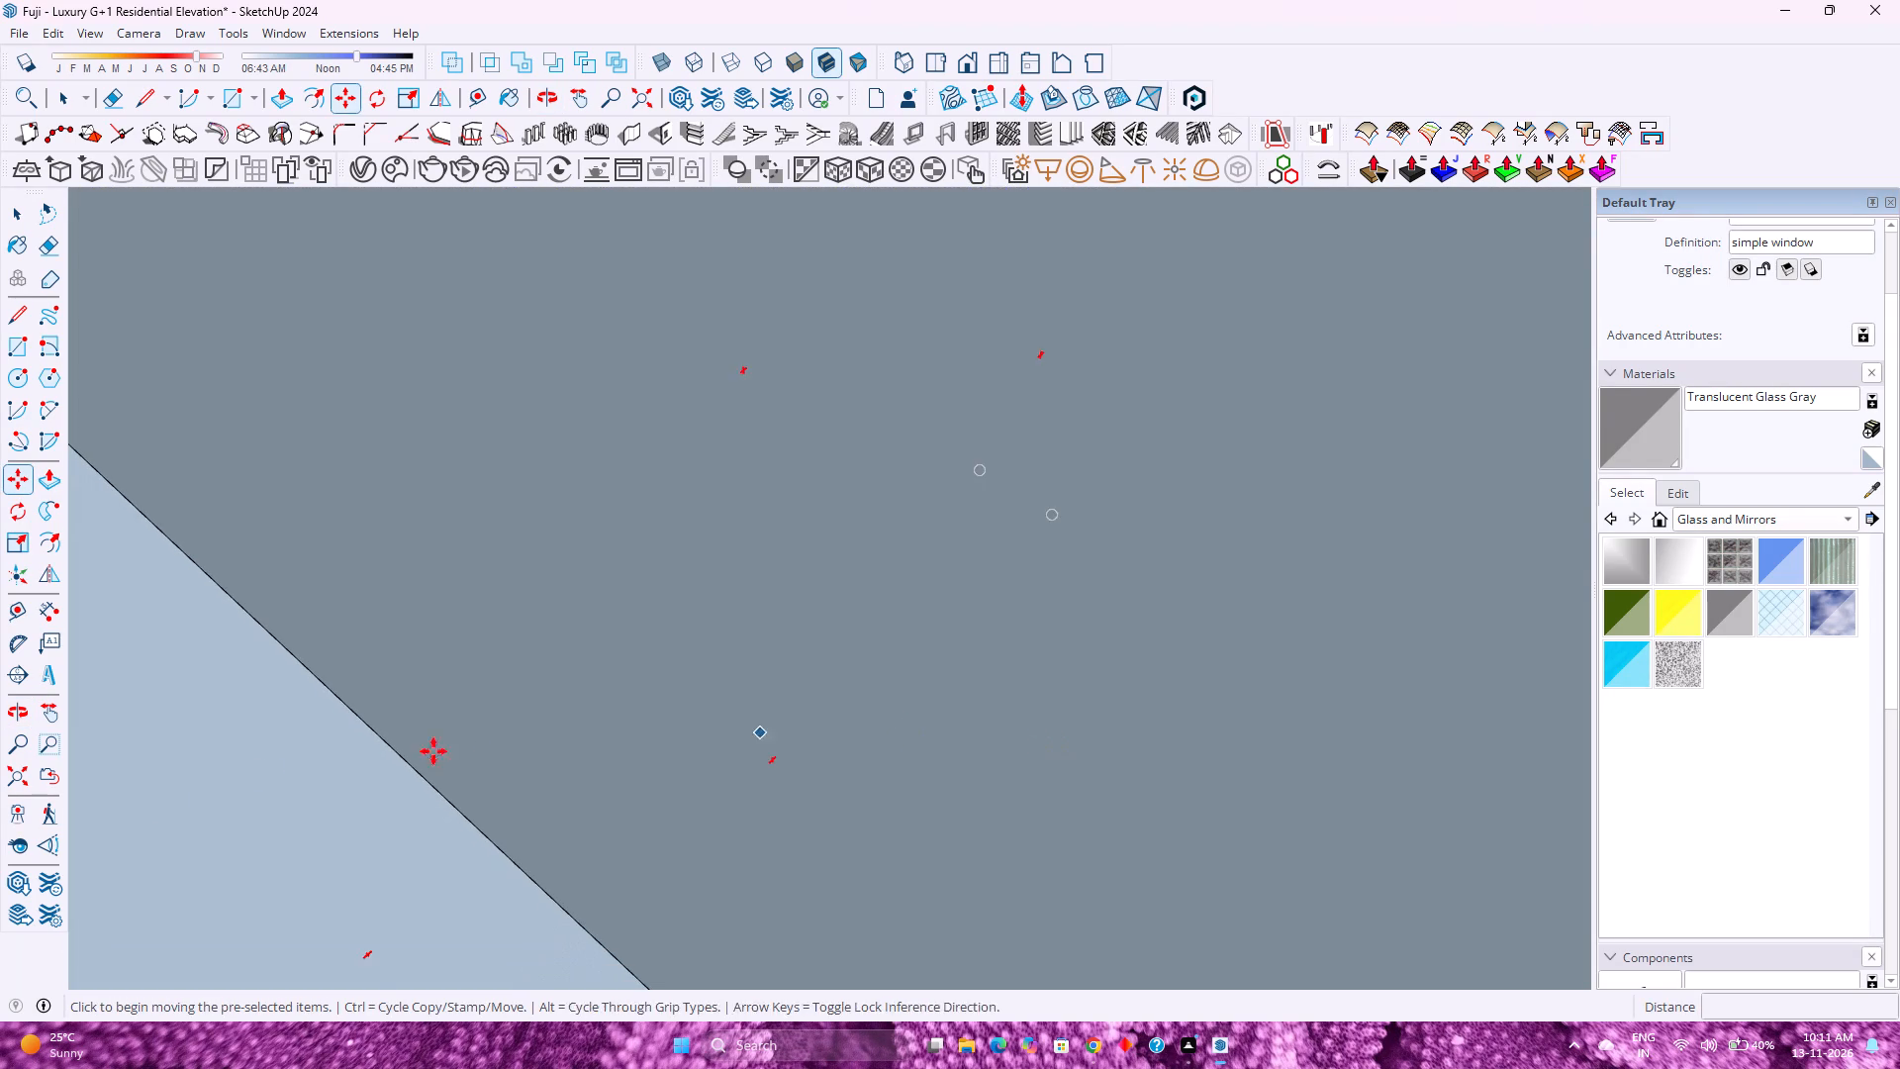
left_click(7, 777)
scroll(865, 845, "up", 2)
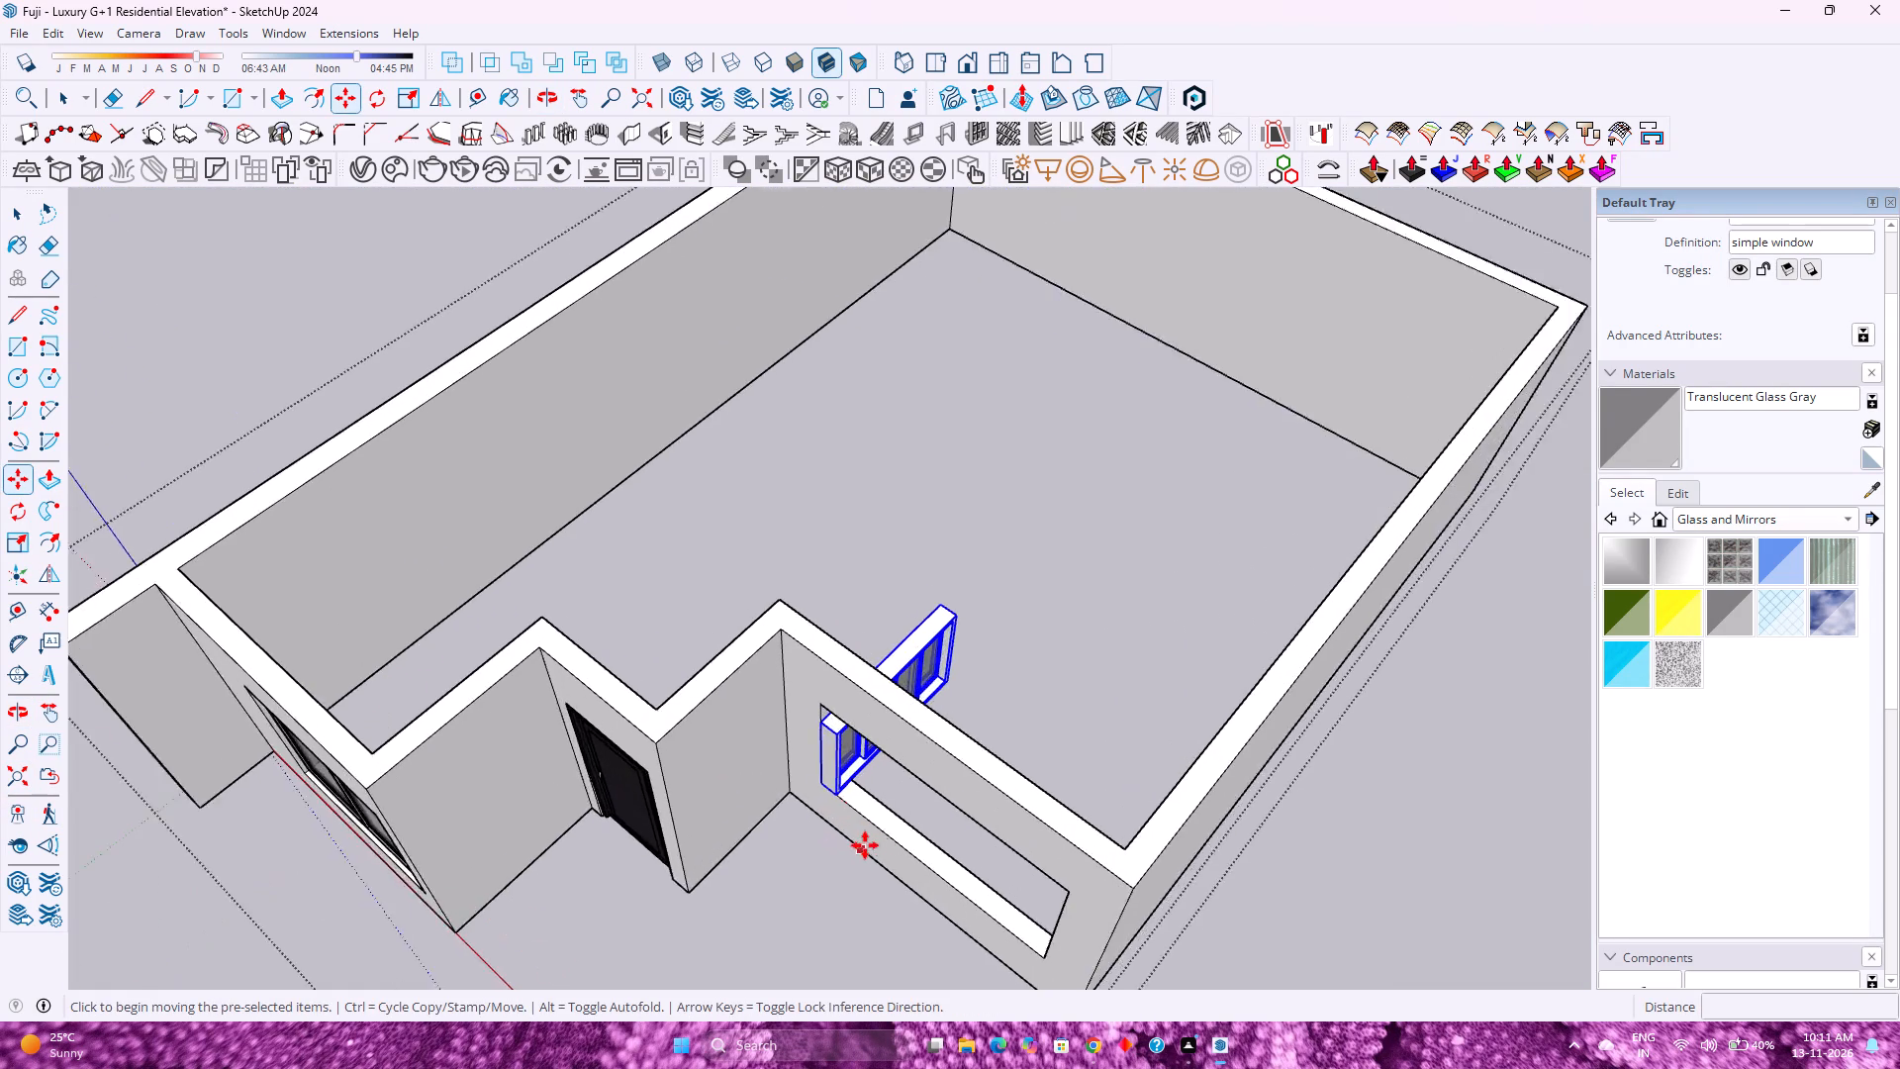
scroll(865, 845, "up", 3)
middle_click_drag(877, 841, 925, 727)
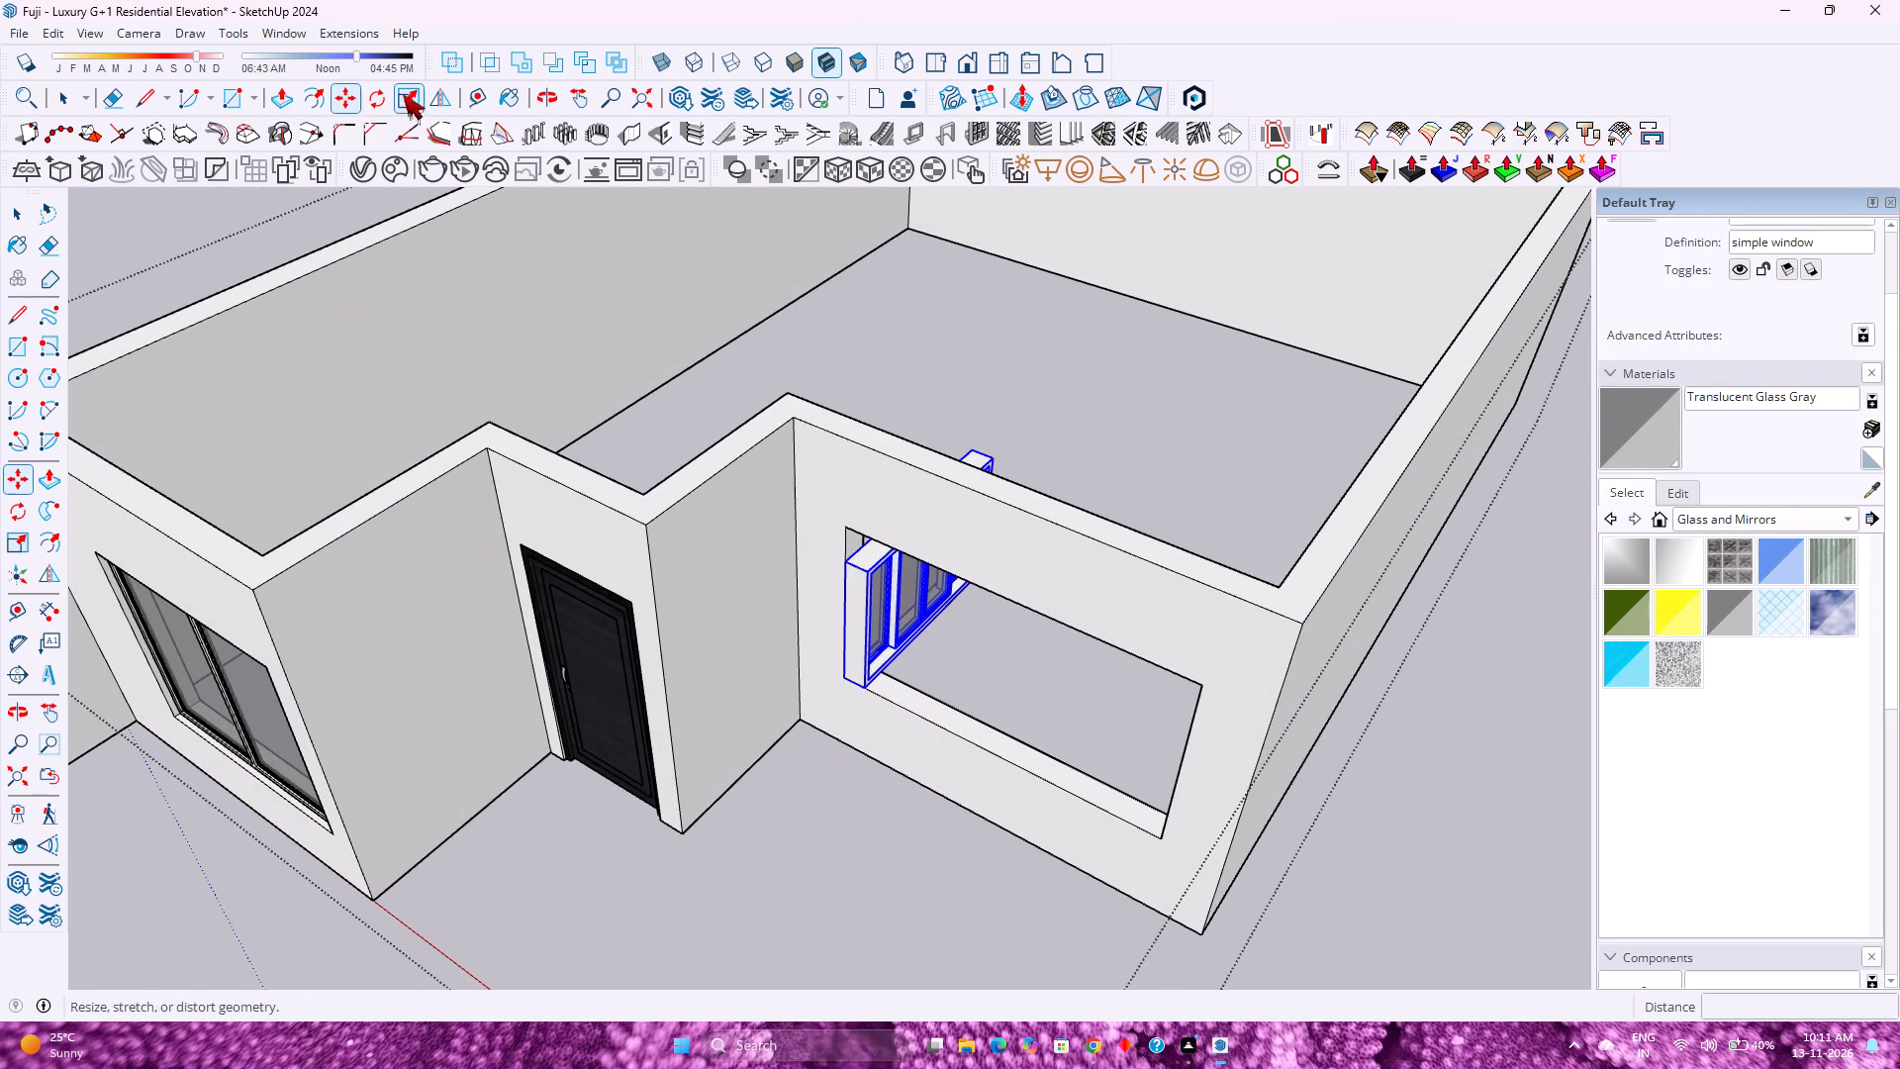
left_click(380, 98)
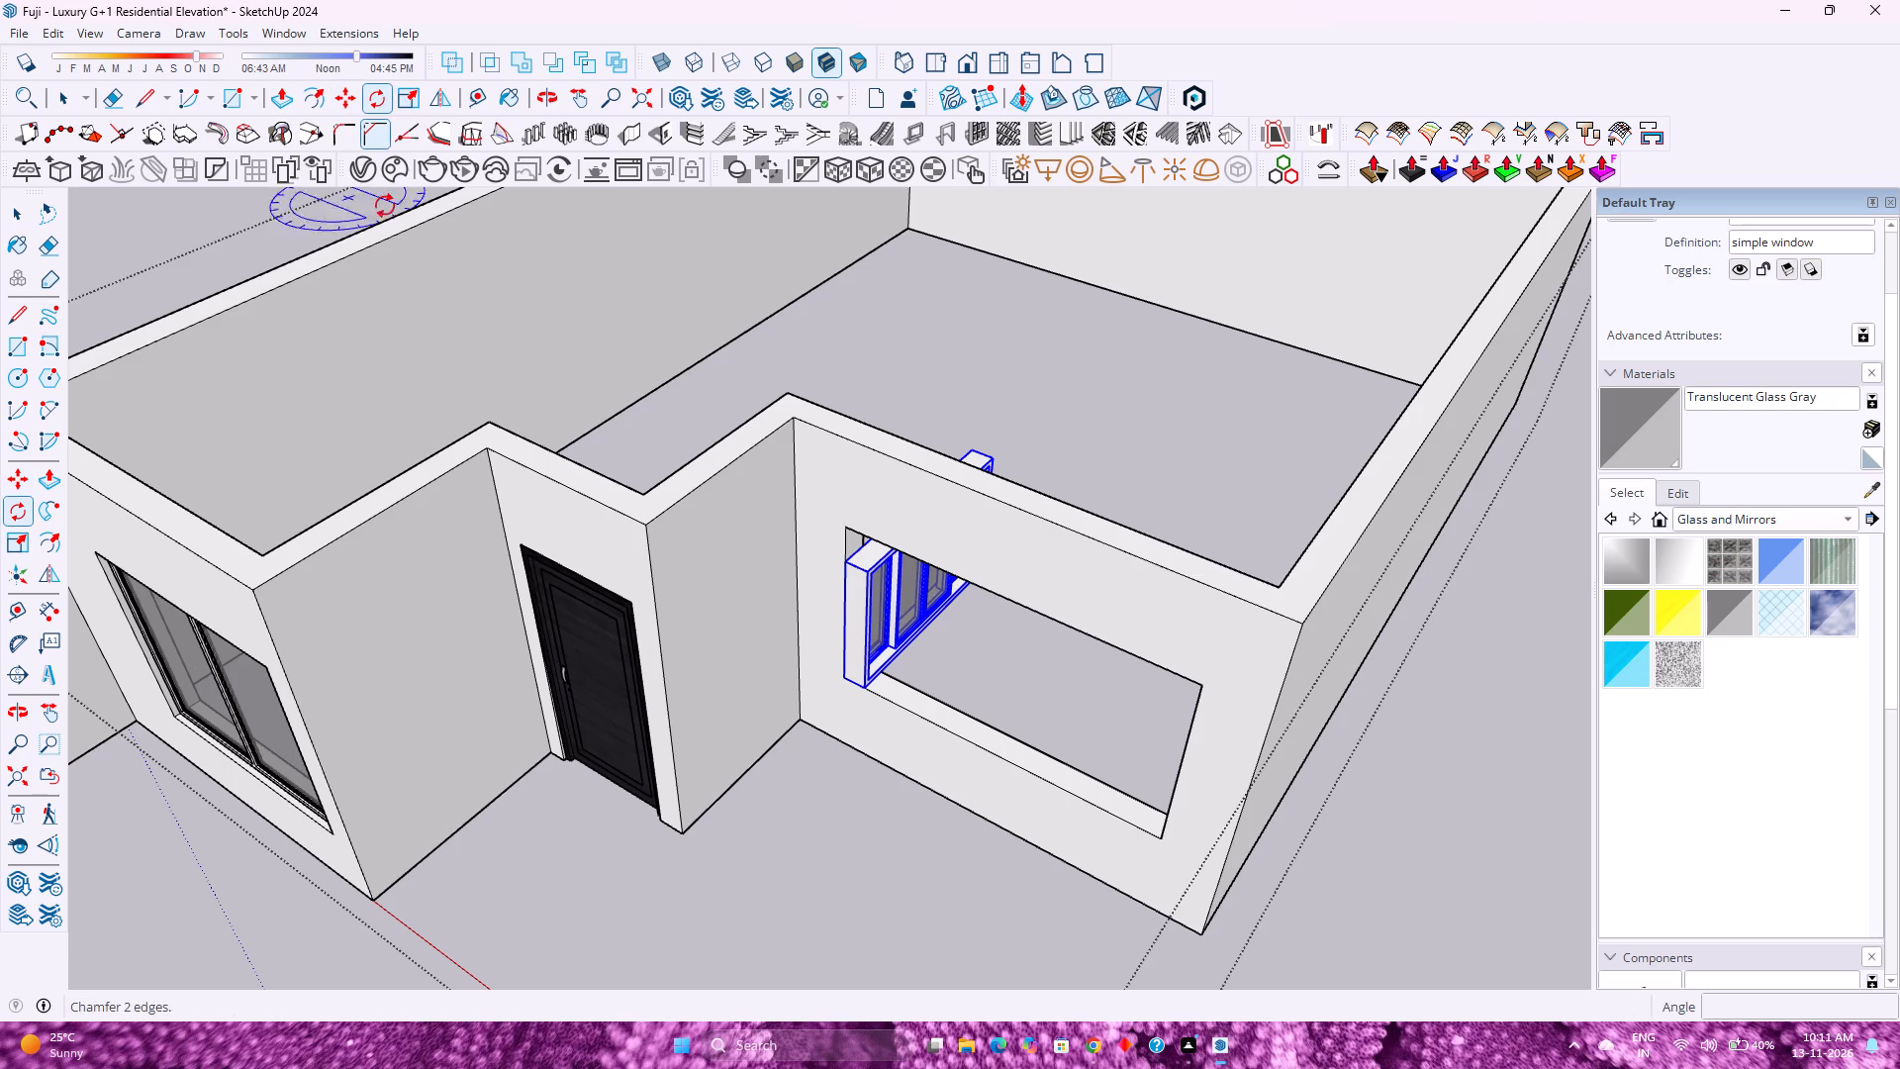
key("Up")
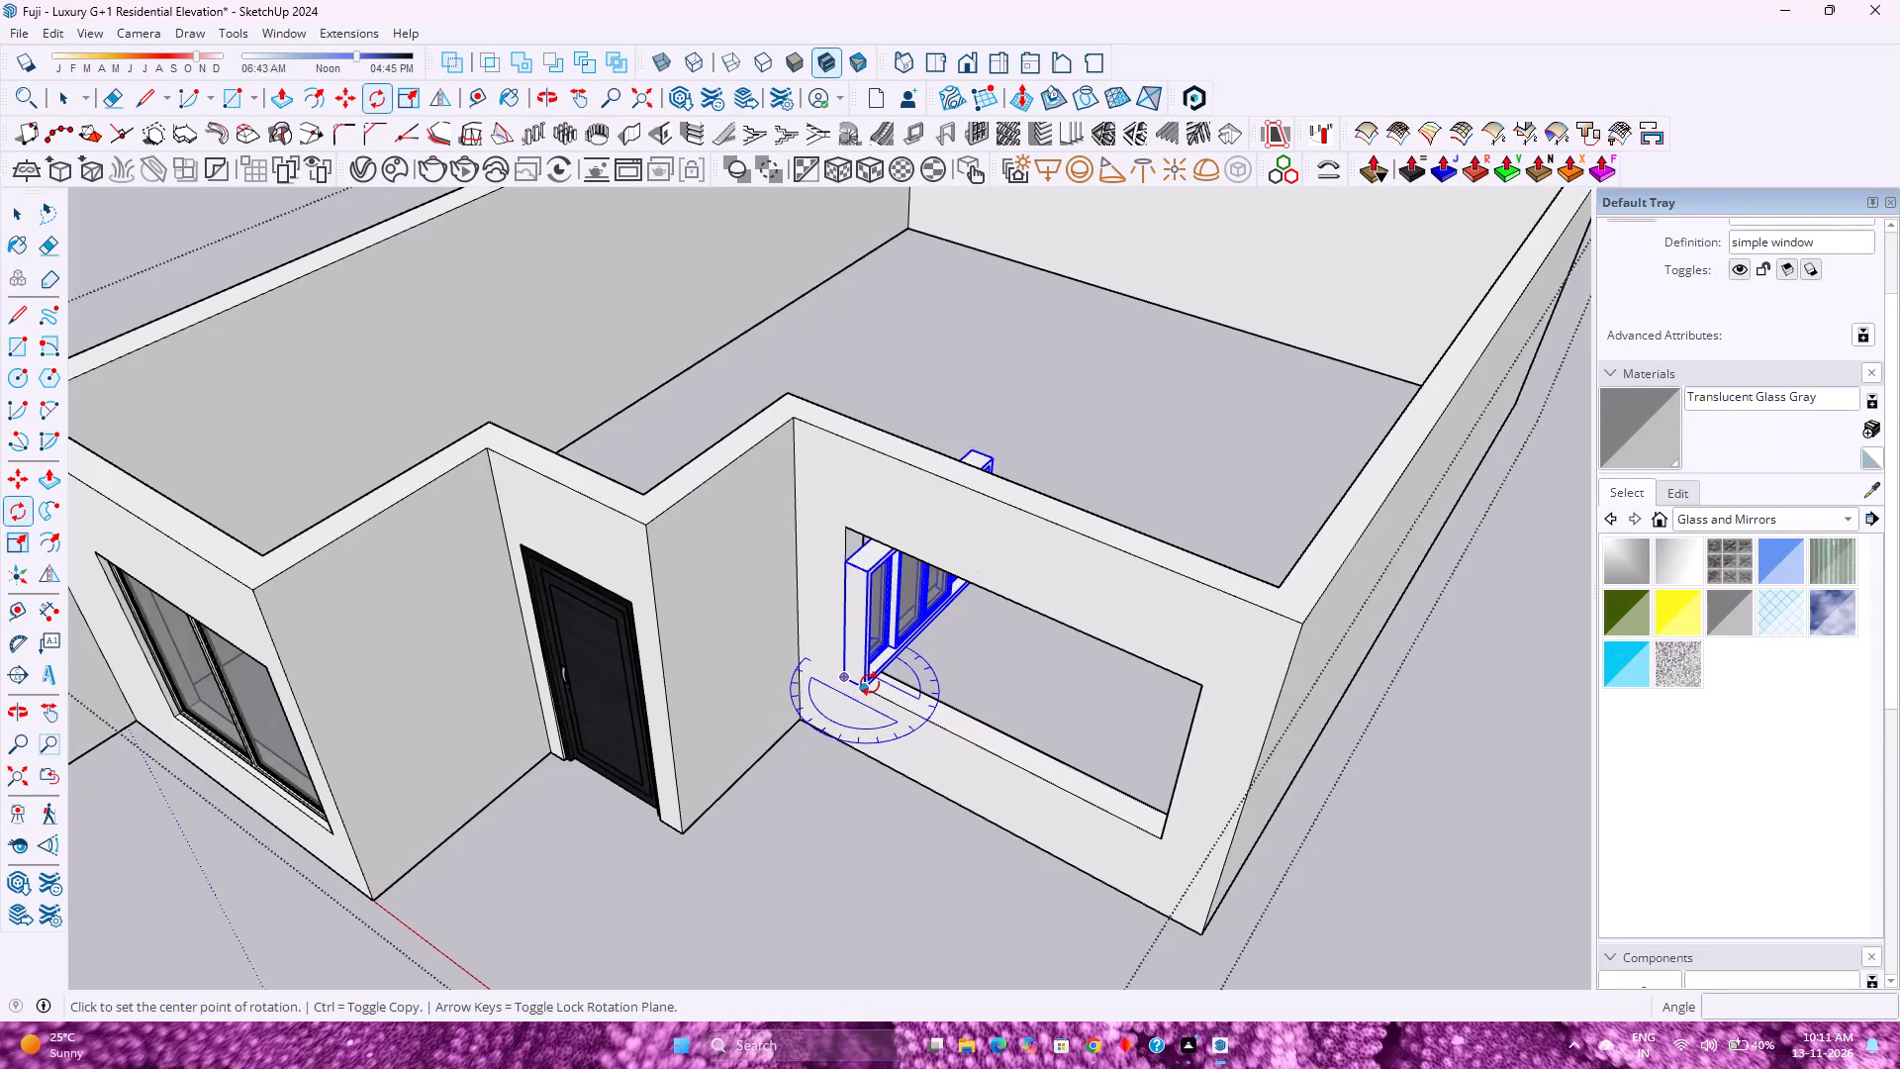
left_click(870, 684)
scroll(905, 666, "up", 5)
middle_click_drag(911, 666, 948, 612)
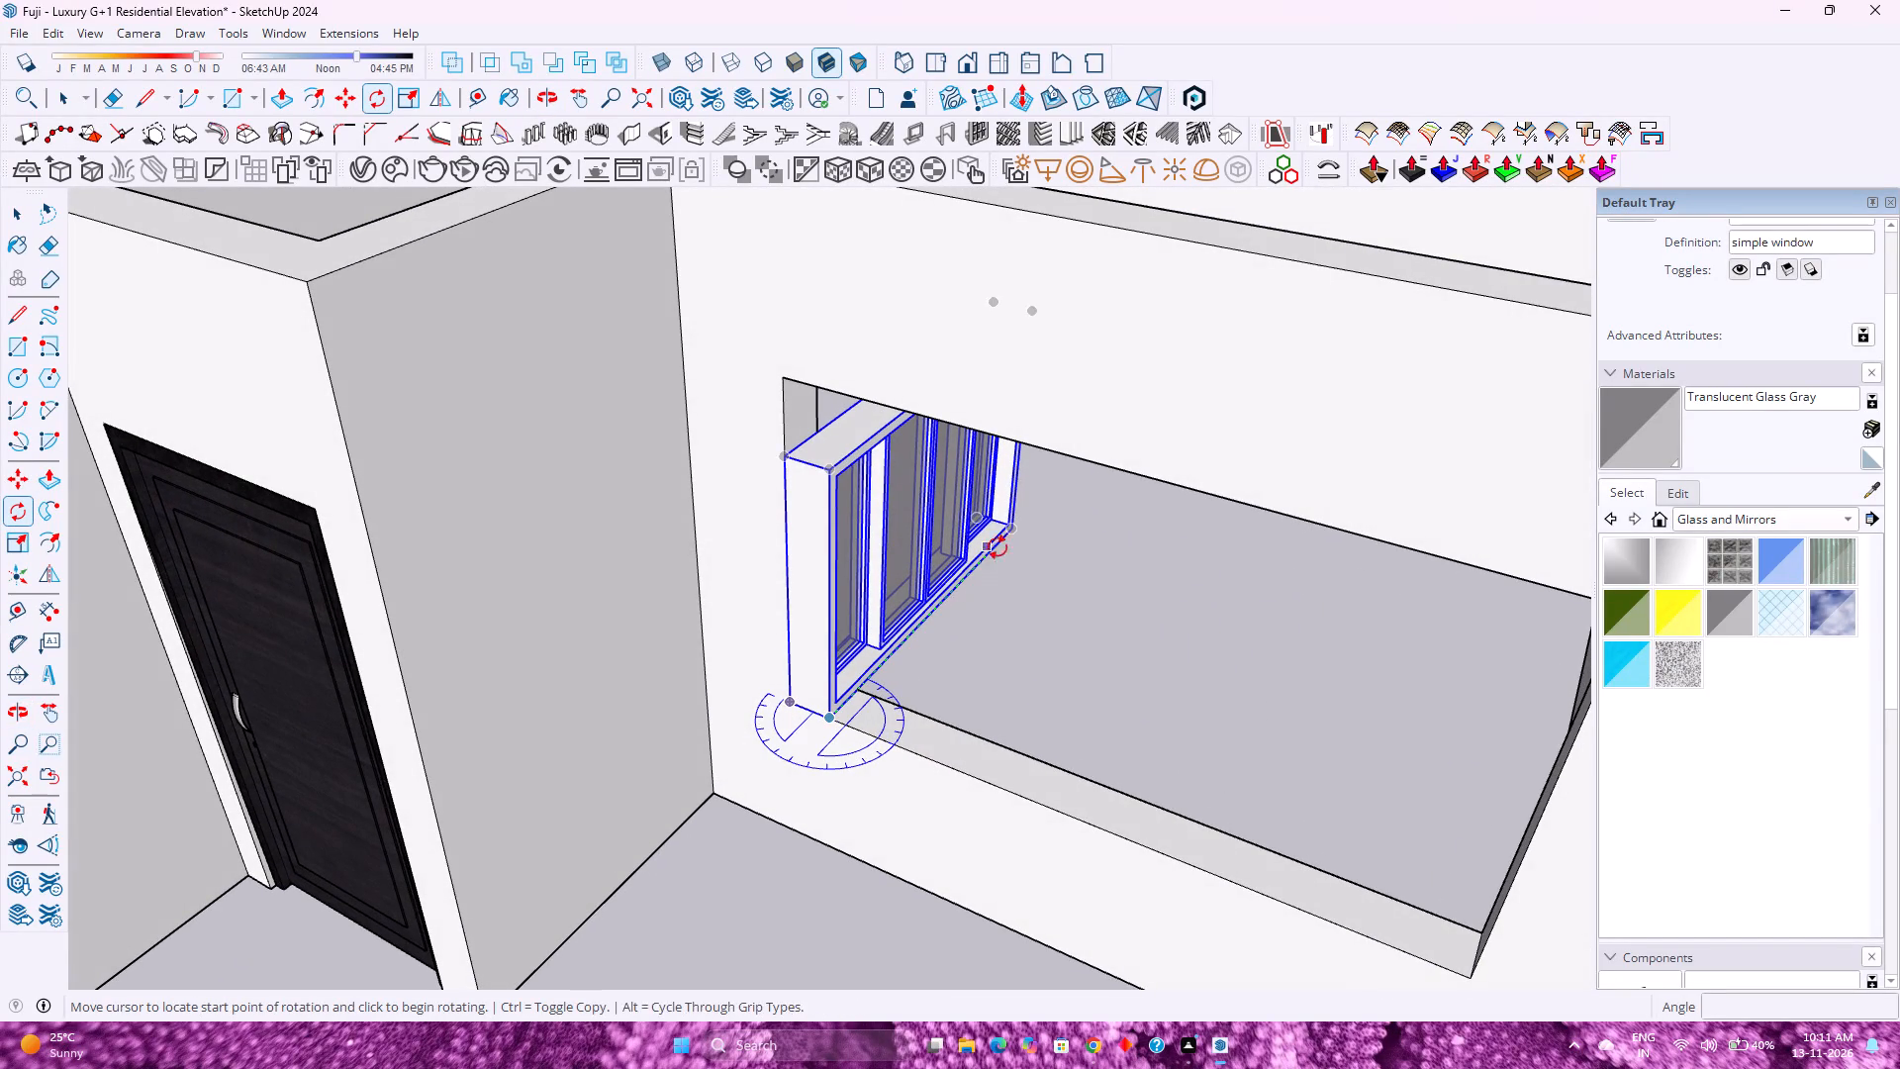
left_click(1015, 530)
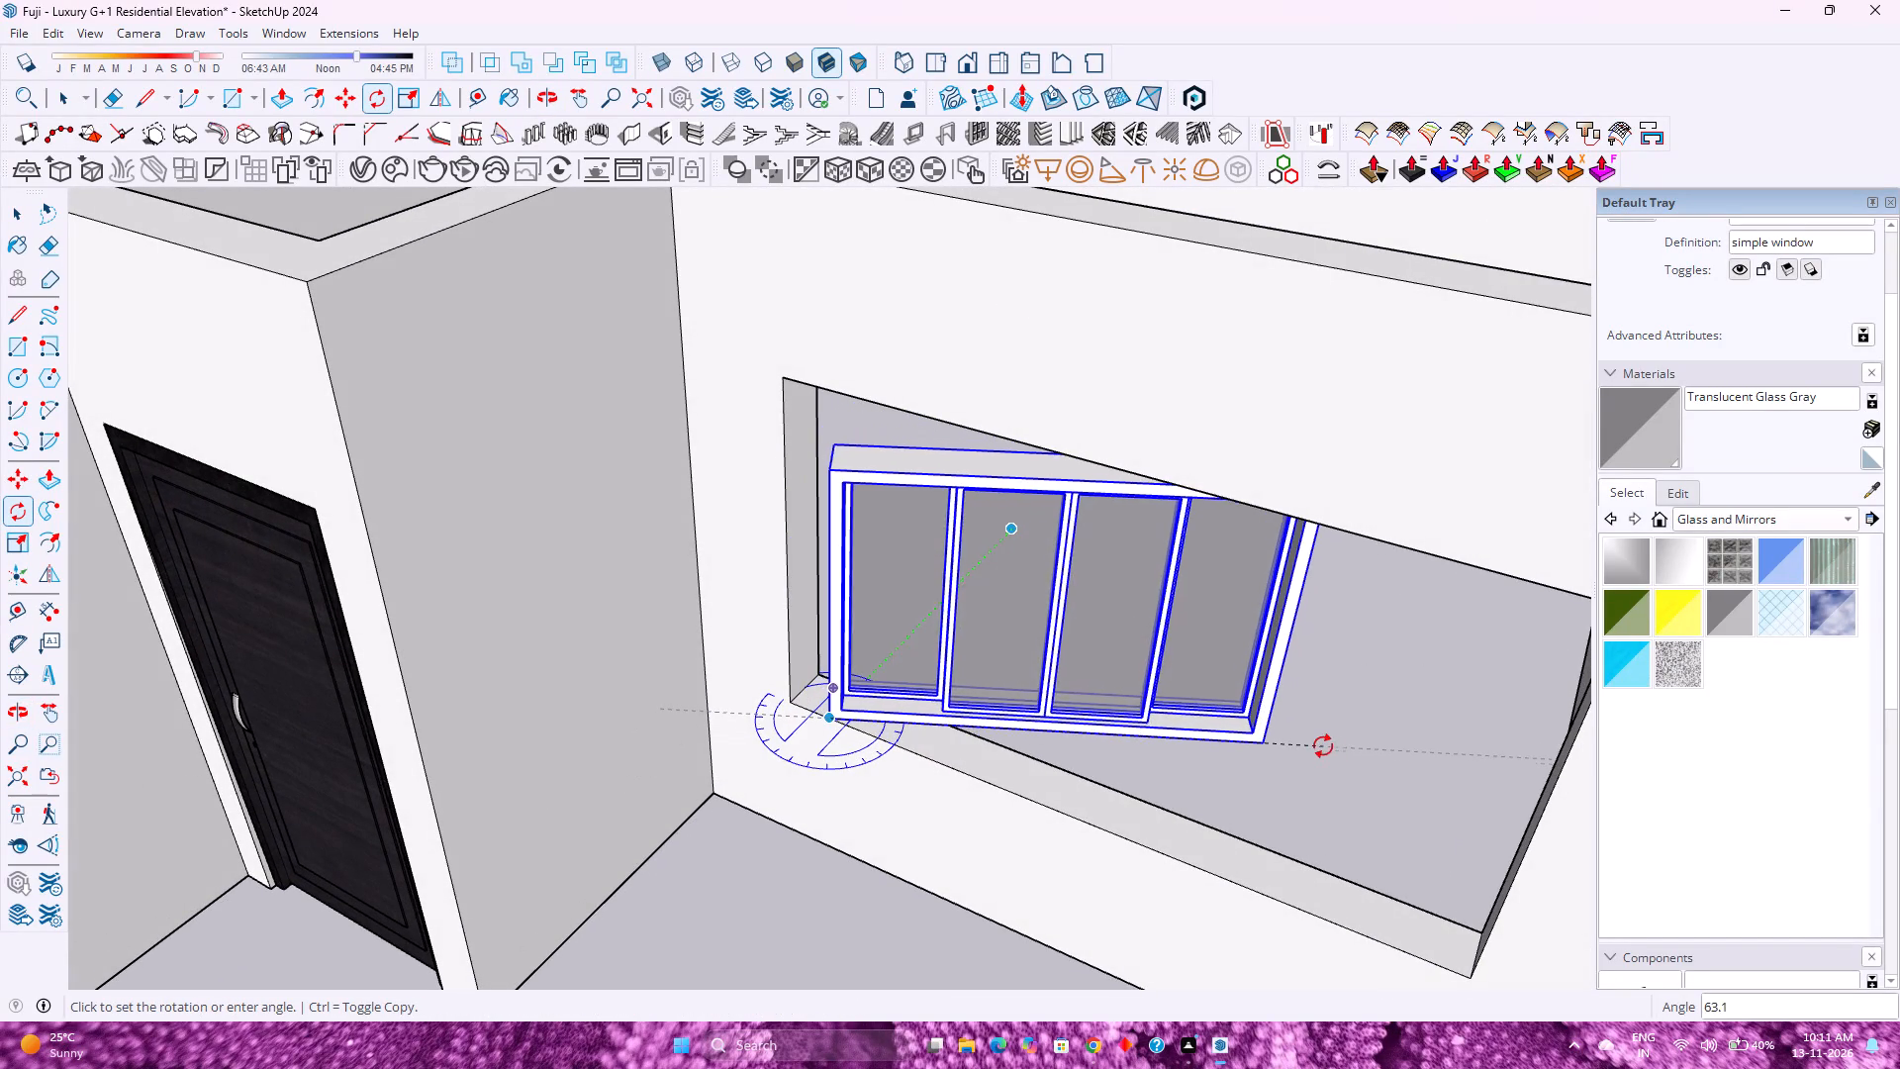
scroll(1323, 749, "down", 3)
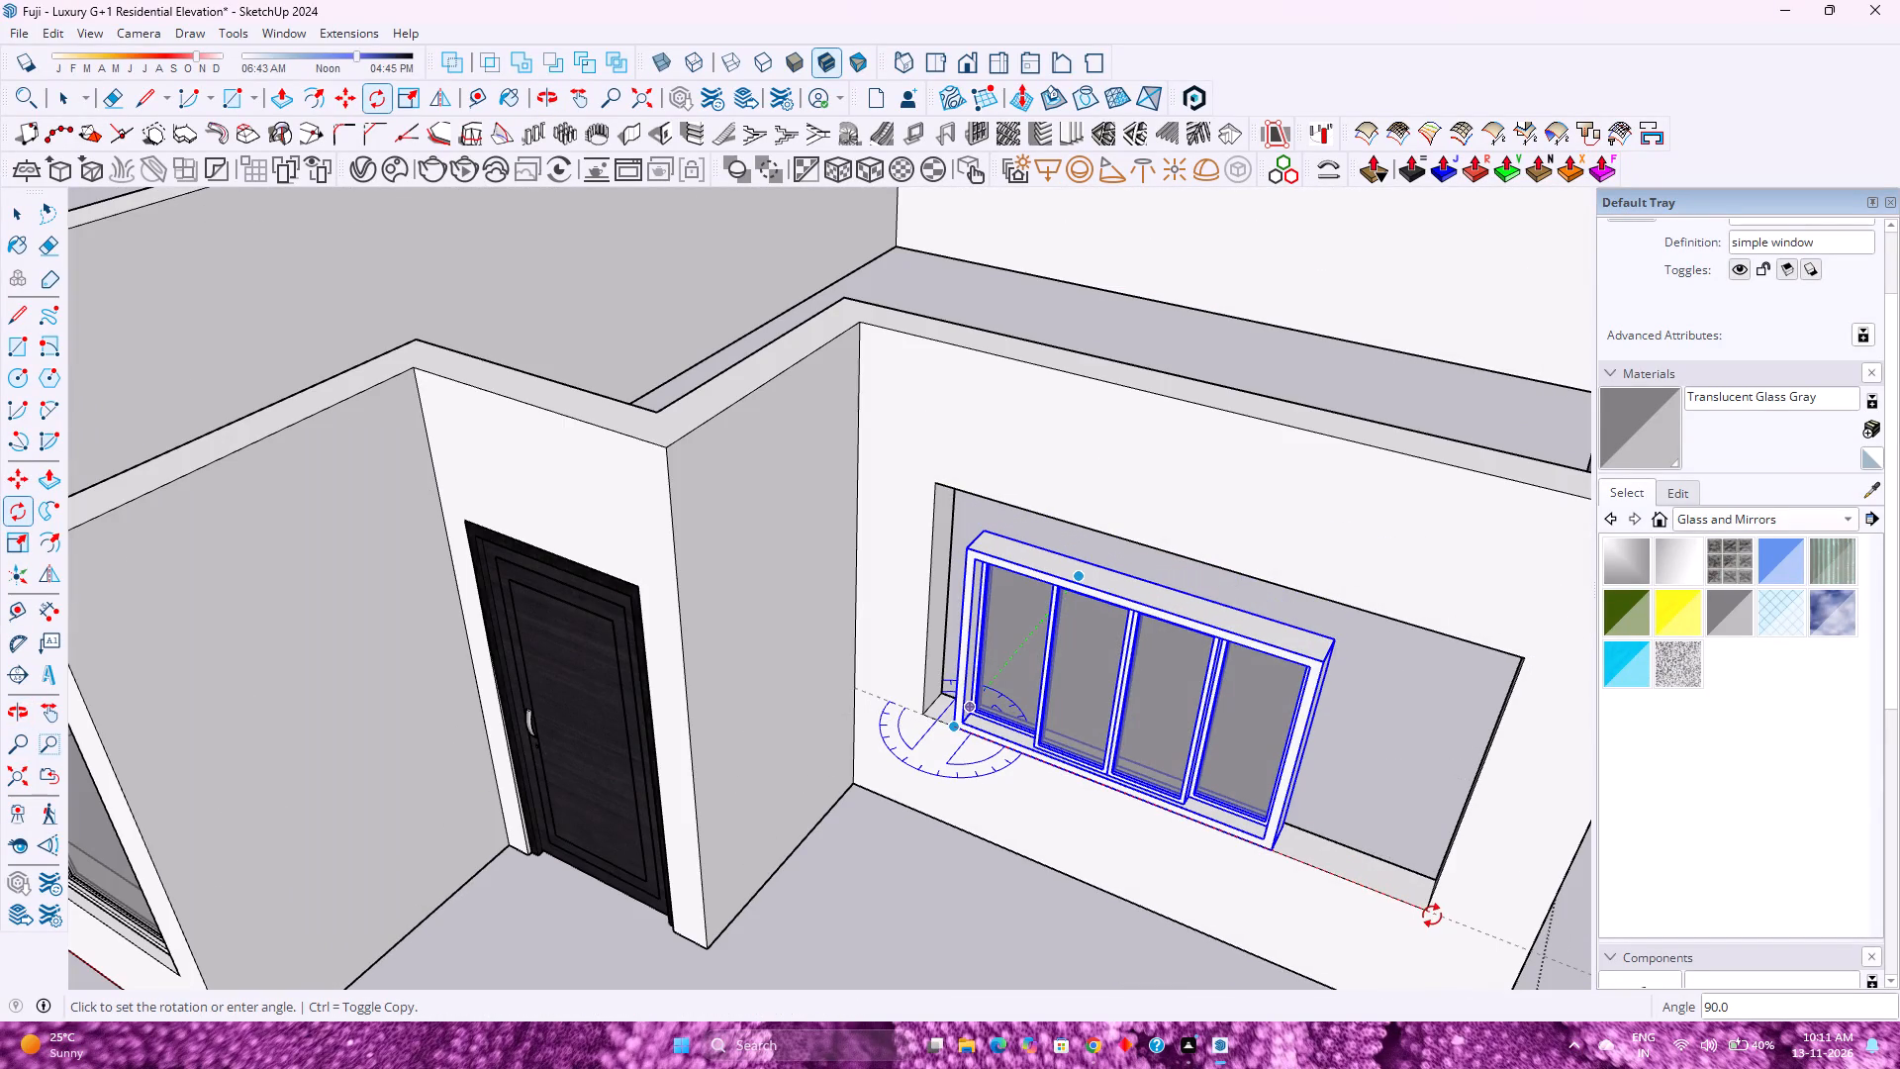
left_click(1424, 913)
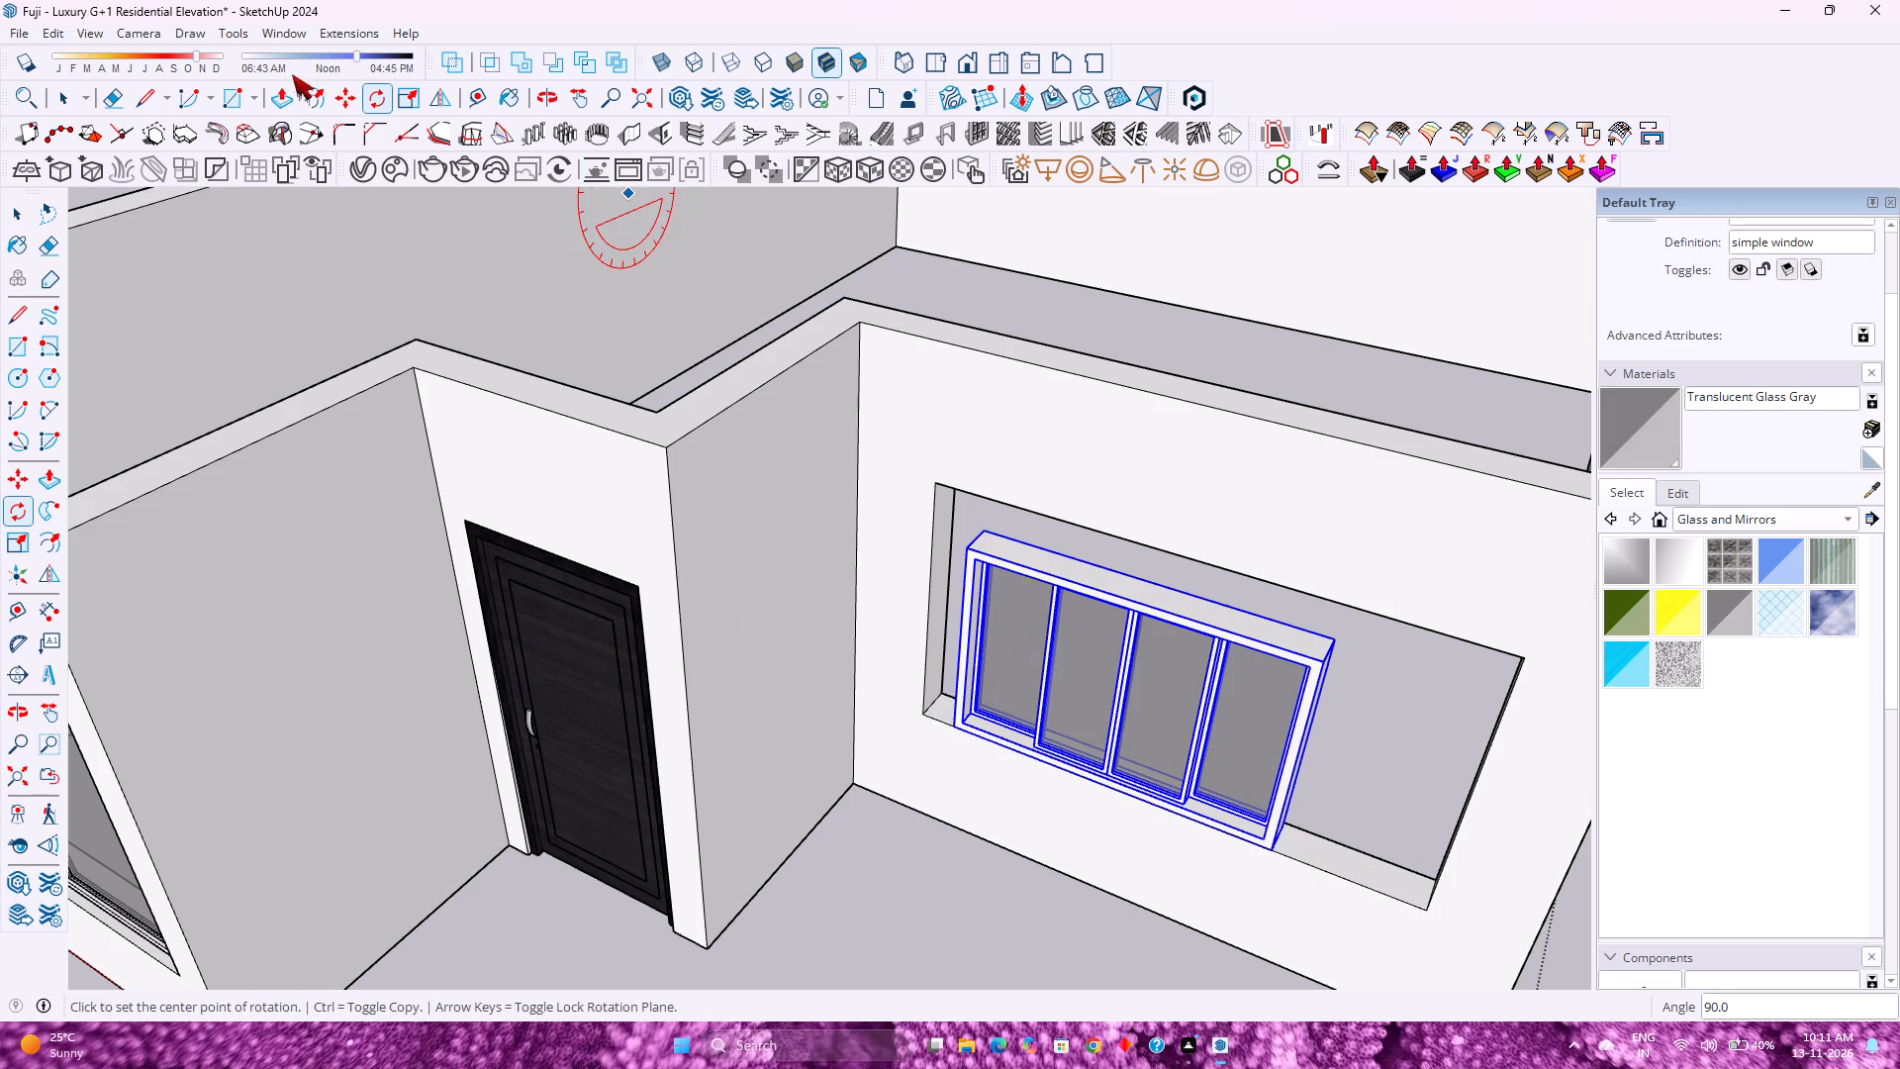
Move the window by its lower outer corner onto the opening's lower corner nearest the door.
left_click(337, 105)
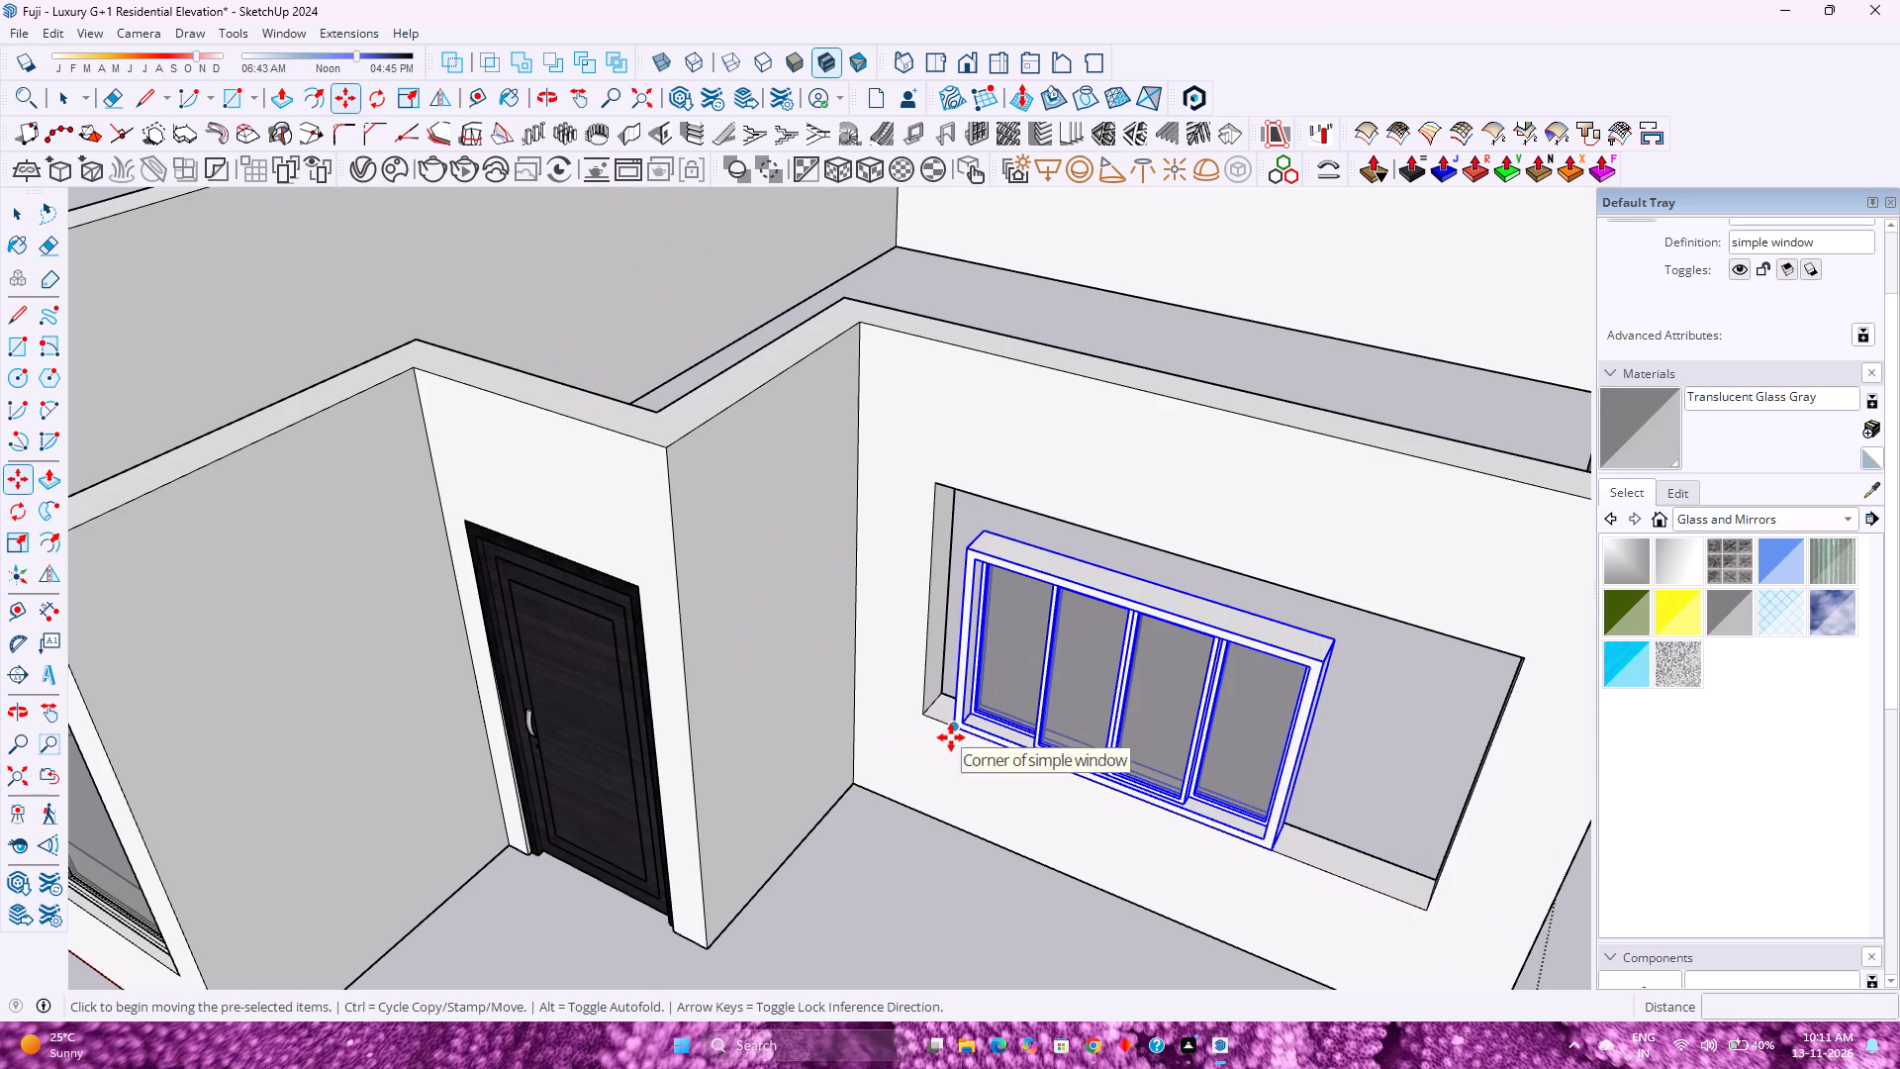
scroll(952, 737, "up", 12)
left_click(956, 700)
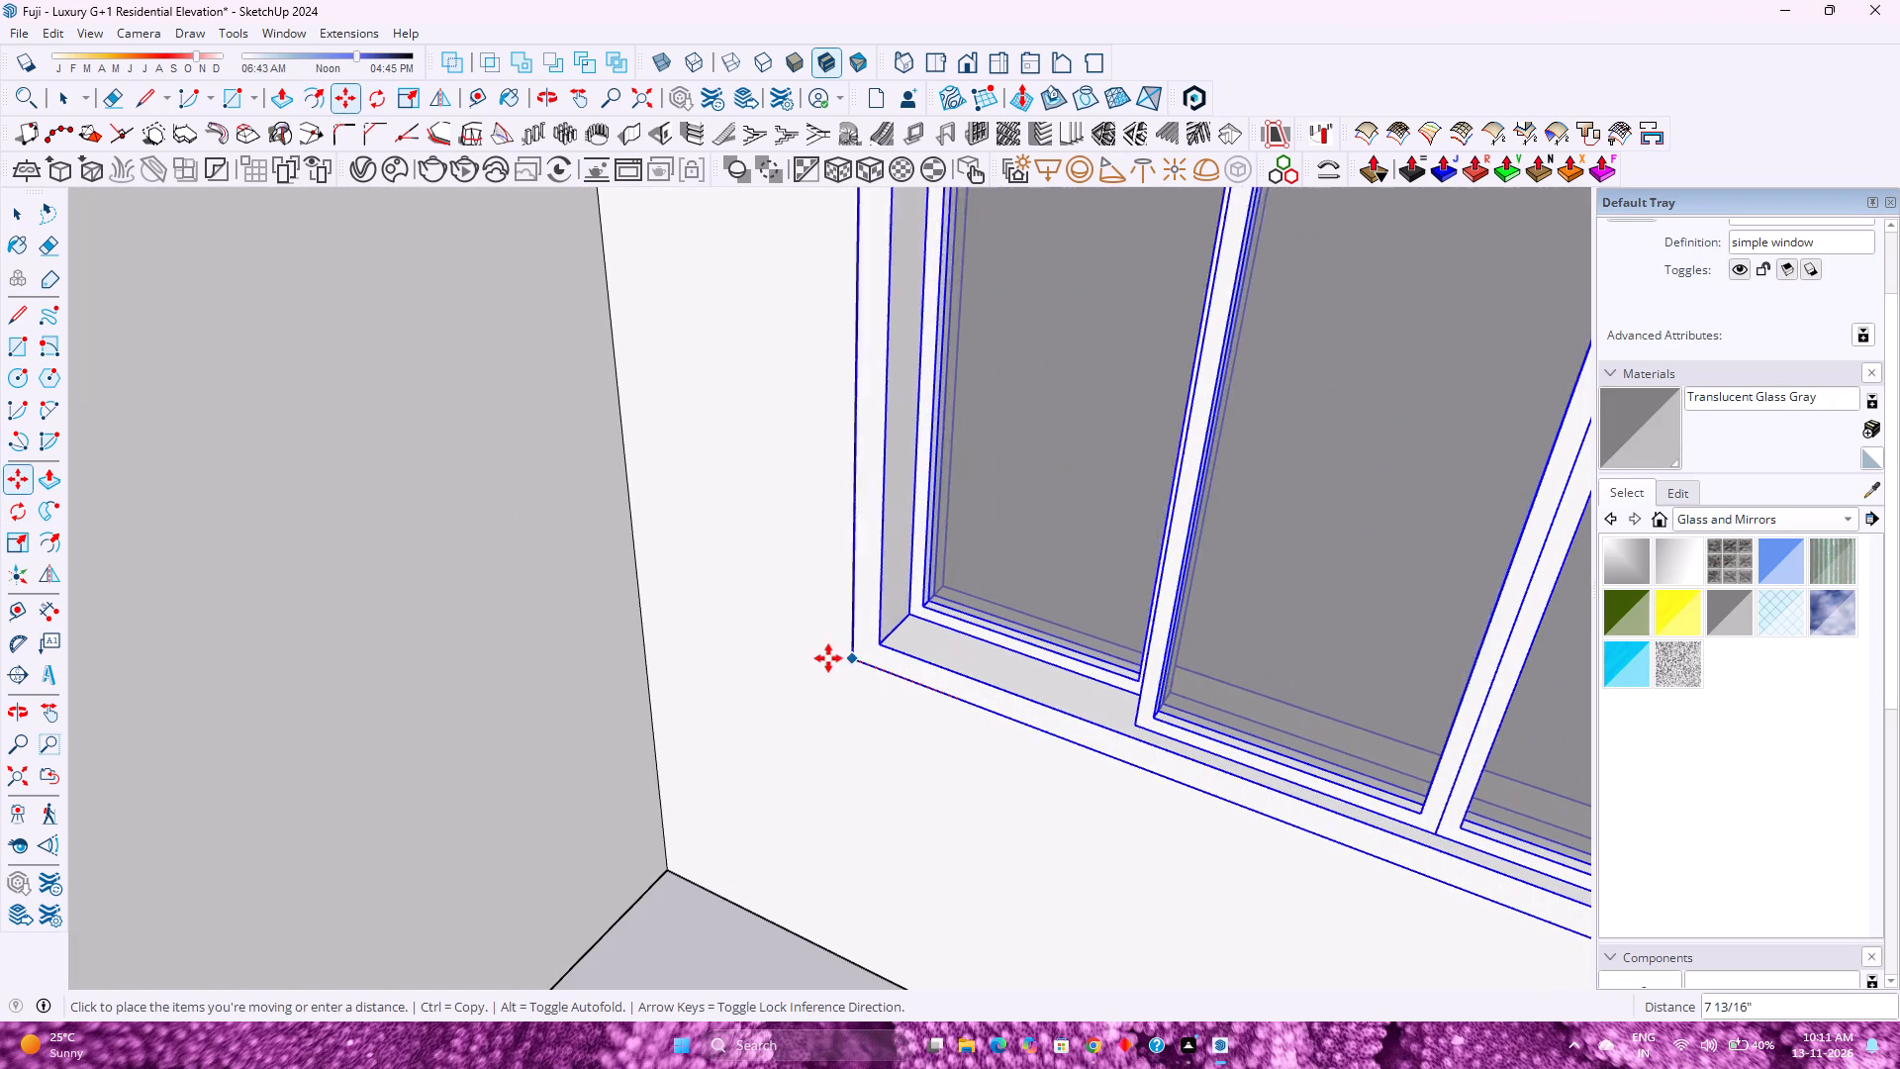
left_click(856, 657)
Scale the window's depth from its back face to about 0.61, keeping the front face in place.
scroll(842, 680, "down", 10)
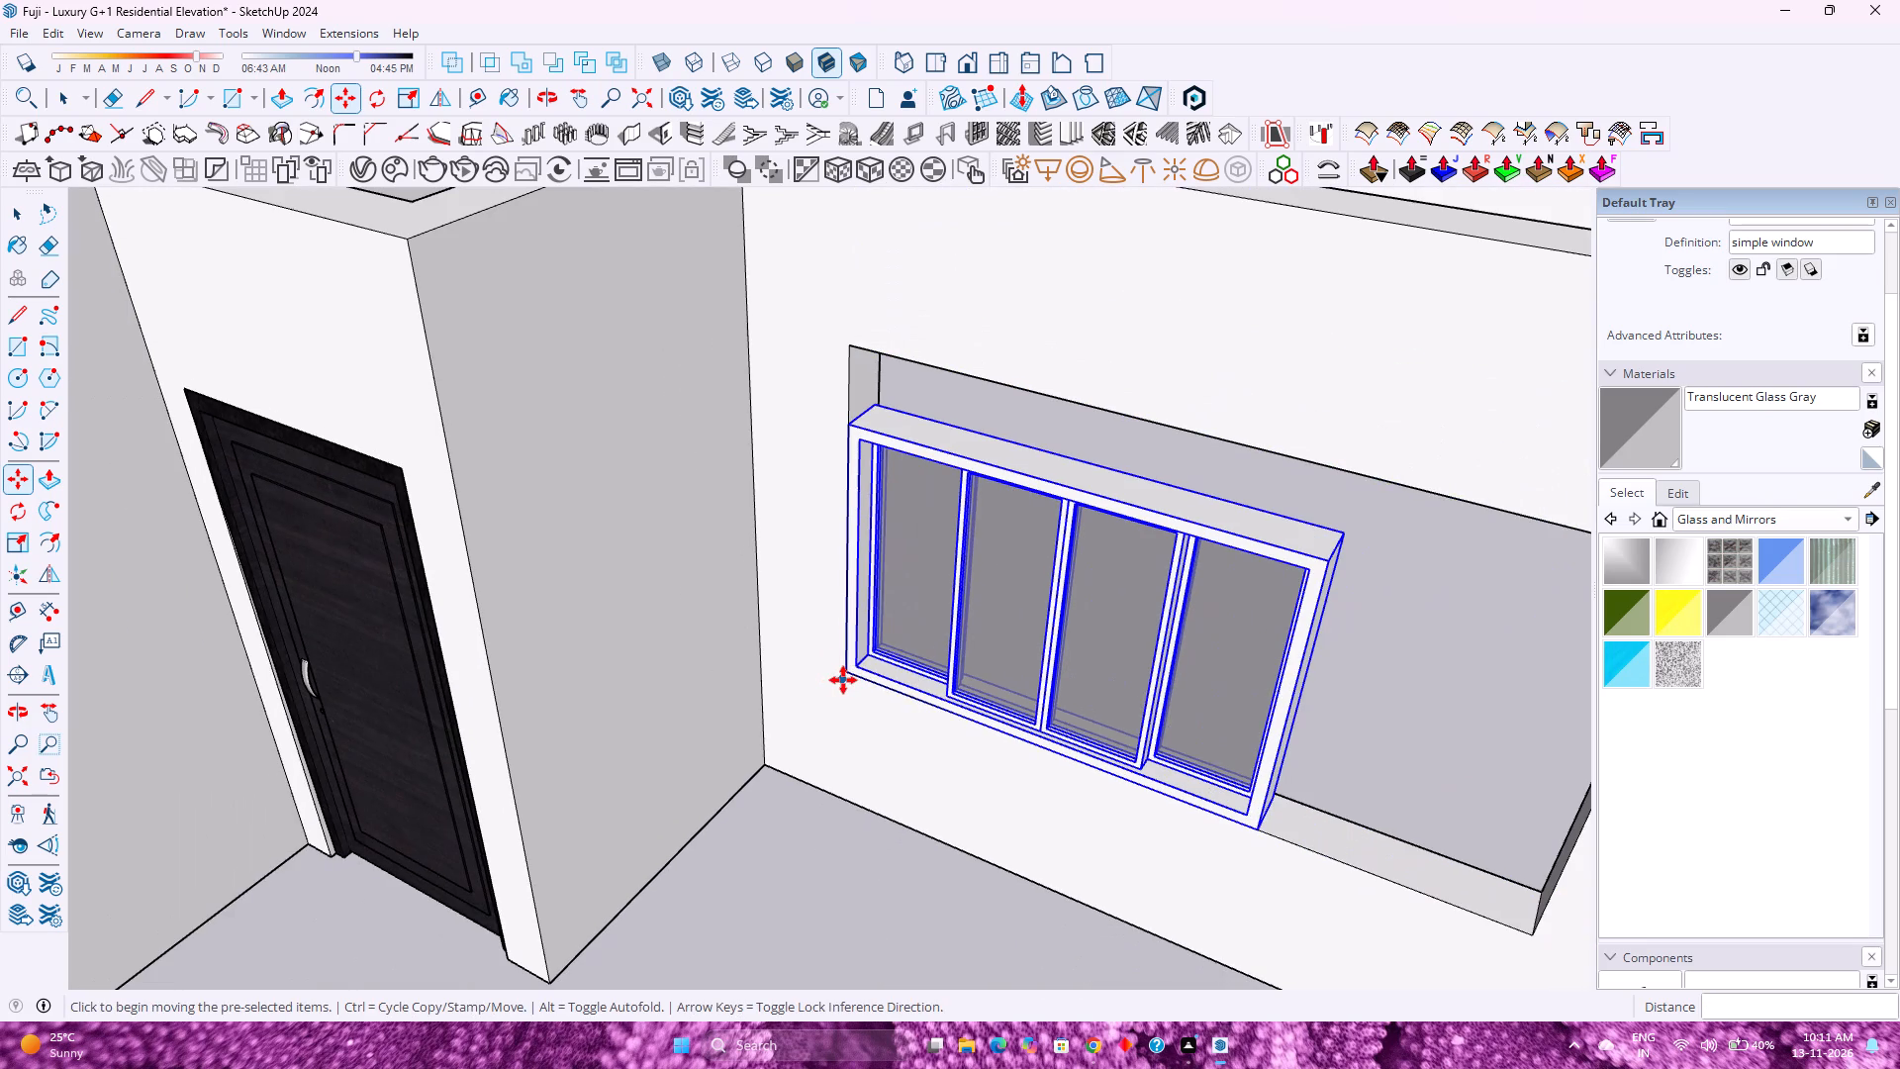
scroll(1165, 802, "up", 6)
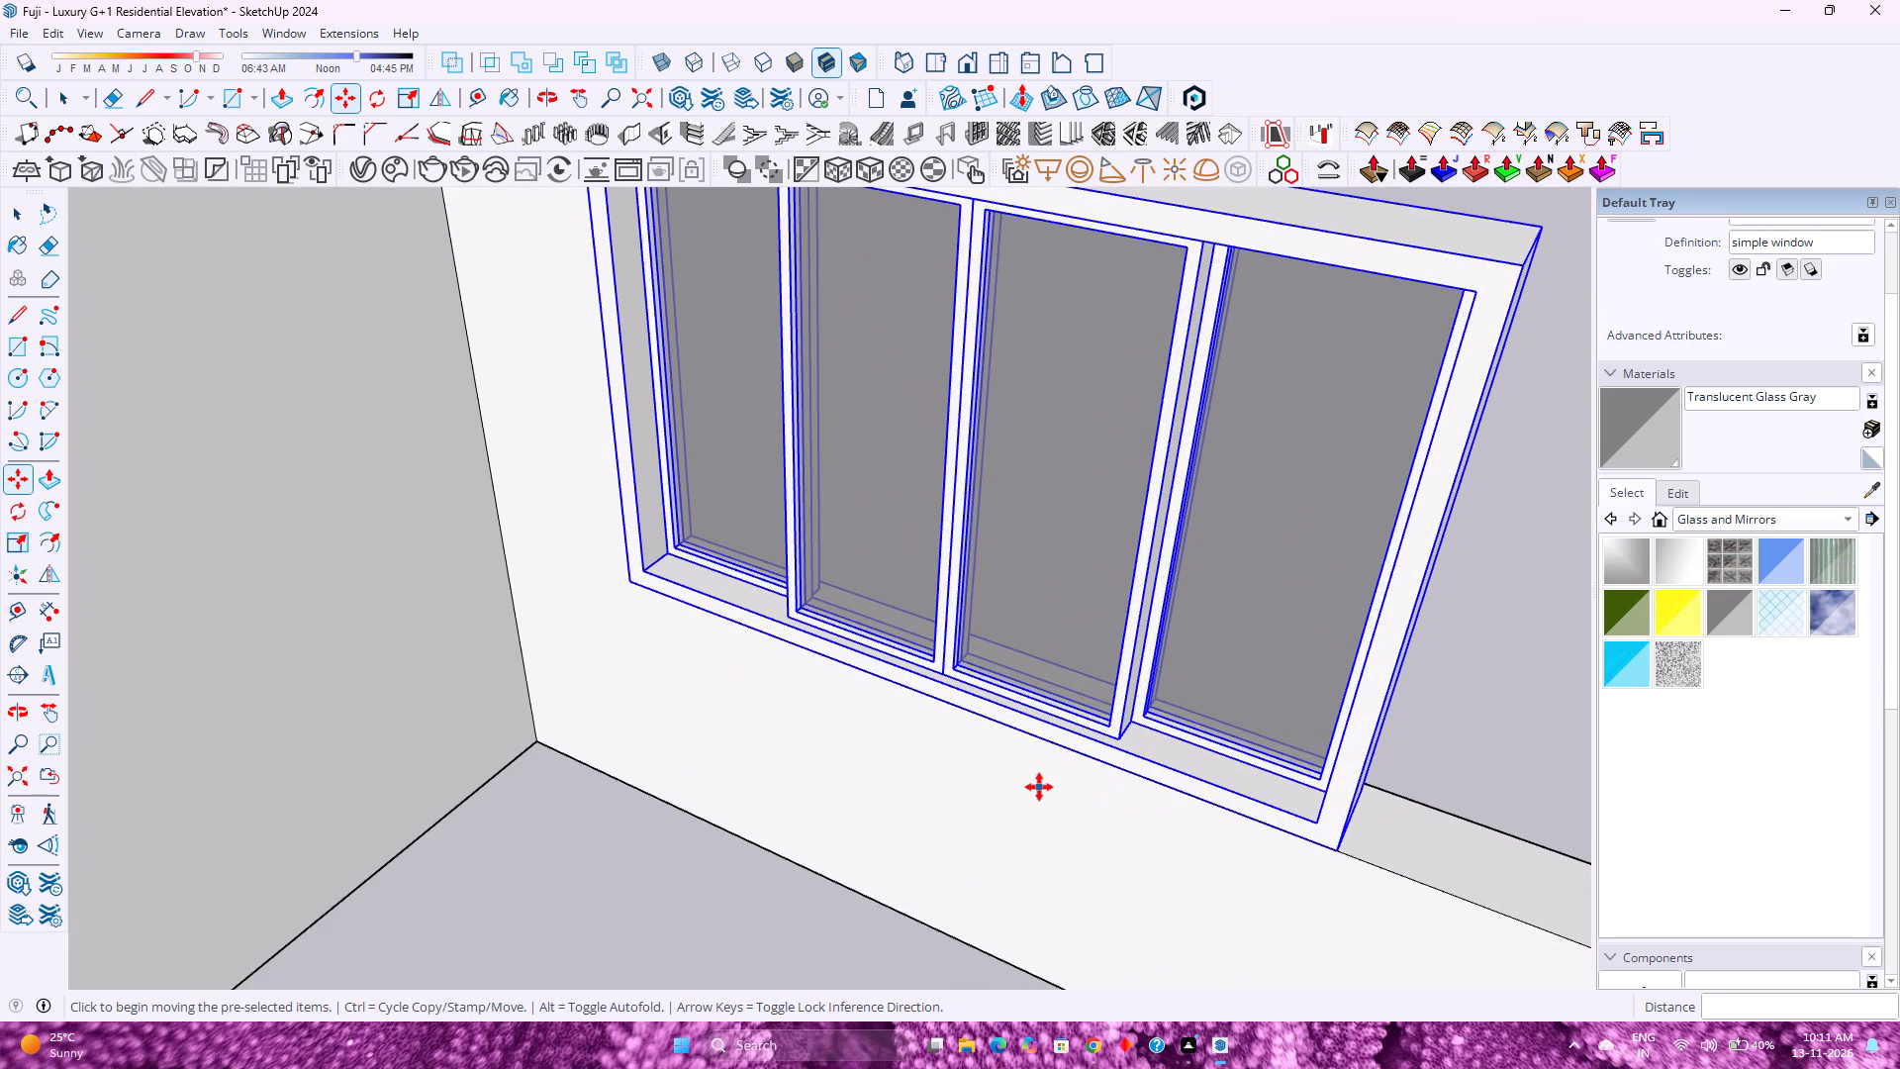
key("s")
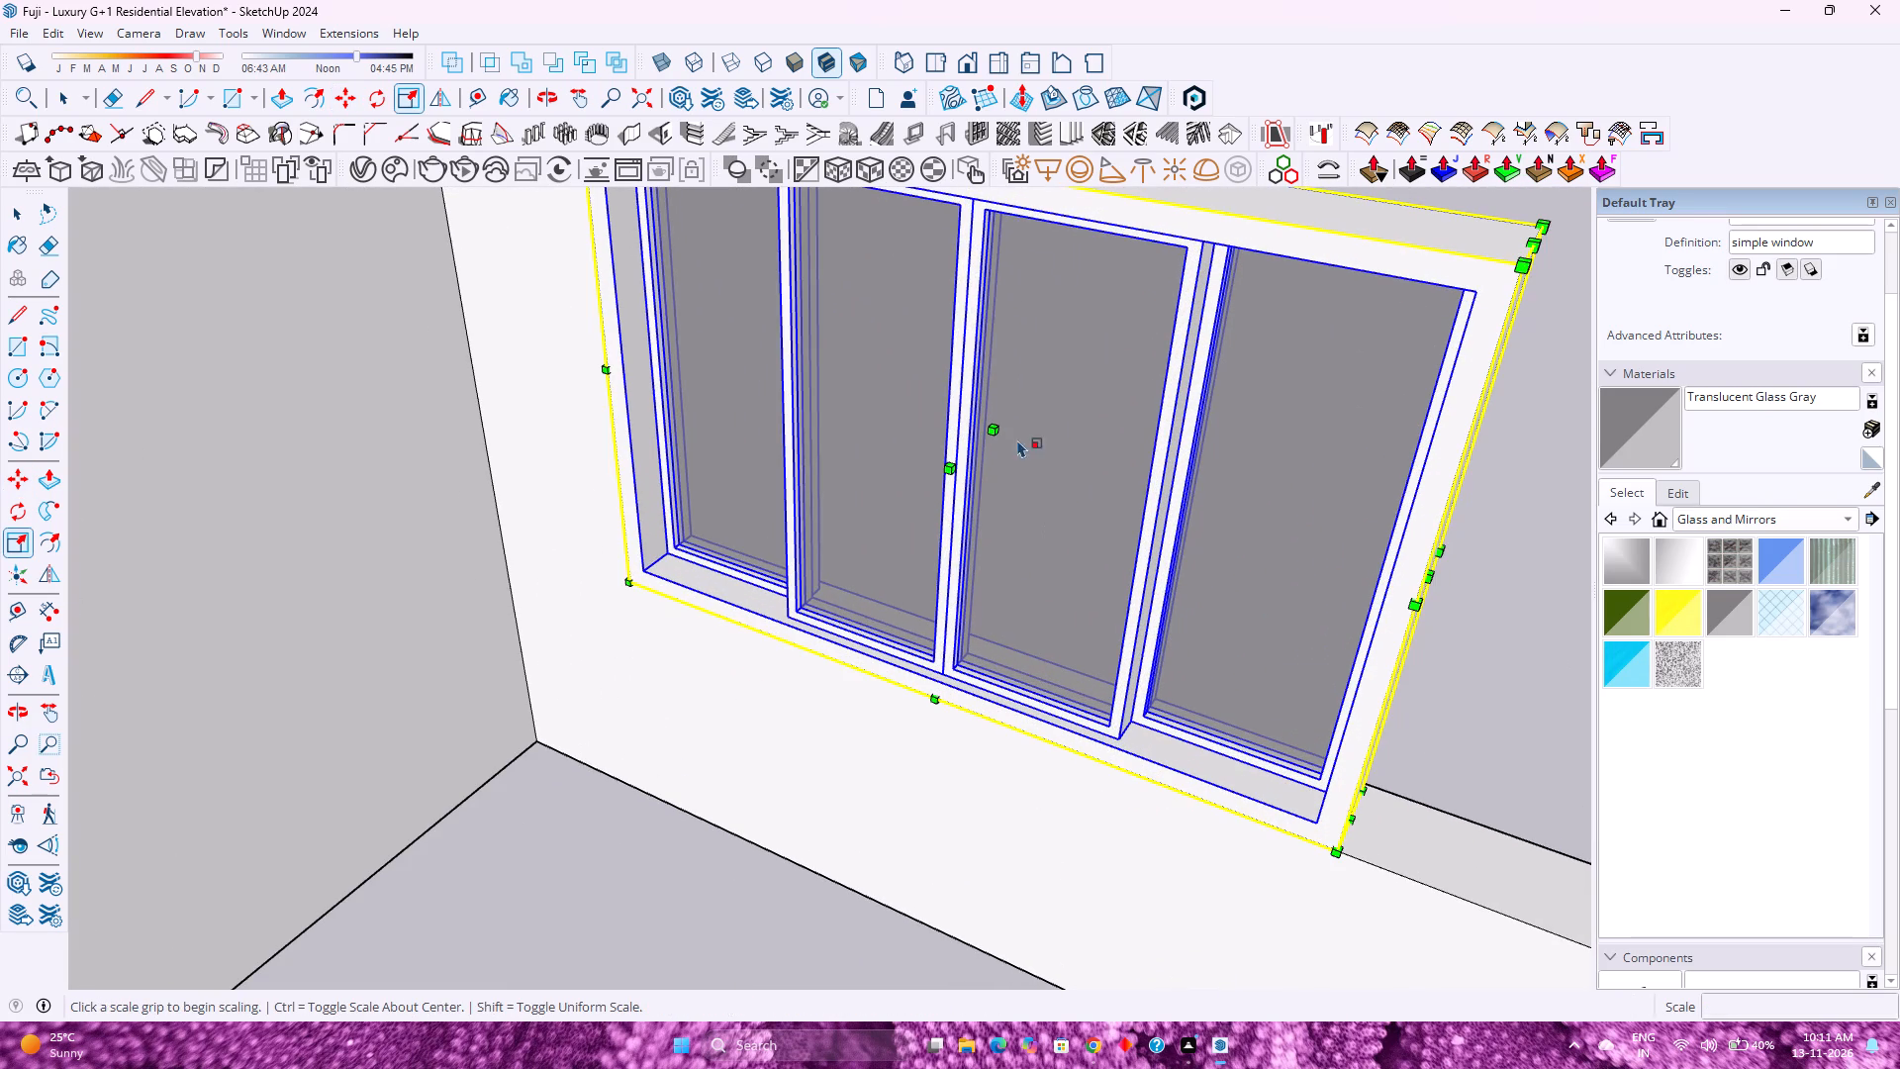
left_click(1002, 436)
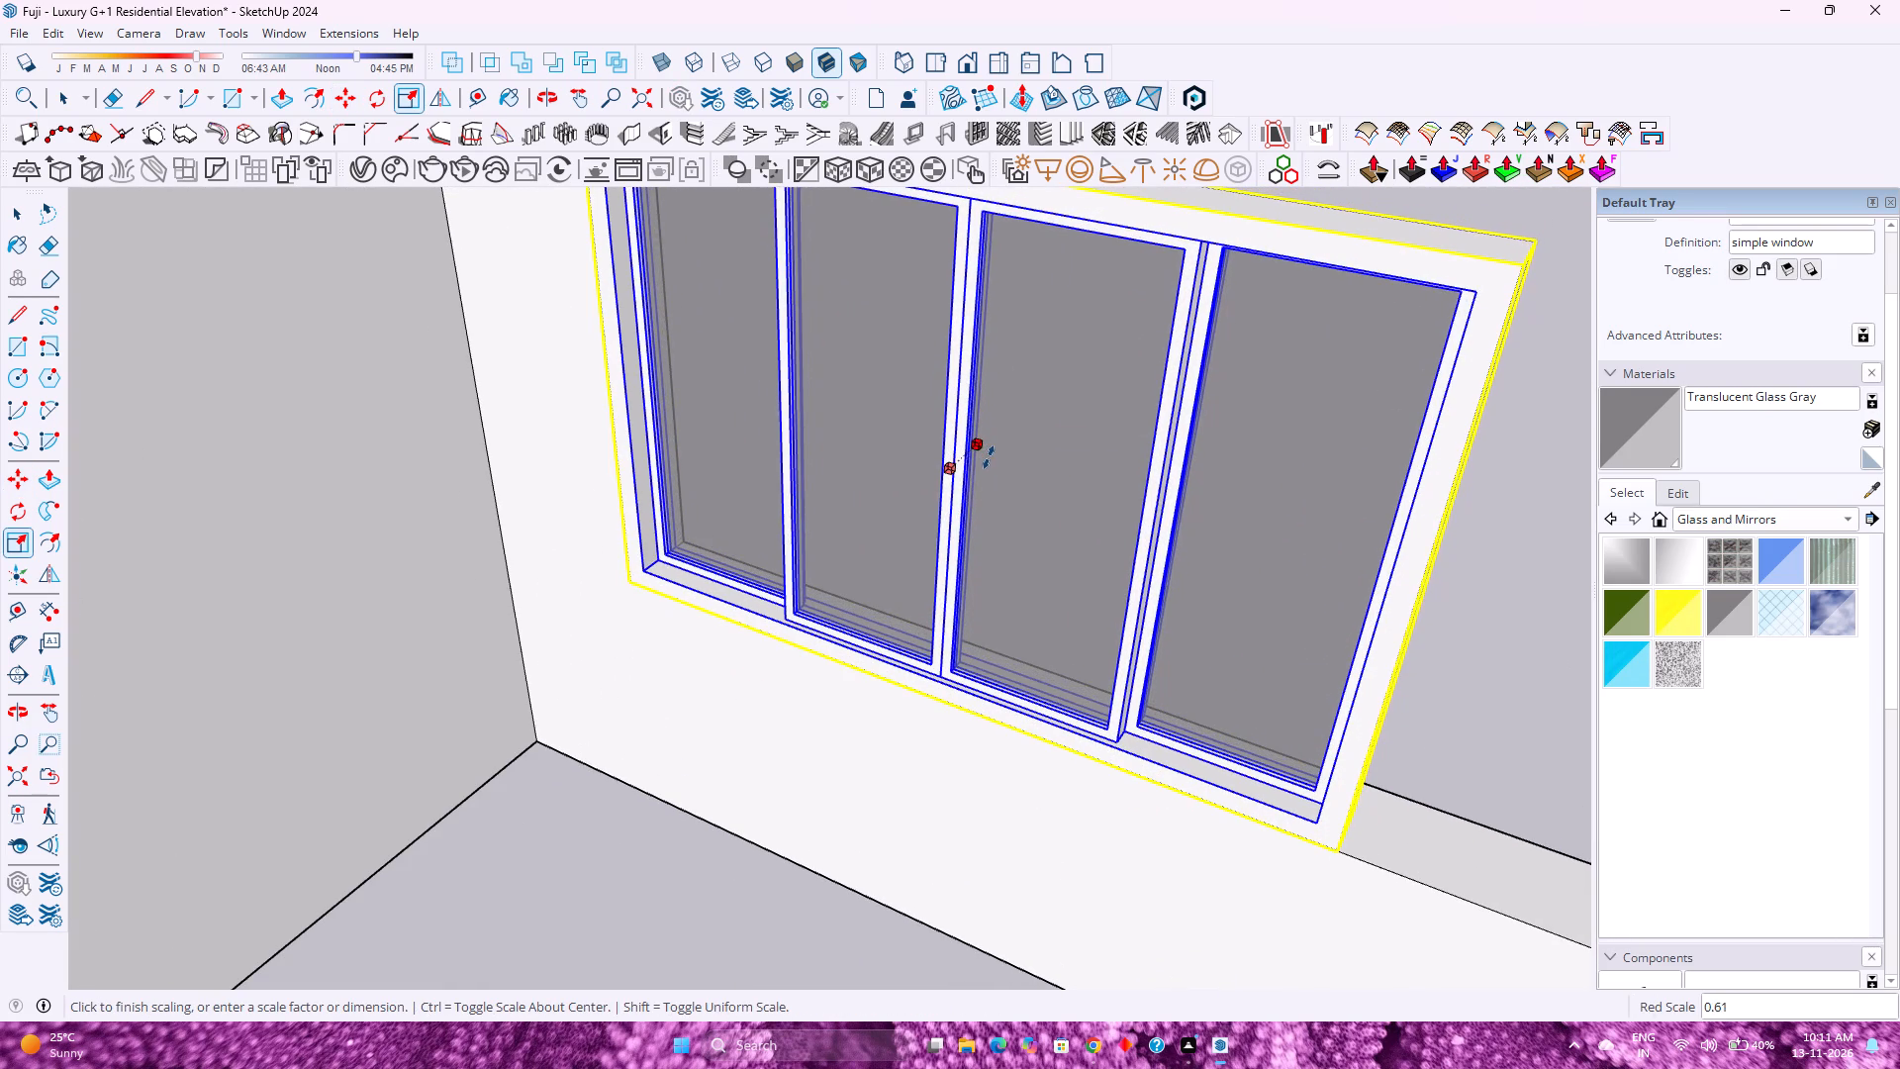
left_click(989, 457)
Move the window 2 inches inward from the outer wall face, into the depth of the opening.
scroll(858, 656, "down", 4)
middle_click_drag(1030, 681, 641, 664)
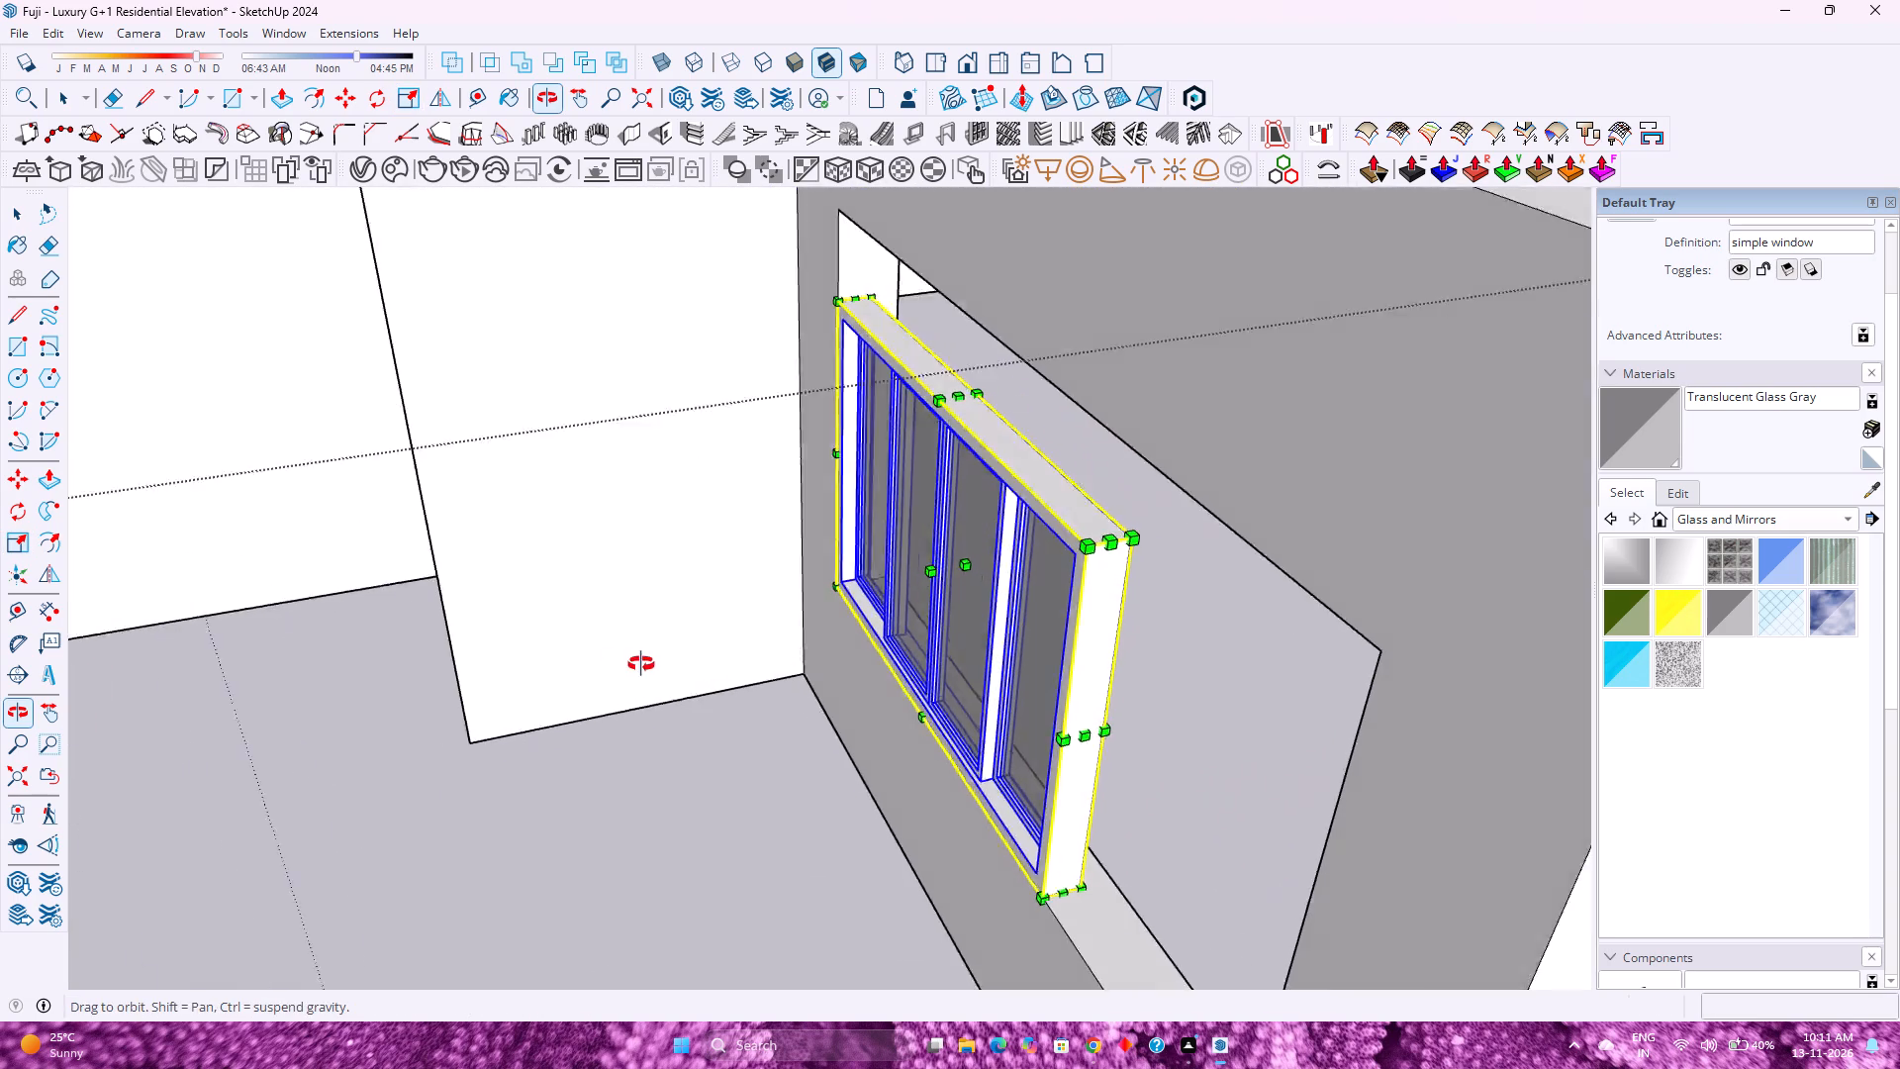
middle_click_drag(641, 664, 610, 664)
scroll(1101, 937, "up", 12)
middle_click_drag(869, 906, 832, 904)
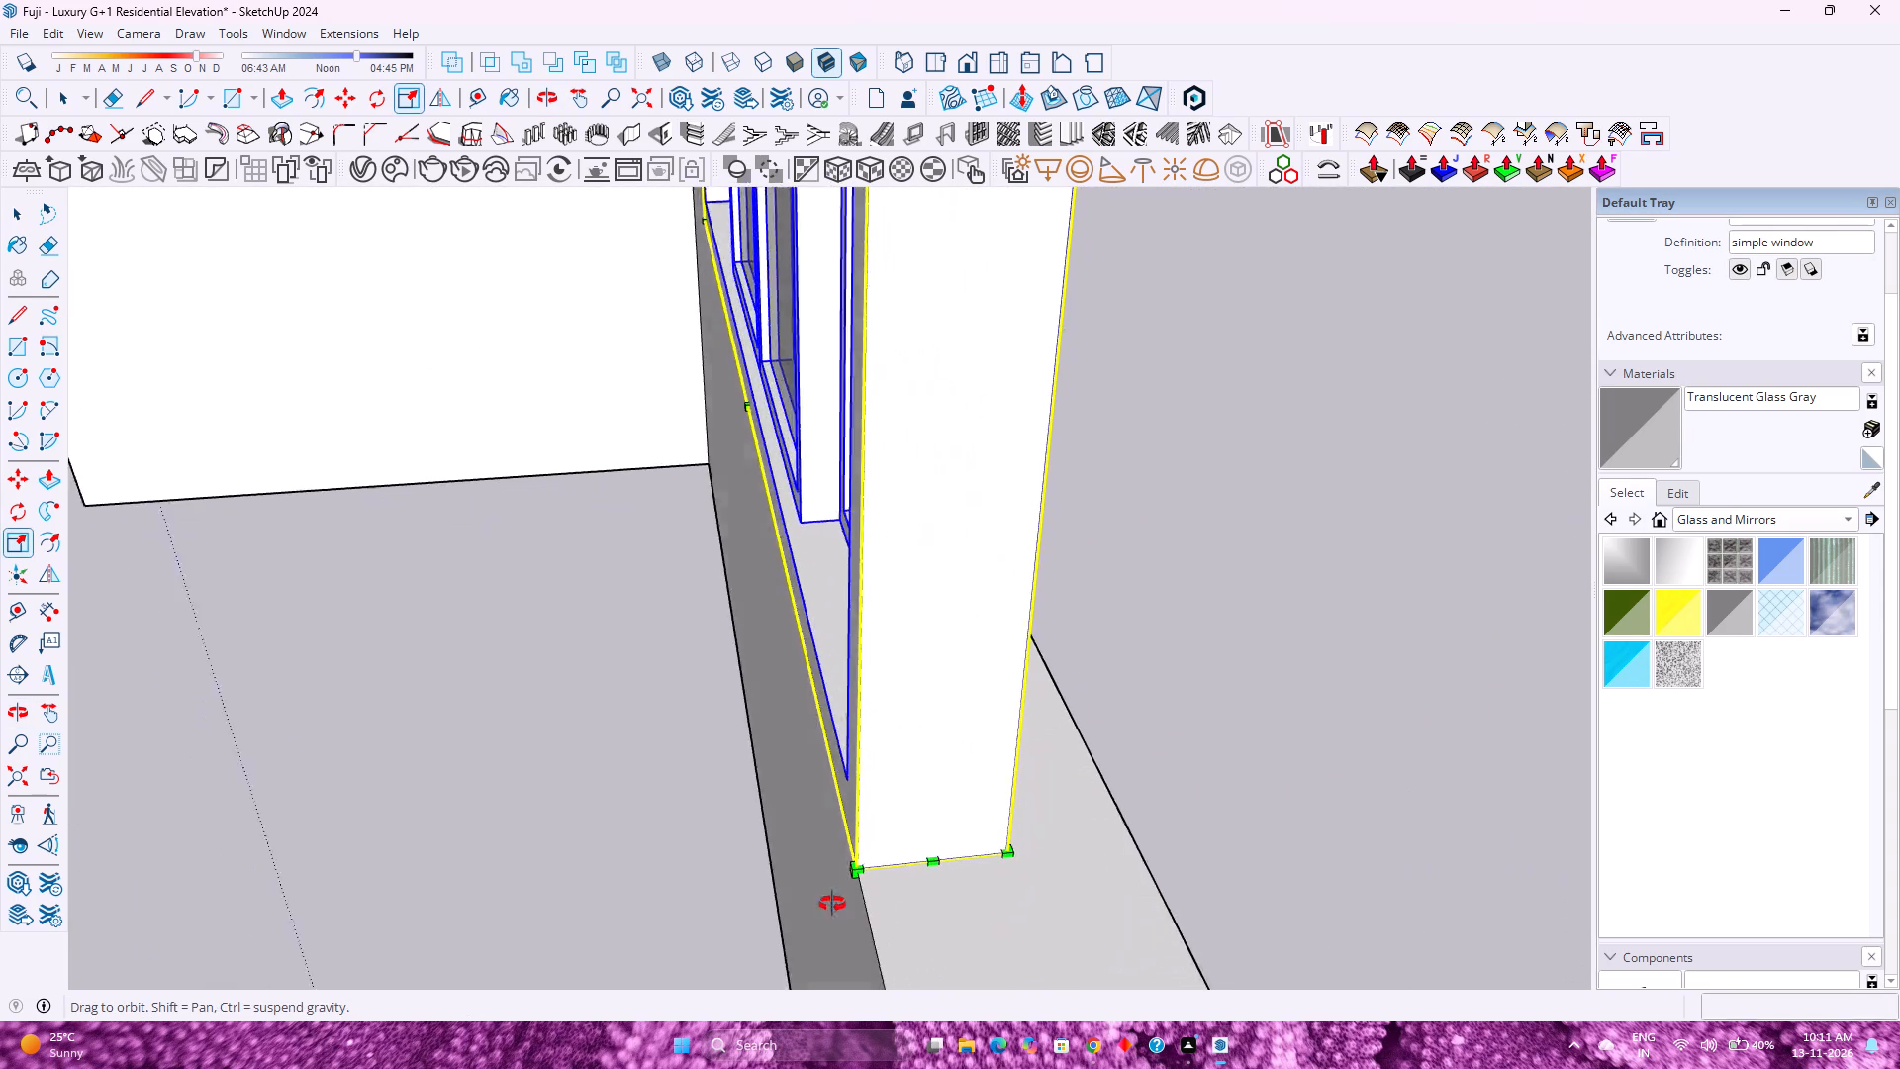
middle_click_drag(832, 904, 1239, 878)
scroll(1002, 830, "down", 16)
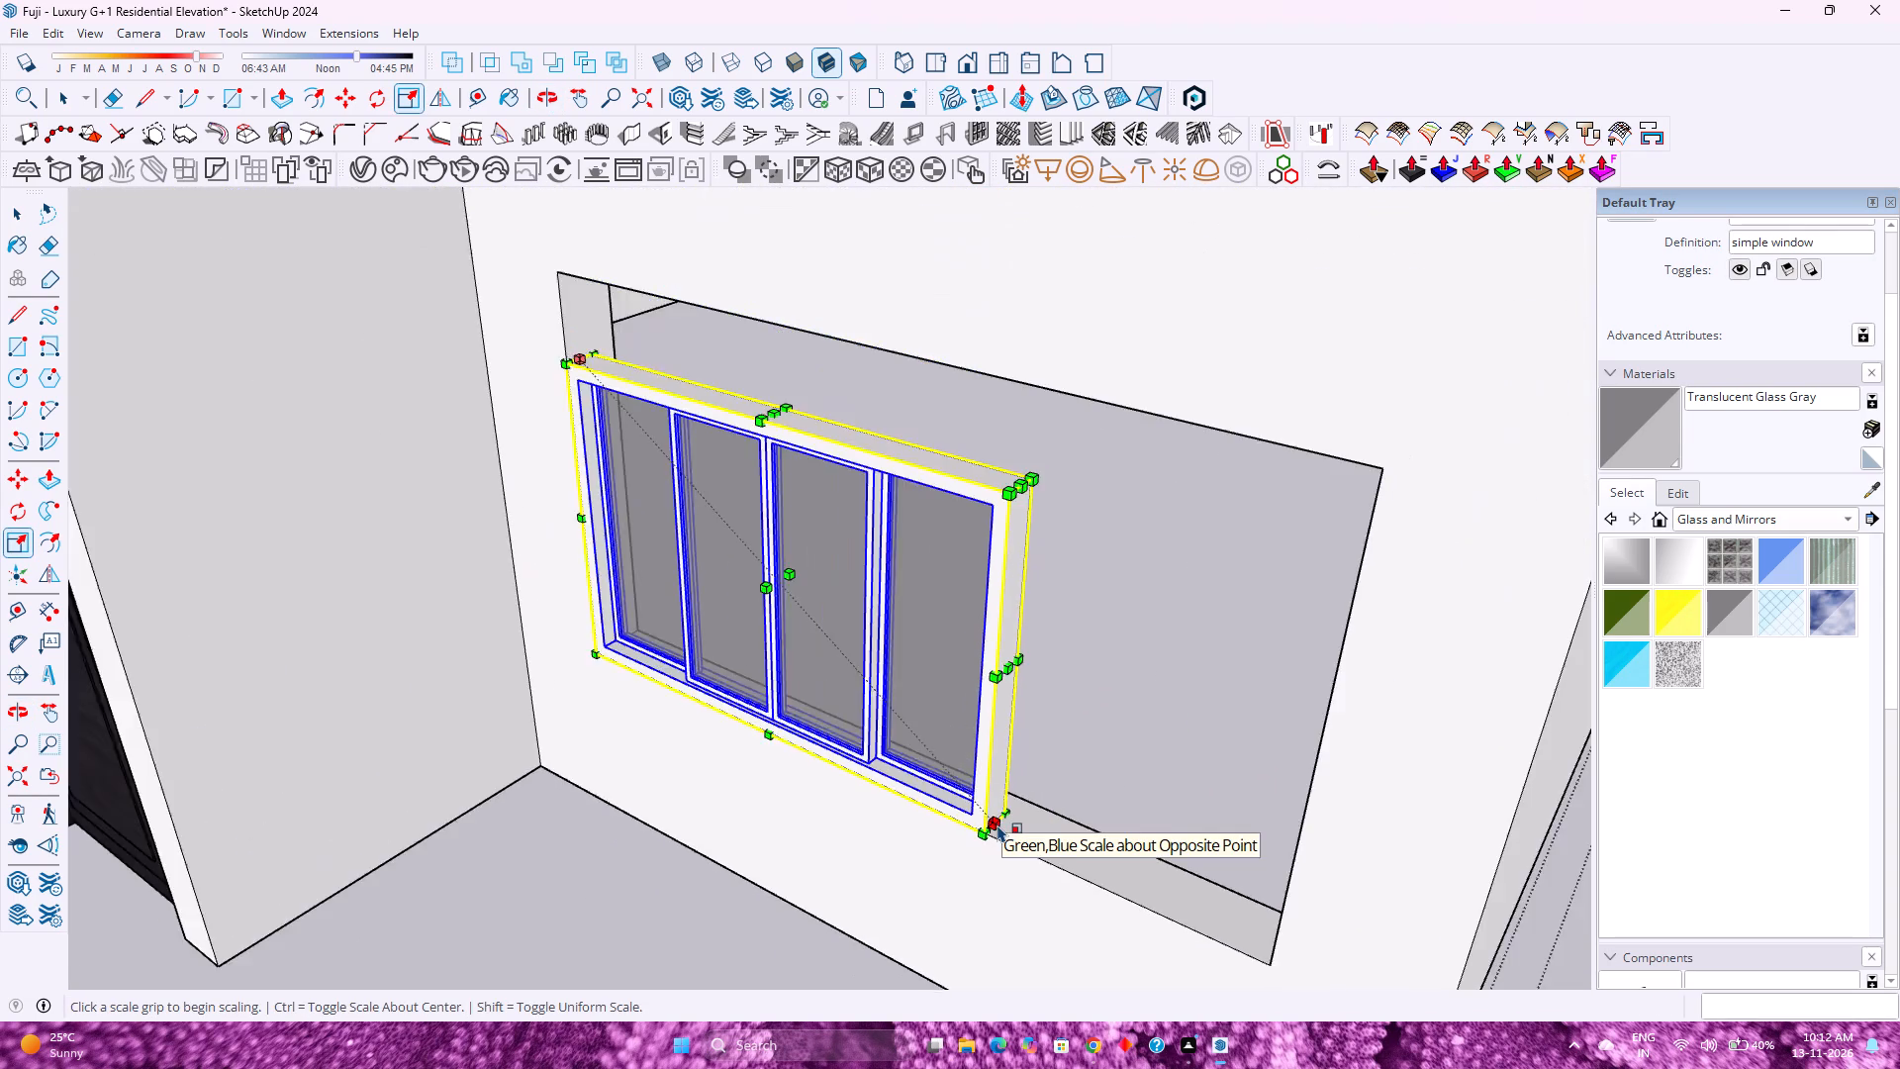
scroll(997, 825, "down", 4)
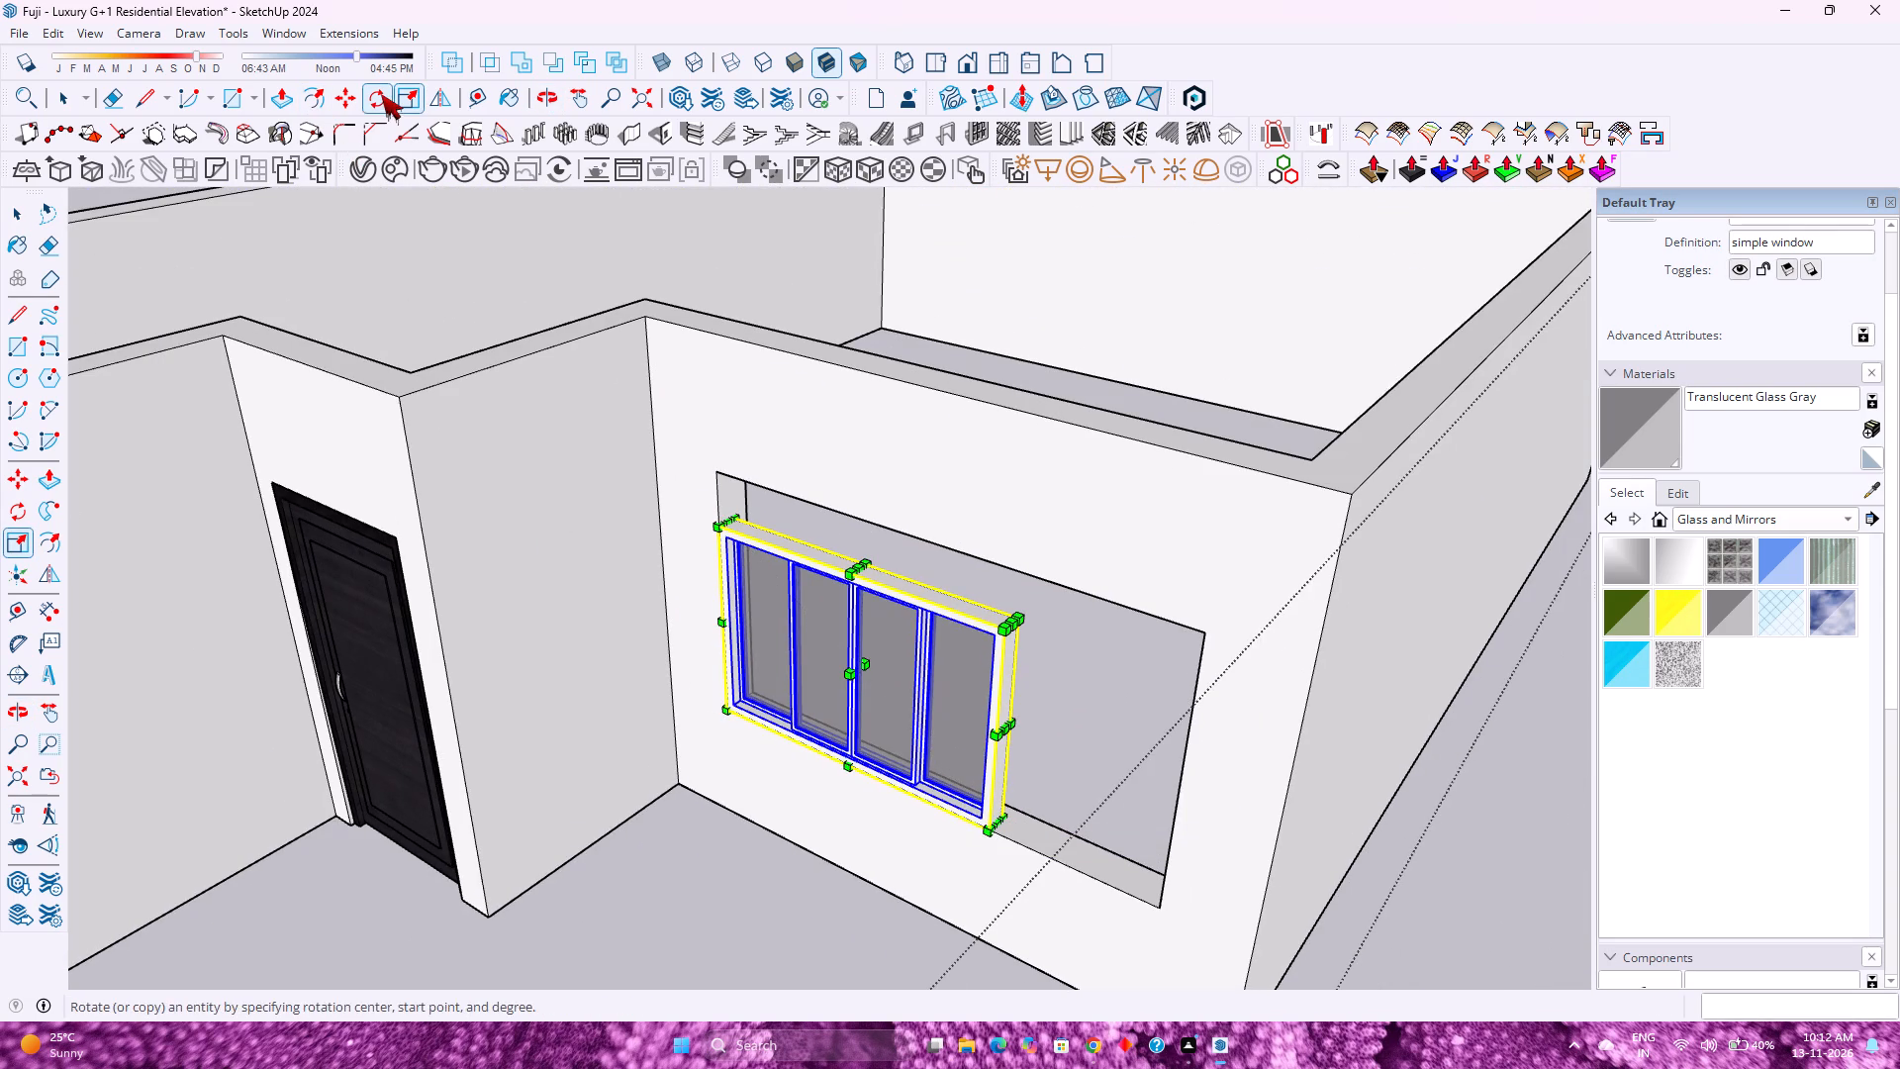
left_click(350, 90)
scroll(730, 727, "up", 2)
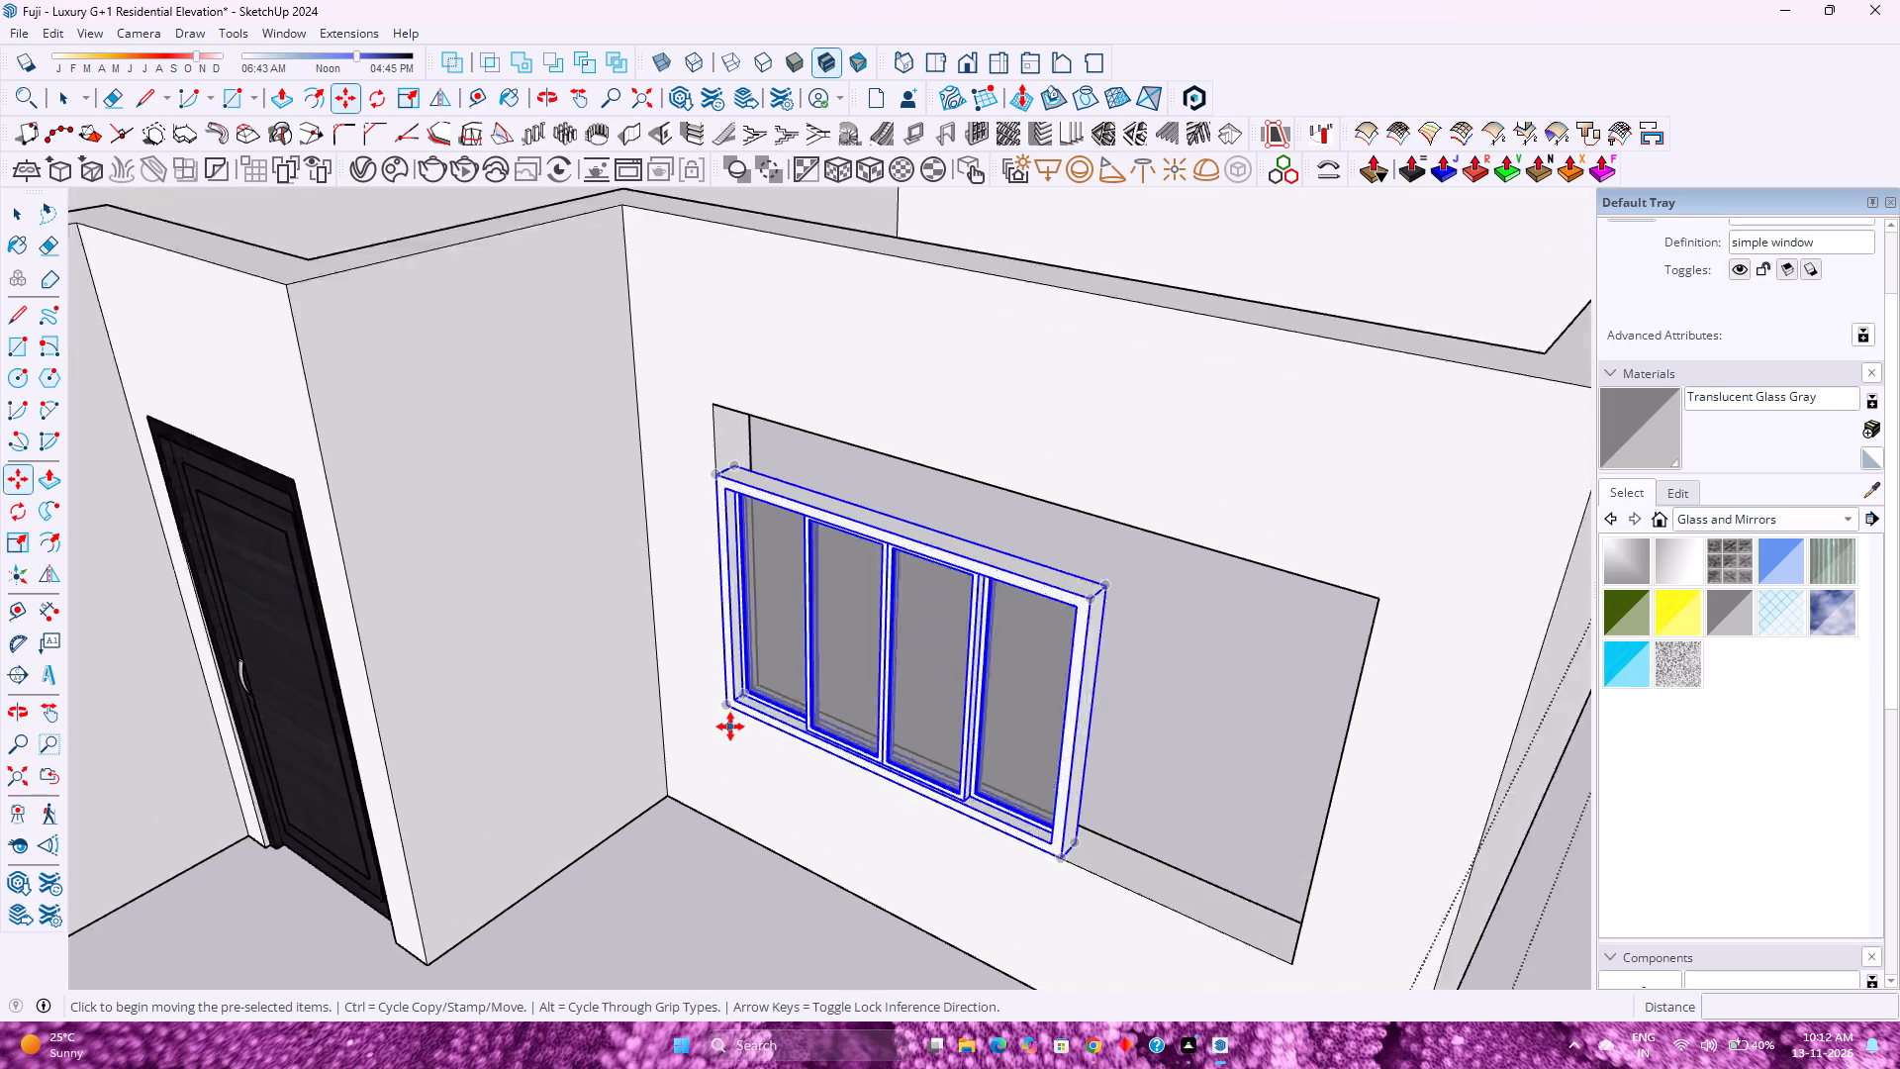
scroll(730, 727, "up", 14)
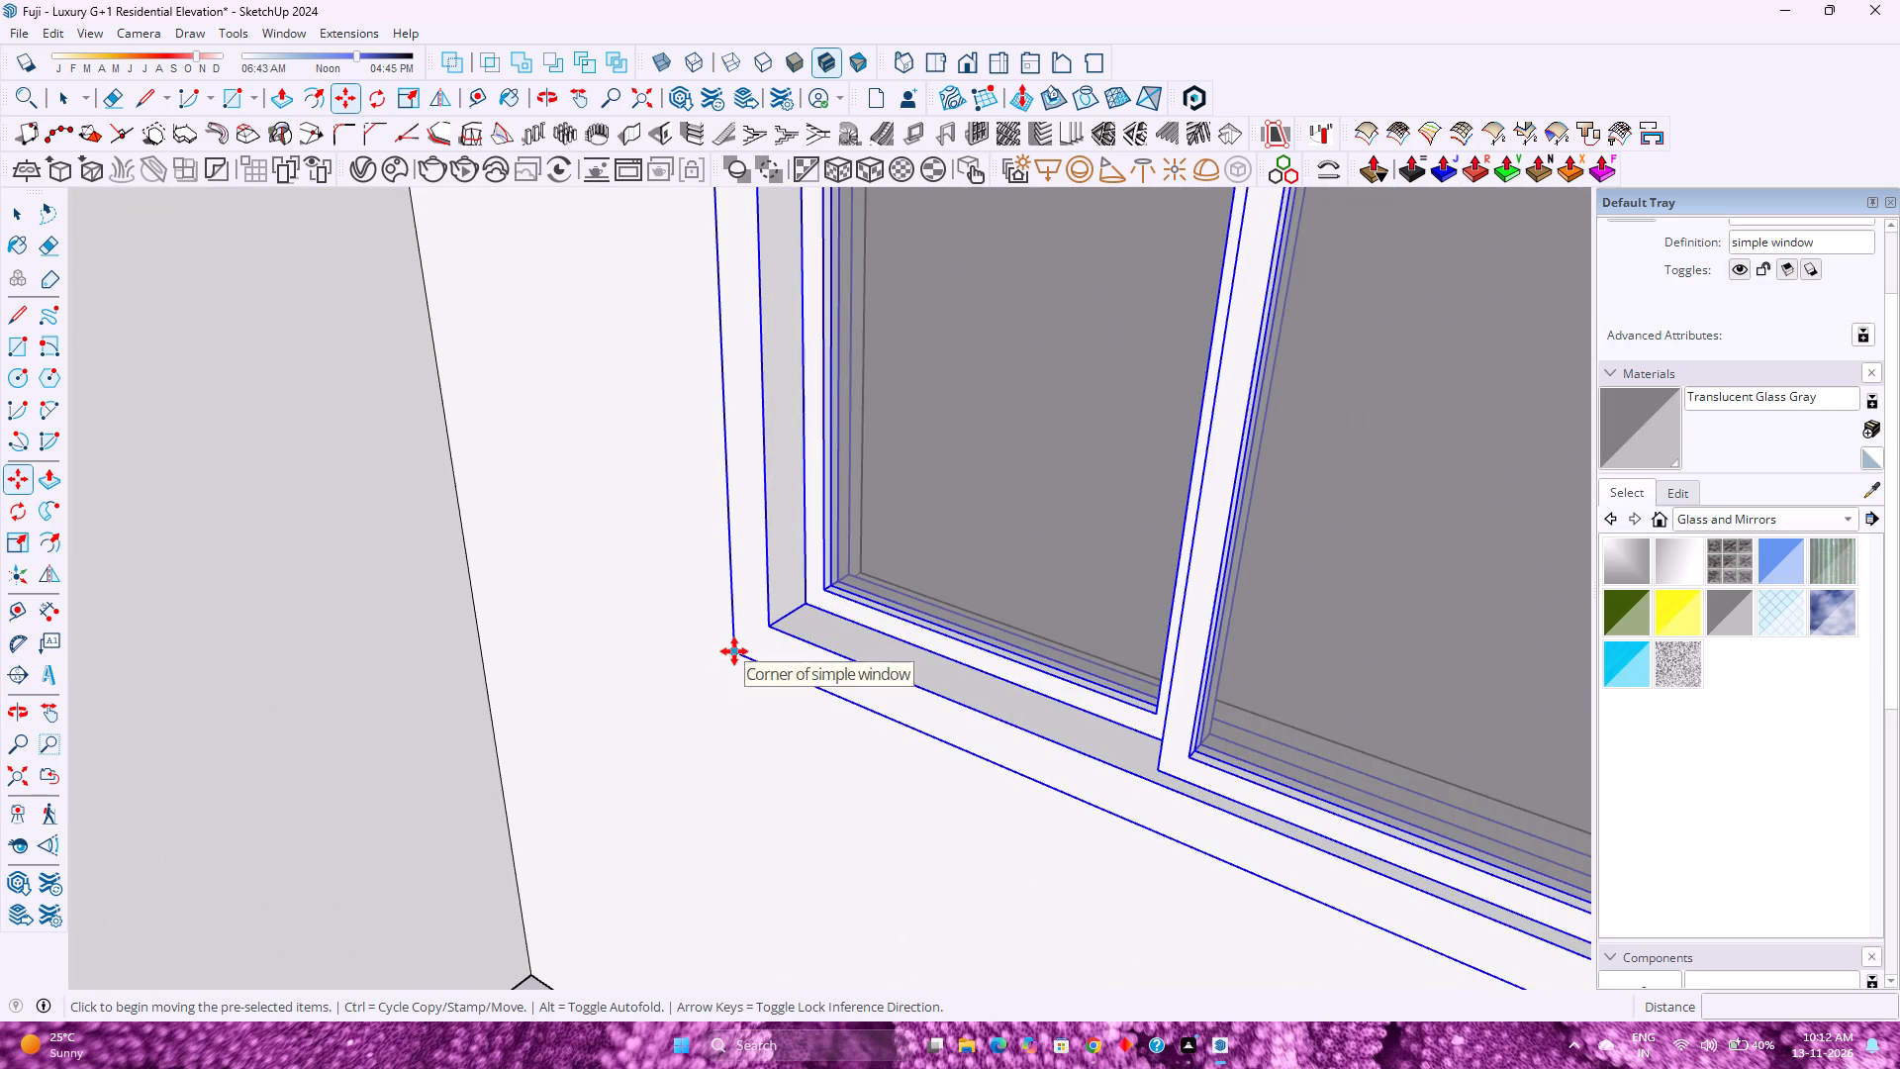
left_click(734, 651)
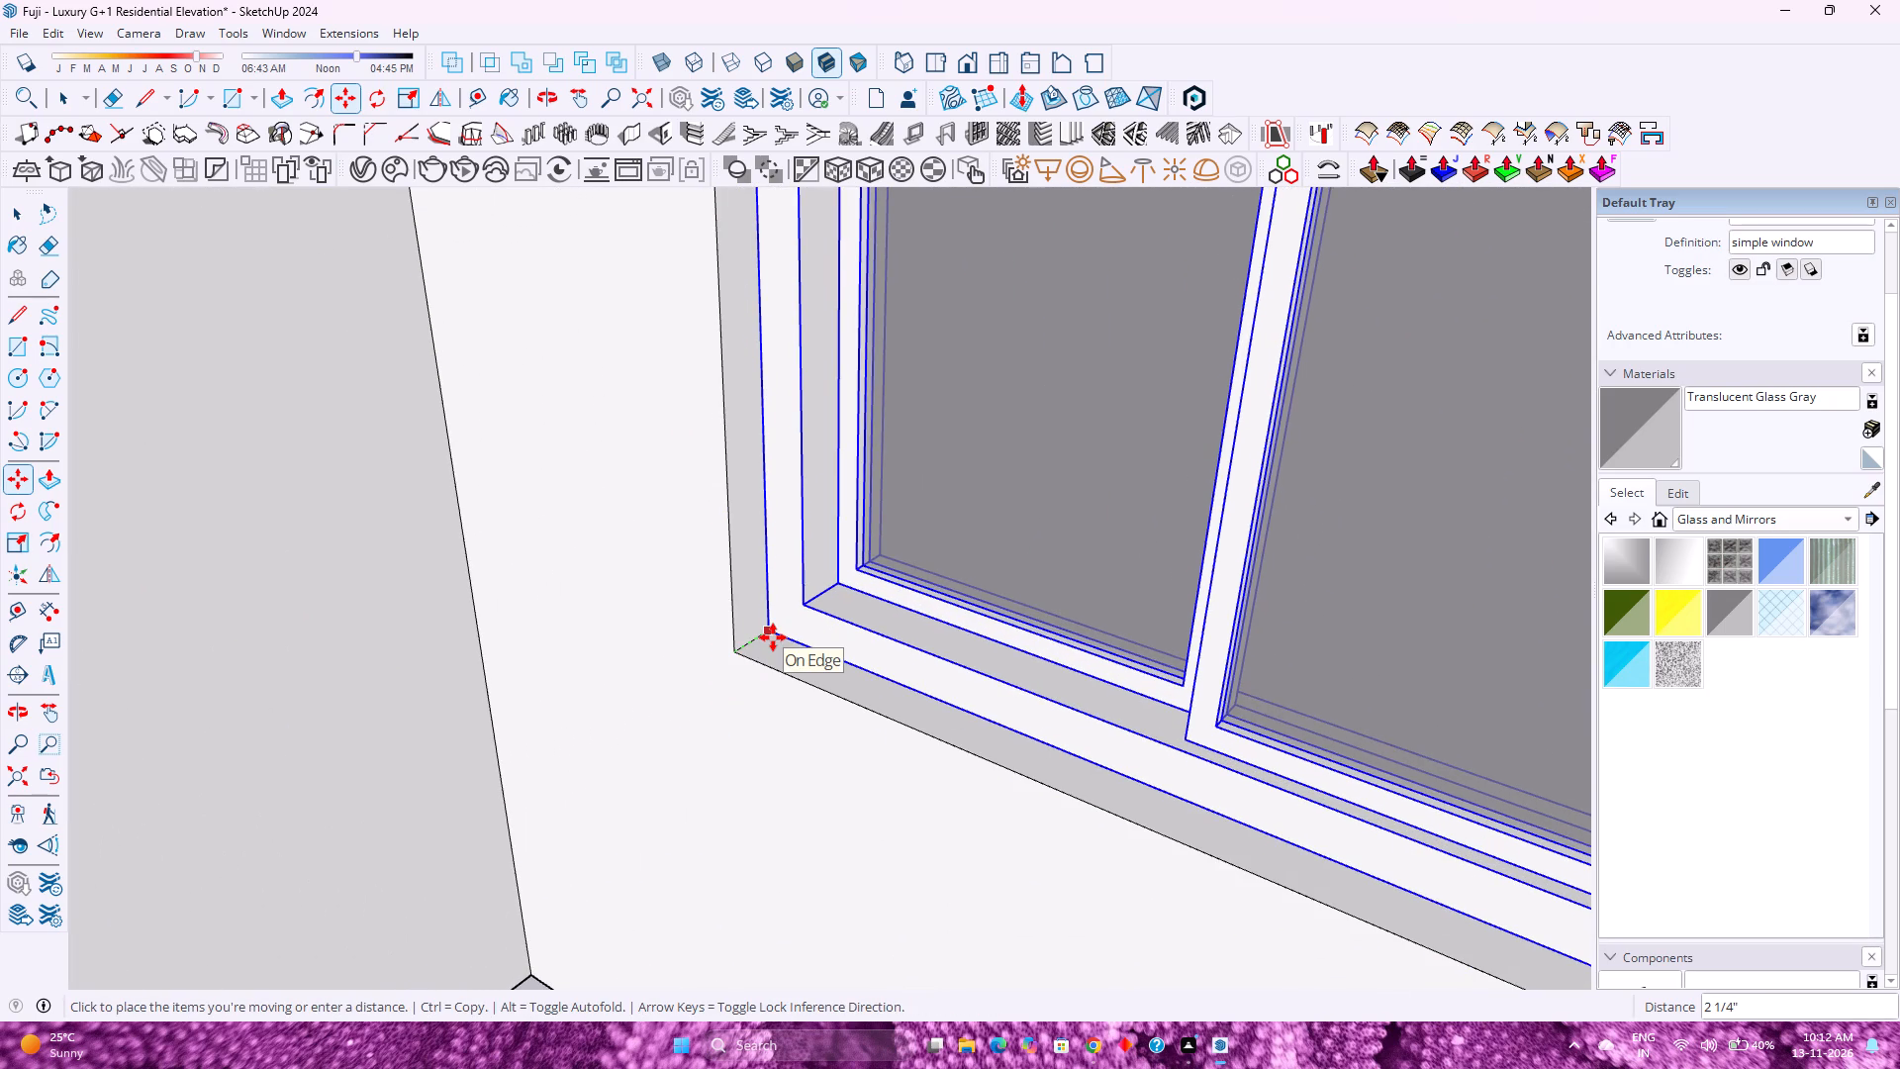
key("2")
key("Return")
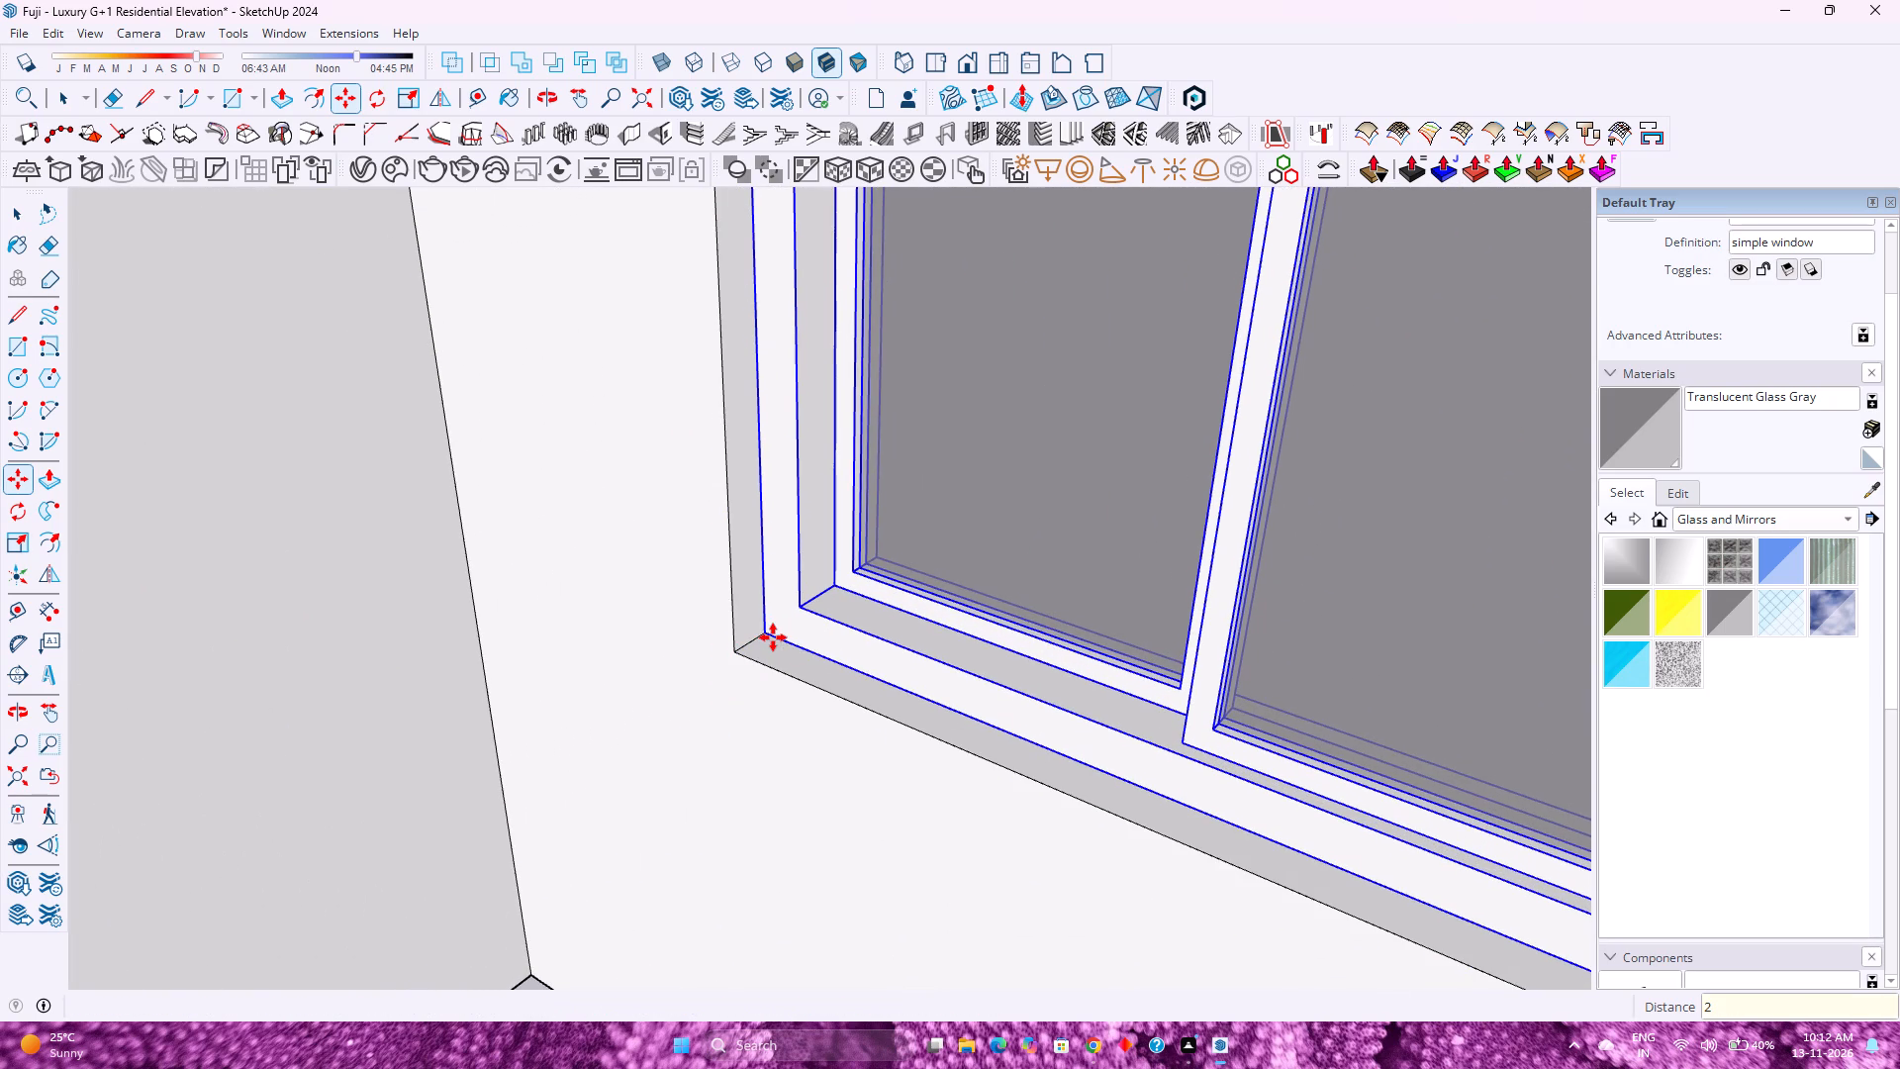
Scale the window's width by about 1.52 to reach the far side of the opening.
scroll(626, 779, "down", 17)
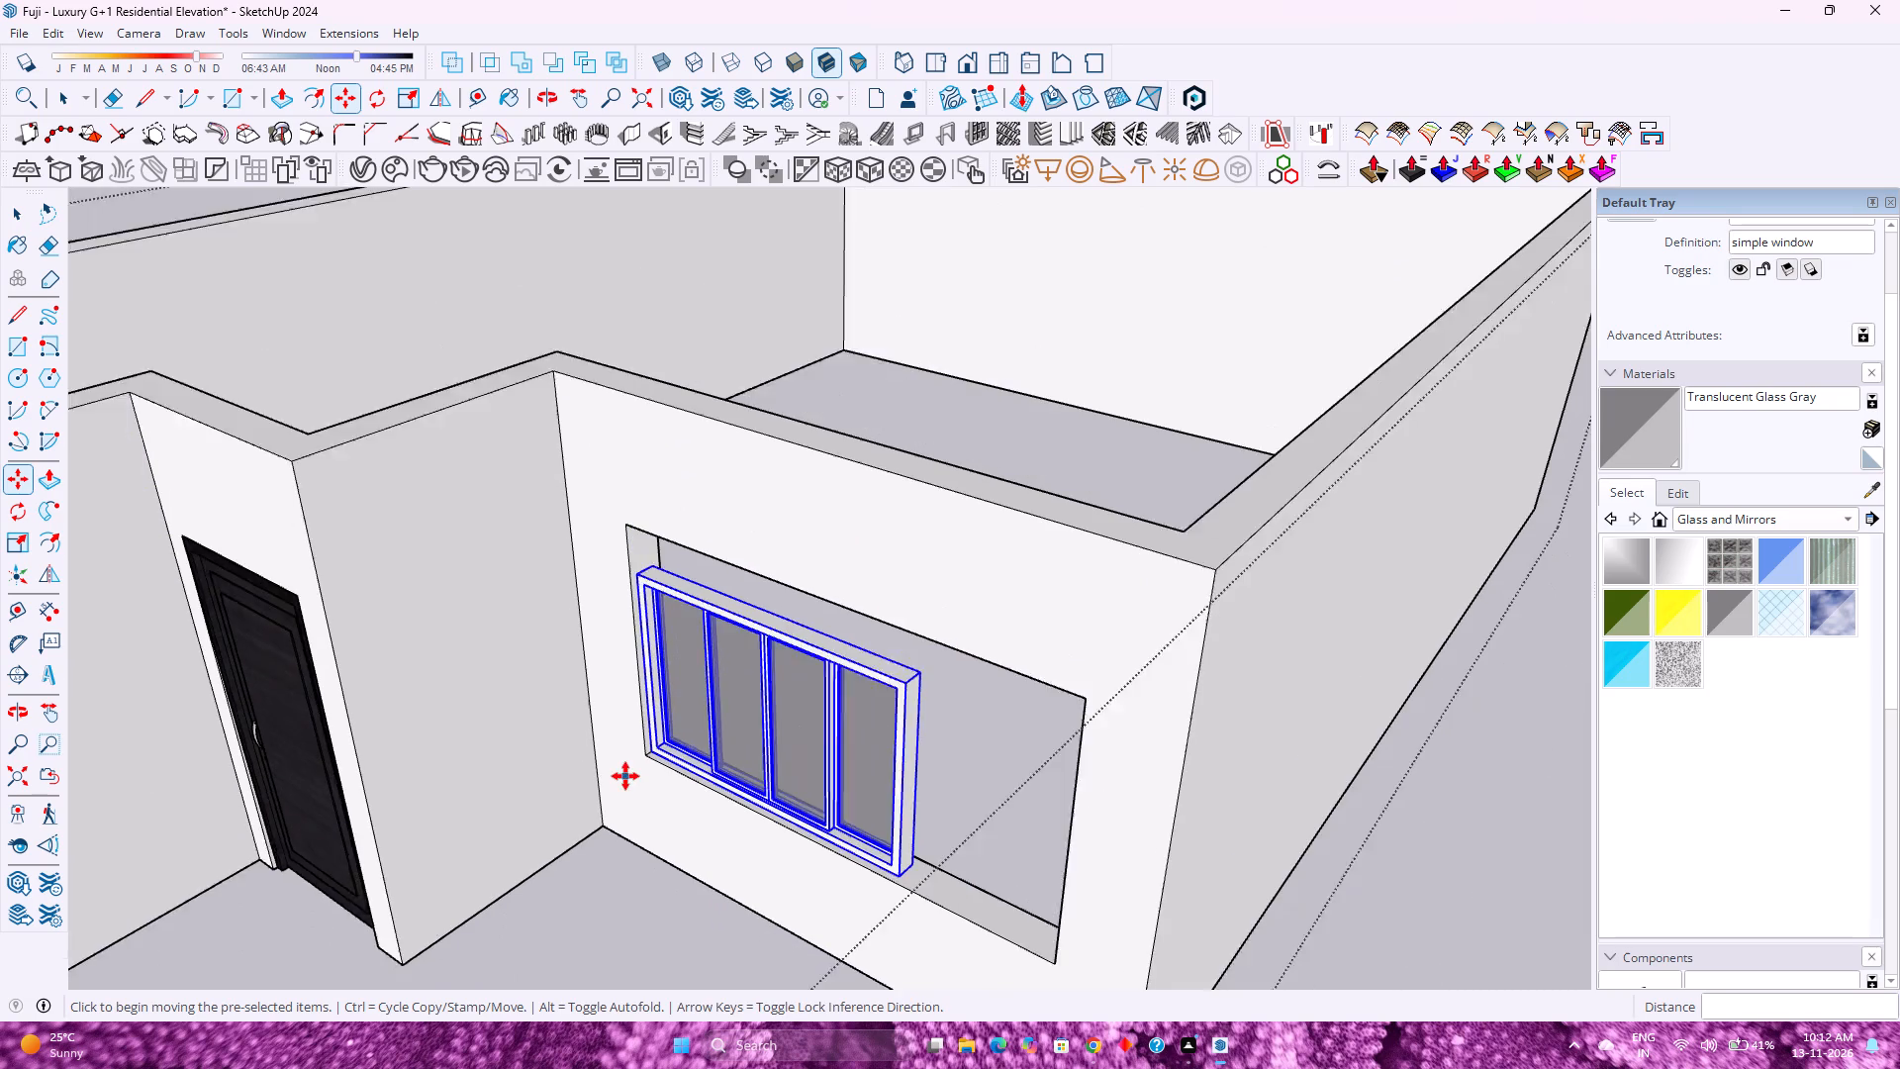
scroll(625, 776, "down", 1)
scroll(707, 766, "up", 3)
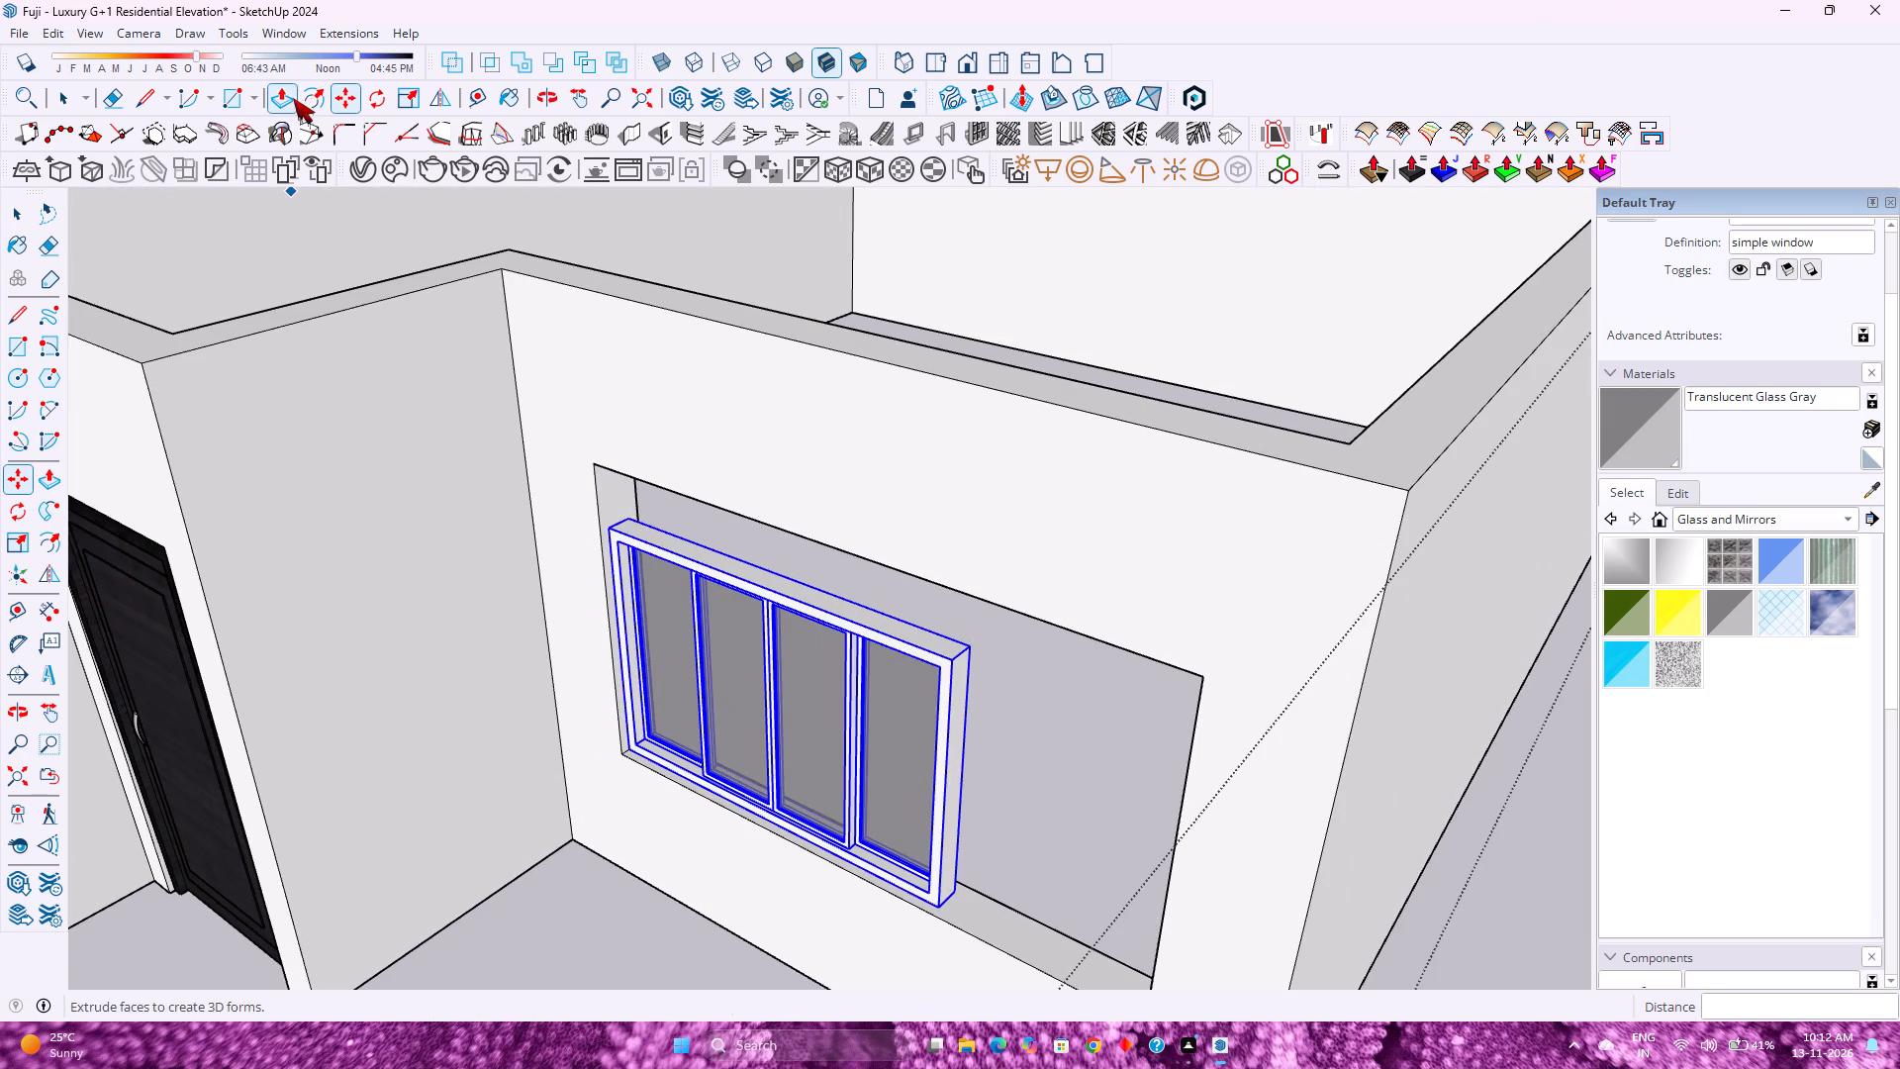
left_click(413, 89)
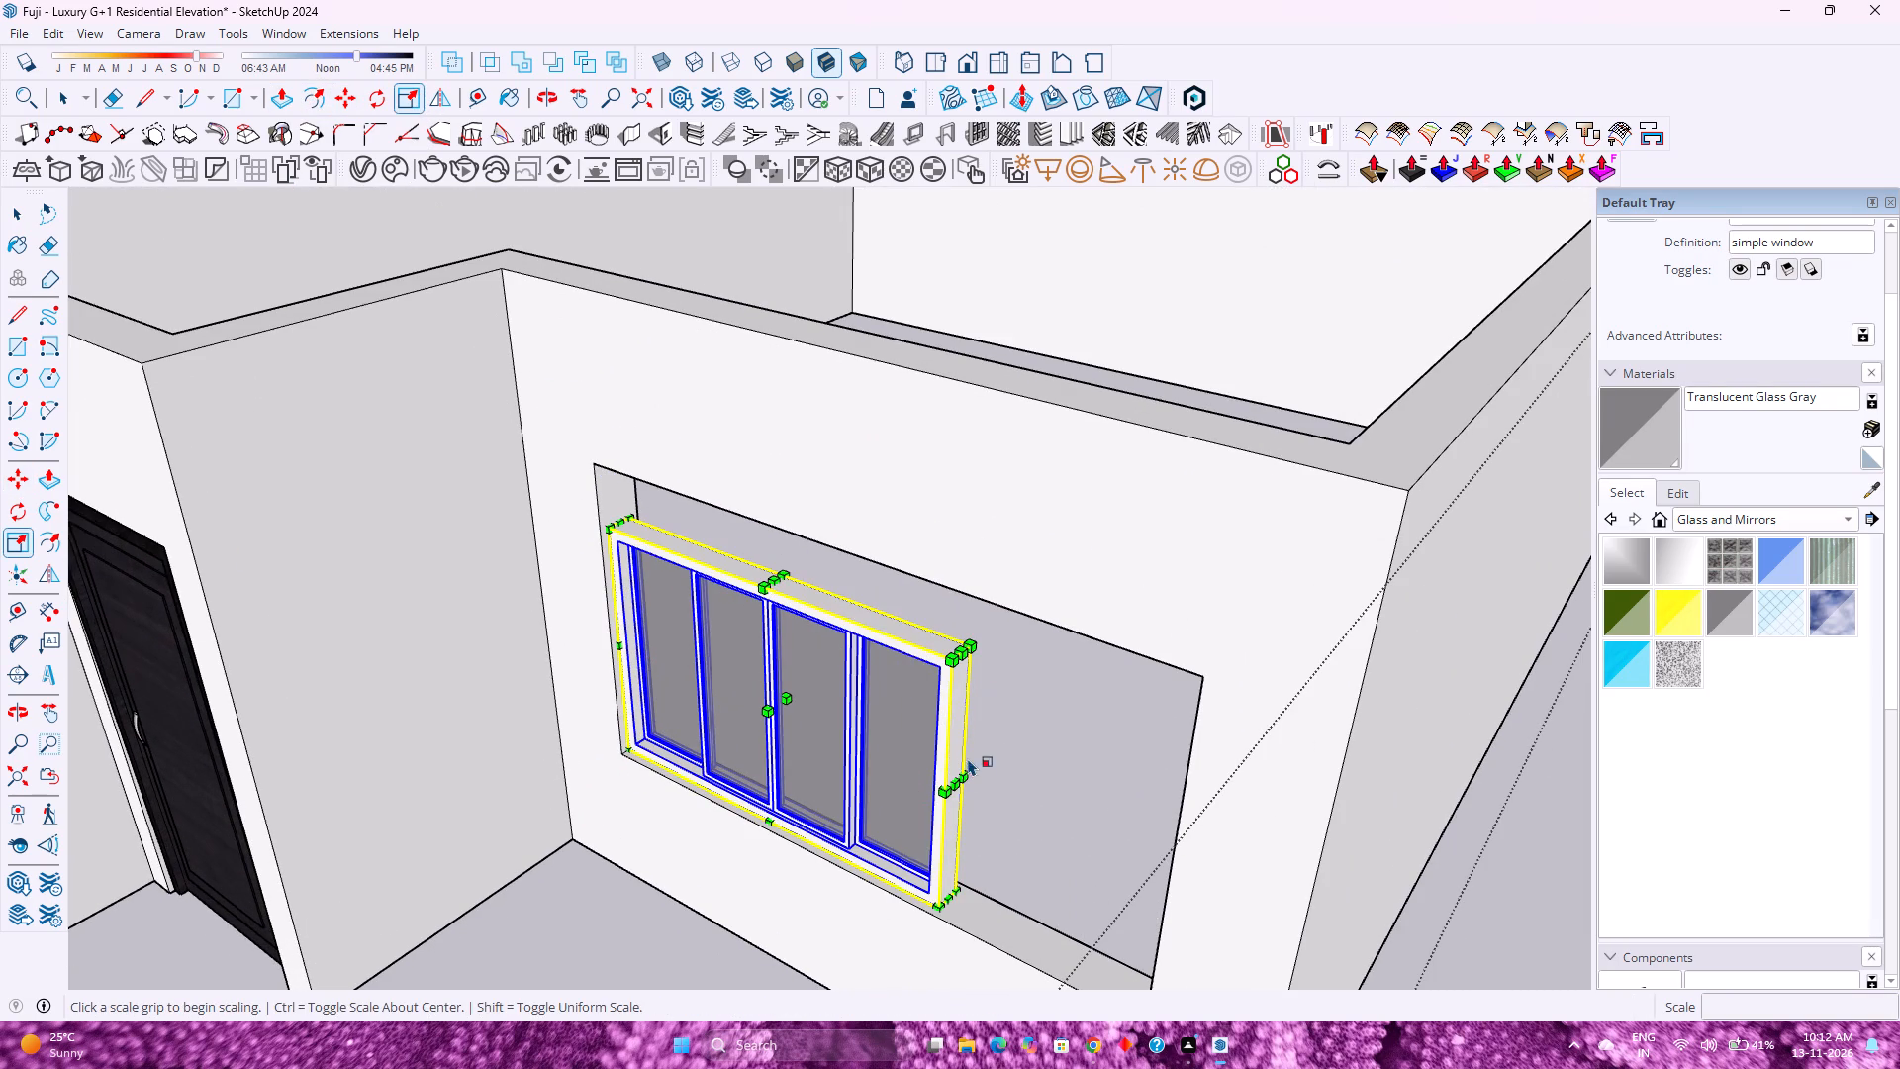
left_click(957, 784)
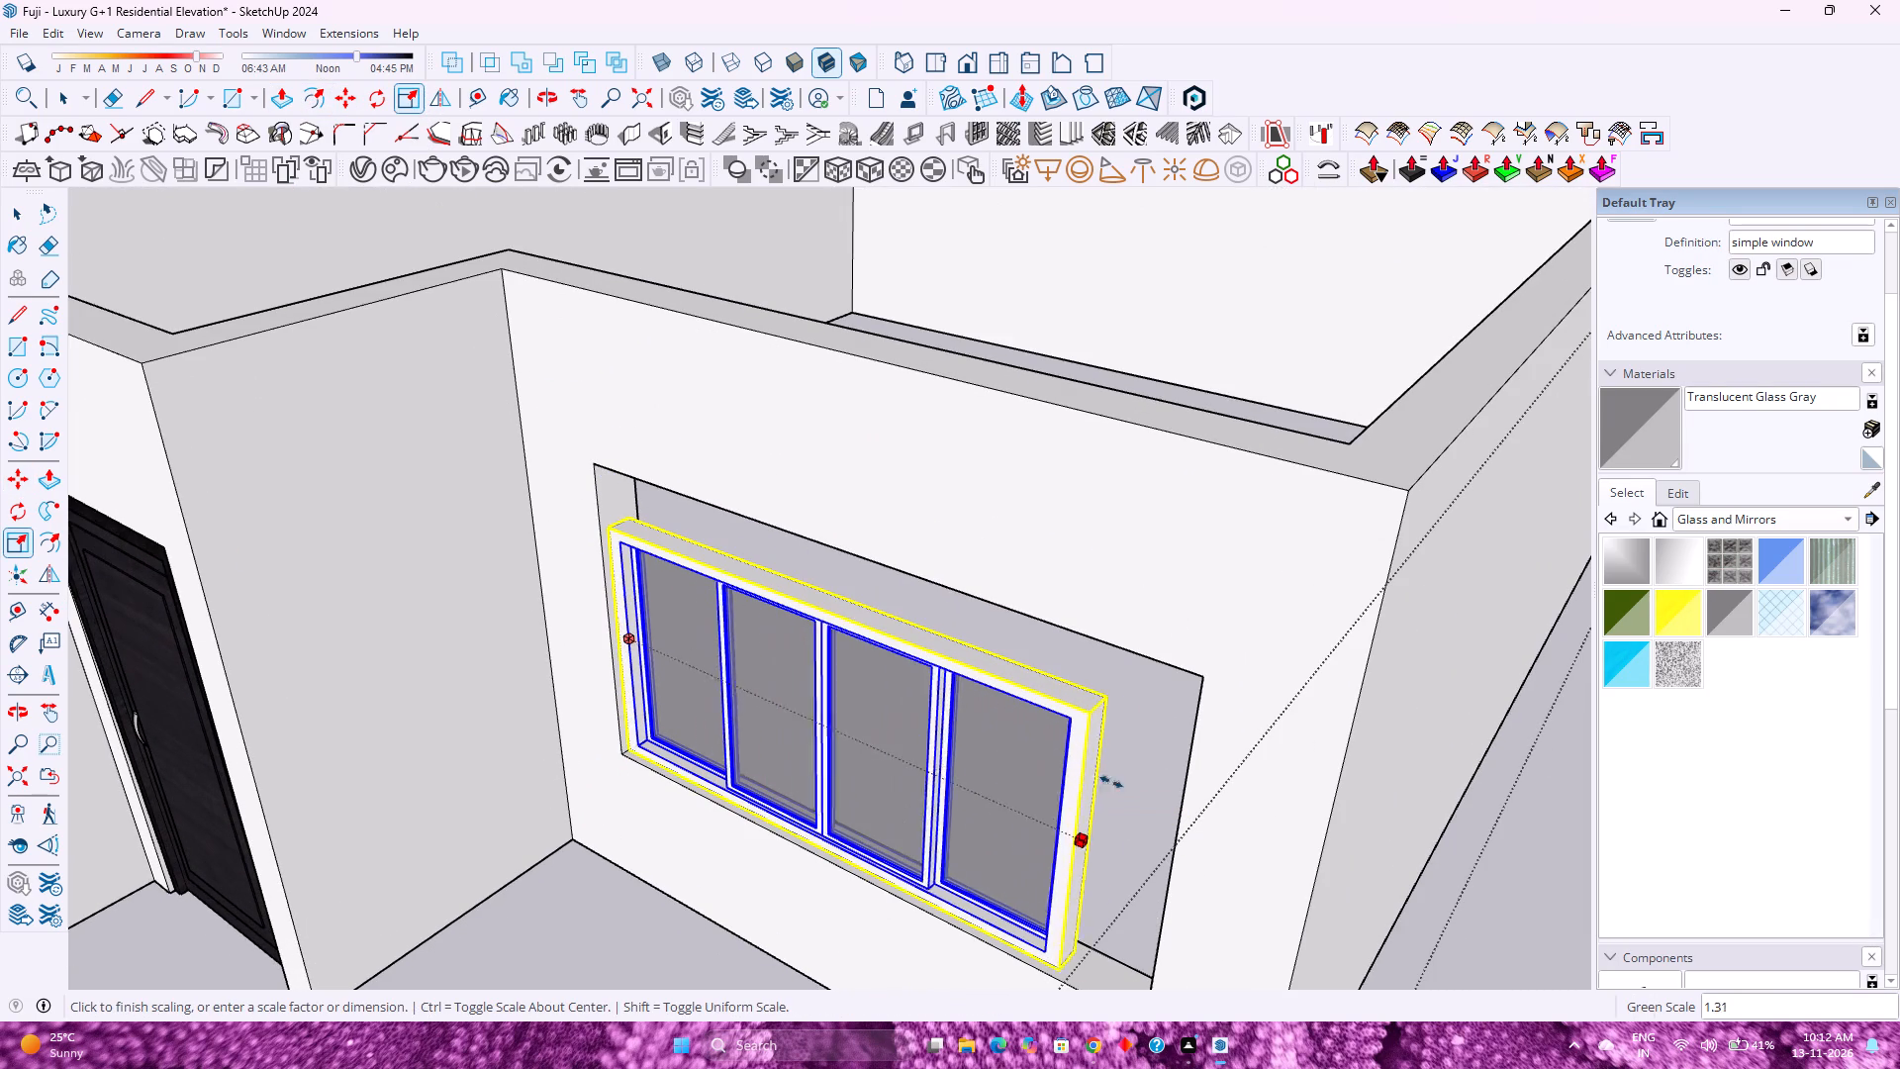
left_click(1203, 673)
Scale the window's height upward by about 1.23 to reach the top edge of the opening, and leave the Scale tool.
scroll(829, 607, "up", 3)
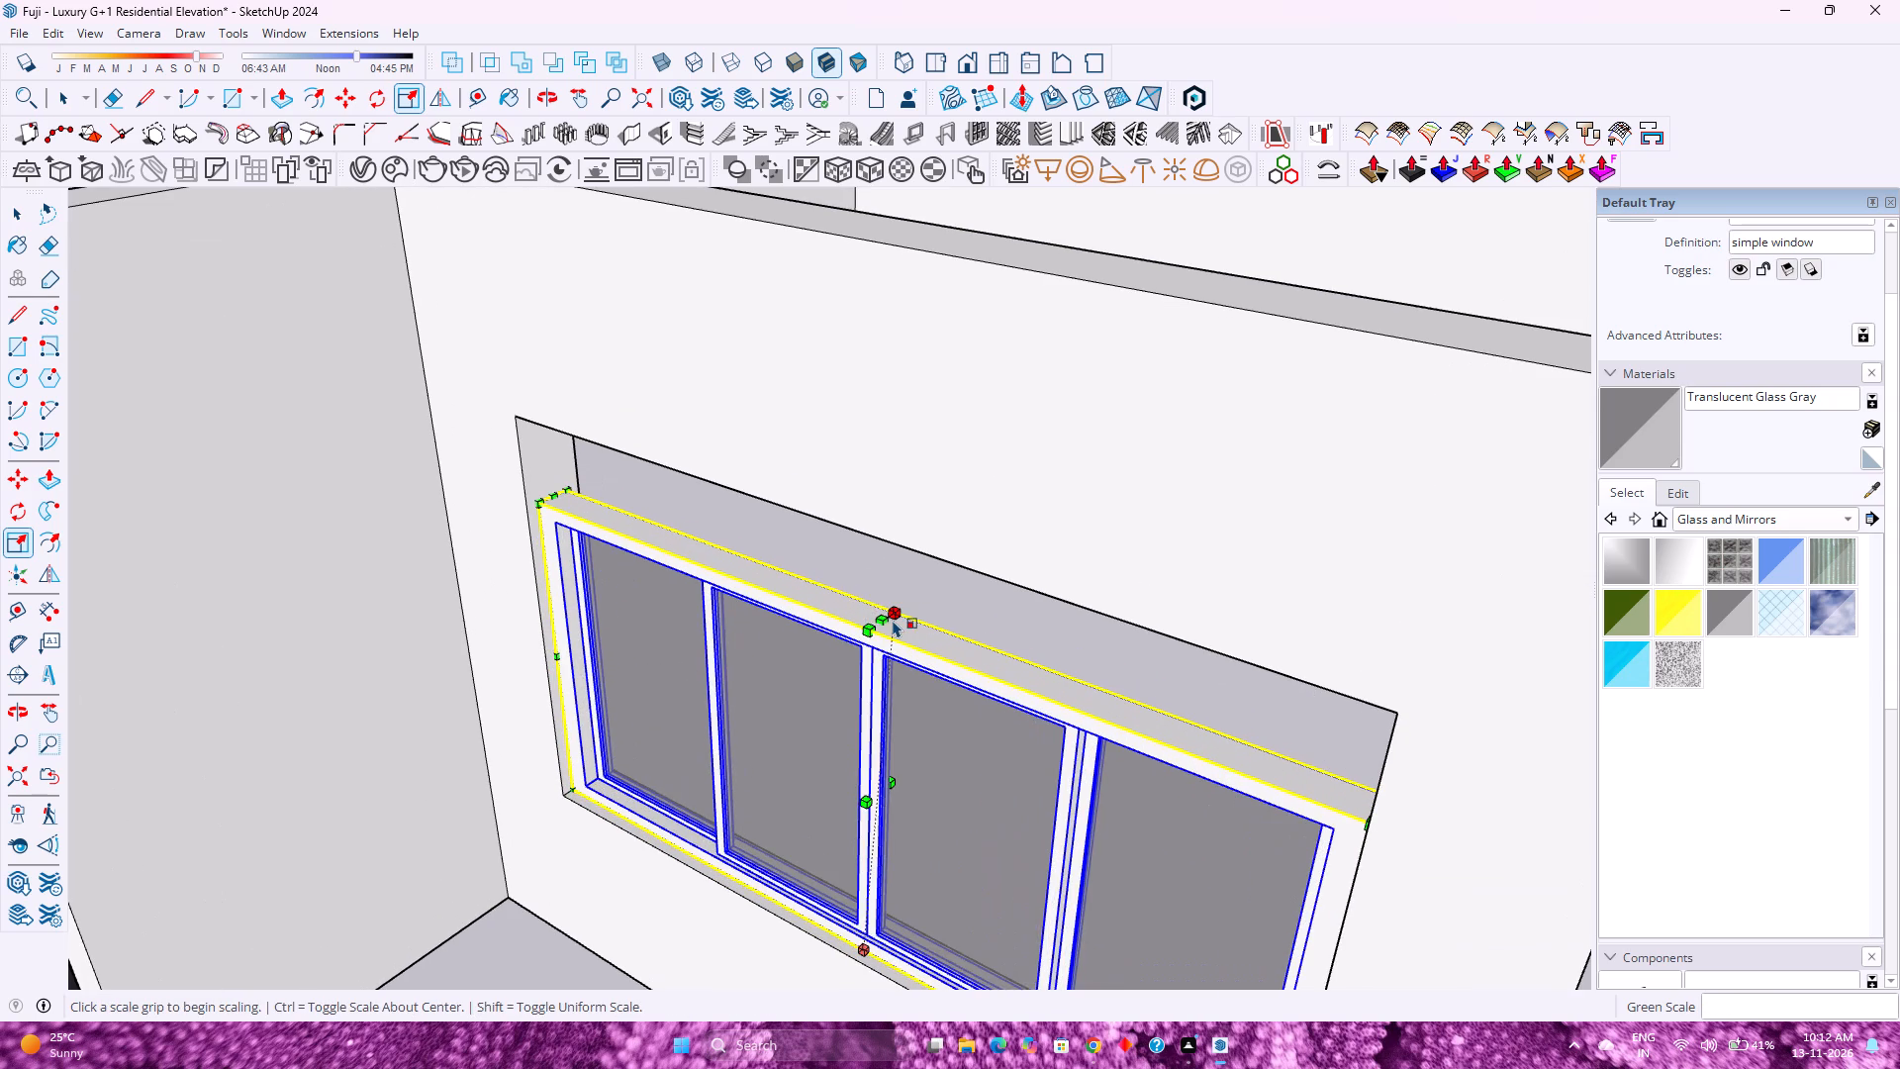
left_click(889, 620)
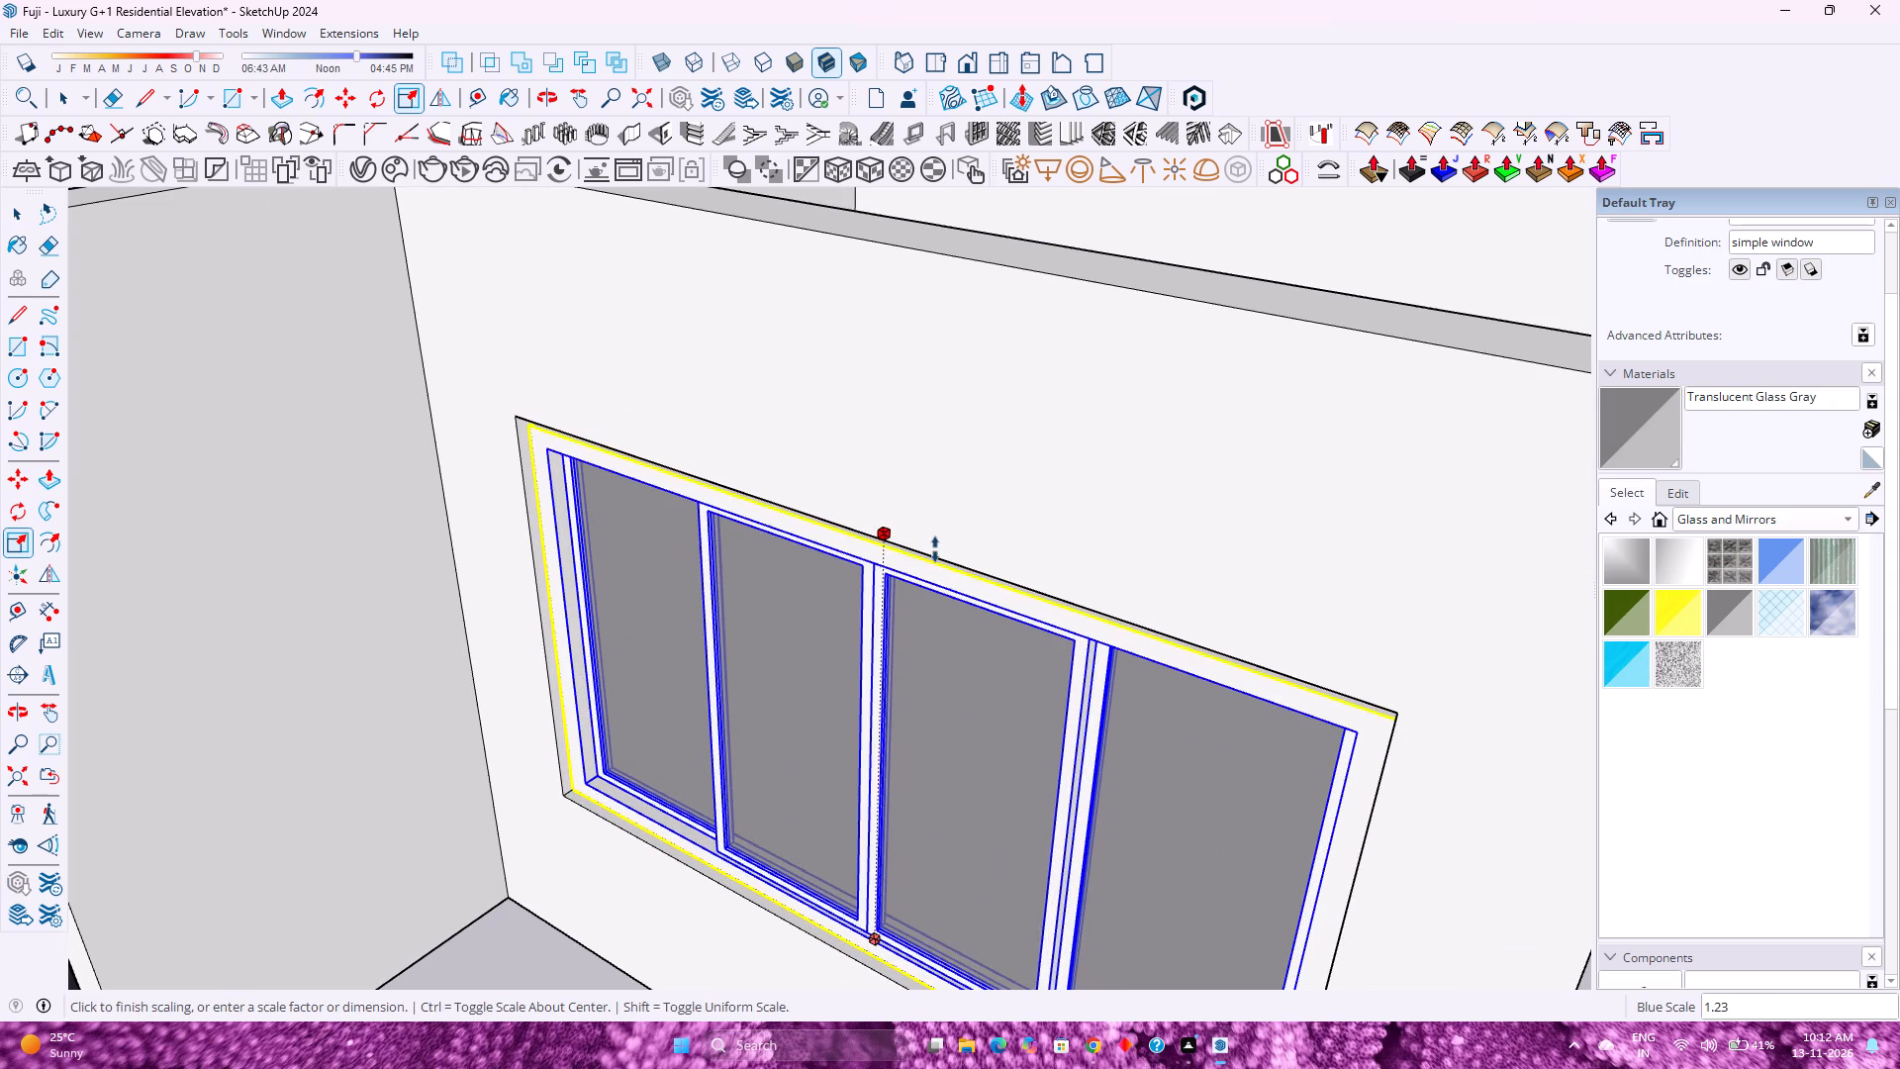
left_click(944, 556)
scroll(844, 590, "down", 8)
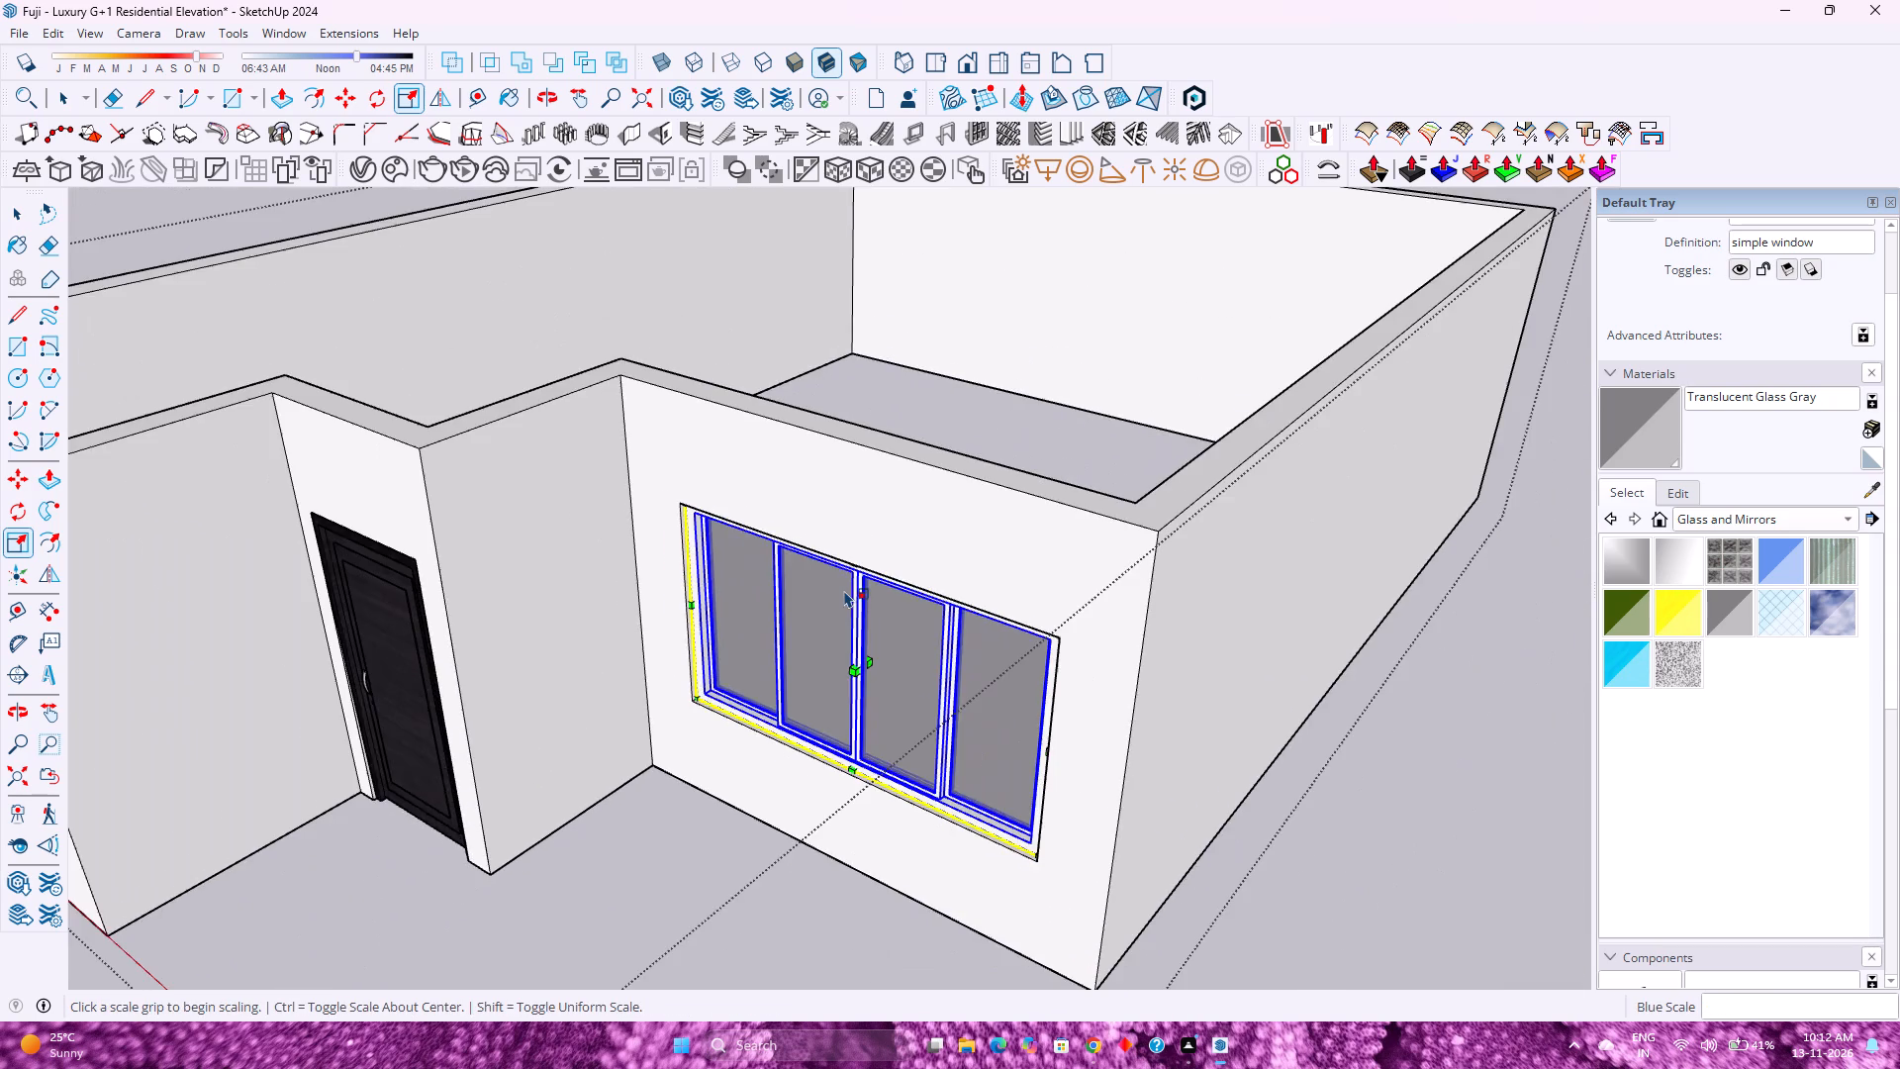
middle_click_drag(844, 597, 909, 539)
scroll(892, 673, "up", 9)
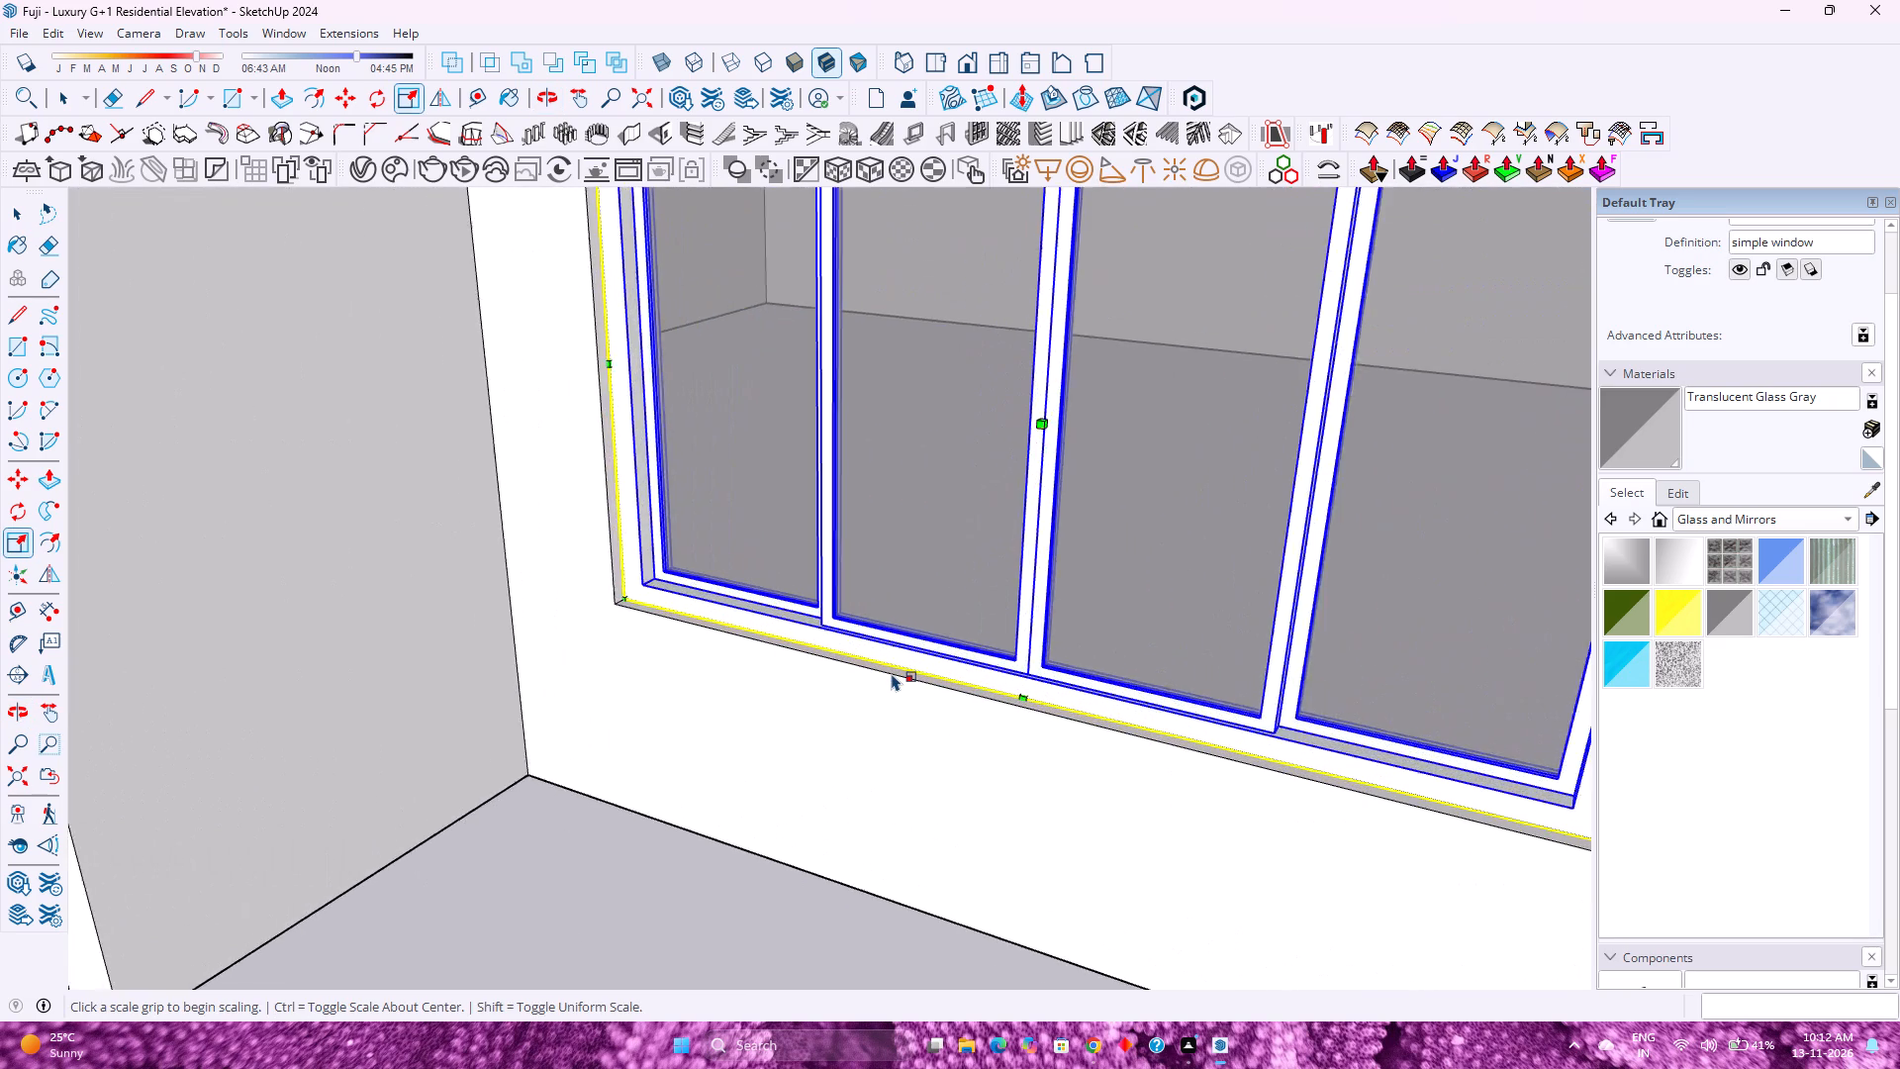
scroll(892, 673, "up", 4)
scroll(892, 673, "down", 8)
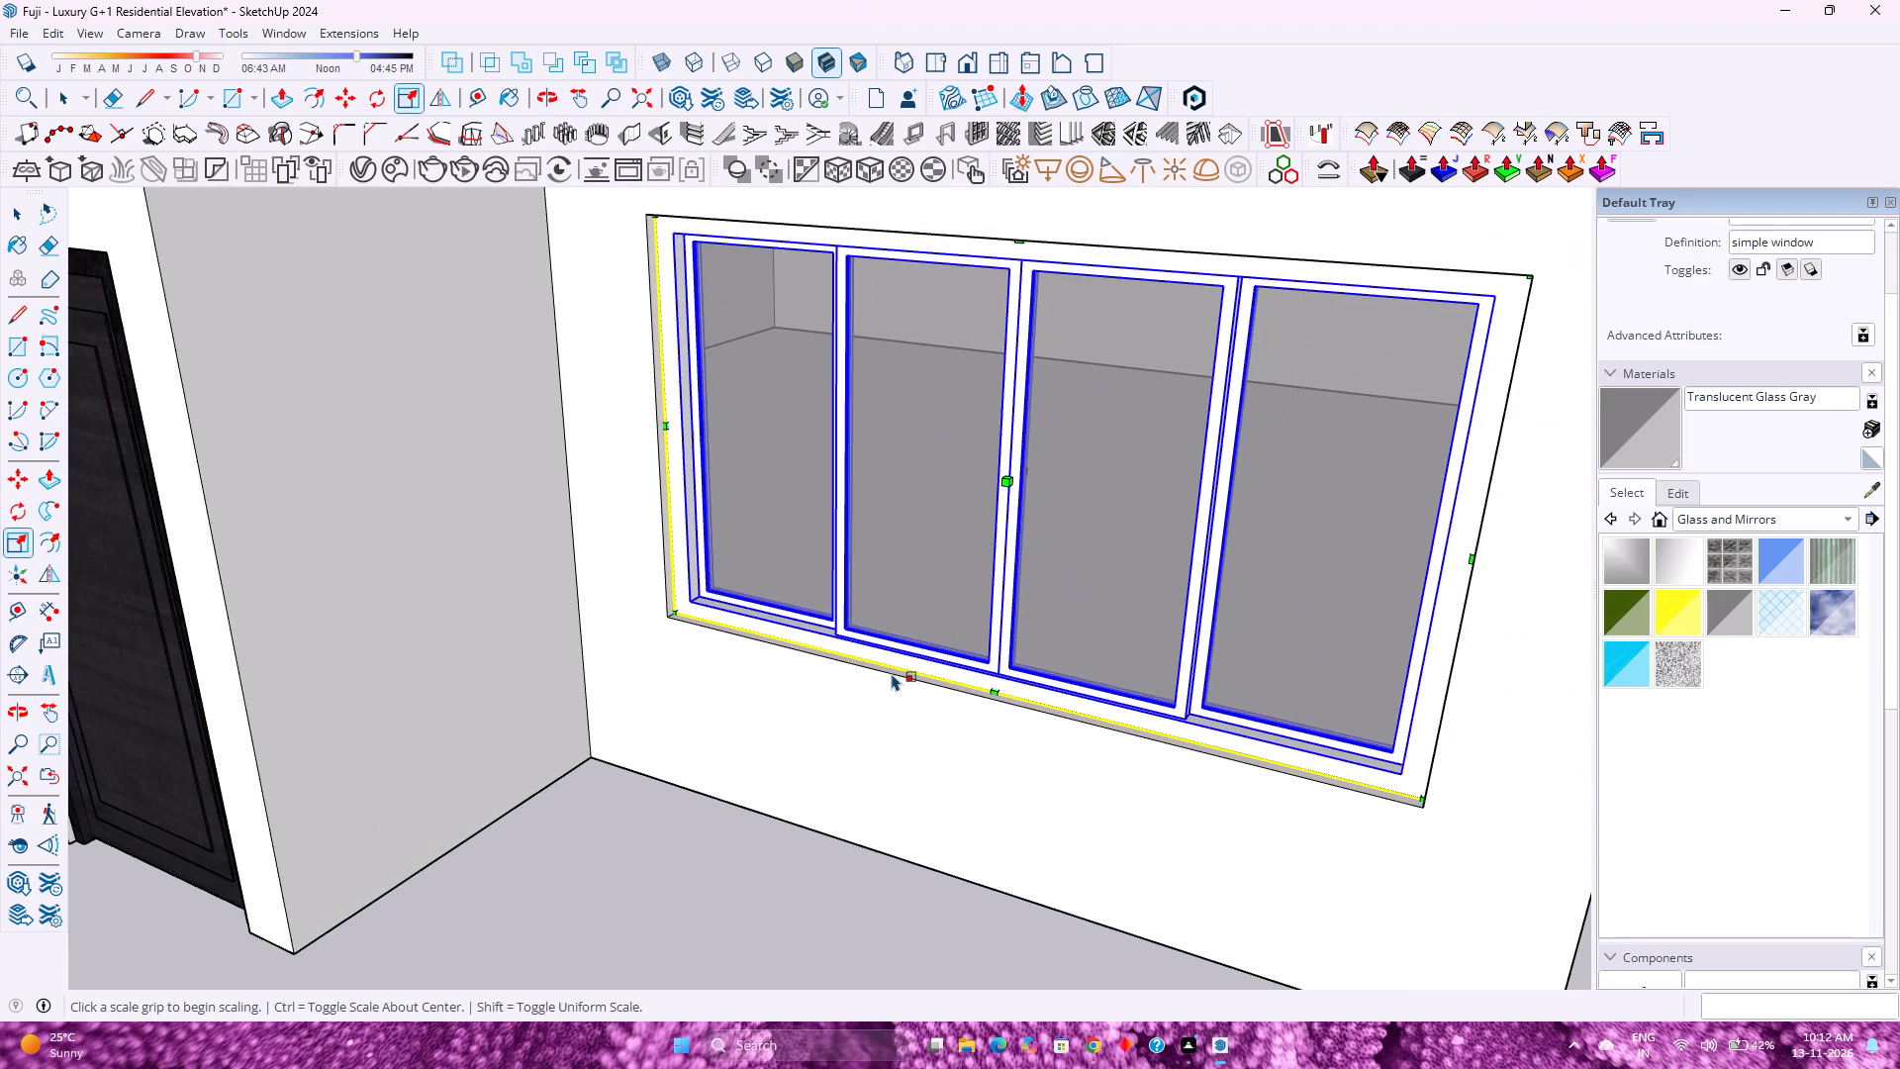
scroll(659, 671, "down", 5)
scroll(659, 671, "up", 4)
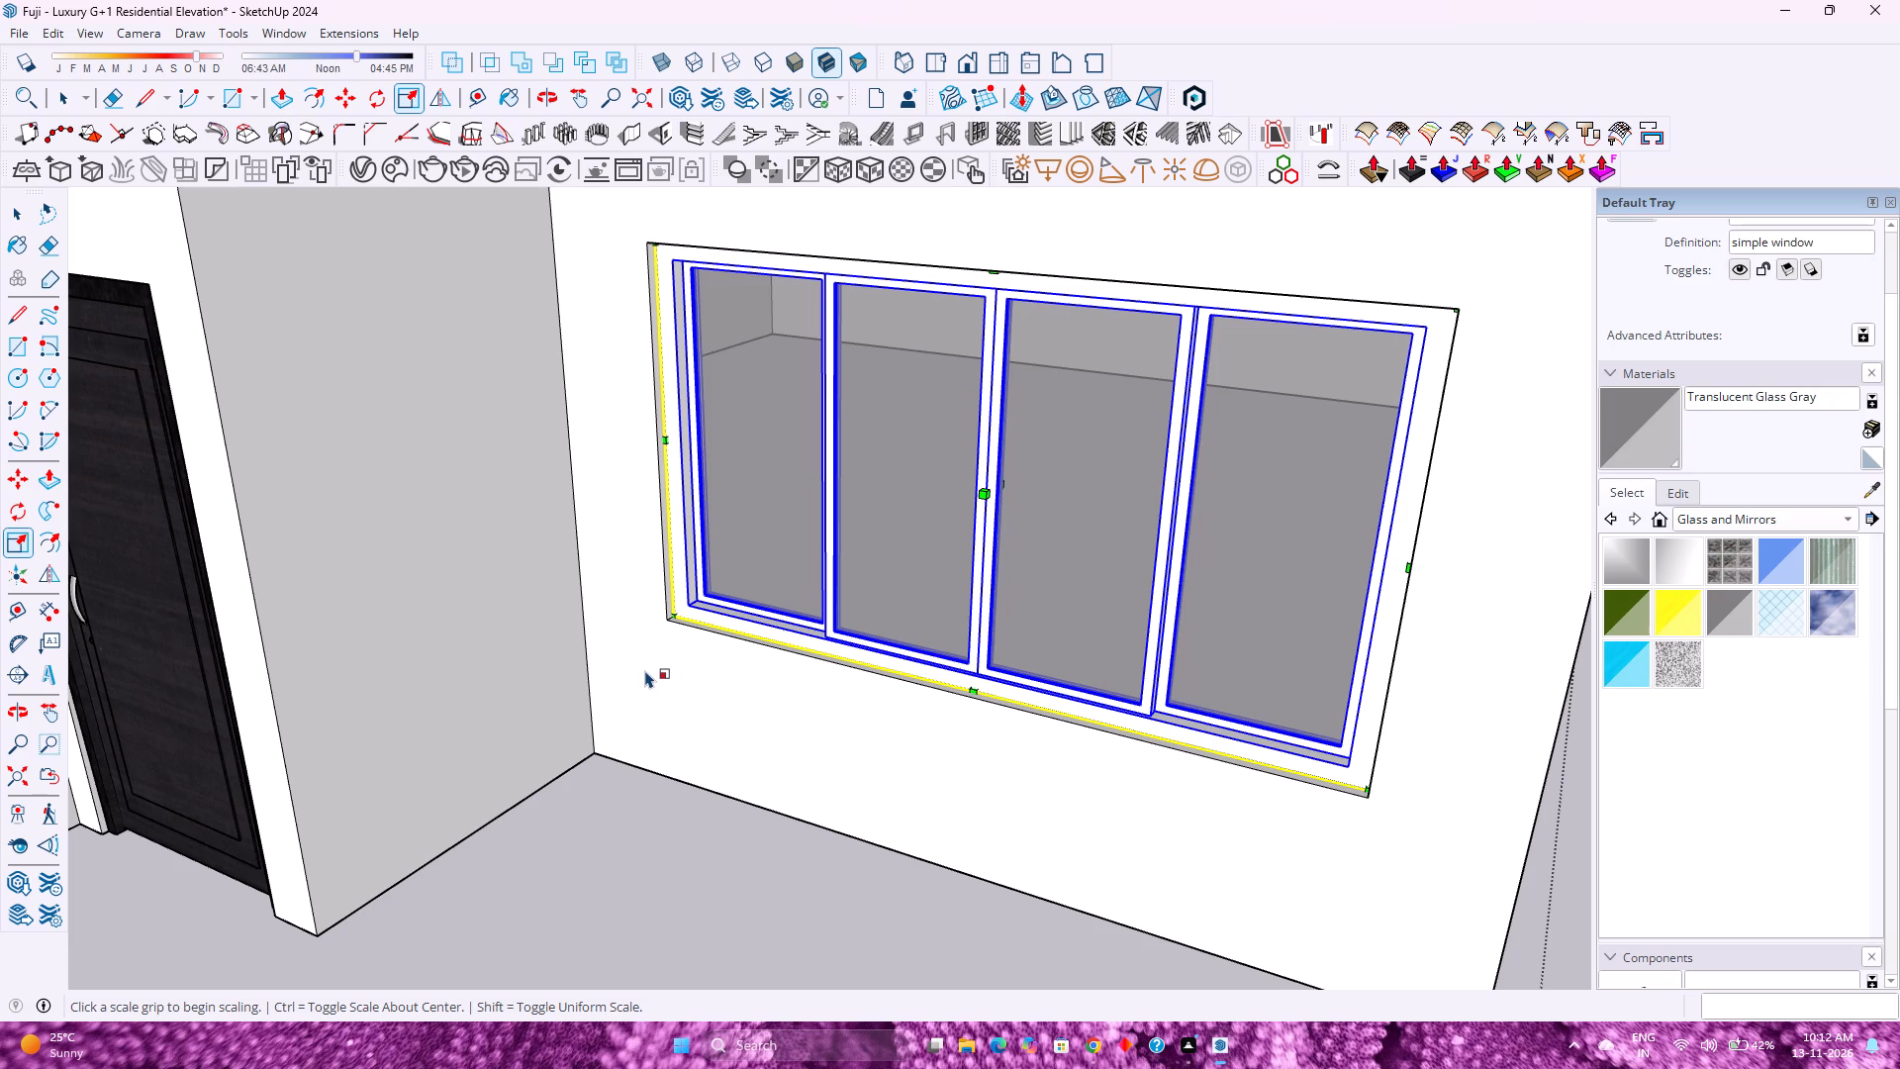
key("space")
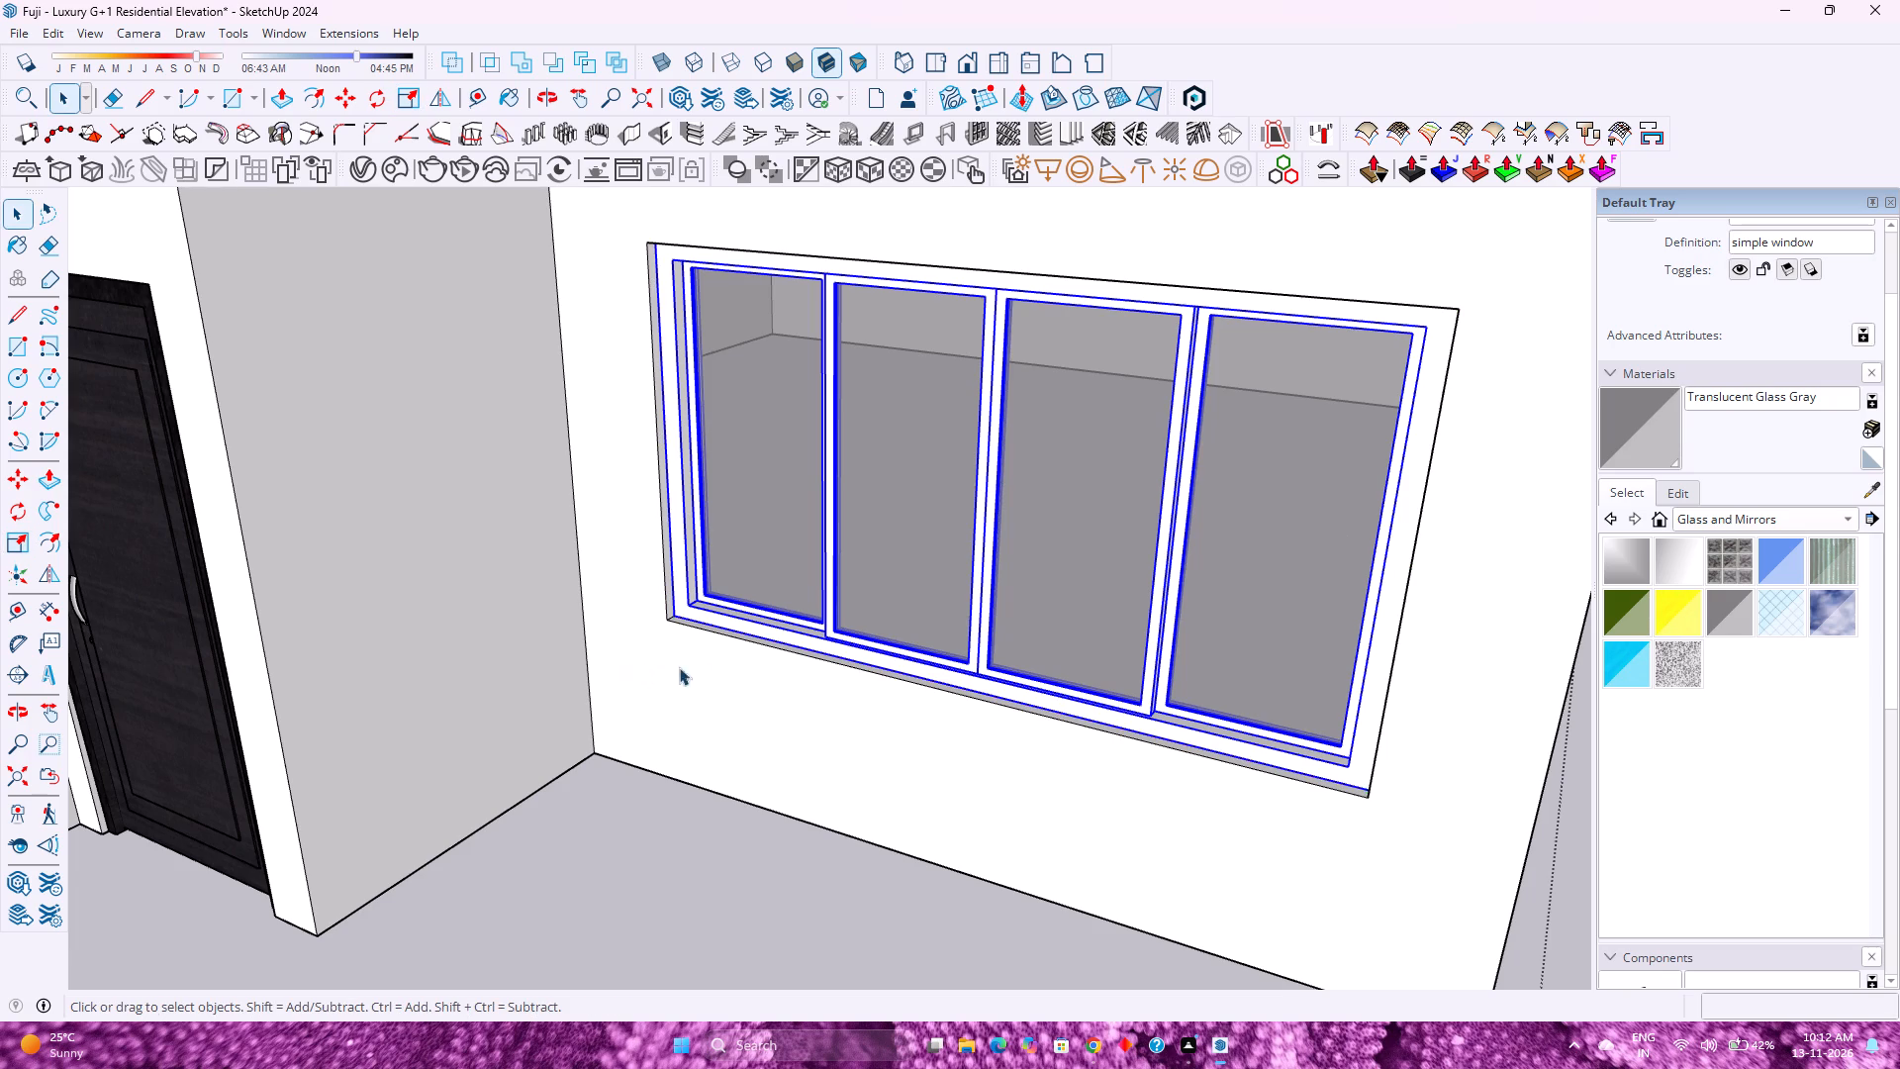
Deselect the window and examine its fit in the wall opening from the front and from the side of the house.
scroll(652, 664, "down", 4)
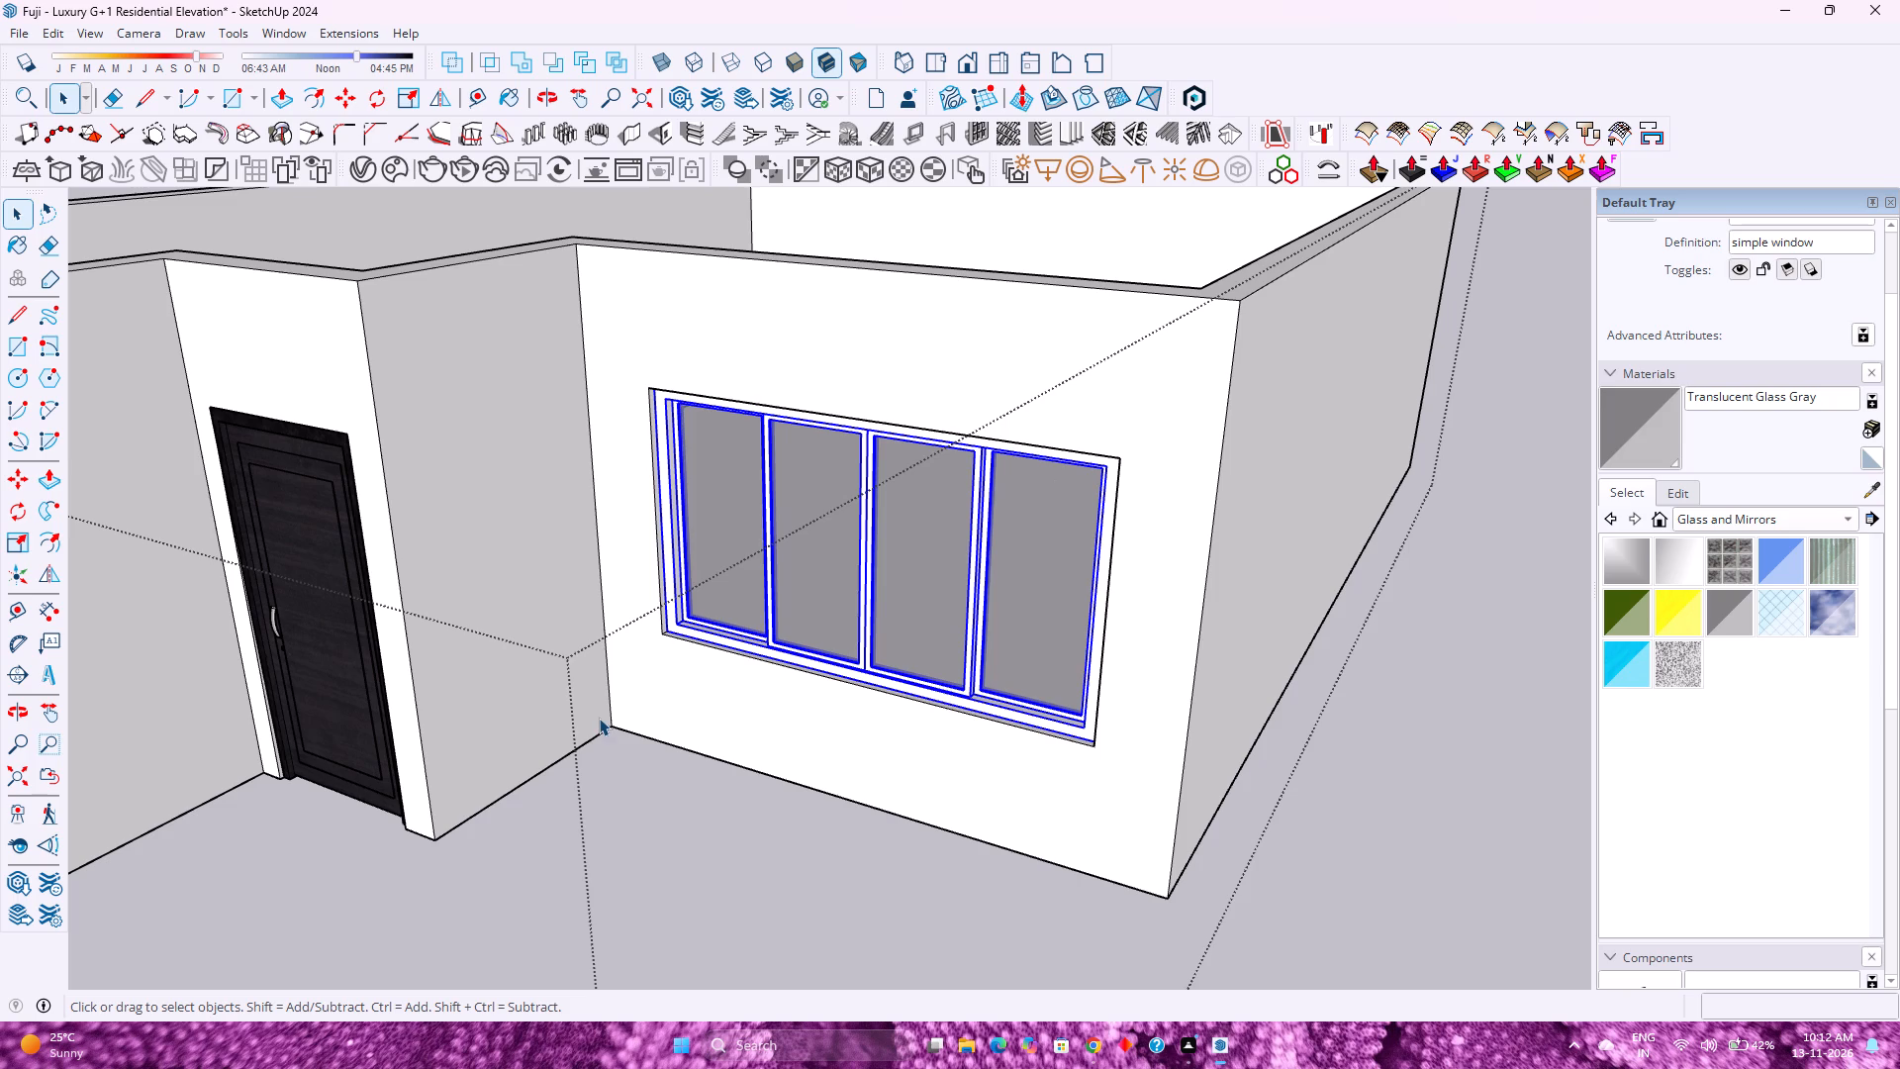
scroll(717, 725, "down", 3)
scroll(717, 725, "up", 2)
scroll(717, 725, "down", 2)
scroll(717, 725, "up", 3)
scroll(717, 725, "down", 6)
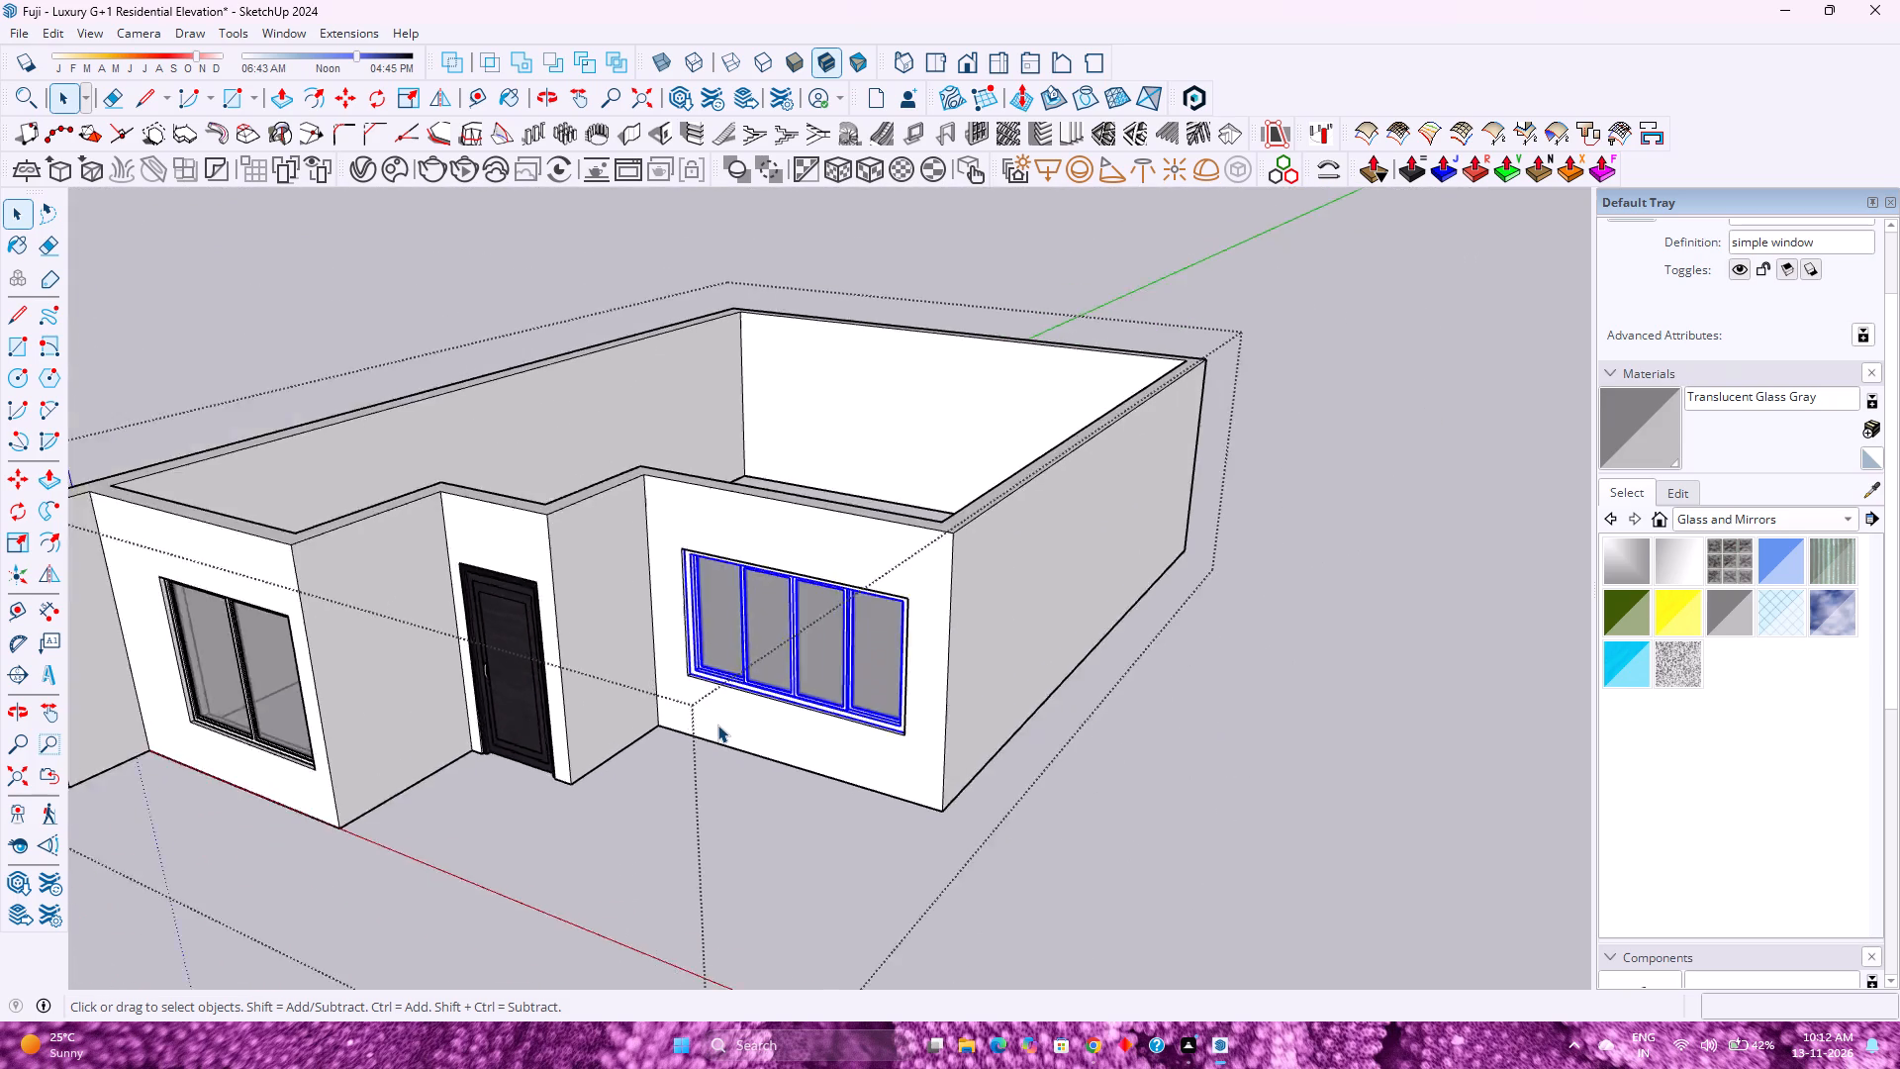
scroll(717, 725, "down", 2)
scroll(717, 725, "up", 4)
scroll(717, 725, "down", 4)
scroll(717, 725, "up", 4)
left_click(1181, 861)
scroll(920, 700, "up", 5)
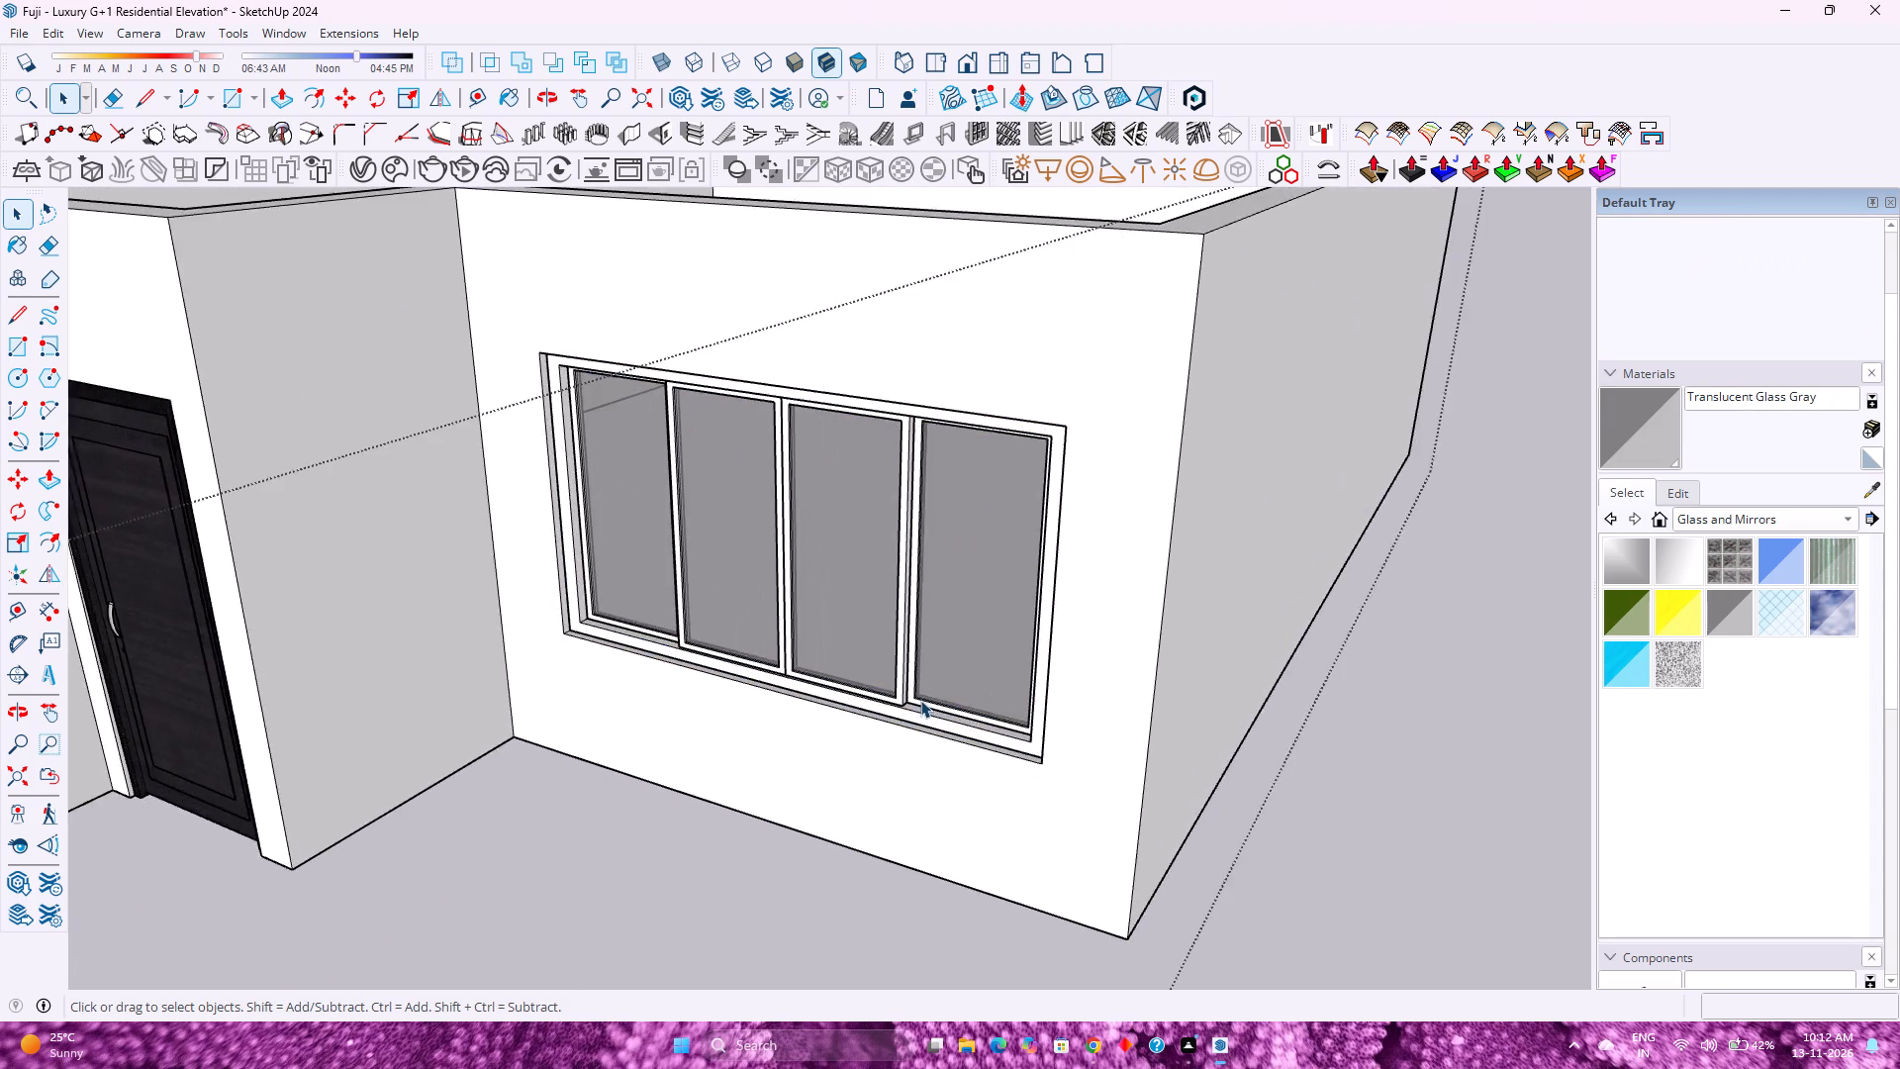
scroll(920, 700, "up", 6)
middle_click_drag(976, 727, 659, 798)
scroll(659, 798, "down", 9)
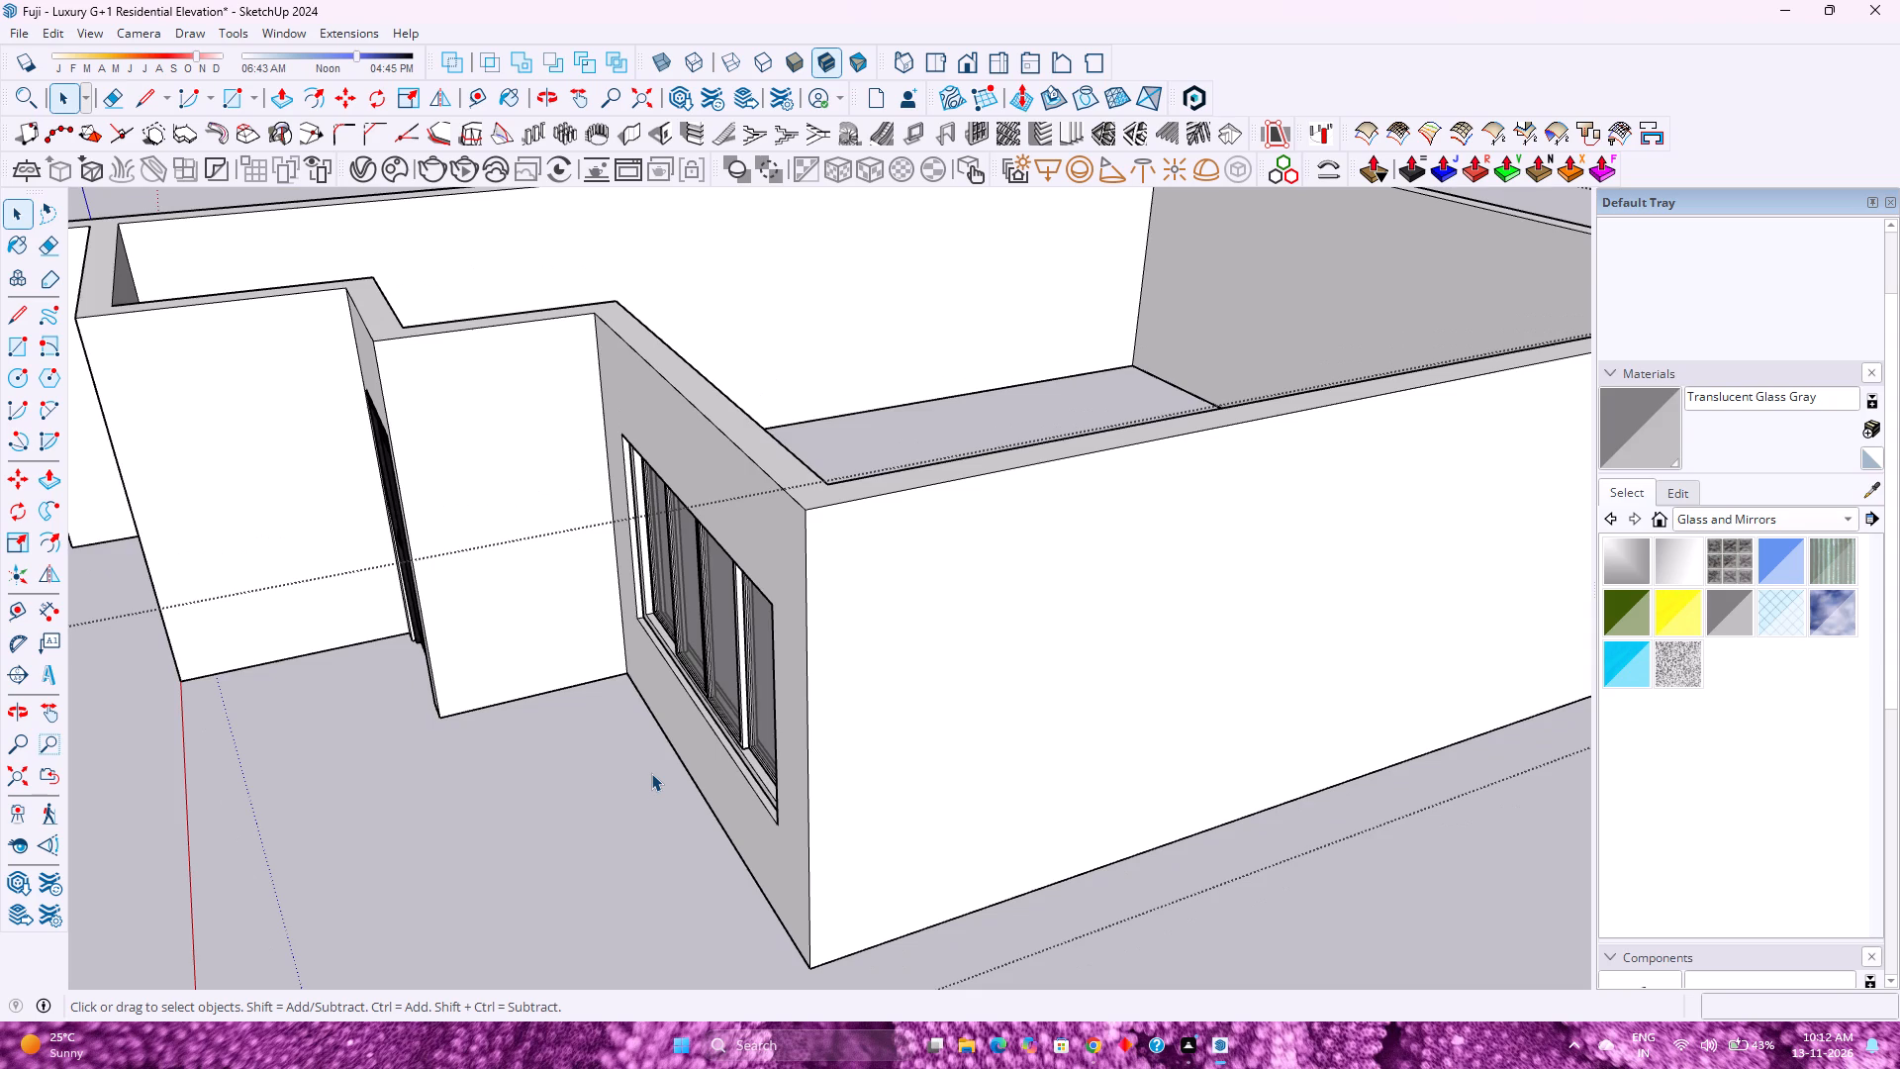
scroll(651, 773, "down", 4)
scroll(654, 768, "up", 4)
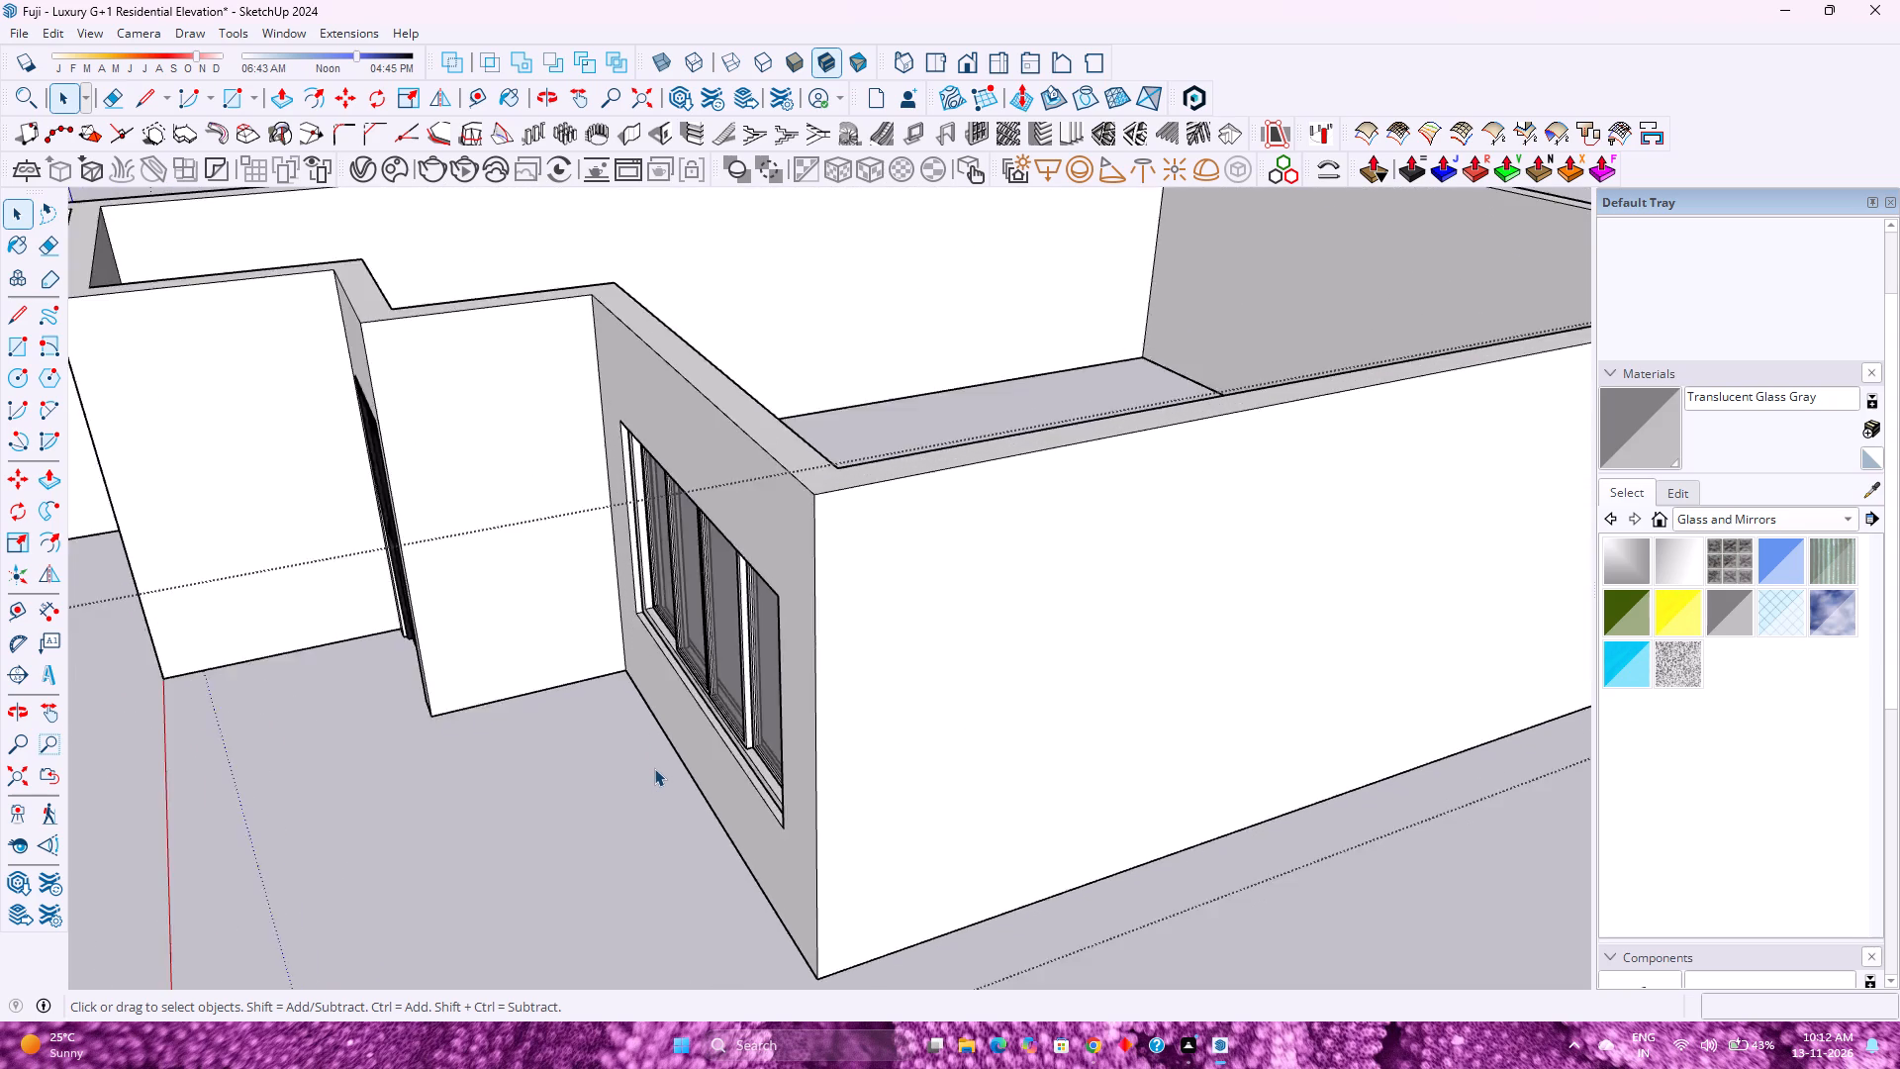
scroll(654, 768, "down", 4)
scroll(654, 768, "up", 6)
middle_click_drag(620, 780, 798, 763)
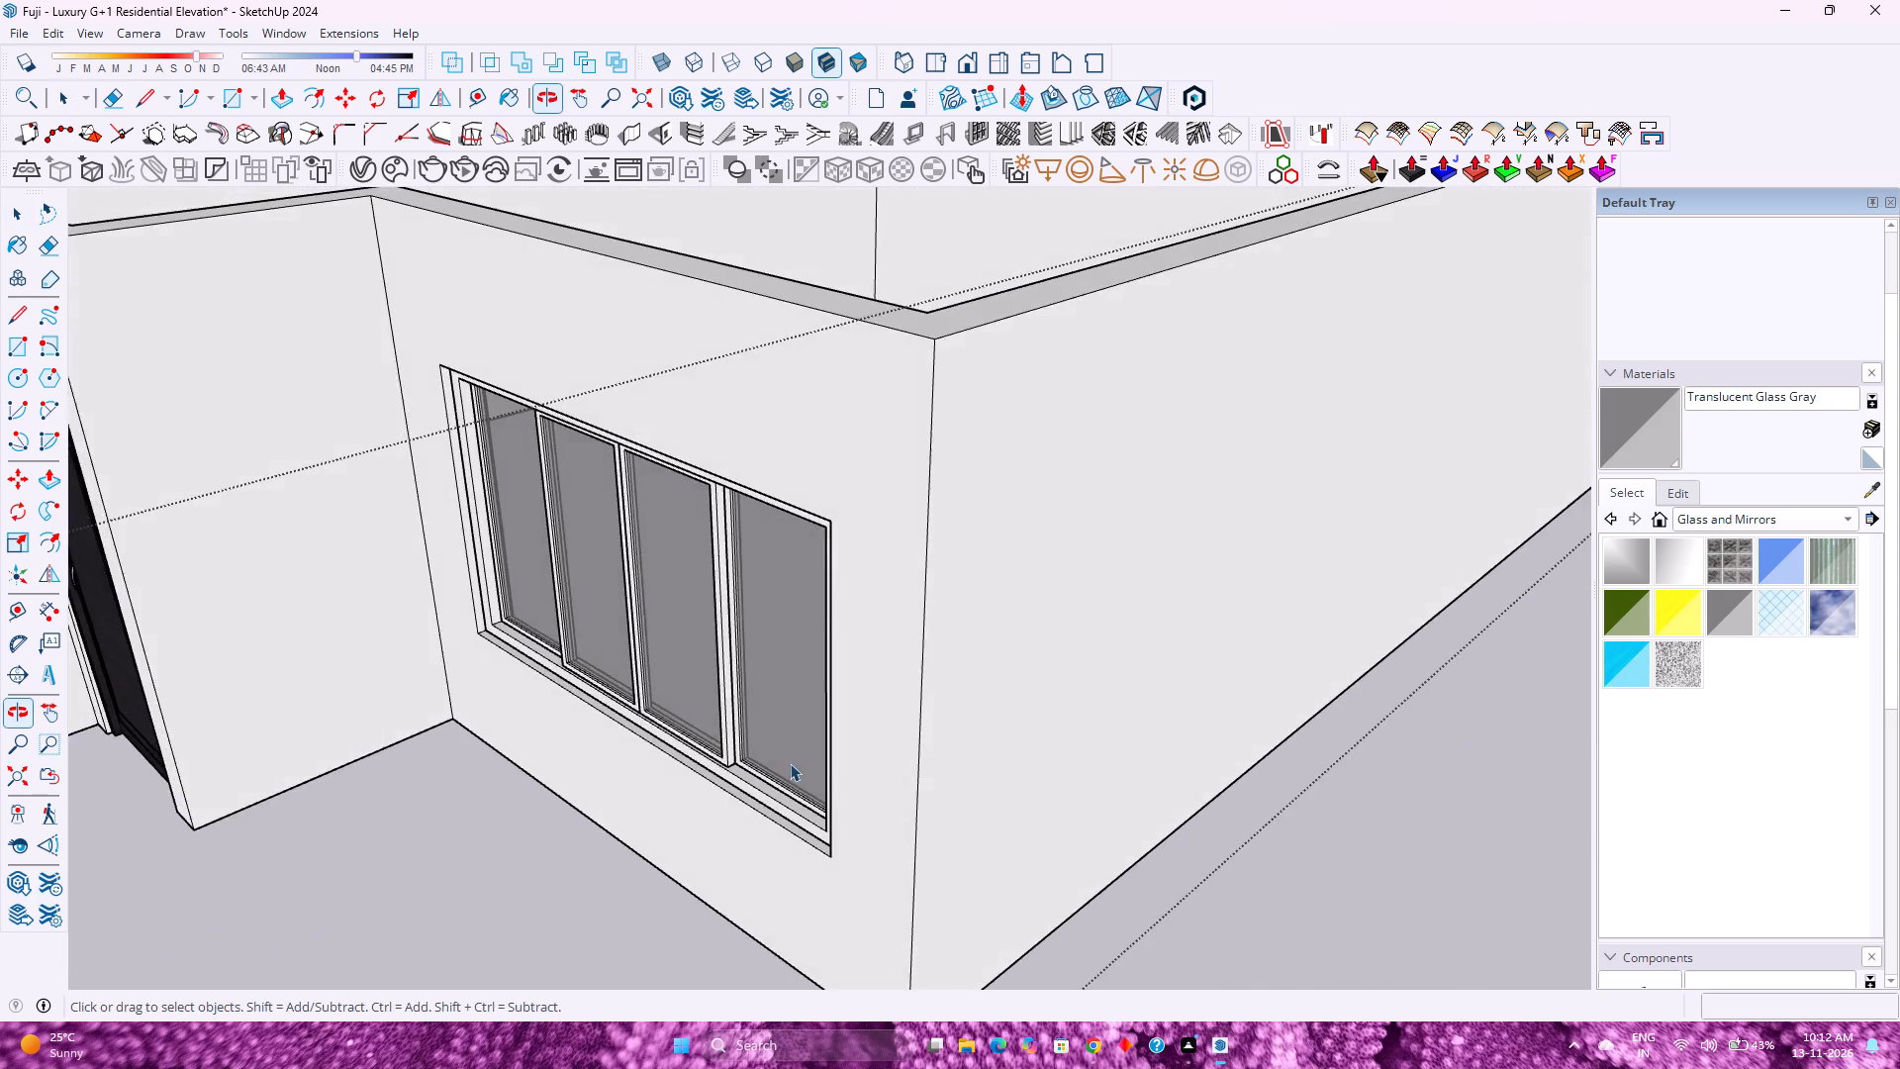
scroll(786, 762, "down", 5)
scroll(595, 790, "up", 4)
scroll(595, 790, "down", 3)
scroll(595, 790, "up", 4)
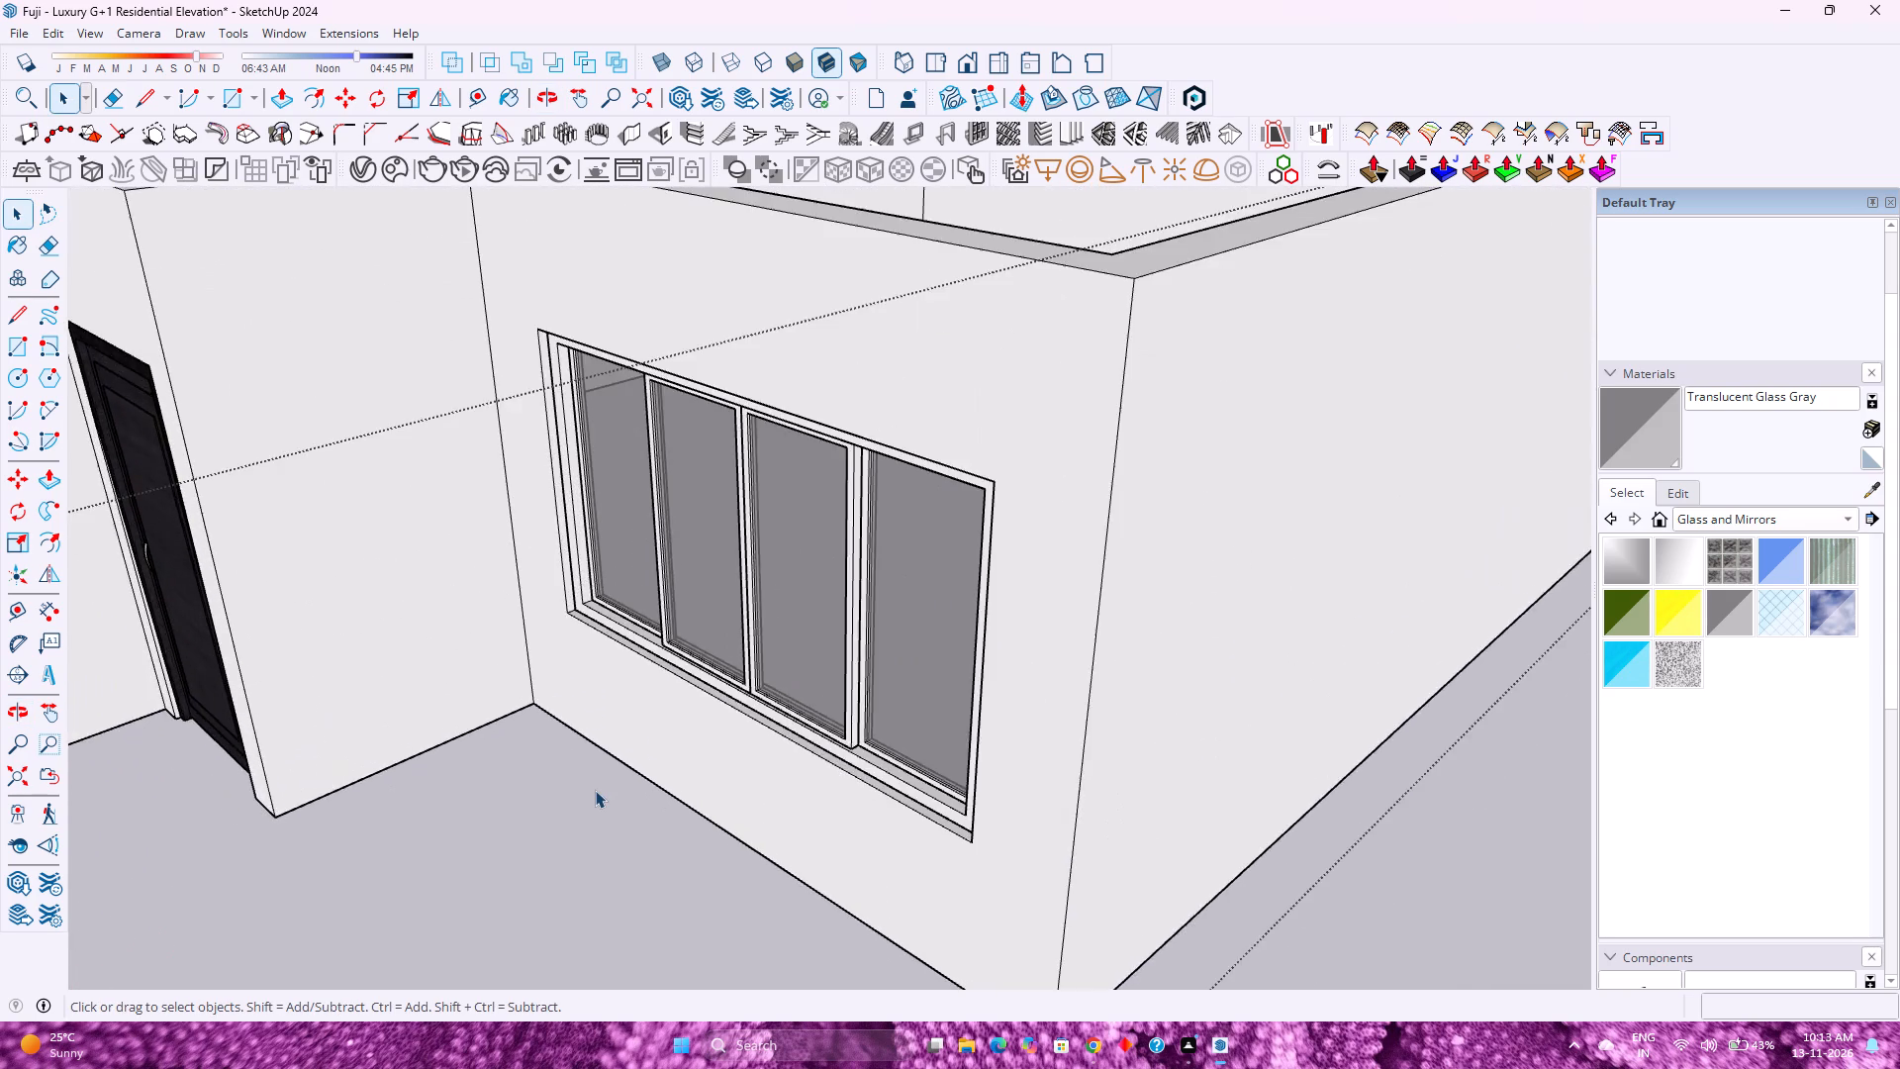
middle_click_drag(595, 790, 730, 790)
scroll(731, 789, "down", 5)
scroll(731, 789, "up", 5)
scroll(731, 789, "down", 9)
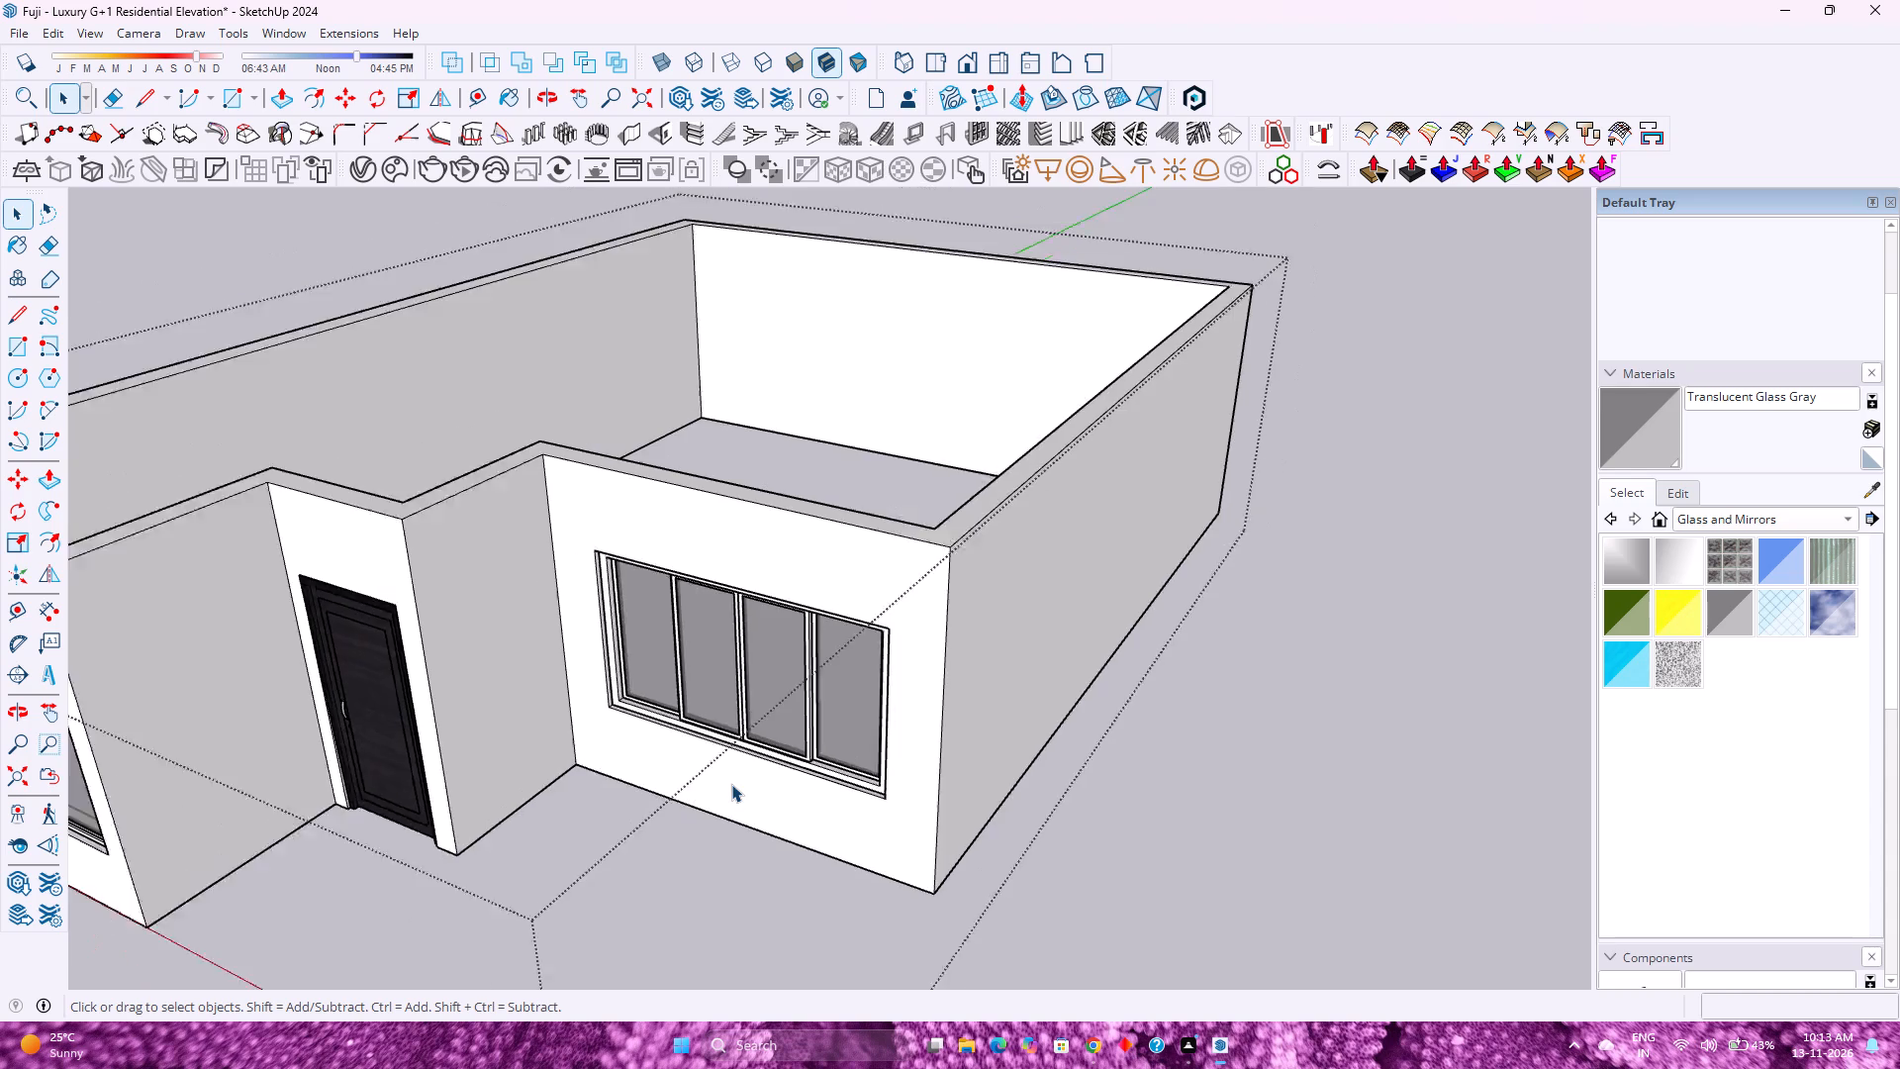
scroll(731, 784, "up", 4)
scroll(731, 784, "down", 4)
scroll(731, 784, "up", 3)
scroll(731, 784, "down", 3)
scroll(731, 784, "up", 4)
scroll(731, 784, "down", 5)
scroll(731, 784, "up", 4)
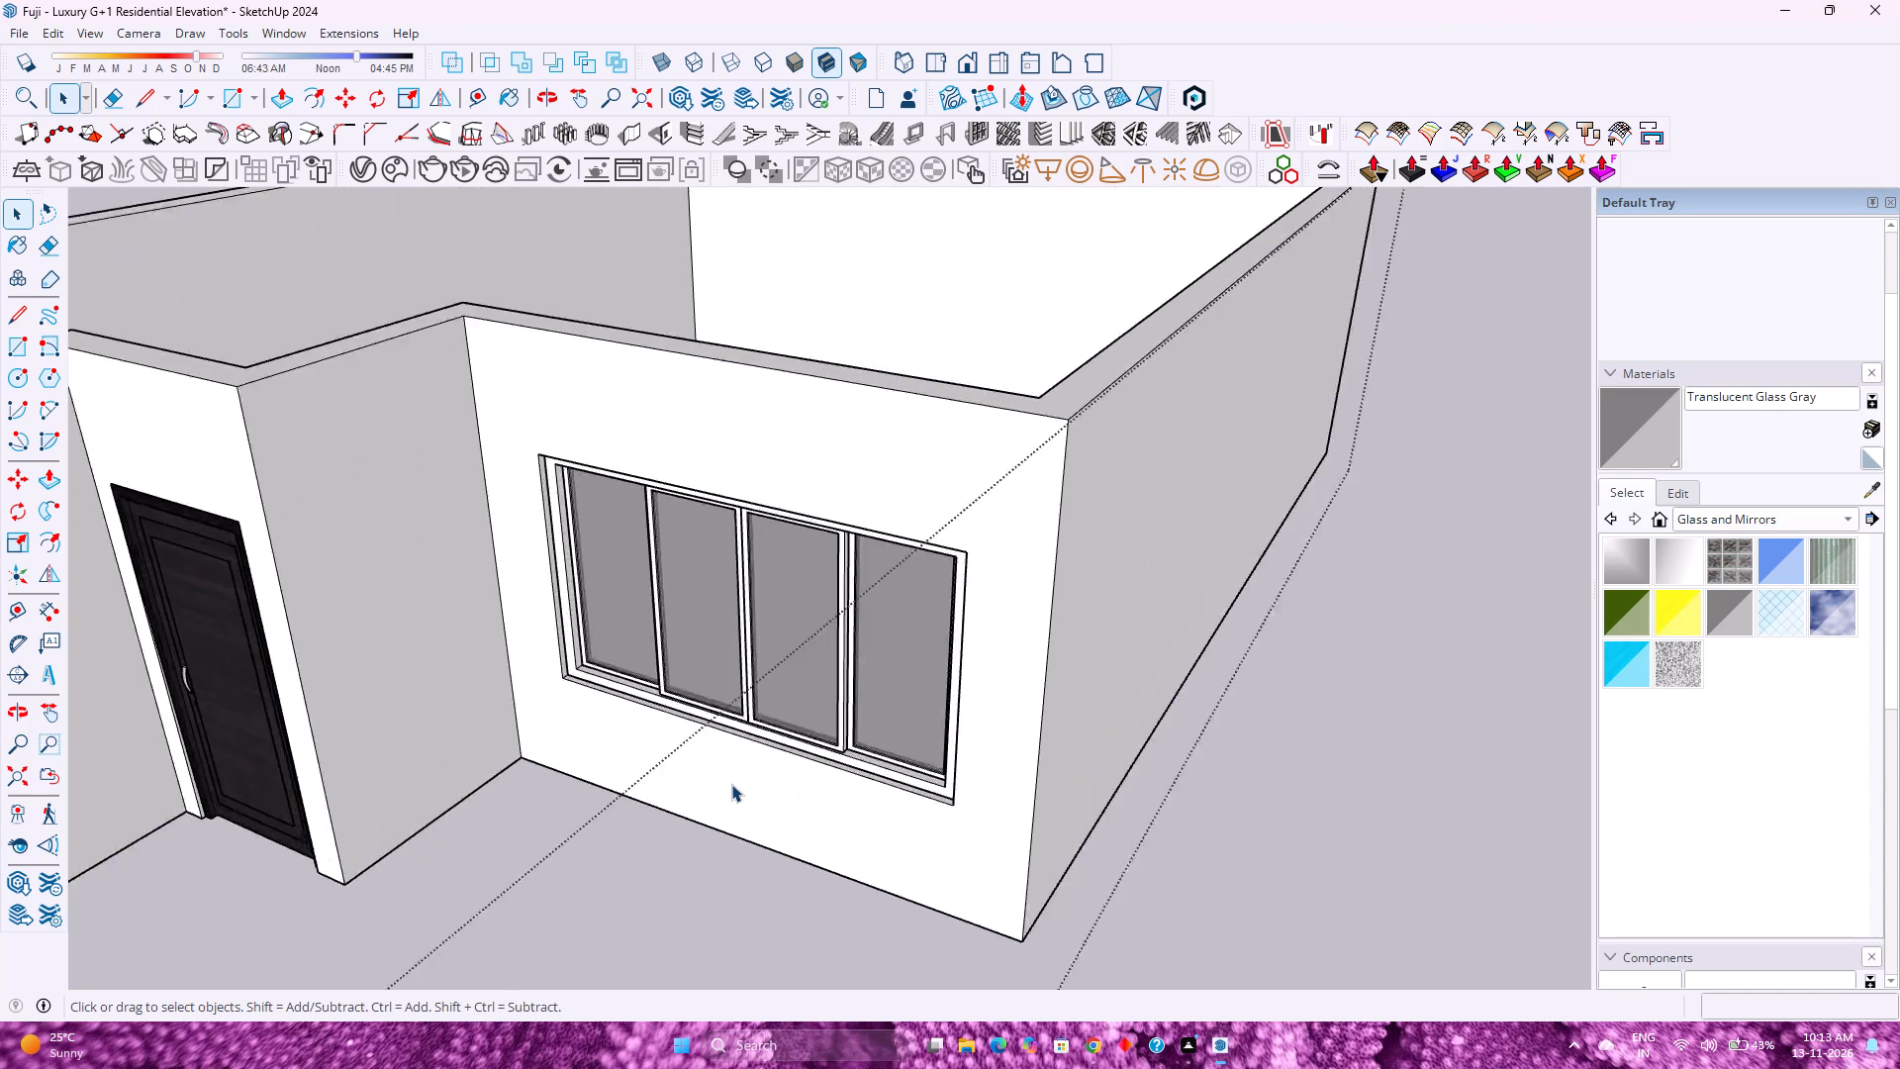
scroll(731, 784, "down", 4)
scroll(731, 784, "up", 5)
scroll(731, 784, "down", 9)
scroll(731, 783, "up", 3)
scroll(731, 783, "down", 4)
scroll(731, 783, "up", 4)
scroll(731, 783, "down", 4)
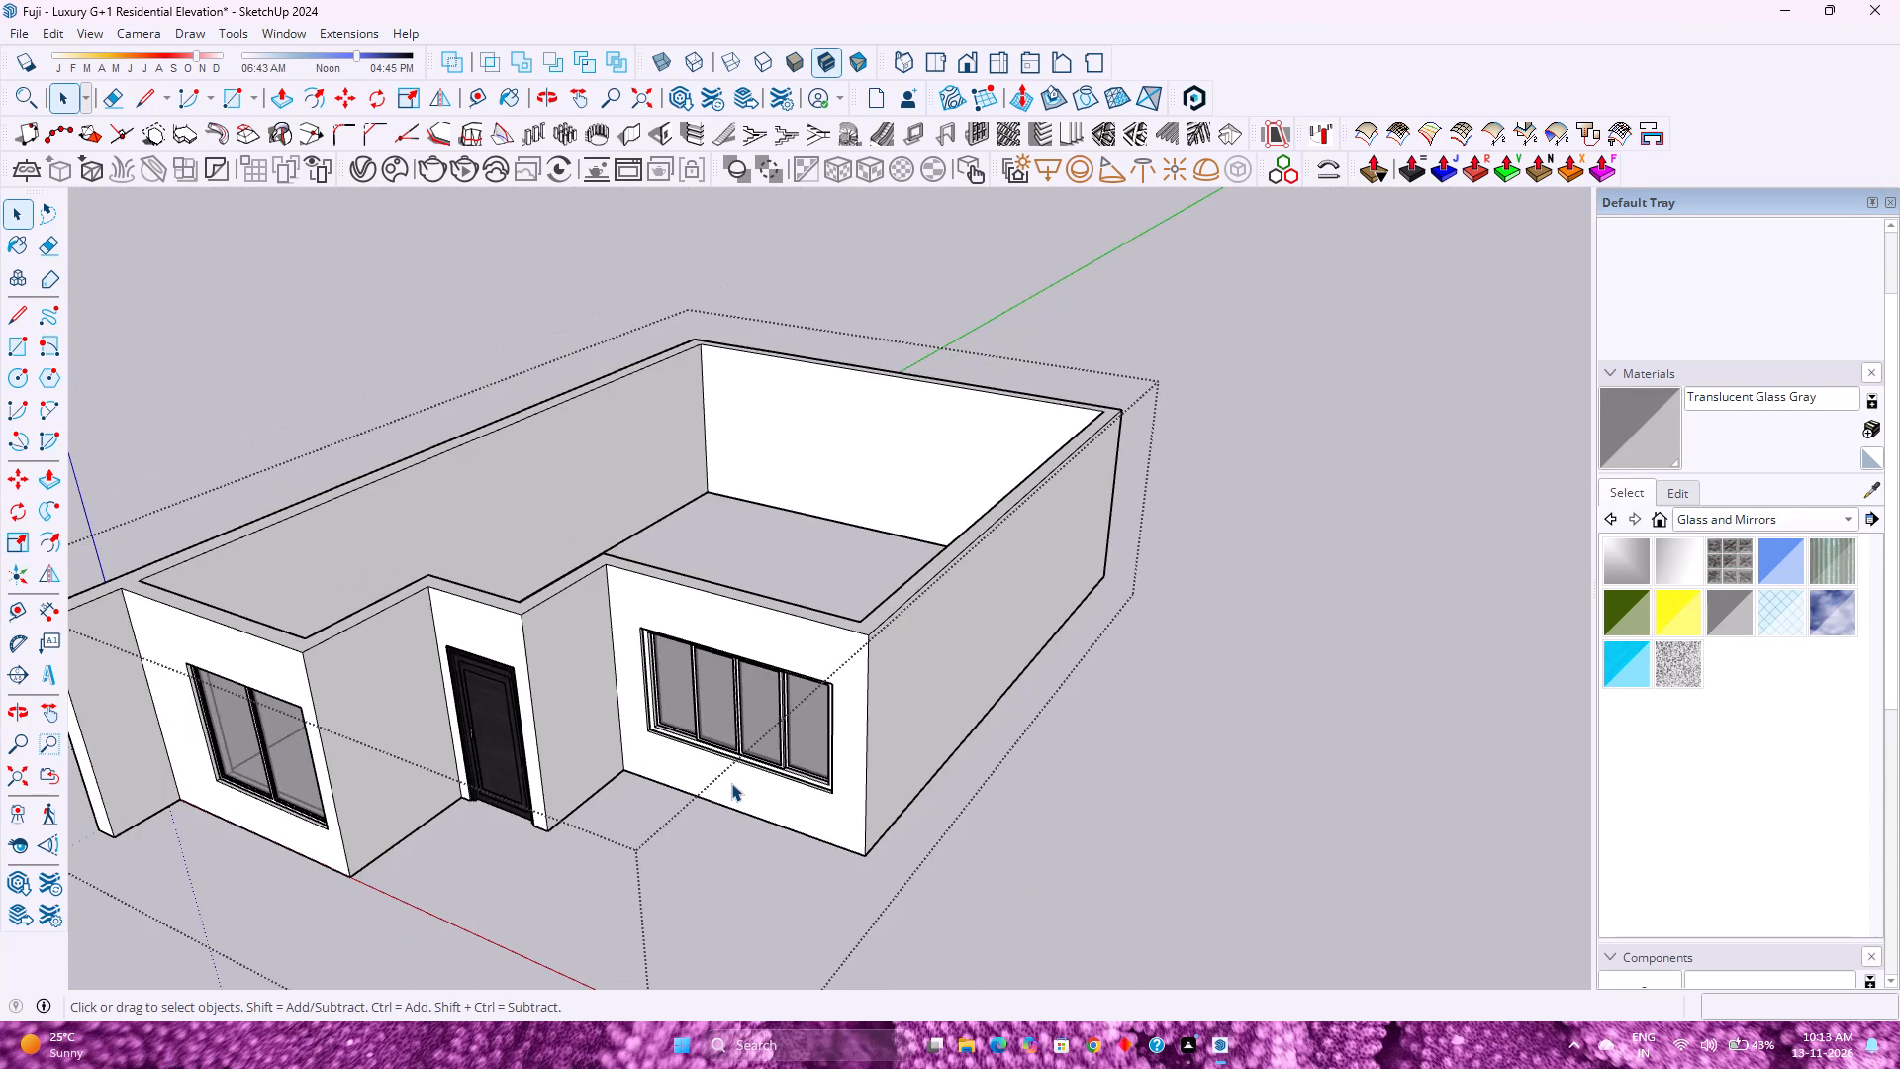
scroll(642, 729, "up", 4)
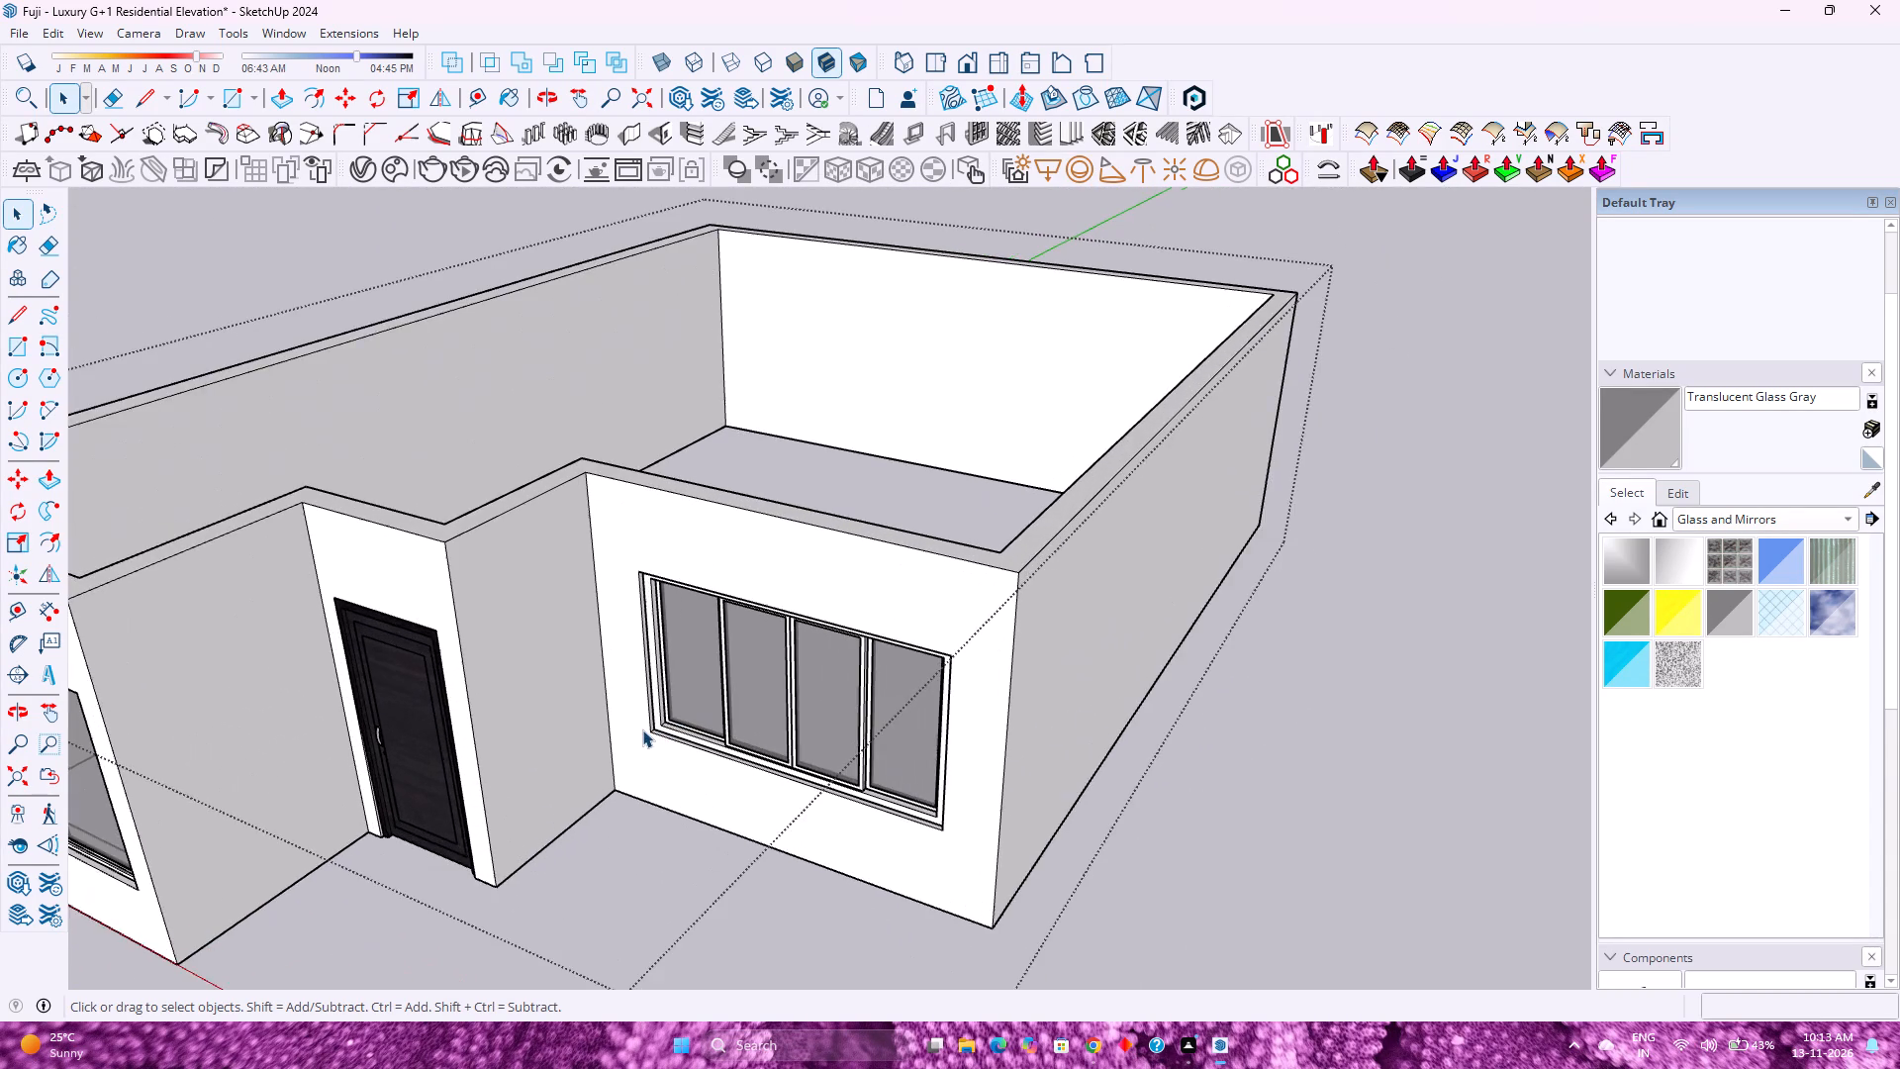
scroll(642, 729, "up", 1)
scroll(642, 729, "down", 4)
scroll(642, 729, "up", 3)
scroll(642, 729, "down", 3)
scroll(642, 729, "up", 3)
scroll(642, 729, "down", 4)
scroll(642, 729, "up", 4)
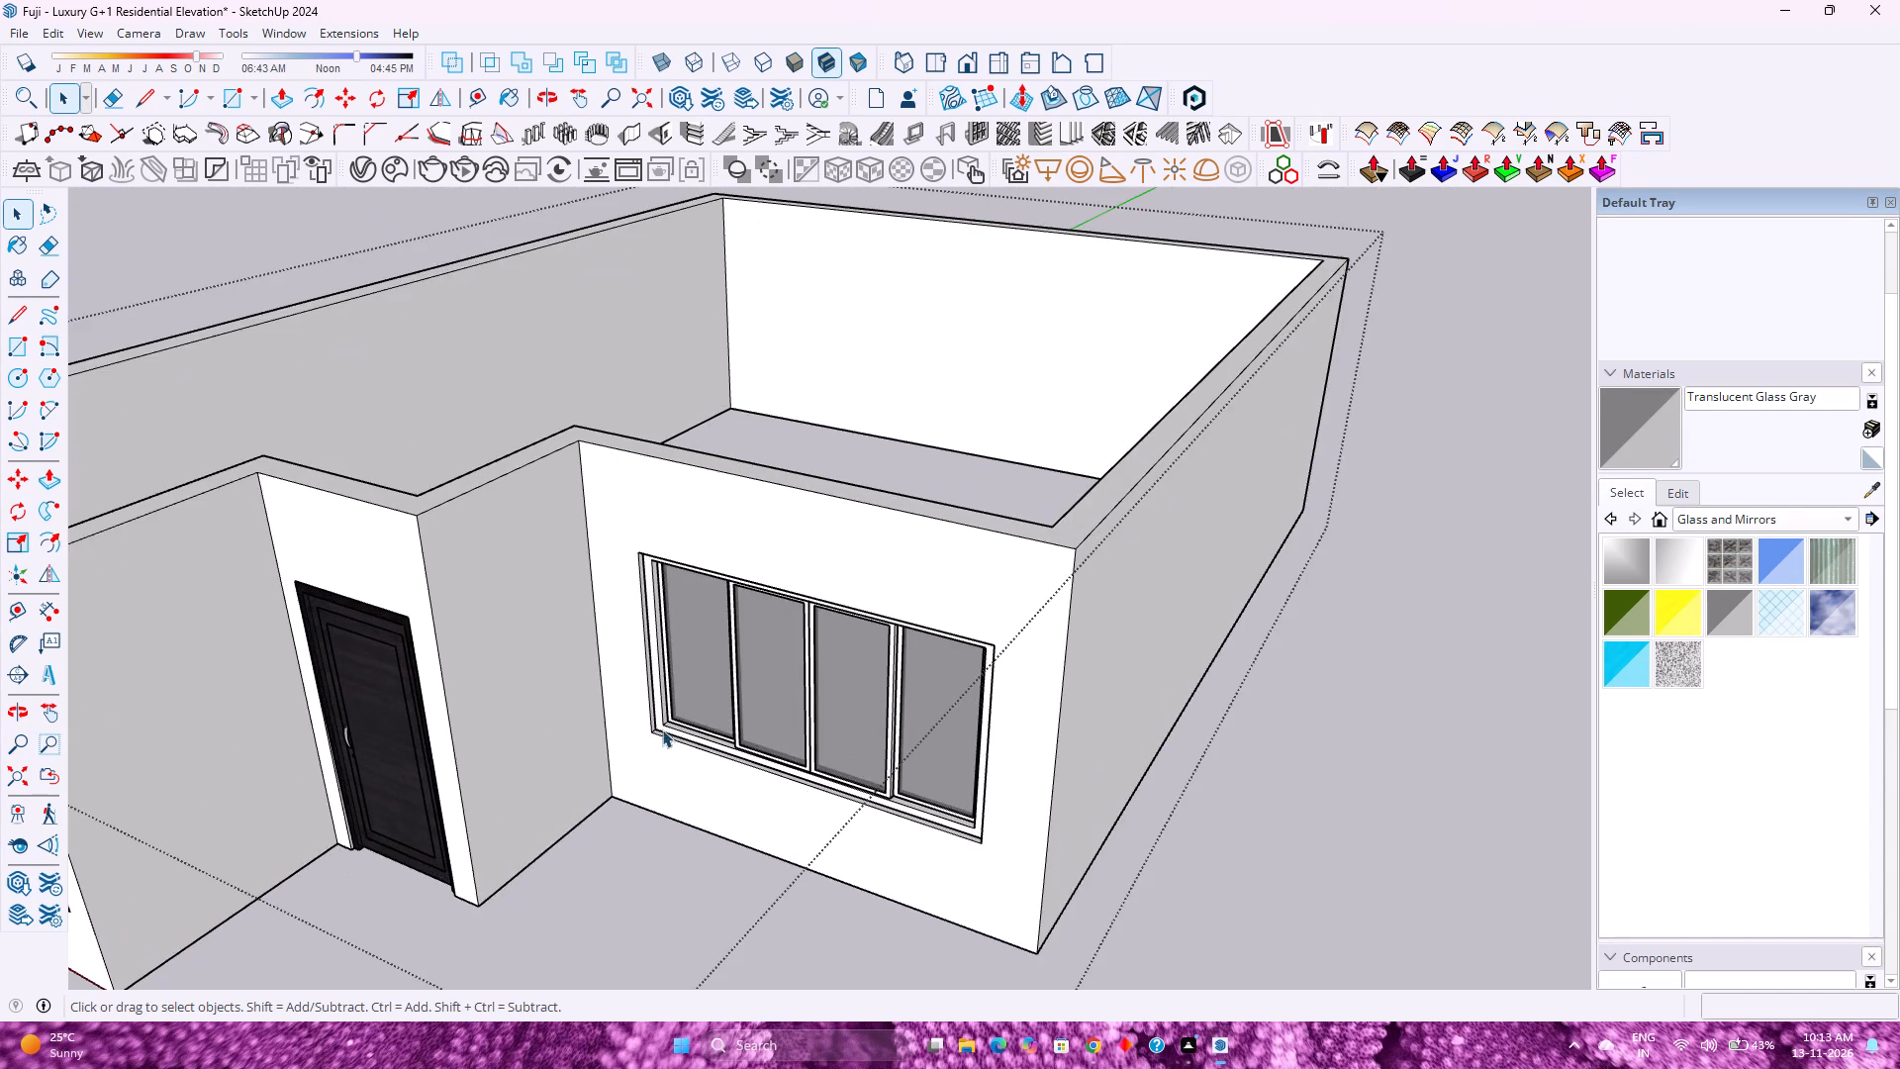
Open the four-panel window component for editing.
scroll(803, 755, "up", 18)
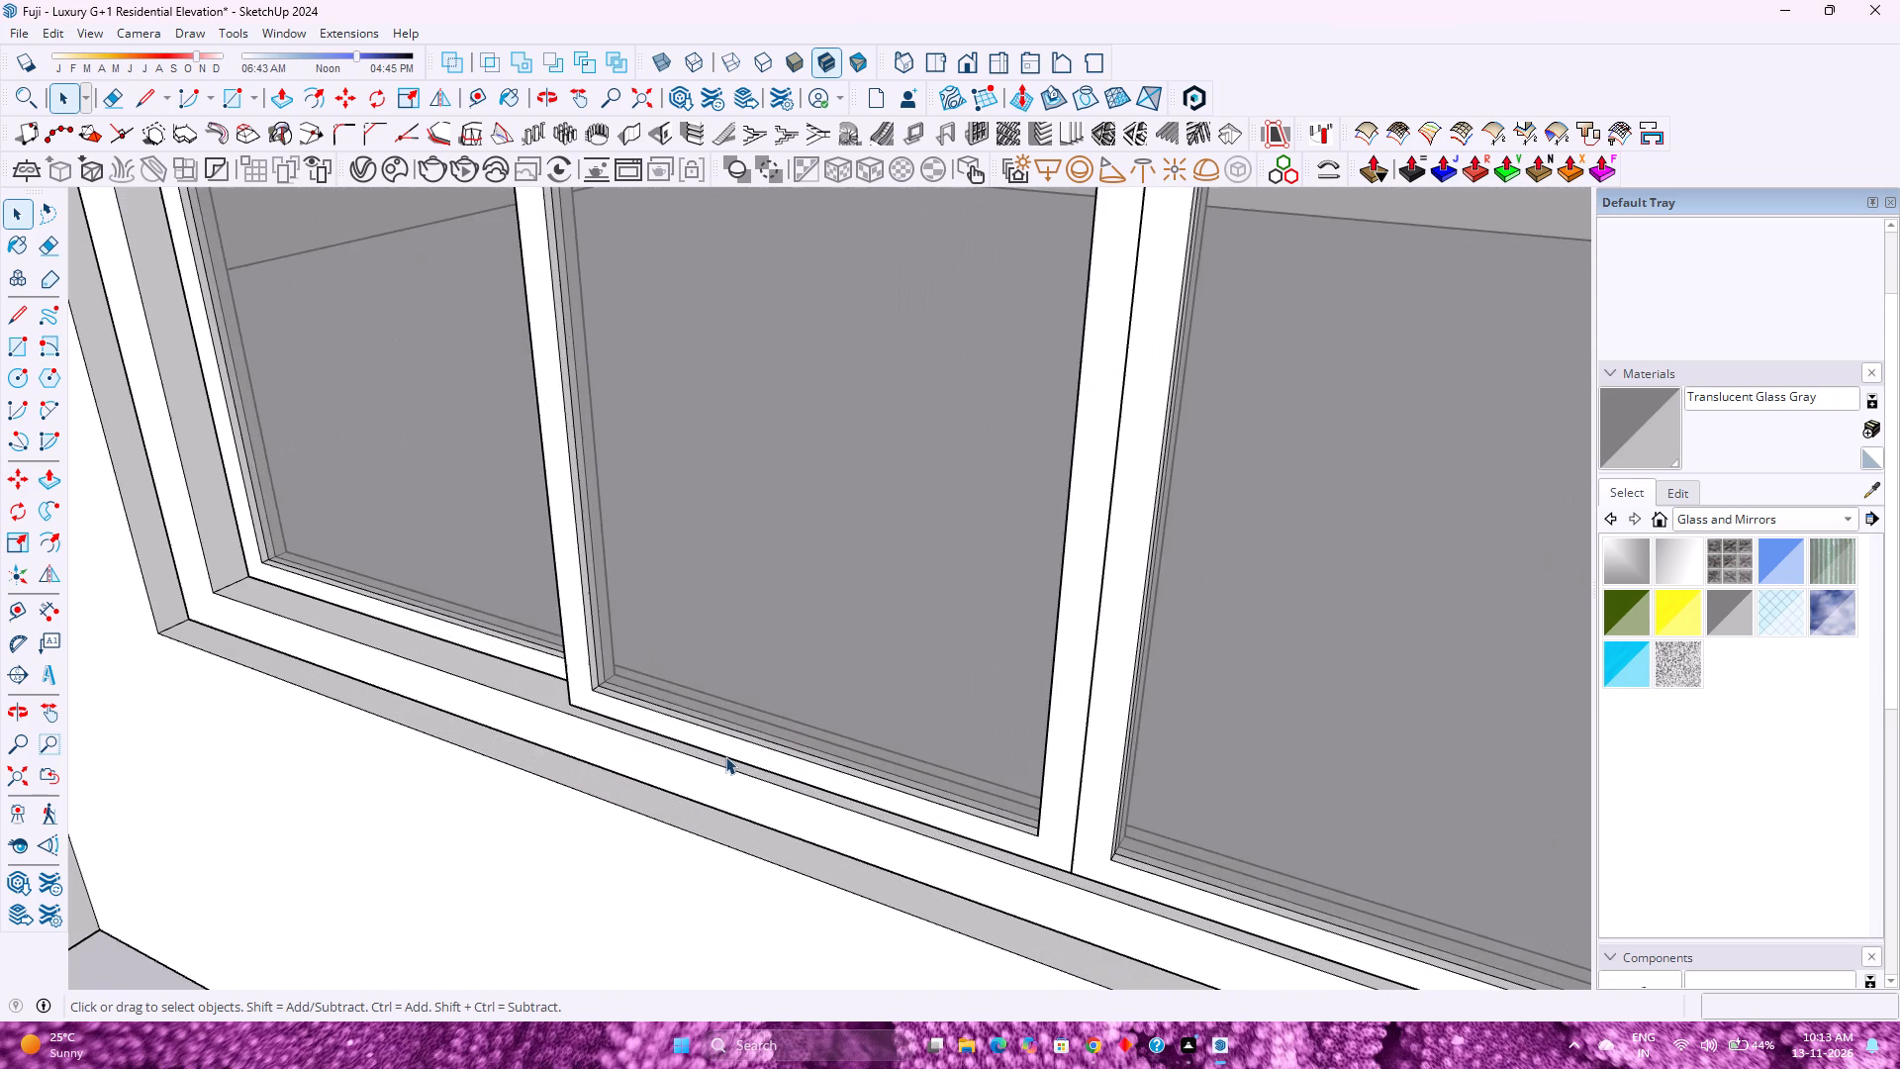
scroll(693, 764, "up", 3)
double_click(692, 759)
left_click(689, 759)
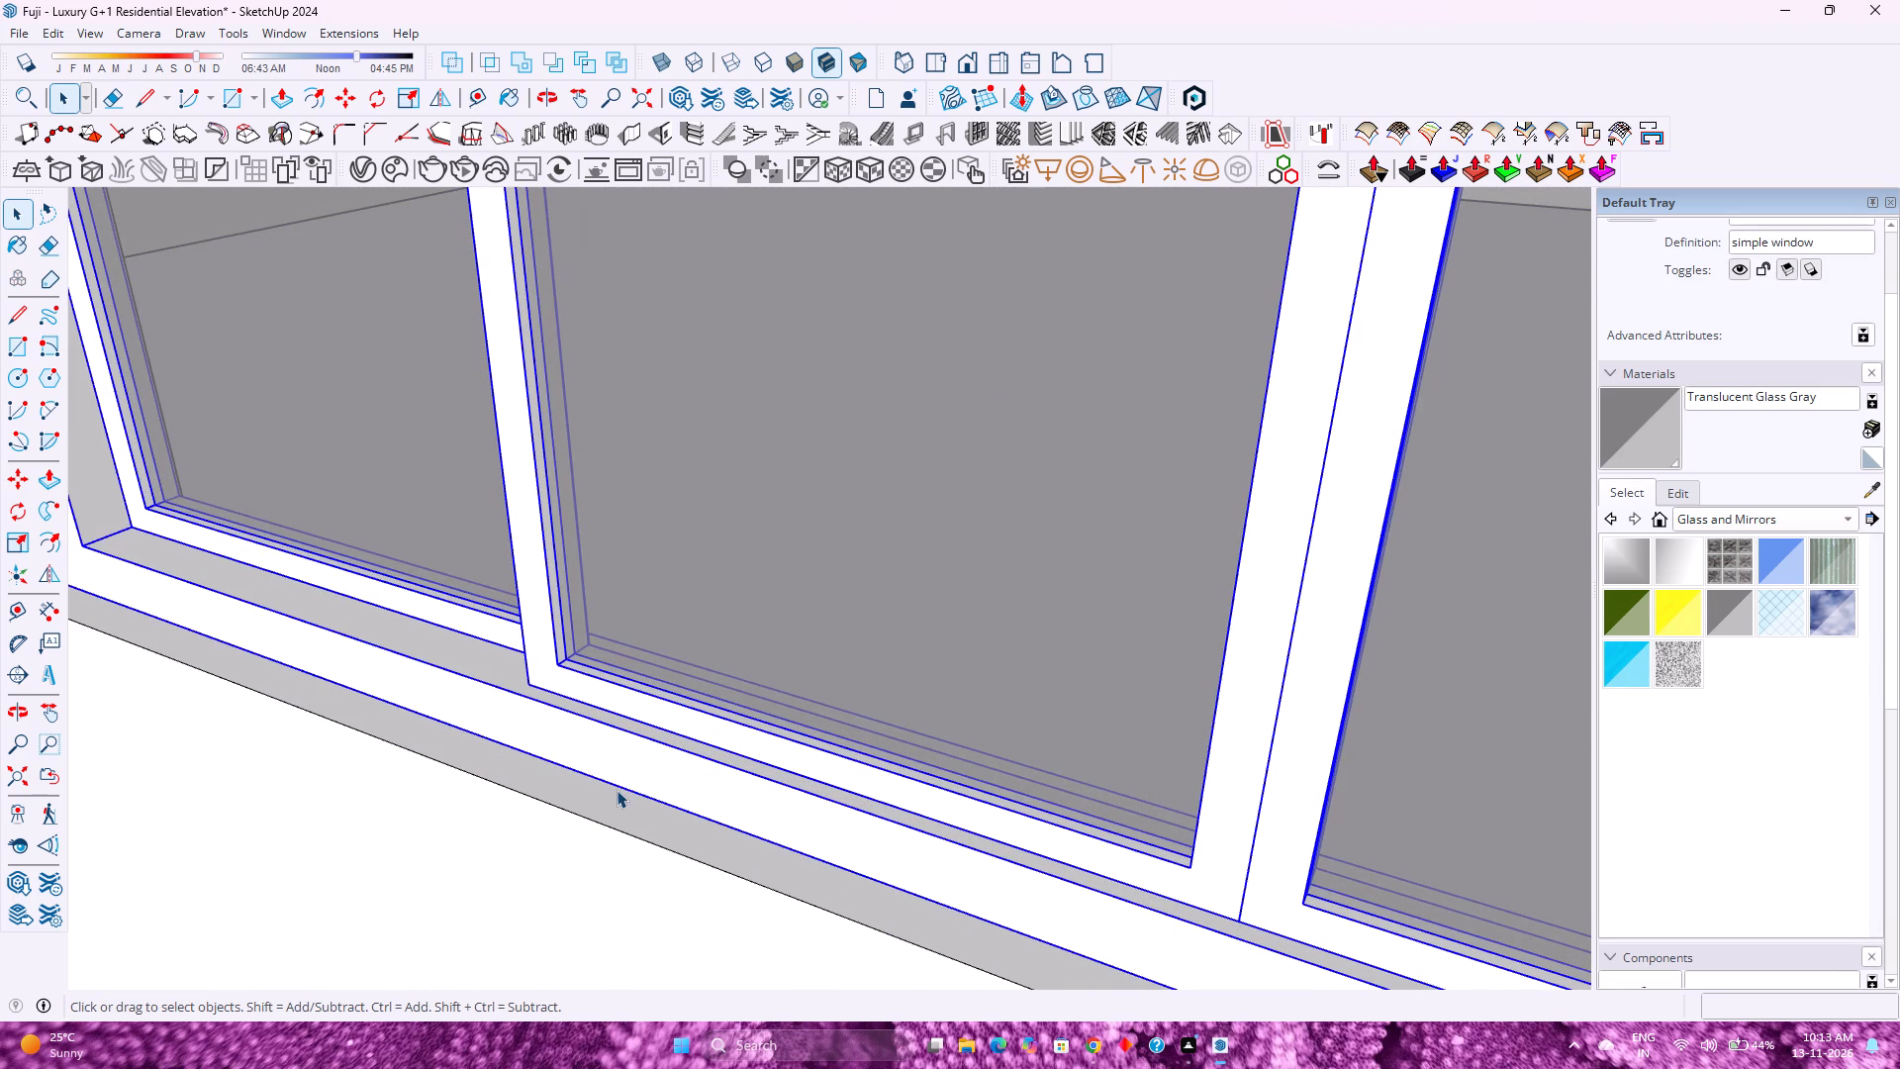
scroll(1688, 490, "up", 5)
triple_click(670, 790)
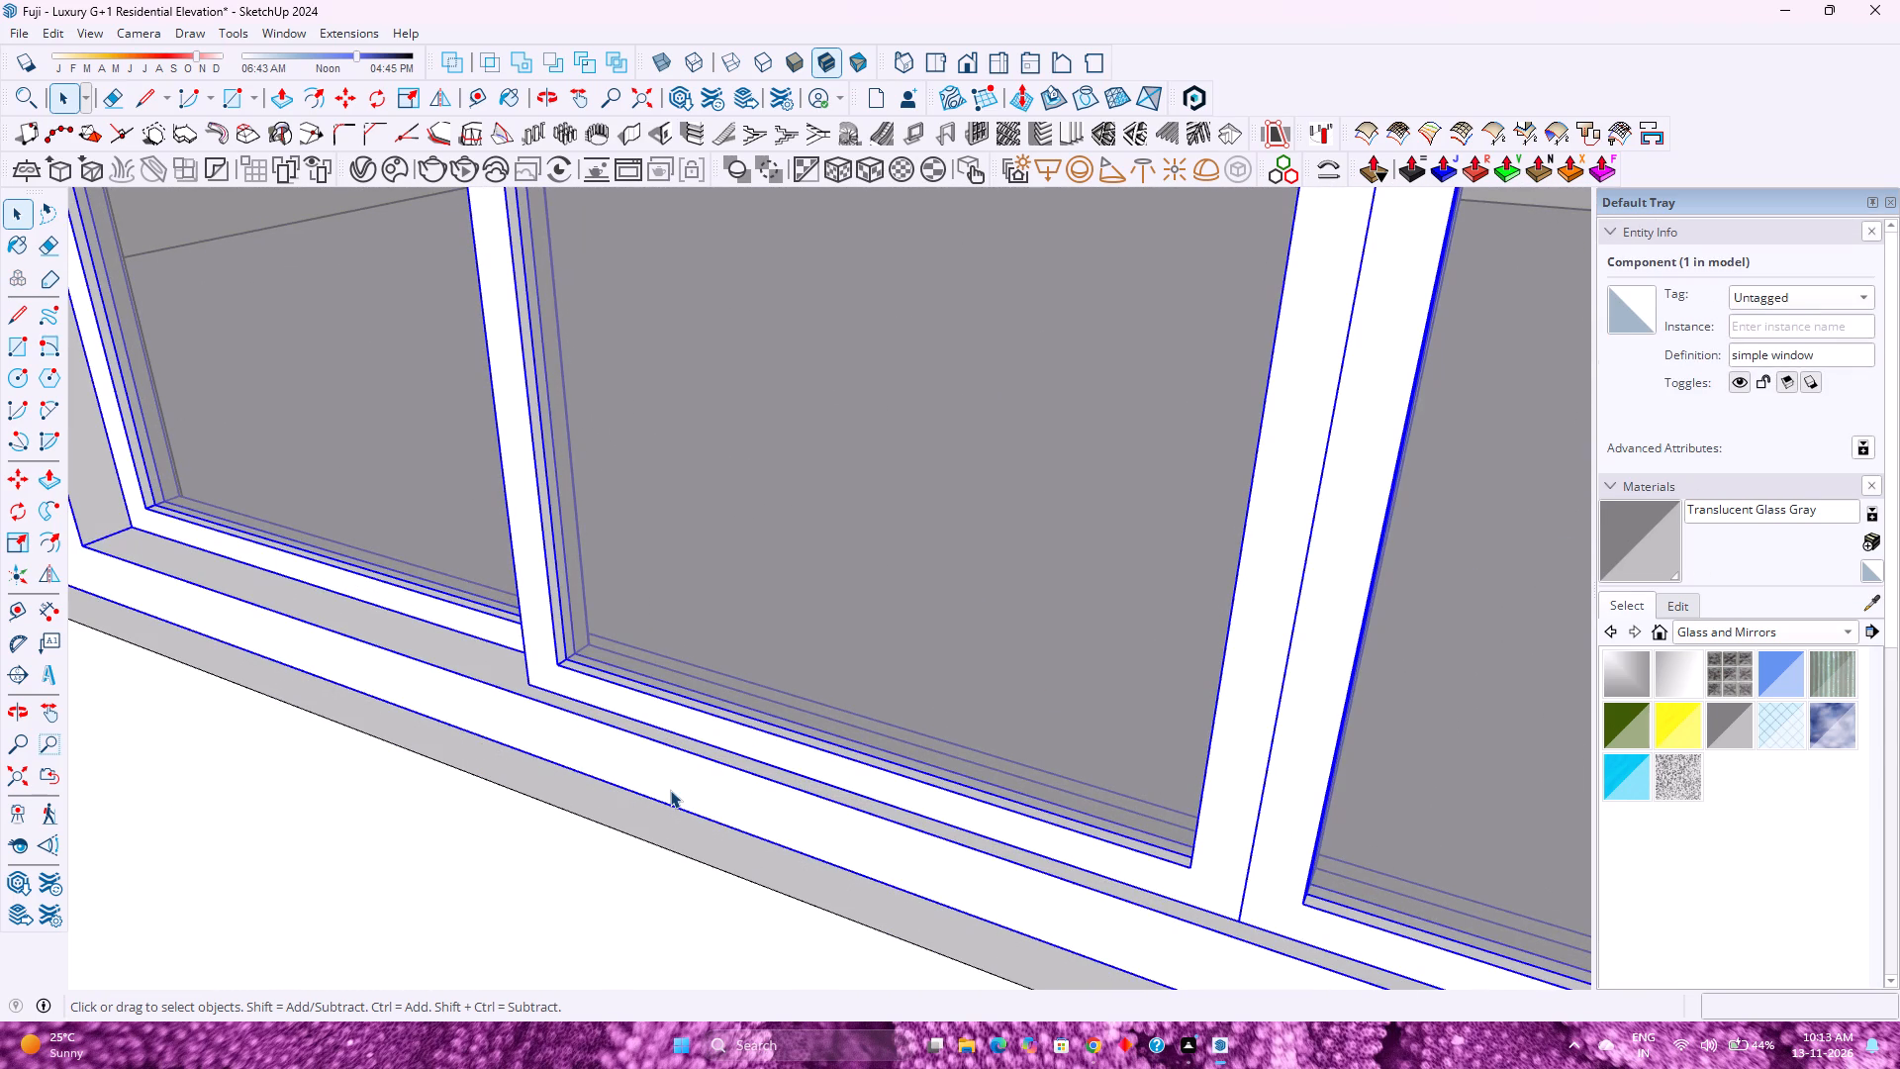
scroll(670, 790, "down", 4)
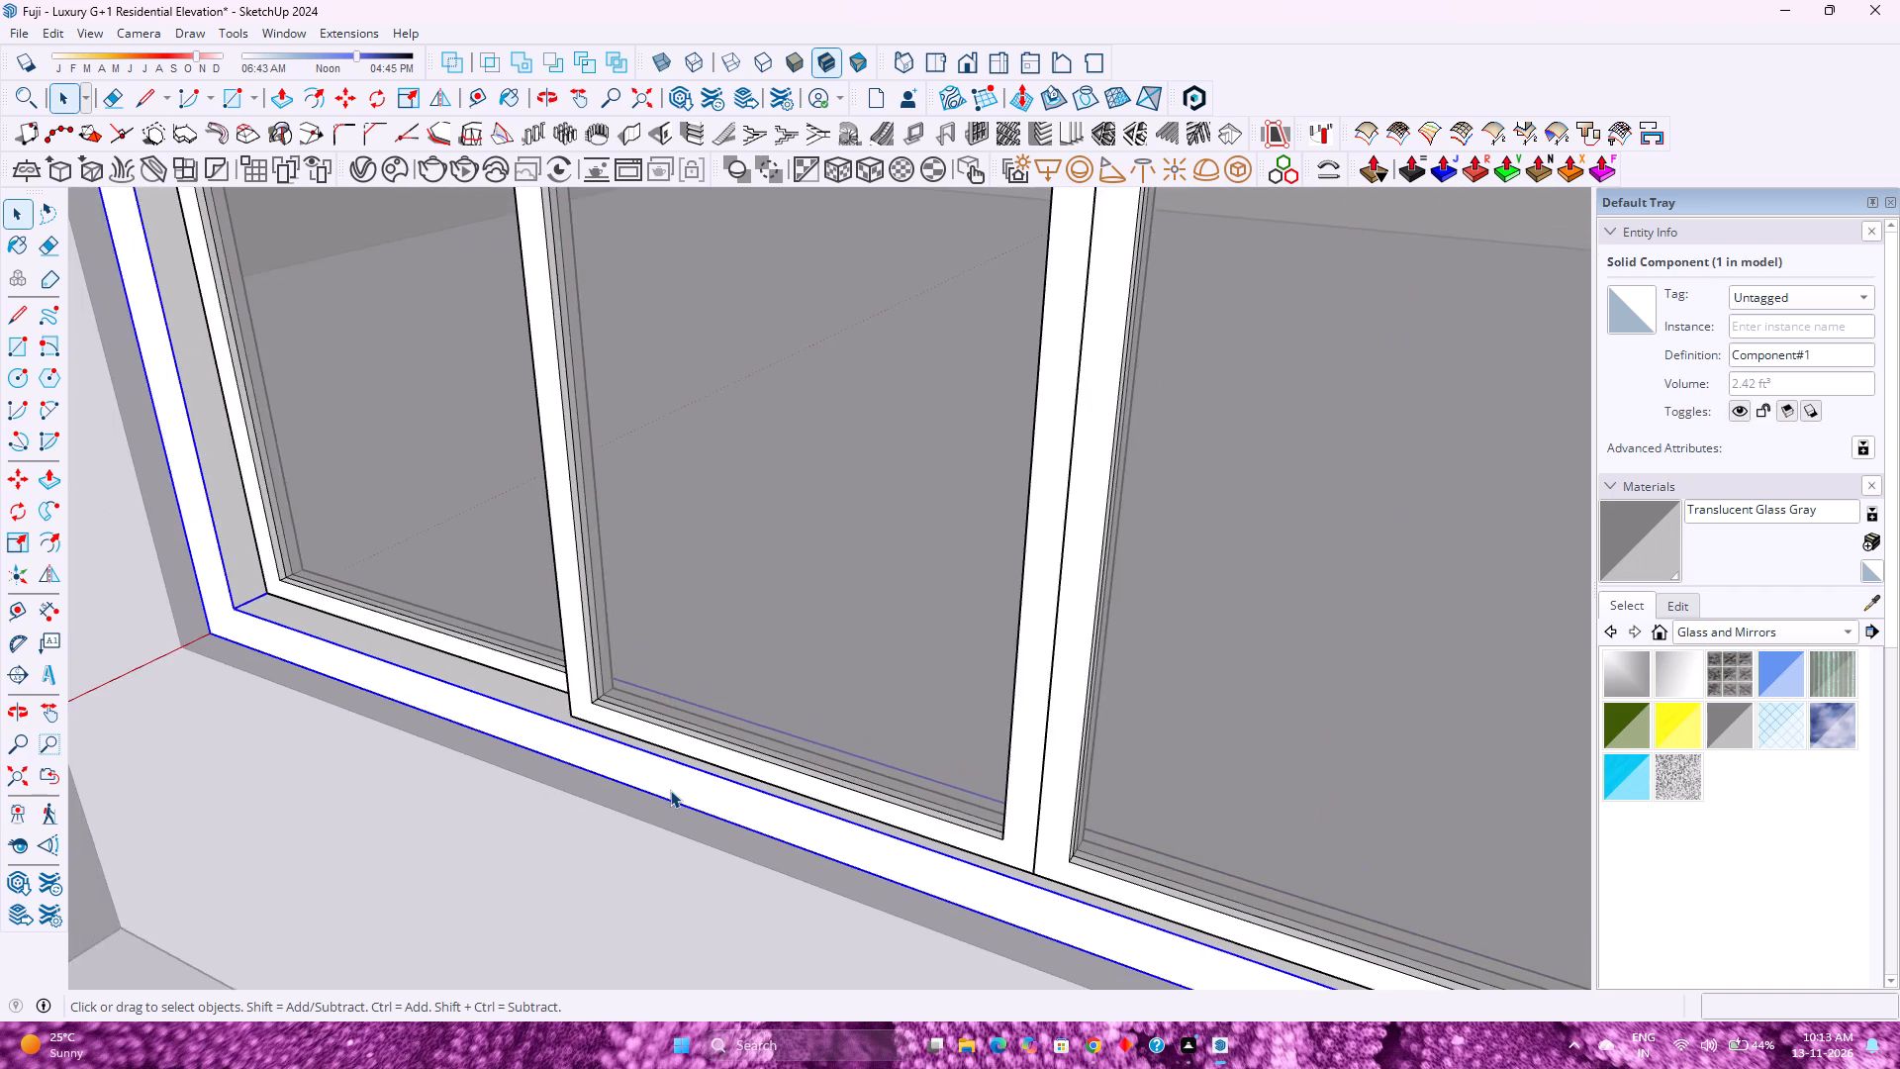
scroll(671, 789, "down", 8)
Paint the window's outer frame with Steel Brushed Stainless from the Metal materials.
left_click(837, 789)
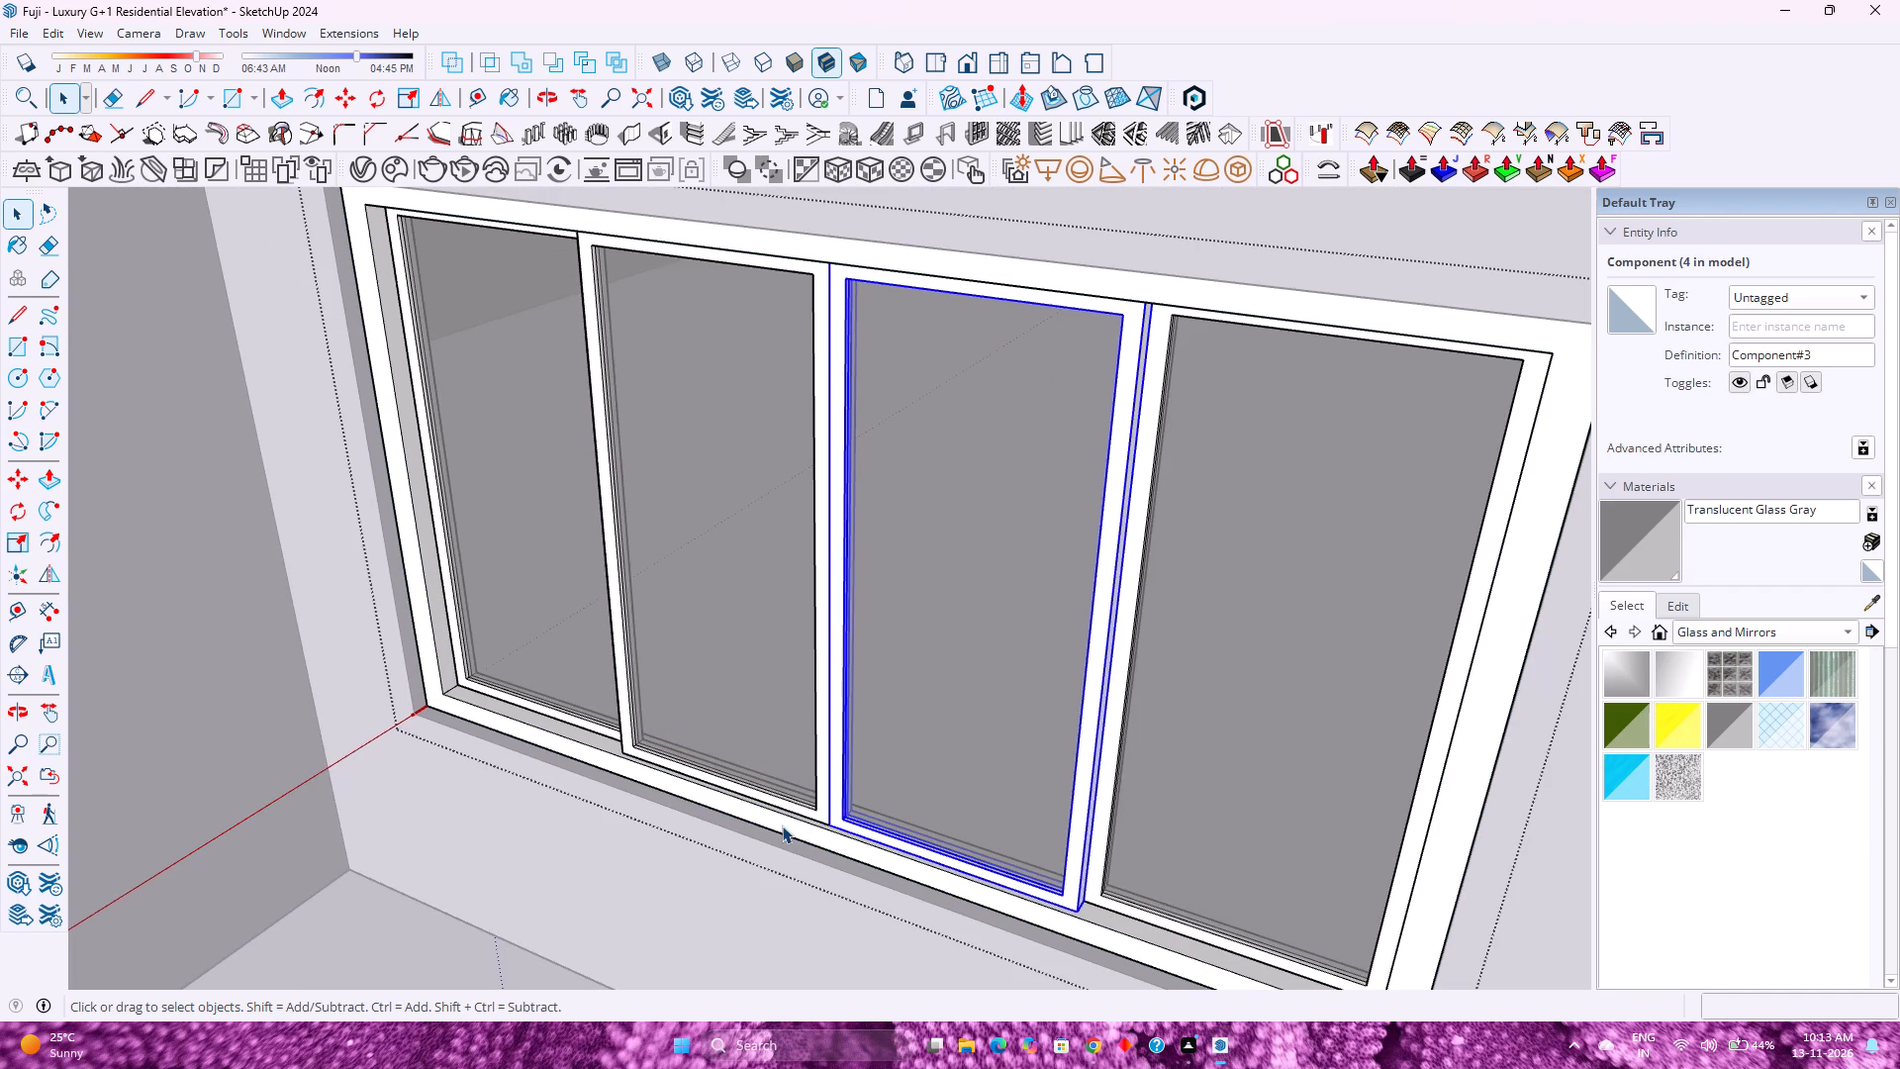
scroll(782, 826, "down", 6)
left_click(1092, 889)
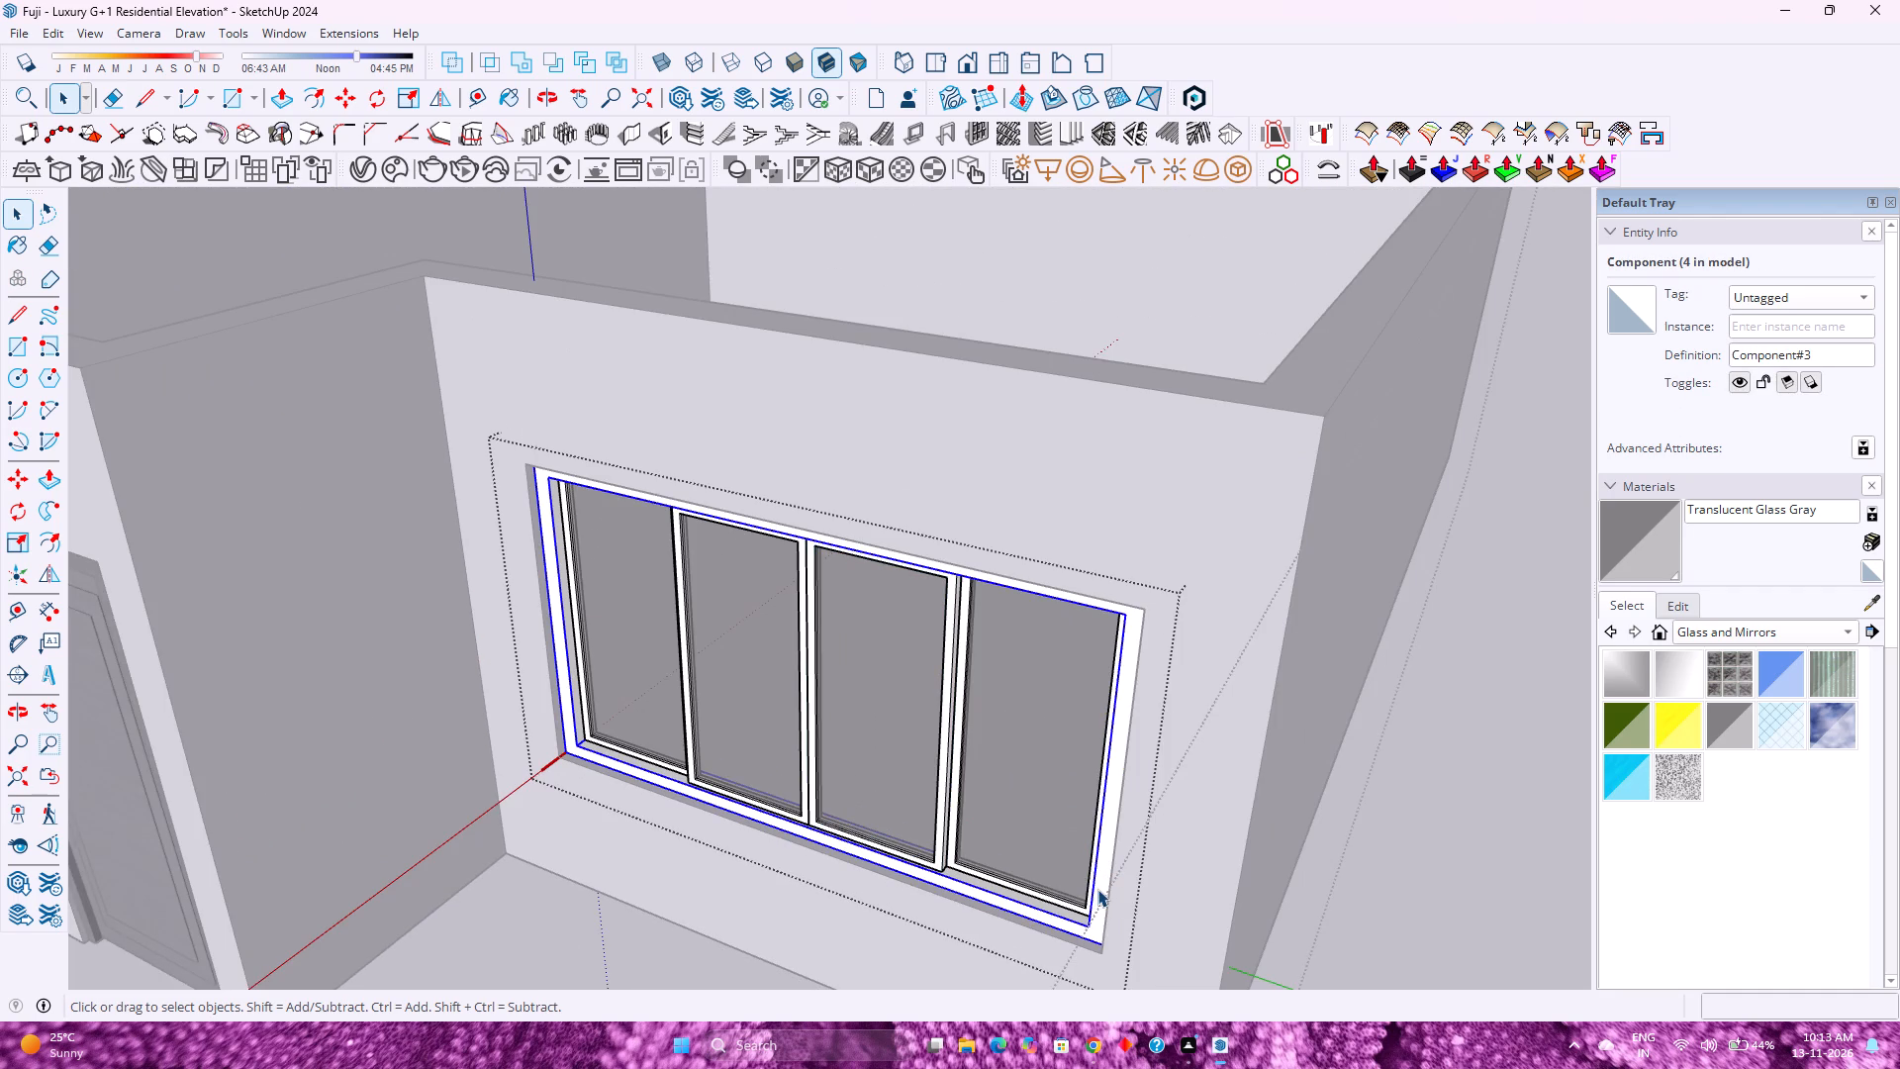
left_click(1724, 640)
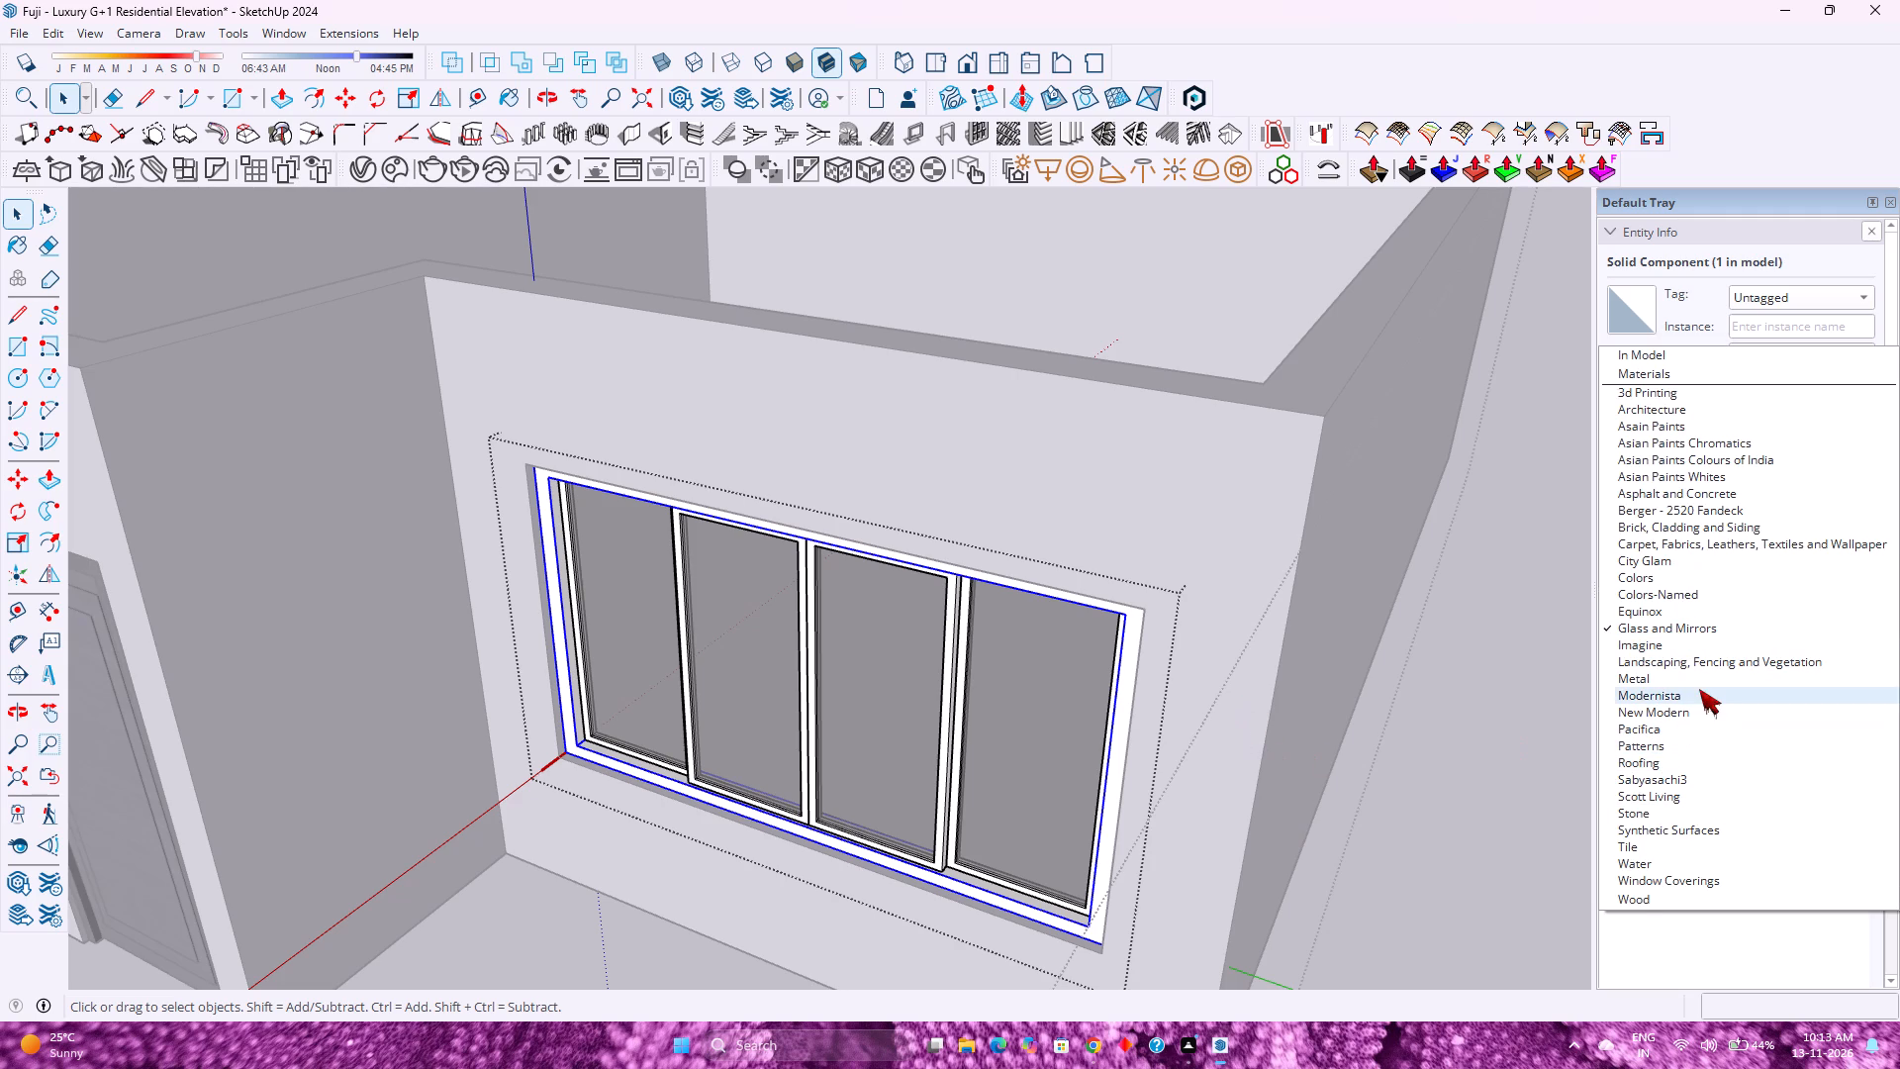
left_click(1690, 682)
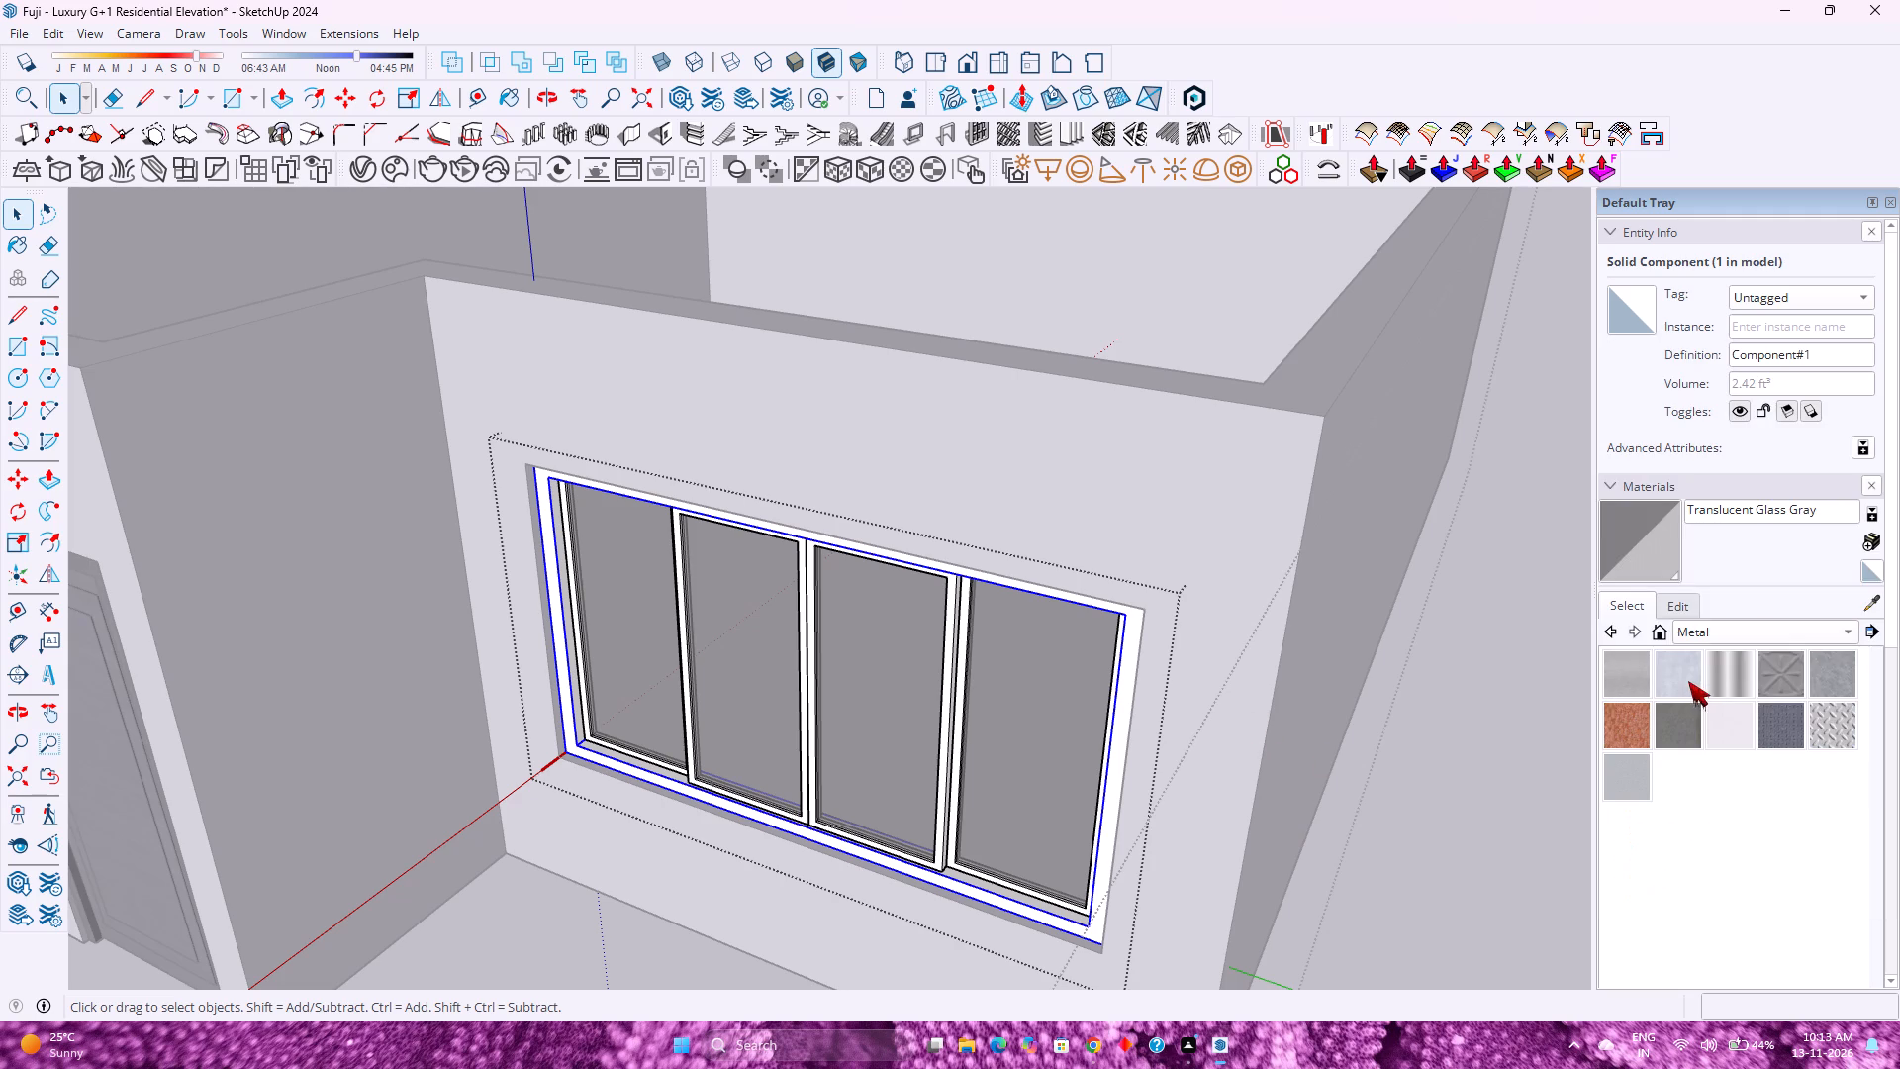
left_click(1675, 725)
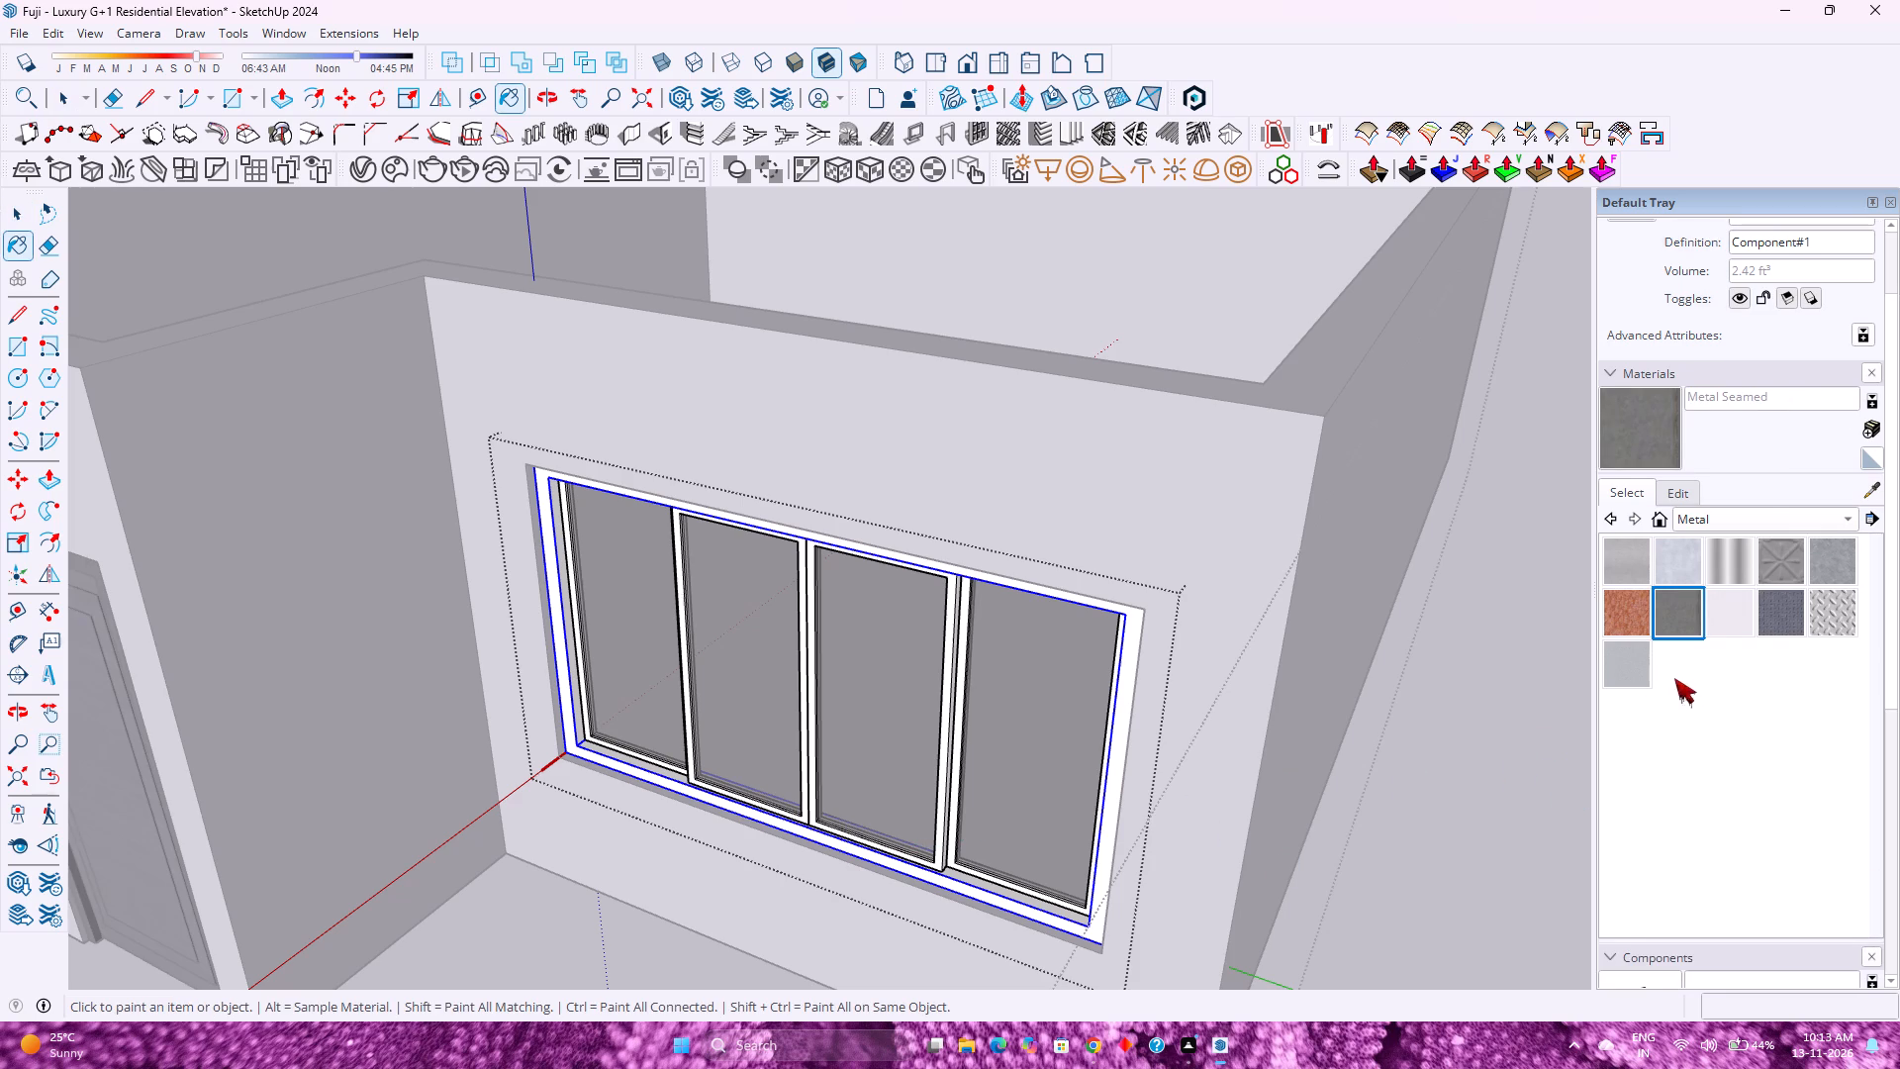
left_click(1615, 665)
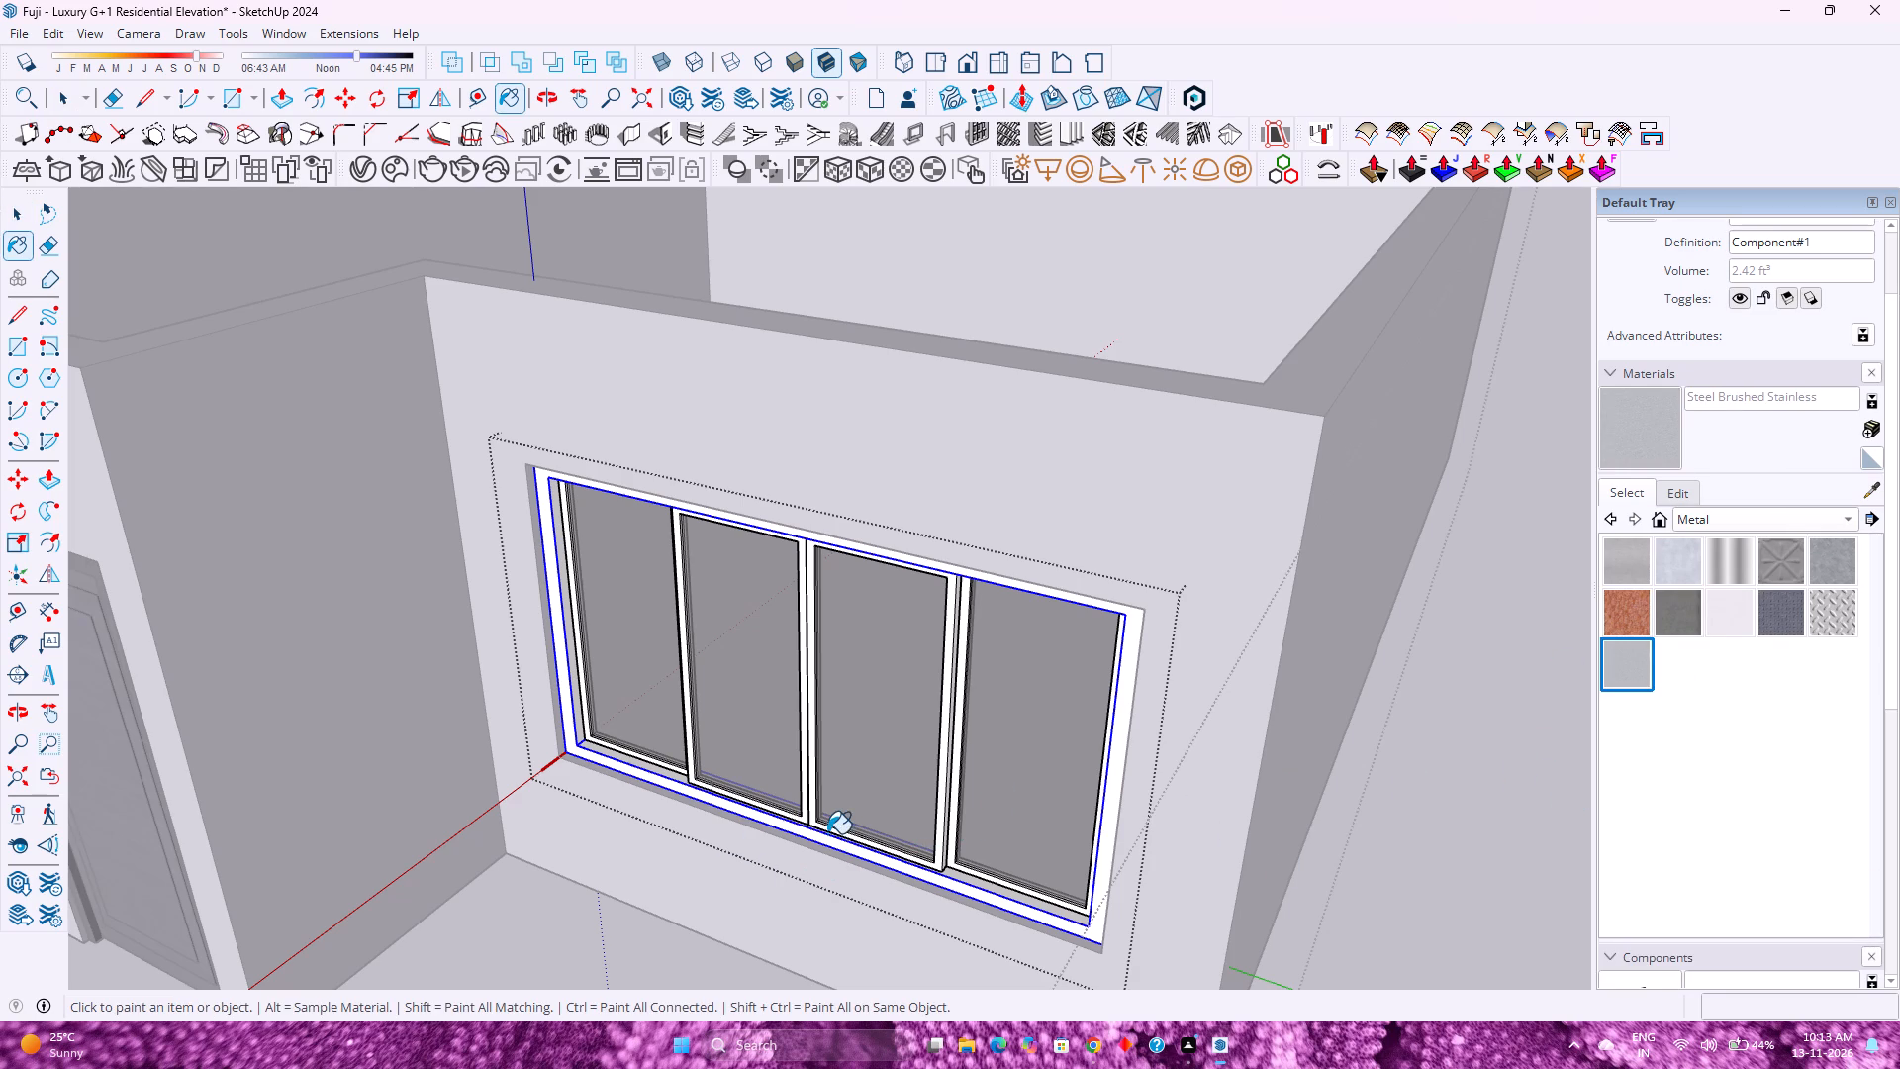
left_click(825, 833)
Paint the frames of all four window panels with Steel Brushed Stainless.
scroll(821, 832, "up", 10)
left_click(797, 788)
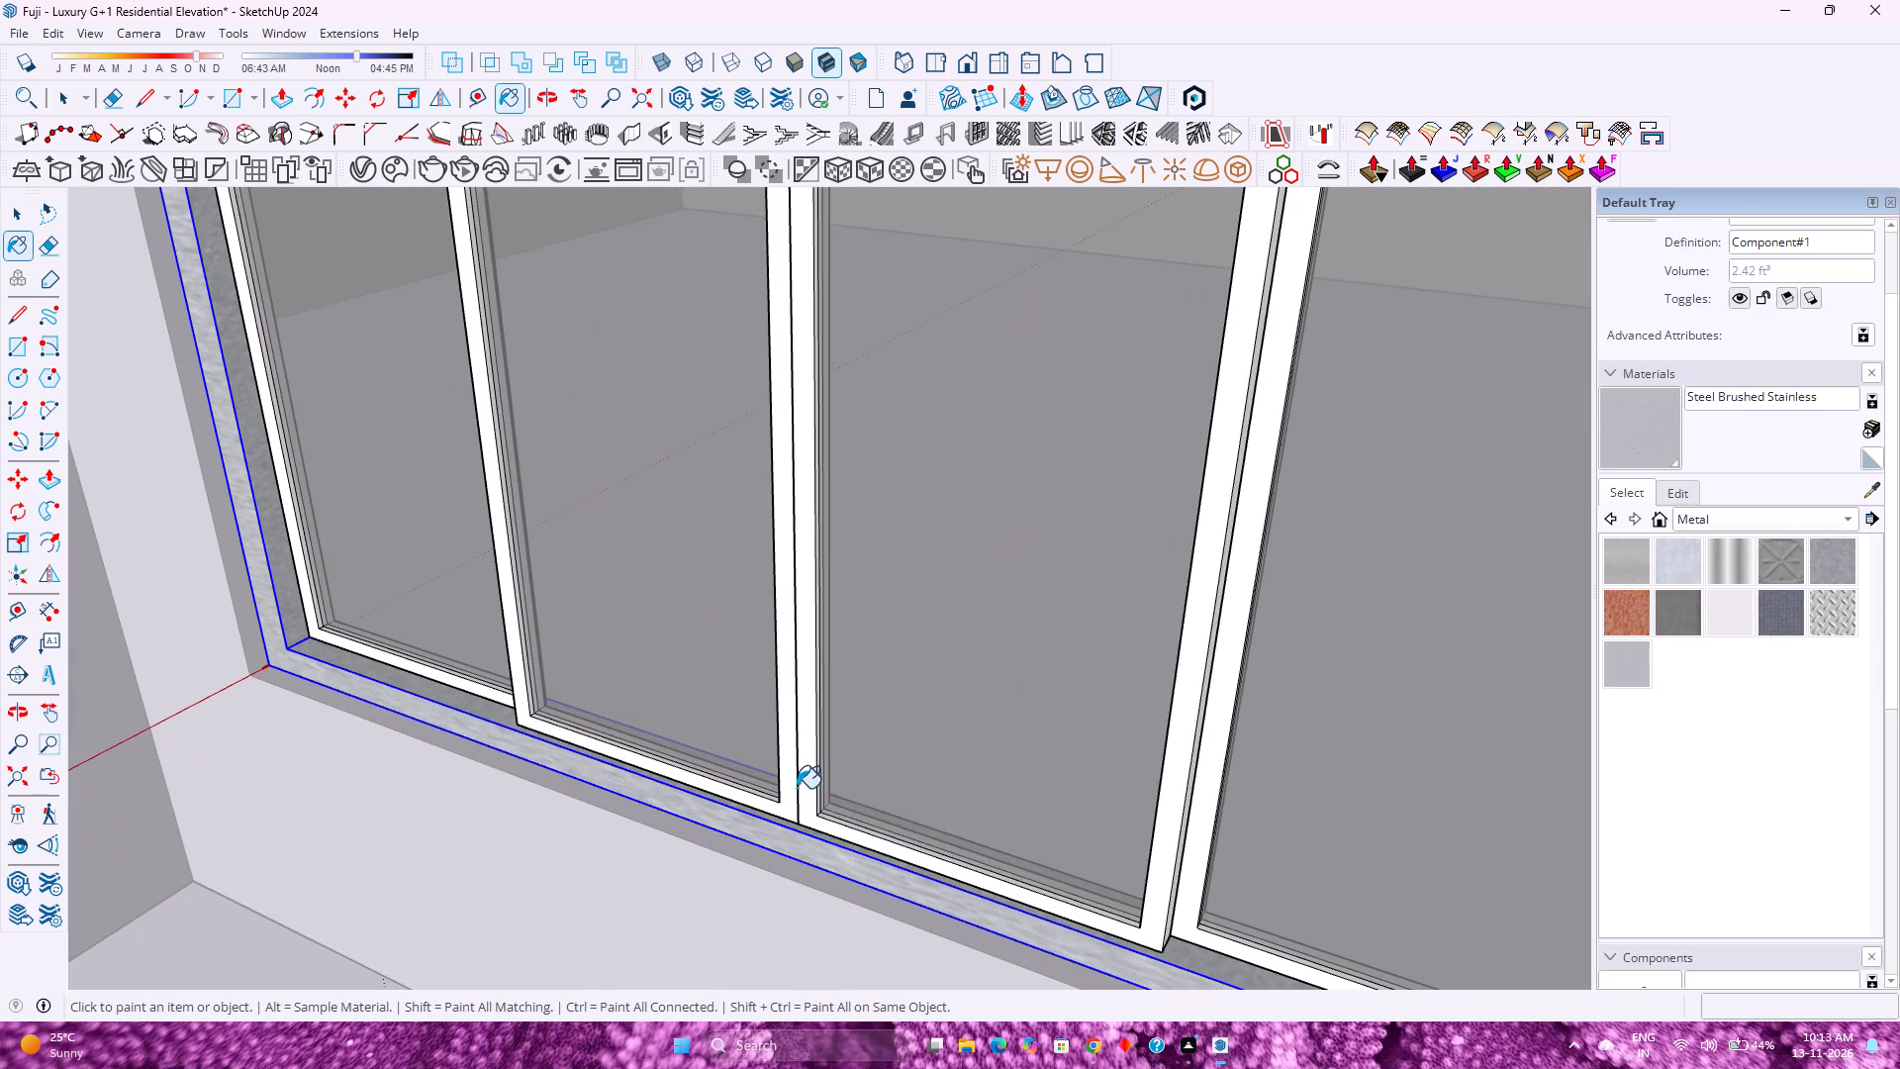
left_click(789, 782)
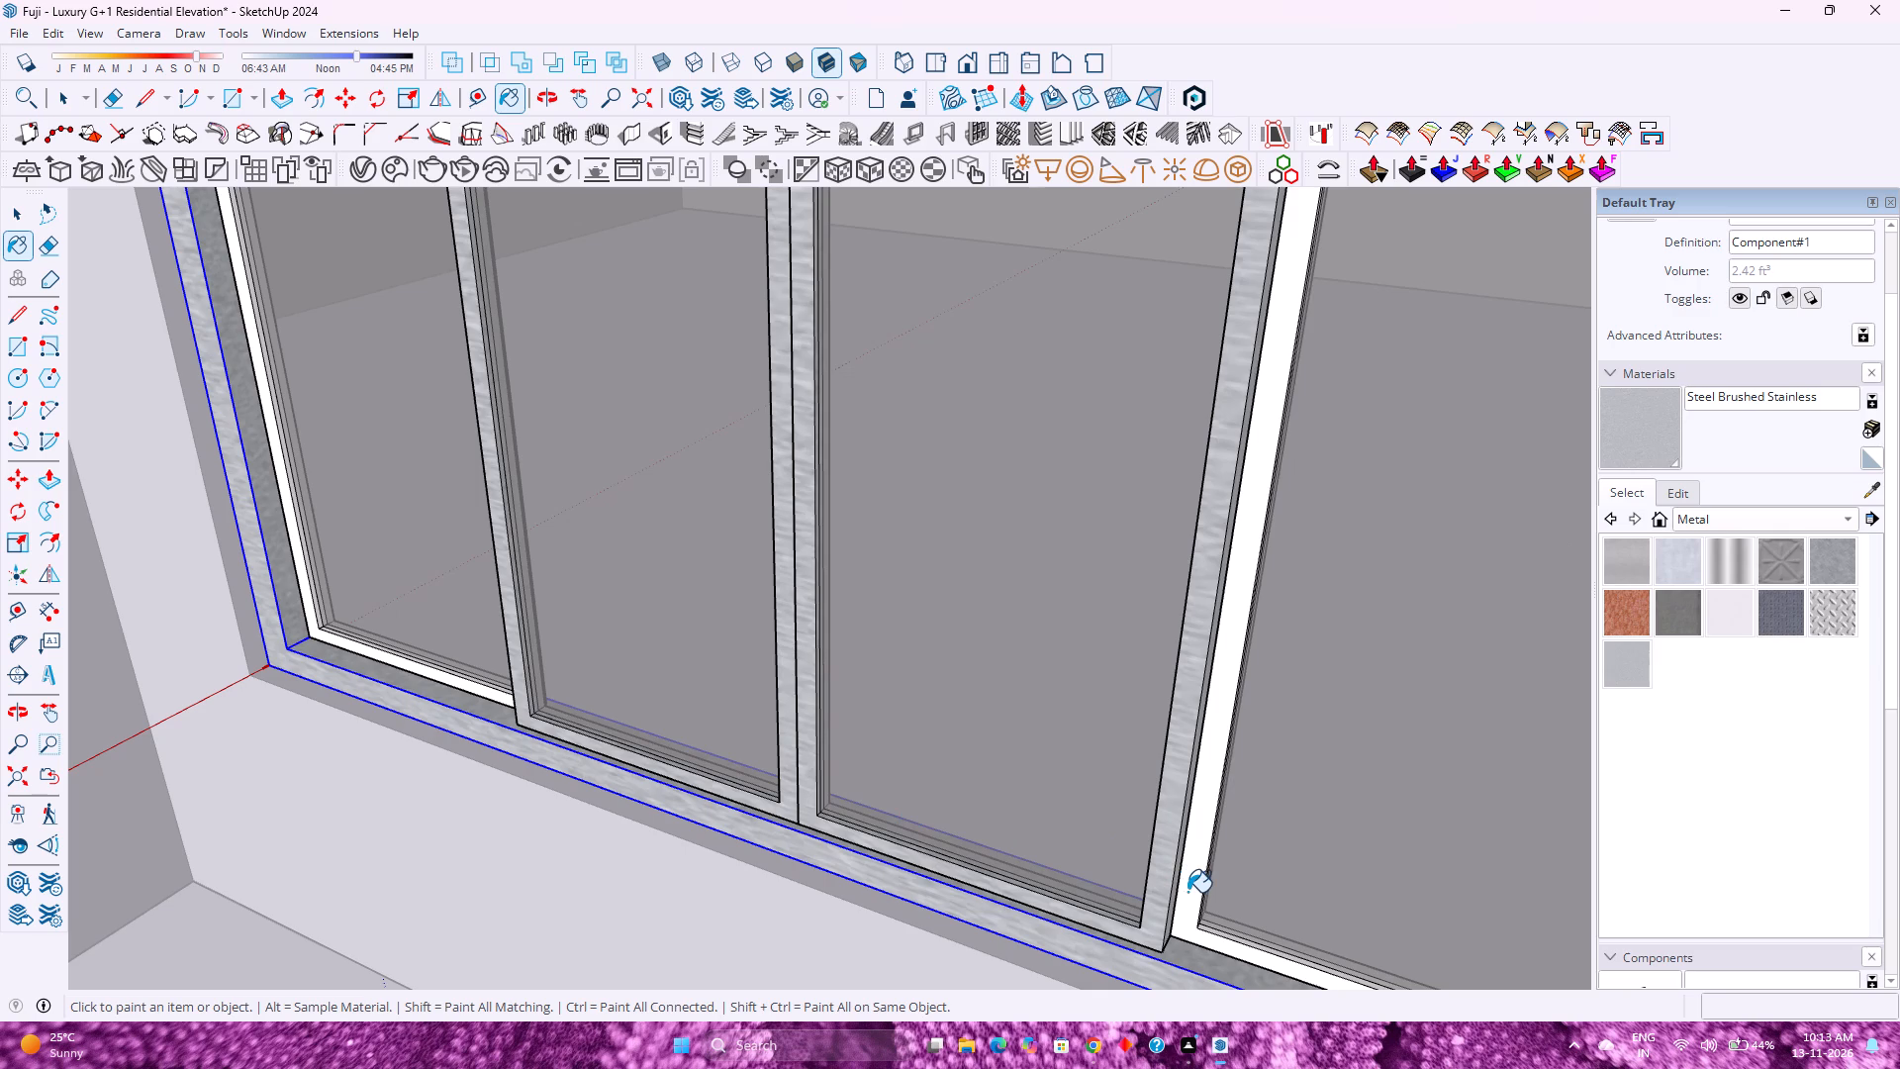
left_click(1187, 892)
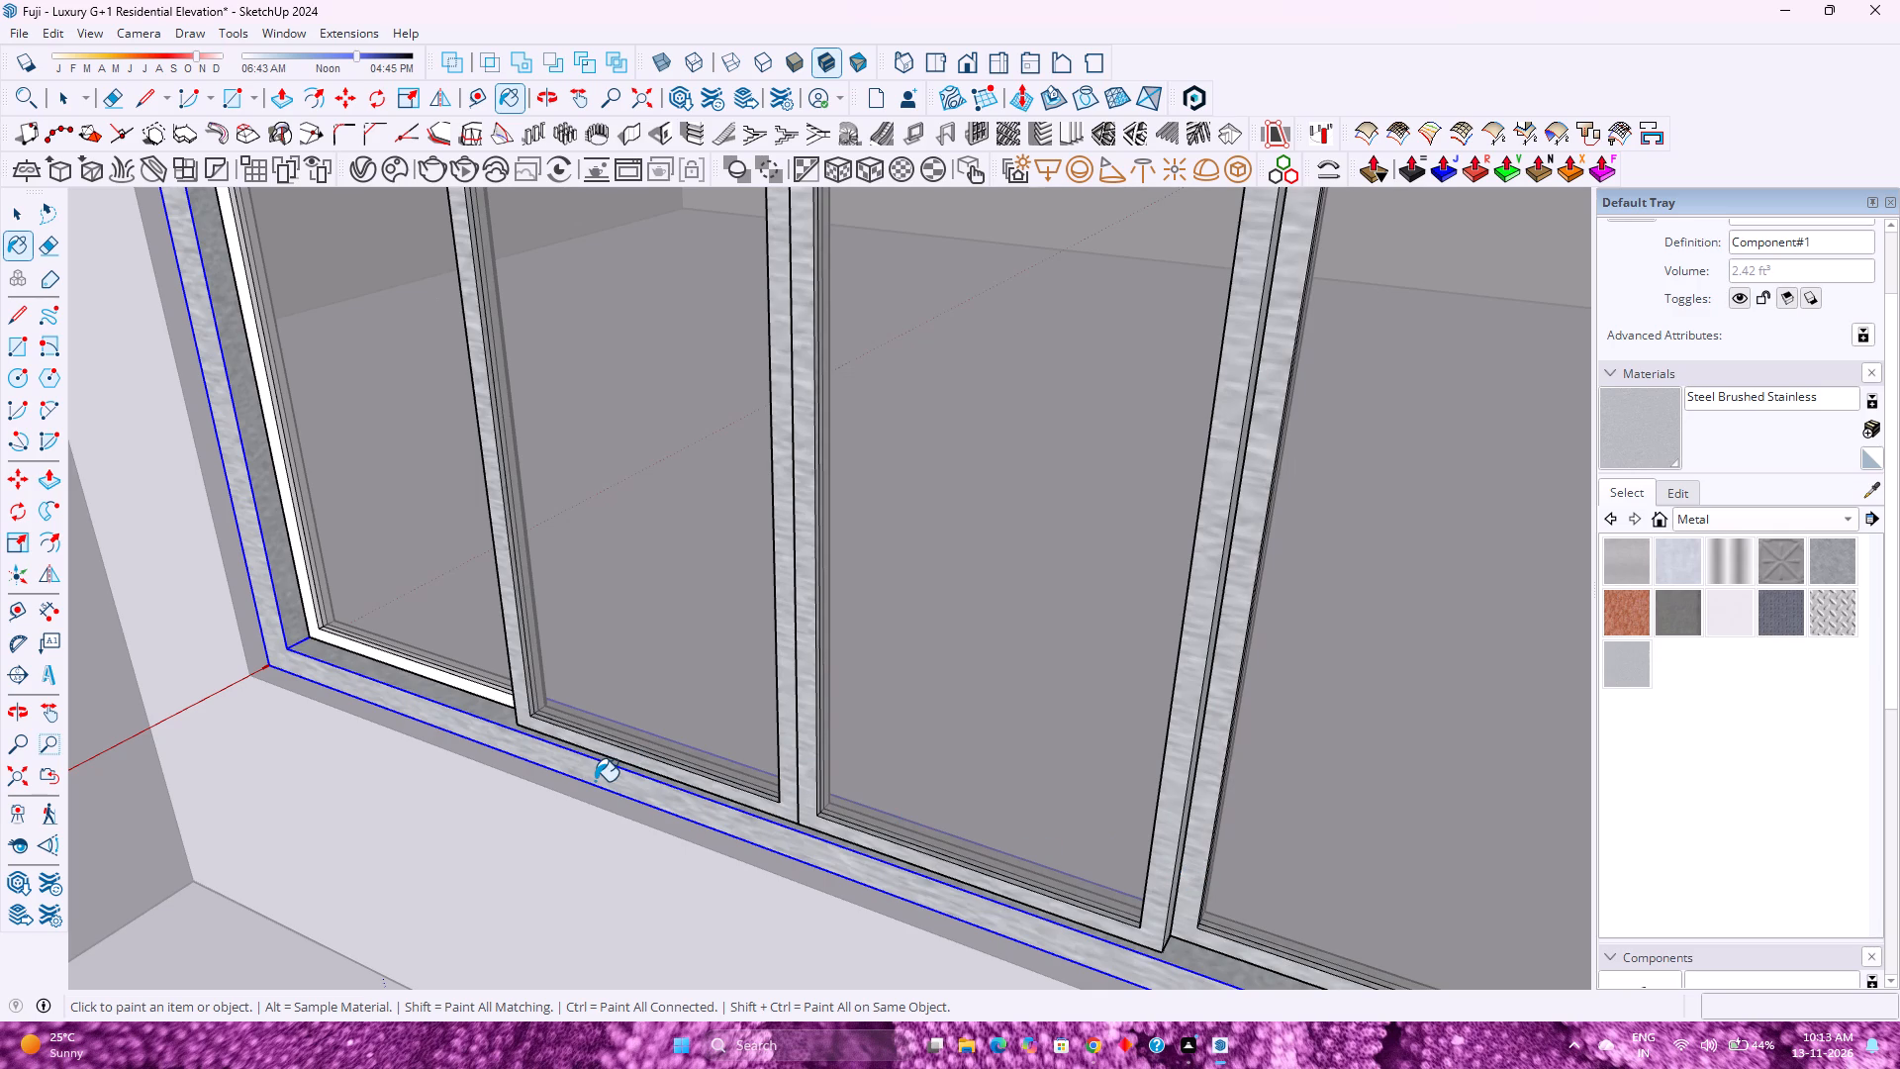
scroll(595, 781, "up", 3)
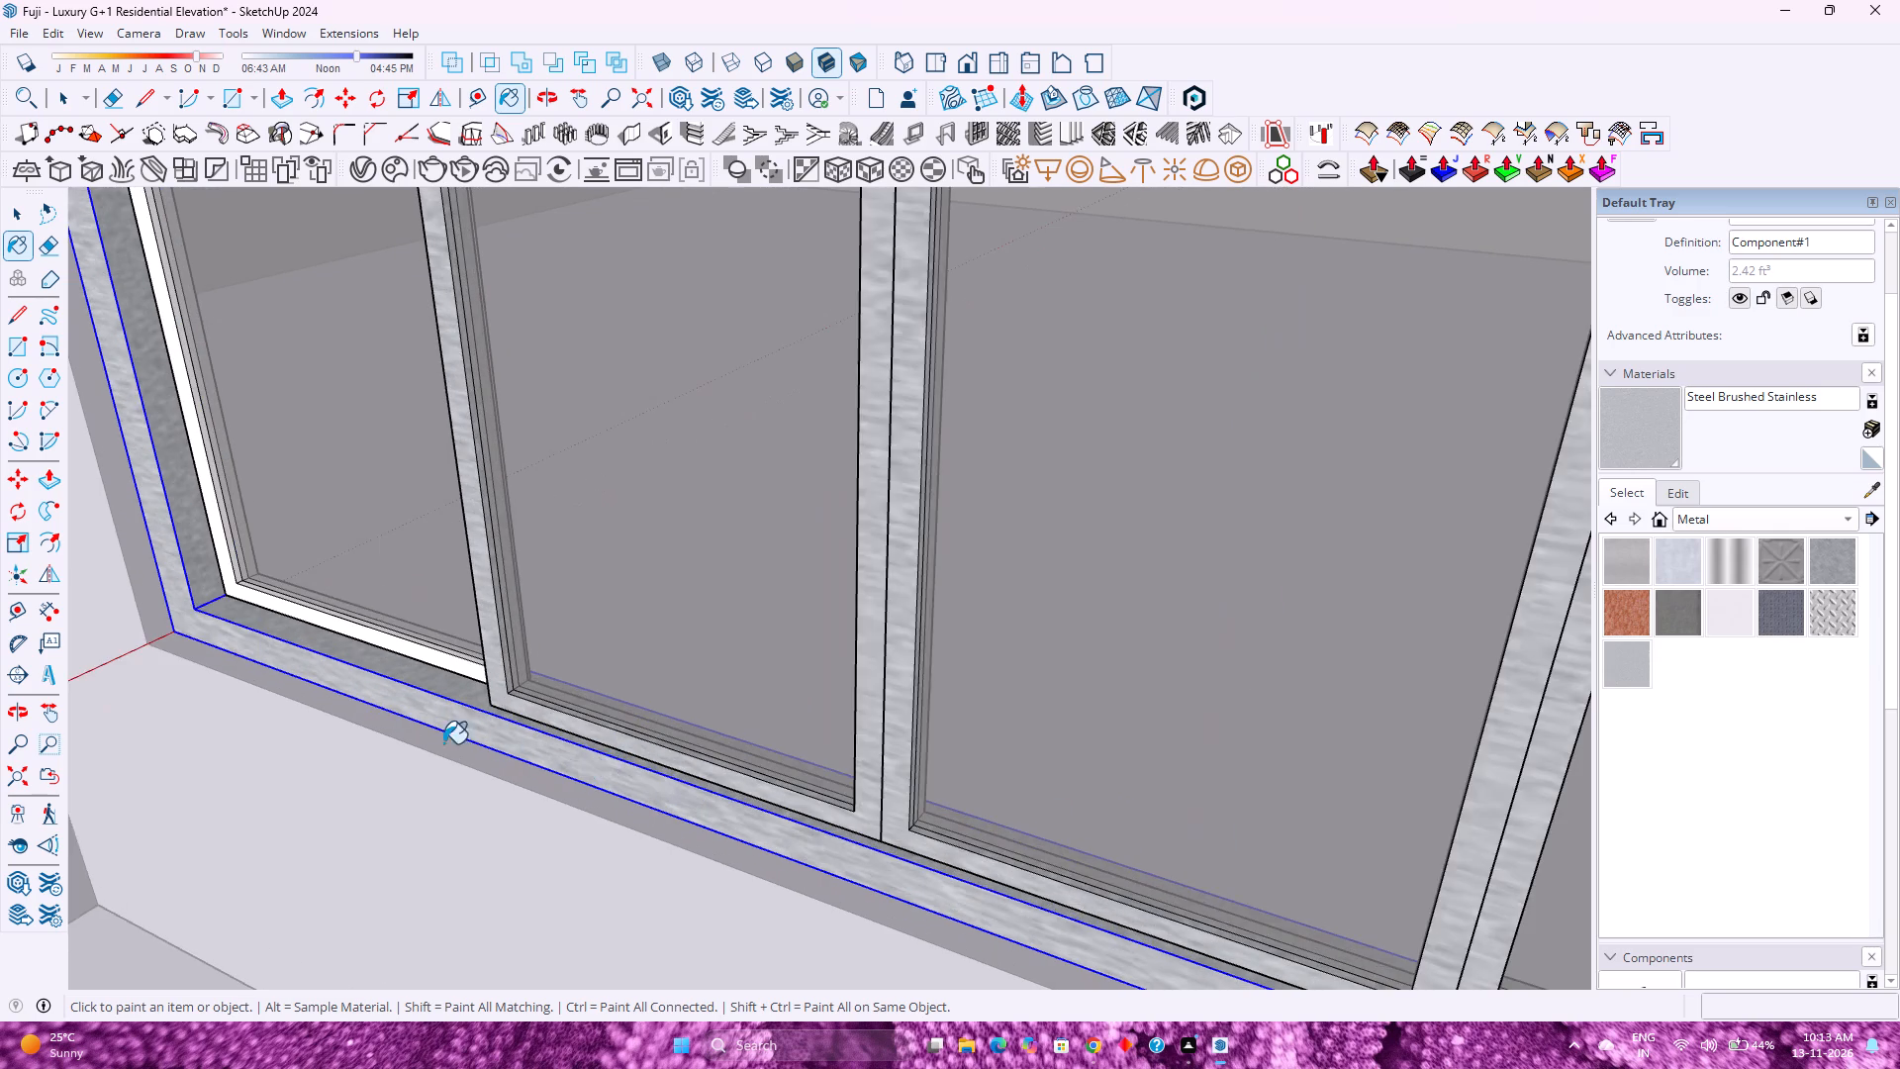
scroll(417, 716, "up", 2)
left_click(419, 640)
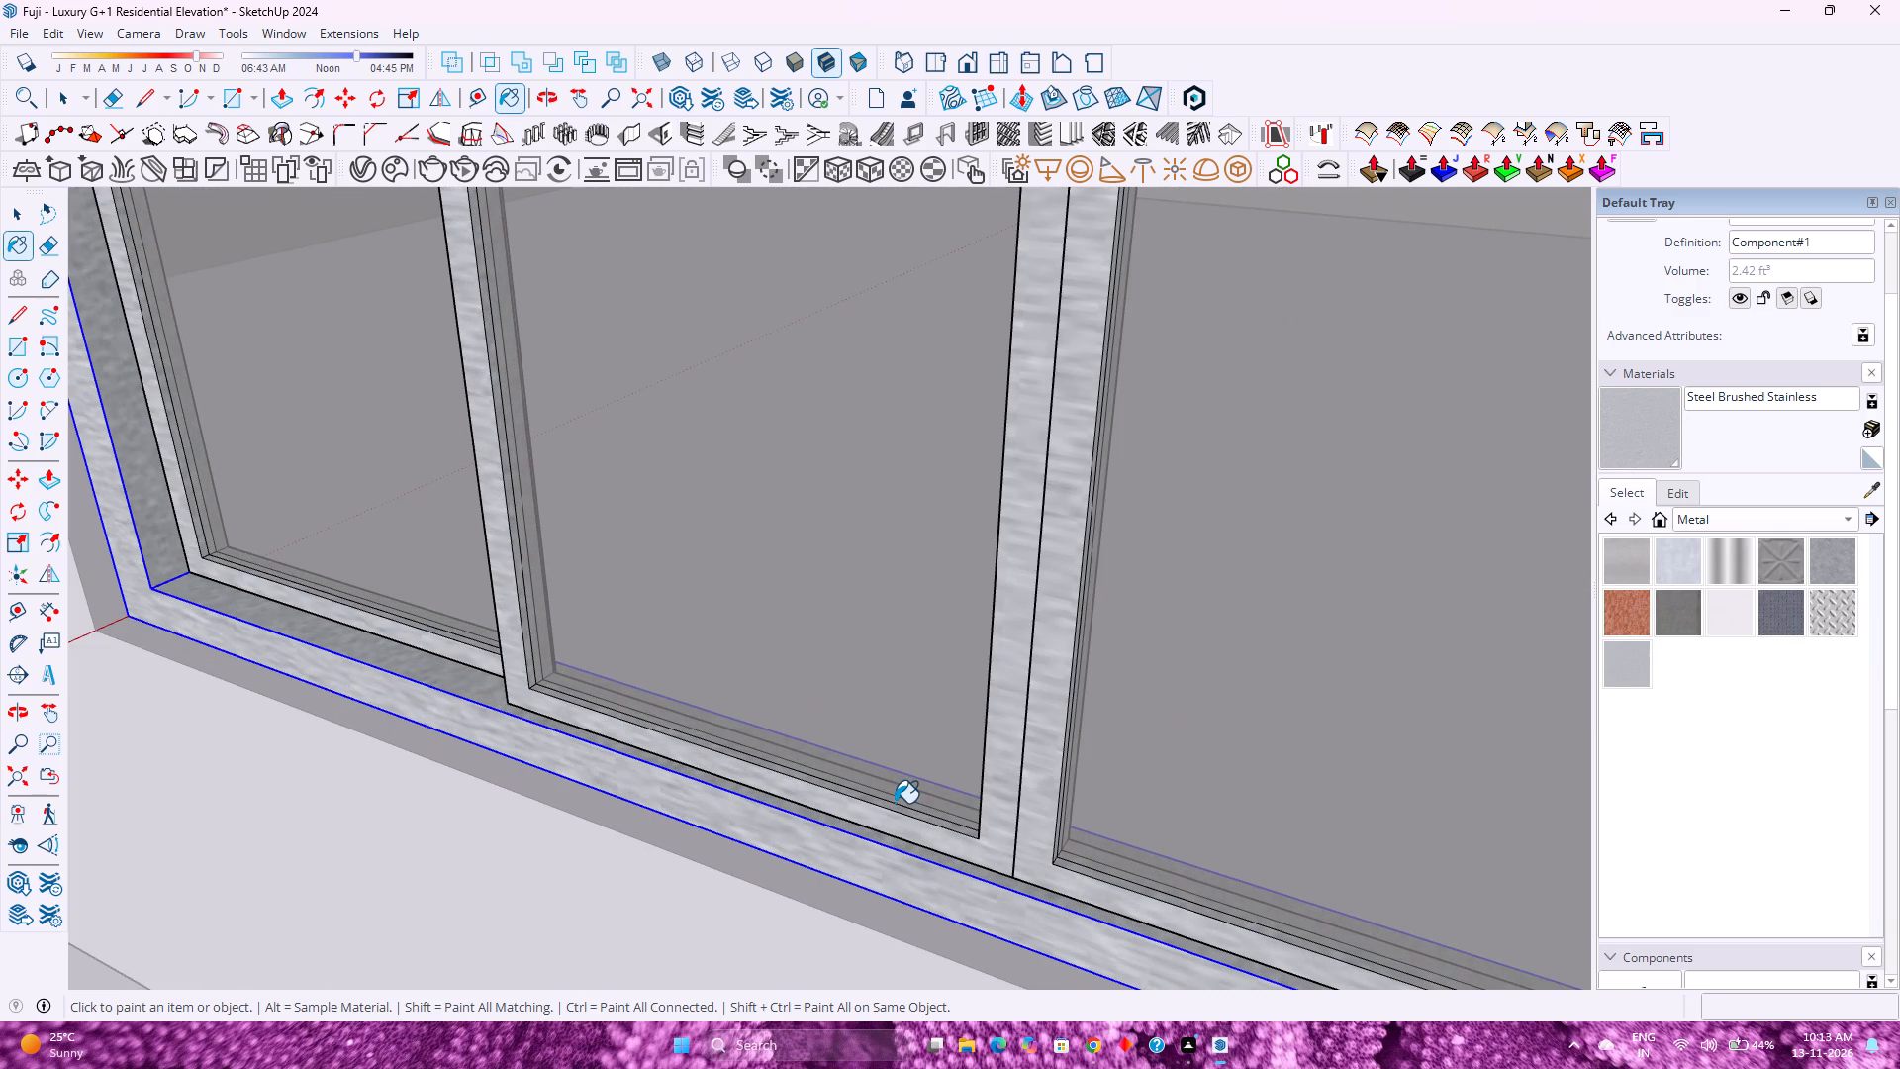
Set the texture size of the Steel Brushed Stainless material to 2'.
left_click(1685, 499)
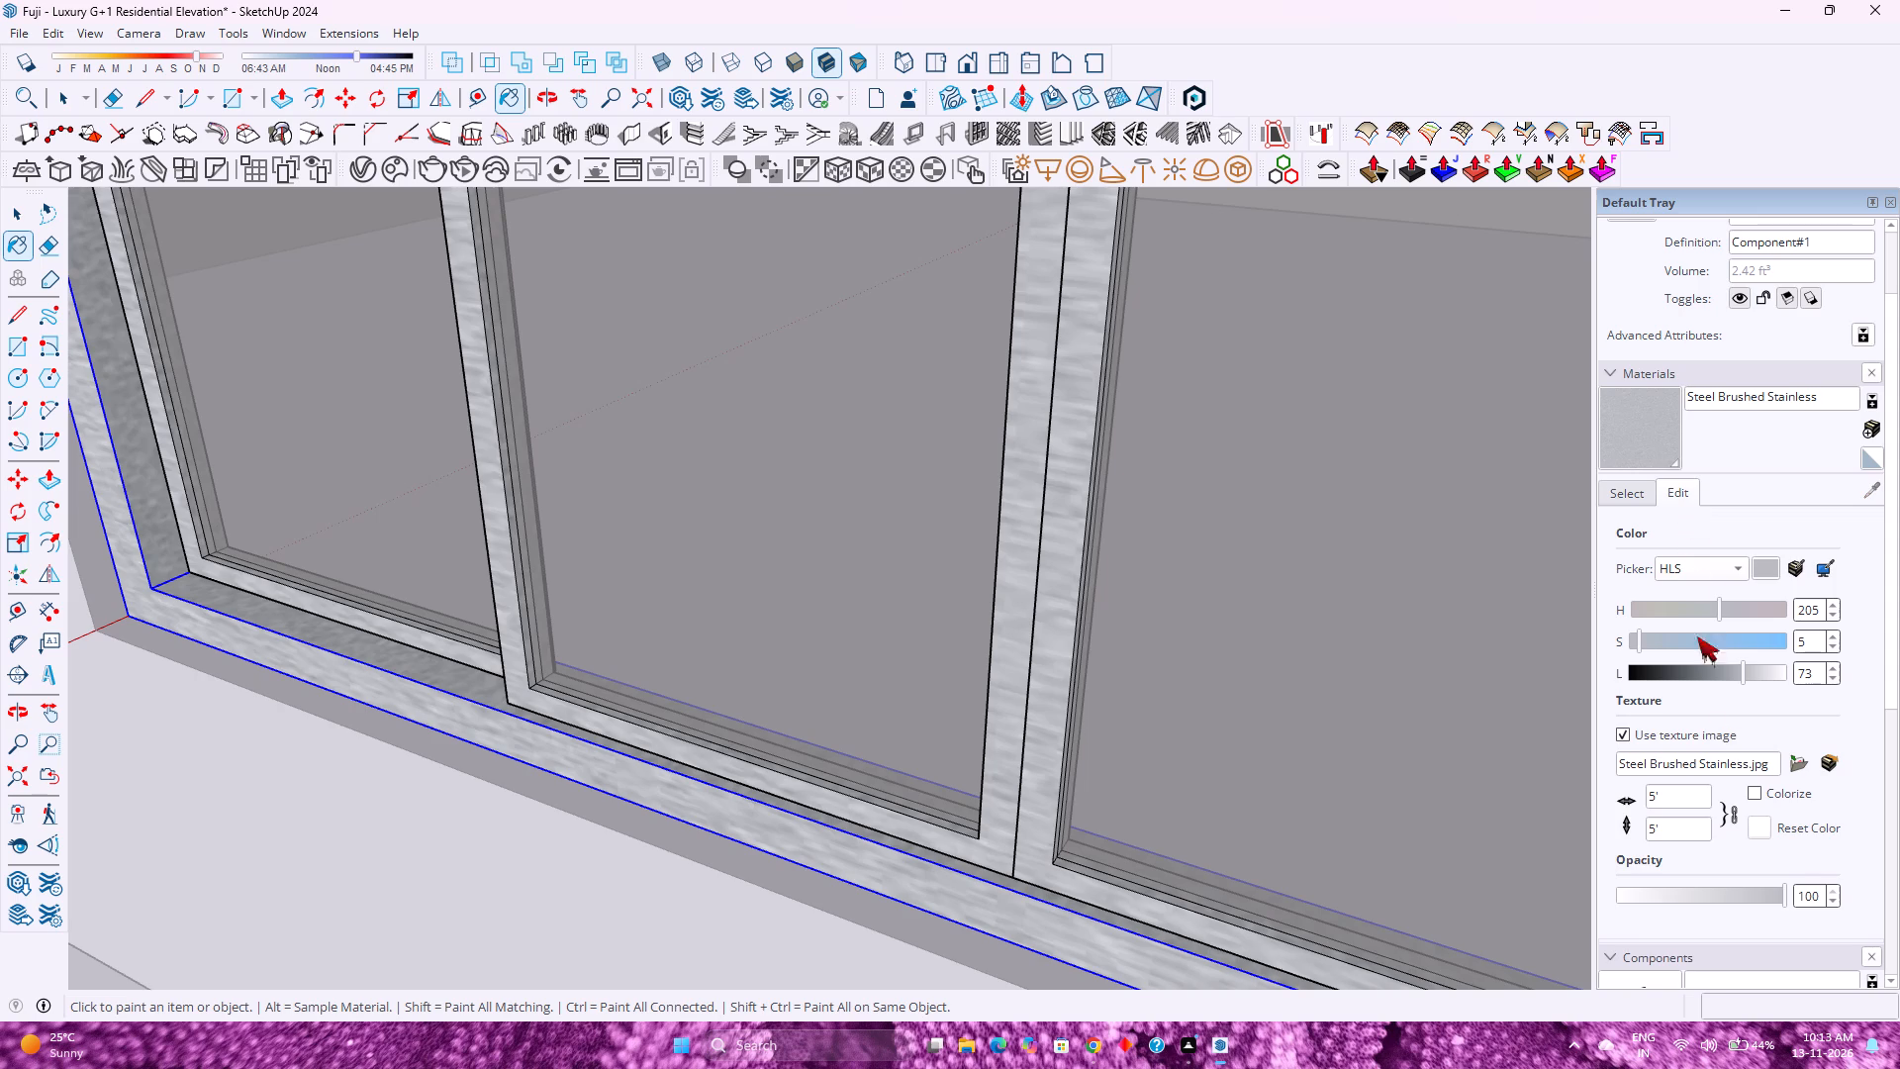
left_click(1656, 801)
key("BackSpace")
key("2")
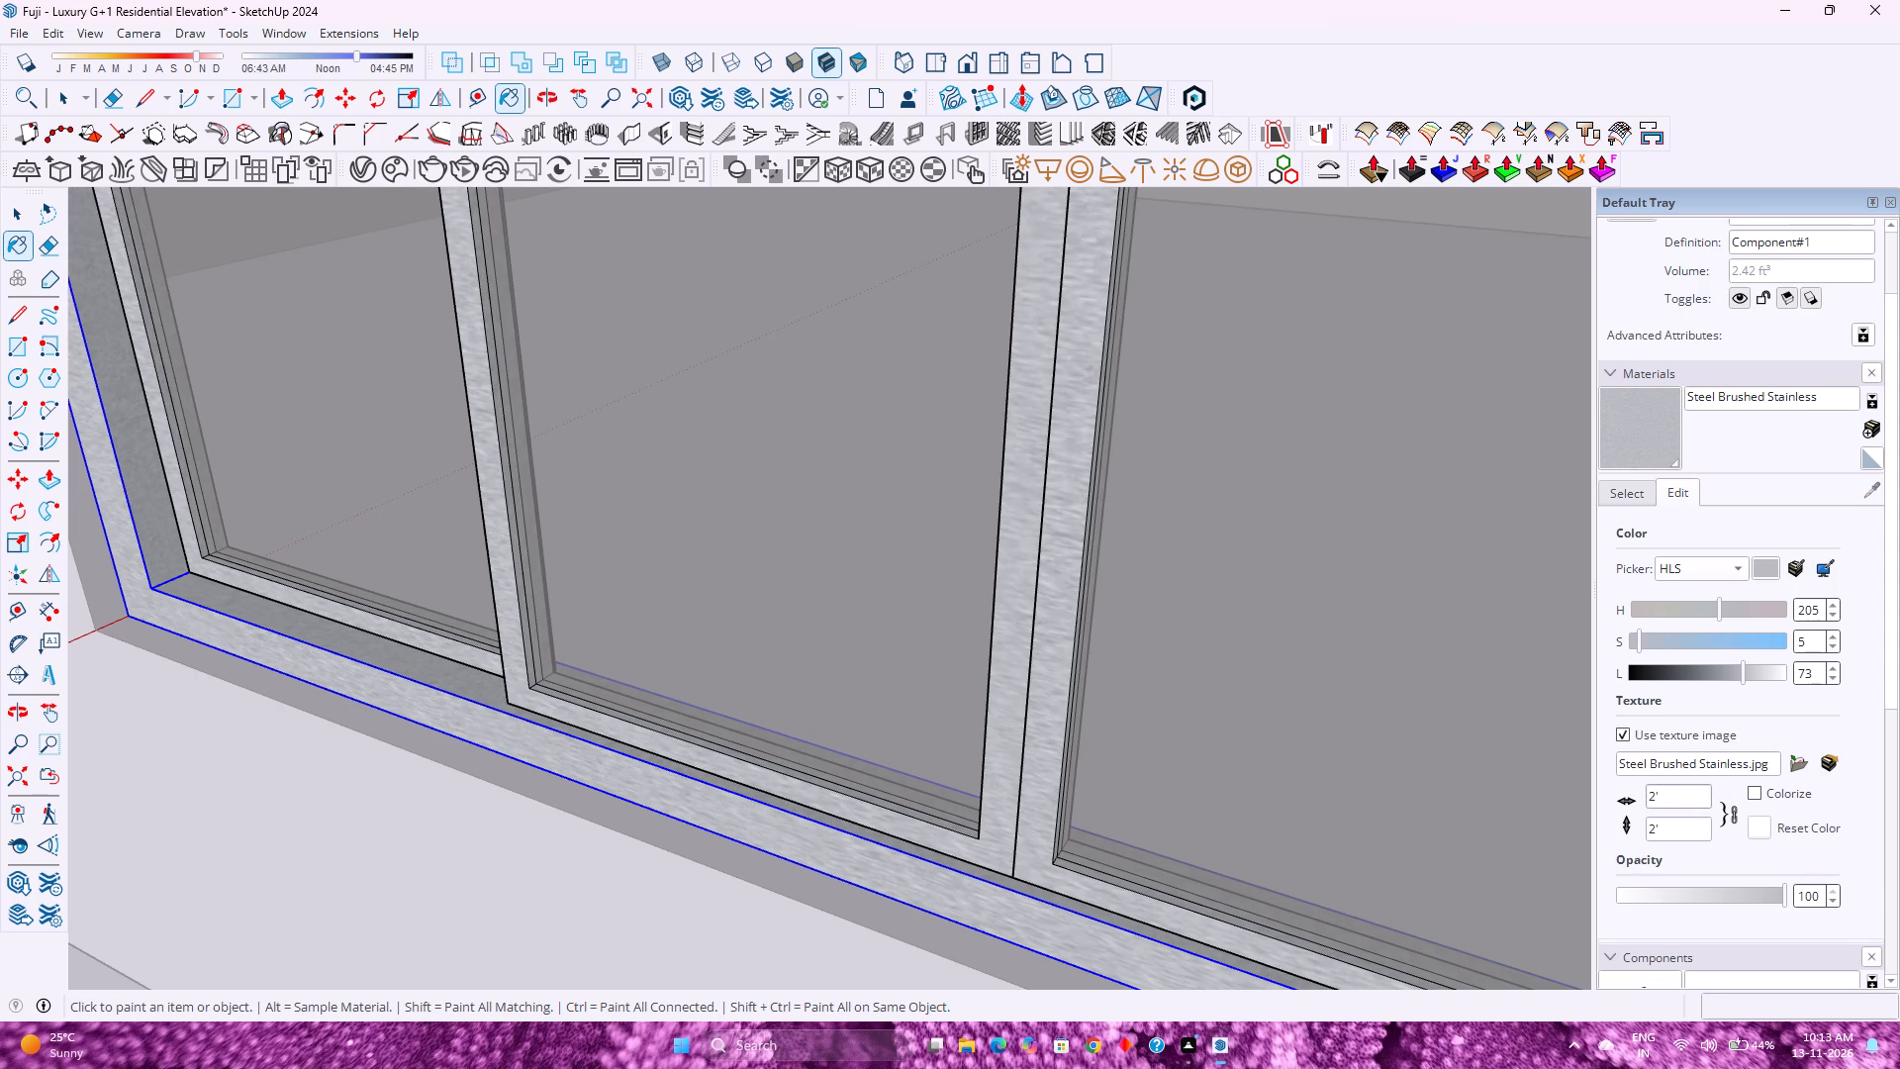
Darken Steel Brushed Stainless to saturation 0 and lightness 28, and close the four-panel window component.
left_click_drag(1636, 643, 1635, 643)
left_click_drag(1635, 643, 1624, 646)
left_click_drag(1727, 673, 1688, 684)
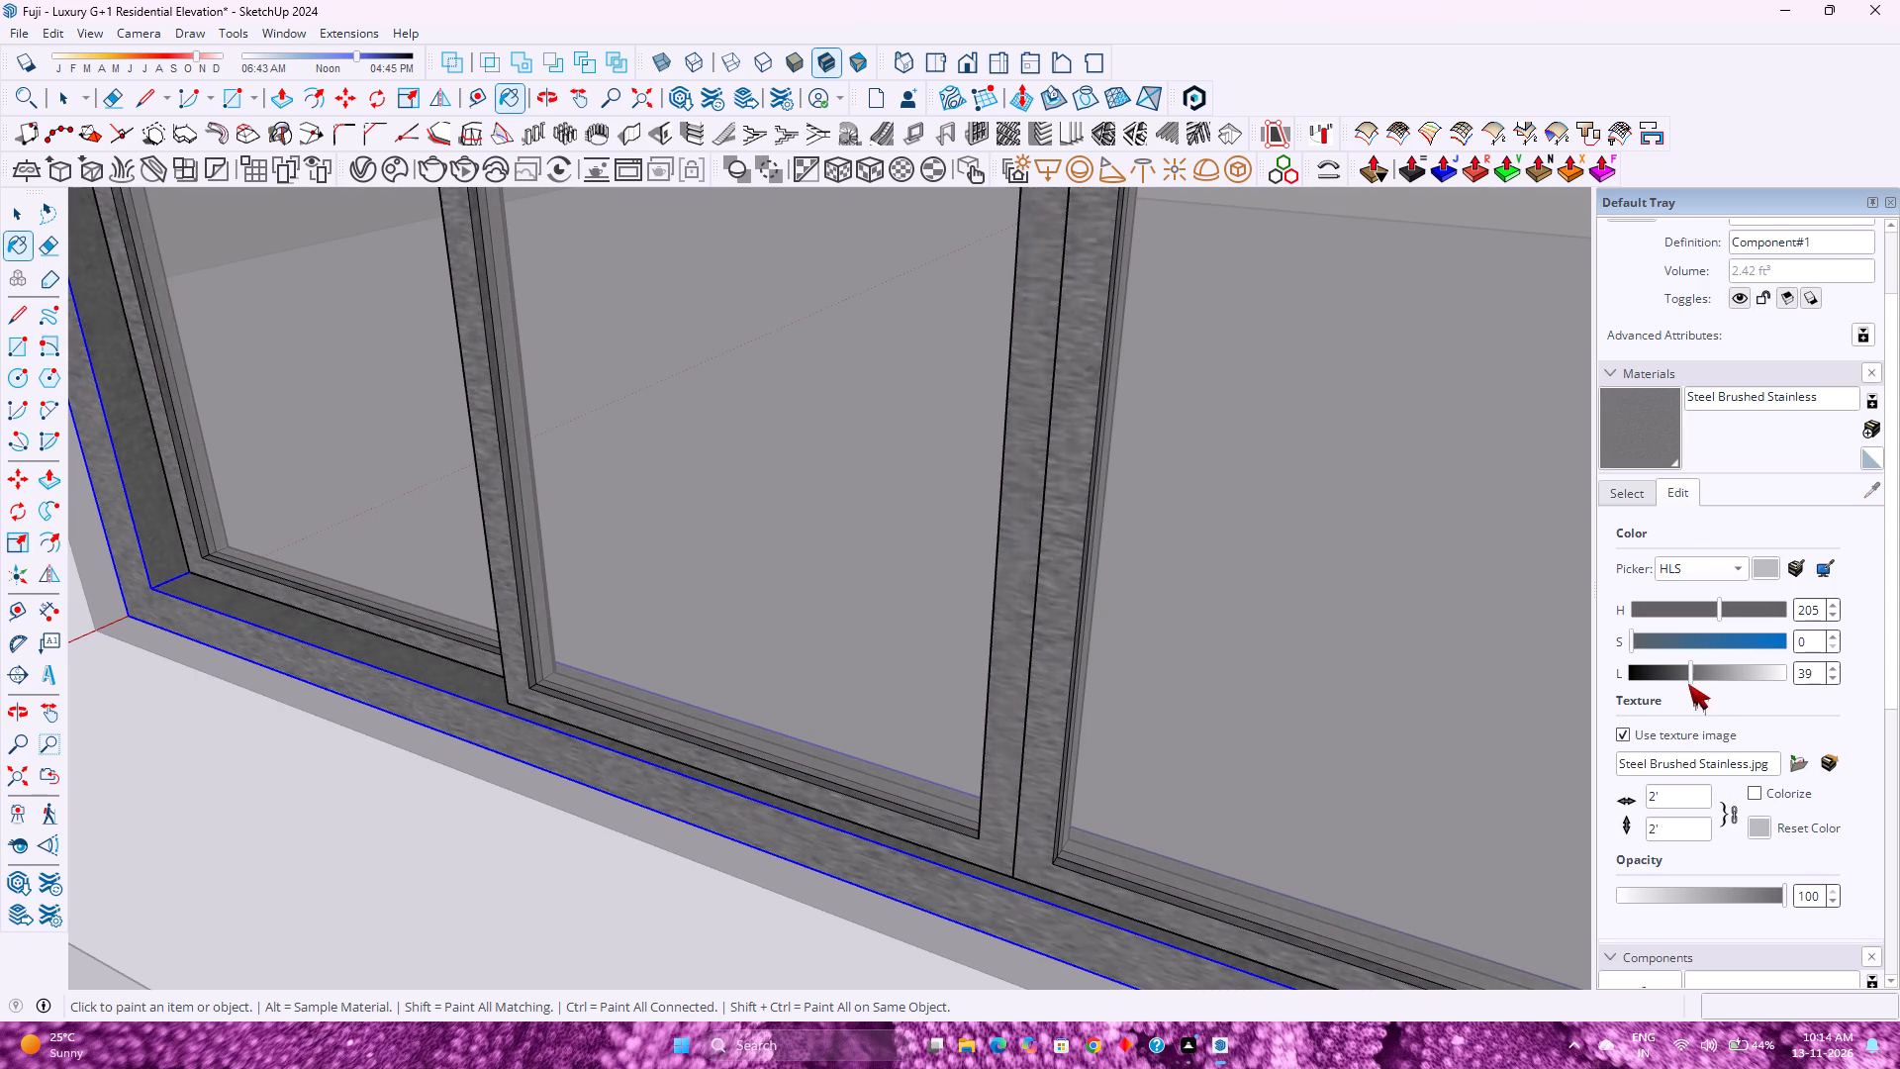
left_click_drag(1688, 684, 1676, 684)
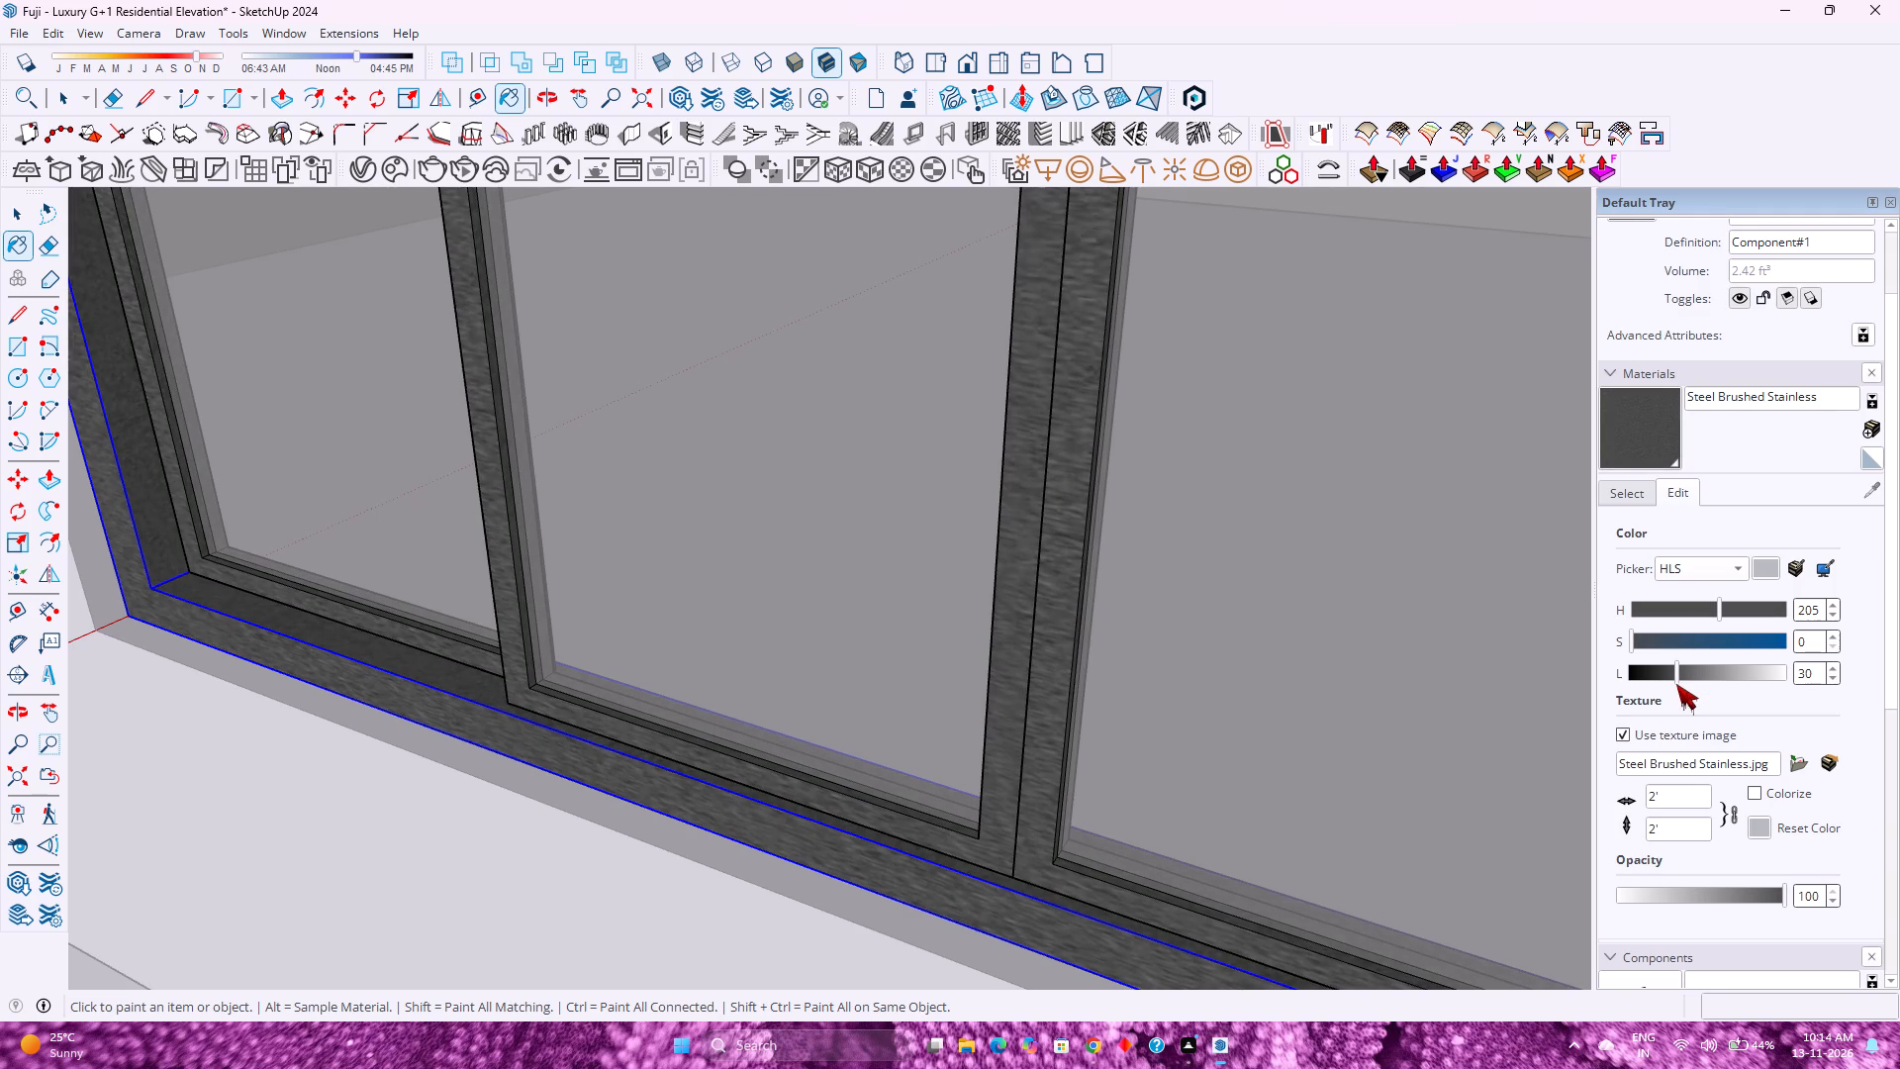
left_click_drag(1676, 684, 1673, 685)
left_click(982, 903)
key("space")
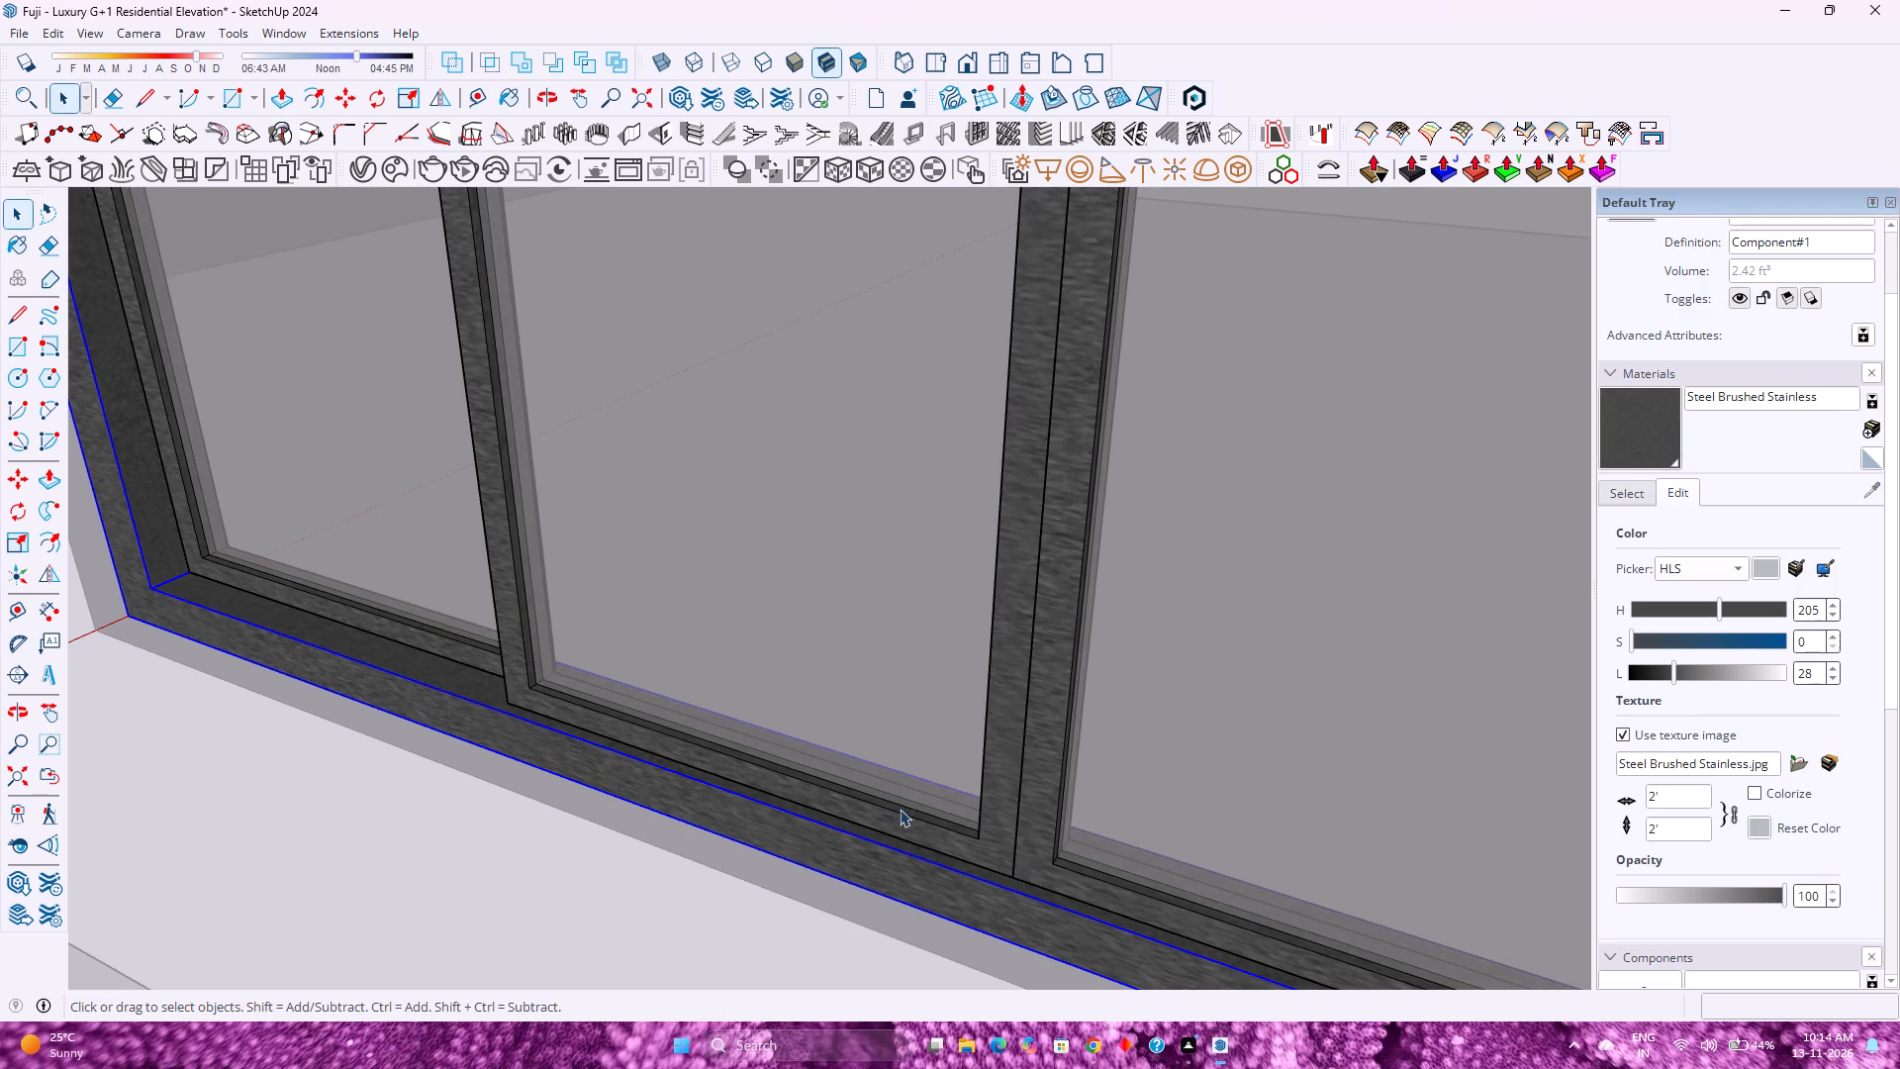
scroll(886, 797, "down", 20)
scroll(886, 797, "down", 1)
middle_click_drag(807, 799, 845, 695)
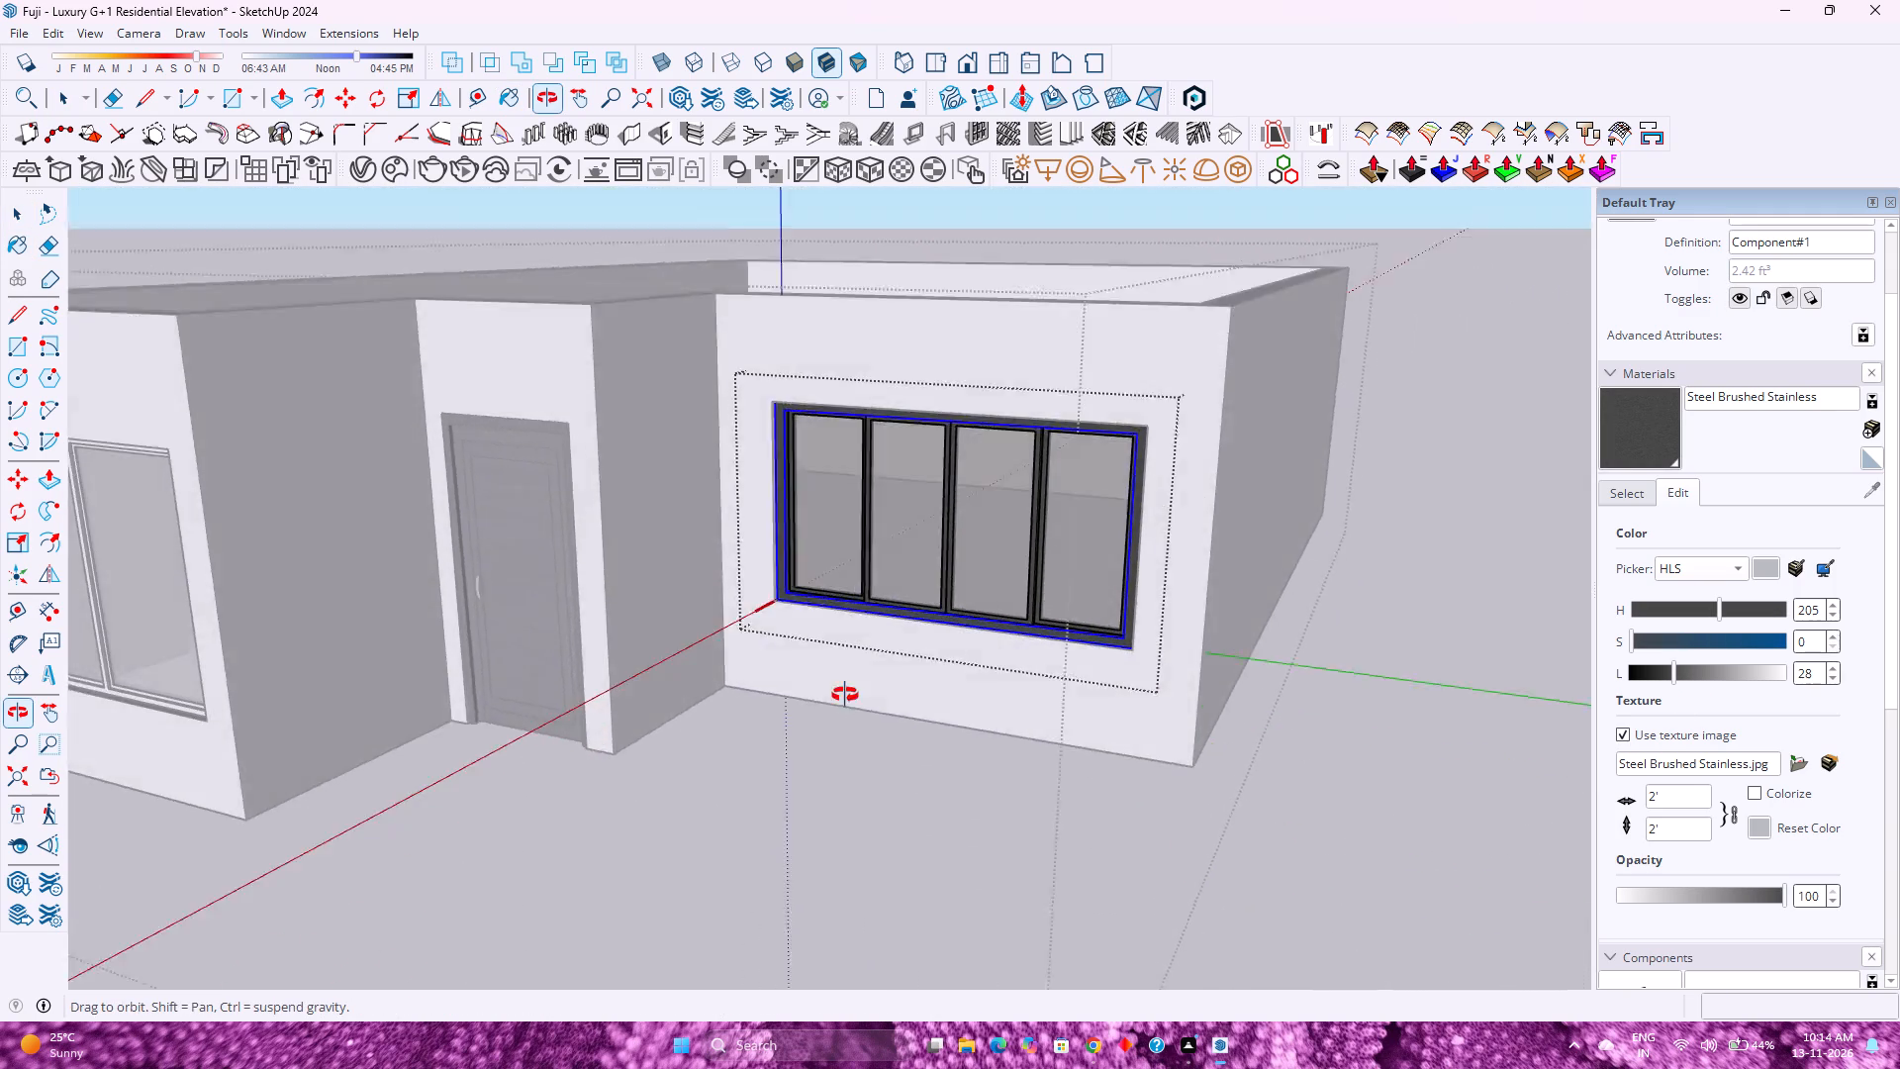
middle_click_drag(845, 695, 902, 687)
middle_click(902, 687)
left_click(1142, 829)
scroll(979, 827, "down", 5)
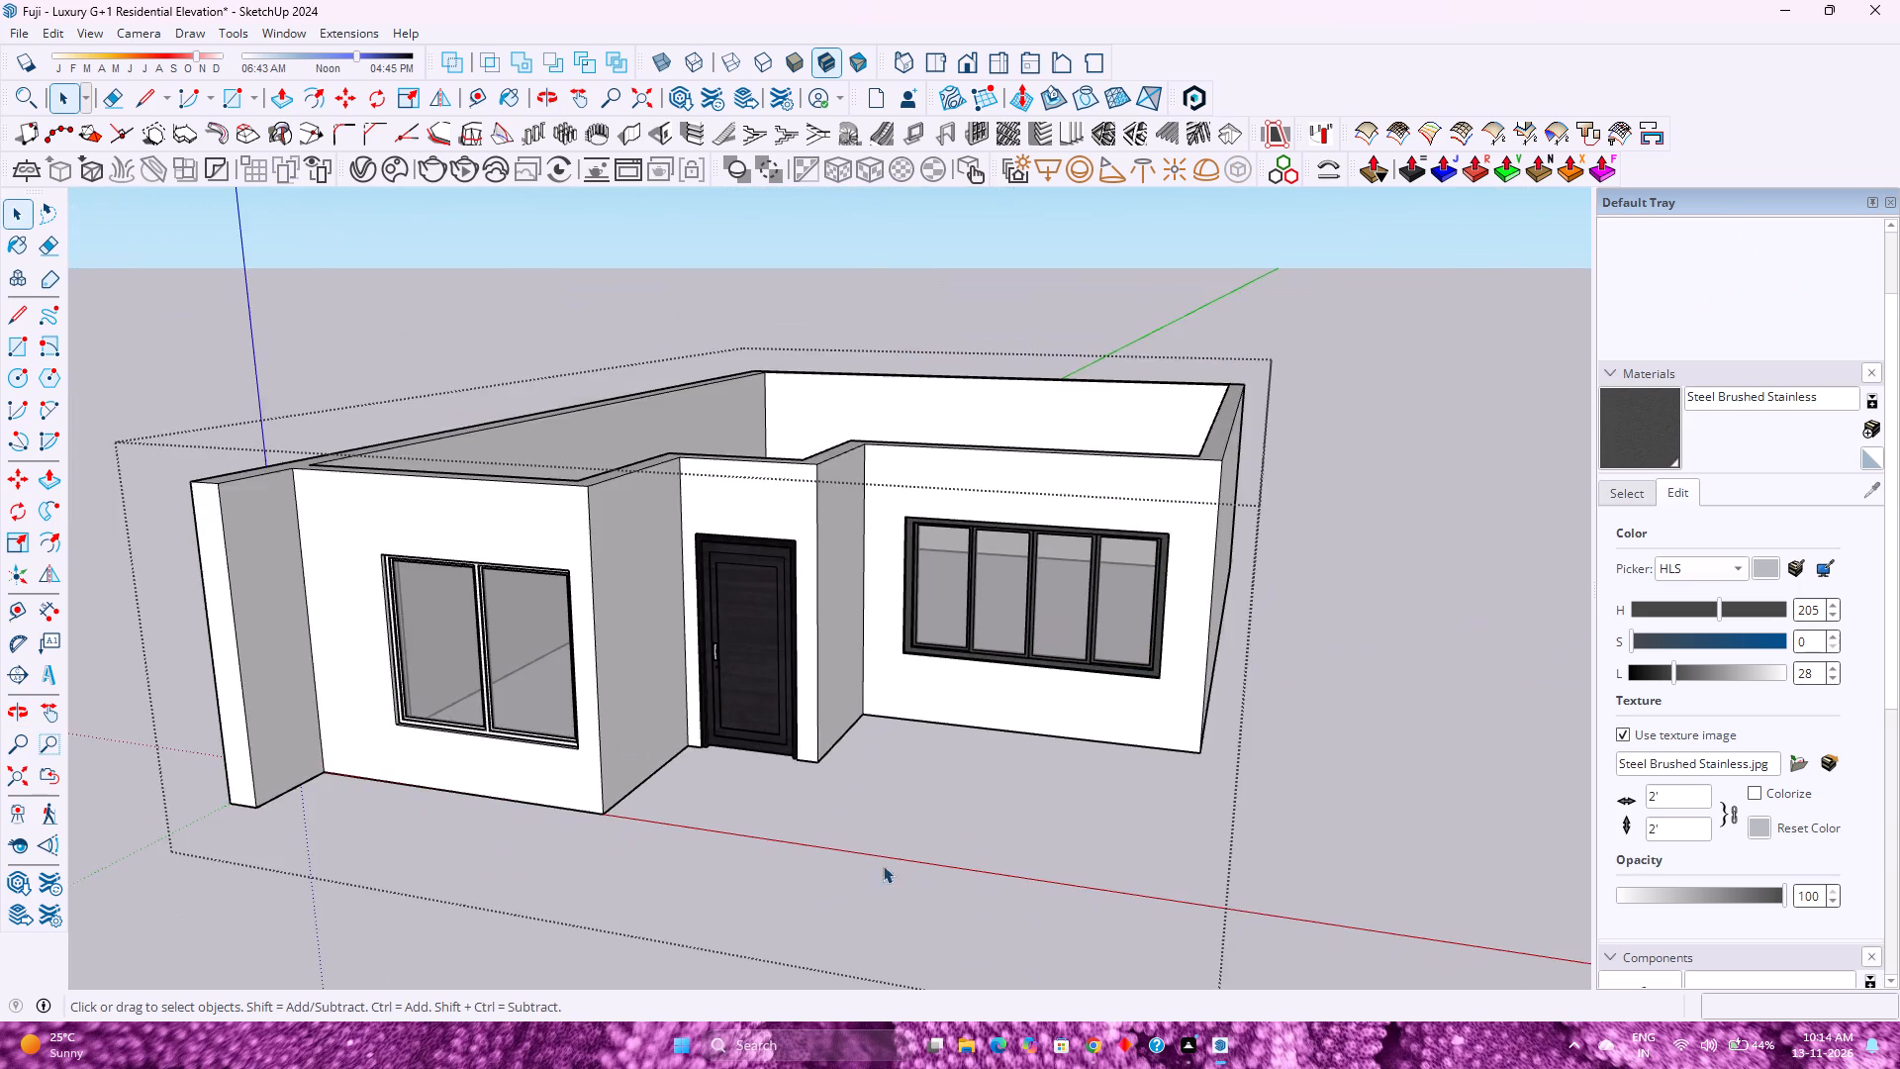
Paint the frames of the two-panel window beside the door with the darkened Steel Brushed Stainless and deselect it.
scroll(660, 890, "down", 3)
middle_click_drag(658, 885, 727, 812)
middle_click_drag(739, 809, 755, 806)
left_click(1298, 800)
scroll(600, 695, "up", 2)
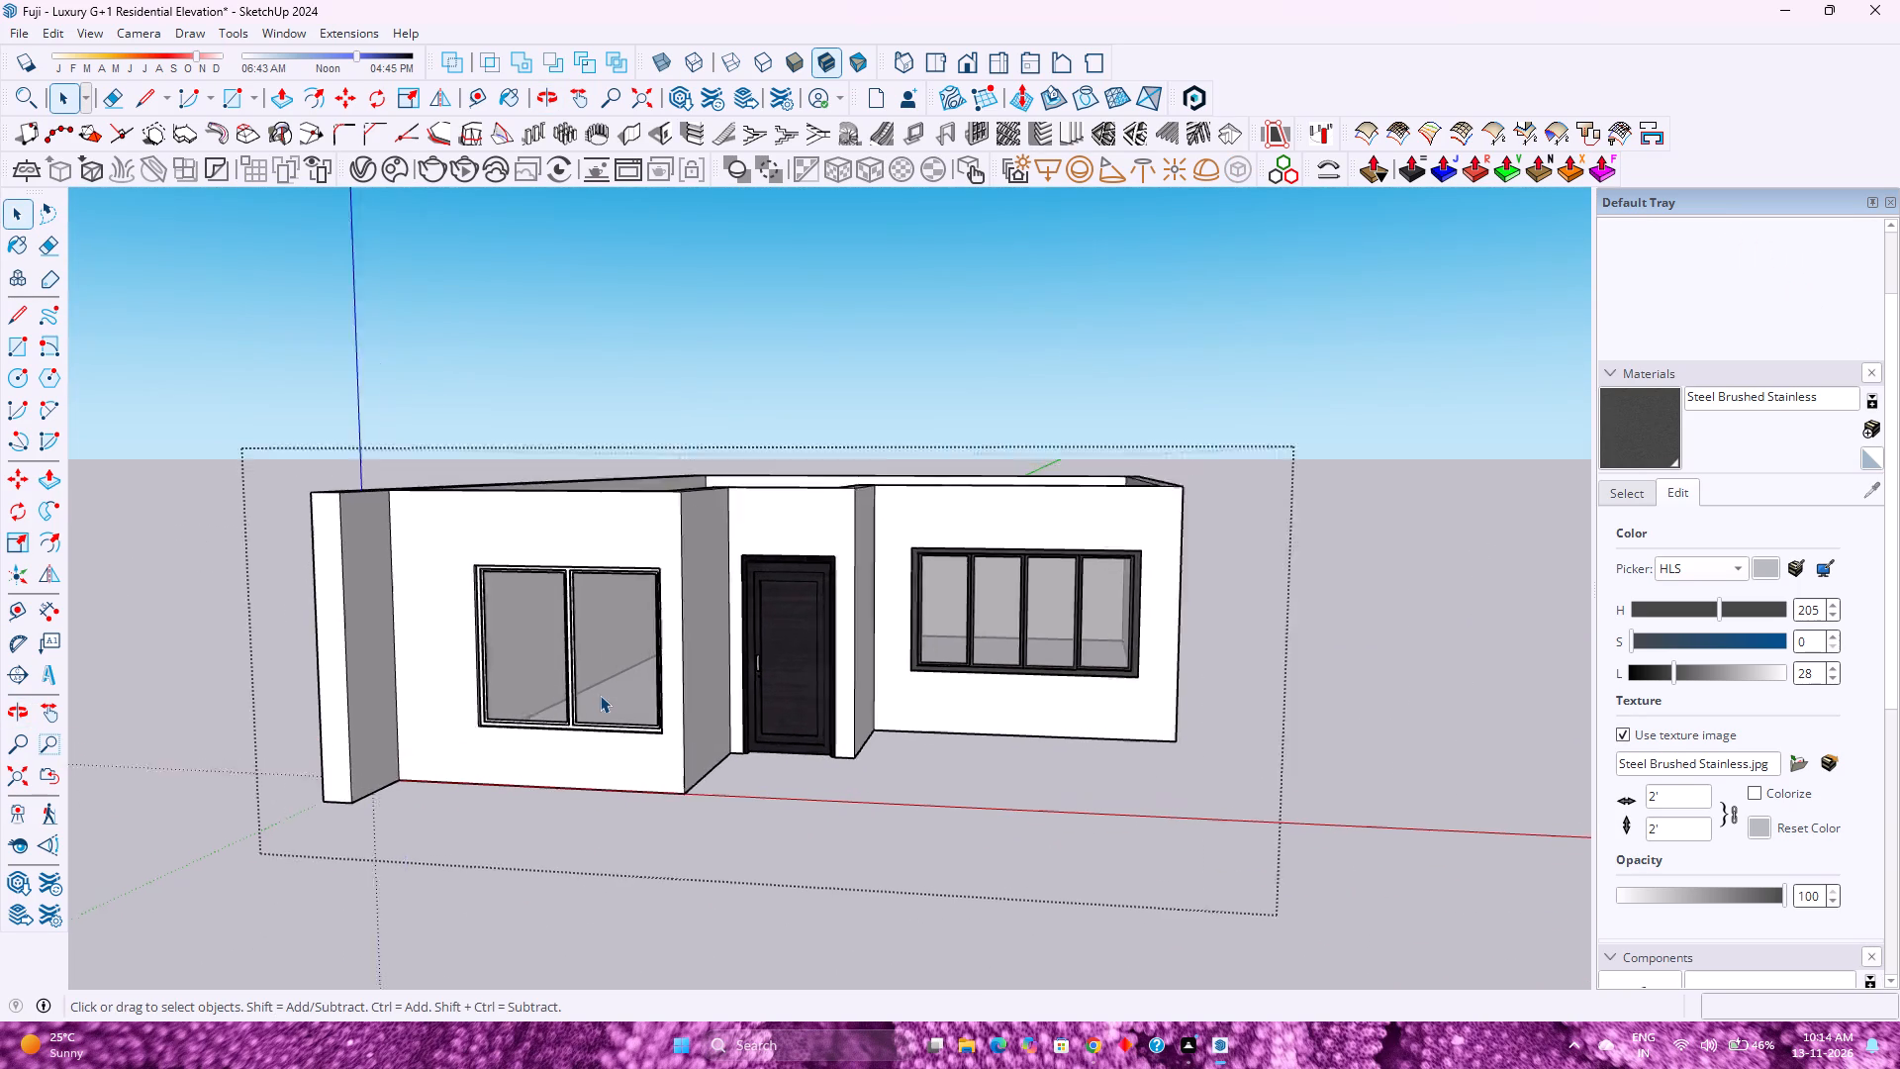
scroll(600, 695, "up", 10)
double_click(590, 780)
scroll(590, 780, "up", 3)
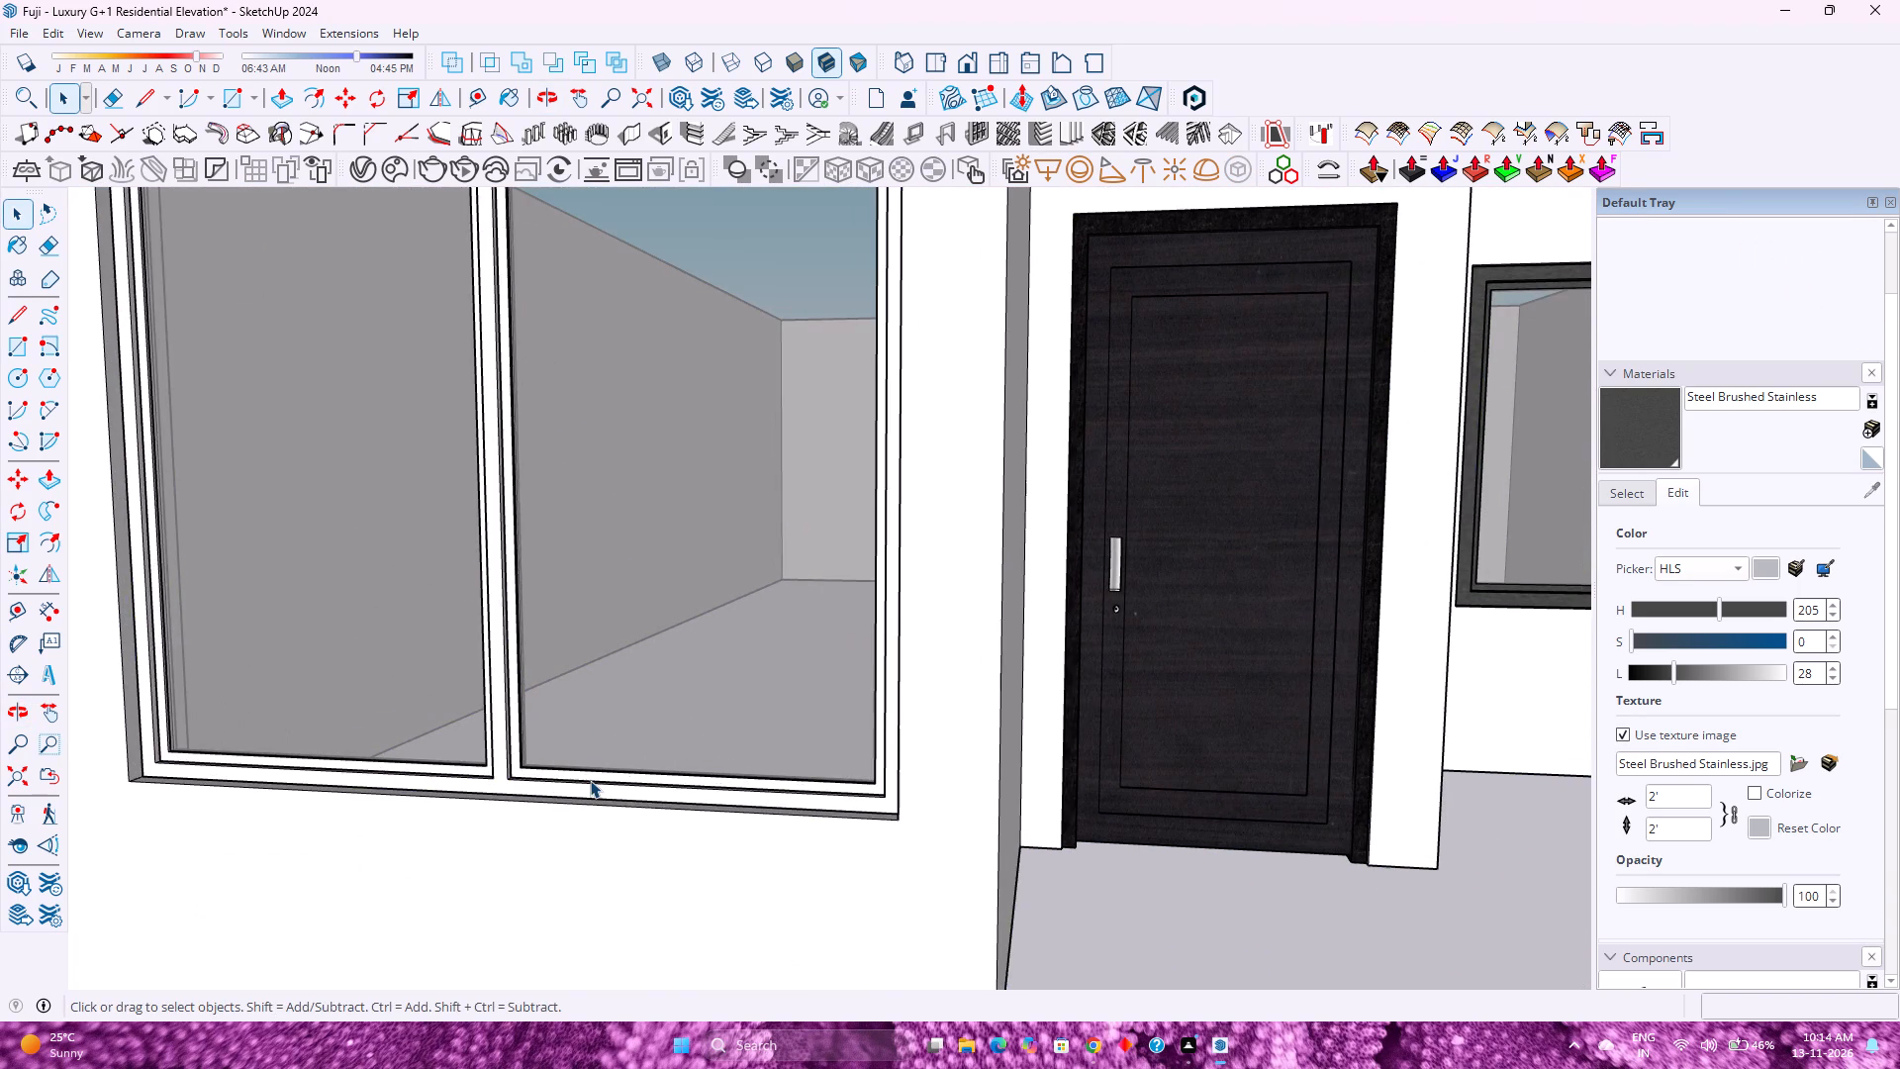
left_click(590, 780)
left_click(1639, 430)
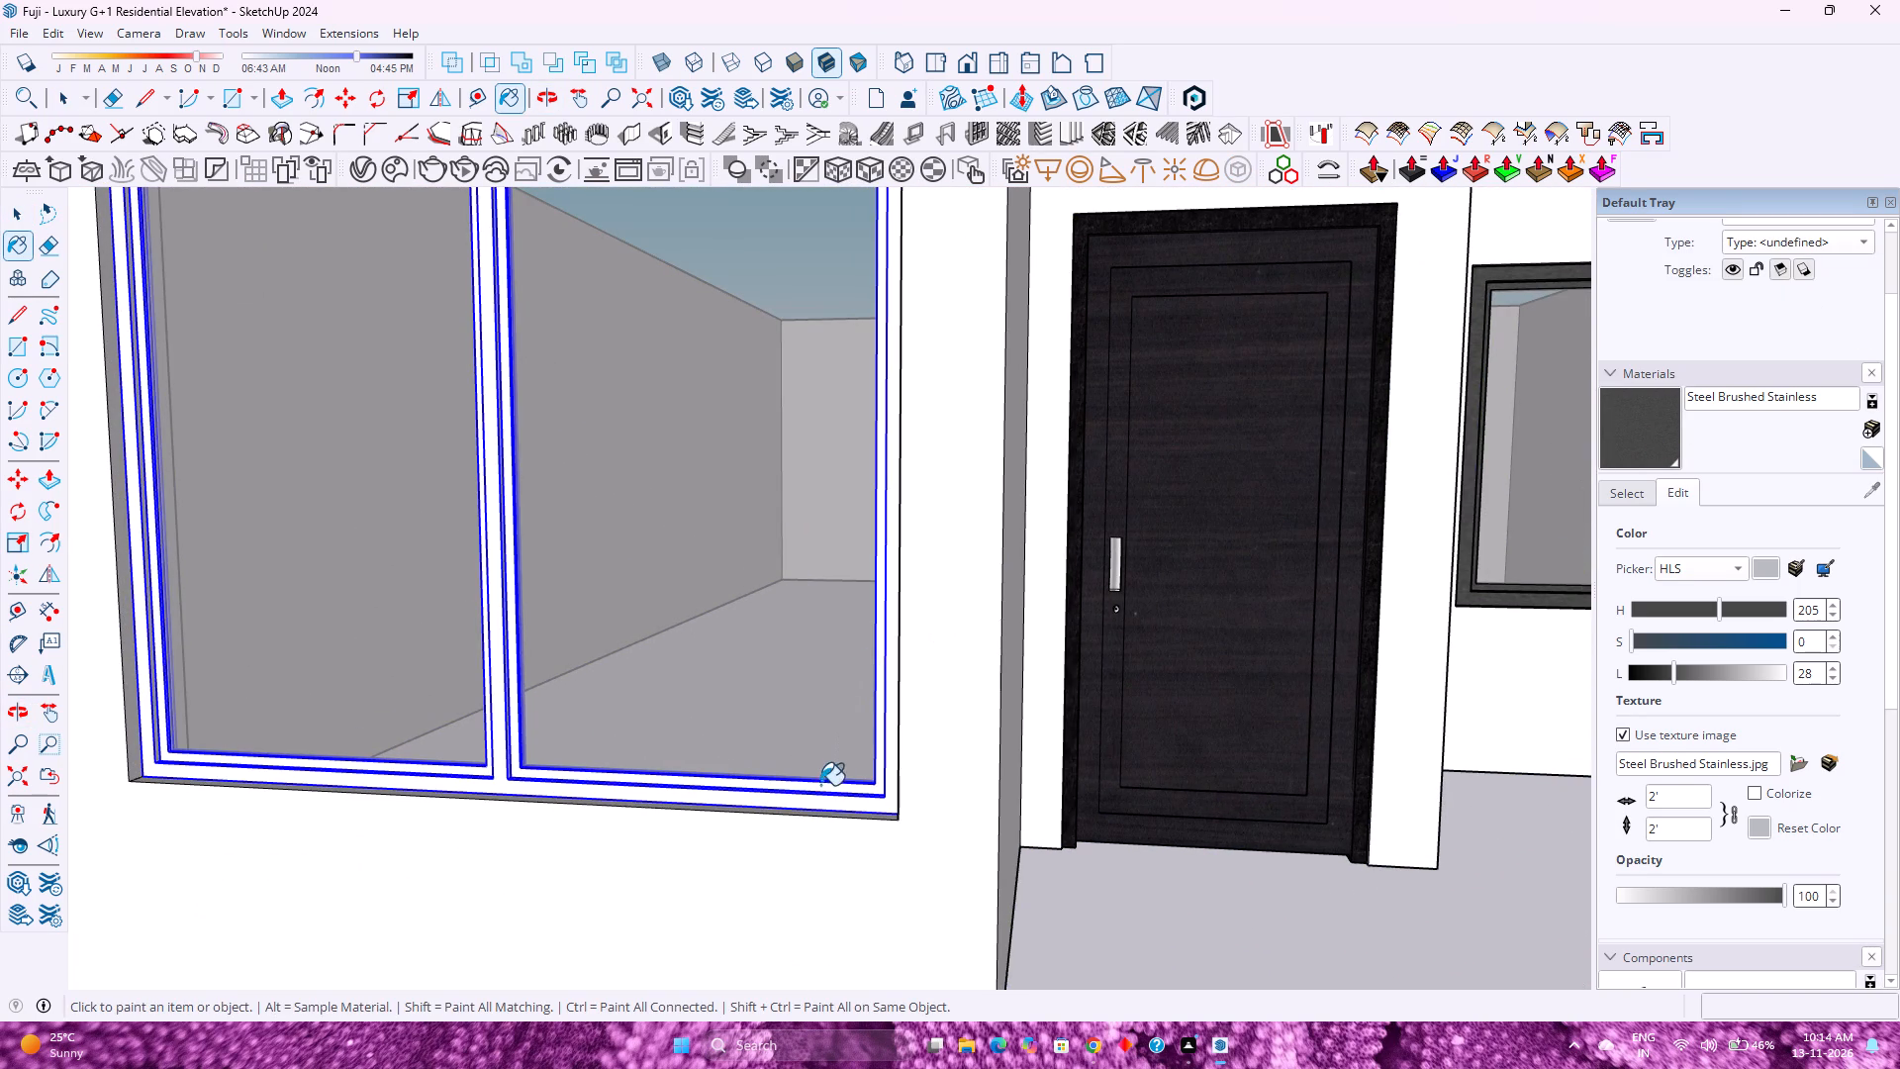
left_click(820, 799)
key("space")
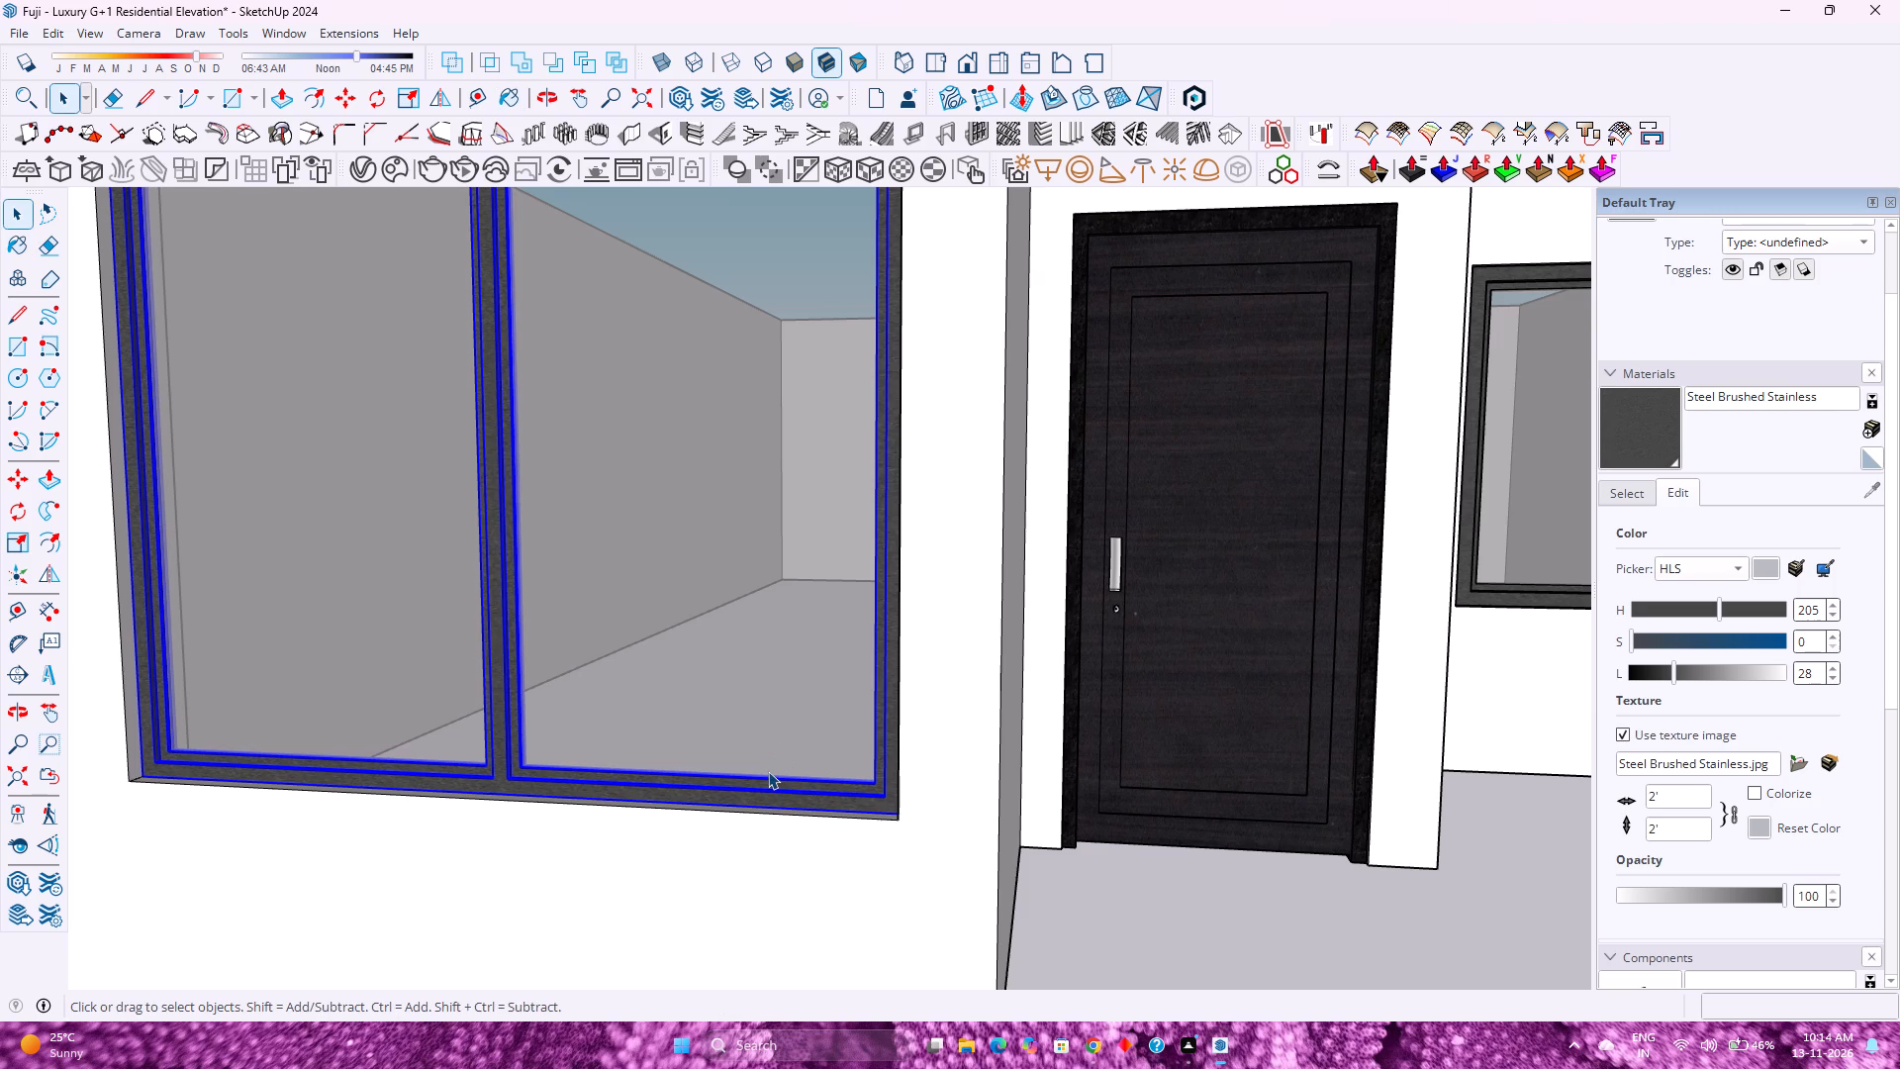
scroll(768, 771, "down", 17)
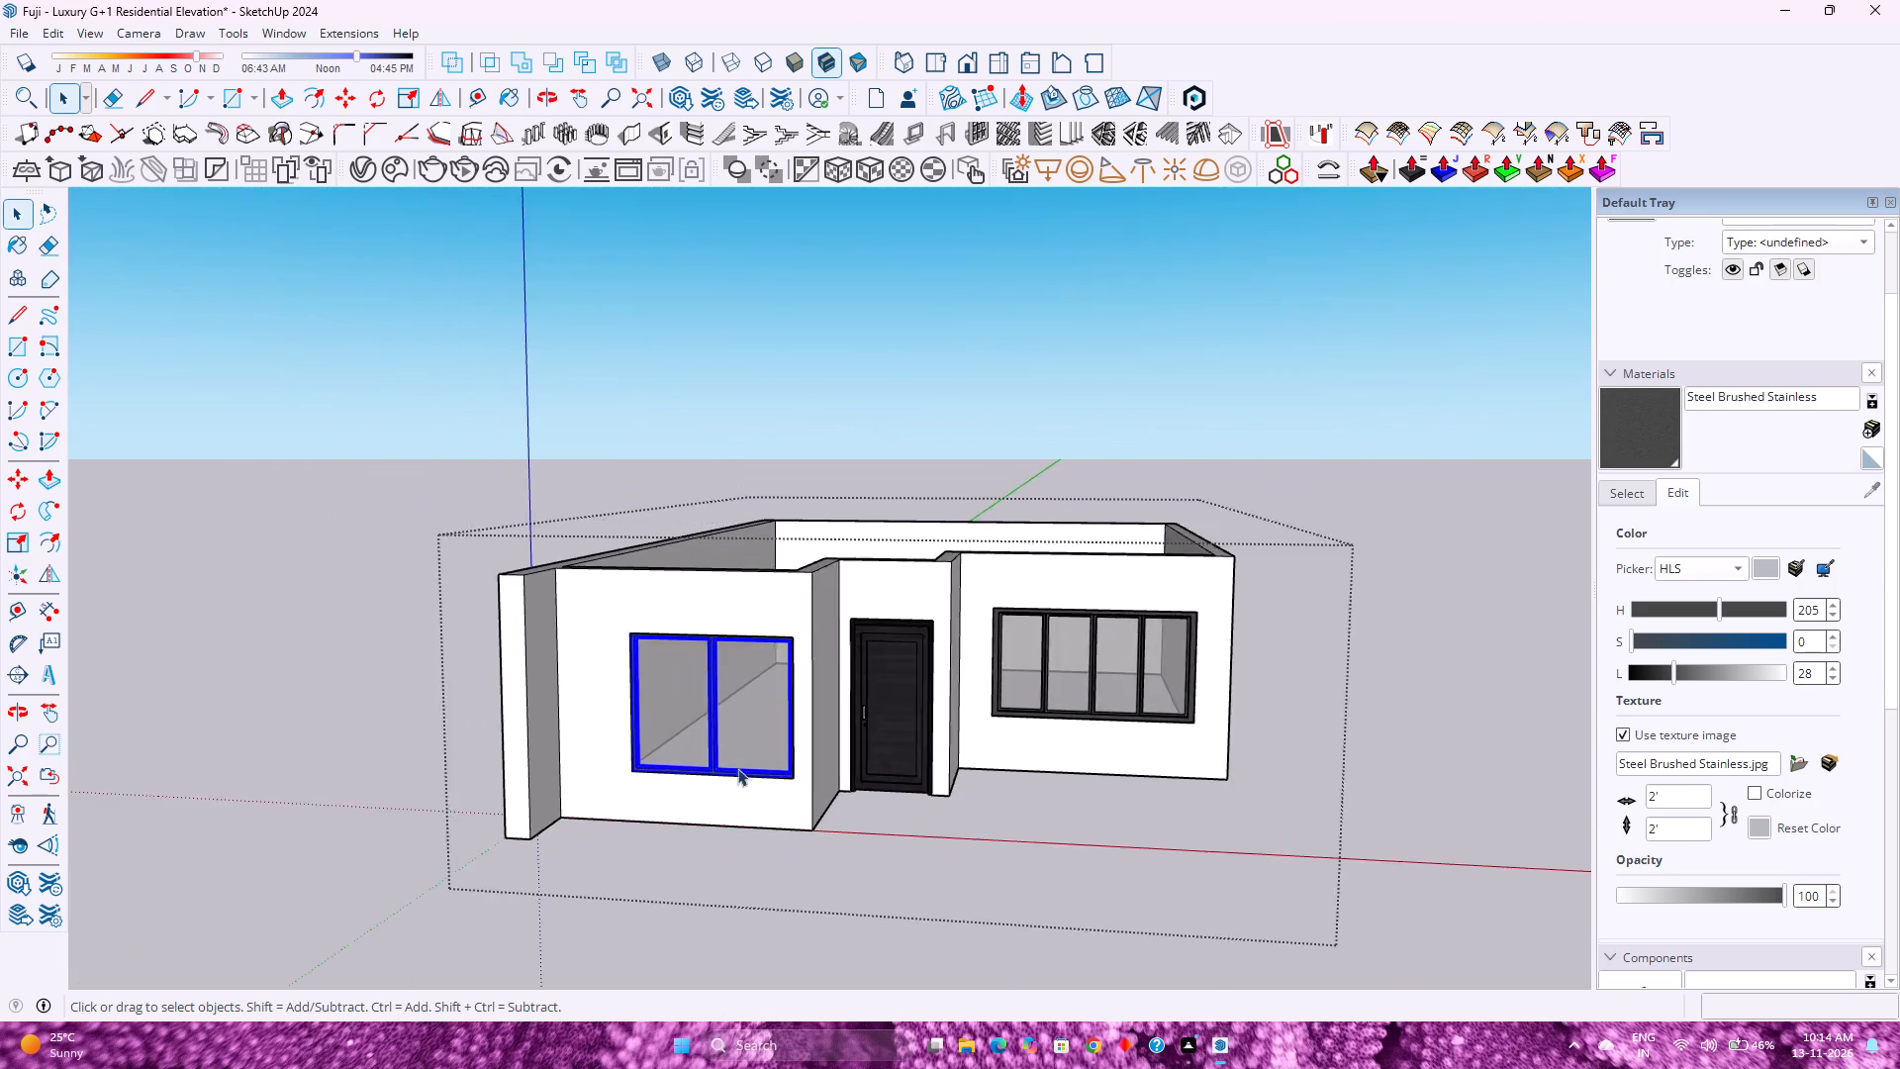
scroll(737, 768, "down", 2)
left_click(1417, 731)
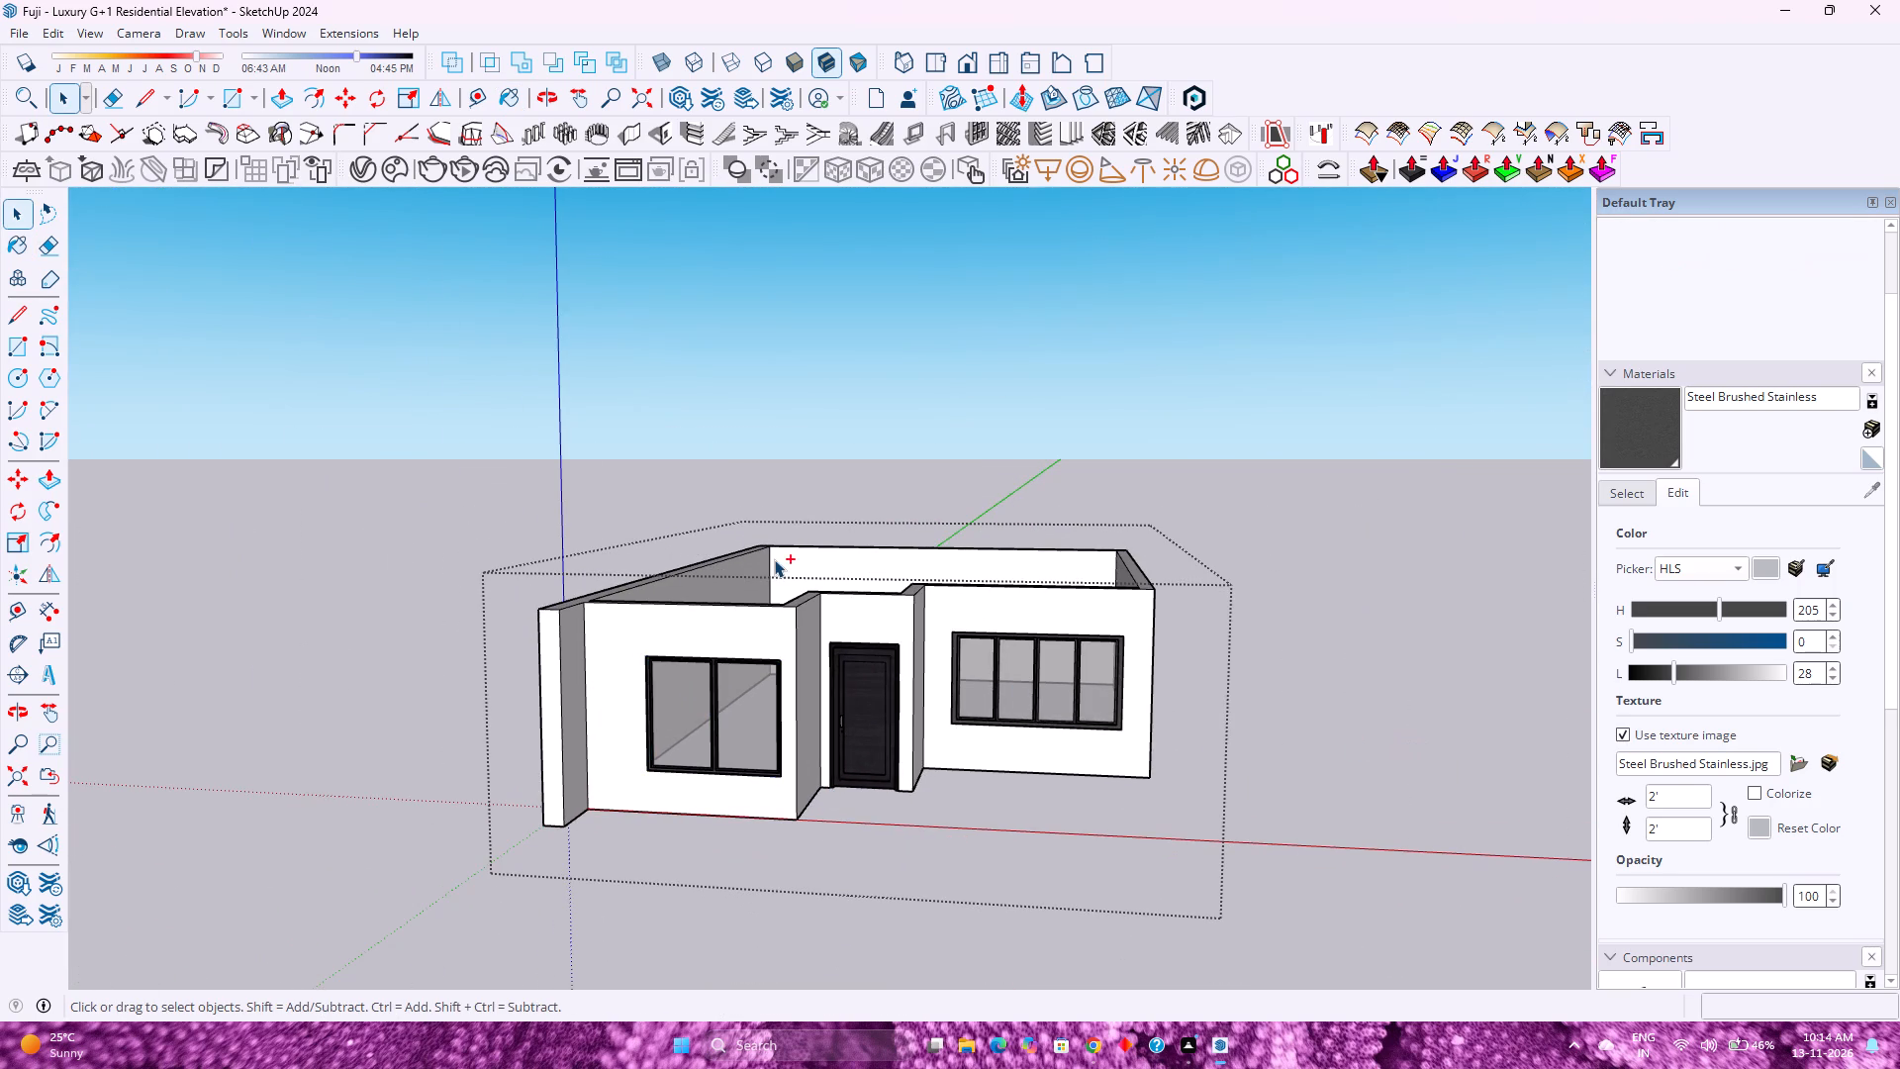
Save the model.
key("ctrl+s")
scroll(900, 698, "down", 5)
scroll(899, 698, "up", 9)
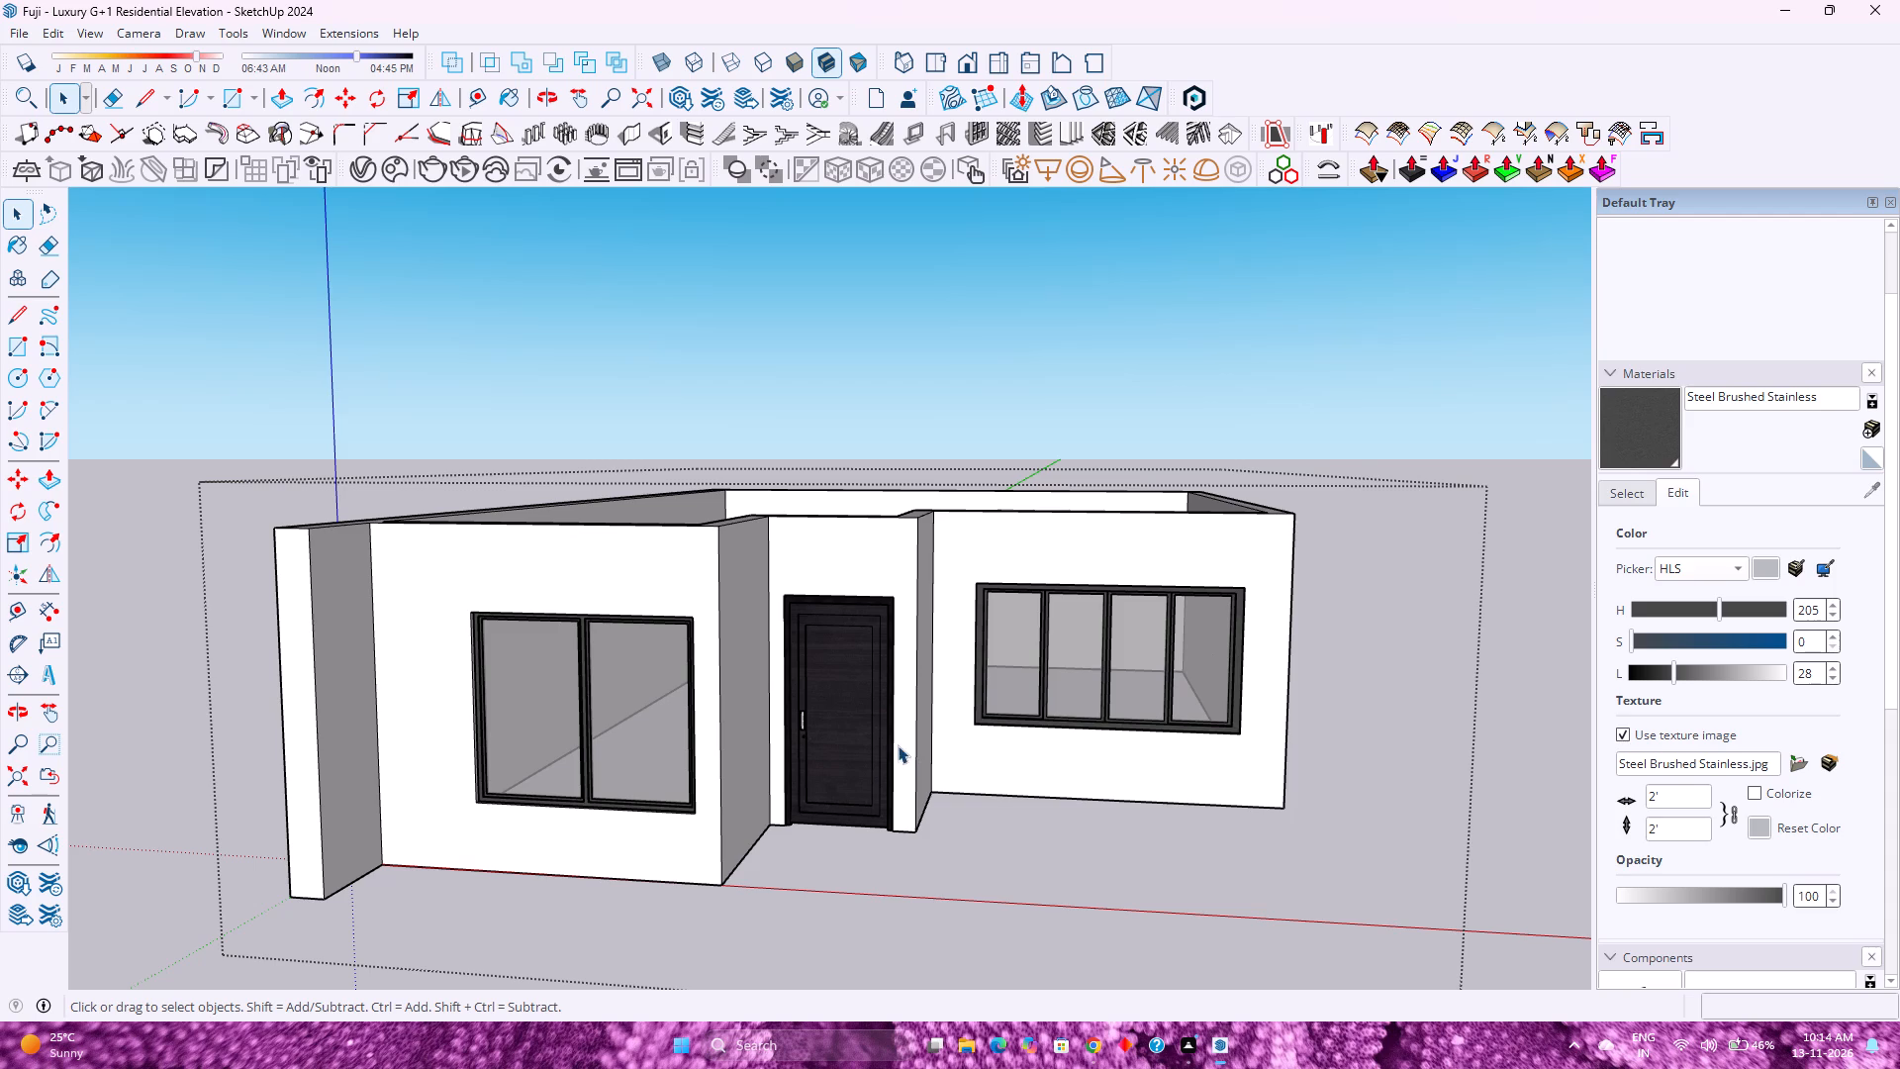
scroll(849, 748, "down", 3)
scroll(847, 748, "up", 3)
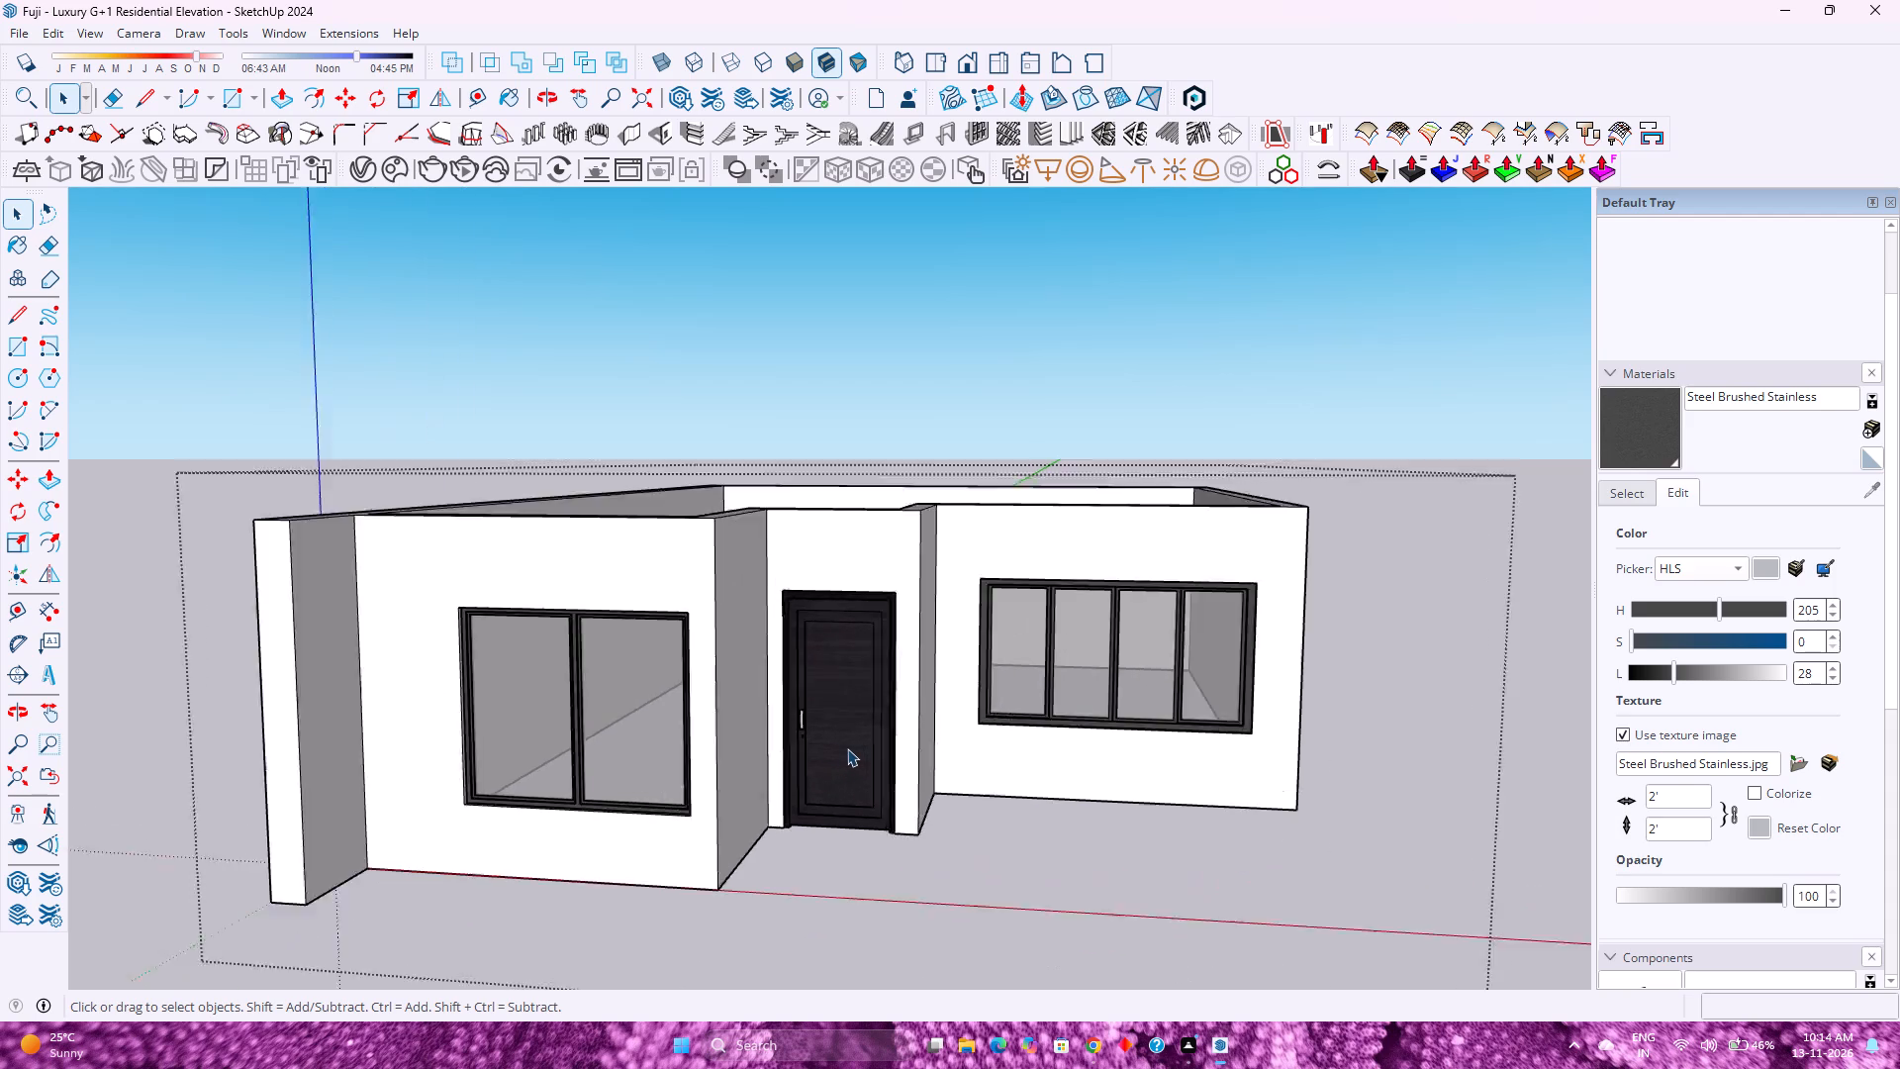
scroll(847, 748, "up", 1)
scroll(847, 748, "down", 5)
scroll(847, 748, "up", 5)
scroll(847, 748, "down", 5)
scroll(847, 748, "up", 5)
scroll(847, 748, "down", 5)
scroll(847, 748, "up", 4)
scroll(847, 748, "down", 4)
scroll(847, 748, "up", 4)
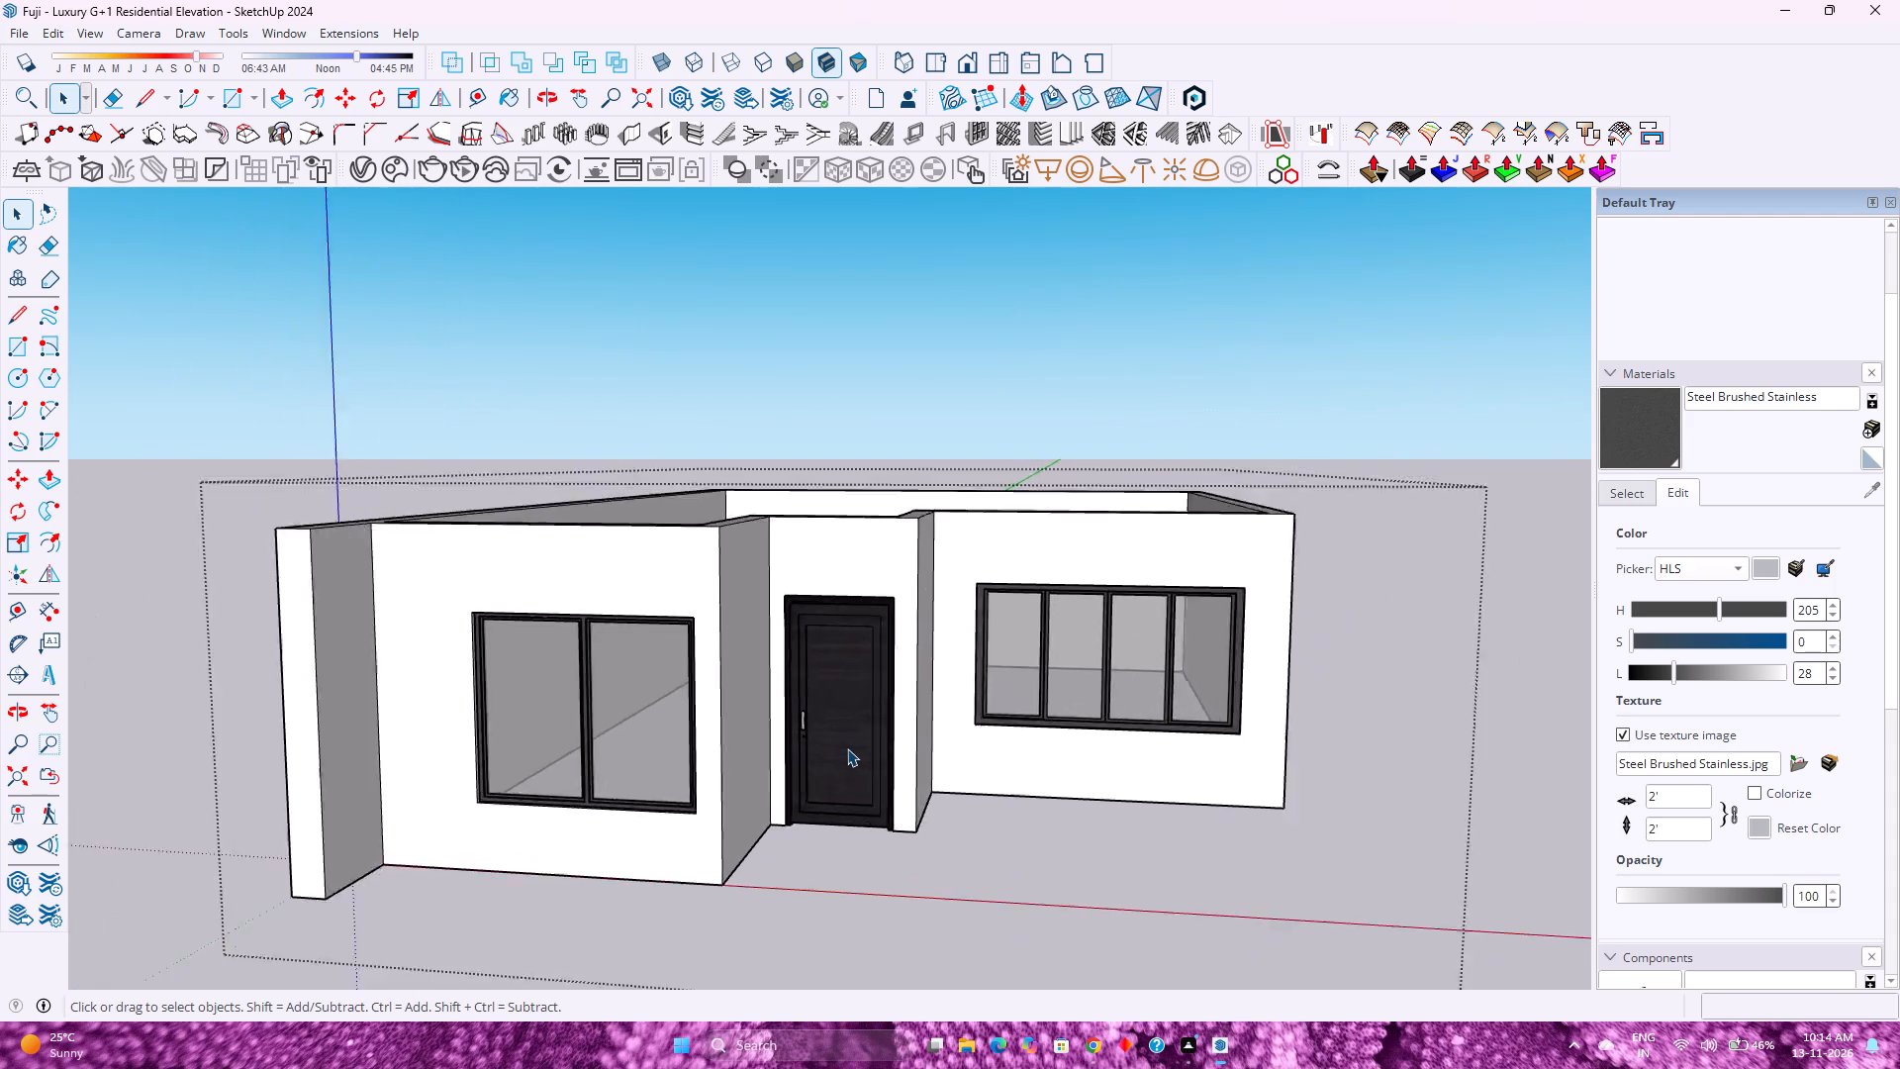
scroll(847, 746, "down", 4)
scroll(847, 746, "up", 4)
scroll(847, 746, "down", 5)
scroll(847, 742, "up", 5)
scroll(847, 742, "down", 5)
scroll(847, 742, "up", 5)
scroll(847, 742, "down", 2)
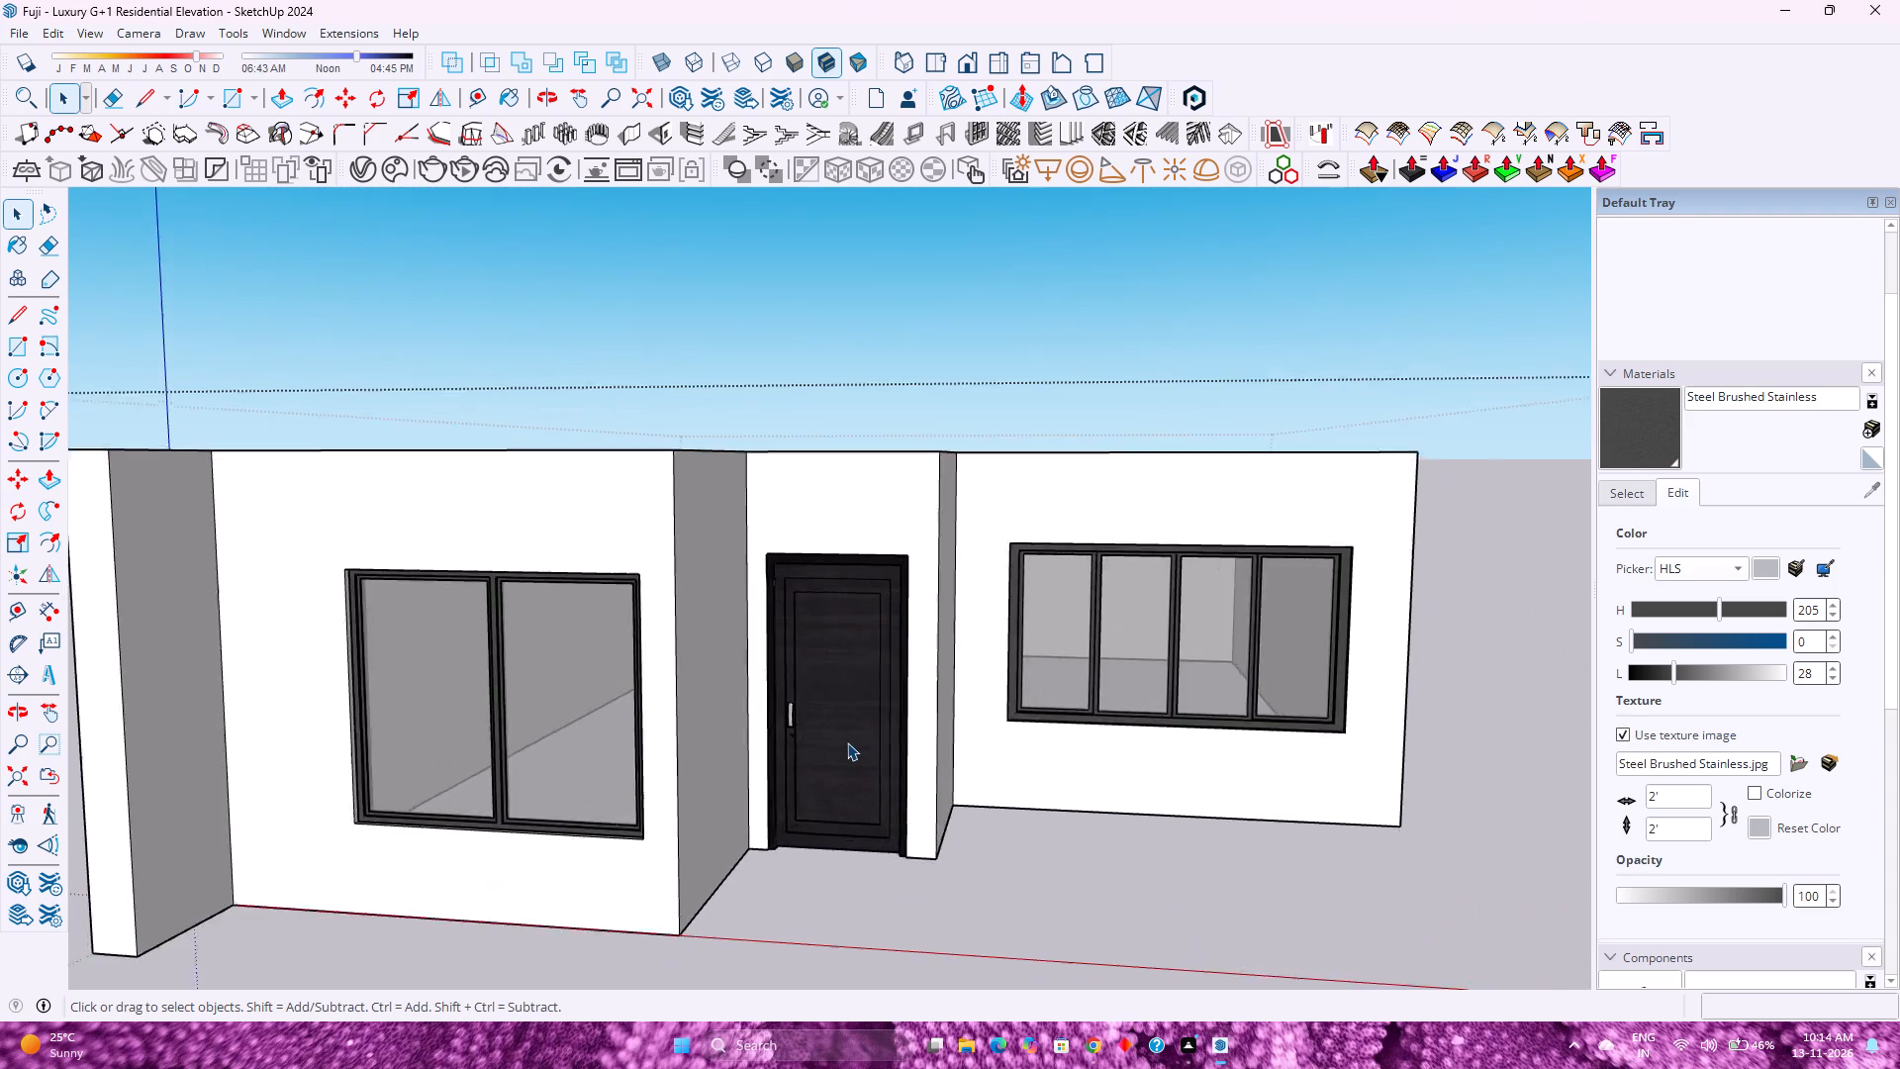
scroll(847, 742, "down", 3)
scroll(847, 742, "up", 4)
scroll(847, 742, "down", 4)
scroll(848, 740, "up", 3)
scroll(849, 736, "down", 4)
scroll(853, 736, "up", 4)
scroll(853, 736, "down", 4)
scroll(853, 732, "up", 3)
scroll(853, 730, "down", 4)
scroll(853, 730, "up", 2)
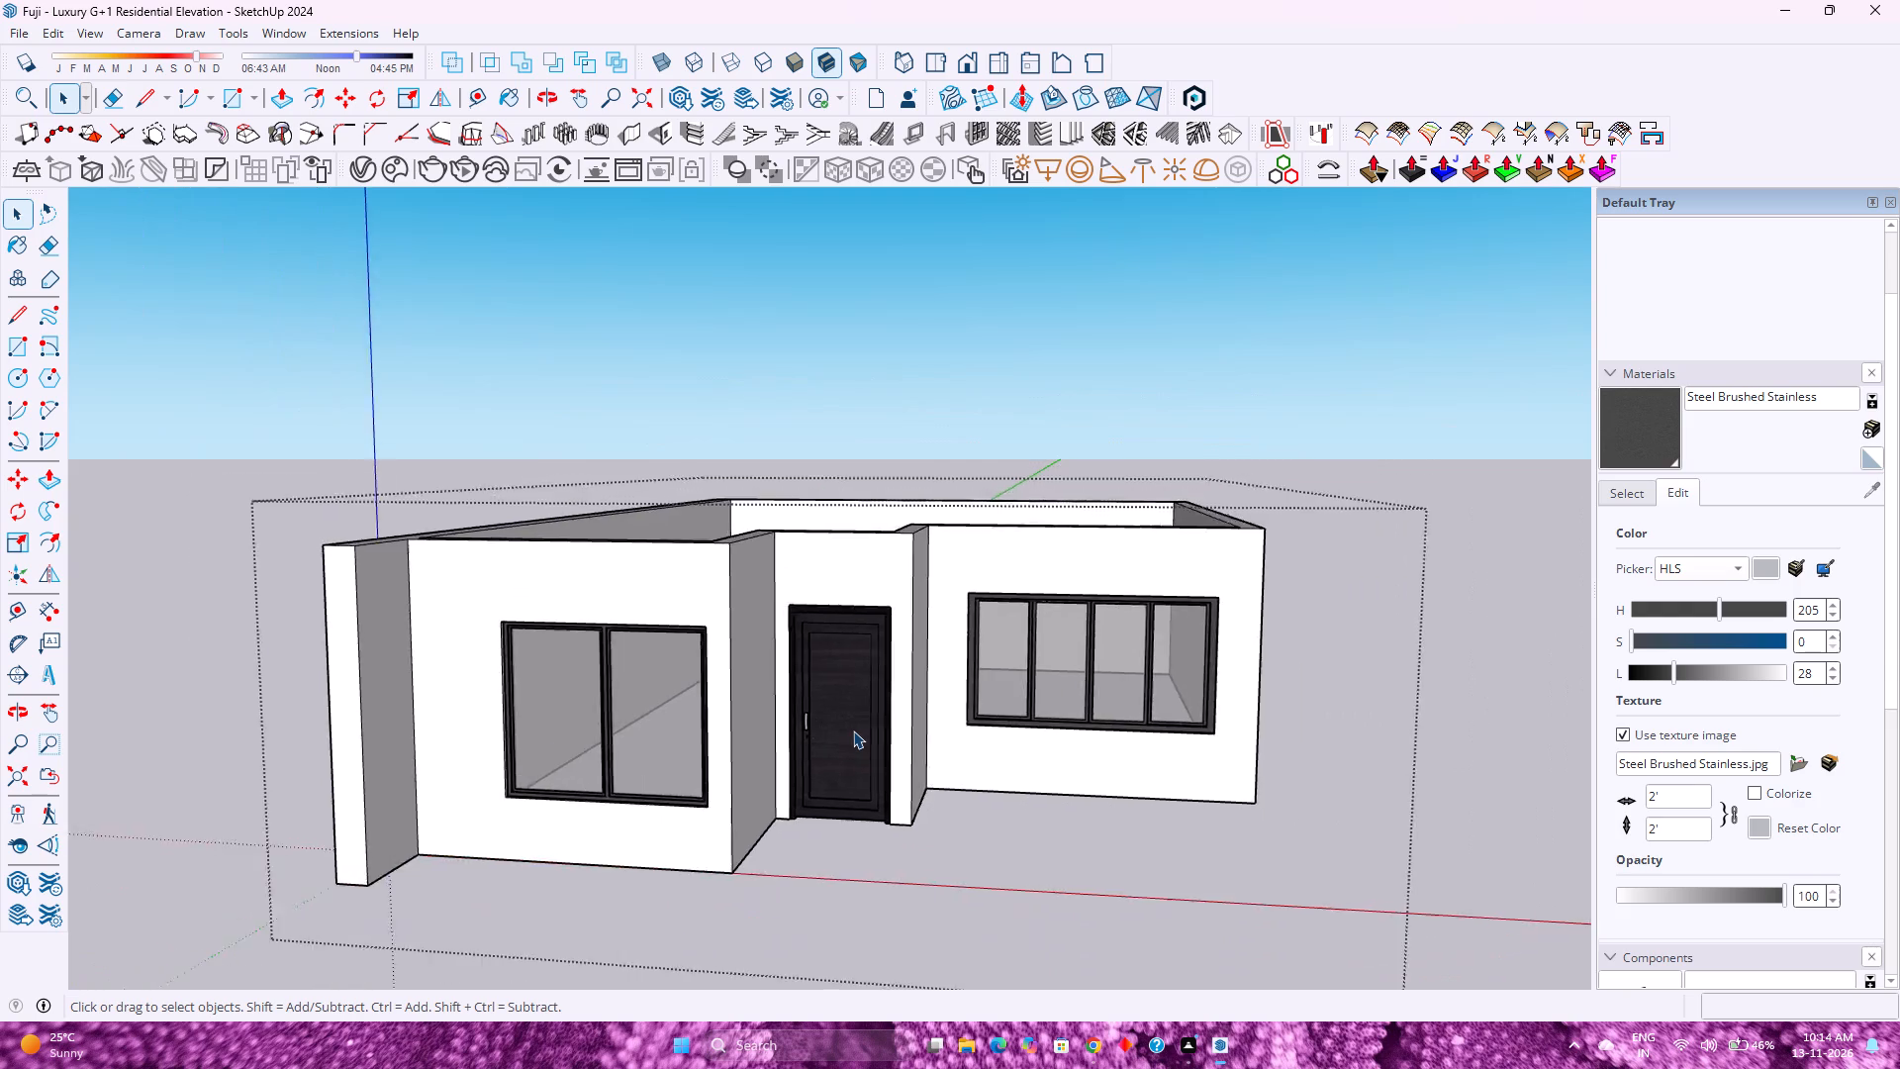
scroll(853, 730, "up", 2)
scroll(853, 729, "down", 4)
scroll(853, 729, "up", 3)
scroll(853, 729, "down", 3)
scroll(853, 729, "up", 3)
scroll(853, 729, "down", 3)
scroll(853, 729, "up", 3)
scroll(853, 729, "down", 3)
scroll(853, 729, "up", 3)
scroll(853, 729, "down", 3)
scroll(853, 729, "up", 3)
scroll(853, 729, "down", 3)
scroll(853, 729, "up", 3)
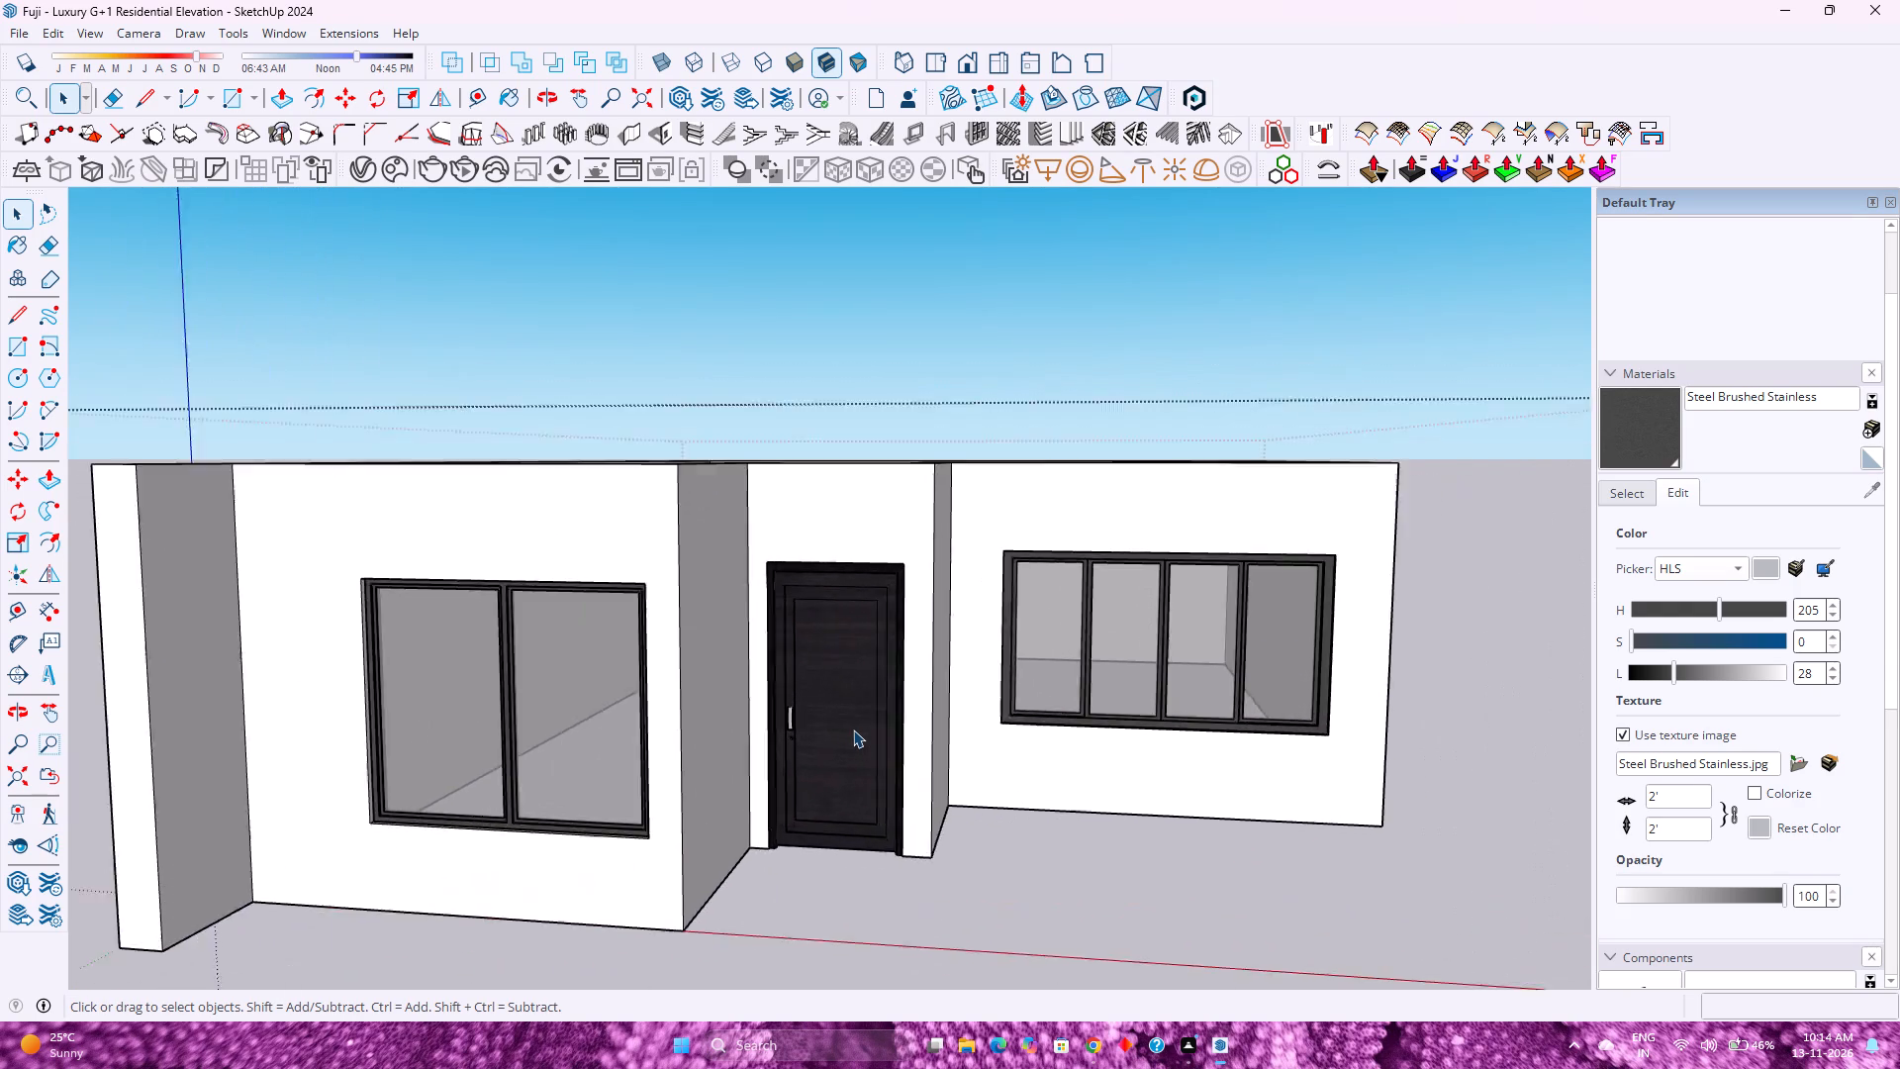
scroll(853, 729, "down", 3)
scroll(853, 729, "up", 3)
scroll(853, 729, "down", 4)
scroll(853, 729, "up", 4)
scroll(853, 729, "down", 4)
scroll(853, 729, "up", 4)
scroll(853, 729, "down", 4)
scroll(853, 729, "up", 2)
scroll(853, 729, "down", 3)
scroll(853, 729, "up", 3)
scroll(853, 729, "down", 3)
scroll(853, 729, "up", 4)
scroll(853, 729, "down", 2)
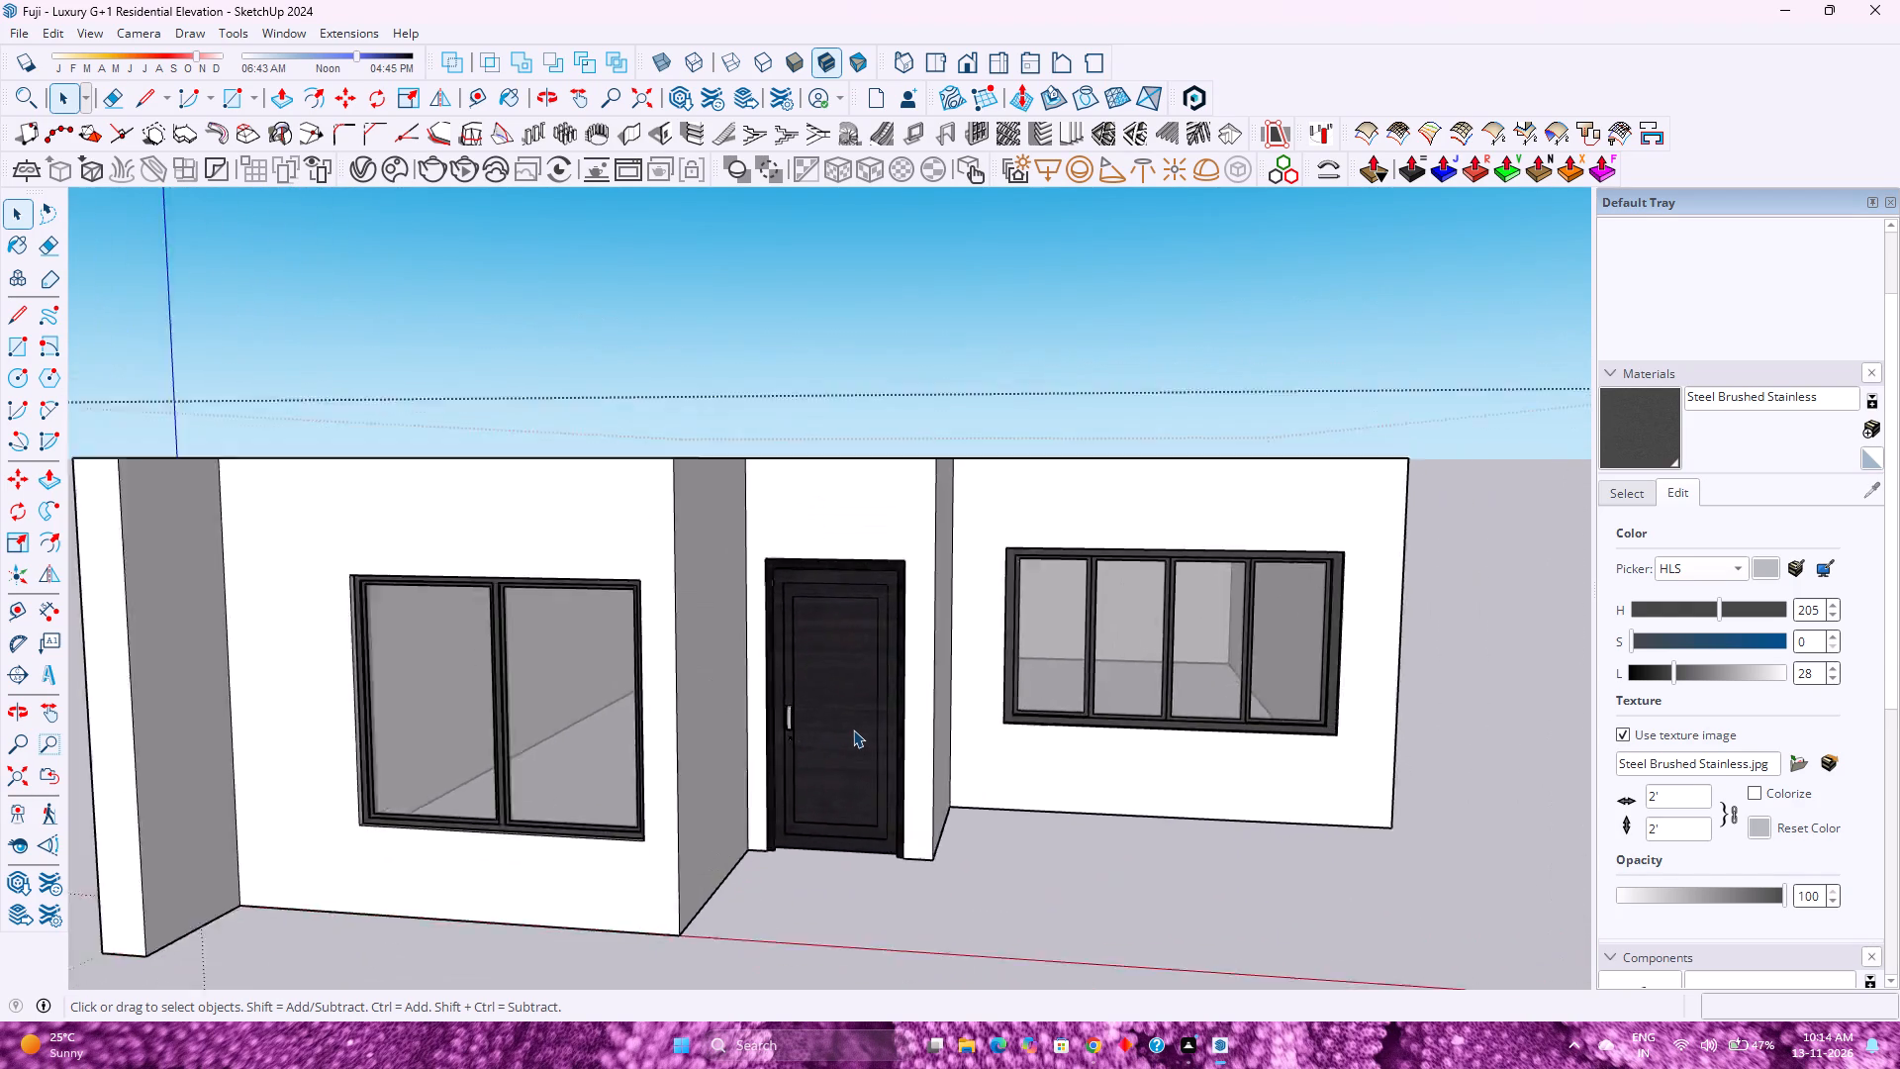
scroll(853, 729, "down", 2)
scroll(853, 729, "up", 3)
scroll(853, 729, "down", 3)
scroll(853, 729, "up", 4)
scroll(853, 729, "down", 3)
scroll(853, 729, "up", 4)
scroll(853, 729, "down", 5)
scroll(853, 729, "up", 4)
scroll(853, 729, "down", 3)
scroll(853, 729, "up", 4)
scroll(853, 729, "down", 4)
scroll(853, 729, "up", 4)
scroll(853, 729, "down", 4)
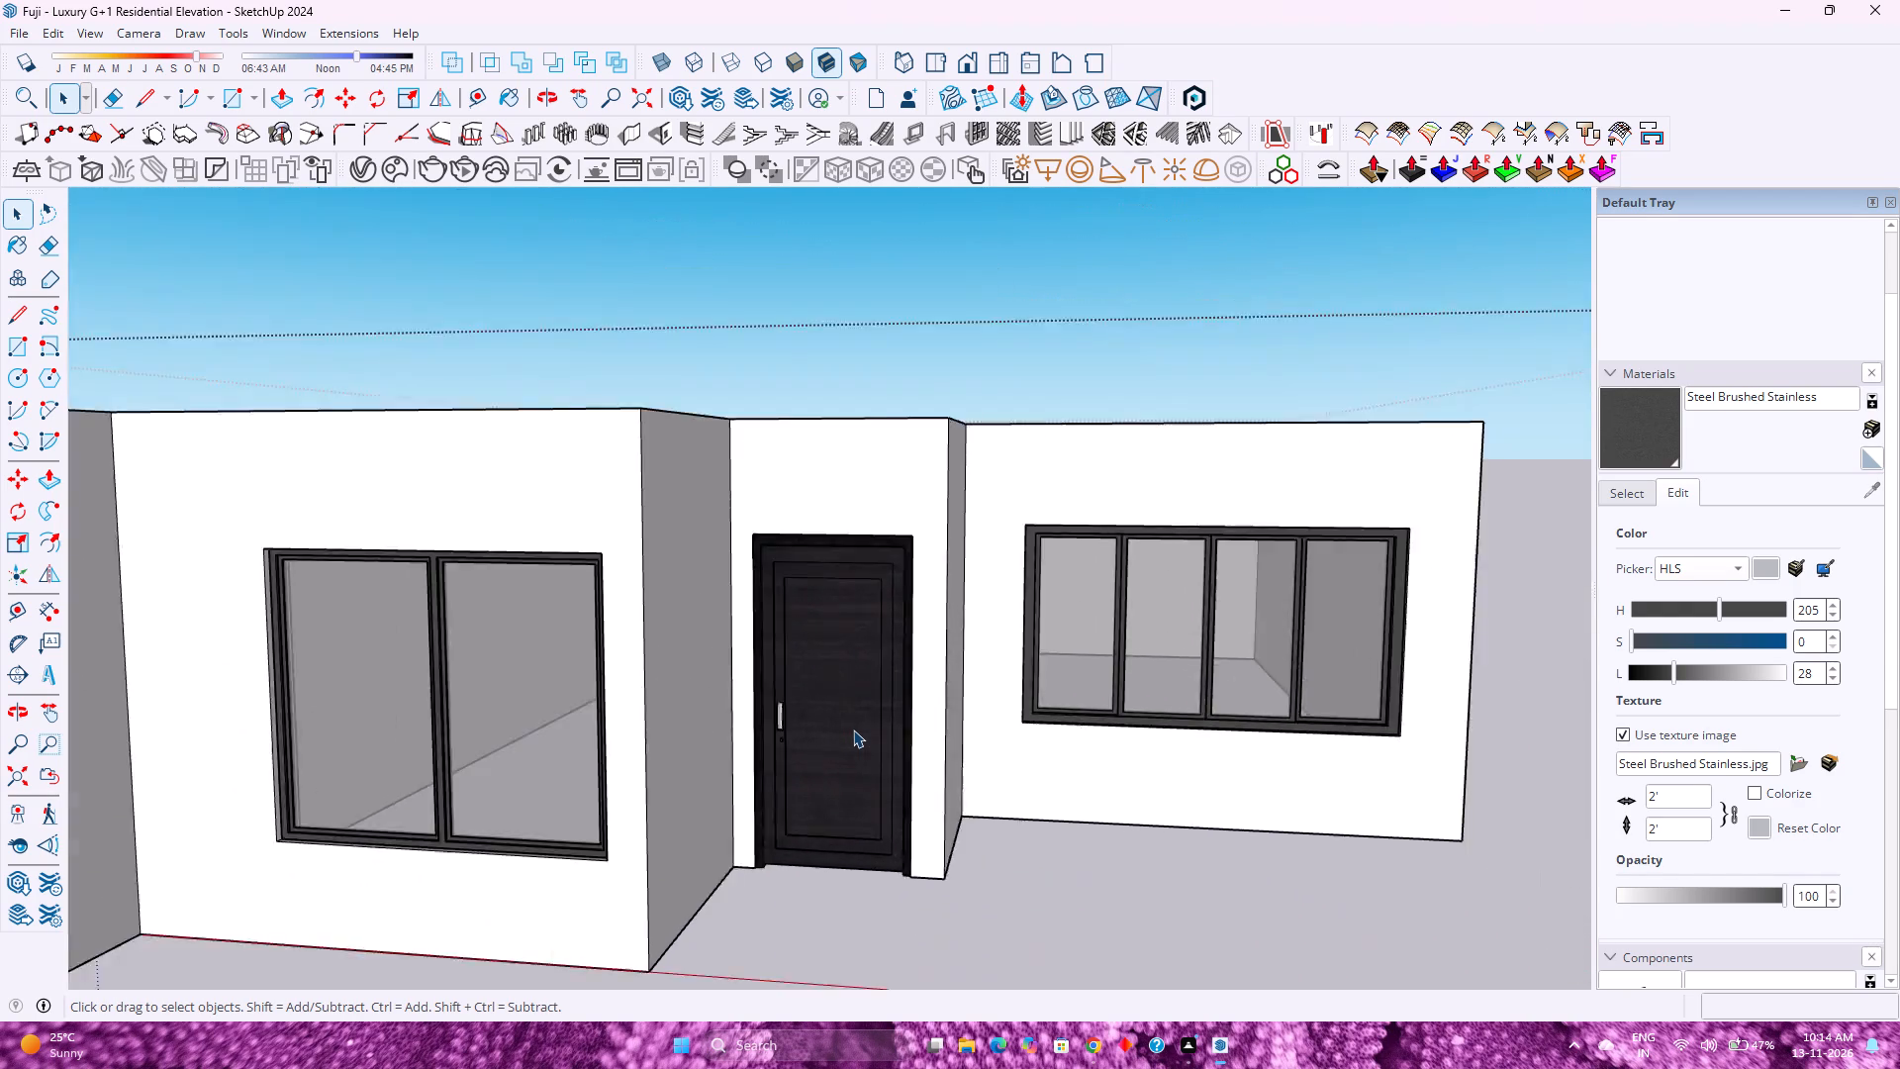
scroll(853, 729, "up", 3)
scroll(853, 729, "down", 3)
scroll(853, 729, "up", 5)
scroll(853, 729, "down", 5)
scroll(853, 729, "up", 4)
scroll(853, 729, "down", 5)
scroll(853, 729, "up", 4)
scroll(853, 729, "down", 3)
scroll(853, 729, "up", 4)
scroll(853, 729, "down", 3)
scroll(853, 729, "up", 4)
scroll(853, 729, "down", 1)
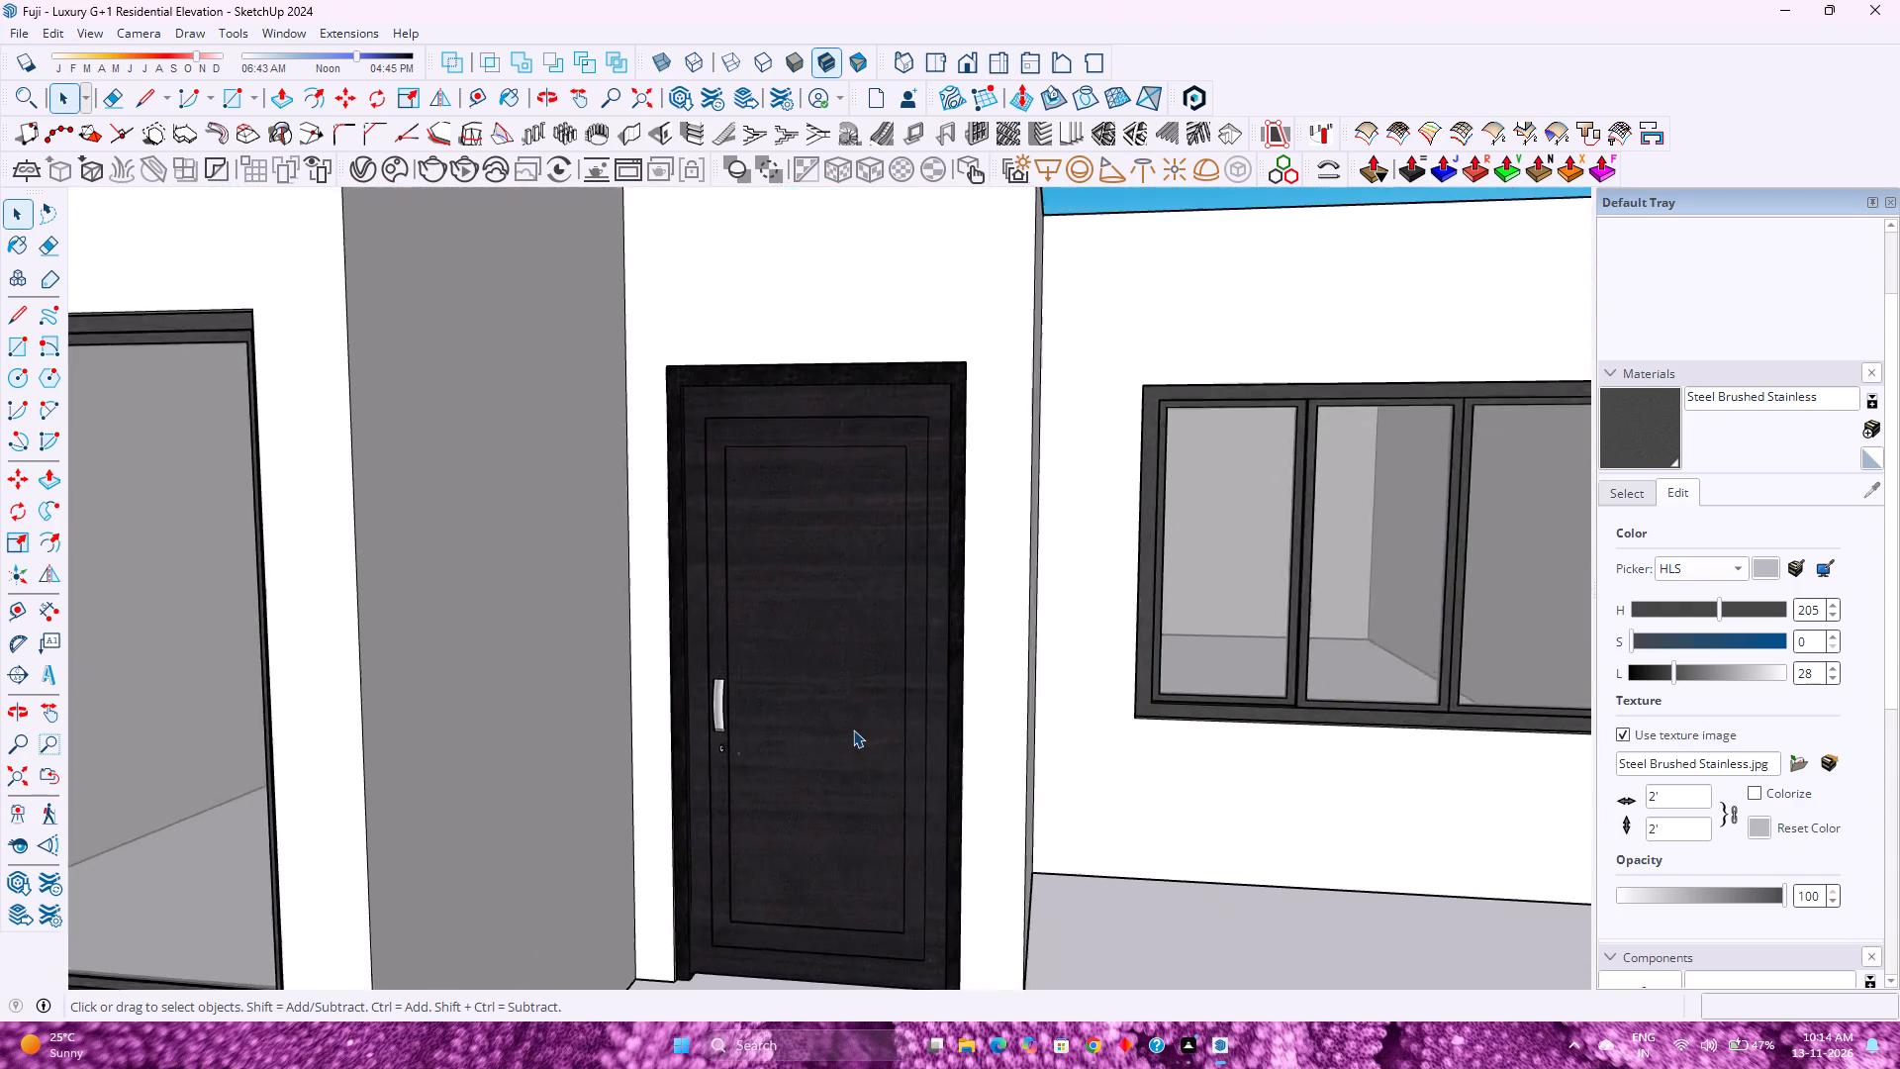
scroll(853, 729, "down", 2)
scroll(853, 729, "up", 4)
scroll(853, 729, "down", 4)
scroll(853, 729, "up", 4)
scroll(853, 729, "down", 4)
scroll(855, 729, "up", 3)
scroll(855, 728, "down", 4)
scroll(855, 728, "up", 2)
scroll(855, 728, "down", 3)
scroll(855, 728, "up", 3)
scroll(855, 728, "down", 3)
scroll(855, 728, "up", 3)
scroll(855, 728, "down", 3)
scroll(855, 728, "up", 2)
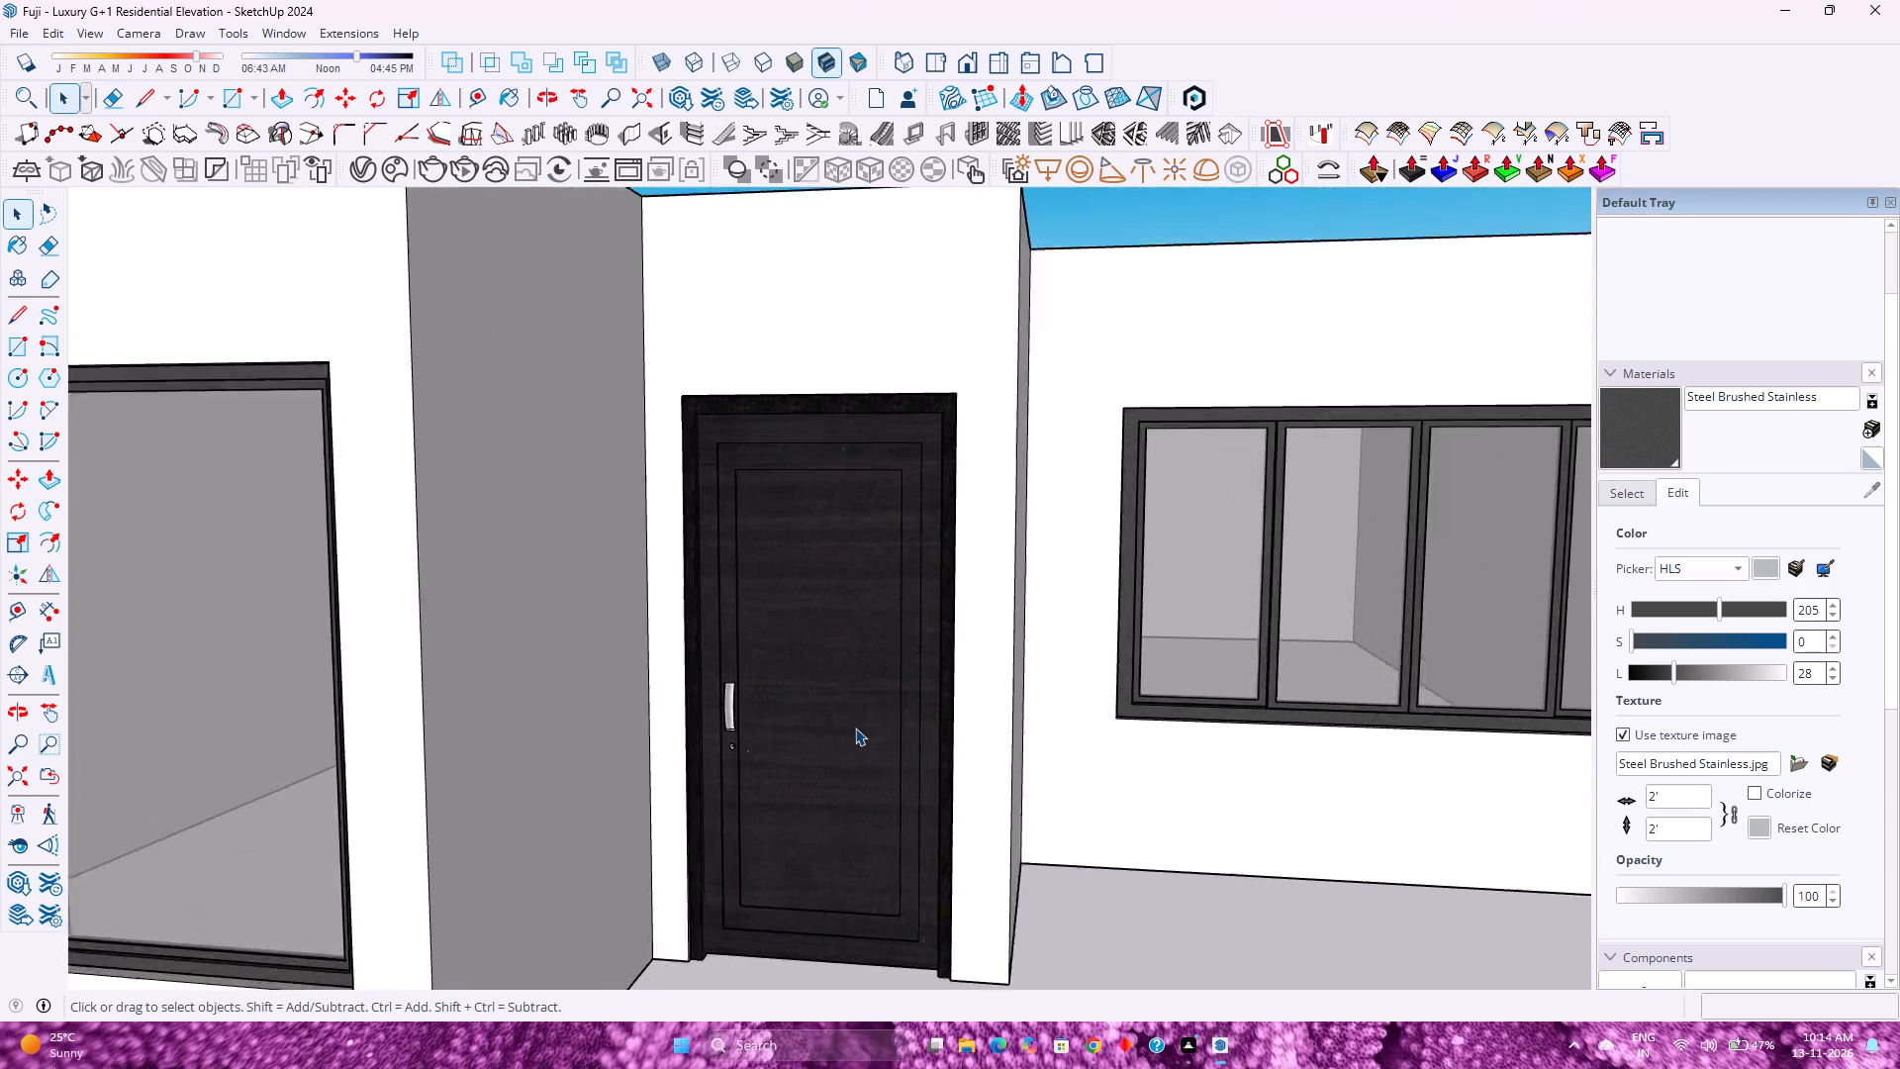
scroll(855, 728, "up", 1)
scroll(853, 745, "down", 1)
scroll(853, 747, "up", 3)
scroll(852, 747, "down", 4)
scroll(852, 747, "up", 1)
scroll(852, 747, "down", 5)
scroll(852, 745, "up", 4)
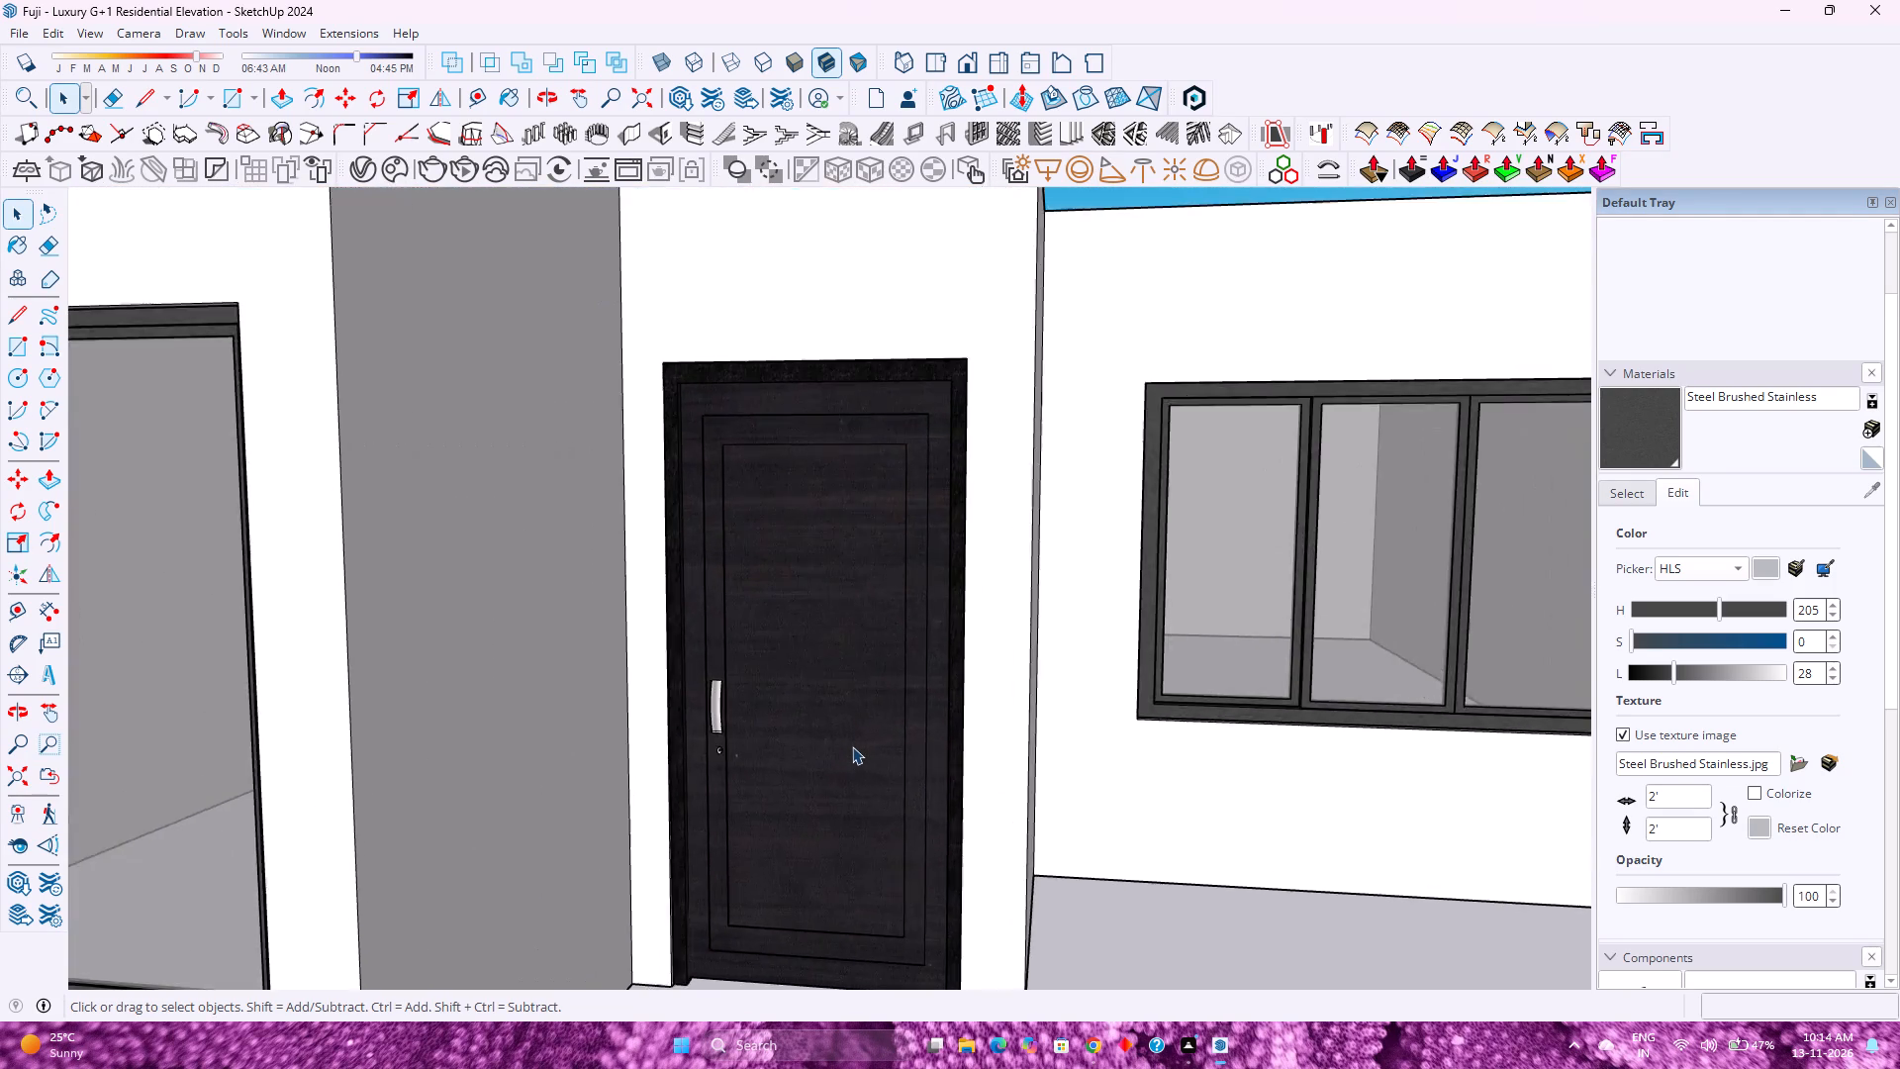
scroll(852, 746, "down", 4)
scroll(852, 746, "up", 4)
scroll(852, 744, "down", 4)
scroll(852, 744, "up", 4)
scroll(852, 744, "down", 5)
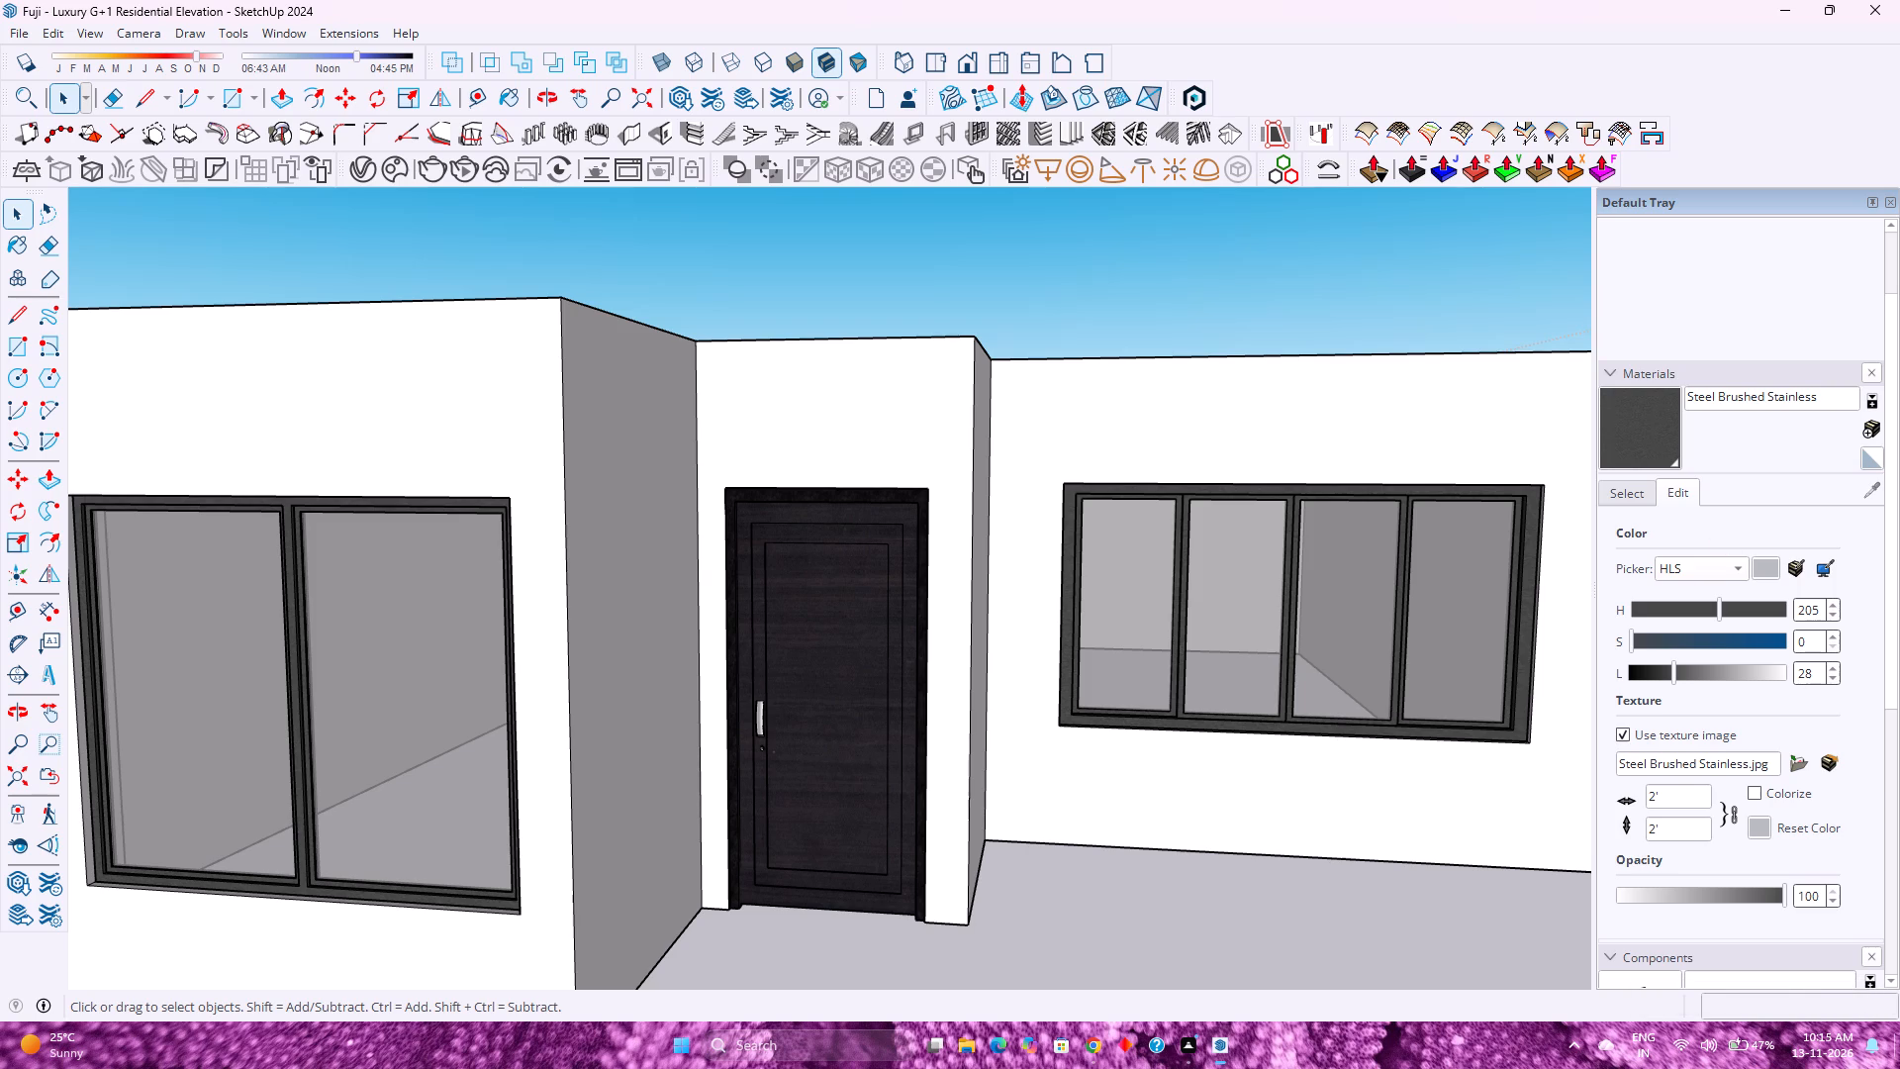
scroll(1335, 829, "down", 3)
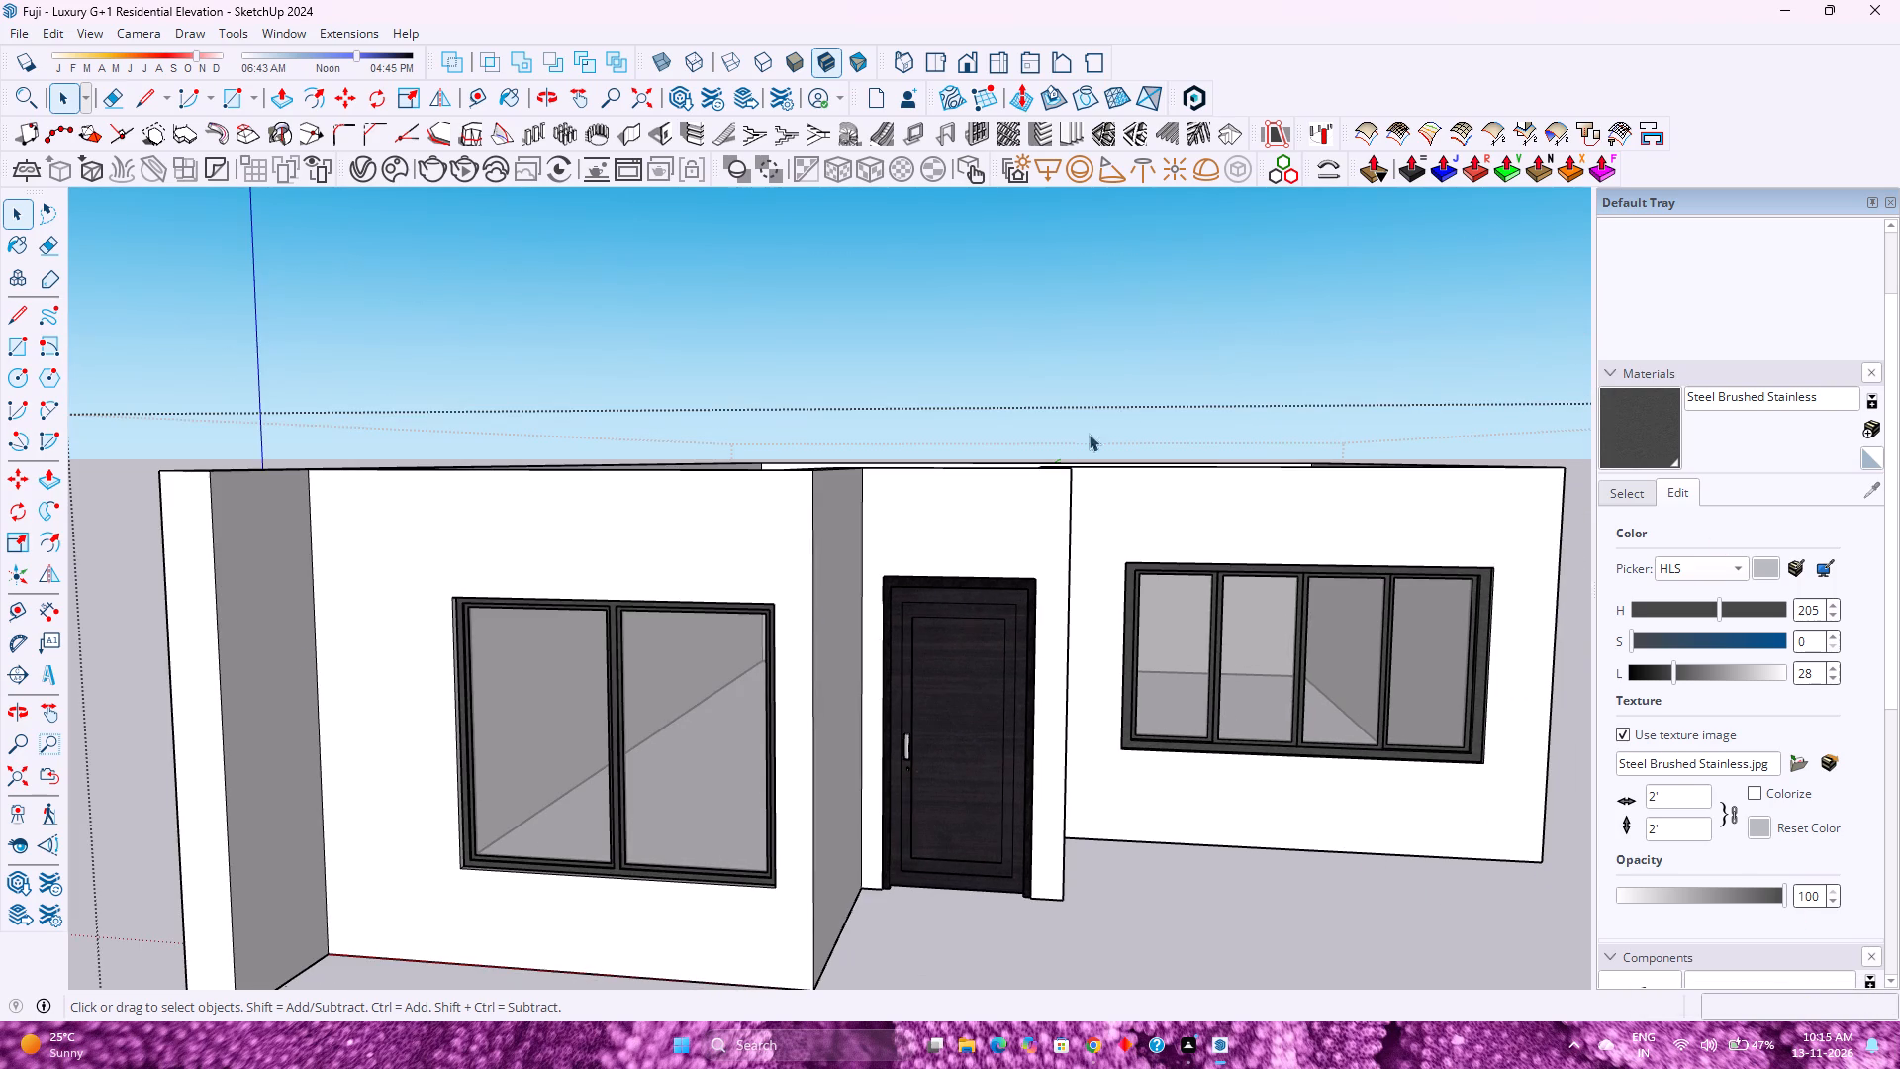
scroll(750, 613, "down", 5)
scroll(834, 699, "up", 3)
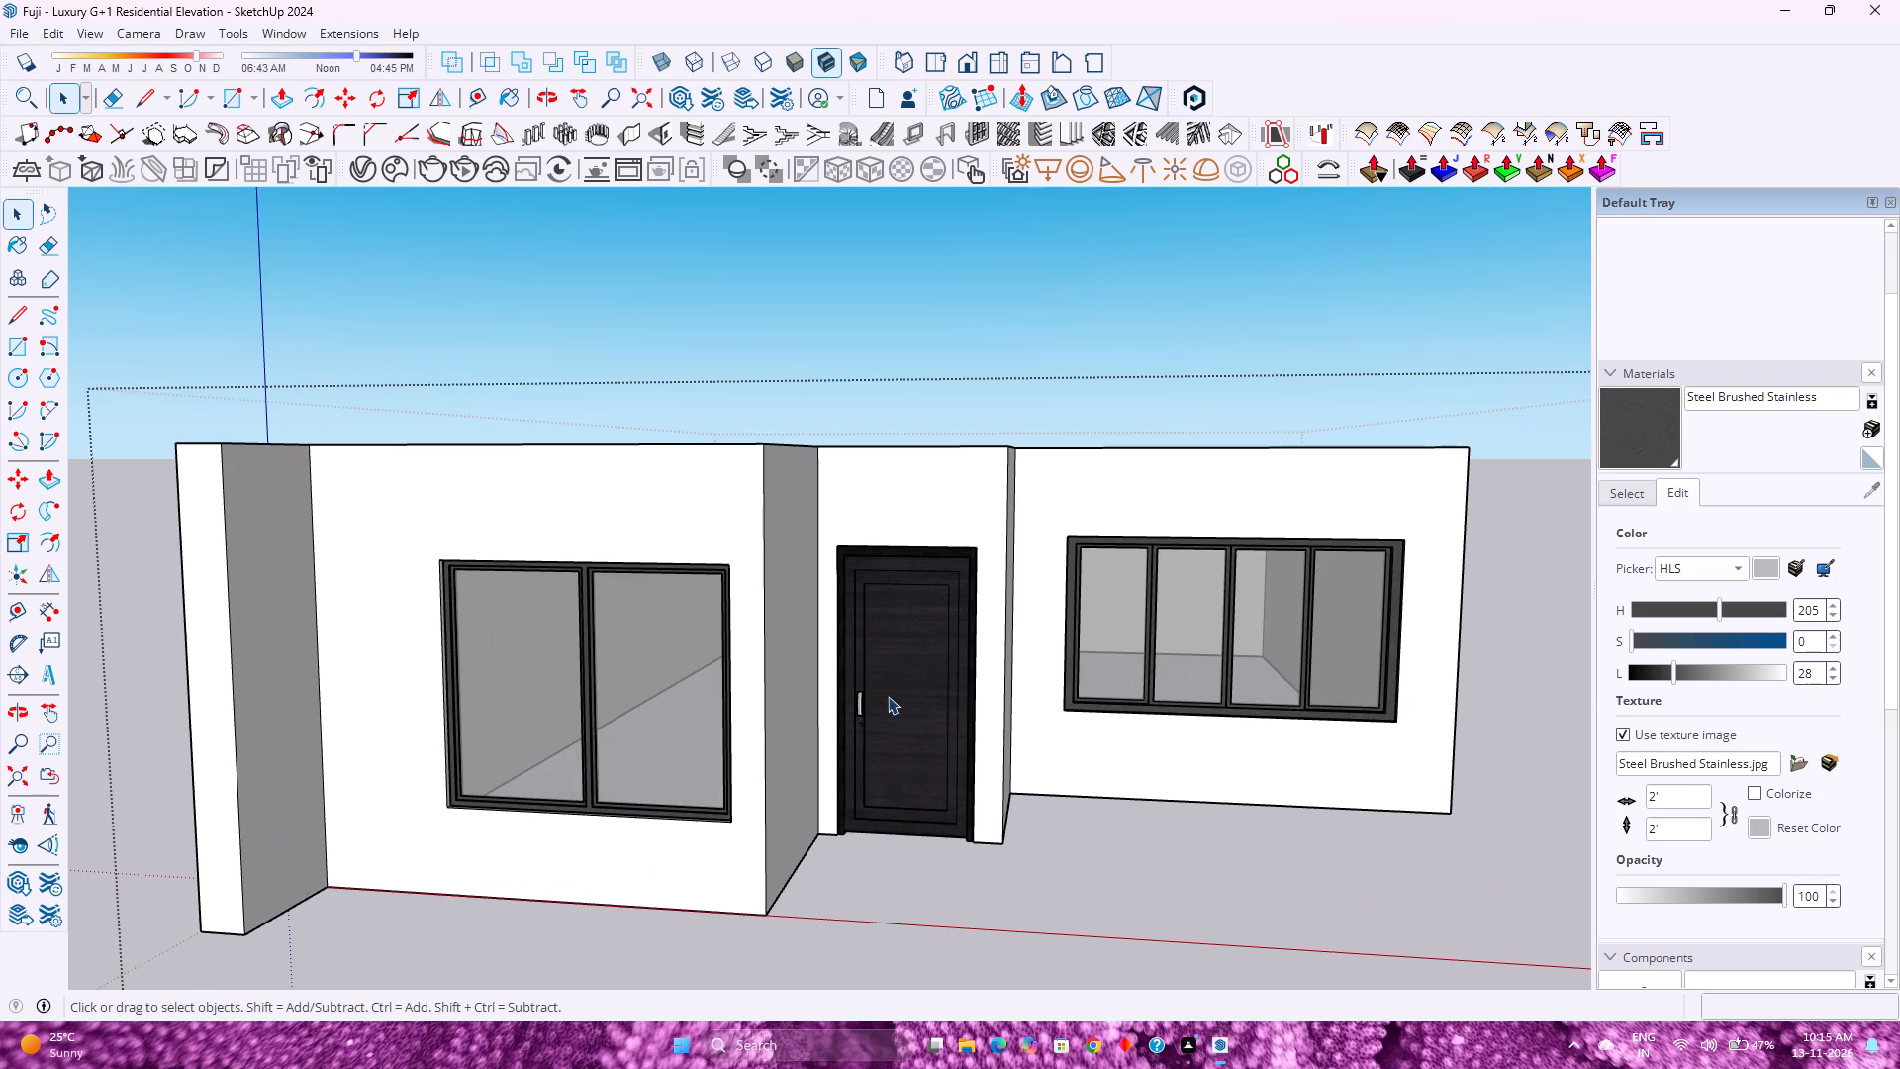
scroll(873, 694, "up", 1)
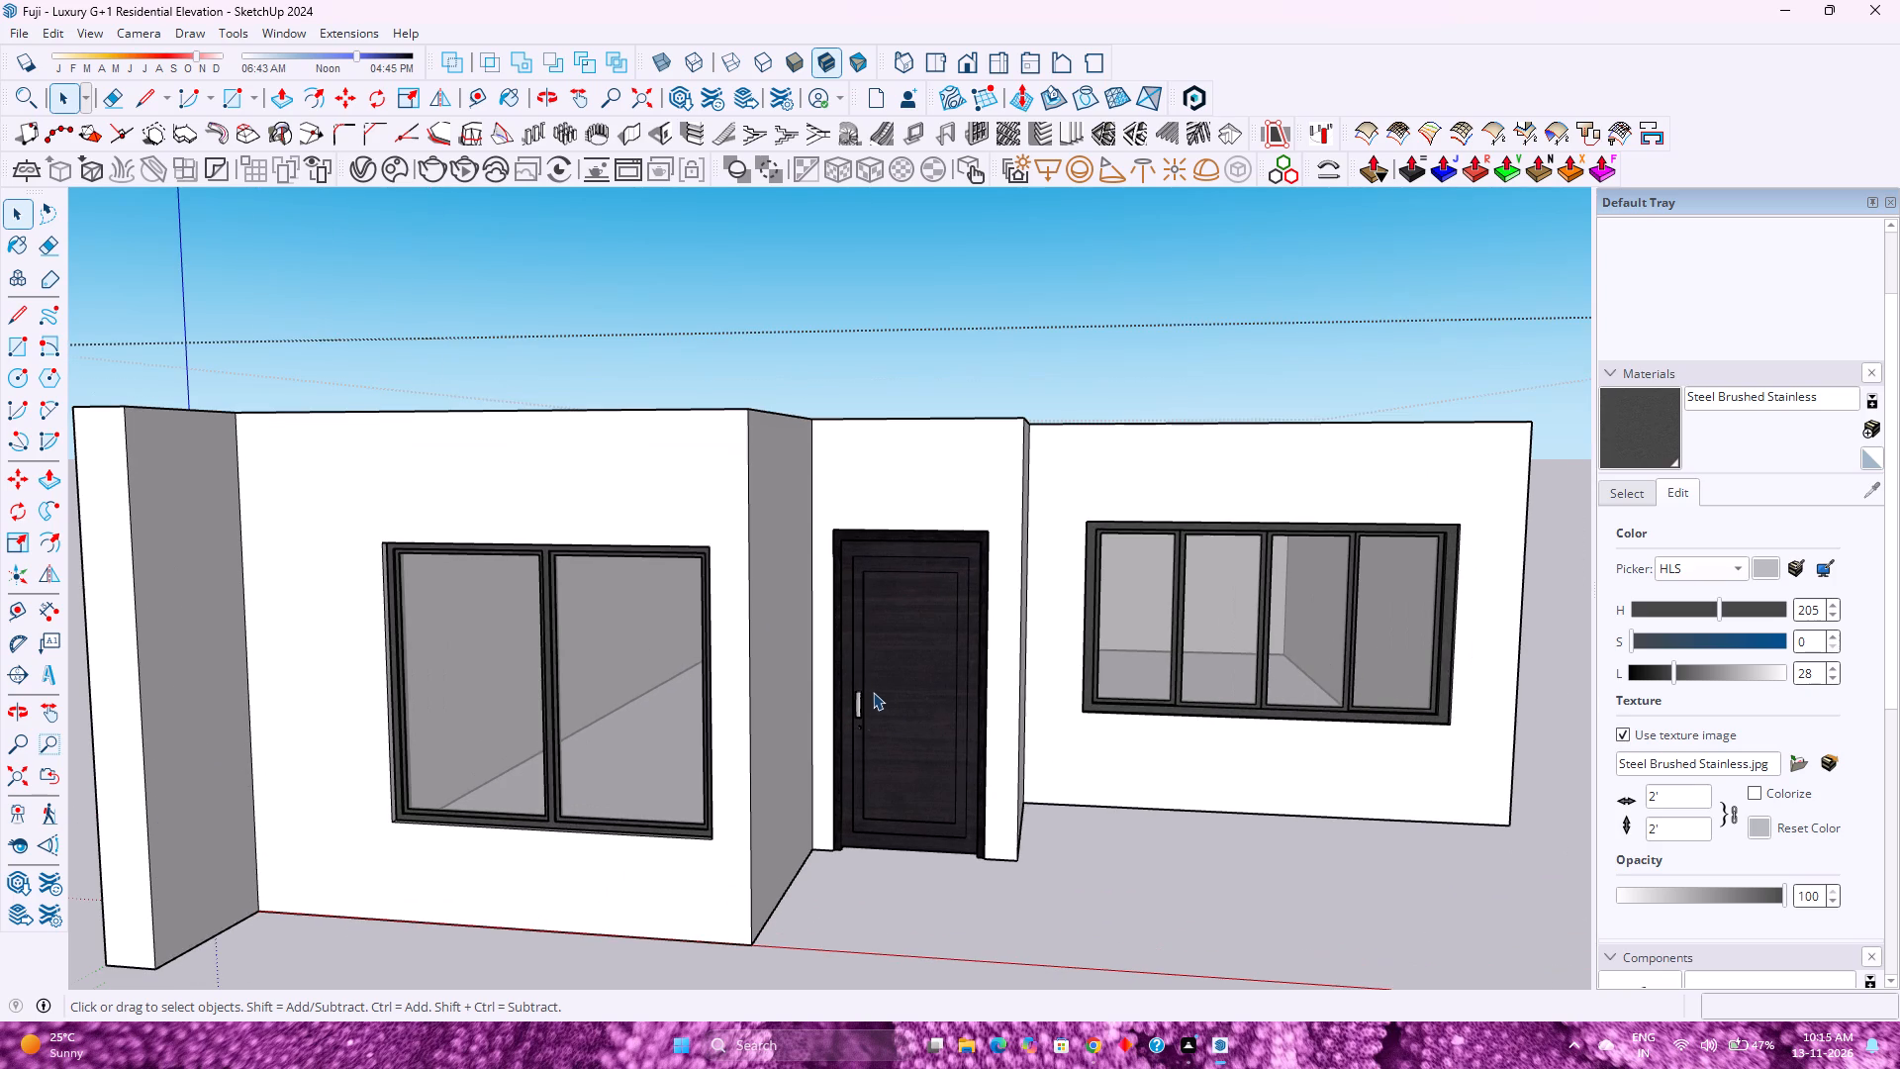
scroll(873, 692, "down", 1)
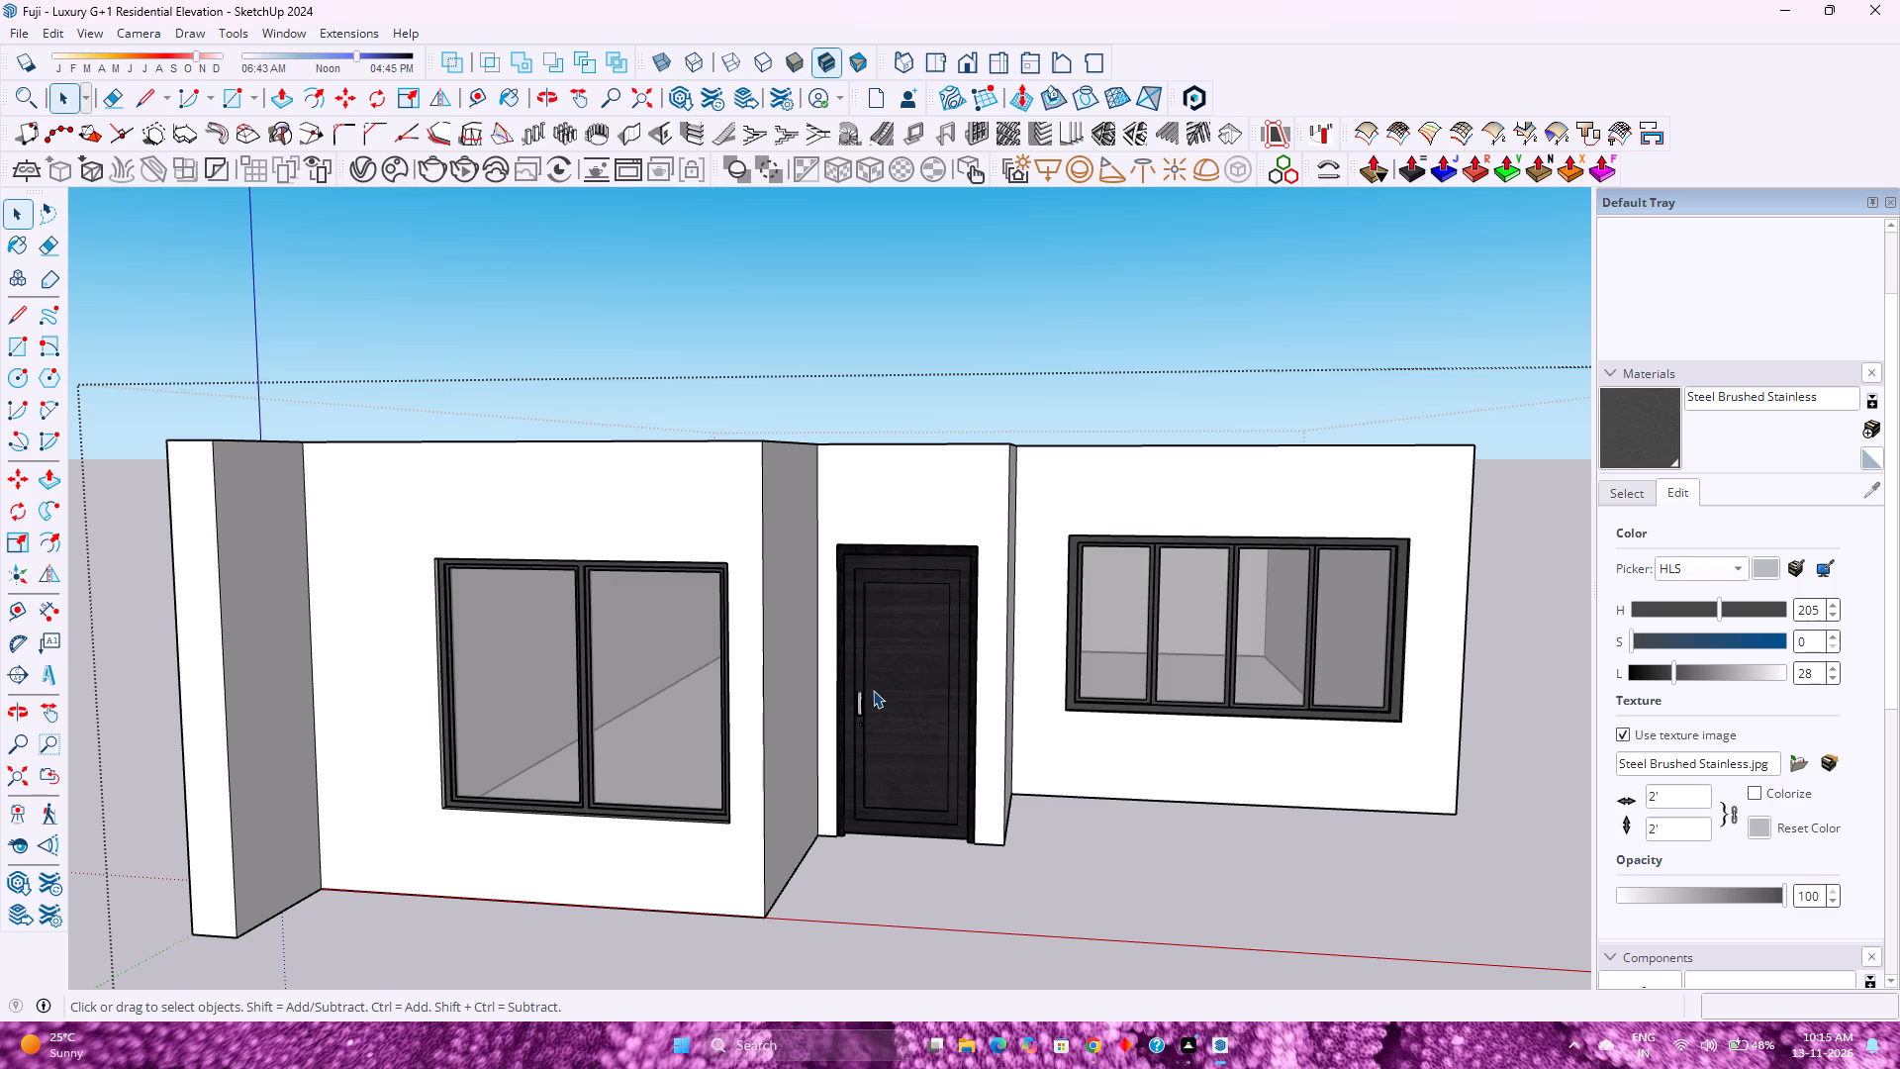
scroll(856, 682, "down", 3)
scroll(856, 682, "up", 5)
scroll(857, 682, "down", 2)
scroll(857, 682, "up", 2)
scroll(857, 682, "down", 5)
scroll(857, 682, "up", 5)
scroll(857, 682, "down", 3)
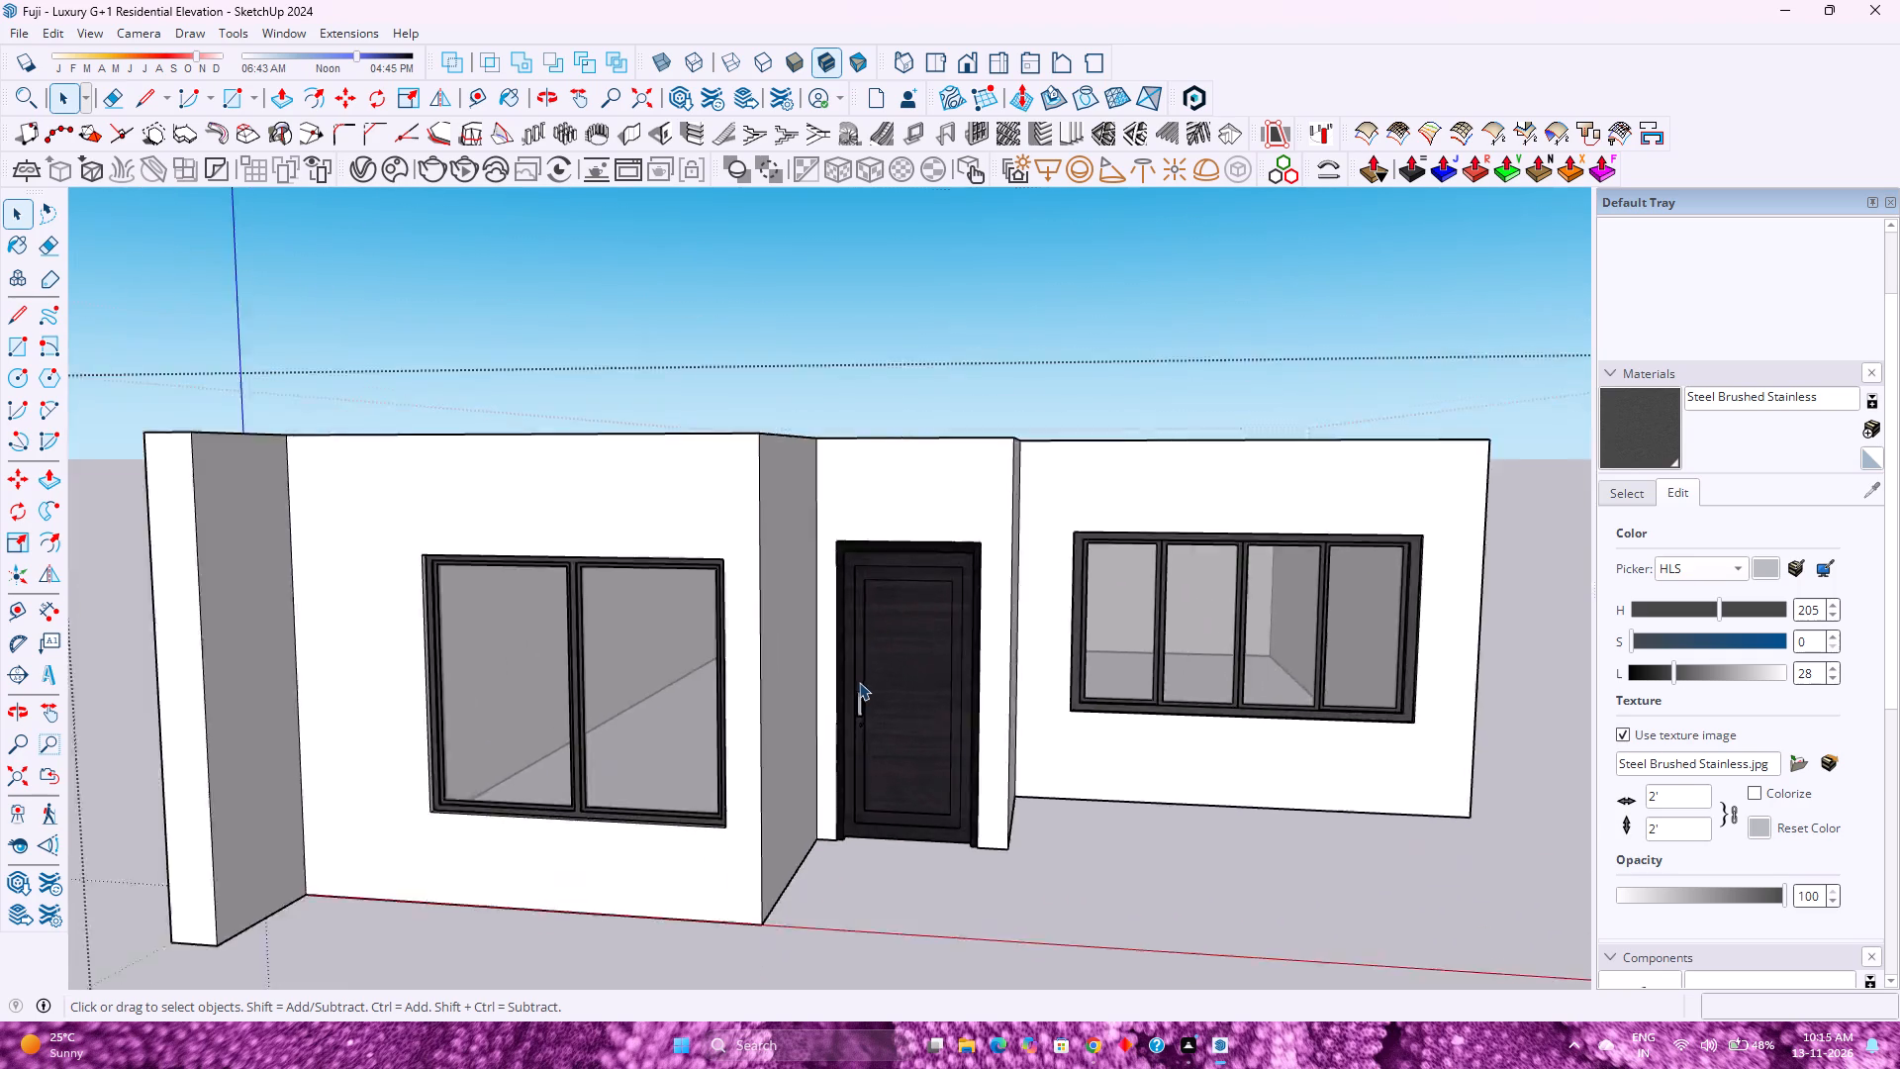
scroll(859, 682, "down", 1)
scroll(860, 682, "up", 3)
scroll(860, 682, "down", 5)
View the model from the front and examine the finished window frames and door across the facade.
left_click(961, 71)
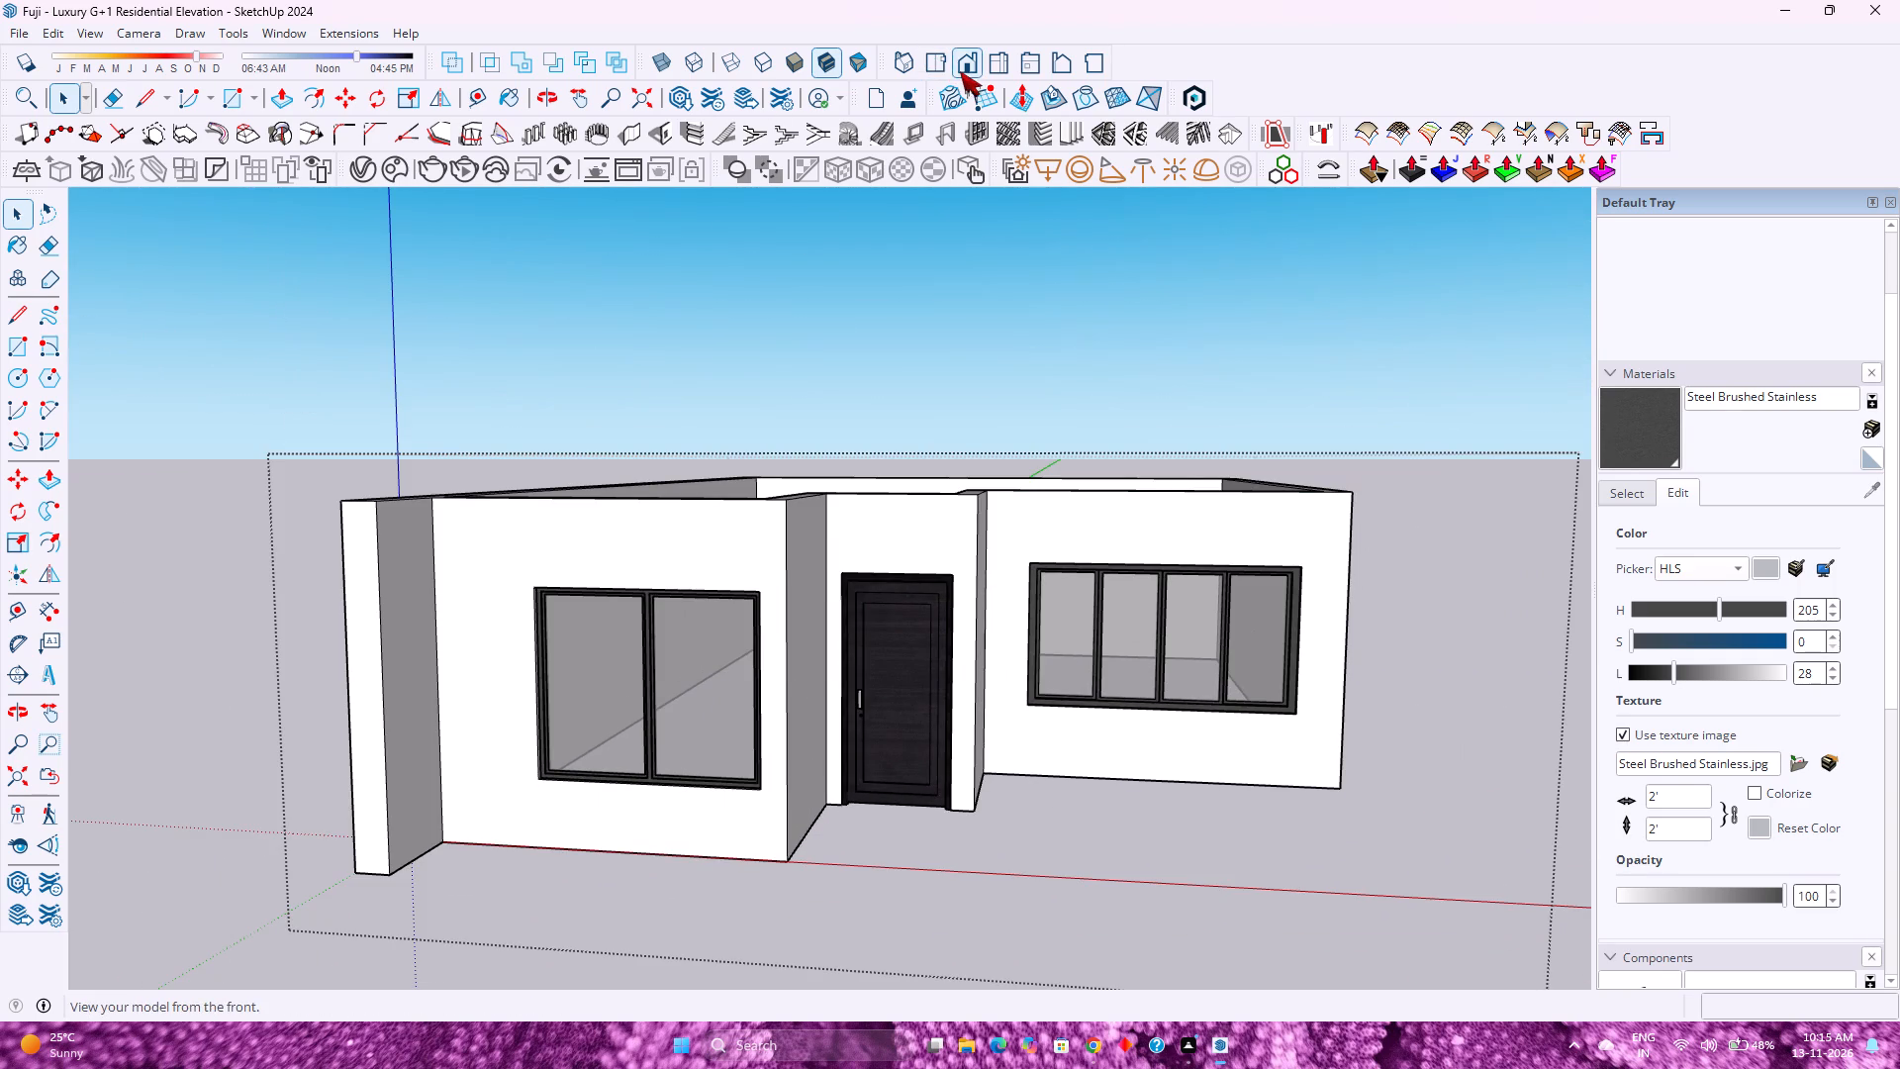
scroll(752, 648, "up", 4)
scroll(752, 647, "down", 1)
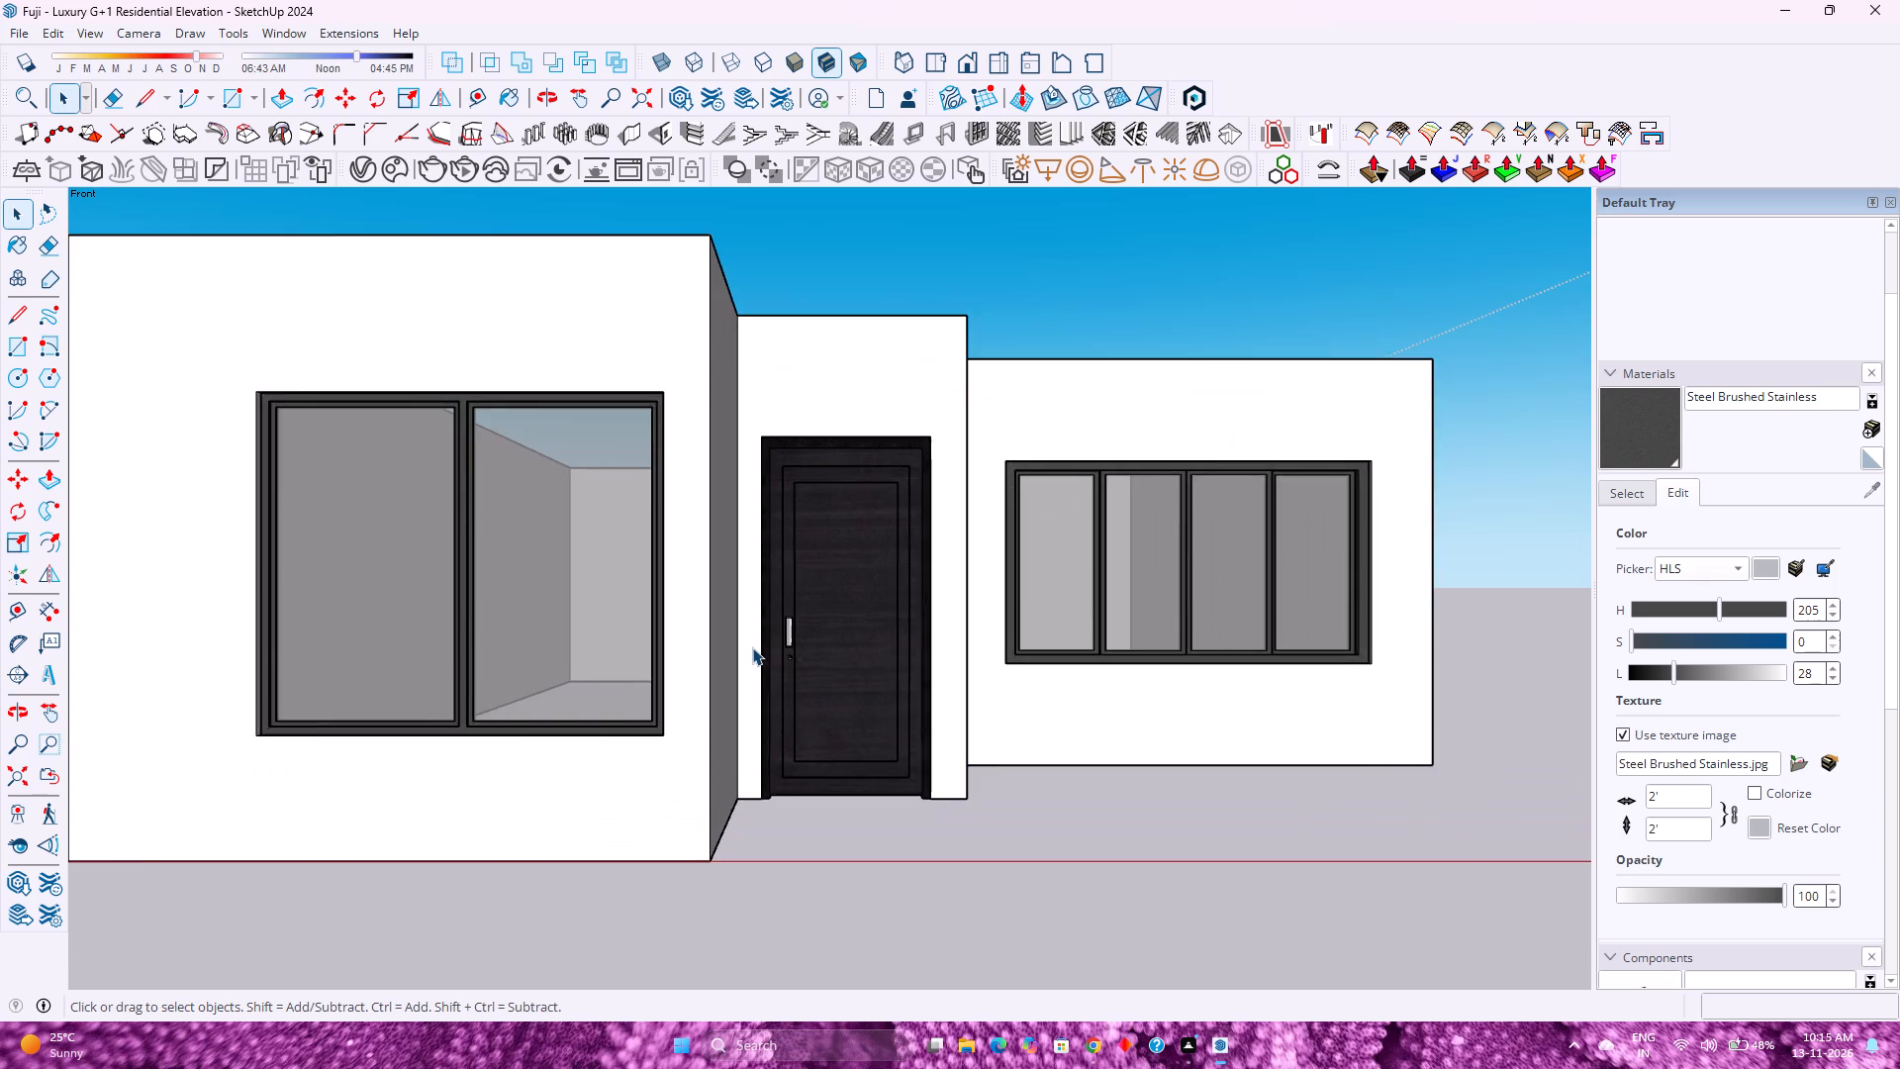
scroll(752, 647, "down", 4)
scroll(532, 636, "up", 3)
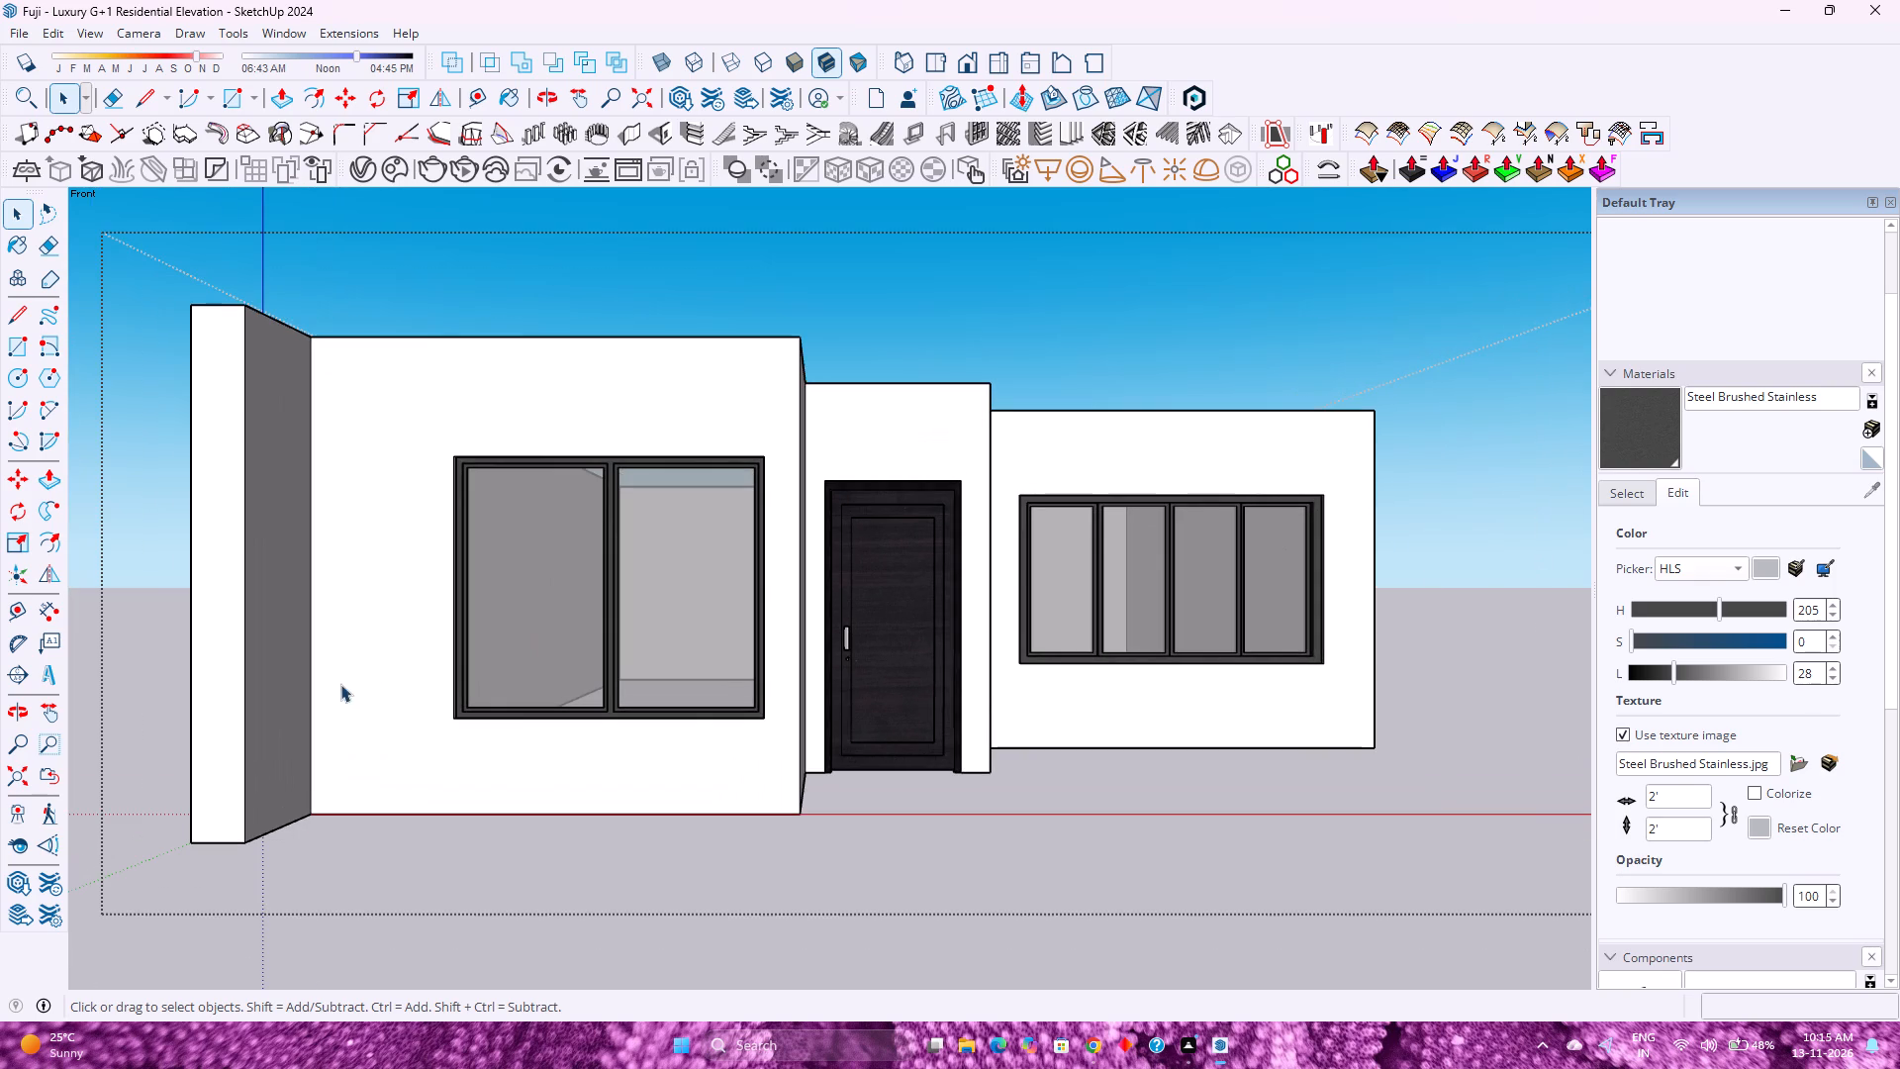
scroll(359, 672, "up", 2)
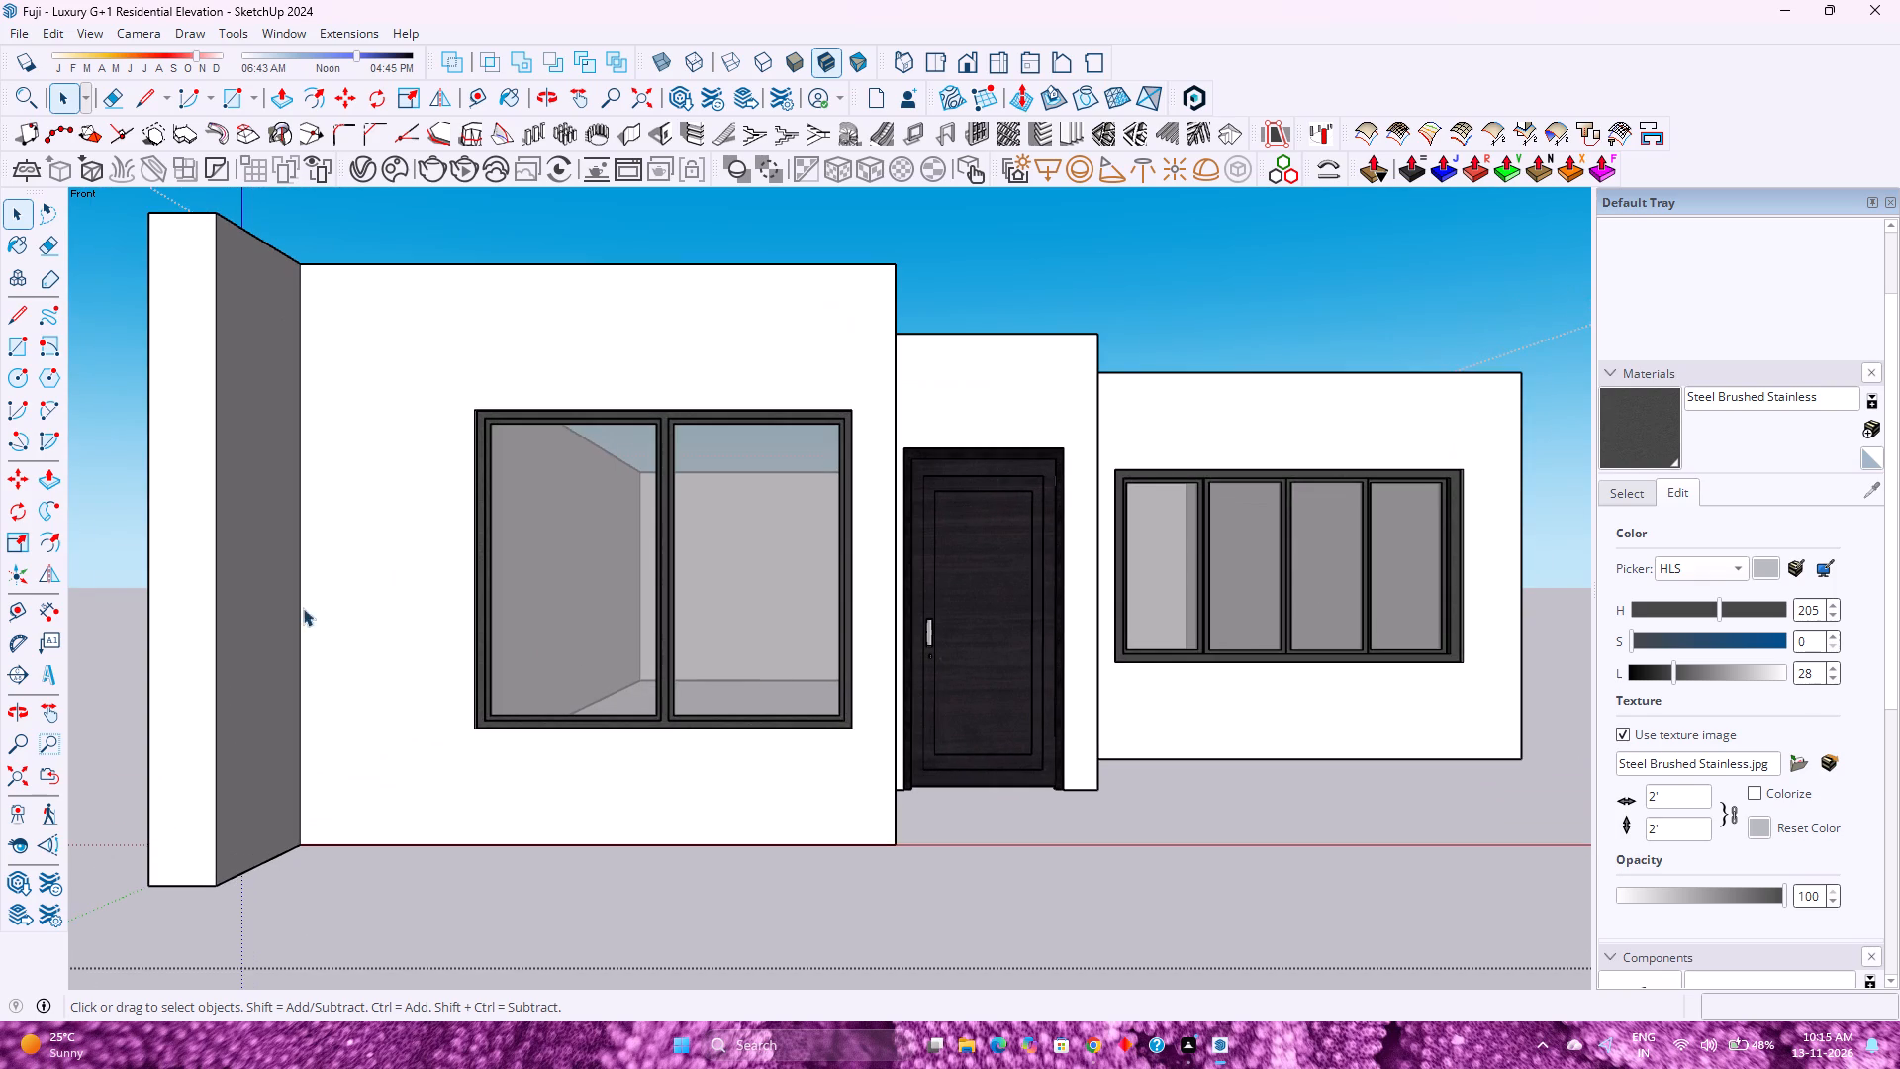
left_click(16, 770)
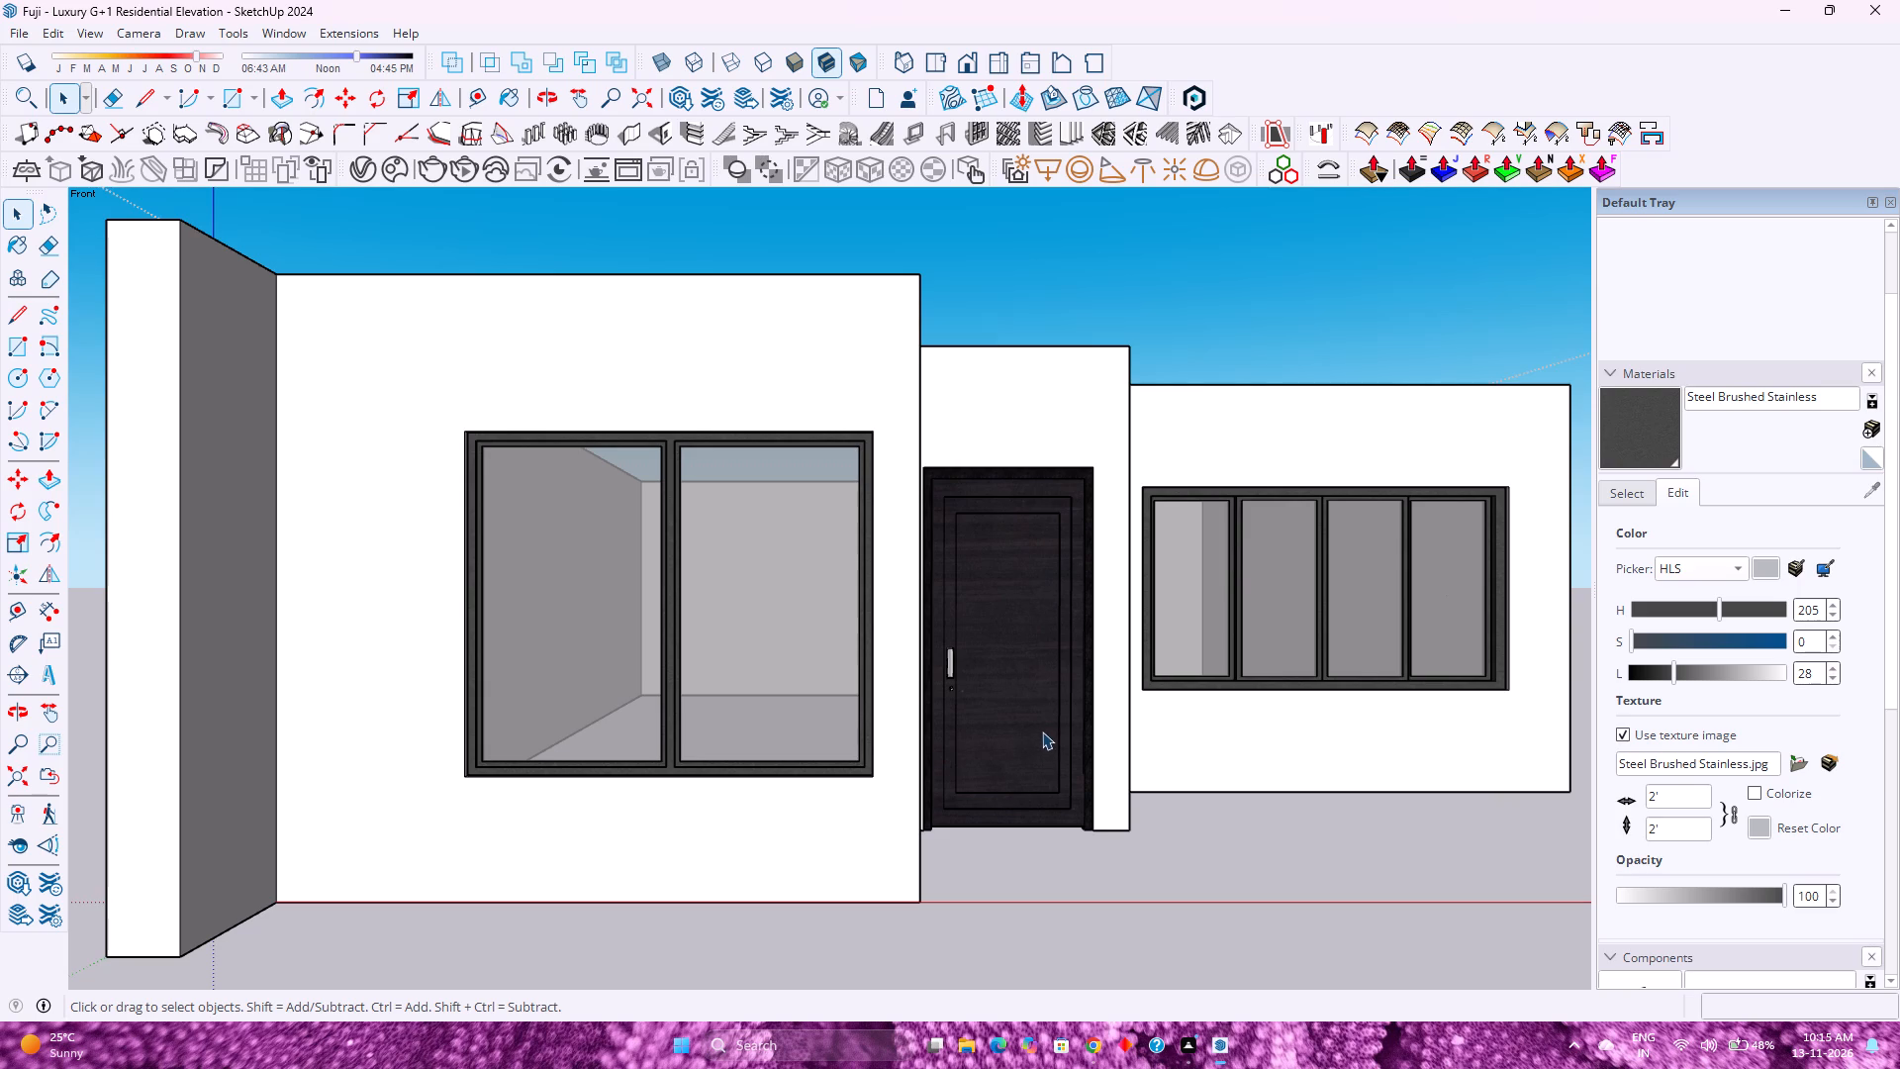
scroll(1088, 733, "down", 5)
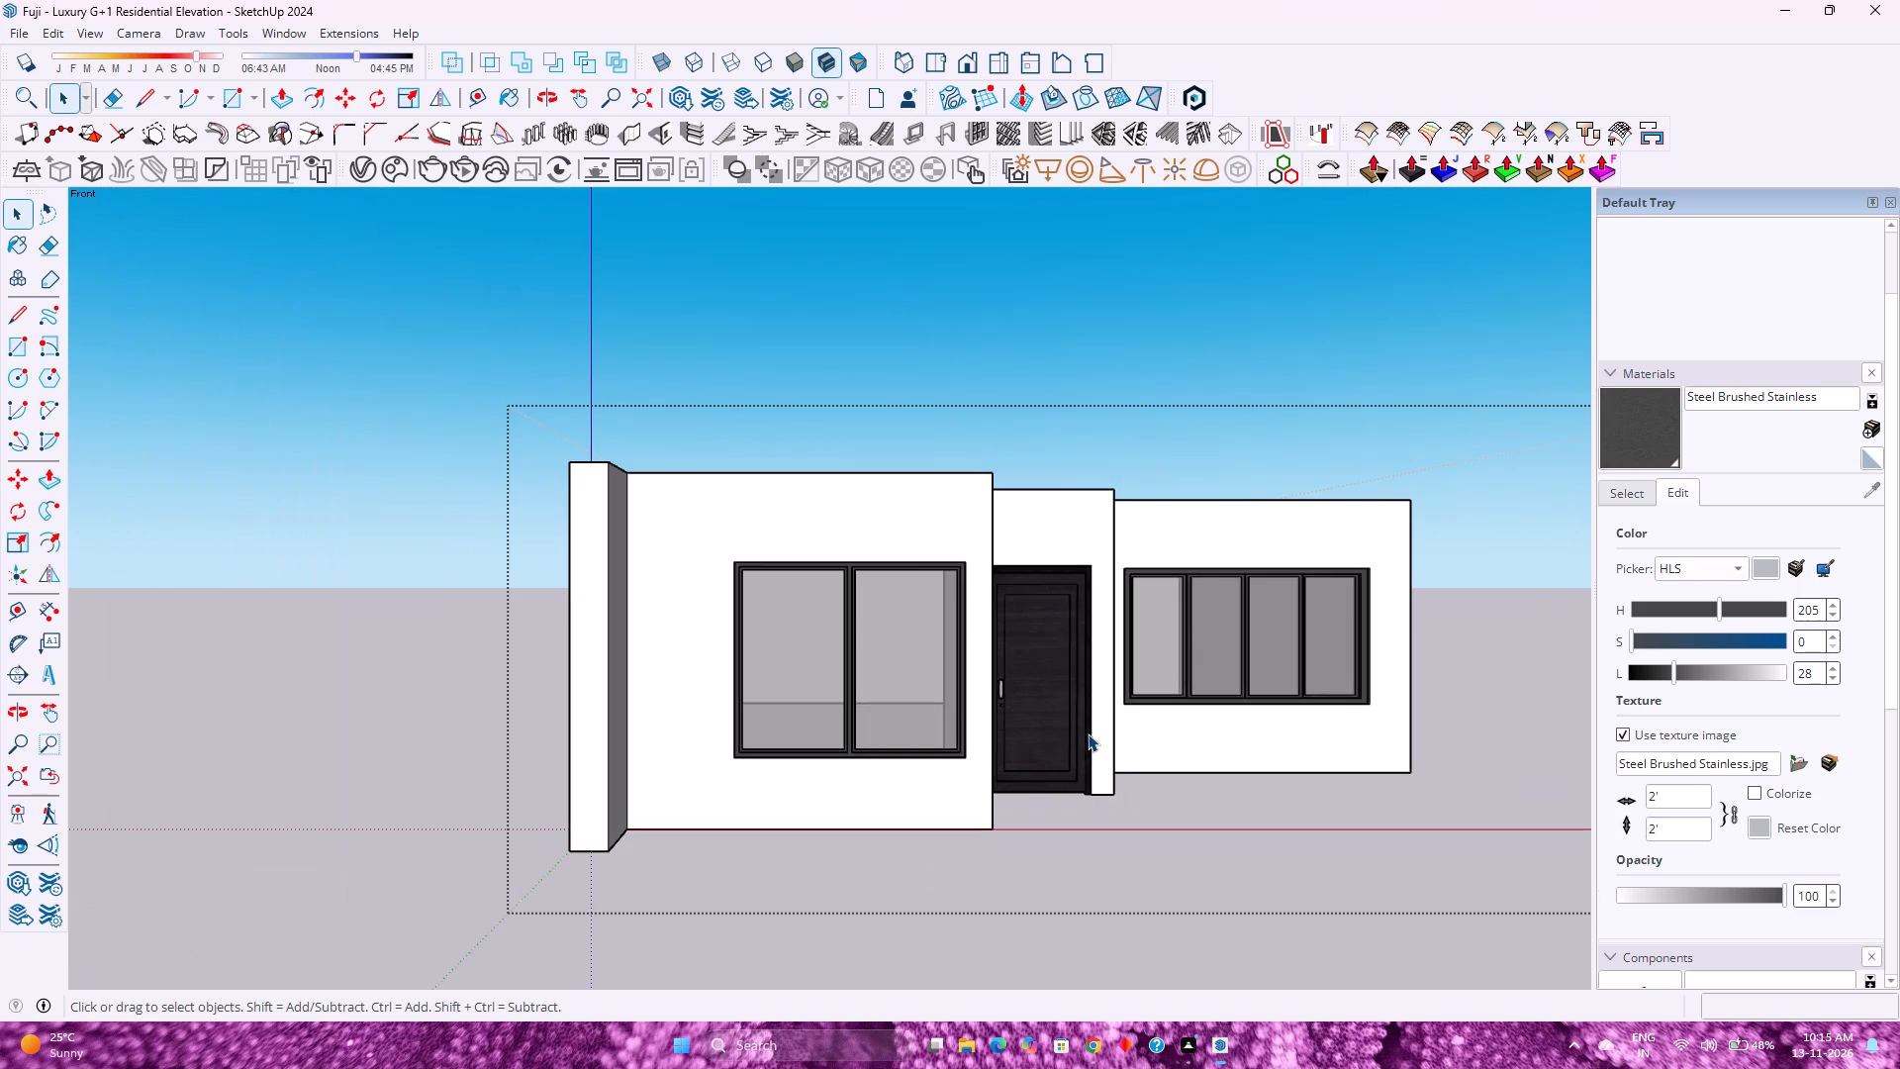
scroll(1068, 760, "up", 5)
scroll(1063, 739, "down", 2)
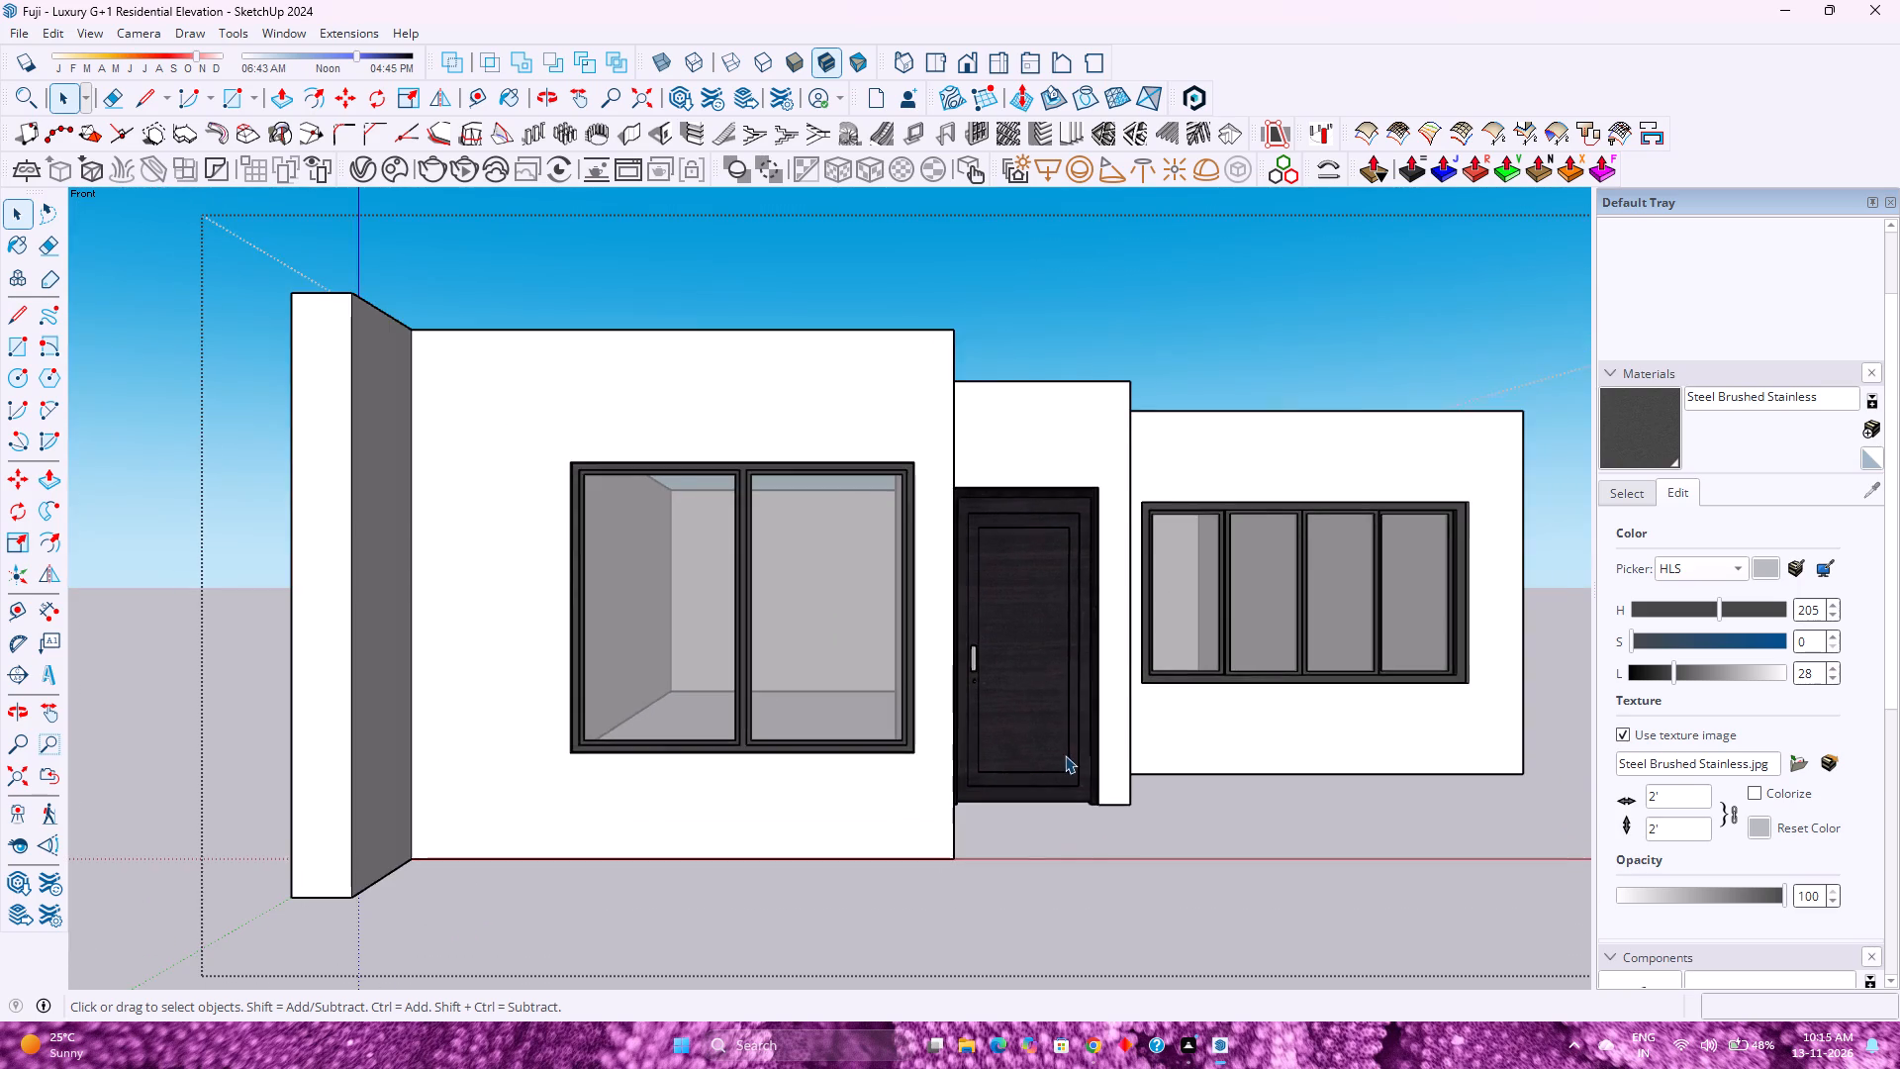
scroll(1070, 766, "up", 3)
scroll(1071, 766, "down", 2)
scroll(1071, 770, "up", 2)
scroll(1073, 775, "down", 2)
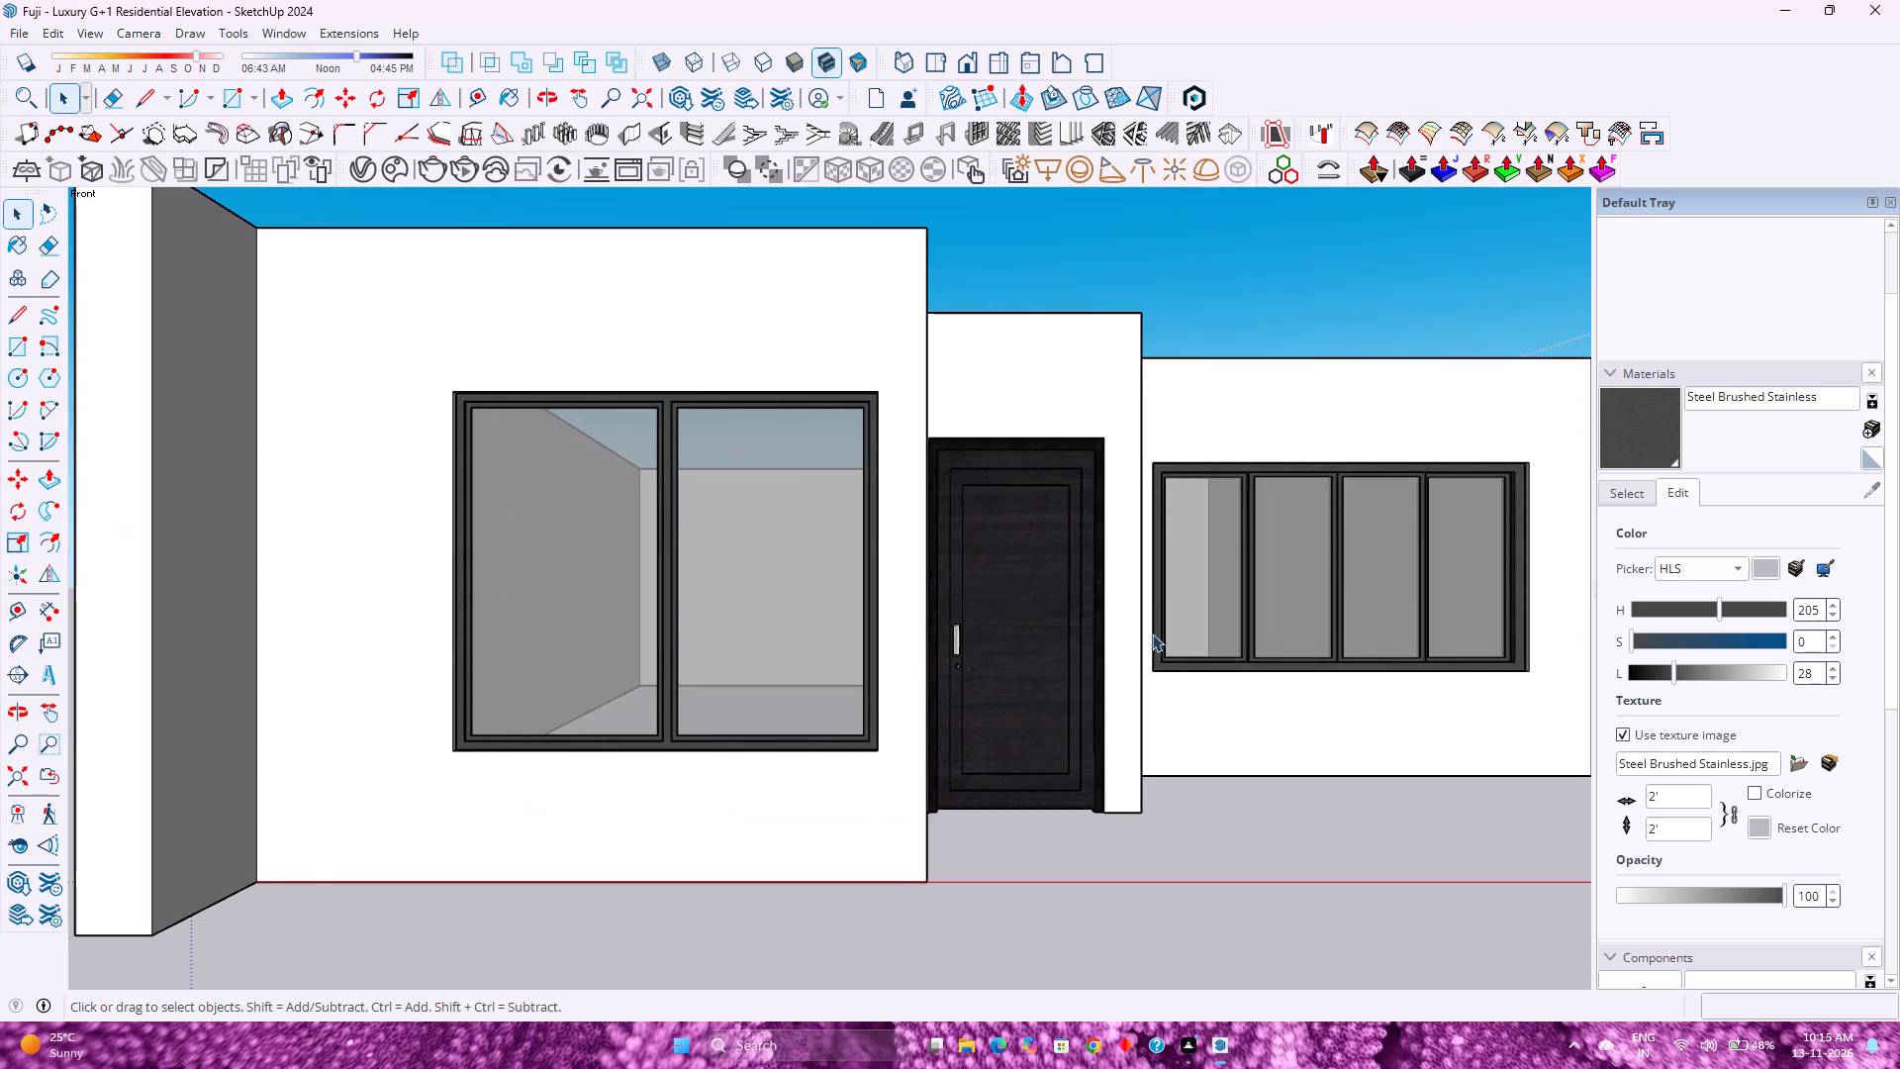
scroll(1054, 632, "down", 1)
scroll(1078, 527, "up", 1)
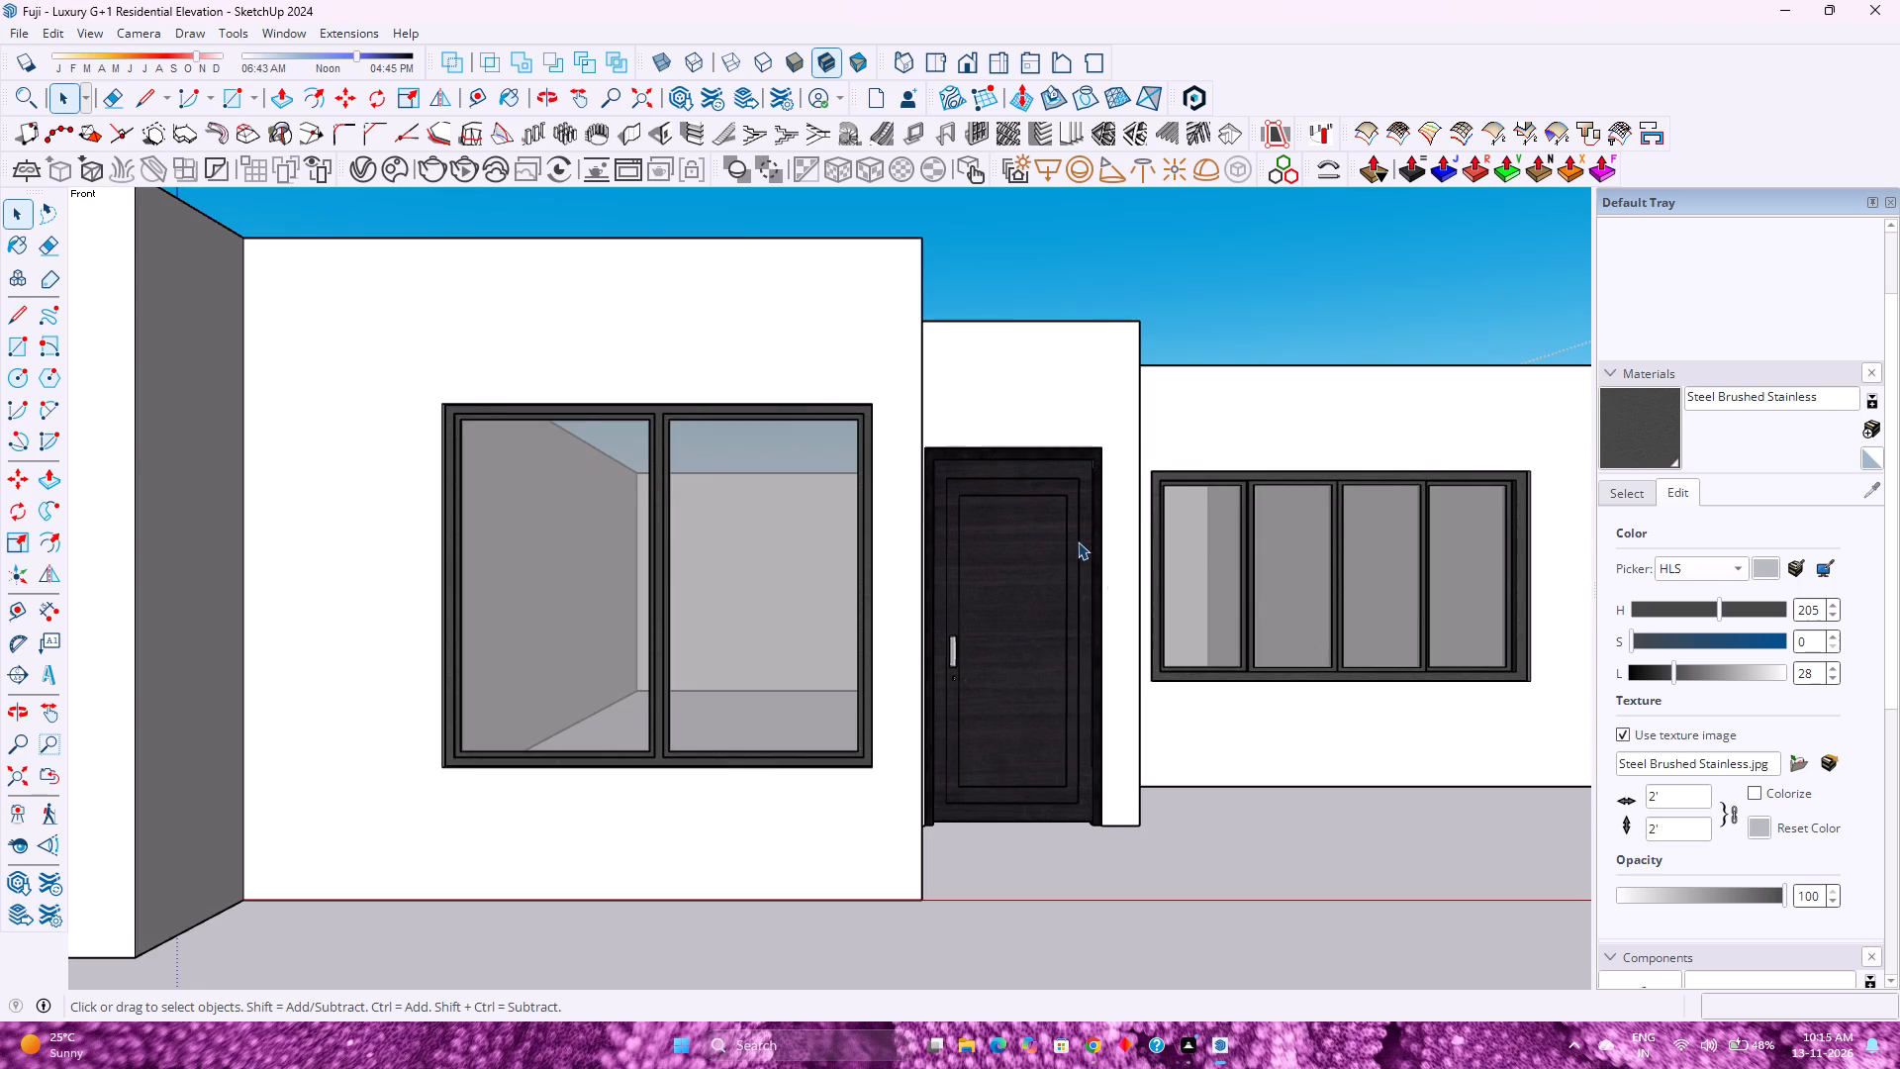
scroll(1094, 461, "down", 1)
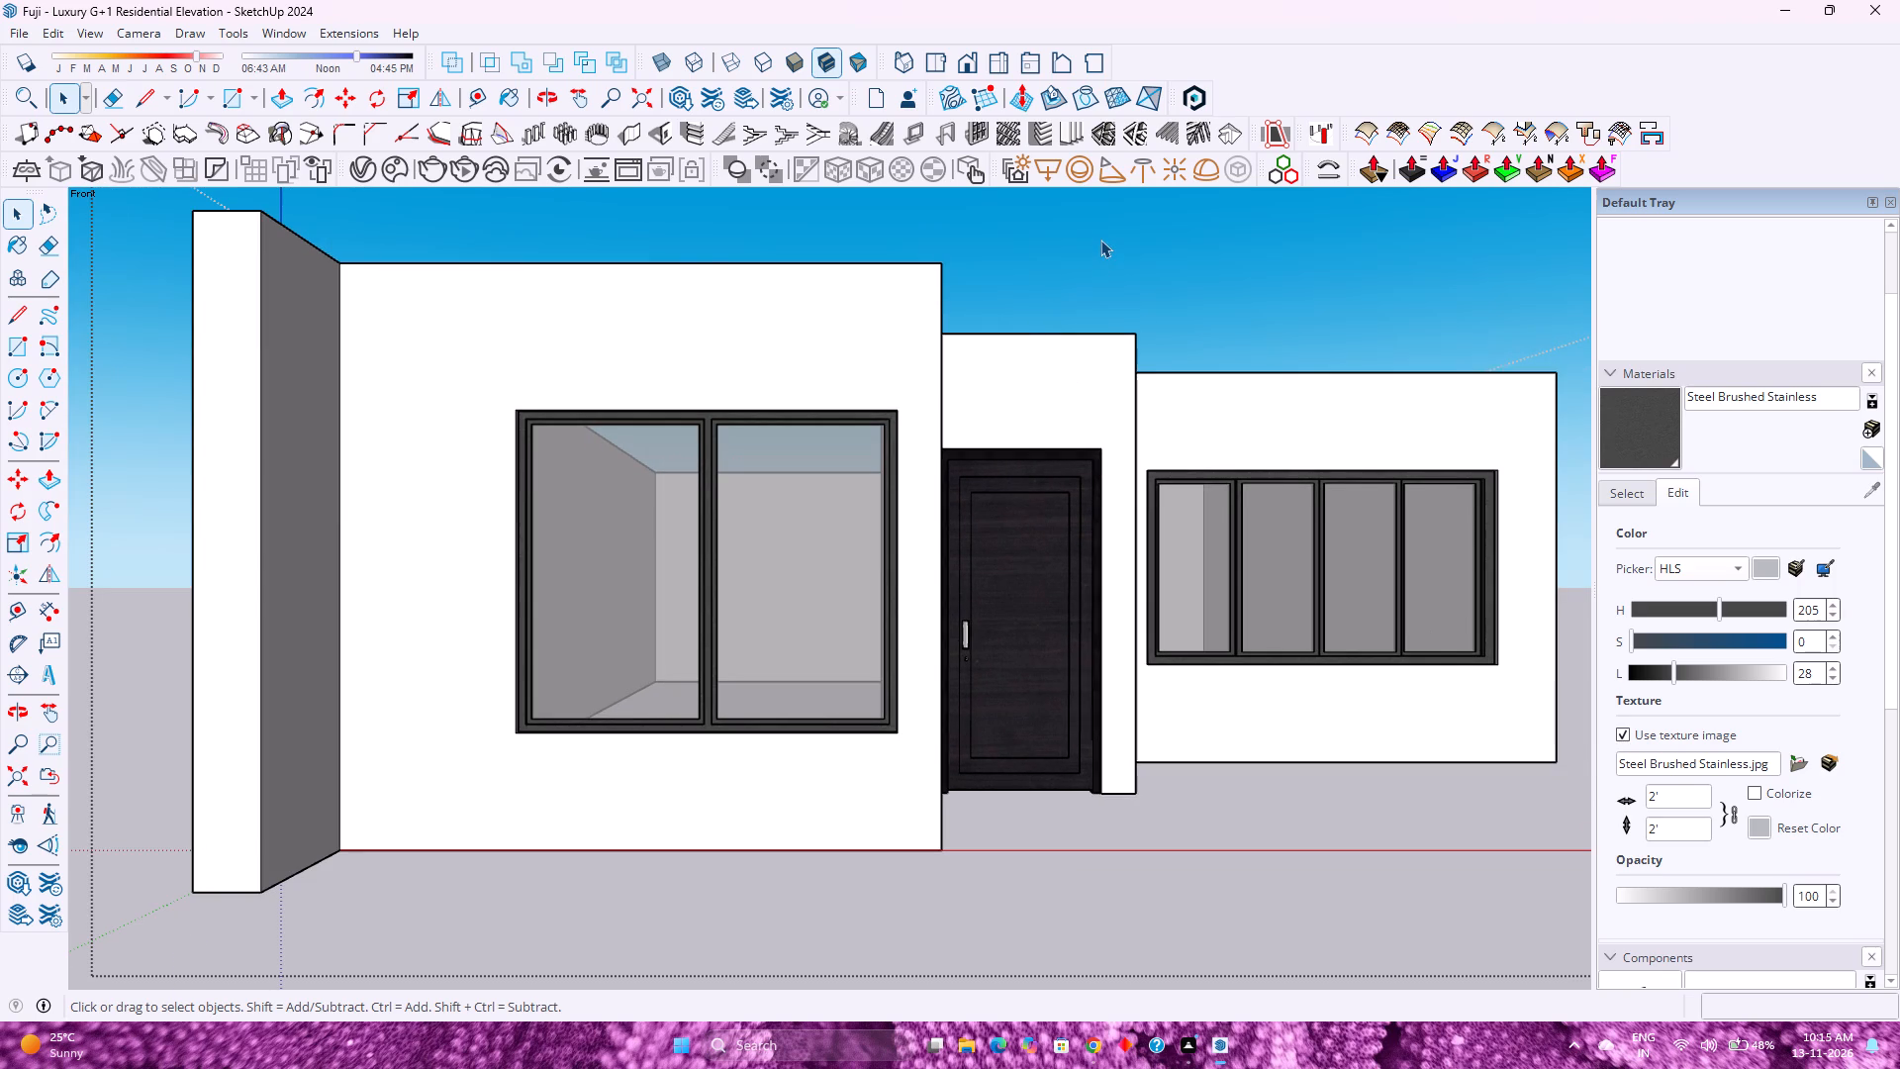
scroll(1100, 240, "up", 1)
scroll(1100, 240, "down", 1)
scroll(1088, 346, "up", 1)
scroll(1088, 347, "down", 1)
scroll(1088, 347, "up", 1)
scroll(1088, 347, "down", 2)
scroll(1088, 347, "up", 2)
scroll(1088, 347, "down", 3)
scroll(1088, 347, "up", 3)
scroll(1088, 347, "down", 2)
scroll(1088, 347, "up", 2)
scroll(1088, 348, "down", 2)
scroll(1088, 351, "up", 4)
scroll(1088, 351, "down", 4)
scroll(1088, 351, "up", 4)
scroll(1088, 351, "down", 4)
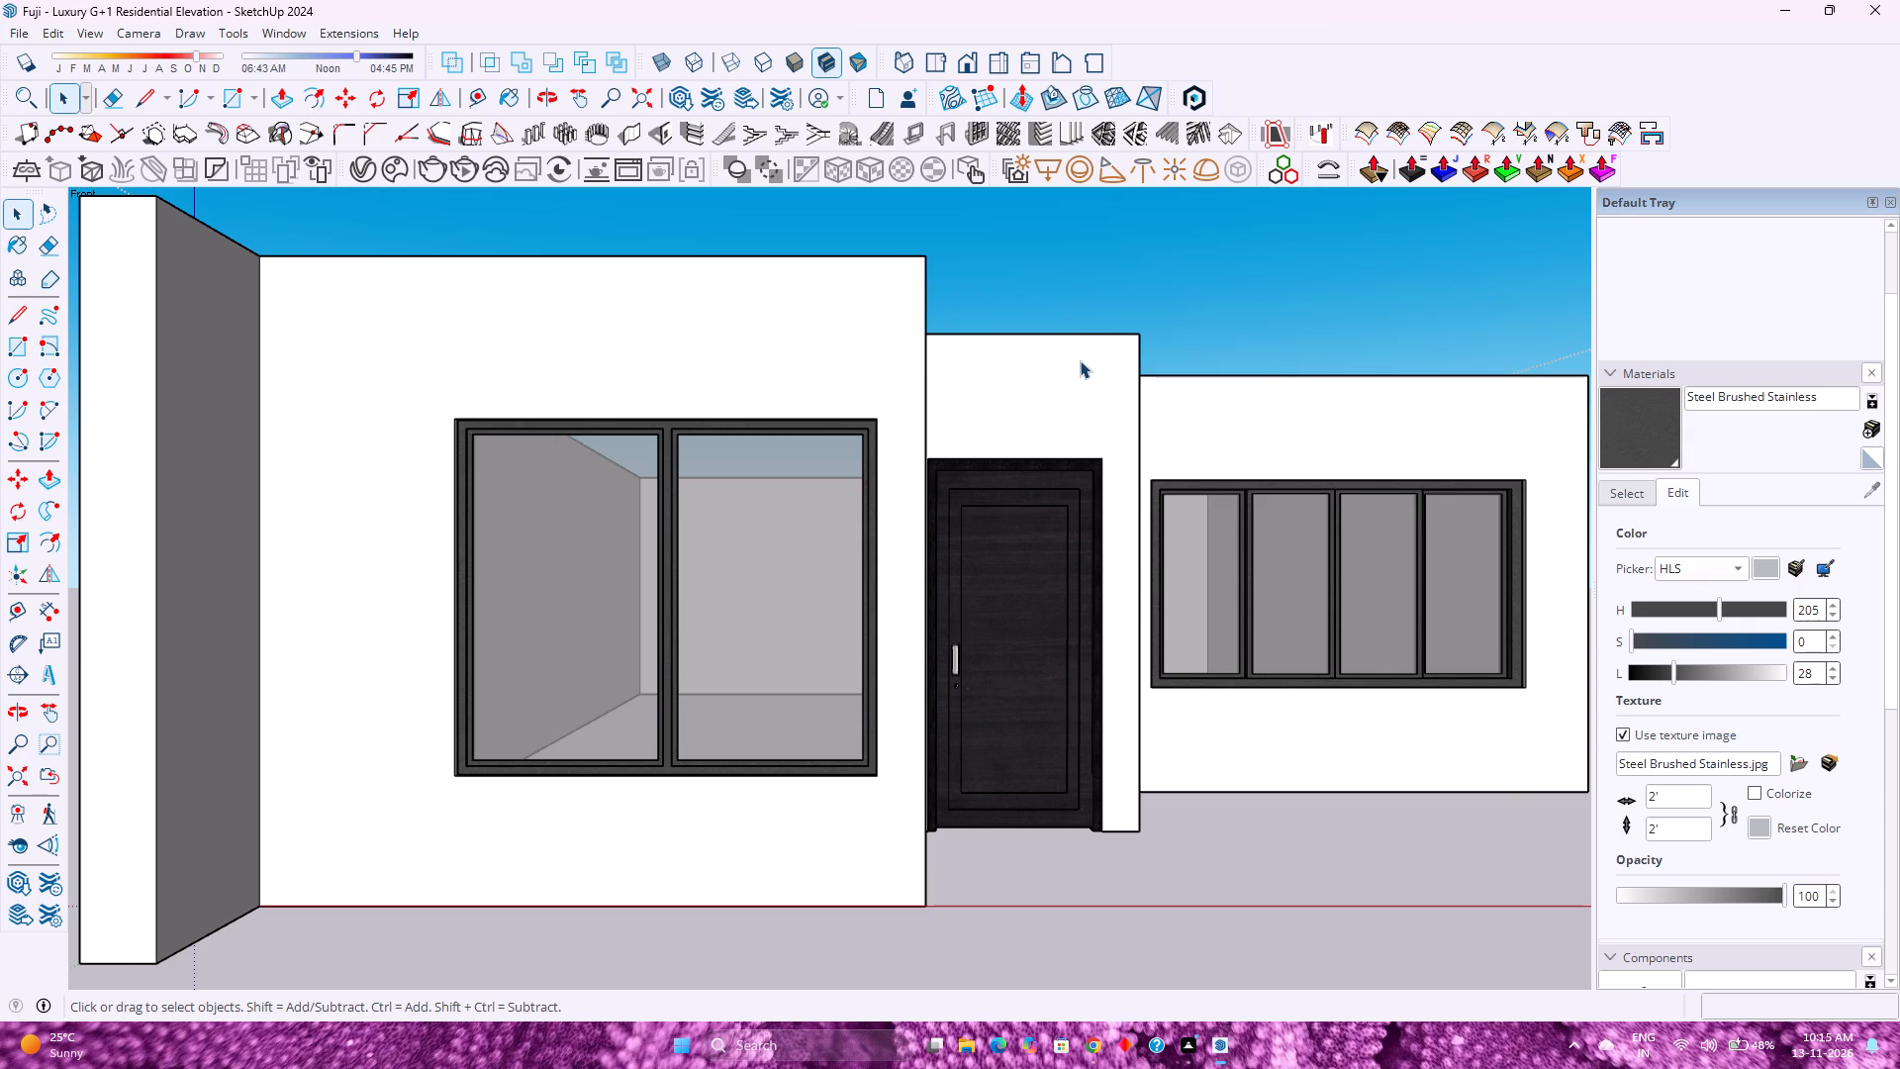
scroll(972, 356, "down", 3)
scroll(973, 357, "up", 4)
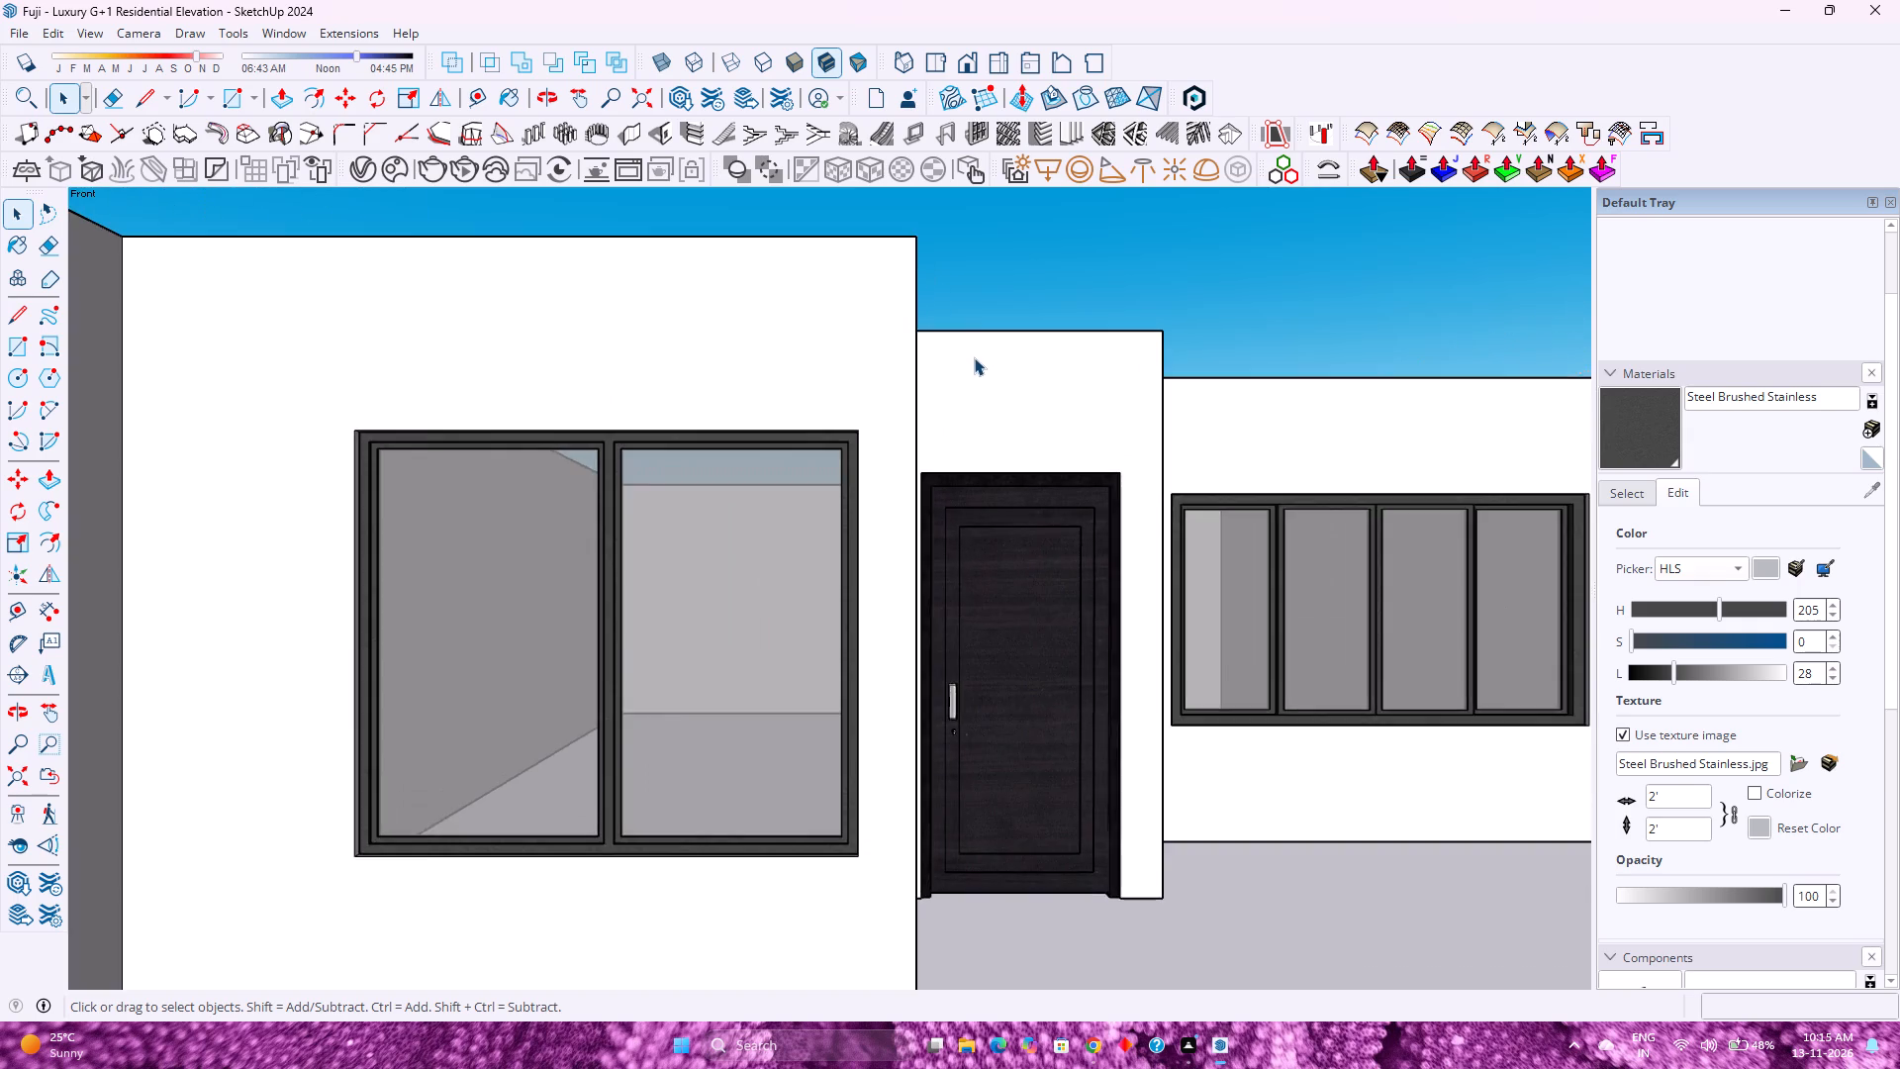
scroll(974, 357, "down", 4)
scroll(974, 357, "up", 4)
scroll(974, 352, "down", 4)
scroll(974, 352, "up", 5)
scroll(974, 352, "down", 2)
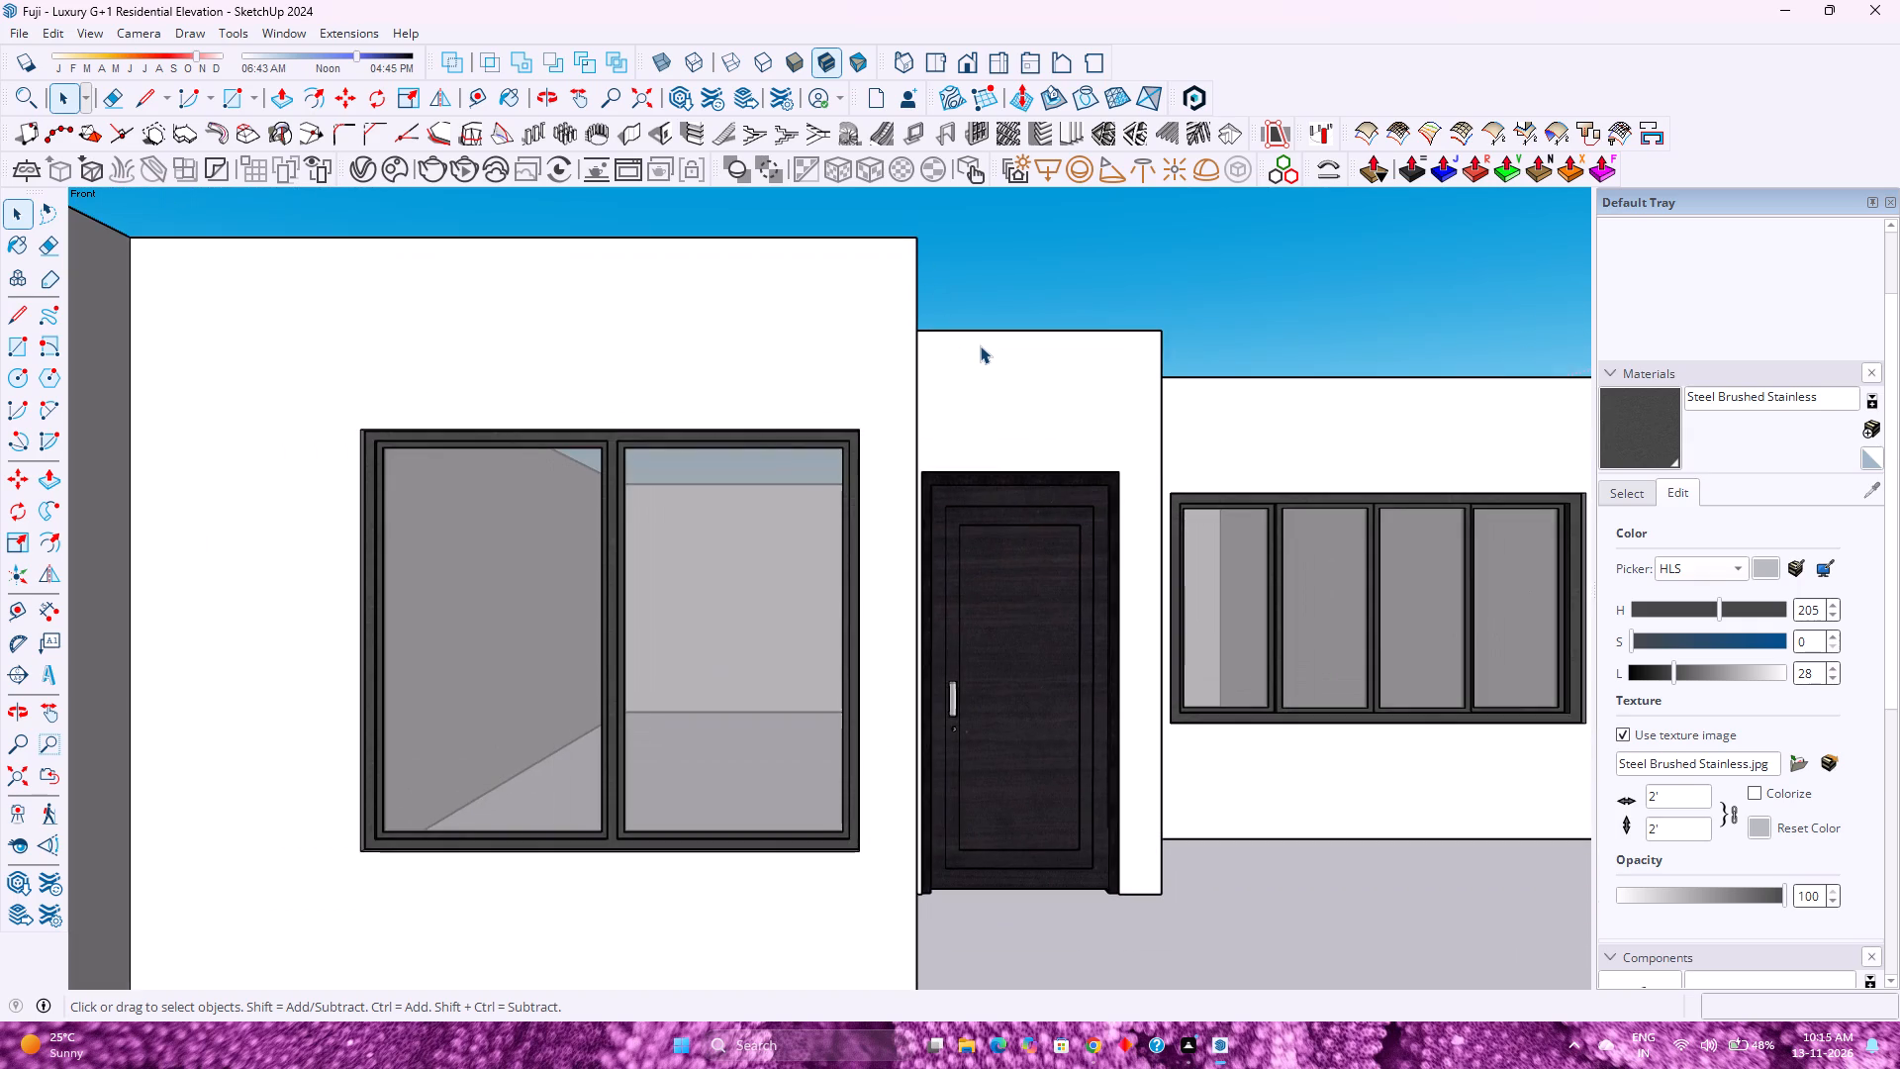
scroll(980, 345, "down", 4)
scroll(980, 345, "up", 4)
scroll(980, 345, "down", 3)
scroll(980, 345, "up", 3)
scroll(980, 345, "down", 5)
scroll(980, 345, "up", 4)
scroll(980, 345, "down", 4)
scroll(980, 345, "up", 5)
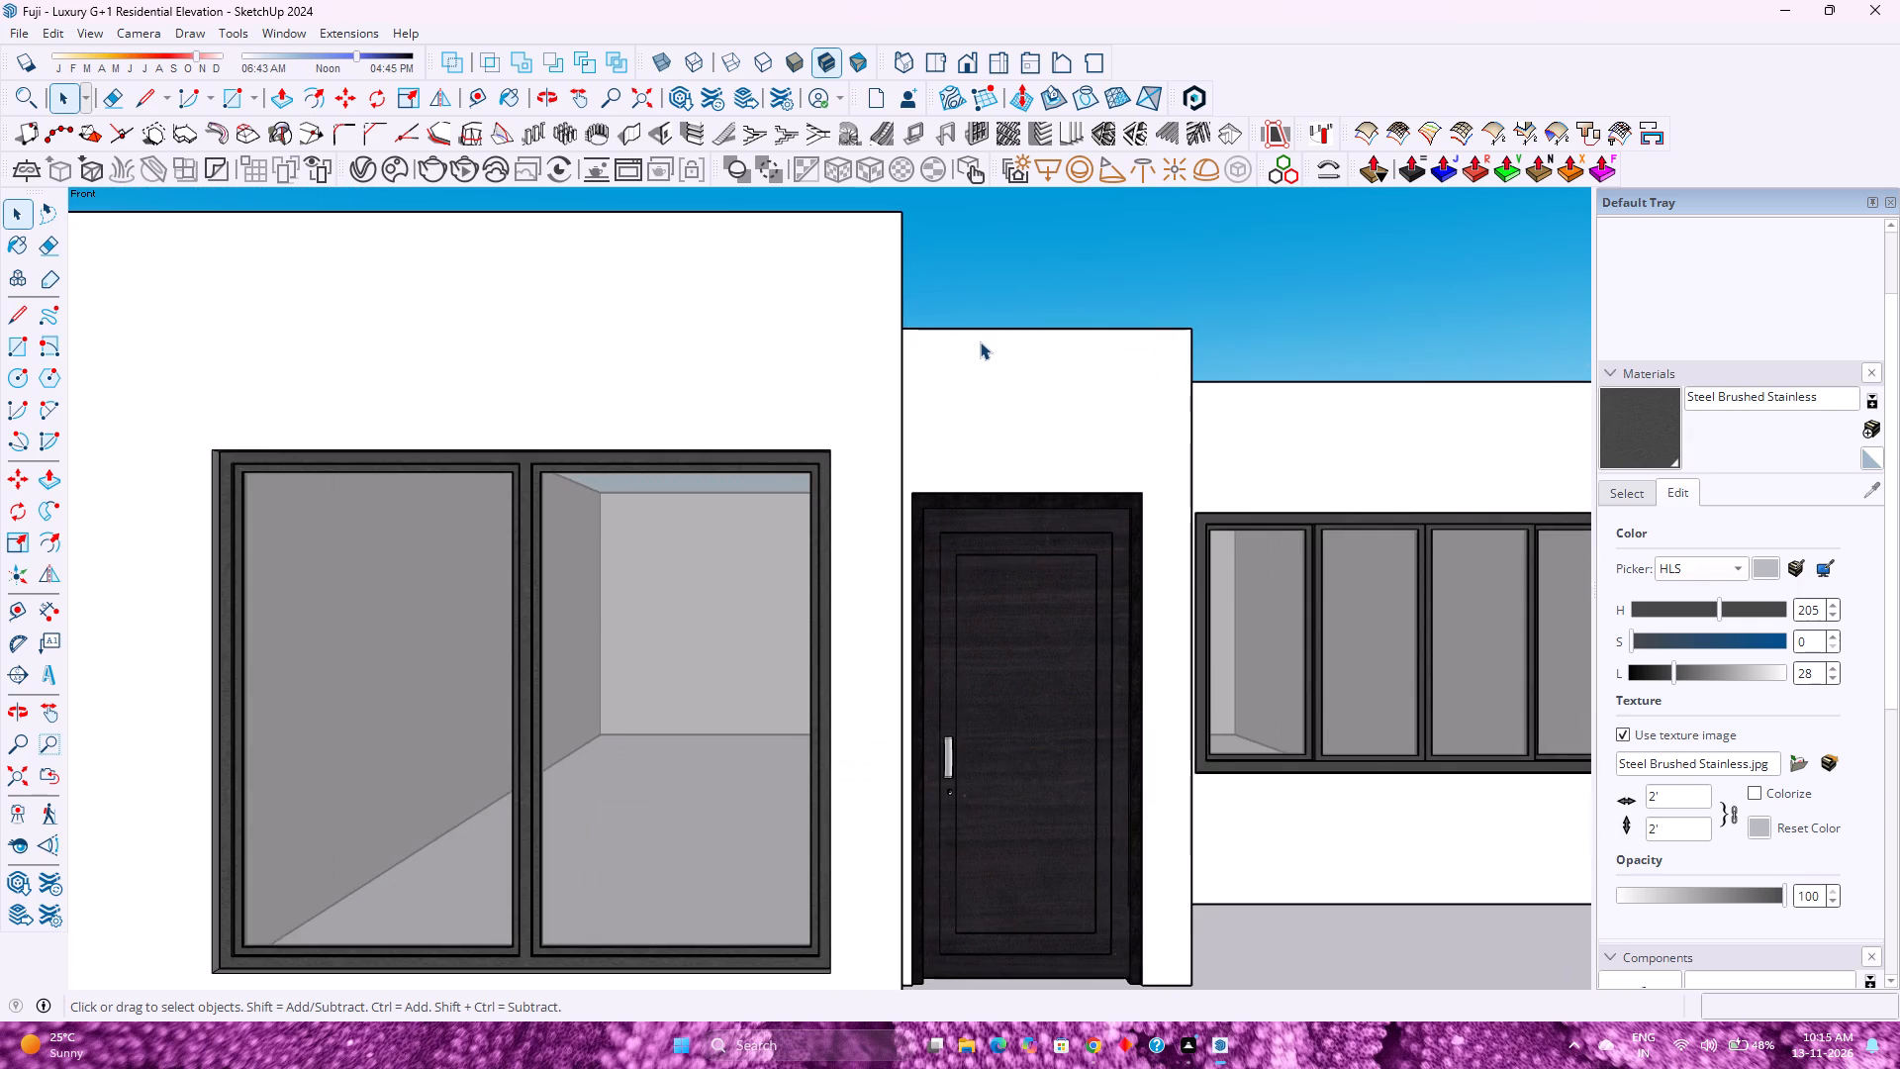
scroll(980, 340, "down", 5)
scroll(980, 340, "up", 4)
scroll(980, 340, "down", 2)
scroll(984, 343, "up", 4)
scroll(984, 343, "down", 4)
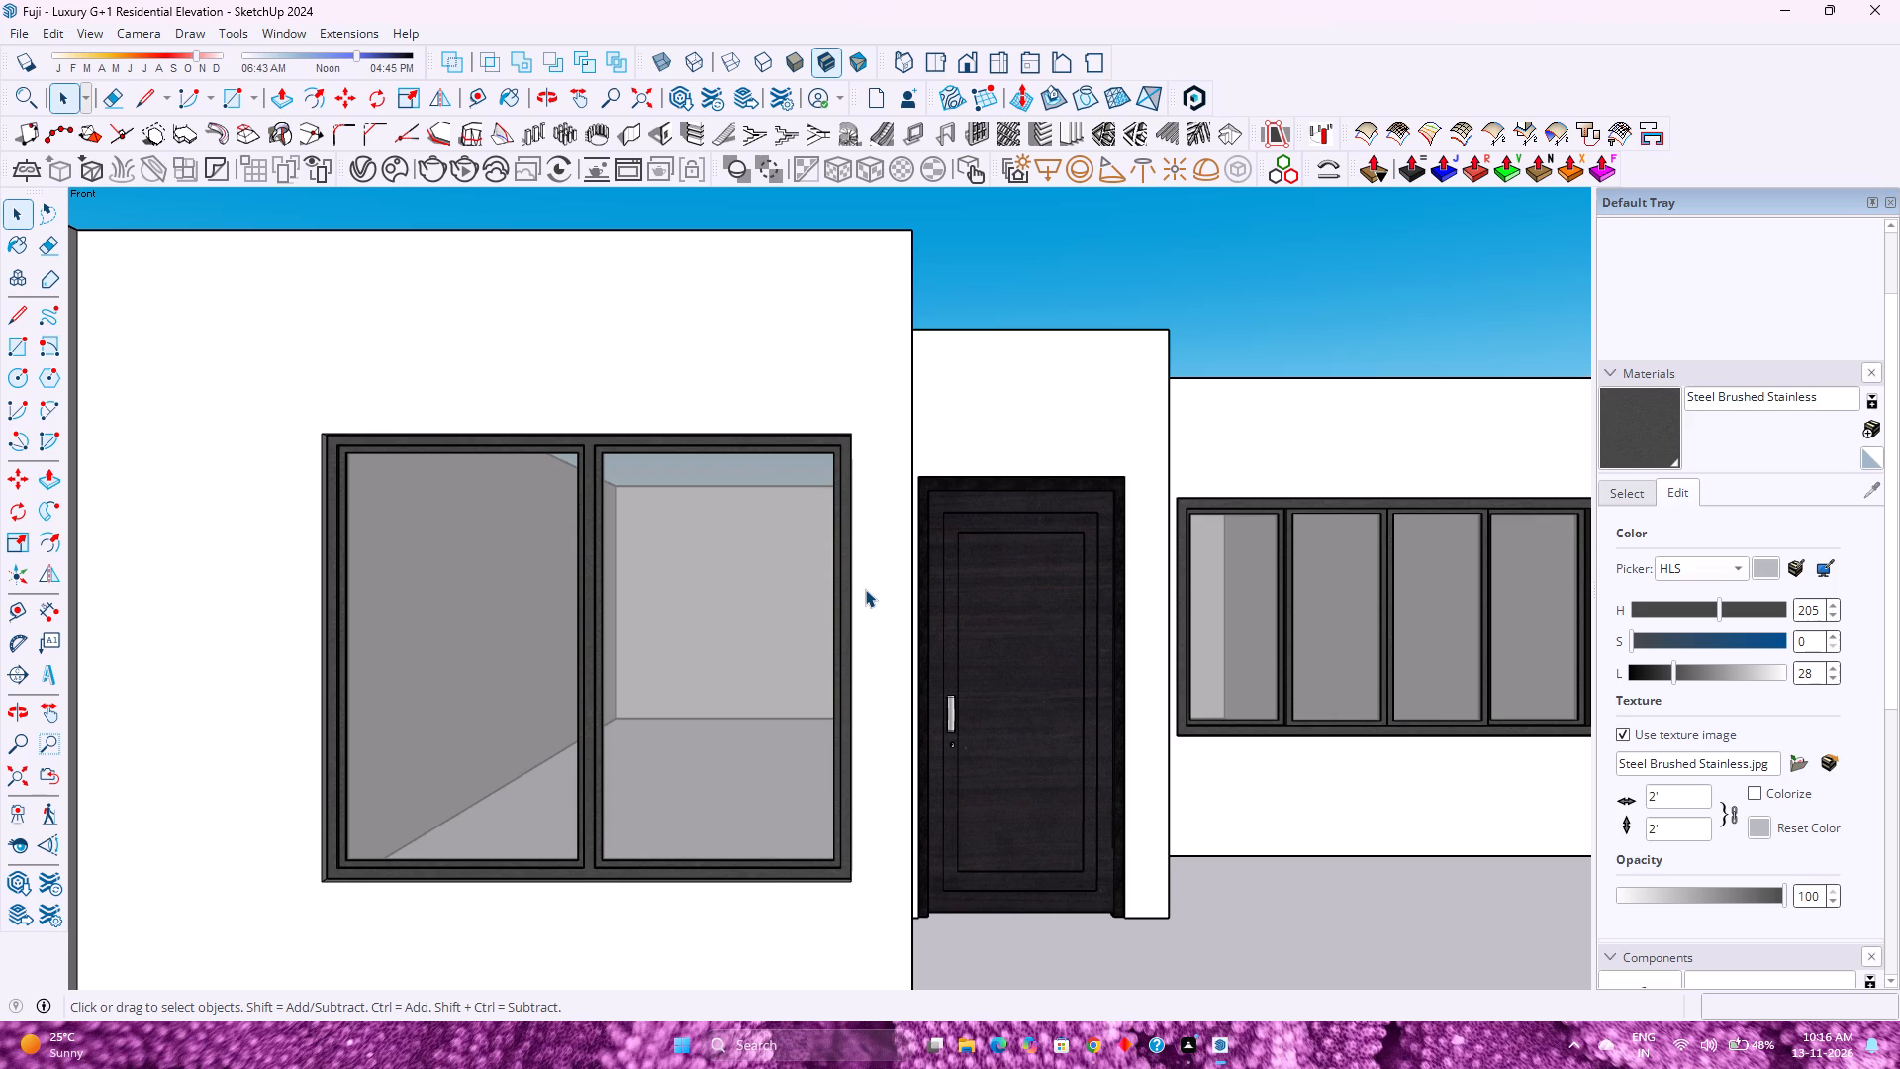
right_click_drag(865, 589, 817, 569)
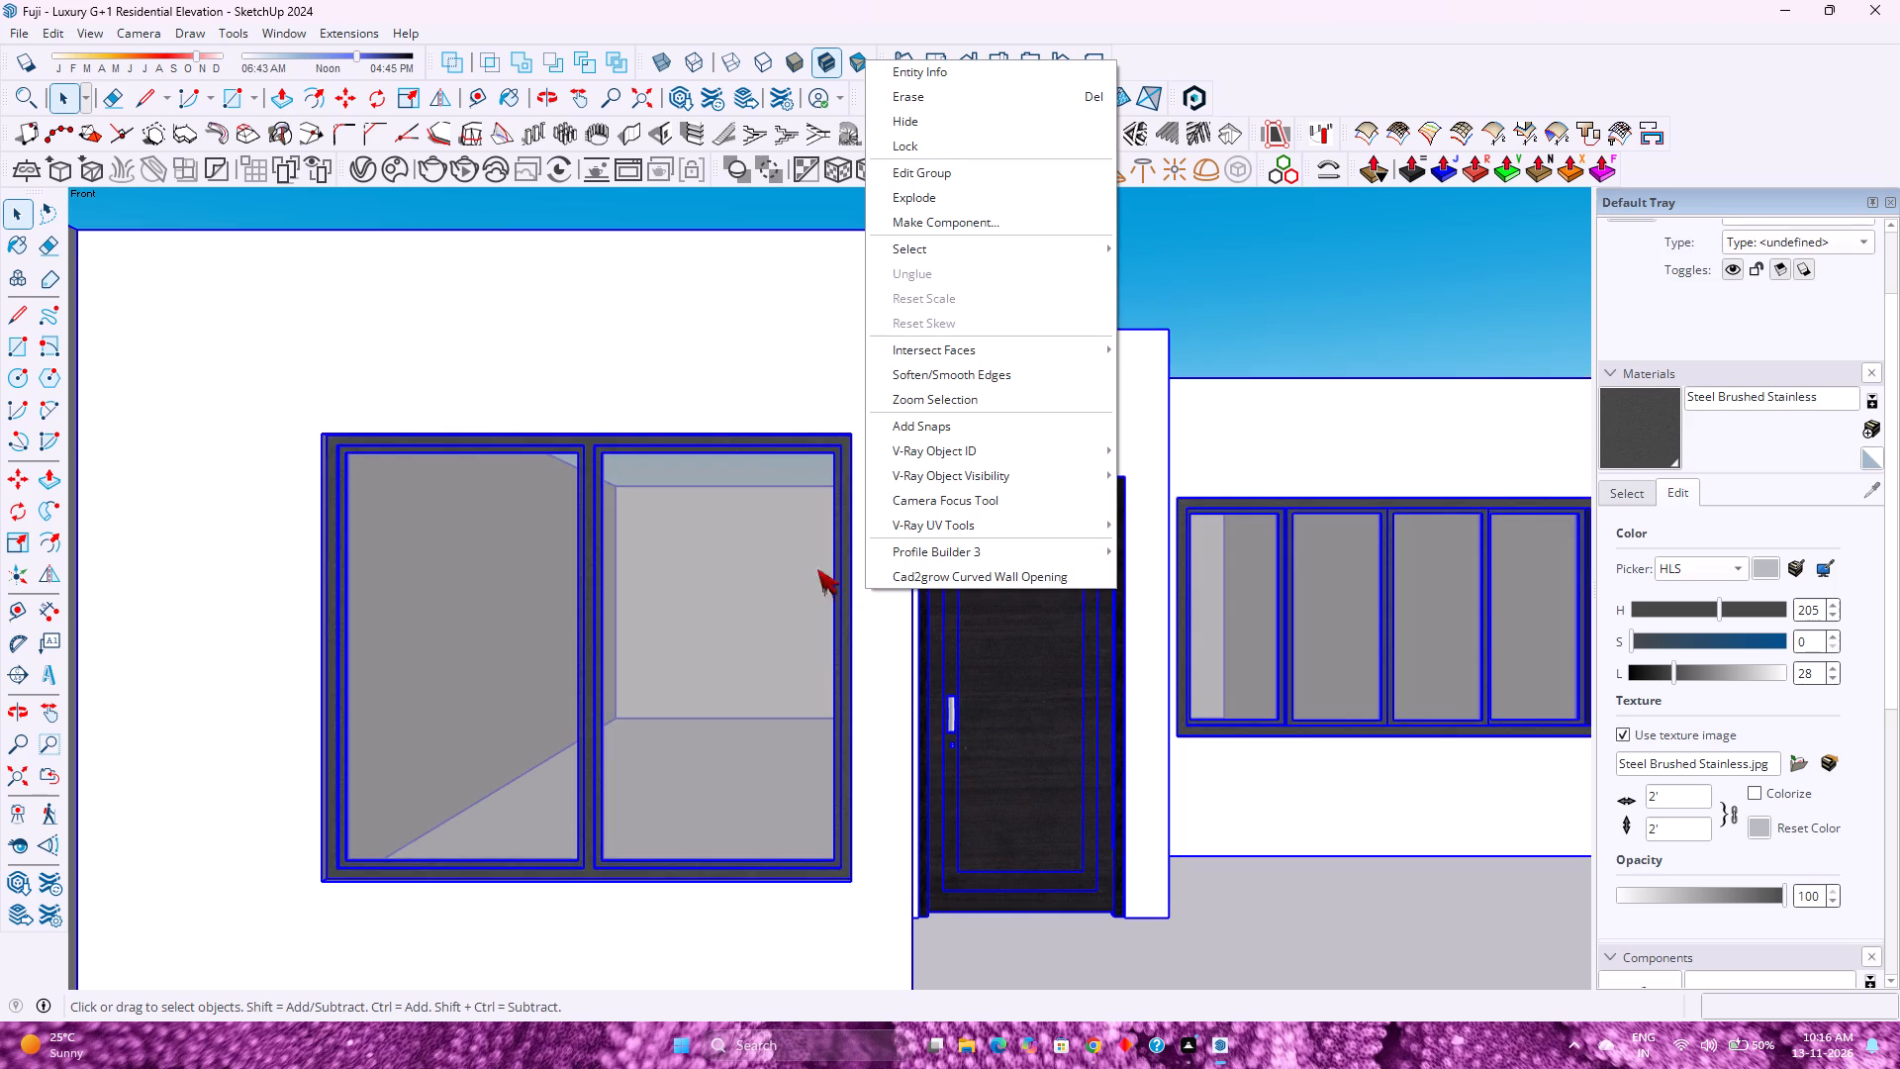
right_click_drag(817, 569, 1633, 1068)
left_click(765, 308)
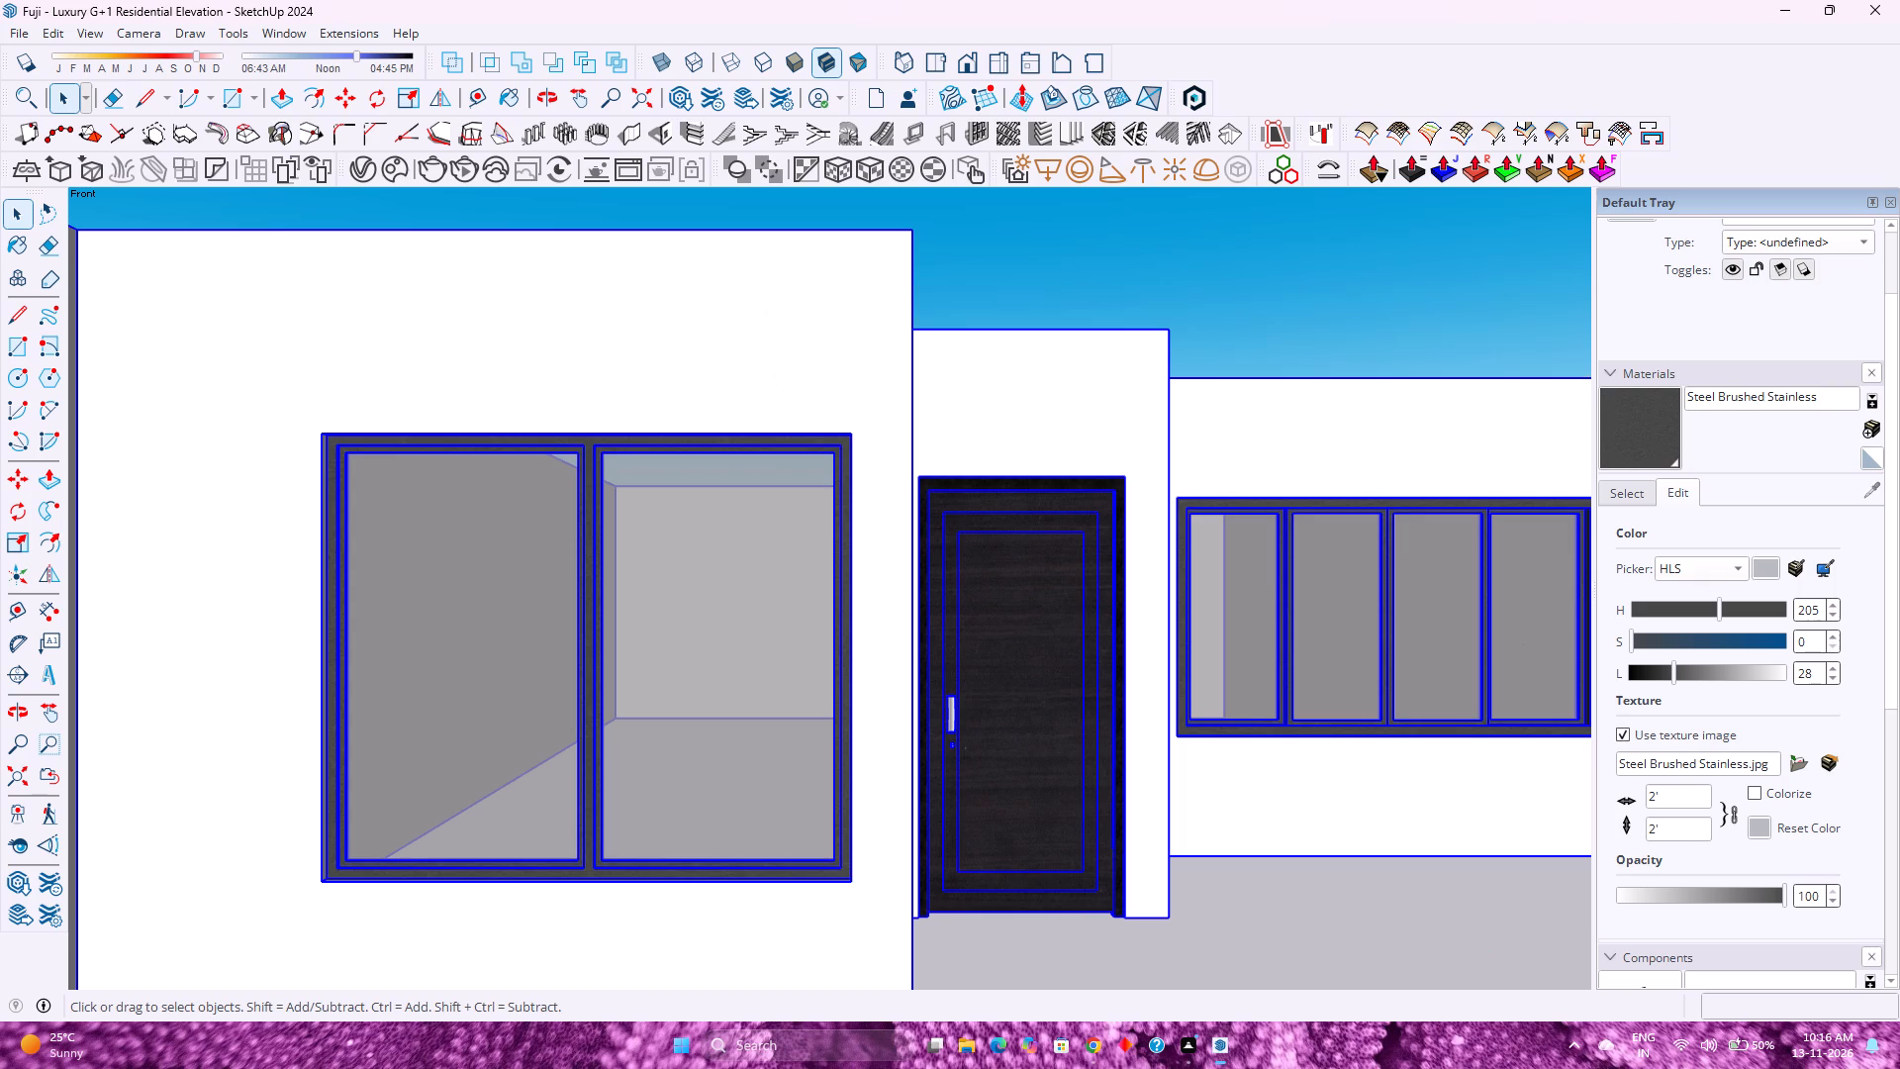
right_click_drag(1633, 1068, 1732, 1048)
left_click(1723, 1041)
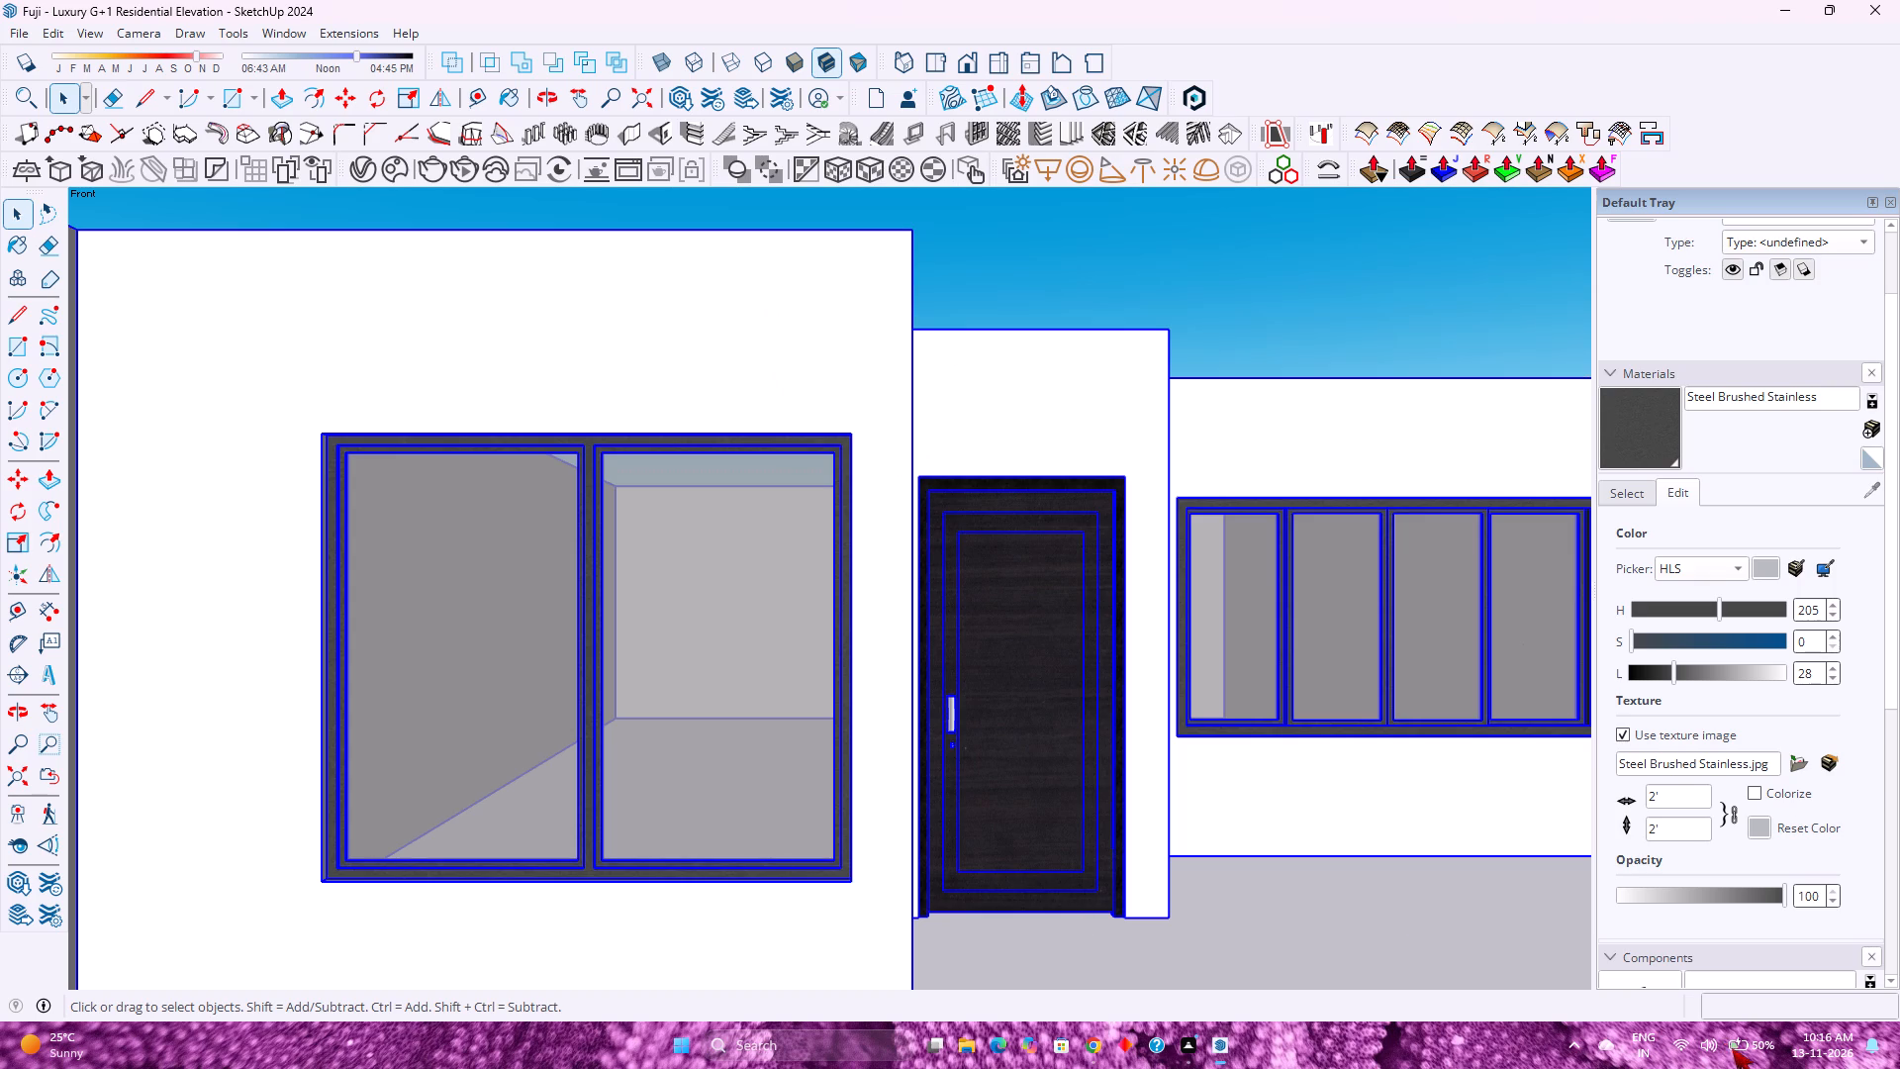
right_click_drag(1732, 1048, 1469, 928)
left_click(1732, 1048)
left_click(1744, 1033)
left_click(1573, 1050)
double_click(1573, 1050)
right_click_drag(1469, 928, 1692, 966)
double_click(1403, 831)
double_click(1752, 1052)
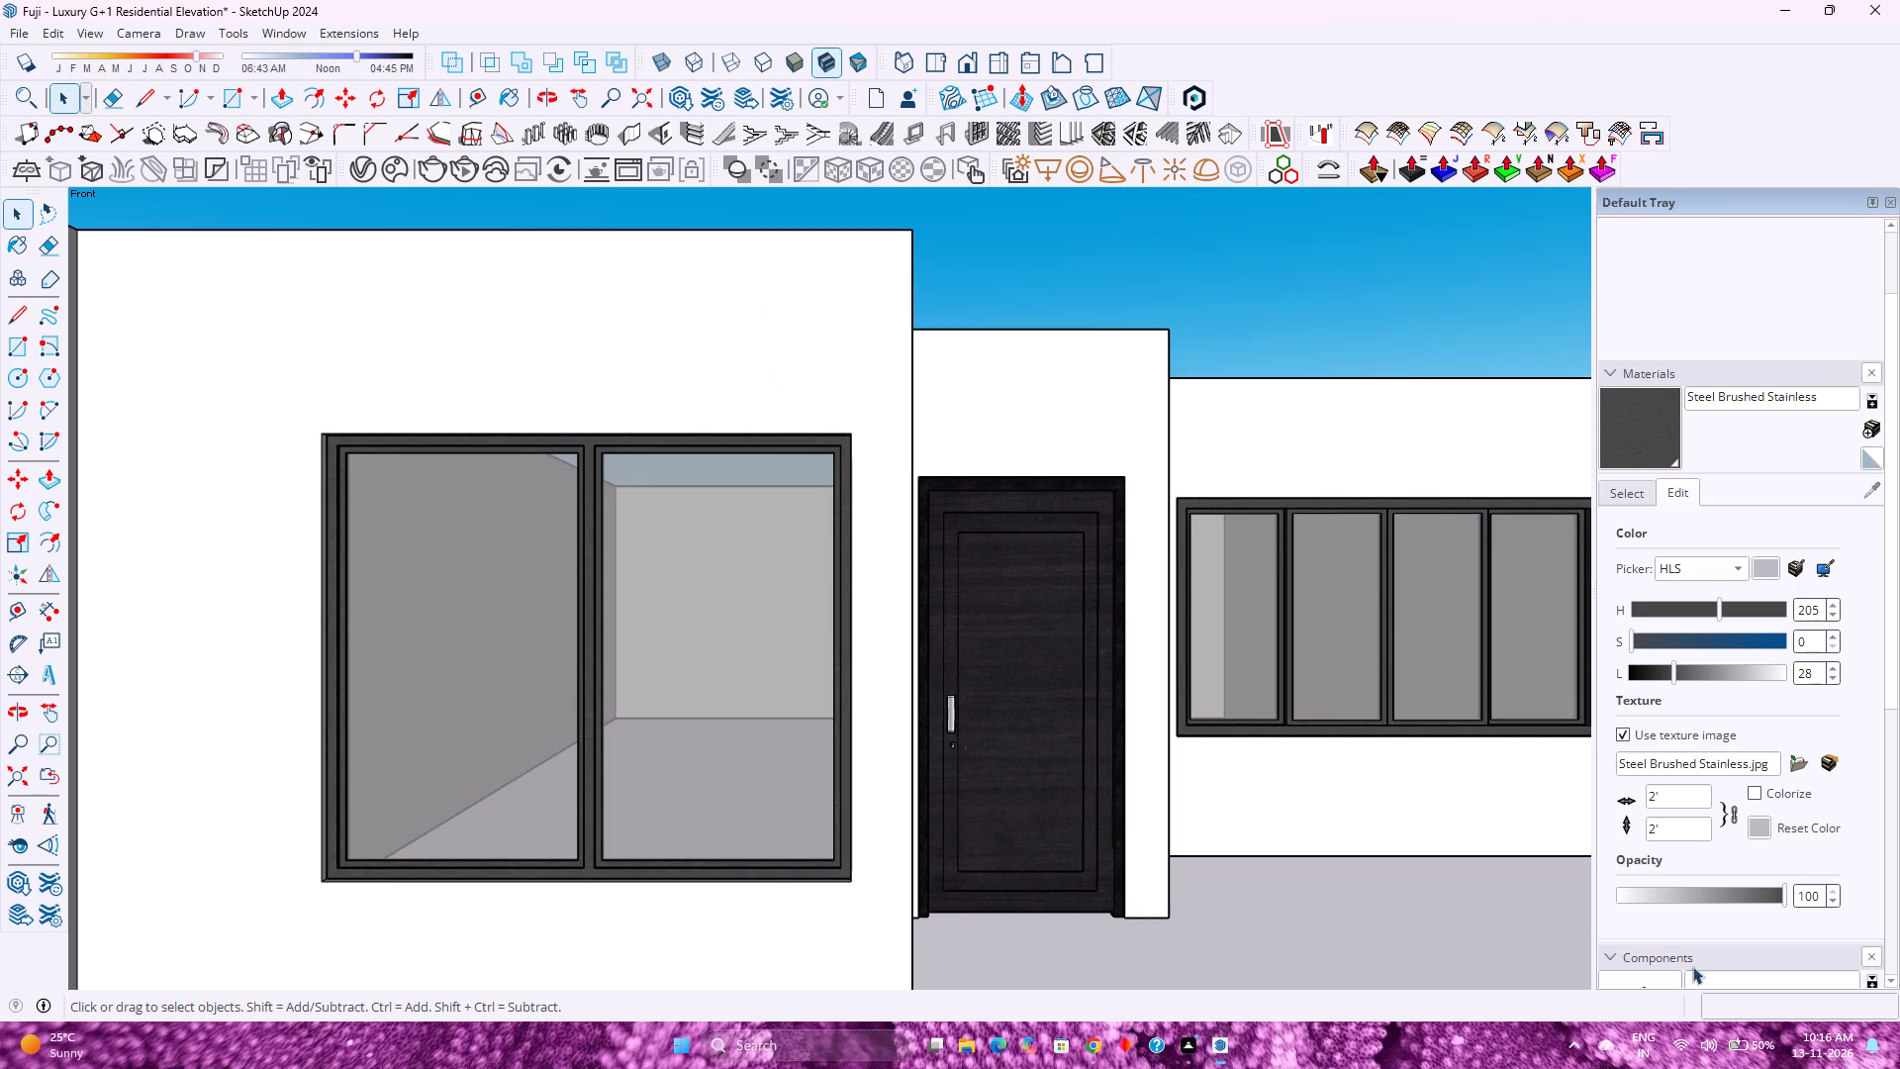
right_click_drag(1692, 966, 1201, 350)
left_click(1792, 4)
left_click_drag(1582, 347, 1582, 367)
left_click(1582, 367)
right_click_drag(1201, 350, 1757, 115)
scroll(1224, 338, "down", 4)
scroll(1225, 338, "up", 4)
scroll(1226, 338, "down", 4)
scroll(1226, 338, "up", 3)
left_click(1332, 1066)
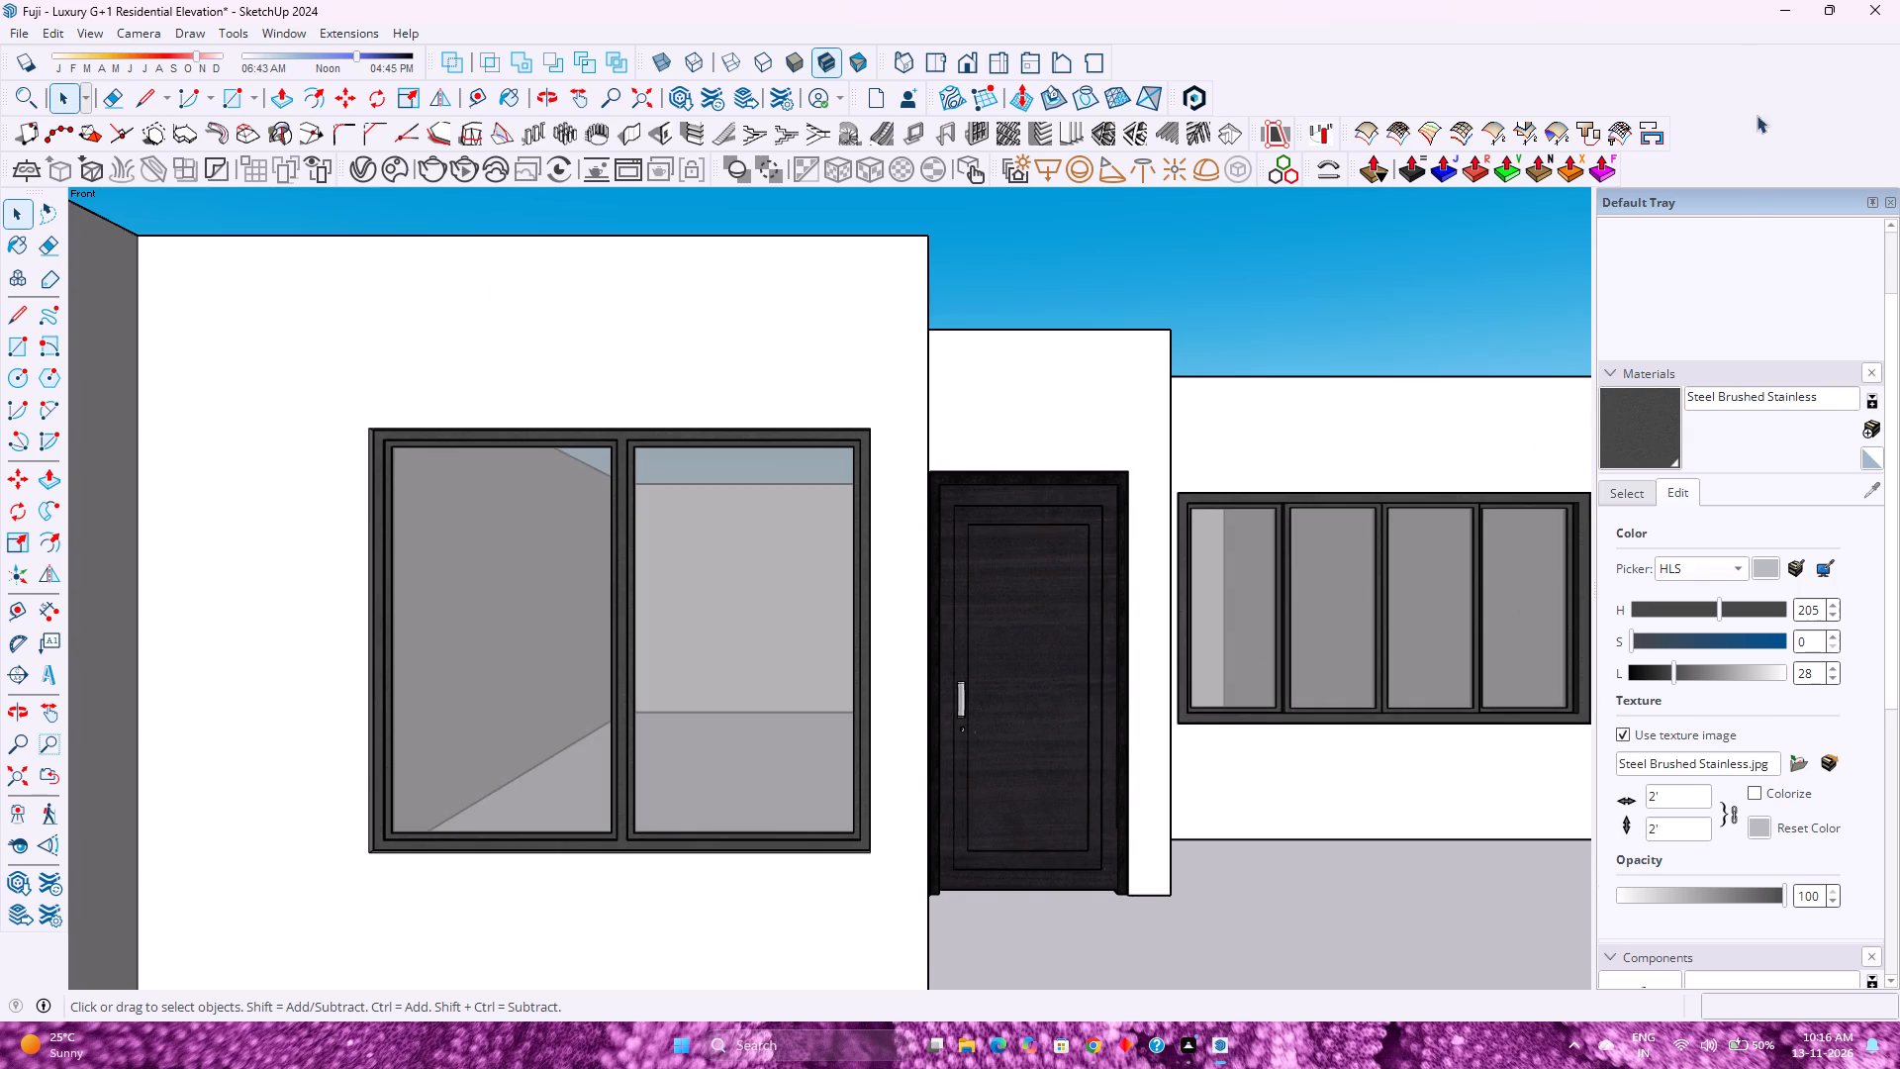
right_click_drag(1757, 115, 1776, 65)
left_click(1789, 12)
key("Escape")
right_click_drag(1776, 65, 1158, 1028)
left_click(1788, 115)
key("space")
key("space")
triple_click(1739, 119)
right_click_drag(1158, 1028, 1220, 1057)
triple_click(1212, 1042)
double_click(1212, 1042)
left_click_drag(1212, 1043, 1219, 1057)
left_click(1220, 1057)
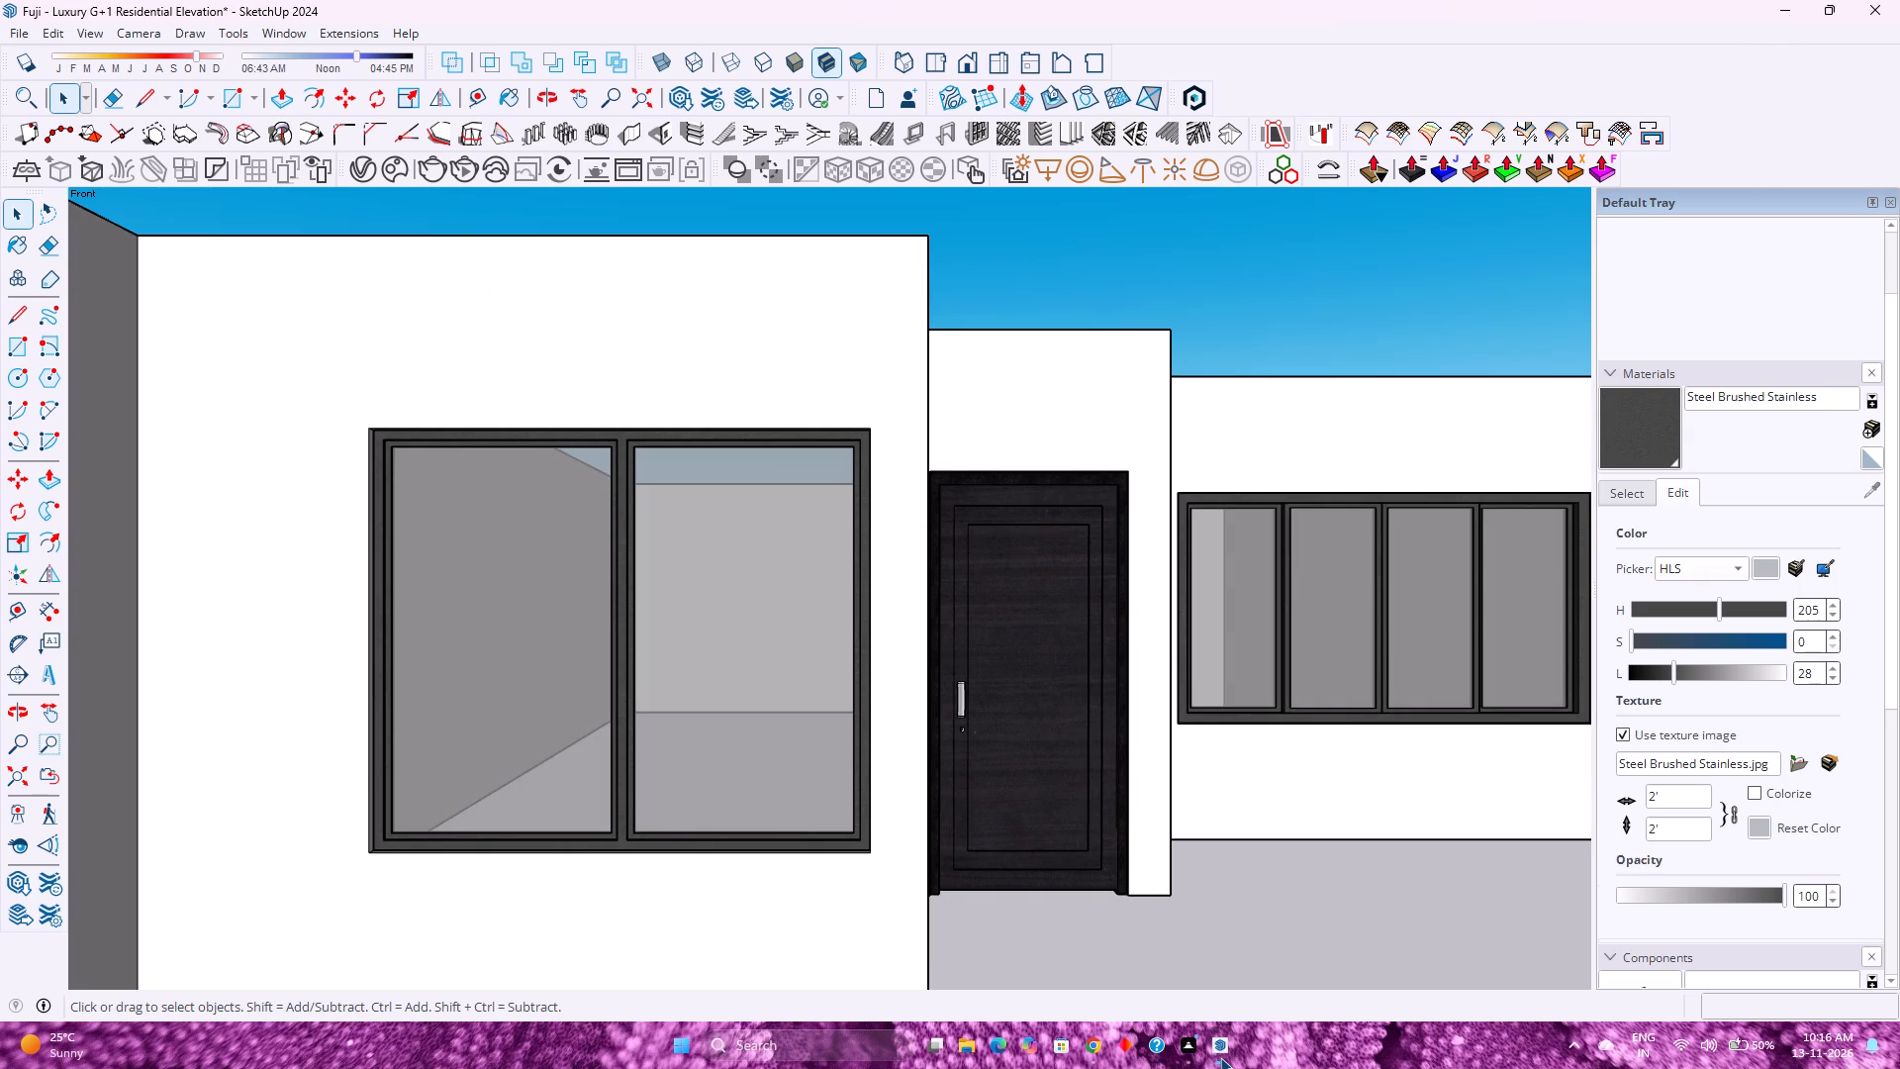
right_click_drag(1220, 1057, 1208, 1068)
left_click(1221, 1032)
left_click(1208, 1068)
Switch to the Windows quick settings and open the Bluetooth device list.
left_click(1712, 1045)
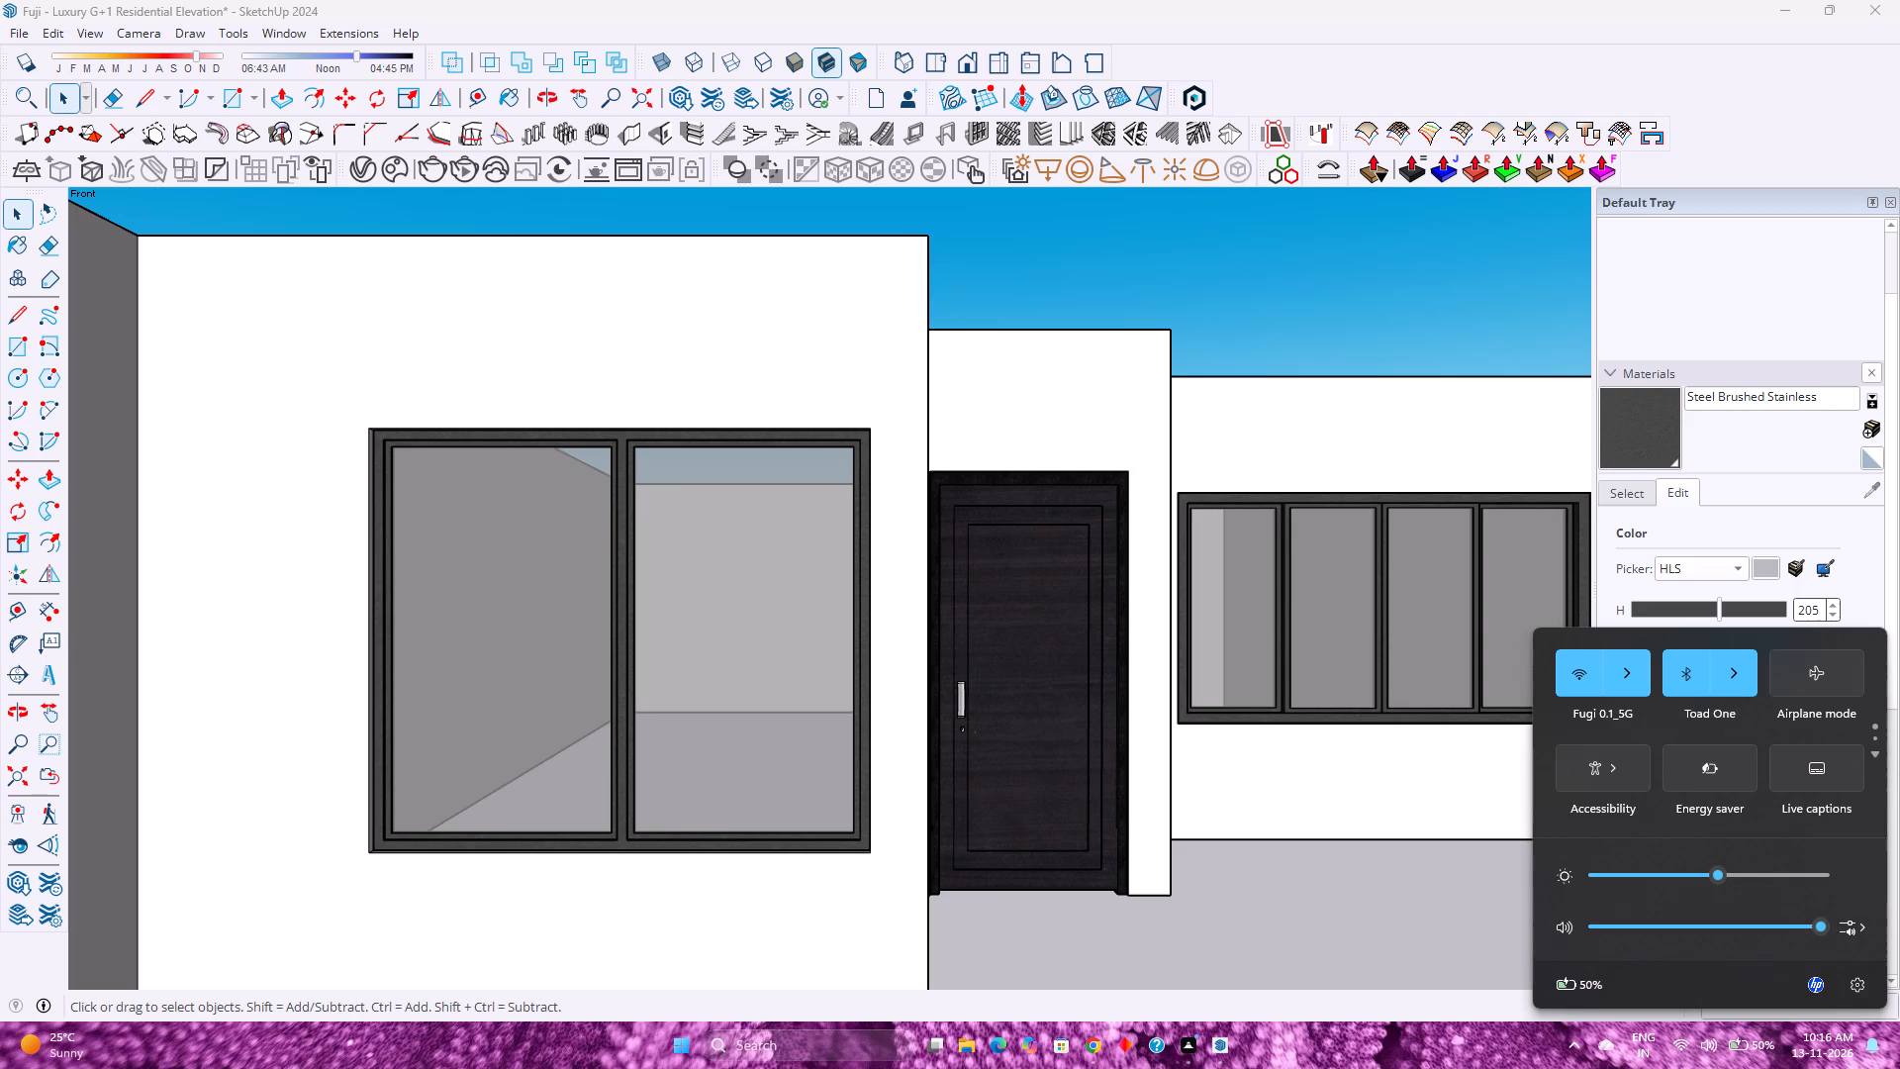
left_click(1749, 667)
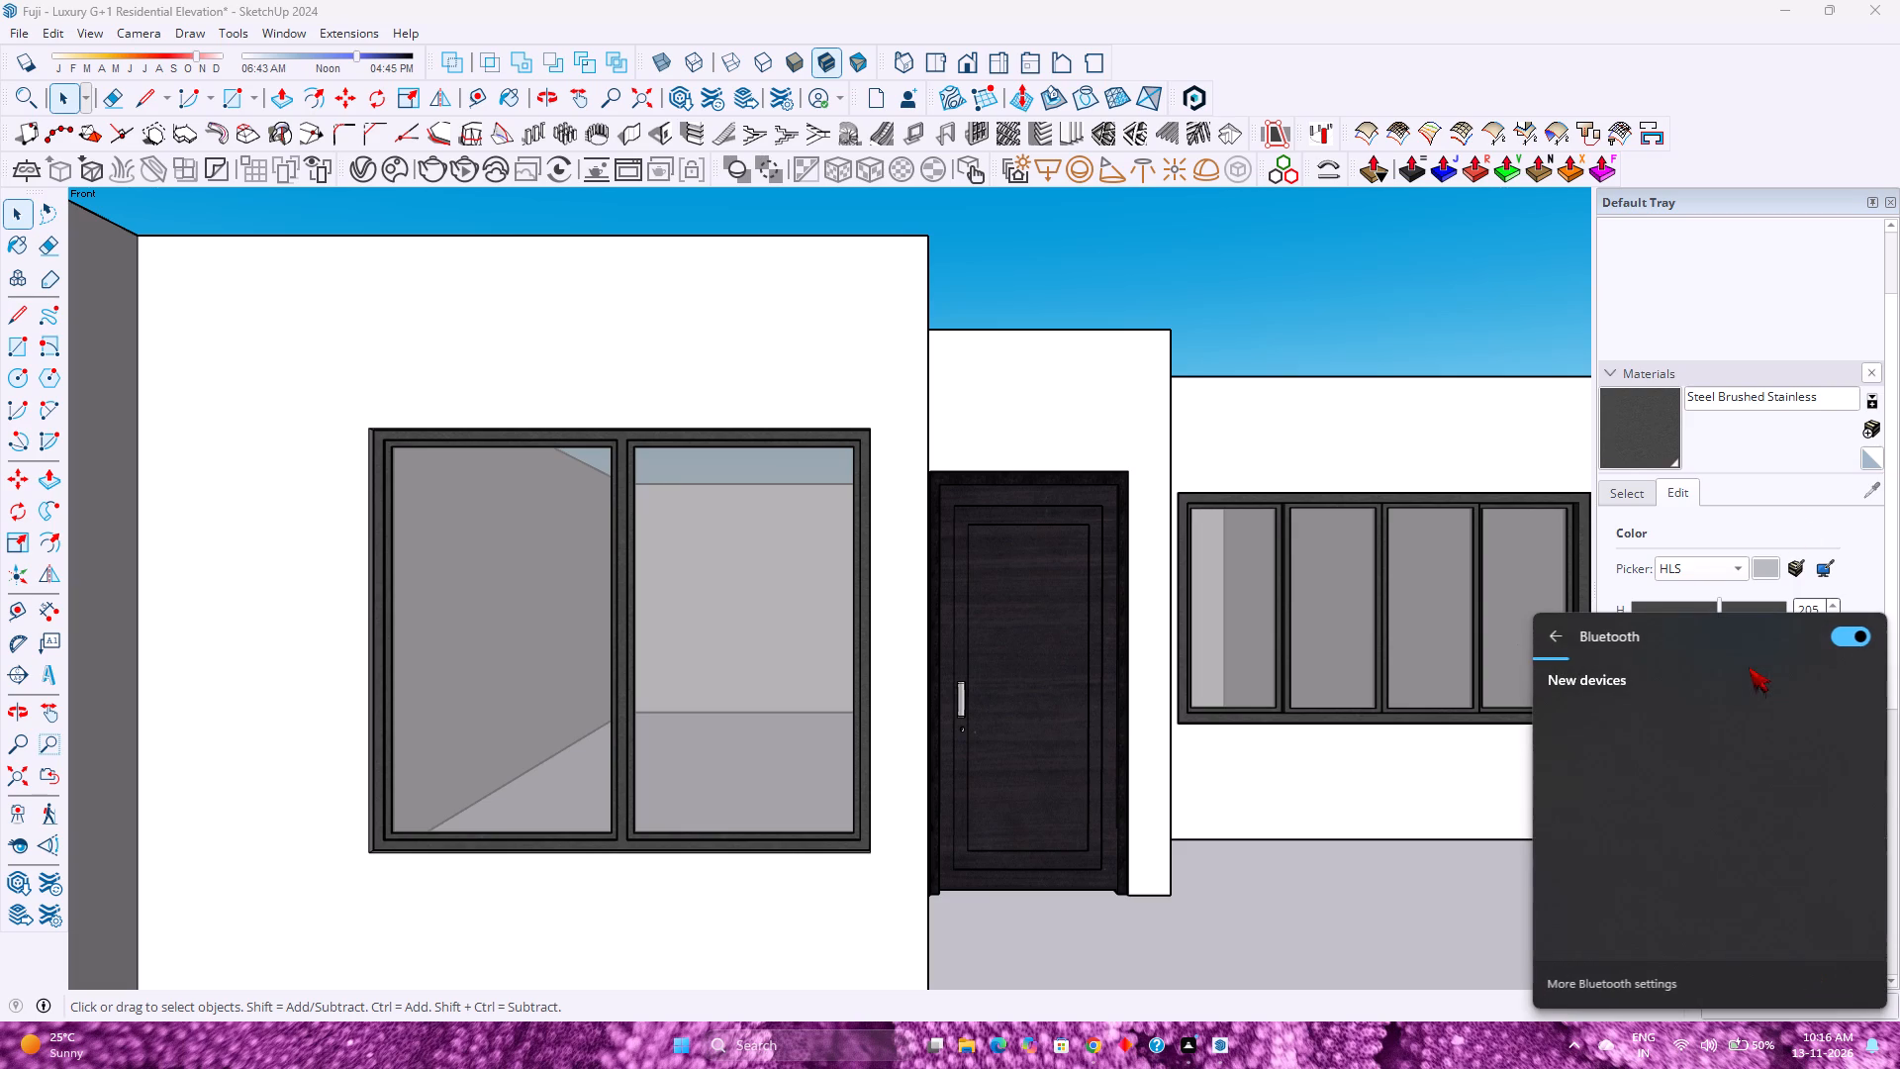
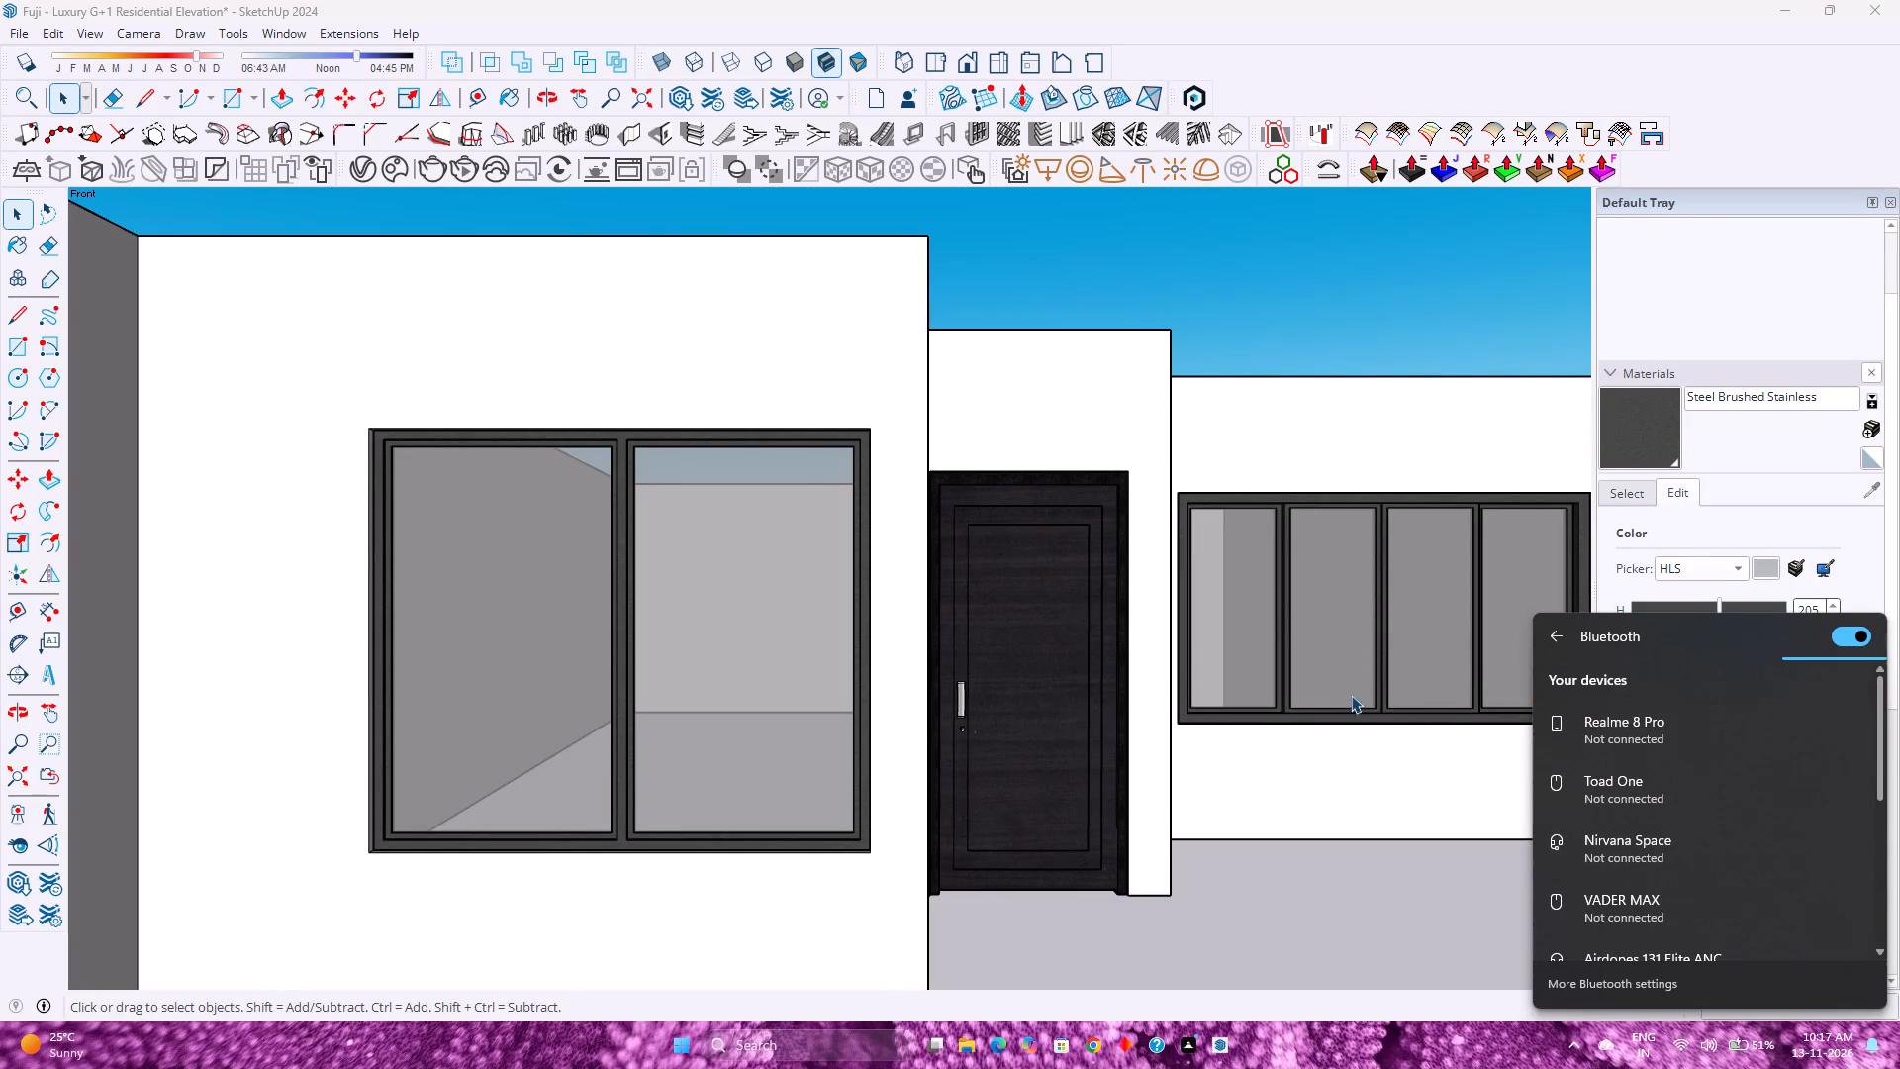
Look through the Bluetooth device list and dismiss it to return to the model.
scroll(1296, 762, "down", 4)
scroll(1277, 812, "up", 3)
left_click(1282, 866)
Examine the facade's windows and door from the front, and the whole ground floor from angled and raised views.
scroll(1276, 810, "up", 2)
scroll(1274, 811, "down", 3)
scroll(1274, 811, "up", 3)
scroll(1274, 811, "down", 4)
scroll(1274, 811, "up", 4)
scroll(1274, 811, "down", 4)
scroll(1274, 811, "up", 5)
scroll(1274, 811, "down", 4)
scroll(1274, 811, "up", 4)
scroll(1274, 811, "down", 5)
scroll(1274, 811, "up", 4)
scroll(1274, 811, "down", 3)
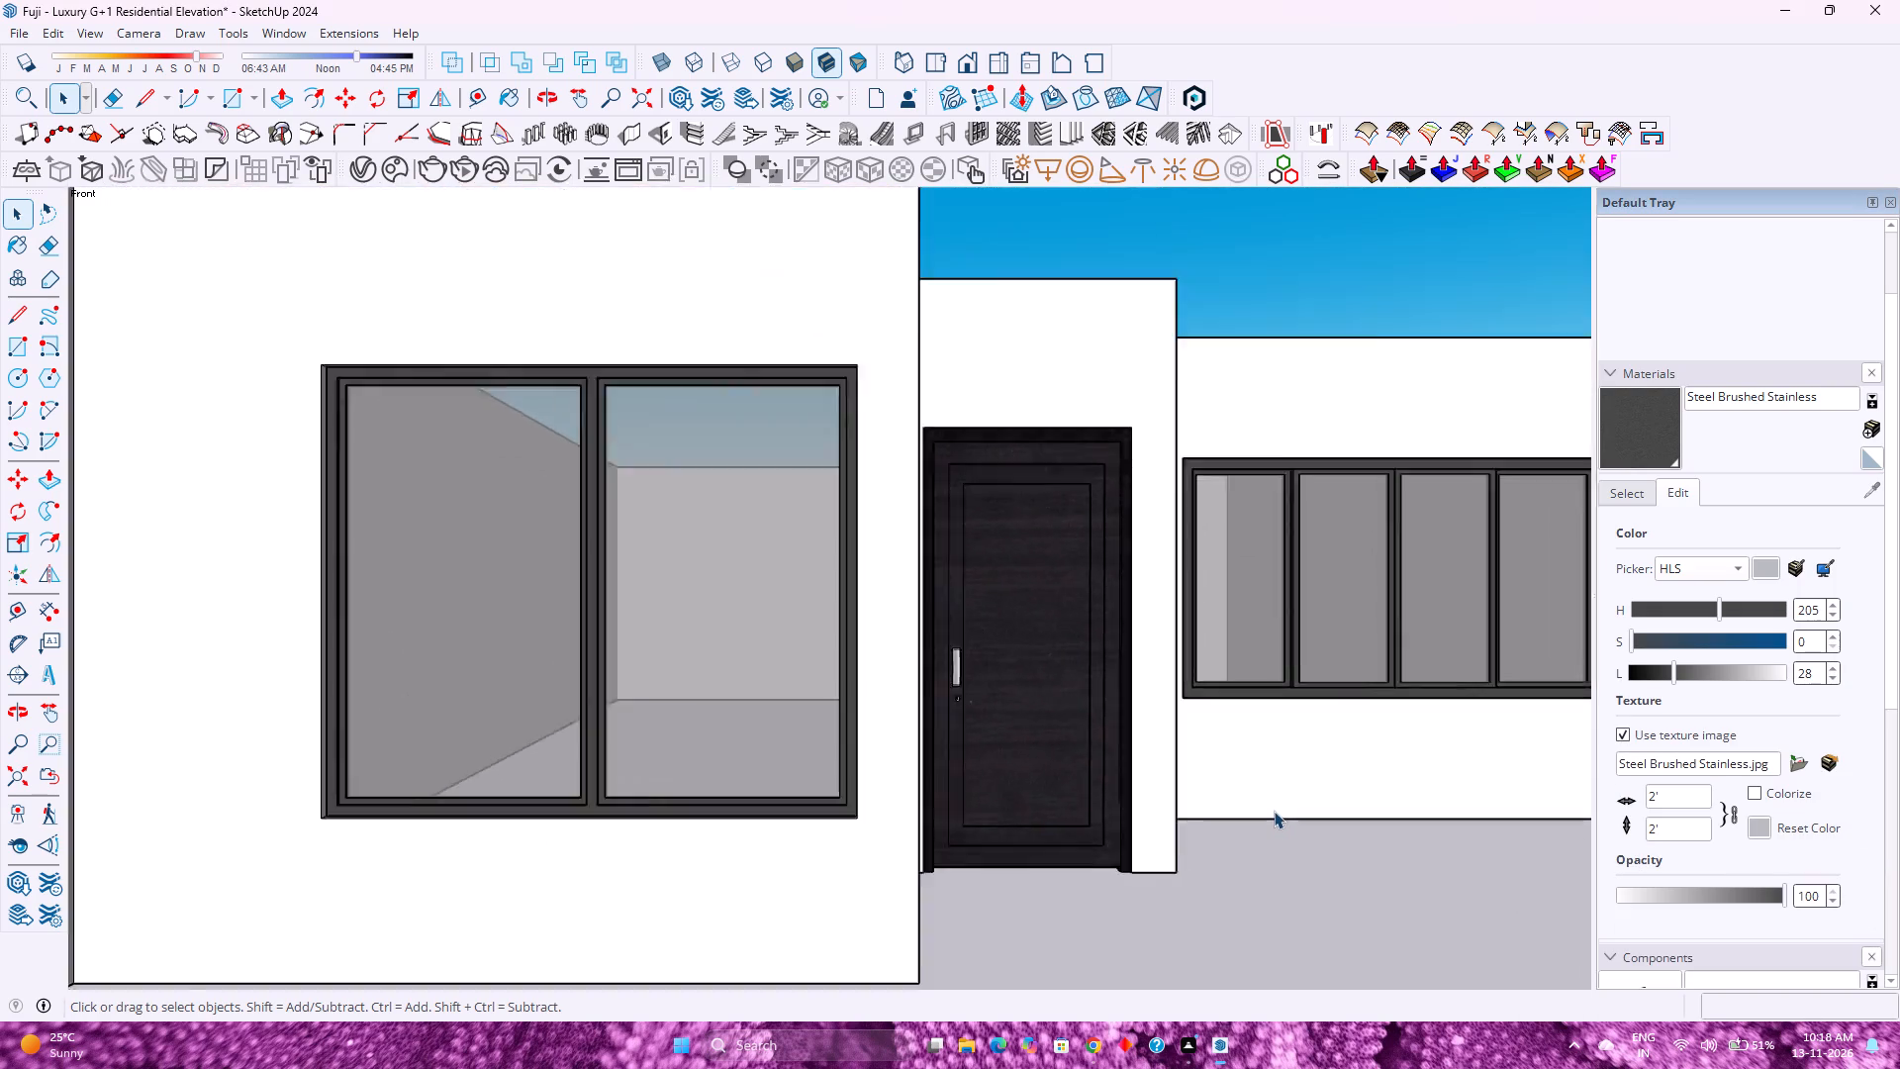
scroll(1274, 811, "down", 1)
scroll(1274, 811, "up", 3)
scroll(1274, 811, "down", 3)
scroll(1274, 811, "up", 3)
scroll(1271, 811, "down", 6)
scroll(1252, 746, "up", 4)
scroll(1250, 742, "down", 5)
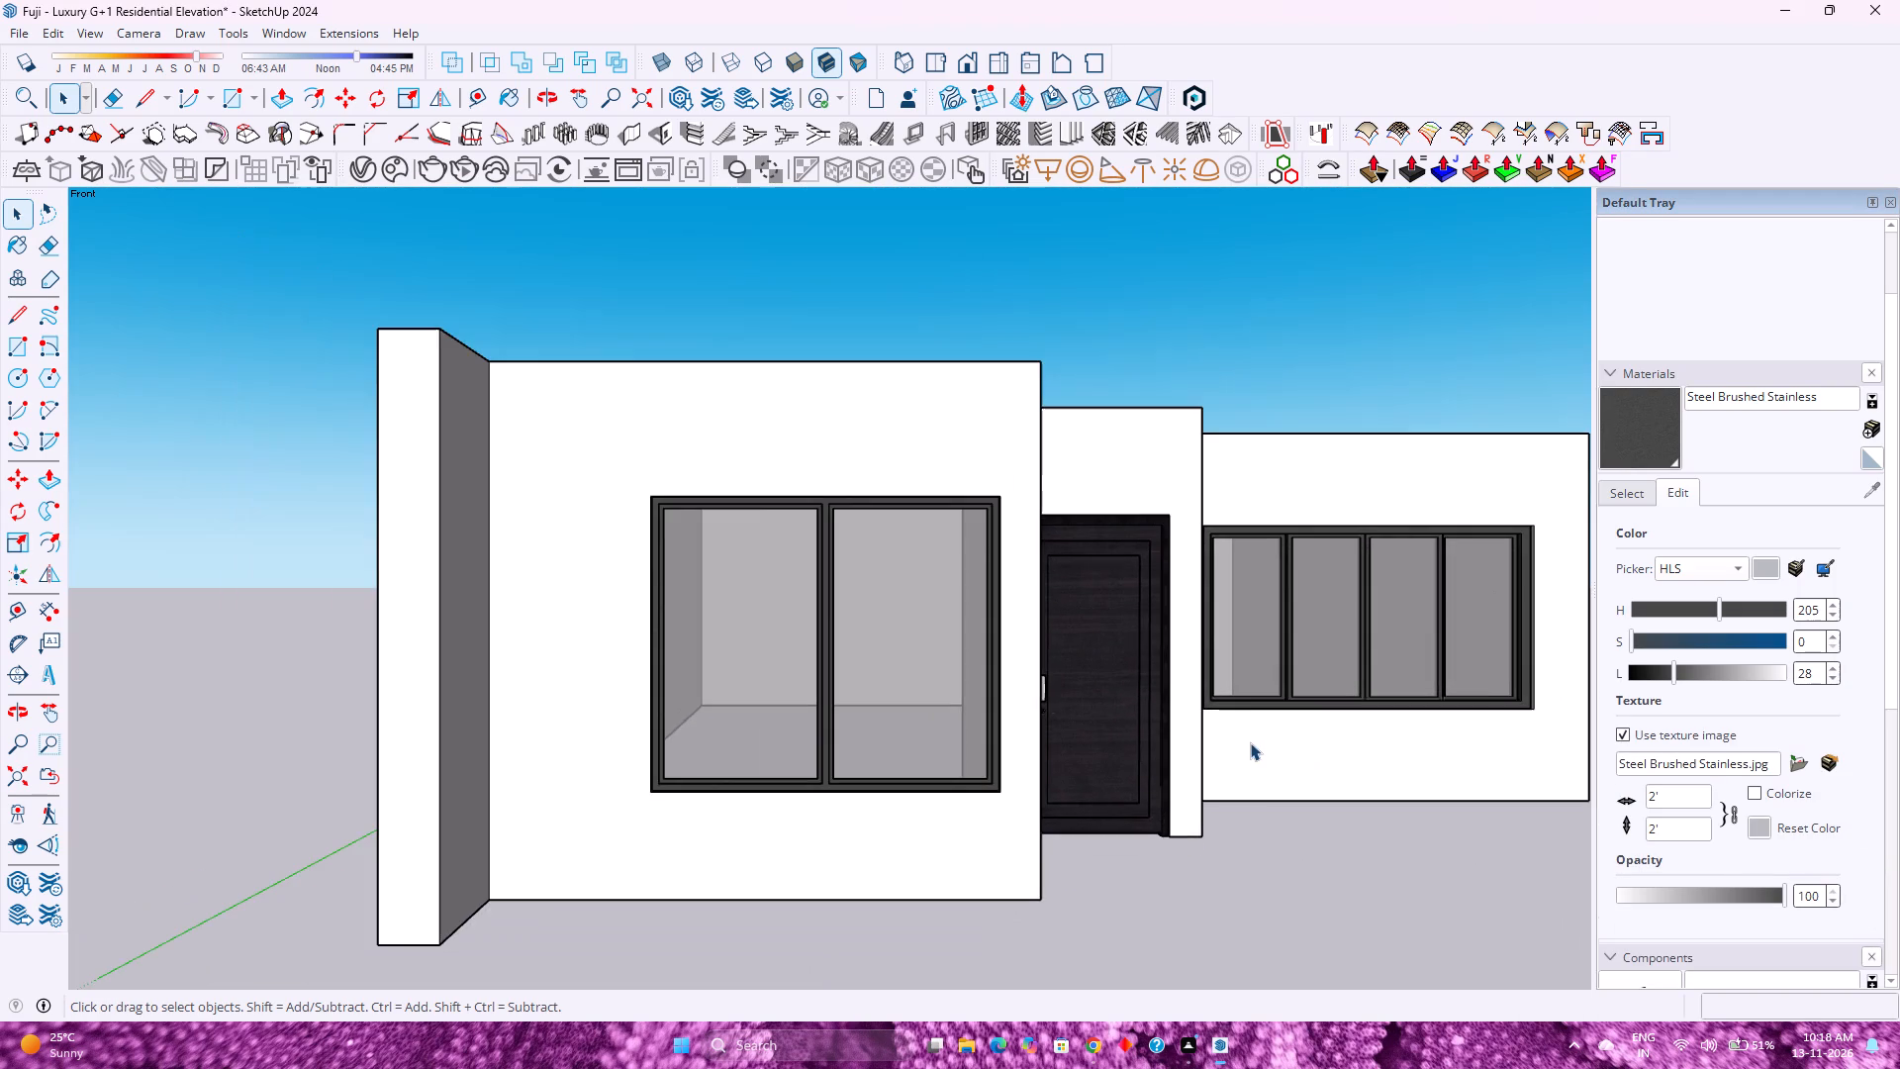
middle_click_drag(1230, 764, 1099, 746)
scroll(1096, 745, "down", 1)
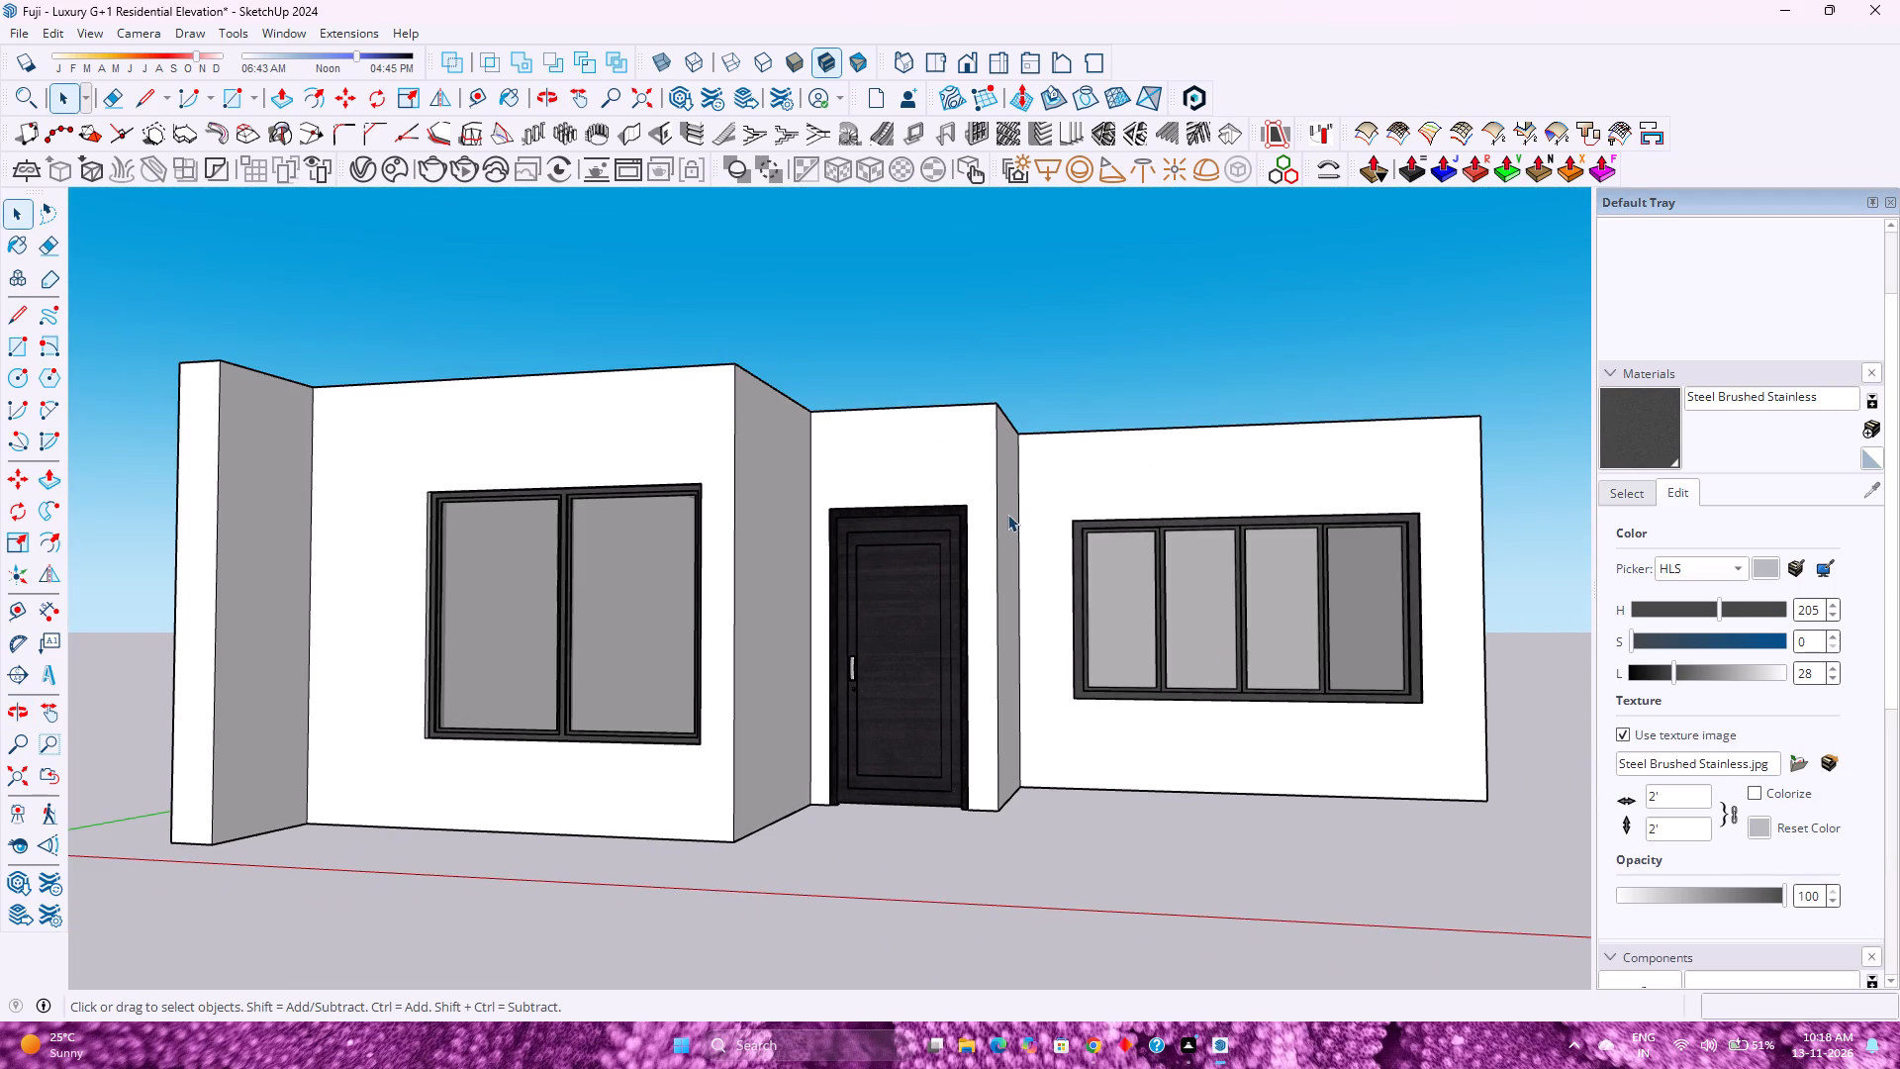
scroll(997, 511, "down", 4)
scroll(997, 511, "up", 4)
scroll(997, 511, "down", 4)
scroll(997, 511, "up", 4)
scroll(997, 511, "down", 4)
scroll(997, 511, "up", 4)
scroll(997, 511, "down", 4)
scroll(997, 511, "up", 3)
scroll(997, 511, "down", 4)
scroll(997, 511, "up", 4)
scroll(997, 511, "down", 3)
scroll(997, 511, "up", 4)
middle_click_drag(998, 515, 999, 567)
scroll(999, 567, "down", 4)
scroll(997, 564, "up", 1)
middle_click_drag(995, 562, 994, 581)
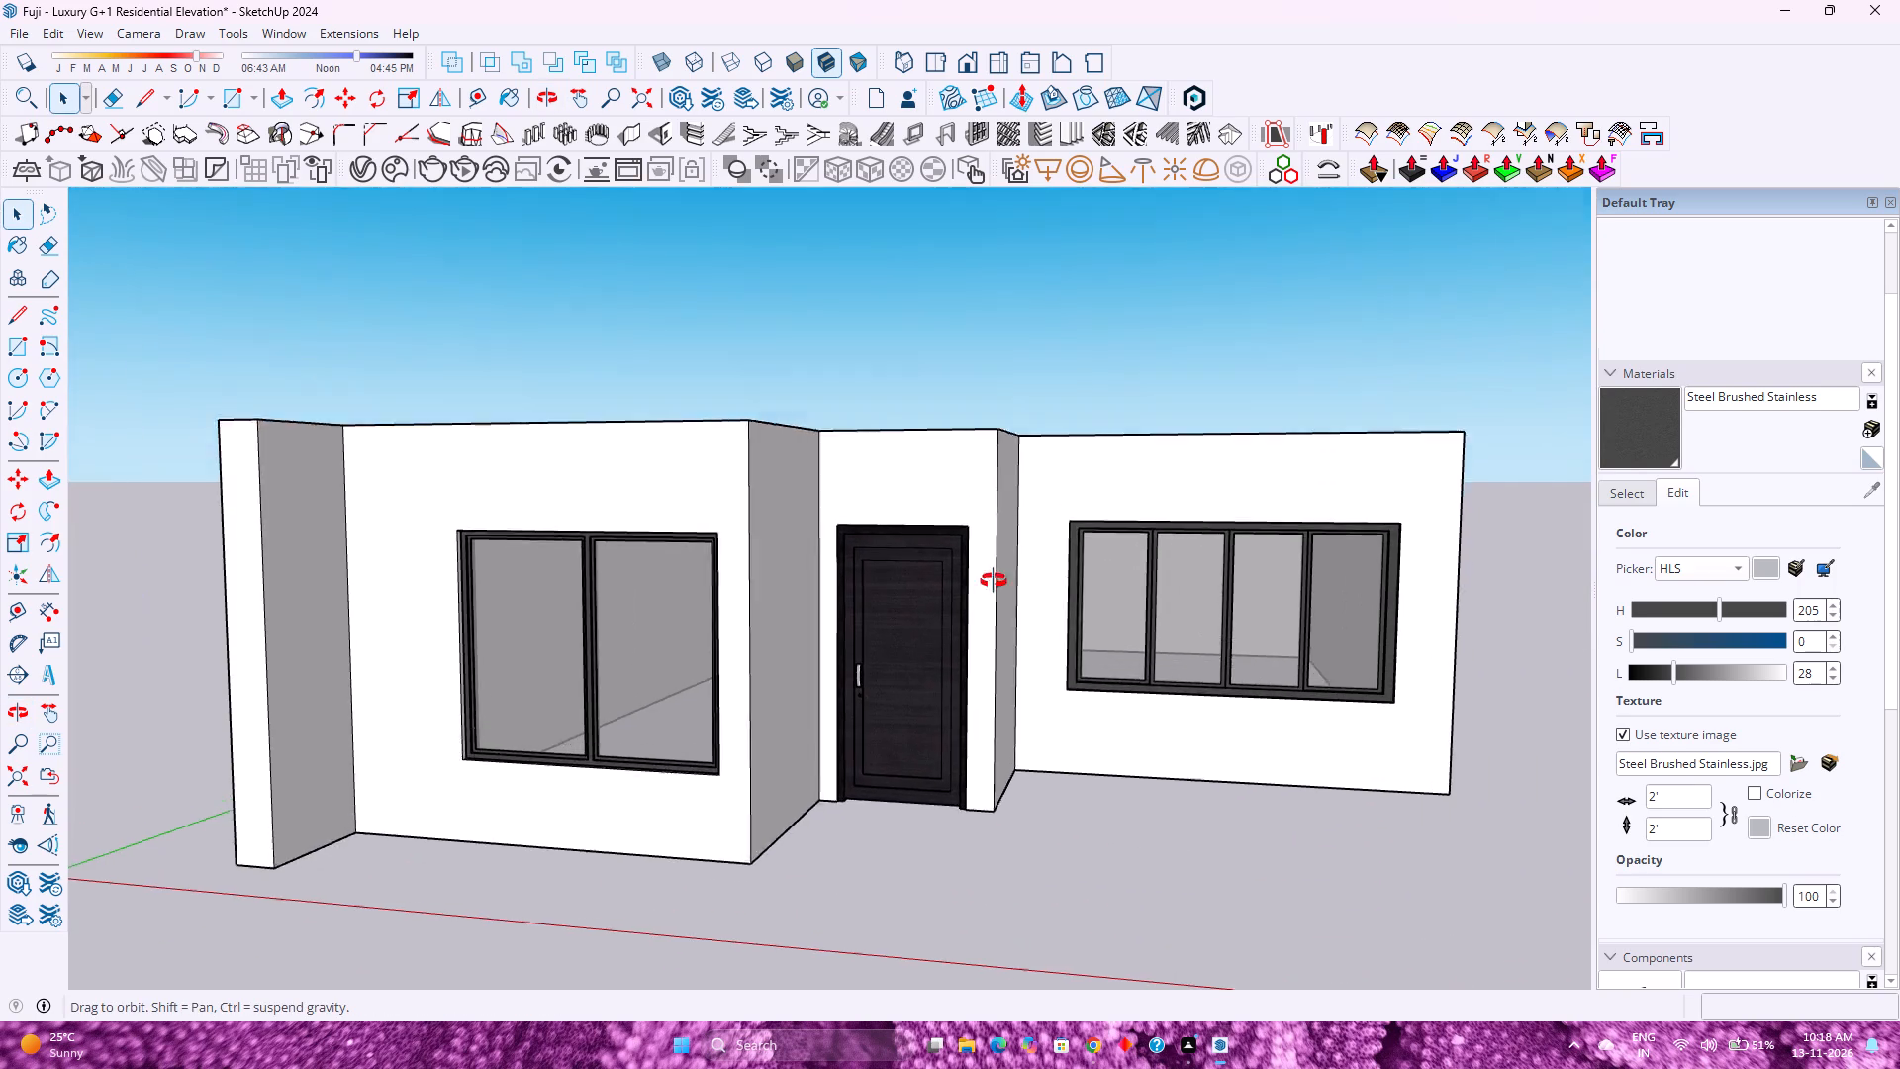
middle_click_drag(994, 581, 860, 649)
scroll(860, 646, "down", 2)
scroll(858, 636, "up", 2)
scroll(858, 632, "down", 5)
scroll(858, 632, "up", 2)
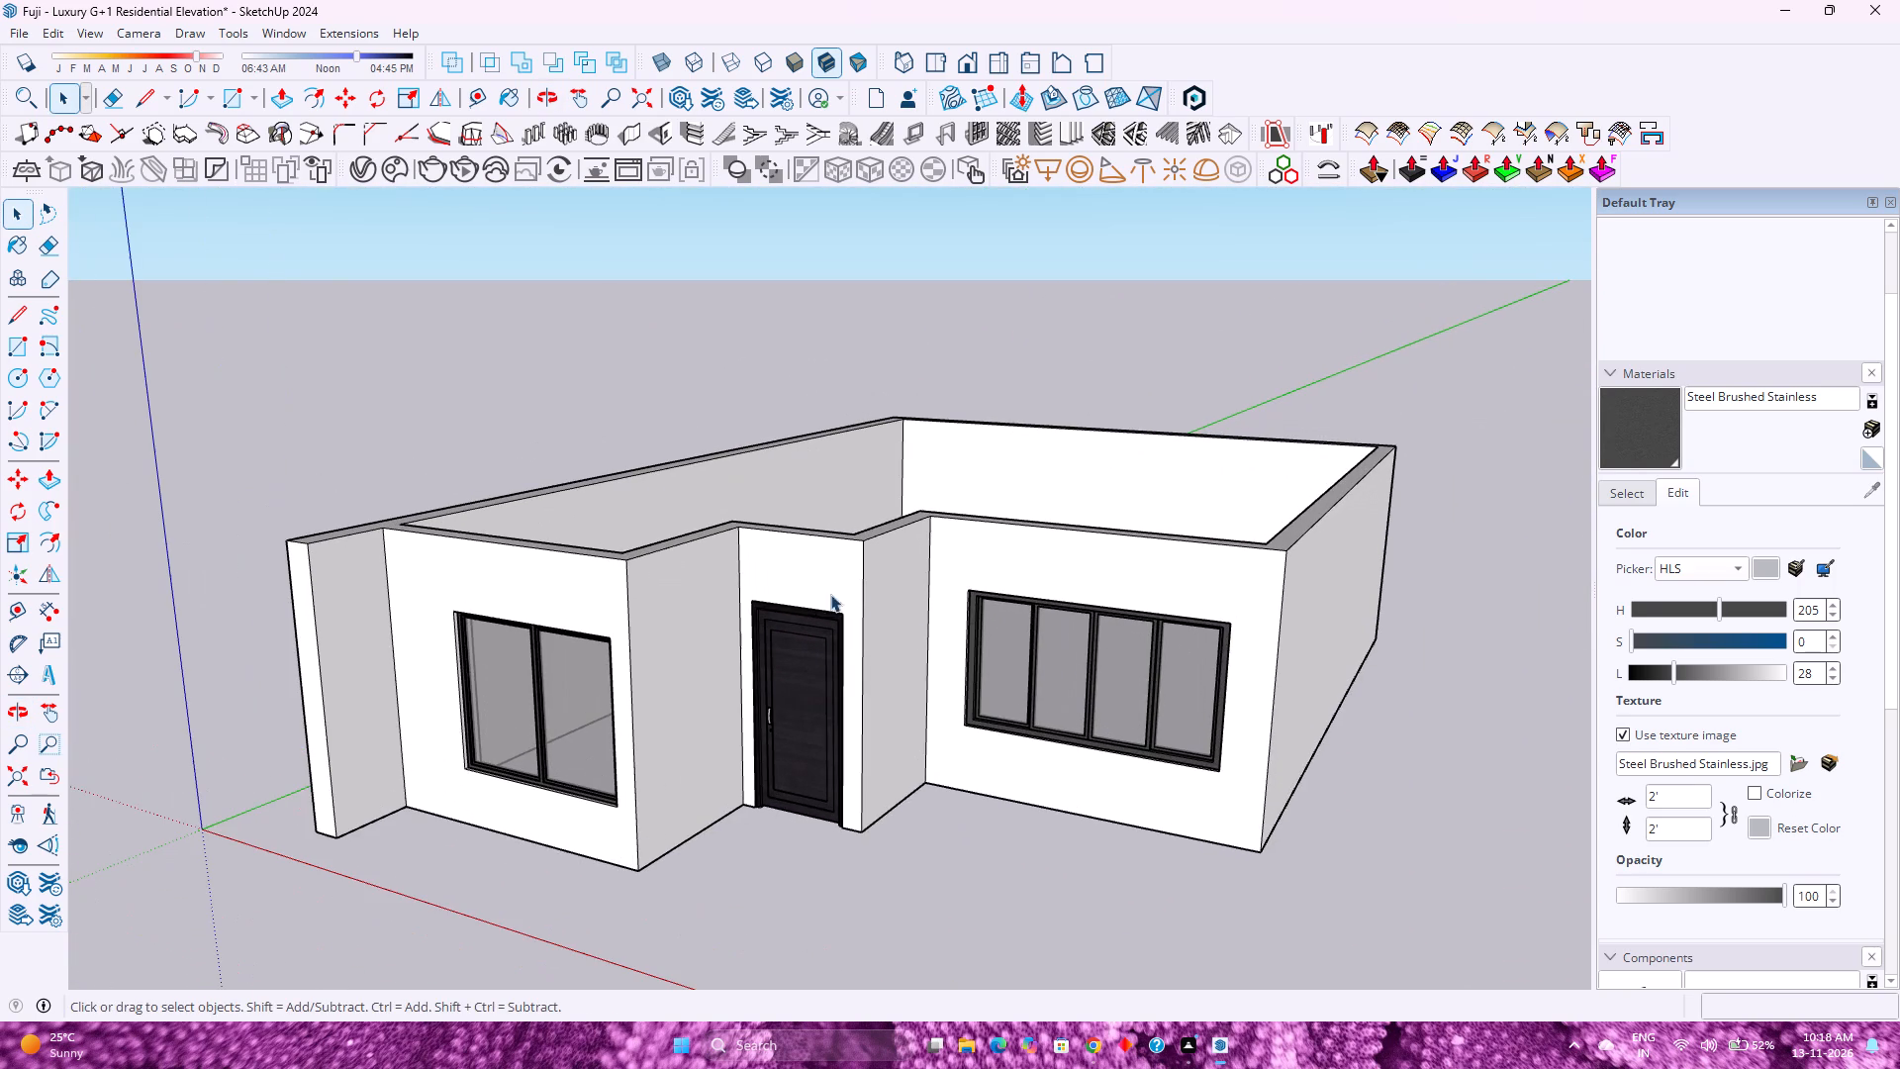
Open the ground-floor wall group for editing, with the wall tops seen from above.
left_click(832, 537)
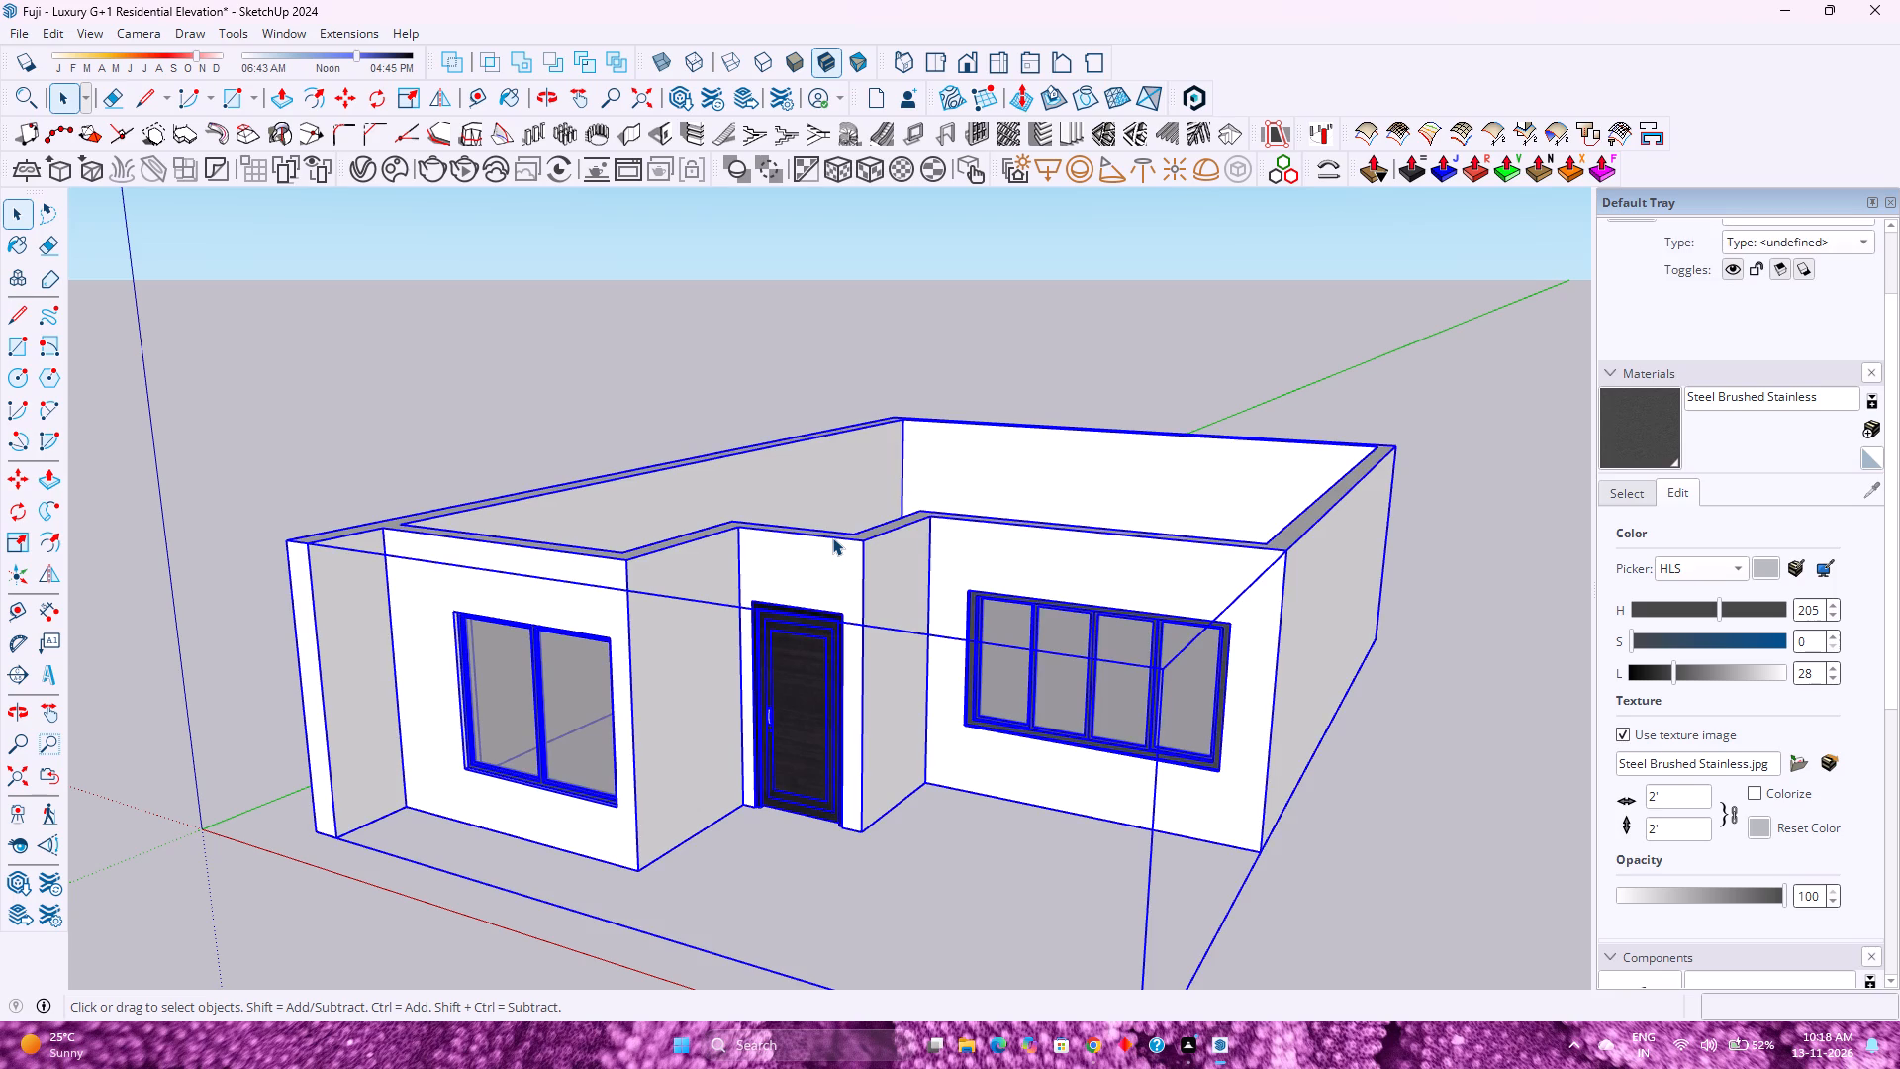
left_click(832, 537)
left_click(832, 537)
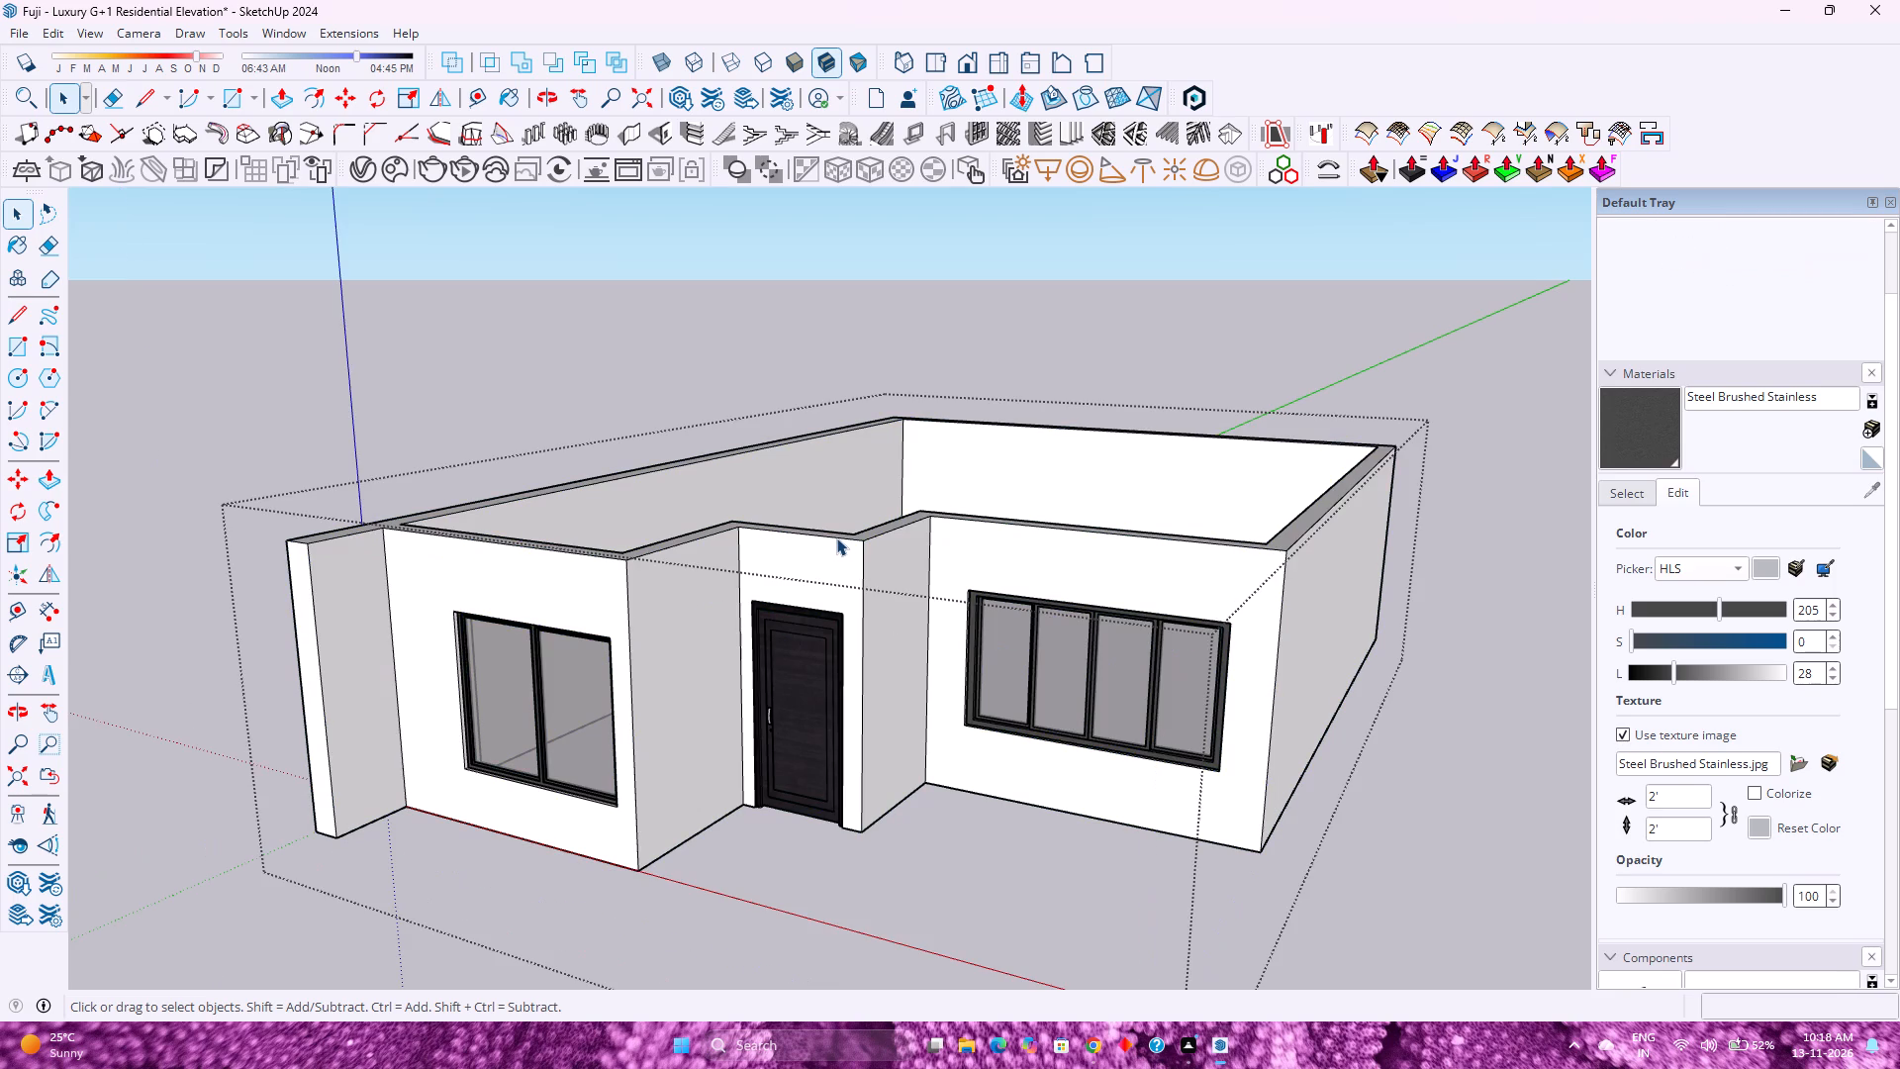
middle_click_drag(833, 543, 868, 726)
scroll(832, 648, "down", 5)
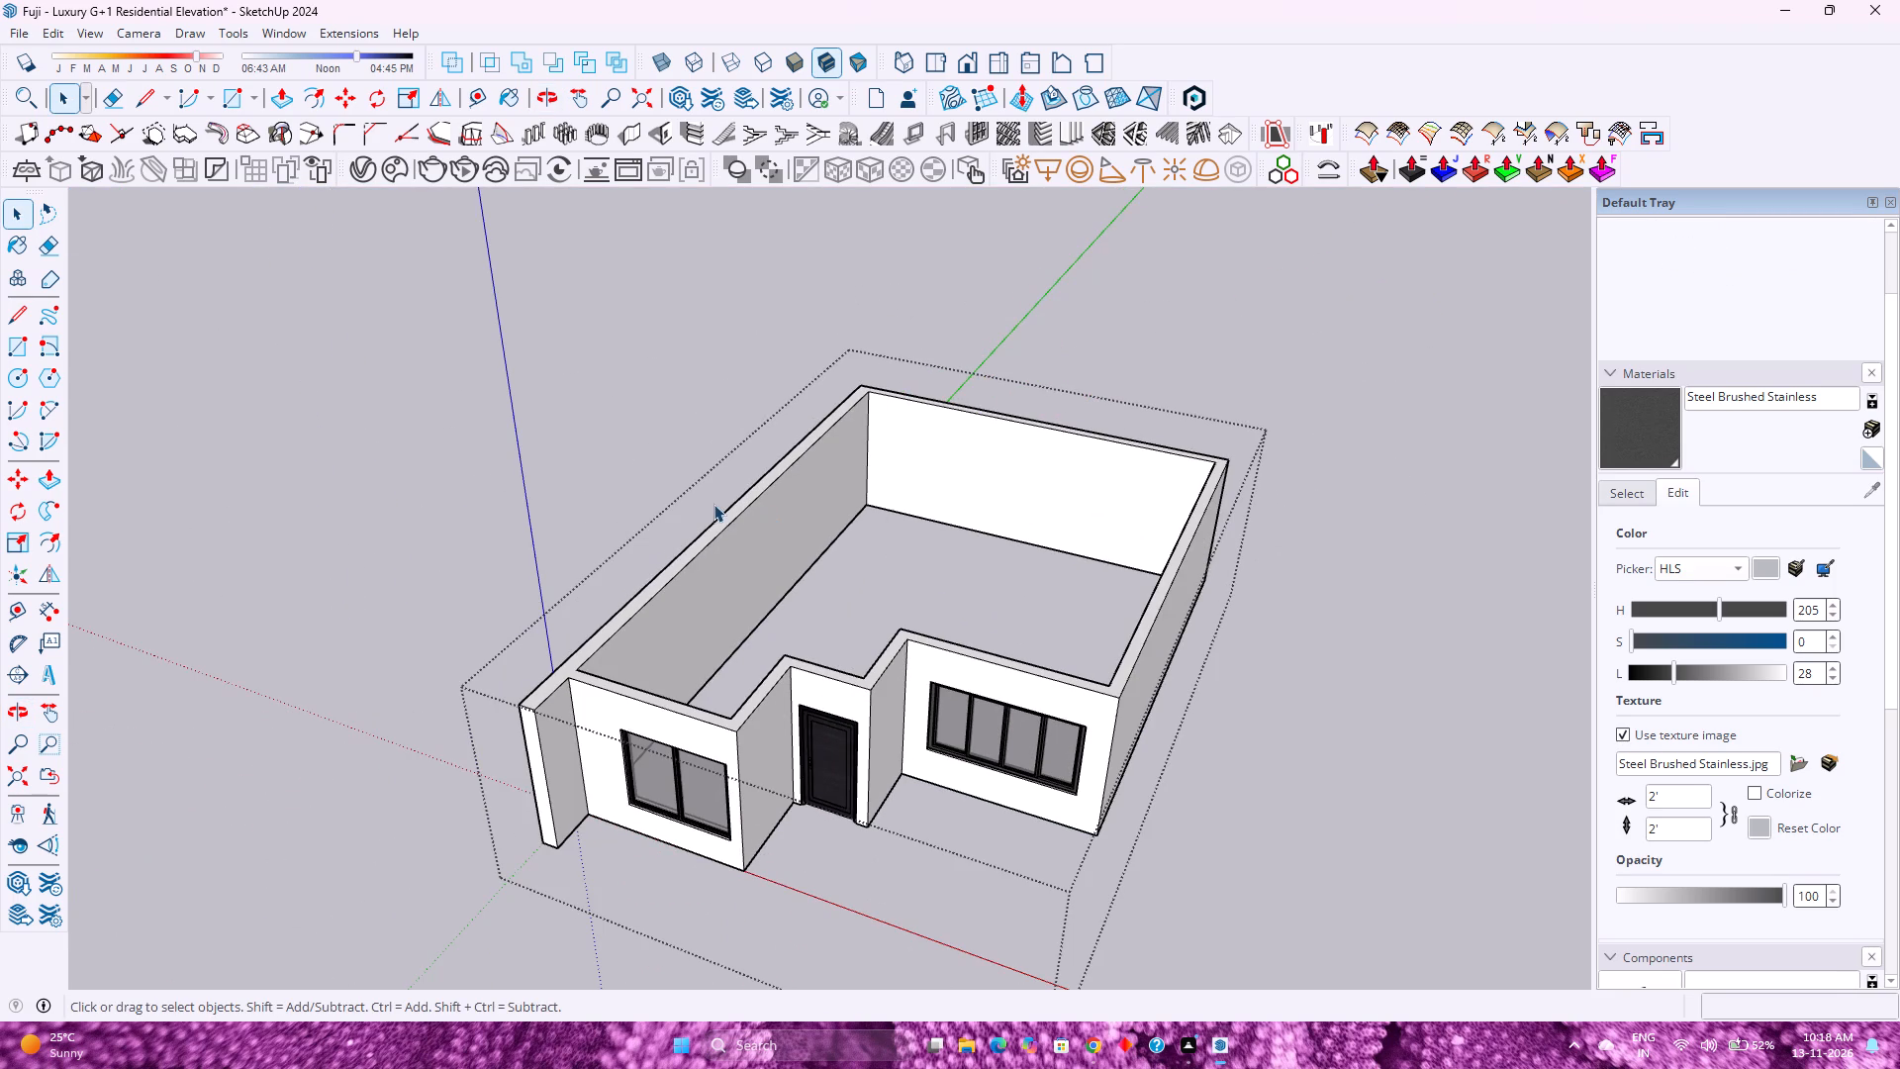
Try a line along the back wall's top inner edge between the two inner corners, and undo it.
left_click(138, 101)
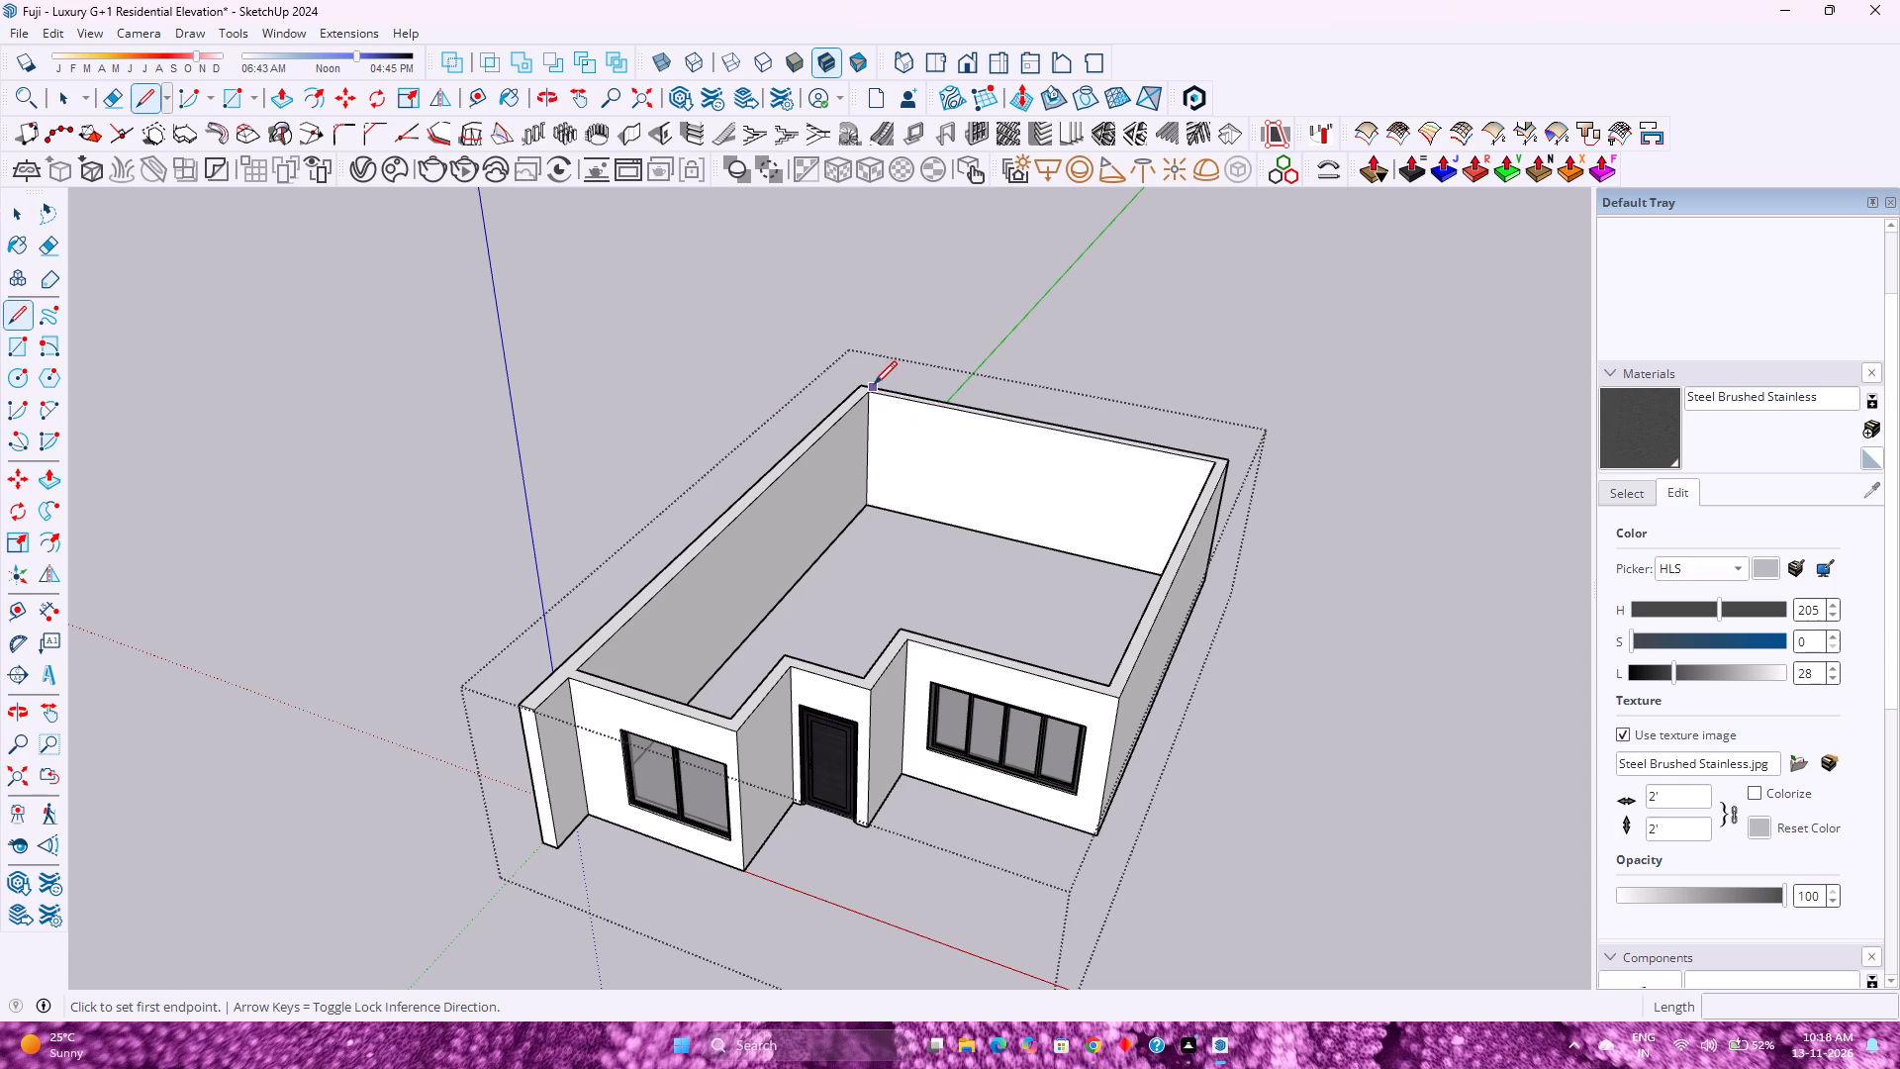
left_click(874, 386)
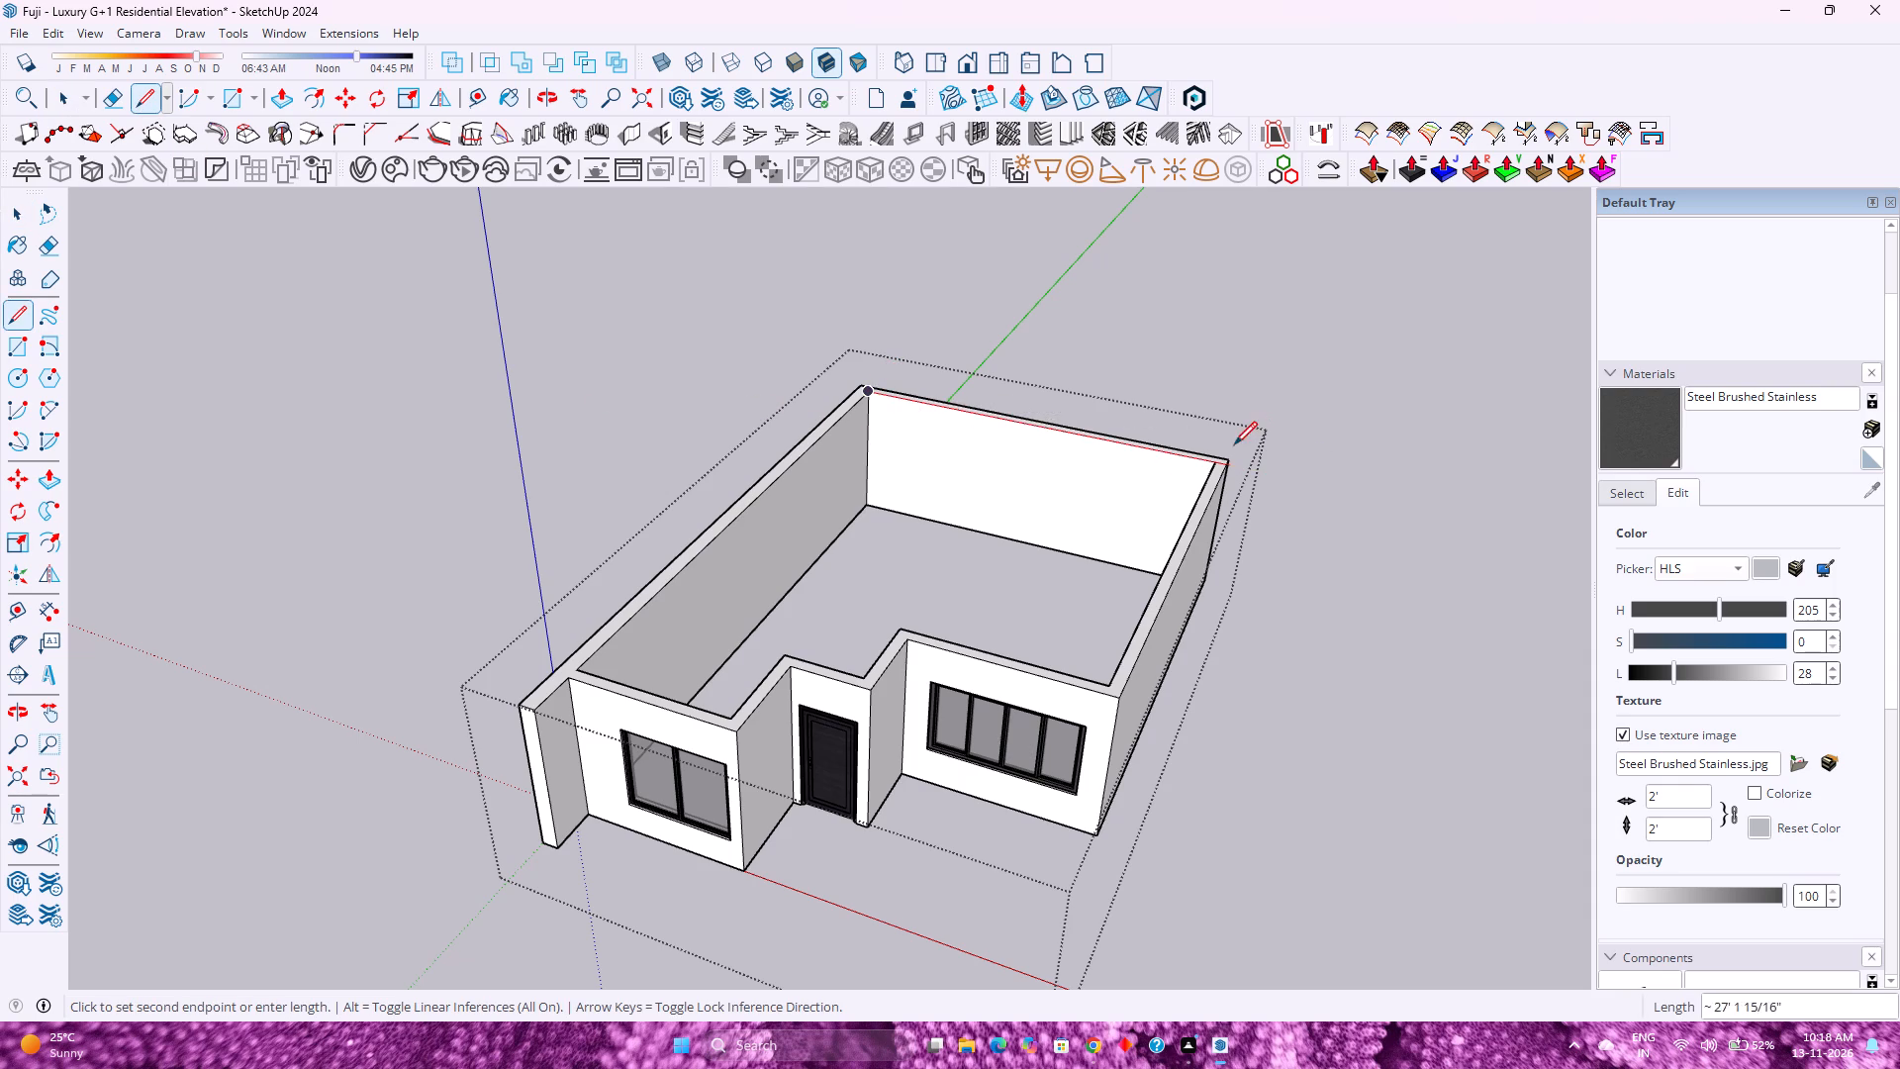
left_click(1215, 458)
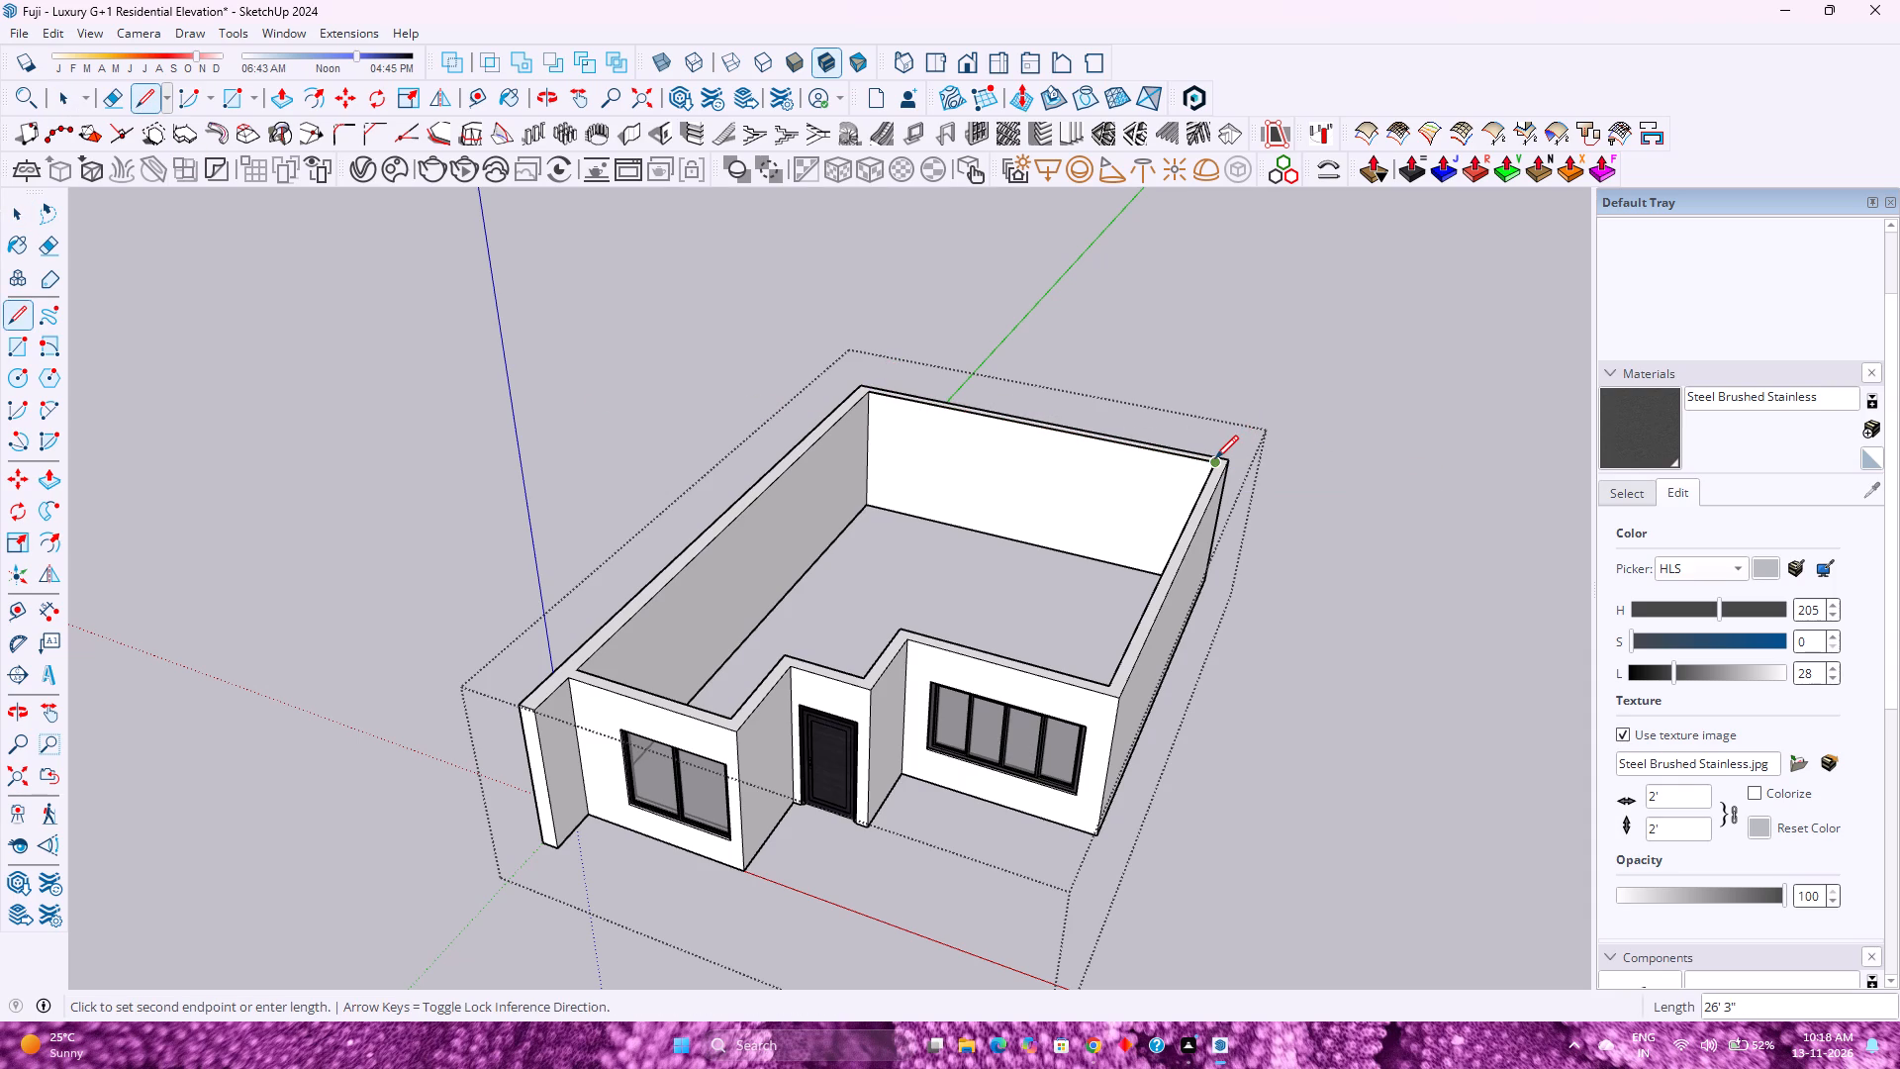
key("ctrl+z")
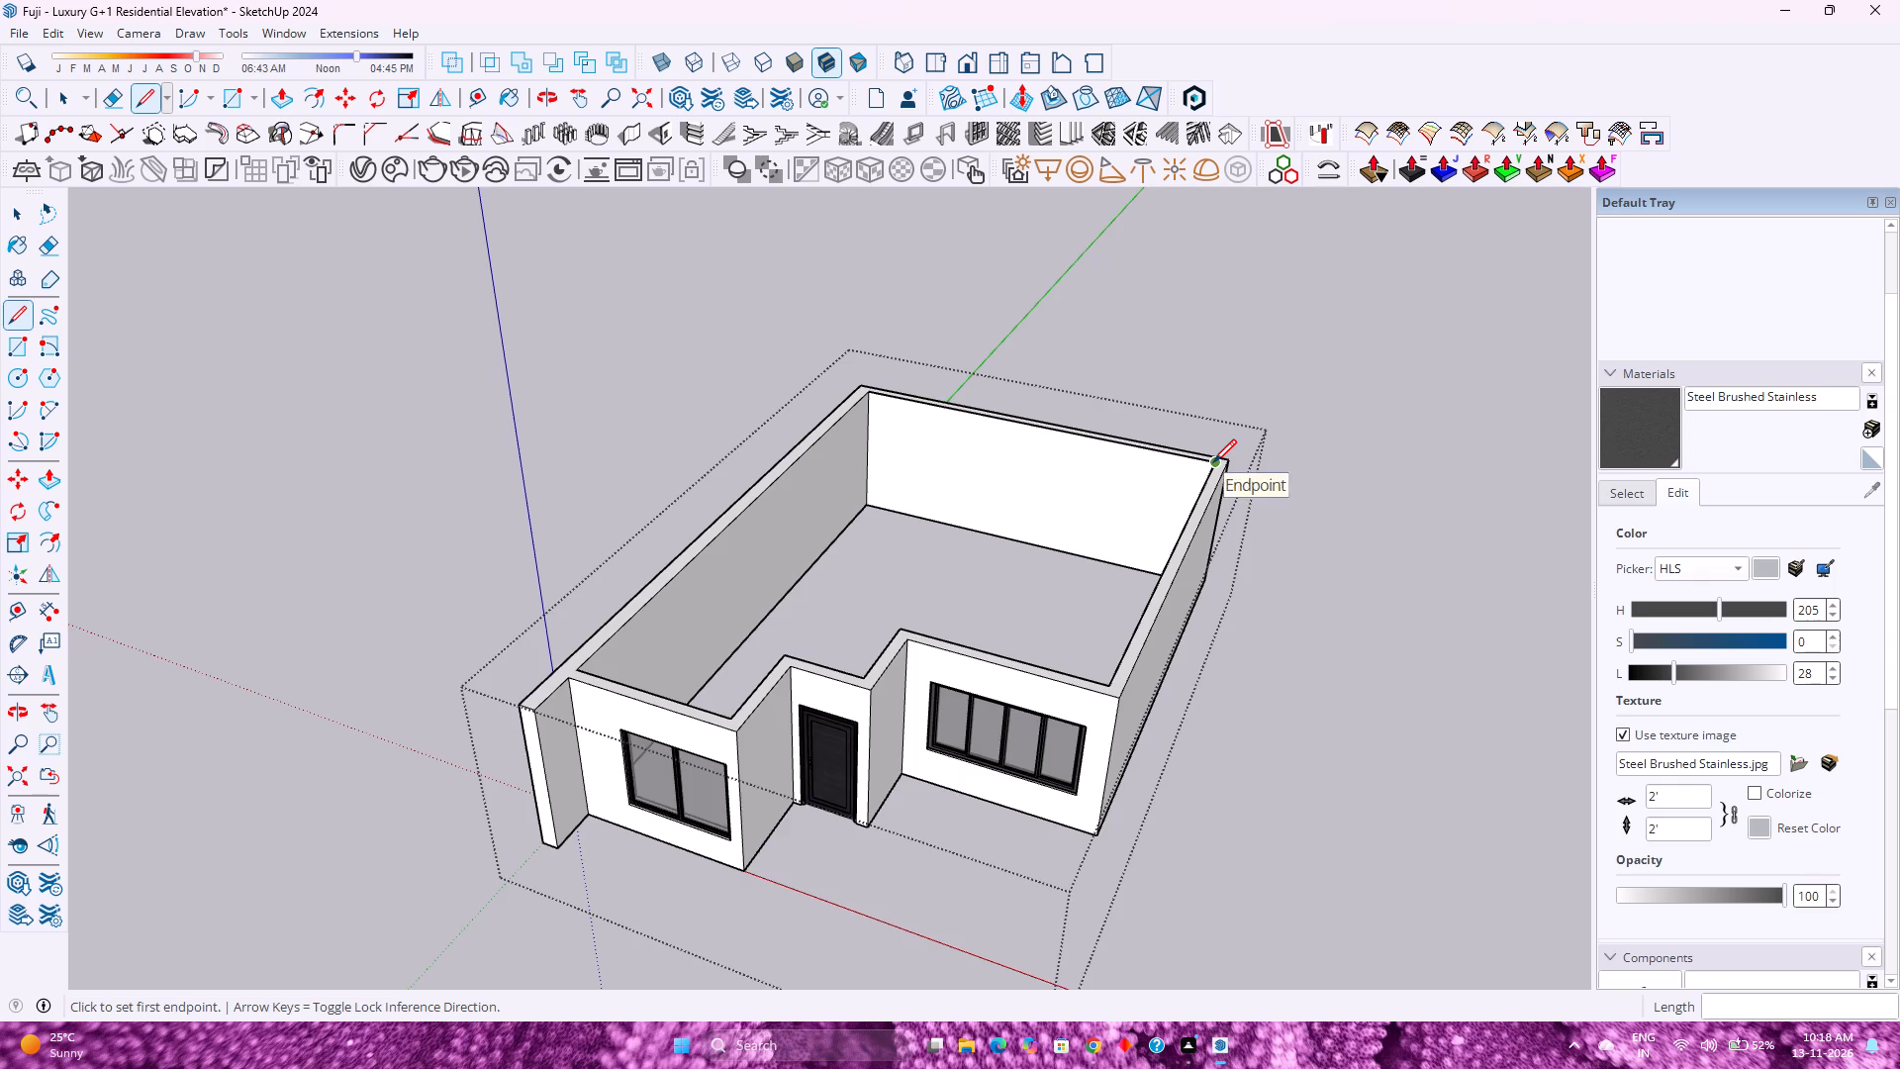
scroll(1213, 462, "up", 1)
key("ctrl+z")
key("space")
Draw a 26' 3" line along the back wall's top inner edge, corner to corner, to form a face across the walls.
double_click(1209, 485)
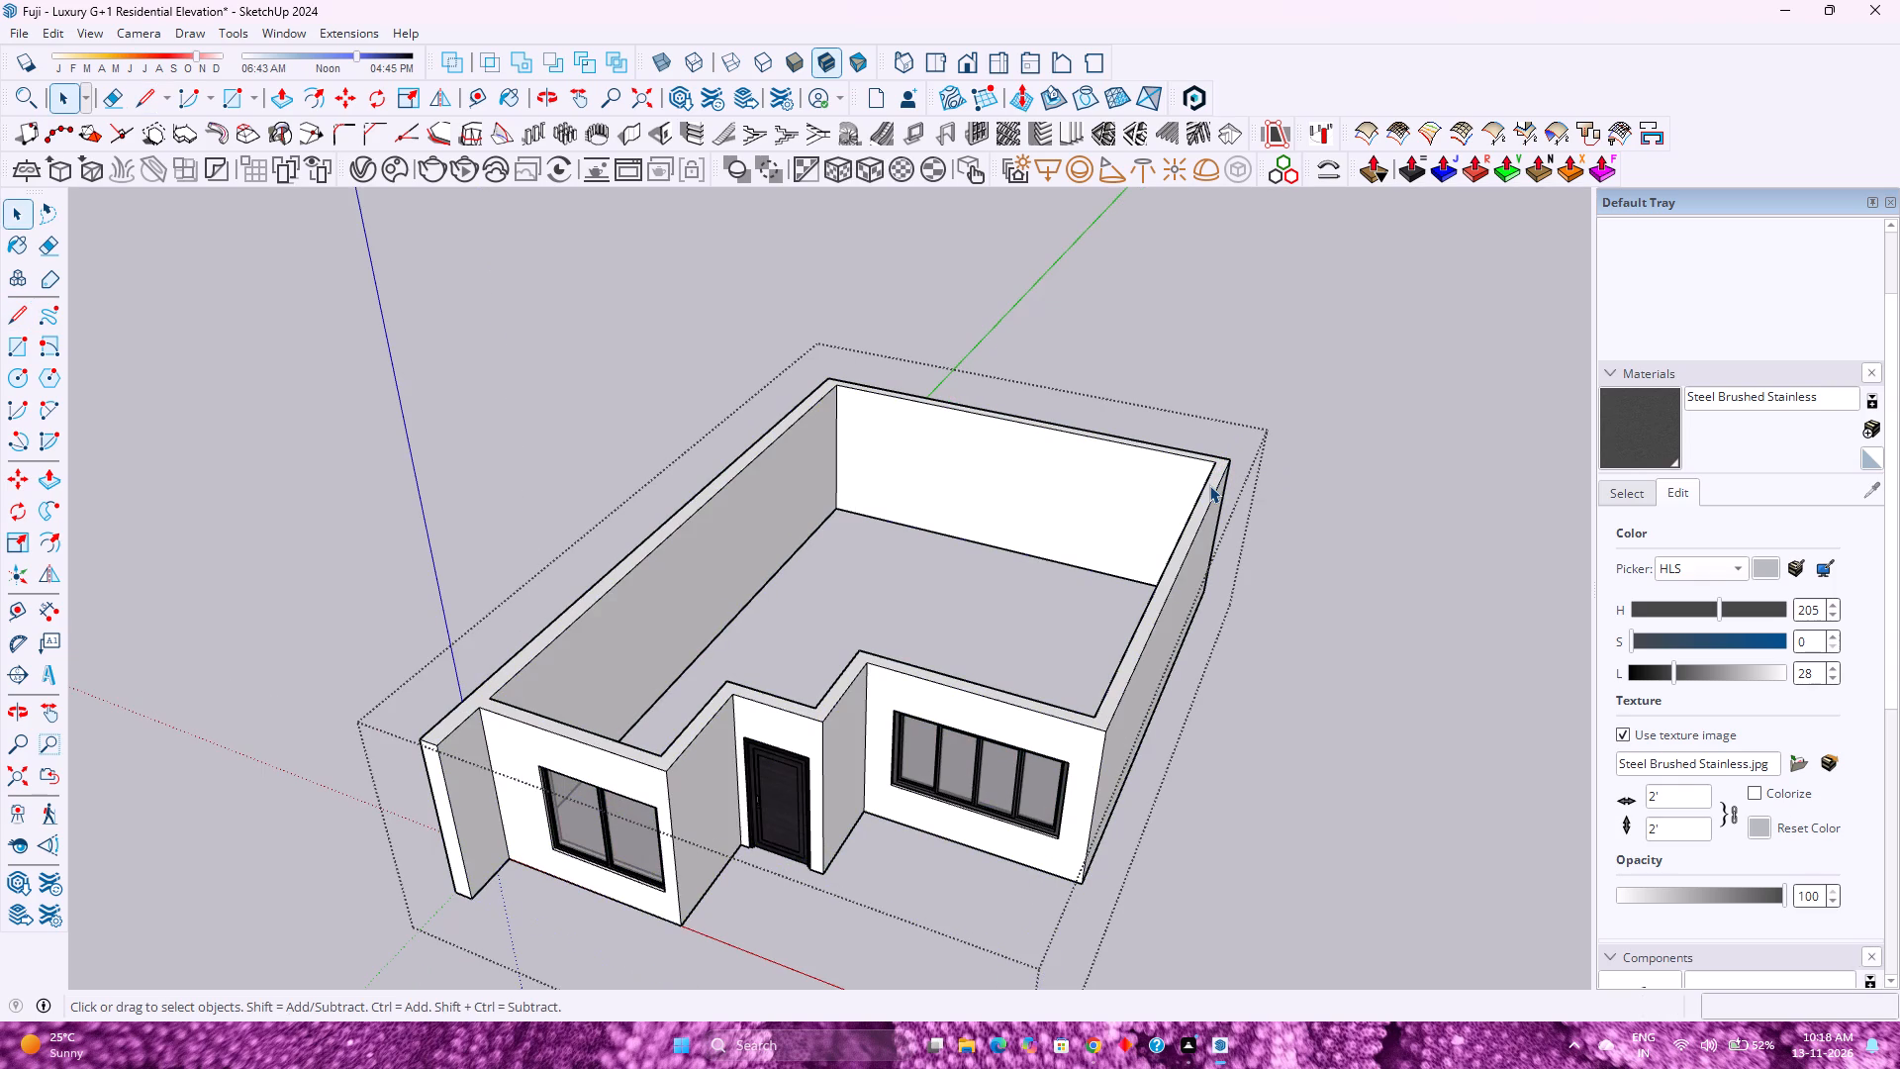
scroll(1212, 504, "up", 3)
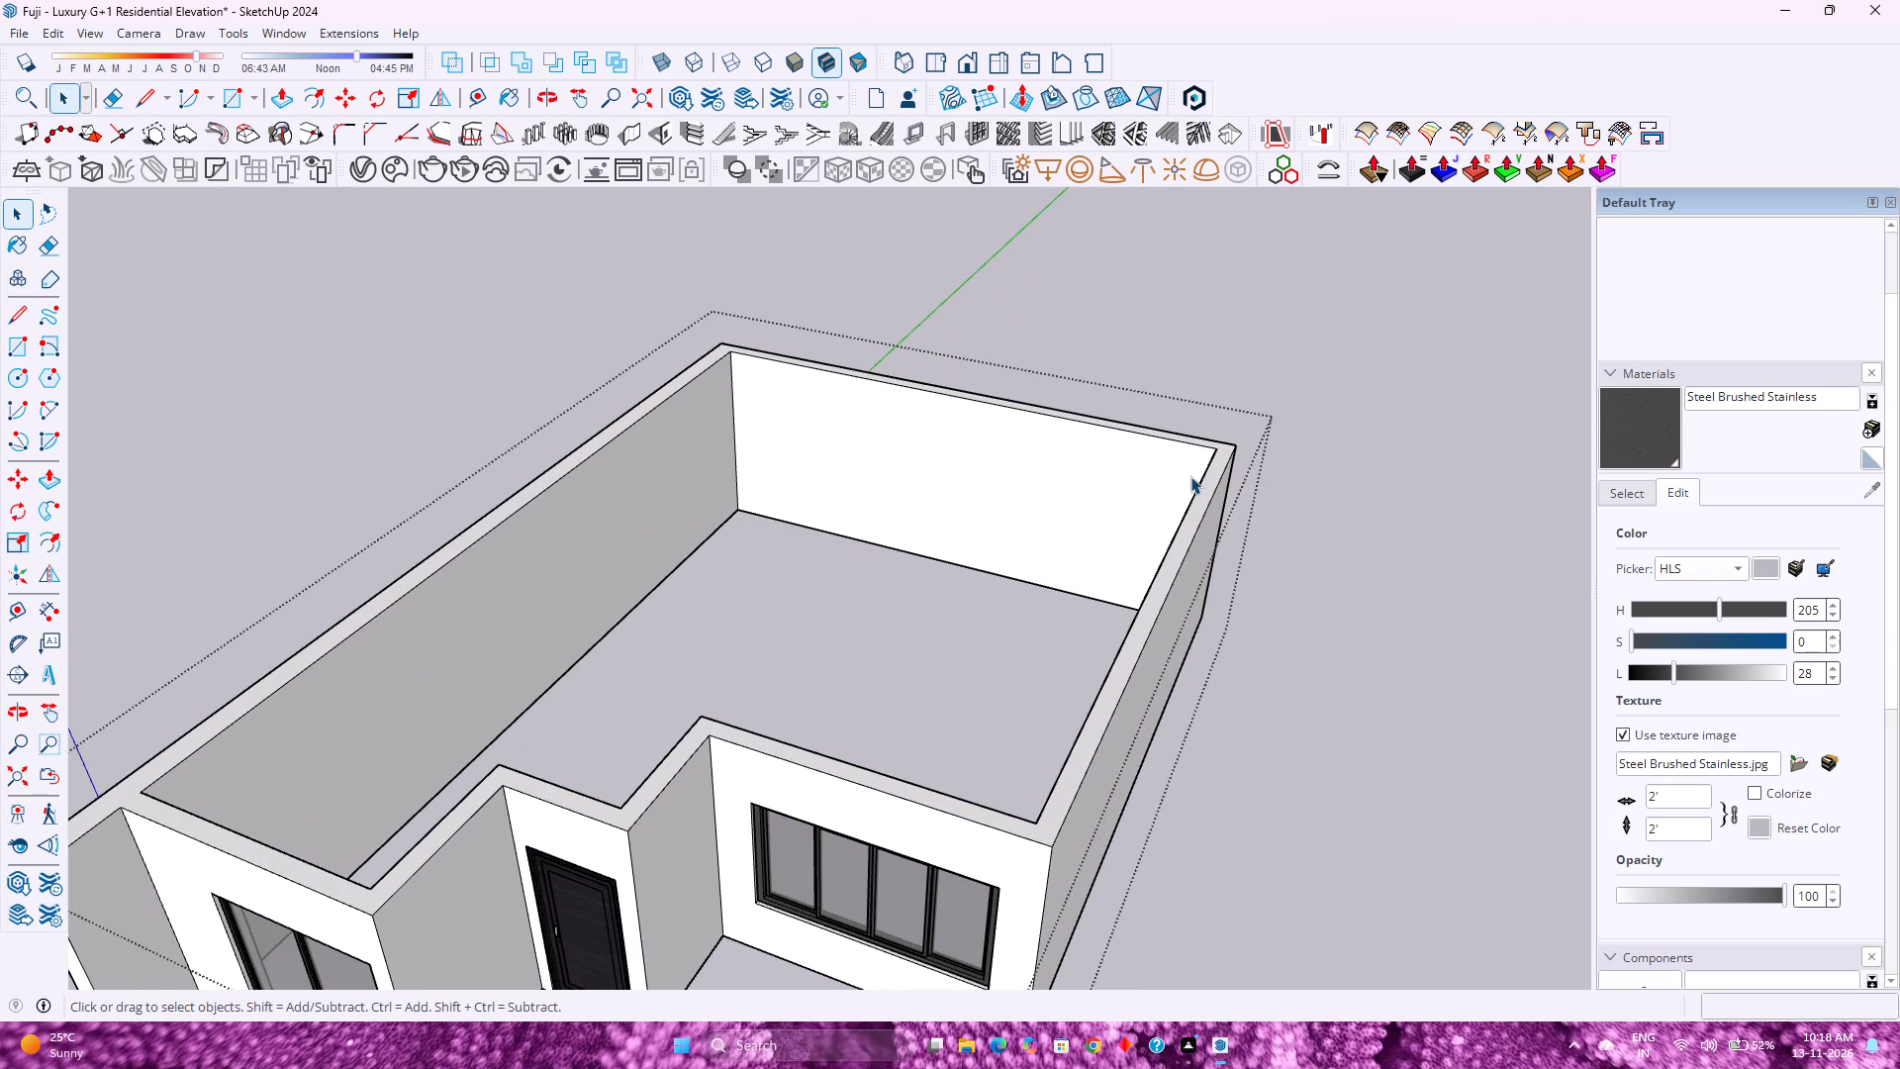
left_click(138, 87)
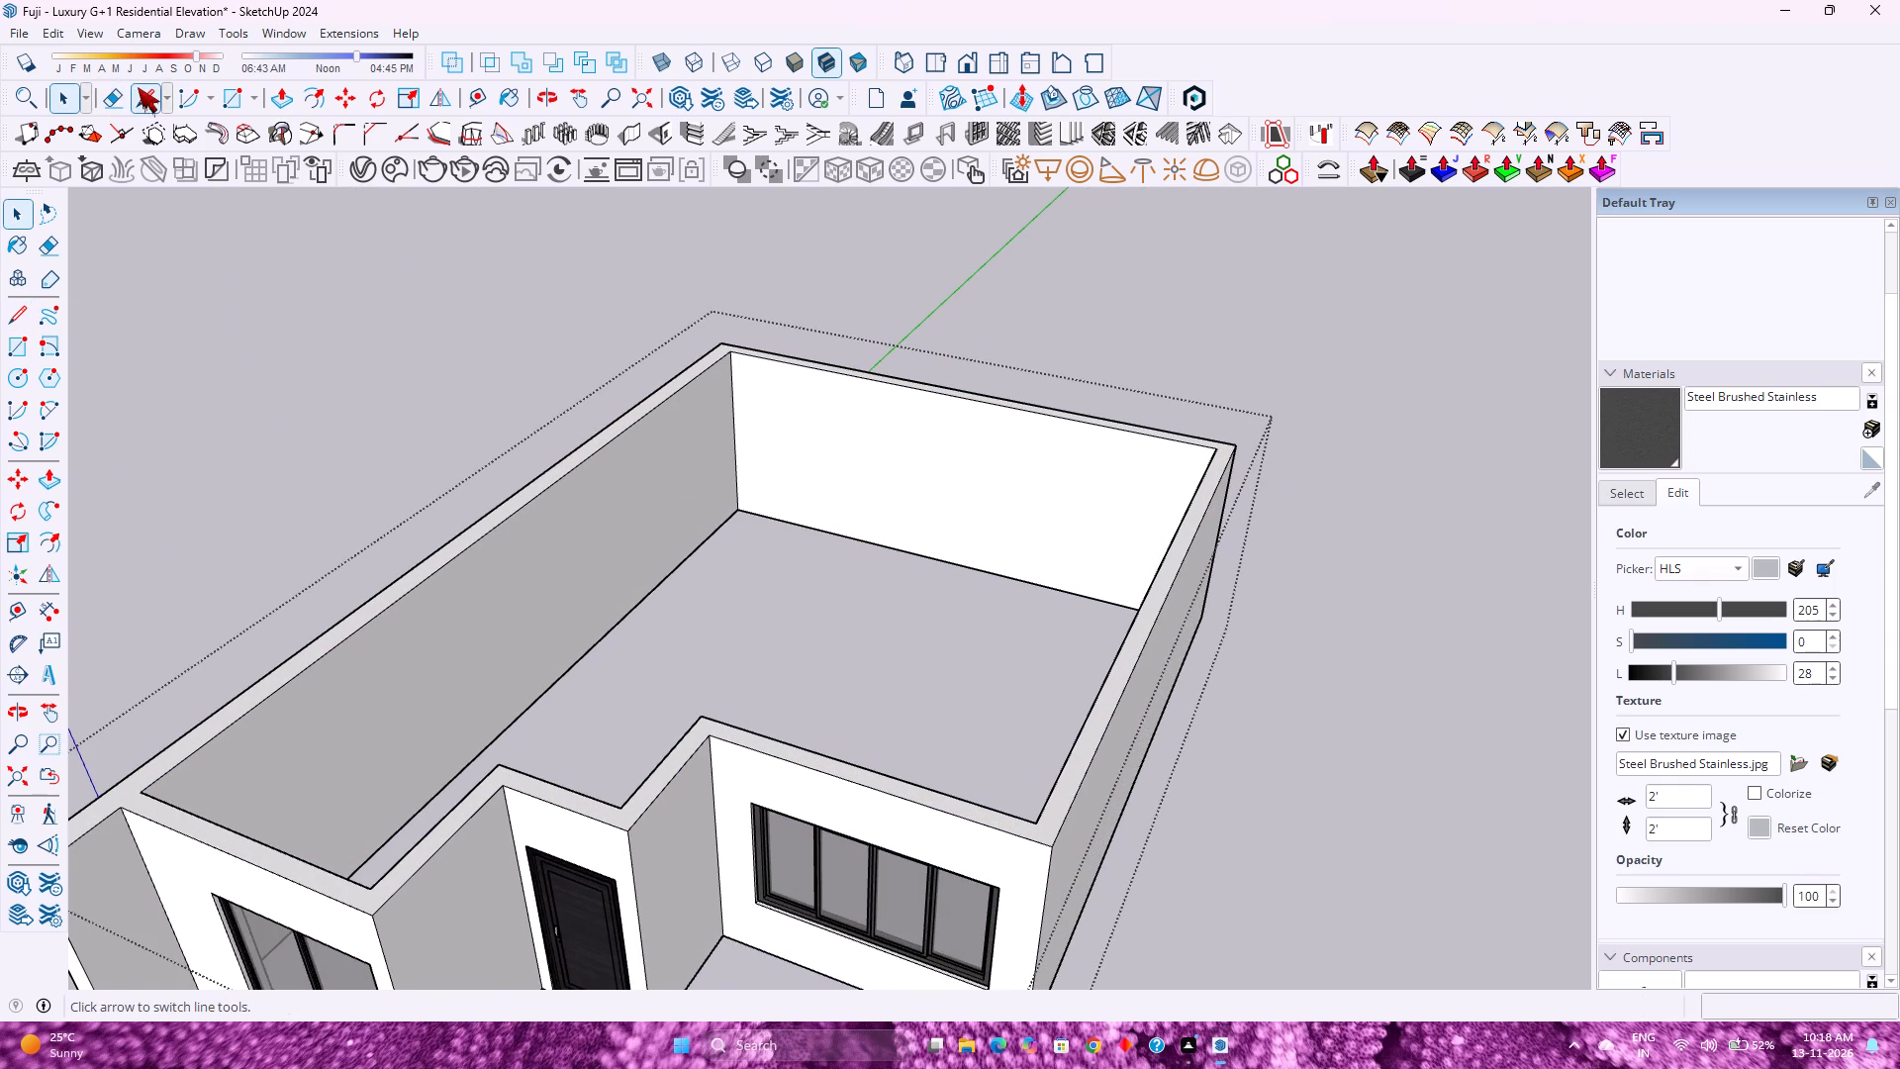
left_click(728, 349)
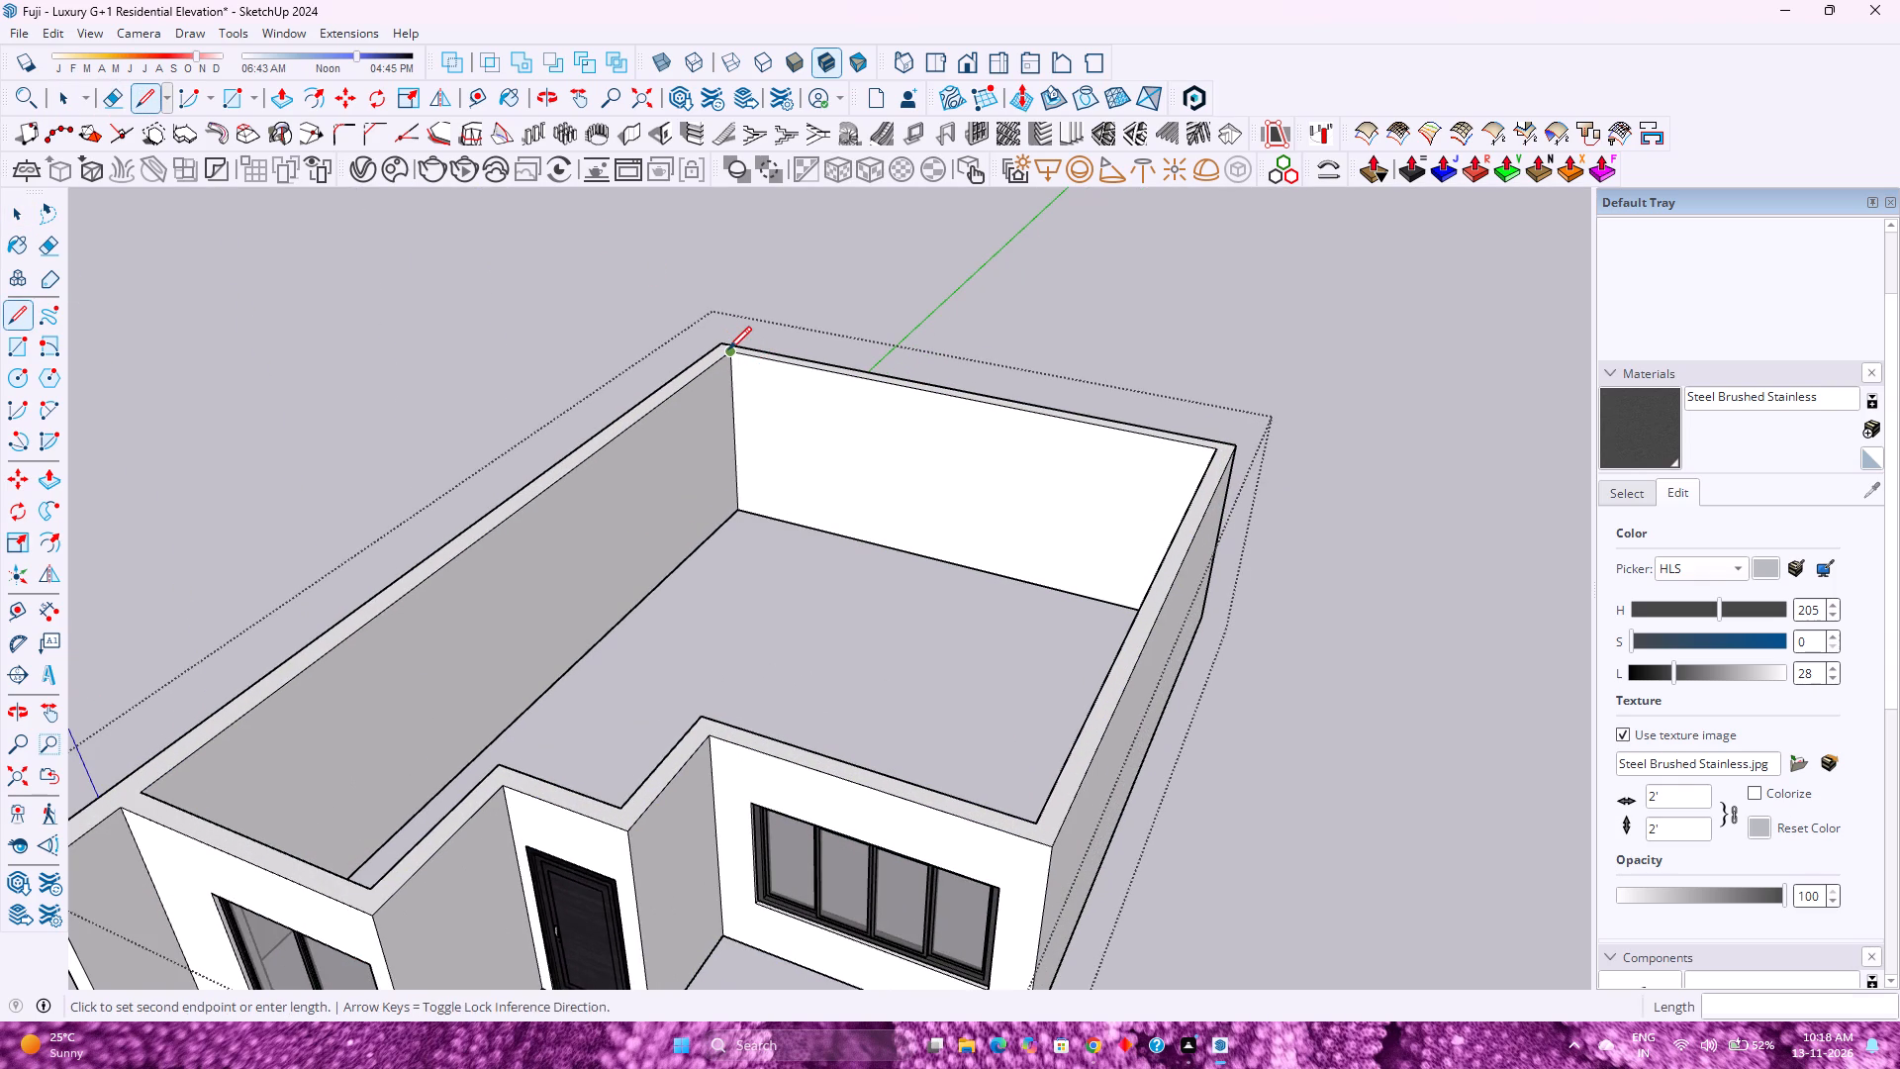
left_click(1211, 451)
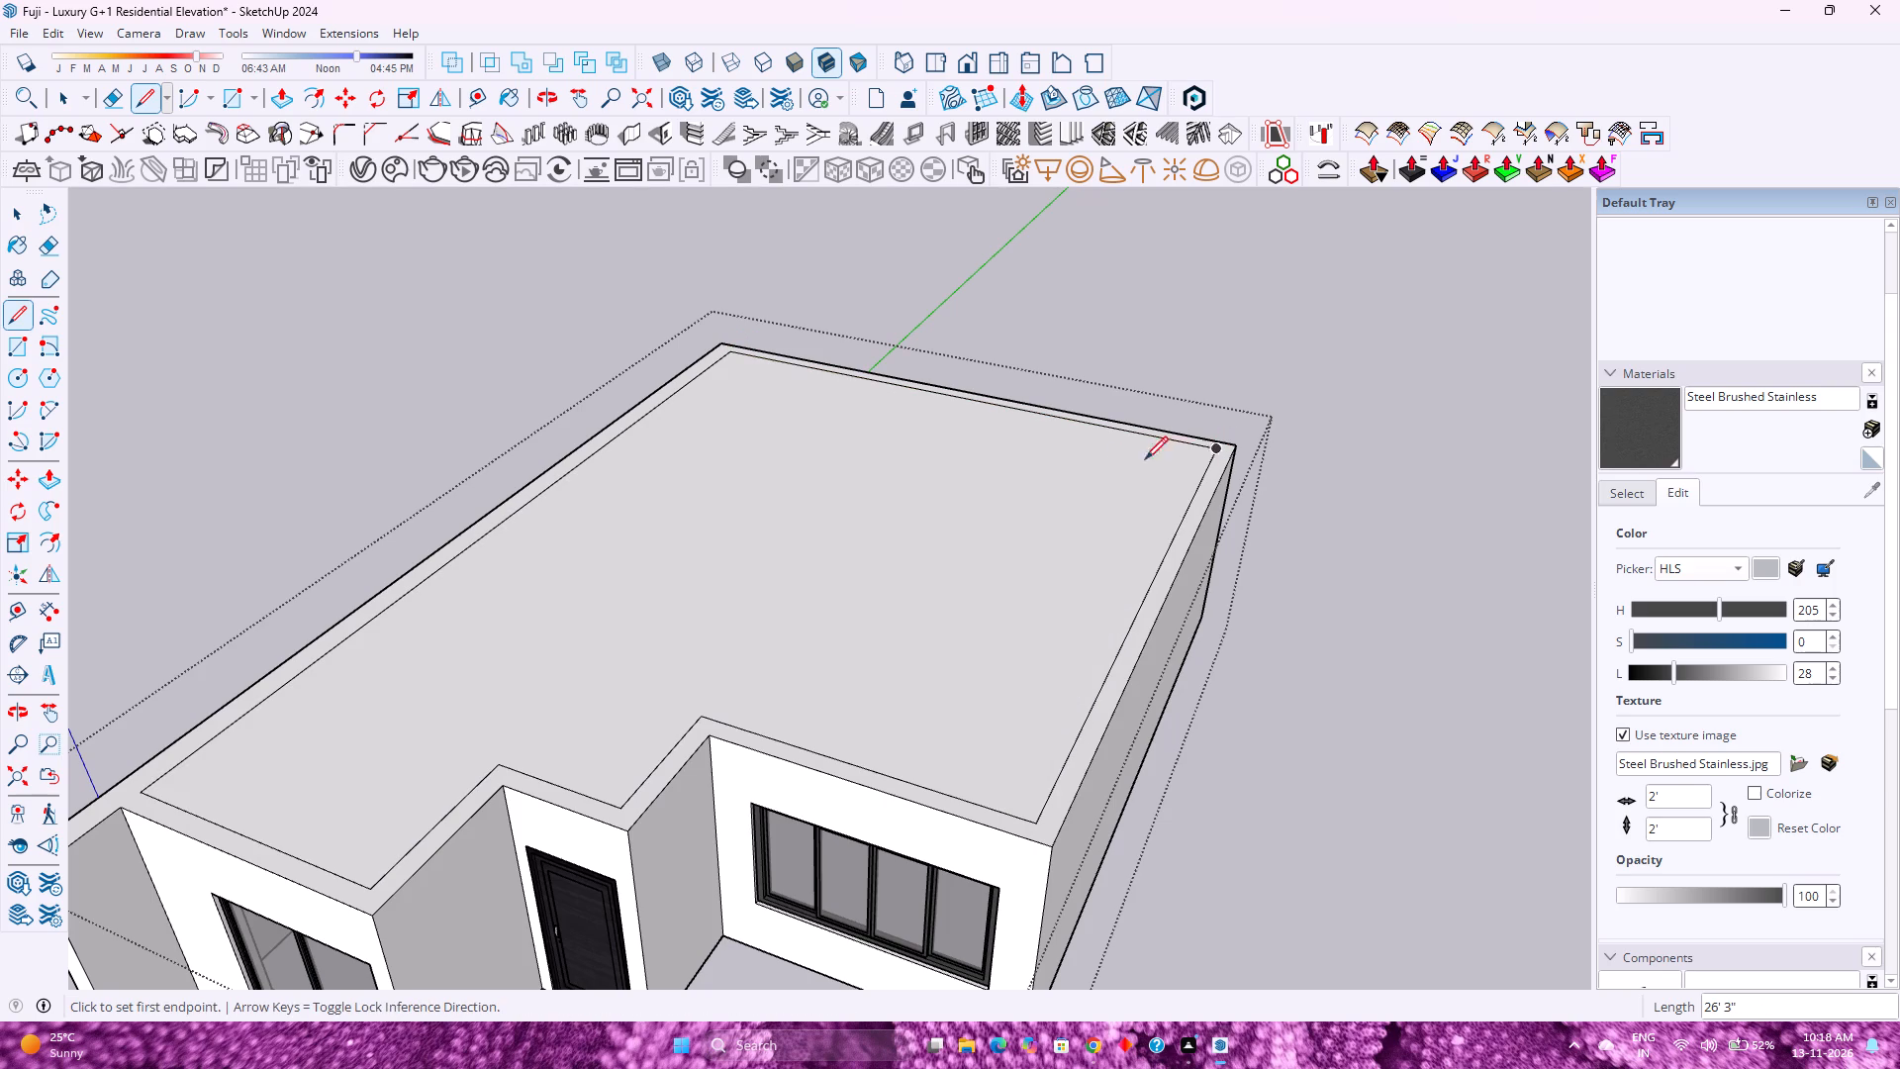
Copy the face enclosed by the wall tops with its boundary edges, and undo back to the open walls.
key("space")
double_click(1025, 558)
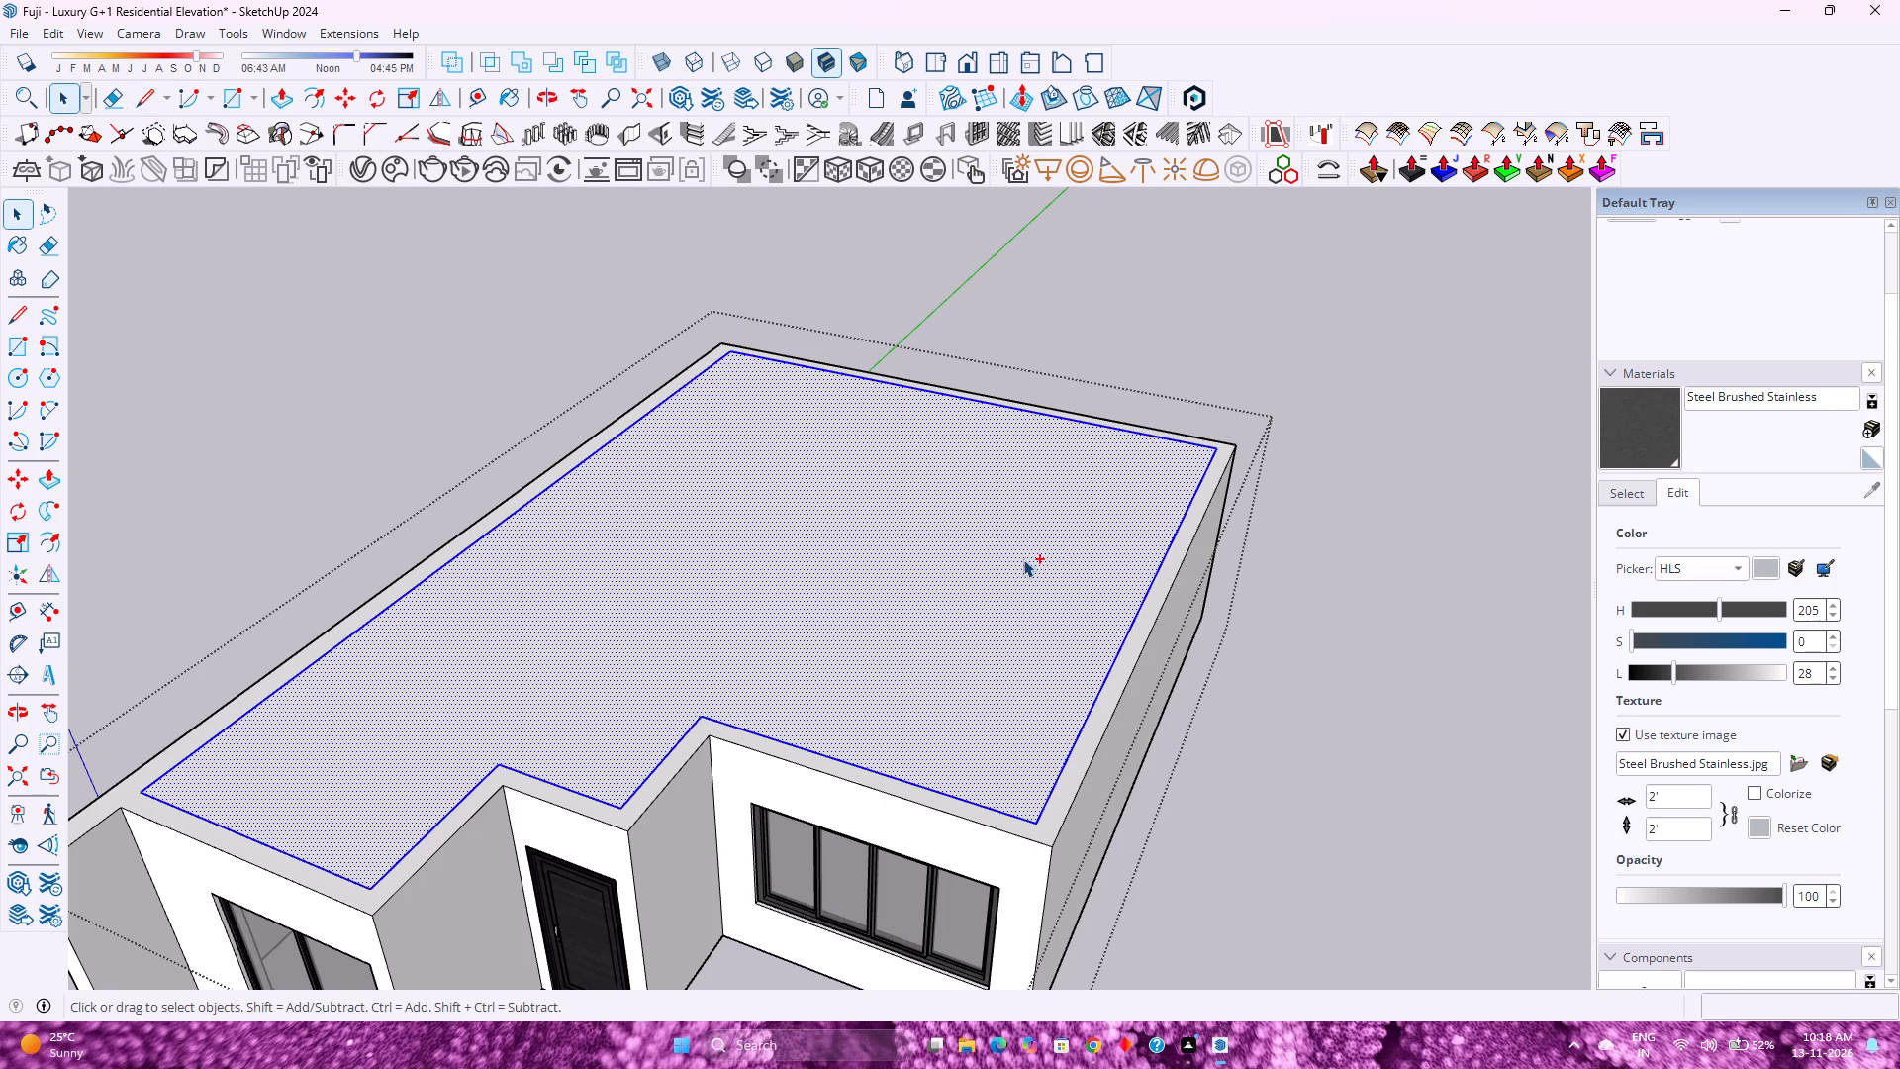
key("ctrl+c")
key("ctrl+x")
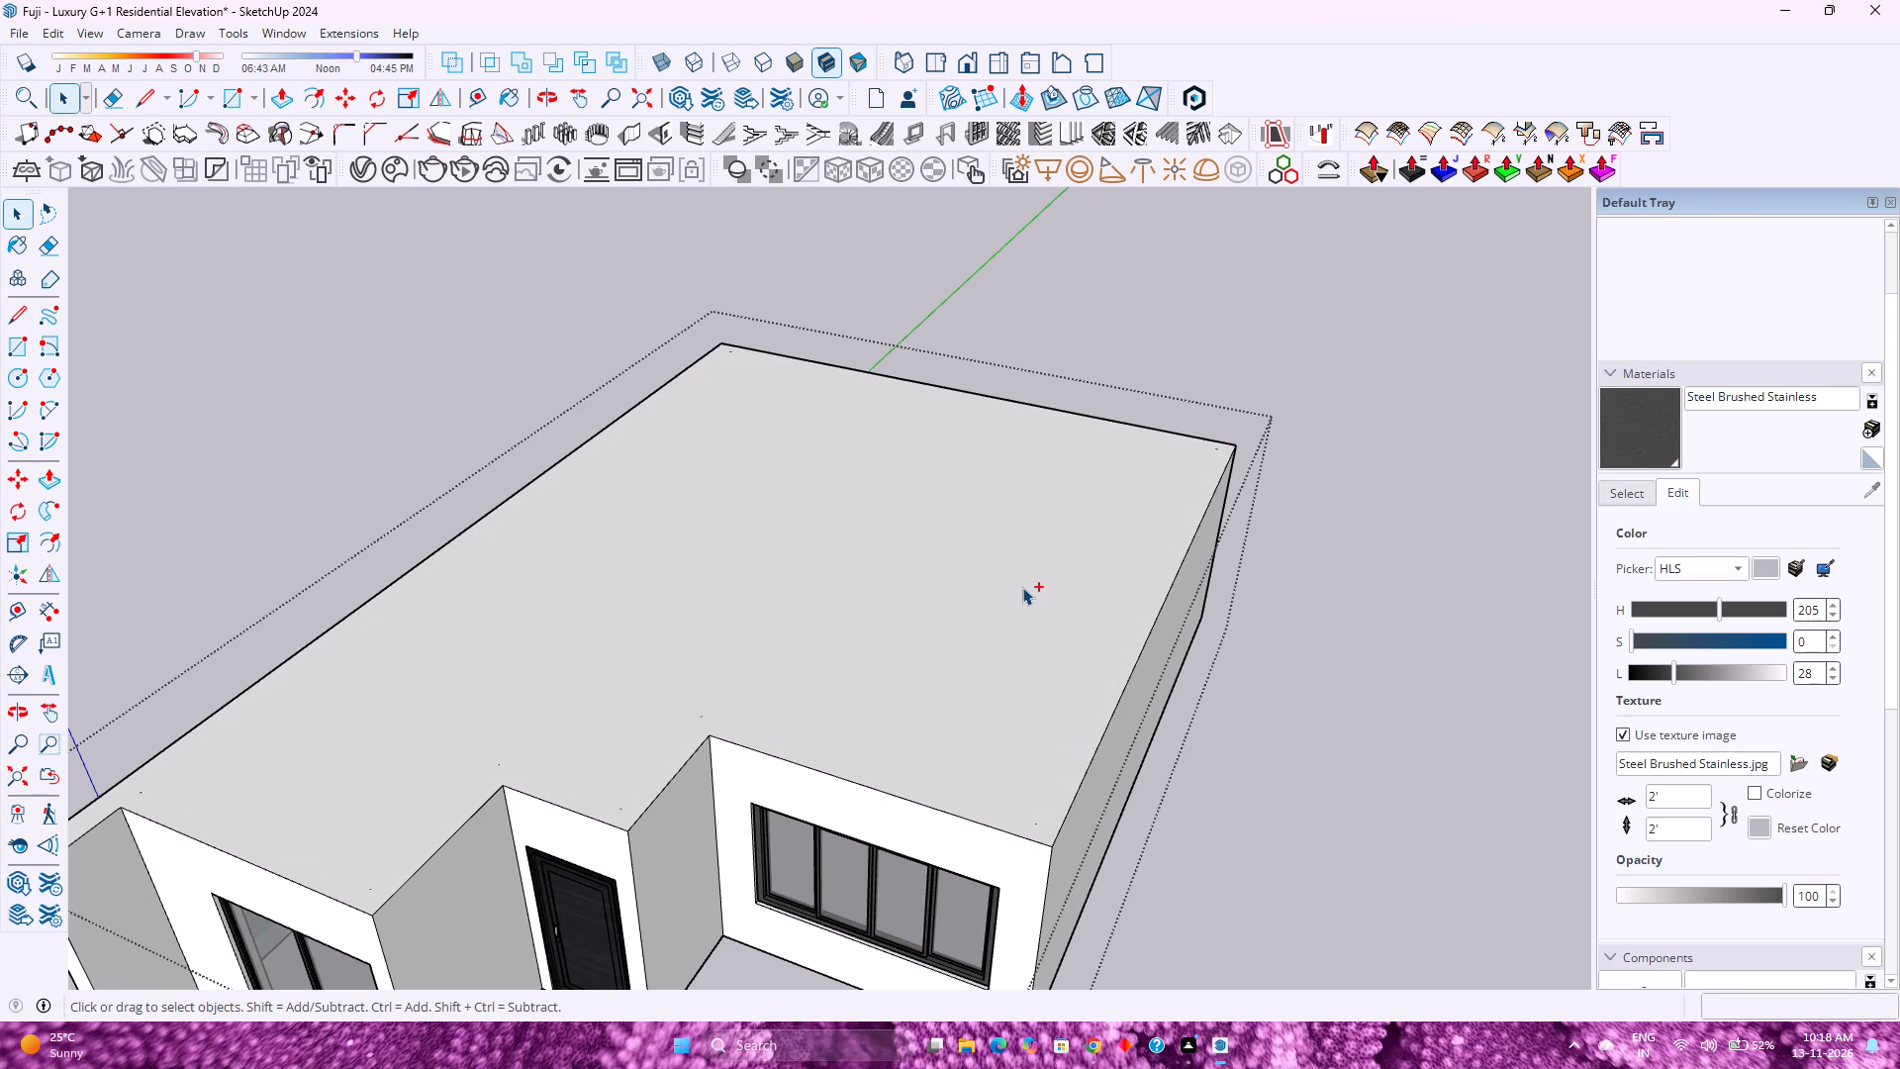
key("ctrl+z")
key("ctrl+z")
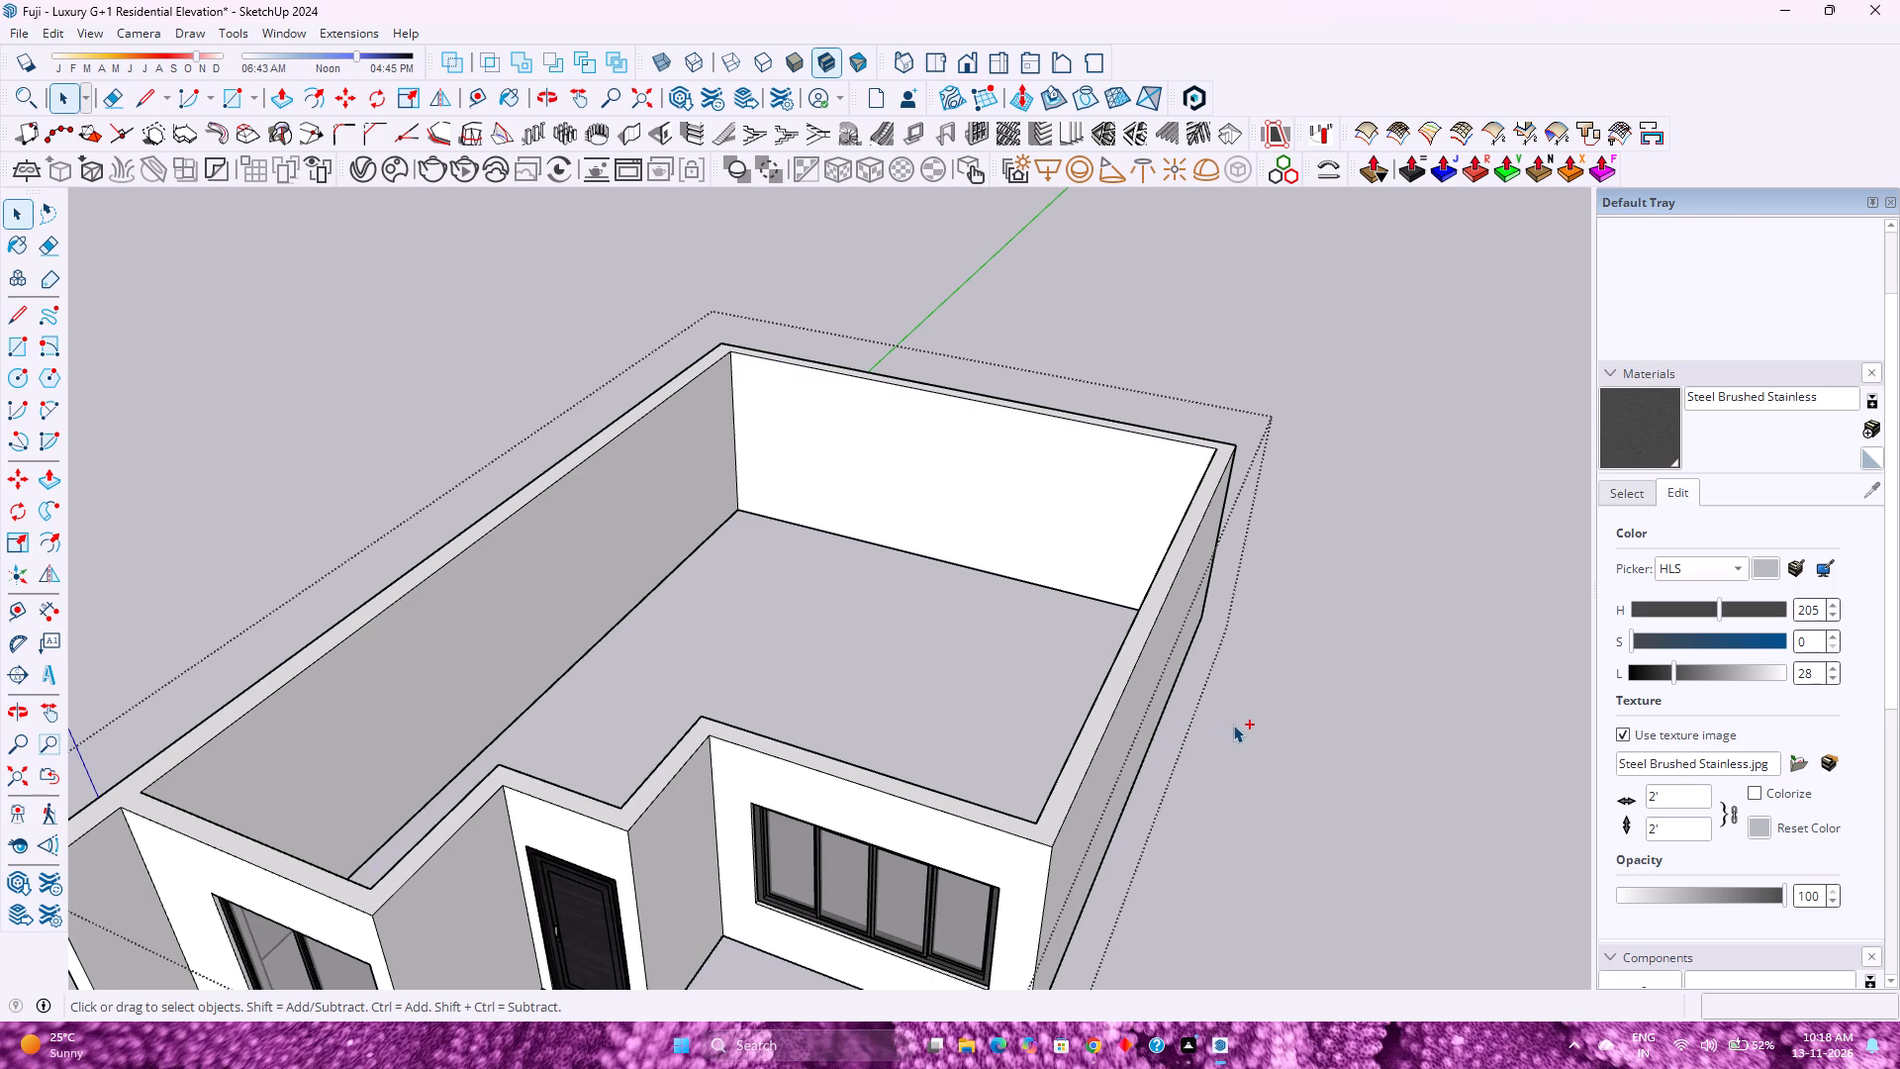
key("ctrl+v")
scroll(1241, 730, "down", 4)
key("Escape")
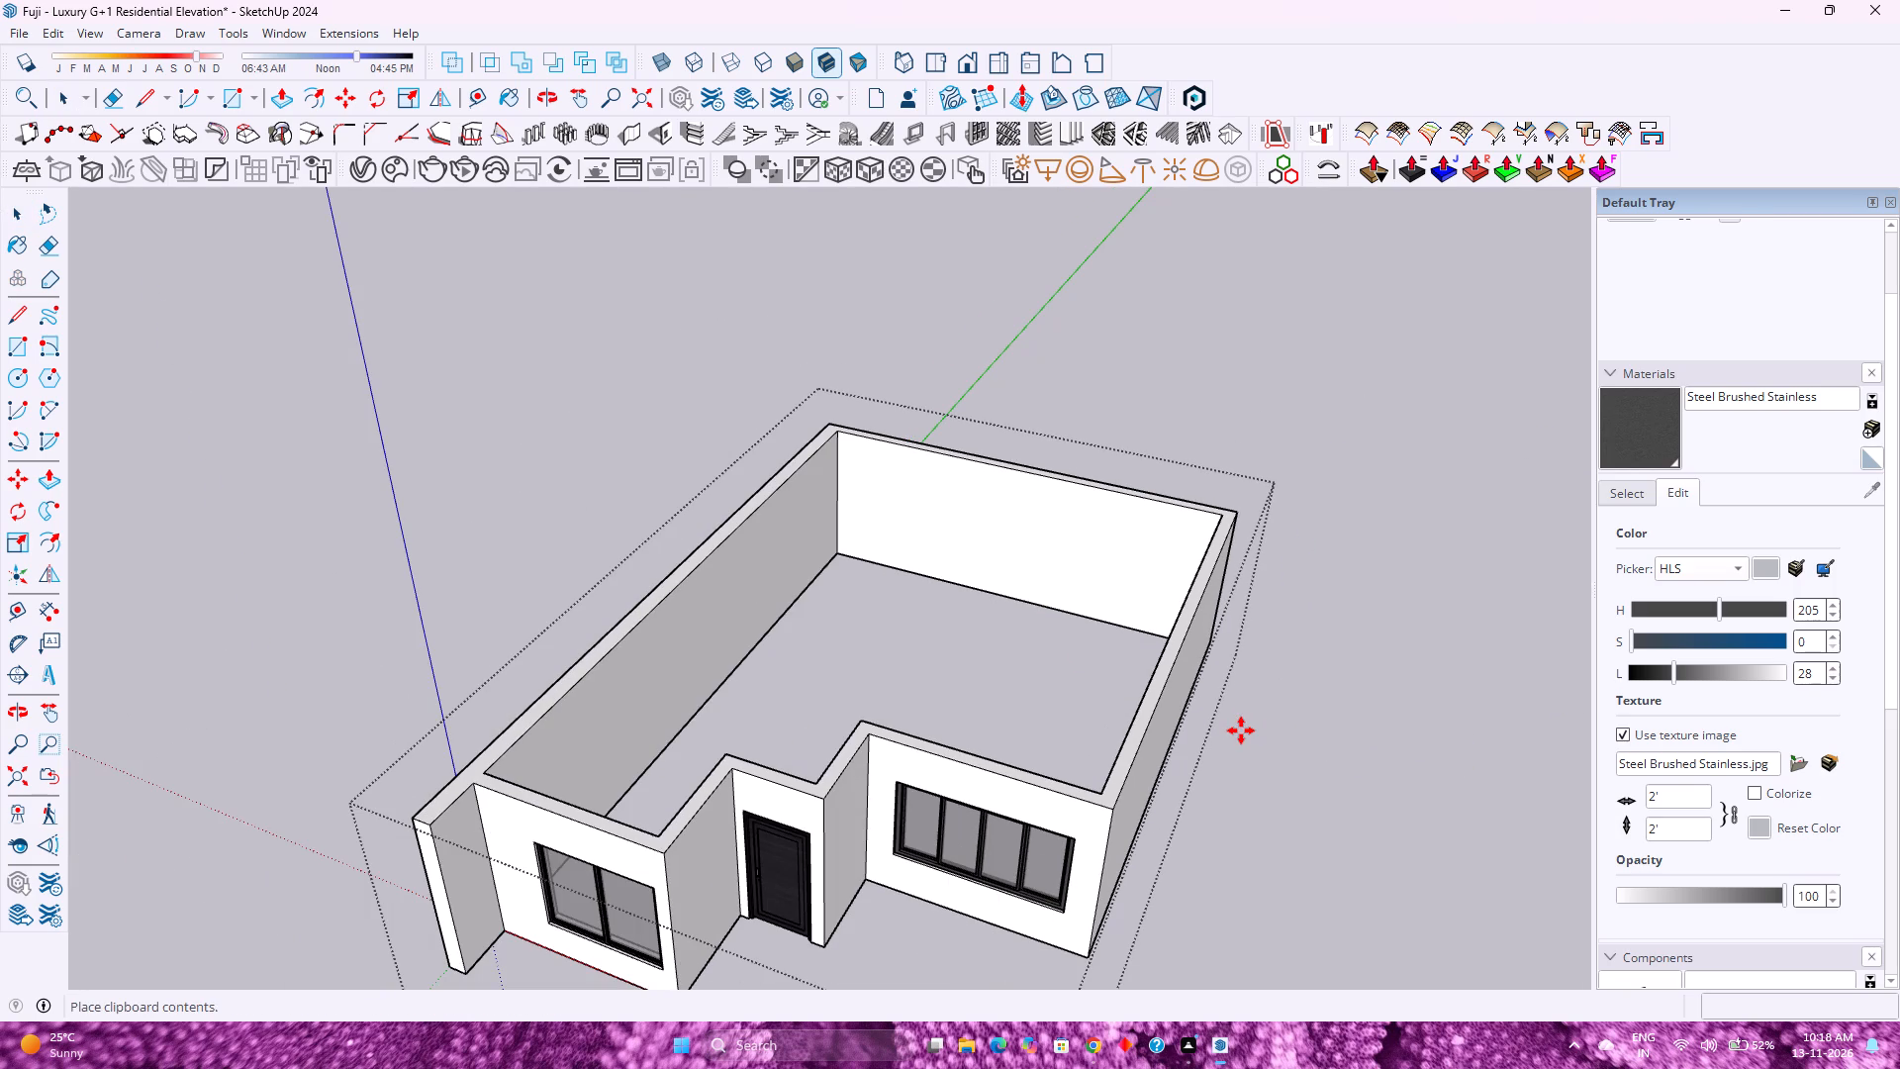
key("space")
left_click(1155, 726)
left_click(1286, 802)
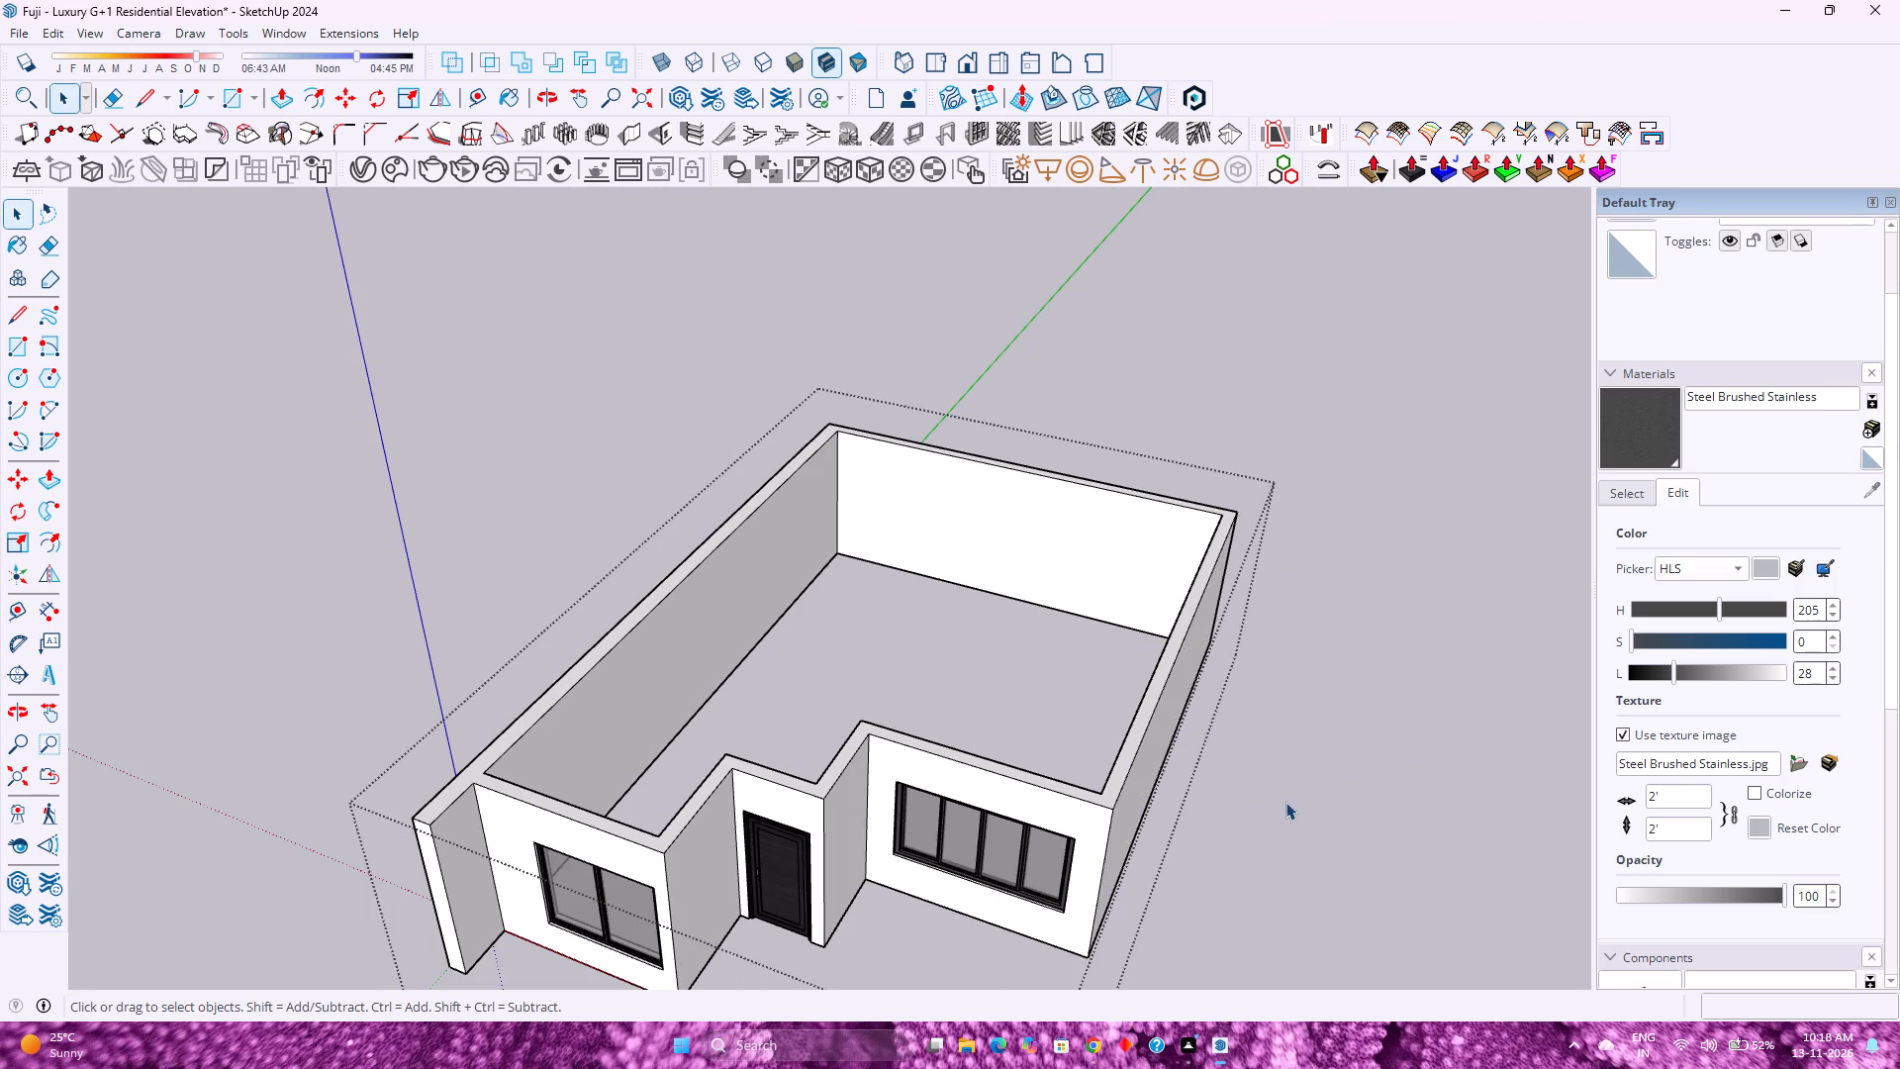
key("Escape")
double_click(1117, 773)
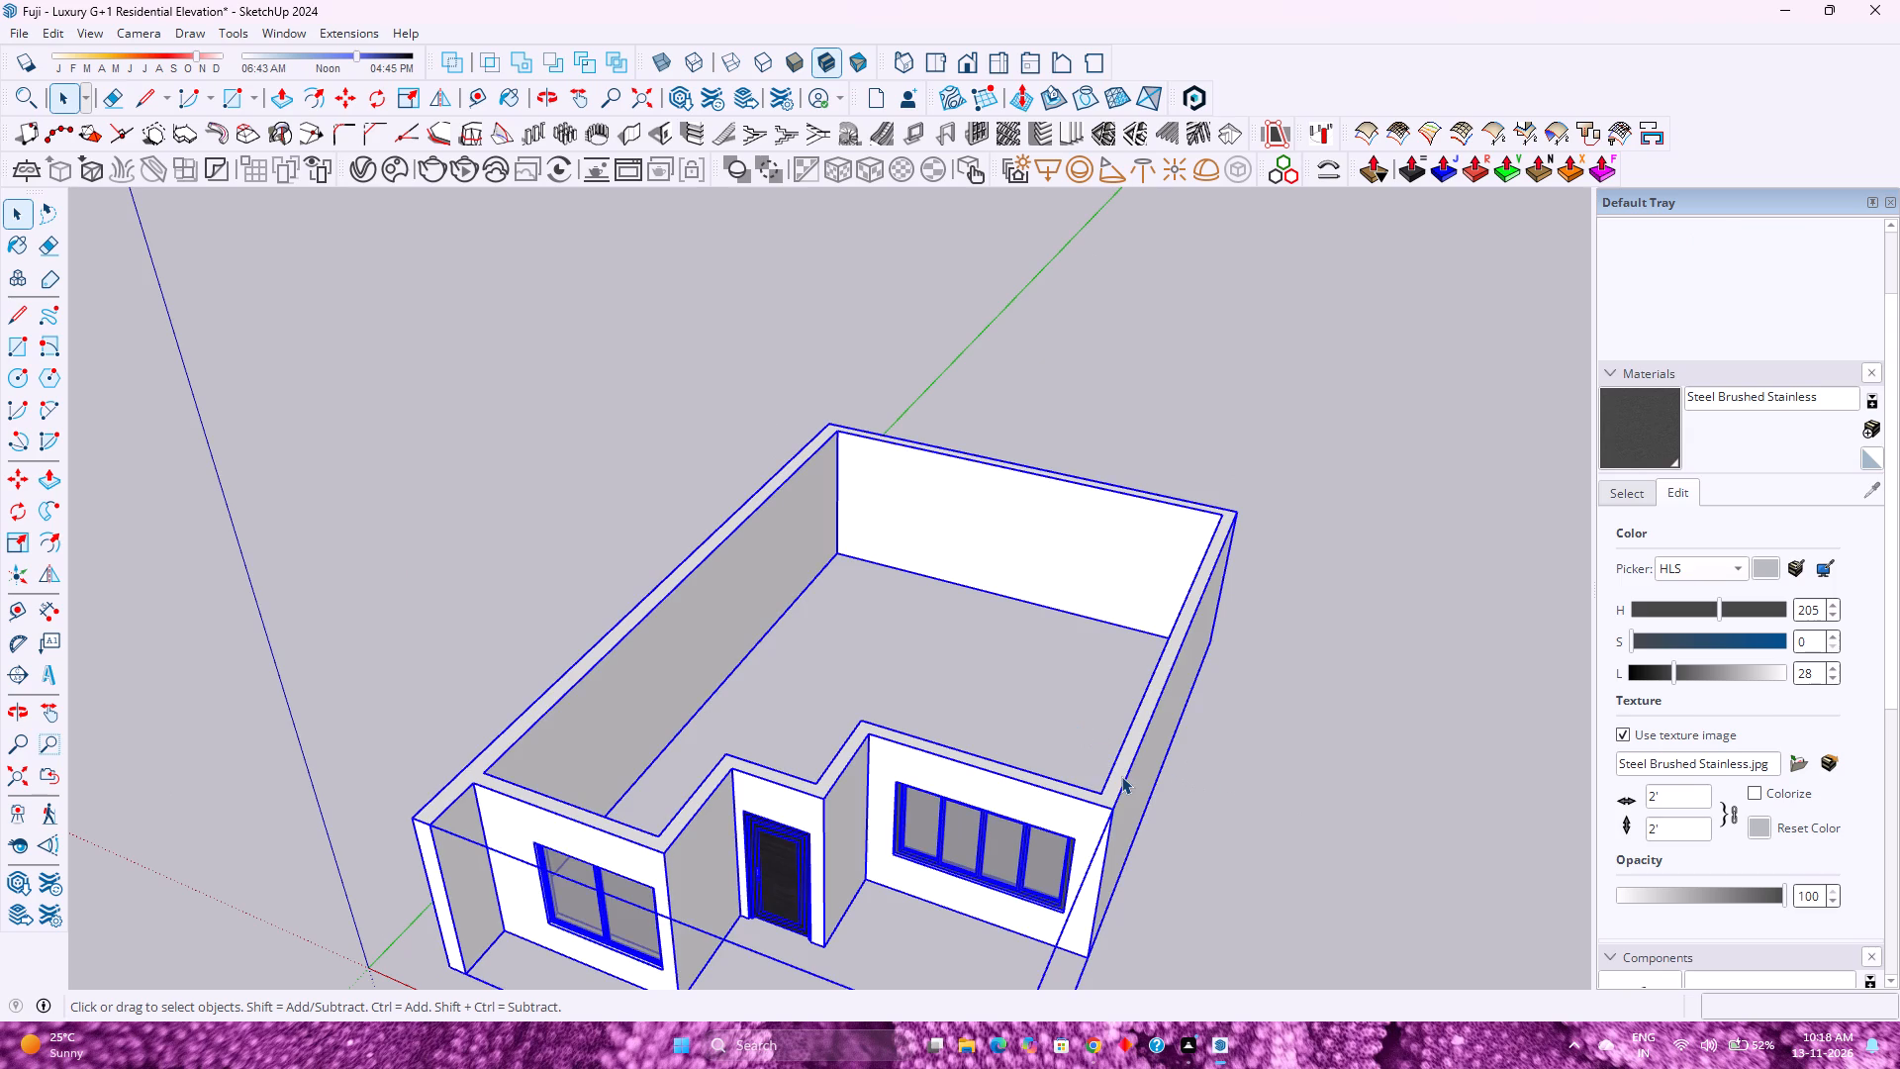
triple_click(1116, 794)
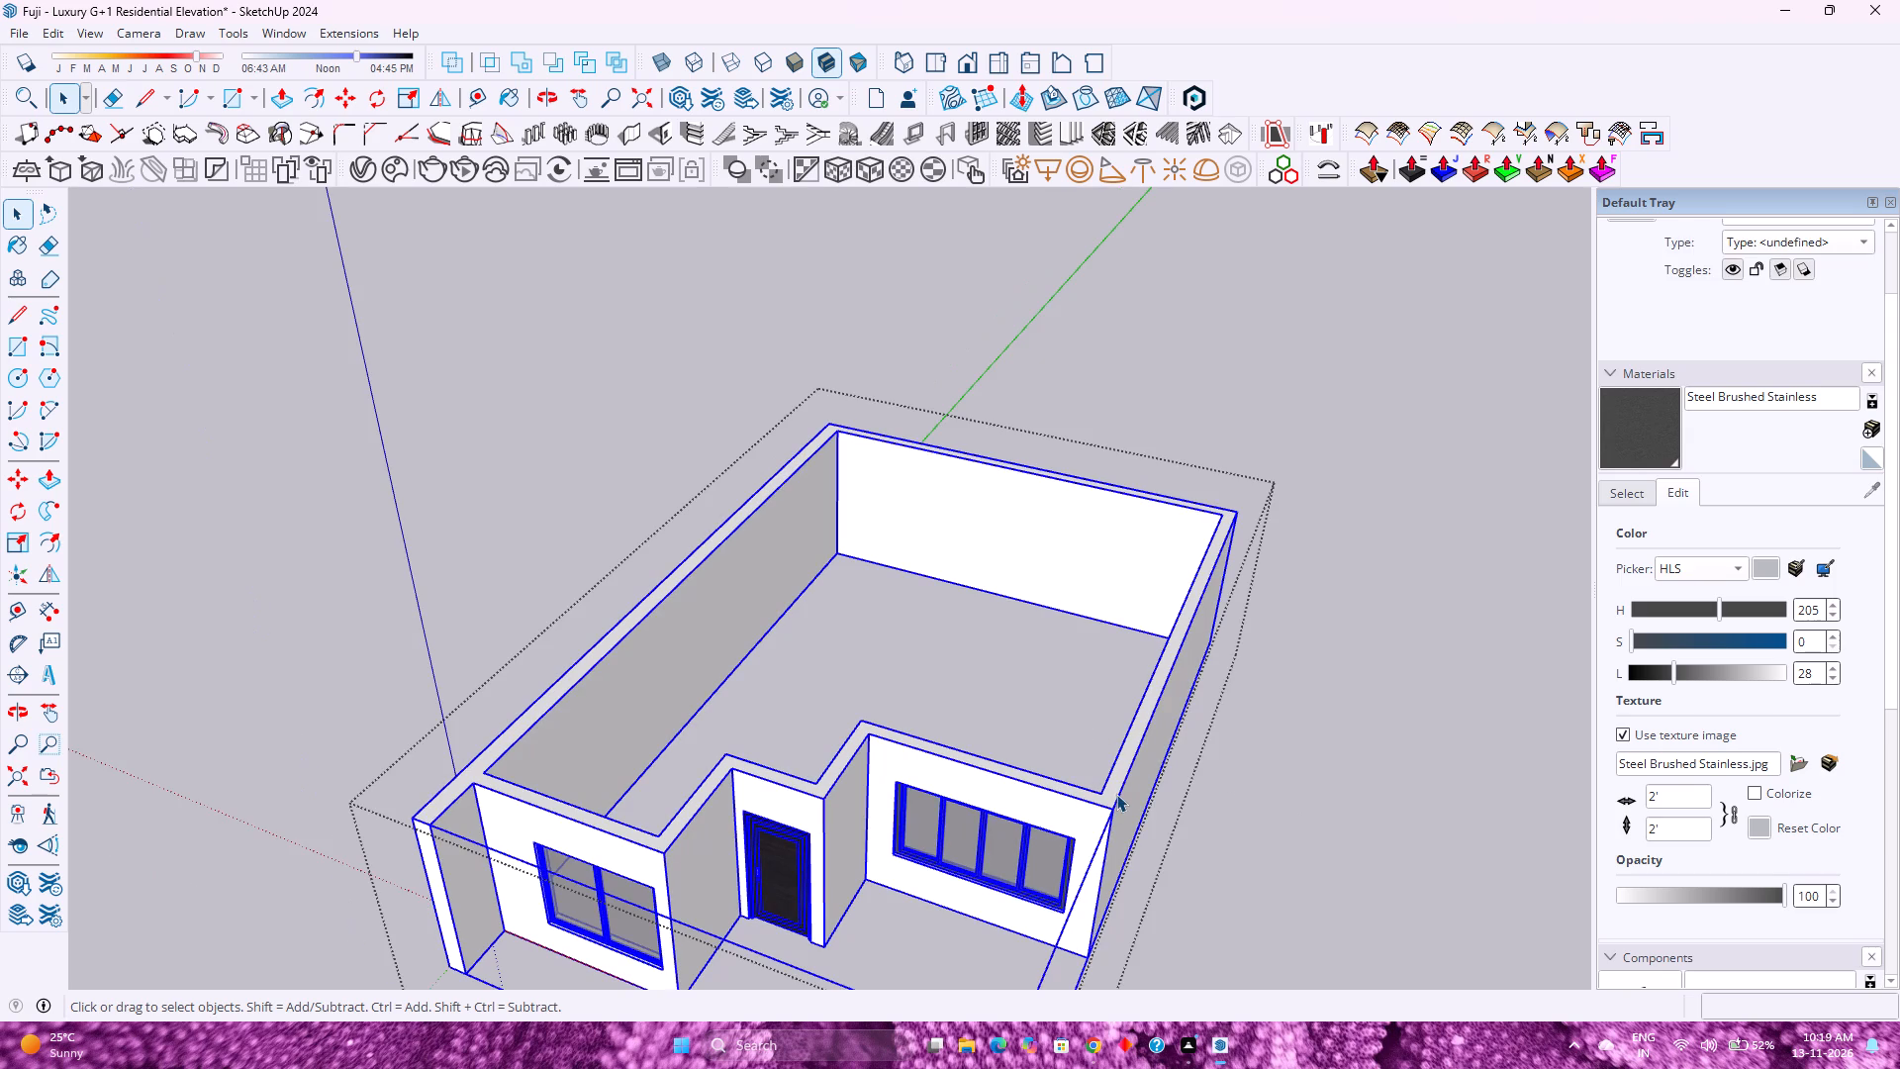
Paste the copied face level with the wall tops, aligned to their inner corner, and make it a group.
key("ctrl+v")
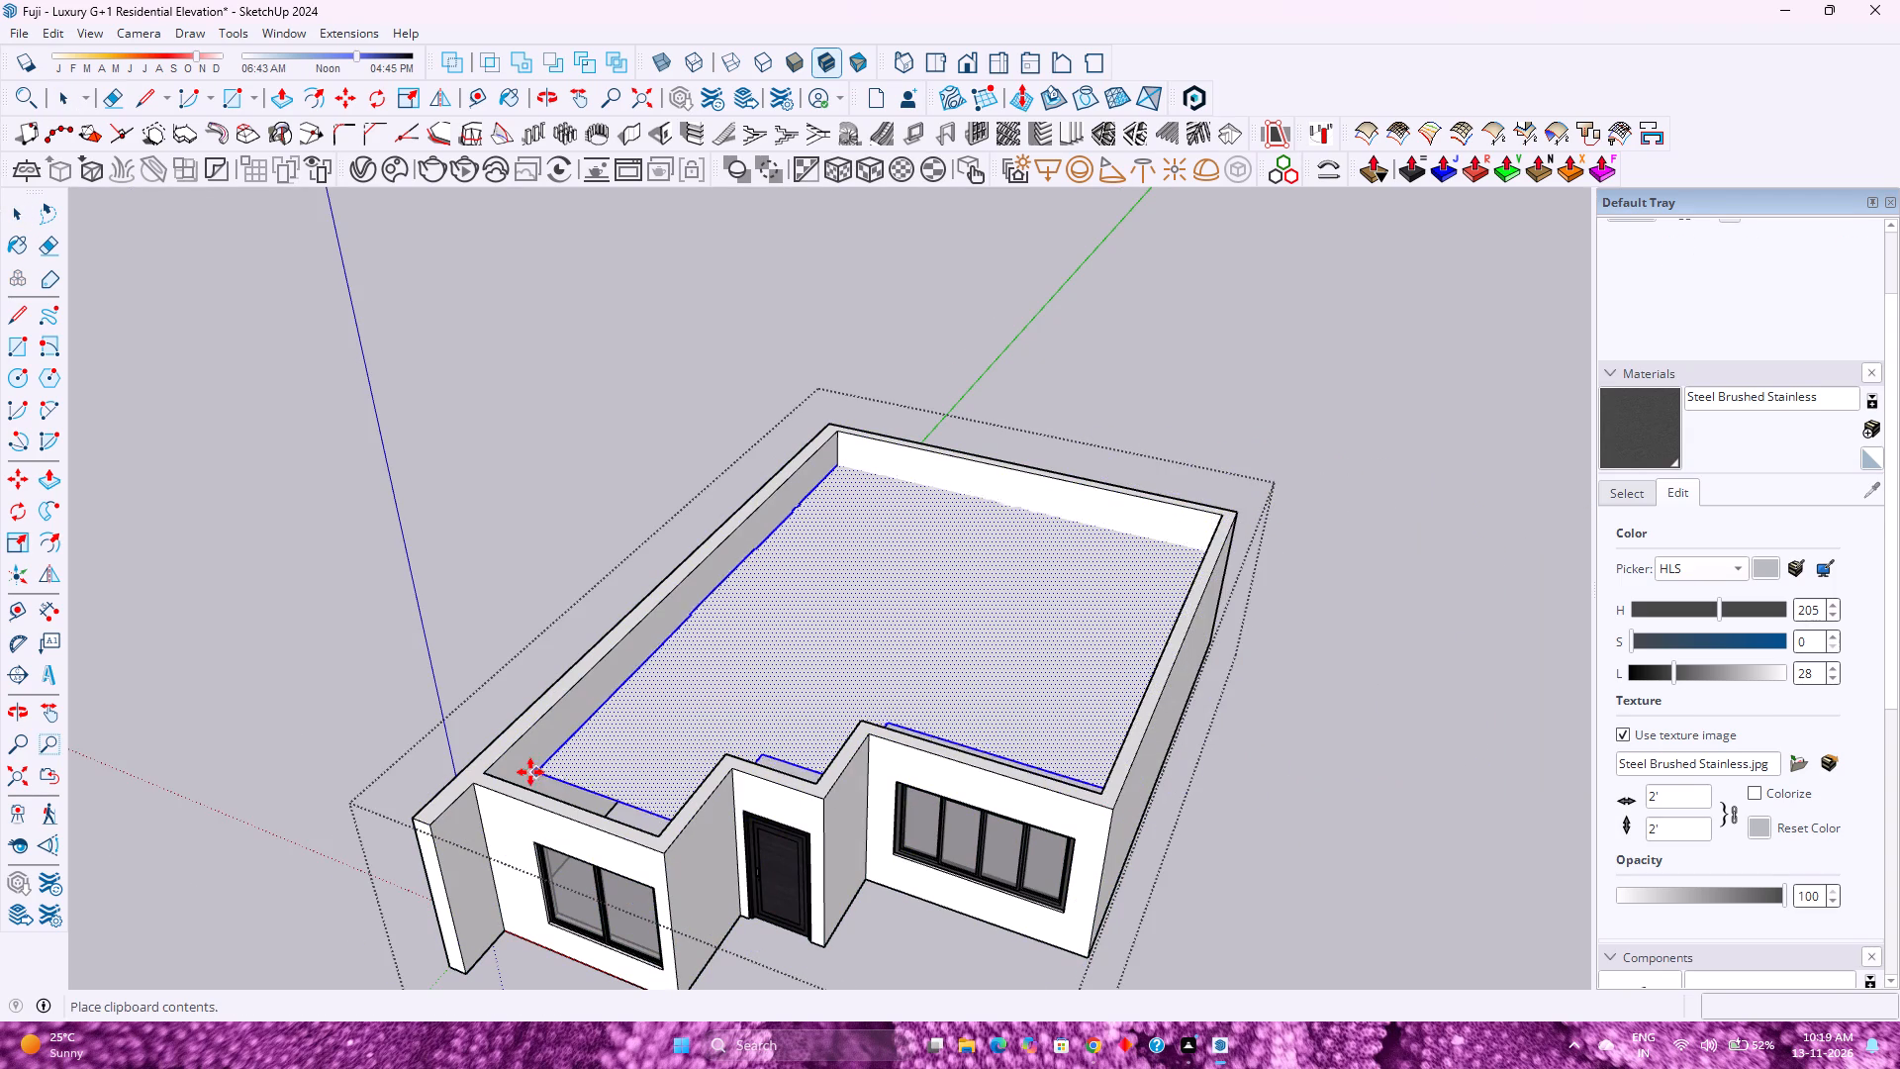
left_click(485, 769)
right_click(760, 705)
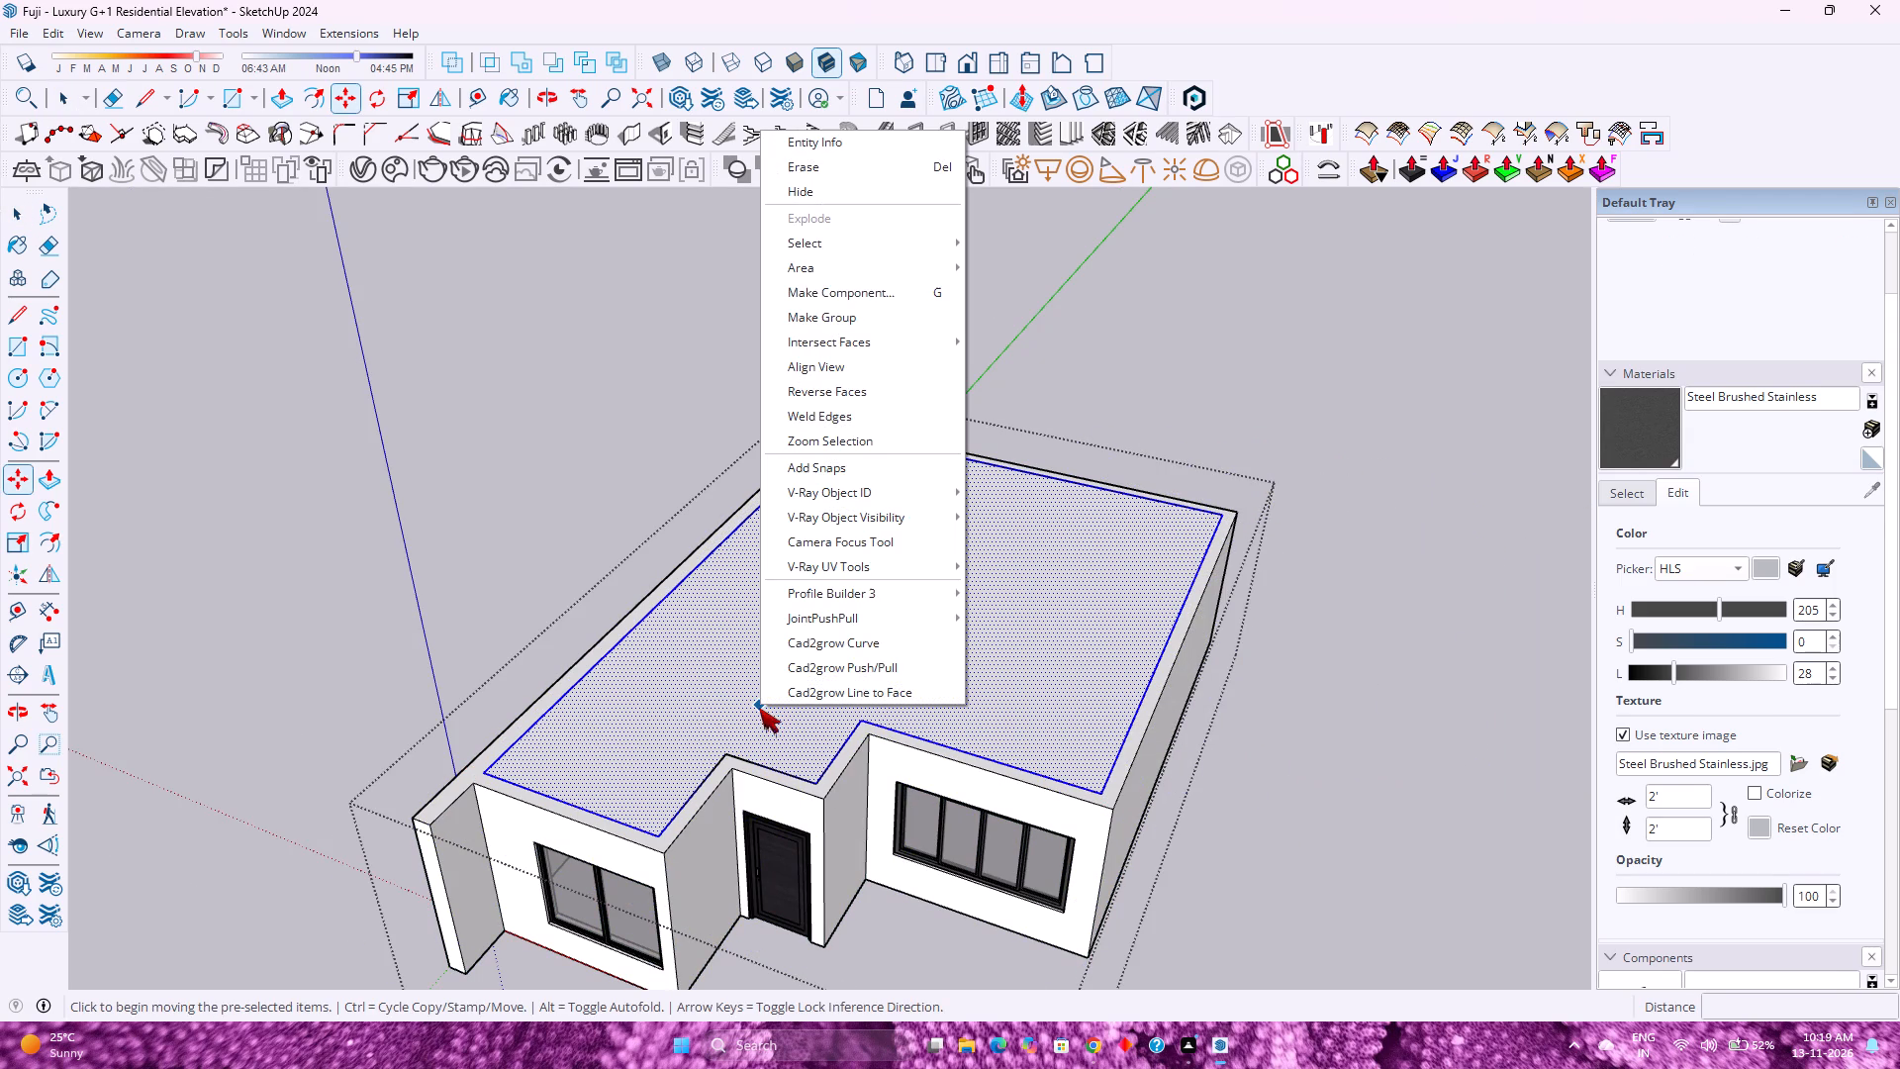
left_click(886, 312)
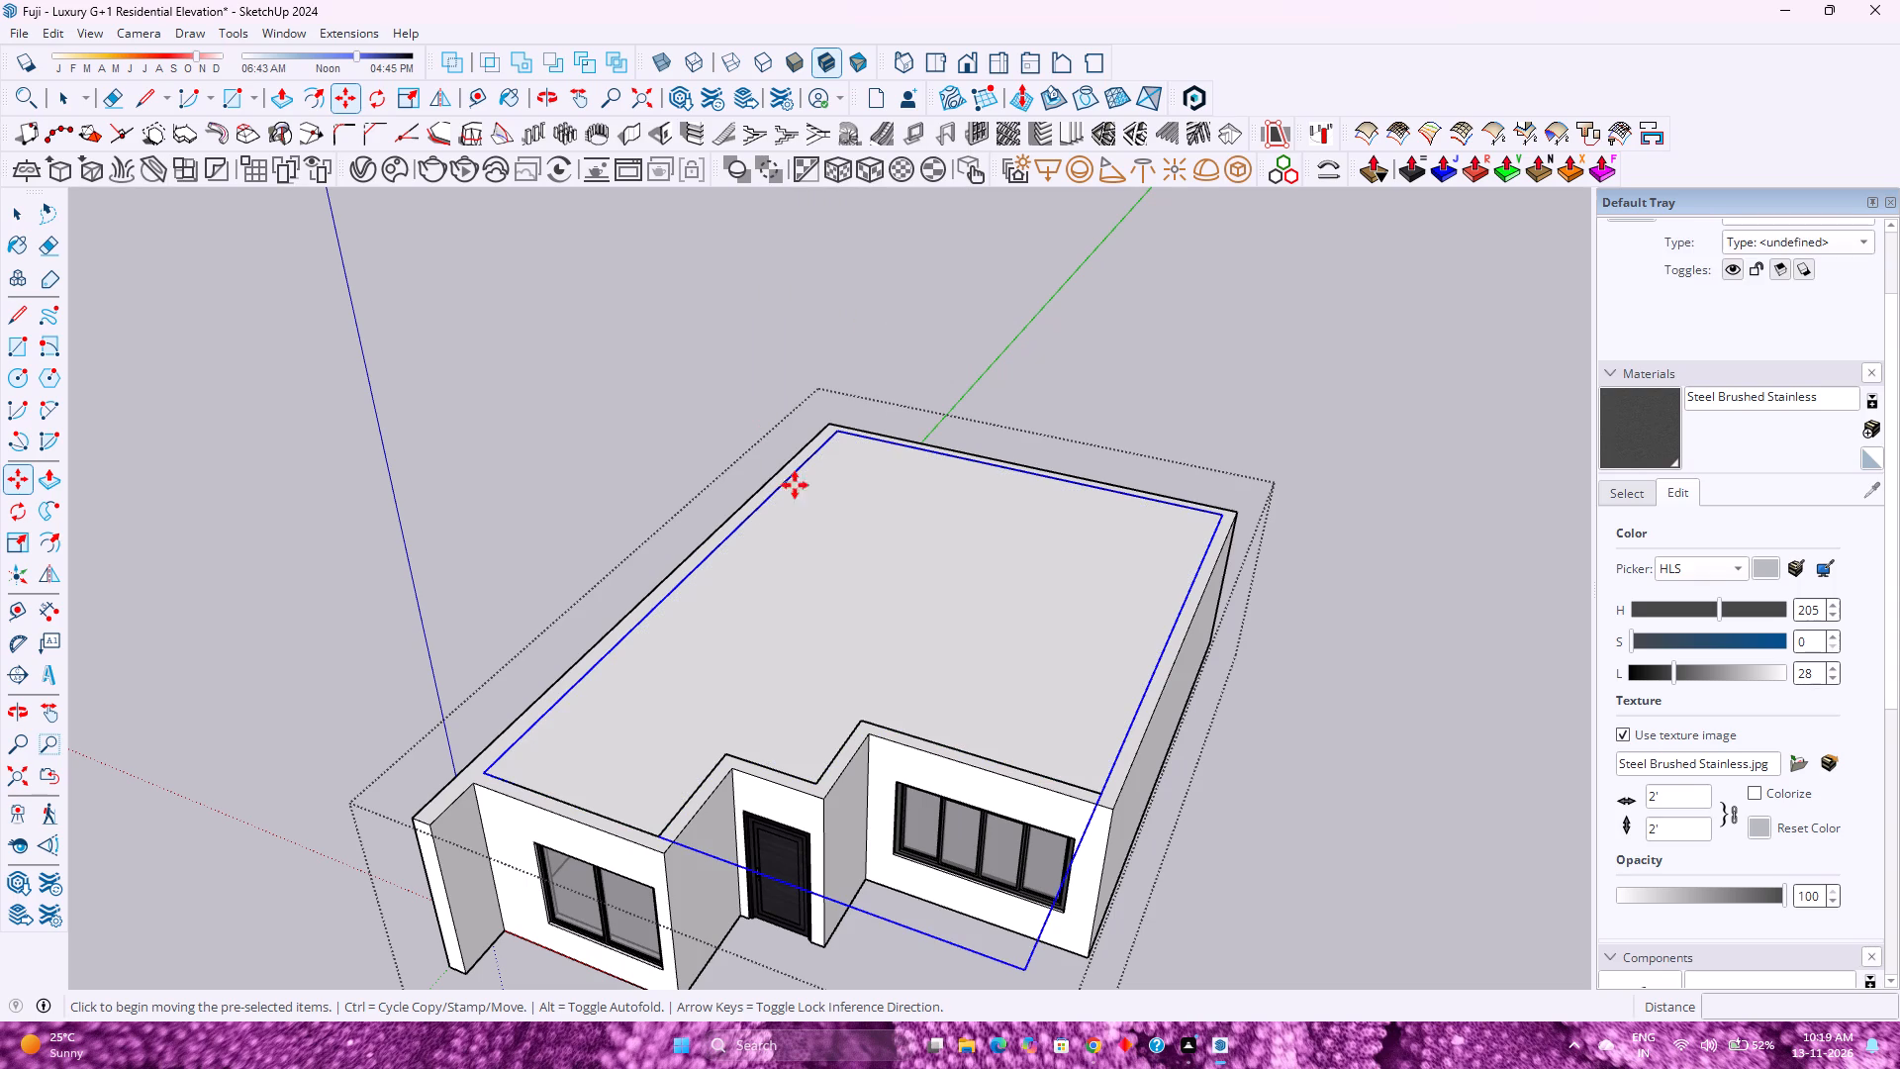
Open the pasted face's group and offset the face's outline outward by 9" over the wall tops.
key("space")
double_click(855, 597)
left_click(855, 599)
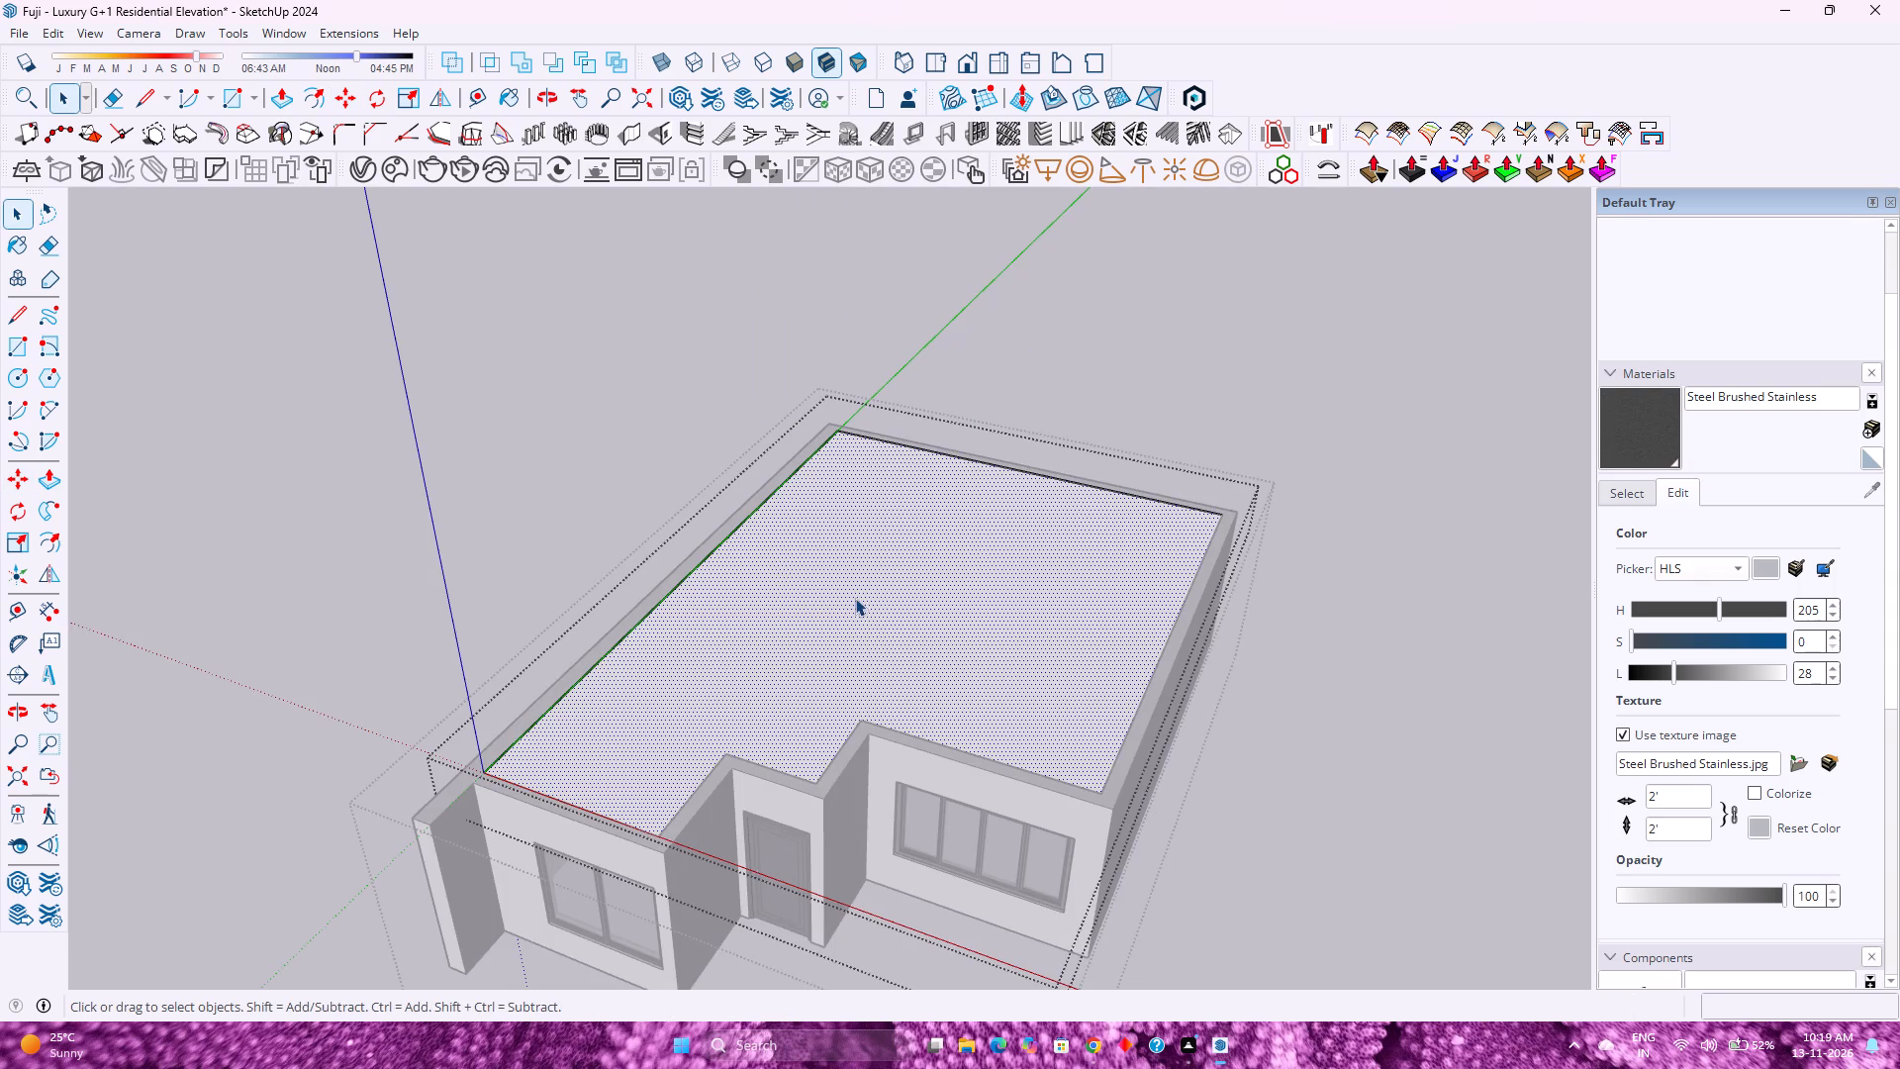
left_click(308, 100)
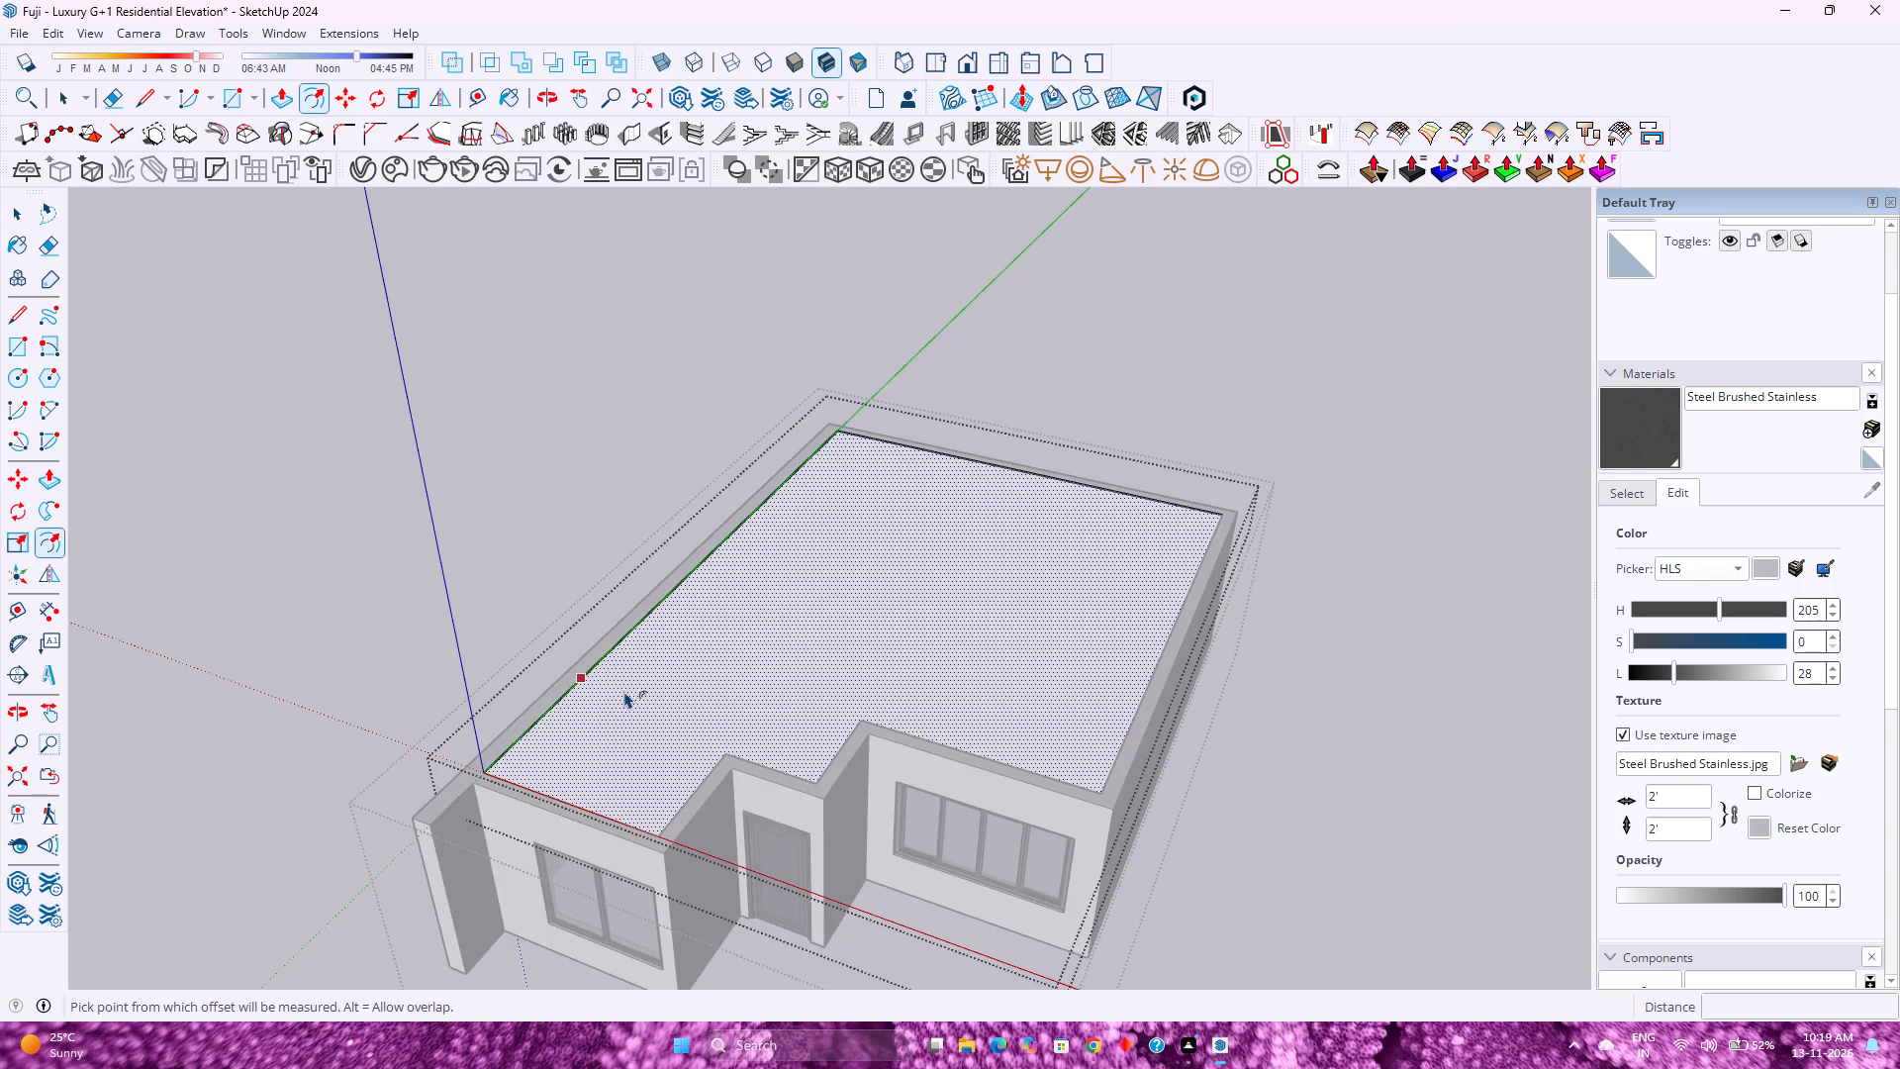
left_click(613, 661)
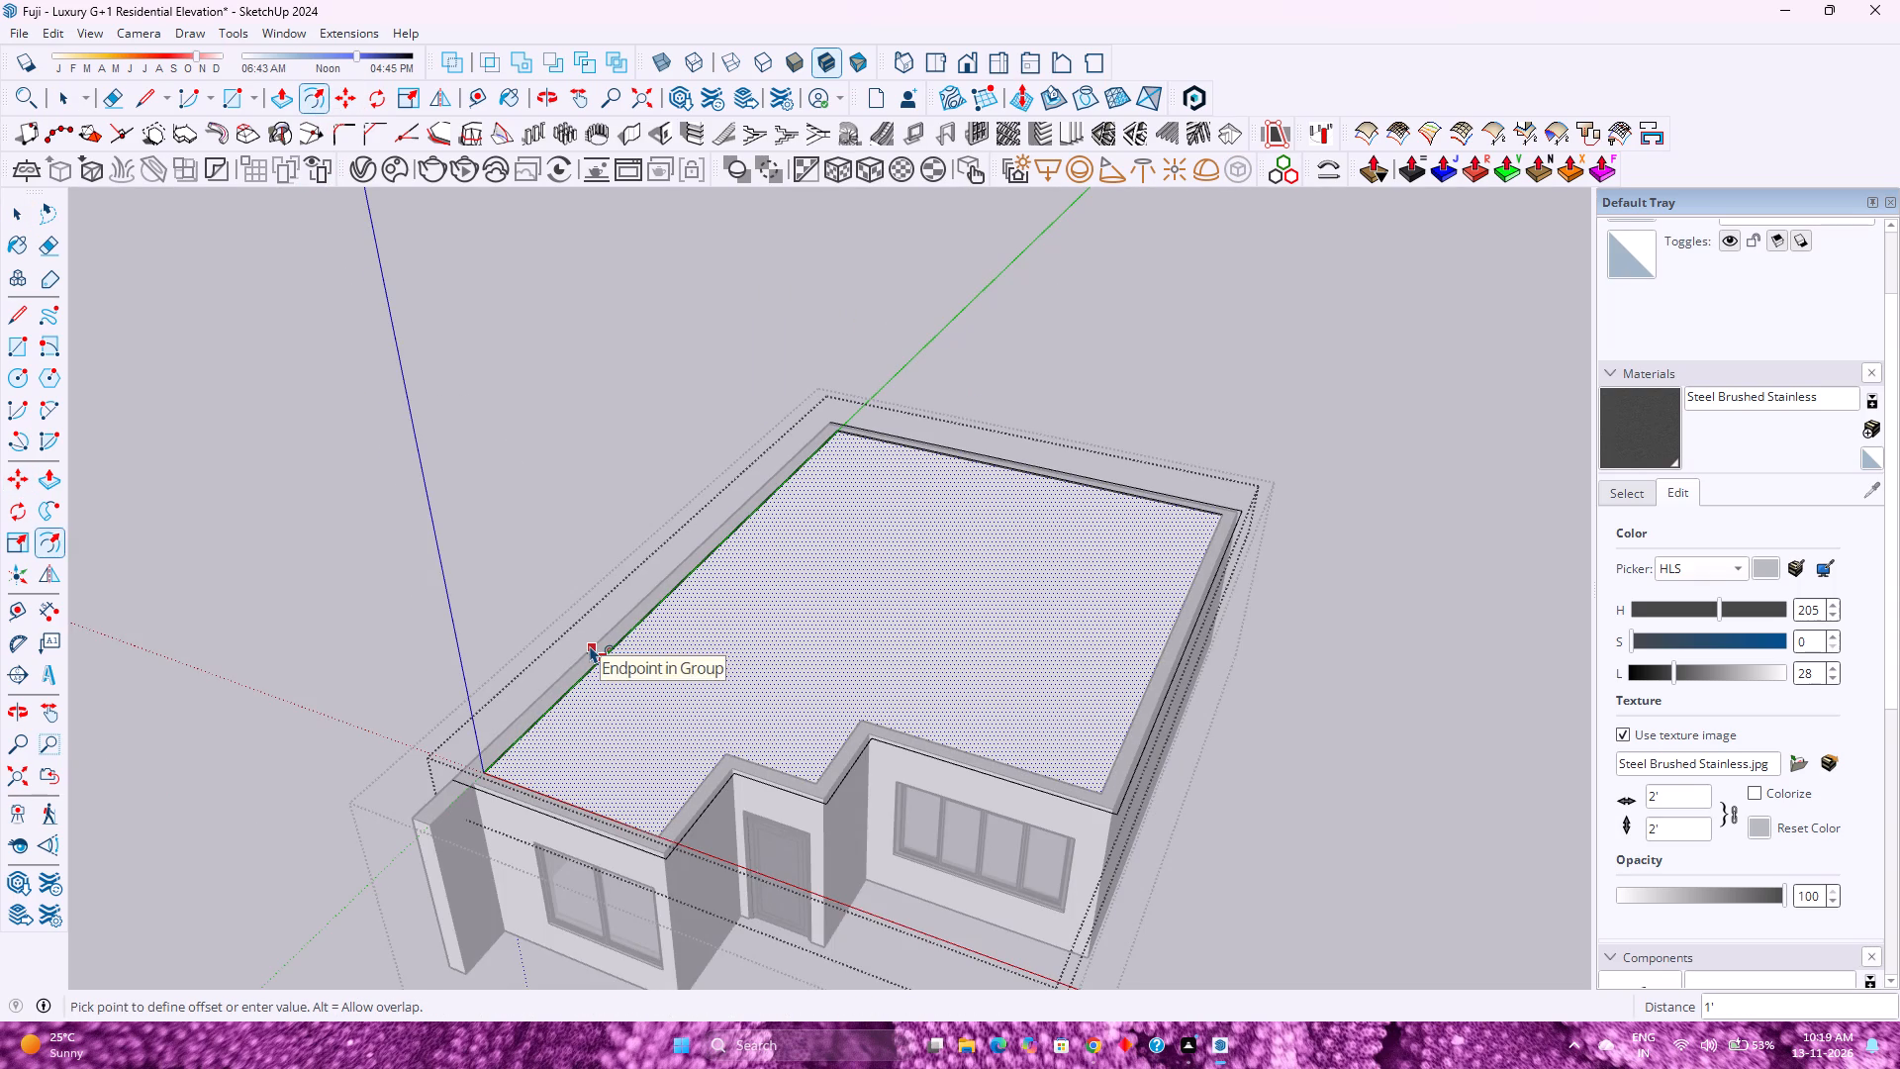
key("9")
key("Return")
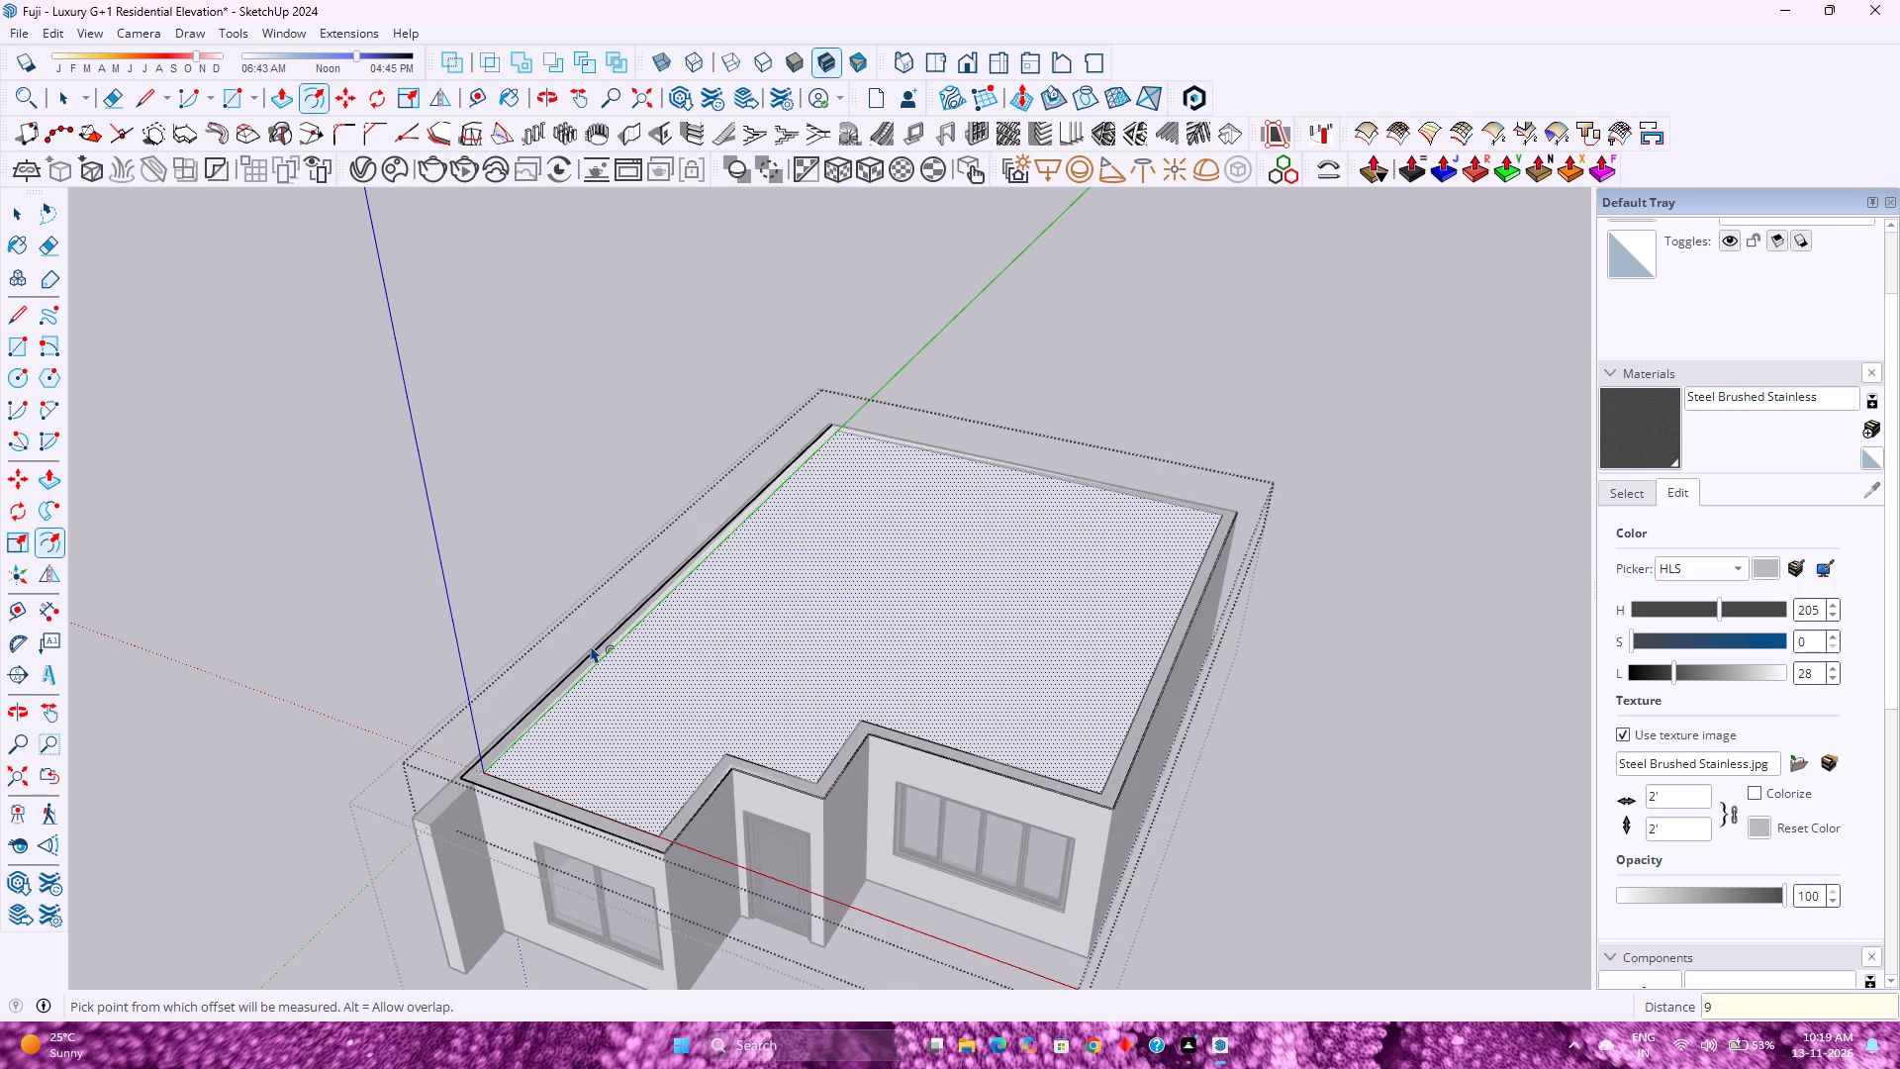
key("space")
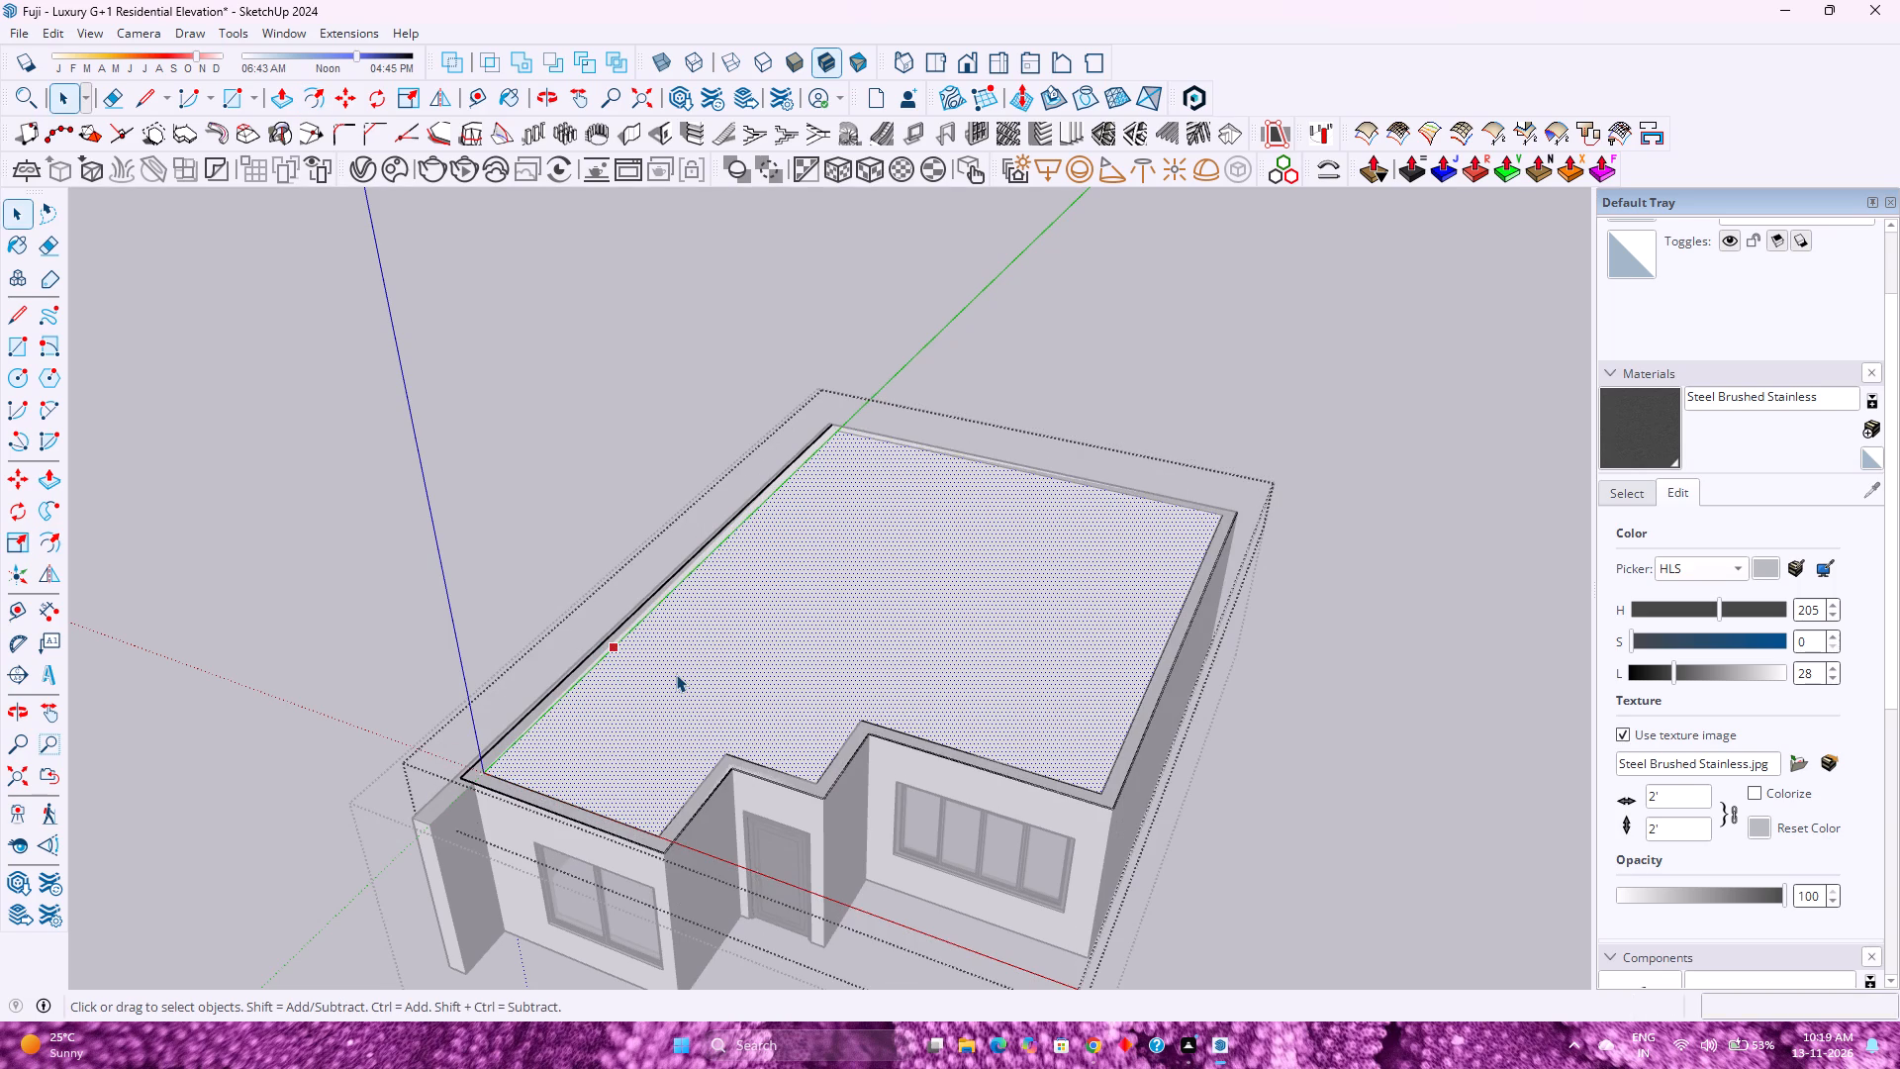
Delete the inner face of the offset outline, keeping only the 9" band along the wall tops.
key("p")
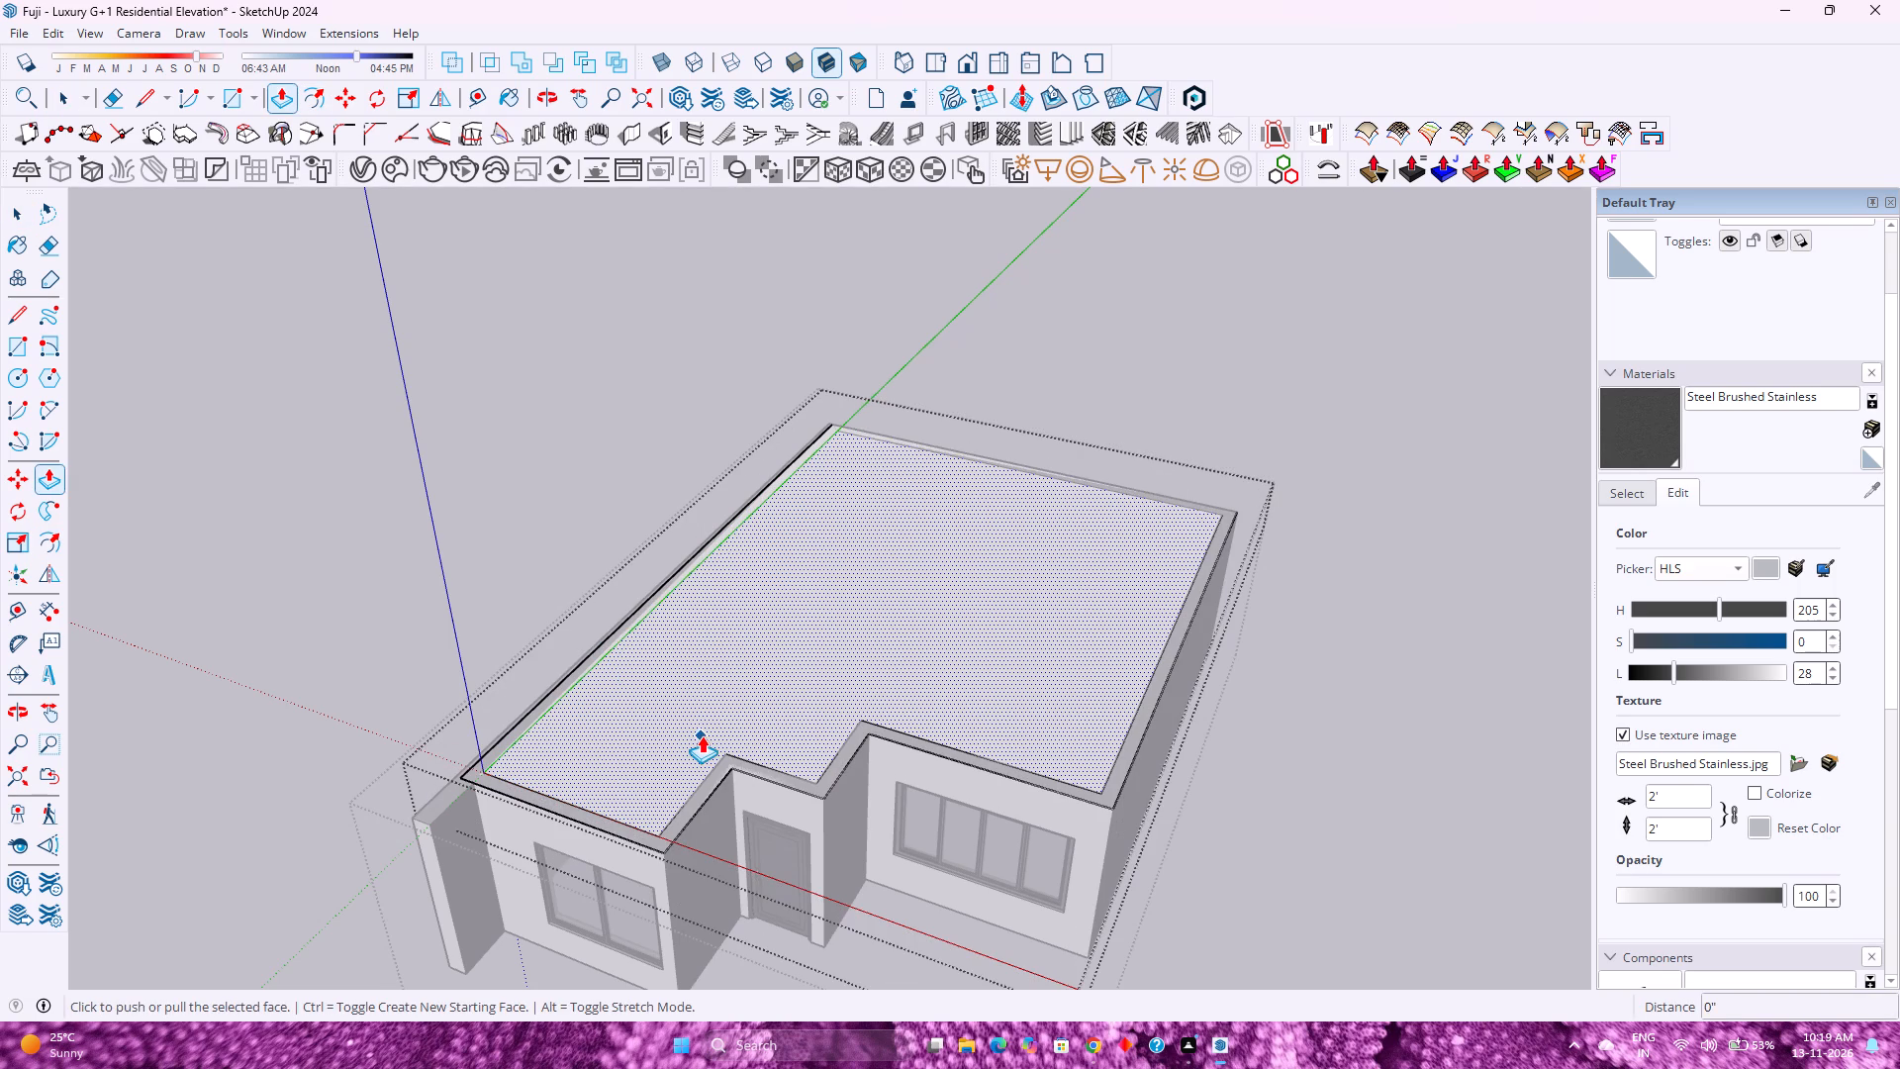
key("space")
left_click(695, 729)
key("Delete")
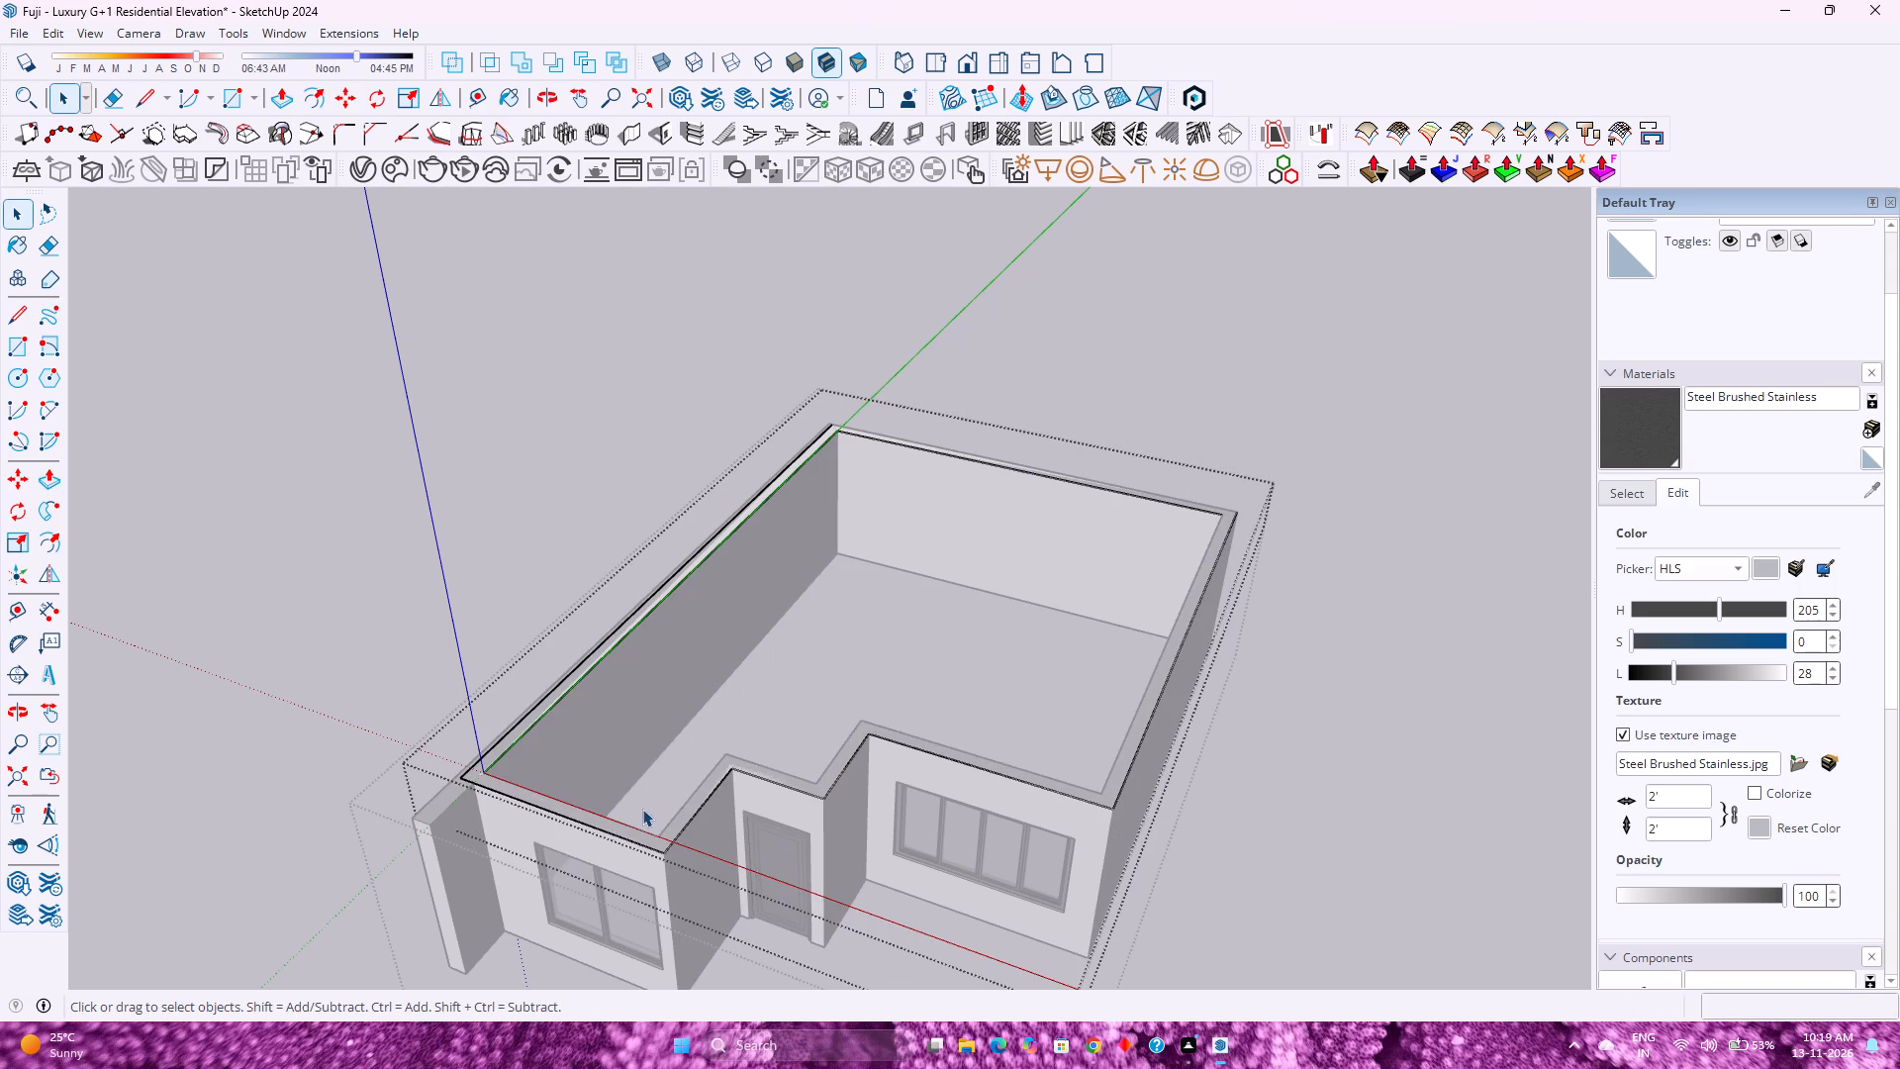
Extrude the 9" band on top of the ground-floor walls upward by 10' with Push/Pull.
left_click(657, 837)
key("p")
left_click(662, 842)
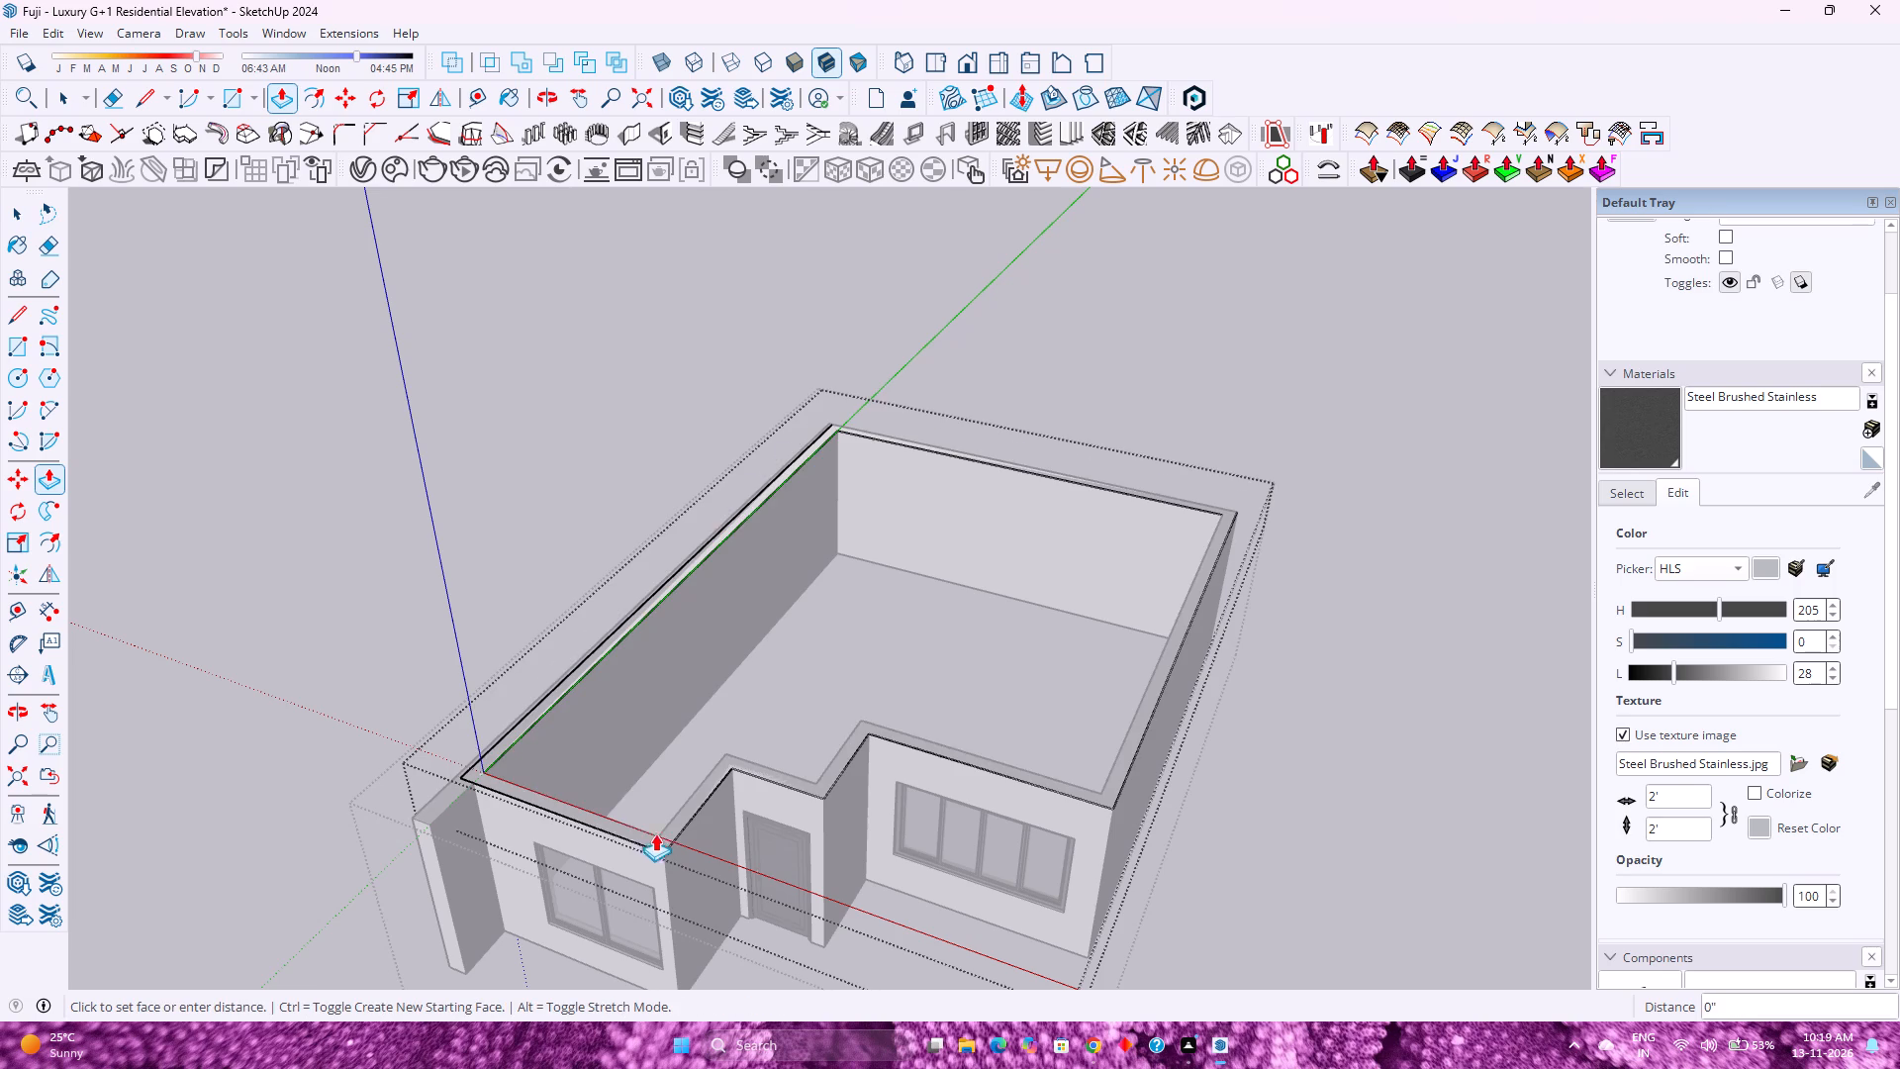
type("10'")
key("Return")
key("space")
Push/Pull the outer face of the long upper side wall outward 3", flush with the ground-floor wall edge below.
scroll(420, 636, "up", 2)
middle_click_drag(424, 636, 964, 672)
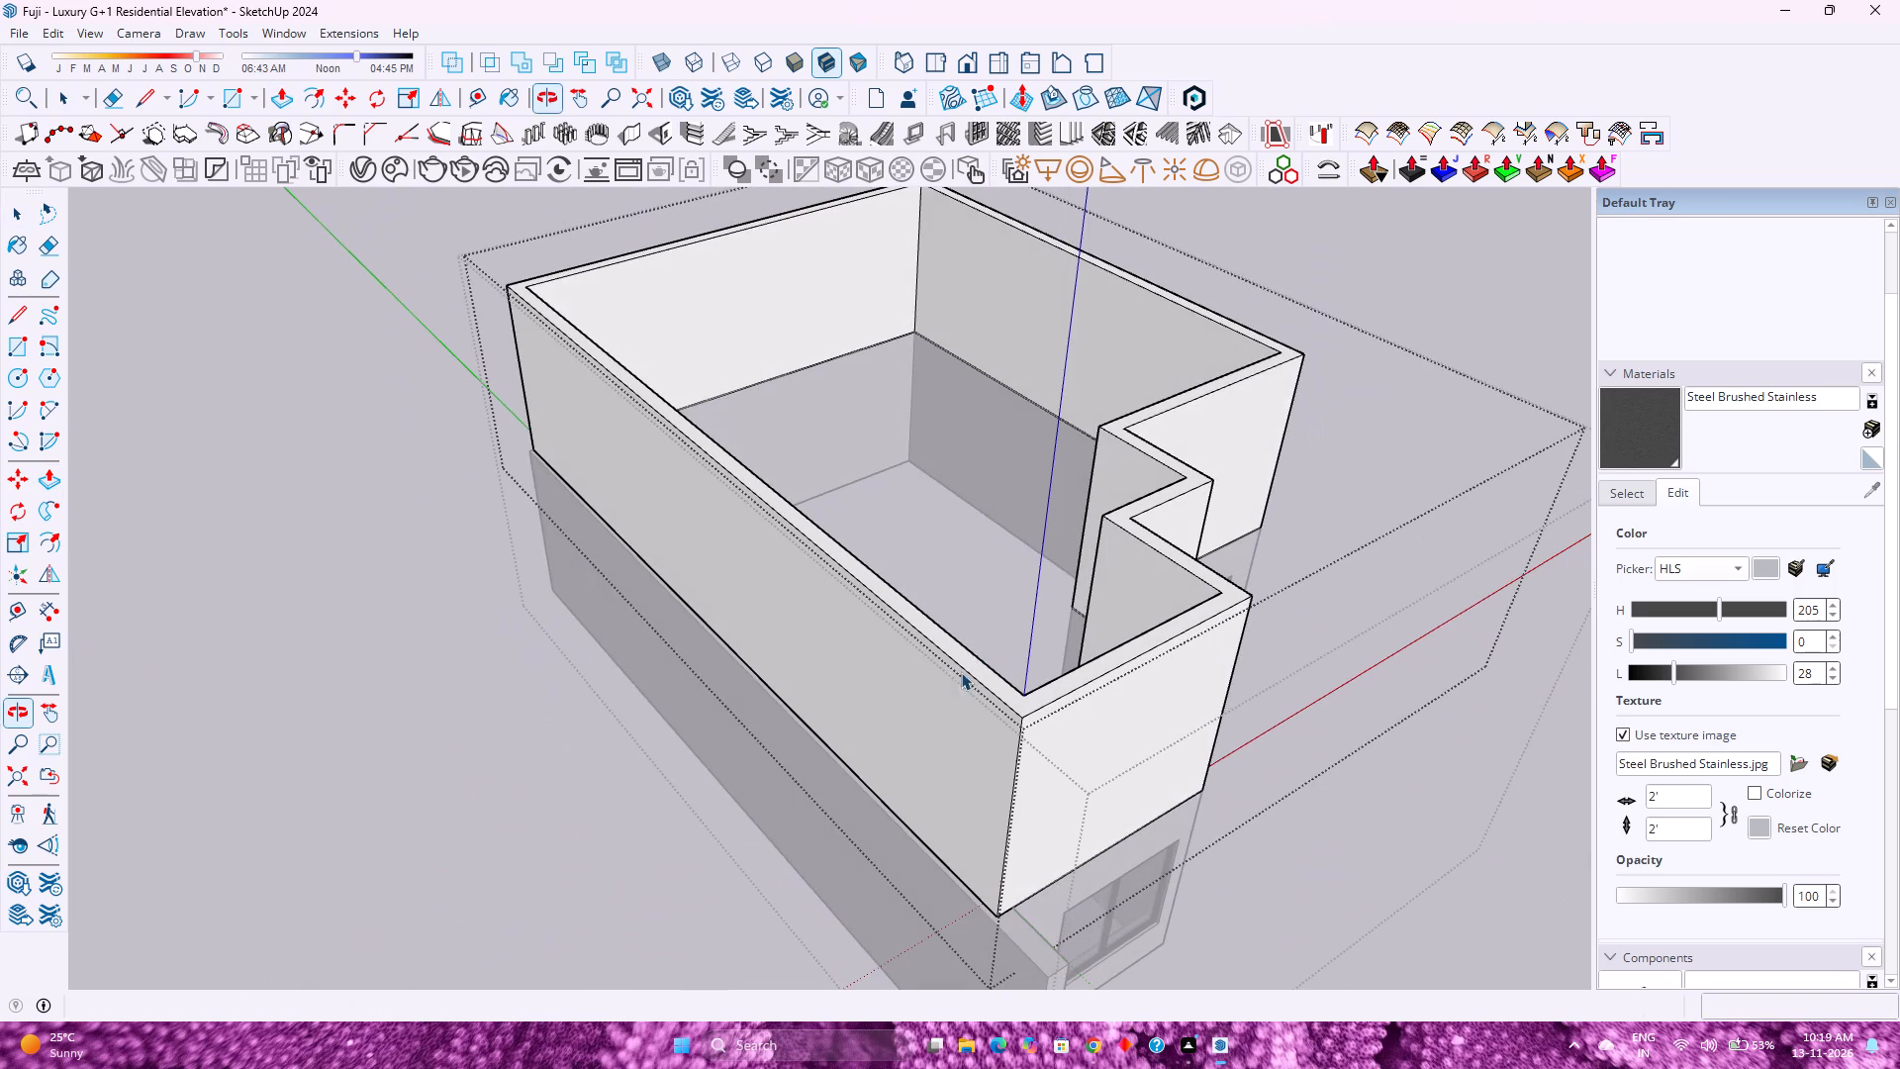
key("p")
left_click(857, 701)
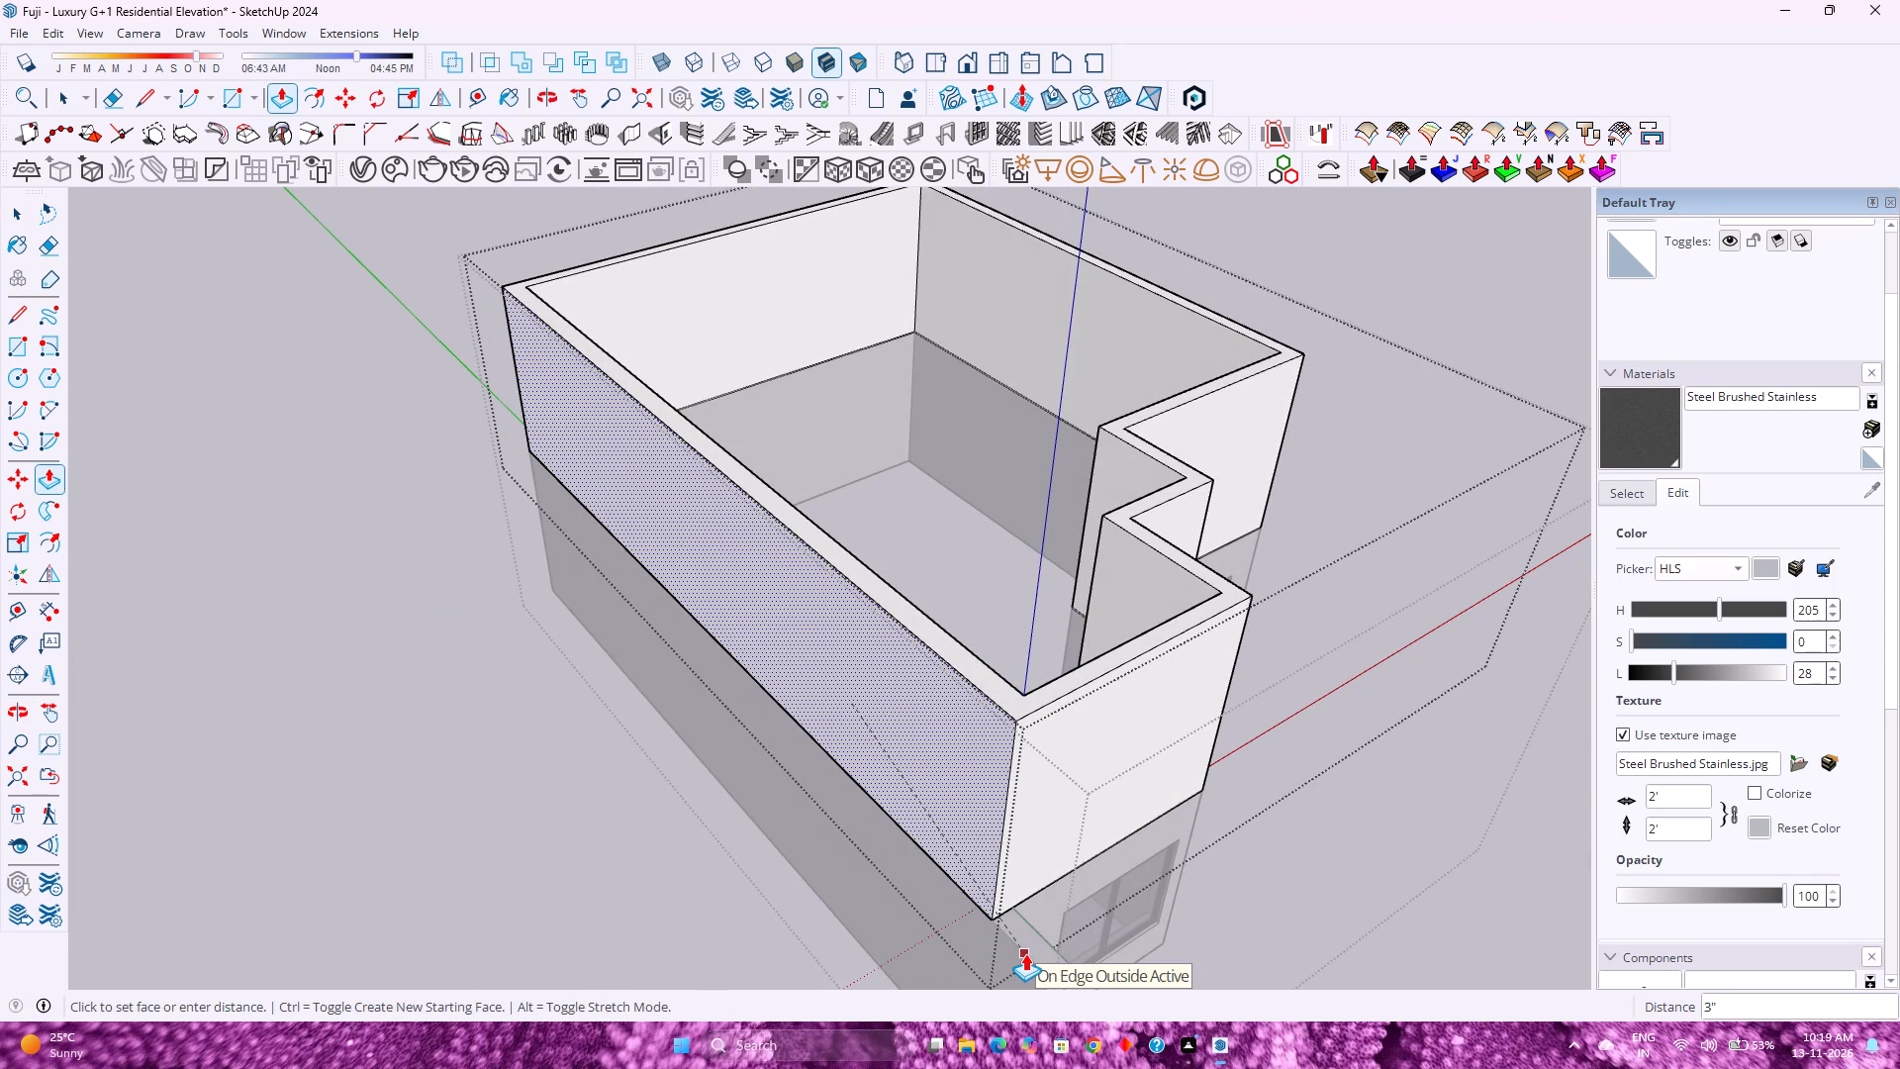
left_click(1025, 953)
scroll(850, 636, "down", 3)
middle_click_drag(942, 730, 490, 632)
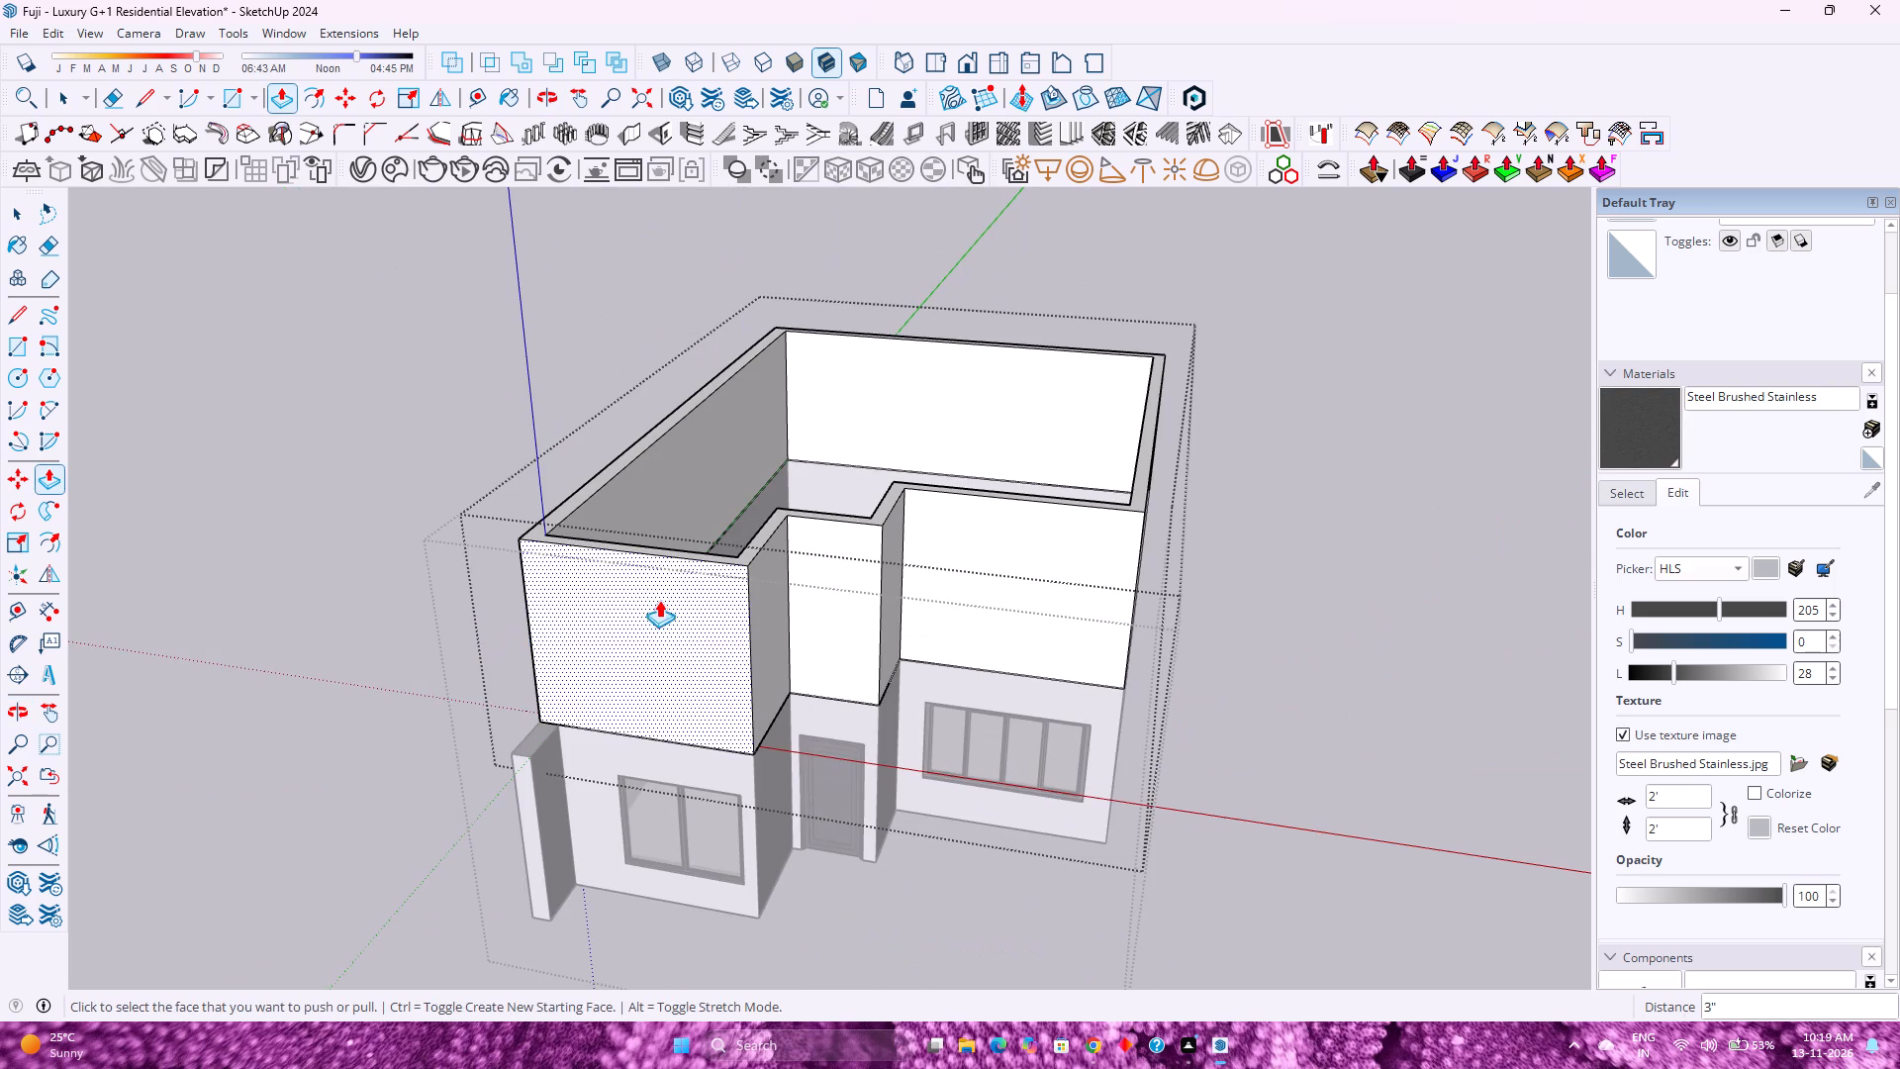
key("space")
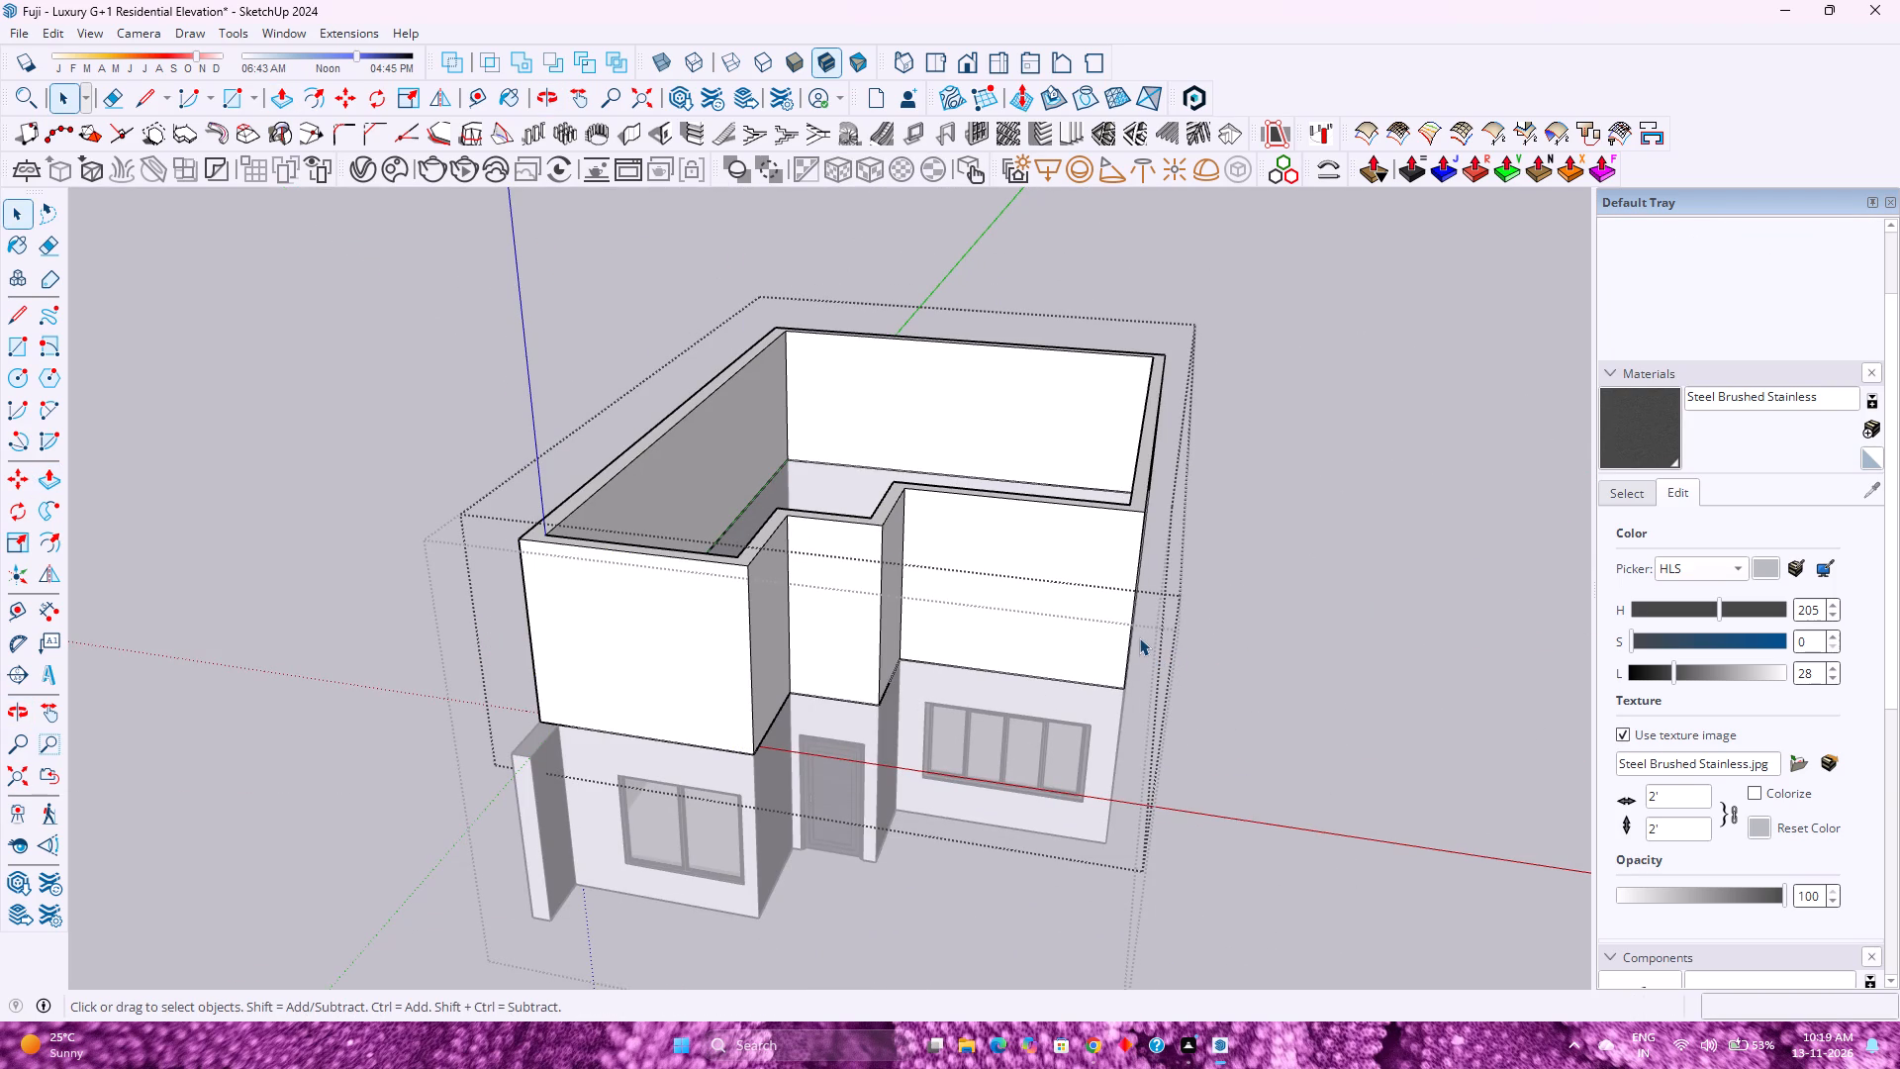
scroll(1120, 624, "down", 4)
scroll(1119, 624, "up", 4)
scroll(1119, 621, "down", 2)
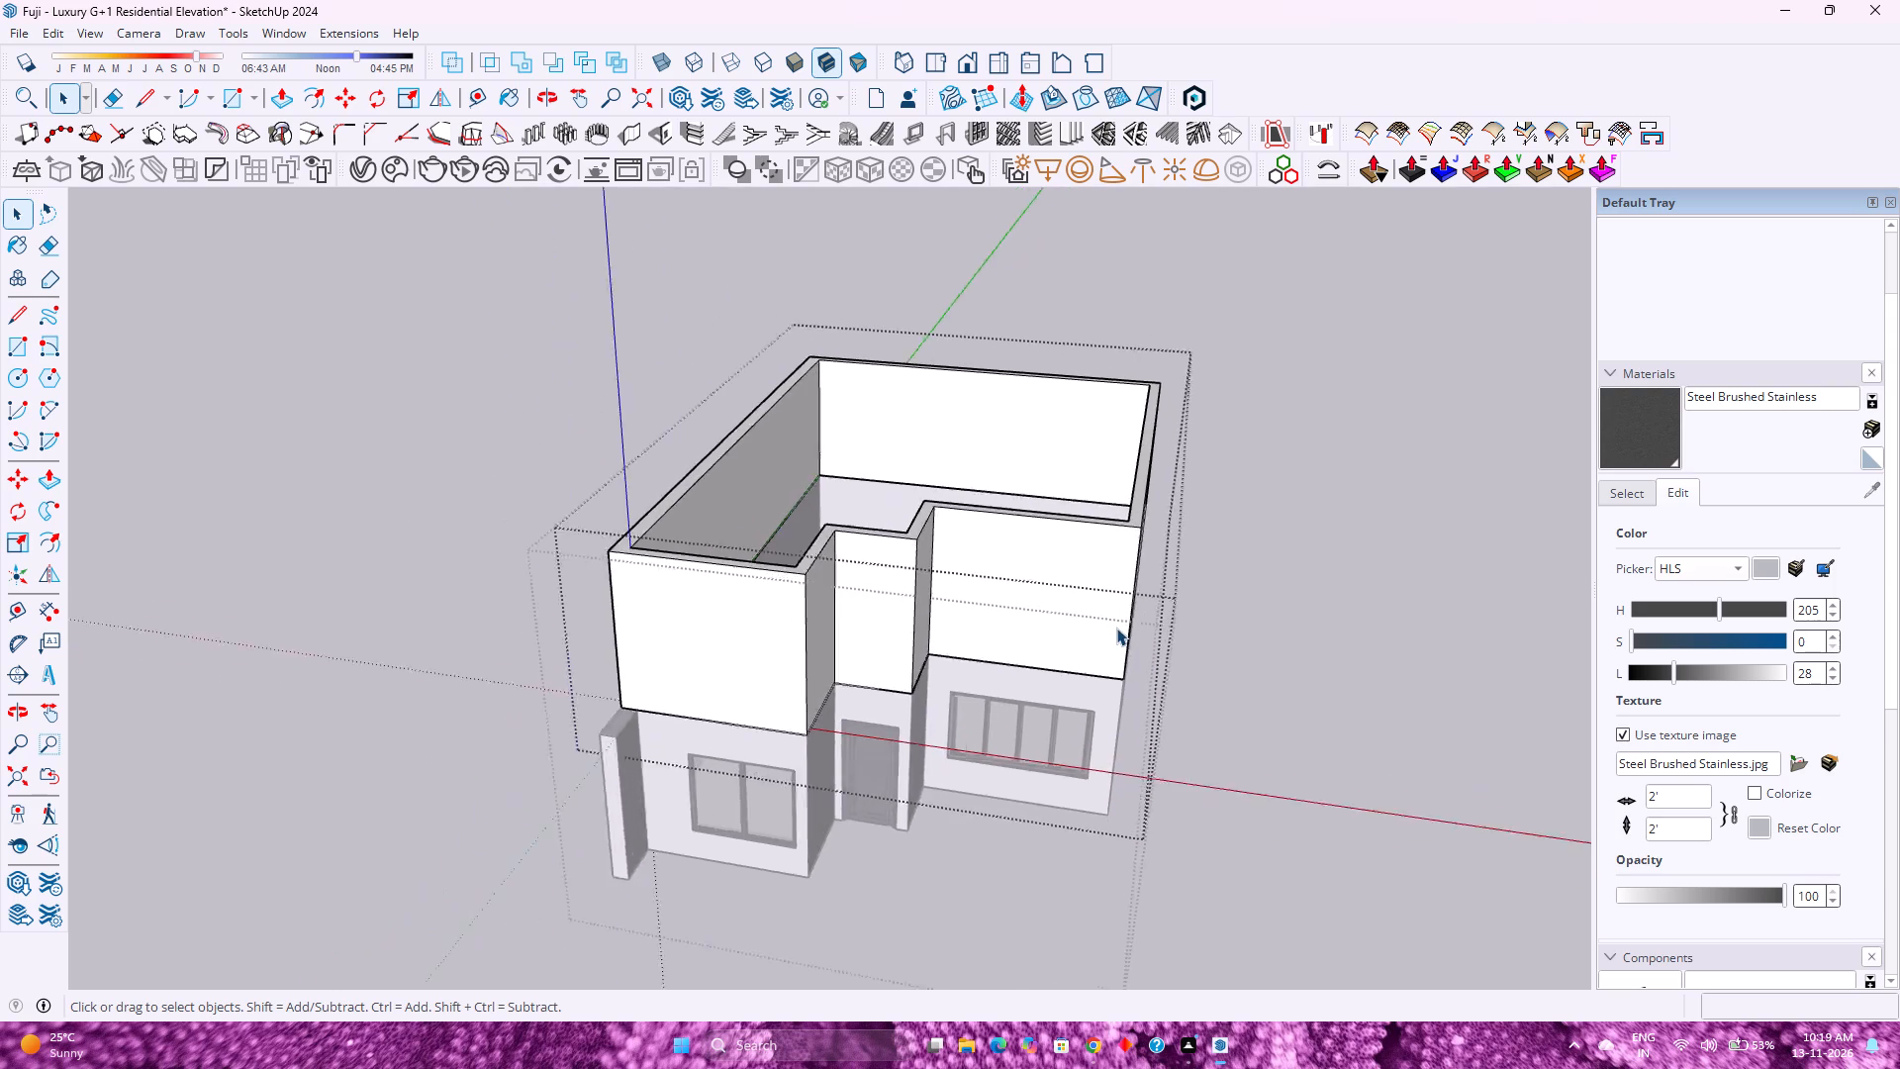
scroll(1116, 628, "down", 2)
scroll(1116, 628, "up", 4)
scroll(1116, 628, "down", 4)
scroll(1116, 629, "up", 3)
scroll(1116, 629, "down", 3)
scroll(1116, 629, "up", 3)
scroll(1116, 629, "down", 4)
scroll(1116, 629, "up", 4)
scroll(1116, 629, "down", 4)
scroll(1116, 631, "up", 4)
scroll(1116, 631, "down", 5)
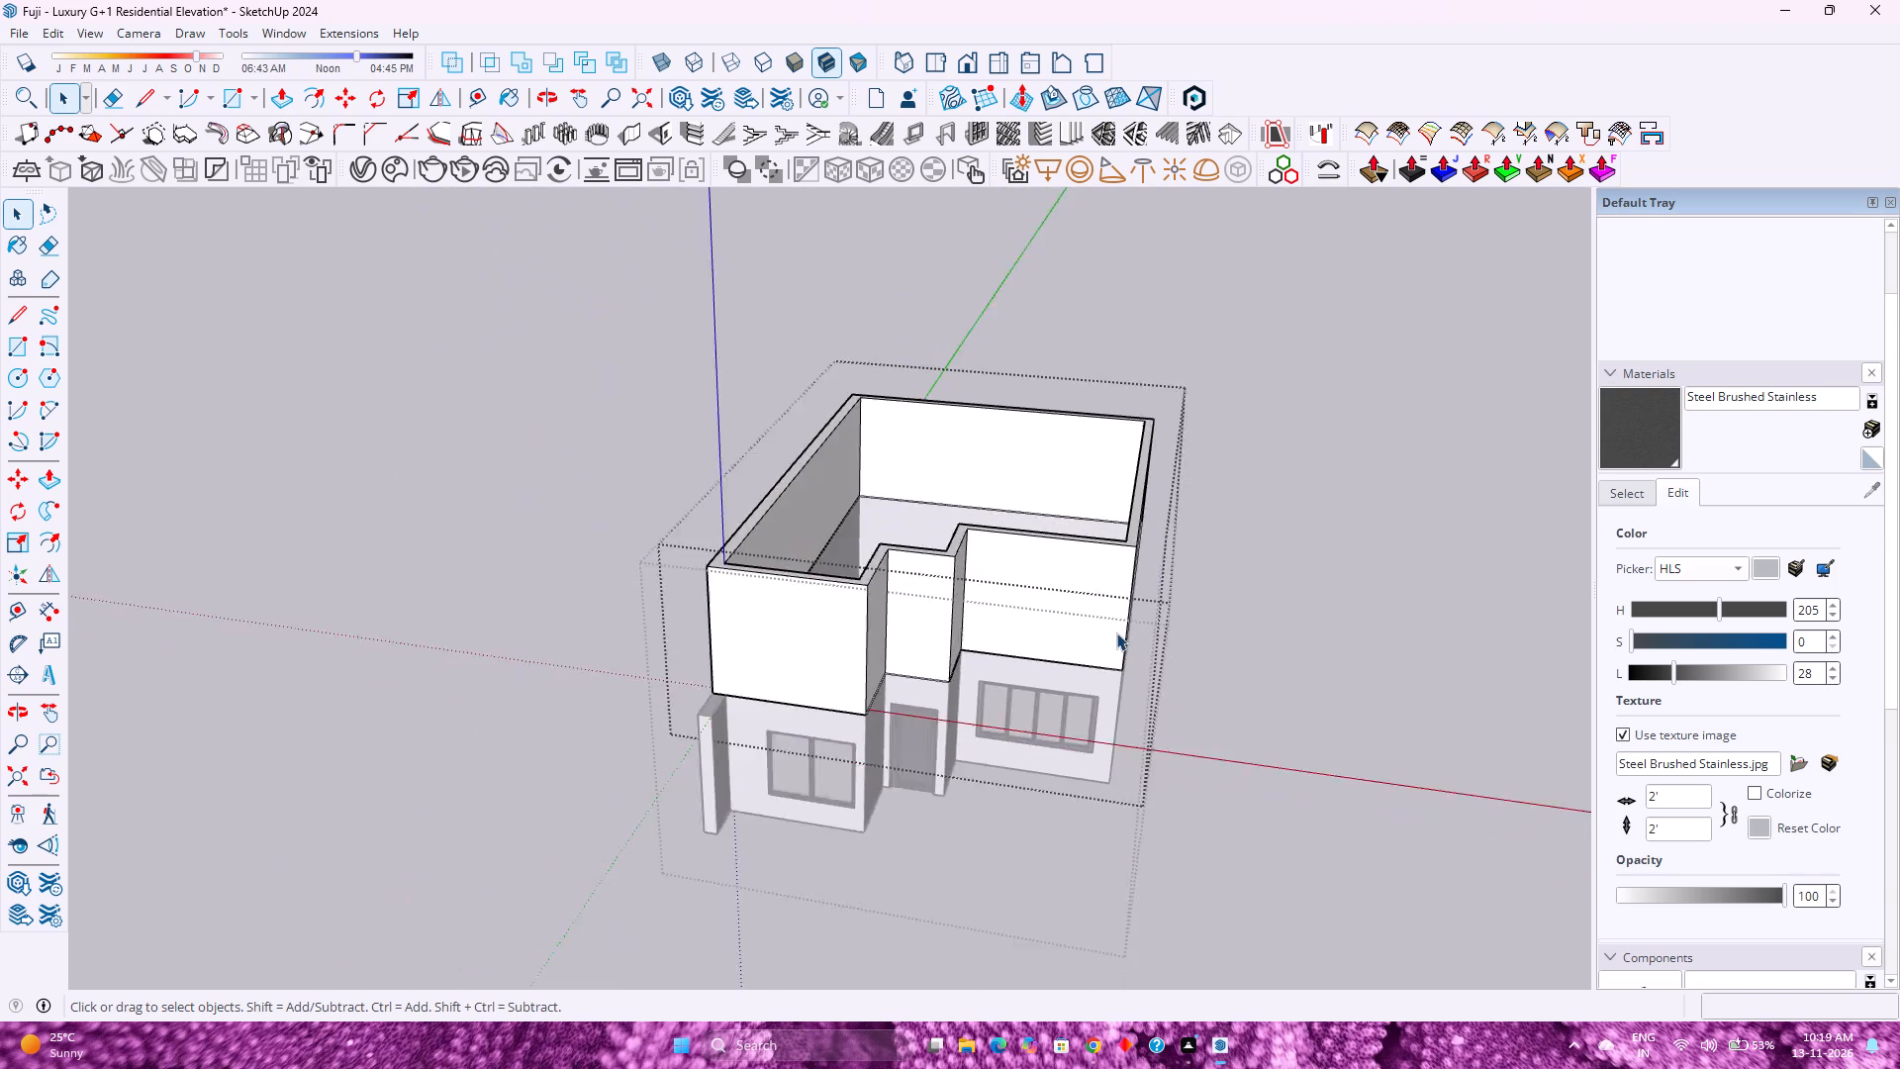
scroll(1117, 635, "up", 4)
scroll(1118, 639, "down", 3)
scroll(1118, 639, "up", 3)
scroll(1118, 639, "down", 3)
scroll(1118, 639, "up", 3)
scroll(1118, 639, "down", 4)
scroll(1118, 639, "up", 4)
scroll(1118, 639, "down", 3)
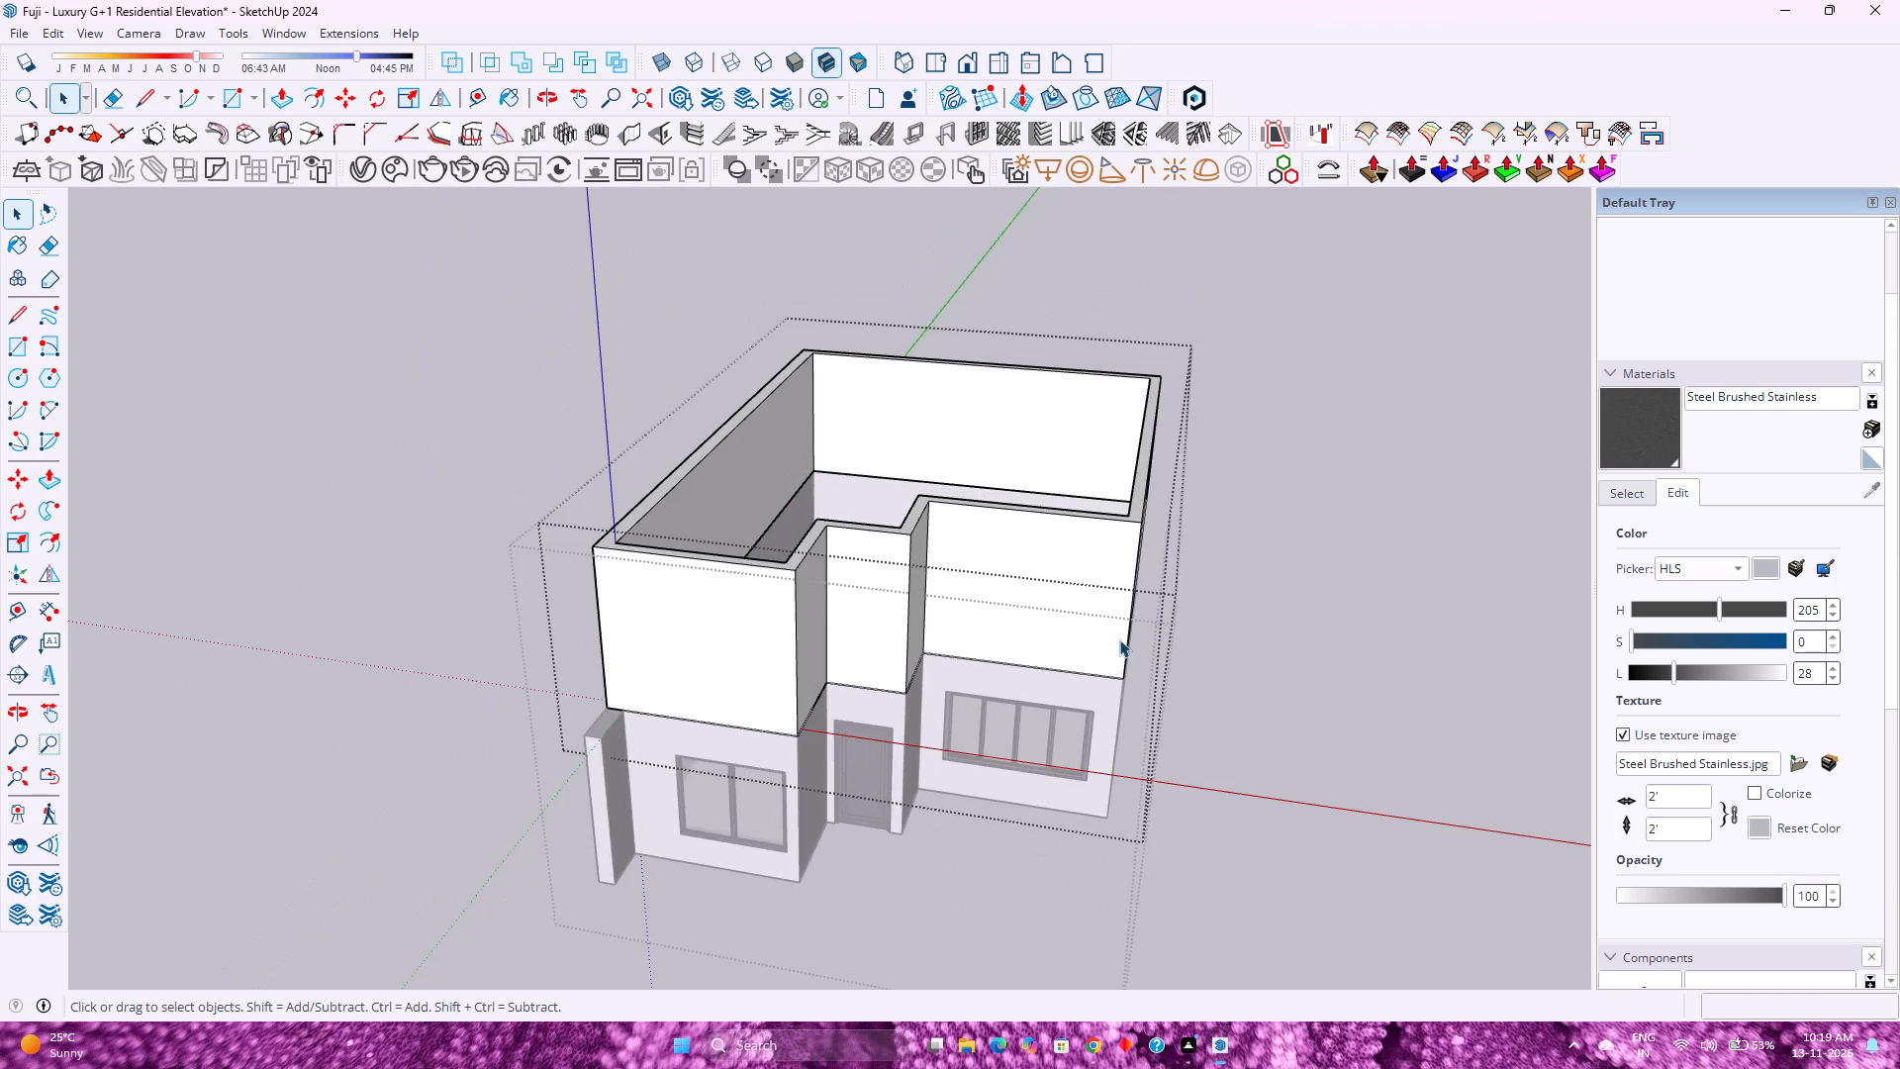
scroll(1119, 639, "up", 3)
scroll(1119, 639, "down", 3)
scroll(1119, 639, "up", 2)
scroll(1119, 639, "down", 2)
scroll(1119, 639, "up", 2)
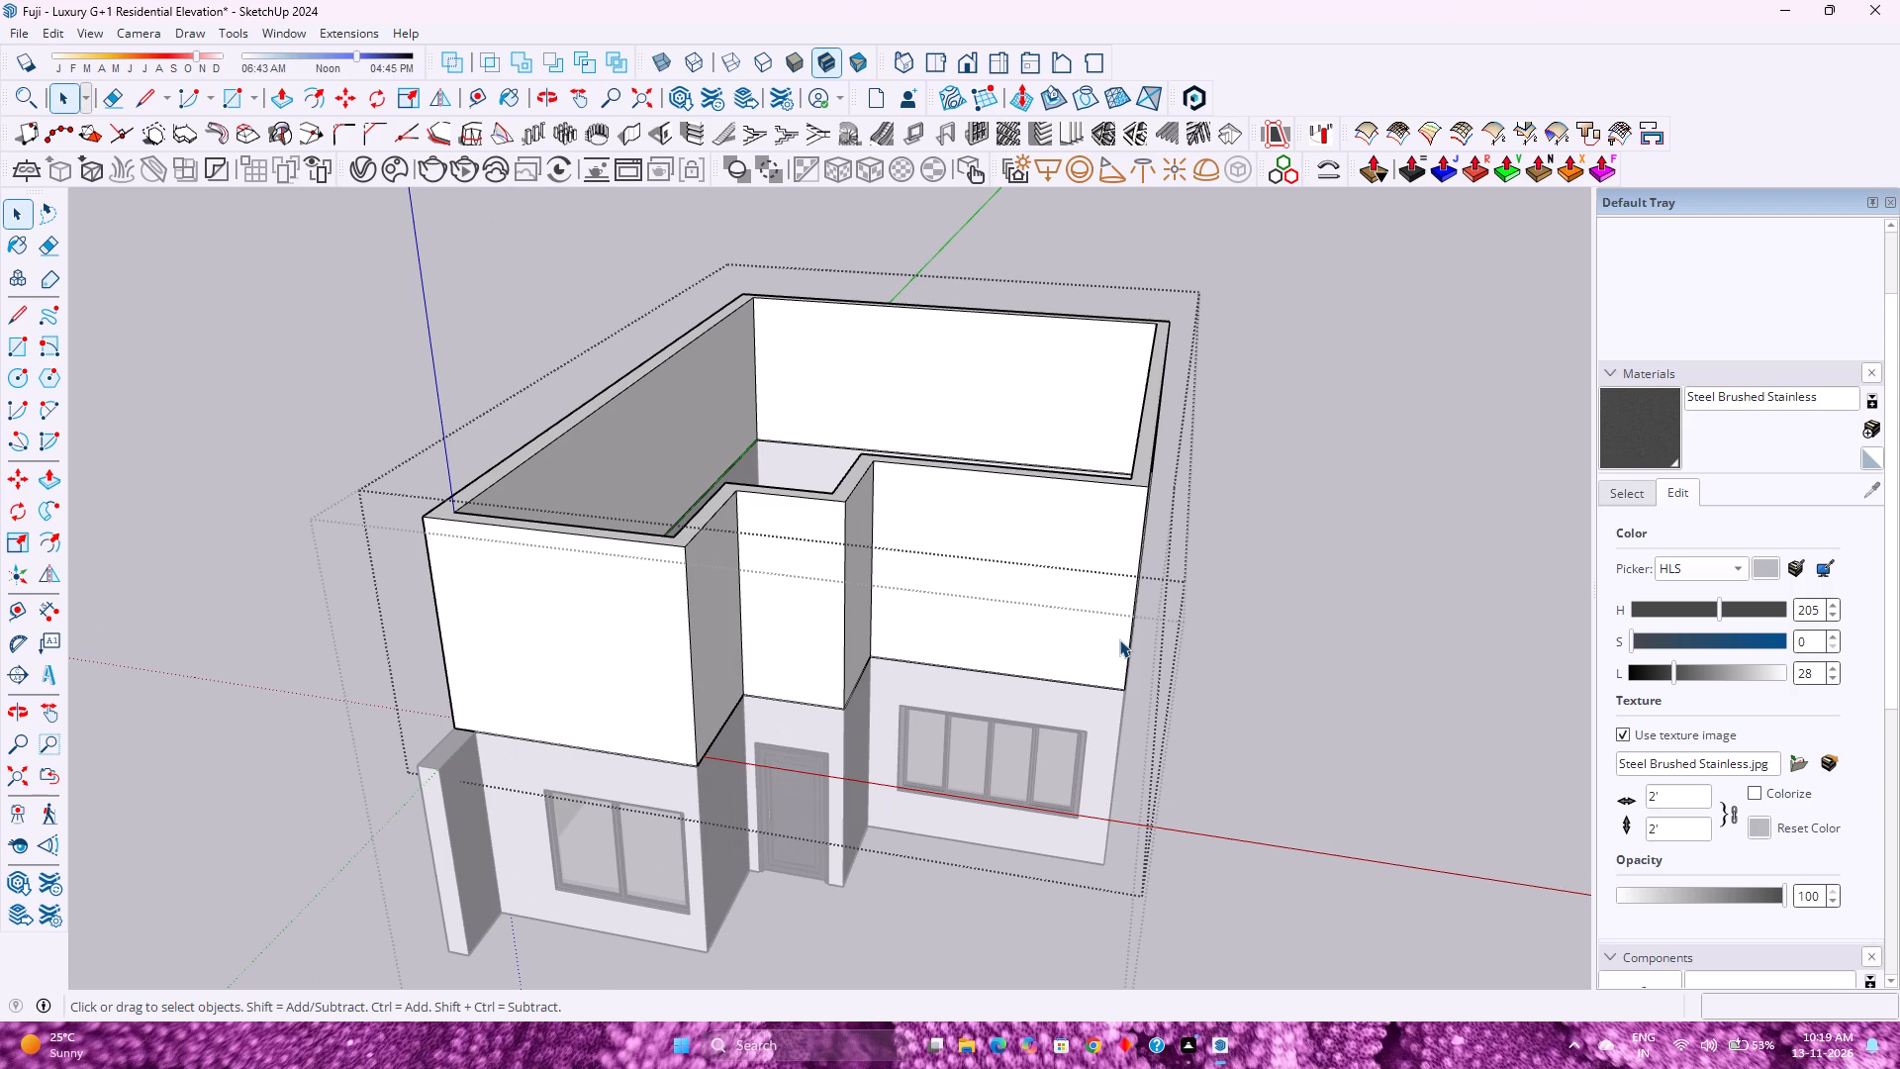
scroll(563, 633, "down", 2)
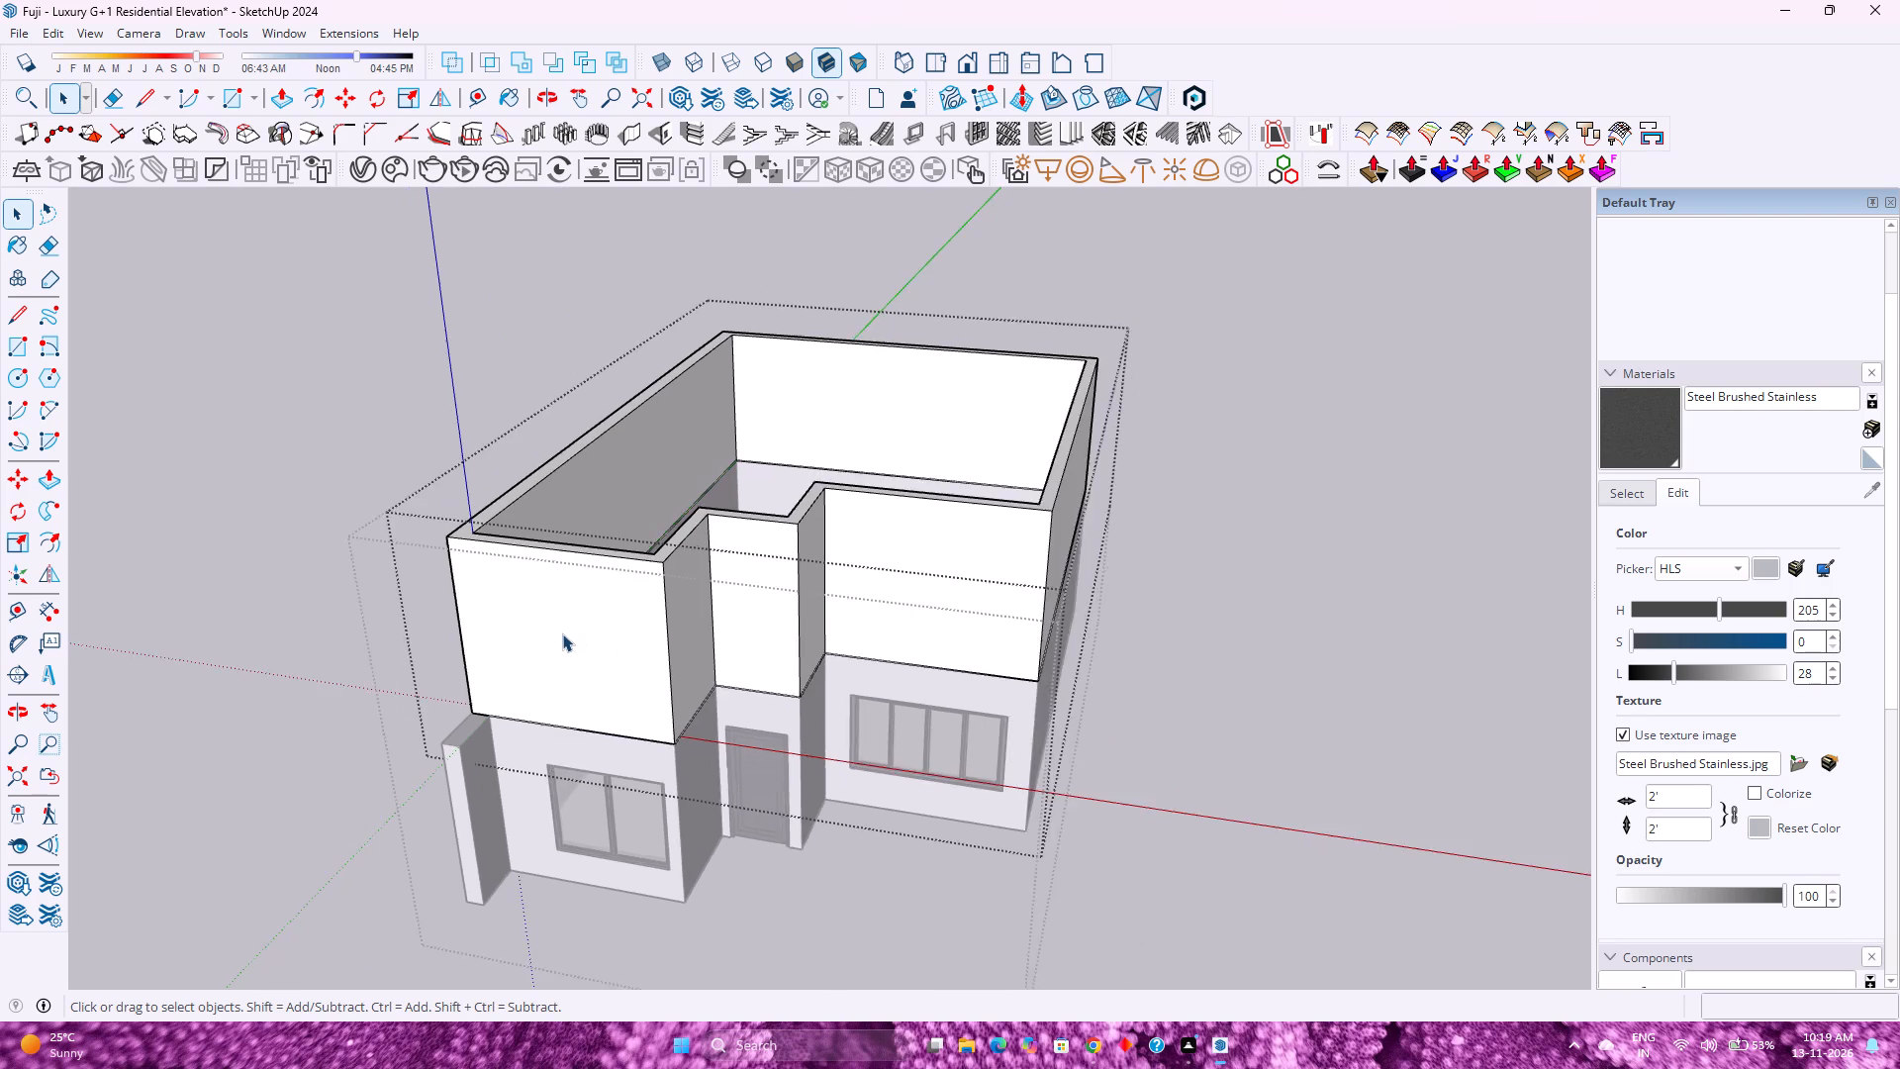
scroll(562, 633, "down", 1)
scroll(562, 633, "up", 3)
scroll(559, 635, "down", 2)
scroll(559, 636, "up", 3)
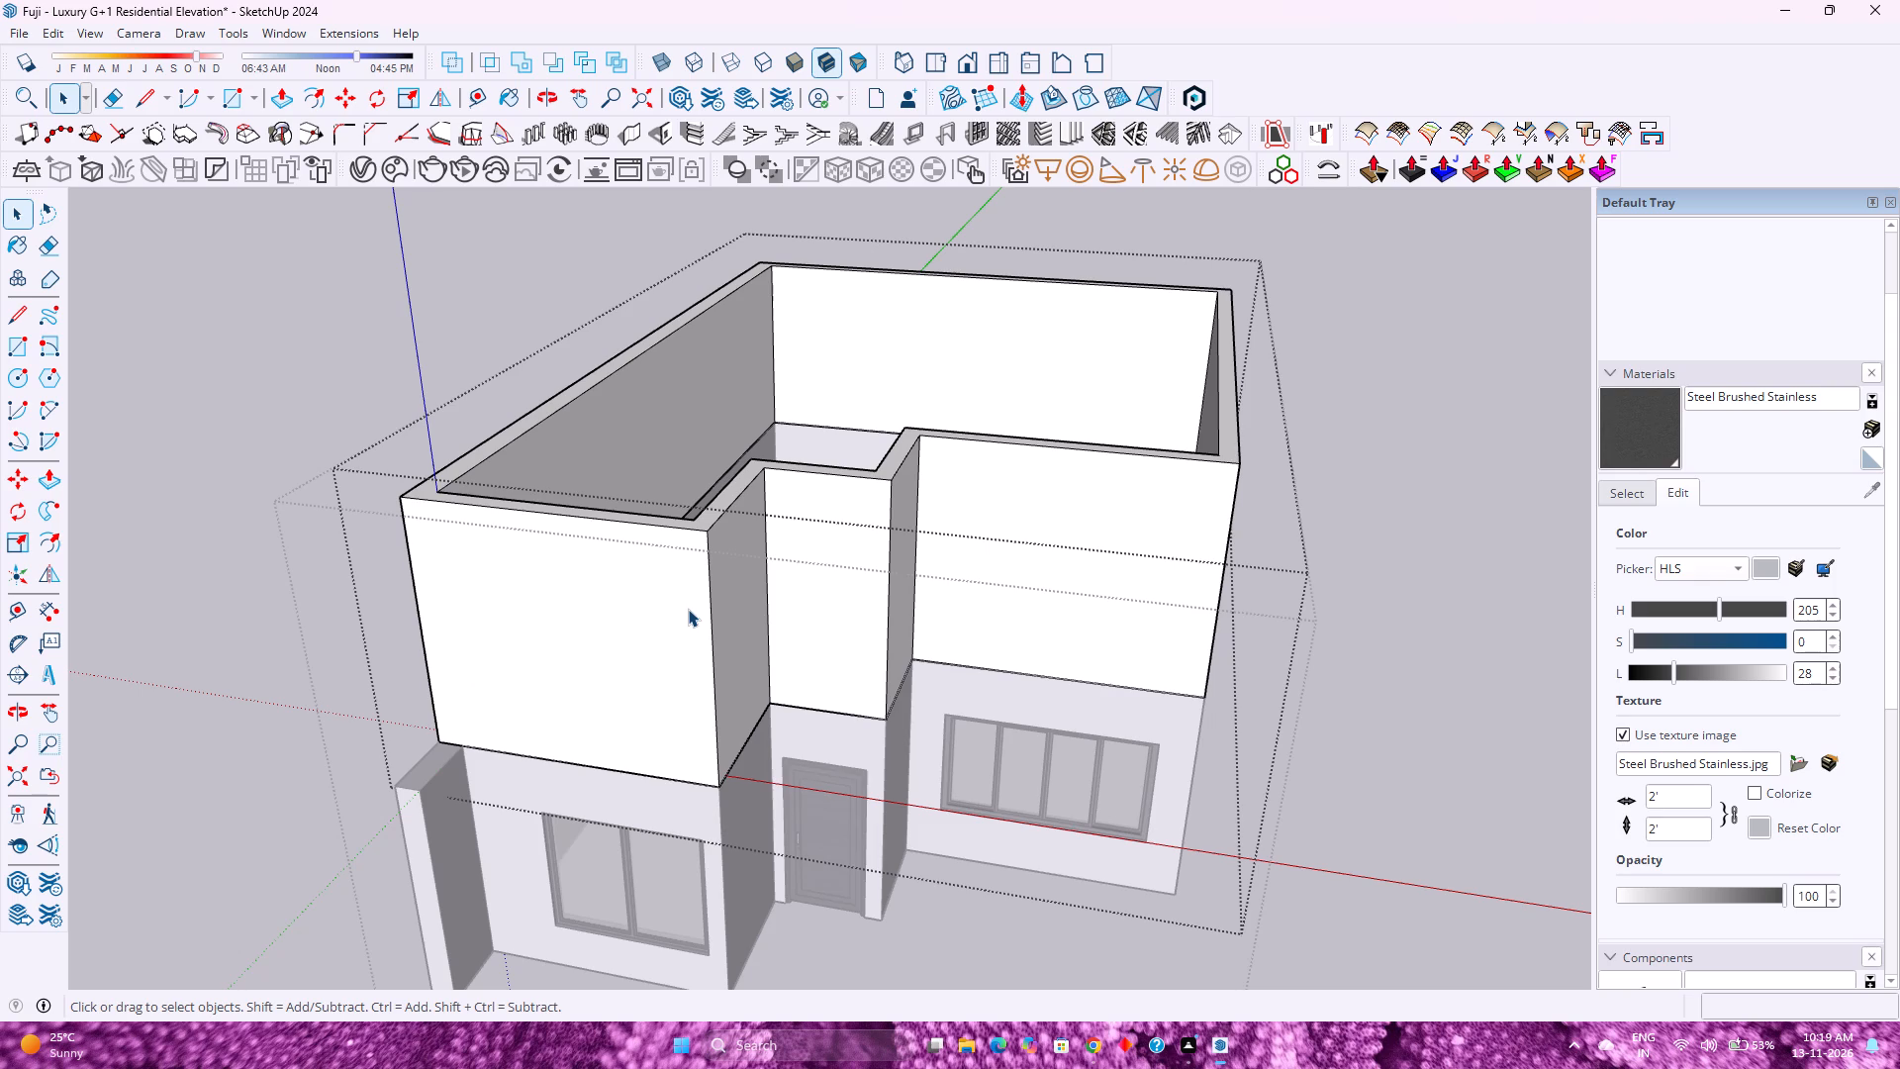
Extend the outer side face of the projecting upper block above the two-pane window 2' toward the door side.
scroll(634, 587, "down", 1)
left_click(730, 615)
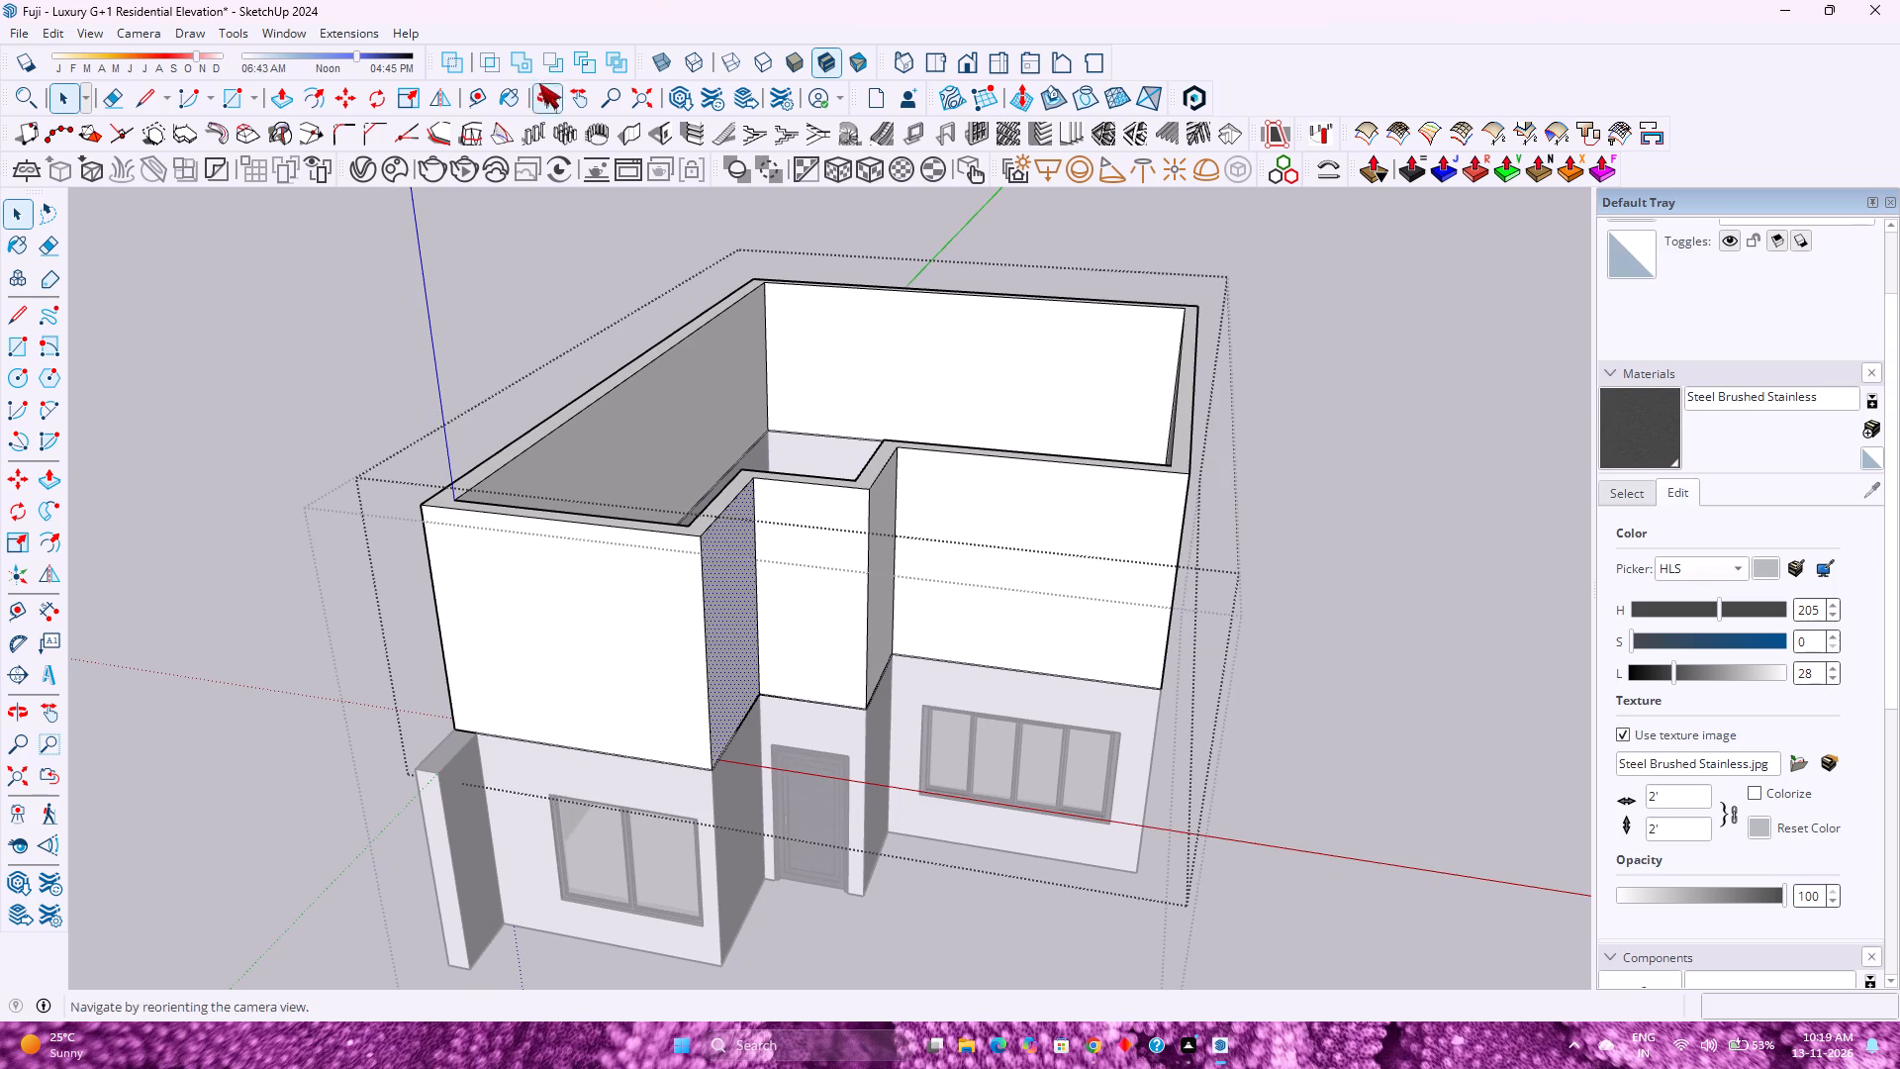
left_click(295, 94)
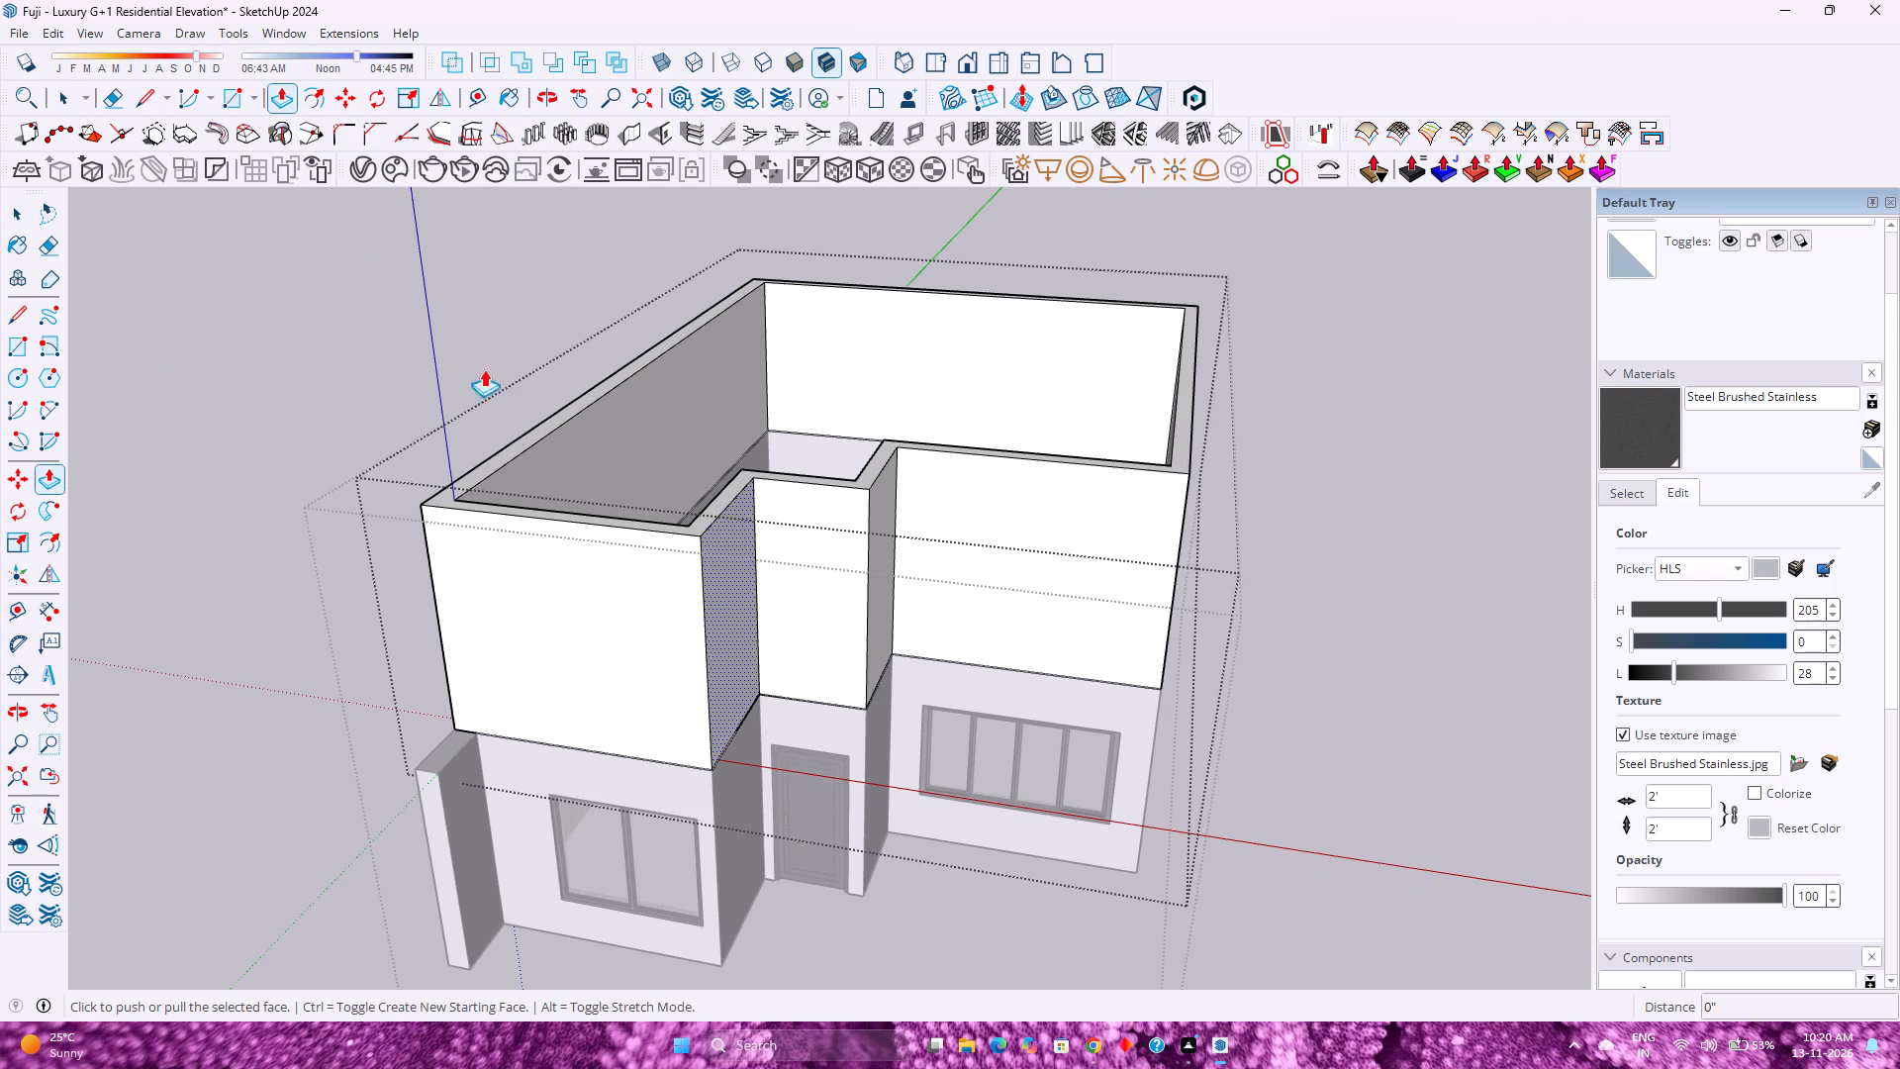
left_click(746, 625)
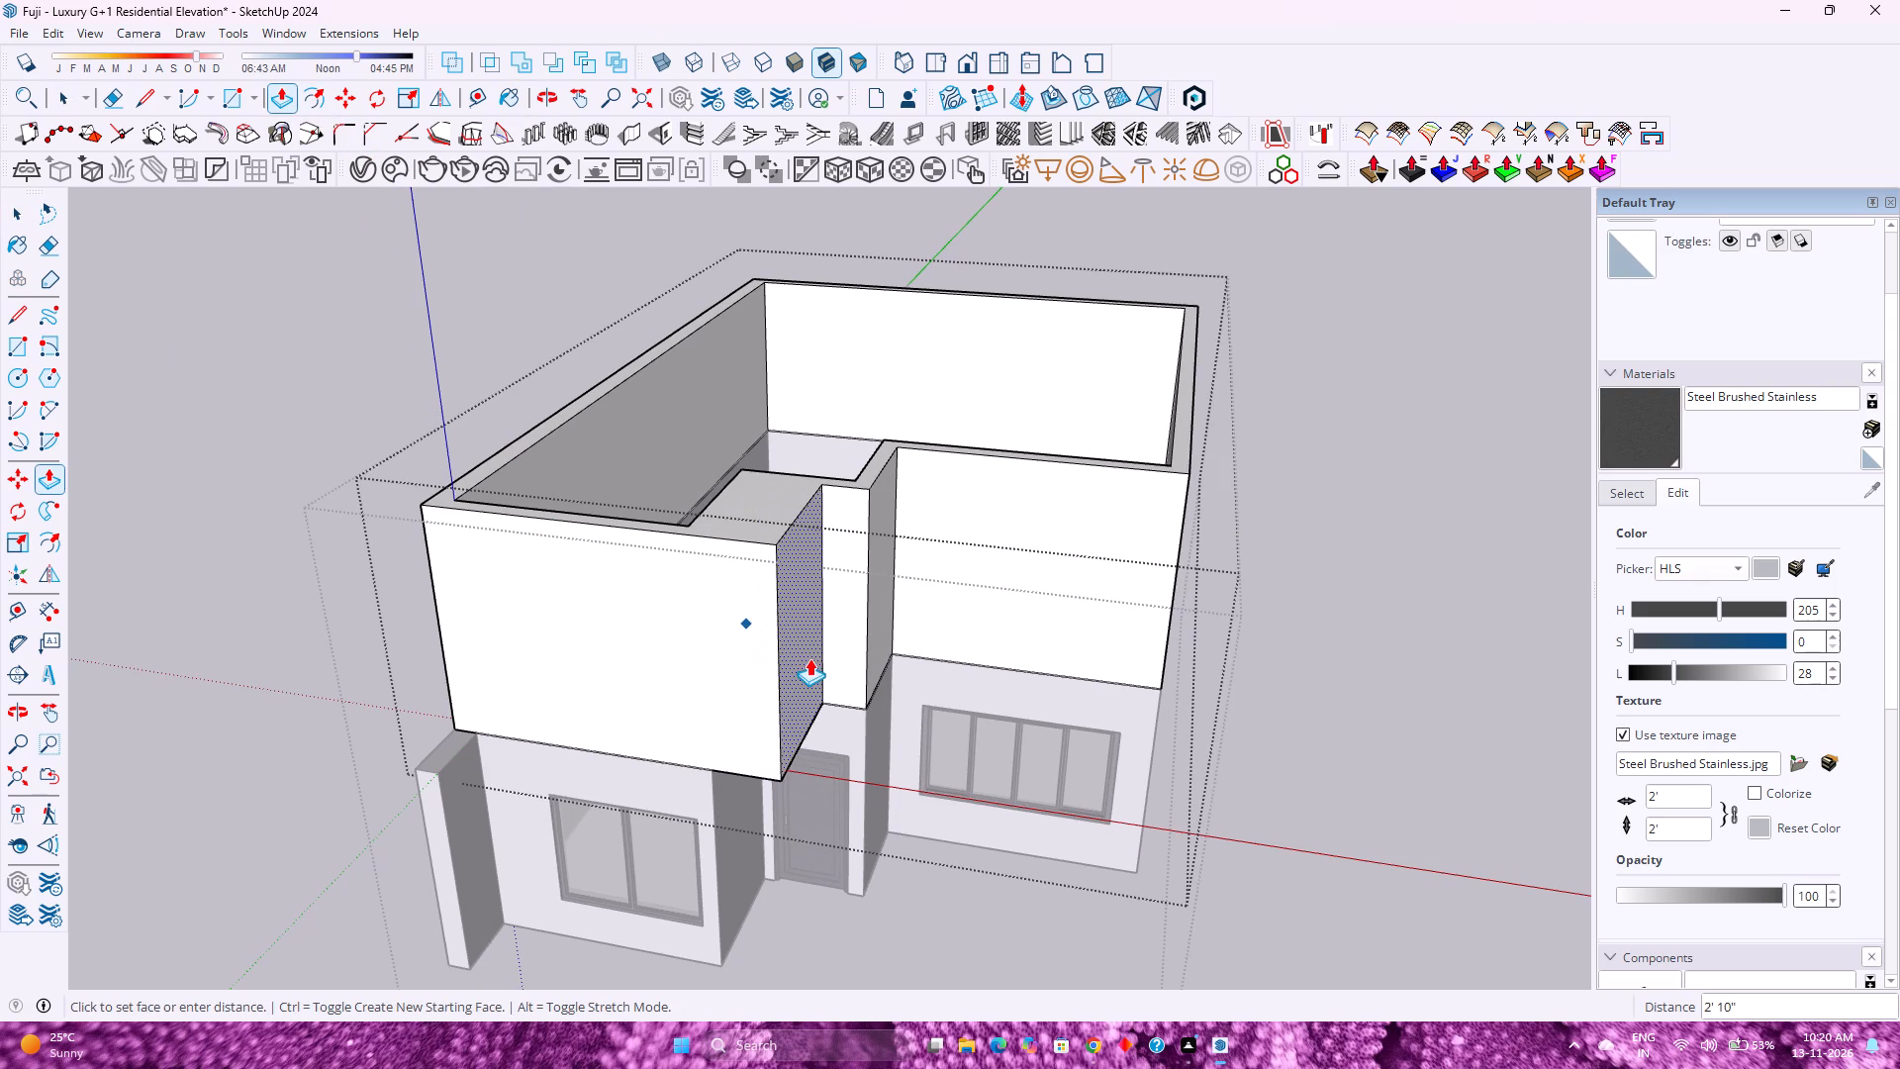
type("2'")
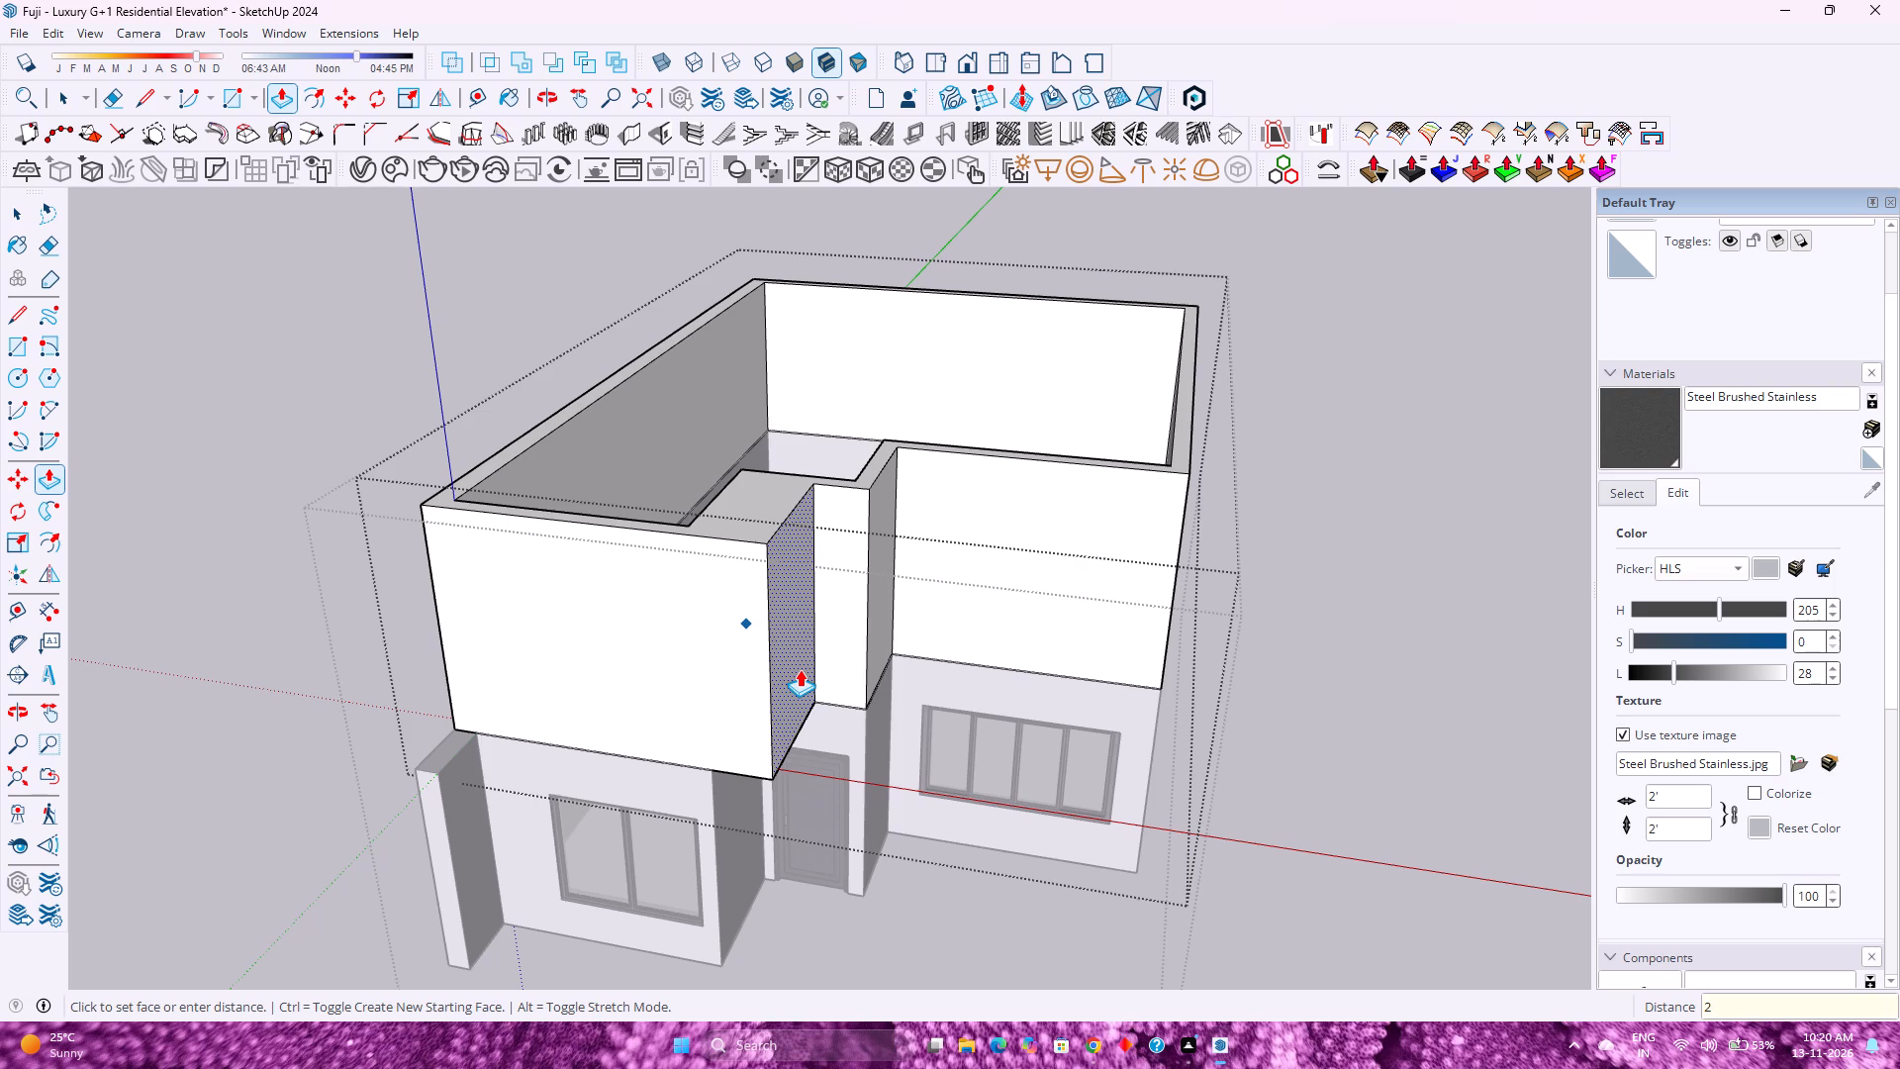
key("Return")
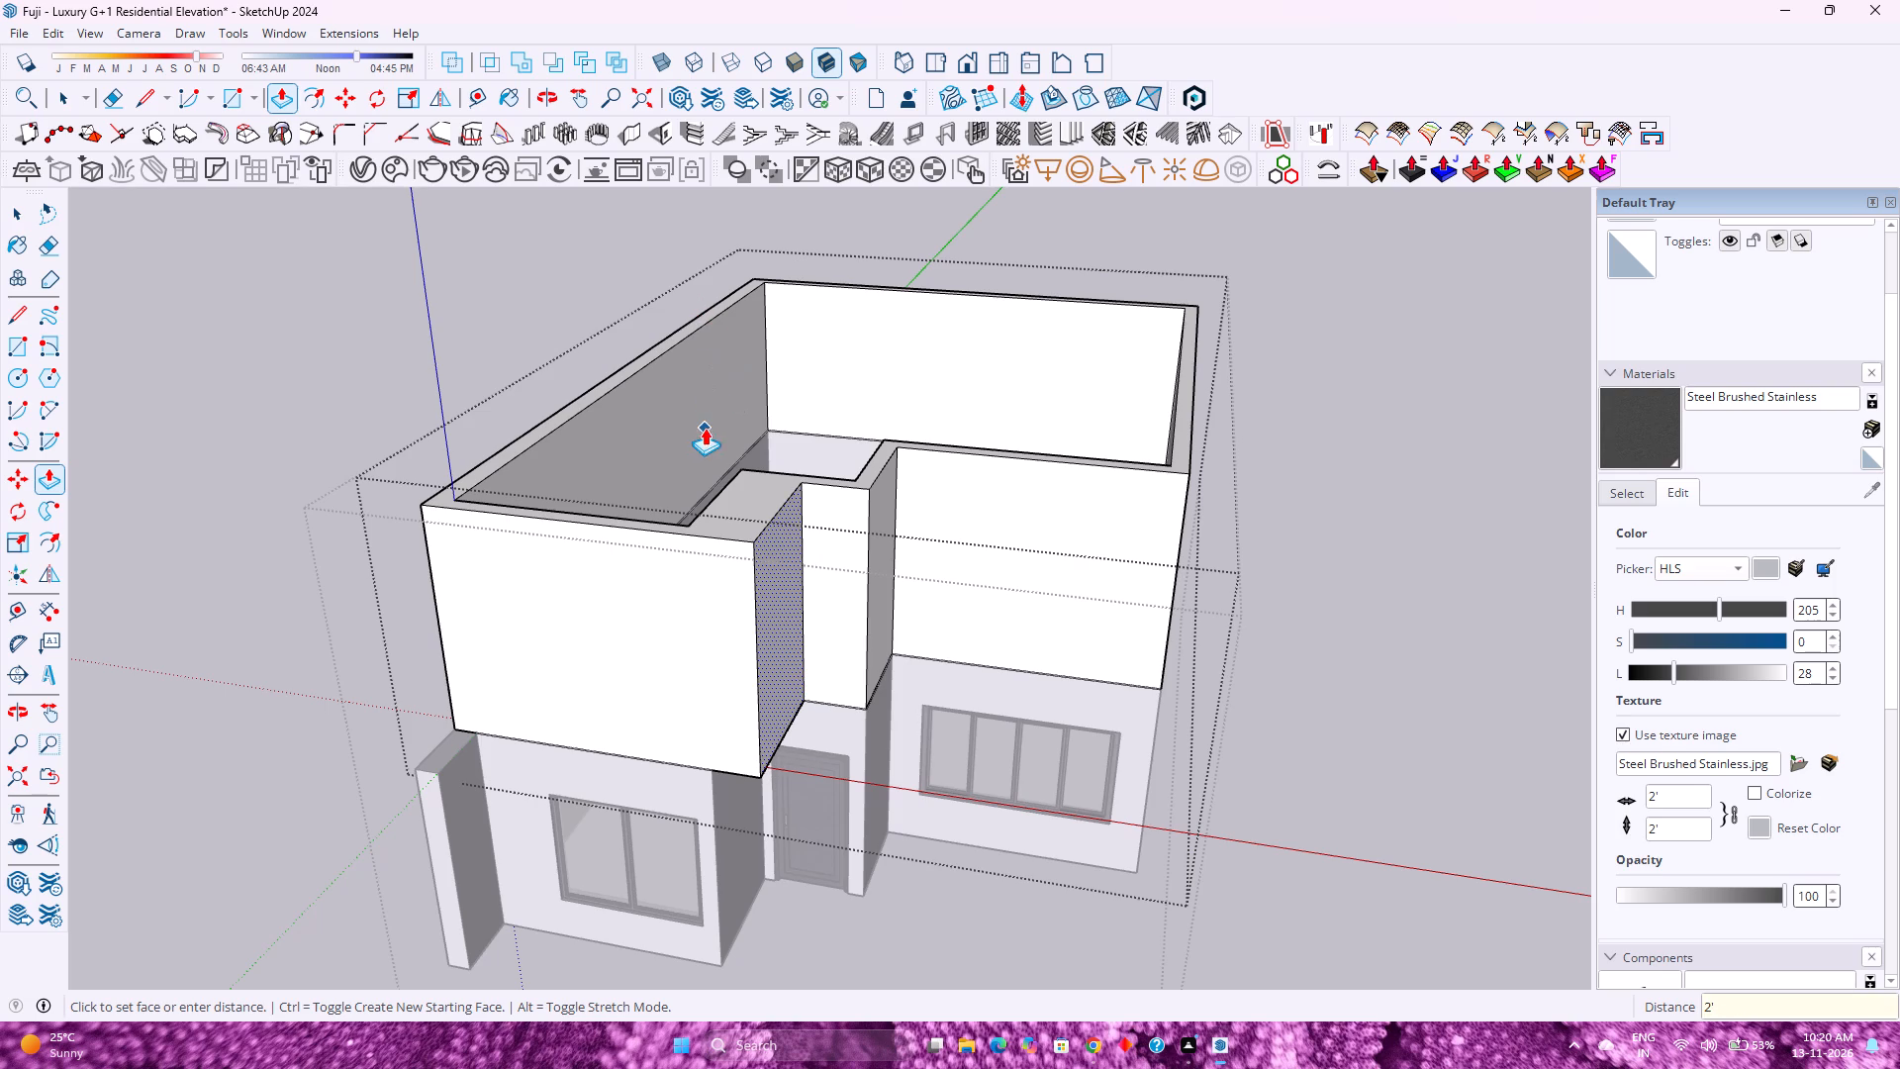
Push the inner face of the projecting block's same side wall 2' in the same direction to restore its thickness.
scroll(698, 516, "up", 1)
middle_click_drag(698, 516, 1163, 695)
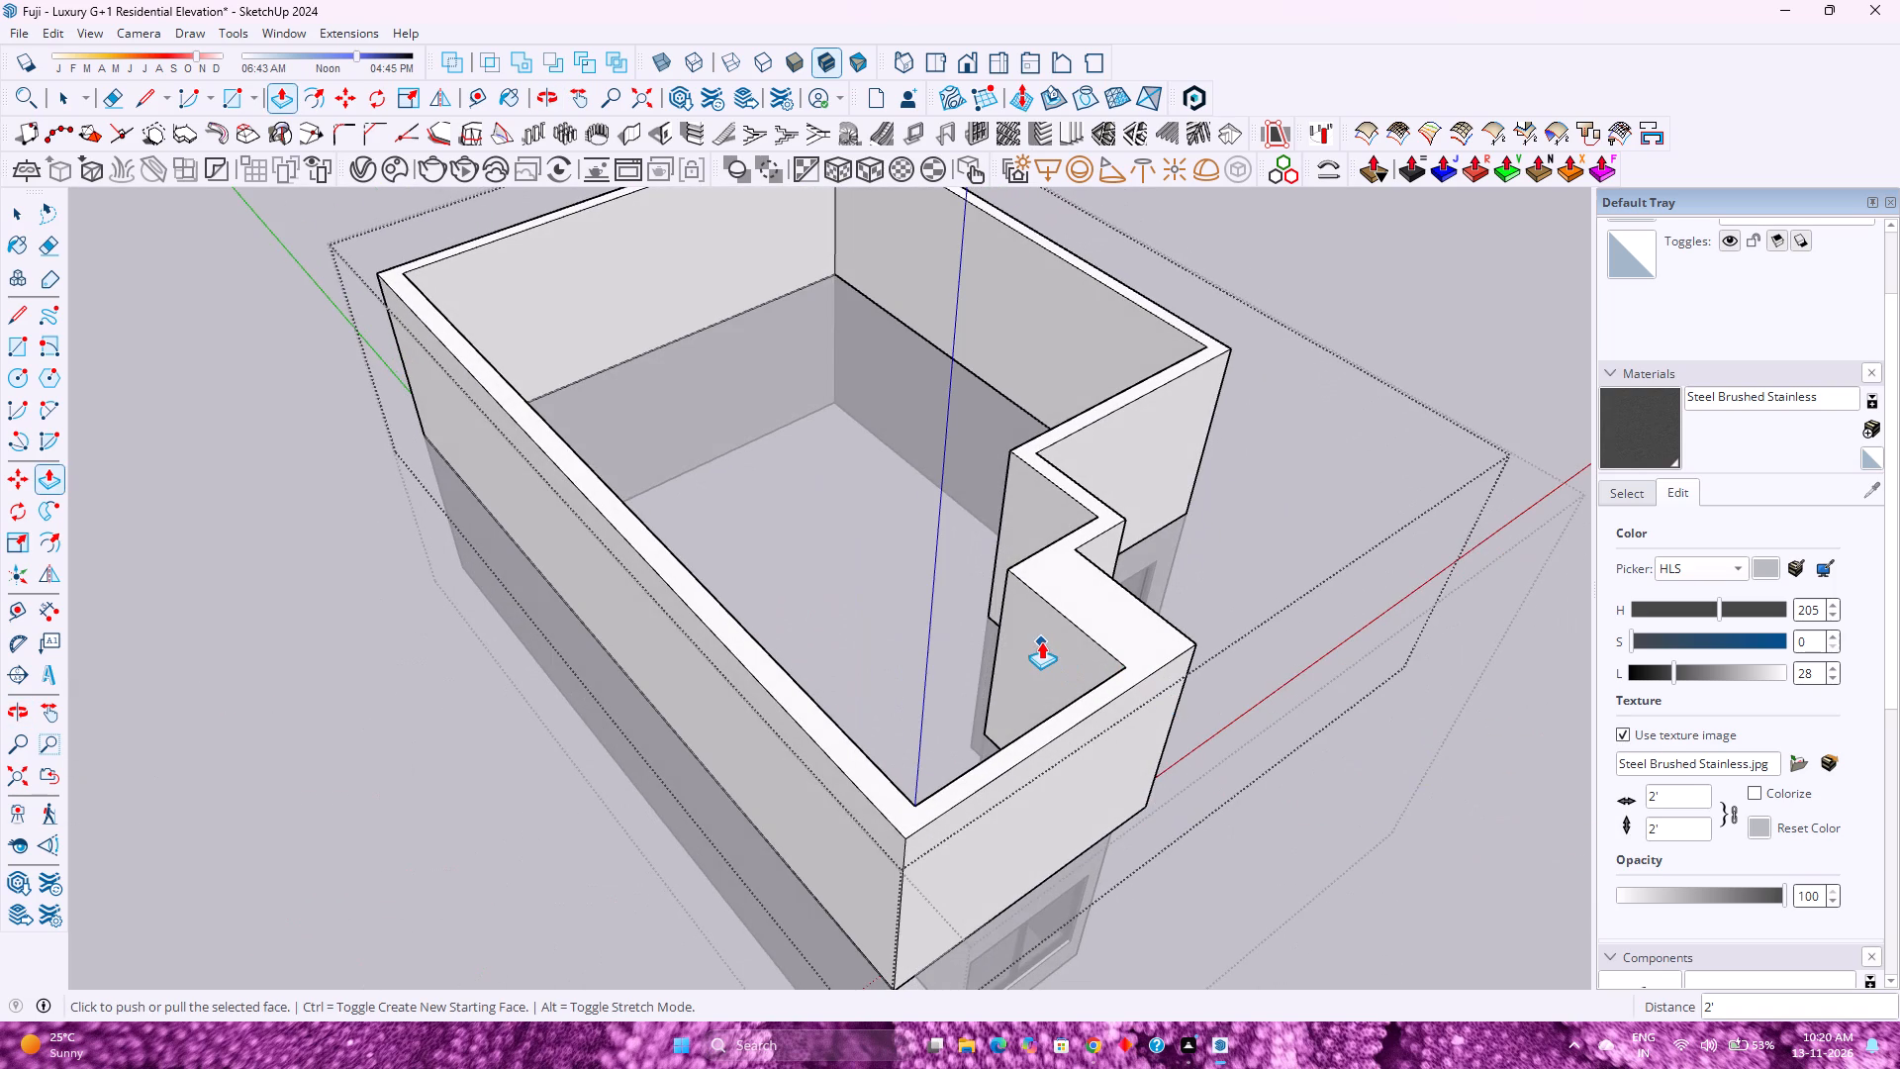
key("Escape")
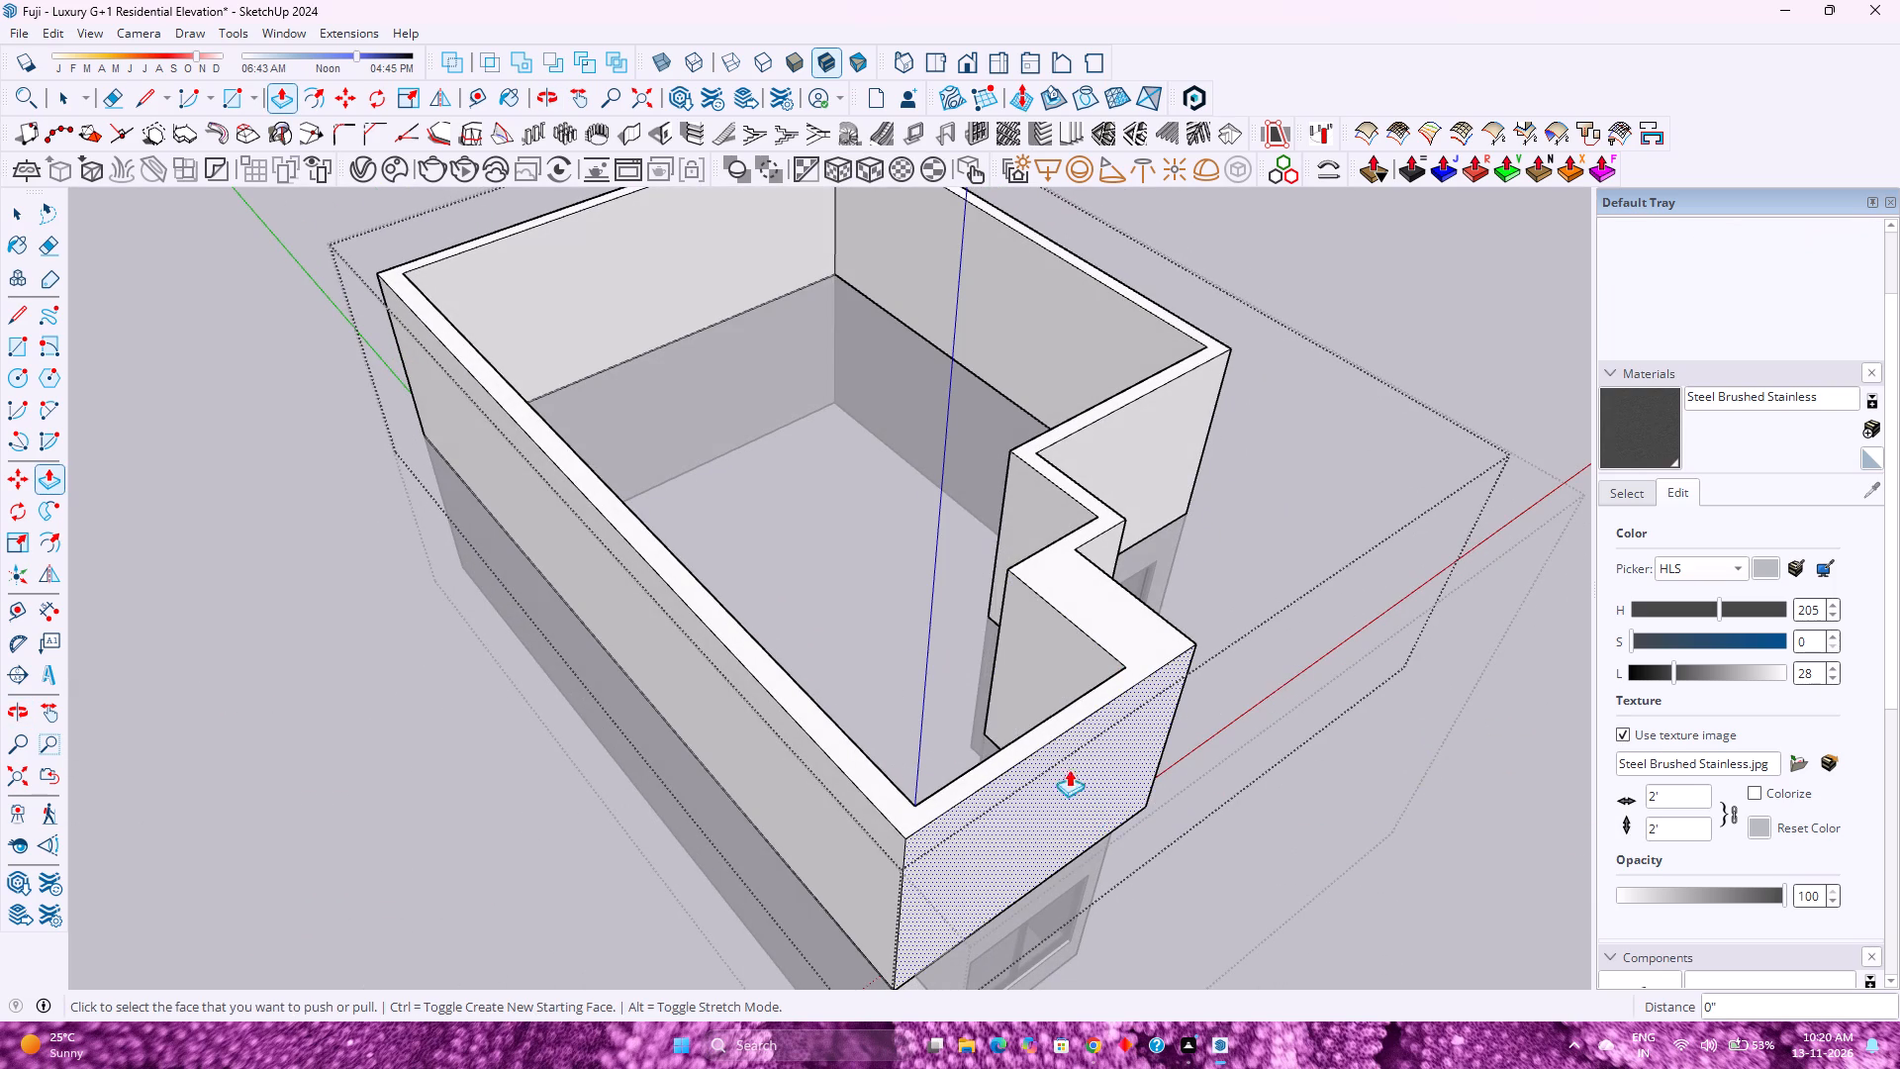
left_click(1028, 672)
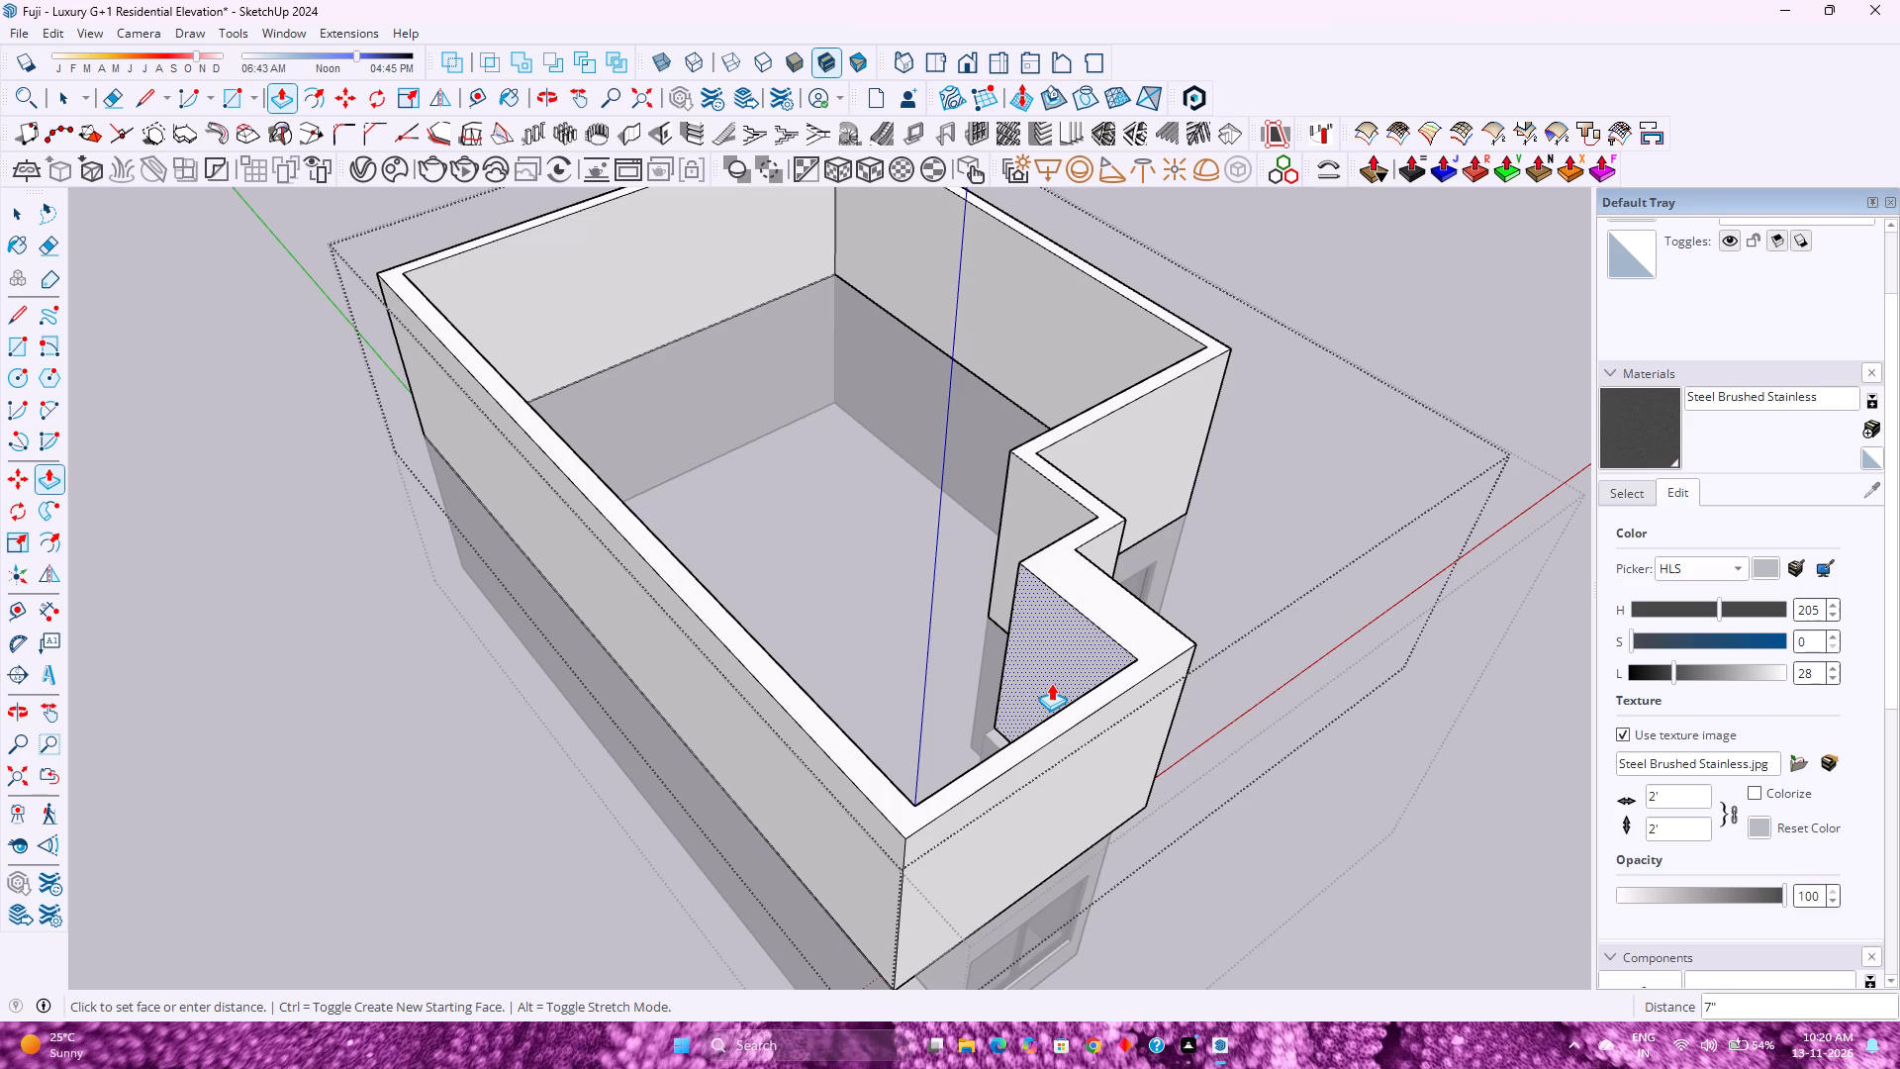
type("2'")
key("Return")
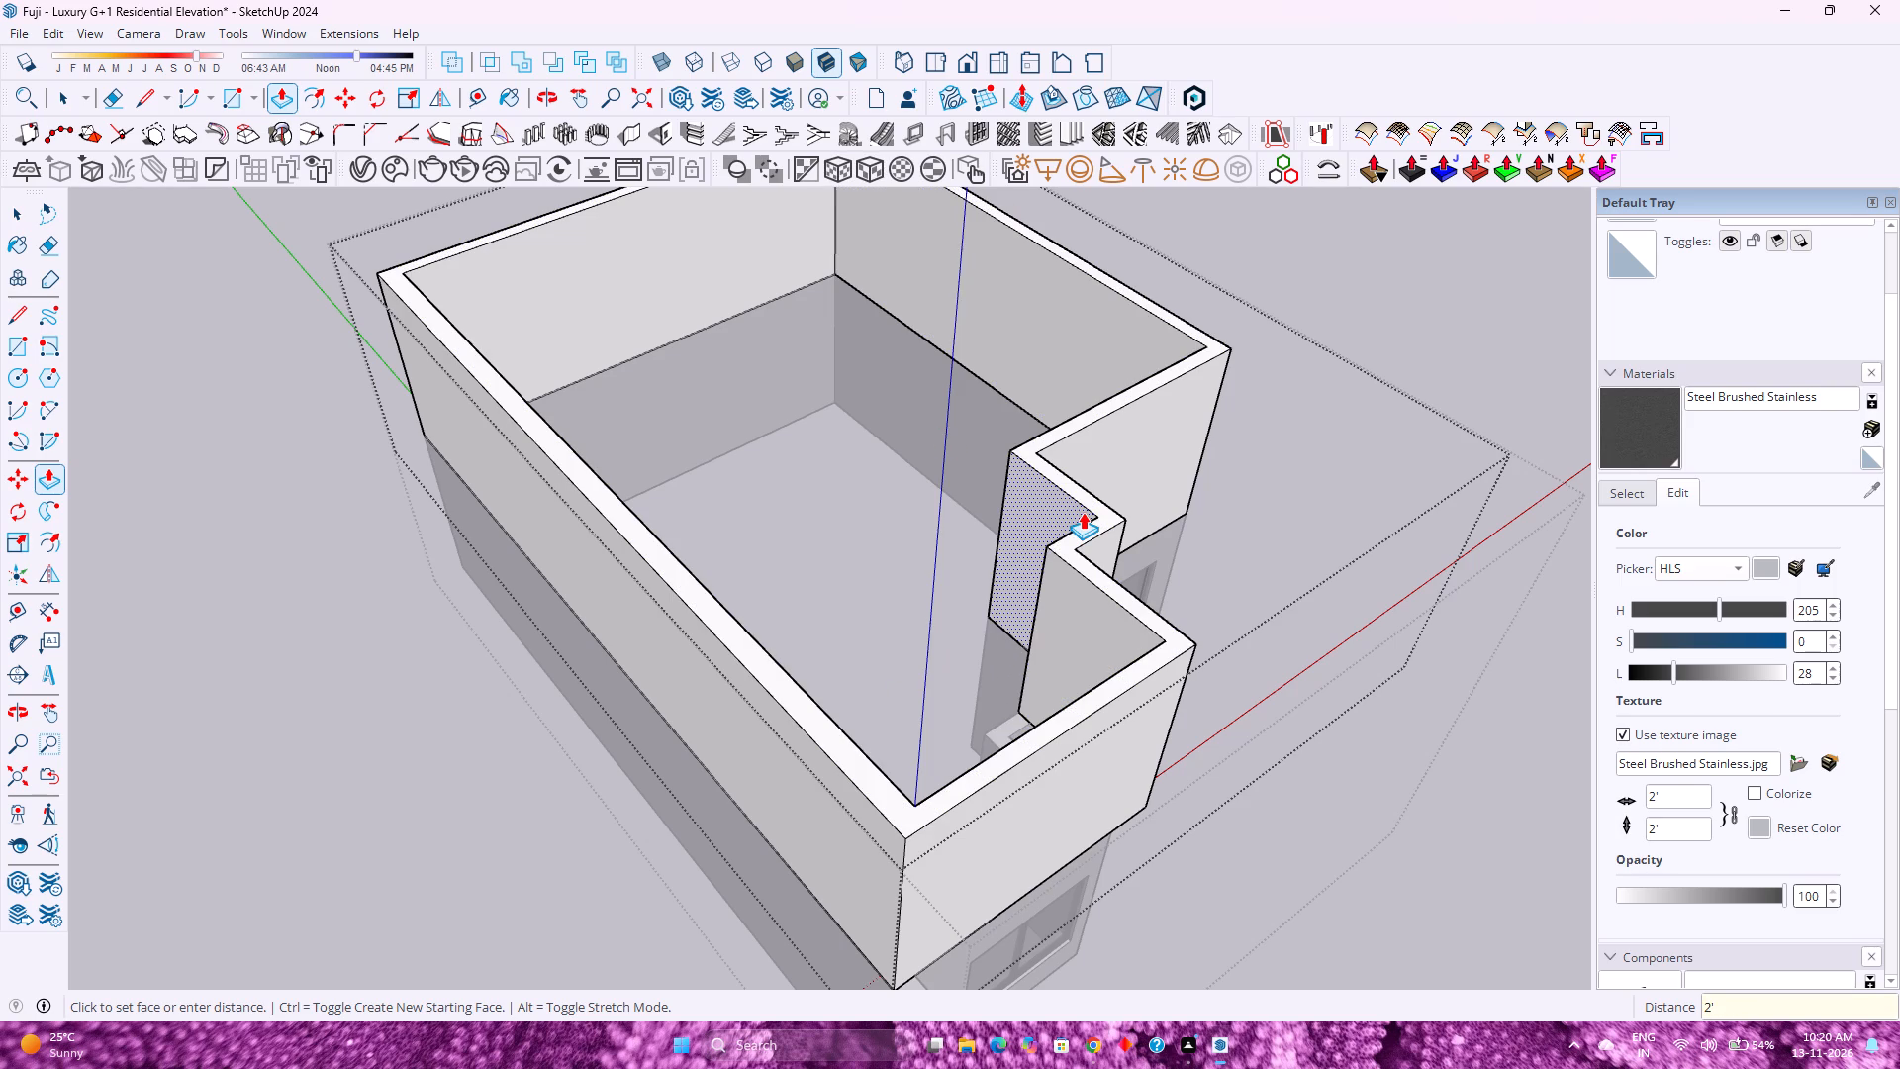
Push the inner face of the upper wall above the door back 5', flush with the adjoining front wall's inner face.
middle_click_drag(1021, 616, 1530, 807)
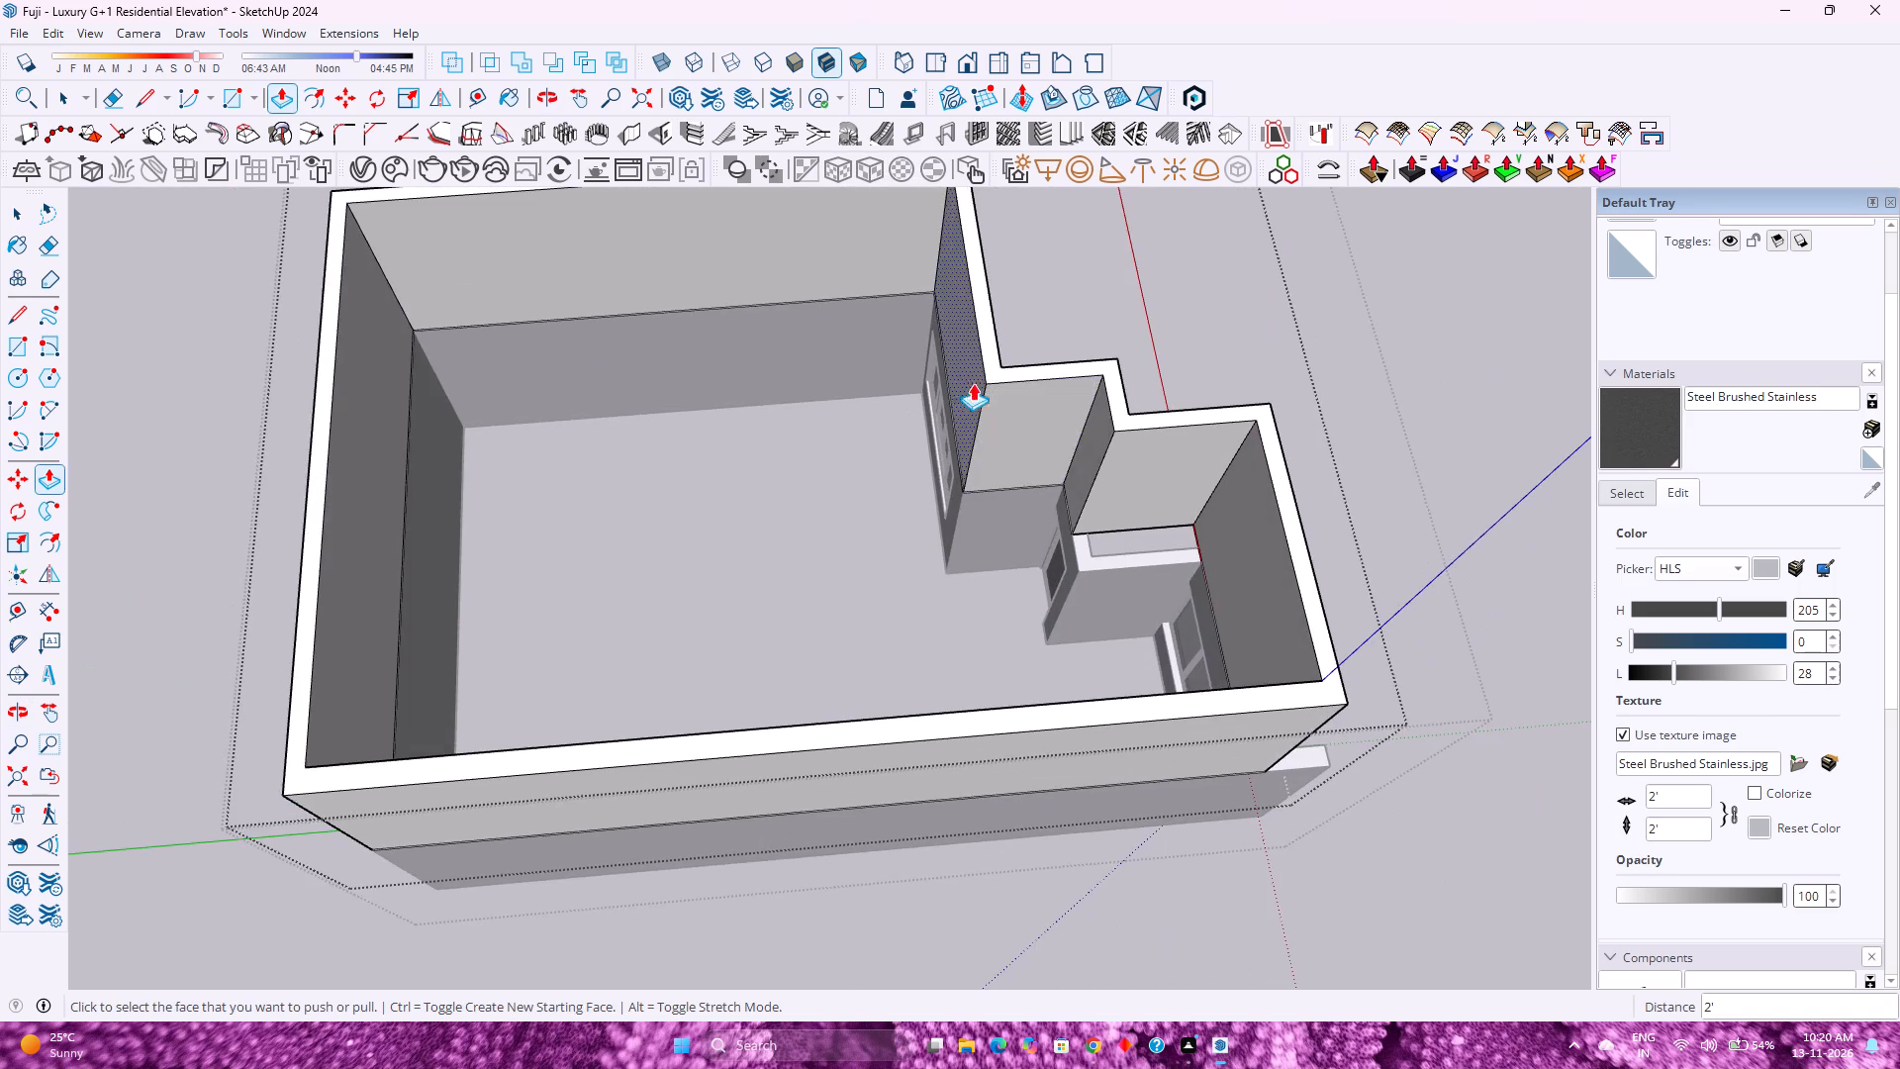
scroll(1111, 469, "up", 4)
left_click(1079, 438)
left_click(911, 360)
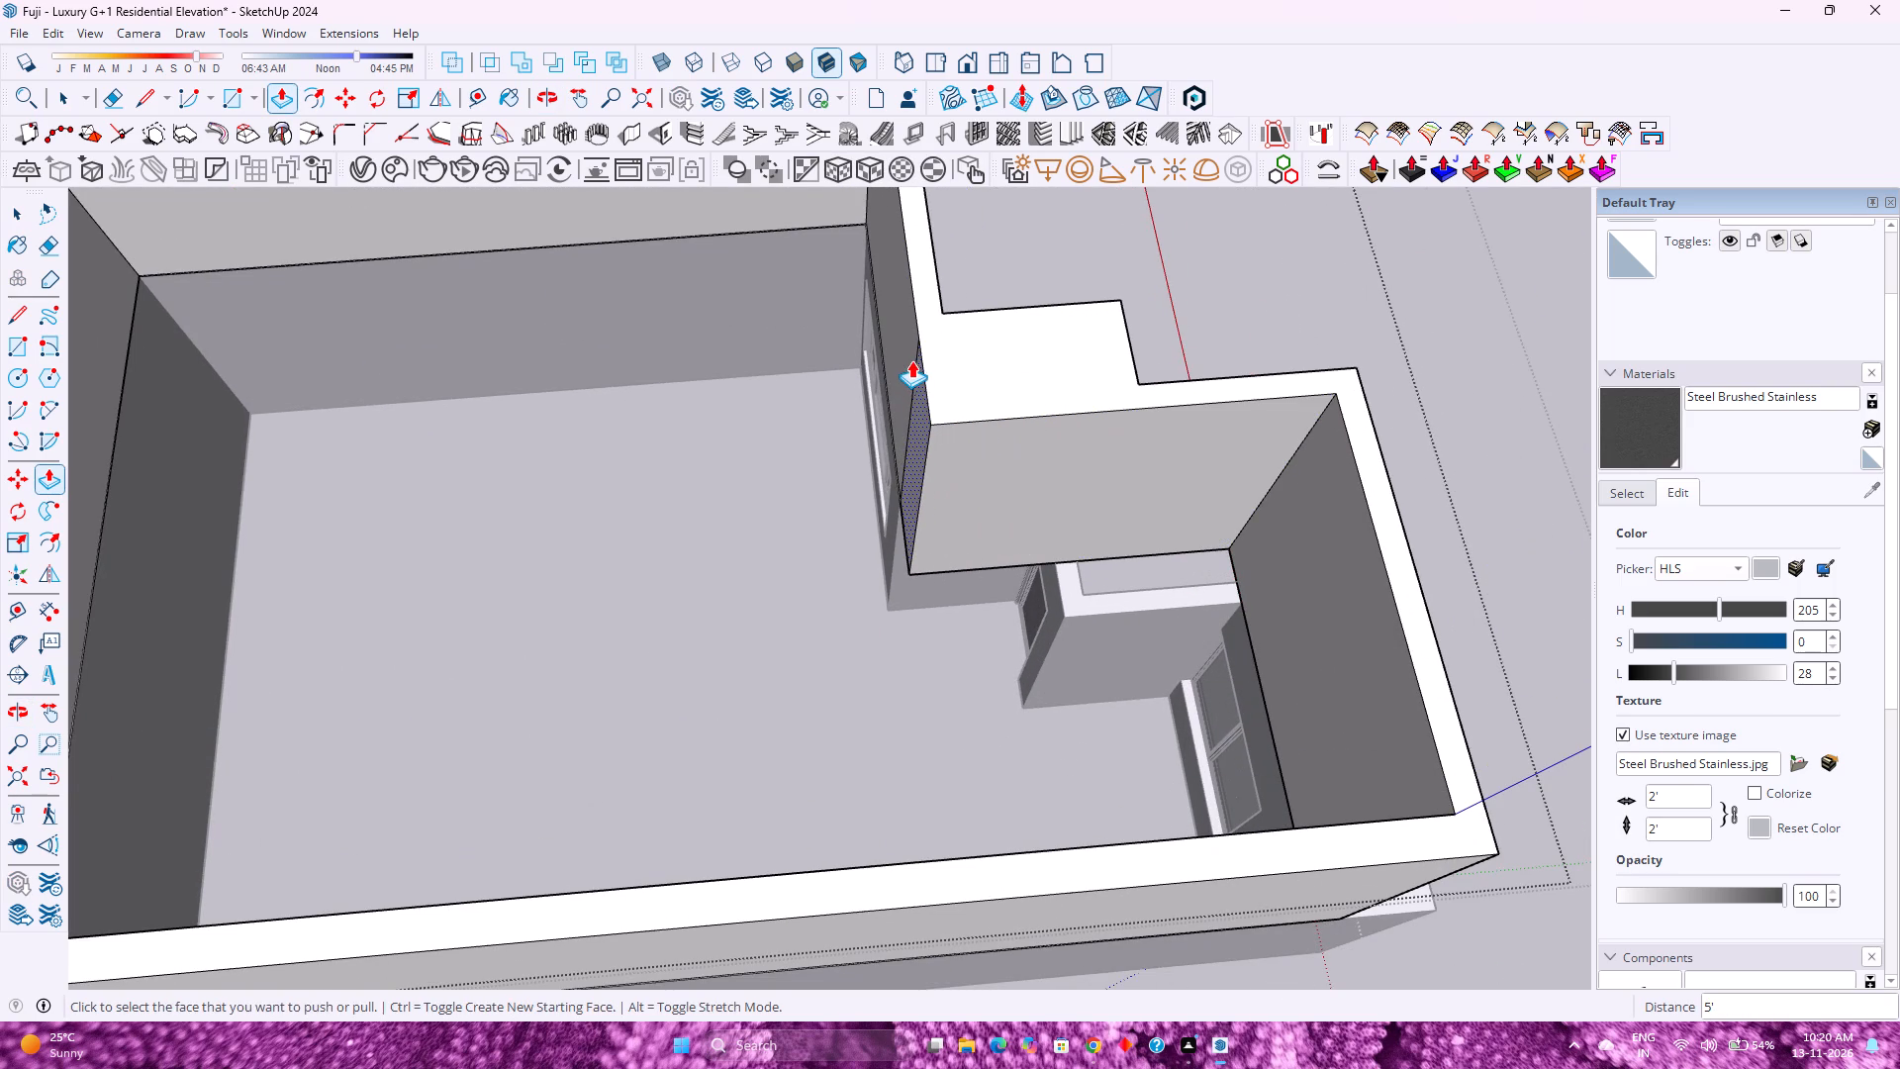
Push the outer face of the upper wall above the door back 5', flush with the wall above the four-pane window.
scroll(1121, 398, "up", 1)
middle_click_drag(1117, 398, 401, 427)
double_click(756, 600)
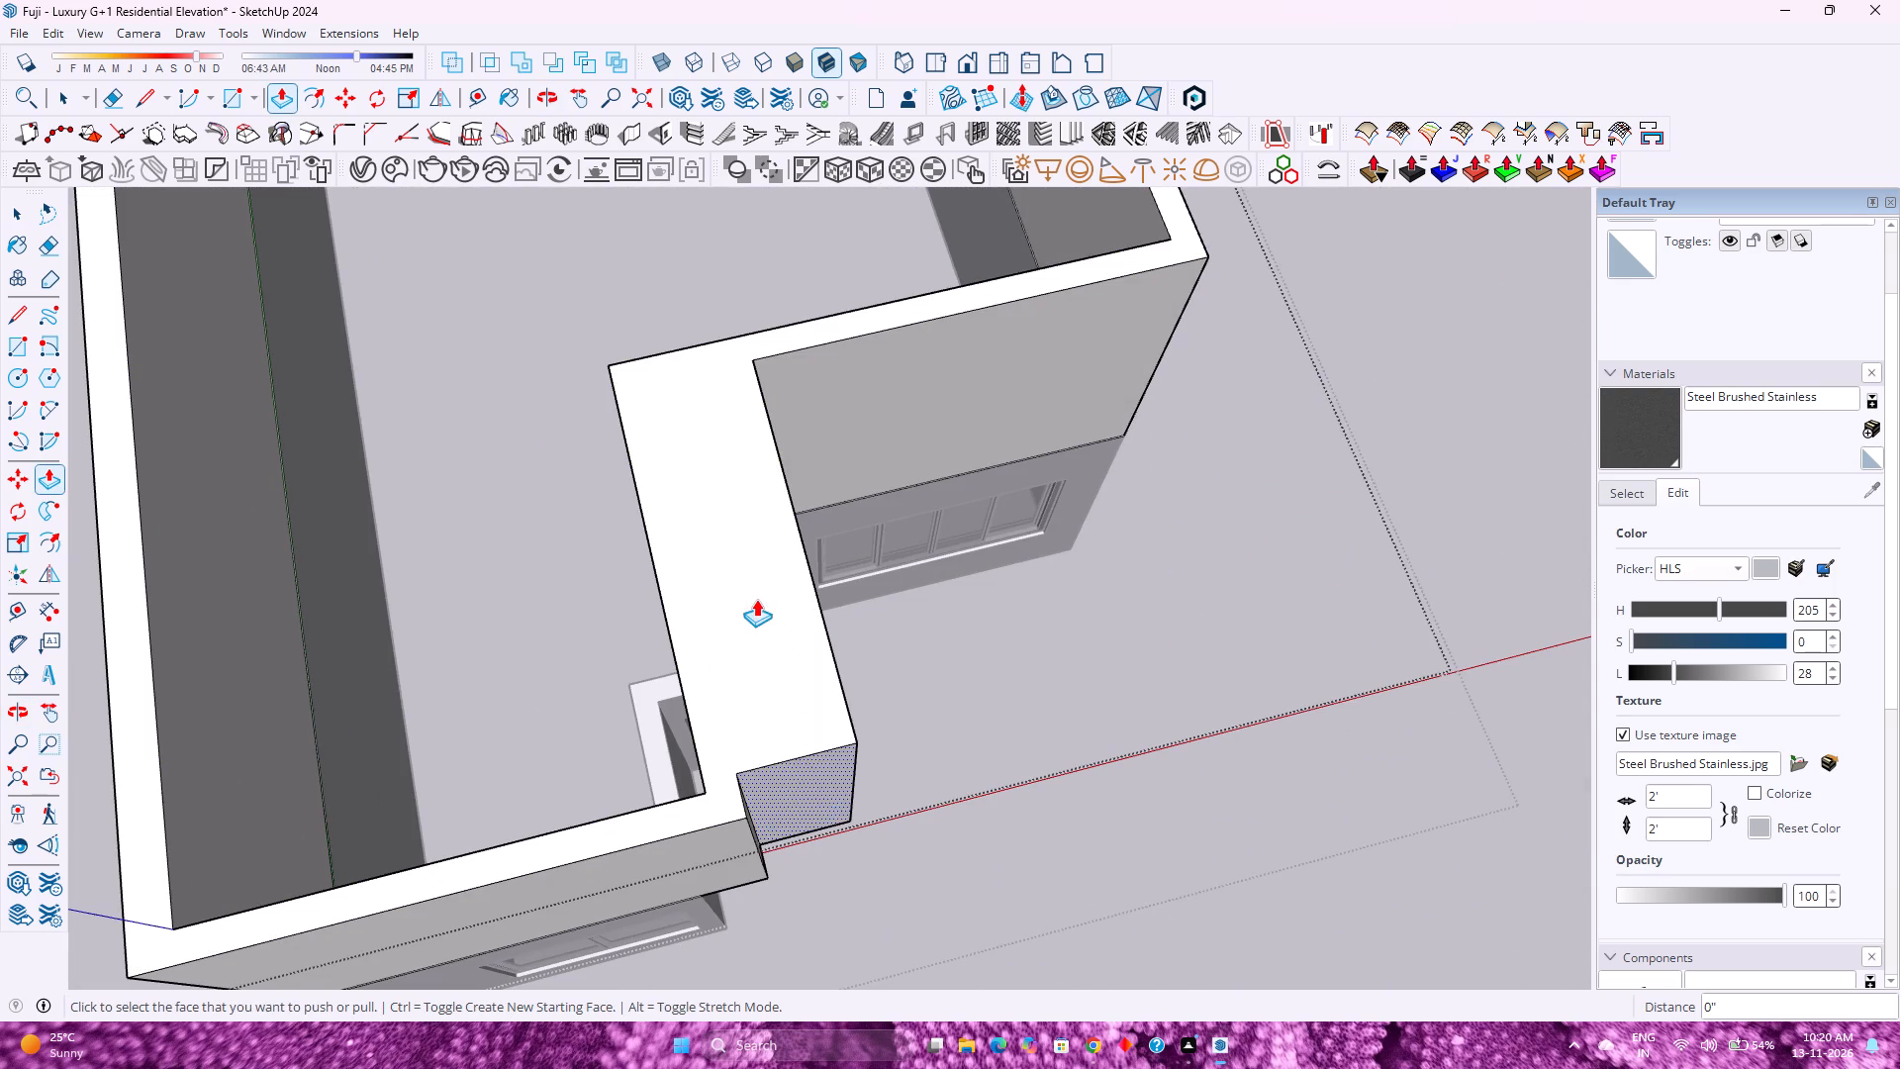
key("ctrl+z")
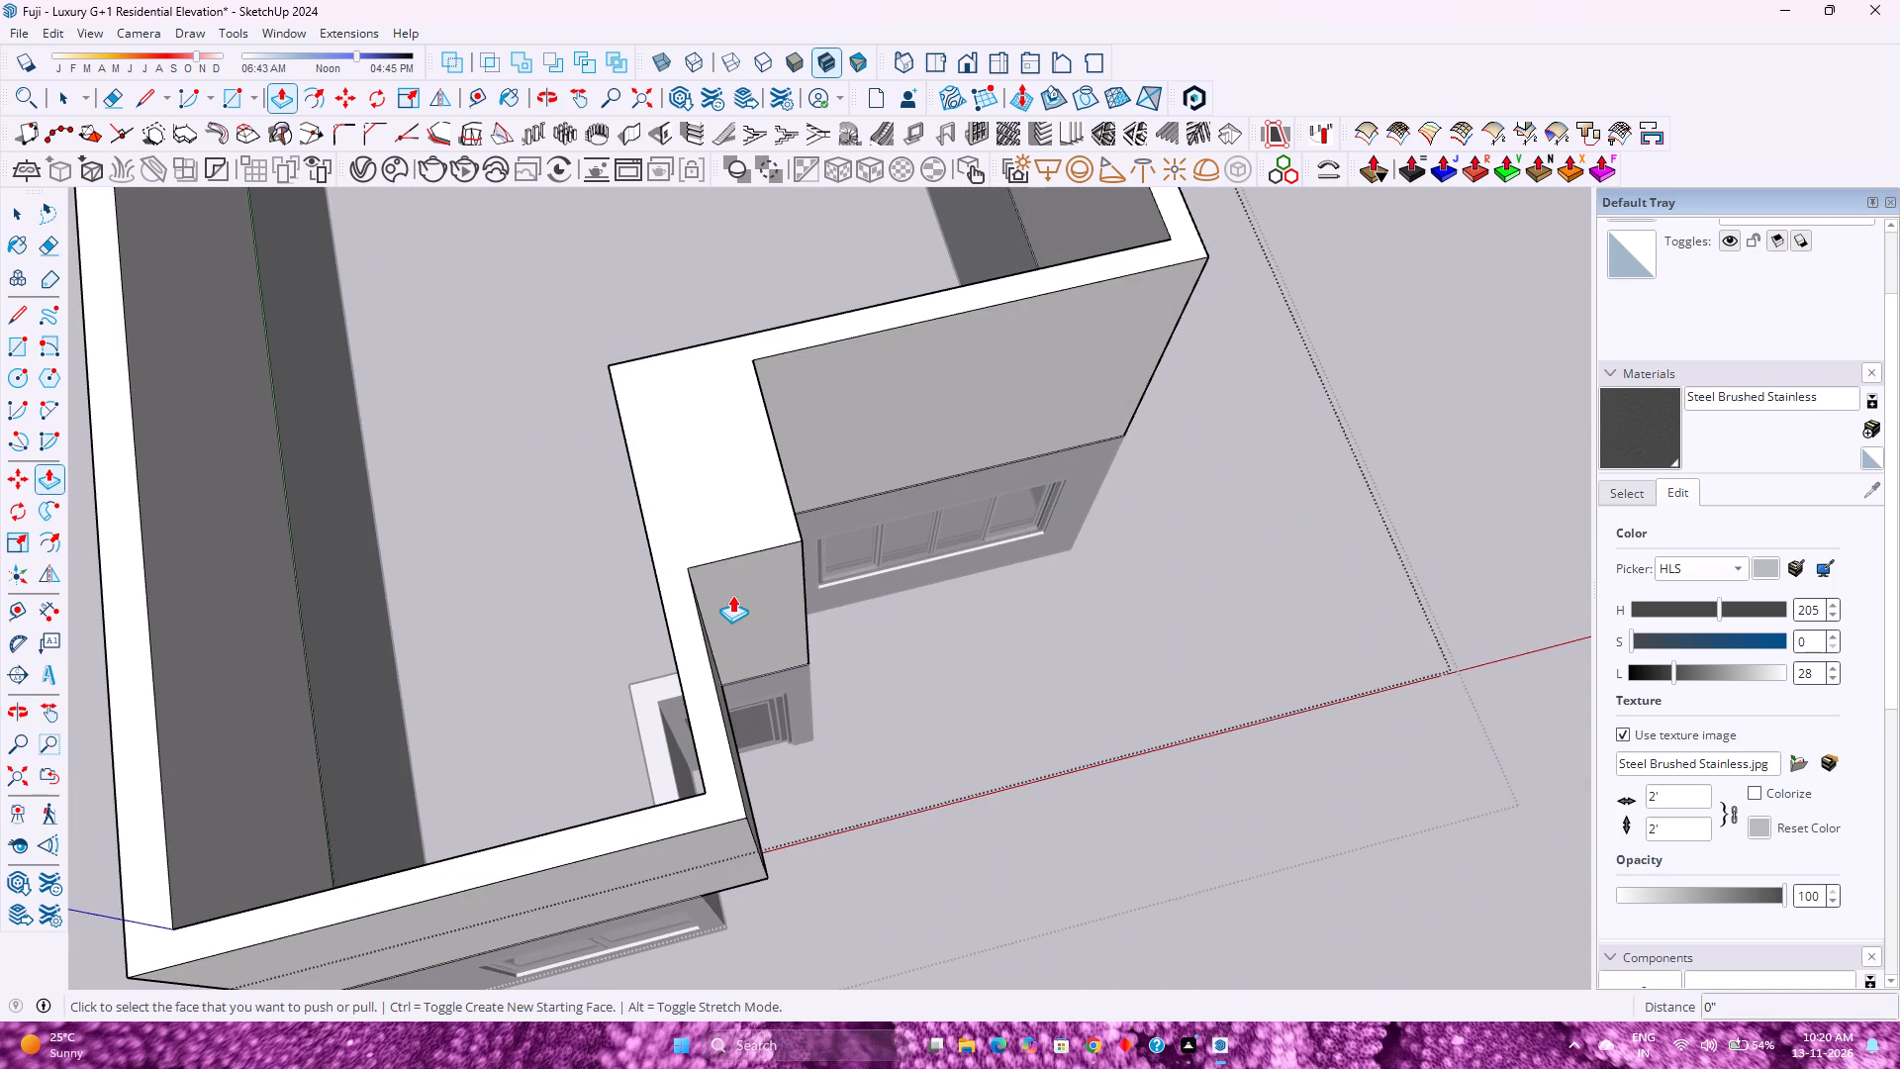
left_click(737, 611)
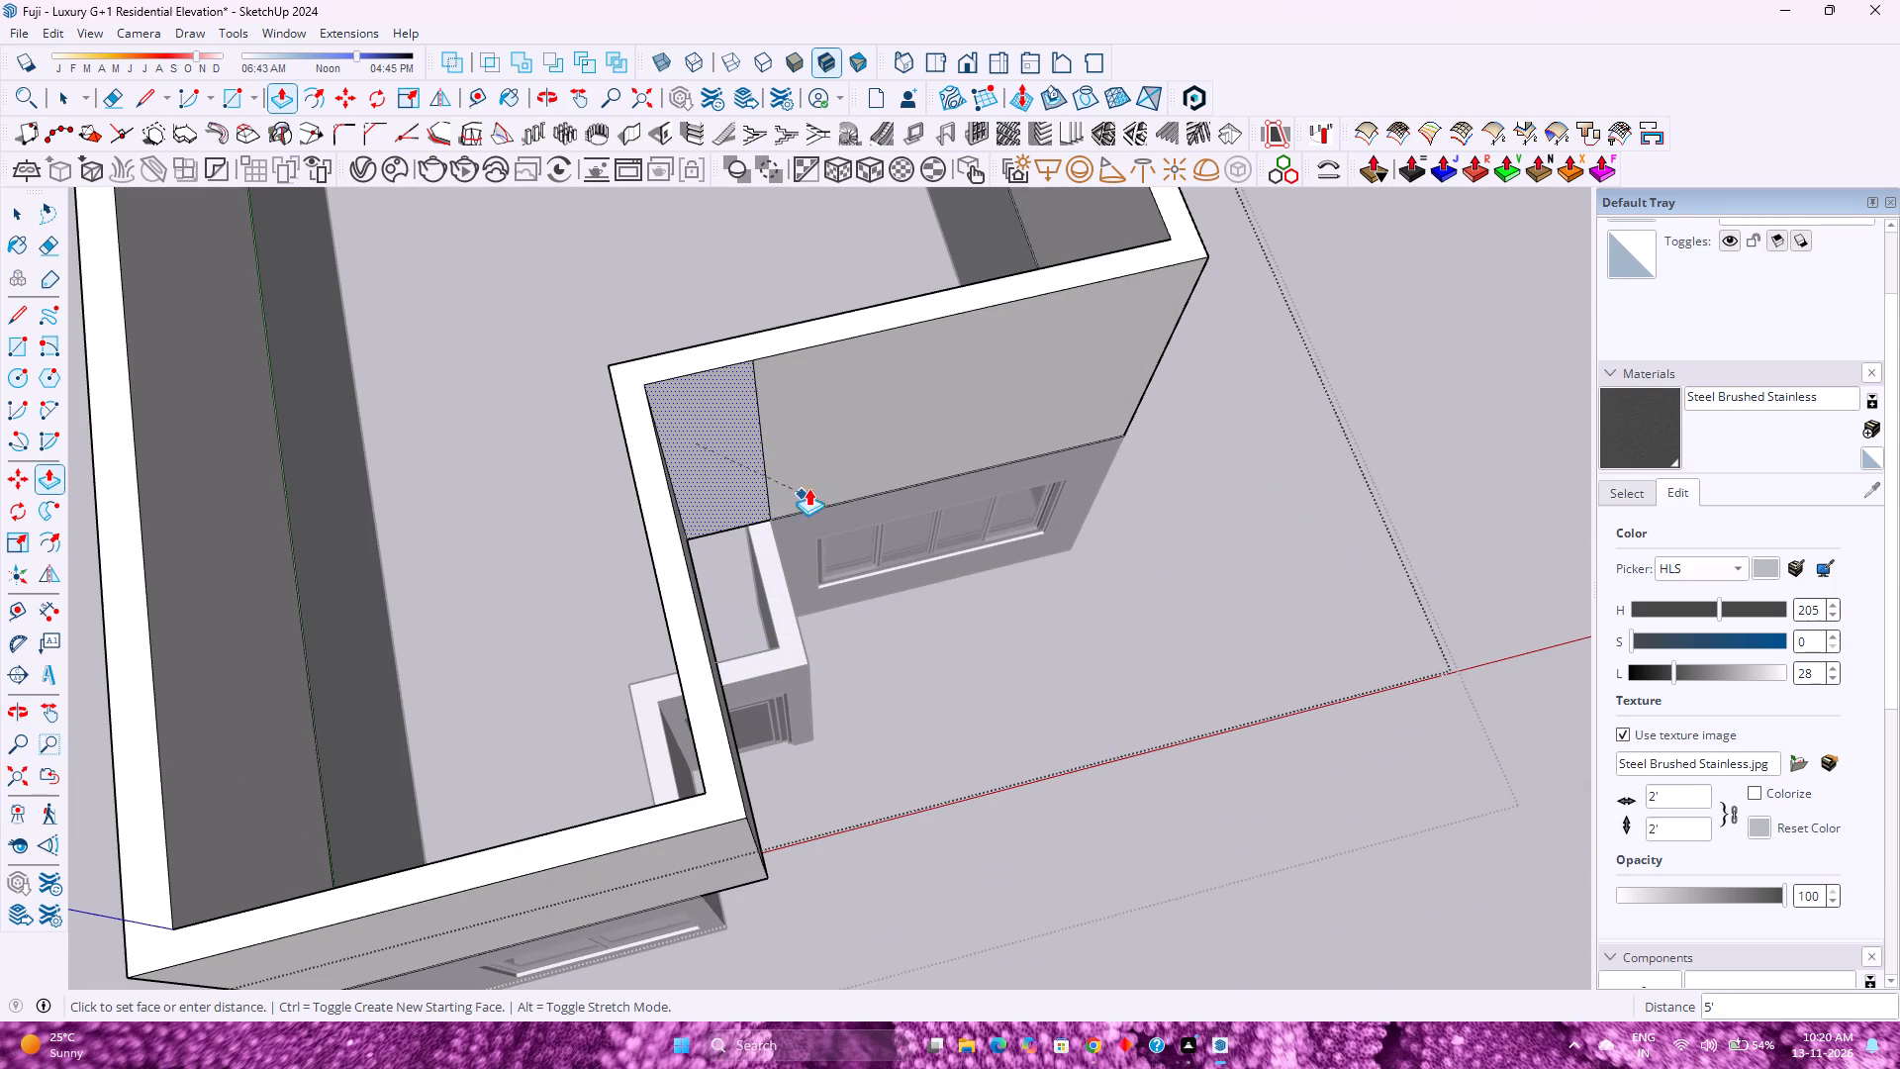
left_click(812, 475)
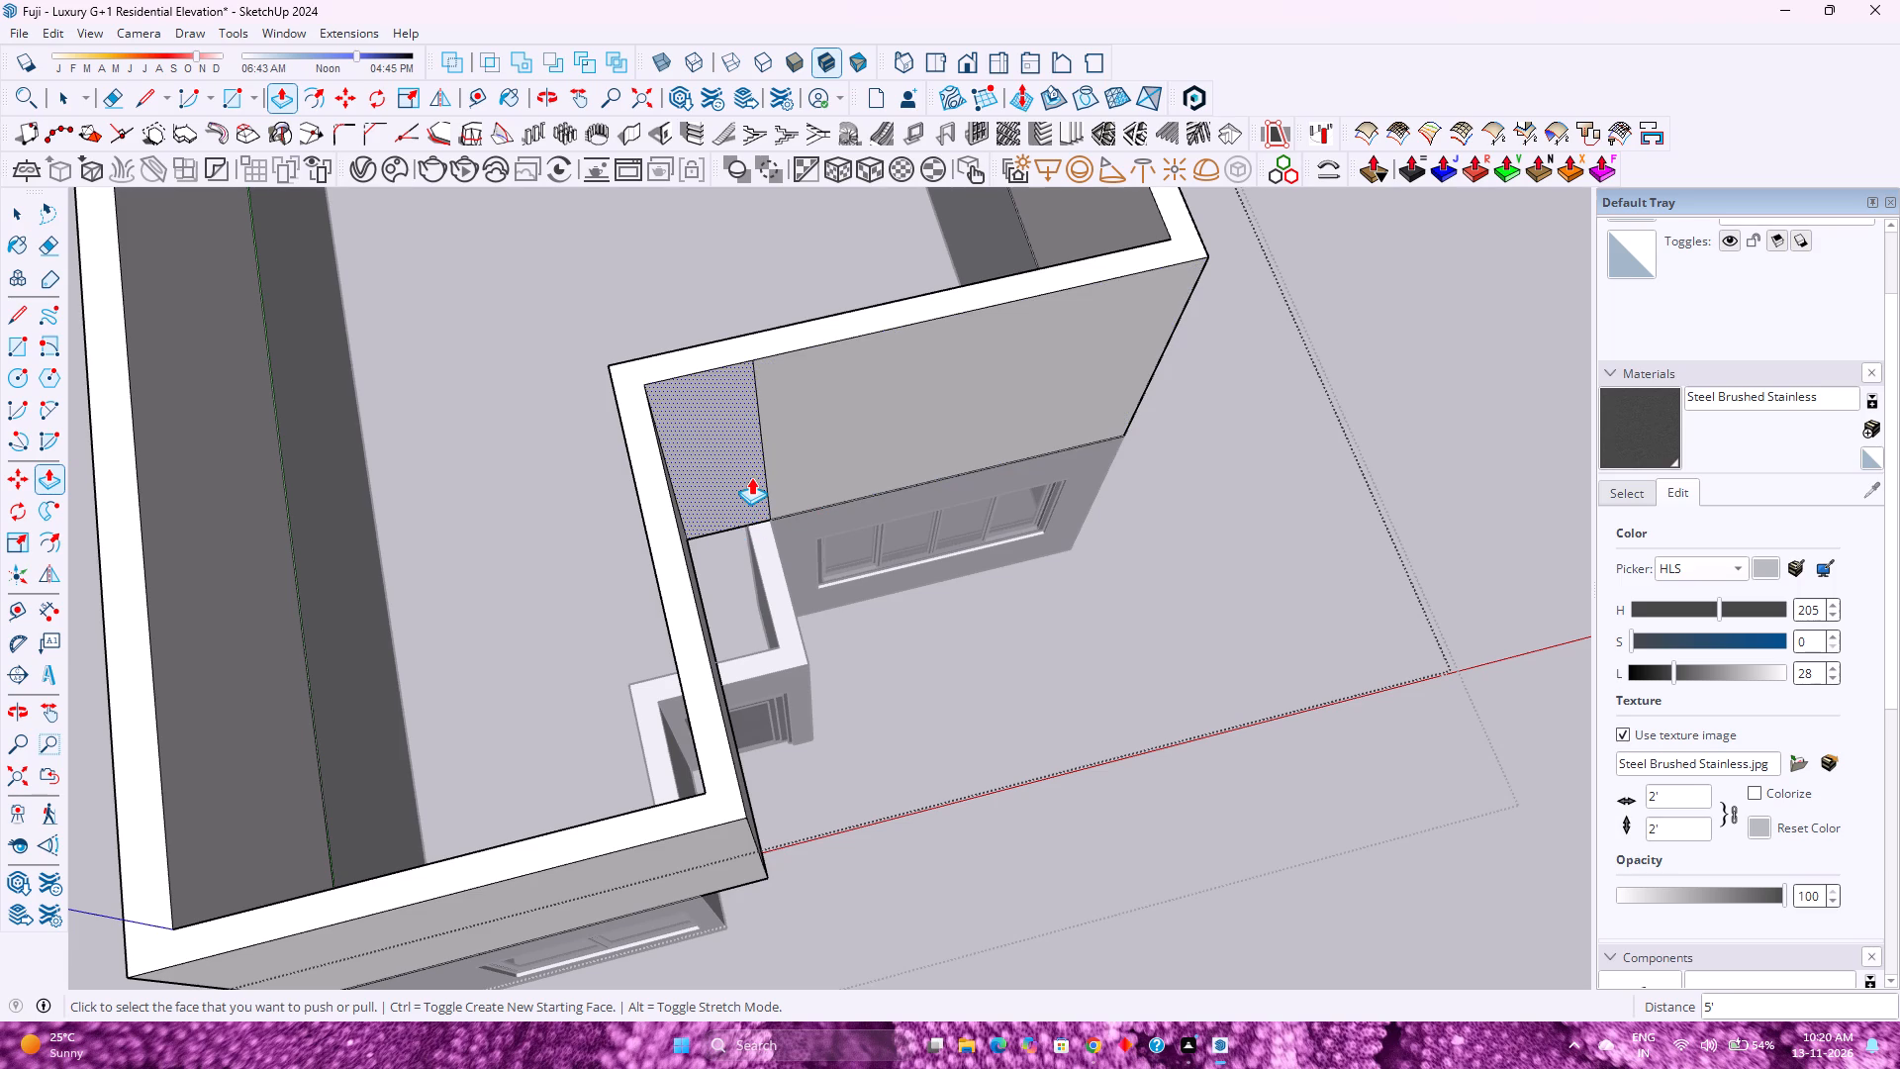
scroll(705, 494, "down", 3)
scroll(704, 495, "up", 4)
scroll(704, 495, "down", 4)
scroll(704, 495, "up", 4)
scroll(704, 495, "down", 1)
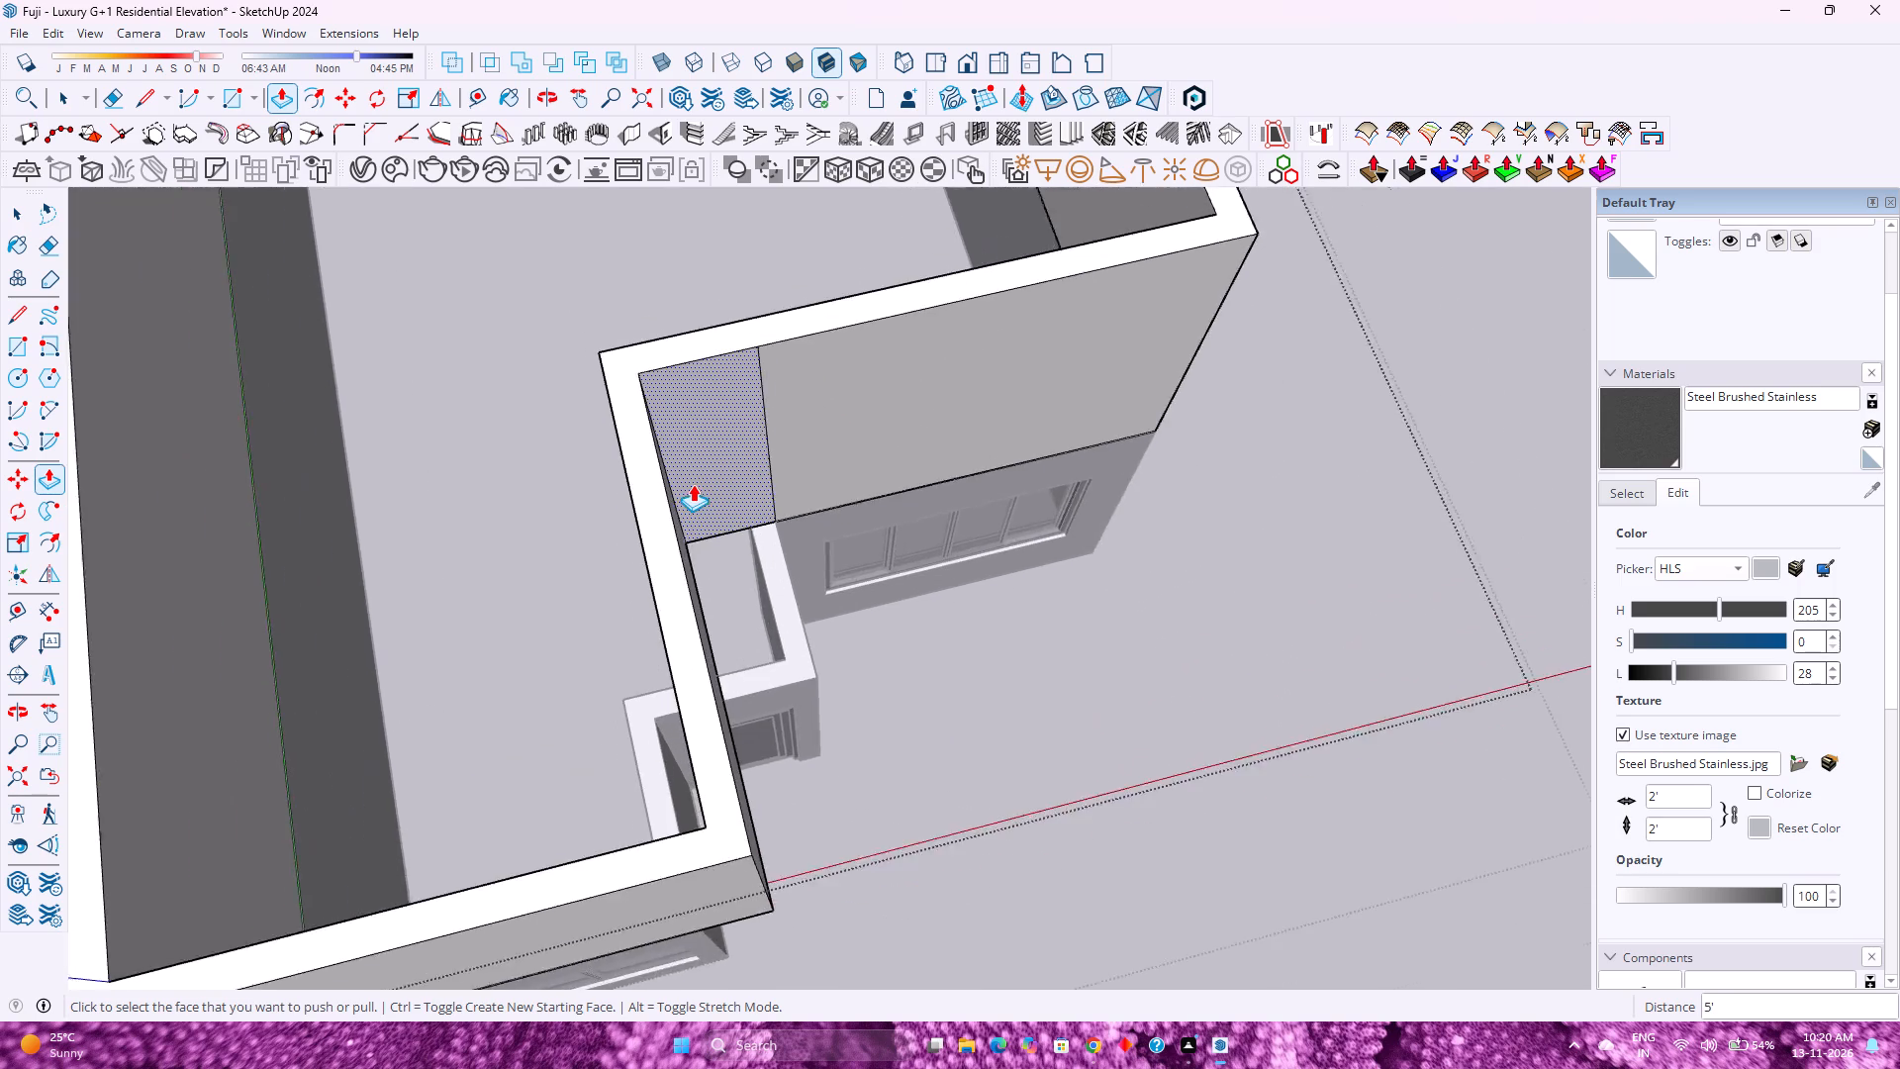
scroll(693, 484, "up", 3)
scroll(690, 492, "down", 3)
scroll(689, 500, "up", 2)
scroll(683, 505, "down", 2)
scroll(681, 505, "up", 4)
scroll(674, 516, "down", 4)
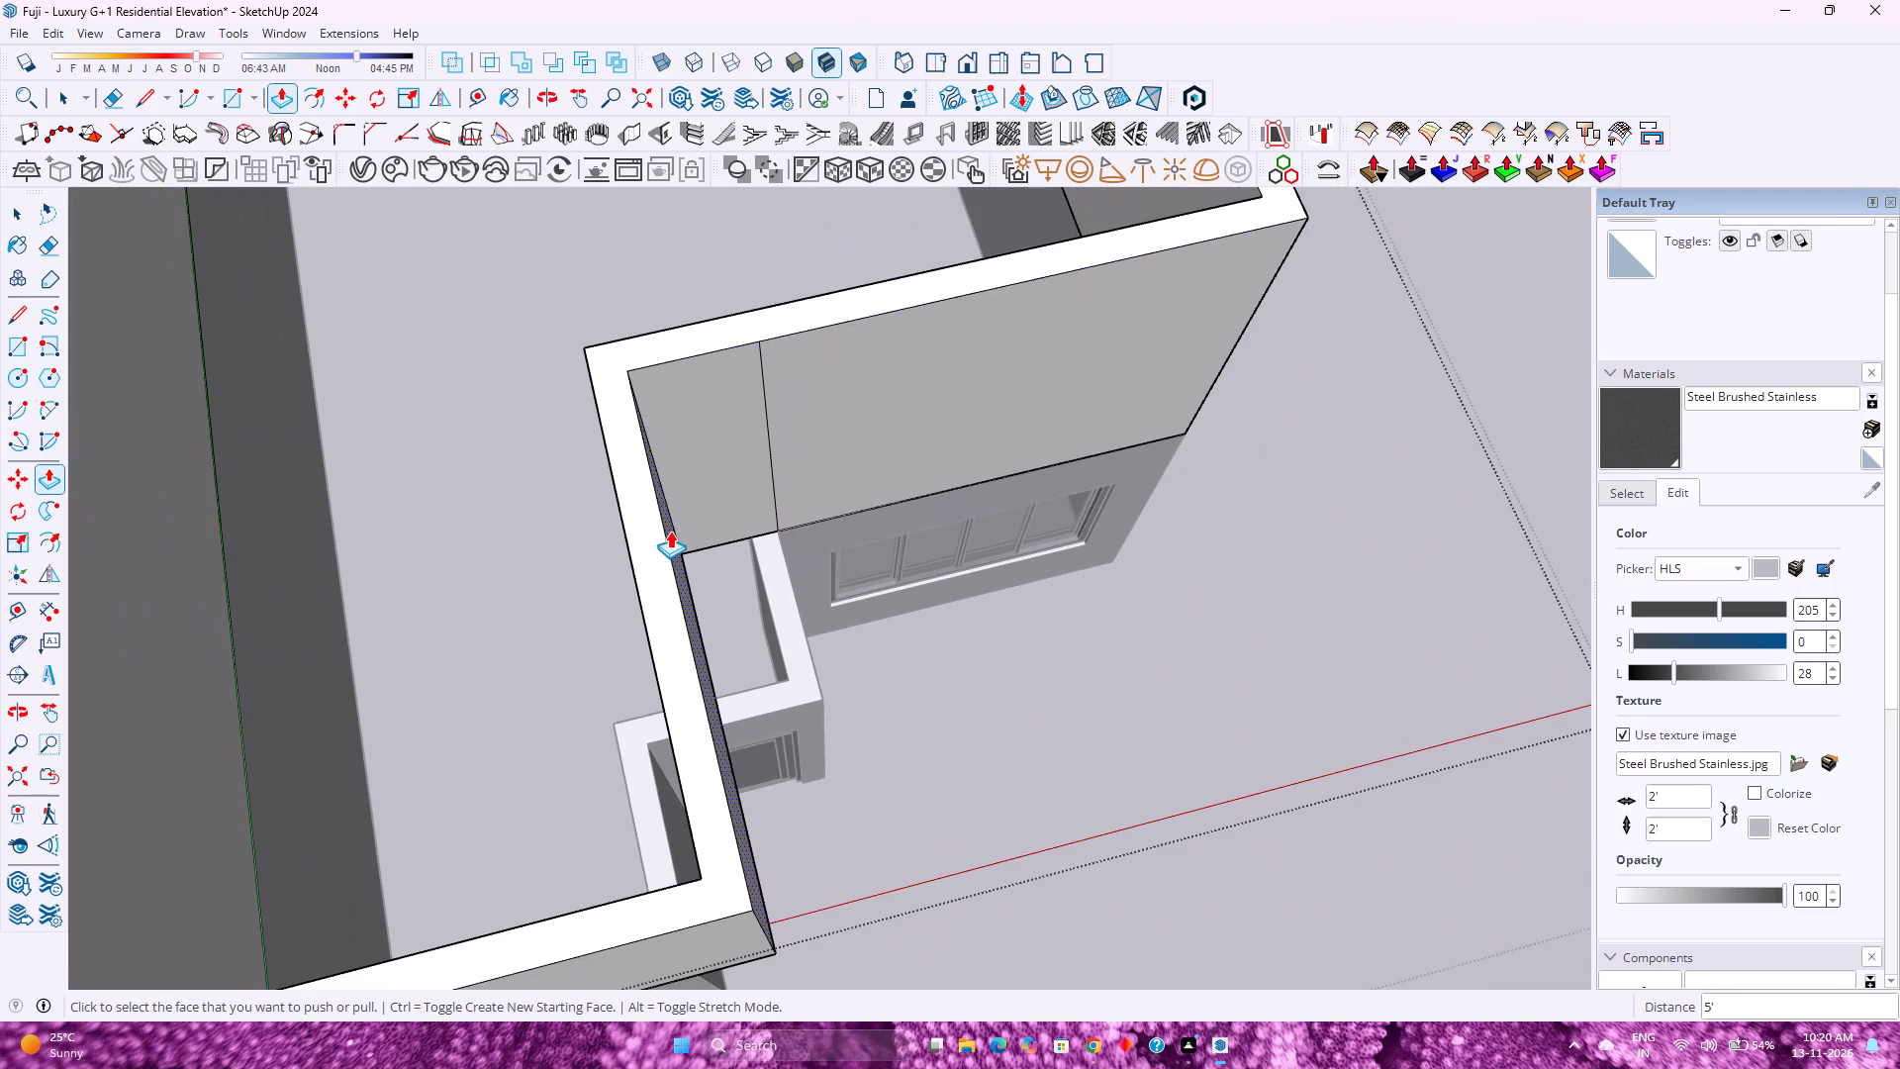
Erase the leftover vertical edge on the outer face of the merged upper front wall.
key("space")
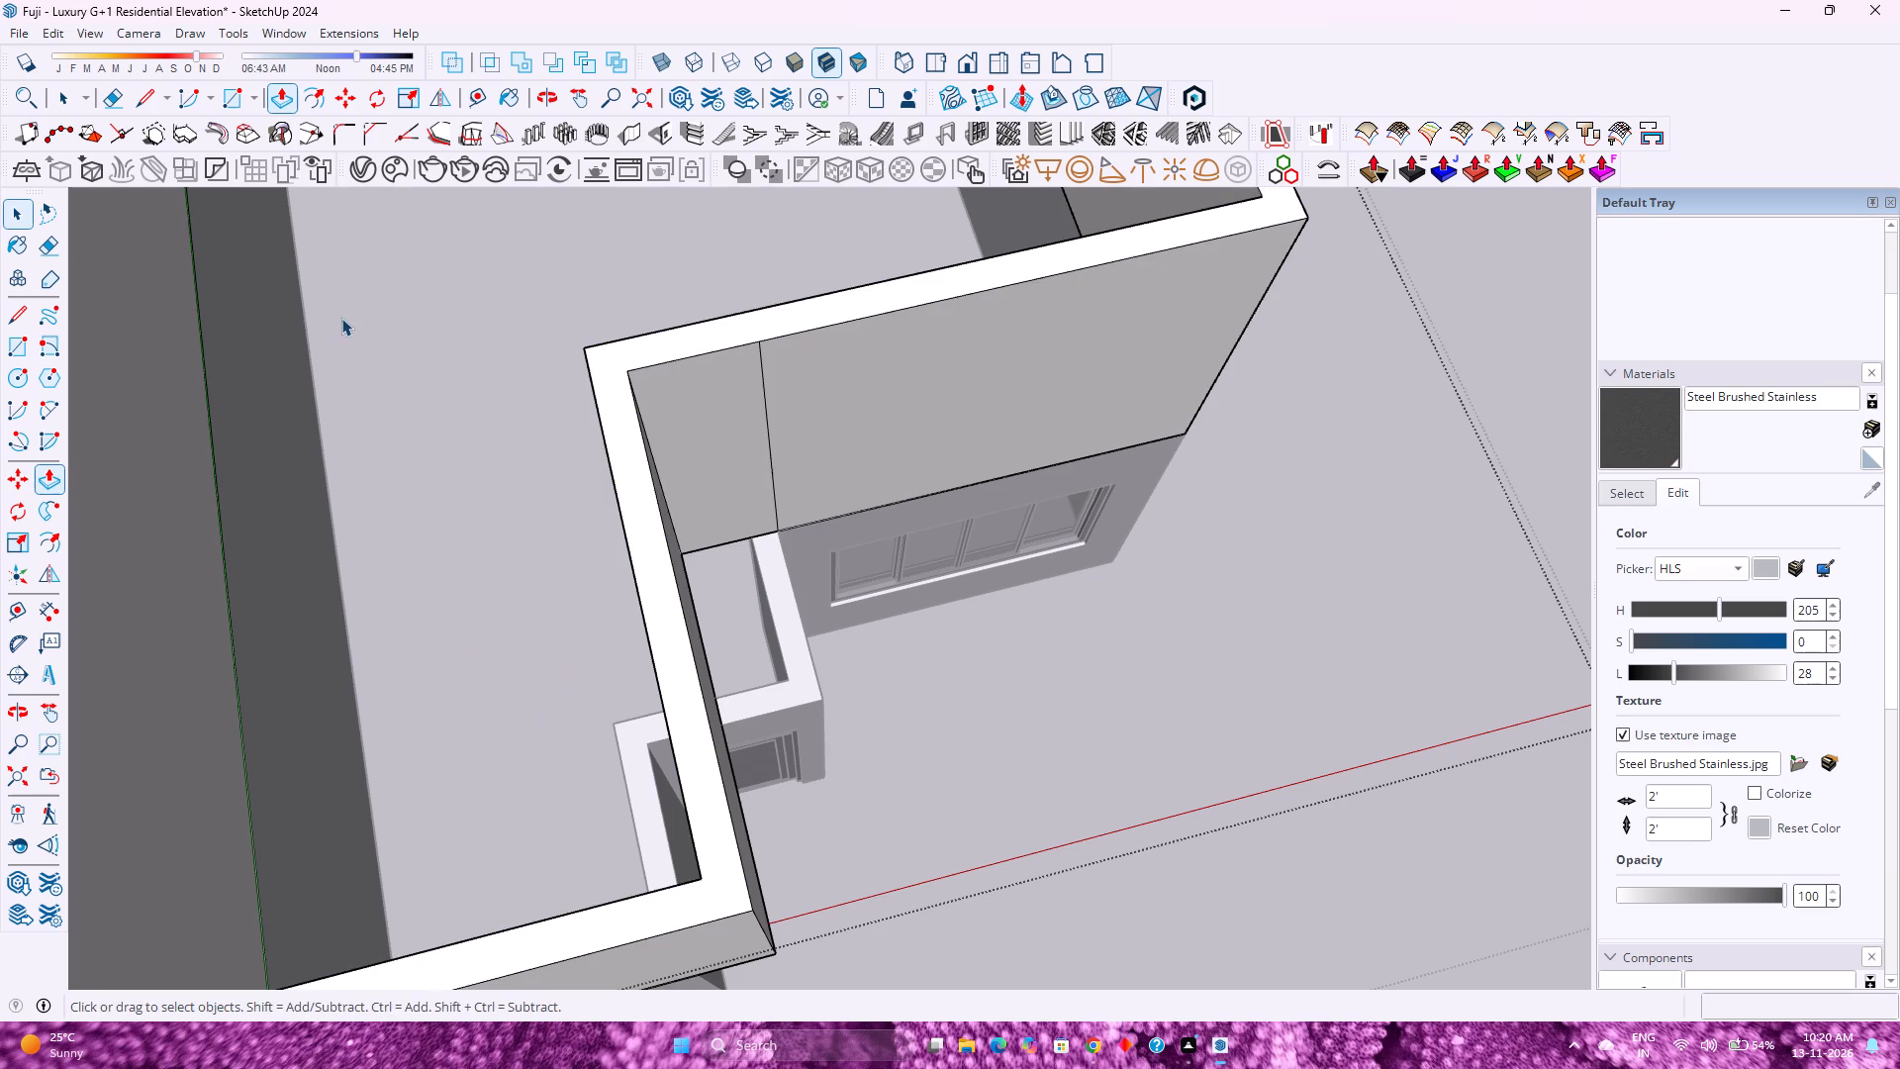
key("e")
left_click_drag(783, 428, 768, 428)
Erase the leftover vertical edge on the inner face of the merged upper front wall.
middle_click_drag(767, 433, 928, 686)
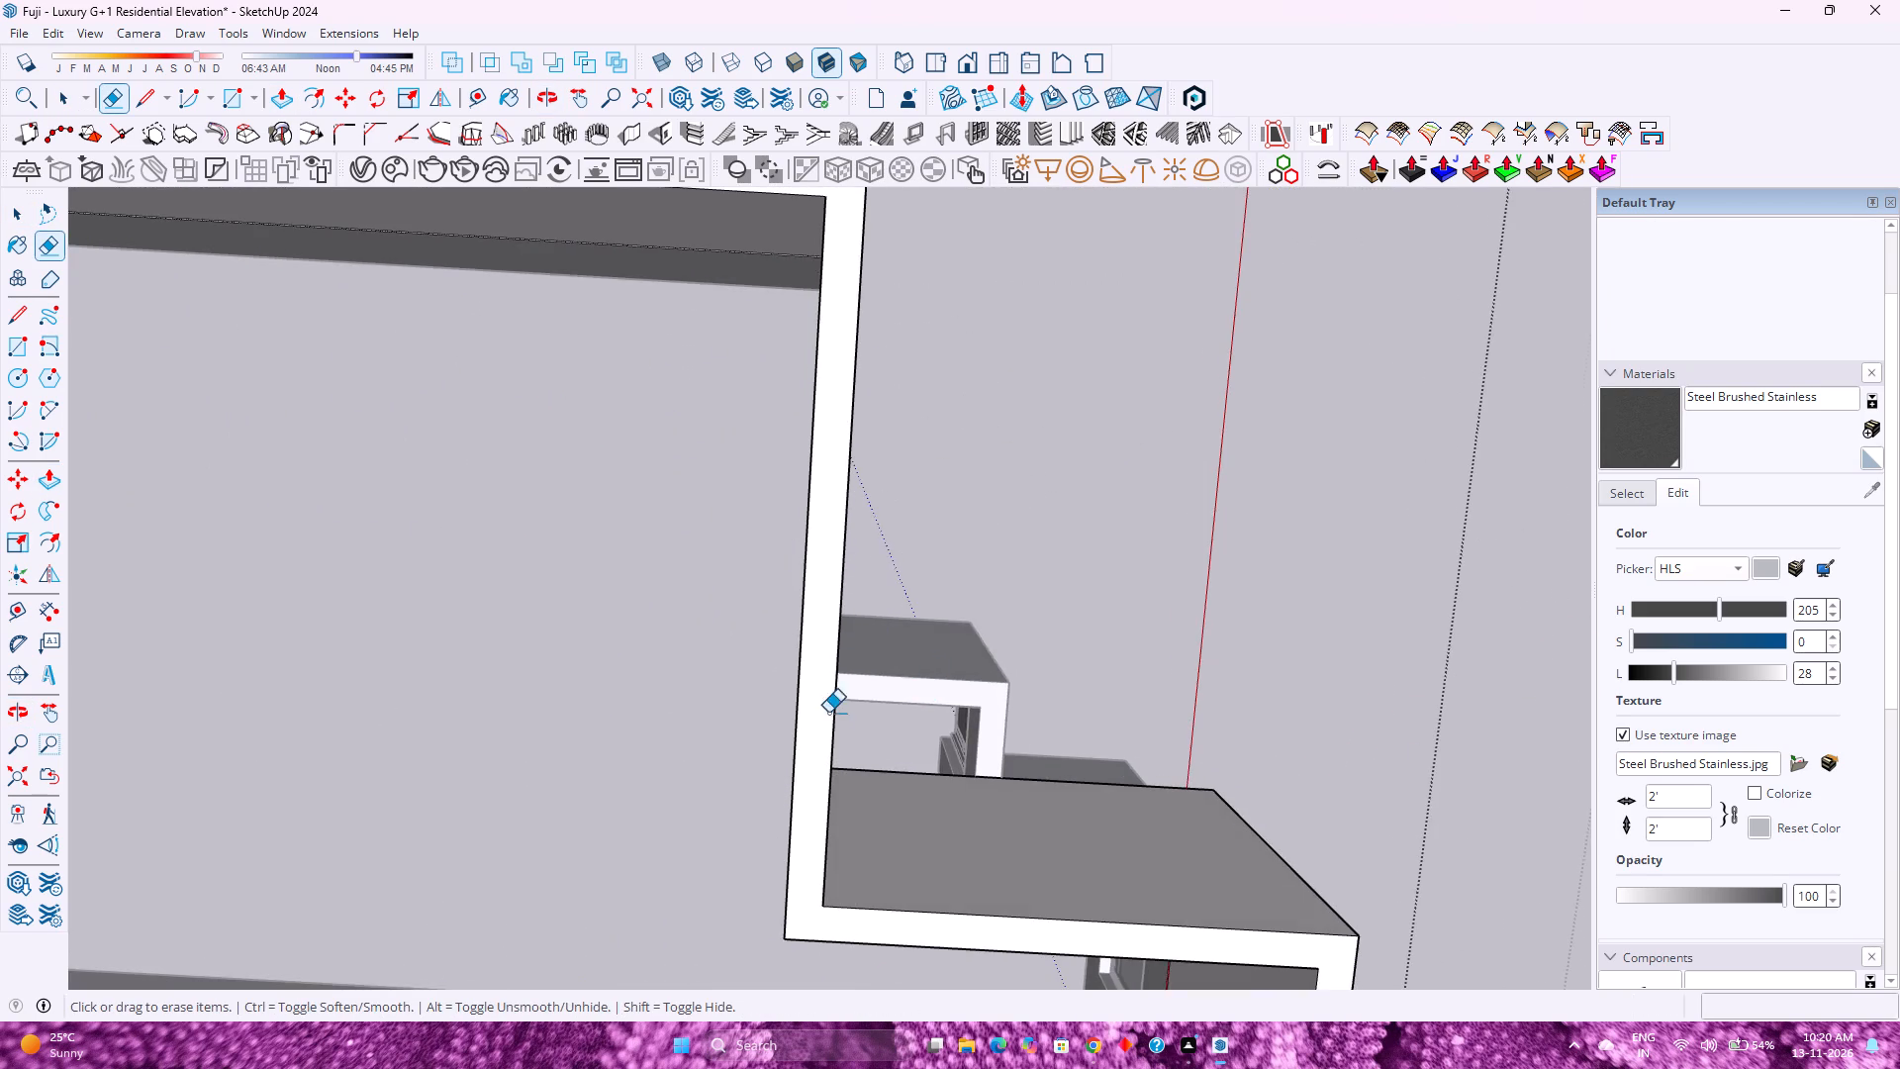
scroll(828, 721, "down", 10)
middle_click_drag(768, 808, 883, 641)
middle_click(883, 641)
scroll(900, 640, "down", 2)
middle_click_drag(891, 831, 1133, 678)
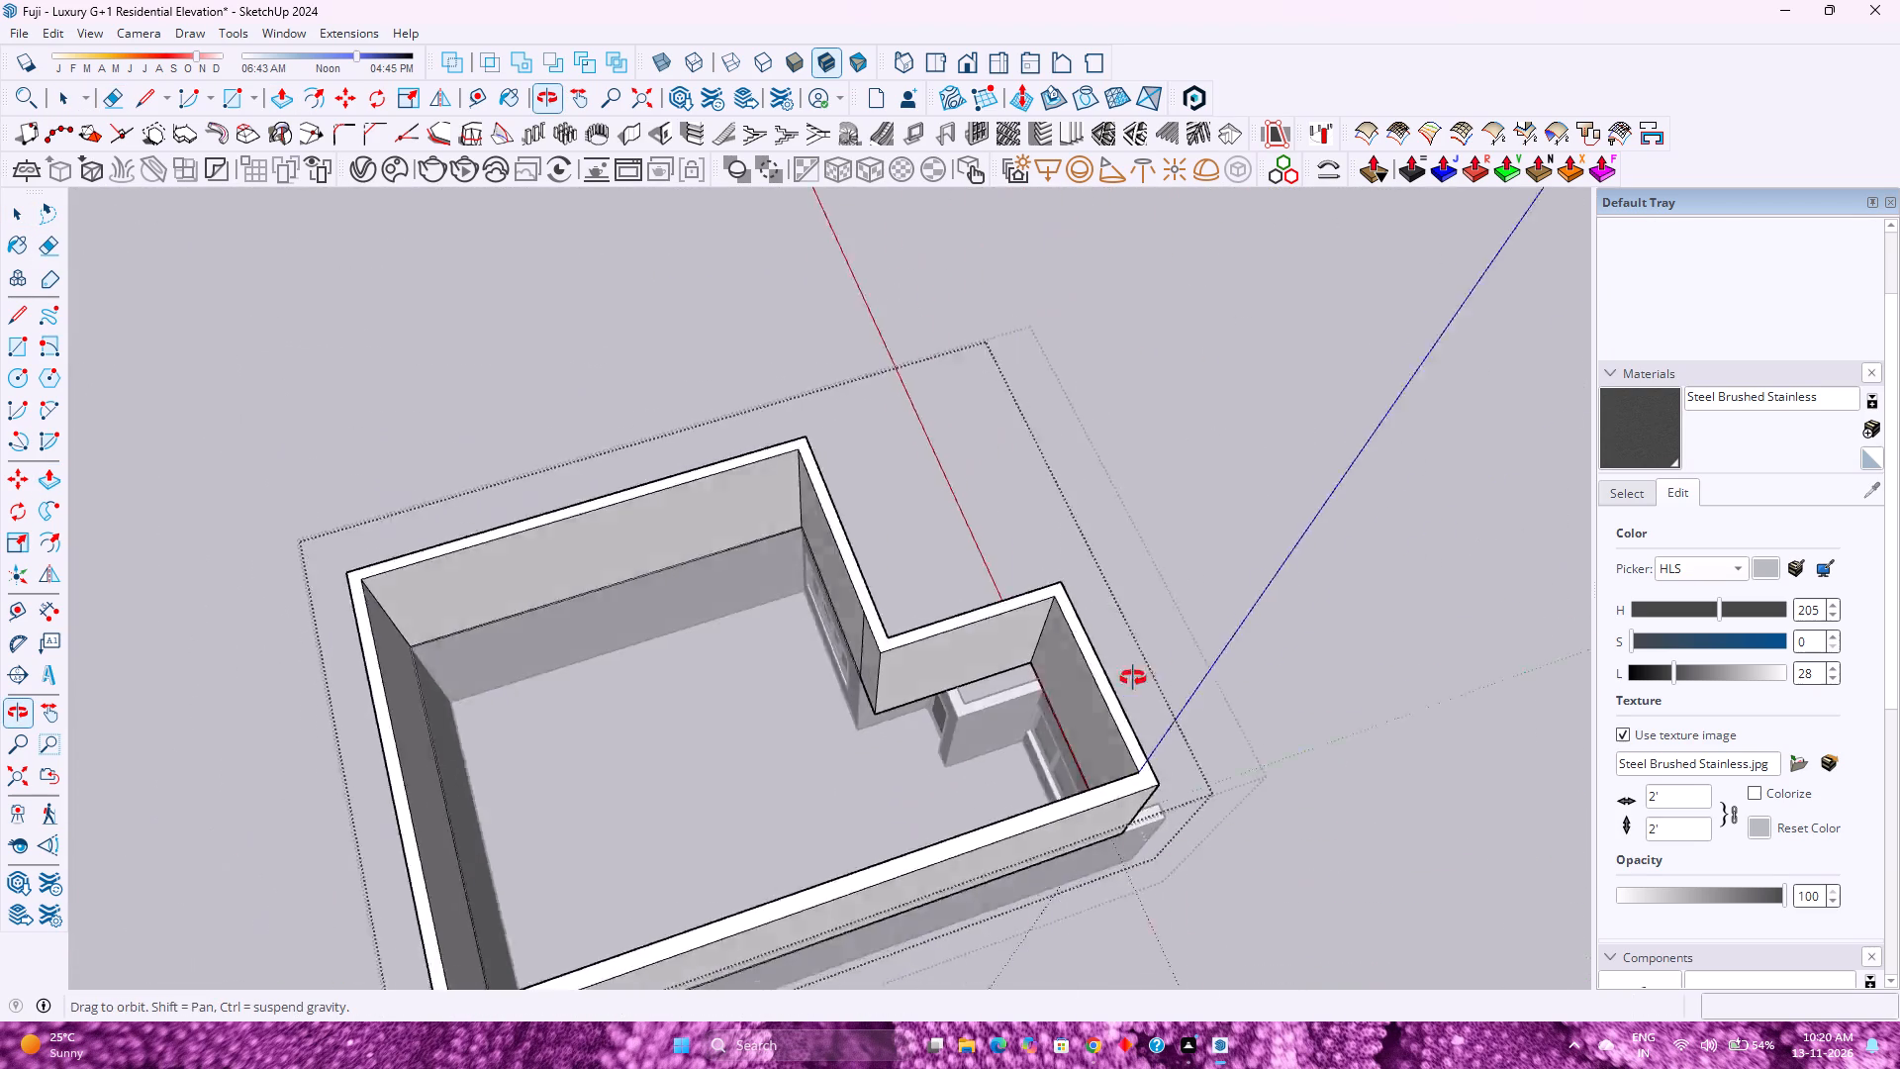
middle_click_drag(1133, 678, 1252, 621)
scroll(891, 657, "up", 5)
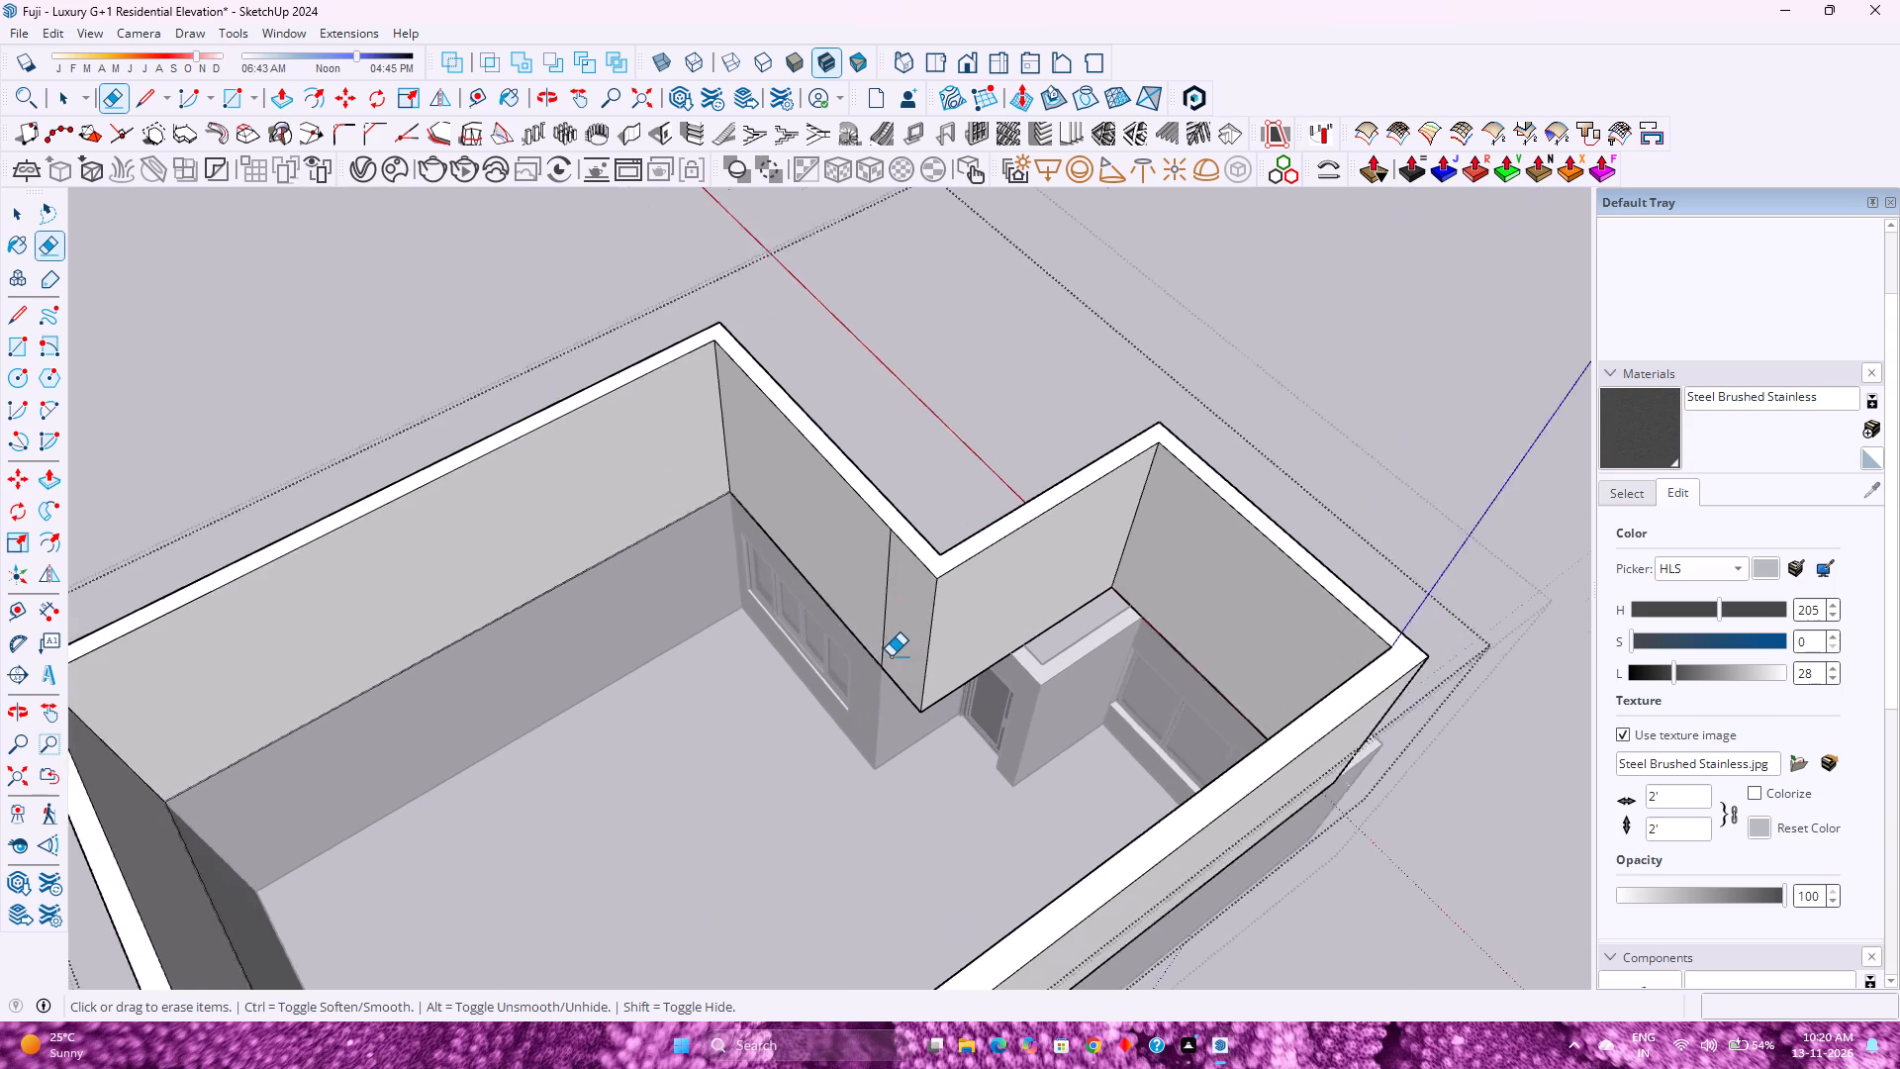
scroll(891, 656, "up", 1)
left_click_drag(895, 582, 882, 569)
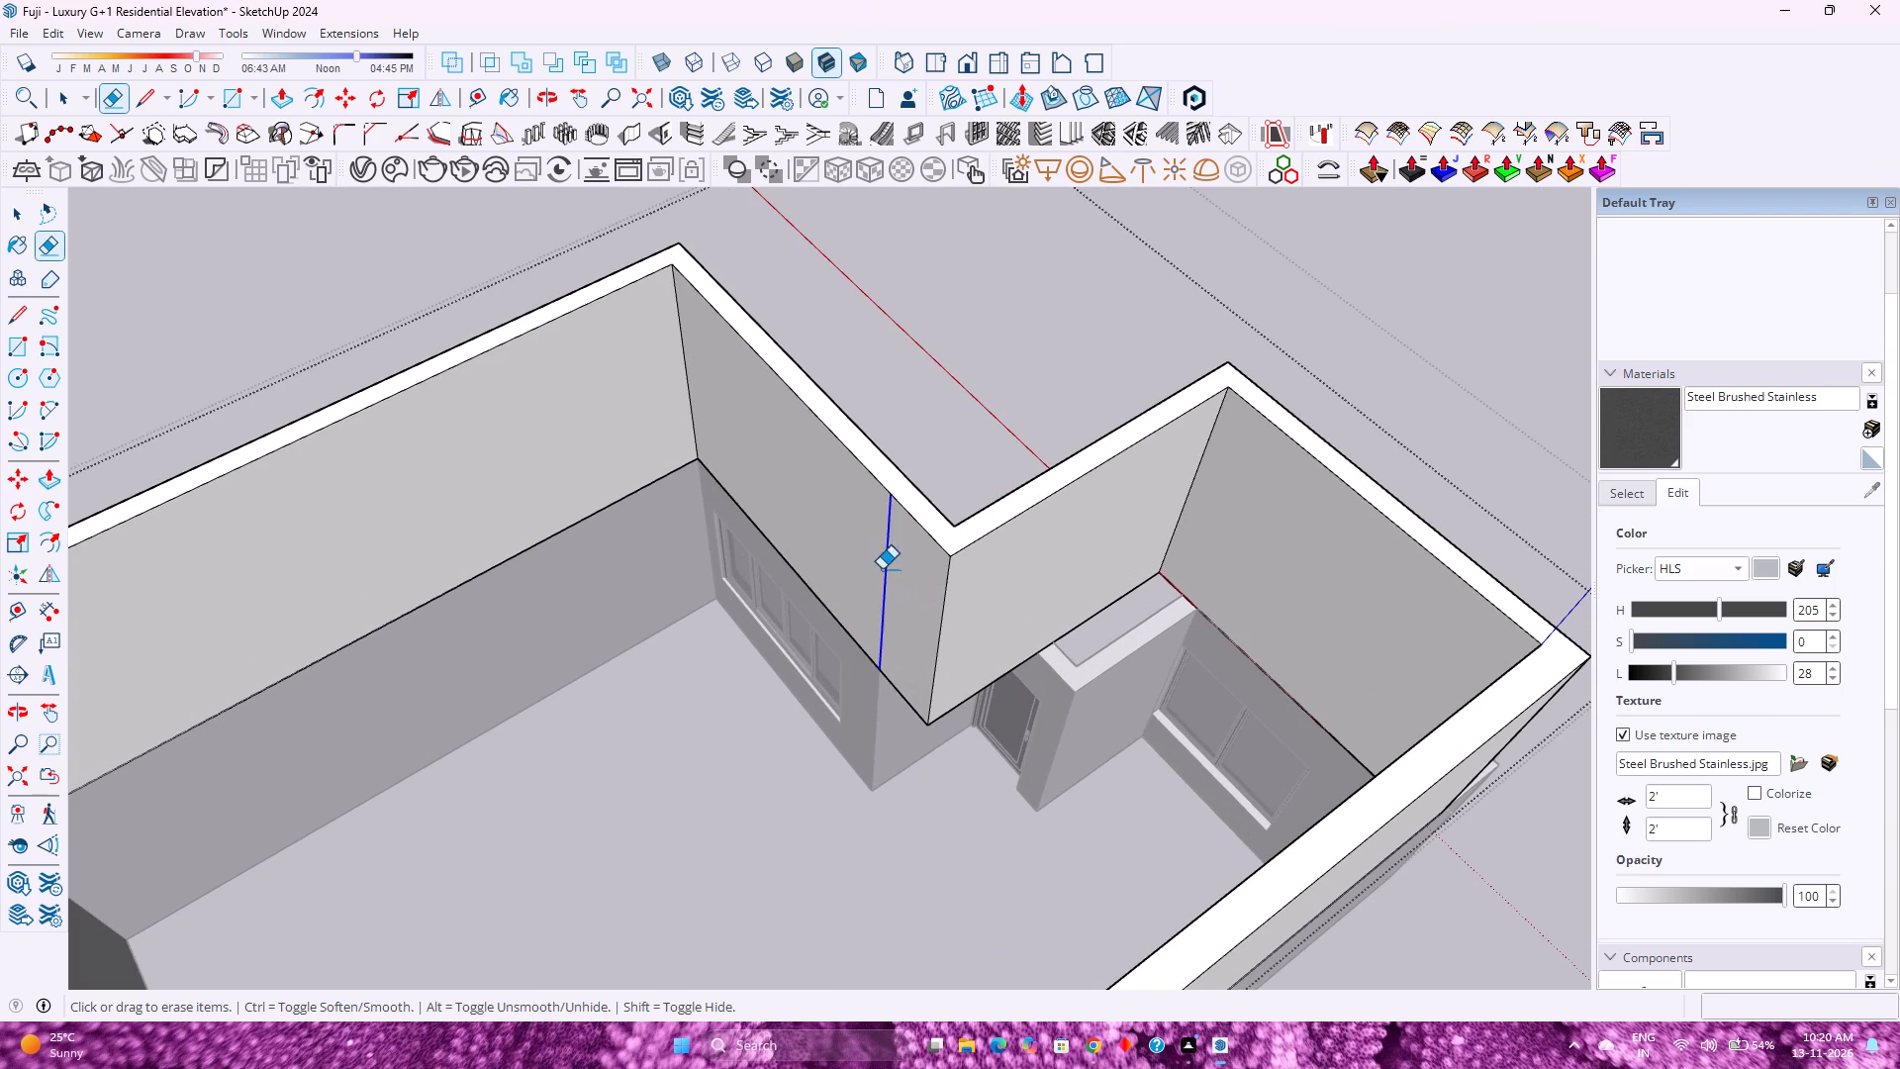
left_click_drag(882, 569, 871, 560)
key("space")
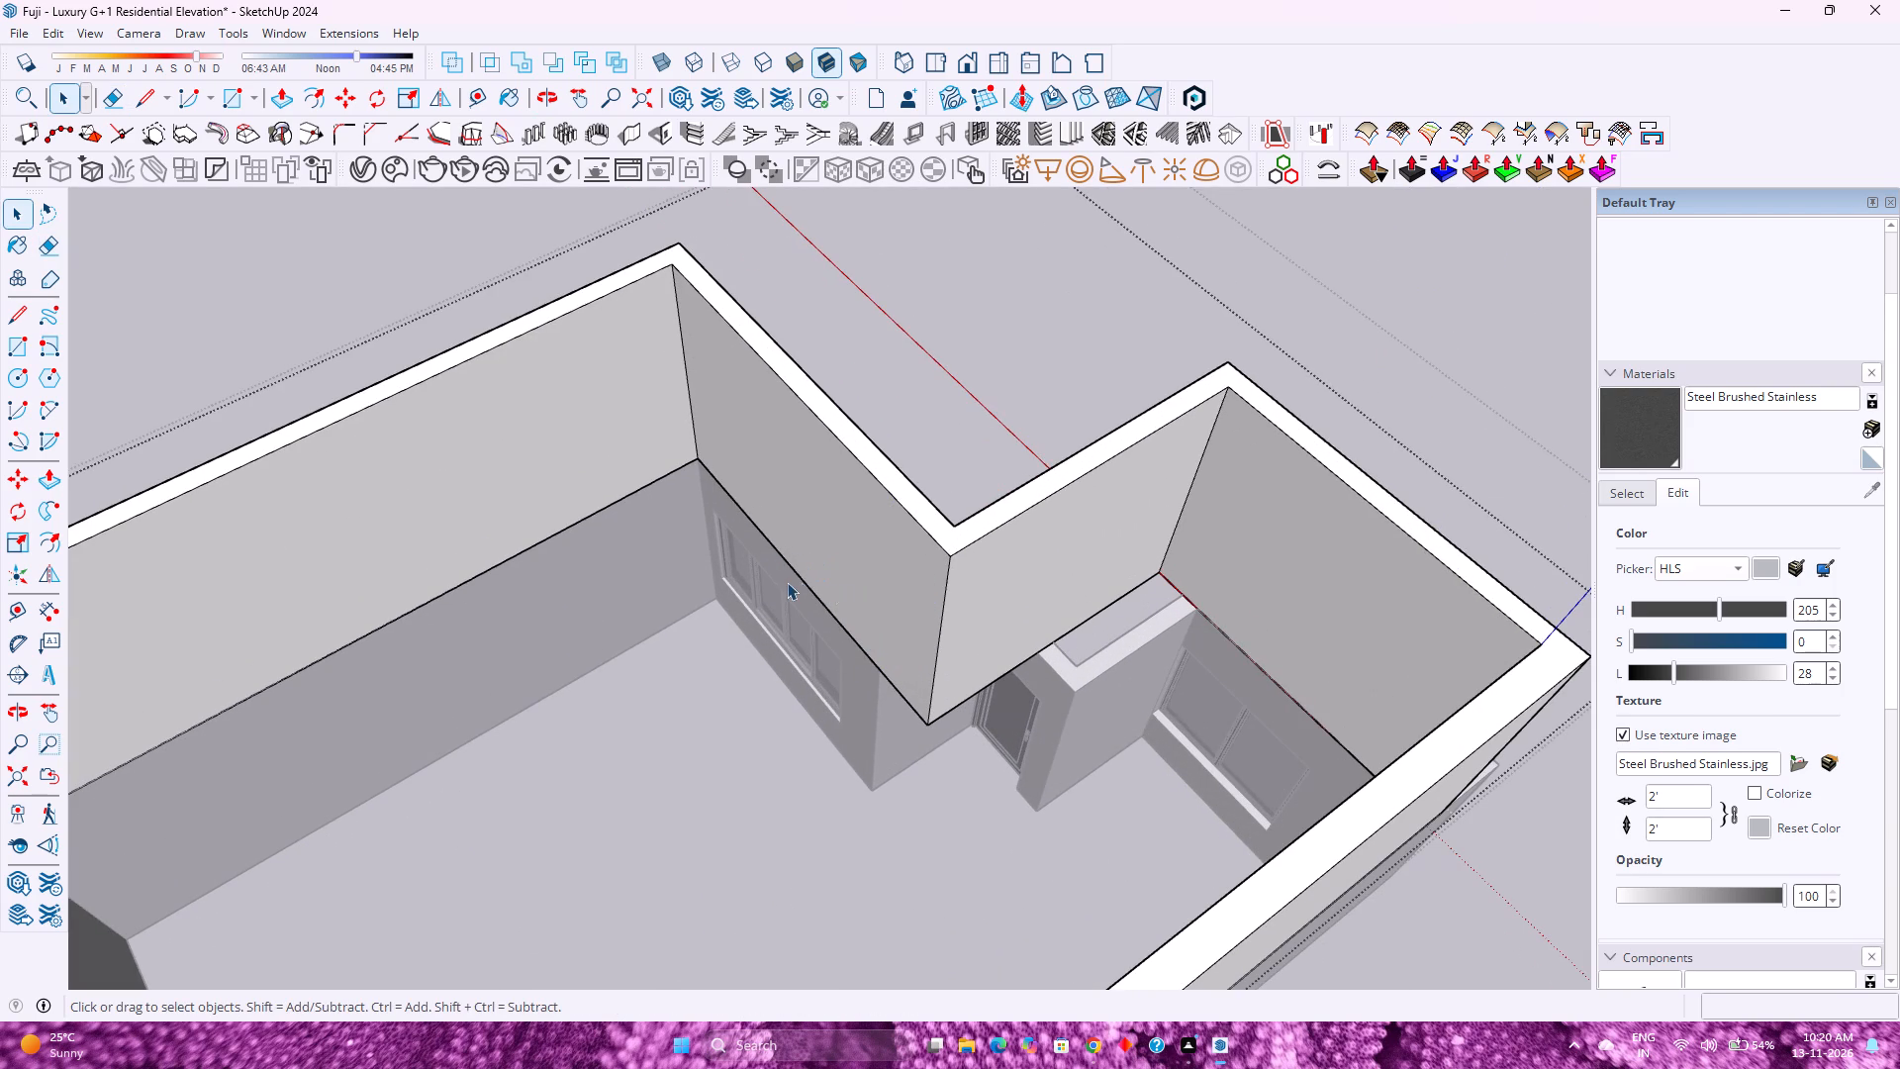
Examine the reshaped first-floor walls from the front of the house.
scroll(872, 609, "down", 4)
middle_click_drag(980, 611, 520, 630)
middle_click_drag(790, 655, 83, 424)
middle_click(85, 424)
scroll(512, 553, "up", 4)
middle_click_drag(485, 638, 522, 461)
scroll(579, 518, "down", 5)
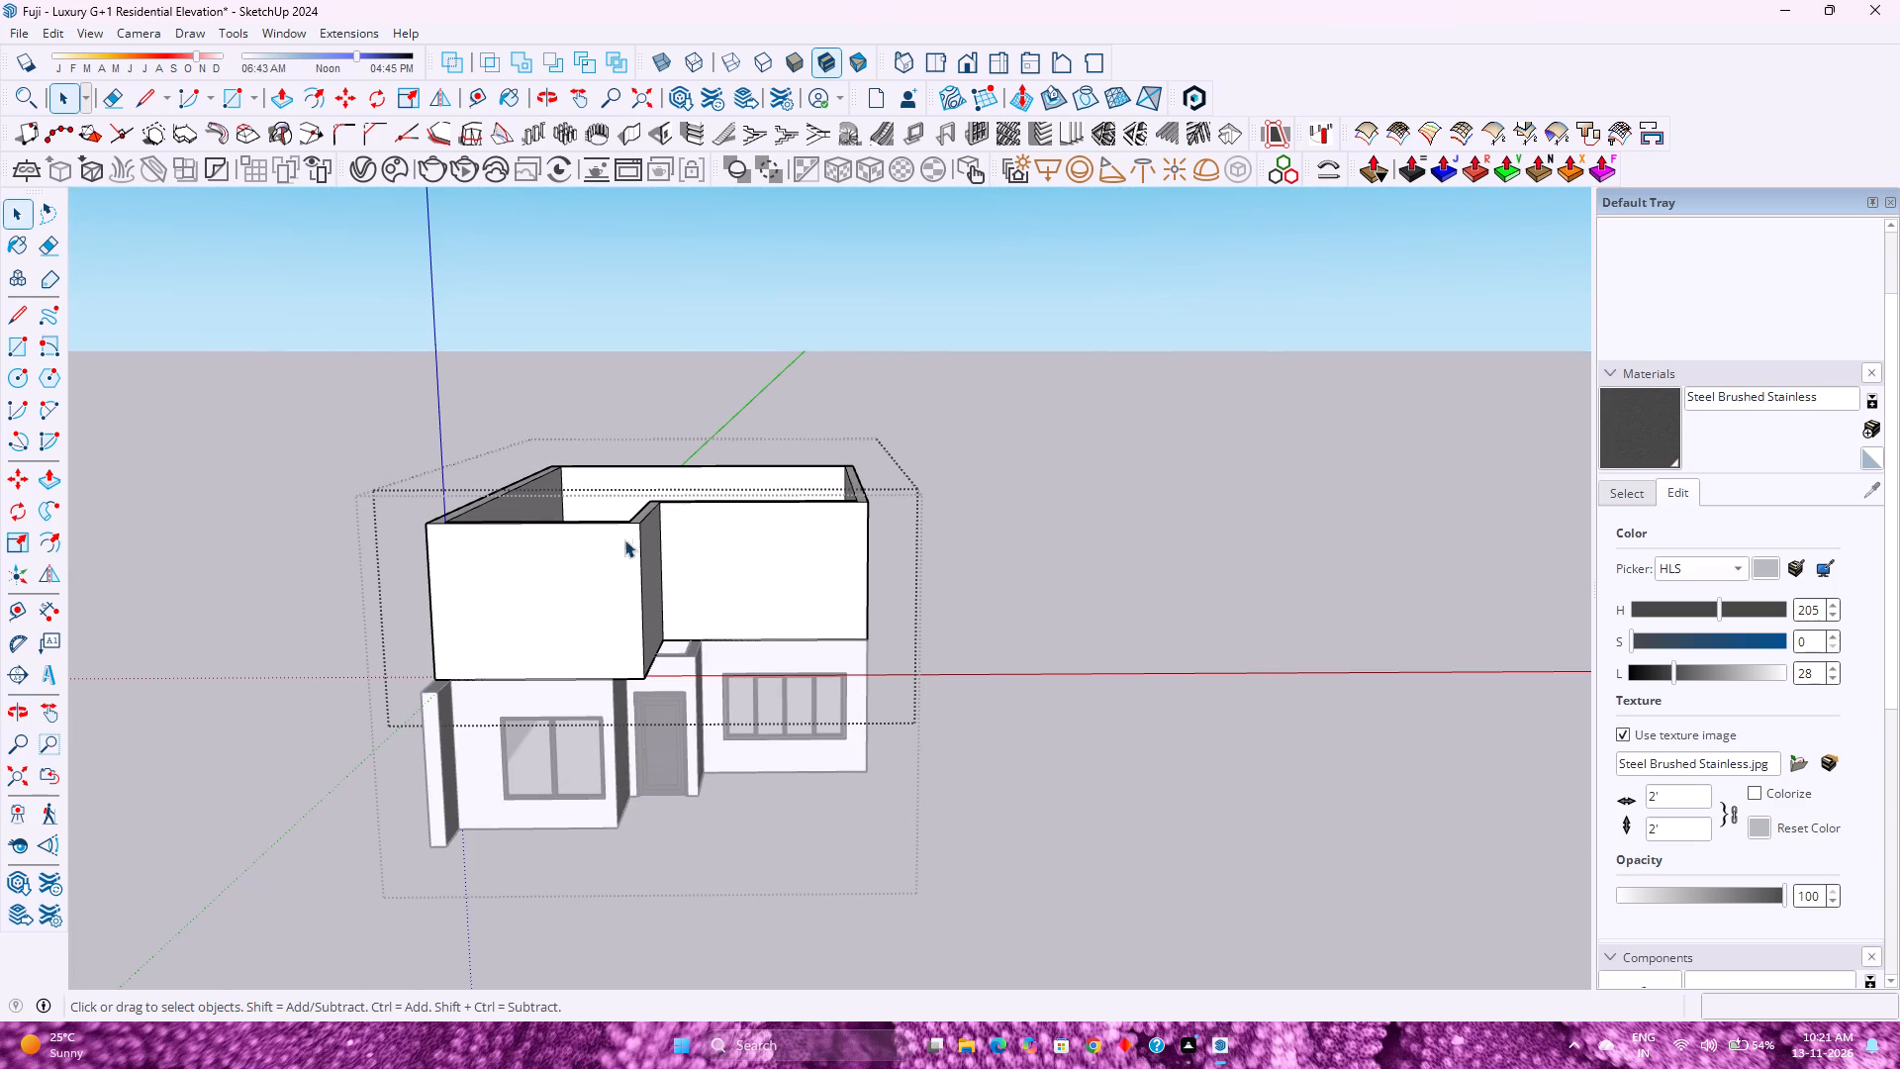
scroll(544, 584, "up", 3)
scroll(544, 584, "down", 2)
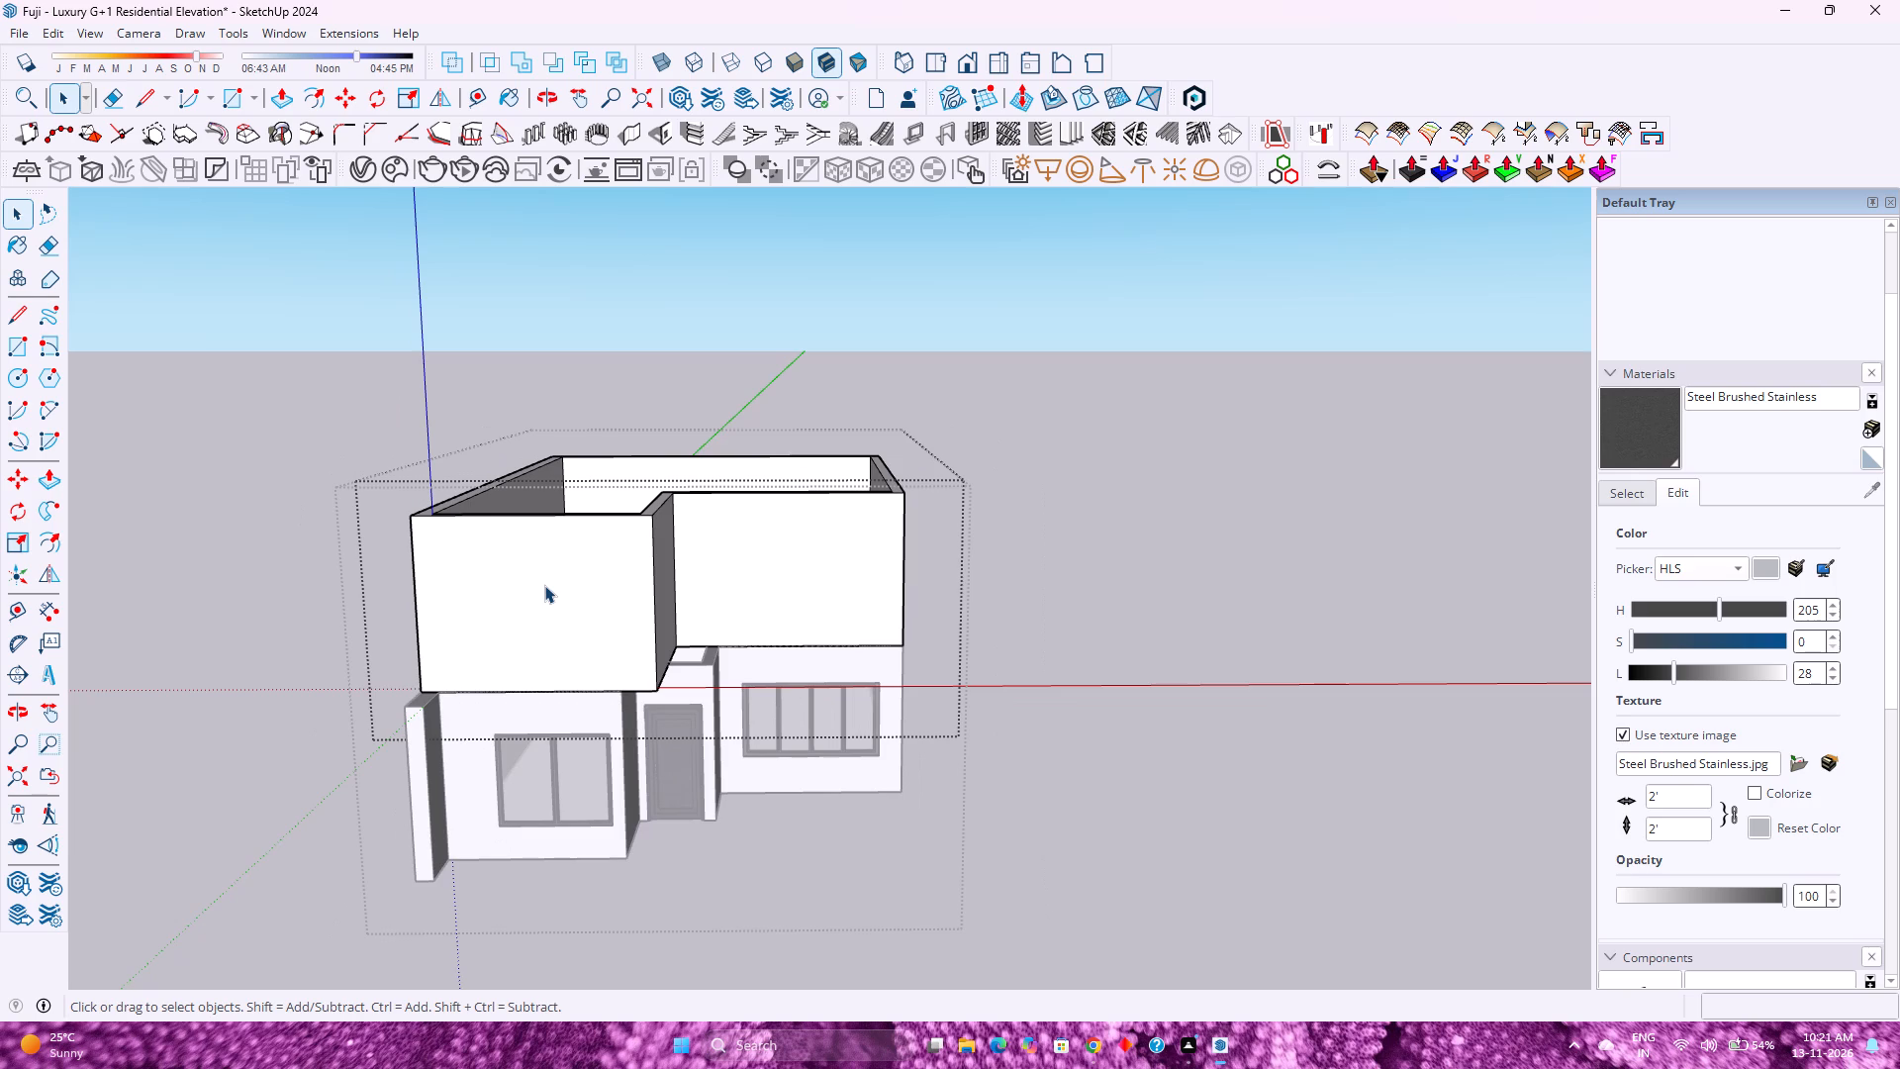
scroll(544, 585, "up", 3)
scroll(544, 585, "down", 3)
scroll(544, 585, "up", 3)
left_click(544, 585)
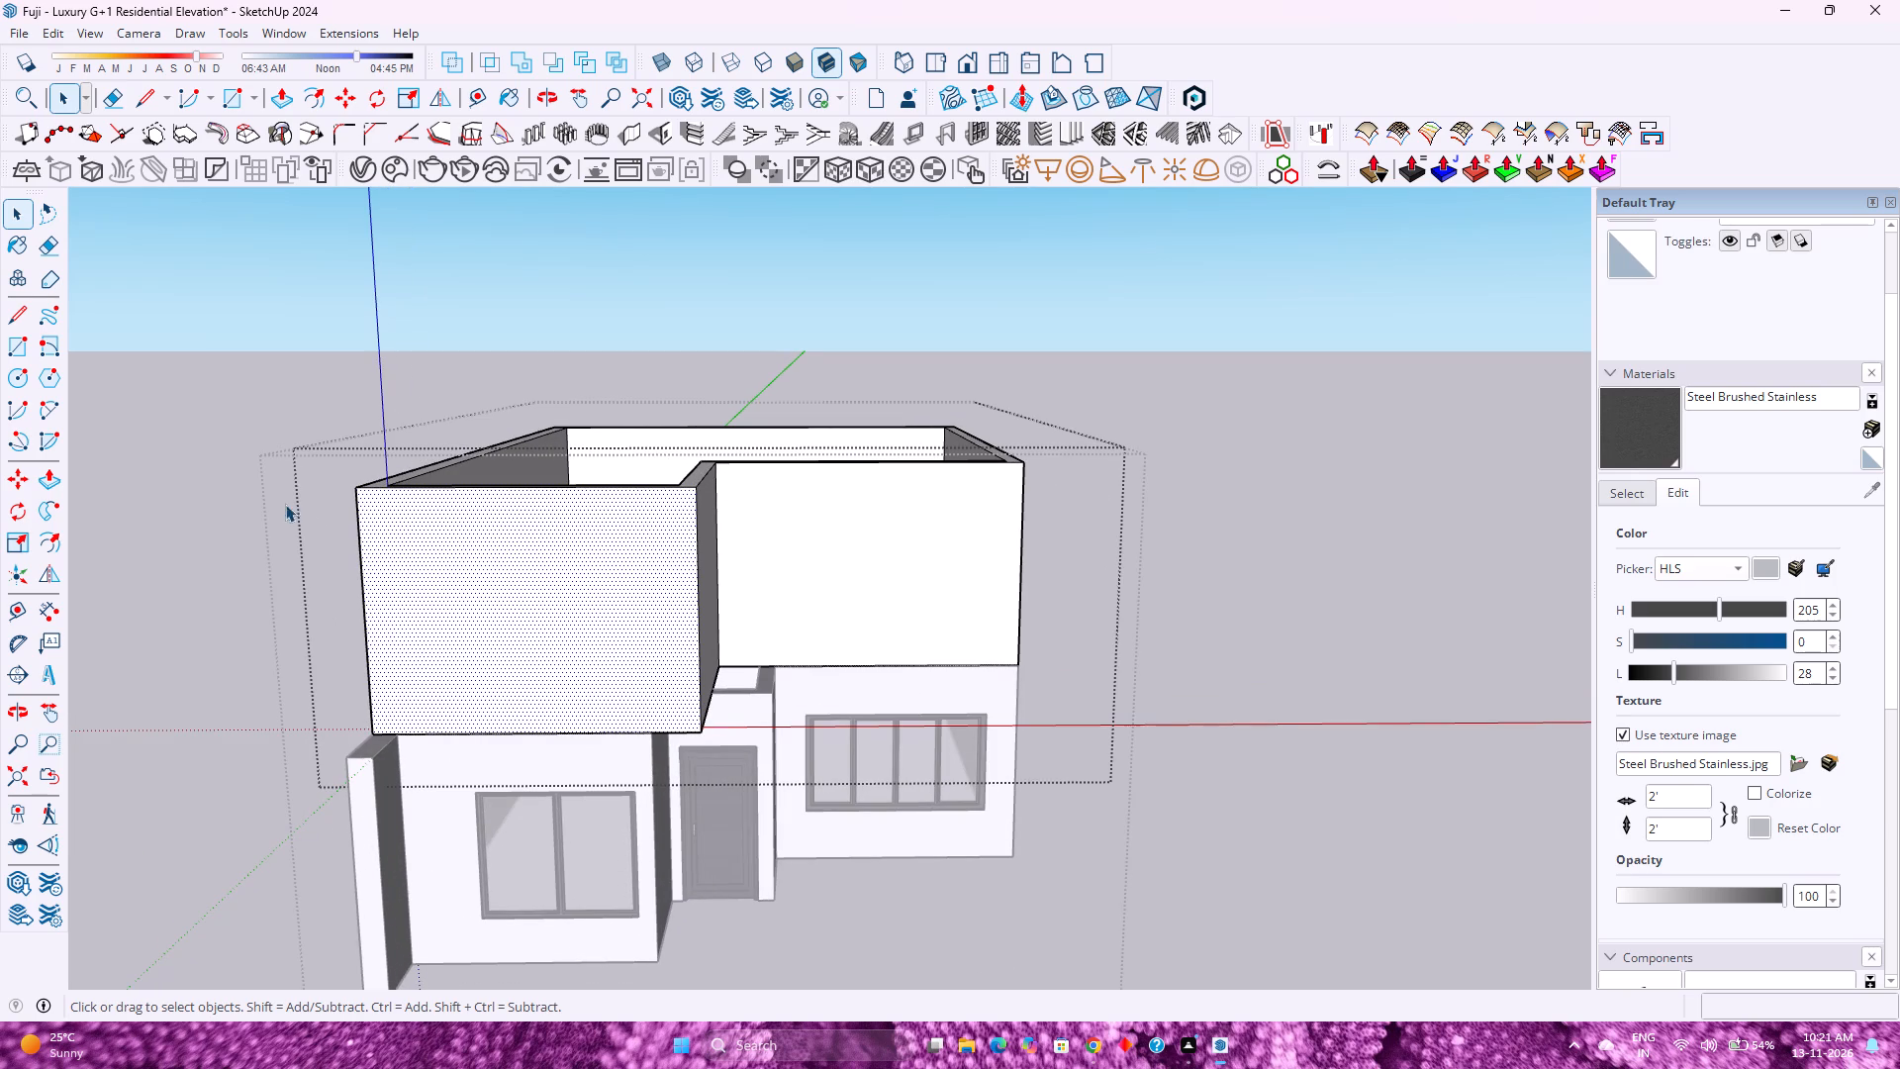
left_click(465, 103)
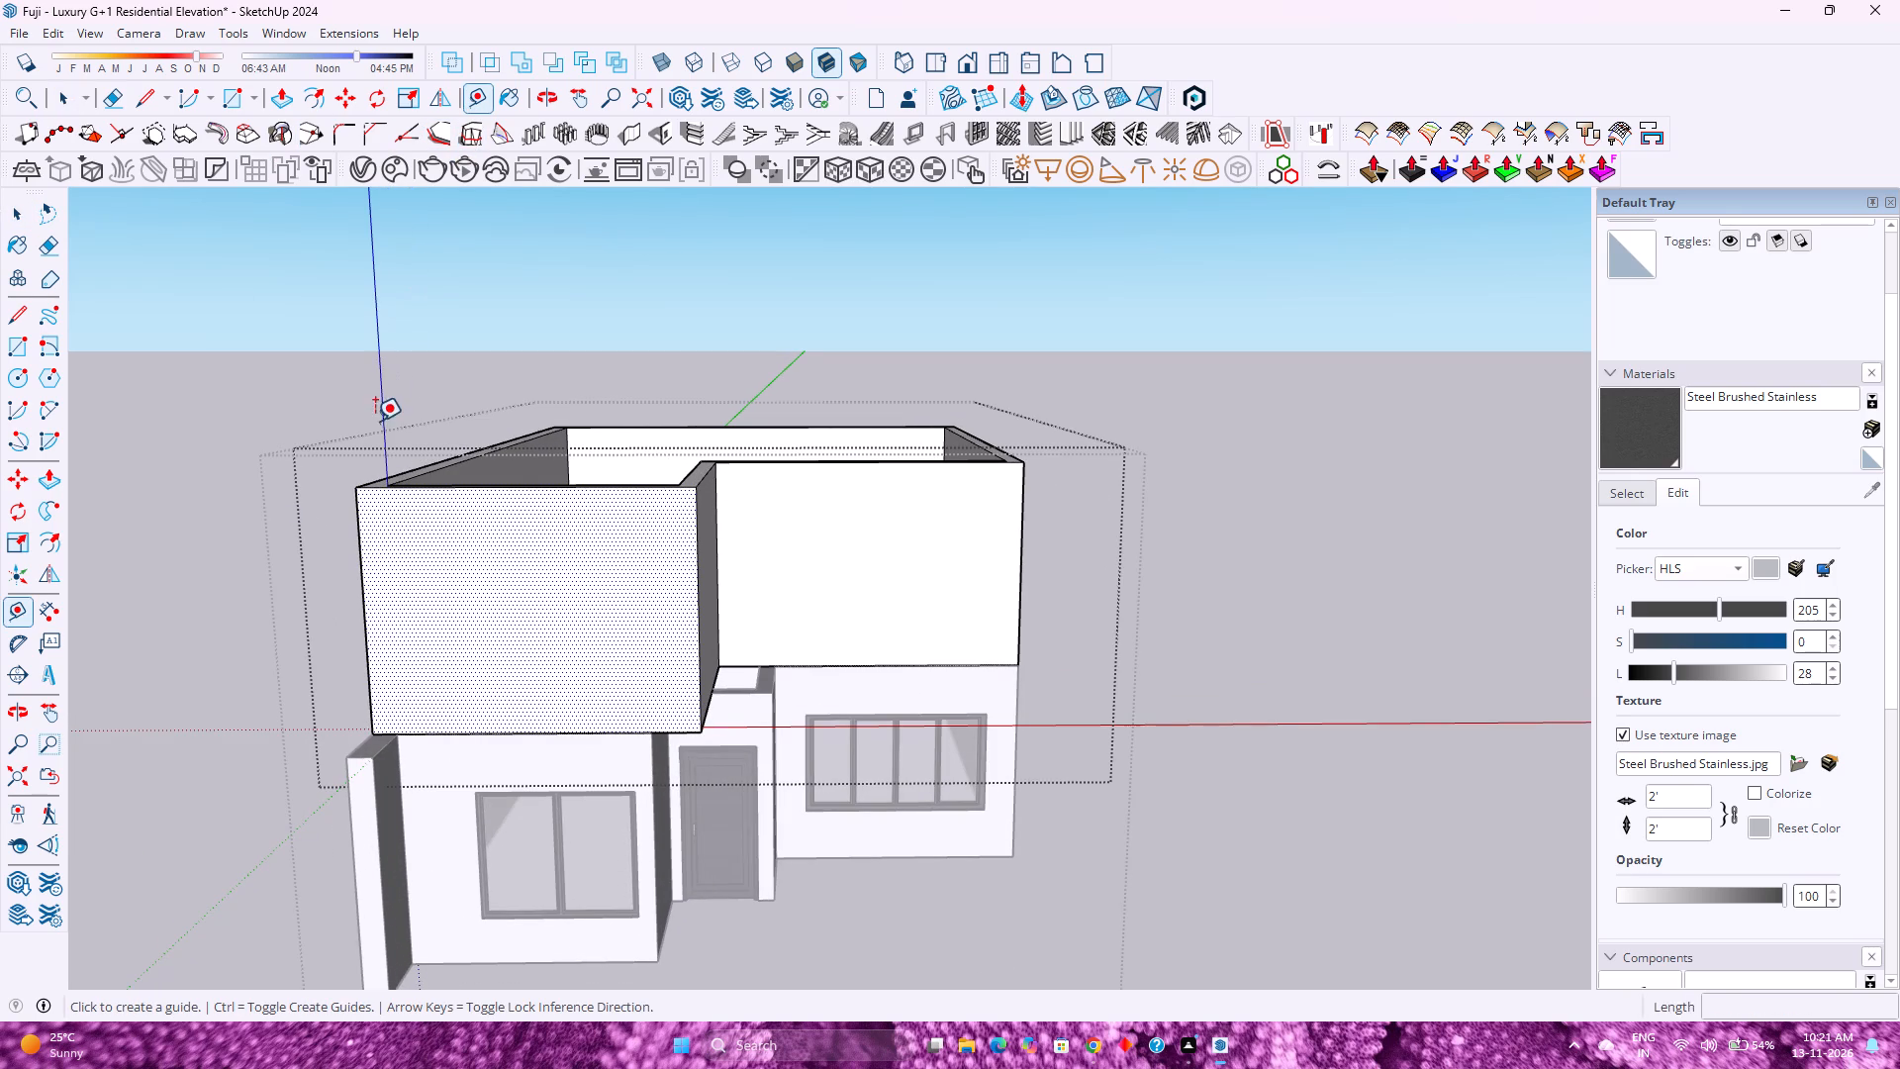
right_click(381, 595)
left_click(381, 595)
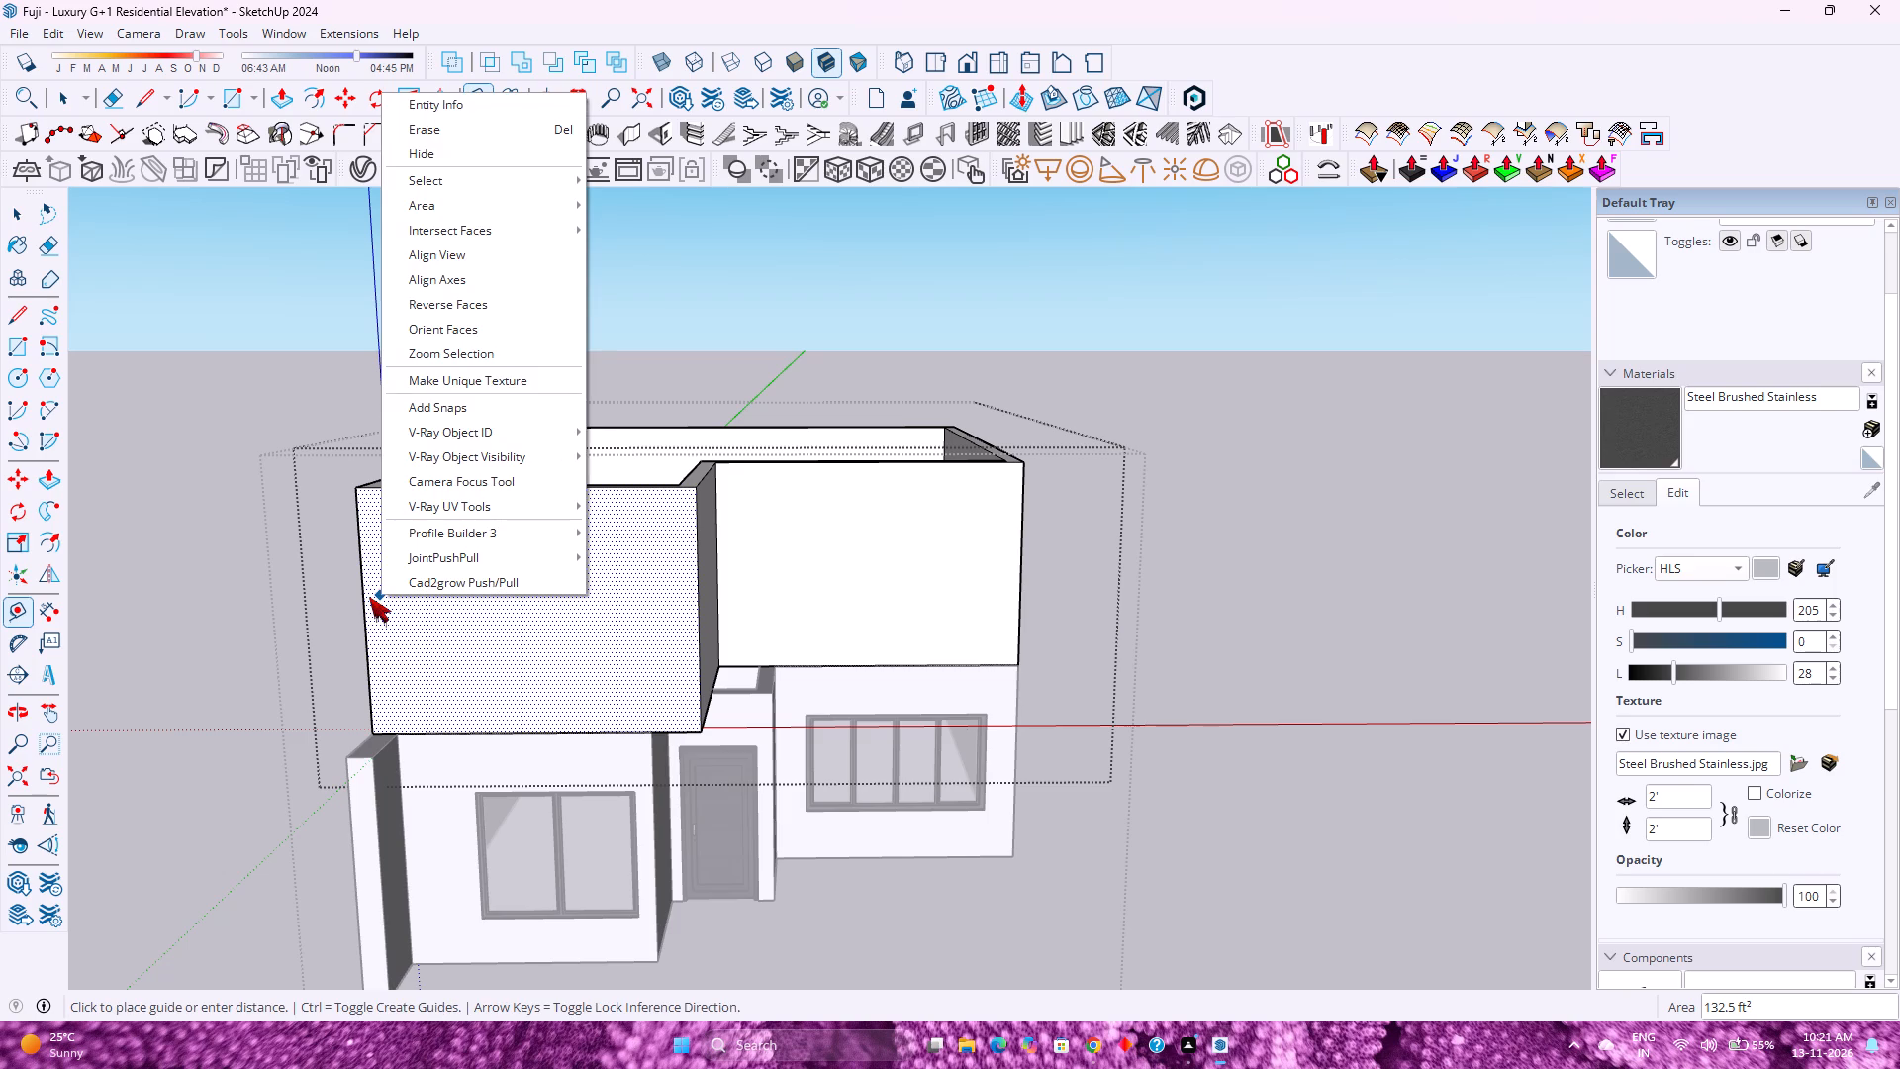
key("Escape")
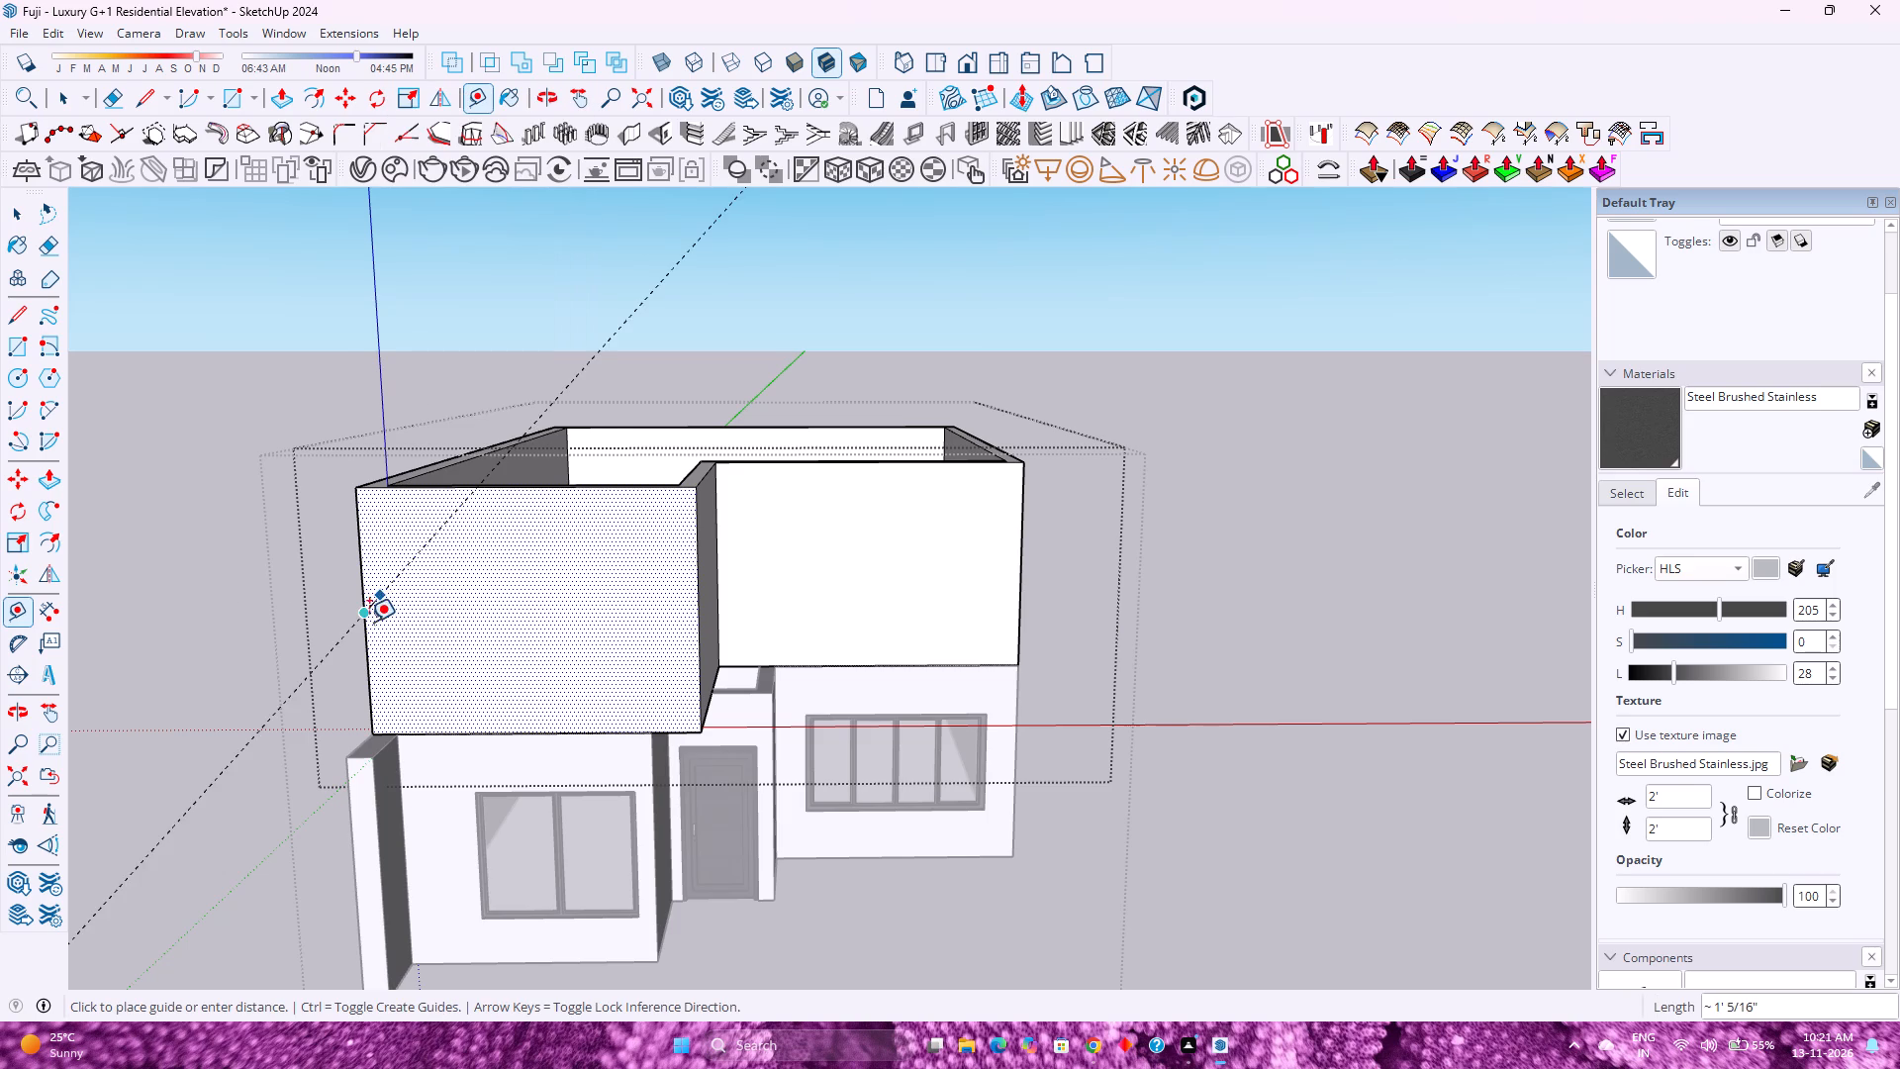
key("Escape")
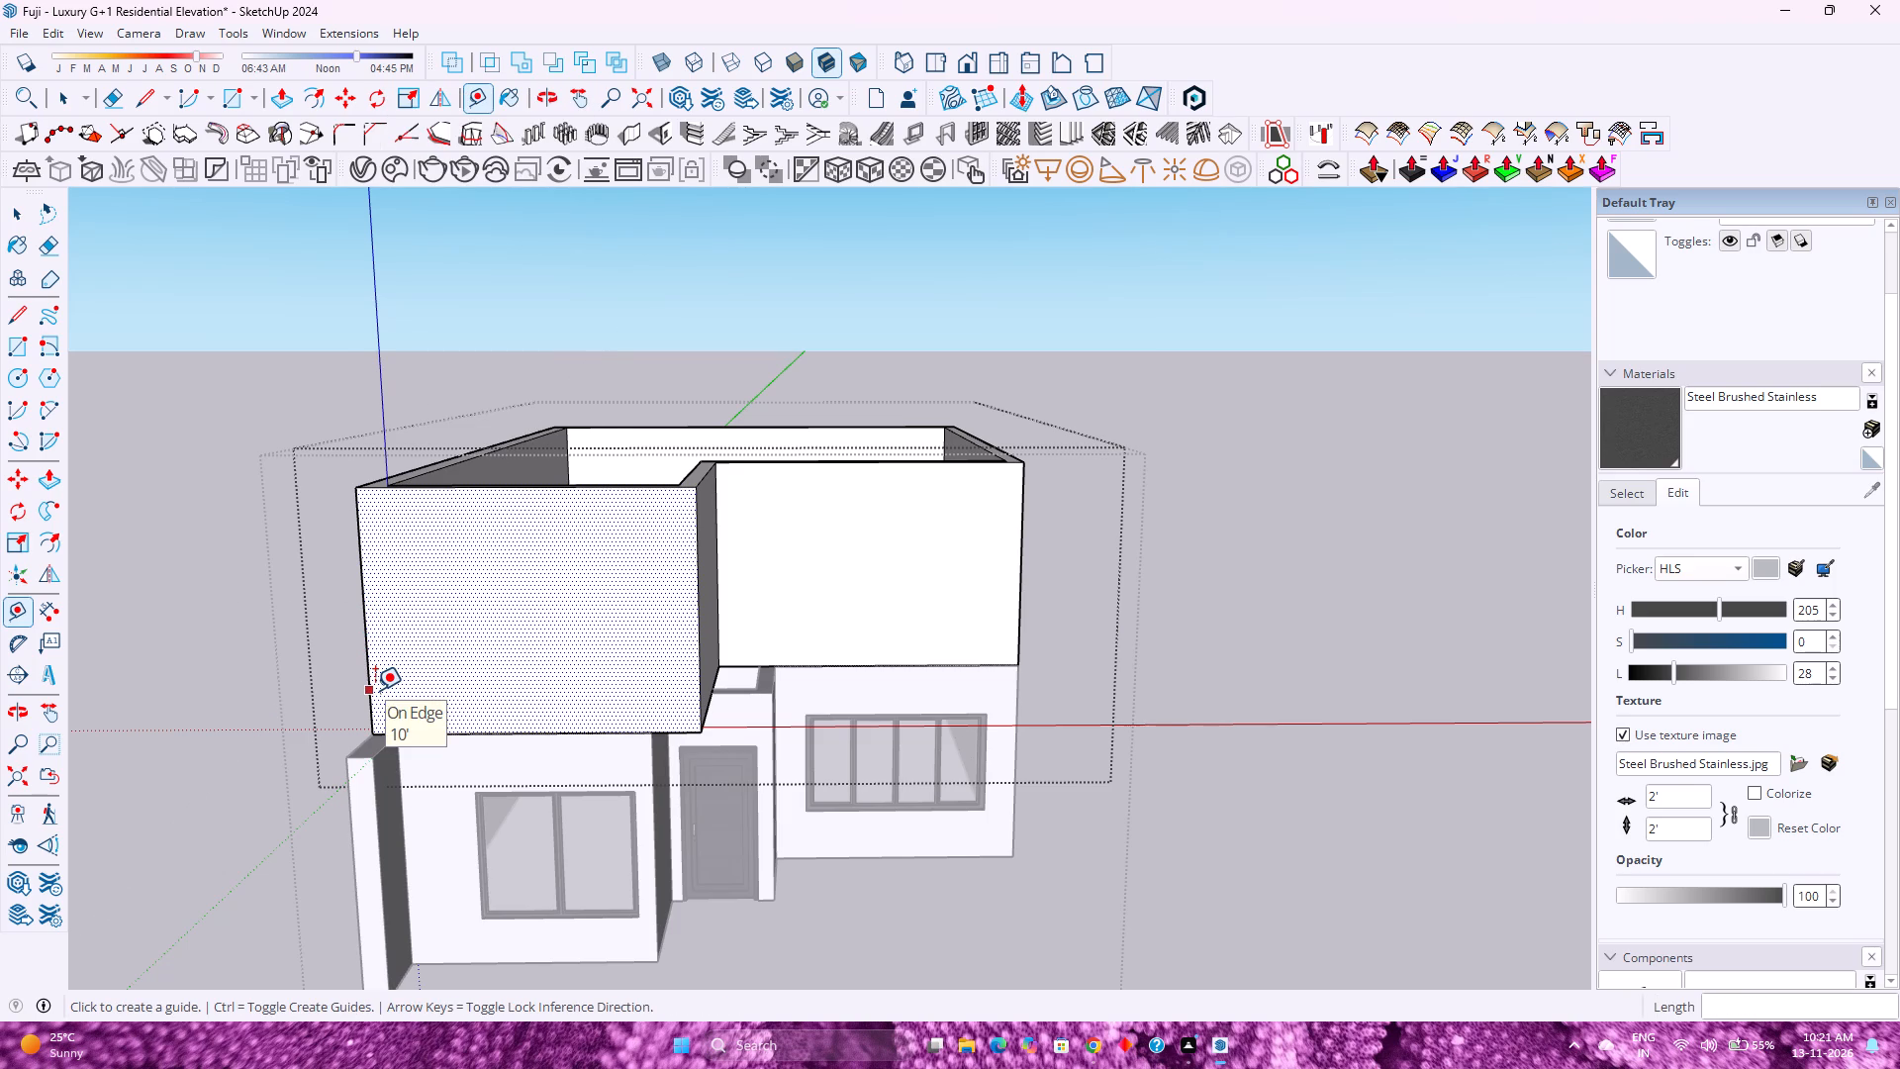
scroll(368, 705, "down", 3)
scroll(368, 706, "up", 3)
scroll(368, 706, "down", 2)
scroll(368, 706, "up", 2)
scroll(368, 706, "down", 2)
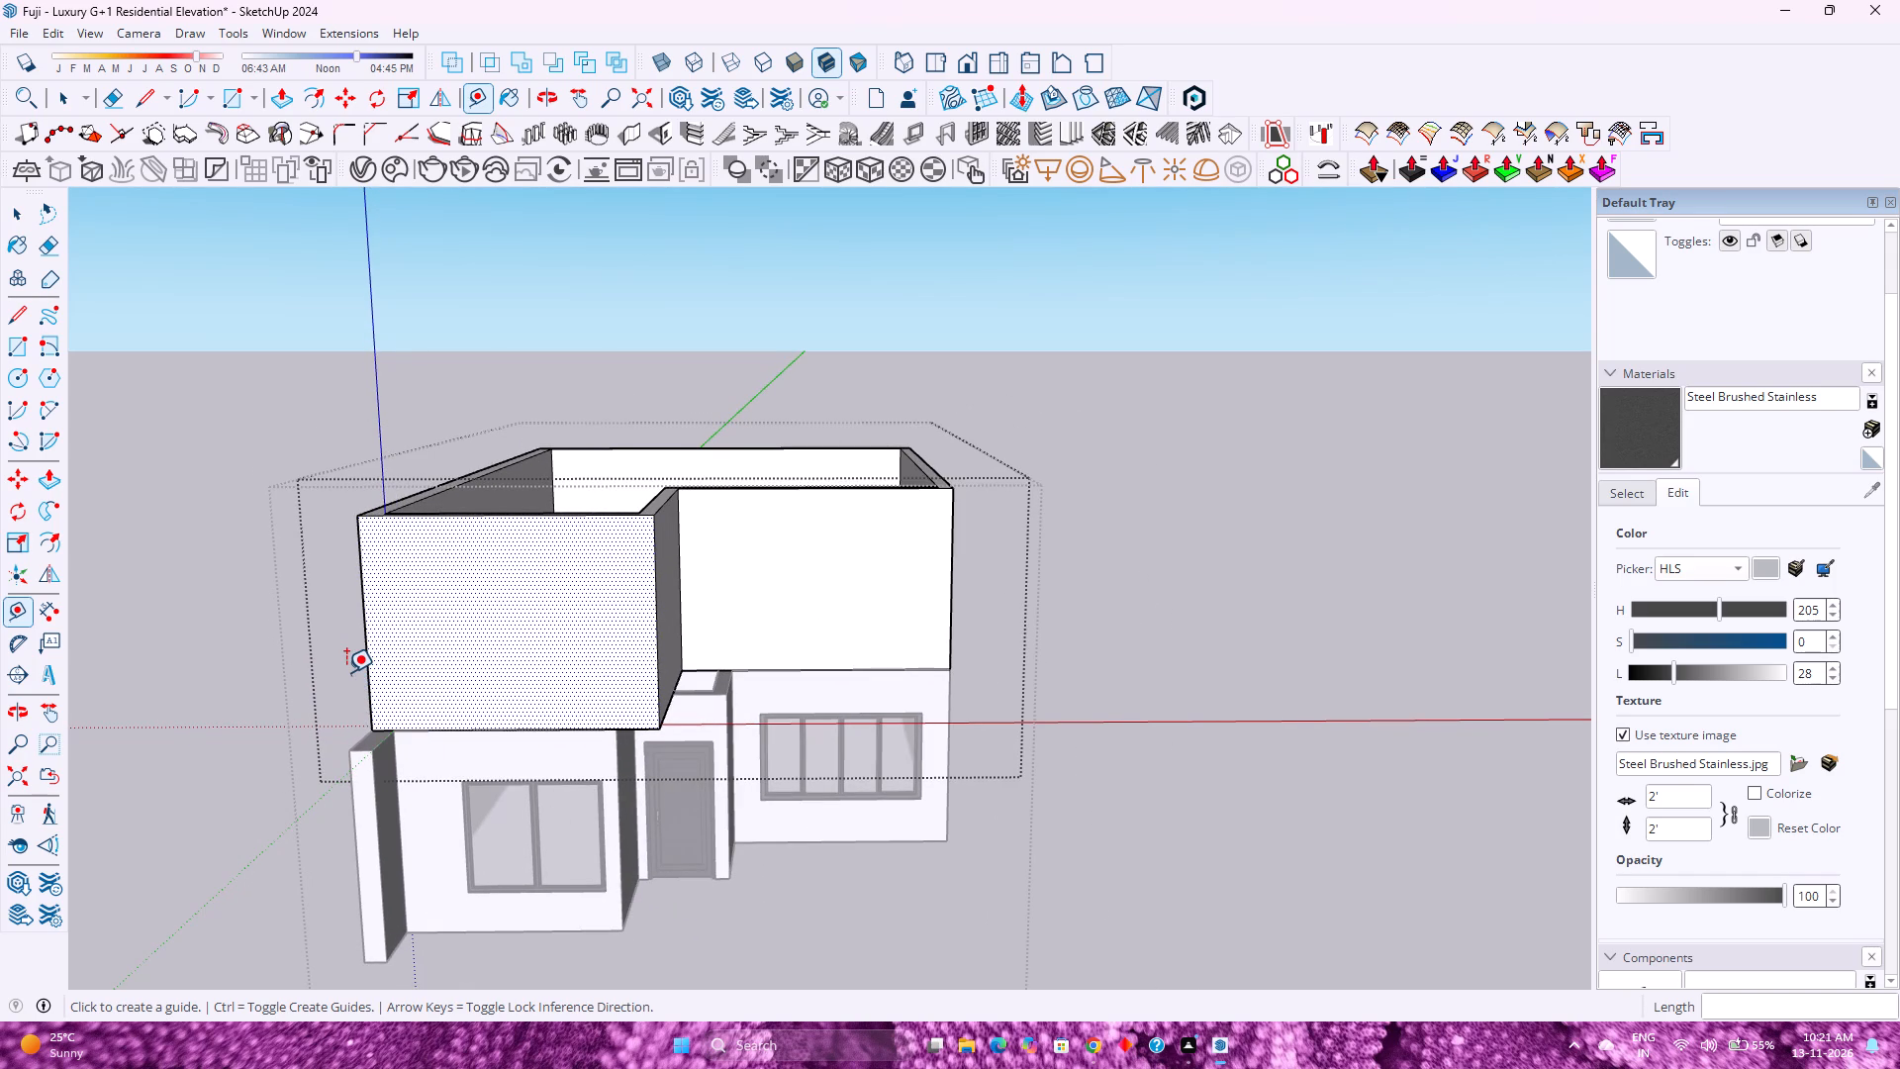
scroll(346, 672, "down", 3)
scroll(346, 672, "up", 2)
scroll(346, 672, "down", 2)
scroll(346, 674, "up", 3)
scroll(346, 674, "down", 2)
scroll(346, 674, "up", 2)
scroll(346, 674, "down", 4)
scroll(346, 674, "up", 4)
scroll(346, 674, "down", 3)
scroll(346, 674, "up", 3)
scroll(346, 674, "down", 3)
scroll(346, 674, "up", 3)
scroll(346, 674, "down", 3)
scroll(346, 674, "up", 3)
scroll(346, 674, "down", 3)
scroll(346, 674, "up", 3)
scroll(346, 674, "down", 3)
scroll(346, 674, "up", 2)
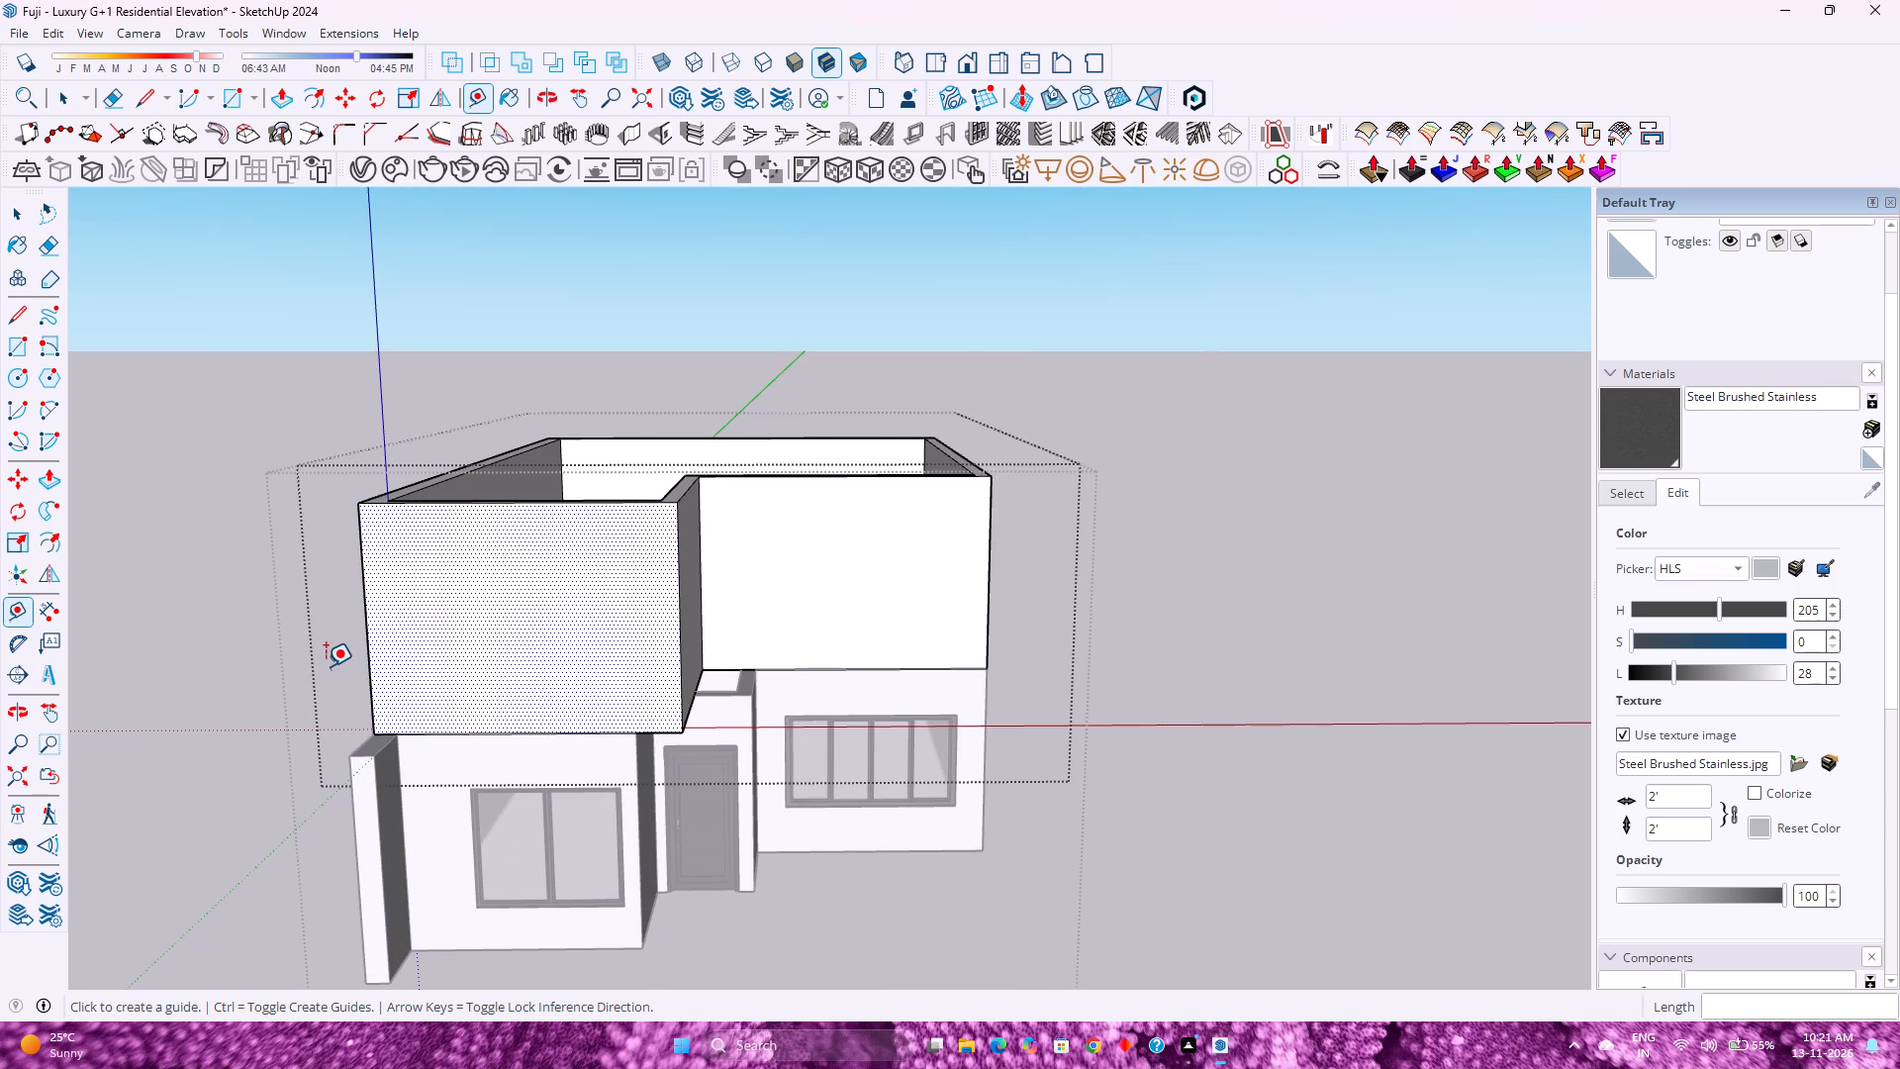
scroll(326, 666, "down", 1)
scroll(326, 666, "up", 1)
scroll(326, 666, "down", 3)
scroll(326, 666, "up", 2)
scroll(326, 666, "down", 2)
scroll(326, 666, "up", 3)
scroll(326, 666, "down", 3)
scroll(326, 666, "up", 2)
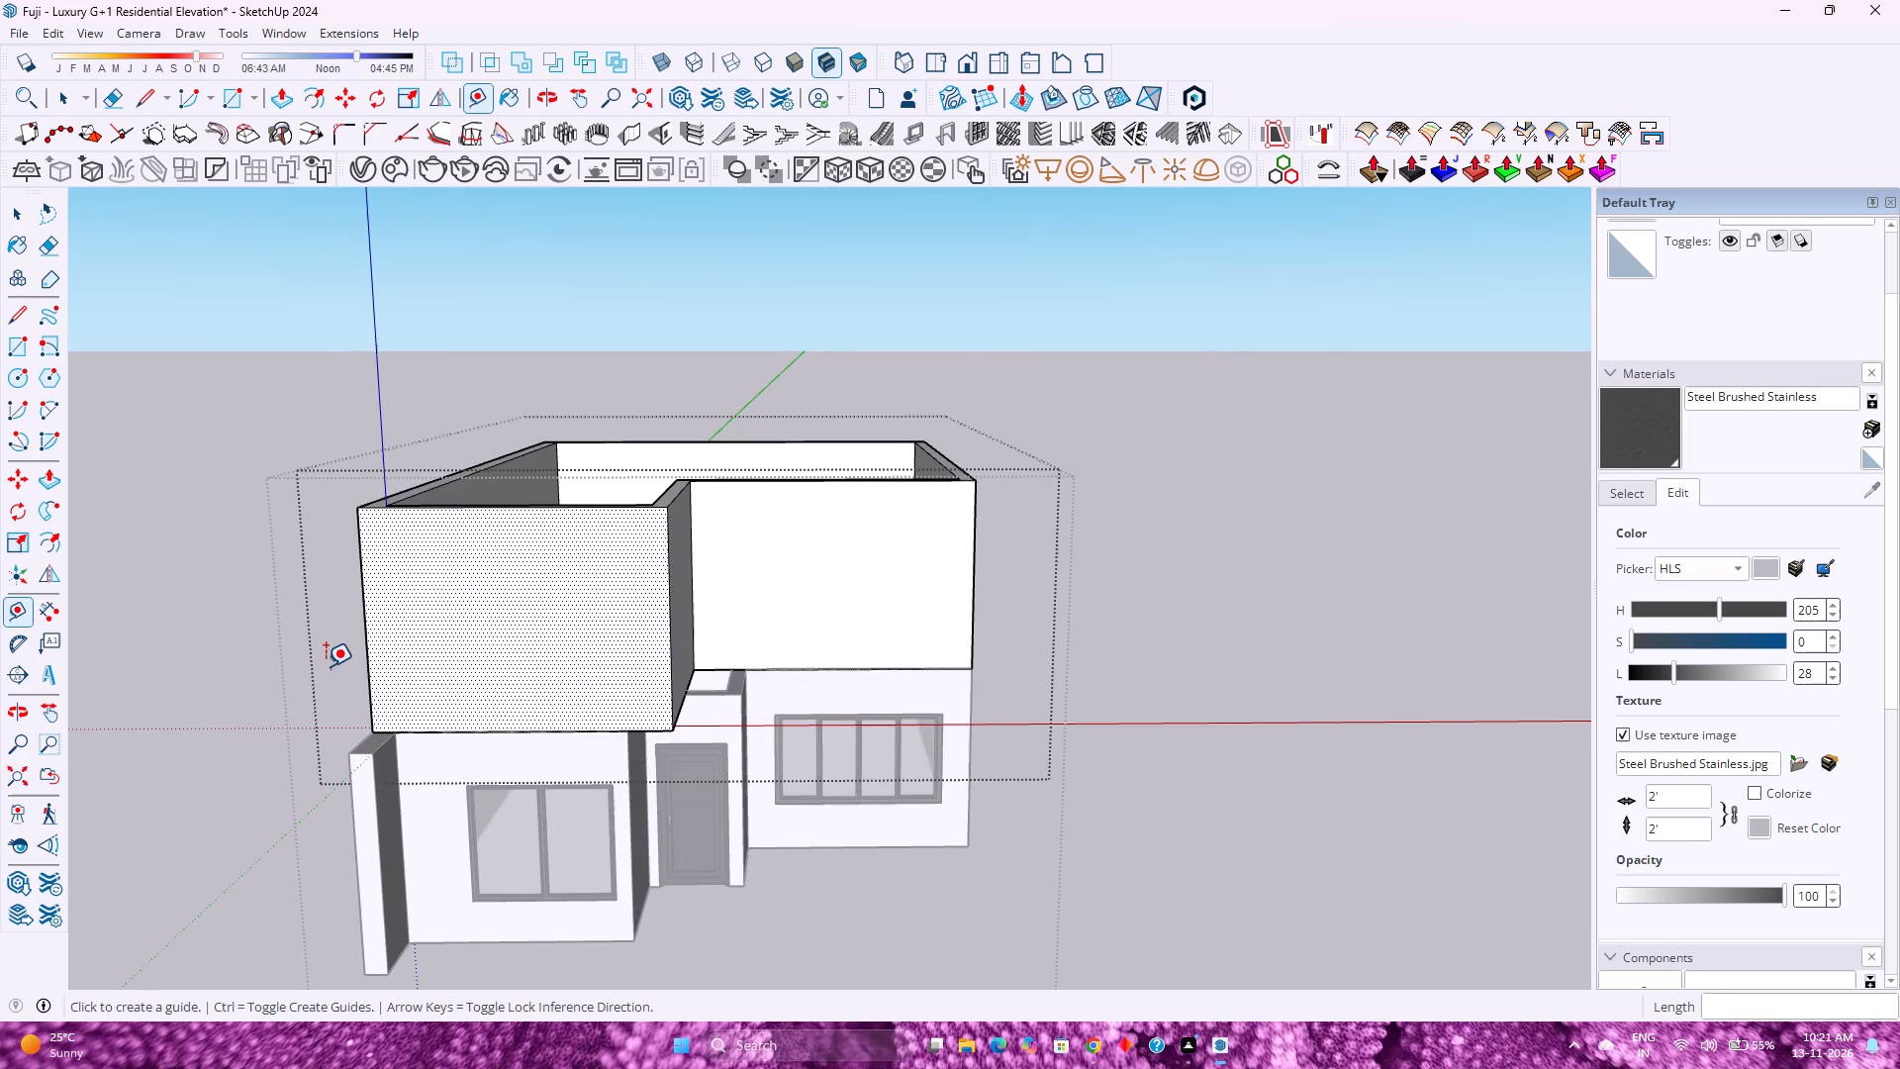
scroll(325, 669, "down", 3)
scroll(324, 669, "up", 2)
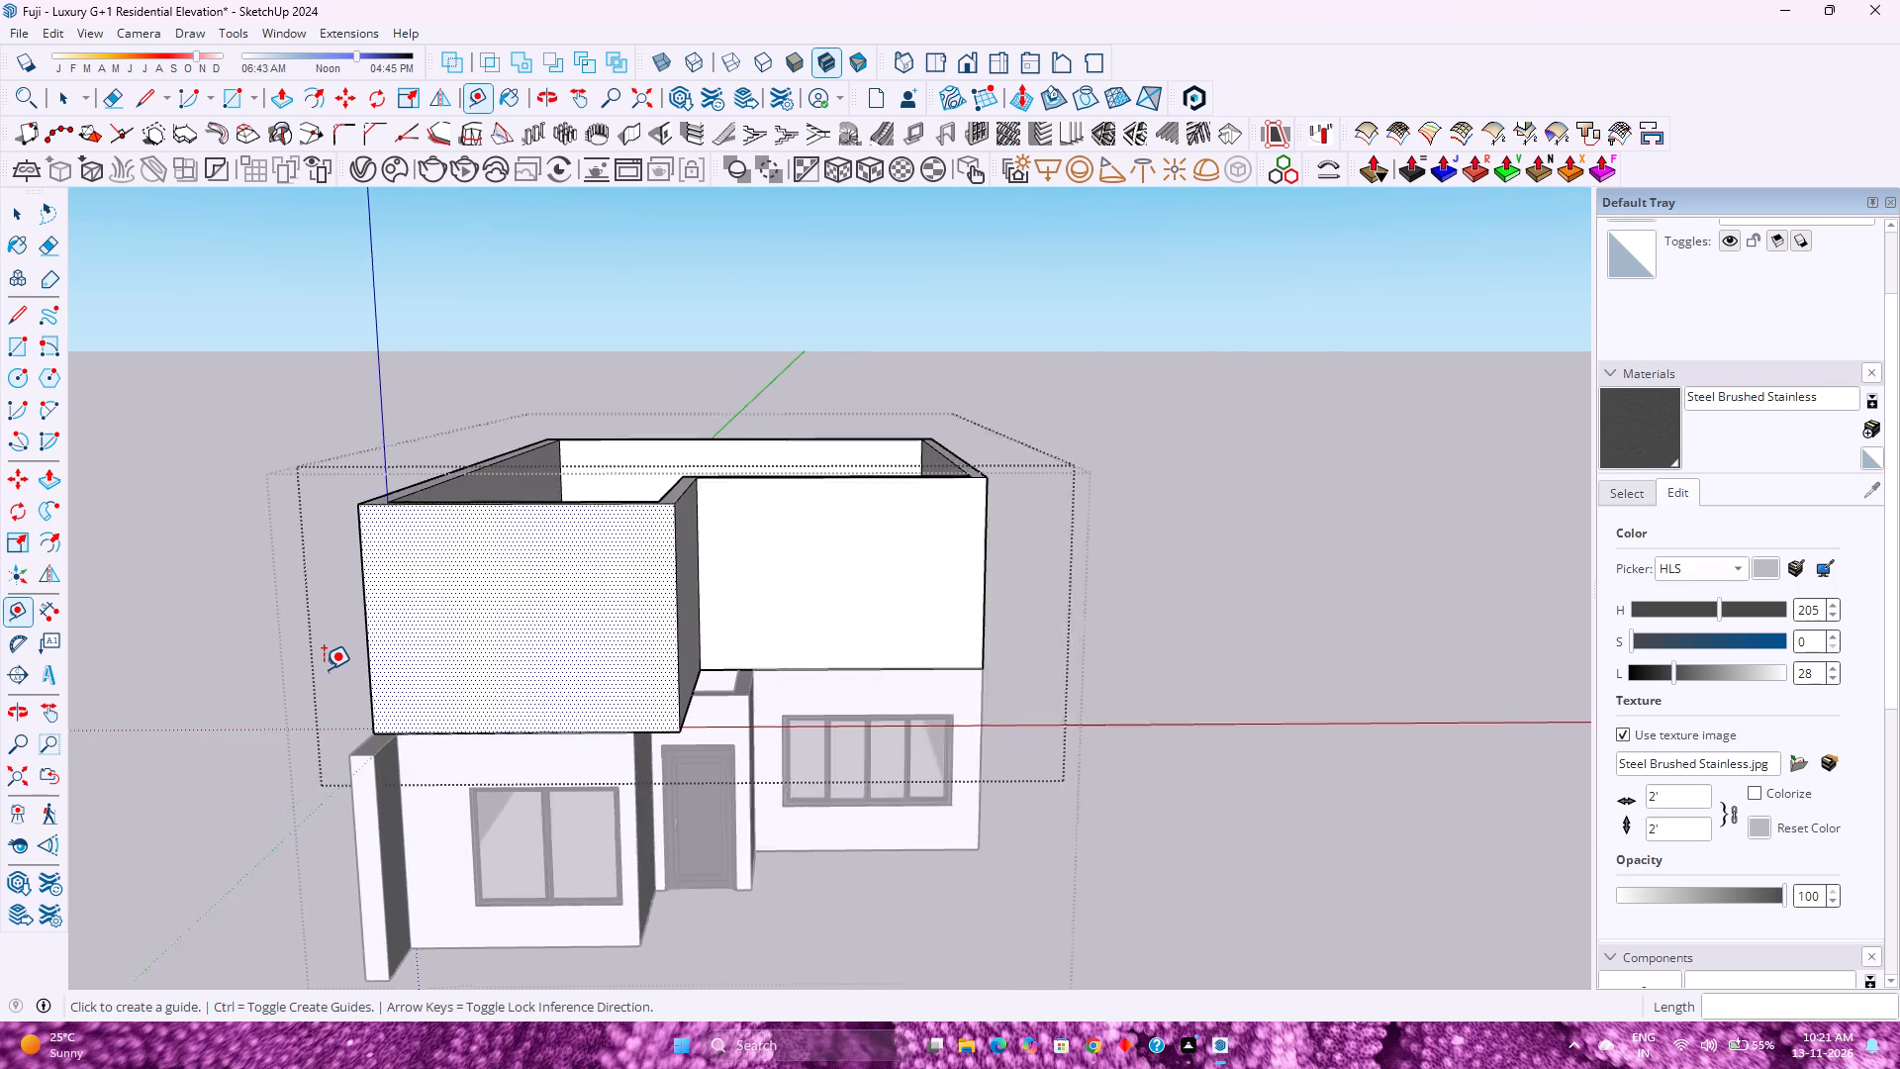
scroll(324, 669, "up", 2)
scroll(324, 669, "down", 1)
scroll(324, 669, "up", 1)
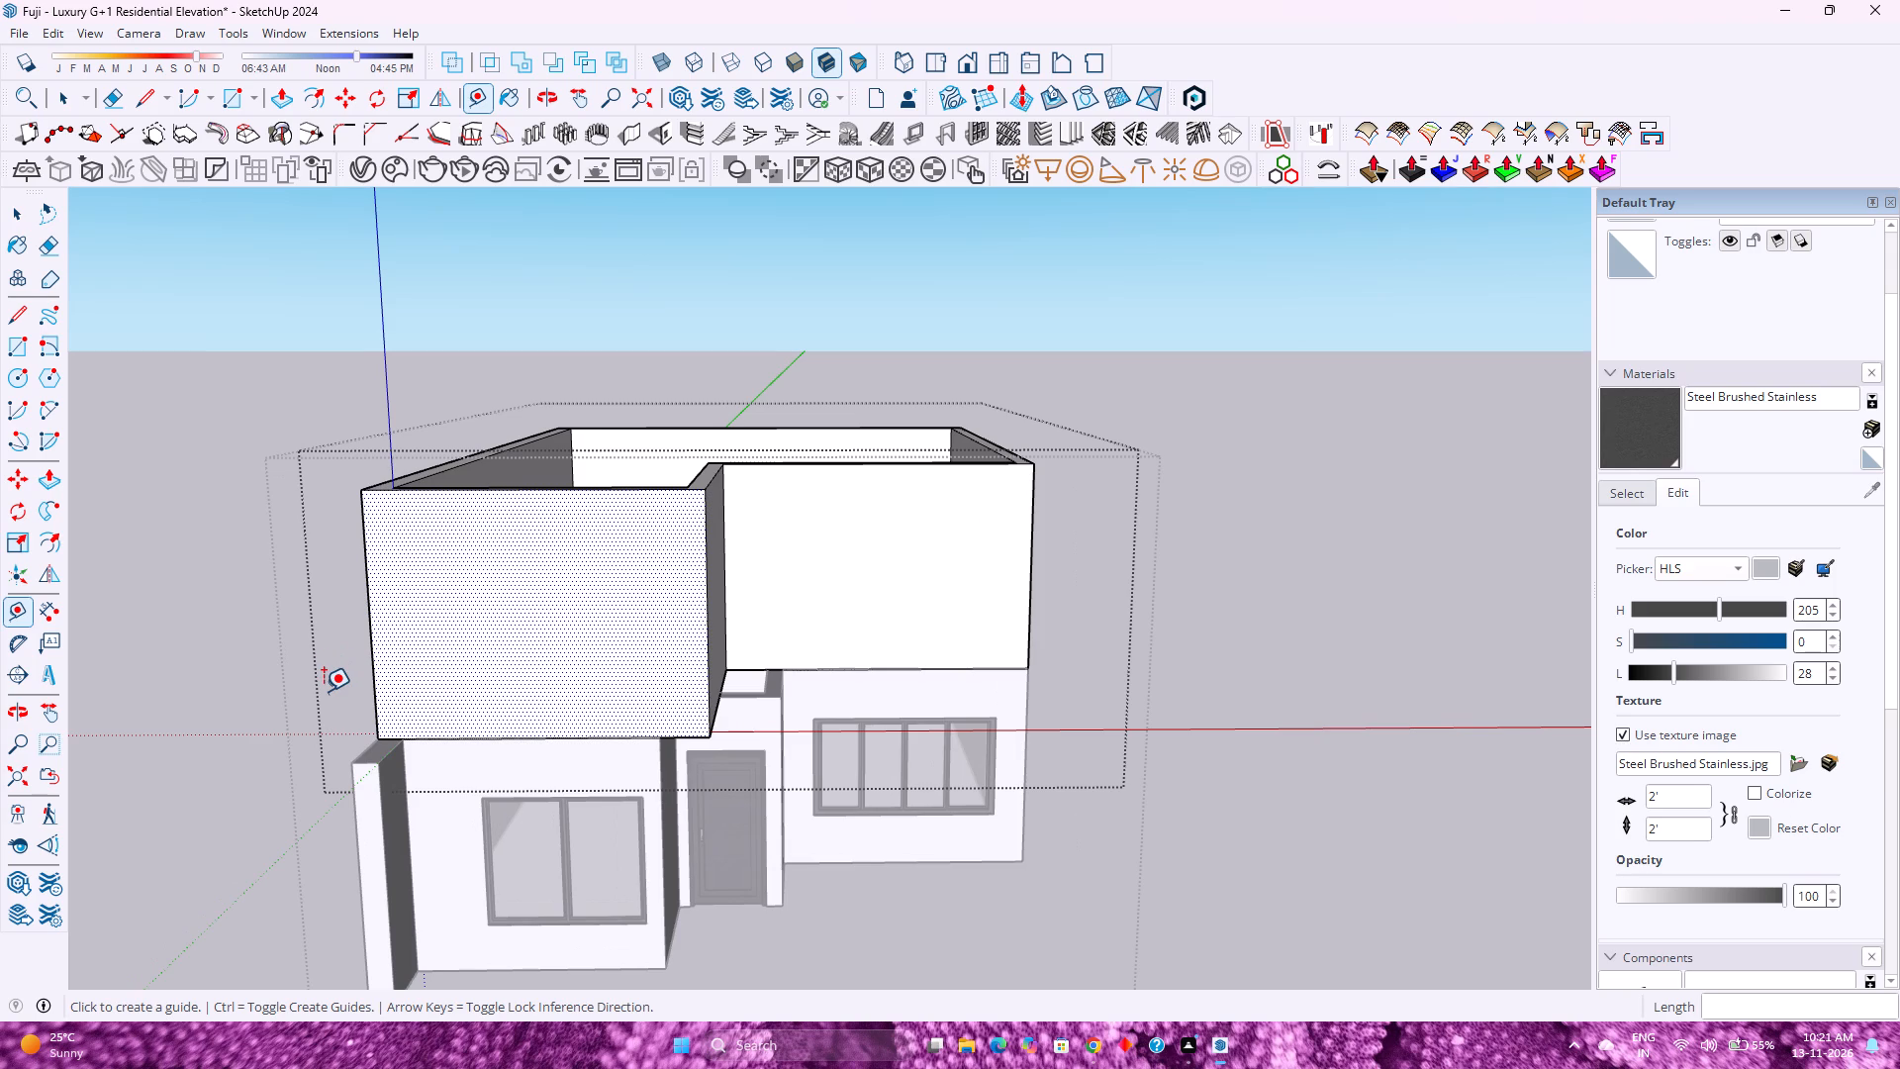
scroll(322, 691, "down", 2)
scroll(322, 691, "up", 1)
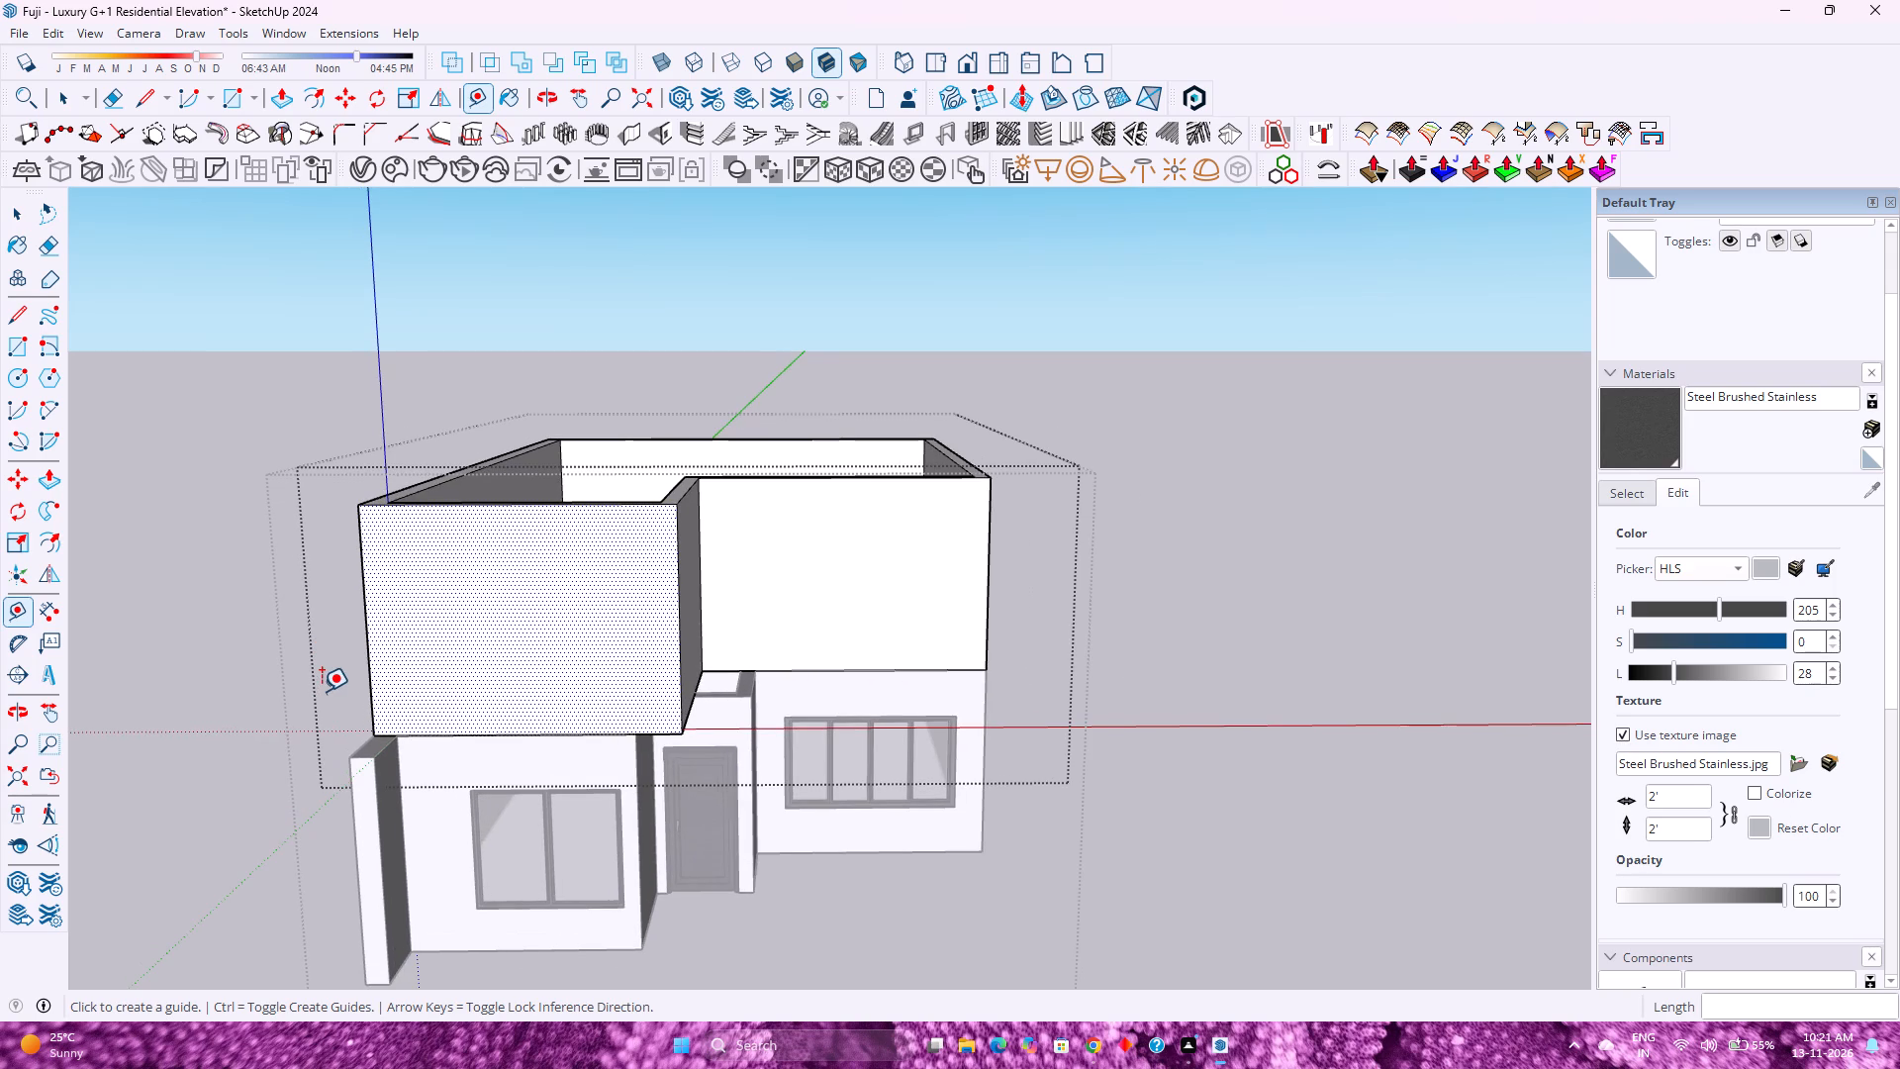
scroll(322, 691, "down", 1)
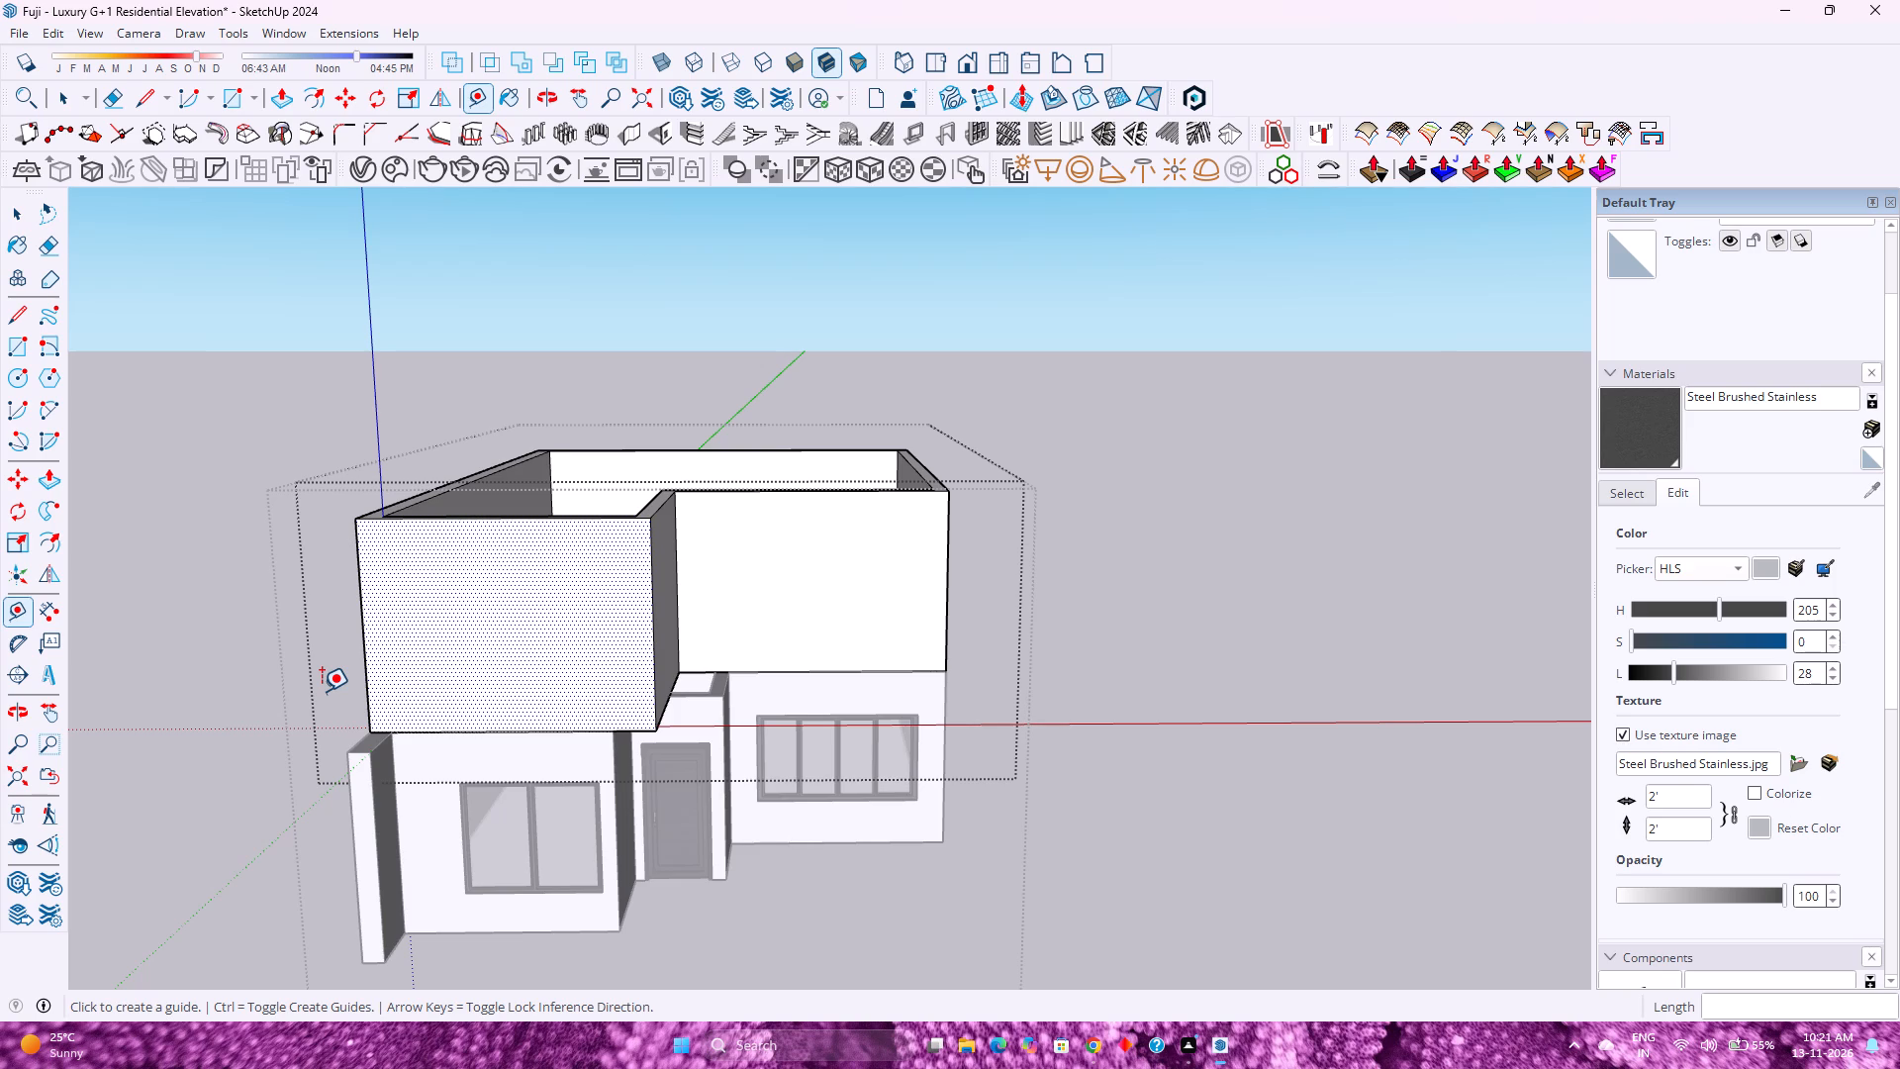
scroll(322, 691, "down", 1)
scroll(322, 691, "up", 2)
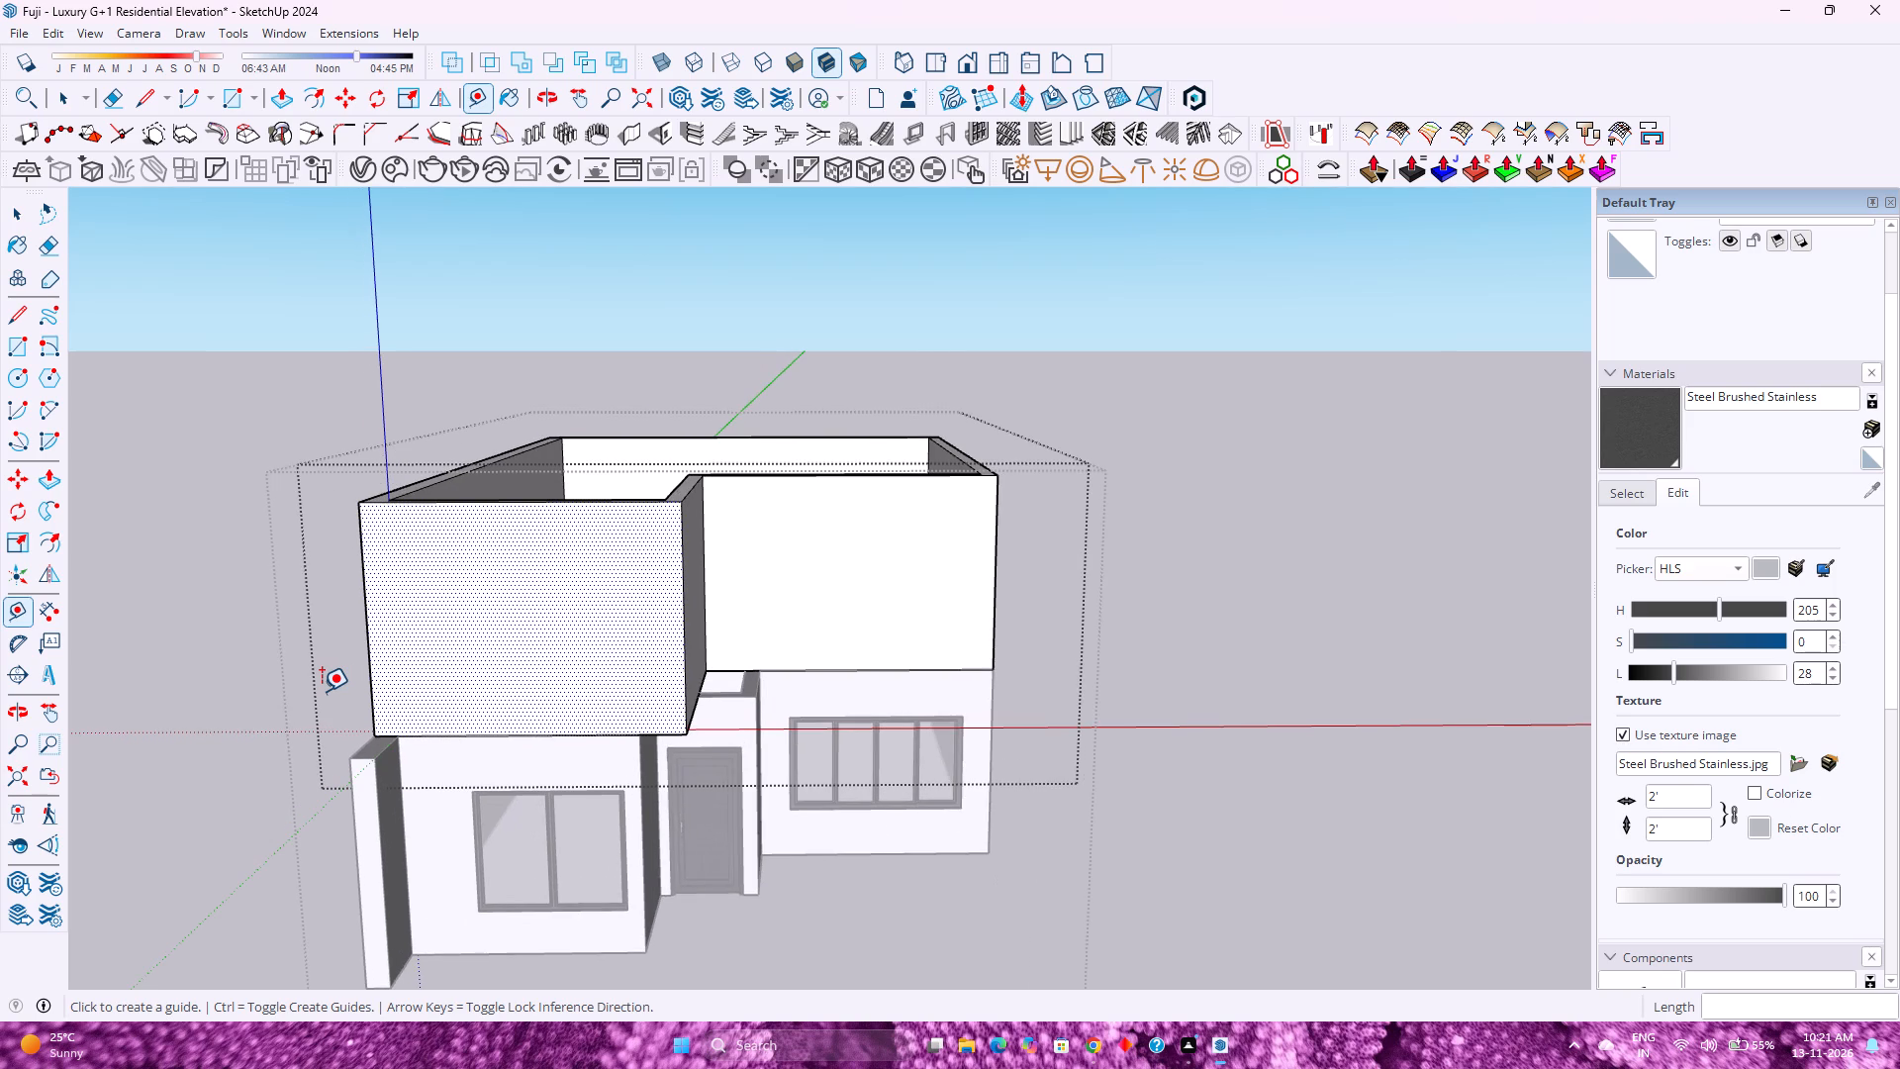
Place a horizontal guide 2' above the bottom edge of the projecting upper front wall with Tape Measure.
left_click(451, 733)
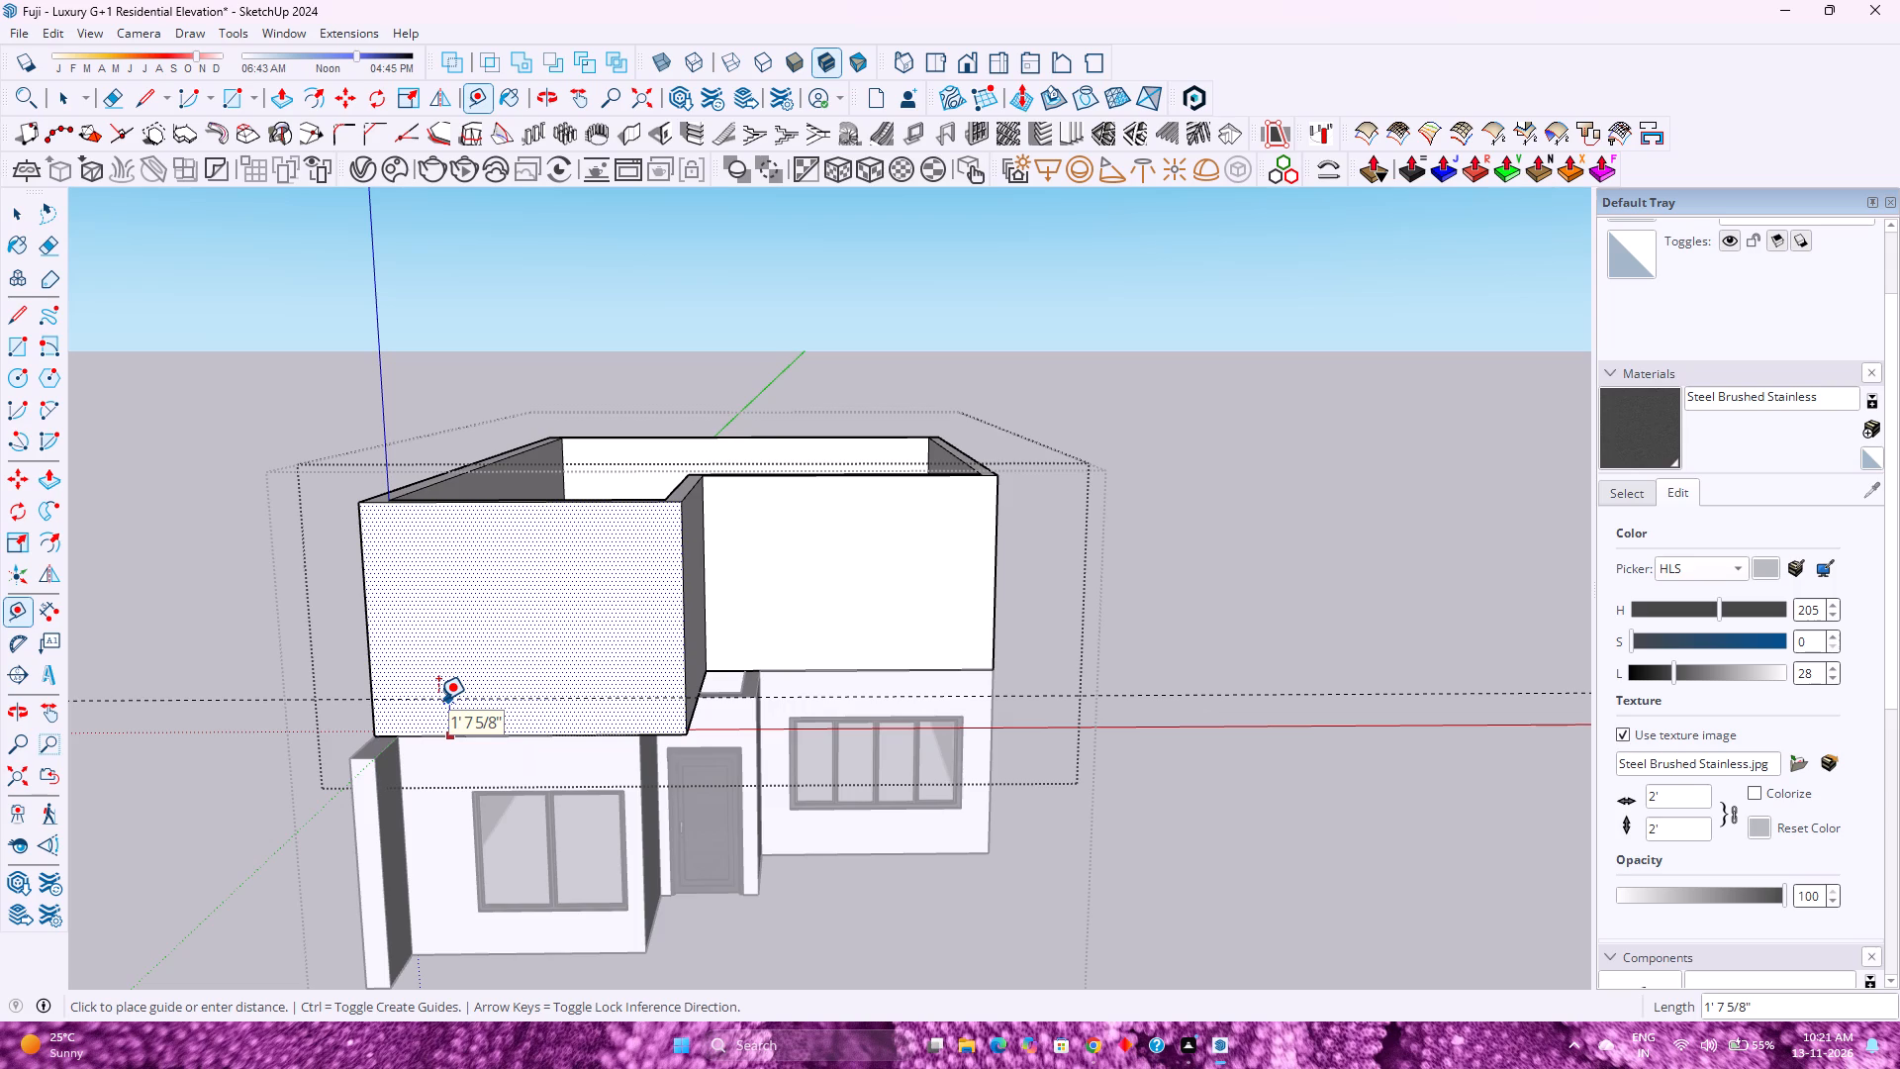
type("2'")
key("Return")
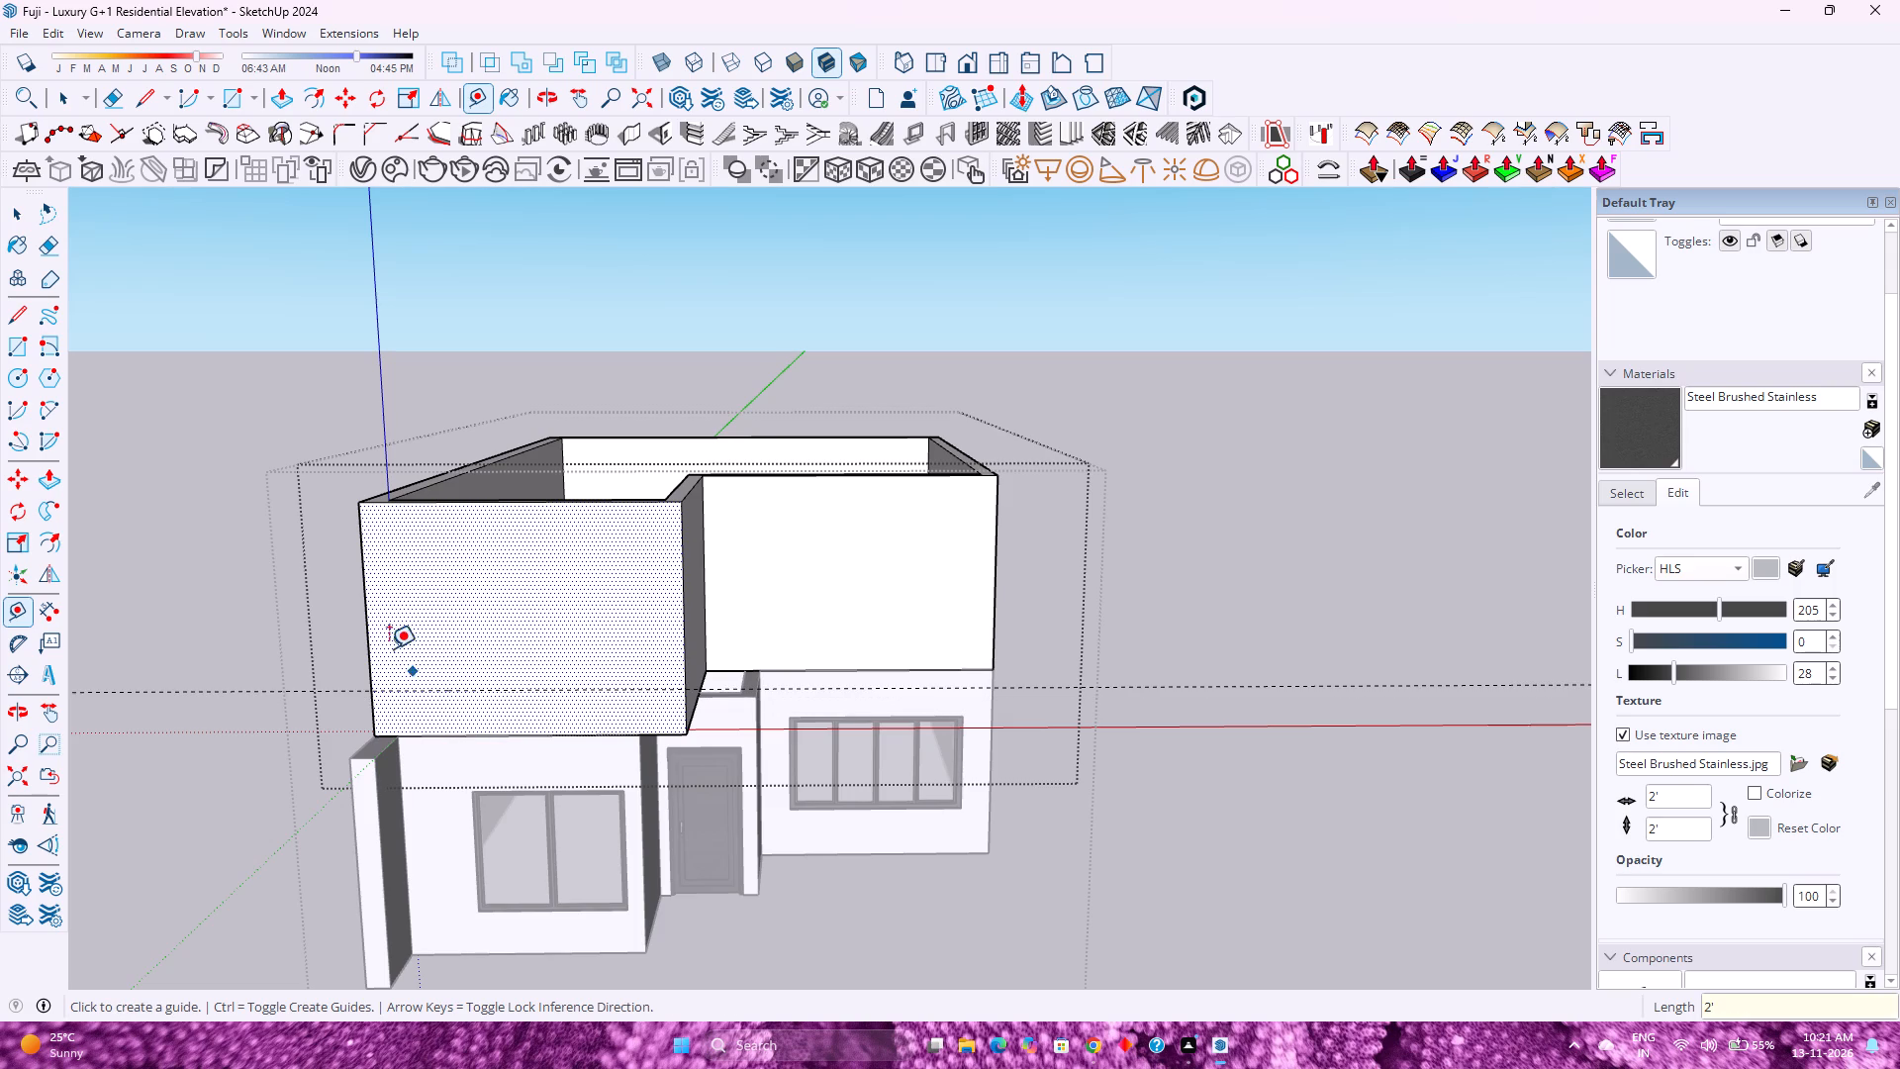
Place a vertical guide 2' in from the outer side edge of the projecting upper front wall.
left_click(371, 628)
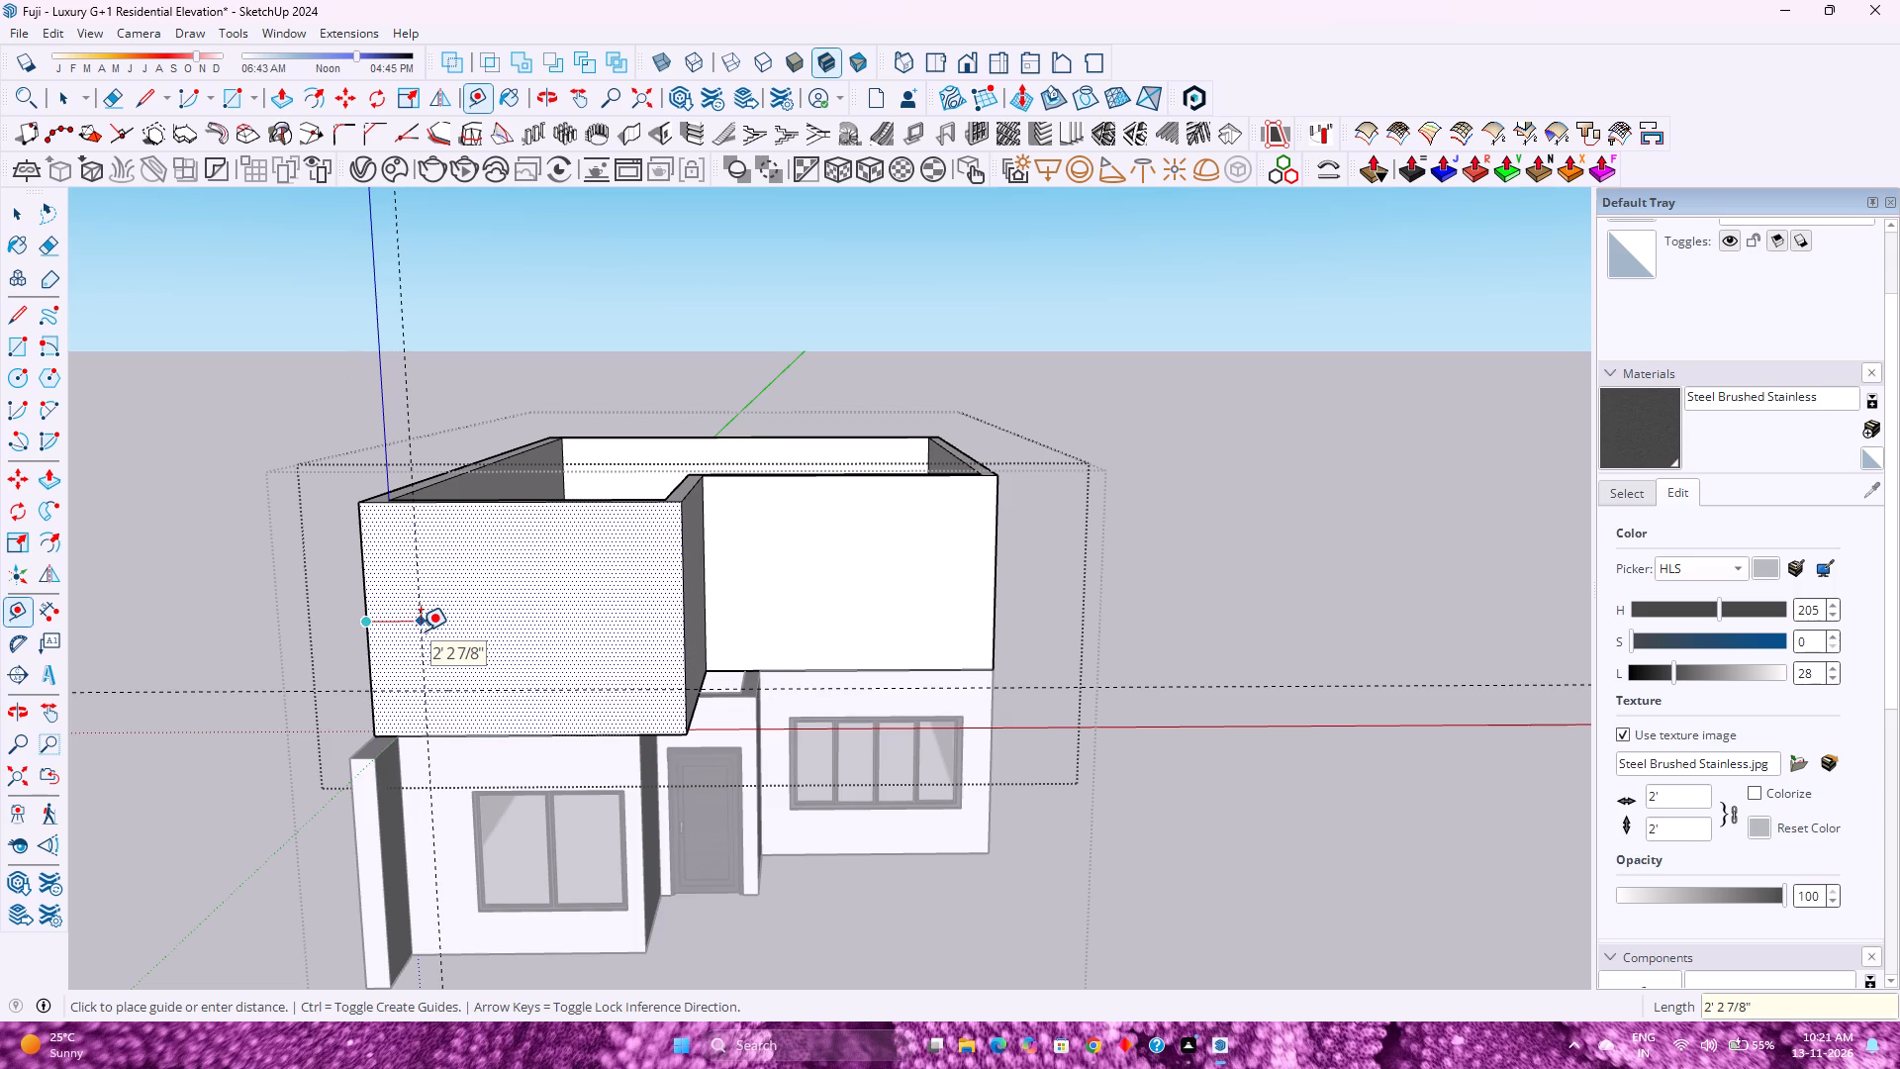
key("2")
key("apostrophe")
key("Return")
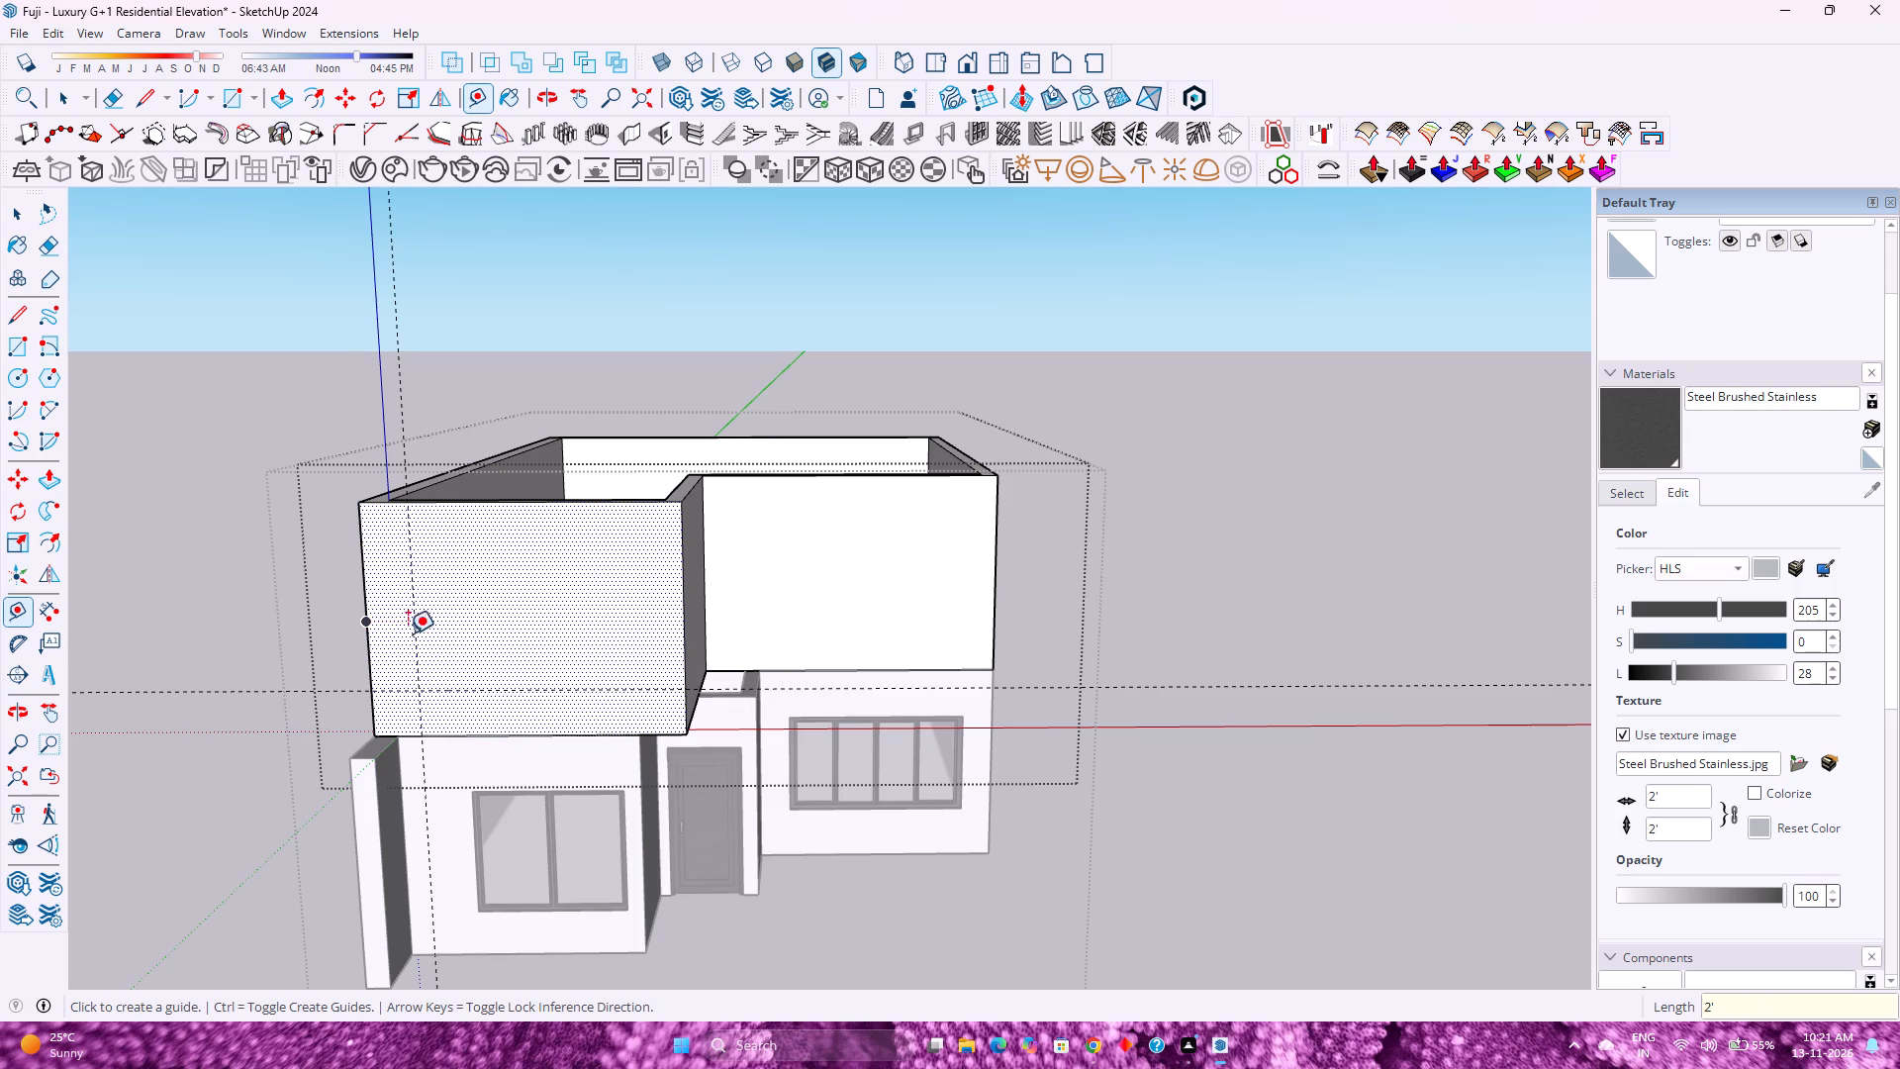
Place a second horizontal guide 7'6" above the bottom edge of the projecting upper front wall.
left_click(572, 734)
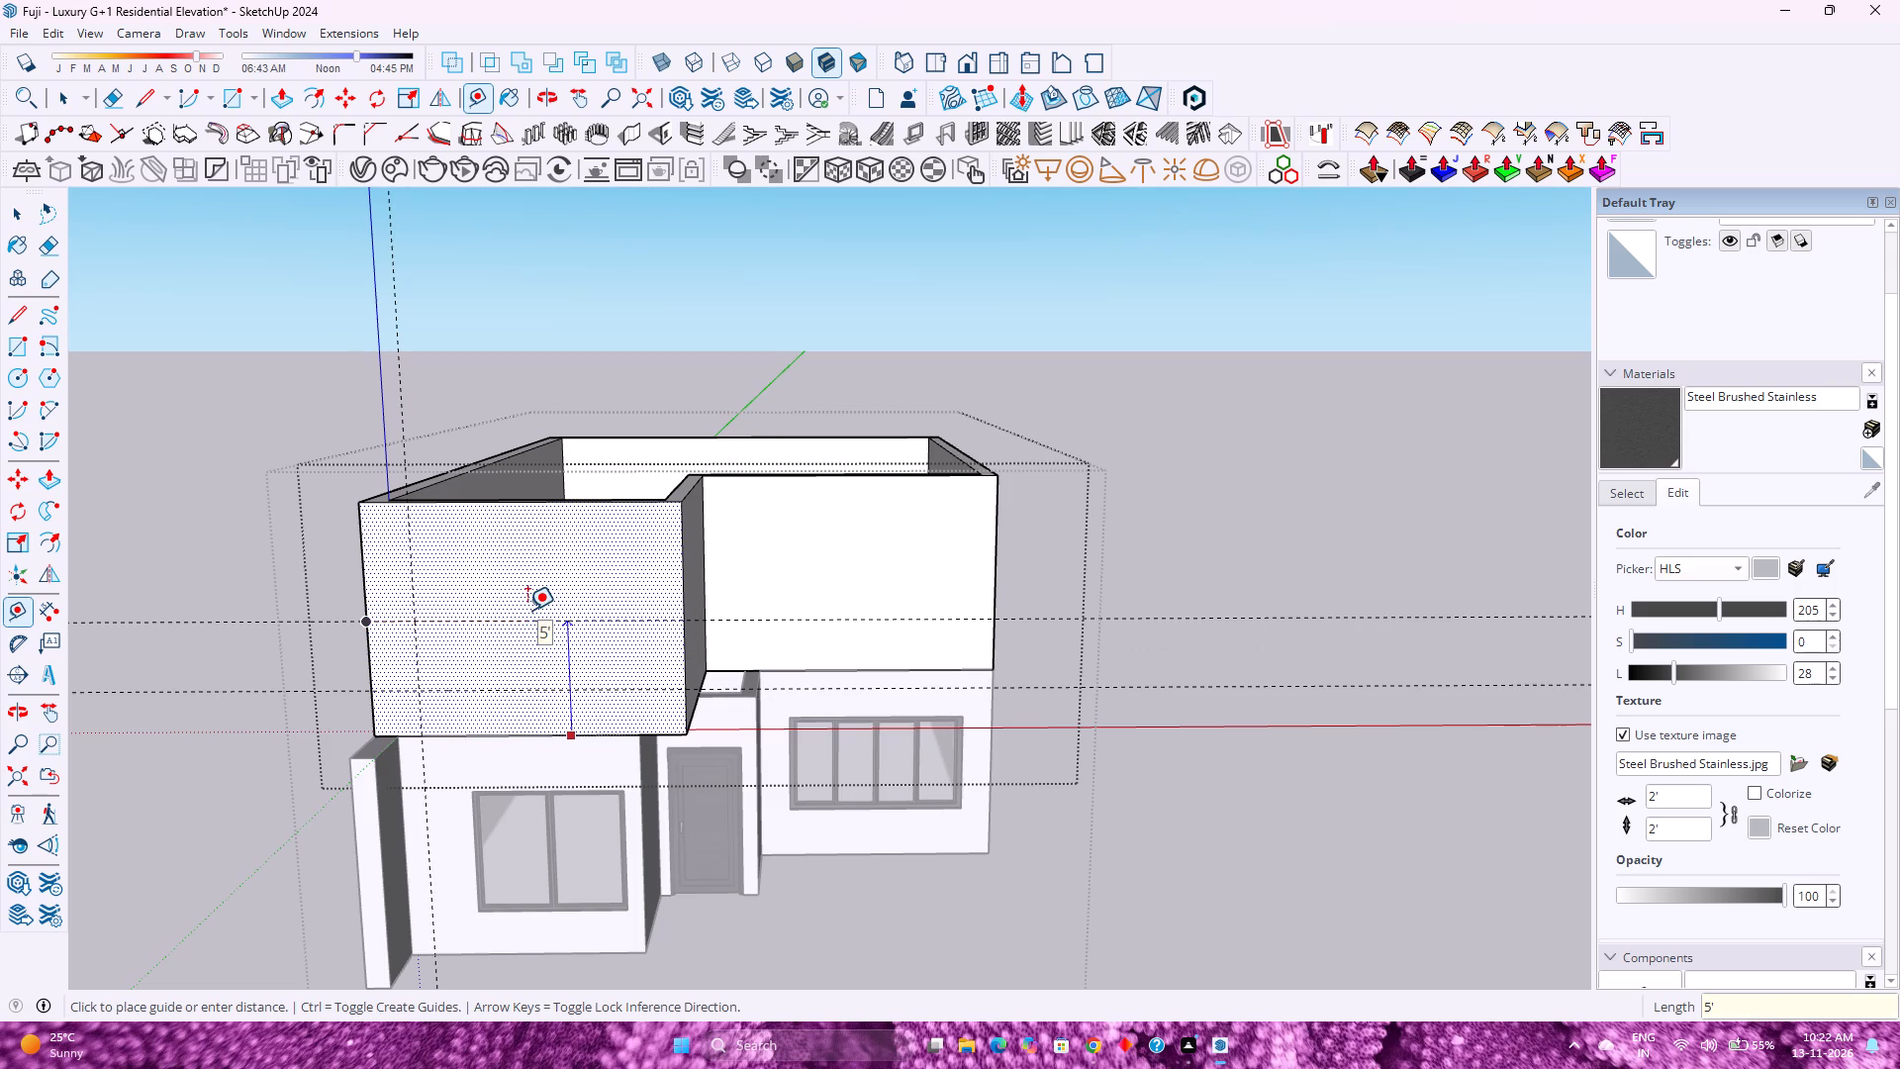
type("7'")
key("6")
key("Return")
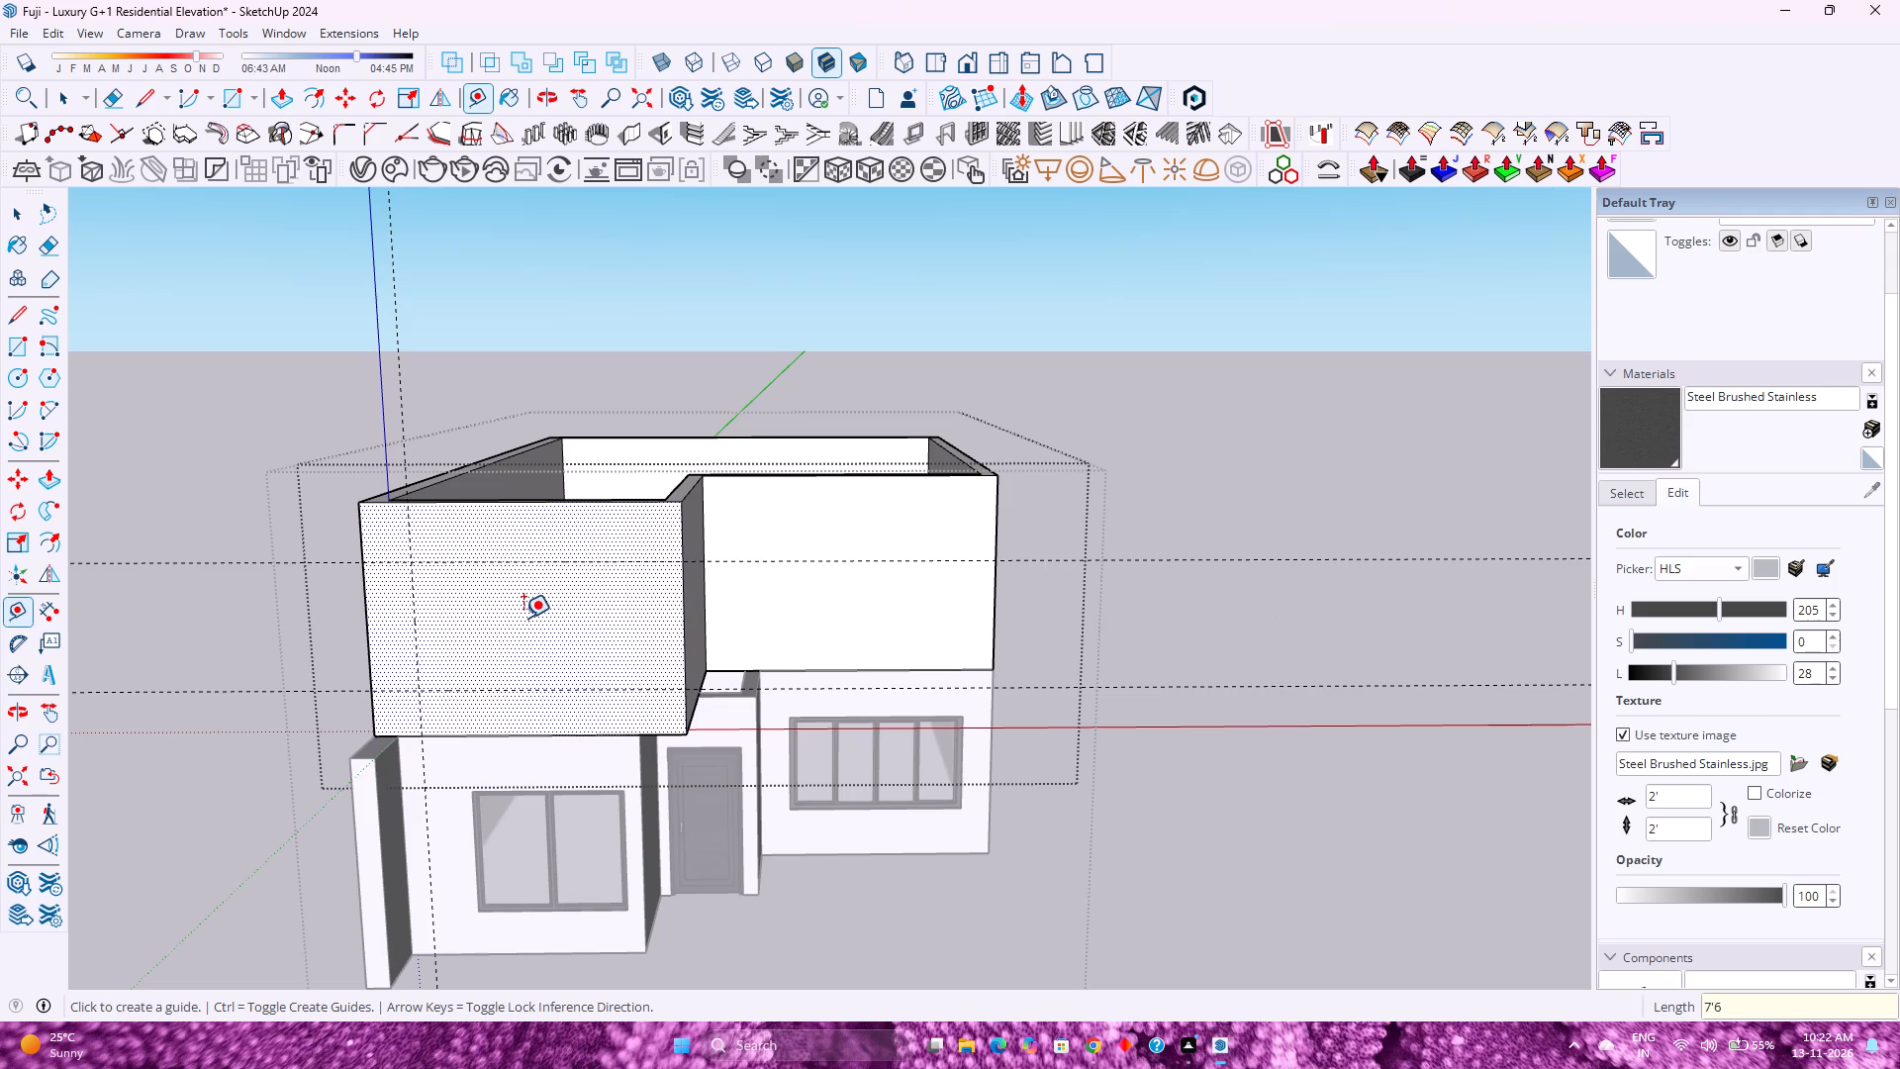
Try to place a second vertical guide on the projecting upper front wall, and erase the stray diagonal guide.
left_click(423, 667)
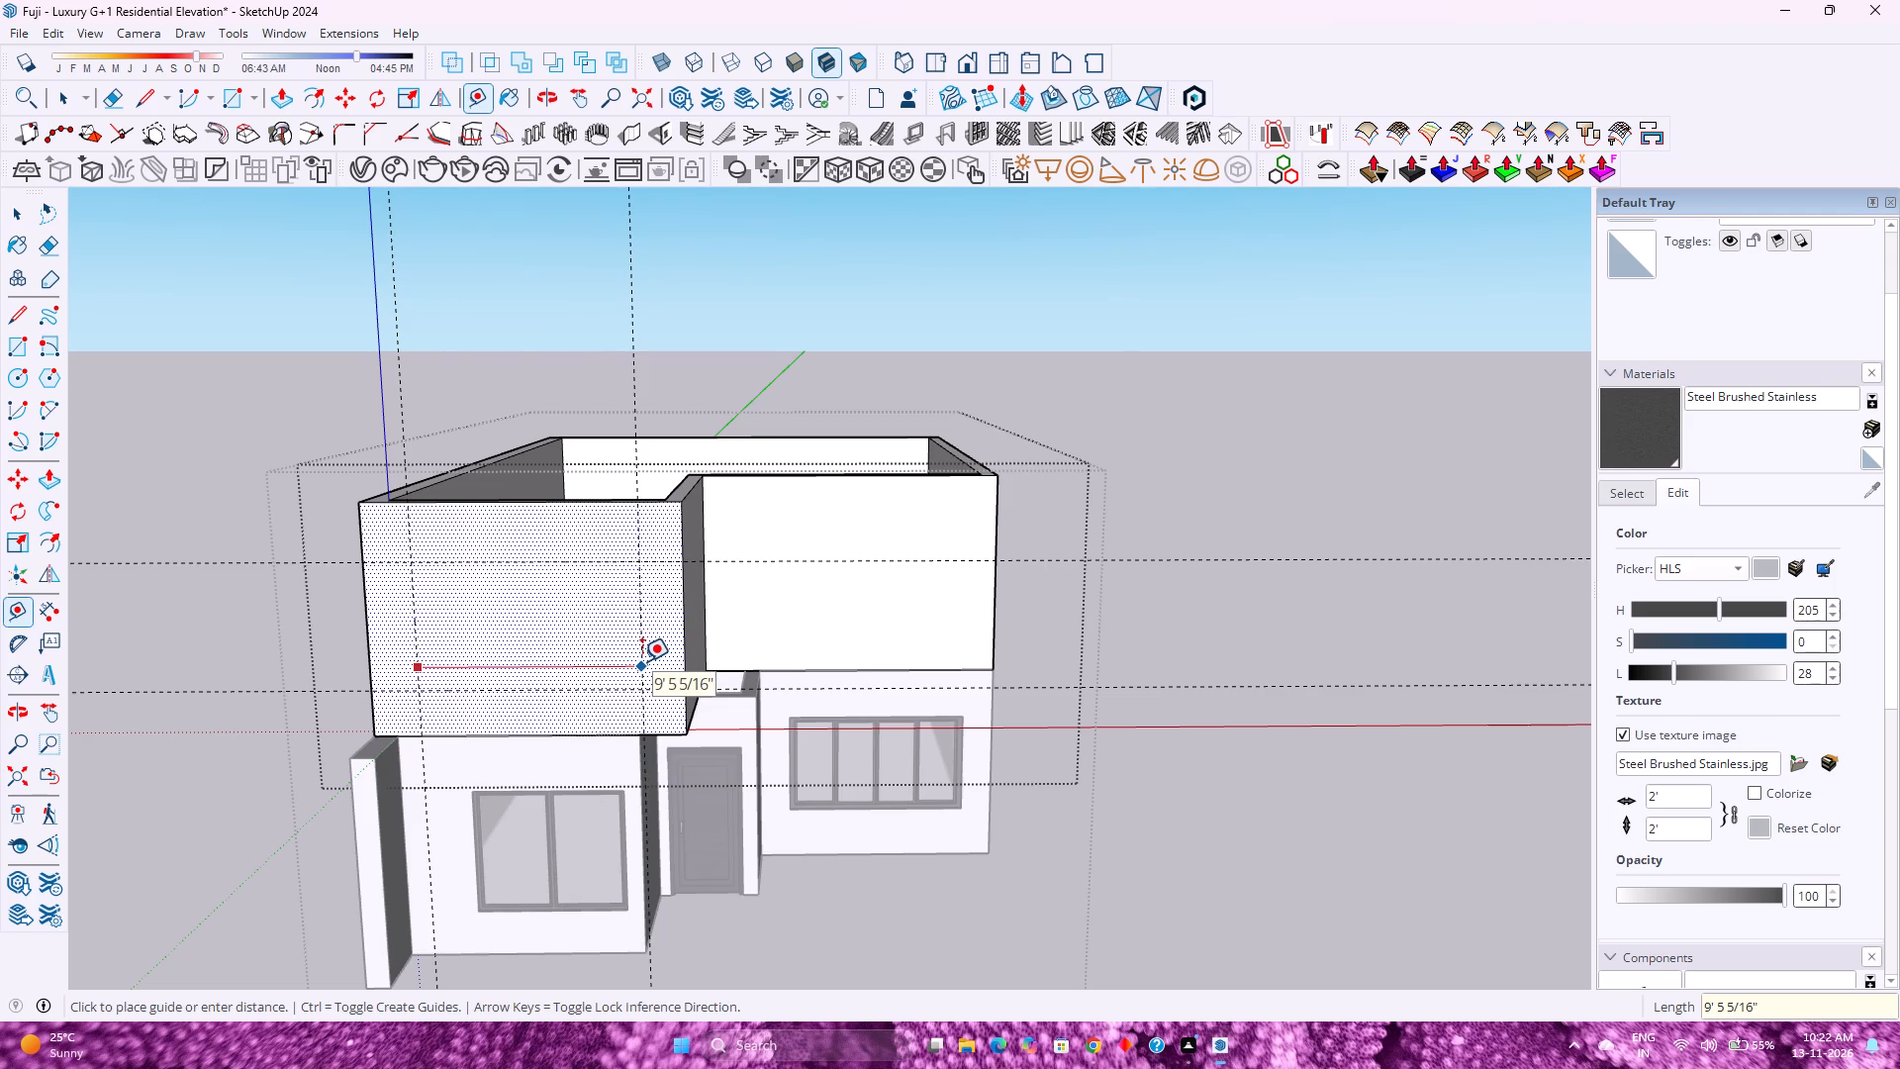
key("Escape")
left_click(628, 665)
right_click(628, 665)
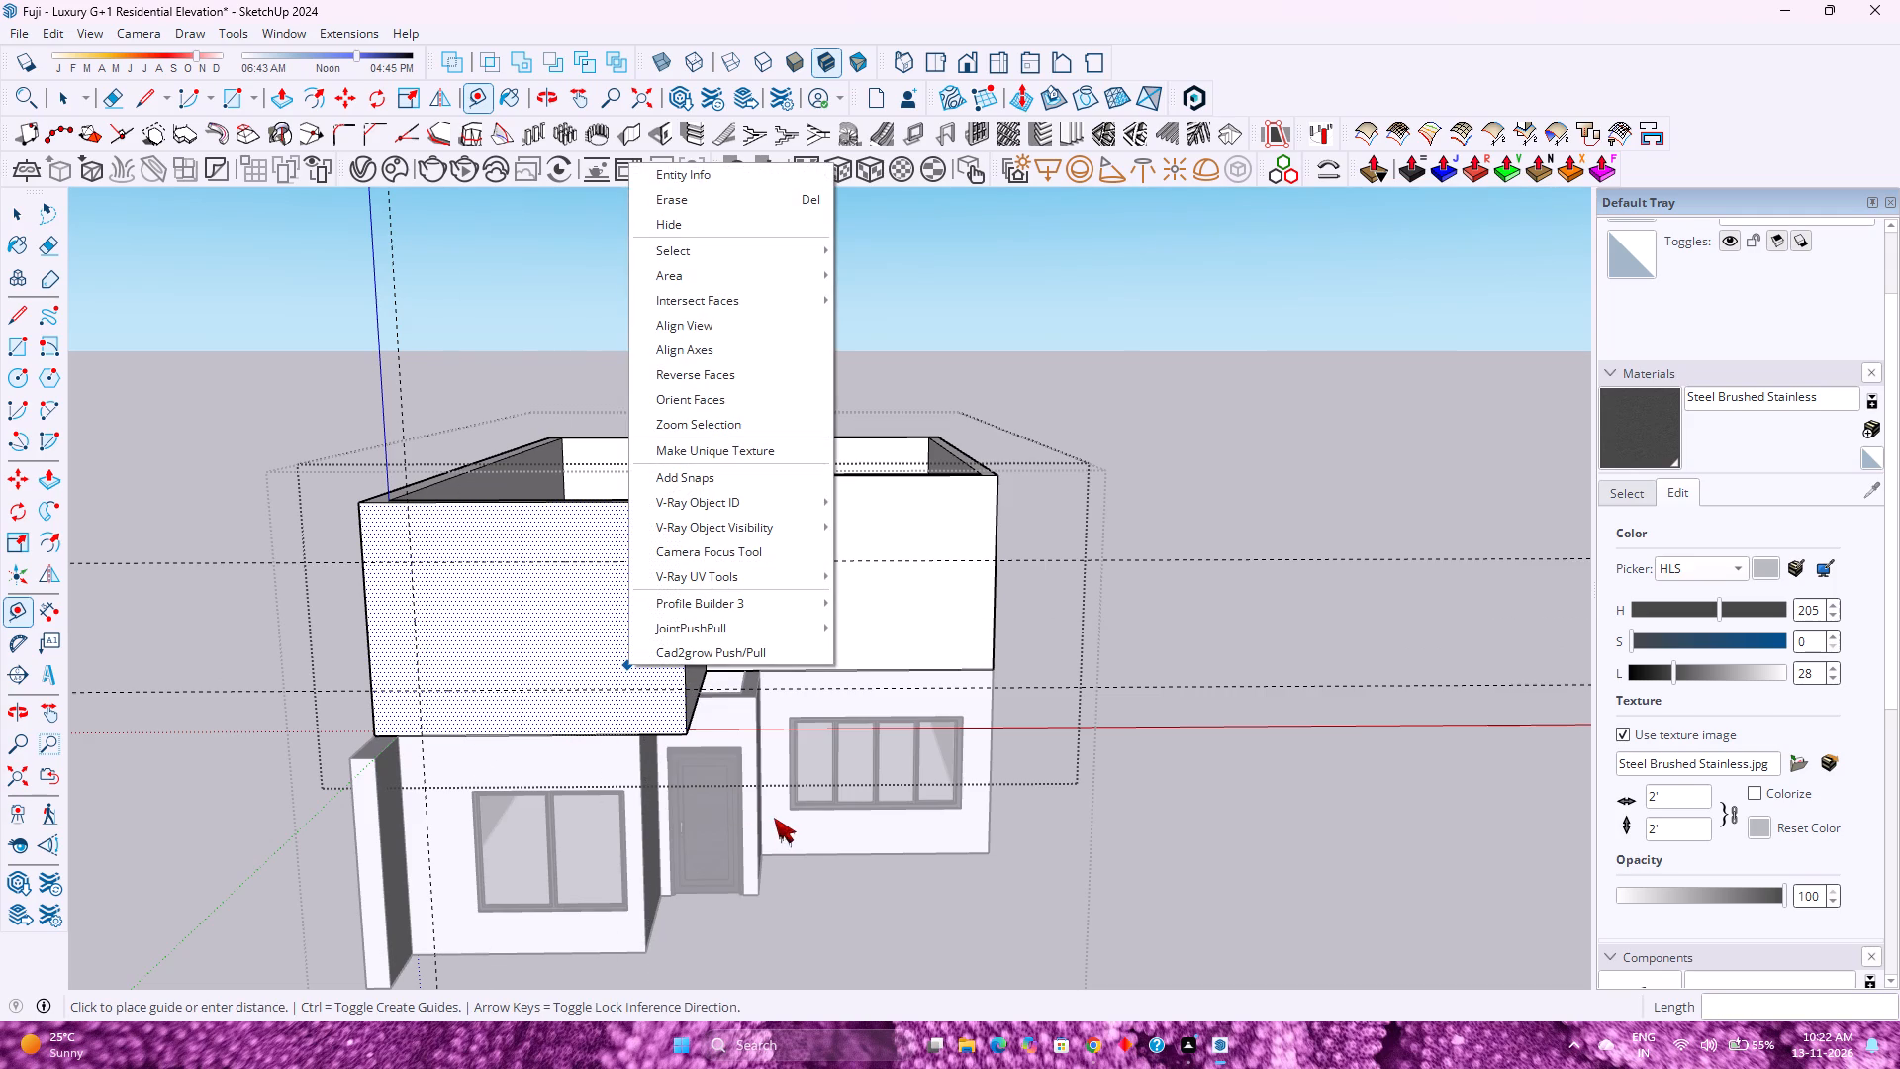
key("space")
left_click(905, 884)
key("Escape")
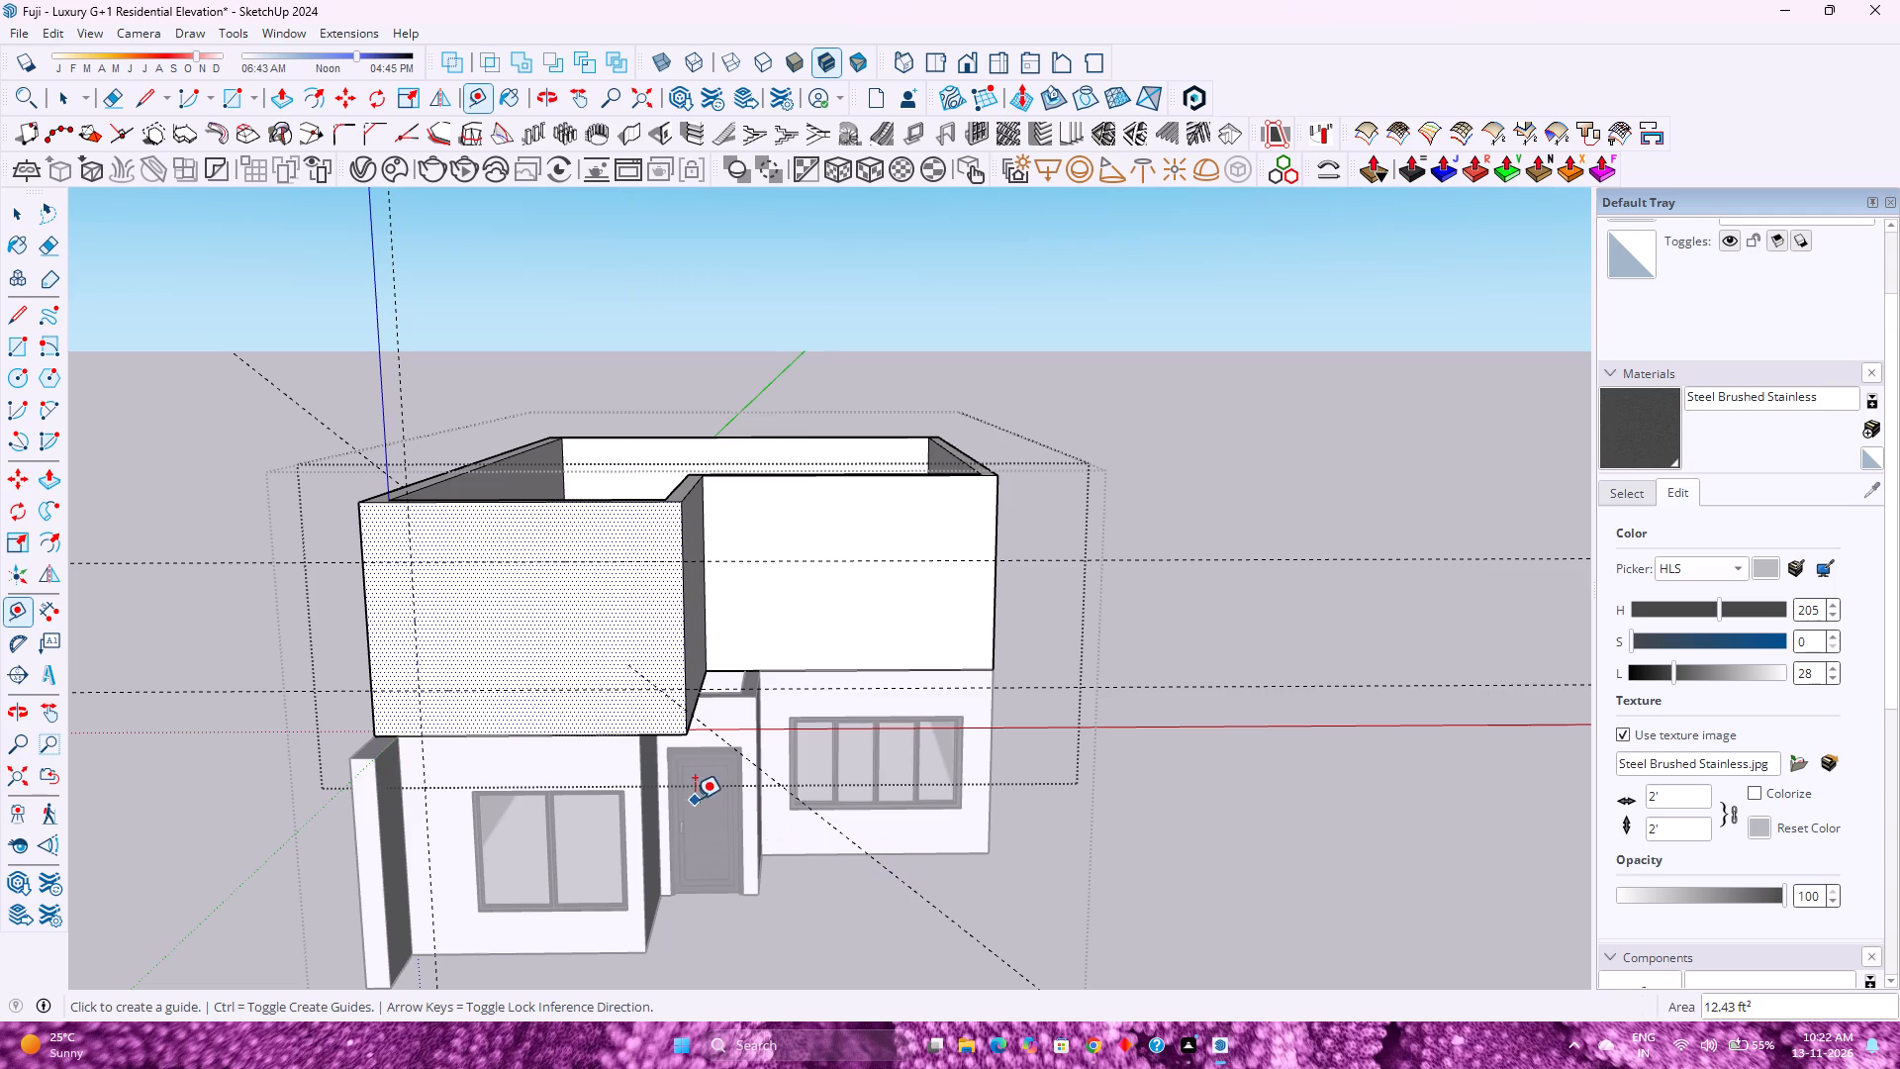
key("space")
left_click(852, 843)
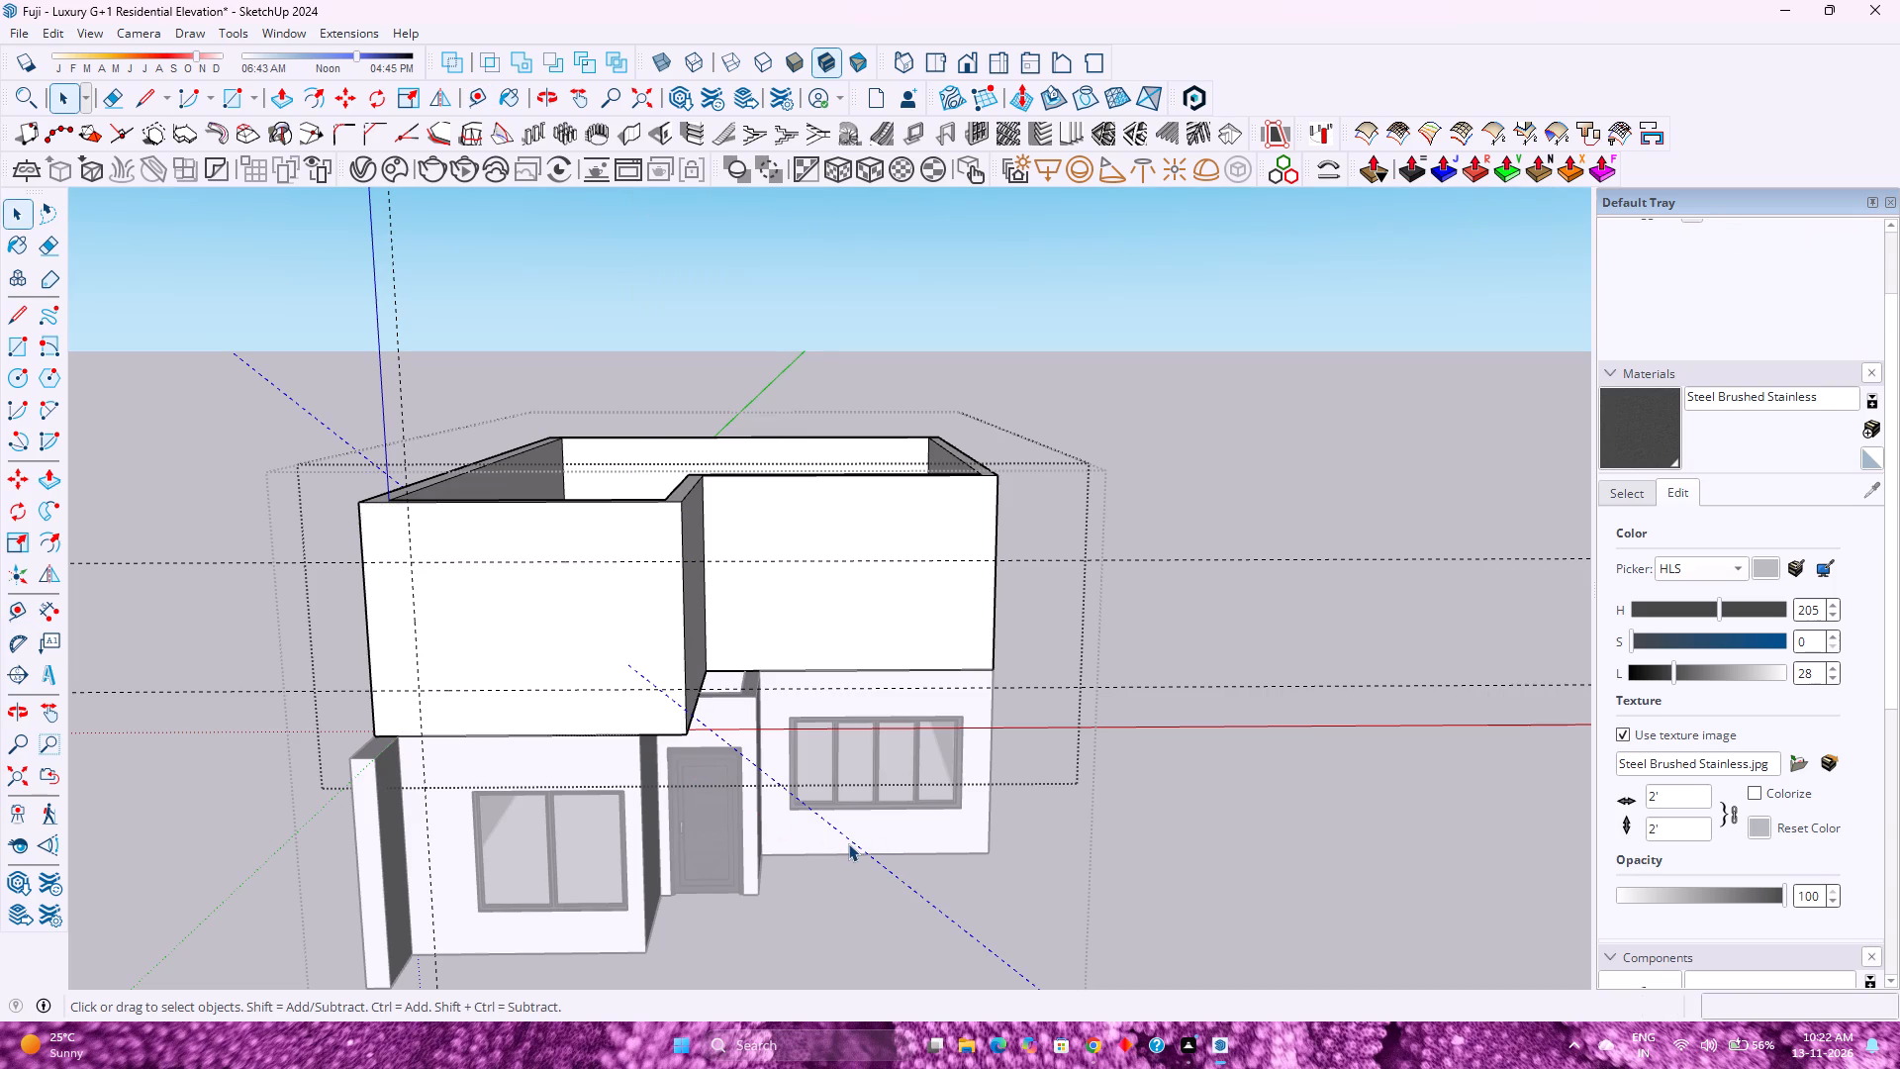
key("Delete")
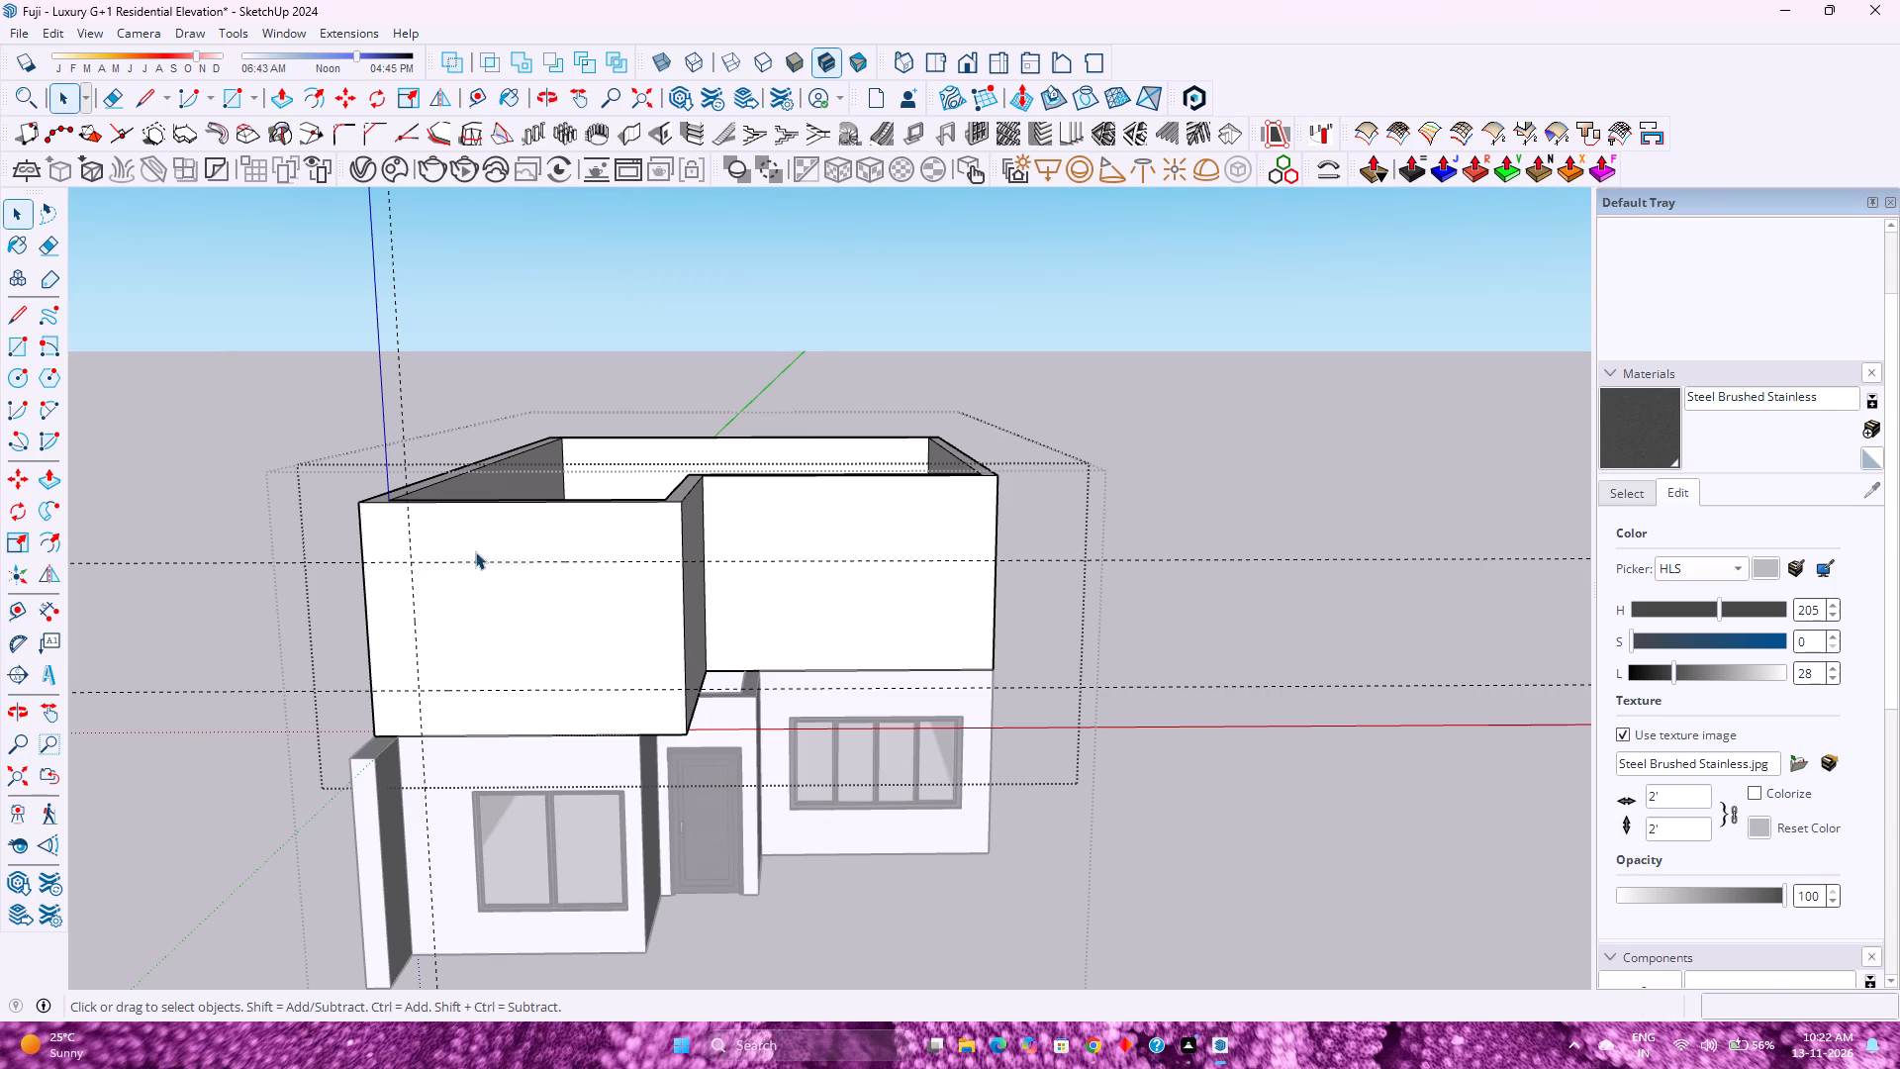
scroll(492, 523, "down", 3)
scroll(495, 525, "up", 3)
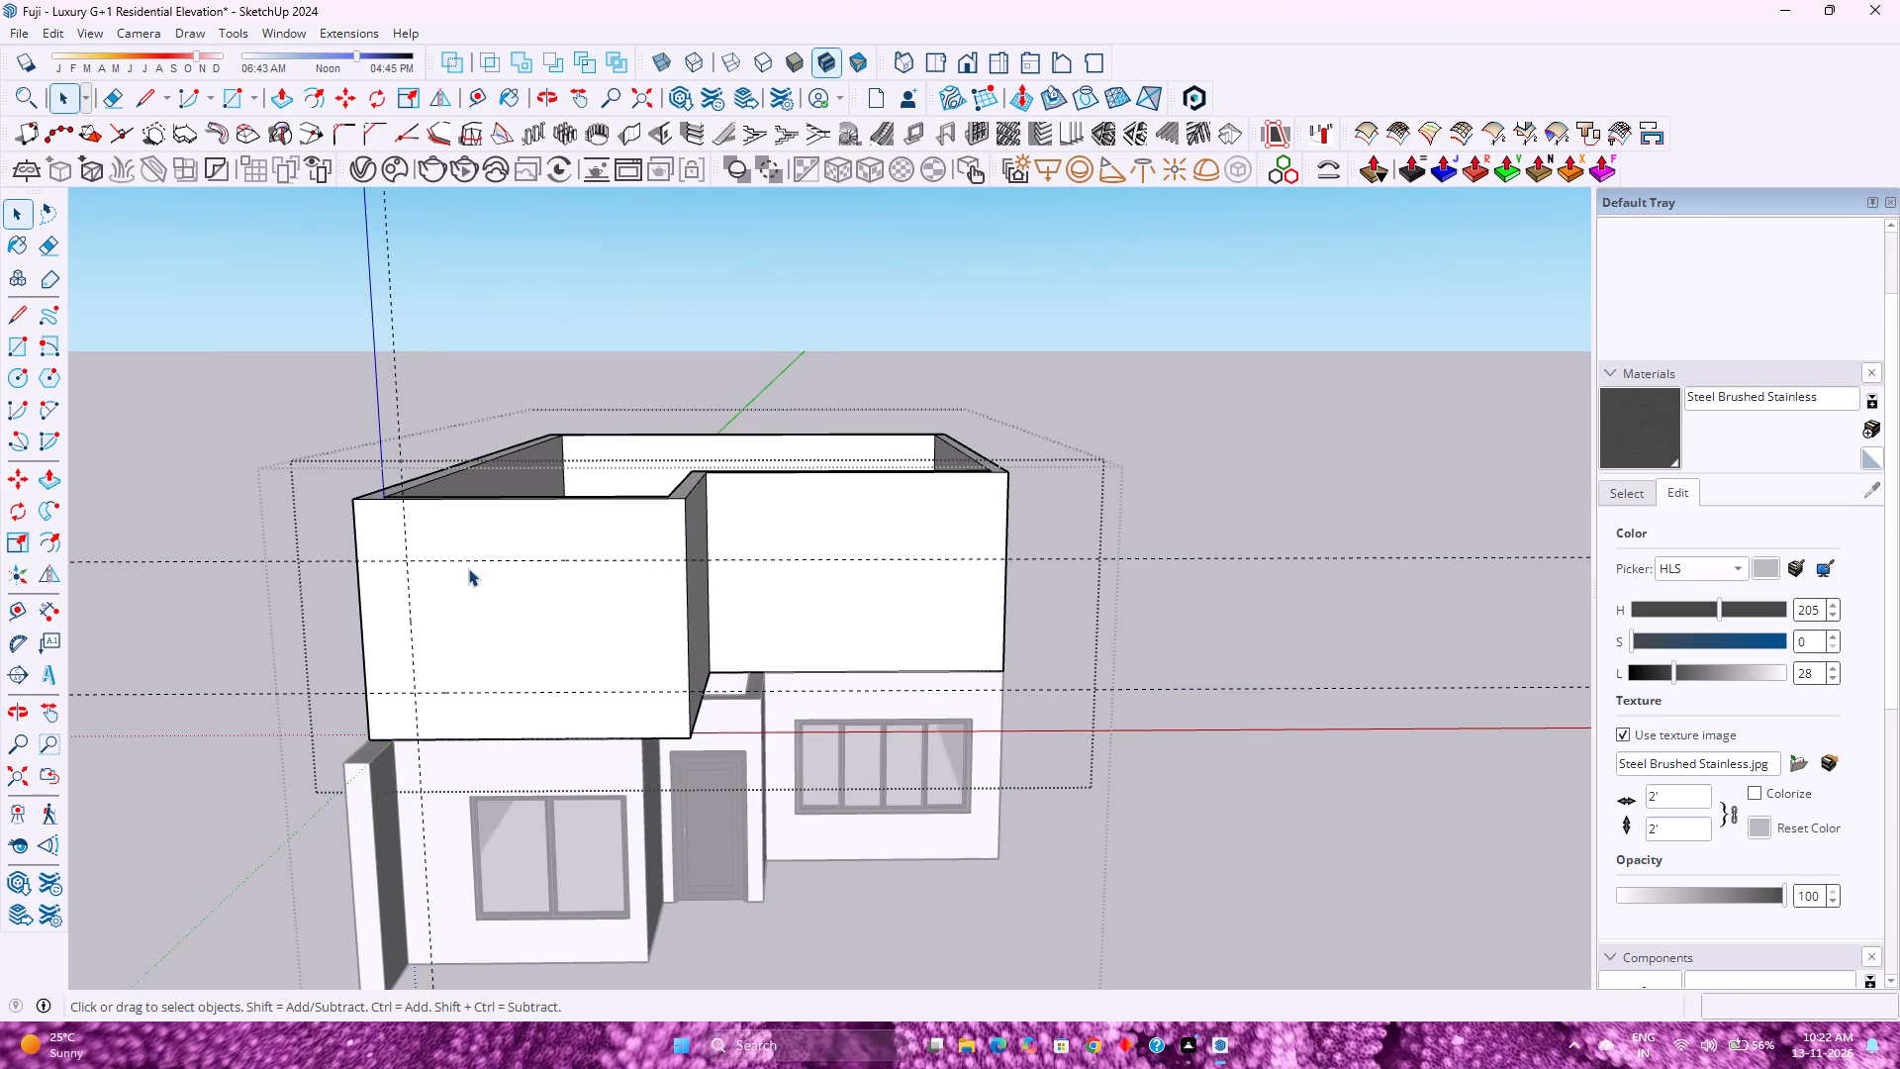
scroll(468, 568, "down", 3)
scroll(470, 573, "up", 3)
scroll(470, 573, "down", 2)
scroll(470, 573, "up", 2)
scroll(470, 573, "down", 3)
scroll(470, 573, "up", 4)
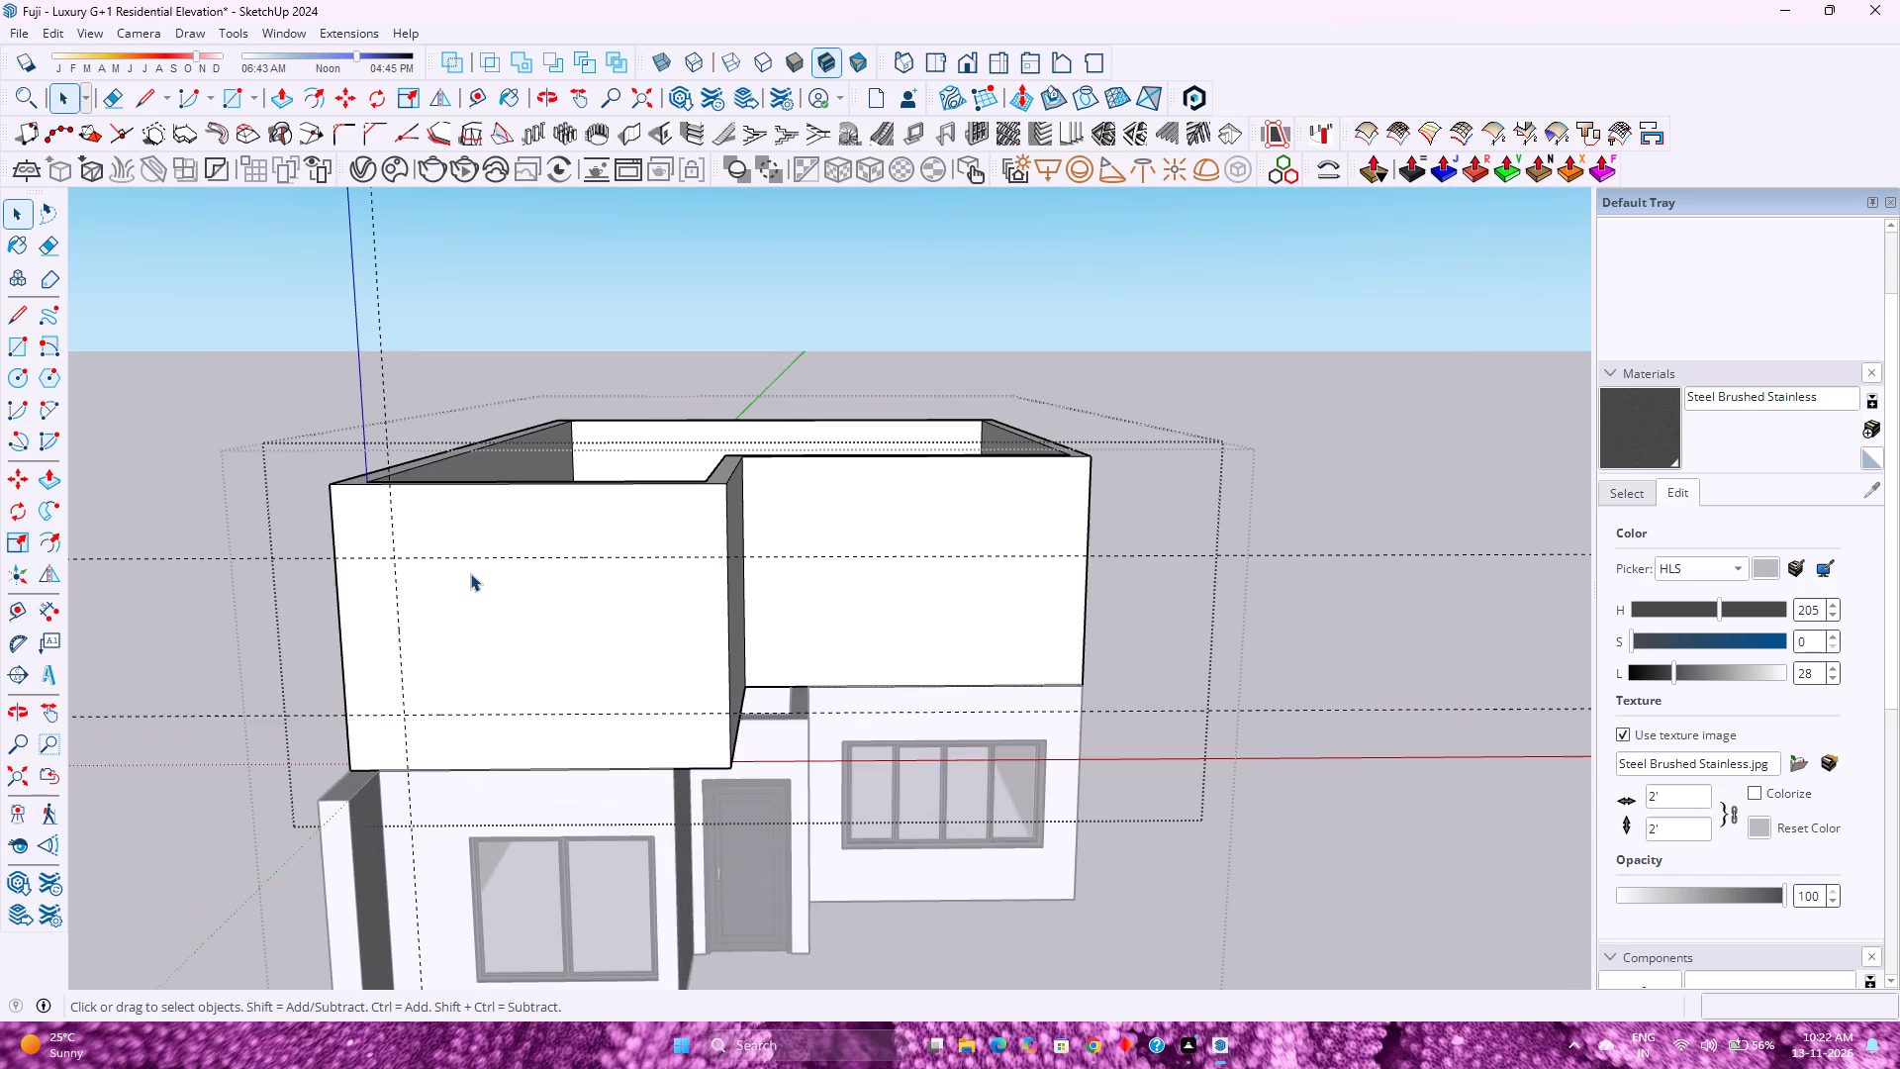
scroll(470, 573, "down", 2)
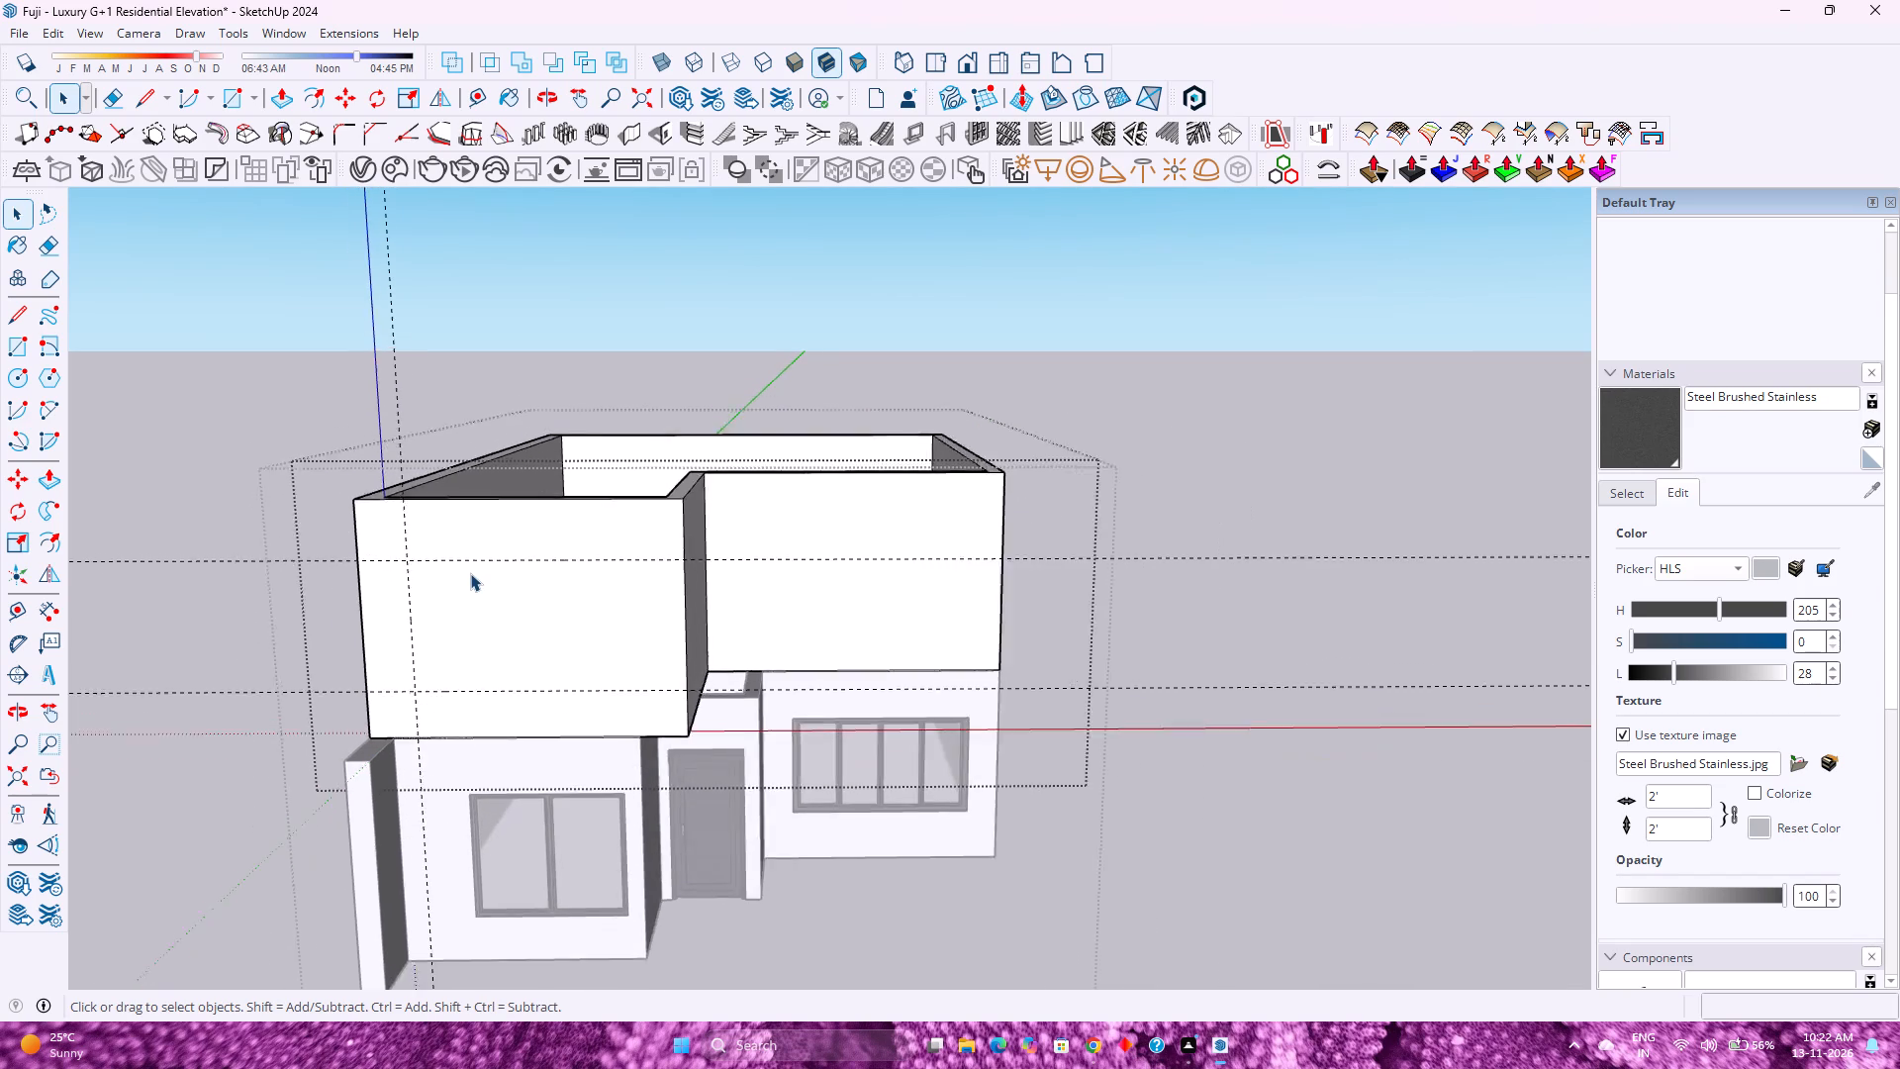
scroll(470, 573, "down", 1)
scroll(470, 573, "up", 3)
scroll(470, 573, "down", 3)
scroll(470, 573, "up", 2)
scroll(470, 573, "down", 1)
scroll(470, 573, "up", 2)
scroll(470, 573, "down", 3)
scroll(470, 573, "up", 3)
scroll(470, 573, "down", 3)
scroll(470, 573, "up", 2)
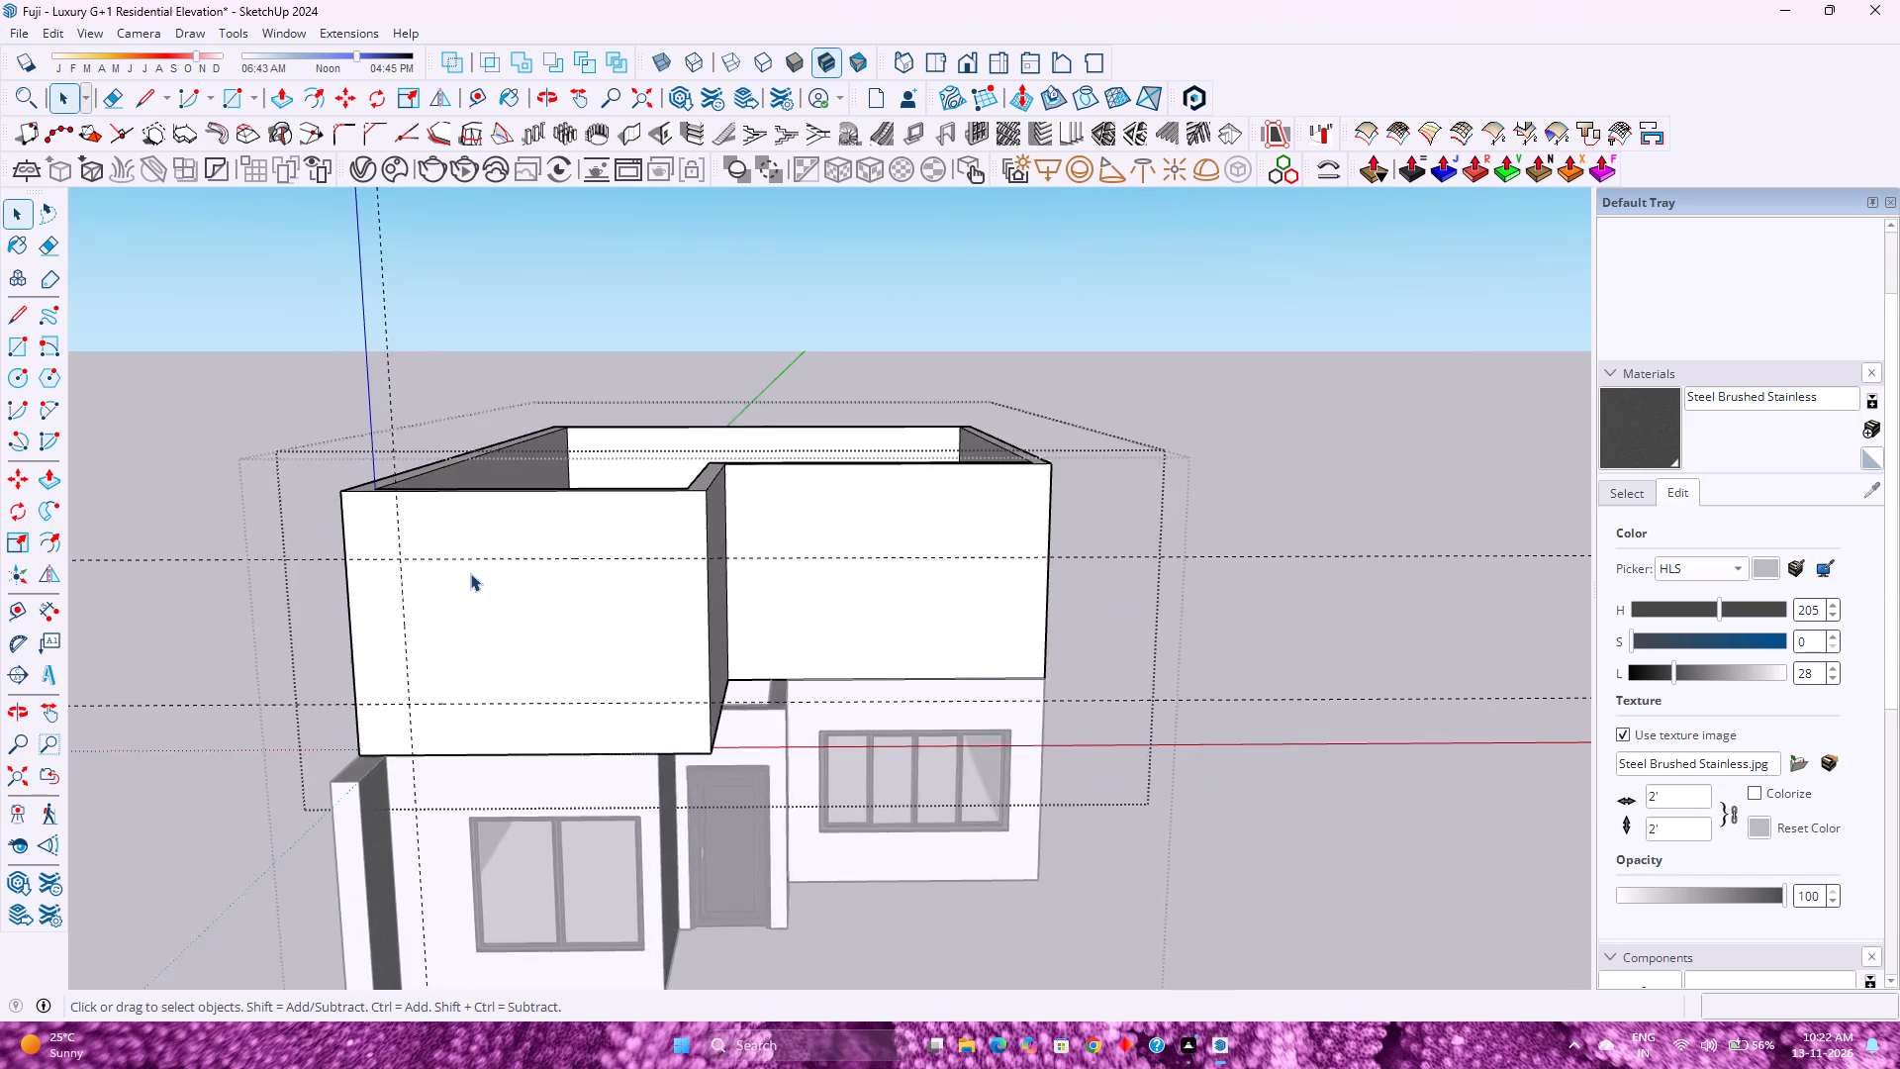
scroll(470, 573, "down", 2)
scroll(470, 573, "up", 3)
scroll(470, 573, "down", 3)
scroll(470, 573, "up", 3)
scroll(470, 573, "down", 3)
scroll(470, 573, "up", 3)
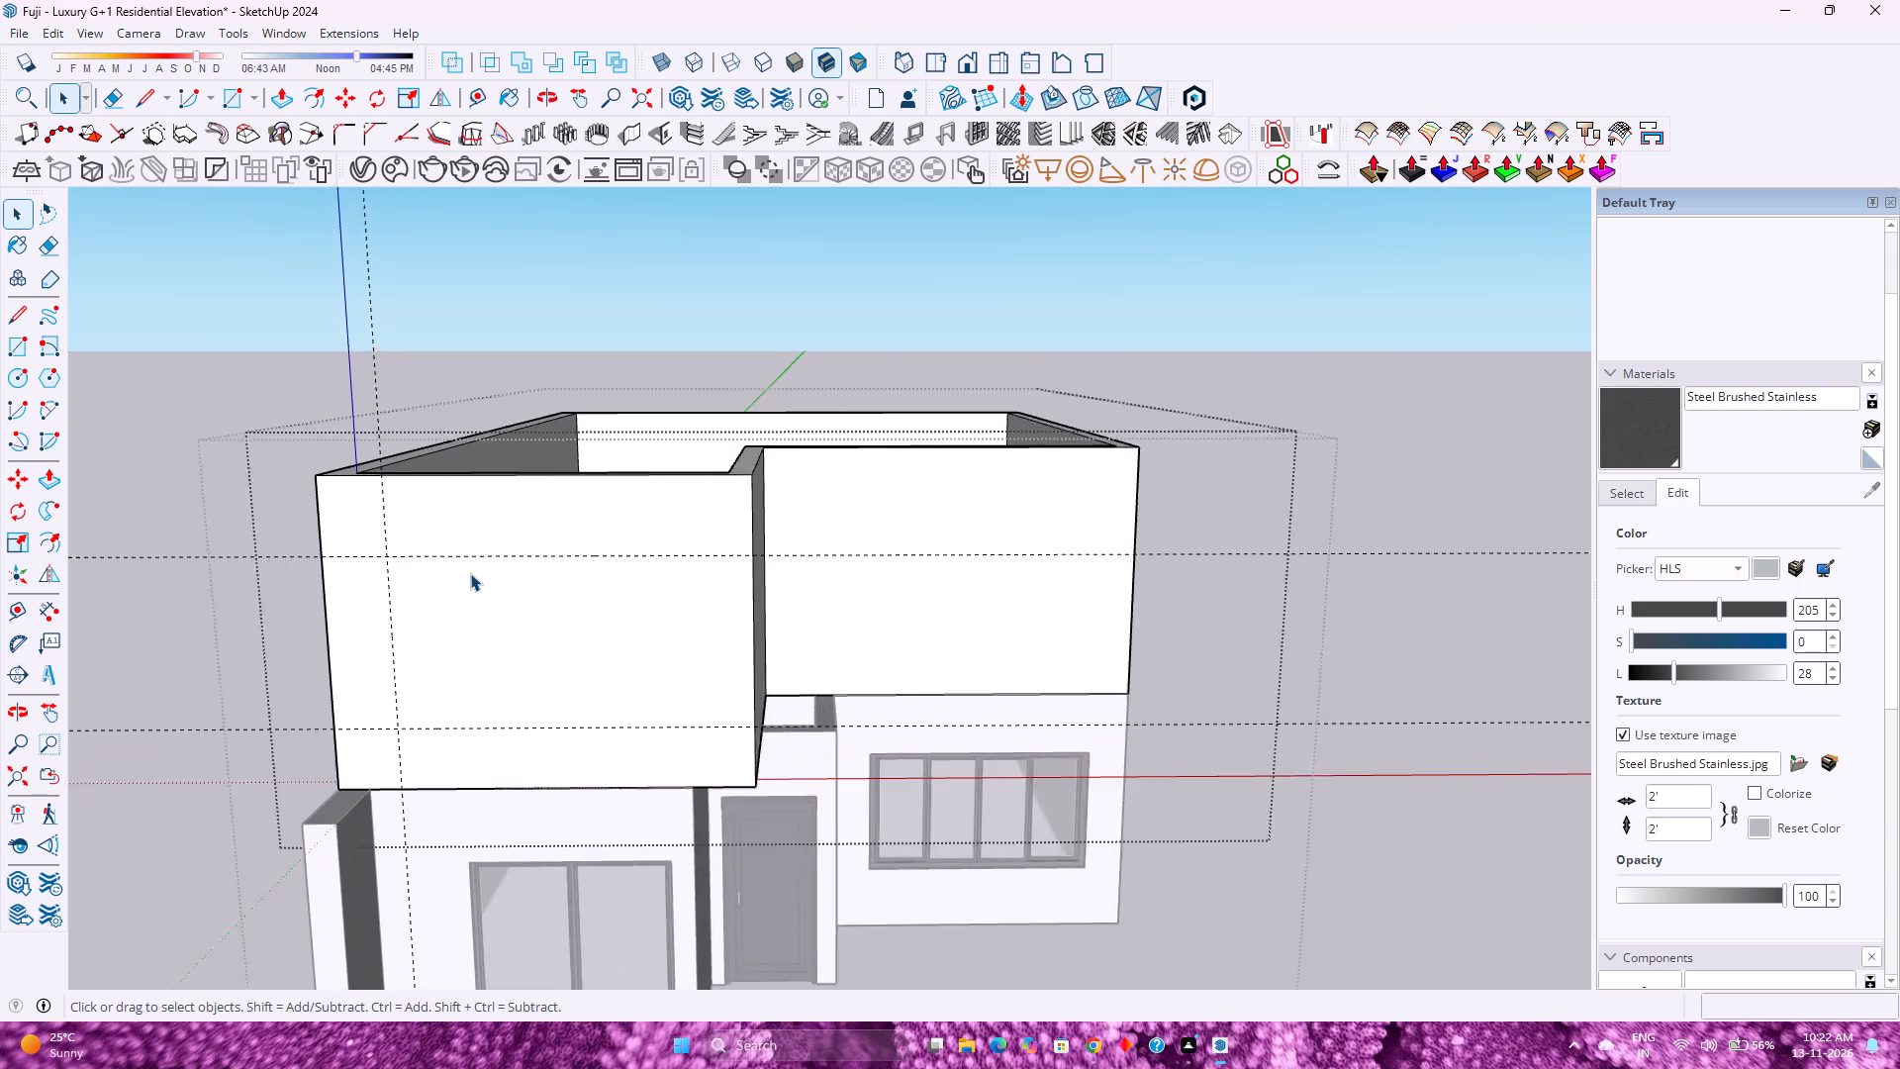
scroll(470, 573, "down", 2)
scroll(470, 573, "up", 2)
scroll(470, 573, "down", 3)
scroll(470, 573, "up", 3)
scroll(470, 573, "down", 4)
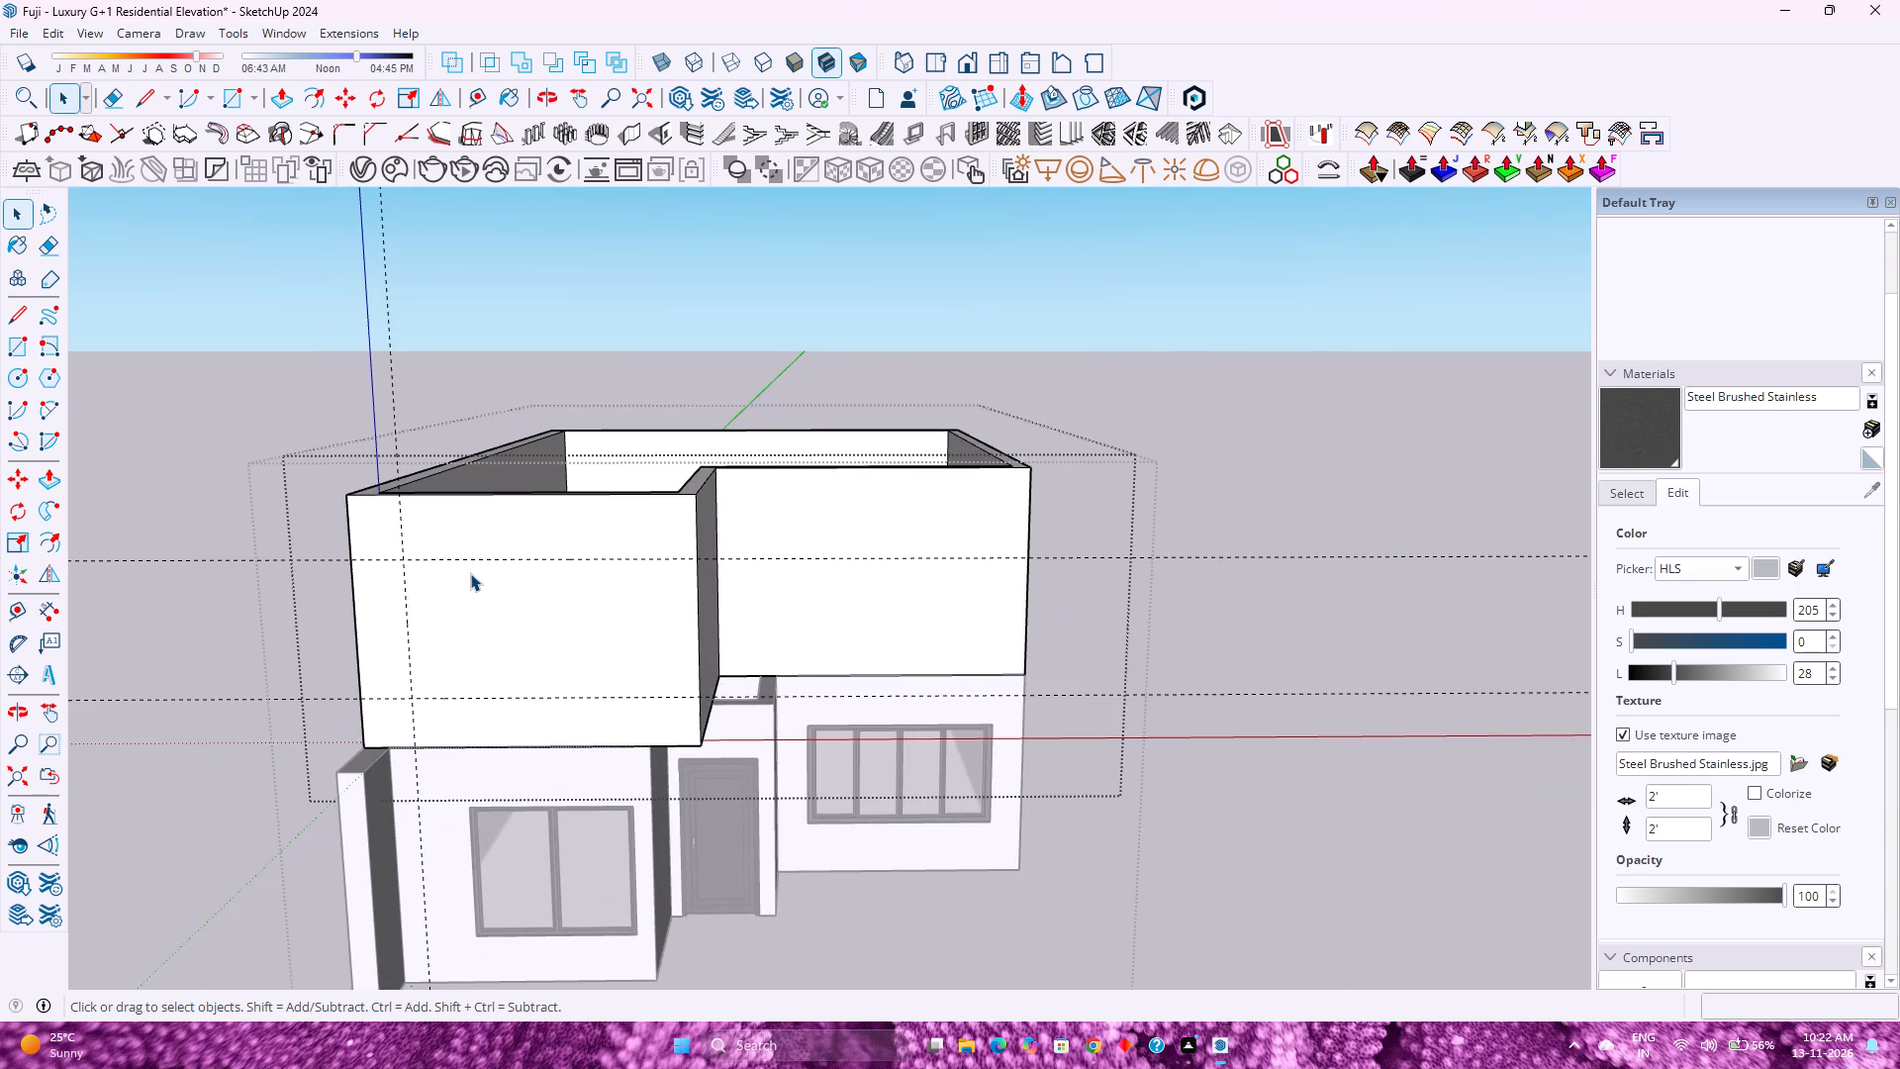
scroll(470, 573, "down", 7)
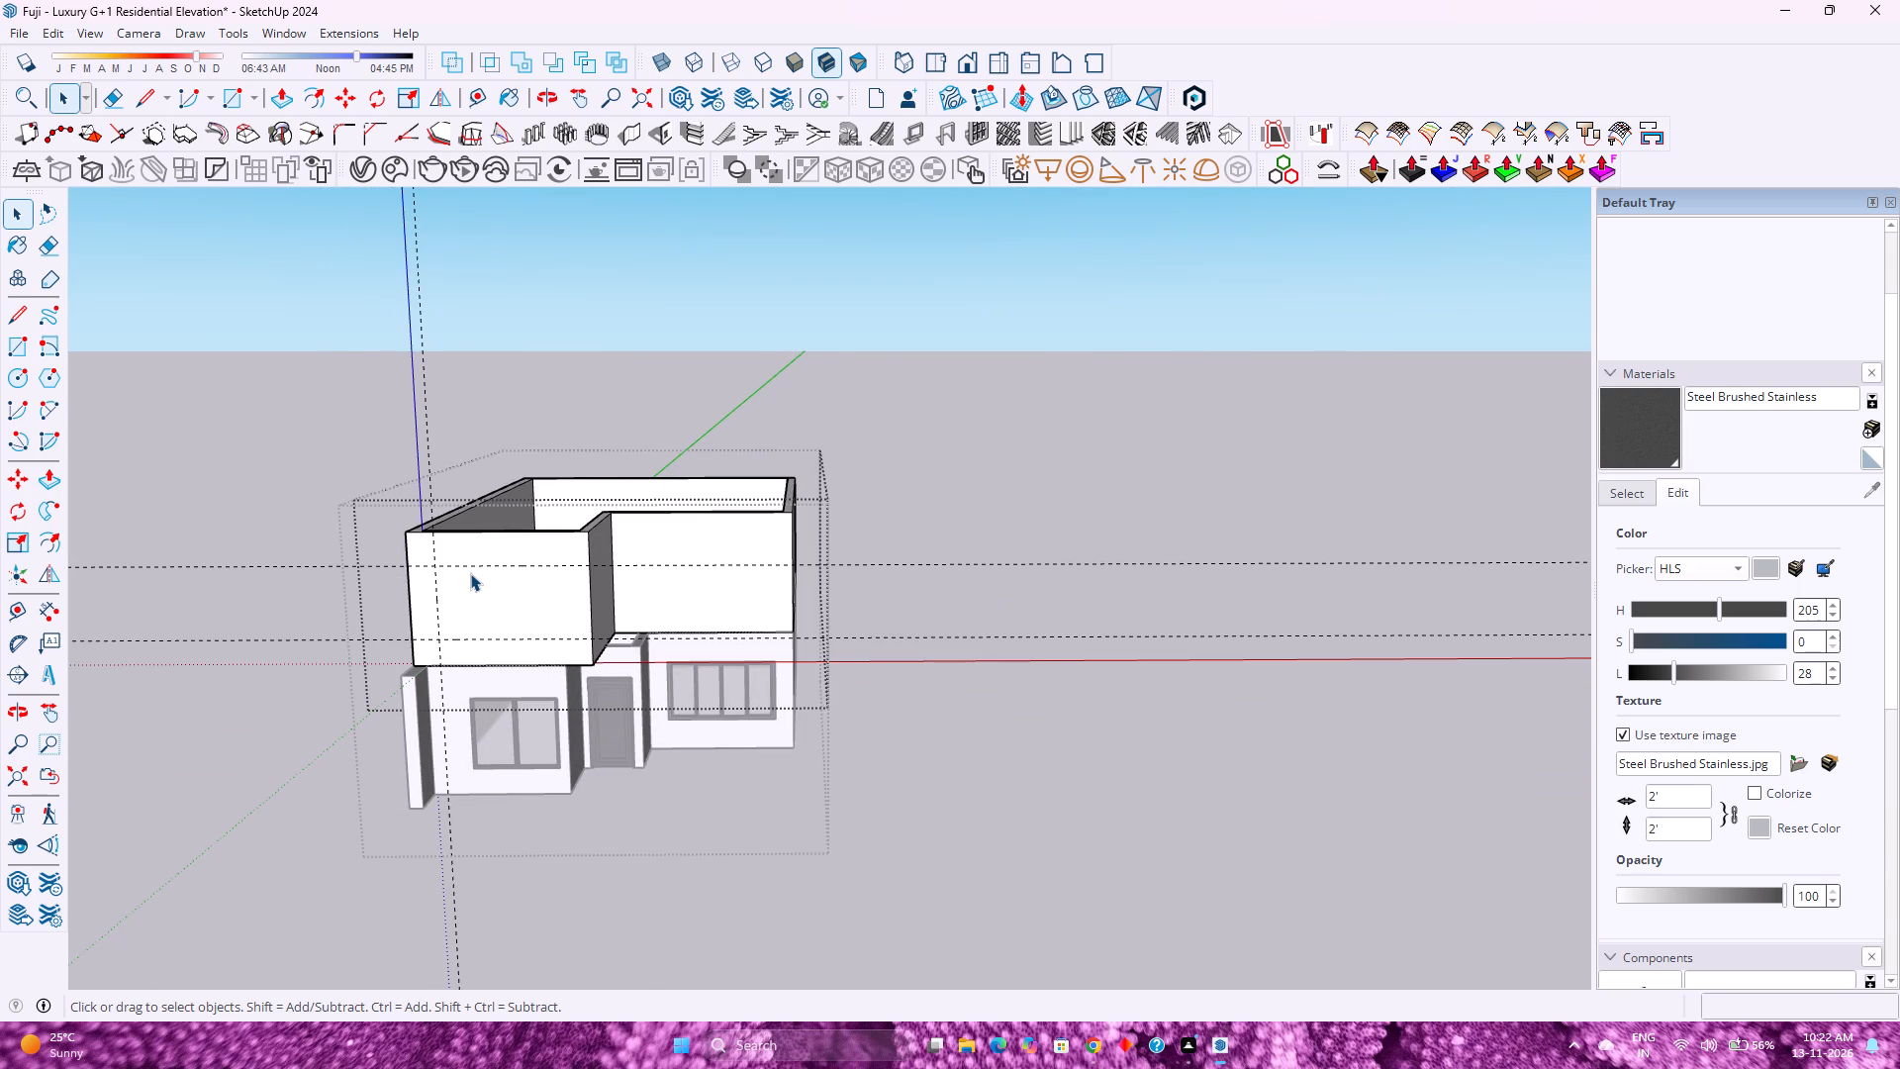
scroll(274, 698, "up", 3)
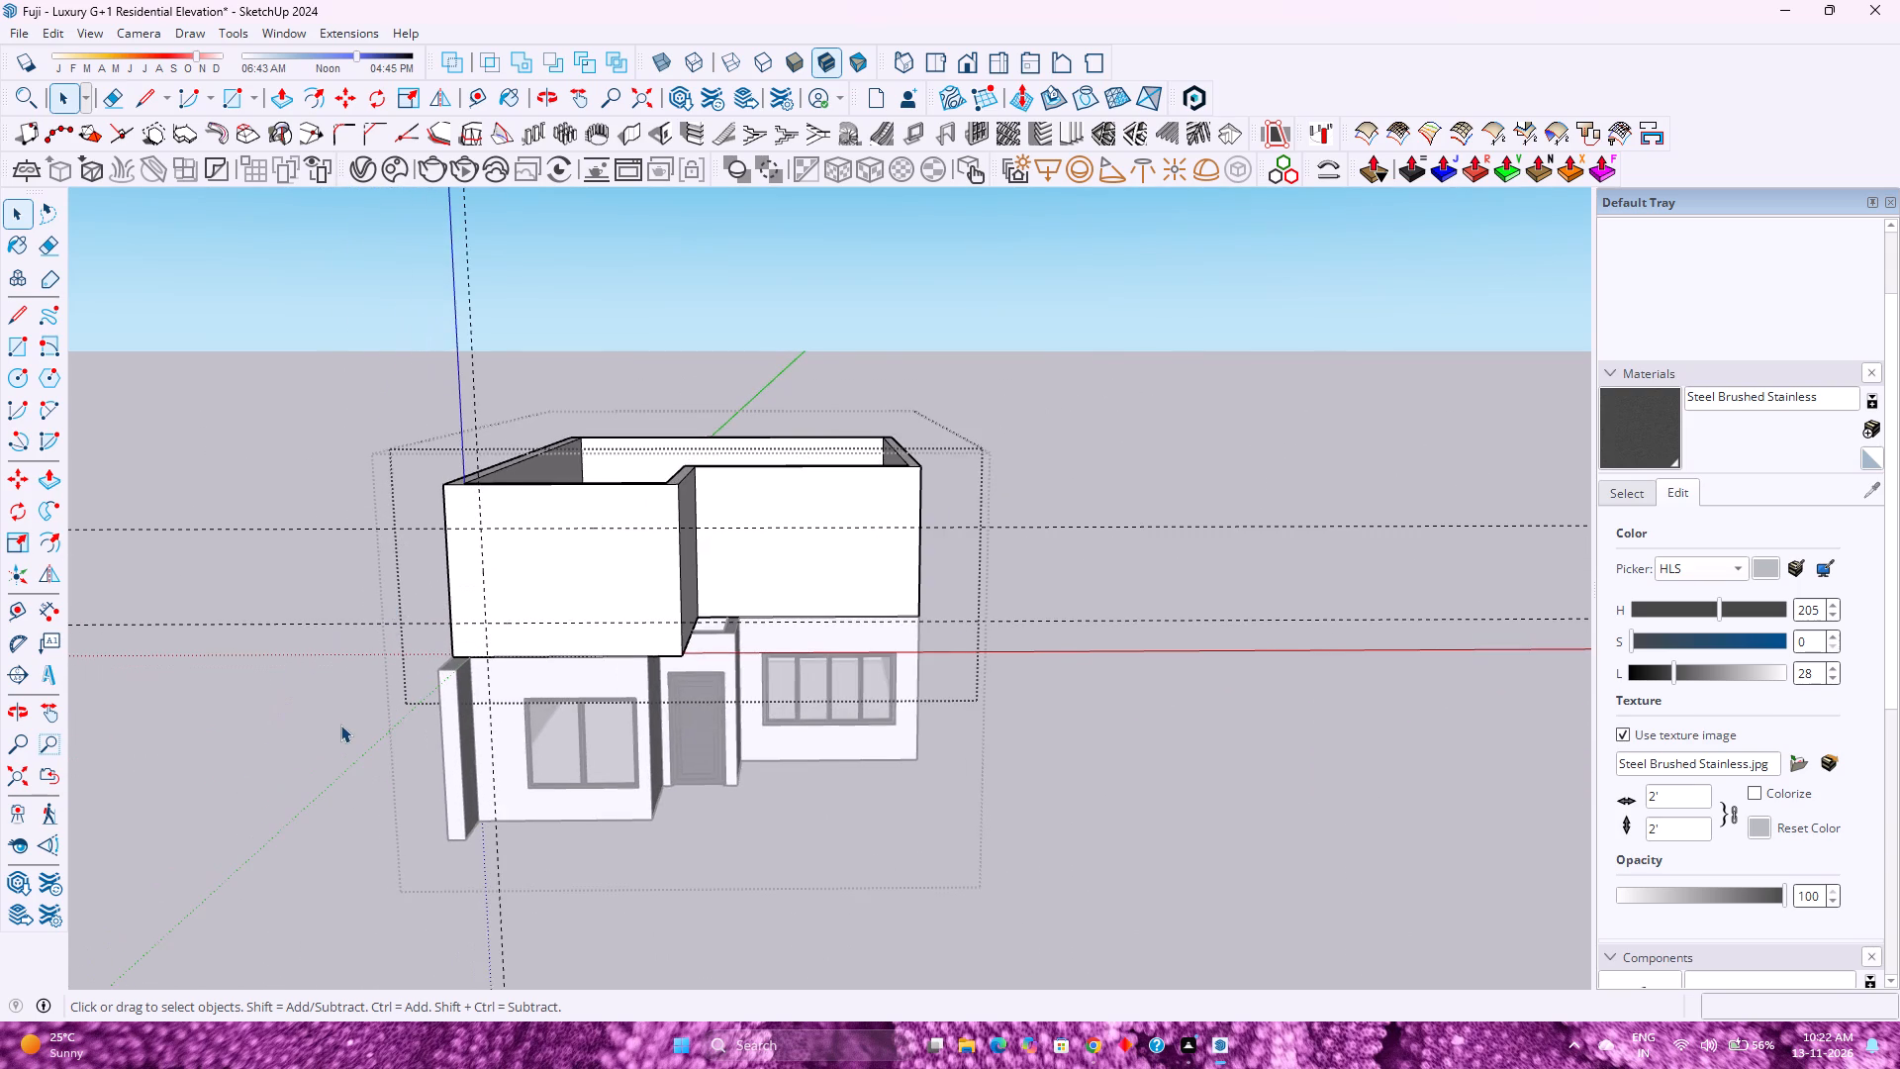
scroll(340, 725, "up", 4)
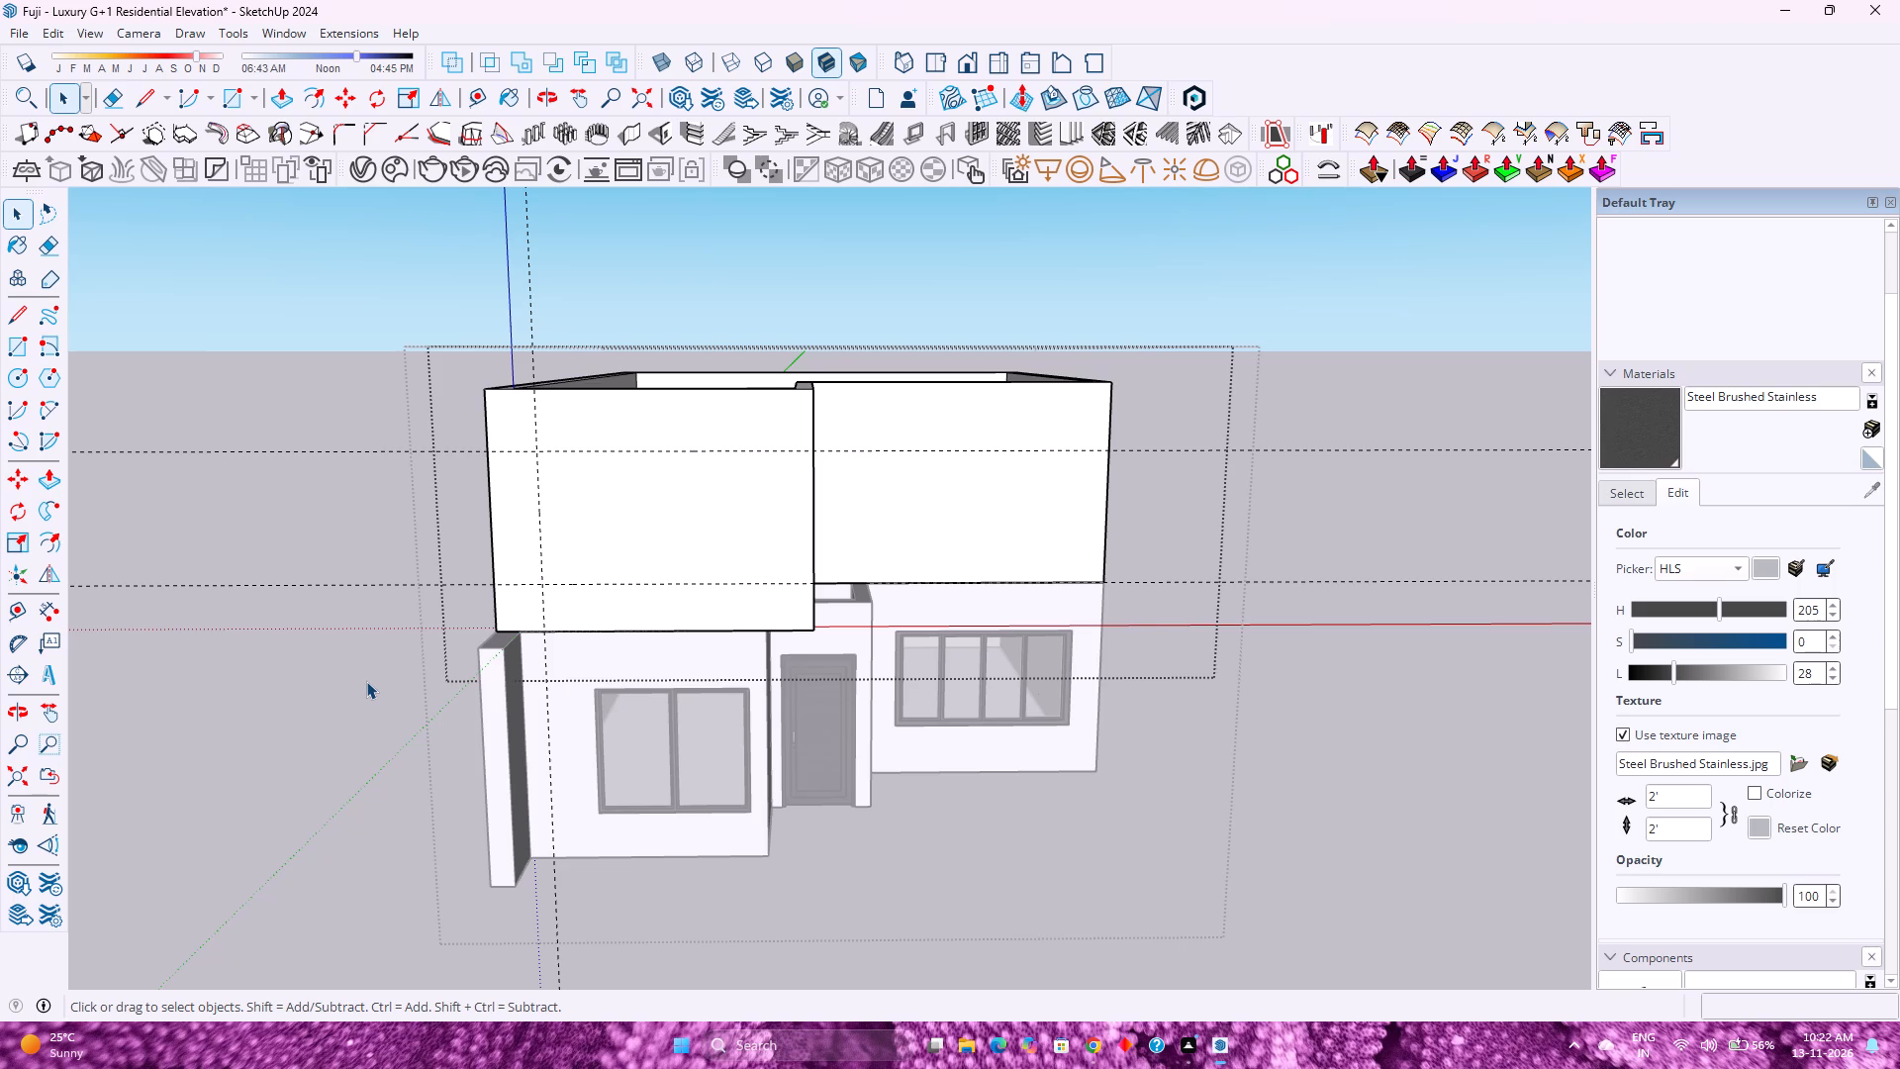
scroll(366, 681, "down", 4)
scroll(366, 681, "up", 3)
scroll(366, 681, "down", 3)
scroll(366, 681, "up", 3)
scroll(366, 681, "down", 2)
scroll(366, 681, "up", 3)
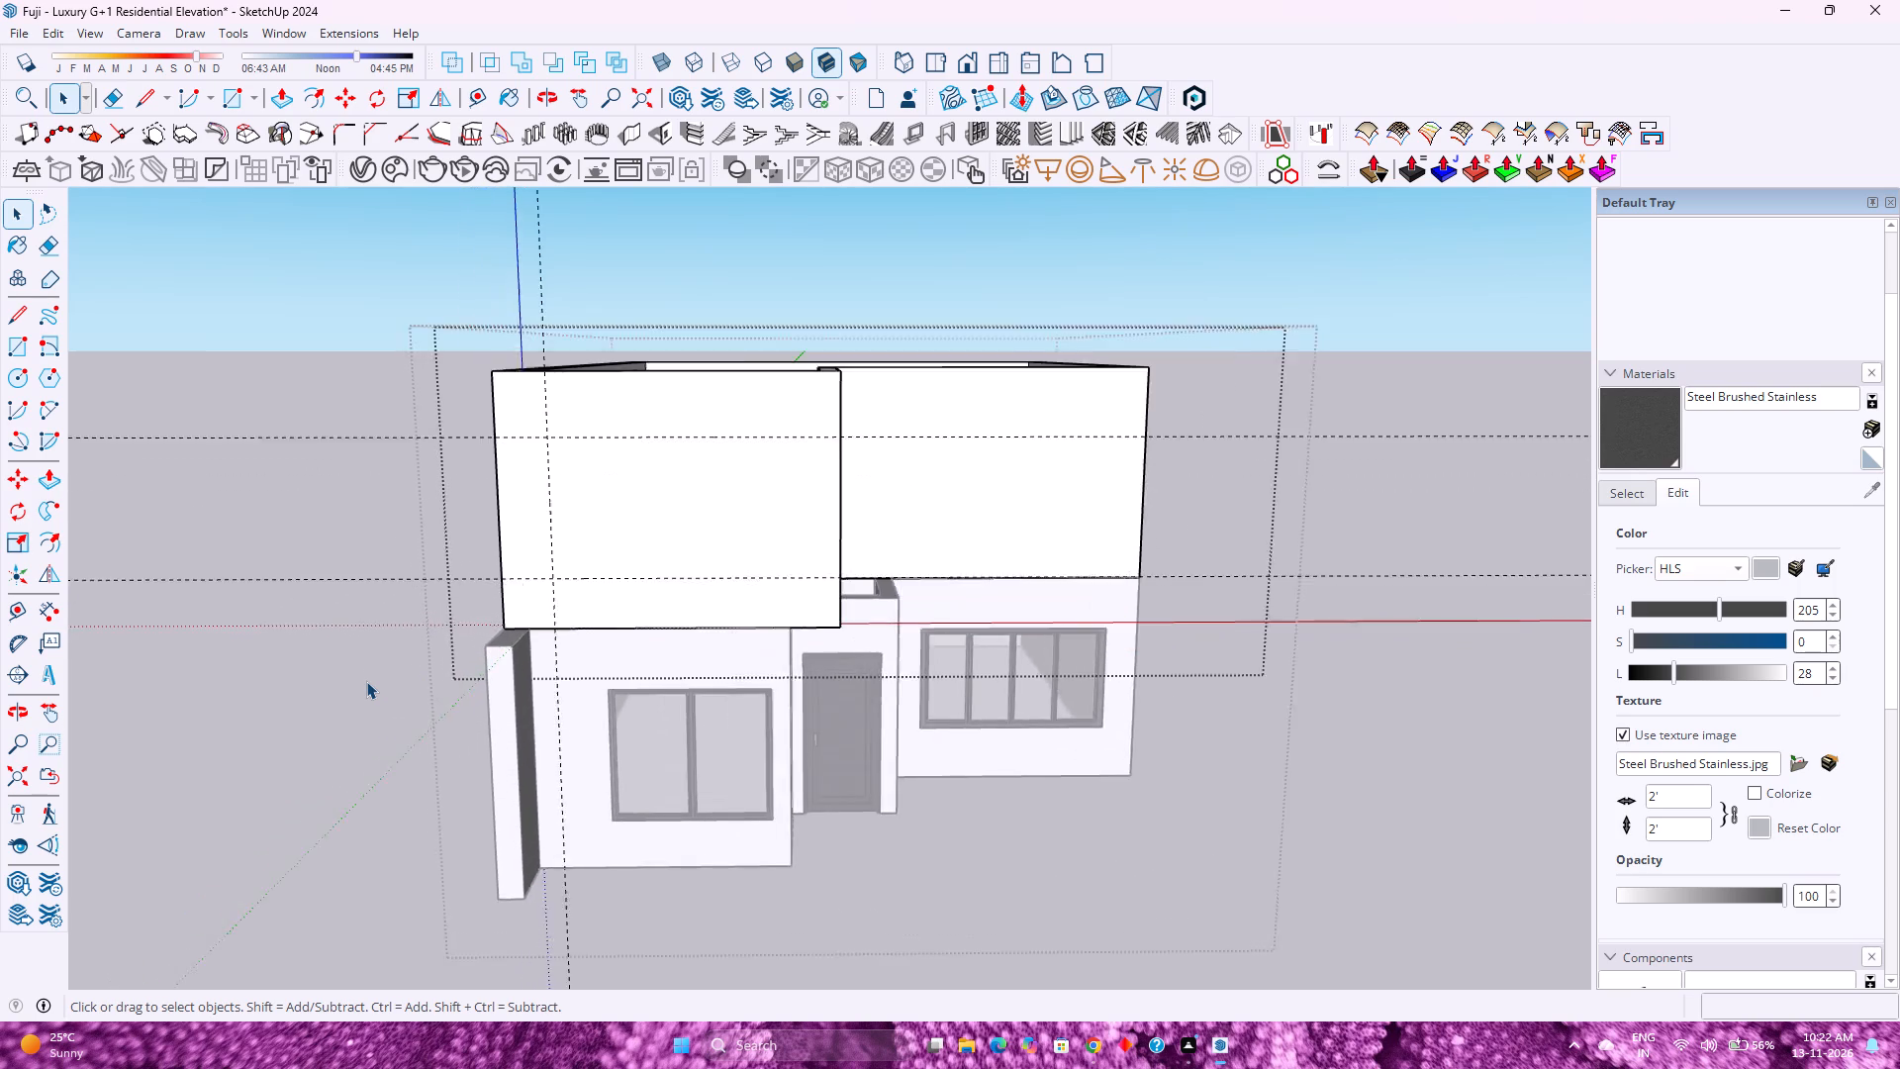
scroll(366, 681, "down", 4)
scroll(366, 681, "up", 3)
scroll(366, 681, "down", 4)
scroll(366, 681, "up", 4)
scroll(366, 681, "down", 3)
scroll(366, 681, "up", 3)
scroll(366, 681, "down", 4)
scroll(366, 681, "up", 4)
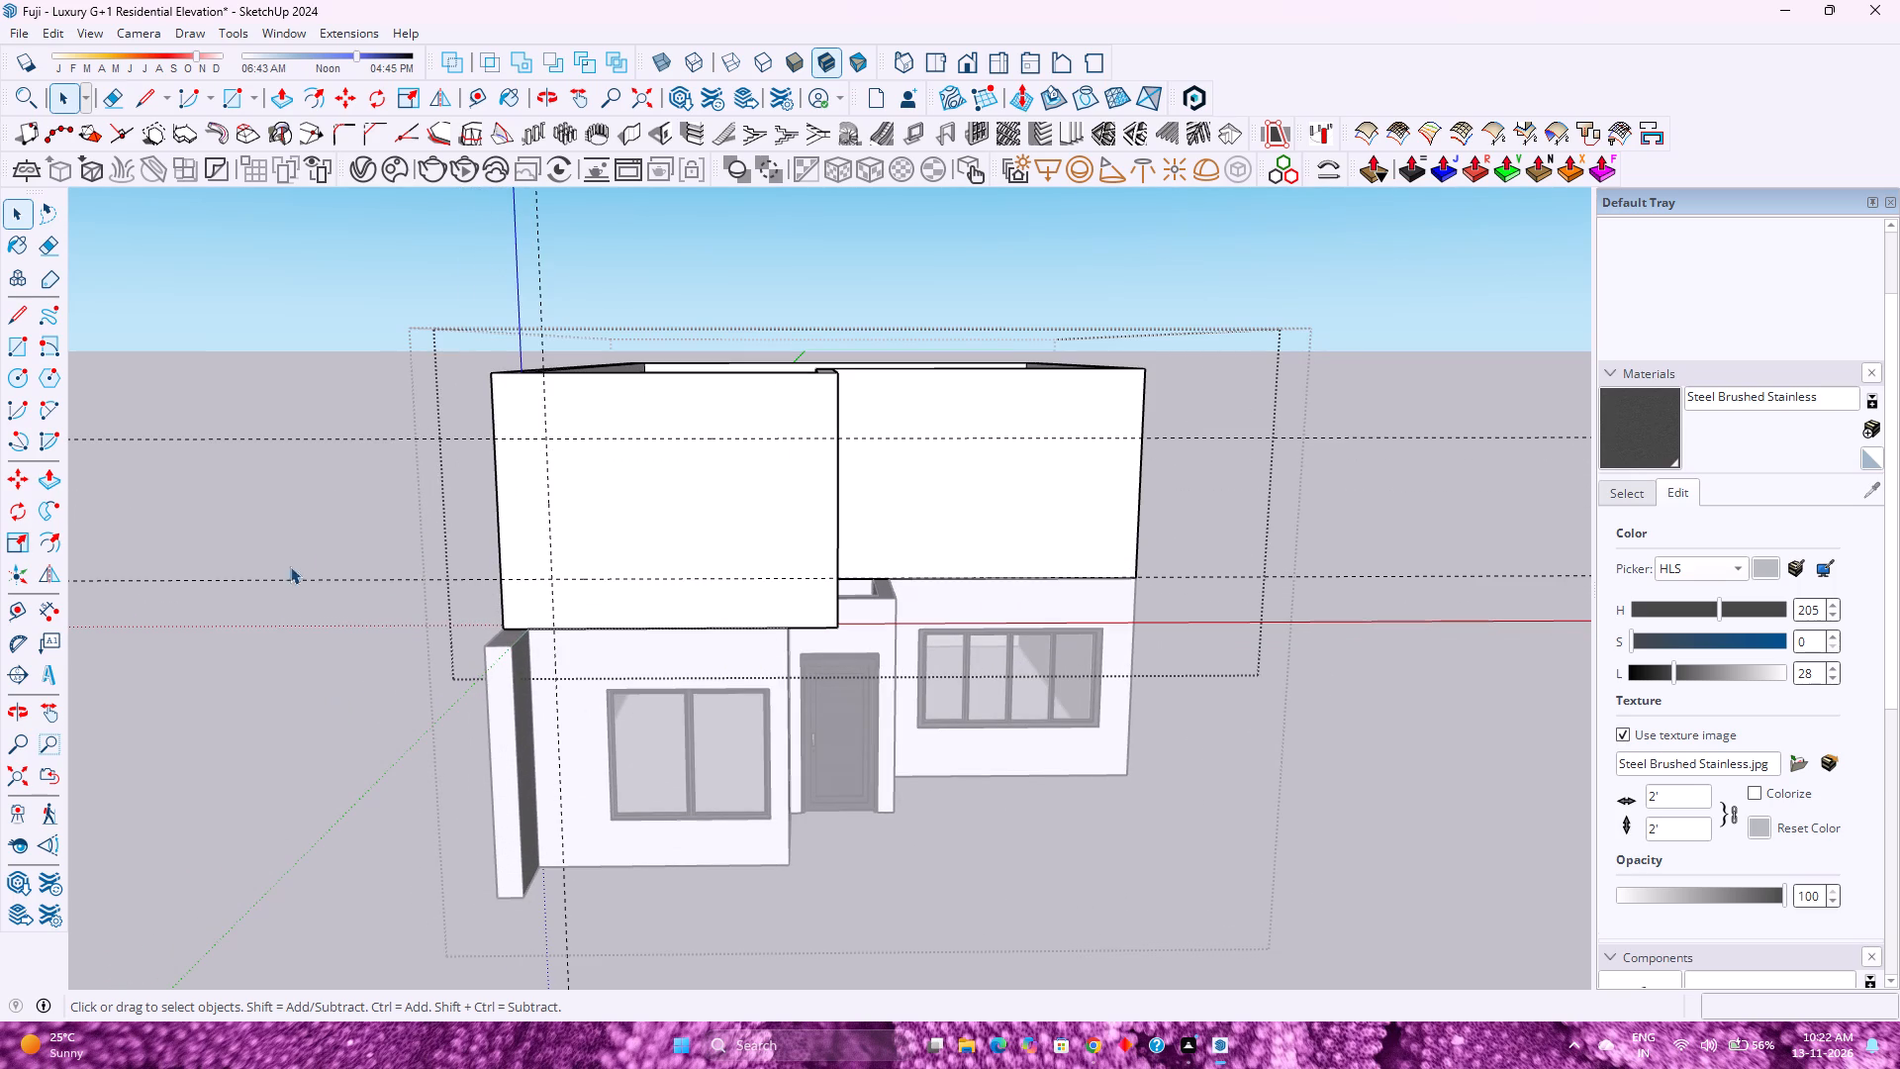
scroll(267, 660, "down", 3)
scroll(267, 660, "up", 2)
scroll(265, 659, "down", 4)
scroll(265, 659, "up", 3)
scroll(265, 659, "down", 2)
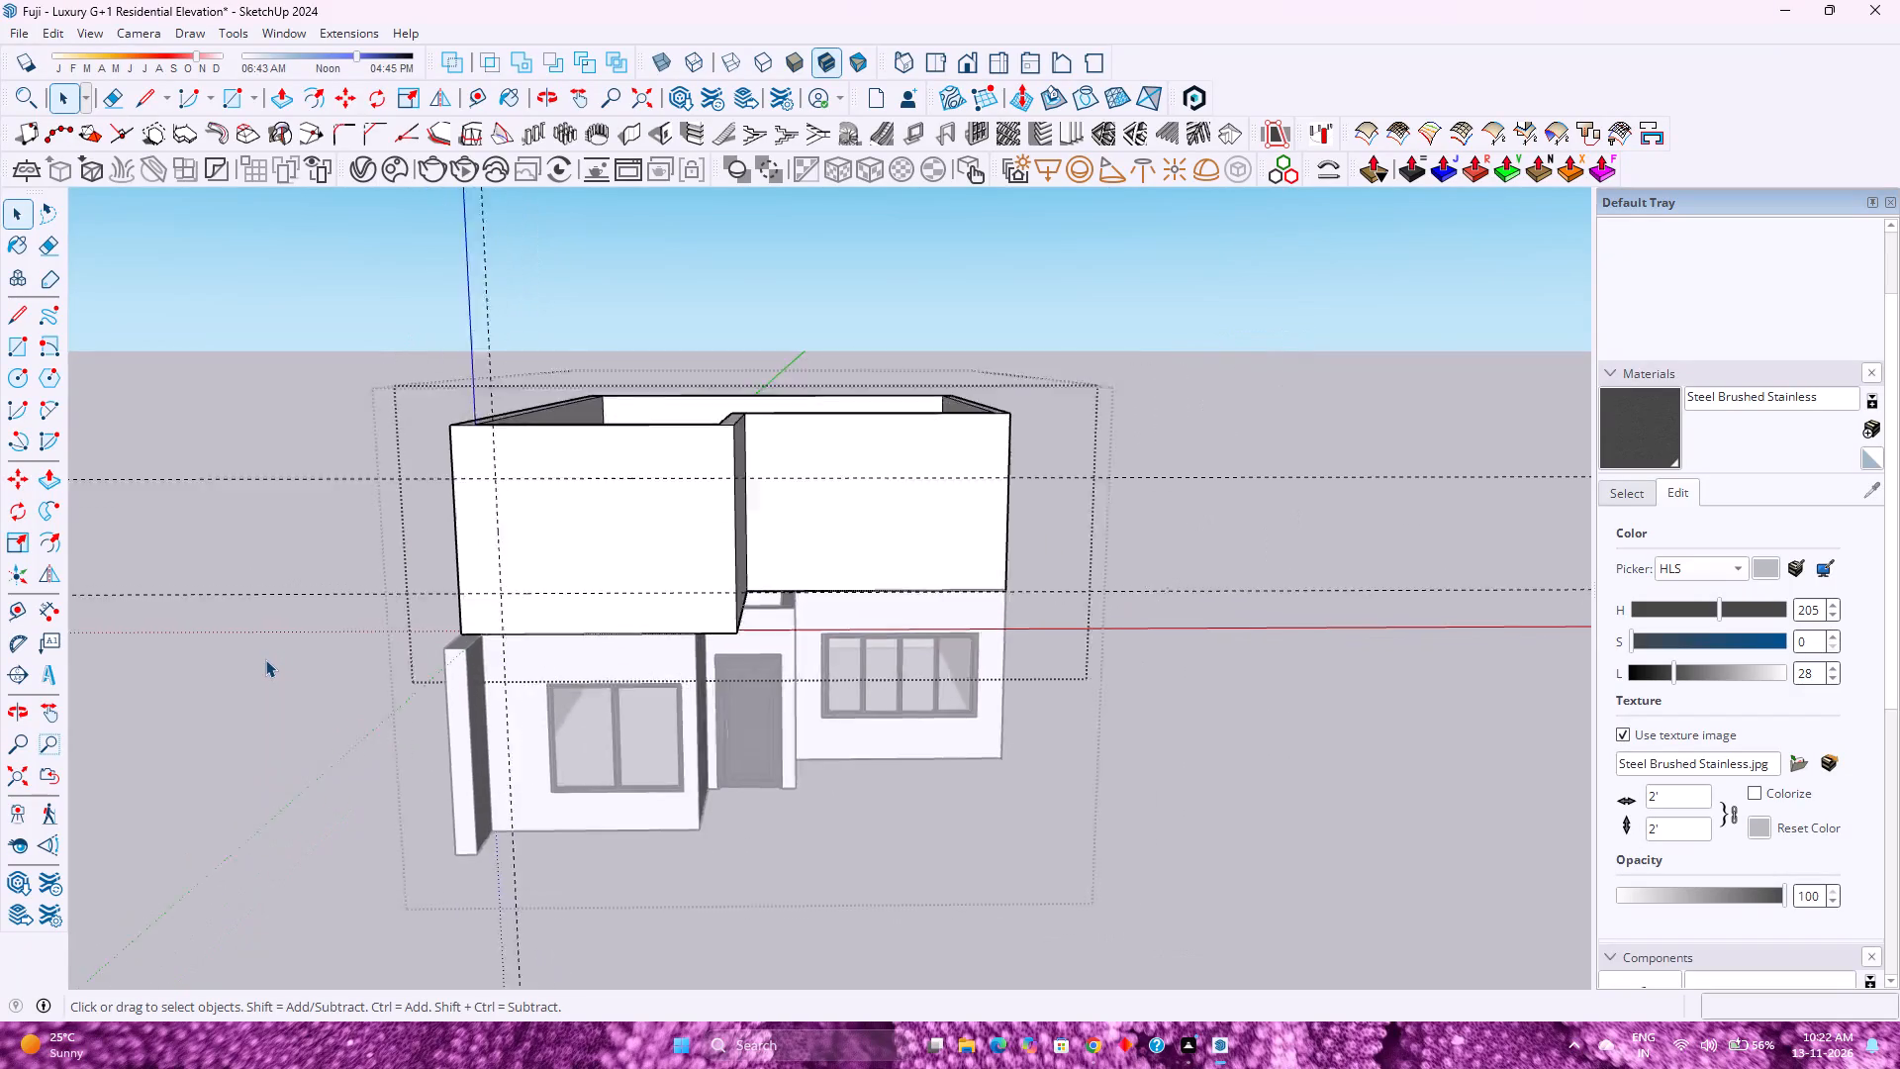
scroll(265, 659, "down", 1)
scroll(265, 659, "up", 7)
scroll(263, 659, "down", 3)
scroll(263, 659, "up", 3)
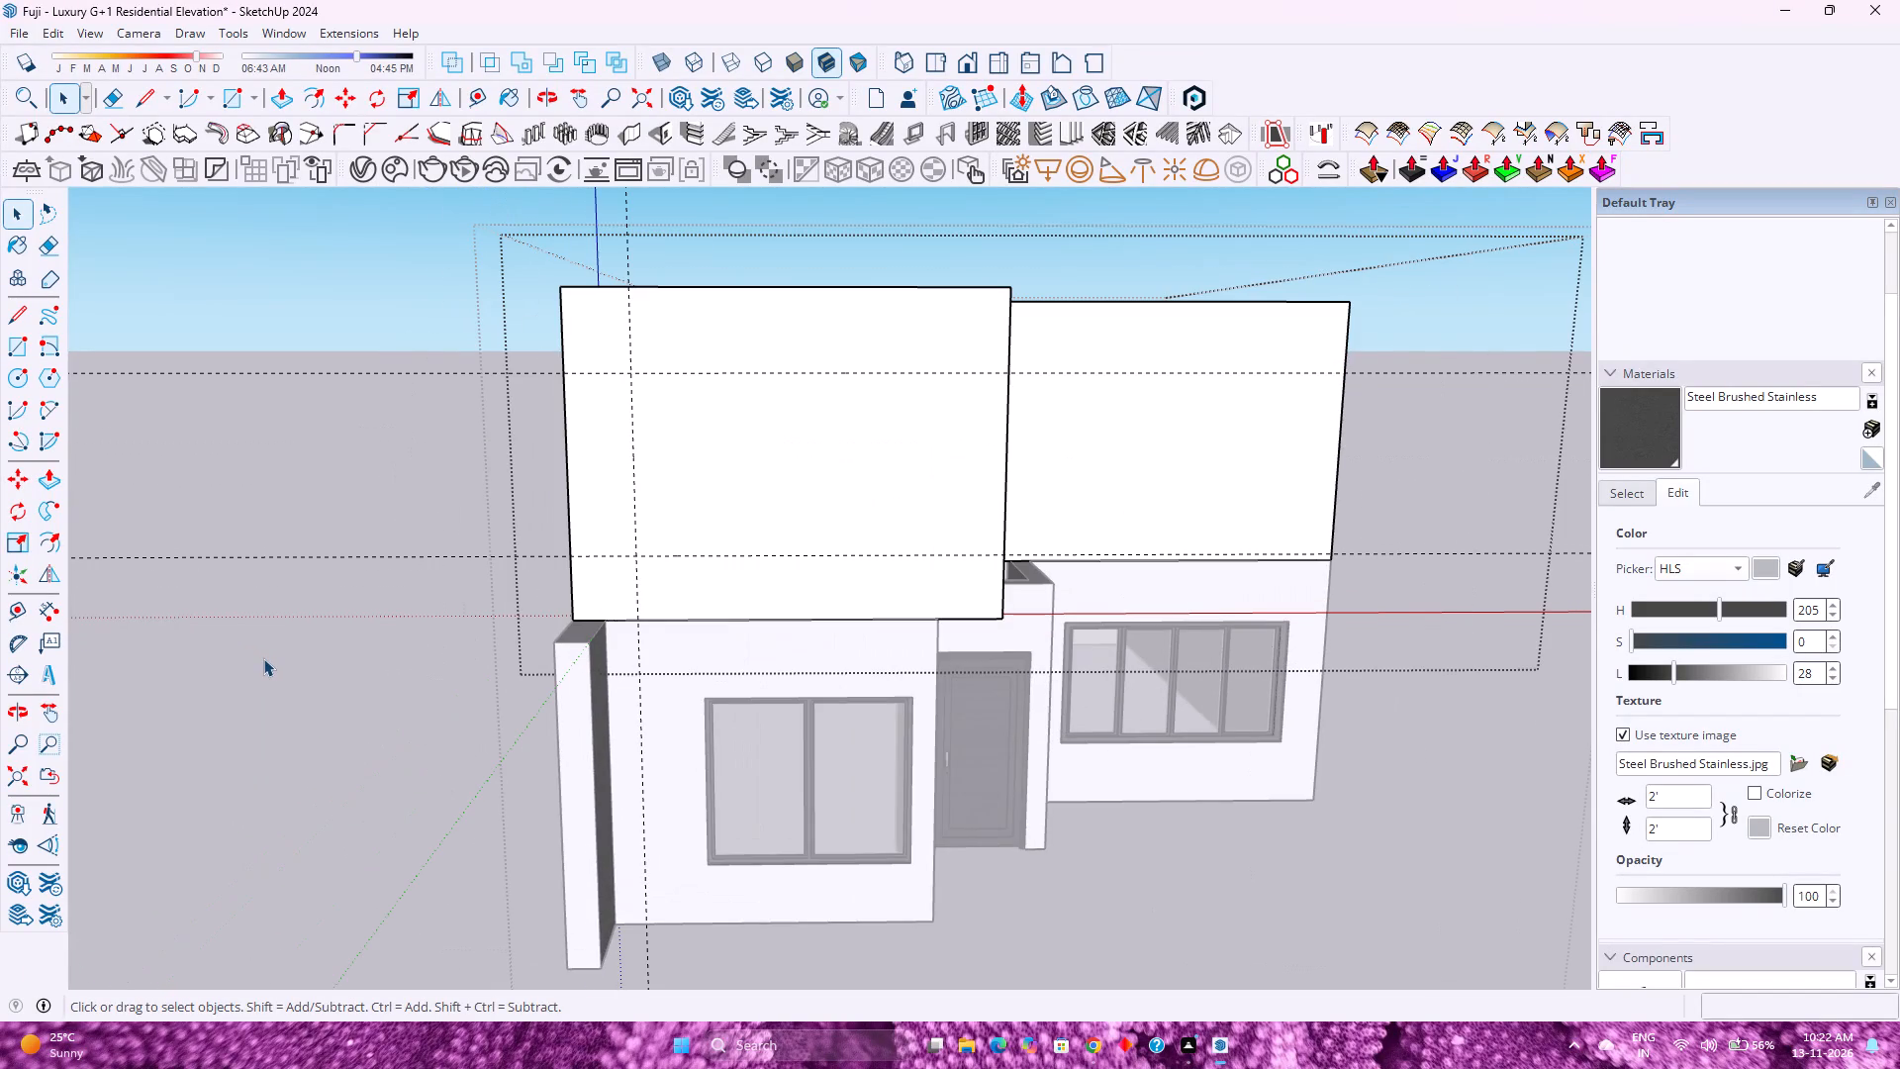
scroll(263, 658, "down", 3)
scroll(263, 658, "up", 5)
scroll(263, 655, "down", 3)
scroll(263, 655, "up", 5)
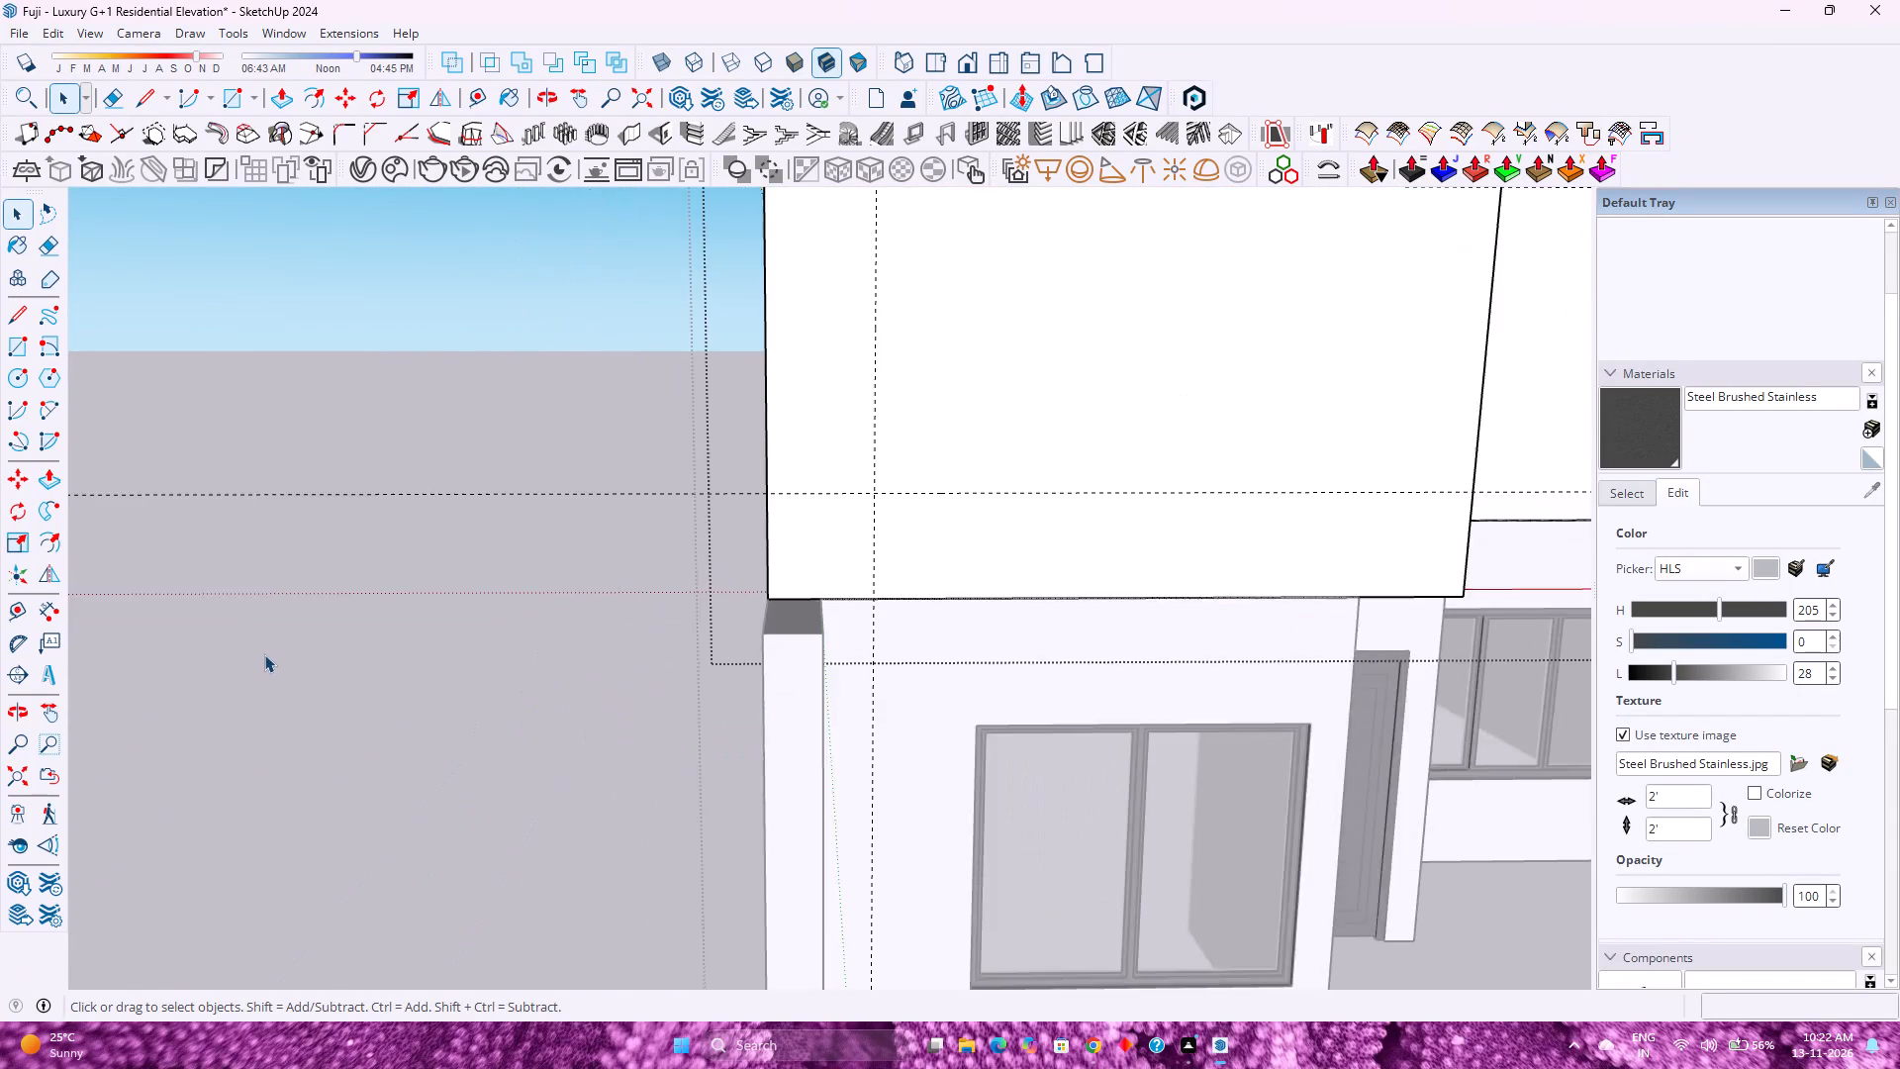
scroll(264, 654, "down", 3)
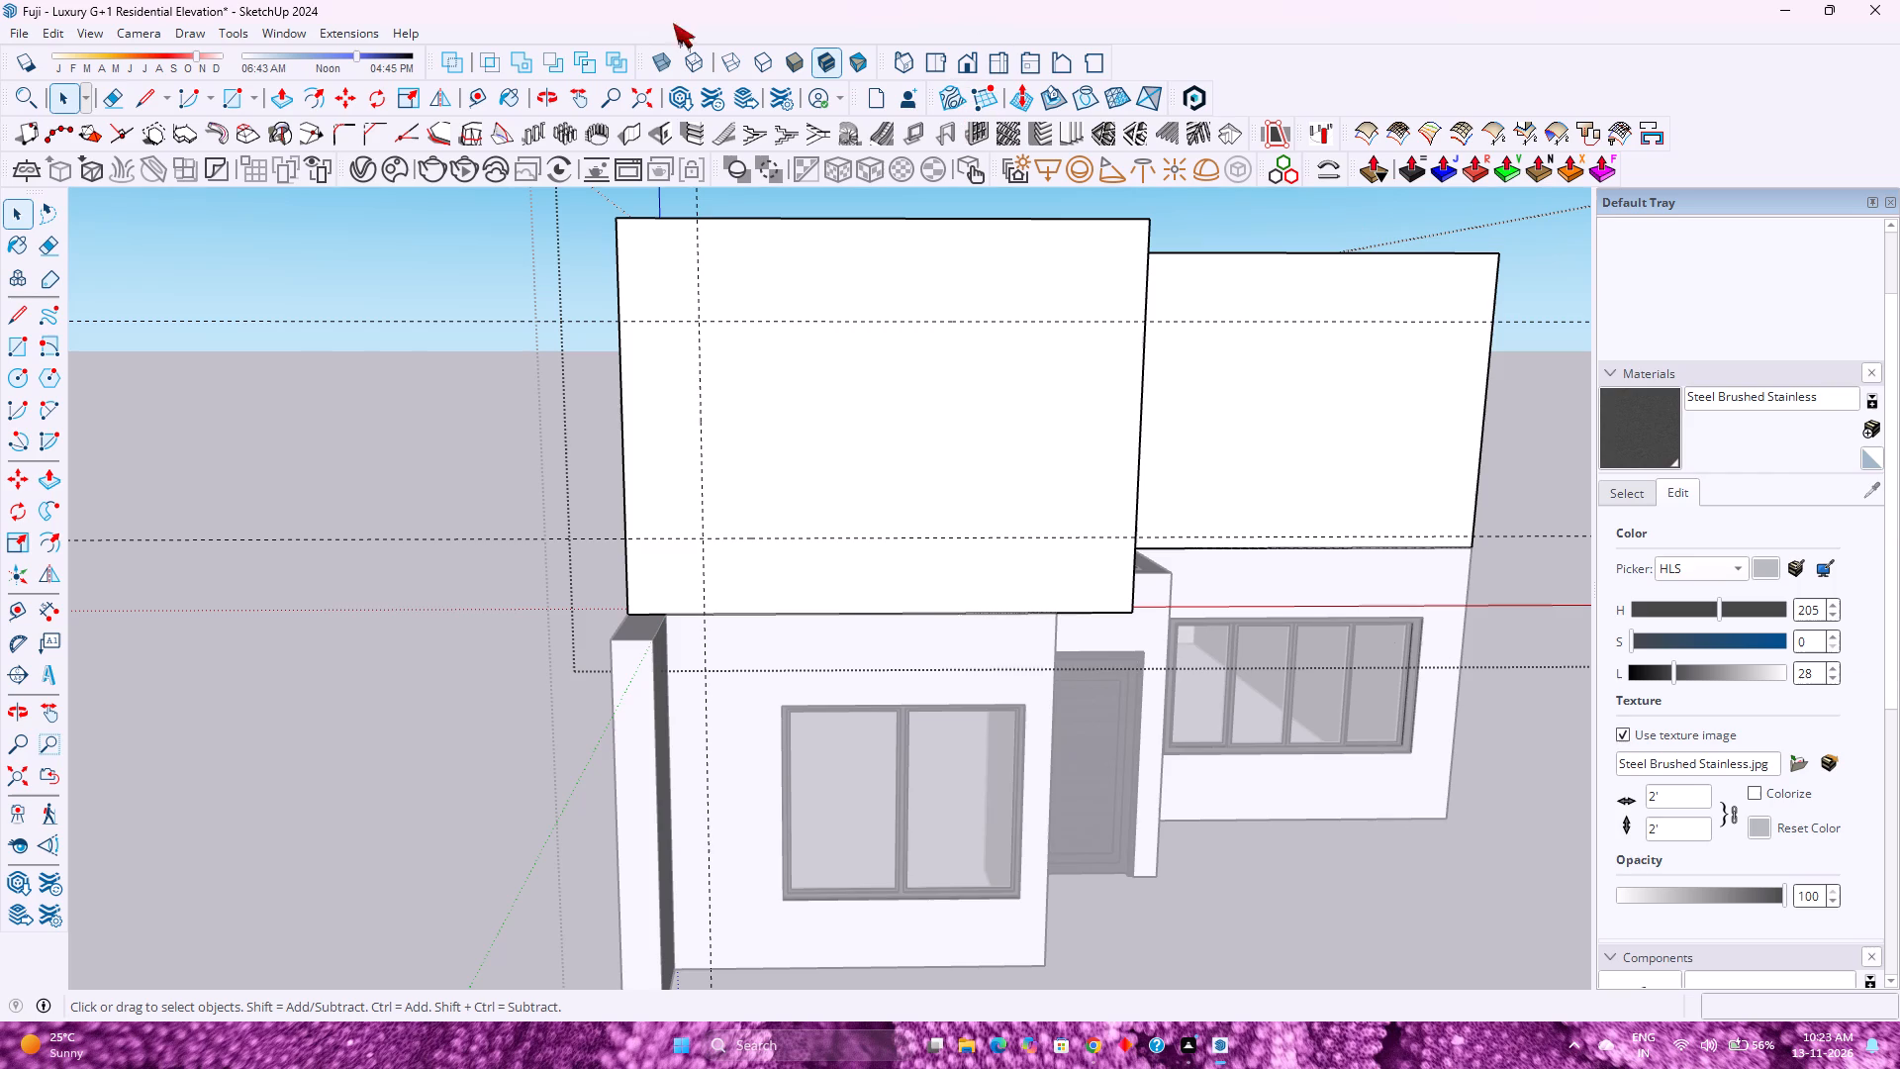
Switch to the standard Front view and examine the first-floor front walls and guides against the ground-floor windows and door.
left_click(965, 58)
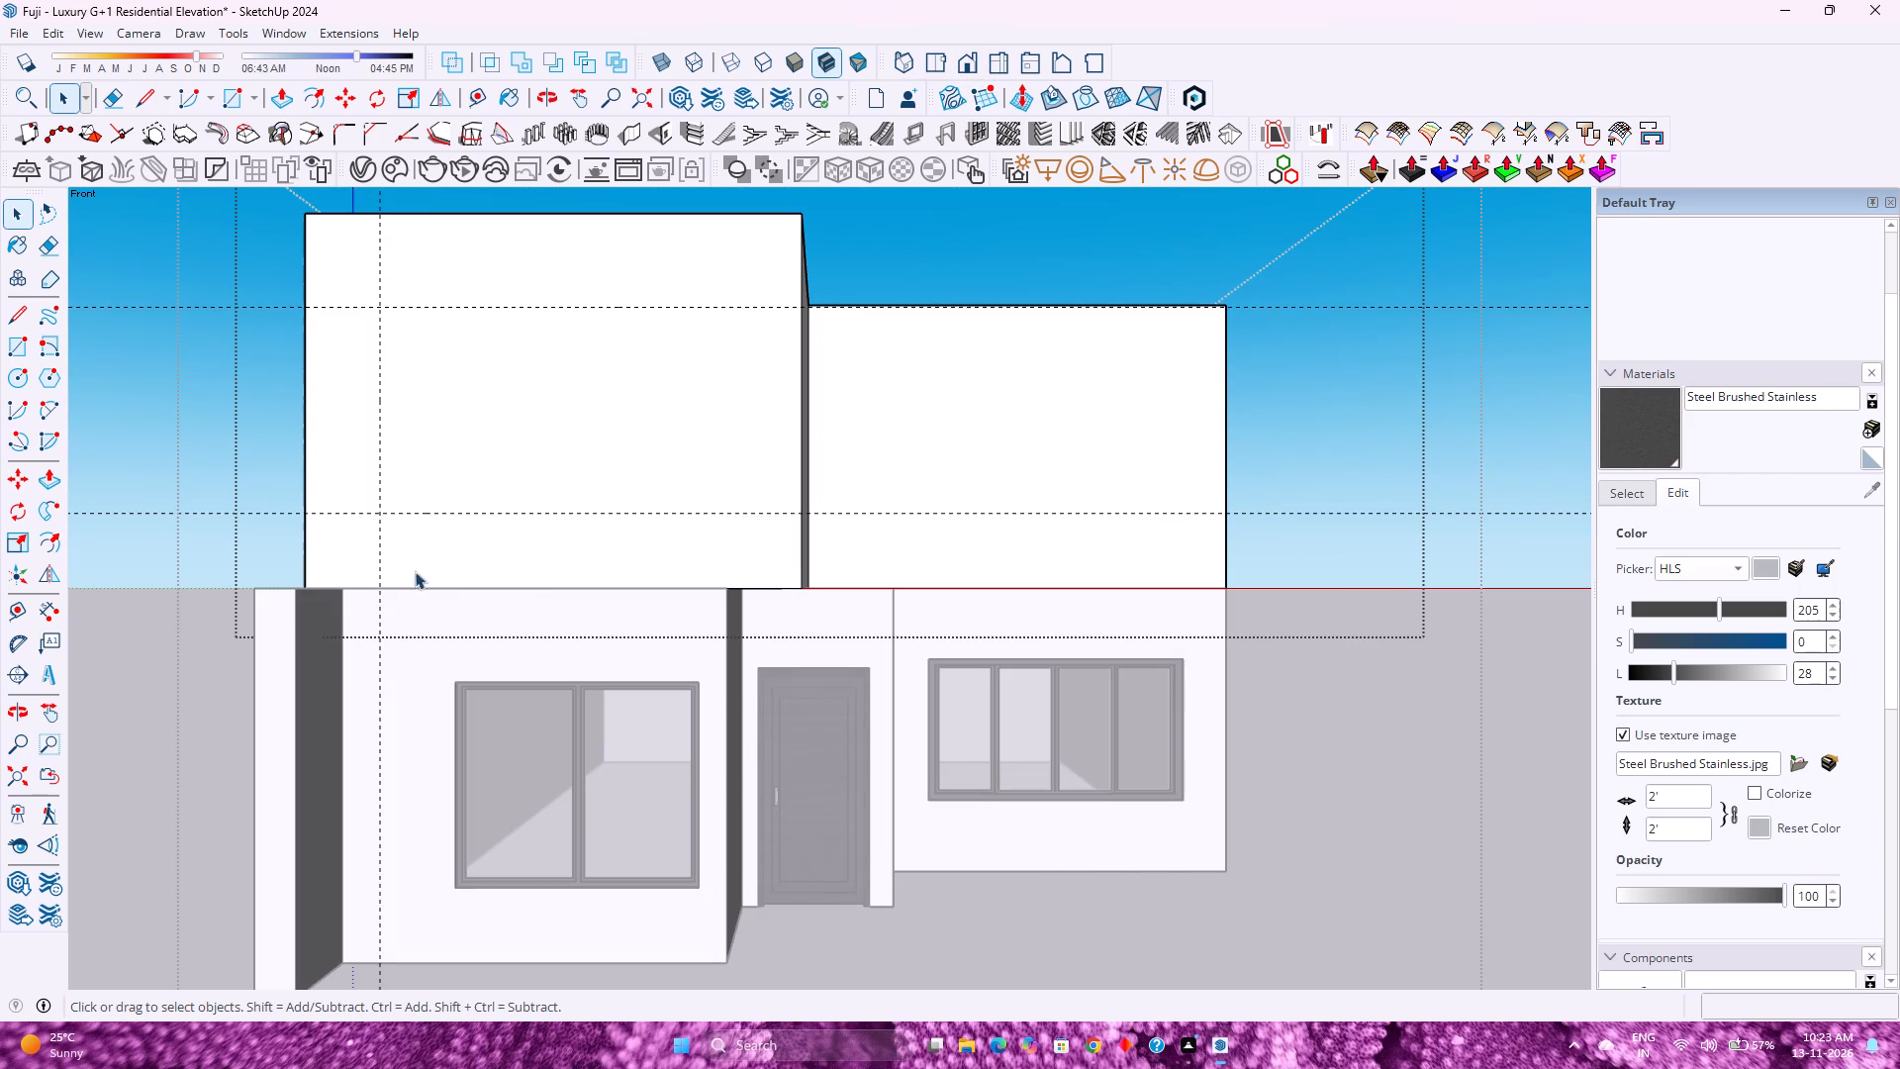
scroll(469, 561, "down", 4)
scroll(471, 561, "up", 4)
scroll(396, 573, "down", 2)
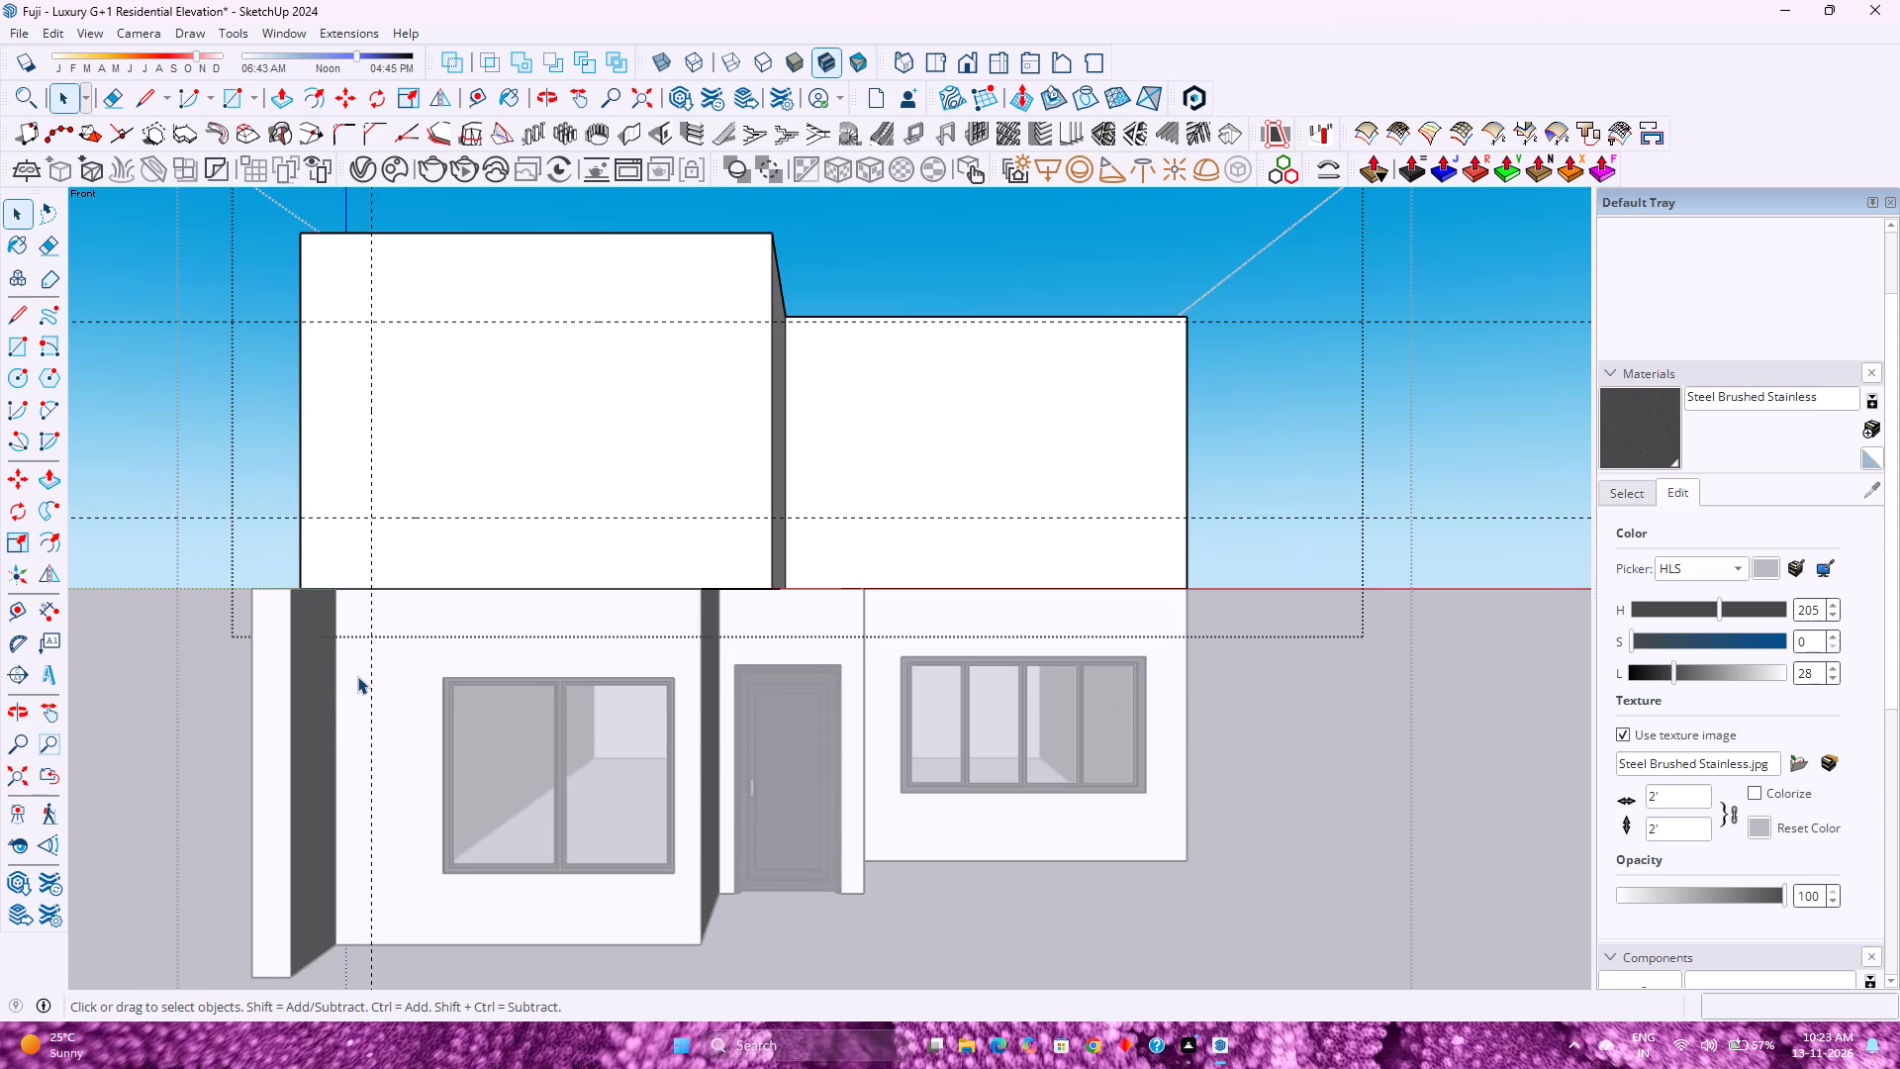
scroll(300, 700, "up", 2)
scroll(300, 700, "down", 2)
scroll(300, 700, "up", 2)
scroll(300, 699, "down", 2)
scroll(300, 699, "up", 3)
scroll(300, 699, "down", 1)
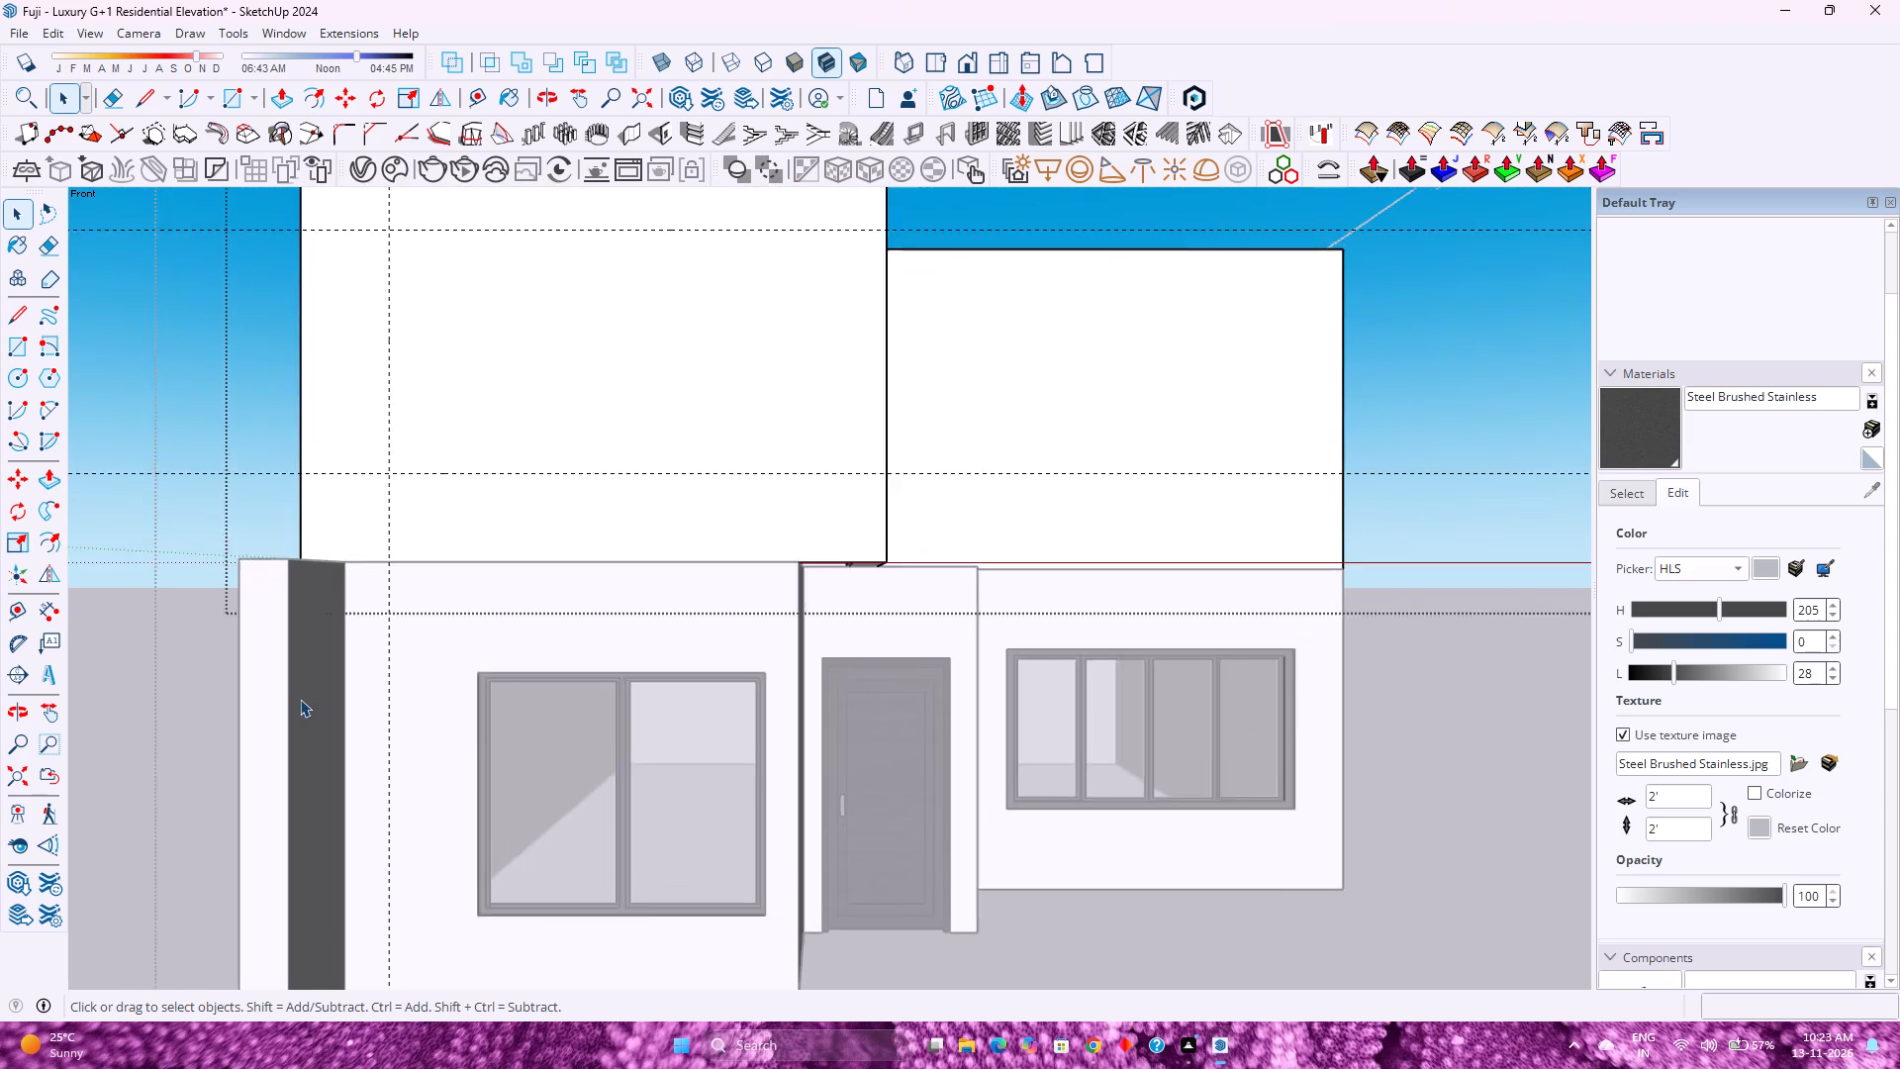
scroll(300, 699, "down", 1)
scroll(737, 637, "down", 4)
scroll(737, 637, "up", 4)
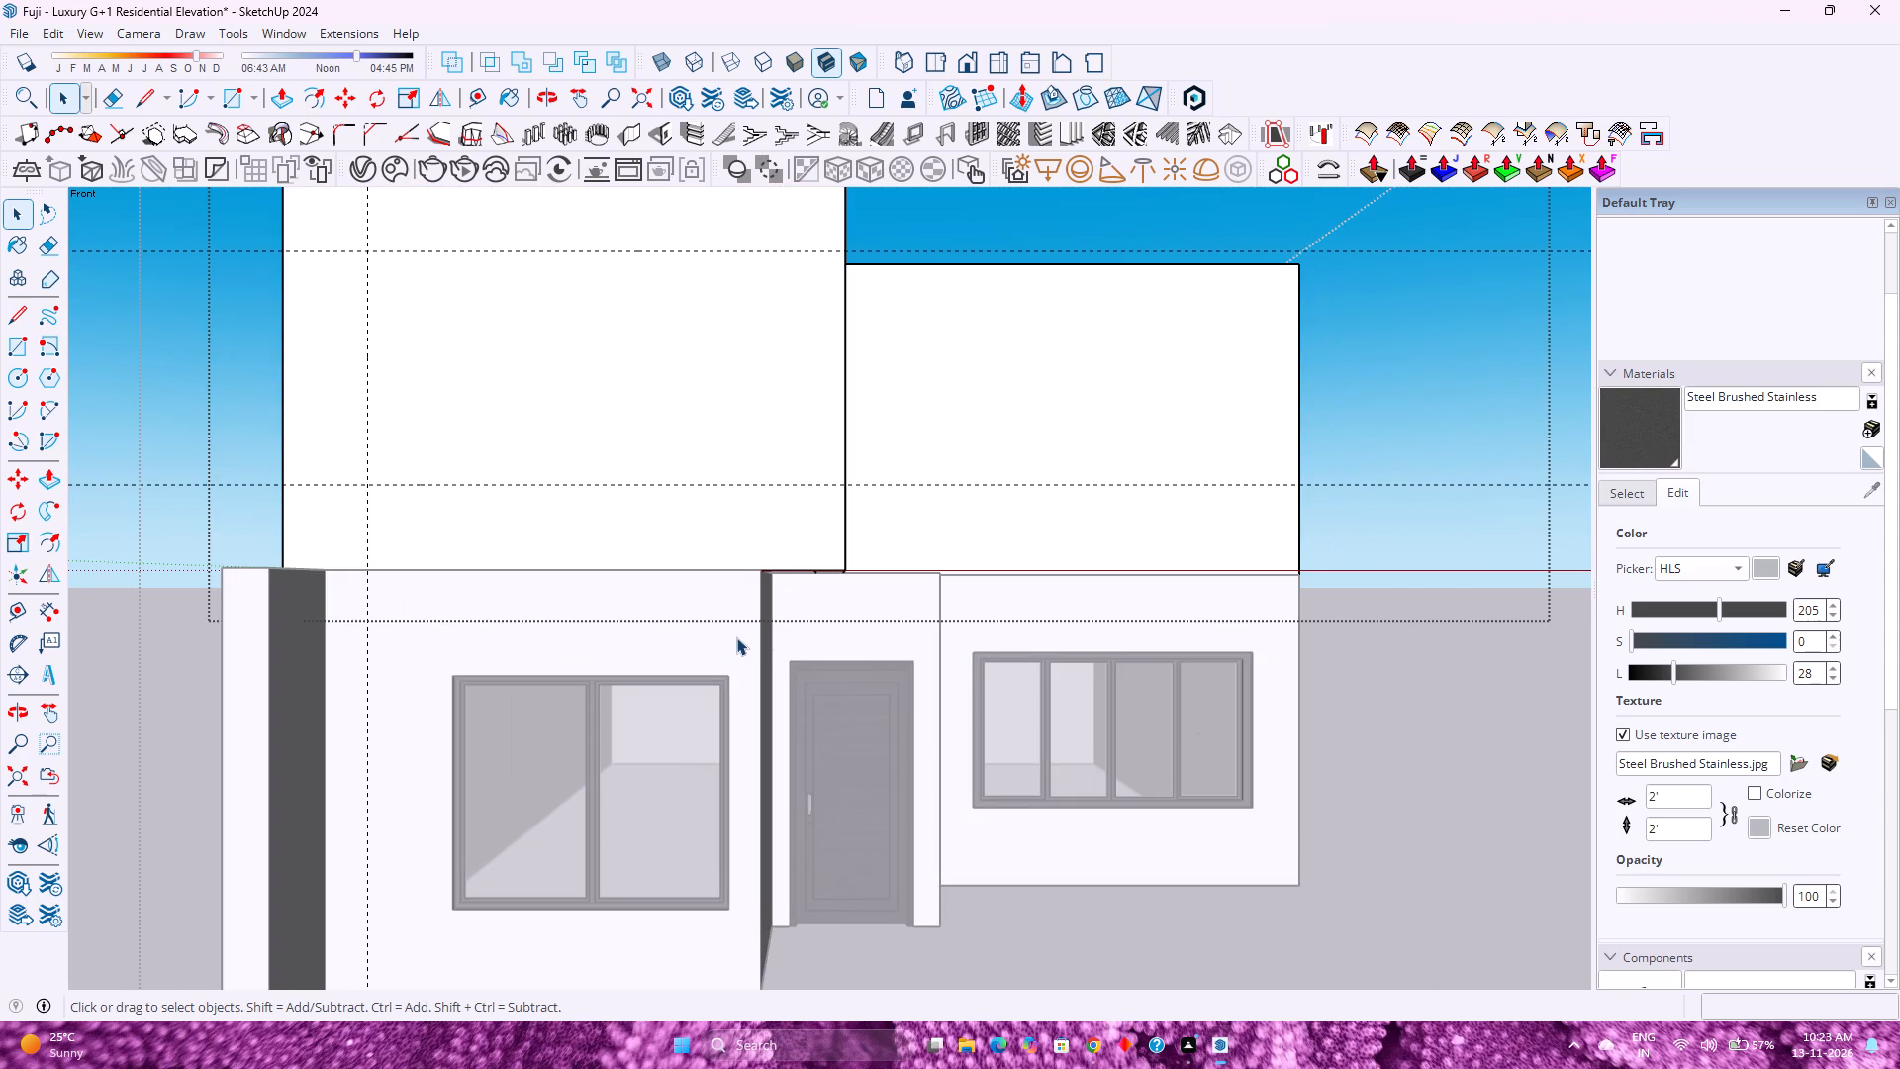
scroll(736, 637, "down", 3)
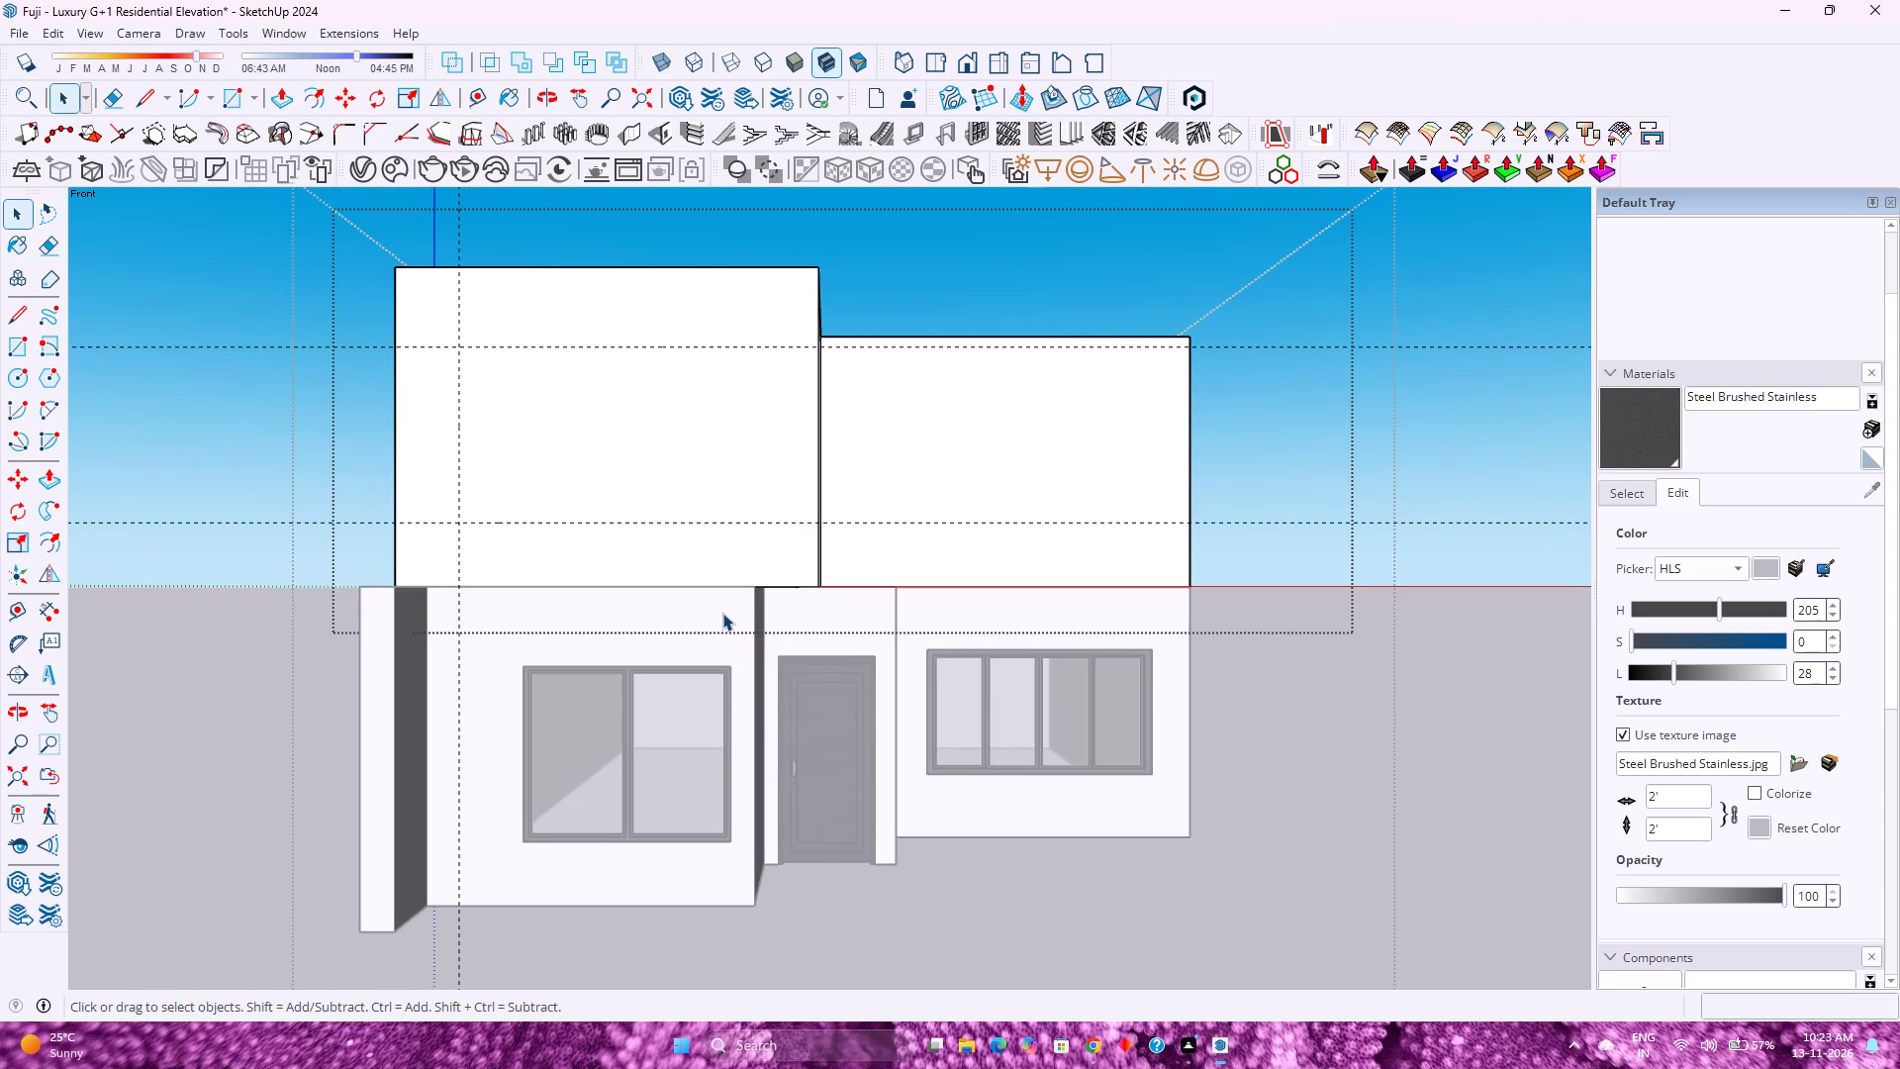
scroll(722, 613, "down", 4)
scroll(721, 613, "up", 3)
scroll(721, 613, "down", 2)
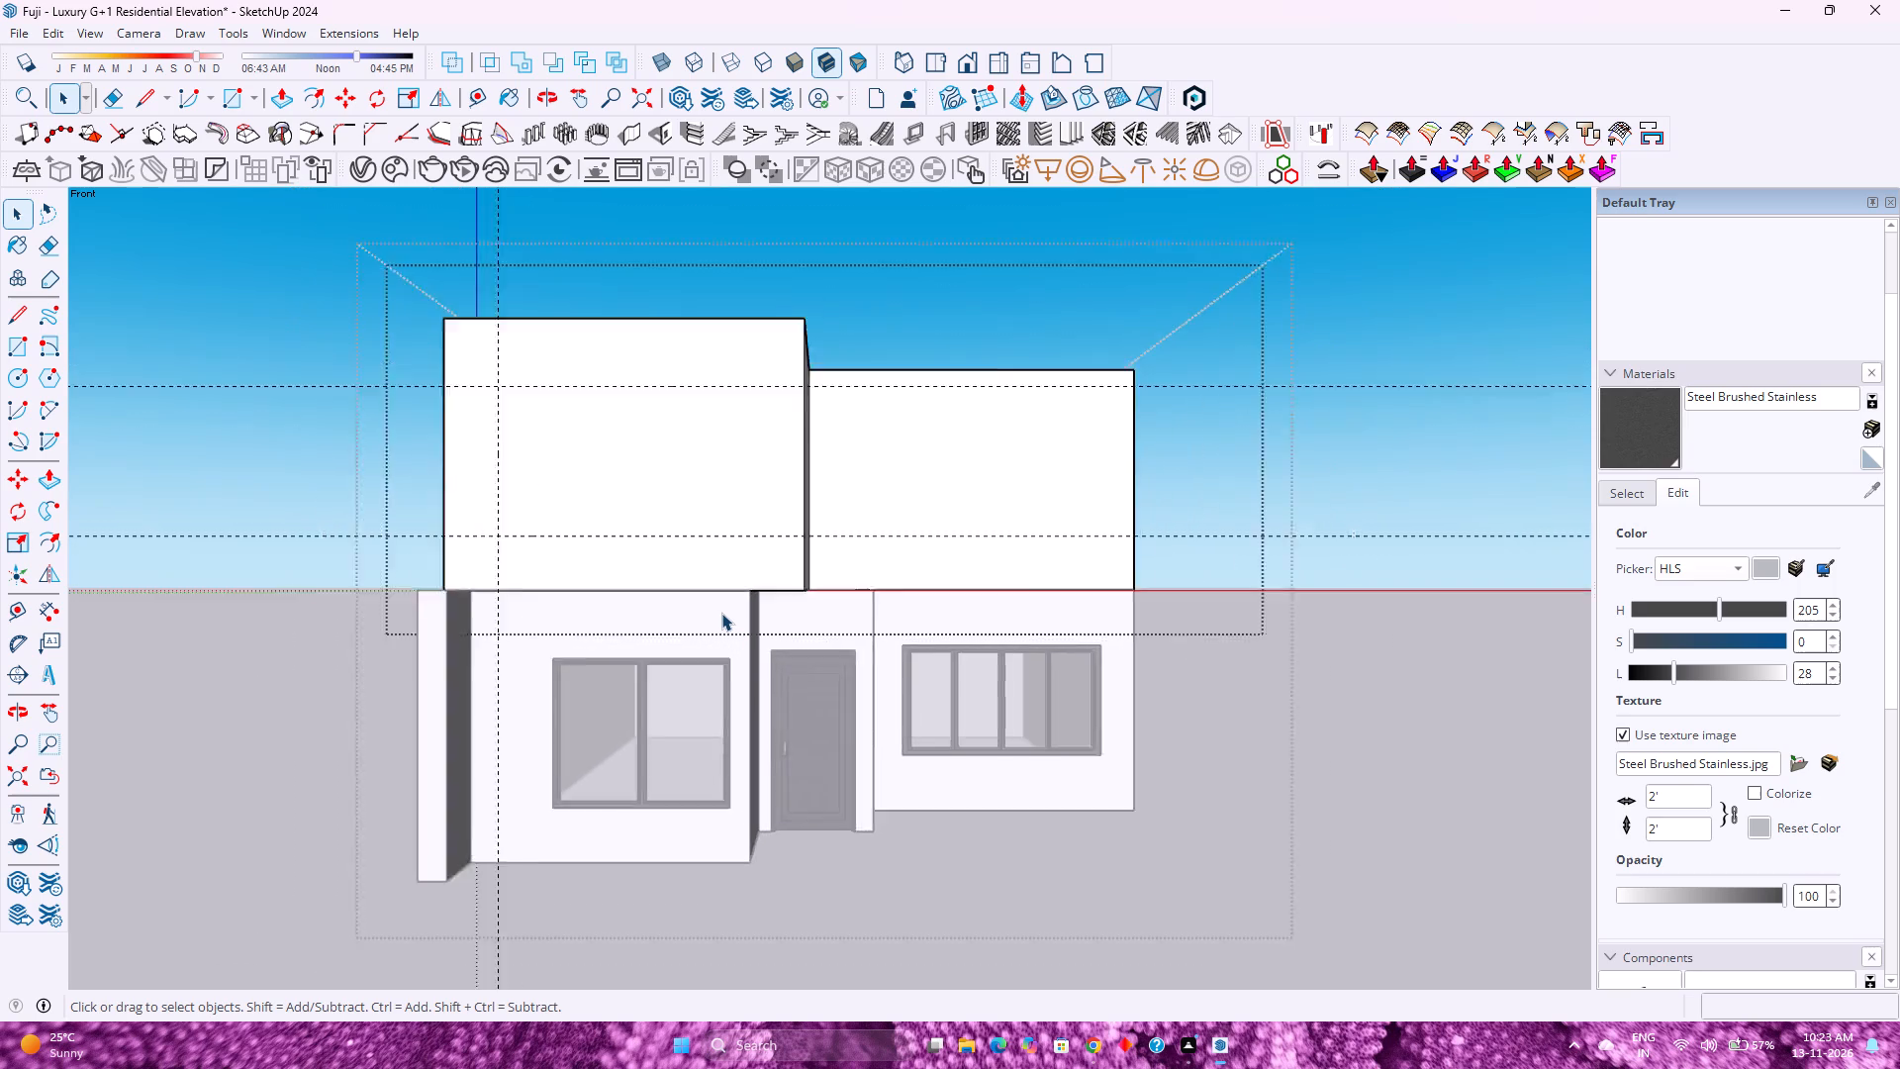
scroll(721, 613, "down", 1)
scroll(721, 614, "up", 3)
scroll(720, 615, "down", 3)
scroll(720, 616, "up", 3)
scroll(720, 616, "down", 3)
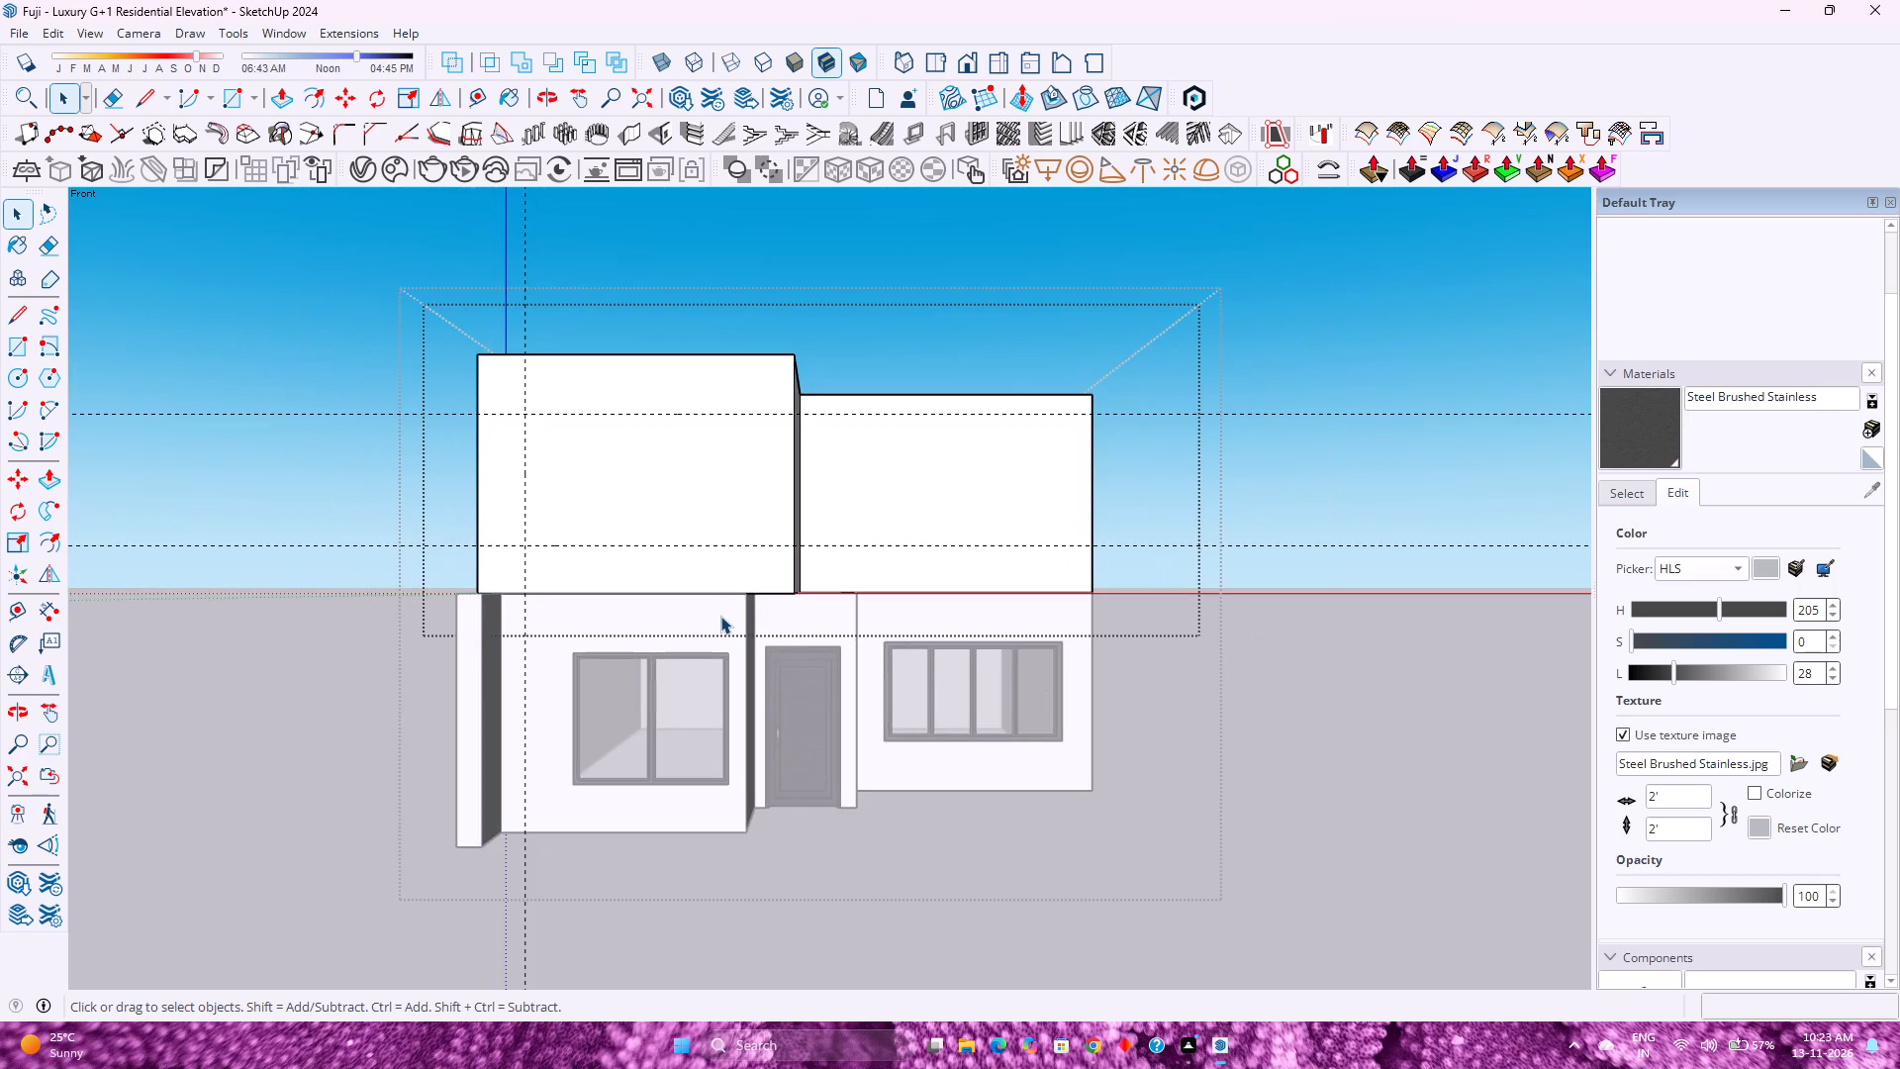
scroll(720, 616, "up", 2)
scroll(720, 617, "down", 3)
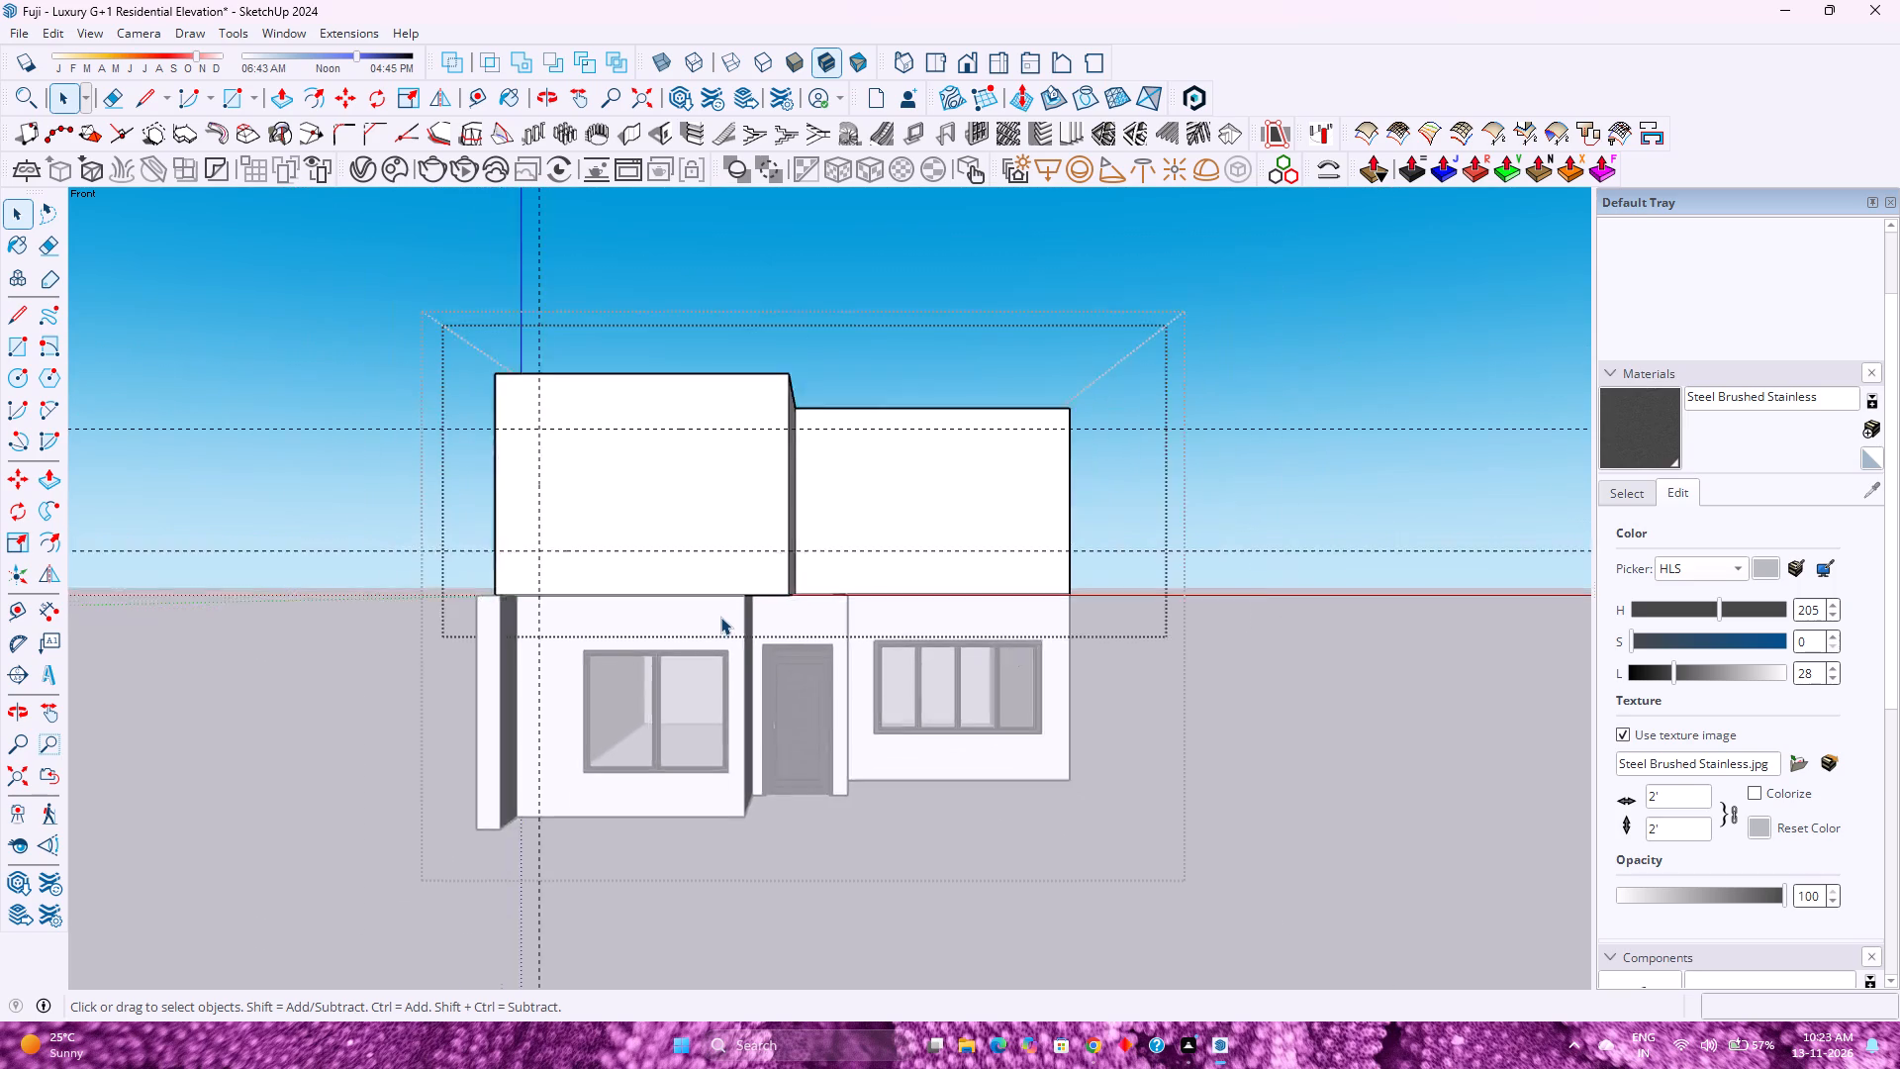
scroll(720, 617, "up", 4)
scroll(720, 617, "down", 8)
scroll(720, 618, "up", 4)
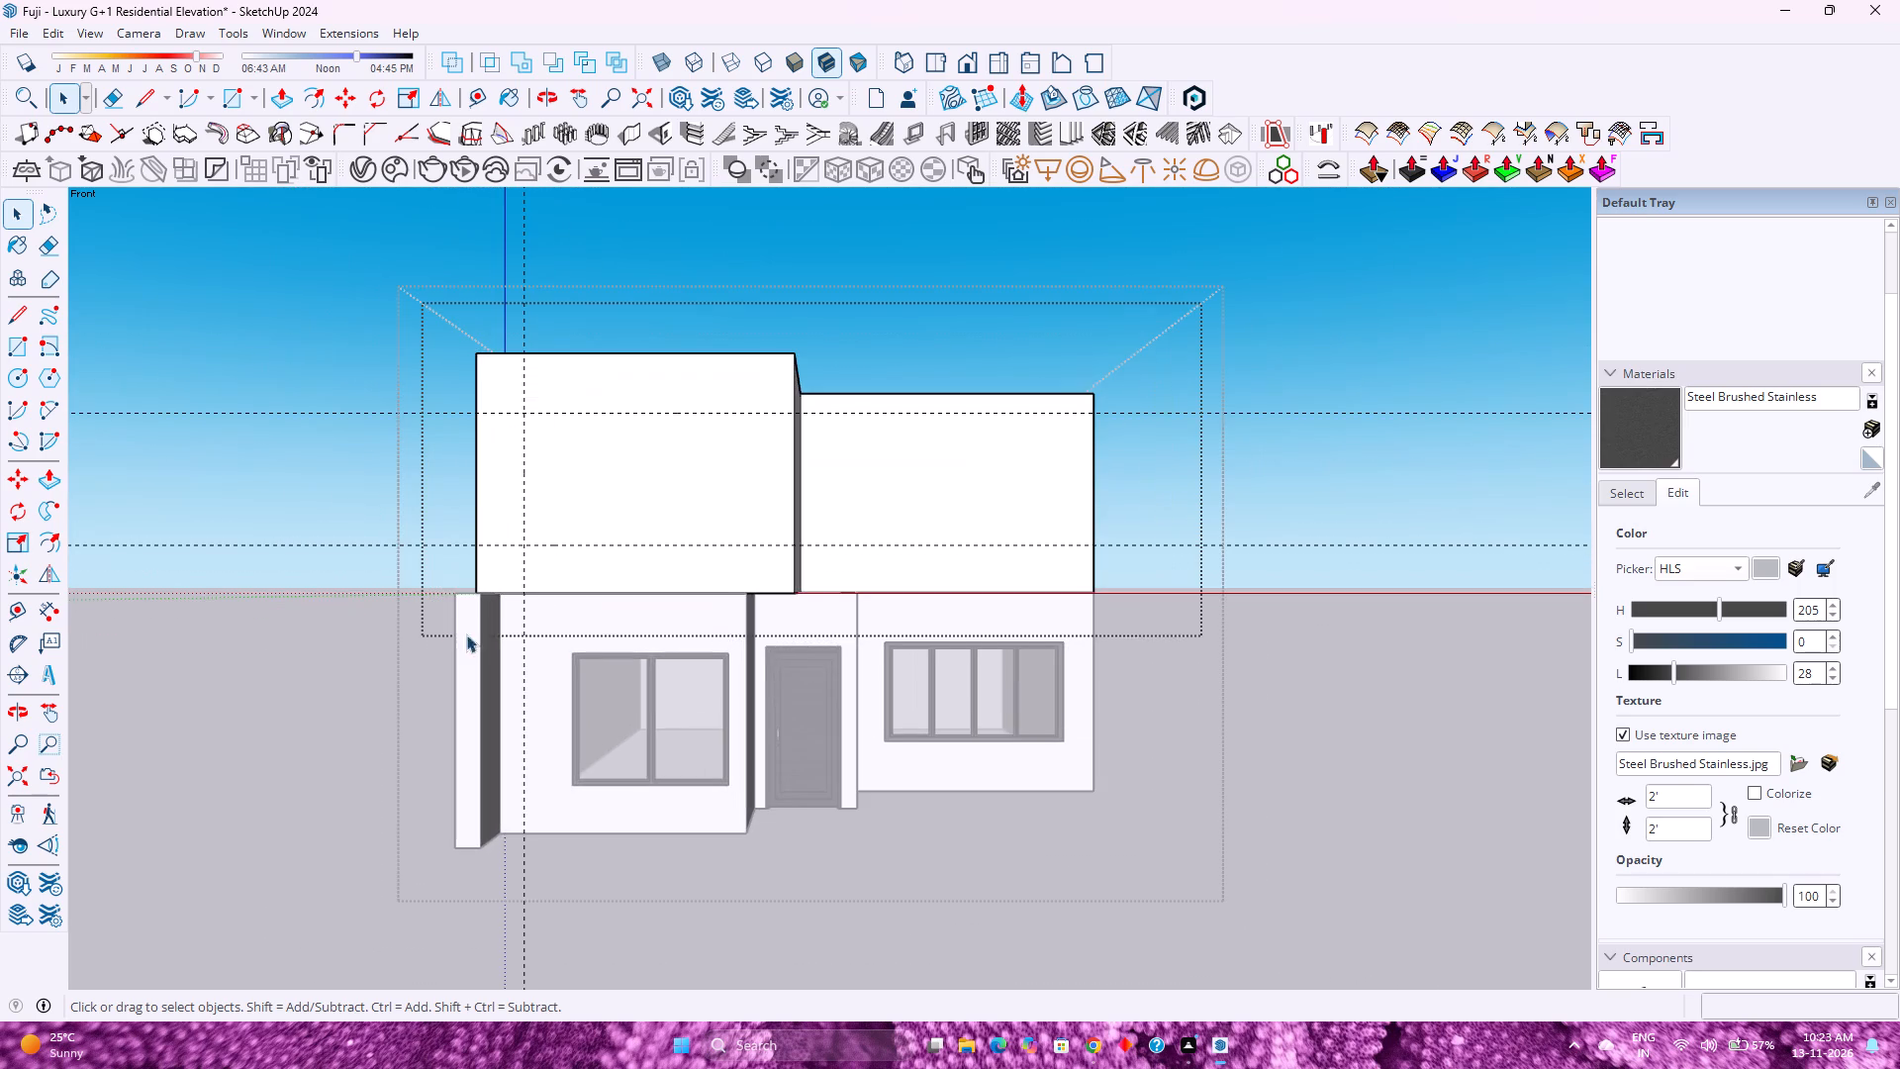
scroll(448, 635, "up", 3)
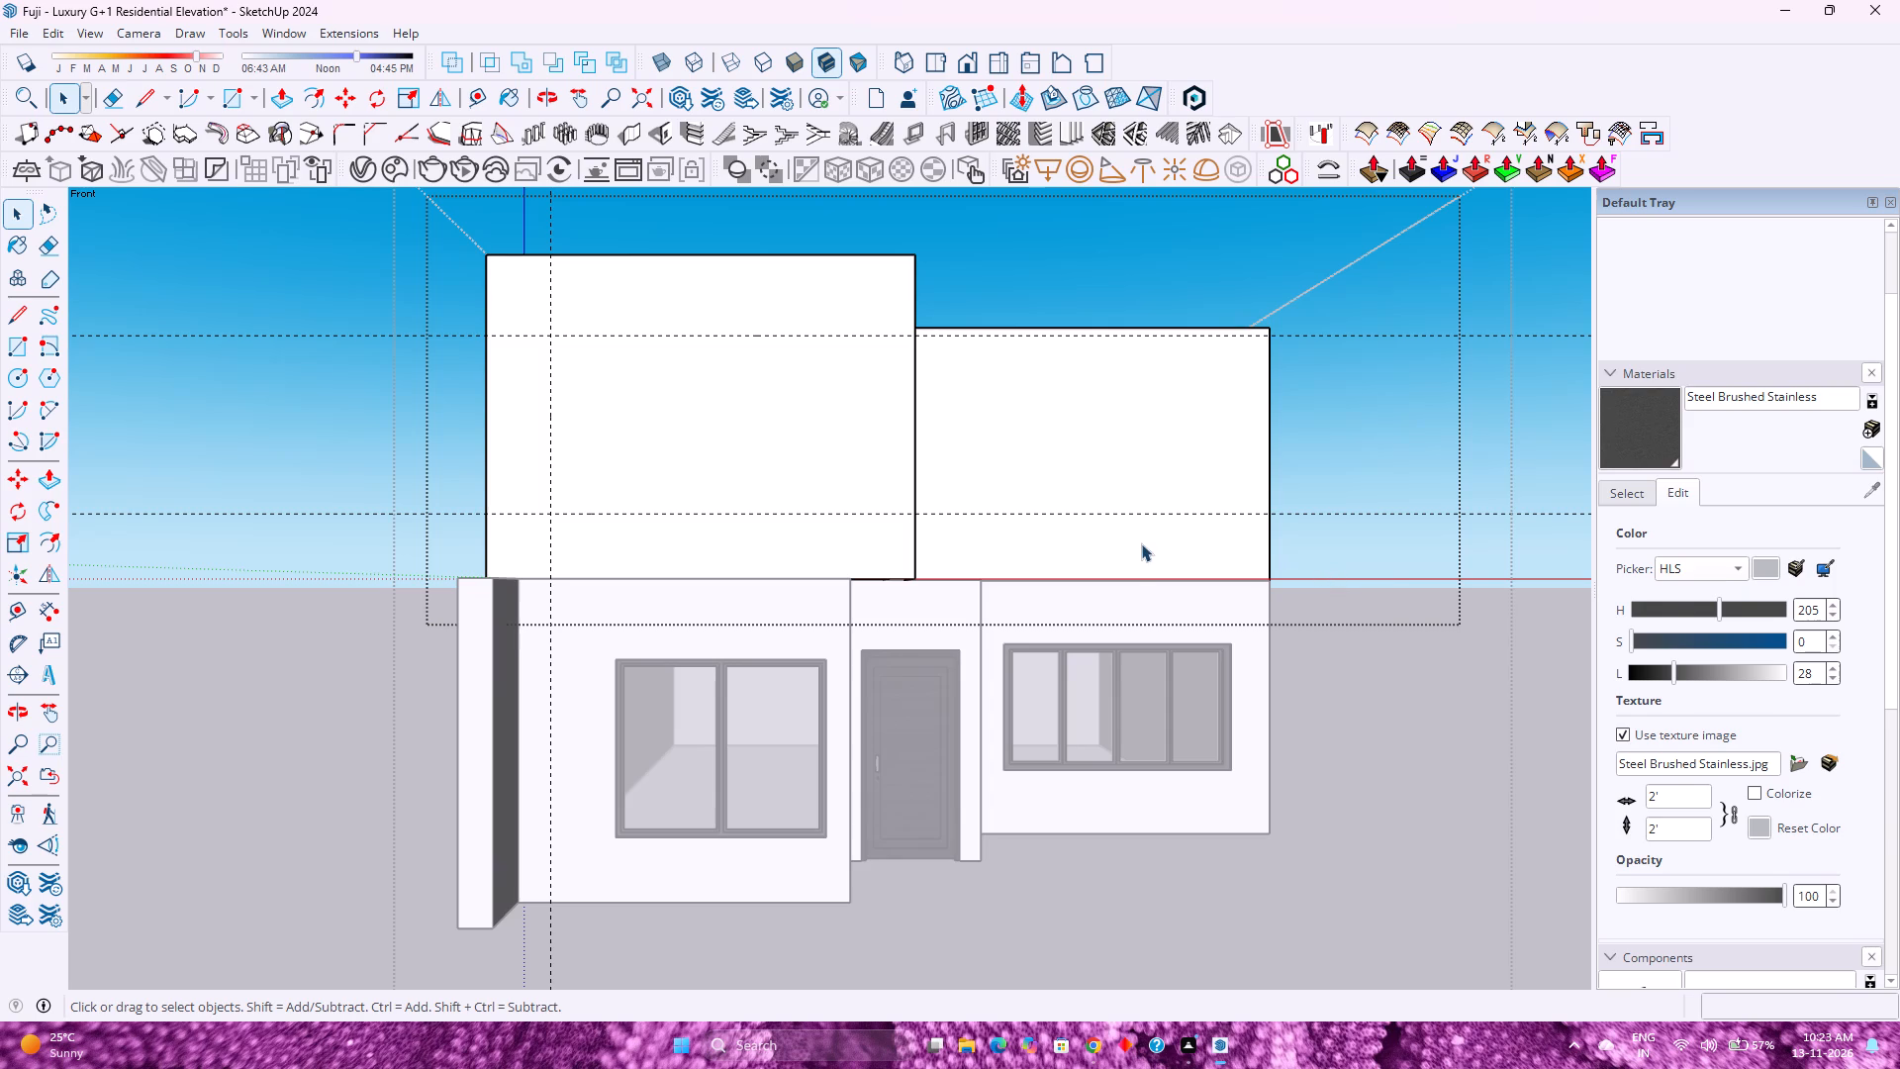
scroll(1191, 532, "up", 2)
scroll(1197, 532, "down", 2)
scroll(1197, 532, "up", 3)
scroll(1197, 532, "down", 4)
scroll(1197, 532, "up", 3)
scroll(1197, 532, "down", 3)
scroll(1197, 532, "up", 2)
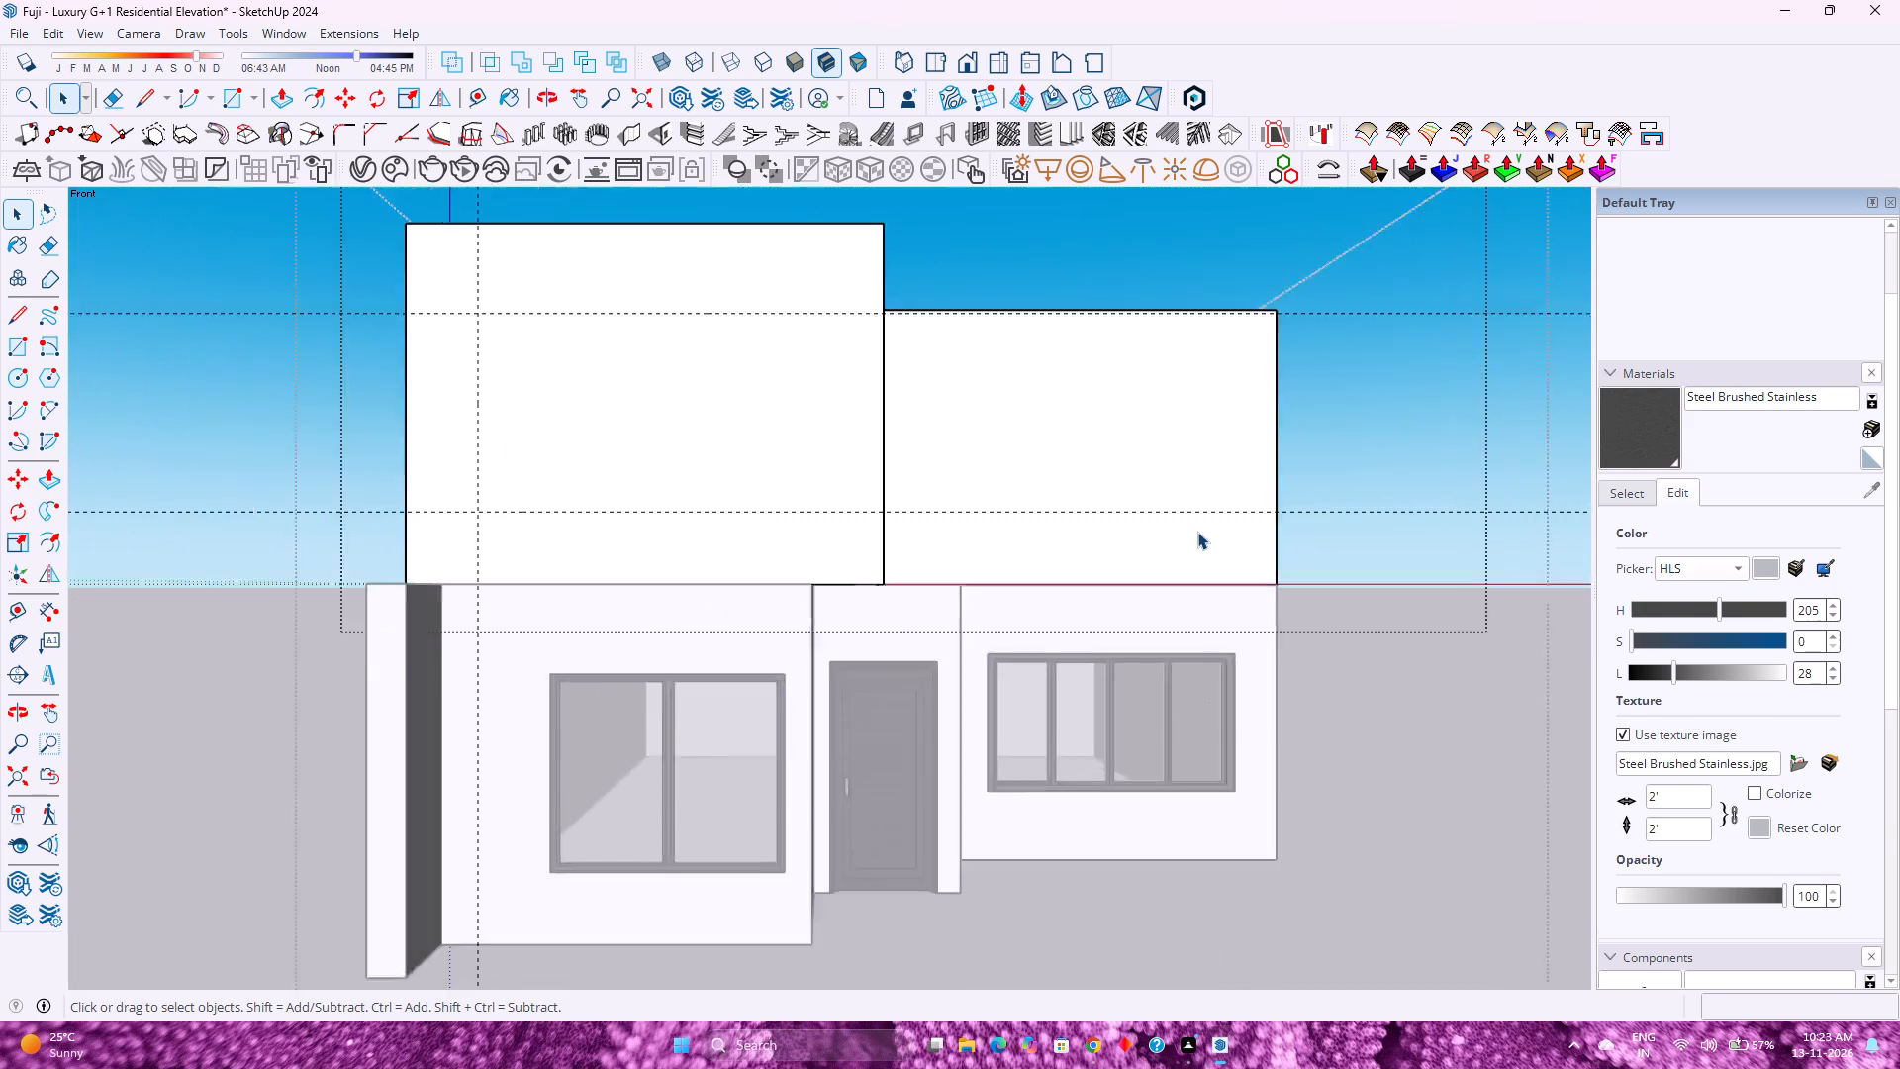
scroll(1197, 532, "up", 1)
scroll(1197, 532, "down", 2)
scroll(1197, 532, "up", 2)
scroll(1197, 532, "down", 3)
scroll(1197, 532, "up", 3)
scroll(1197, 532, "down", 3)
scroll(1197, 532, "up", 4)
scroll(1197, 532, "down", 4)
scroll(1197, 532, "up", 4)
scroll(1197, 532, "down", 4)
scroll(1197, 532, "up", 2)
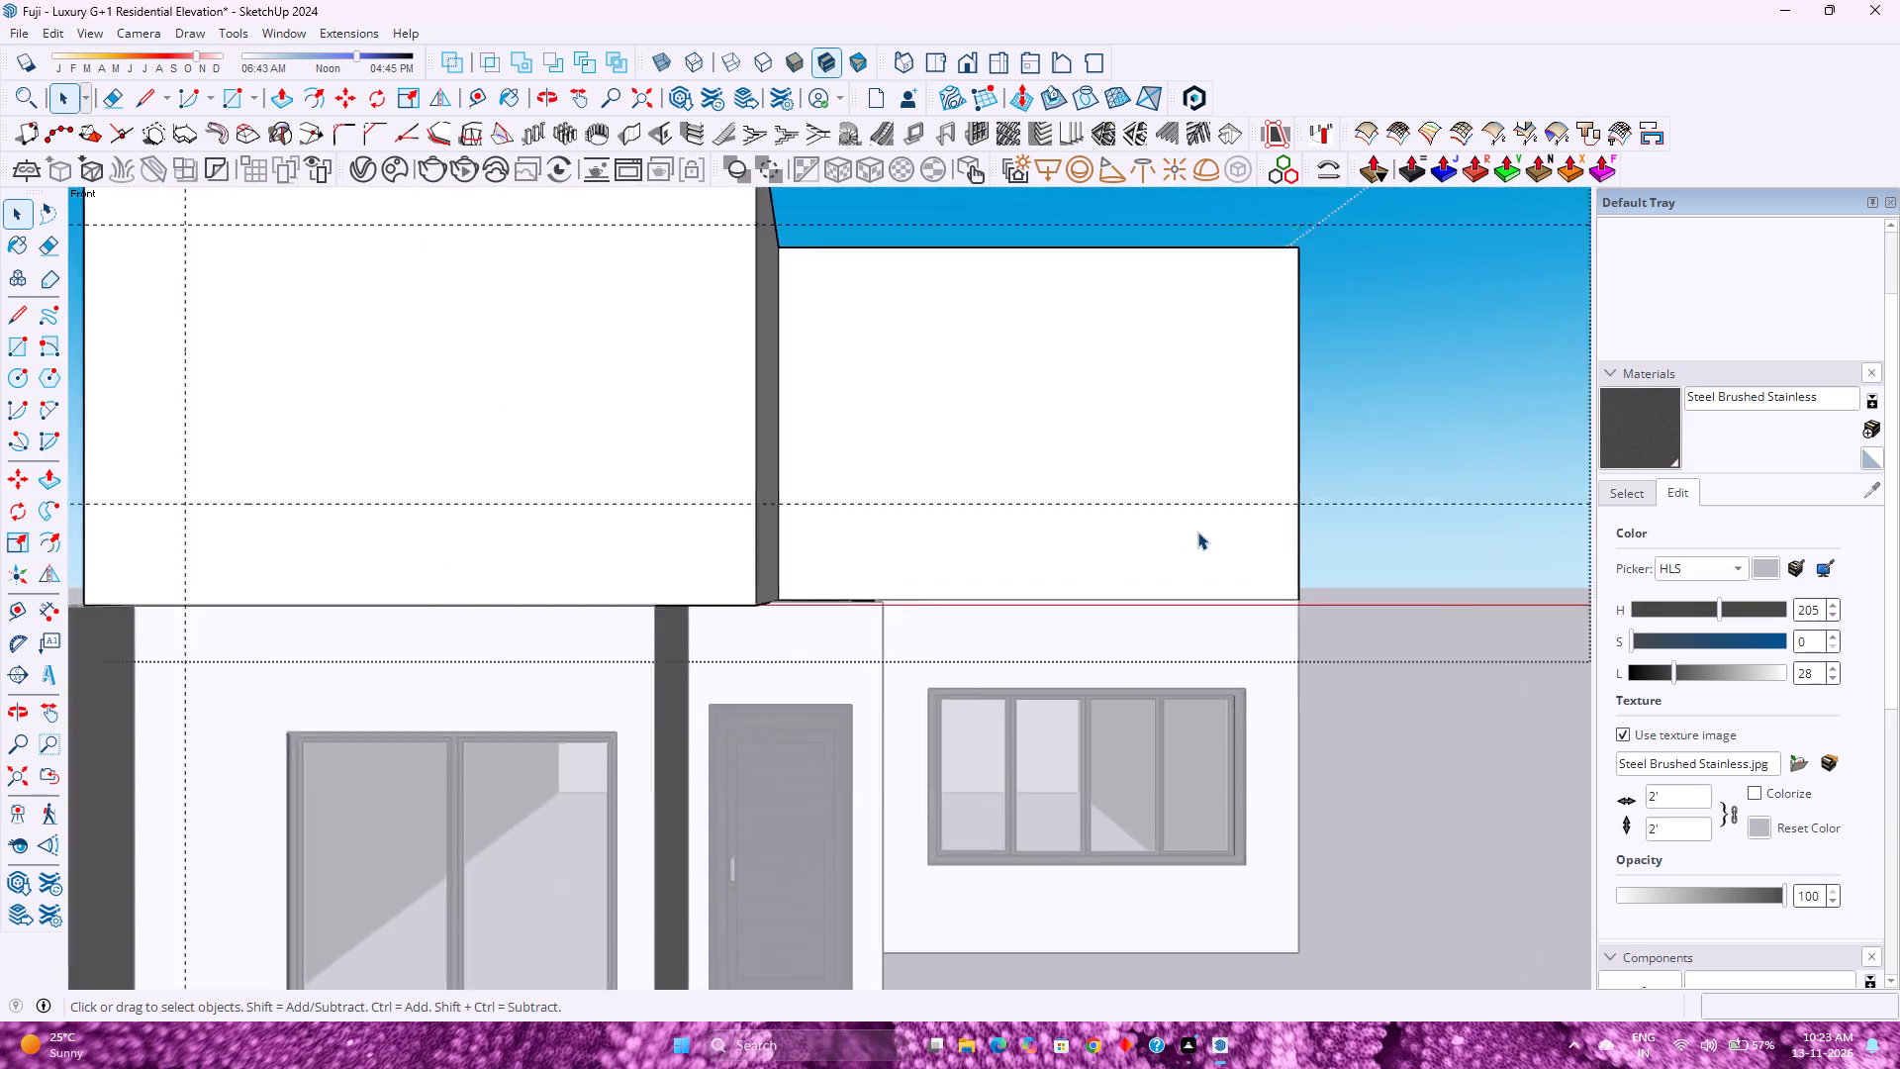
scroll(1197, 532, "up", 1)
scroll(1197, 532, "down", 3)
scroll(1197, 532, "up", 6)
scroll(1197, 532, "down", 4)
scroll(1200, 532, "up", 3)
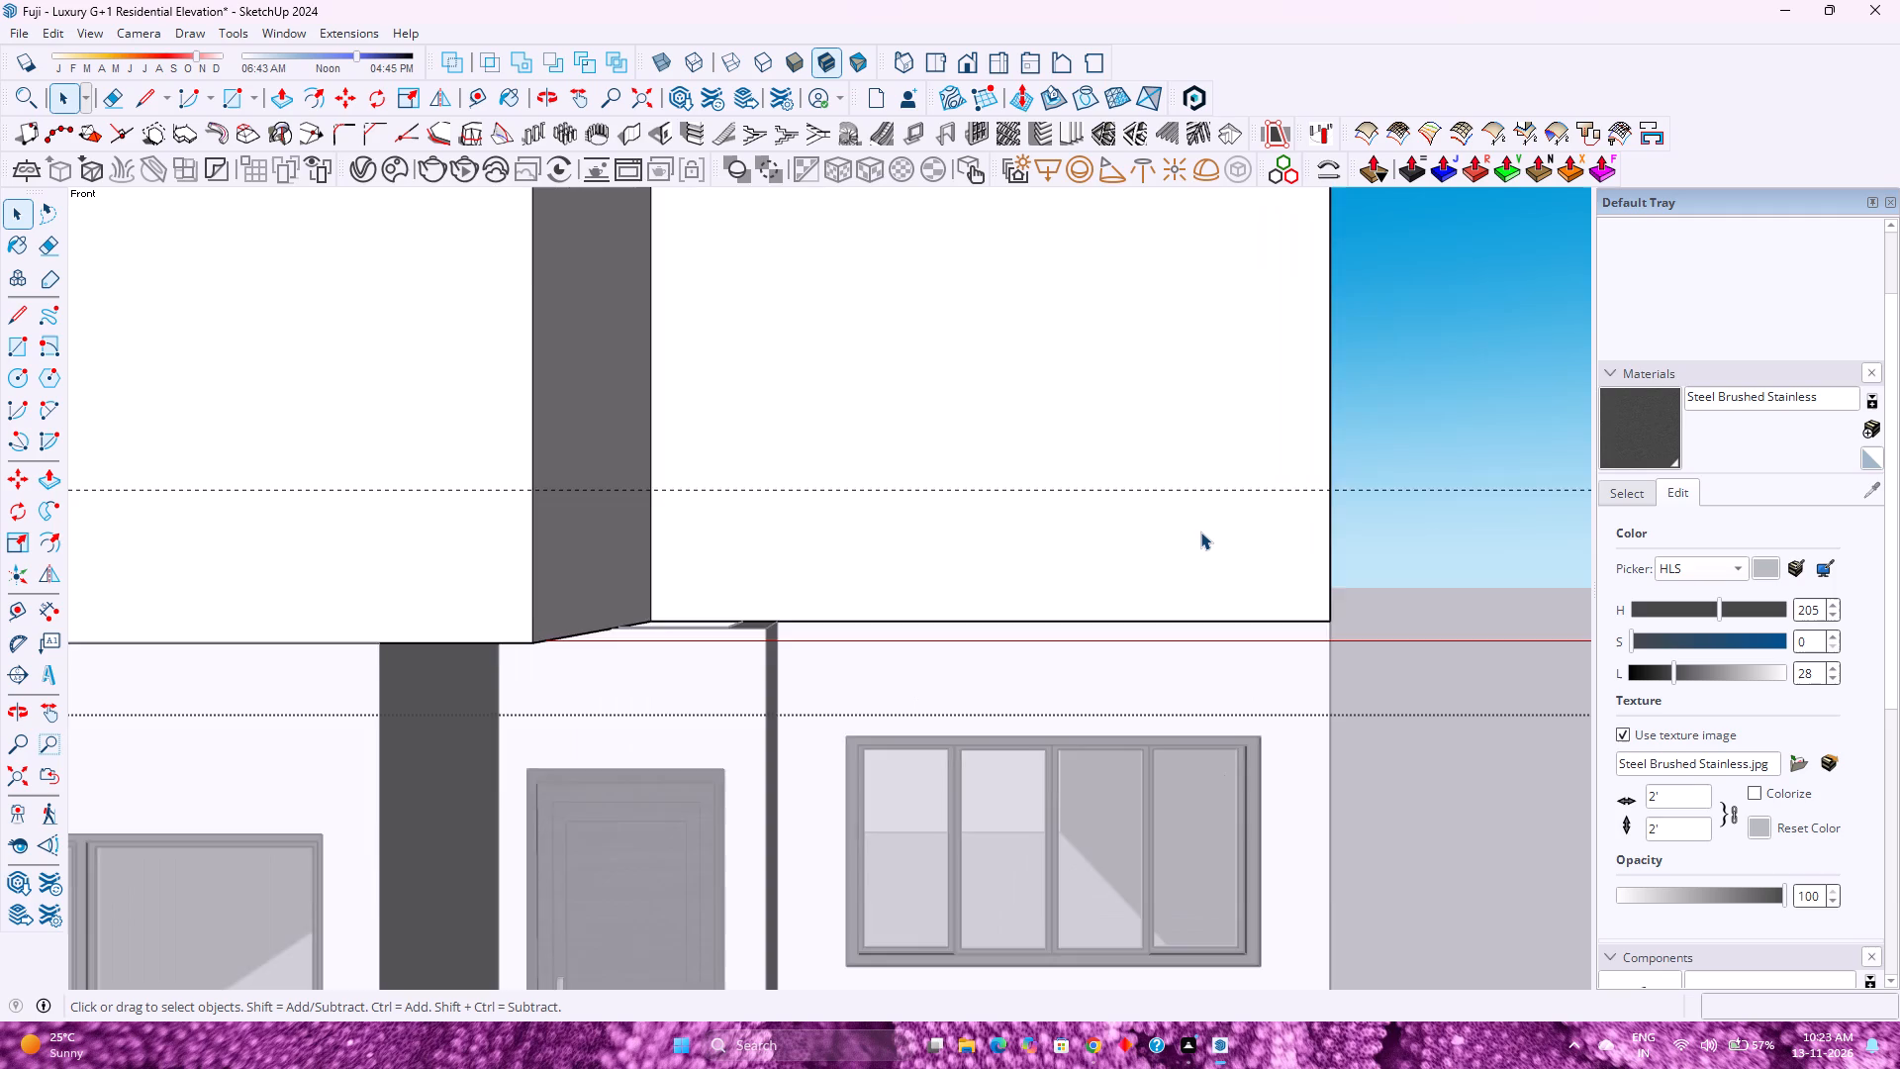
scroll(1200, 532, "down", 10)
scroll(1203, 533, "up", 4)
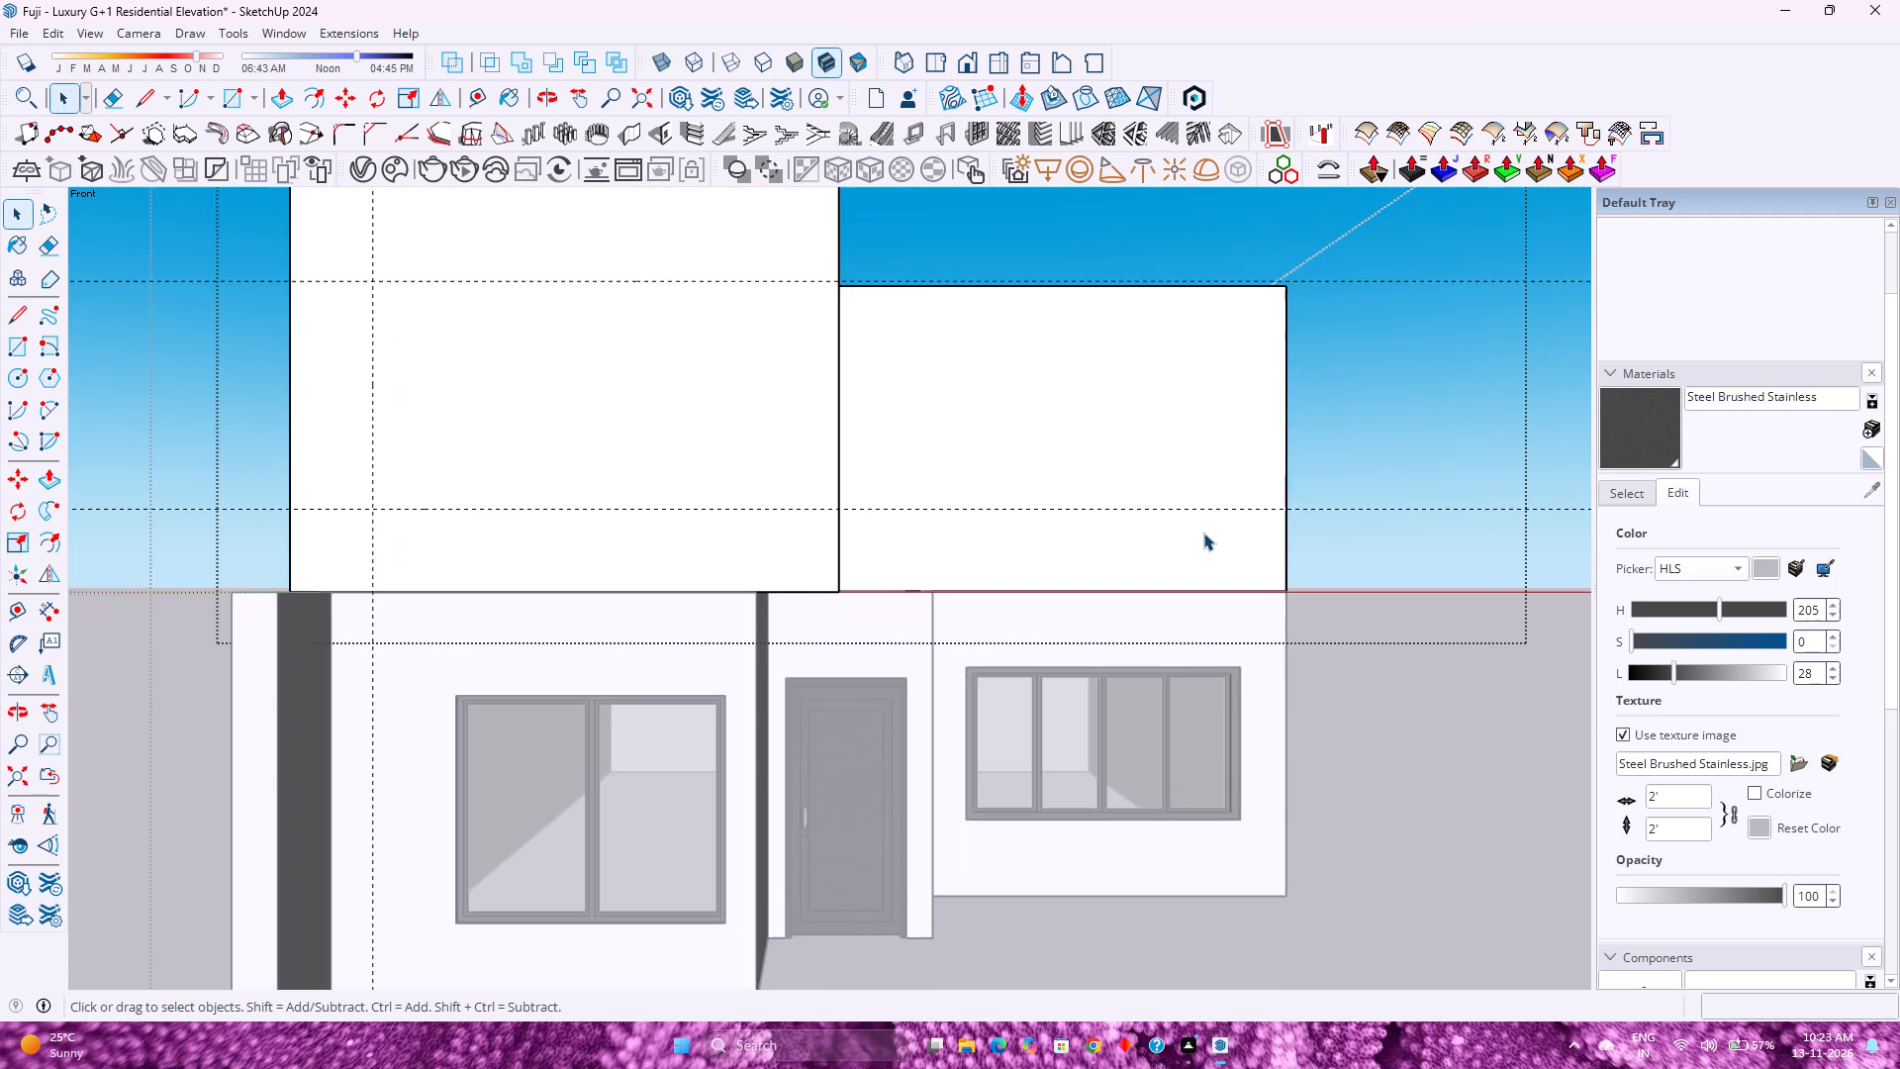
scroll(1203, 533, "down", 3)
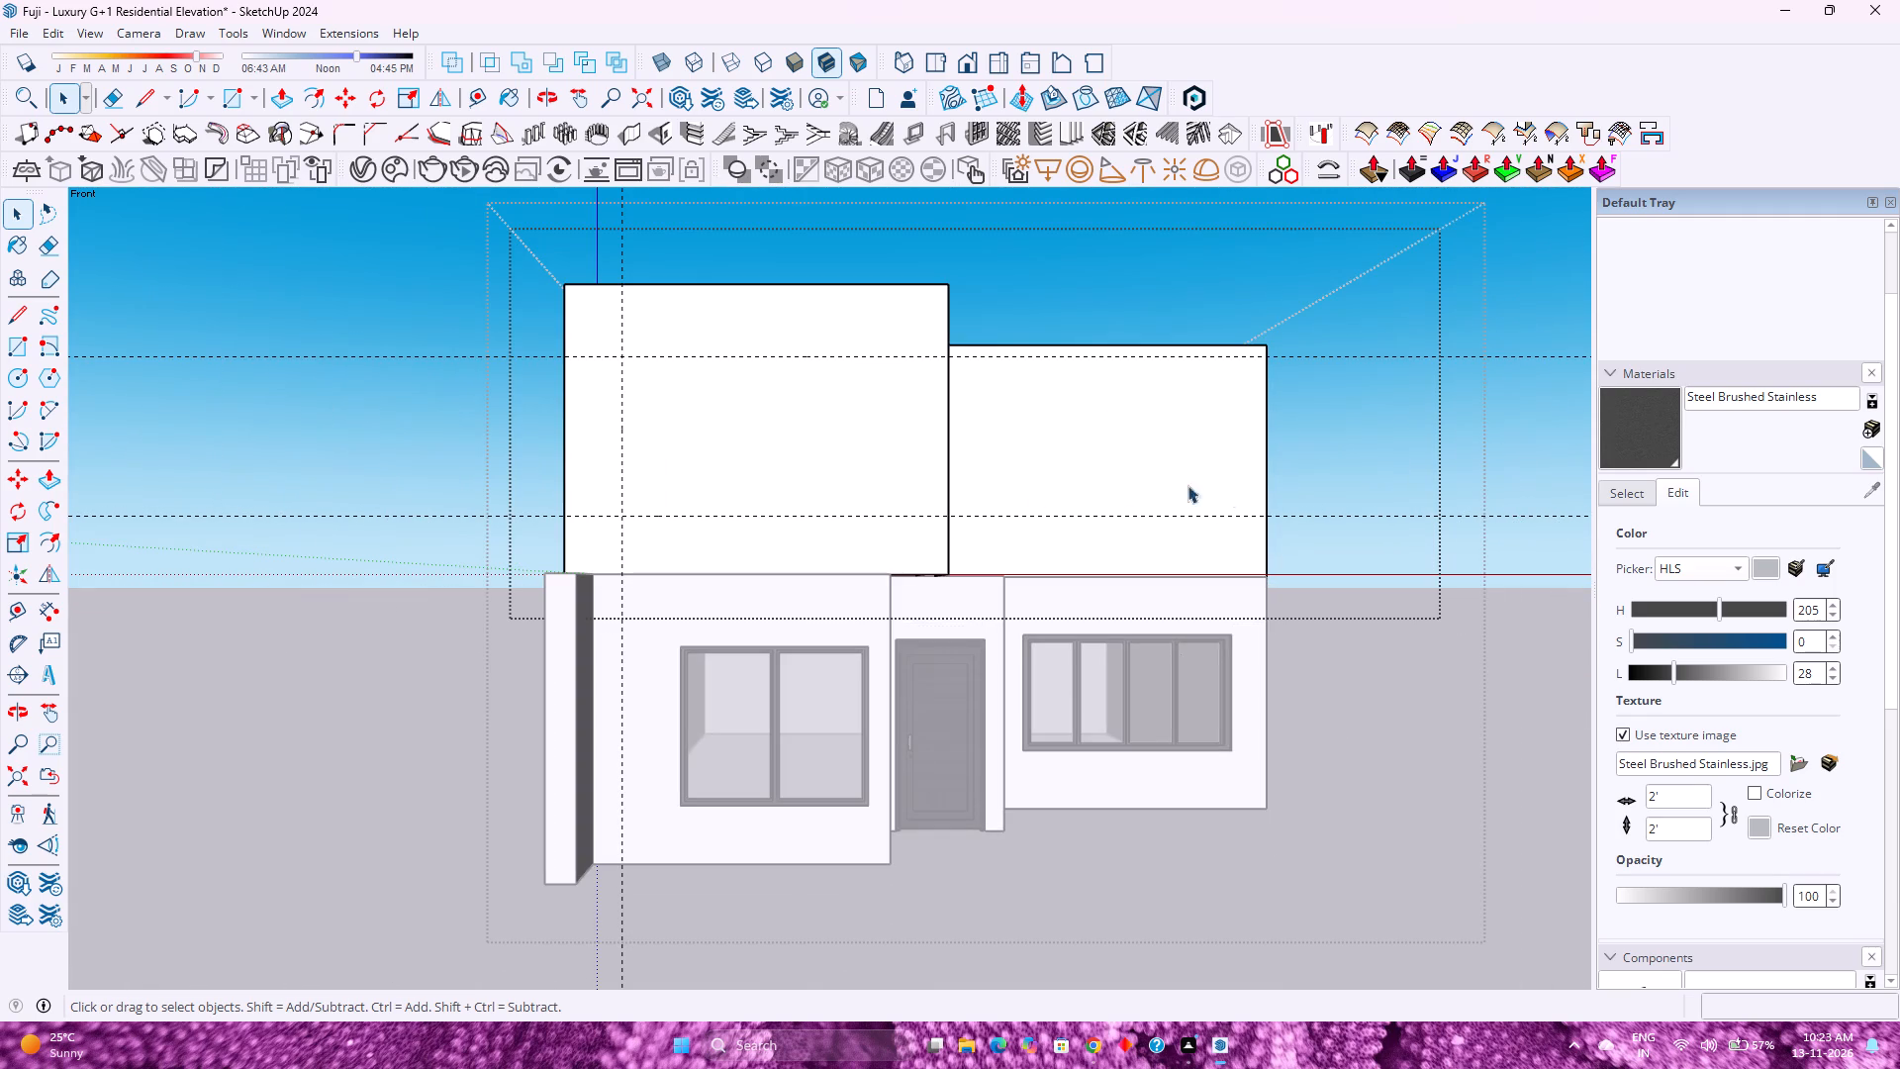
scroll(974, 543, "down", 3)
scroll(974, 543, "up", 2)
scroll(974, 543, "down", 2)
scroll(974, 543, "up", 2)
scroll(974, 543, "down", 2)
scroll(974, 543, "up", 4)
scroll(976, 547, "down", 2)
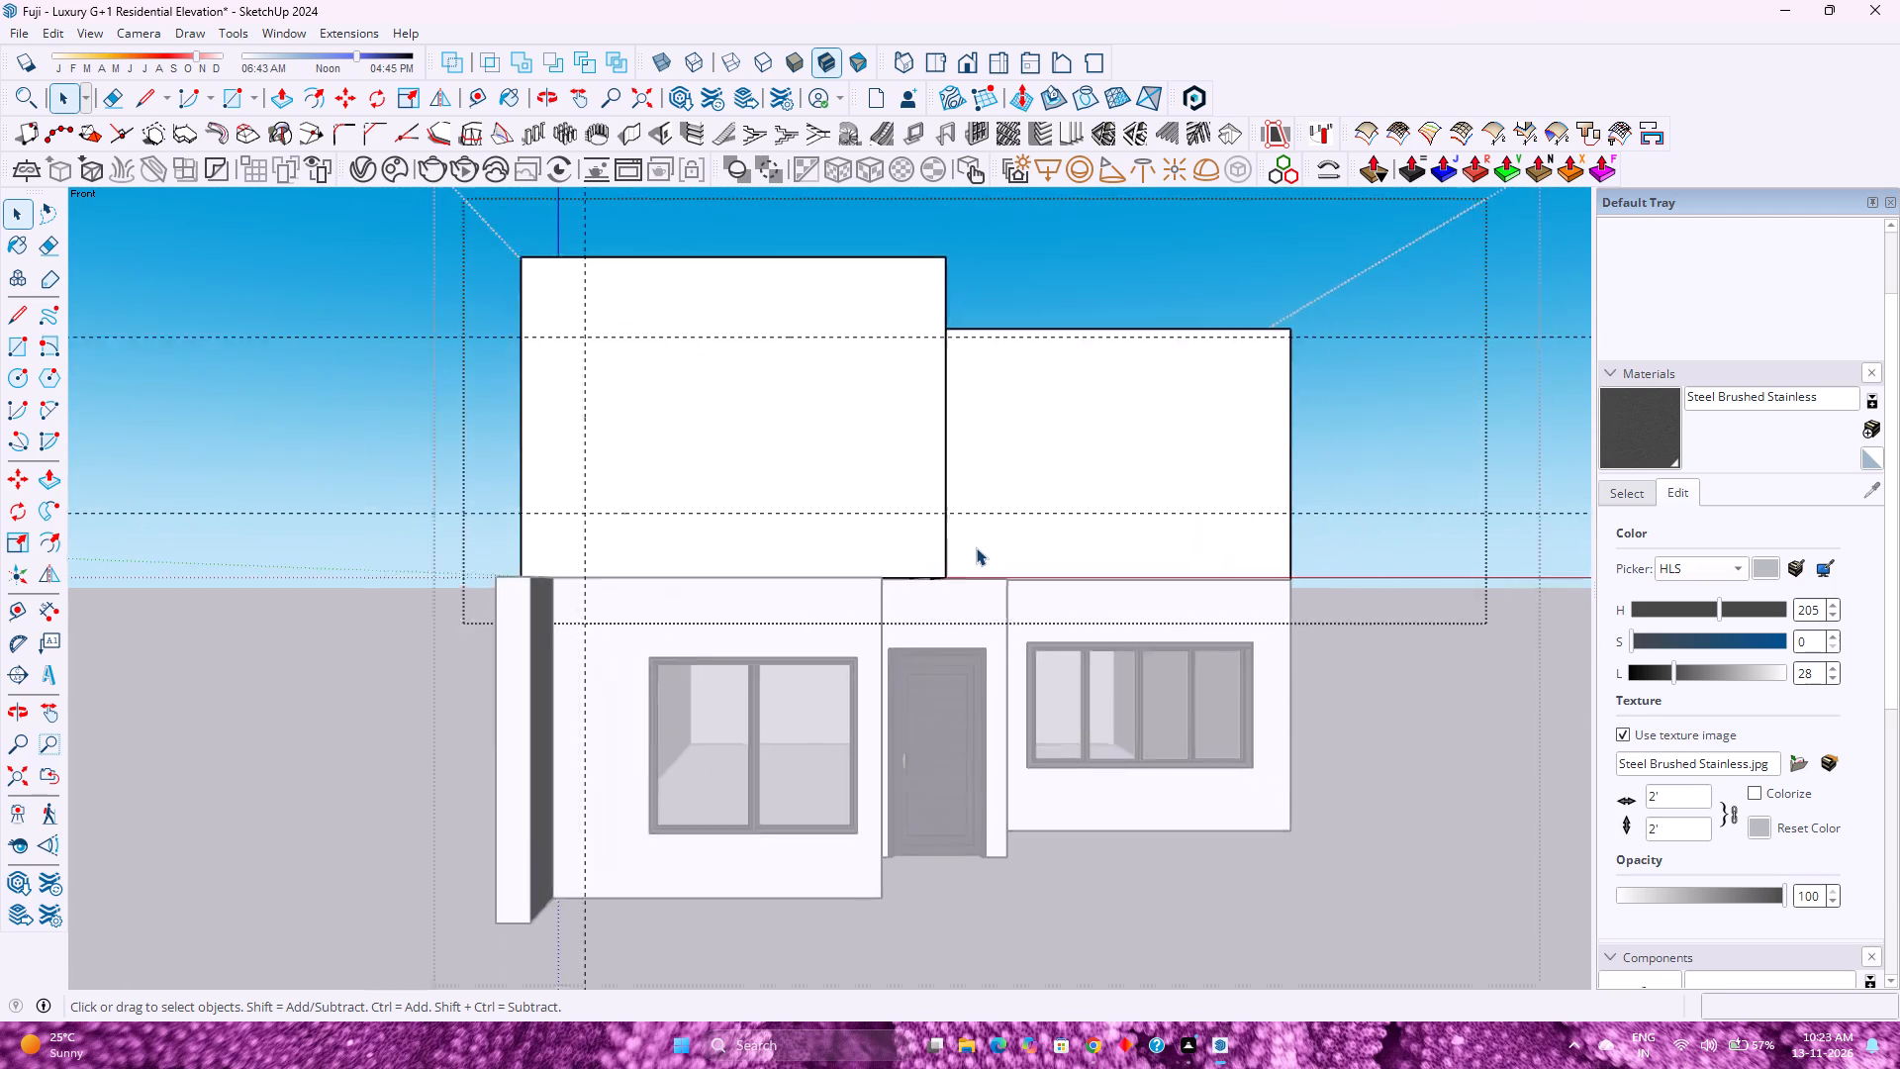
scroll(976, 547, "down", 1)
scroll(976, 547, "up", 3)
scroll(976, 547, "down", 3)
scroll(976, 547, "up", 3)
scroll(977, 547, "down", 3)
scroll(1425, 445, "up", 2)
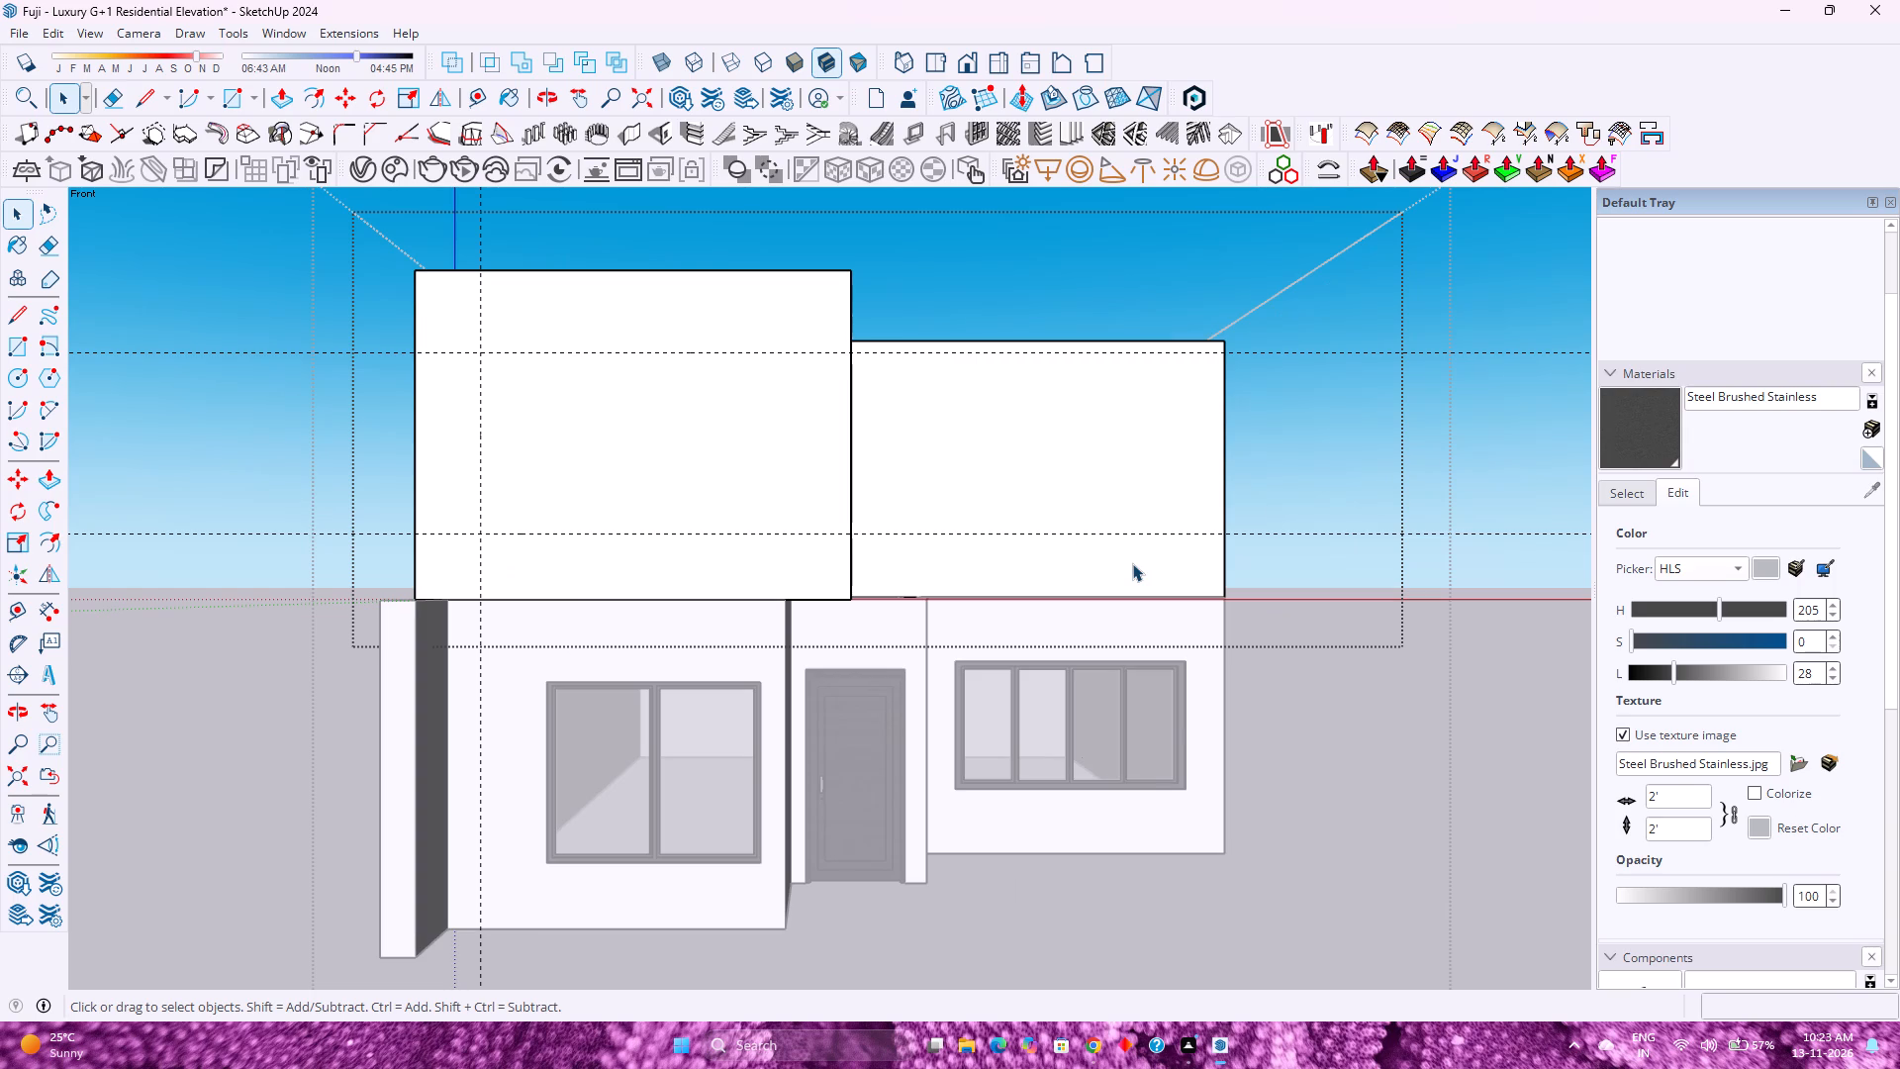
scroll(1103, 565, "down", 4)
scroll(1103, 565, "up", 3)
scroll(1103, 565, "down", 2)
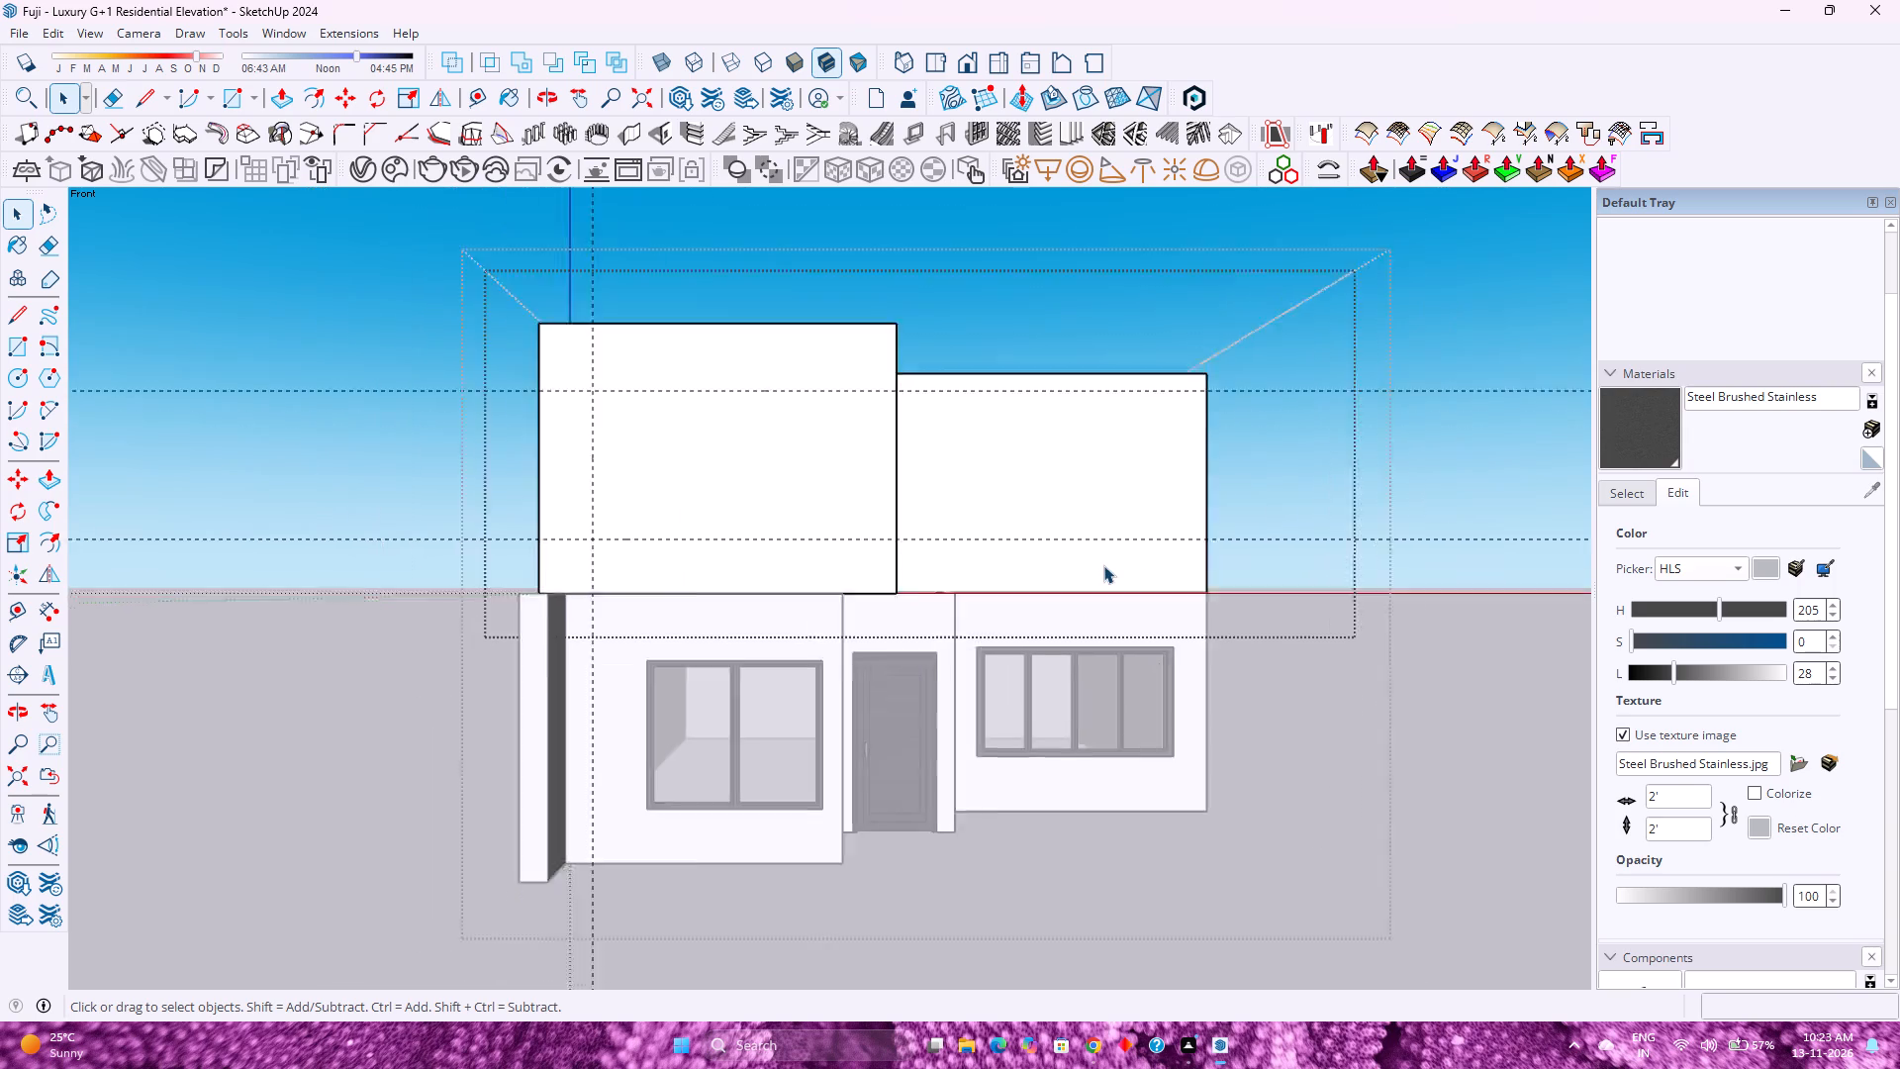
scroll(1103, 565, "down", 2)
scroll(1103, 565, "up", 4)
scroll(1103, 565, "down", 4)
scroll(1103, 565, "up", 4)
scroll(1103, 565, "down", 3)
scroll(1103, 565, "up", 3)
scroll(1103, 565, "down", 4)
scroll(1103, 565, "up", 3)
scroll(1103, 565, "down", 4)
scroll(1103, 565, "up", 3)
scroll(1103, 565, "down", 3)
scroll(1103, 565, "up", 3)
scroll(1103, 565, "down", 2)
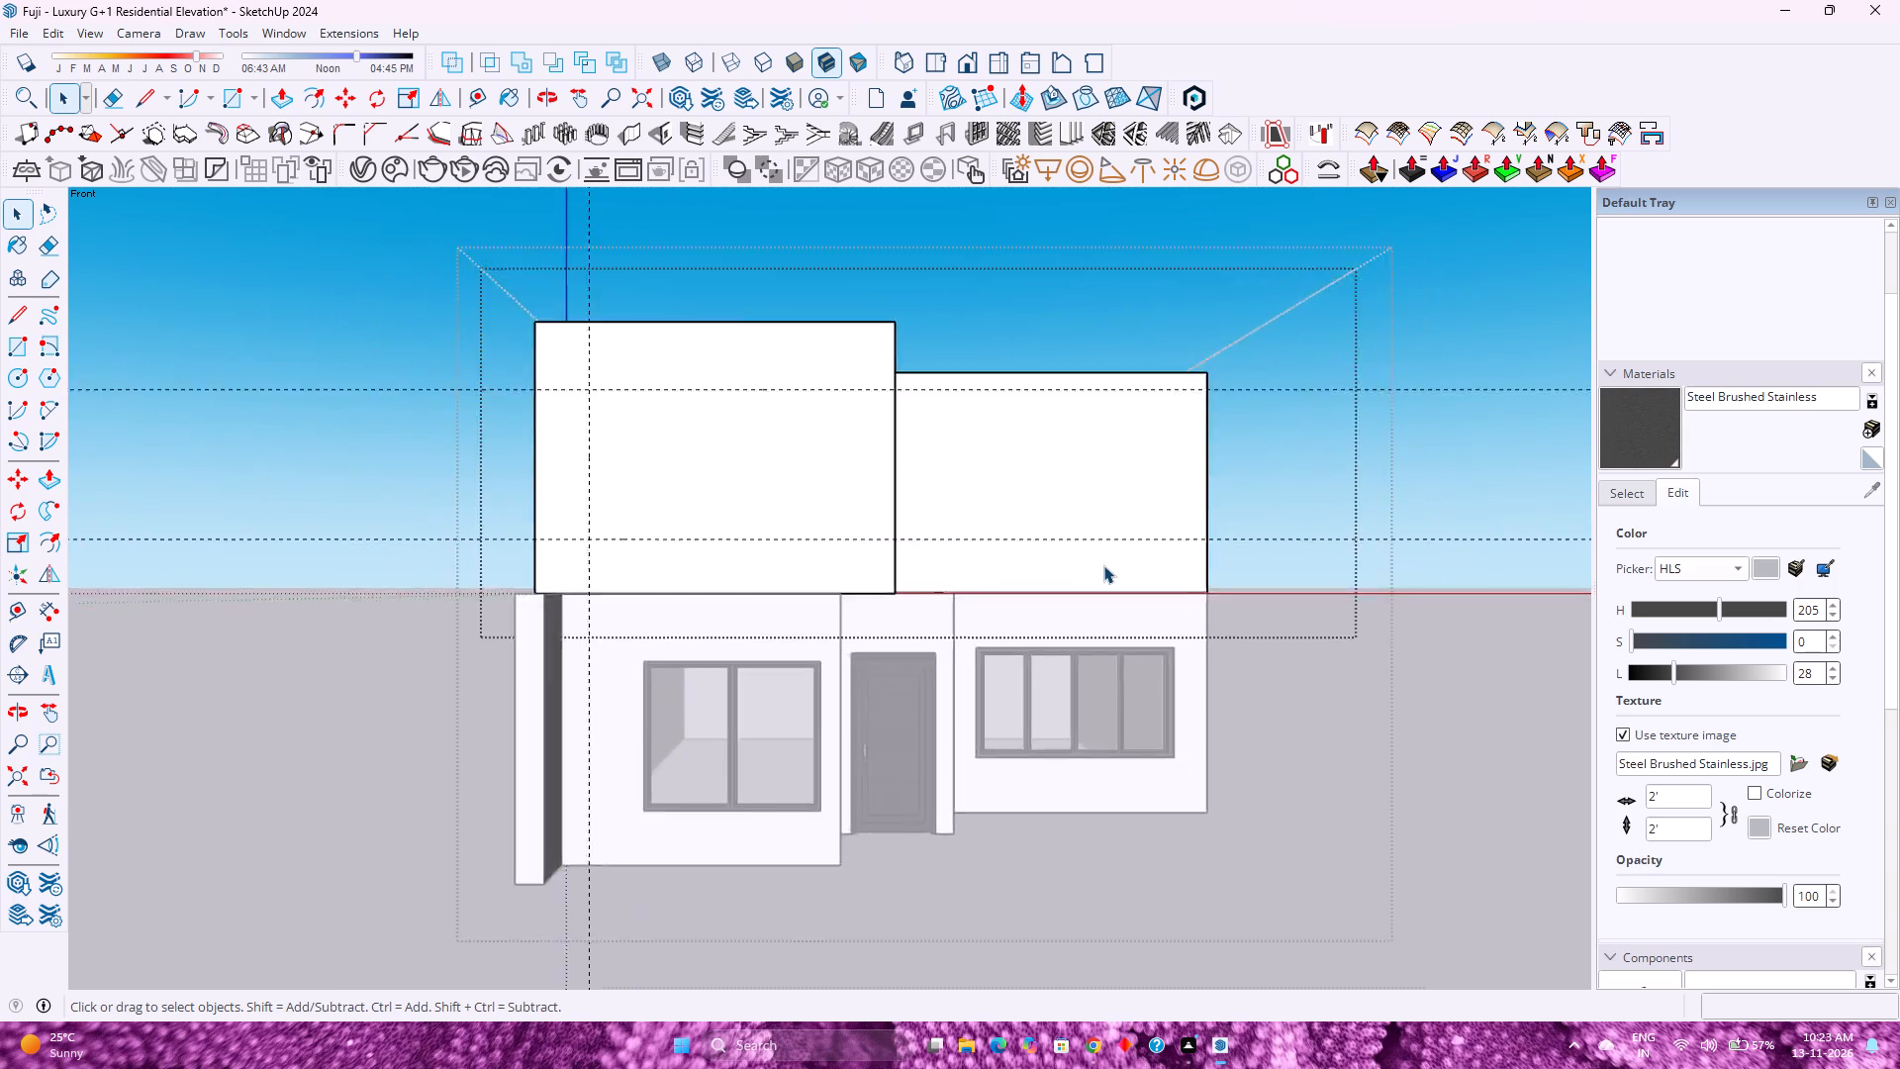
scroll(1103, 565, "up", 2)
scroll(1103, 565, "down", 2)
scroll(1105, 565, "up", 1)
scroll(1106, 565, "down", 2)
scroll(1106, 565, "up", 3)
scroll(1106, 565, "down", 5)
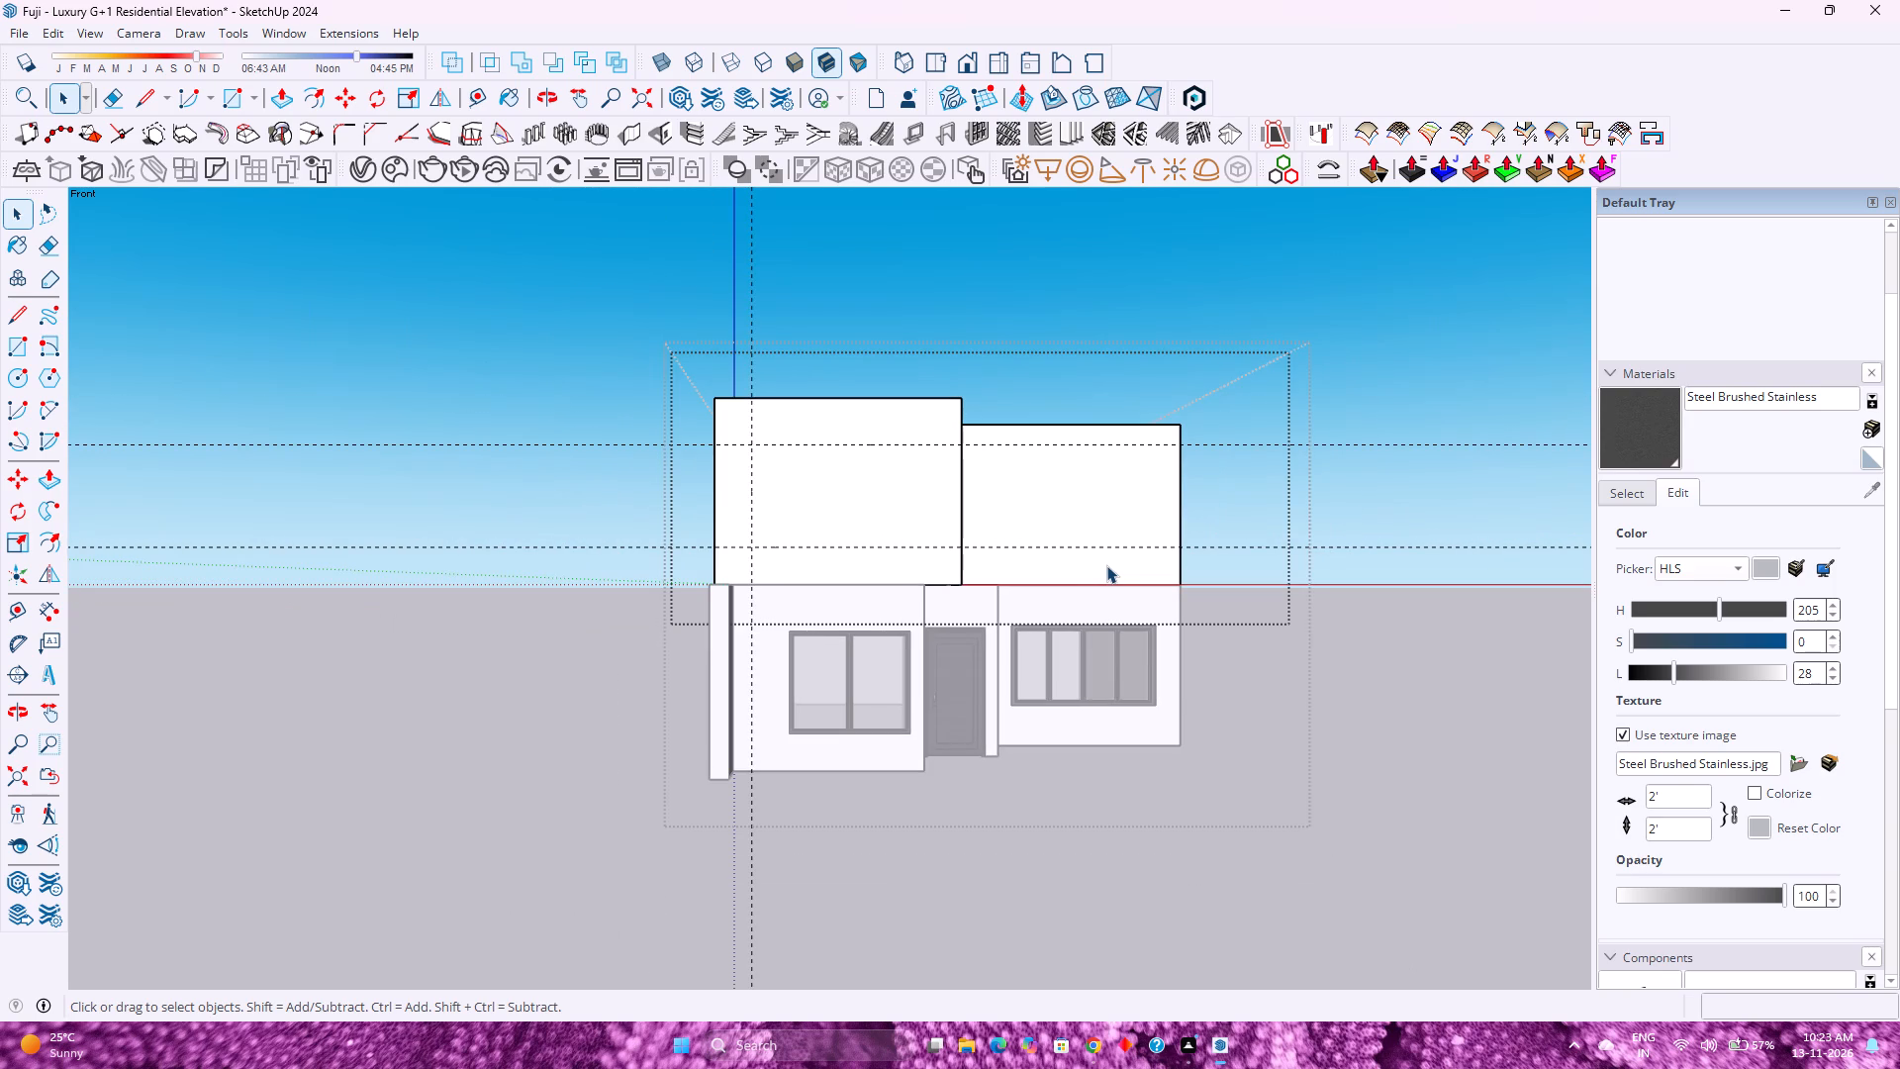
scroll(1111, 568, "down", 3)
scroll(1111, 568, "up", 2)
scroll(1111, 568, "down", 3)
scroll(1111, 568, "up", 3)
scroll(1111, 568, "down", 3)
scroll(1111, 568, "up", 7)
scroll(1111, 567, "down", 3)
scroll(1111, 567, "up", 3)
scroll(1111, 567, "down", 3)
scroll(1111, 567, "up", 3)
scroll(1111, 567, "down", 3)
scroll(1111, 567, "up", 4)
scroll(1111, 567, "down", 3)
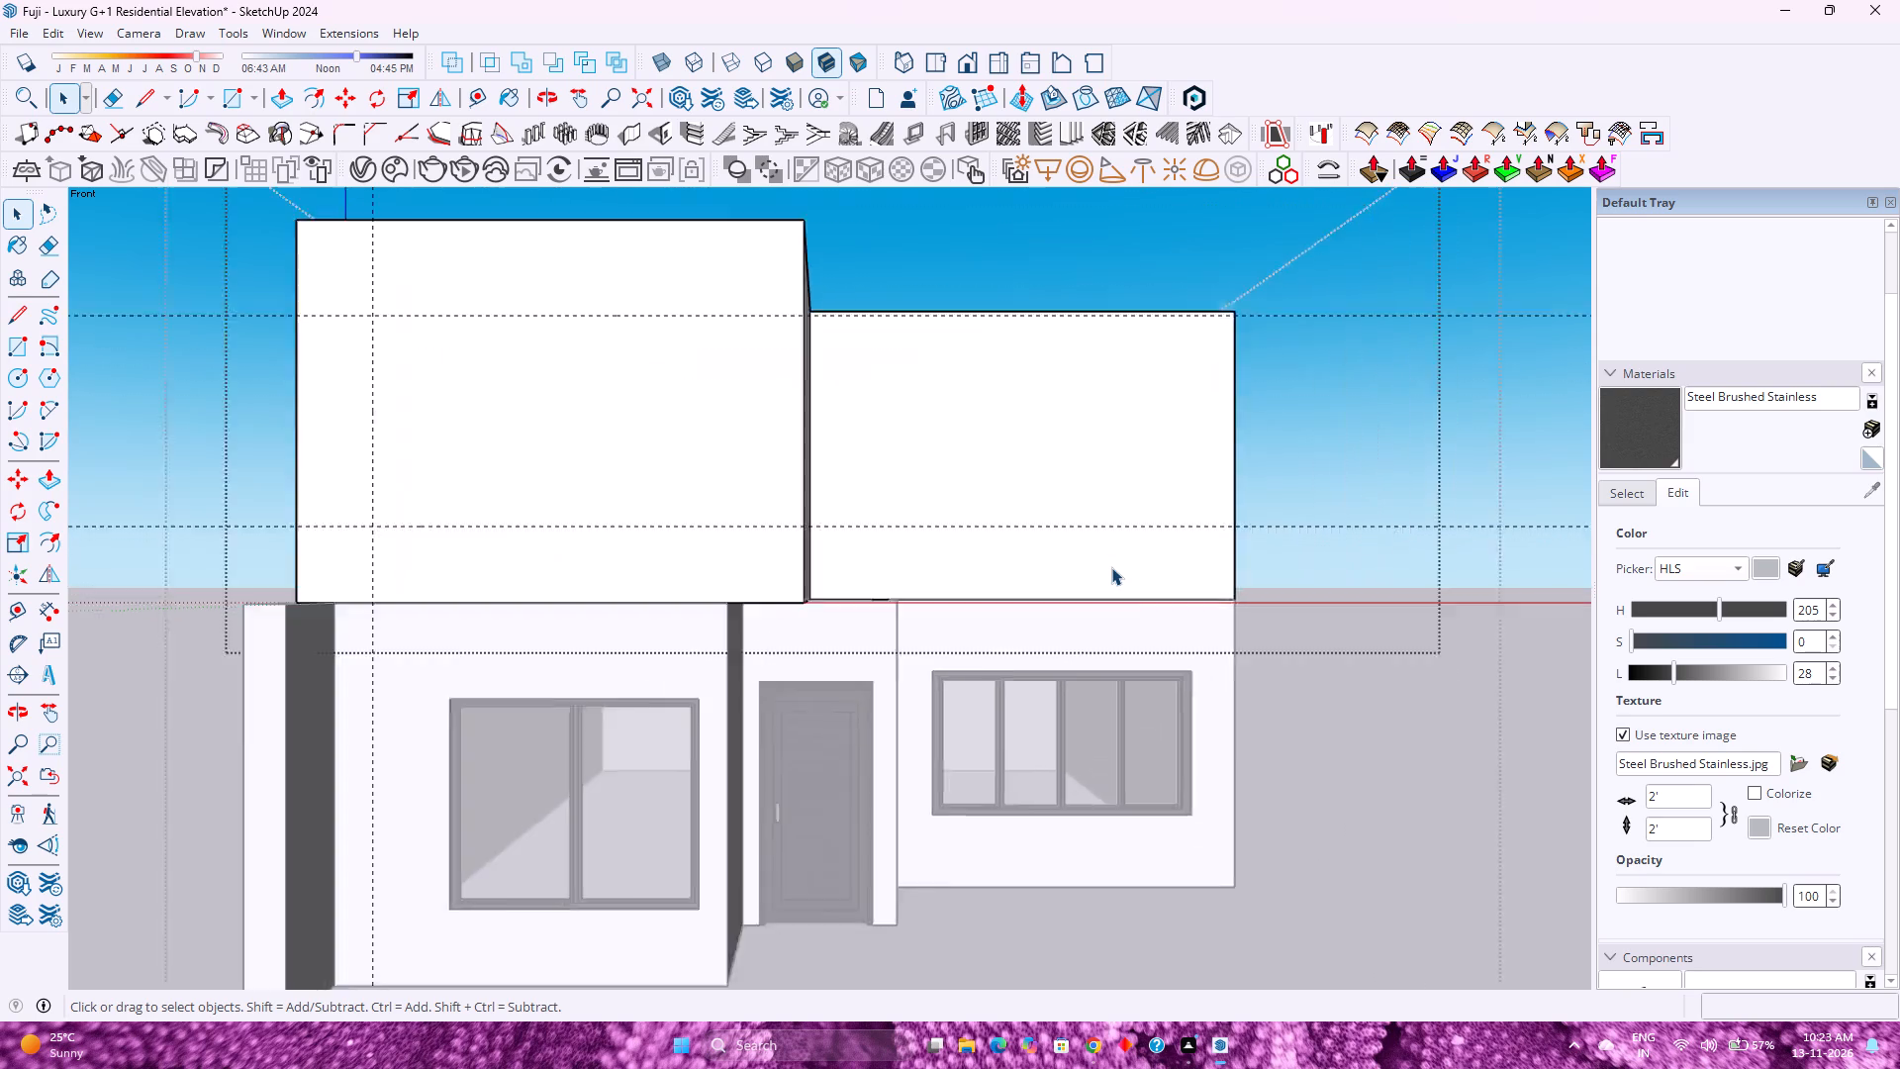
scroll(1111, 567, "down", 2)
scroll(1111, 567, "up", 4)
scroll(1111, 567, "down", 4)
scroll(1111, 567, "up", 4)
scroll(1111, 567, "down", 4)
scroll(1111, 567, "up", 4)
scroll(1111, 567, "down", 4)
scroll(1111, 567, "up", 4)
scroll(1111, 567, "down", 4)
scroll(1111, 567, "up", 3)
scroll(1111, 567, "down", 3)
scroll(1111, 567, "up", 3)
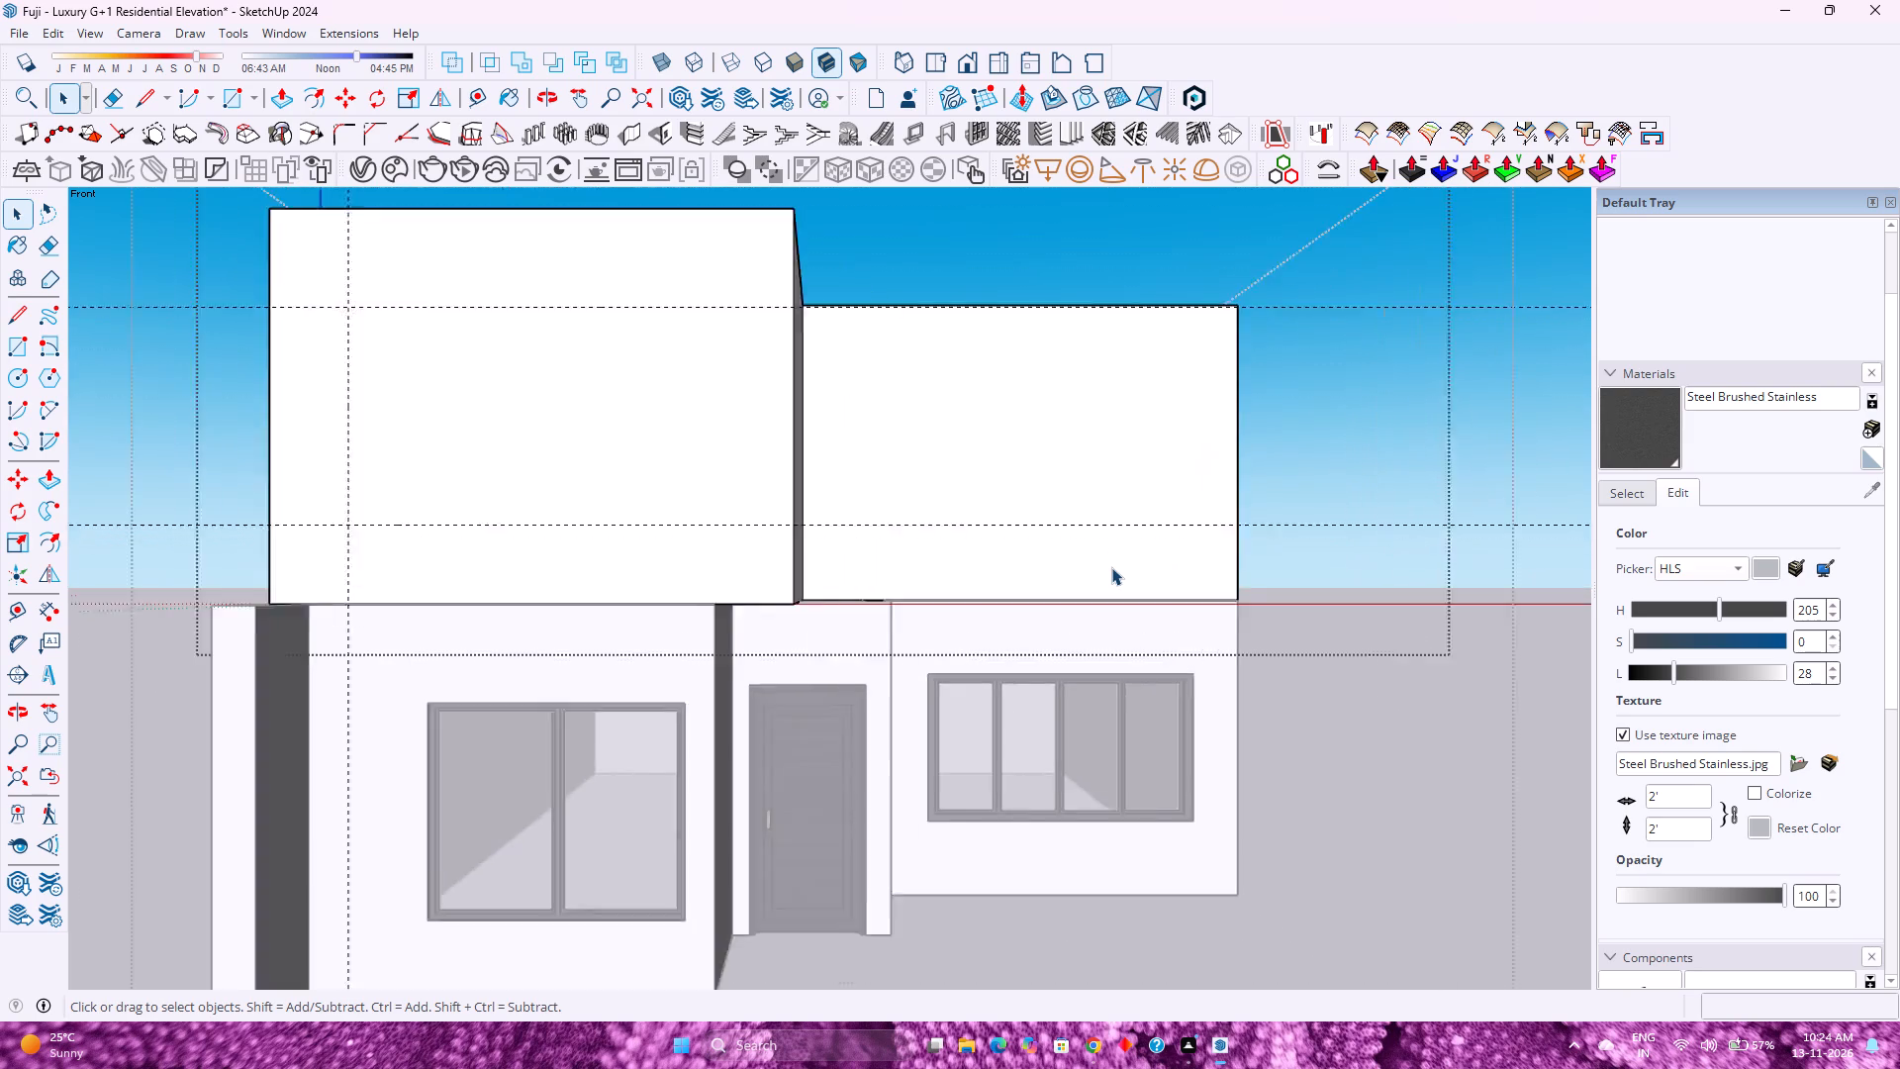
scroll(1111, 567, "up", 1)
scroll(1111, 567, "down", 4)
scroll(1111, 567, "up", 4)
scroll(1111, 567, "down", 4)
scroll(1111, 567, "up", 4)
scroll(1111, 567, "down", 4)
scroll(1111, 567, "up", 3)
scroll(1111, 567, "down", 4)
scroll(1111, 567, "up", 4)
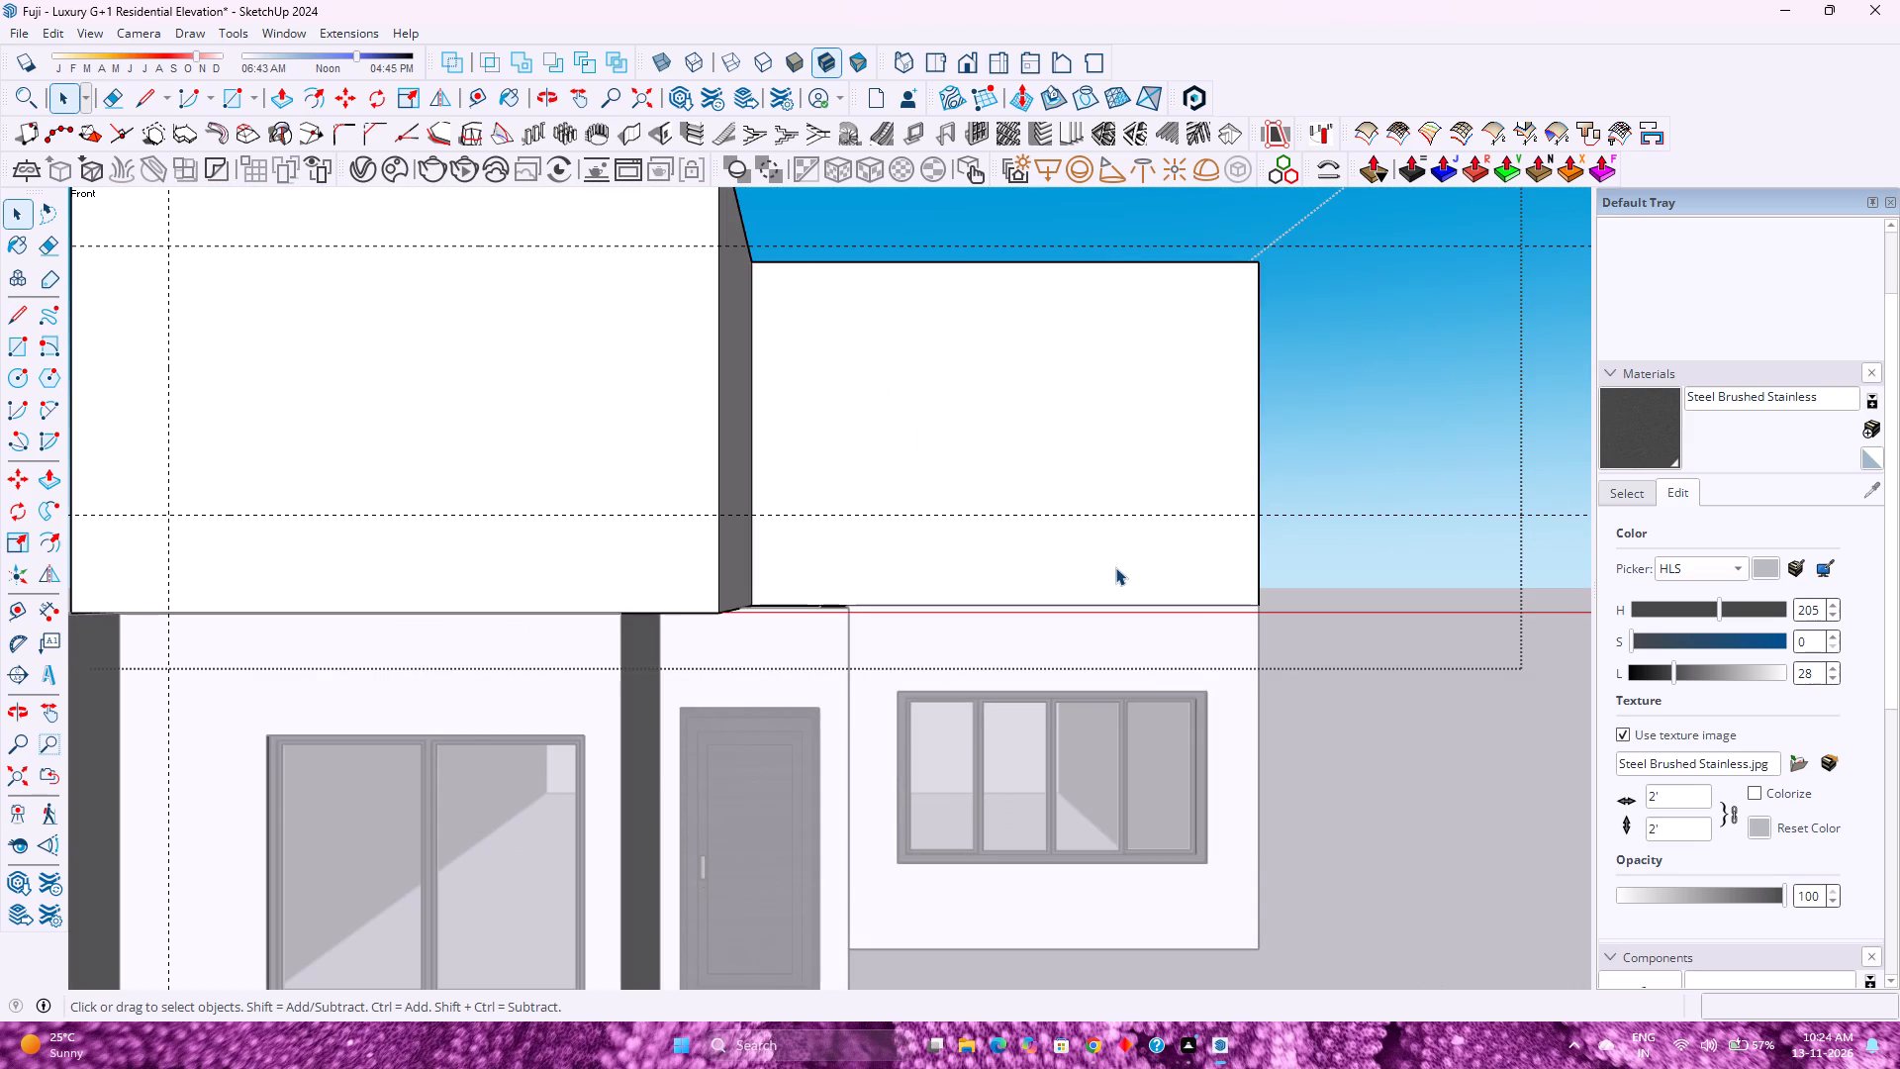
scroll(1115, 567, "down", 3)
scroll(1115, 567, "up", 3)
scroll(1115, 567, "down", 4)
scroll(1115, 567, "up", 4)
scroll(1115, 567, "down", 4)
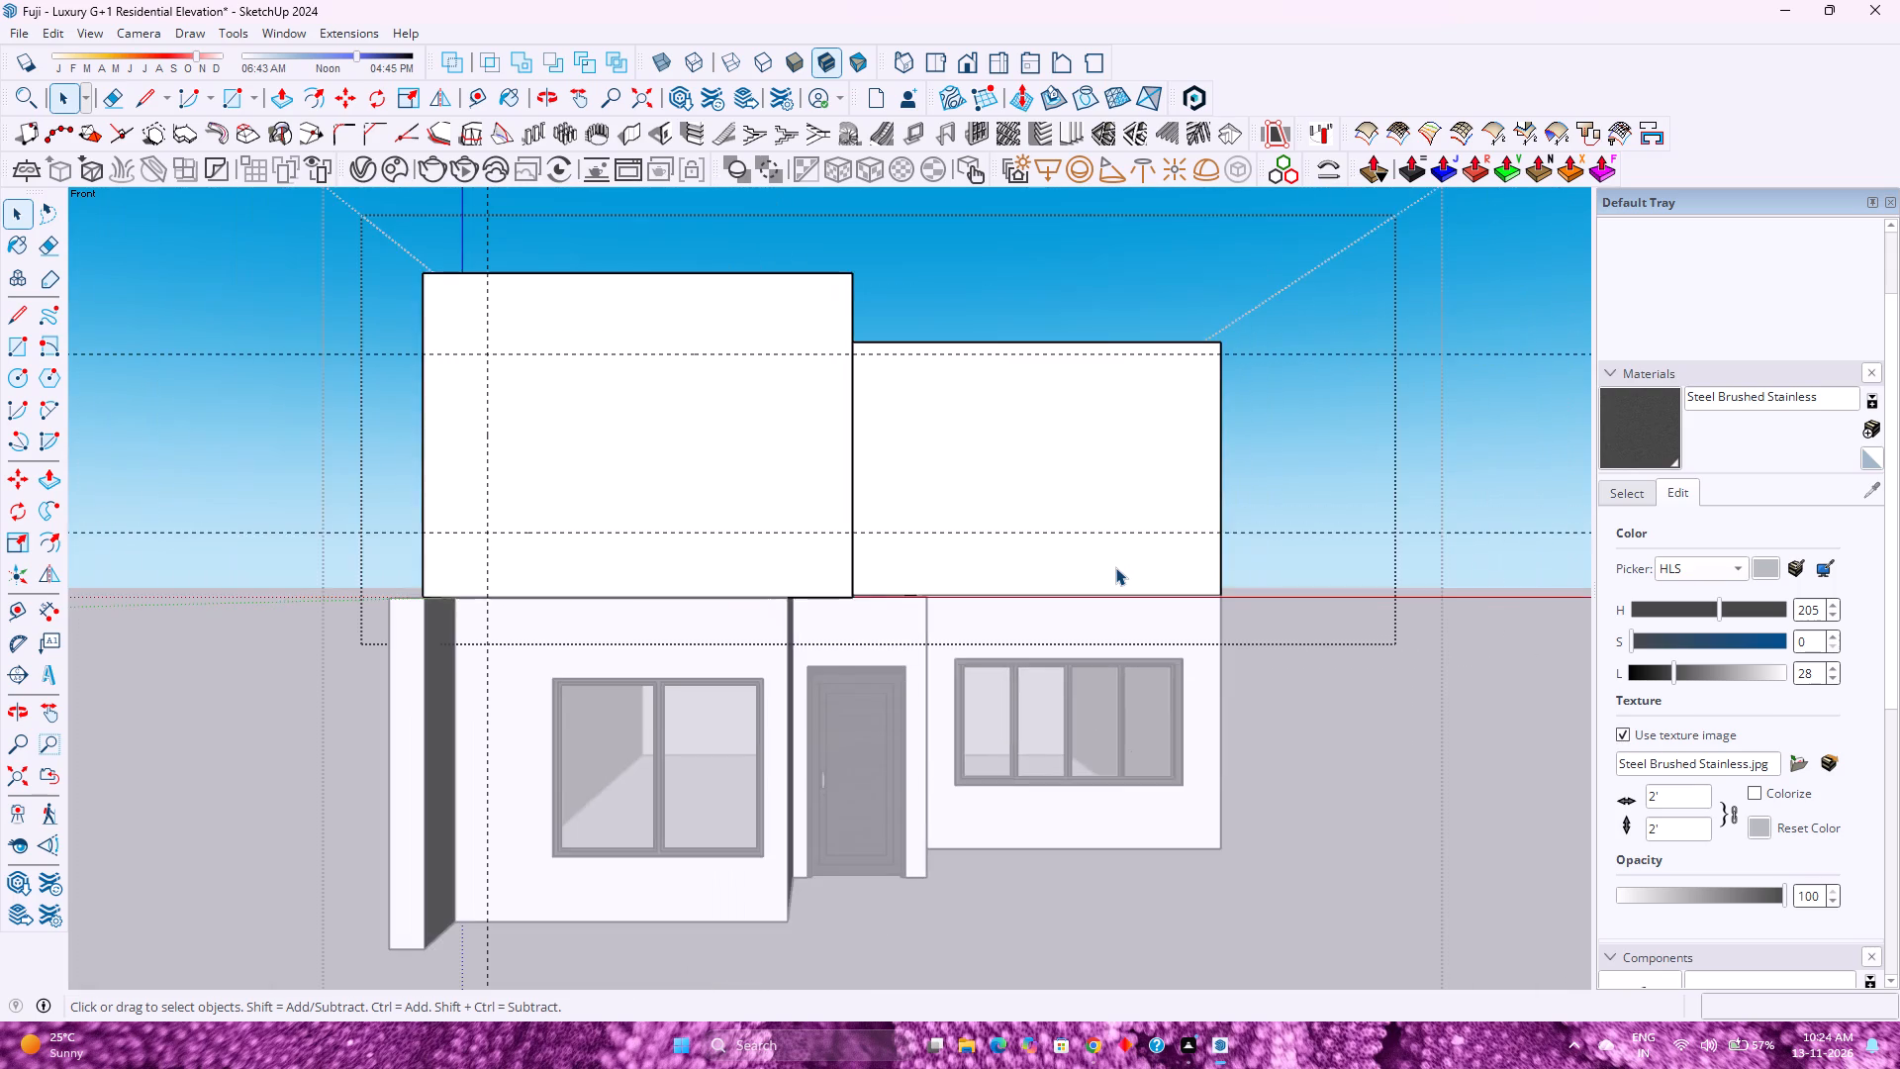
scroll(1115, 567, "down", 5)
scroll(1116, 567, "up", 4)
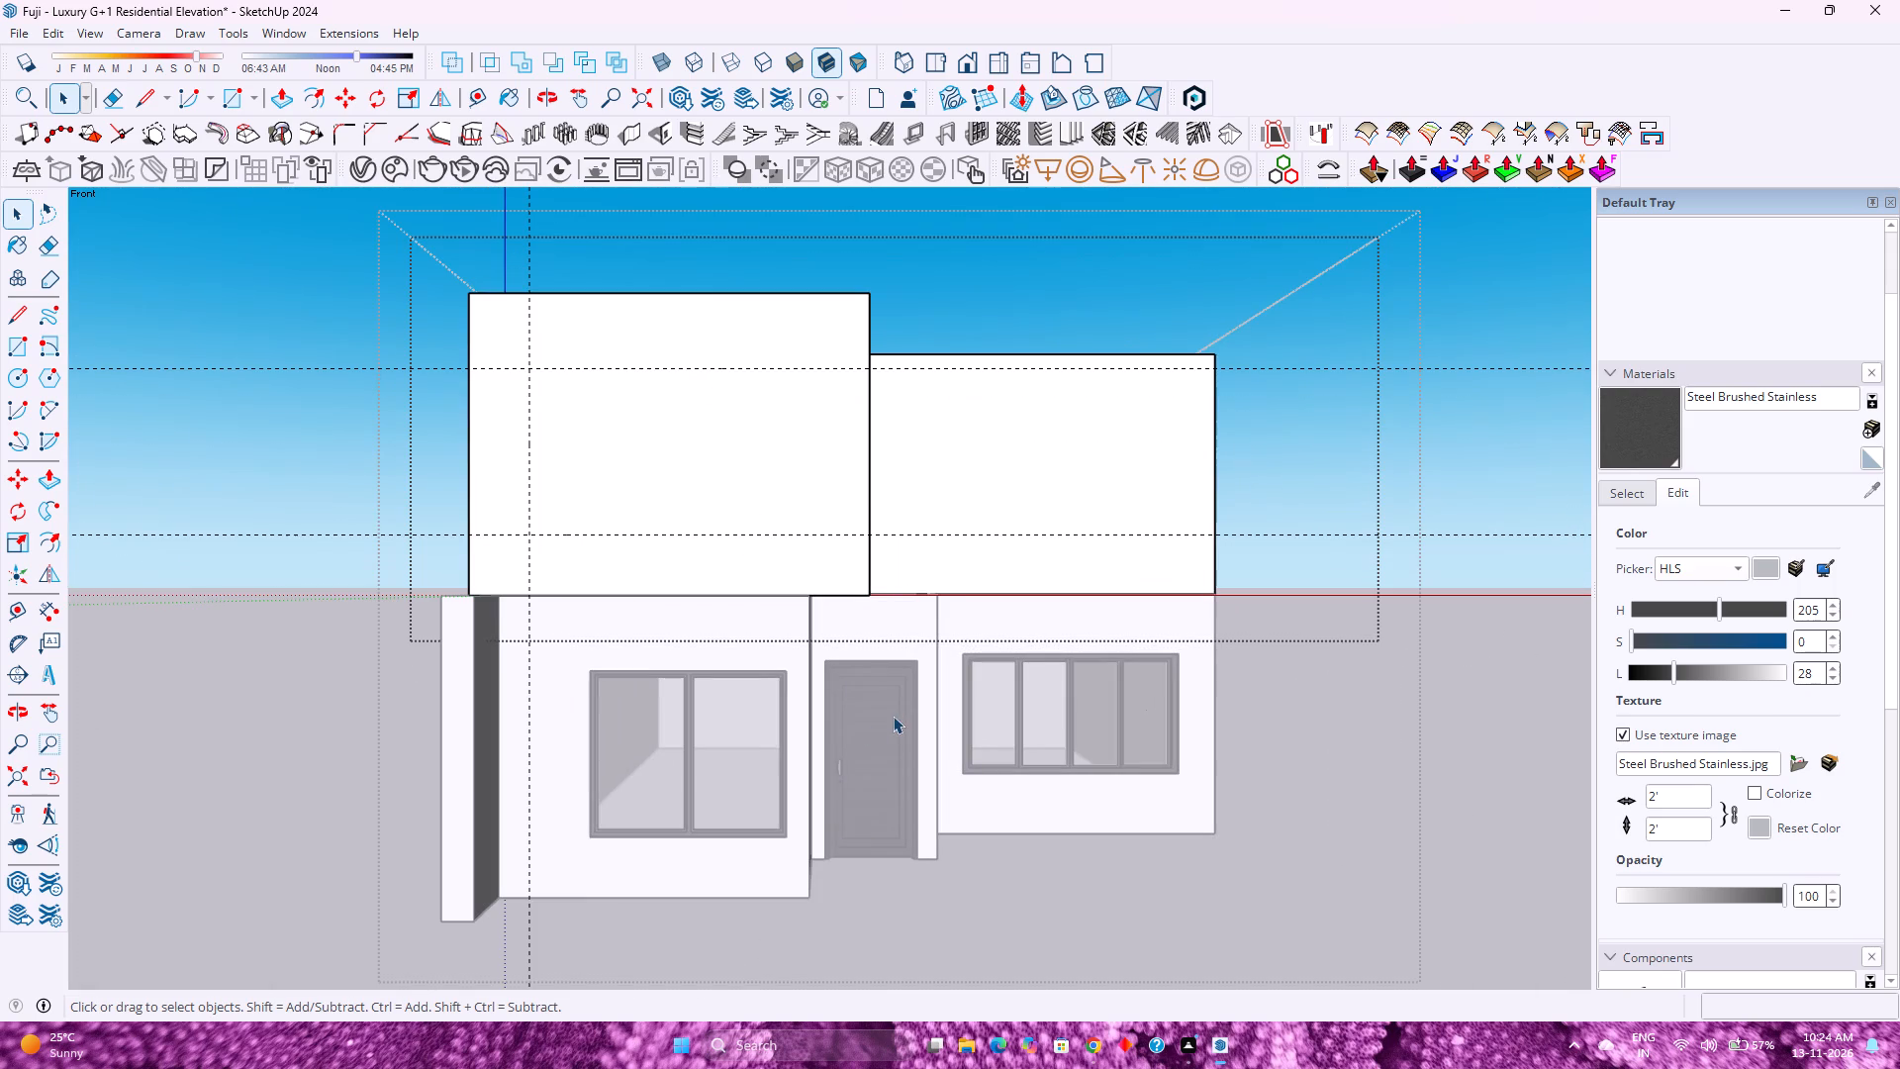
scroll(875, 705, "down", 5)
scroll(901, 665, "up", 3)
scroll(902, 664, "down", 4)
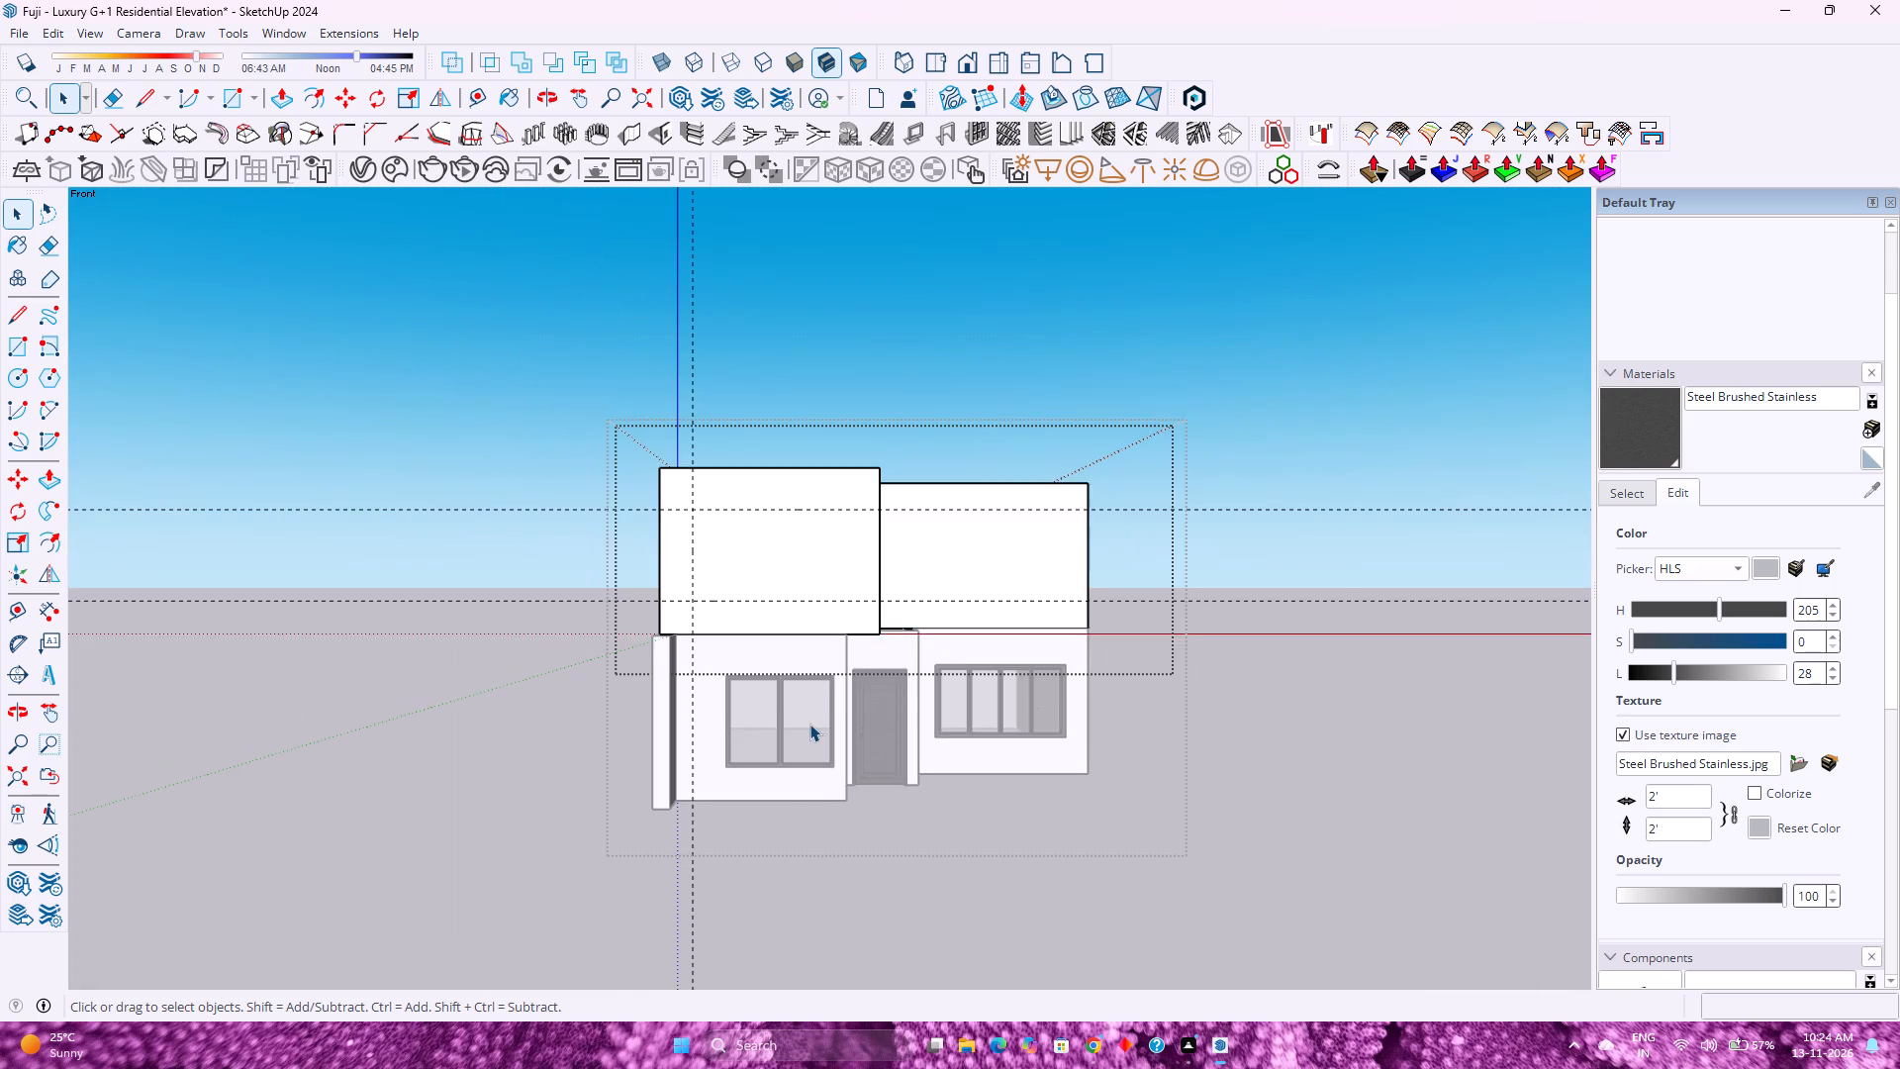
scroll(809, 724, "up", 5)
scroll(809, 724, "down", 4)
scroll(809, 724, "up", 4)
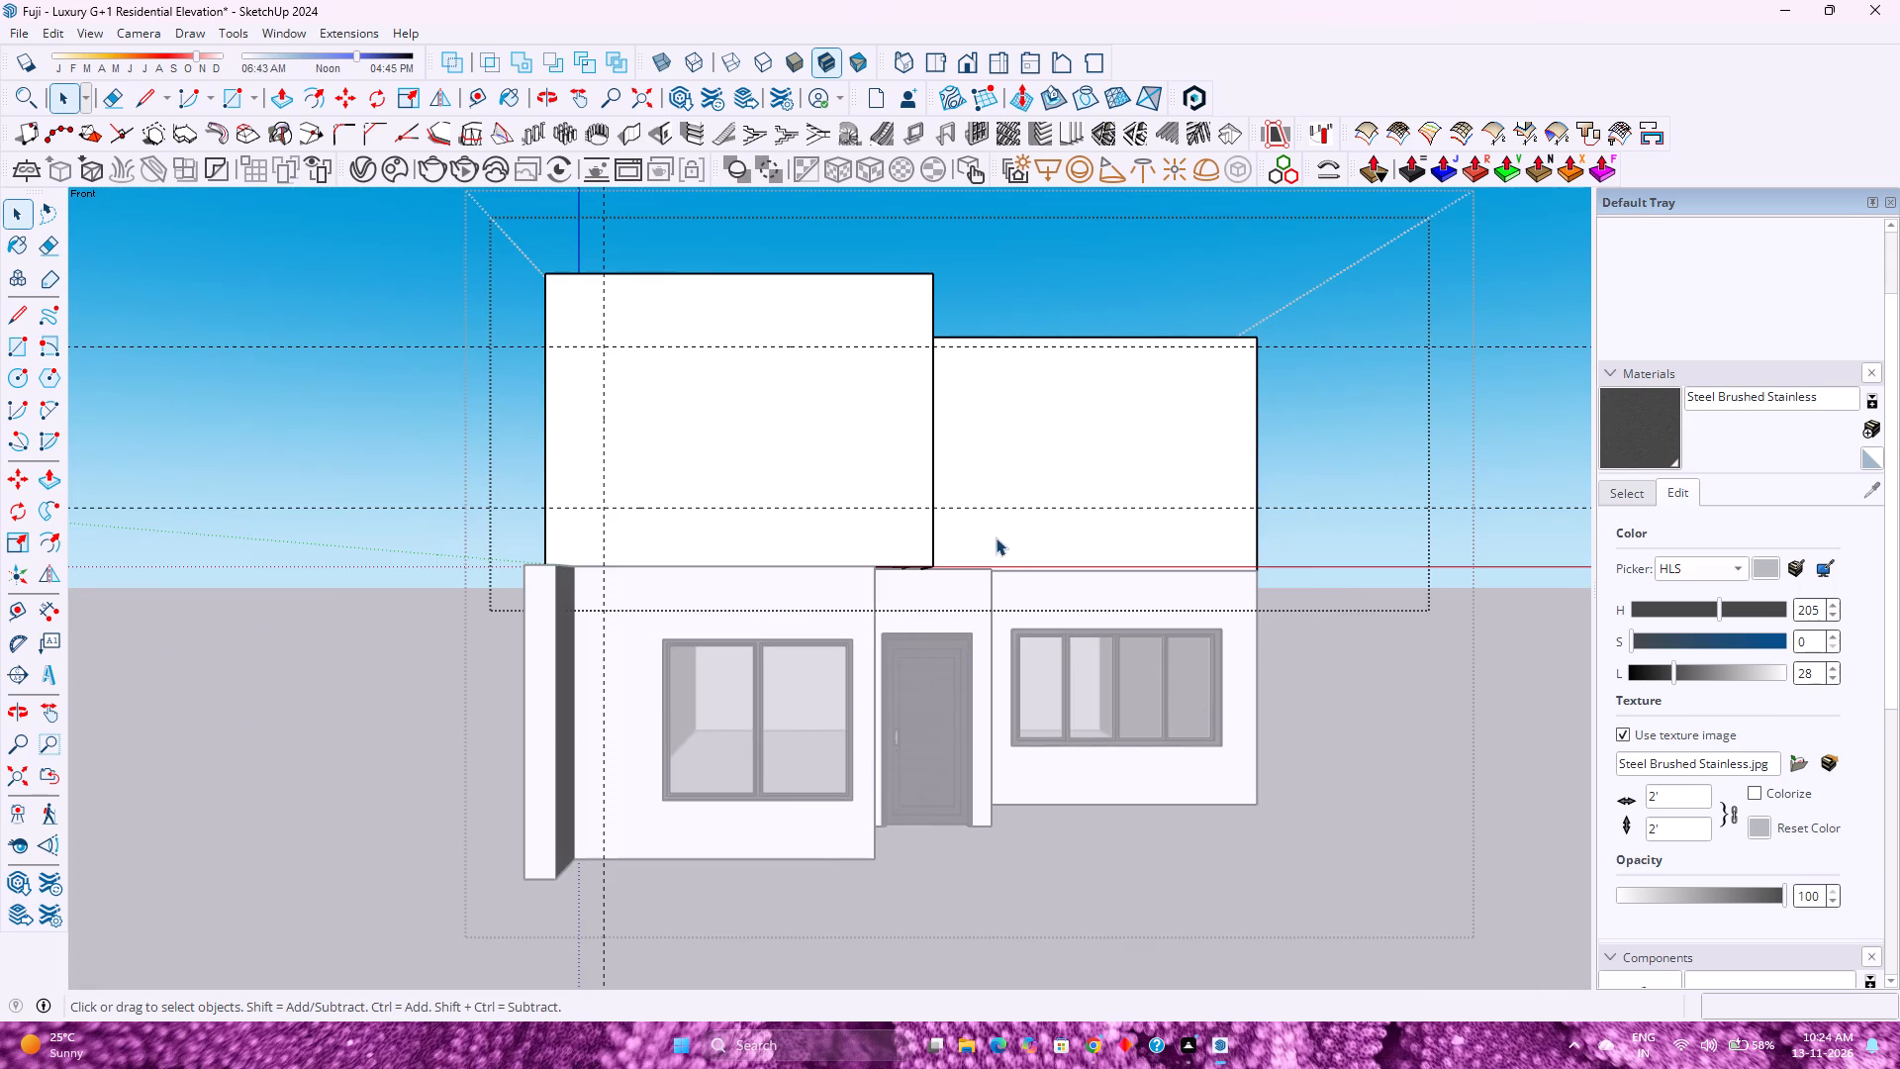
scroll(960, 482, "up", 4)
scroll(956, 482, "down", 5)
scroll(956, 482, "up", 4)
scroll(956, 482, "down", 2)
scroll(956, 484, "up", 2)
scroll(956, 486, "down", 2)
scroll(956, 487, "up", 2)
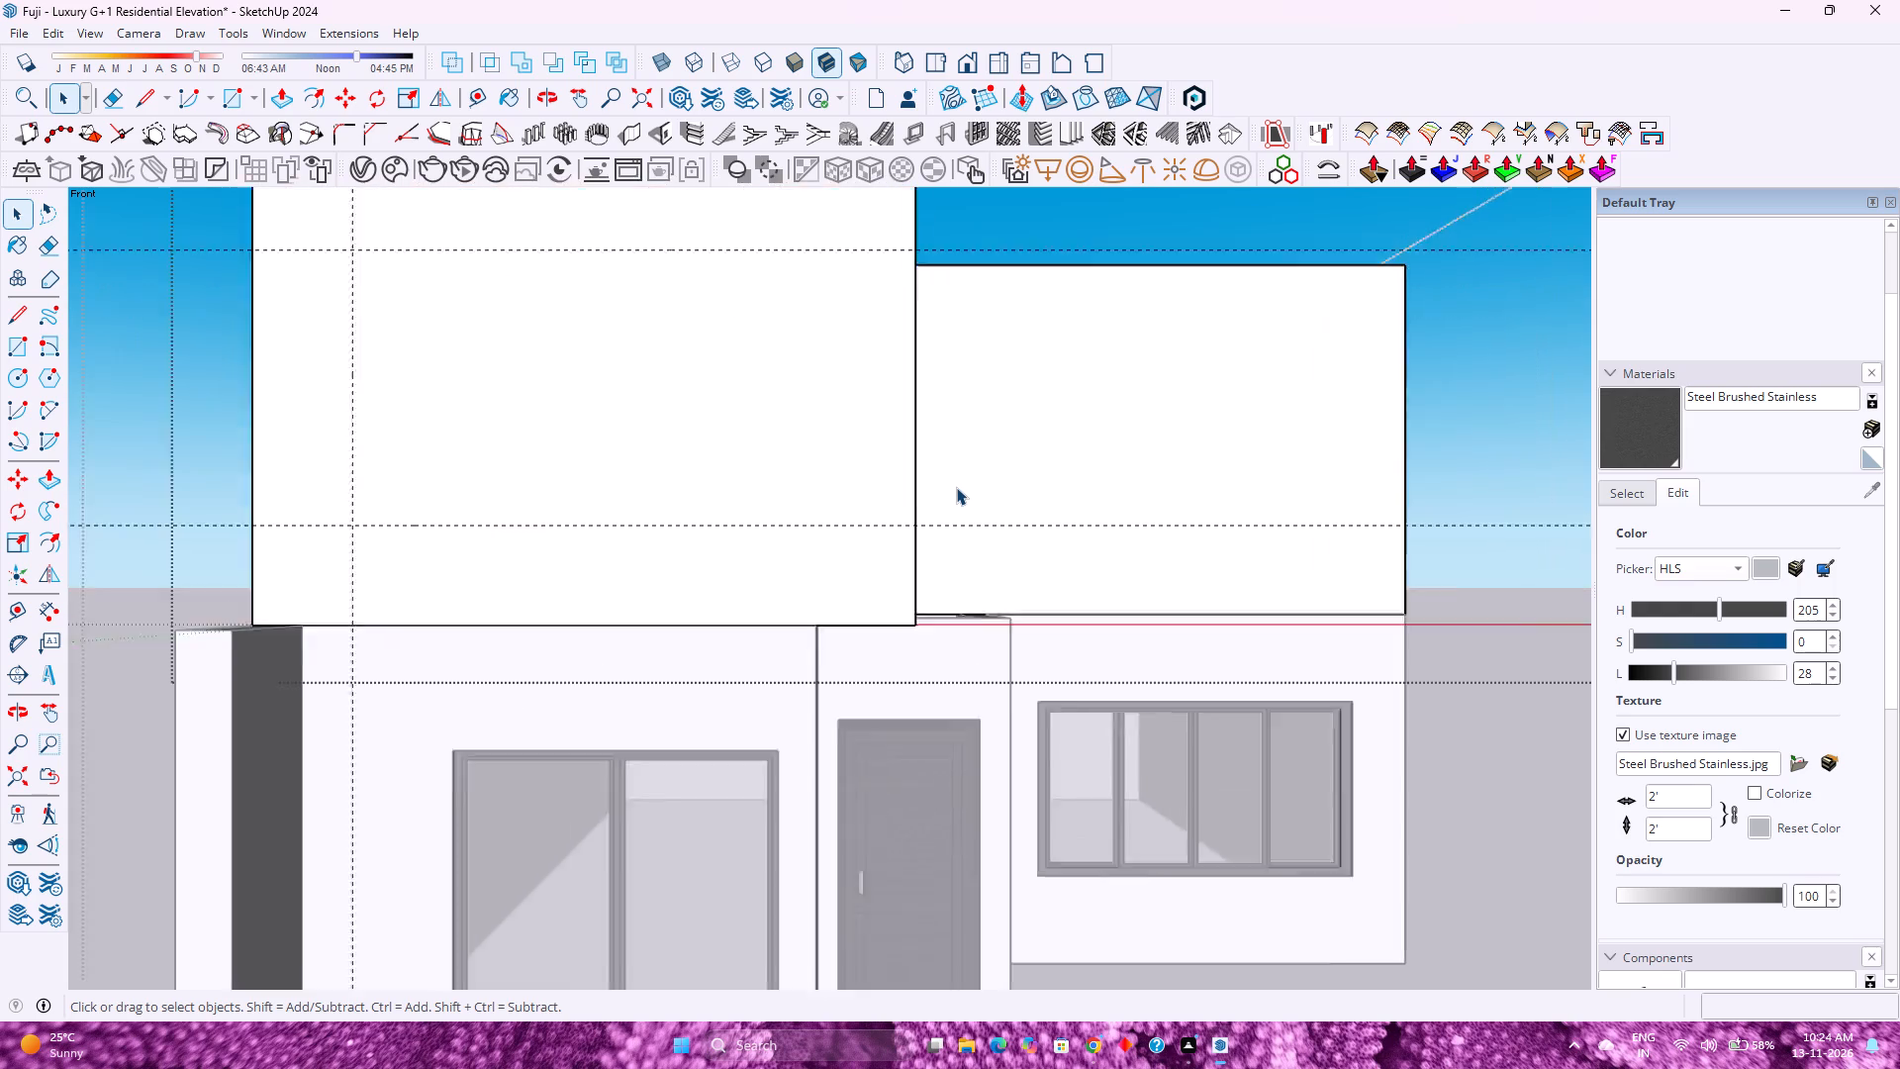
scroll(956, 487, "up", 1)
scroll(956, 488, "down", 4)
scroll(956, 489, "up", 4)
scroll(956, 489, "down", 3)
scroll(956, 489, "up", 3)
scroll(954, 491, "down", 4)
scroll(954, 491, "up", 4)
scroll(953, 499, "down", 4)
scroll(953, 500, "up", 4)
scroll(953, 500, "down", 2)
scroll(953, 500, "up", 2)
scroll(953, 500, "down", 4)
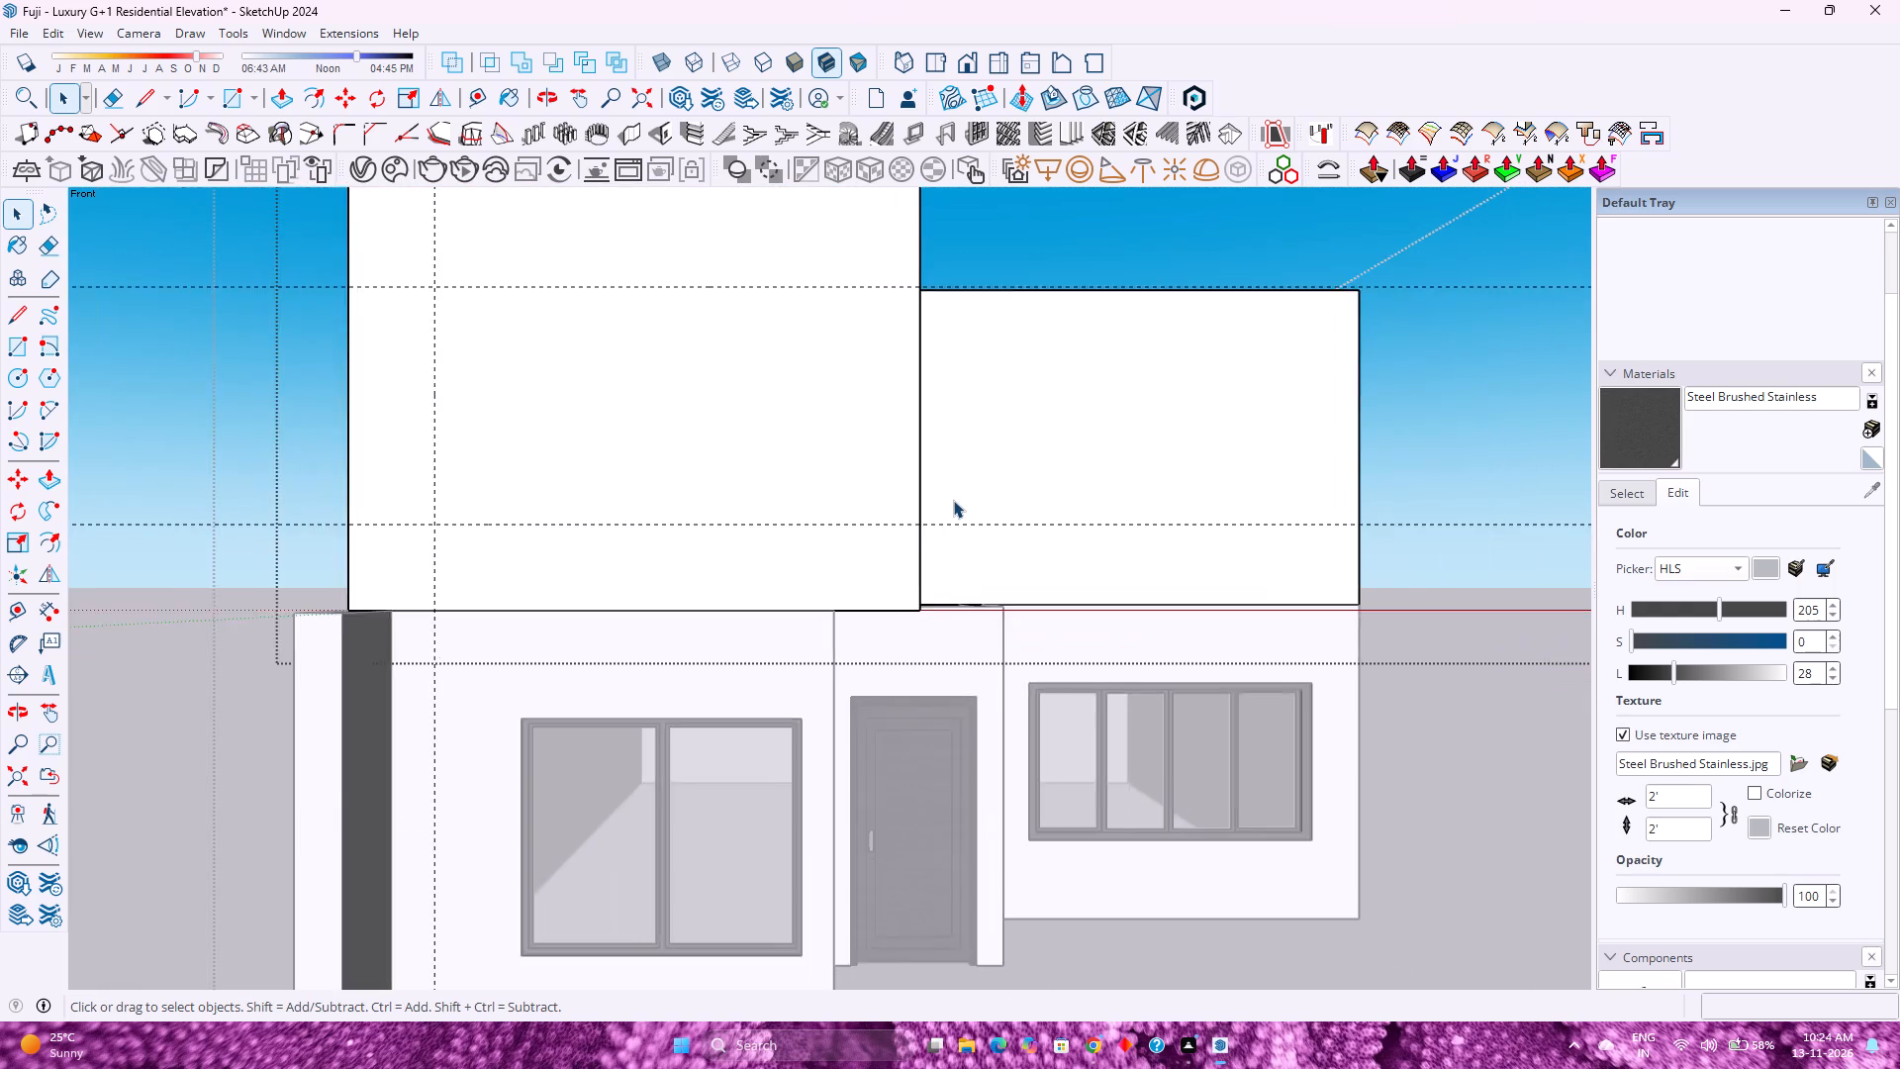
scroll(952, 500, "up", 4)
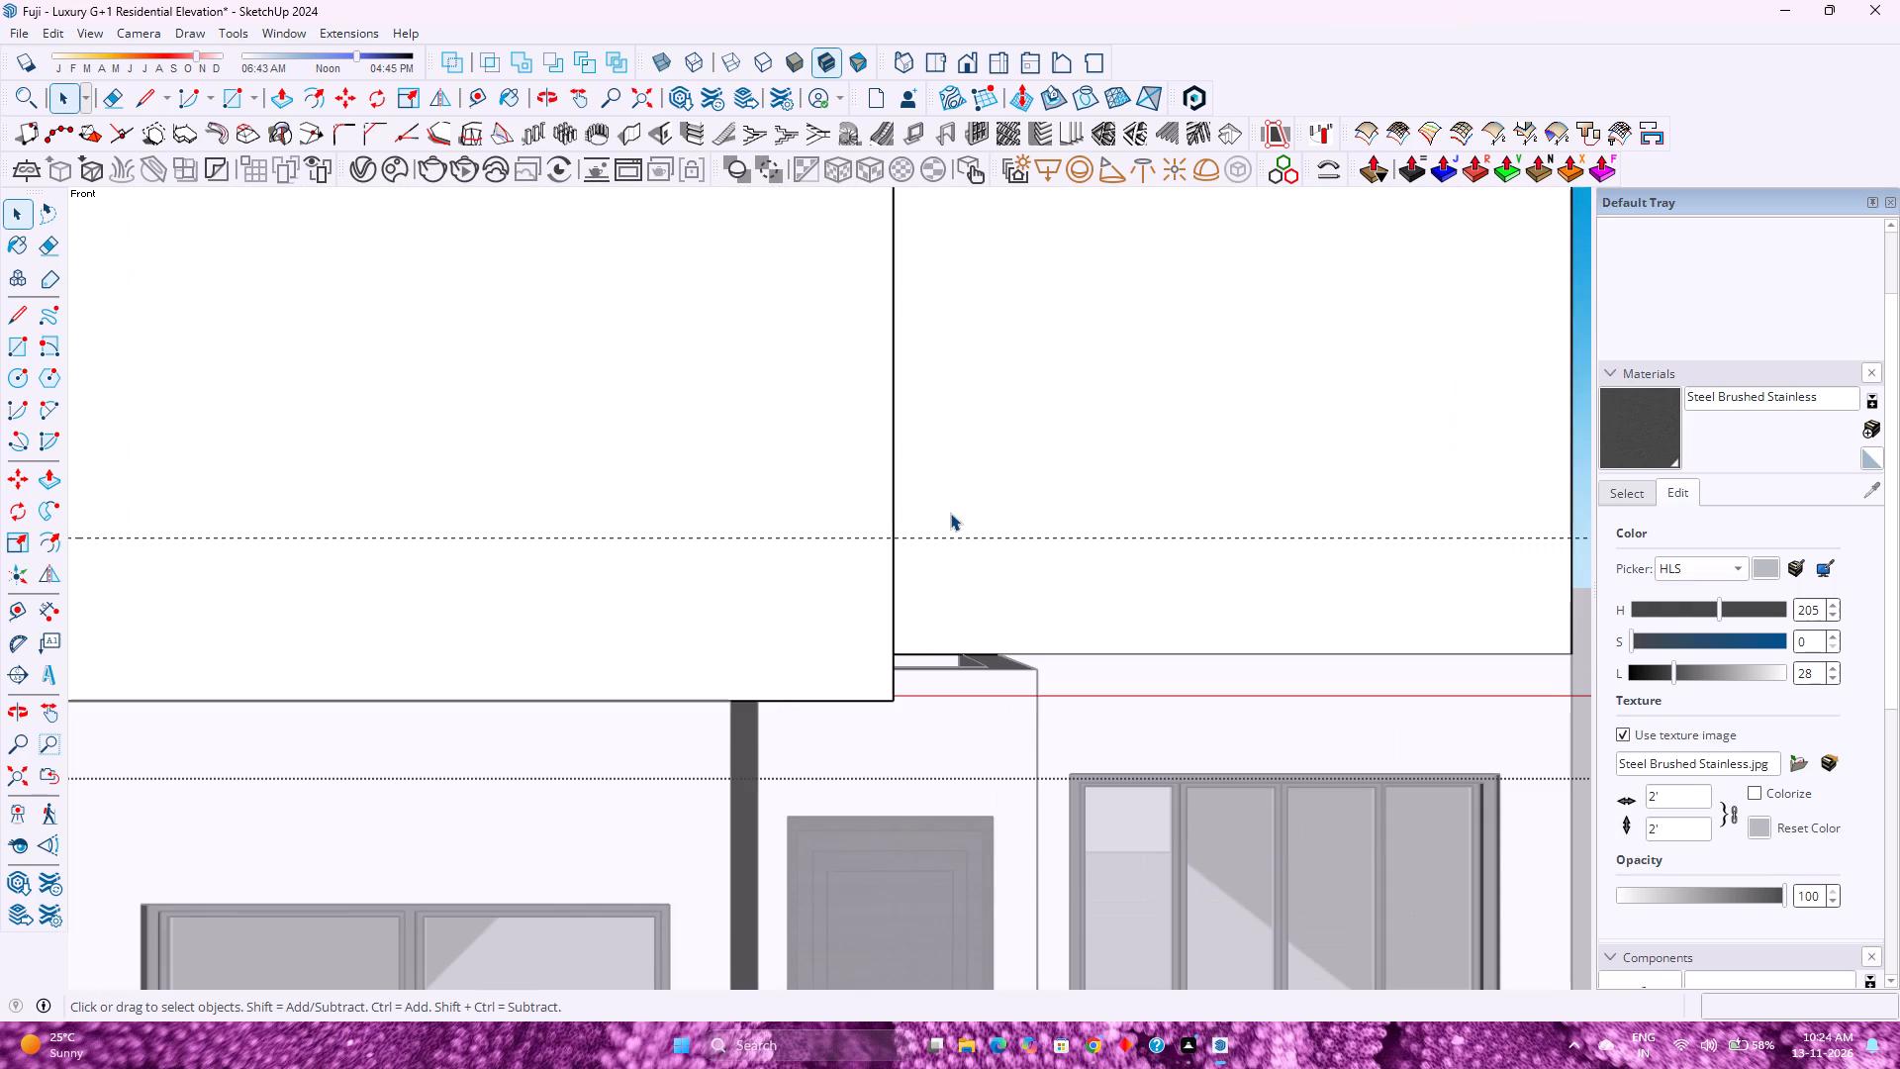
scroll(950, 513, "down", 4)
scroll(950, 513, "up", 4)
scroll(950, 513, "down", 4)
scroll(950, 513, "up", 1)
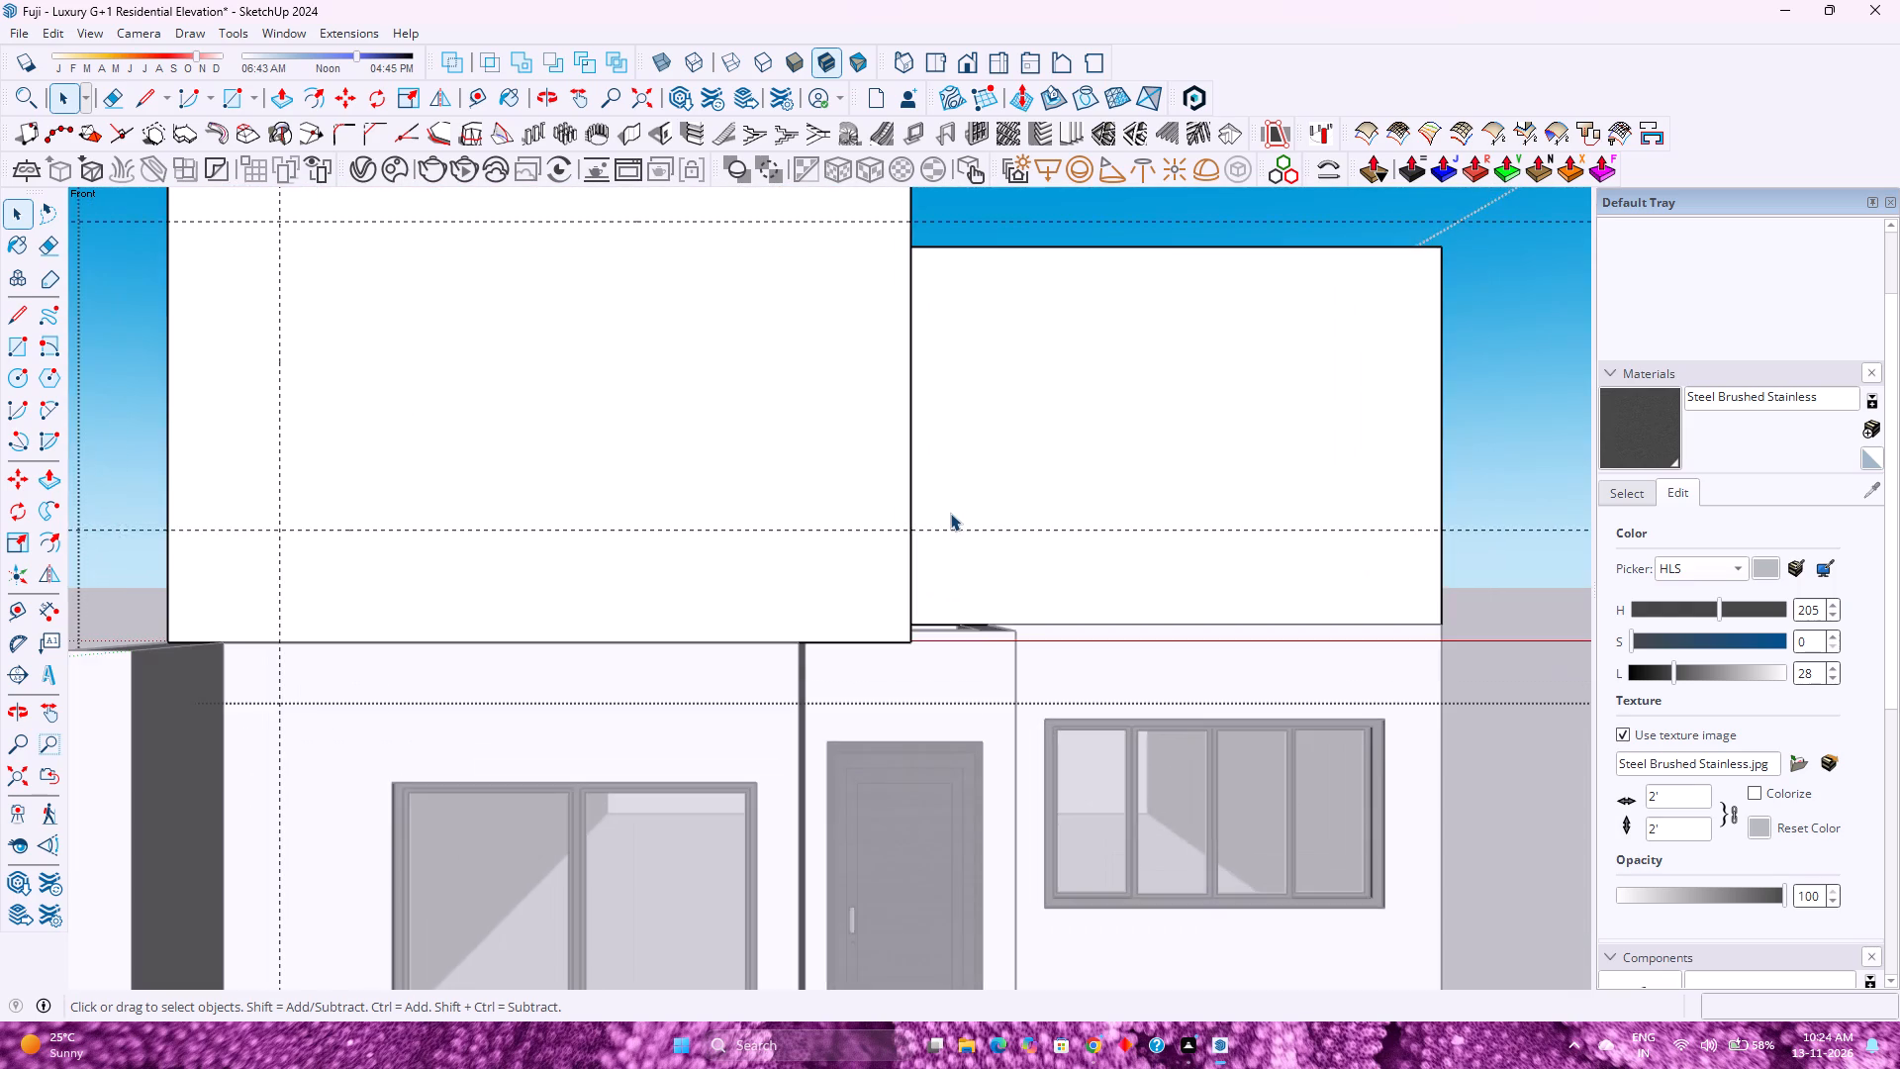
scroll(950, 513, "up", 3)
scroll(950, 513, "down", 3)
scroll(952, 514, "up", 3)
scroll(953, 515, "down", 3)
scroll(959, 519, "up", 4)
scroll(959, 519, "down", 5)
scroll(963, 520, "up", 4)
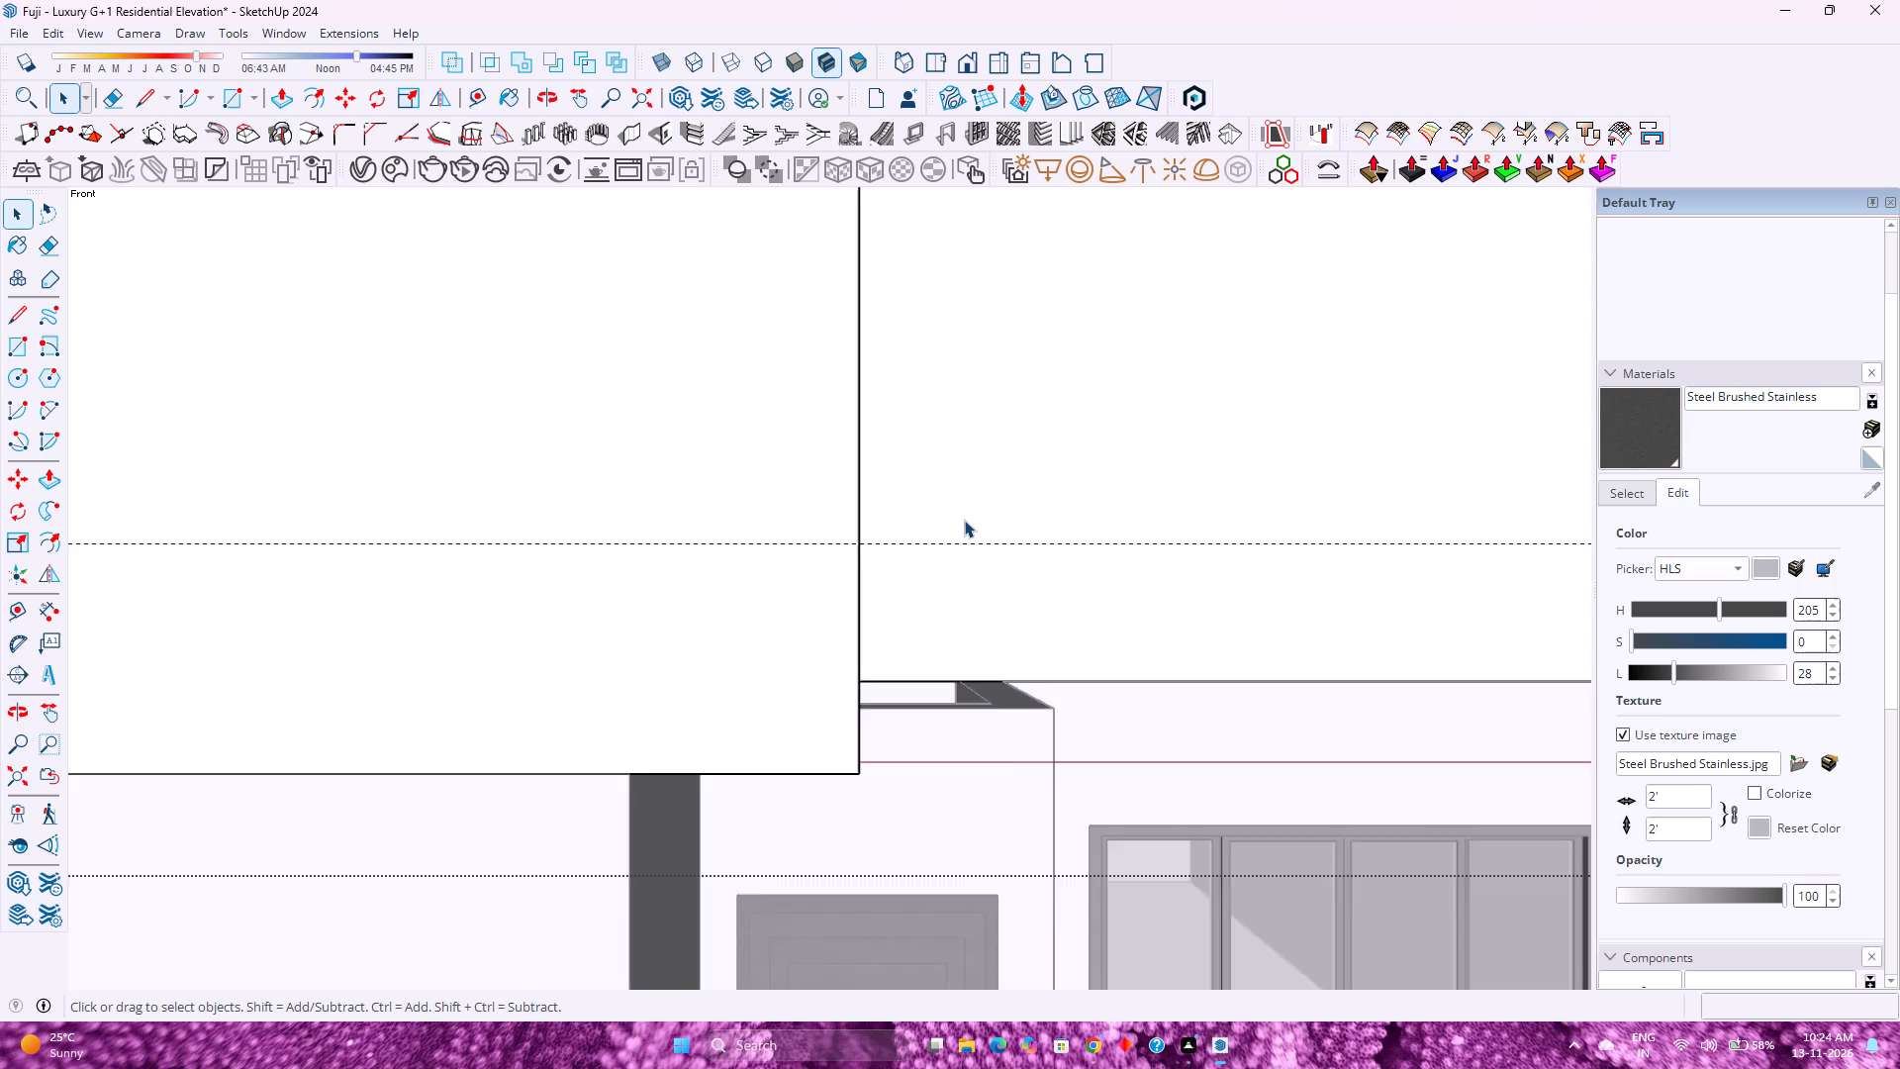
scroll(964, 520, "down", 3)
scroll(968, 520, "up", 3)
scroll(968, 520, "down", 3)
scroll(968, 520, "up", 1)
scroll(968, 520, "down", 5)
Place a second vertical guide on the projecting upper front wall, 6'6" from the existing vertical guide.
middle_click_drag(747, 404, 686, 488)
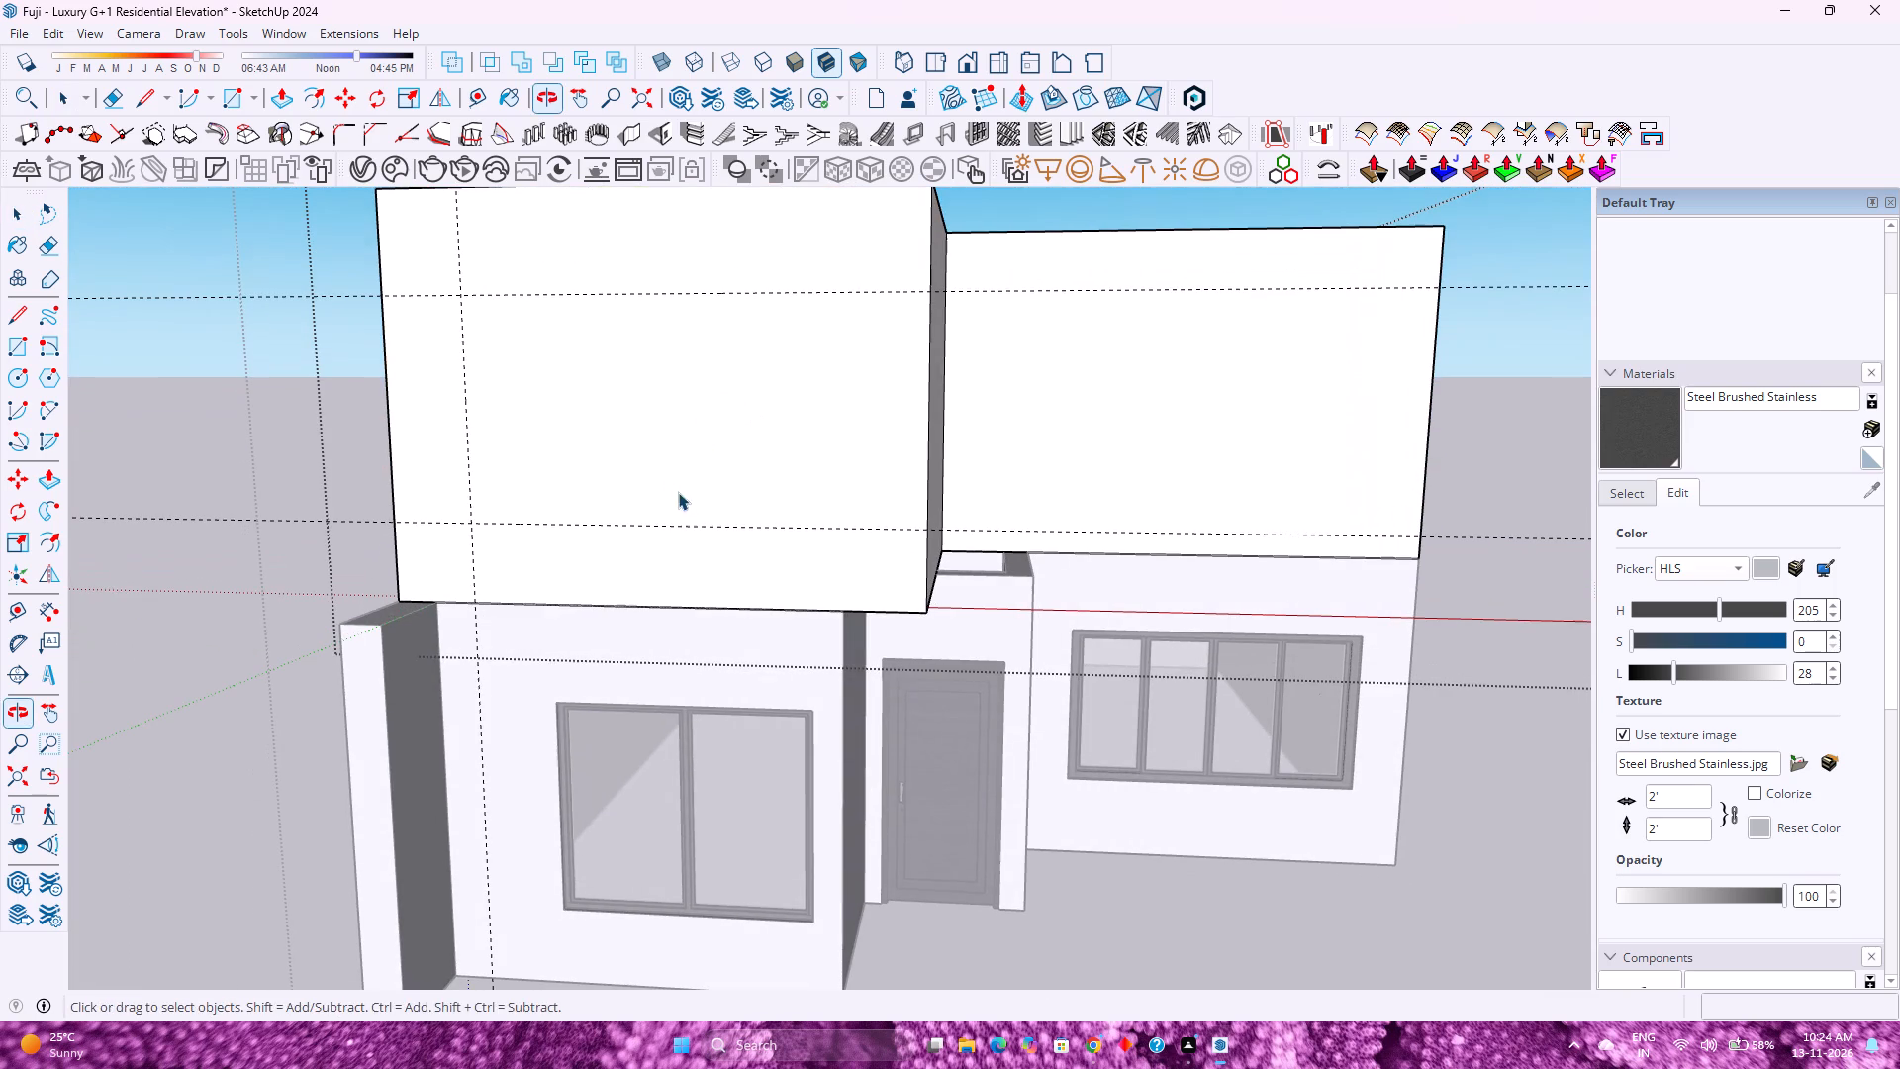
left_click(475, 86)
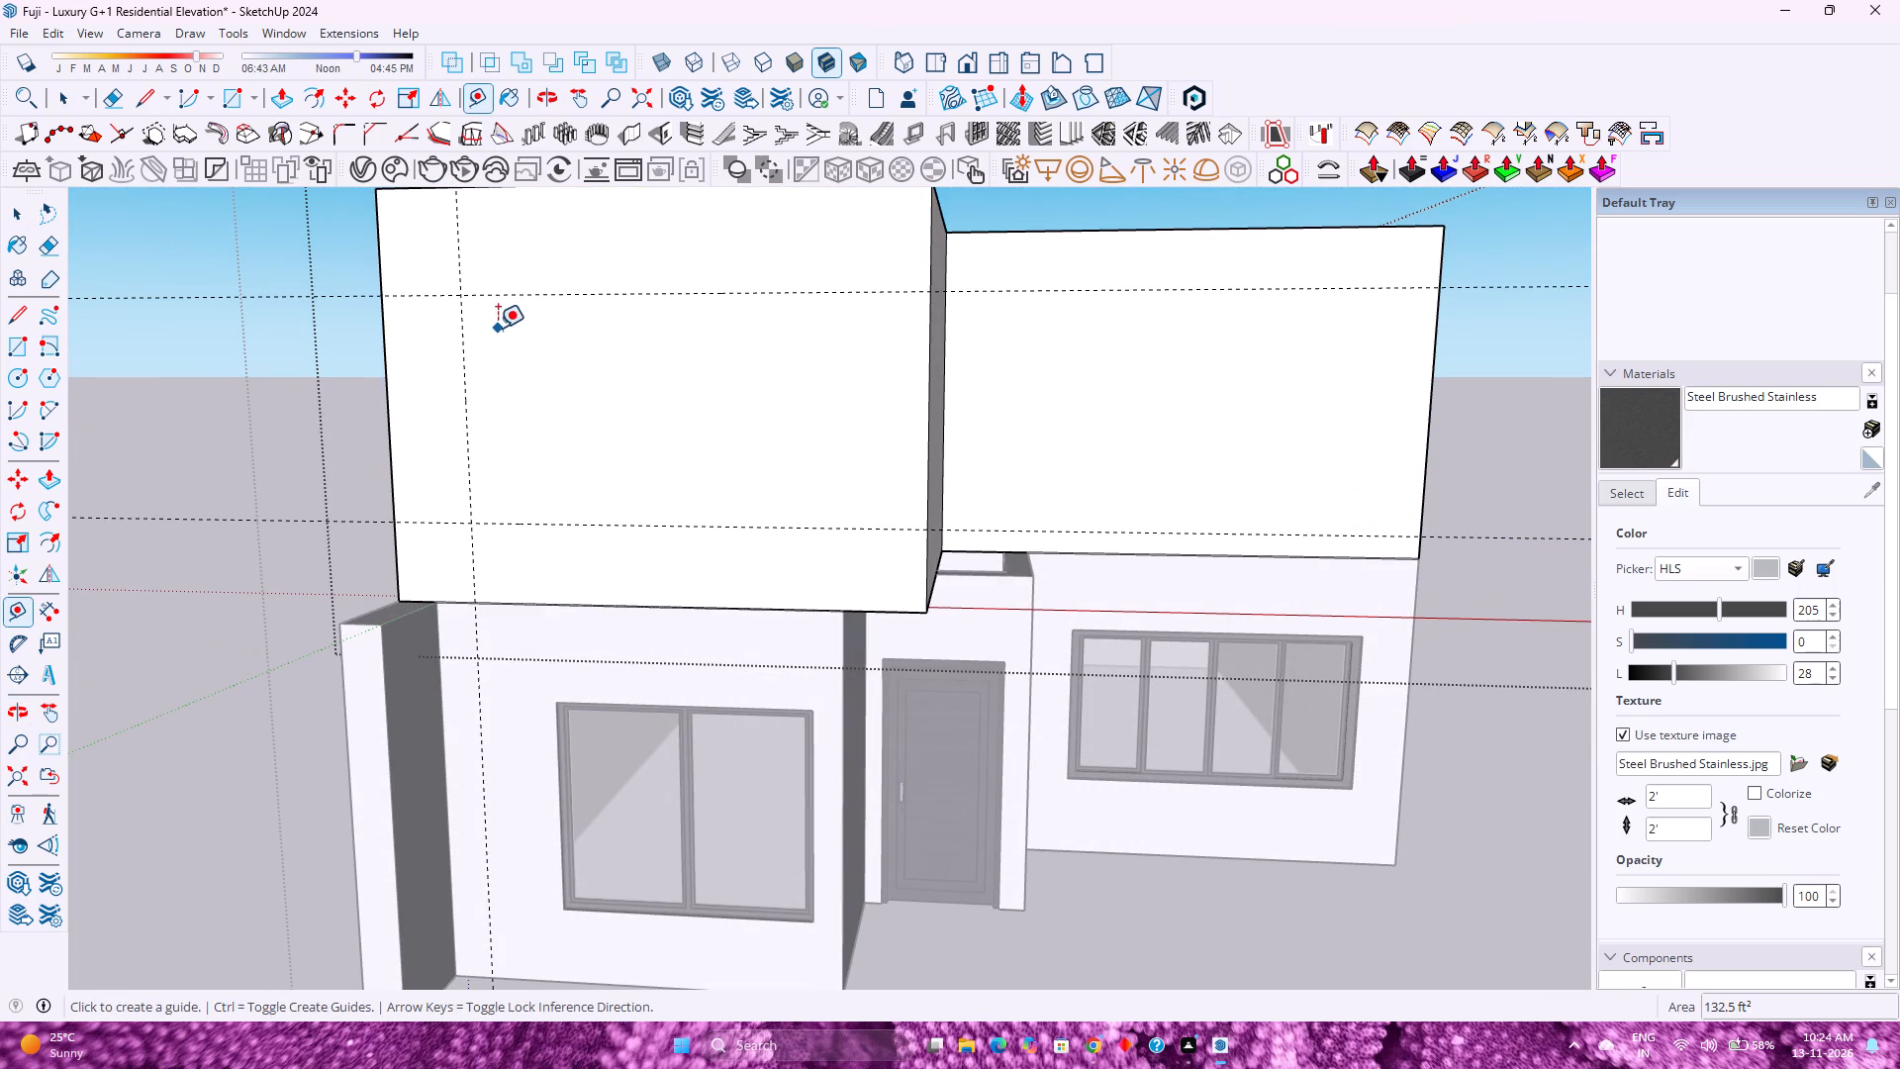
scroll(461, 470, "up", 4)
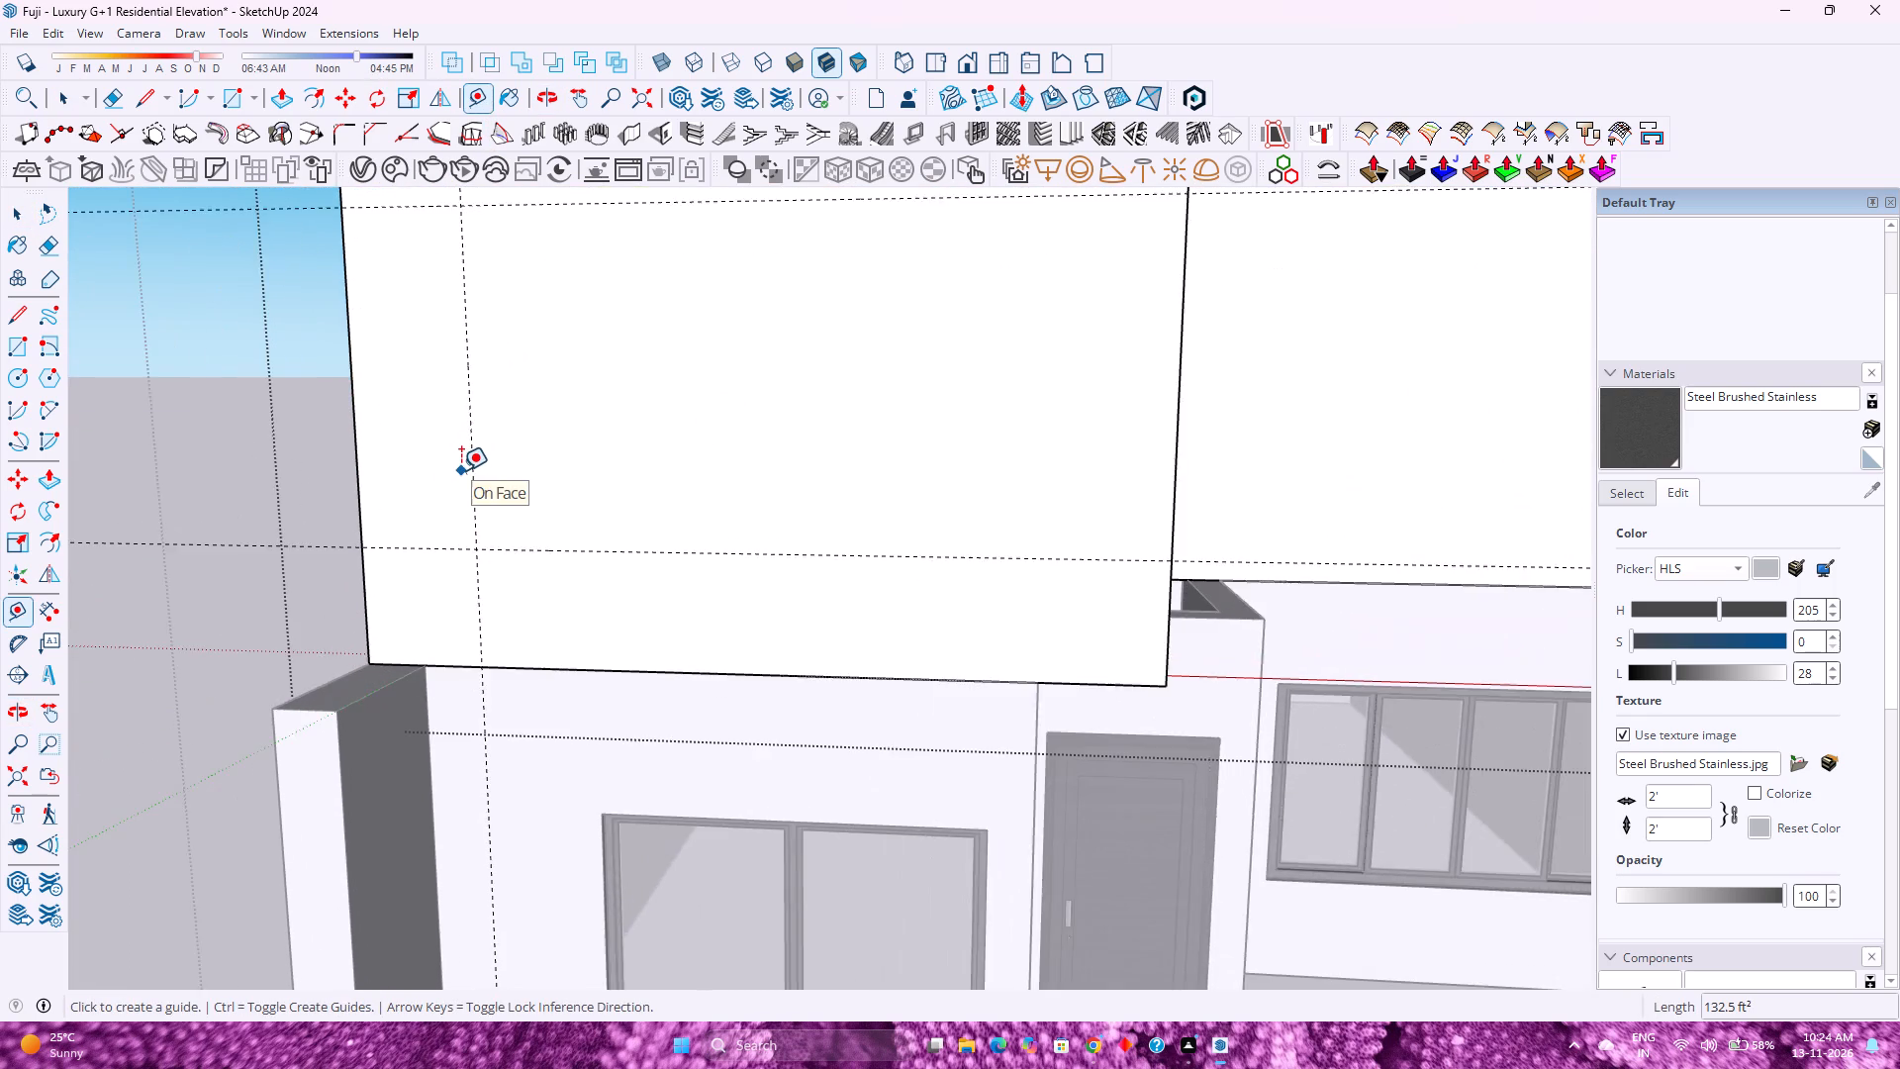
scroll(461, 470, "down", 4)
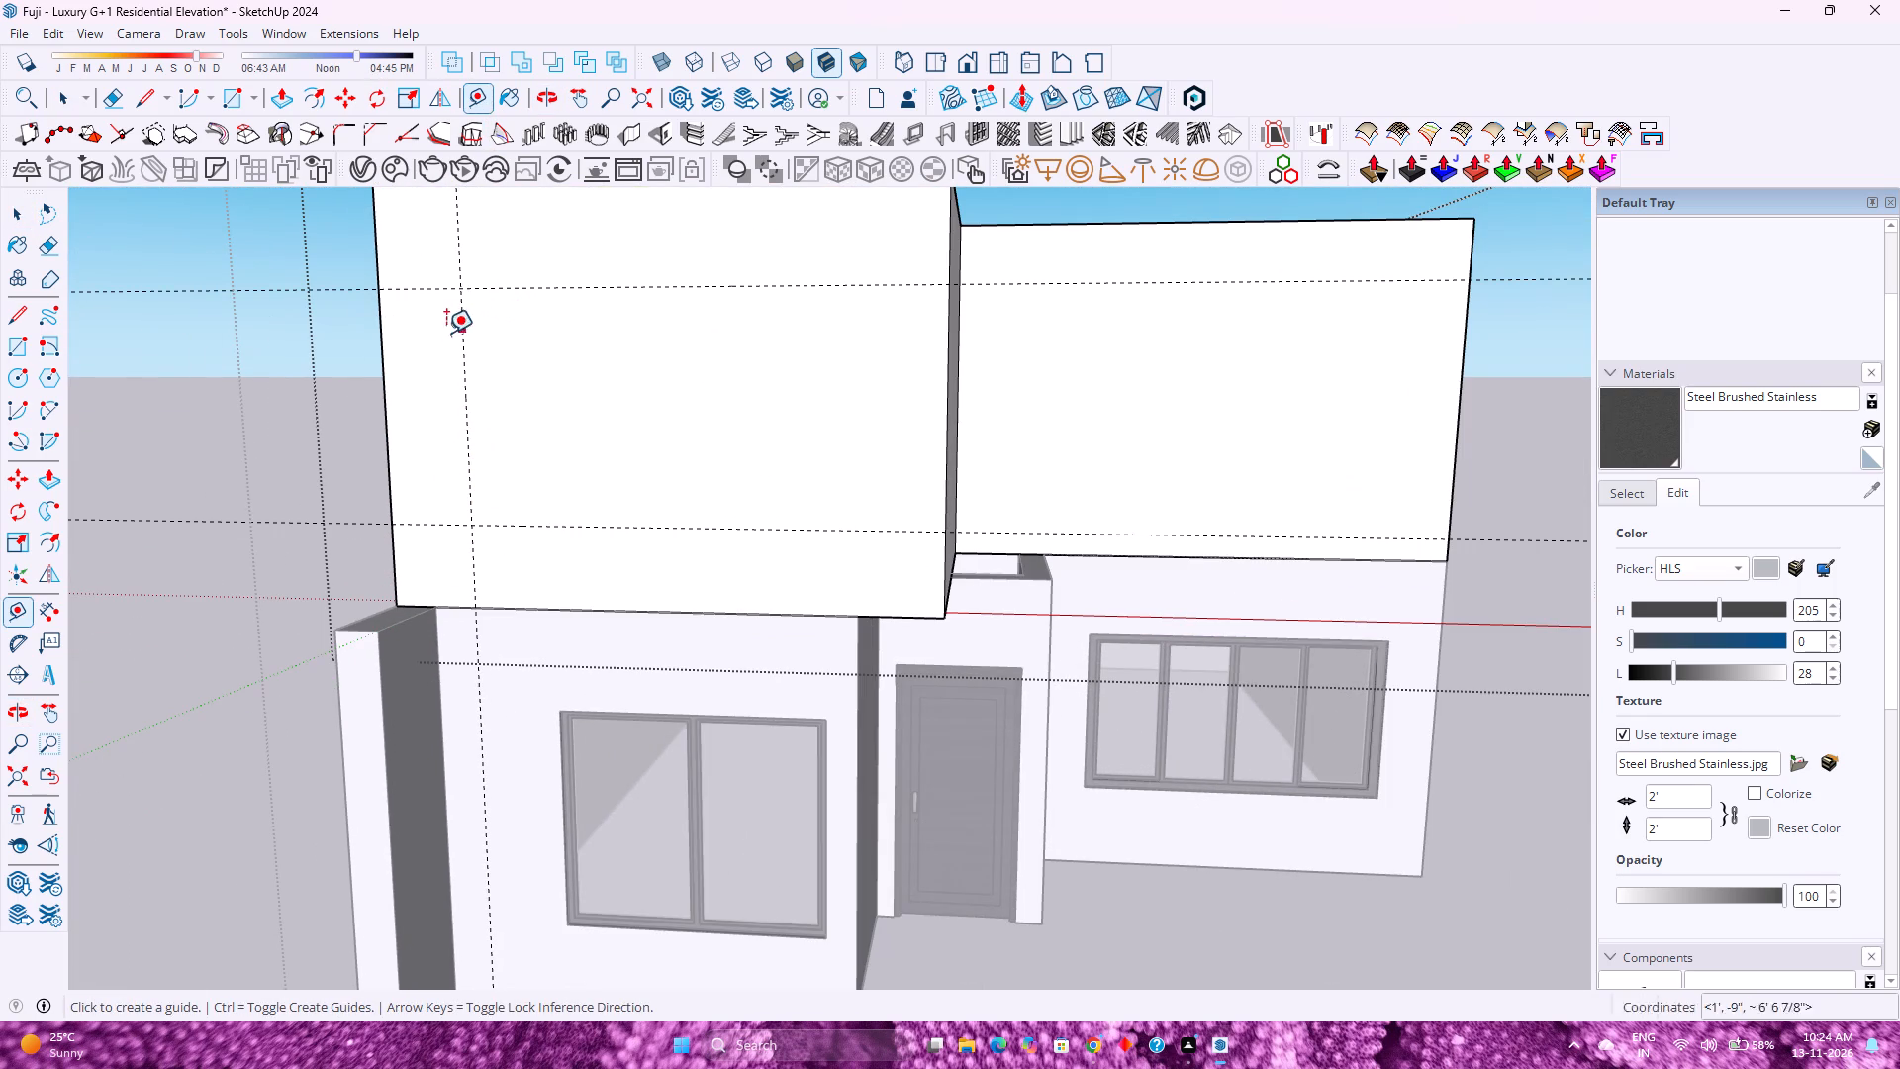
left_click(466, 352)
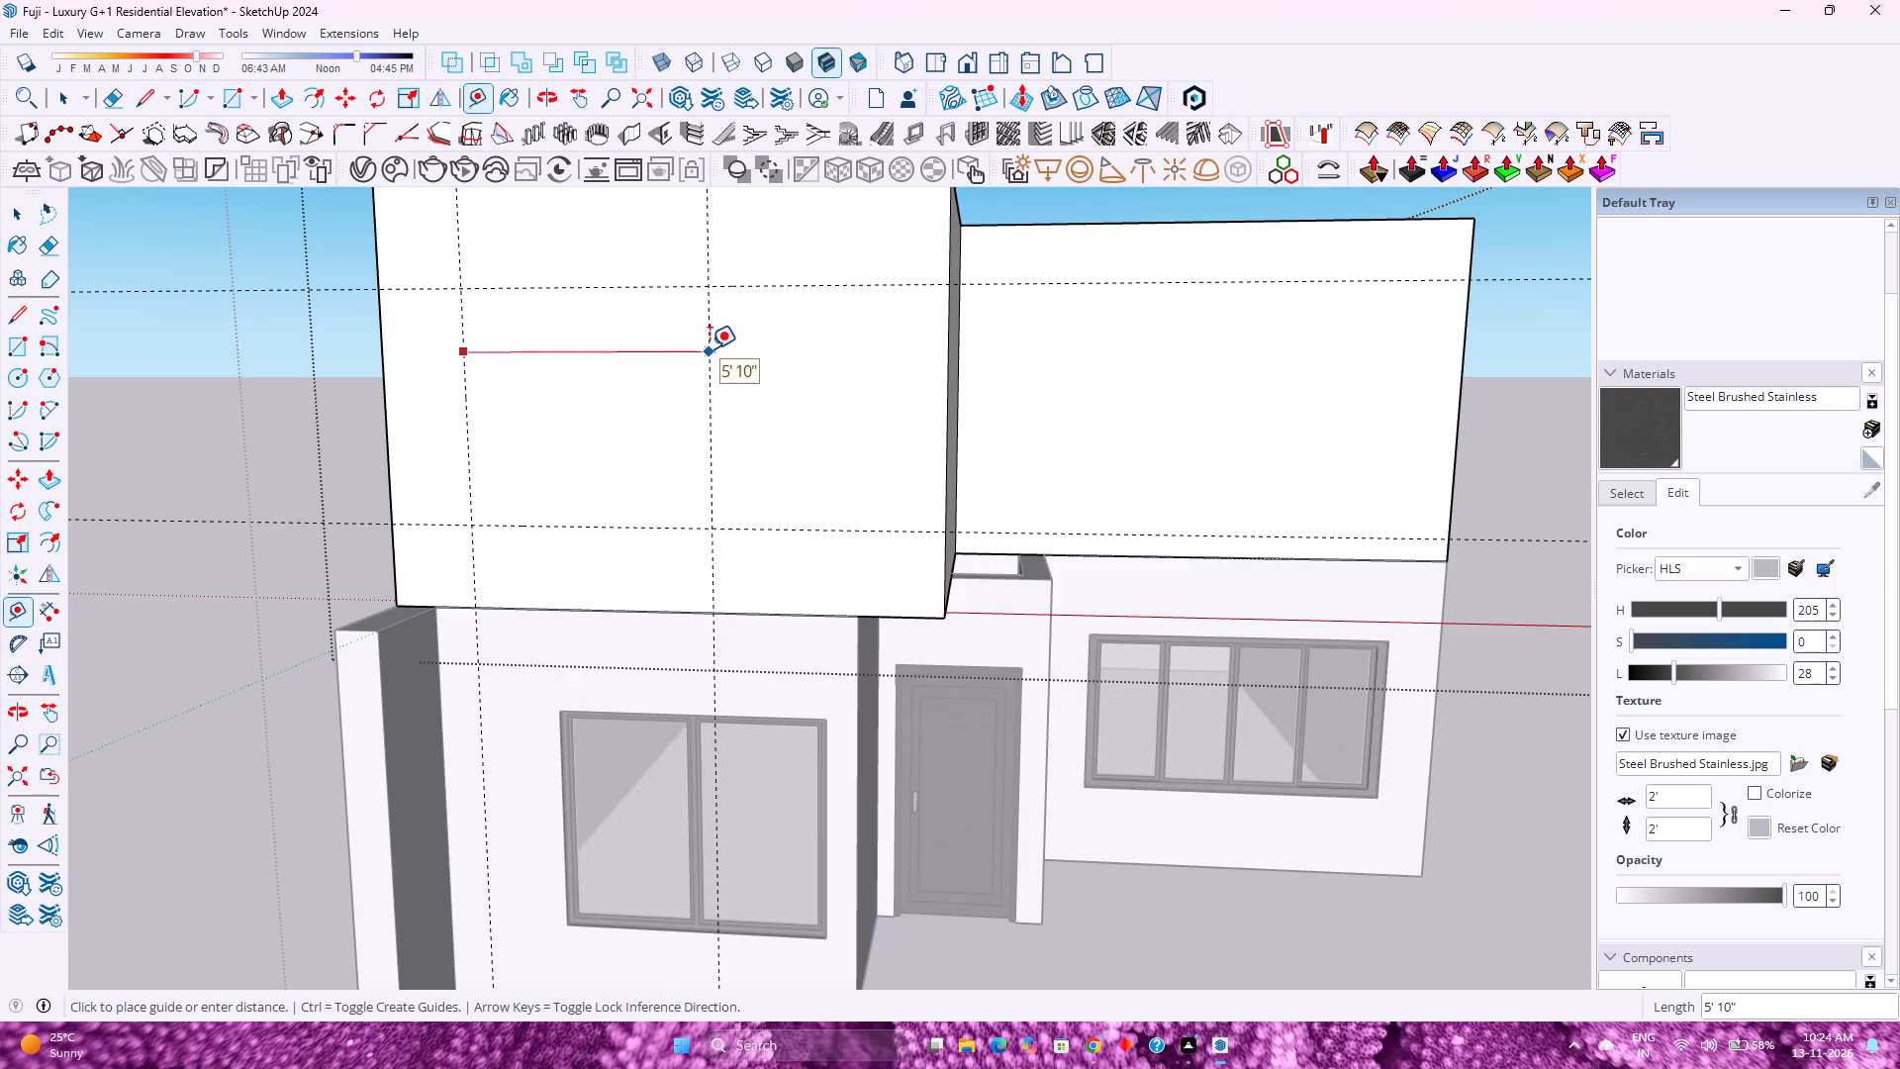
type("6'6")
key("Return")
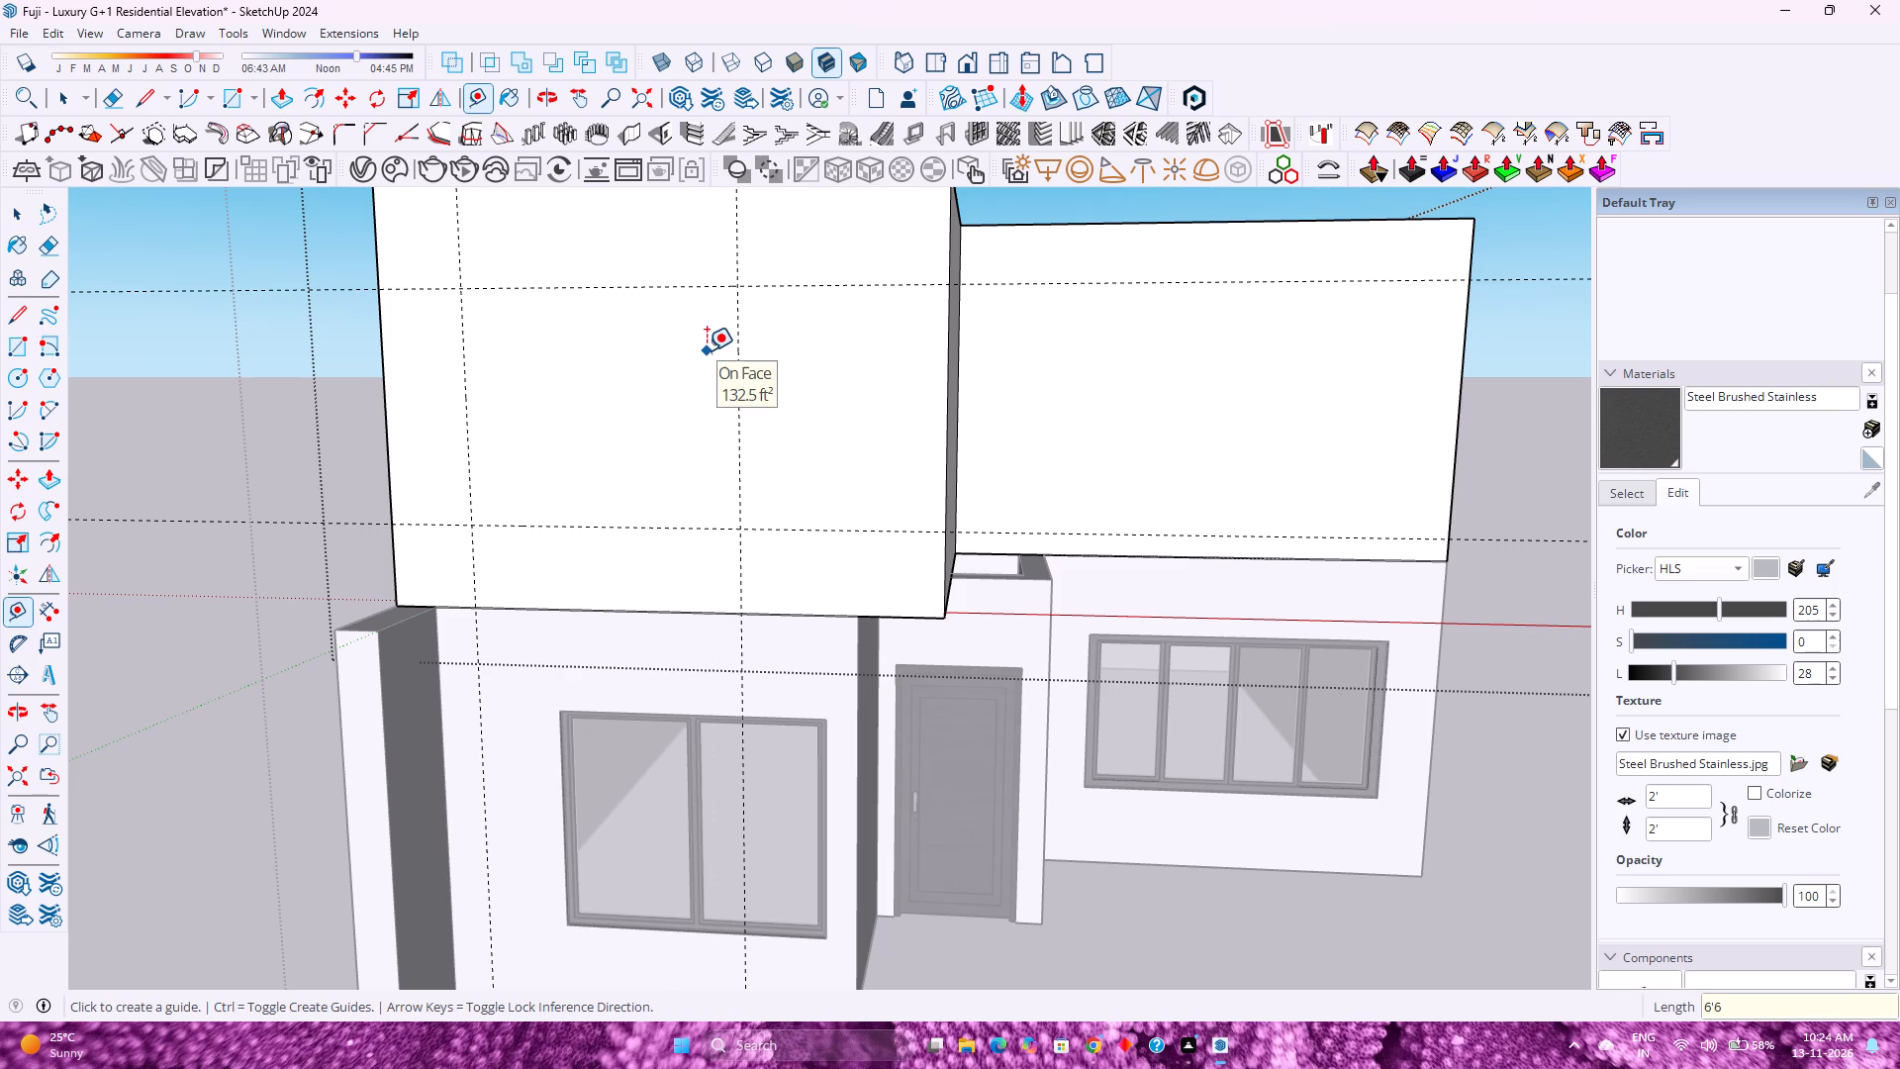
Draw a 6'6" by 5'6" window rectangle between the guide intersections on the projecting upper front wall.
scroll(619, 351, "down", 2)
left_click(240, 94)
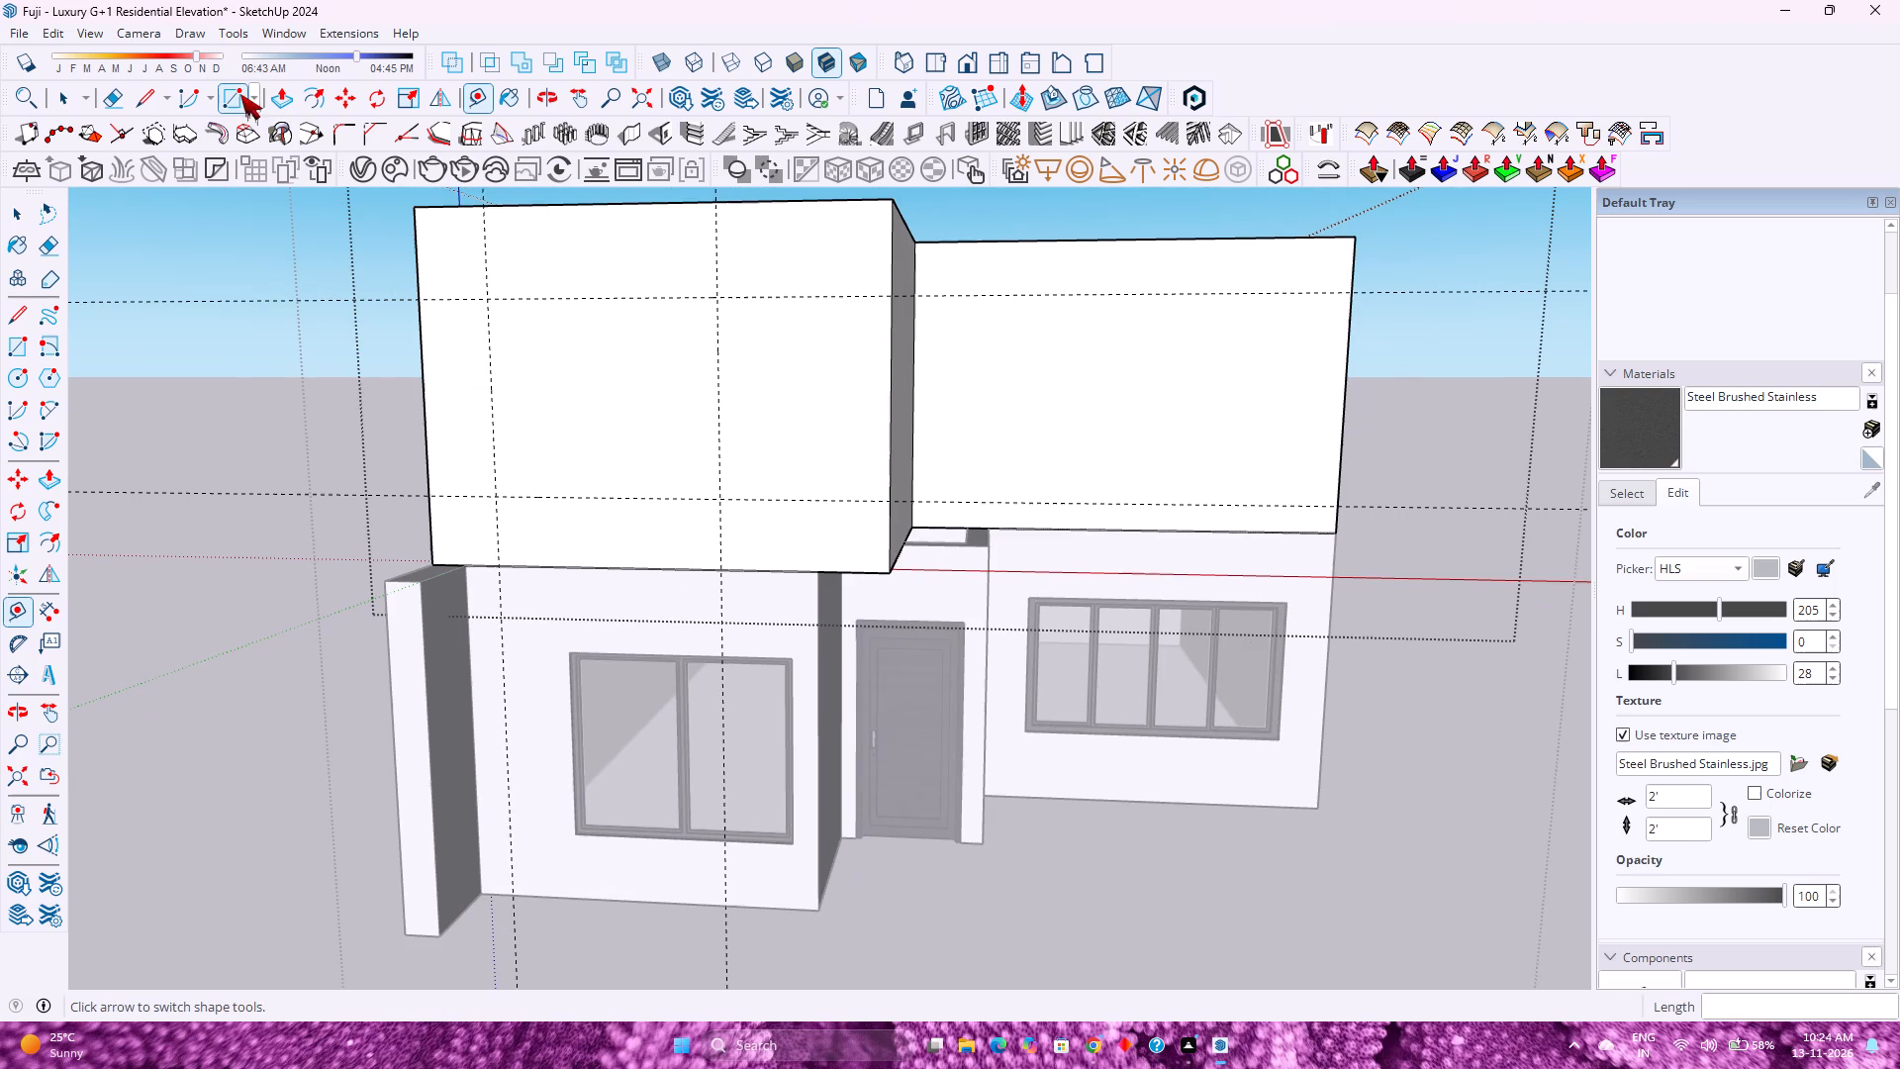
left_click(491, 298)
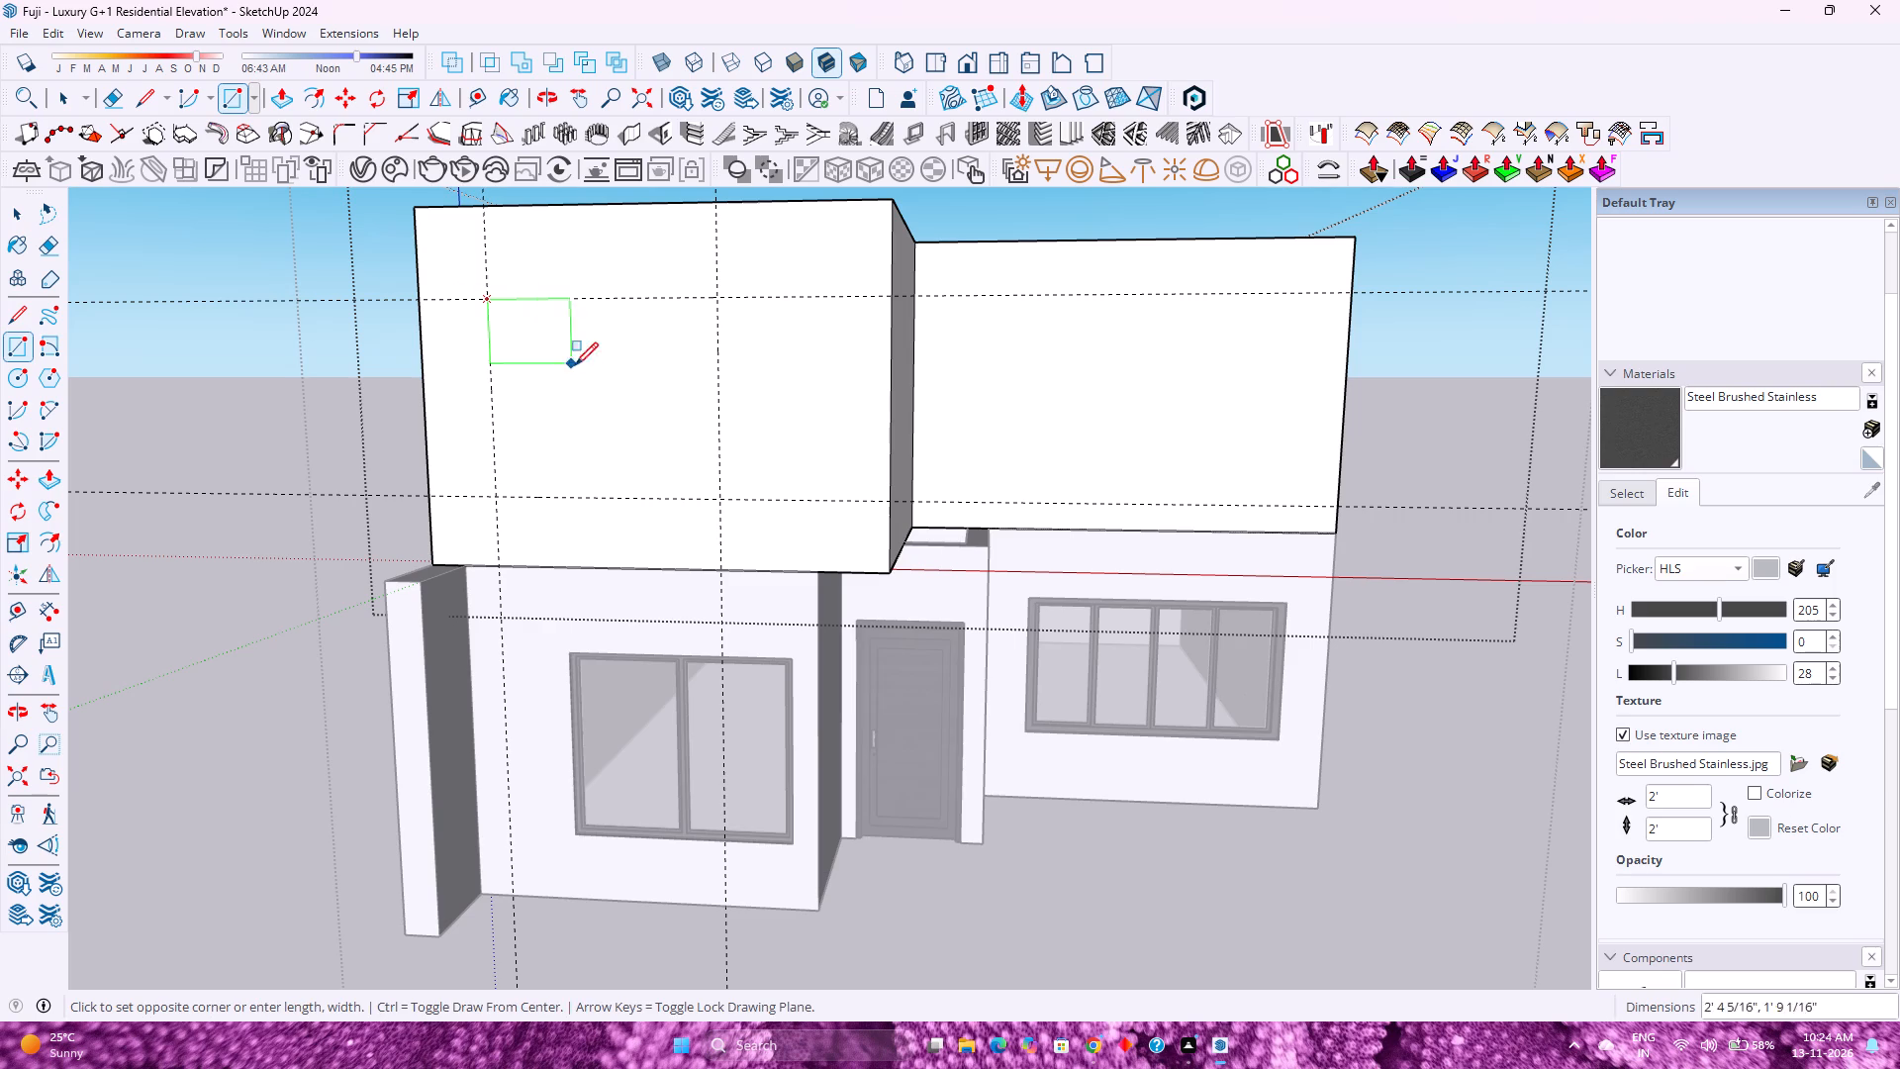
left_click(725, 501)
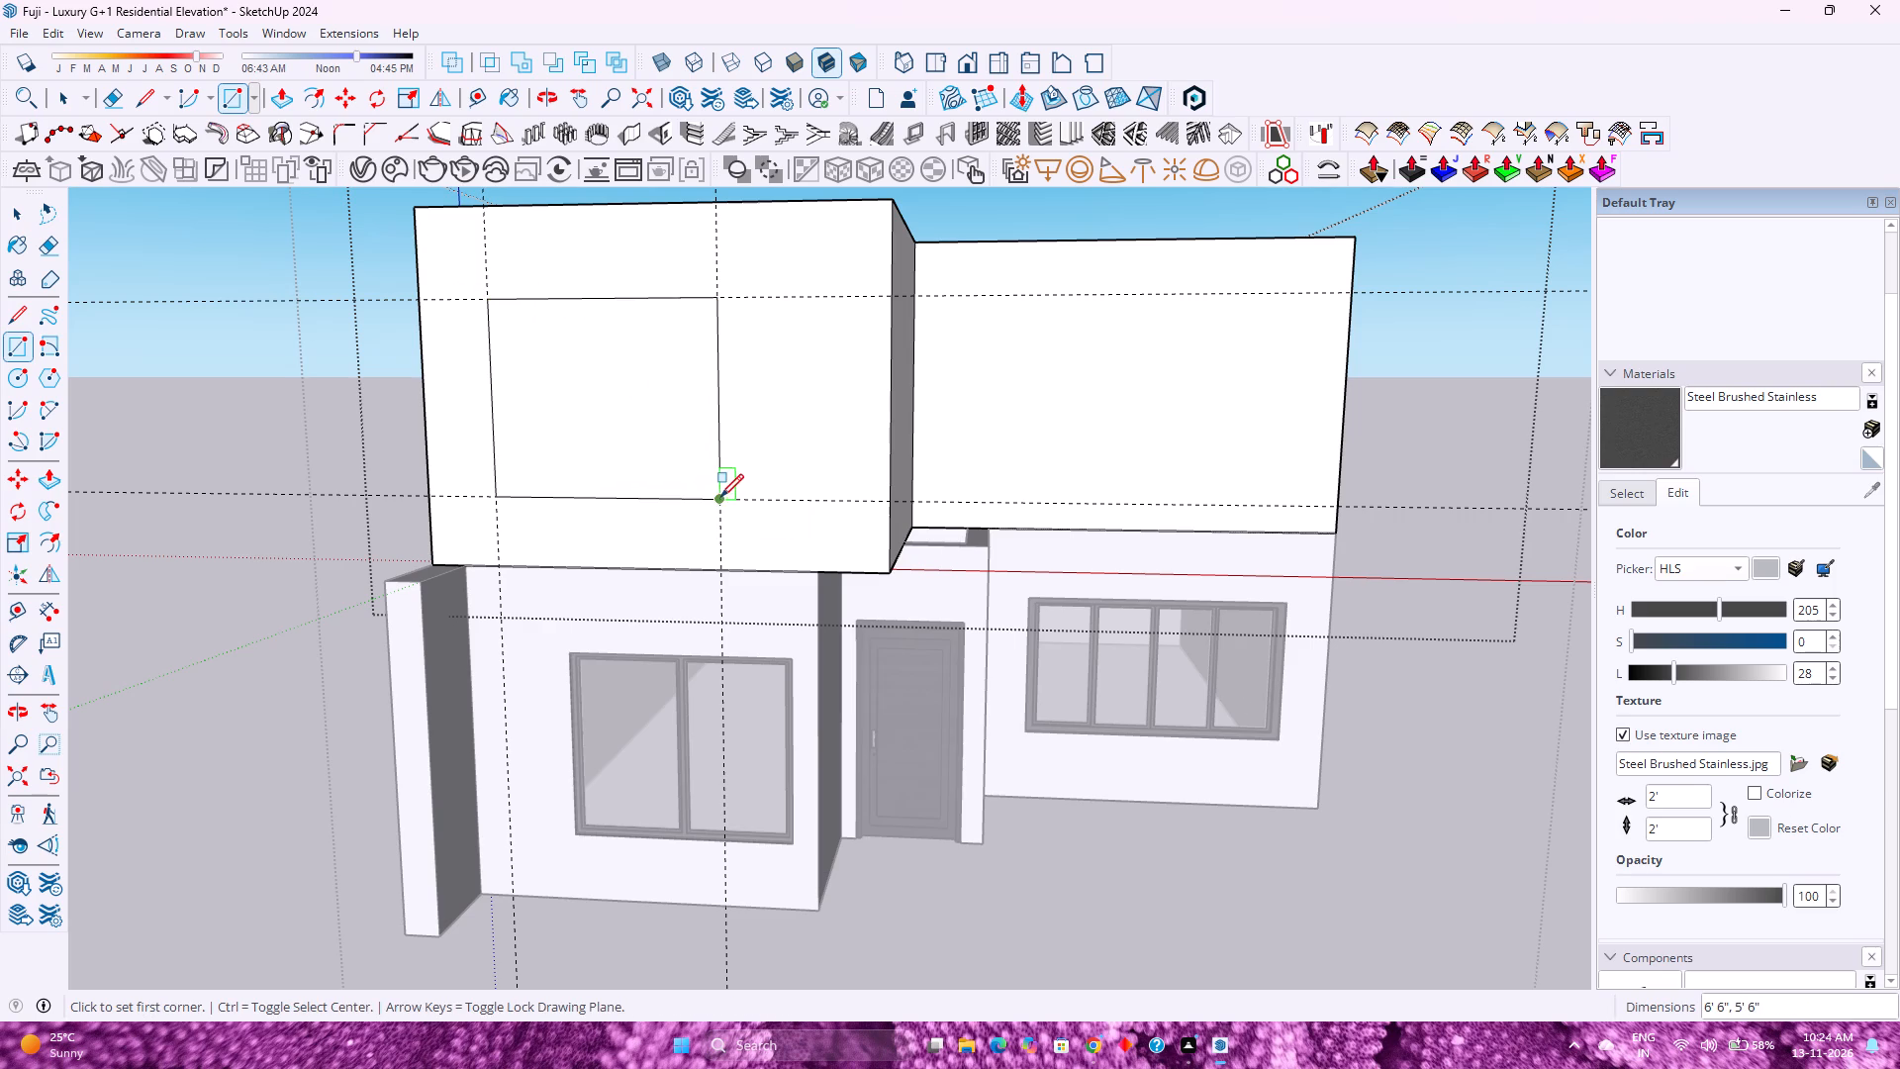
Push the window rectangle 9" through the projecting upper front wall to cut the opening.
key("p")
left_click(666, 452)
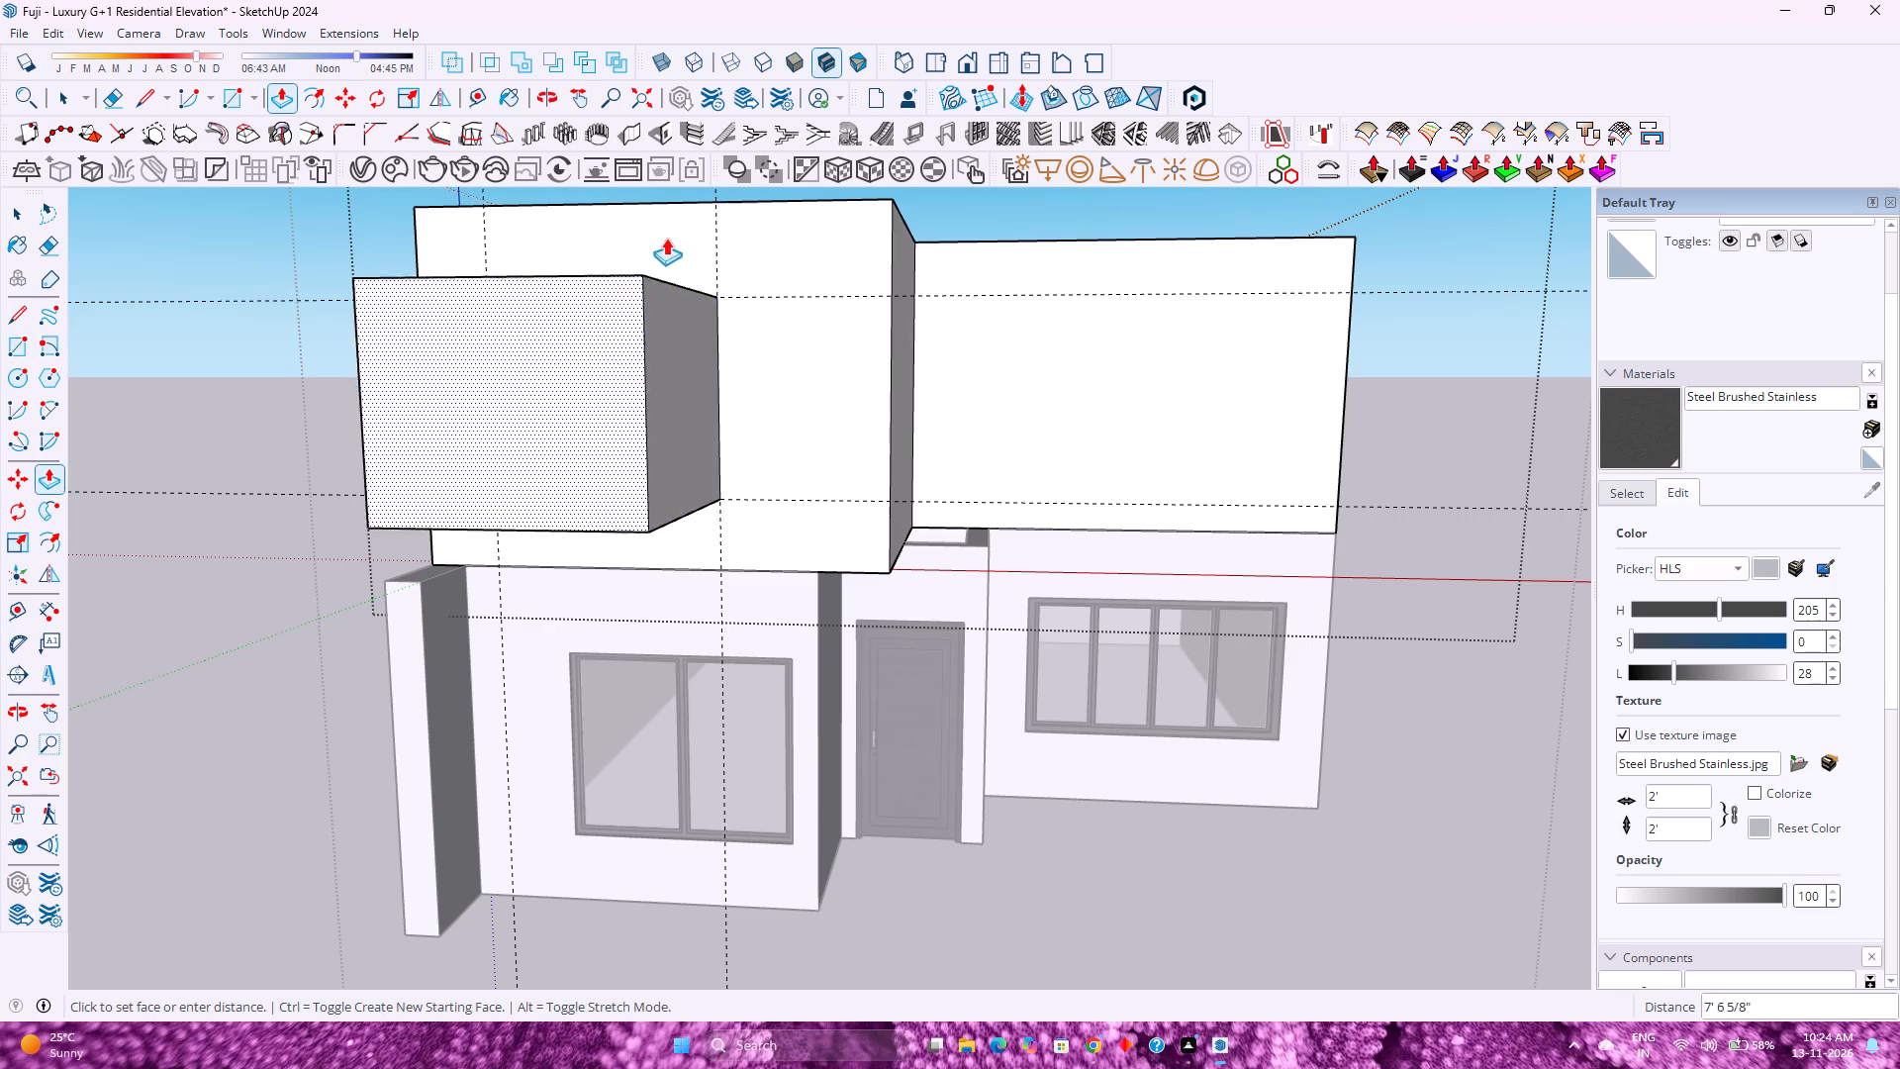
middle_click_drag(663, 236, 417, 693)
middle_click(417, 693)
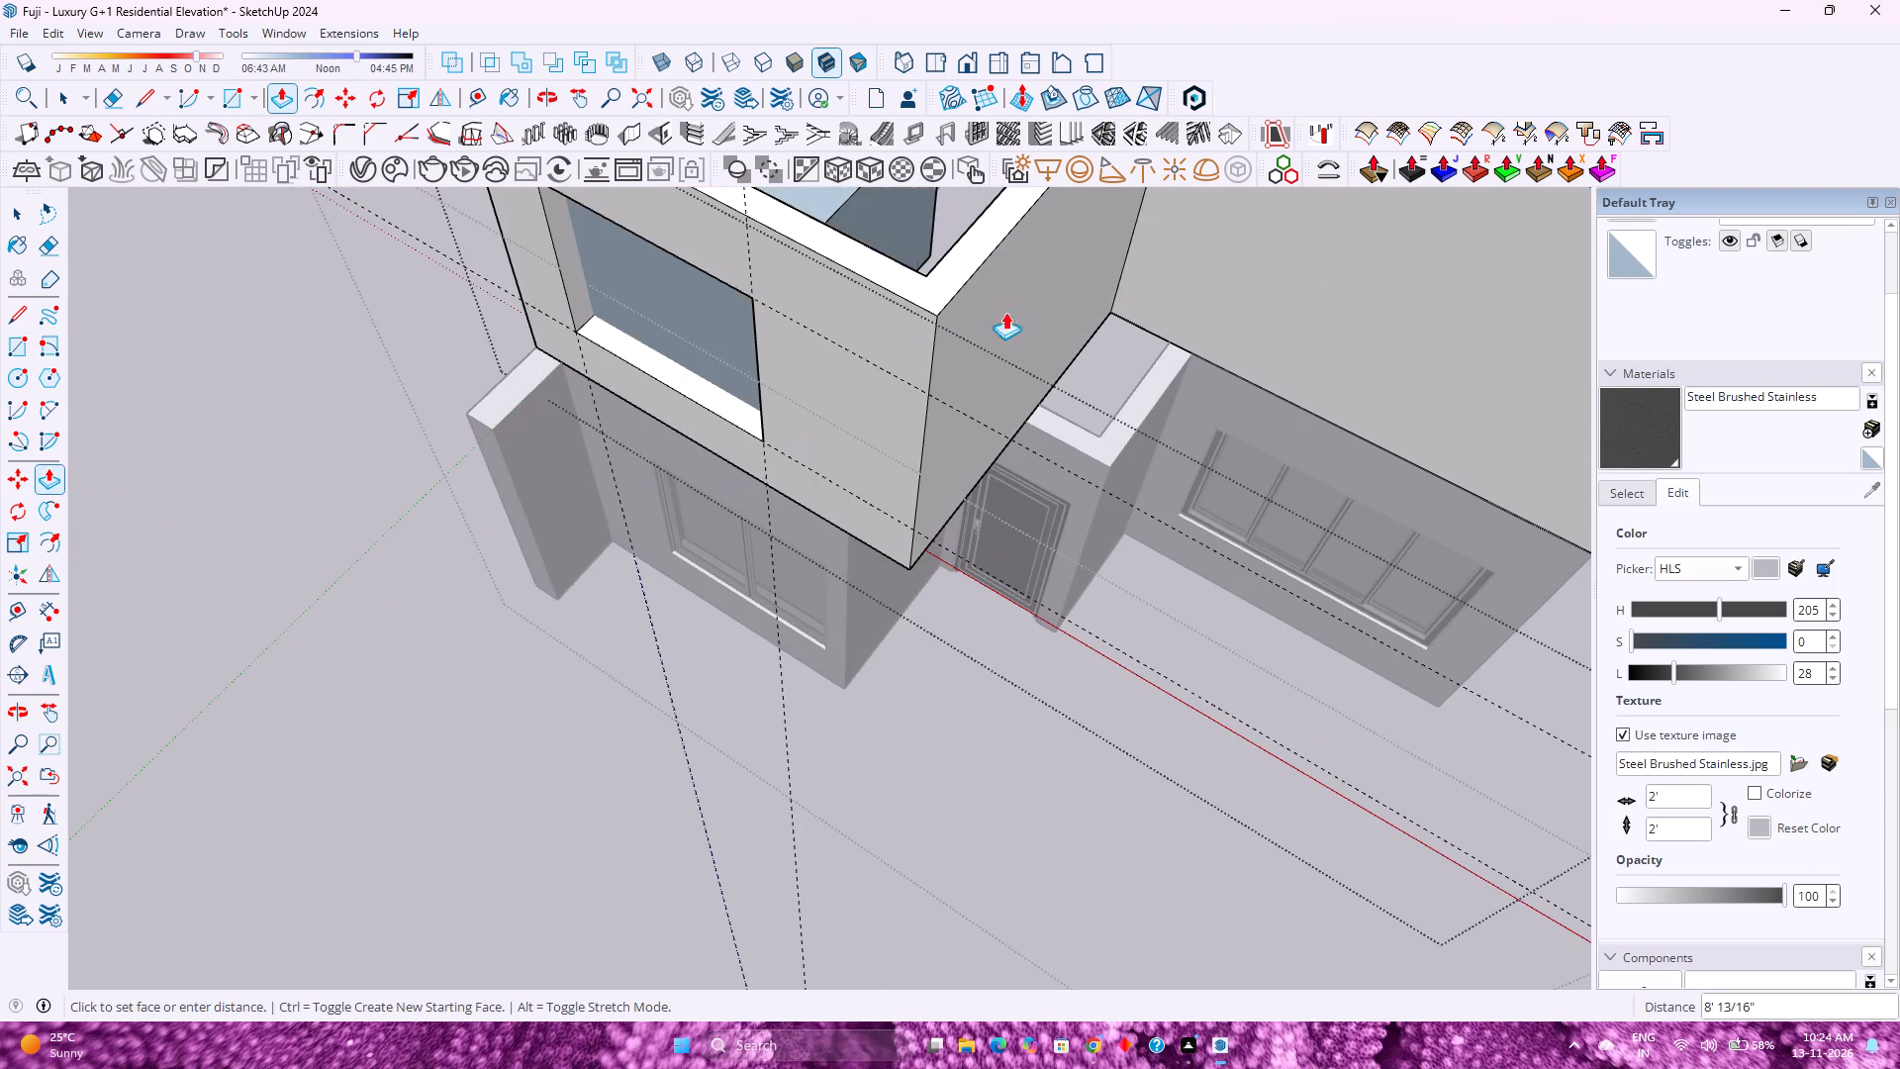
middle_click_drag(857, 317, 860, 585, "shift")
left_click(722, 436)
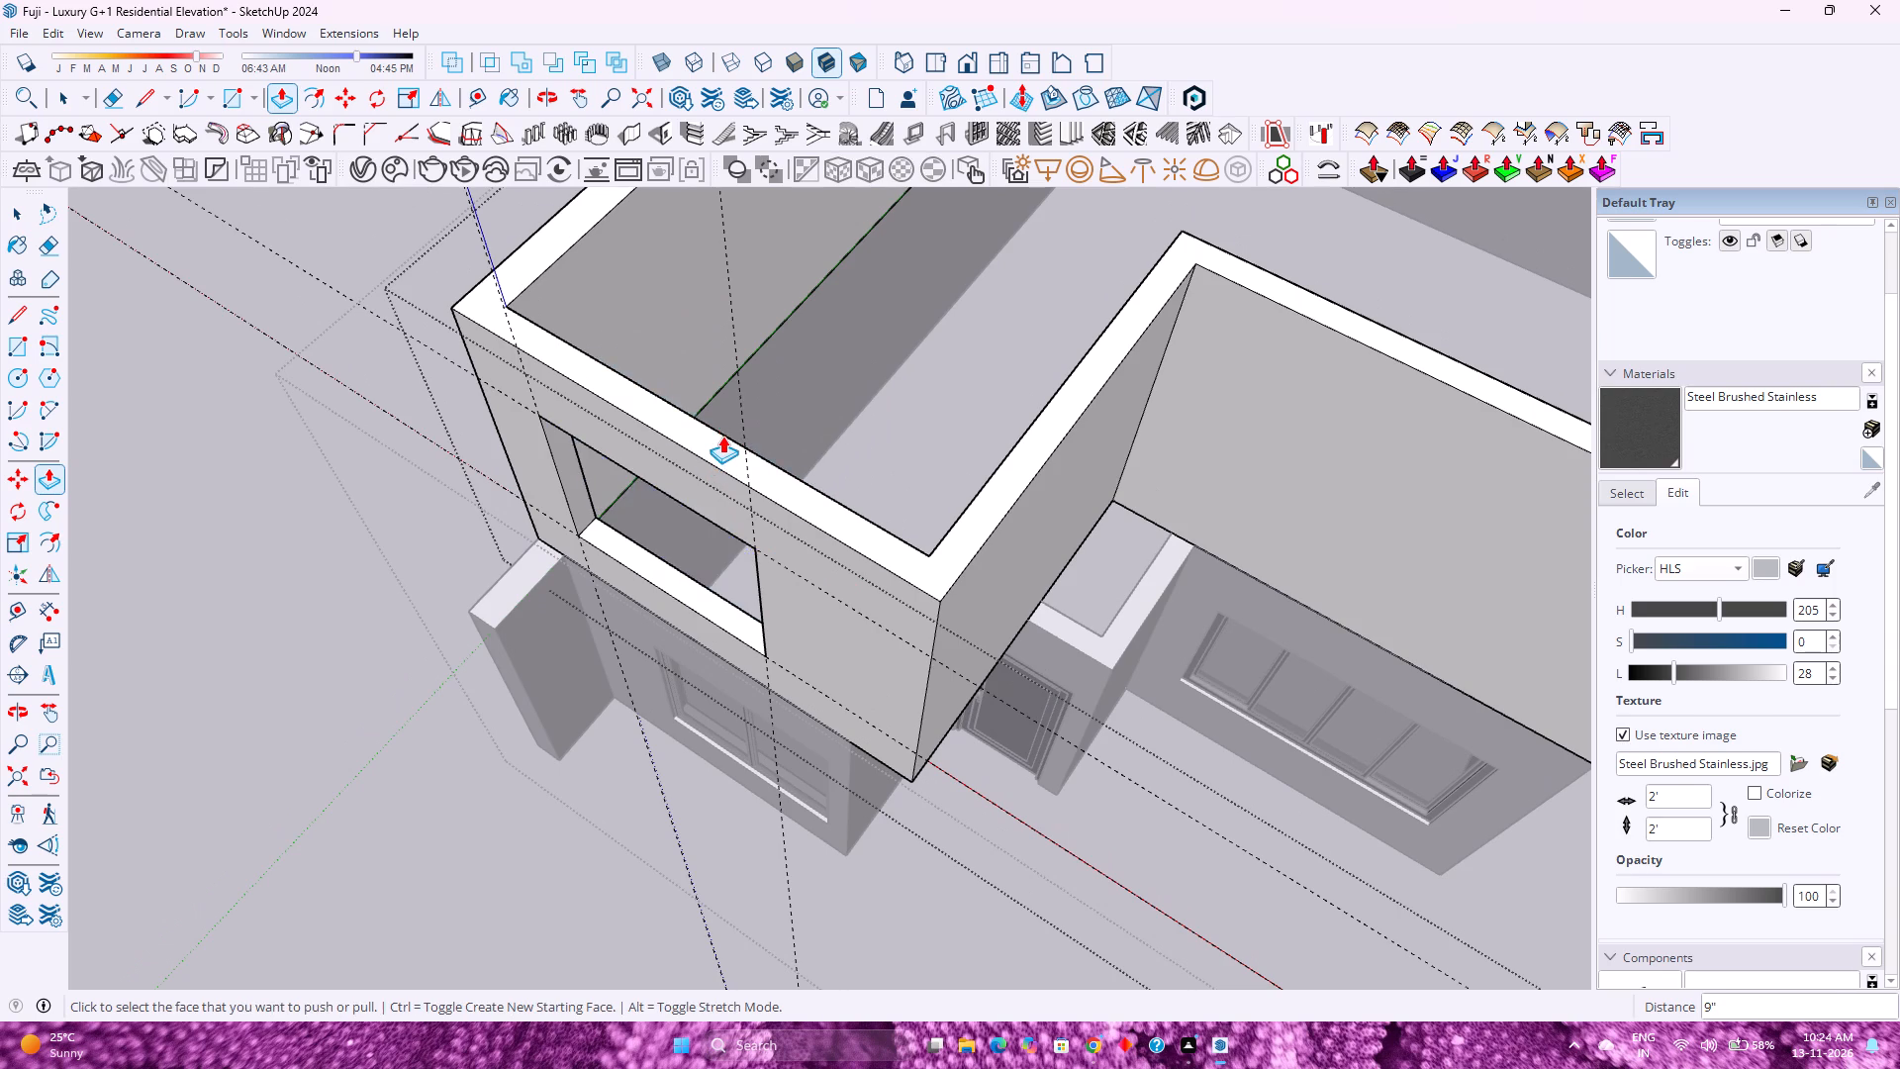
Examine the new first-floor window opening and the facade from above, below and the side.
scroll(666, 500, "down", 4)
middle_click_drag(610, 556, 846, 328)
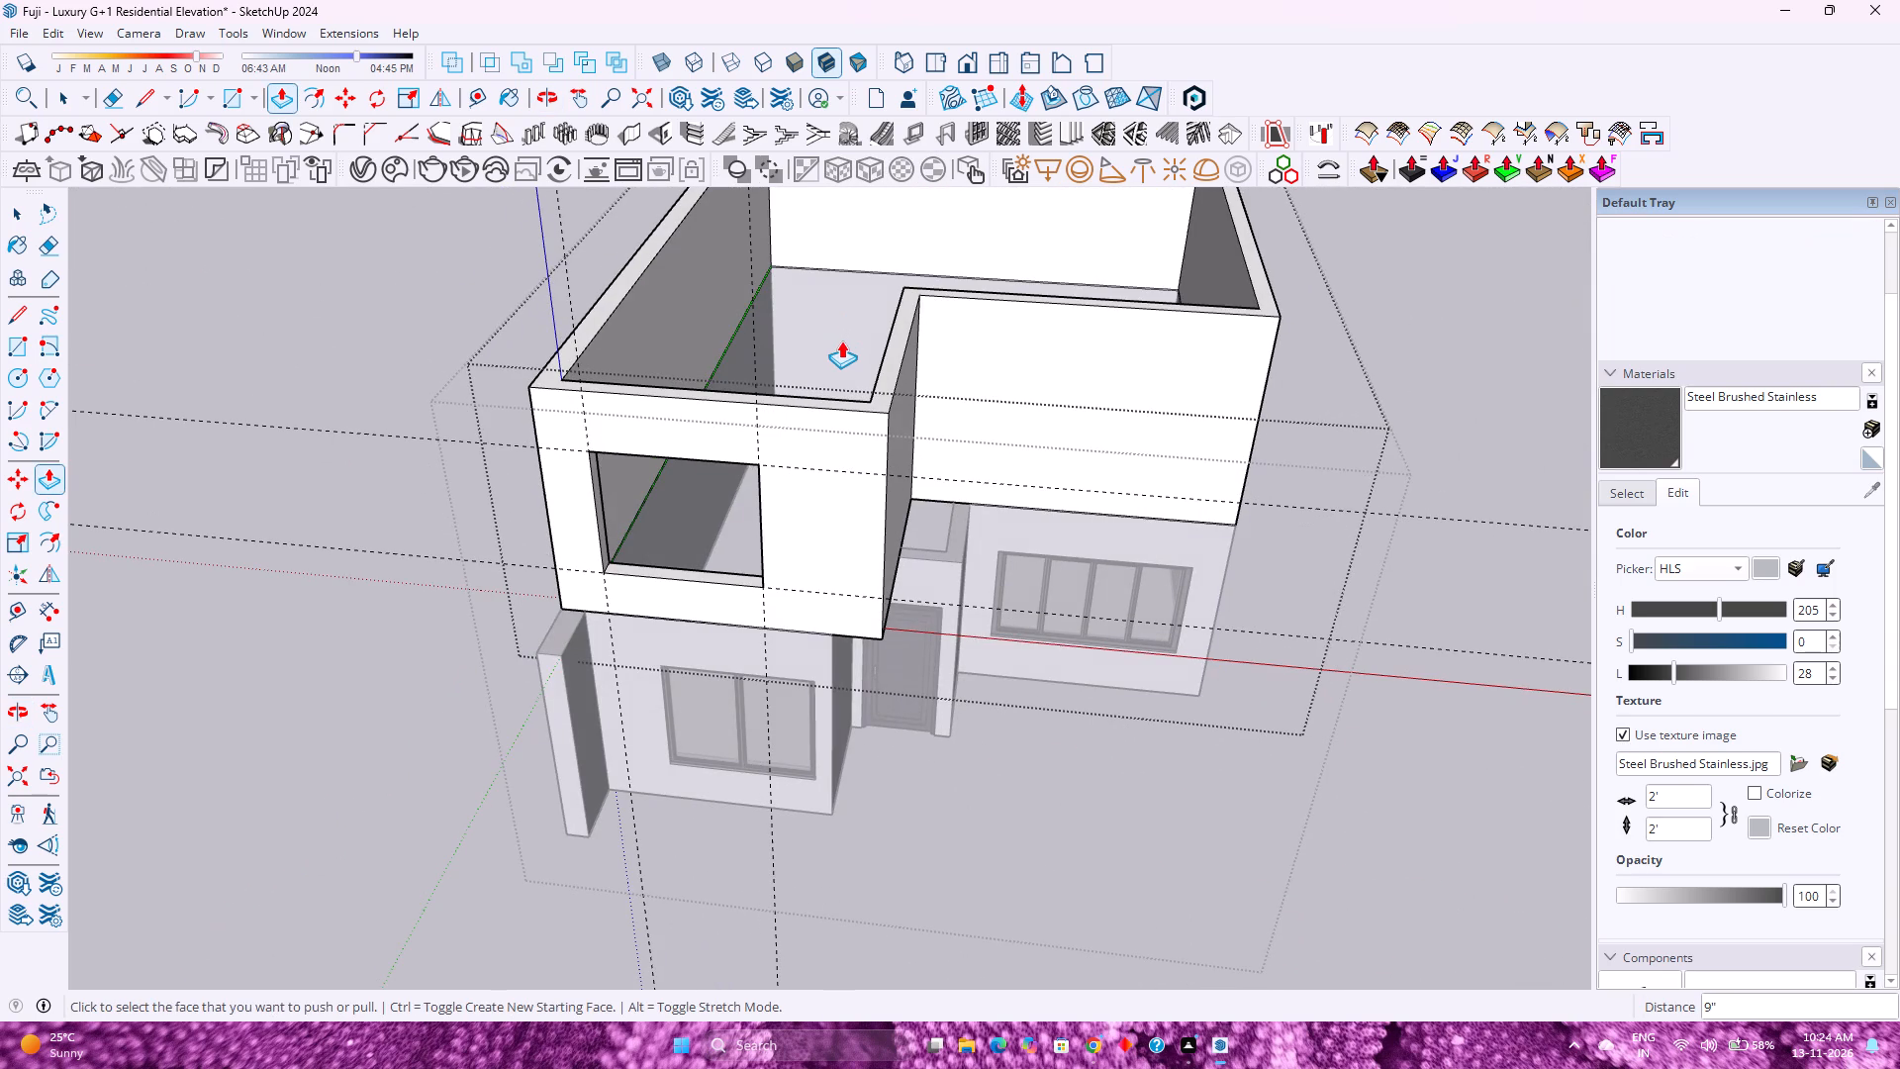
scroll(841, 340, "down", 4)
middle_click_drag(994, 472, 850, 313)
key("space")
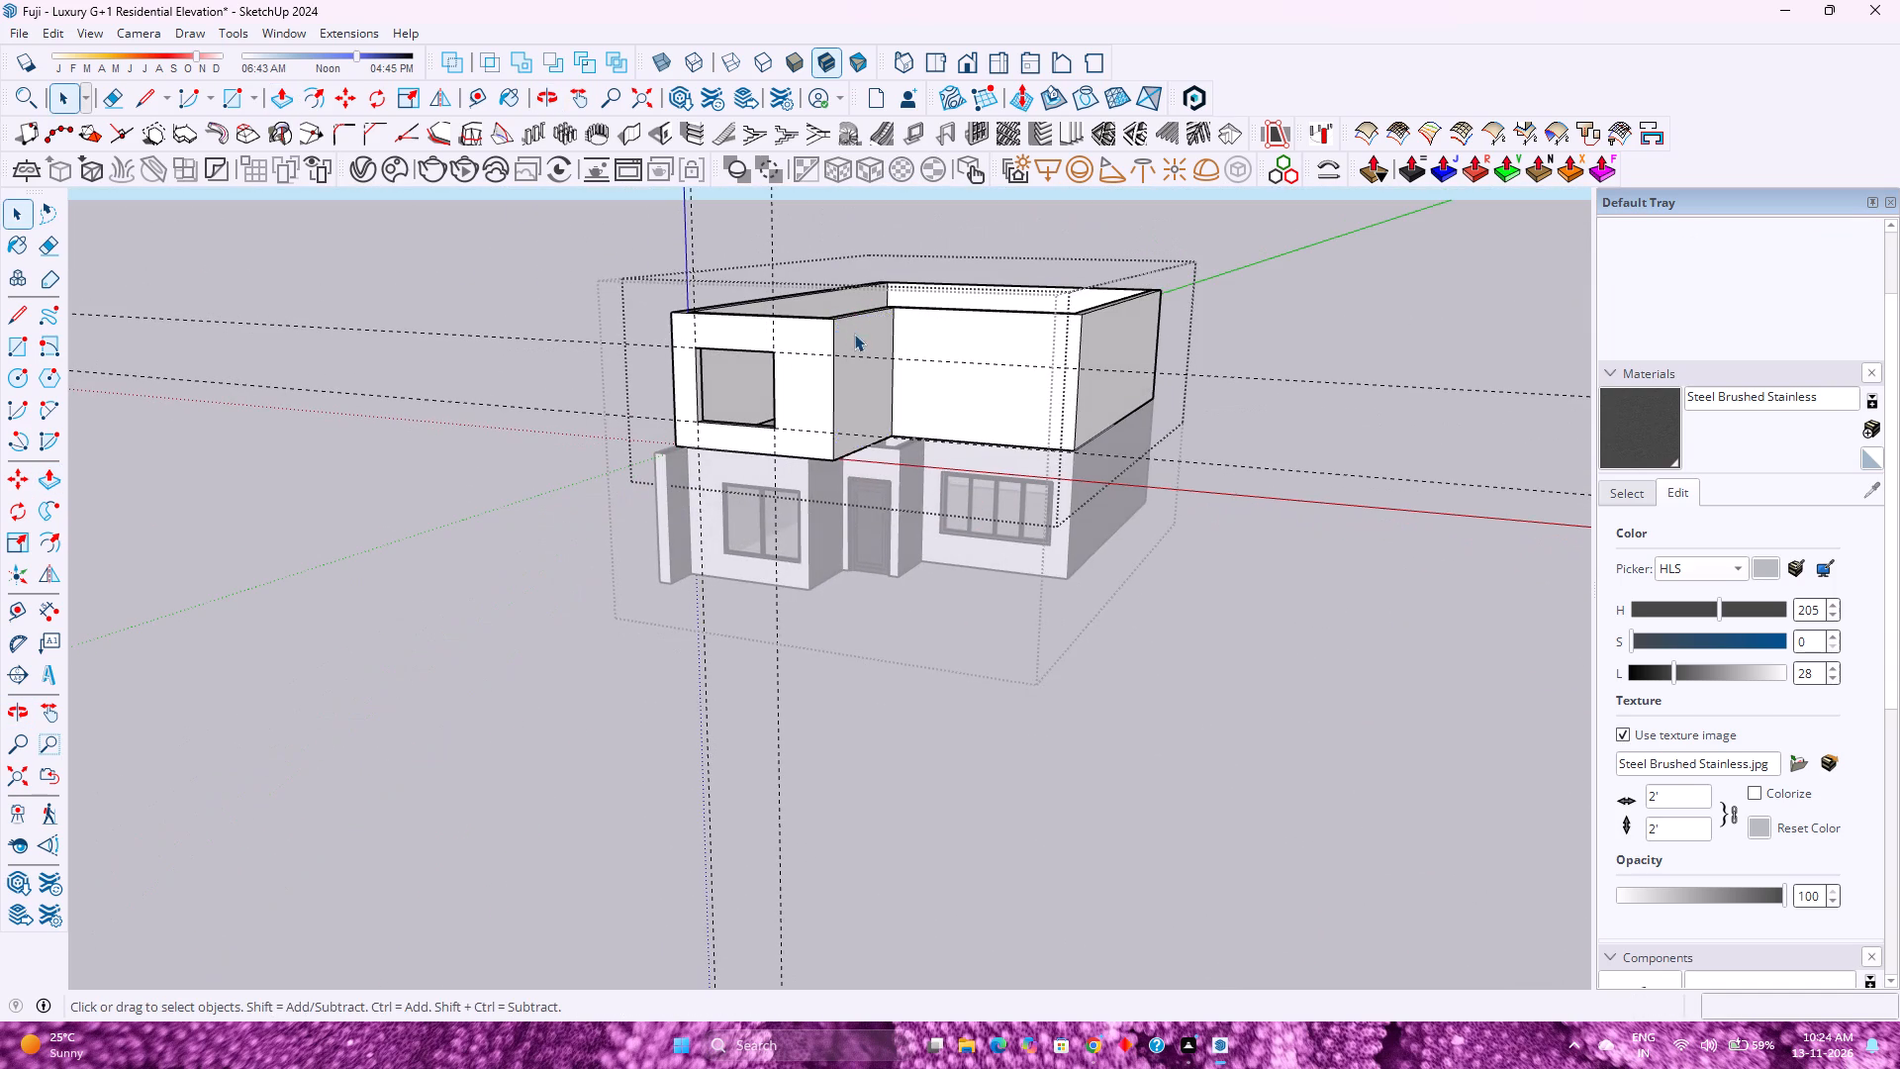
scroll(854, 334, "up", 4)
middle_click_drag(944, 378, 532, 436, "shift")
scroll(554, 501, "up", 4)
middle_click_drag(591, 491, 968, 292)
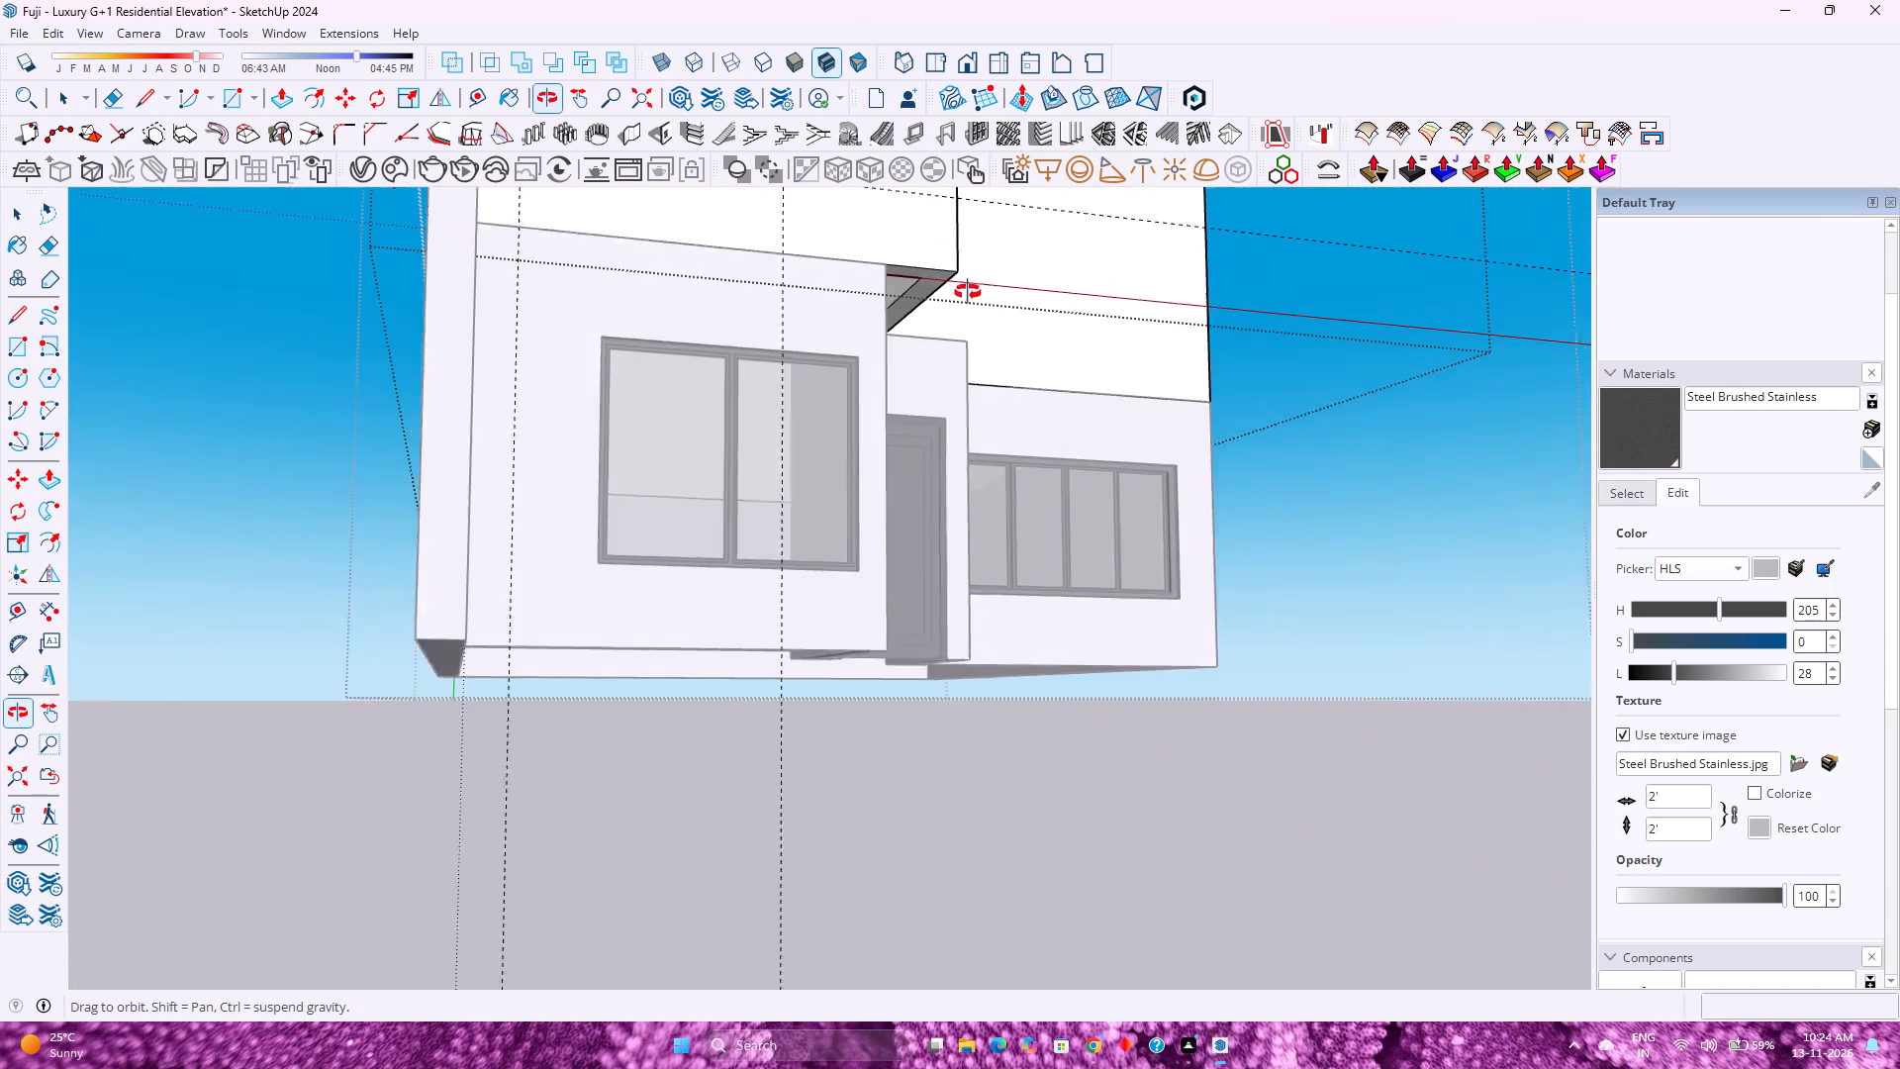
middle_click_drag(968, 292, 969, 291)
middle_click_drag(1071, 344, 992, 442, "shift")
middle_click_drag(993, 431, 612, 521)
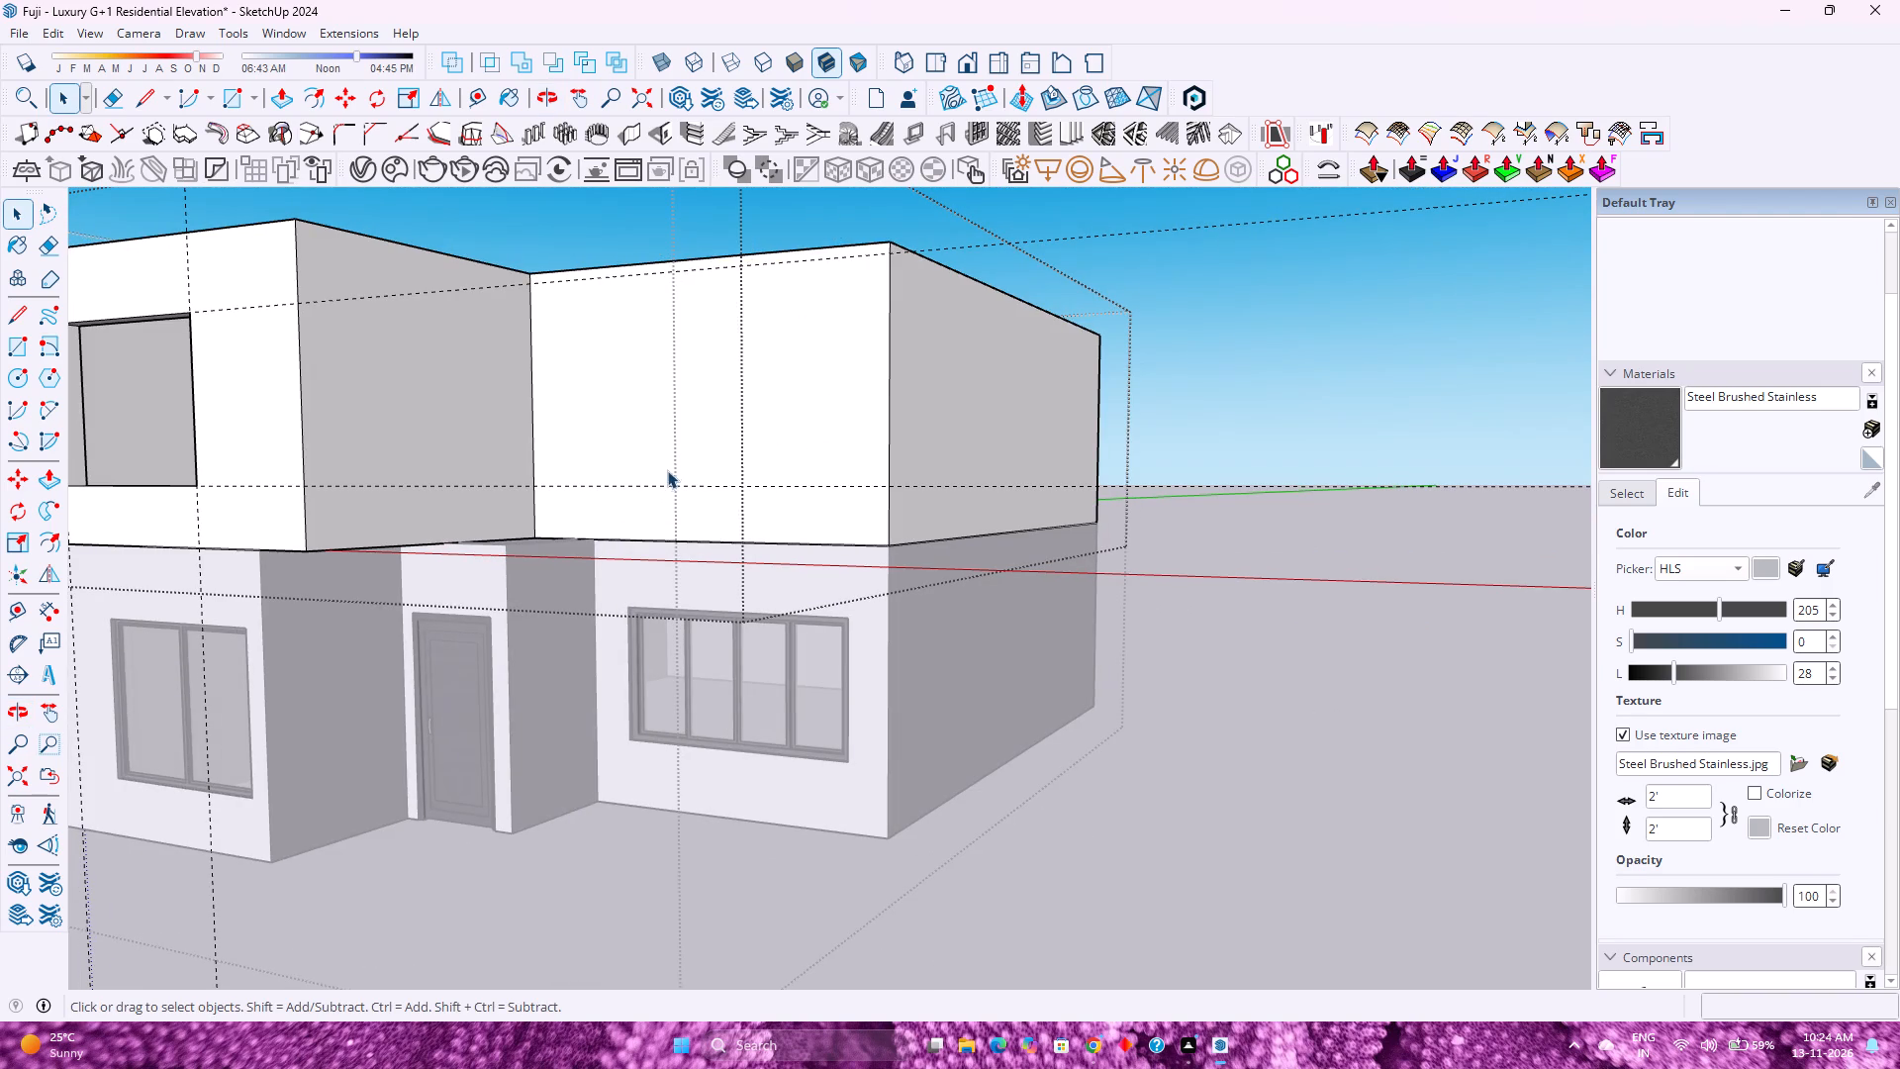
Place vertical guides 1'6" in from both side edges of the recessed upper front wall.
scroll(718, 394, "up", 2)
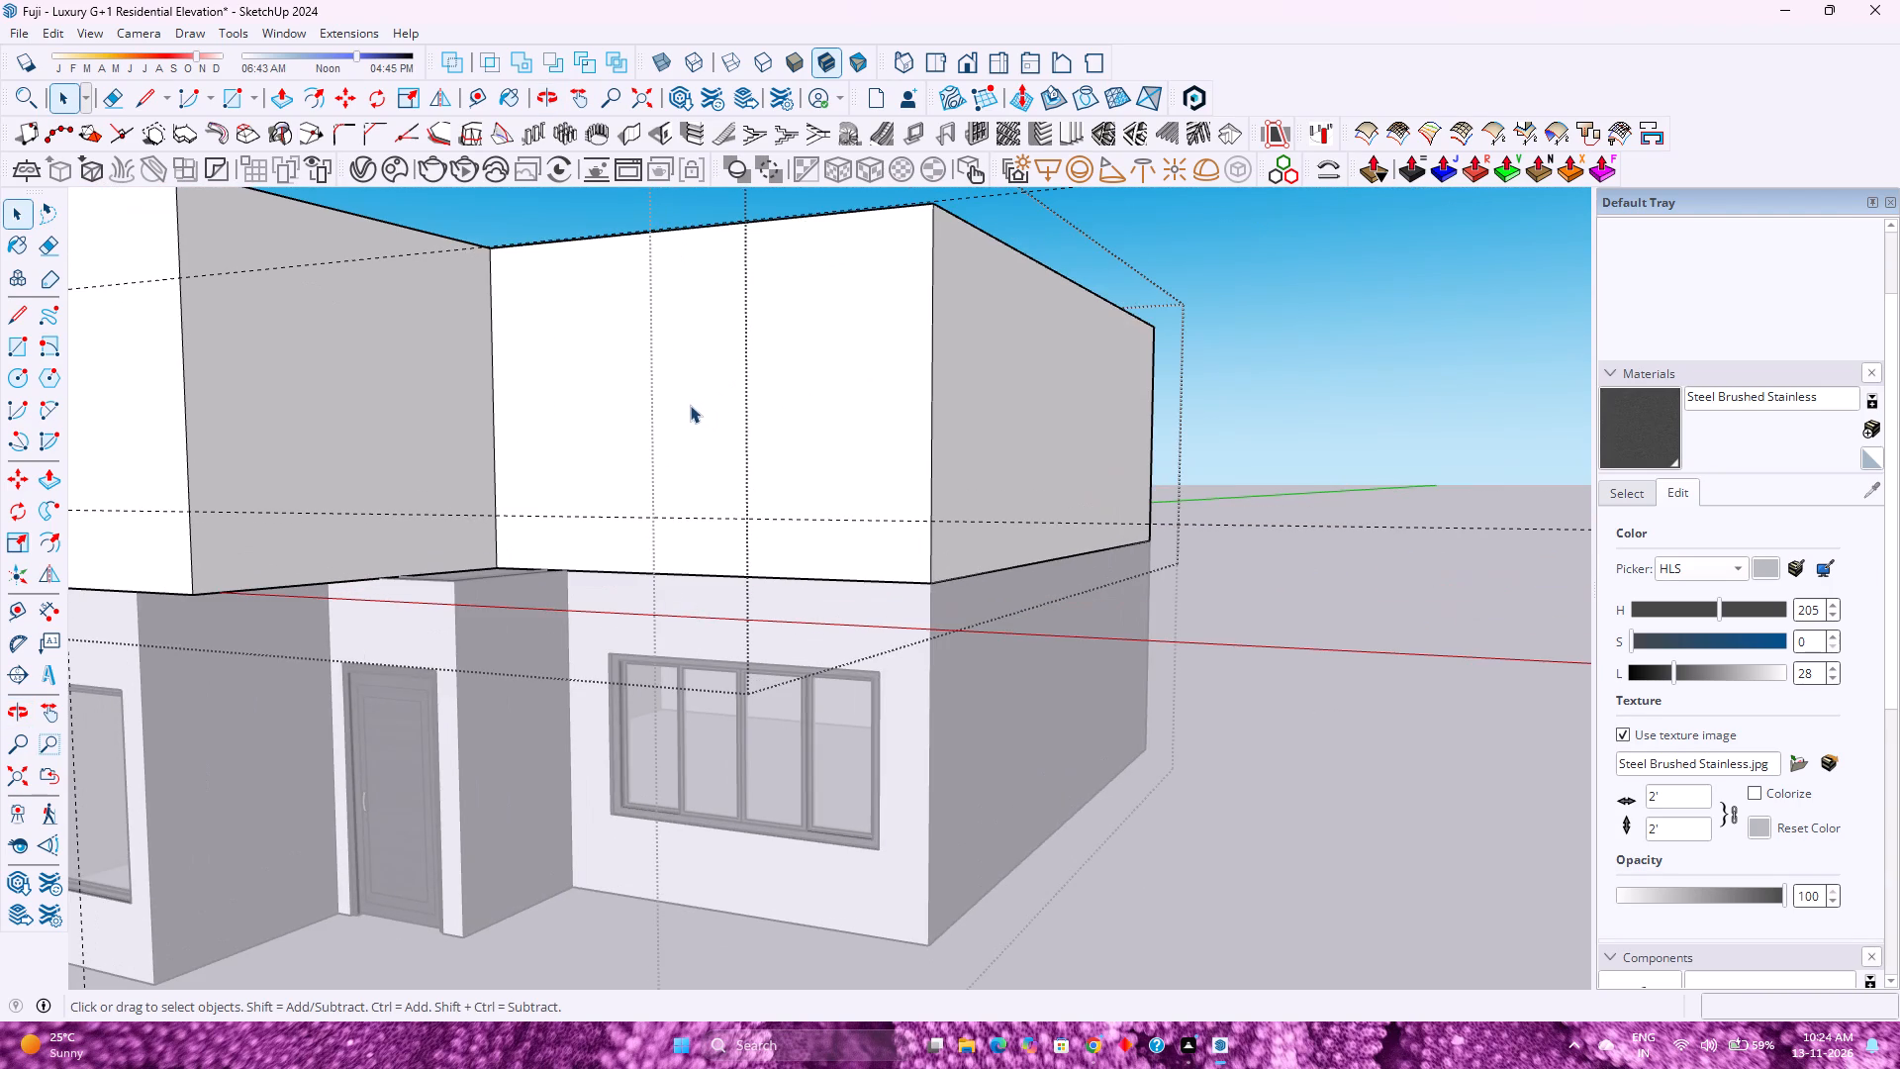
scroll(689, 405, "up", 3)
middle_click_drag(694, 408, 779, 482)
scroll(750, 468, "down", 3)
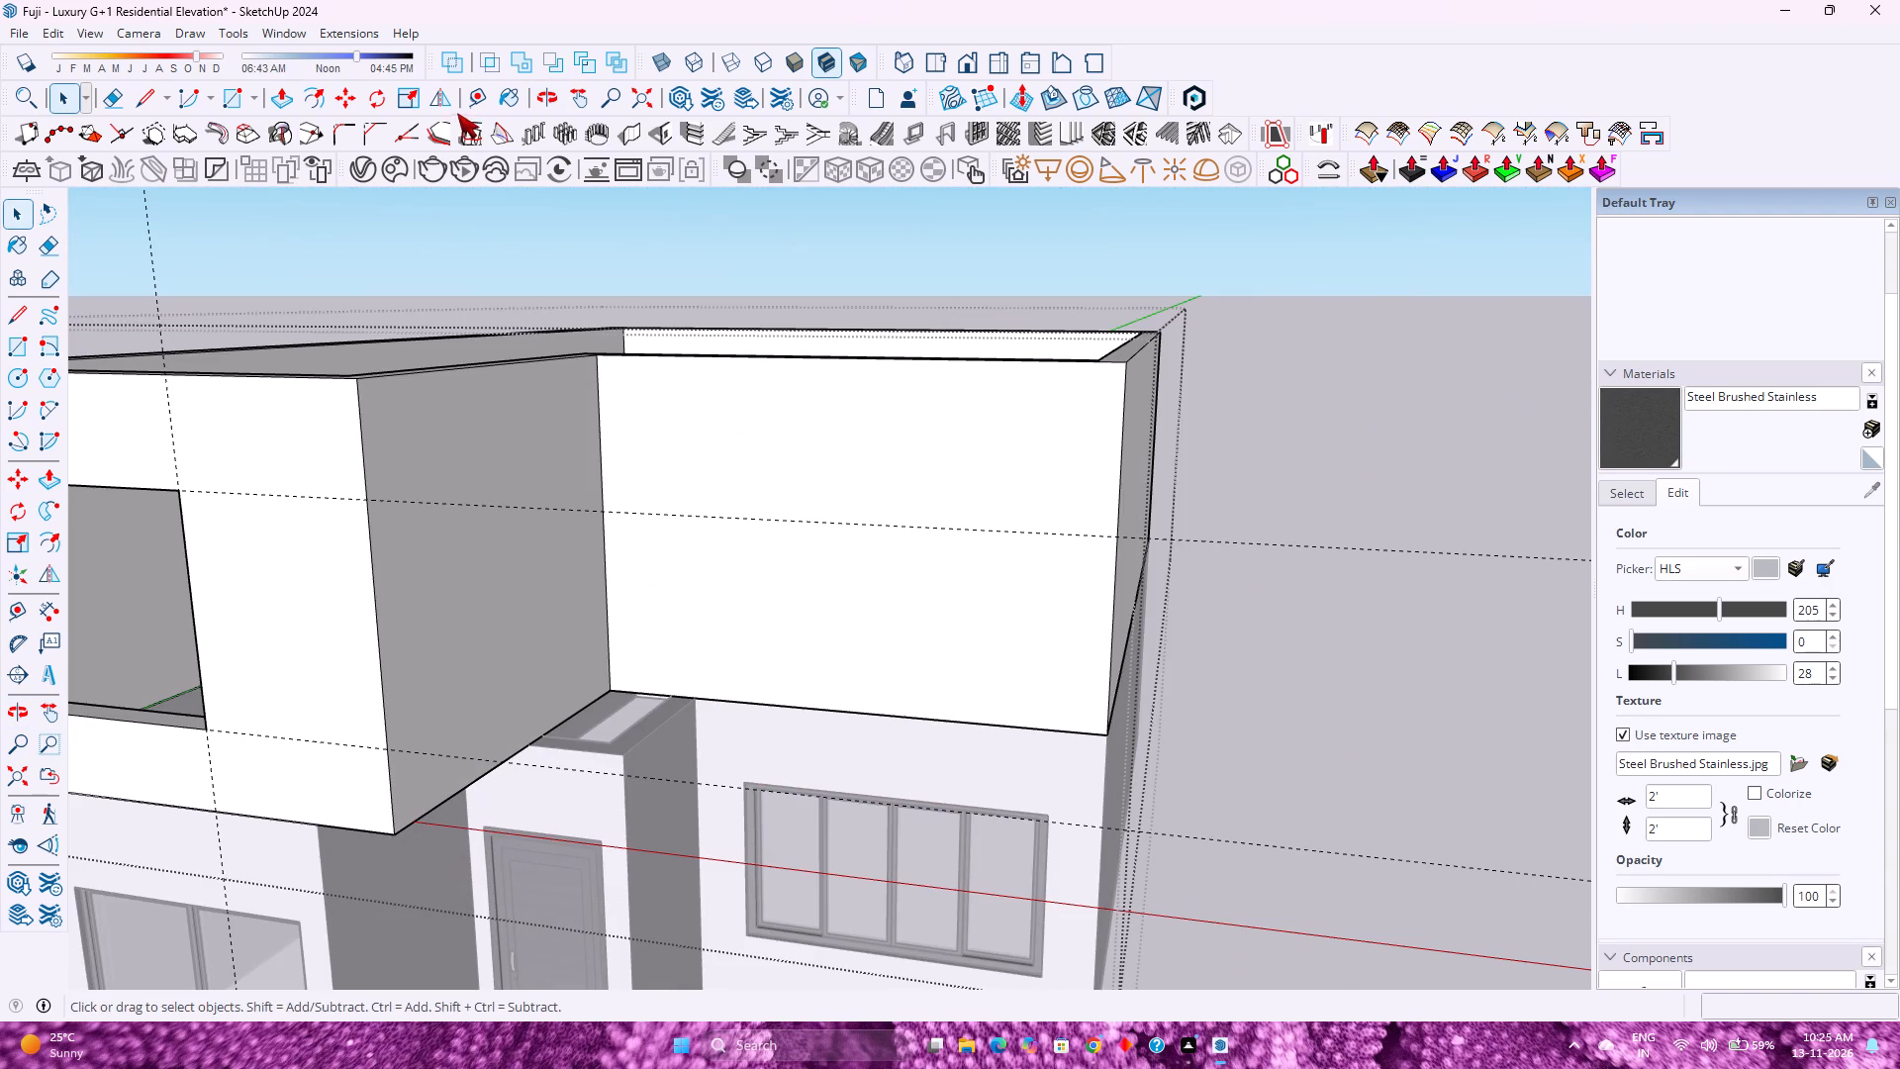
left_click(468, 99)
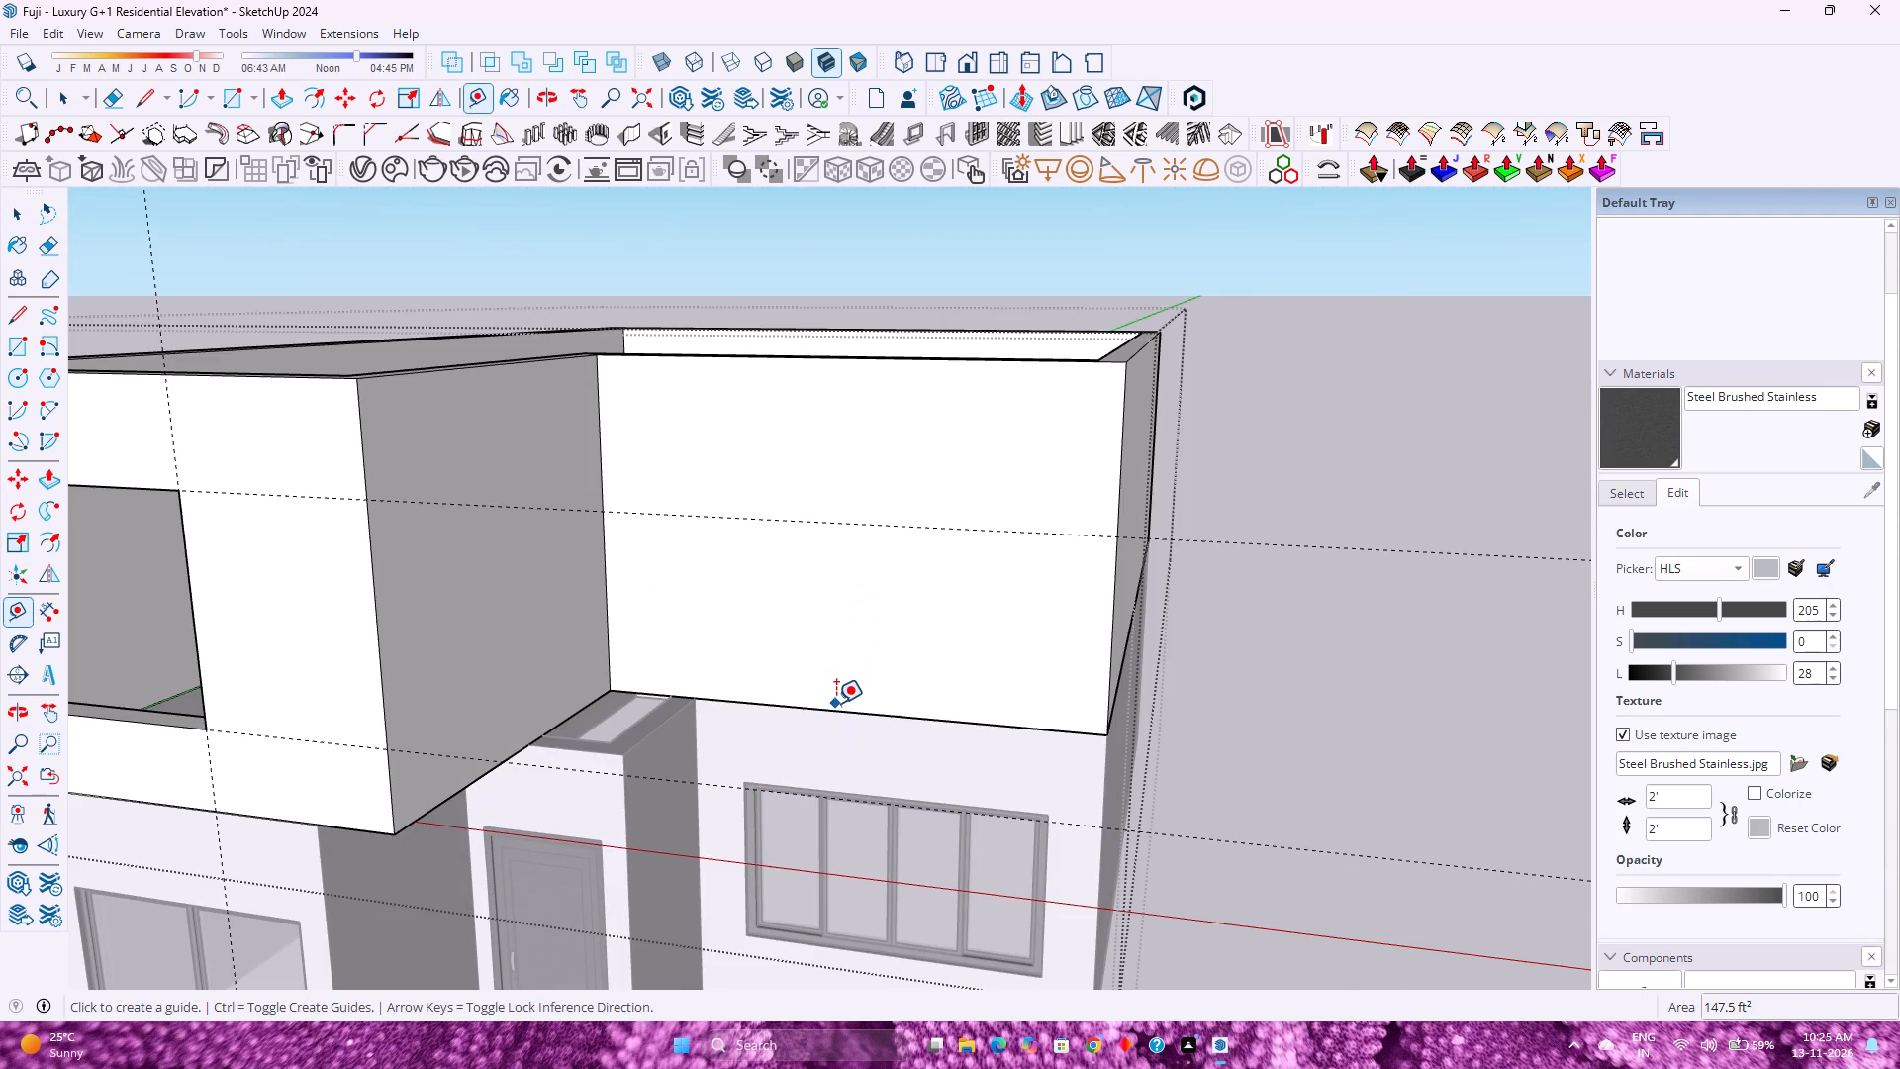
left_click(599, 424)
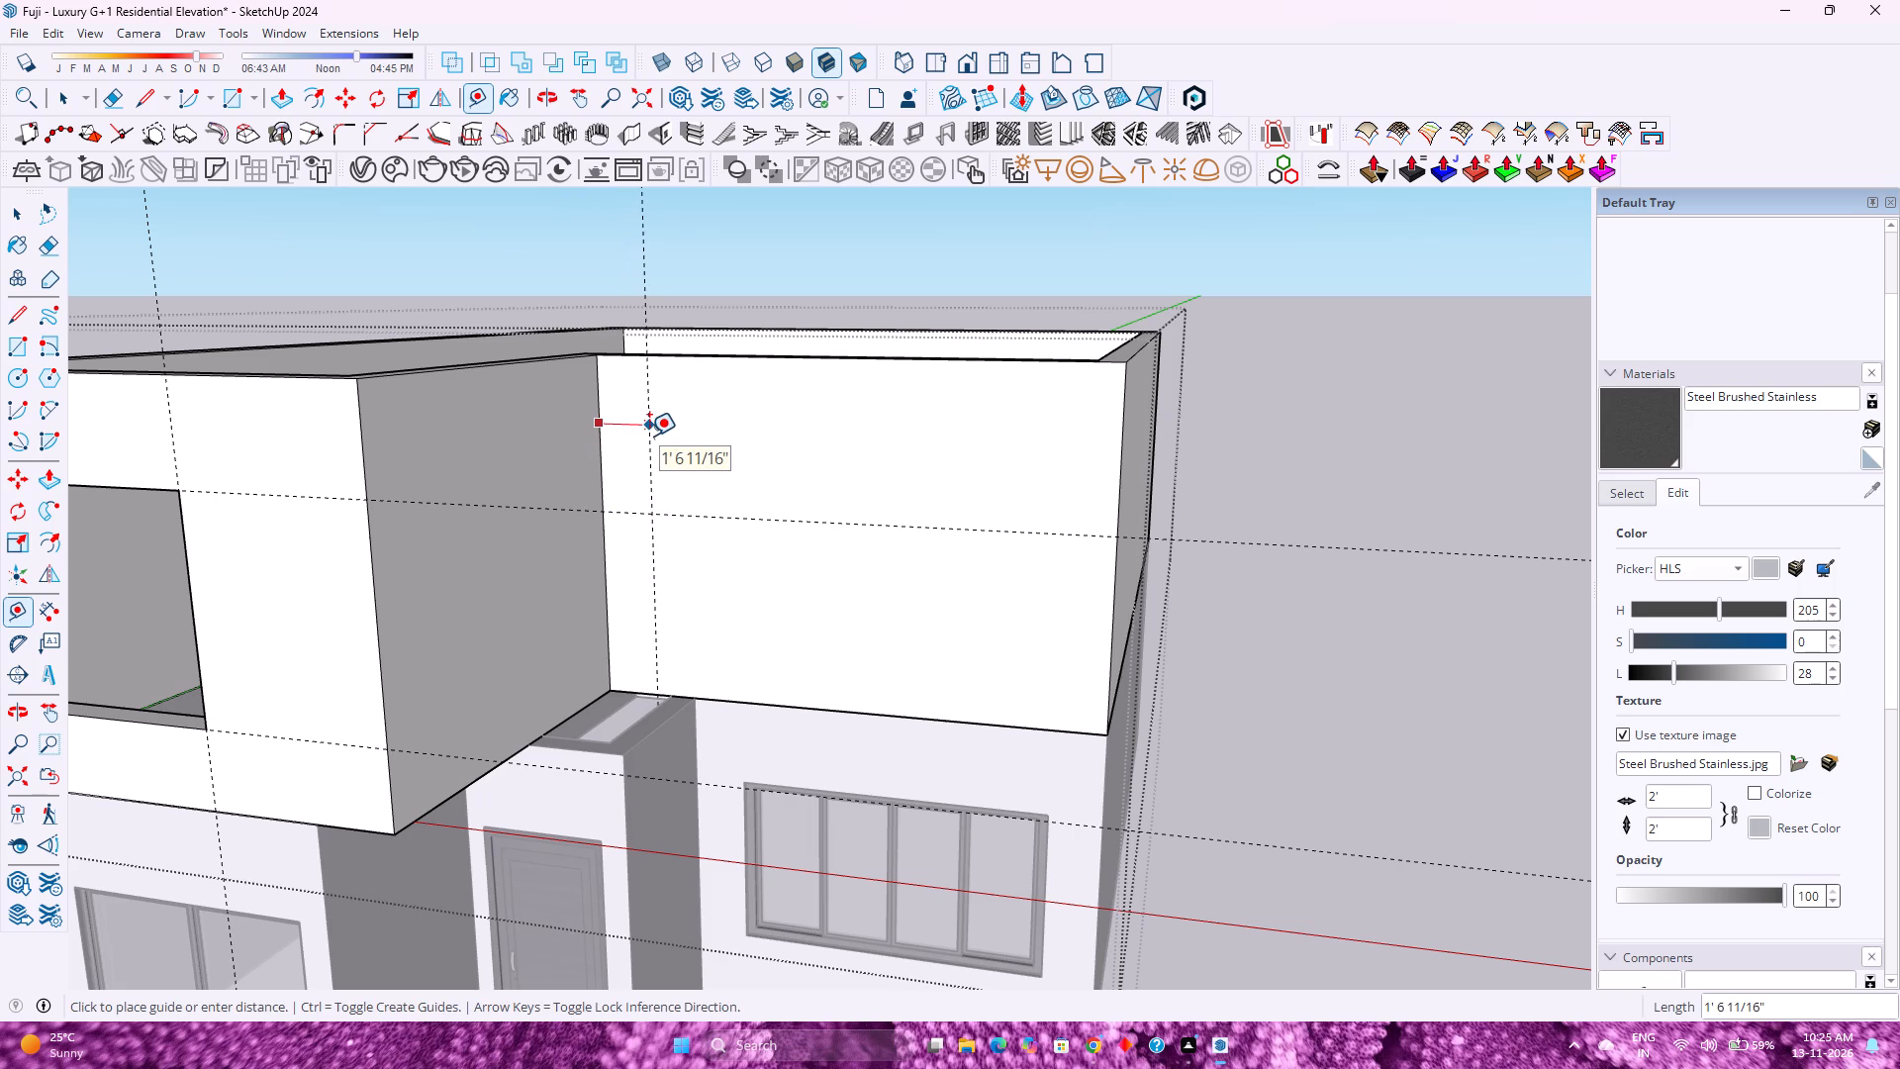
key("1")
key("apostrophe")
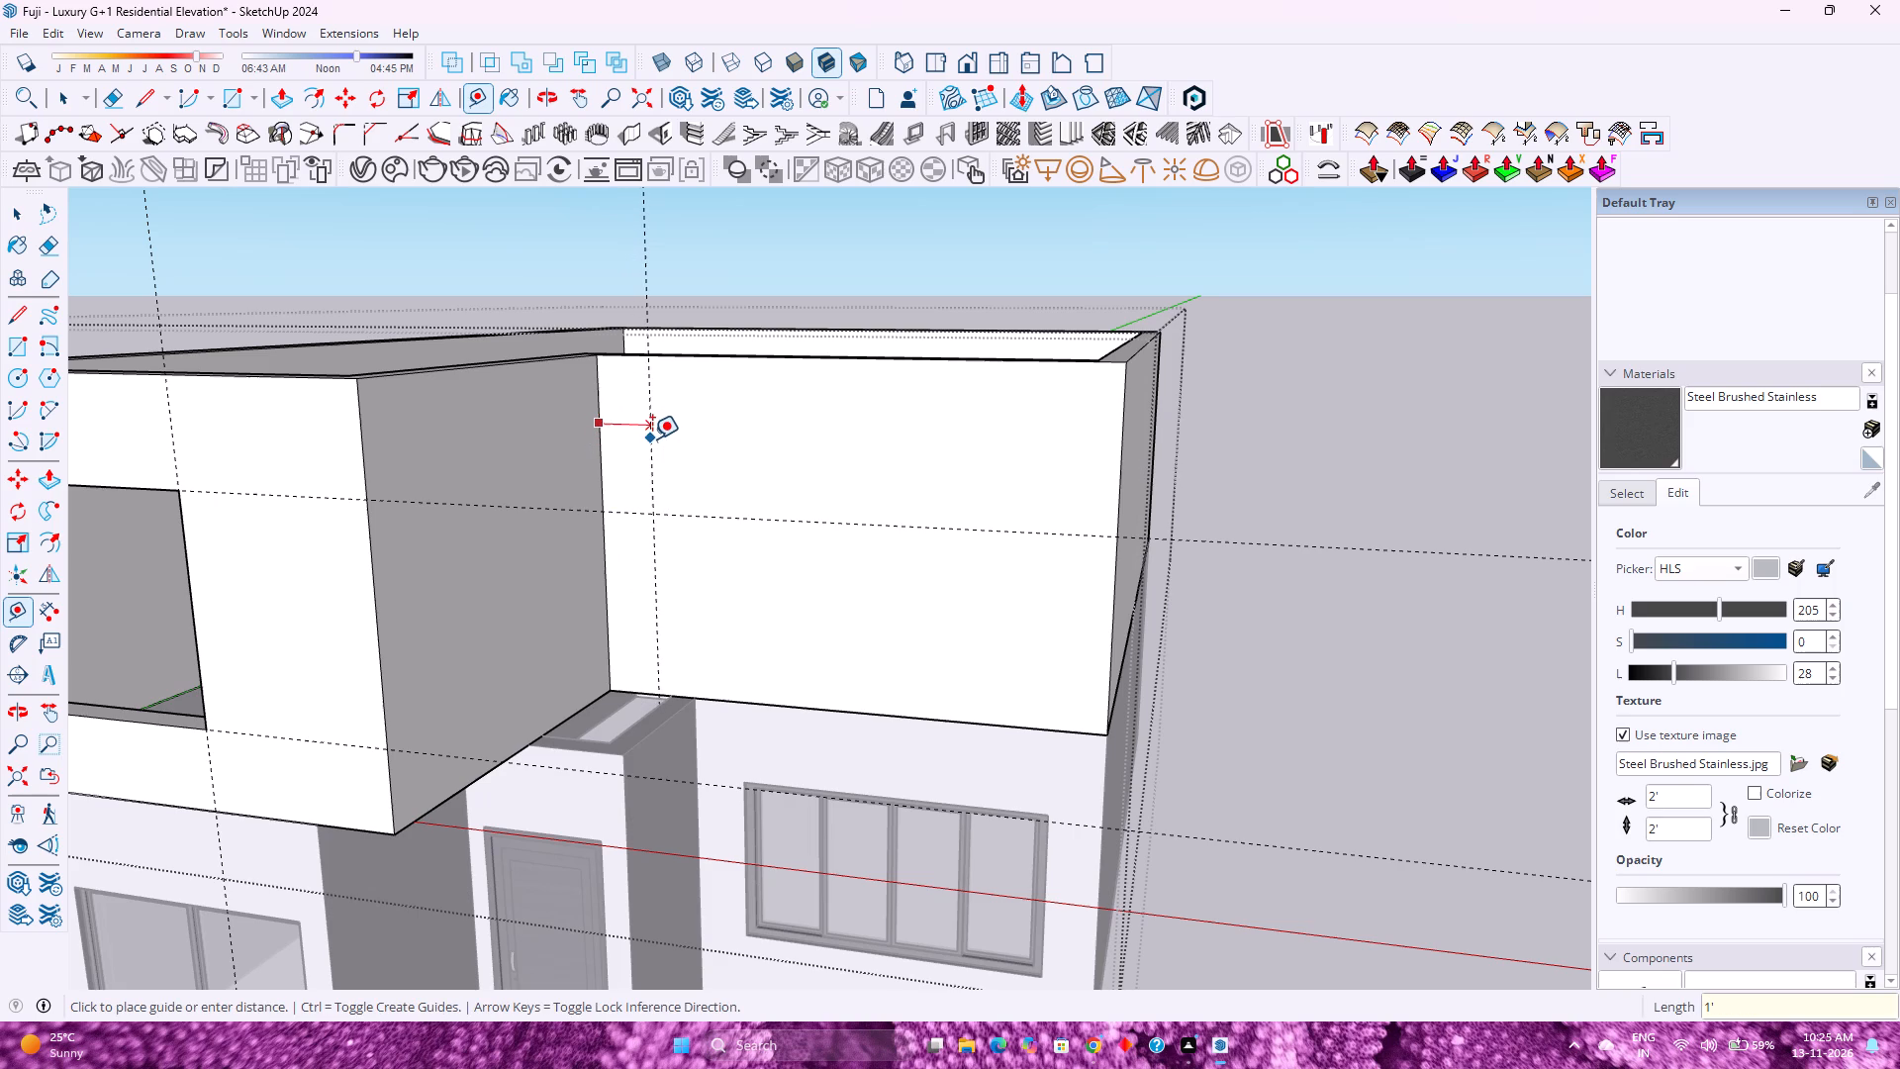
key("6")
key("Return")
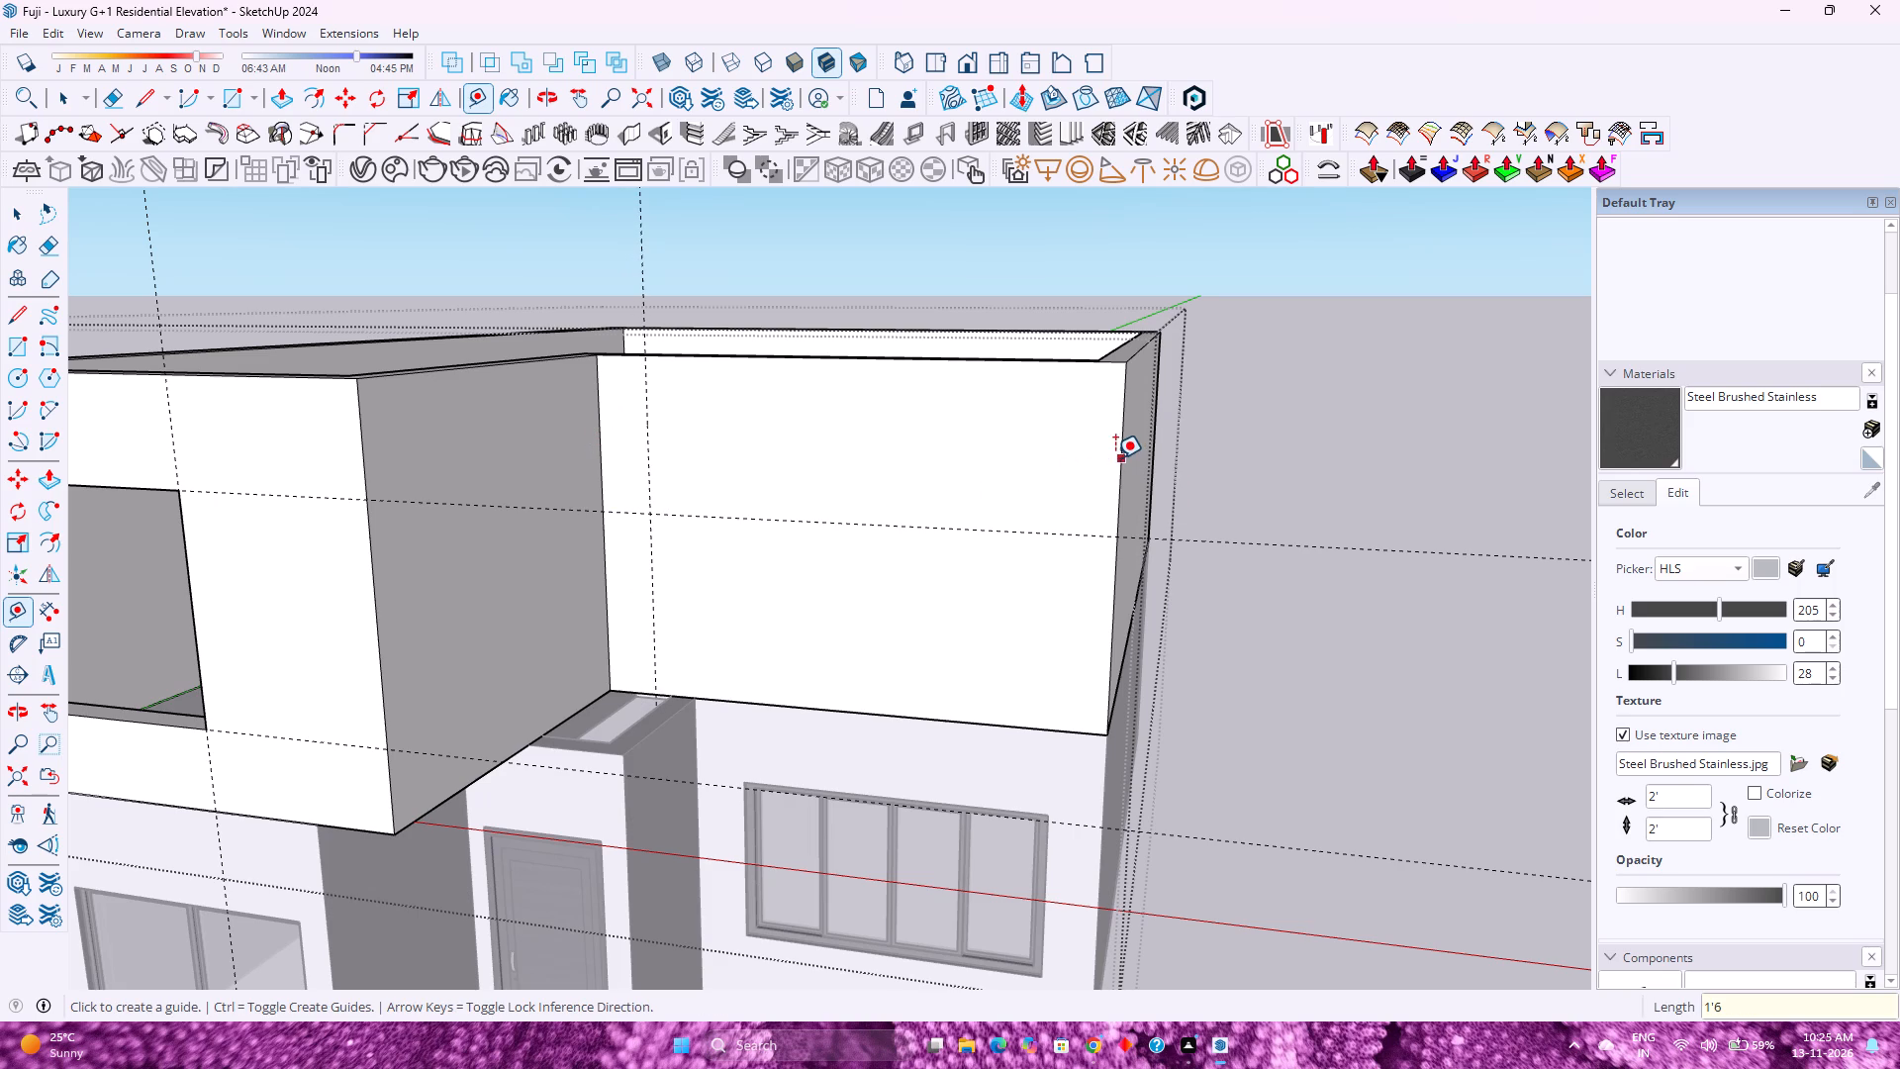
left_click(1115, 458)
type("1'6")
key("Return")
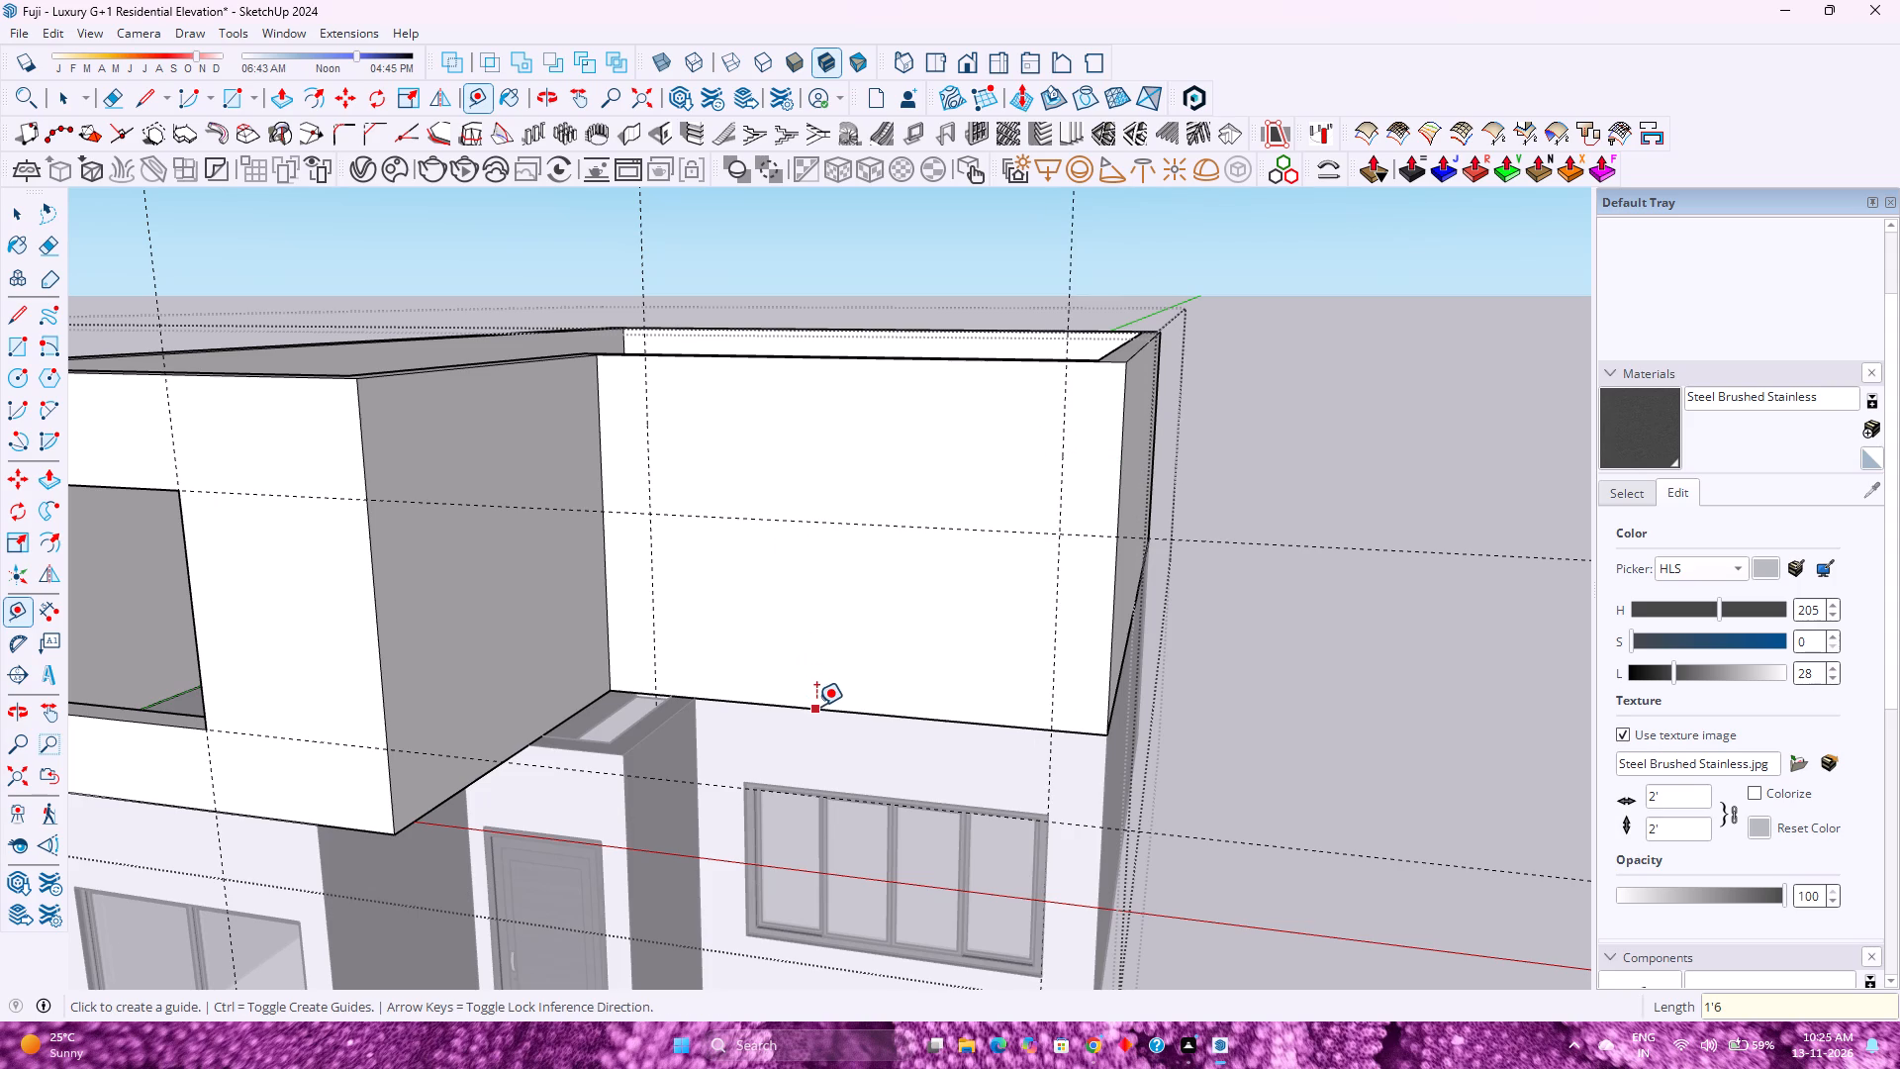
Place a horizontal guide 7'6" above the bottom edge of the recessed upper front wall.
left_click(816, 706)
key("7")
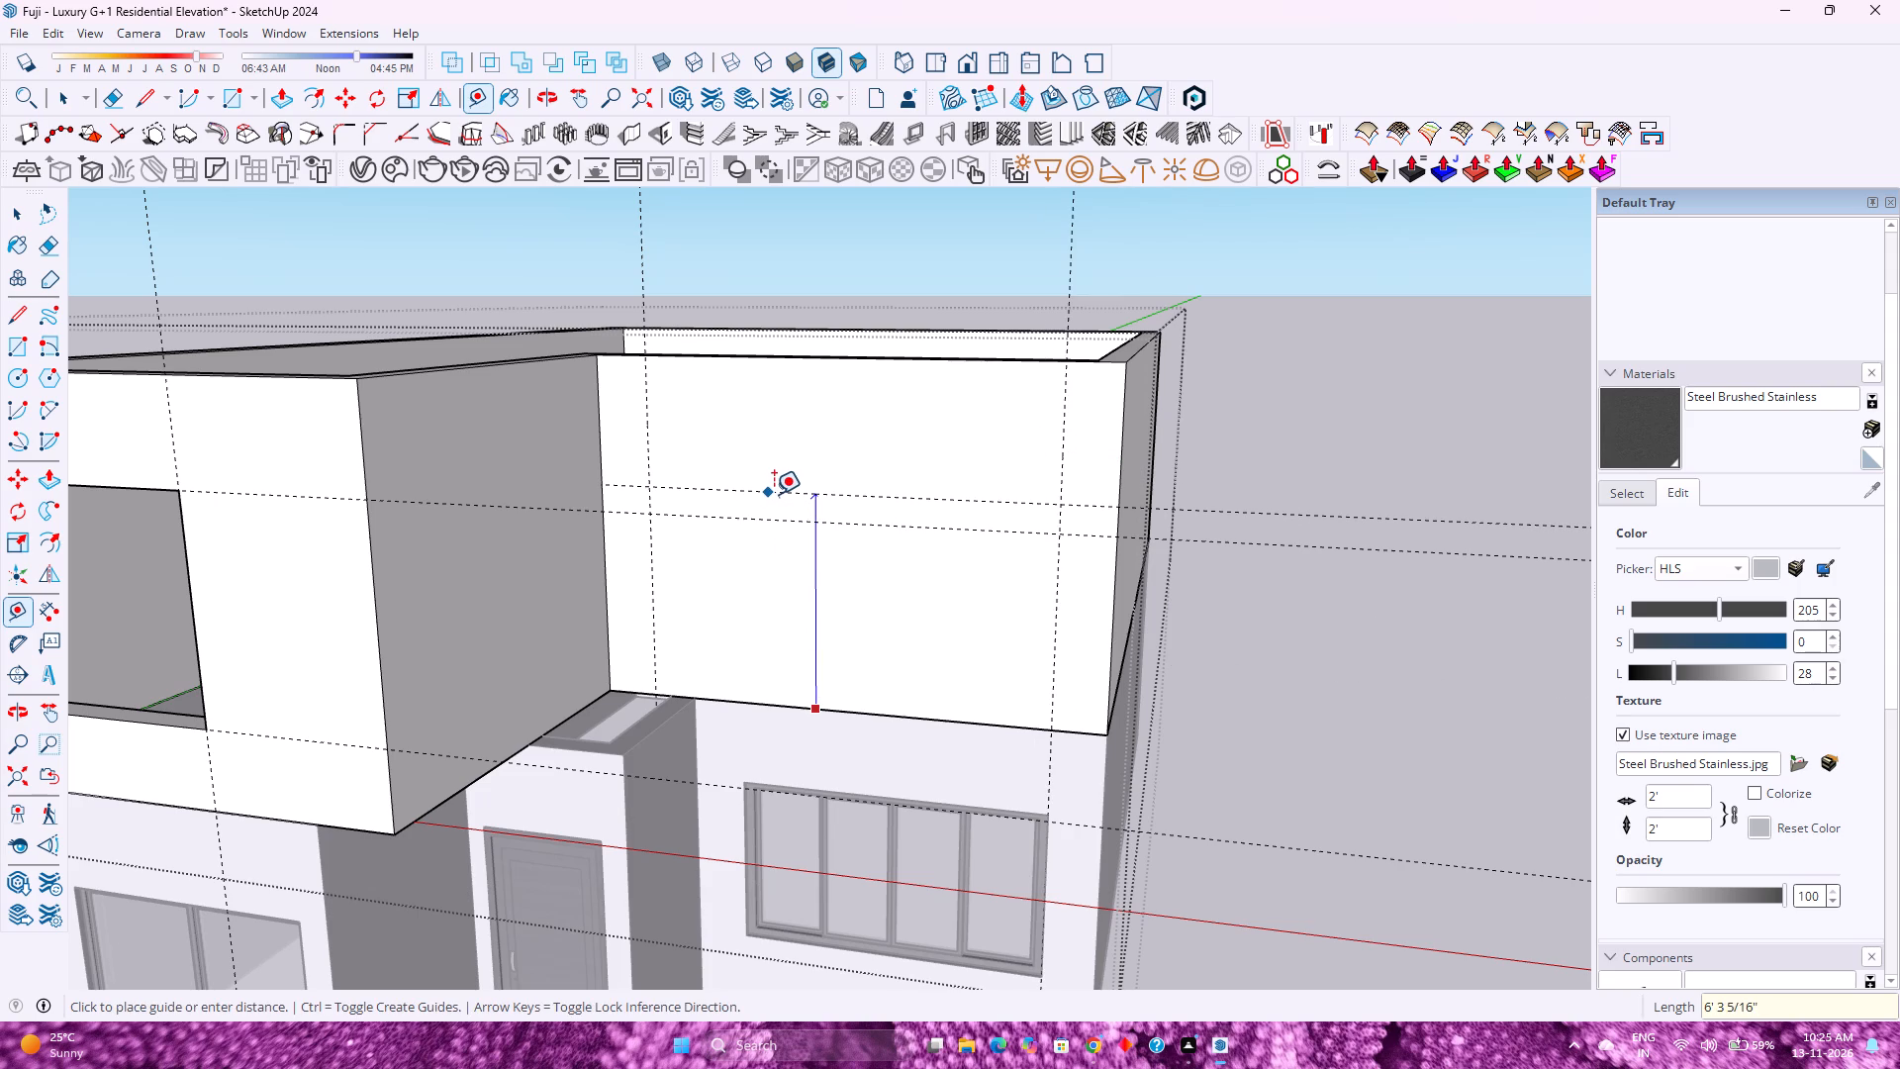
type("'6")
key("Return")
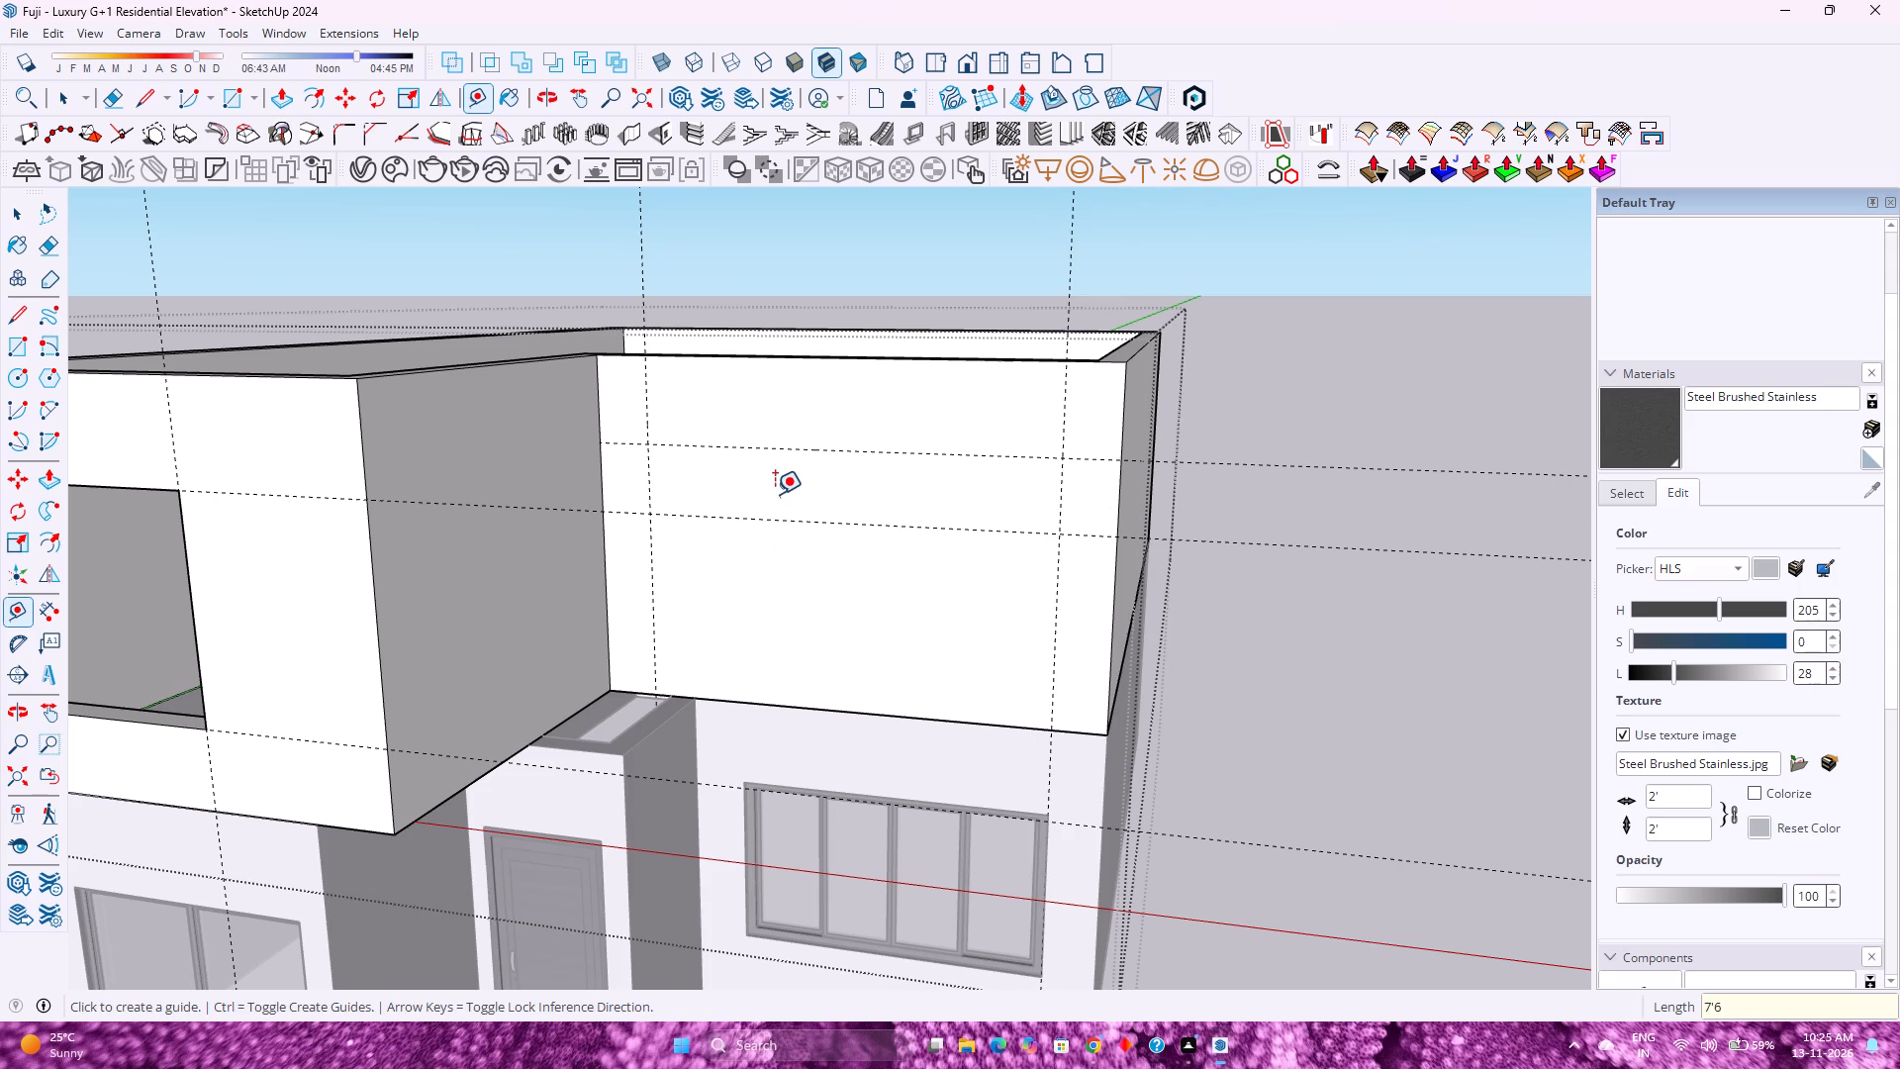
Draw an 11'9" by 7'6" rectangle between the guides on the recessed upper front wall and push it through to cut the opening.
key("r")
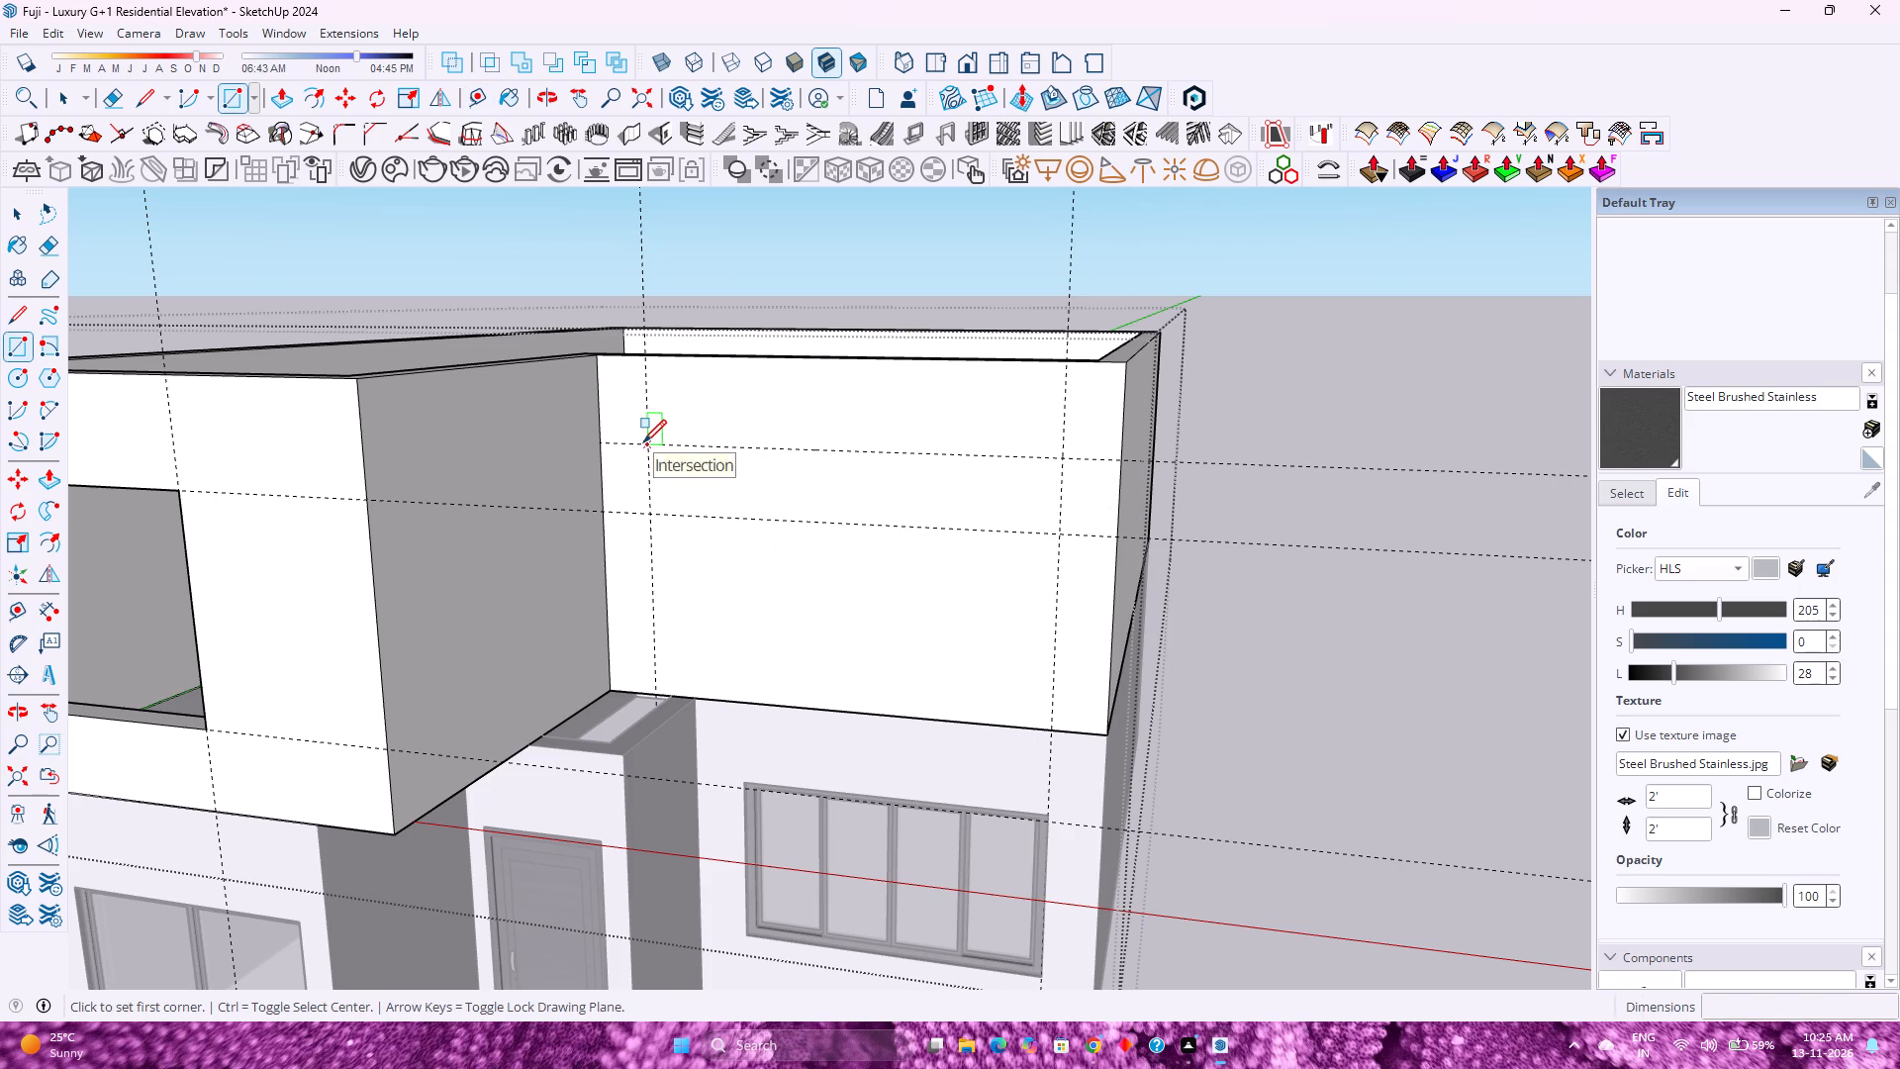
left_click(643, 442)
left_click(1050, 725)
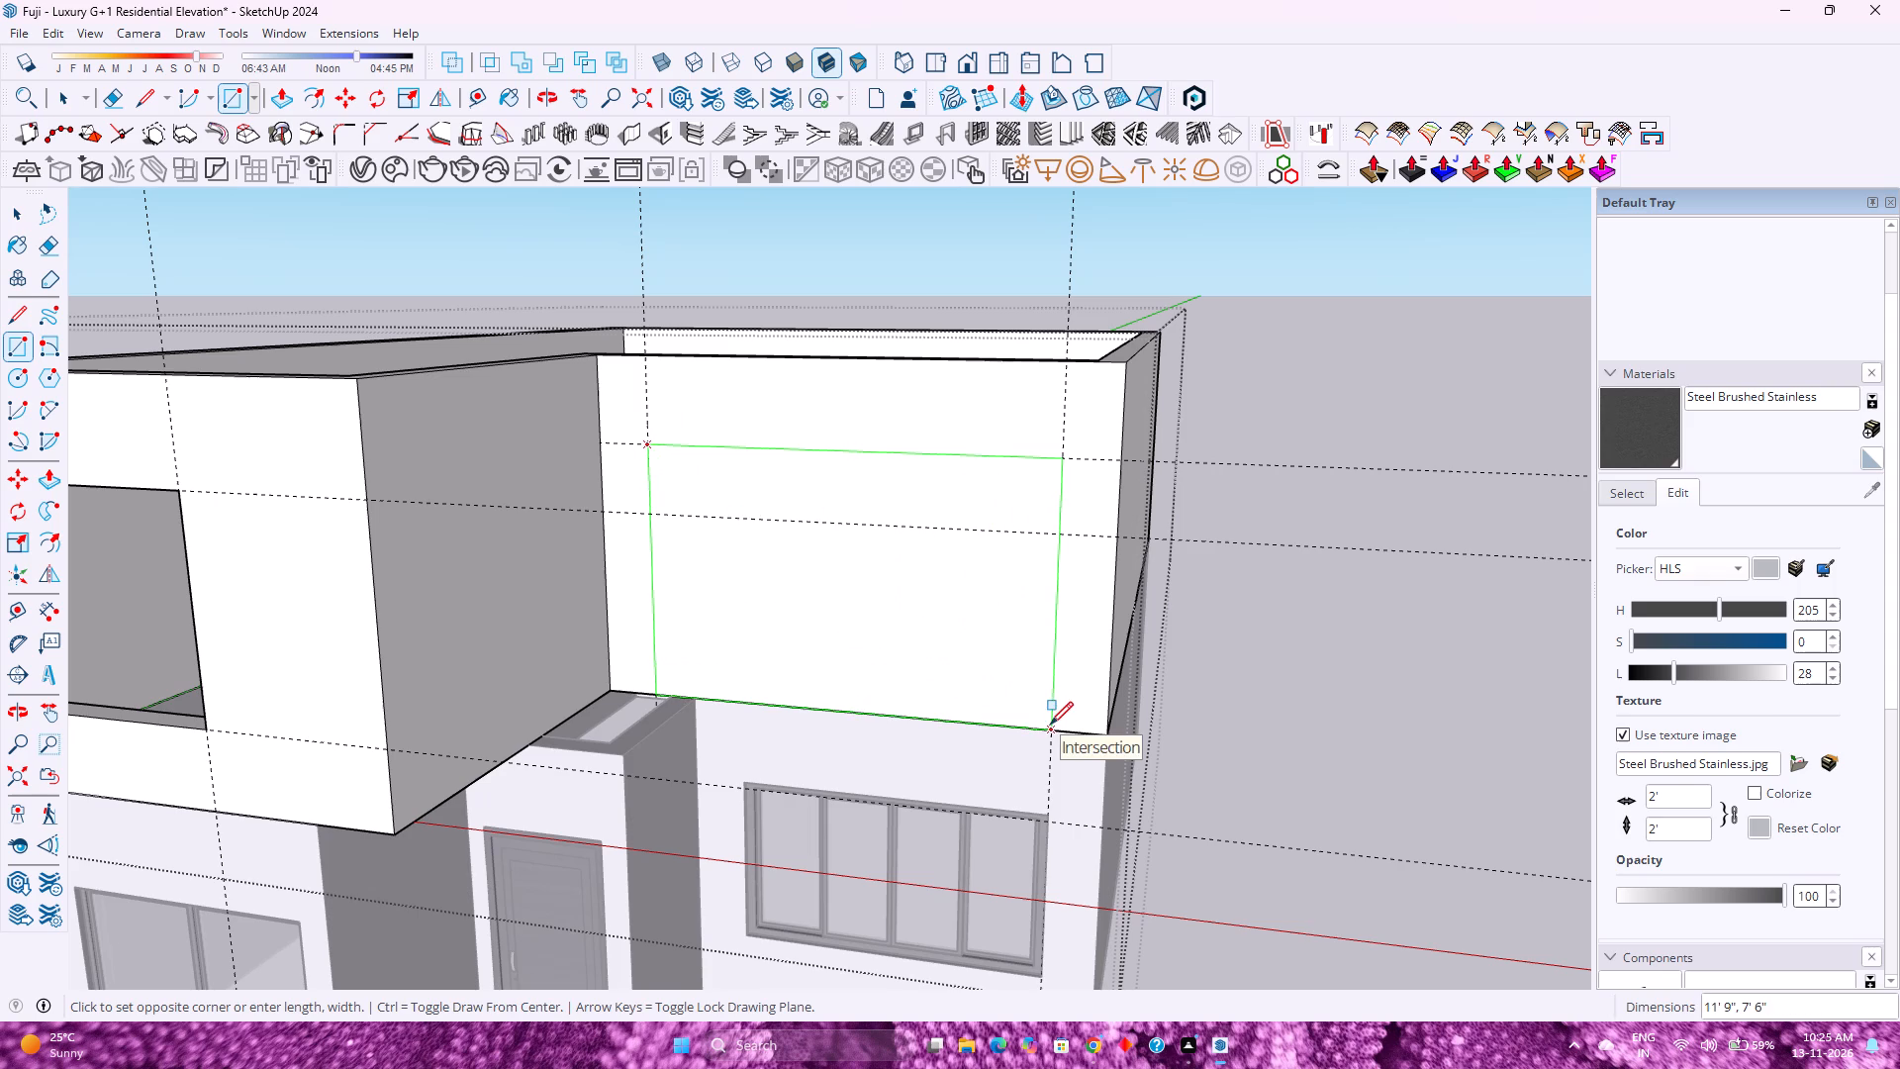
key("p")
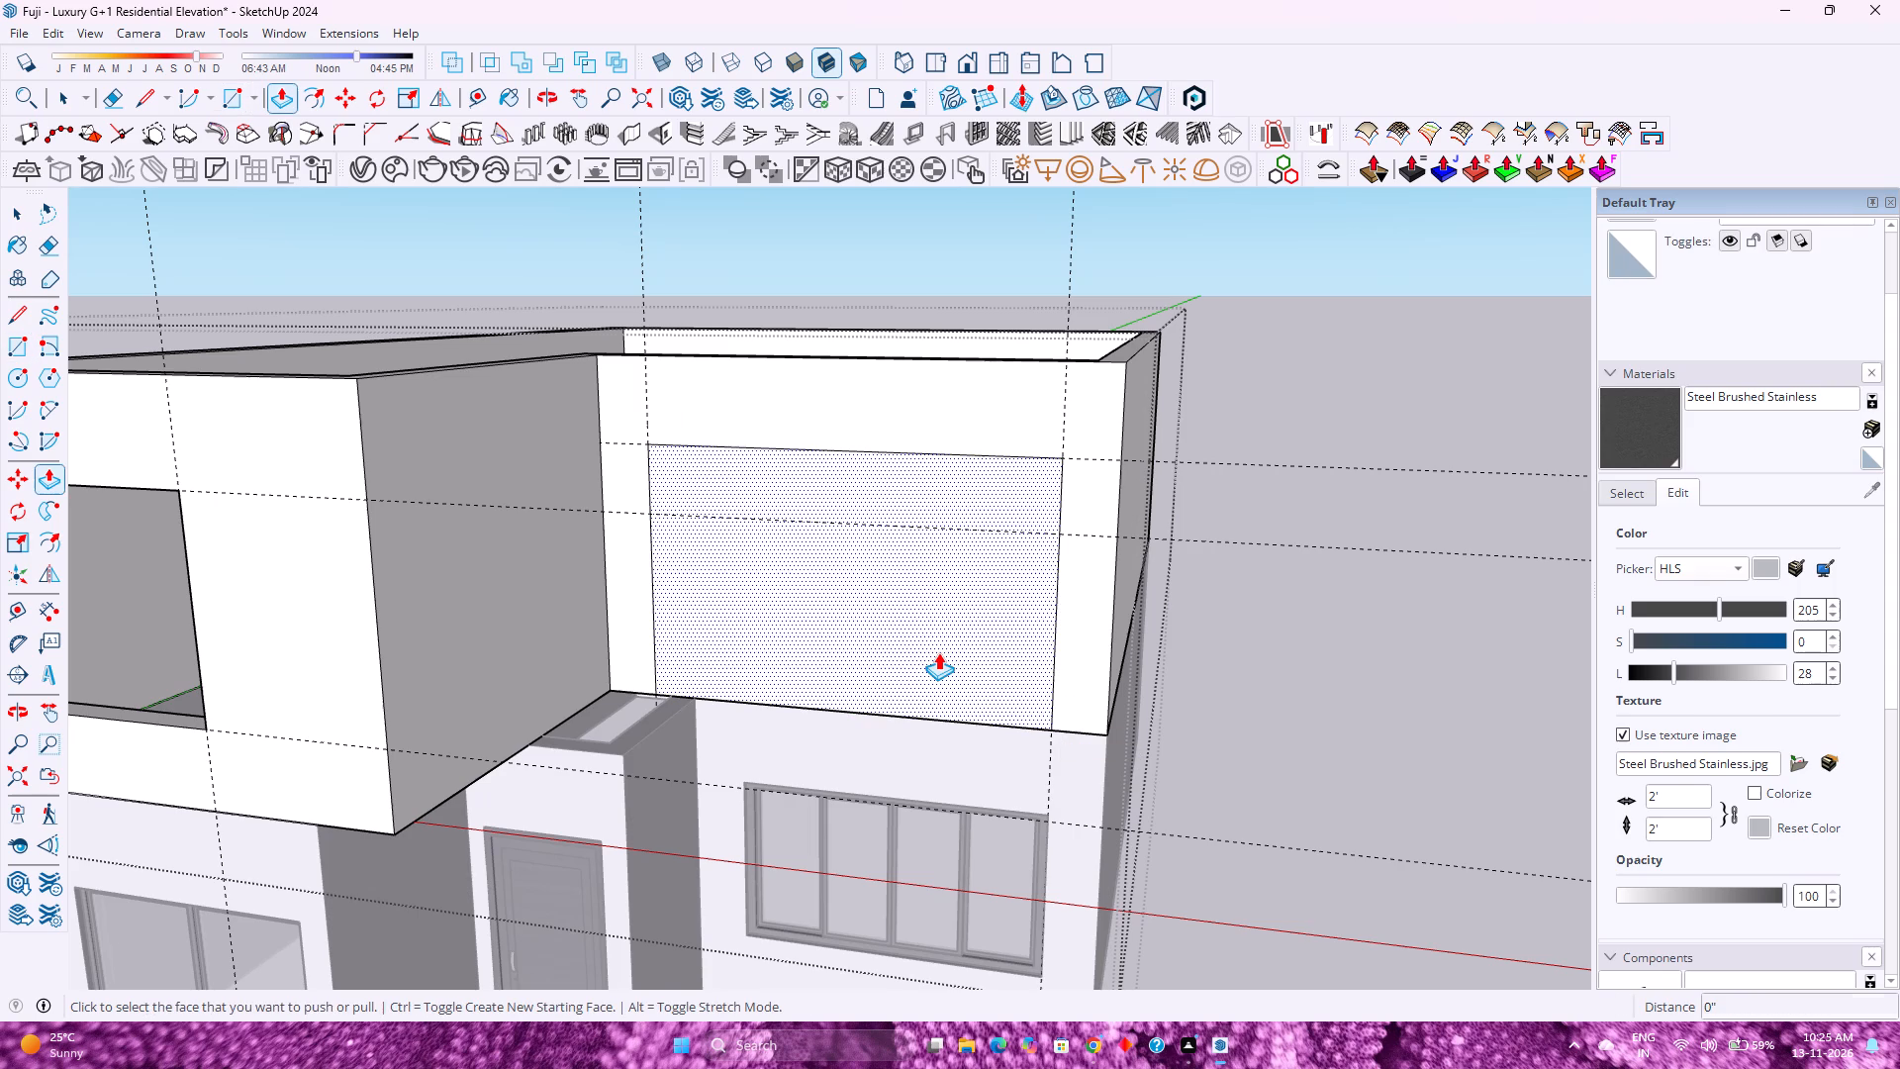
double_click(938, 652)
scroll(938, 651, "down", 4)
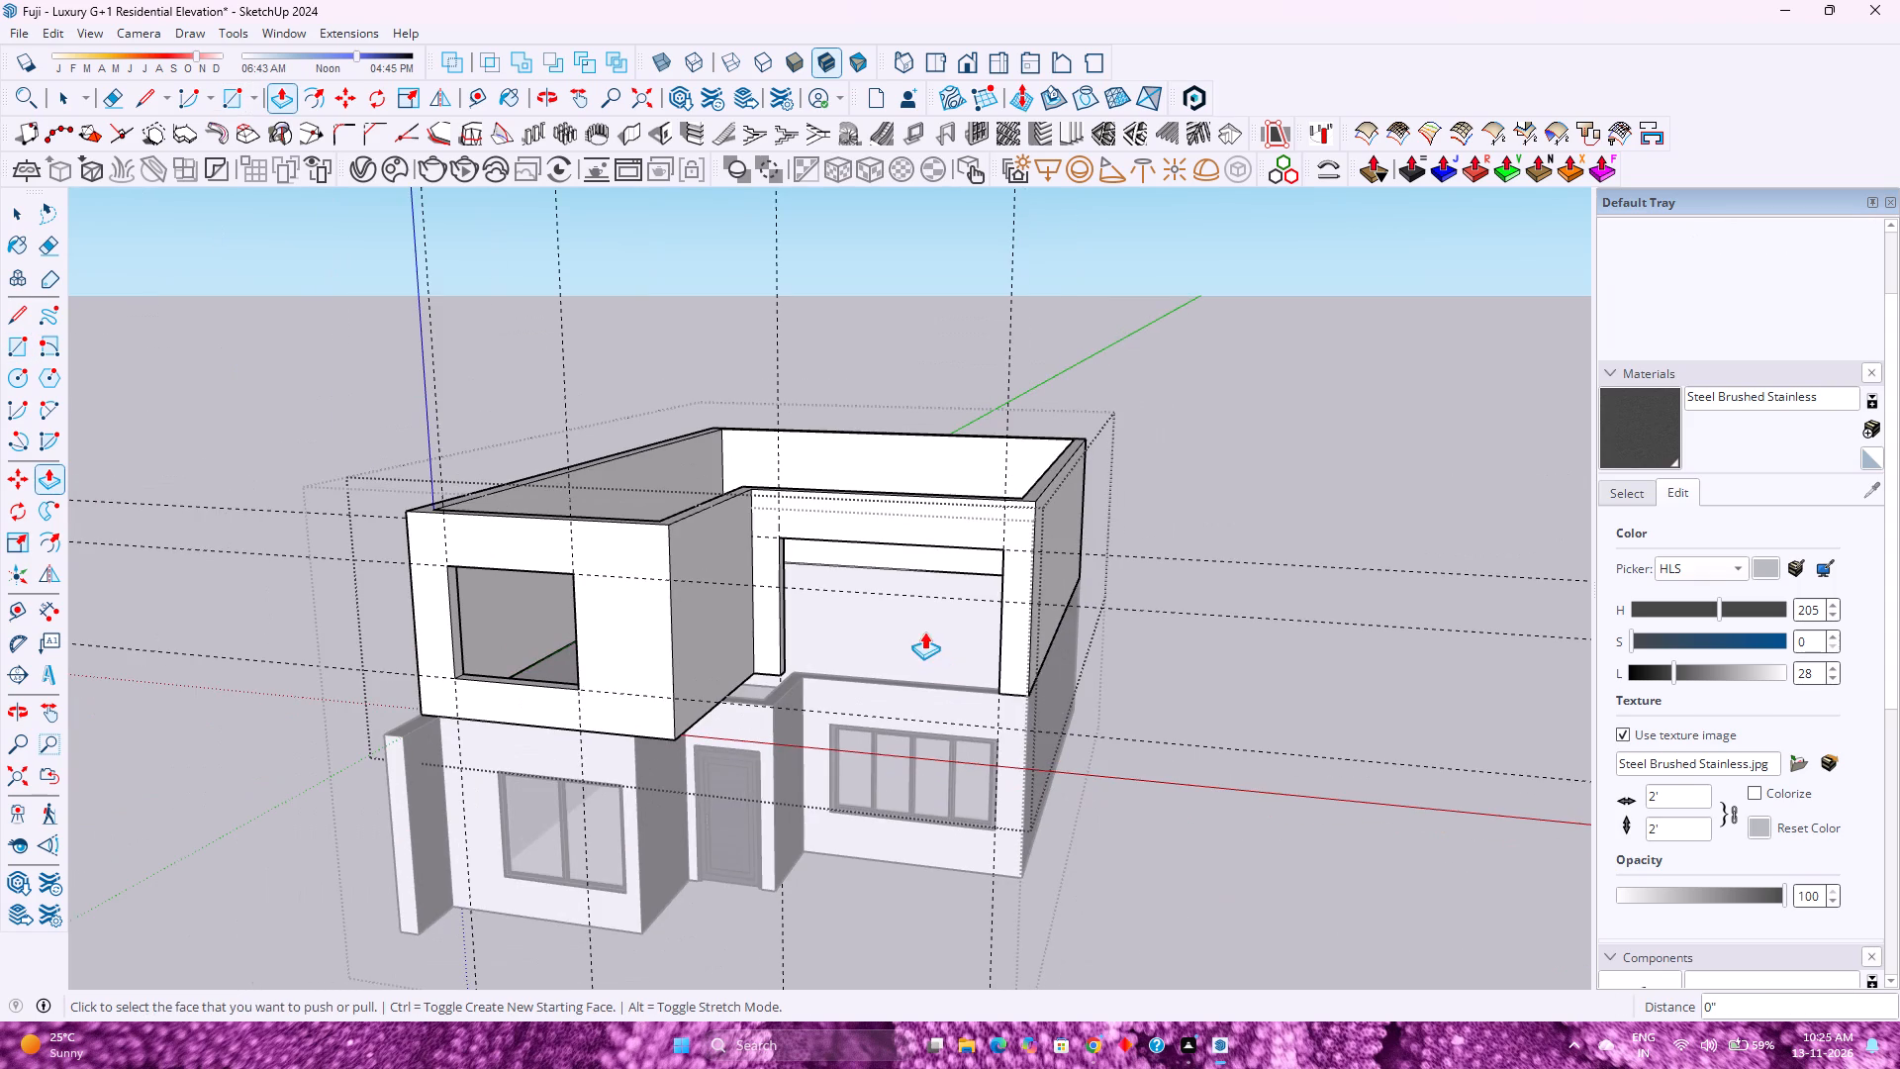
Delete all guides from the model.
key("space")
scroll(923, 631, "up", 4)
left_click(47, 28)
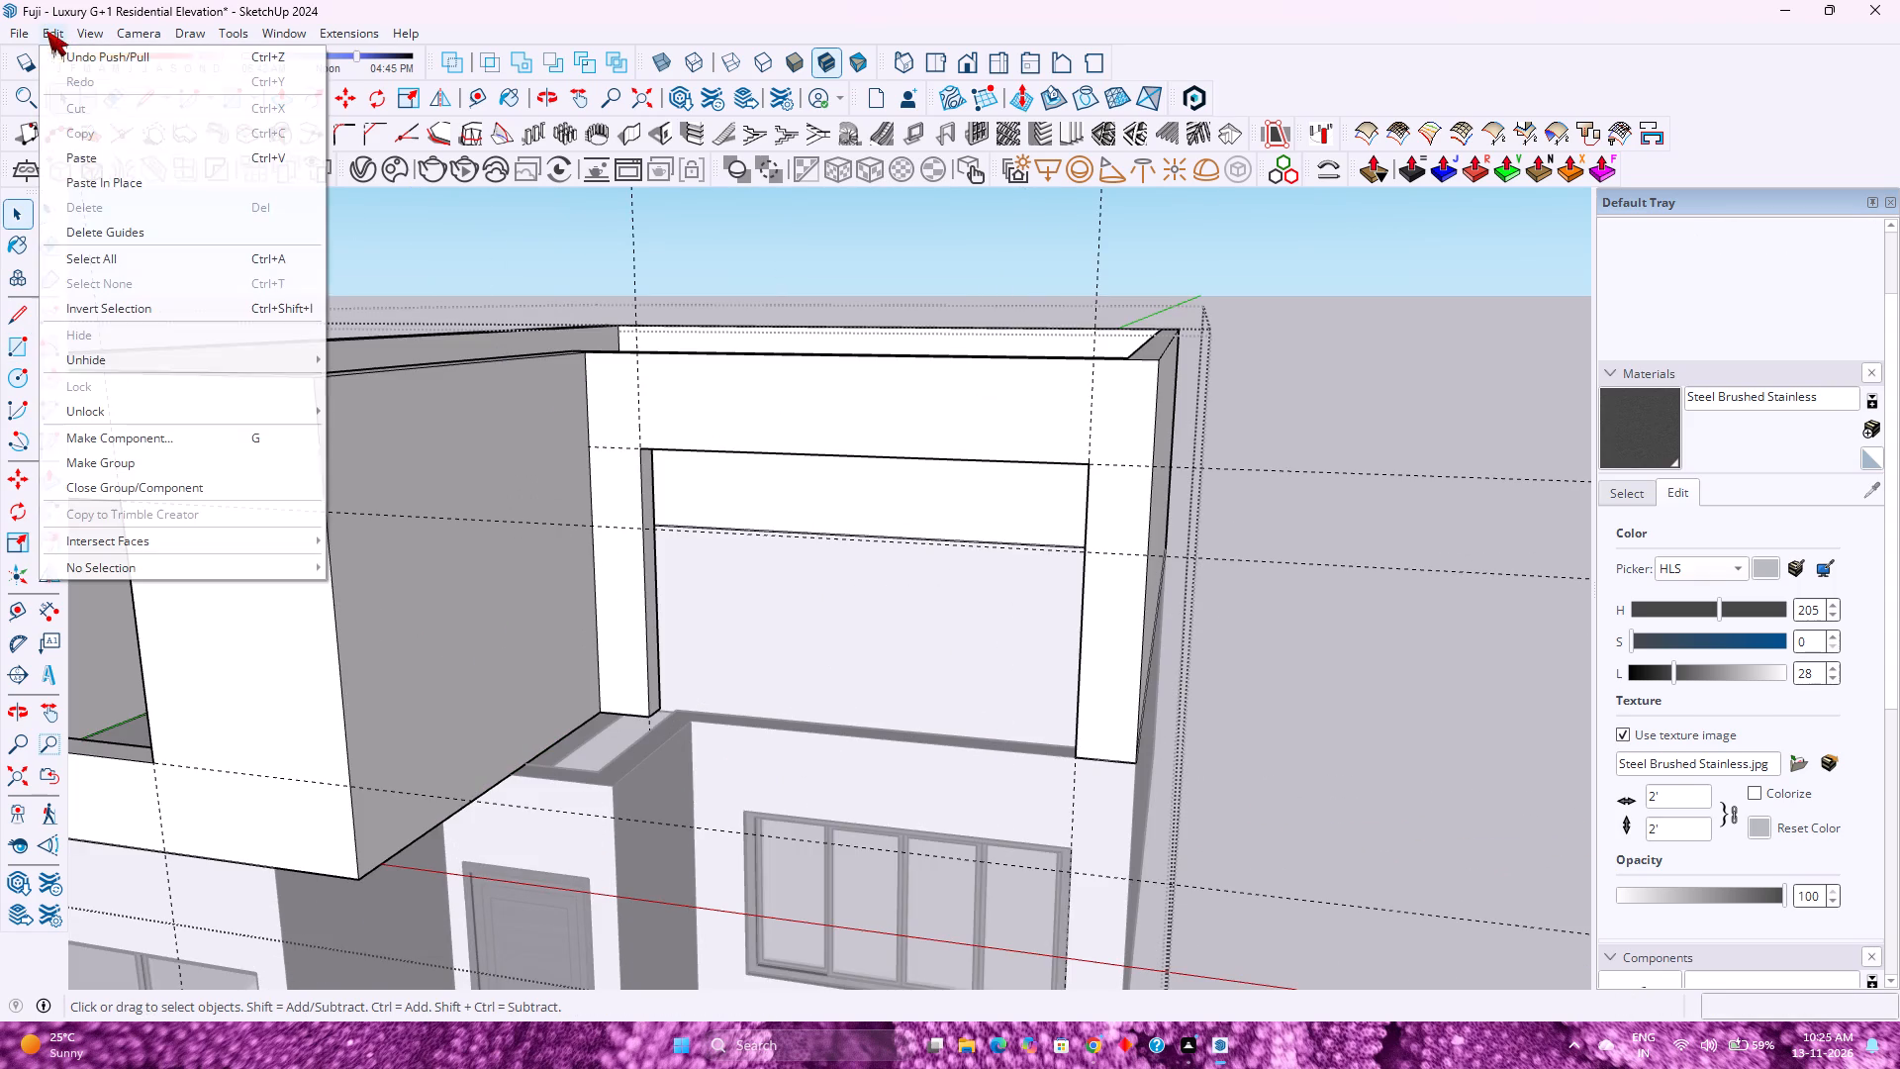
left_click(190, 229)
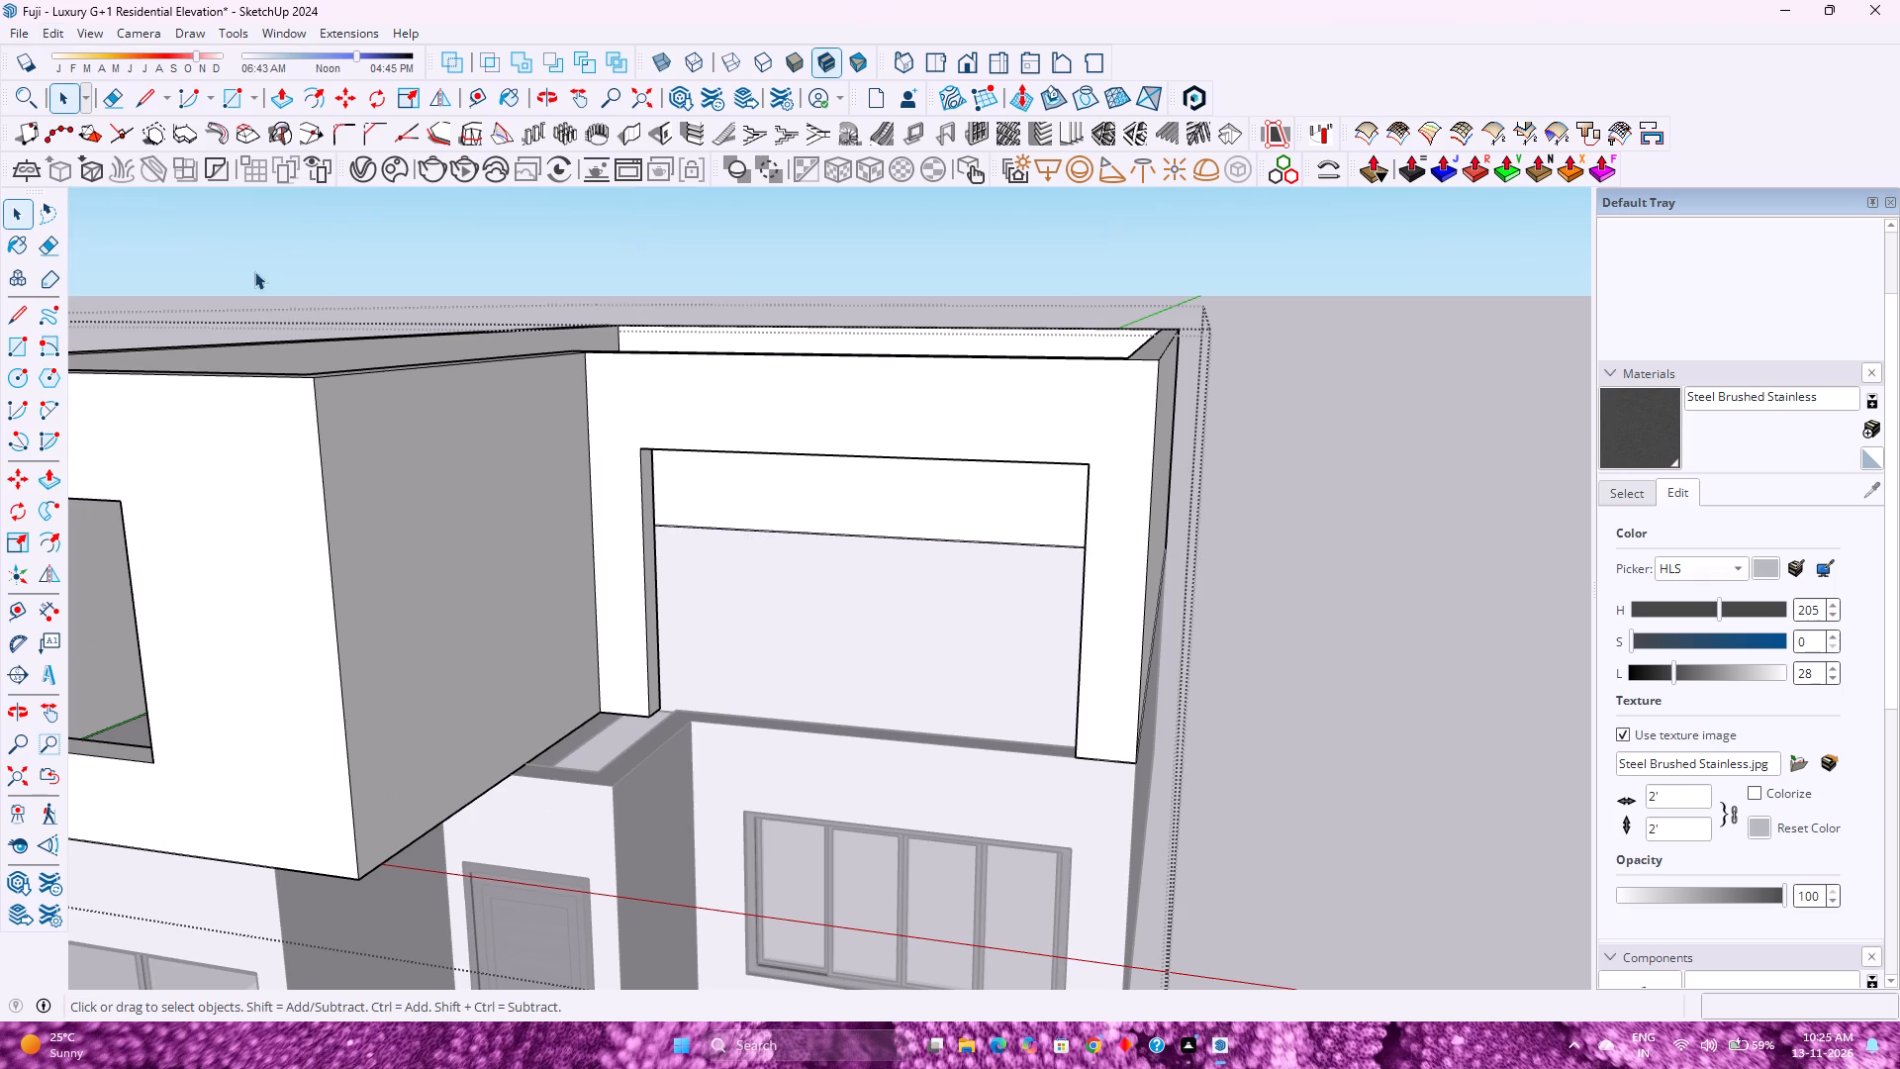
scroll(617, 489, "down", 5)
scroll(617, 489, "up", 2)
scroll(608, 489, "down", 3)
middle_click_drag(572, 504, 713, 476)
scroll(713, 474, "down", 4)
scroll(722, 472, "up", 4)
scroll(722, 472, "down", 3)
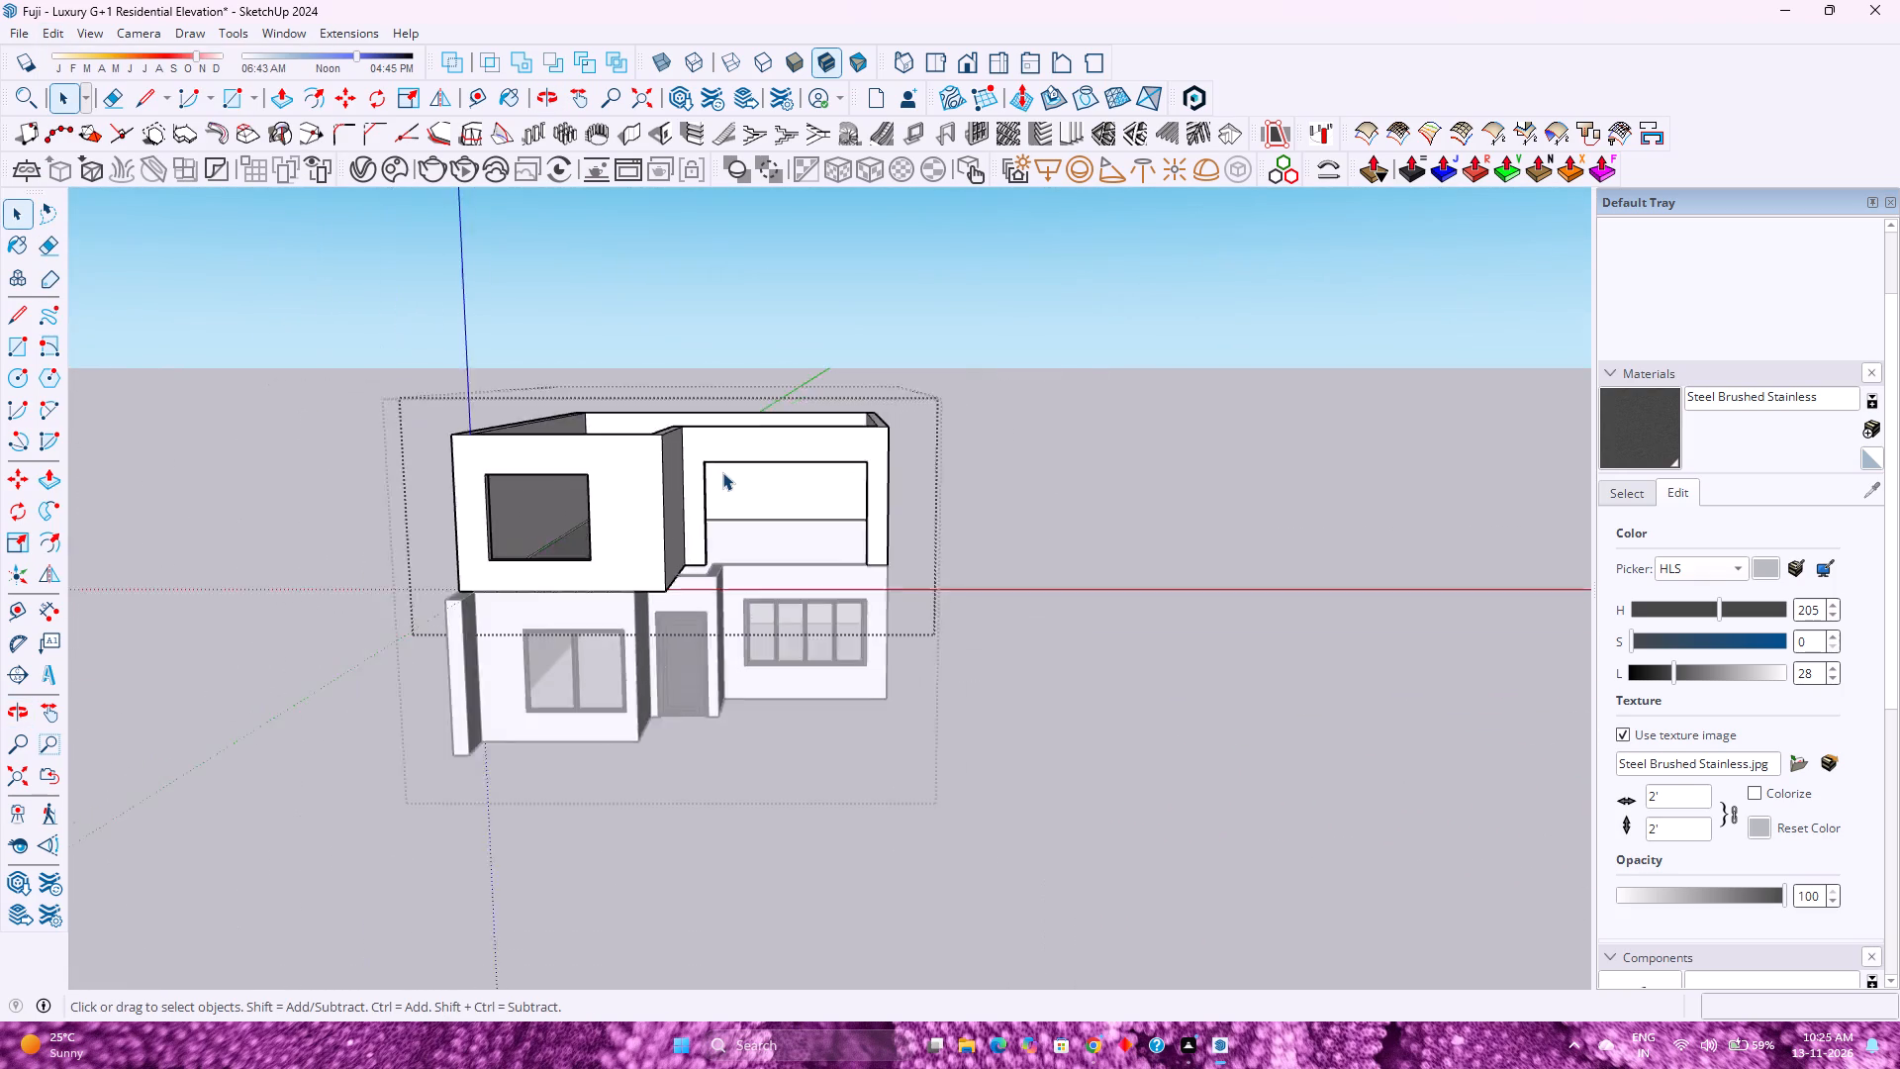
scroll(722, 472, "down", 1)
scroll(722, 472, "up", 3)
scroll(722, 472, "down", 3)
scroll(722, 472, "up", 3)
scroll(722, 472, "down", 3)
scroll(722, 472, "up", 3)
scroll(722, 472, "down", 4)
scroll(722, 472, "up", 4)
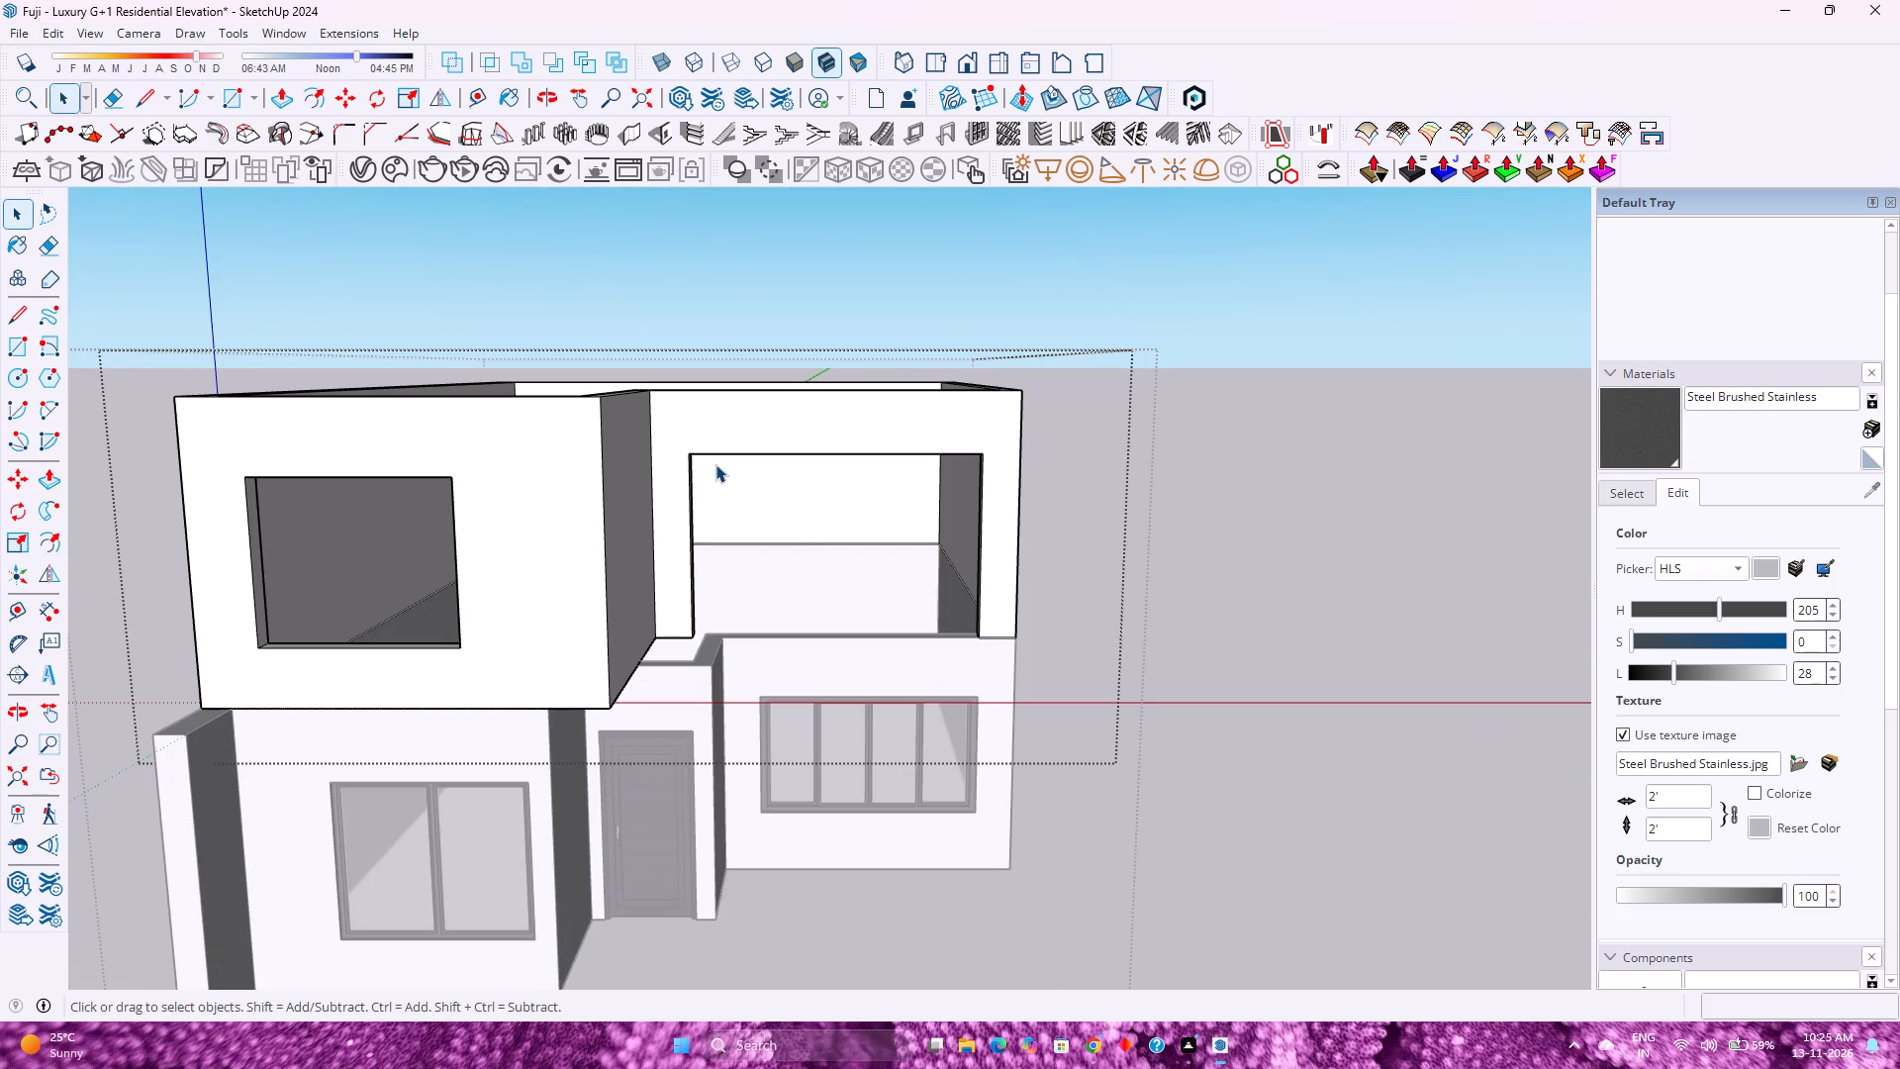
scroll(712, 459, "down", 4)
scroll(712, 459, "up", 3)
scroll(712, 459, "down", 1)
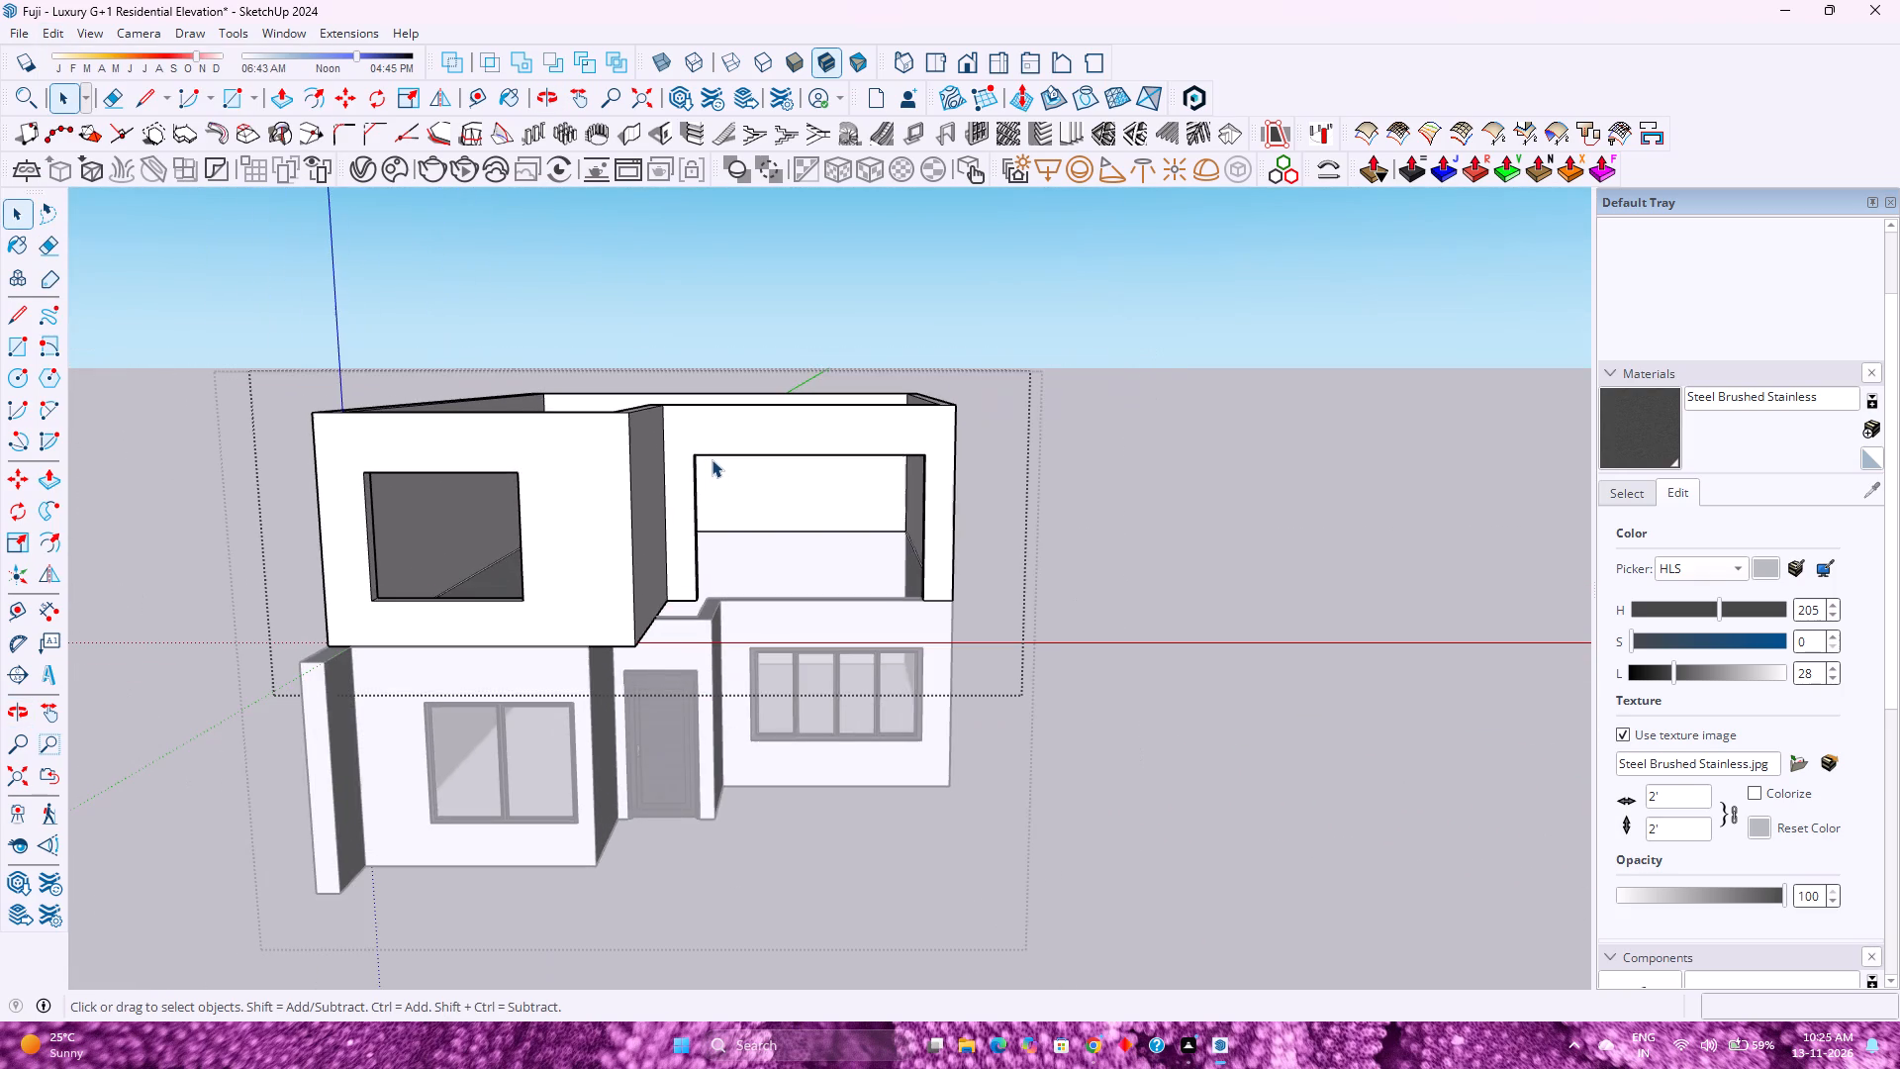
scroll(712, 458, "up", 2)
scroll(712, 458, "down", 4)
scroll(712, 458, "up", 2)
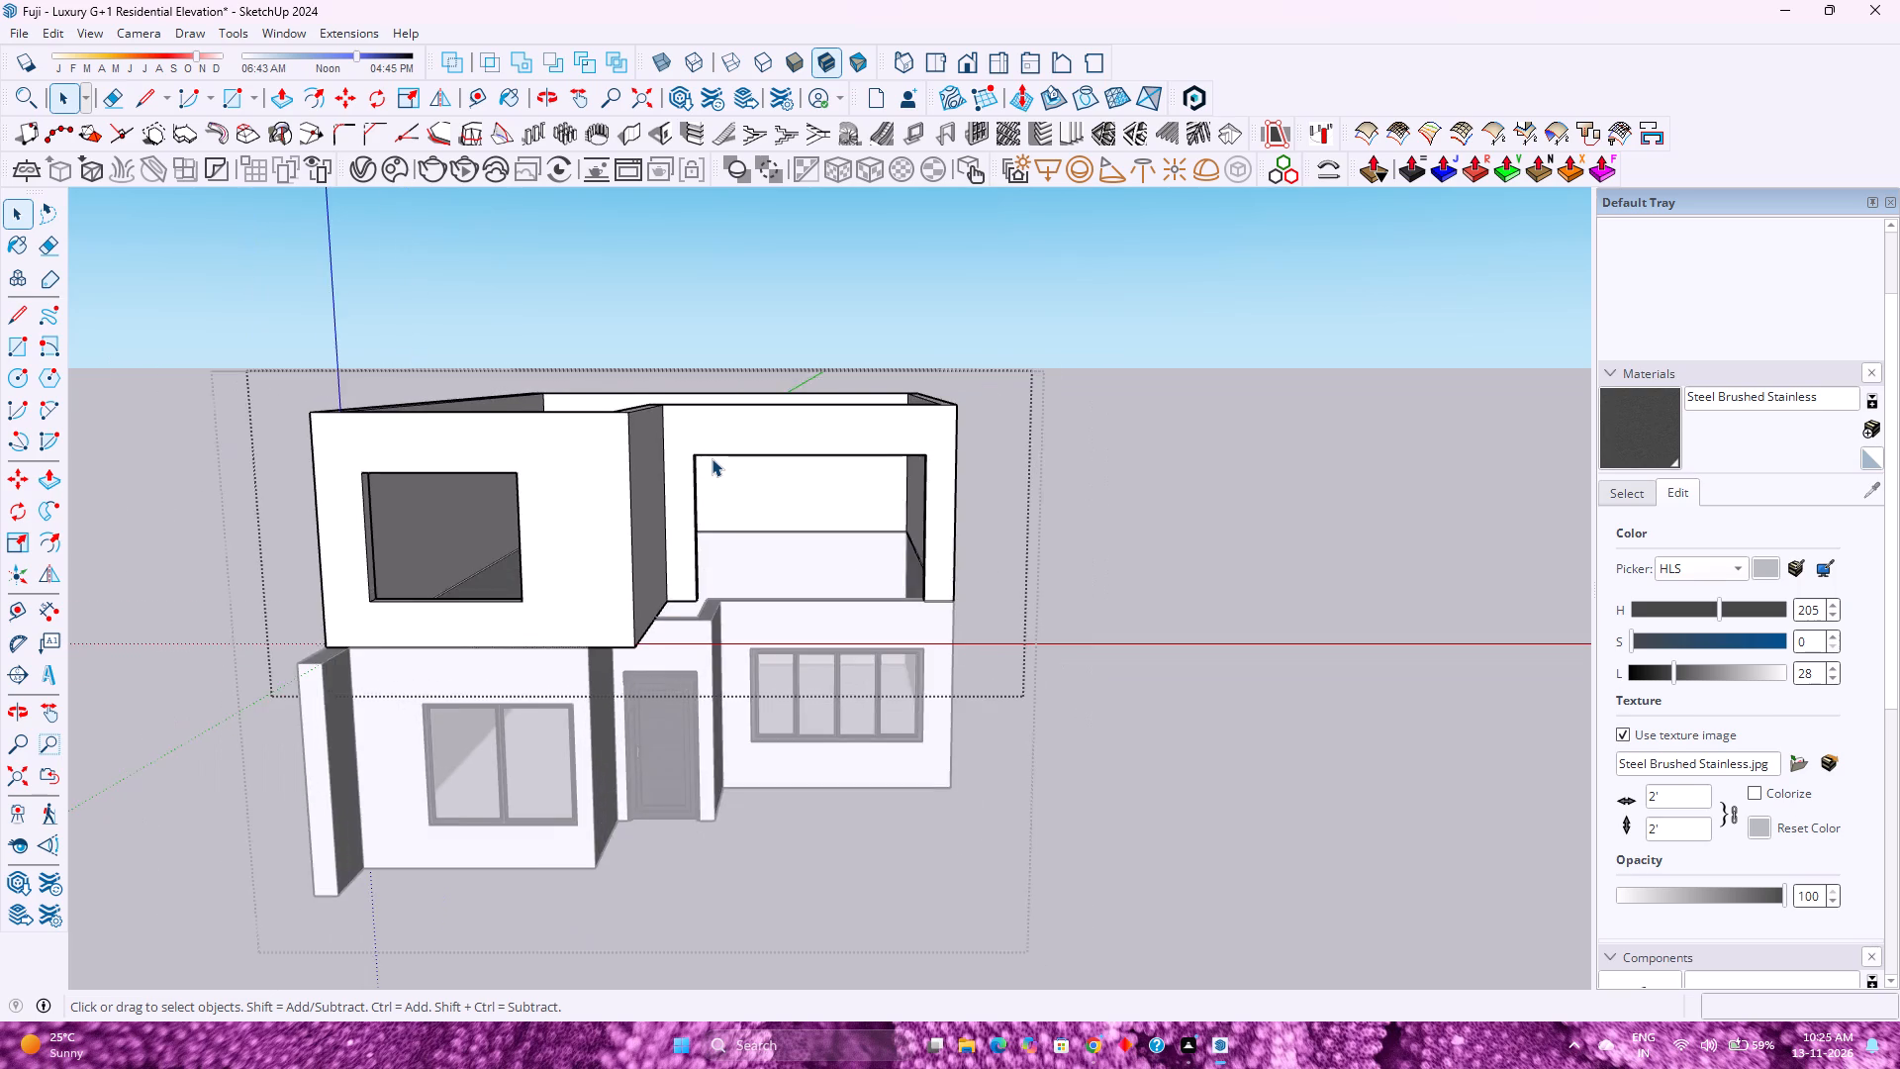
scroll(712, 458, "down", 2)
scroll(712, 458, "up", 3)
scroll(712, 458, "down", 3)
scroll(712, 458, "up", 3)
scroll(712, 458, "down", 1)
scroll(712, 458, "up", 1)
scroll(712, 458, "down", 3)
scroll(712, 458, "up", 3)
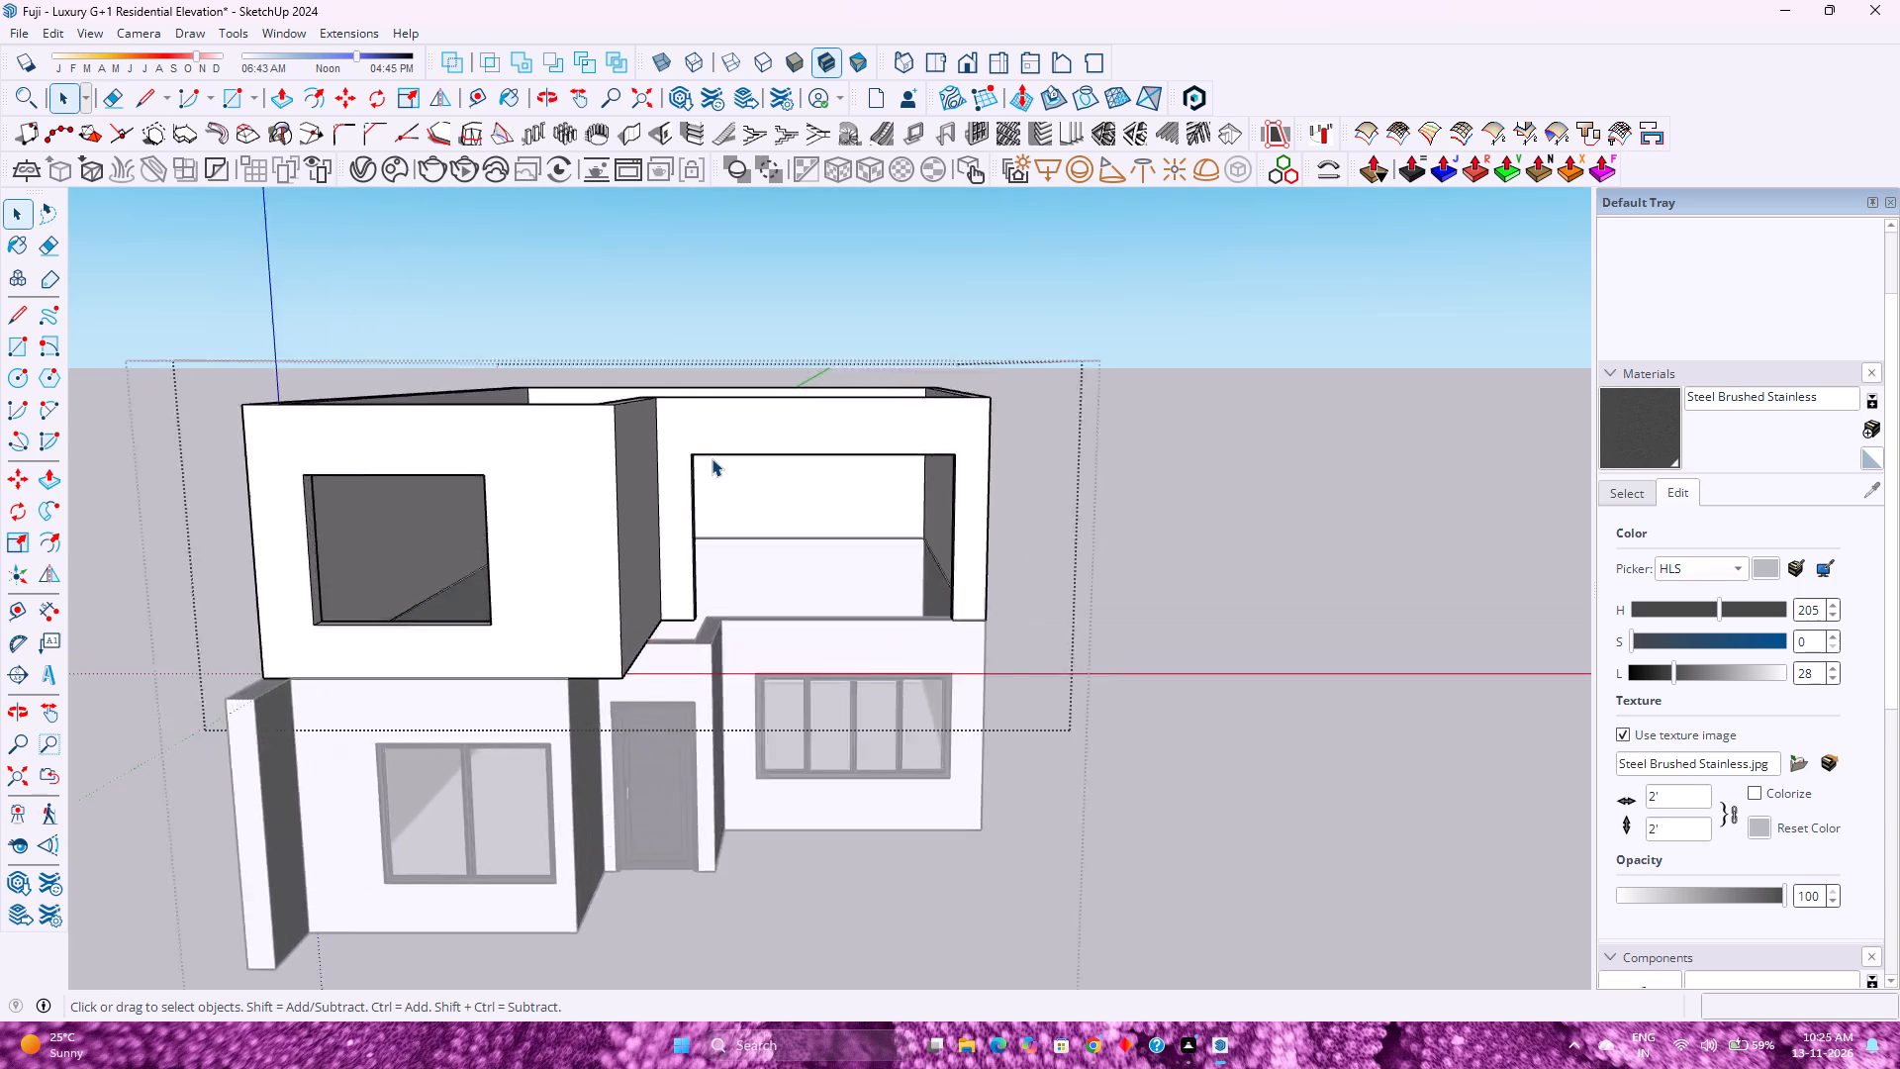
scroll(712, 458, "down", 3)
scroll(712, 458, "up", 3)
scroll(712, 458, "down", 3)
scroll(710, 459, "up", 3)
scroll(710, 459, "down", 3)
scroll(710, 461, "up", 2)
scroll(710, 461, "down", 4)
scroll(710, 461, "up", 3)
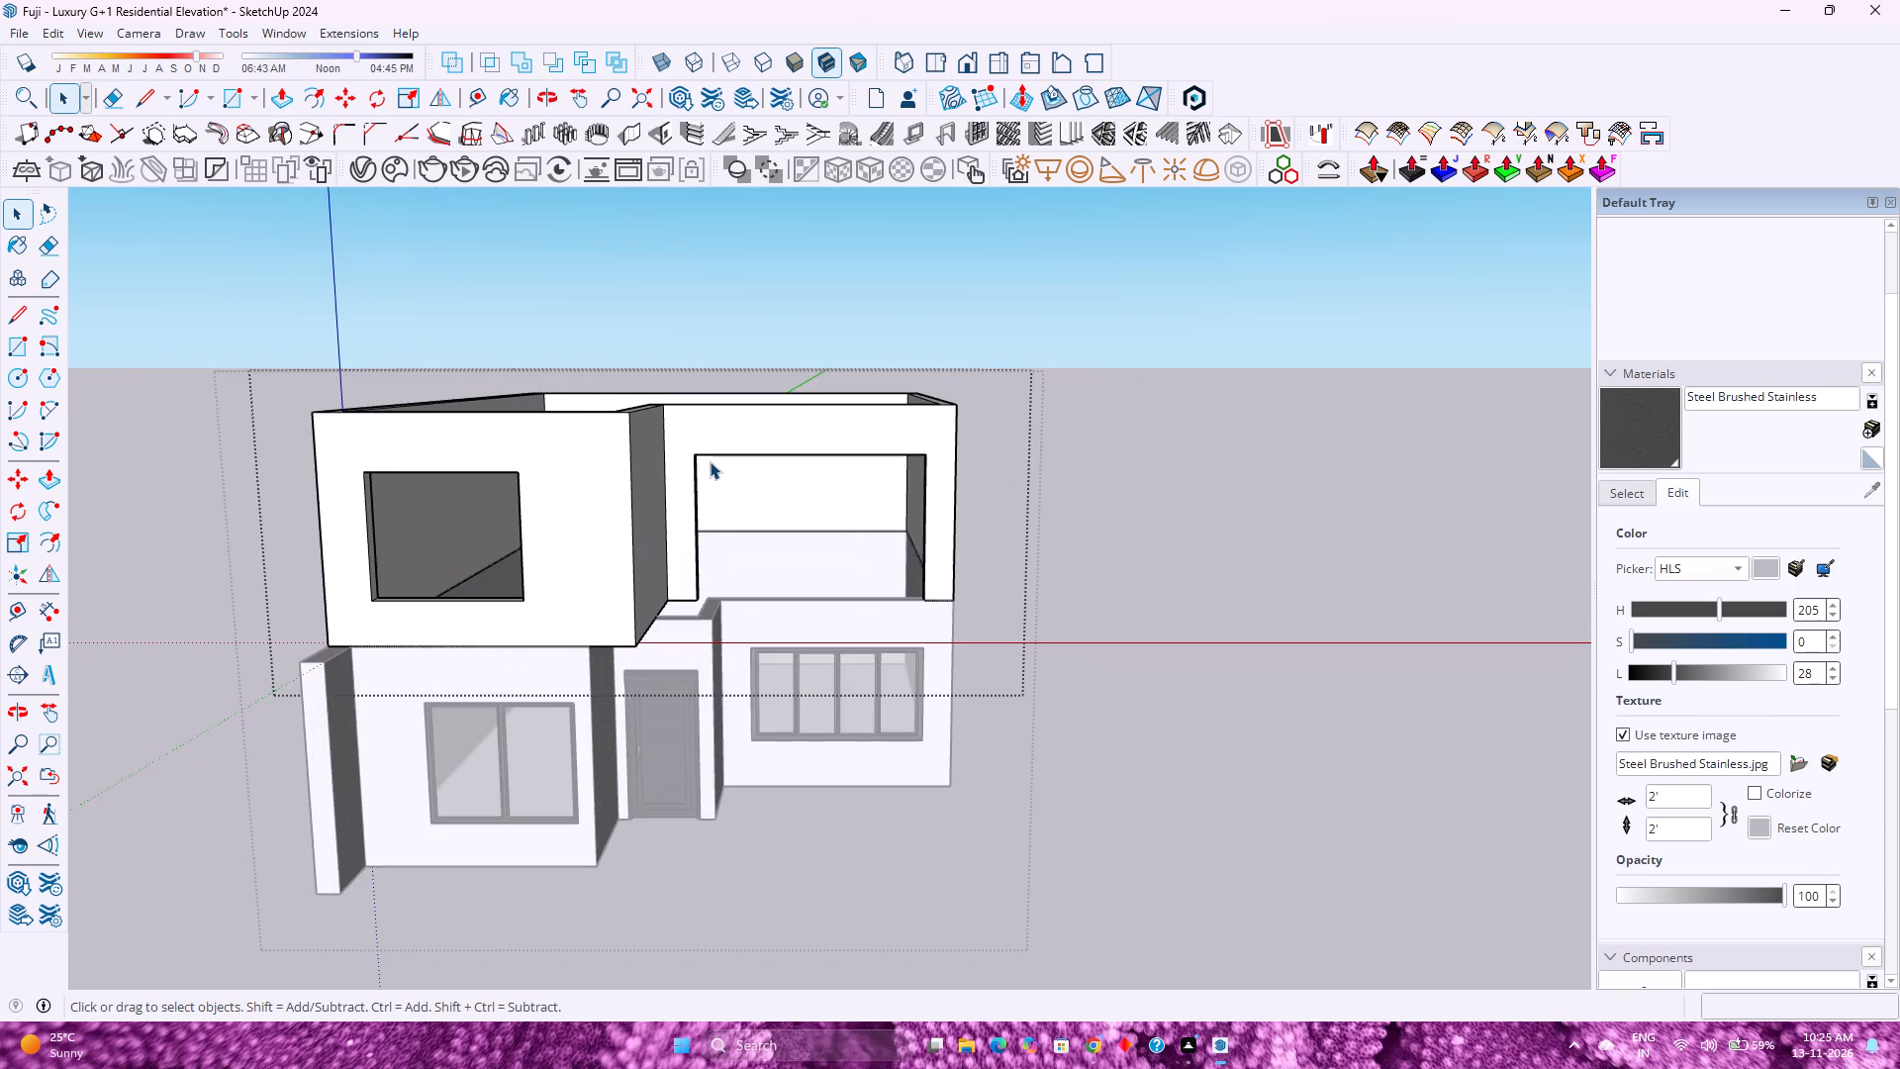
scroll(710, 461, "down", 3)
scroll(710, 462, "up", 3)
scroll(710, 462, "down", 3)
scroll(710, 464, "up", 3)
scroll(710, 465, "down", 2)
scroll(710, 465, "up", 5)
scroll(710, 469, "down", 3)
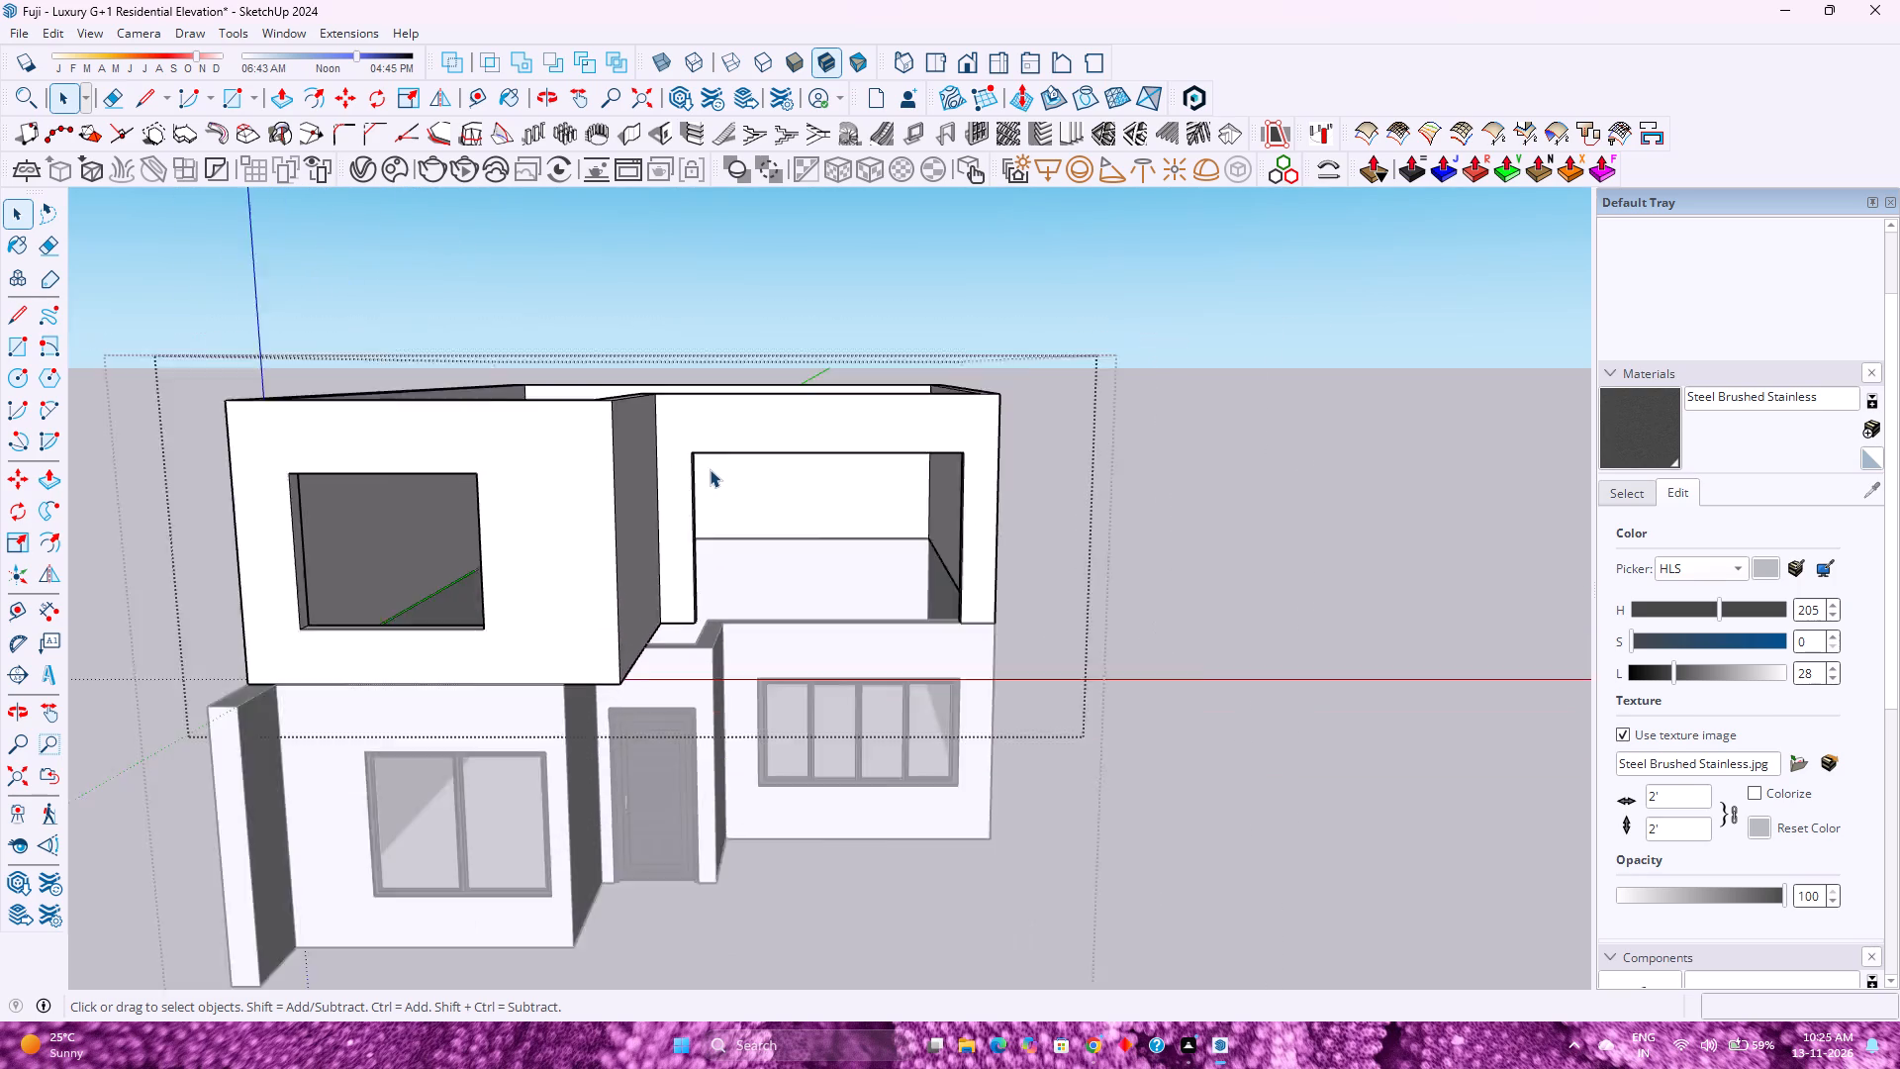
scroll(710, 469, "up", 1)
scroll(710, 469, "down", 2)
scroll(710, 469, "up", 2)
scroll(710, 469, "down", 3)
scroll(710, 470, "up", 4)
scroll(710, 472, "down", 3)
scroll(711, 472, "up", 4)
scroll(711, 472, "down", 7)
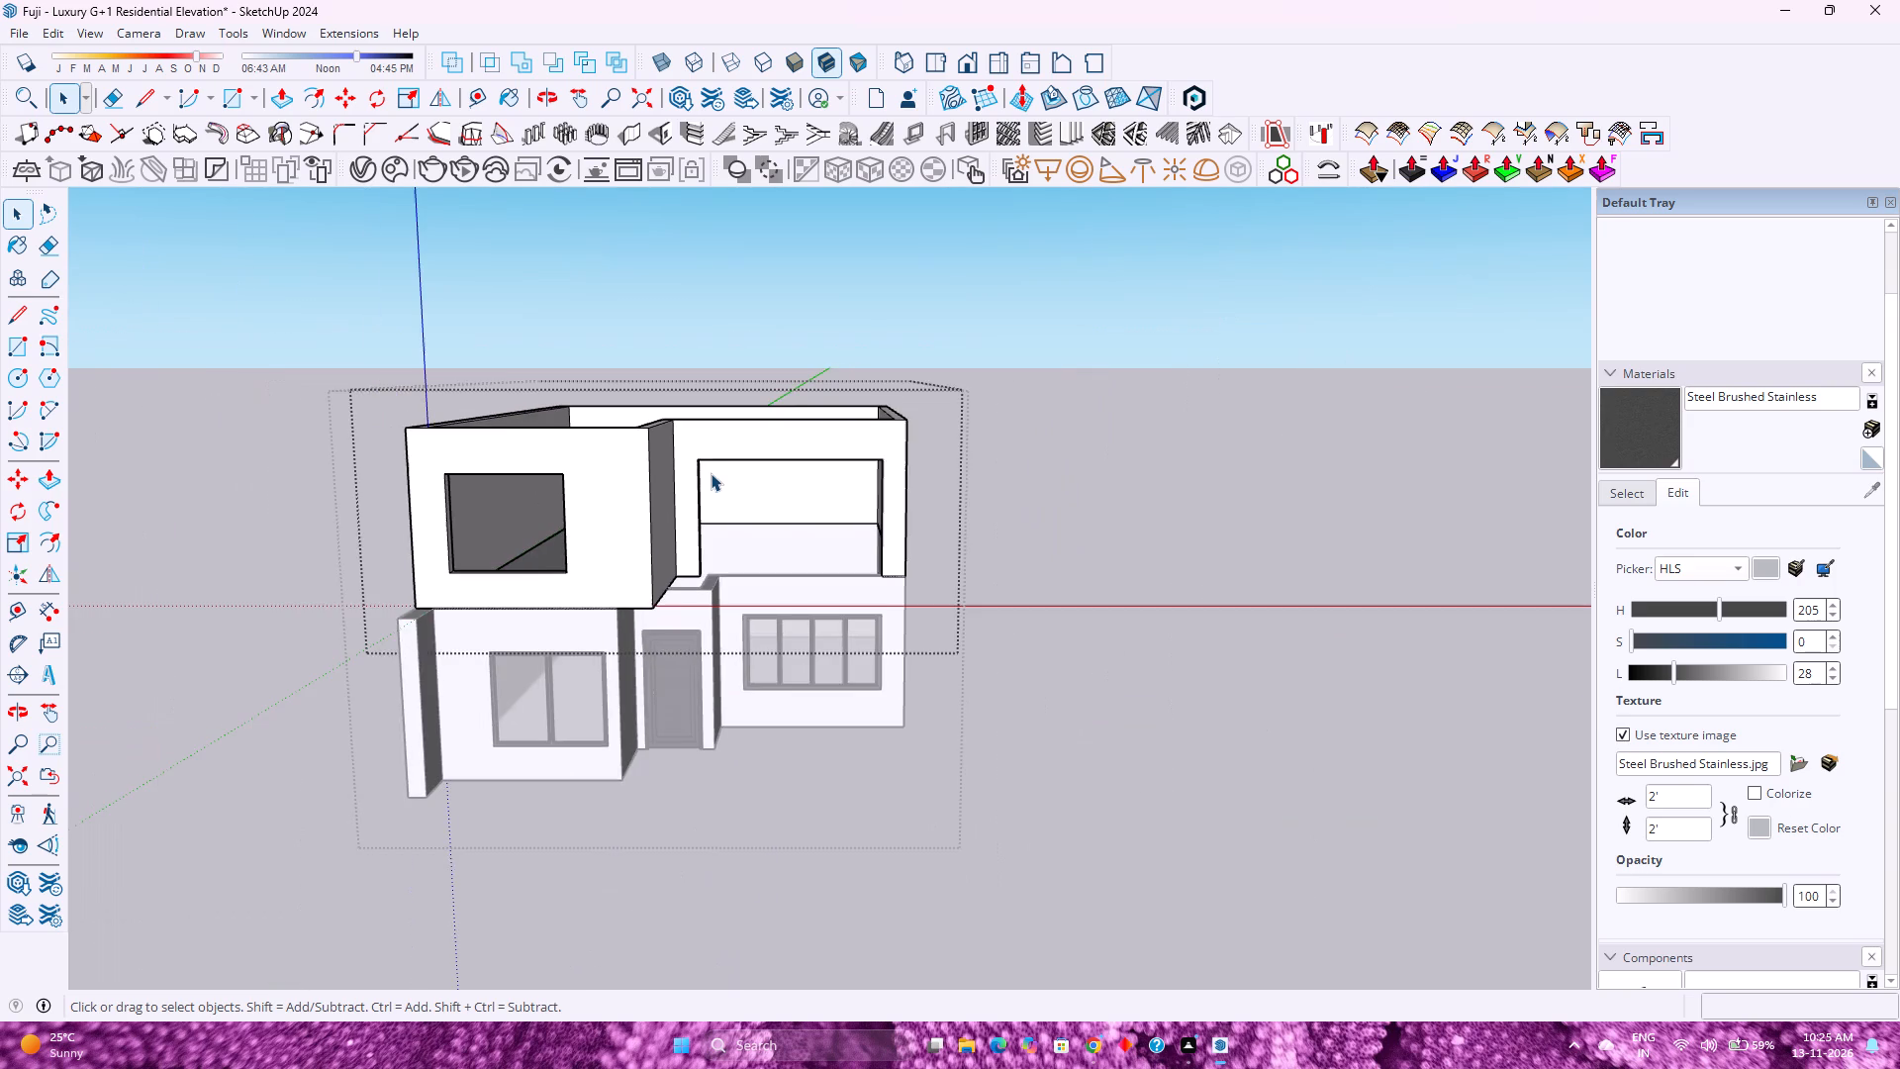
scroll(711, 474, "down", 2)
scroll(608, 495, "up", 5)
Examine the first-floor side wall and both front openings from the side and front of the house.
middle_click_drag(621, 499, 1254, 450)
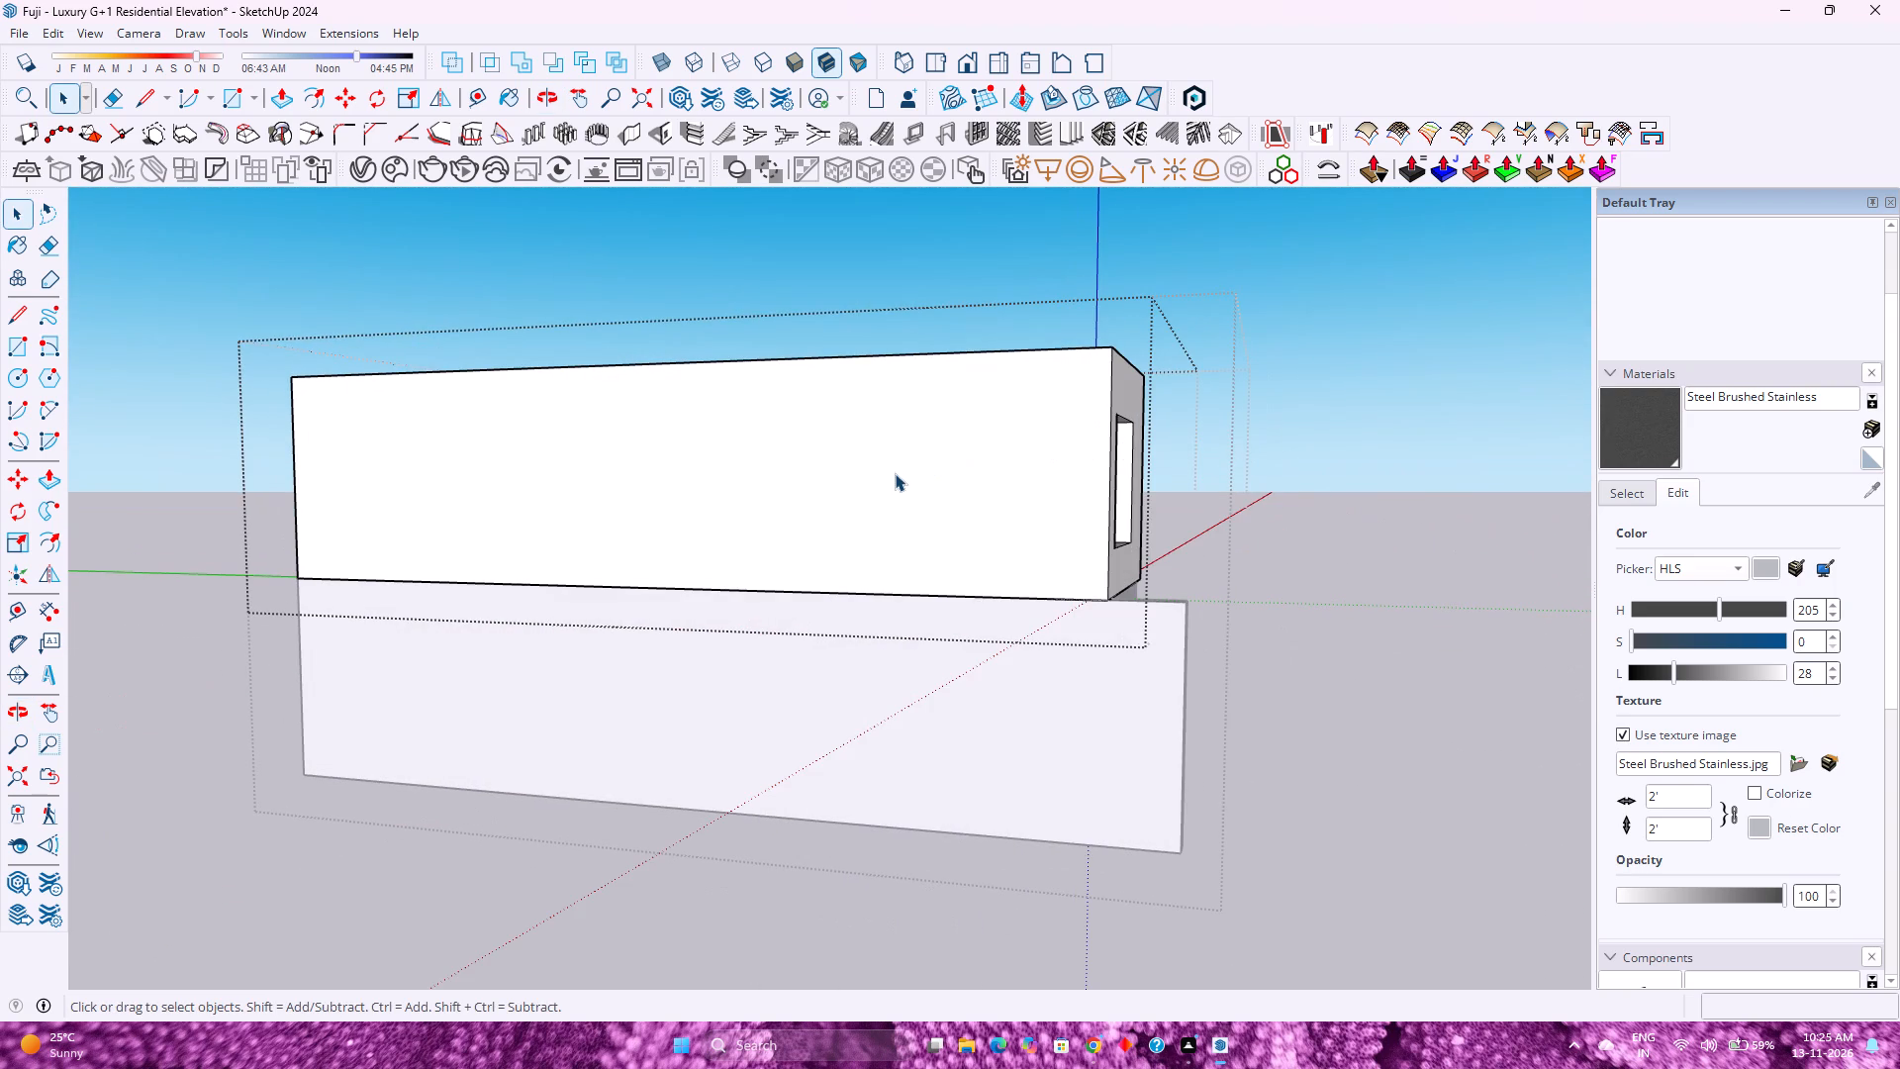
scroll(895, 473, "down", 4)
scroll(895, 473, "up", 4)
scroll(1045, 515, "up", 1)
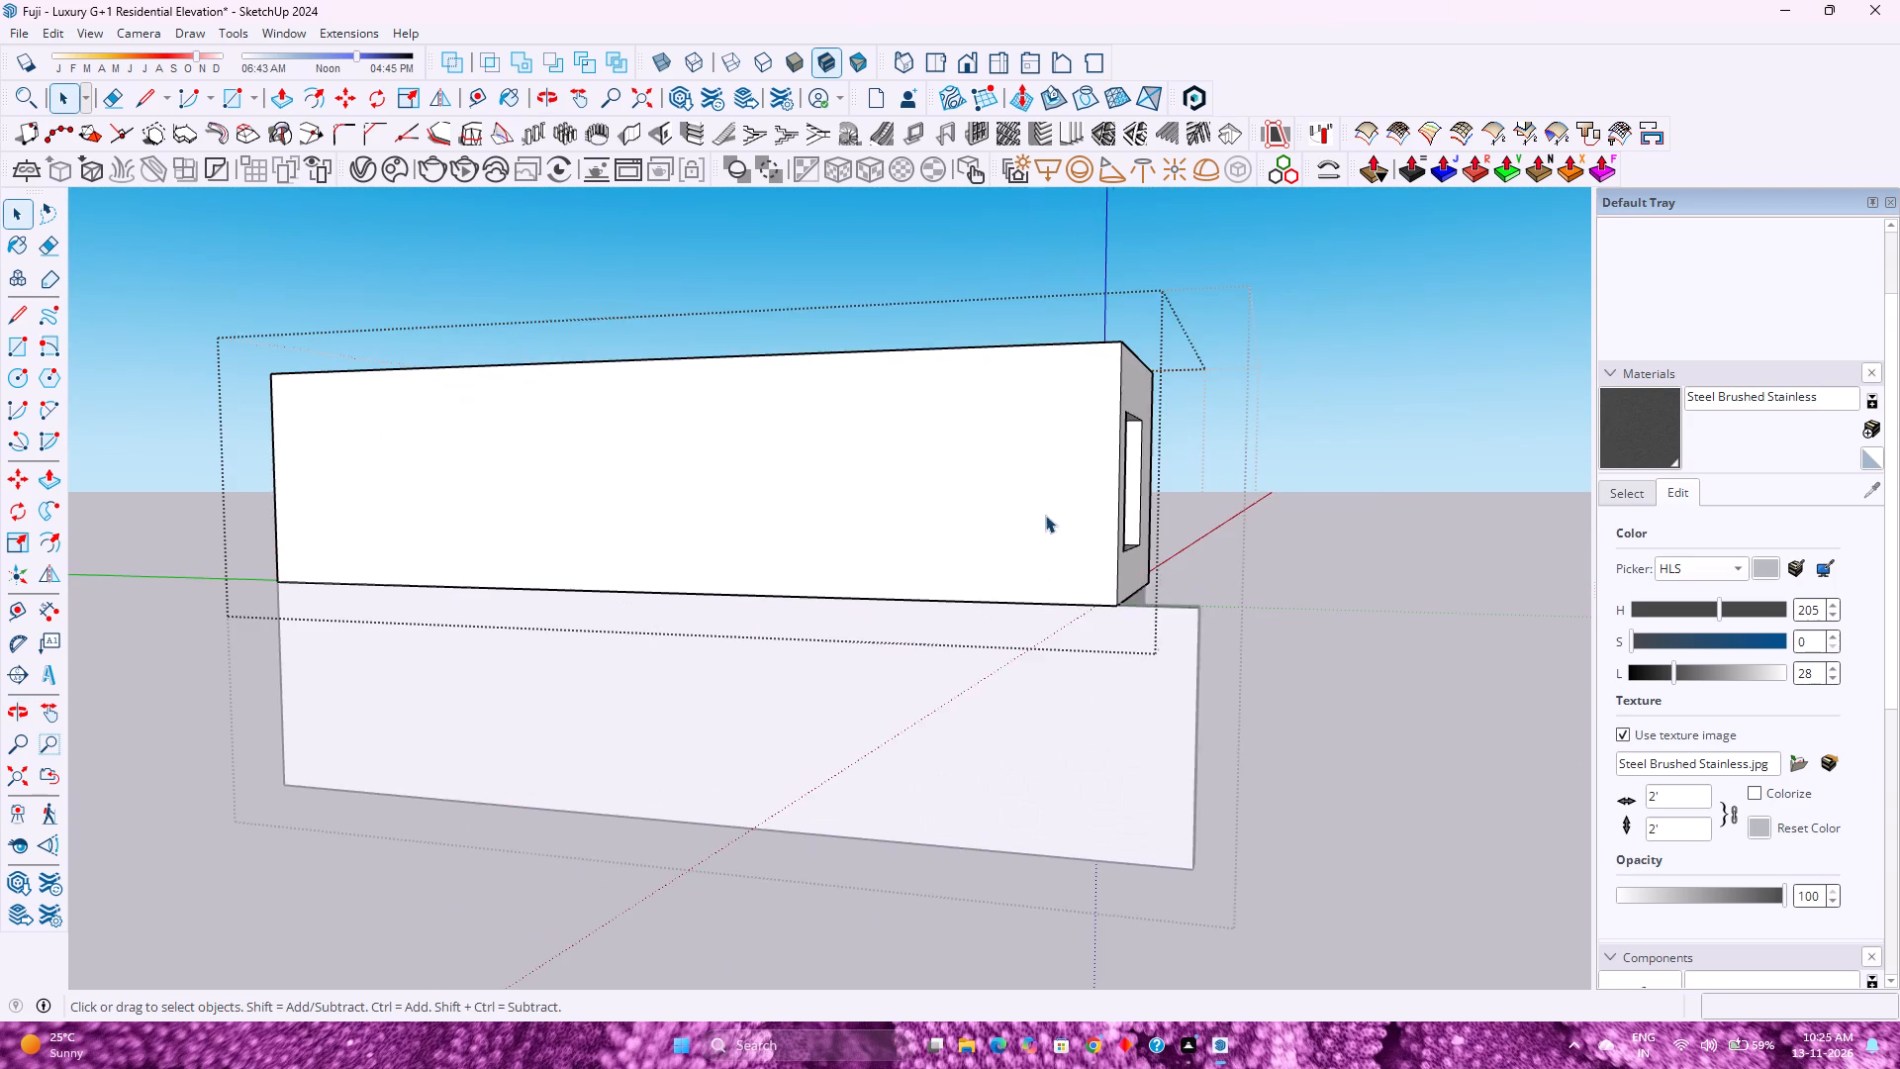
middle_click_drag(1045, 516, 724, 519)
middle_click(724, 519)
scroll(723, 519, "down", 2)
scroll(722, 519, "up", 4)
scroll(894, 512, "up", 3)
middle_click_drag(981, 546, 948, 554)
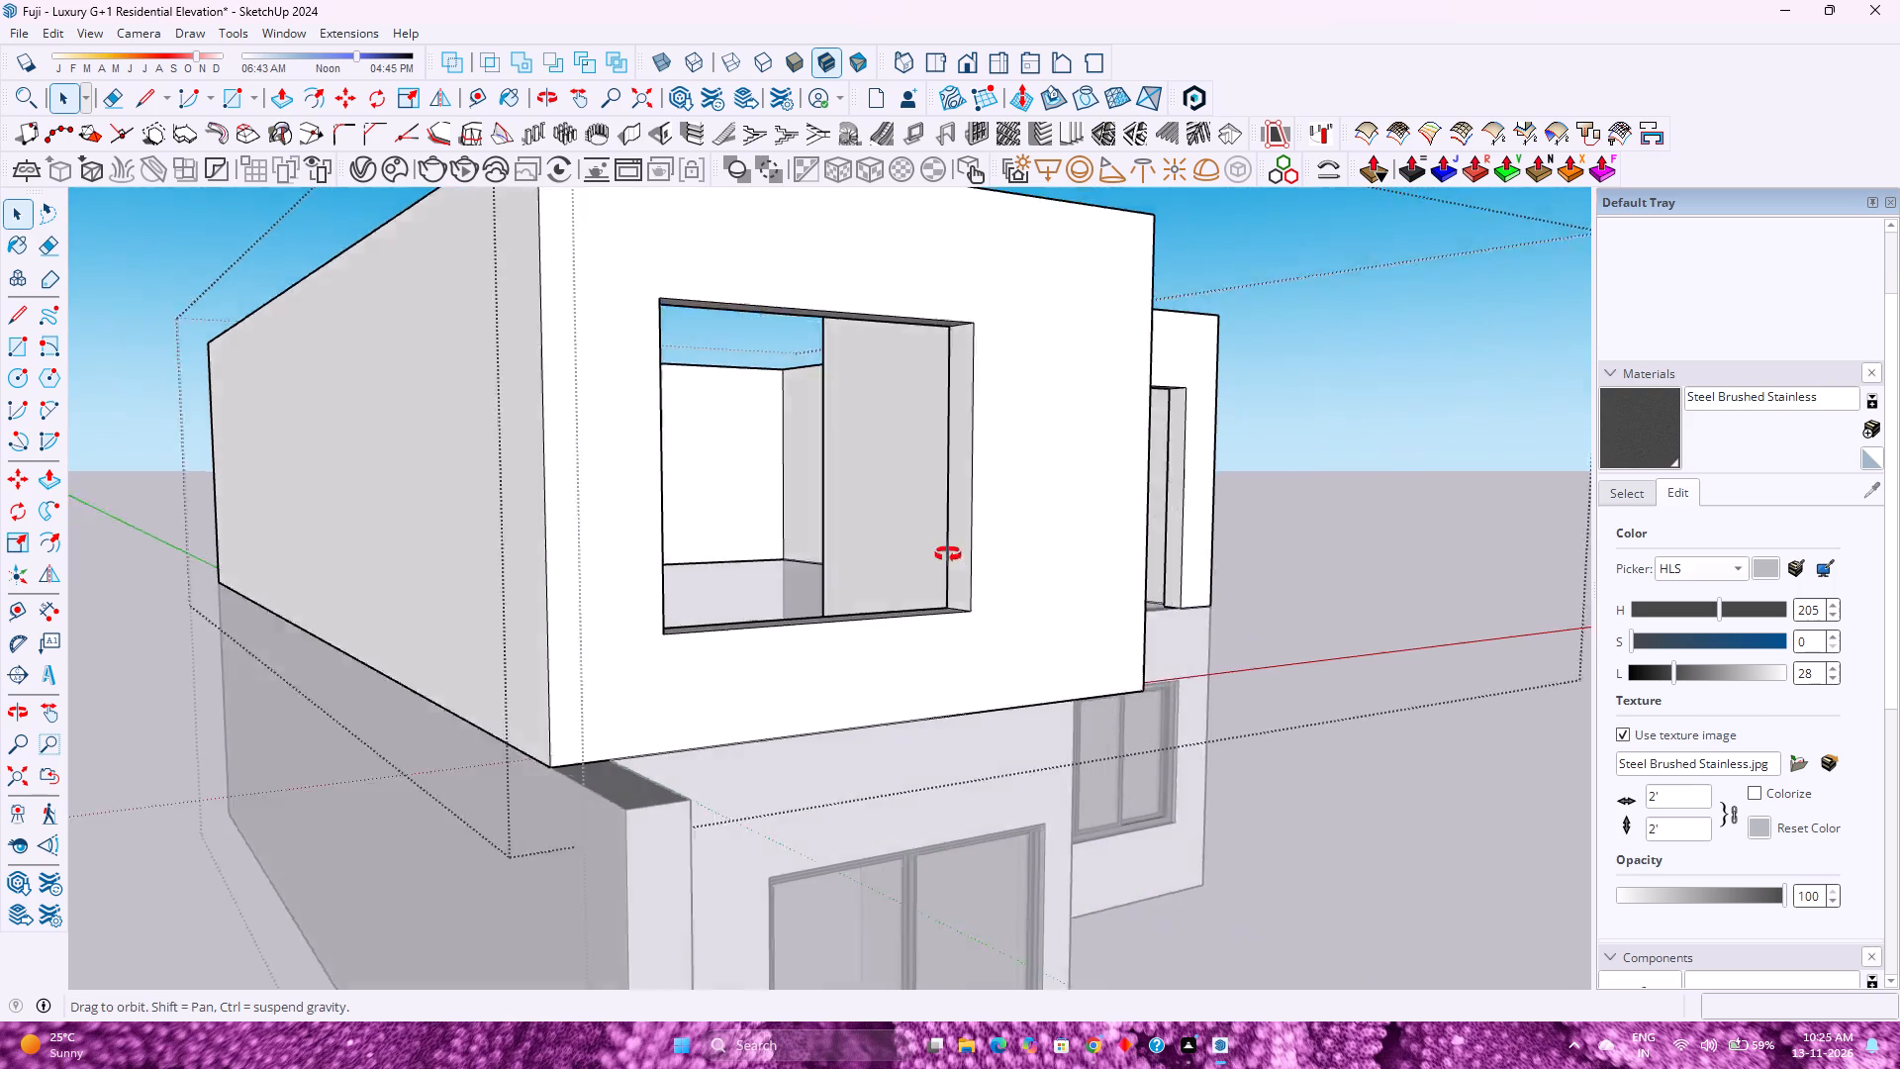
middle_click_drag(948, 554, 756, 566)
scroll(756, 559, "down", 8)
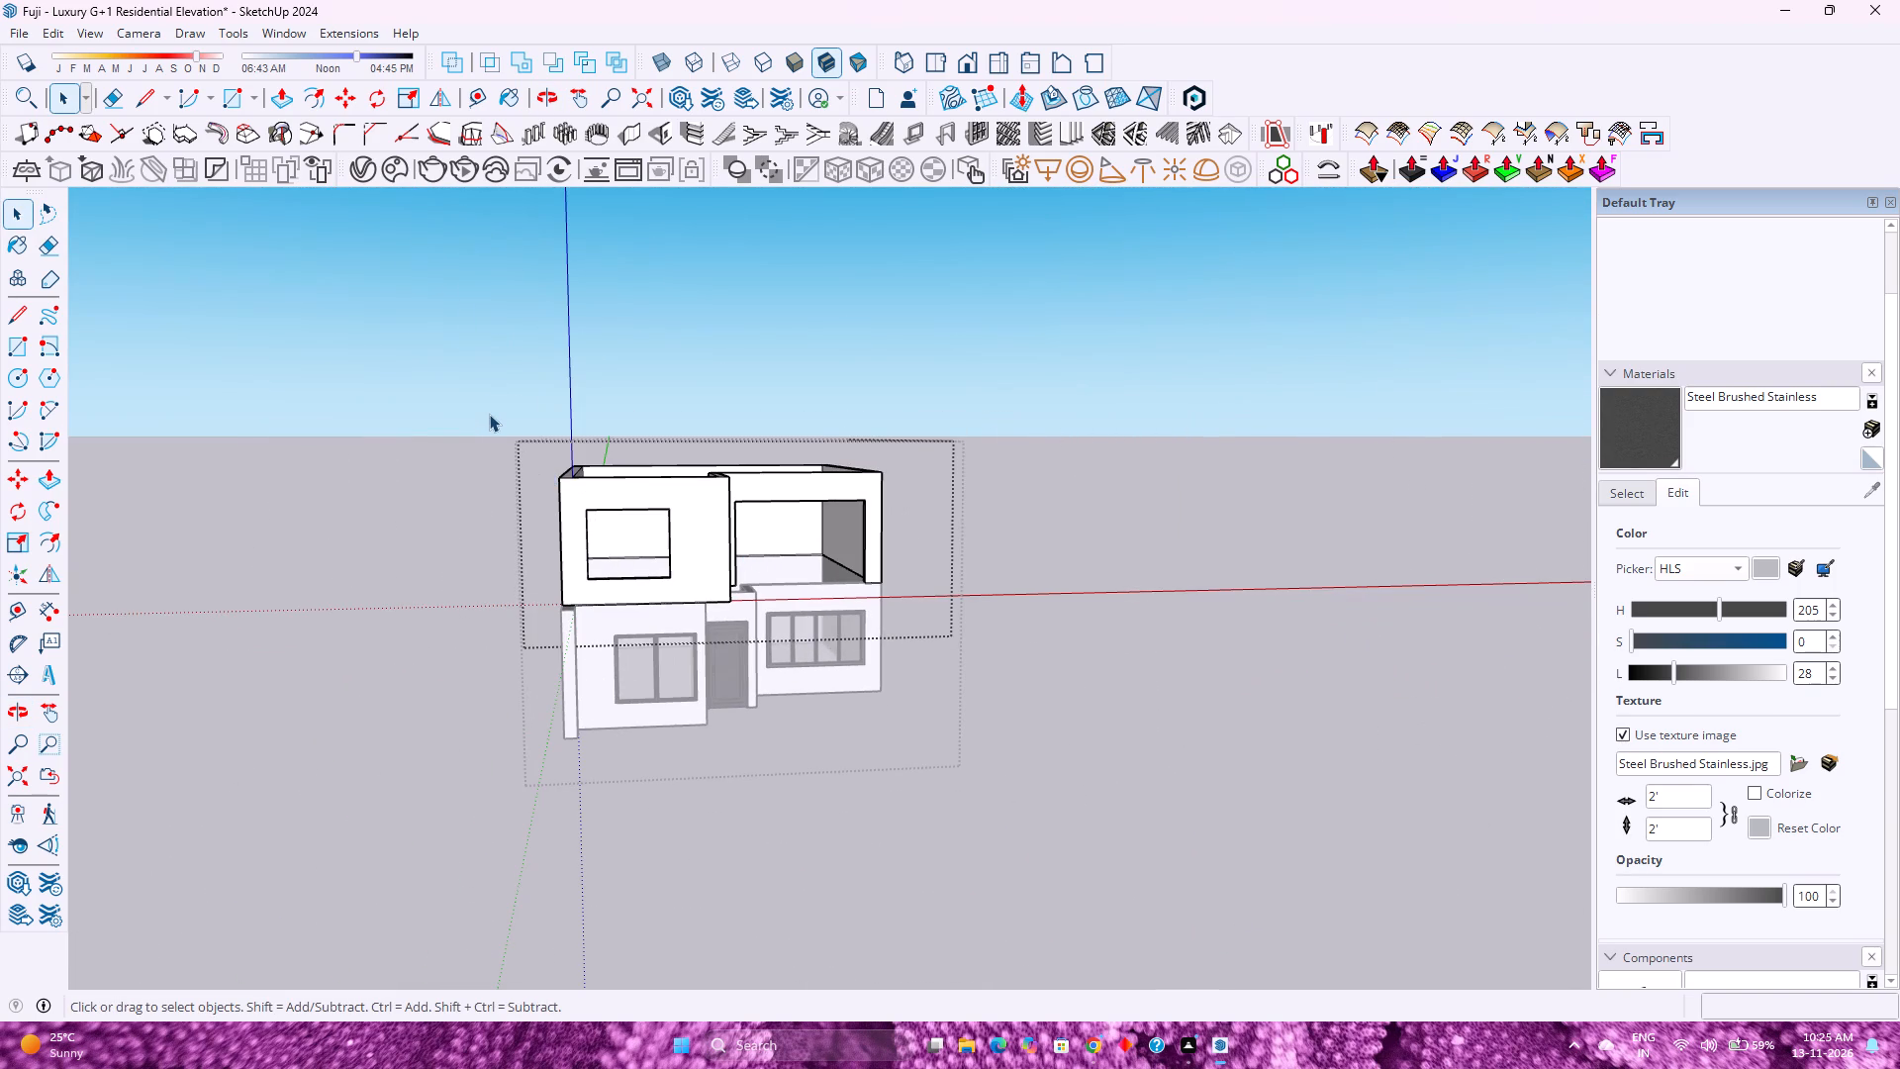
scroll(489, 414, "up", 3)
scroll(489, 415, "down", 3)
scroll(489, 415, "up", 3)
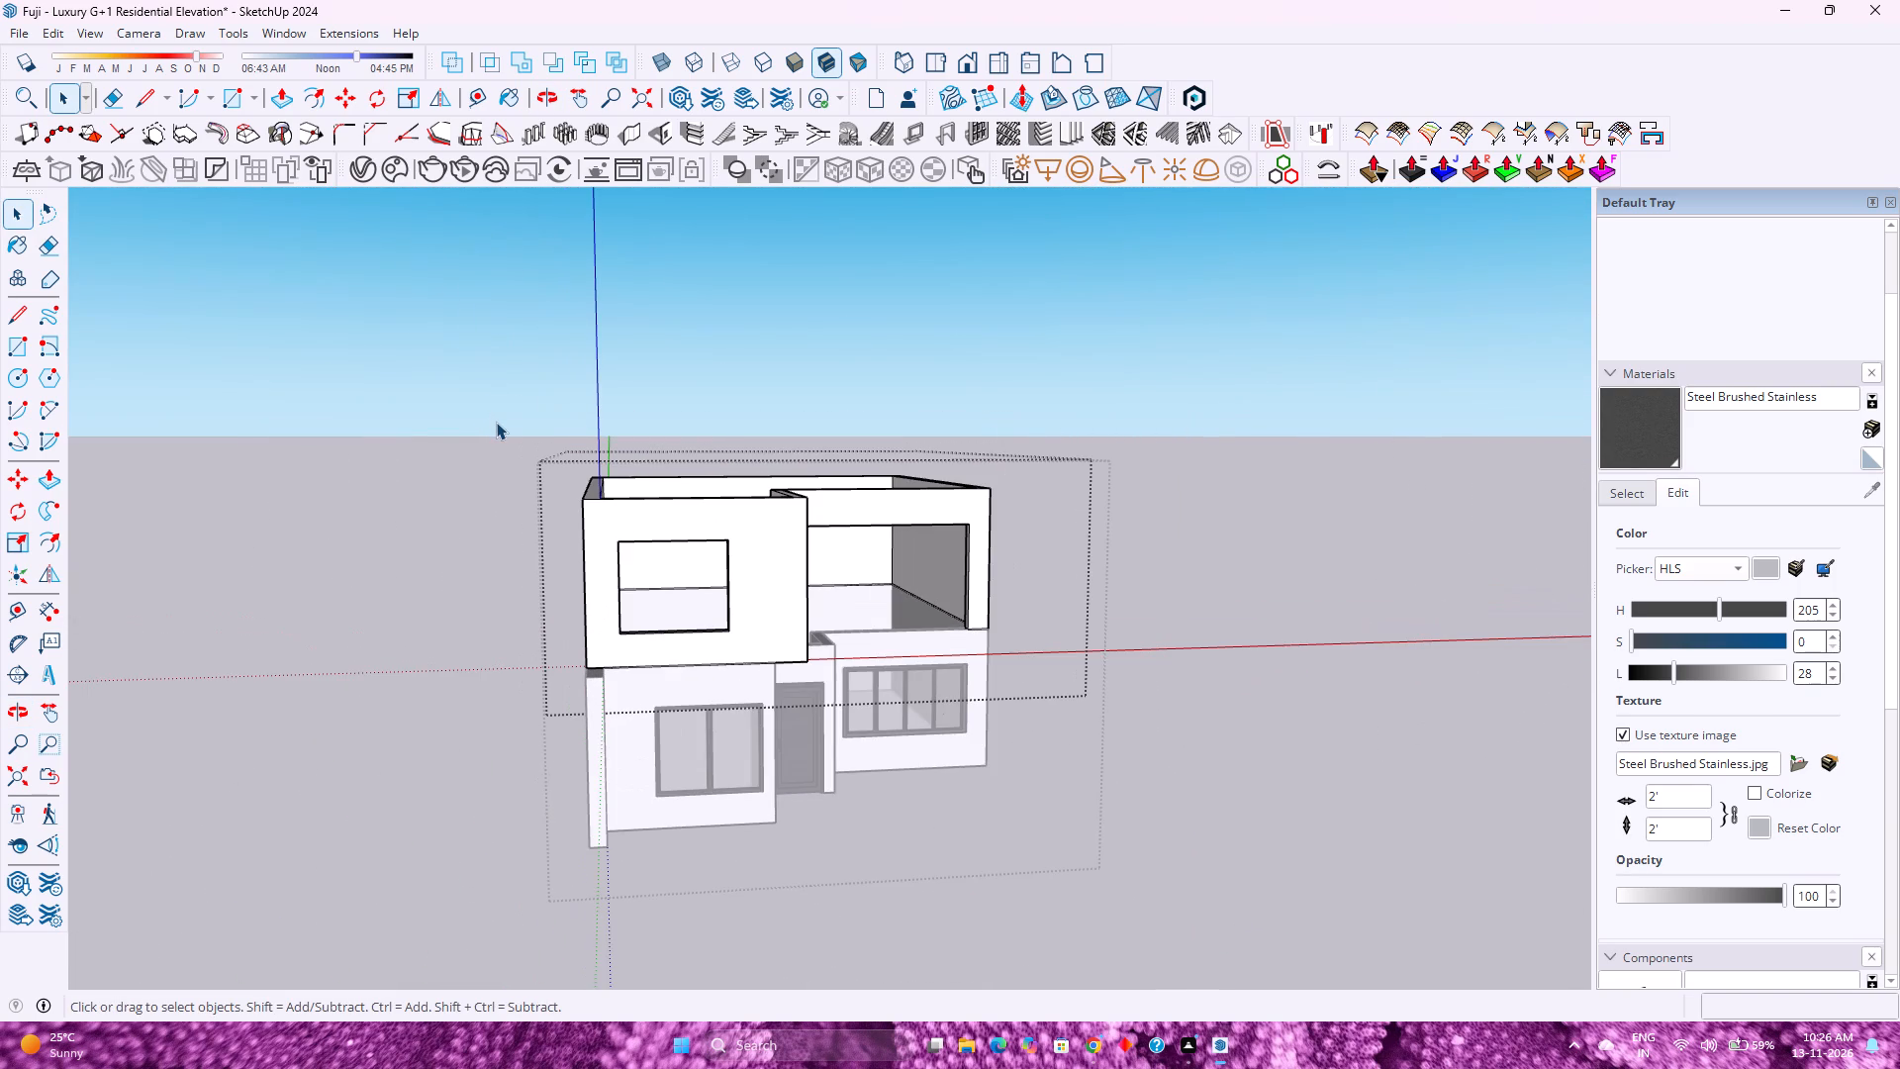
scroll(496, 422, "down", 3)
scroll(496, 422, "up", 2)
scroll(497, 422, "down", 1)
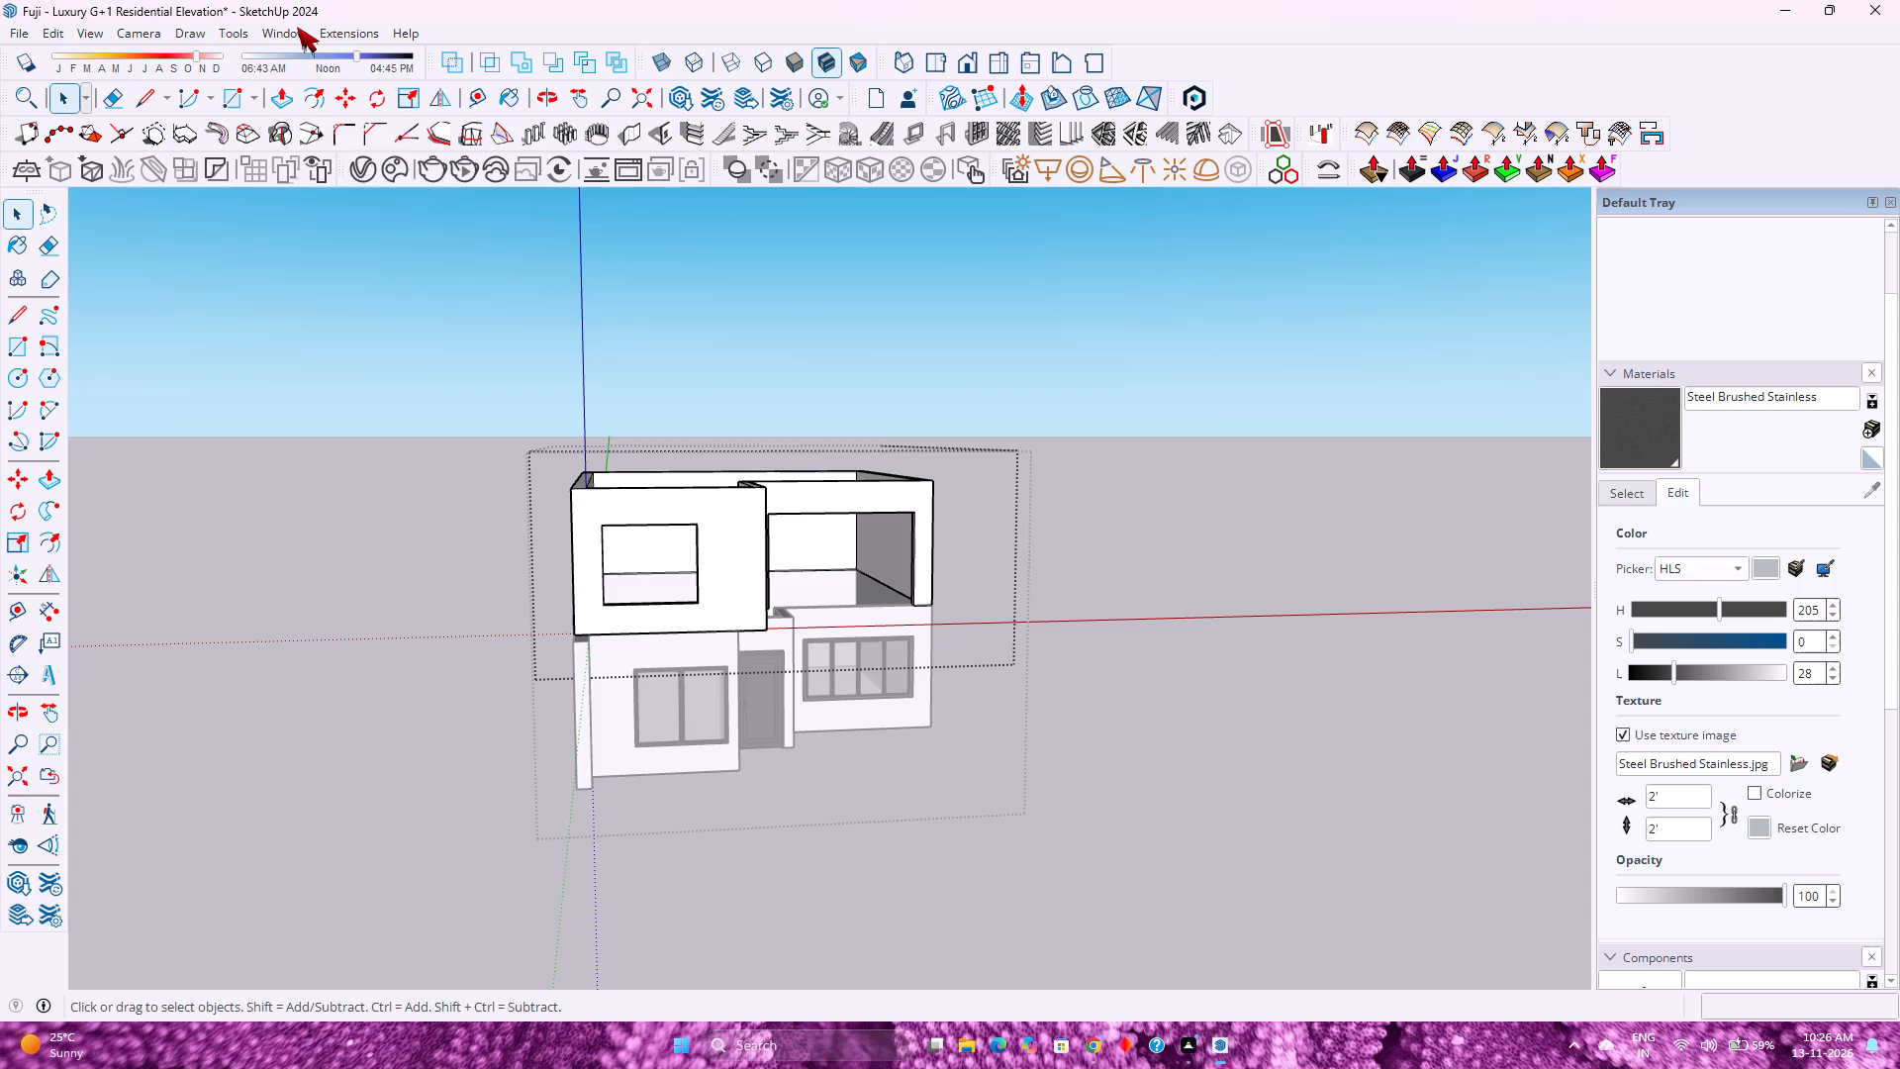
Browse the 3D Warehouse results for "Window" to look for a model suited to the first-floor front openings.
left_click(297, 27)
left_click(348, 190)
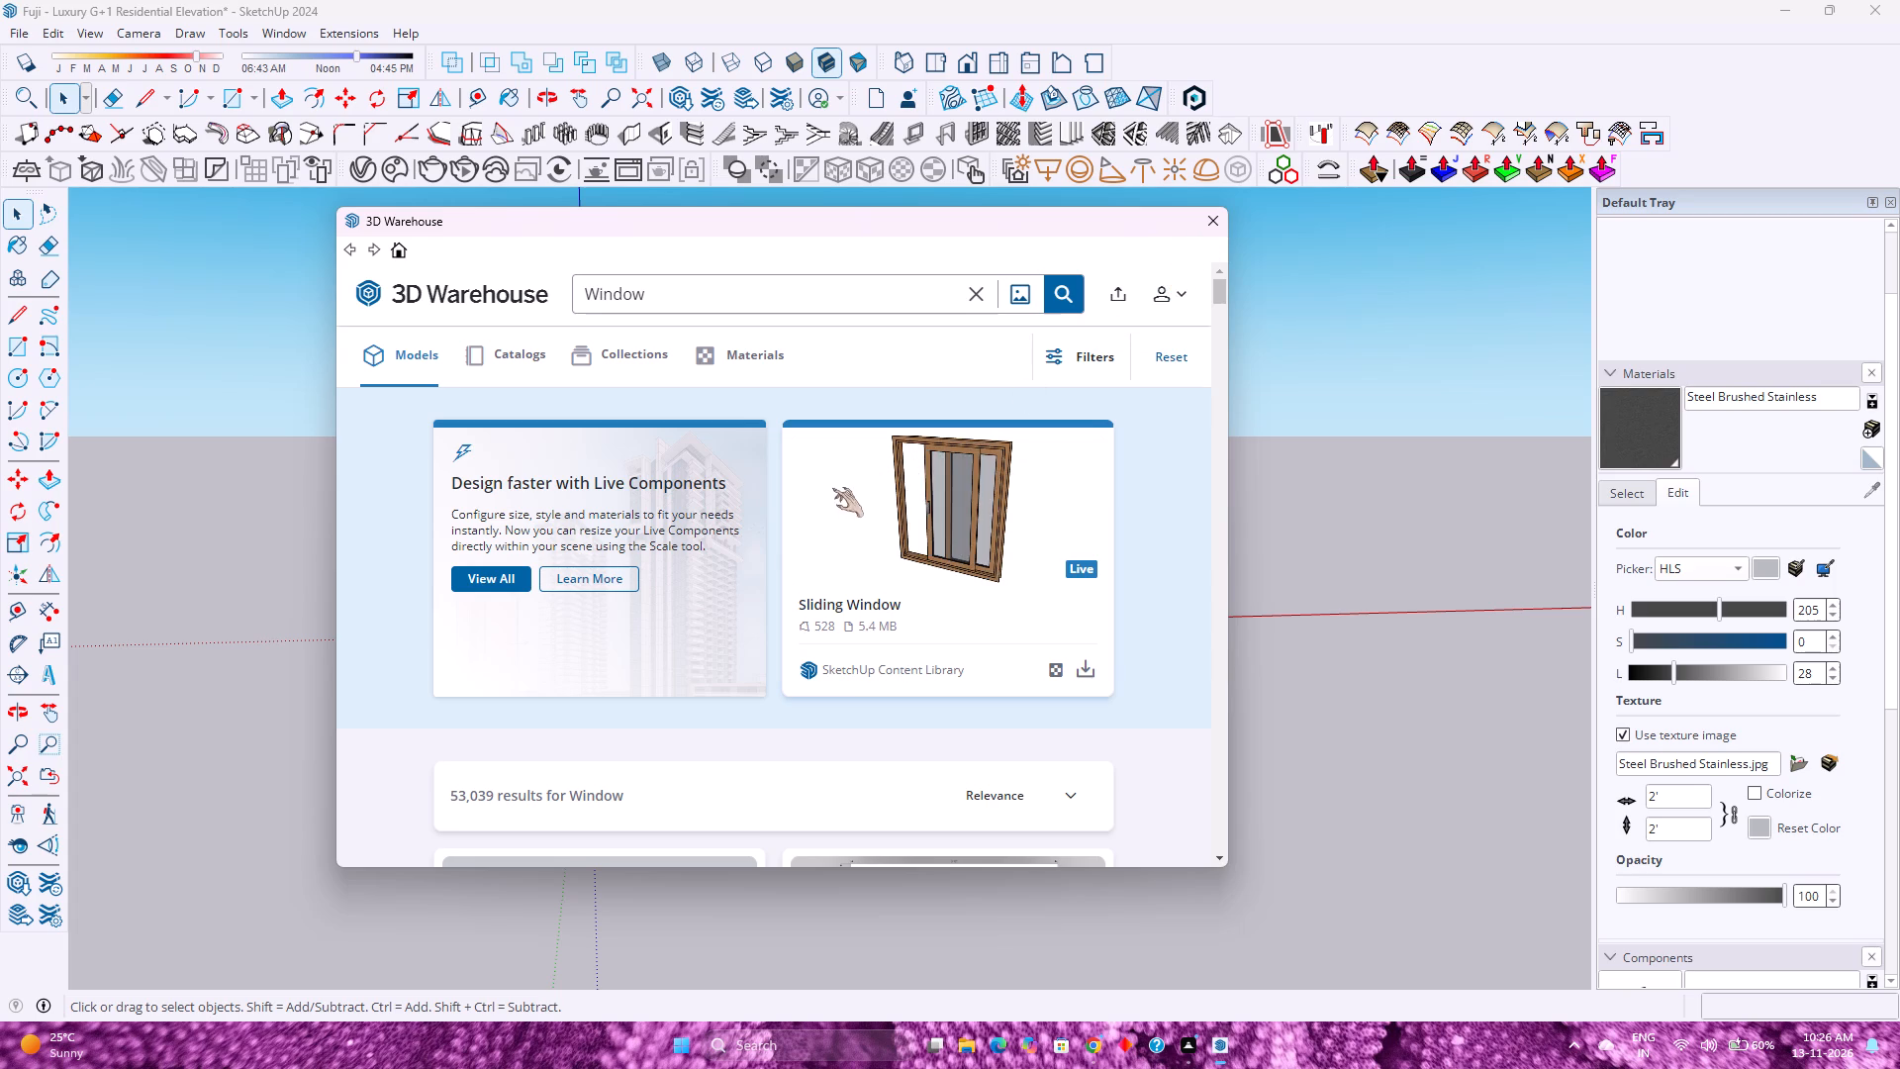
scroll(712, 524, "down", 2)
scroll(721, 566, "up", 1)
scroll(903, 641, "down", 1)
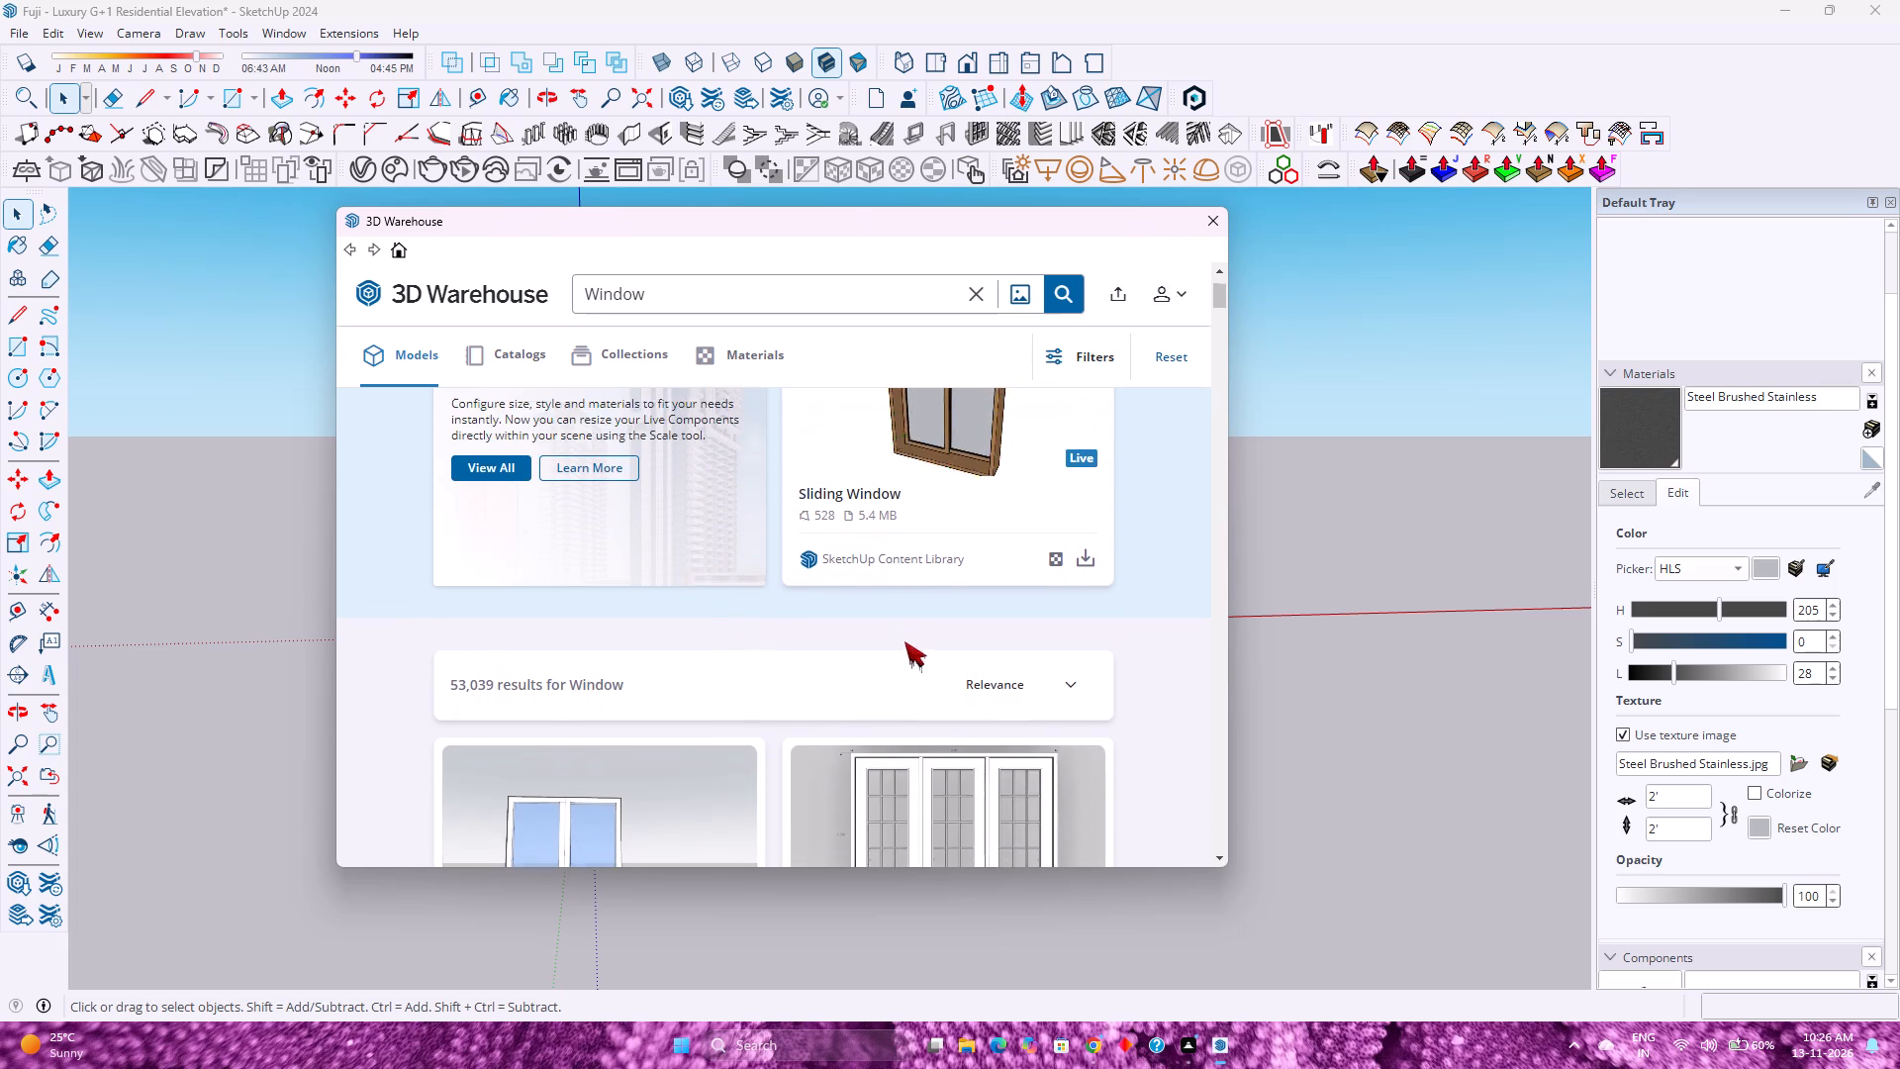
scroll(712, 626, "down", 3)
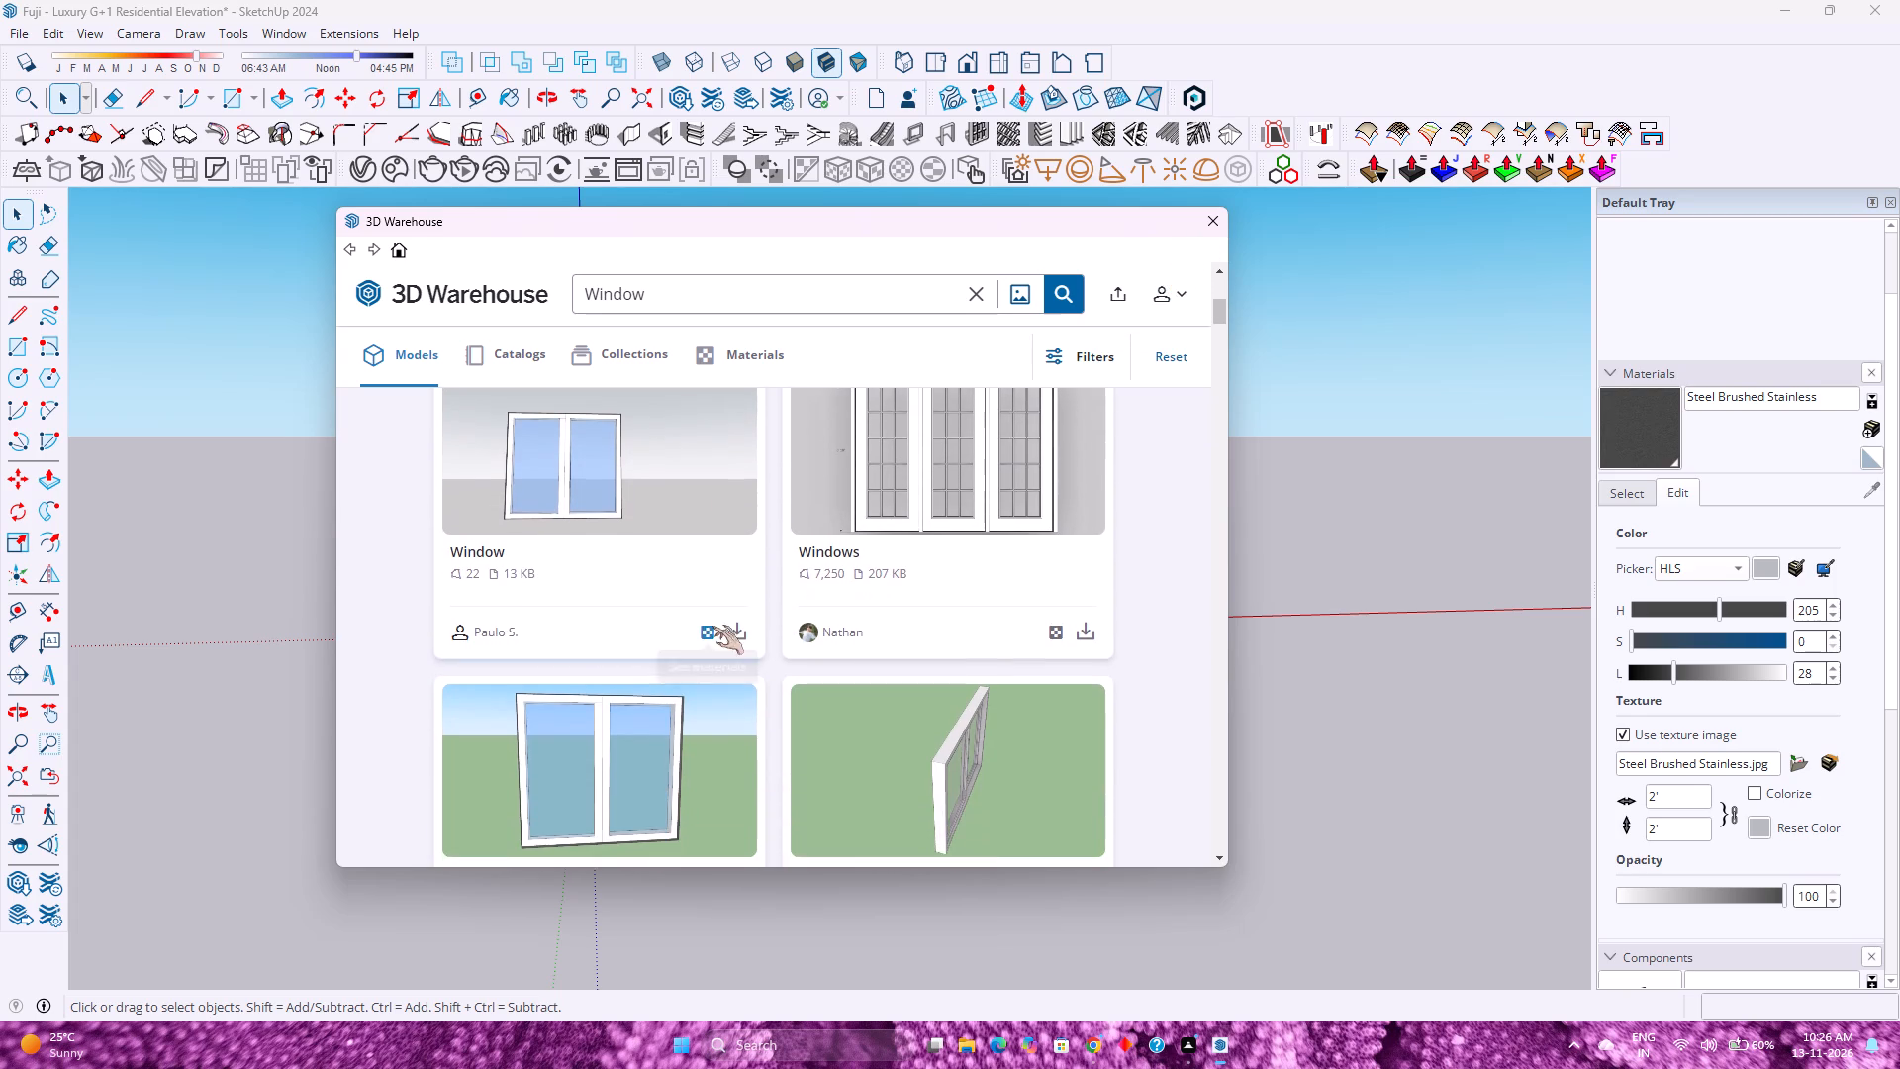
scroll(712, 626, "down", 3)
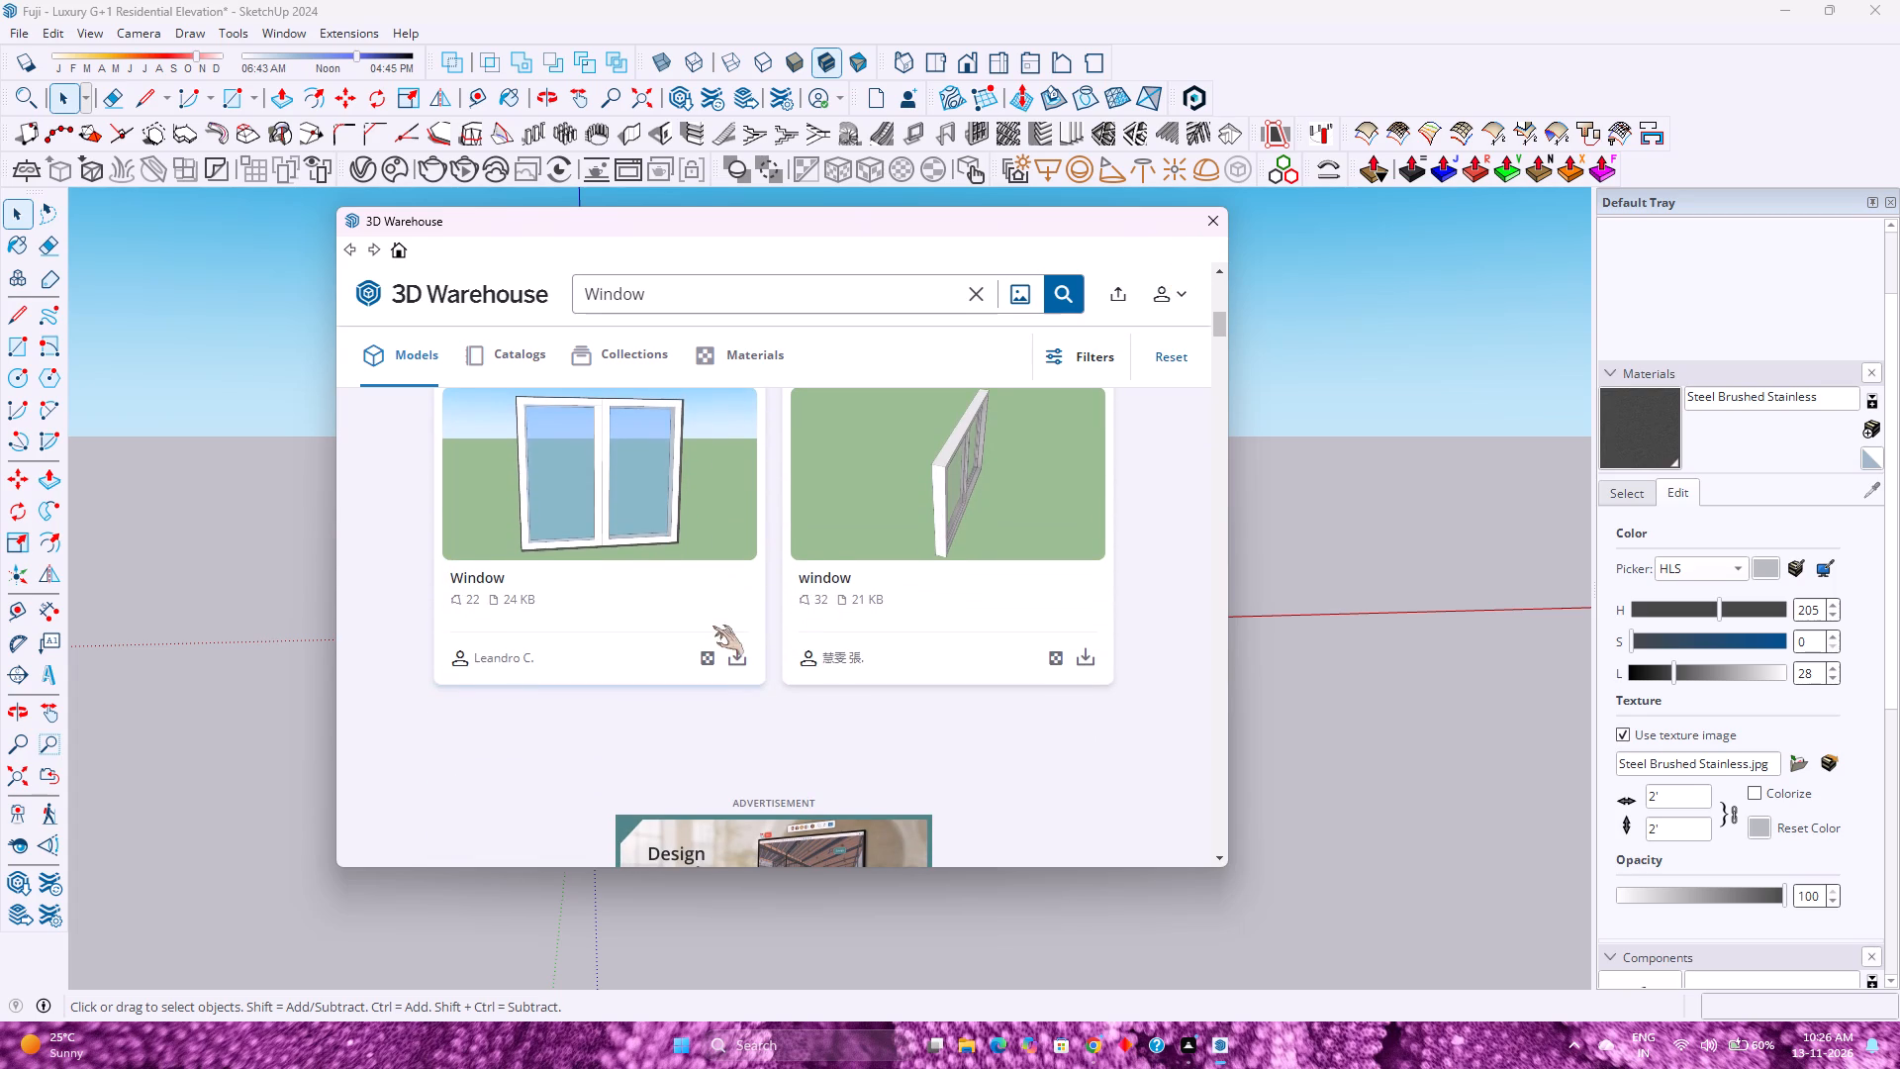
scroll(712, 626, "down", 3)
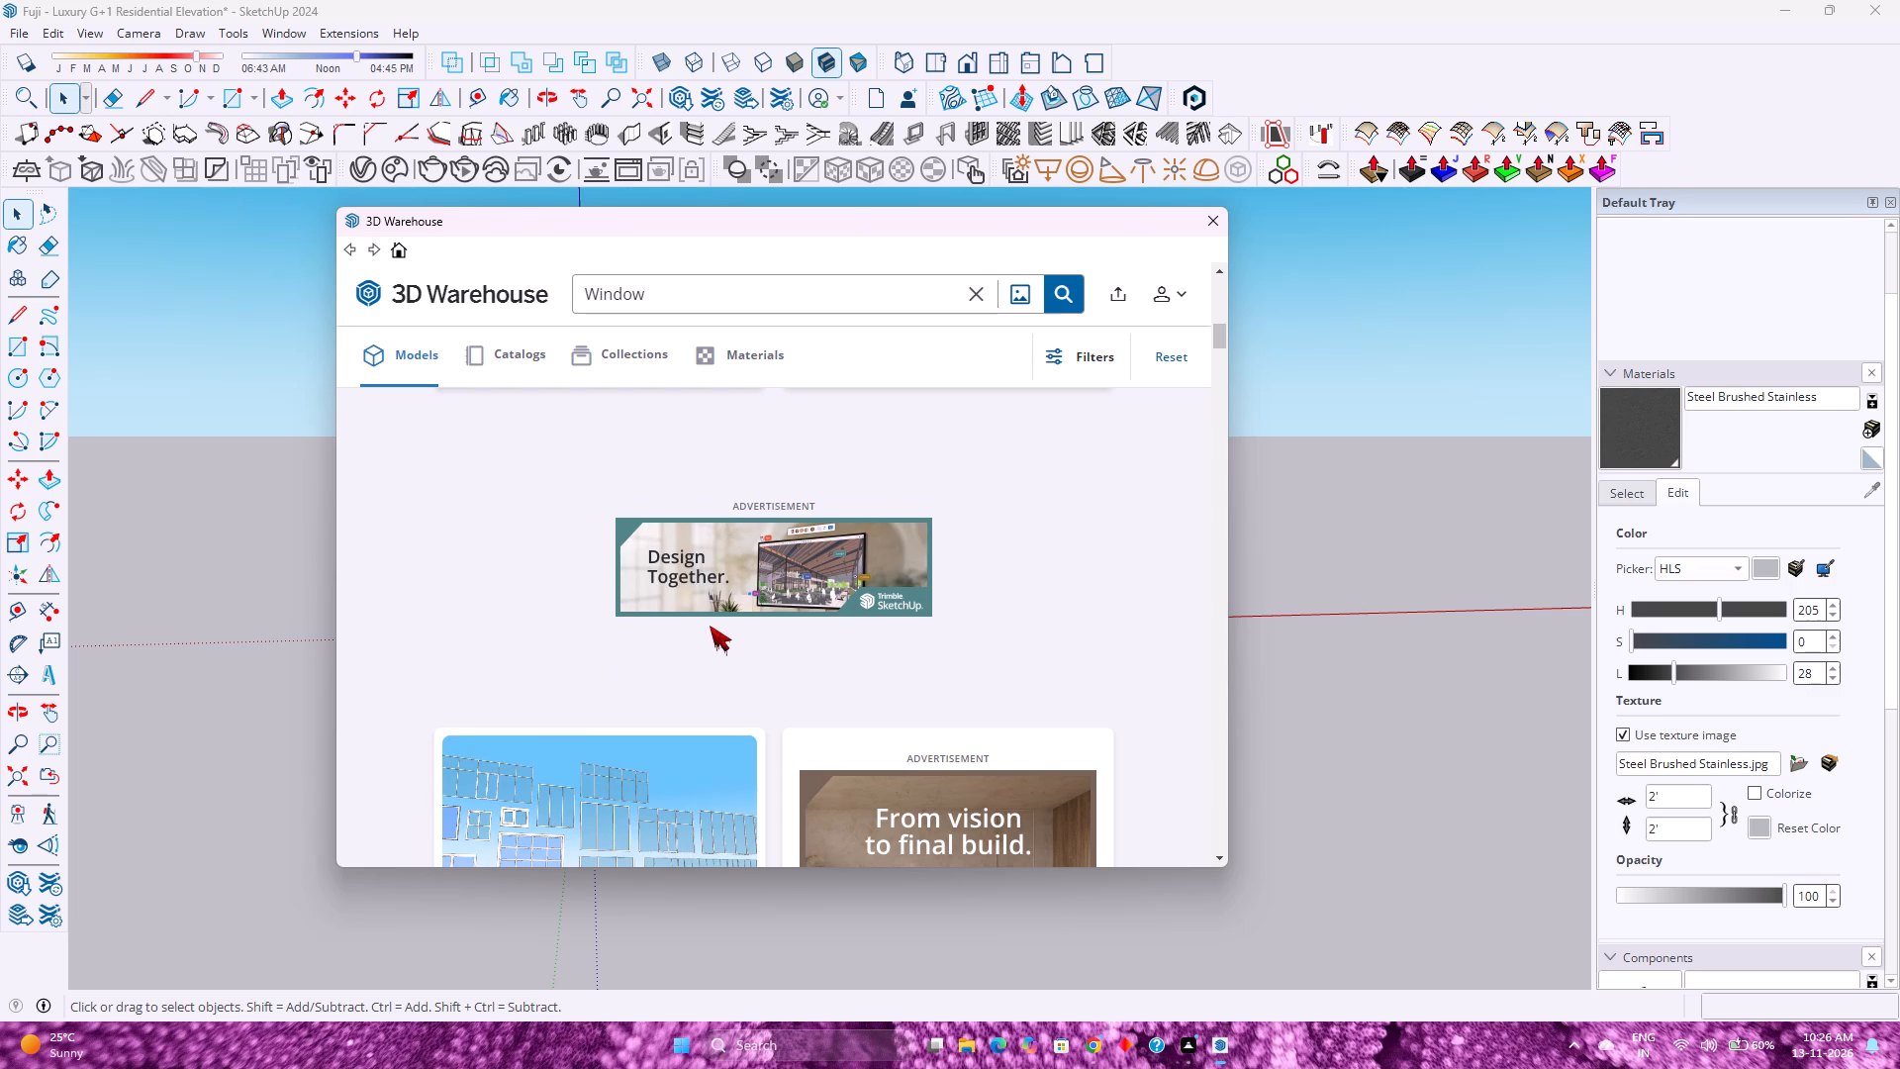
scroll(714, 630, "down", 3)
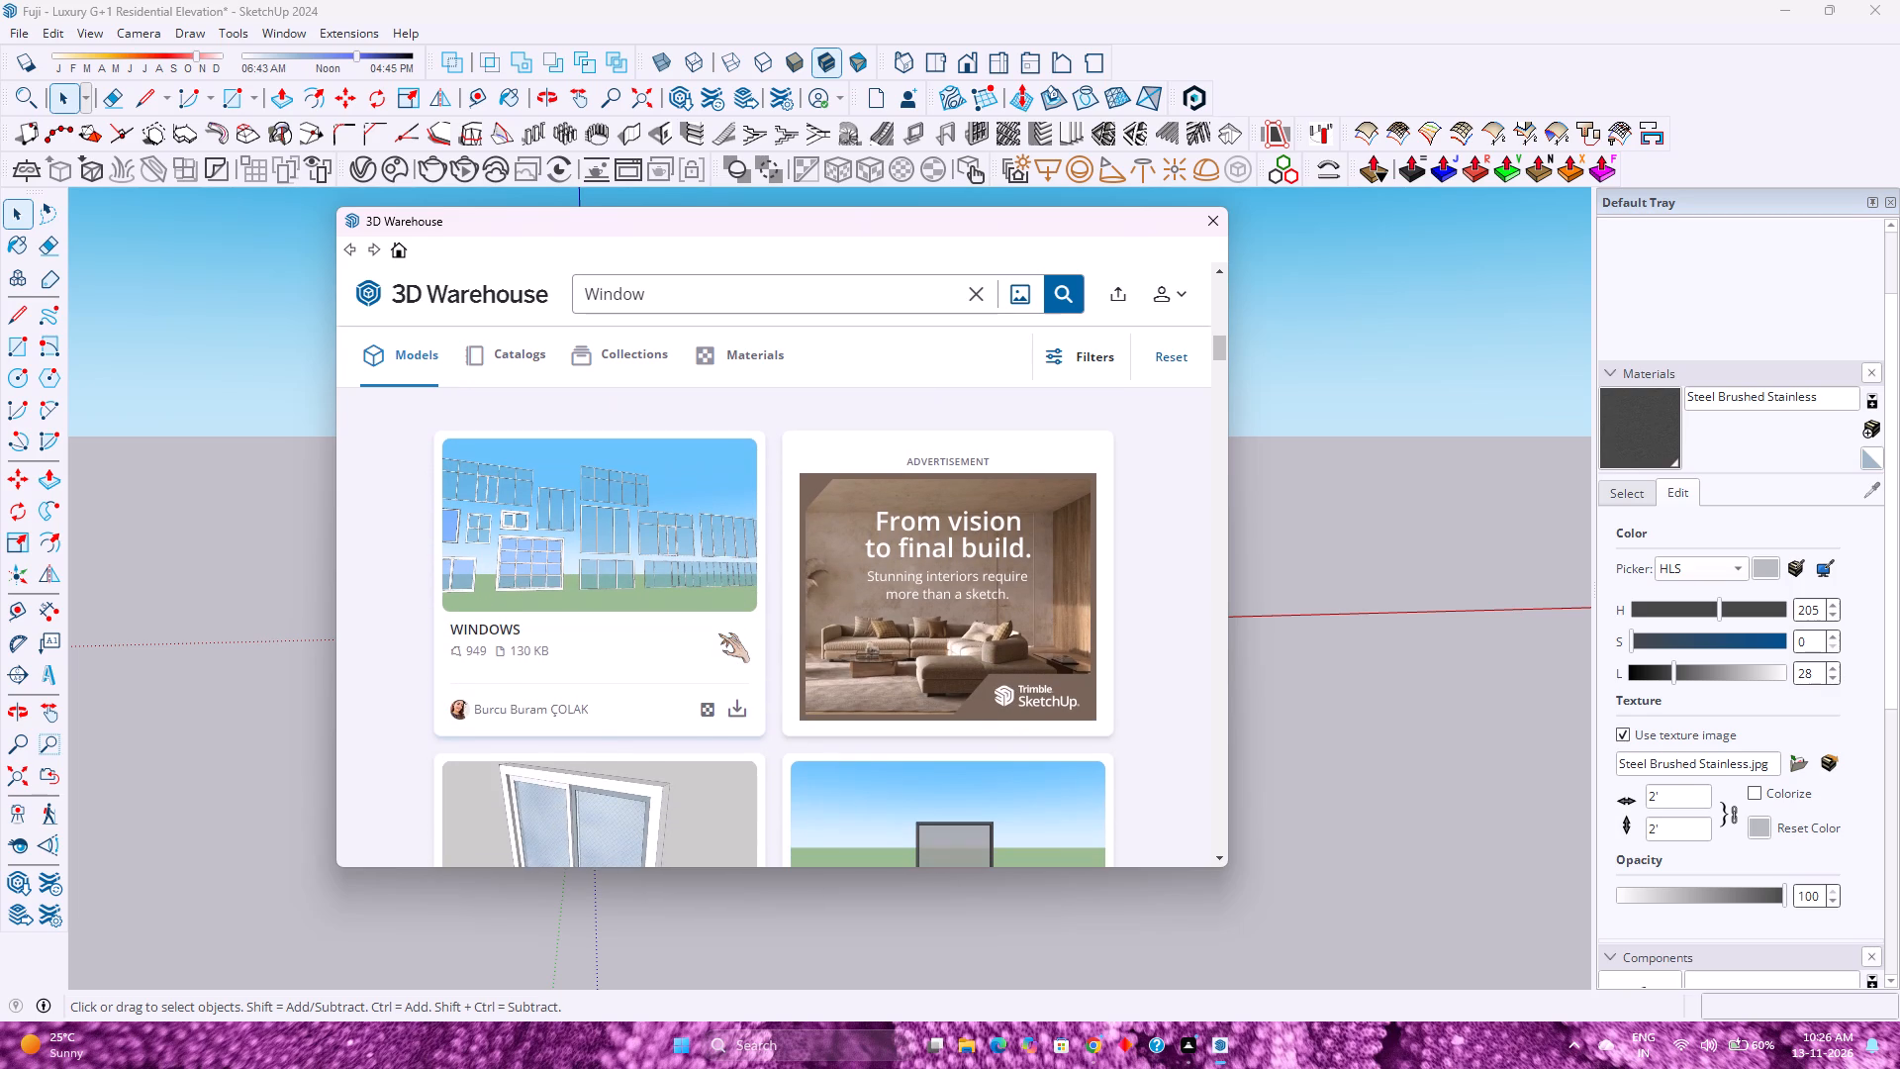
scroll(740, 640, "down", 5)
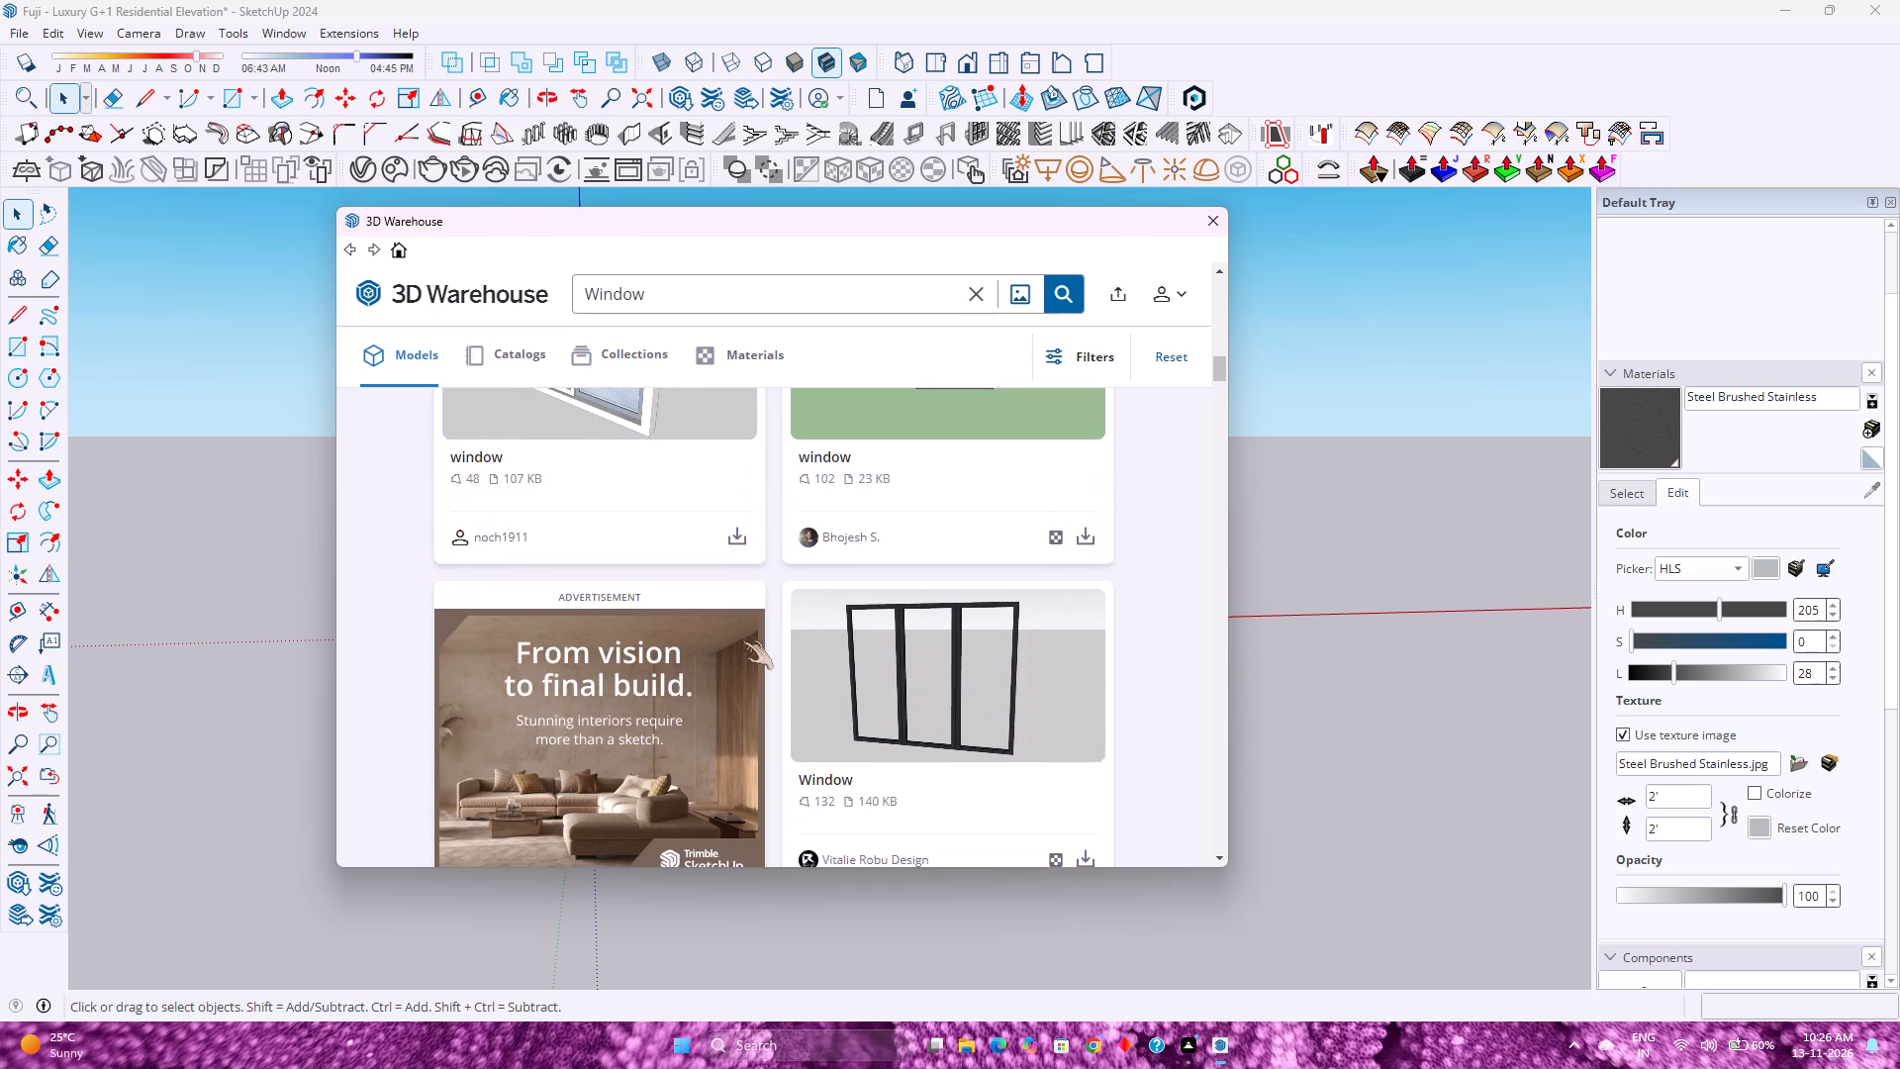
scroll(743, 640, "down", 3)
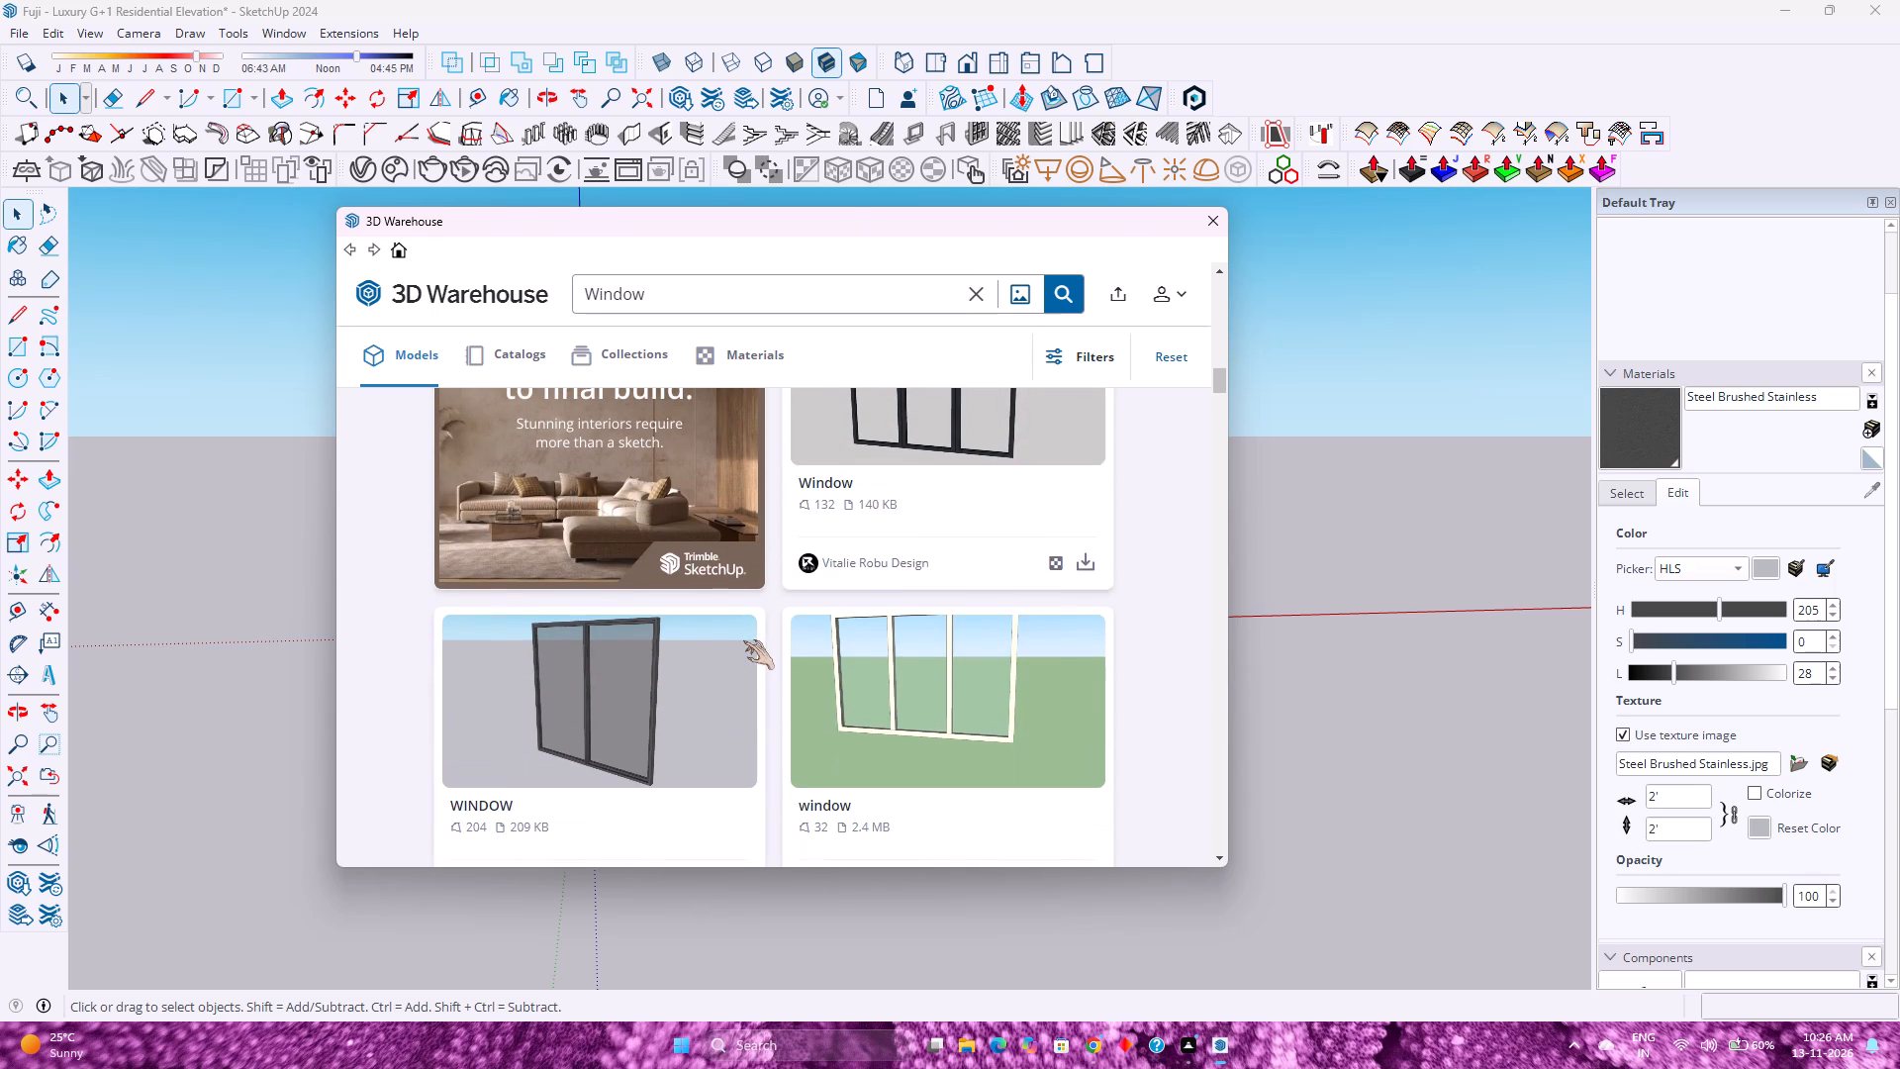
scroll(743, 640, "down", 8)
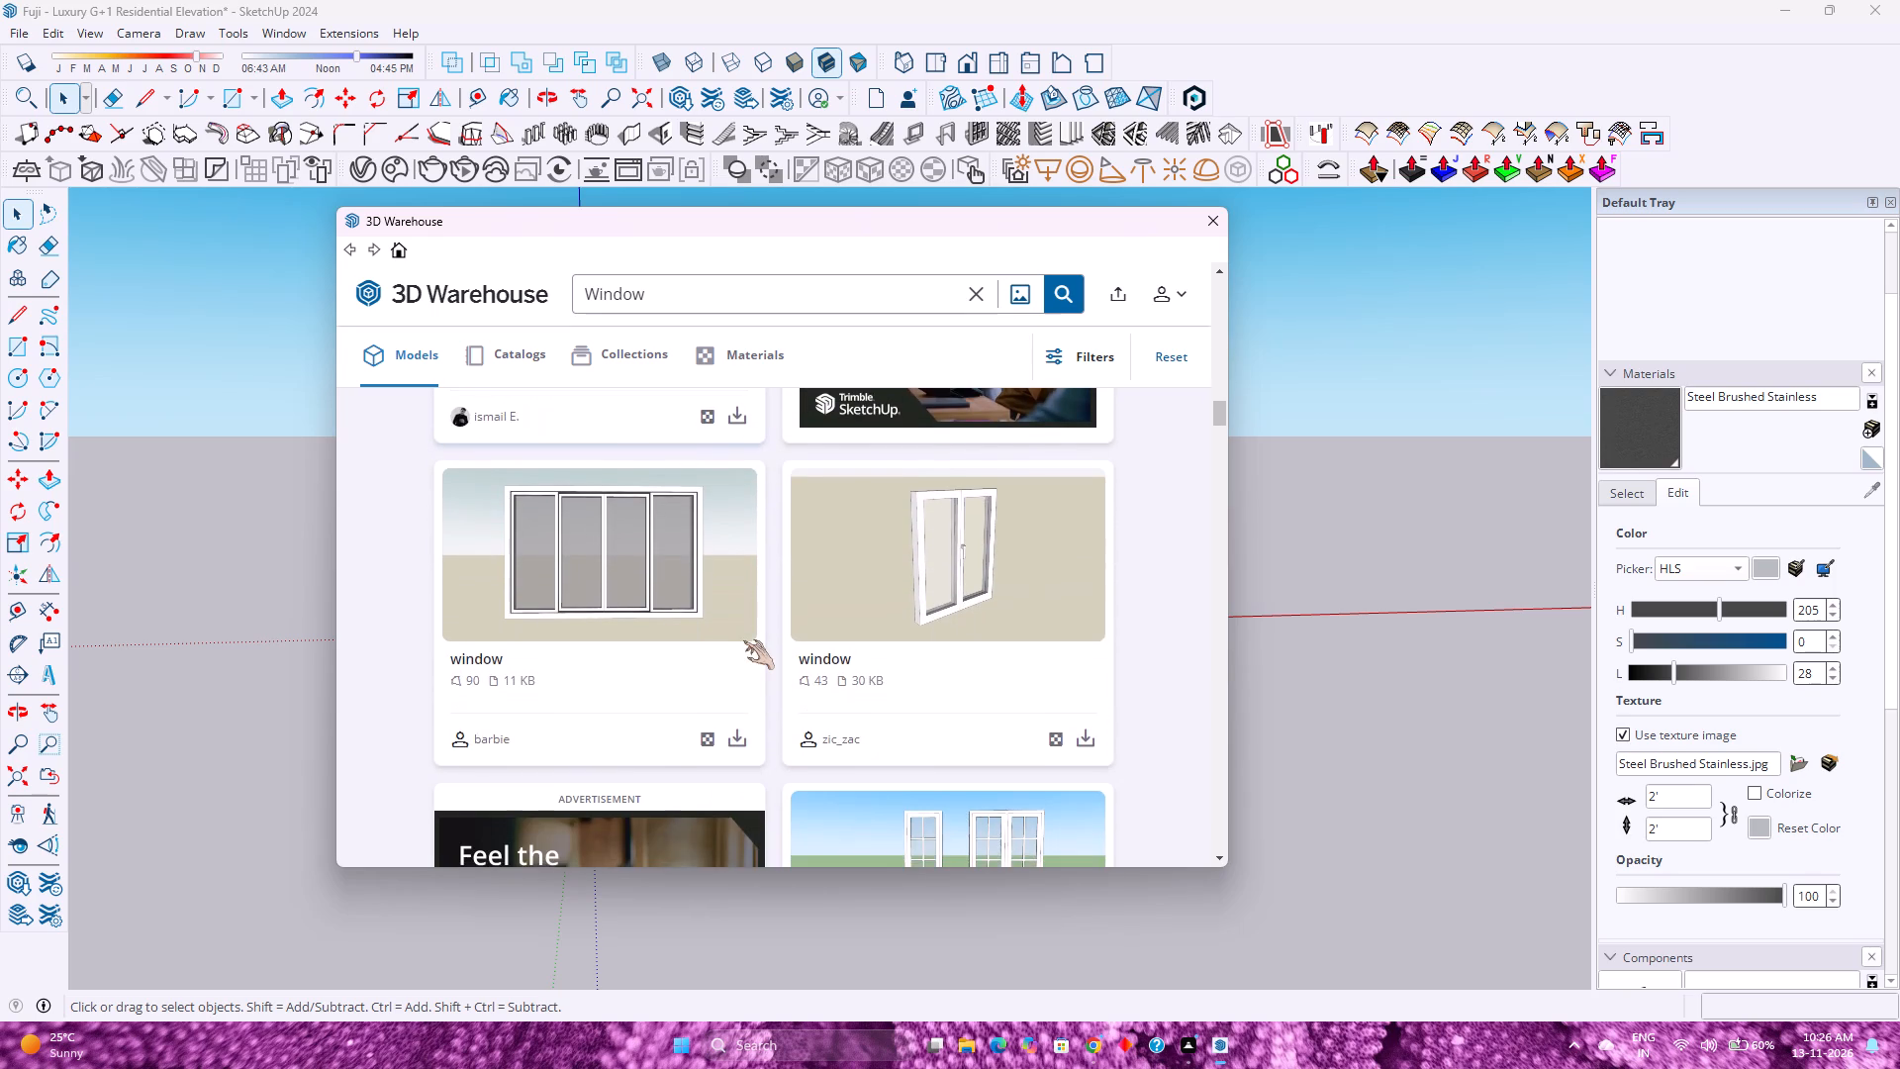
scroll(743, 640, "down", 2)
left_click_drag(797, 229, 672, 238)
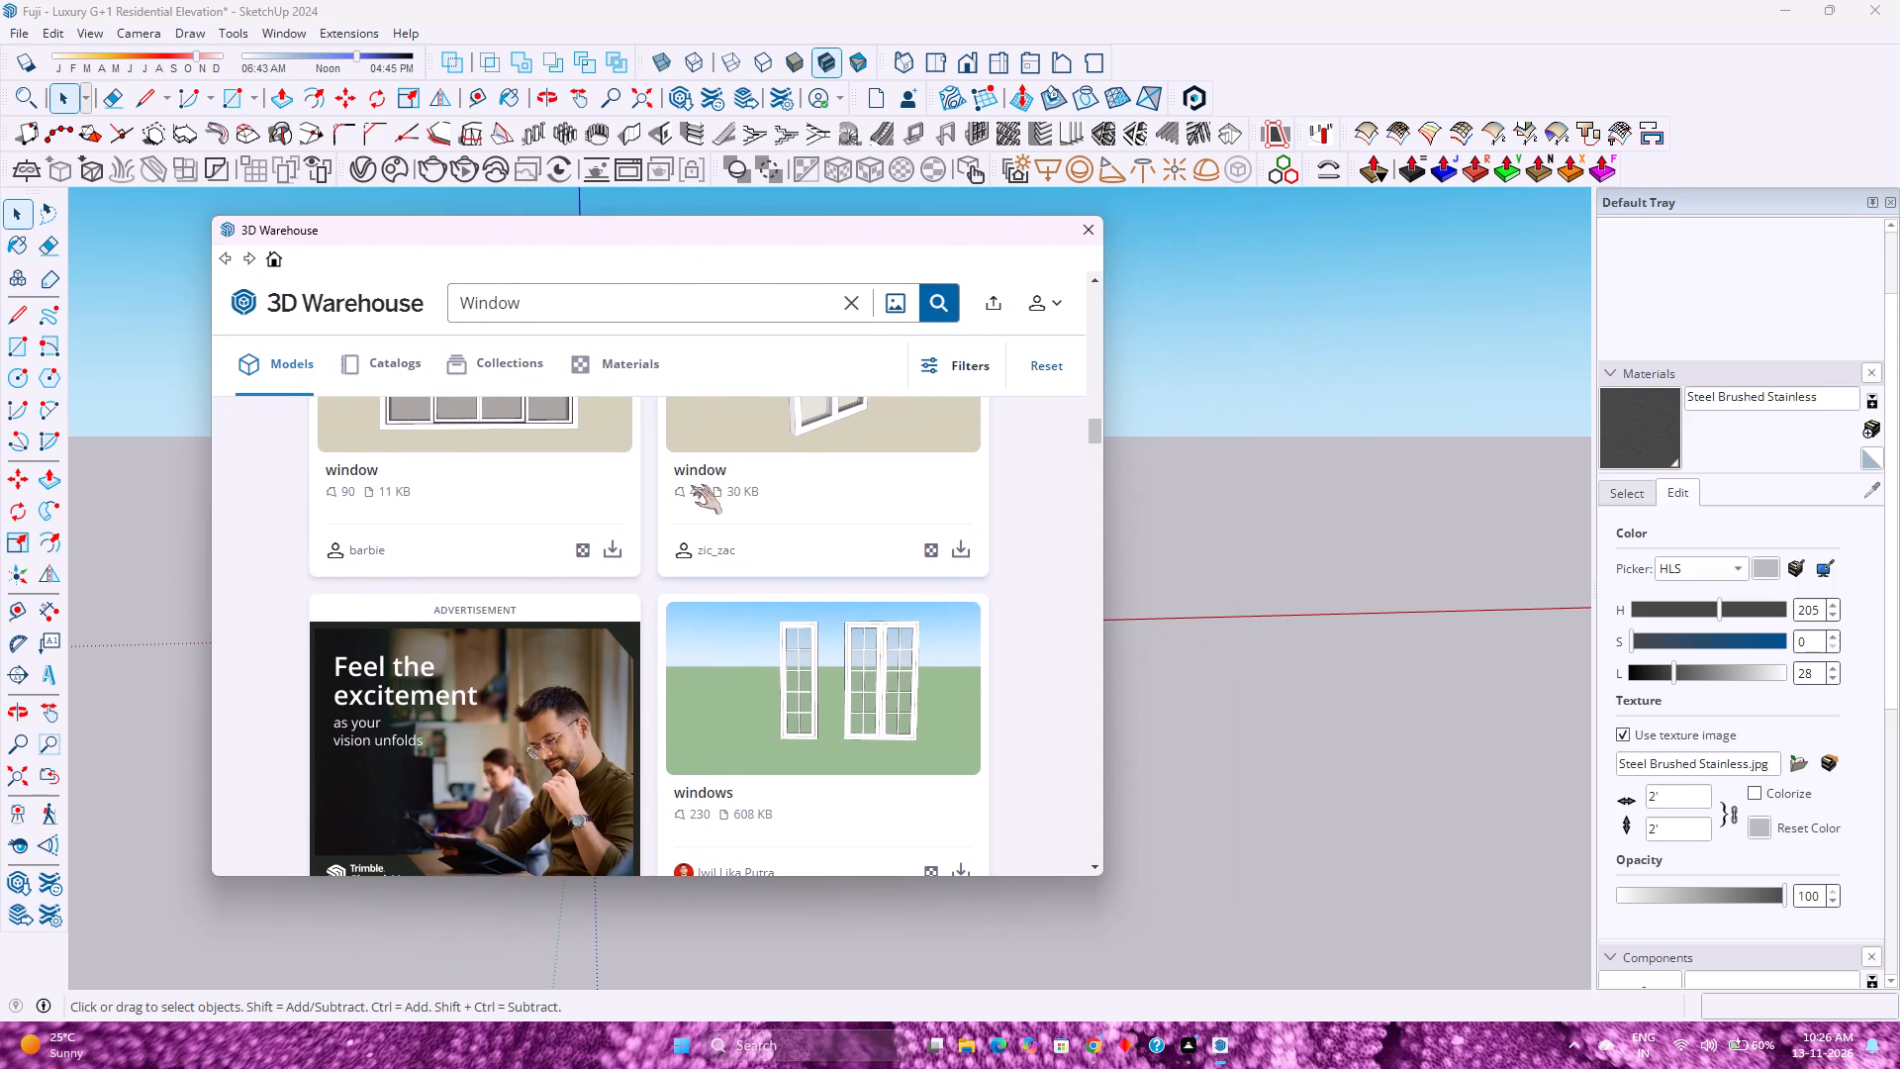
scroll(696, 523, "up", 3)
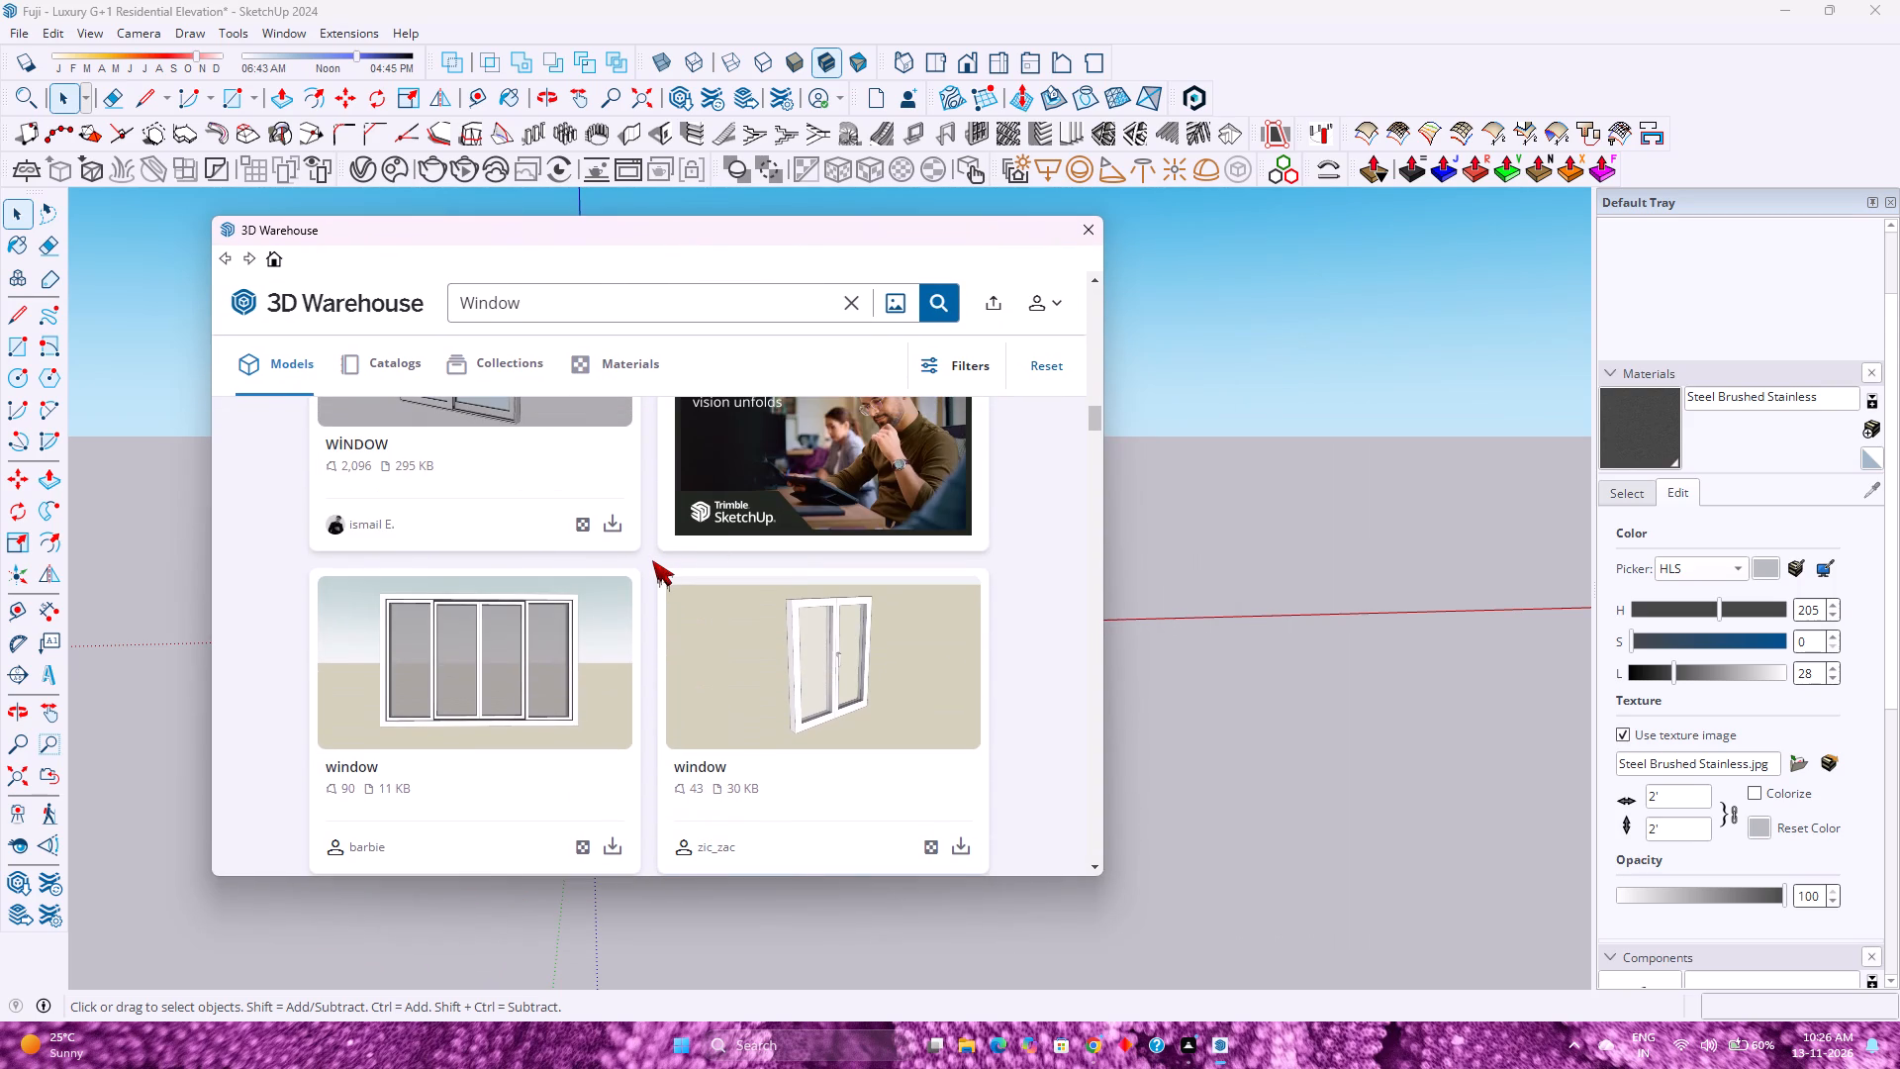
scroll(652, 560, "down", 7)
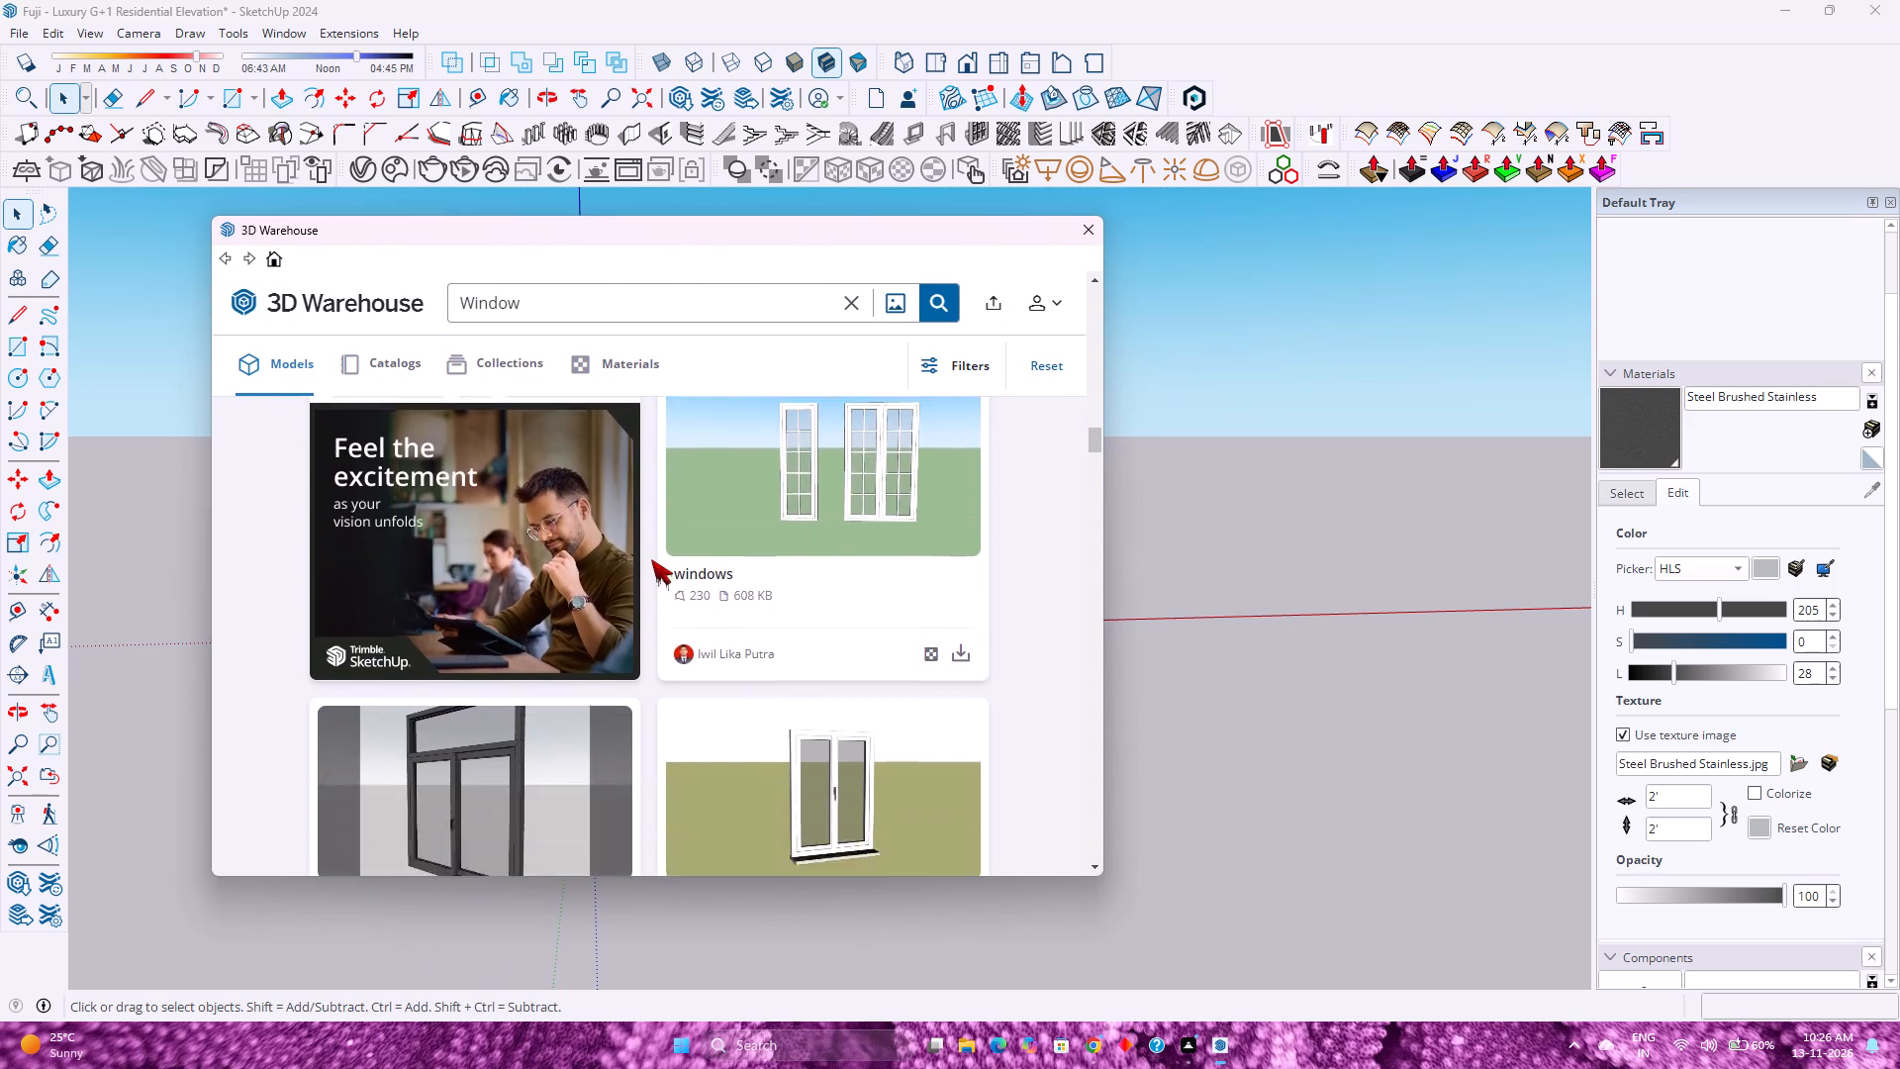
scroll(651, 559, "down", 9)
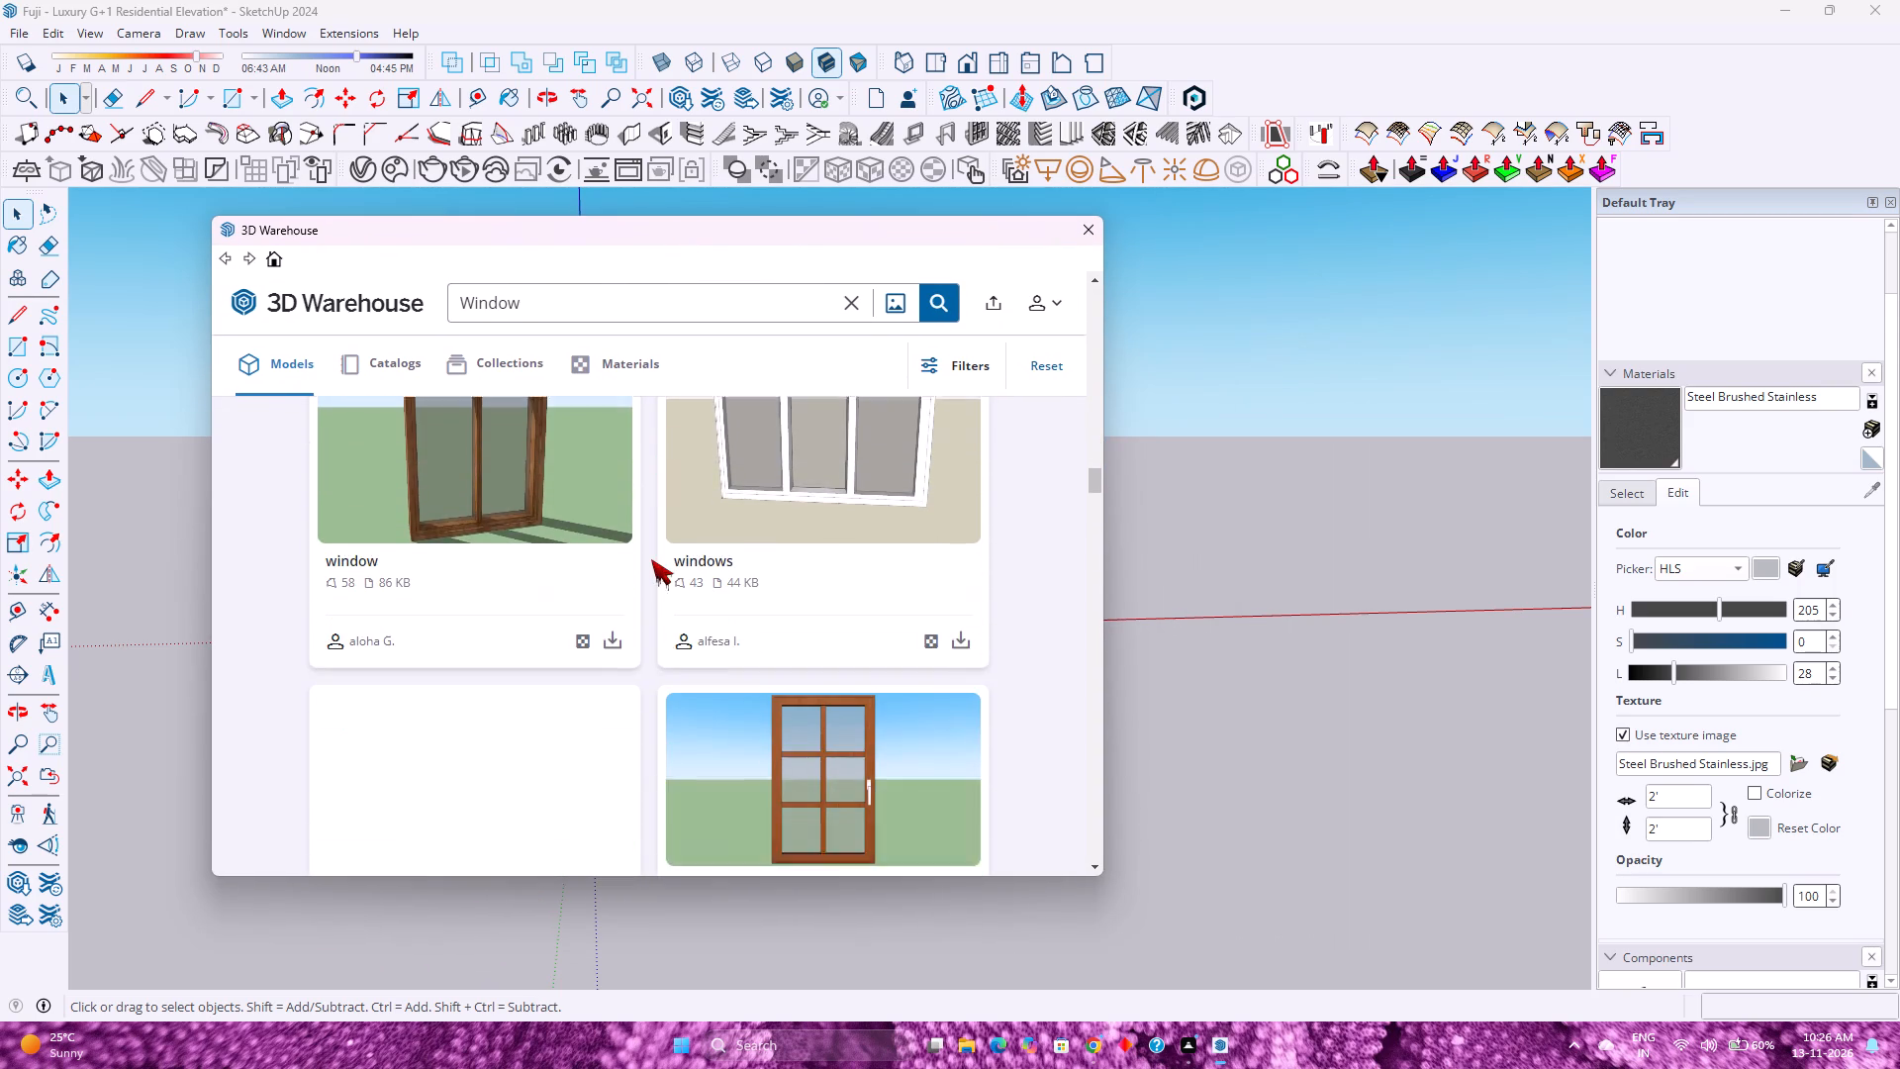
scroll(651, 559, "down", 6)
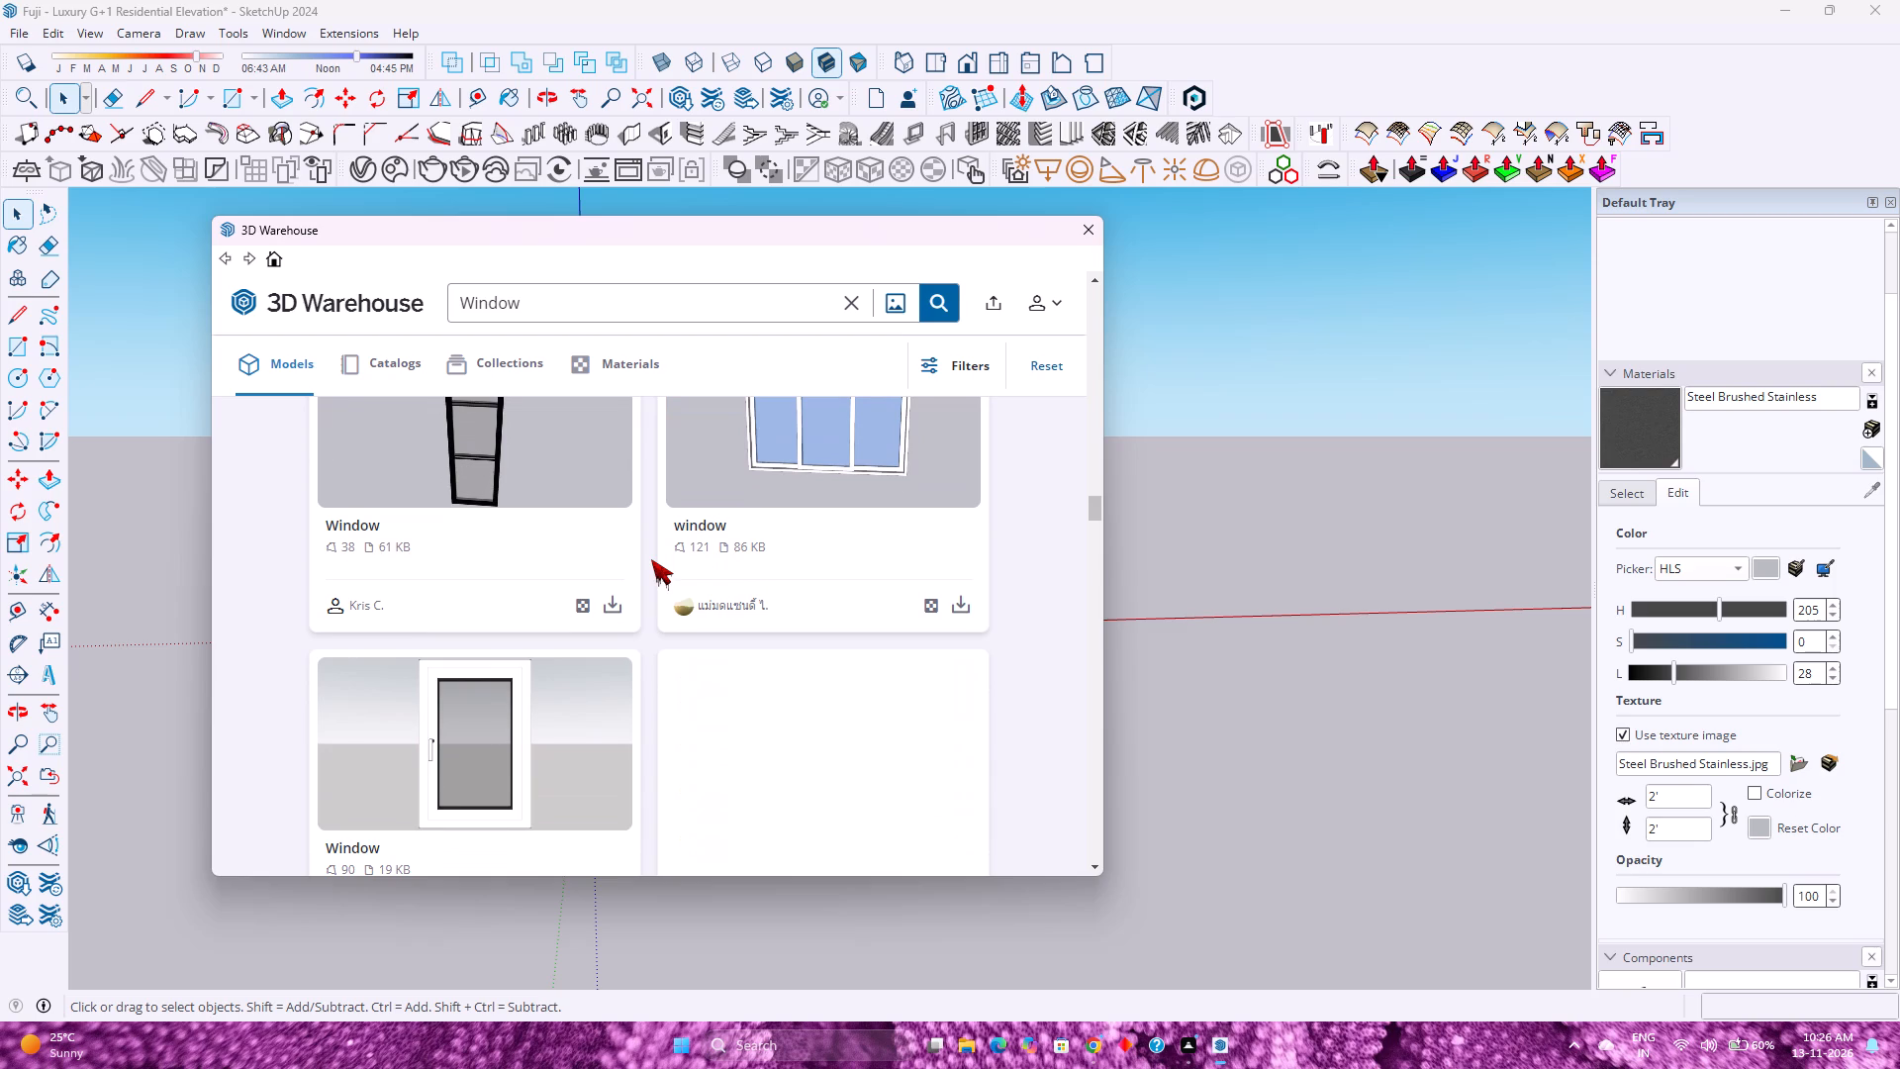
scroll(879, 655, "up", 1)
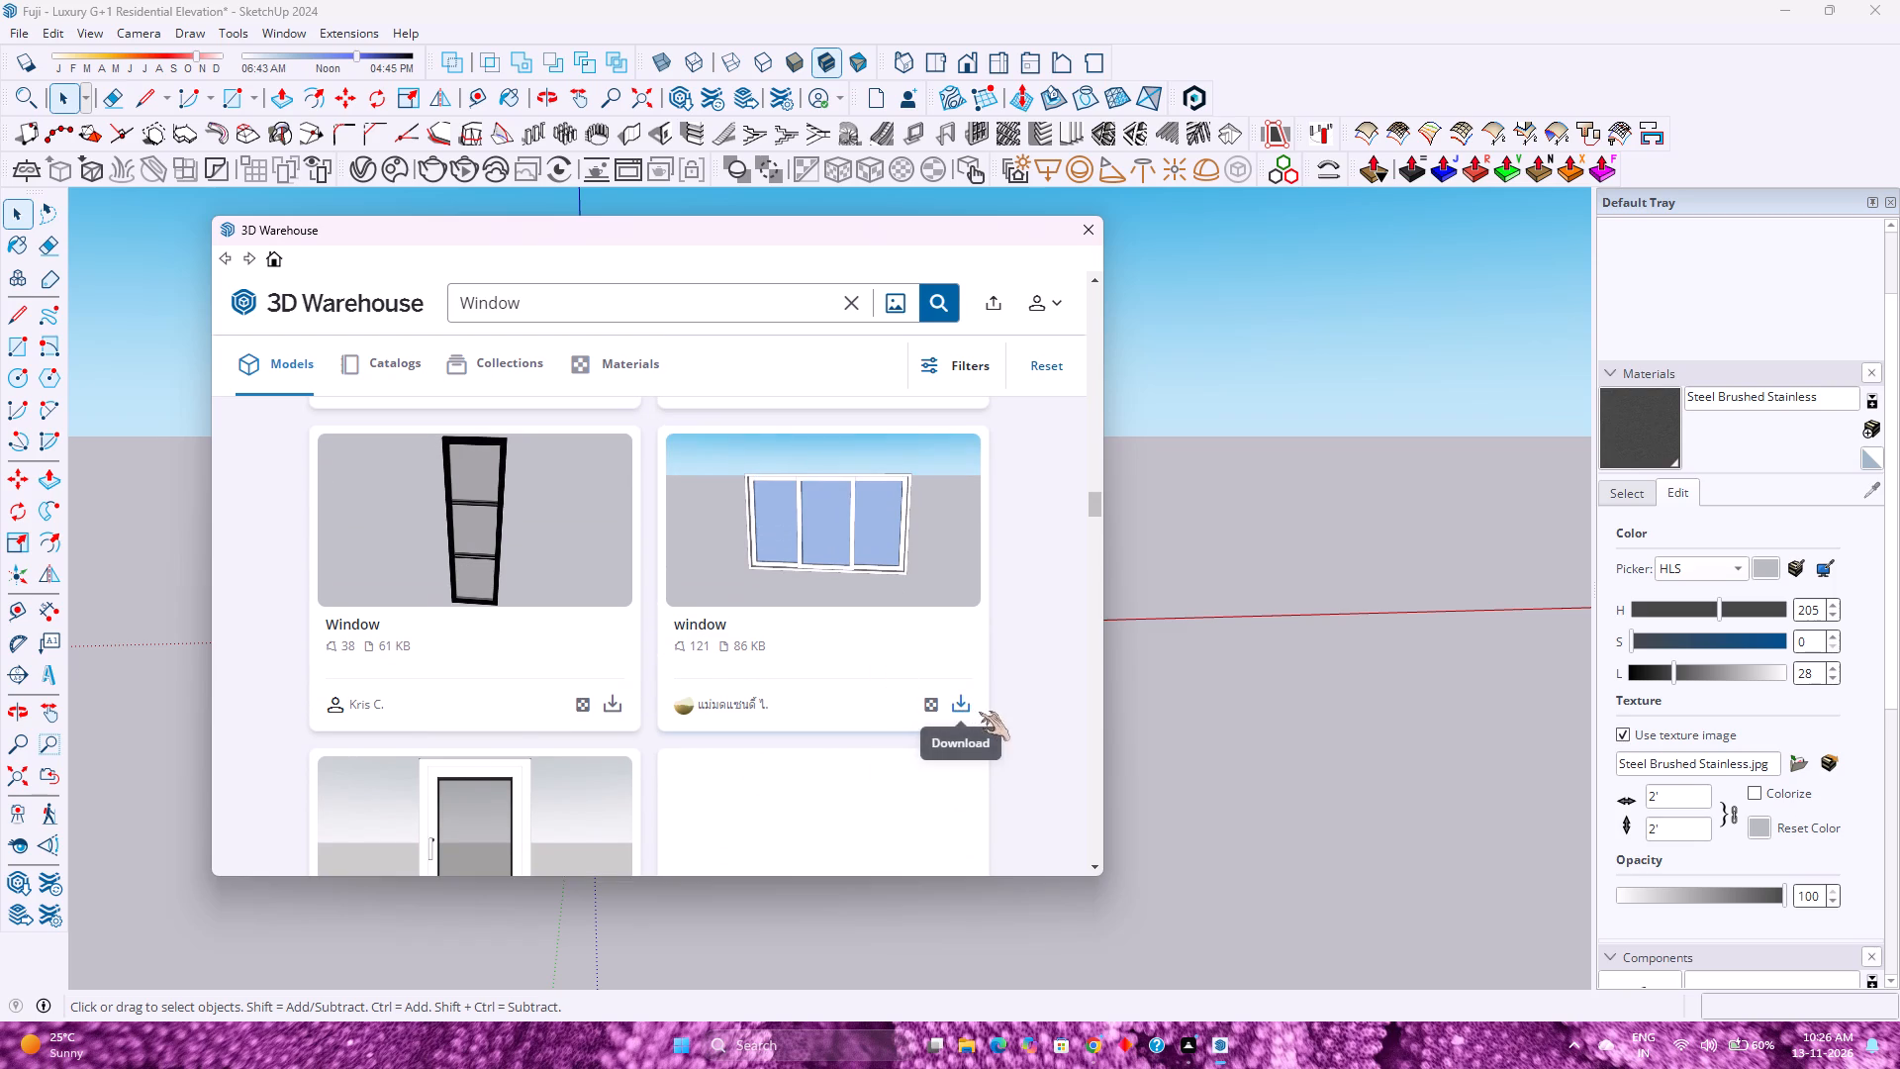
Load the 3D Warehouse three-panel window with blue glass into the model and place it before the projecting first-floor front wall.
left_click(979, 712)
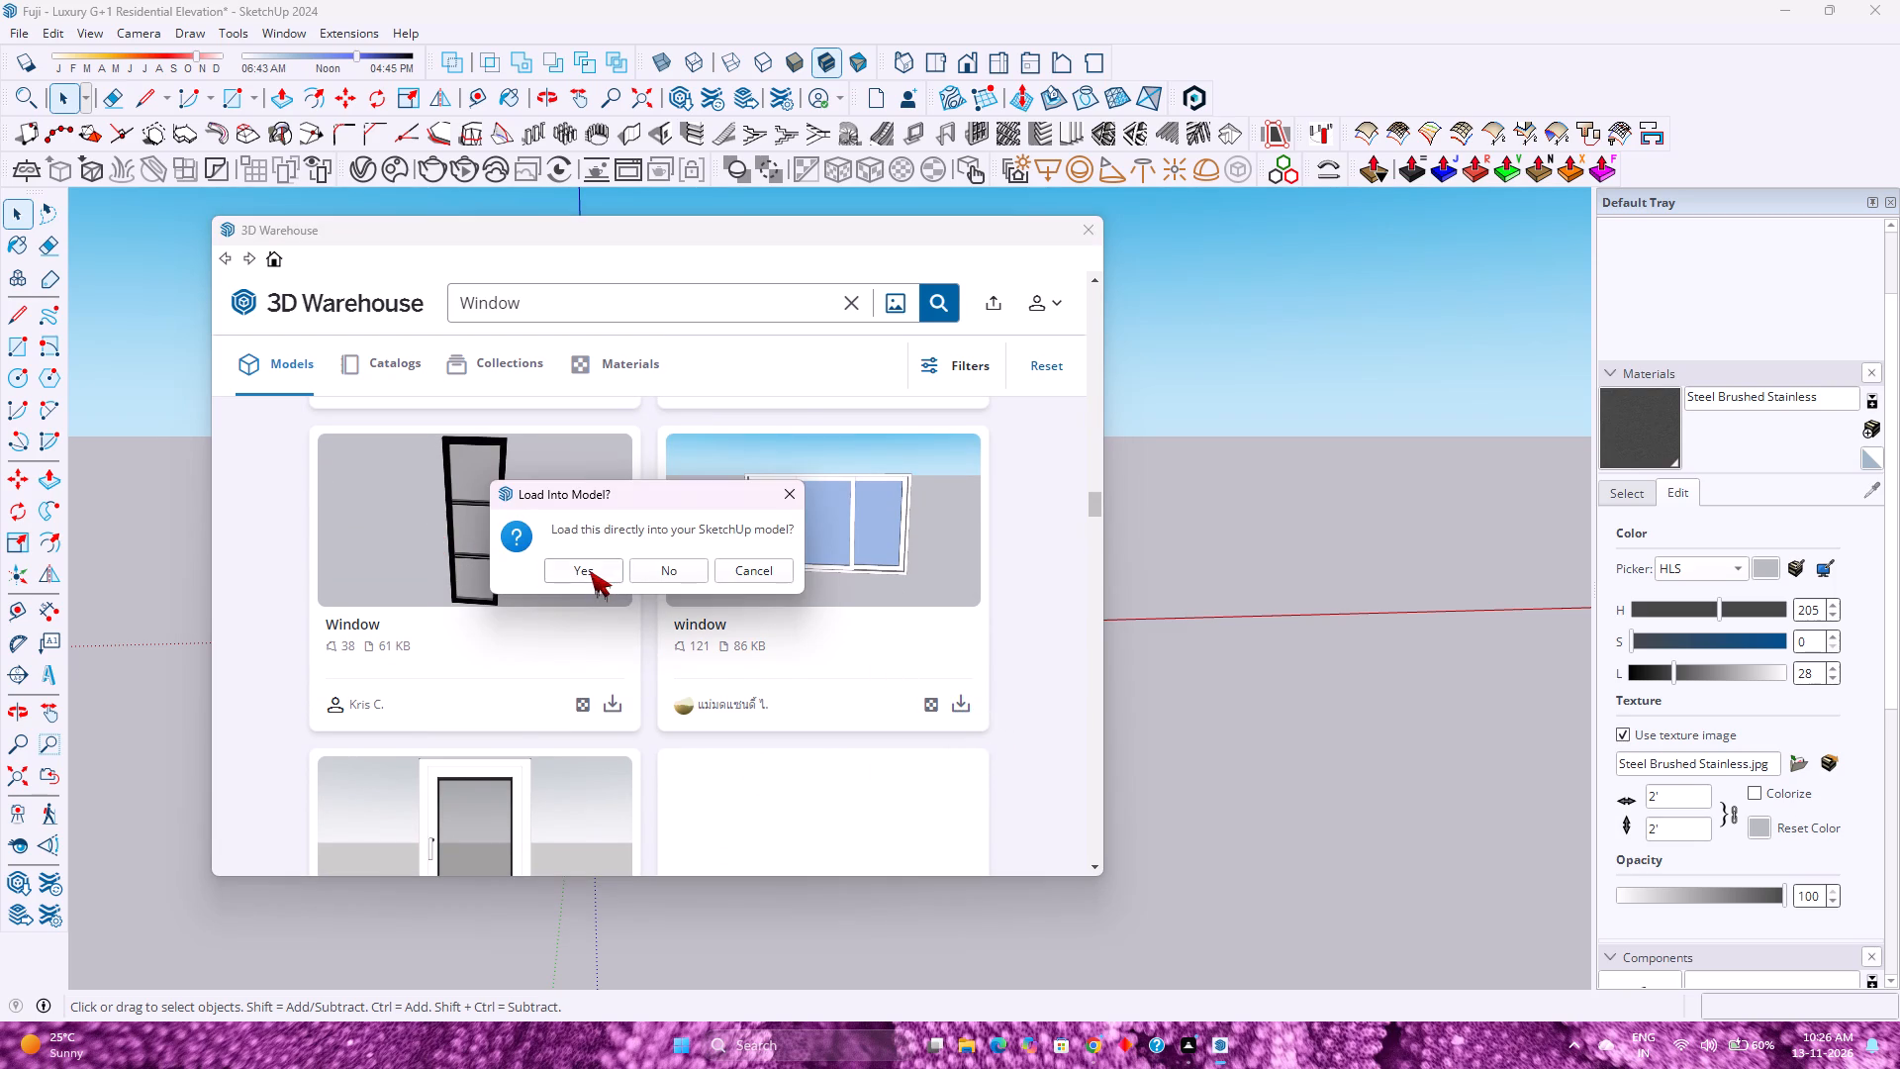
left_click(589, 570)
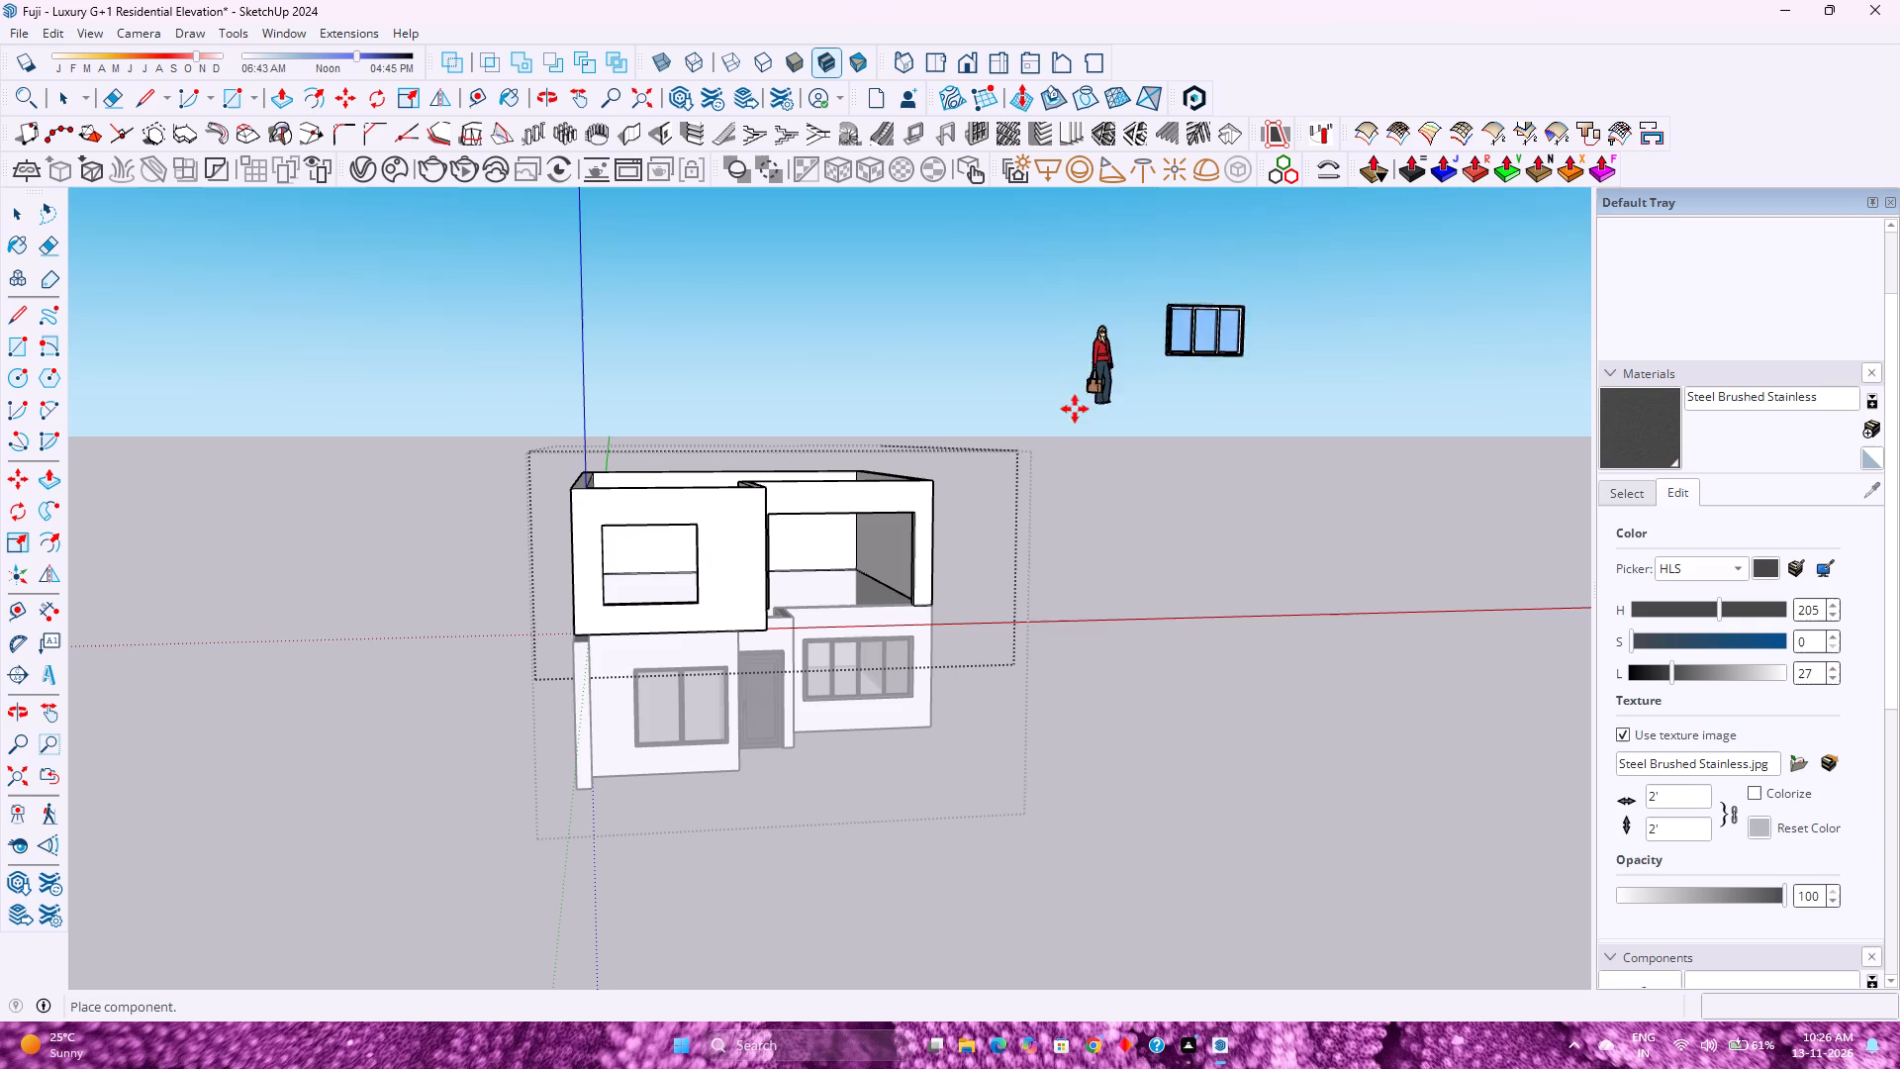
left_click(472, 668)
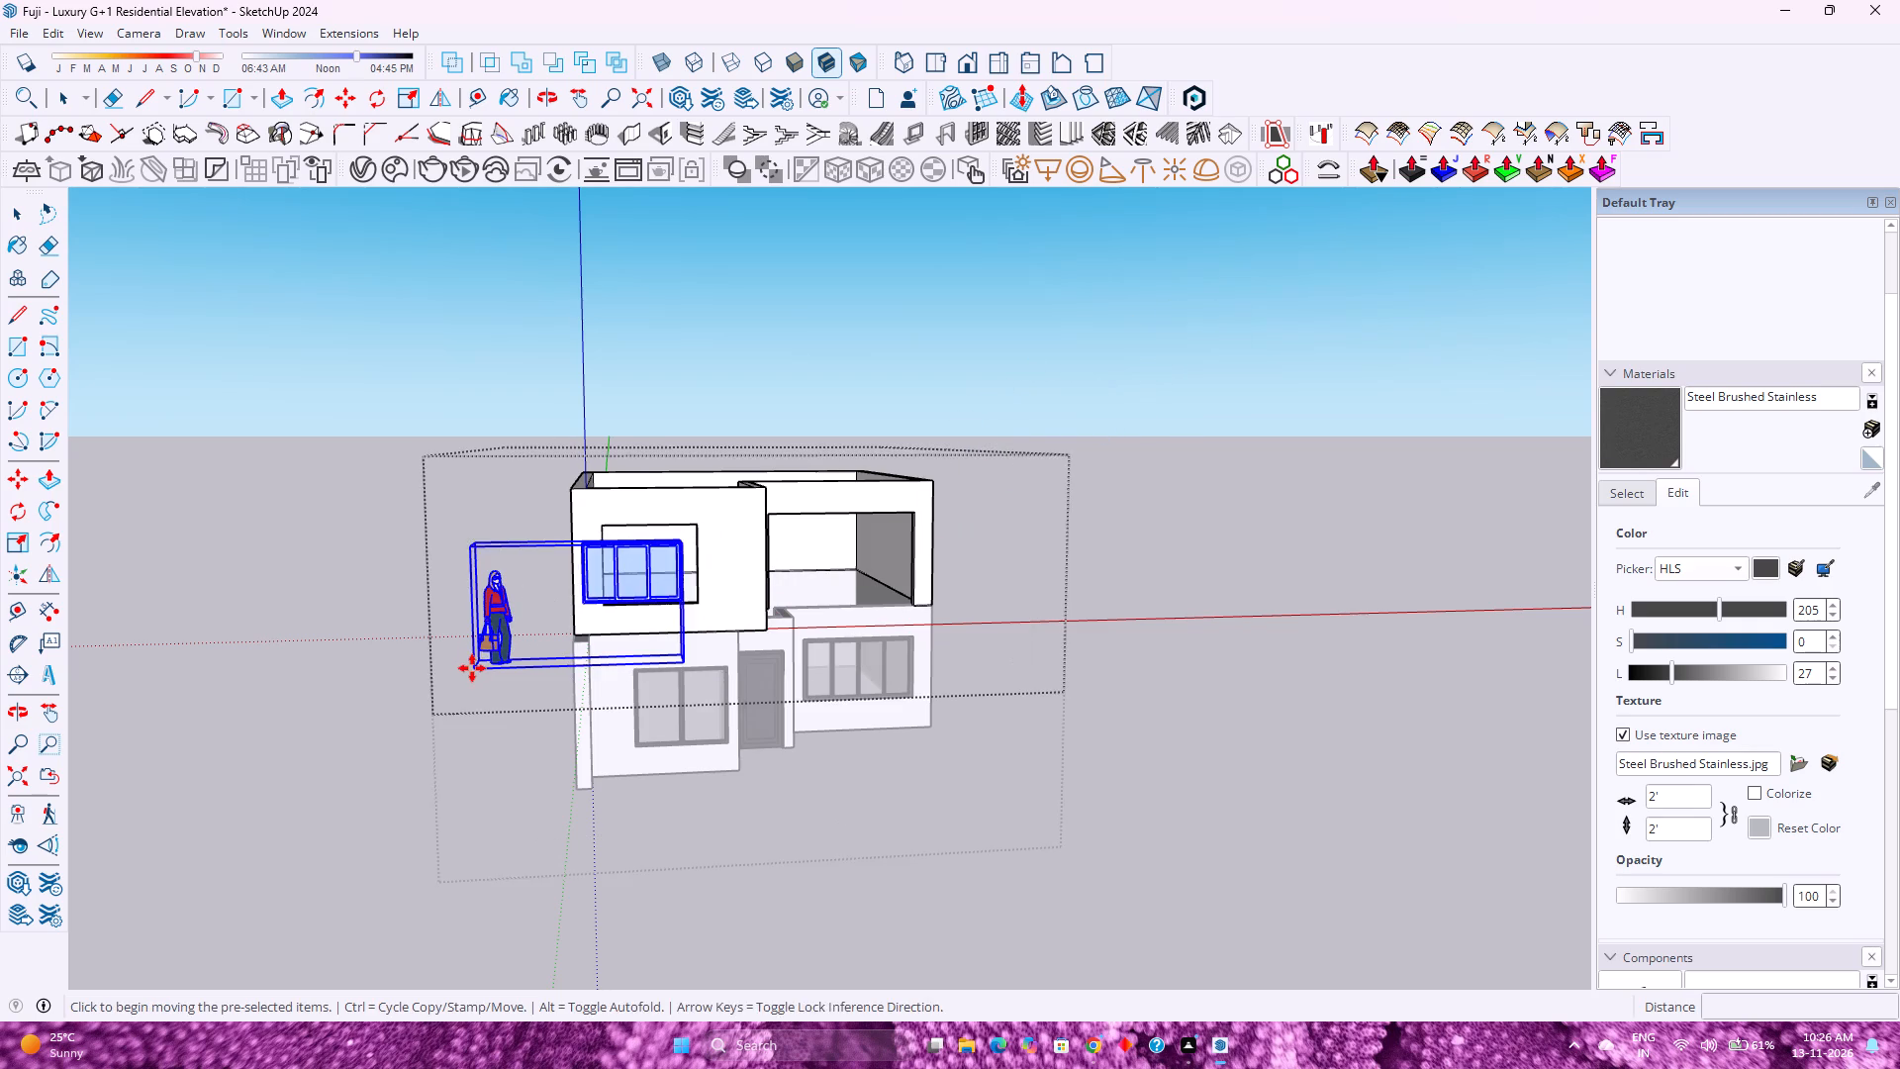
Delete the standing woman figure from inside the downloaded window component.
scroll(513, 625, "up", 8)
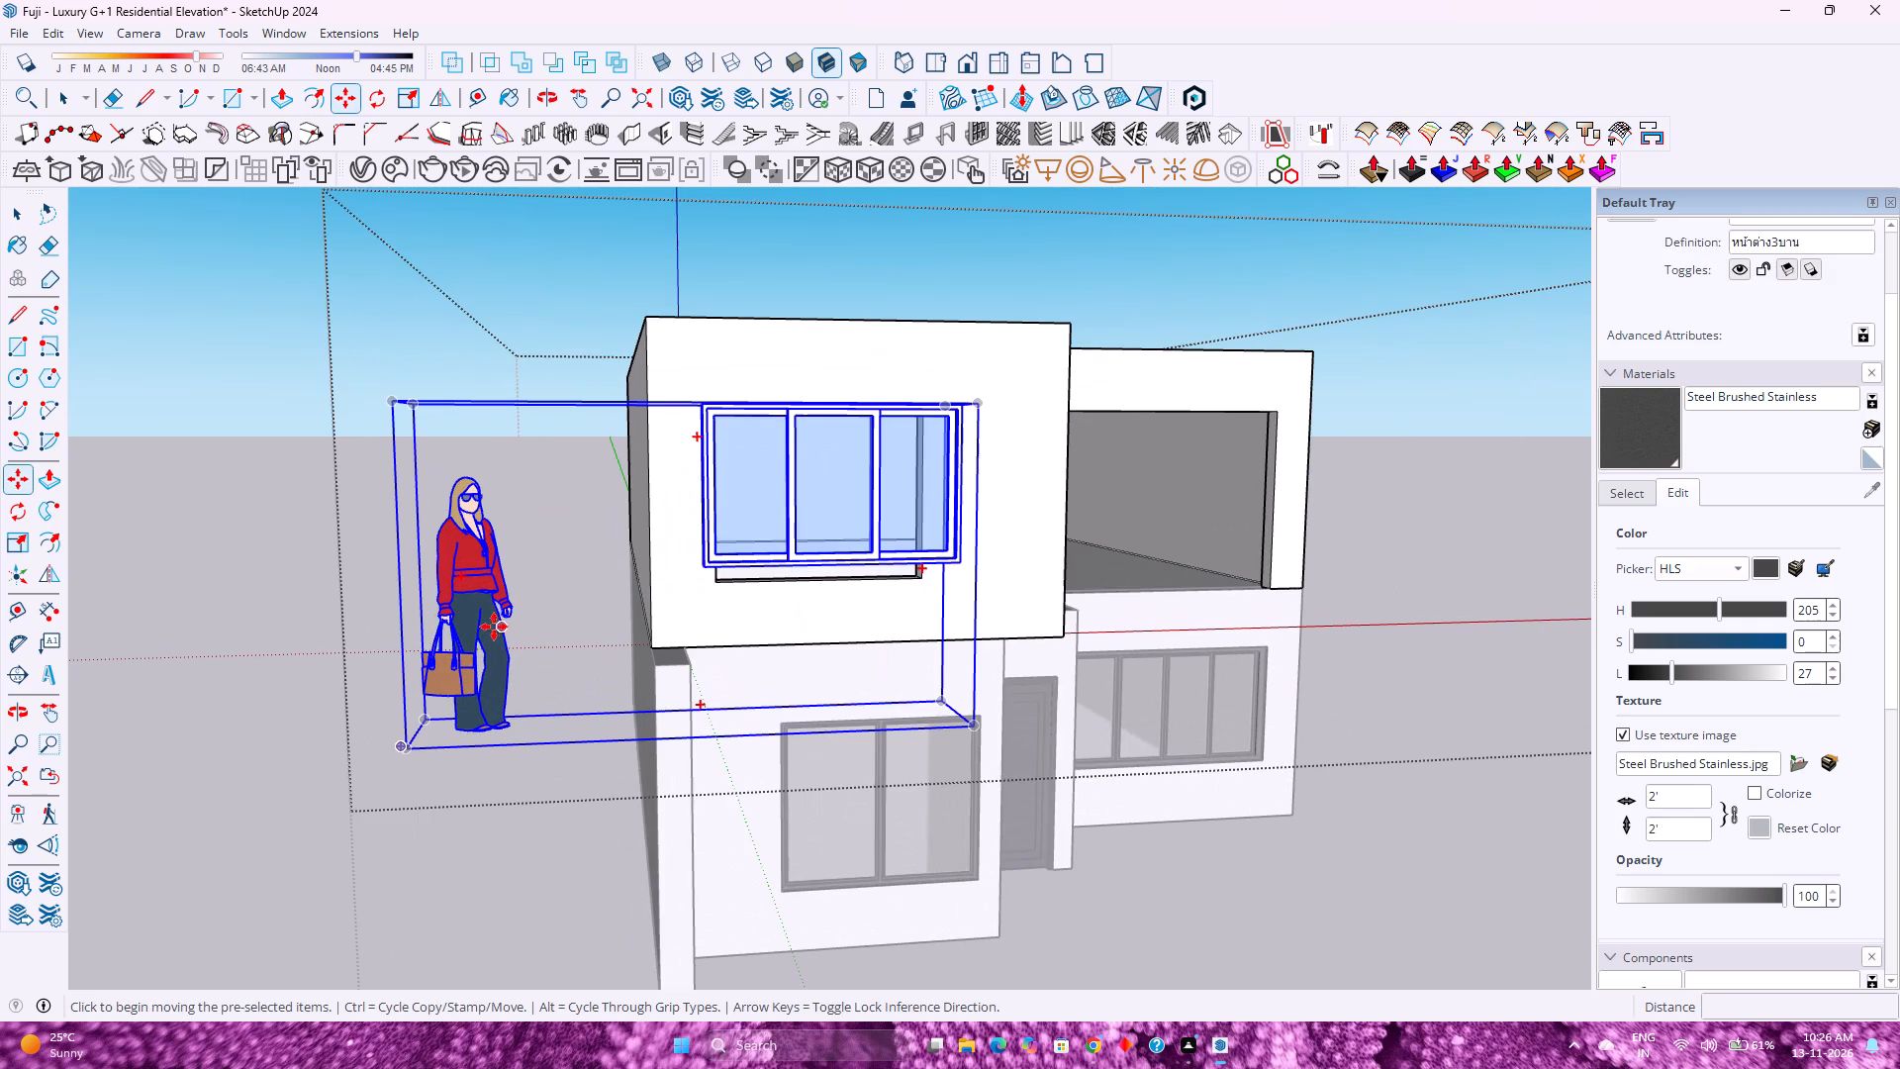
key("space")
double_click(481, 568)
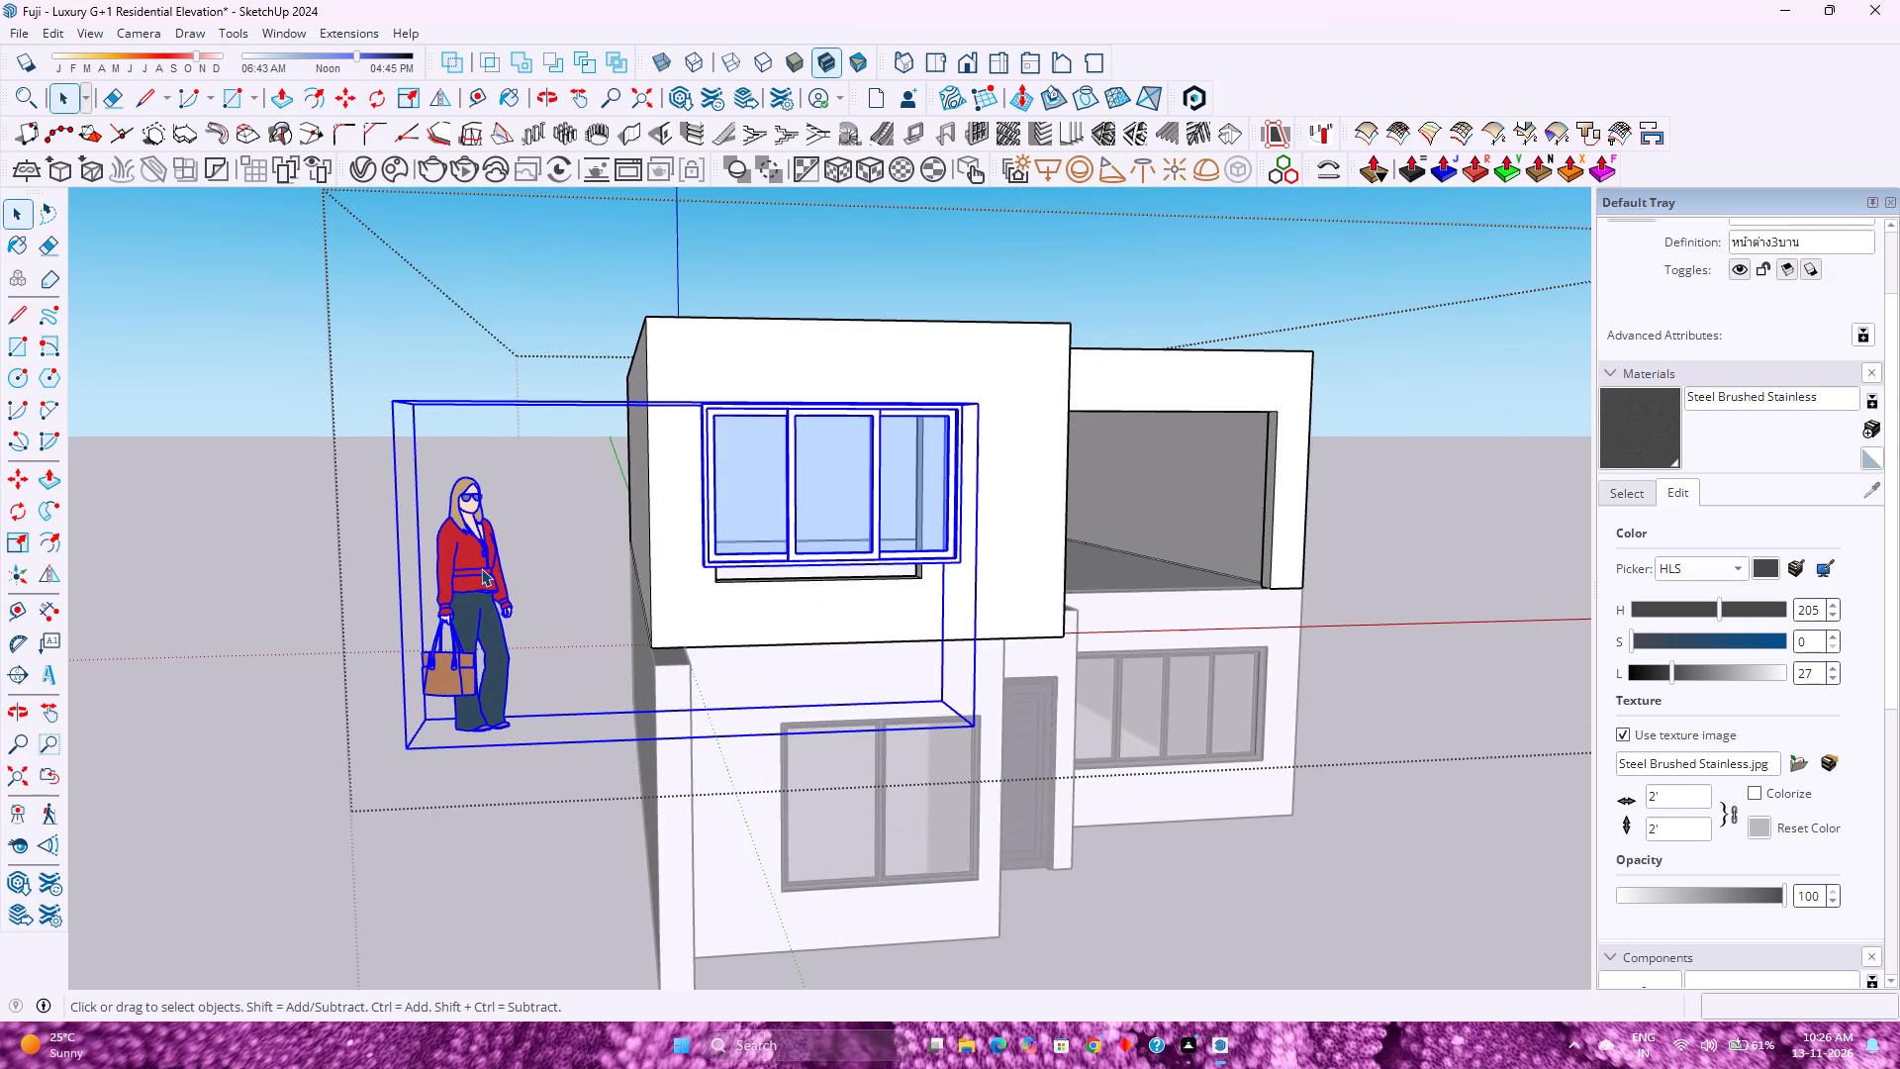
left_click(481, 568)
key("Delete")
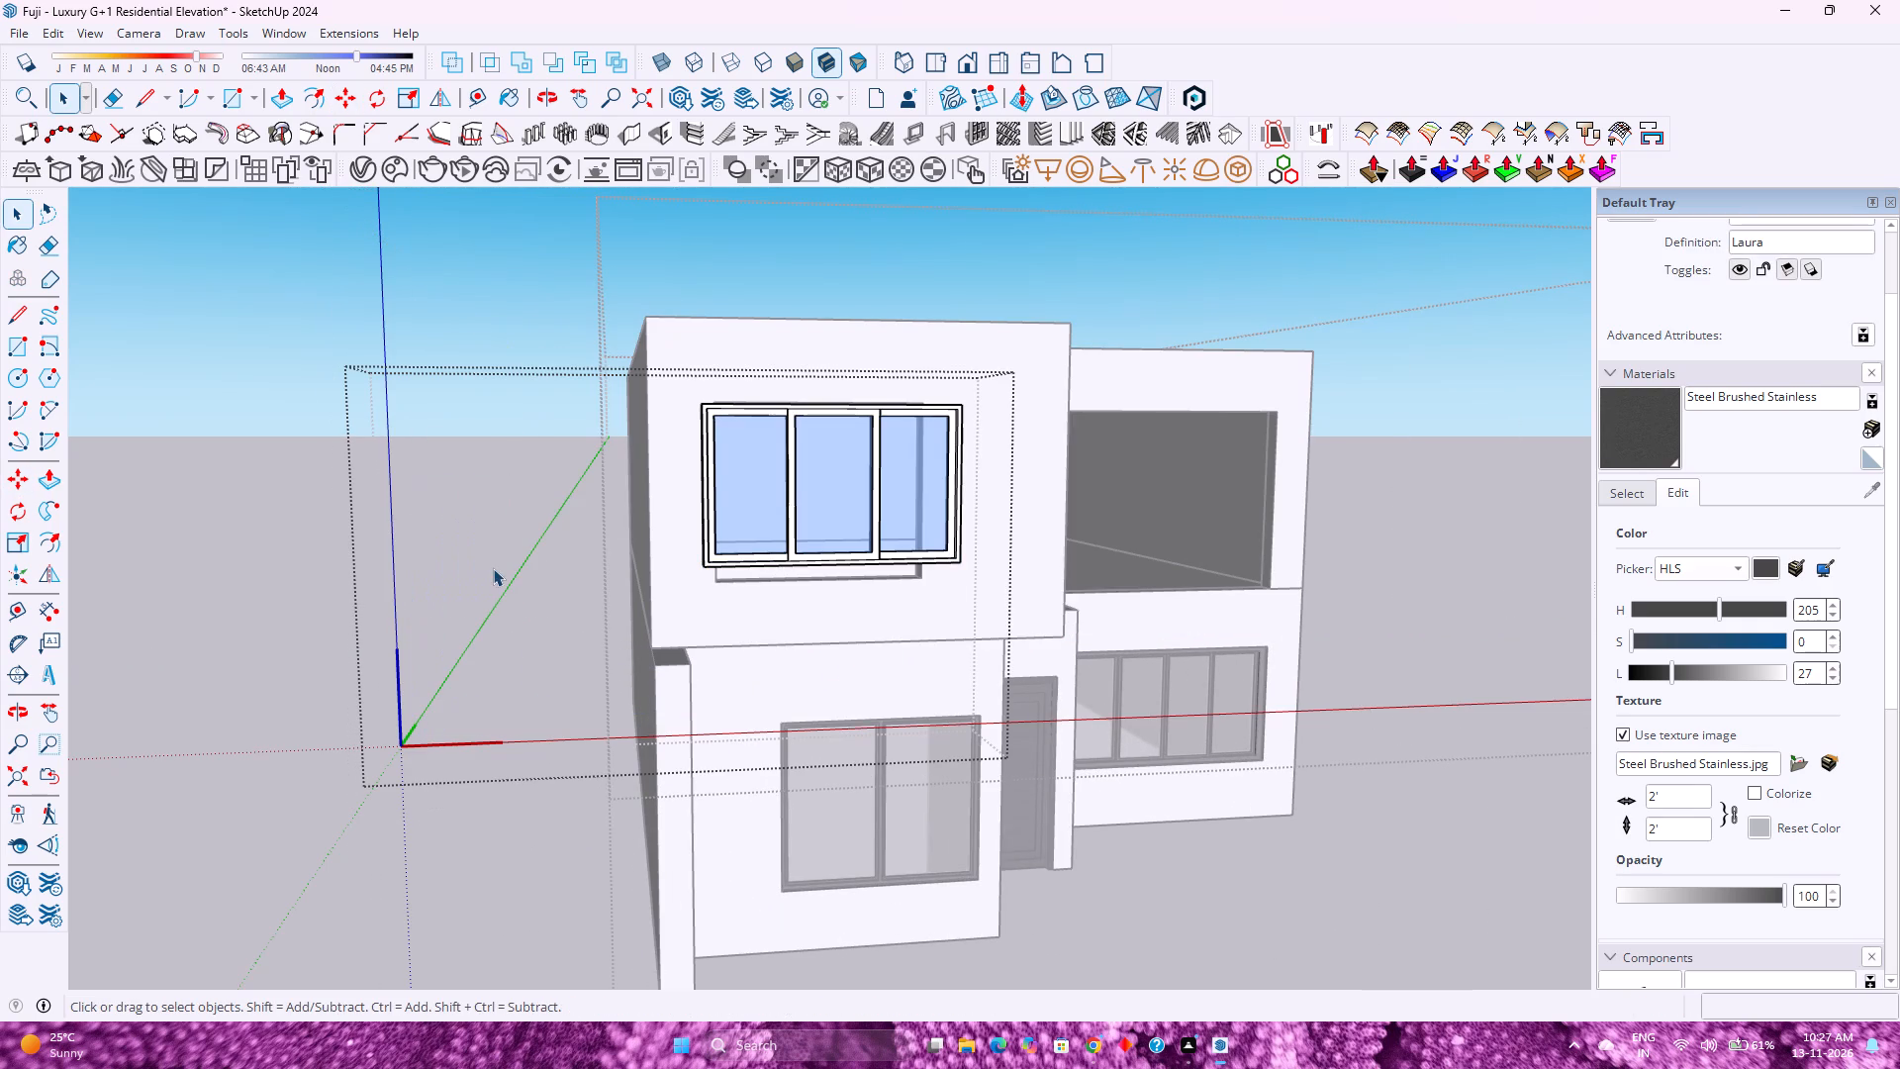
left_click(288, 685)
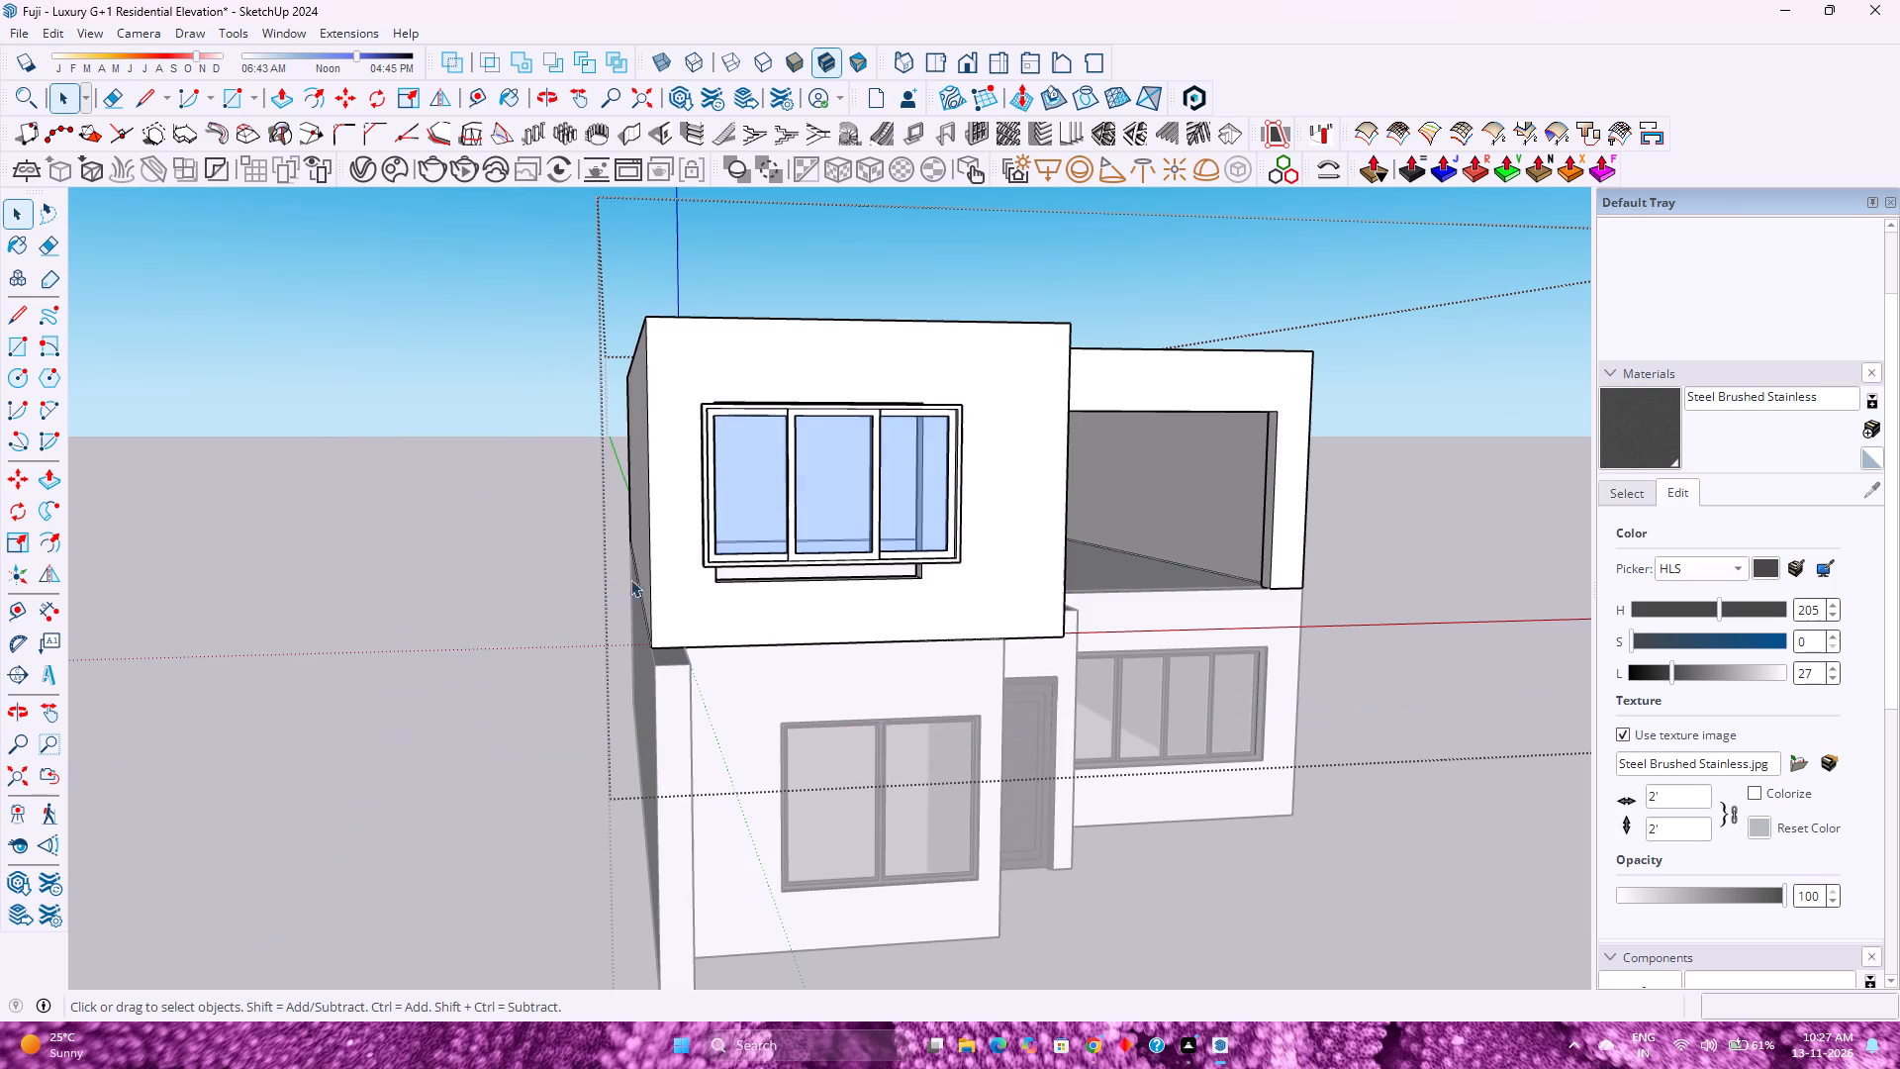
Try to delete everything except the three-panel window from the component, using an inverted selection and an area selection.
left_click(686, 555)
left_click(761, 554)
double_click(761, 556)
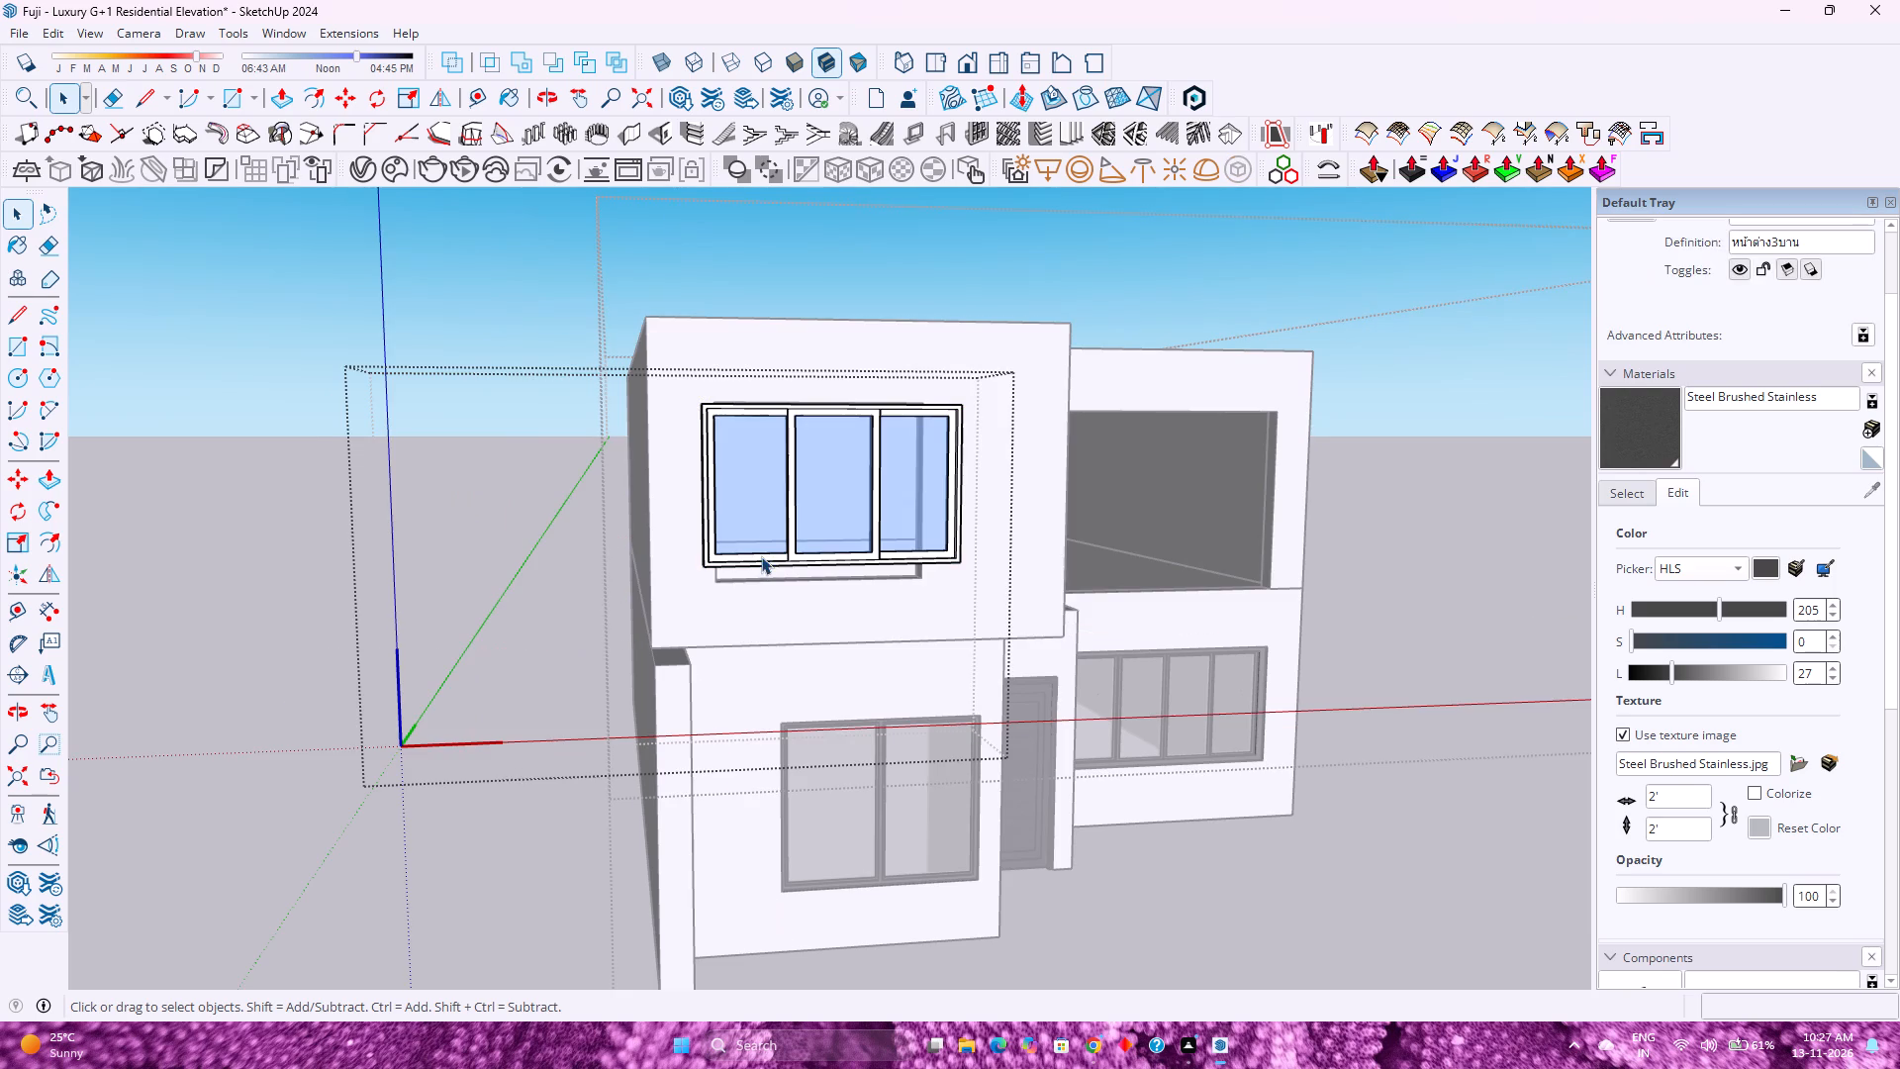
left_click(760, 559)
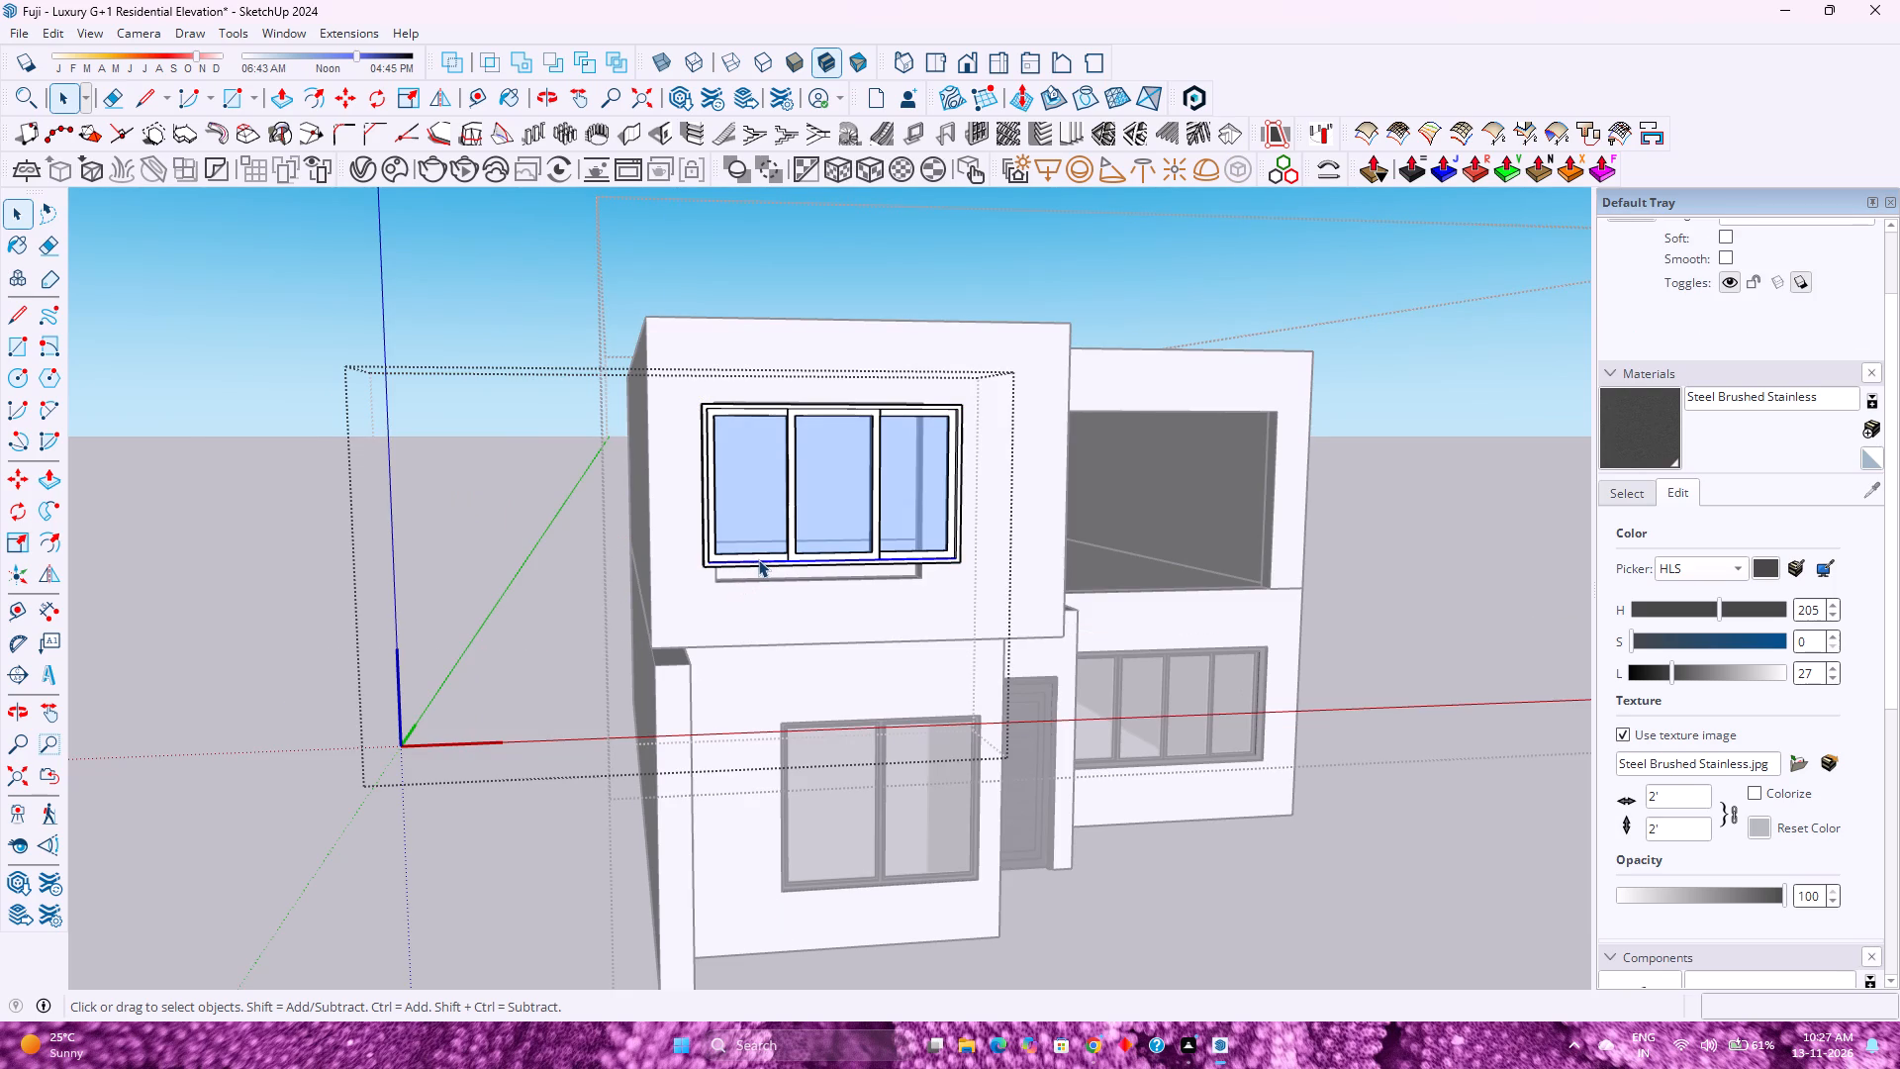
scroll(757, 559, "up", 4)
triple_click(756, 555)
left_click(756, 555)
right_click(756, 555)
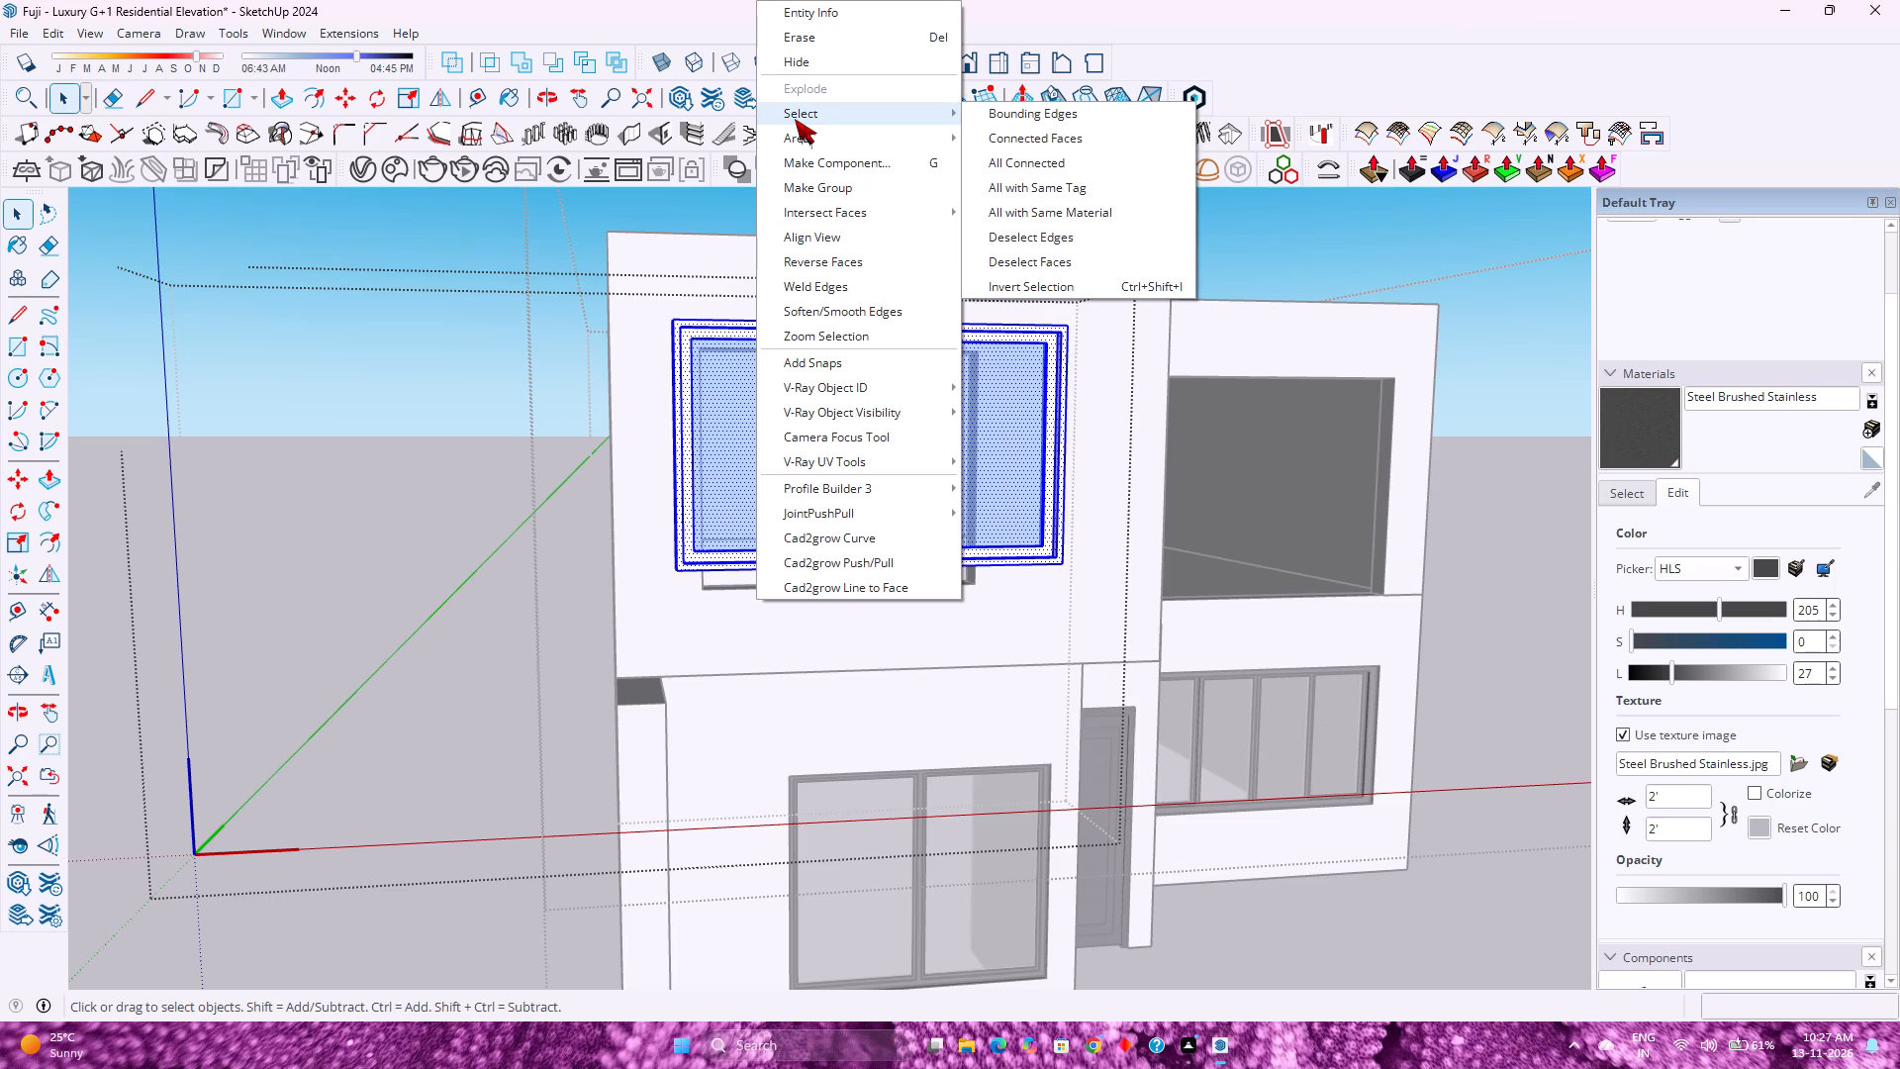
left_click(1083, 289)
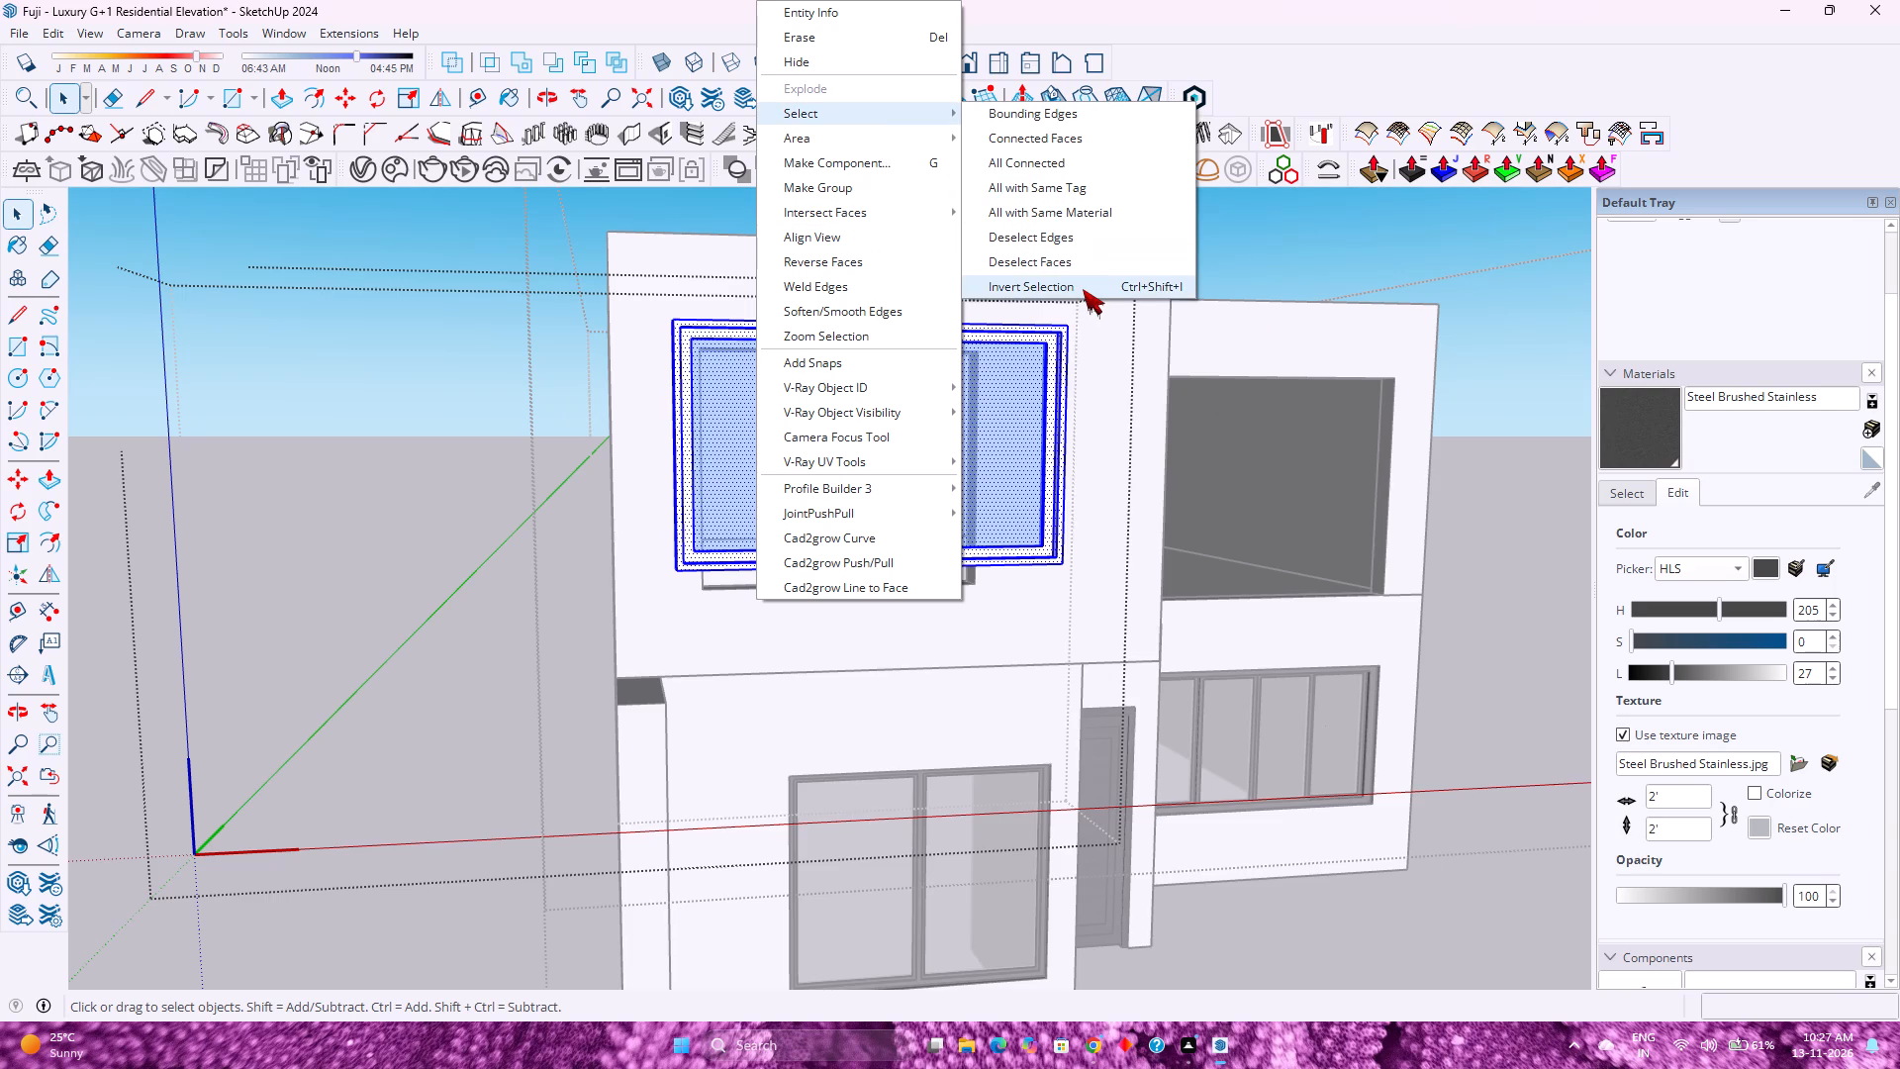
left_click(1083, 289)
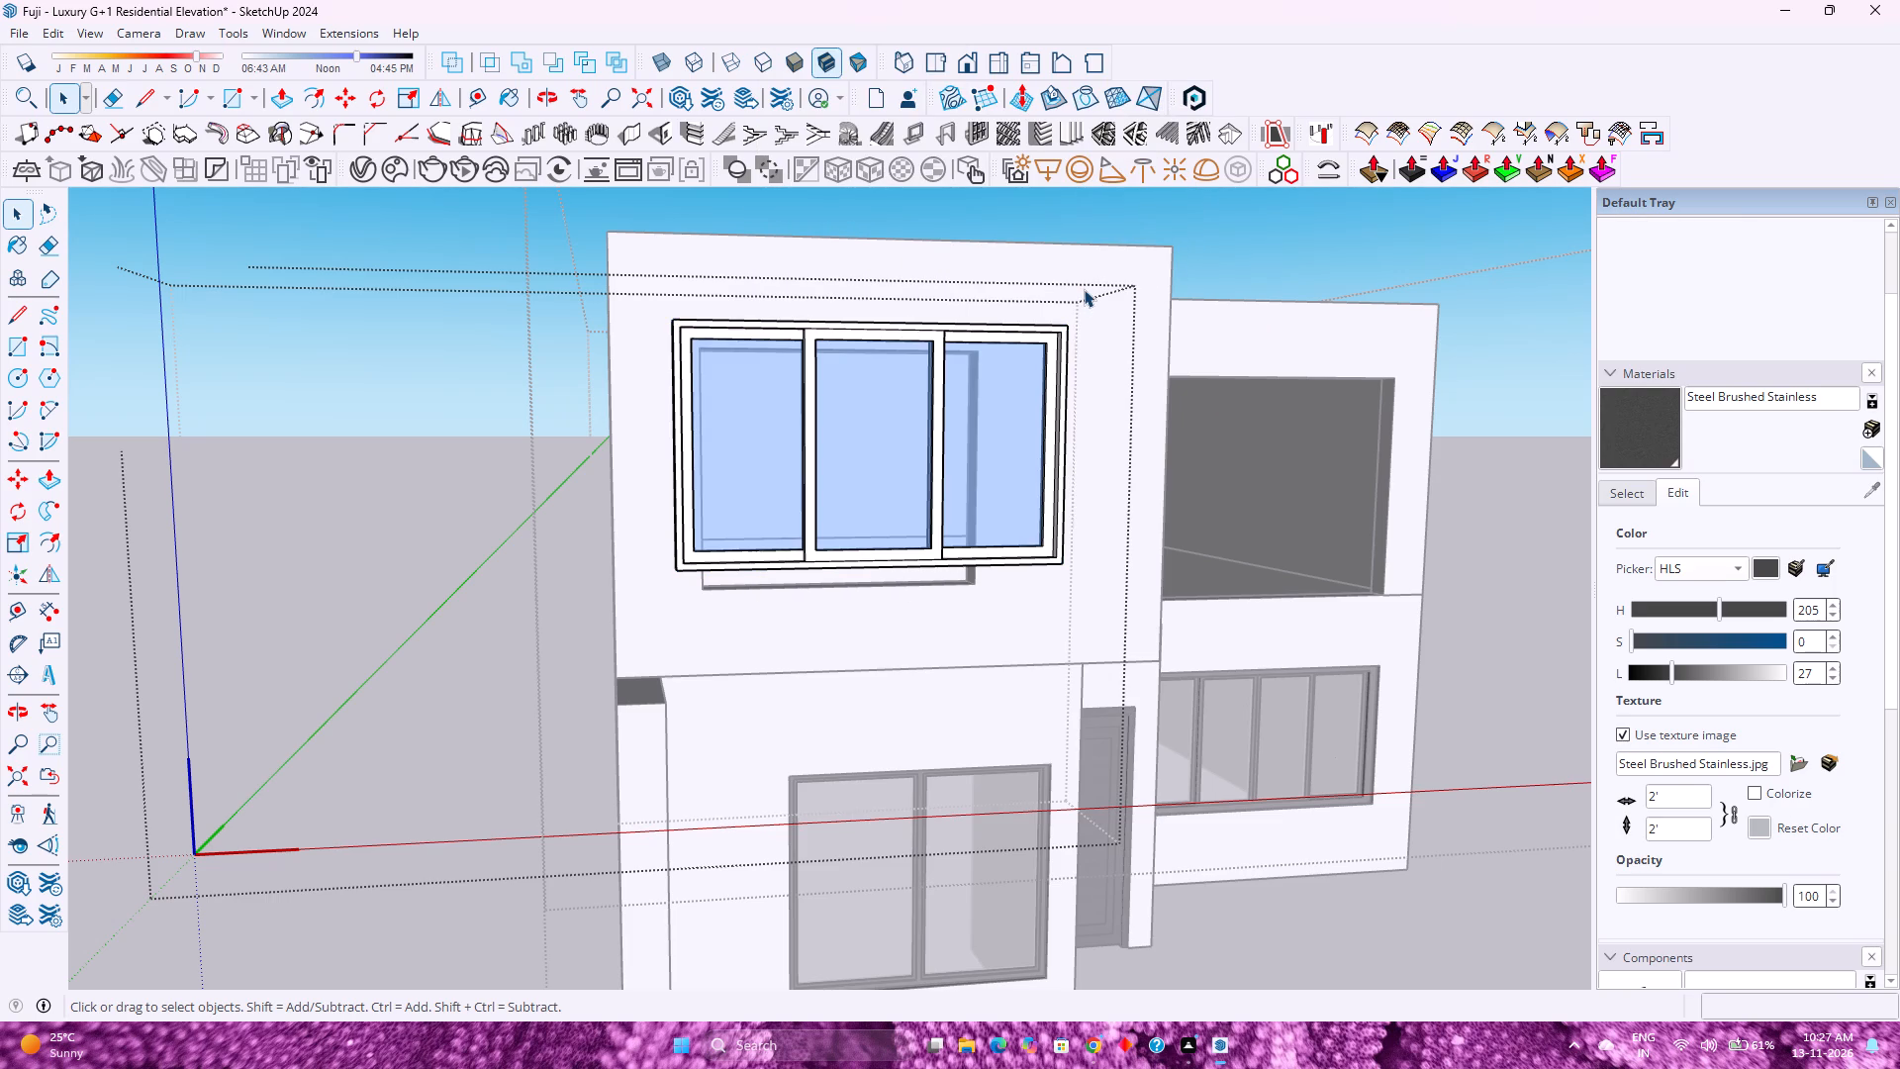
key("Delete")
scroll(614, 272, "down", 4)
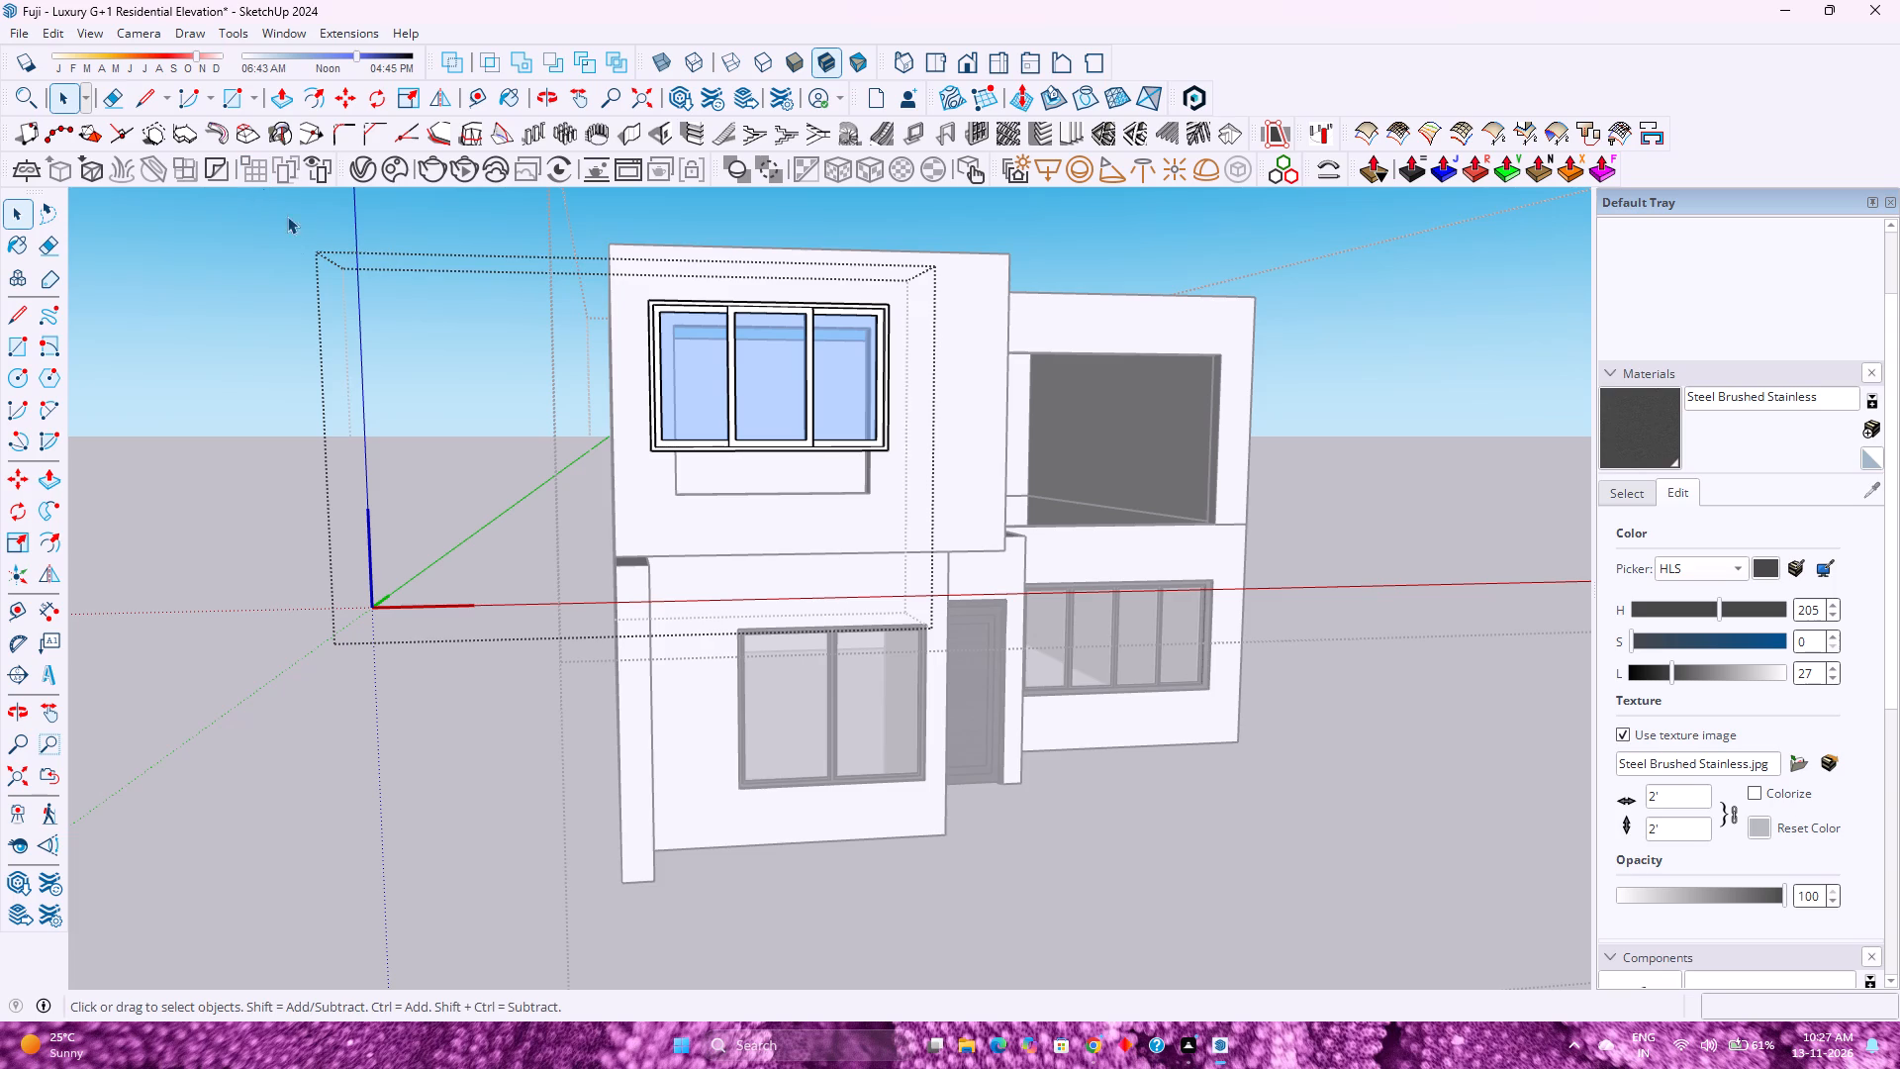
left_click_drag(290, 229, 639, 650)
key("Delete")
Group all the connected geometry of the three-panel window inside the downloaded component.
triple_click(691, 445)
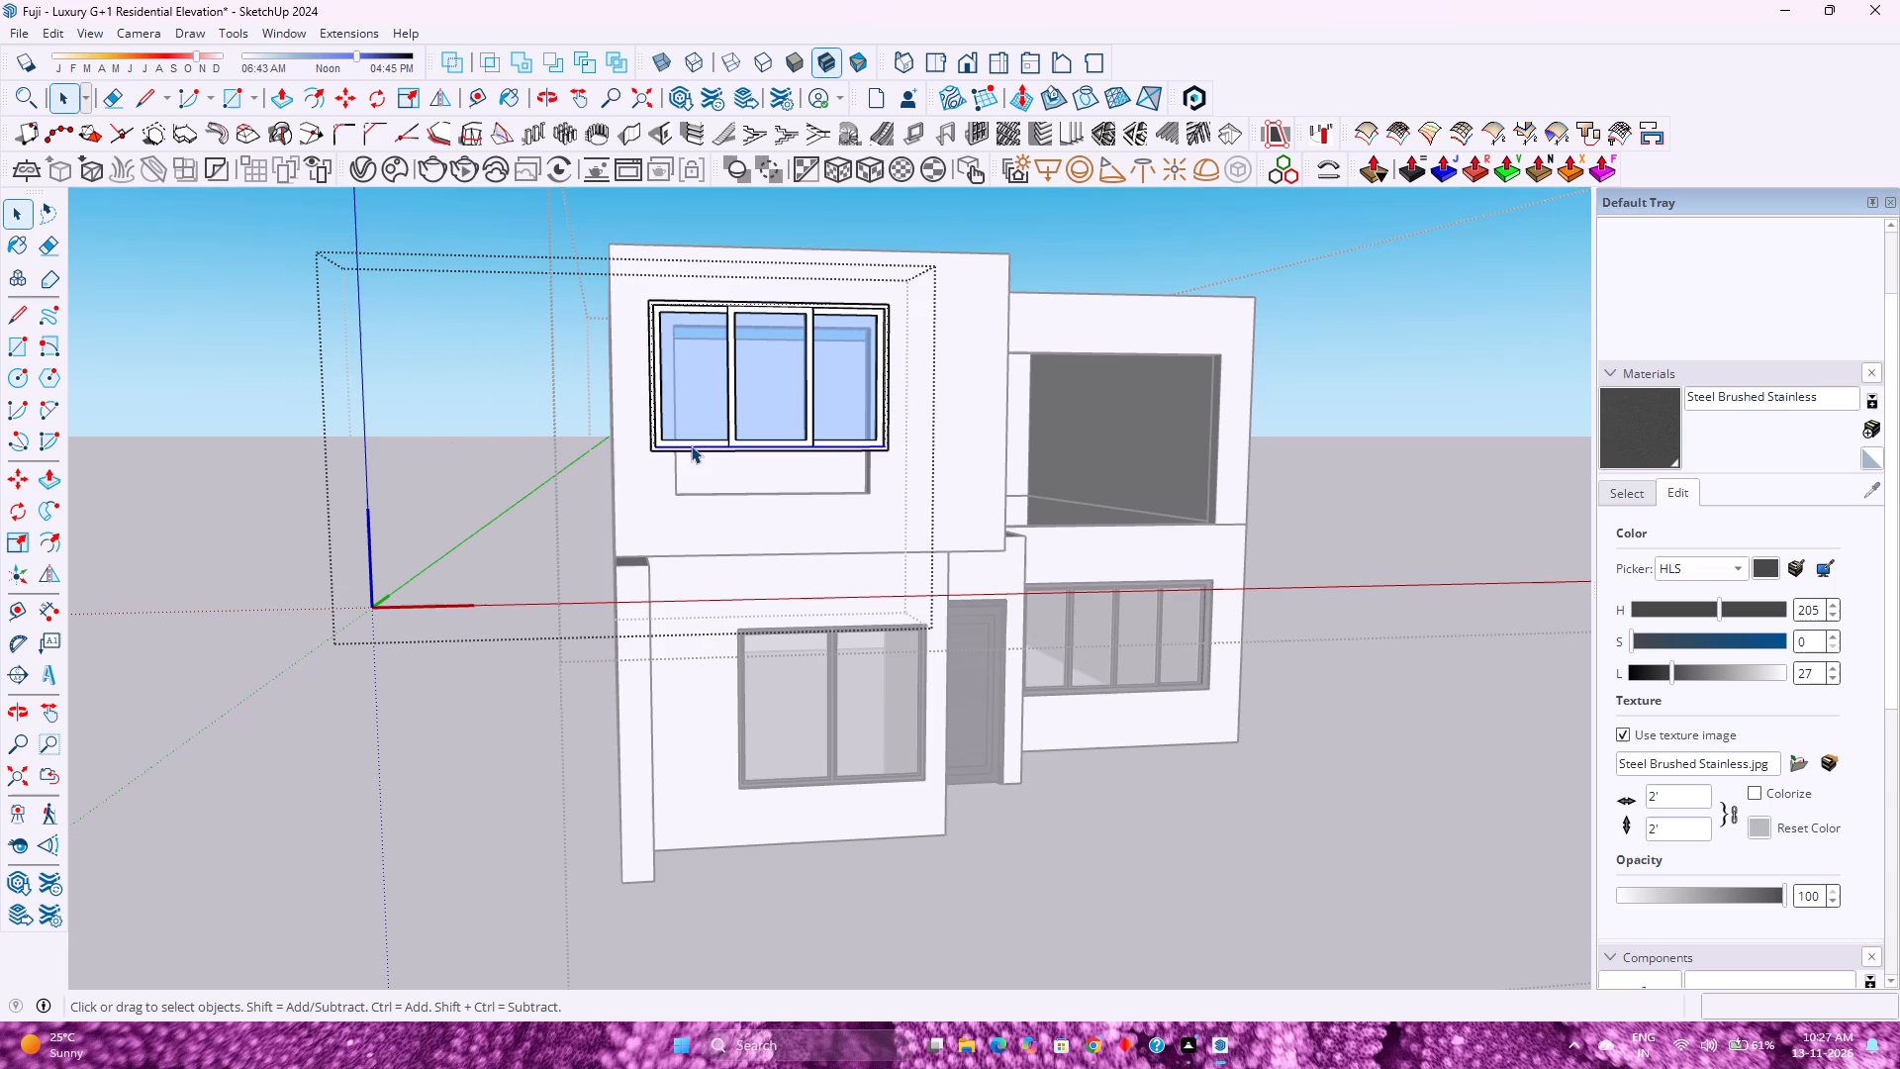
left_click(691, 445)
right_click(691, 445)
left_click(762, 639)
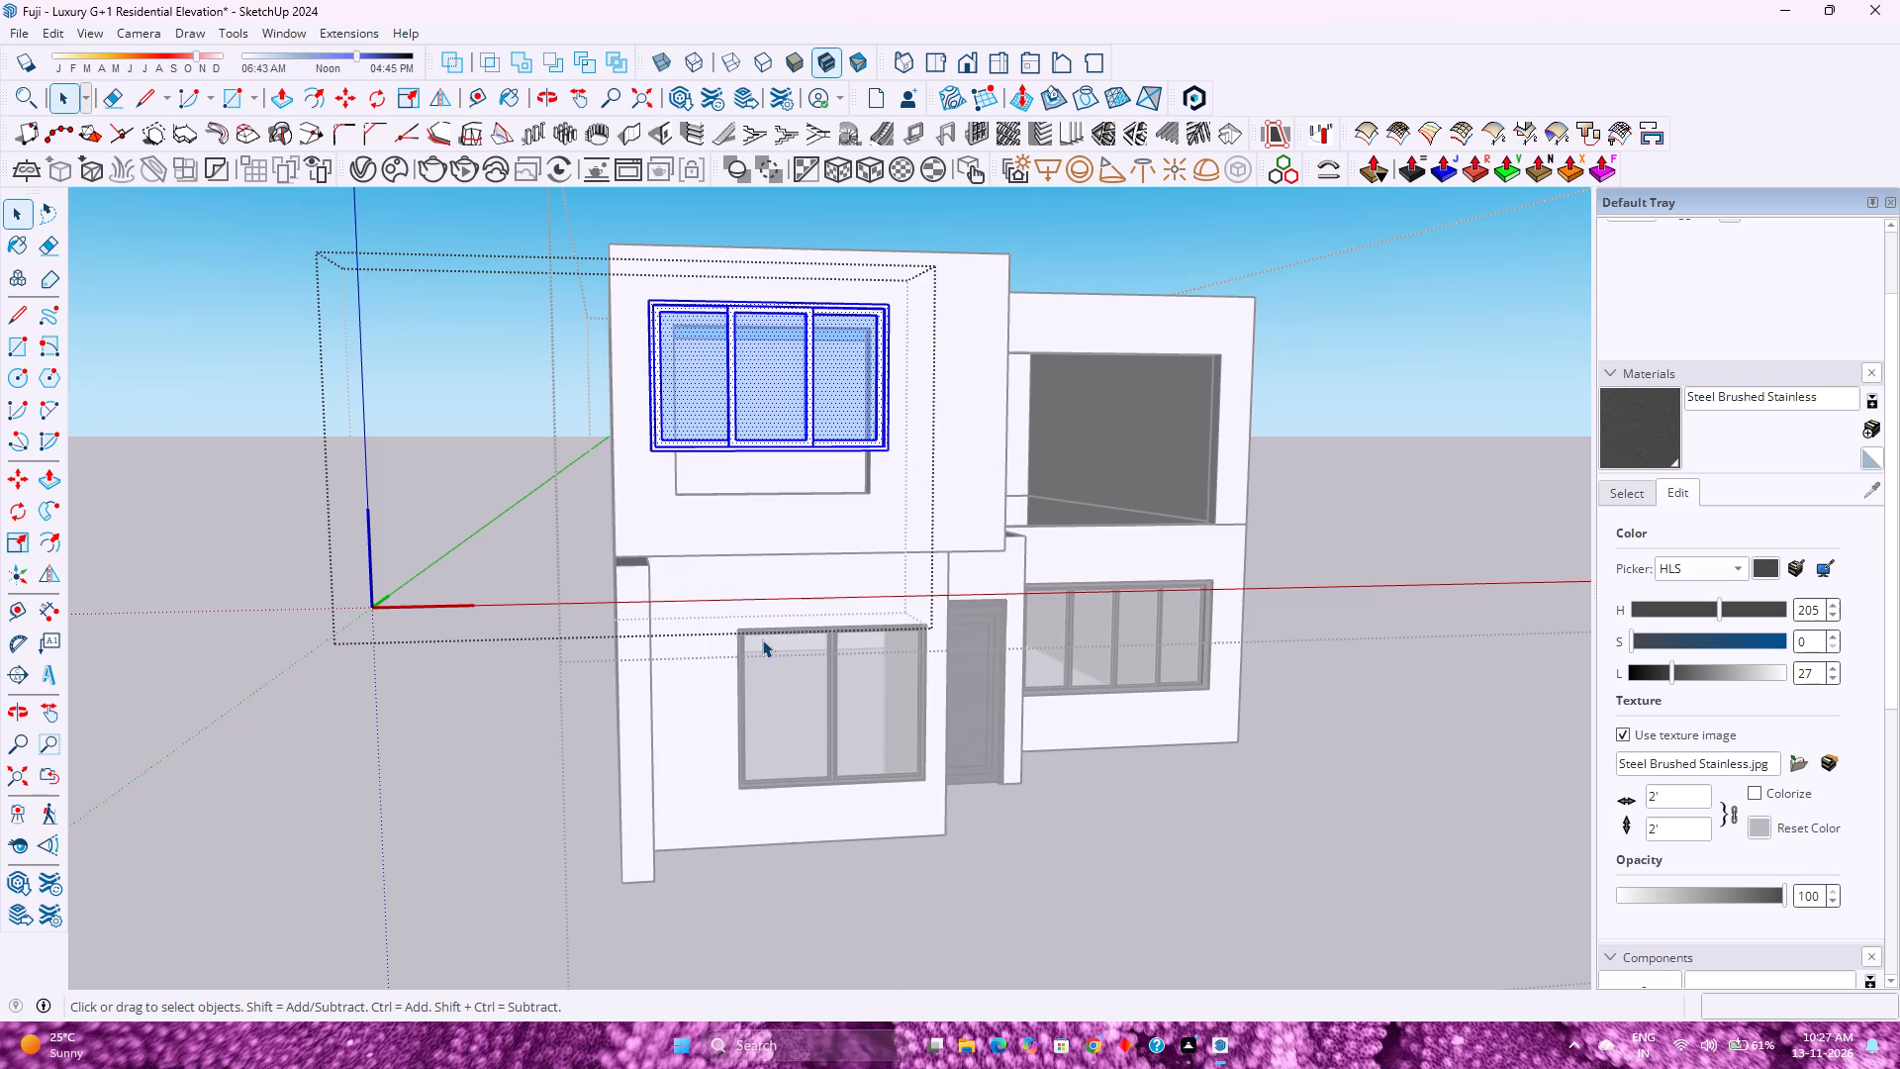
Cut the window out of the downloaded component and paste it into the first-floor wall group at the projecting front opening's bottom corner.
key("ctrl+x")
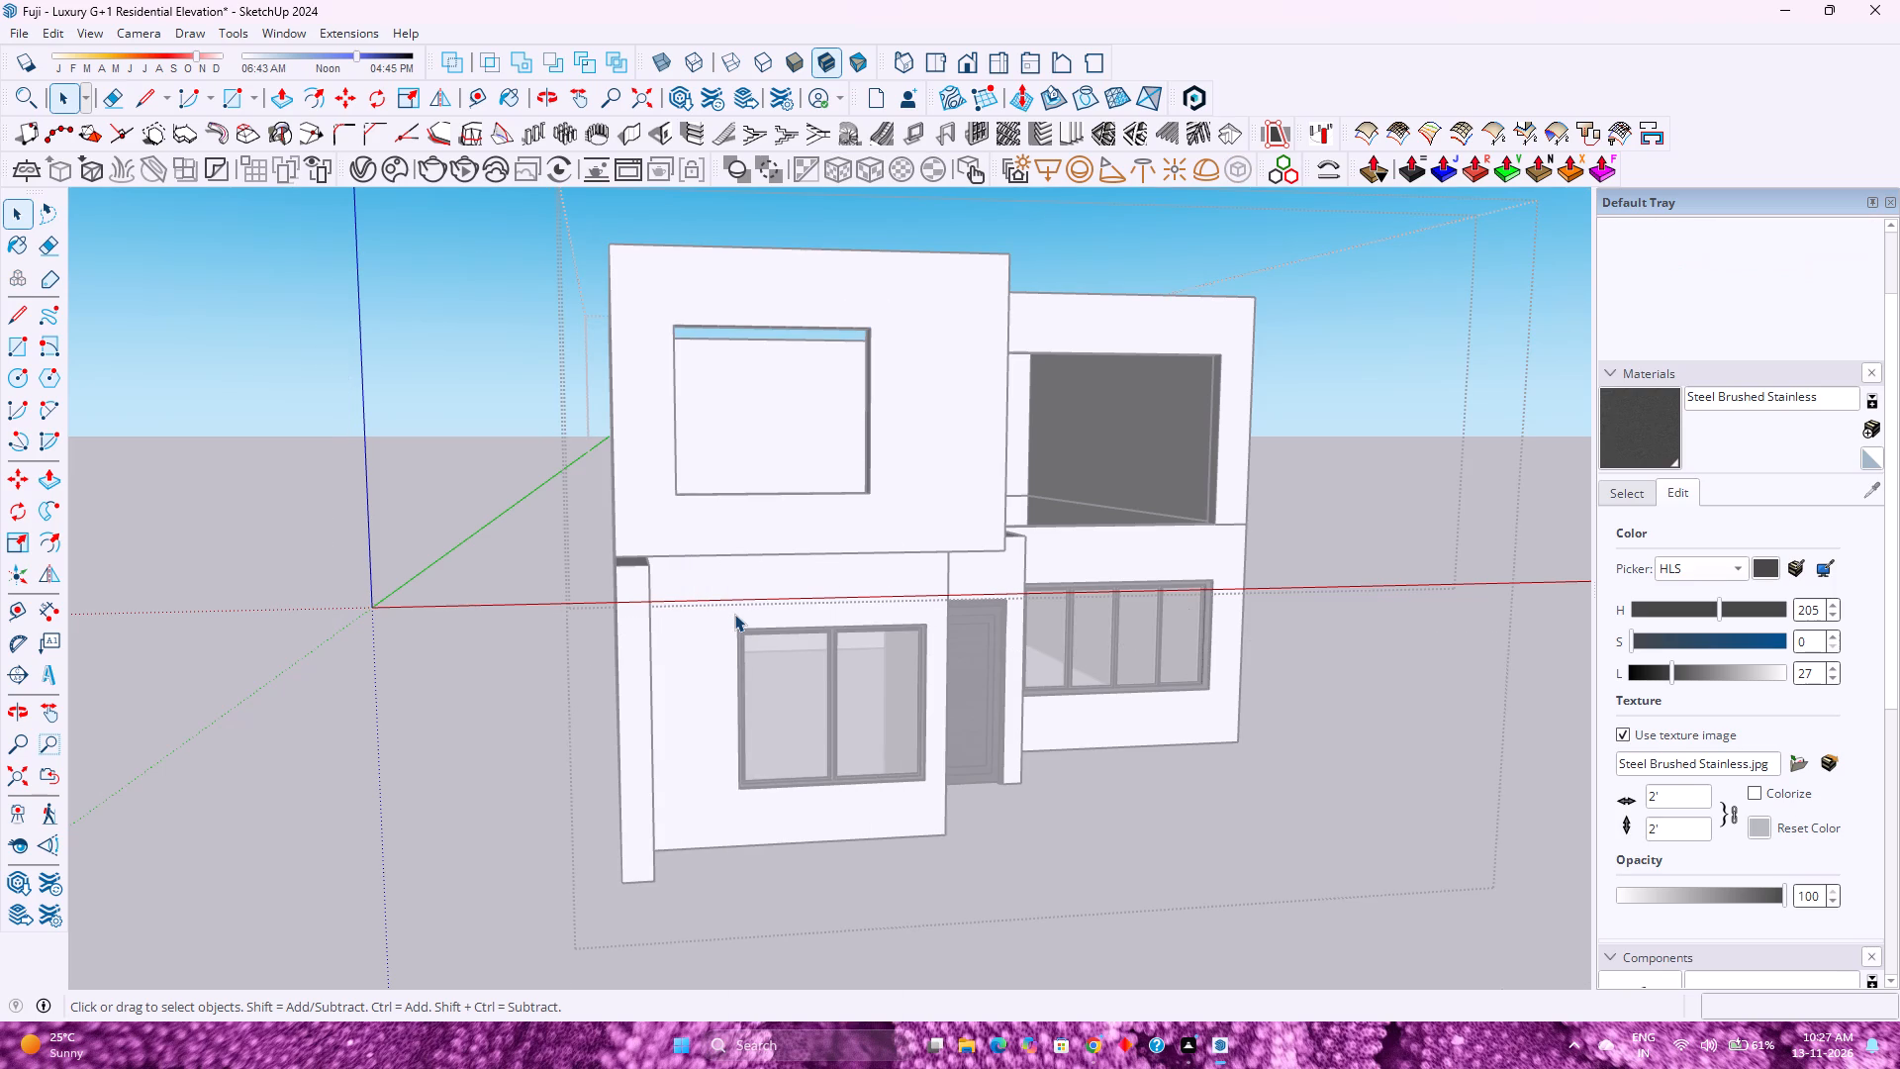
left_click(1353, 439)
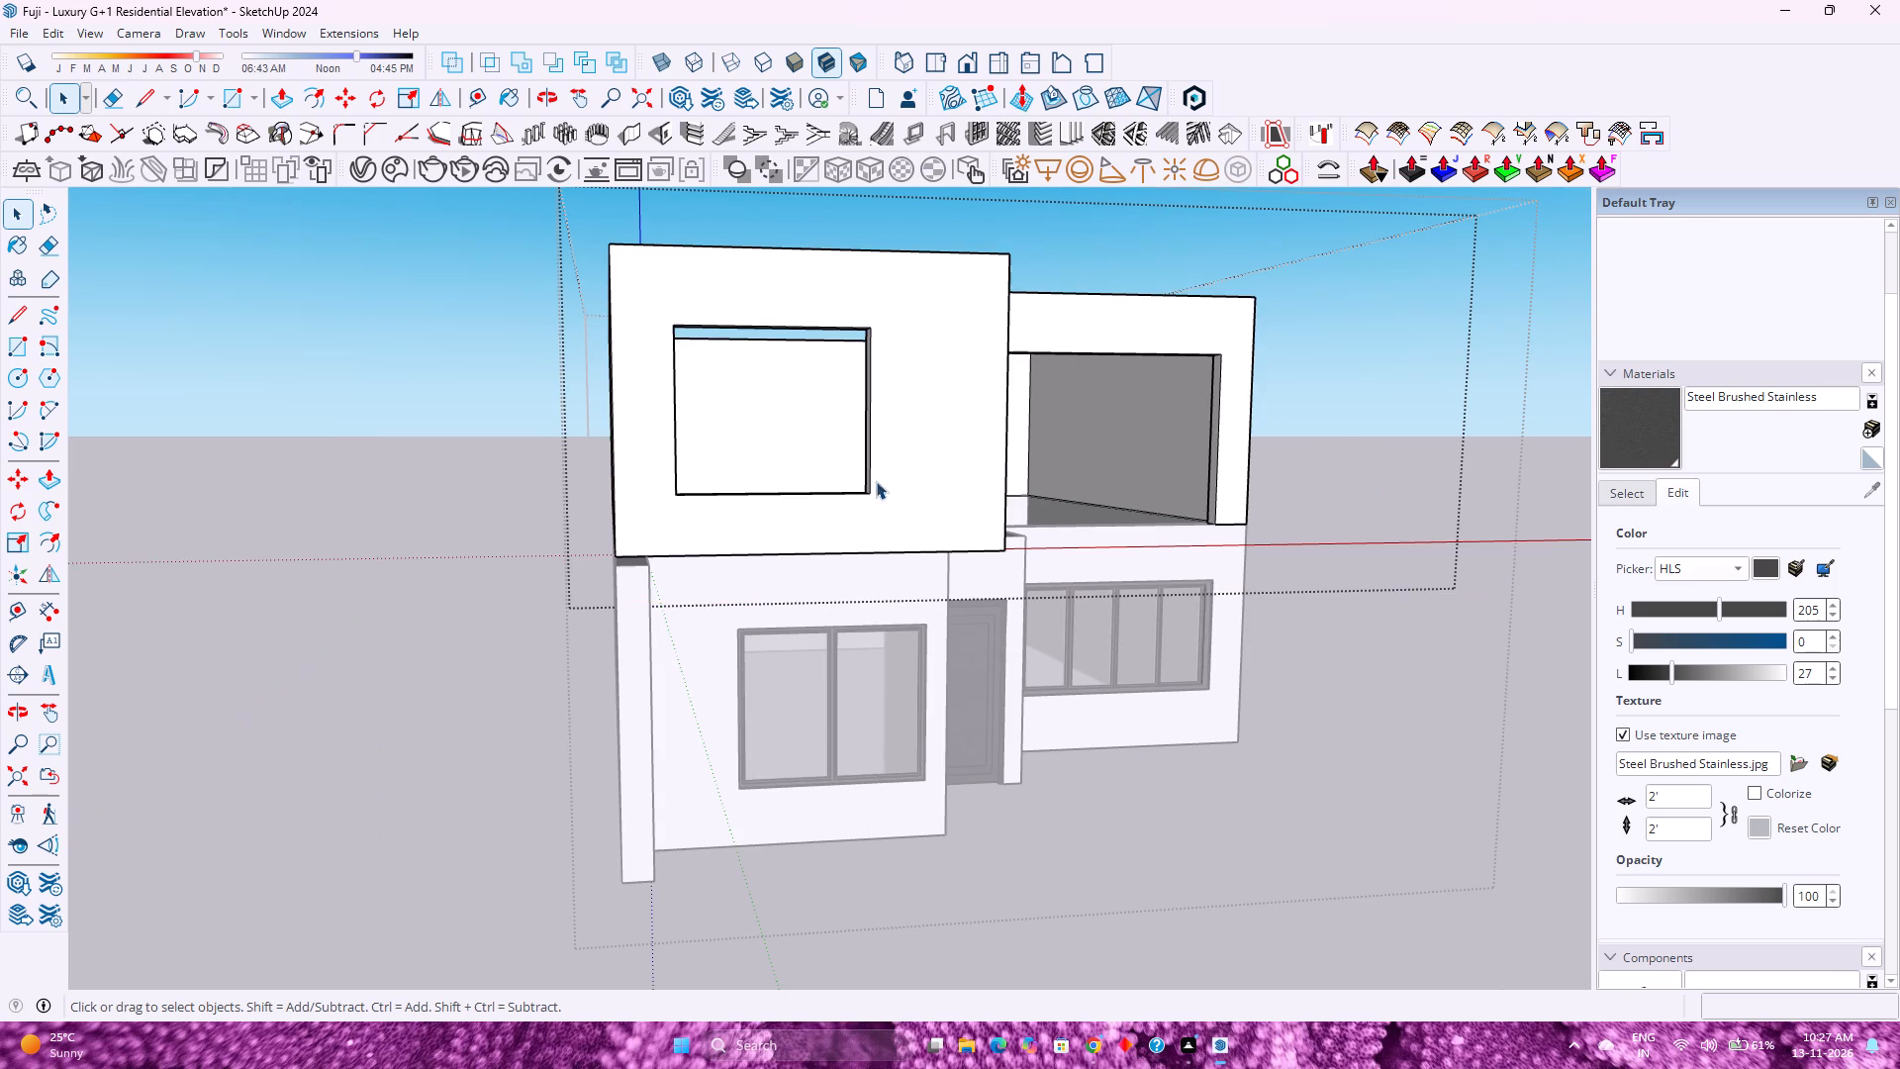
left_click(896, 496)
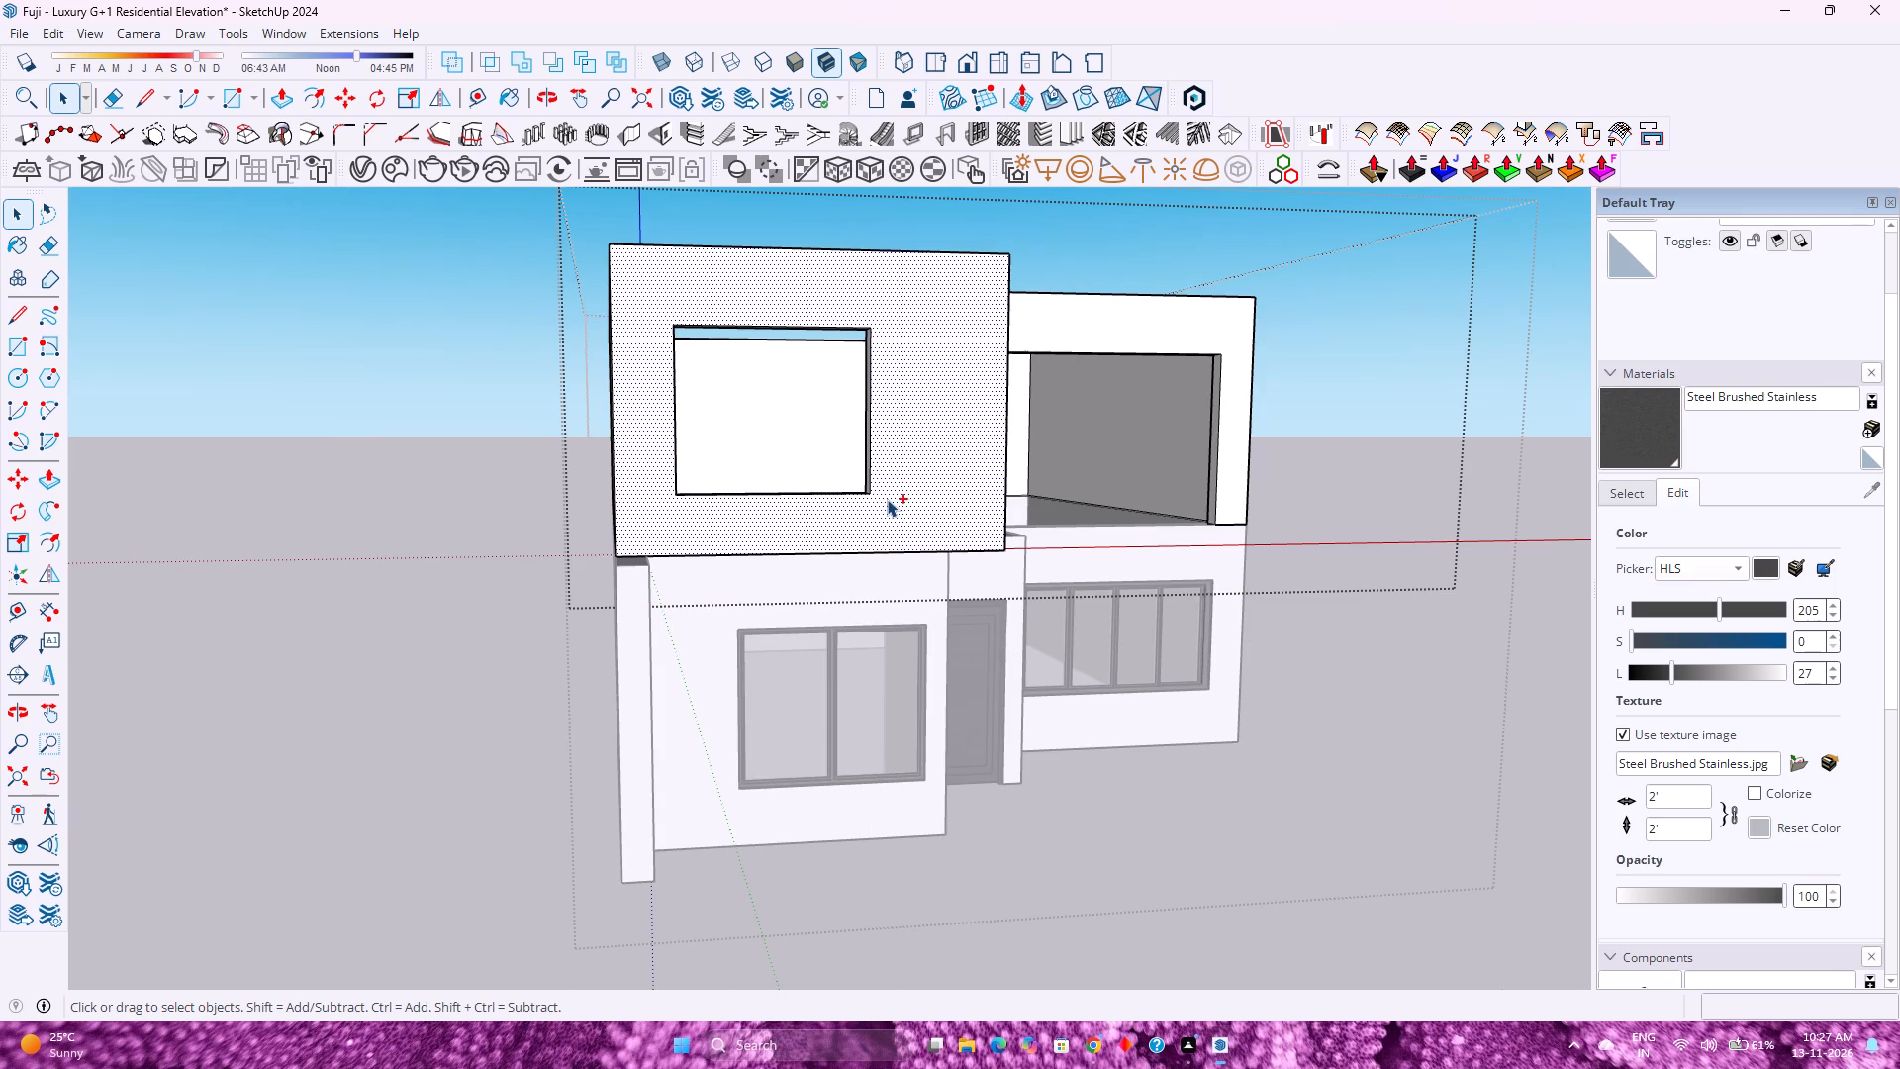
key("ctrl+v")
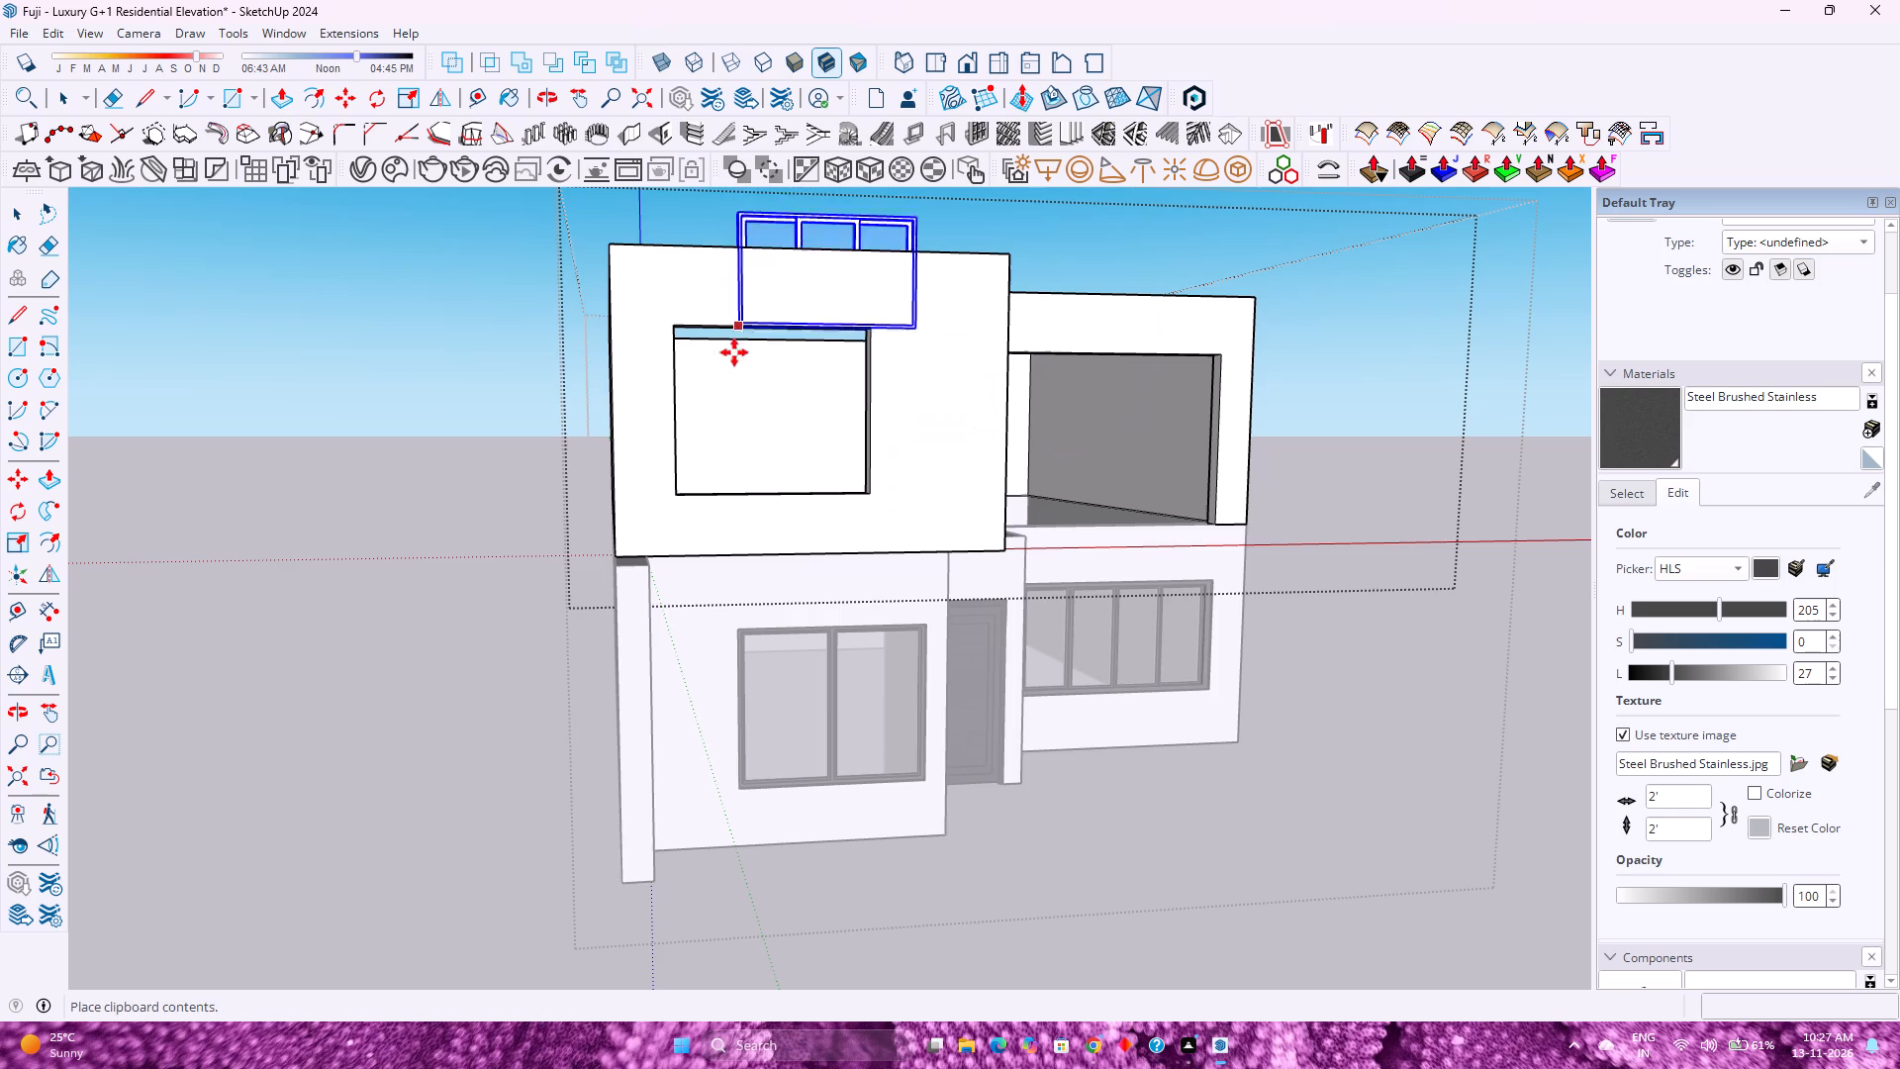
scroll(720, 424, "down", 1)
scroll(716, 424, "up", 4)
scroll(695, 462, "down", 4)
middle_click_drag(669, 493, 663, 542)
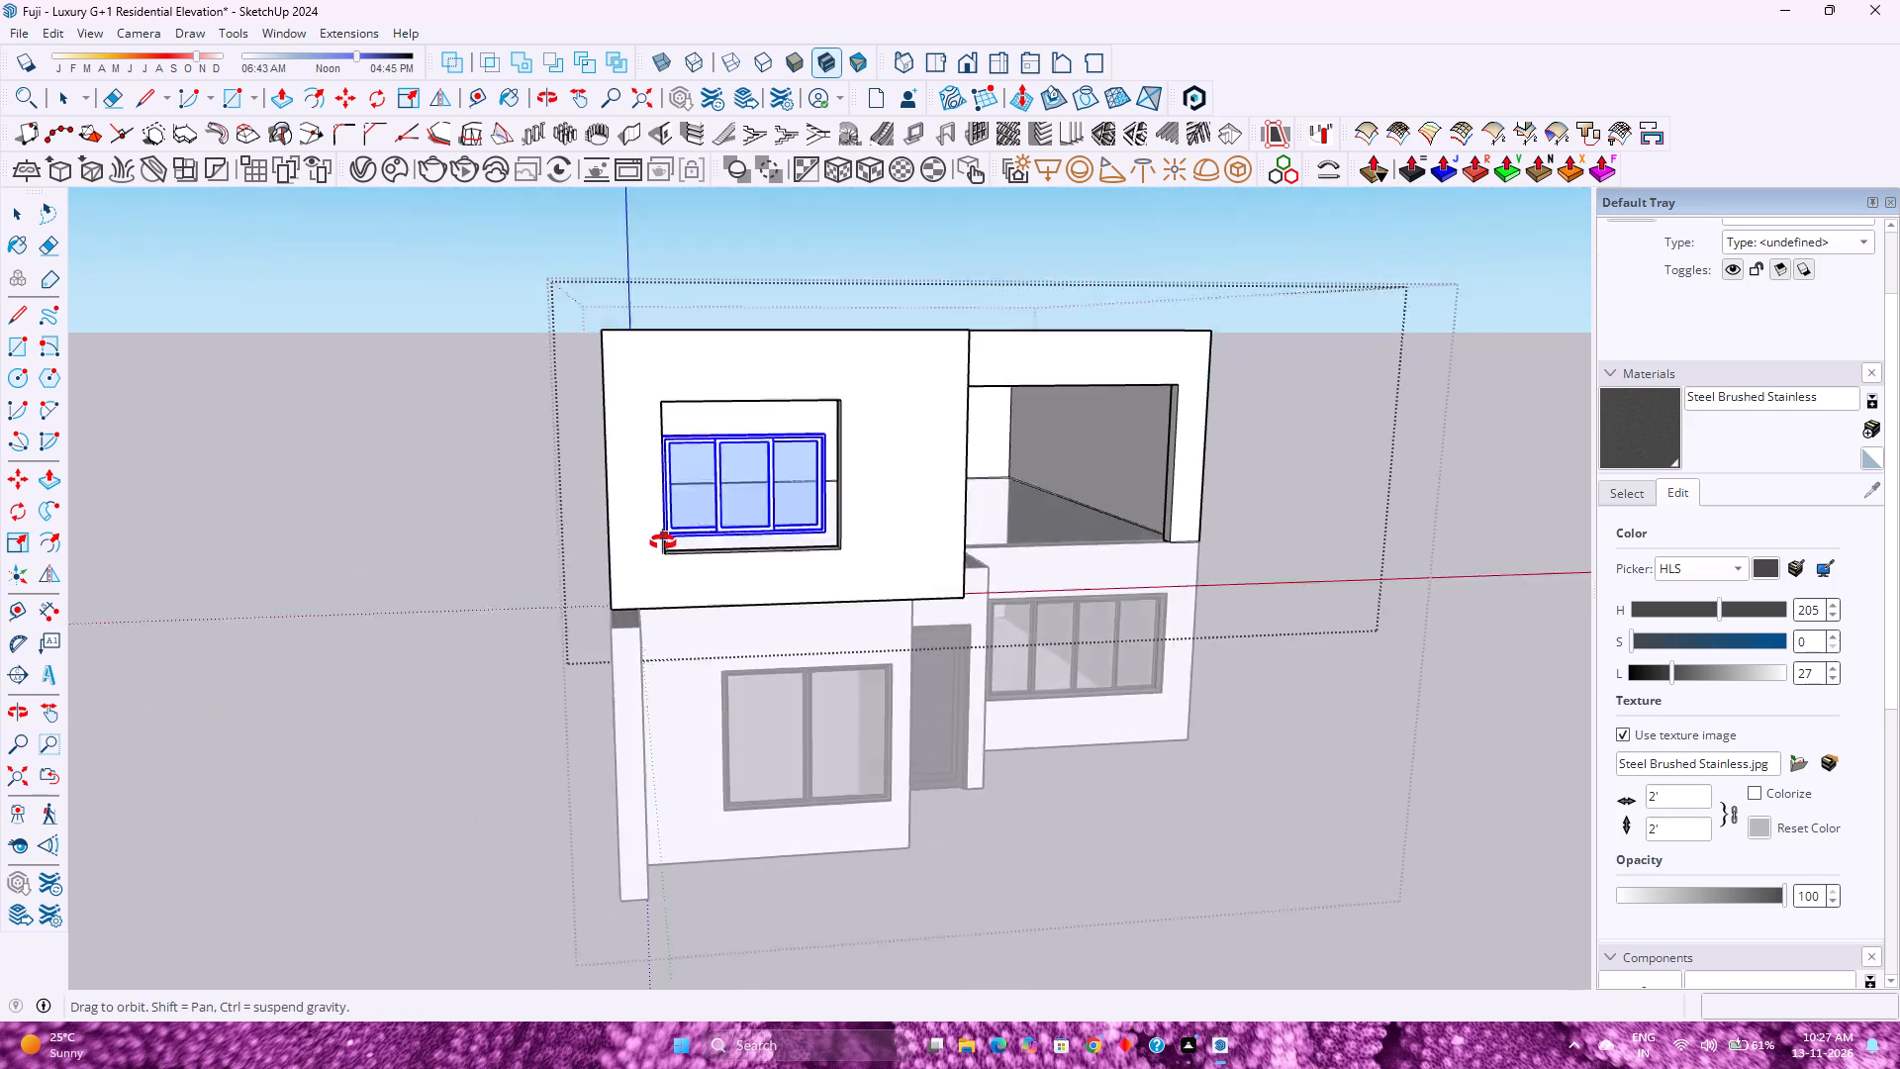
middle_click_drag(663, 542, 593, 655)
left_click(597, 677)
Paint the pasted window's frame with the Steel Brushed Stainless material.
scroll(612, 659, "up", 3)
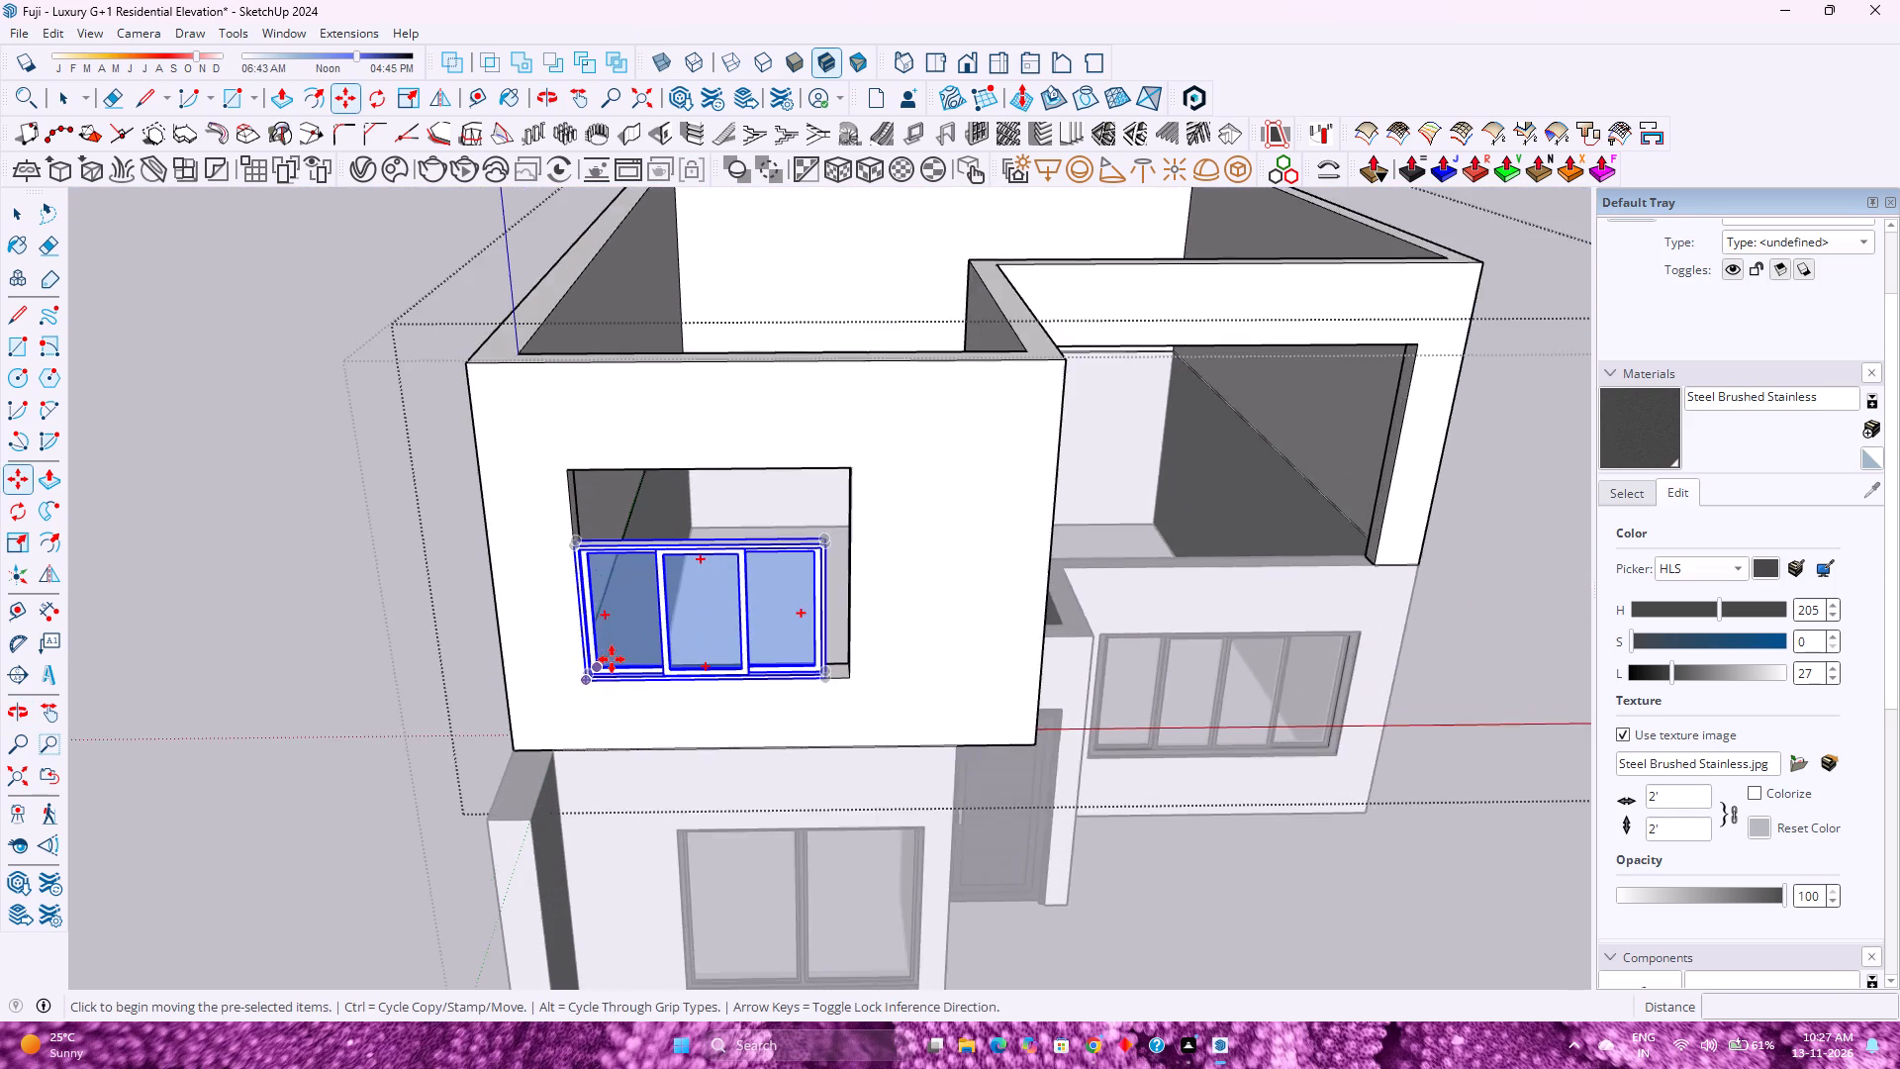
scroll(612, 659, "up", 14)
middle_click_drag(584, 679, 392, 767)
middle_click(392, 767)
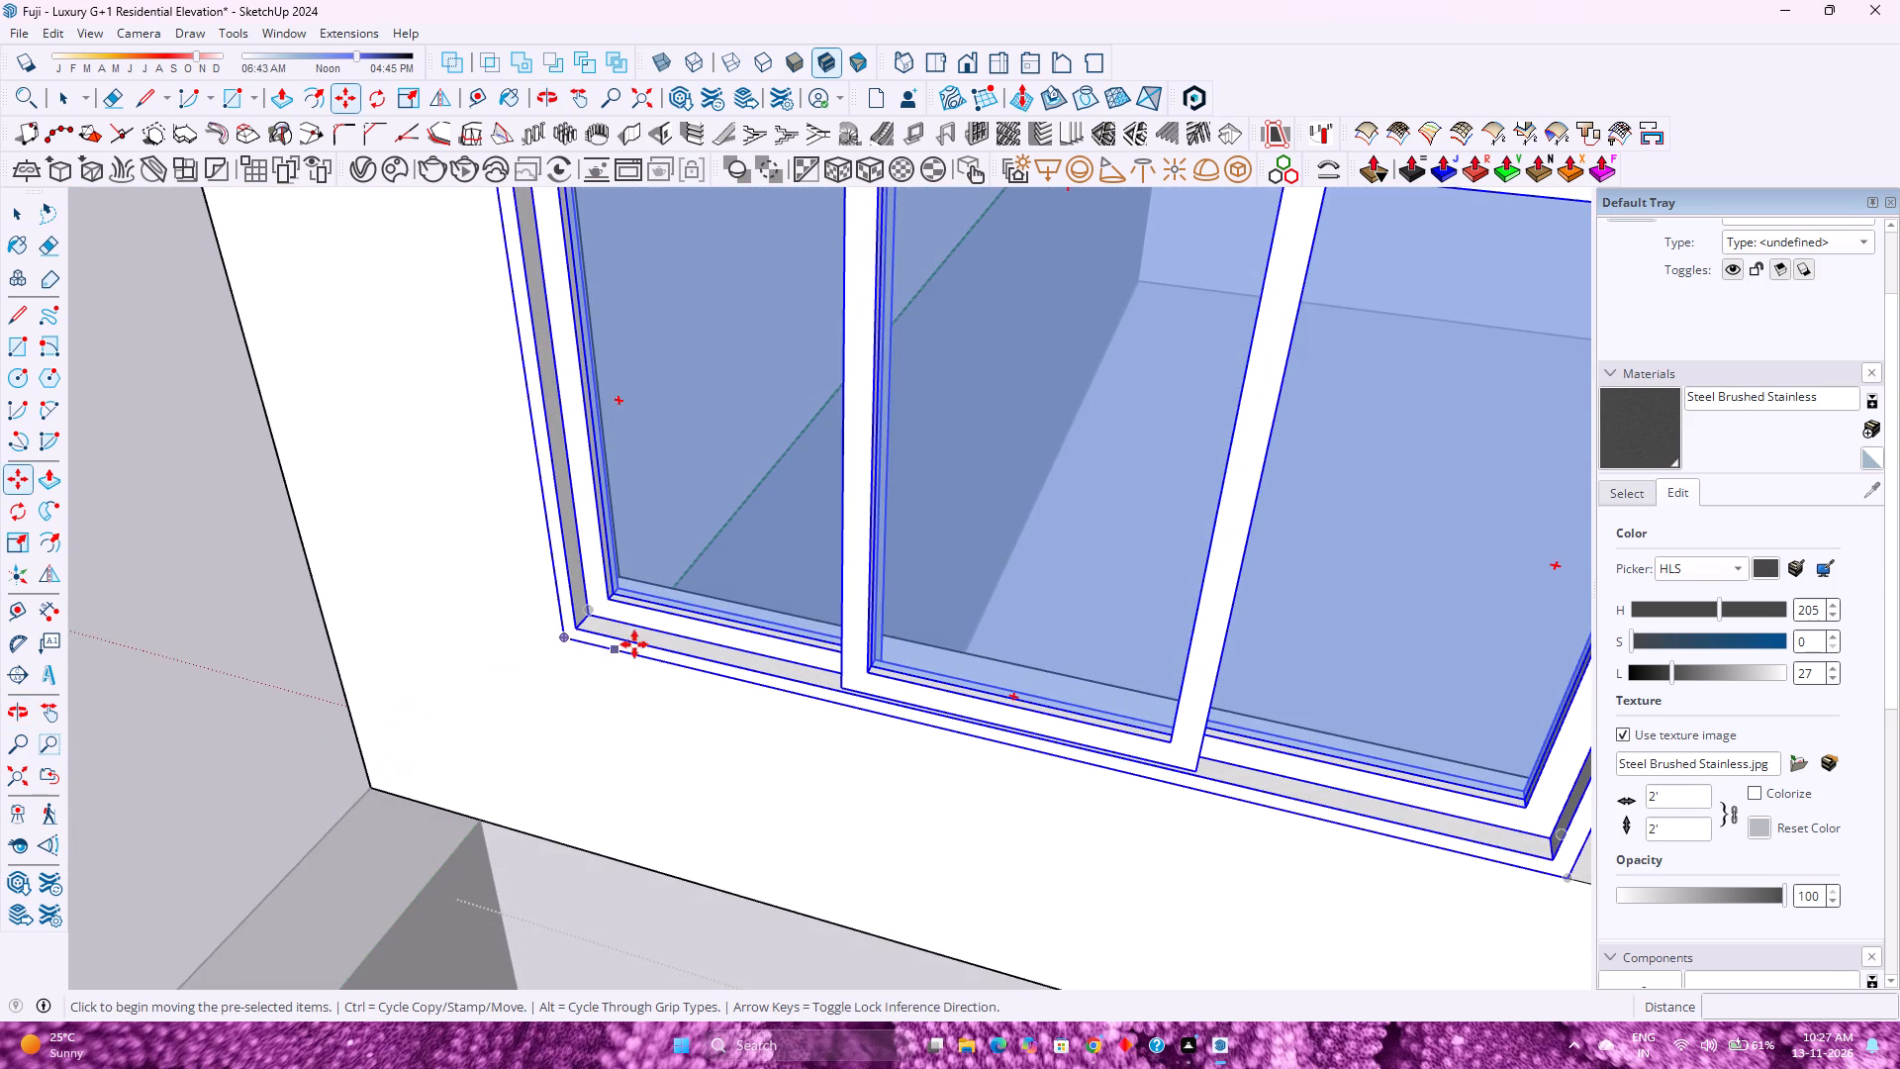
scroll(683, 636, "down", 5)
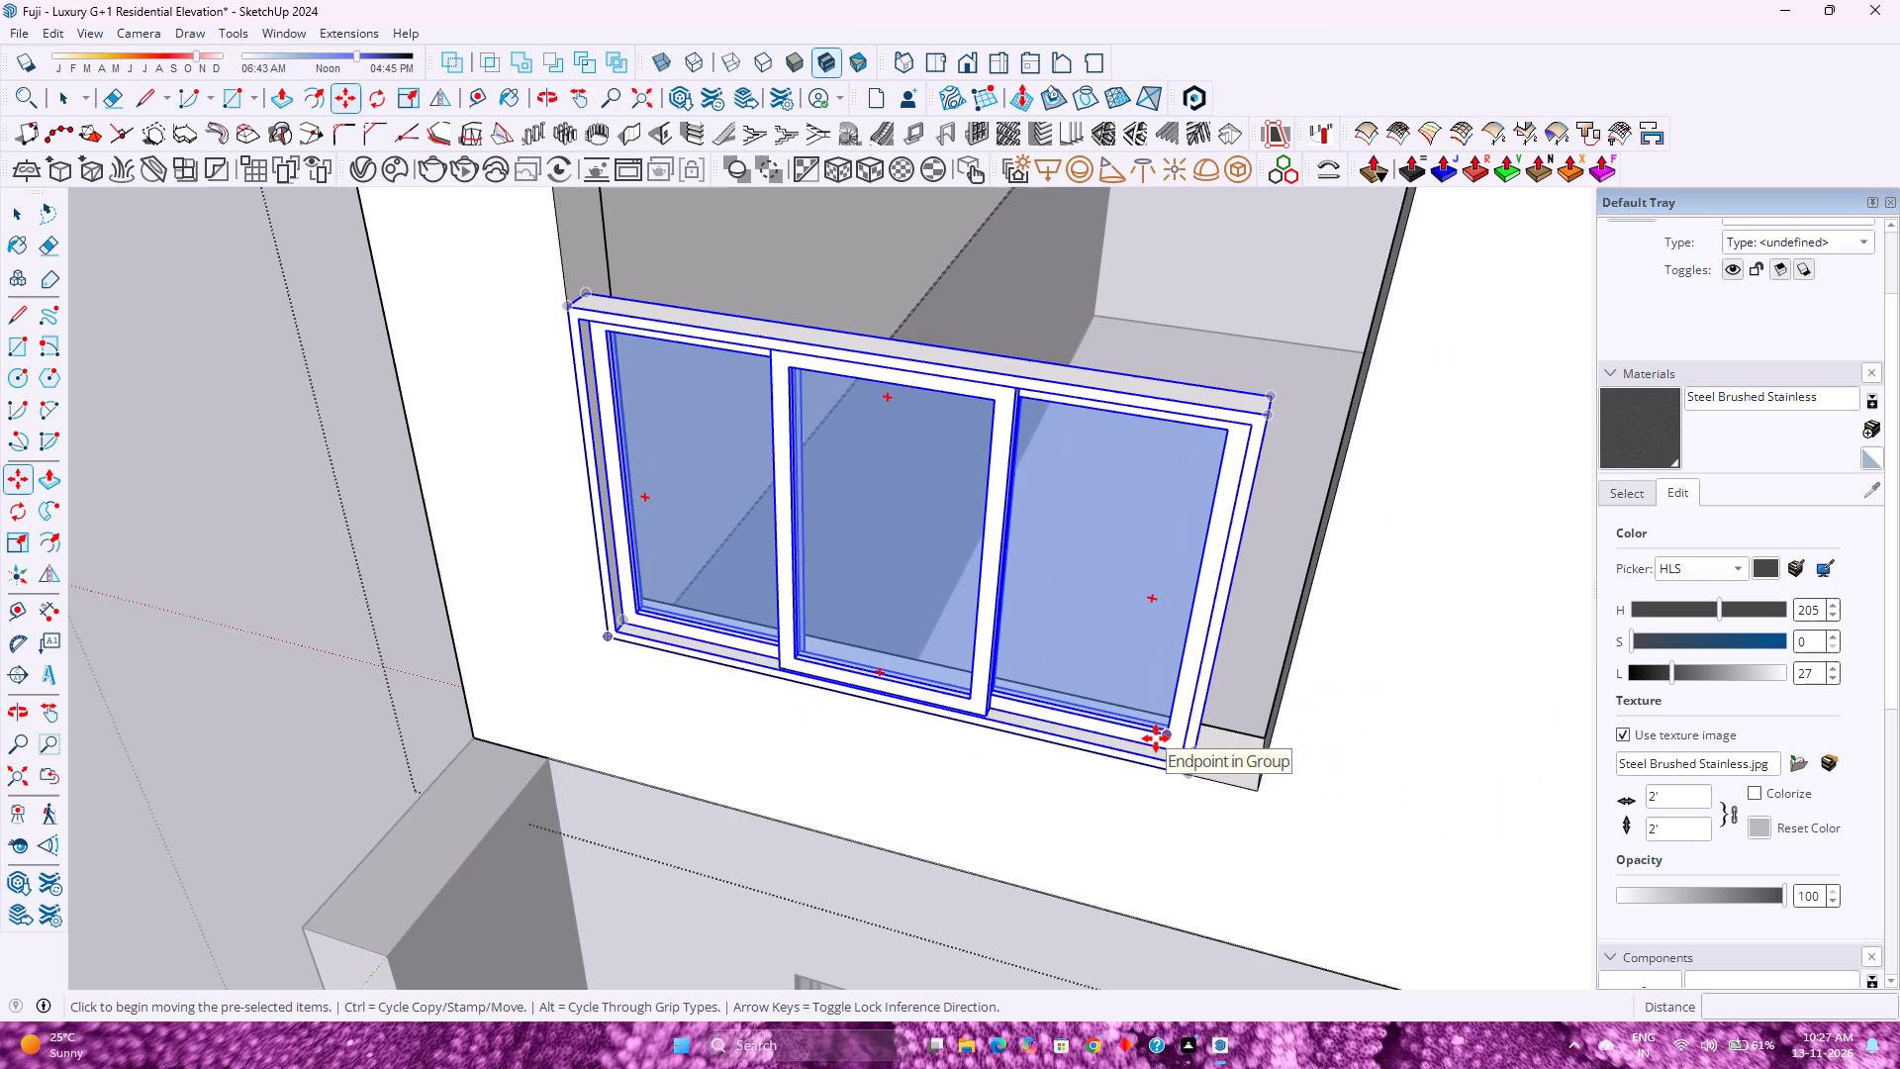
key("space")
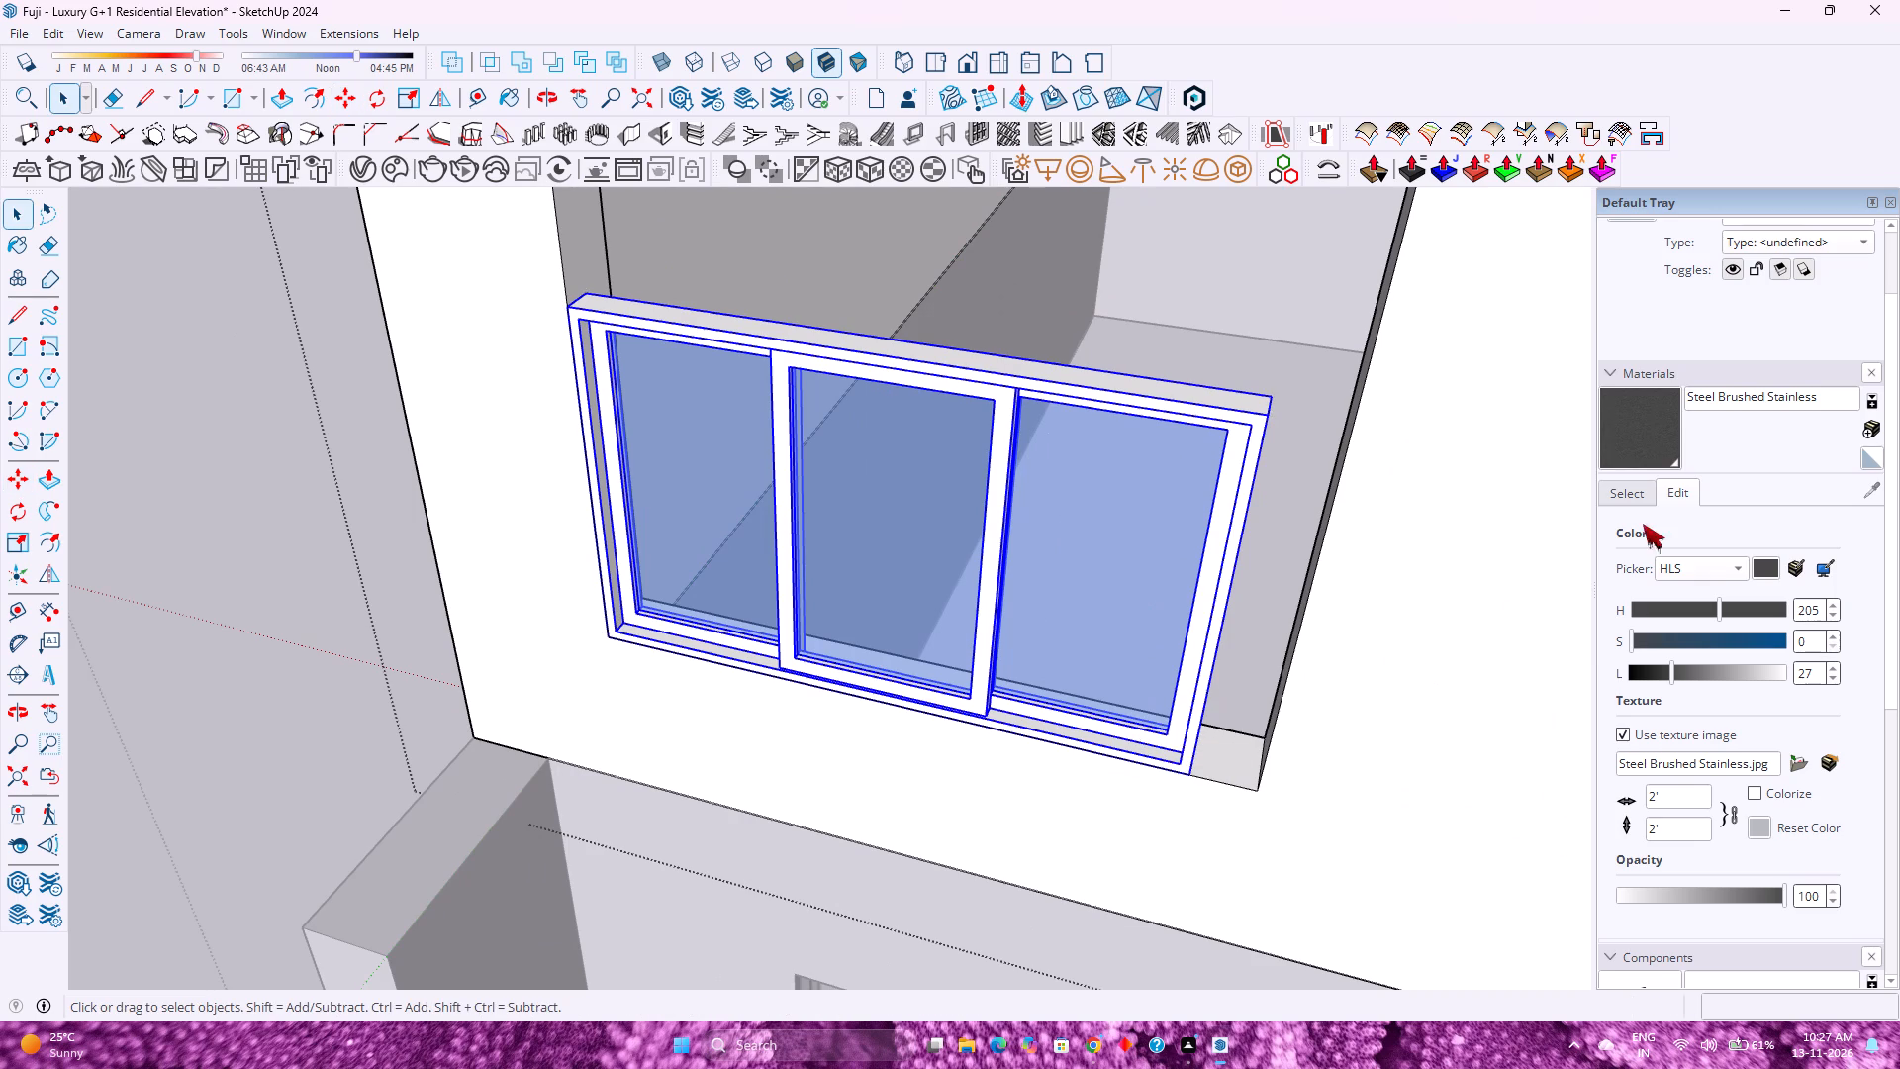
left_click(1651, 453)
left_click(1201, 688)
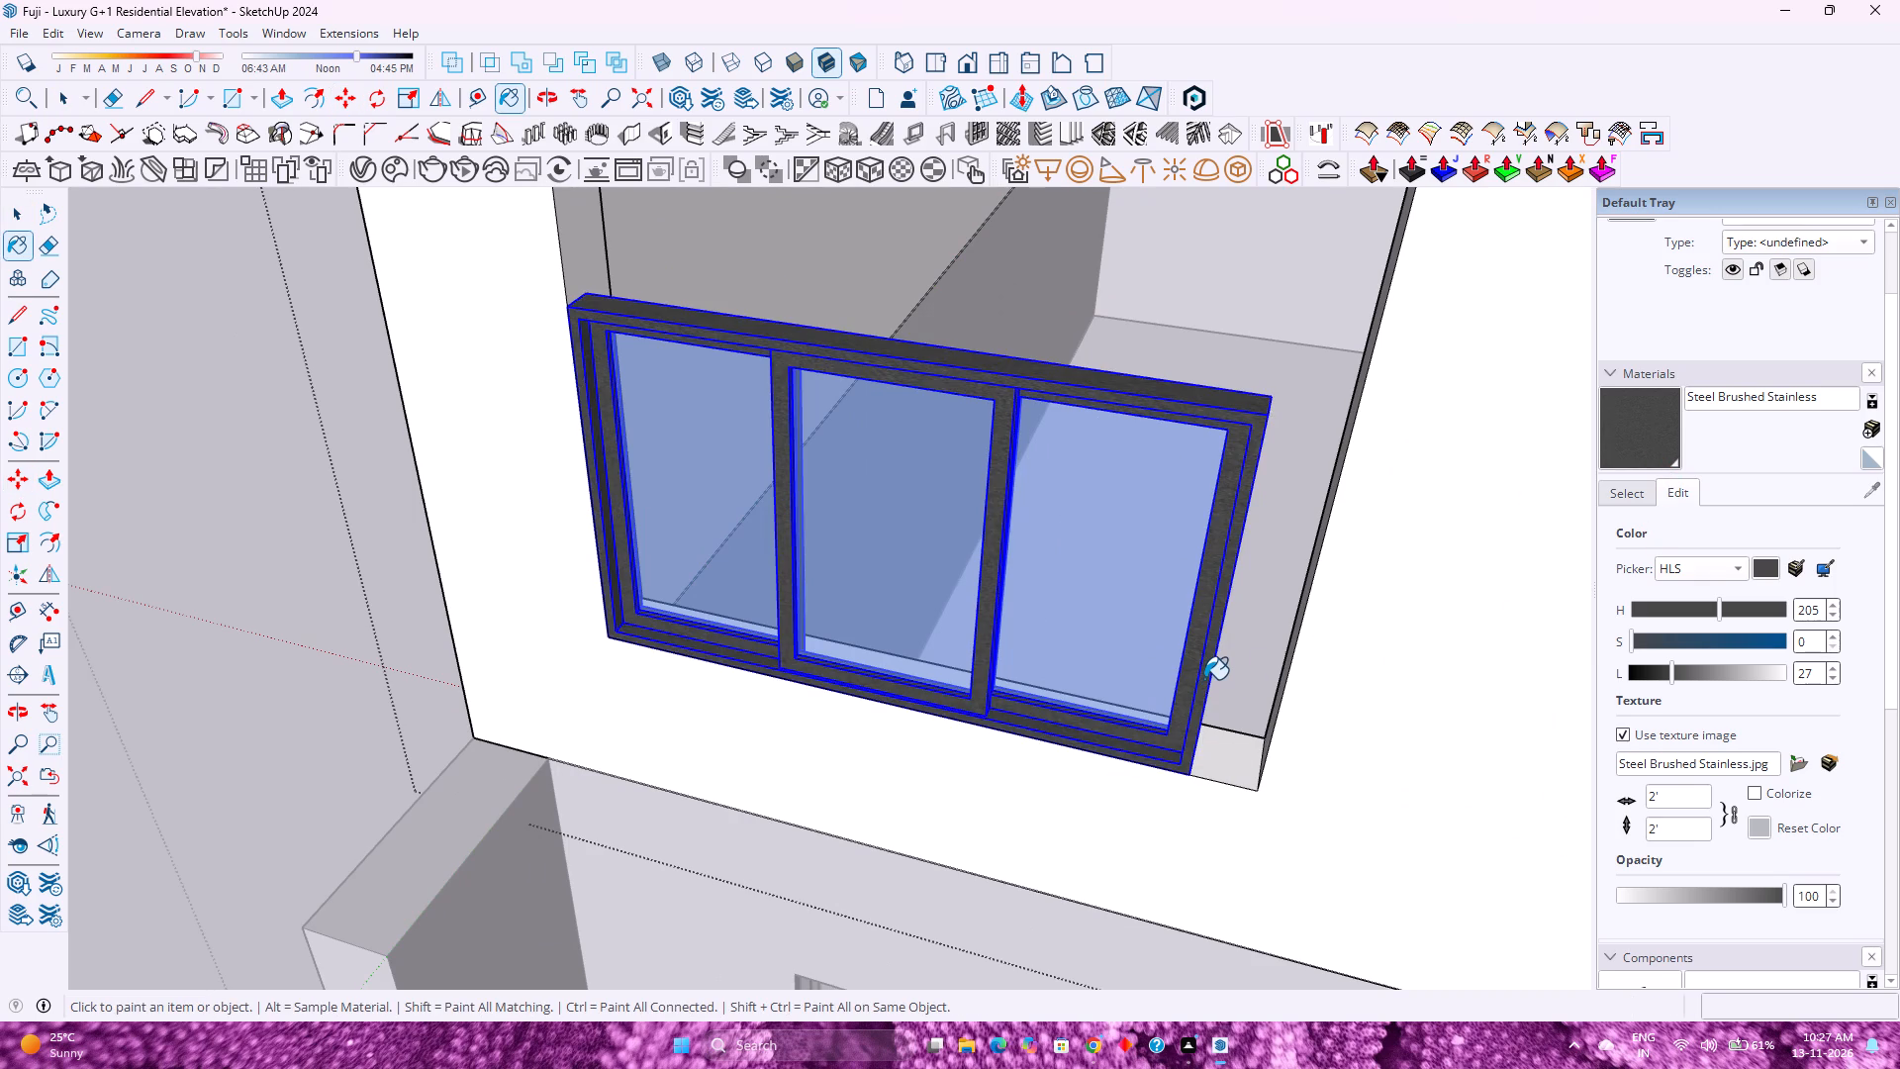
Scale the window's width along the red axis by about 1.10 to span the opening.
key("s")
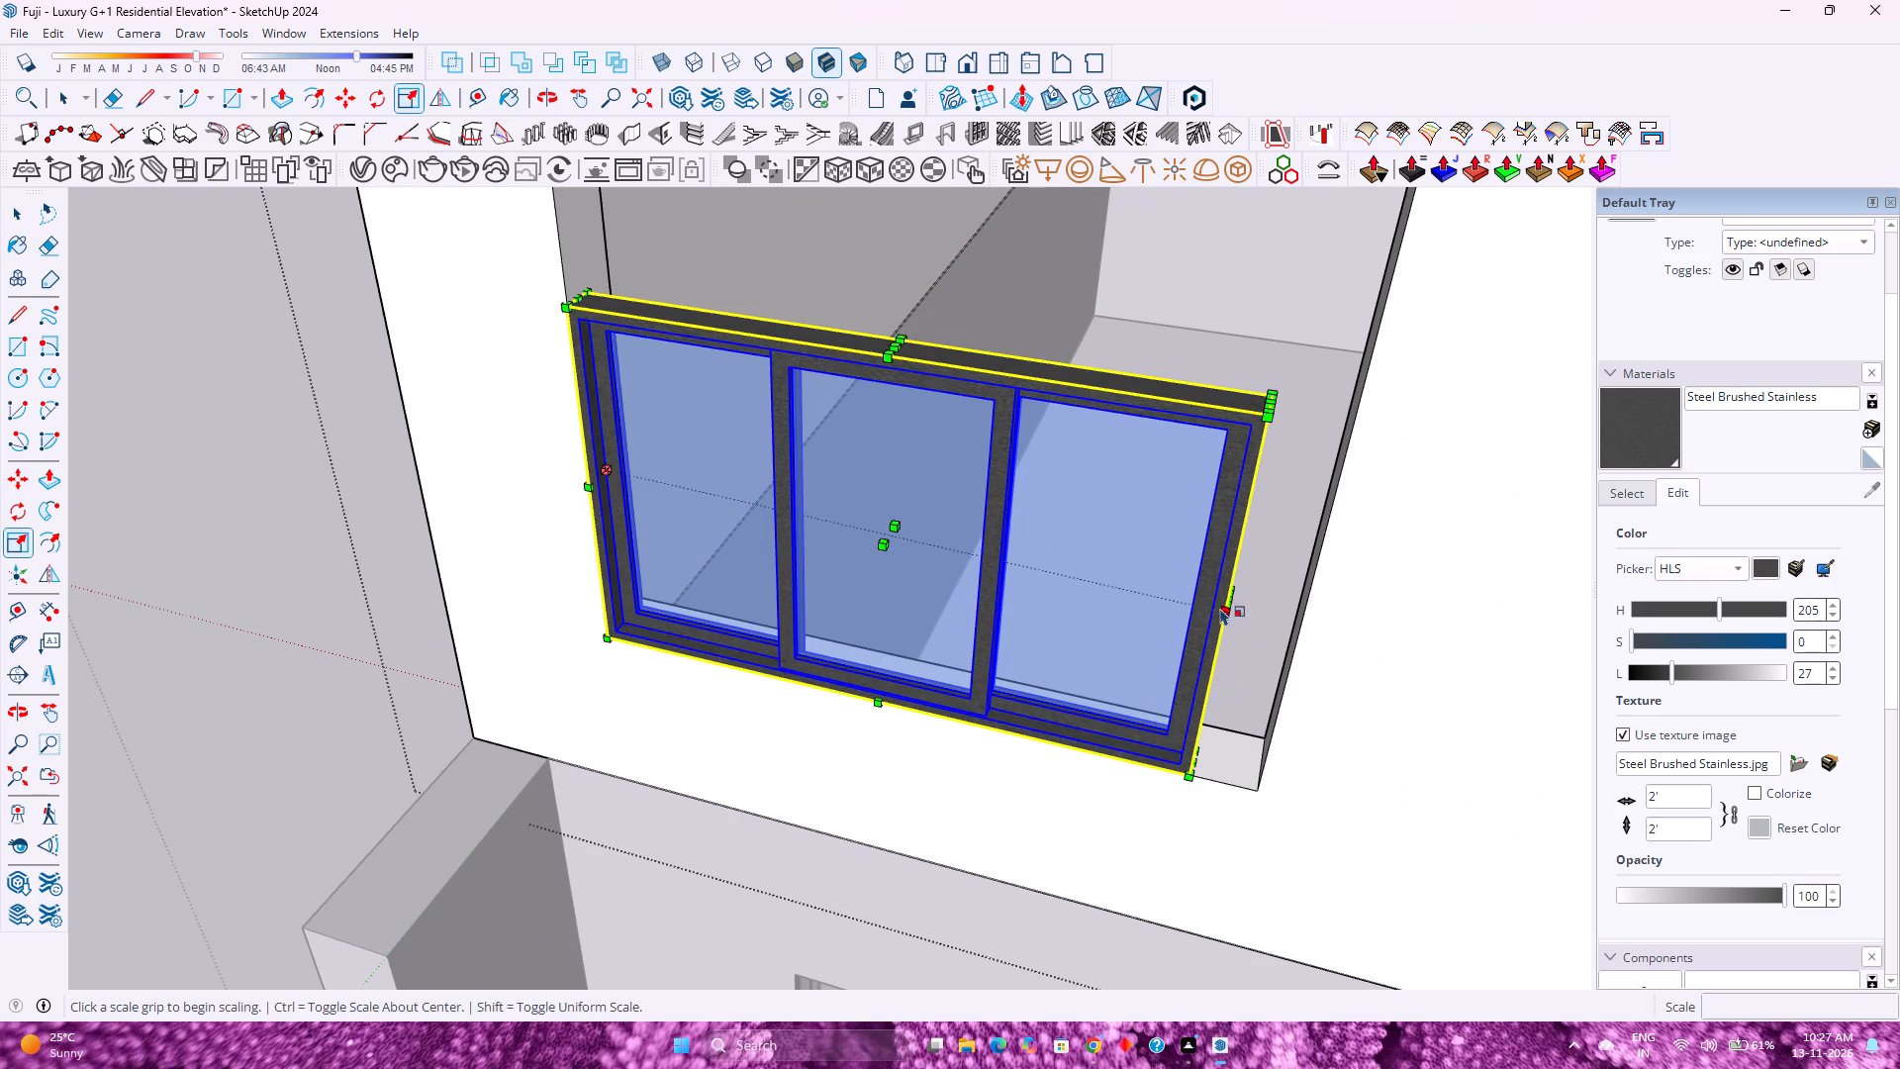
scroll(1213, 604, "up", 5)
left_click(1239, 606)
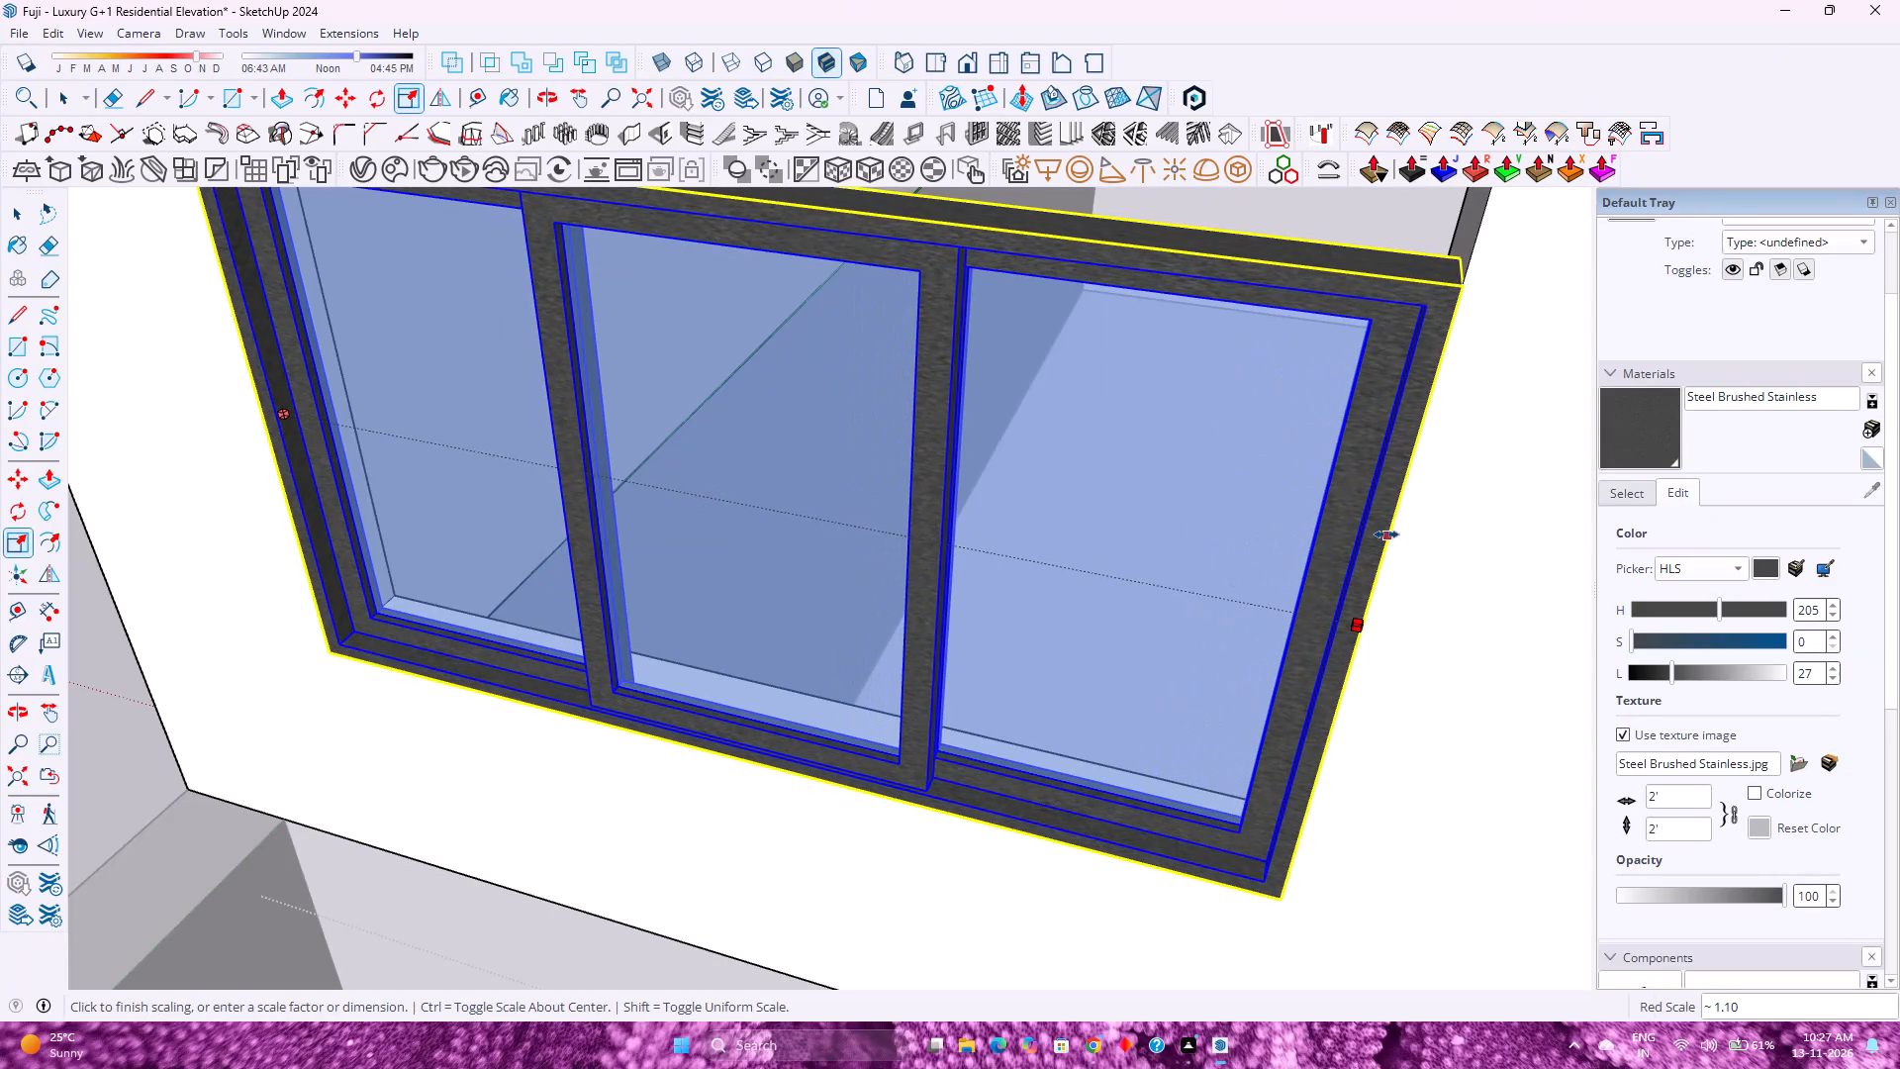
left_click(1394, 527)
Scale the window's height along the blue axis by about 1.52 to reach the top of the opening.
scroll(1329, 490, "down", 5)
middle_click_drag(996, 443, 1067, 676, "shift")
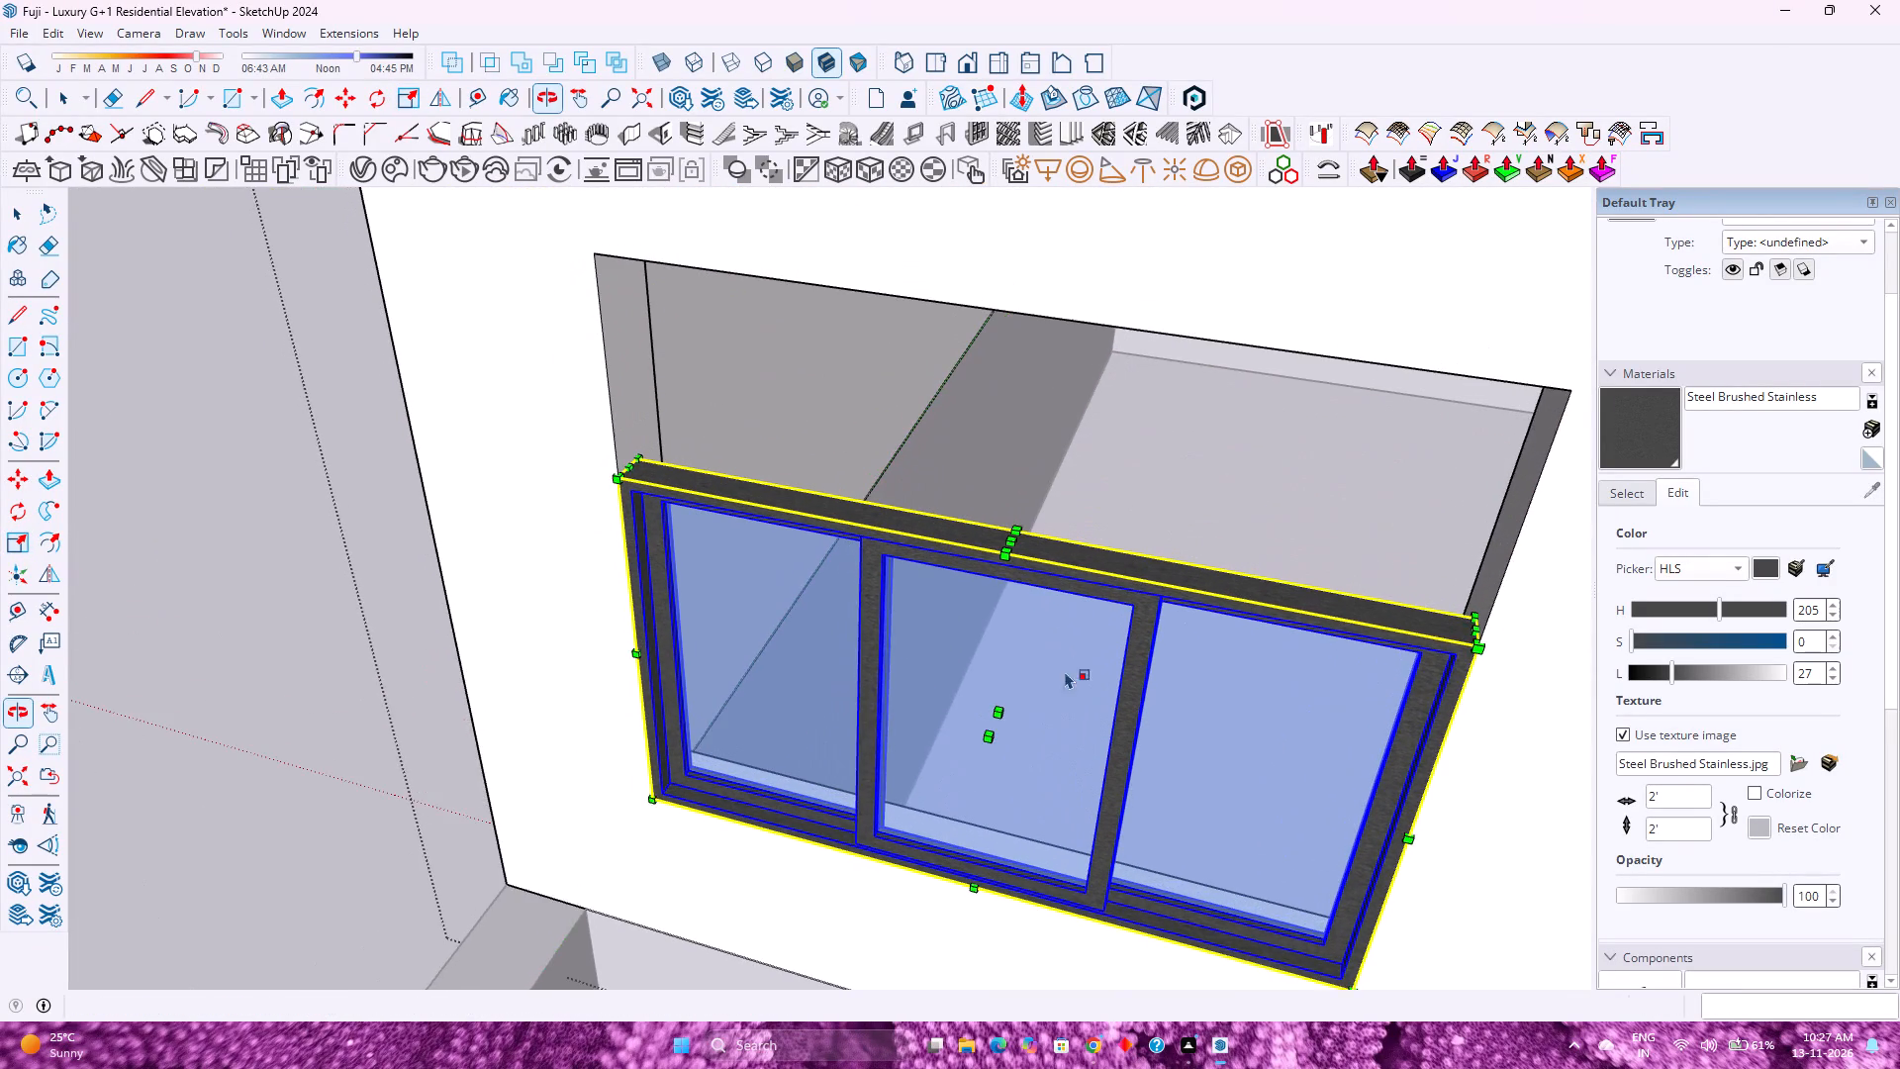
scroll(1000, 568, "up", 2)
left_click(1019, 532)
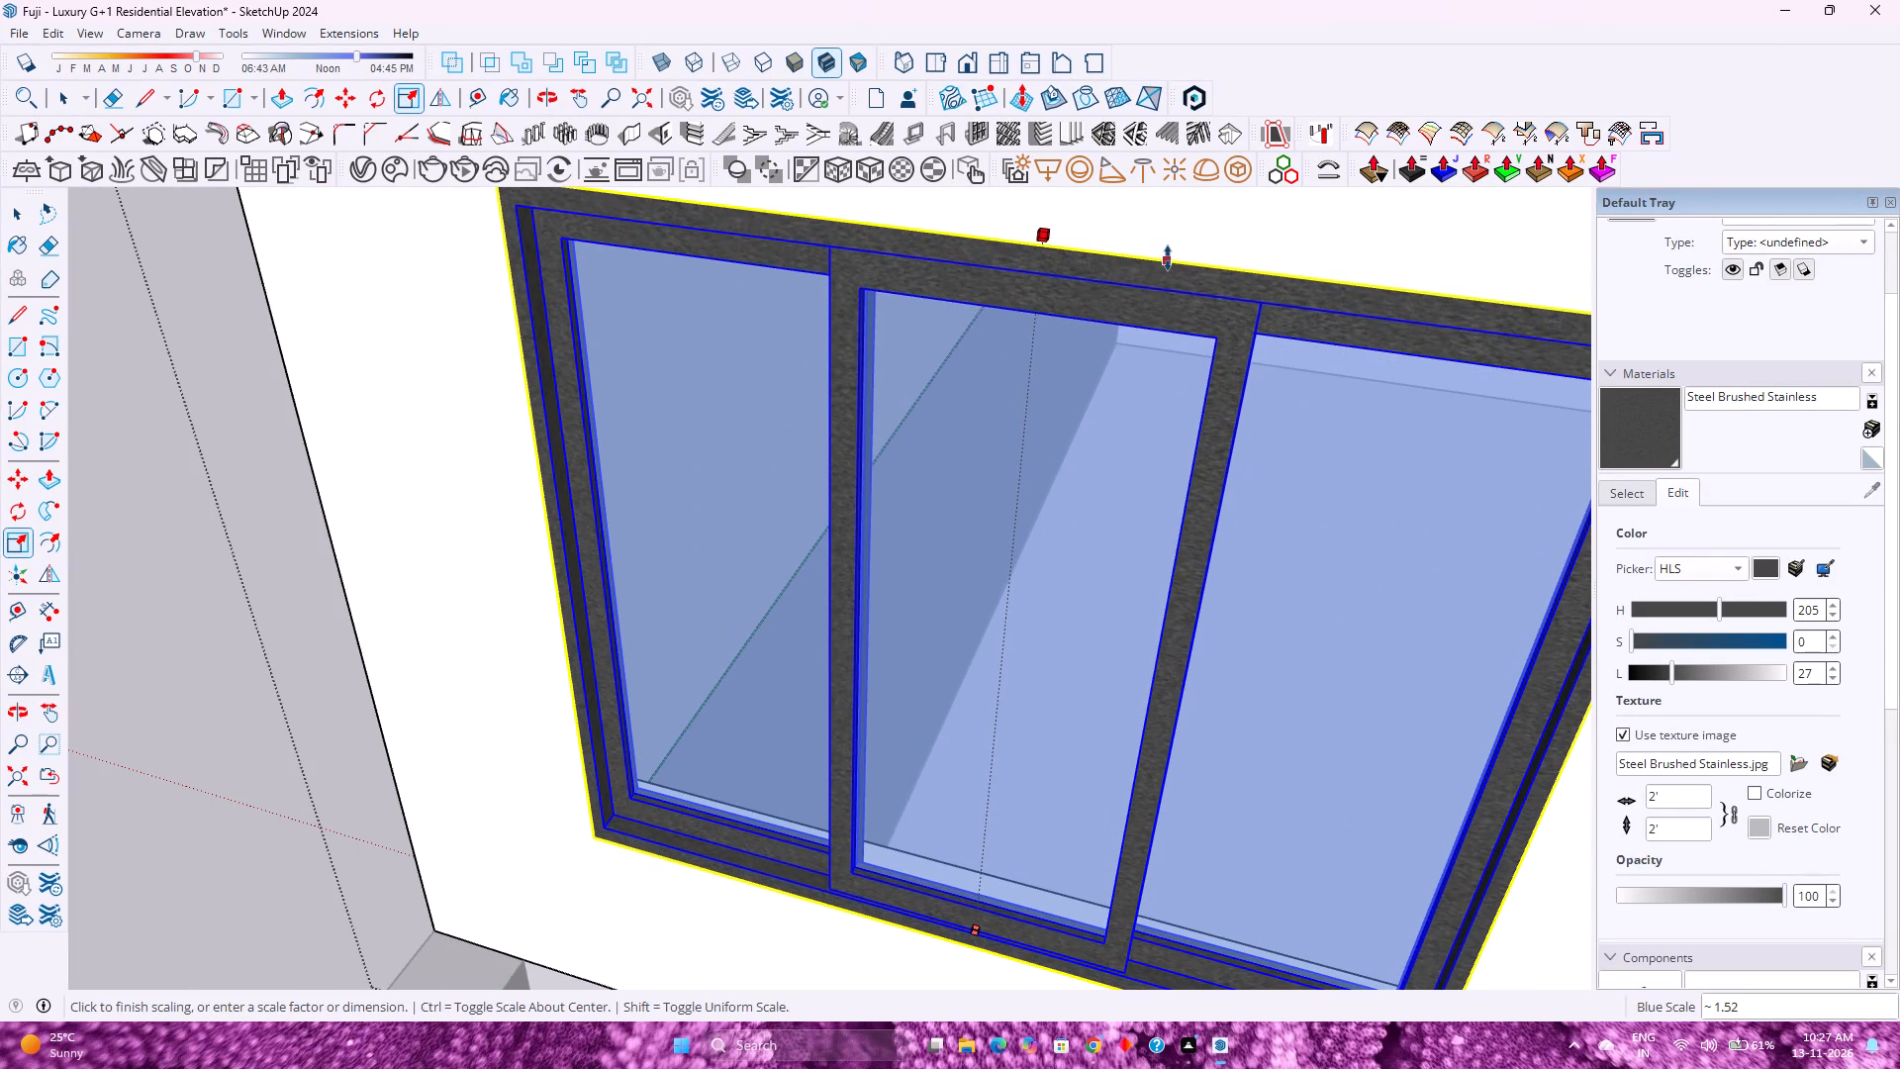
left_click(1168, 258)
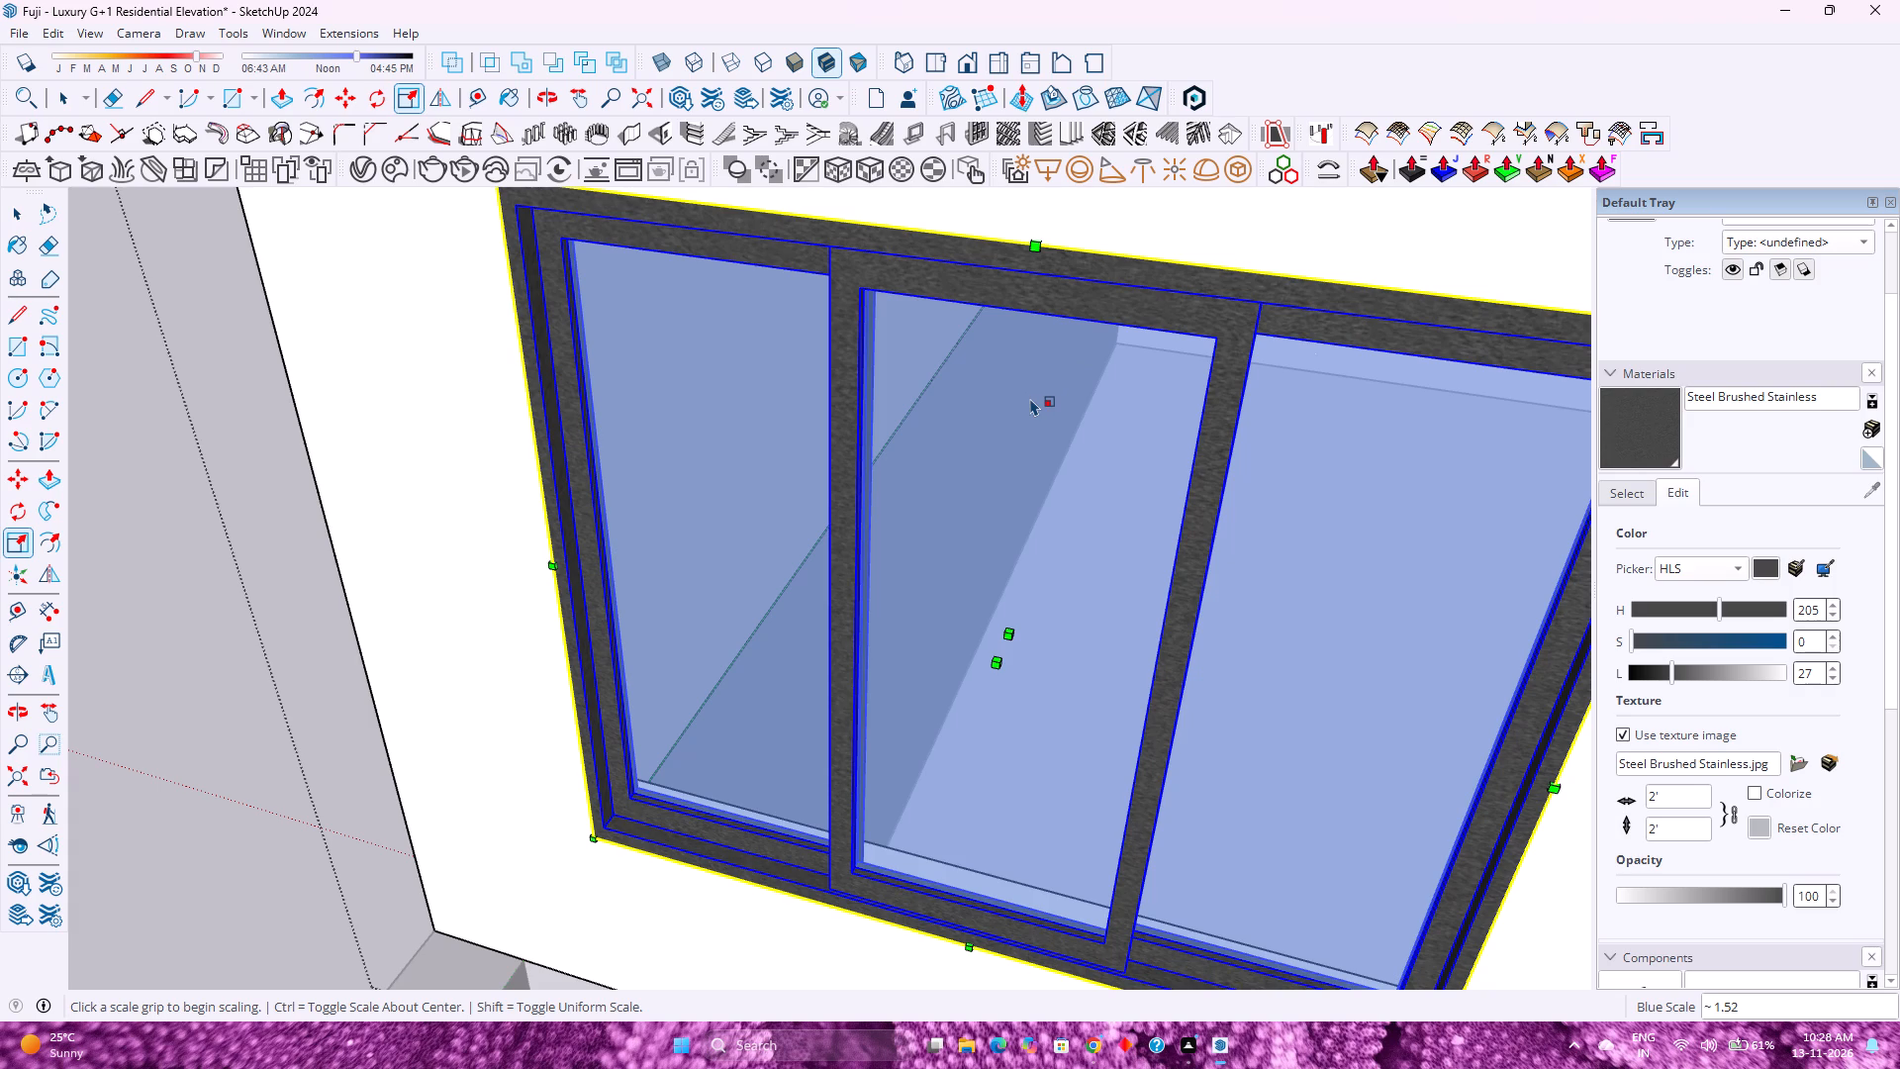
Move the window 2" inward from the front wall face into the opening.
scroll(1030, 398, "down", 3)
key("m")
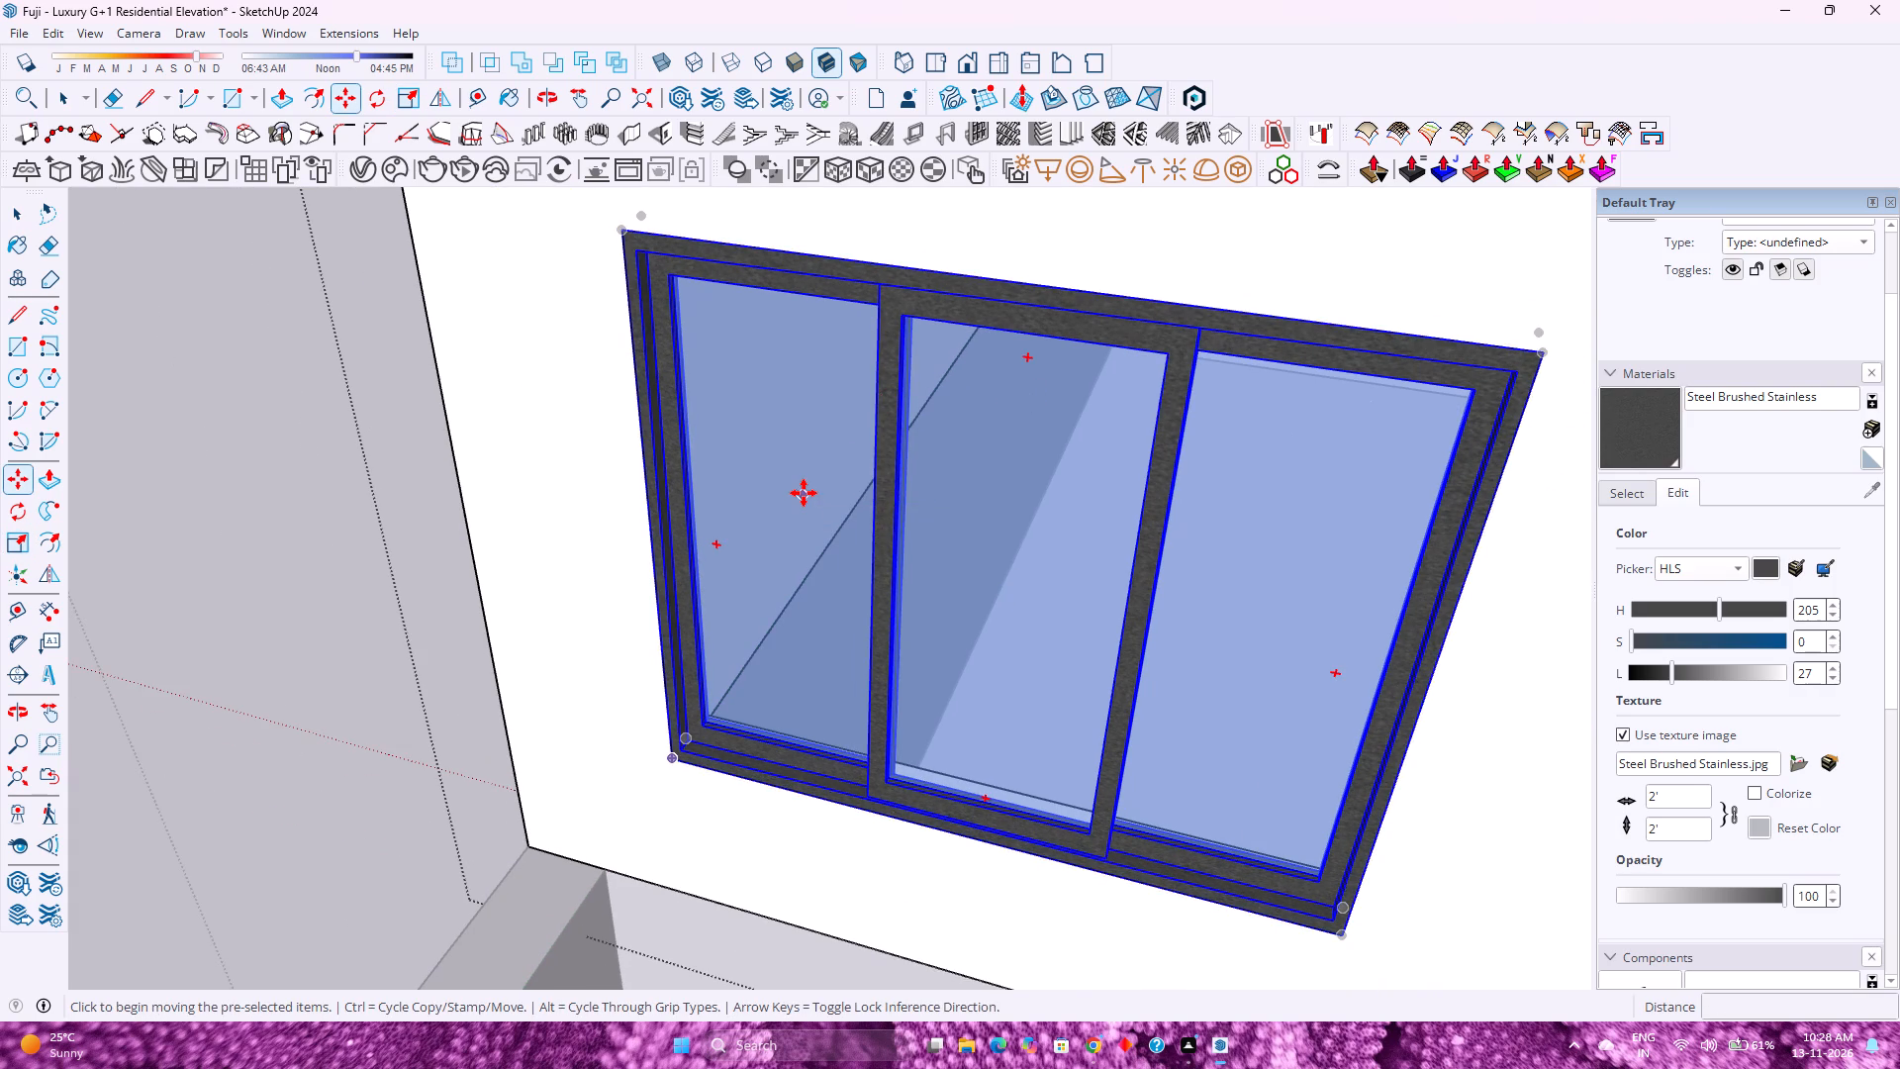
scroll(692, 430, "down", 1)
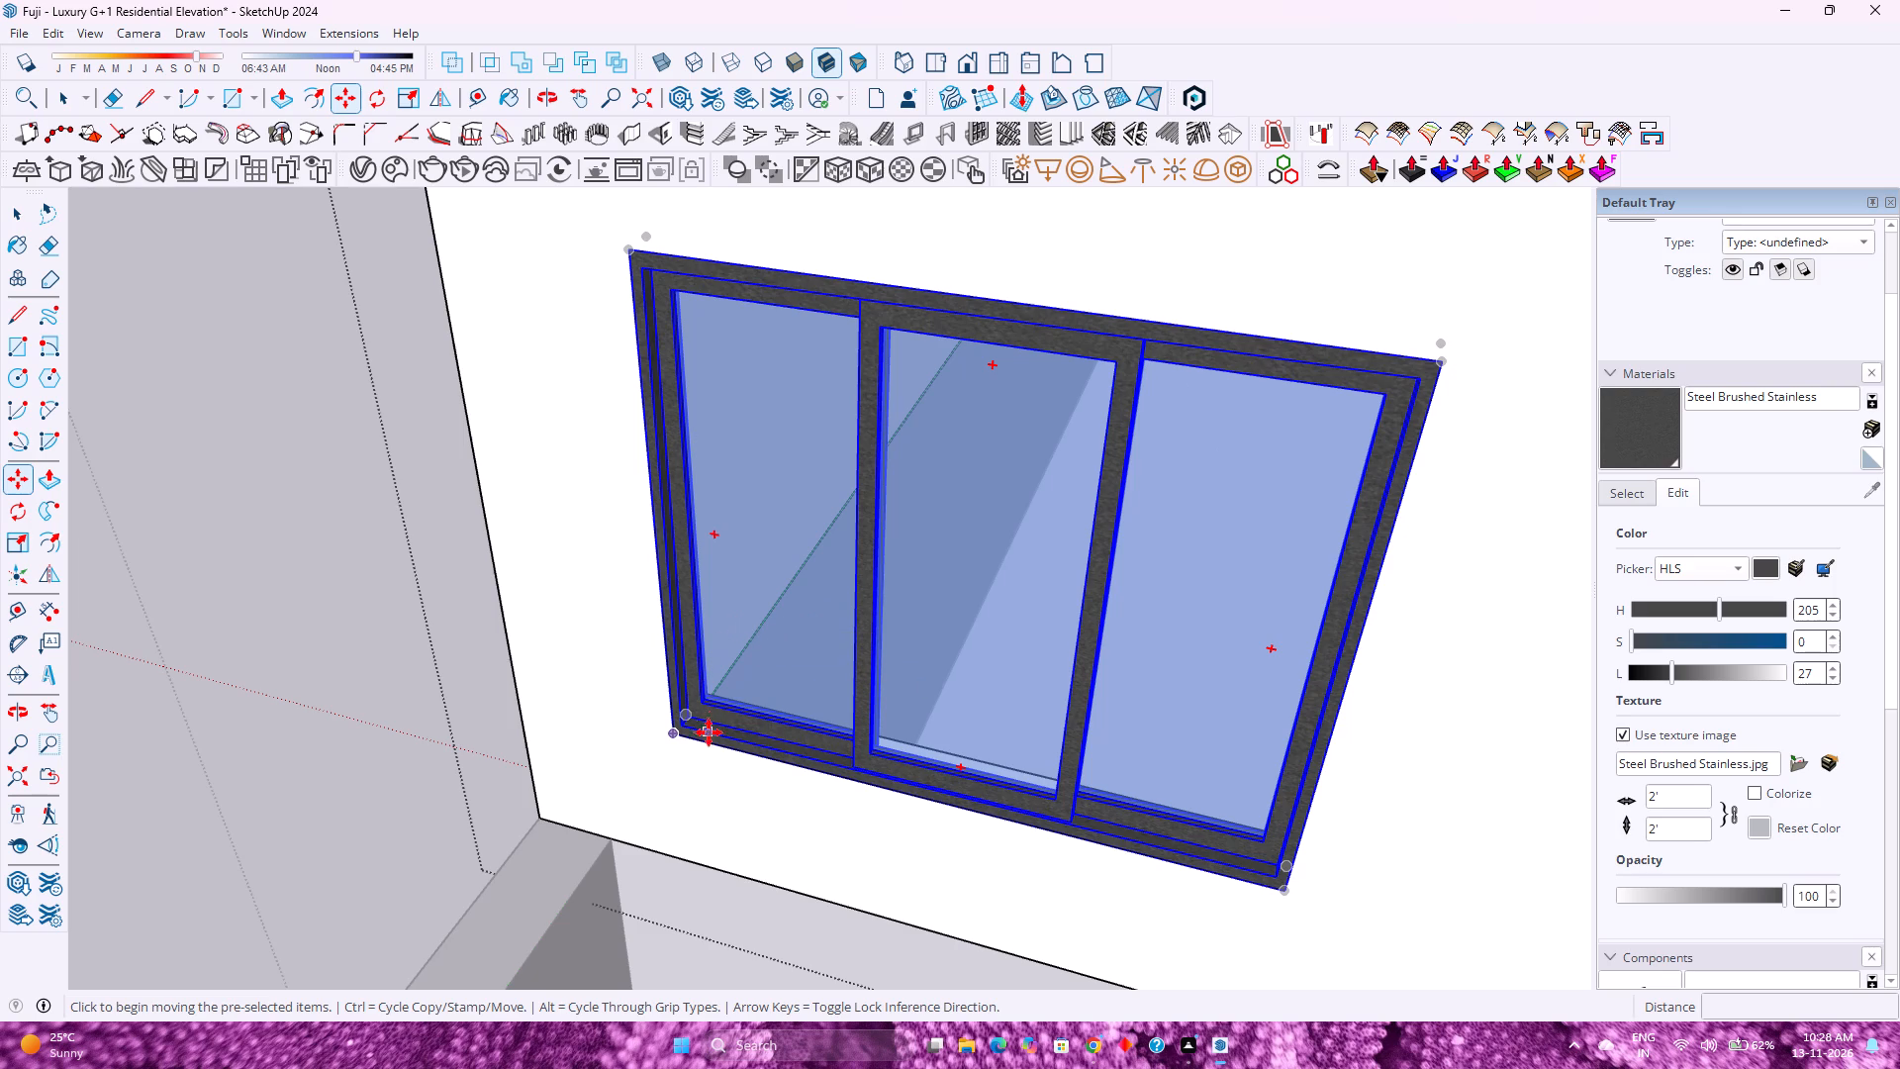
scroll(691, 741, "up", 4)
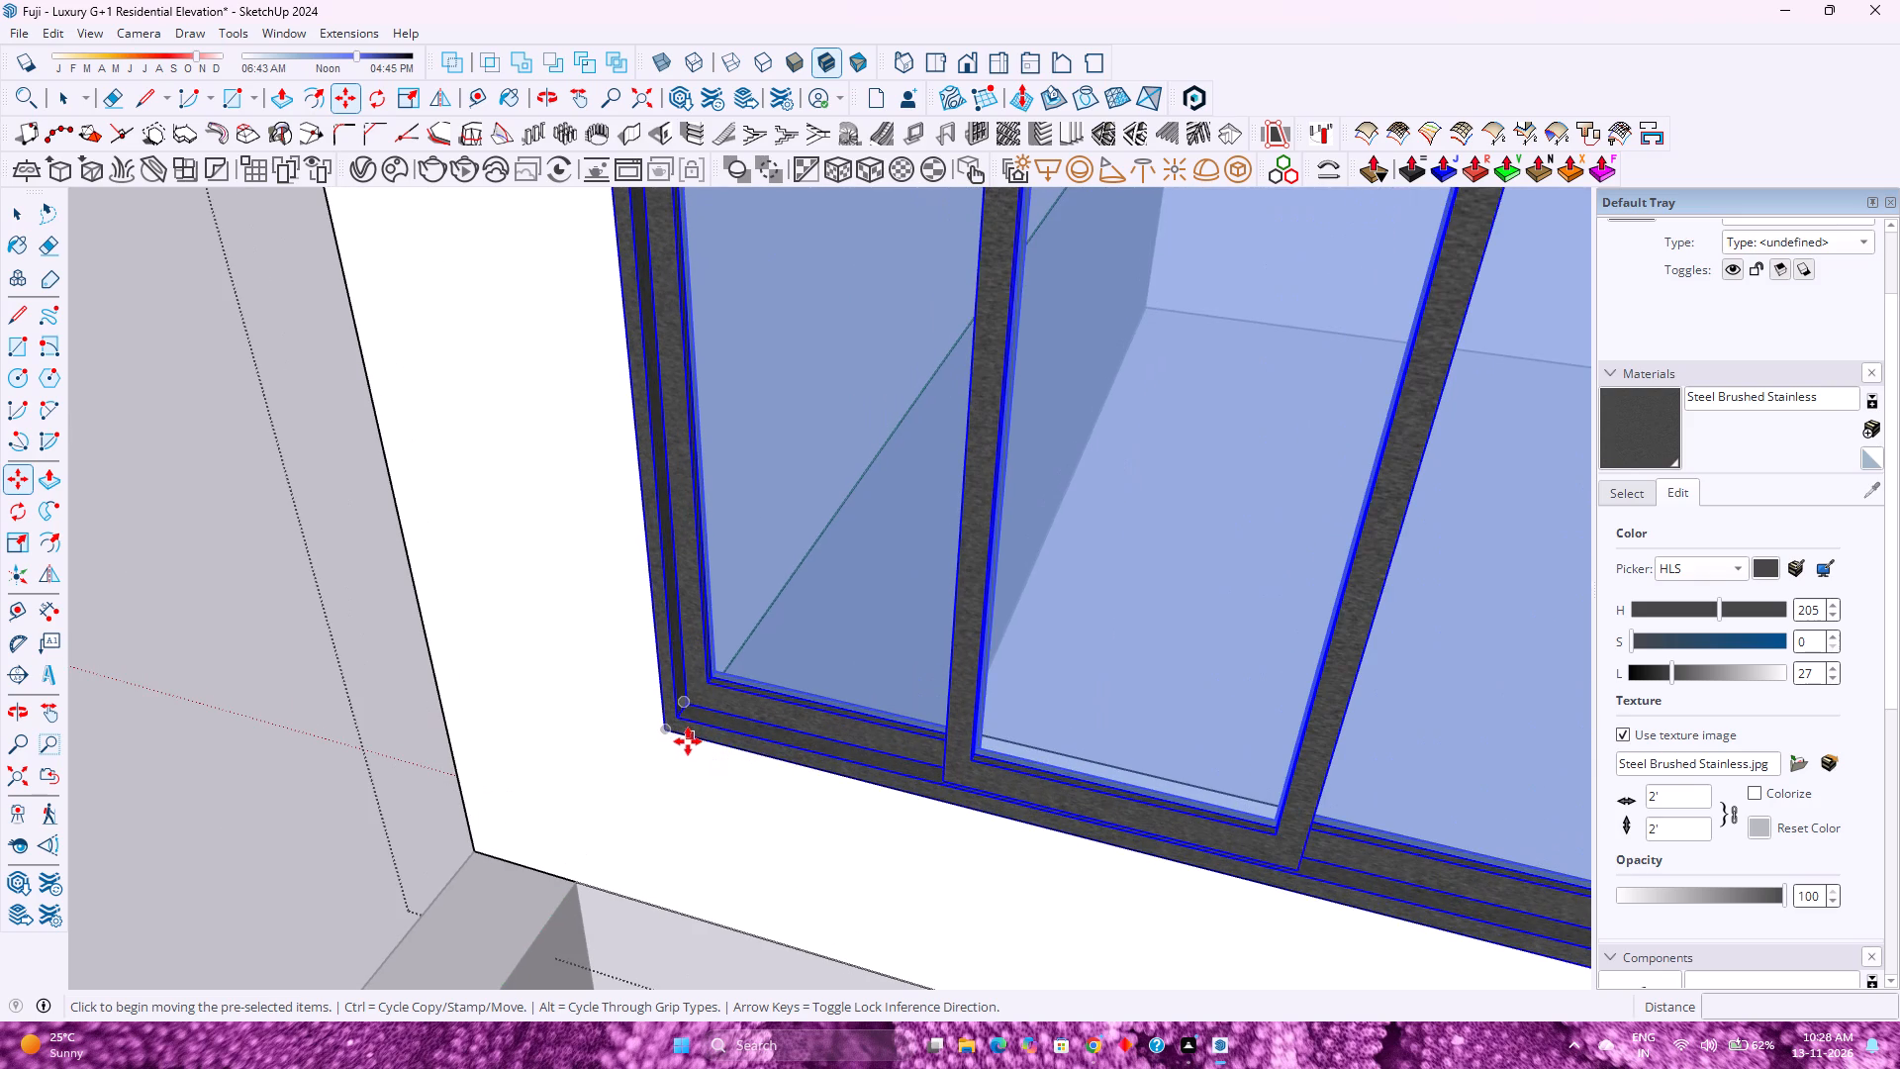
scroll(667, 732, "up", 7)
left_click(660, 730)
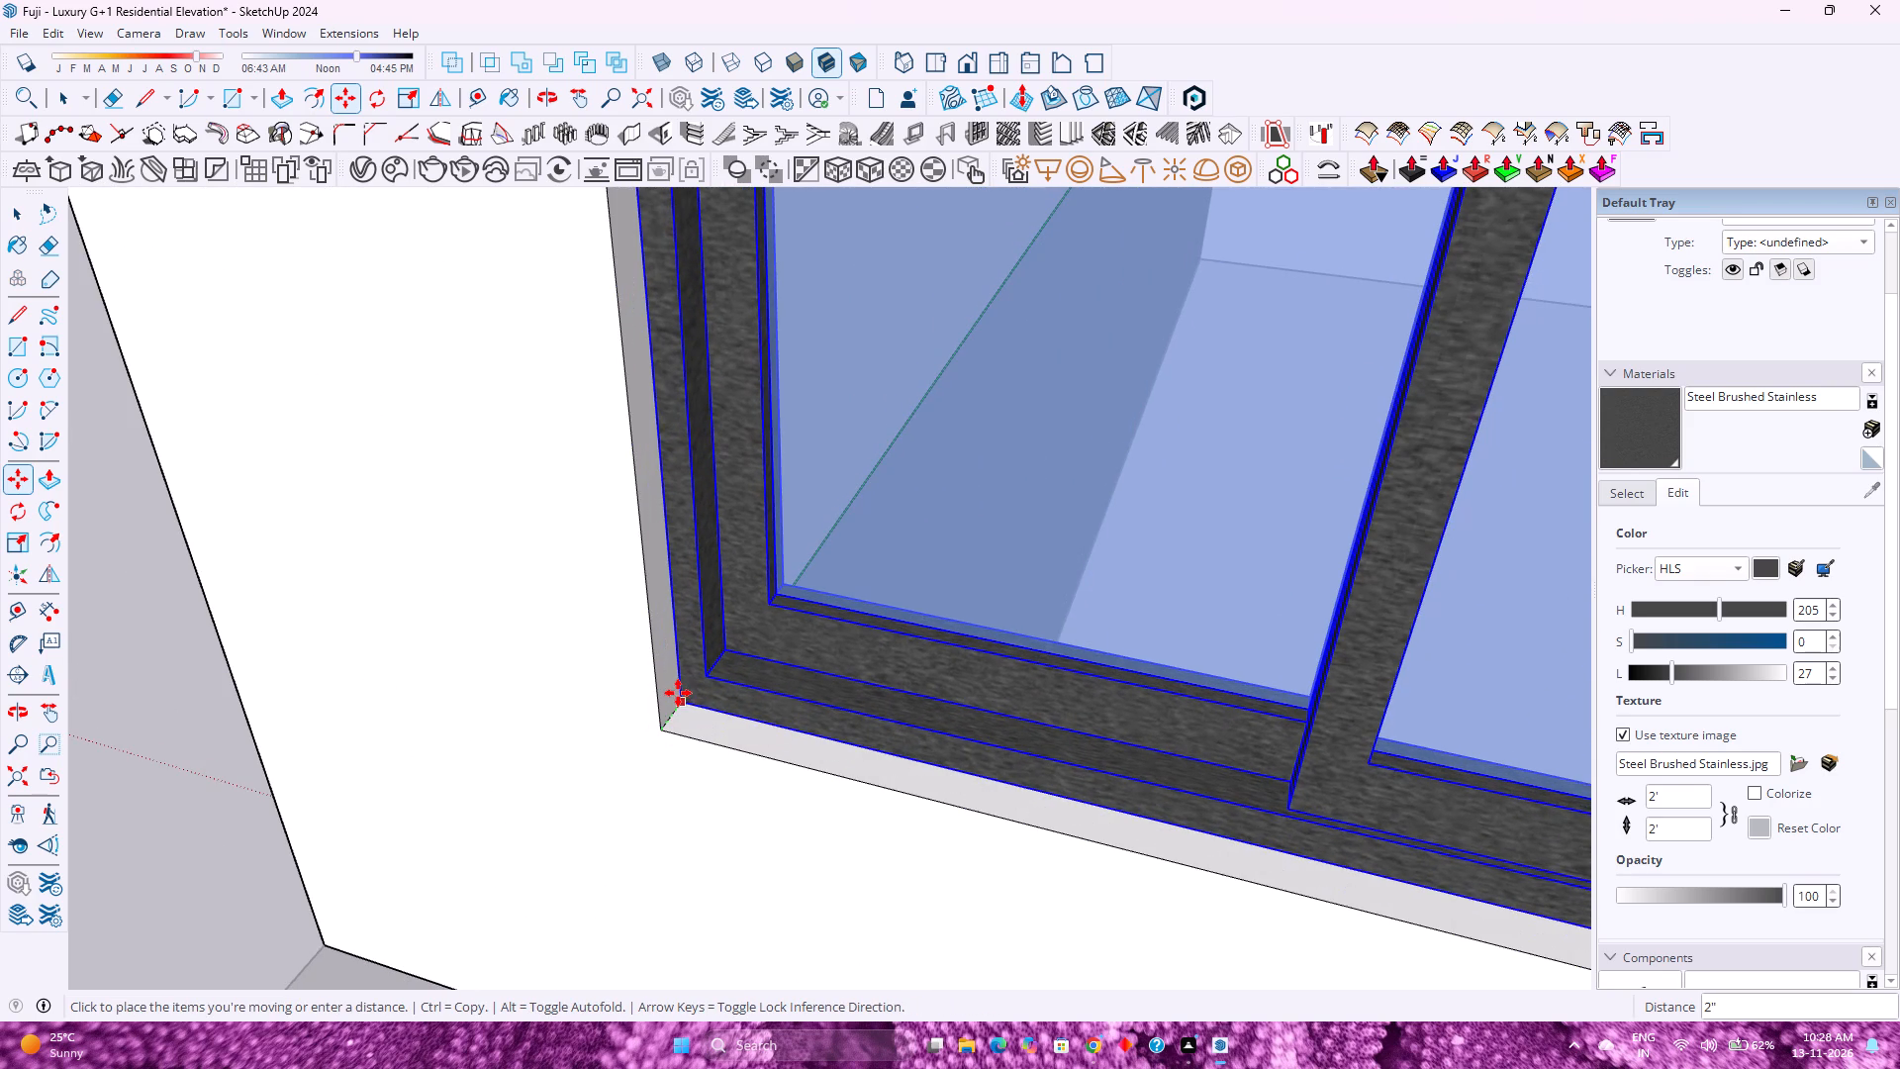
left_click(678, 693)
scroll(547, 626, "down", 16)
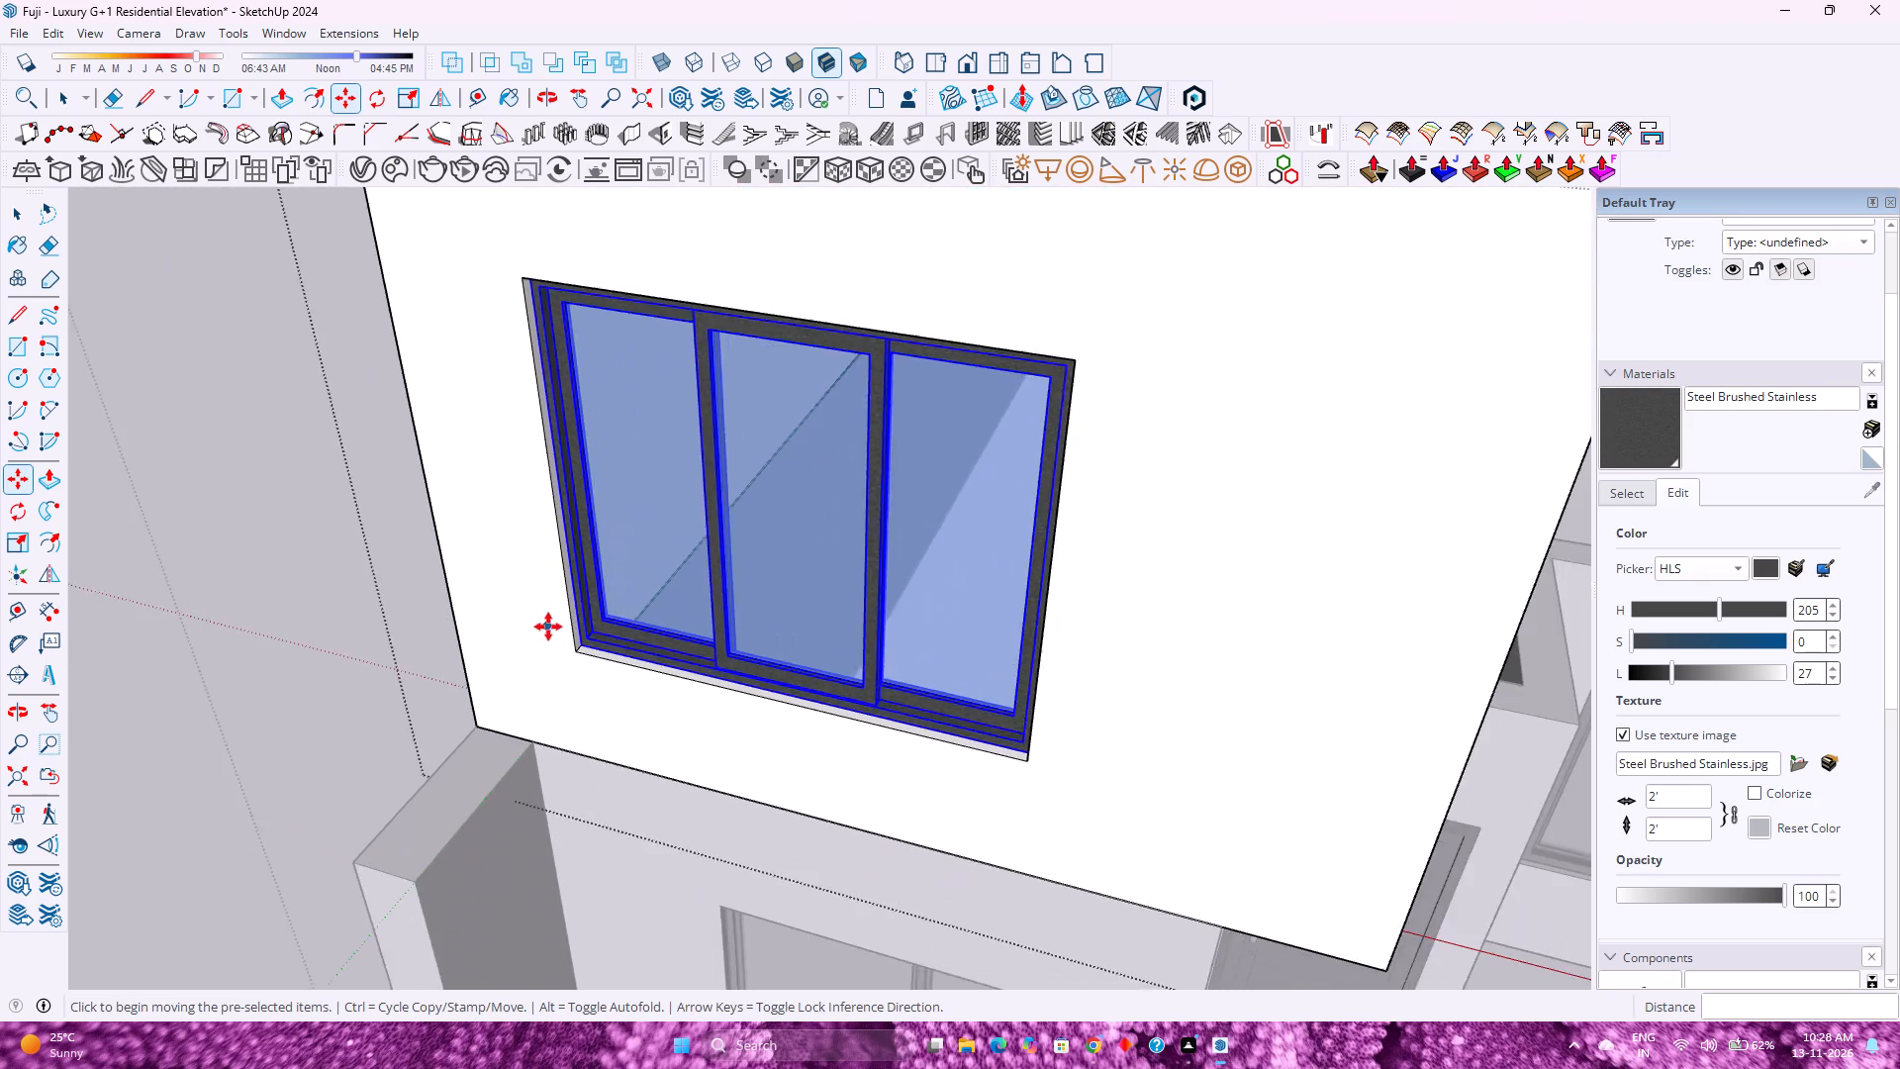
scroll(548, 627, "down", 9)
key("space")
key("Escape")
Examine the front elevation from several angles, including the fitted window and the wide first-floor opening beside it.
scroll(933, 464, "up", 4)
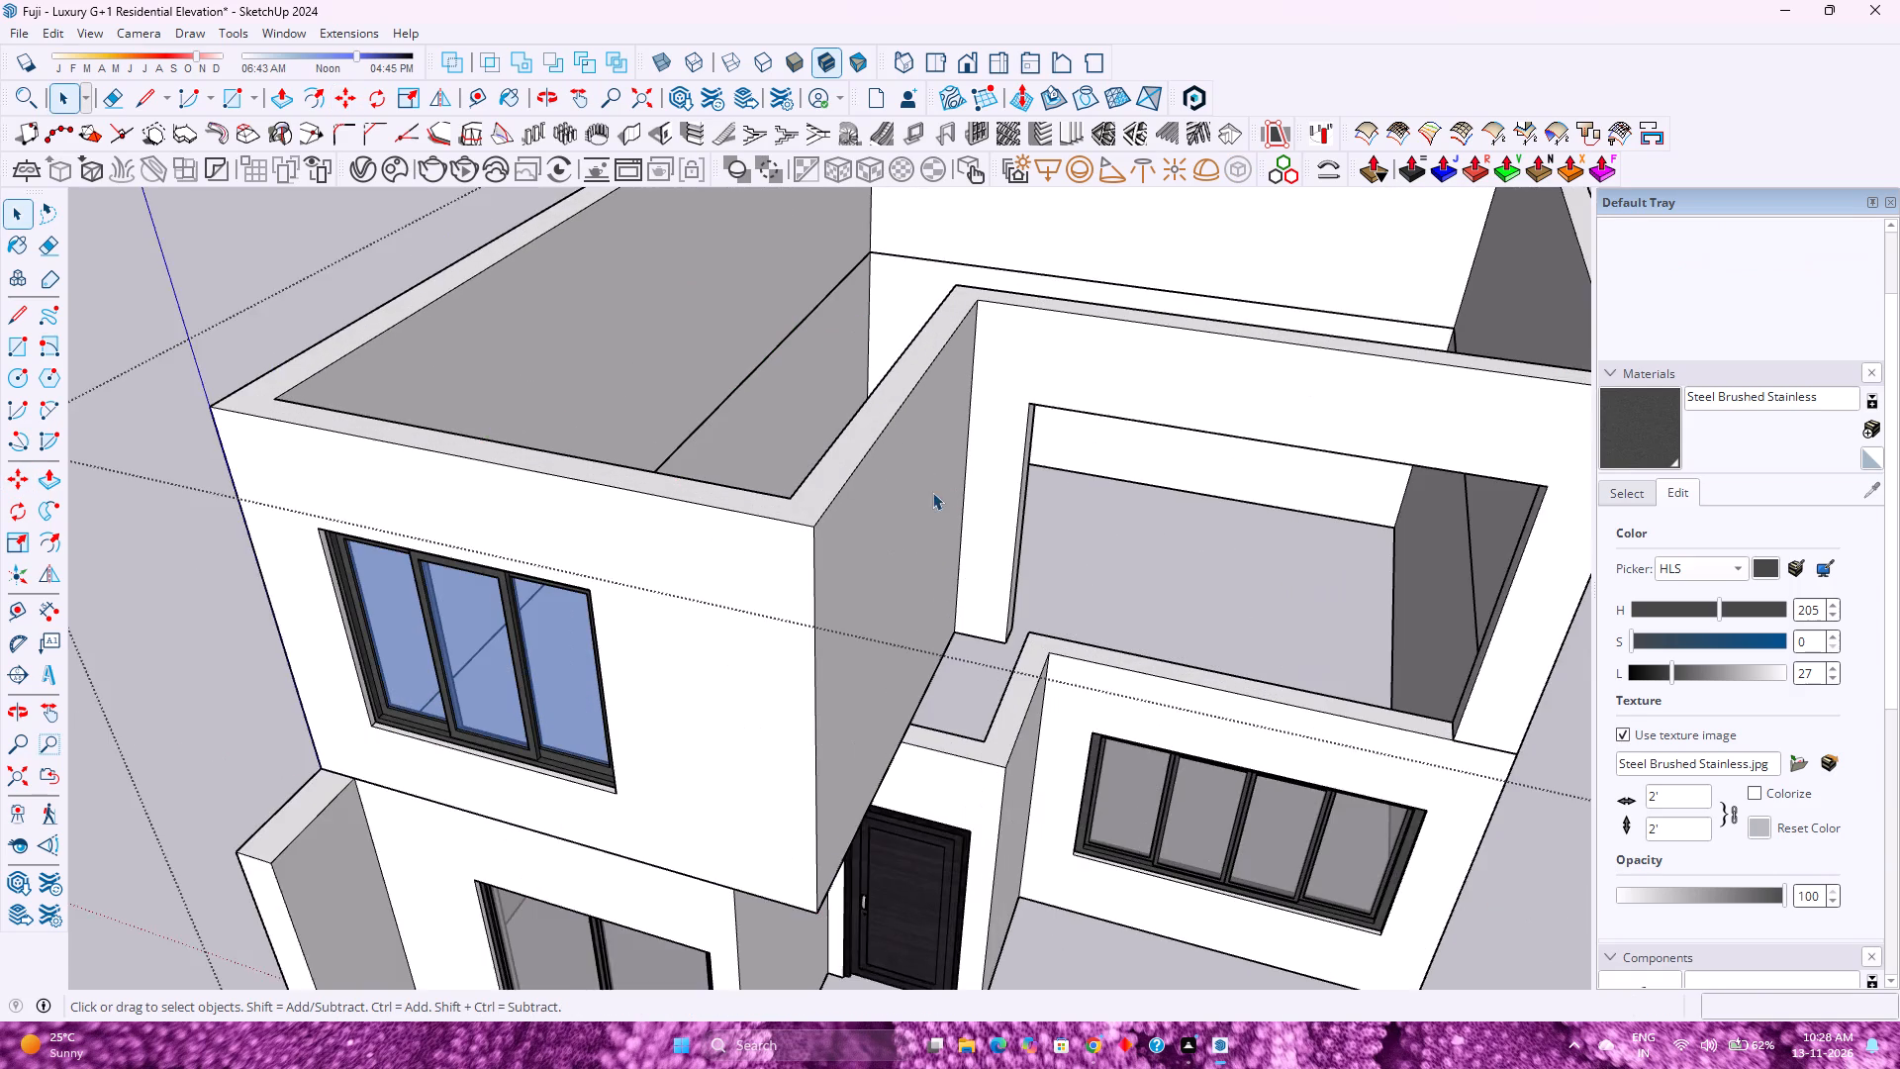
scroll(932, 507, "up", 5)
middle_click_drag(936, 539, 662, 547, "shift")
scroll(650, 548, "down", 4)
middle_click_drag(617, 570, 663, 537)
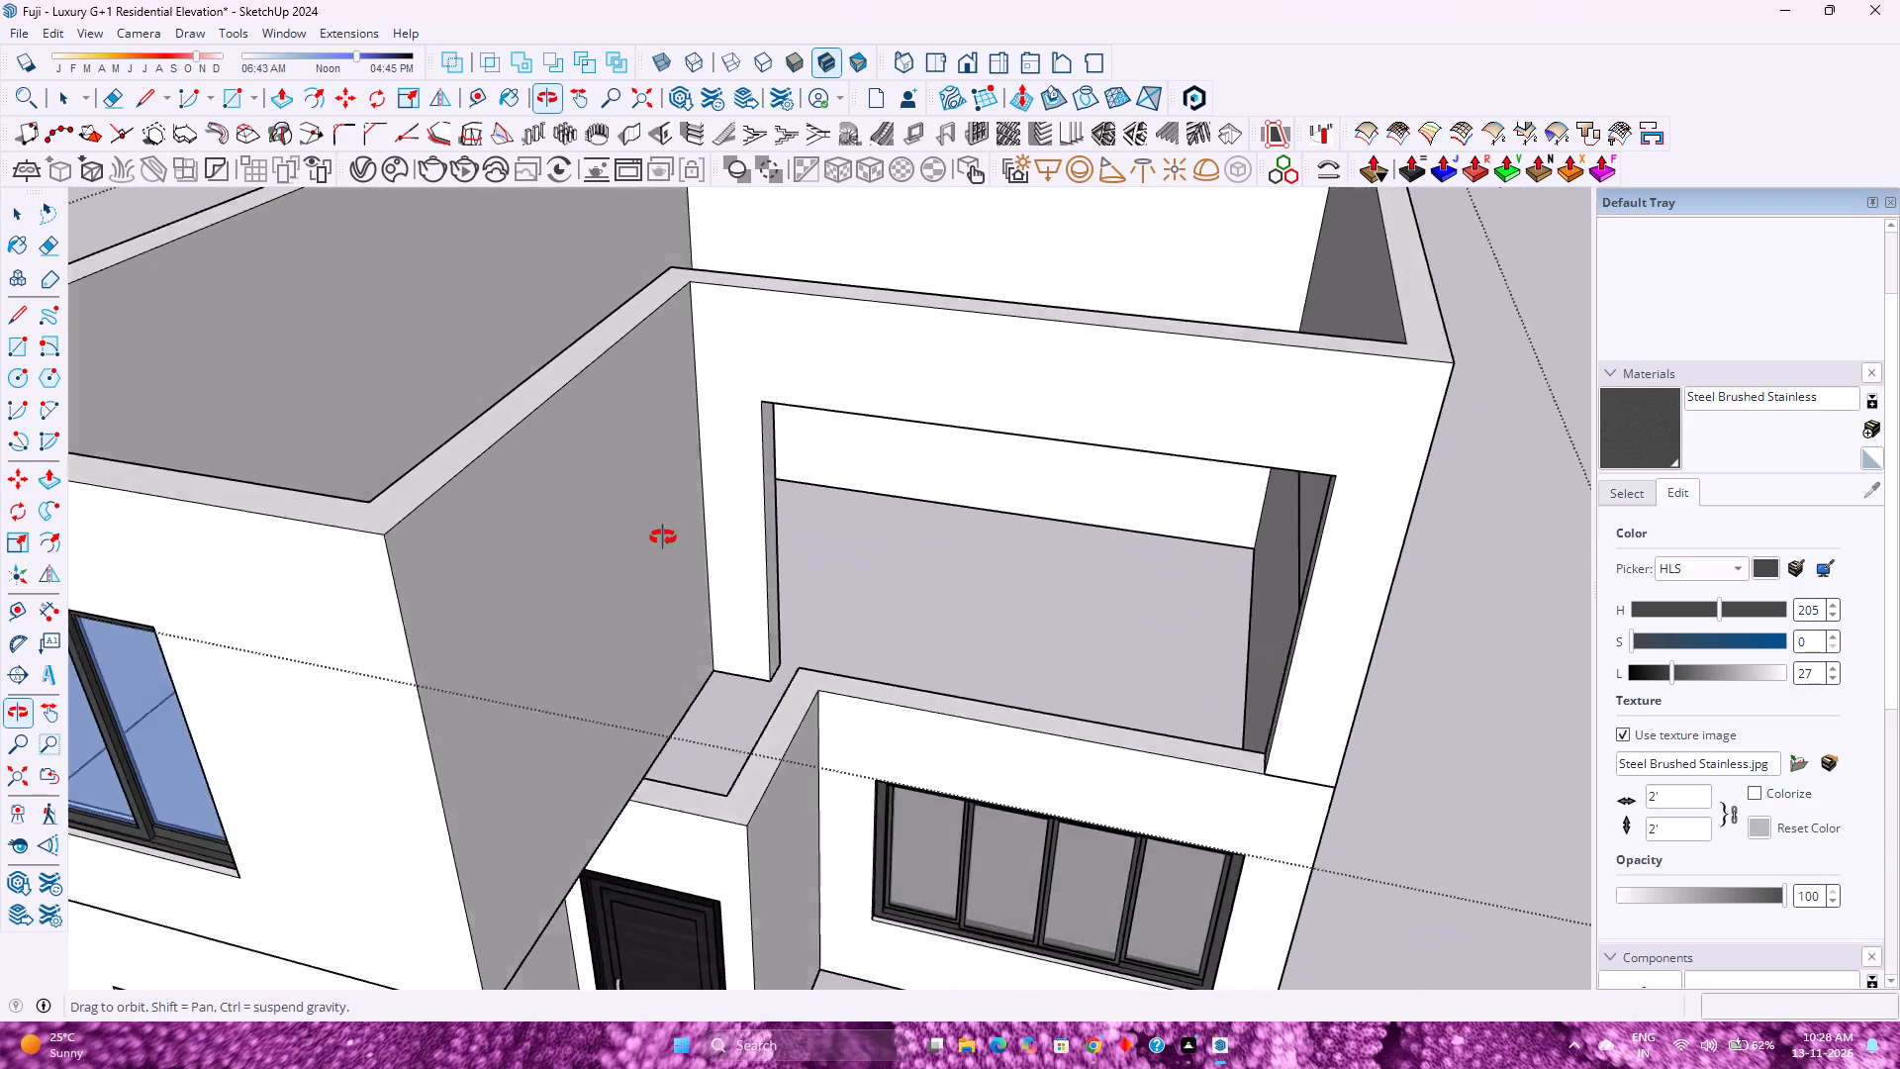
middle_click_drag(663, 537, 821, 477)
scroll(824, 477, "down", 3)
scroll(824, 477, "up", 1)
scroll(821, 479, "down", 1)
scroll(579, 628, "up", 3)
middle_click_drag(578, 632, 242, 812)
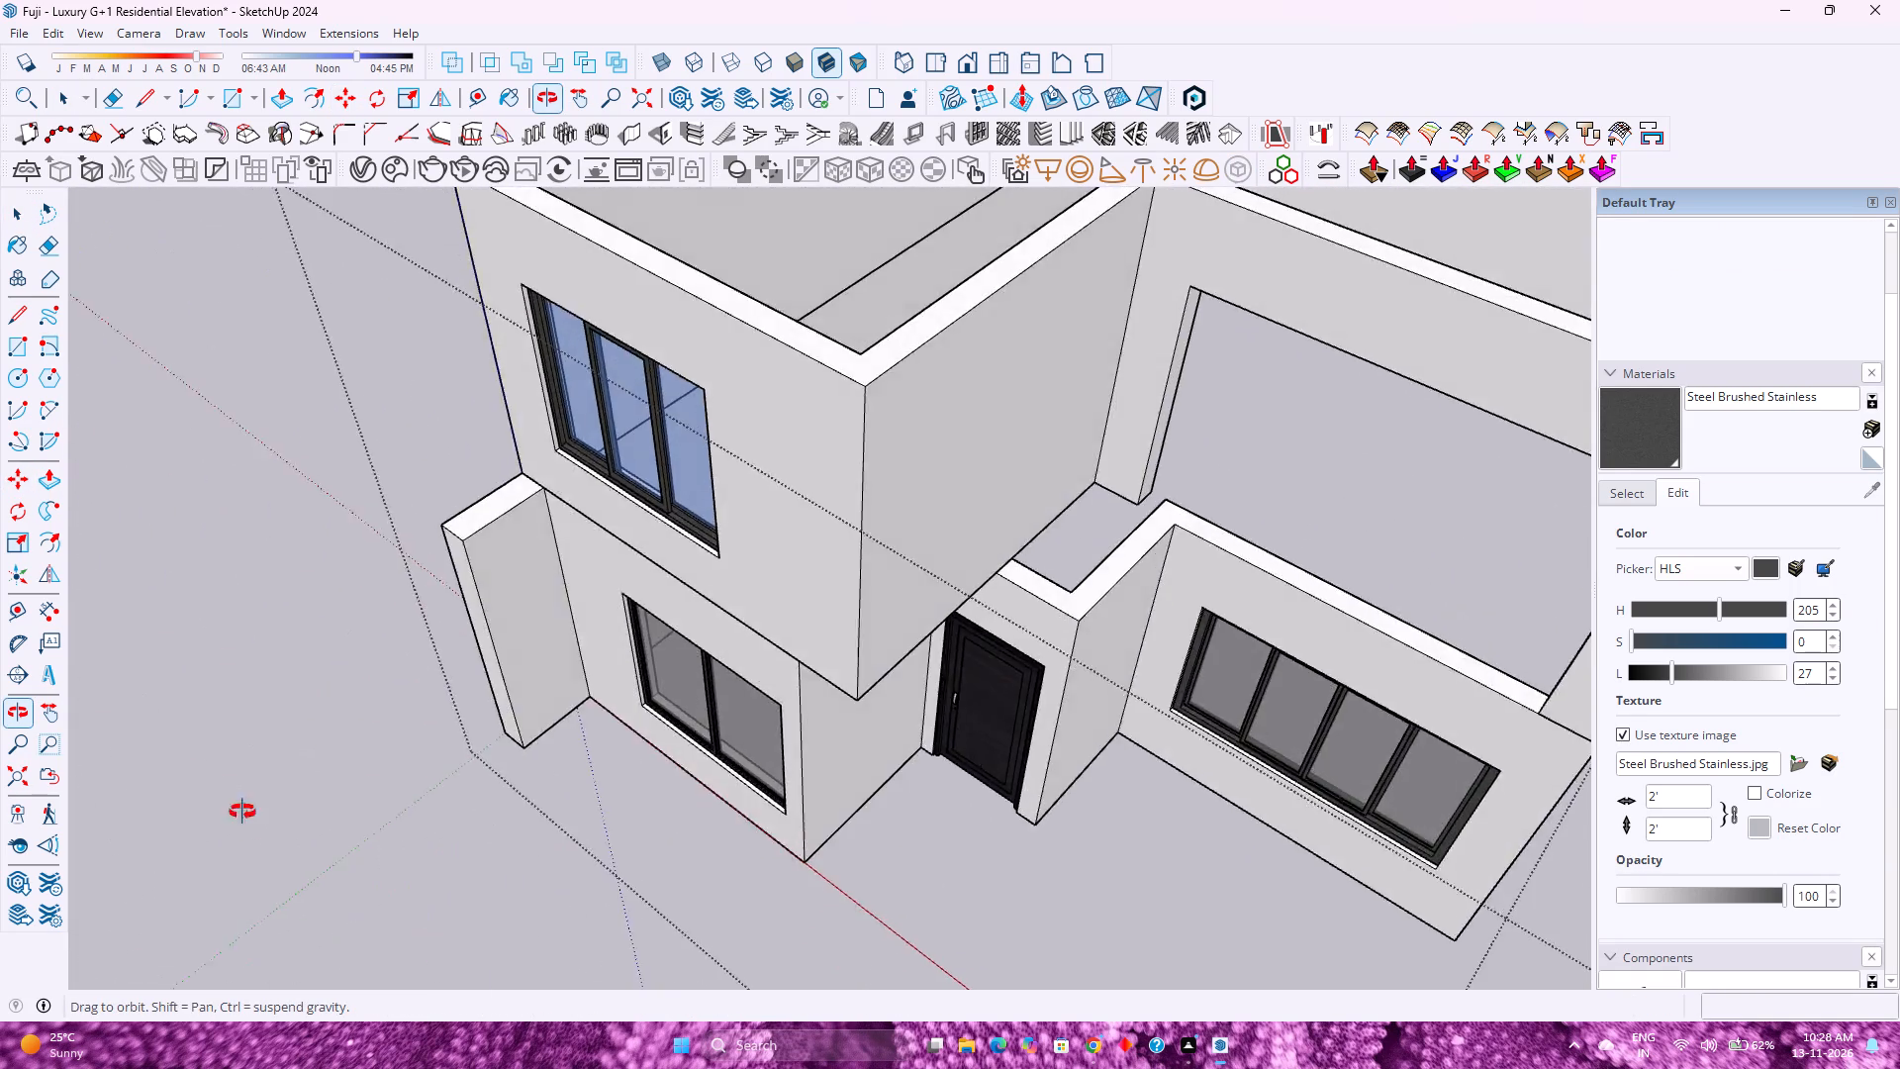
middle_click_drag(242, 812, 730, 650)
scroll(730, 650, "down", 4)
scroll(730, 650, "up", 4)
scroll(730, 650, "down", 4)
scroll(730, 650, "up", 3)
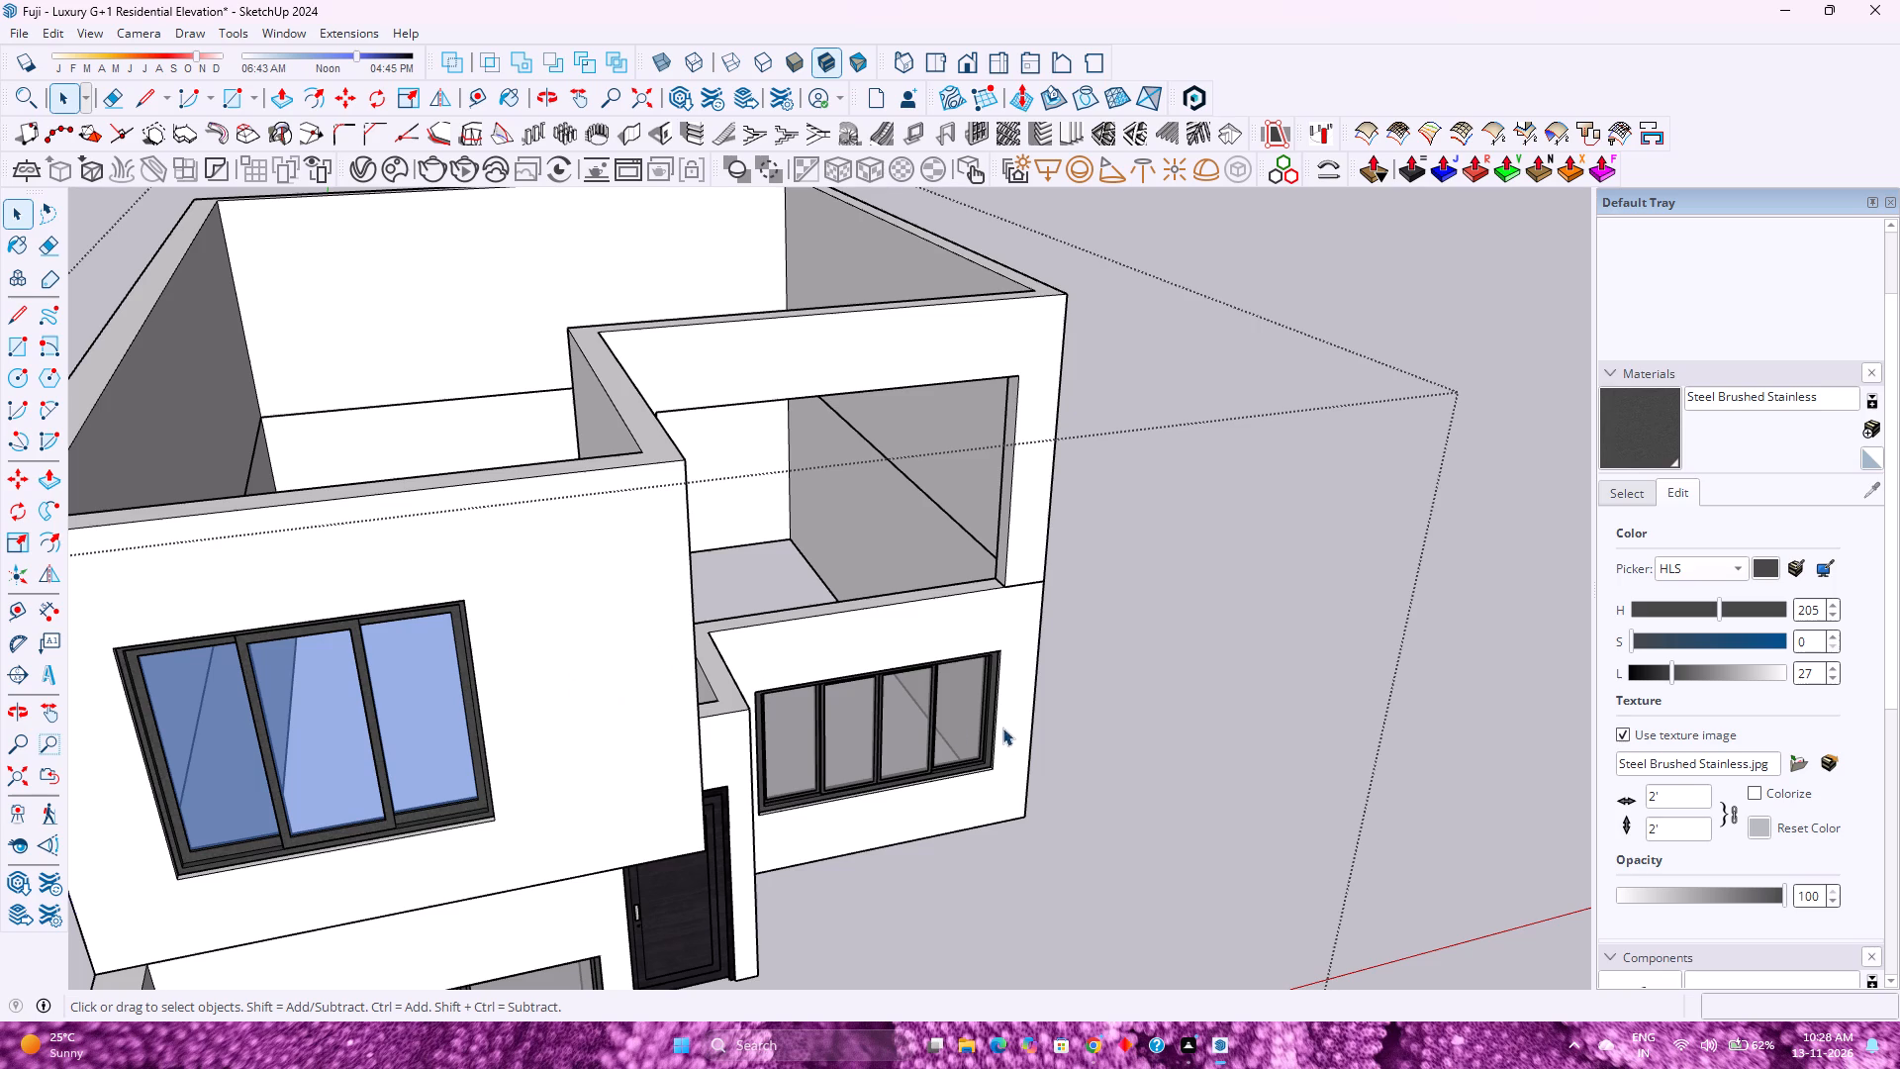
Open the first-floor wall group for editing at the wide recessed front opening.
double_click(1008, 480)
scroll(1046, 541, "up", 3)
middle_click_drag(1034, 541, 1002, 565)
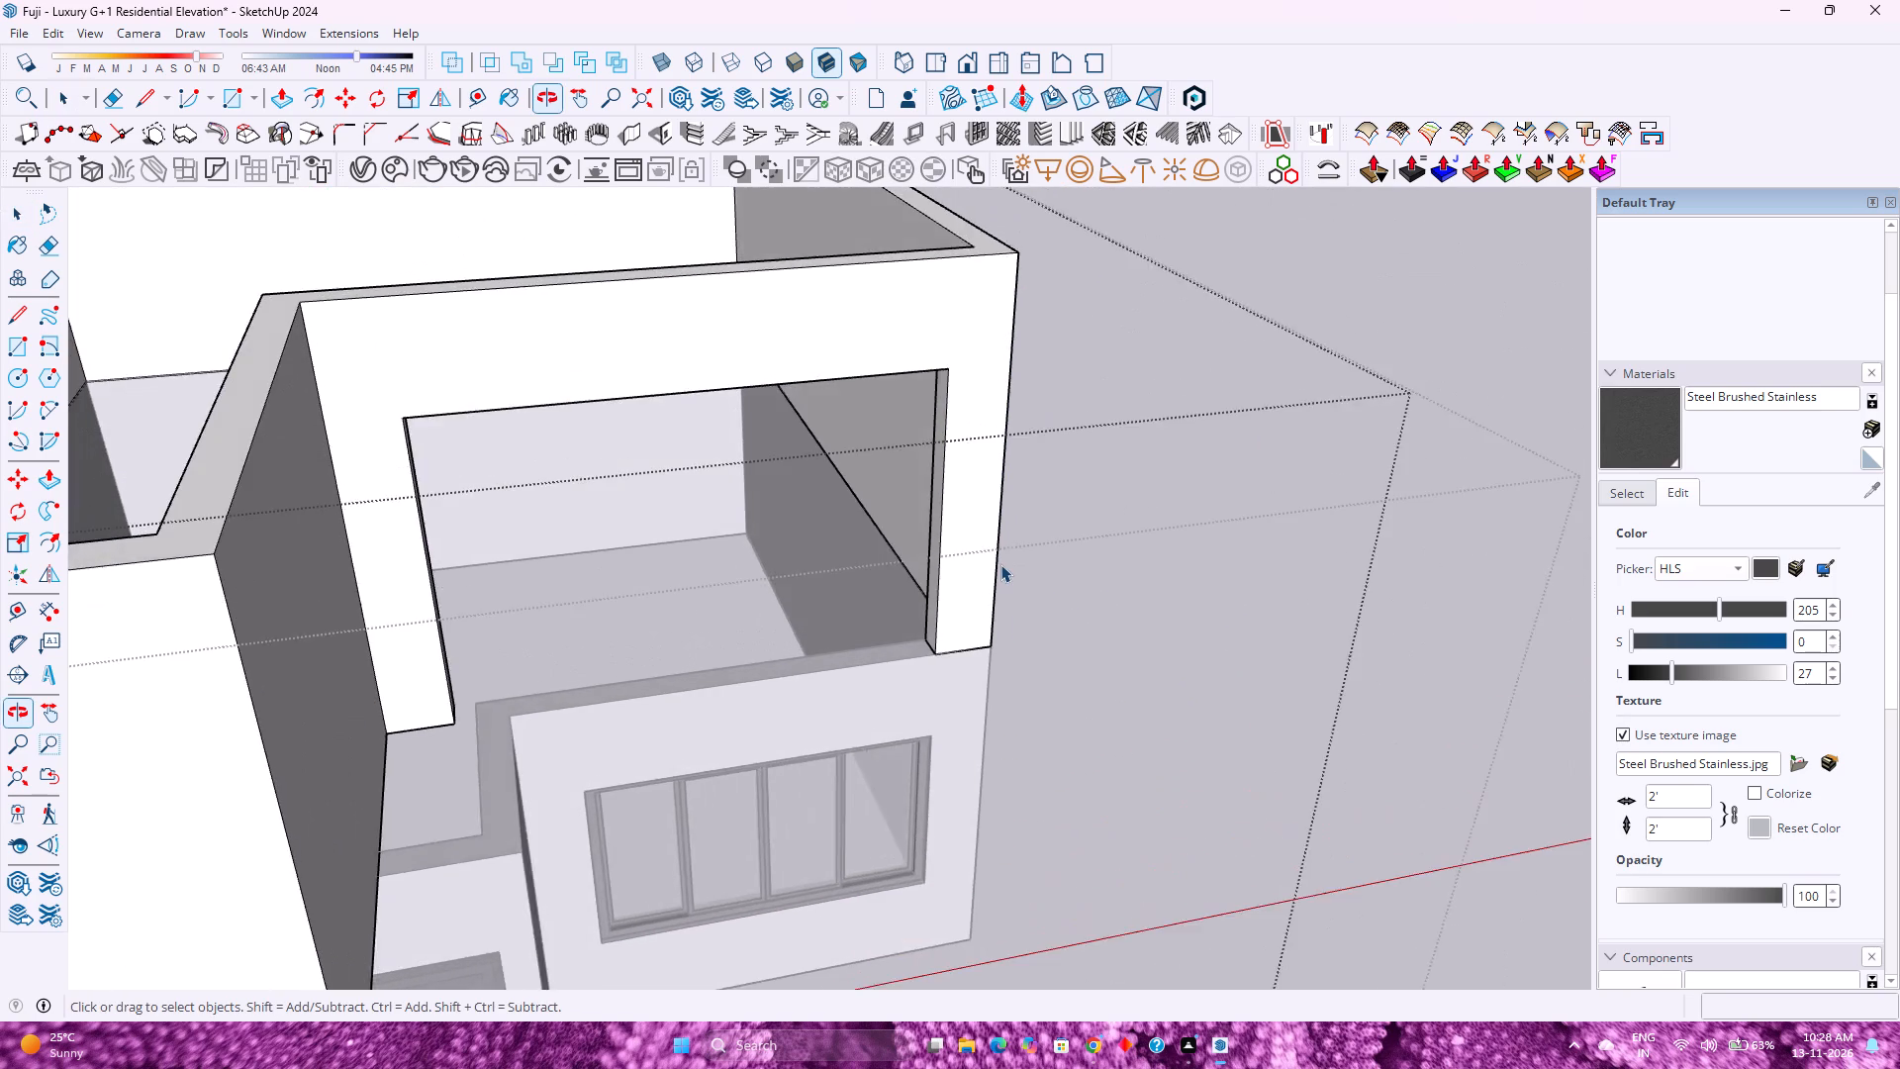
scroll(1000, 563, "down", 6)
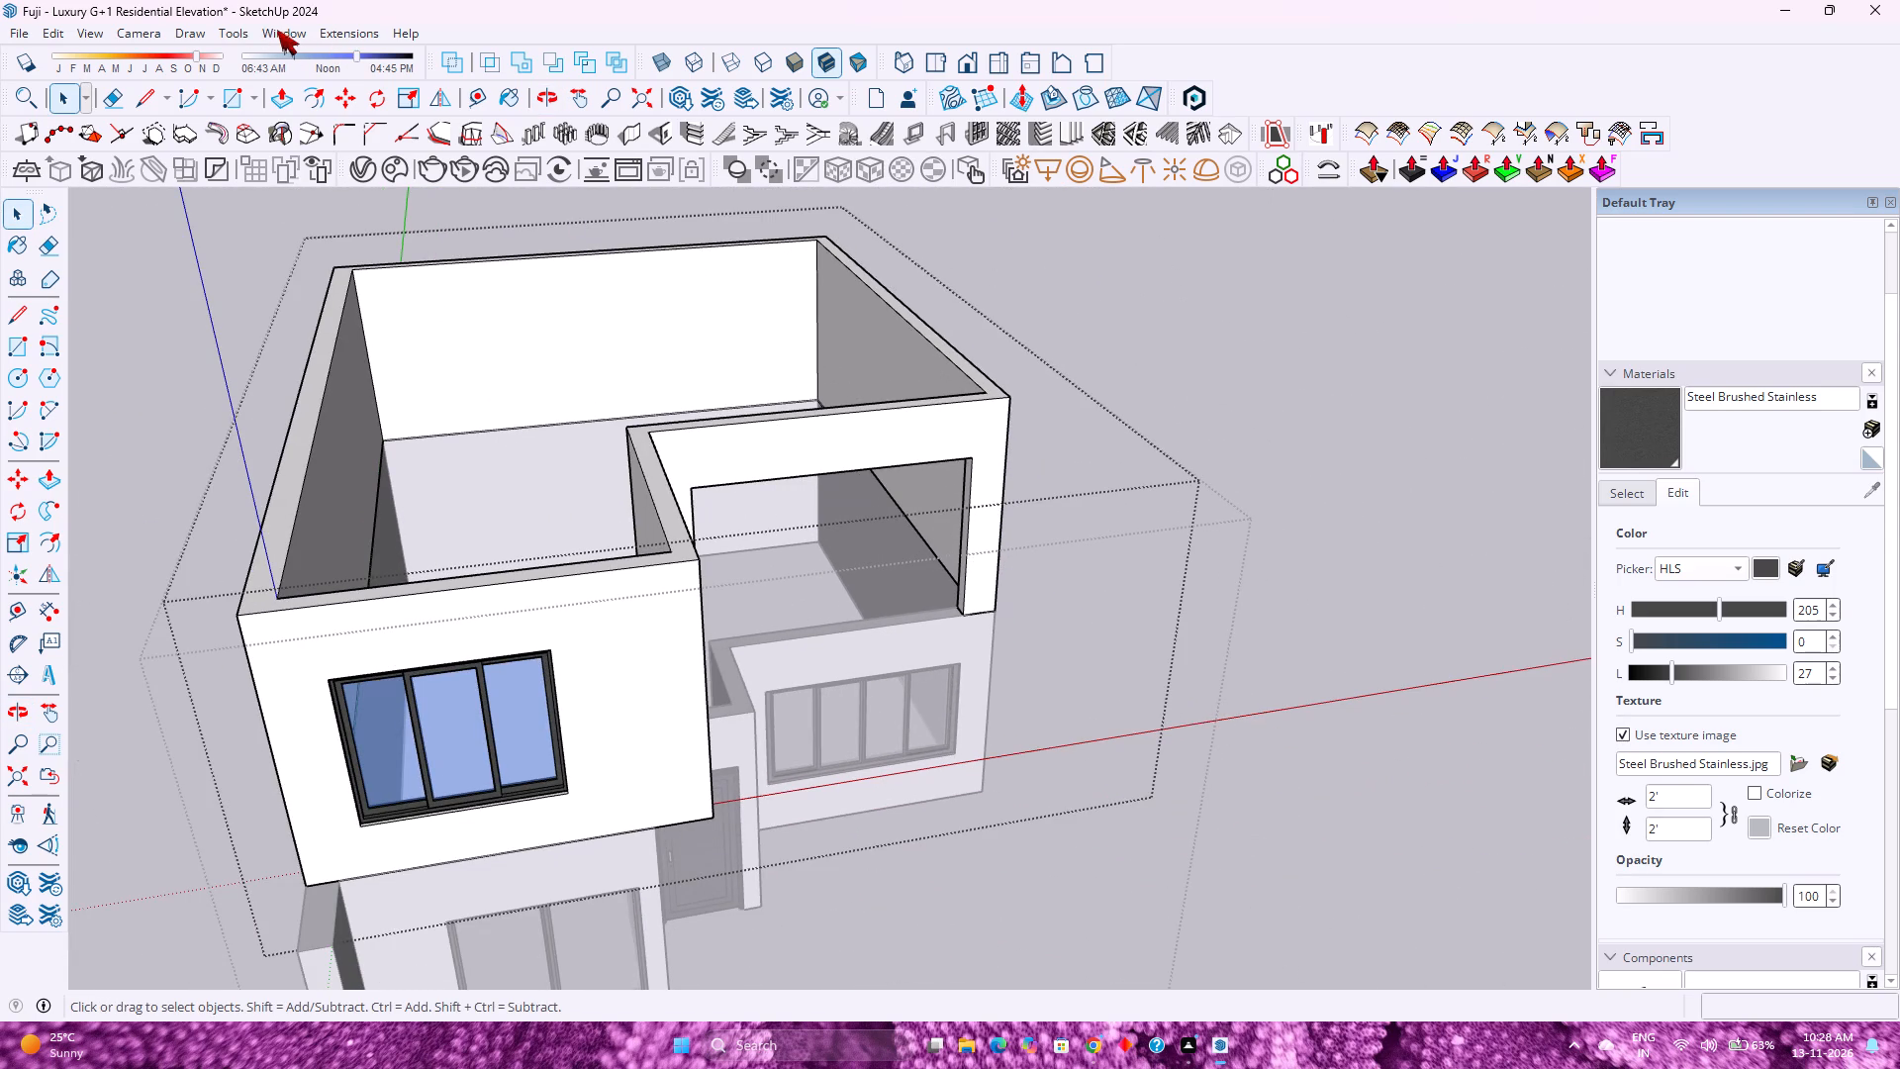
Search the 3D Warehouse for "Sliding Door".
left_click(275, 30)
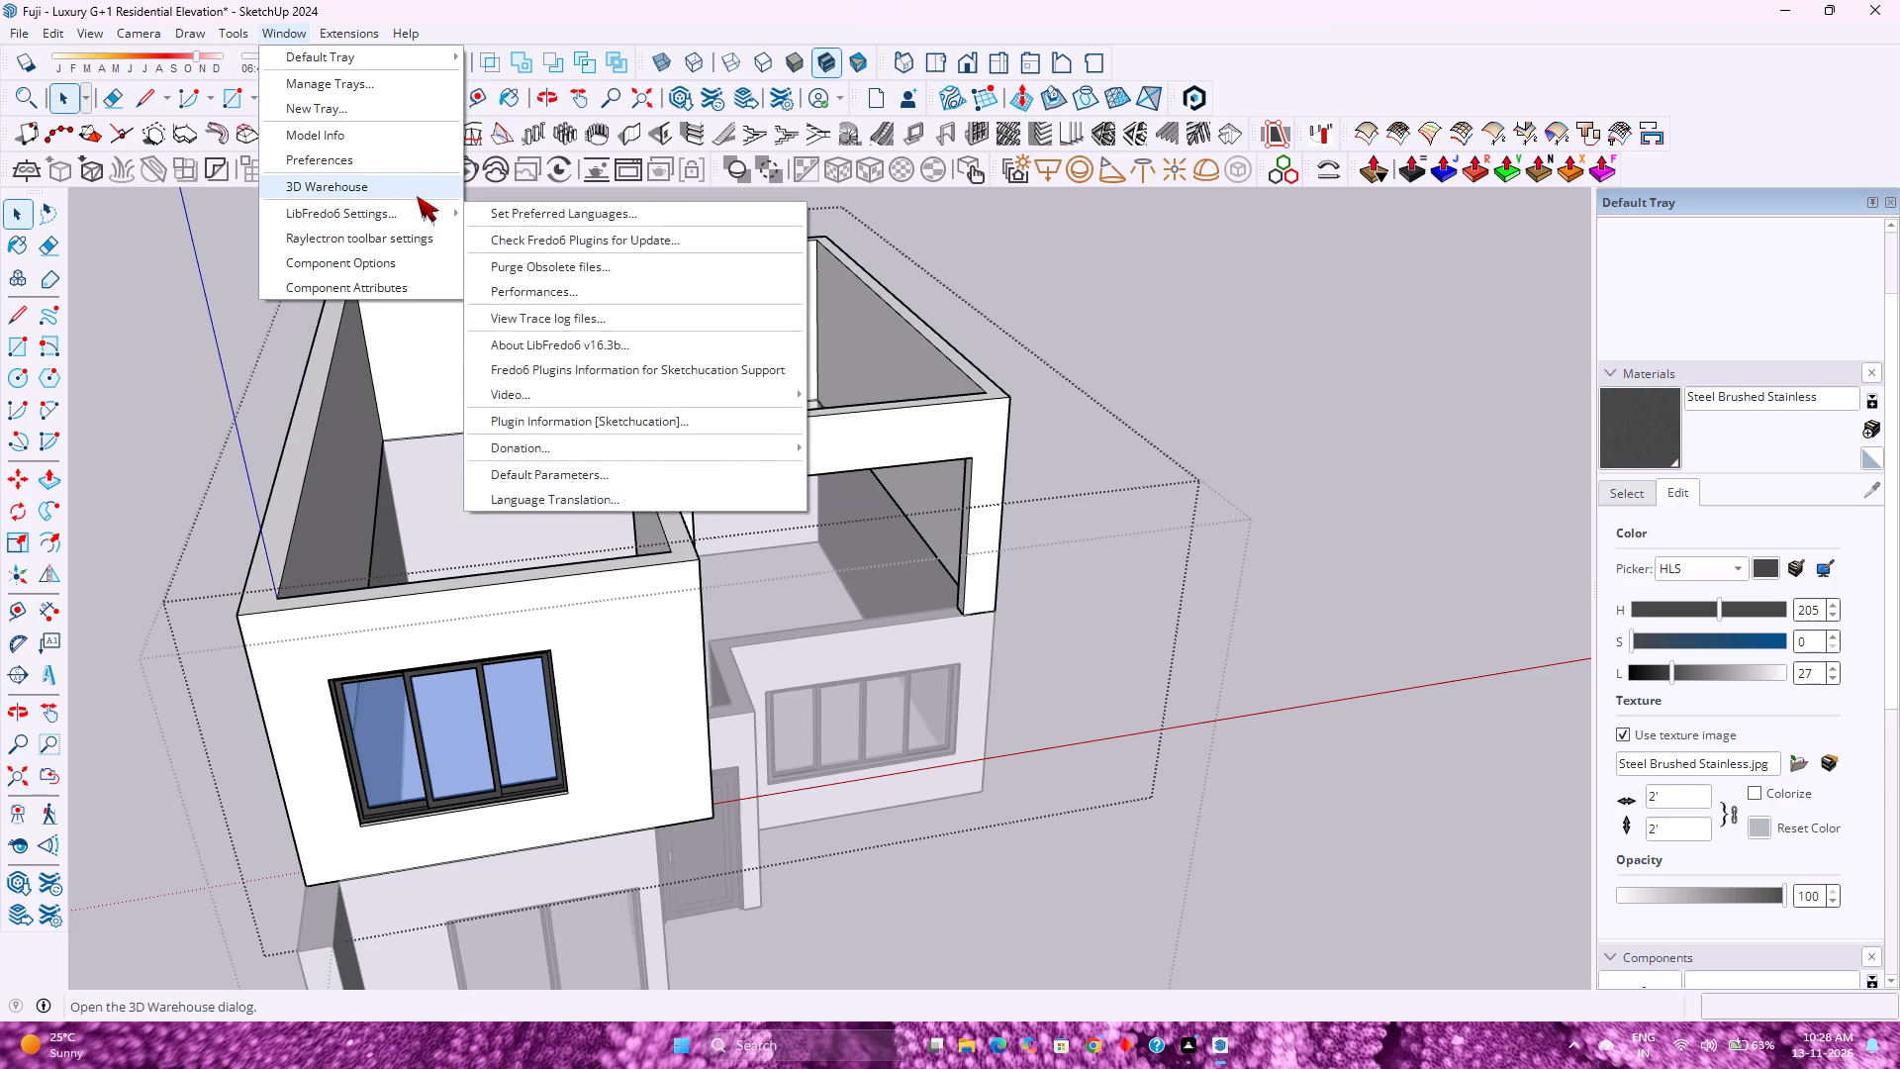
left_click(417, 196)
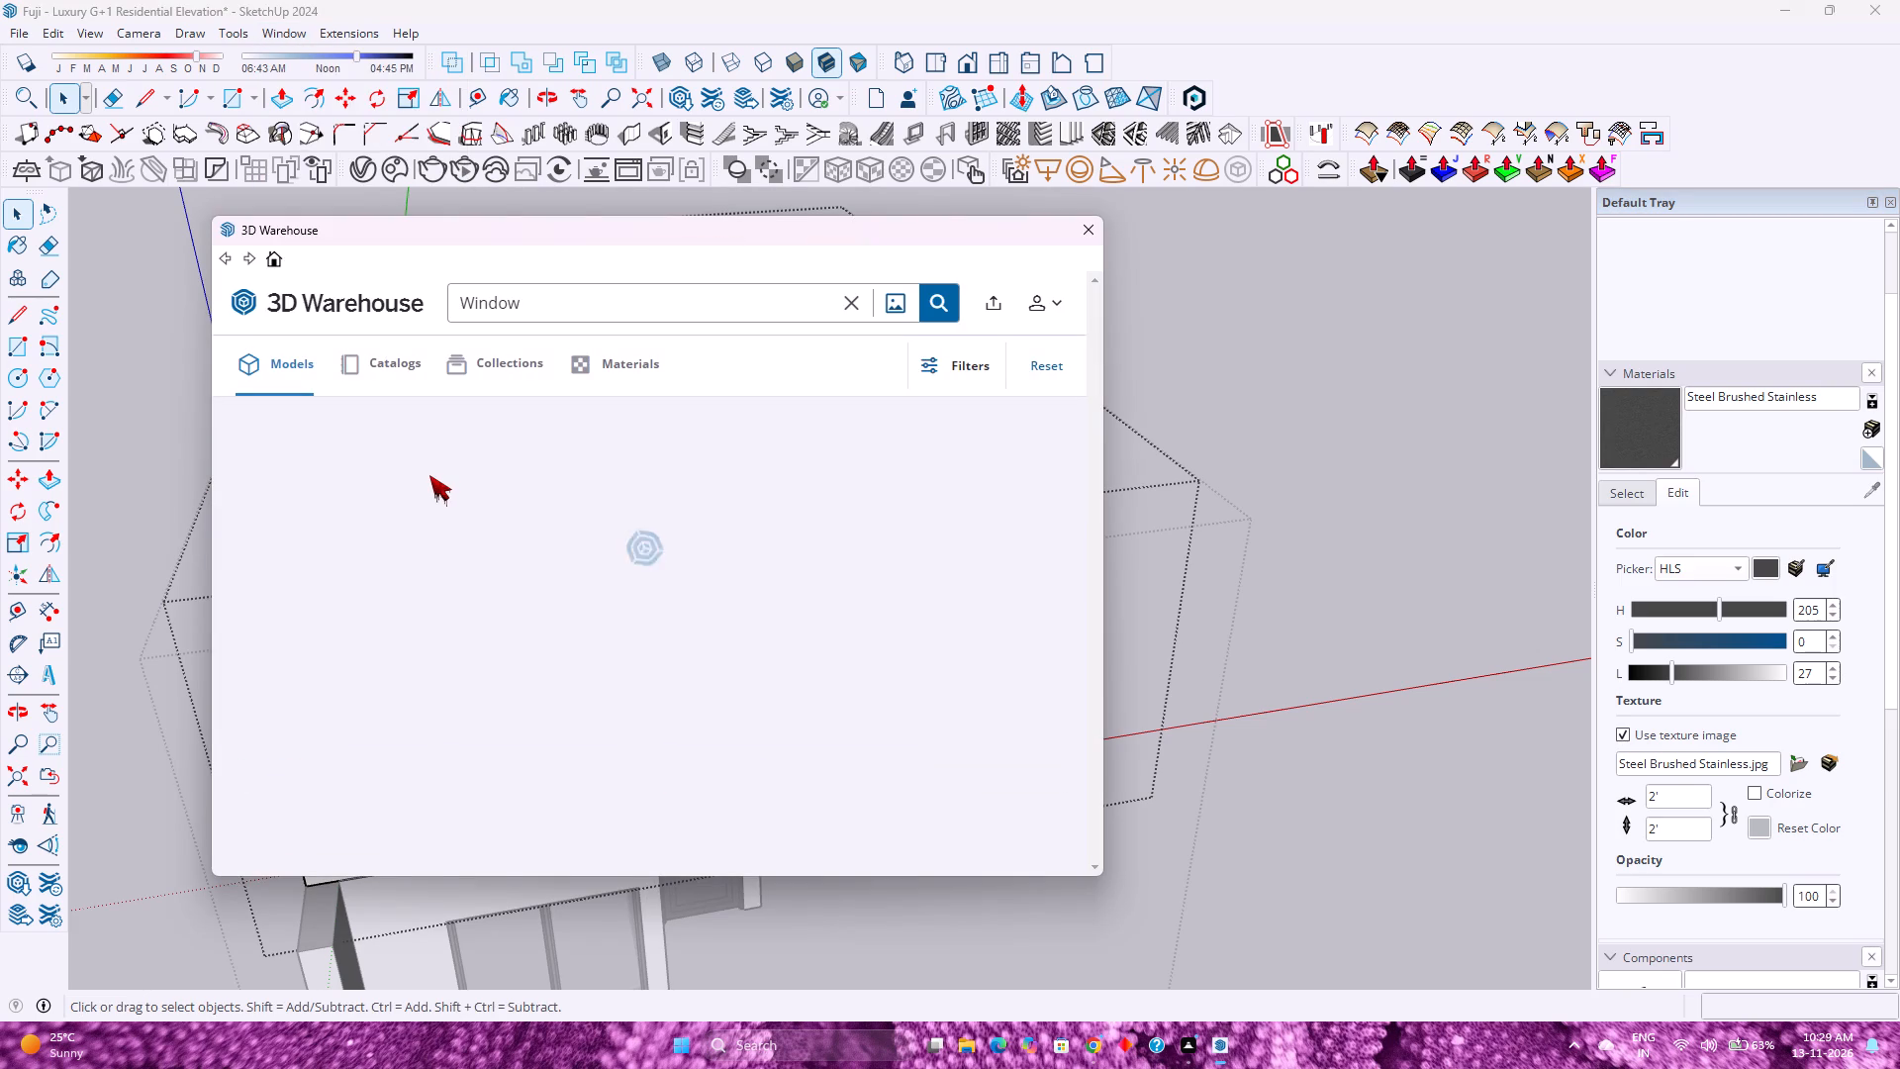
left_click(852, 303)
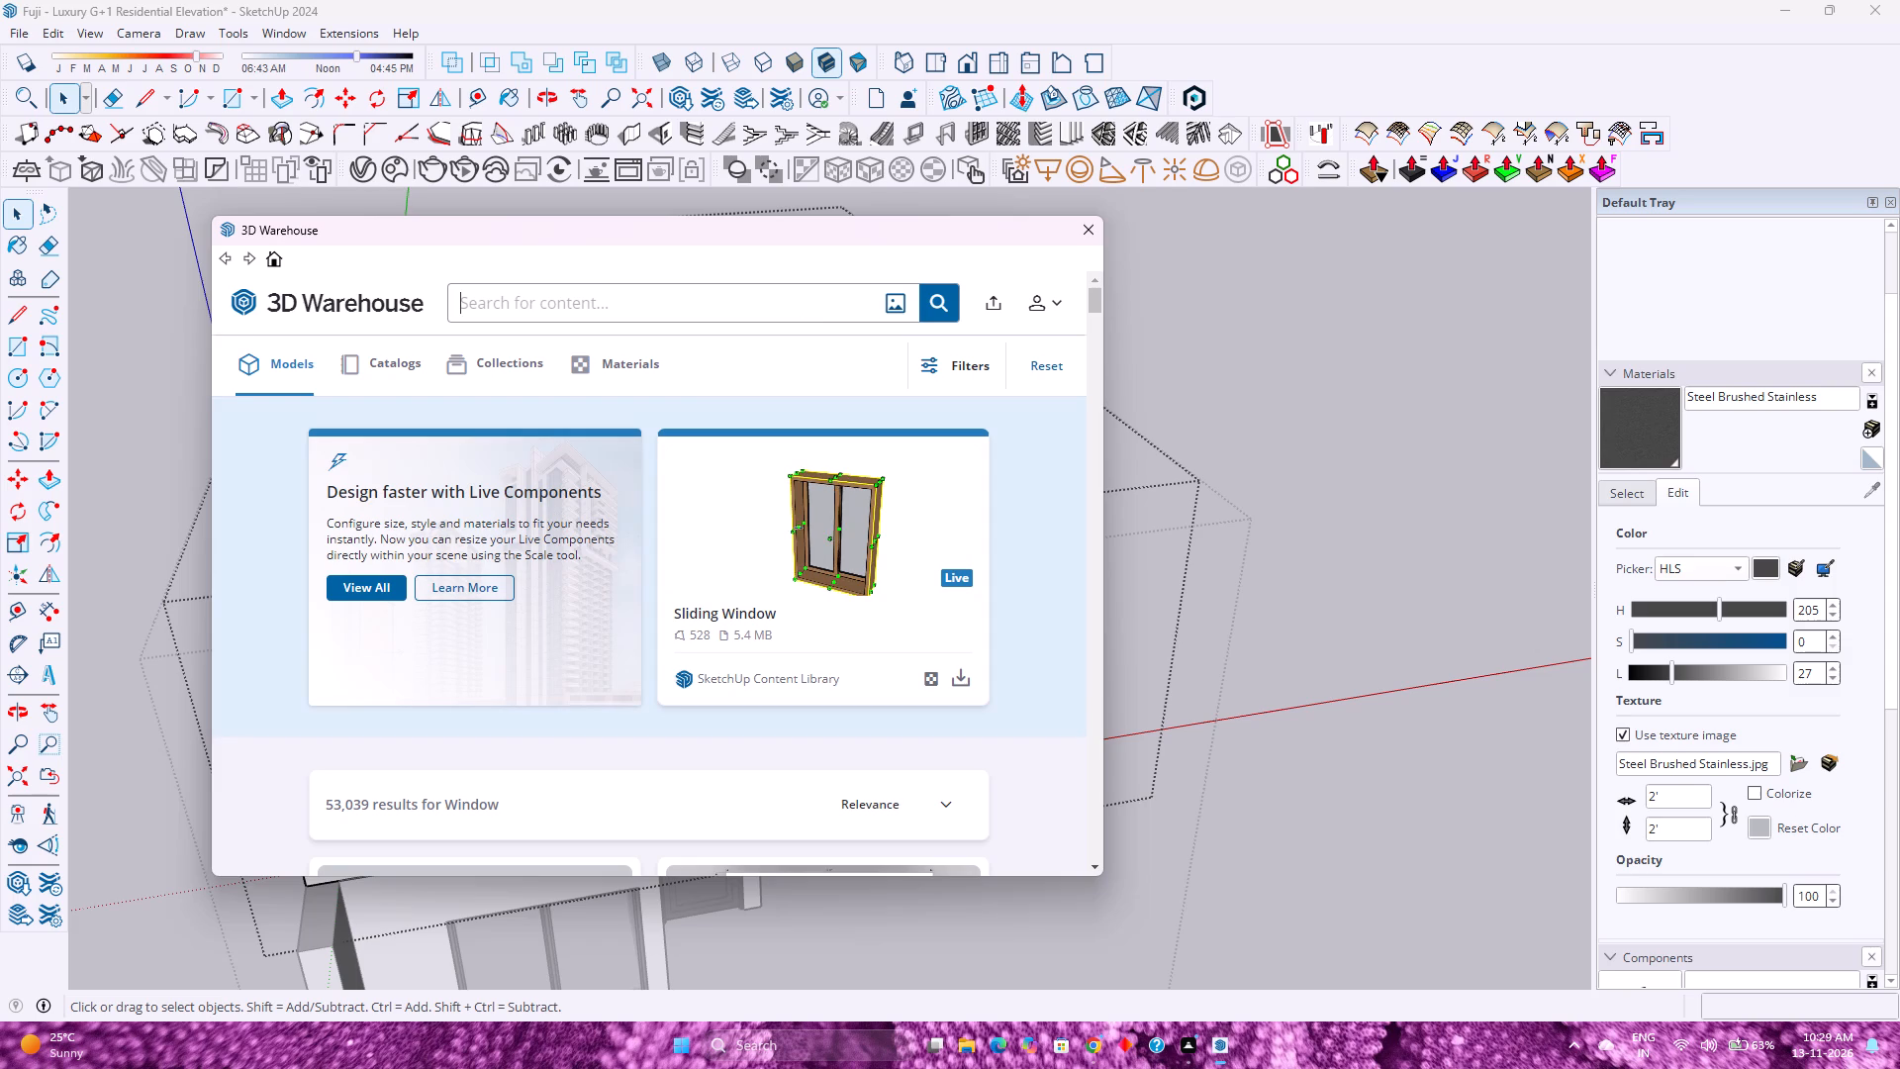
left_click(830, 306)
type("Sliding Door")
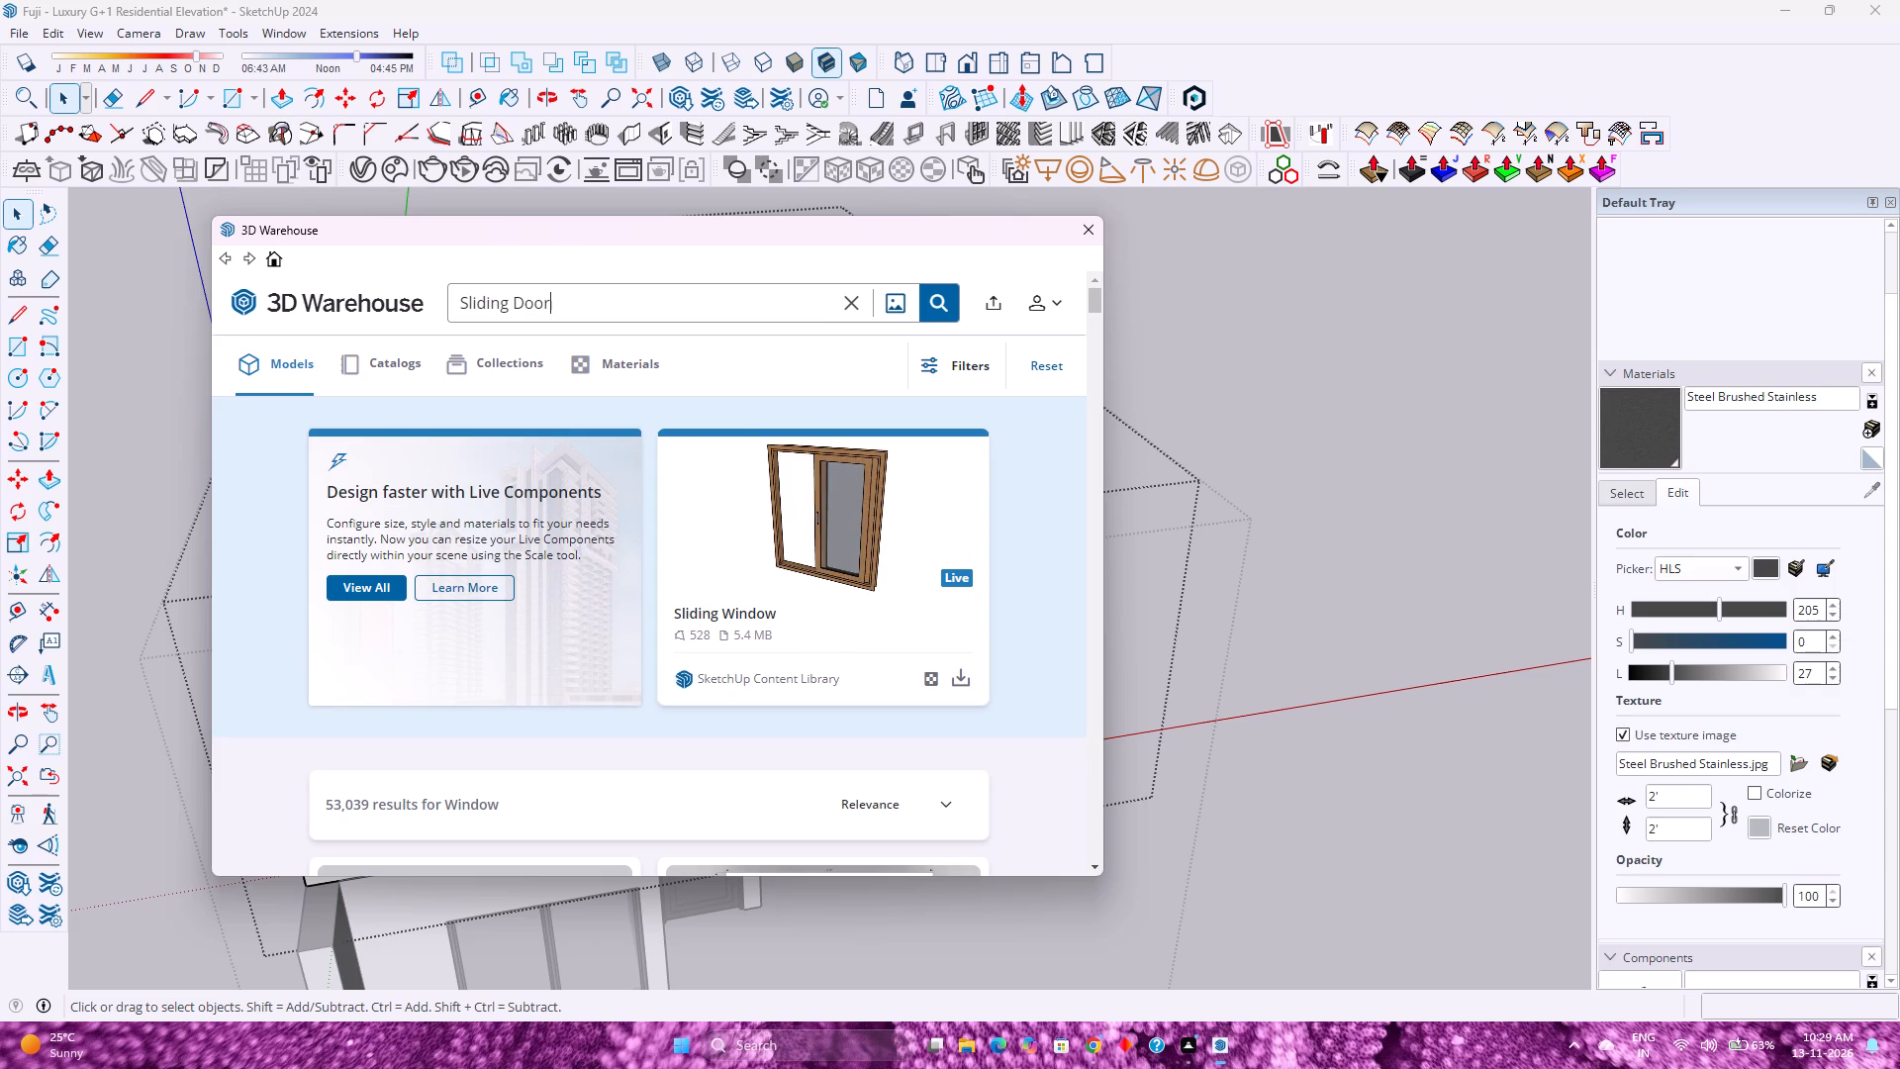
key("Return")
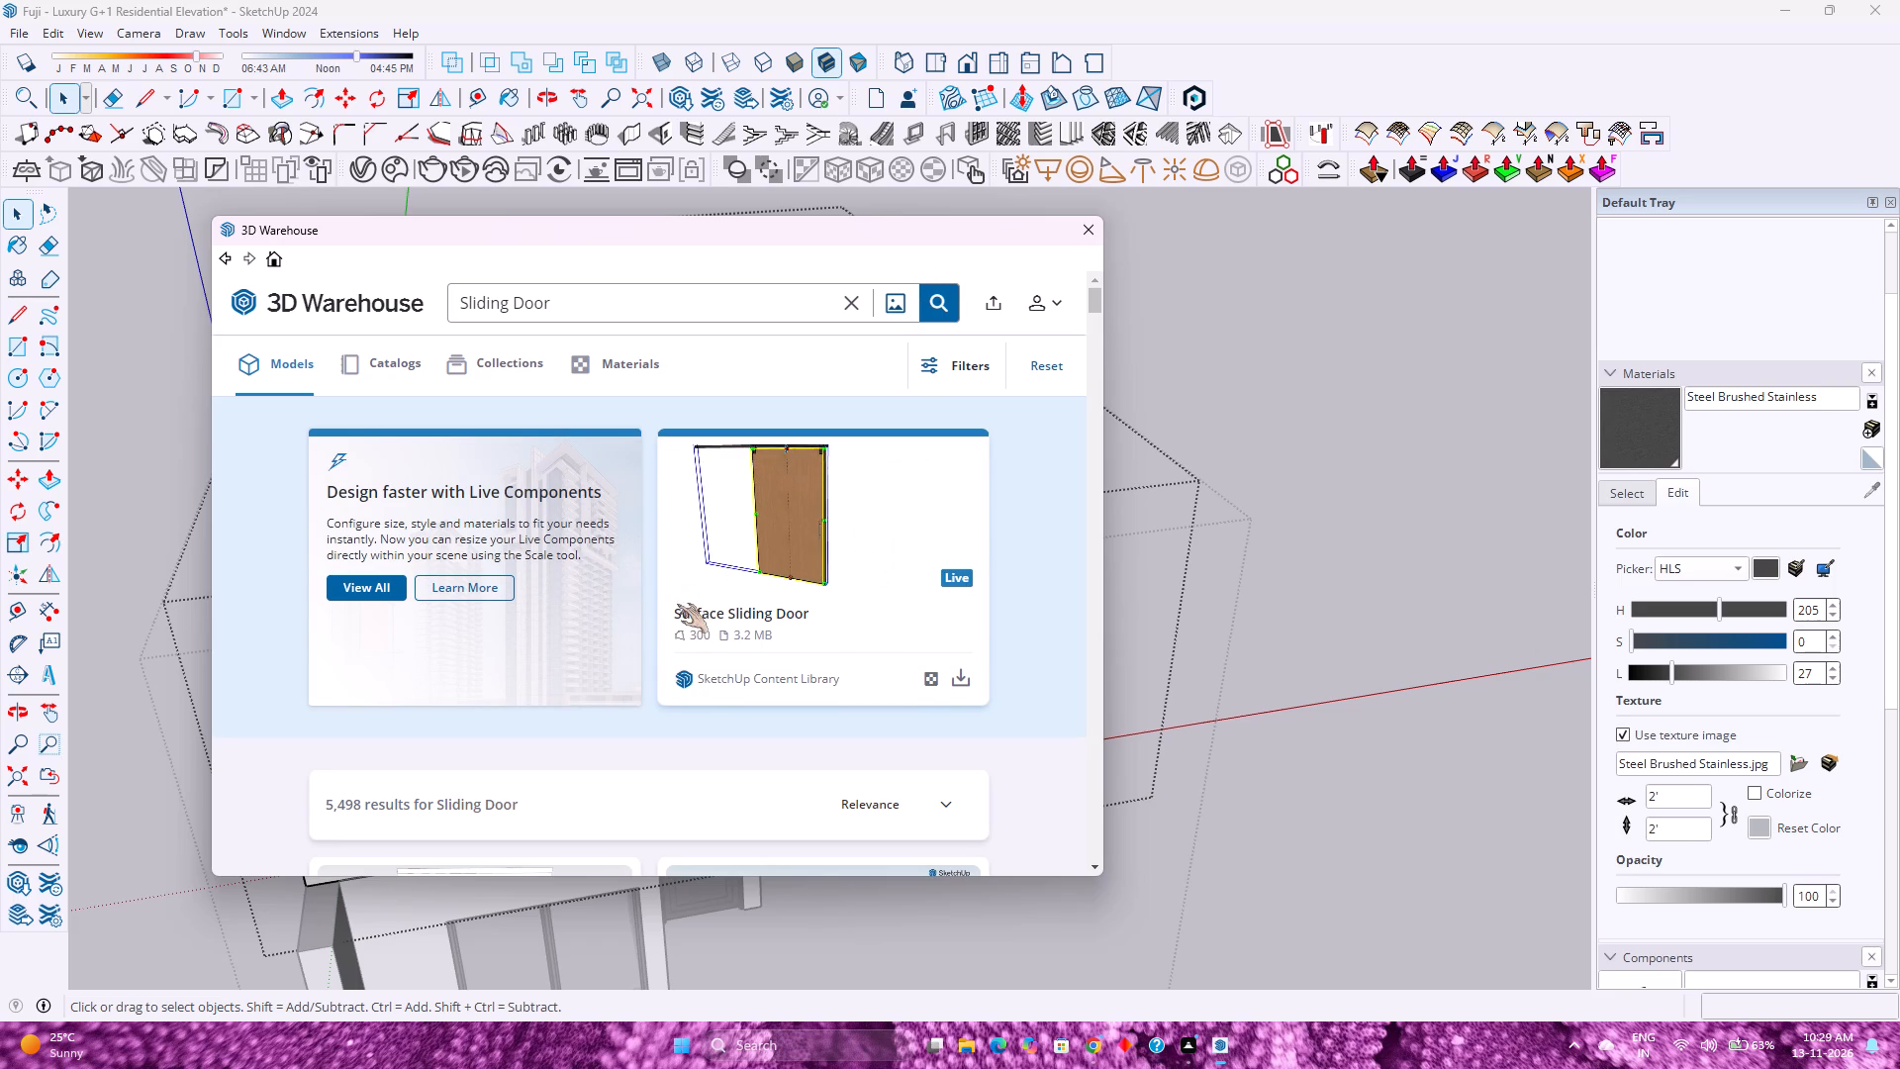
Find the four-panel "slide door" model among the Sliding Door results and request its download.
scroll(677, 604, "down", 3)
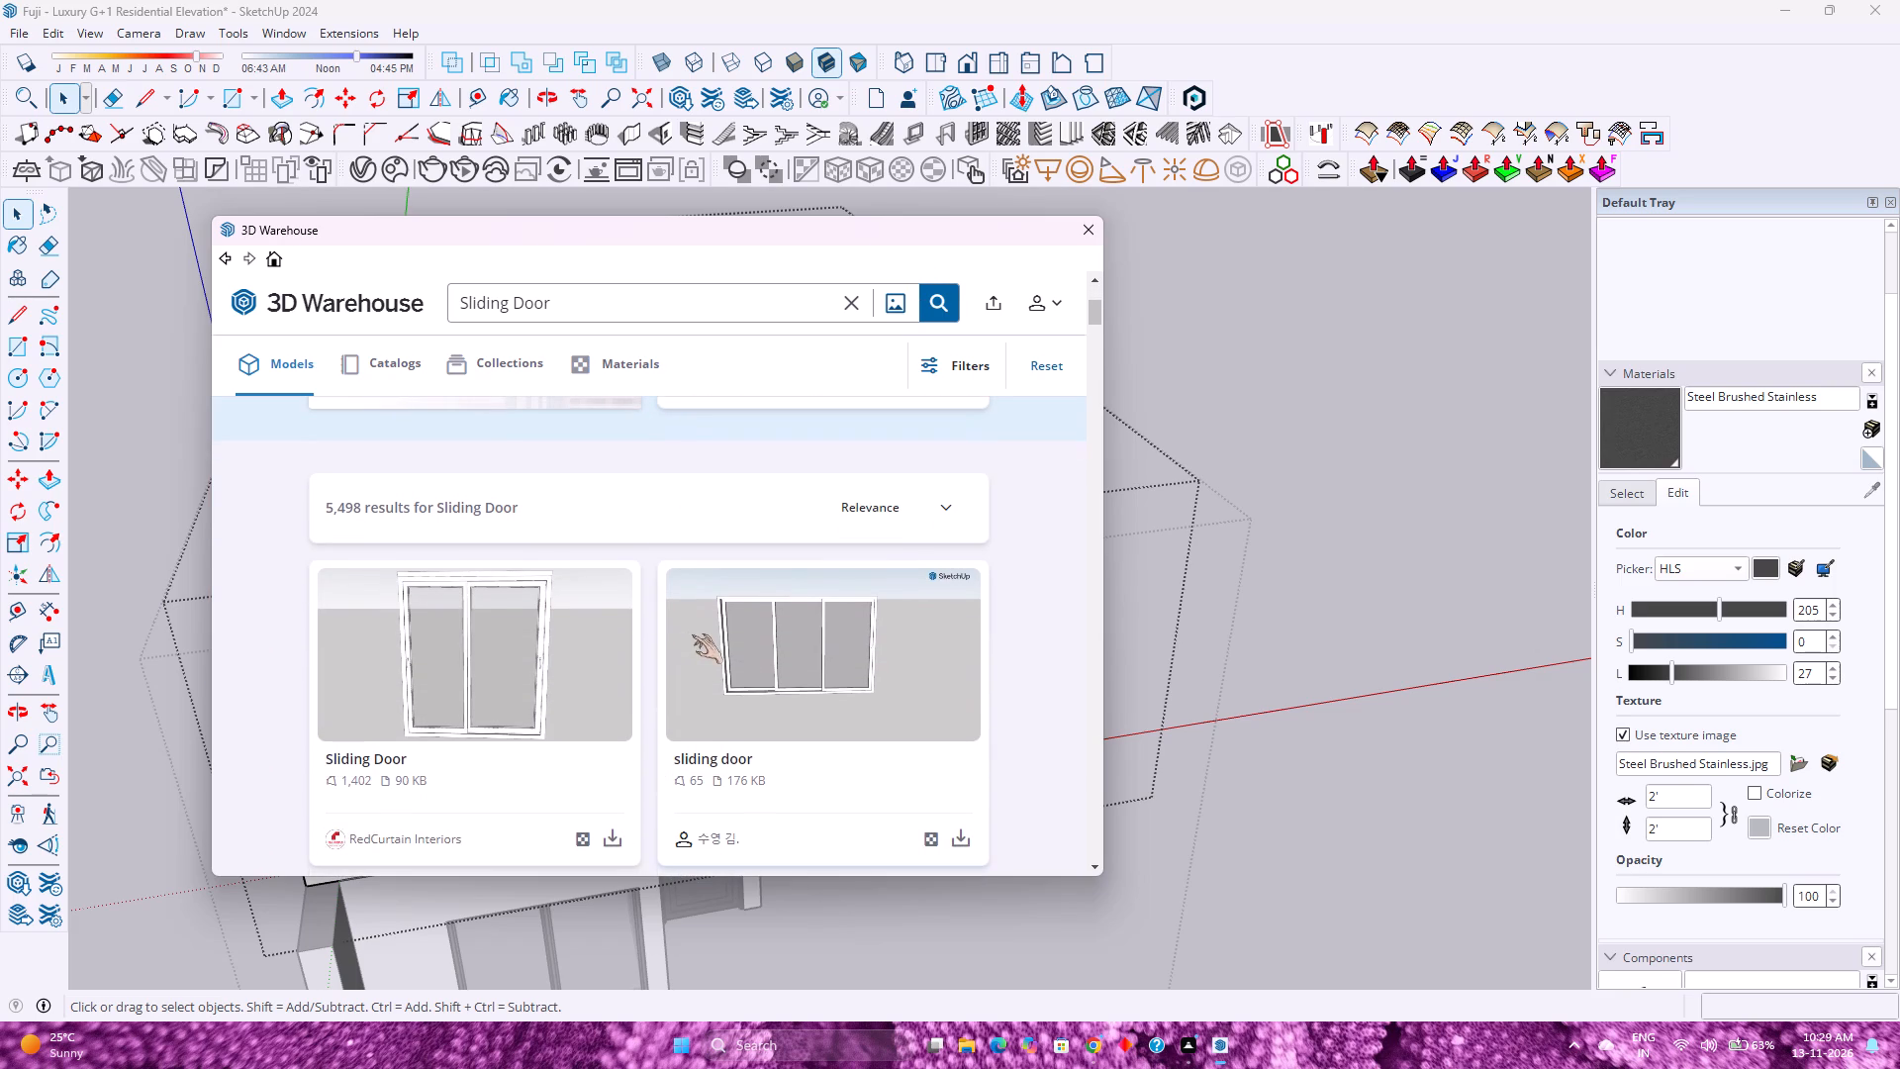
scroll(685, 637, "down", 3)
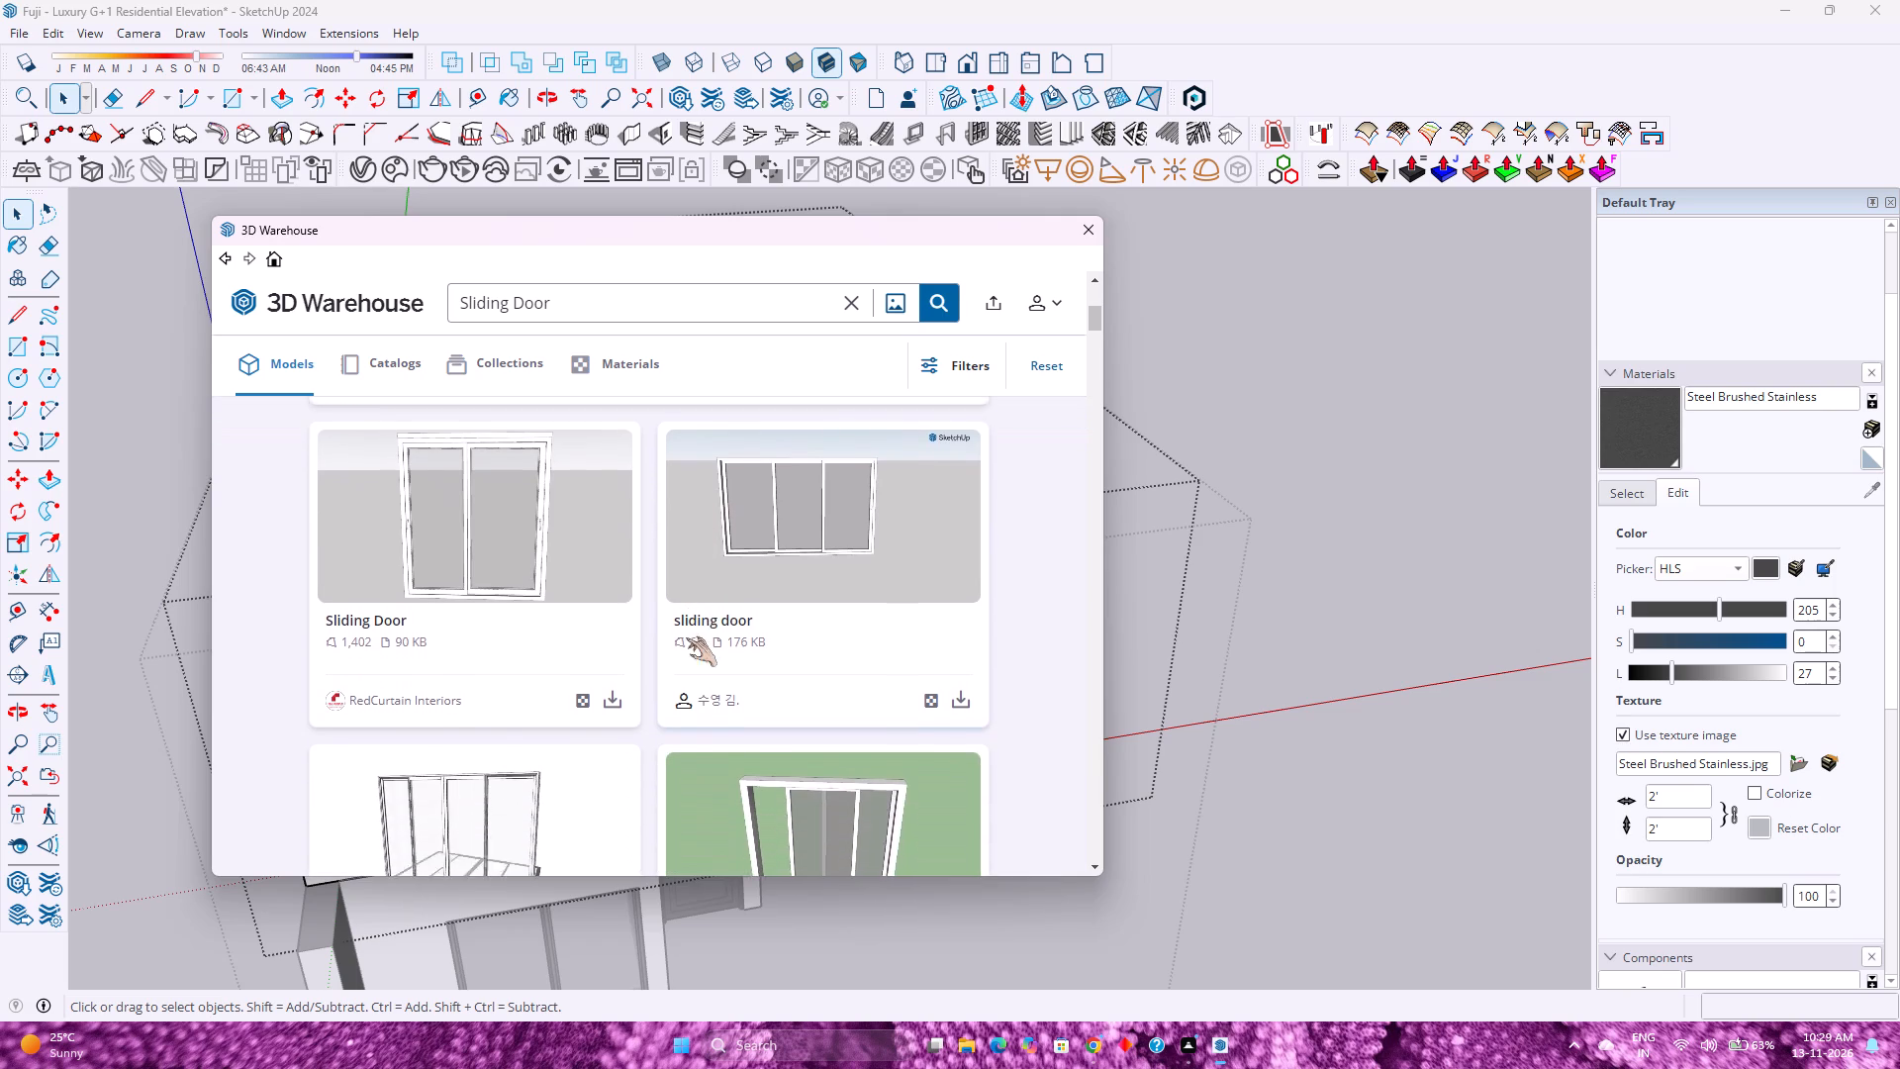
scroll(686, 637, "down", 8)
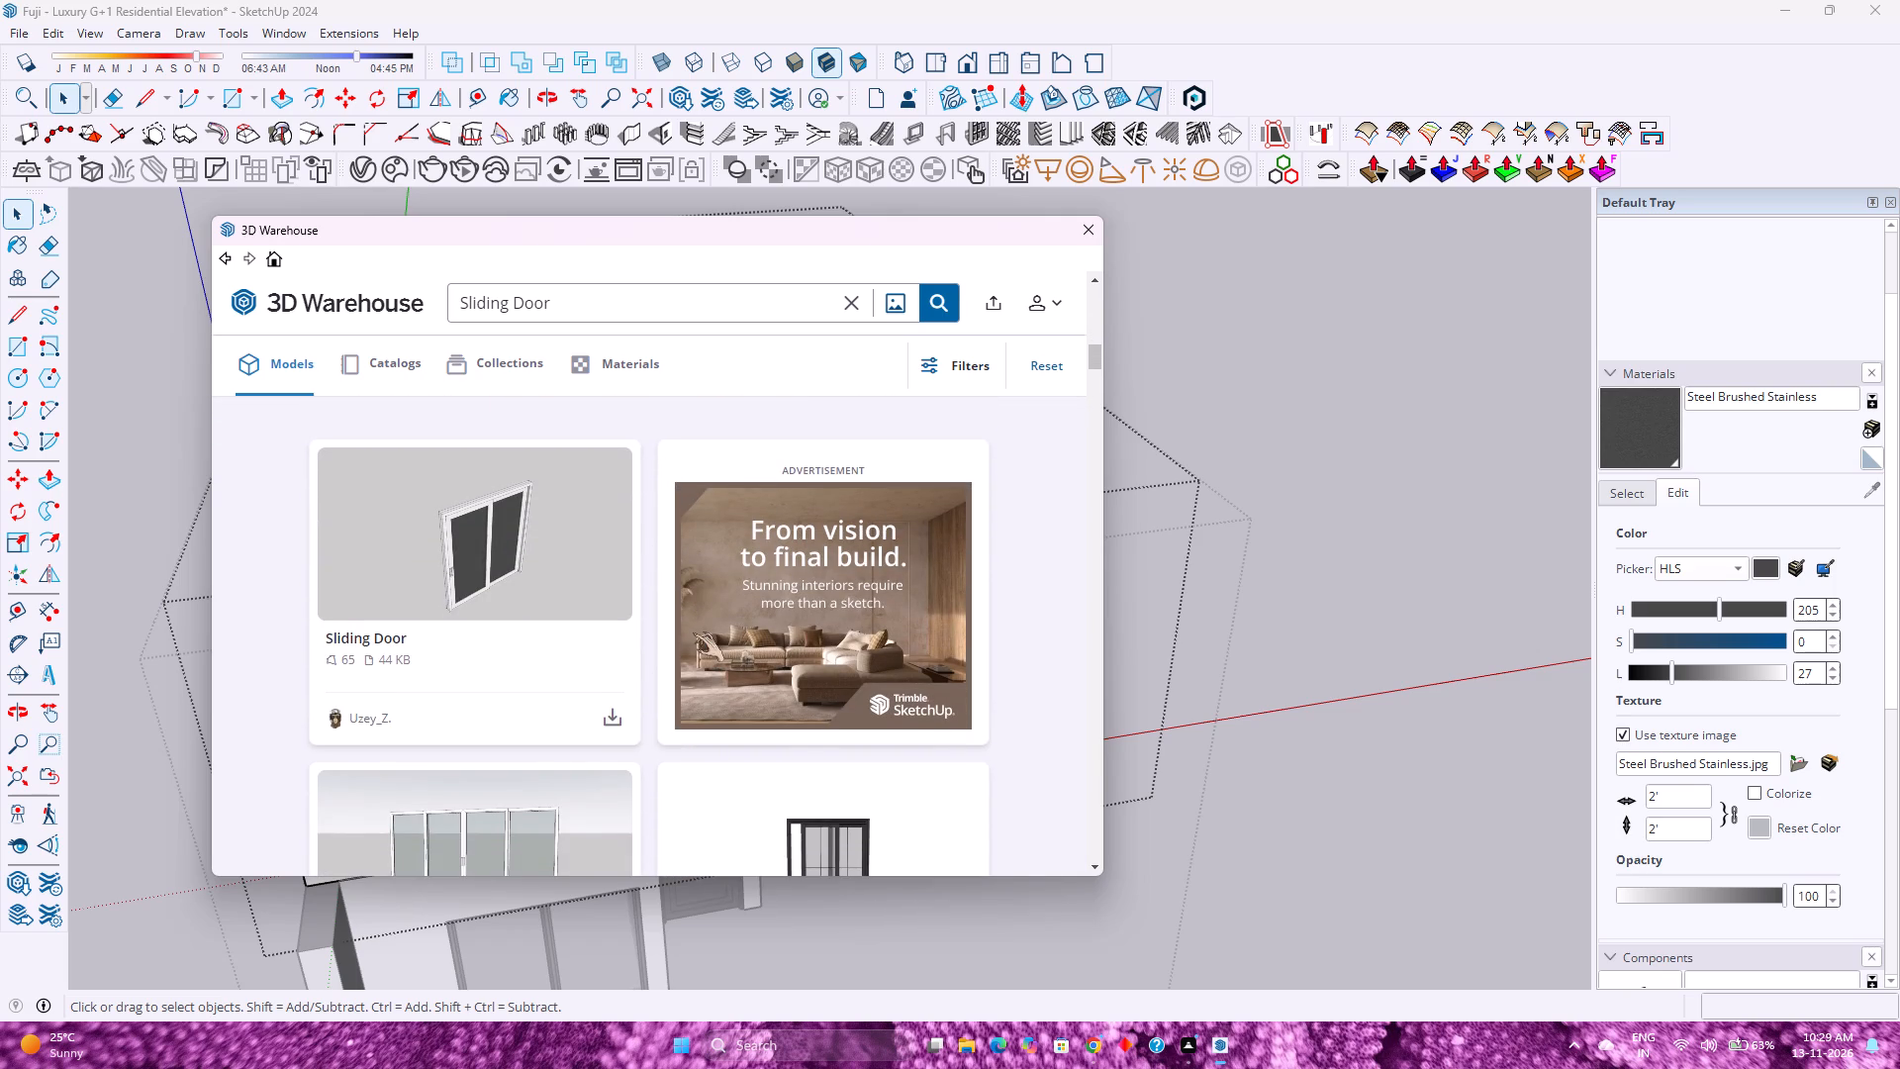
scroll(693, 632, "down", 7)
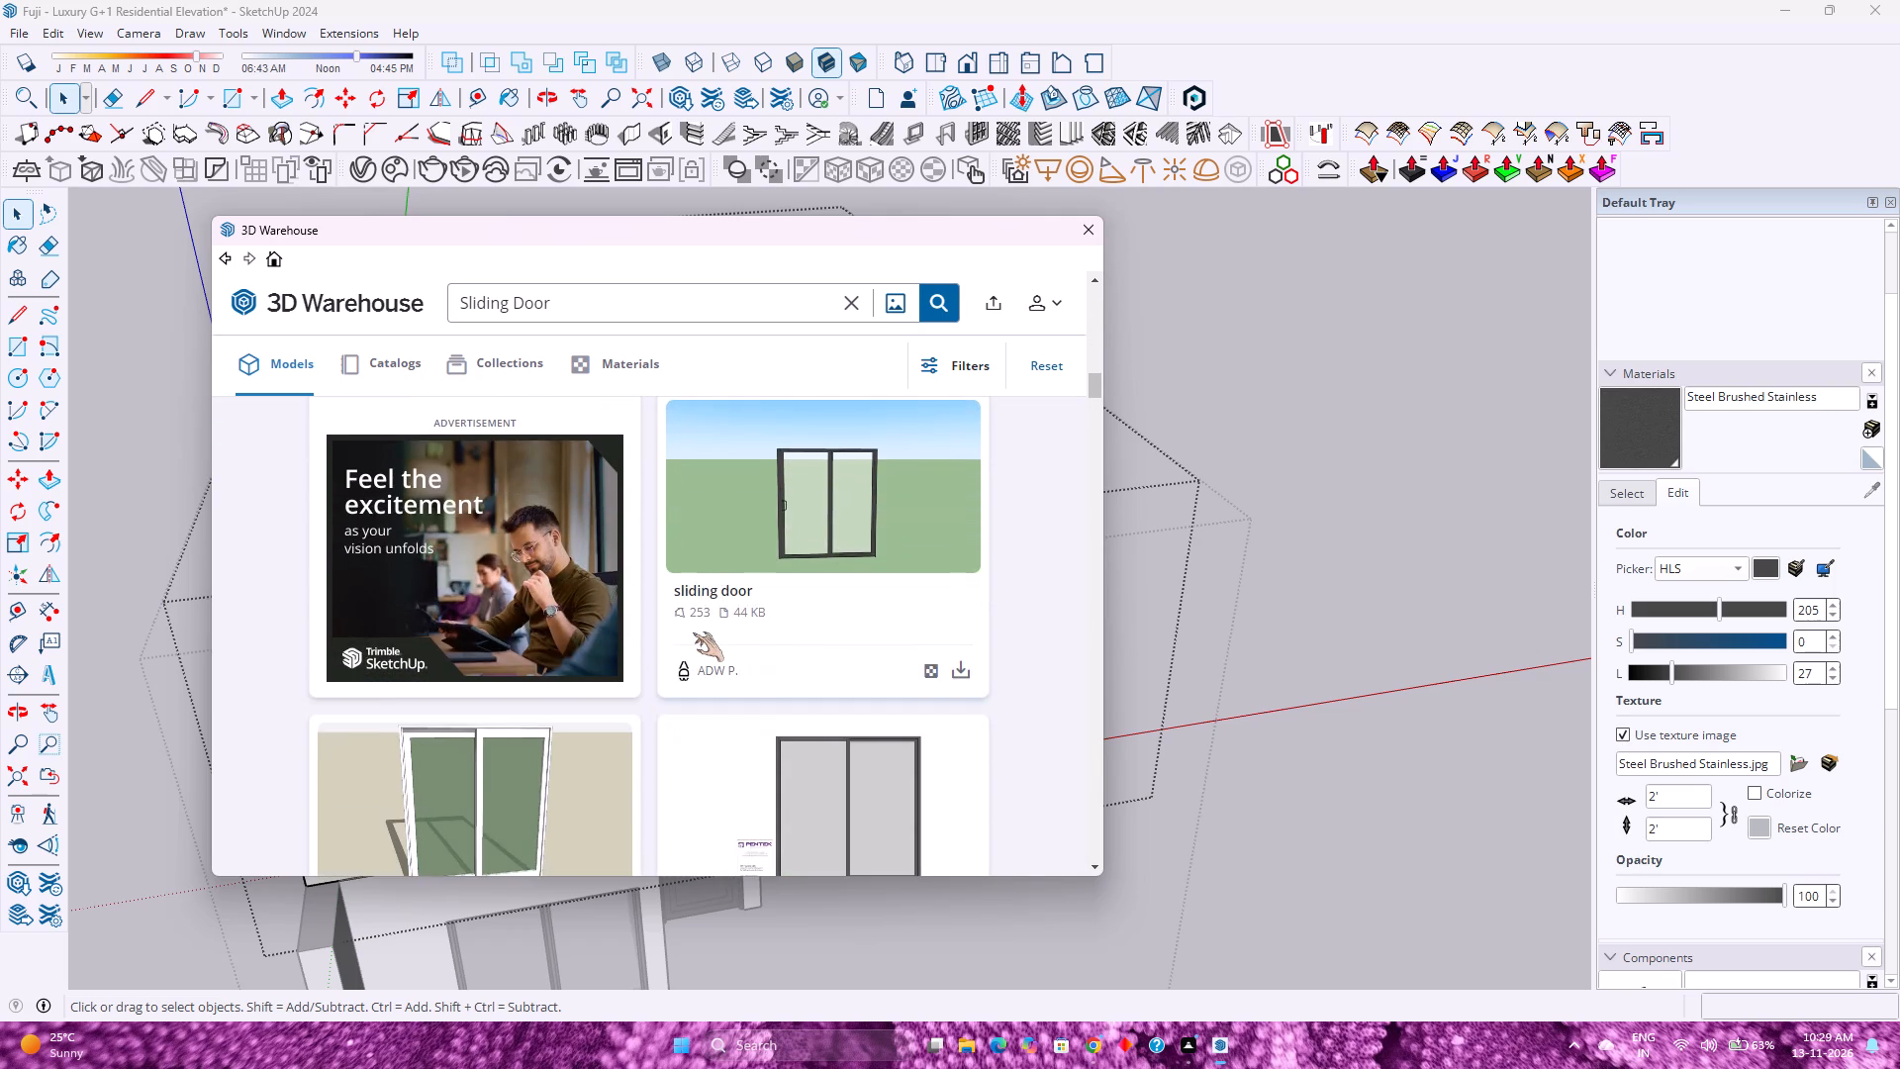
scroll(693, 632, "down", 4)
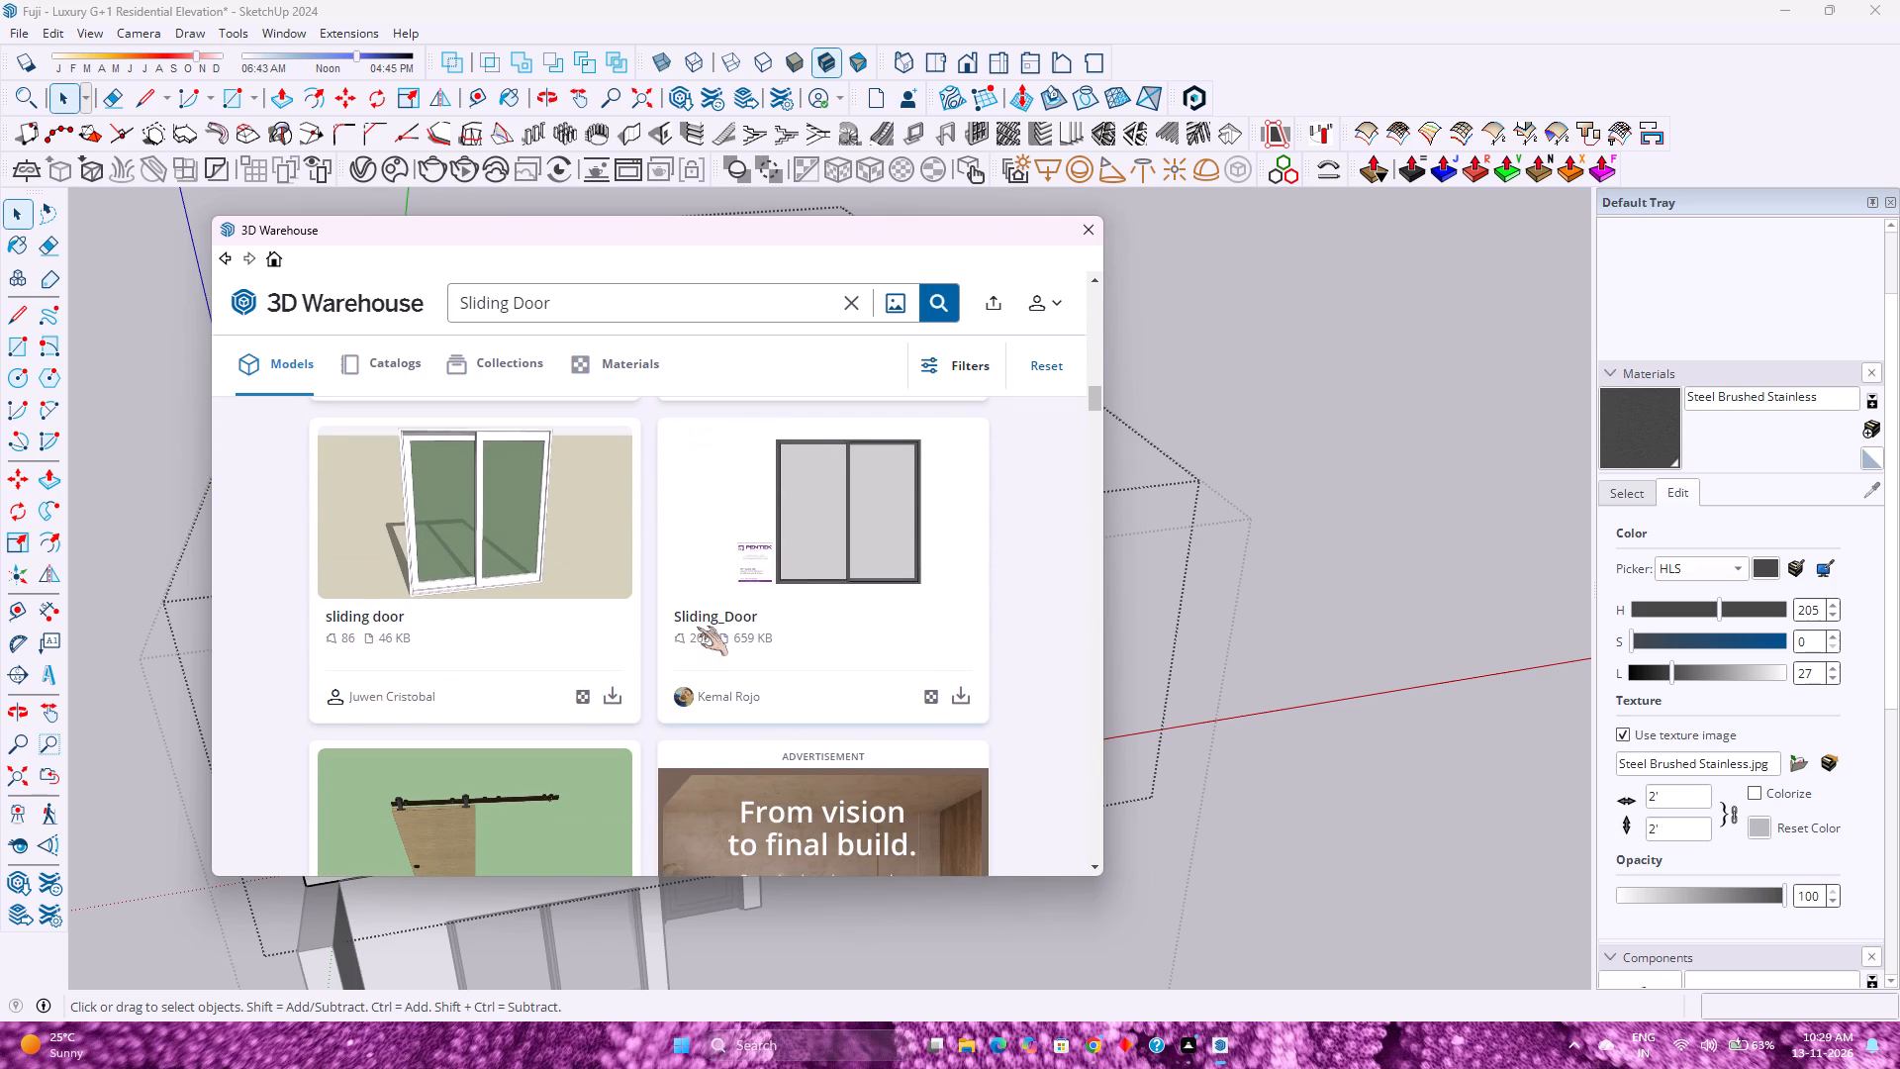
scroll(697, 627, "down", 4)
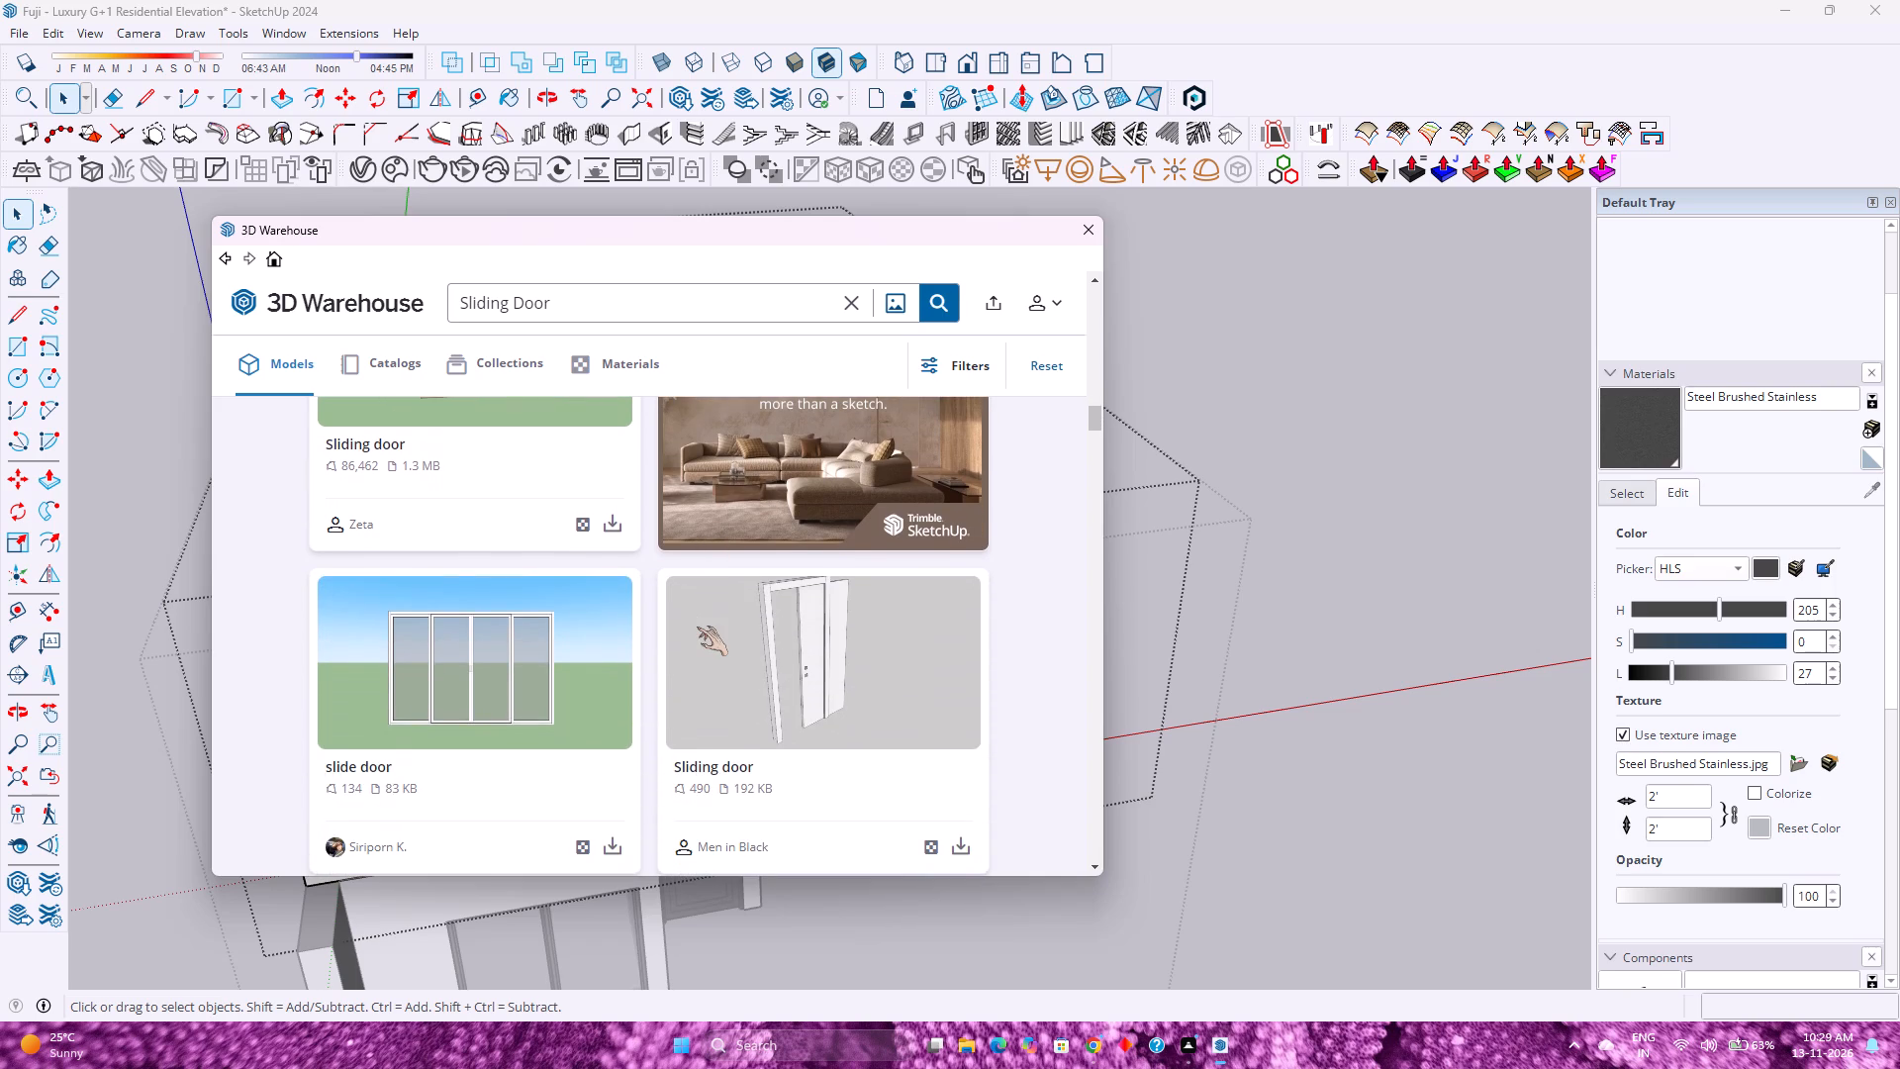
scroll(697, 630, "down", 1)
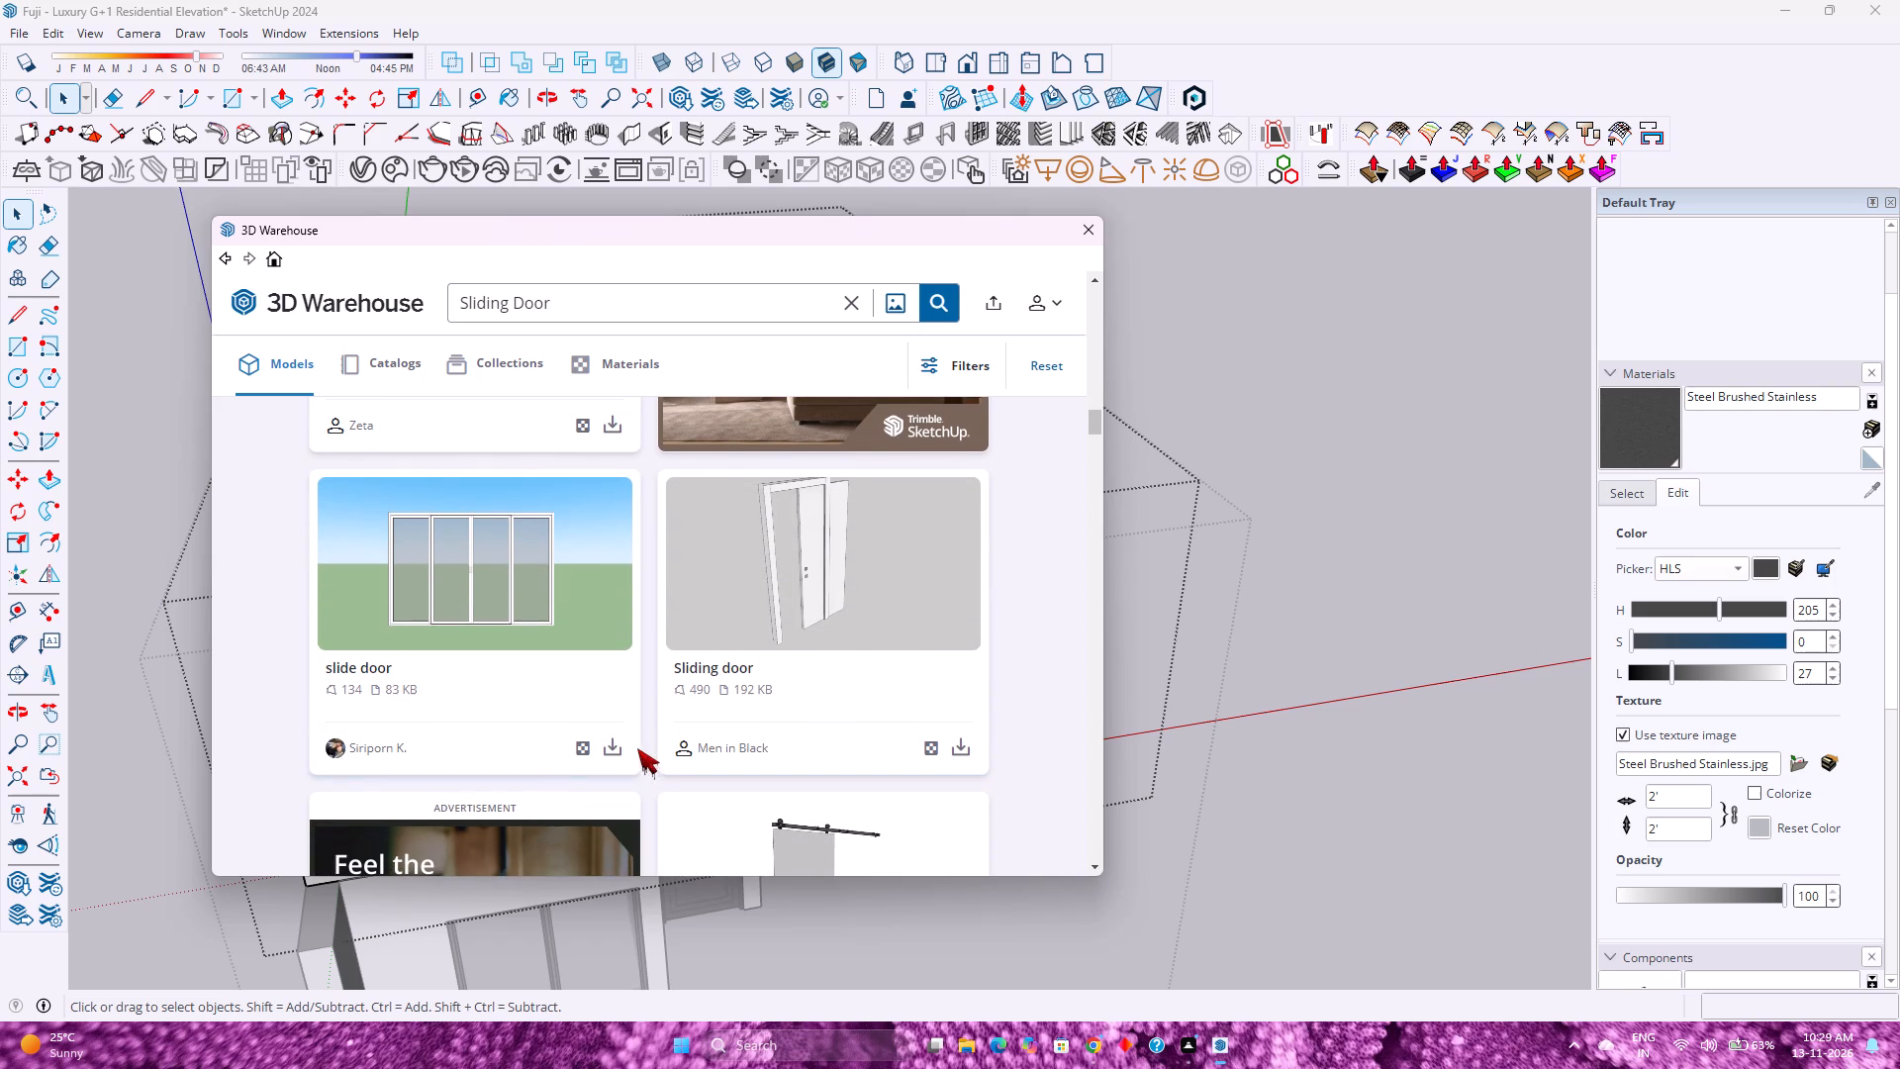
left_click(611, 752)
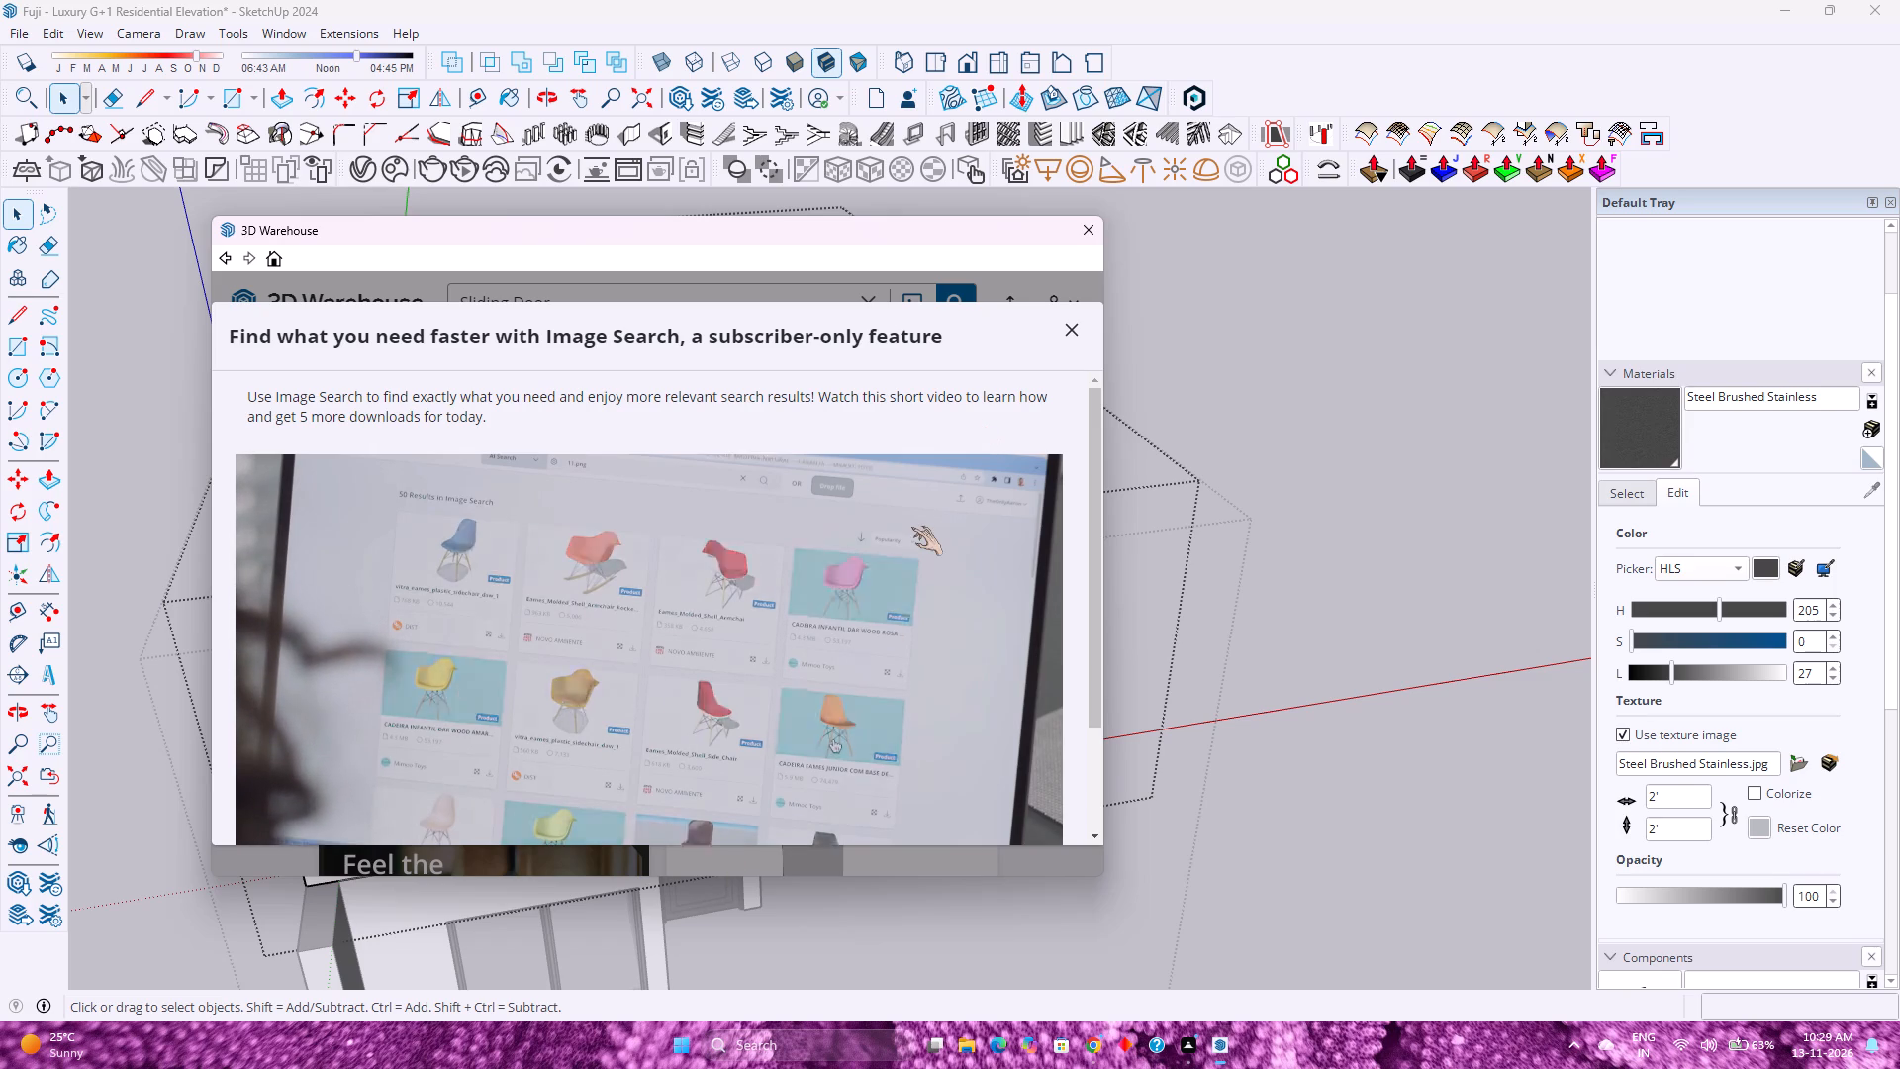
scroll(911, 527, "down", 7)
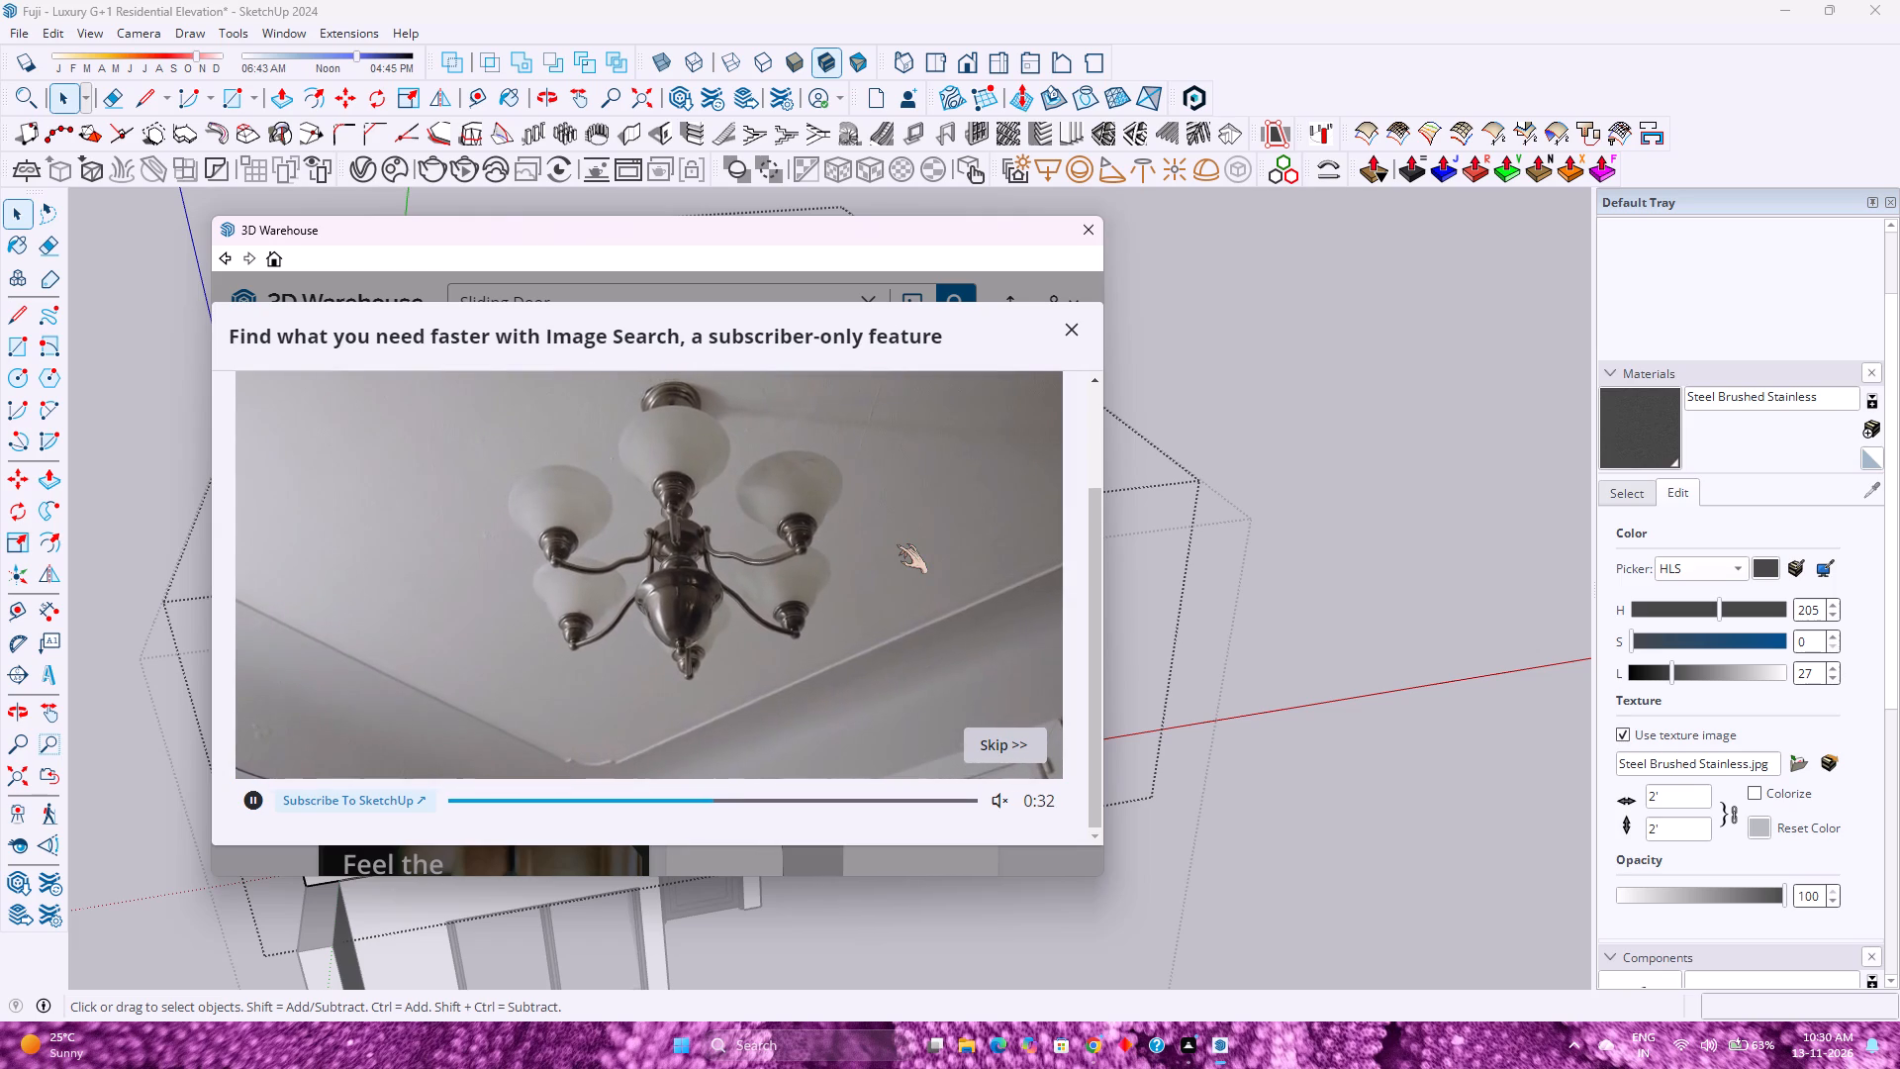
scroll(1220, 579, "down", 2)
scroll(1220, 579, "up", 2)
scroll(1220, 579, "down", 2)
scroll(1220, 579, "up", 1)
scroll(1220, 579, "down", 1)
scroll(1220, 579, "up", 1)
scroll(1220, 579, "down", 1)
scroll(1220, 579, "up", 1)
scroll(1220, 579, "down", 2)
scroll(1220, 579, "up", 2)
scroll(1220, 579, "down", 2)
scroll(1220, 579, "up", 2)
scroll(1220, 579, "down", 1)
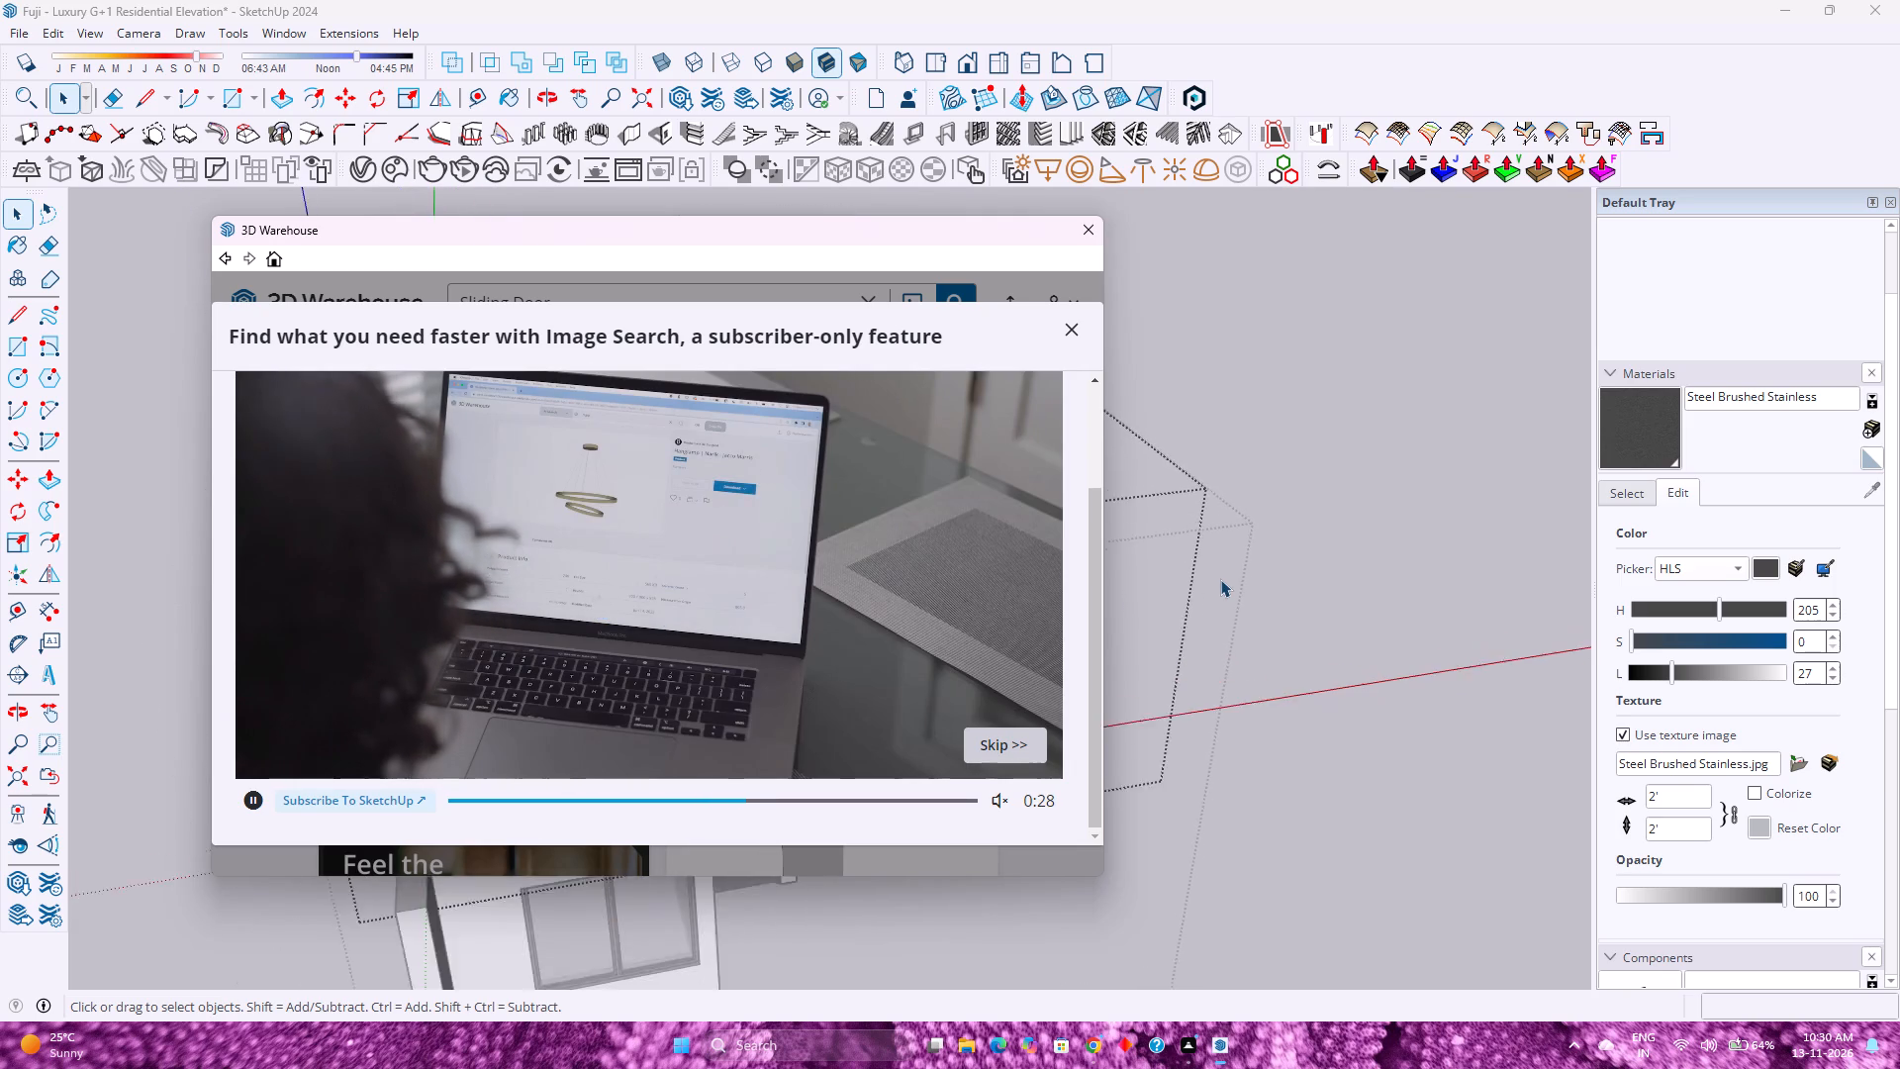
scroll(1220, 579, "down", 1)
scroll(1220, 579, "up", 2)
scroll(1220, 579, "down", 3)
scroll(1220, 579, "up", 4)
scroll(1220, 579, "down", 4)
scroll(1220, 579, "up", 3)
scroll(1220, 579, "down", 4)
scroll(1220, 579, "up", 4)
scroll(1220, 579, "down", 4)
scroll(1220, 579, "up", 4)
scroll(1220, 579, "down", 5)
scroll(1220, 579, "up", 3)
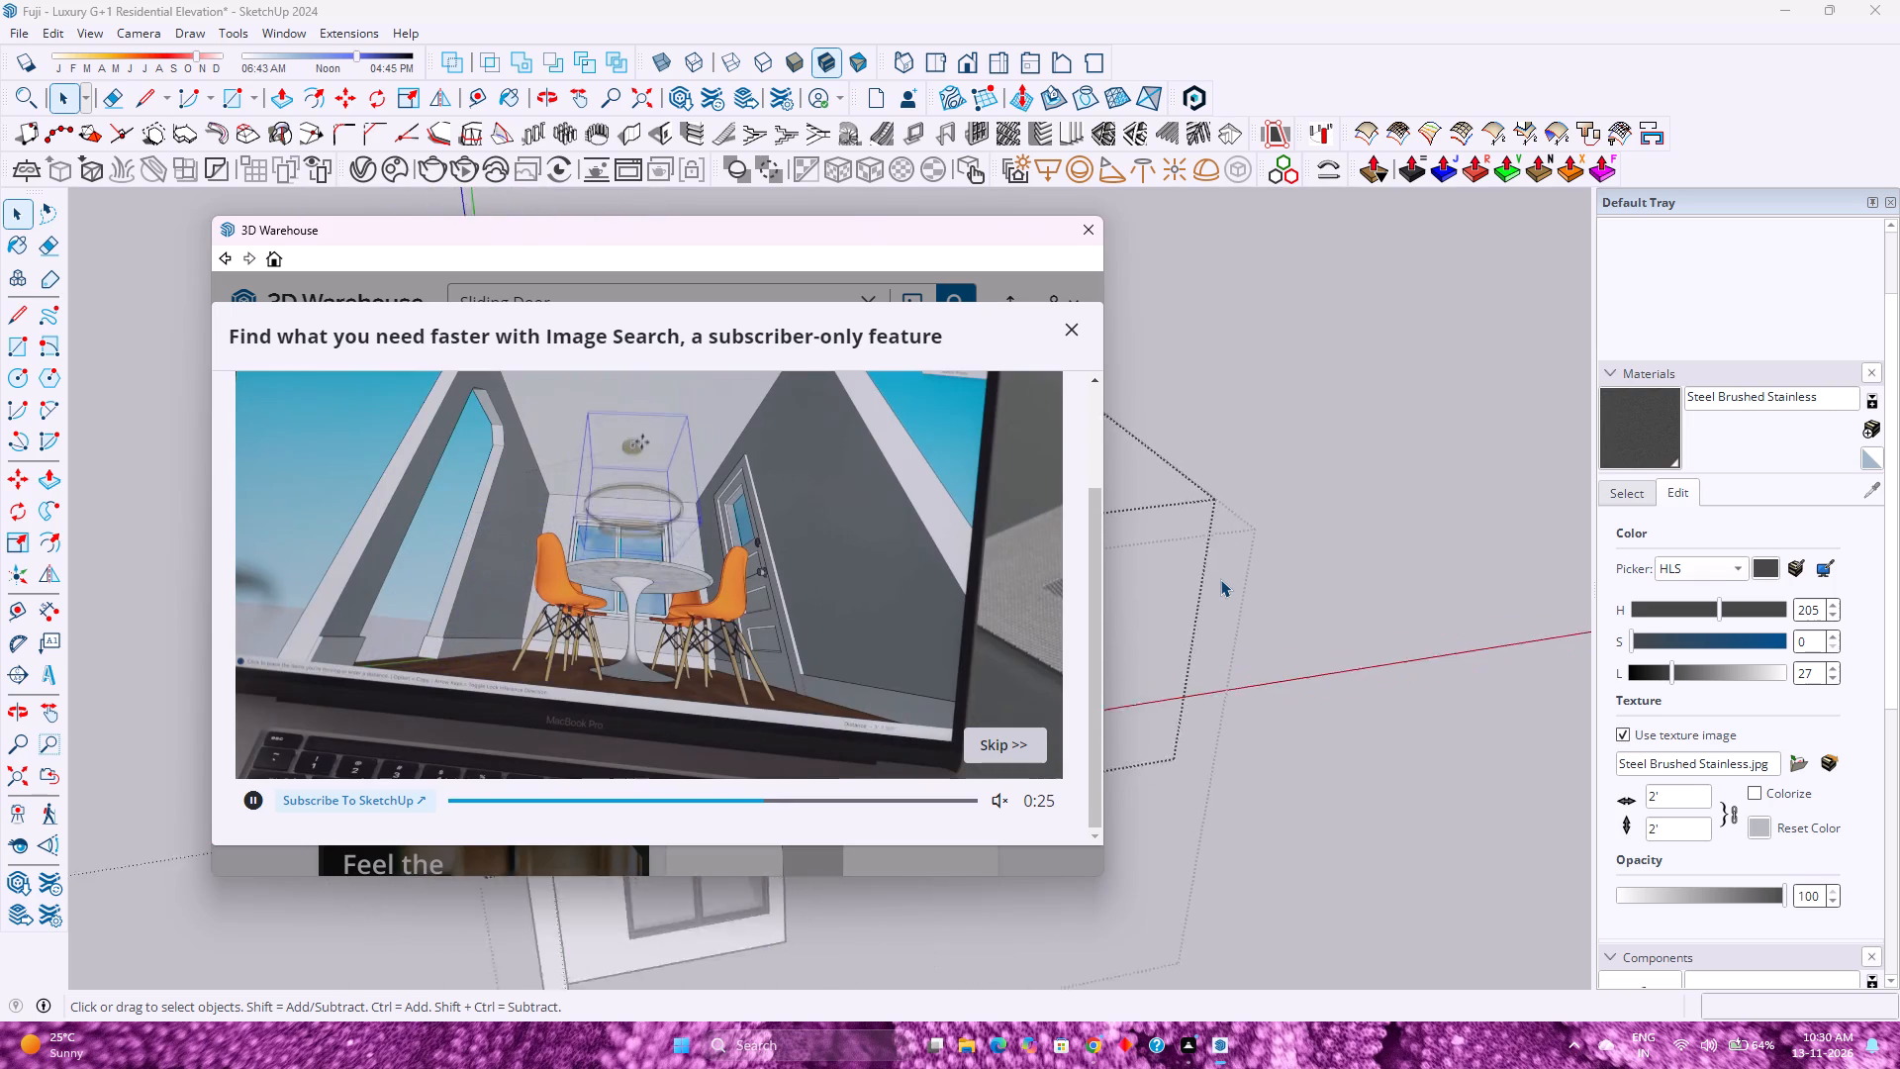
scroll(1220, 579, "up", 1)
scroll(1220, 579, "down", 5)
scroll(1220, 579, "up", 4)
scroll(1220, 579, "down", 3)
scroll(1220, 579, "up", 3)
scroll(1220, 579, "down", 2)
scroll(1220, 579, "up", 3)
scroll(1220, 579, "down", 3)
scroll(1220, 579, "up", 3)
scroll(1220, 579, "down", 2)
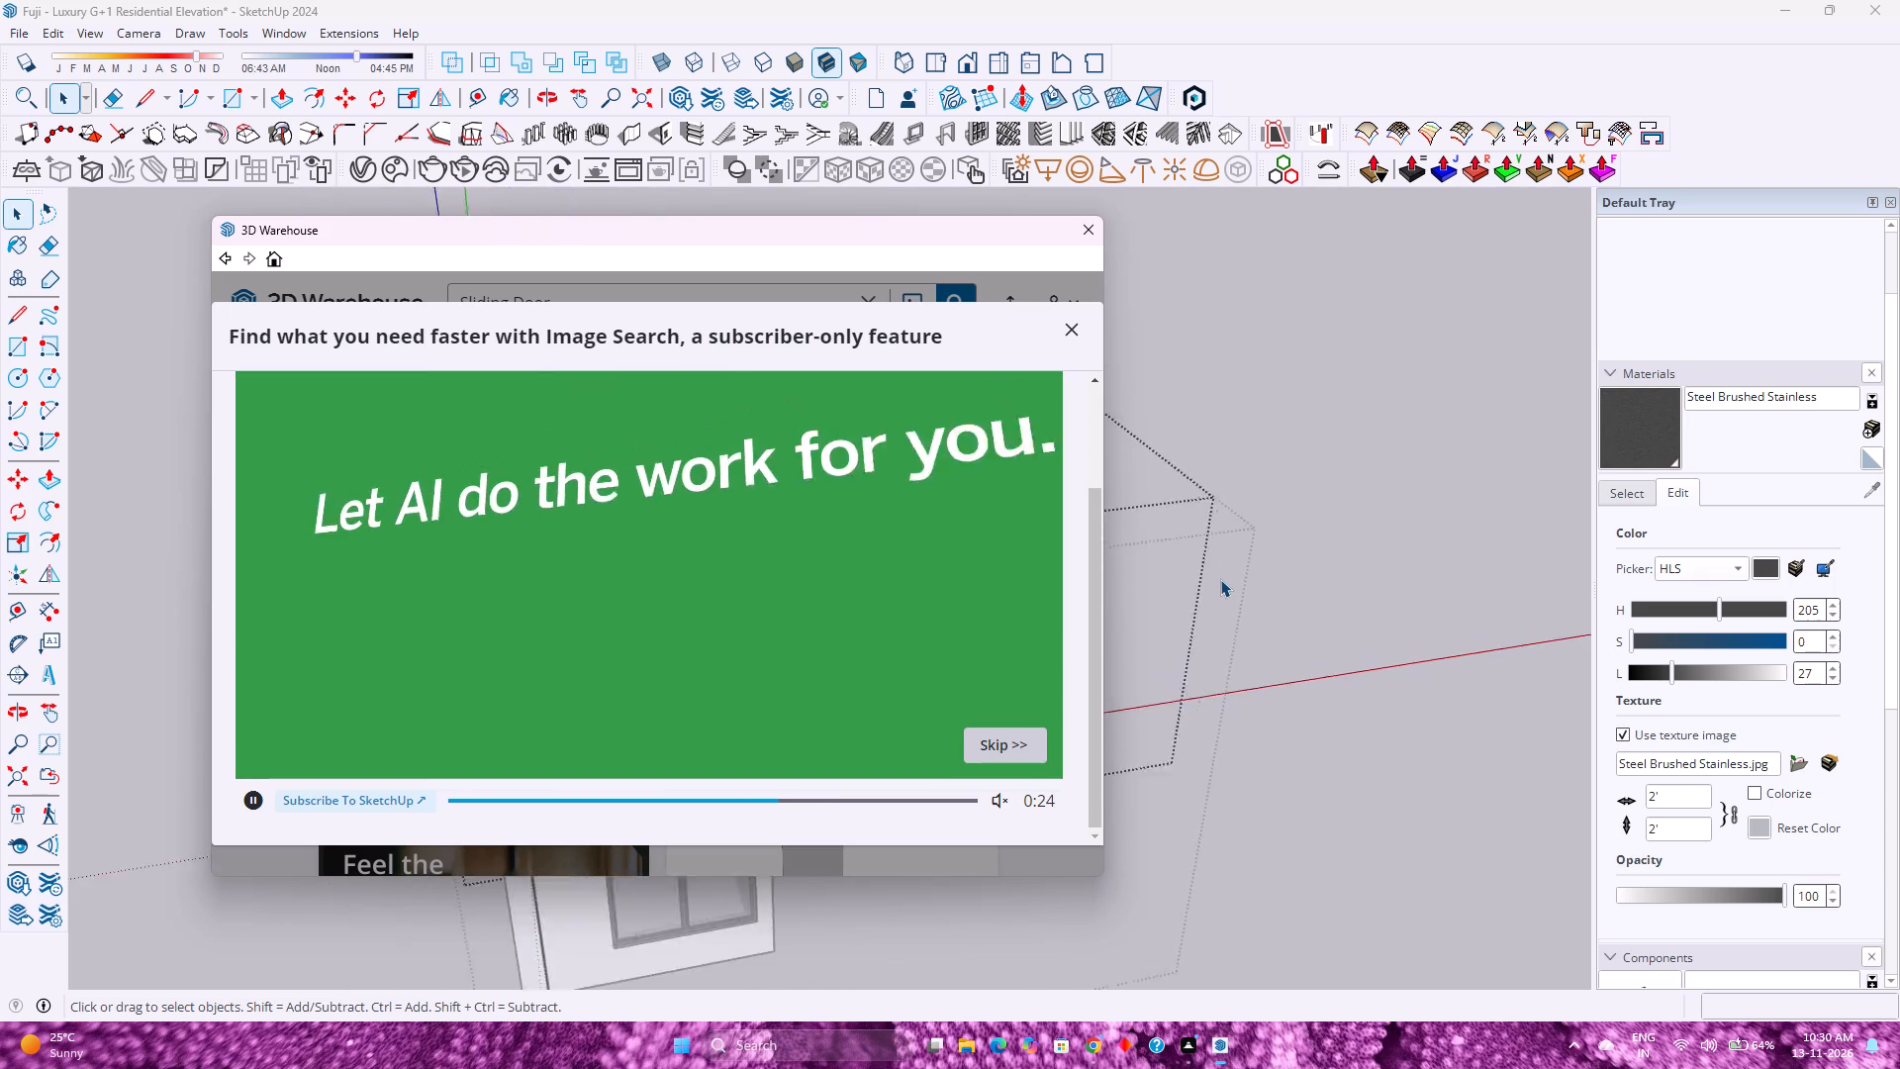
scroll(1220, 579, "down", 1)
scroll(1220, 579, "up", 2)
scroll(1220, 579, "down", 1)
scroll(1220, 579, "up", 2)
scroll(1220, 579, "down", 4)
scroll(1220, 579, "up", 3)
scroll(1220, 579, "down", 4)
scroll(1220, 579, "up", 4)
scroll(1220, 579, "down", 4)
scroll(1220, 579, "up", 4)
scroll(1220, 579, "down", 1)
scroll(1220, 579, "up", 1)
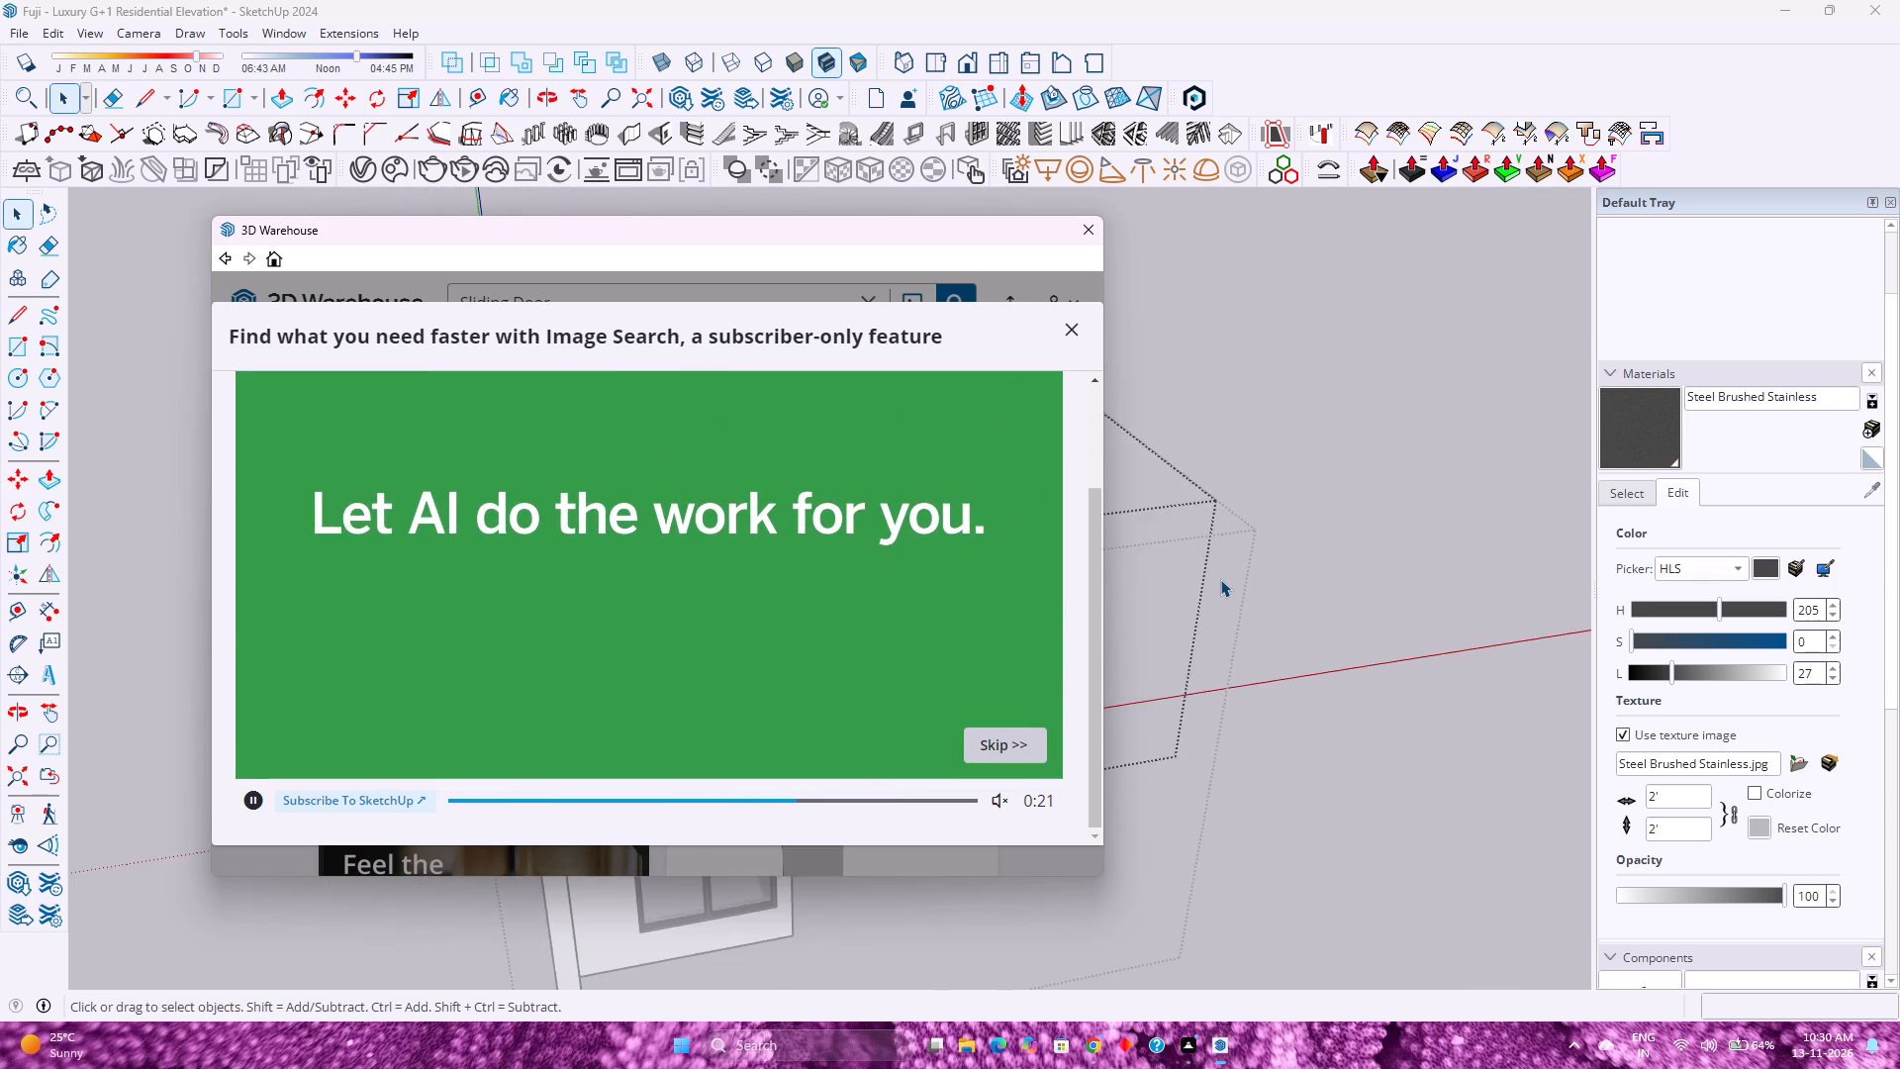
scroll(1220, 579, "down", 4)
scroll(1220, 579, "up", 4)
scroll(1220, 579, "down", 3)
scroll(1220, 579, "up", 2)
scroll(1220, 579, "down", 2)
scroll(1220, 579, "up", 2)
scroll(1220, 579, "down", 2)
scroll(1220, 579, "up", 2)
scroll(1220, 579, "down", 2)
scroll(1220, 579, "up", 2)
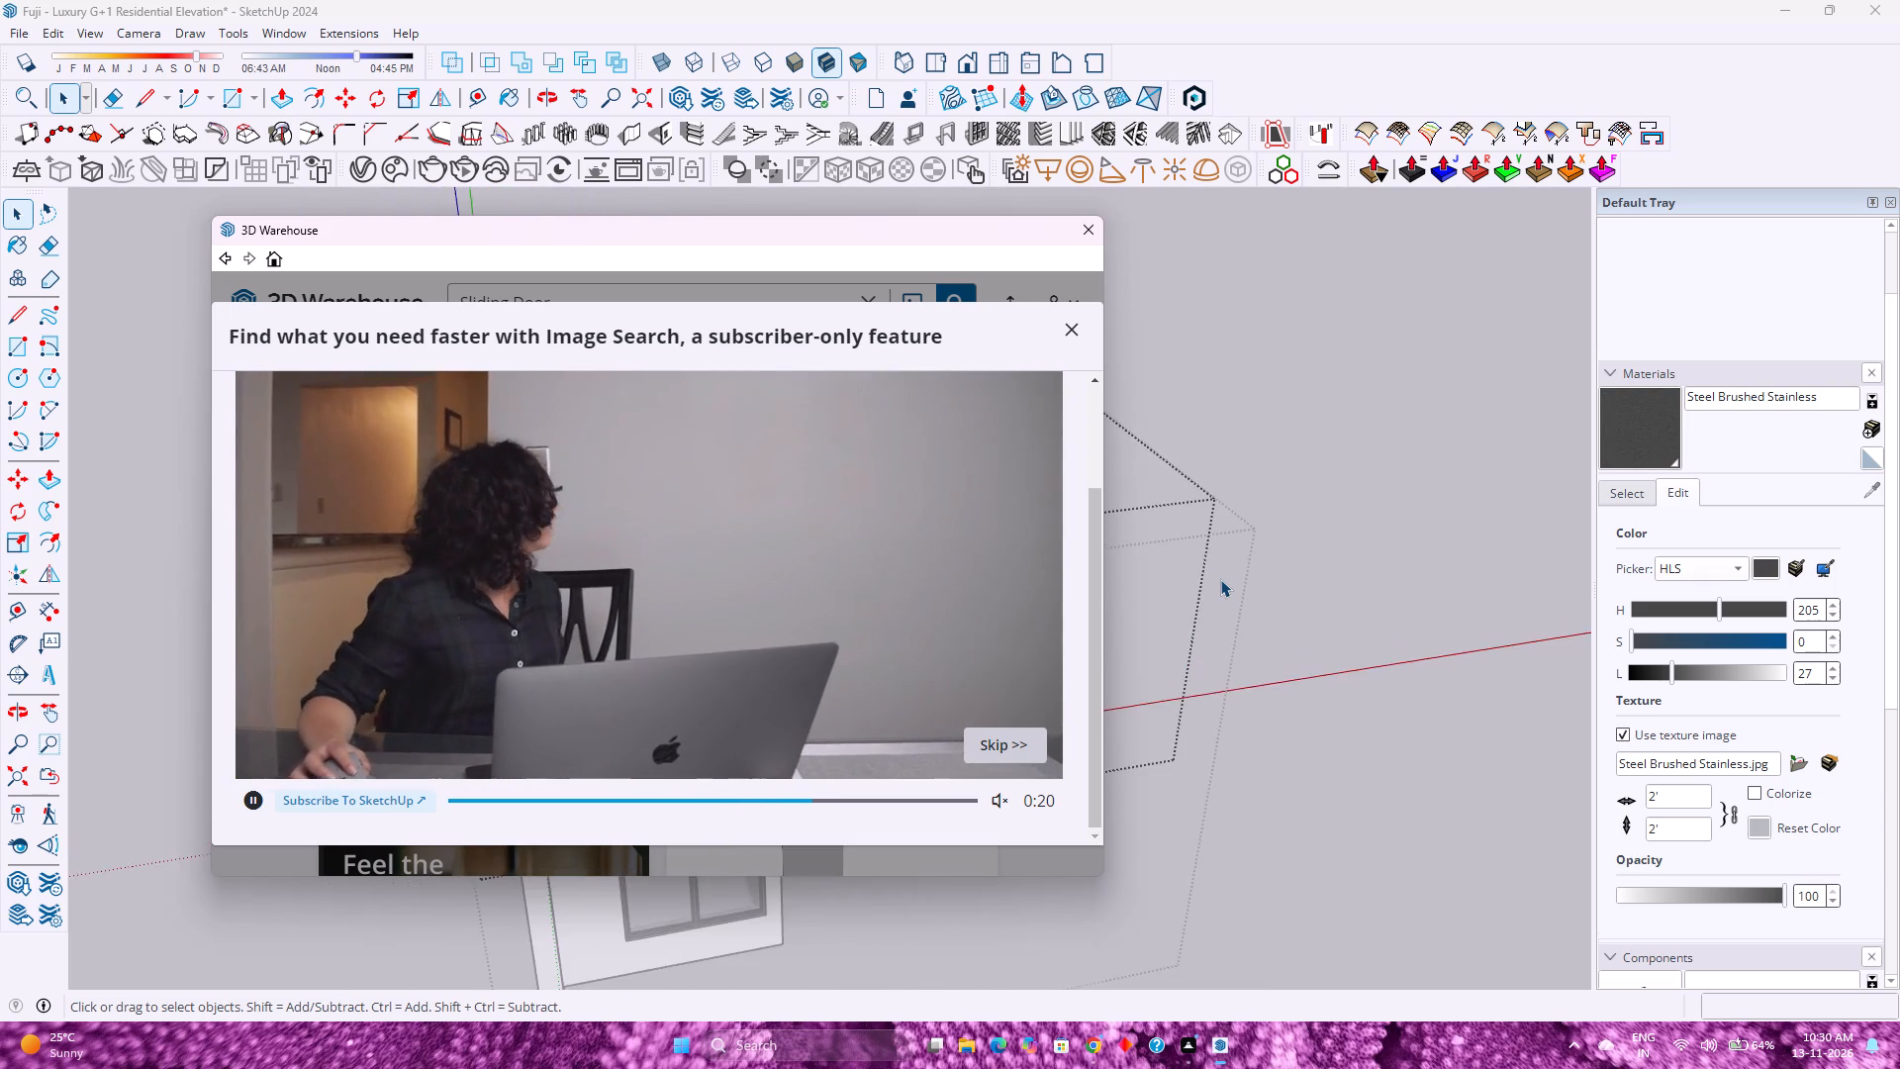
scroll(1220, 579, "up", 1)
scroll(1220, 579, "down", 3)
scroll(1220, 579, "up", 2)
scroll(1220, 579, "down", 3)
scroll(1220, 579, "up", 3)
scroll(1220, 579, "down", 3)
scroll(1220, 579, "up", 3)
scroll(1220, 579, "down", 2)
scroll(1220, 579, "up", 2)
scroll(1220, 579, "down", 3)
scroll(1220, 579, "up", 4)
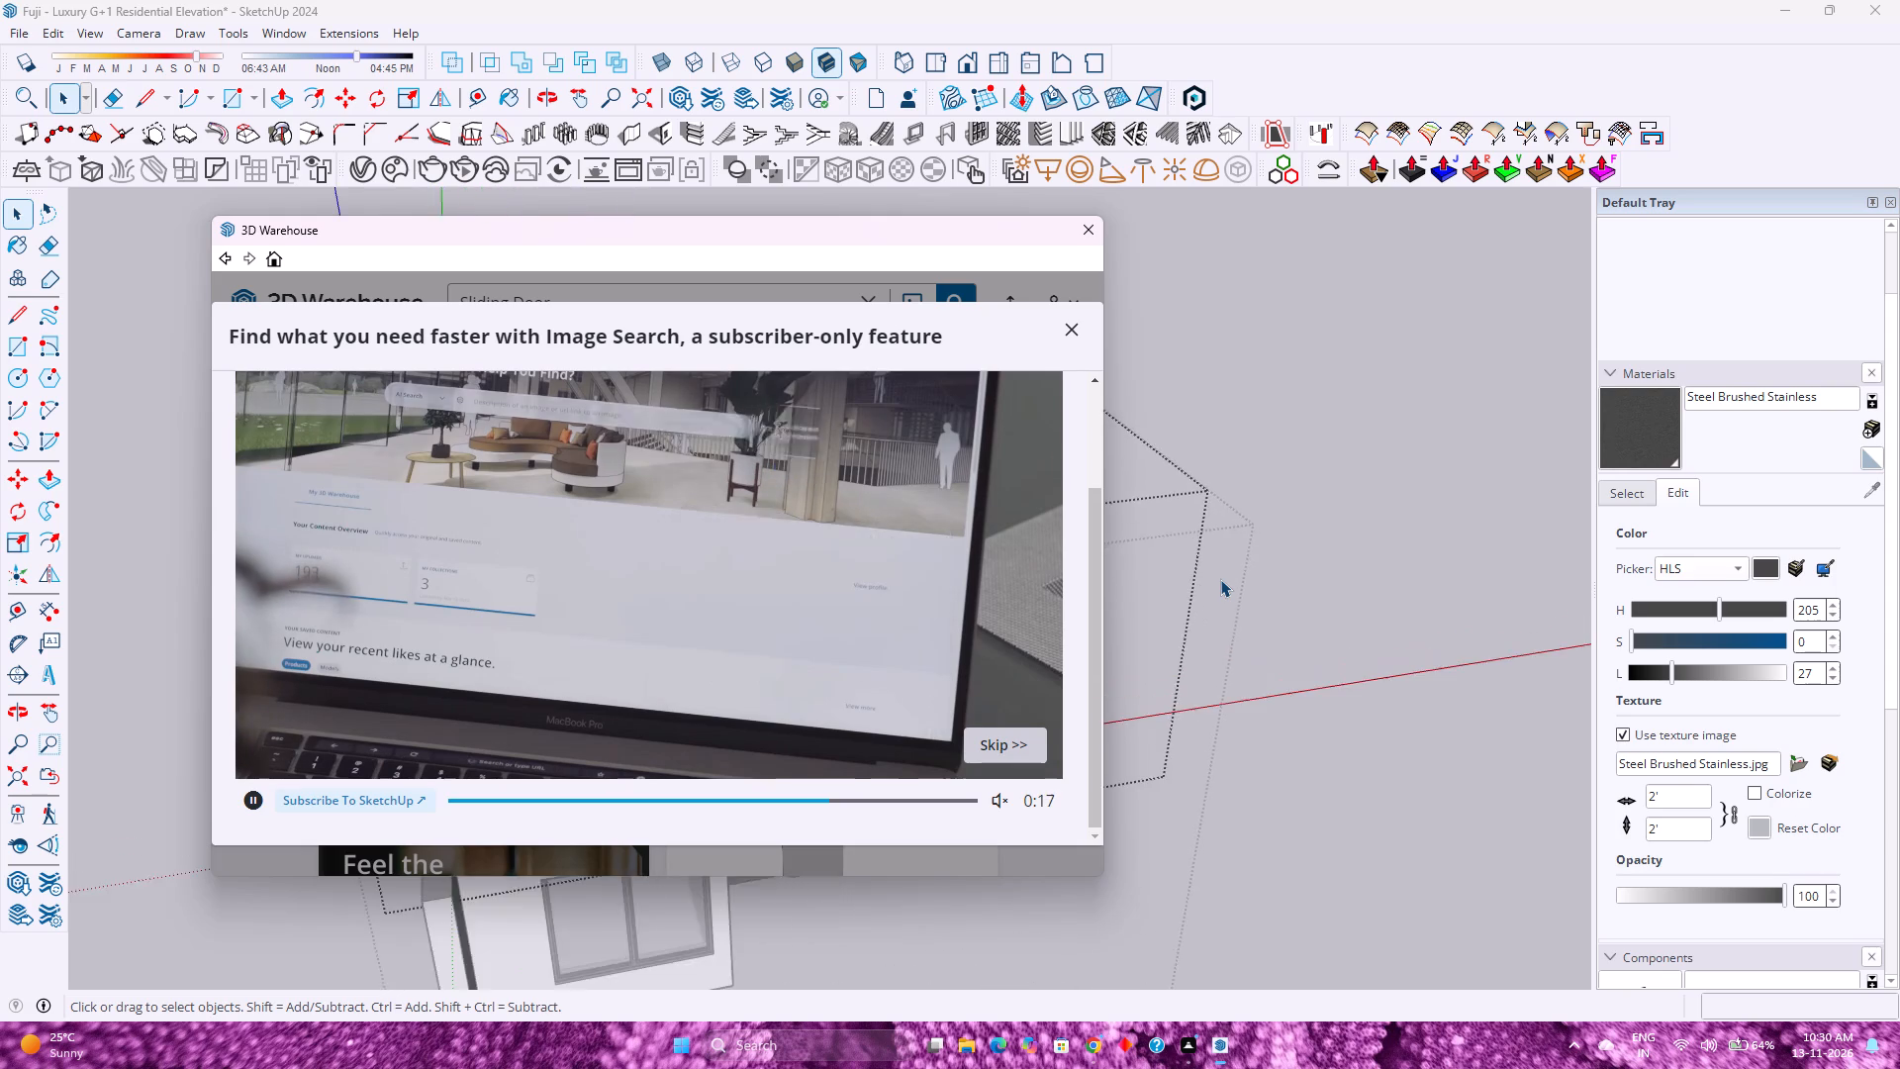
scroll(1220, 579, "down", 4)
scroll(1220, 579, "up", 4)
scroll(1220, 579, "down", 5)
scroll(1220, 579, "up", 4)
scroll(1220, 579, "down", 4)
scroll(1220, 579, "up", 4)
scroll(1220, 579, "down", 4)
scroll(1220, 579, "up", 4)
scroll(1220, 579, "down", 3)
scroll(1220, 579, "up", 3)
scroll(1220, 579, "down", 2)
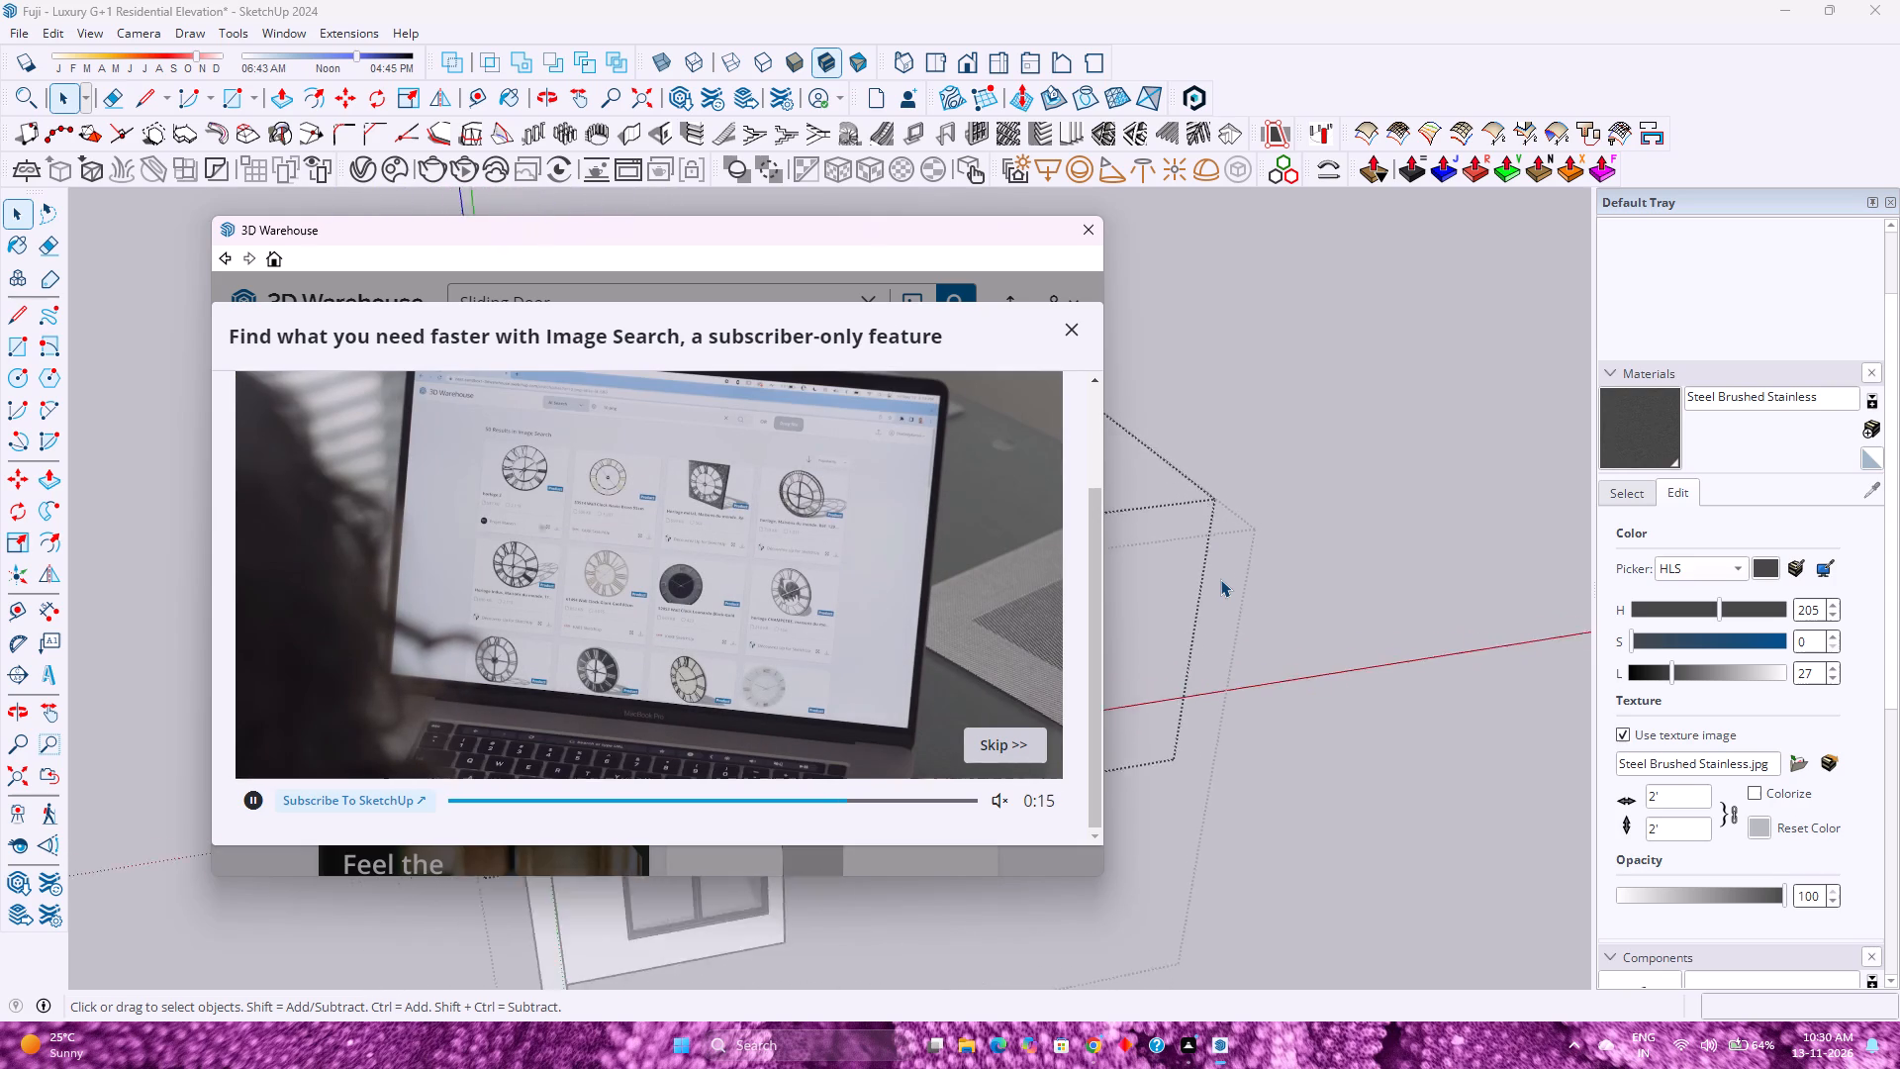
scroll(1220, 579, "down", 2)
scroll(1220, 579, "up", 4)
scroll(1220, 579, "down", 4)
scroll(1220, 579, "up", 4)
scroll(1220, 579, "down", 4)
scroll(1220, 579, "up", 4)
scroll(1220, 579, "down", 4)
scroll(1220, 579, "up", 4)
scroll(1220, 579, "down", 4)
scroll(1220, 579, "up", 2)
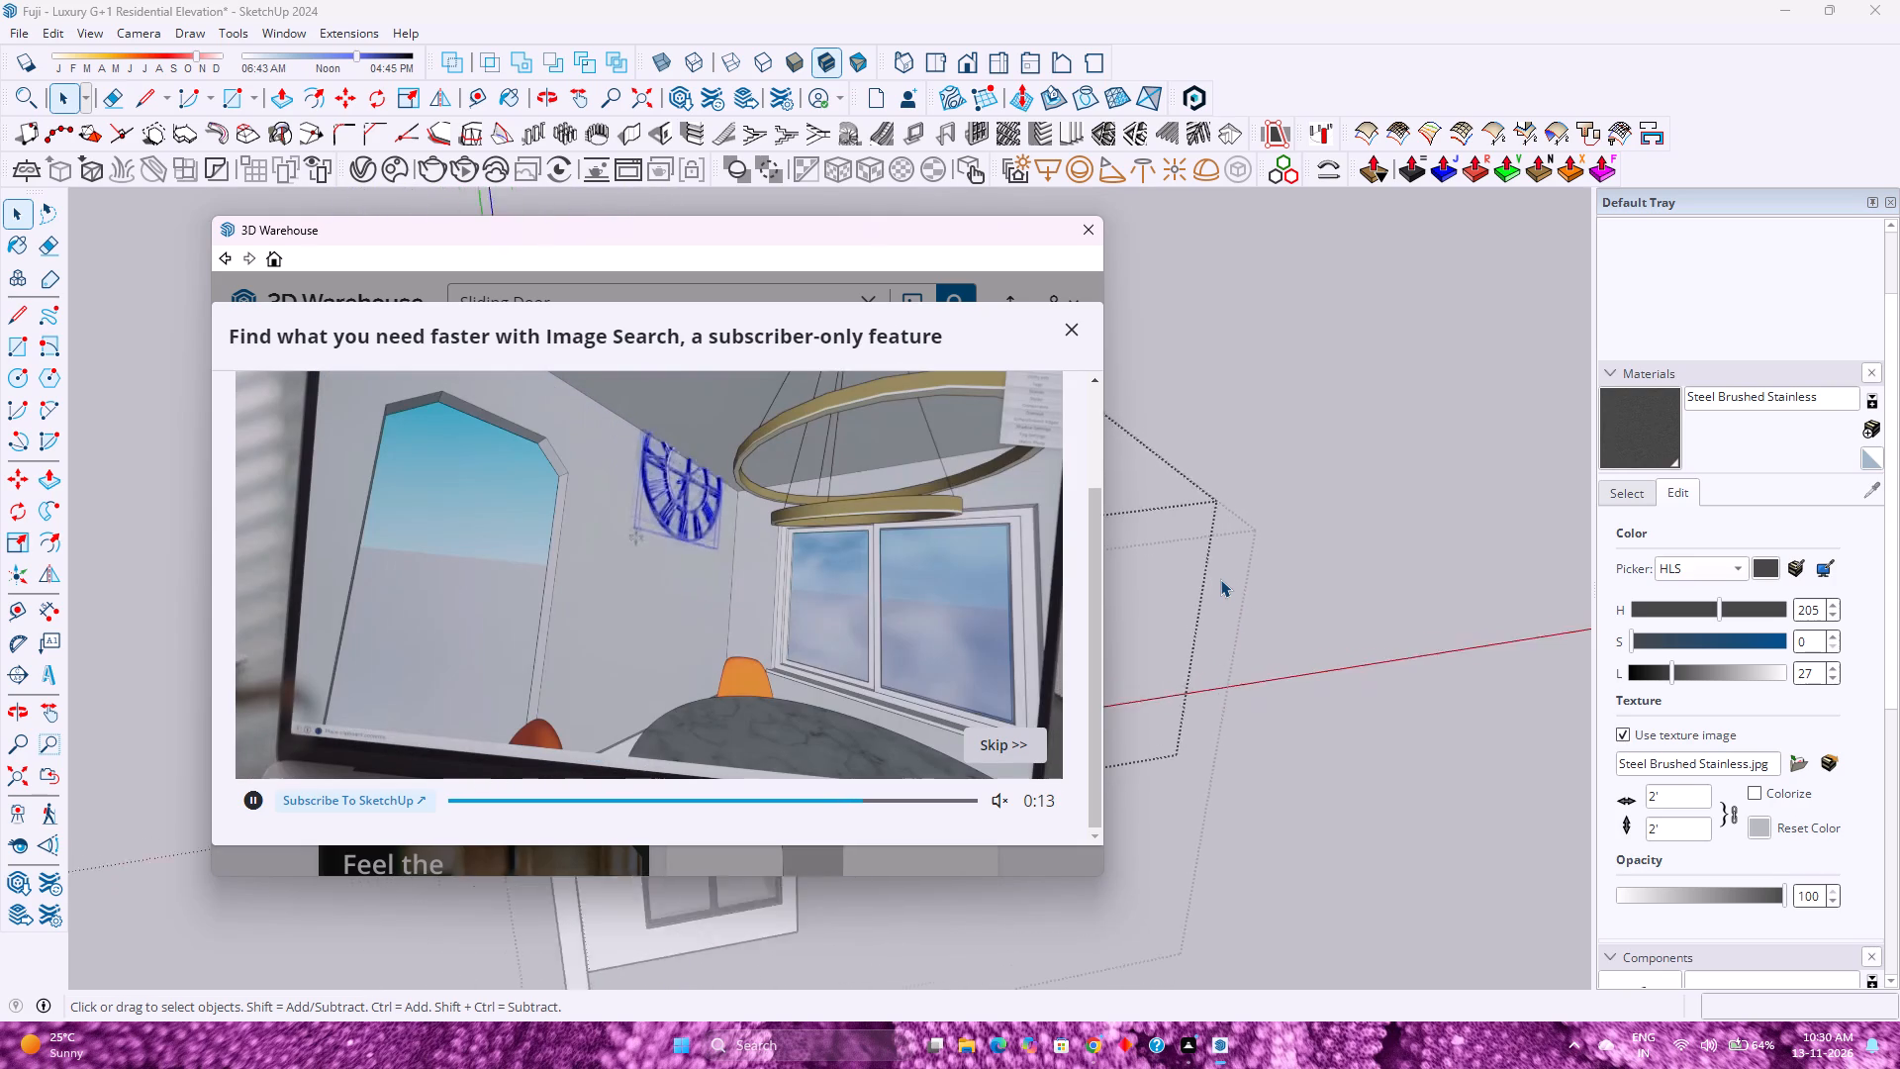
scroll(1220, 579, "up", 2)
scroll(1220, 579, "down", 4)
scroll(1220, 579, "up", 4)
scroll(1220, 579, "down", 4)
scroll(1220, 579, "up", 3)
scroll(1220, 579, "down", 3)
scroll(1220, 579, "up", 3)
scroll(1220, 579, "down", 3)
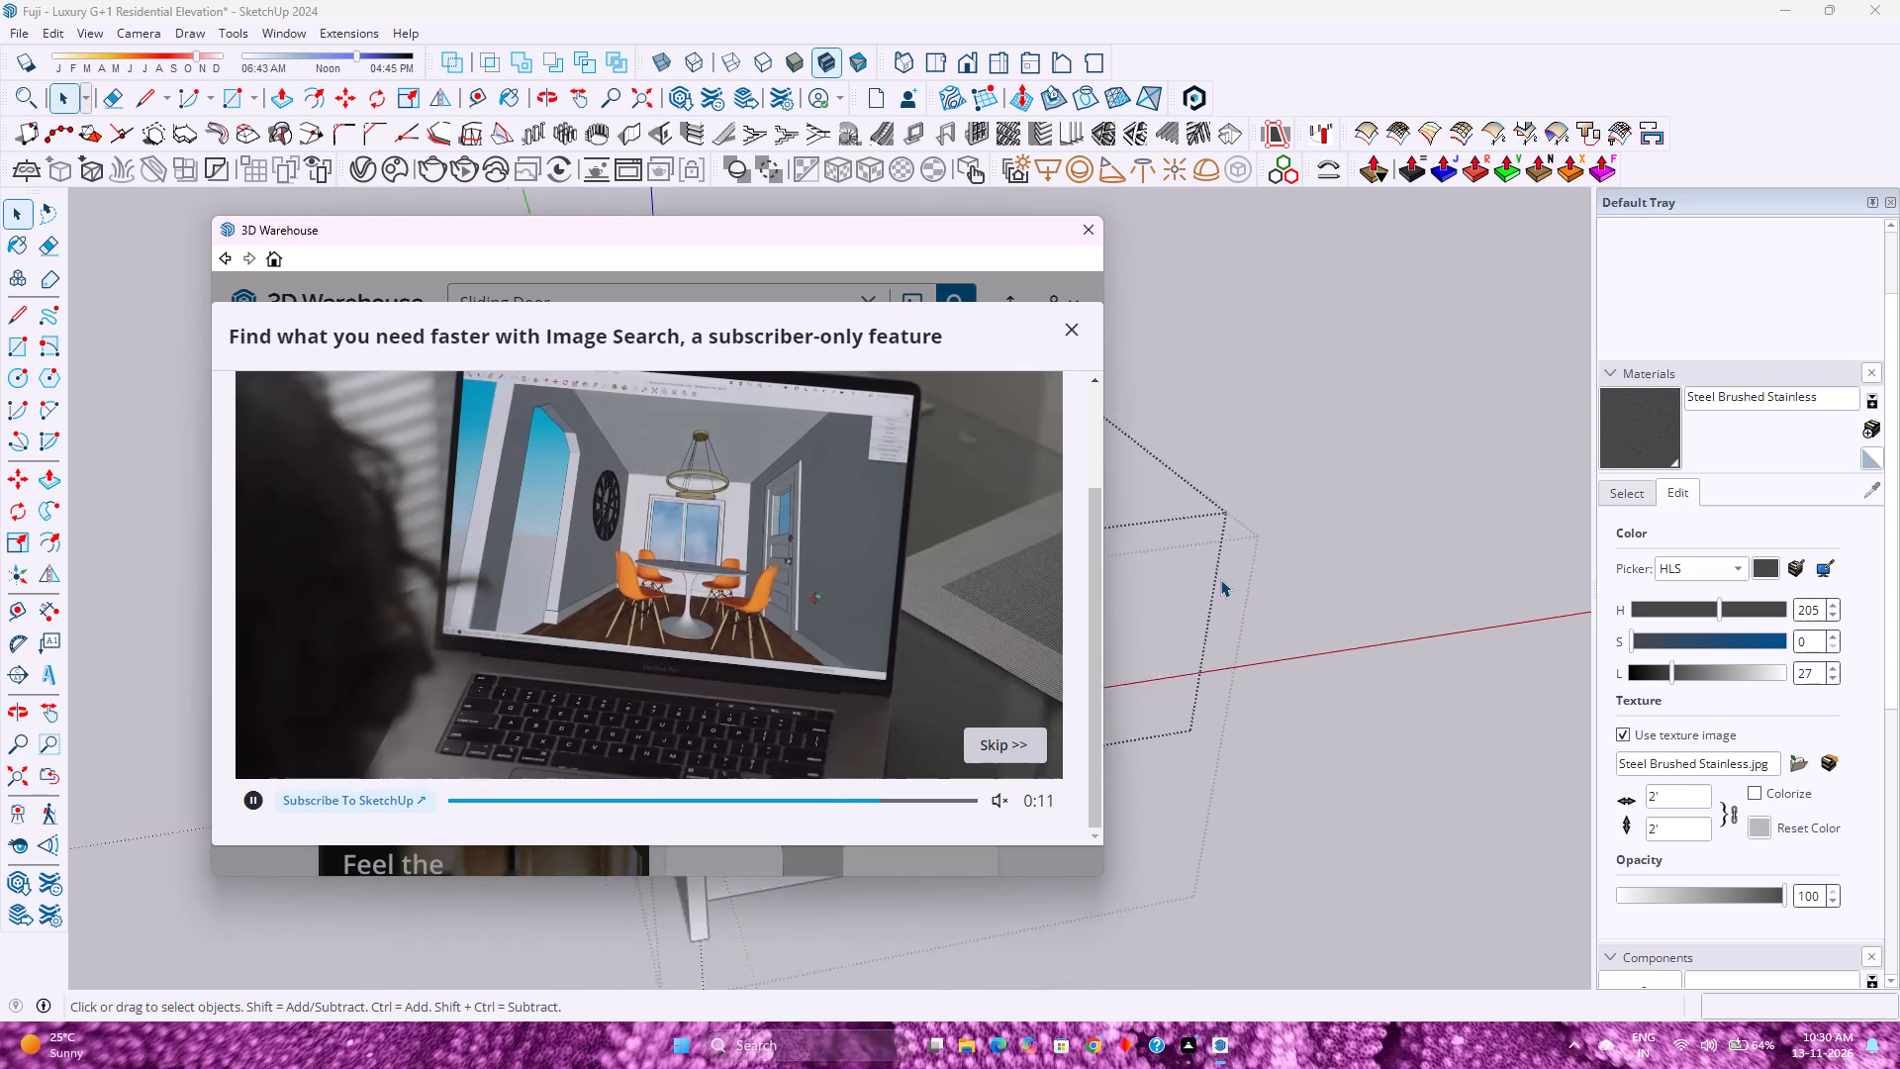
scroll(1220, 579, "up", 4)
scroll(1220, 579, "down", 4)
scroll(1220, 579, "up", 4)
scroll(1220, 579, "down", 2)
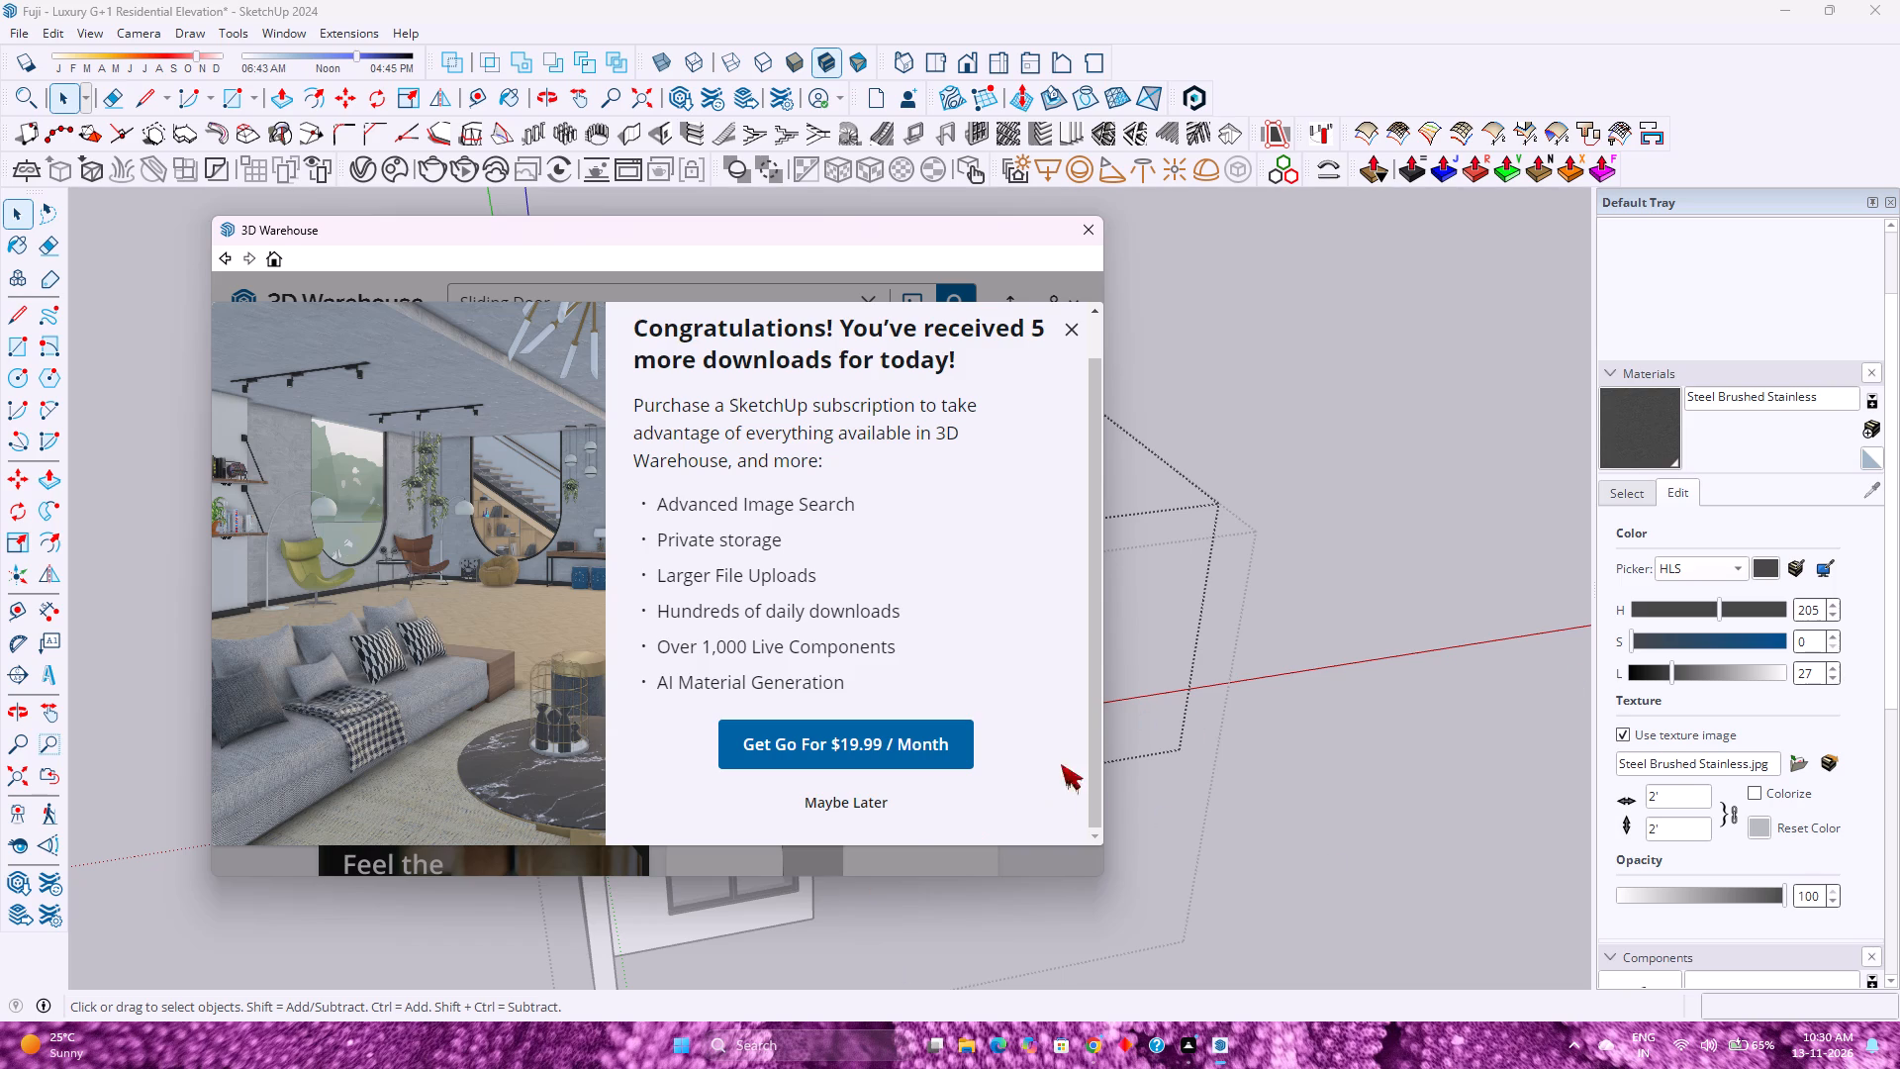
Decline the subscription offer and load the four-panel "slide door" directly into the model.
left_click(857, 805)
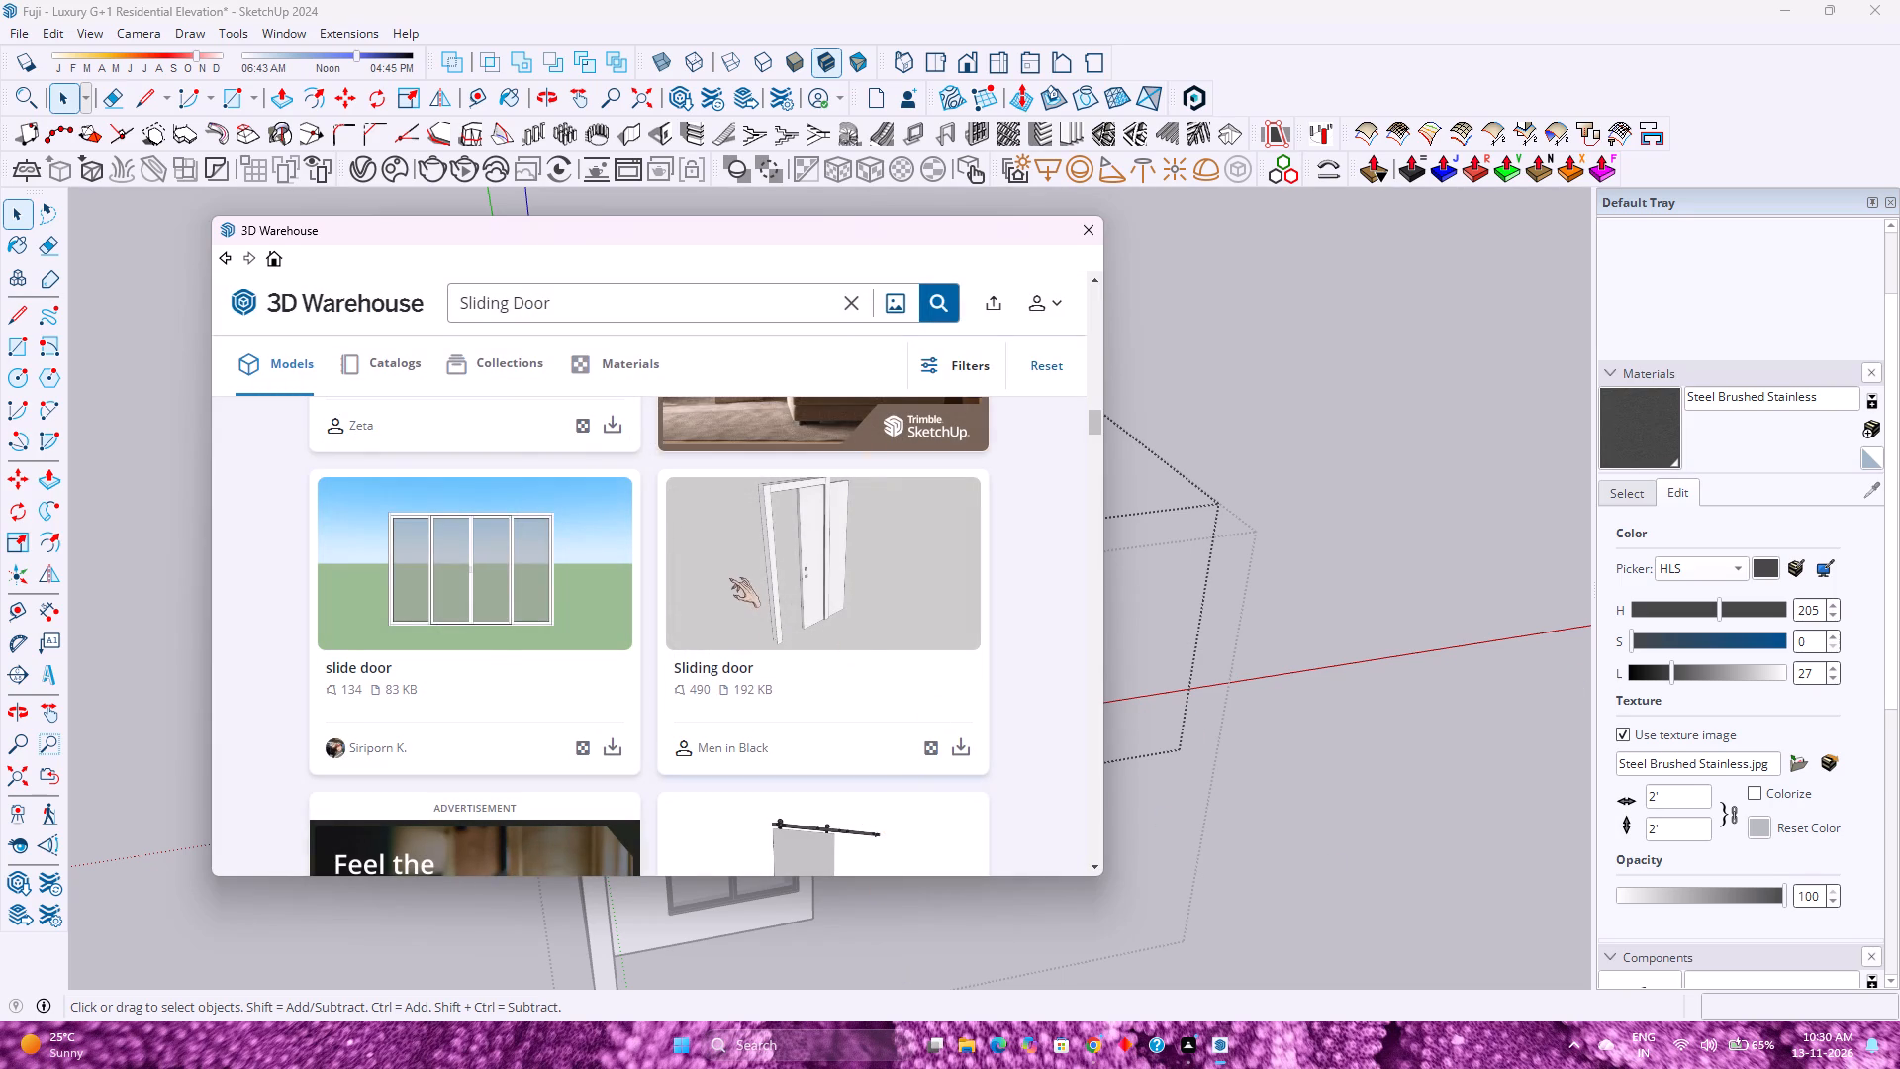
left_click(612, 749)
left_click(588, 568)
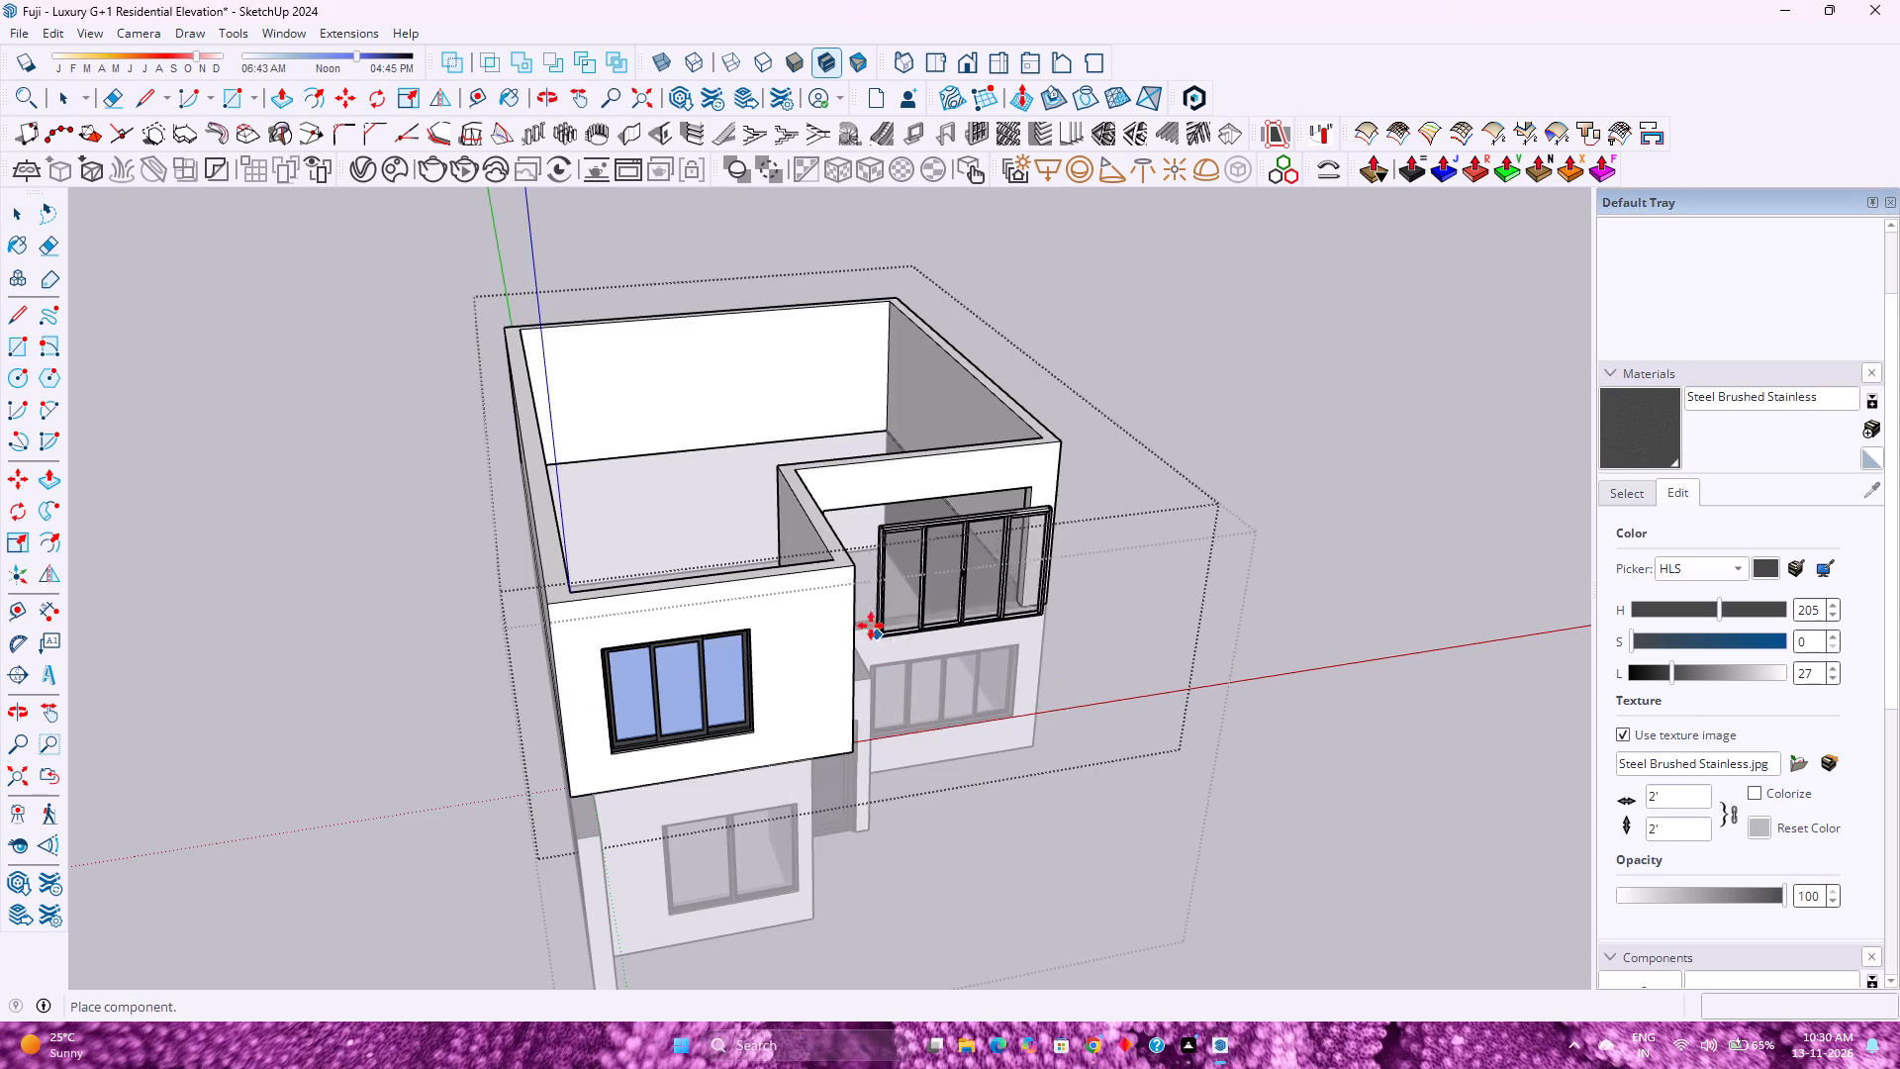
Place the slide door at the lower corner of the wide recessed first-floor front opening, beside the projecting wall.
scroll(865, 621, "up", 7)
middle_click_drag(864, 620, 667, 700)
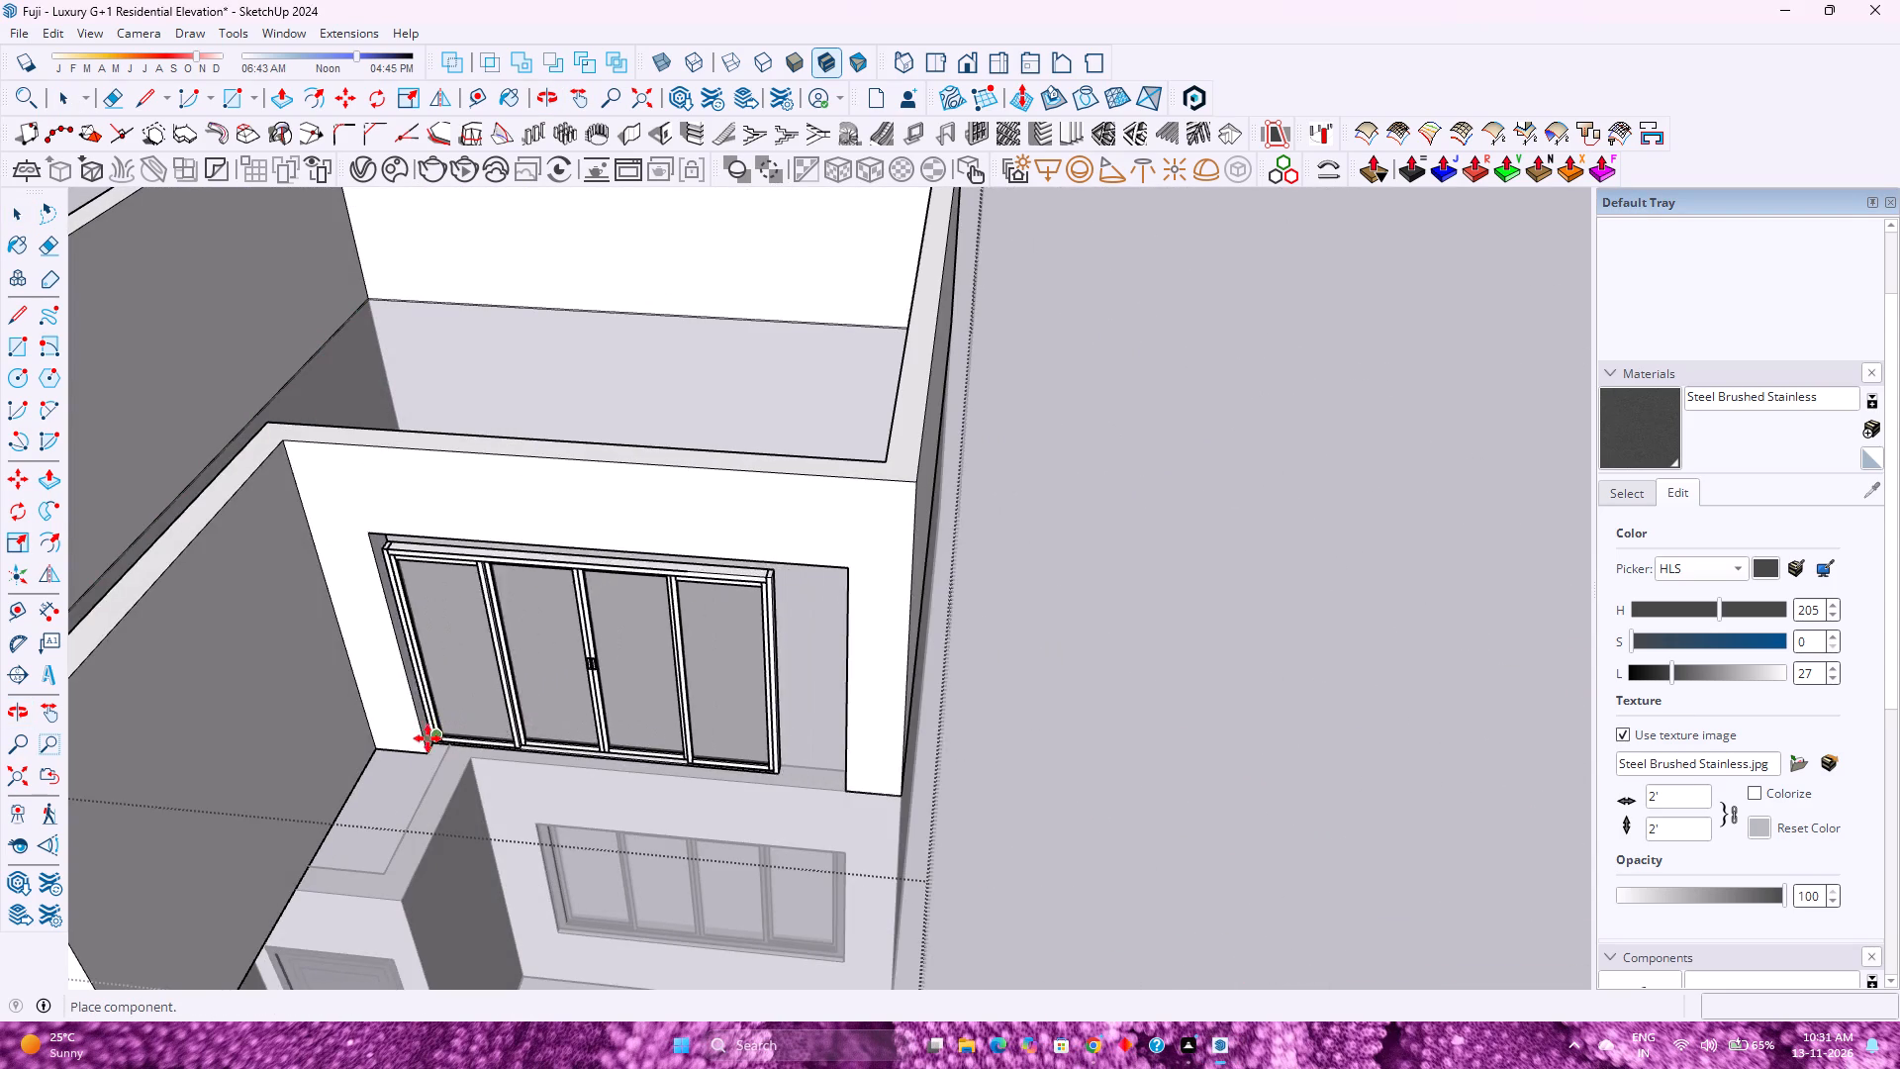
scroll(427, 738, "up", 9)
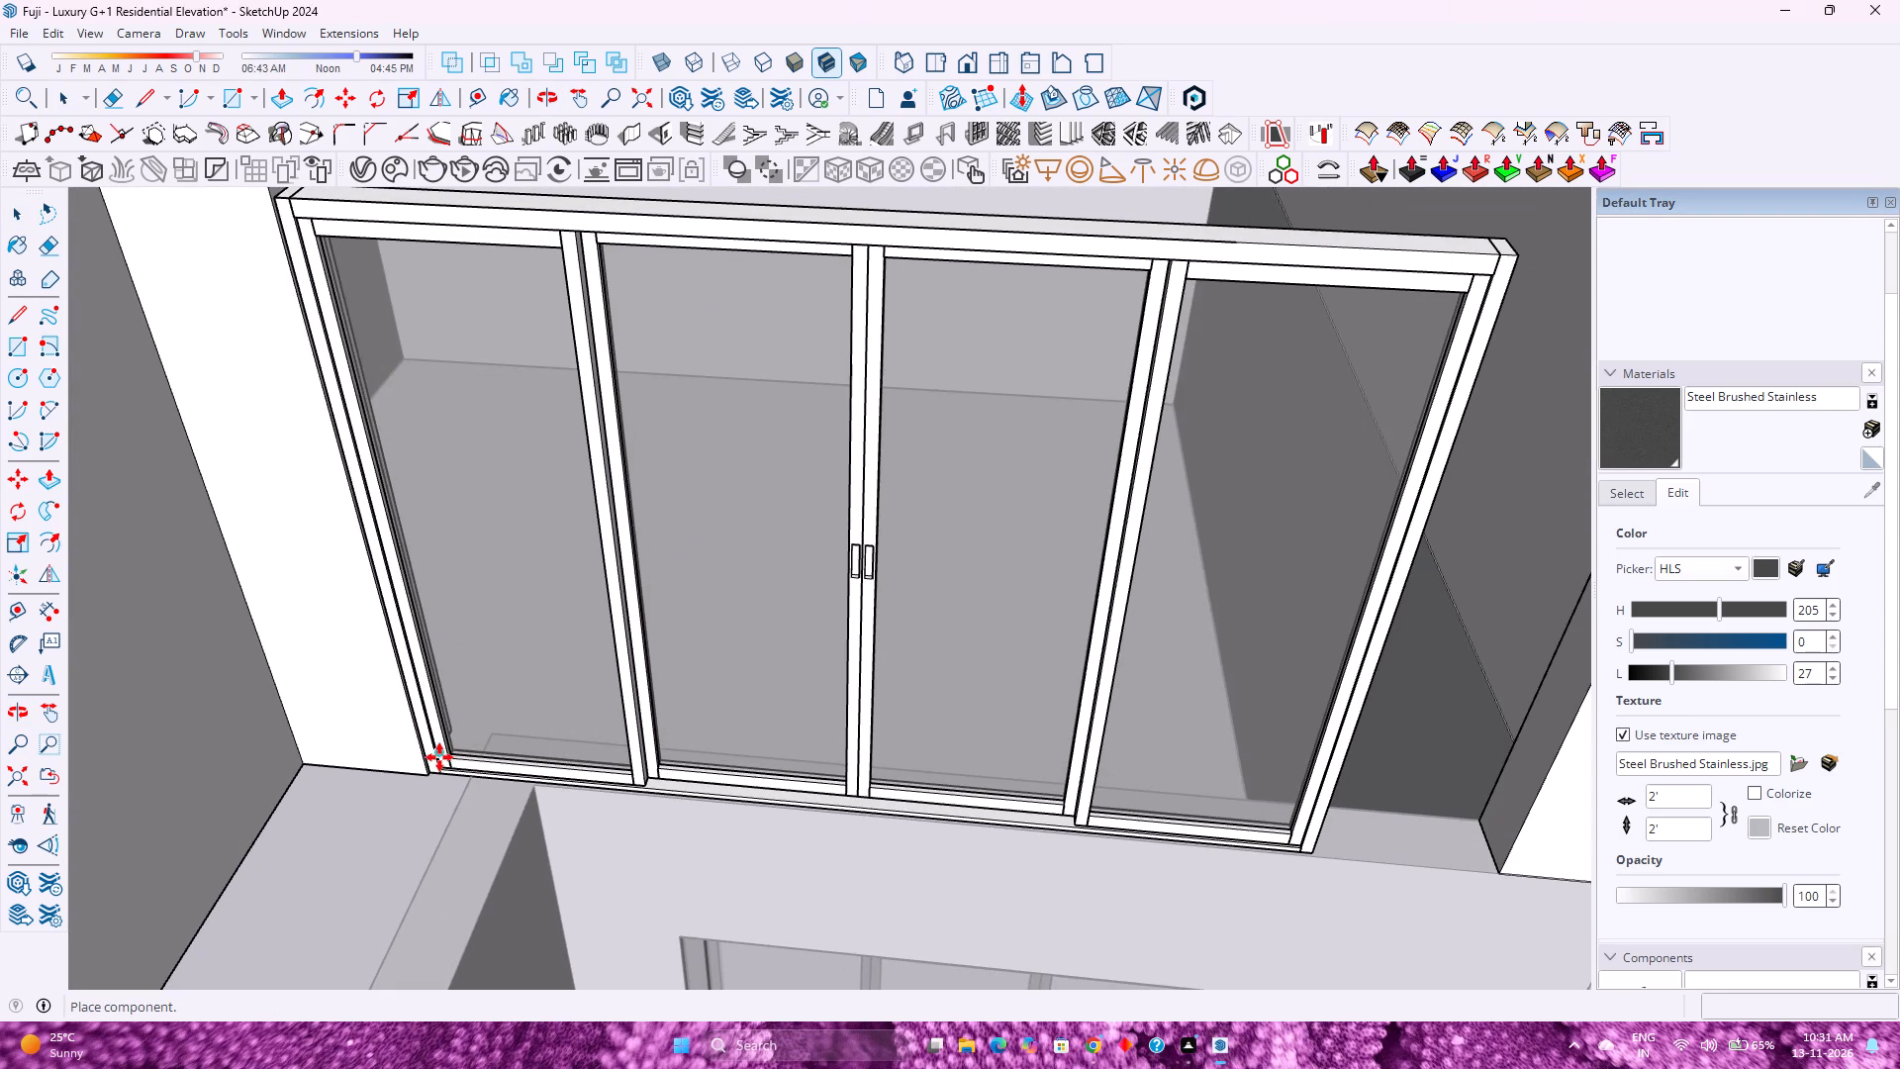
left_click(439, 757)
scroll(443, 785, "down", 4)
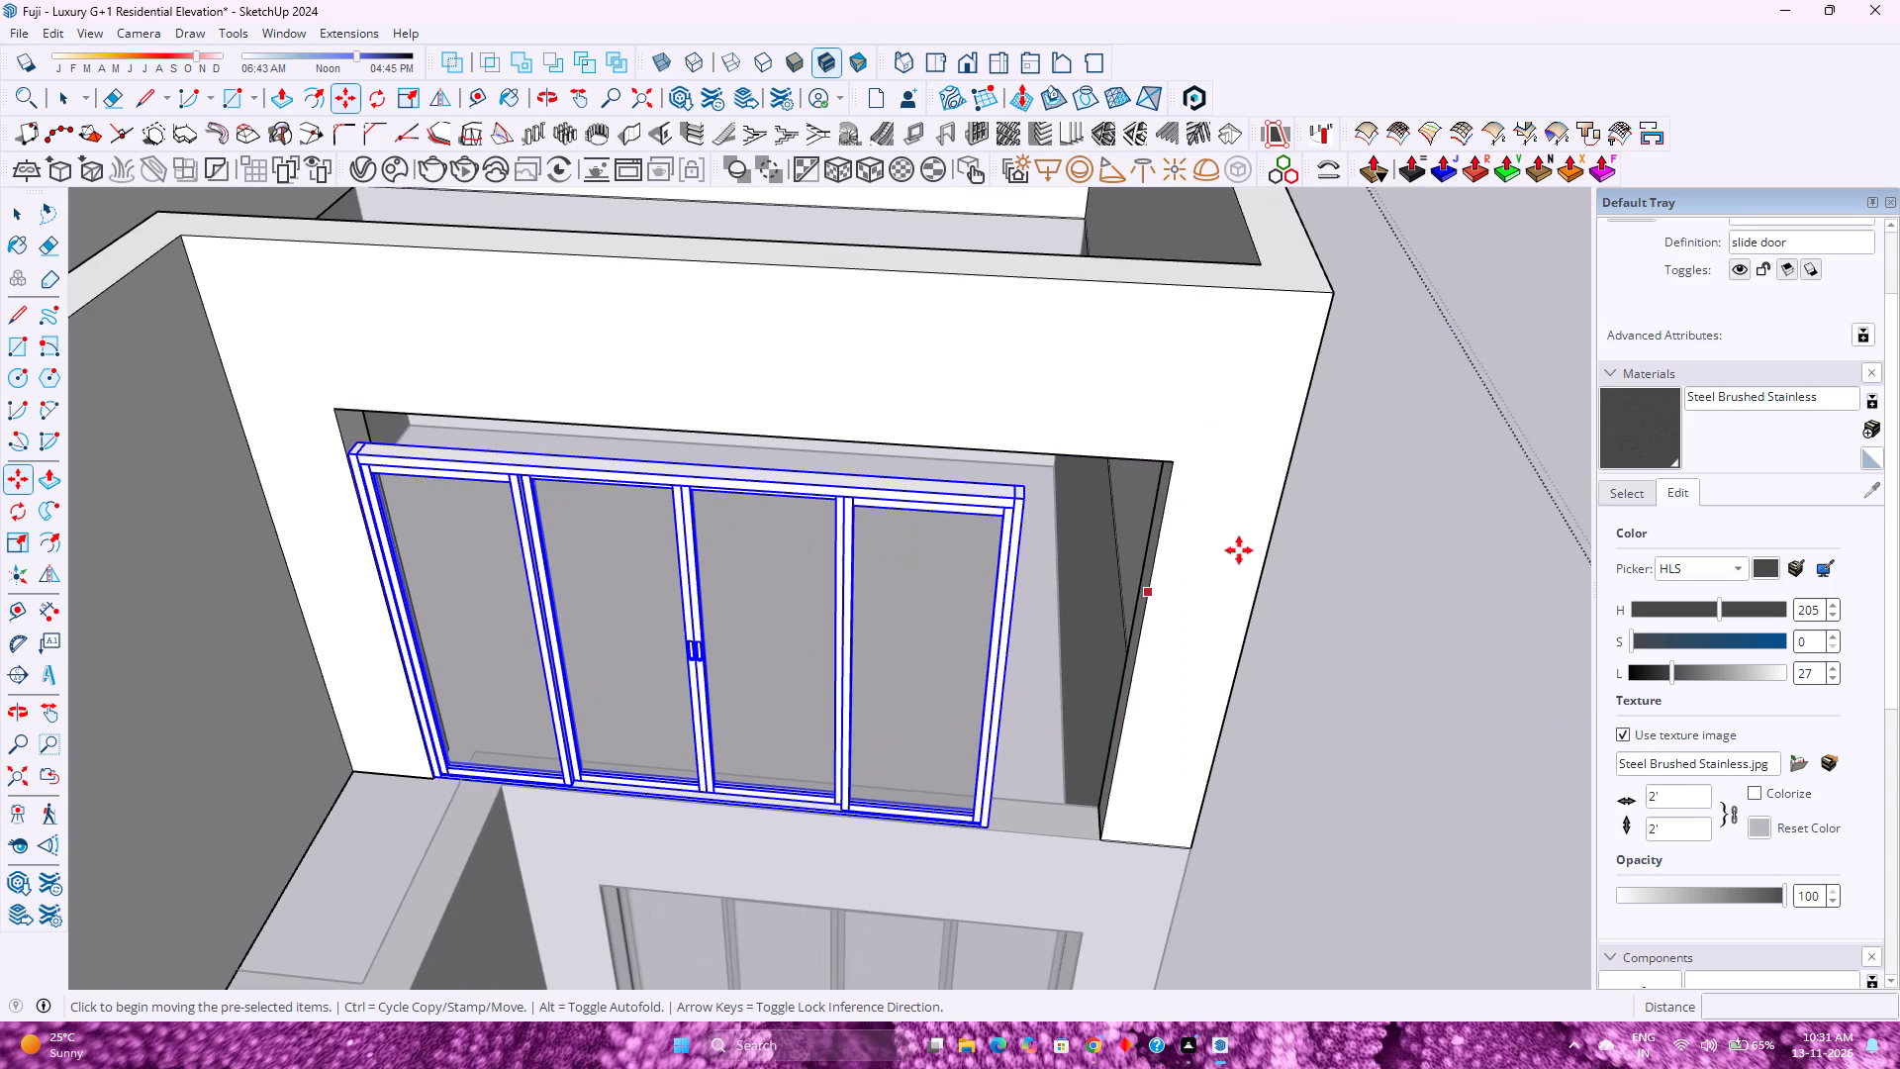
Paint the slide door frame with the Steel Brushed Stainless material.
scroll(1734, 462, "up", 2)
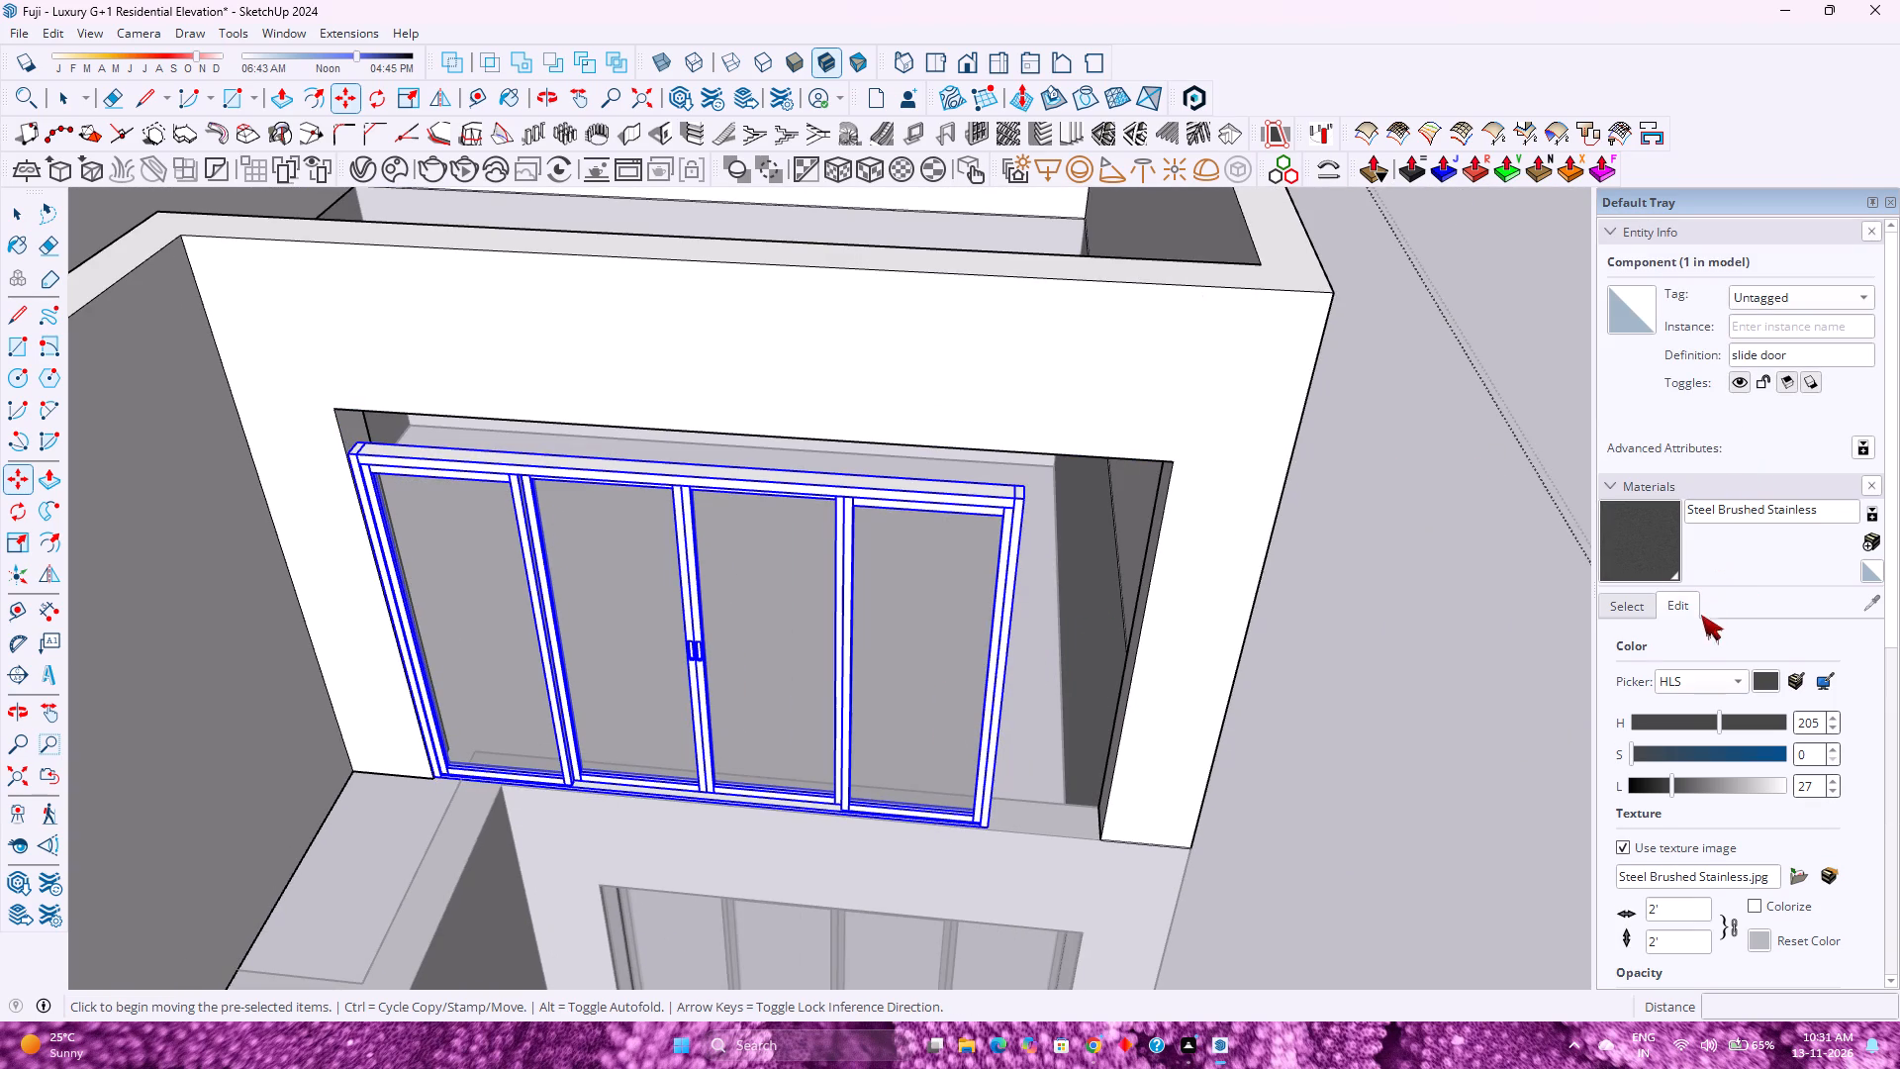
left_click(1645, 552)
left_click(993, 500)
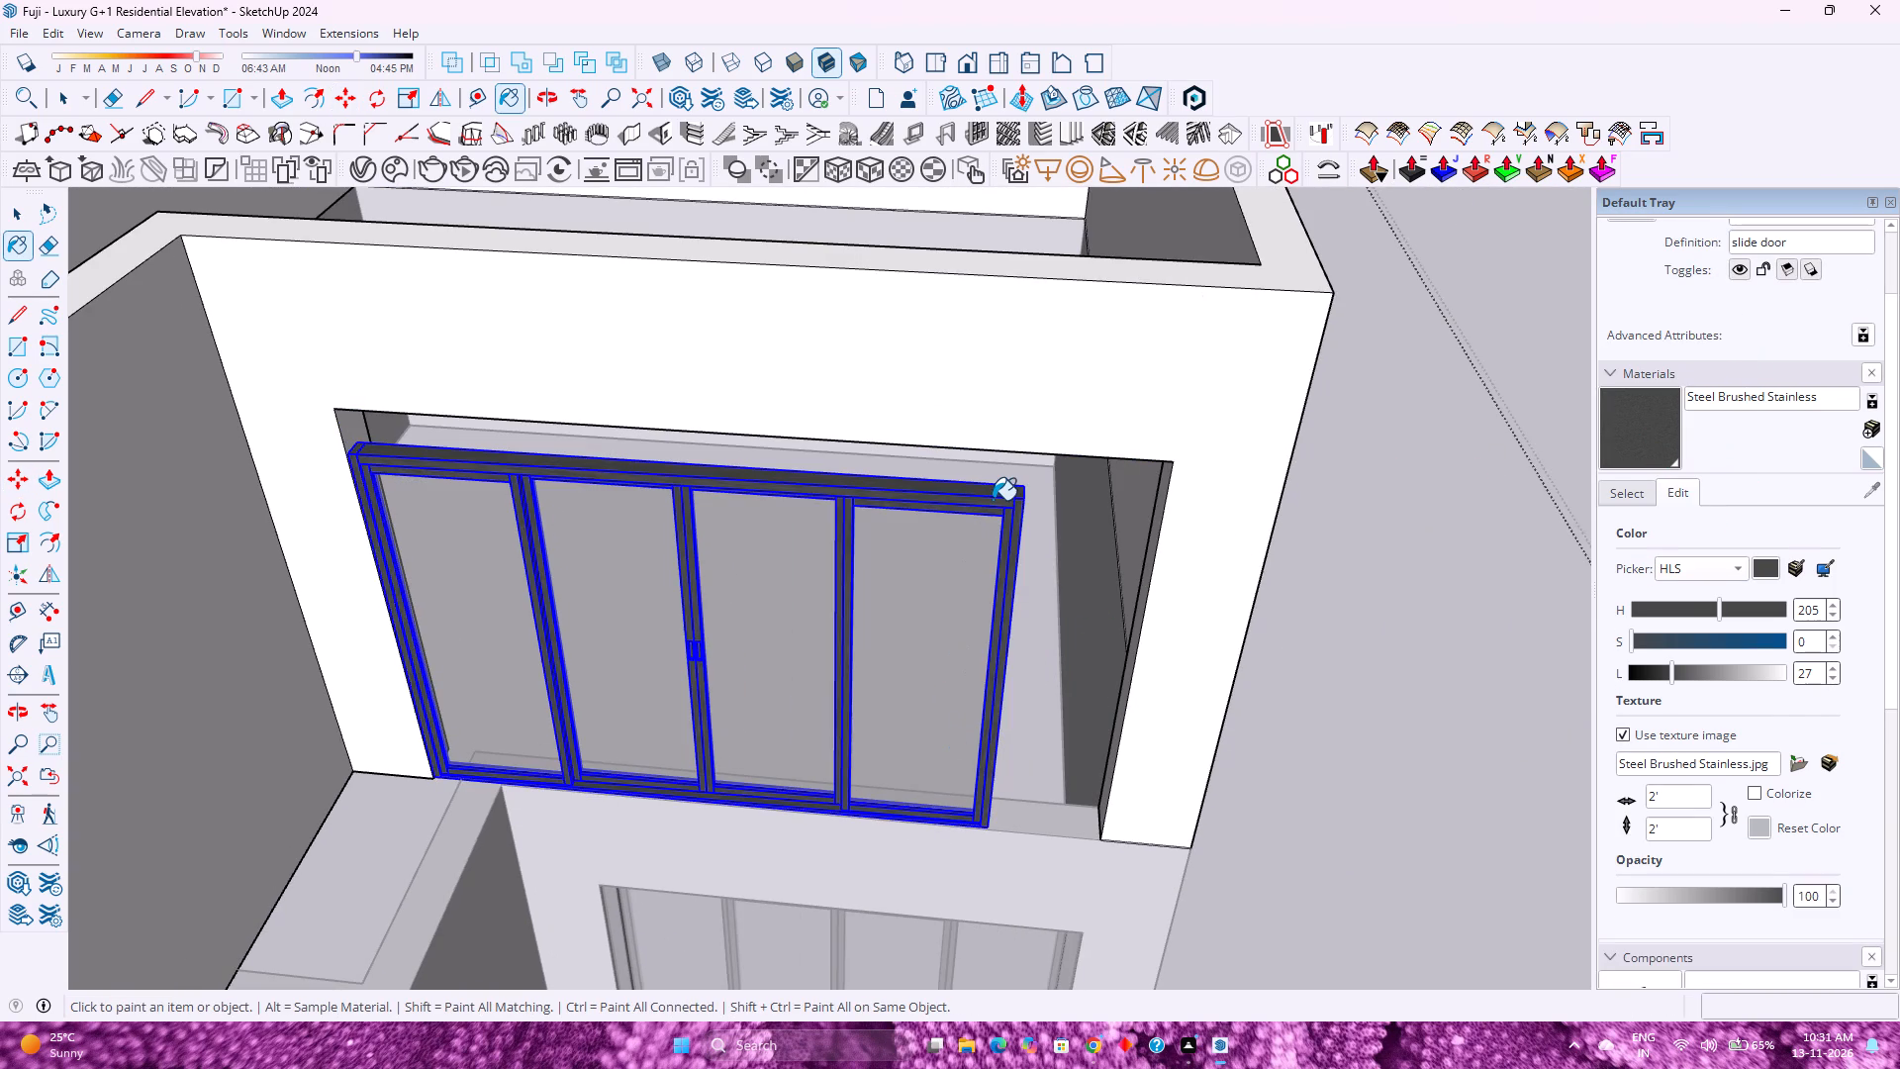
Scale the slide door's width by about 1.19 so it reaches the far side of the opening.
key("s")
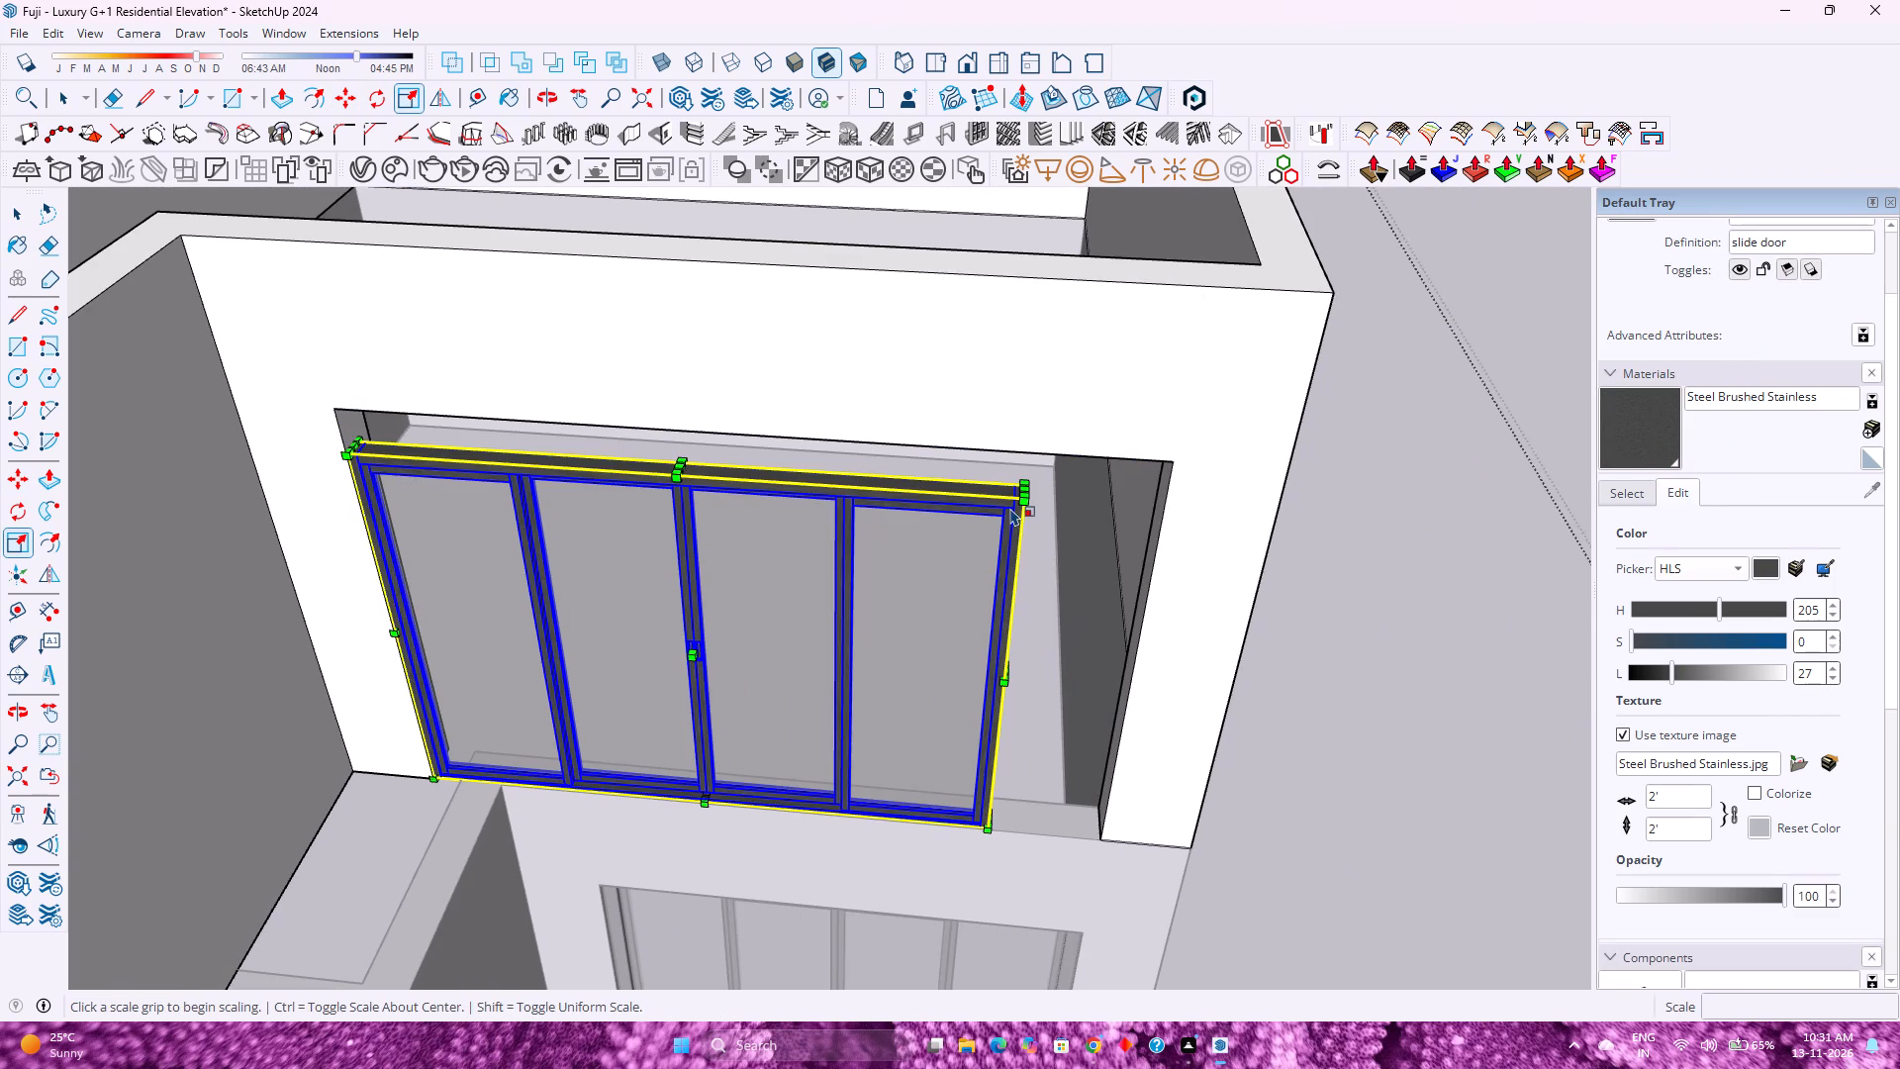
scroll(1003, 693, "up", 6)
left_click(1006, 665)
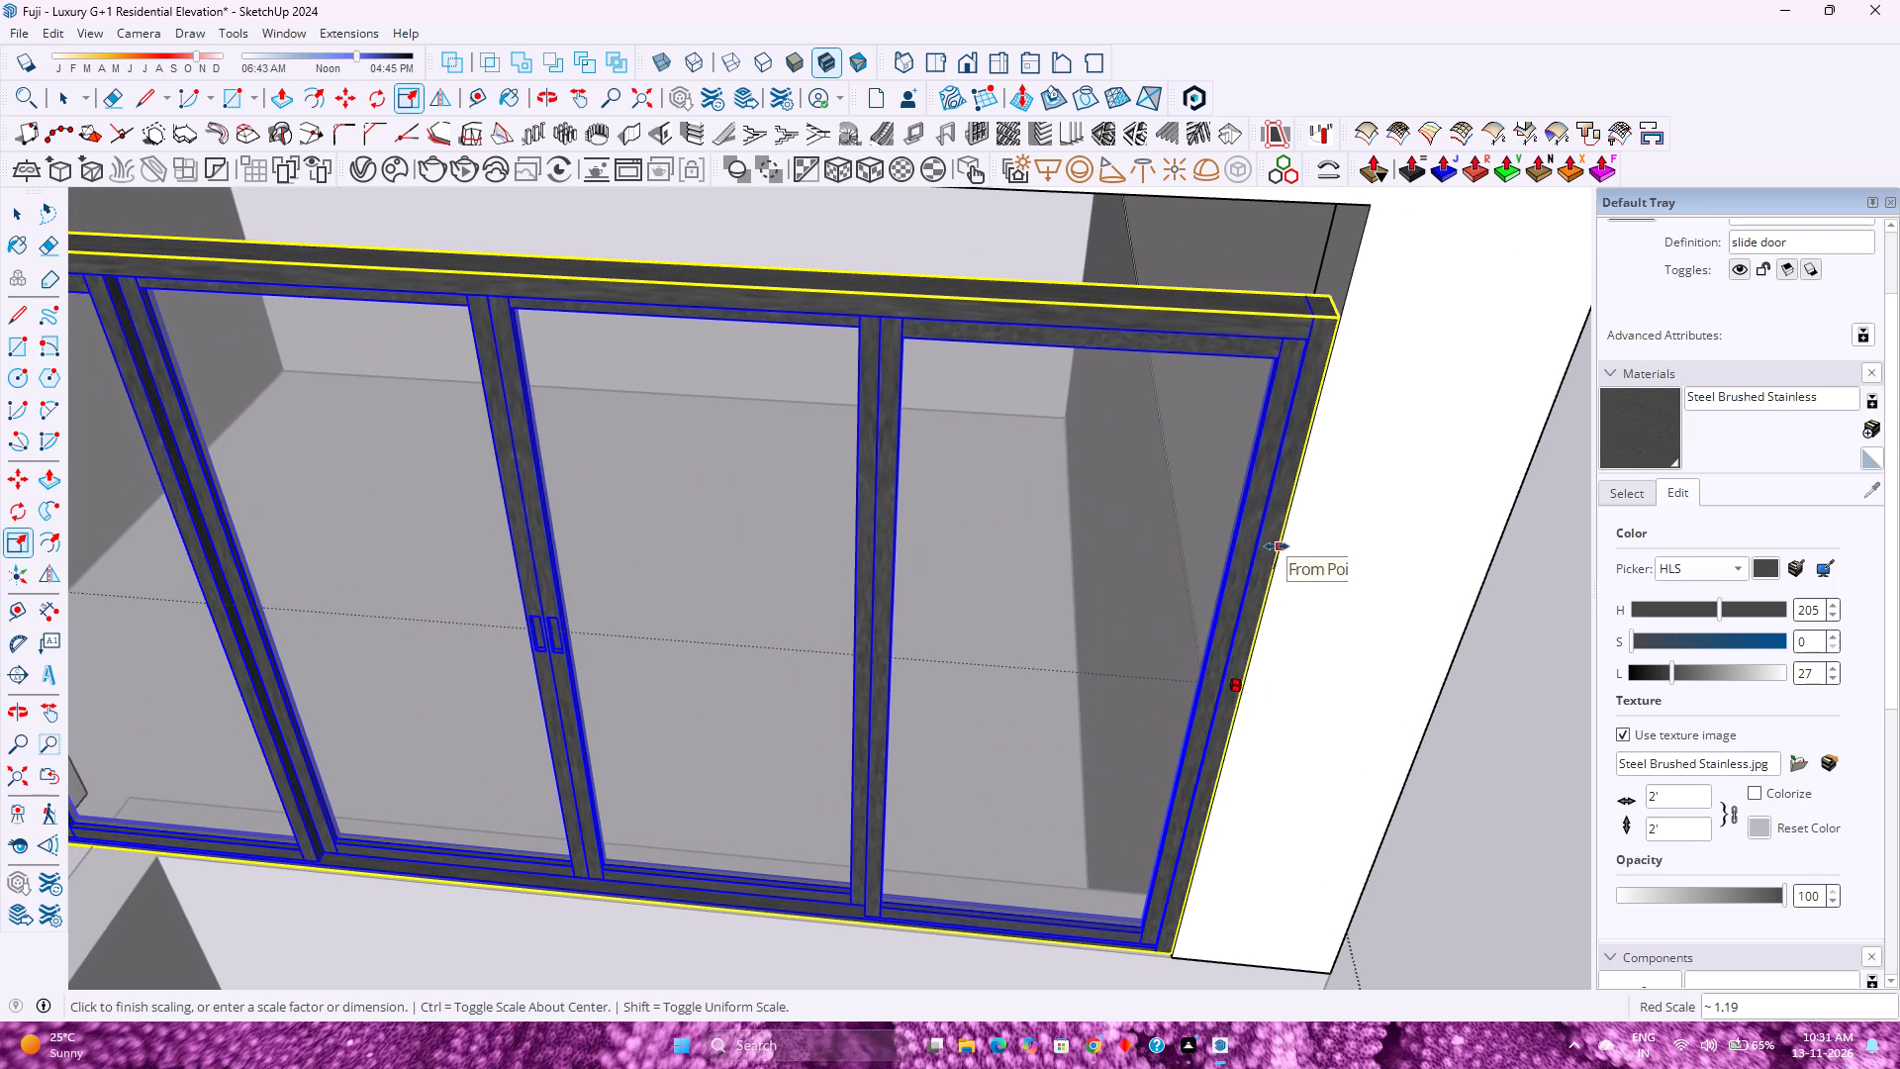
left_click(1365, 232)
scroll(1158, 380, "down", 2)
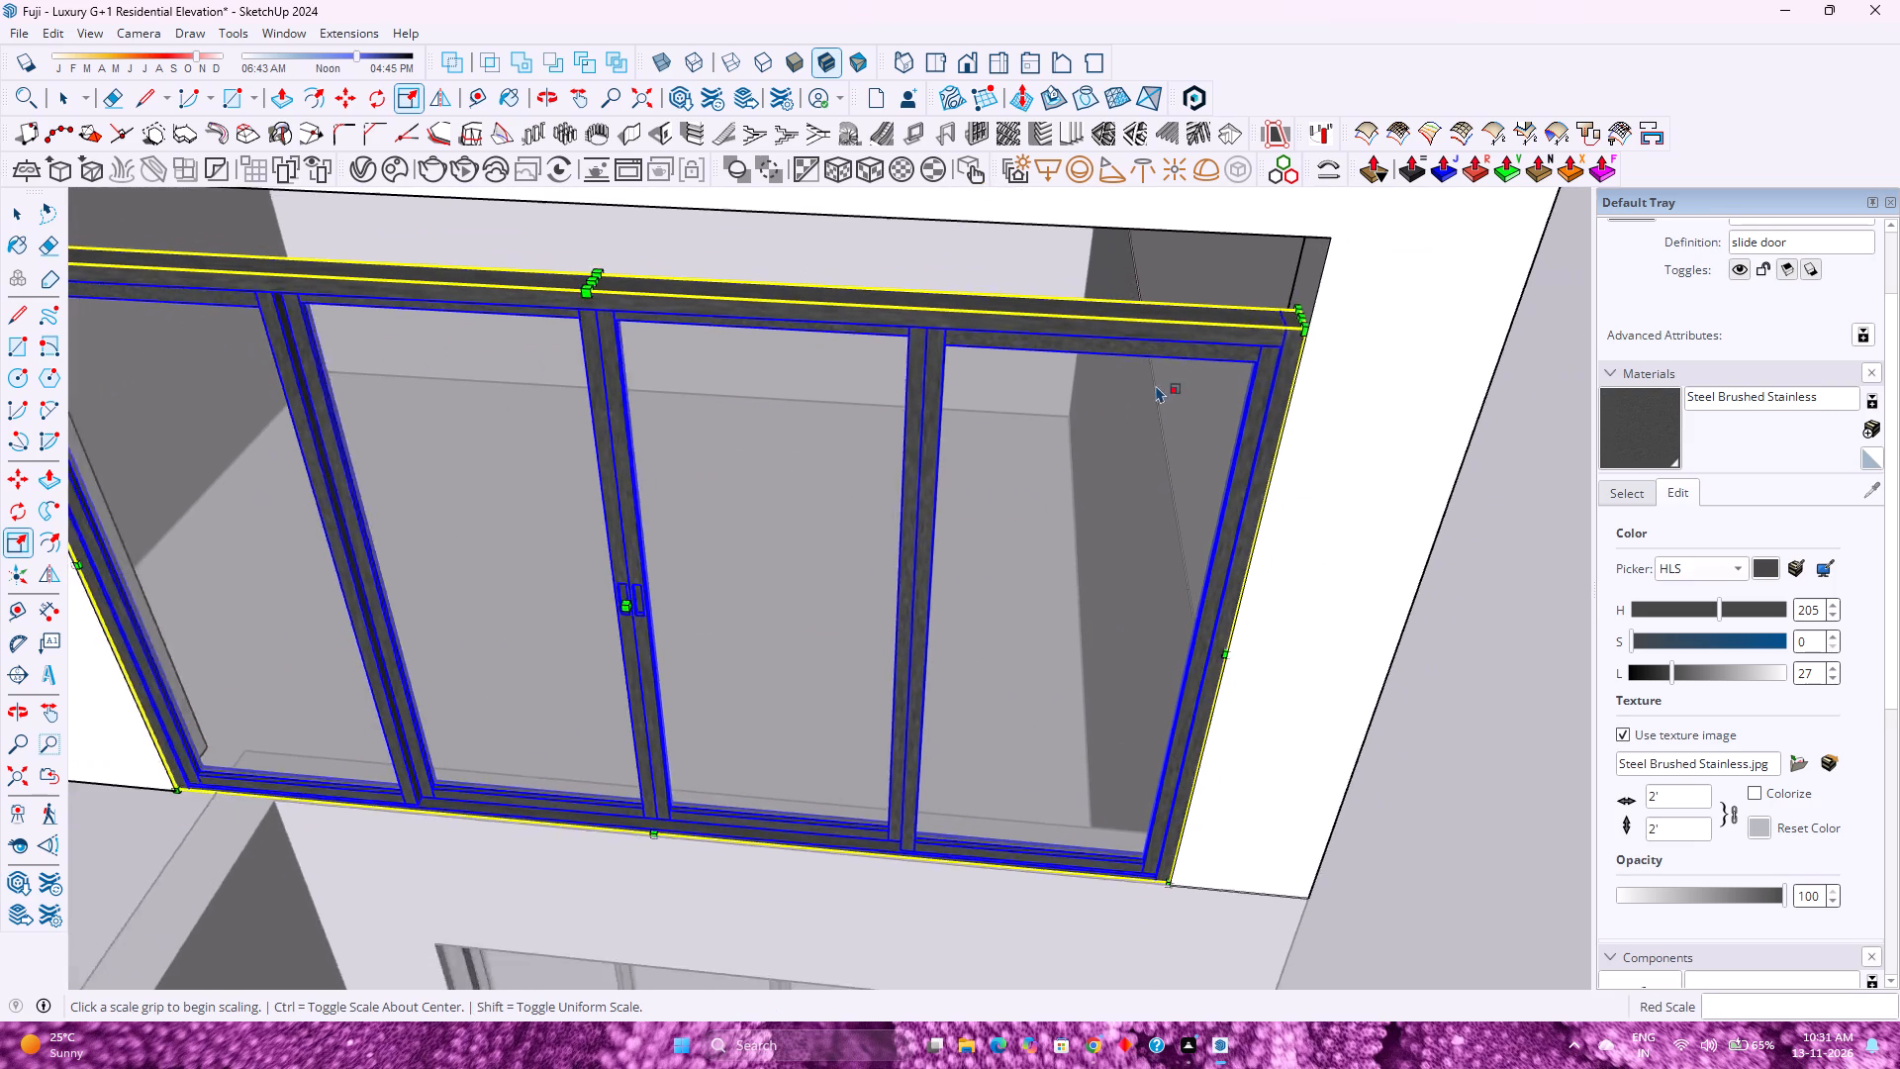
Scale the slide door's height by about 1.12 so it reaches the top of the opening.
scroll(1156, 385, "down", 4)
scroll(786, 282, "up", 4)
scroll(734, 334, "down", 3)
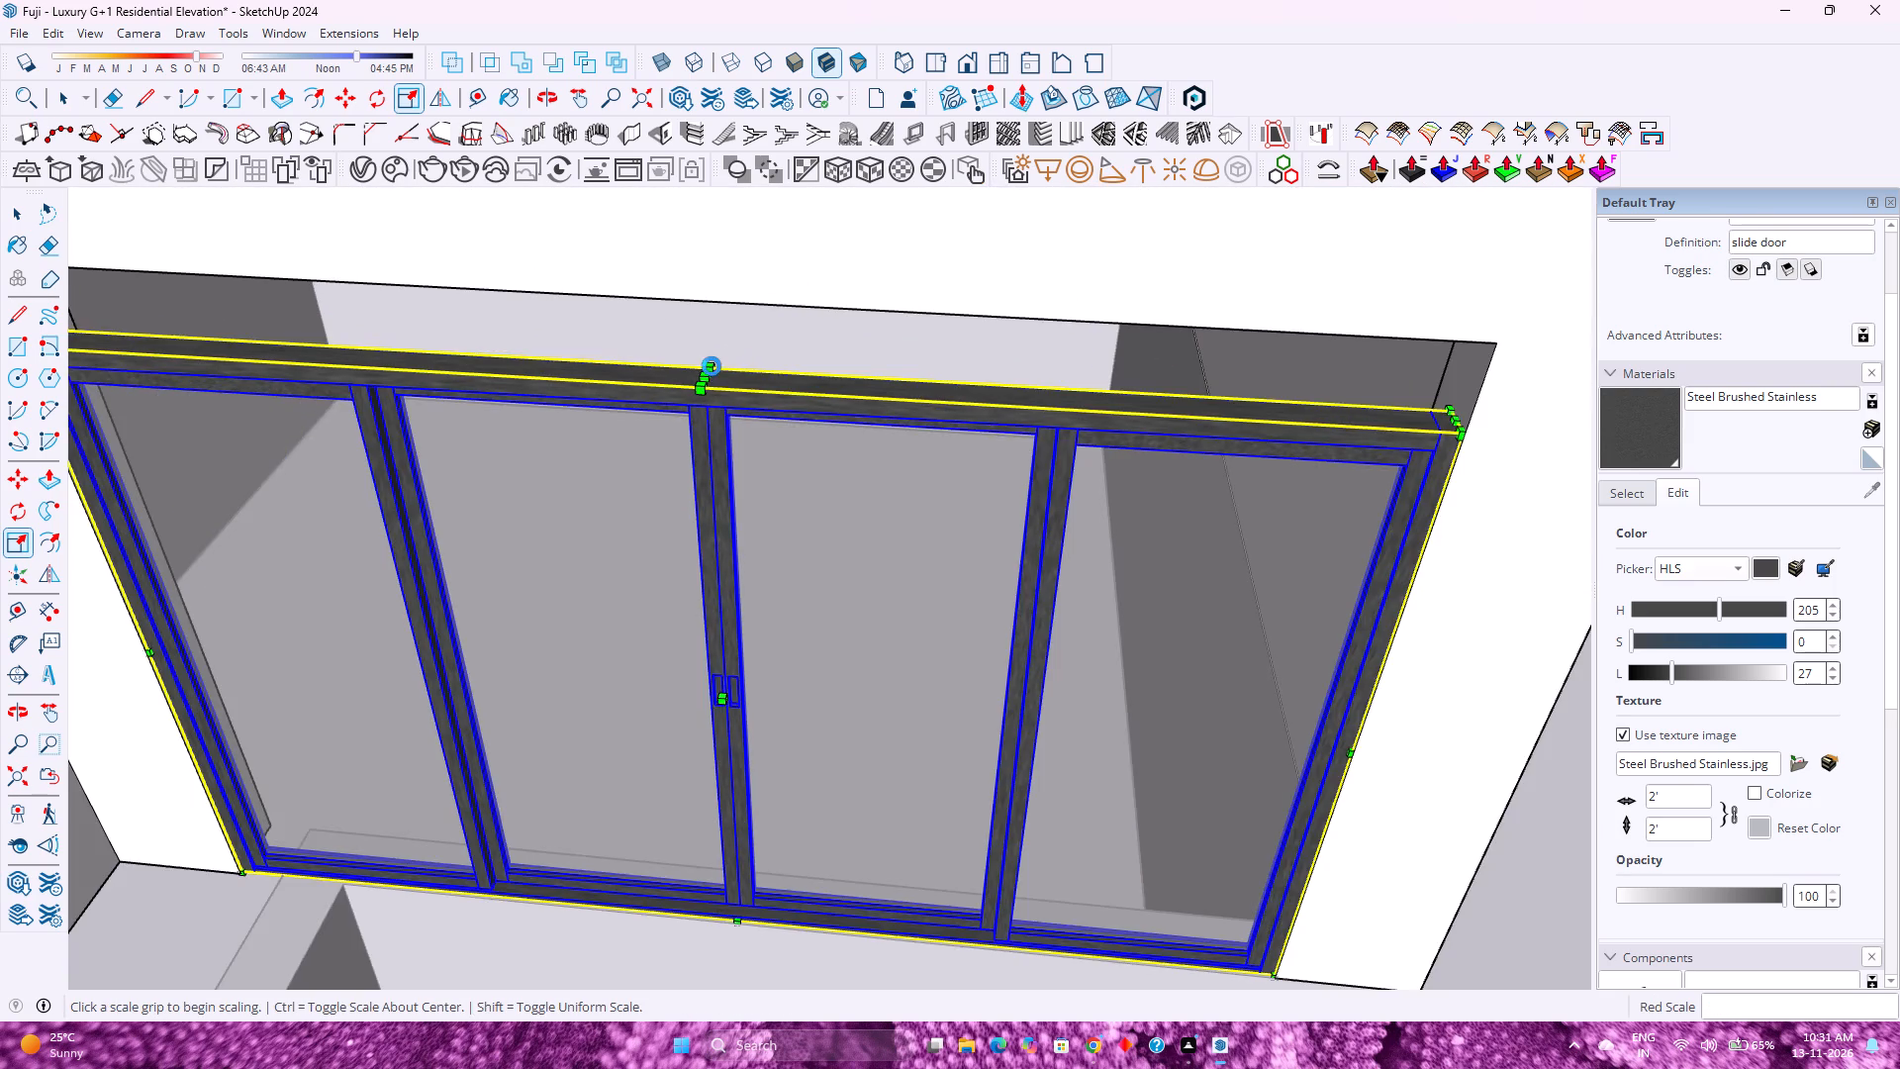
scroll(712, 366, "up", 3)
left_click(685, 439)
left_click(673, 433)
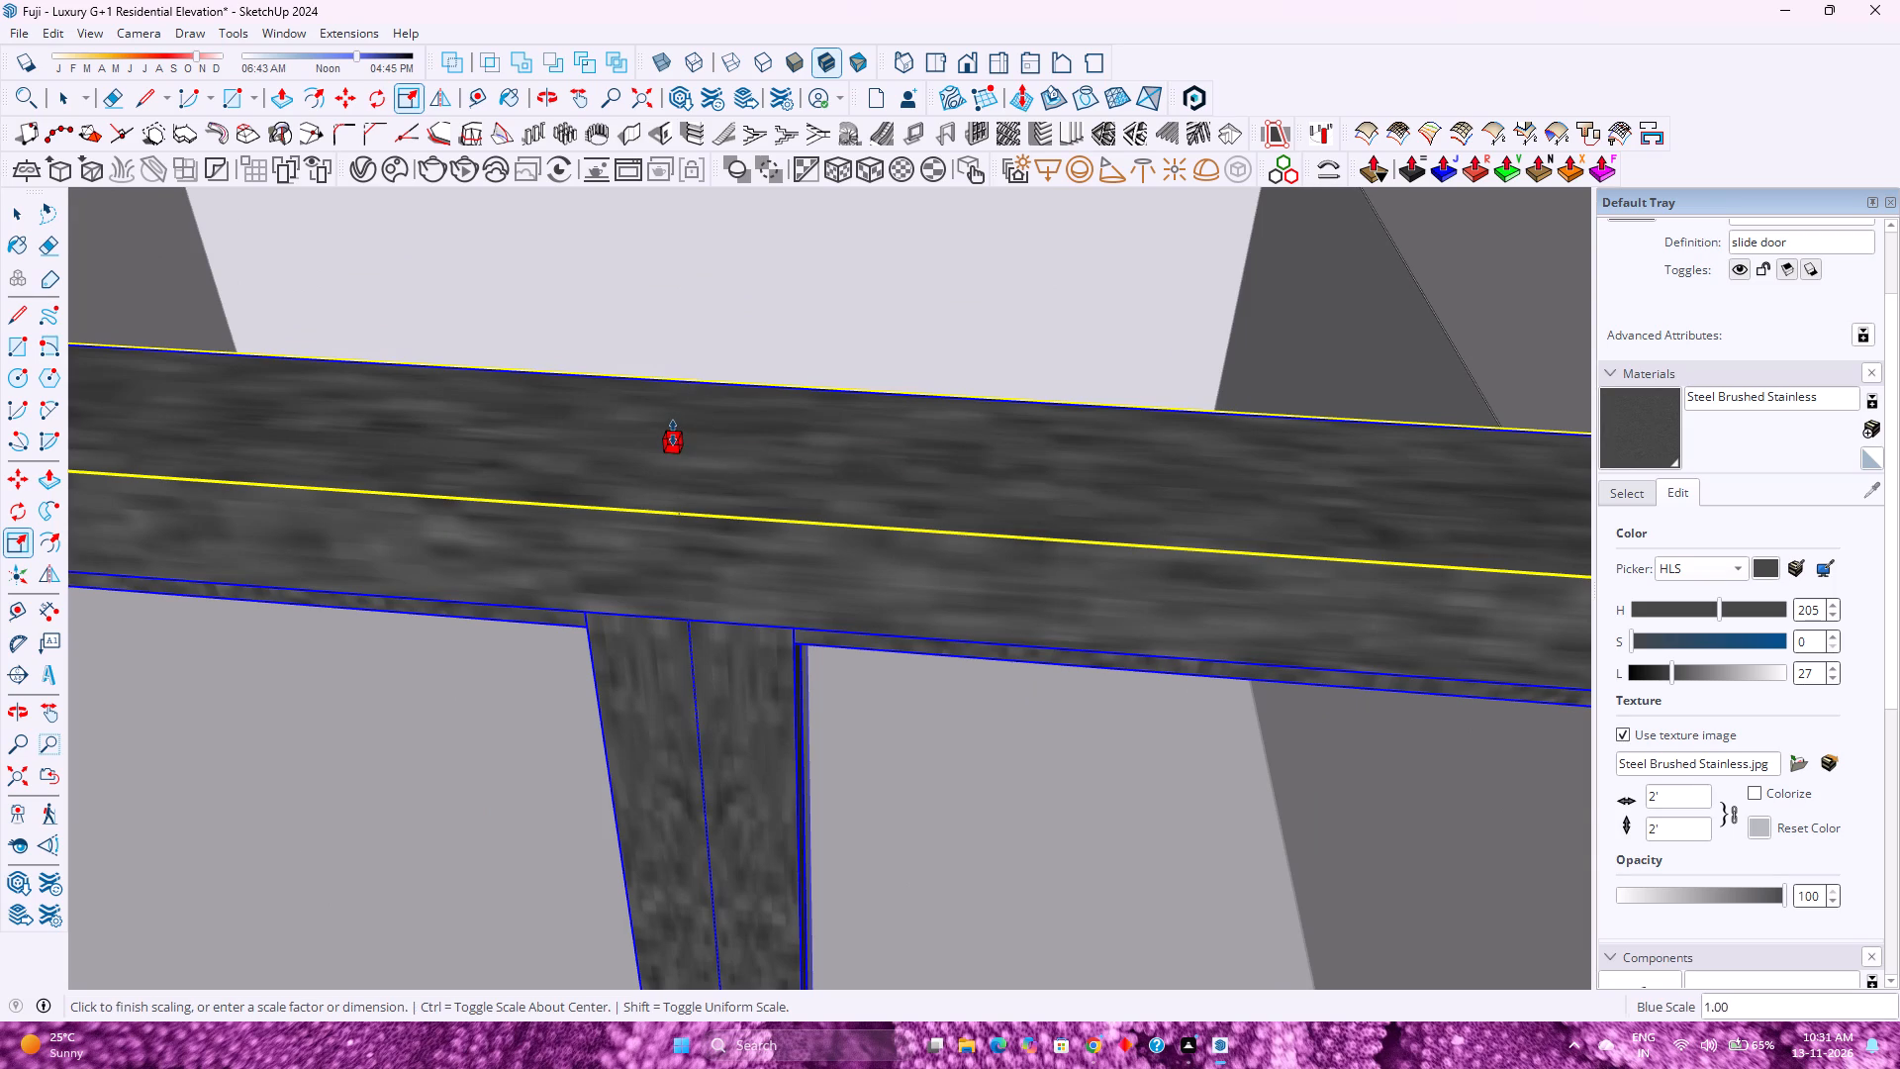
scroll(673, 433, "down", 17)
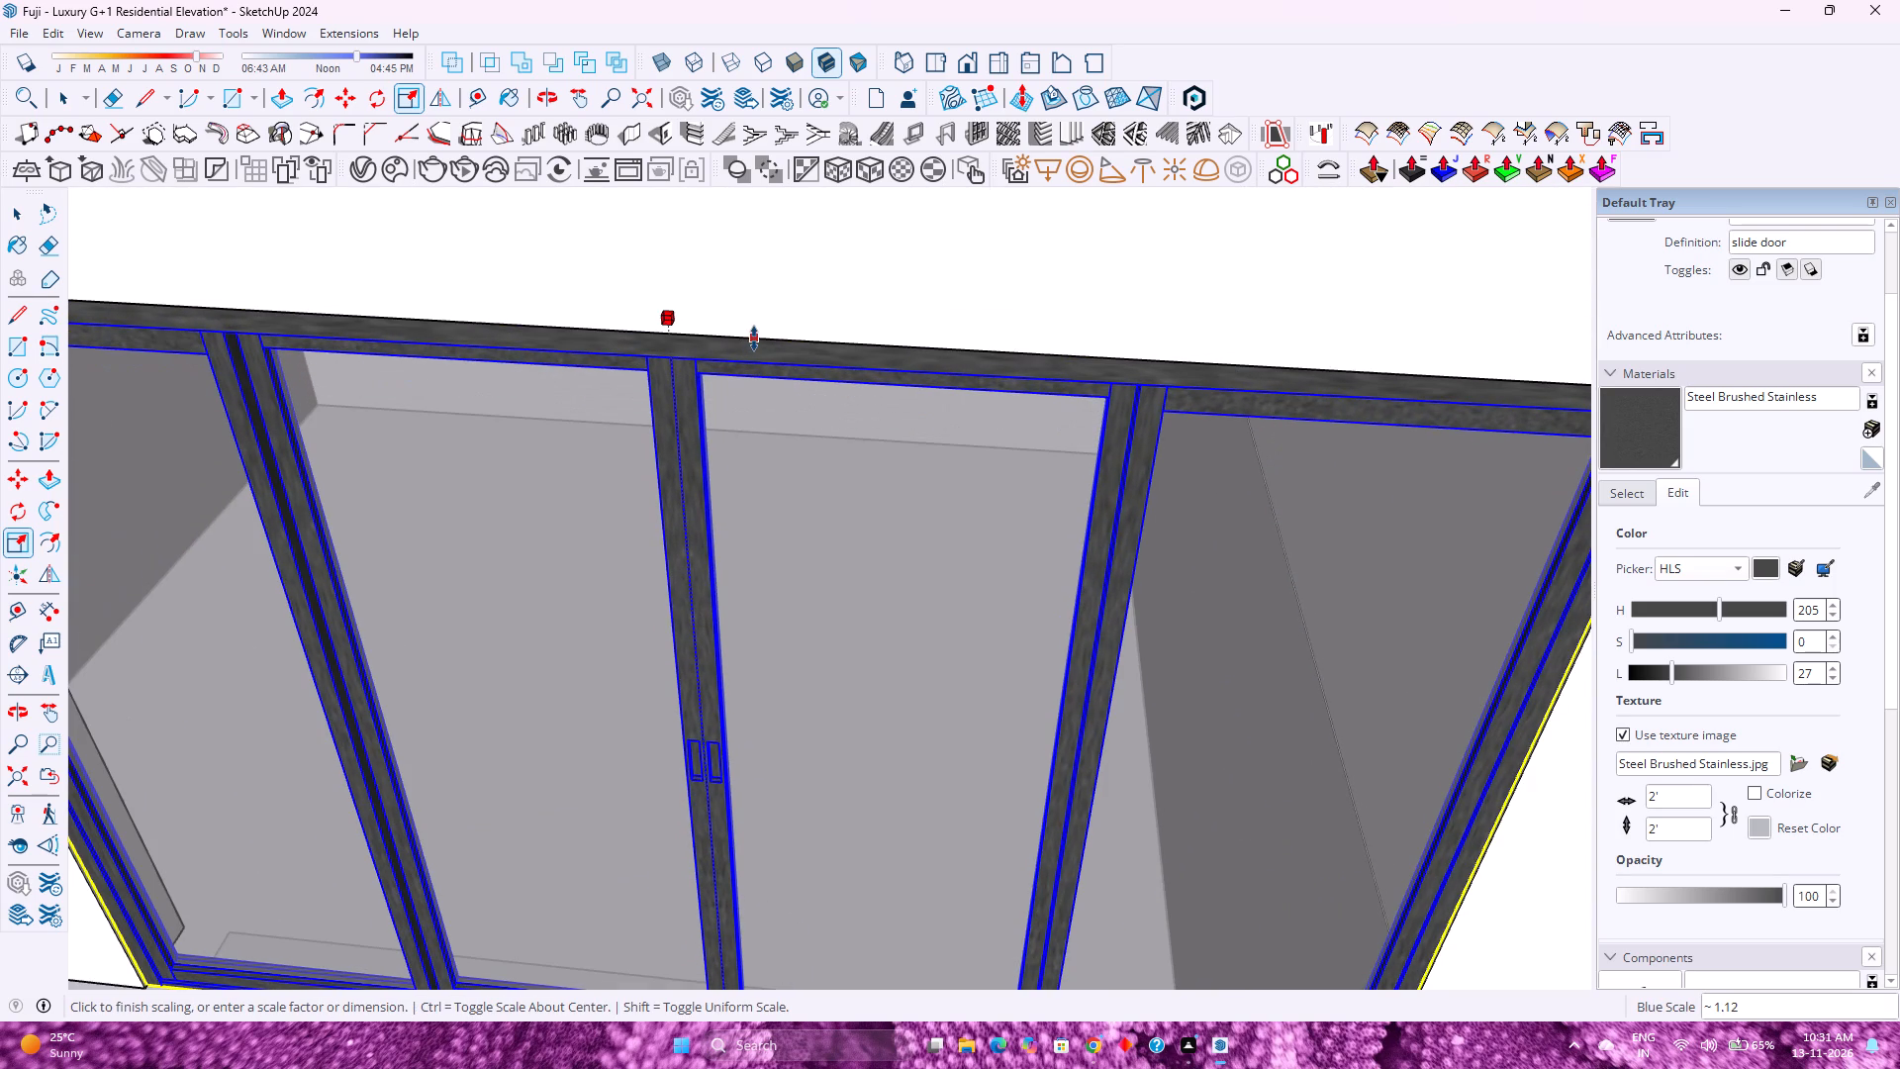
left_click(754, 339)
Move the slide door 2 inches inward along the depth of the recessed first-floor front opening.
left_click(356, 90)
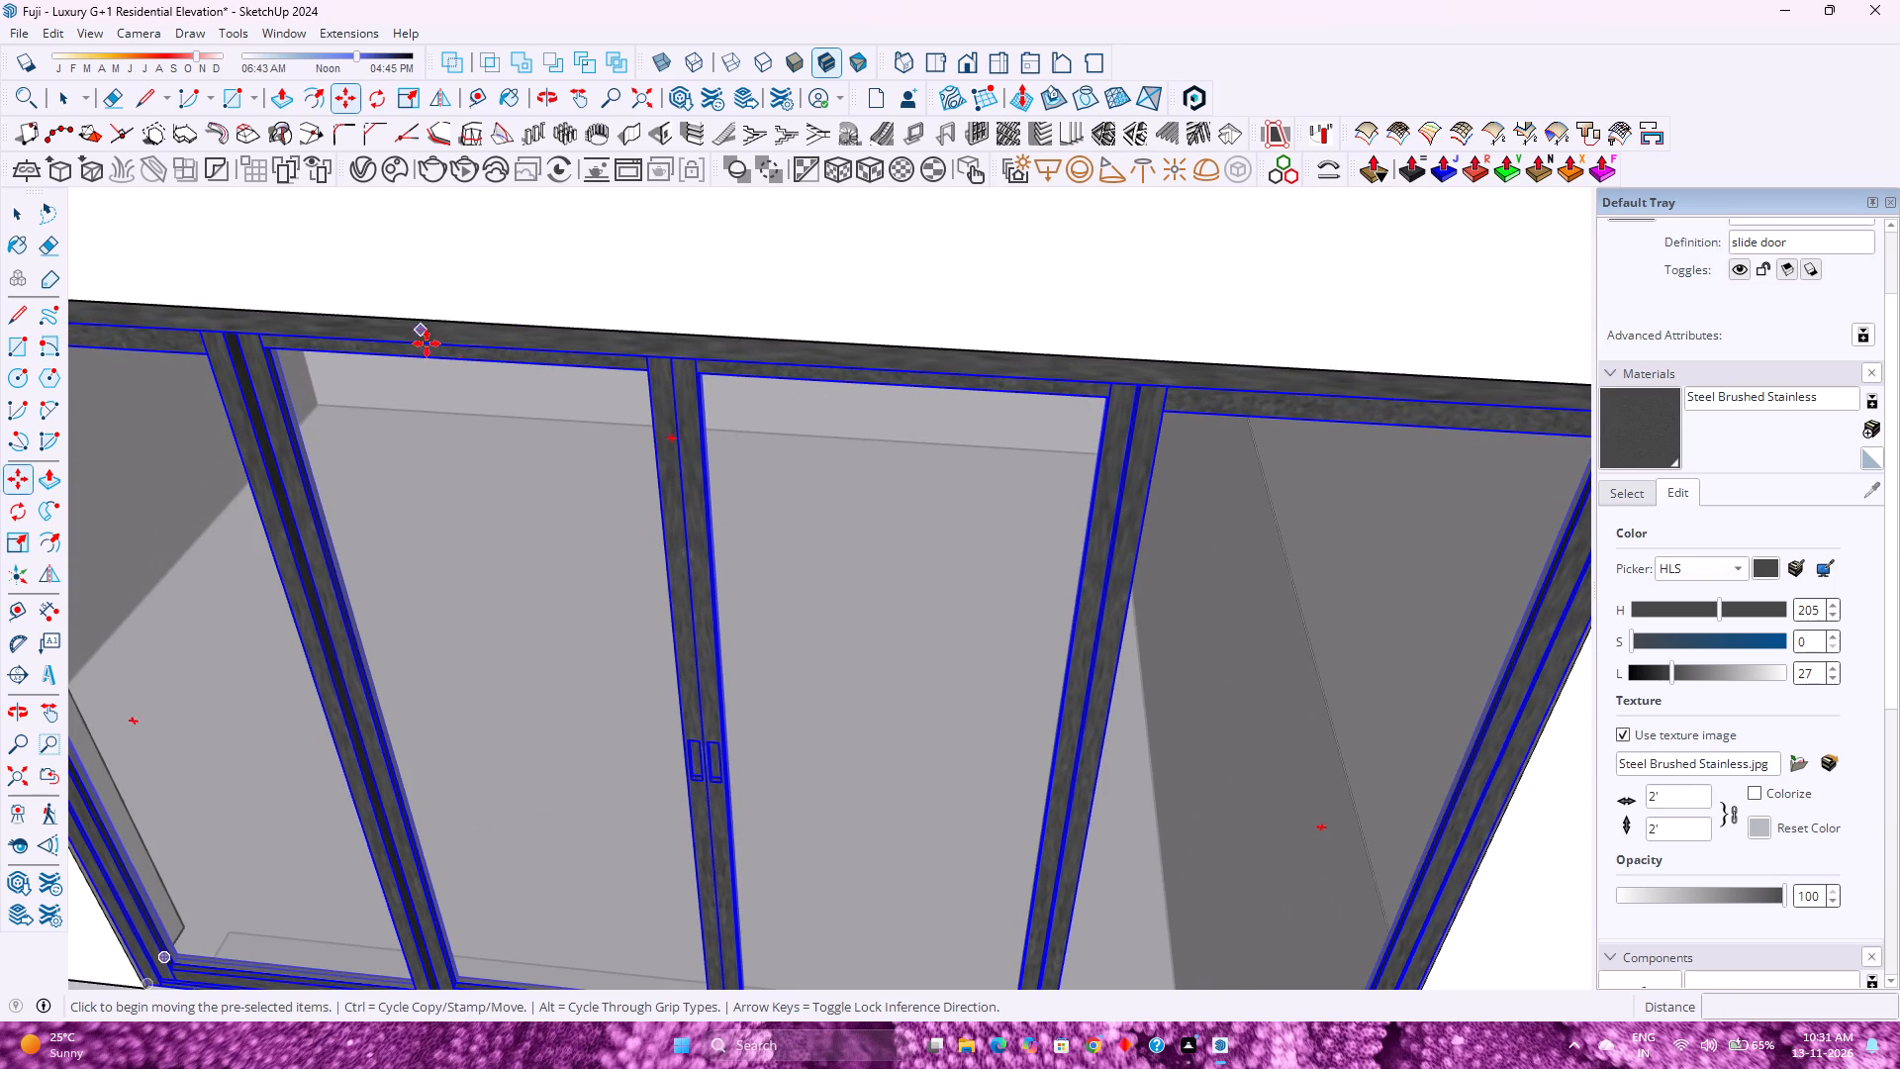
scroll(535, 428, "down", 8)
scroll(272, 749, "up", 2)
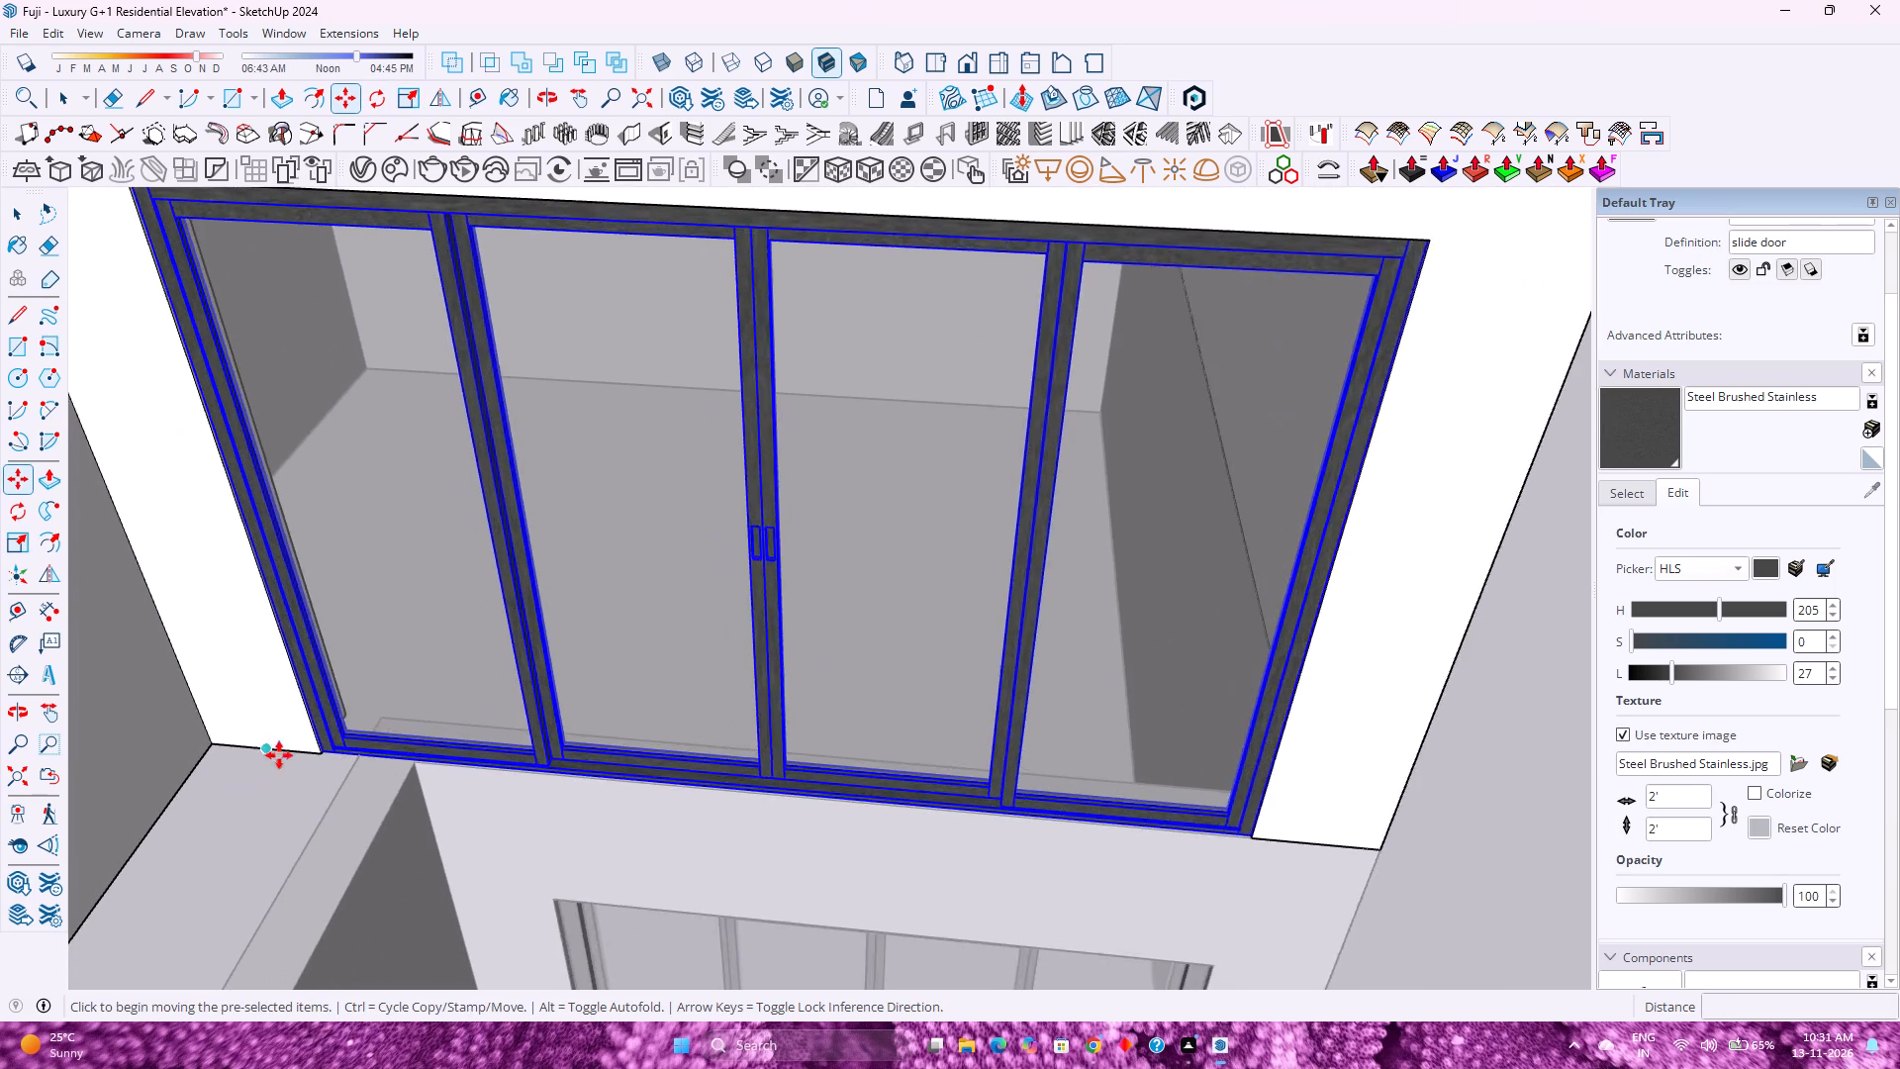
scroll(279, 755, "up", 12)
scroll(369, 737, "down", 4)
scroll(420, 708, "up", 13)
left_click(365, 713)
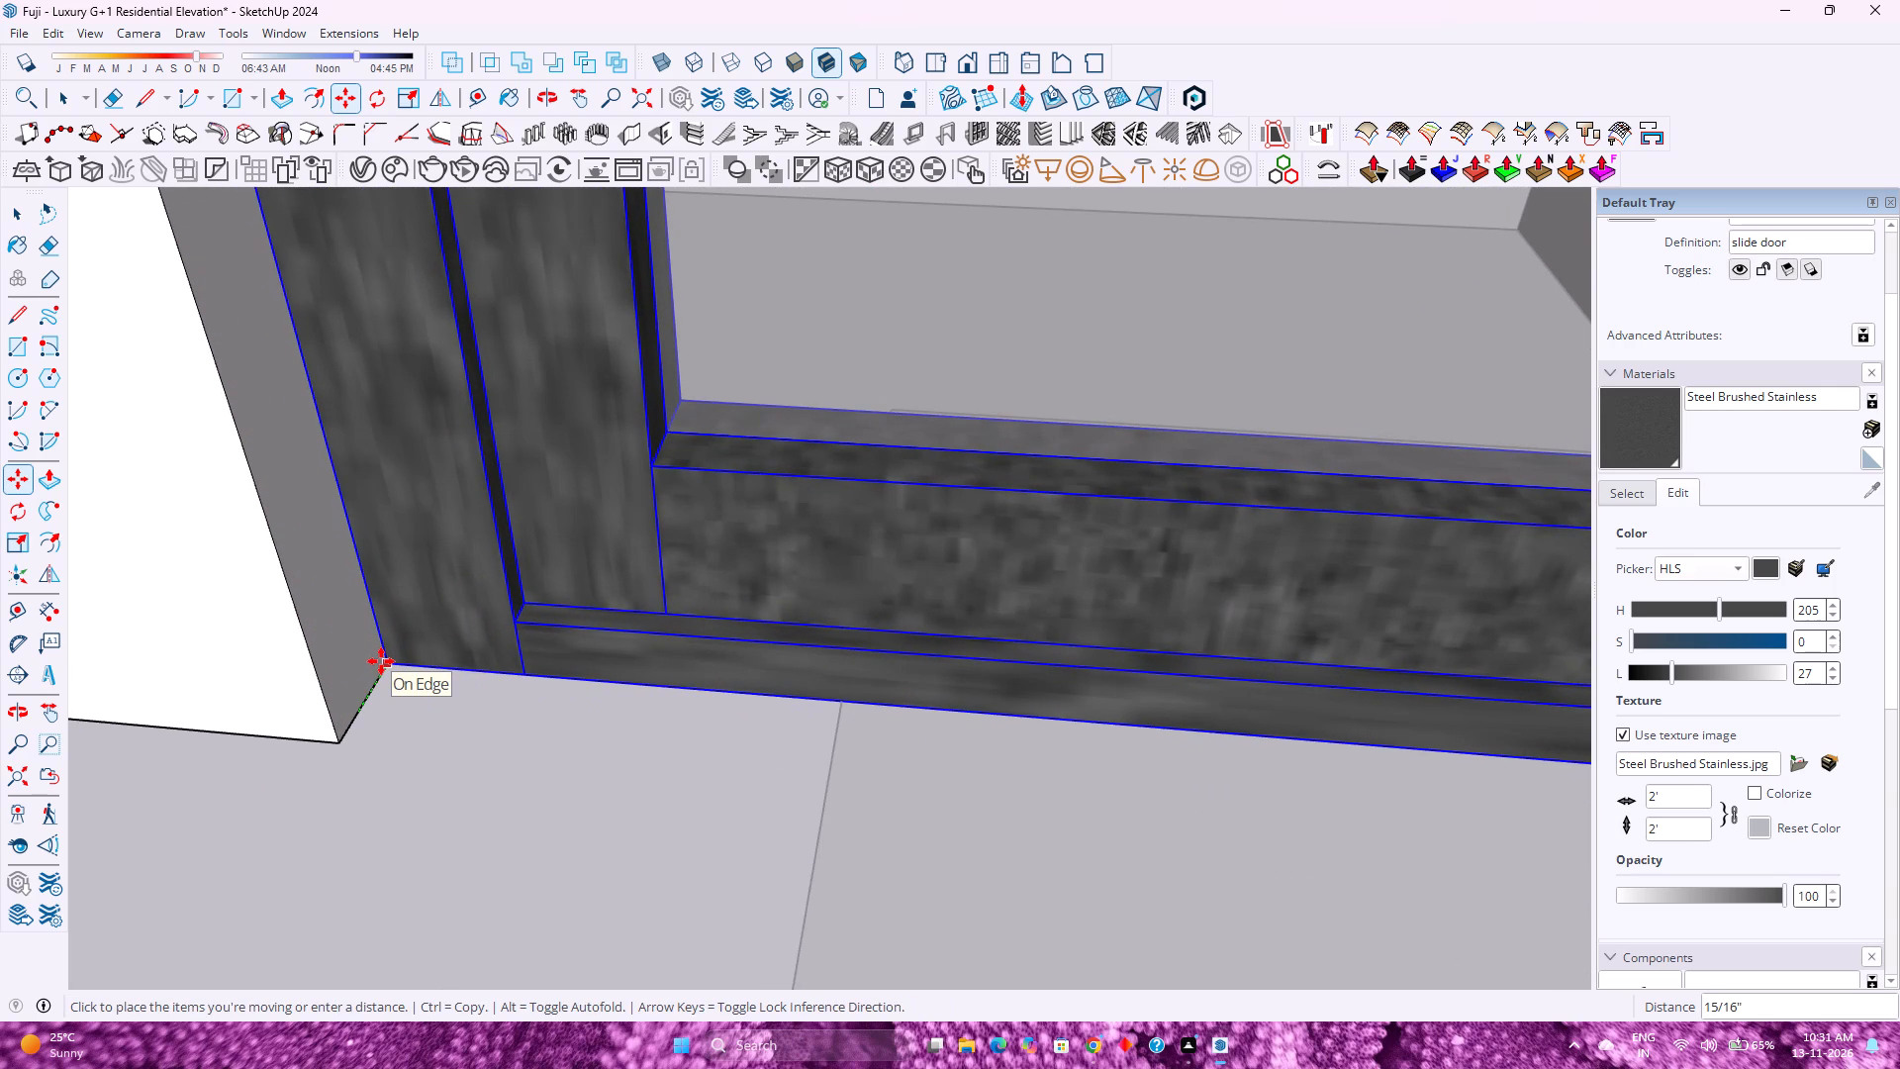
key("2")
key("Return")
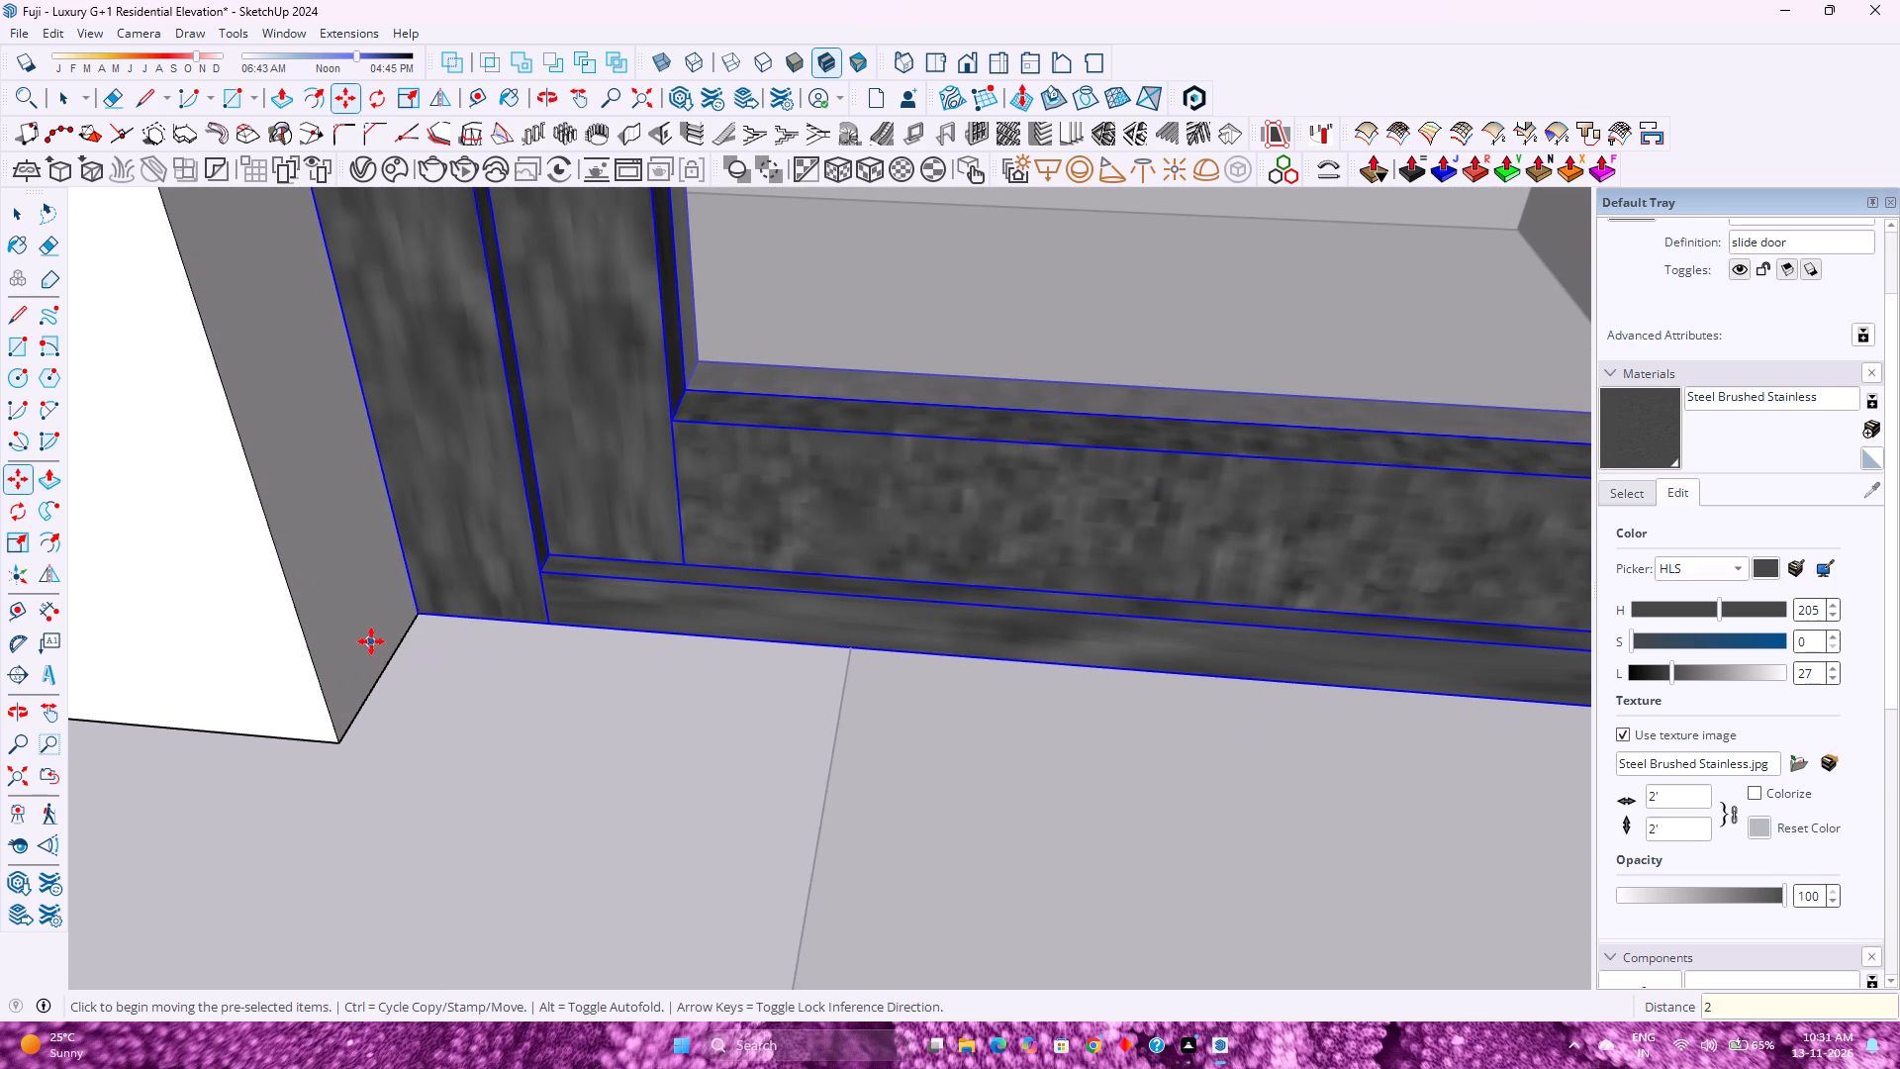
middle_click_drag(565, 677, 165, 766)
middle_click(165, 766)
scroll(165, 767, "down", 4)
scroll(420, 691, "up", 3)
middle_click_drag(422, 690, 656, 683)
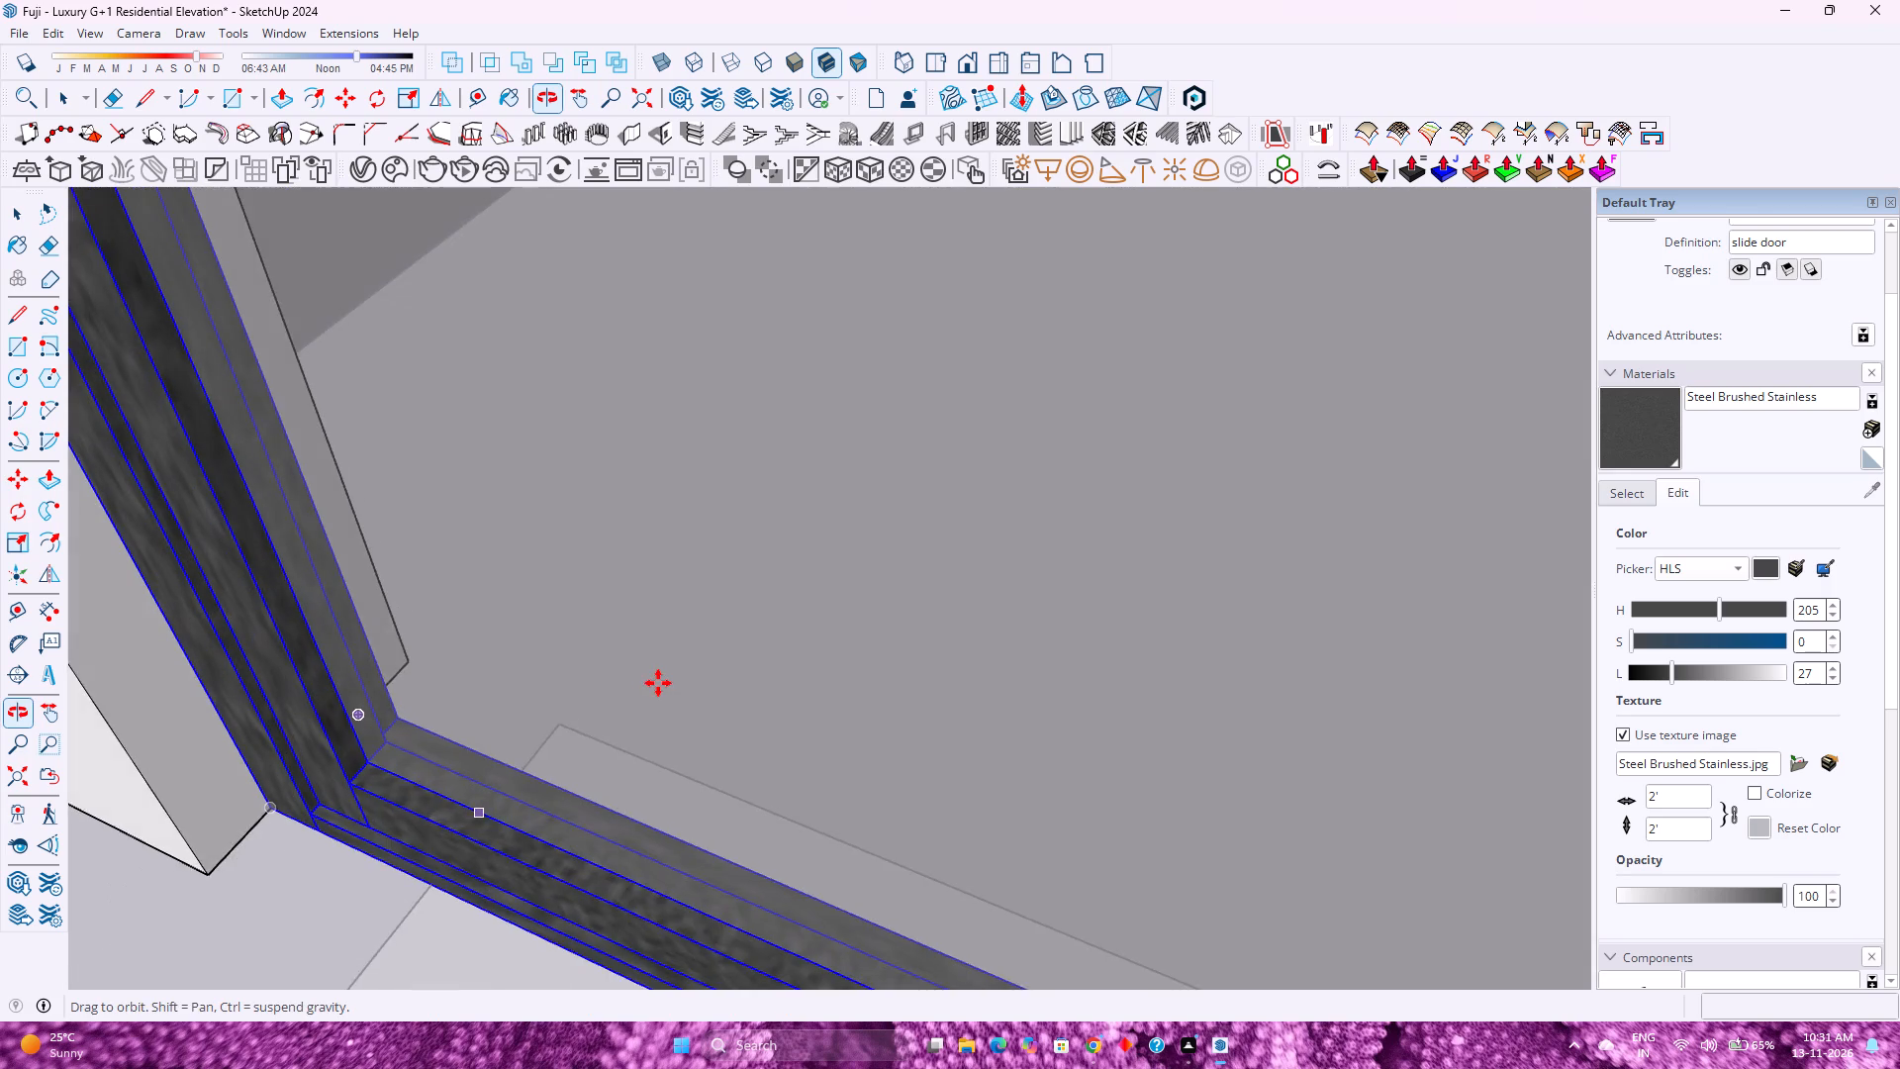
scroll(658, 683, "down", 20)
scroll(658, 683, "down", 9)
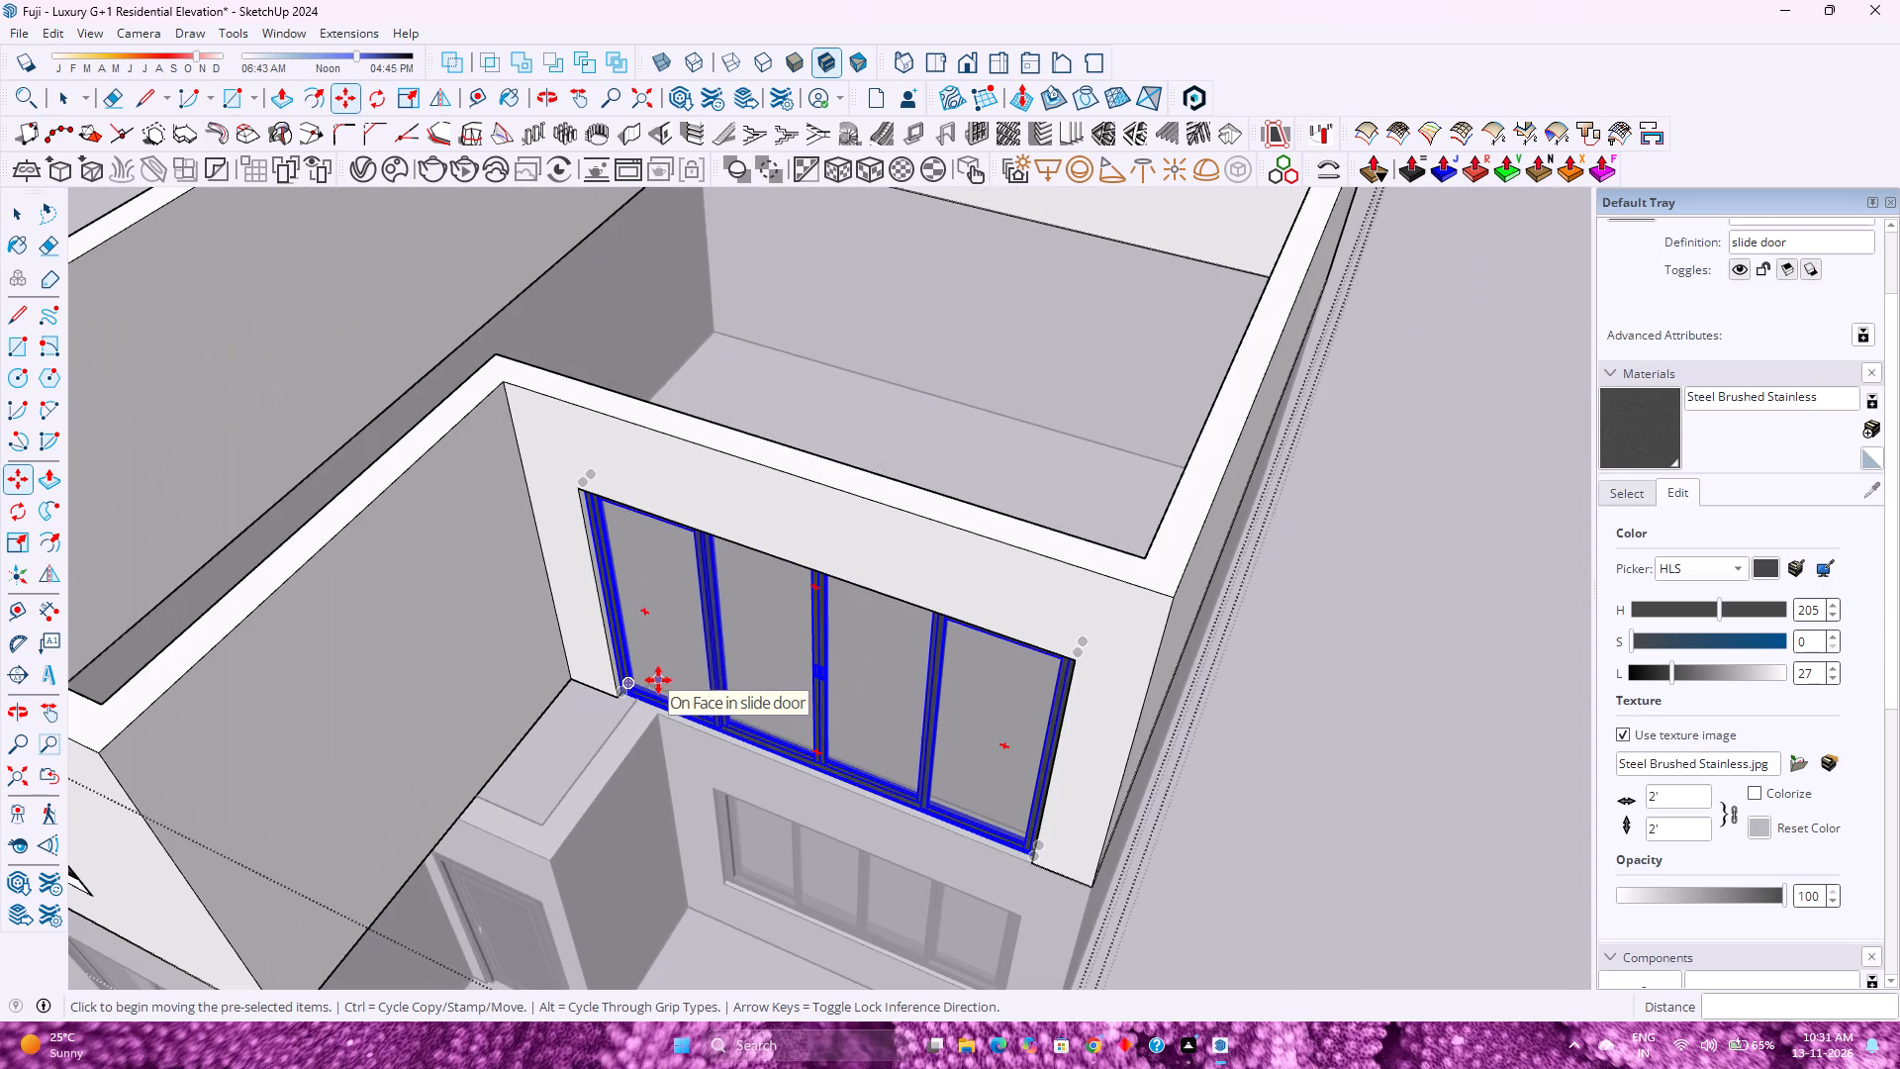
key("space")
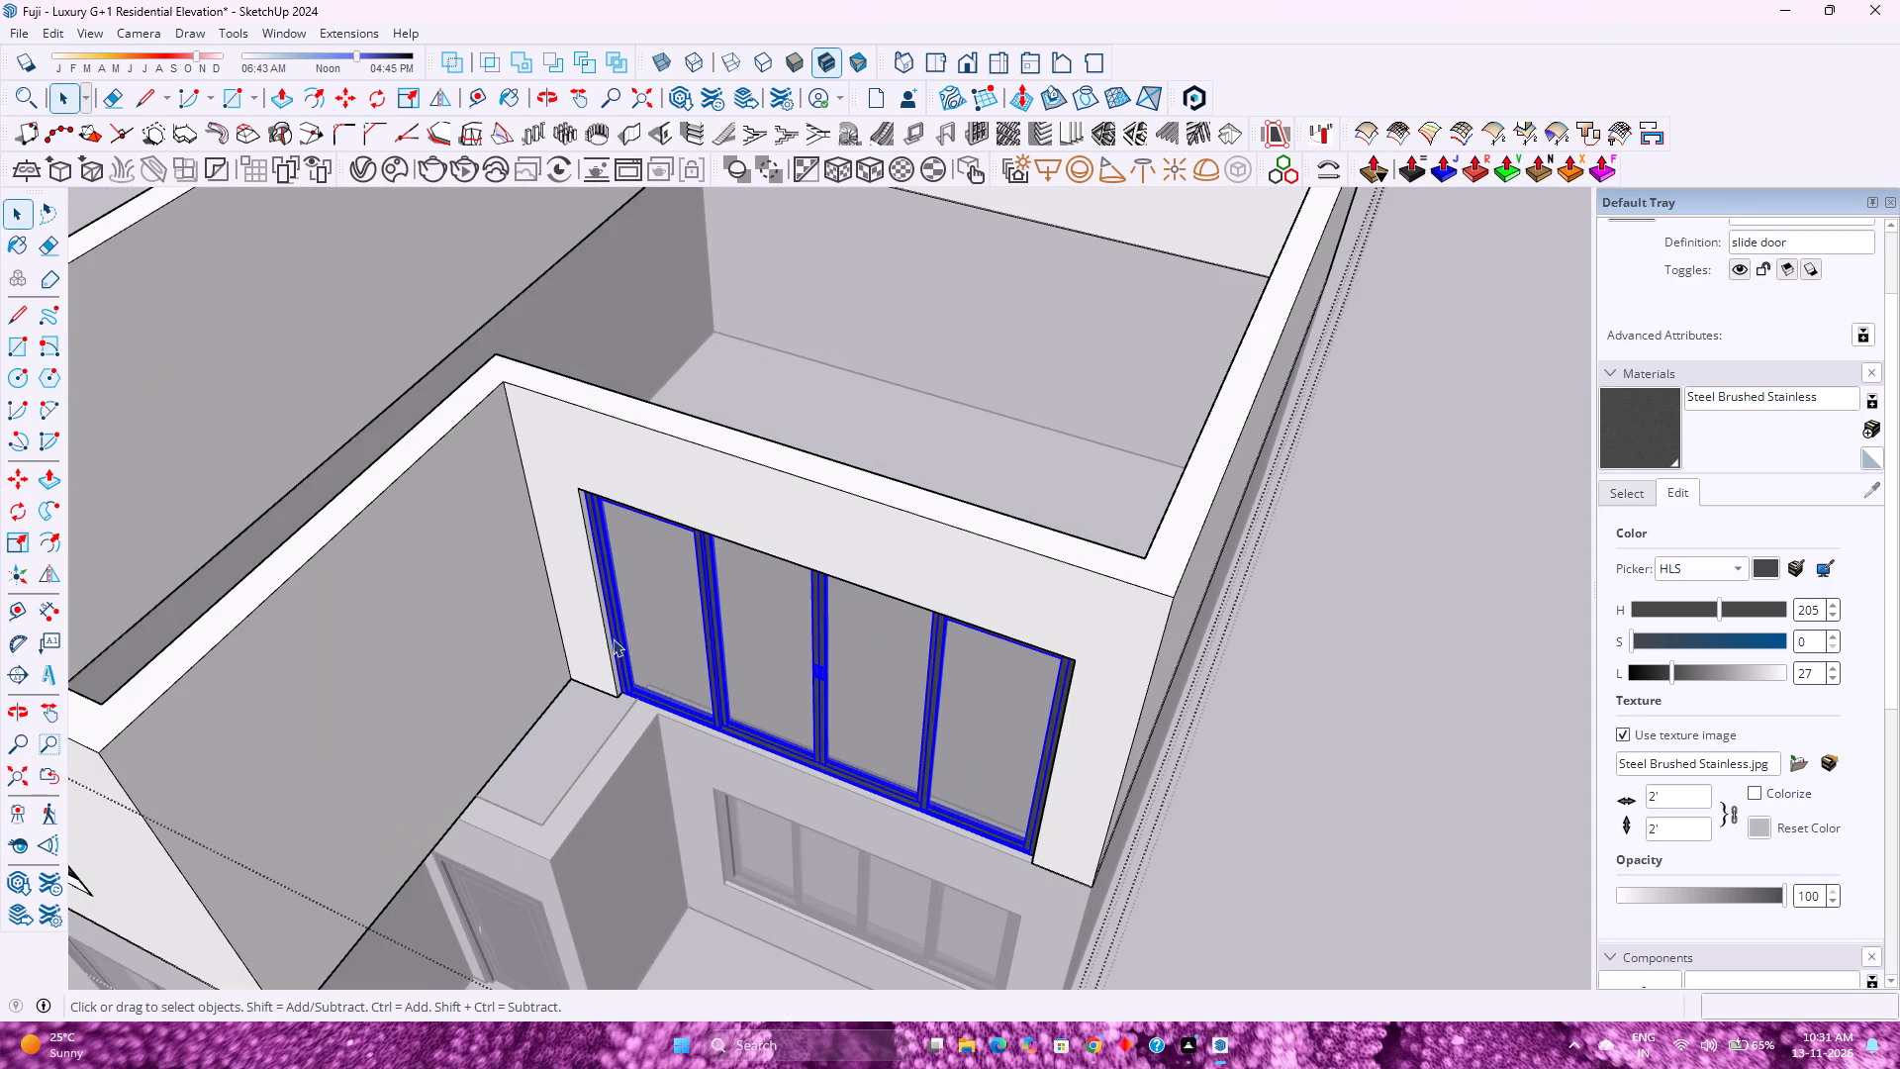
scroll(613, 638, "down", 6)
left_click(1113, 835)
Save the elevation model with the fitted slide door.
scroll(688, 613, "down", 1)
middle_click_drag(685, 625, 968, 398)
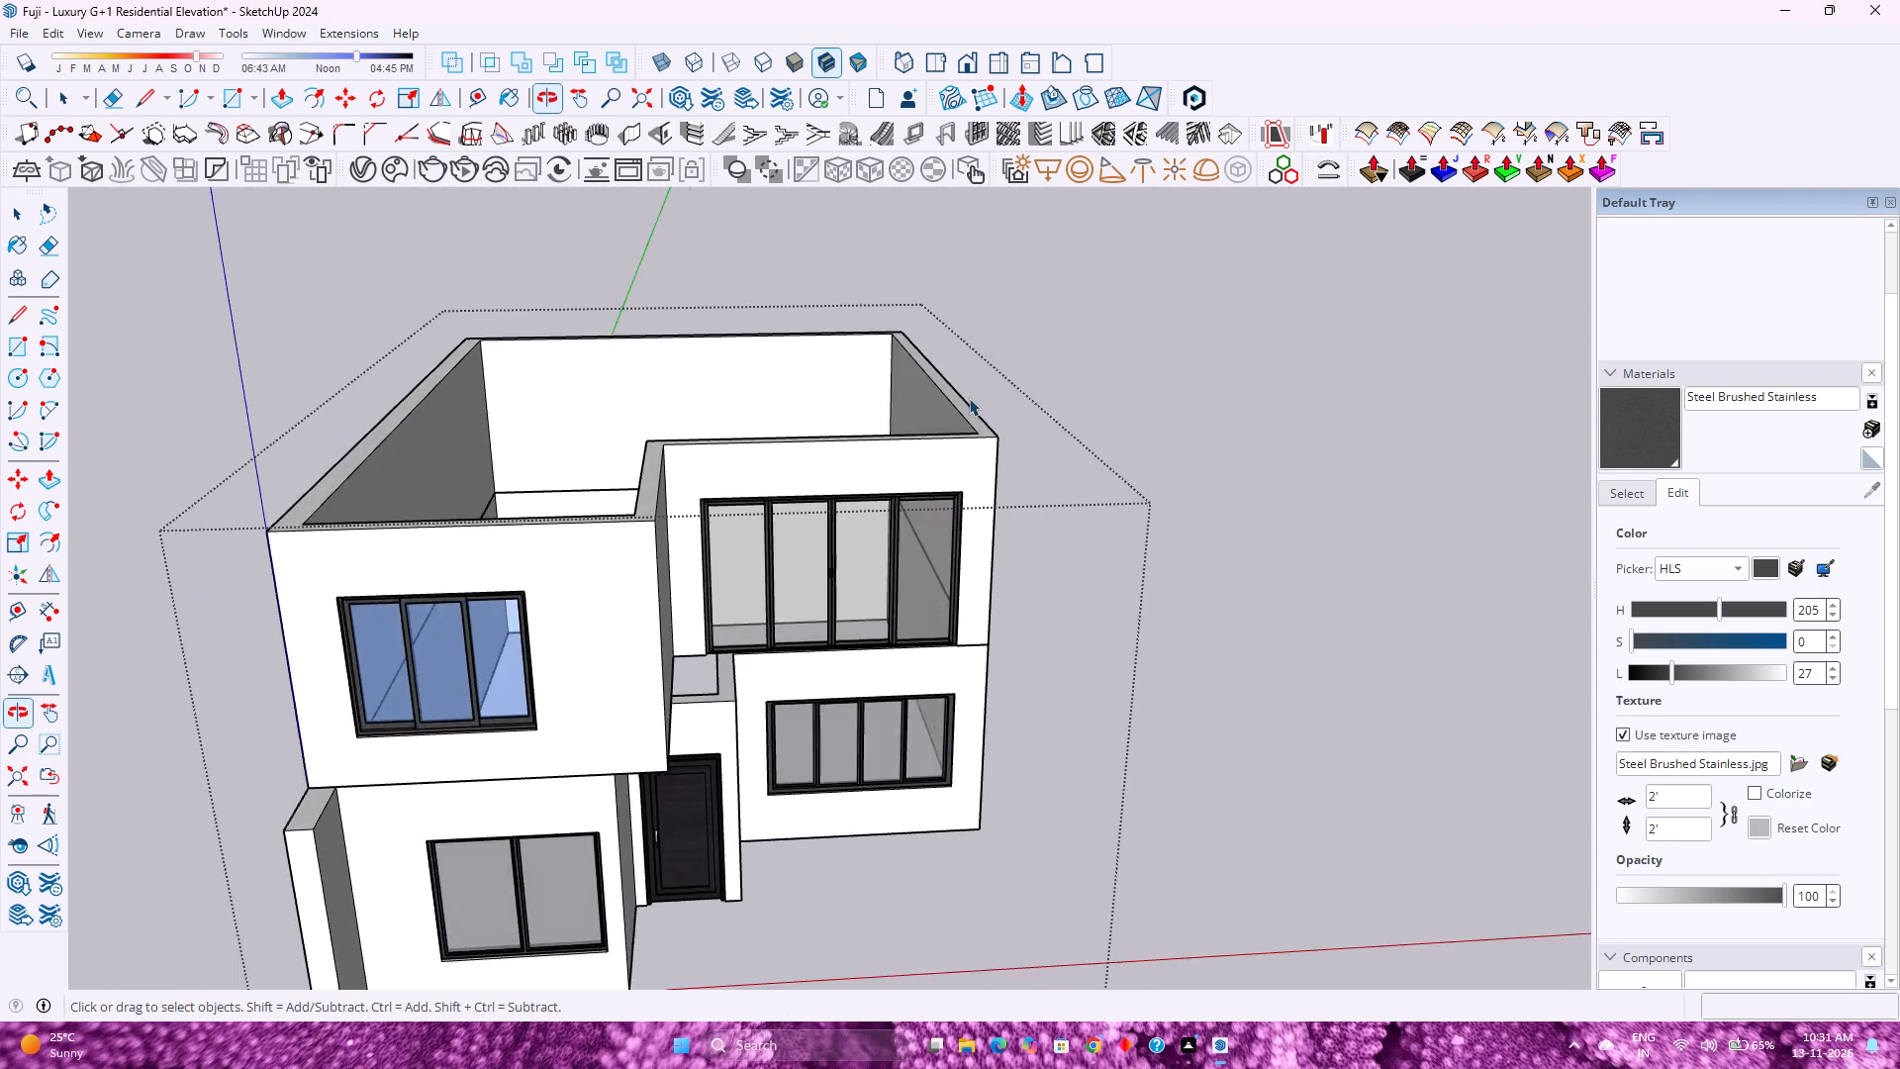
scroll(969, 398, "down", 4)
middle_click_drag(935, 652, 757, 552)
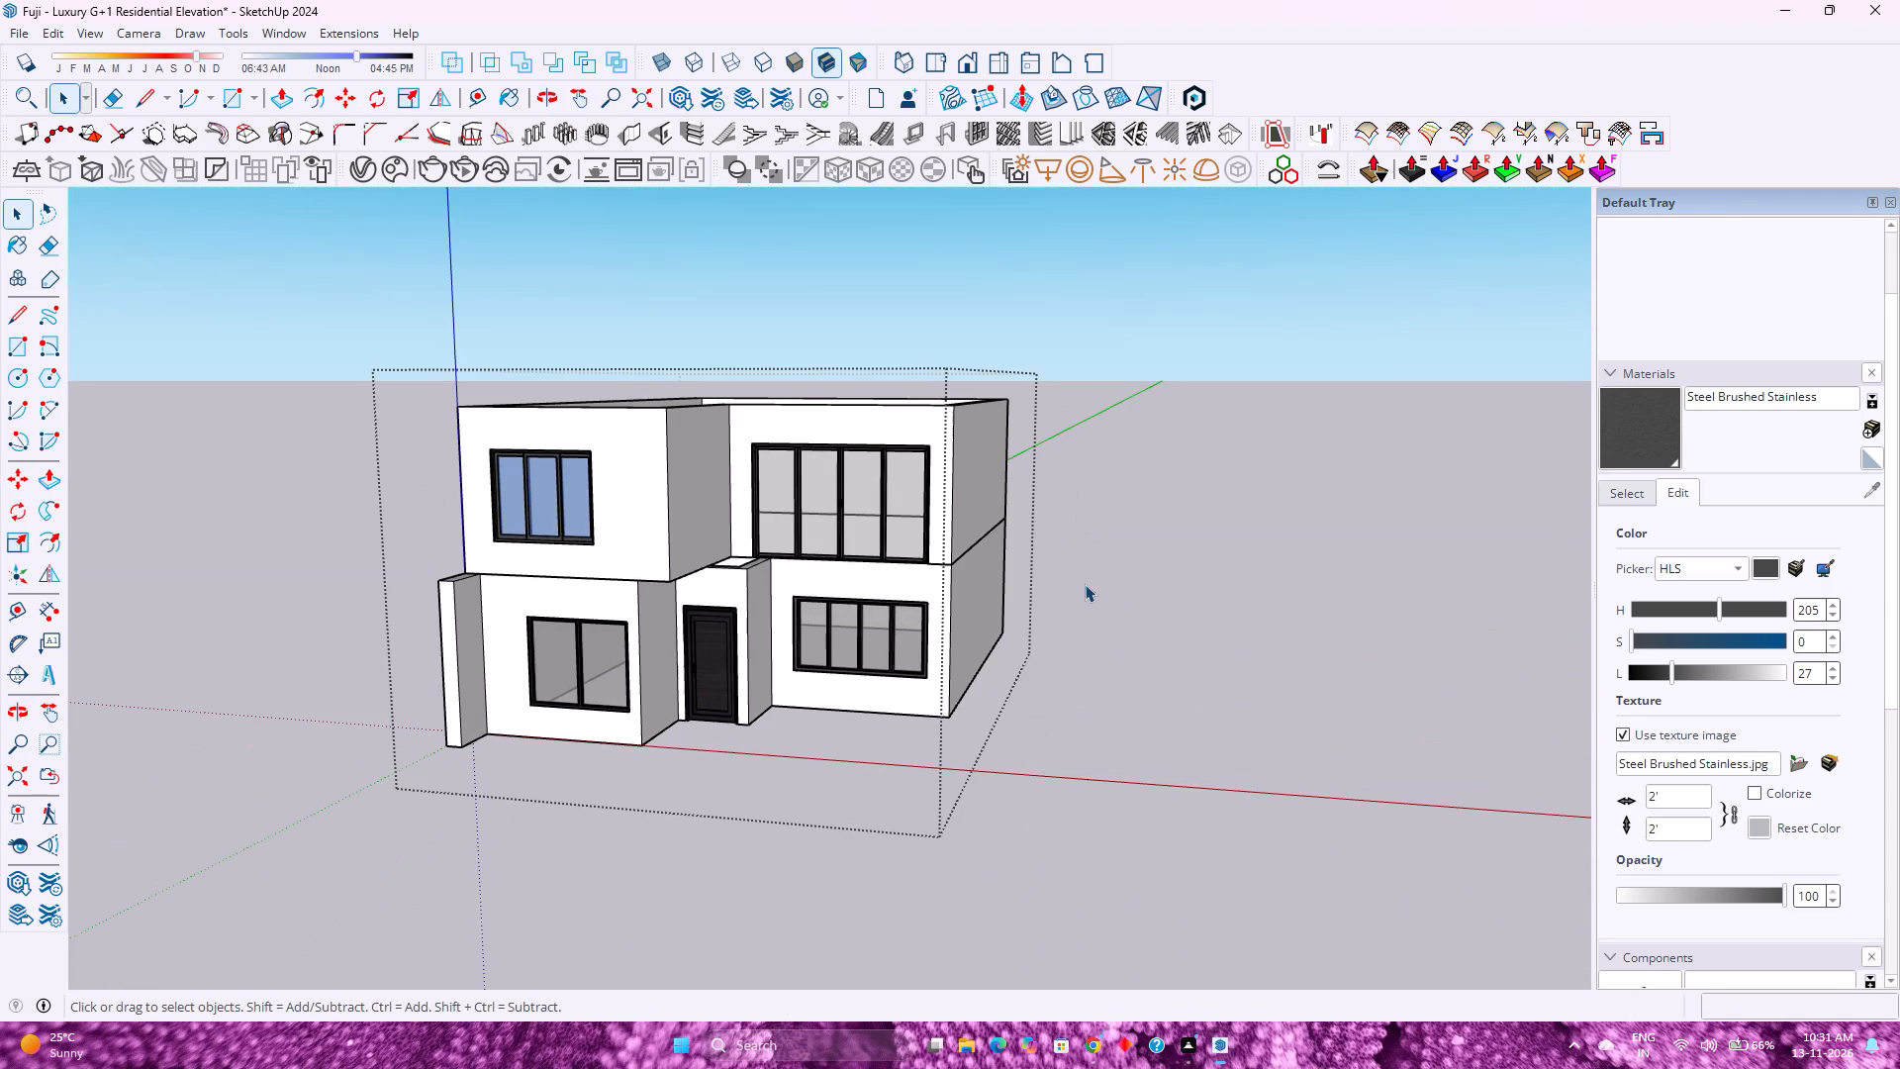
key("ctrl+s")
Paint the three blue glass panes of the projecting first-floor front window with the in-model Translucent_Glass_Gray material.
scroll(541, 415, "up", 2)
middle_click_drag(544, 507, 695, 524)
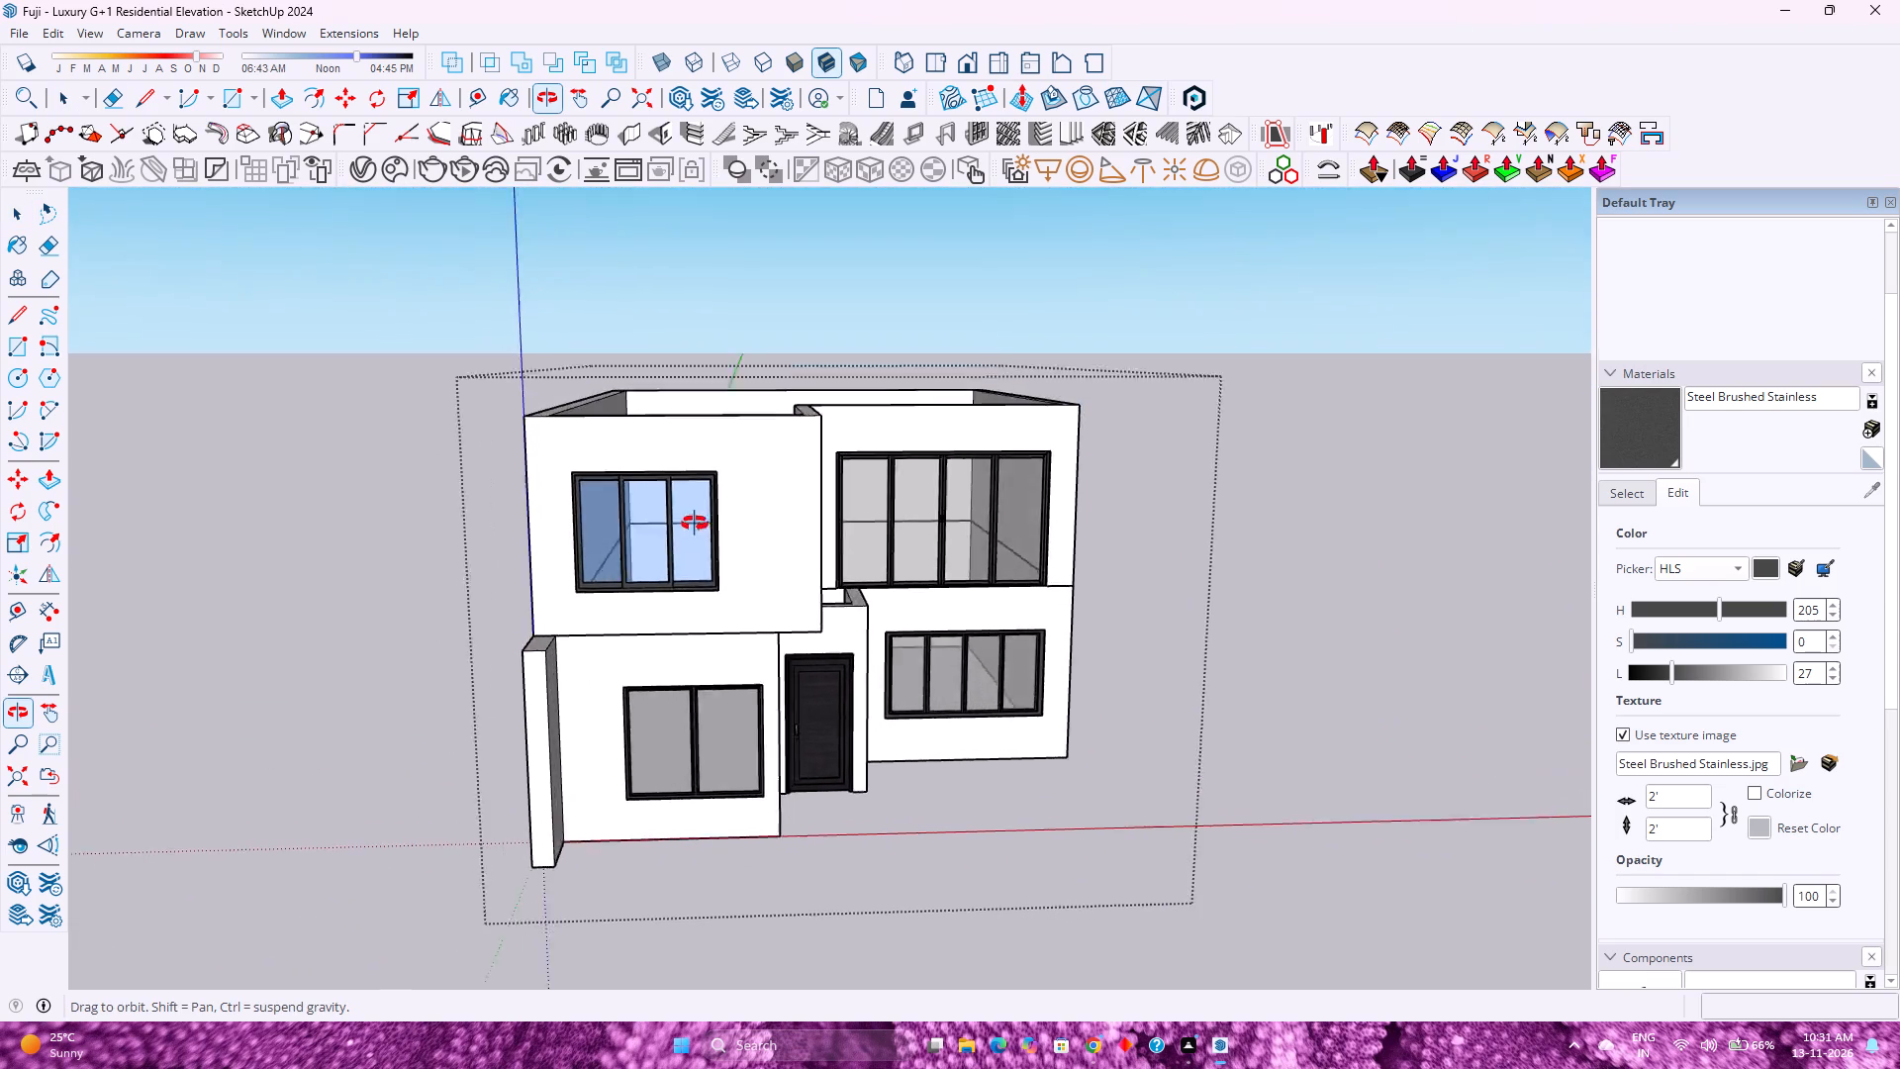
middle_click_drag(695, 524, 669, 643)
scroll(663, 616, "up", 8)
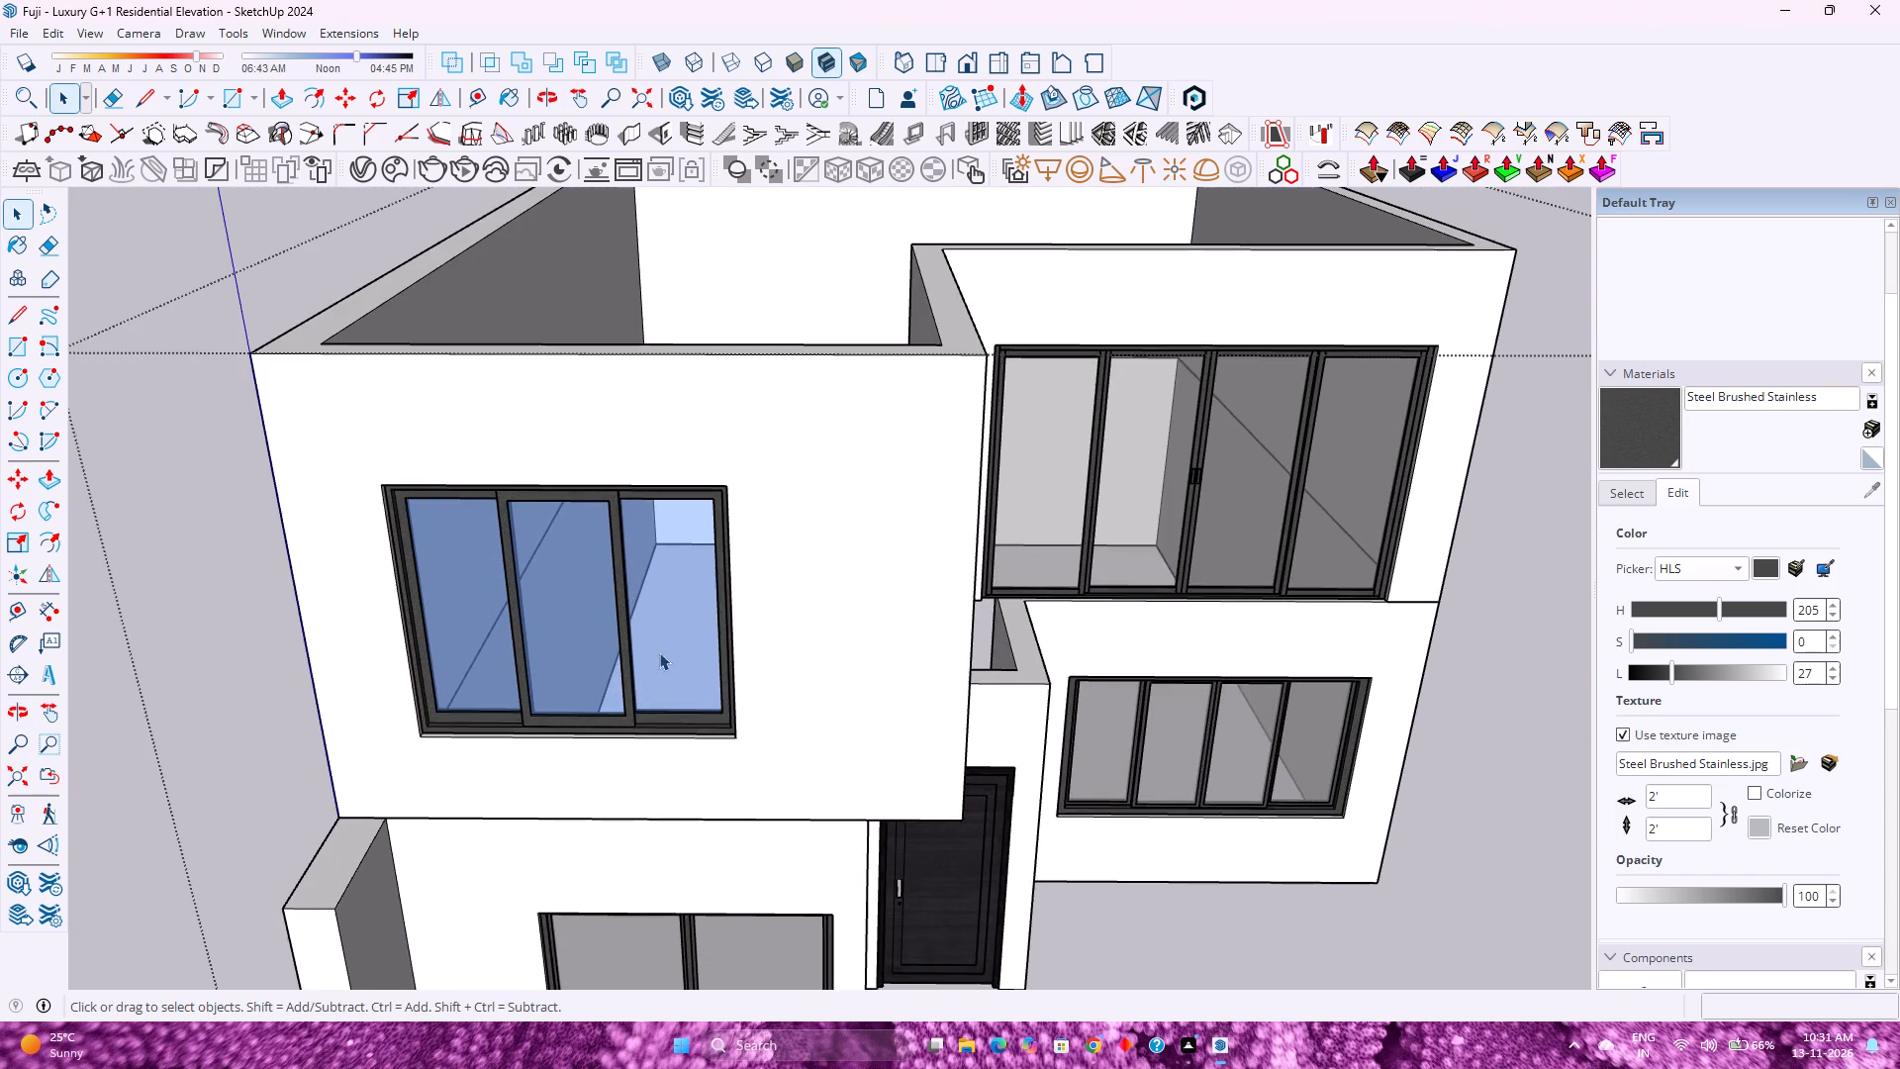
double_click(684, 632)
scroll(684, 632, "up", 3)
double_click(684, 632)
scroll(684, 632, "up", 4)
left_click(684, 632)
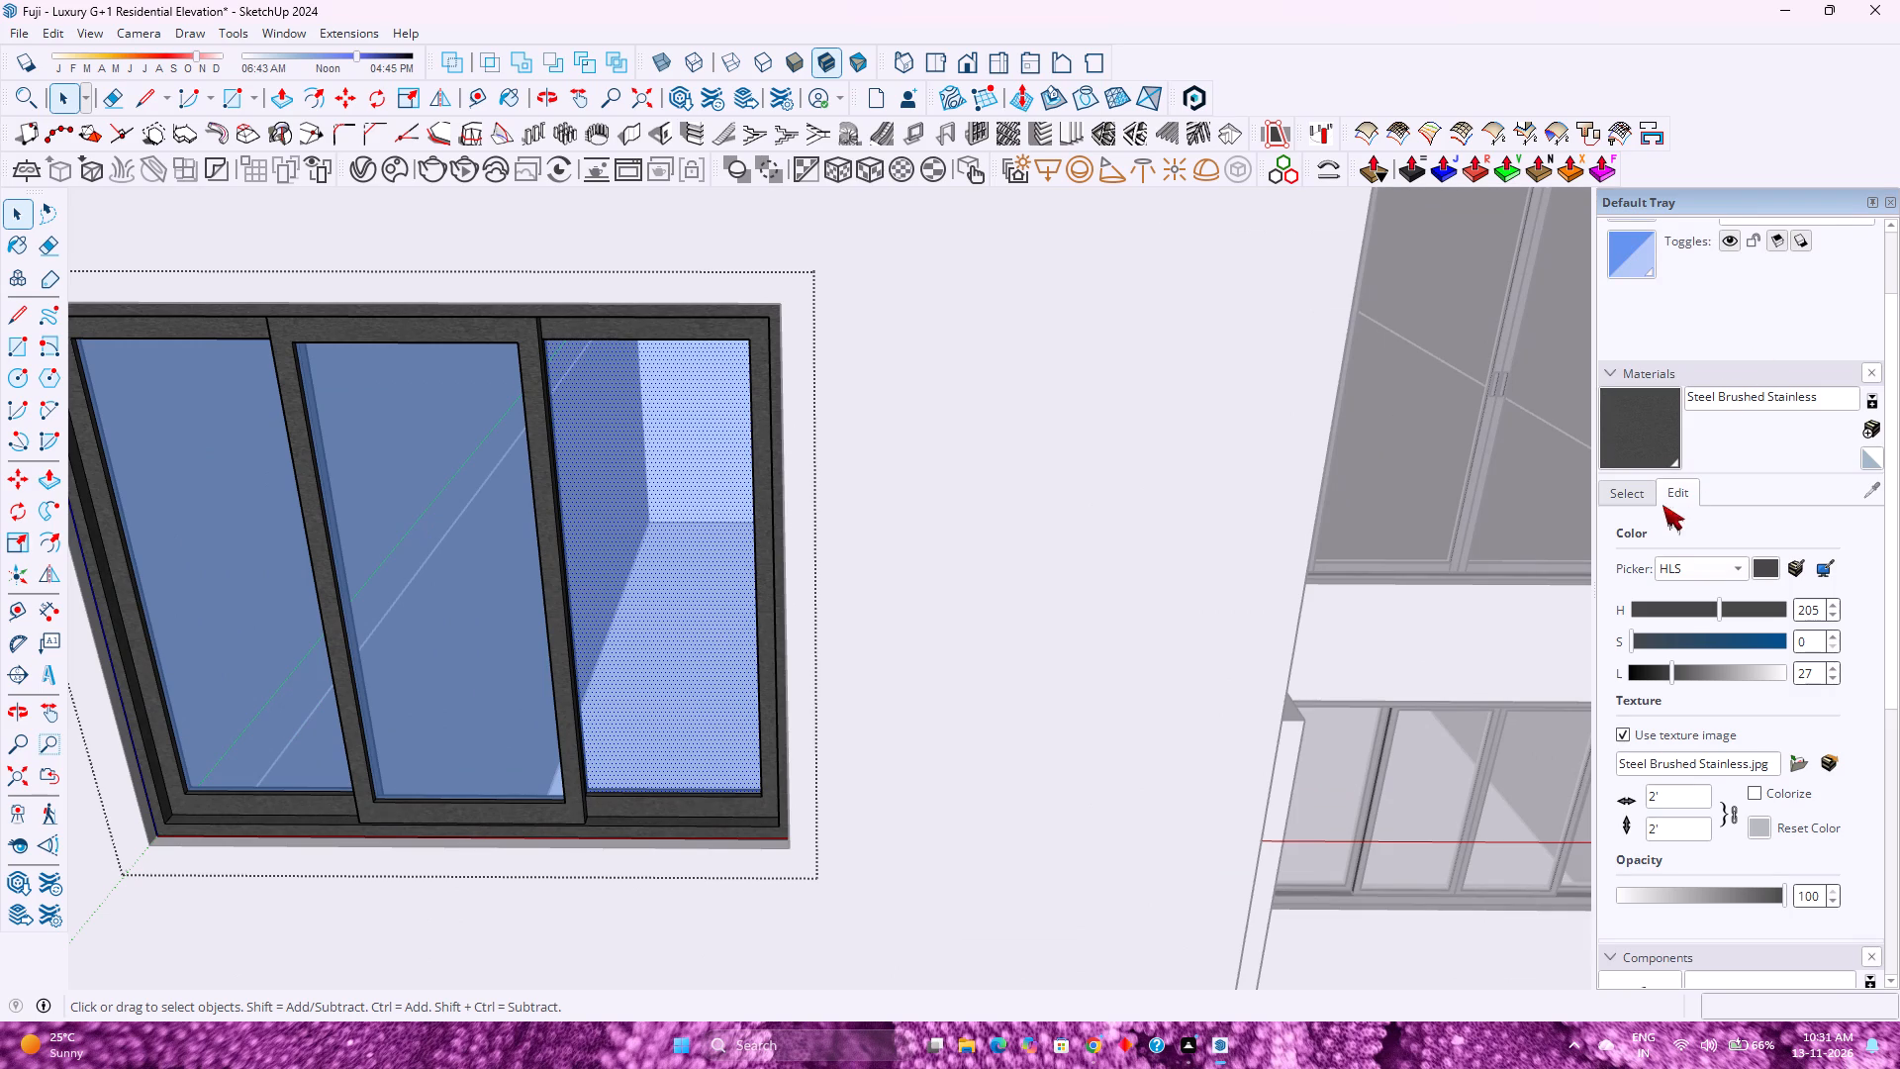
left_click(1636, 498)
left_click(1695, 522)
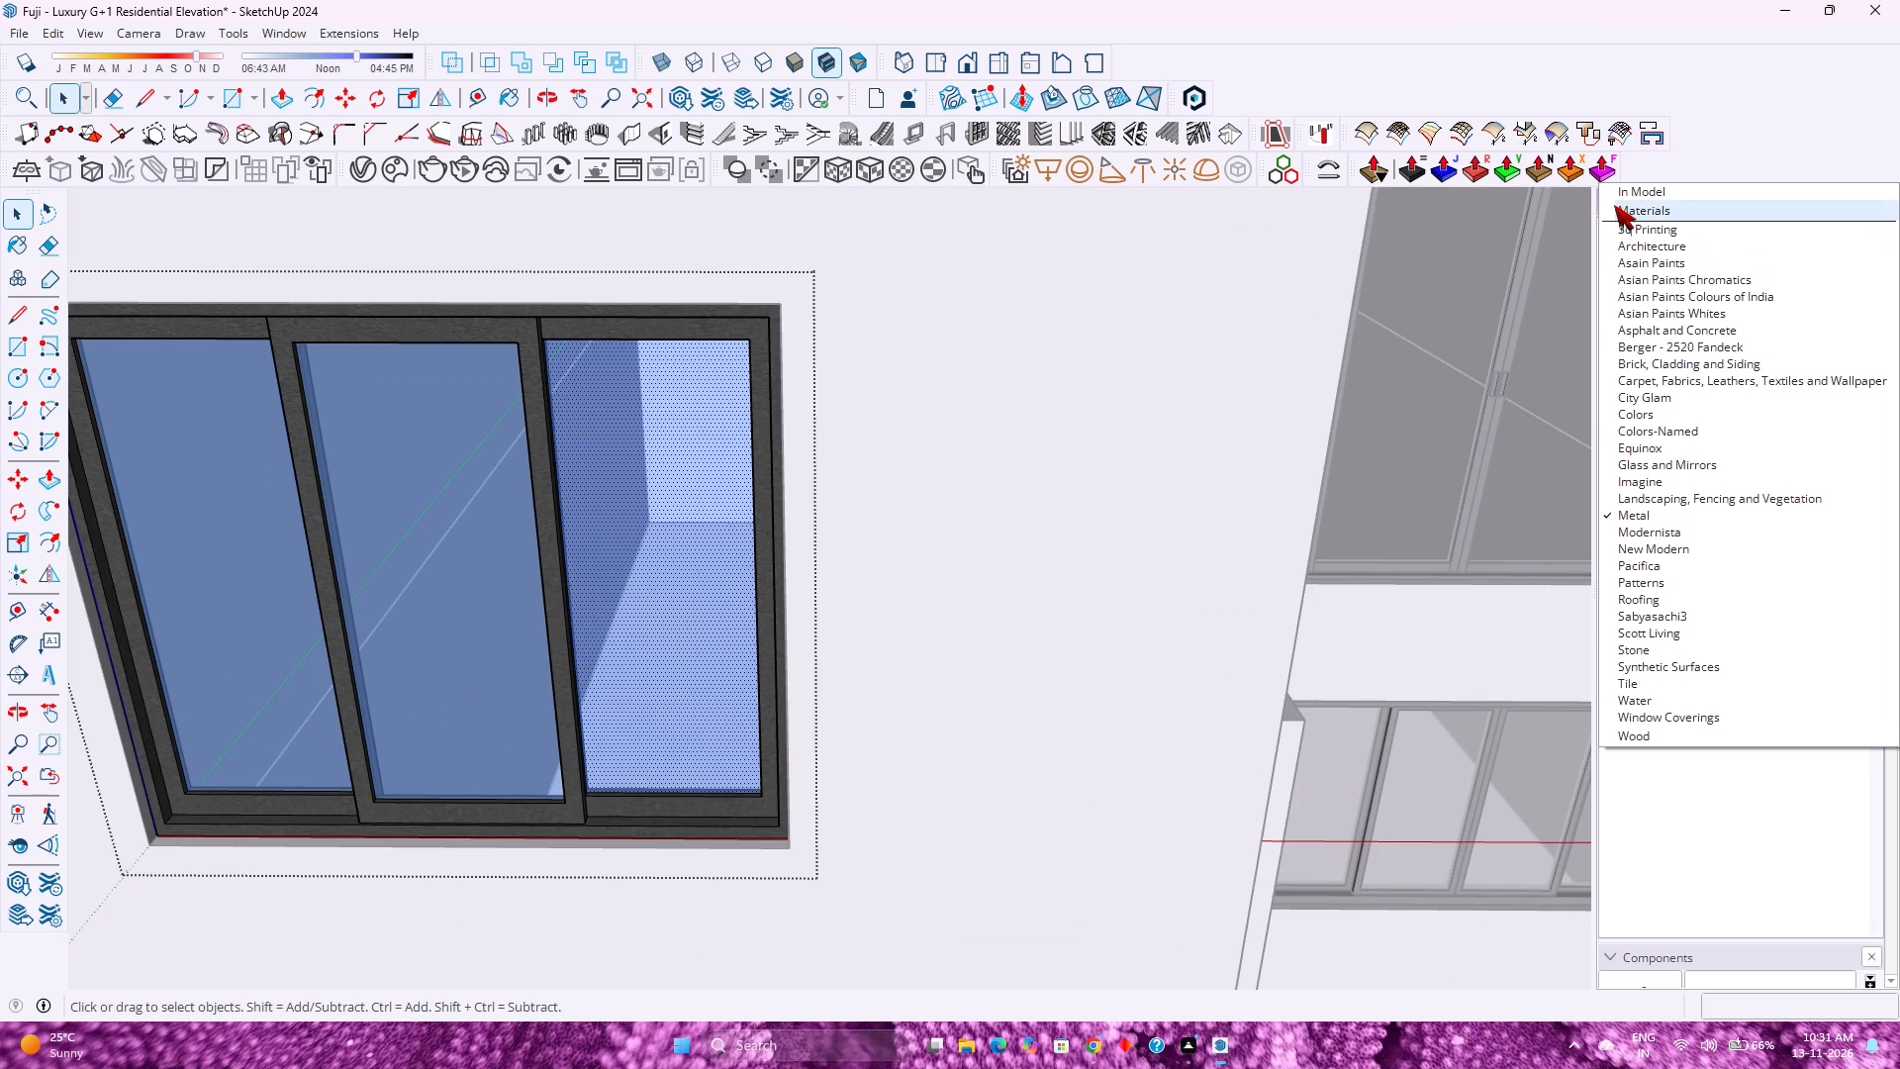
left_click_drag(1614, 205, 1619, 193)
scroll(1746, 768, "down", 3)
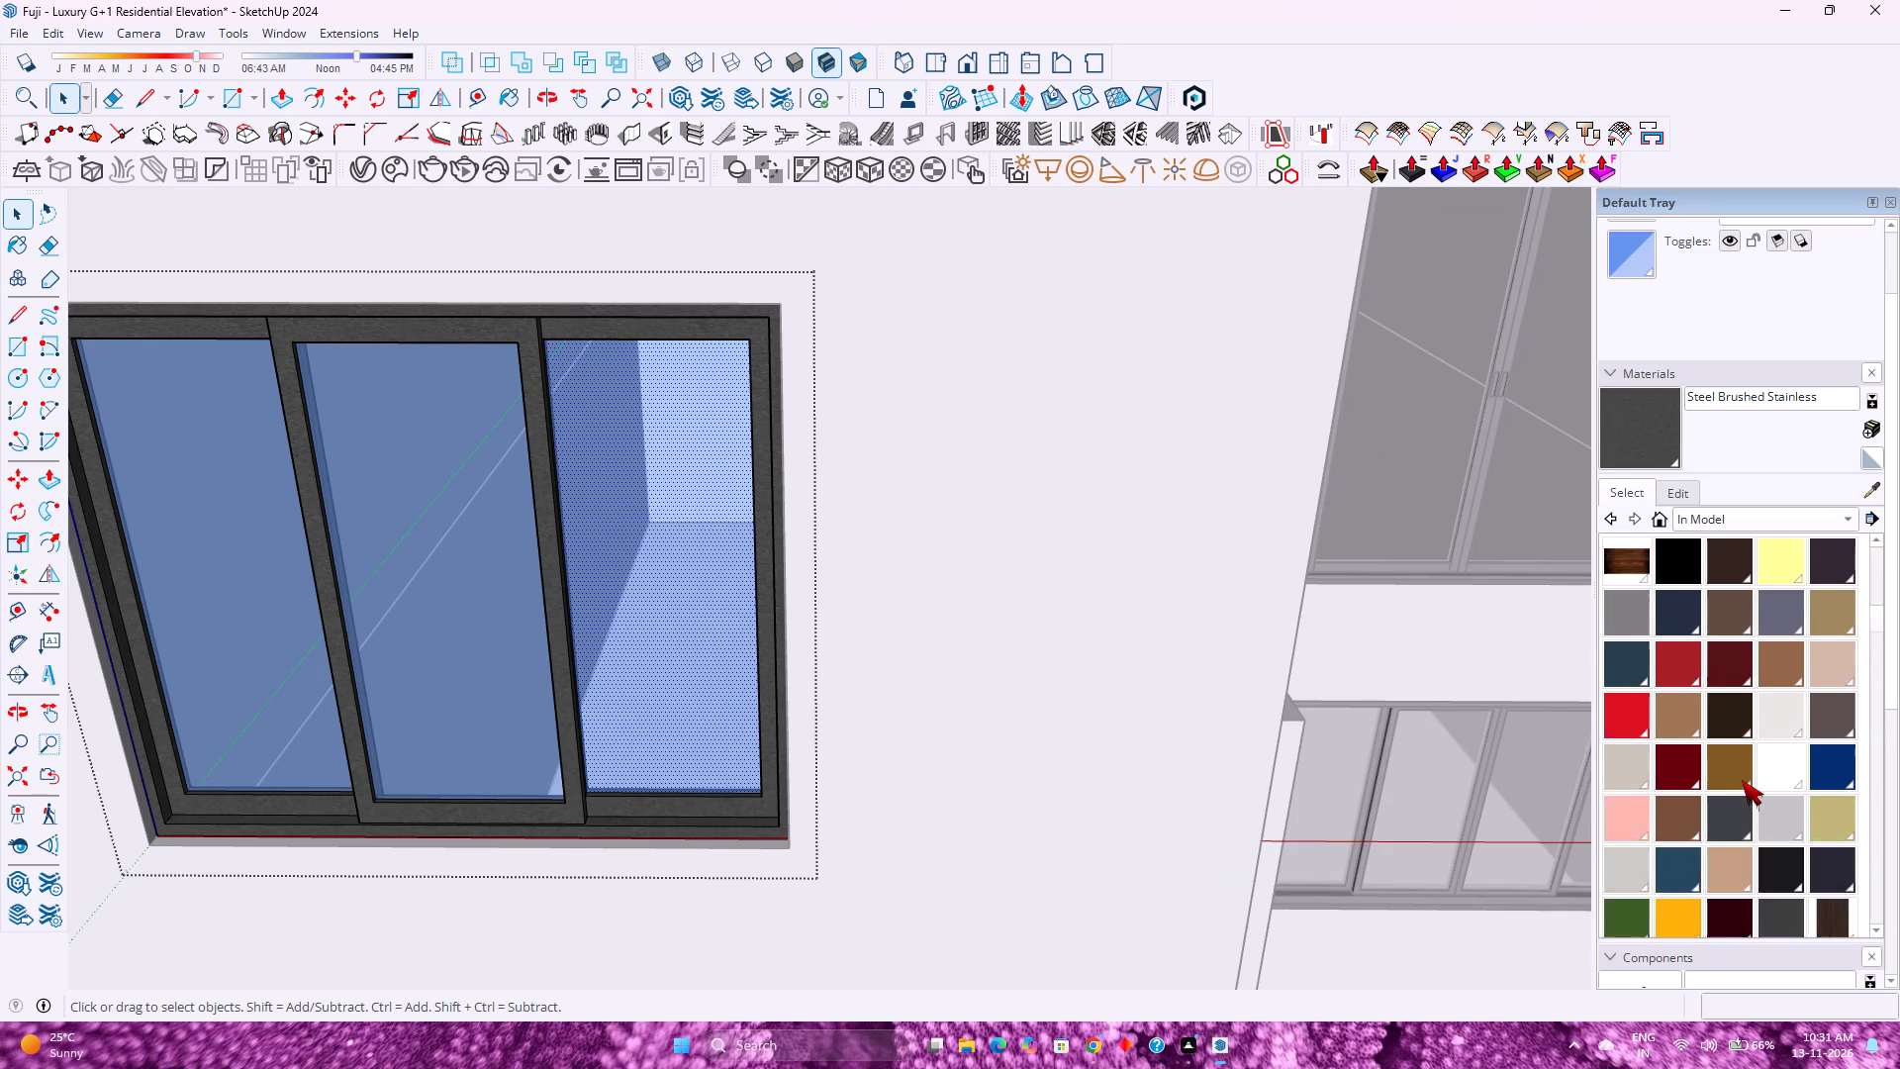
scroll(1742, 780, "down", 15)
scroll(1721, 745, "up", 1)
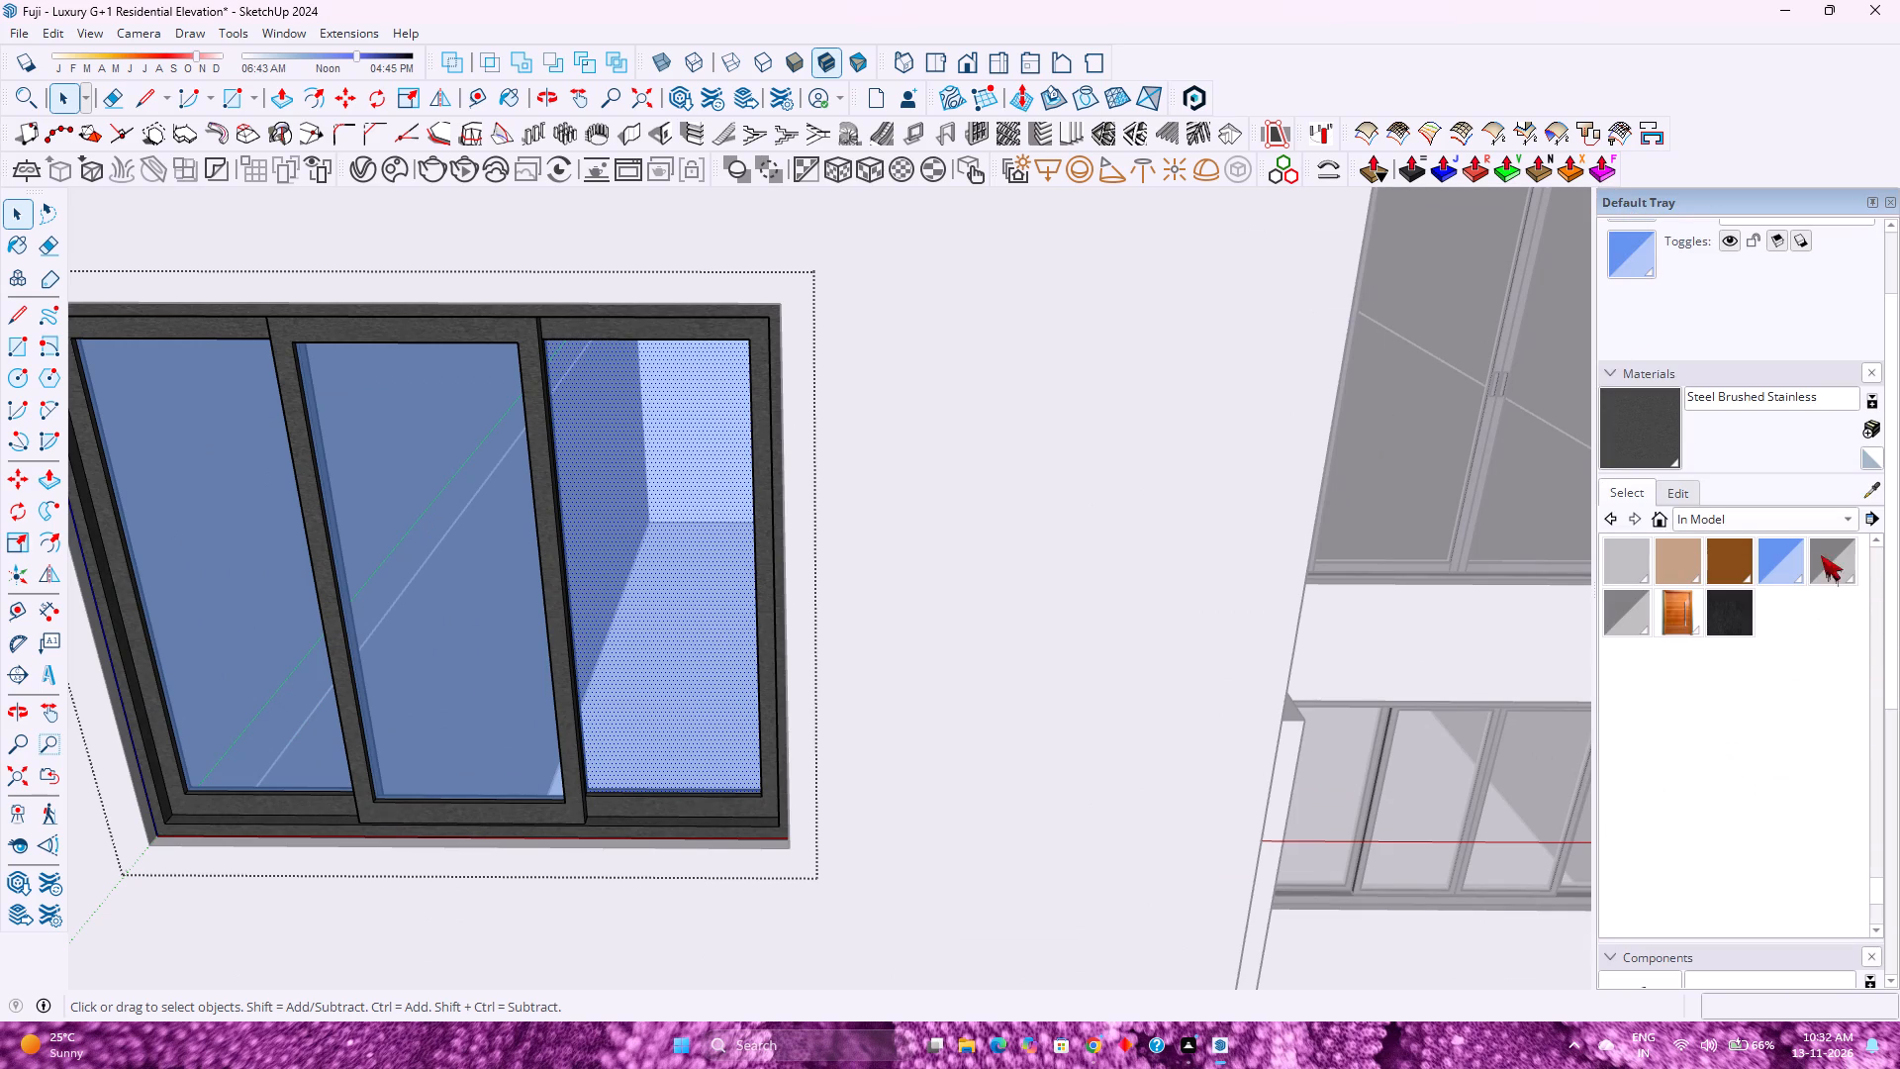
left_click(1835, 562)
left_click(1632, 622)
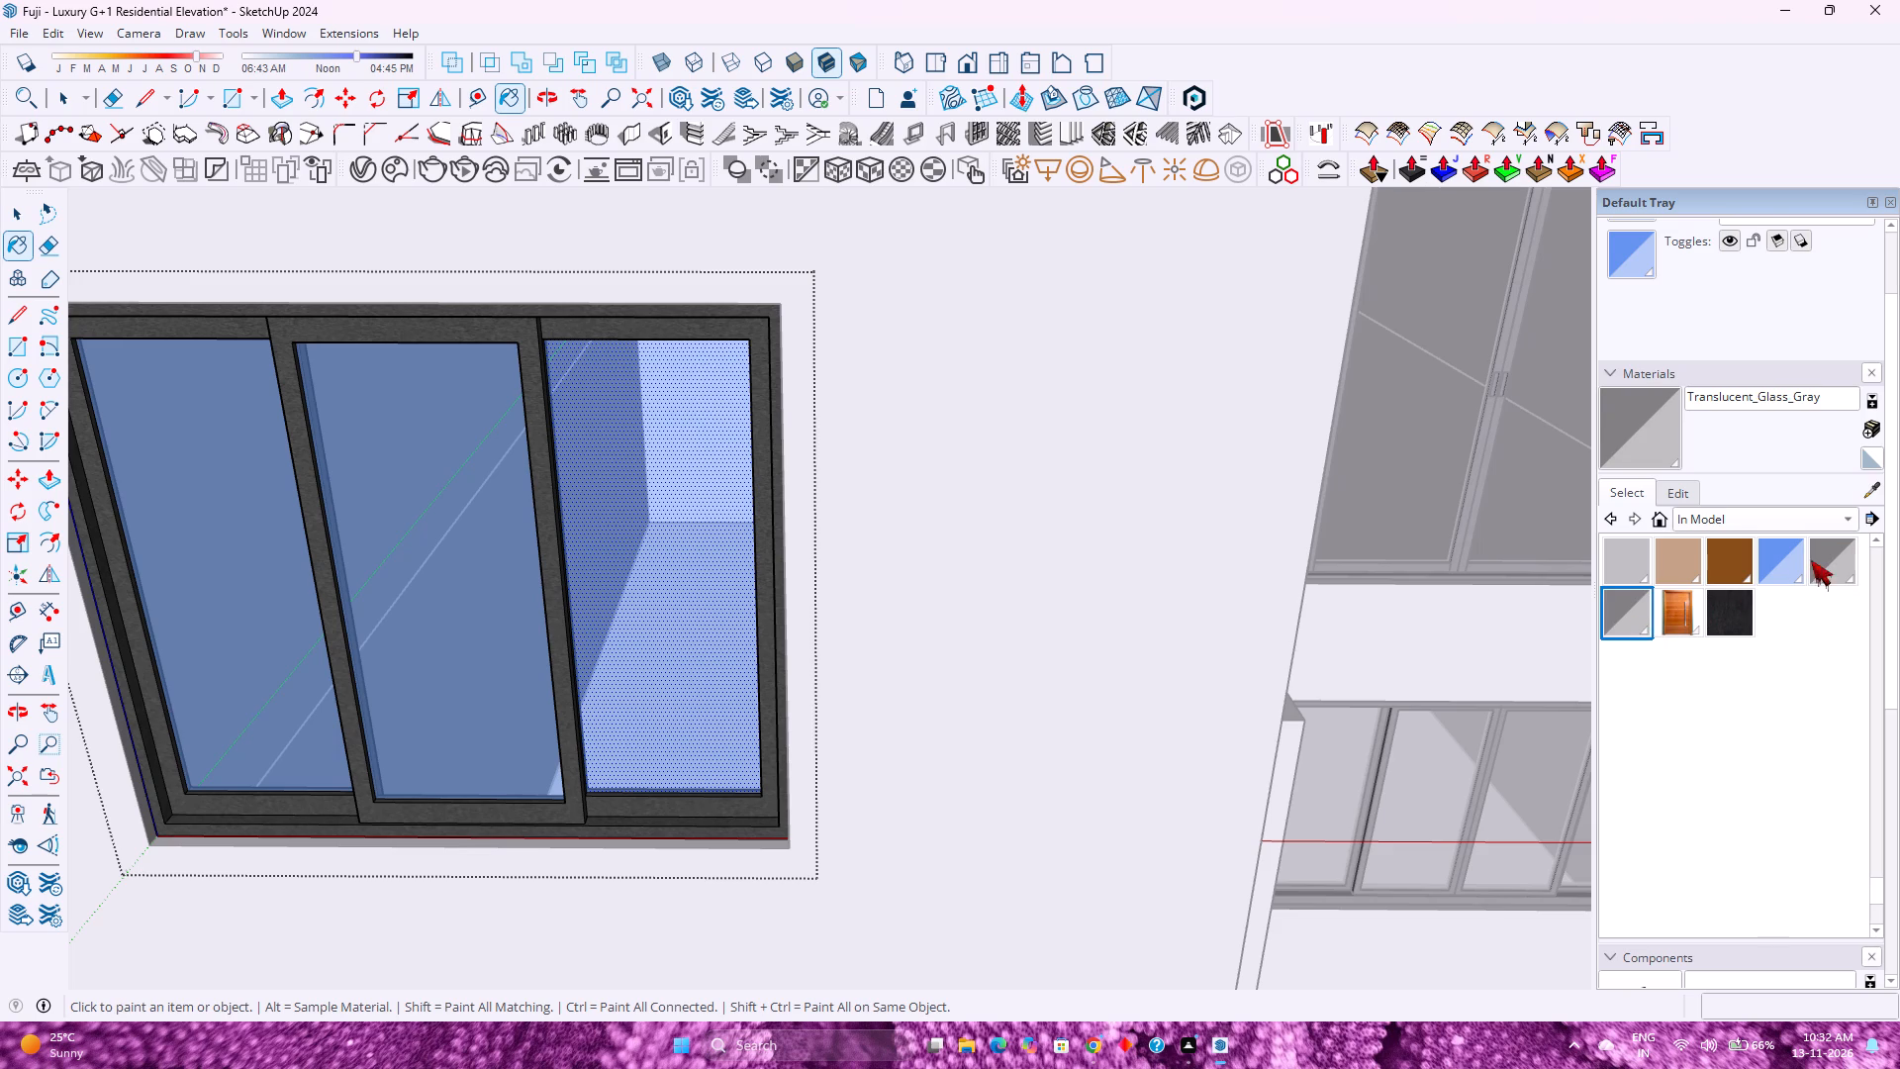
left_click(689, 563)
left_click(538, 590)
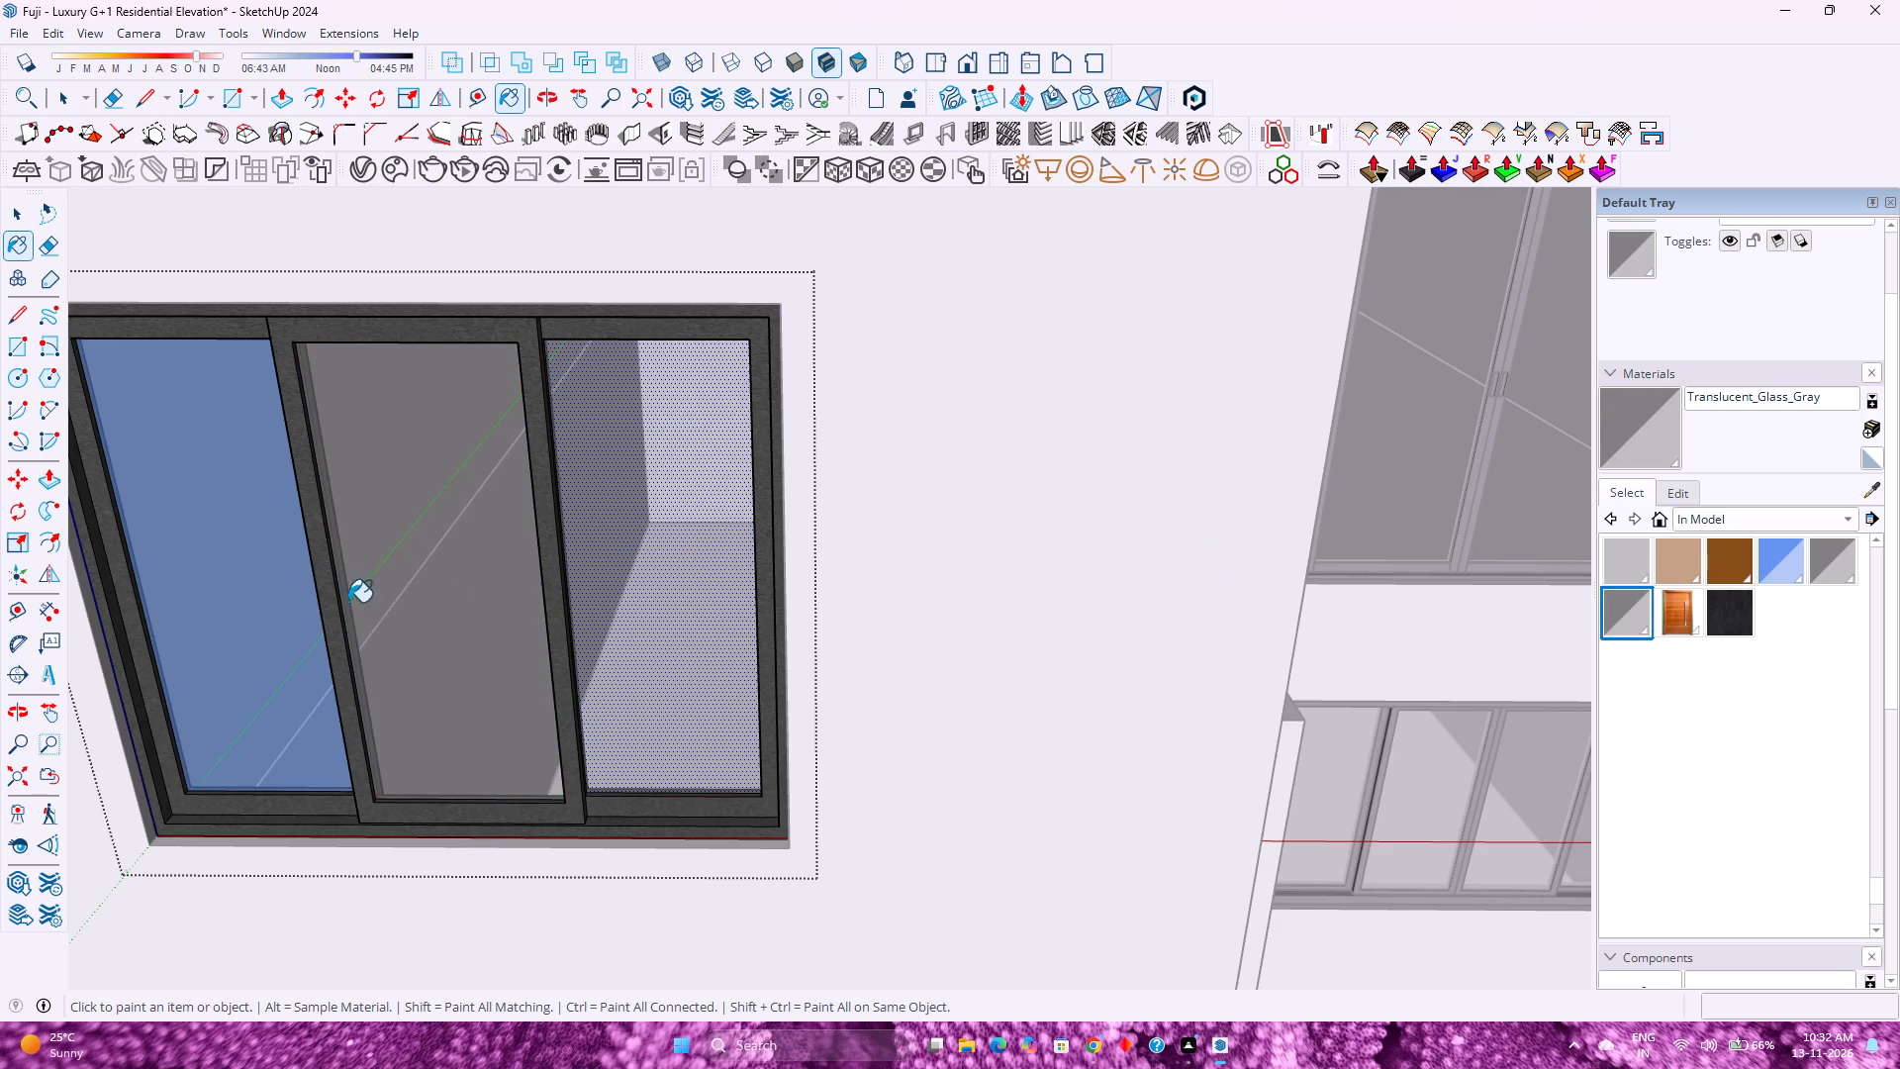
left_click(309, 607)
scroll(791, 579, "down", 9)
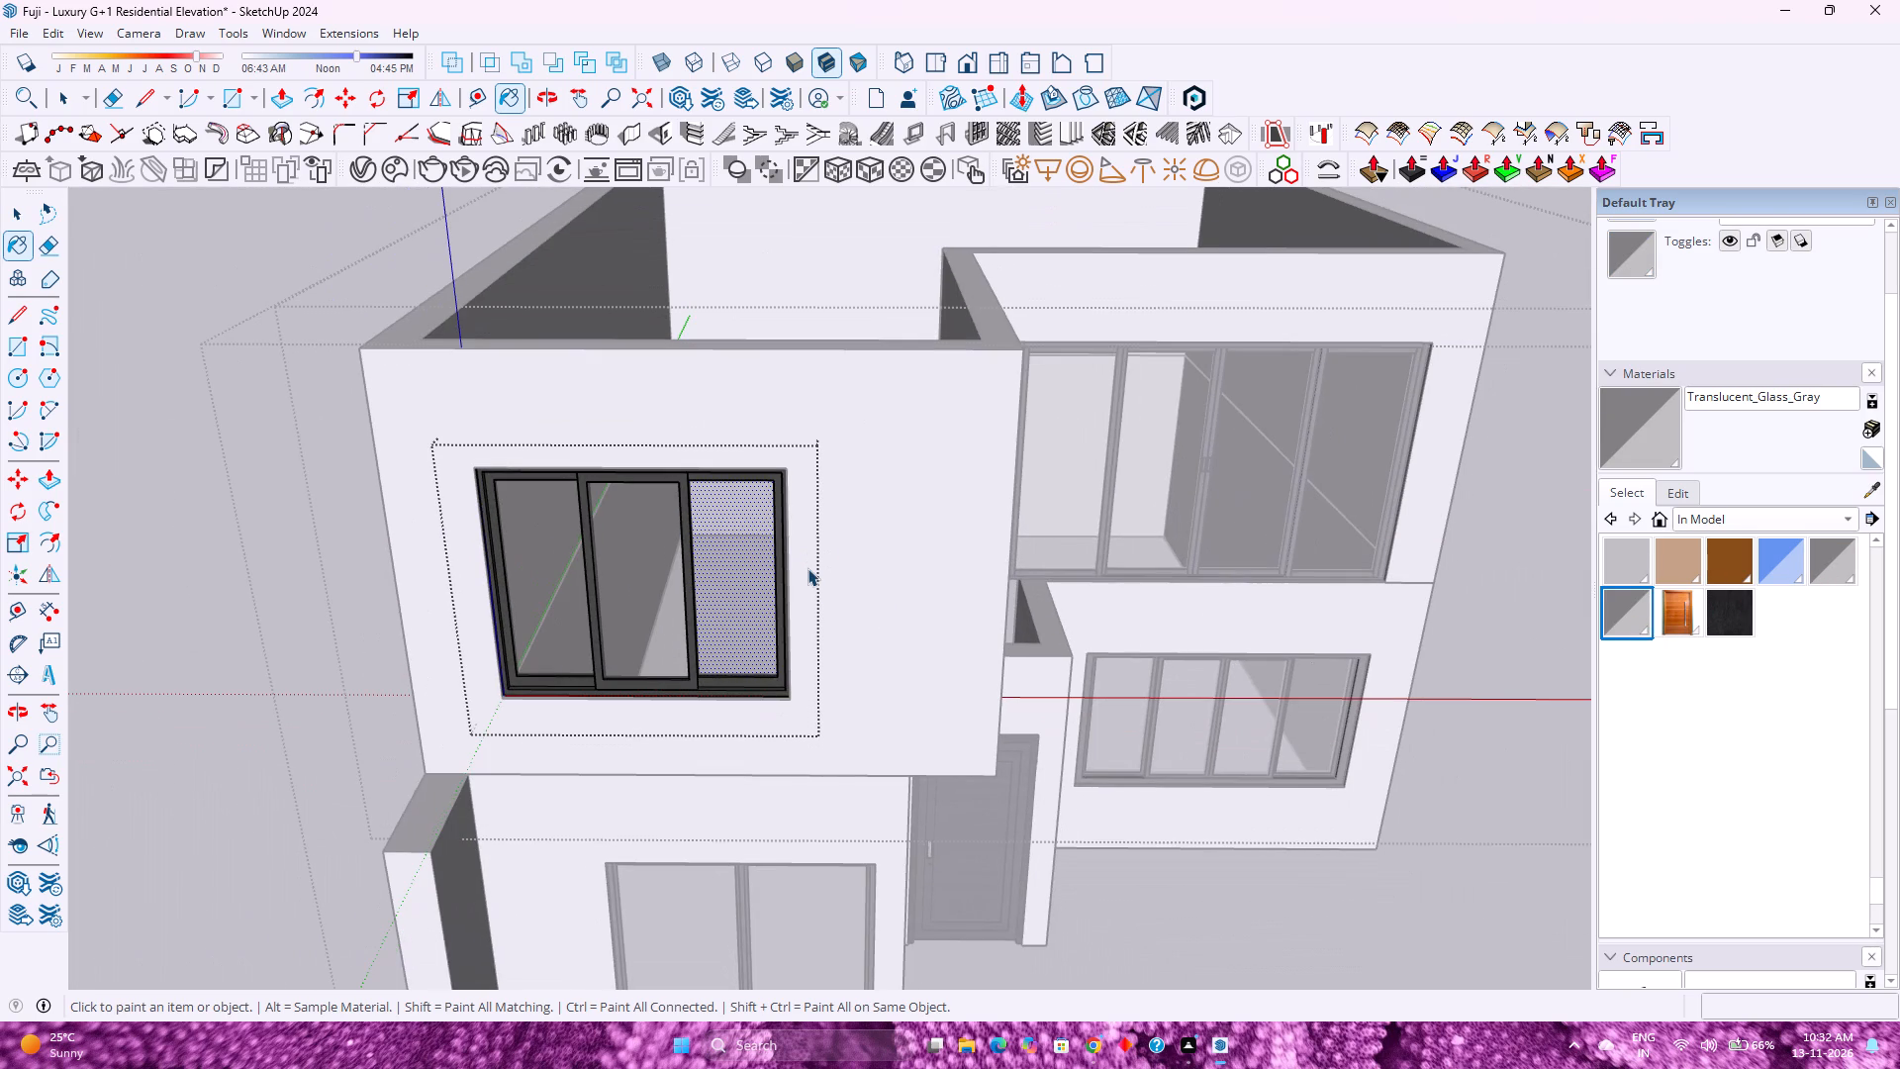
key("space")
scroll(816, 552, "down", 8)
left_click(1249, 787)
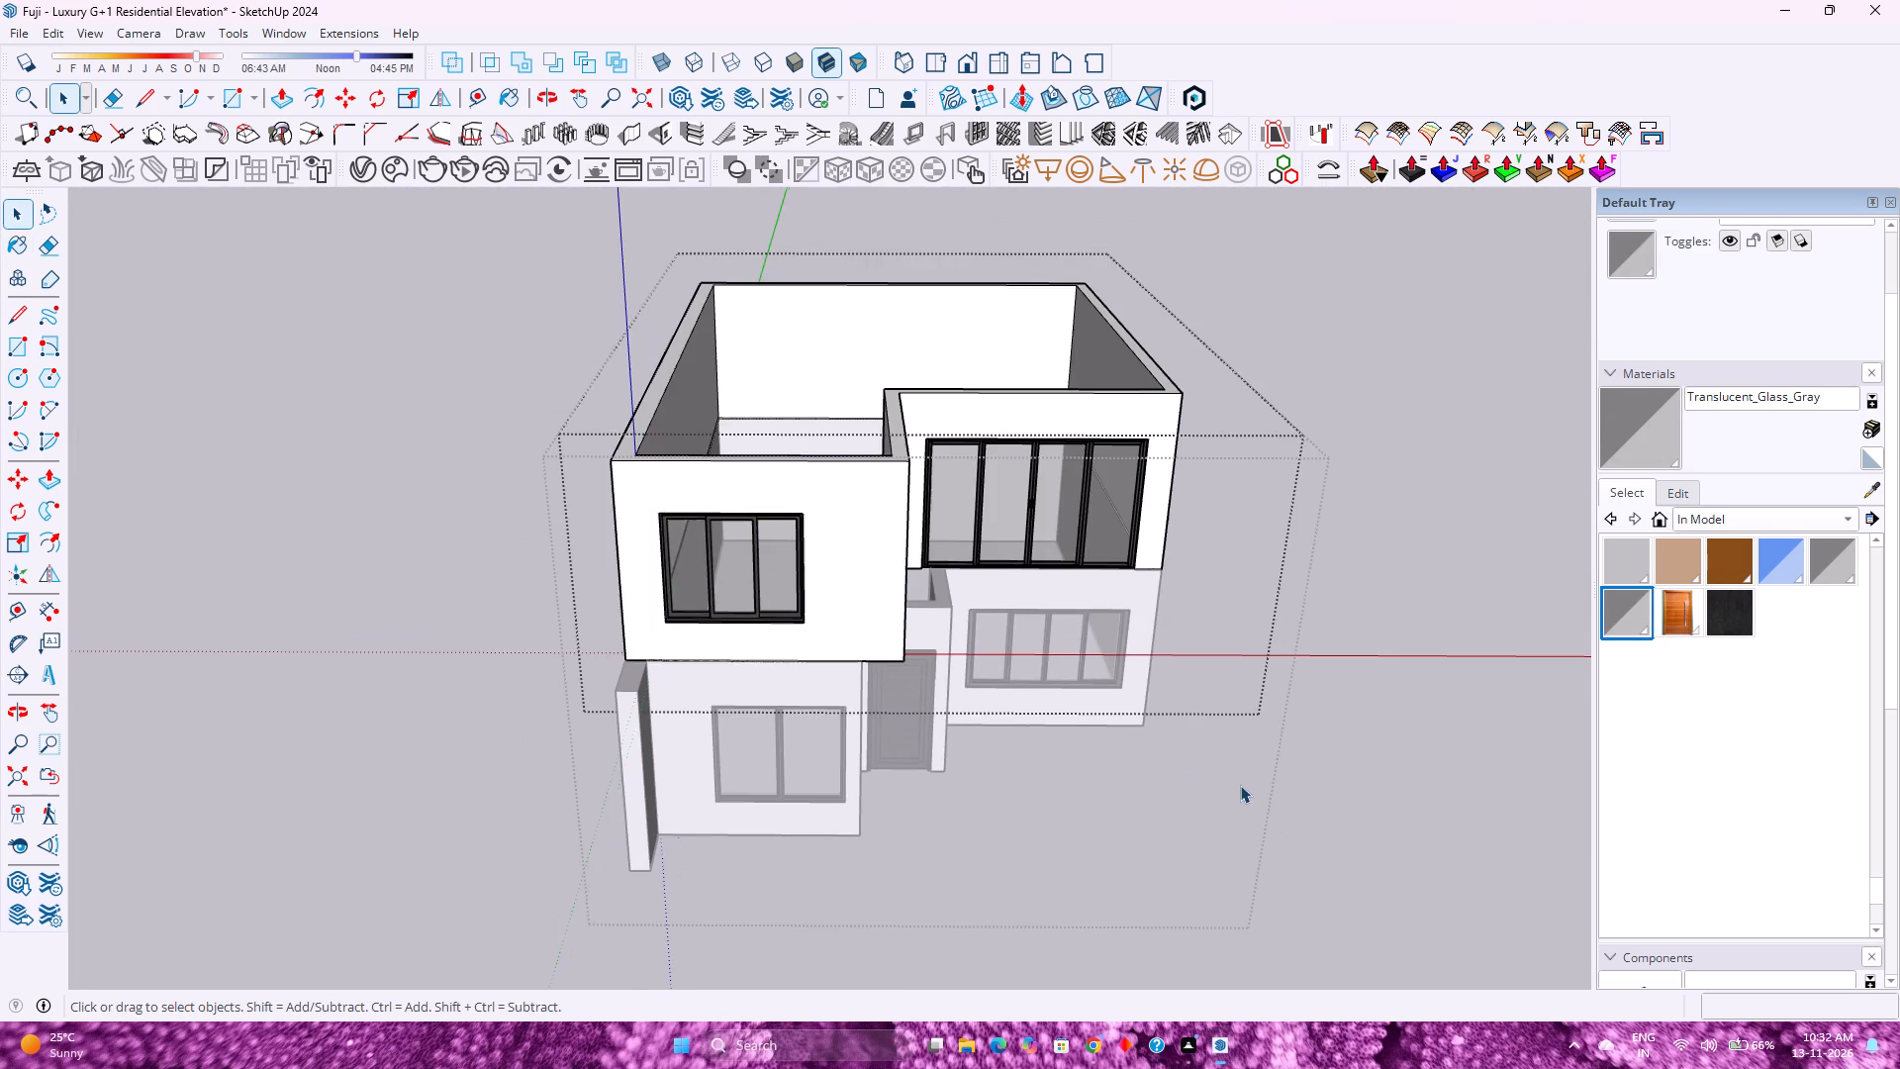
scroll(1213, 764, "down", 1)
middle_click_drag(1183, 757, 1046, 572)
left_click(1376, 701)
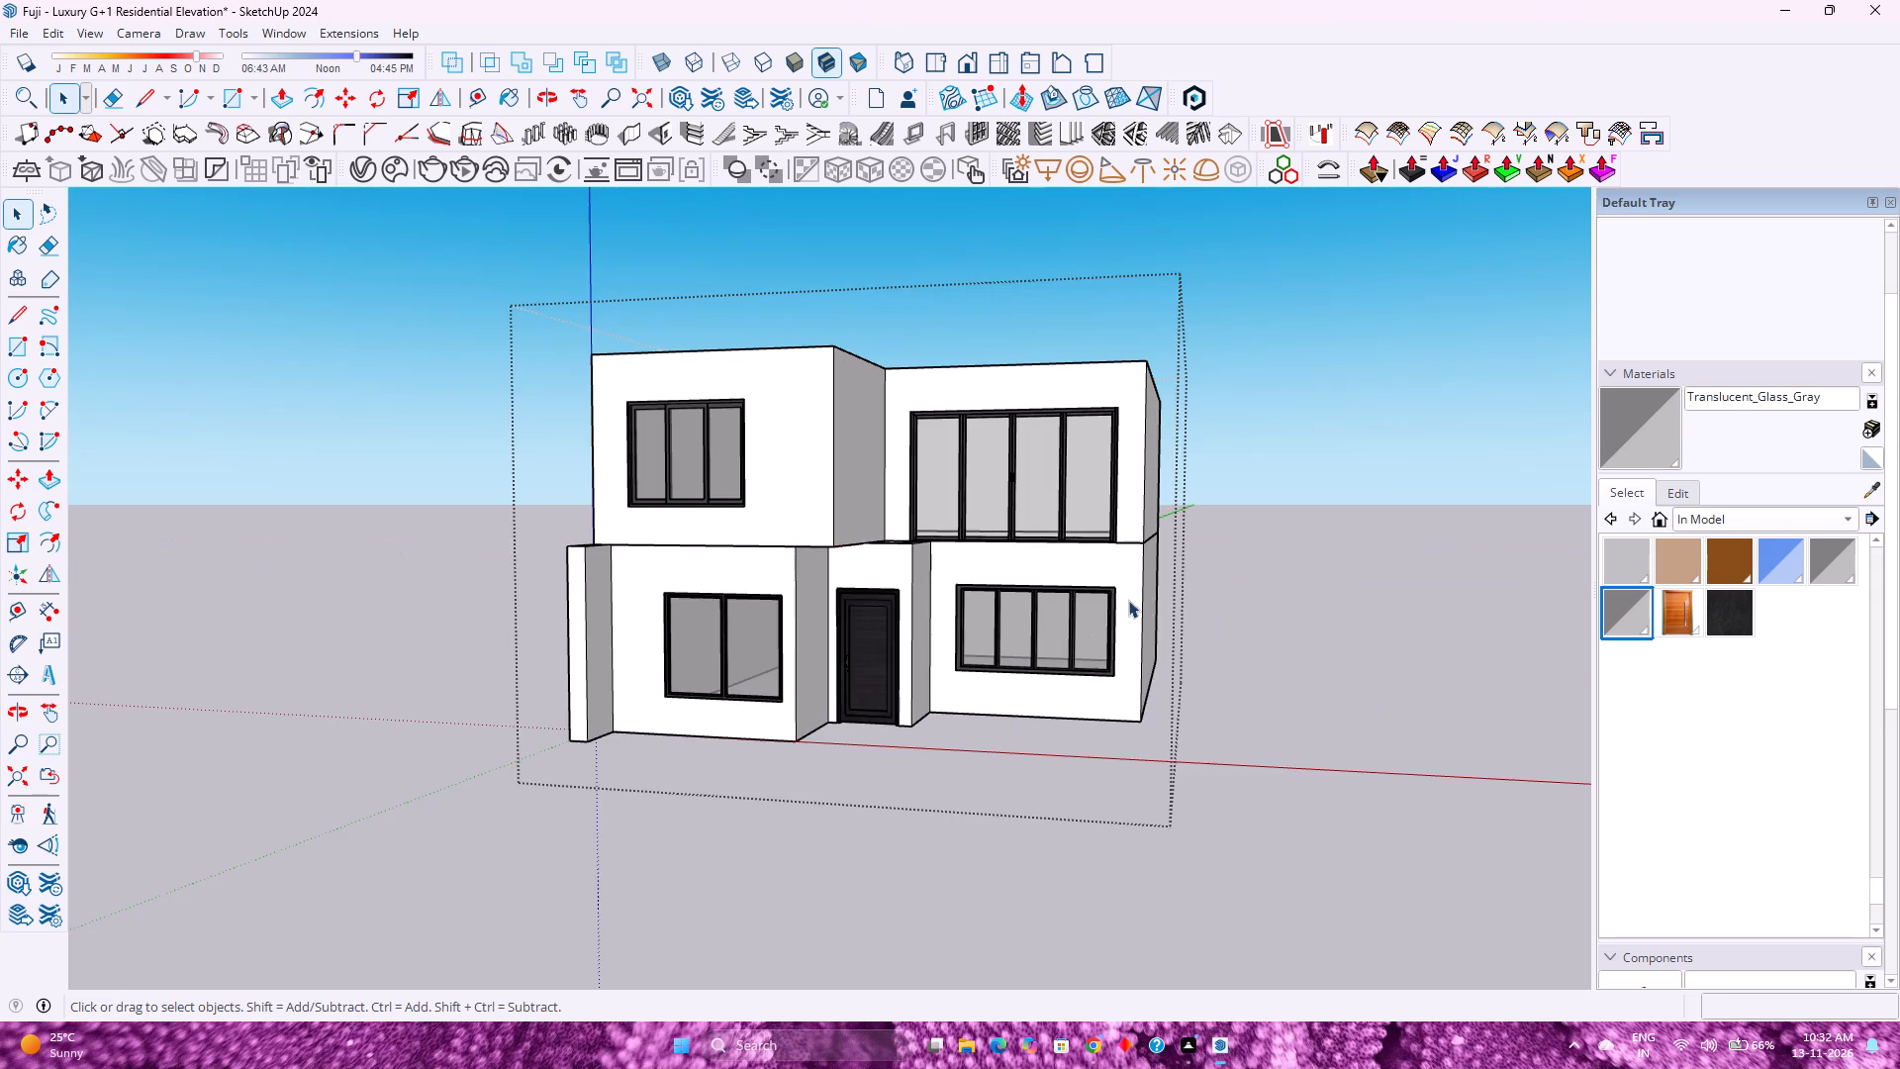
Save the model with the repainted window glass.
scroll(1085, 563, "up", 2)
middle_click_drag(934, 480, 1147, 559)
middle_click(1147, 559)
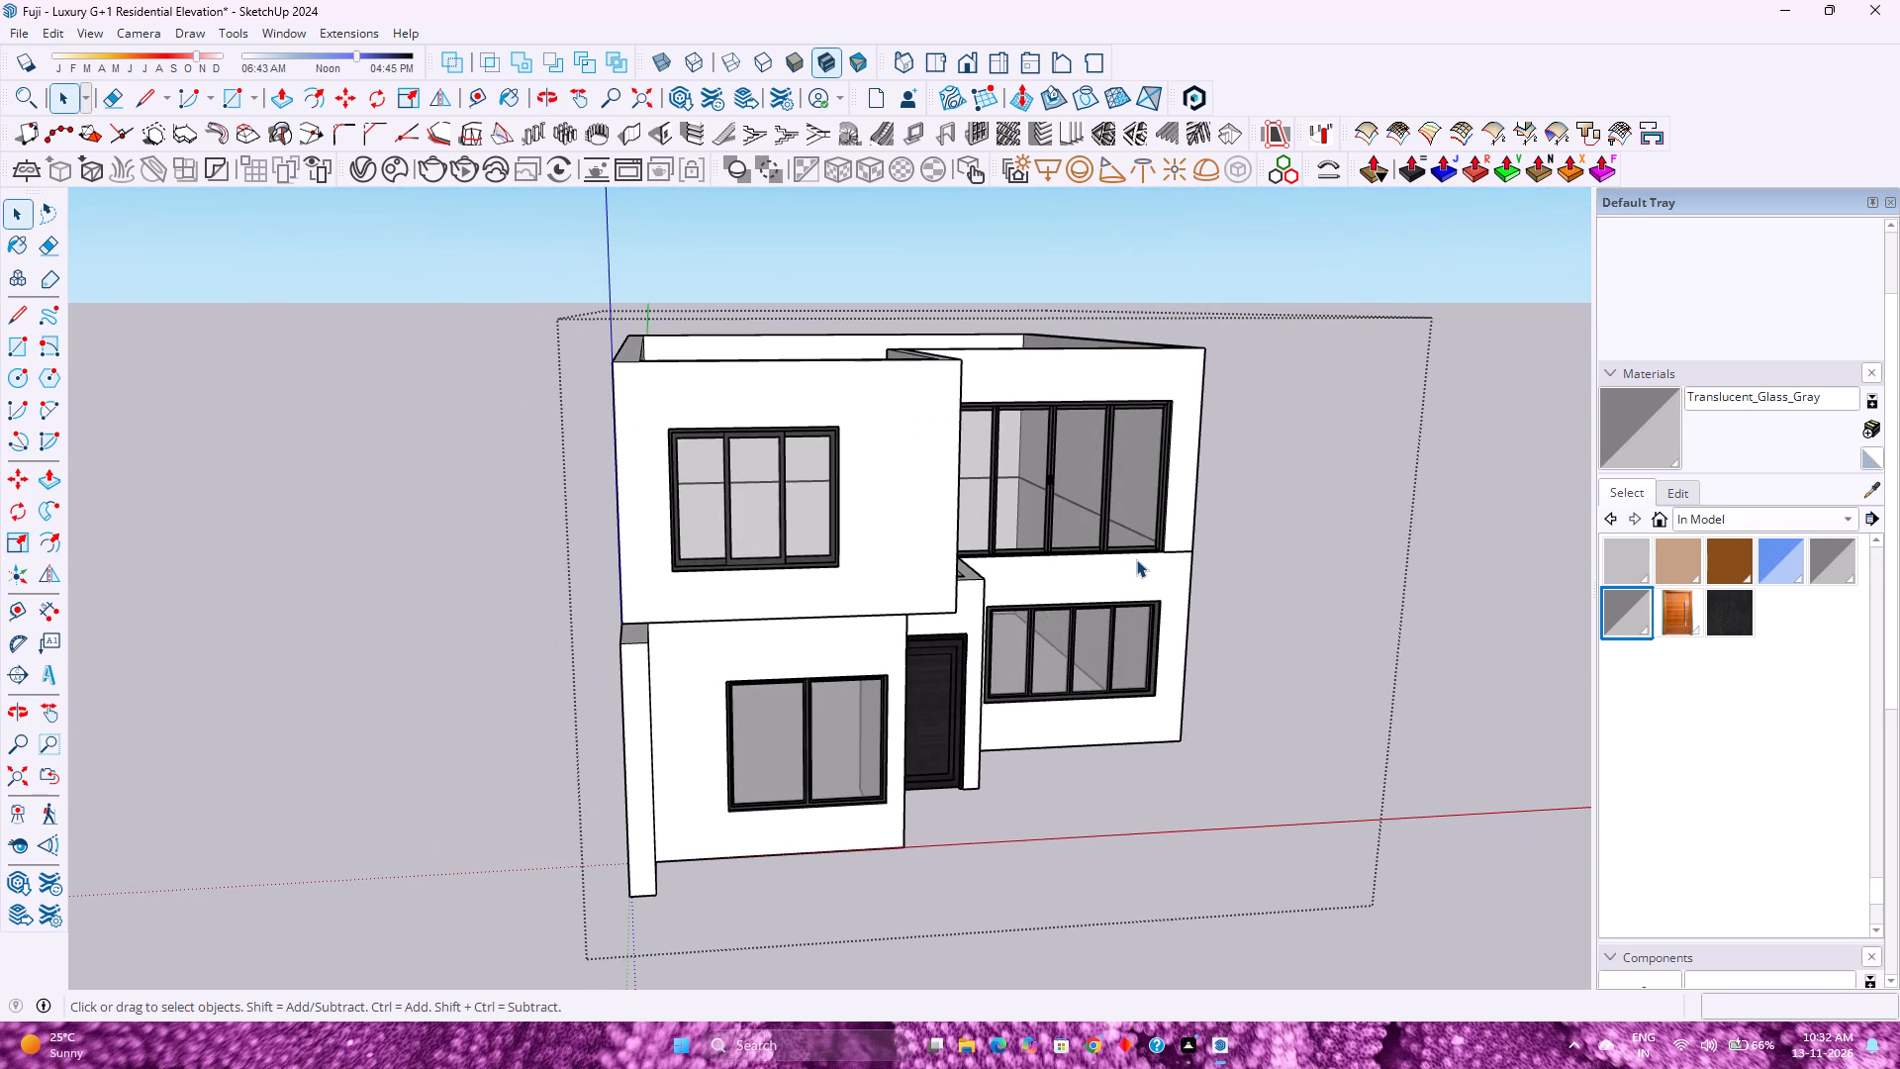
key("ctrl+s")
Show the house in the standard front view to examine the whole elevation.
scroll(946, 543, "down", 5)
left_click(955, 70)
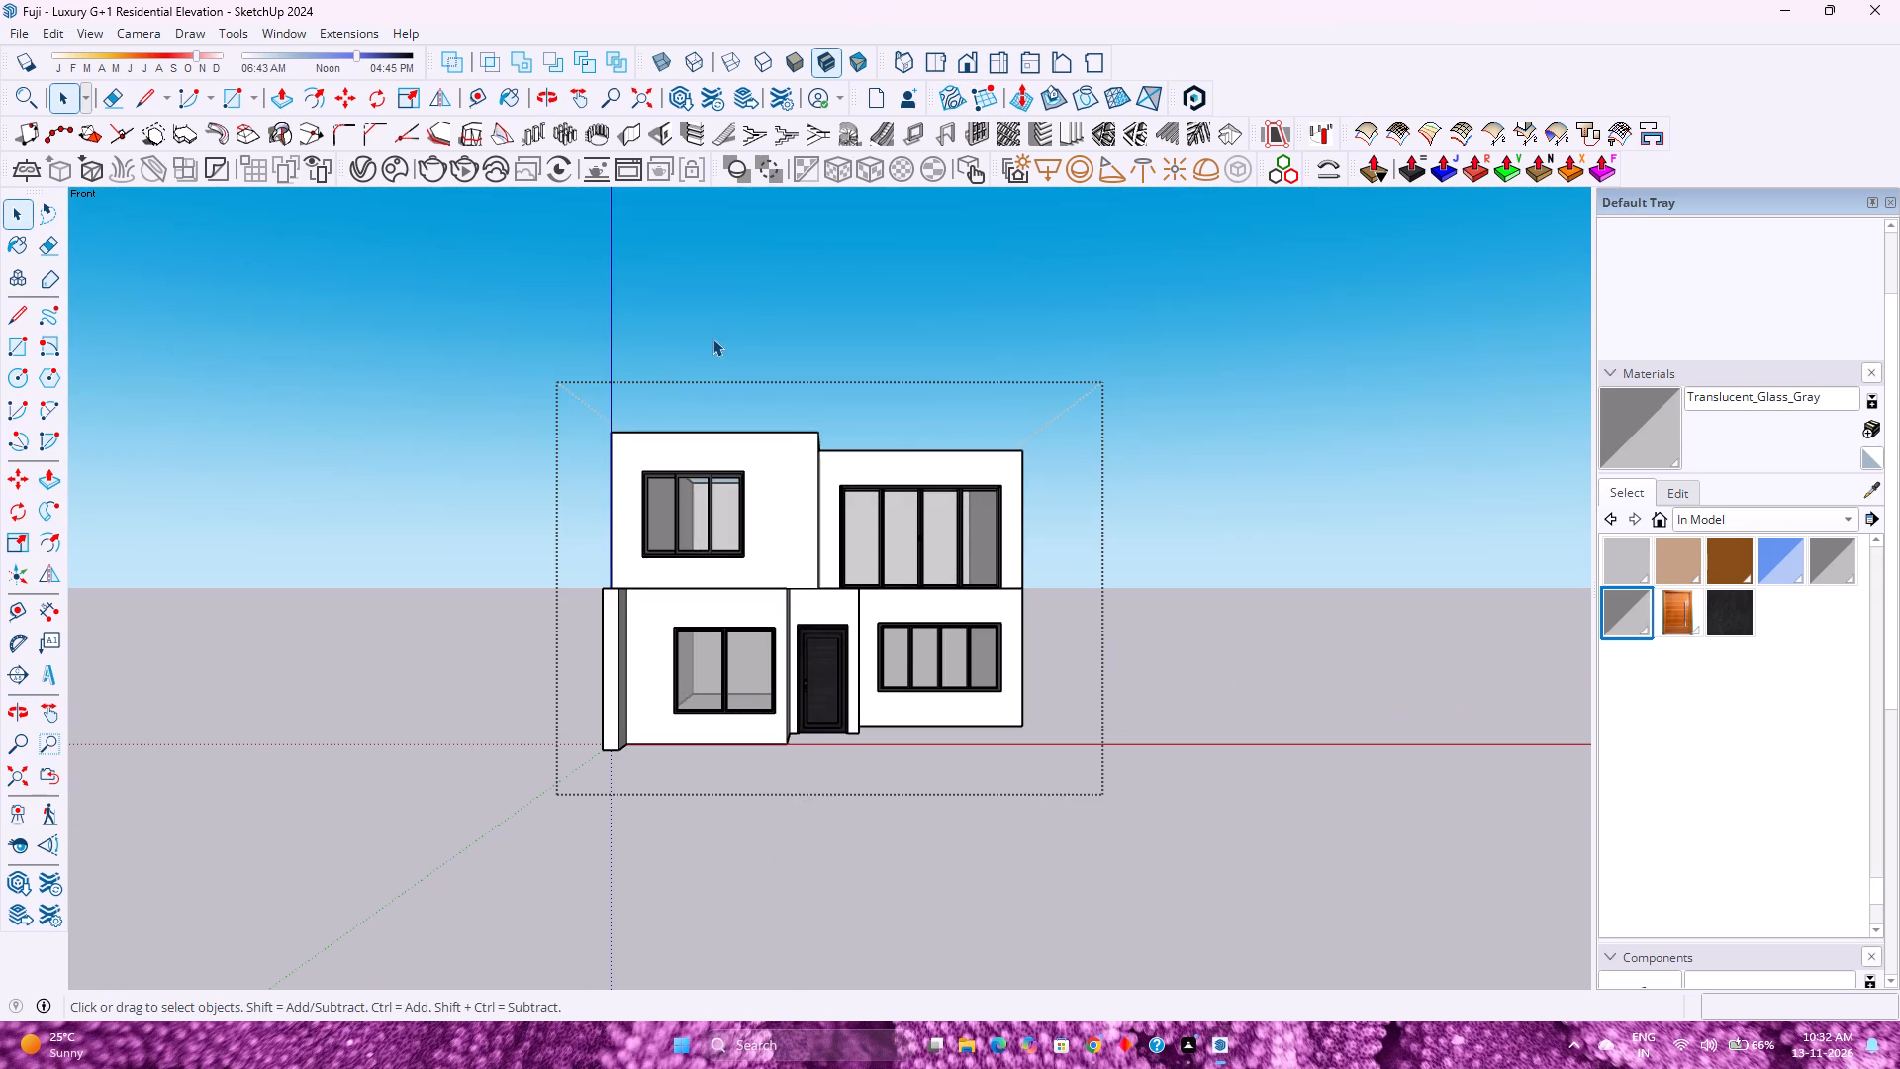
scroll(906, 446, "up", 4)
scroll(703, 767, "up", 4)
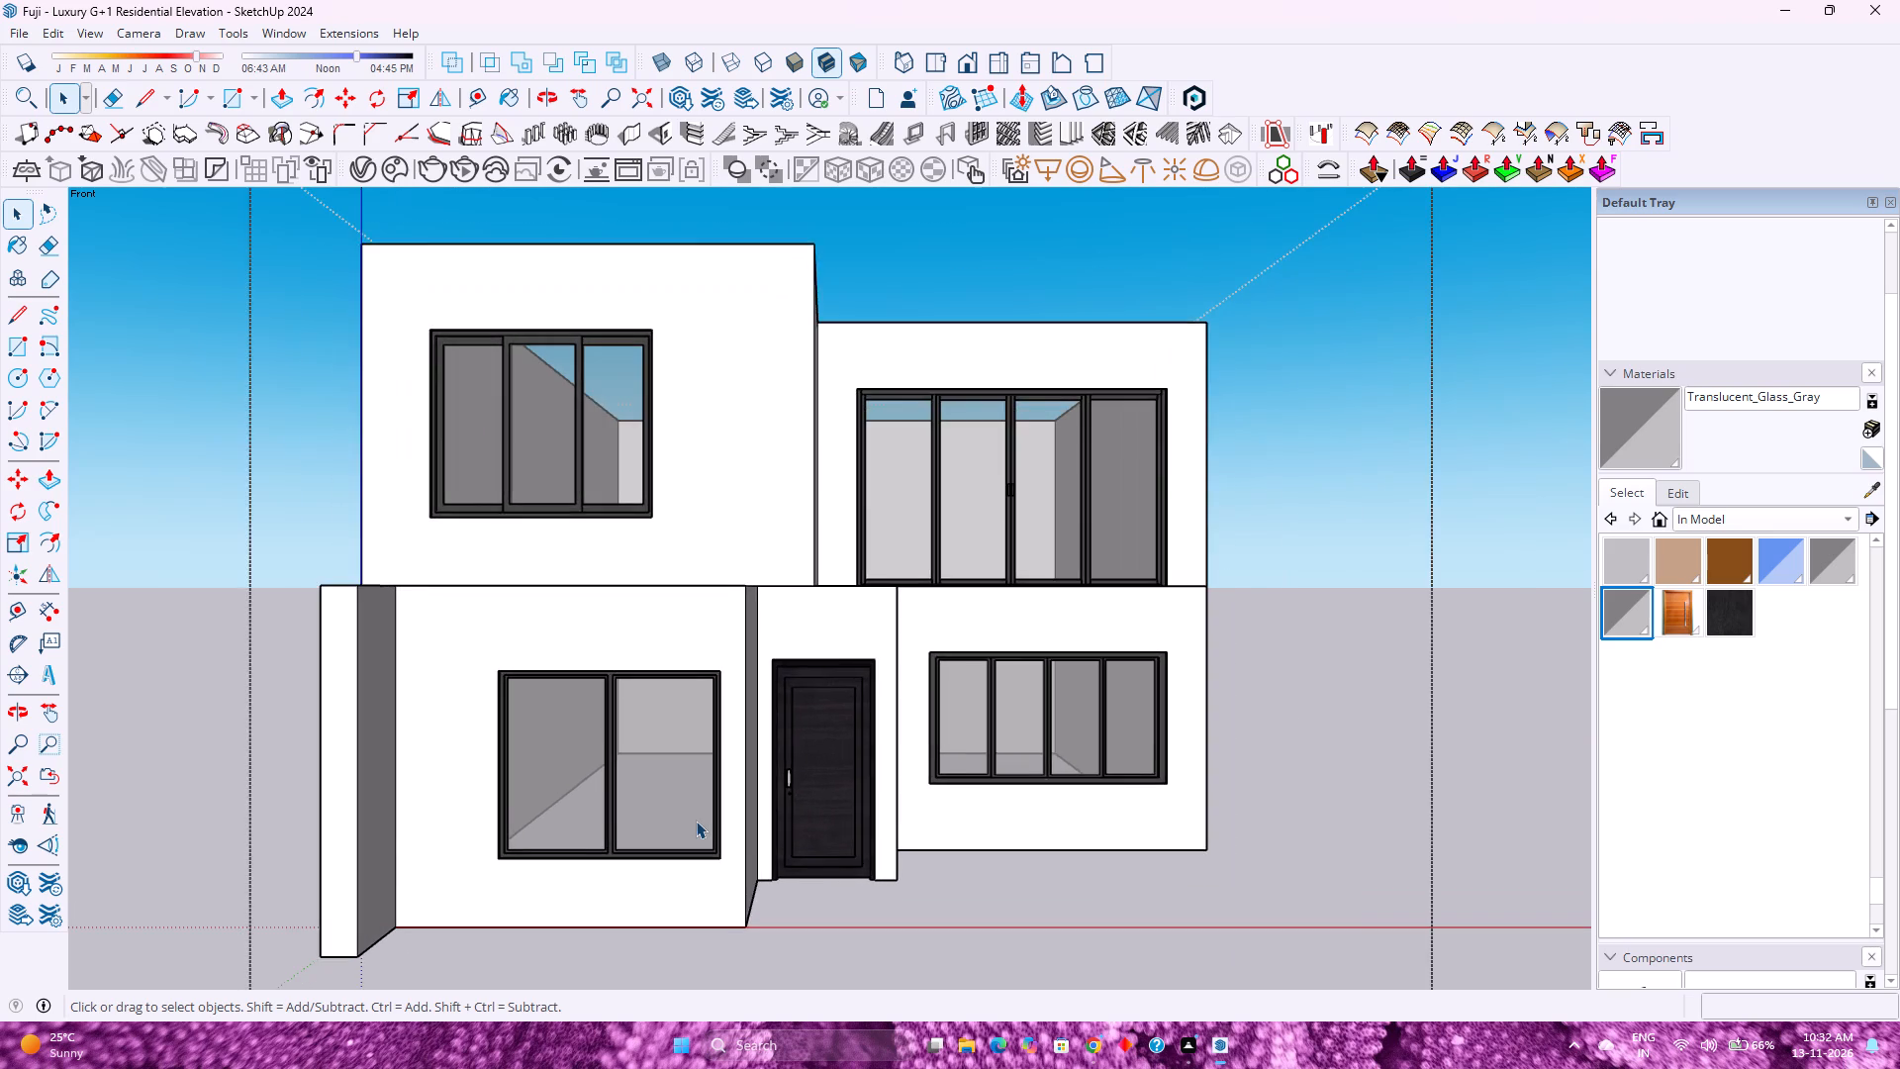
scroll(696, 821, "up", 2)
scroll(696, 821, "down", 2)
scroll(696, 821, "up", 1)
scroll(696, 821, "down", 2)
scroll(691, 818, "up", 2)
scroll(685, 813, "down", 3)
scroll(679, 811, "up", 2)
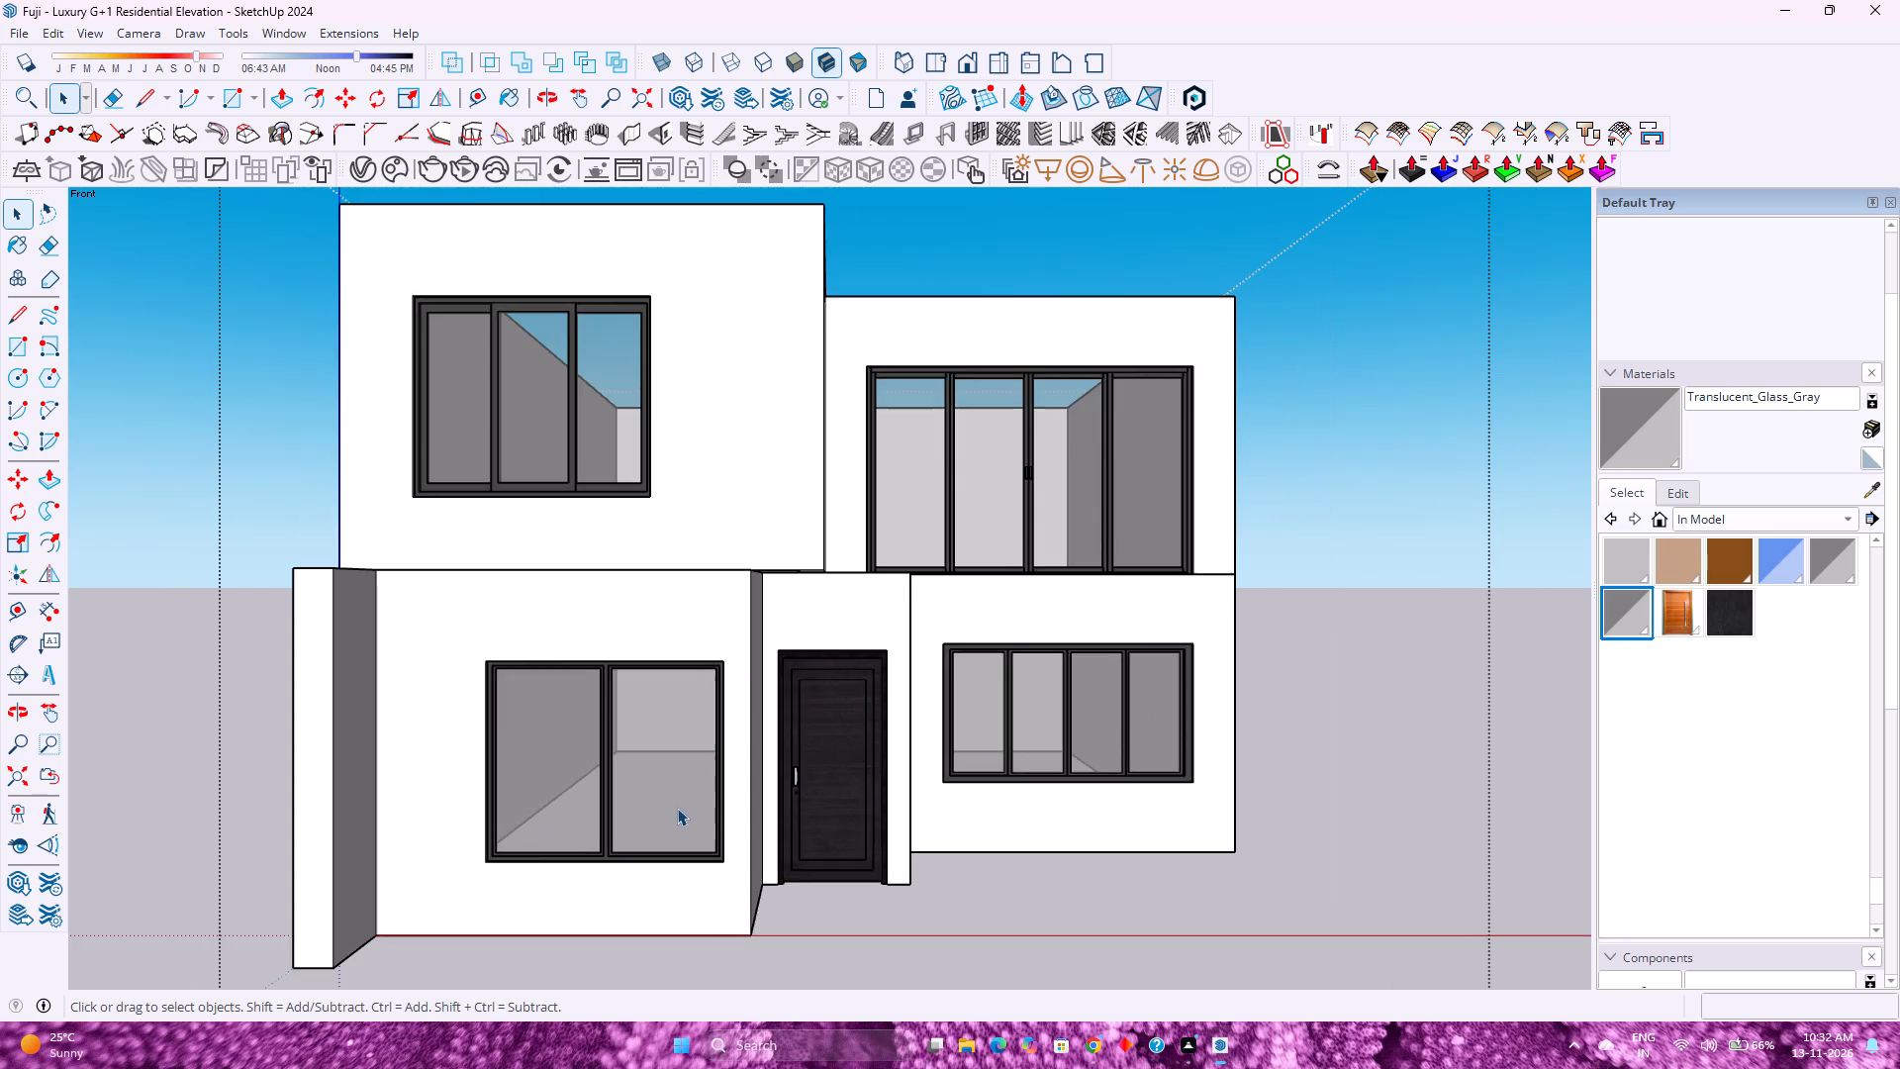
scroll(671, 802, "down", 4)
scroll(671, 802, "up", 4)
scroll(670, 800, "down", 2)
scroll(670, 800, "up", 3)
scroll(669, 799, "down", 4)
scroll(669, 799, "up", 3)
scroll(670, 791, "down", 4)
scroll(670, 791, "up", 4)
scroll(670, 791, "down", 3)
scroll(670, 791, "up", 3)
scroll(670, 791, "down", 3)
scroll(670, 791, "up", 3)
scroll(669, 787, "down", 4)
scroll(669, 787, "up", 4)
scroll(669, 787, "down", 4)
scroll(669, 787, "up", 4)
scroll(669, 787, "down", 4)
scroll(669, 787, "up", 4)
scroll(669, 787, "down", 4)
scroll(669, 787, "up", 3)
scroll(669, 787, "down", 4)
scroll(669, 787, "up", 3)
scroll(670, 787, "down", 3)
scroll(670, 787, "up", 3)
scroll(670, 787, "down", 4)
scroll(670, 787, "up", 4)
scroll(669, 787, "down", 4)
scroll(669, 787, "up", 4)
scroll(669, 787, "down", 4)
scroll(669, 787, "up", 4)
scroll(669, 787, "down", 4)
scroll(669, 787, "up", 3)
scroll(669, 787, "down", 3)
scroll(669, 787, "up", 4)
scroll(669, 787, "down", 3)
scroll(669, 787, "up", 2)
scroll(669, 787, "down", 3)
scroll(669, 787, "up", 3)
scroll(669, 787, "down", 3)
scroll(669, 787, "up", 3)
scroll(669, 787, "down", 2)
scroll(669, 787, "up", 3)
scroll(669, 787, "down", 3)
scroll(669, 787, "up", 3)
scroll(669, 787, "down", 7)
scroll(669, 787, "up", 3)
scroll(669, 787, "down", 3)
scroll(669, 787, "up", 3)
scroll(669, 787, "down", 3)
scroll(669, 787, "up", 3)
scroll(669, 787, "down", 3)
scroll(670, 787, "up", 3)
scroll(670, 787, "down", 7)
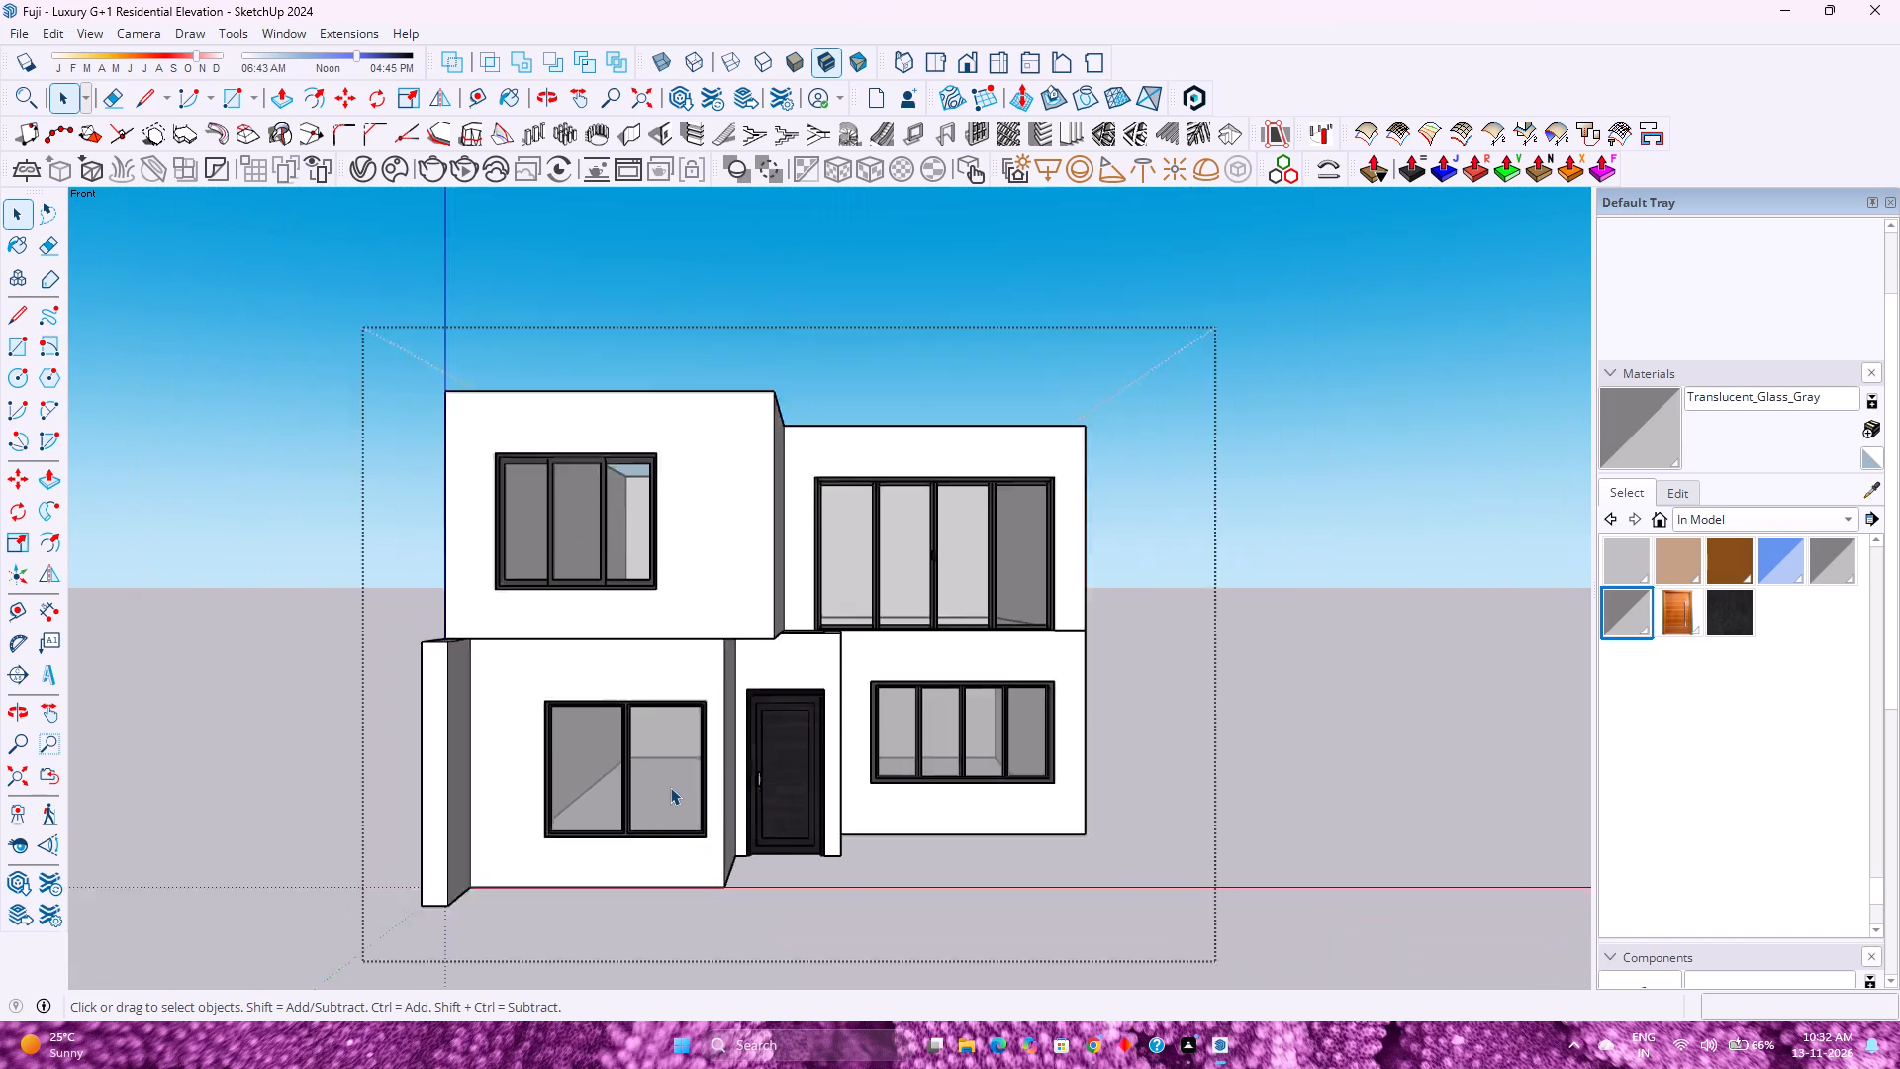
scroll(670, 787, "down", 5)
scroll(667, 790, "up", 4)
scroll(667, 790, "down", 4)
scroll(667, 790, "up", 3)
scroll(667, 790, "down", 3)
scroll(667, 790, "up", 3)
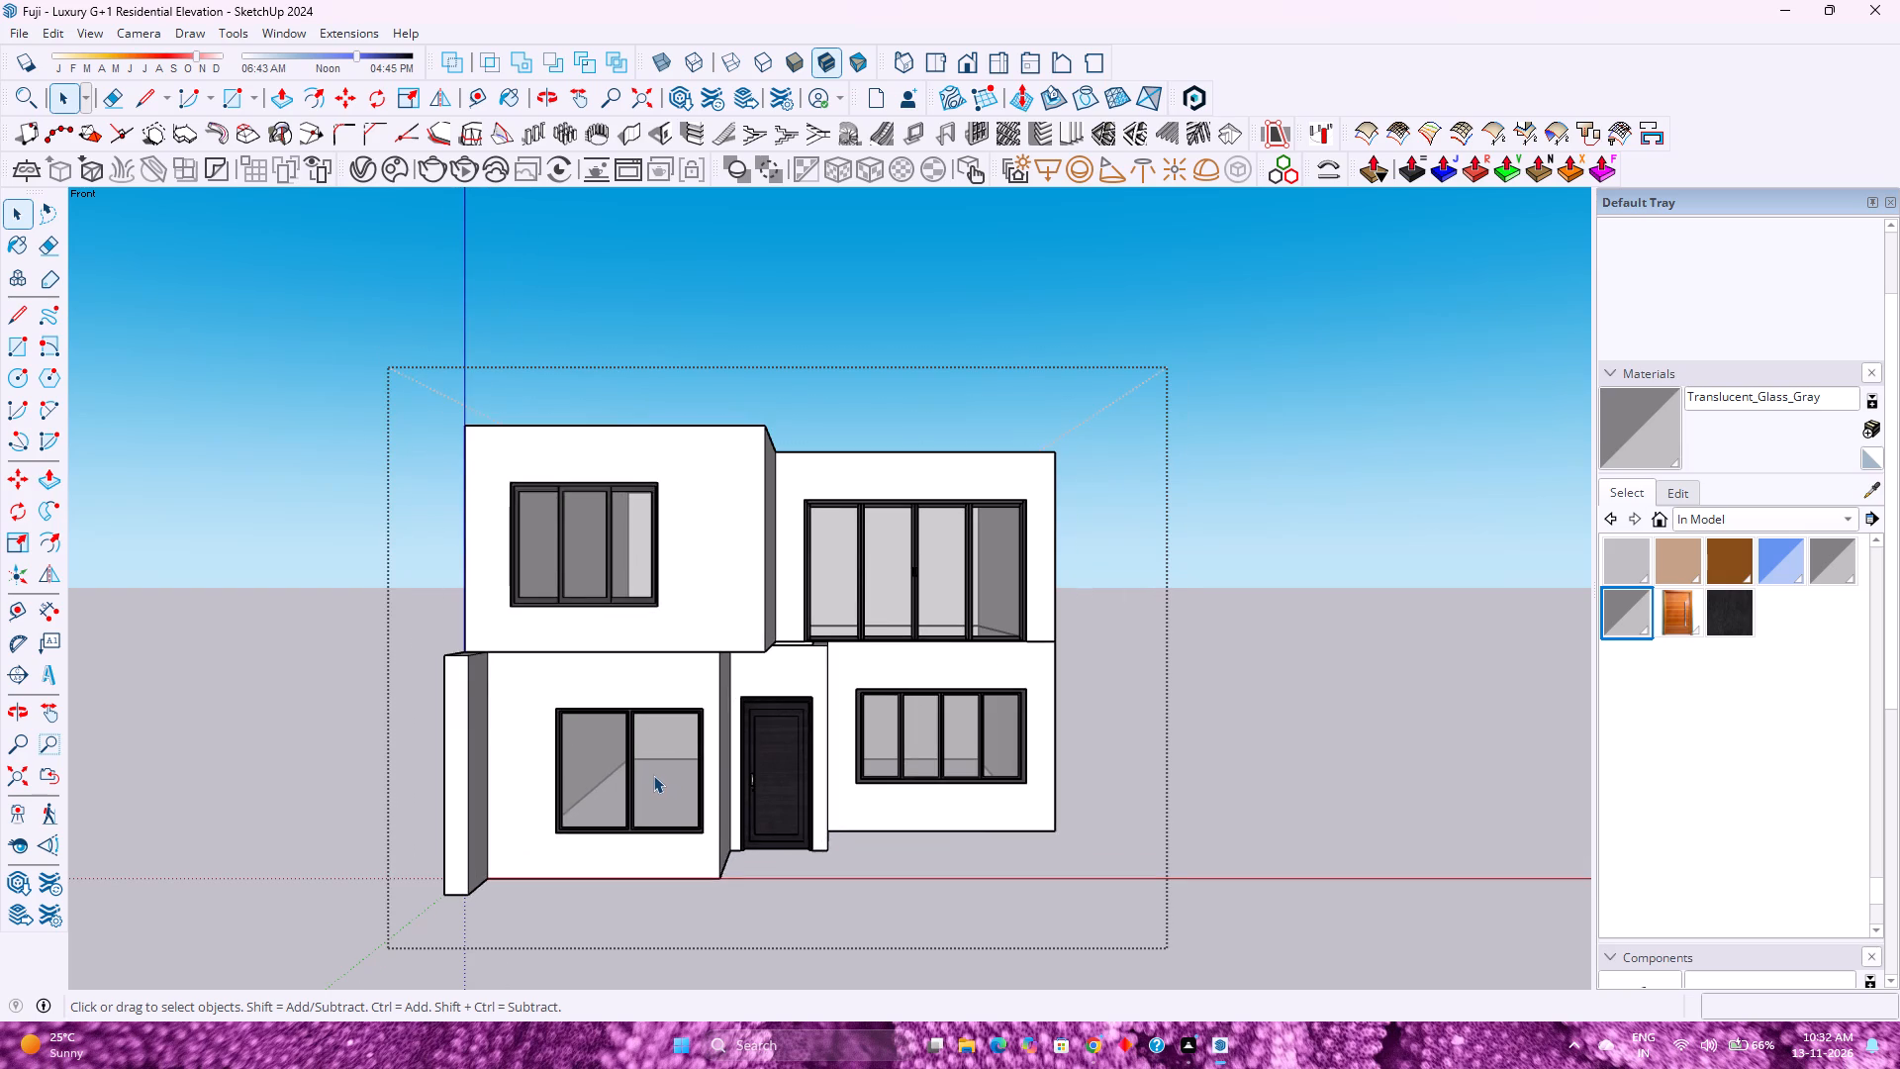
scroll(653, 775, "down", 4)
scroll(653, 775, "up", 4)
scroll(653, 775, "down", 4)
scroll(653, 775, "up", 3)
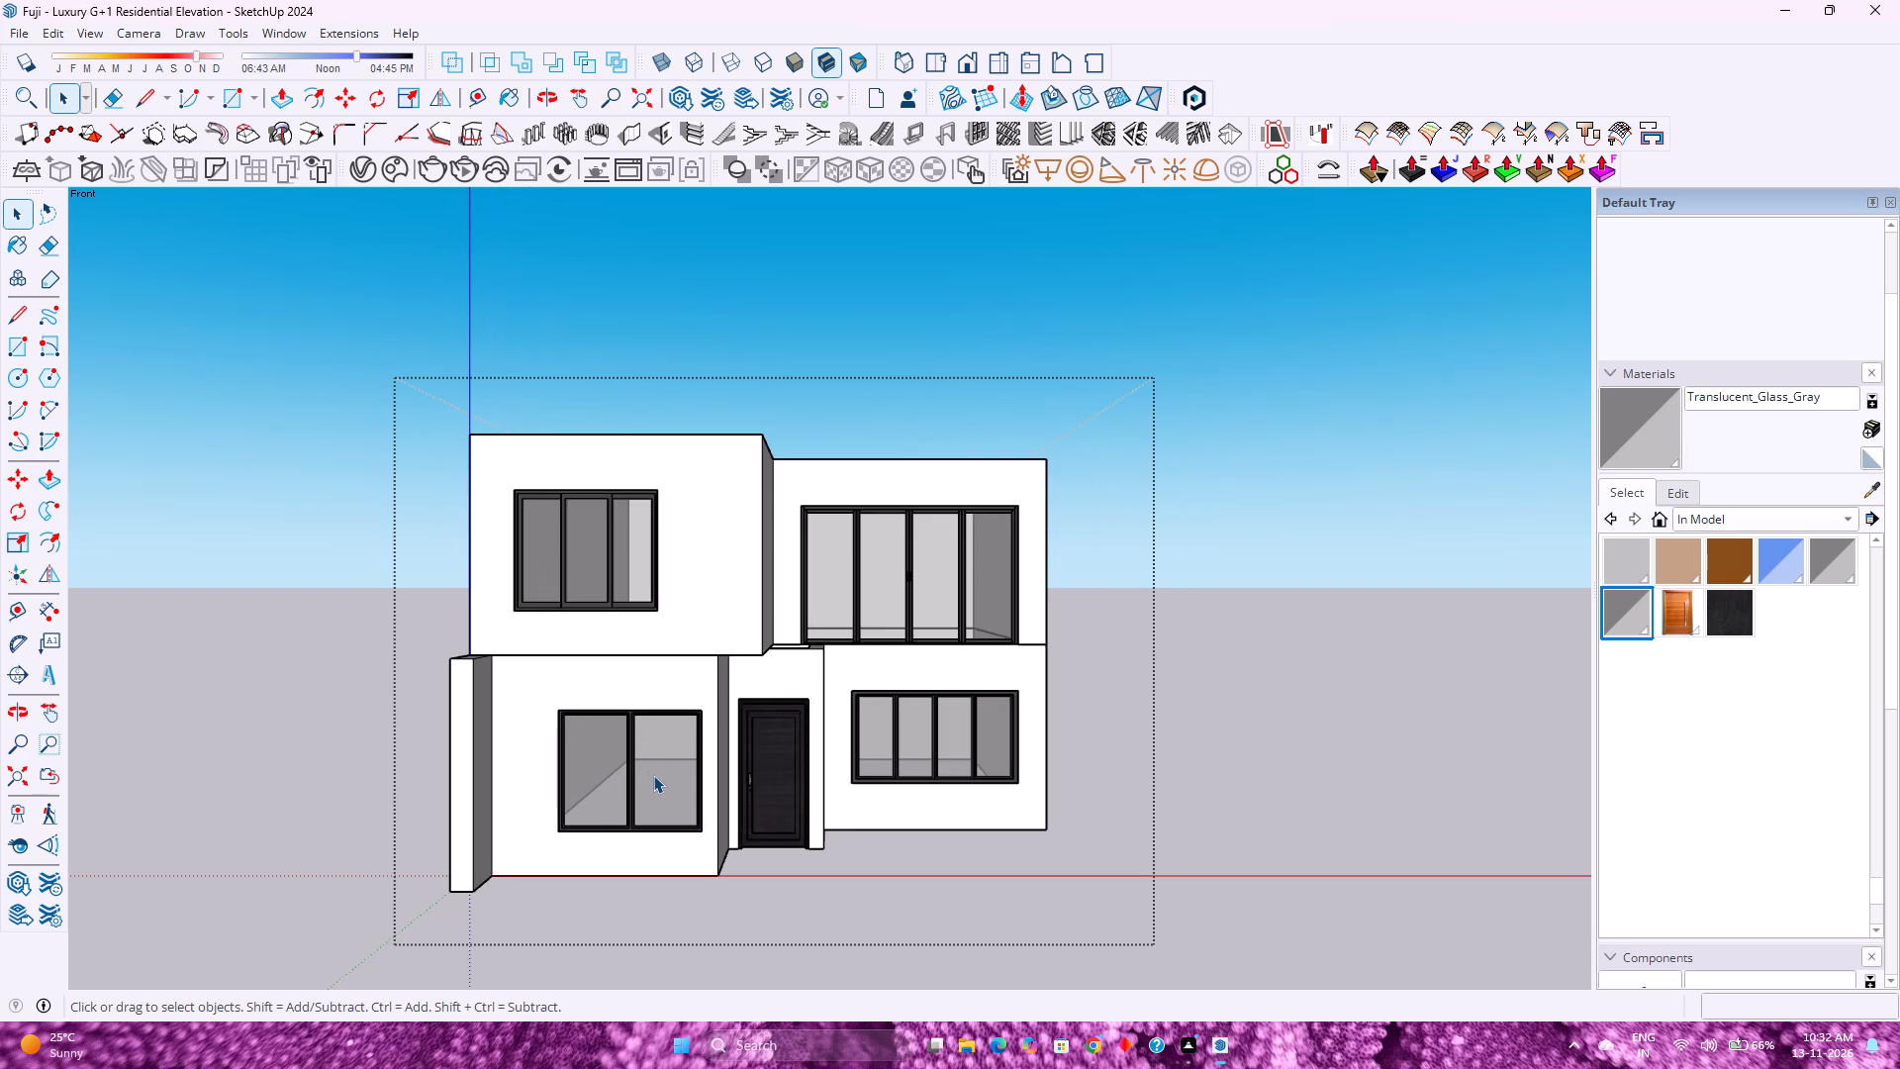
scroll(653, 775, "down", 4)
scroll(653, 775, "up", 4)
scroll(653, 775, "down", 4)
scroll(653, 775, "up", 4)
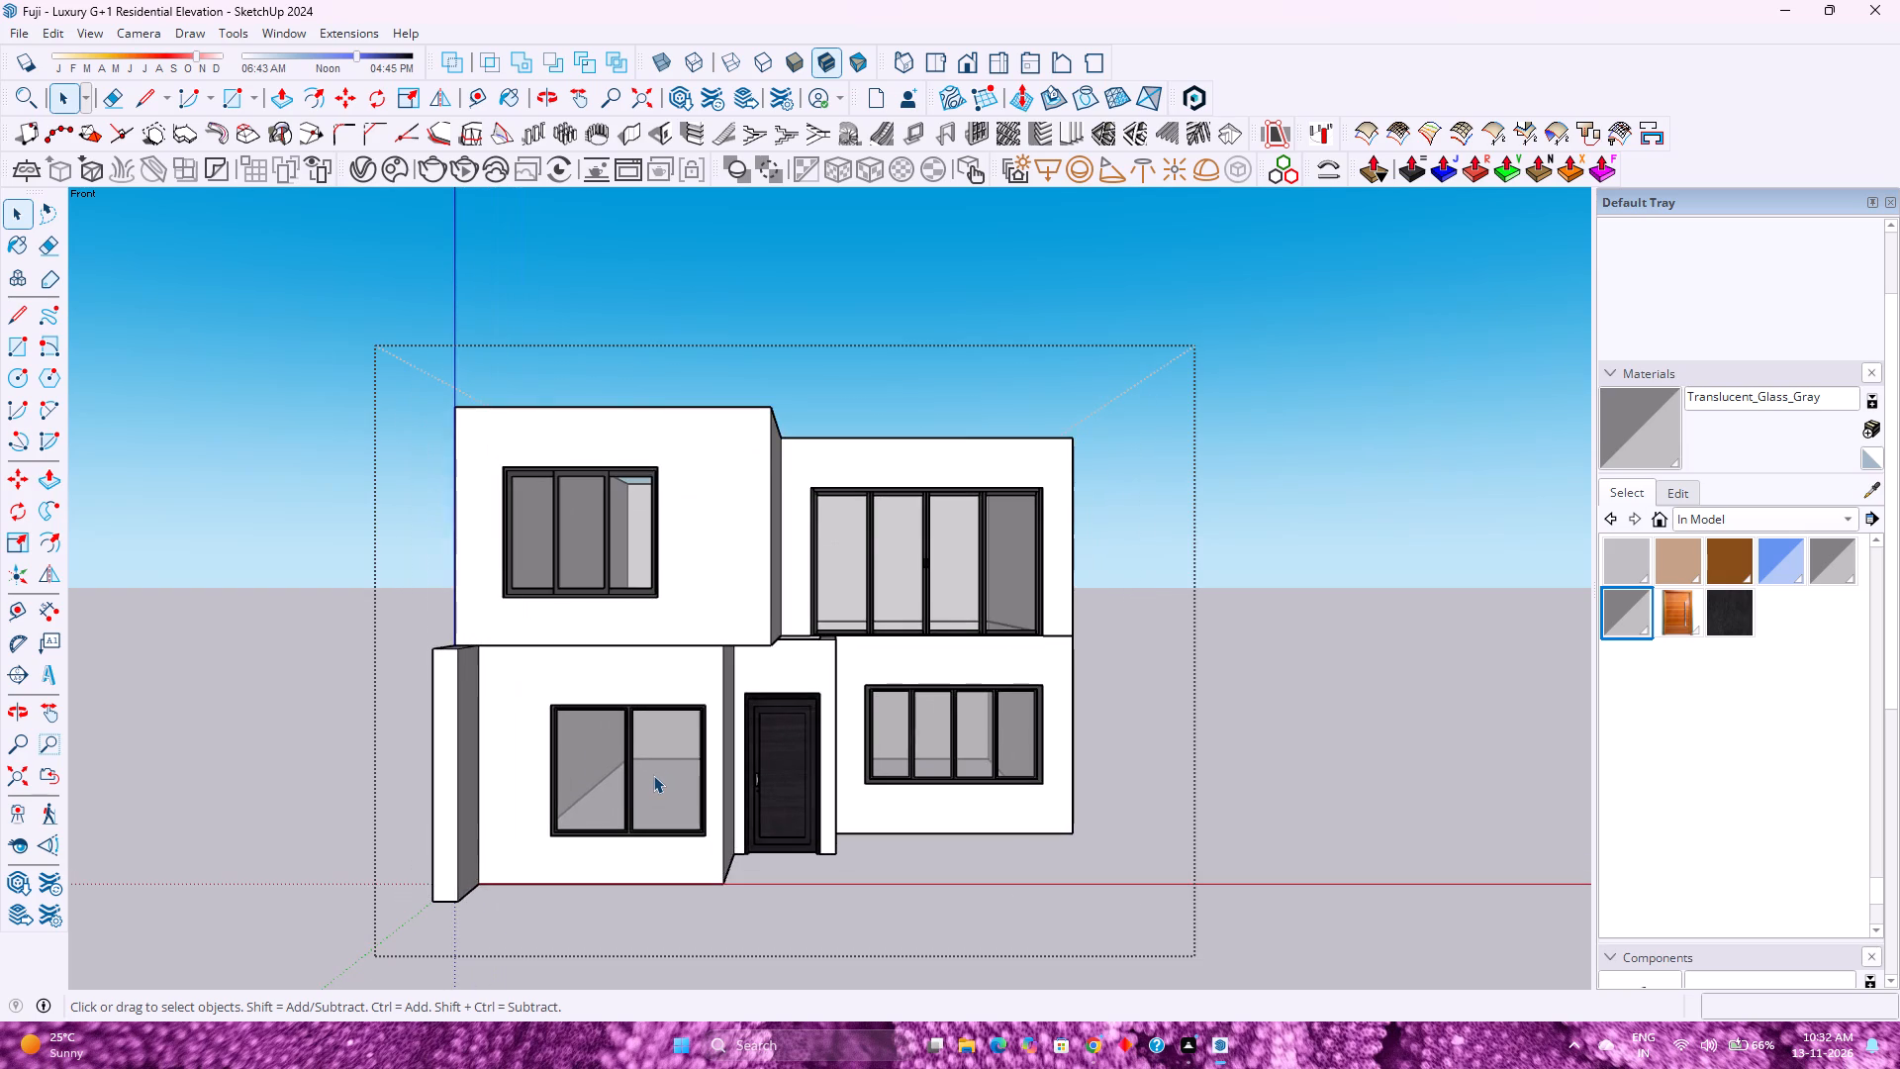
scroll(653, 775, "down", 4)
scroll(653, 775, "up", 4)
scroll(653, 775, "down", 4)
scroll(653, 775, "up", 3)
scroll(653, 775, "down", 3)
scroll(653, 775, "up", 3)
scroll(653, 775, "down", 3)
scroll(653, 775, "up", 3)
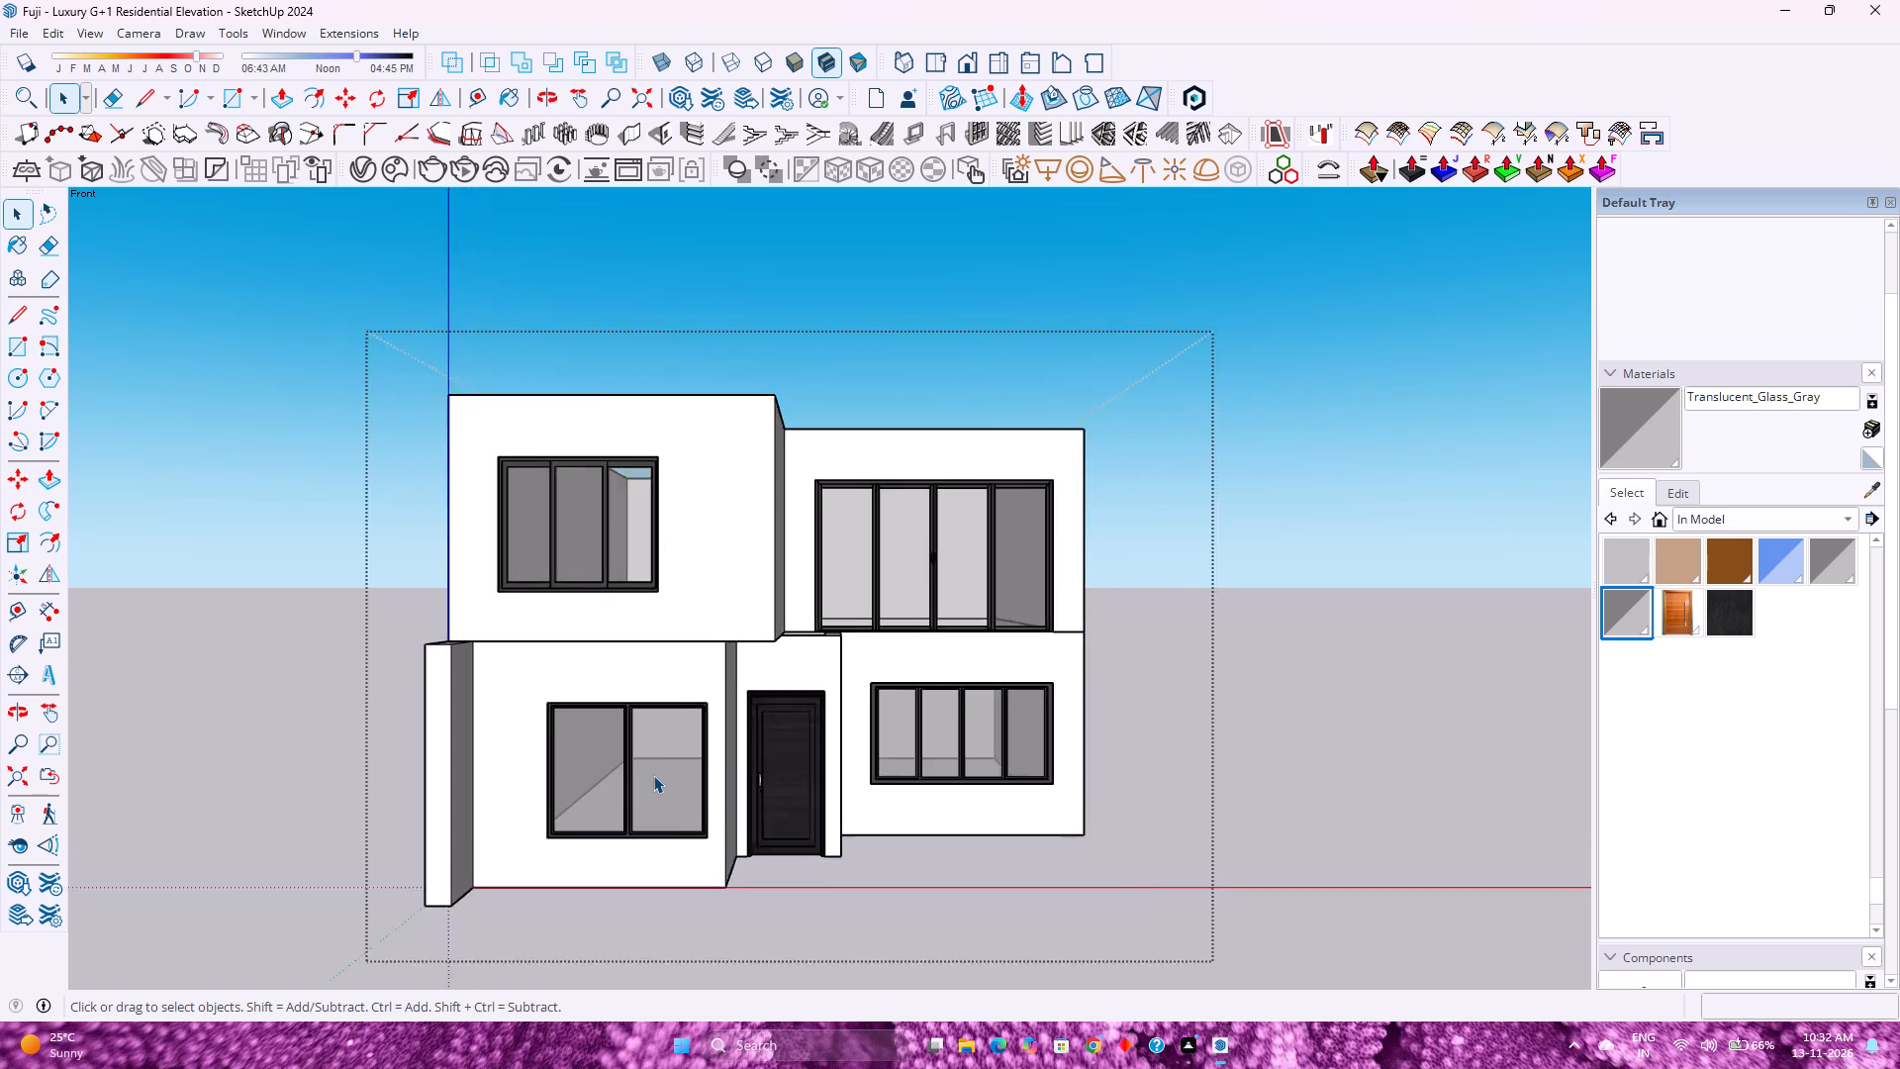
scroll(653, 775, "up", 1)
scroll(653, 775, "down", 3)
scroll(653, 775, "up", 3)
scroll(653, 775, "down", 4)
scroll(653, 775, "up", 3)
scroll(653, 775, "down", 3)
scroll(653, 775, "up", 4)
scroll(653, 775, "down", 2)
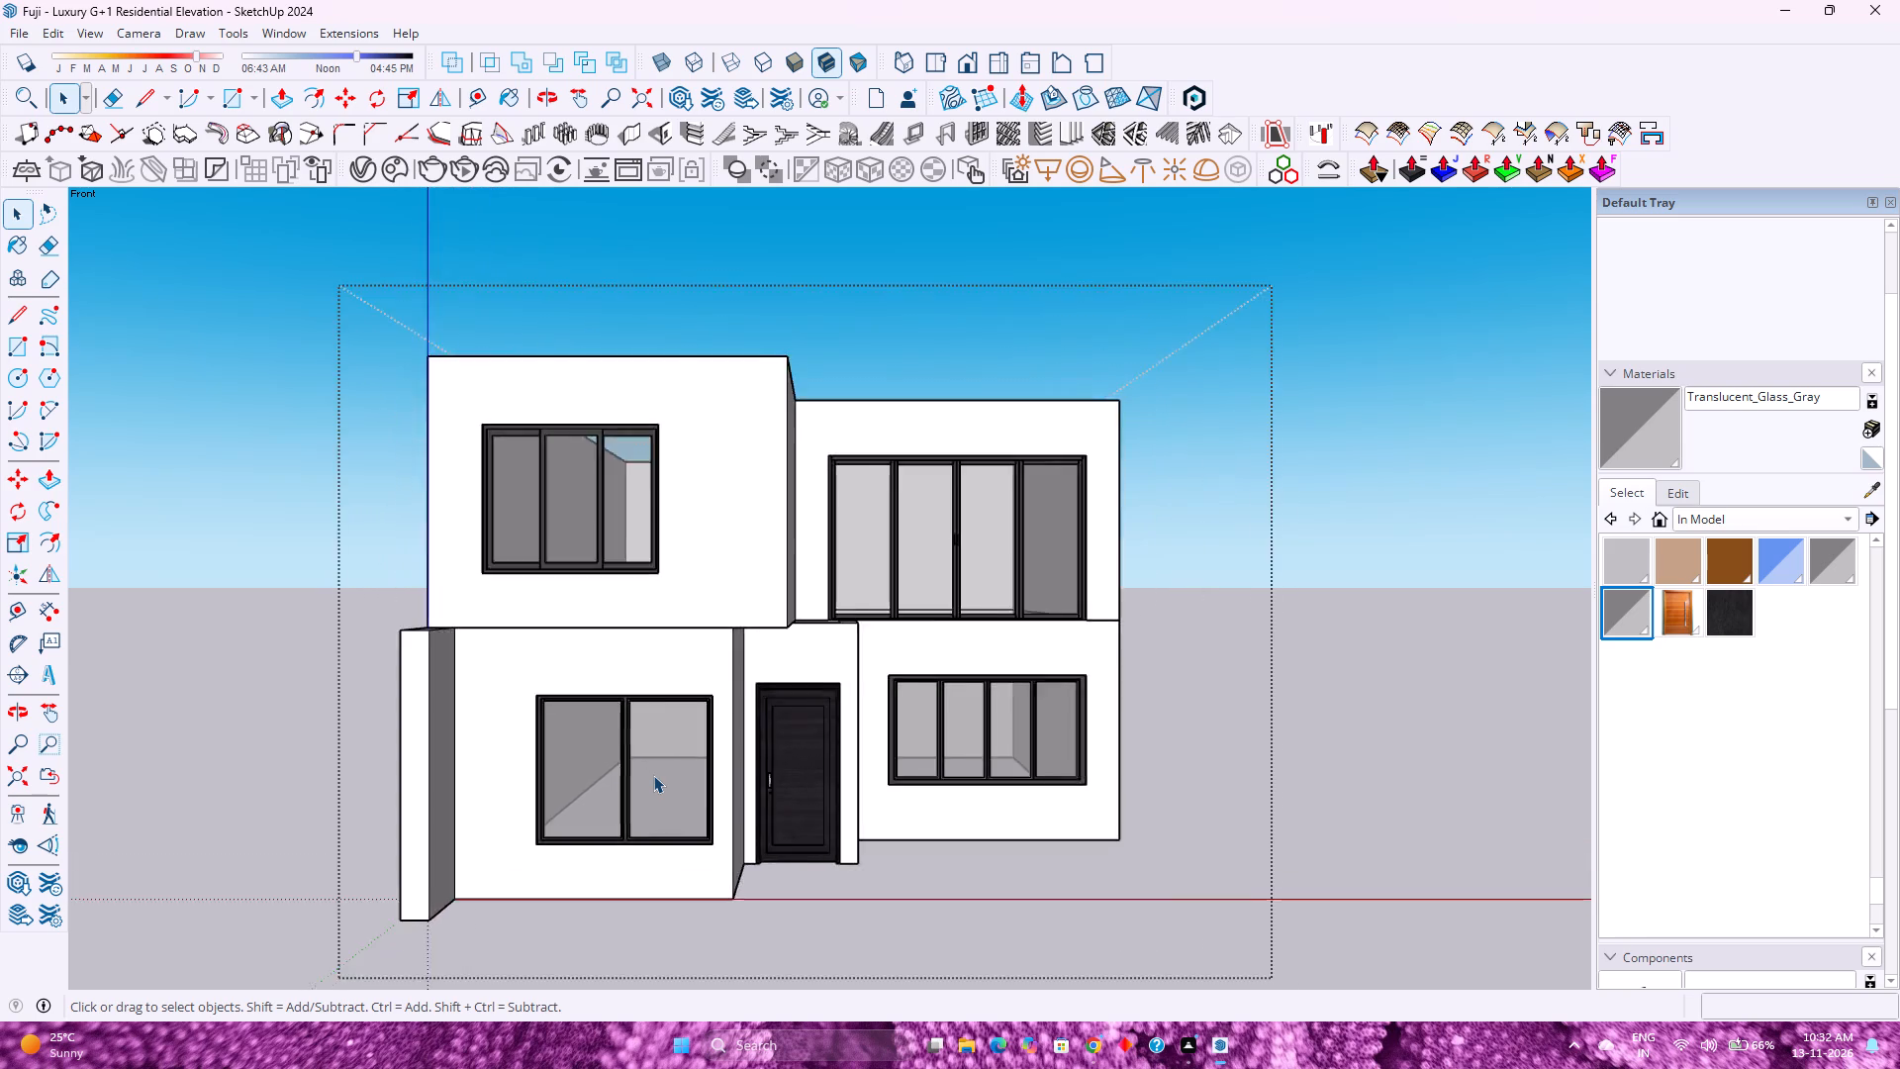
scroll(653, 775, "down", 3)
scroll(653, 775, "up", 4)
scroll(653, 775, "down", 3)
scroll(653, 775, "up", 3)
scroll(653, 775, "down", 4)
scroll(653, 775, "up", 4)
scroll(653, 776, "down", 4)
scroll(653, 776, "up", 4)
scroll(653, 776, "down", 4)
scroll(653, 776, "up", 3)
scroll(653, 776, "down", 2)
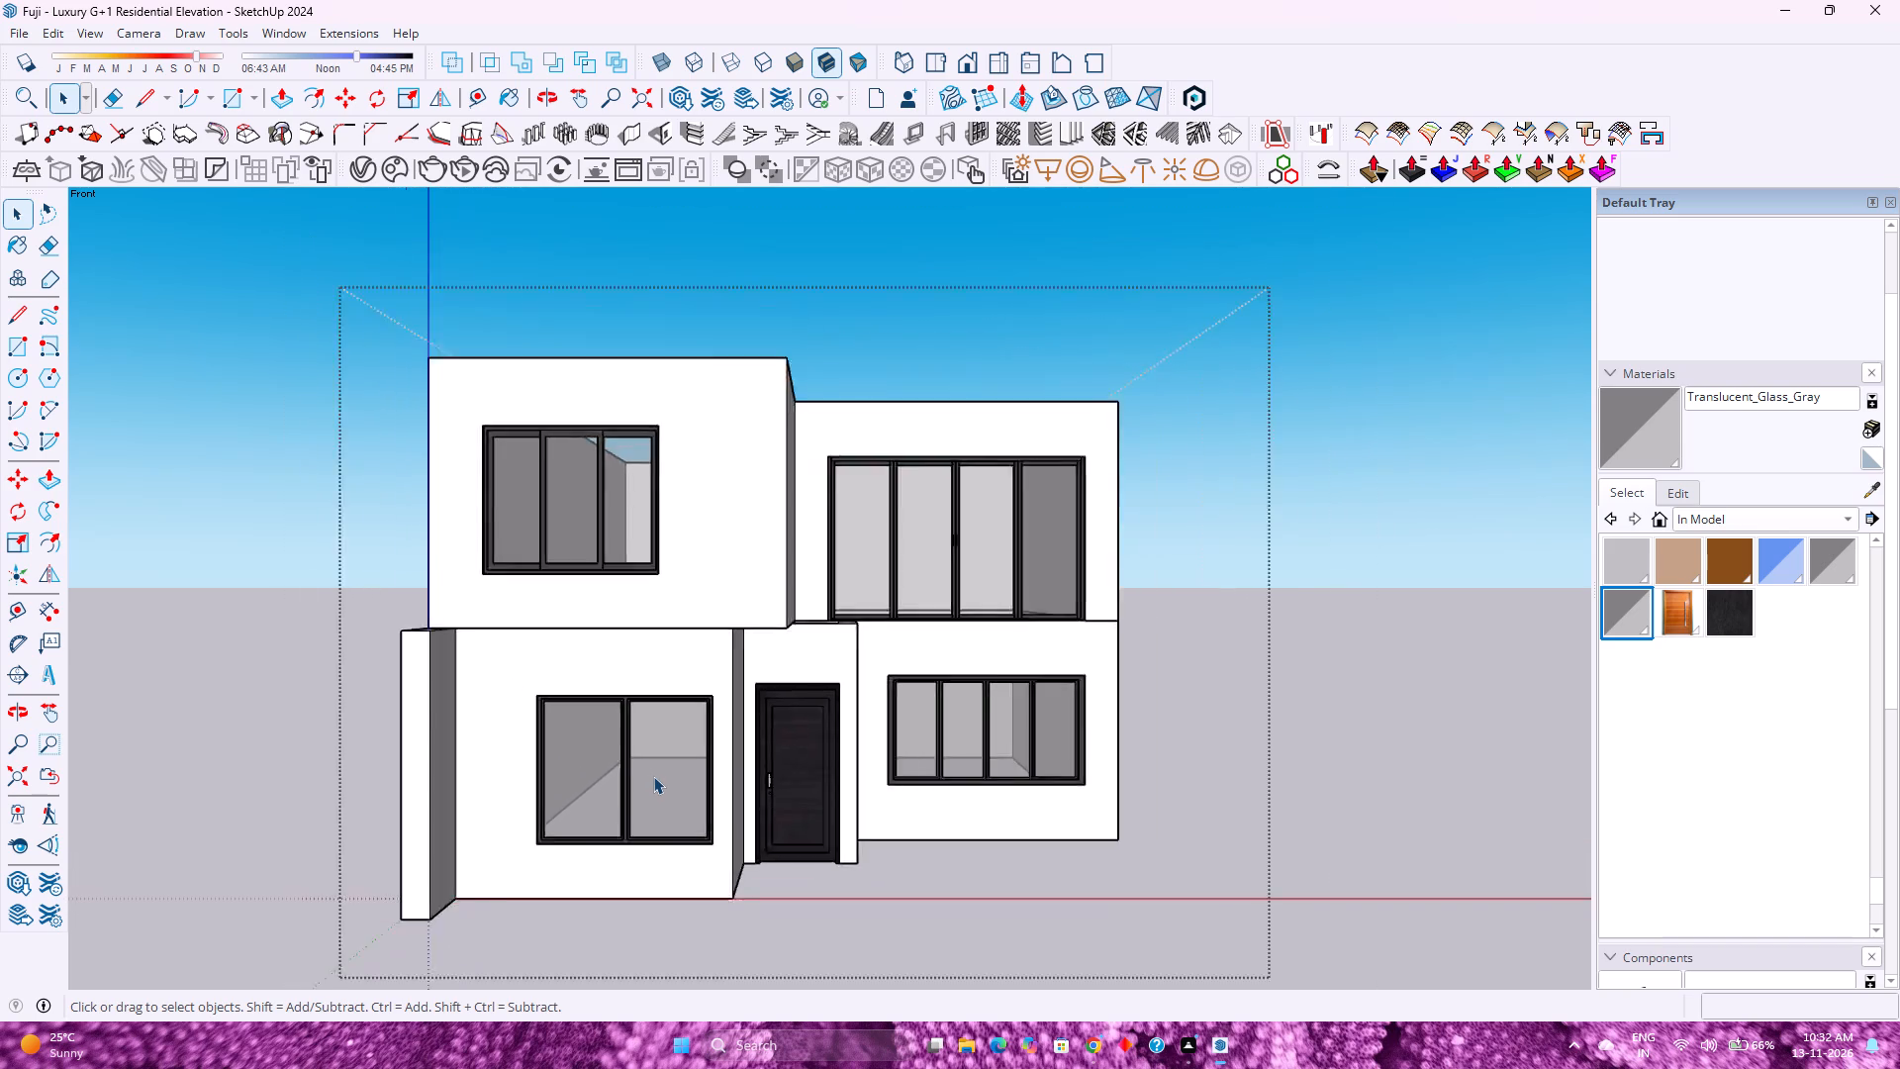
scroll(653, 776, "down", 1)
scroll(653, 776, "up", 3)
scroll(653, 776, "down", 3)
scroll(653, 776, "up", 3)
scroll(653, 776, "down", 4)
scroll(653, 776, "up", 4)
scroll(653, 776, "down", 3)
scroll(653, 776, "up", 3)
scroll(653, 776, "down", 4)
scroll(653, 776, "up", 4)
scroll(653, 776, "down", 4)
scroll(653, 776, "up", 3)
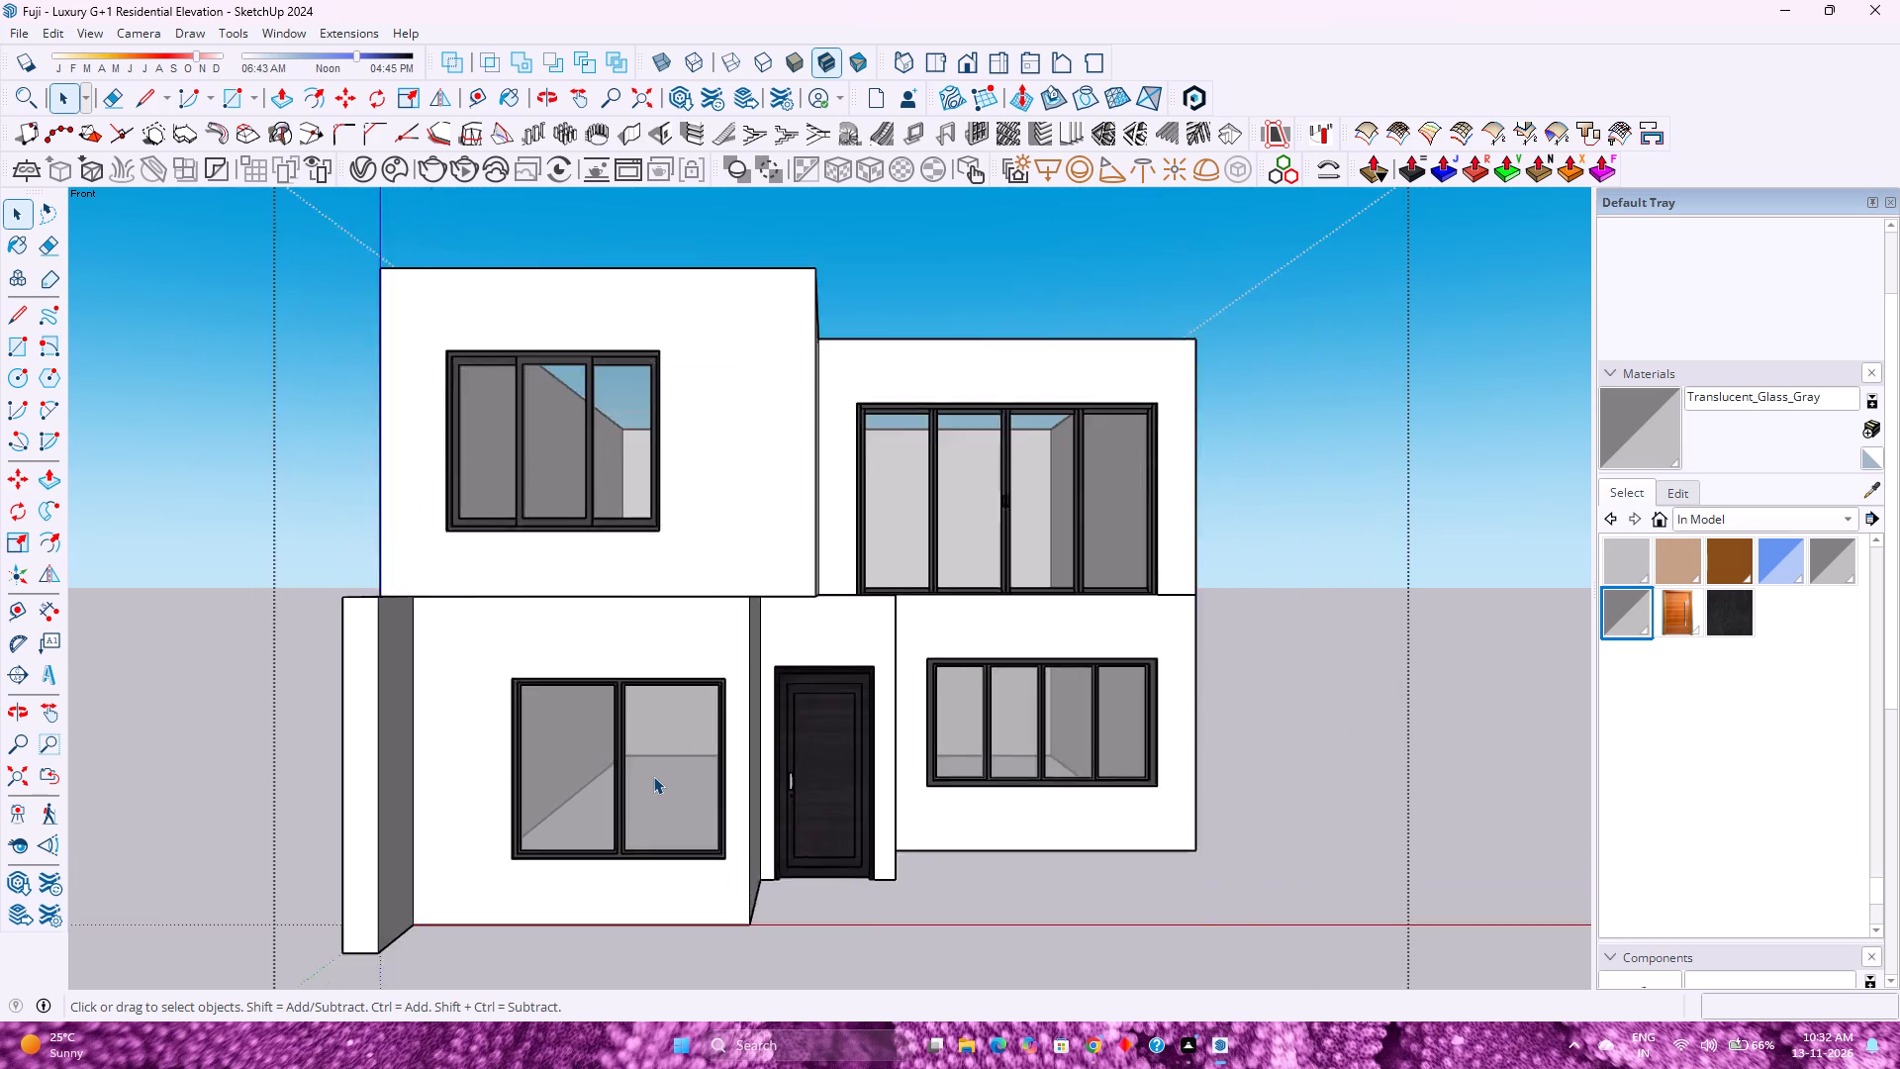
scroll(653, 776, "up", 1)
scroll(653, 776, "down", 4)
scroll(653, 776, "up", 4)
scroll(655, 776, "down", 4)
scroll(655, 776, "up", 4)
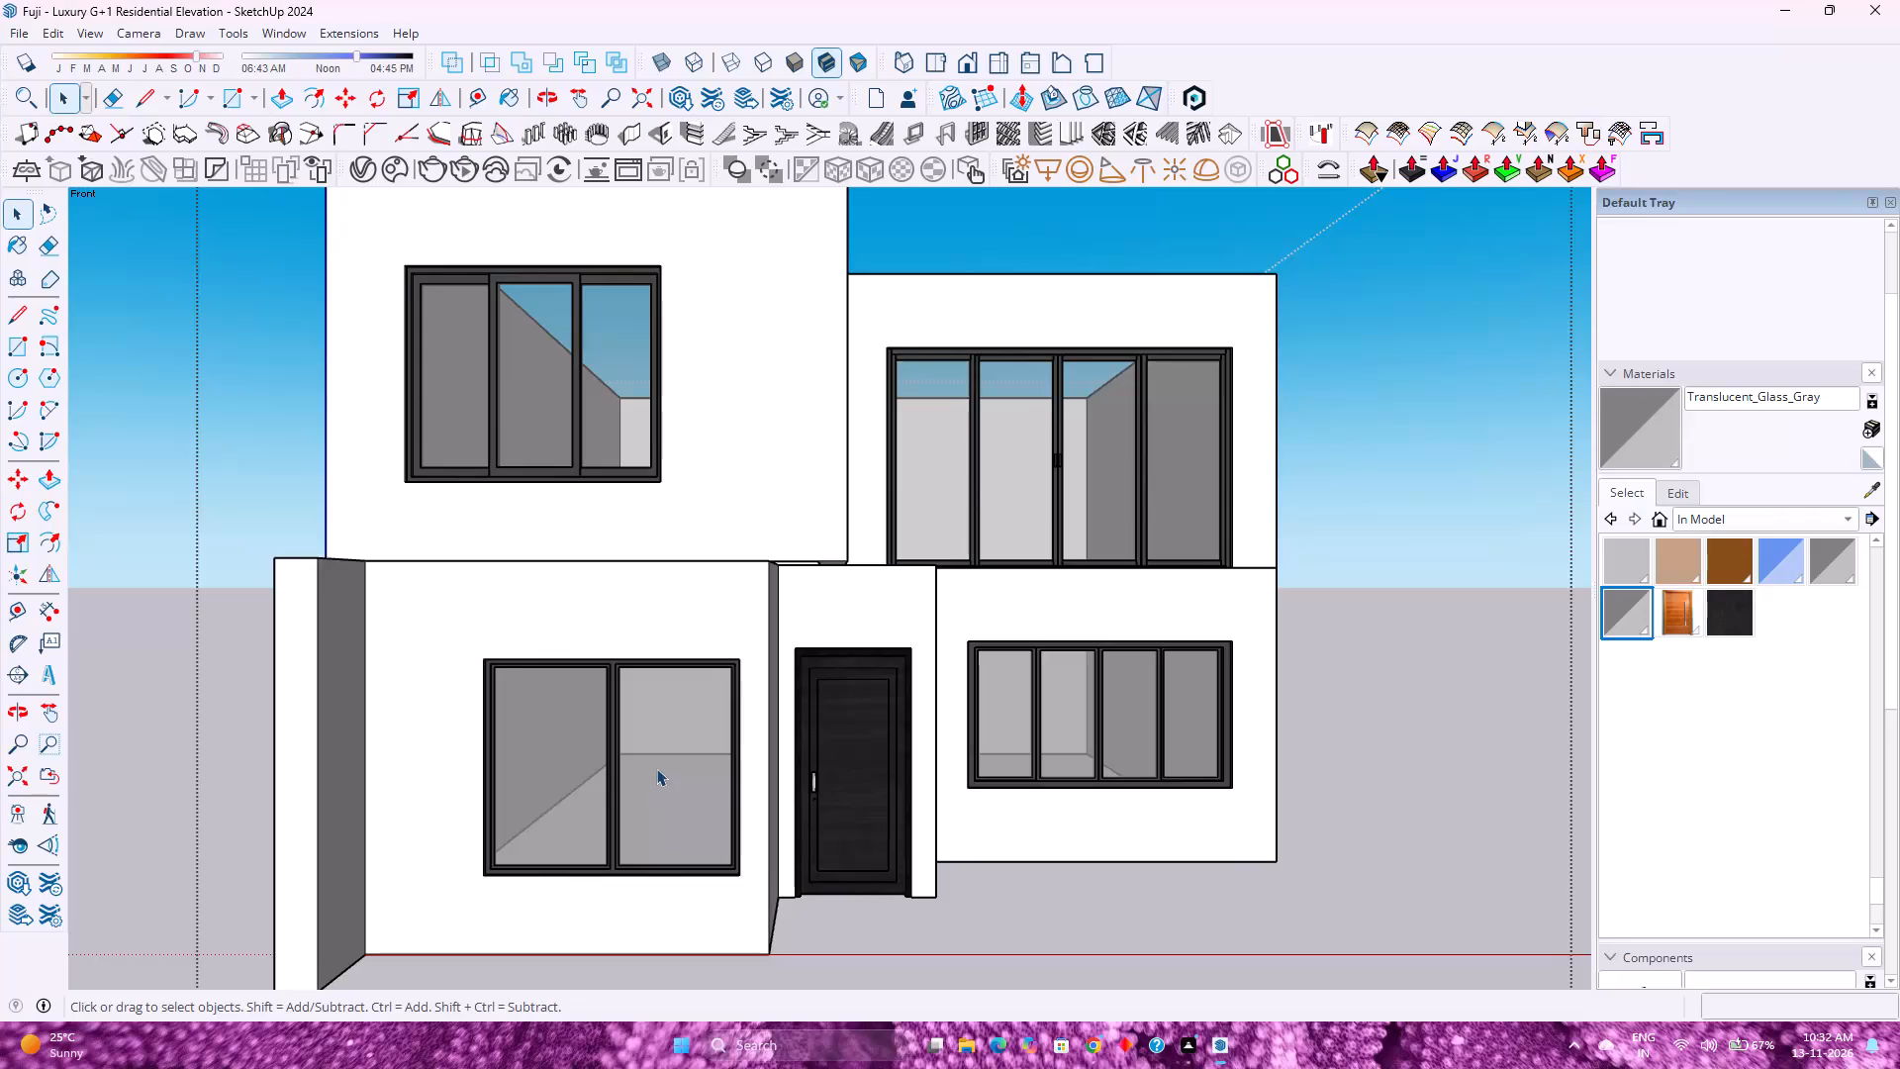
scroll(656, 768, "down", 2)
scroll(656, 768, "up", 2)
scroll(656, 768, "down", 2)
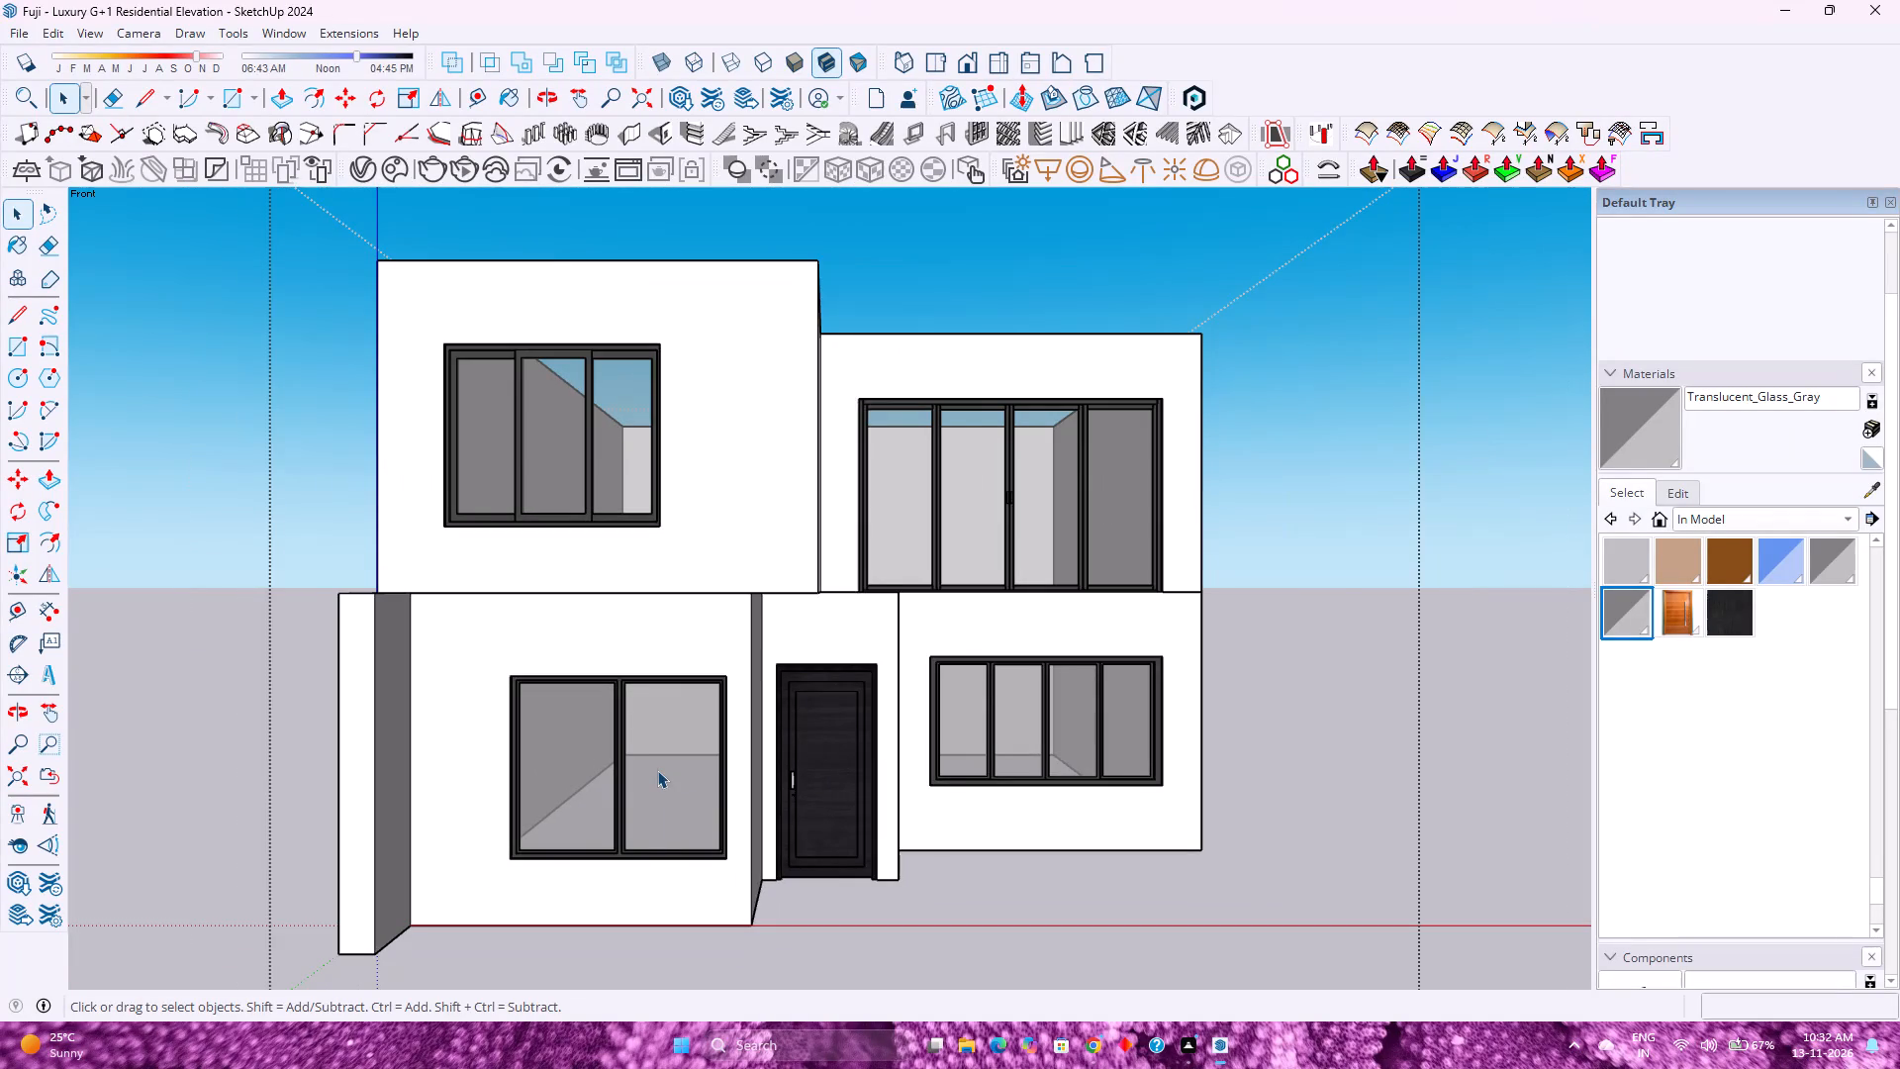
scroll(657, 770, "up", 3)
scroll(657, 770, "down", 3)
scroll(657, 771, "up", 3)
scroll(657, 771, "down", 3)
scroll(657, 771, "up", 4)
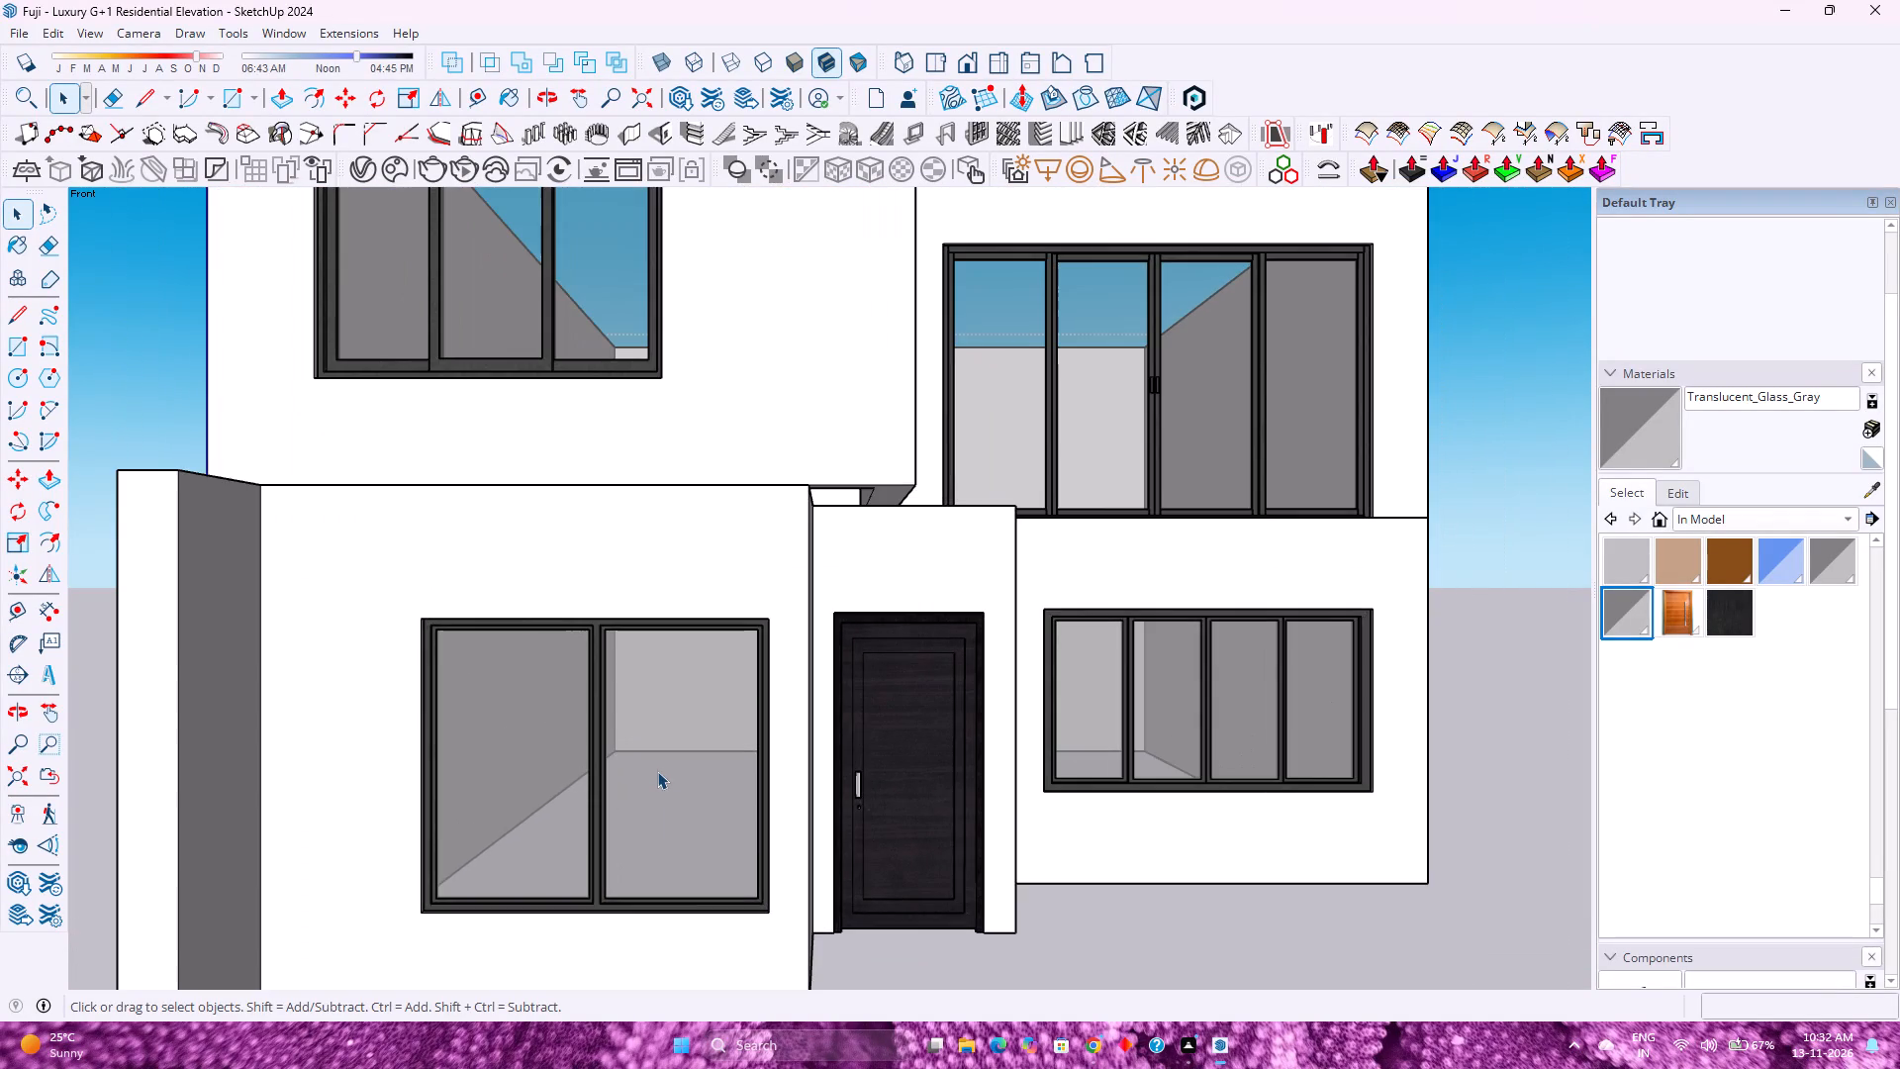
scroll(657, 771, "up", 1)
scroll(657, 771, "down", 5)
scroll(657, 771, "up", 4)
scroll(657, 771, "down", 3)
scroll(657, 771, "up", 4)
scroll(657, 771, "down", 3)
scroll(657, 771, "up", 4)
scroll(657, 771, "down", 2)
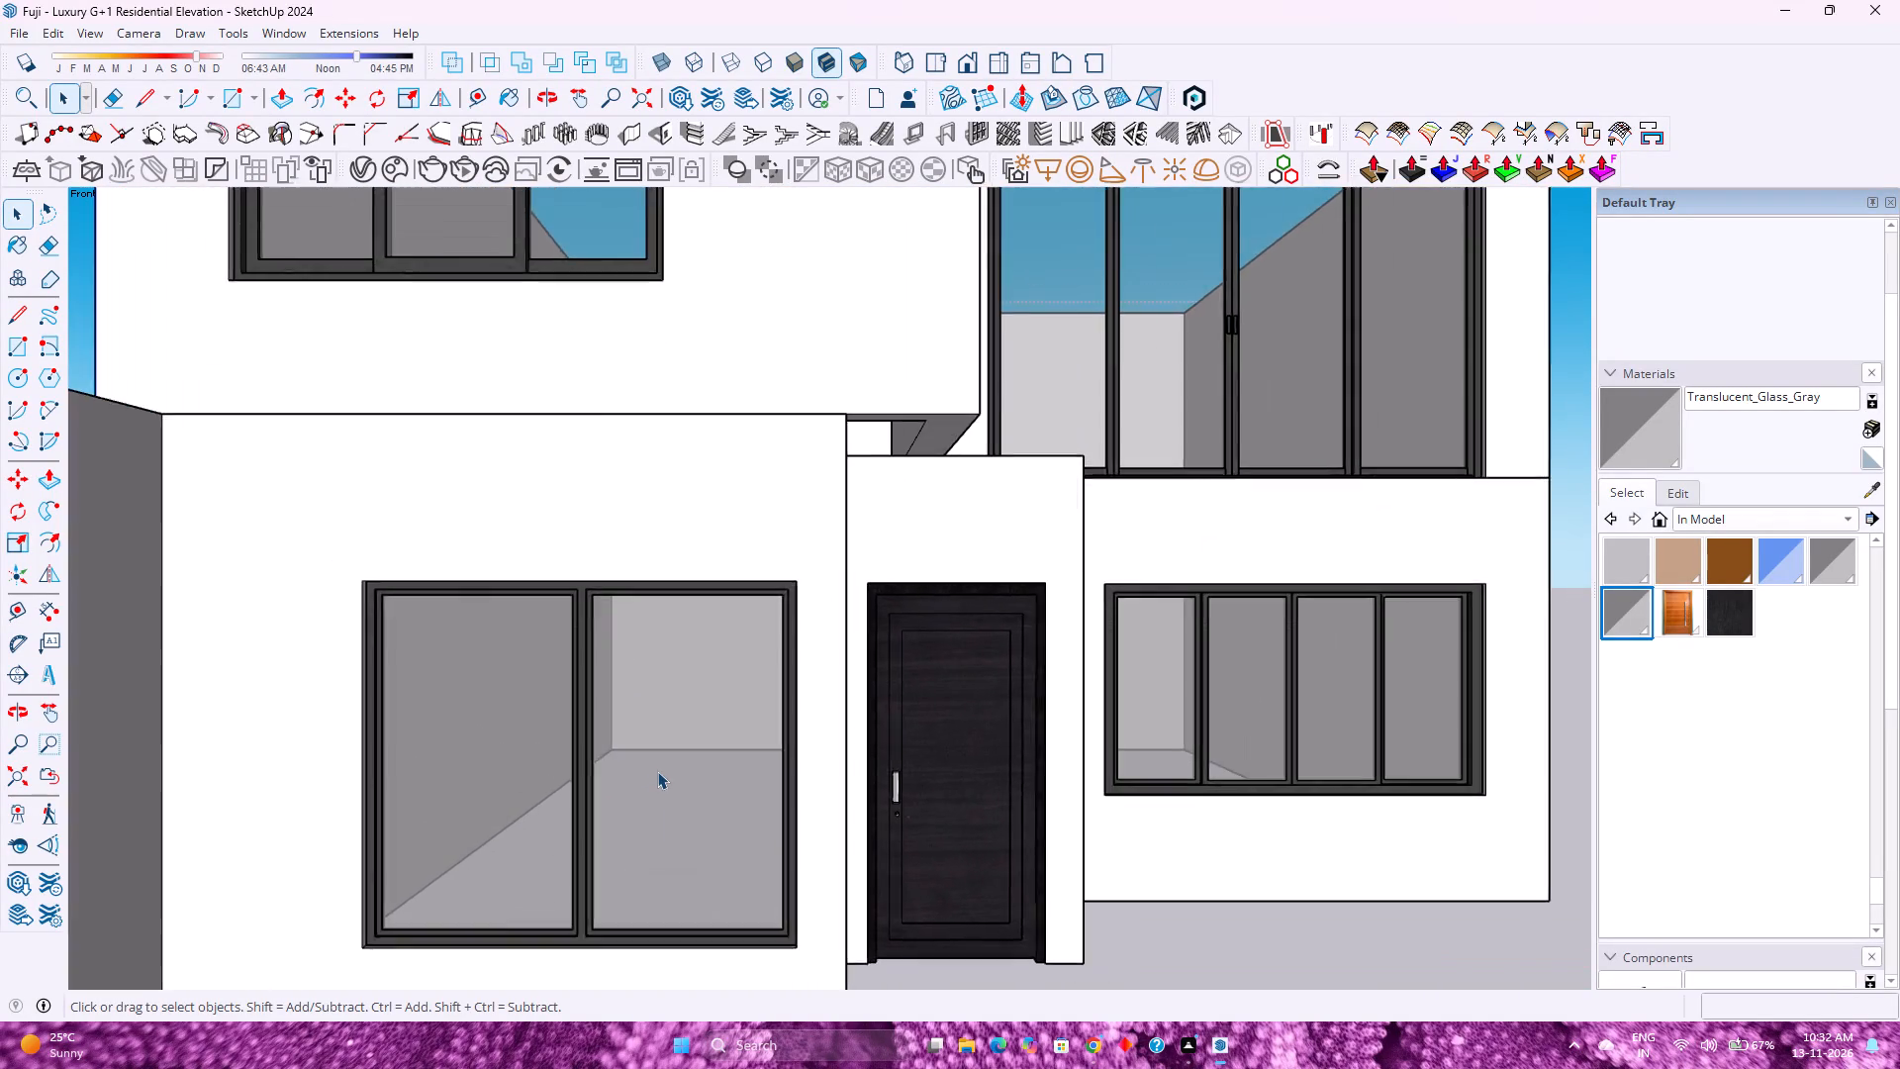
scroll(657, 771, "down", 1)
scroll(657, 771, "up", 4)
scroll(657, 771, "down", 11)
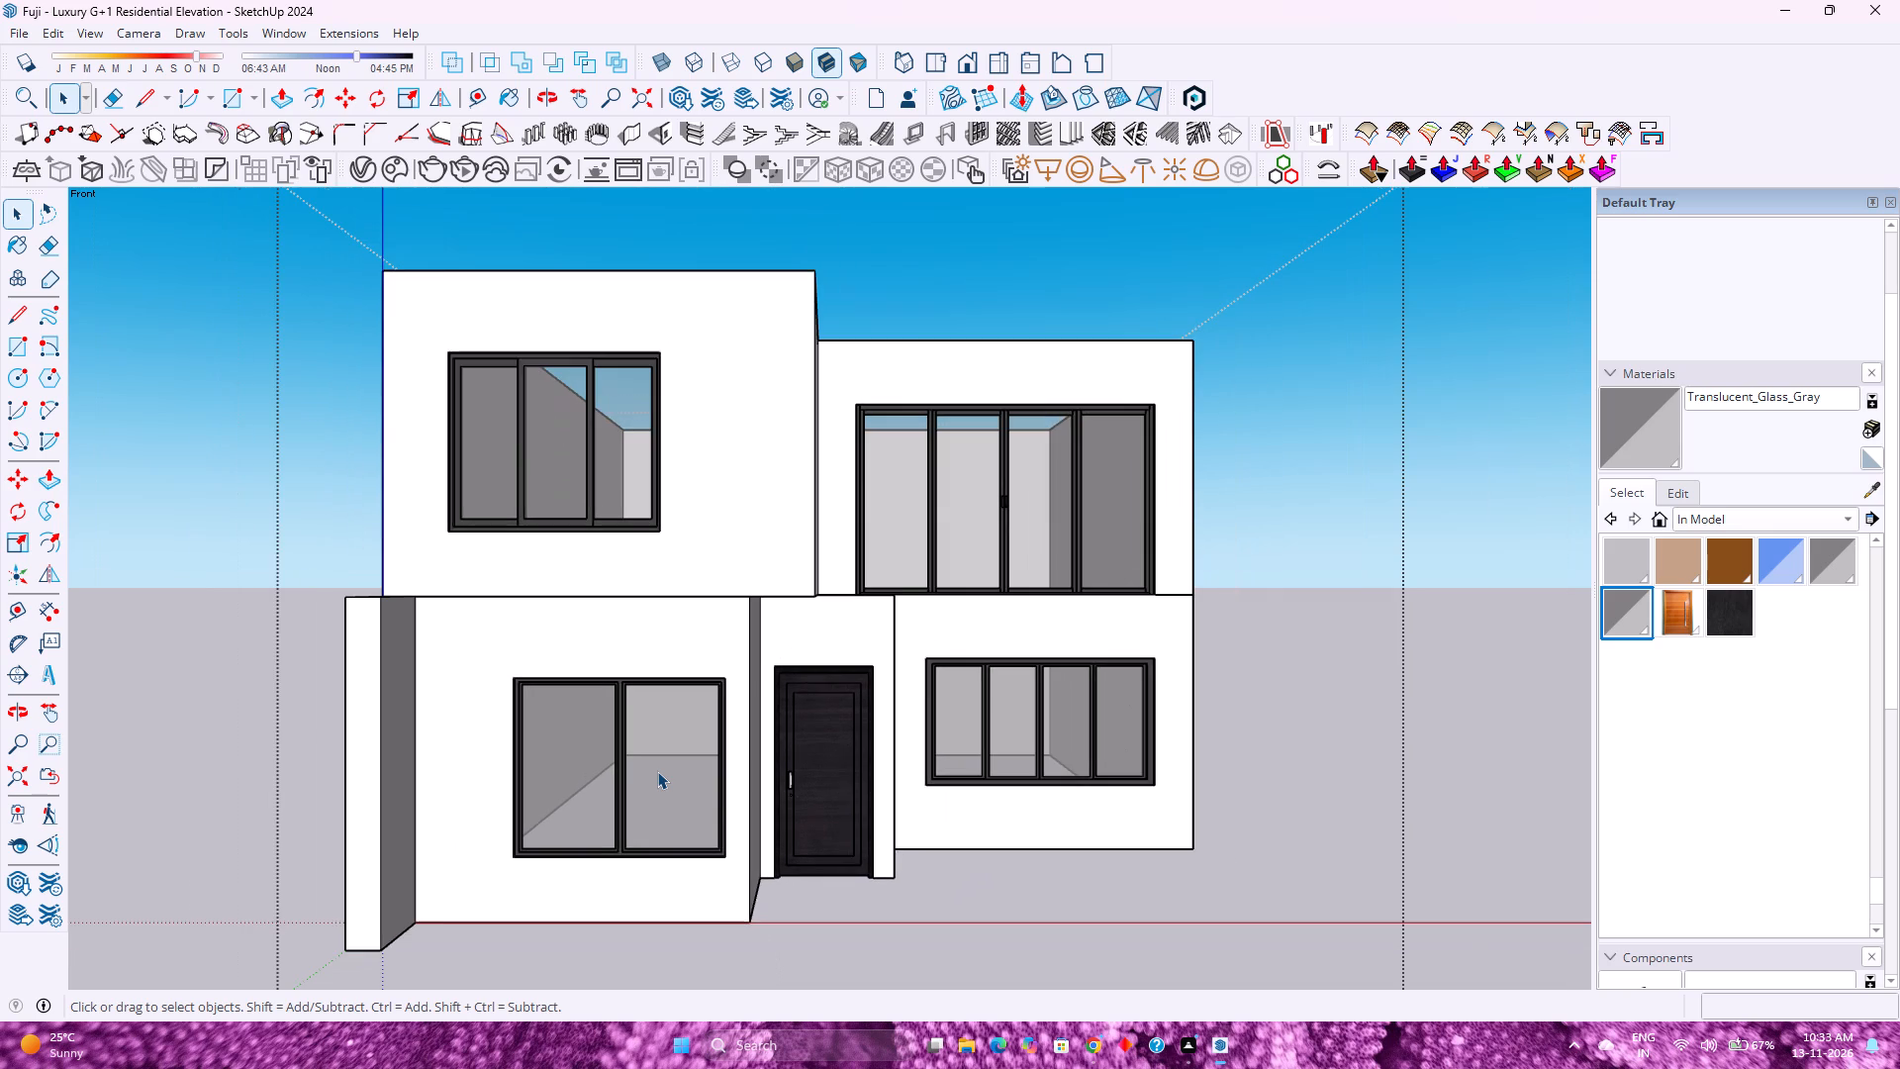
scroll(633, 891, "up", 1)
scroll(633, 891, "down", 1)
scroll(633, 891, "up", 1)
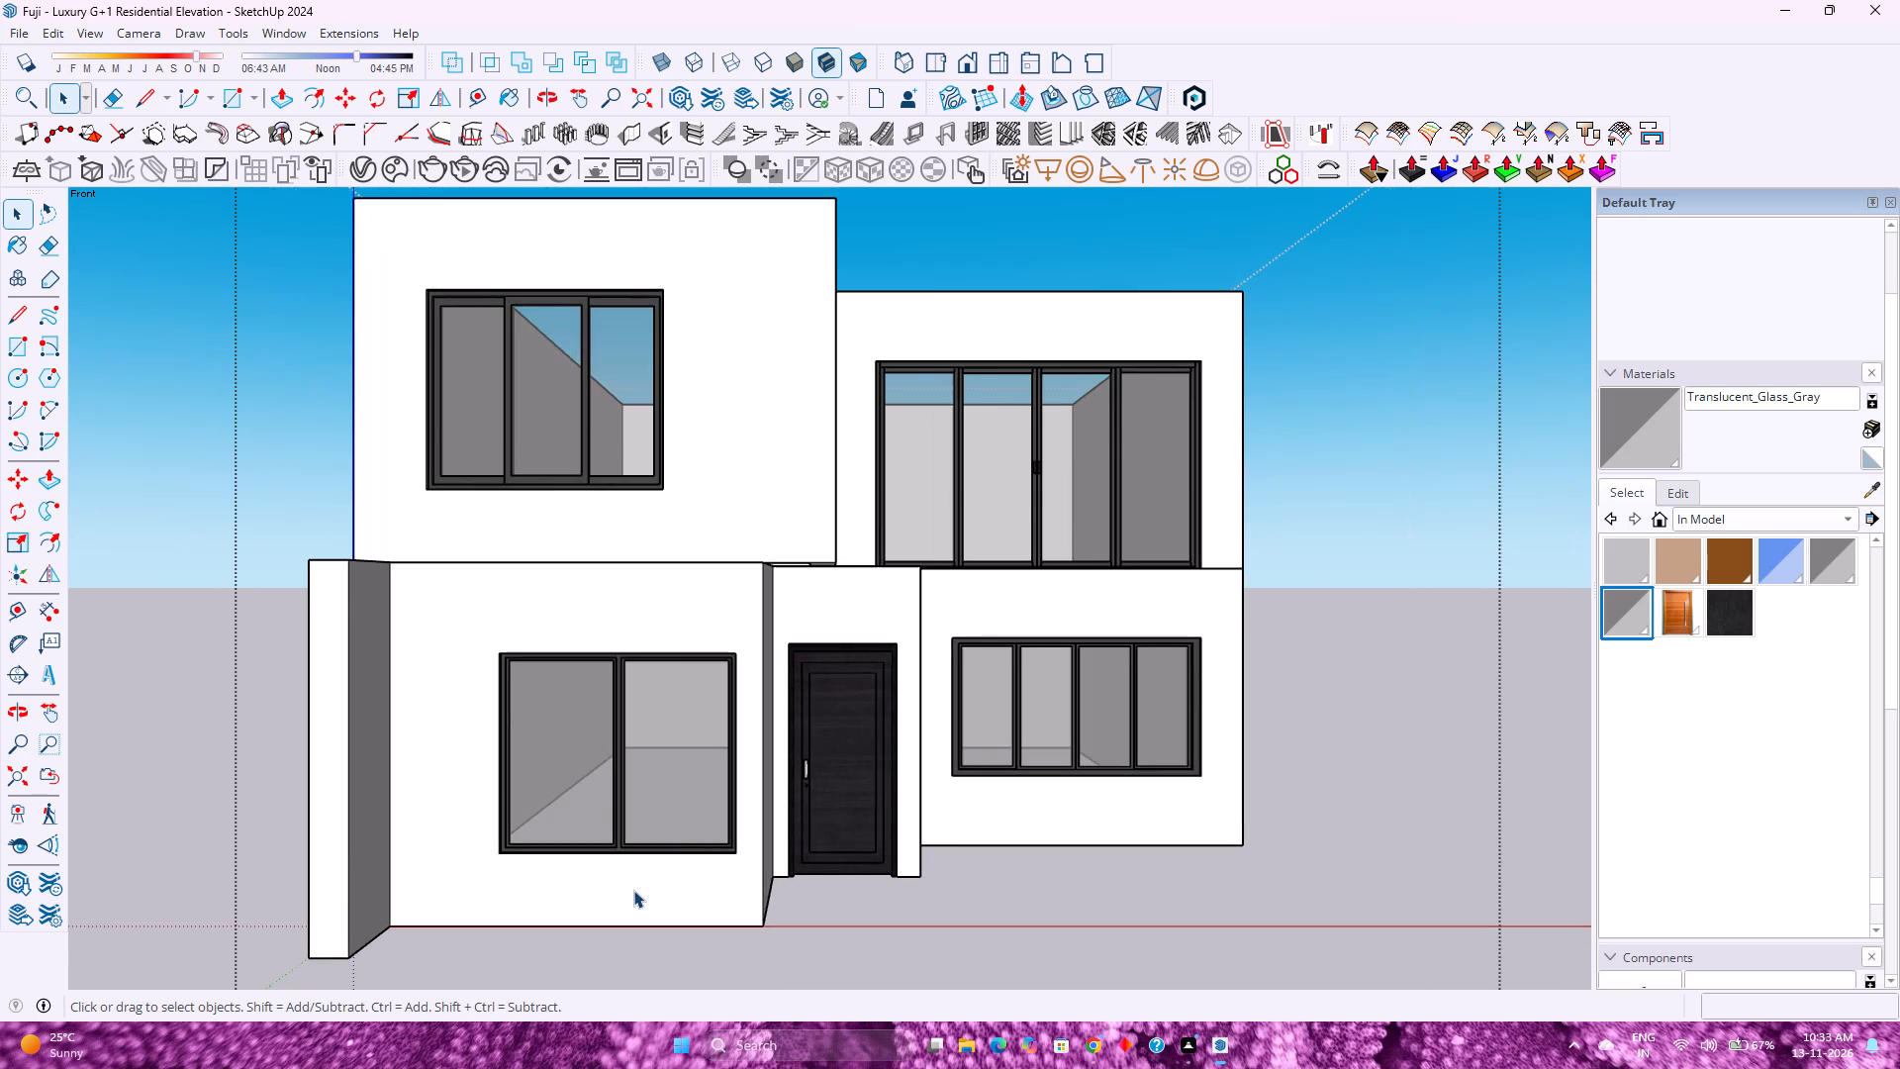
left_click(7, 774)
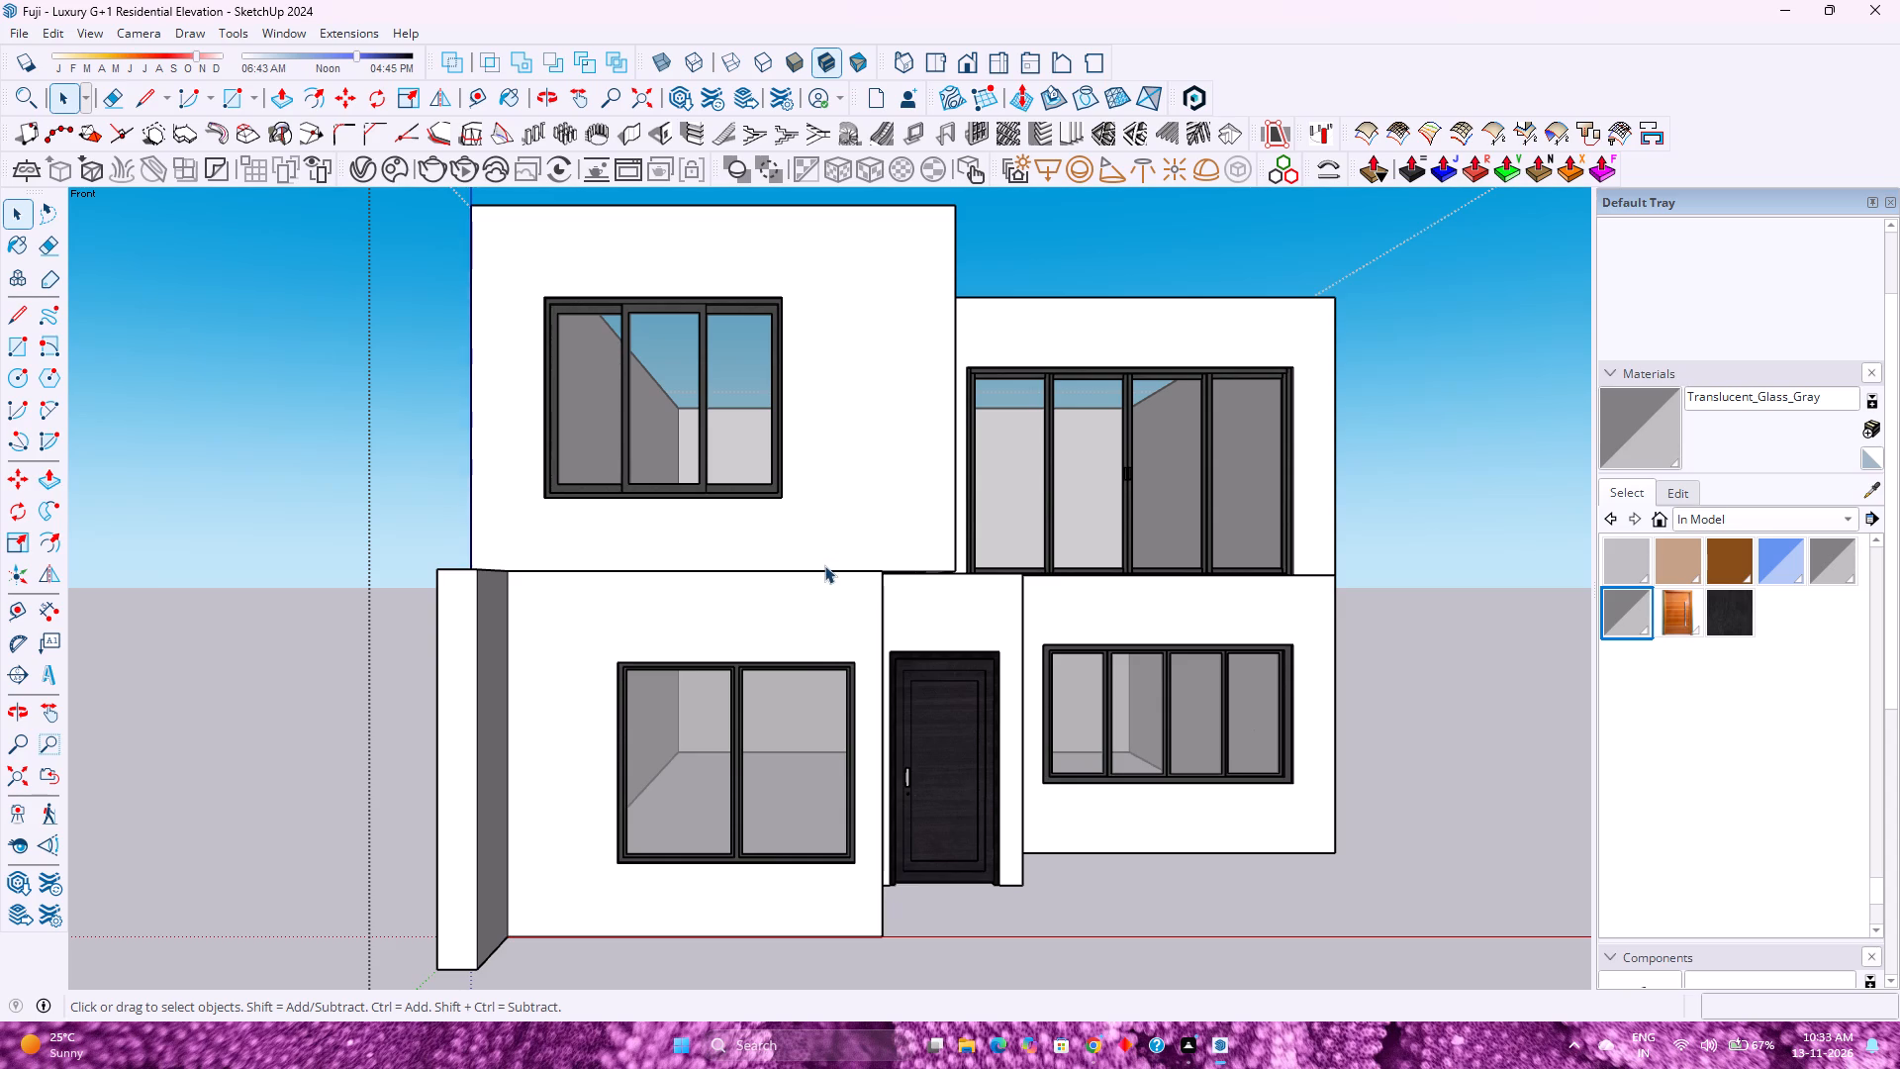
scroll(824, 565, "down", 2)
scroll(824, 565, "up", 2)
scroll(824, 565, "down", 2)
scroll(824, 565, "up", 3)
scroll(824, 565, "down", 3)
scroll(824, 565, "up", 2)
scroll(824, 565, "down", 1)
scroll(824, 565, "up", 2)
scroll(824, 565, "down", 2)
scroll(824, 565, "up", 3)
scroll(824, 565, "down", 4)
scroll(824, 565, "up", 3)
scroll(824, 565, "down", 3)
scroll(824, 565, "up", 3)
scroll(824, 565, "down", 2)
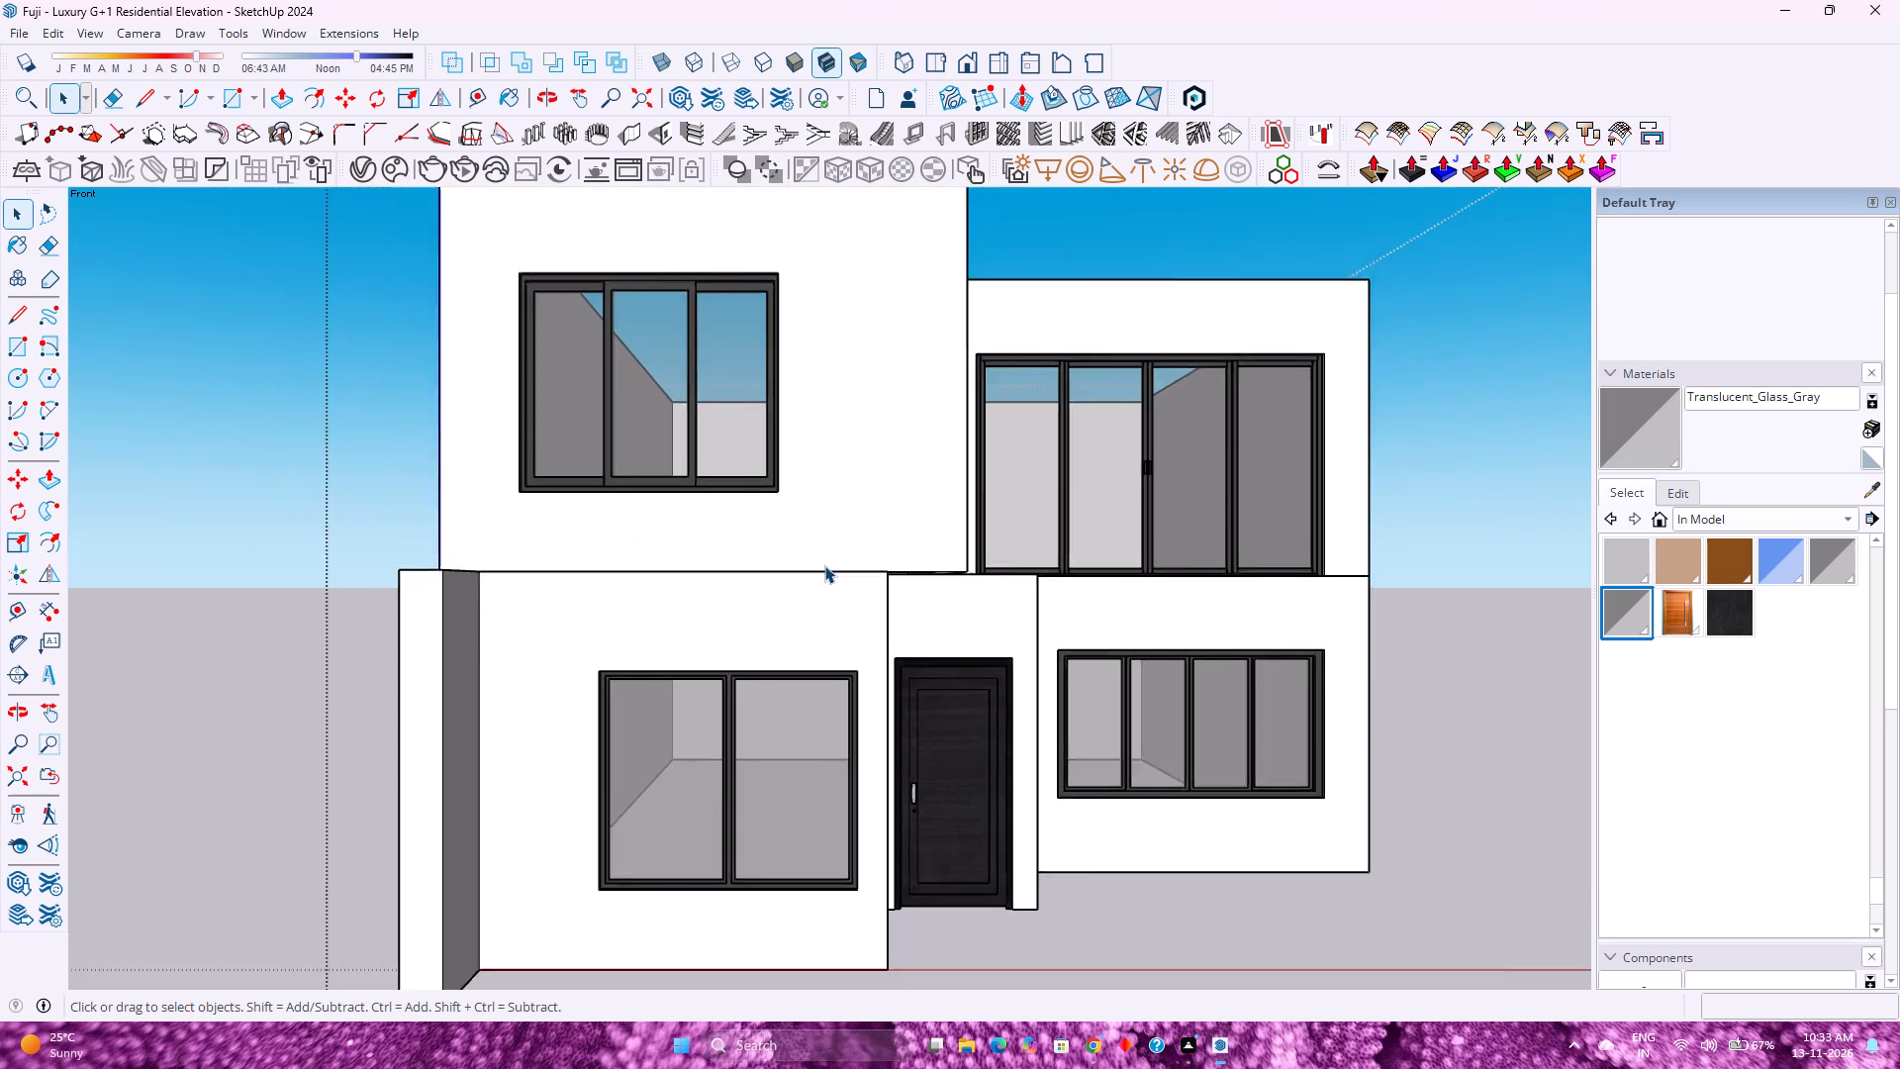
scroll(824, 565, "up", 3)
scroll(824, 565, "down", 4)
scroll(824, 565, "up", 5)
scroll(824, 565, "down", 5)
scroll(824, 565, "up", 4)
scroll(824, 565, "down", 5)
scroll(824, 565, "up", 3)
Examine the house front, with its fitted windows and doors, from a slightly raised viewing angle.
middle_click_drag(819, 605, 814, 606)
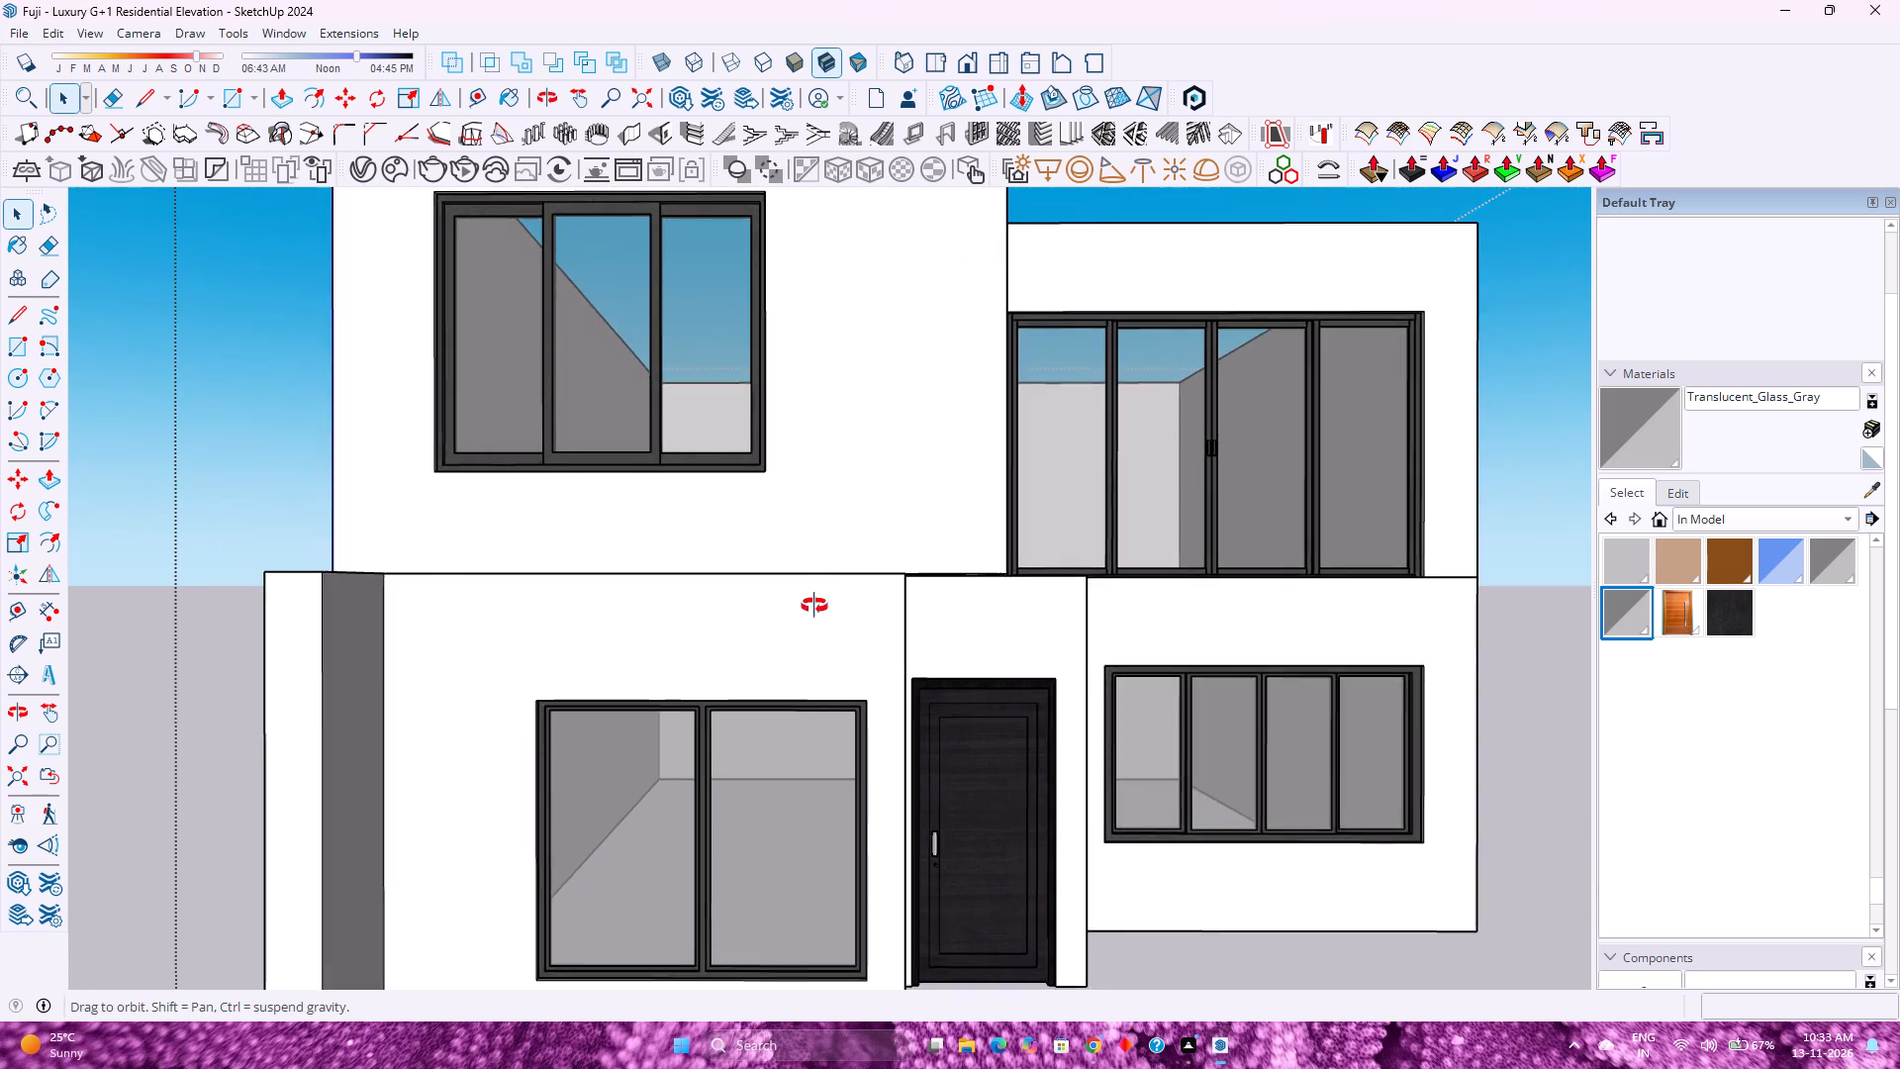
middle_click_drag(814, 606, 811, 683)
middle_click(811, 683)
scroll(620, 625, "down", 4)
scroll(617, 625, "up", 3)
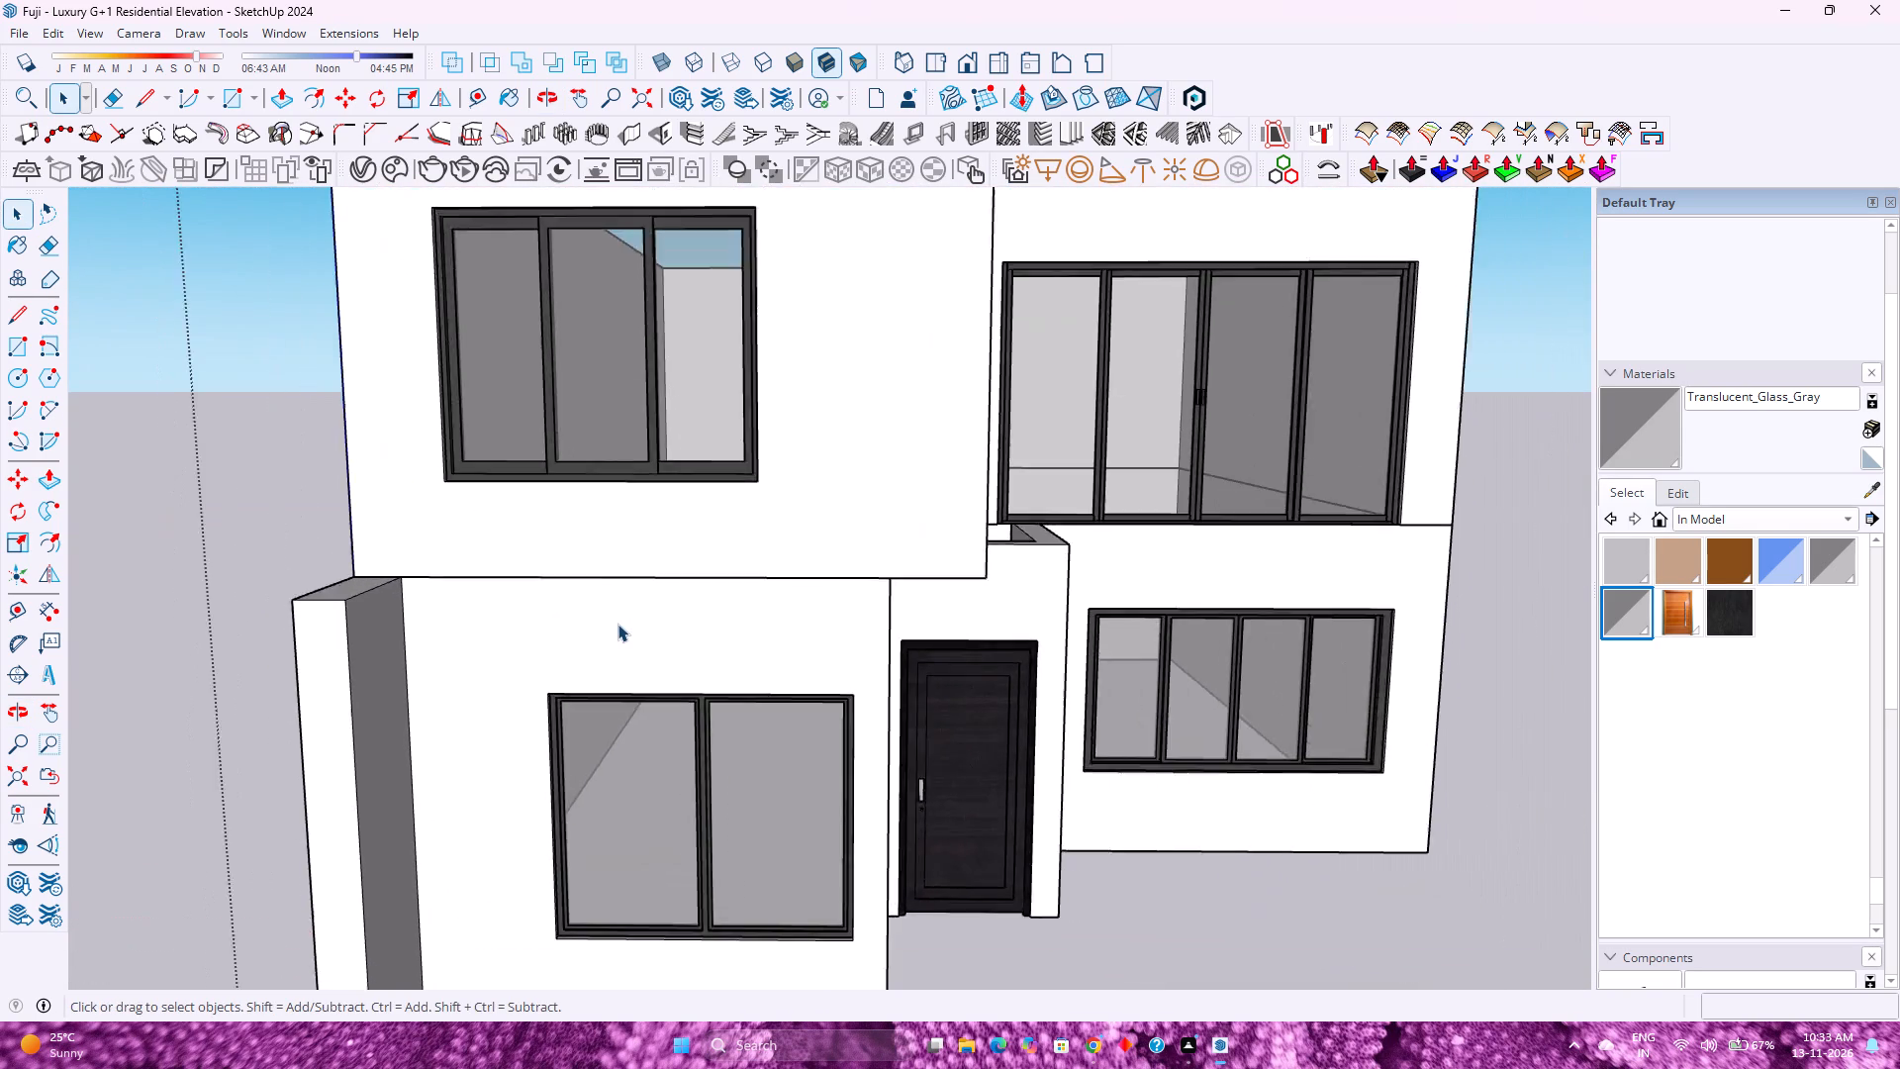
scroll(617, 624, "down", 4)
scroll(617, 624, "up", 4)
scroll(617, 624, "down", 4)
scroll(617, 624, "up", 4)
scroll(617, 623, "down", 4)
scroll(617, 623, "up", 4)
scroll(617, 623, "down", 4)
scroll(617, 623, "up", 3)
scroll(617, 623, "down", 3)
scroll(617, 623, "up", 4)
scroll(617, 623, "down", 5)
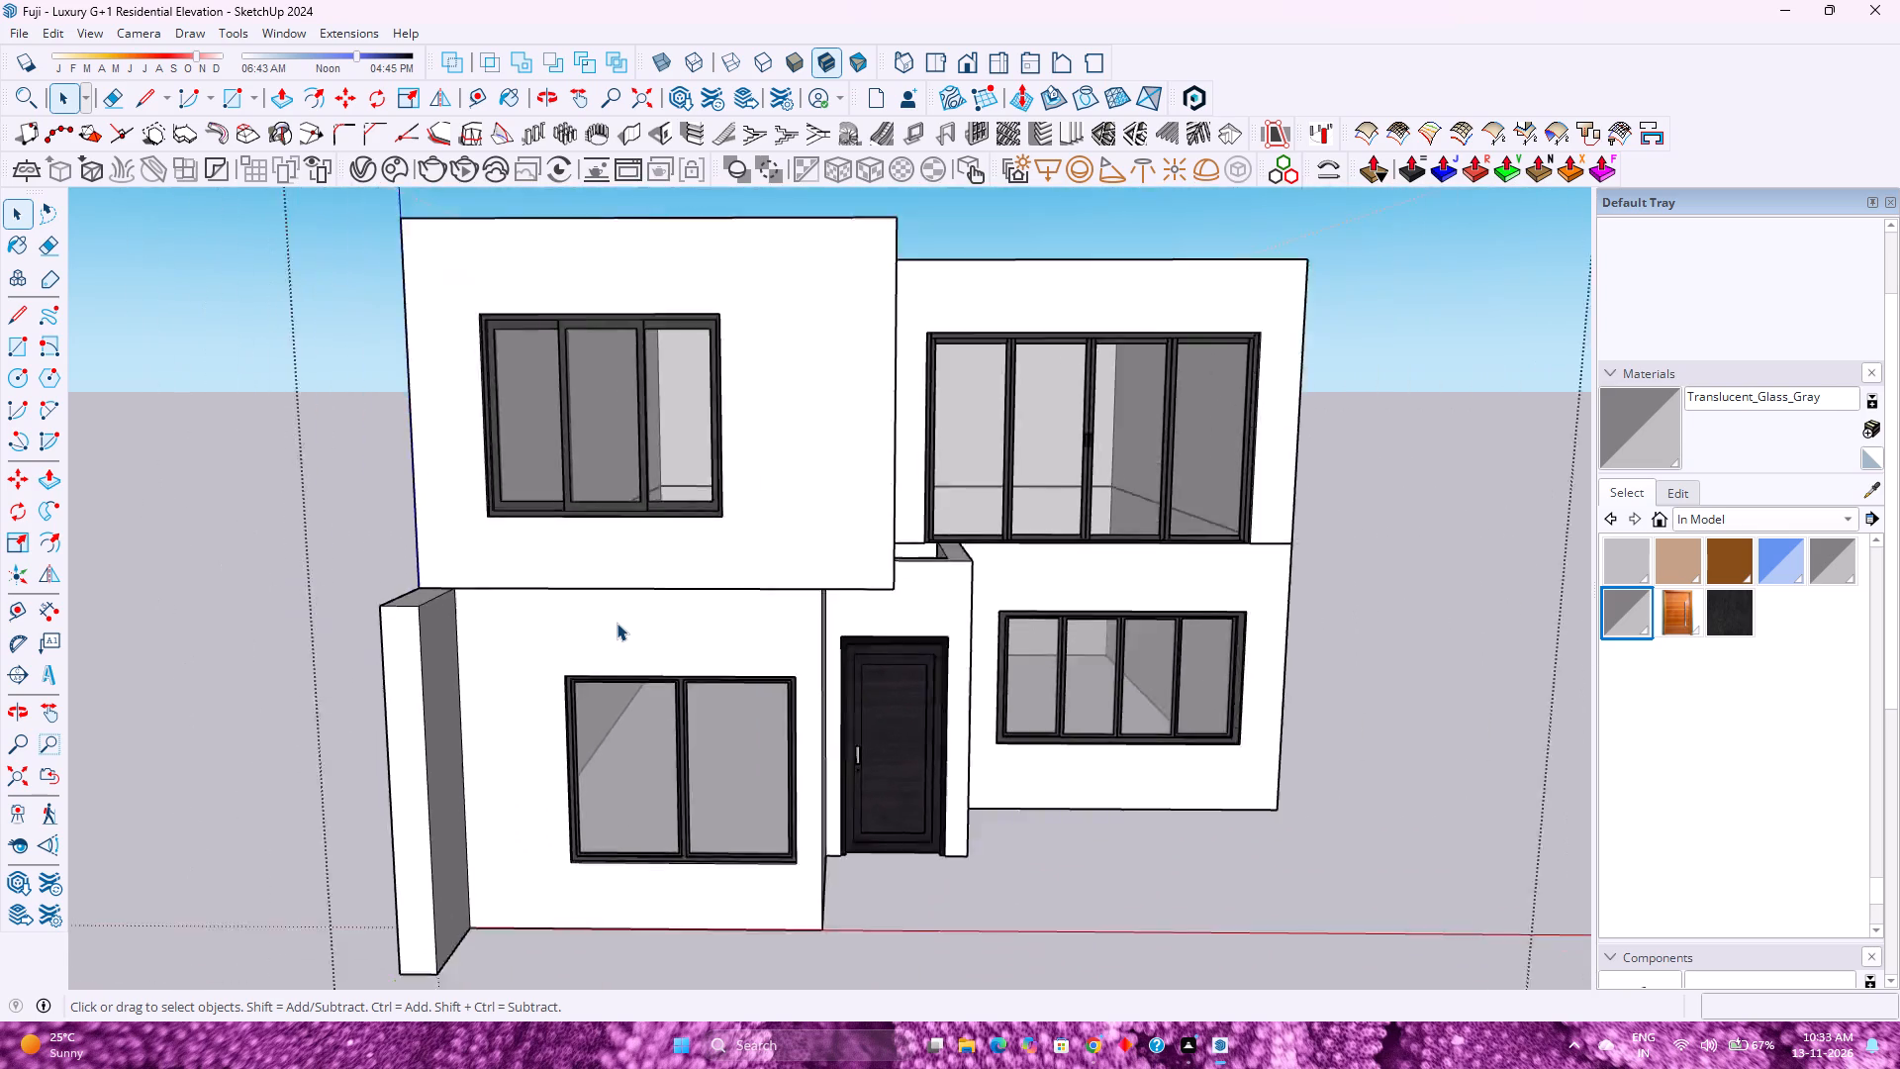
scroll(617, 623, "up", 5)
scroll(617, 623, "down", 5)
scroll(617, 623, "up", 5)
scroll(617, 623, "down", 5)
scroll(617, 623, "up", 5)
scroll(617, 623, "down", 5)
scroll(617, 623, "up", 4)
scroll(617, 623, "down", 4)
scroll(617, 623, "up", 4)
scroll(617, 623, "down", 4)
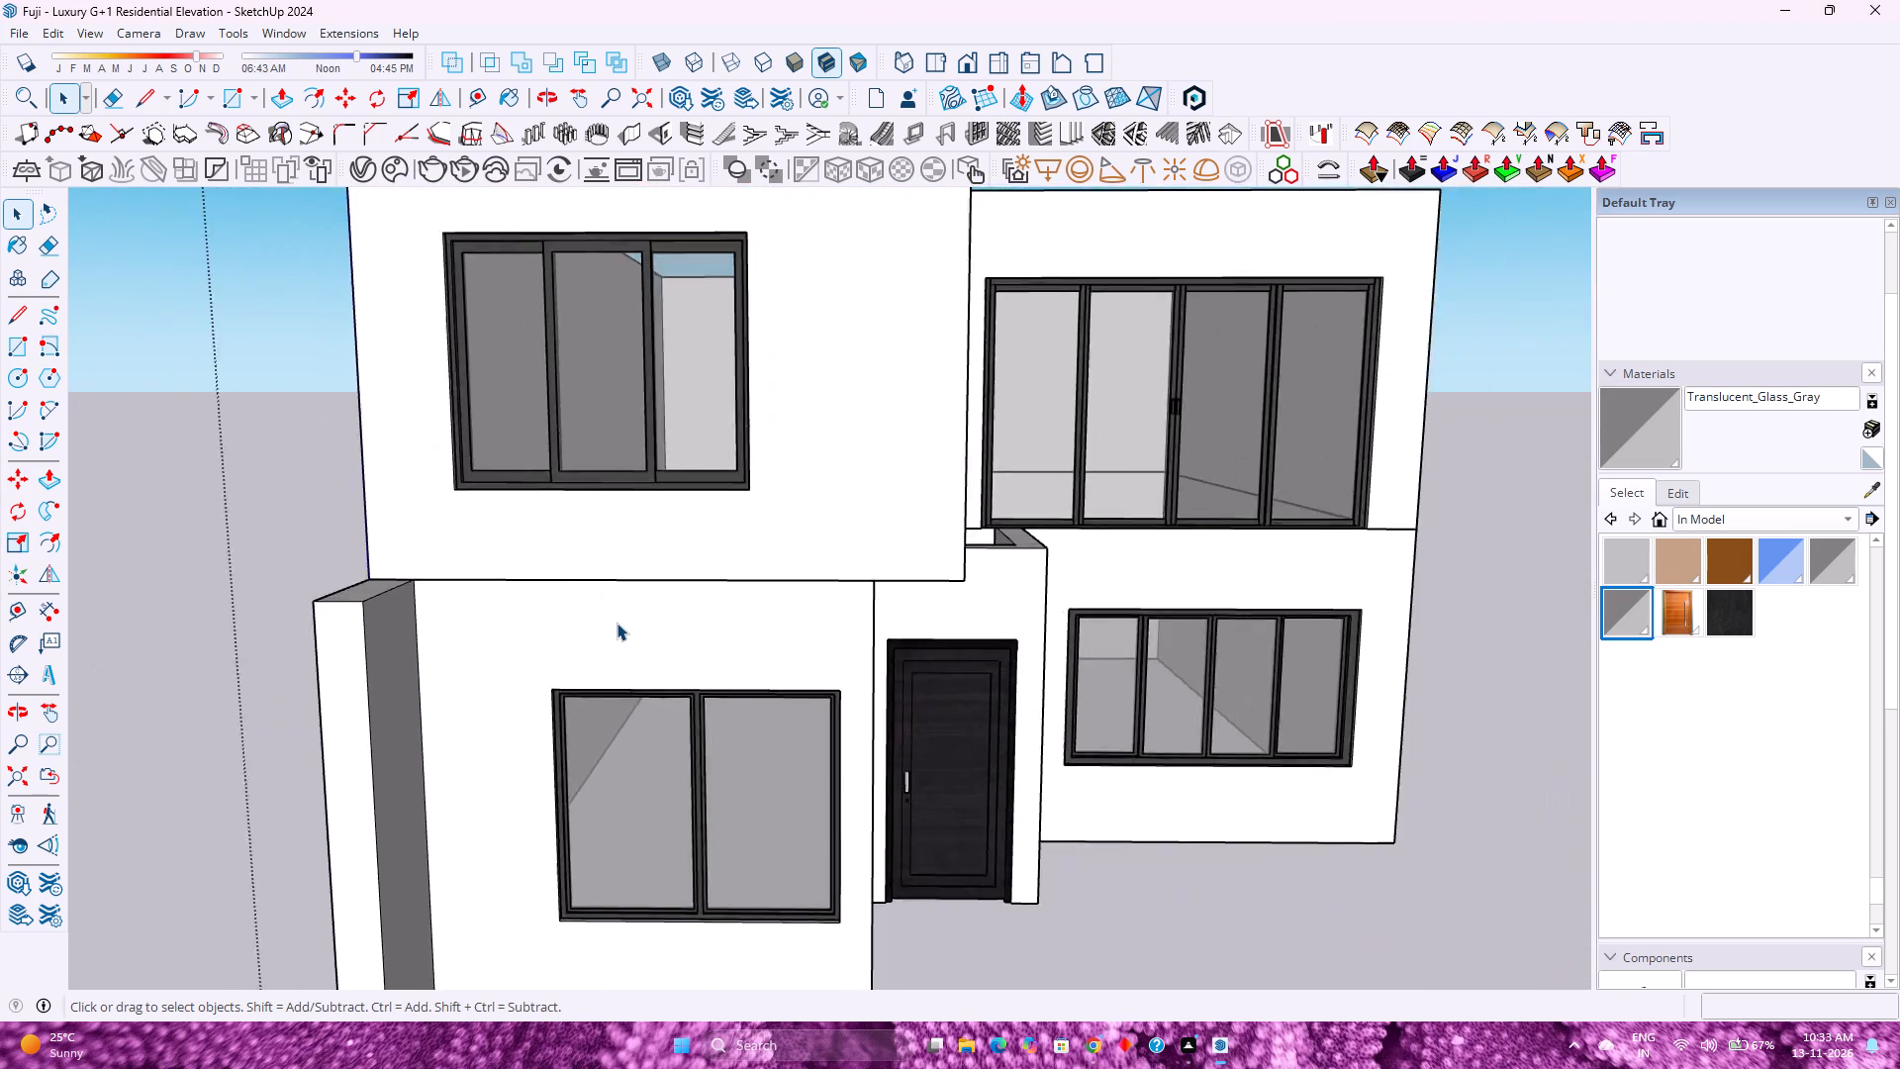
scroll(617, 623, "up", 3)
scroll(617, 623, "down", 4)
scroll(617, 623, "up", 4)
scroll(617, 623, "down", 4)
scroll(617, 623, "up", 4)
scroll(617, 623, "down", 4)
scroll(617, 623, "up", 4)
scroll(617, 623, "down", 5)
scroll(617, 623, "up", 5)
scroll(617, 623, "down", 4)
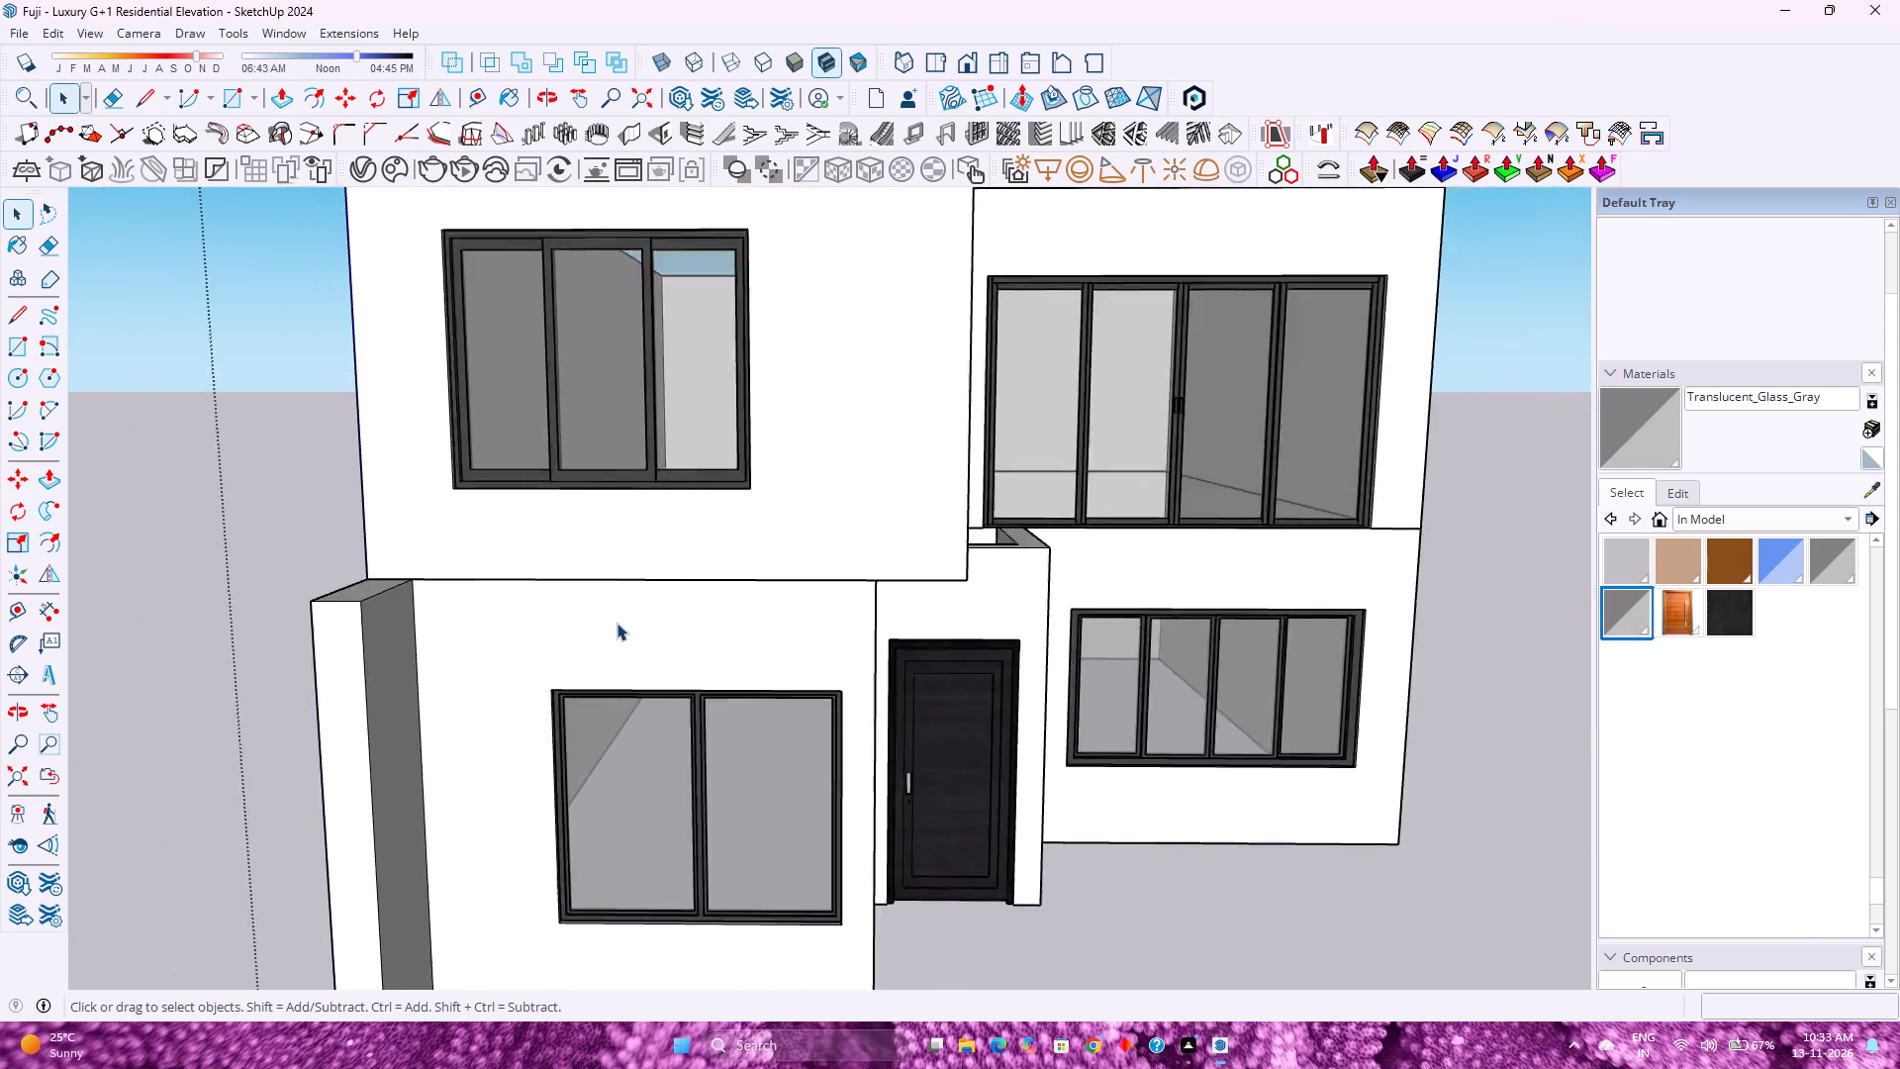
scroll(617, 623, "down", 1)
scroll(617, 623, "up", 4)
scroll(617, 623, "down", 2)
scroll(617, 623, "up", 3)
scroll(617, 623, "down", 4)
scroll(617, 623, "up", 4)
scroll(617, 623, "down", 4)
scroll(617, 623, "up", 4)
scroll(617, 623, "down", 4)
scroll(617, 623, "up", 4)
scroll(617, 623, "down", 4)
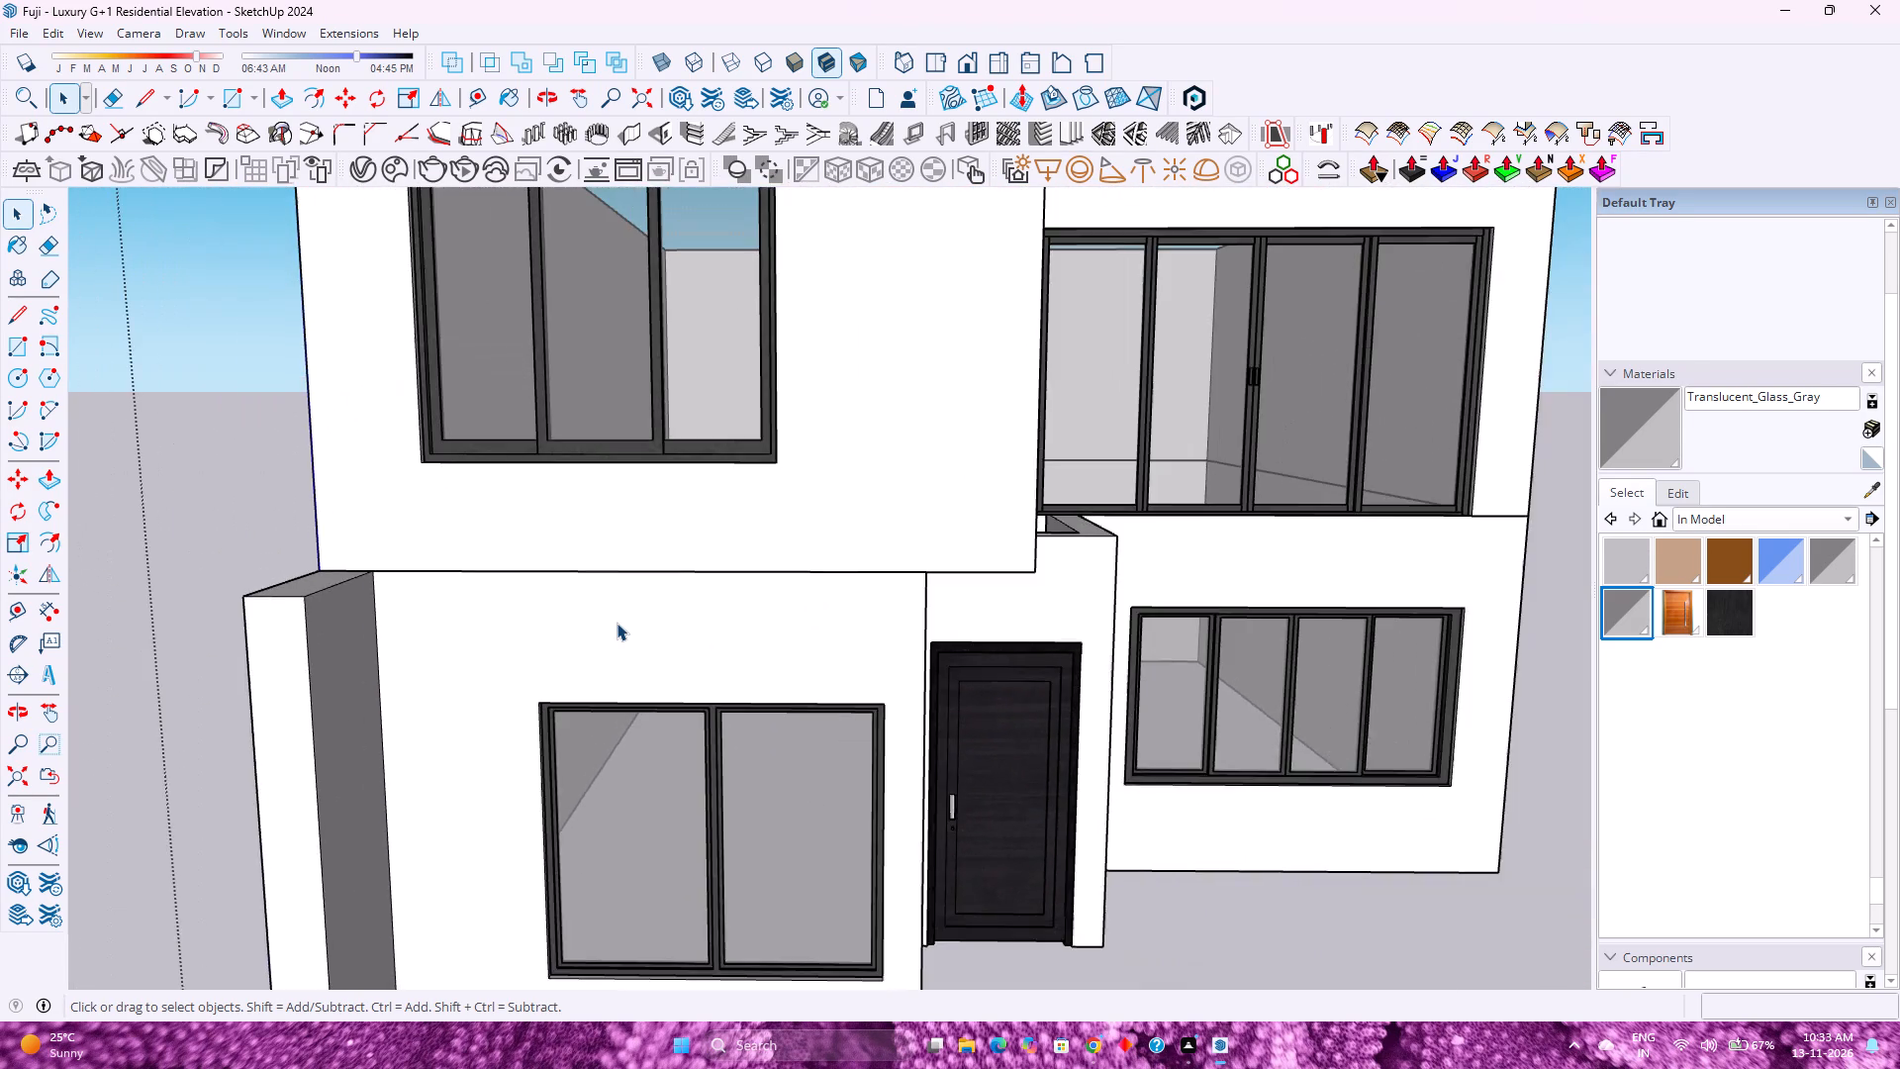
scroll(620, 619, "down", 5)
scroll(620, 619, "up", 4)
scroll(620, 619, "down", 6)
scroll(620, 619, "up", 2)
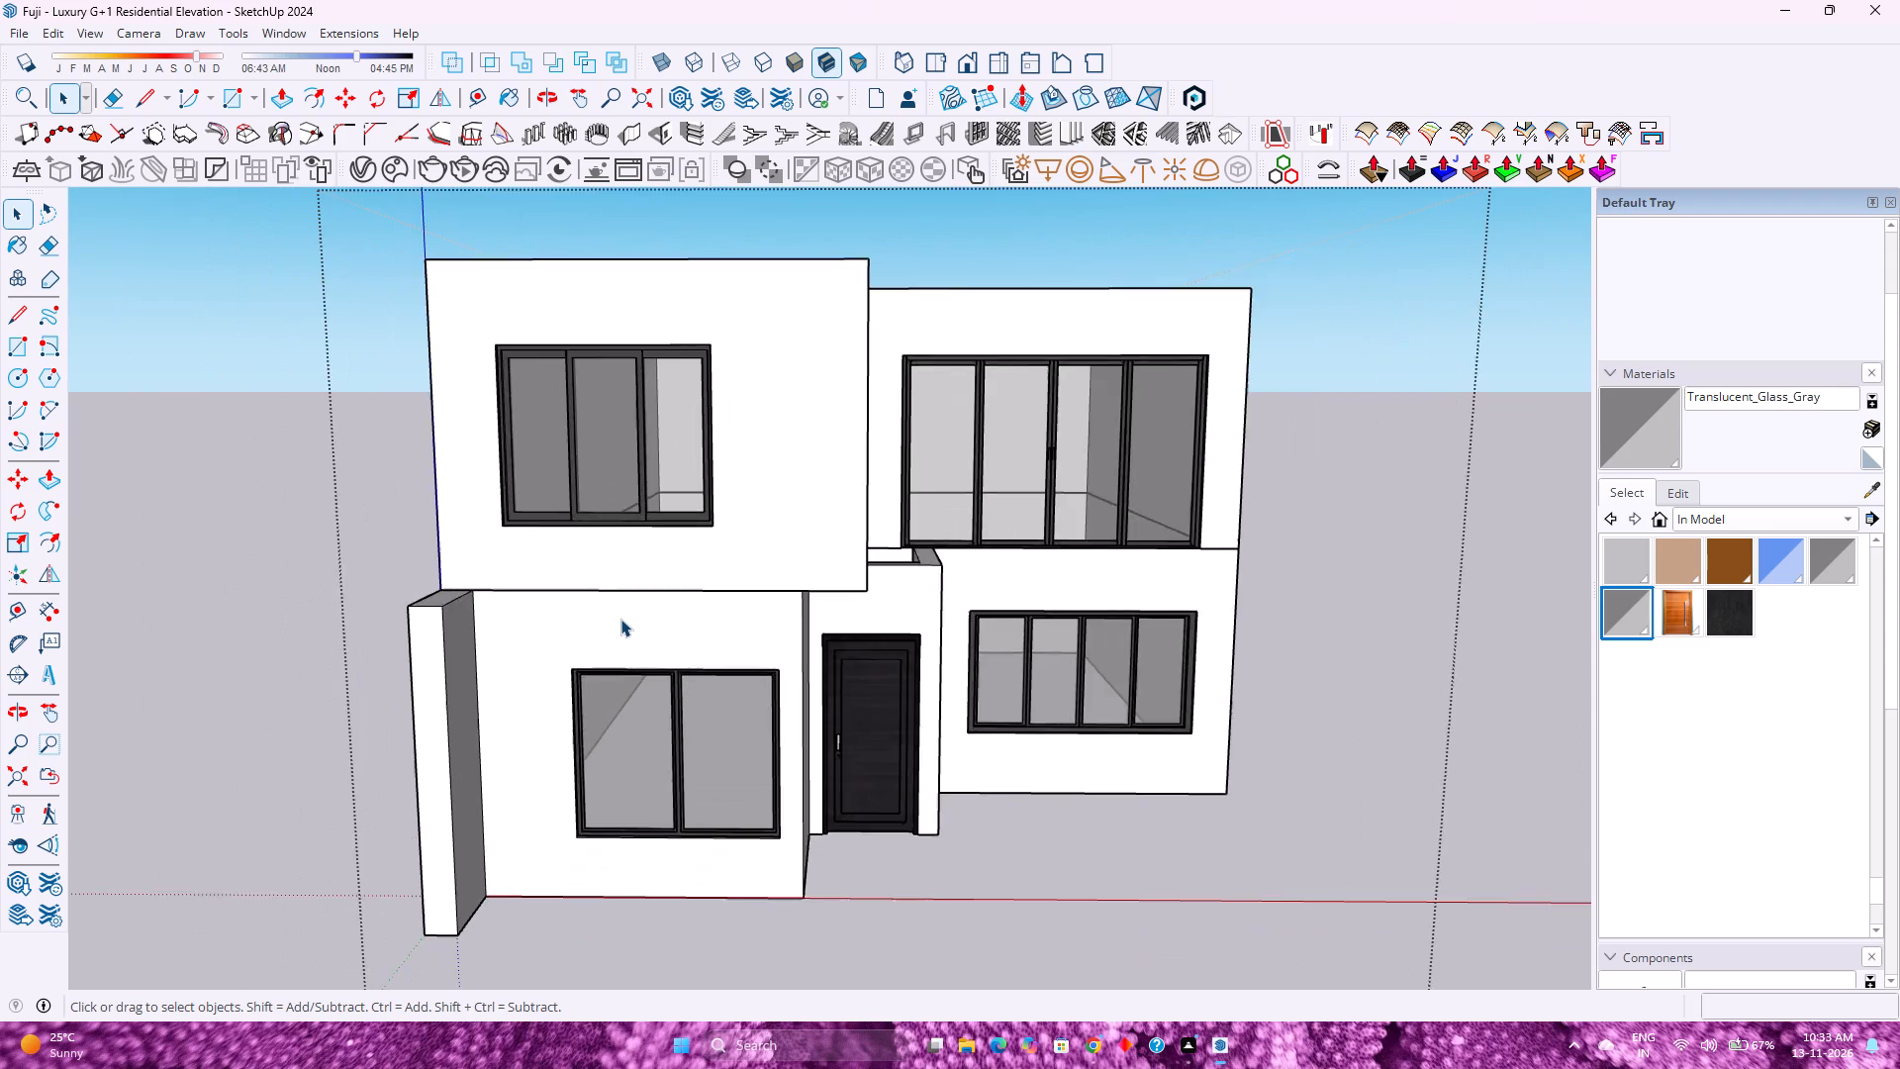
scroll(620, 619, "down", 4)
scroll(620, 619, "up", 4)
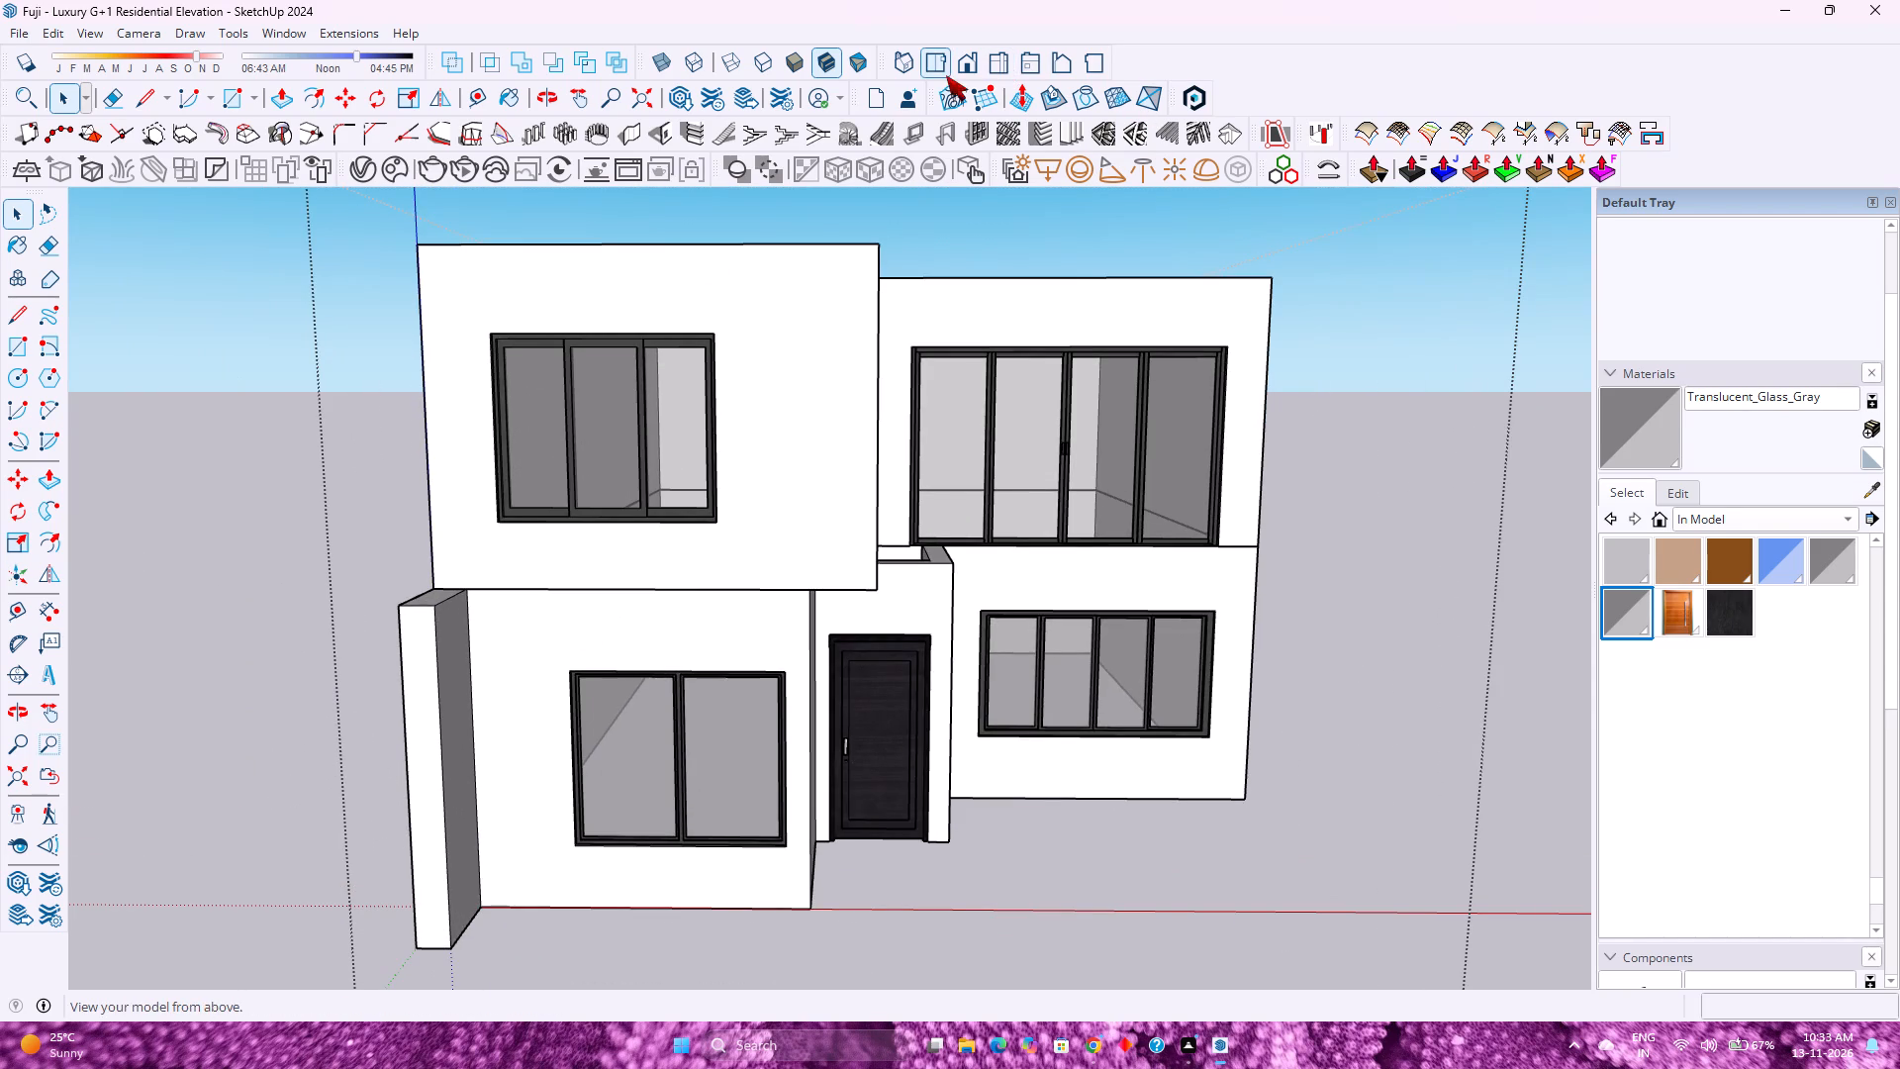
Show the house in the standard front view again to examine the whole elevation.
left_click(961, 72)
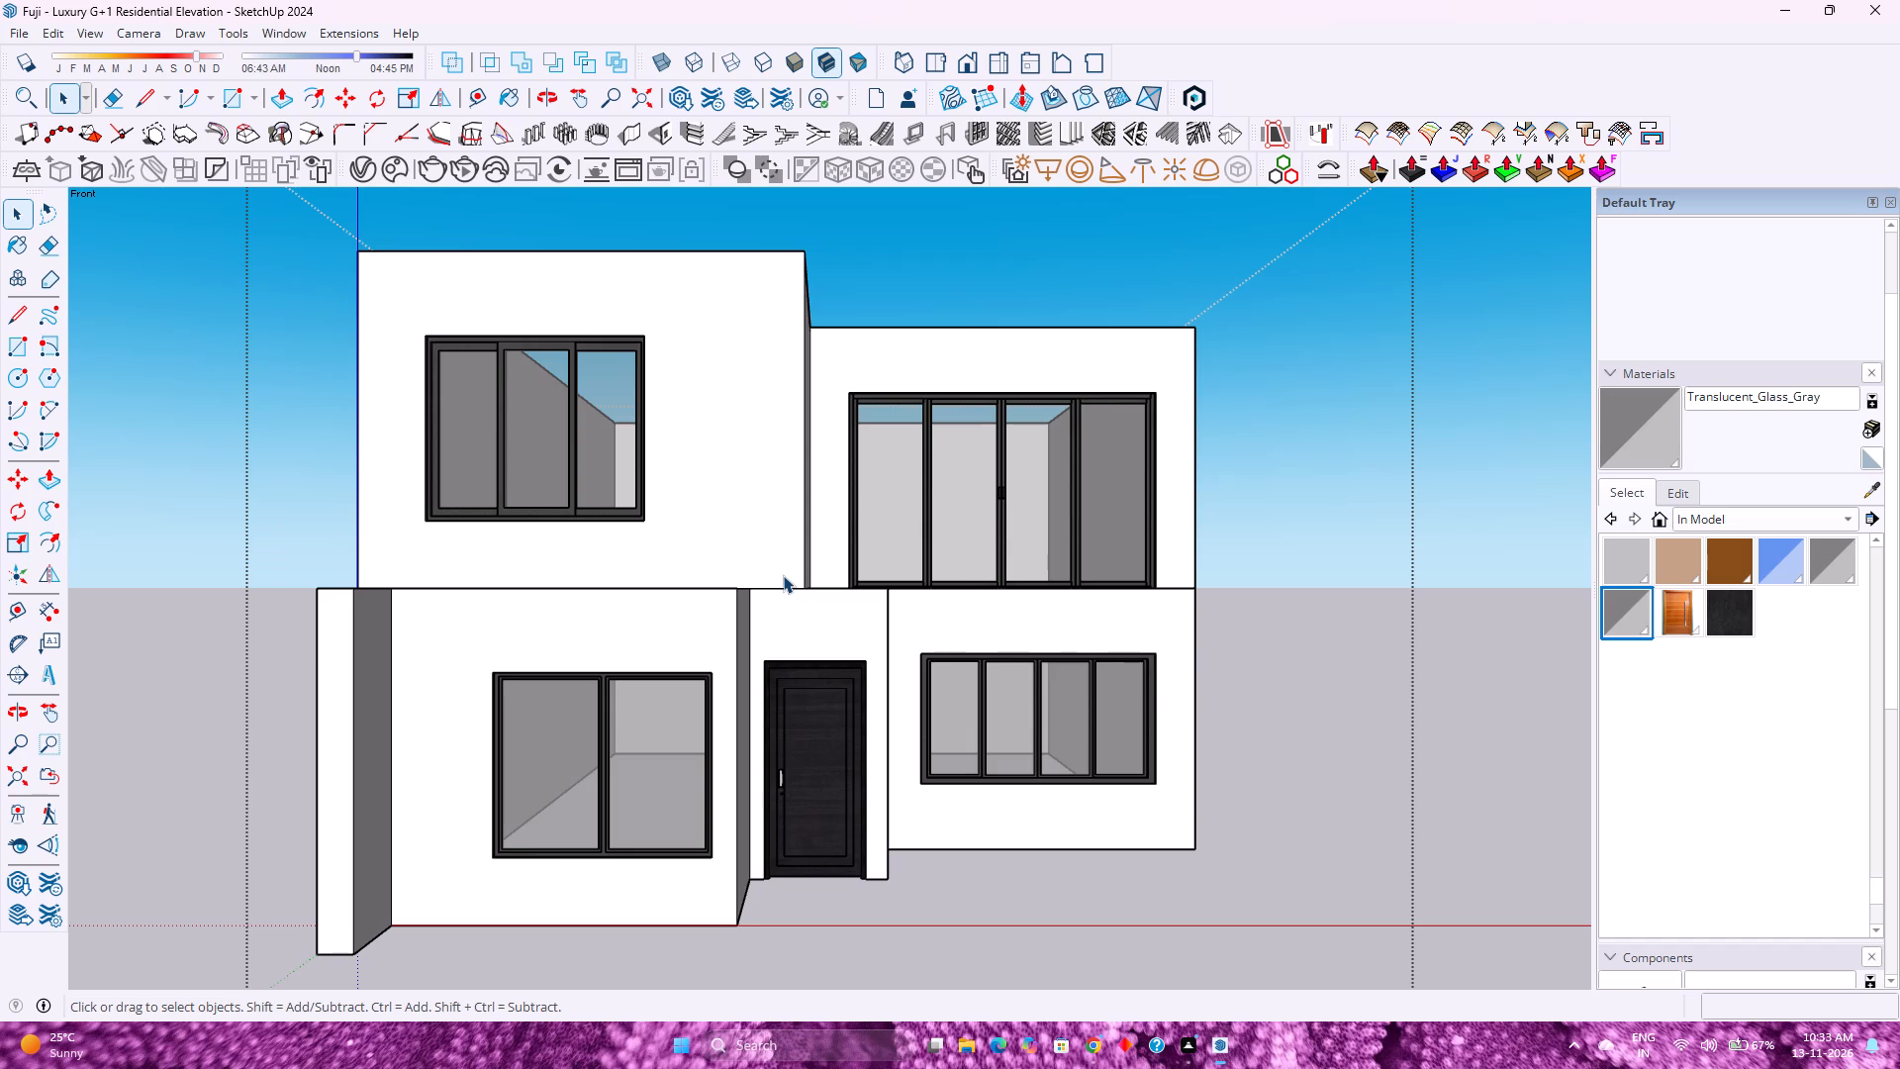
scroll(780, 574, "down", 3)
scroll(780, 574, "up", 2)
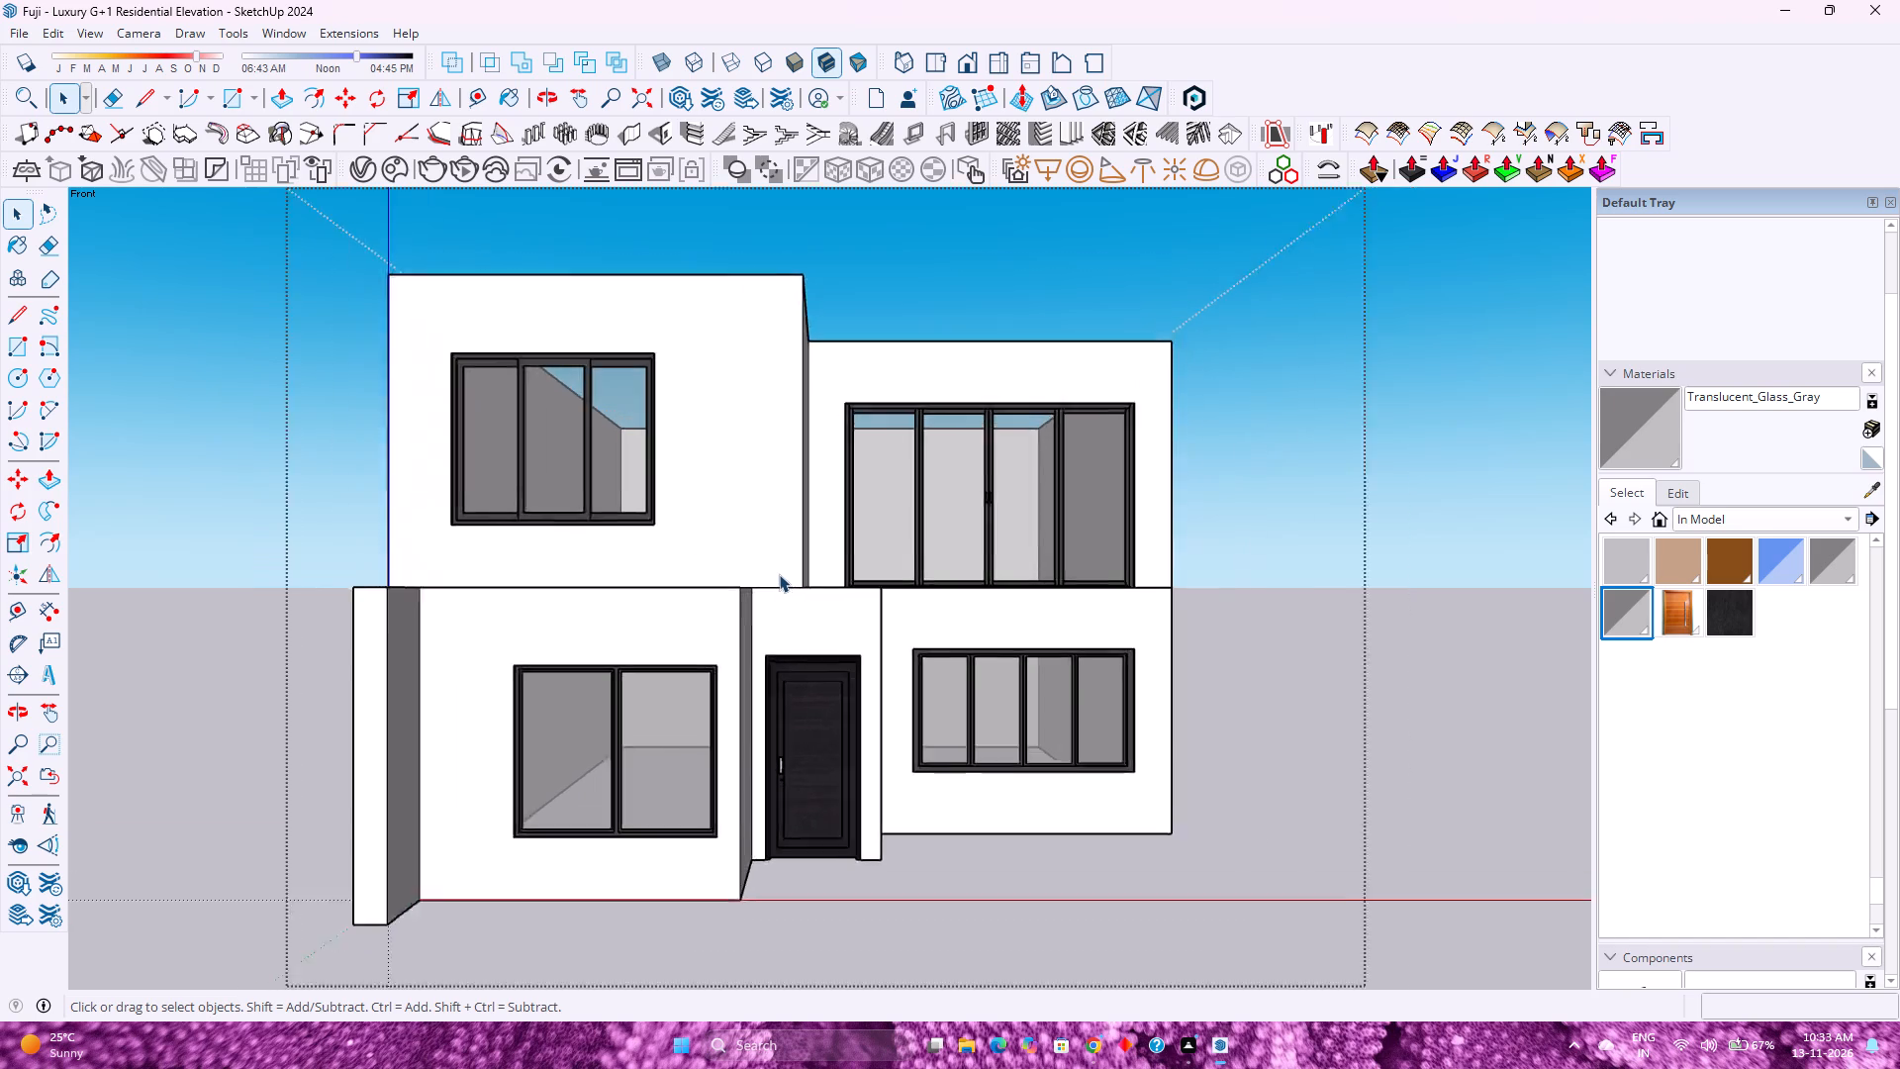
scroll(779, 574, "up", 1)
scroll(779, 574, "down", 4)
scroll(779, 574, "up", 3)
scroll(779, 574, "down", 3)
scroll(779, 574, "up", 3)
scroll(779, 573, "down", 4)
scroll(778, 573, "up", 4)
scroll(778, 573, "down", 4)
scroll(778, 573, "up", 4)
scroll(778, 573, "down", 5)
scroll(778, 573, "up", 4)
scroll(778, 573, "down", 5)
scroll(778, 573, "up", 4)
scroll(778, 573, "down", 4)
scroll(778, 573, "up", 4)
scroll(778, 573, "down", 4)
scroll(778, 573, "up", 4)
scroll(778, 573, "down", 3)
scroll(778, 573, "up", 3)
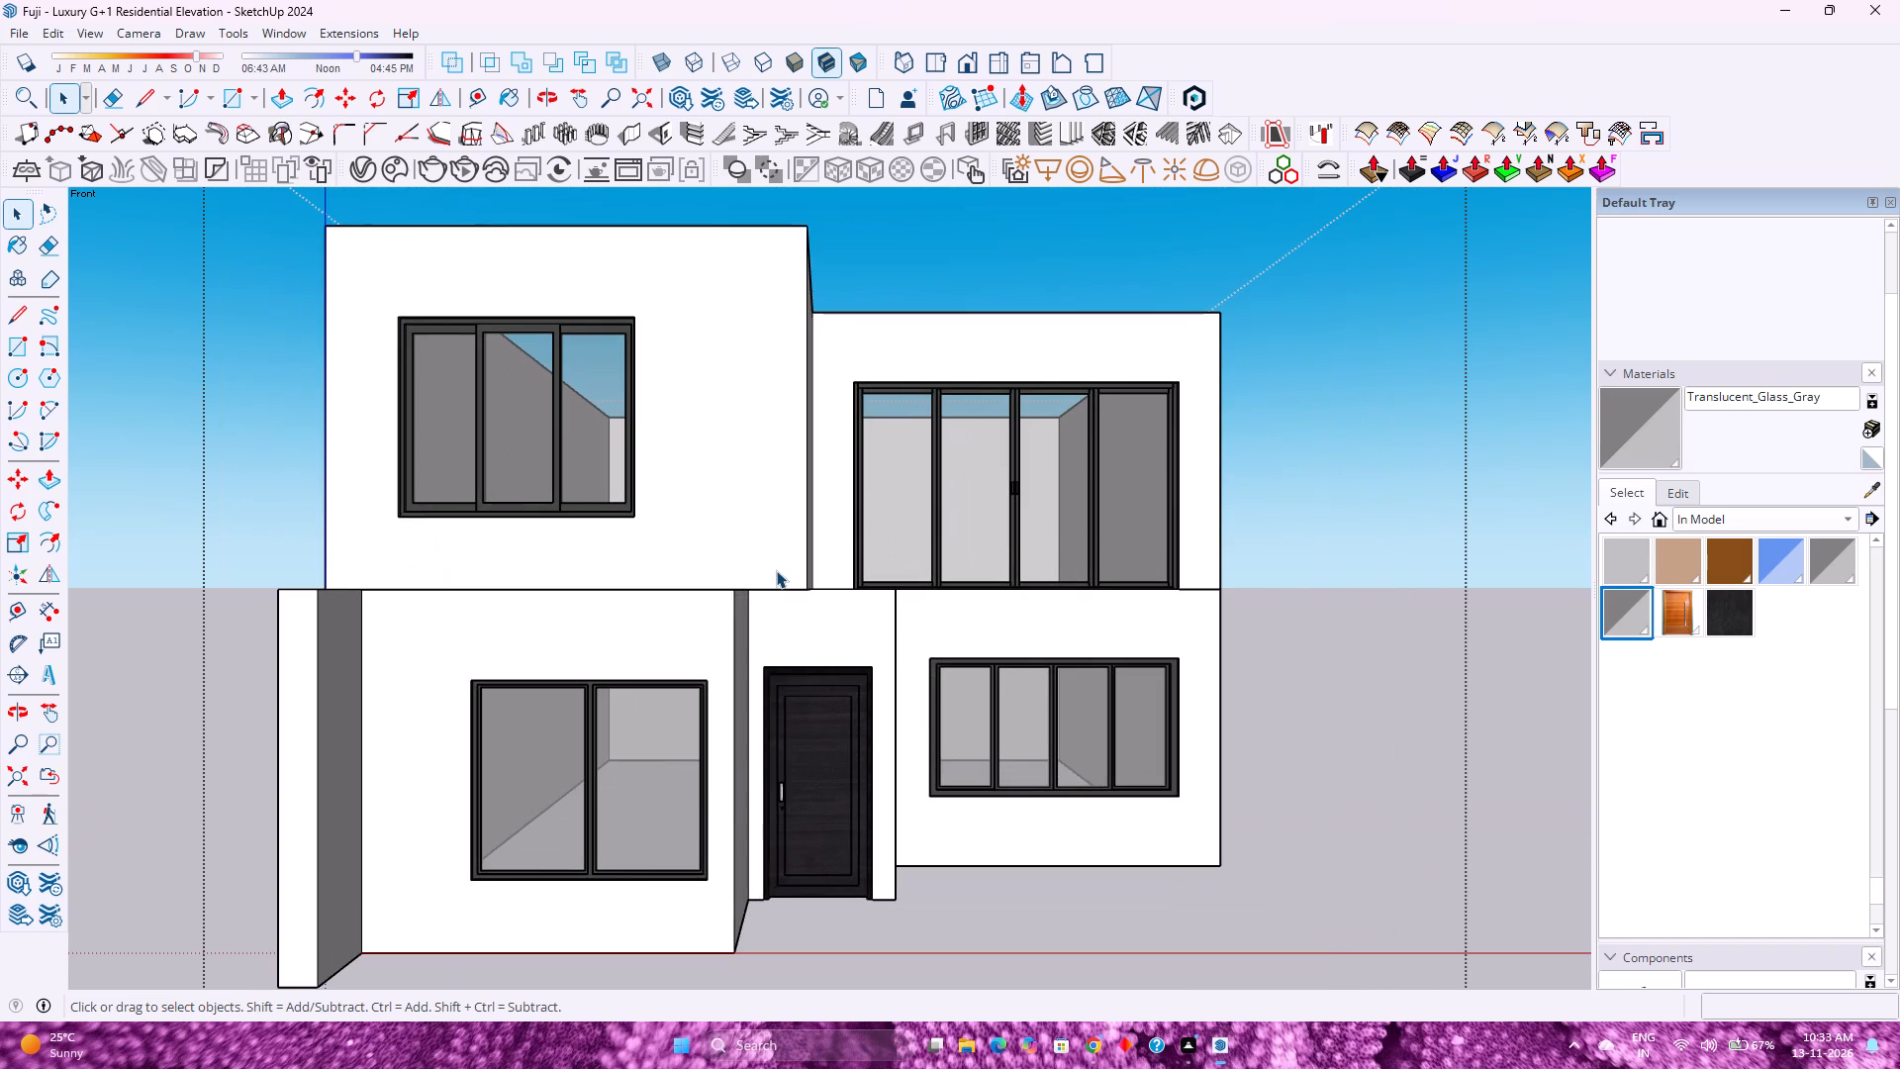
scroll(776, 569, "up", 3)
scroll(776, 569, "down", 4)
scroll(776, 569, "up", 2)
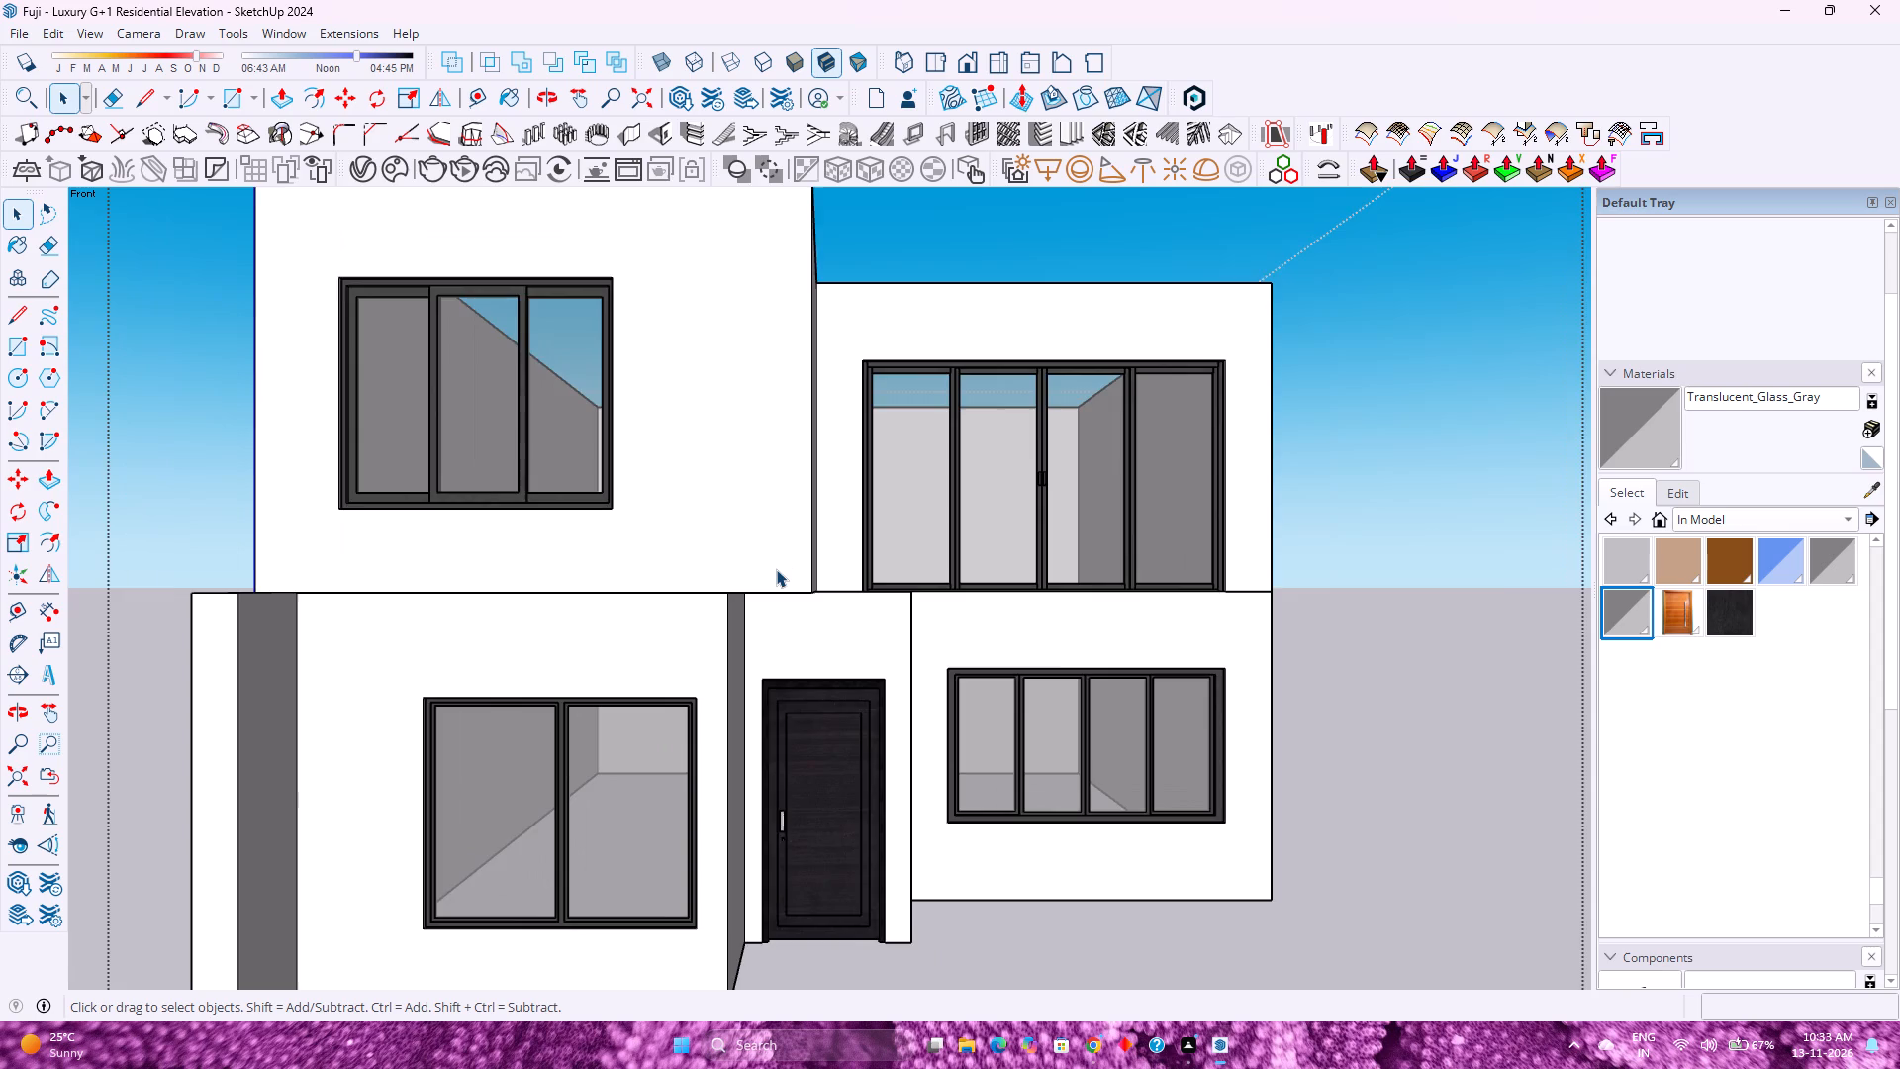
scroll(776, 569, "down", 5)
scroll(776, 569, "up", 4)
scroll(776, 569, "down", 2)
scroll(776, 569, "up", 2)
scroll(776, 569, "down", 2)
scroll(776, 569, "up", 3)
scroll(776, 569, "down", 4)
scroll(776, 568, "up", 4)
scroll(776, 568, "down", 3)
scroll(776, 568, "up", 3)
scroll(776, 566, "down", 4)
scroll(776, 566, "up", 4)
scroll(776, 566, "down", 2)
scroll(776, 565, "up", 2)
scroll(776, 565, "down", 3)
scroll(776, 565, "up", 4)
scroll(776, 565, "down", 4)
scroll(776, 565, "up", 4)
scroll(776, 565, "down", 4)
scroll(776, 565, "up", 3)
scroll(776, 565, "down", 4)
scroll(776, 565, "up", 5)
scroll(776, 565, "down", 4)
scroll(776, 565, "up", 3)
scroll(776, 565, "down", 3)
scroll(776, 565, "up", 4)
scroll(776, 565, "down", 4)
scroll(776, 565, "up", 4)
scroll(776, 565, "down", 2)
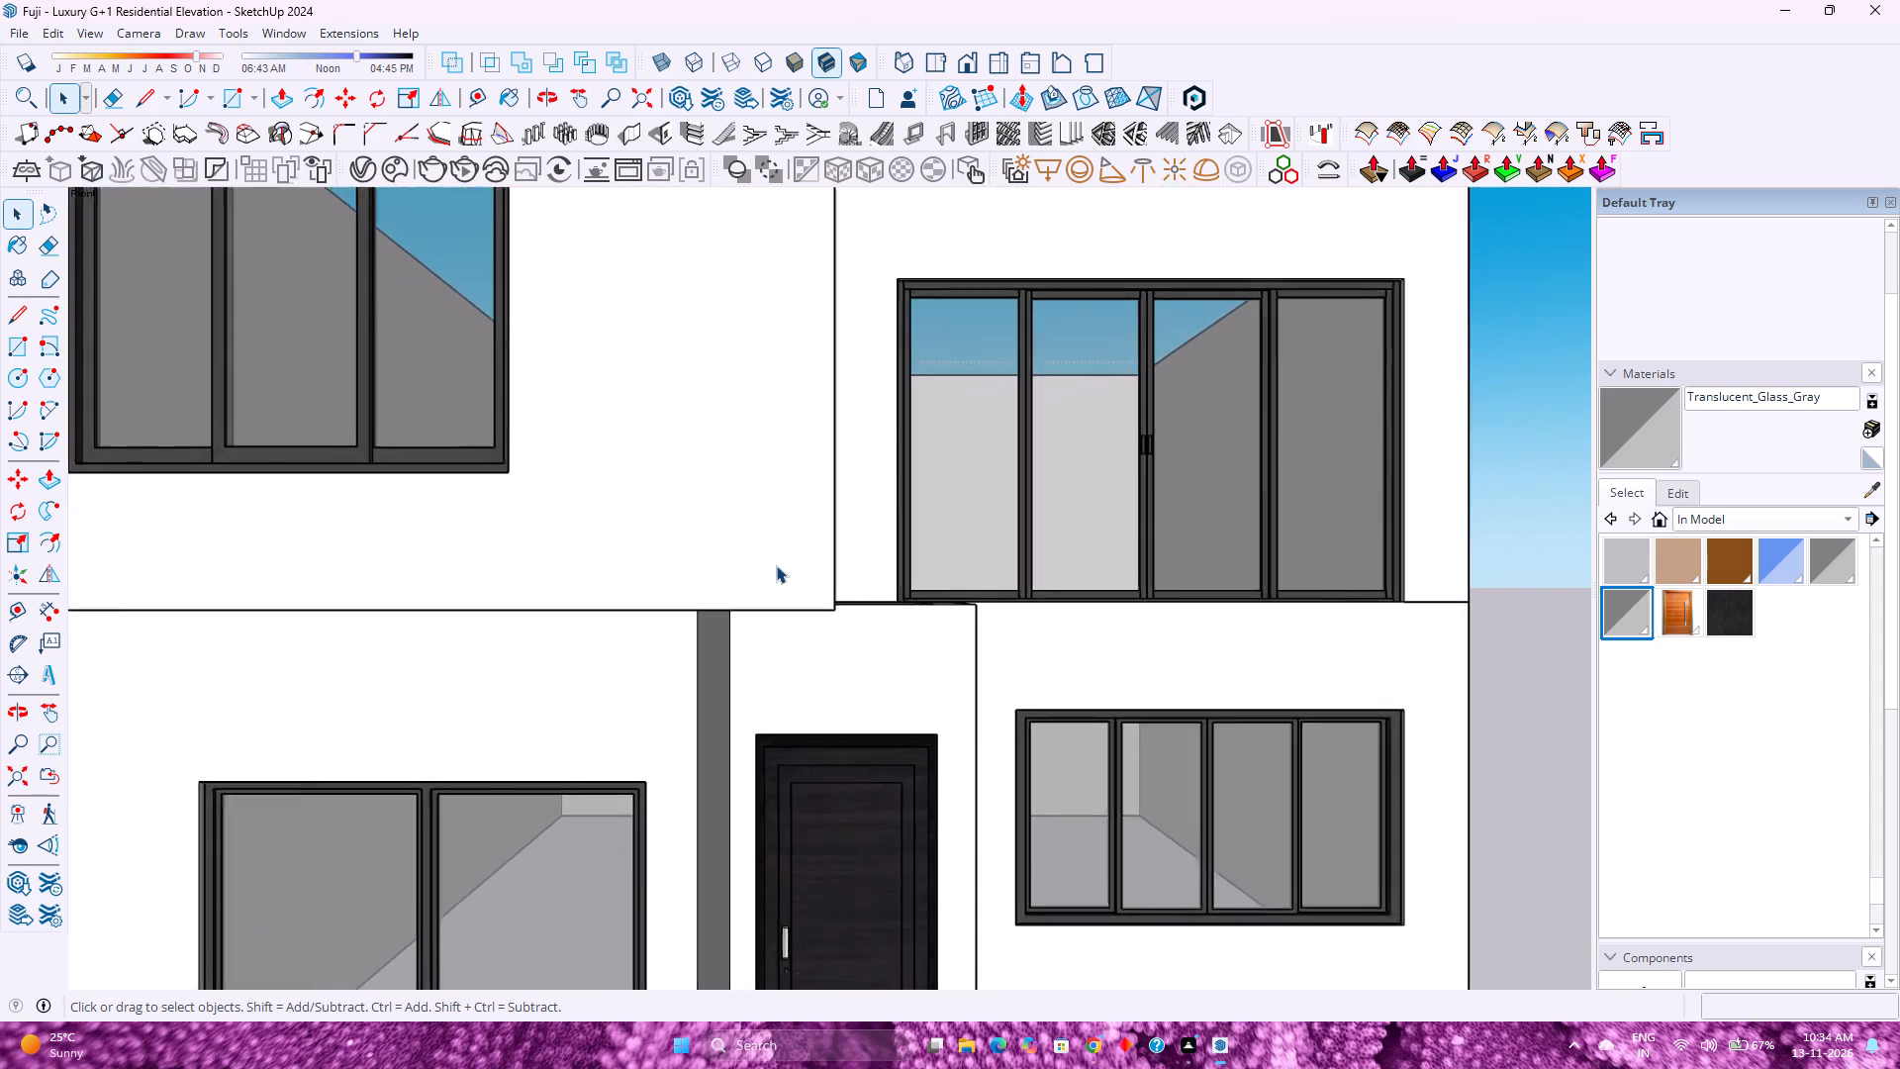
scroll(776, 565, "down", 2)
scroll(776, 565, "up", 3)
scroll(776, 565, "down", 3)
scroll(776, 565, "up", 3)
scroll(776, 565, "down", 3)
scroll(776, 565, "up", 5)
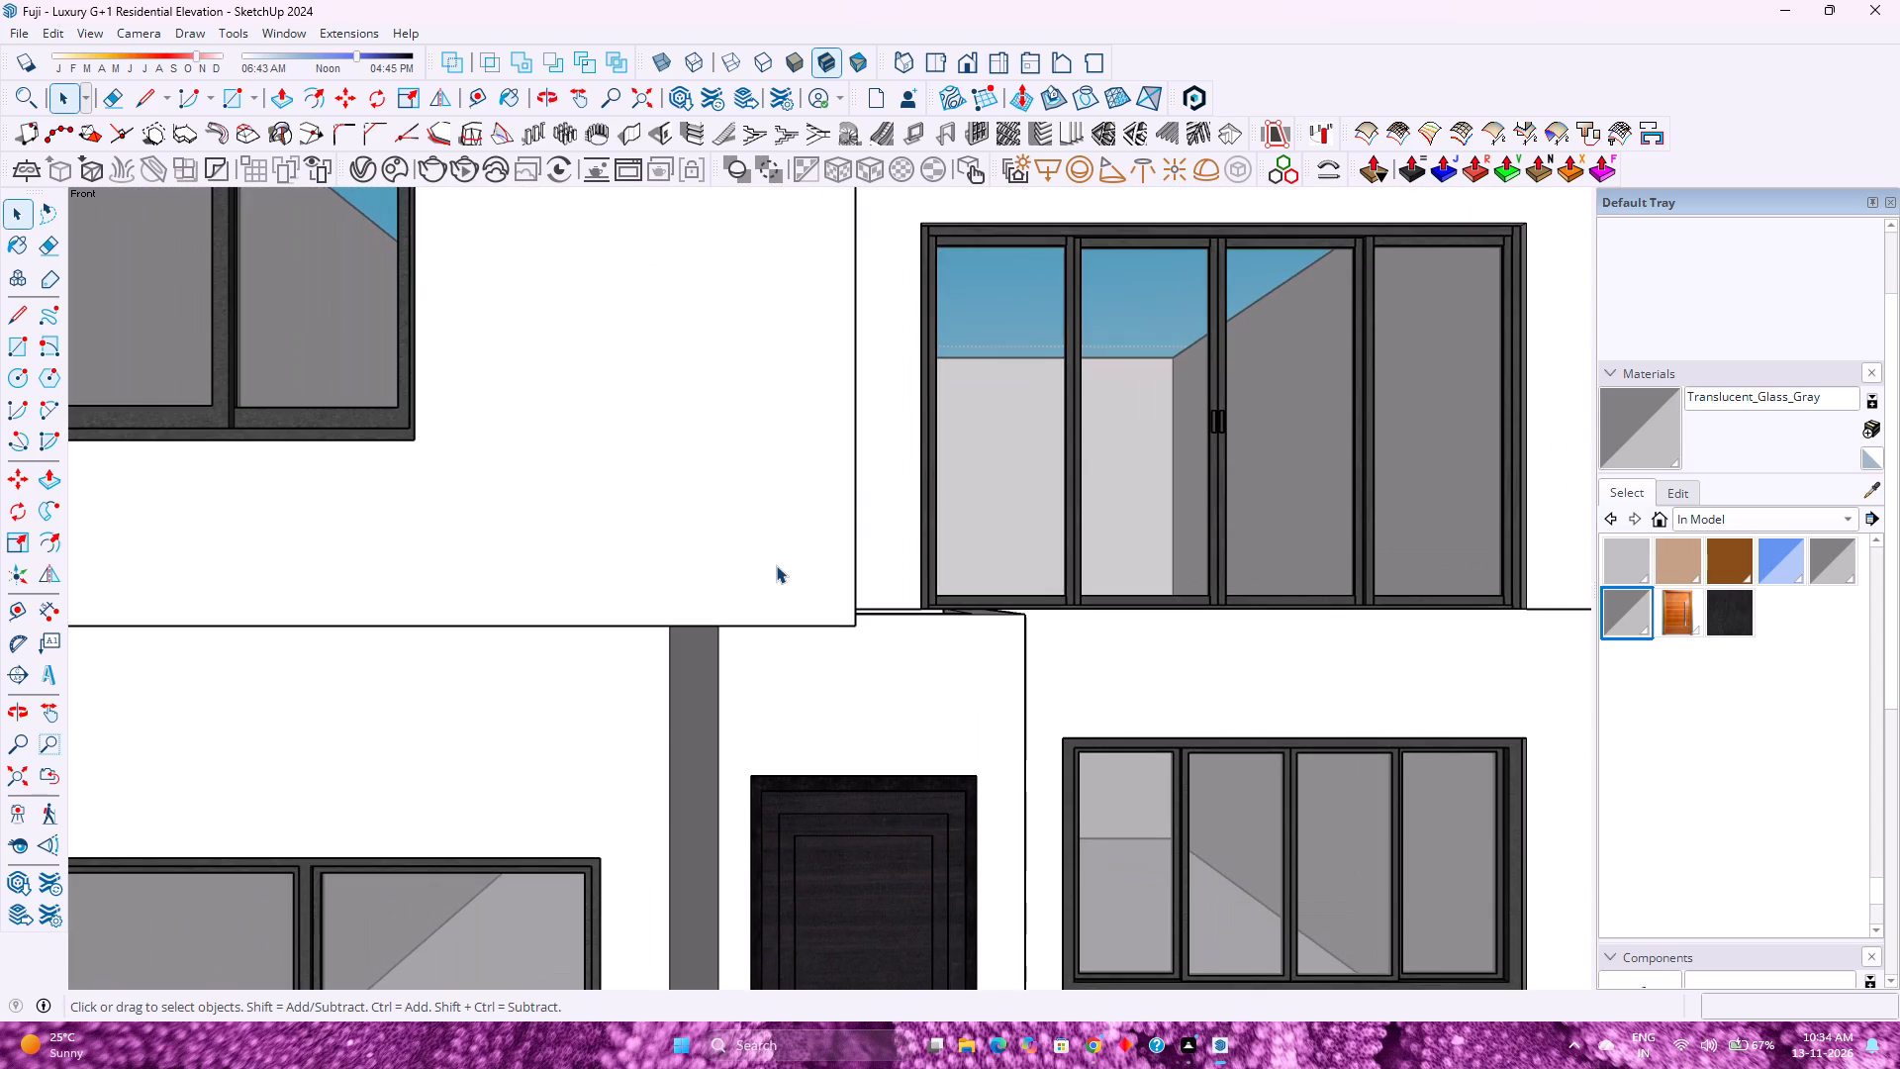
Inside the upper-floor group, copy the front wall's left vertical edge 1' inward, aligned with the ground-floor side fin's inner corner.
middle_click_drag(769, 564, 709, 611)
scroll(707, 593, "up", 1)
scroll(707, 570, "down", 9)
scroll(707, 570, "up", 1)
scroll(707, 570, "down", 3)
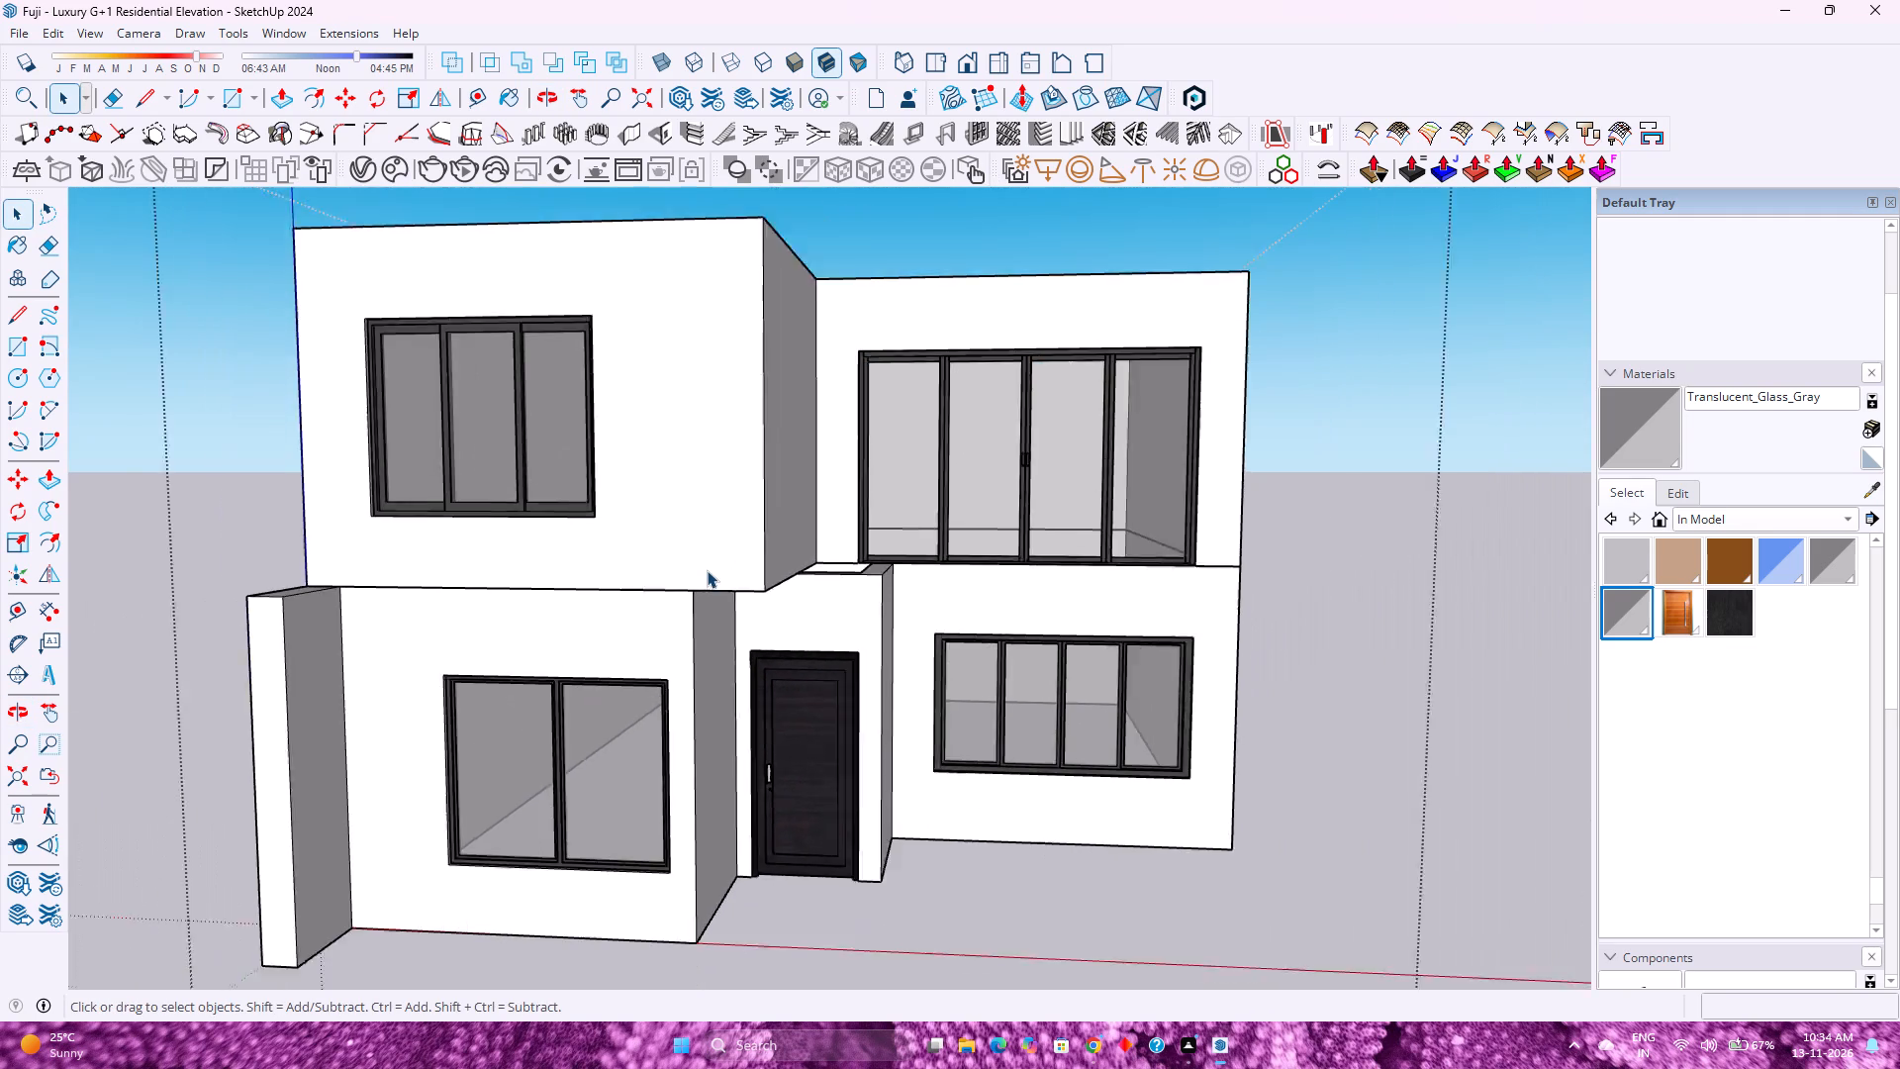
scroll(707, 570, "down", 1)
scroll(401, 584, "up", 4)
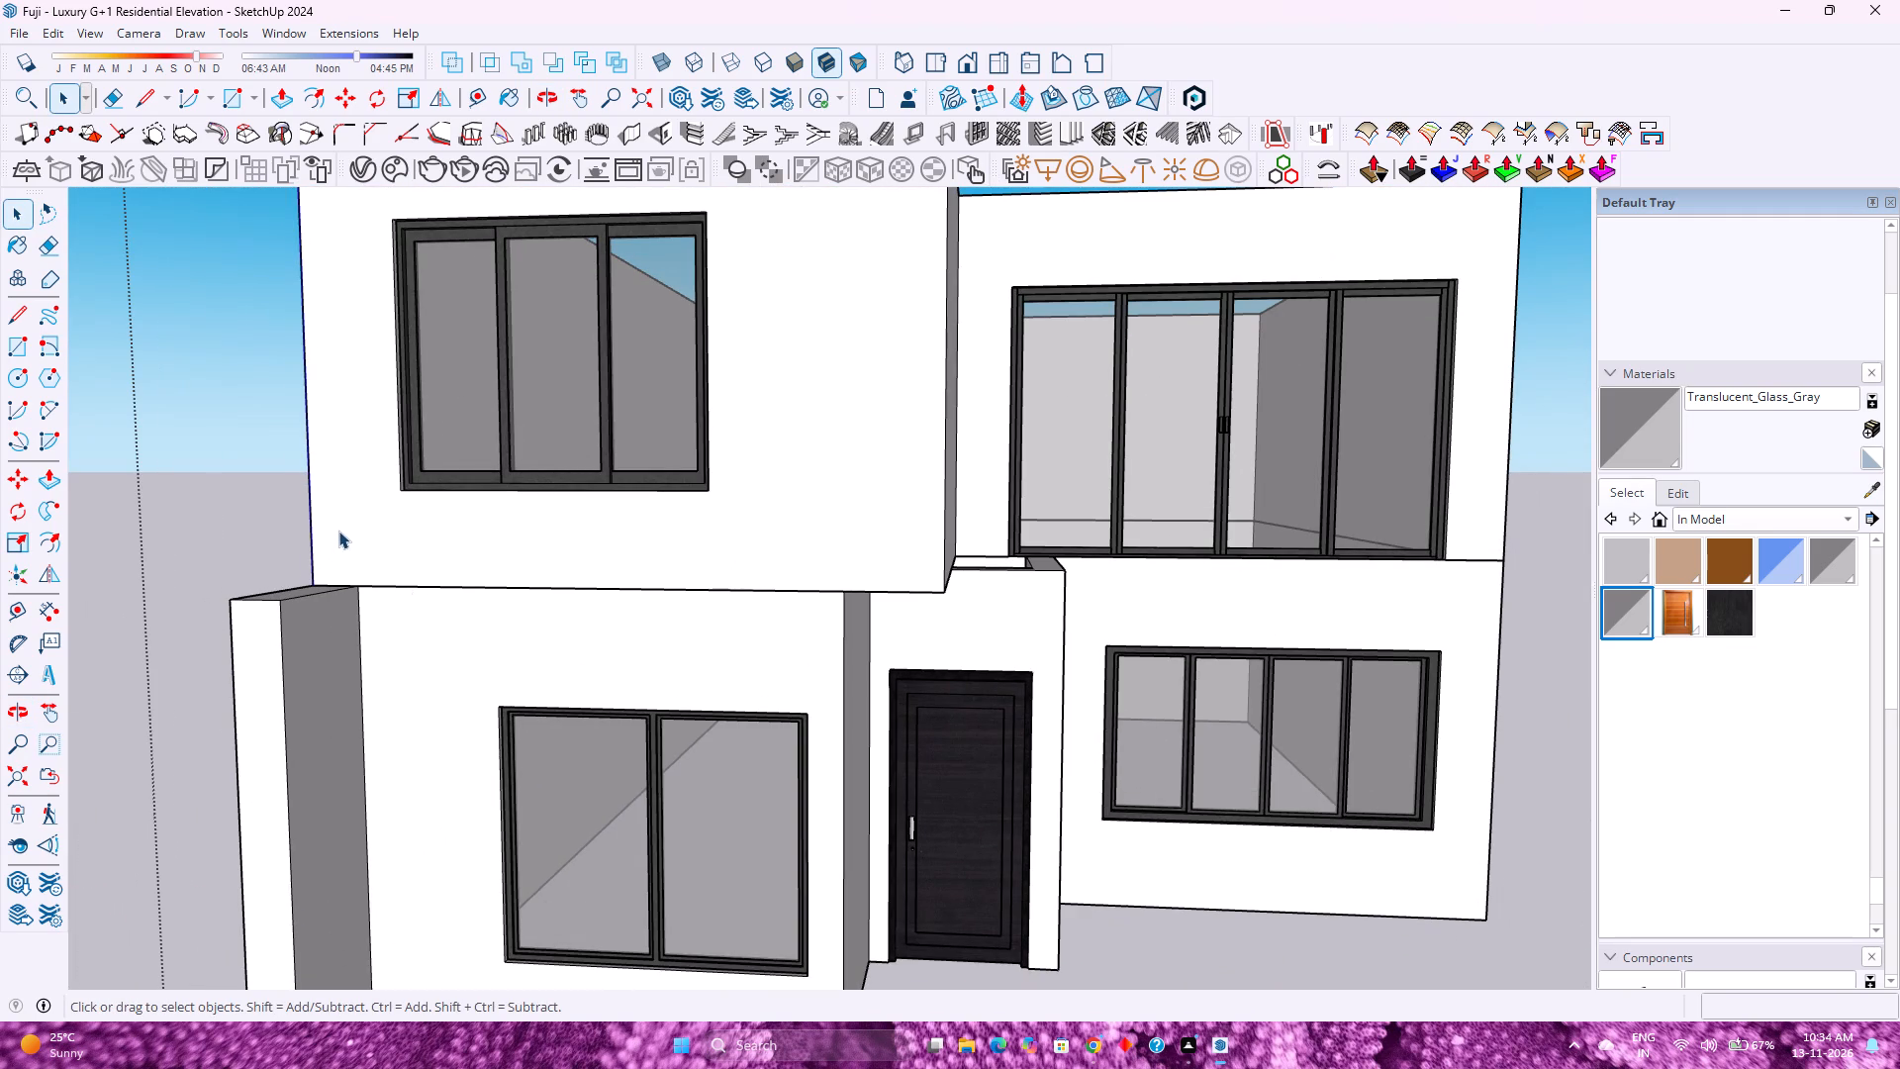
left_click(293, 534)
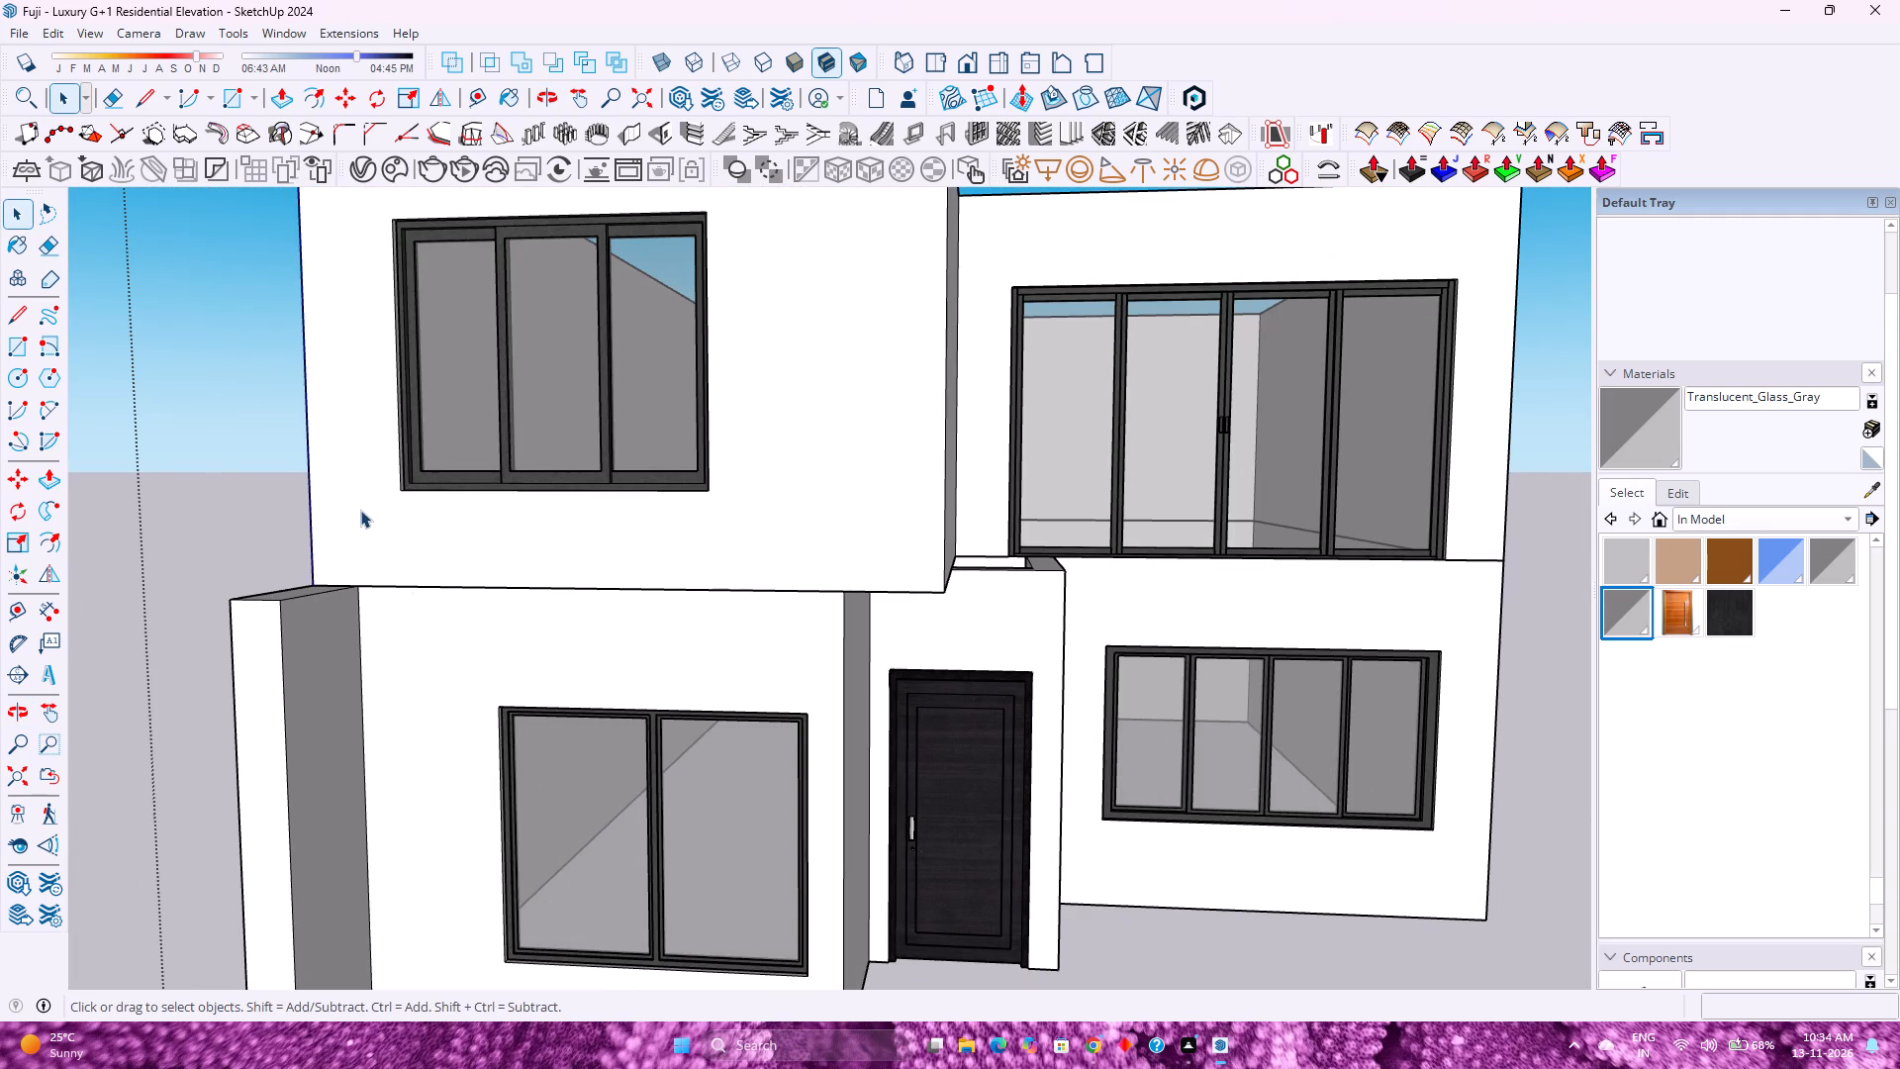
double_click(365, 508)
scroll(365, 508, "up", 4)
left_click(365, 508)
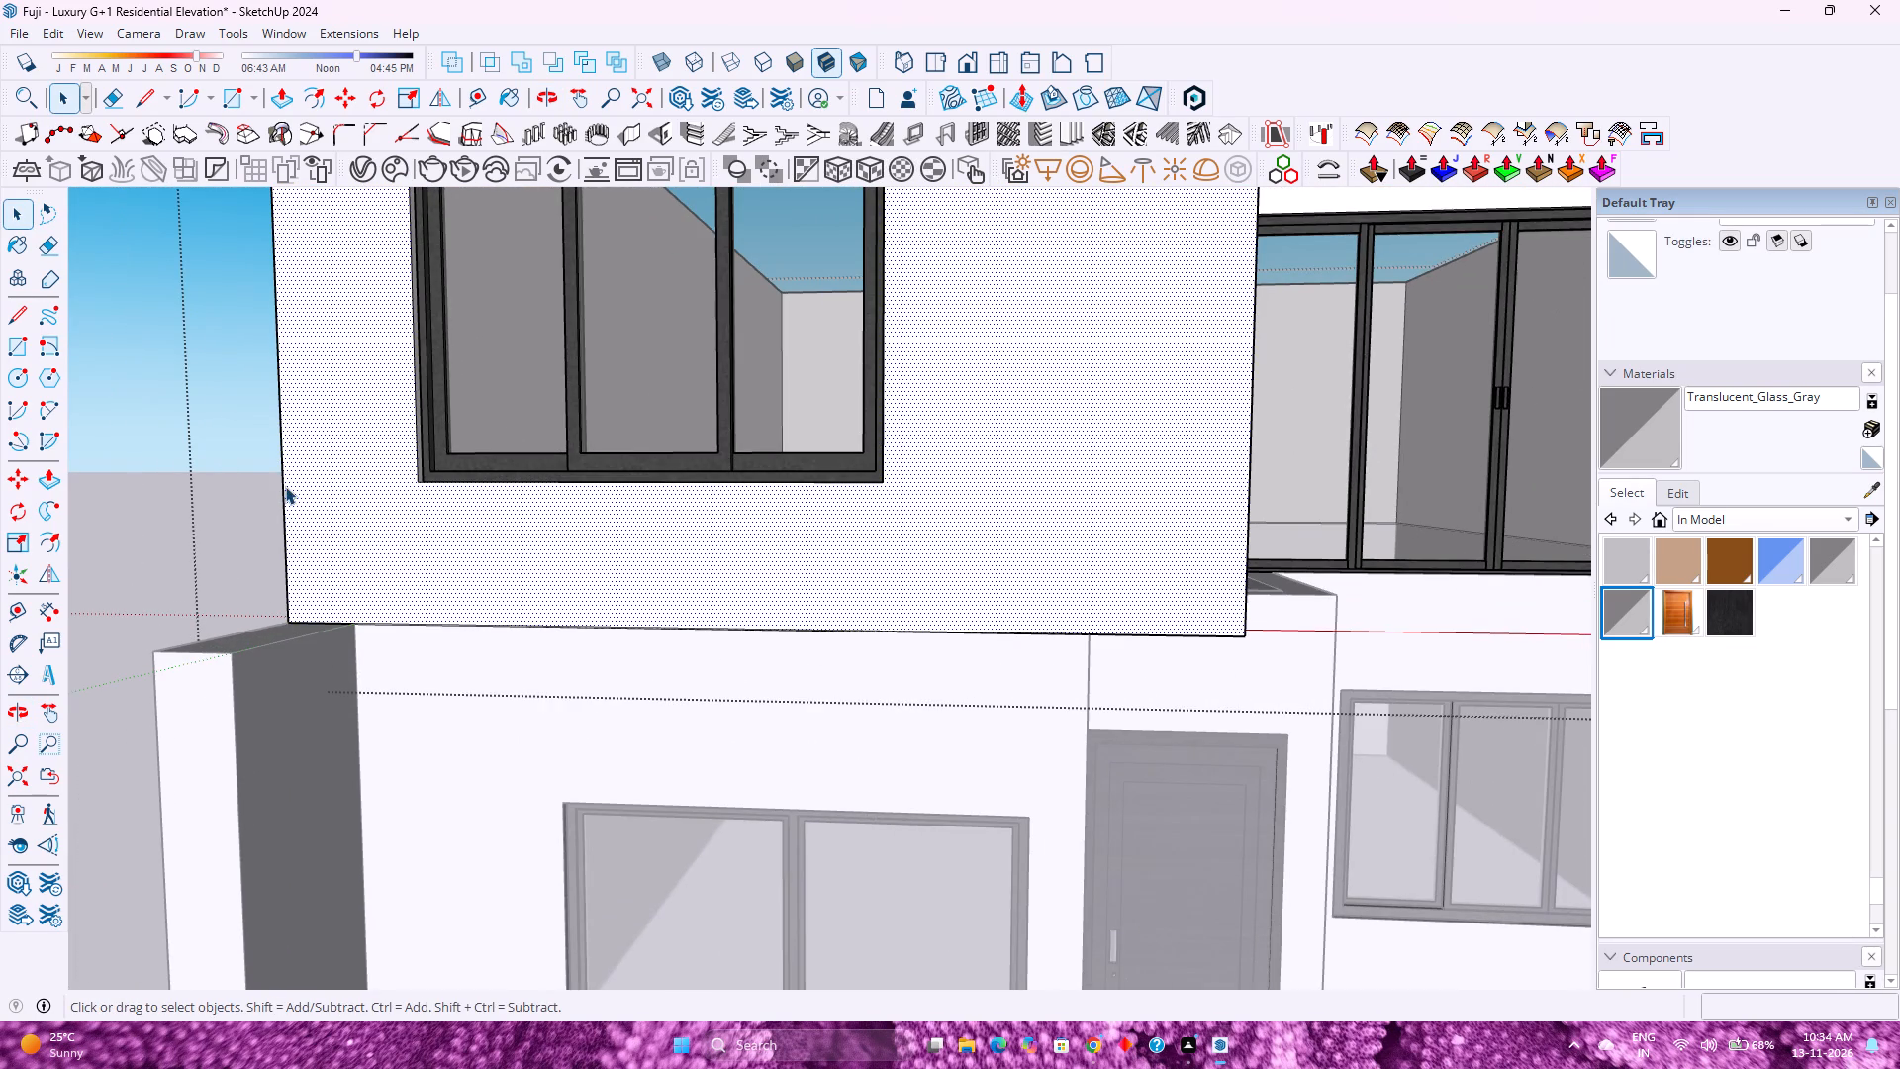
left_click(285, 486)
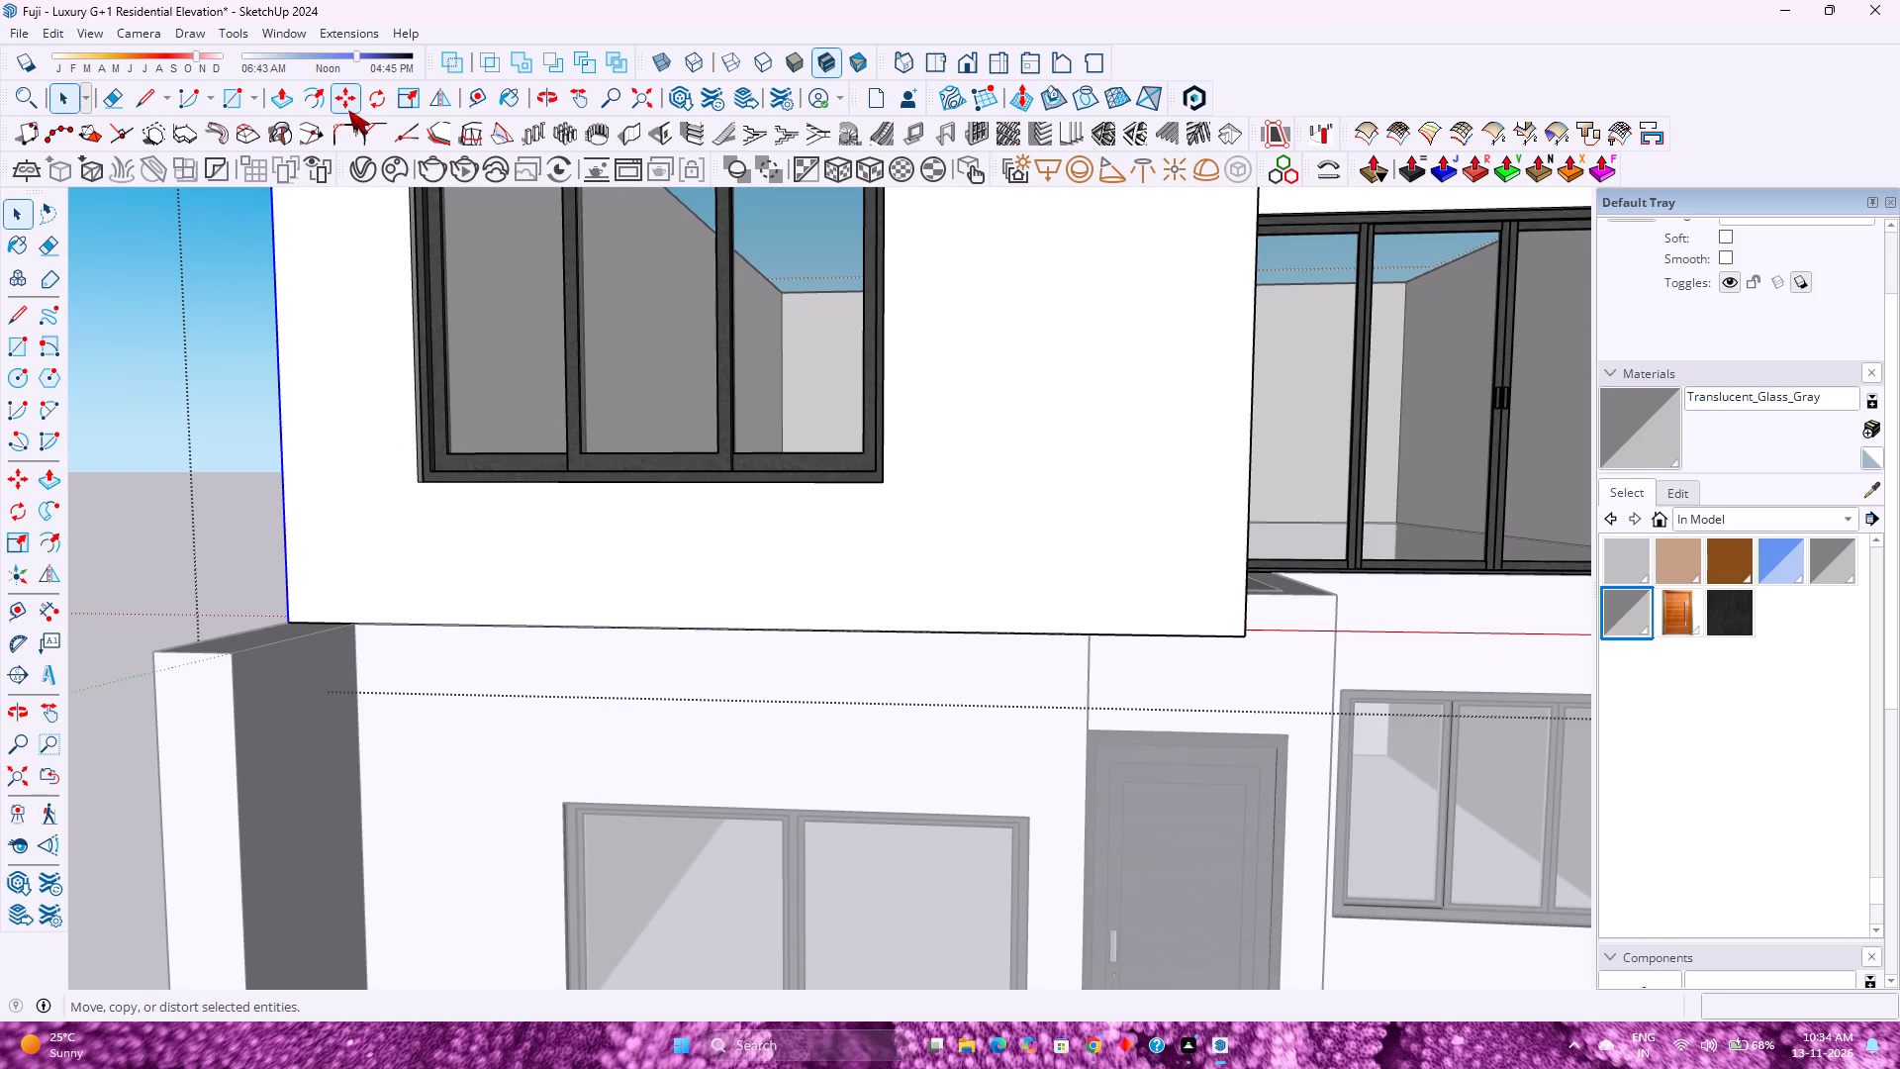
left_click(352, 107)
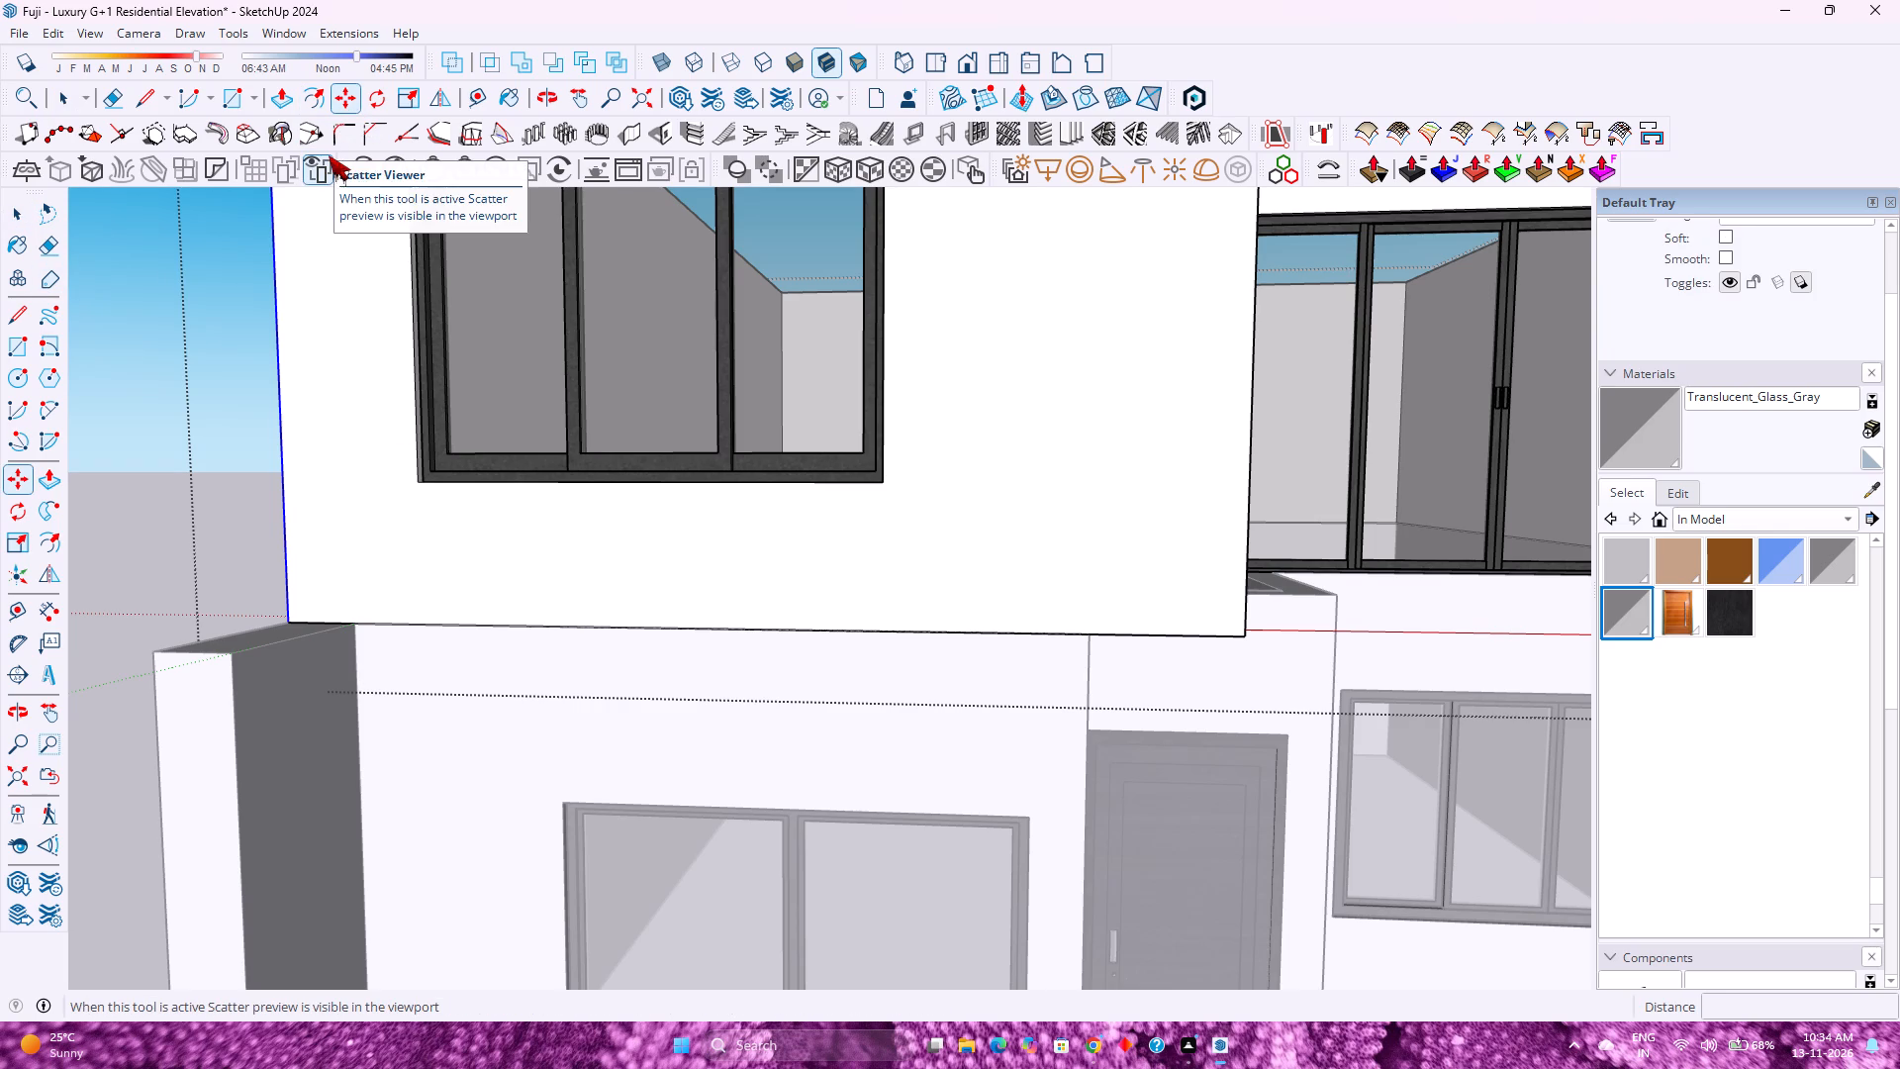
left_click(284, 621)
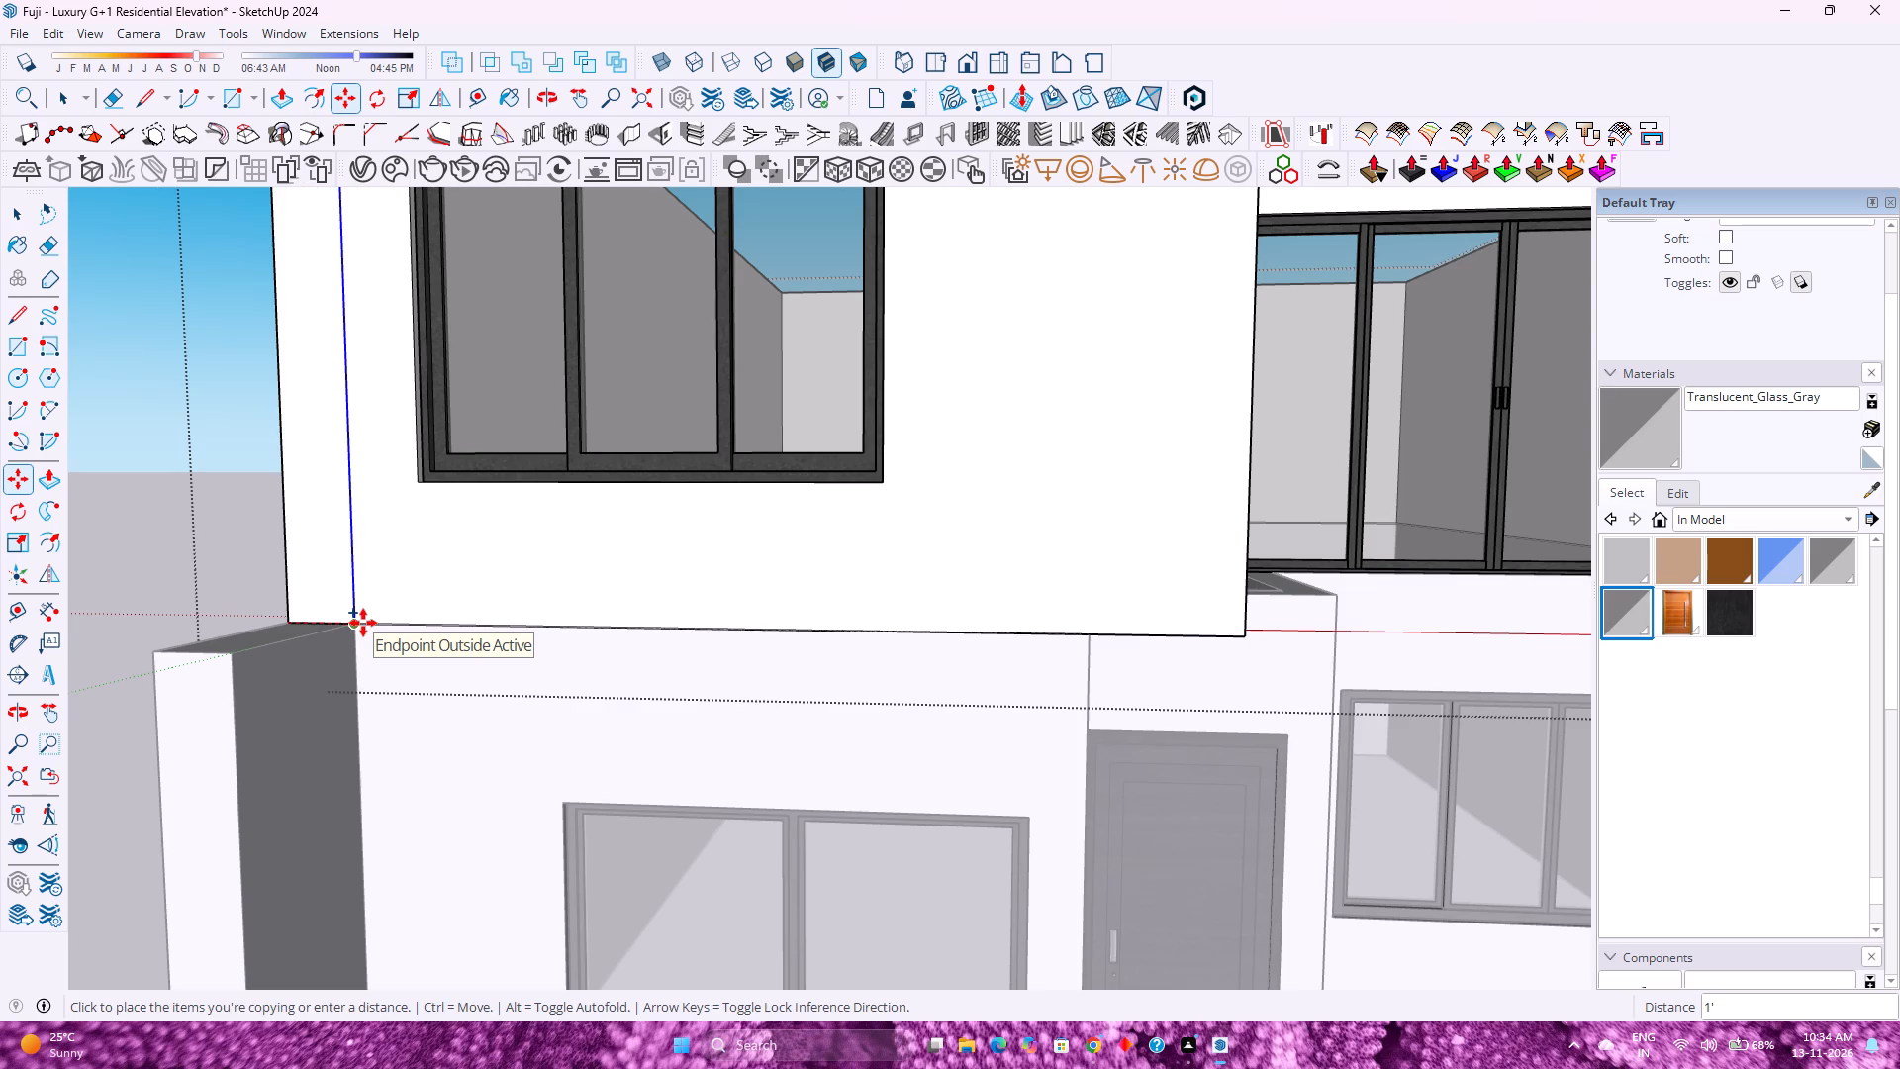
left_click(363, 623)
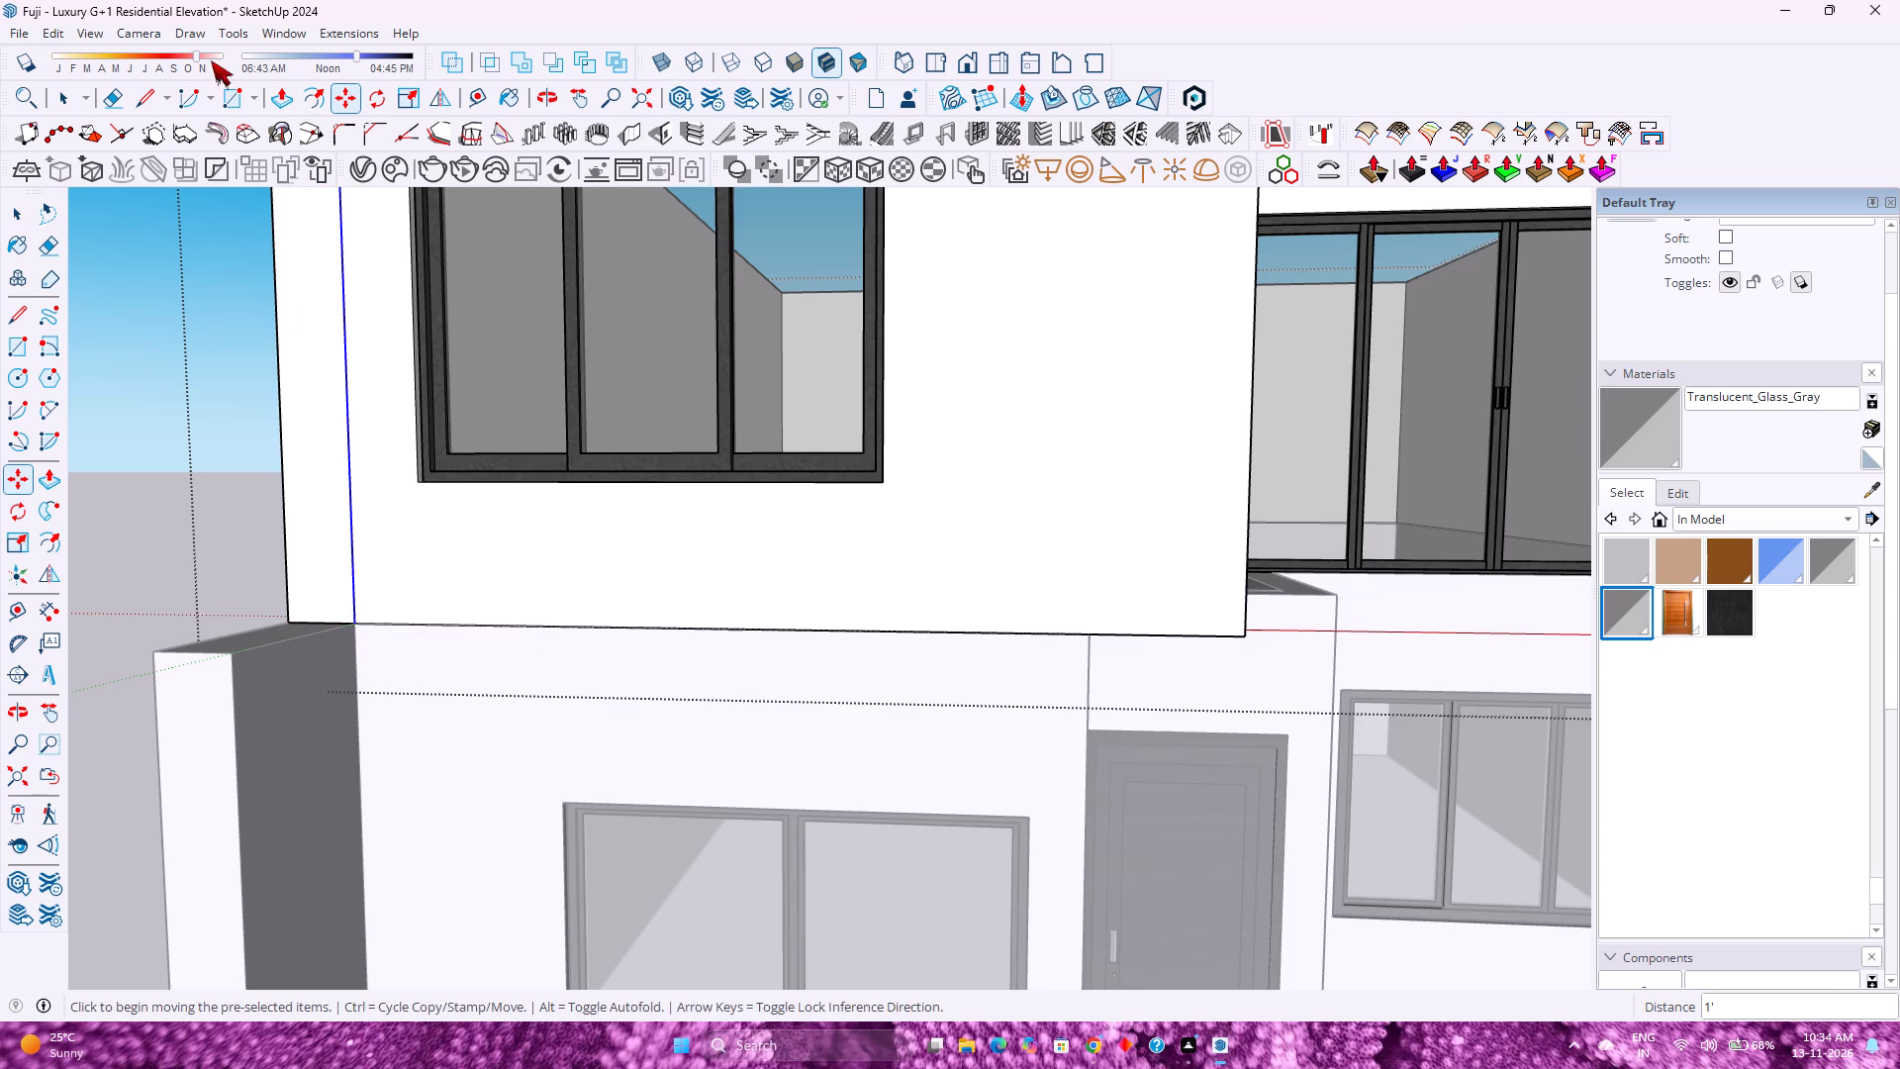
Push/Pull the 1' wide strip of the upper front wall outward 3', flush with the ground-floor fin, and leave the group.
left_click(296, 94)
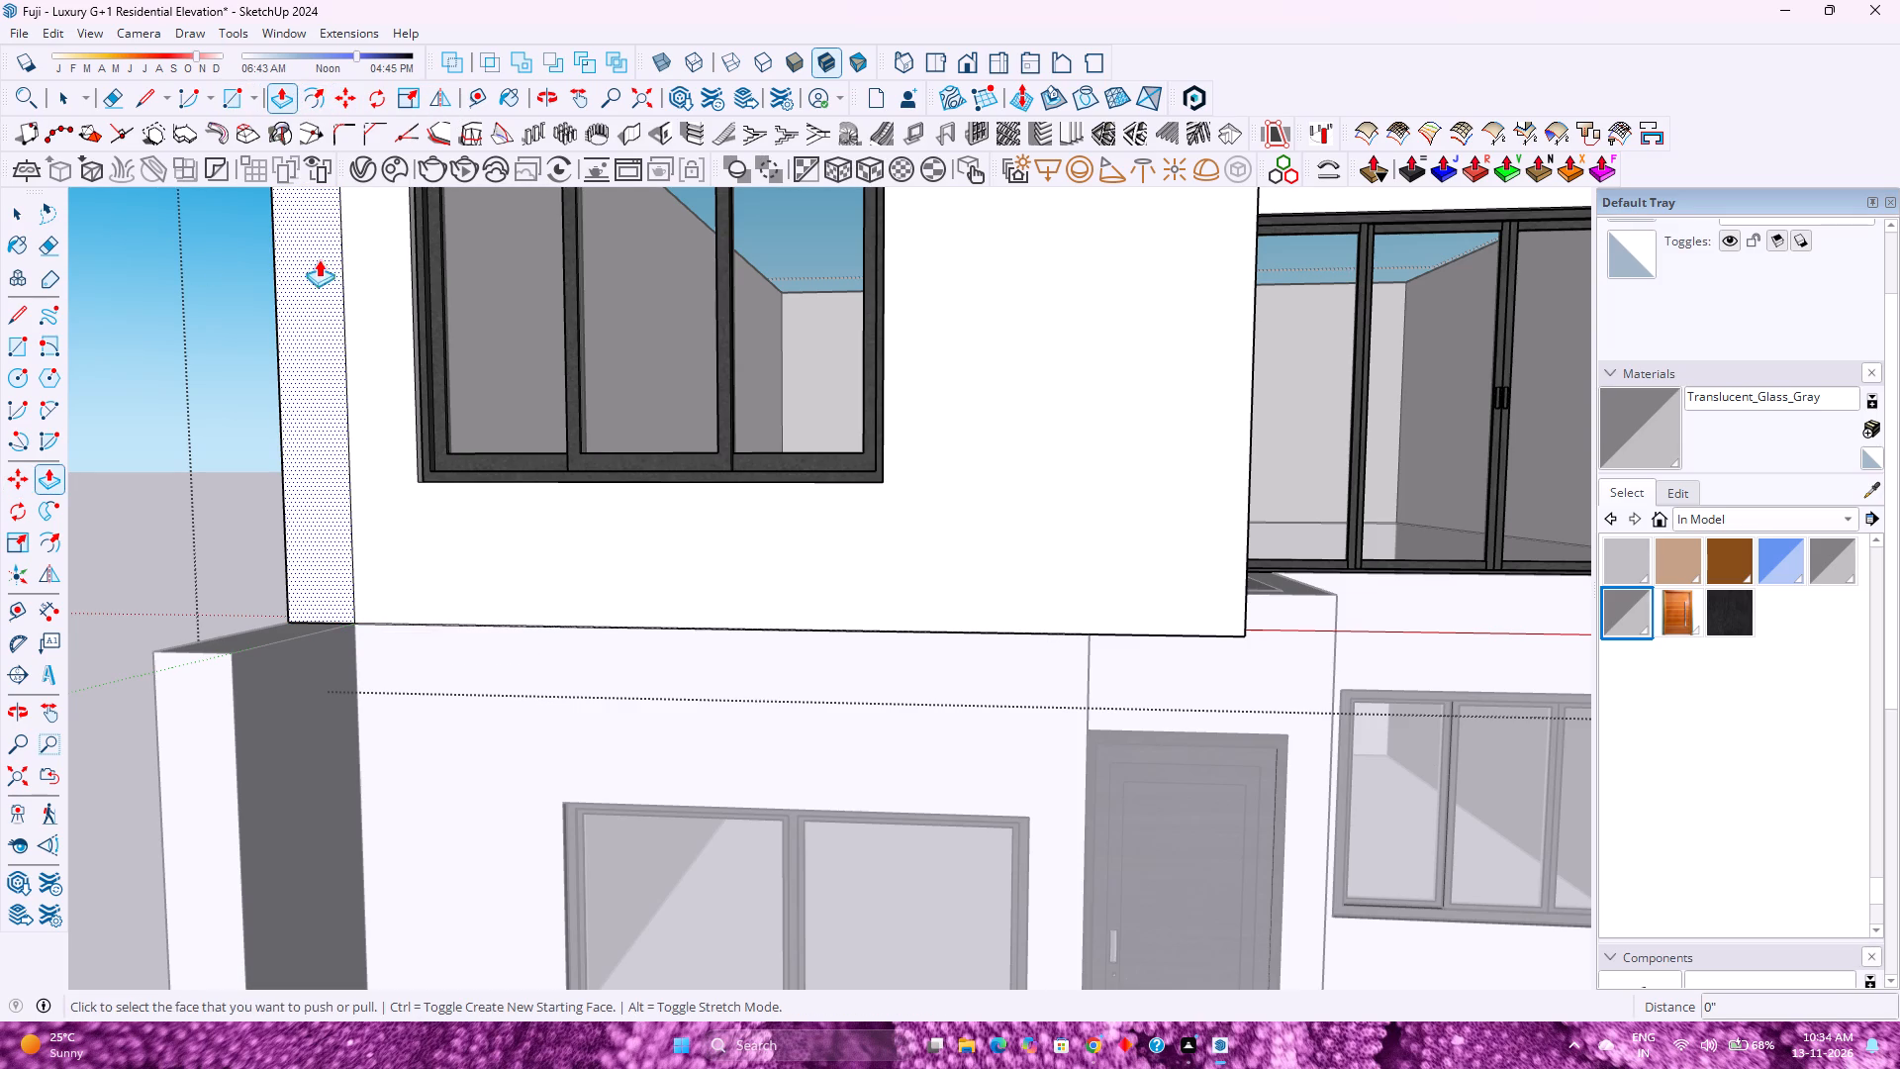
left_click(293, 345)
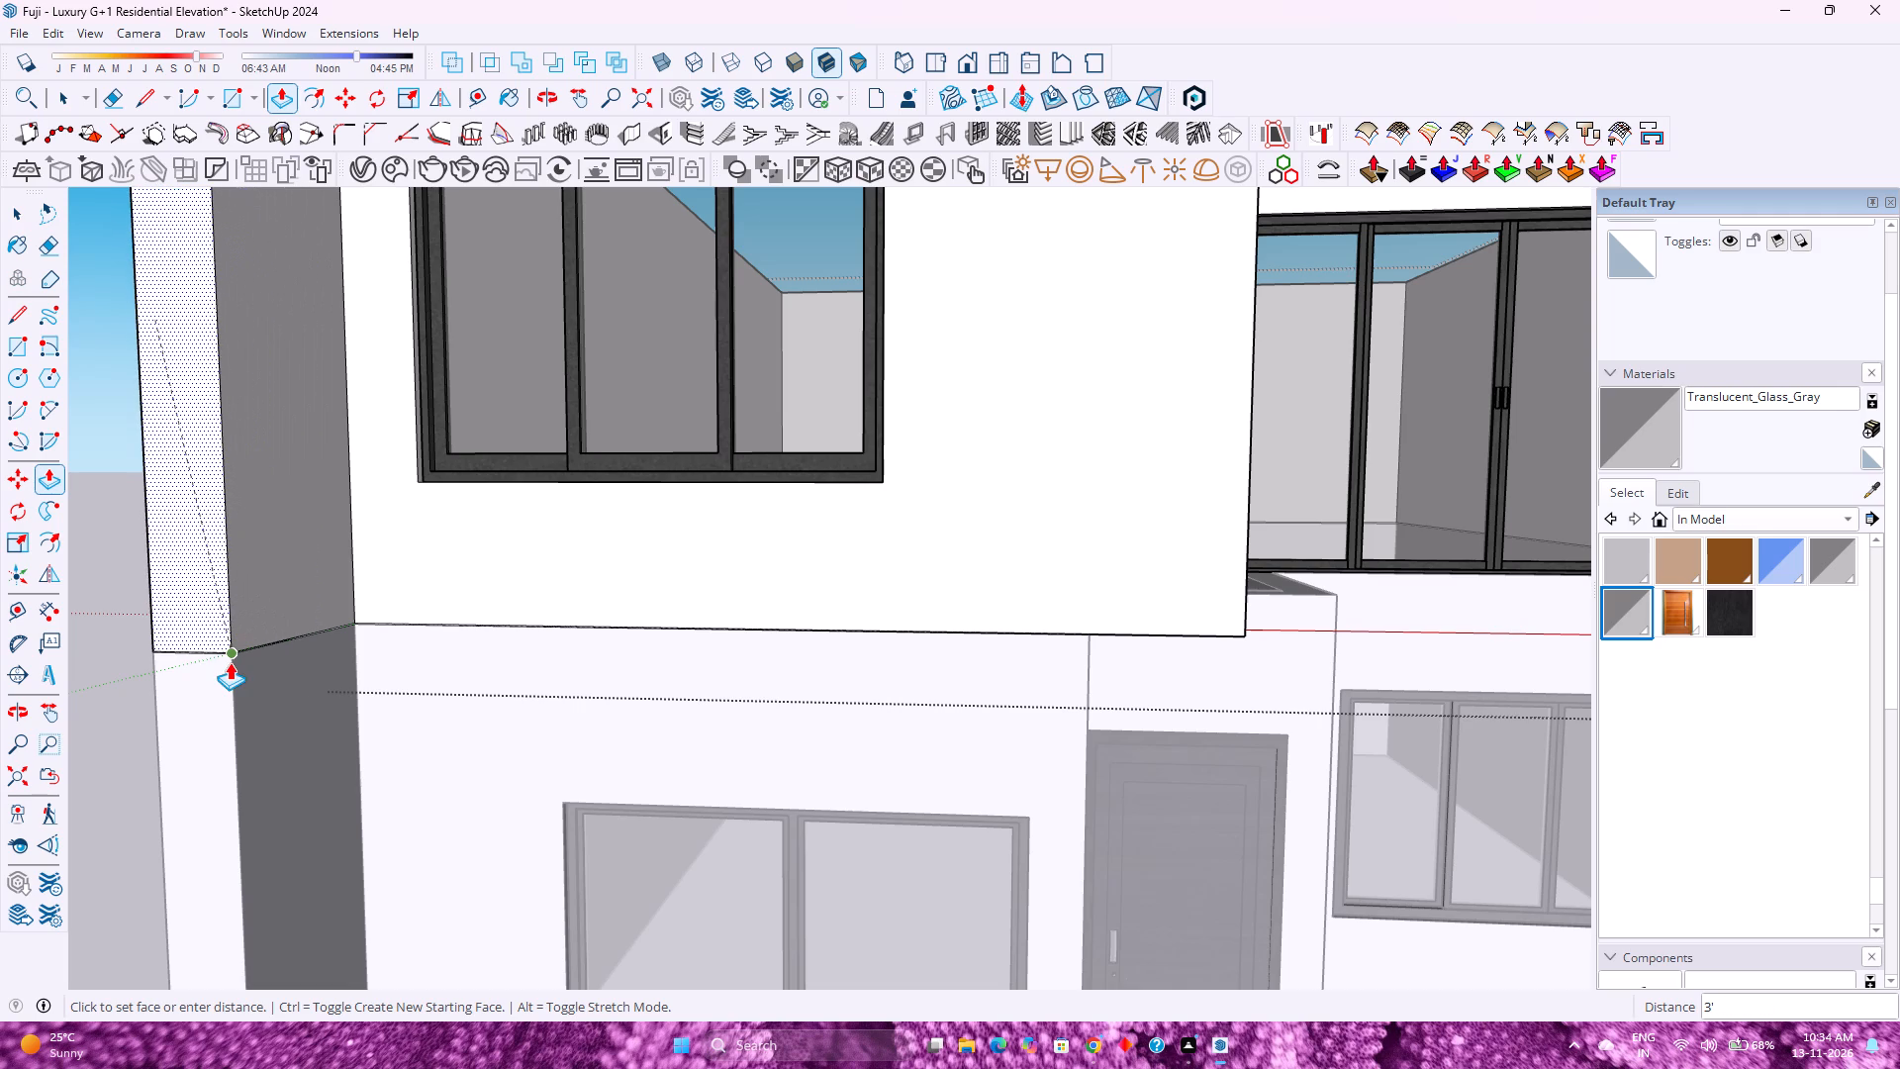
left_click(230, 662)
scroll(223, 658, "down", 4)
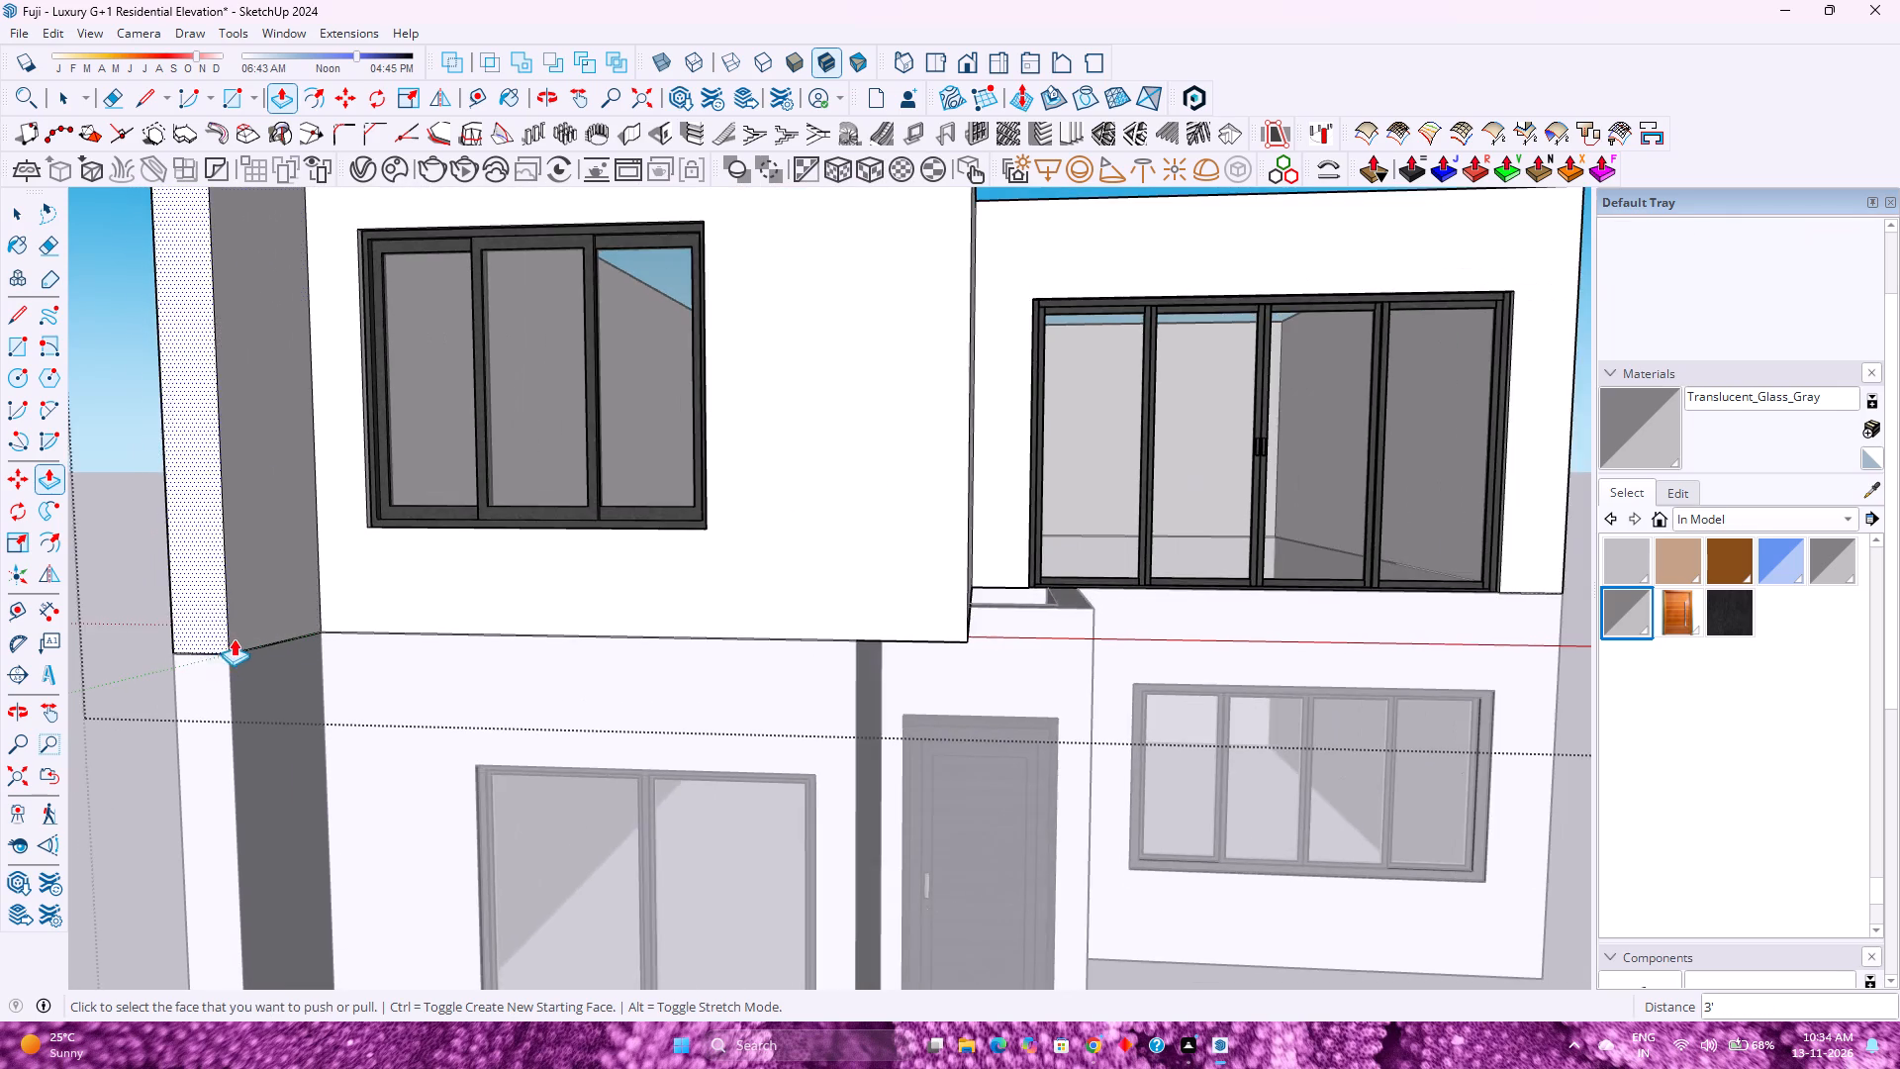
scroll(237, 635, "down", 9)
key("space")
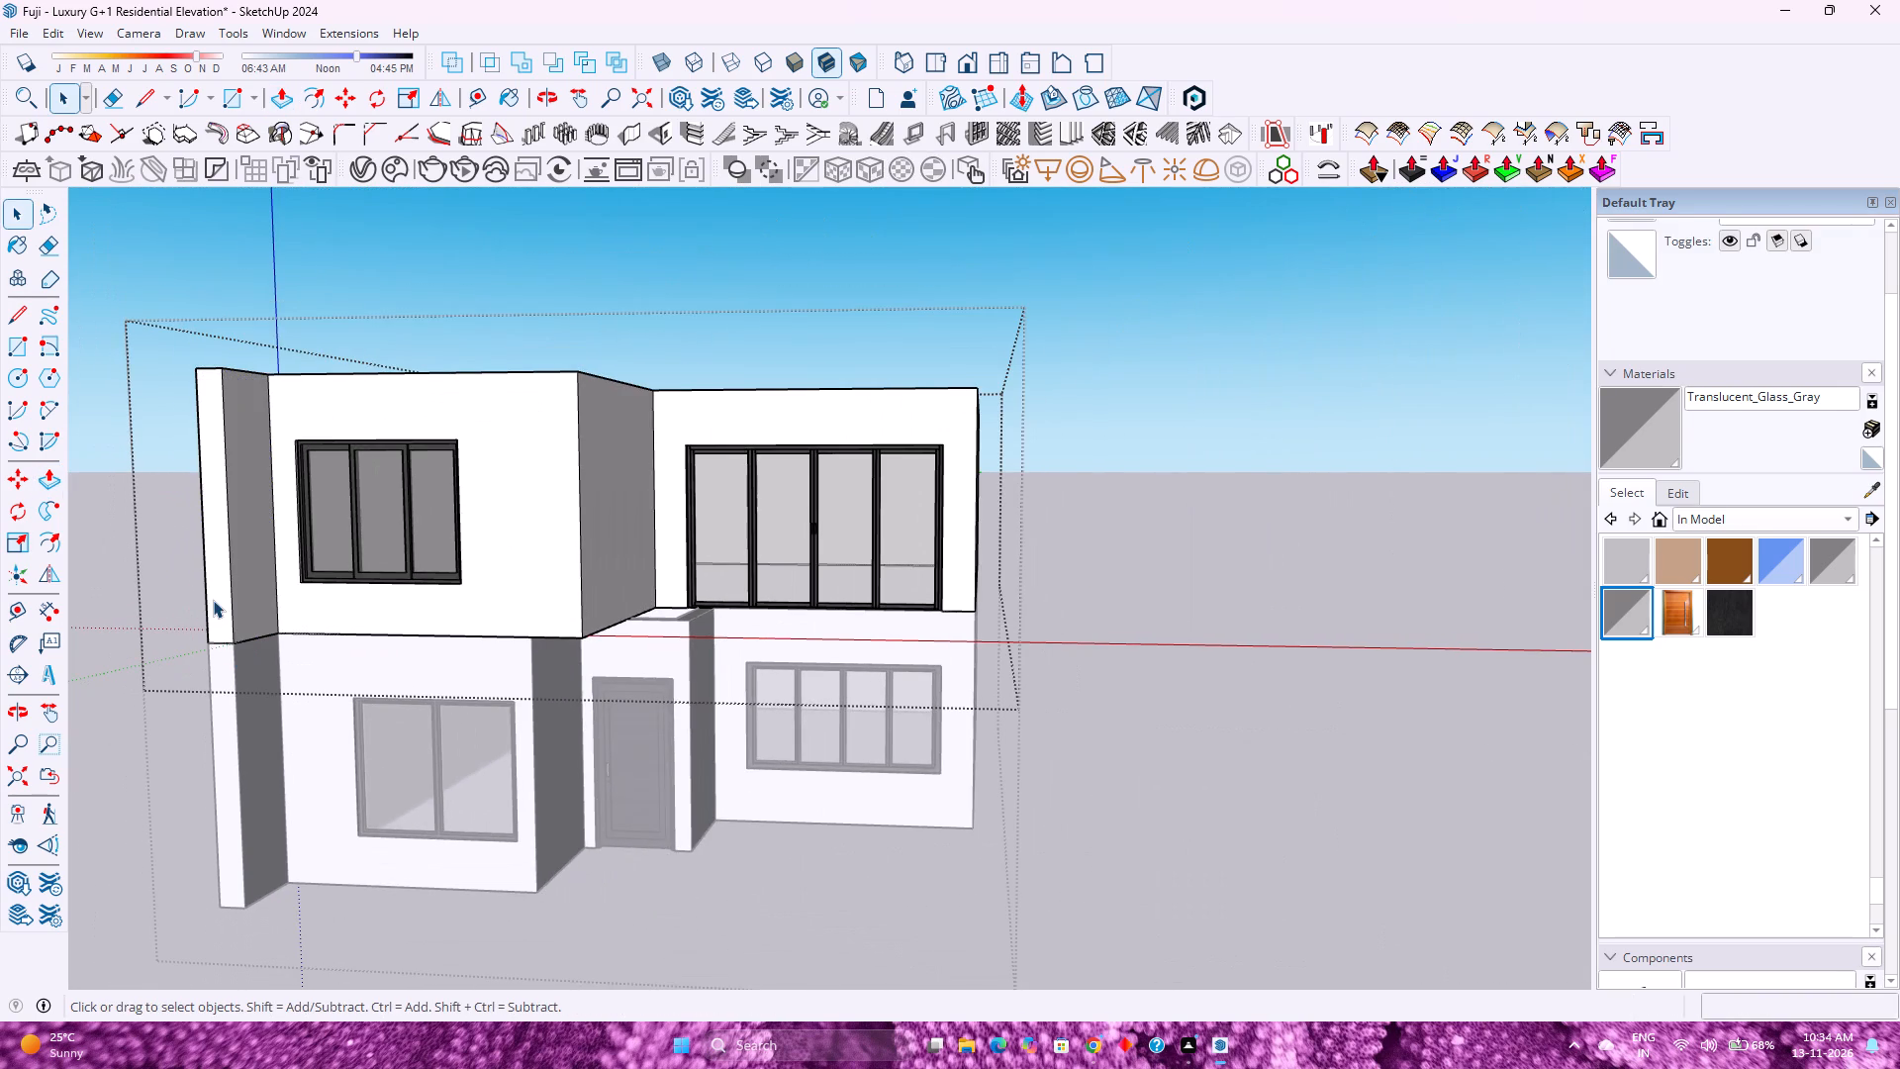
left_click(1239, 446)
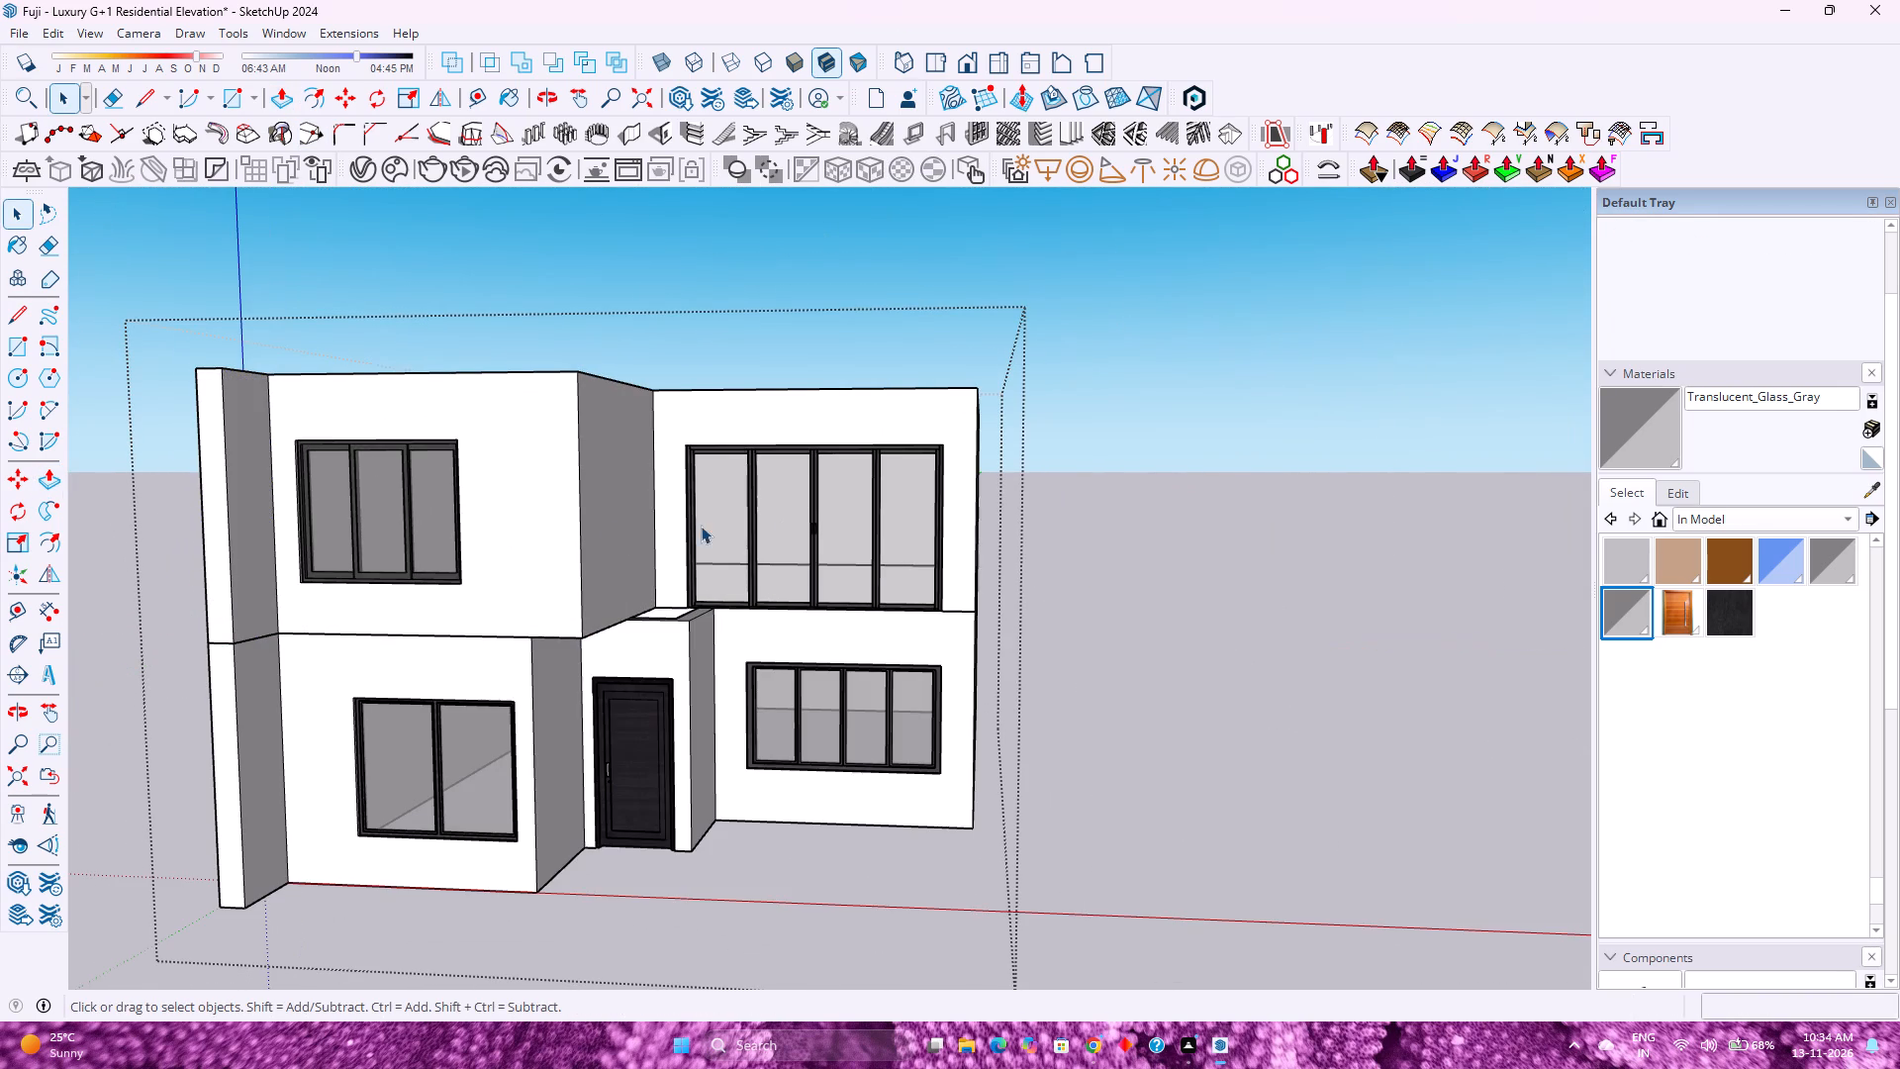
Show the house in the standard front view to examine the elevation with the extended upper side fin.
left_click(960, 71)
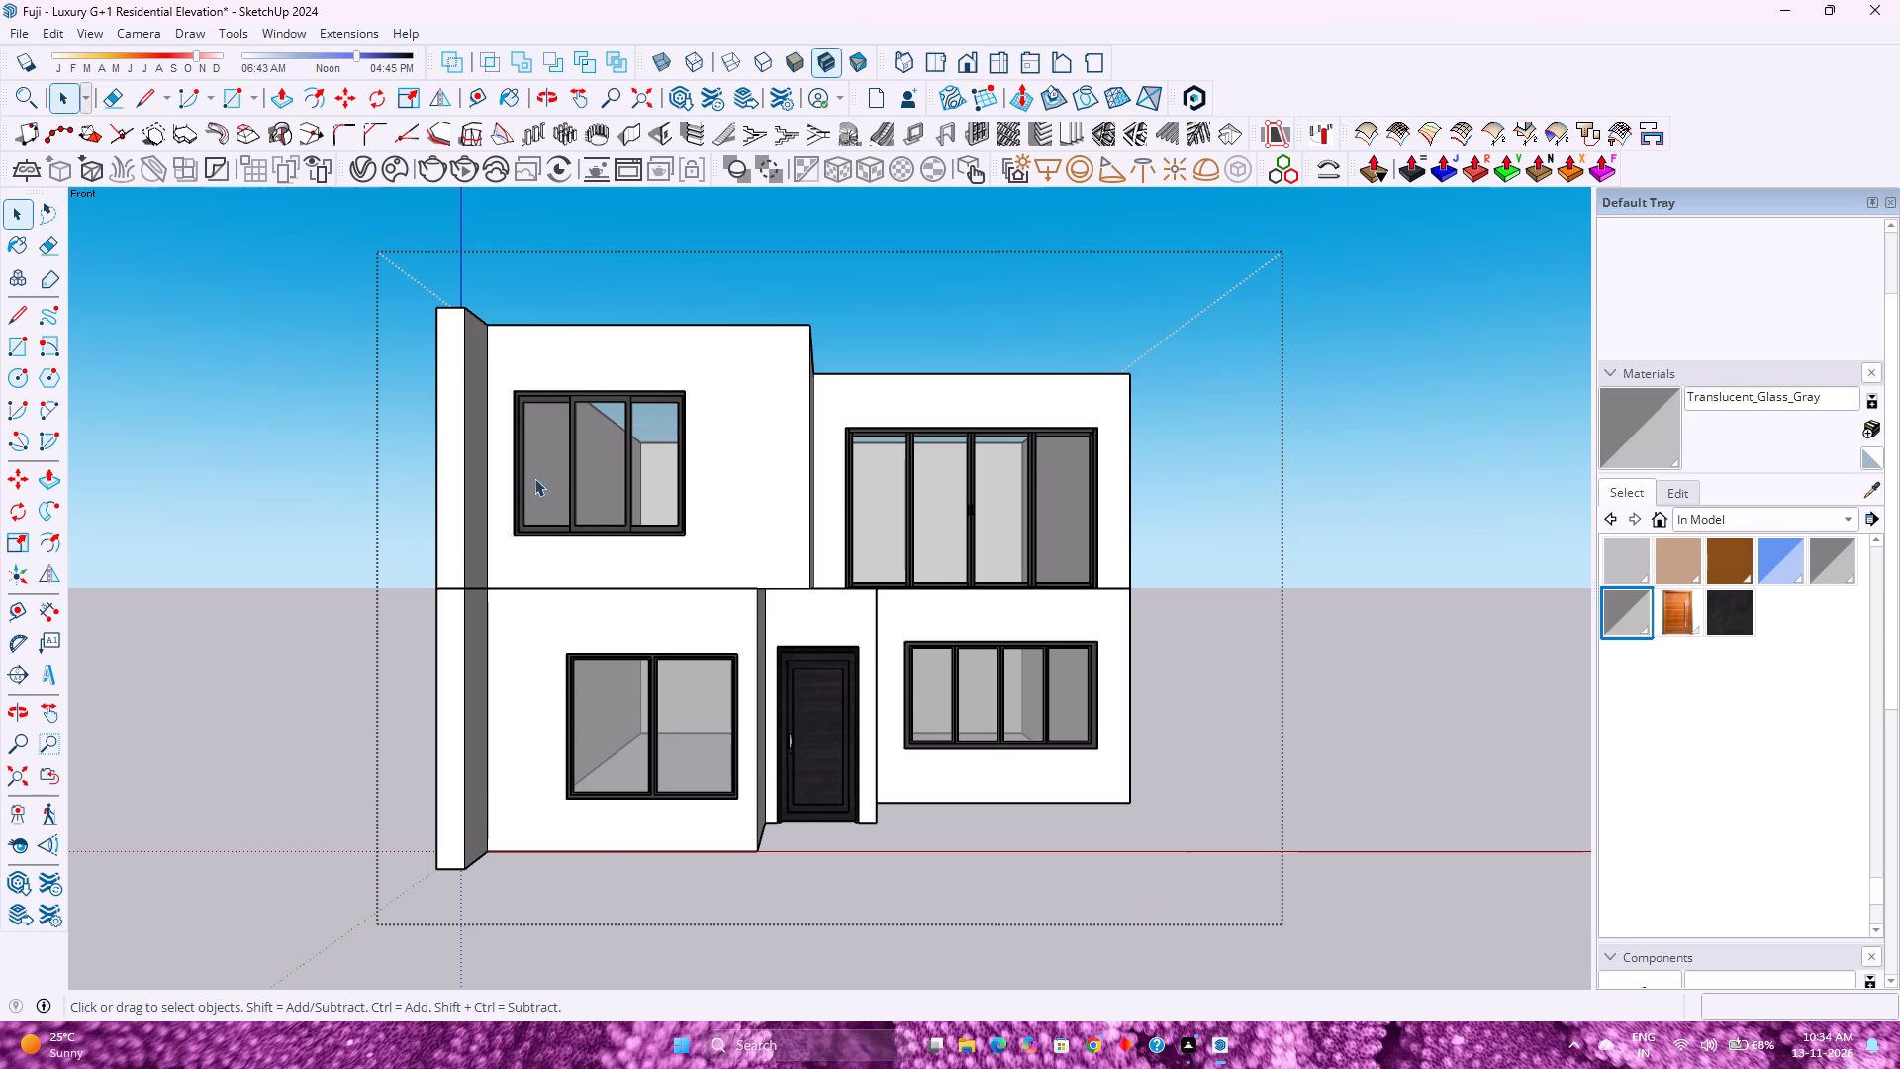
scroll(711, 536, "down", 1)
scroll(714, 536, "up", 2)
scroll(715, 536, "down", 5)
scroll(811, 571, "up", 2)
Examine the two-storey side fin, the front openings and the wall tops from several raised and angled views.
middle_click_drag(791, 577, 689, 834)
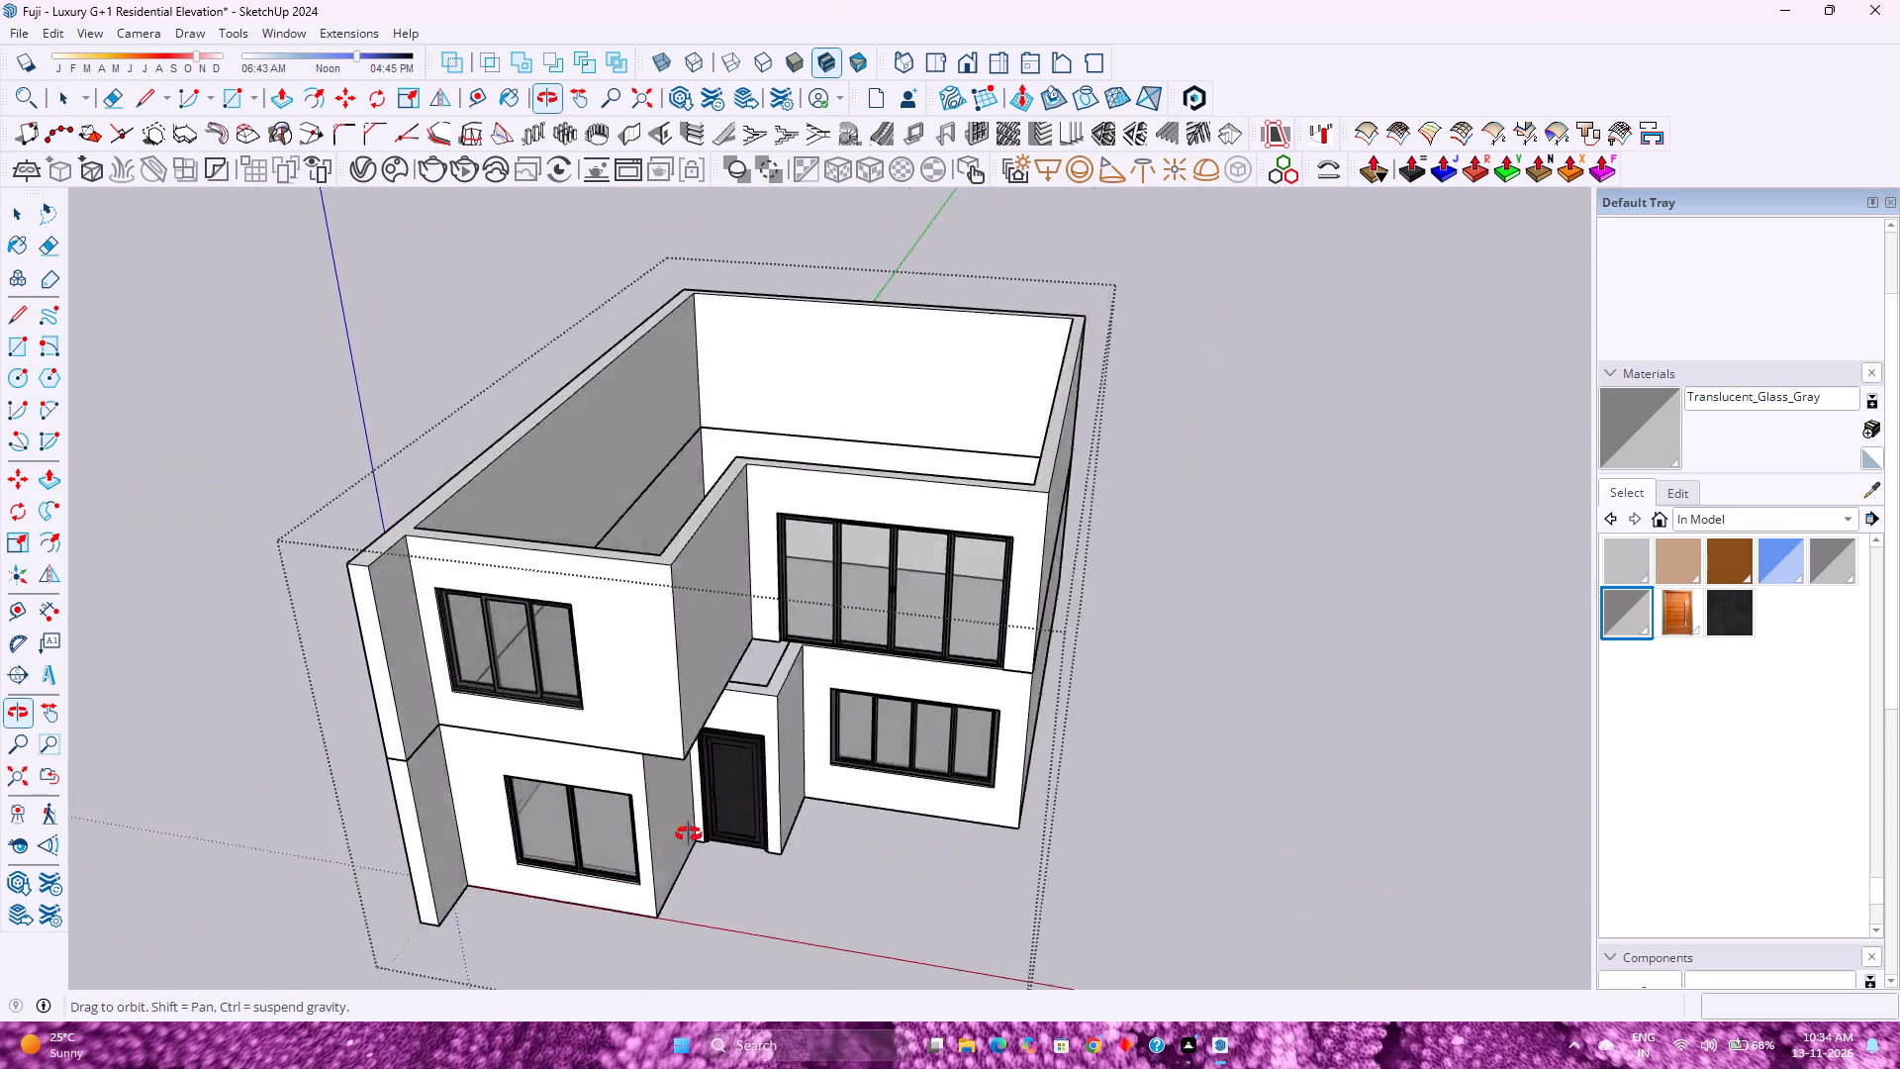
middle_click_drag(689, 834, 866, 783)
middle_click_drag(866, 783, 905, 723)
middle_click_drag(877, 701, 608, 671)
scroll(608, 671, "down", 4)
scroll(607, 670, "up", 5)
scroll(604, 670, "down", 5)
scroll(596, 669, "up", 1)
scroll(588, 666, "down", 5)
scroll(588, 666, "up", 3)
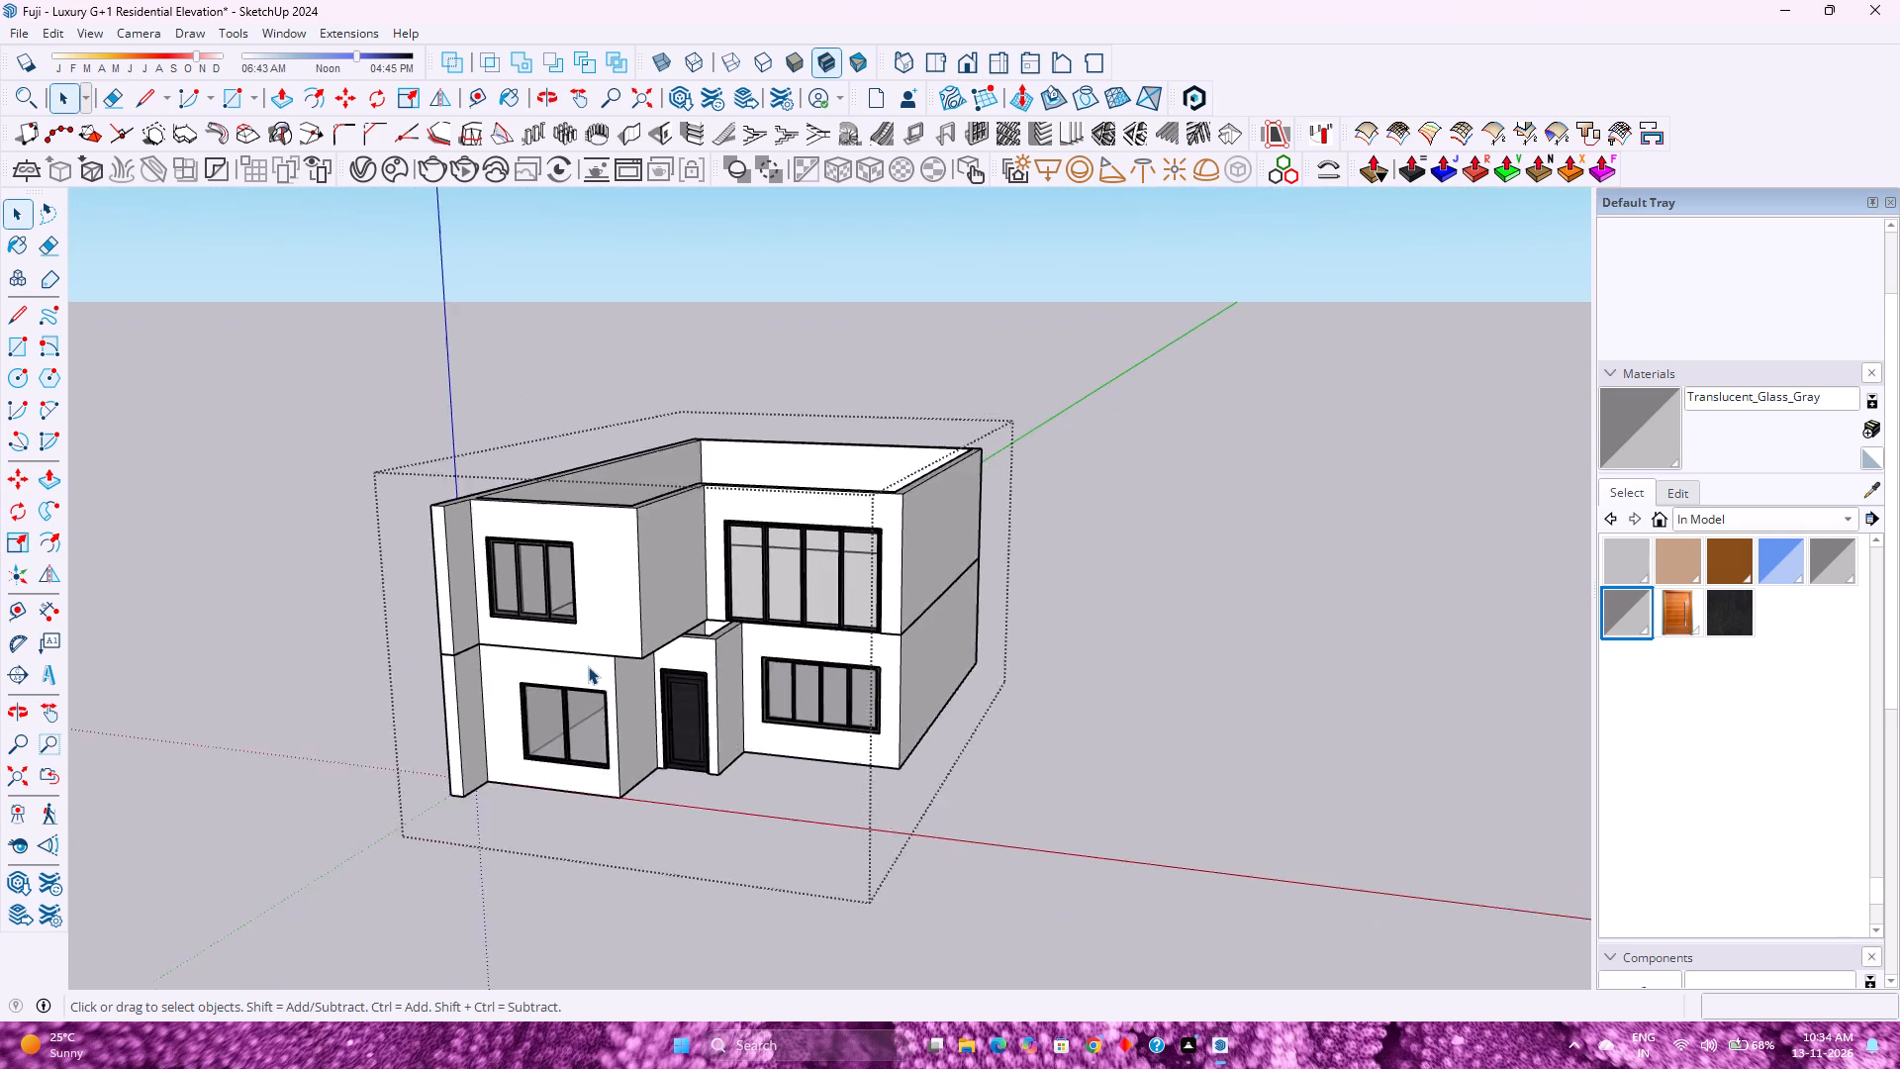
scroll(588, 666, "up", 2)
scroll(588, 666, "down", 5)
scroll(588, 666, "up", 5)
scroll(588, 666, "down", 5)
scroll(588, 666, "up", 8)
middle_click_drag(577, 664, 587, 634)
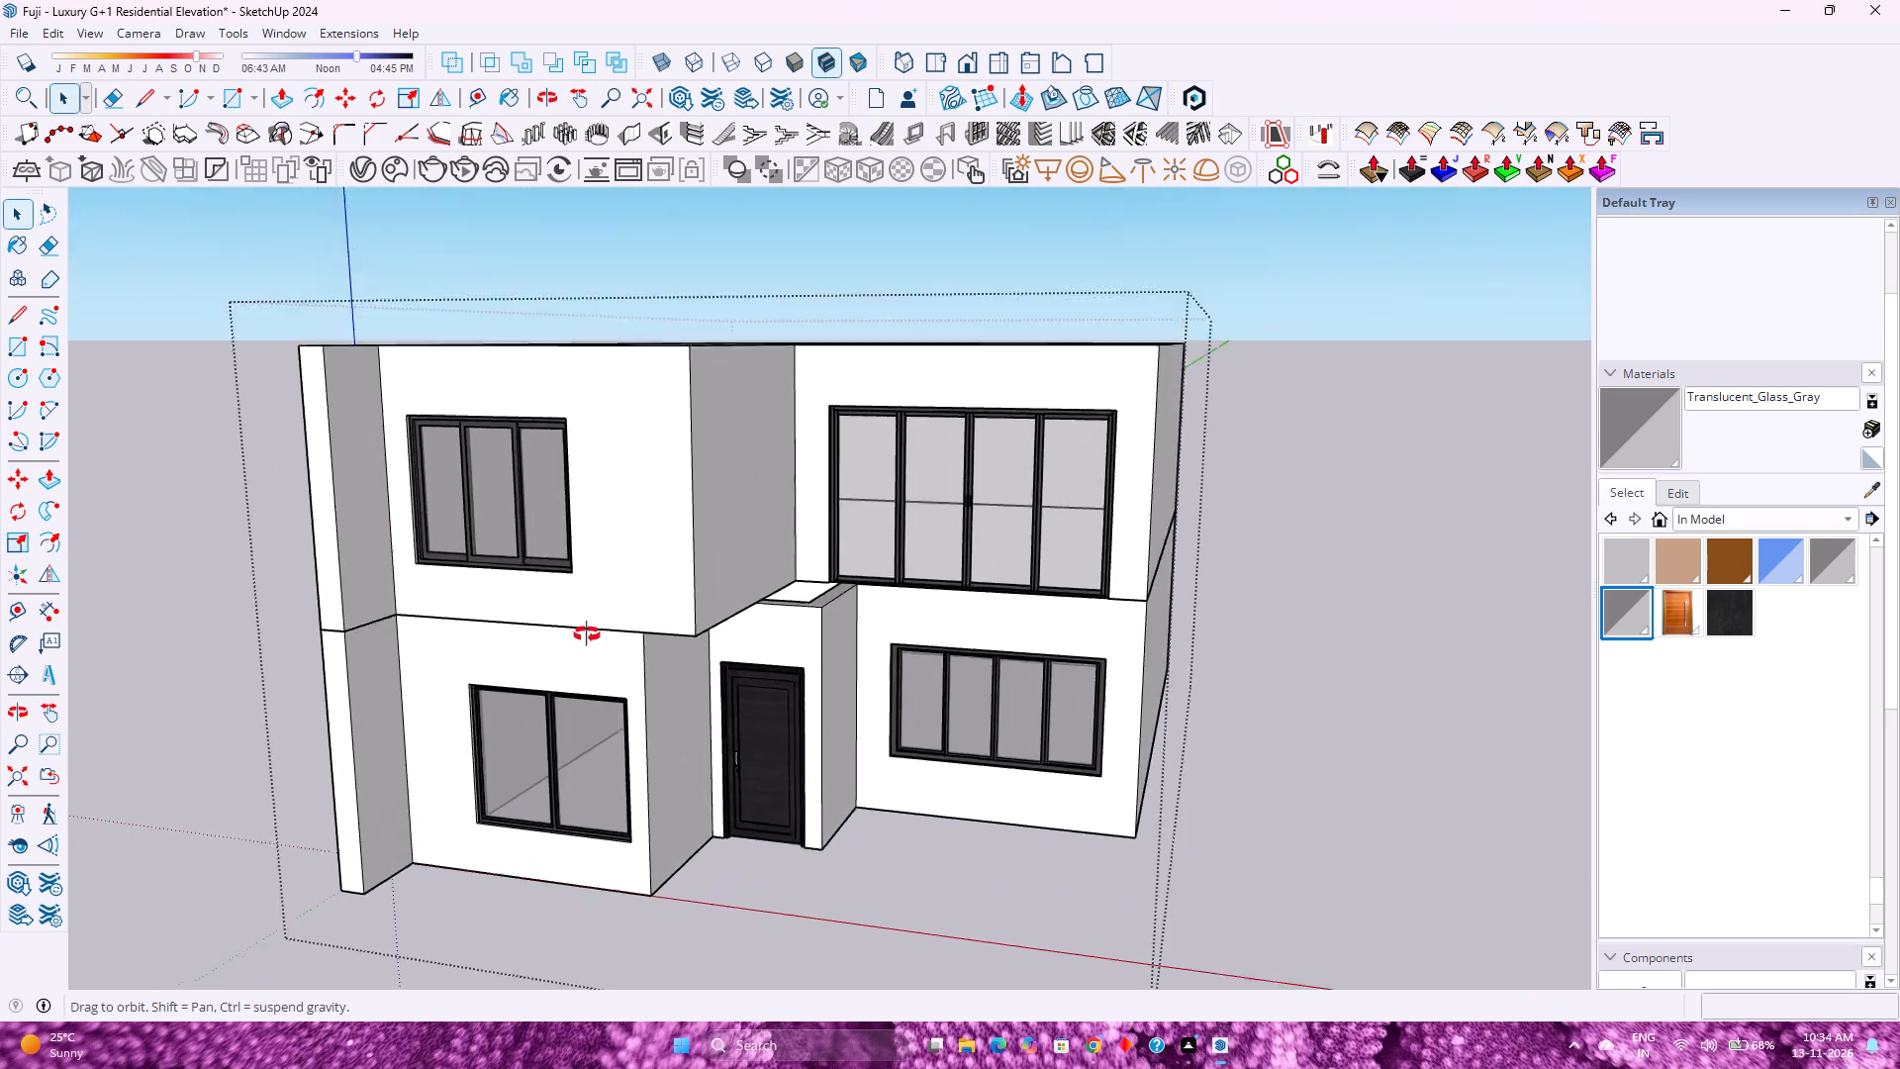
middle_click_drag(587, 634, 359, 716)
middle_click(359, 716)
scroll(359, 709, "down", 5)
scroll(359, 709, "up", 5)
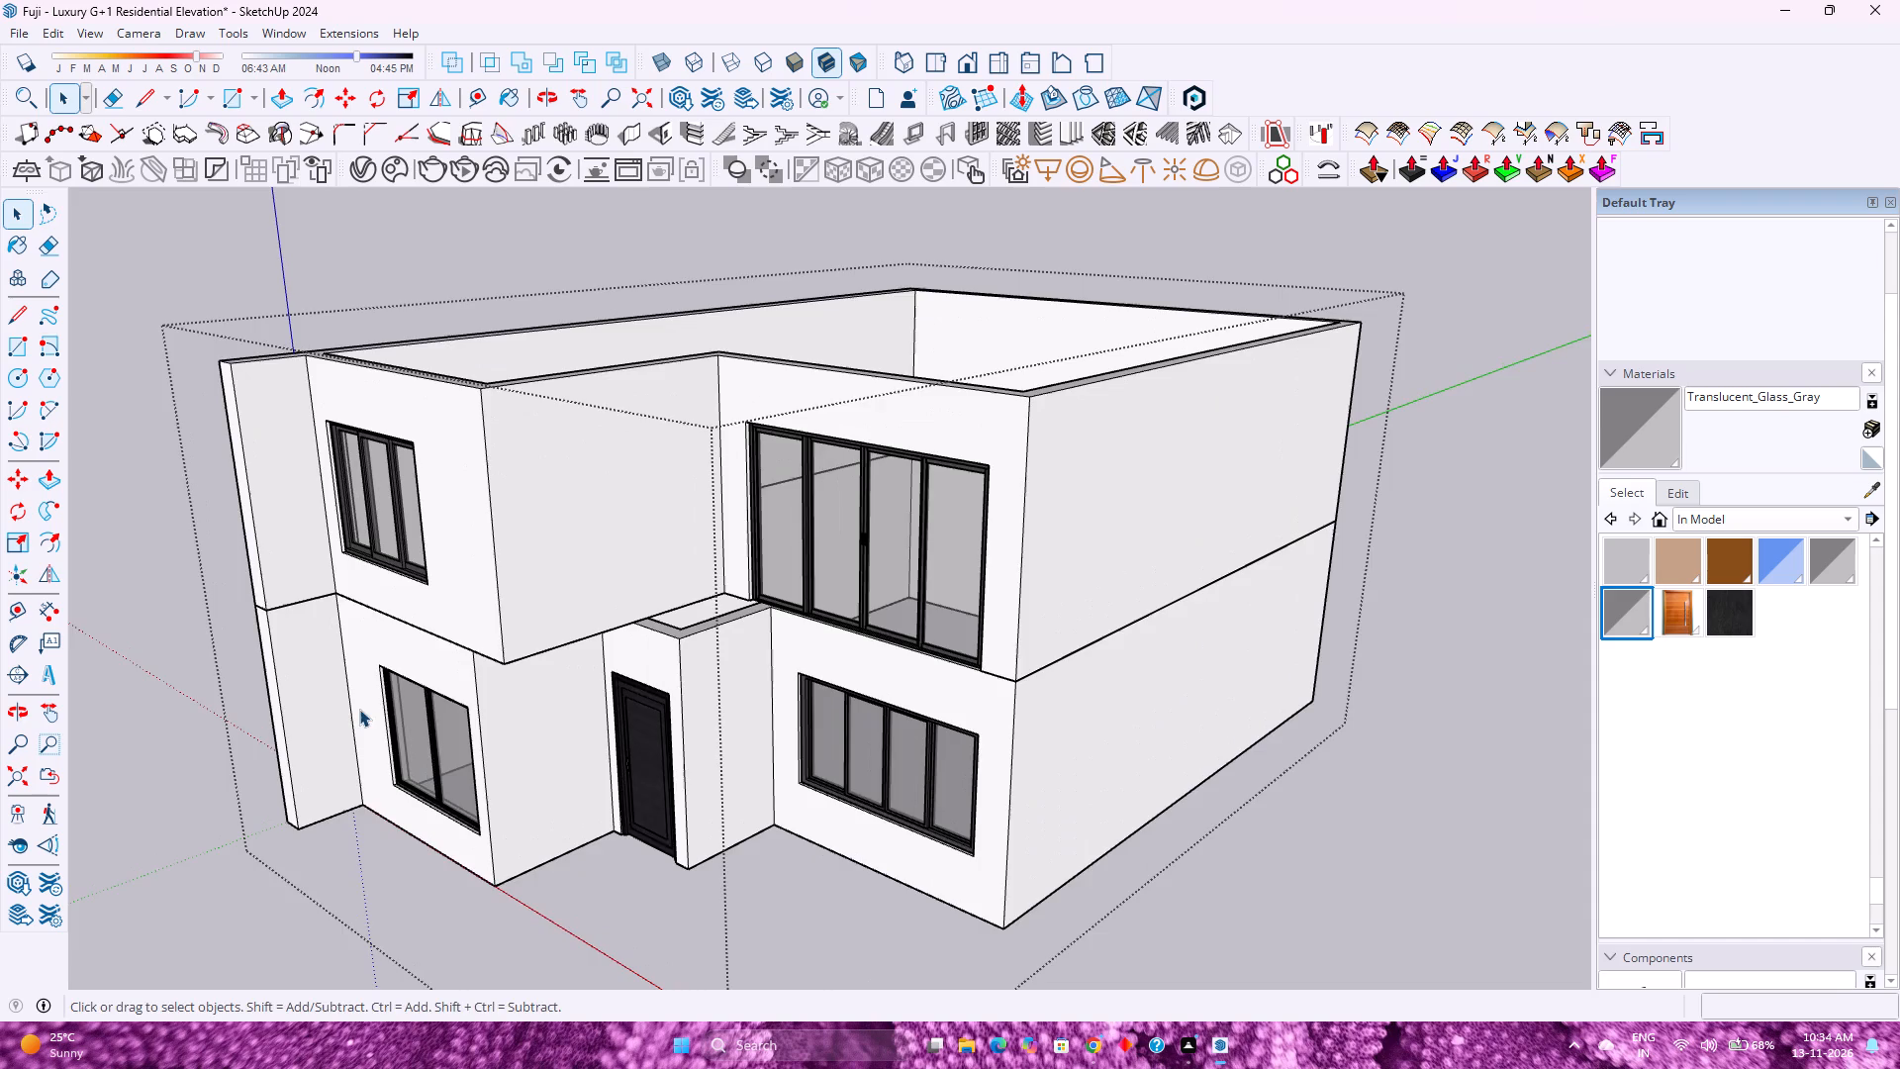
middle_click_drag(359, 707, 522, 614)
middle_click(522, 614)
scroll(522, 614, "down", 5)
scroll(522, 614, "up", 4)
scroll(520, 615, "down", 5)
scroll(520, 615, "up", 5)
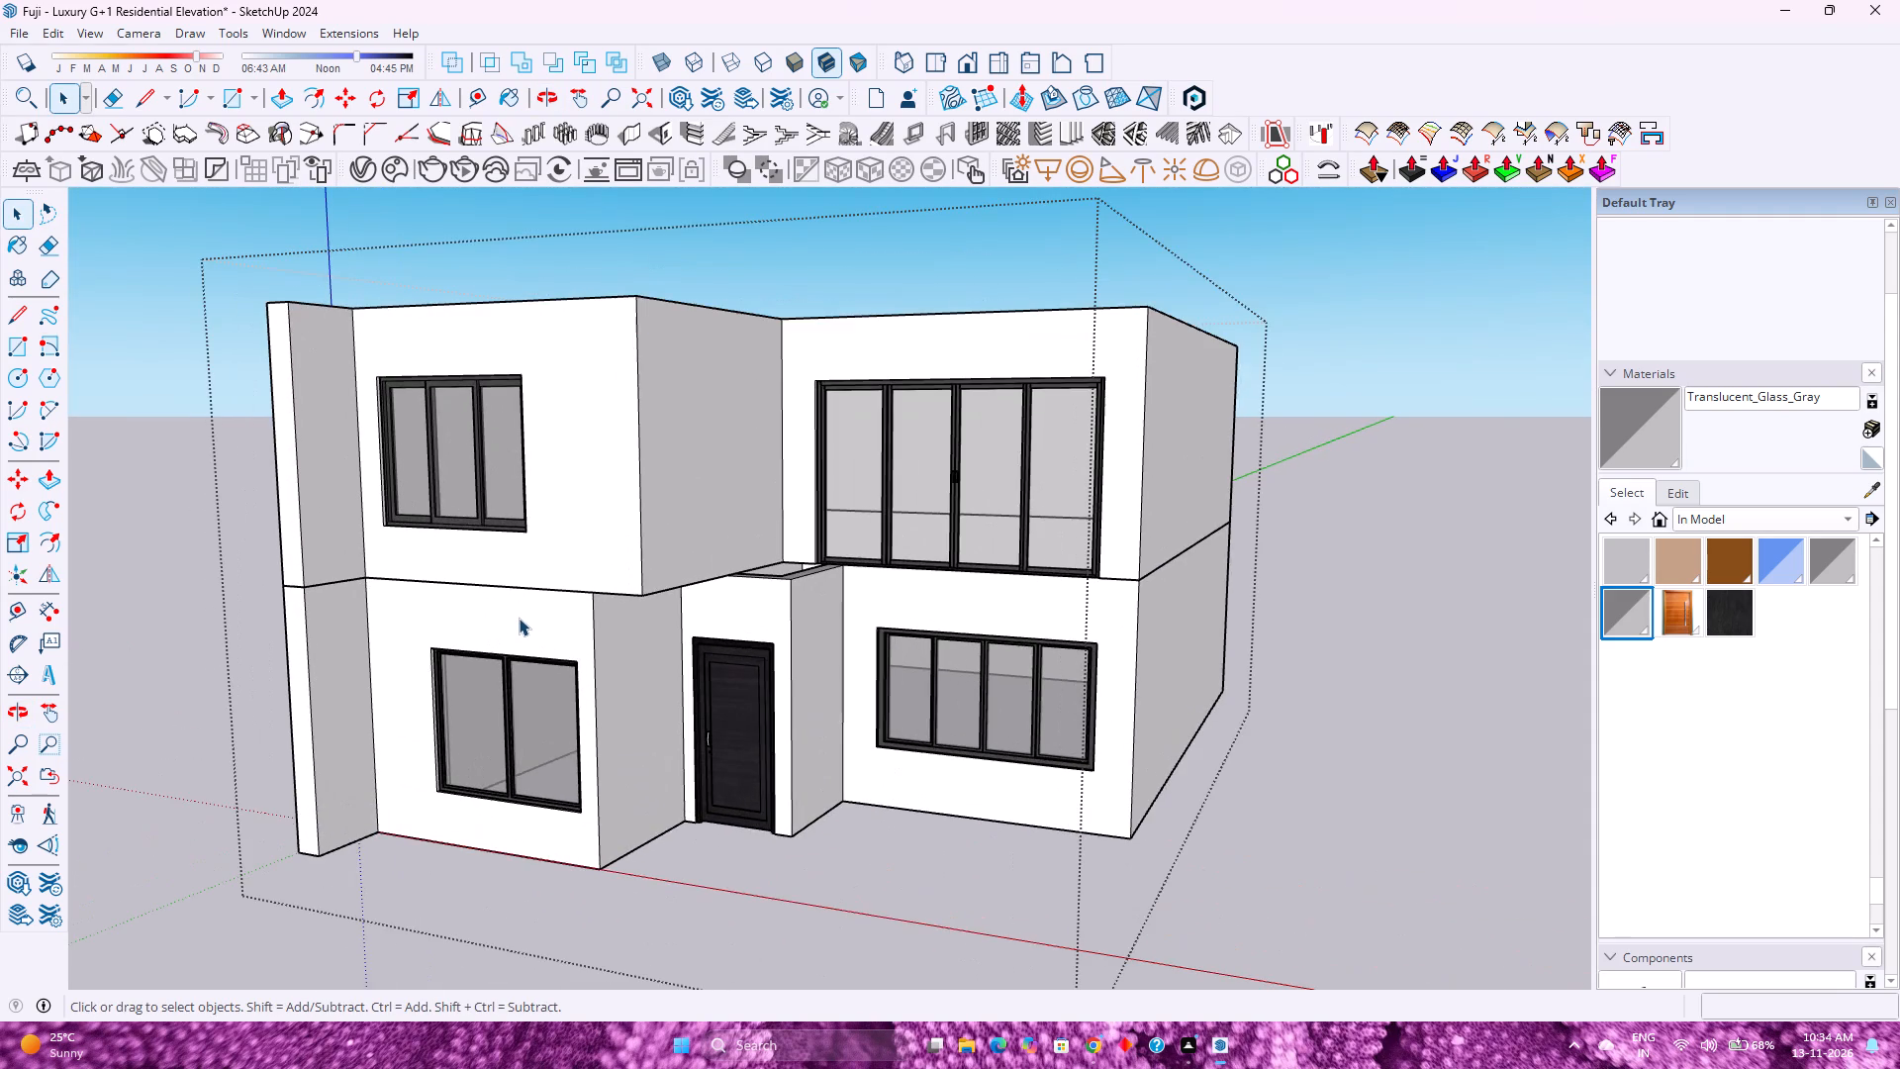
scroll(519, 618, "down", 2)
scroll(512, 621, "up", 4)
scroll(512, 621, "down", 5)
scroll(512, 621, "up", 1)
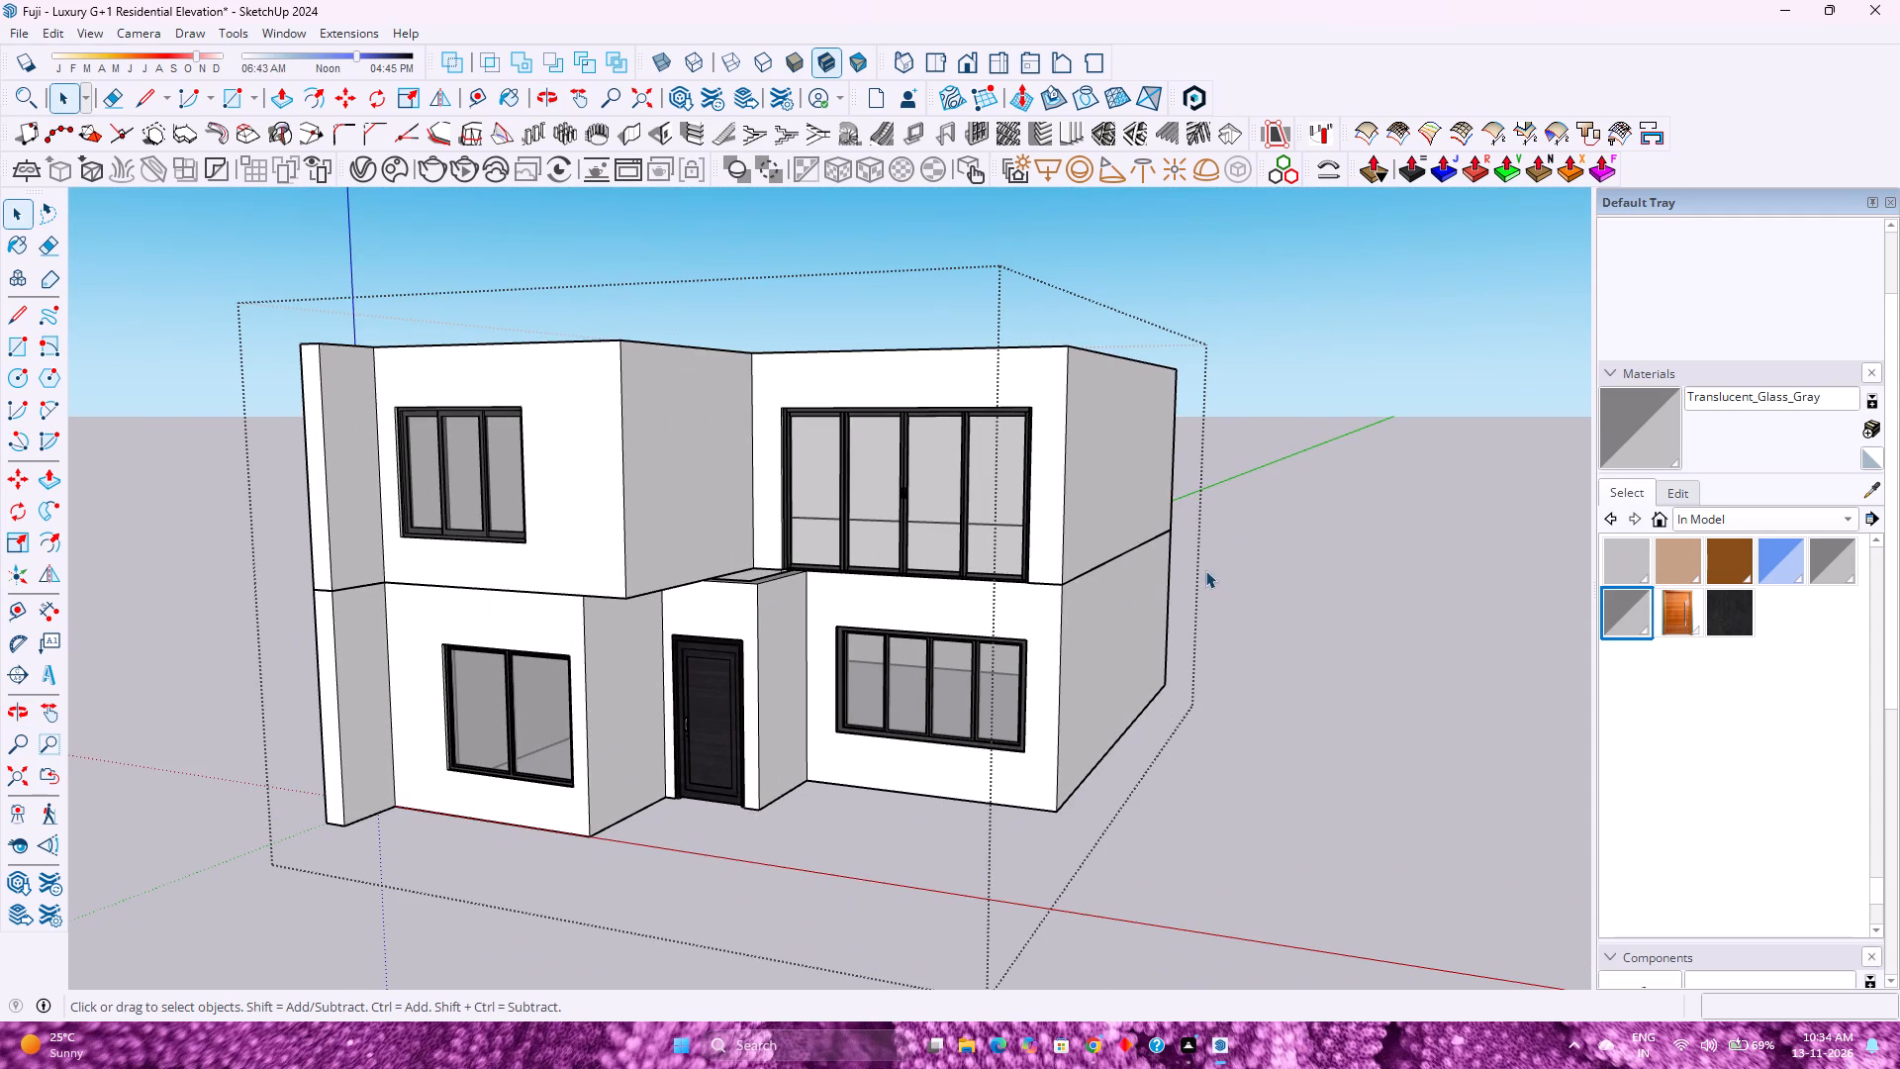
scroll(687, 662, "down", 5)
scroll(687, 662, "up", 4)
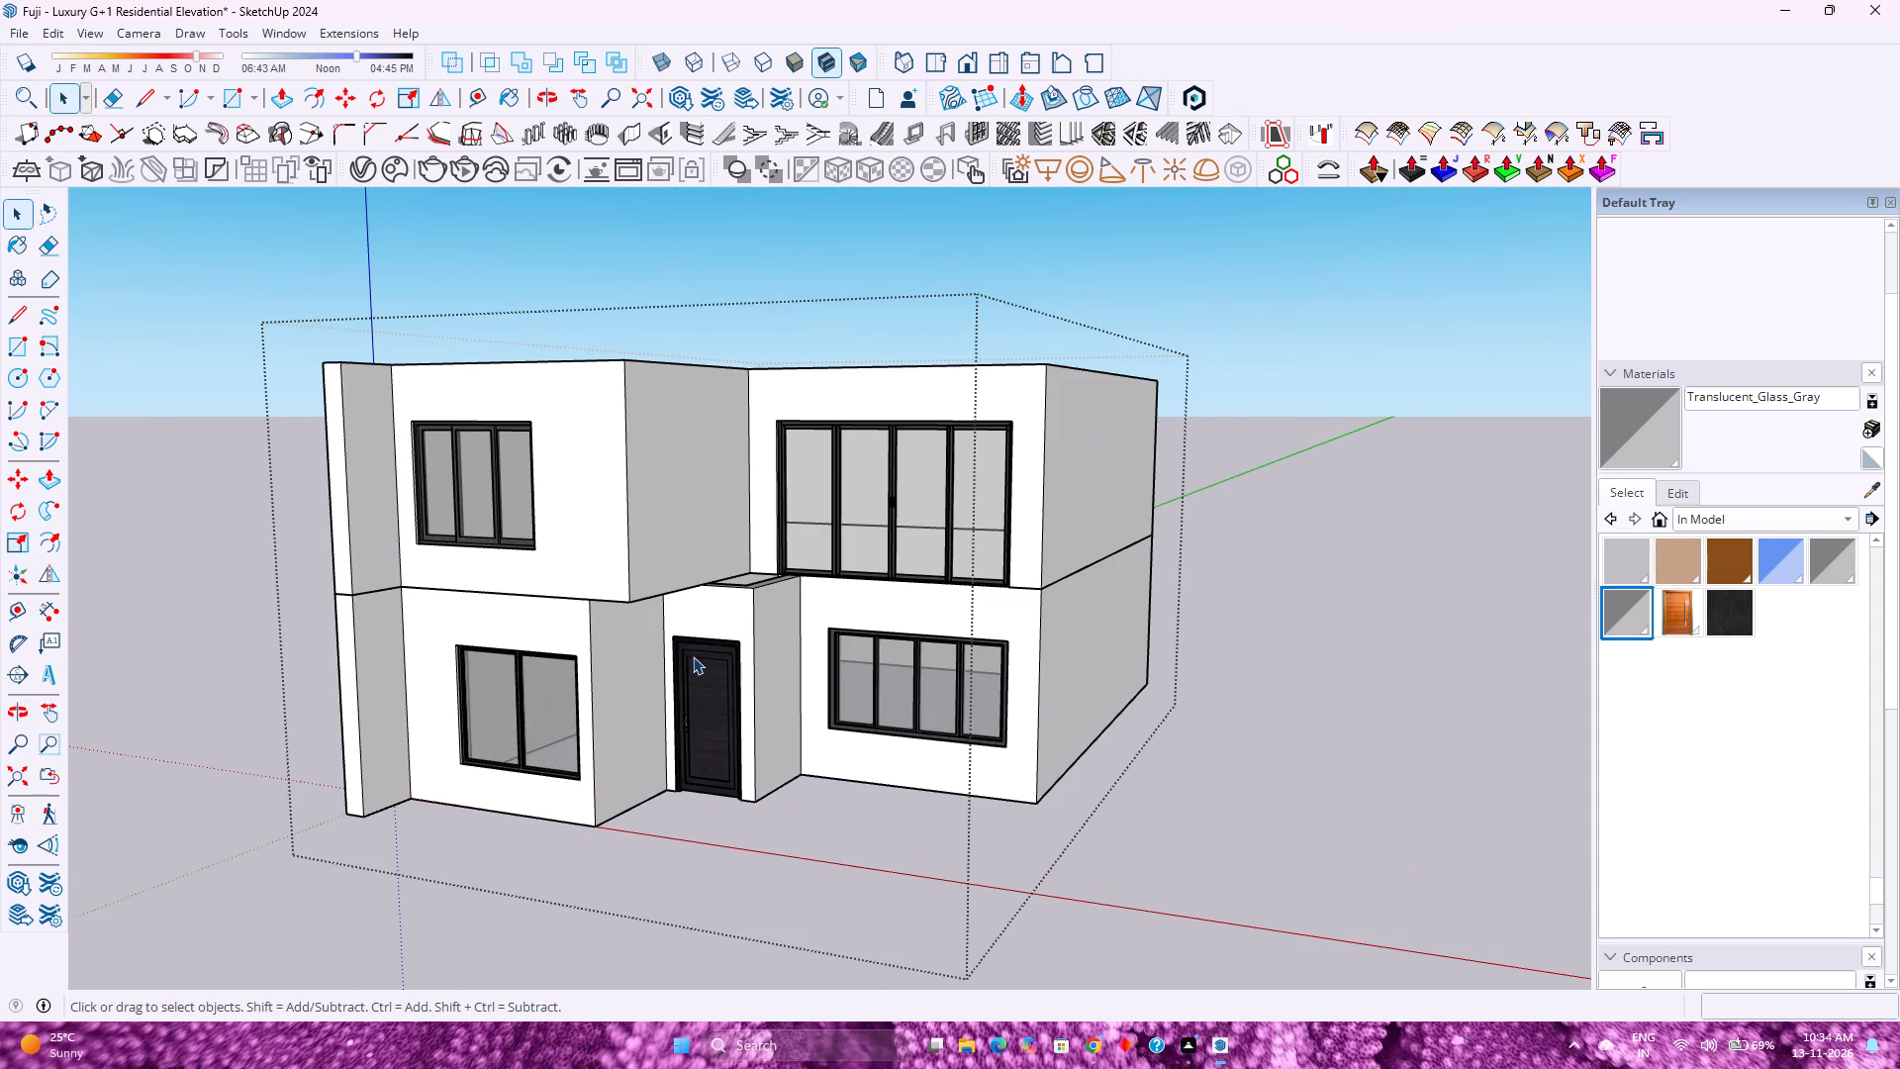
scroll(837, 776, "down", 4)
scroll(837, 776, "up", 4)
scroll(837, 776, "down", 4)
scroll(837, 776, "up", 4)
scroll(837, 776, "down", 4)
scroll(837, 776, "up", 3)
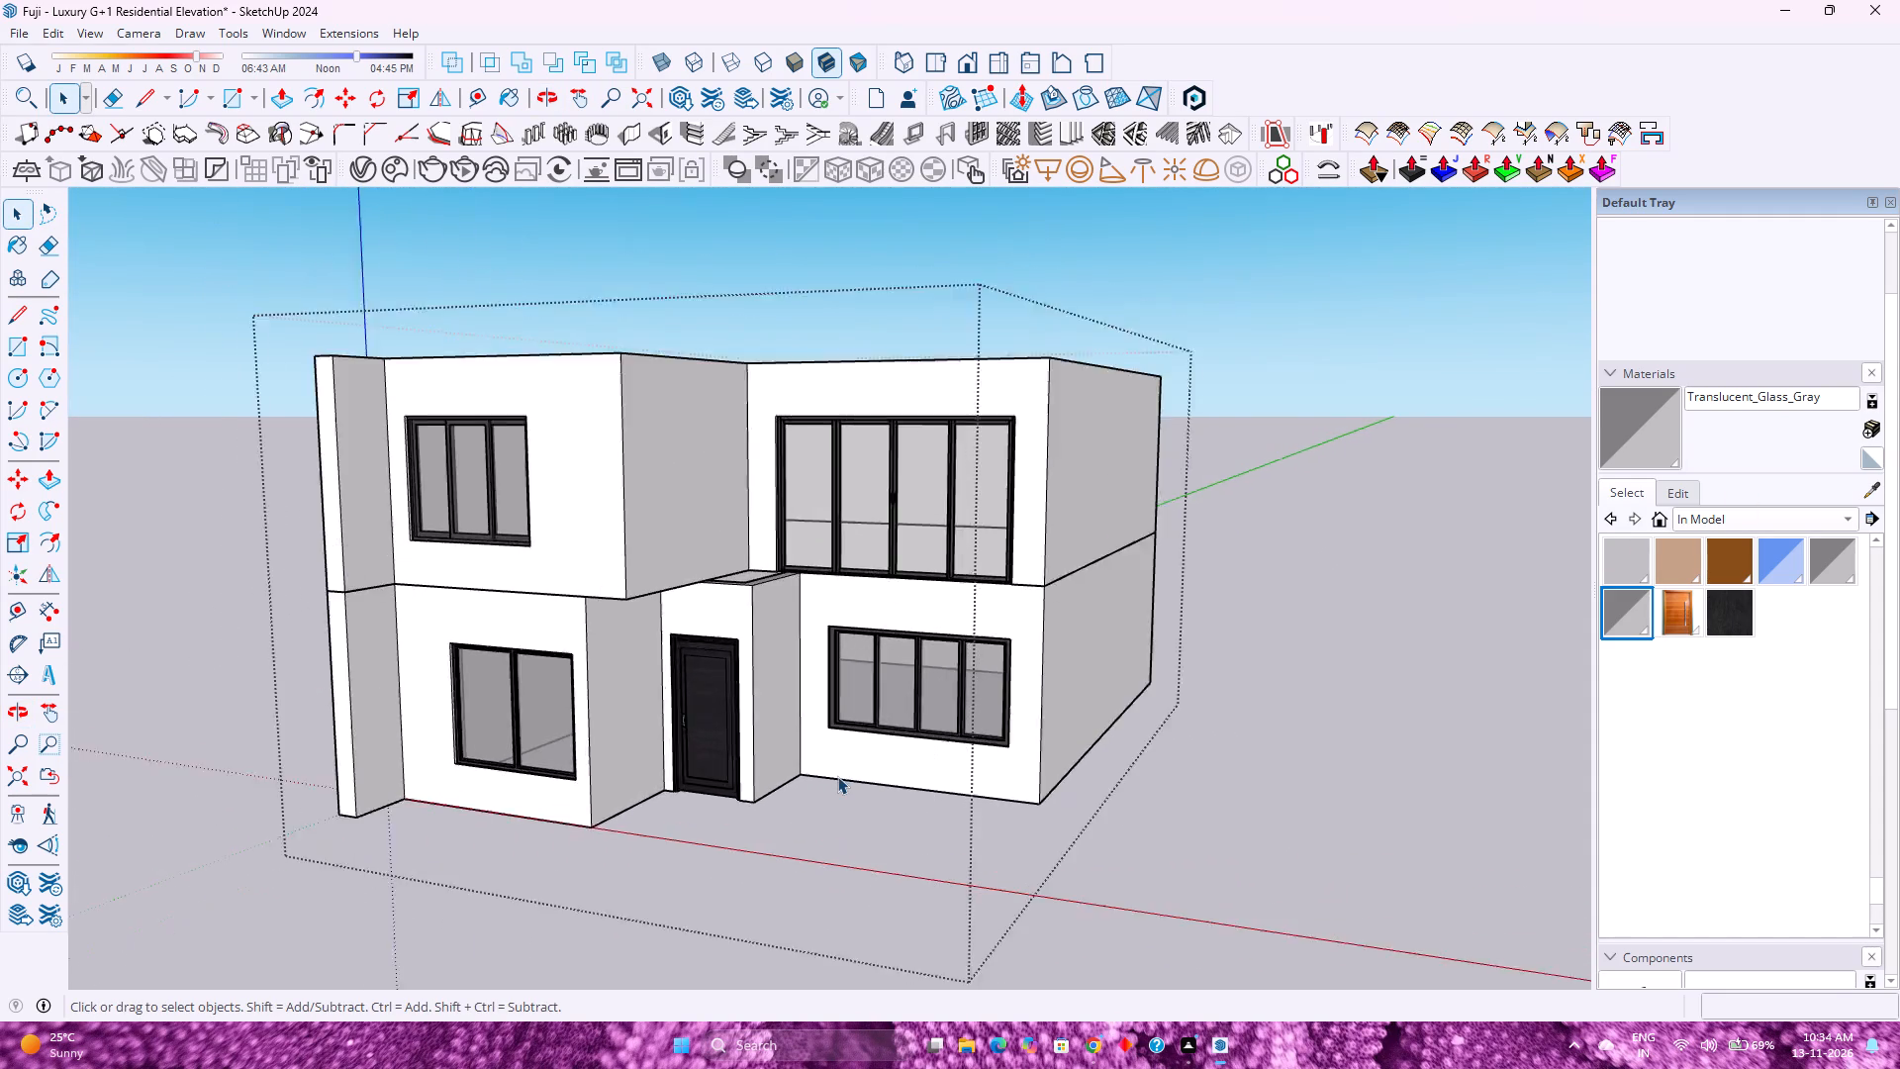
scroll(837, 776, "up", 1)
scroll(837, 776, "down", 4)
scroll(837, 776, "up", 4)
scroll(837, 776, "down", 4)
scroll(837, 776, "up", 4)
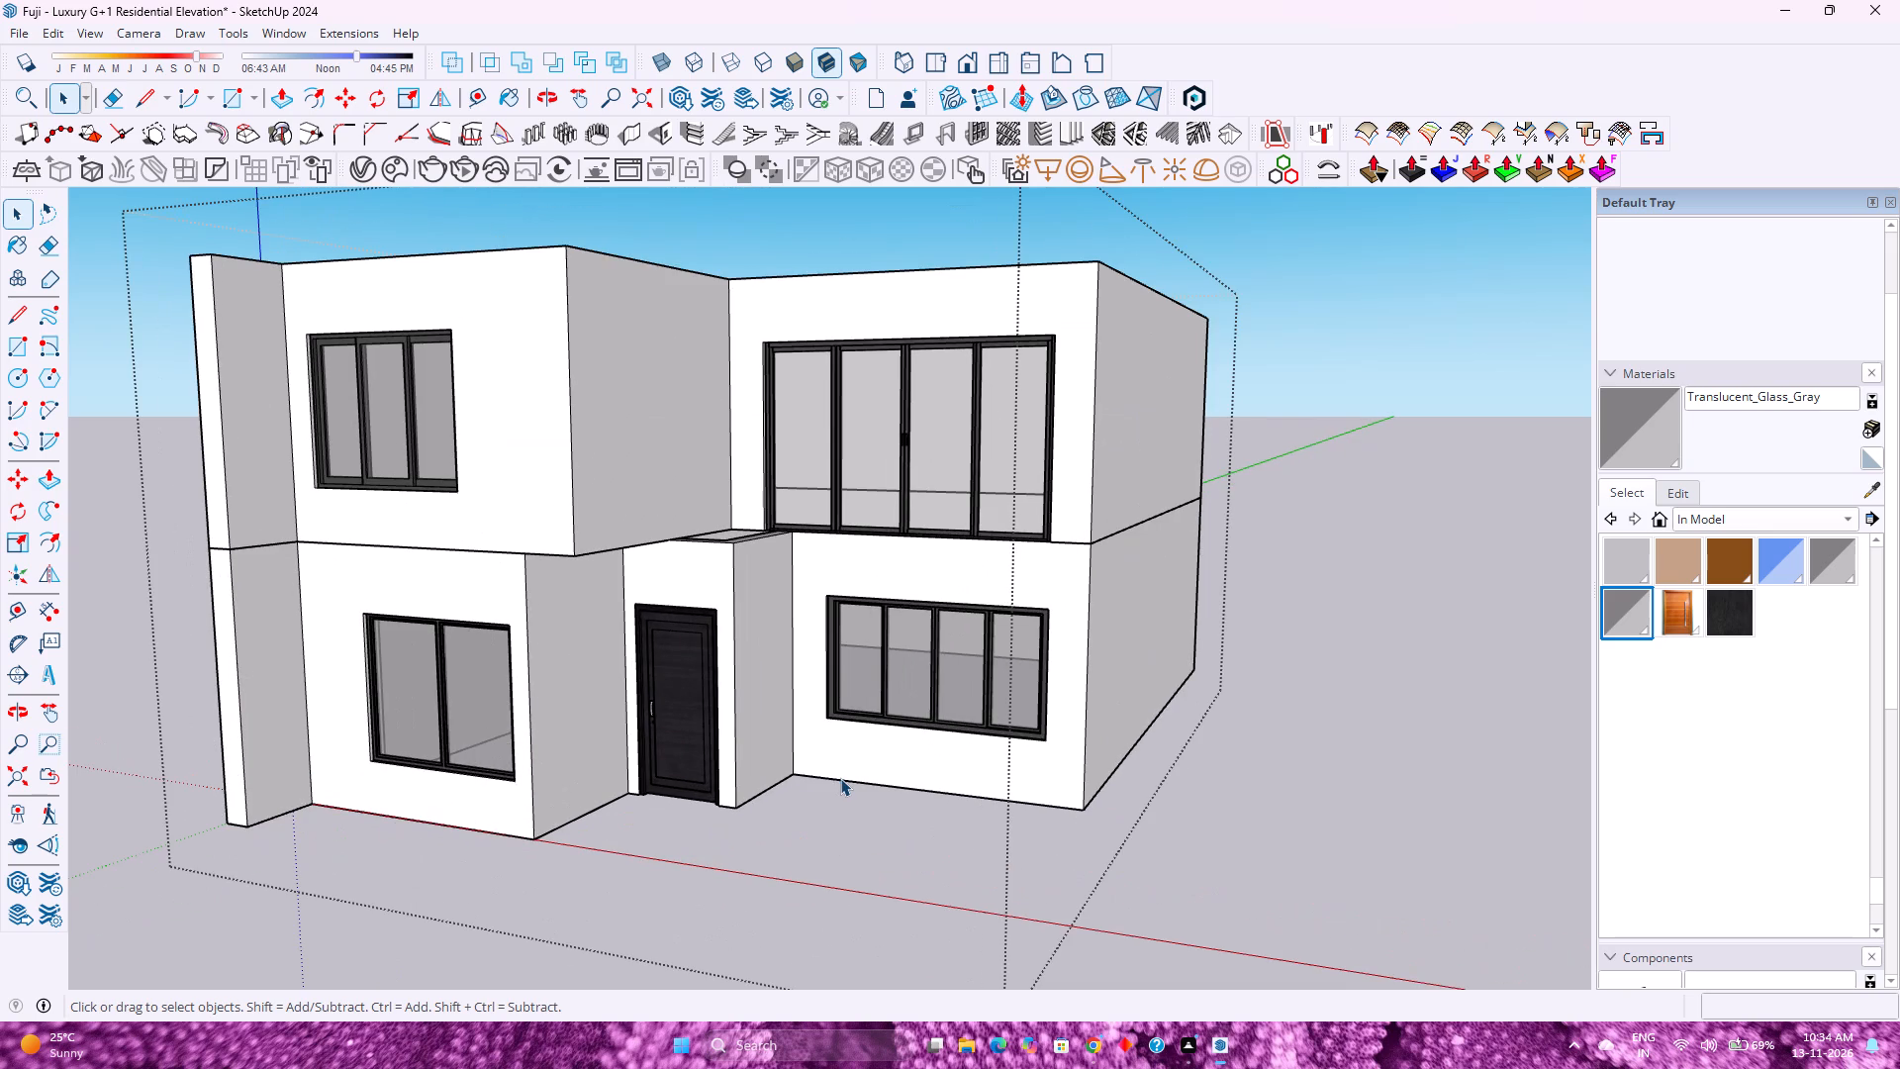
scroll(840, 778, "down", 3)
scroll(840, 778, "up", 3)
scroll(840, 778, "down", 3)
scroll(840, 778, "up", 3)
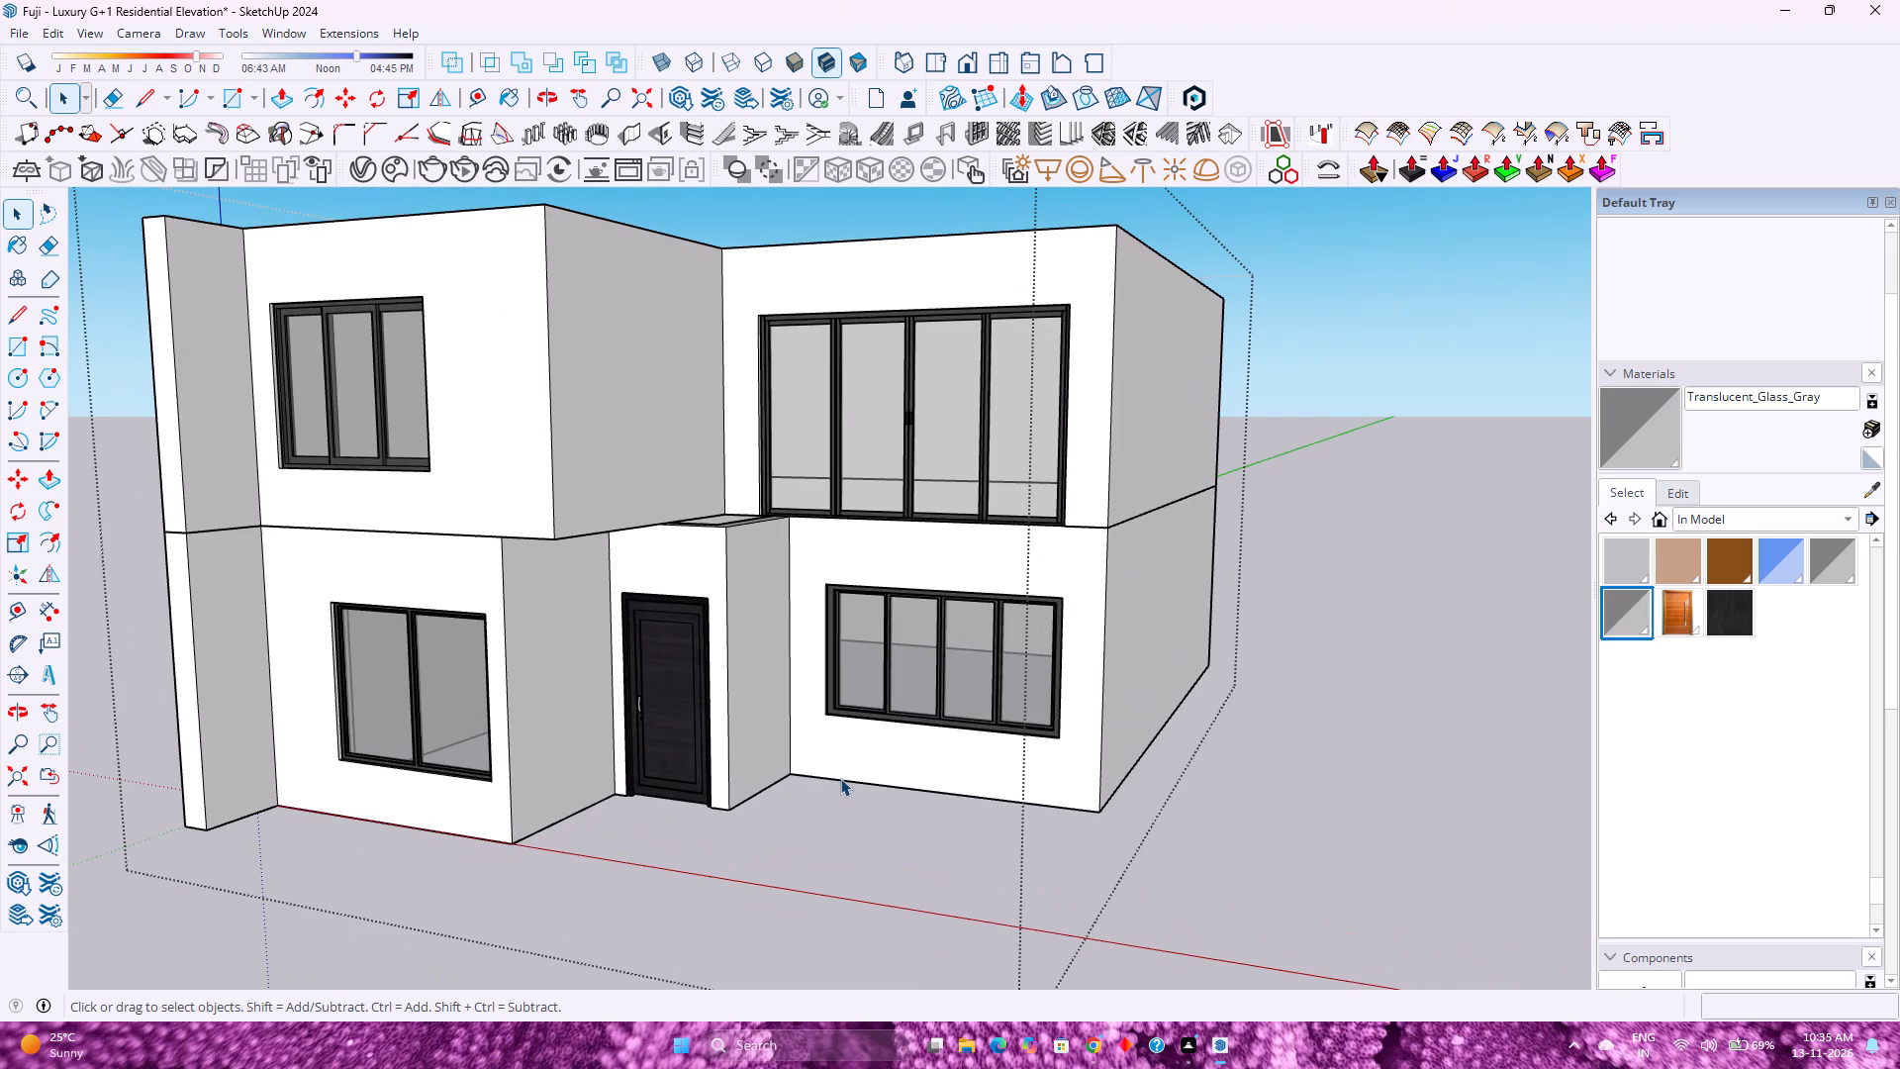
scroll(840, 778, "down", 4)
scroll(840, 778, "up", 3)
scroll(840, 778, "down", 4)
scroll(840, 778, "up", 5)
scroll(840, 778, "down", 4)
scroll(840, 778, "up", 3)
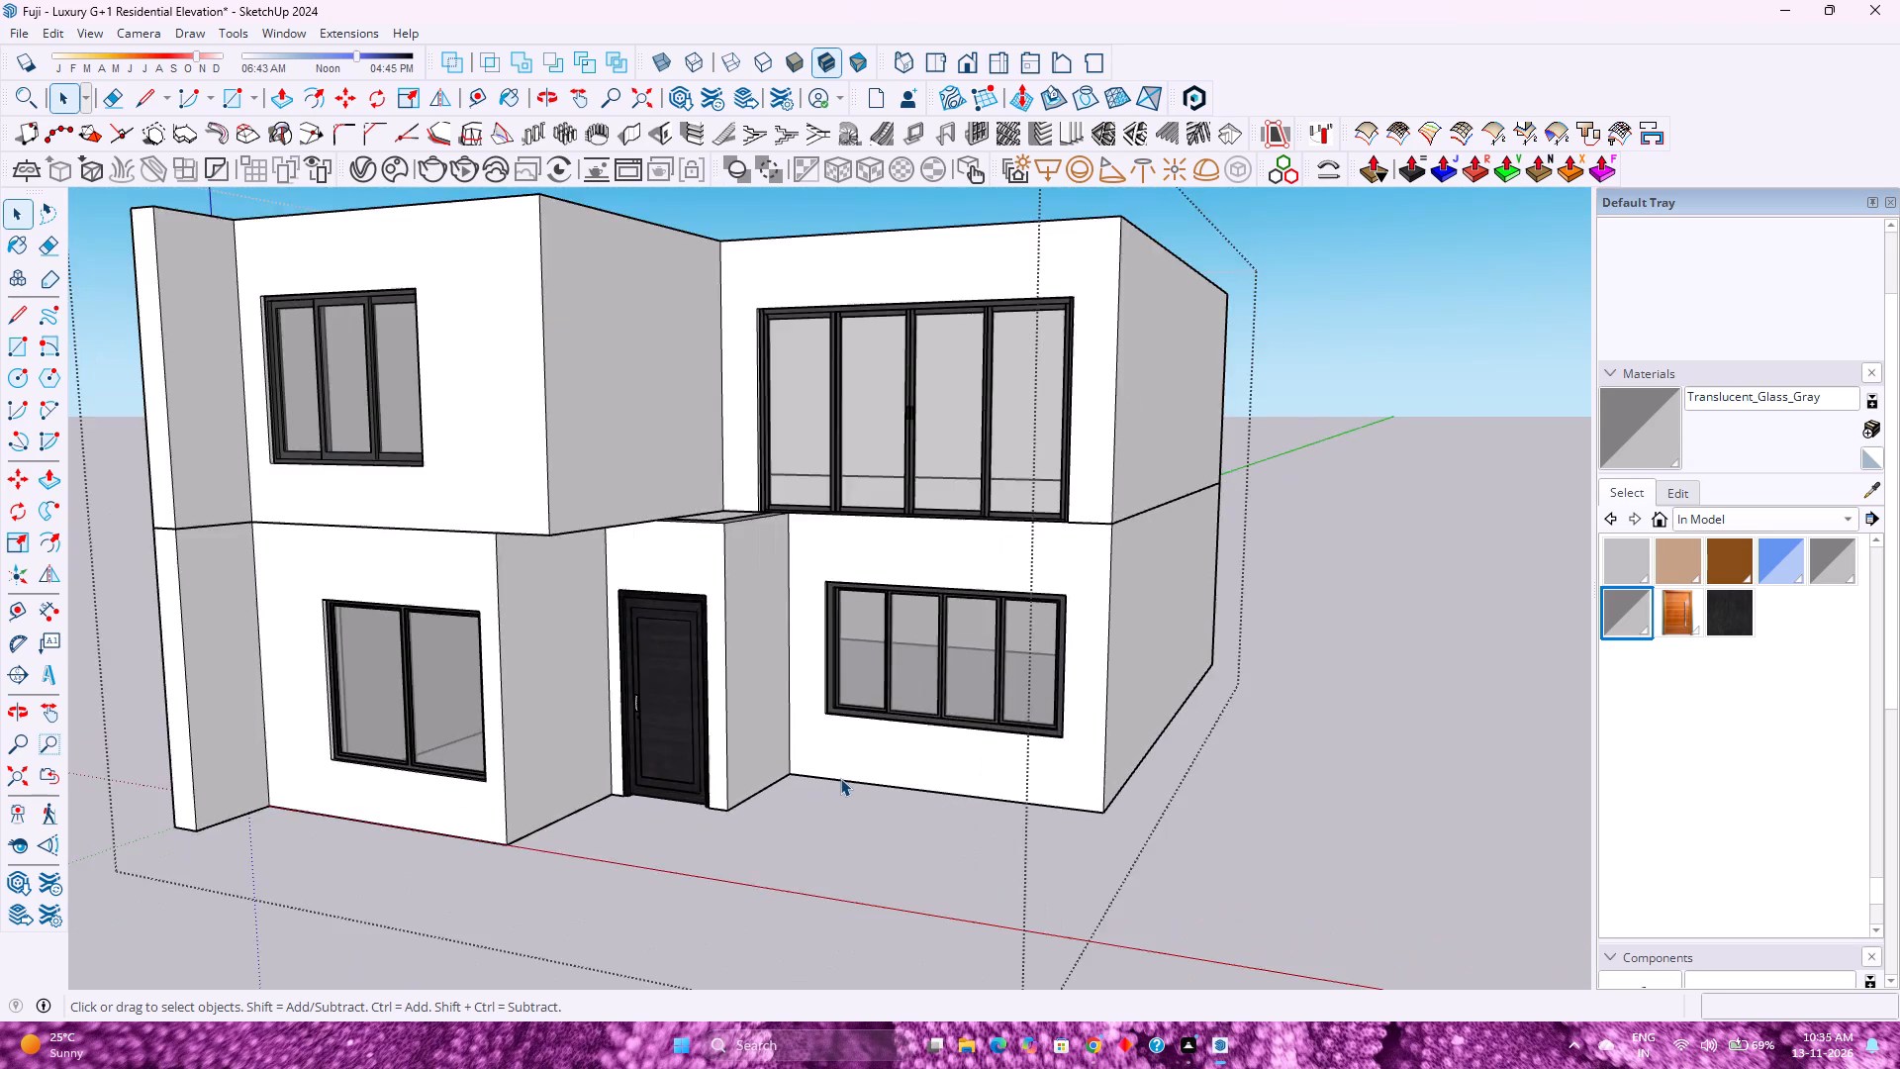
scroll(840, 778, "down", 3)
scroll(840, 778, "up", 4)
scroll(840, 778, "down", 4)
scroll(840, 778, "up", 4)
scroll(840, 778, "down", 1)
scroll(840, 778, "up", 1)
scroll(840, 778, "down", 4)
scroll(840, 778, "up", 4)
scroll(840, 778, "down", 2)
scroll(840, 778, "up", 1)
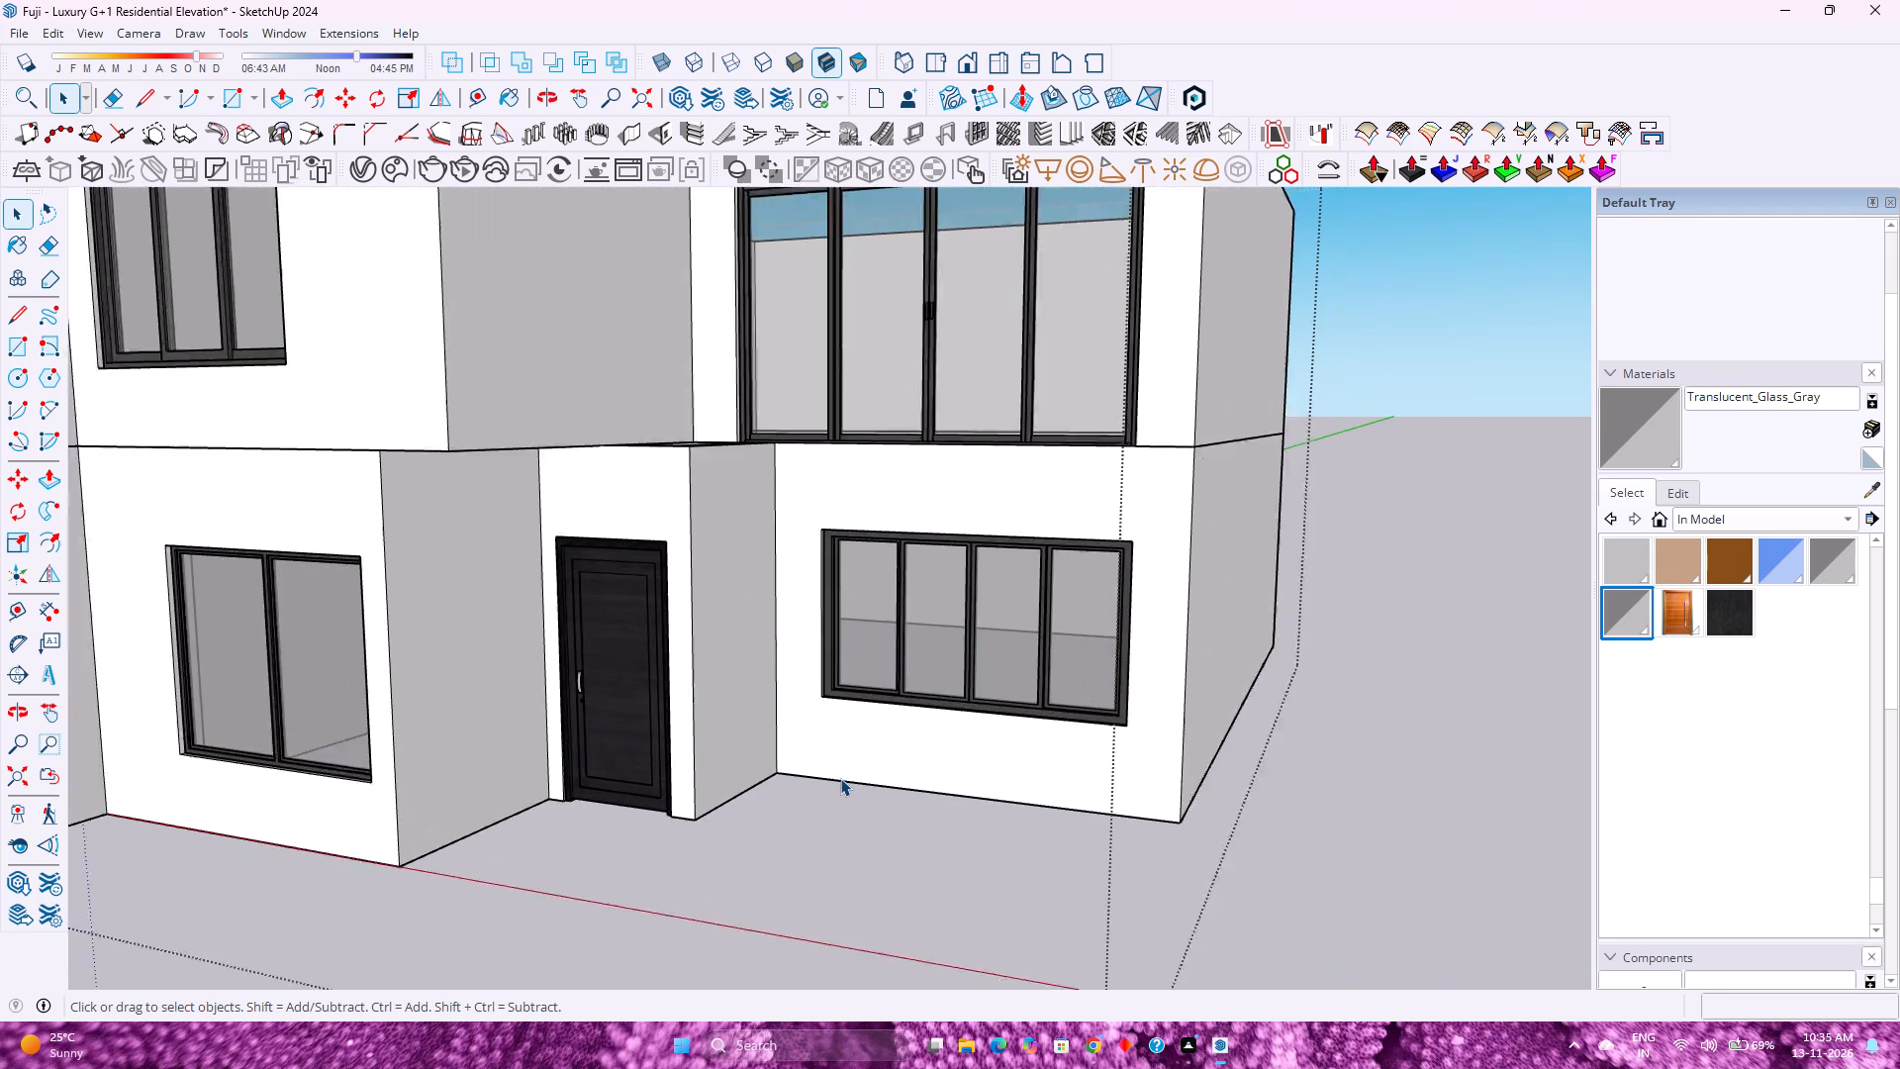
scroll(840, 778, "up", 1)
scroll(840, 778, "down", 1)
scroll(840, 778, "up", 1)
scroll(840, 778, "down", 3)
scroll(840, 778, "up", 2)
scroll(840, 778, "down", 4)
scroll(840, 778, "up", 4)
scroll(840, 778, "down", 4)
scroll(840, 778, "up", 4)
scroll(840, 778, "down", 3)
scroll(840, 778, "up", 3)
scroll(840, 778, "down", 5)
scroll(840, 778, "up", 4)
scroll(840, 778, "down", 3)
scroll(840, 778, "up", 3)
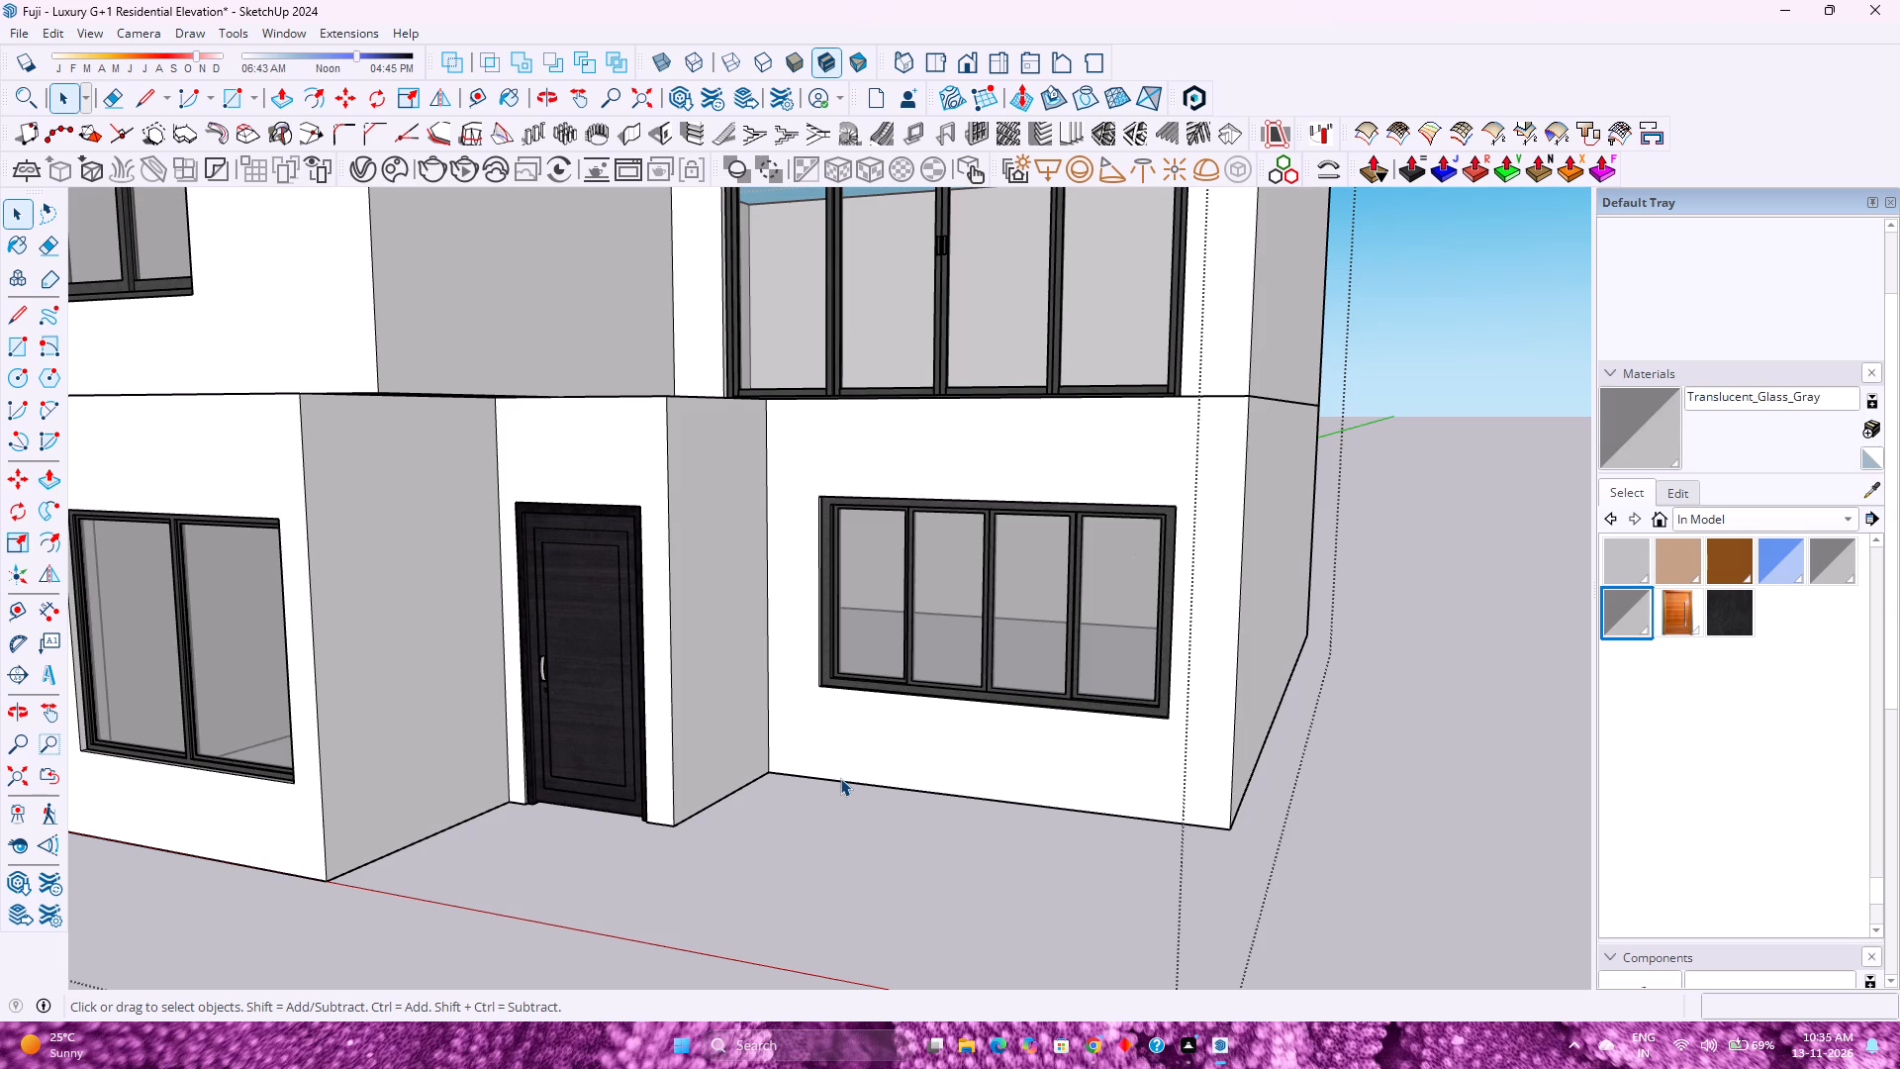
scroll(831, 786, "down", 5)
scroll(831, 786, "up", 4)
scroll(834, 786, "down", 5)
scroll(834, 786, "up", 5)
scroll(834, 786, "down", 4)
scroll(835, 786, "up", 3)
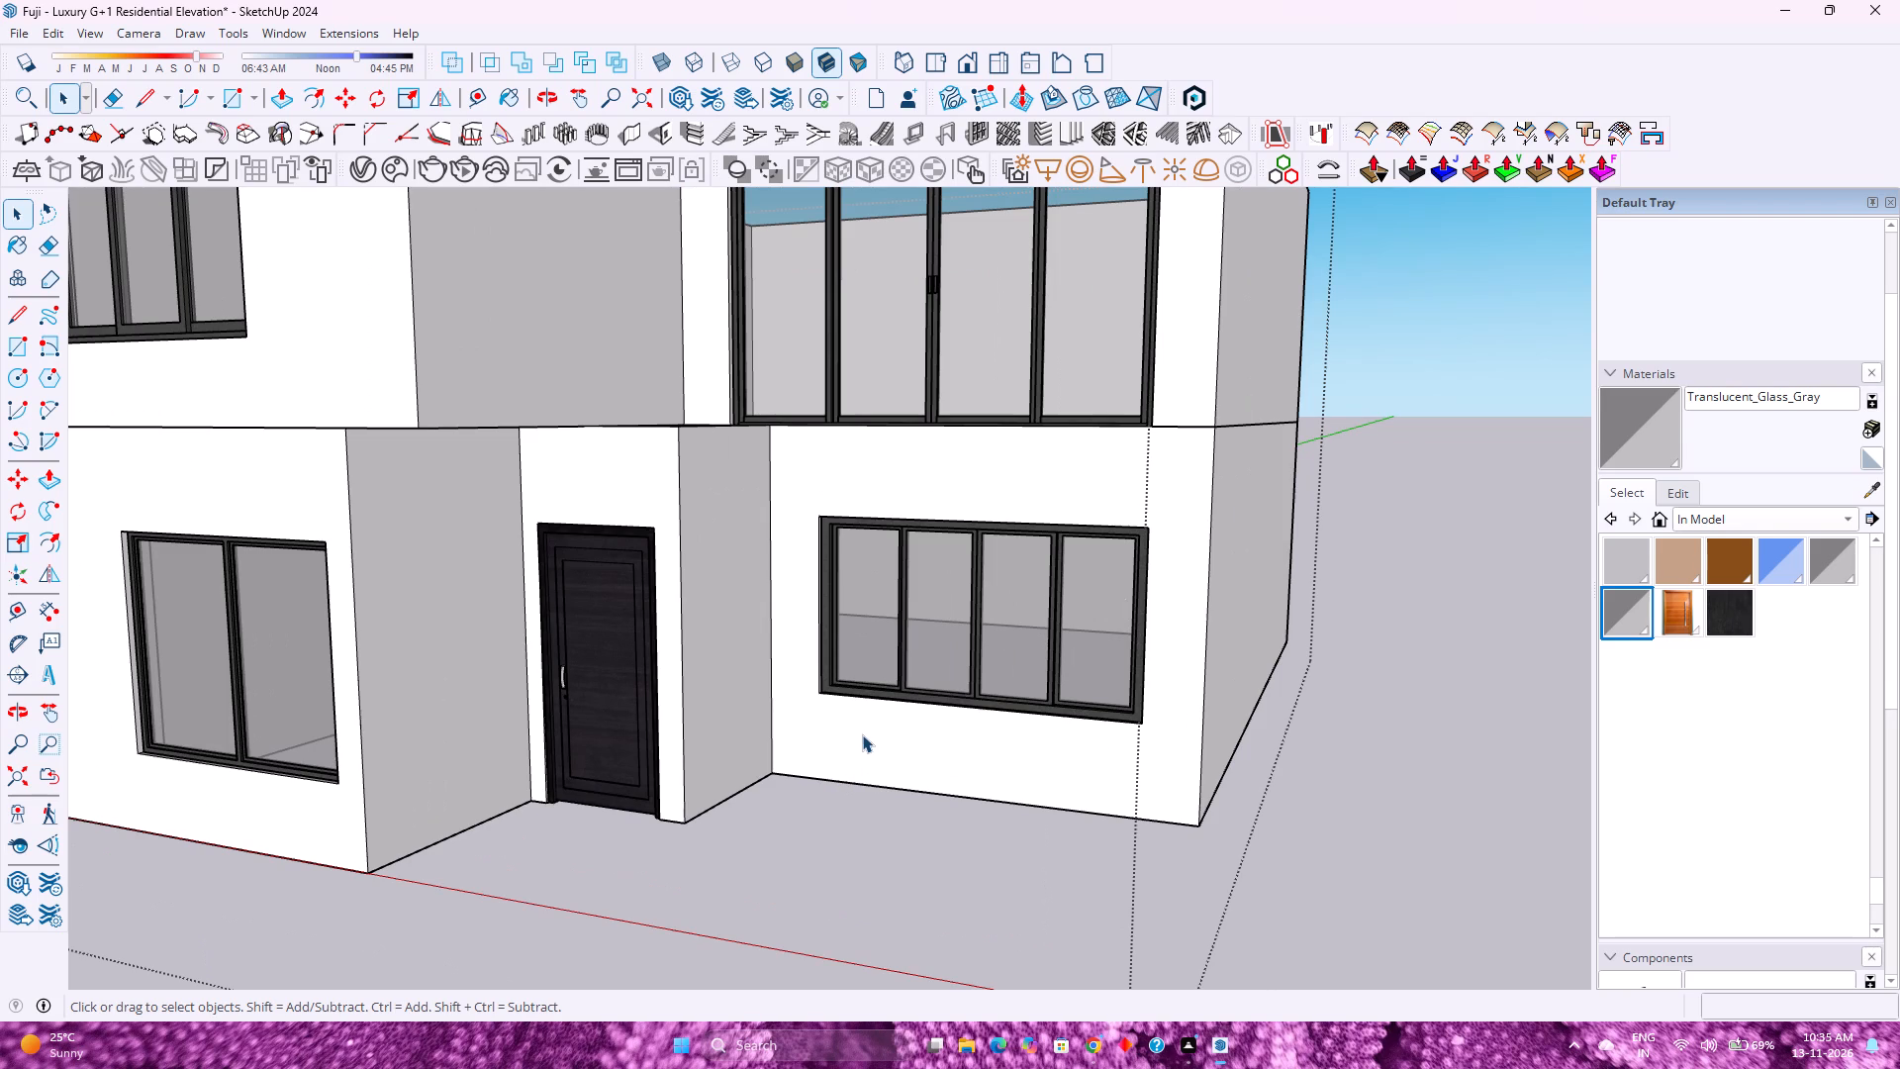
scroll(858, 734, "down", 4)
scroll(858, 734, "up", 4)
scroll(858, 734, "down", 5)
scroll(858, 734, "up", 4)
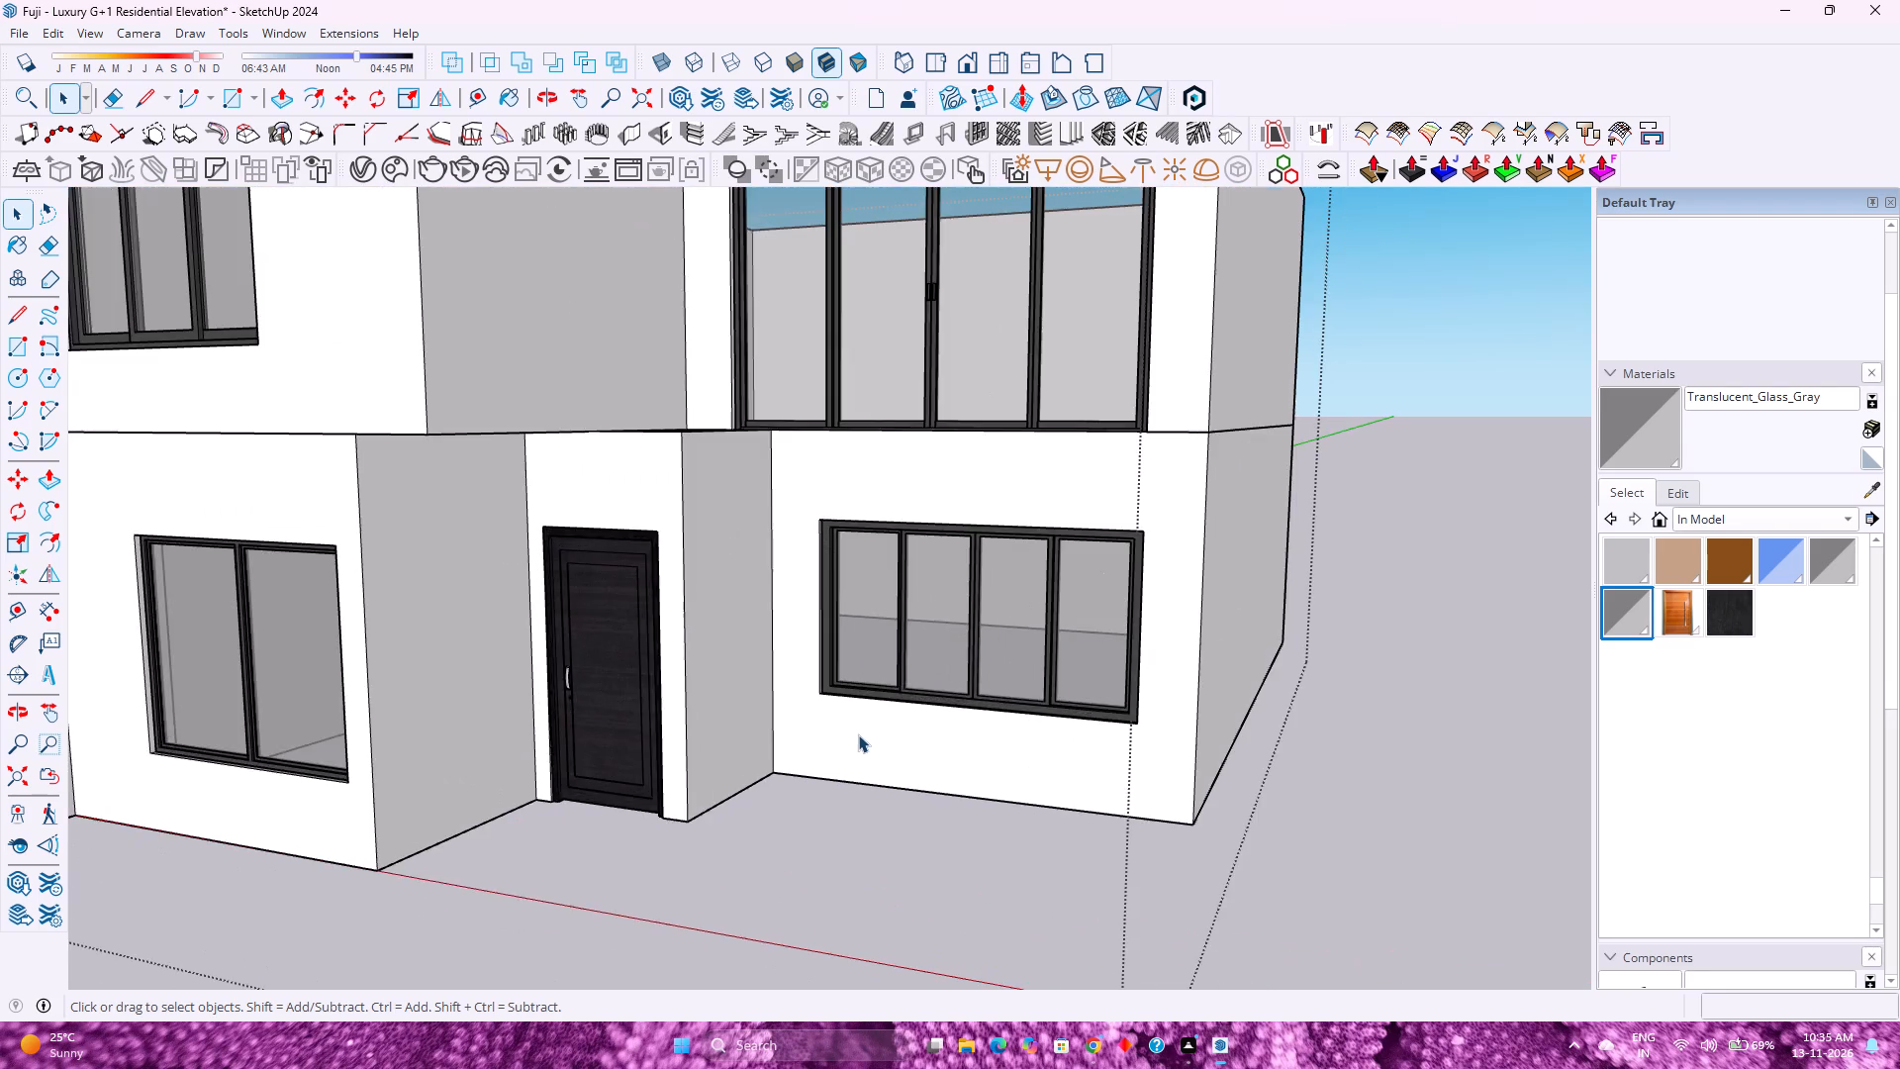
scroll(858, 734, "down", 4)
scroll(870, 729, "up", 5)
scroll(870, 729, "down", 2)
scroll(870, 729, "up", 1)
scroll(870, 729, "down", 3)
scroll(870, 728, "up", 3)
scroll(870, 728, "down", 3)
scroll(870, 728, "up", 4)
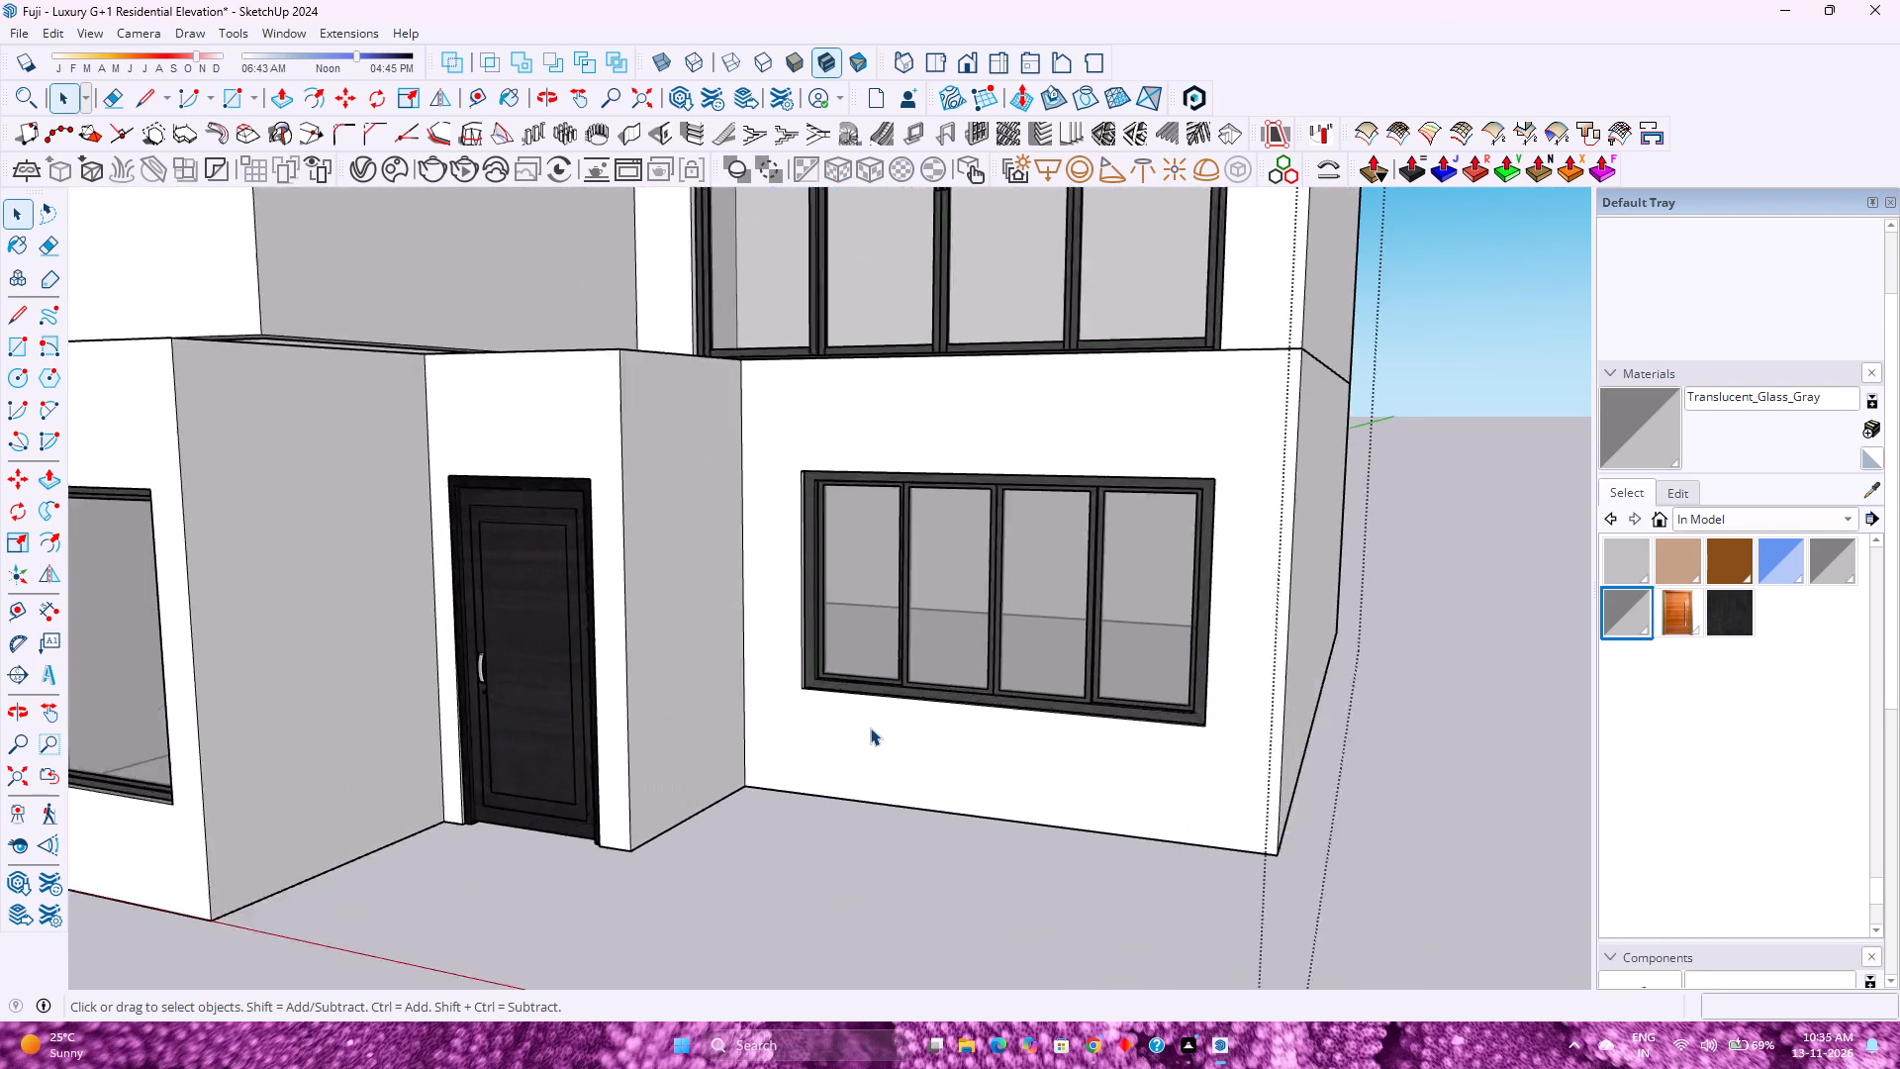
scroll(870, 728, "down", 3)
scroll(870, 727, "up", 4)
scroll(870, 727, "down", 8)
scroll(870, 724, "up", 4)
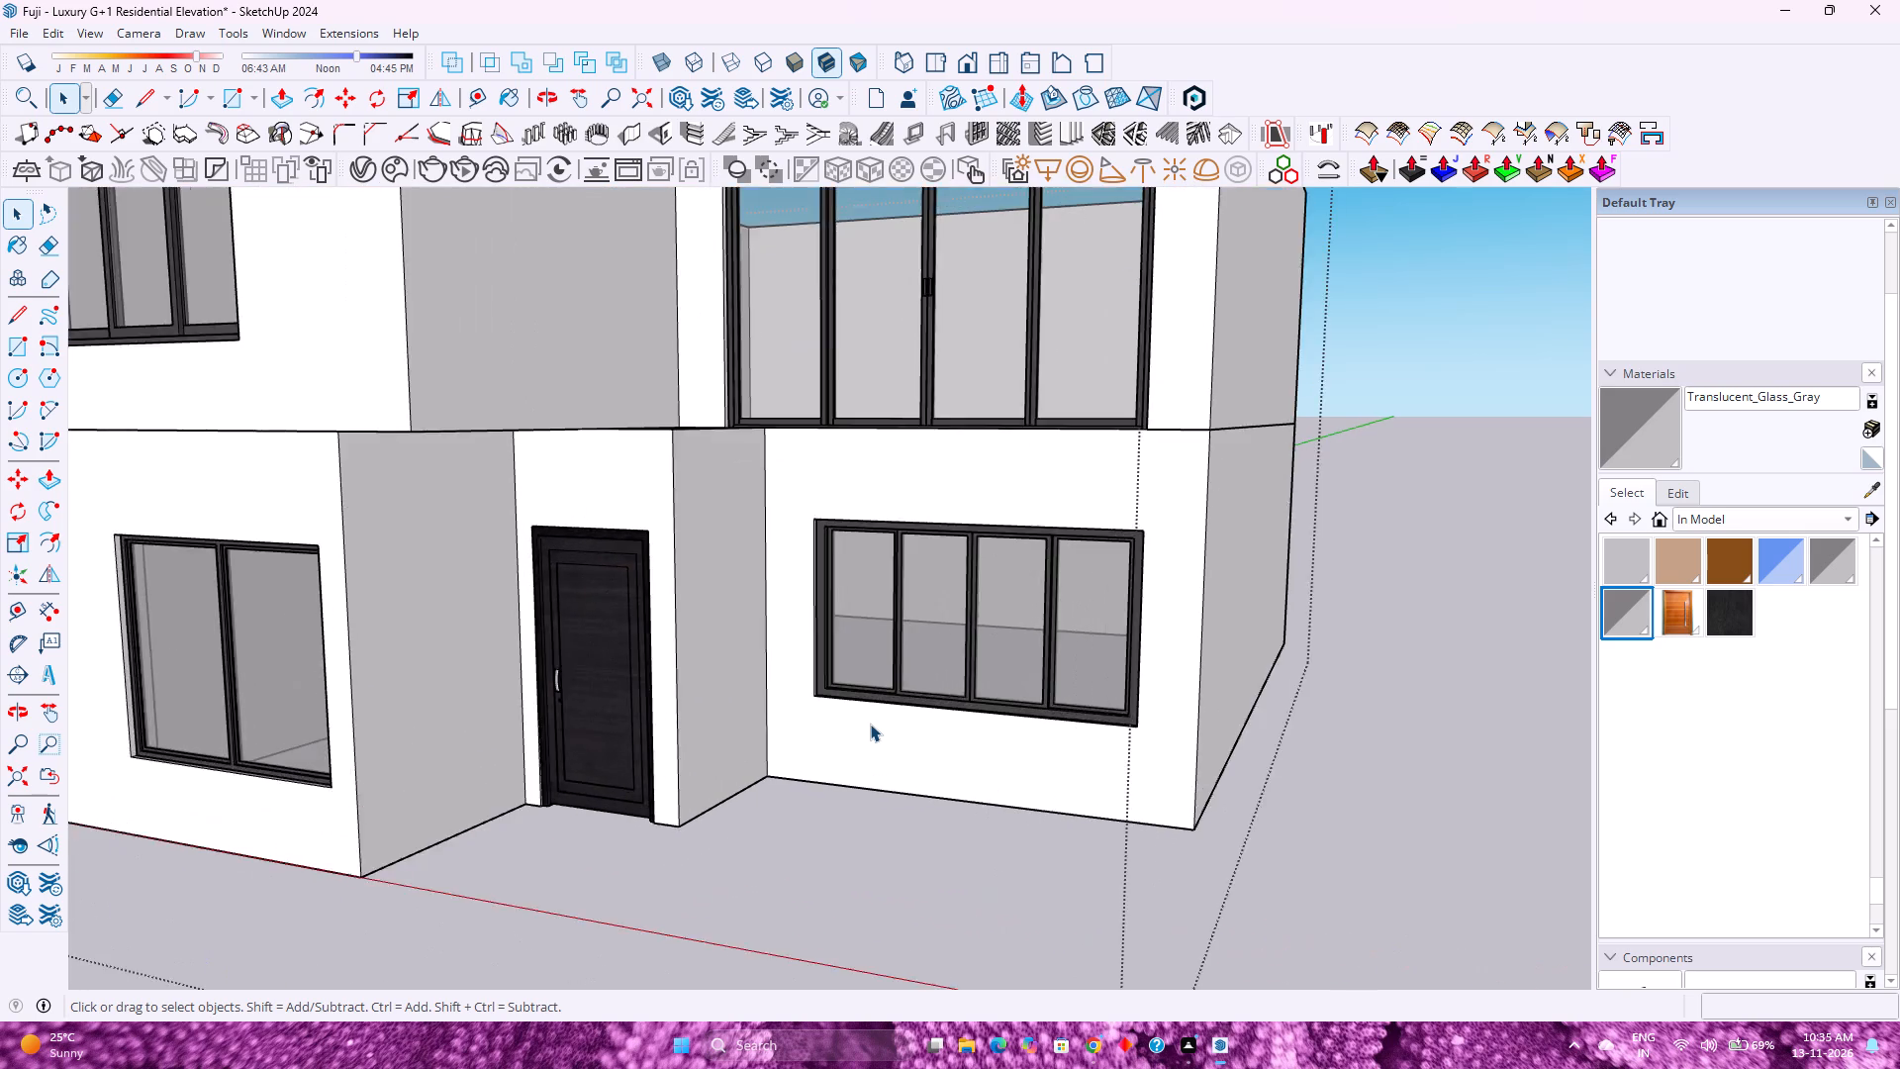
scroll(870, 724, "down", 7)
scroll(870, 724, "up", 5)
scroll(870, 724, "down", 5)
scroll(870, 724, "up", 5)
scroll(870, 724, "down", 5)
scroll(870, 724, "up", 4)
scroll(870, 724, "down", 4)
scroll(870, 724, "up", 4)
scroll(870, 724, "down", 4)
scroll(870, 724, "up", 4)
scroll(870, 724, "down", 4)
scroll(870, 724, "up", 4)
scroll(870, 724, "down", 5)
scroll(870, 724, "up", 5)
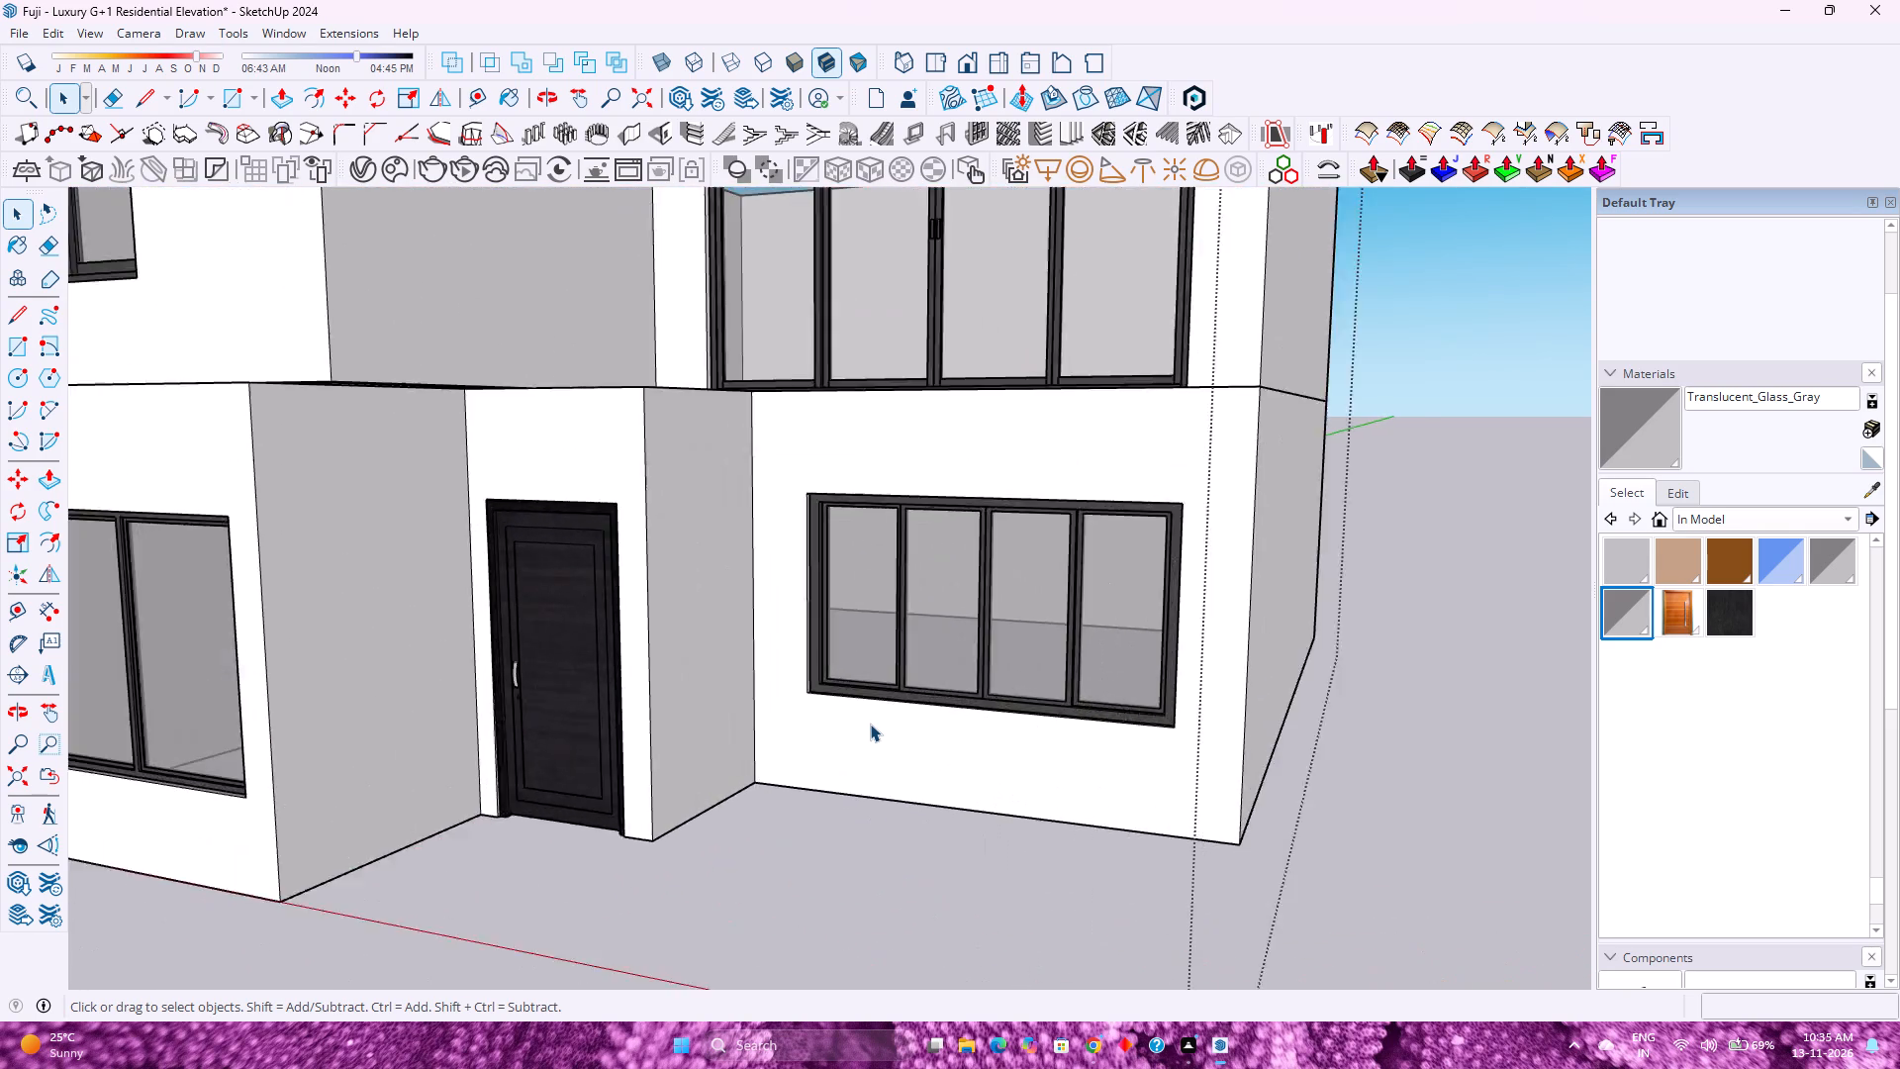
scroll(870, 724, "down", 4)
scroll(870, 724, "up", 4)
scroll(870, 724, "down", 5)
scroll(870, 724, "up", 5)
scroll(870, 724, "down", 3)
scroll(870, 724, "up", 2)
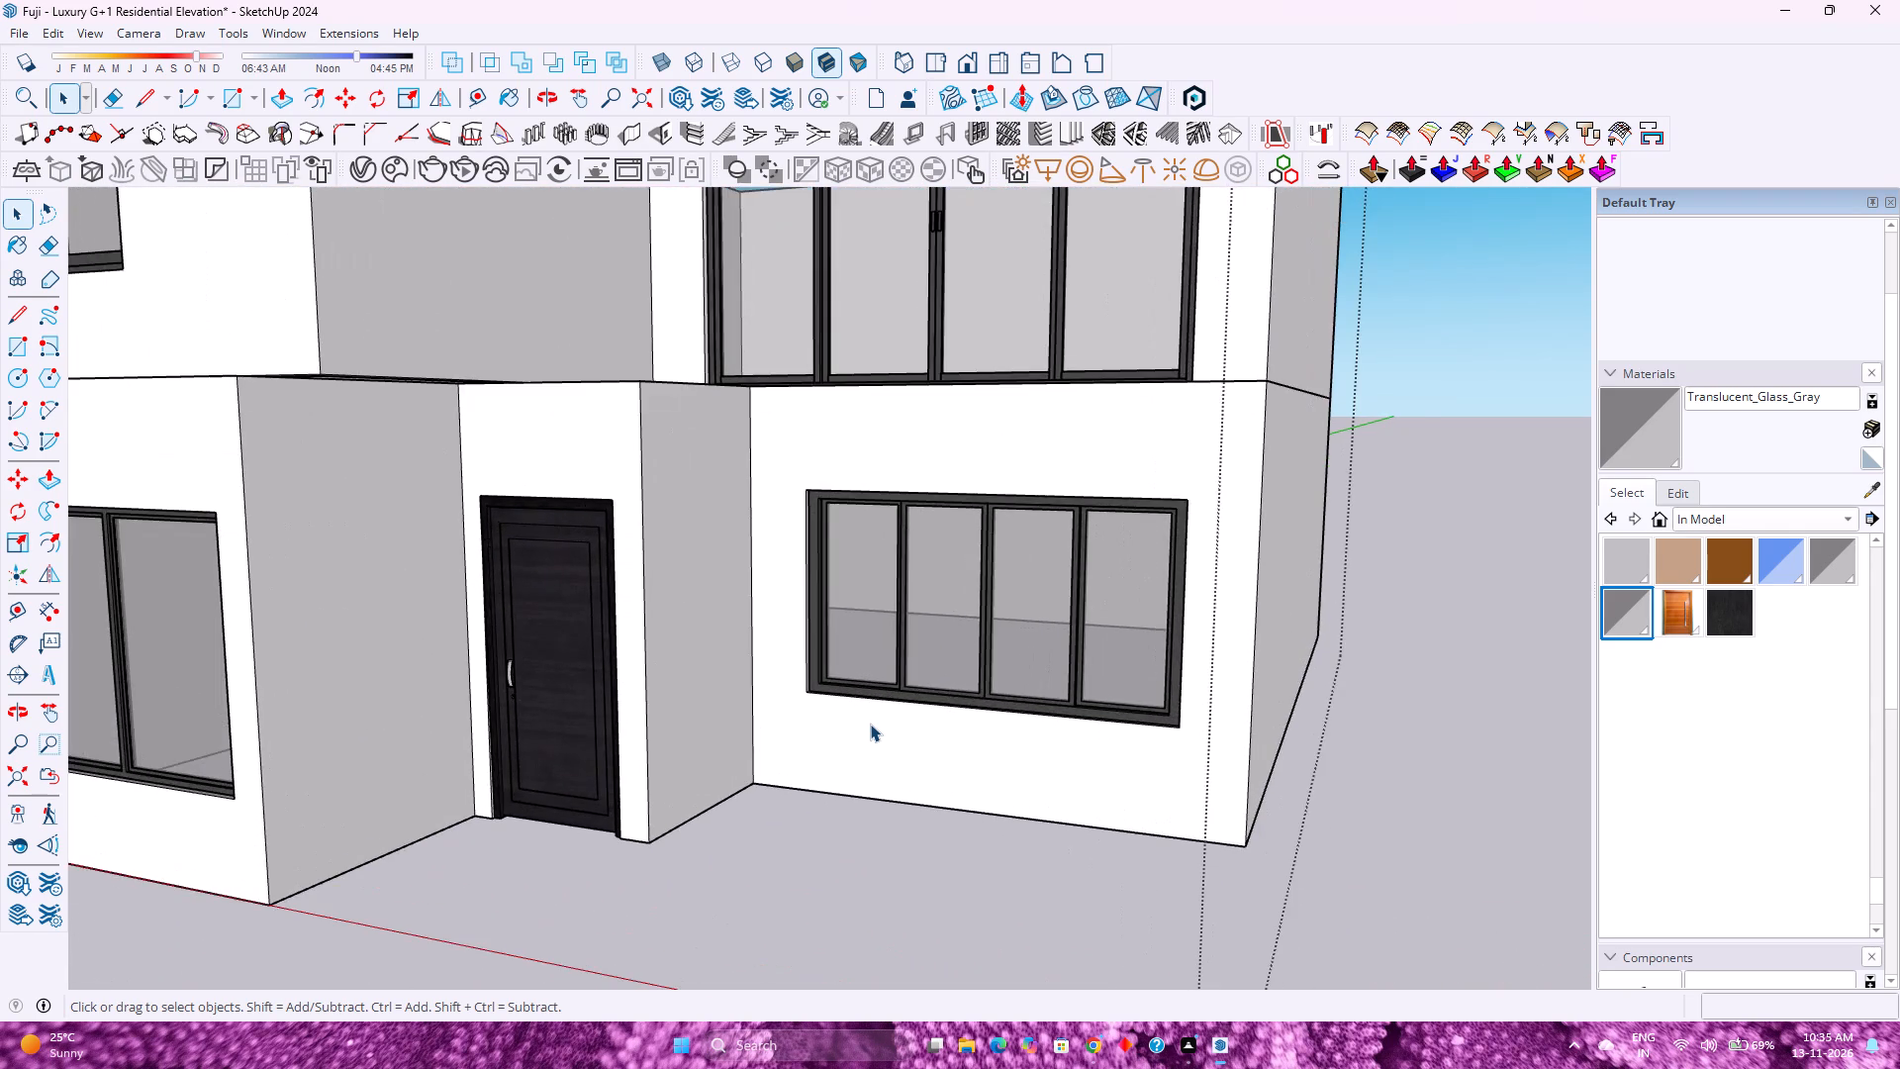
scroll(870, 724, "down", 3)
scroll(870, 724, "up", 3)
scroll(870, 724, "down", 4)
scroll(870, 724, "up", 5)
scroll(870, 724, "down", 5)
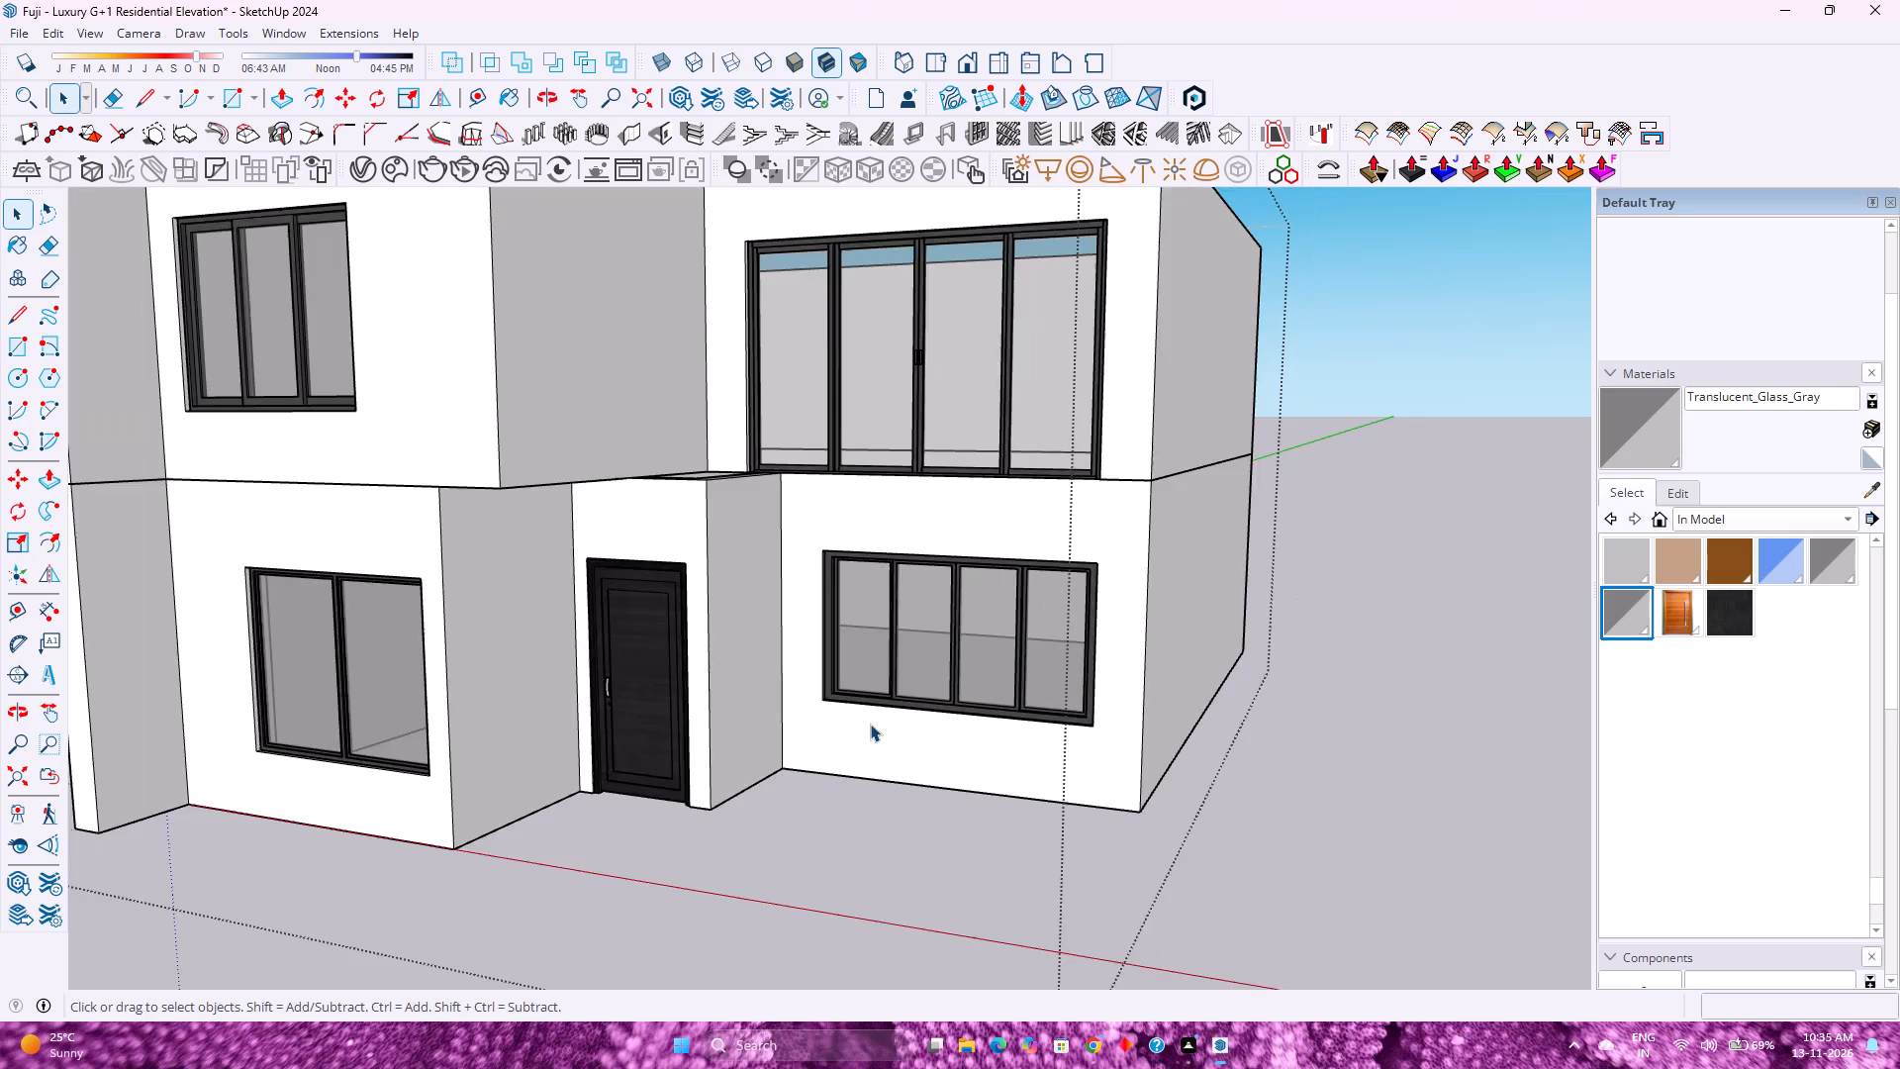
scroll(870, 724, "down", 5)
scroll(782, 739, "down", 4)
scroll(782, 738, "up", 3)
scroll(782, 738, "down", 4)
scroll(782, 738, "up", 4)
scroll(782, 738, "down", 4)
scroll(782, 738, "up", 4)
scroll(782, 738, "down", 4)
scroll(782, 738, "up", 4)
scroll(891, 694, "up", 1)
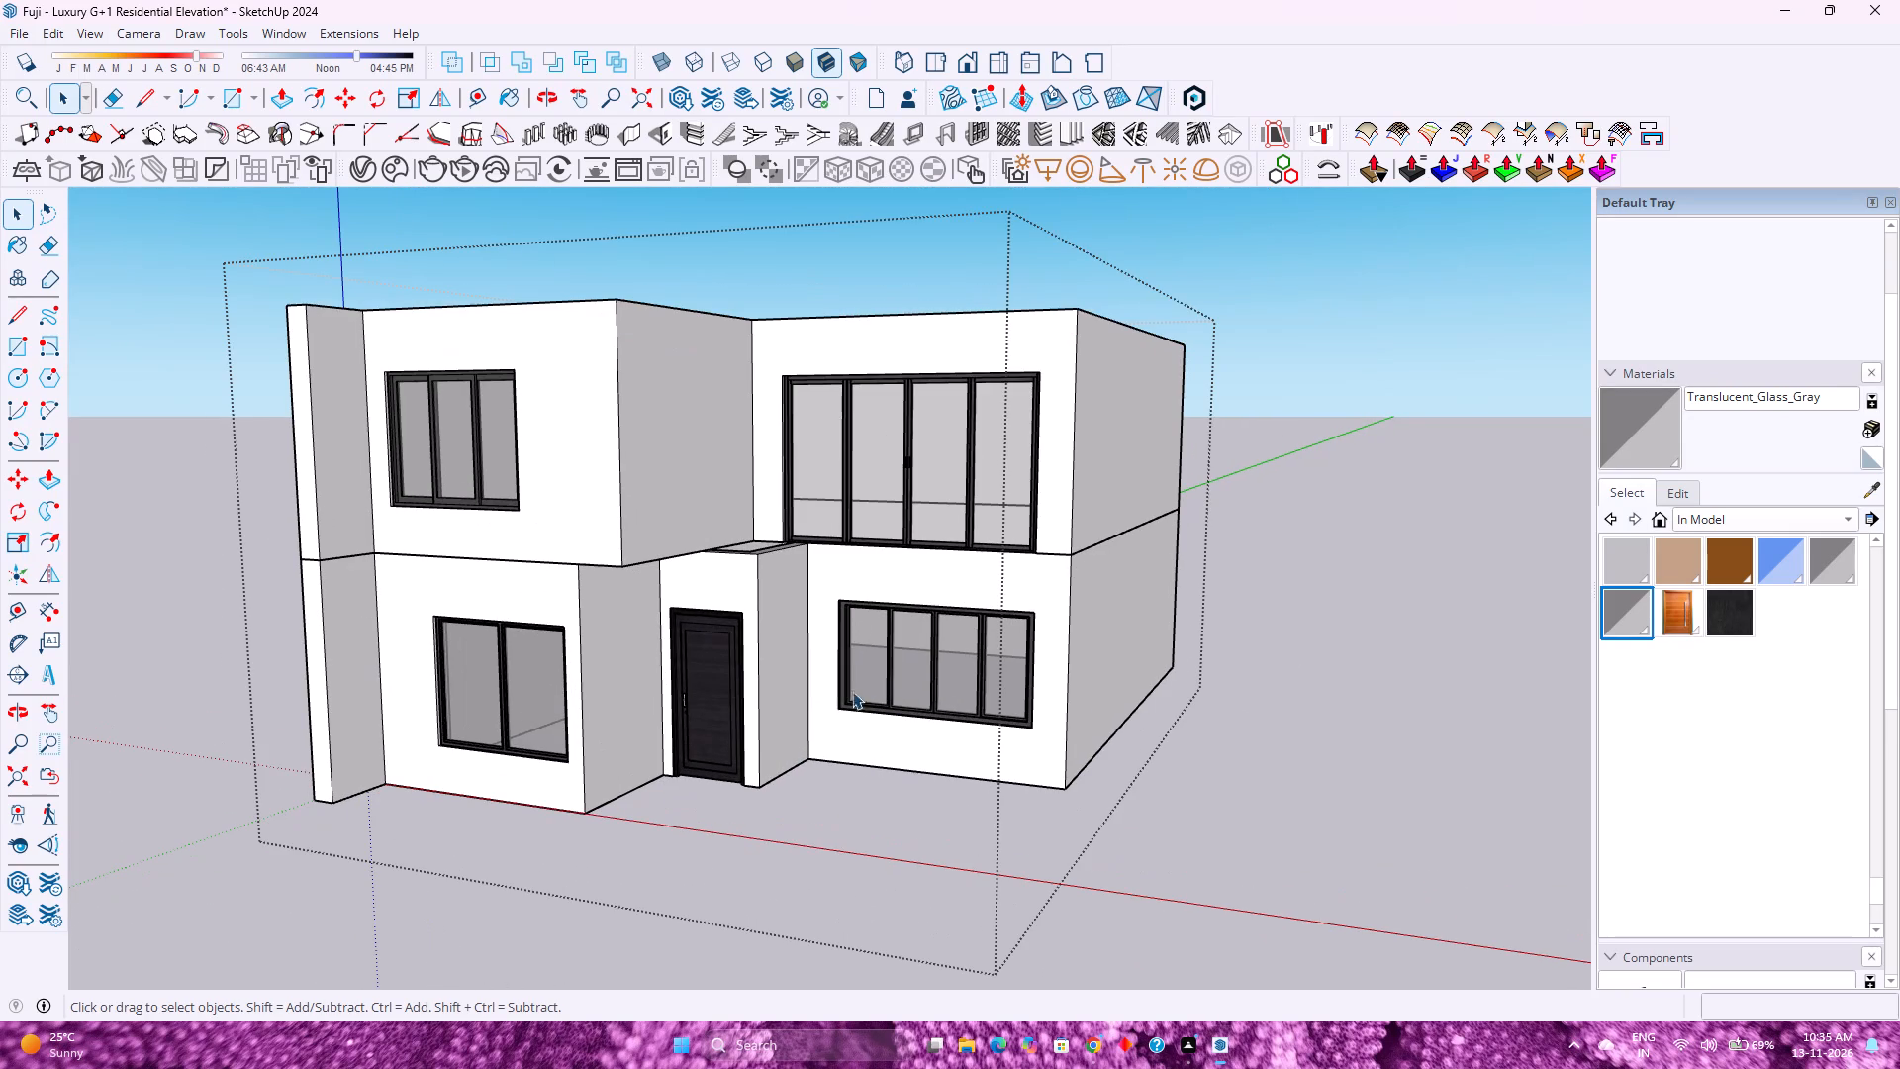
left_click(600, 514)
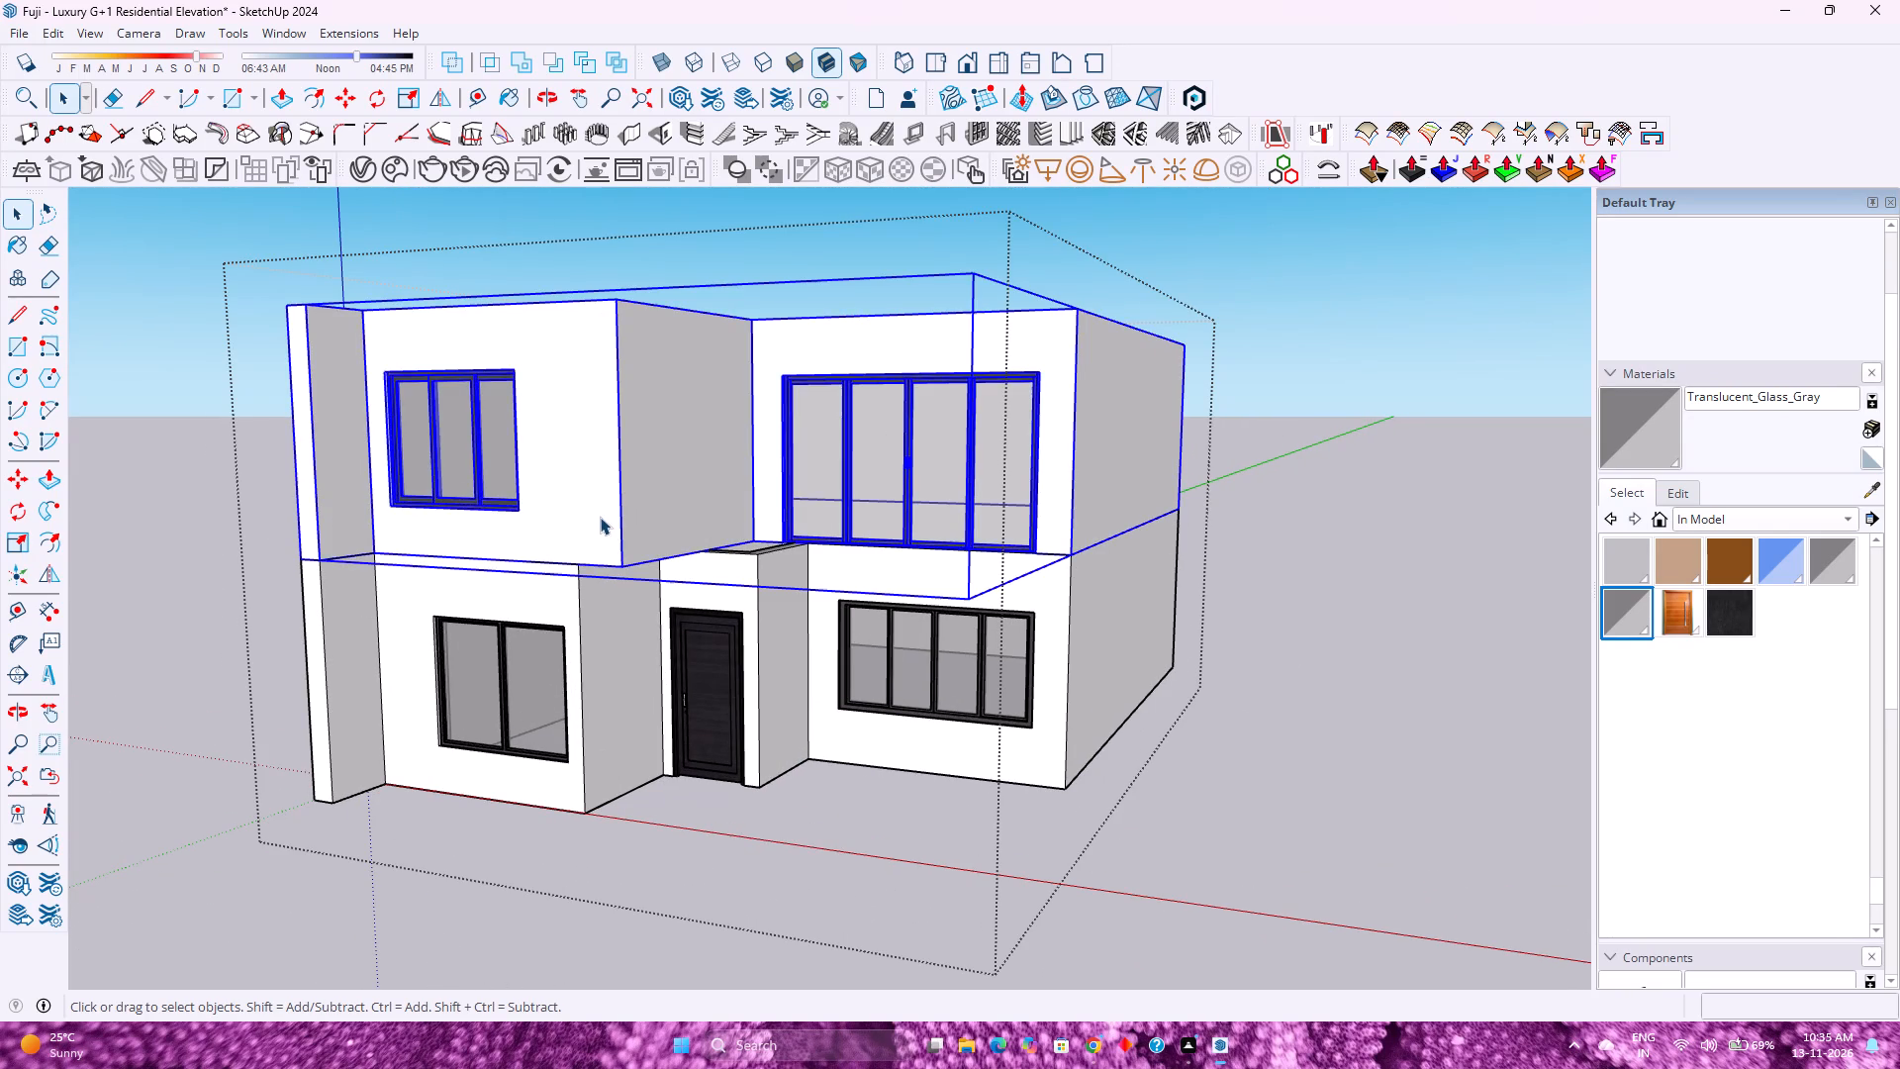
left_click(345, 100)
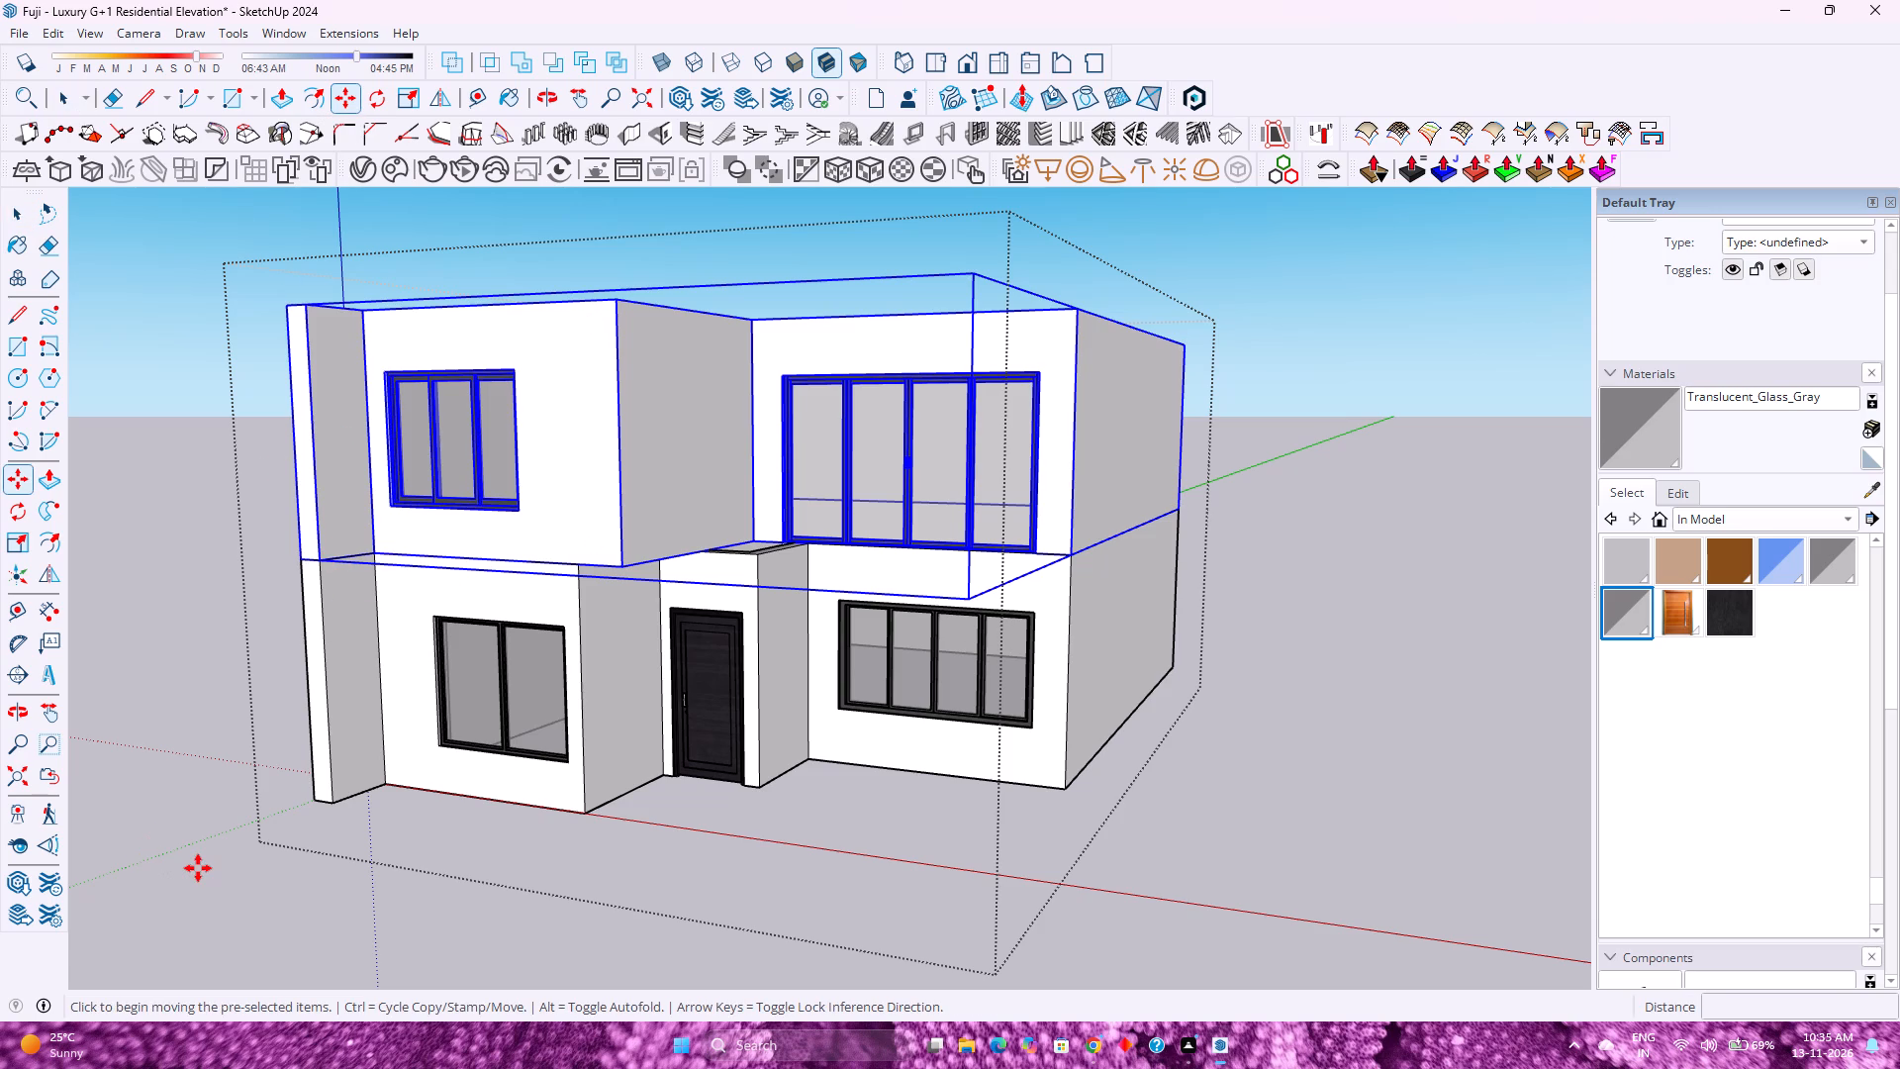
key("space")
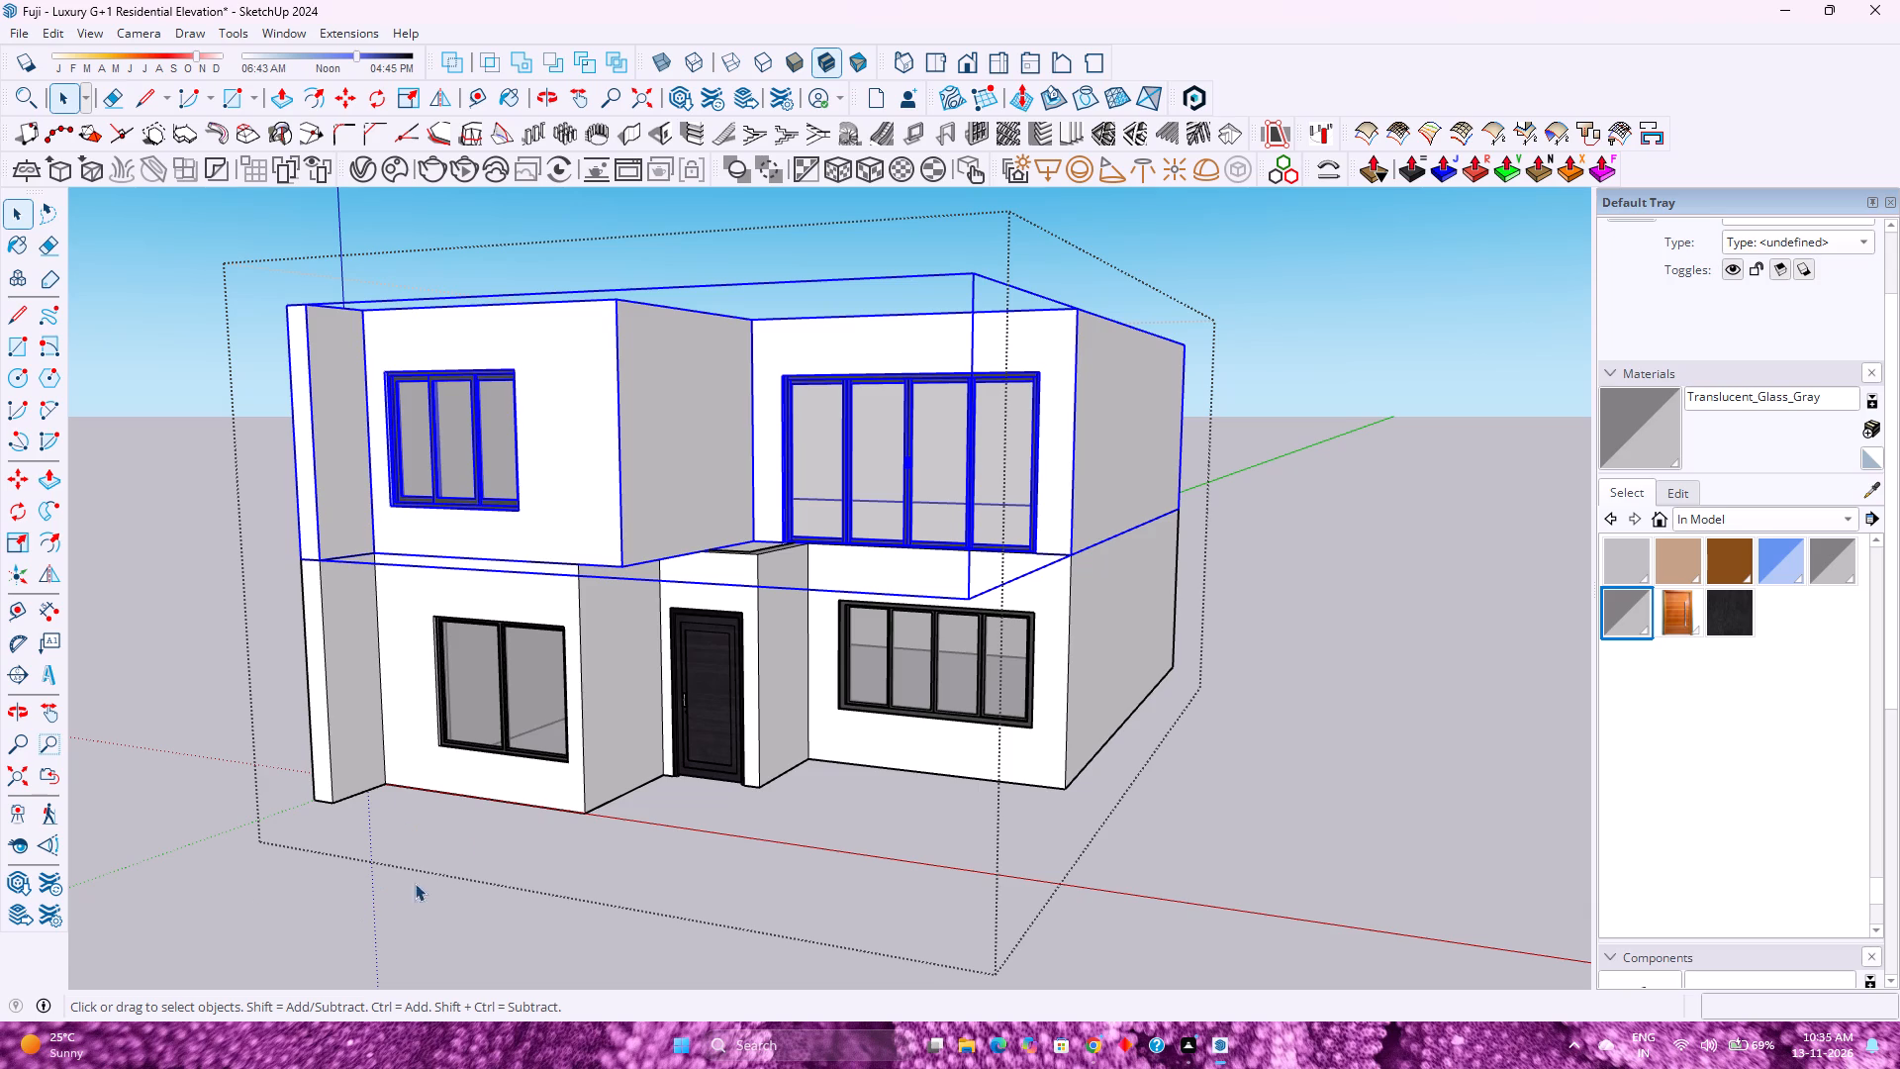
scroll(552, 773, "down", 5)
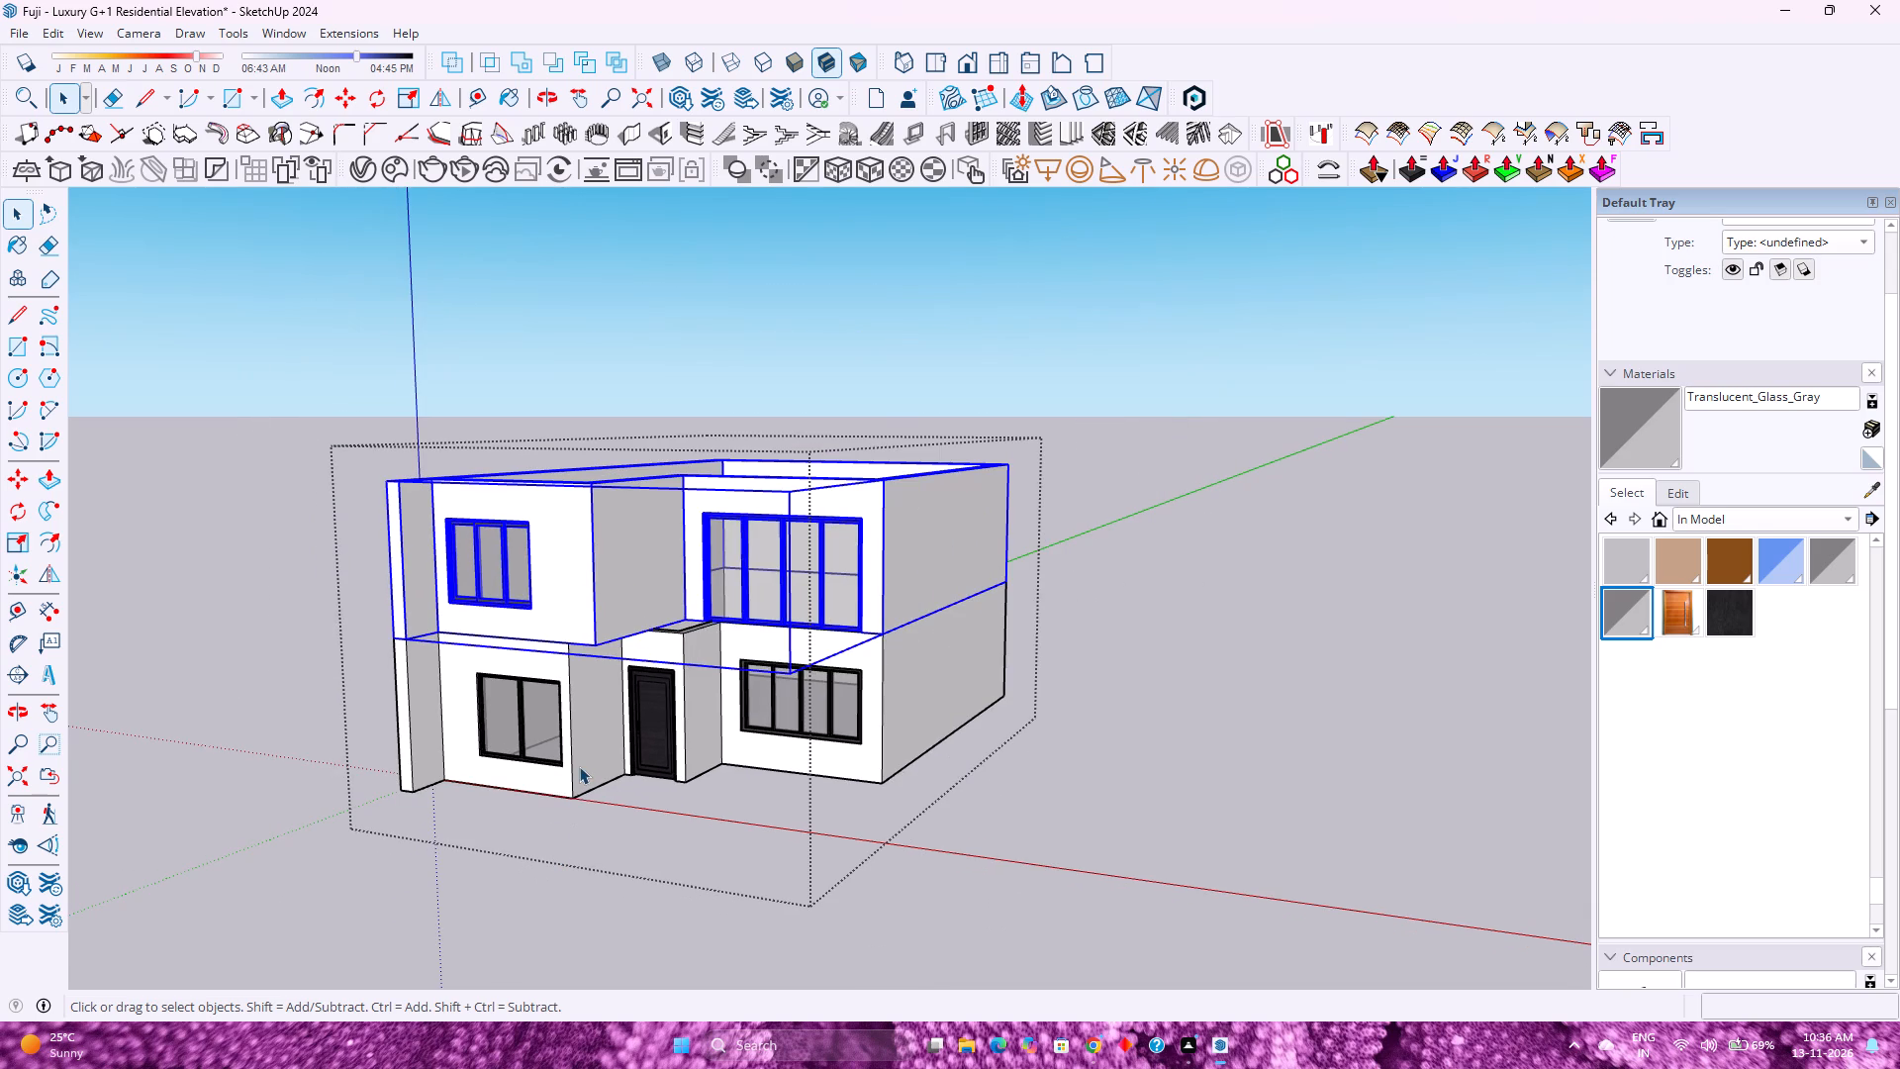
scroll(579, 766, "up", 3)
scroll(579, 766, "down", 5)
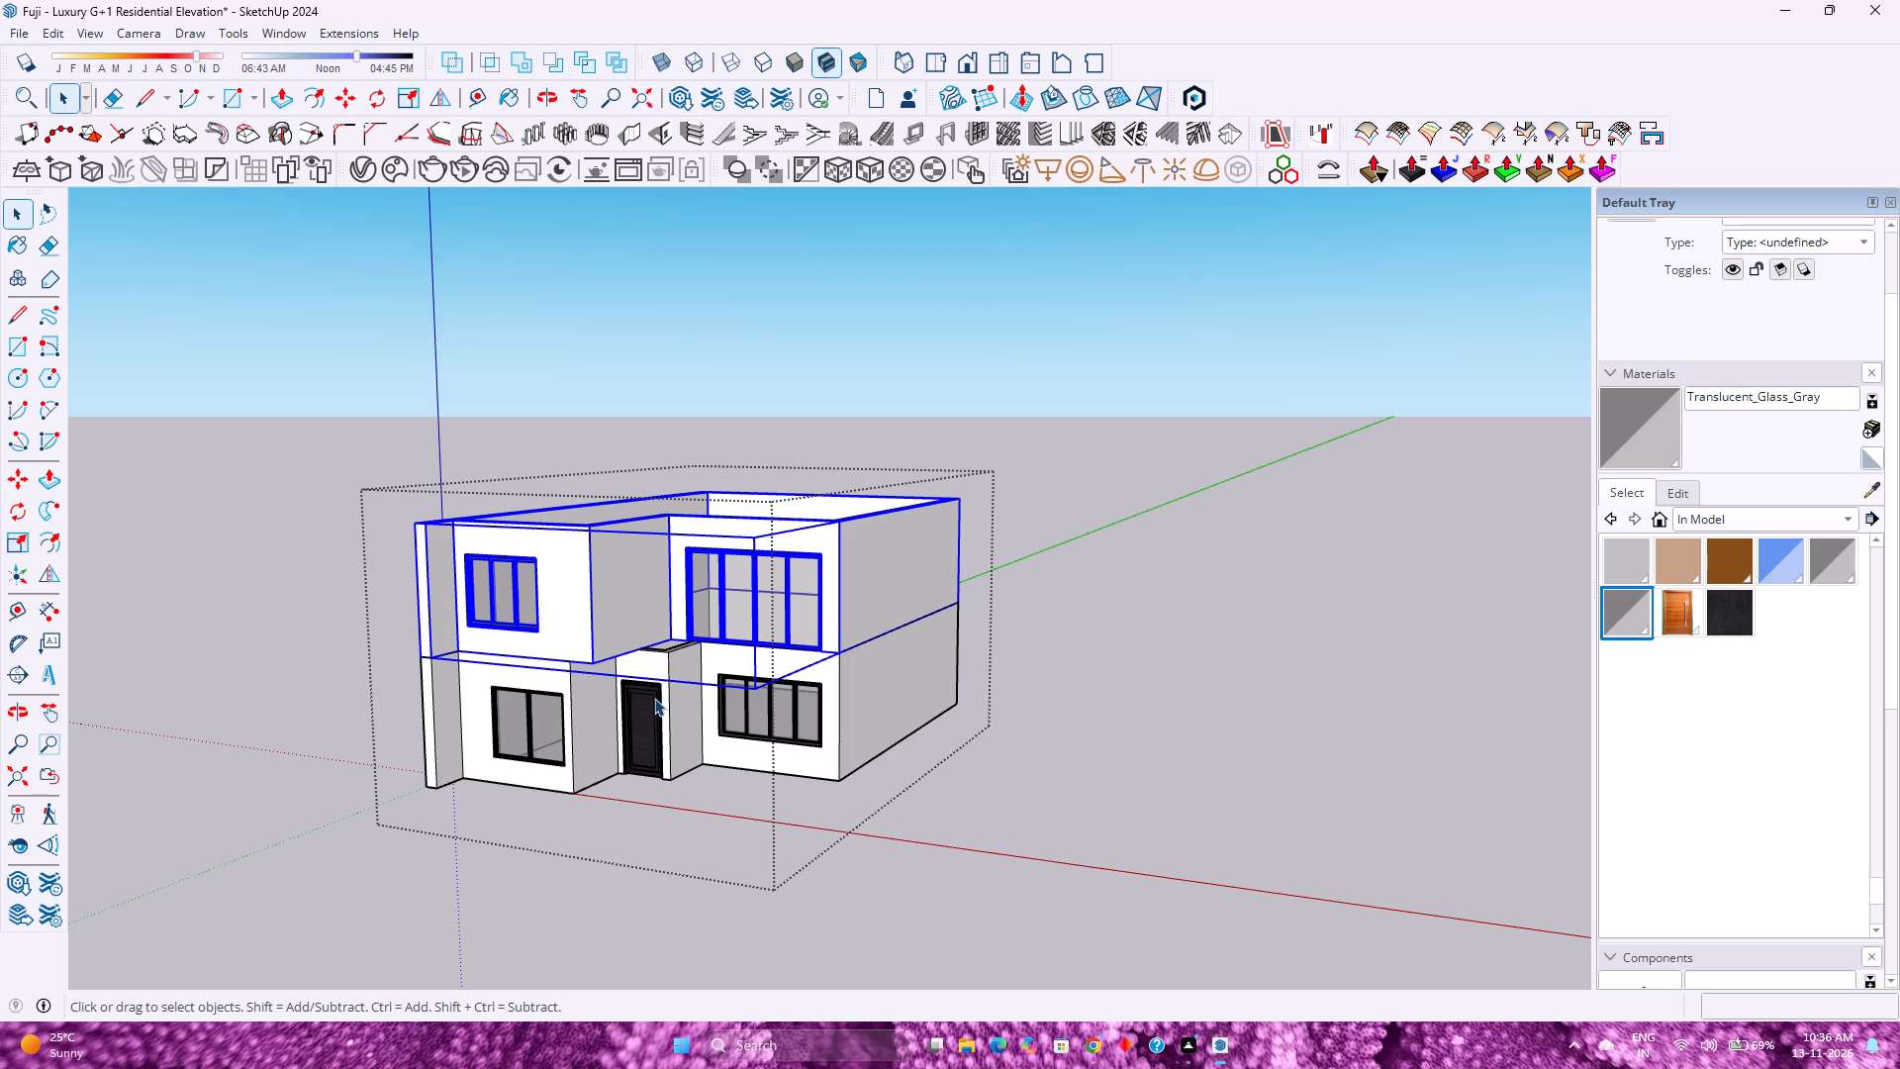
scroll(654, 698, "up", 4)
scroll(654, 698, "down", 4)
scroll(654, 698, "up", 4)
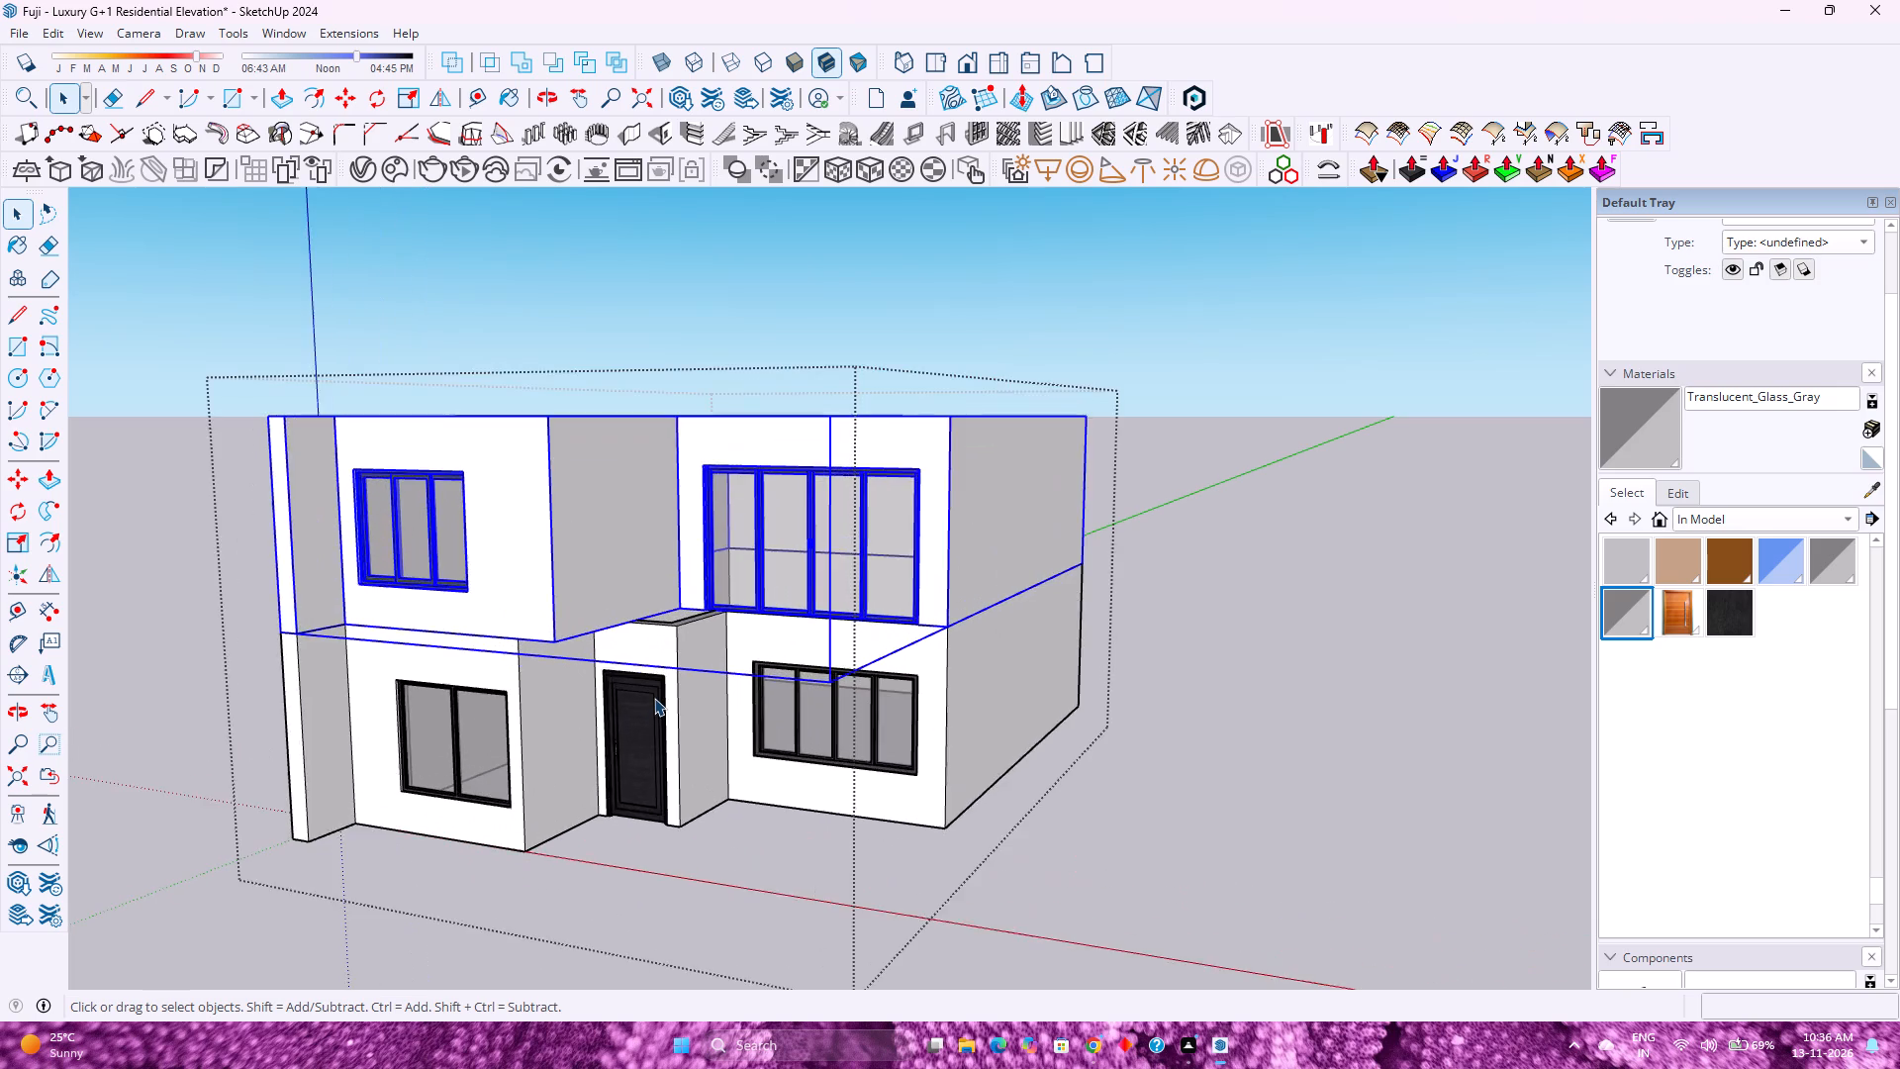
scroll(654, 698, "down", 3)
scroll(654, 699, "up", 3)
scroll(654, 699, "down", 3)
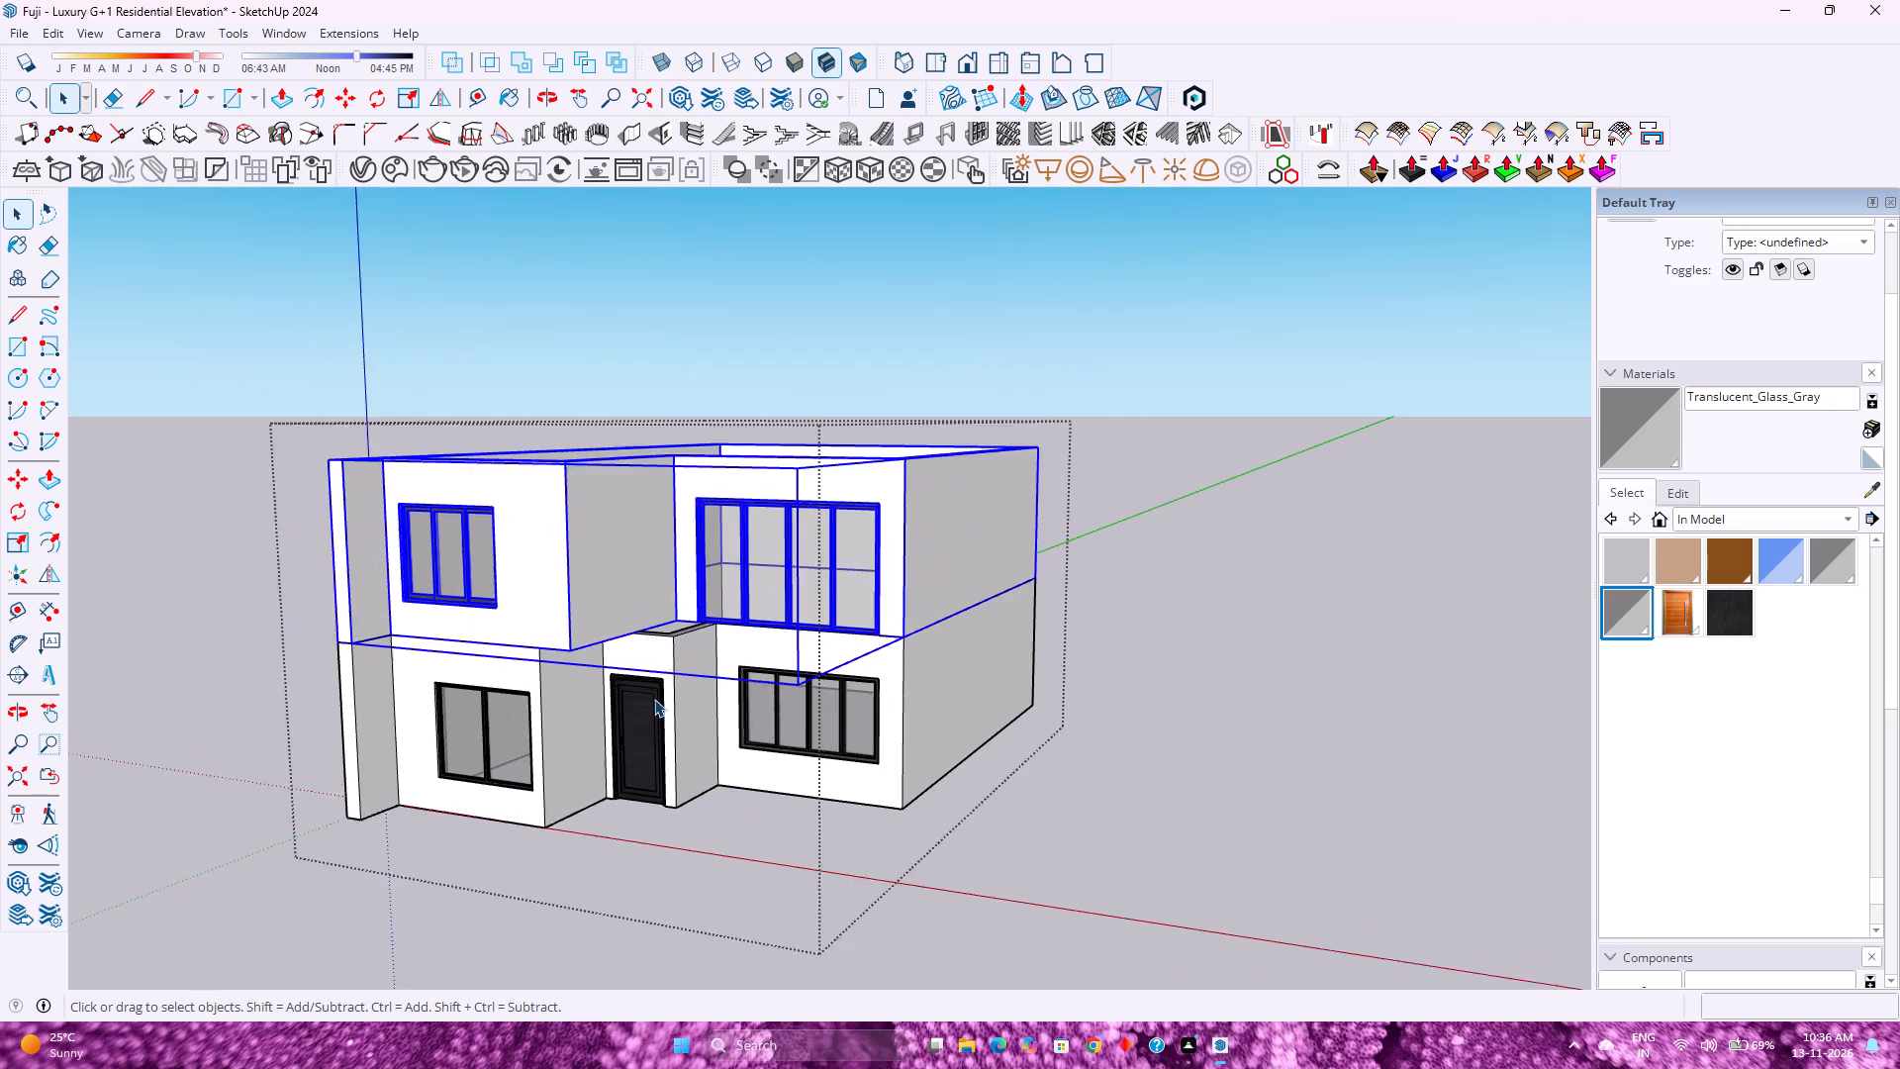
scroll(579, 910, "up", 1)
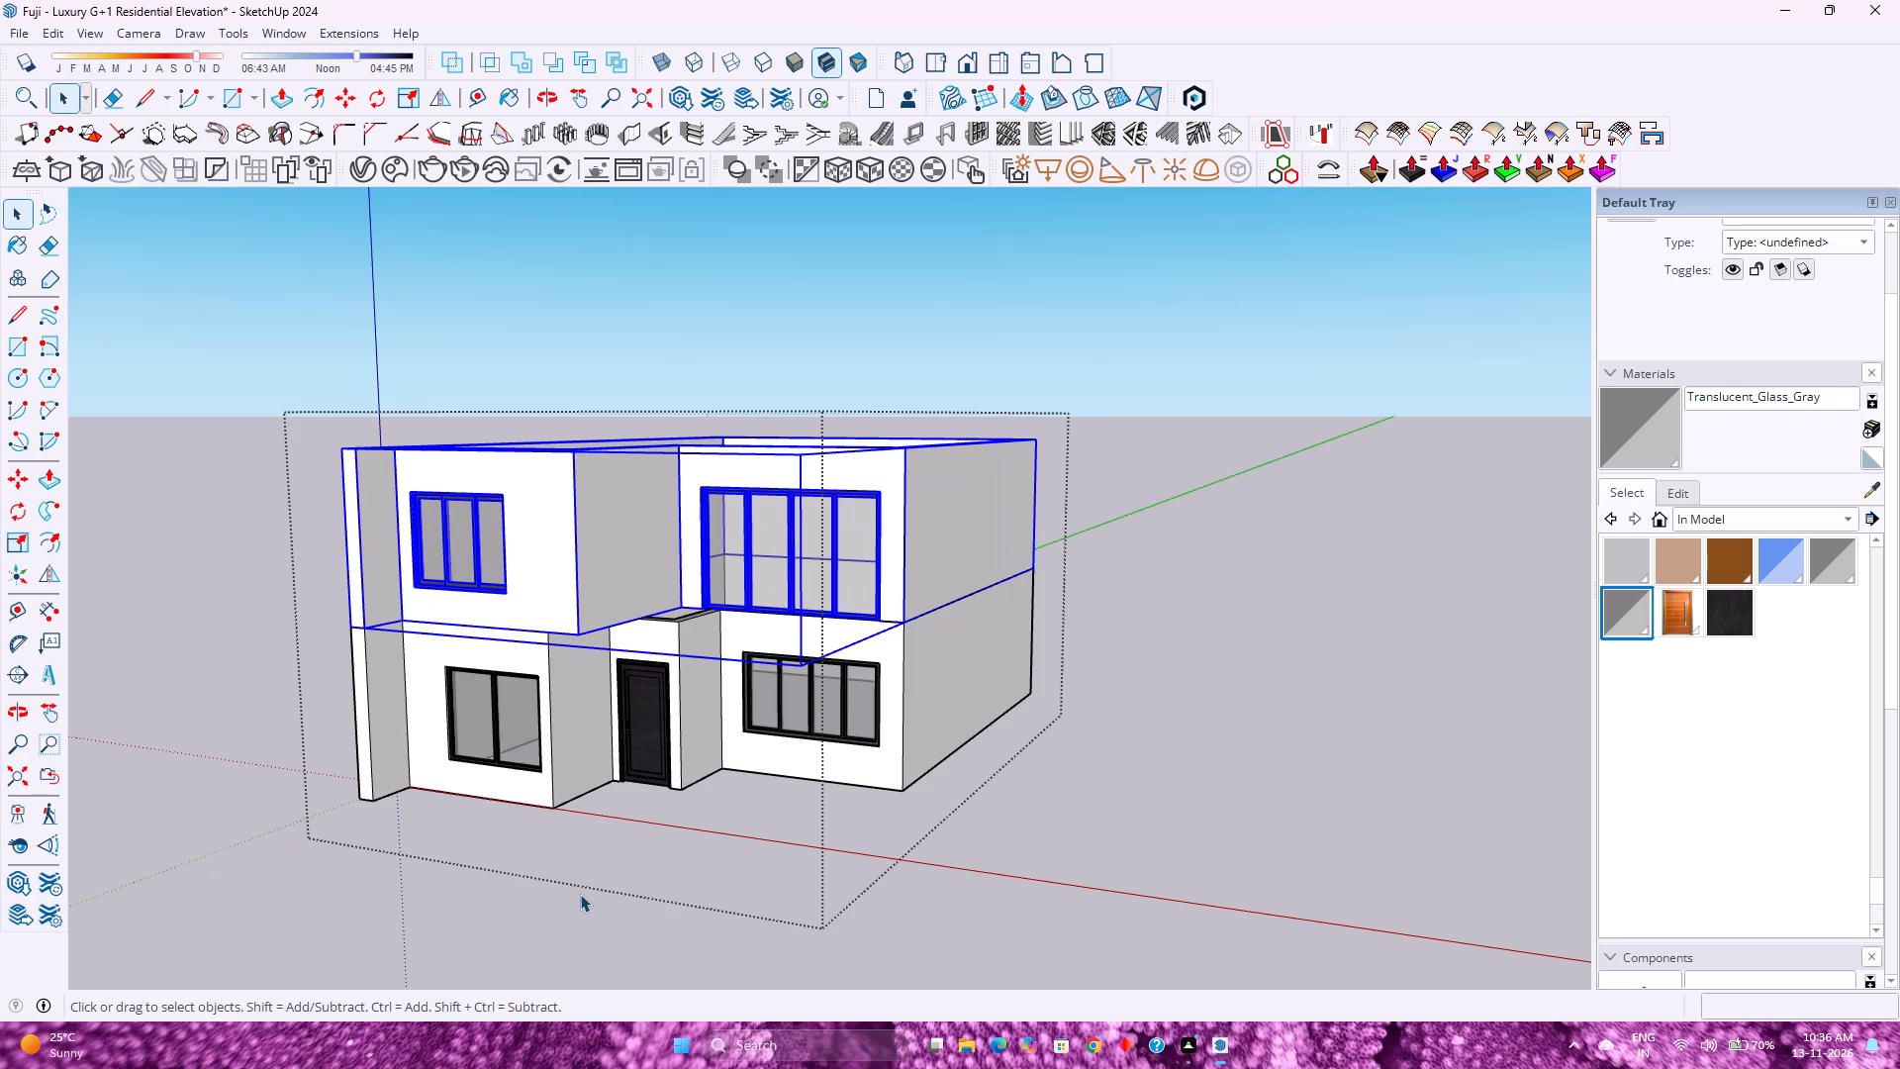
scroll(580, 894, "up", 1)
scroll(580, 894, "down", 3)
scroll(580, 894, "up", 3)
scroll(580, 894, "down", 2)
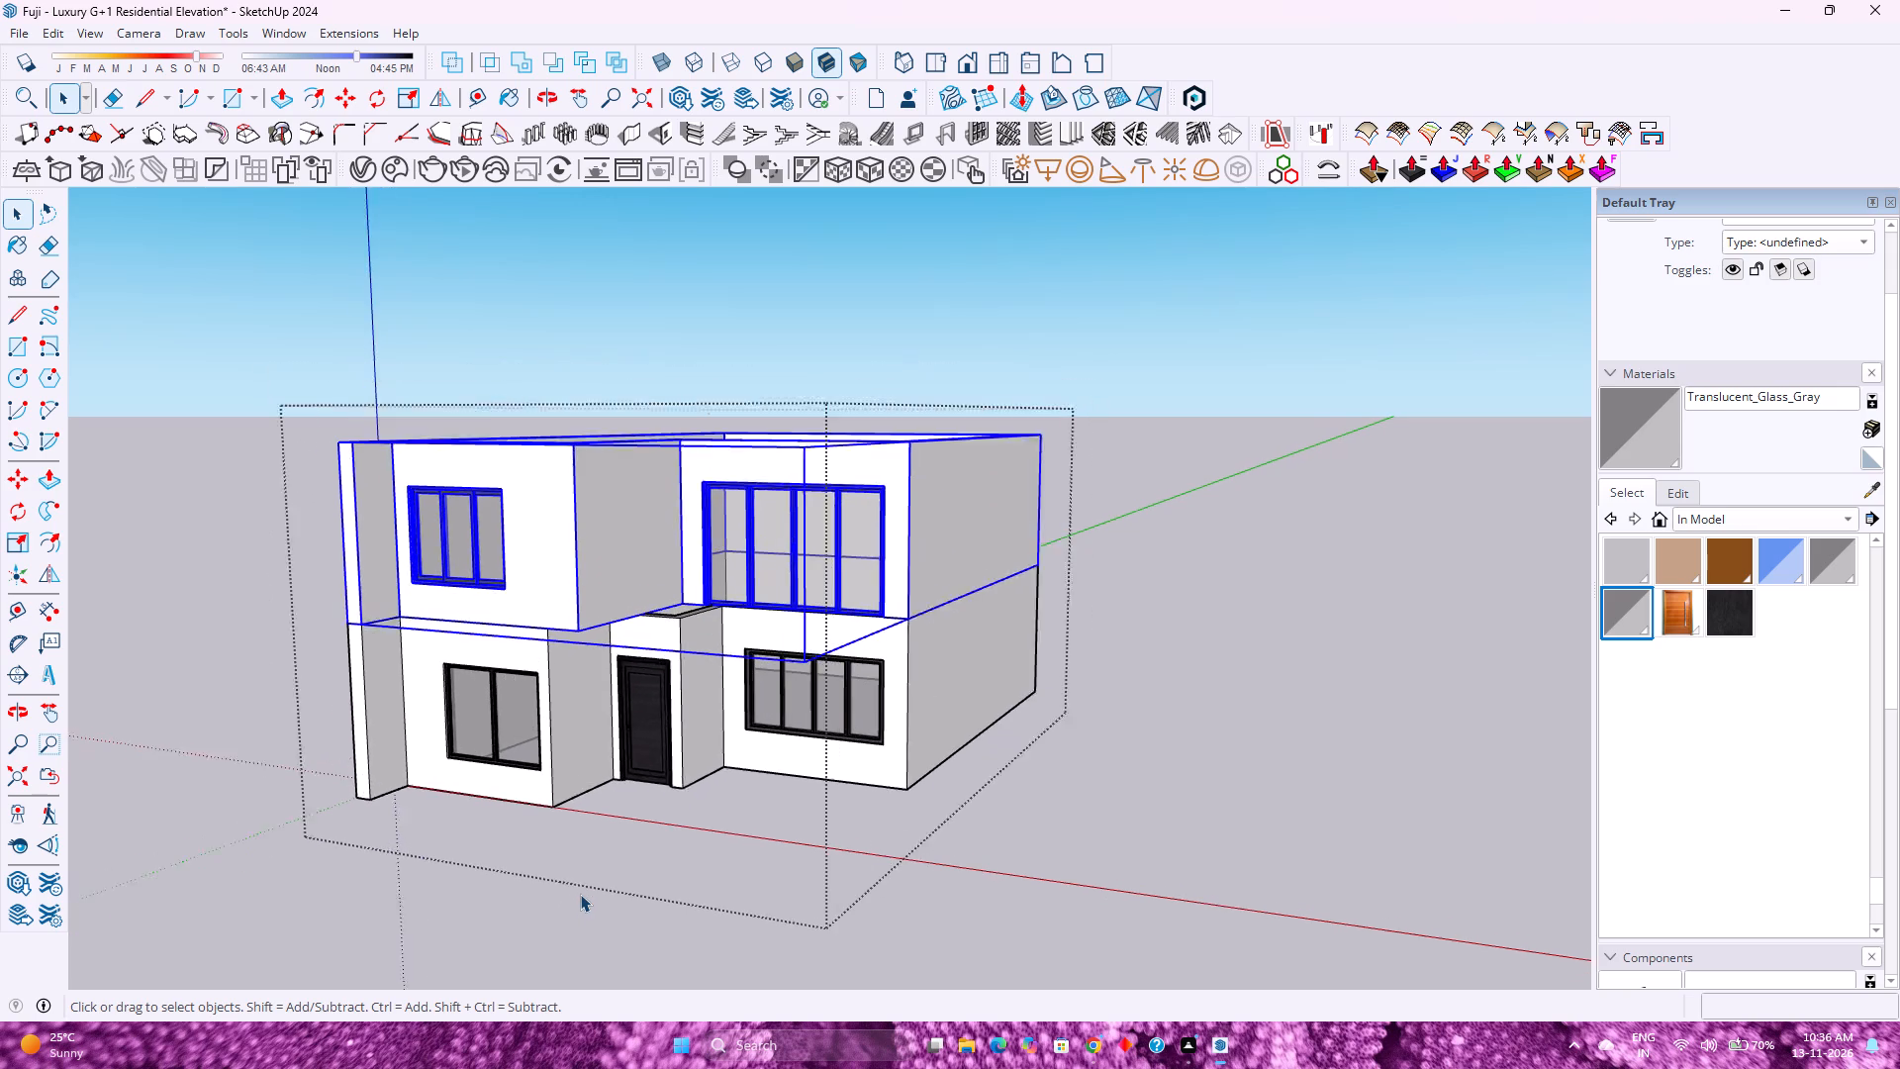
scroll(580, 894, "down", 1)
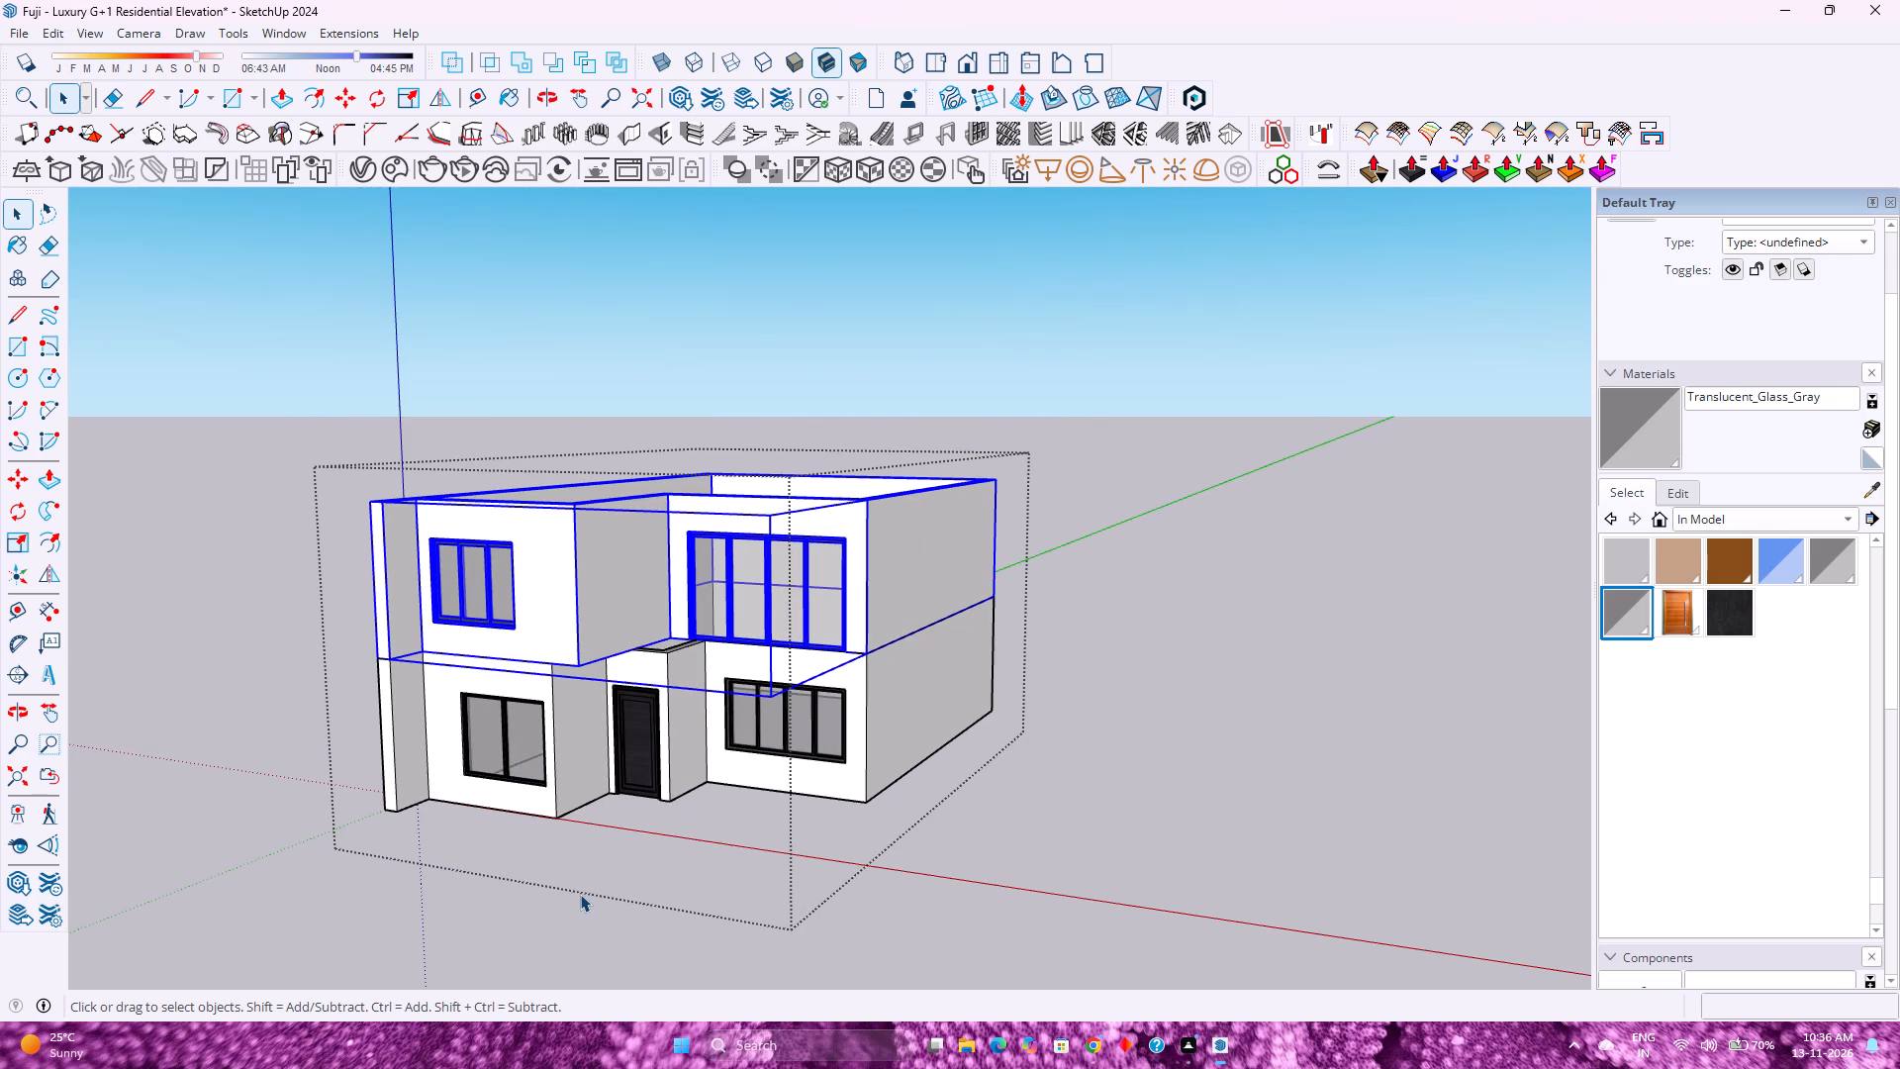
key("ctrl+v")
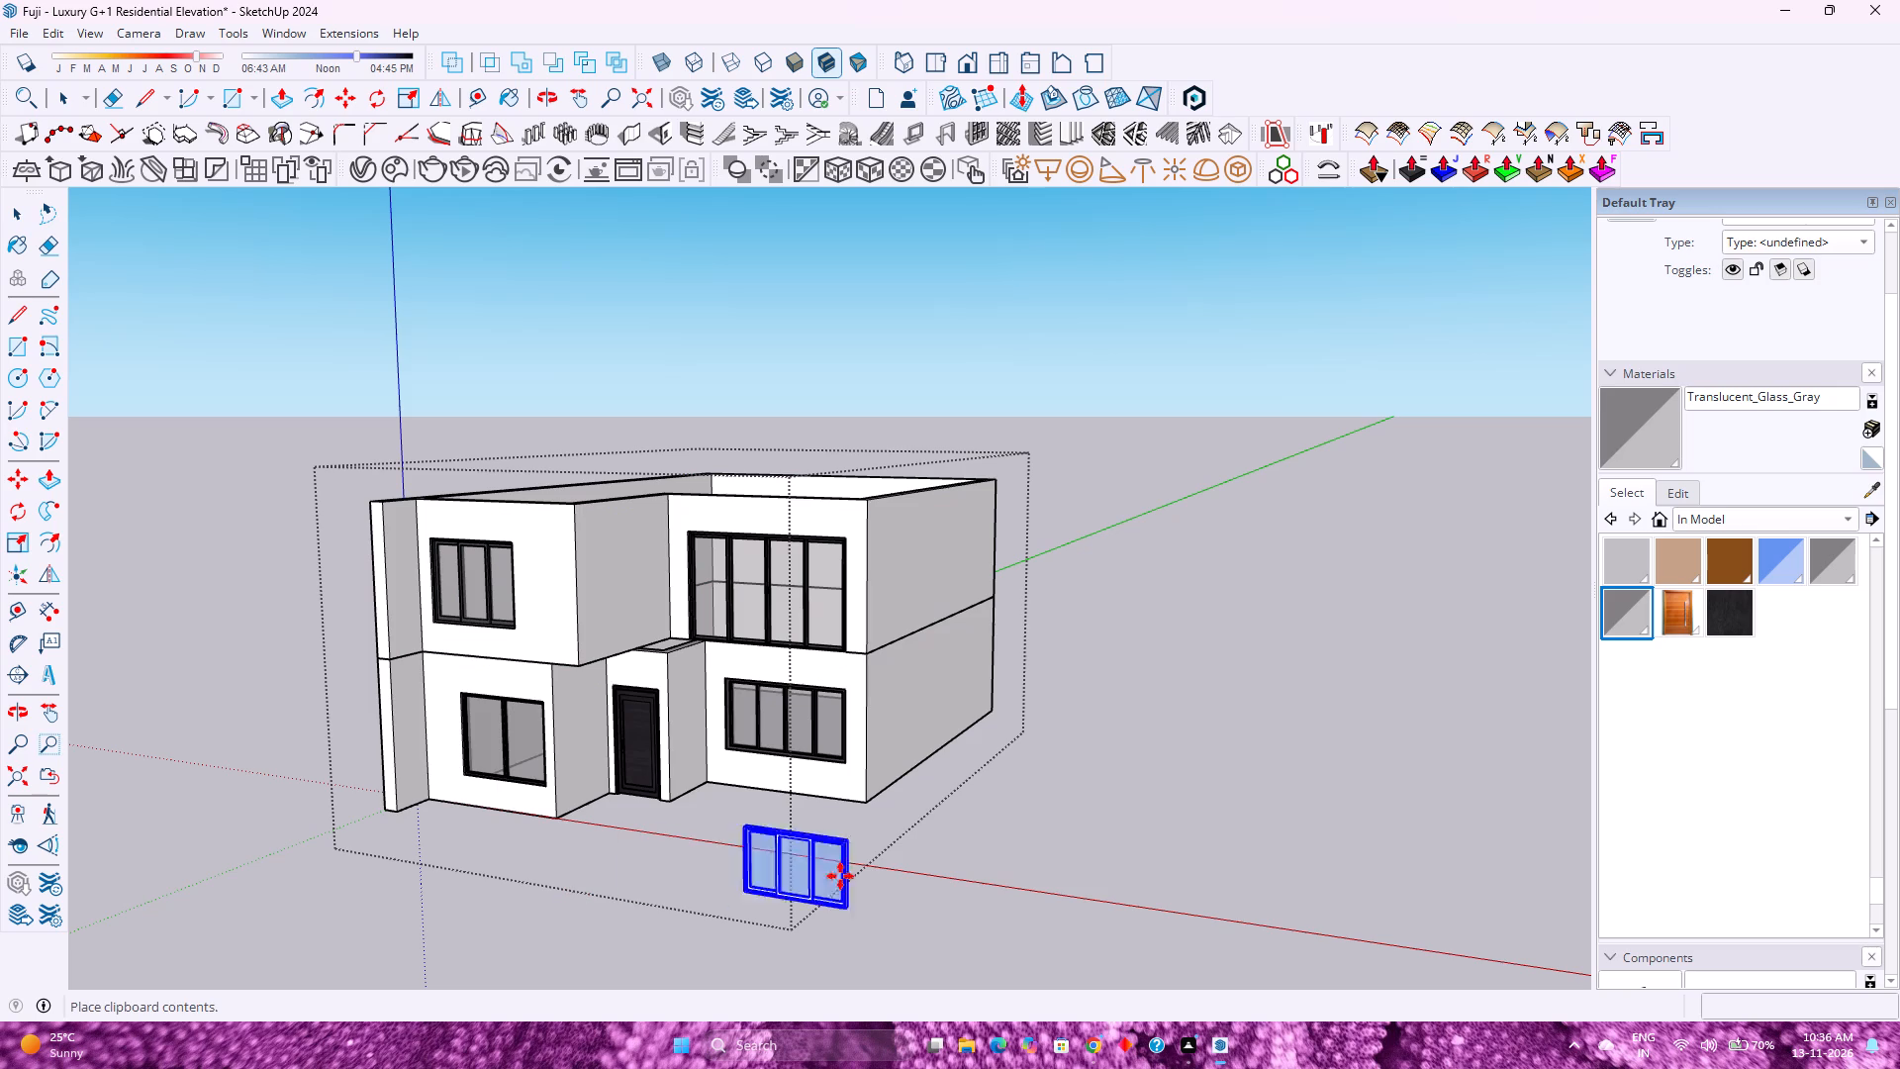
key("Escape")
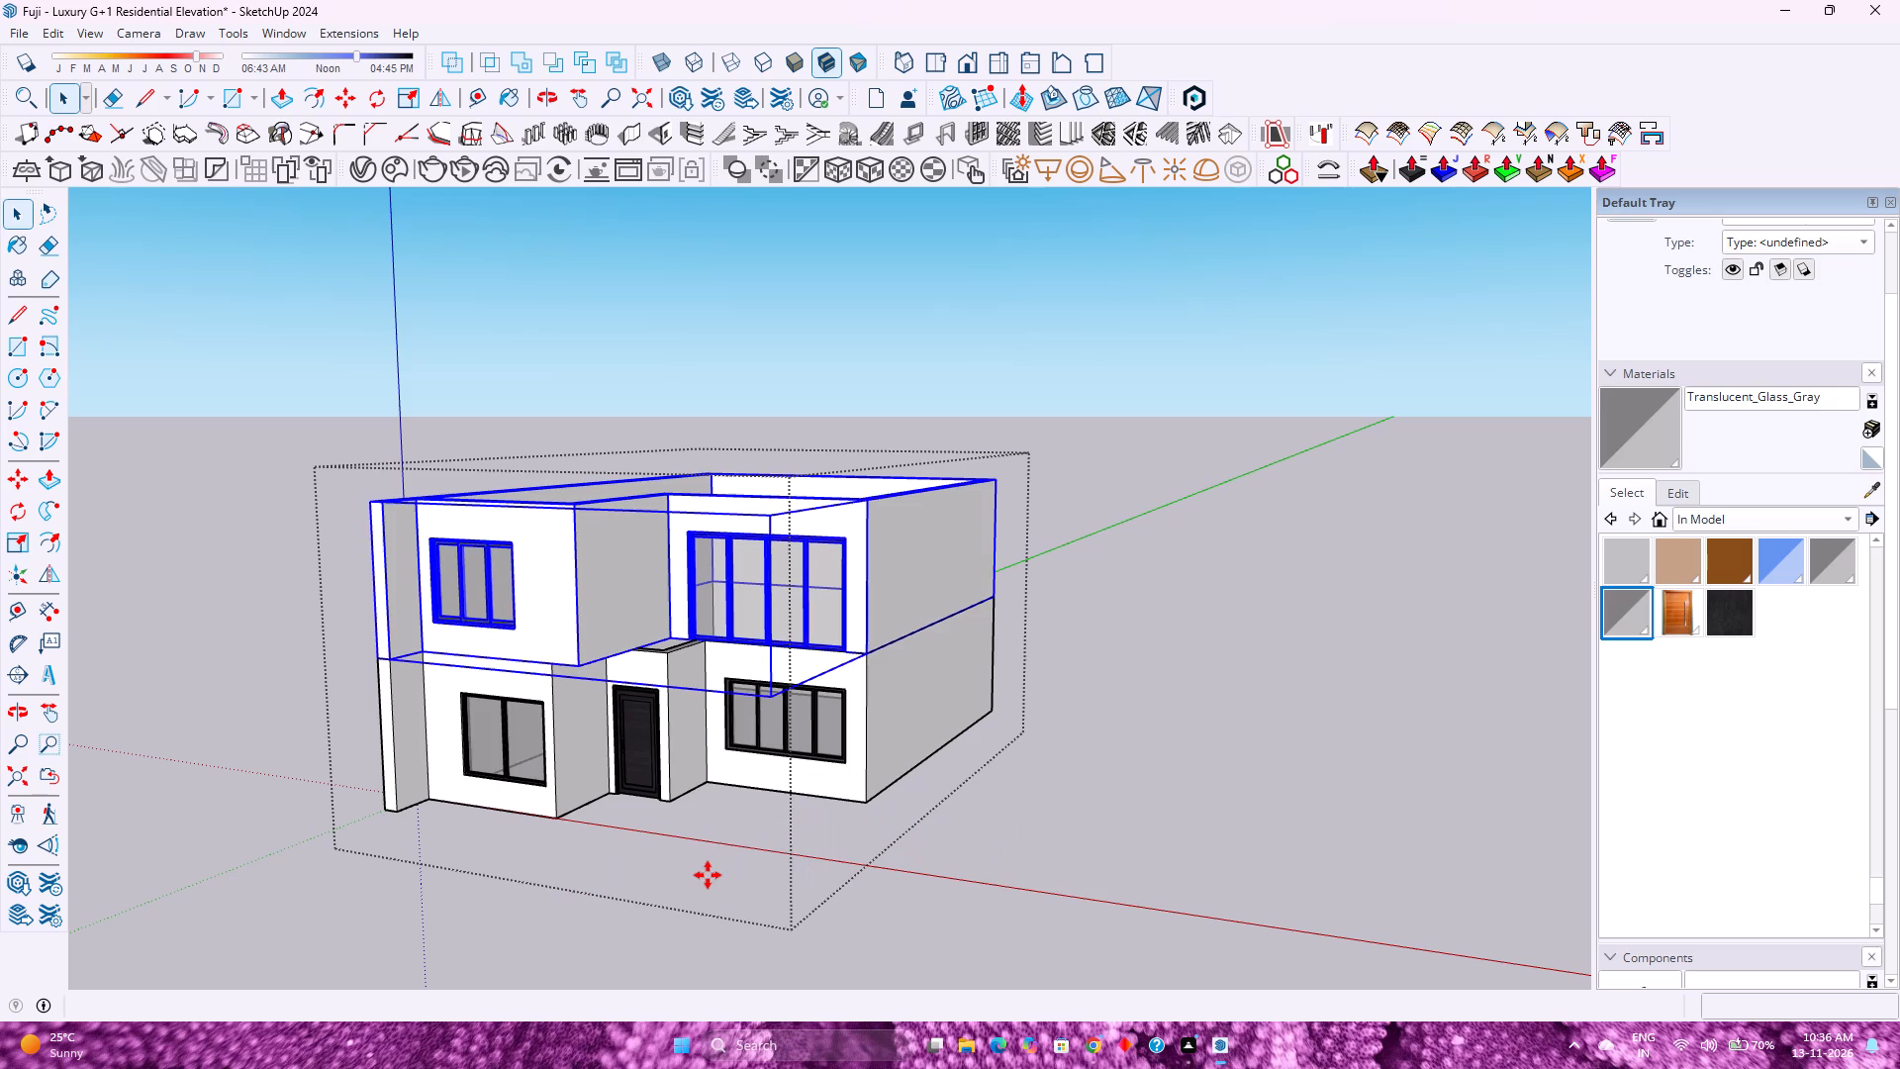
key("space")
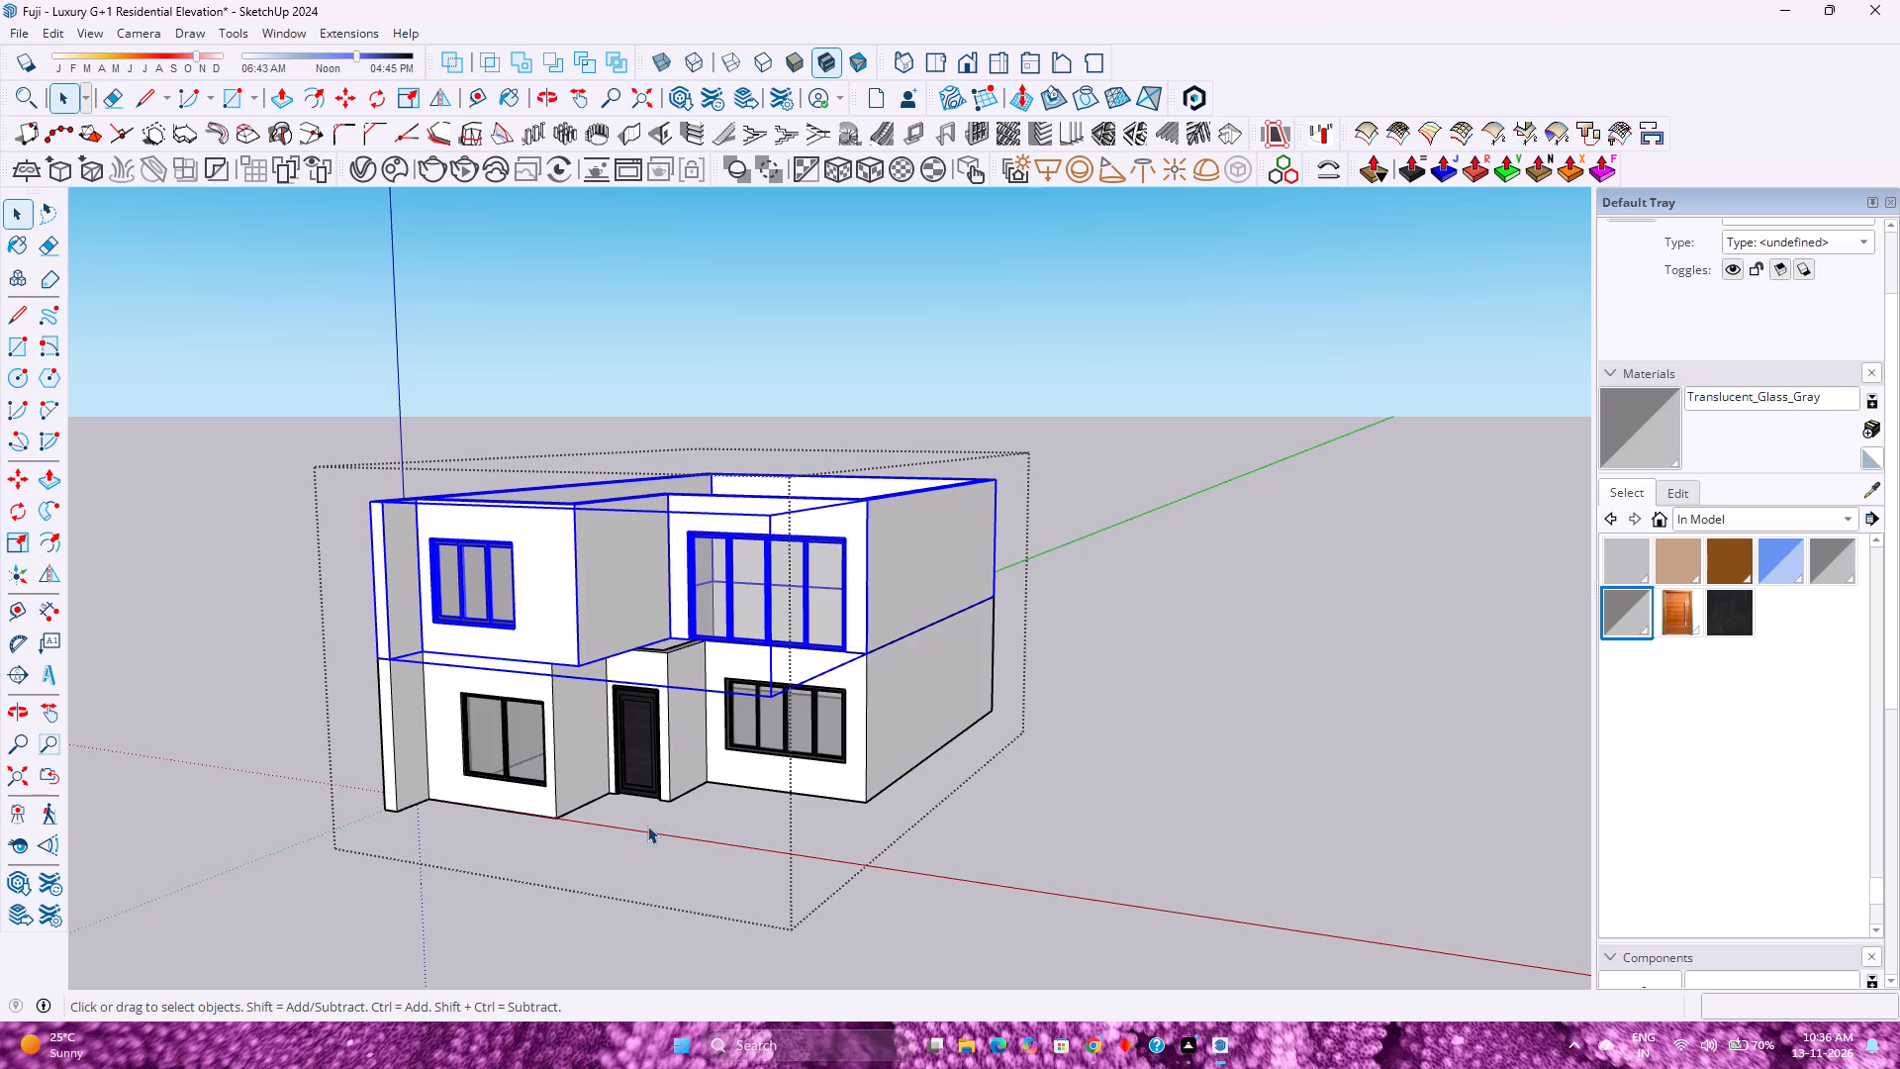
Inside the ground-floor group, draw a 26' 3" line between the back wall's inner top corners to close the area between the walls with a face.
double_click(684, 740)
scroll(684, 739, "up", 5)
middle_click_drag(665, 669, 622, 889)
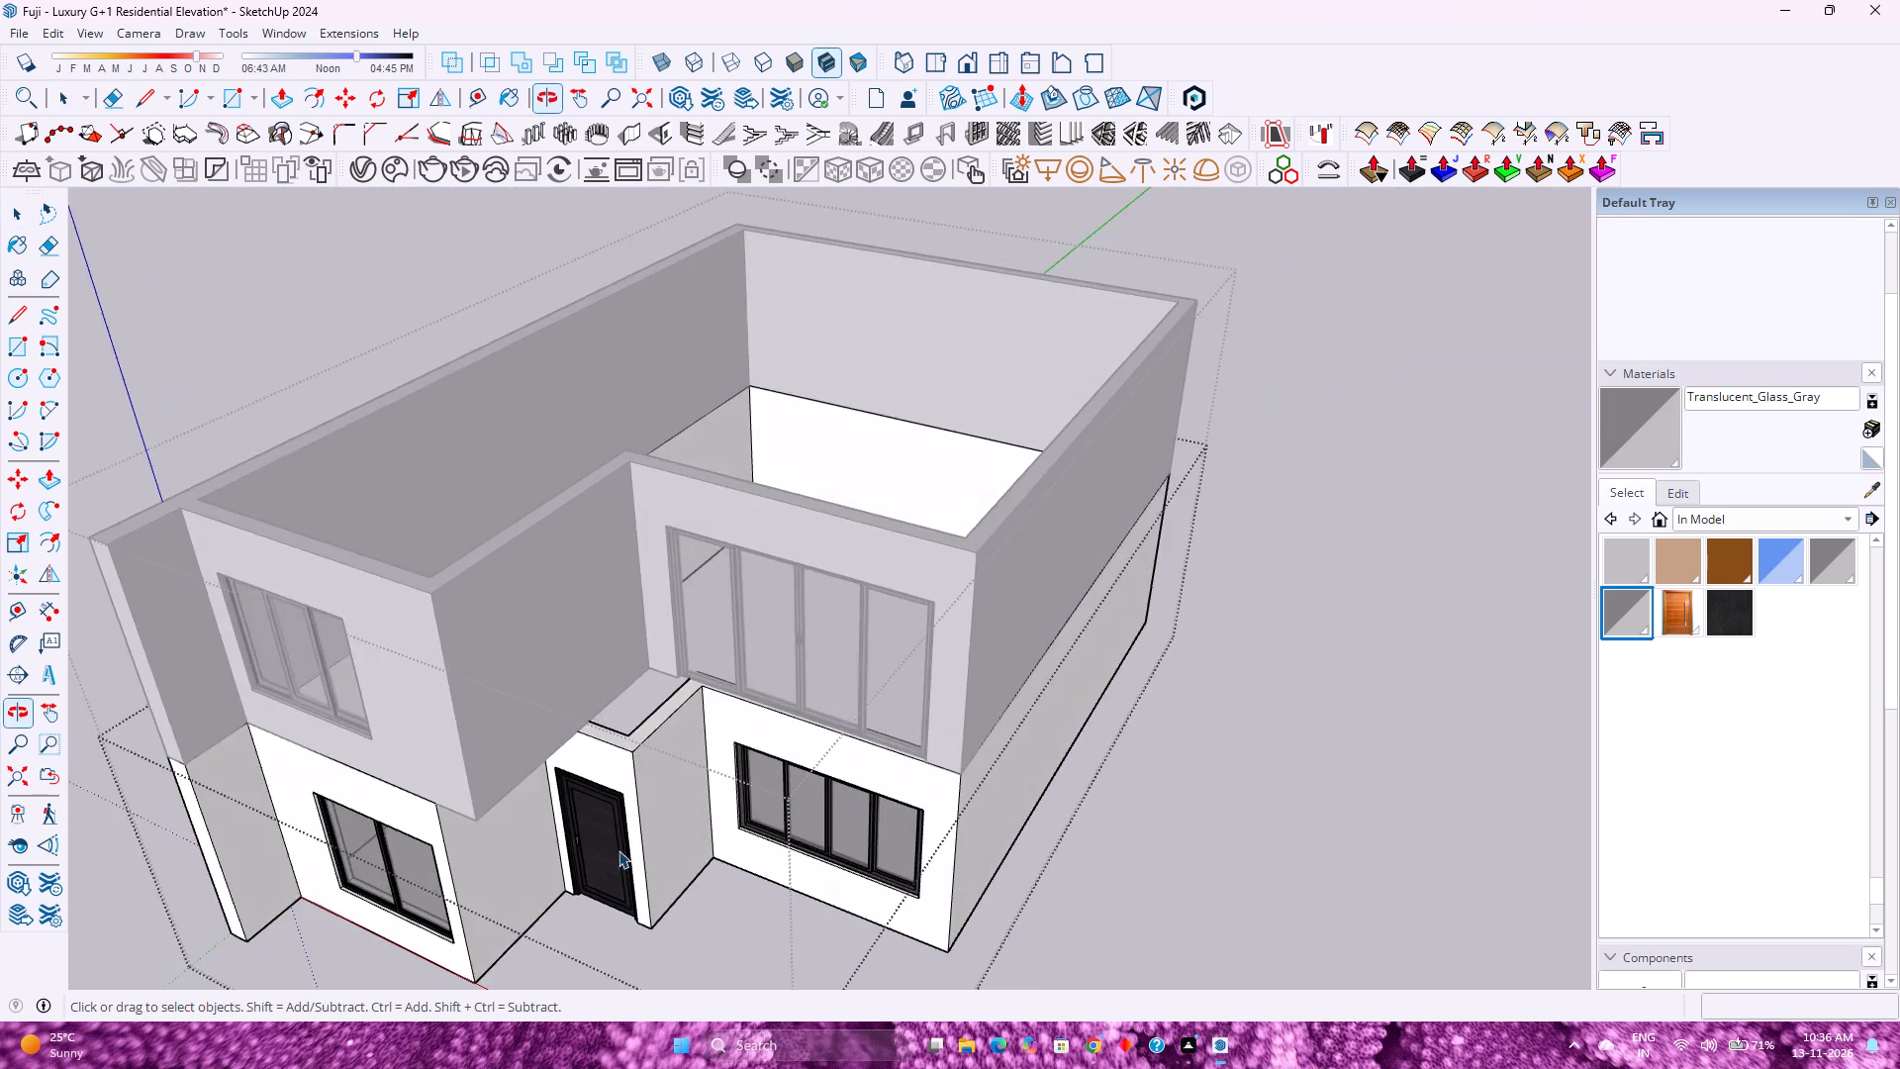
scroll(613, 826, "down", 5)
middle_click_drag(680, 519, 919, 824)
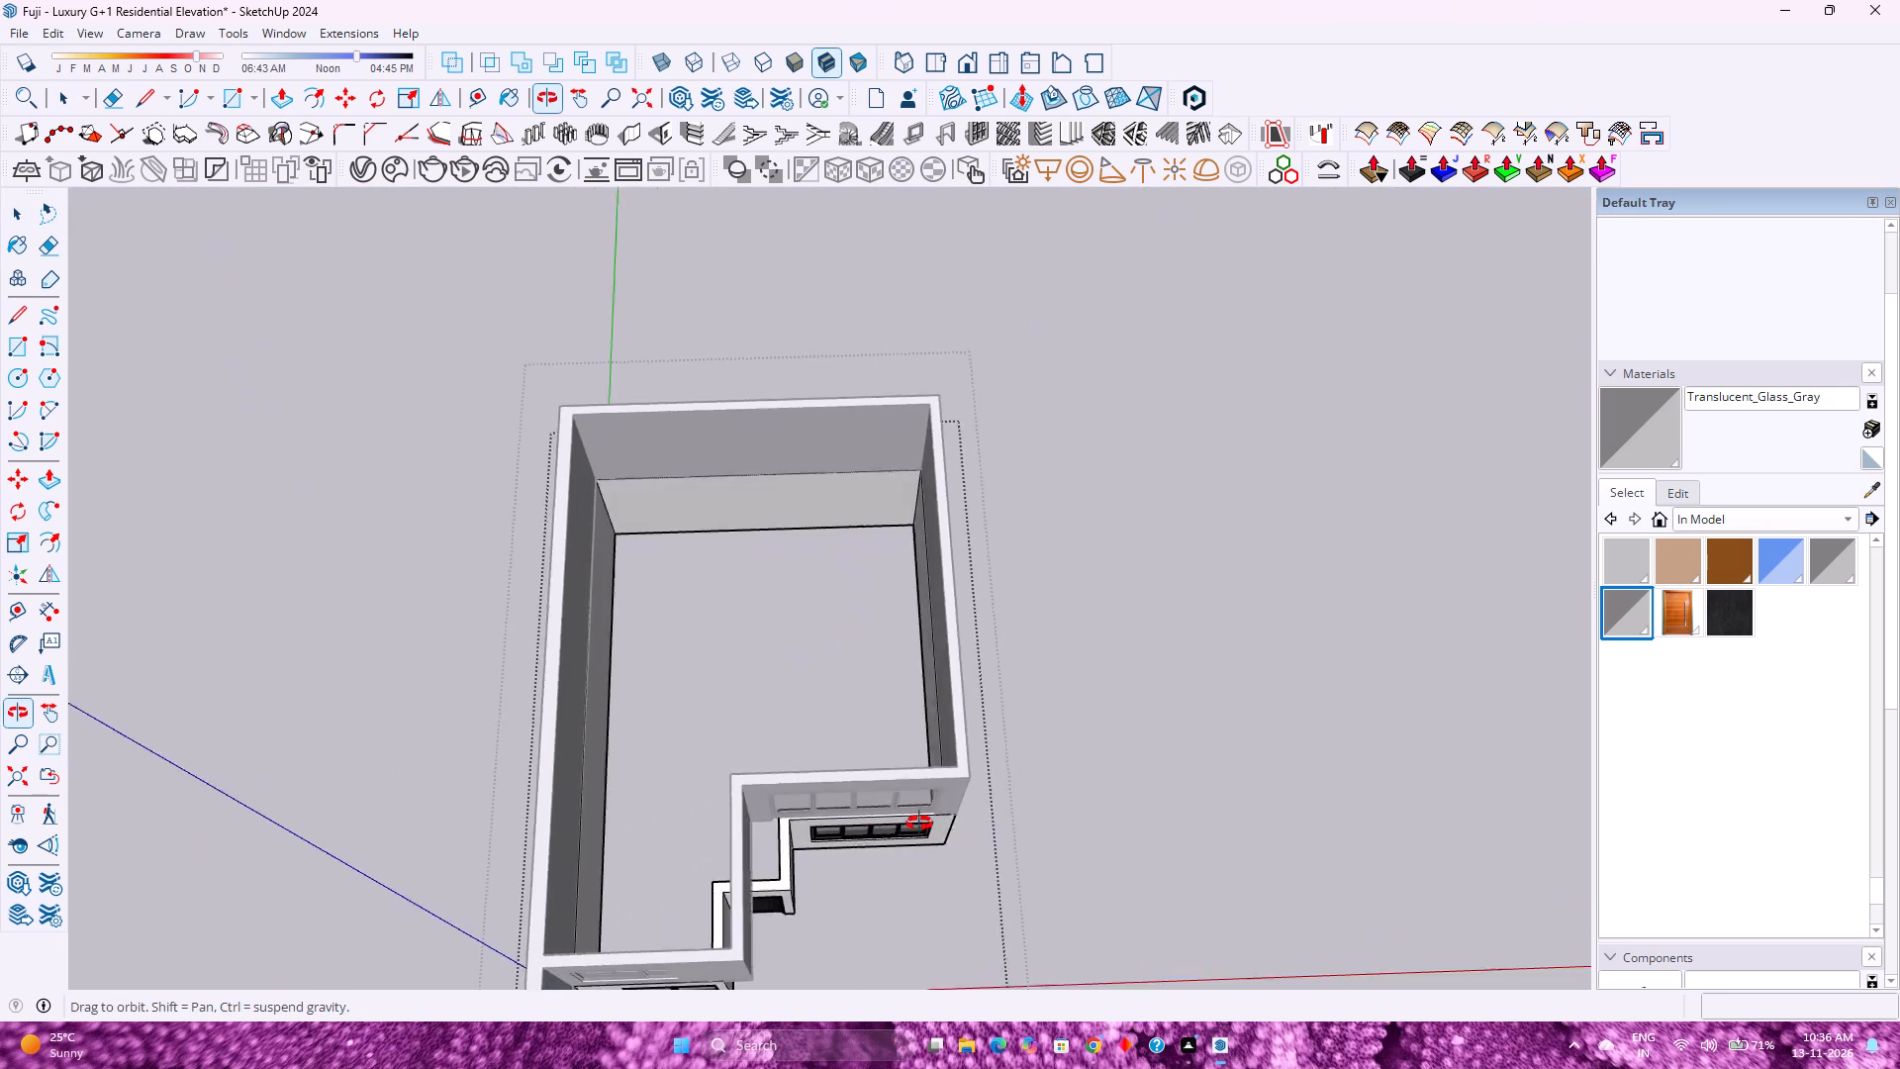
middle_click_drag(919, 824, 761, 854)
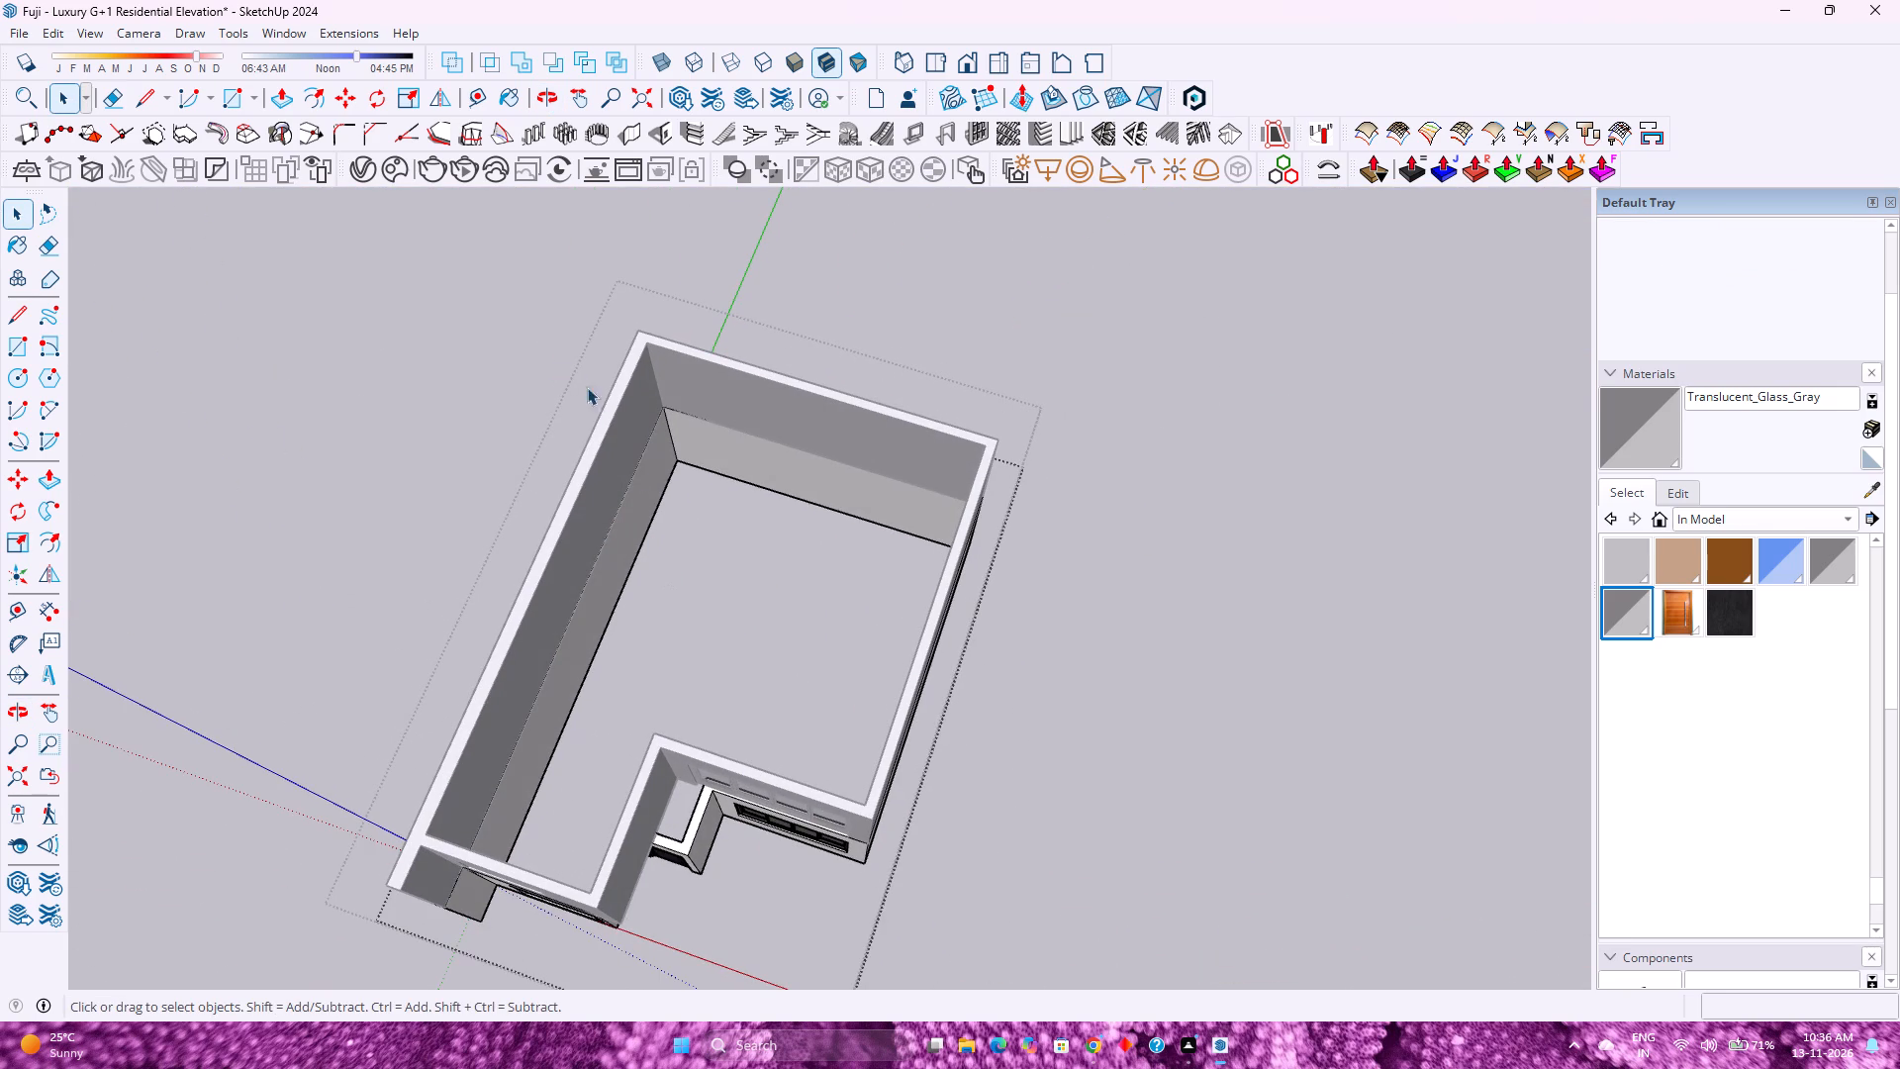
left_click(150, 106)
left_click(663, 408)
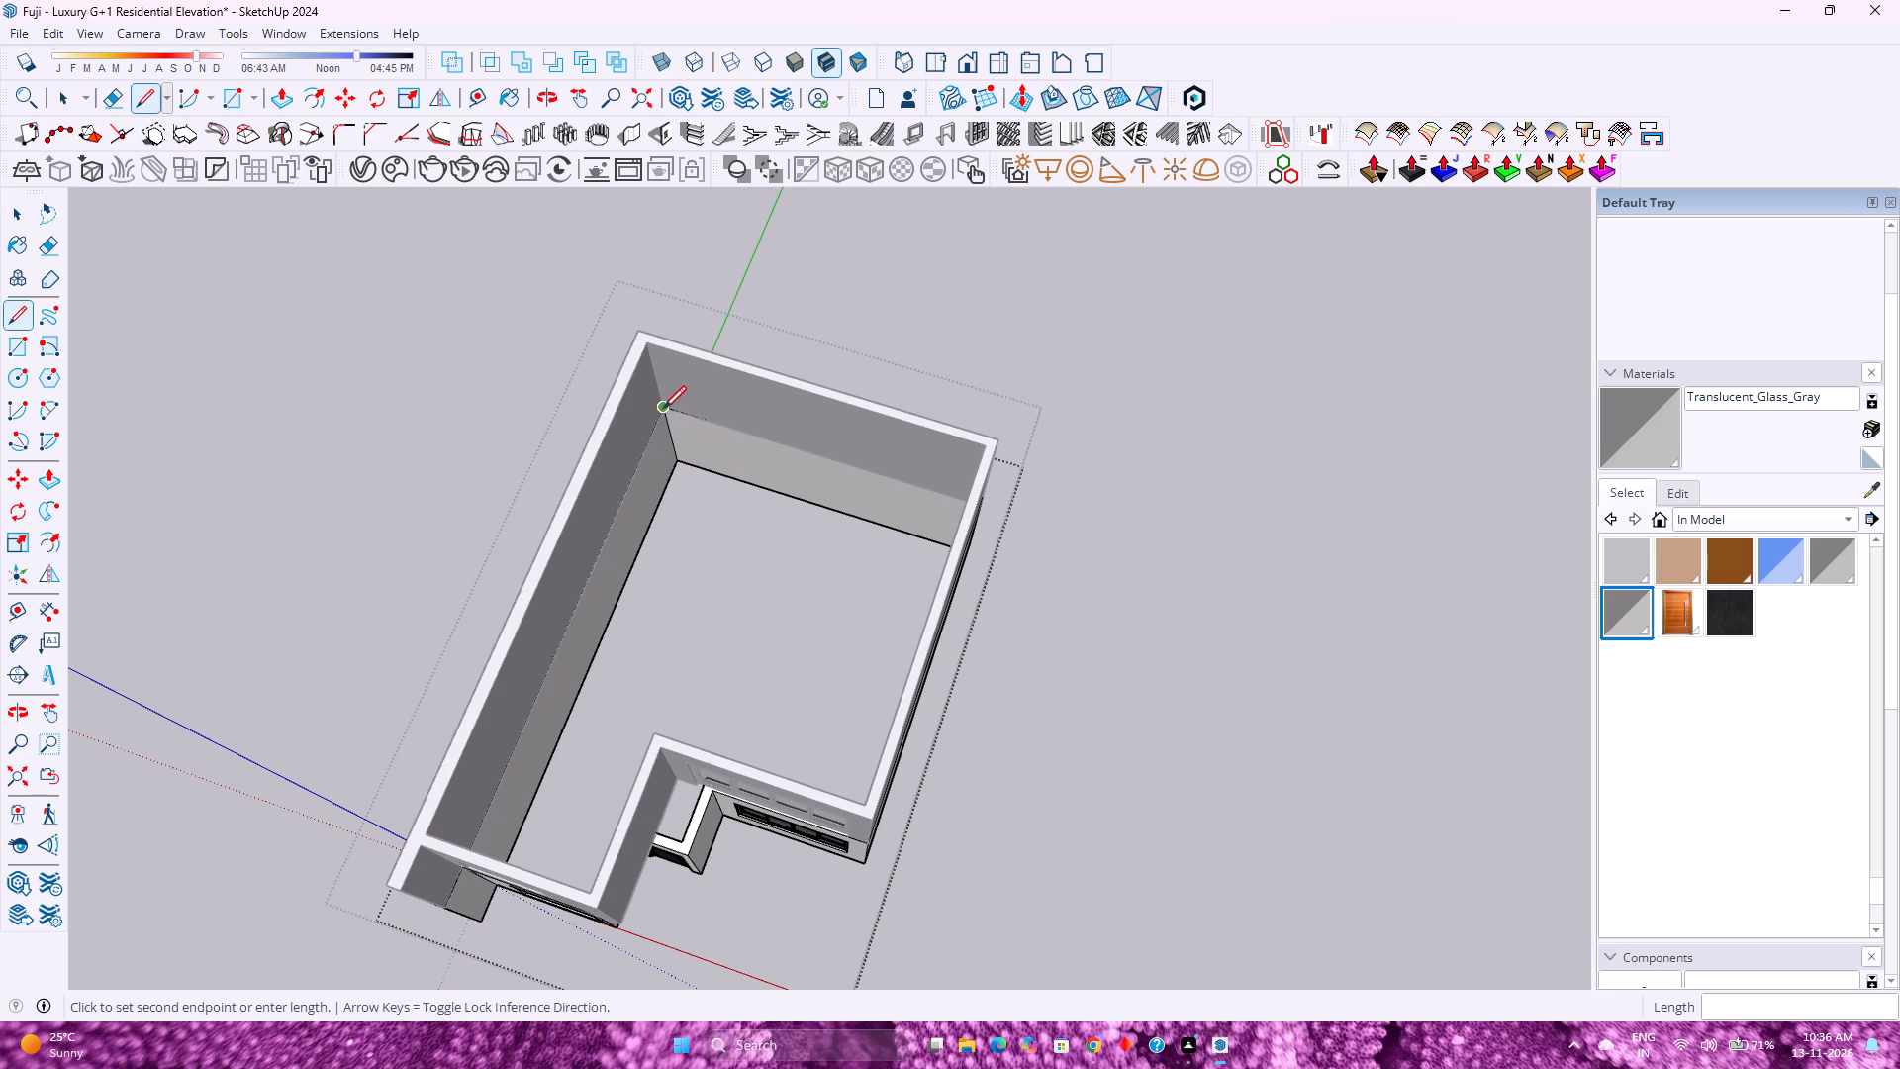
scroll(749, 582, "up", 2)
middle_click_drag(752, 582, 1035, 512)
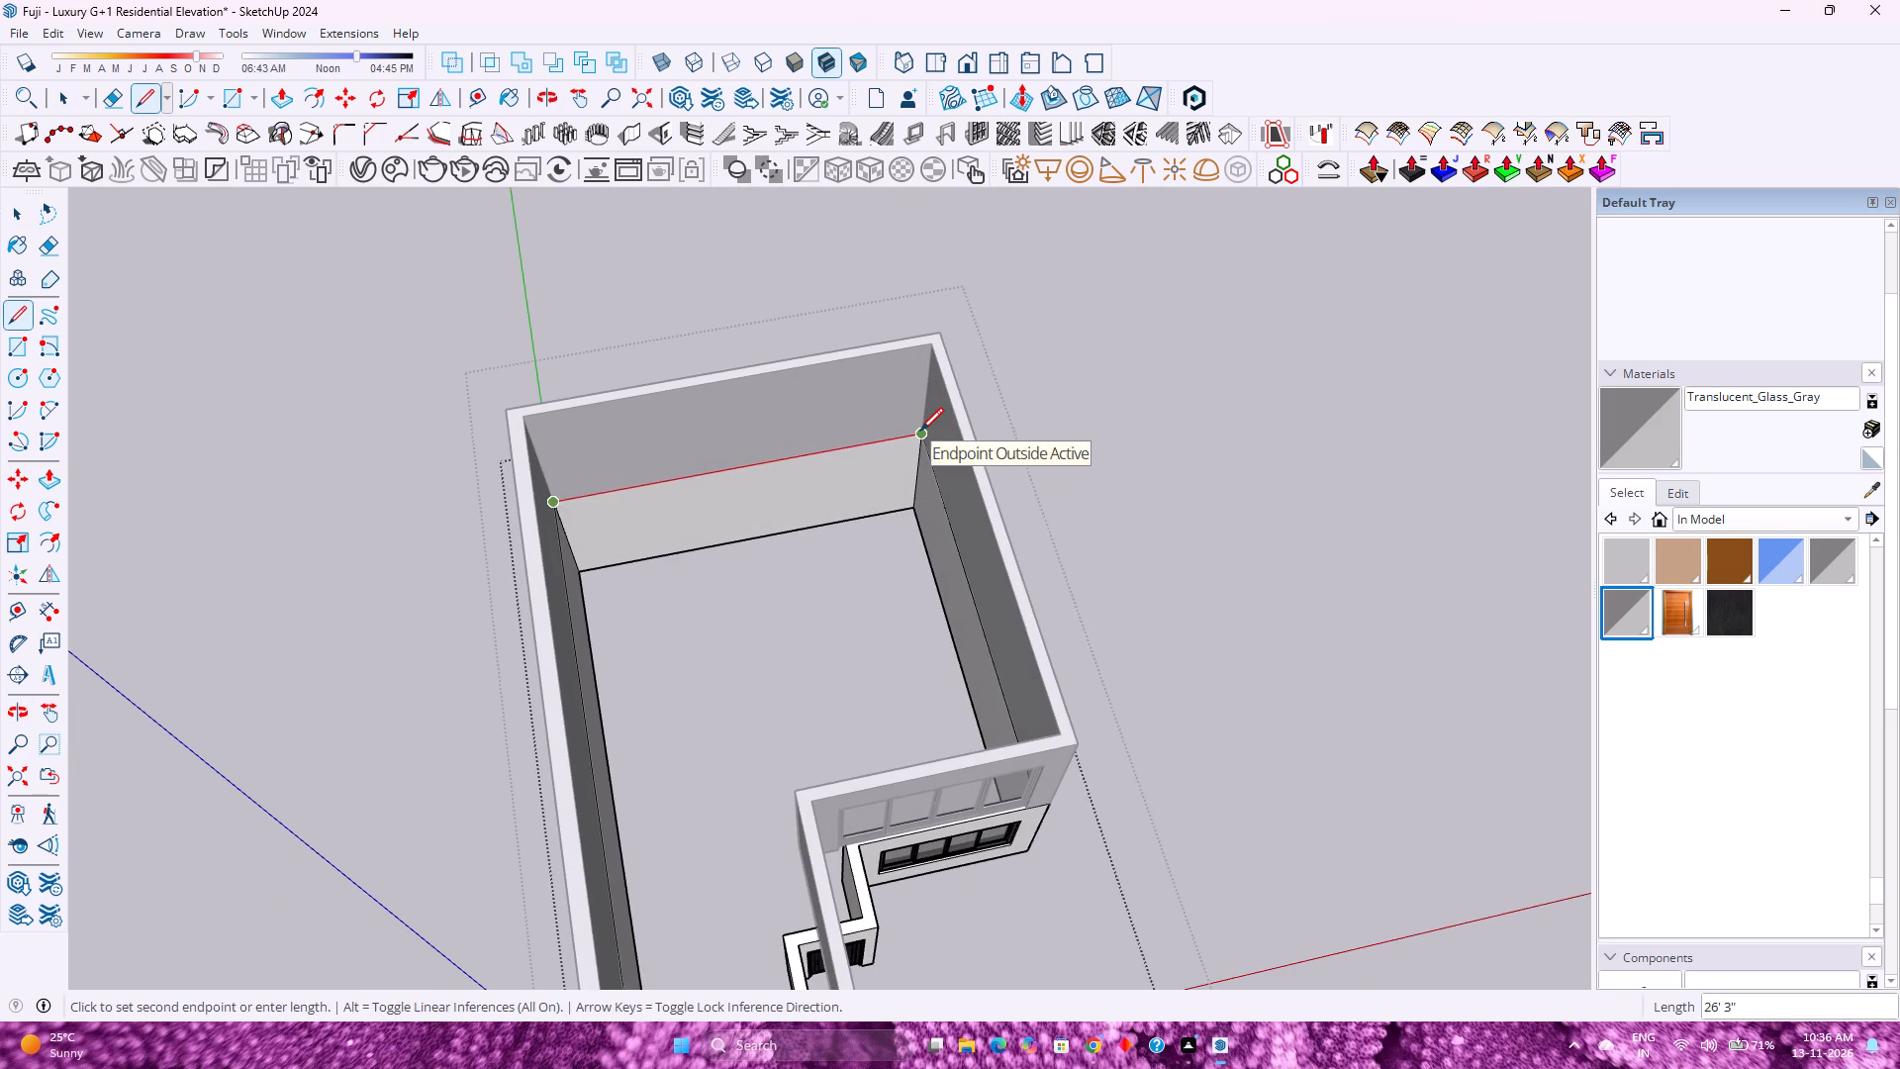
left_click(920, 431)
key("space")
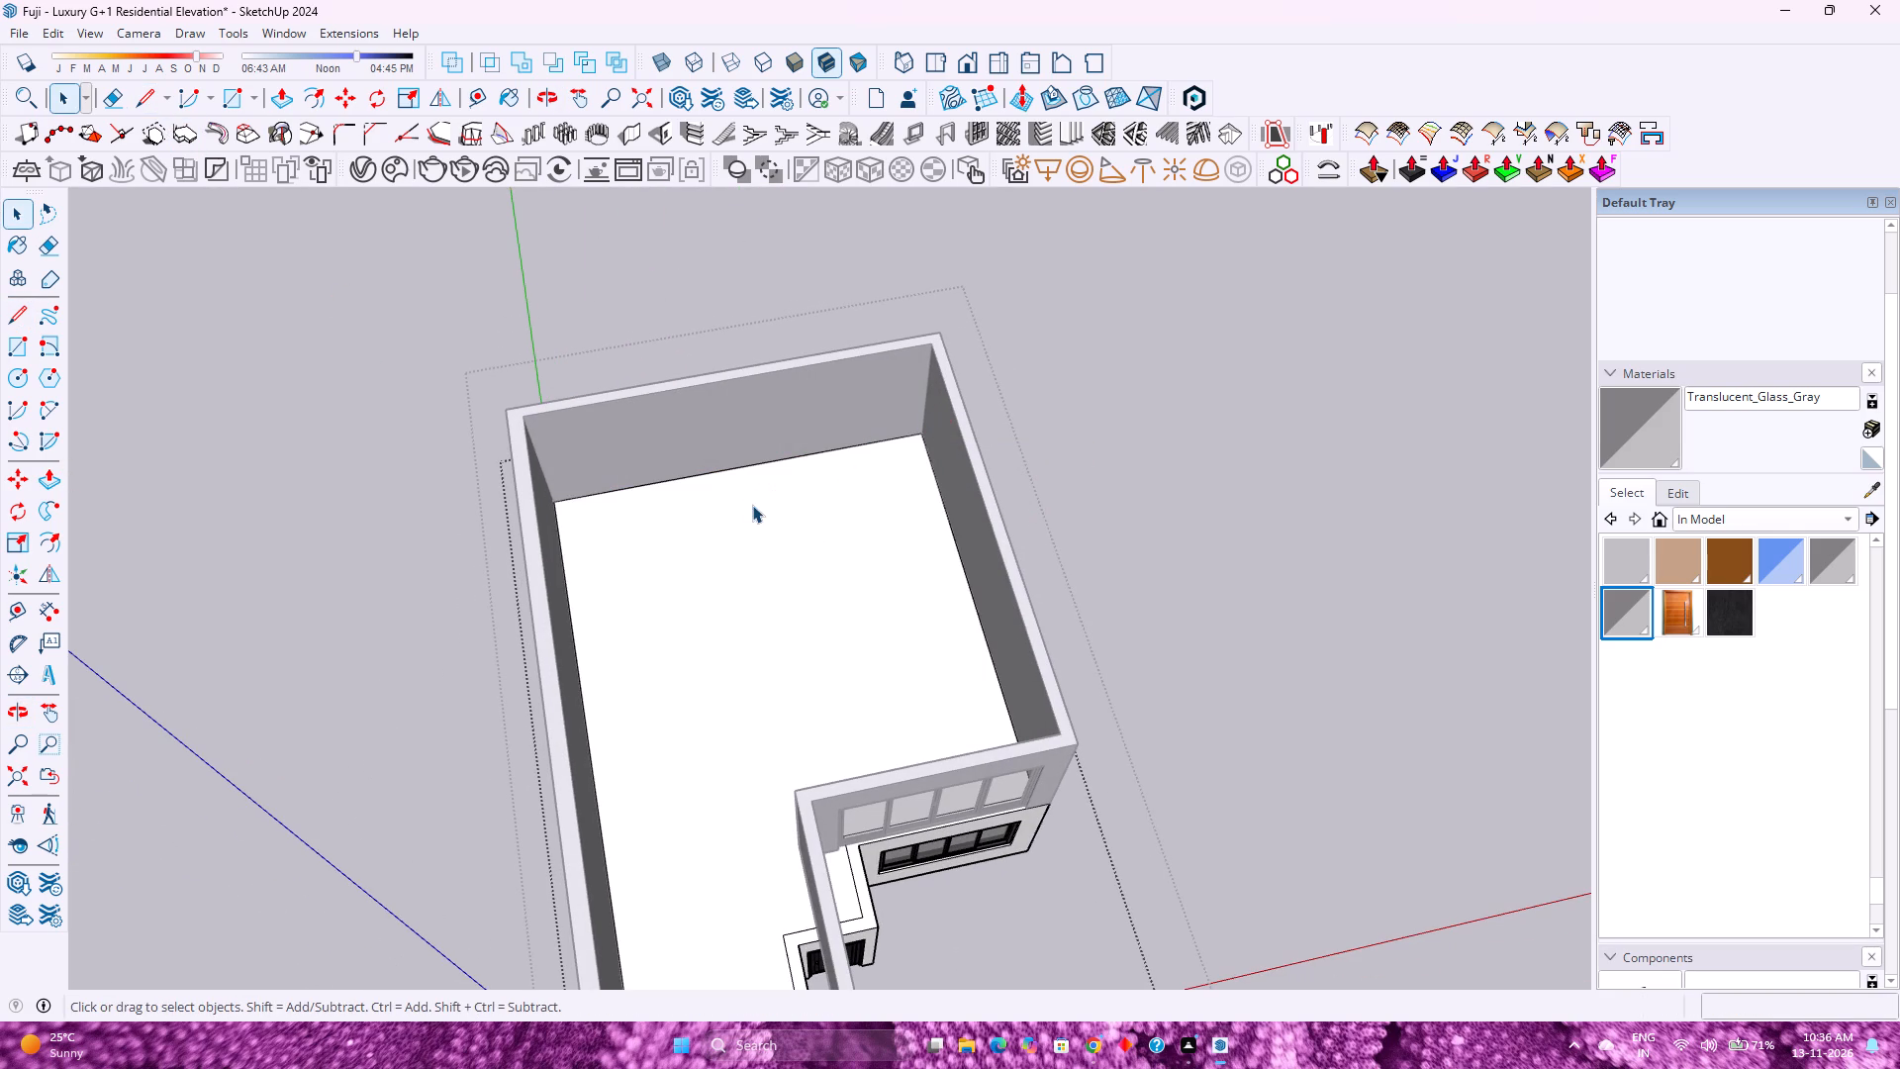
Copy the new face between the ground-floor walls, together with its bounding edges, to the clipboard.
scroll(771, 508, "down", 3)
middle_click_drag(742, 568, 524, 547)
double_click(688, 549)
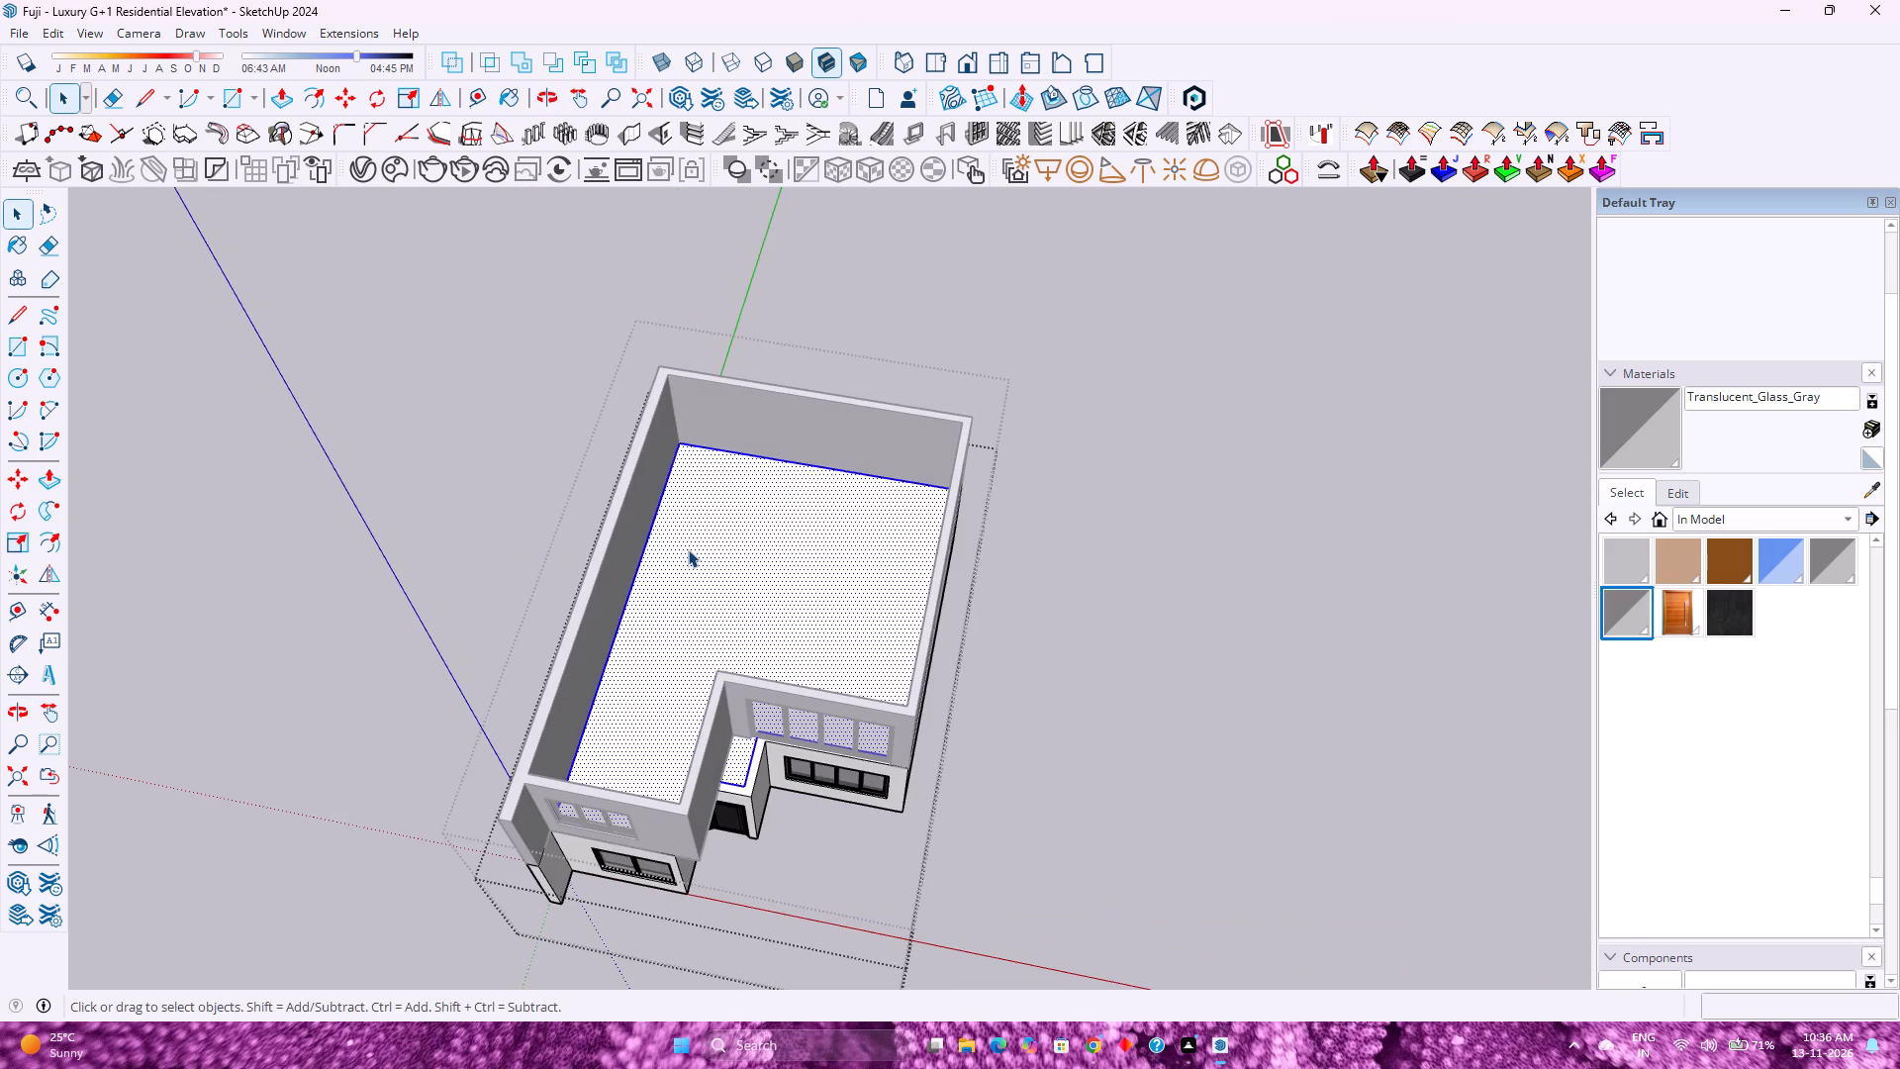
right_click(688, 549)
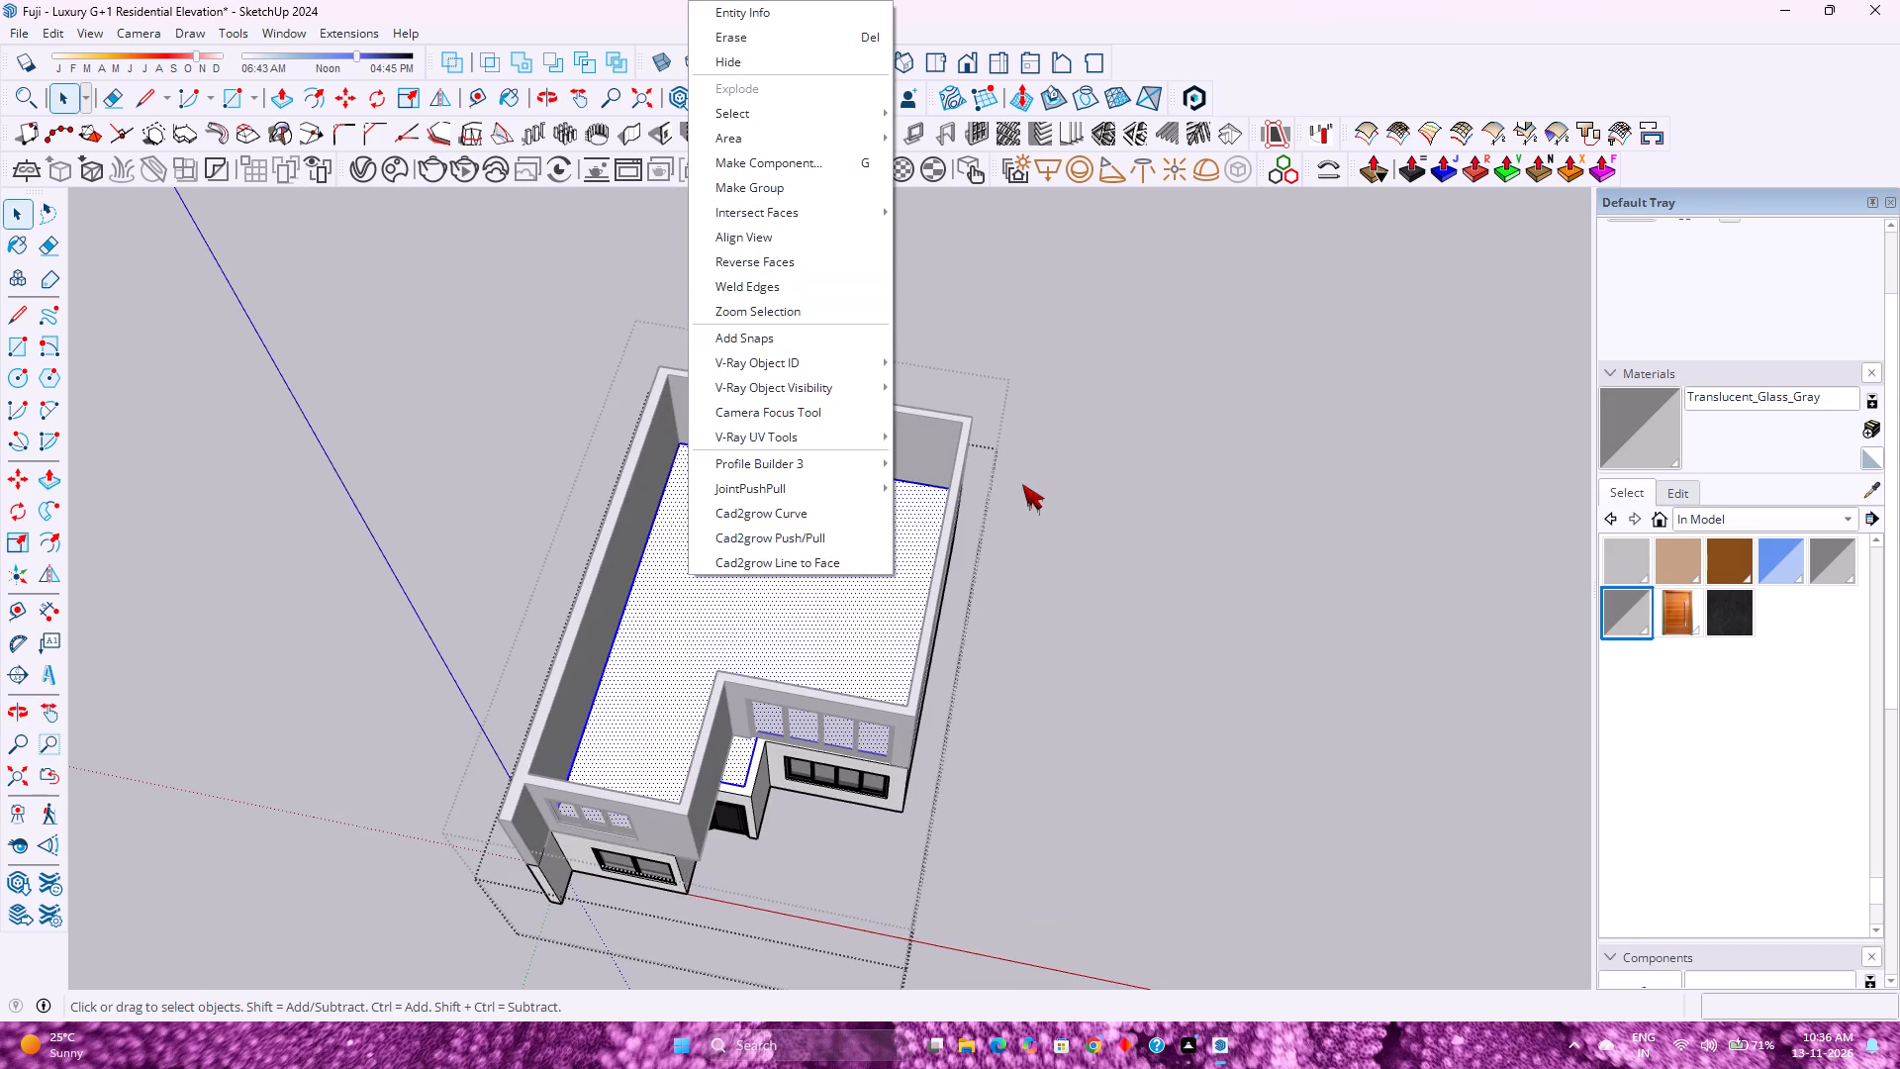
left_click(1054, 532)
double_click(837, 527)
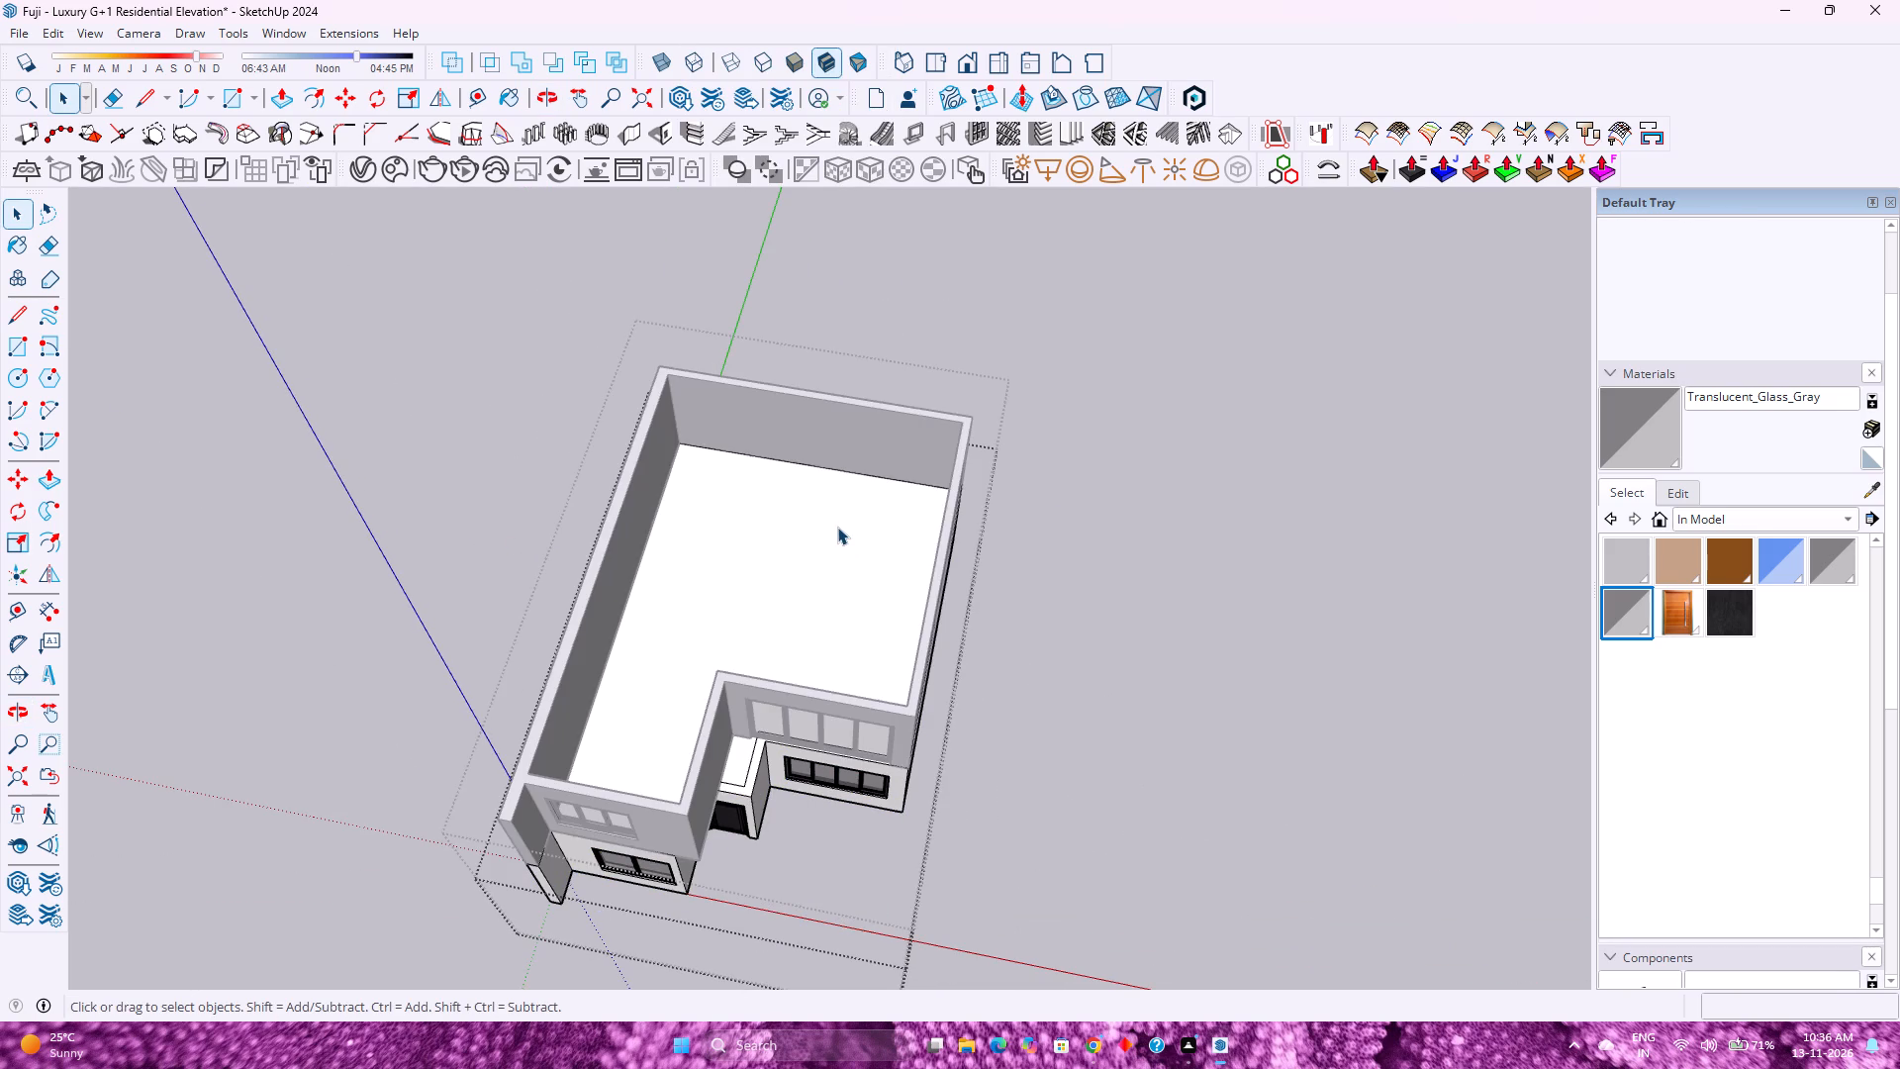
double_click(837, 527)
double_click(739, 526)
right_click(739, 526)
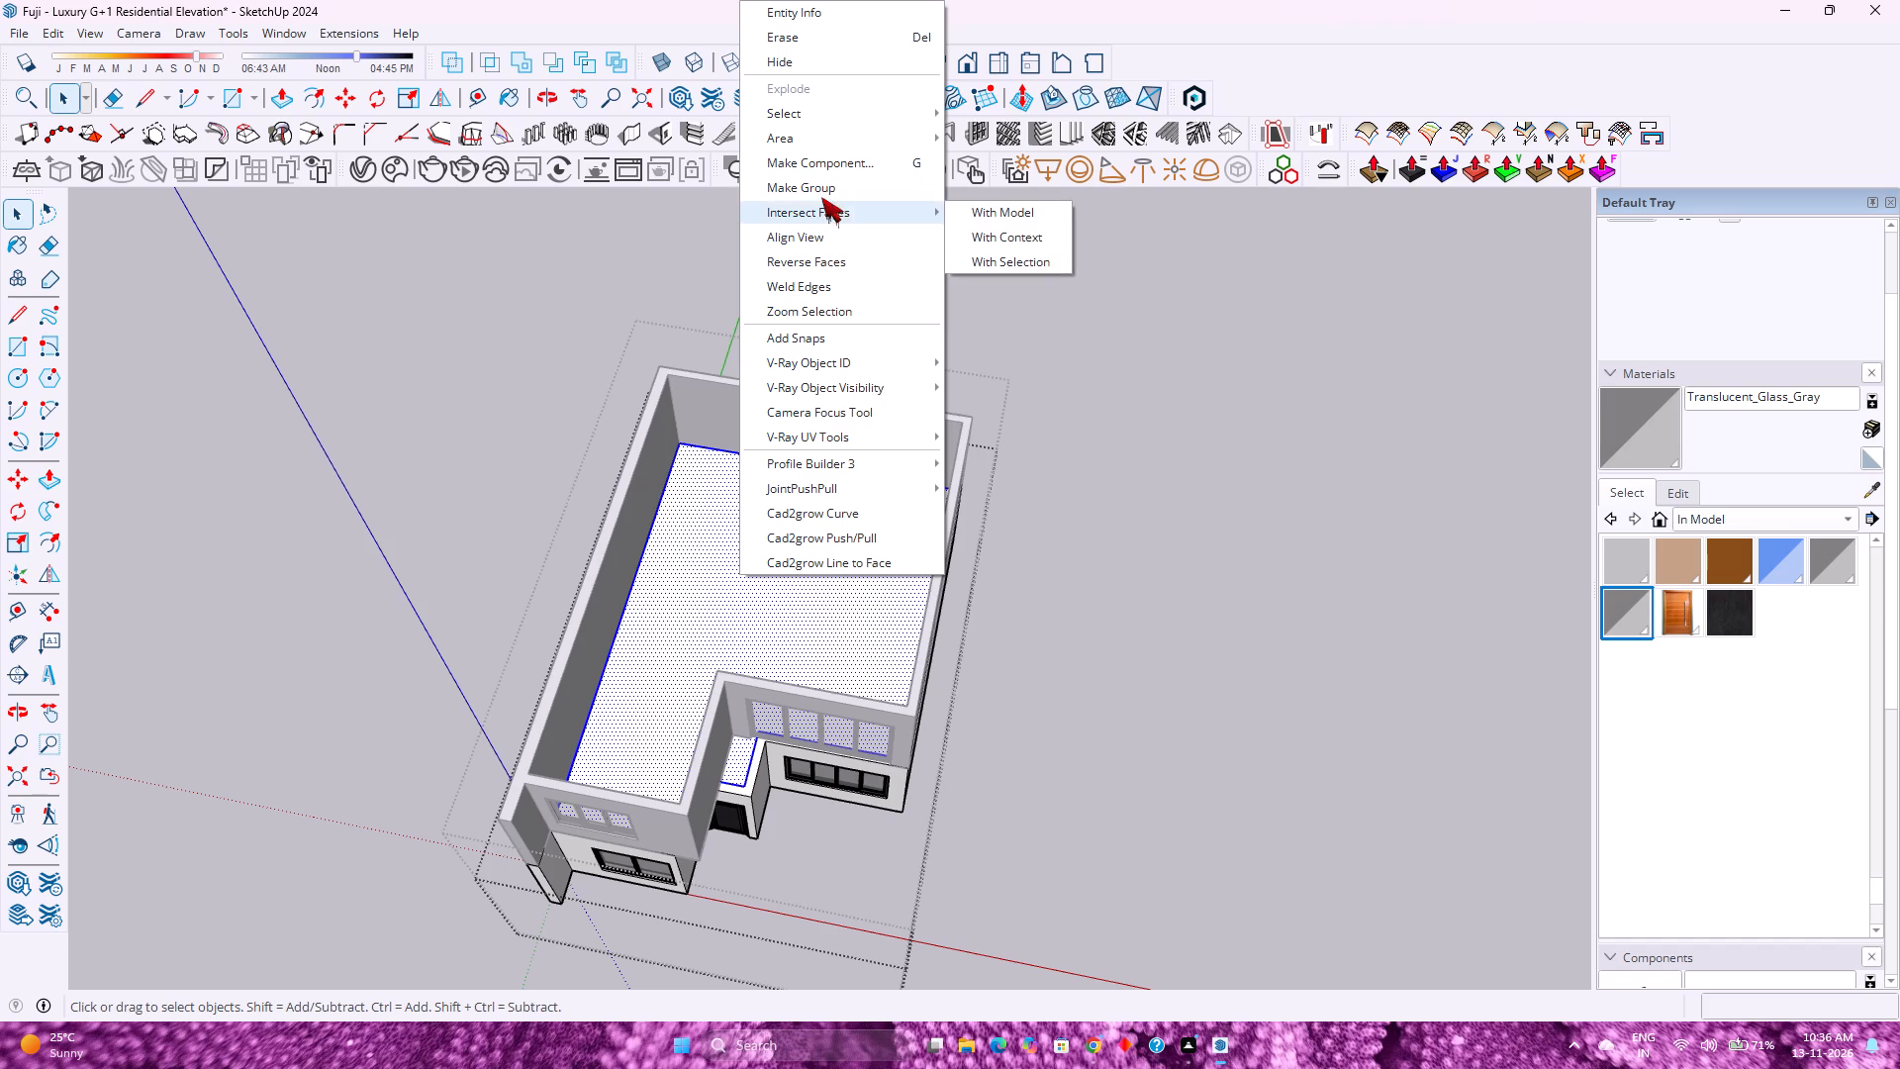
left_click(694, 607)
double_click(694, 607)
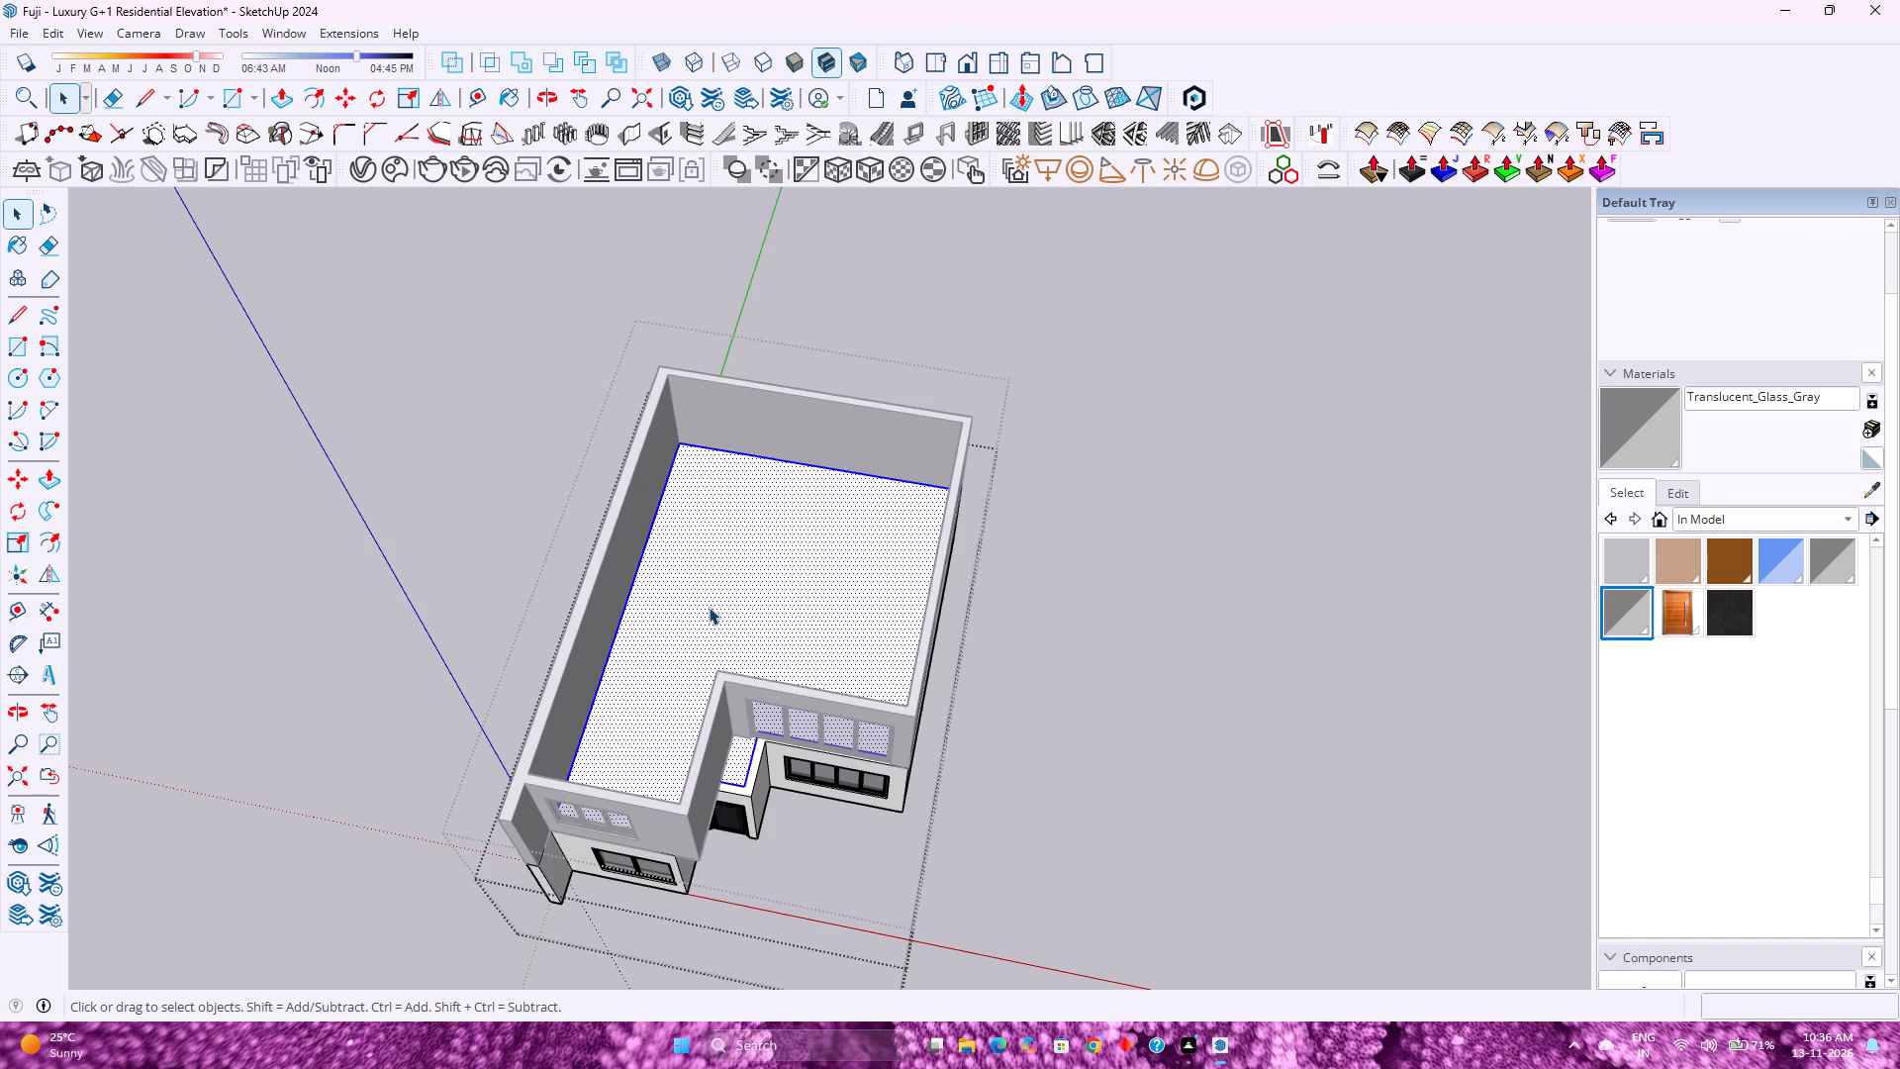
key("ctrl+c")
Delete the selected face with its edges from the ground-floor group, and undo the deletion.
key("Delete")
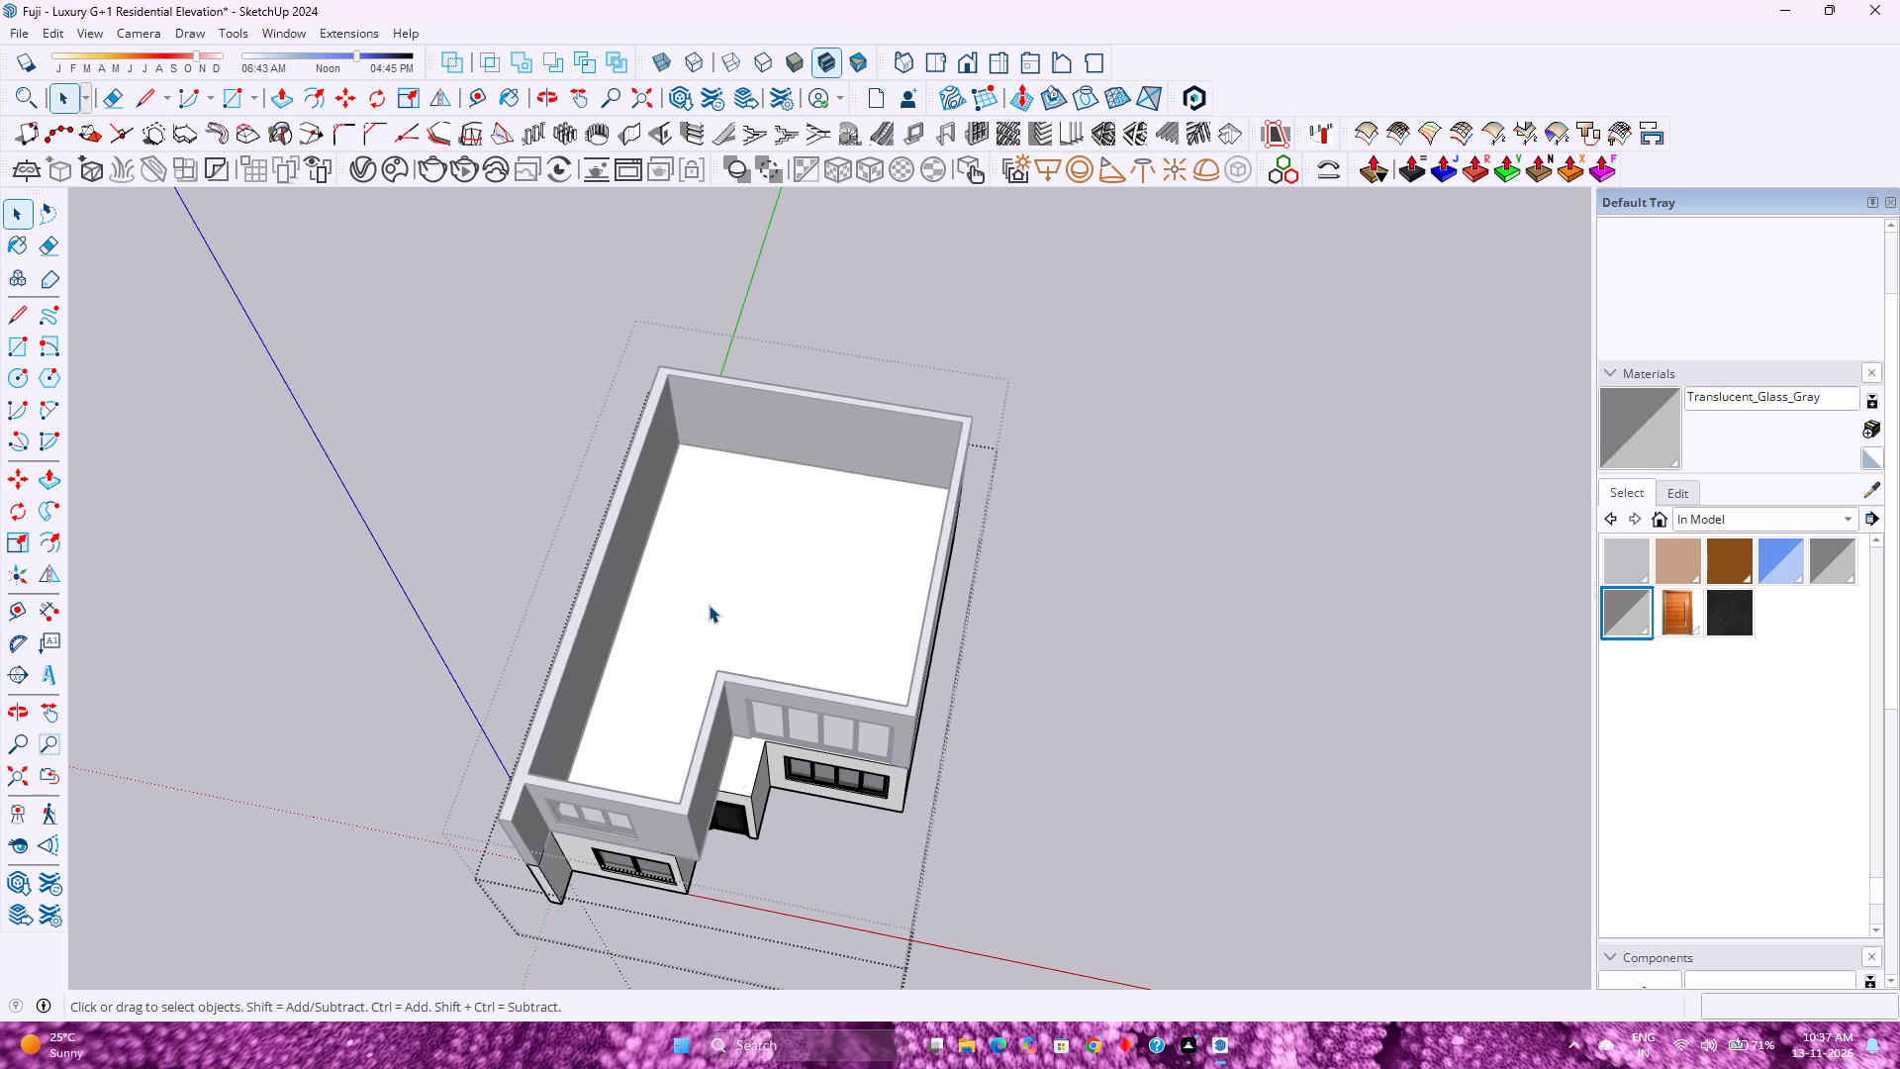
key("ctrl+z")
Delete only the face spanning the ground-floor wall tops, keeping its bounding edges, and leave the group.
left_click(714, 567)
key("Delete")
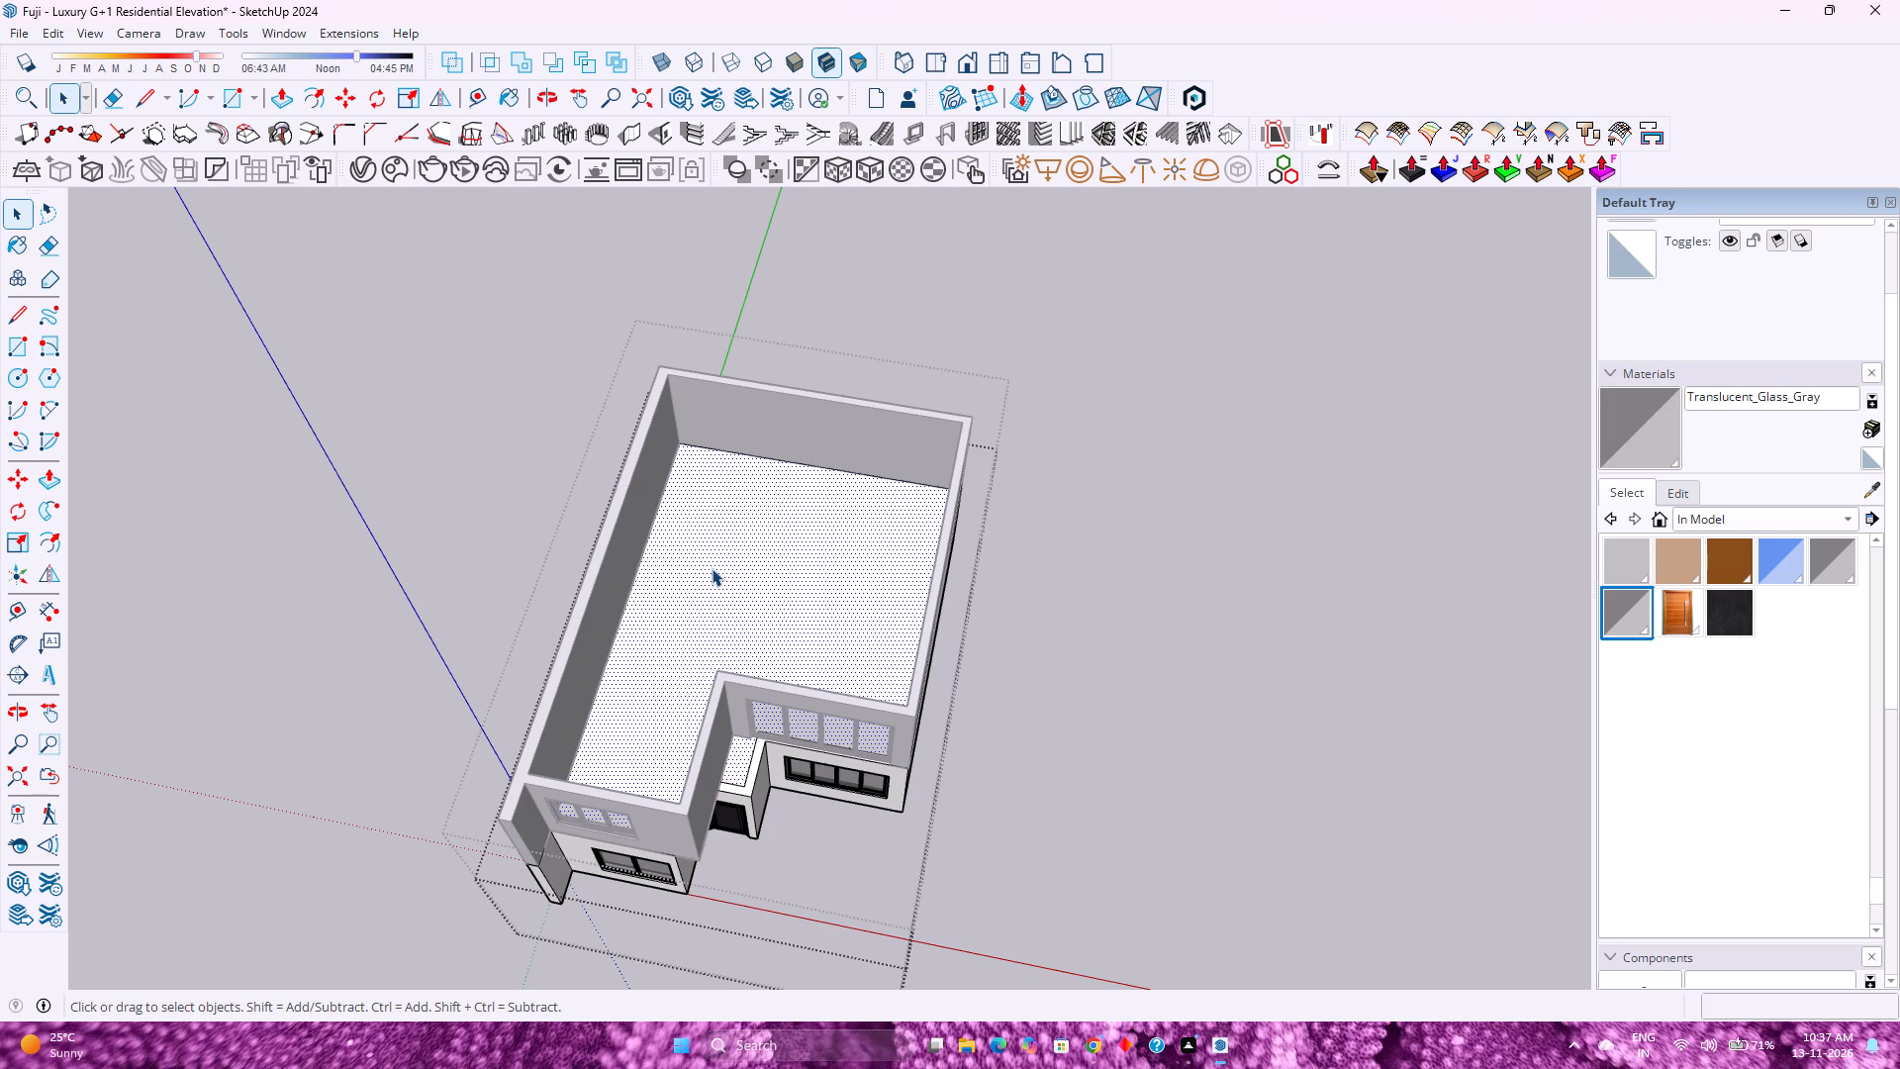
left_click(1092, 811)
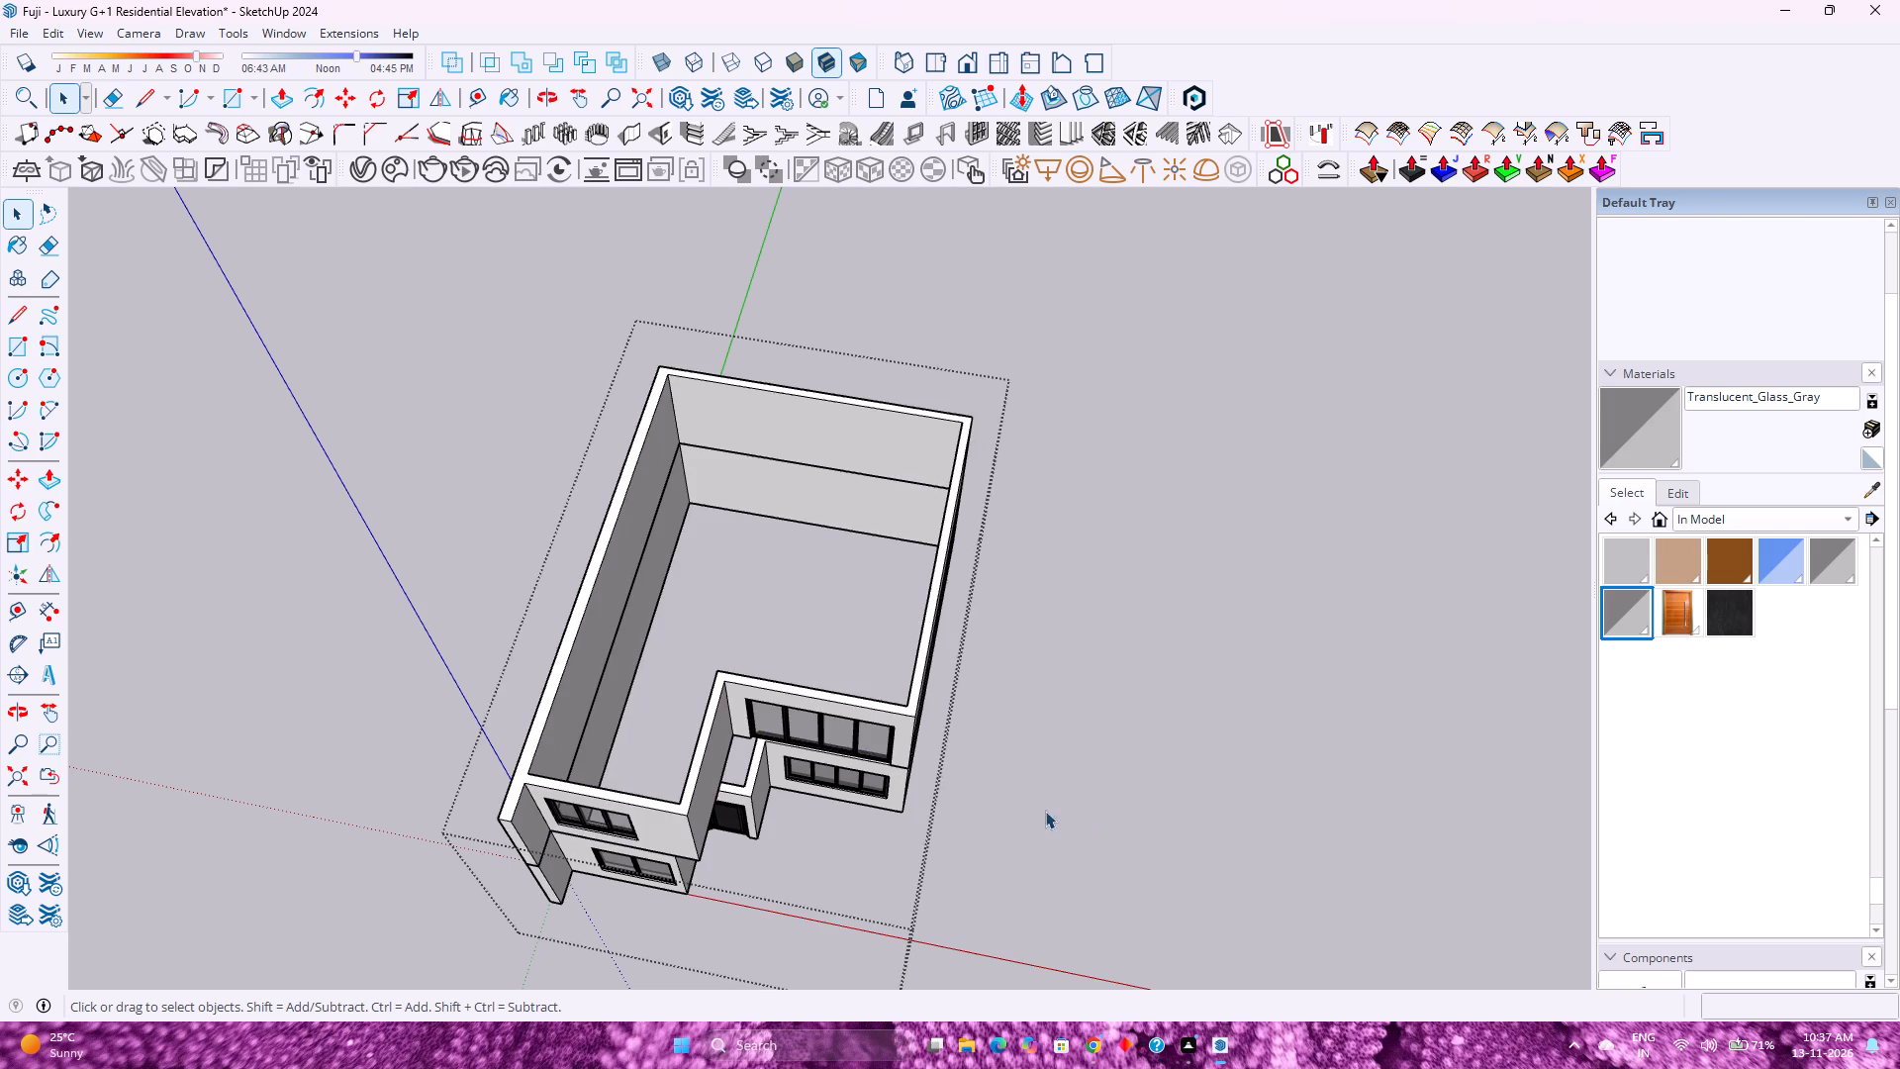
Hide the first-floor group to expose the tops of the ground-floor walls.
middle_click_drag(877, 779, 802, 694)
middle_click(801, 692)
left_click(807, 684)
right_click(807, 684)
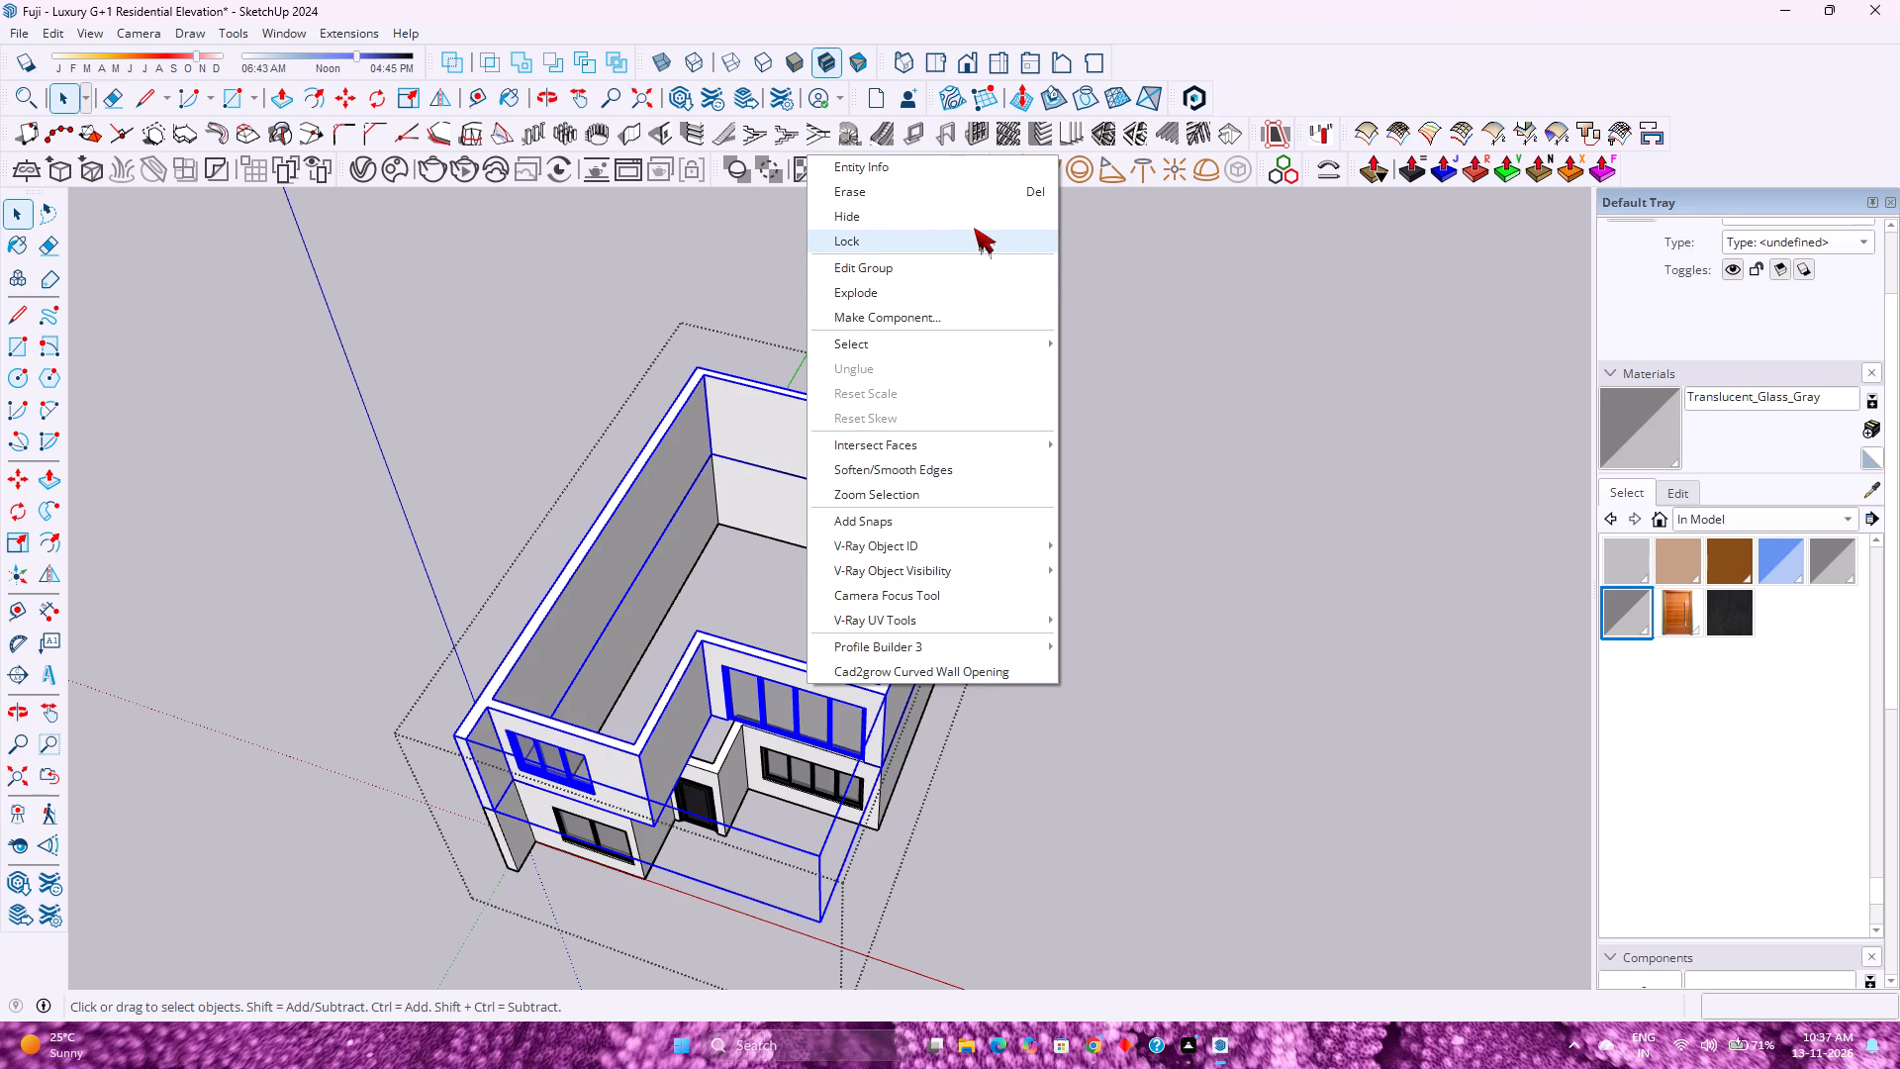
left_click(966, 218)
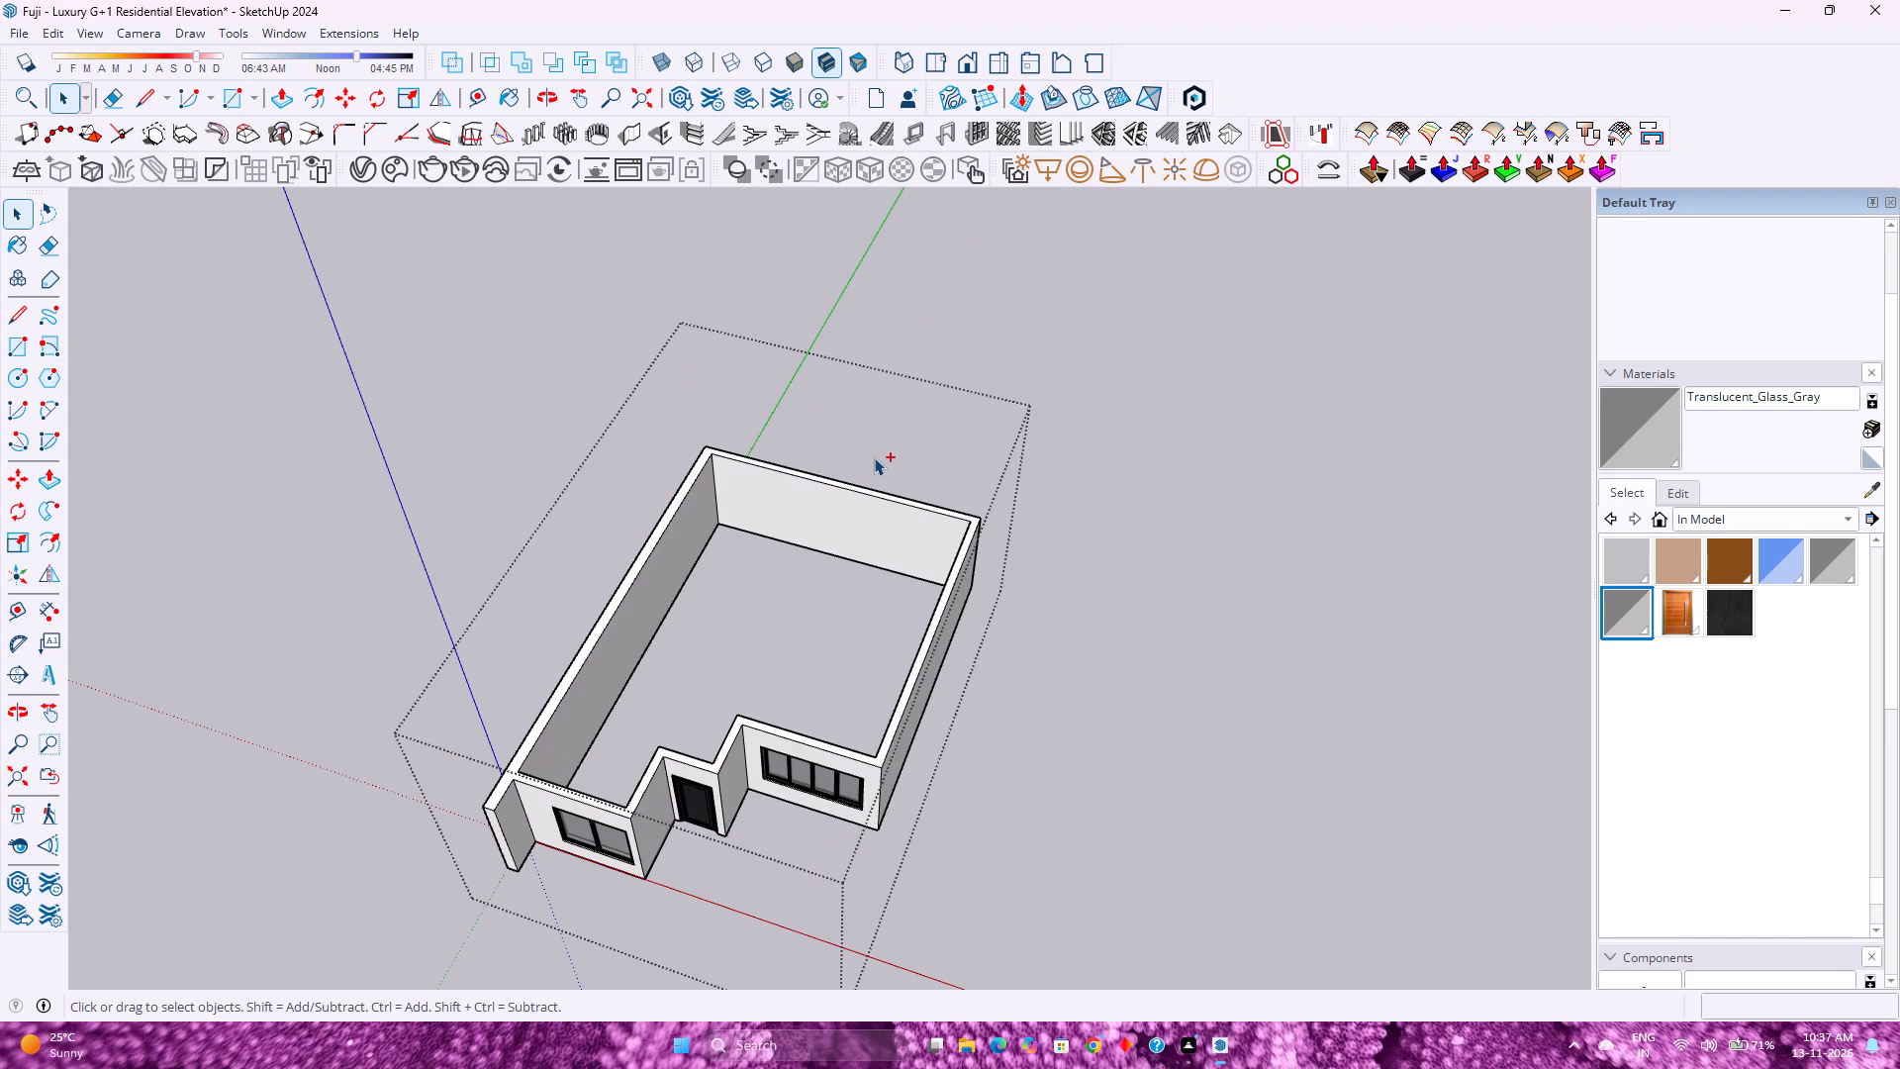
Paste the copied floor face at the inner top corner of the ground-floor walls and make it a group.
key("ctrl+v")
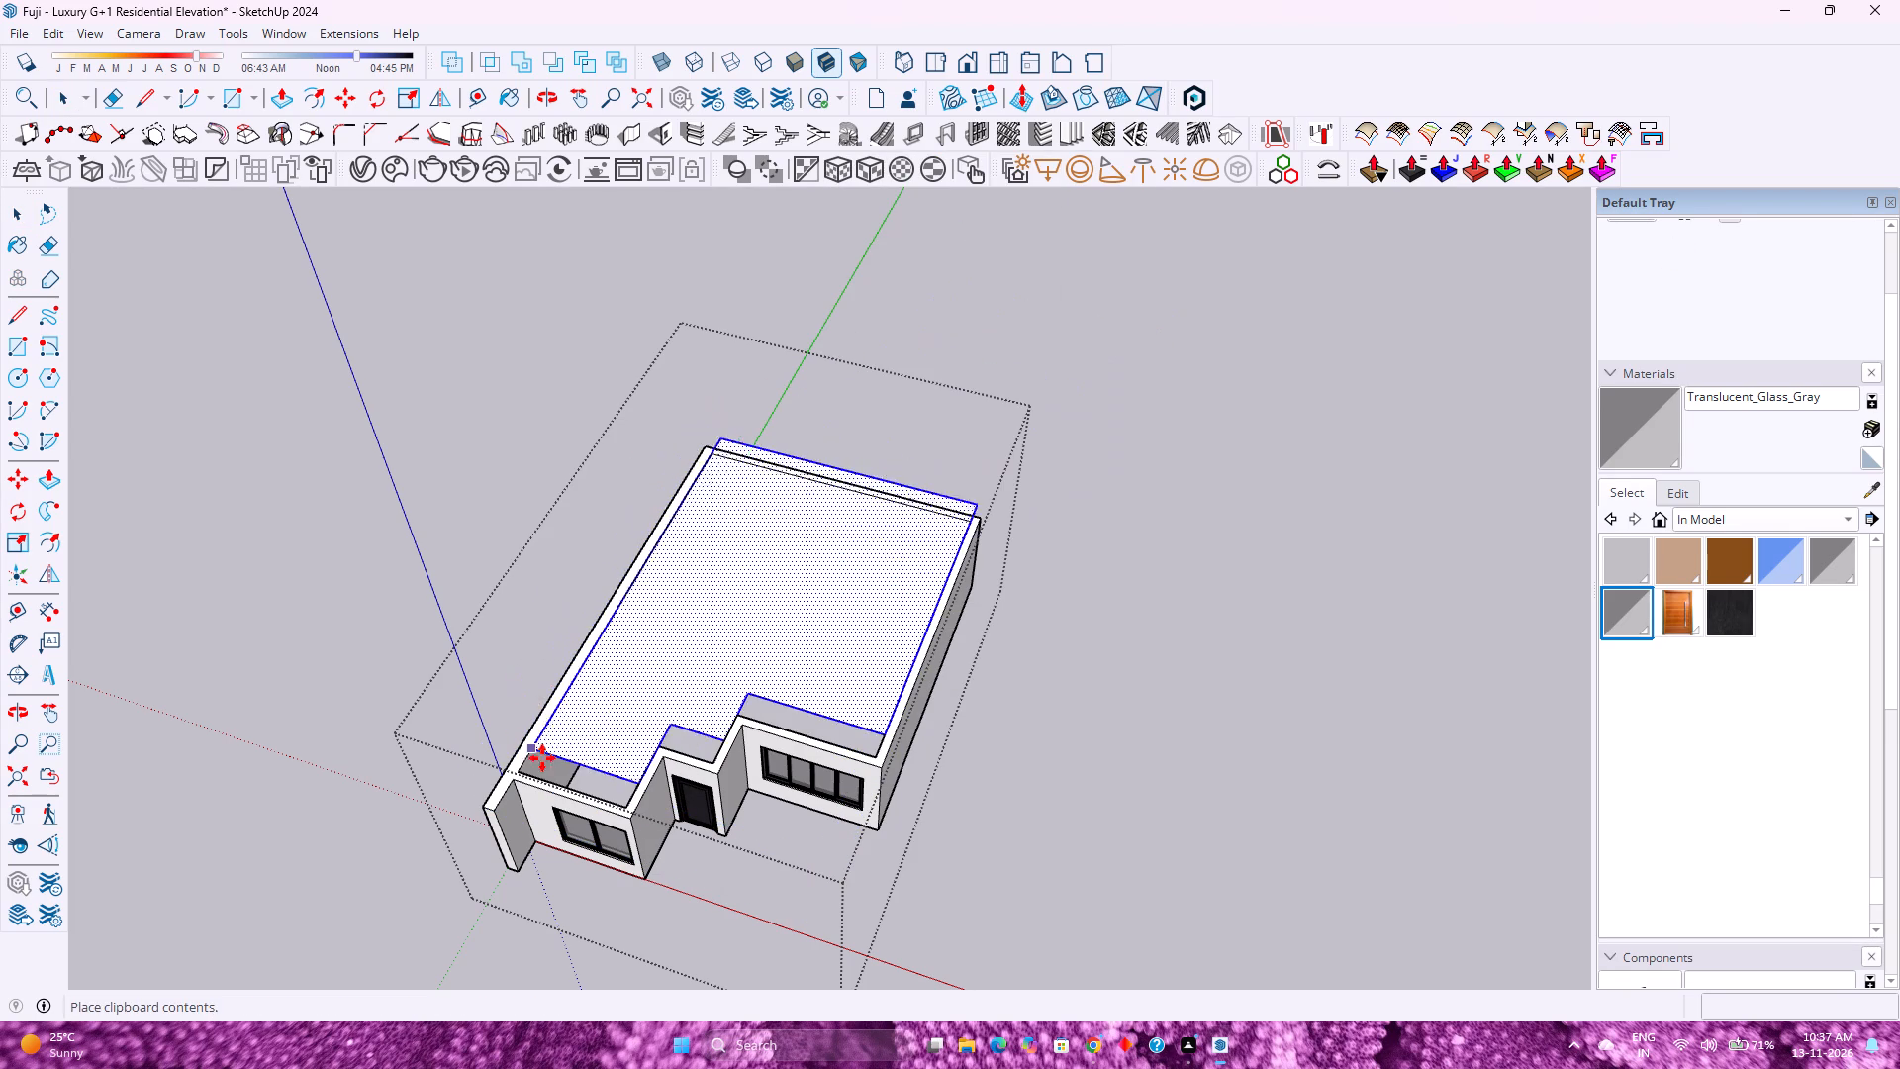
left_click(516, 773)
scroll(656, 684, "up", 3)
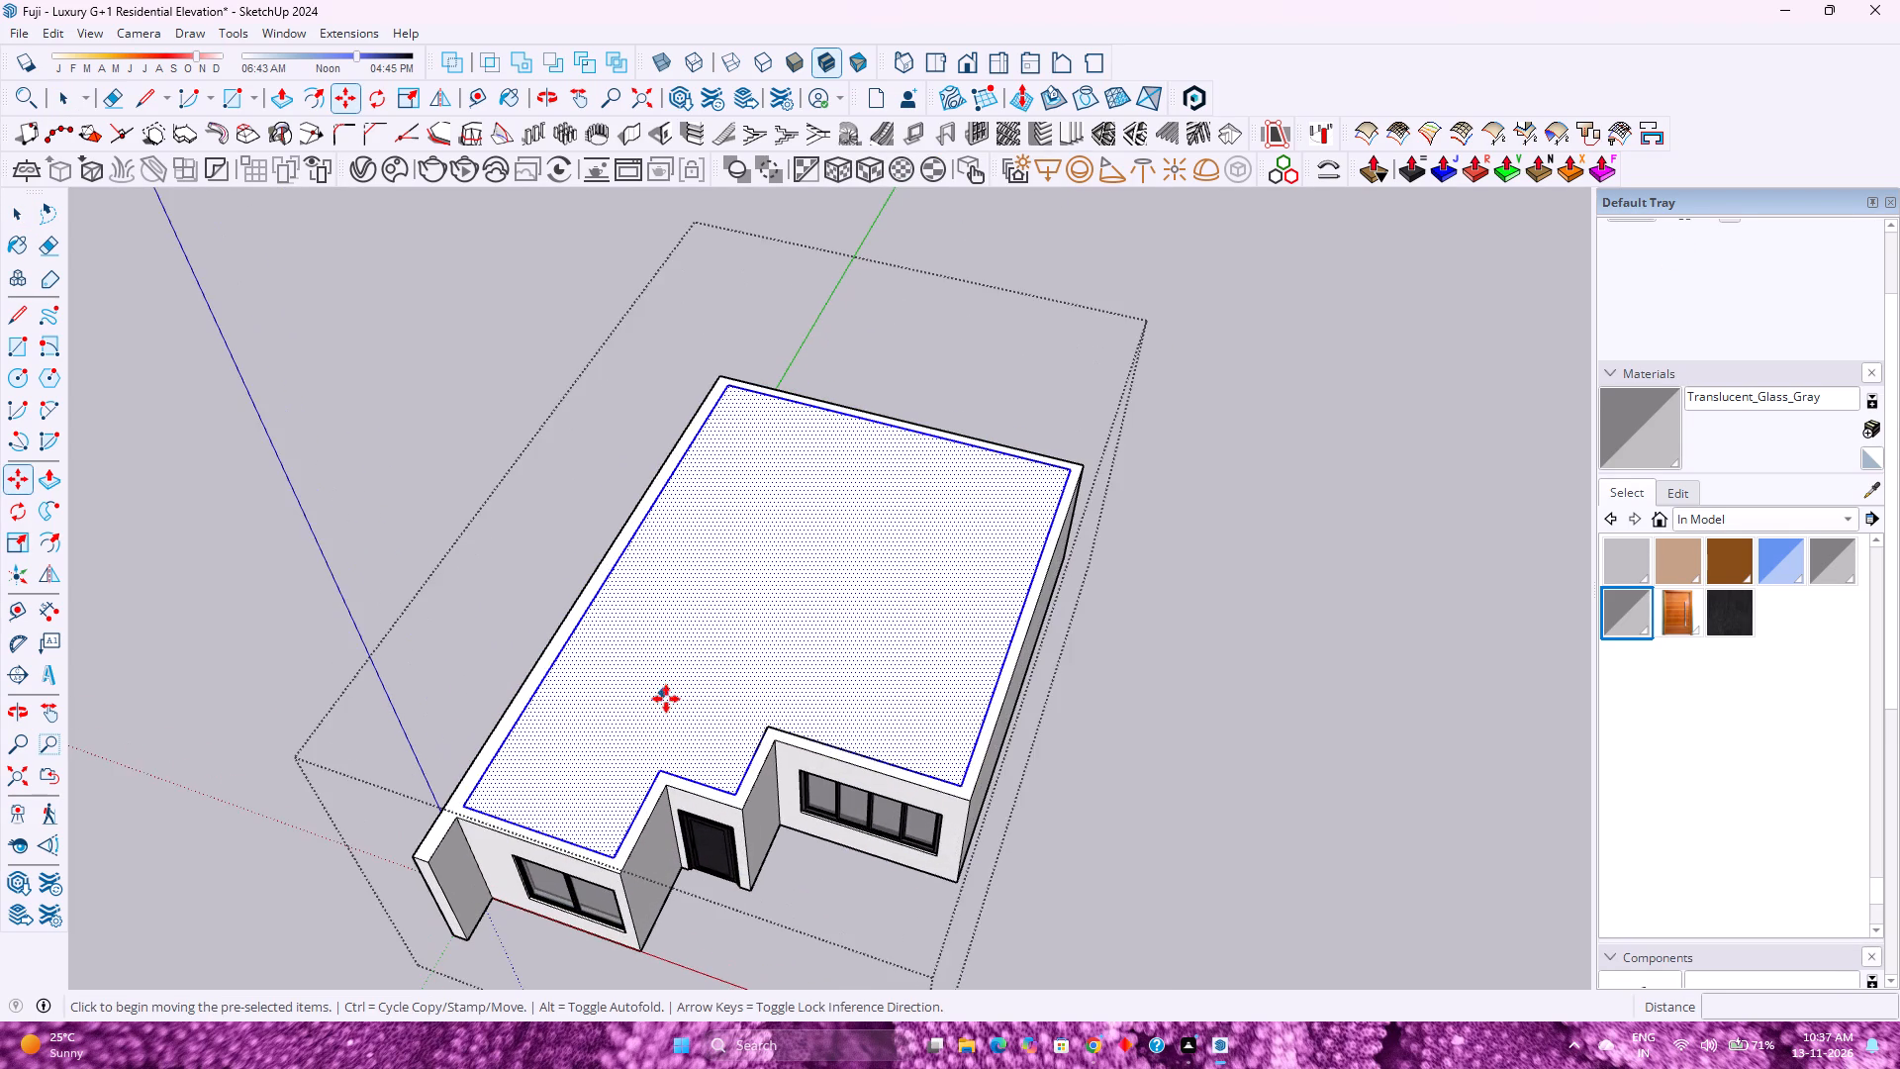
scroll(740, 782, "up", 6)
right_click(698, 633)
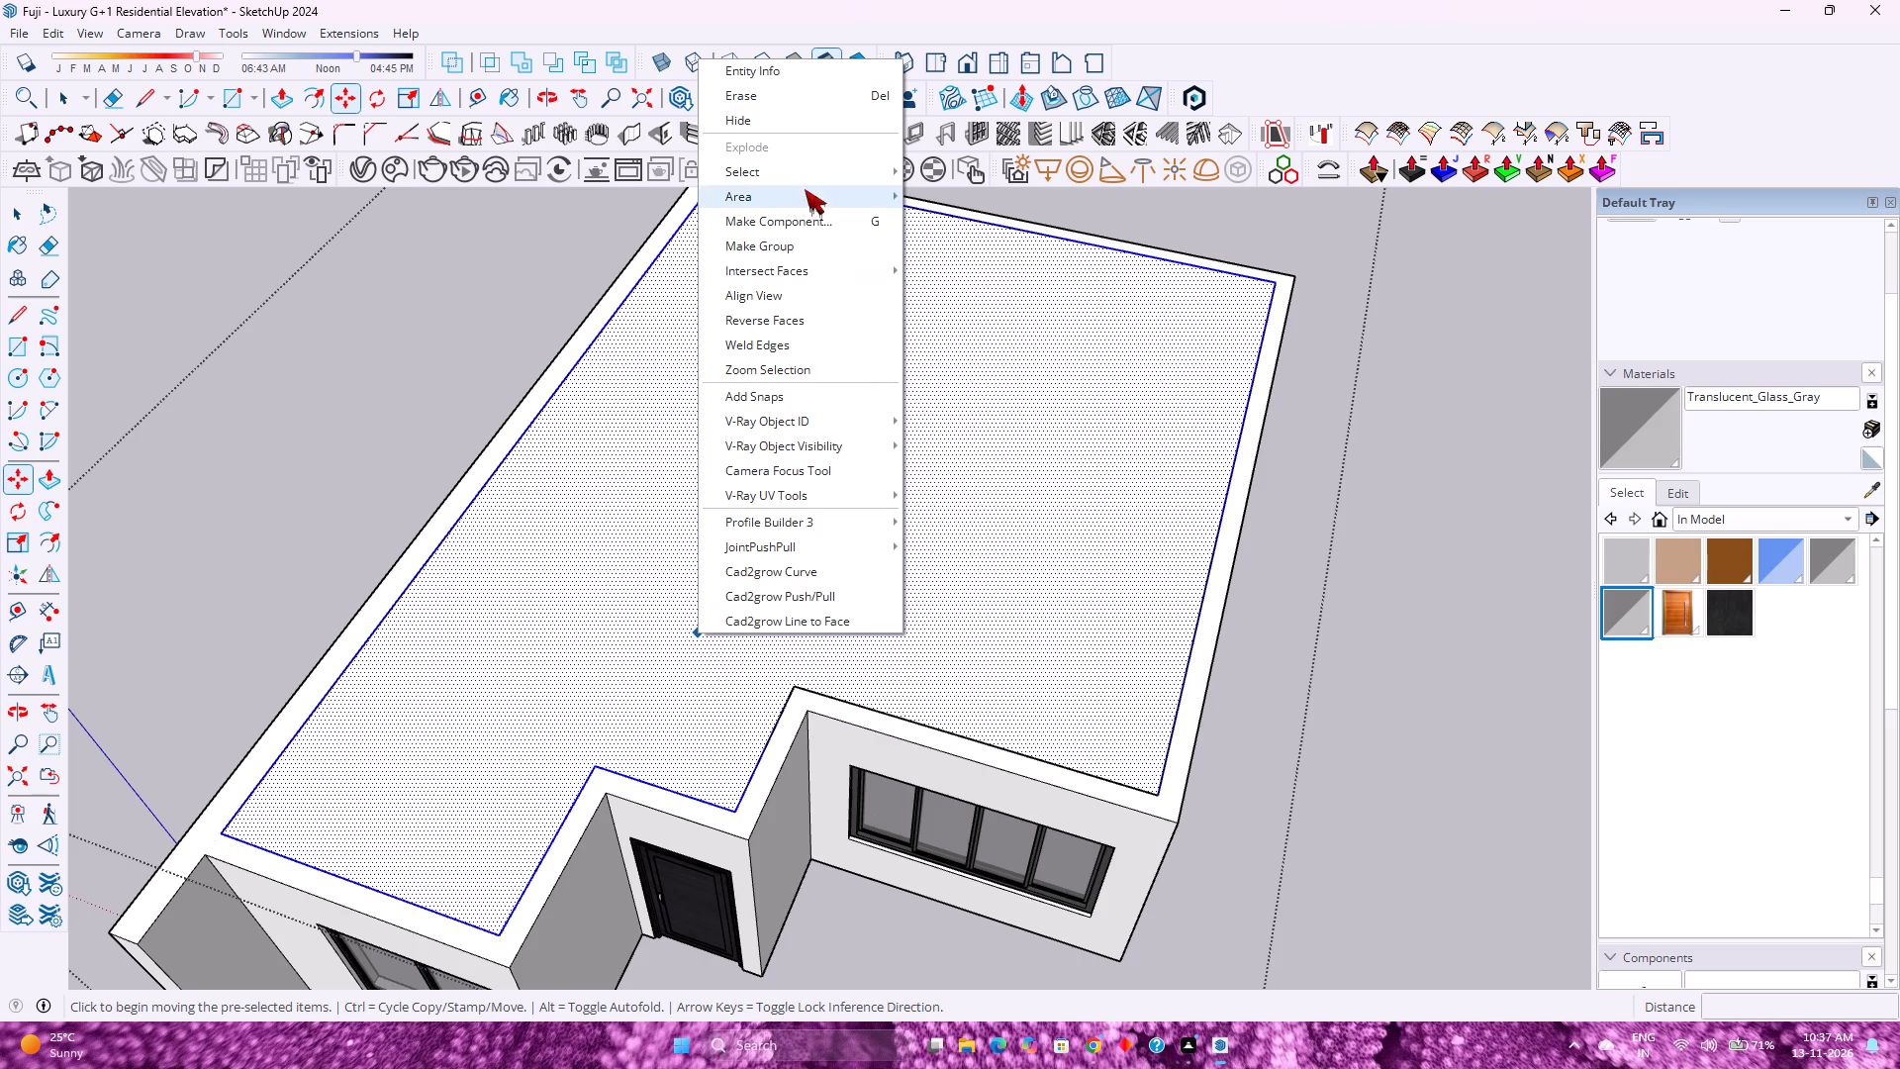
left_click(818, 238)
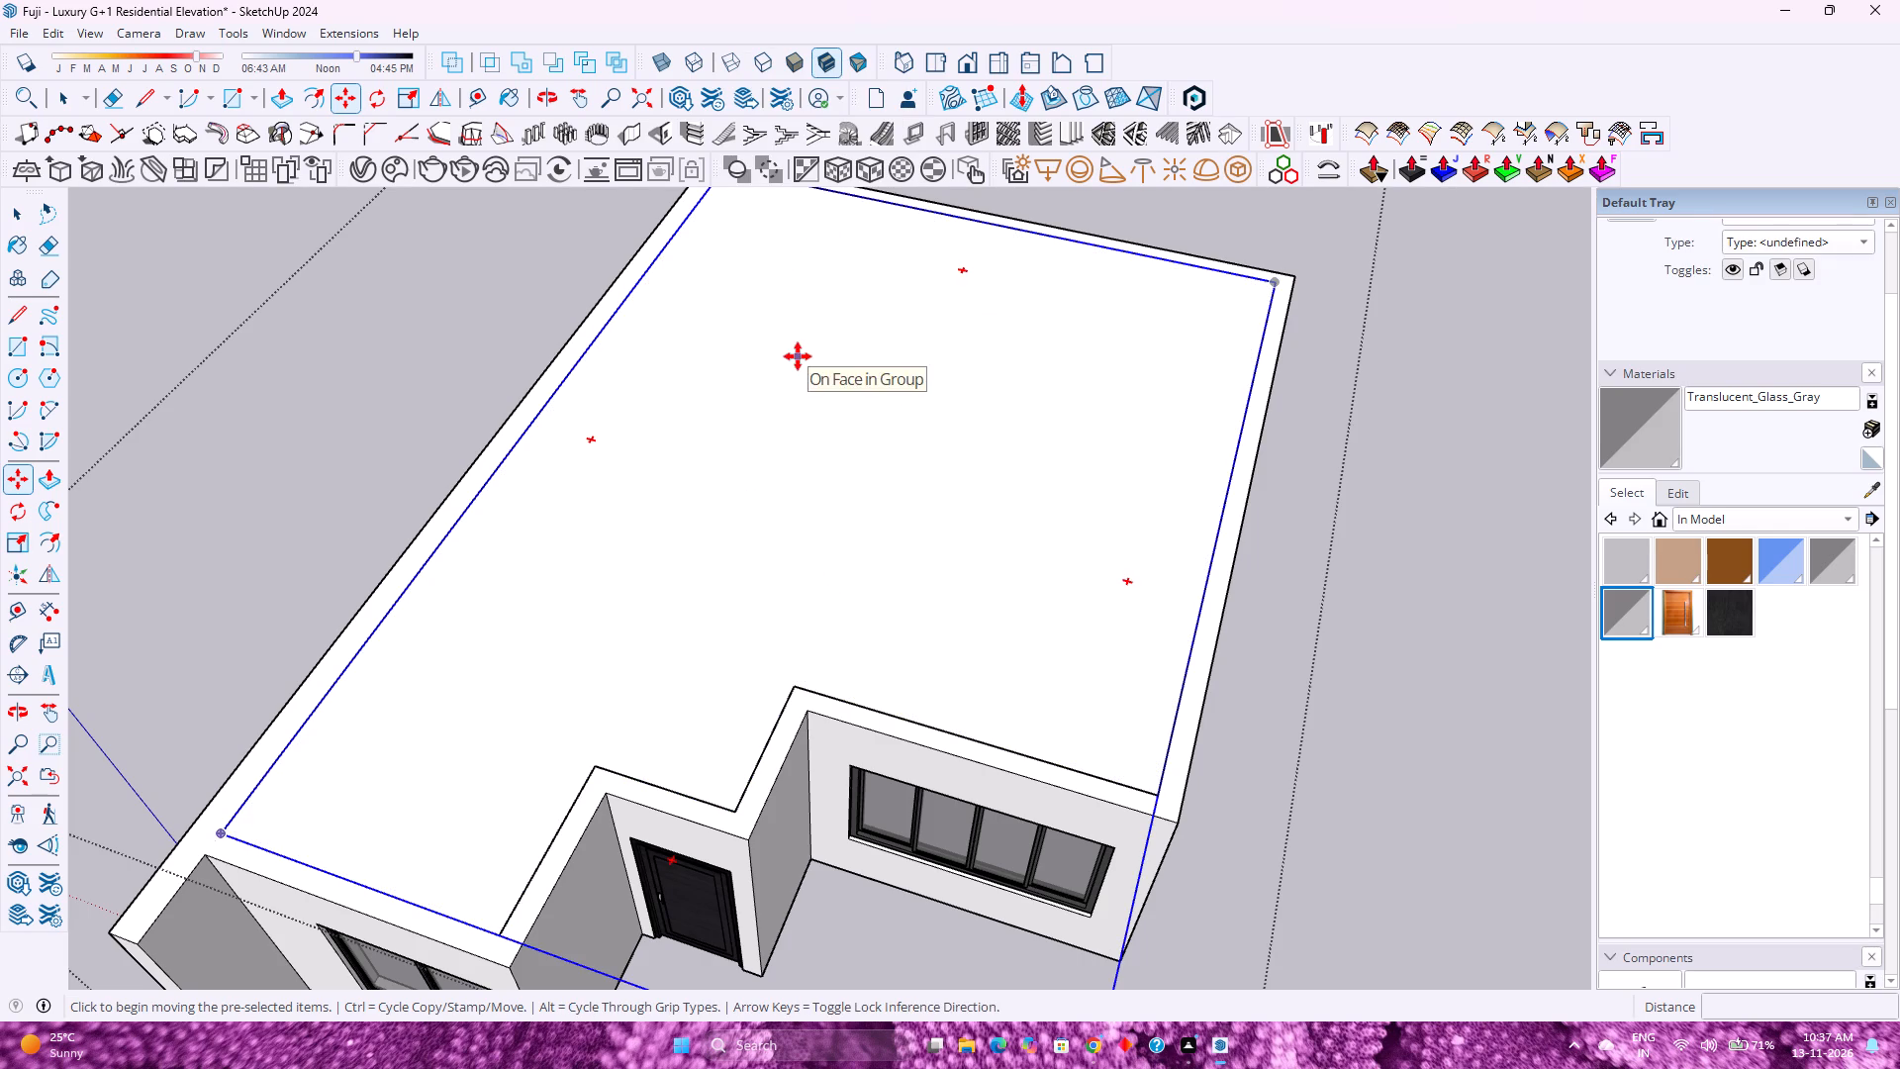
Inside the new group, extrude the floor face upward 6" to form the slab.
key("space")
double_click(761, 547)
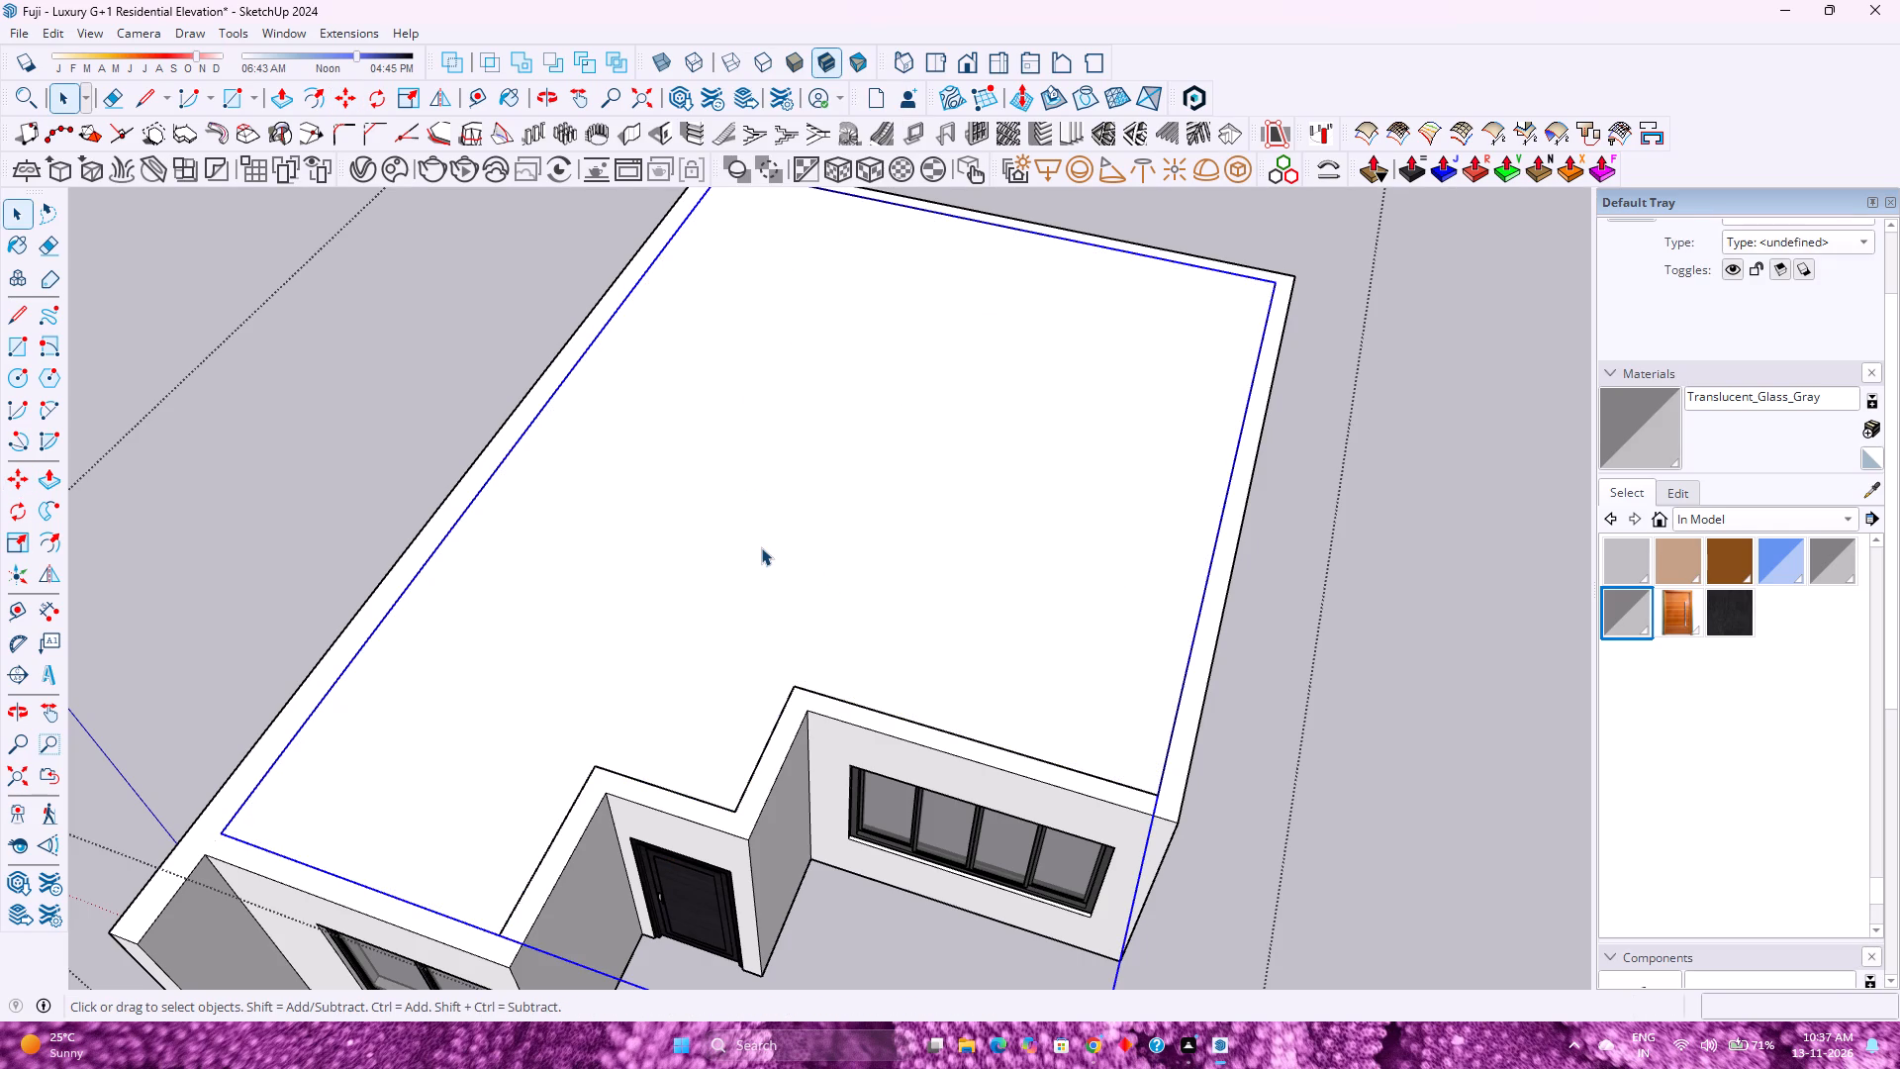
left_click(271, 103)
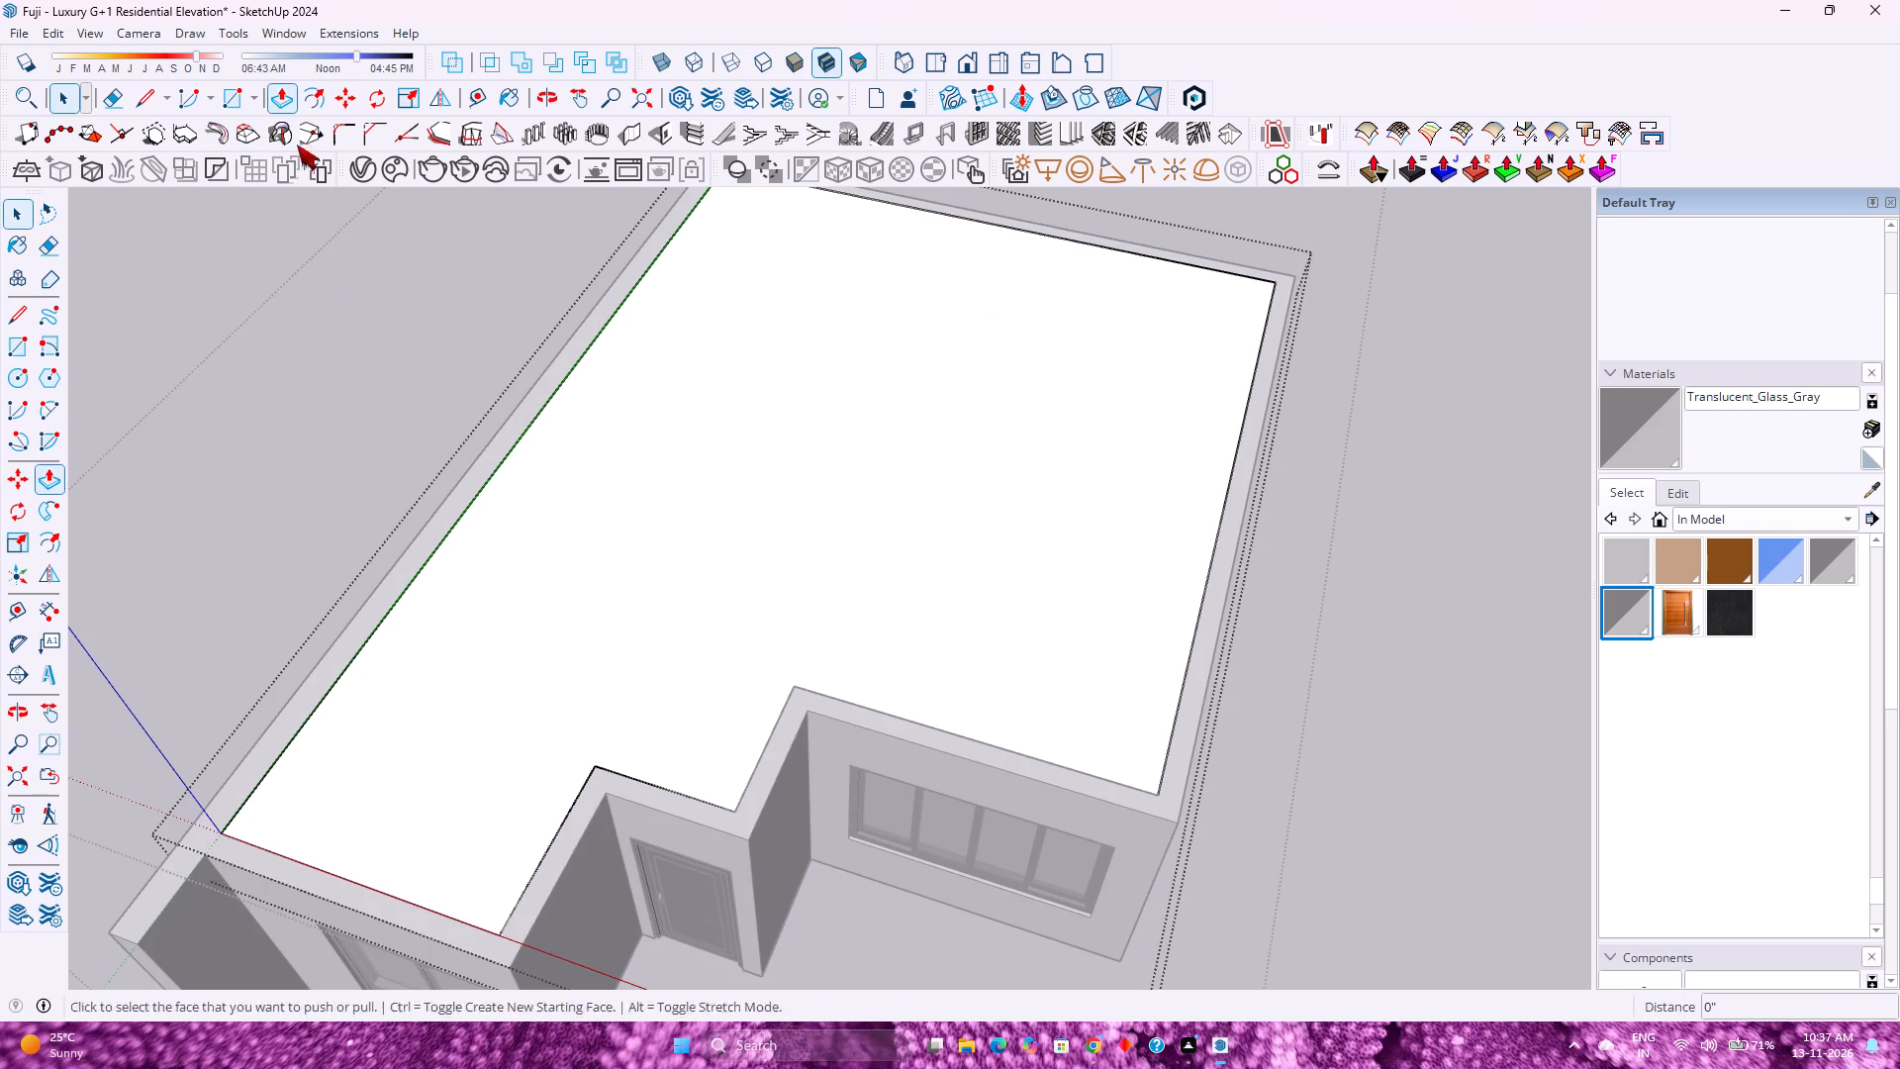
left_click(539, 566)
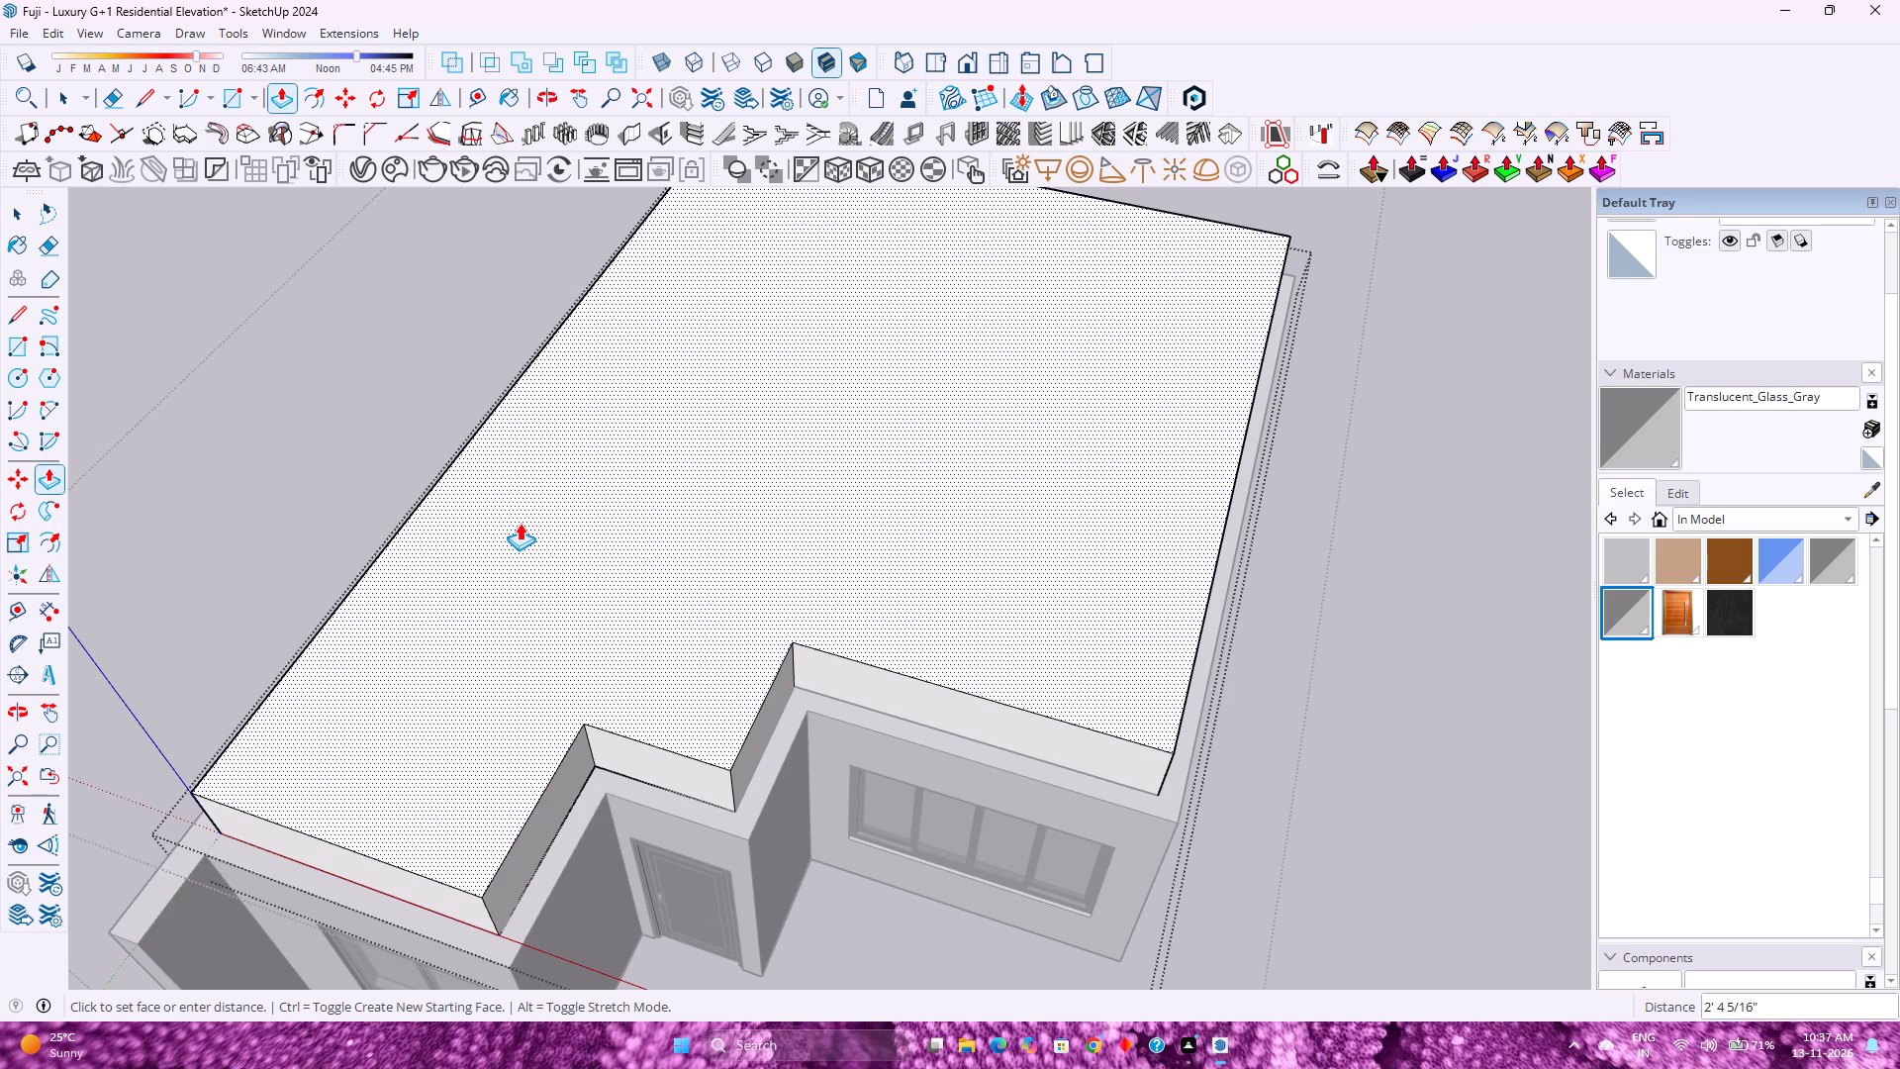
key("6")
key("Return")
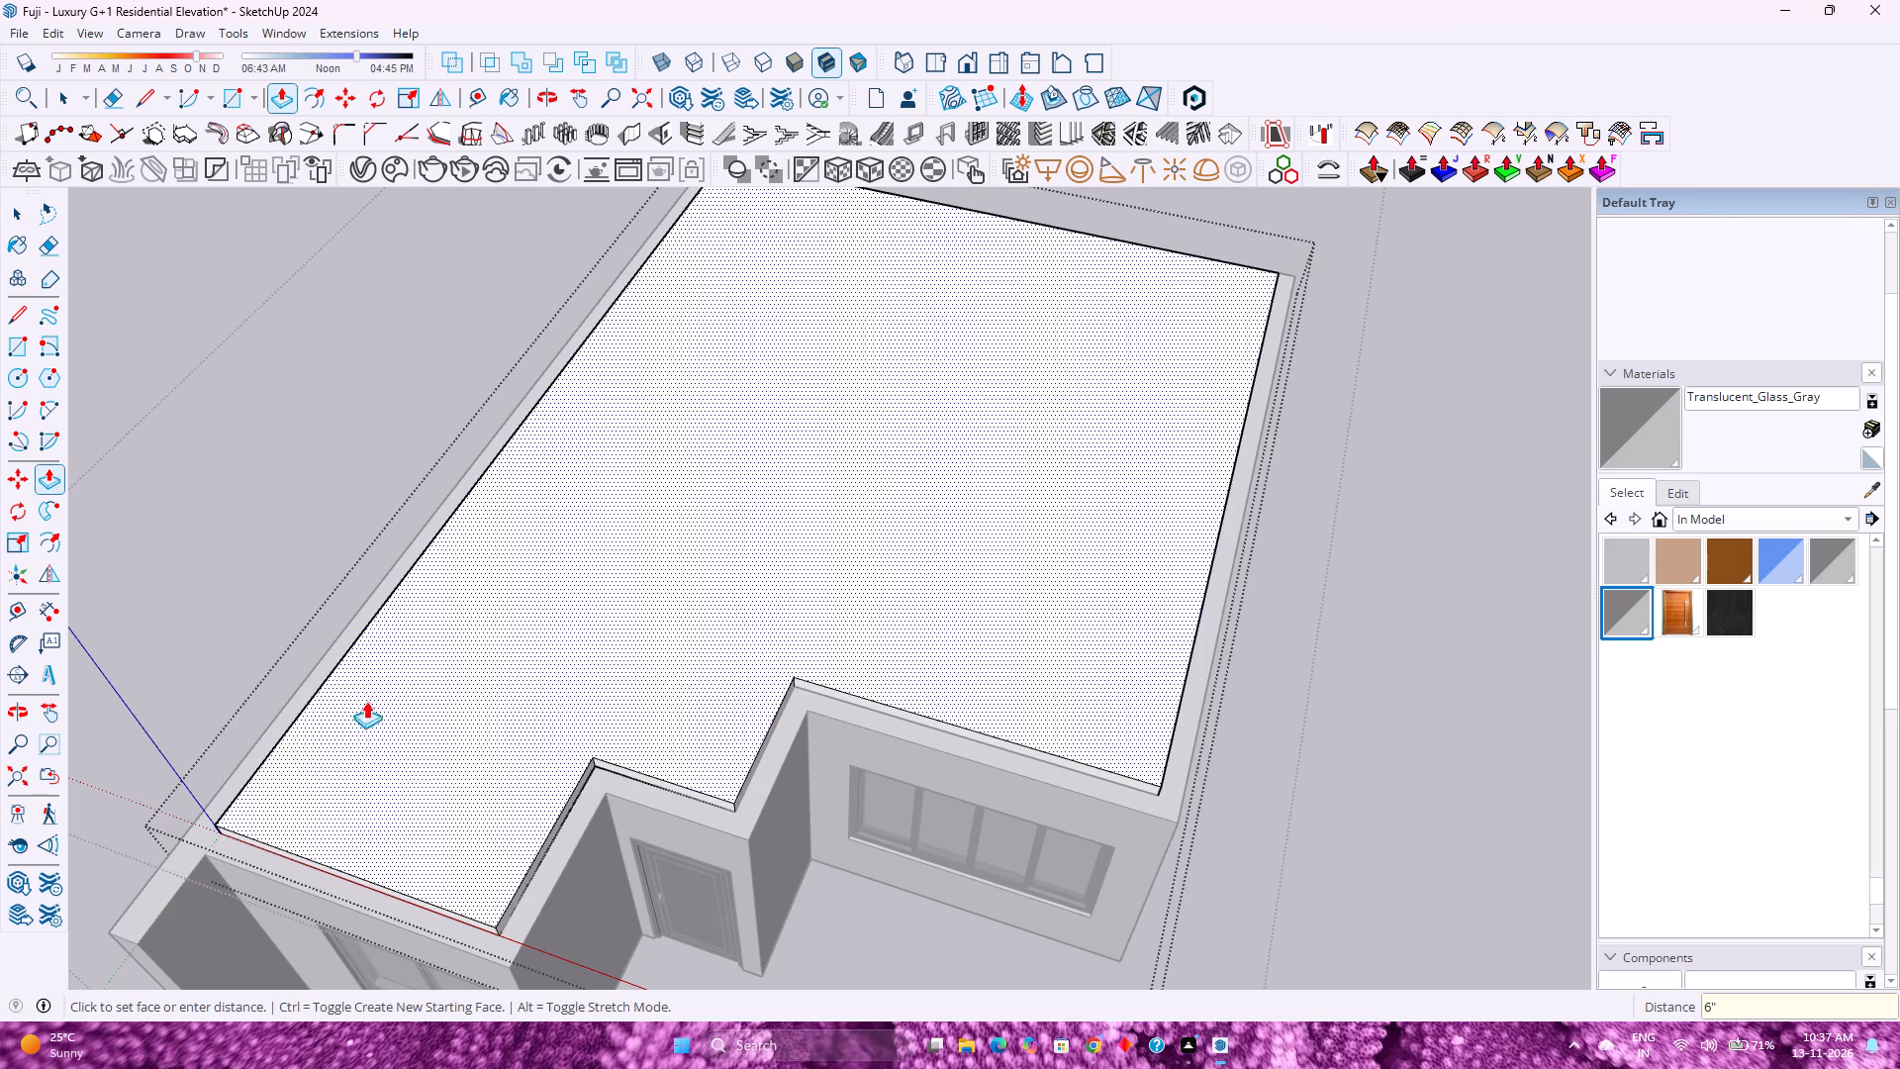
Push the slab's edges over the front window wall, its side return and the door wall outward 9" to the outer wall faces.
scroll(295, 740, "down", 4)
middle_click_drag(285, 889, 352, 801)
middle_click(352, 801)
scroll(347, 831, "up", 8)
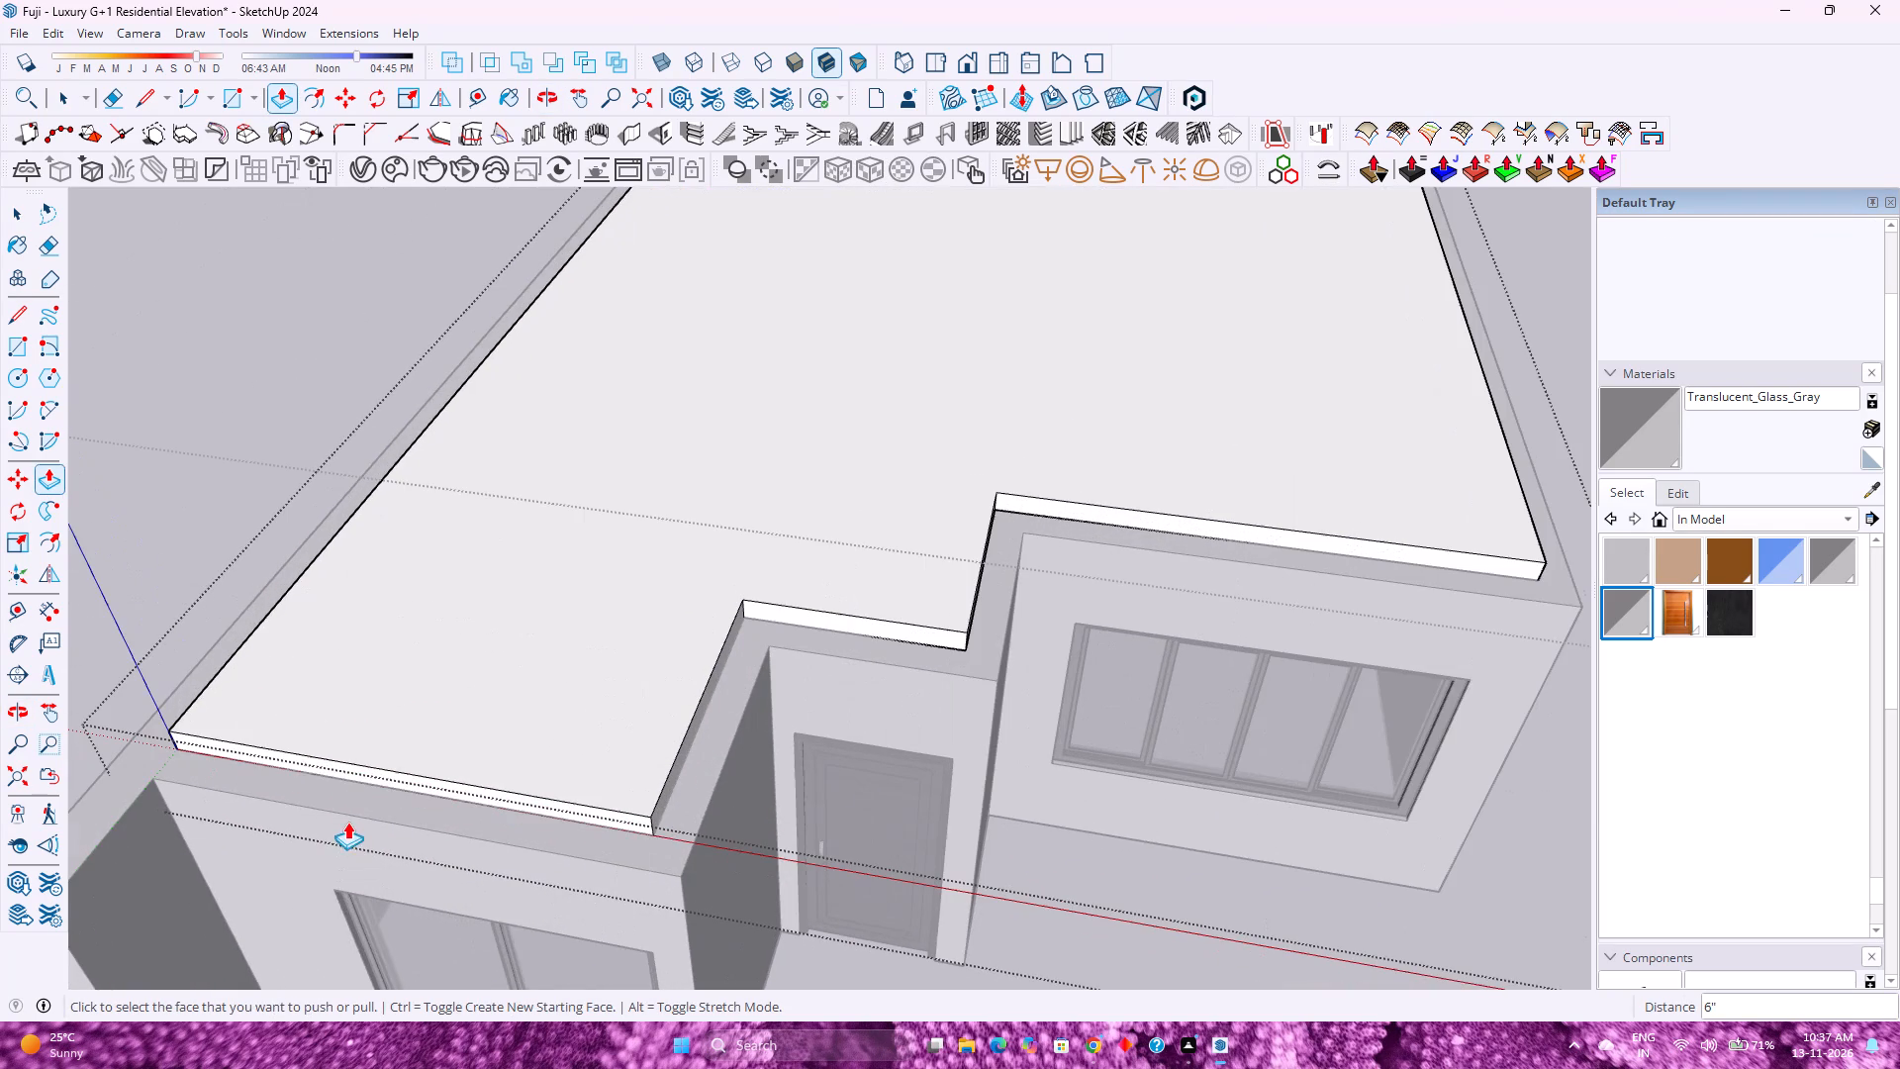
left_click(341, 774)
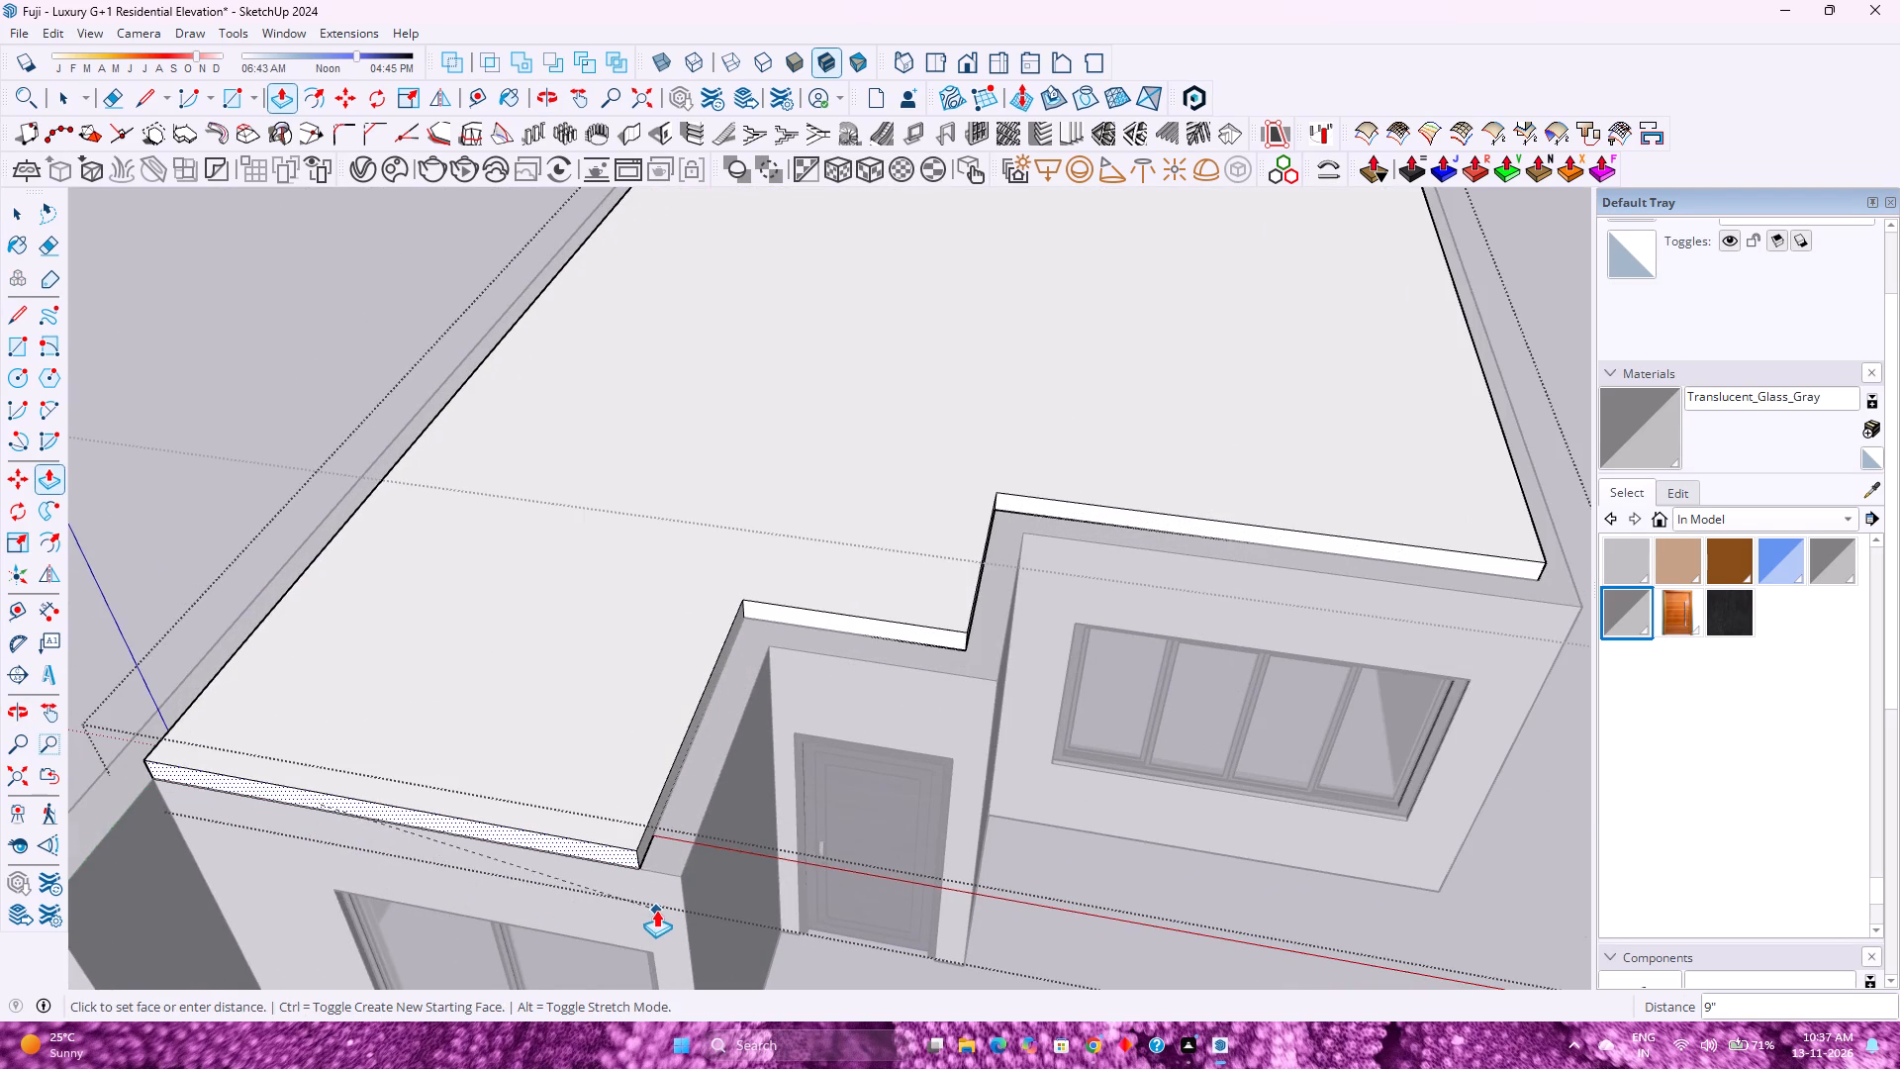
left_click(656, 910)
scroll(673, 792, "up", 6)
middle_click_drag(670, 818, 527, 707)
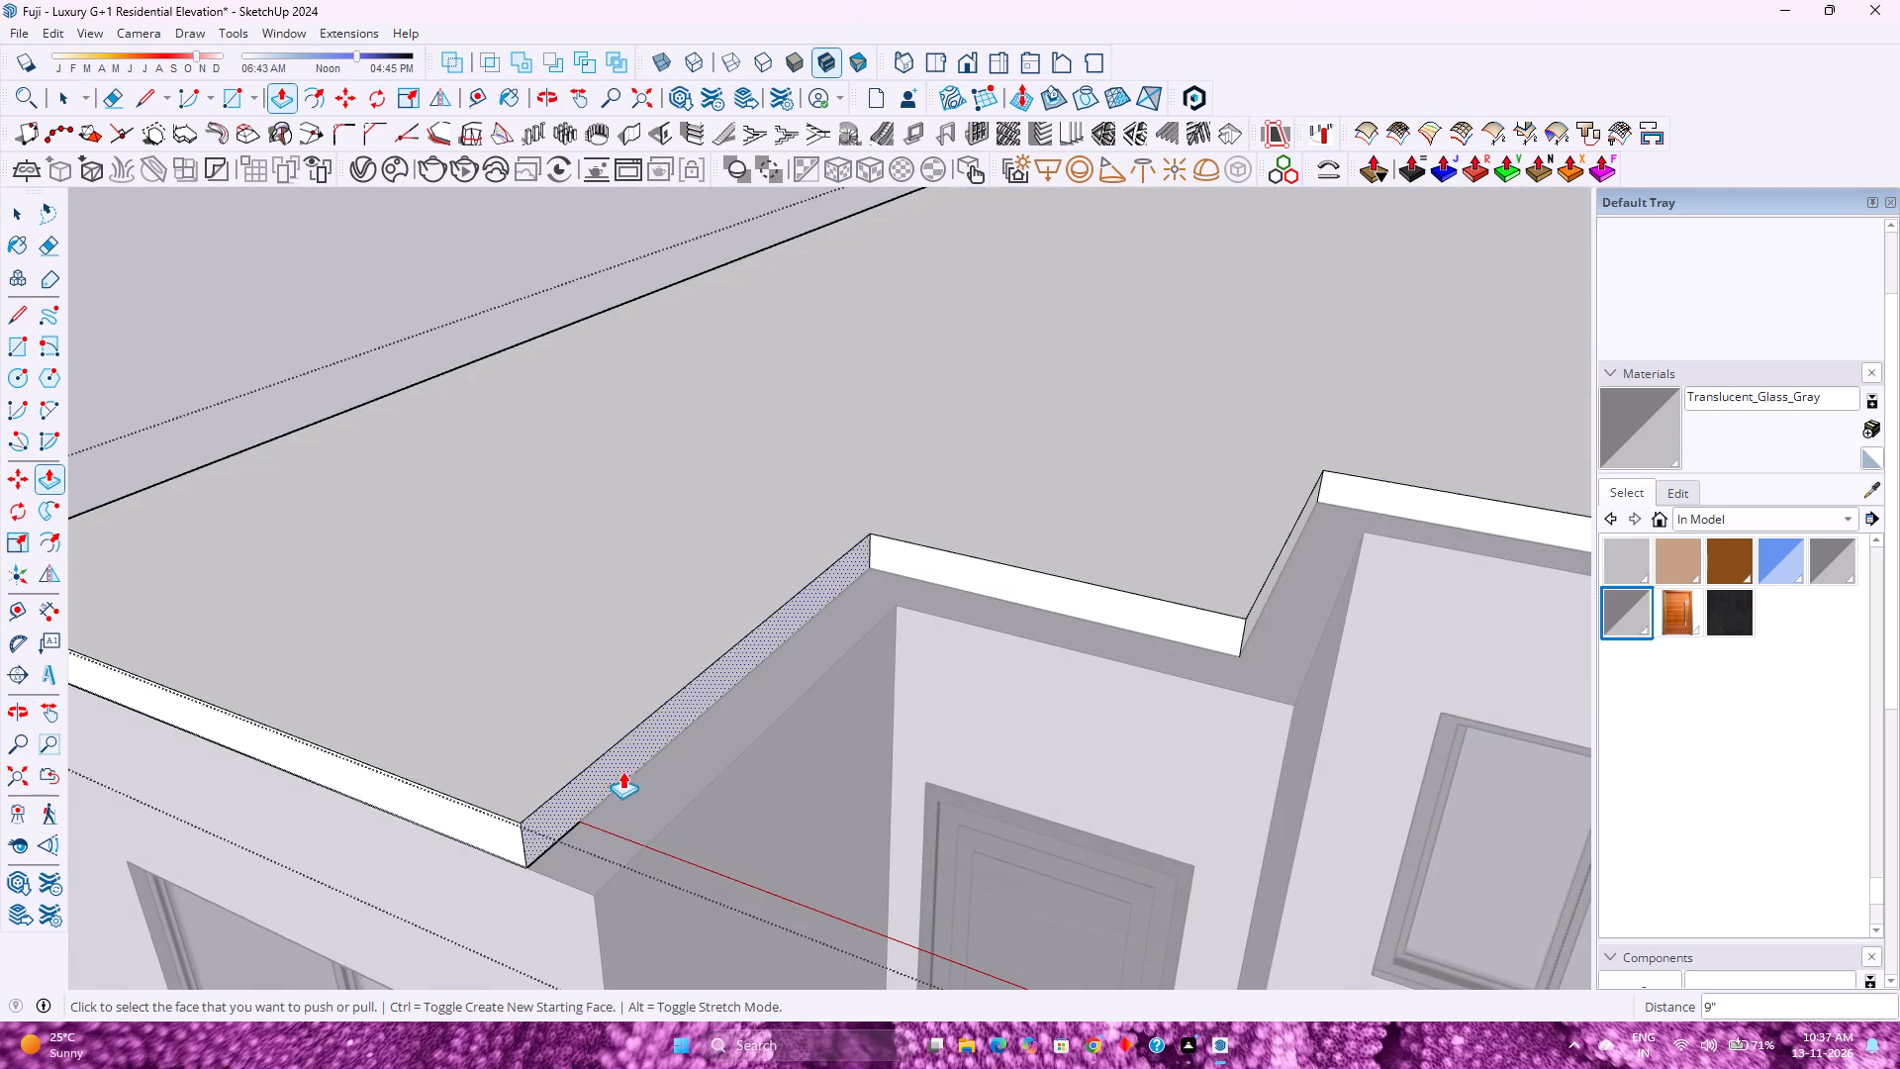
left_click(619, 767)
left_click(664, 831)
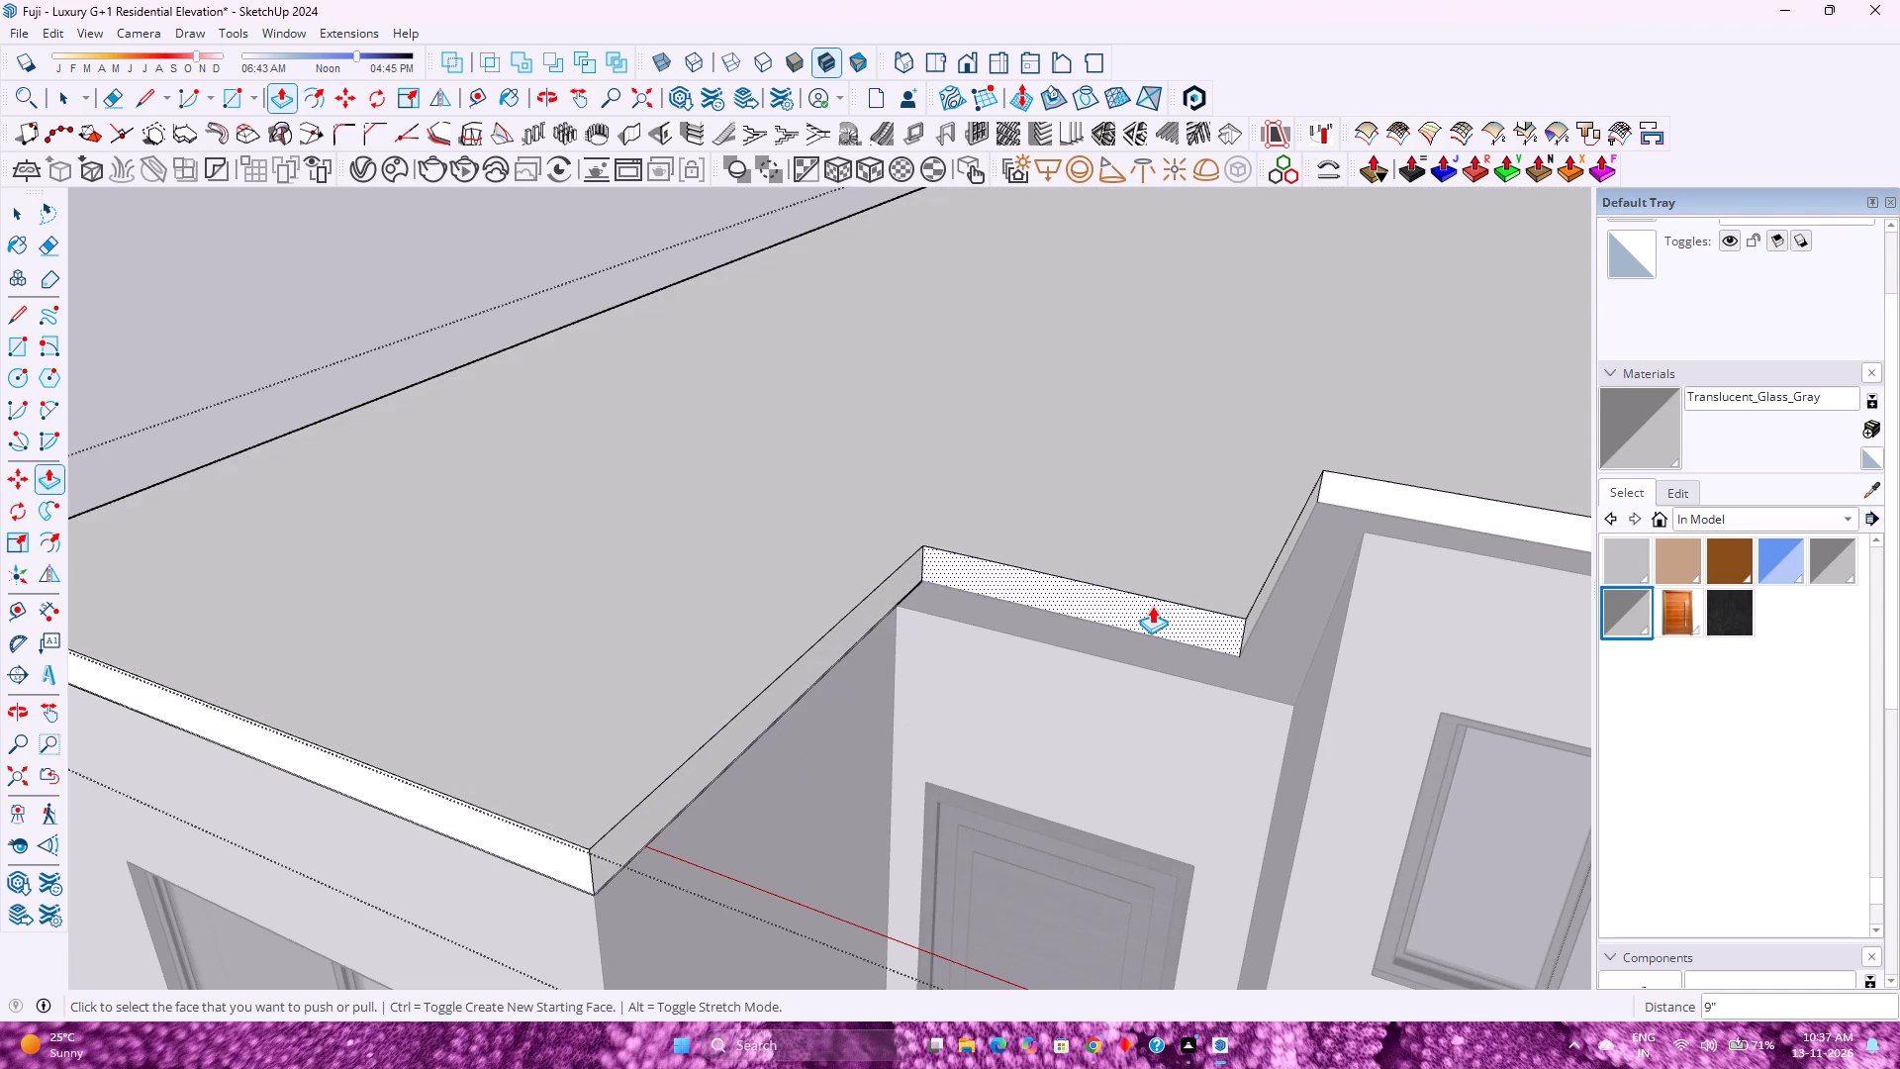
left_click(1152, 606)
left_click(1261, 714)
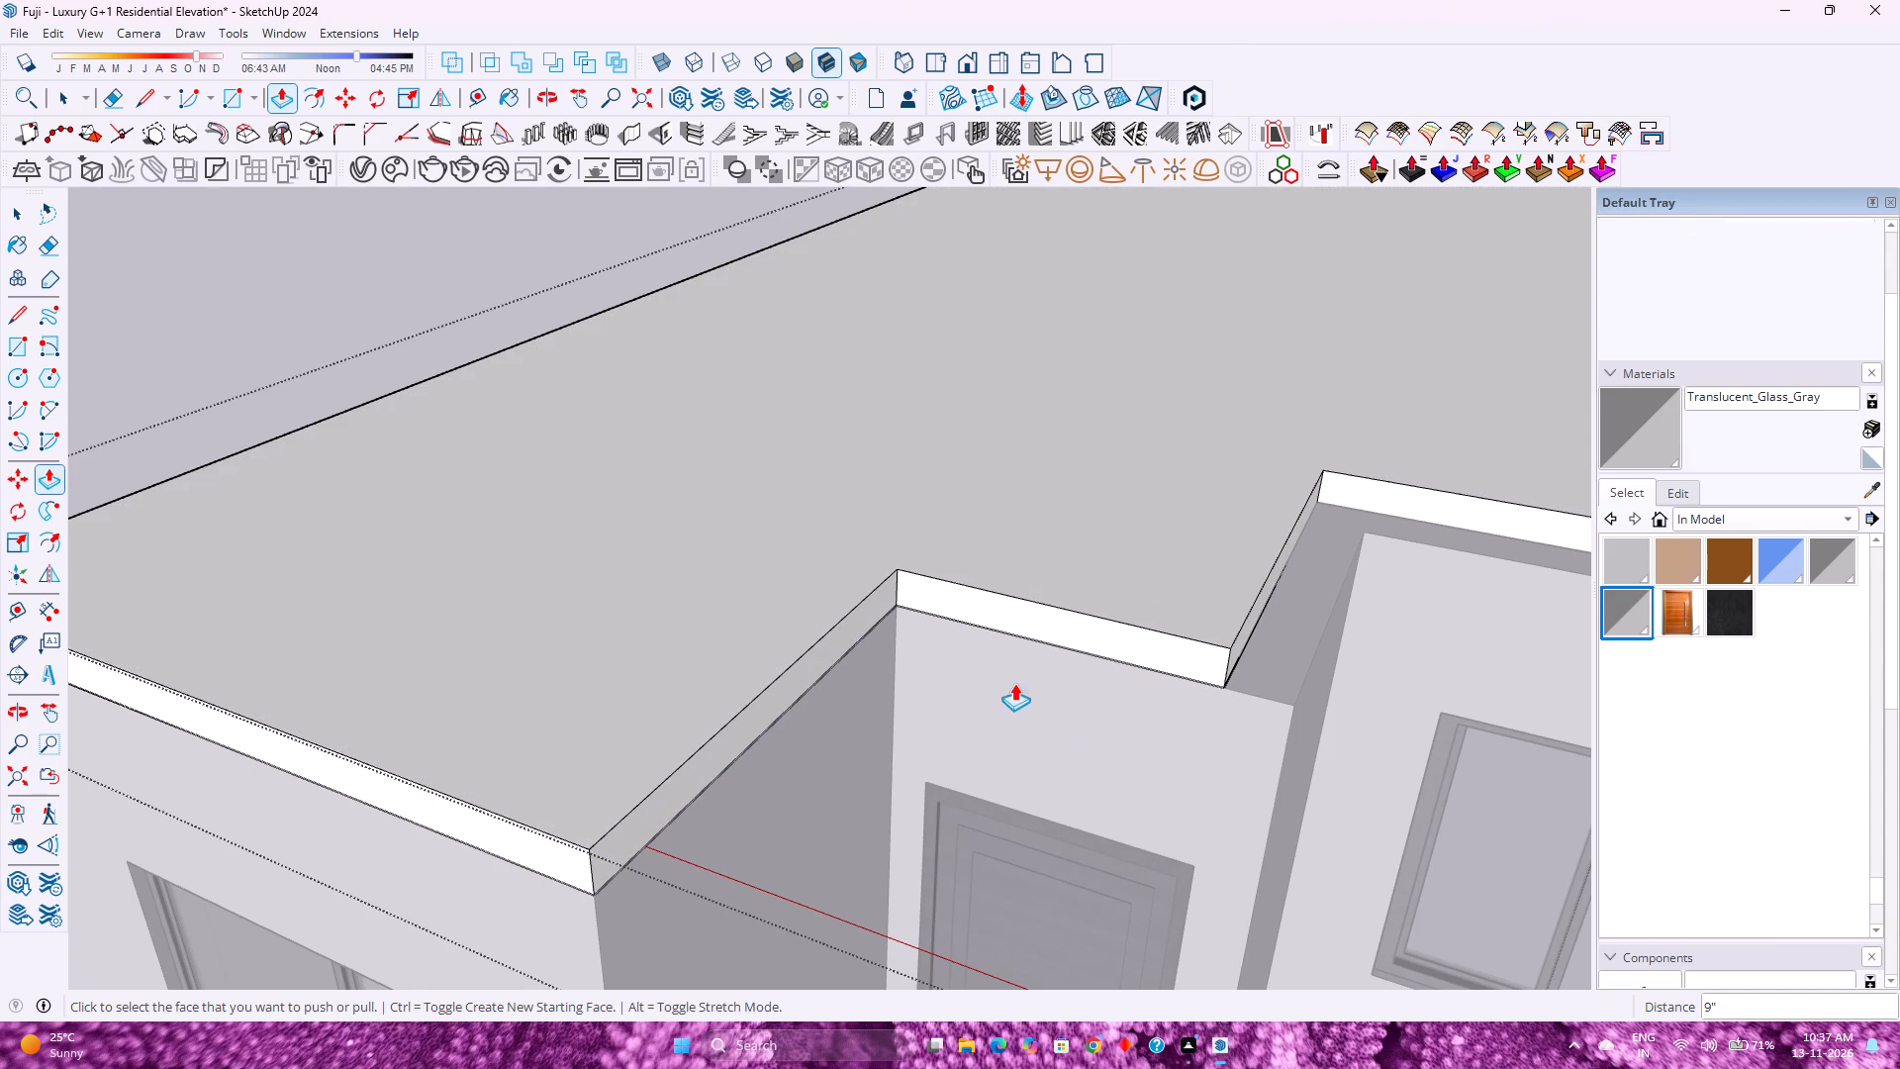
Extend the slab 9" over the return beside the door, the four-panel window wall and the adjoining long side wall.
scroll(996, 689, "down", 2)
middle_click_drag(995, 715, 698, 537)
scroll(686, 531, "down", 5)
left_click(931, 610)
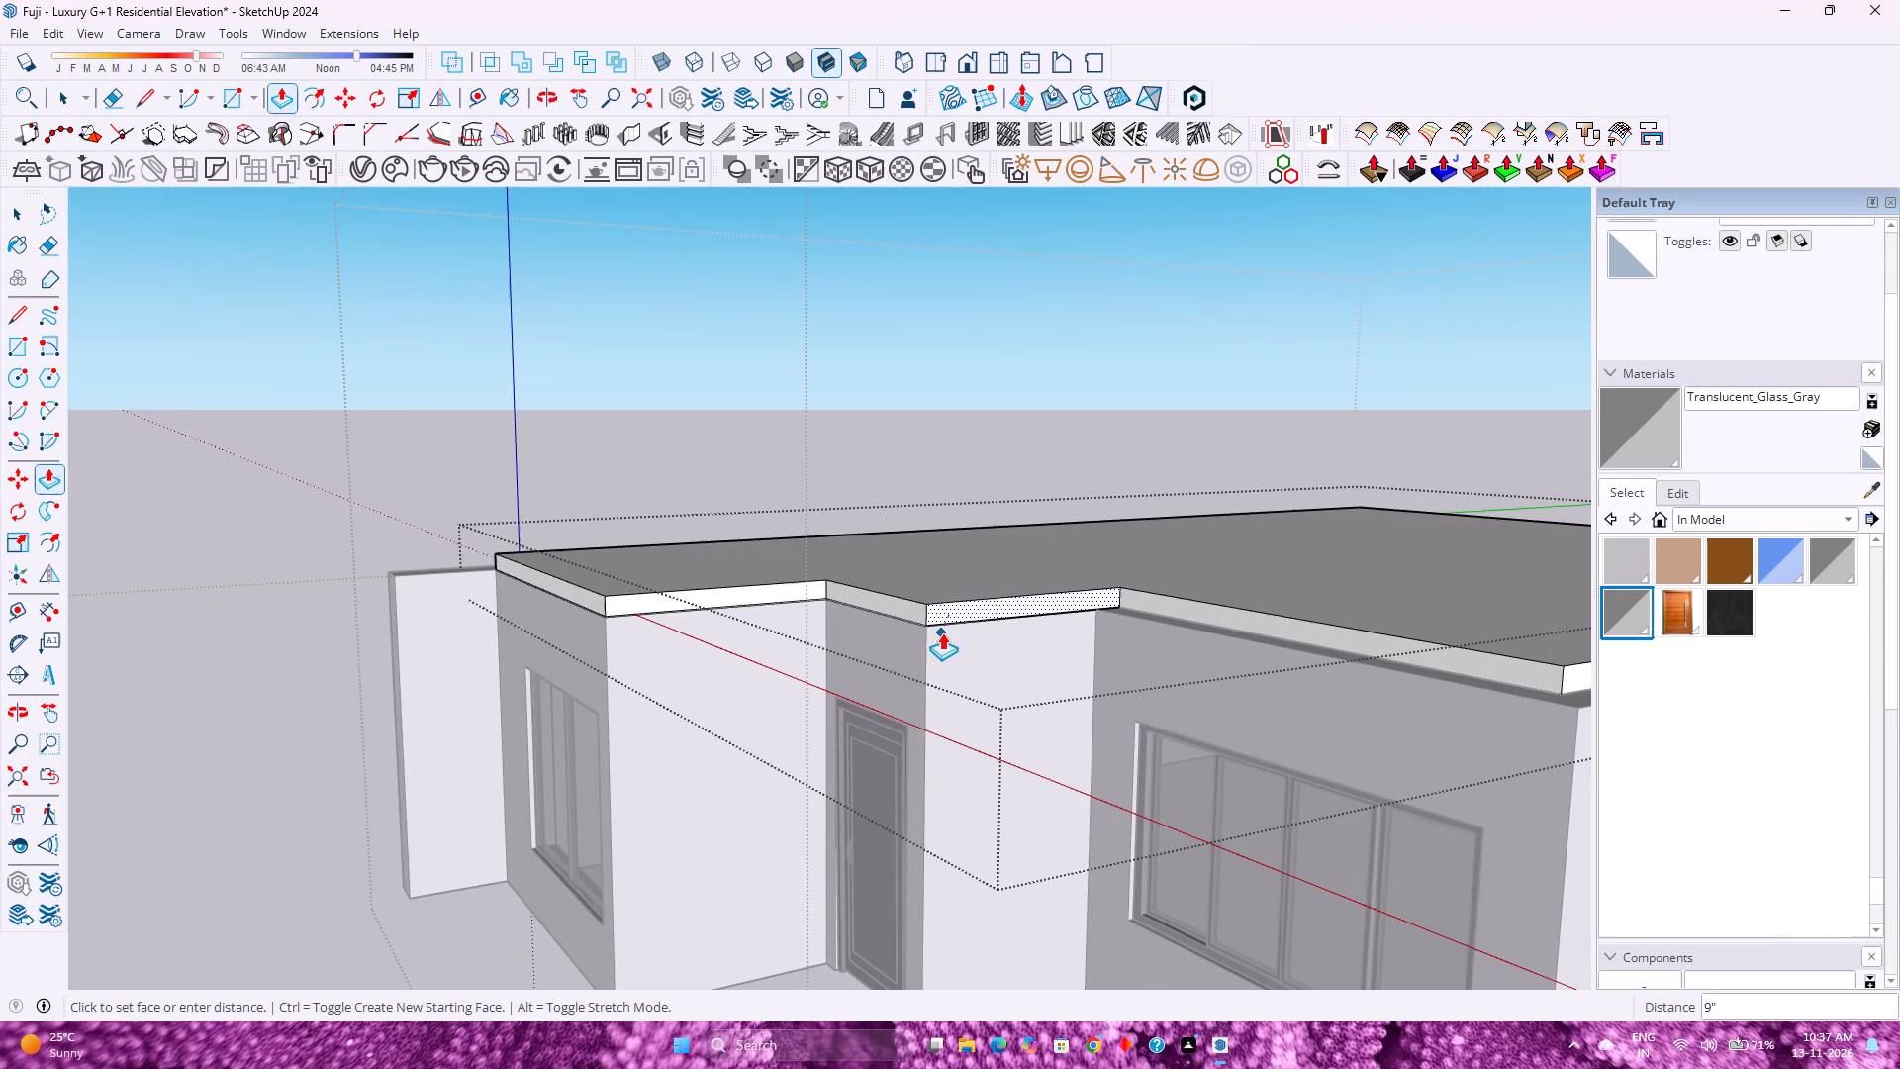
left_click(942, 636)
scroll(802, 597, "down", 4)
left_click(1153, 628)
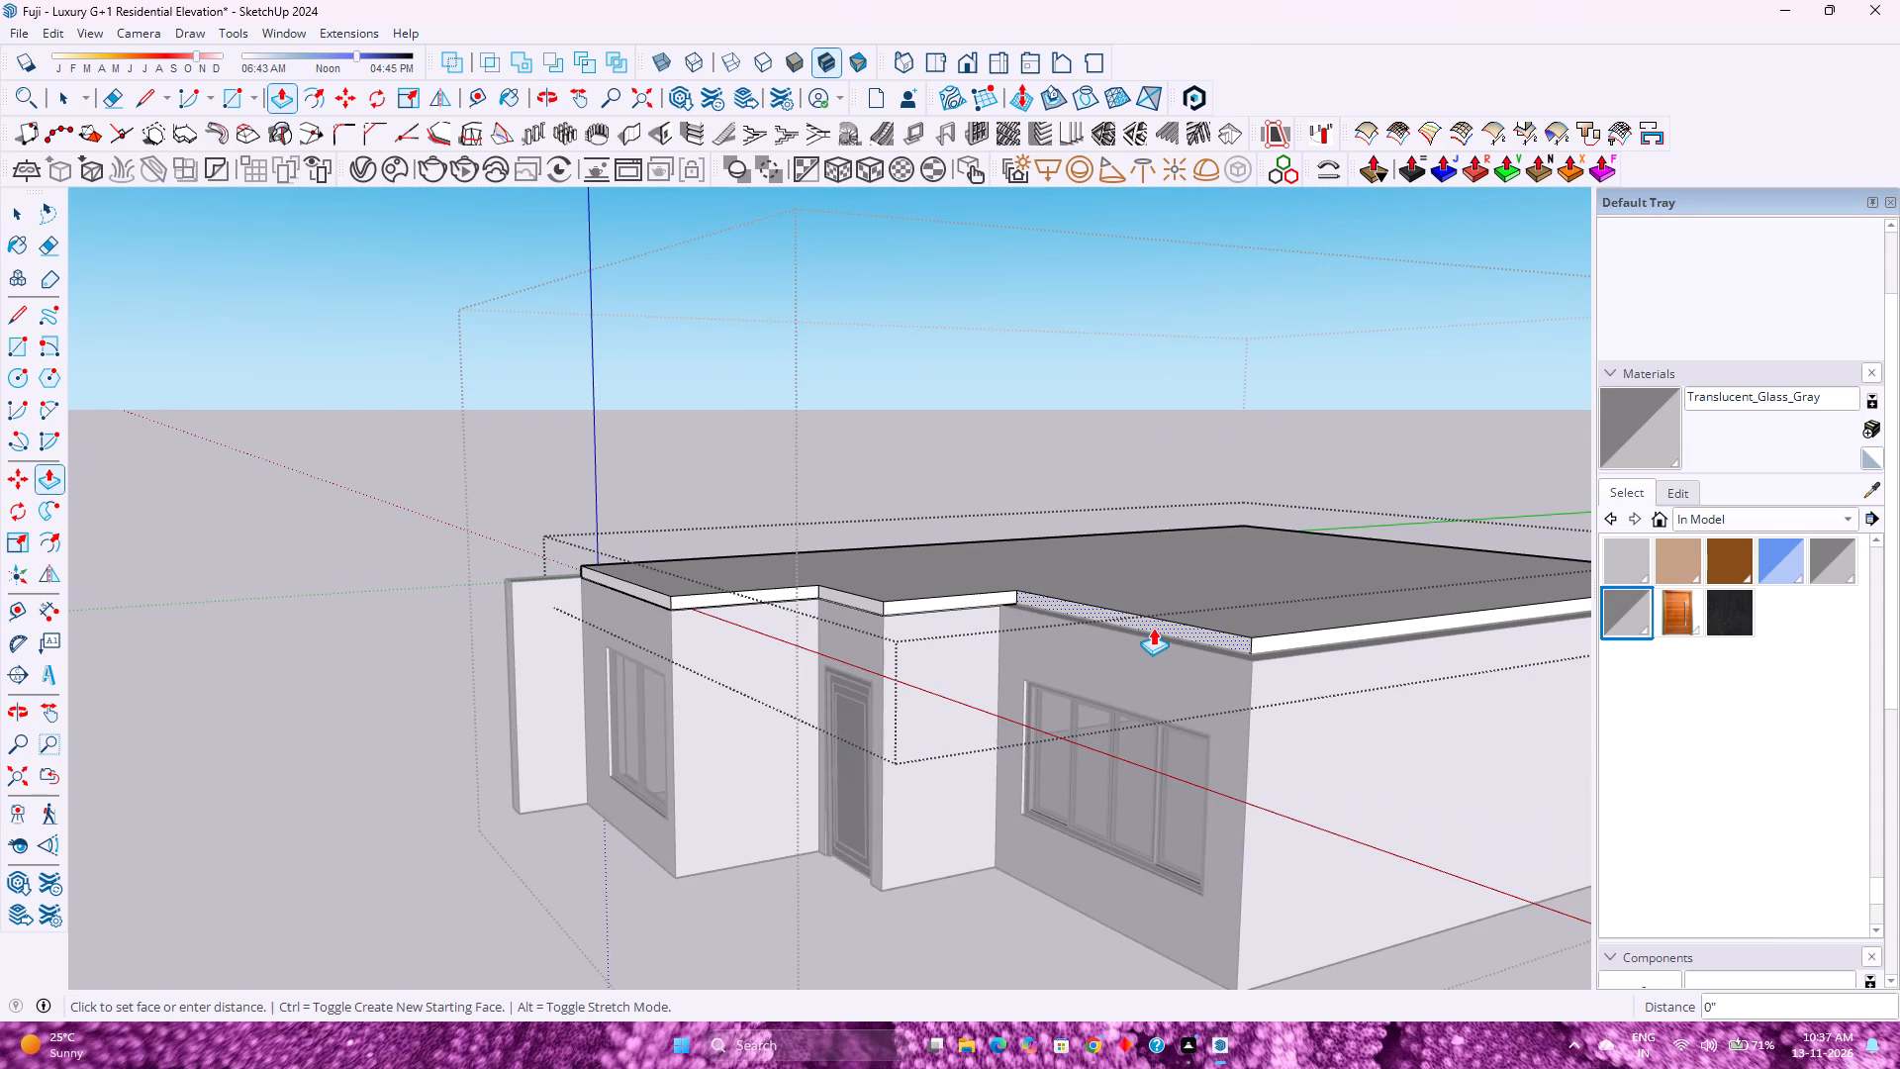
left_click(1187, 673)
left_click(1251, 642)
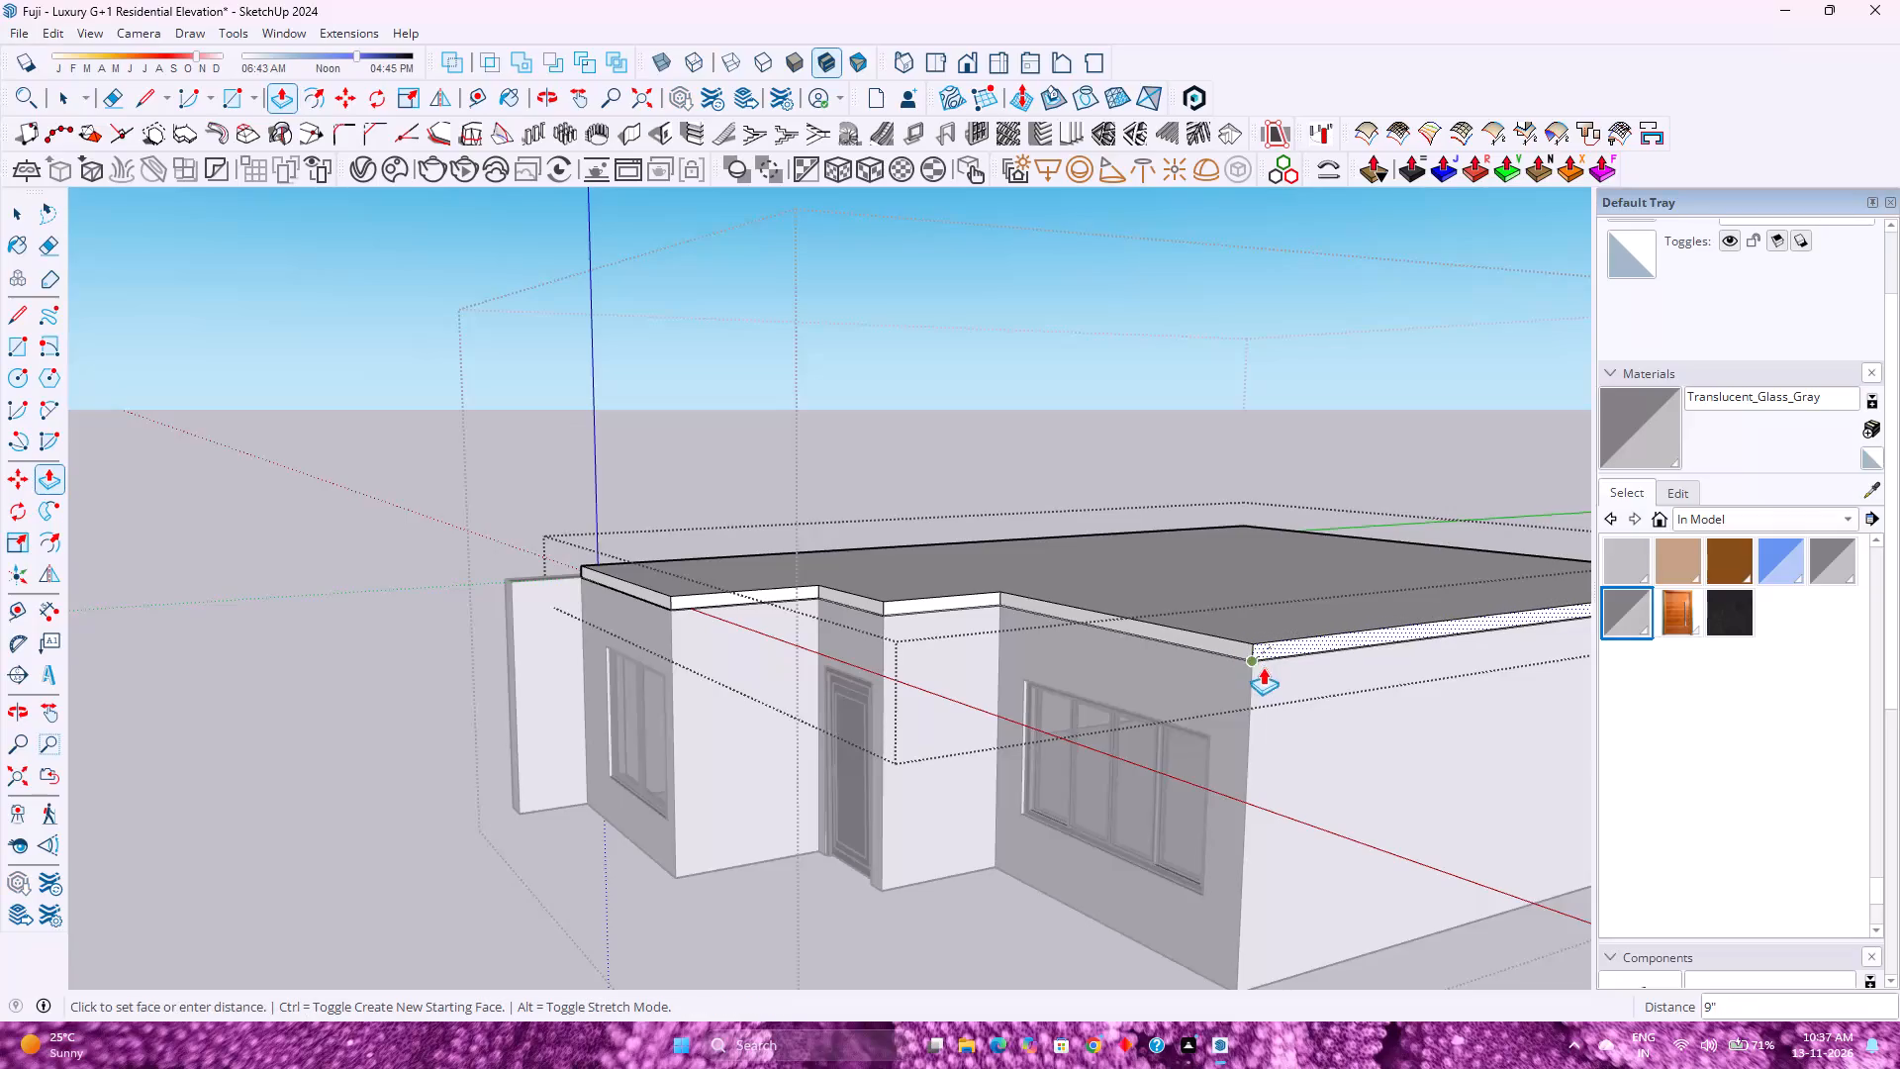
left_click(1267, 679)
Extend the slab's long edge on the fin side outward 1' to the outer wall face.
scroll(712, 604, "down", 3)
middle_click_drag(543, 607, 1073, 731)
middle_click_drag(1093, 733, 1158, 738)
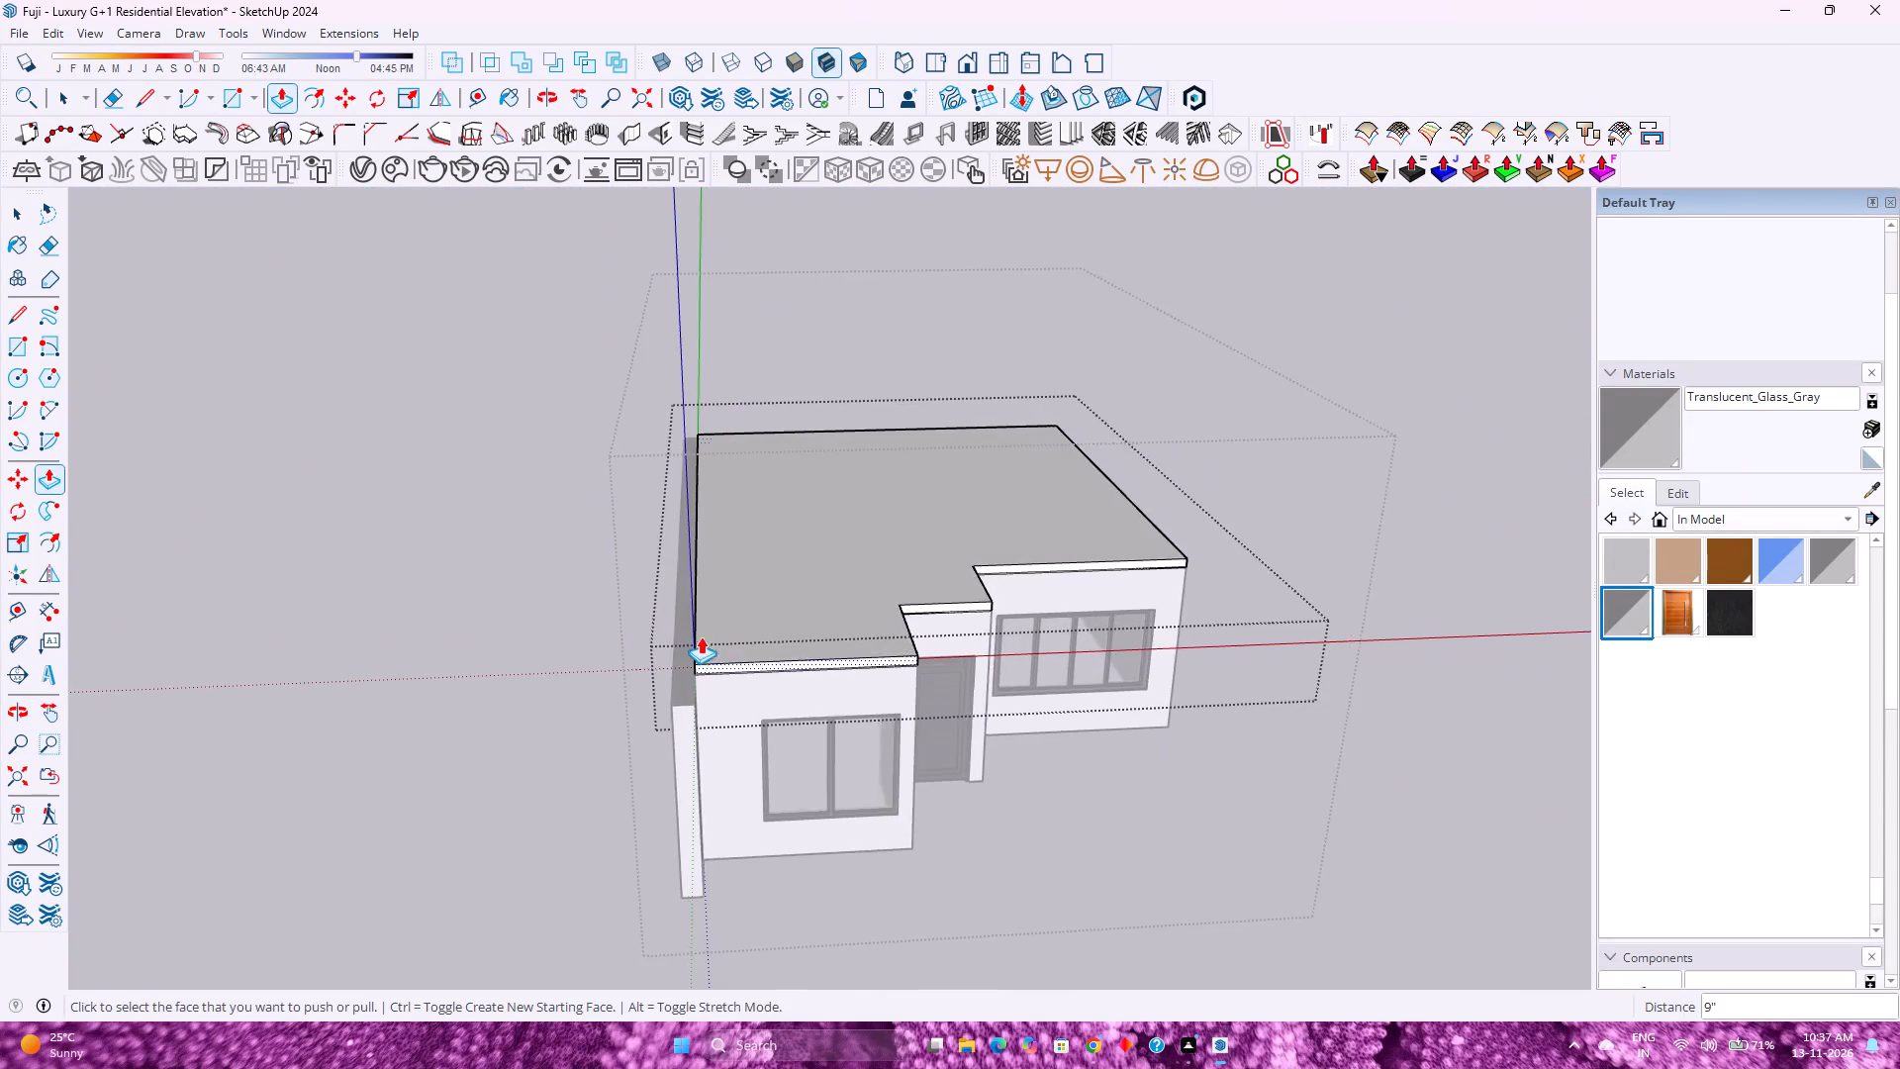
scroll(701, 634, "up", 6)
middle_click_drag(679, 647, 972, 639)
scroll(354, 668, "up", 3)
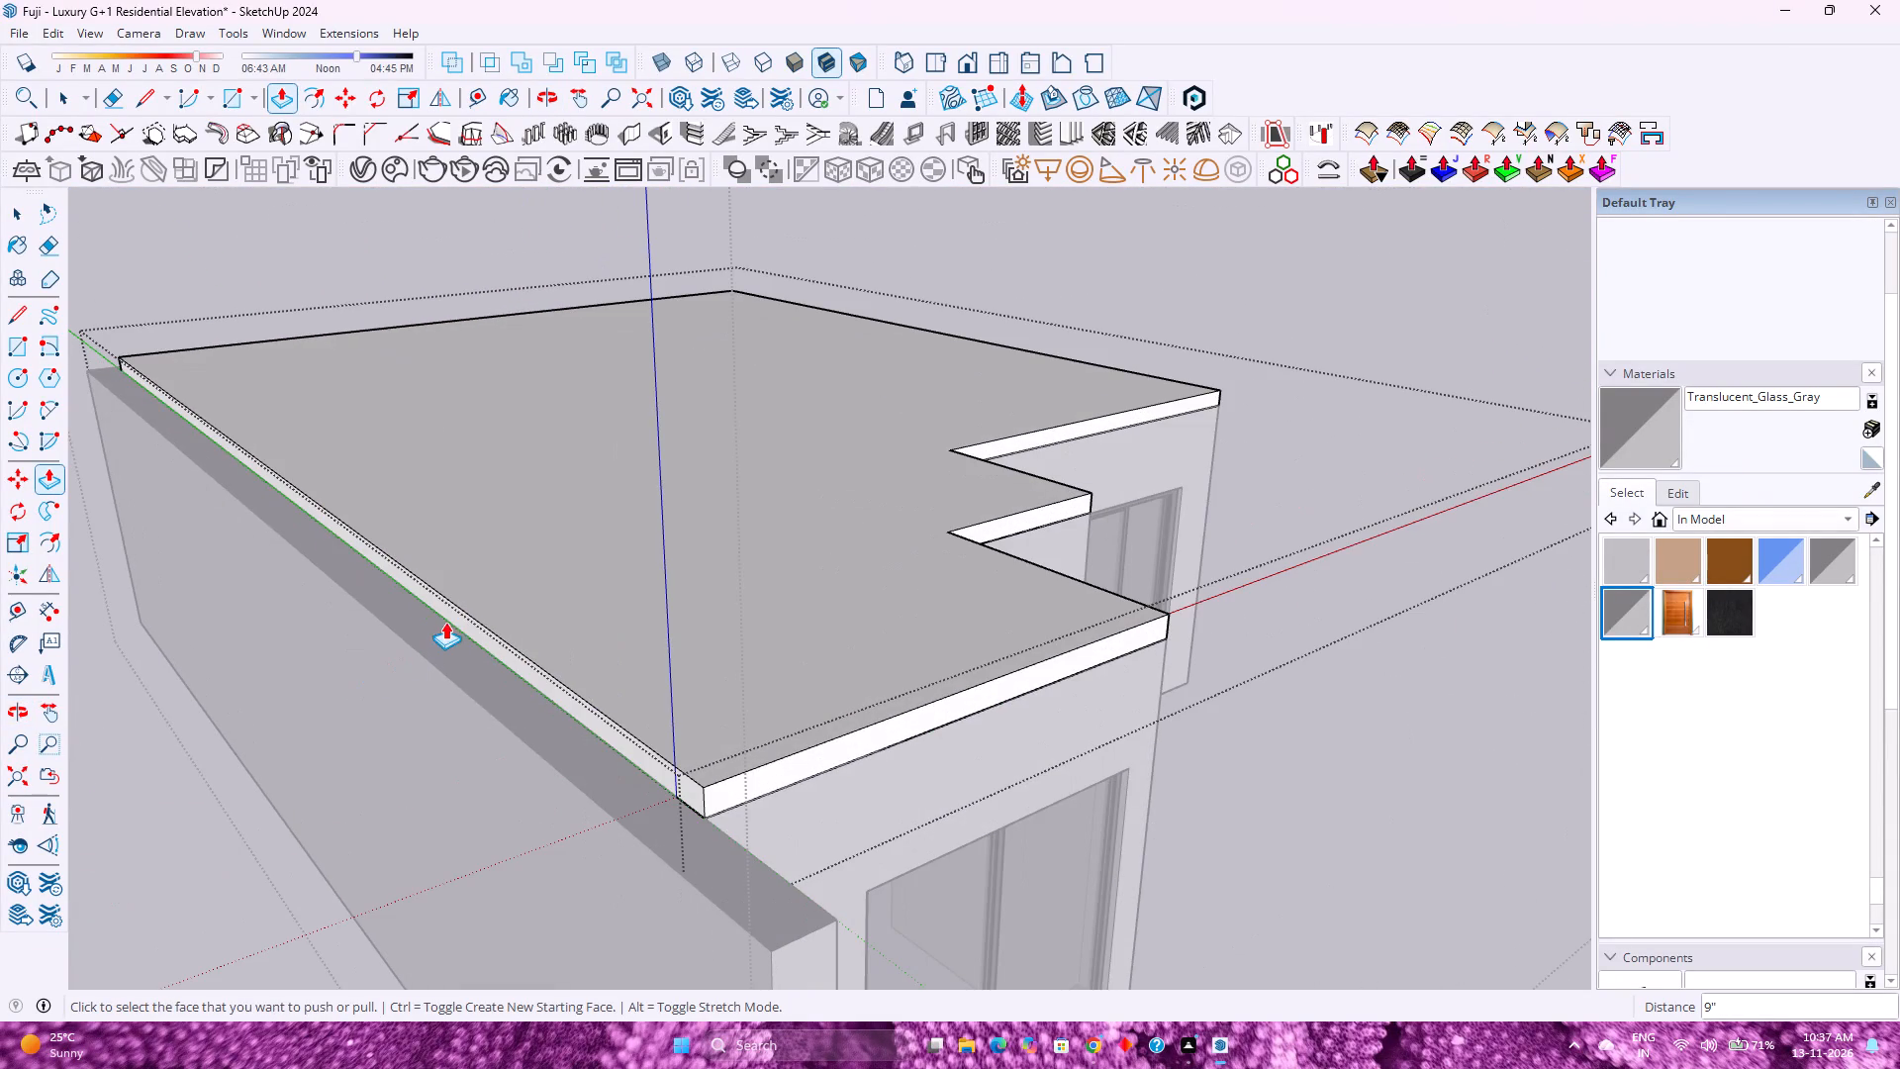
left_click(448, 616)
left_click(434, 678)
Draw a 6" vertical line on the slab's front edge, starting at the top corner where the fin meets the front wall.
scroll(398, 576, "down", 9)
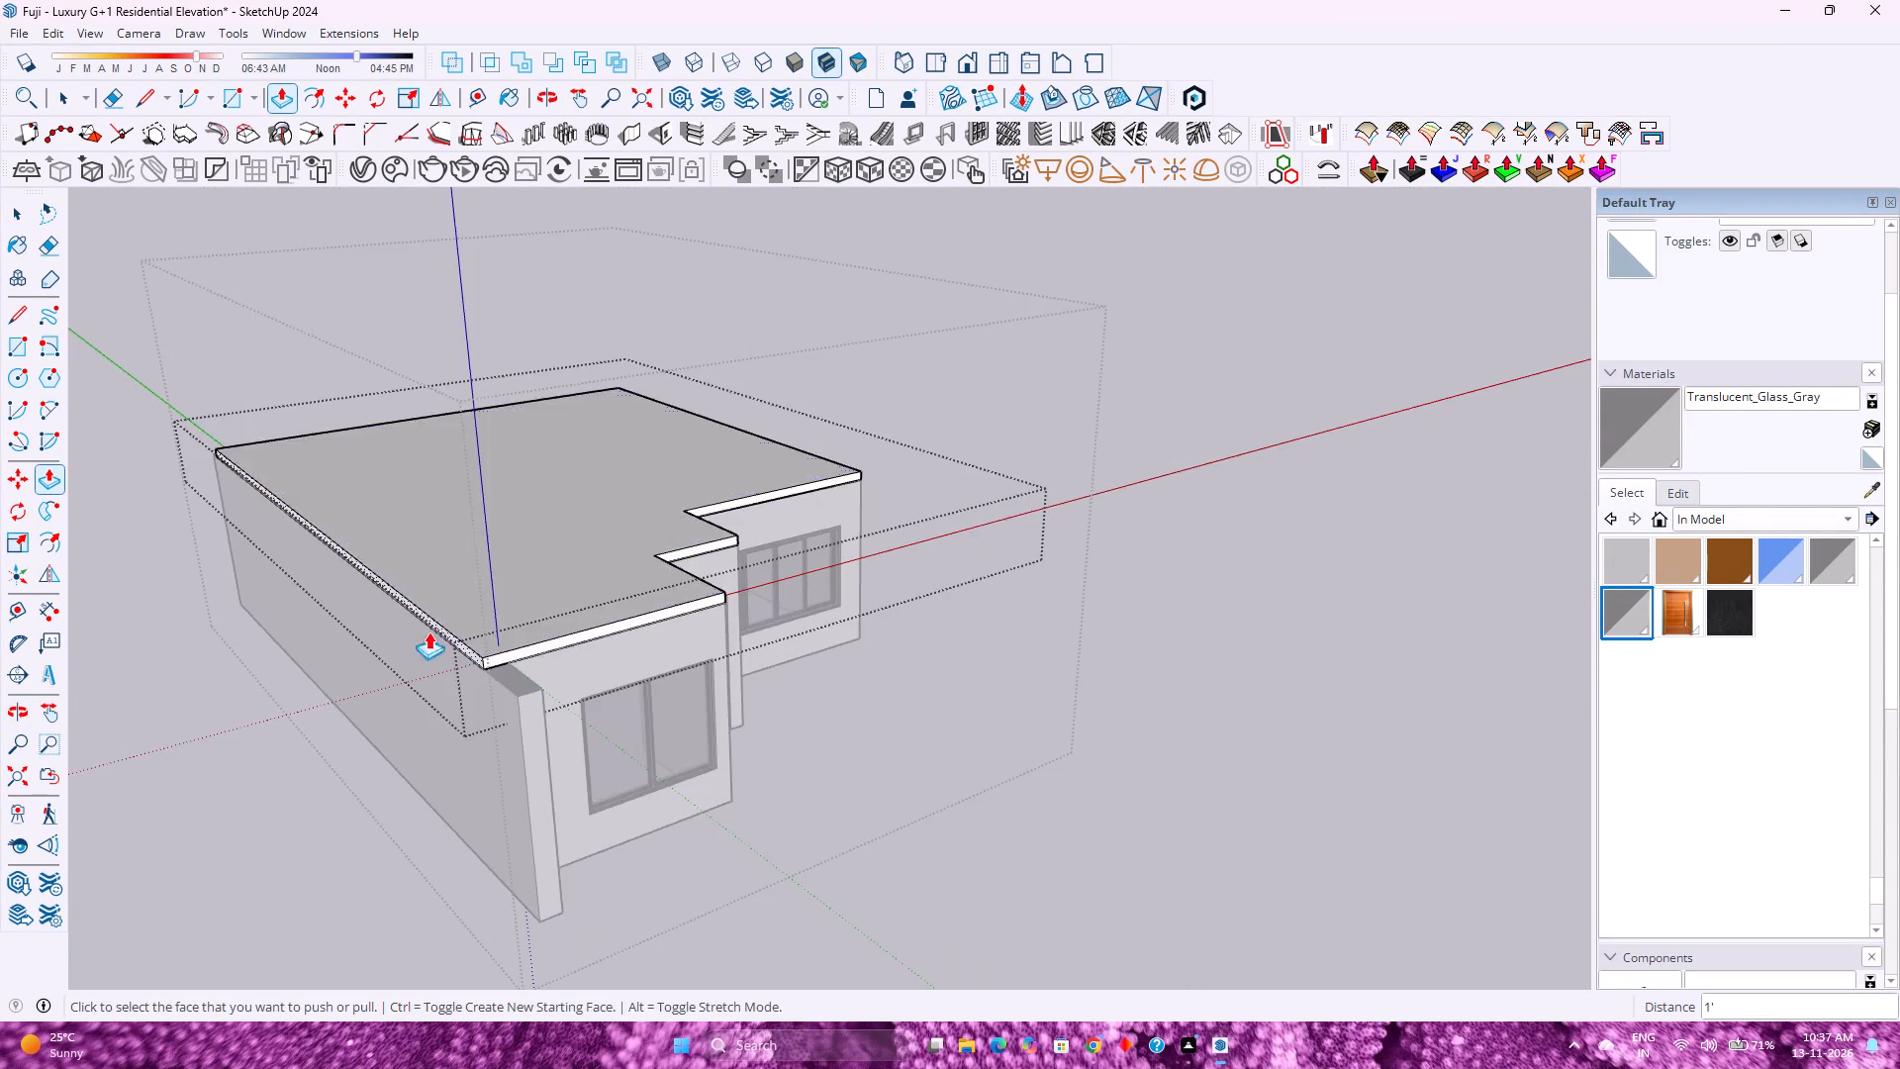
middle_click_drag(453, 673, 185, 604)
scroll(333, 463, "up", 3)
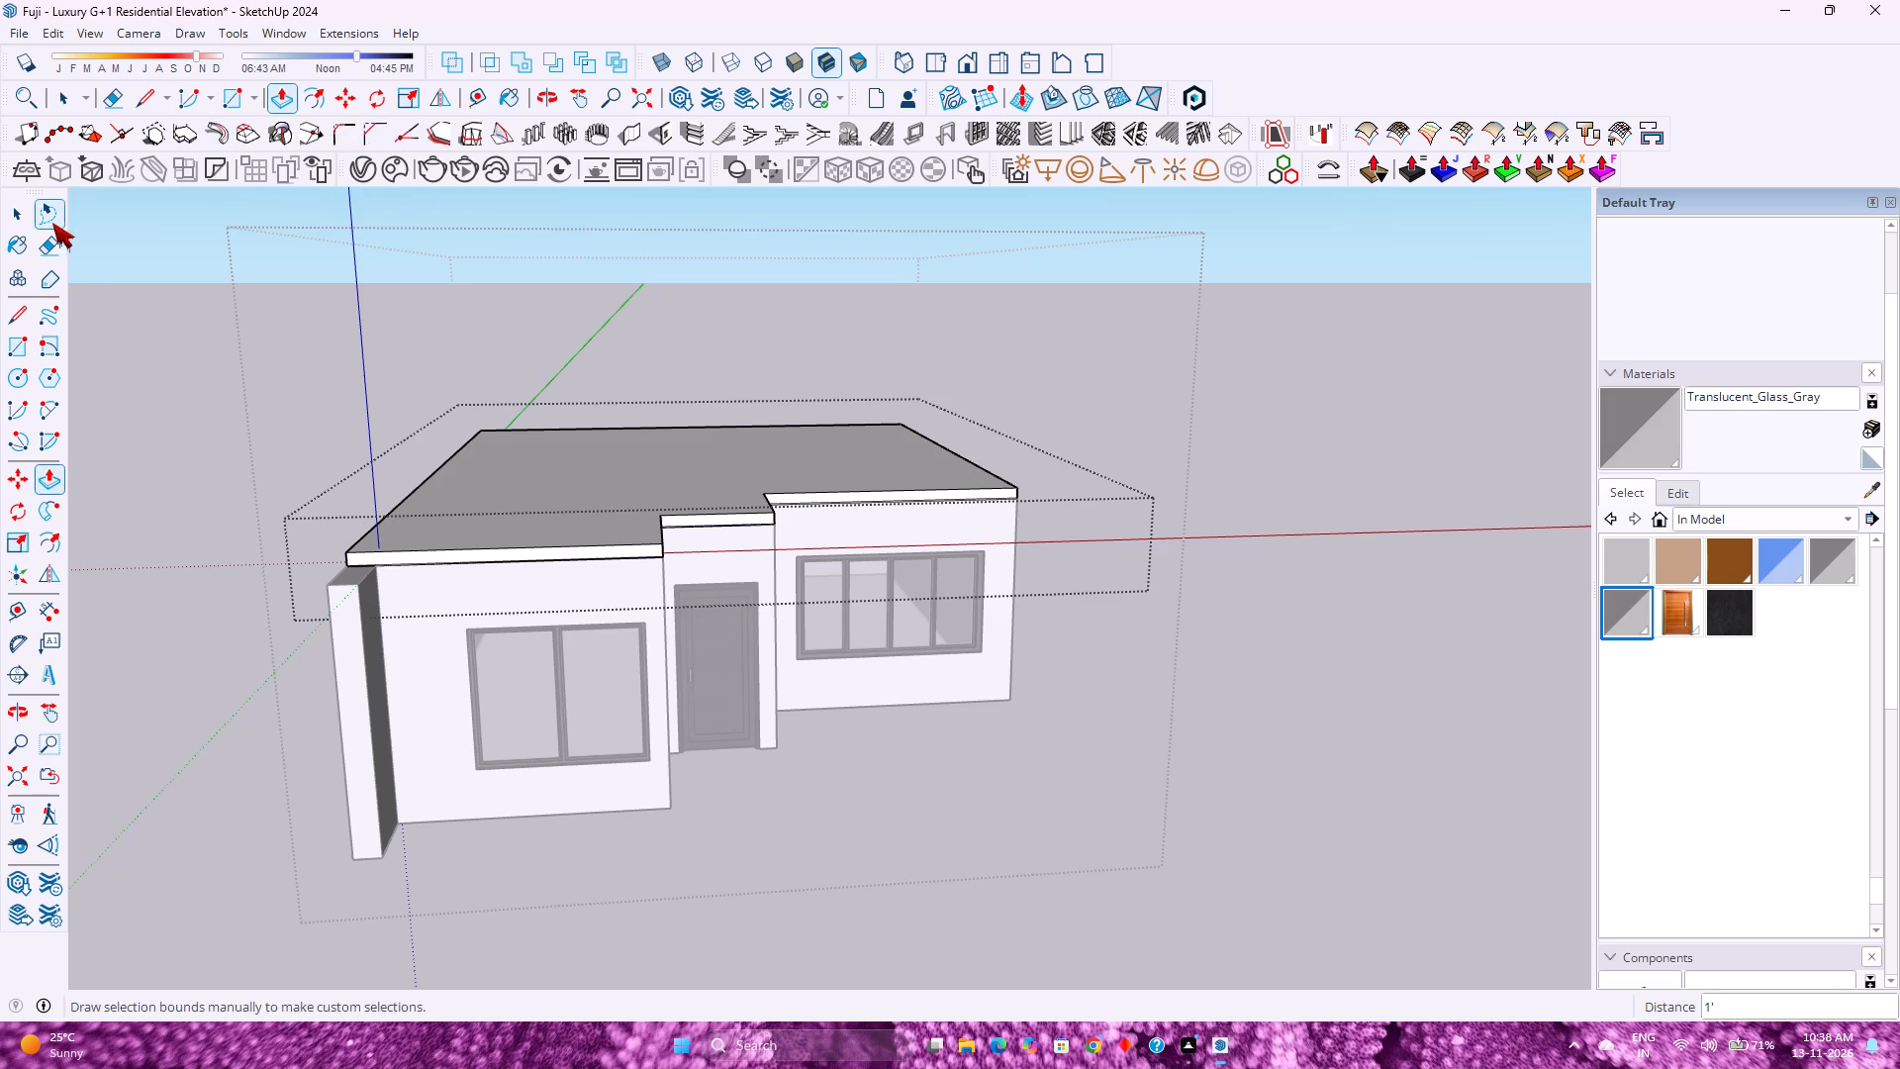
left_click(13, 309)
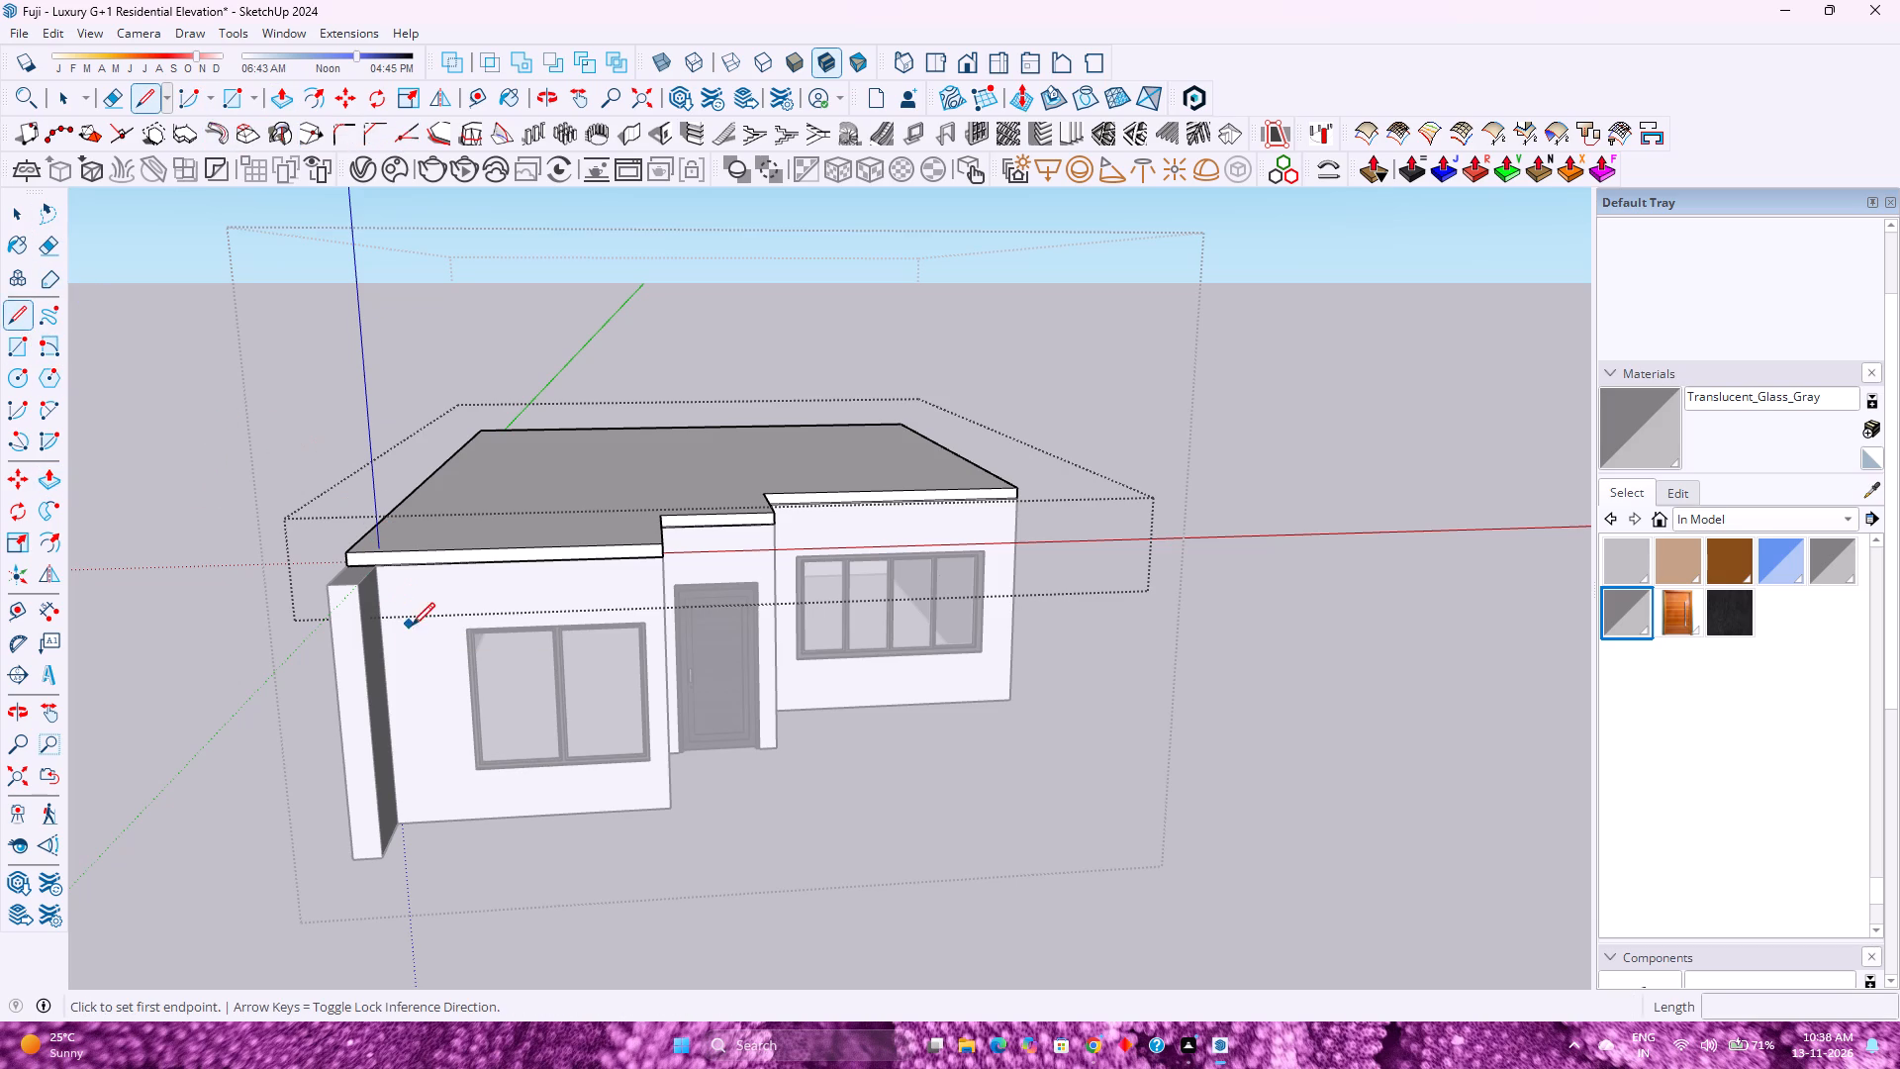
scroll(398, 569, "up", 12)
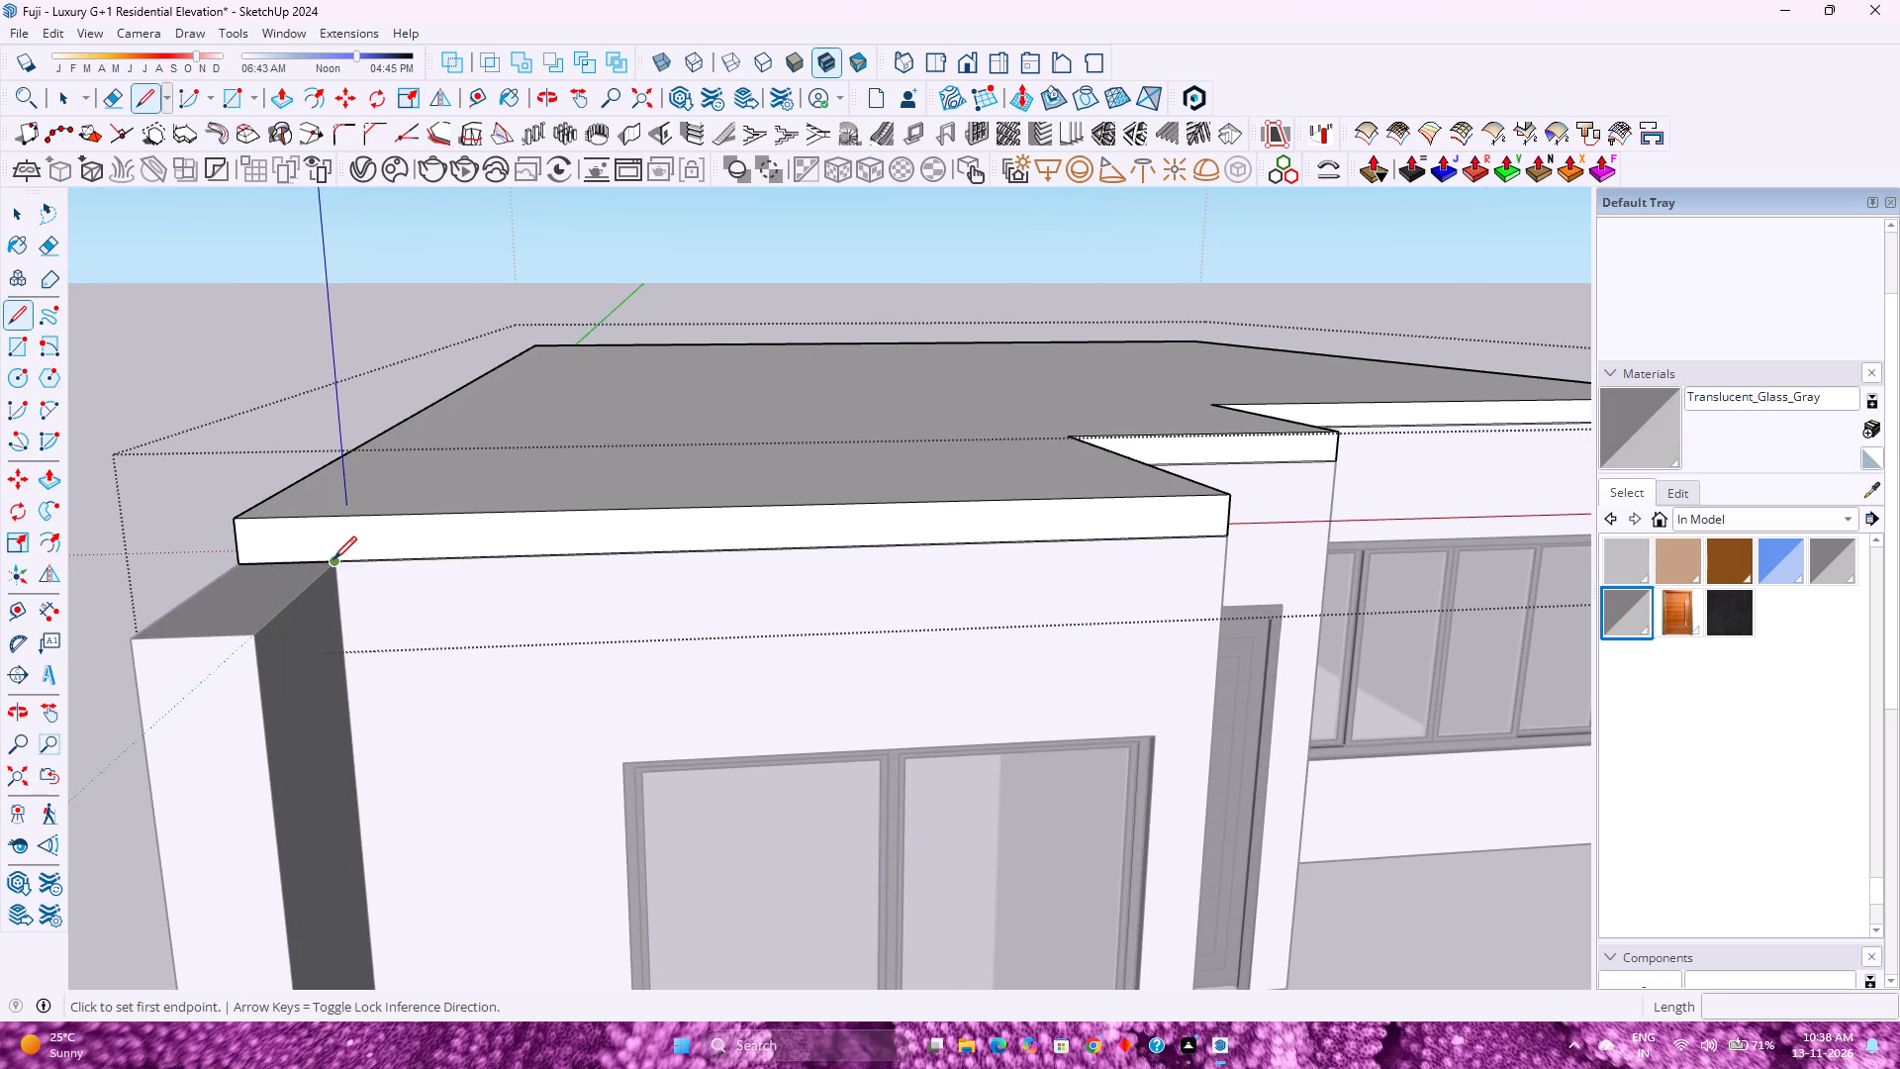
left_click(333, 559)
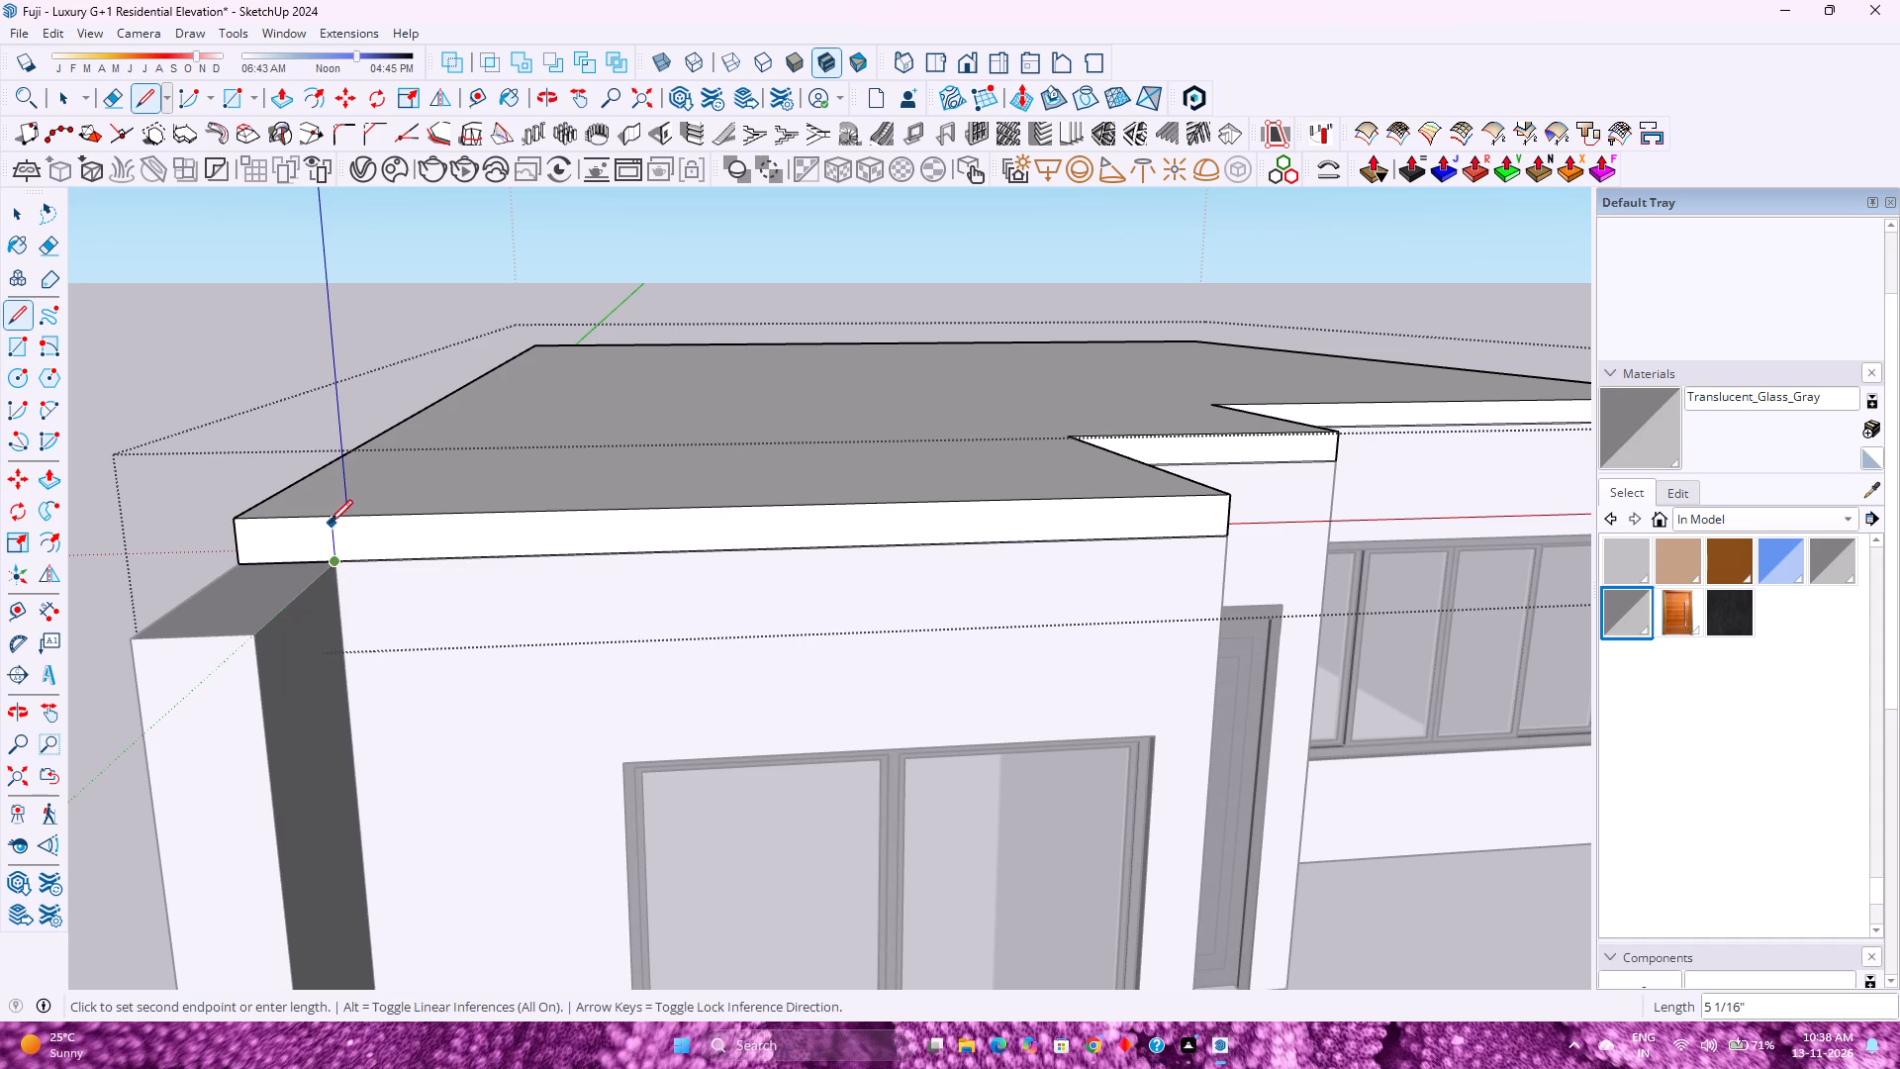
left_click(330, 518)
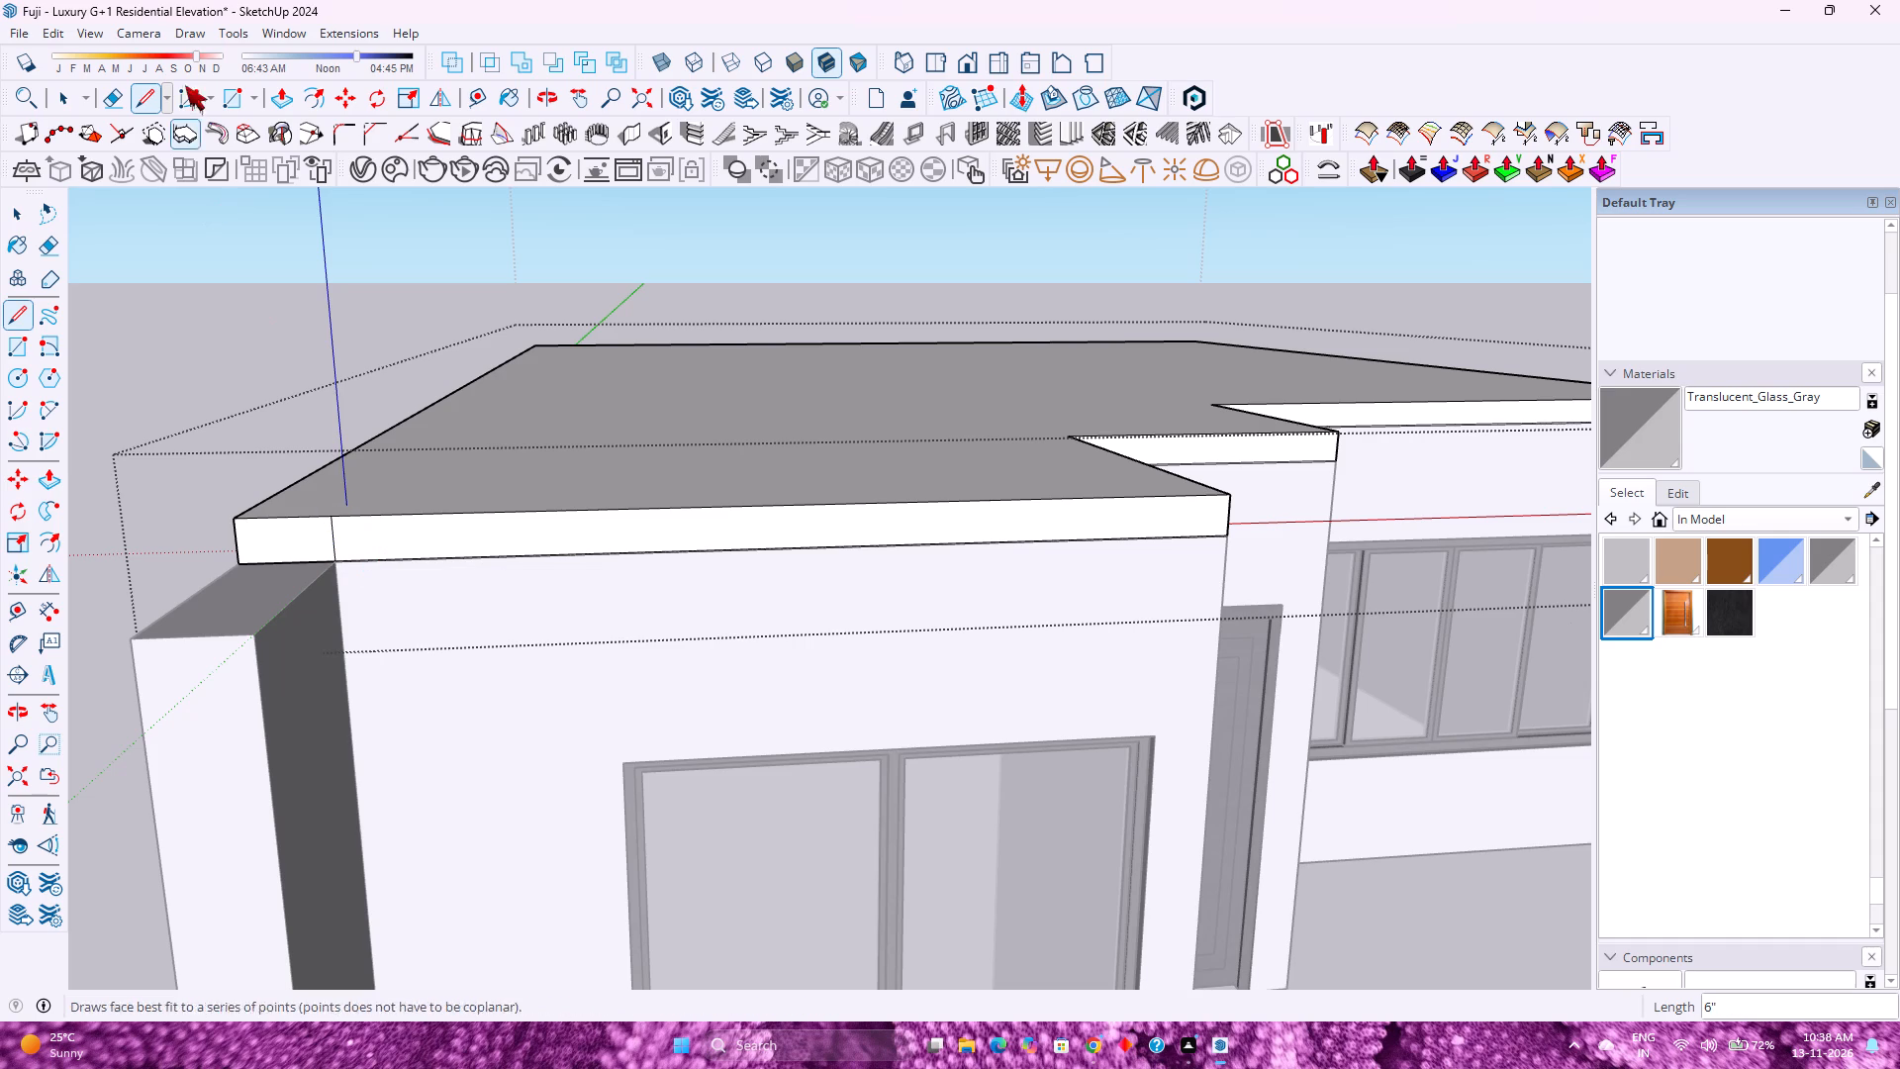
Extrude the divided part of the slab's front edge 3' over the side fin, and leave the slab group.
left_click(278, 97)
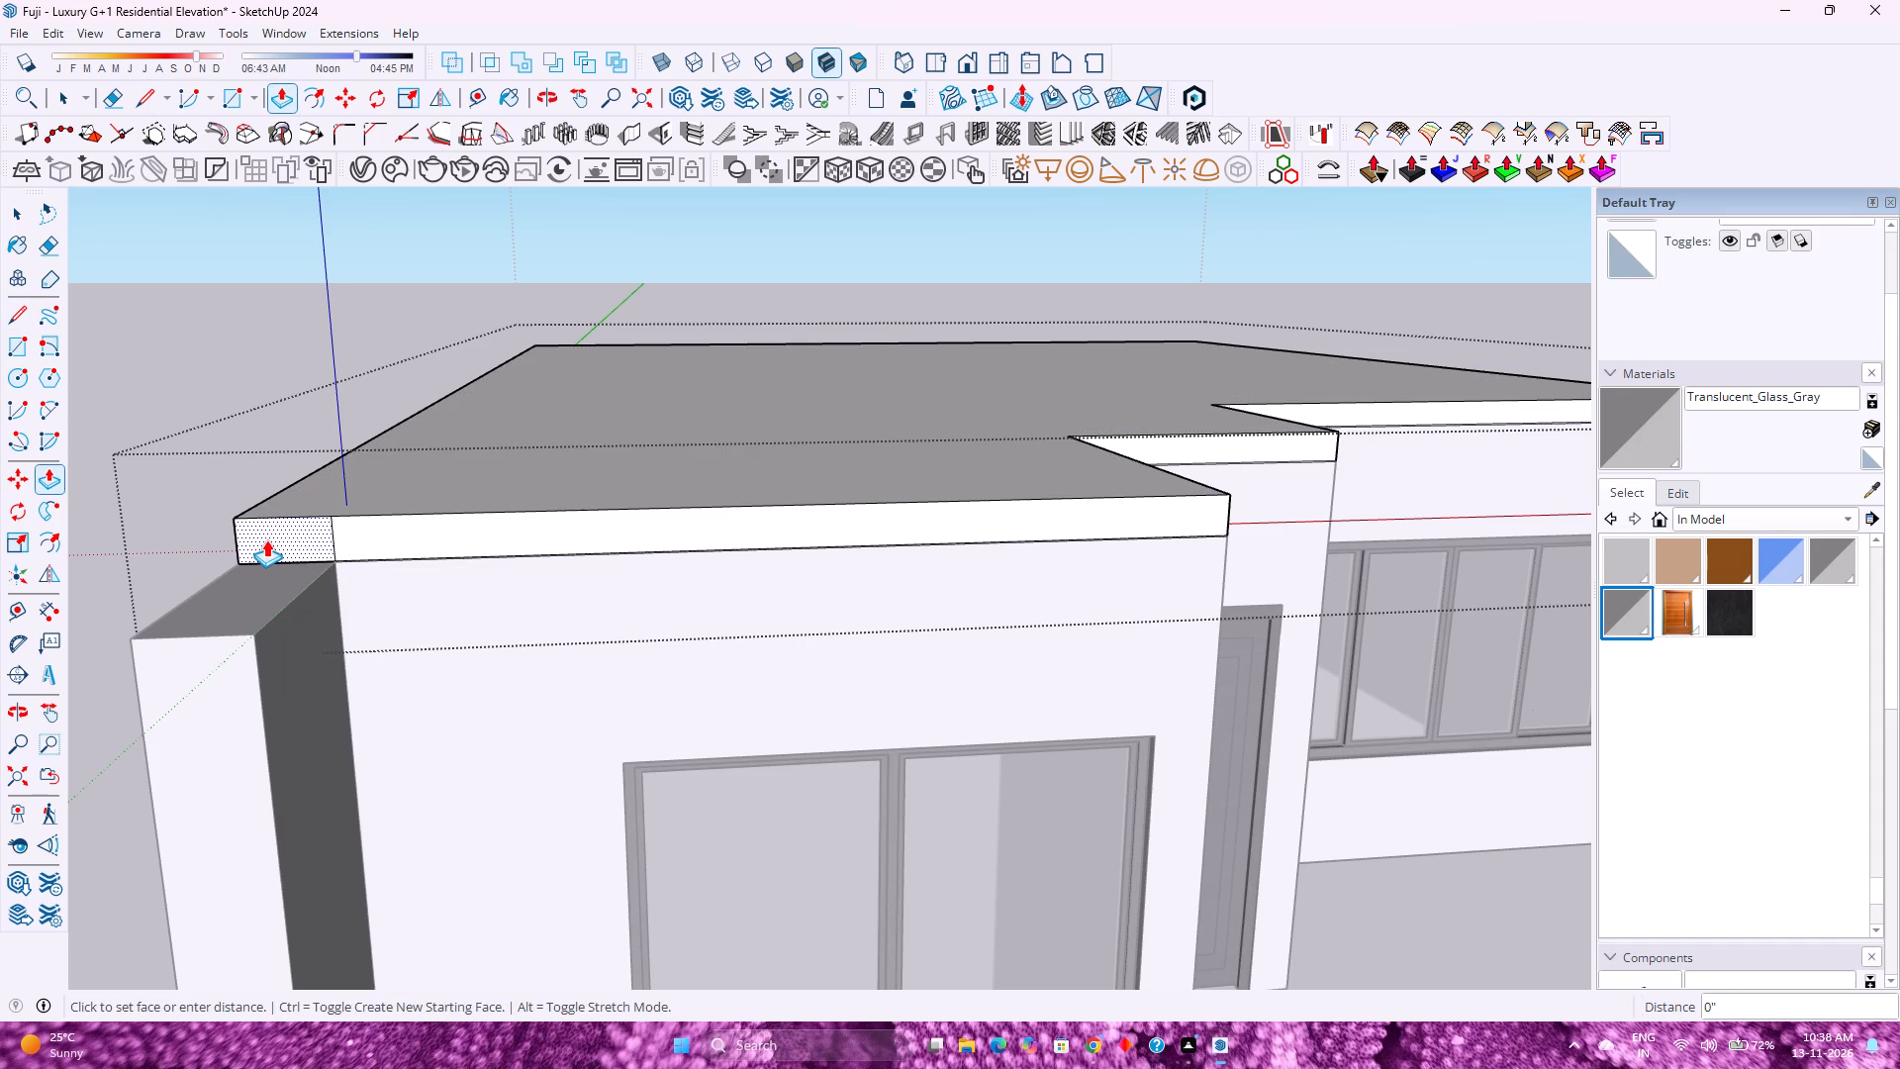
left_click(266, 539)
left_click(252, 647)
scroll(332, 586, "down", 6)
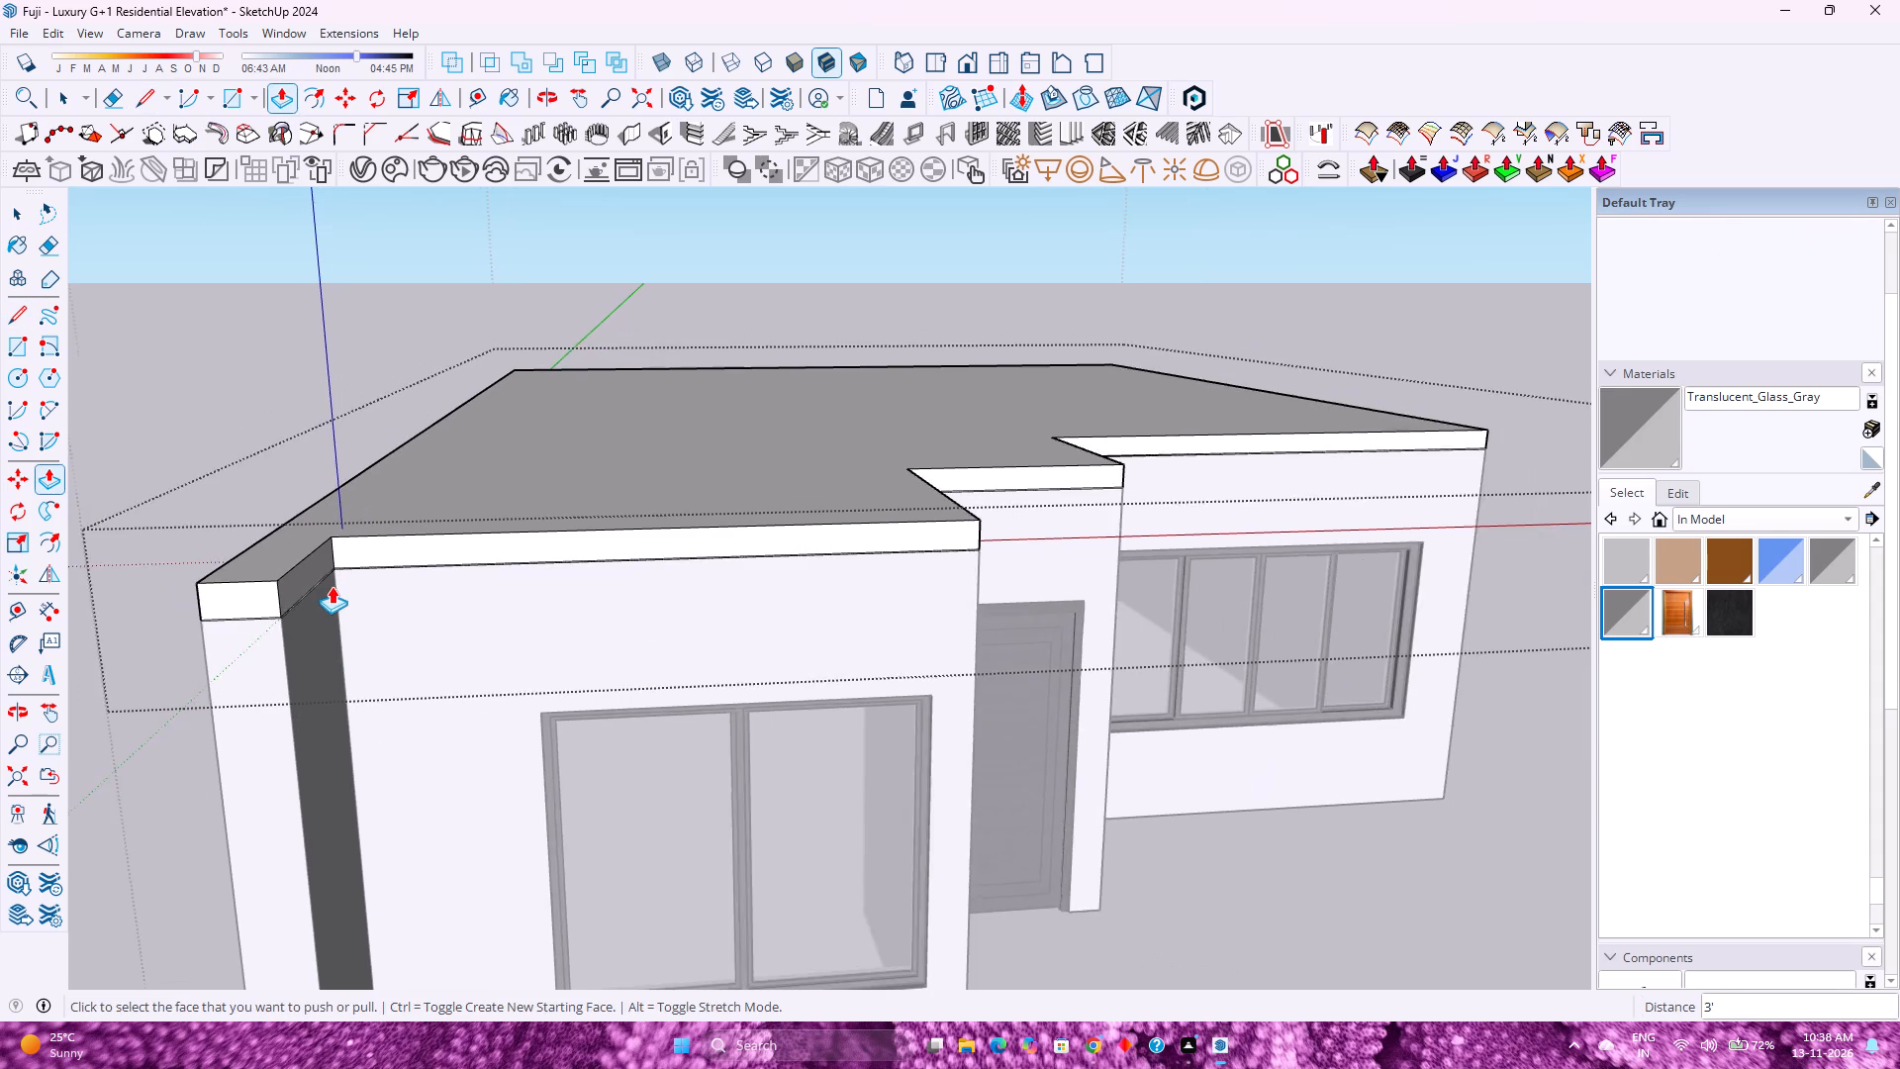
scroll(332, 586, "down", 3)
key("space")
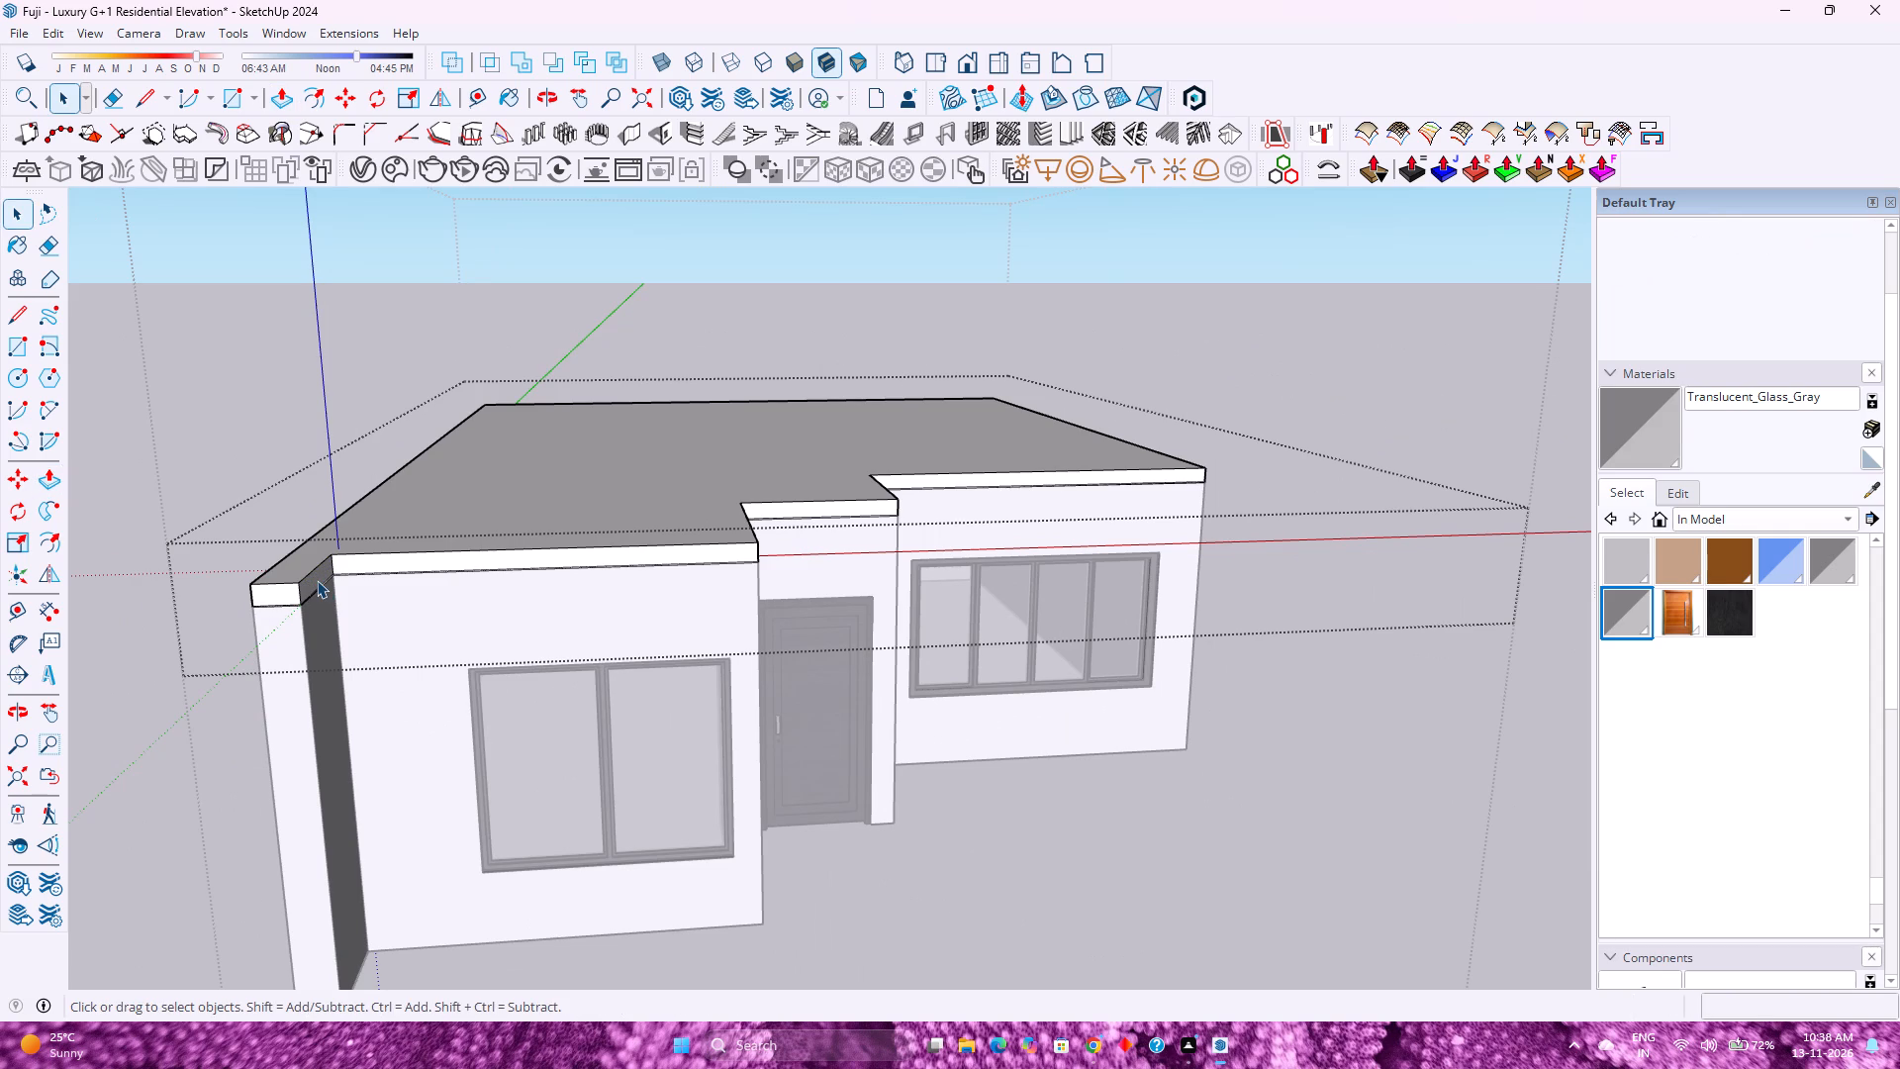
left_click(204, 436)
Unhide all hidden objects to bring back the first-floor group.
left_click(64, 37)
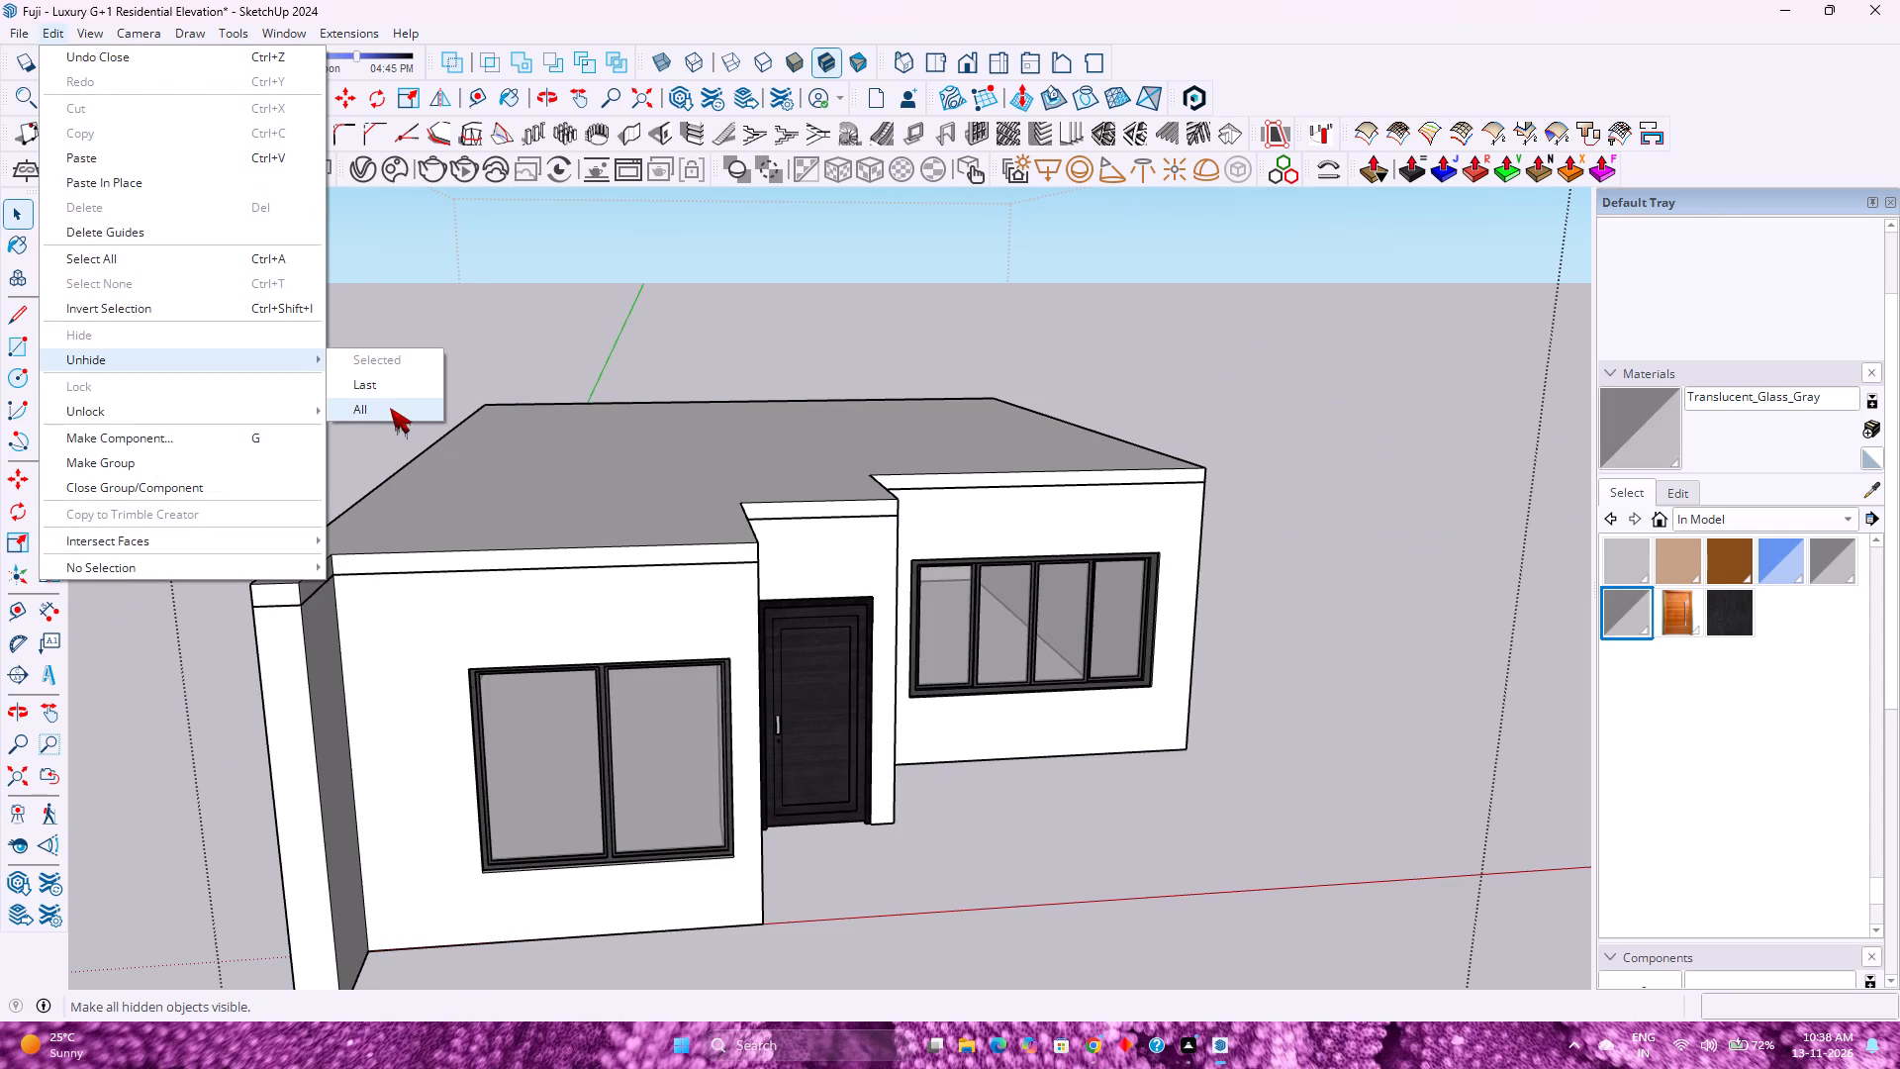
left_click(390, 408)
Move the first-floor group up 6", from the slab's bottom corner to its top corner at the fin.
scroll(489, 449, "down", 6)
scroll(717, 543, "up", 2)
middle_click_drag(704, 543, 493, 332)
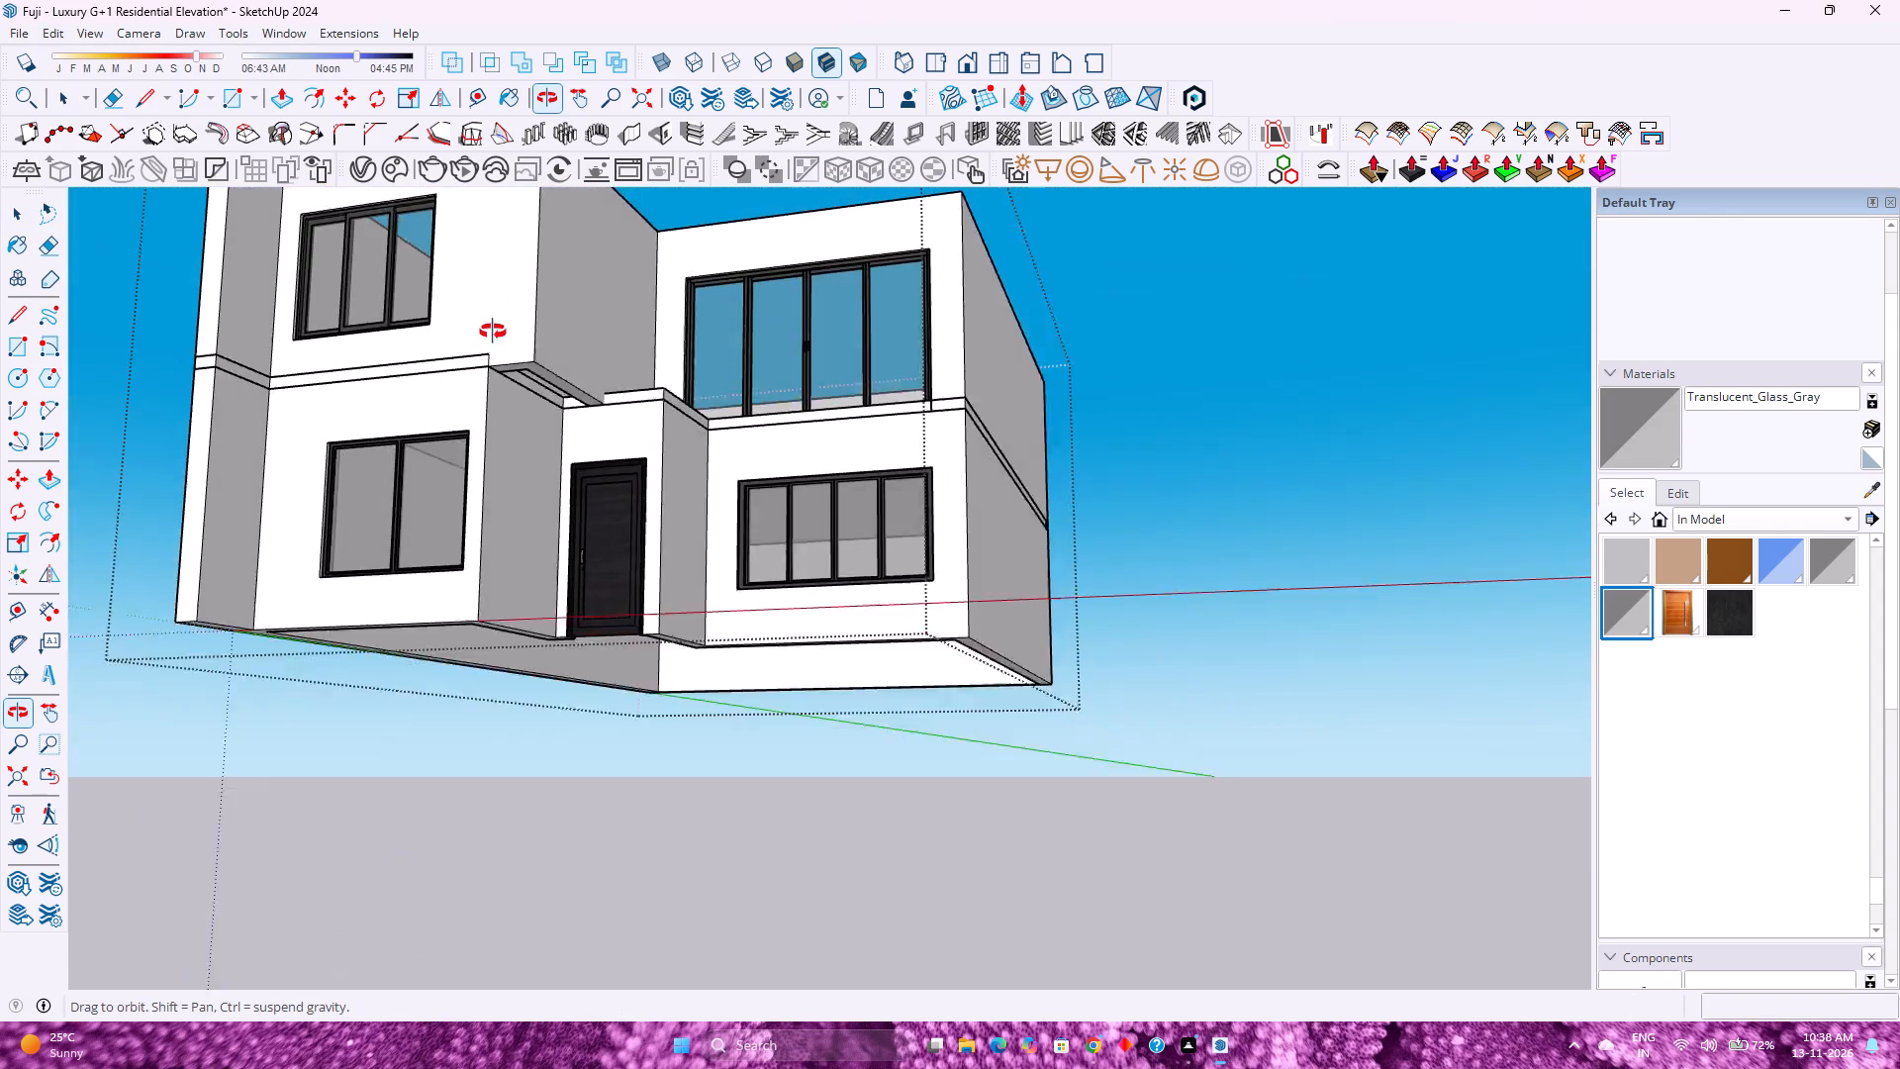
middle_click_drag(493, 332, 569, 352)
scroll(572, 379, "up", 7)
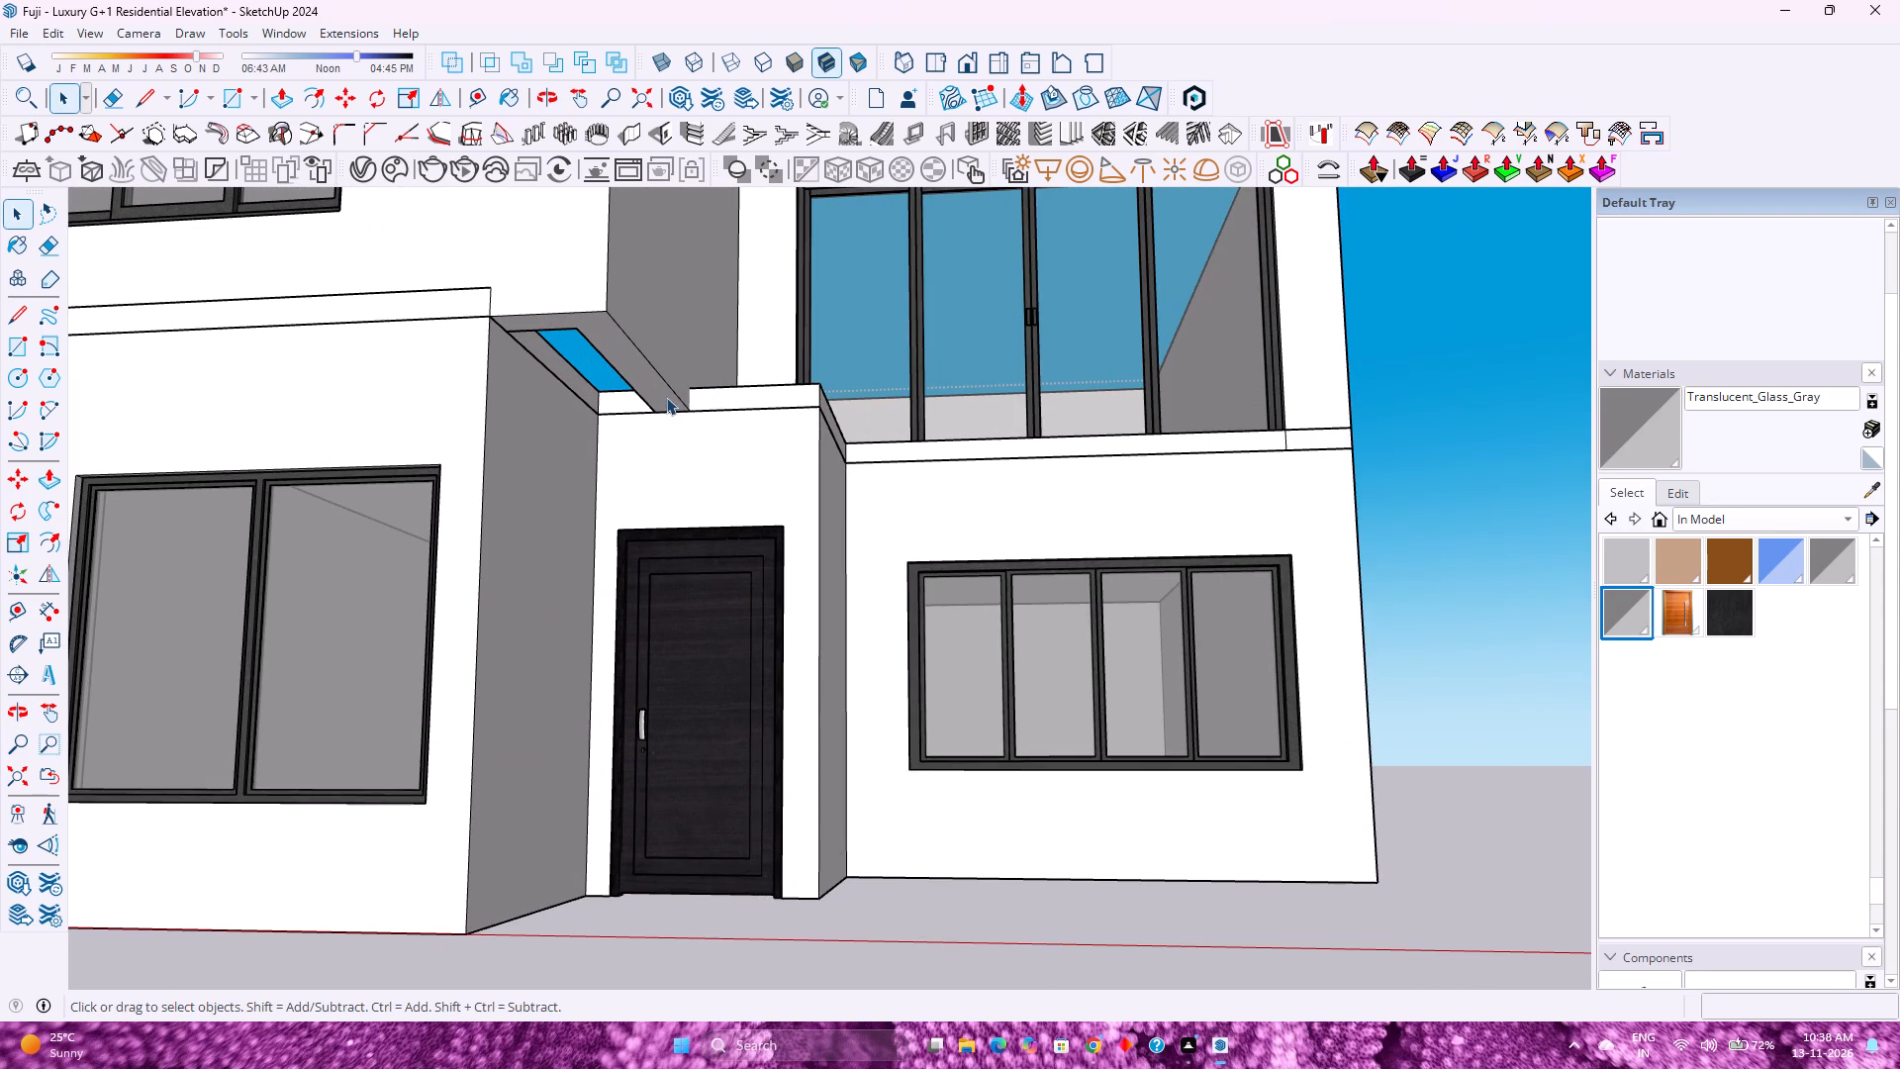
scroll(624, 386, "down", 5)
left_click(599, 338)
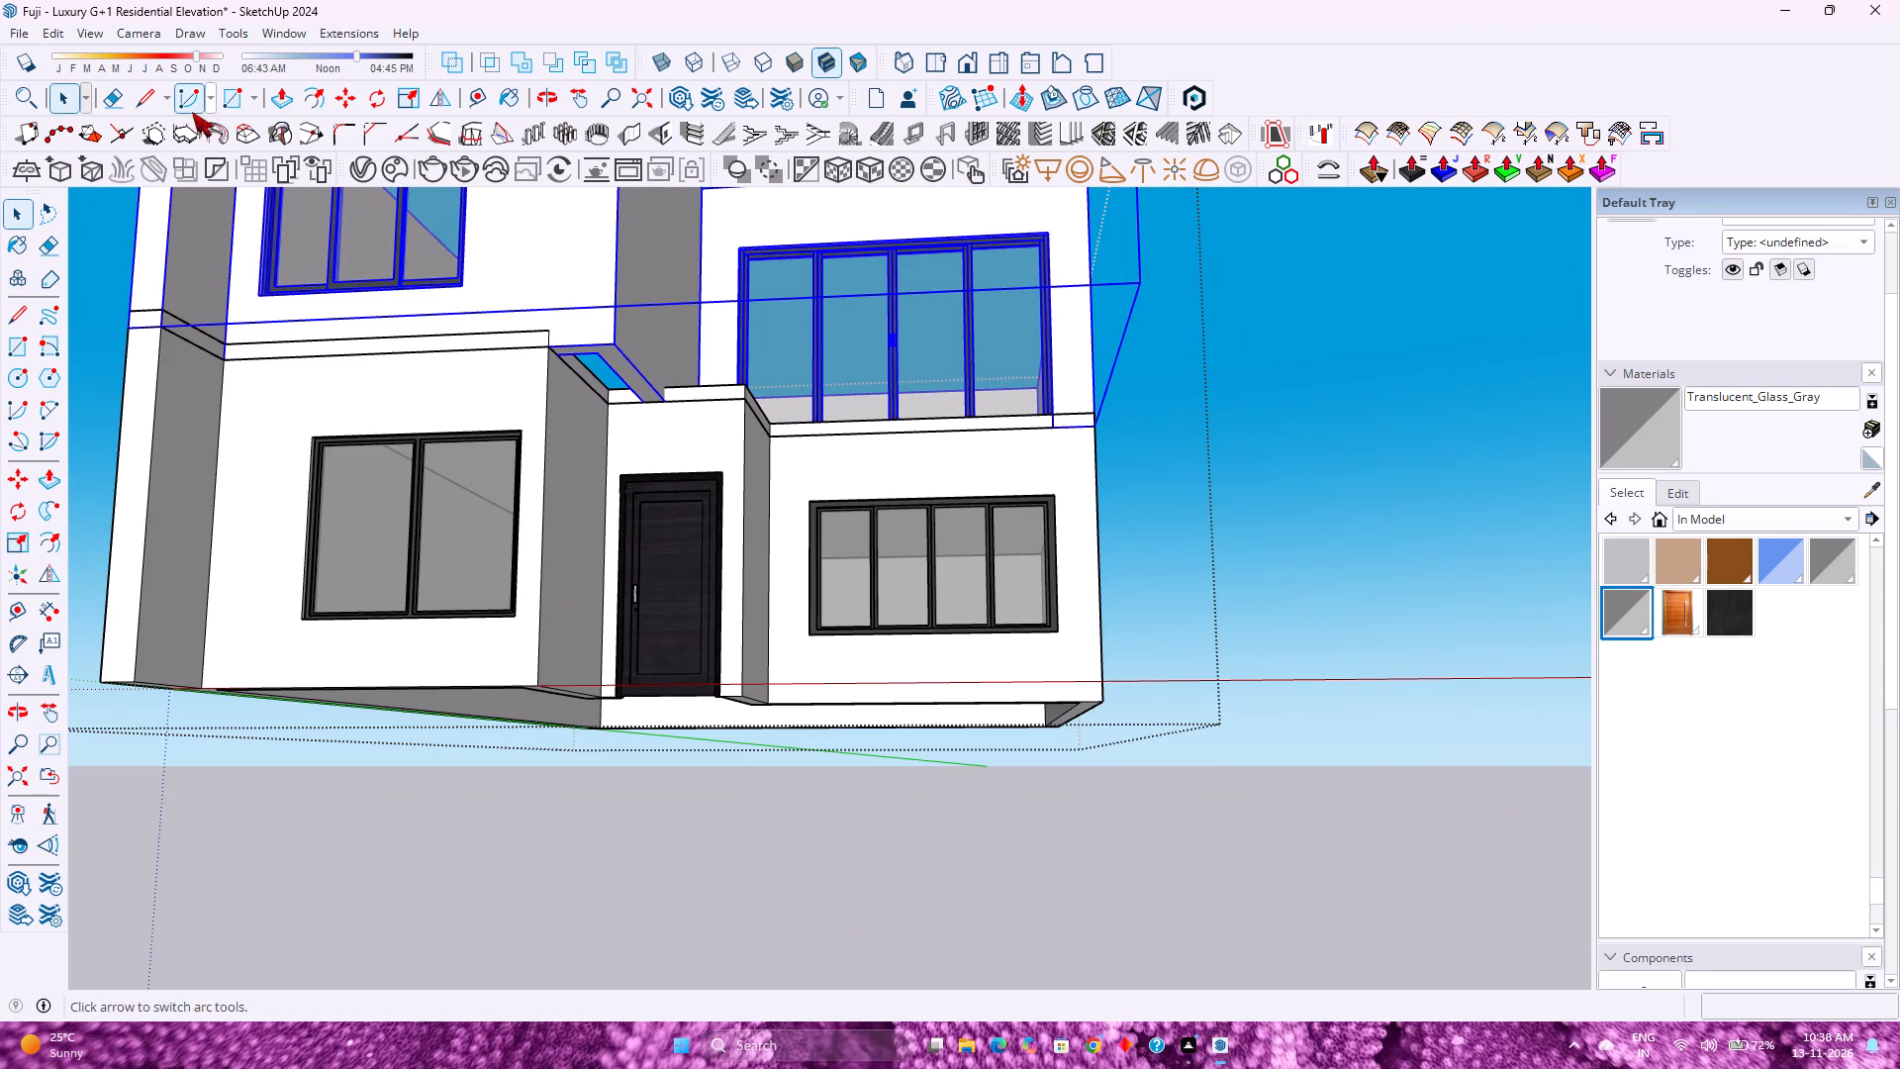
left_click(342, 94)
scroll(119, 325, "up", 3)
left_click(133, 333)
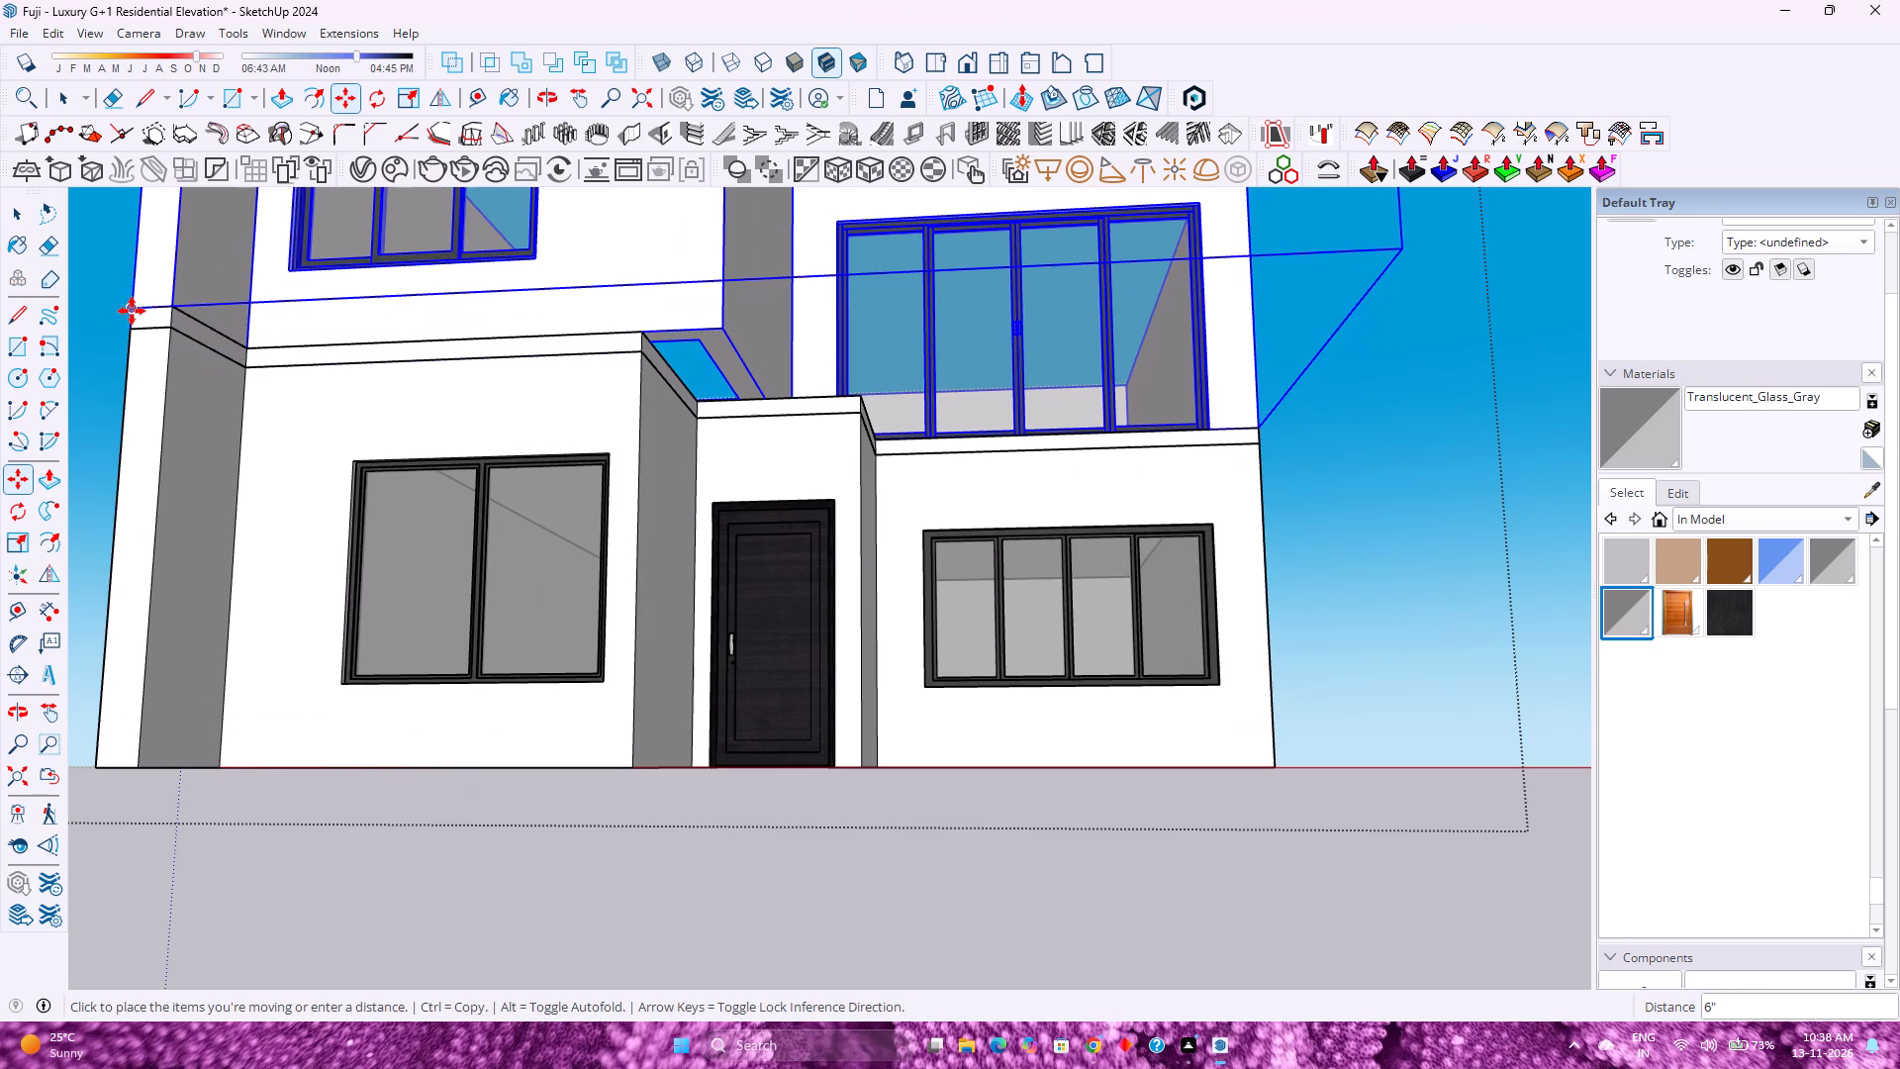
left_click(132, 310)
scroll(332, 450, "down", 4)
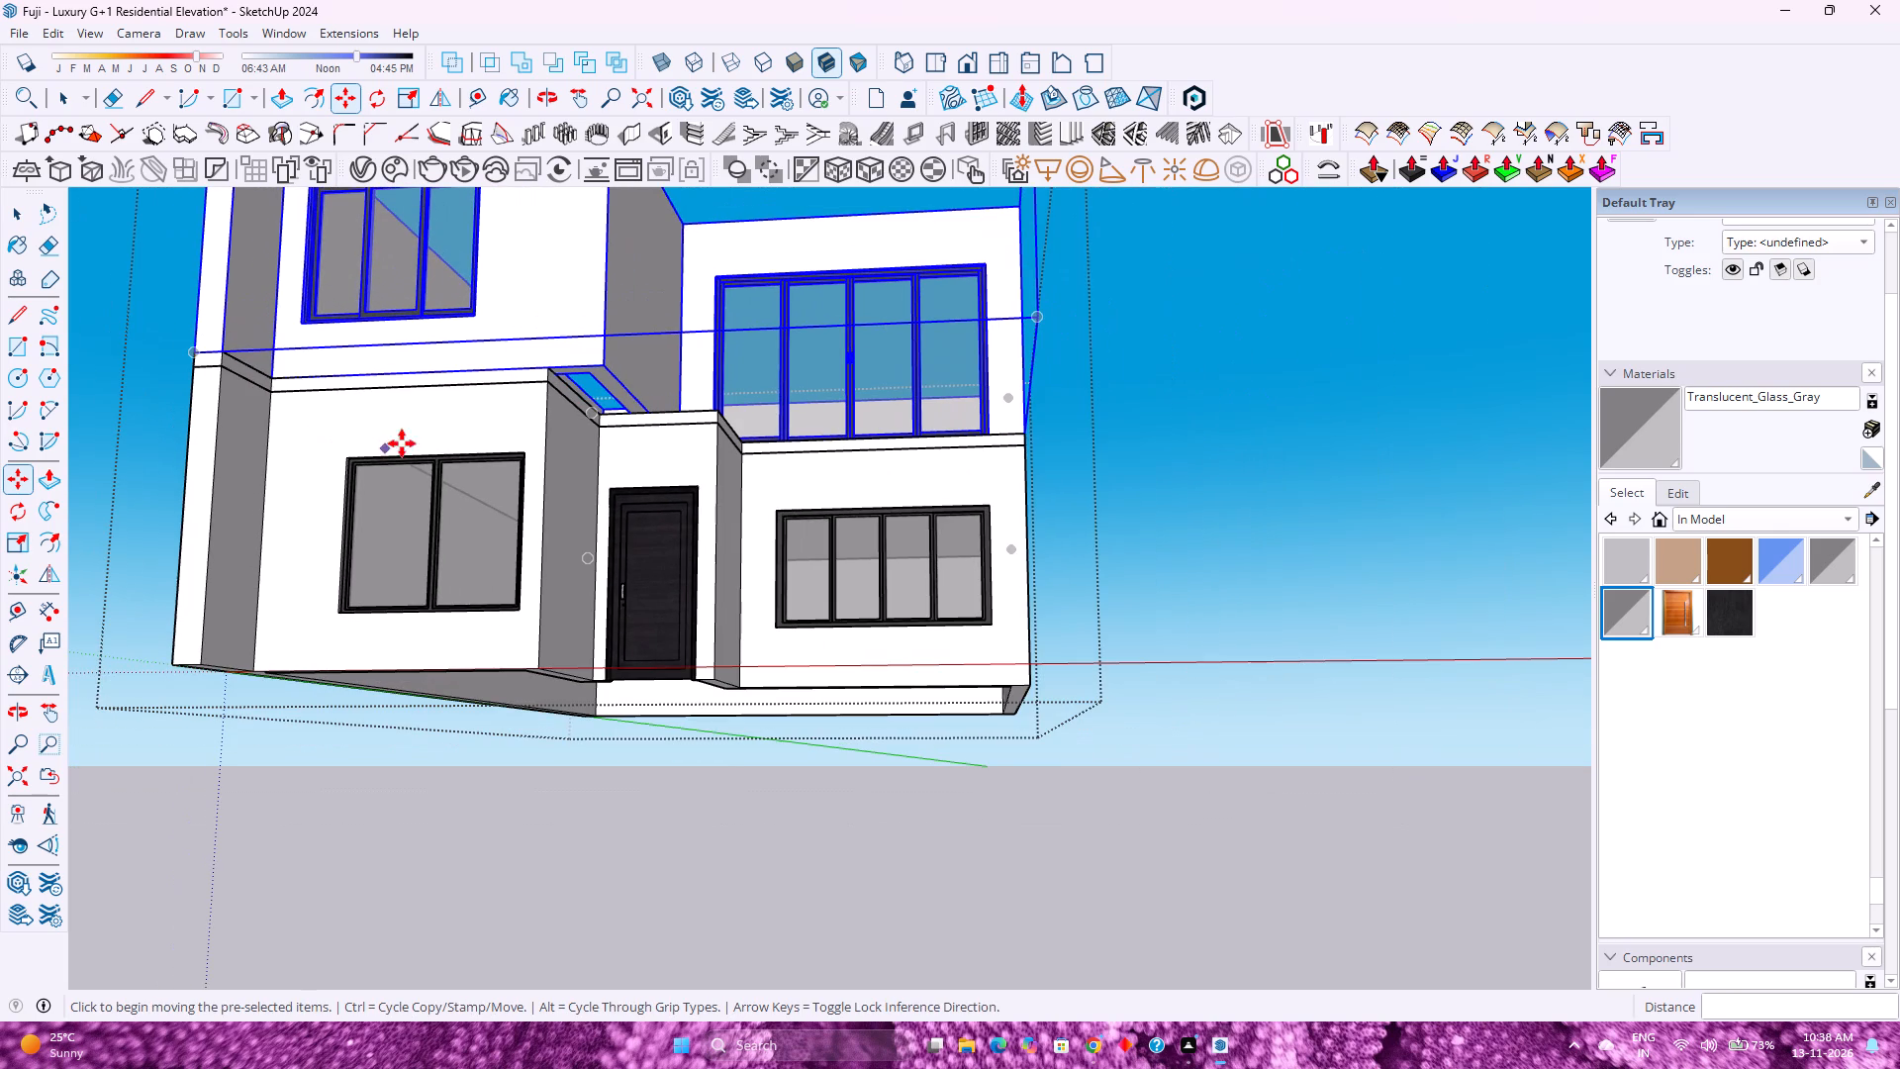
Open the slab group and extrude its recessed front edge above the door forward, flush with the projecting bay's front wall.
key("space")
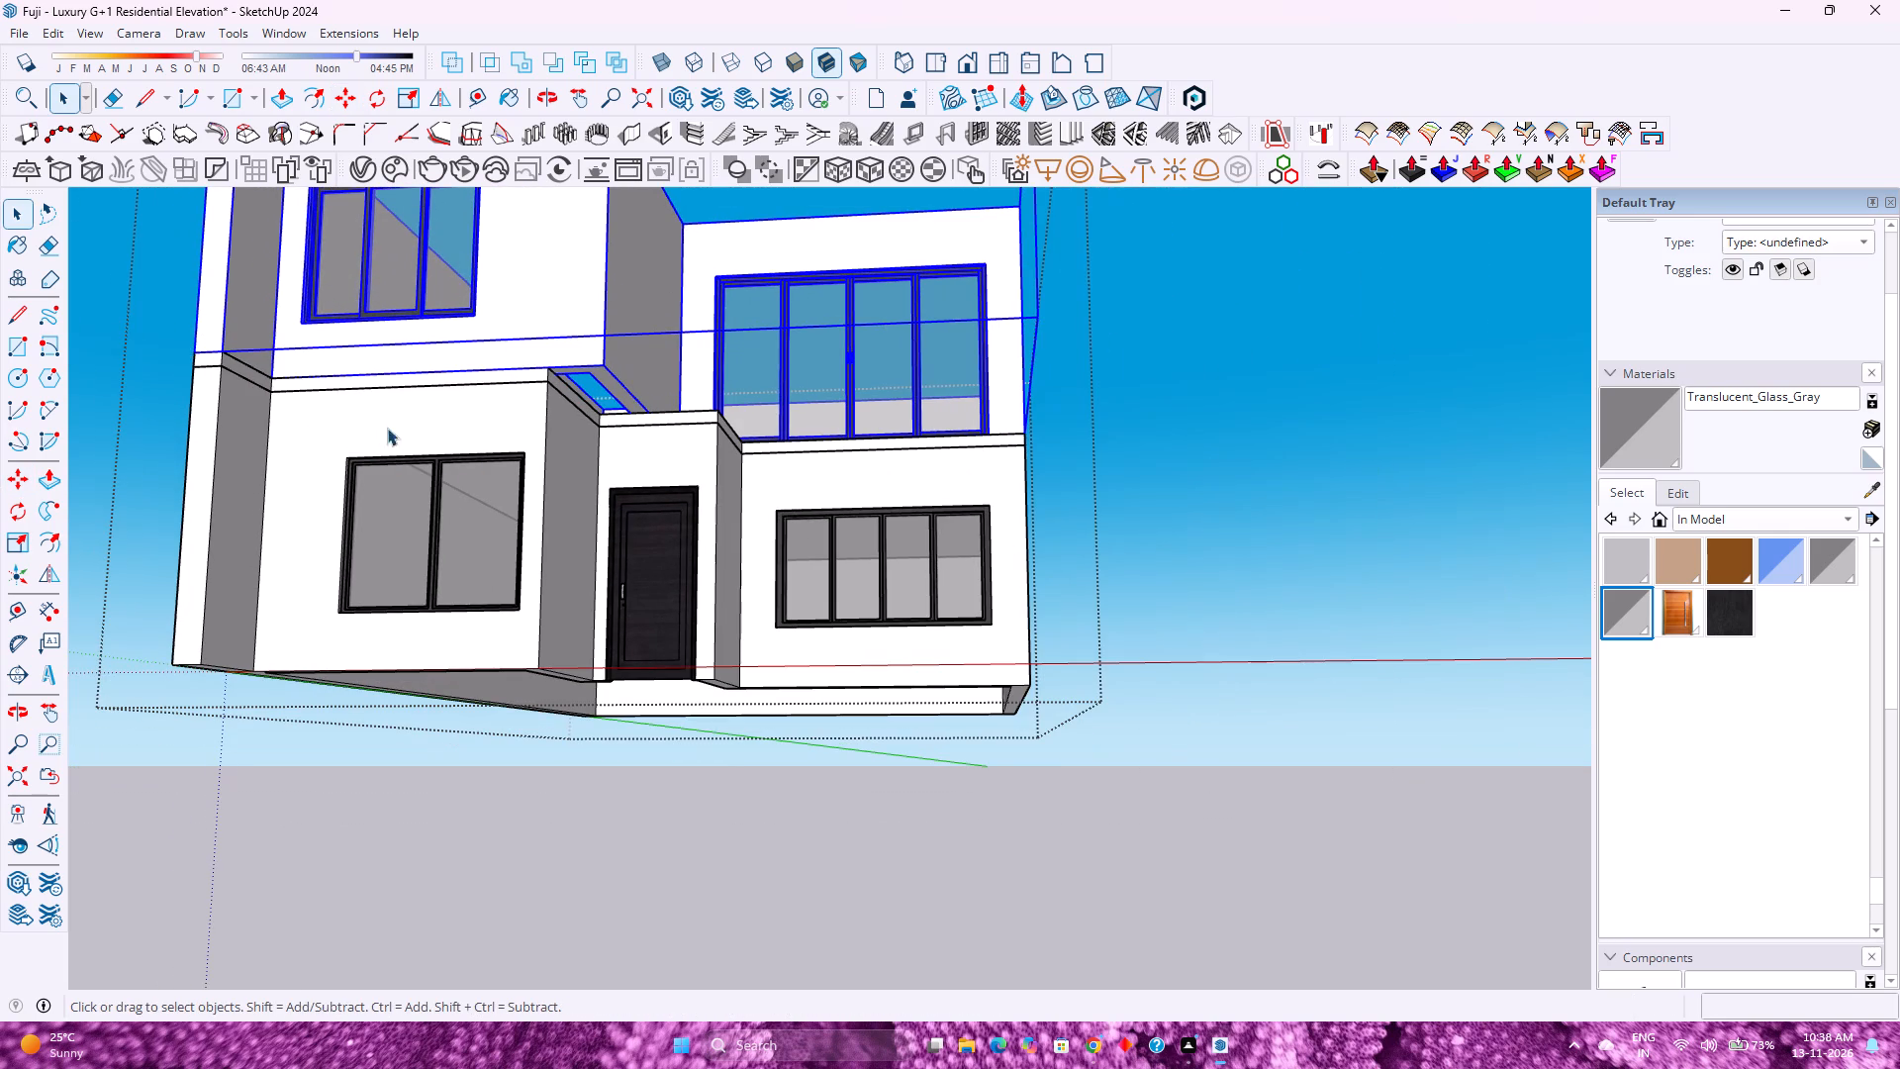
left_click(745, 783)
scroll(755, 447, "up", 3)
middle_click_drag(755, 446, 699, 660)
middle_click(699, 660)
scroll(694, 640, "down", 5)
scroll(658, 745, "up", 2)
middle_click_drag(654, 747, 719, 598)
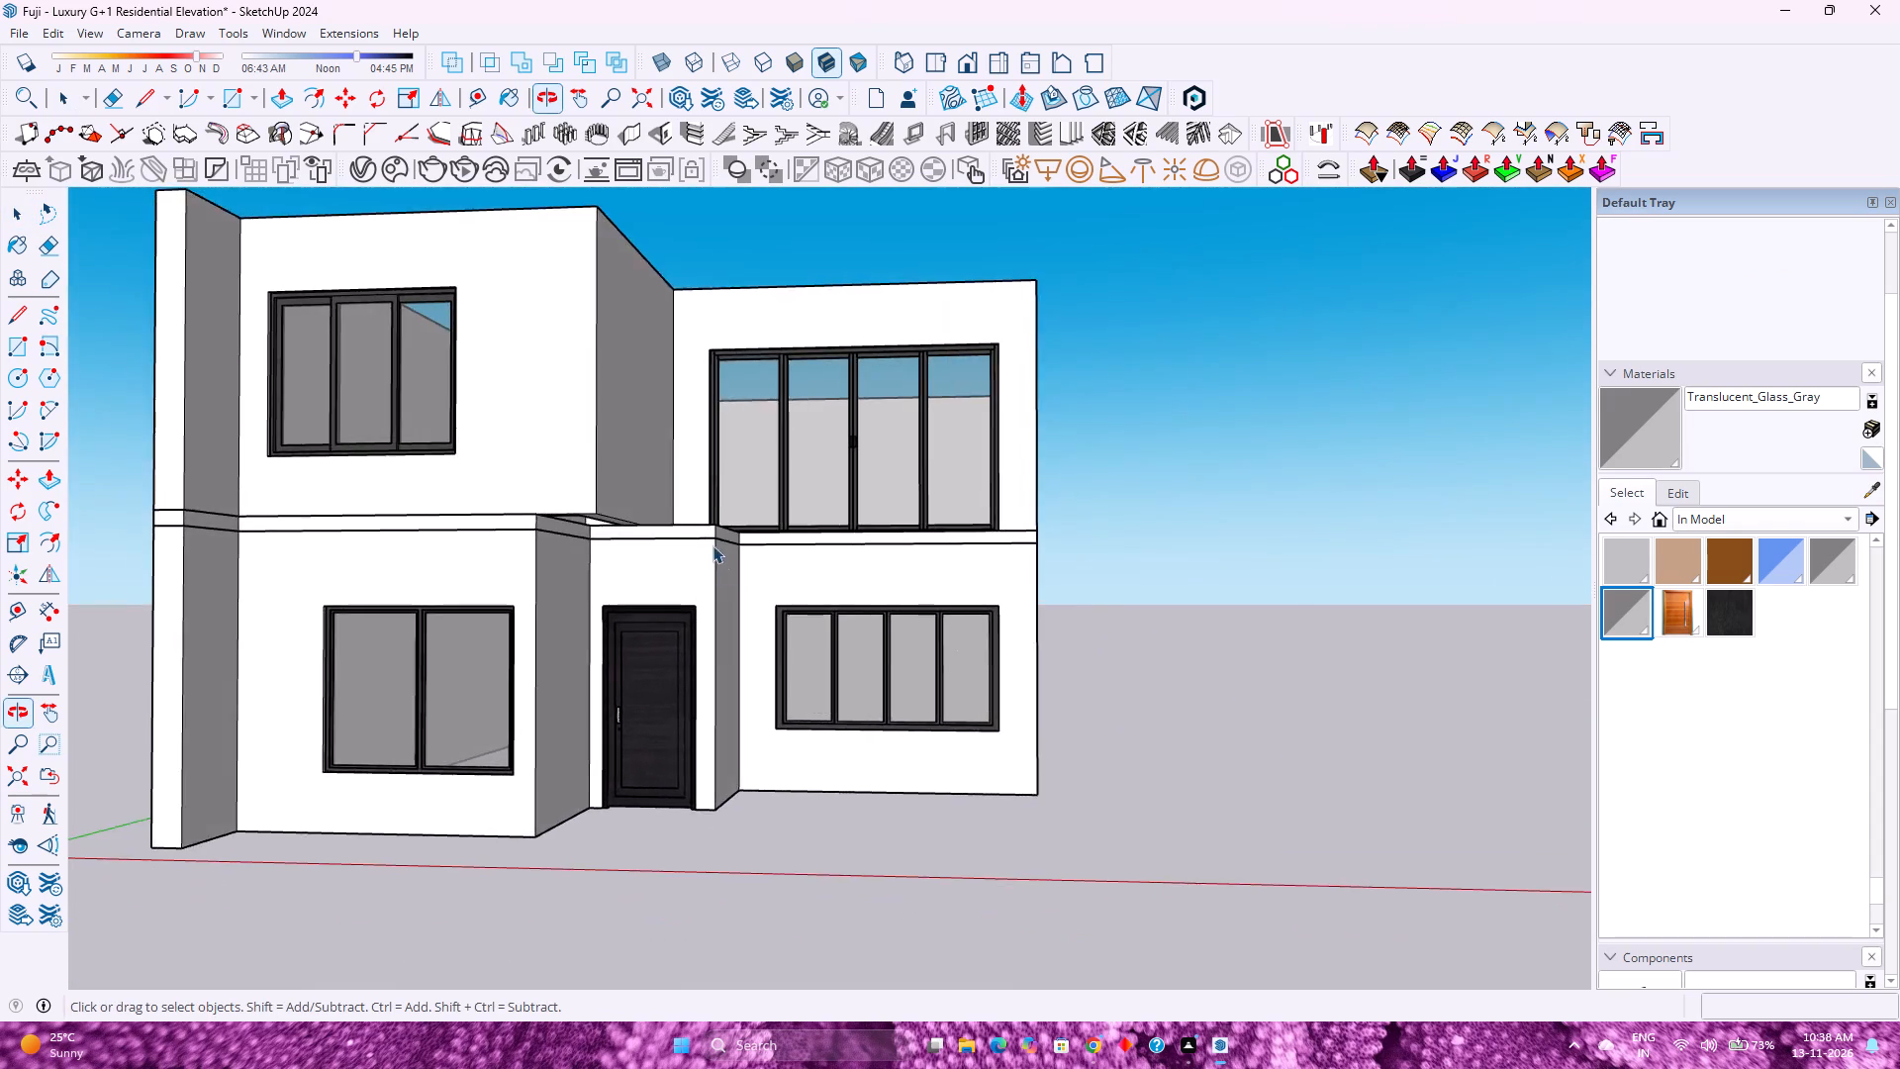
scroll(712, 545, "up", 5)
double_click(659, 528)
scroll(659, 528, "up", 3)
left_click(659, 527)
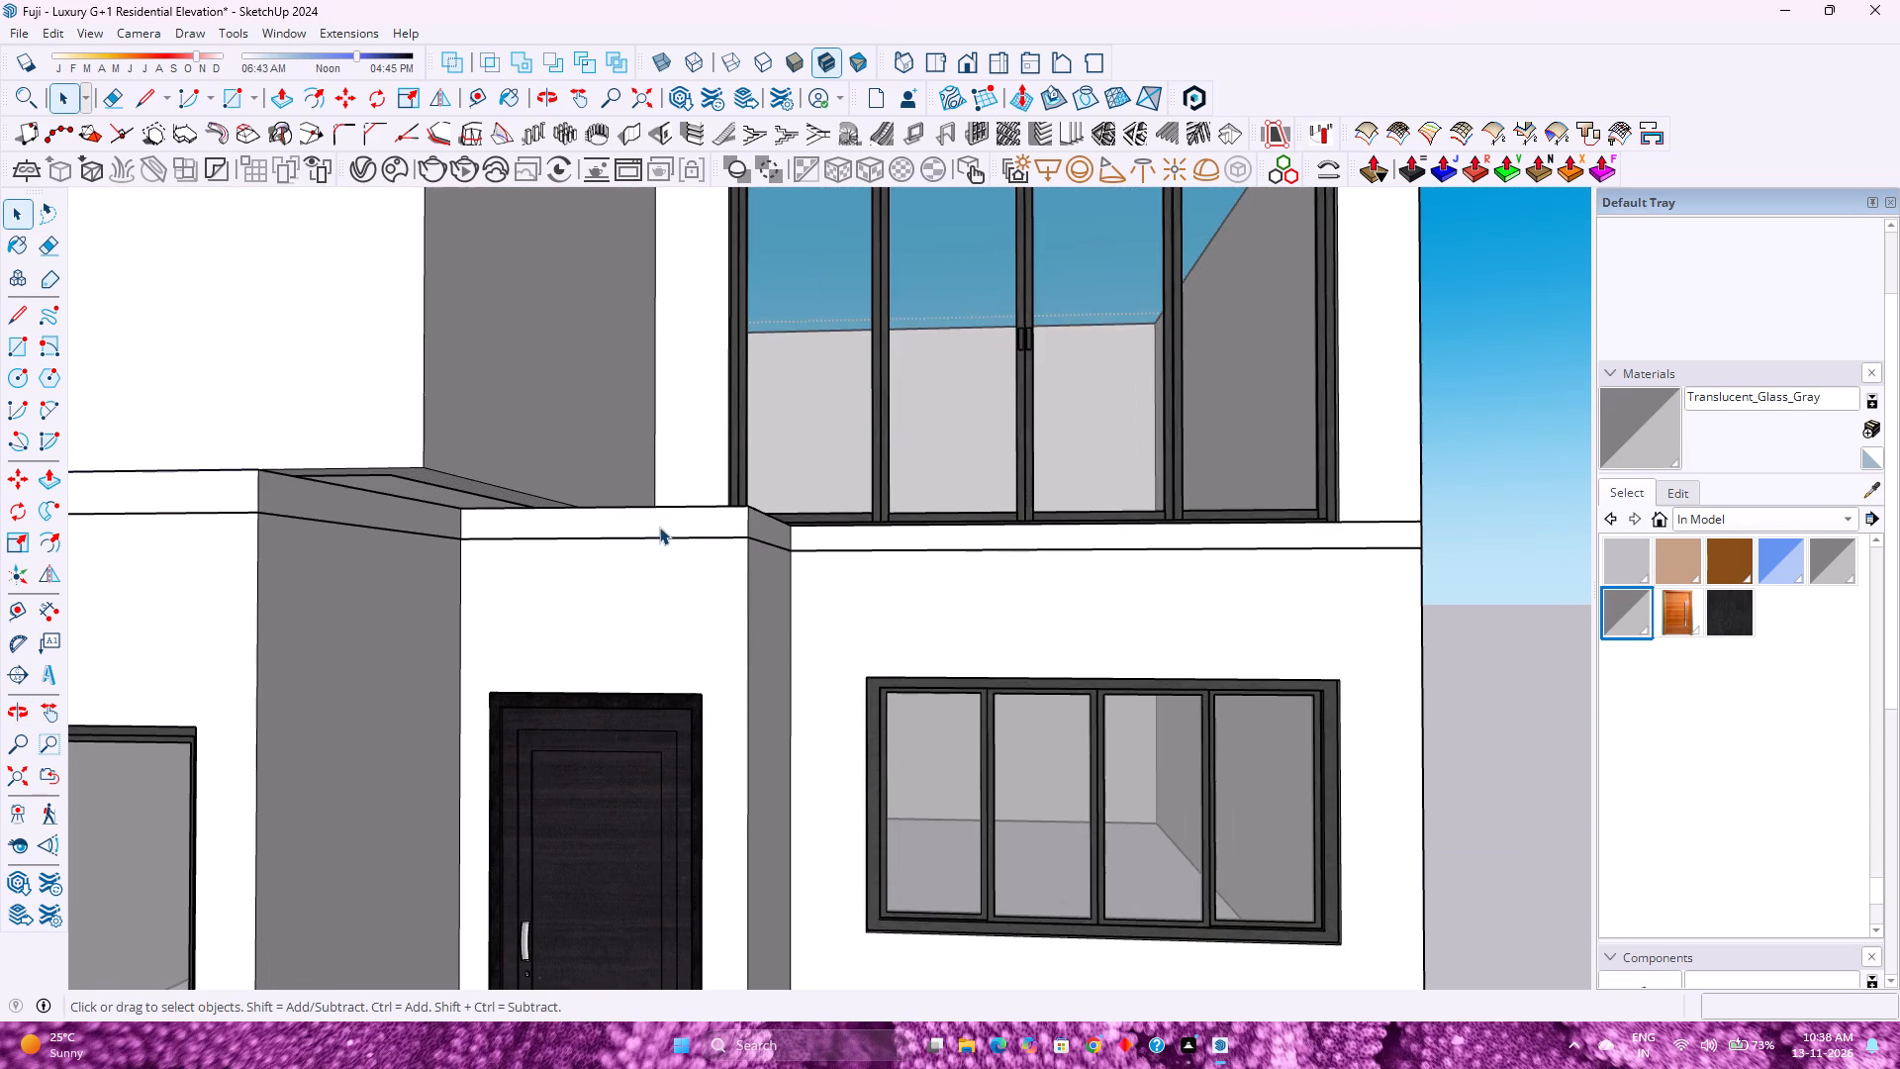
left_click(659, 527)
left_click(659, 527)
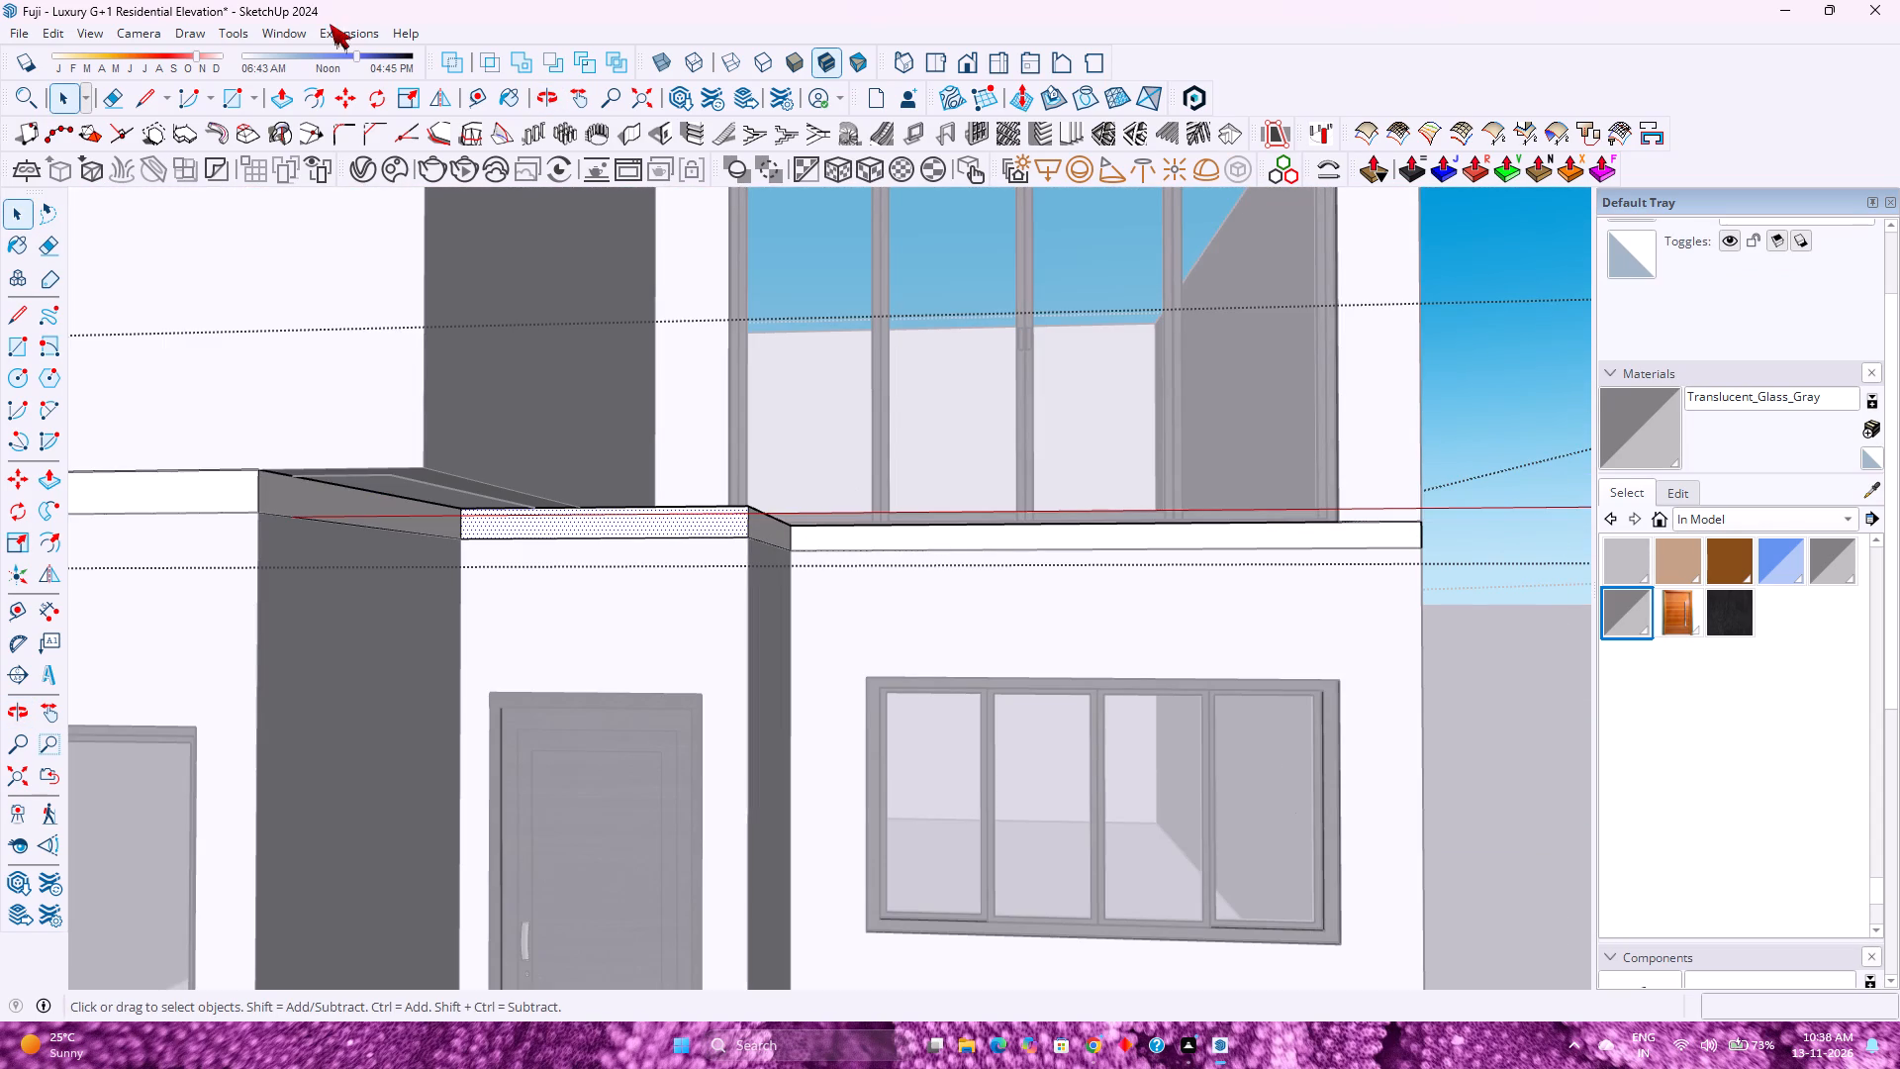
left_click(289, 98)
left_click(598, 530)
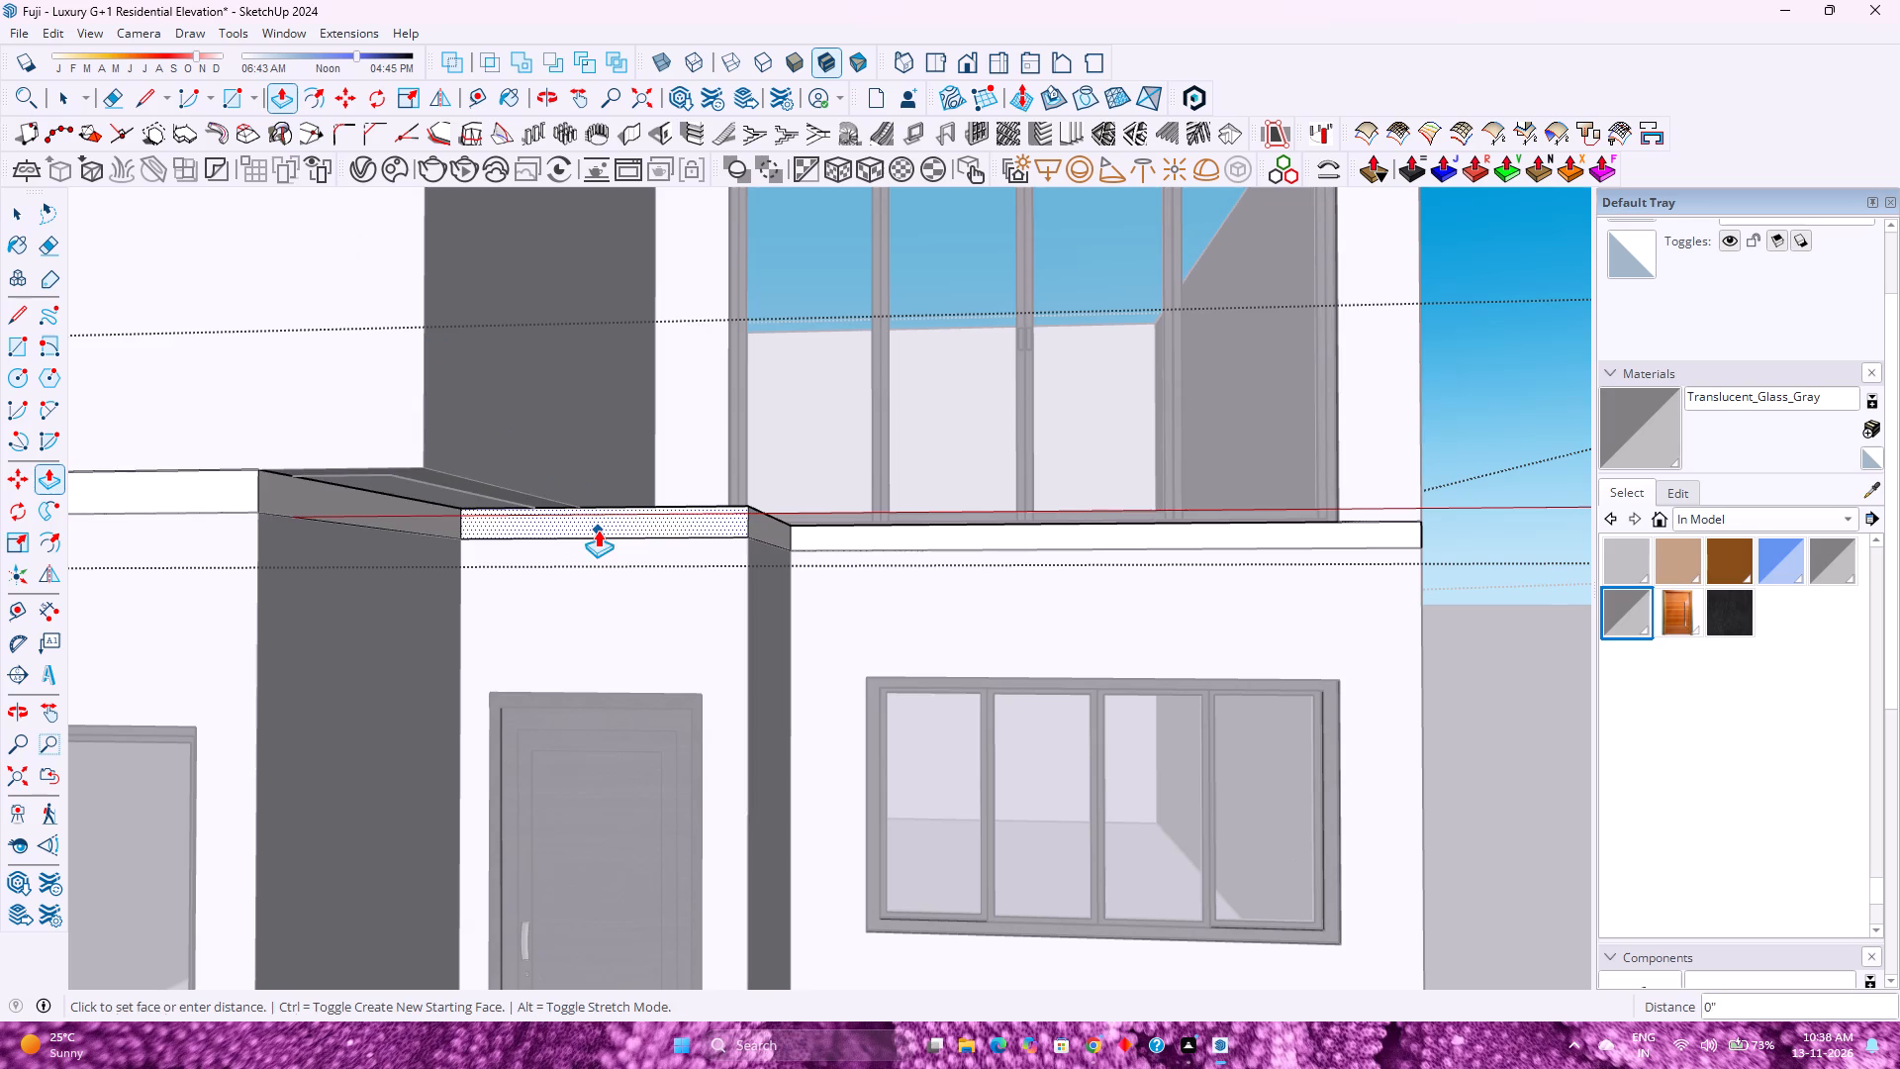
left_click(398, 358)
Extrude the slab's exposed side edge beside the porch 12' sideways, flush with the house's outer side wall.
middle_click_drag(663, 534, 386, 616)
scroll(401, 576, "down", 5)
left_click(500, 550)
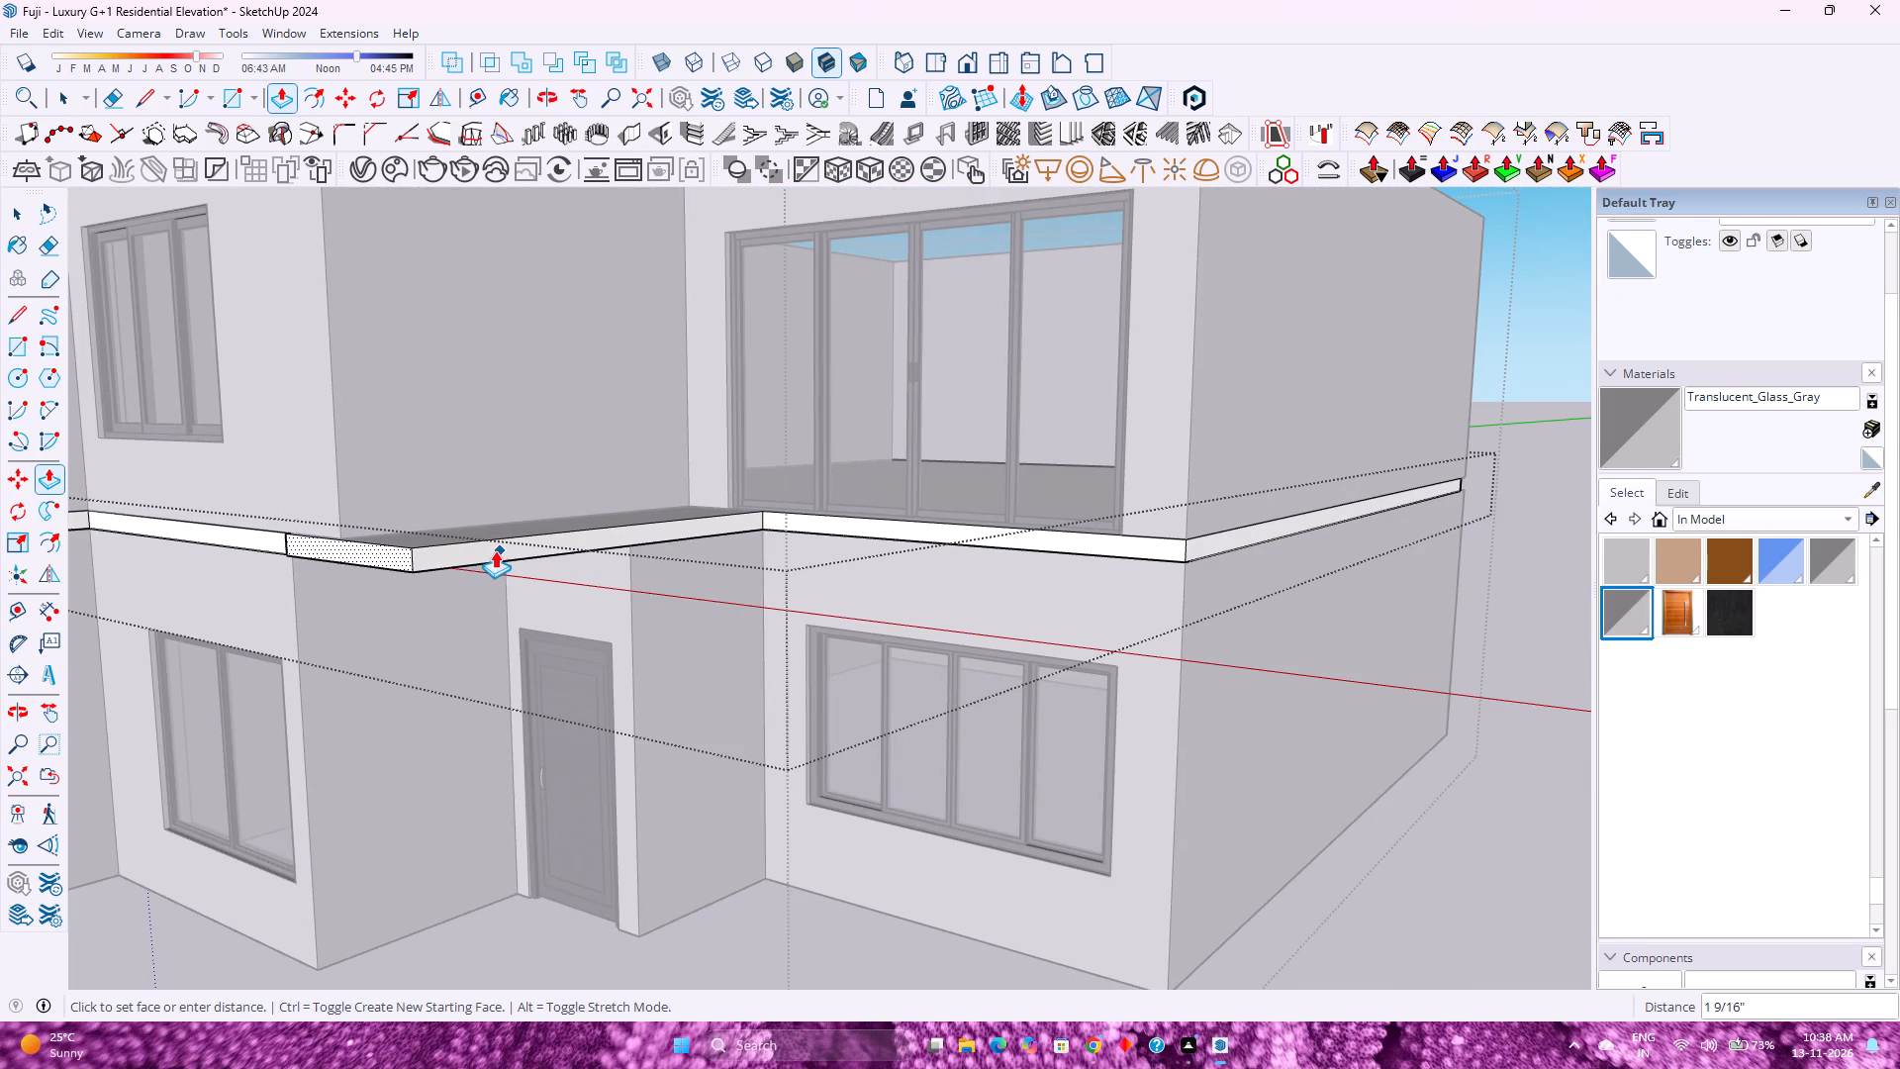
key("Escape")
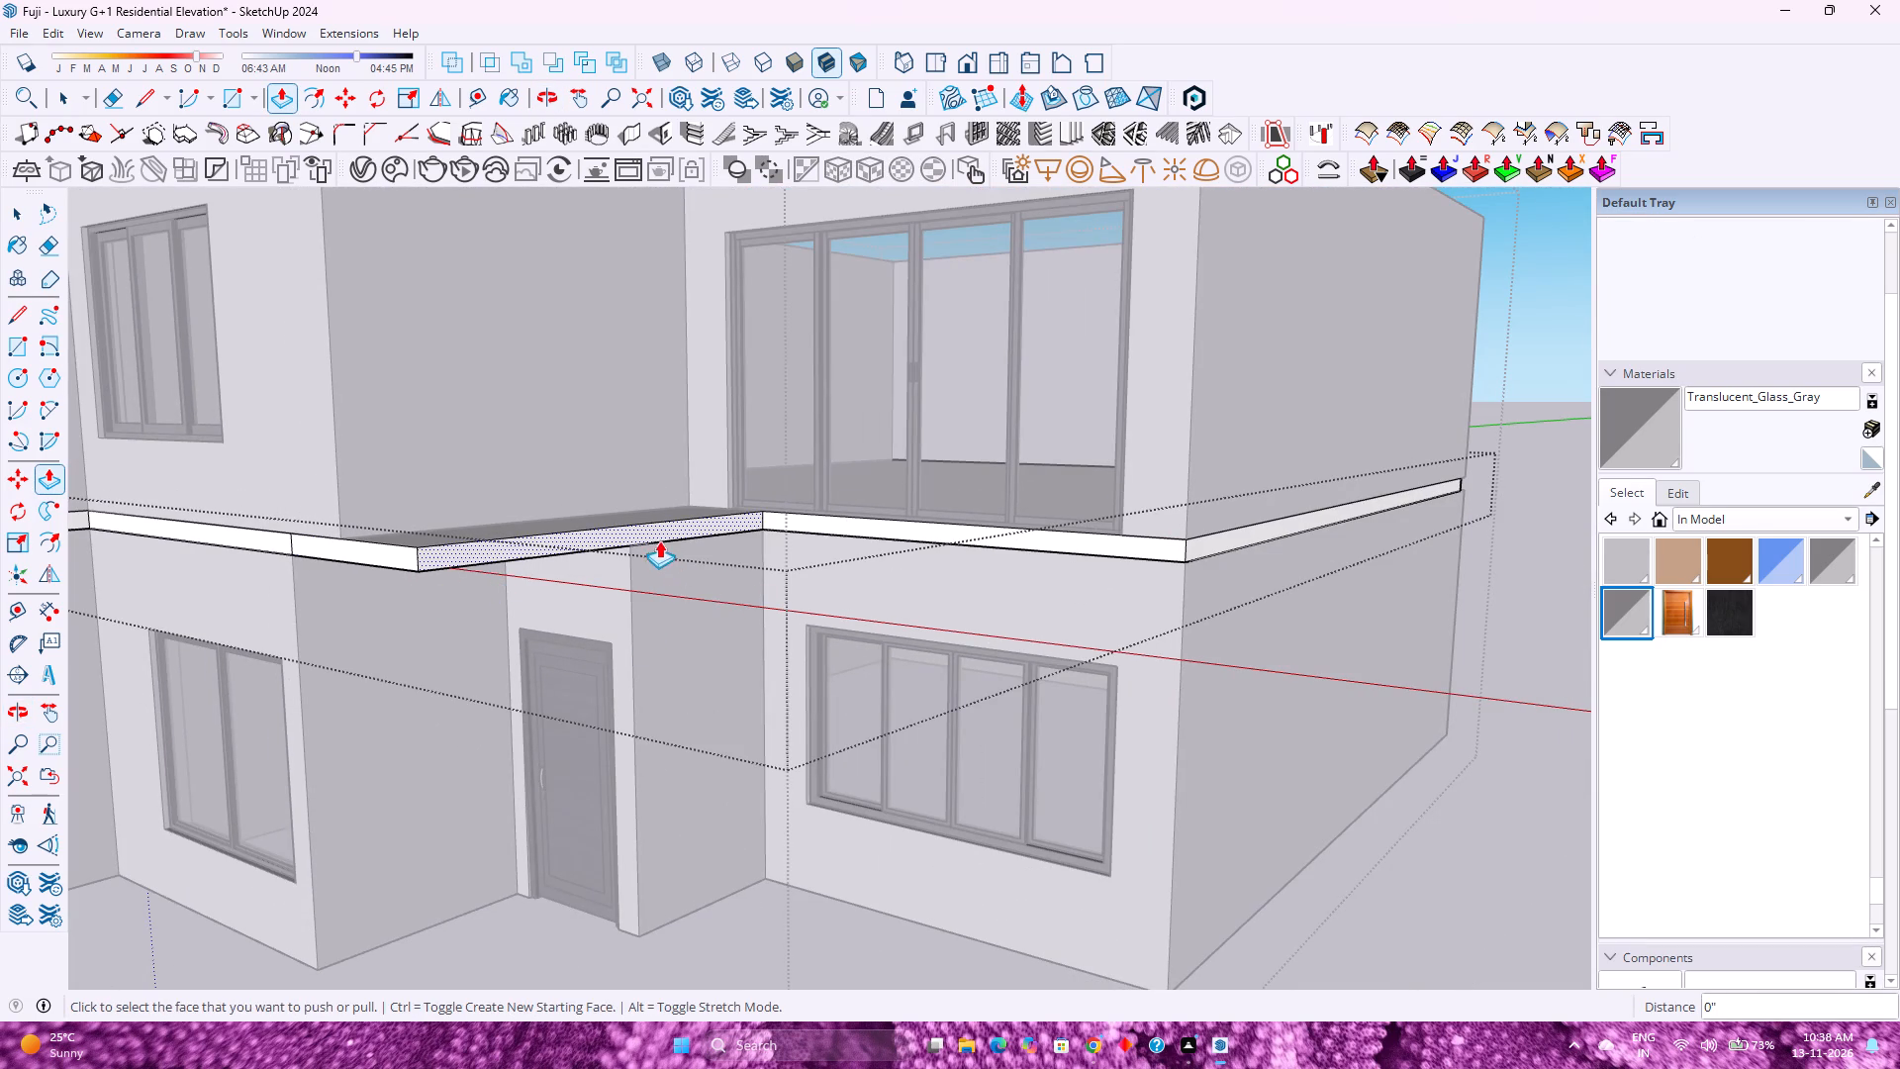
left_click(659, 537)
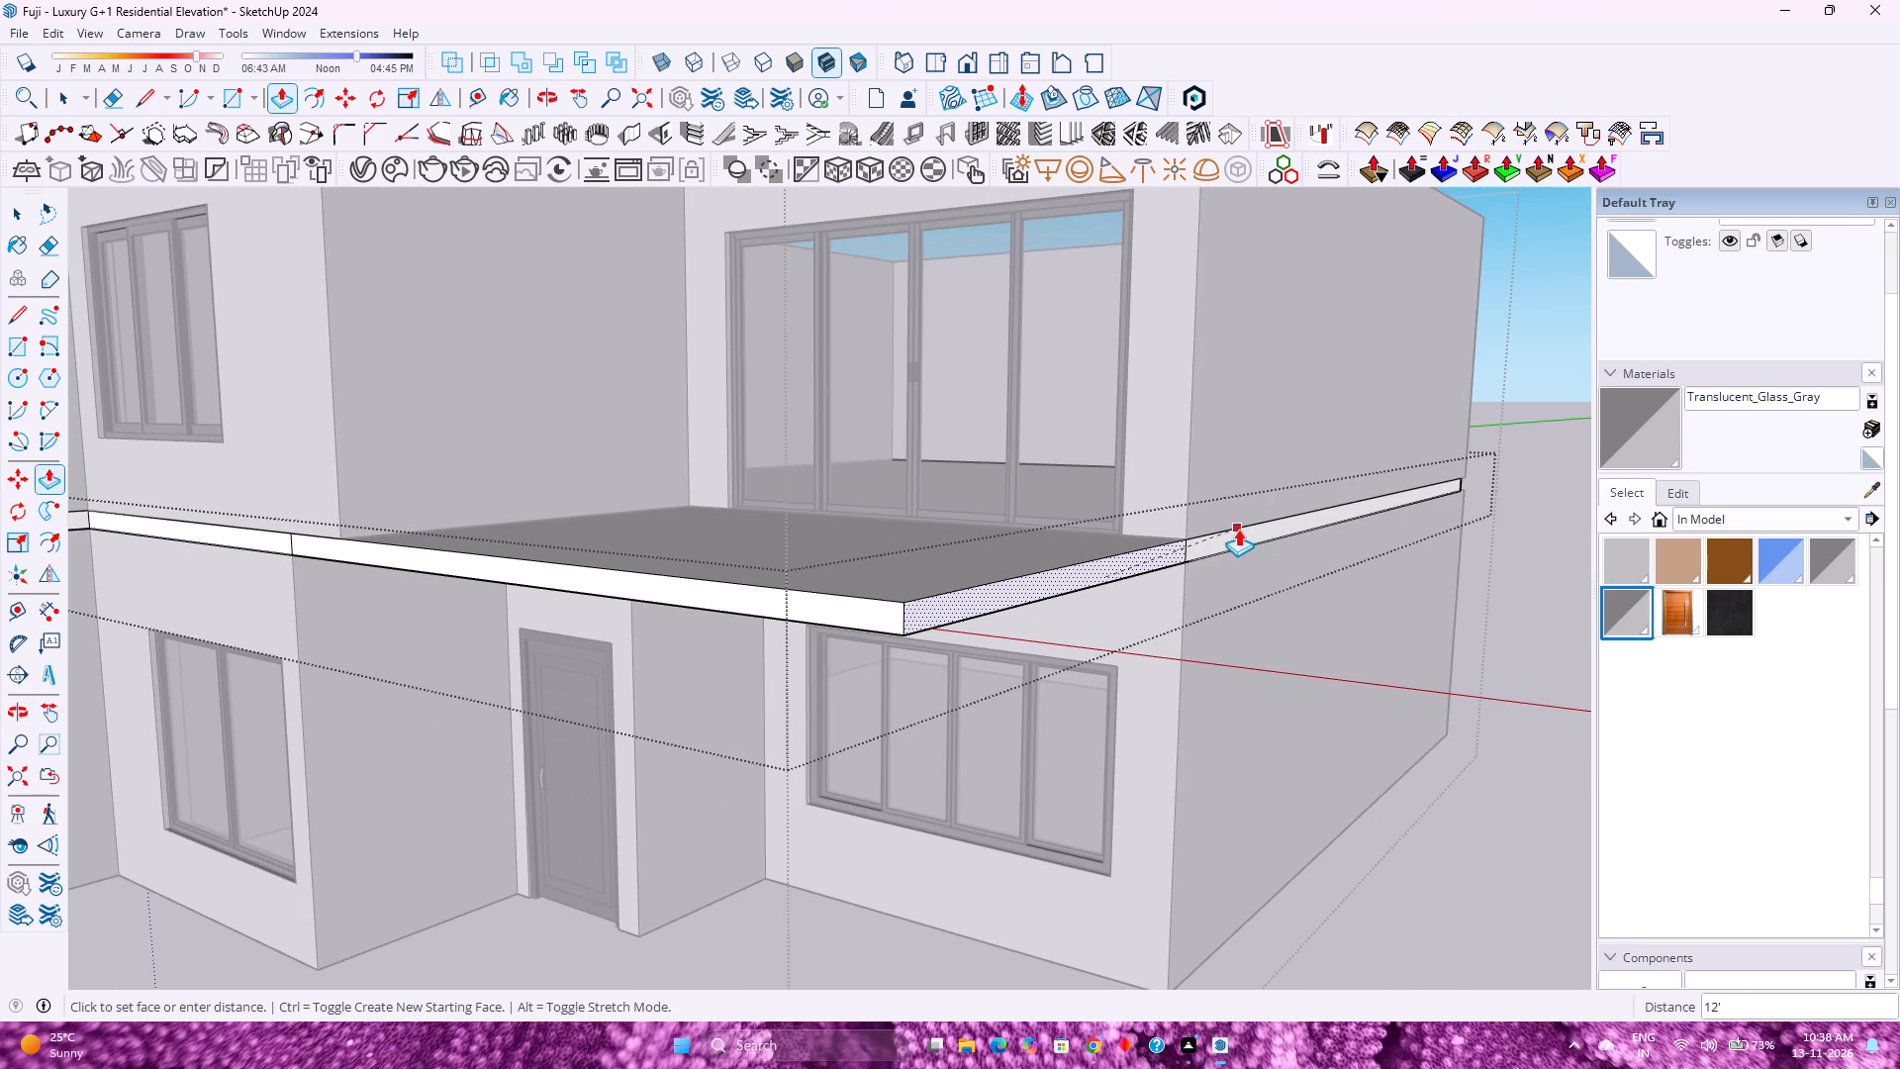
left_click(1238, 529)
Erase the vertical seam line on the slab's side edge where the new extension meets the house corner.
key("e")
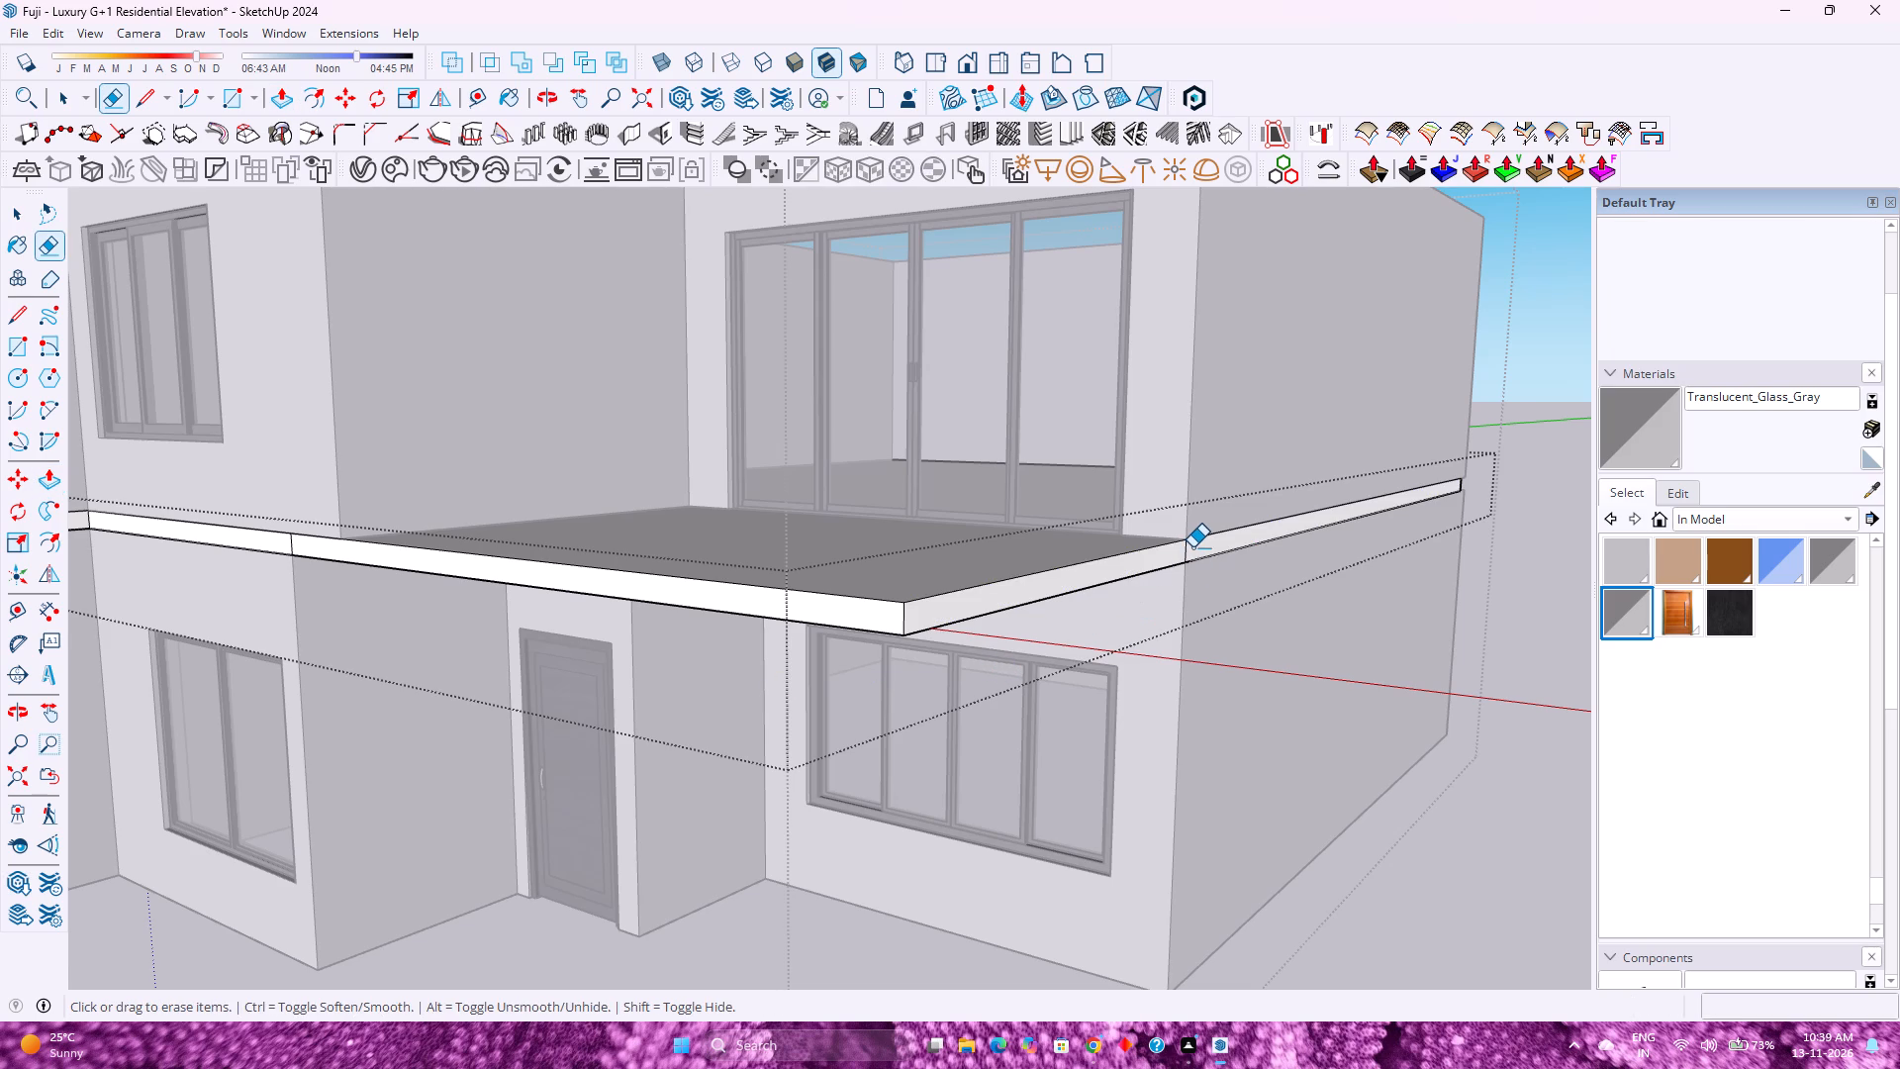
scroll(1192, 547, "up", 6)
left_click(1182, 553)
scroll(1180, 556, "down", 4)
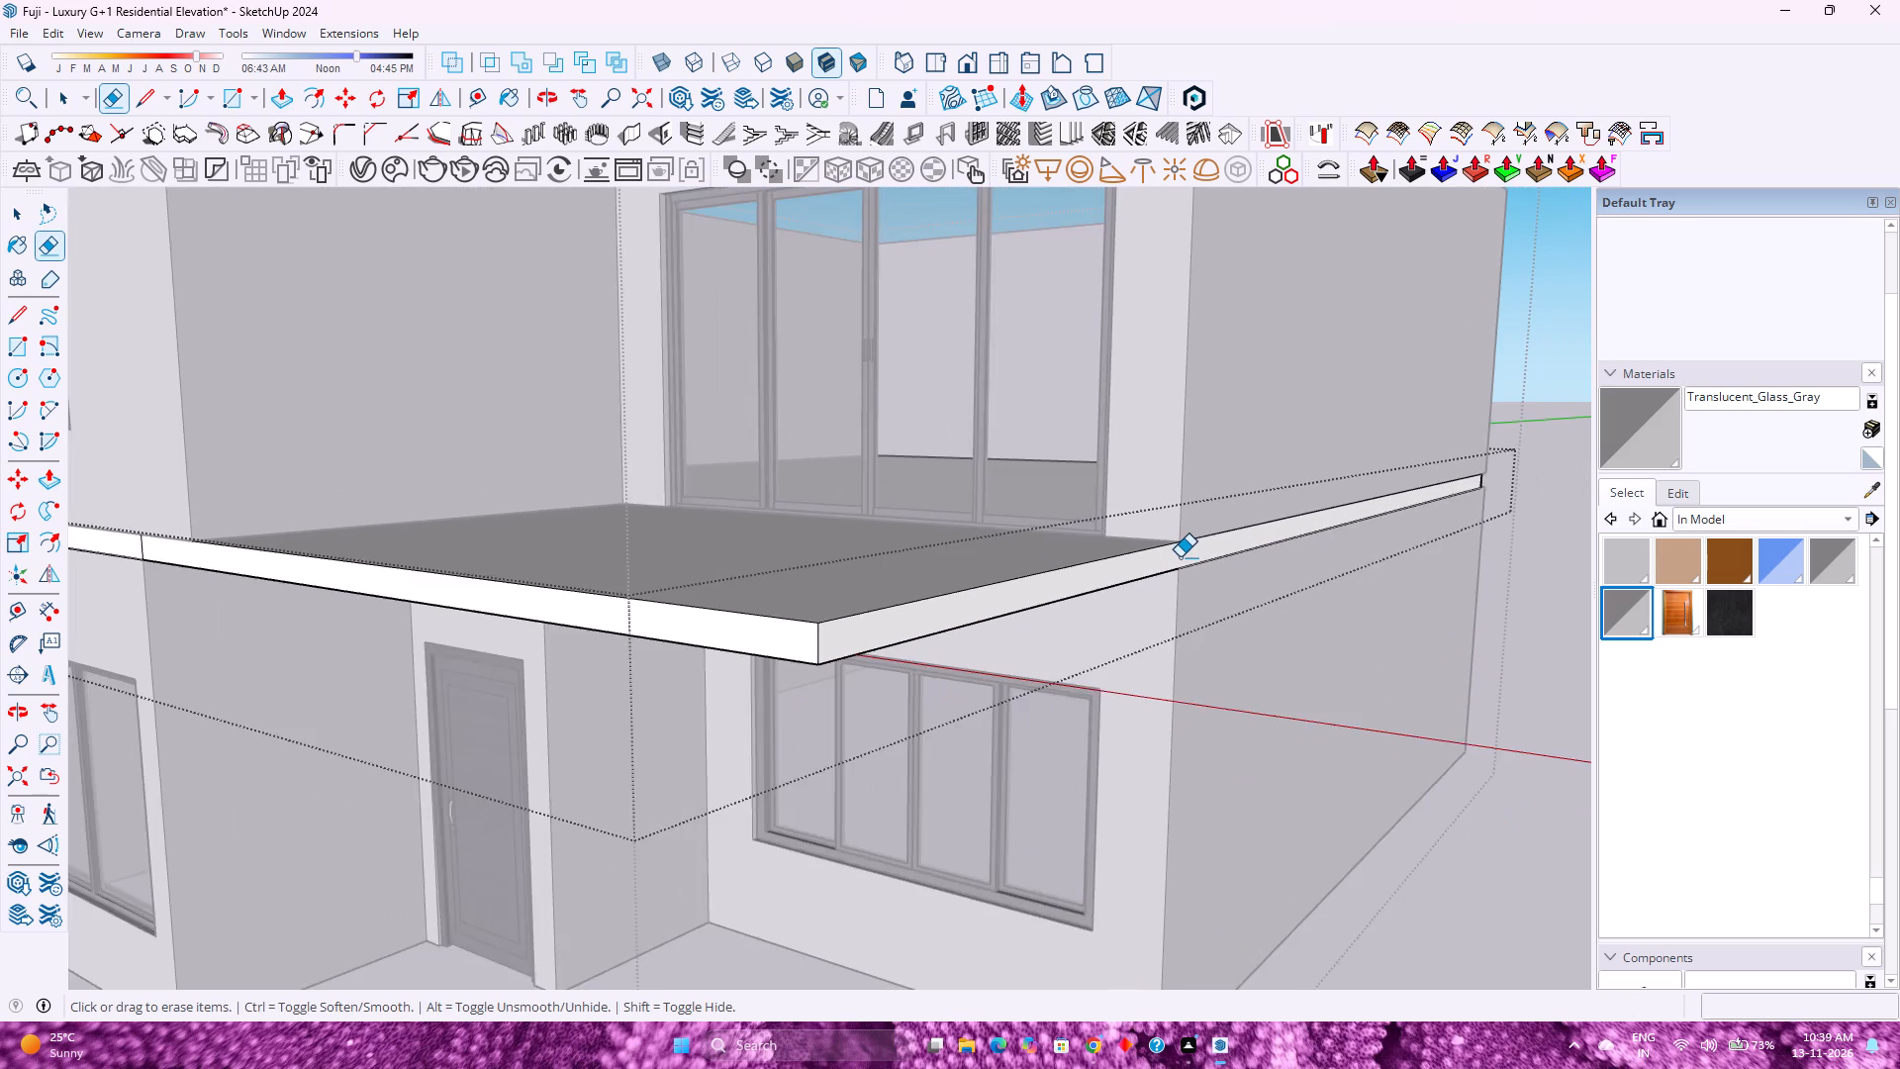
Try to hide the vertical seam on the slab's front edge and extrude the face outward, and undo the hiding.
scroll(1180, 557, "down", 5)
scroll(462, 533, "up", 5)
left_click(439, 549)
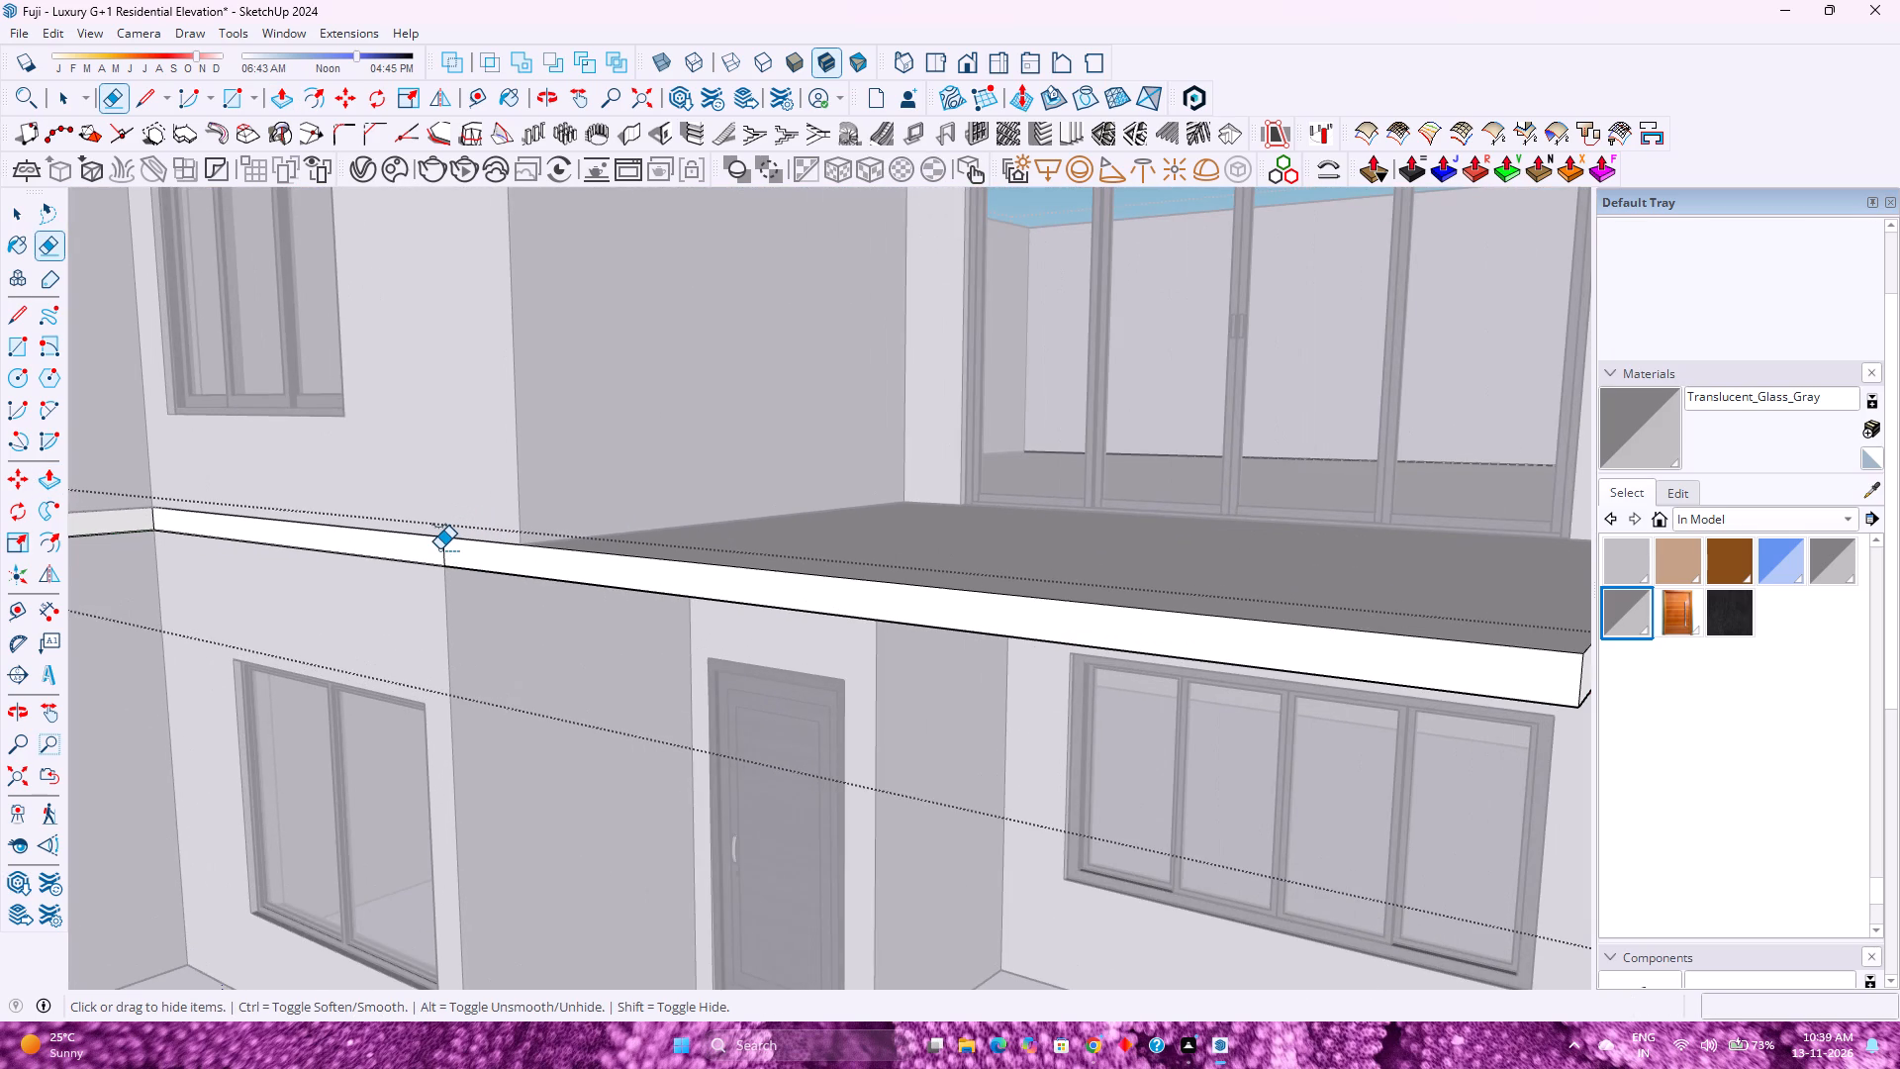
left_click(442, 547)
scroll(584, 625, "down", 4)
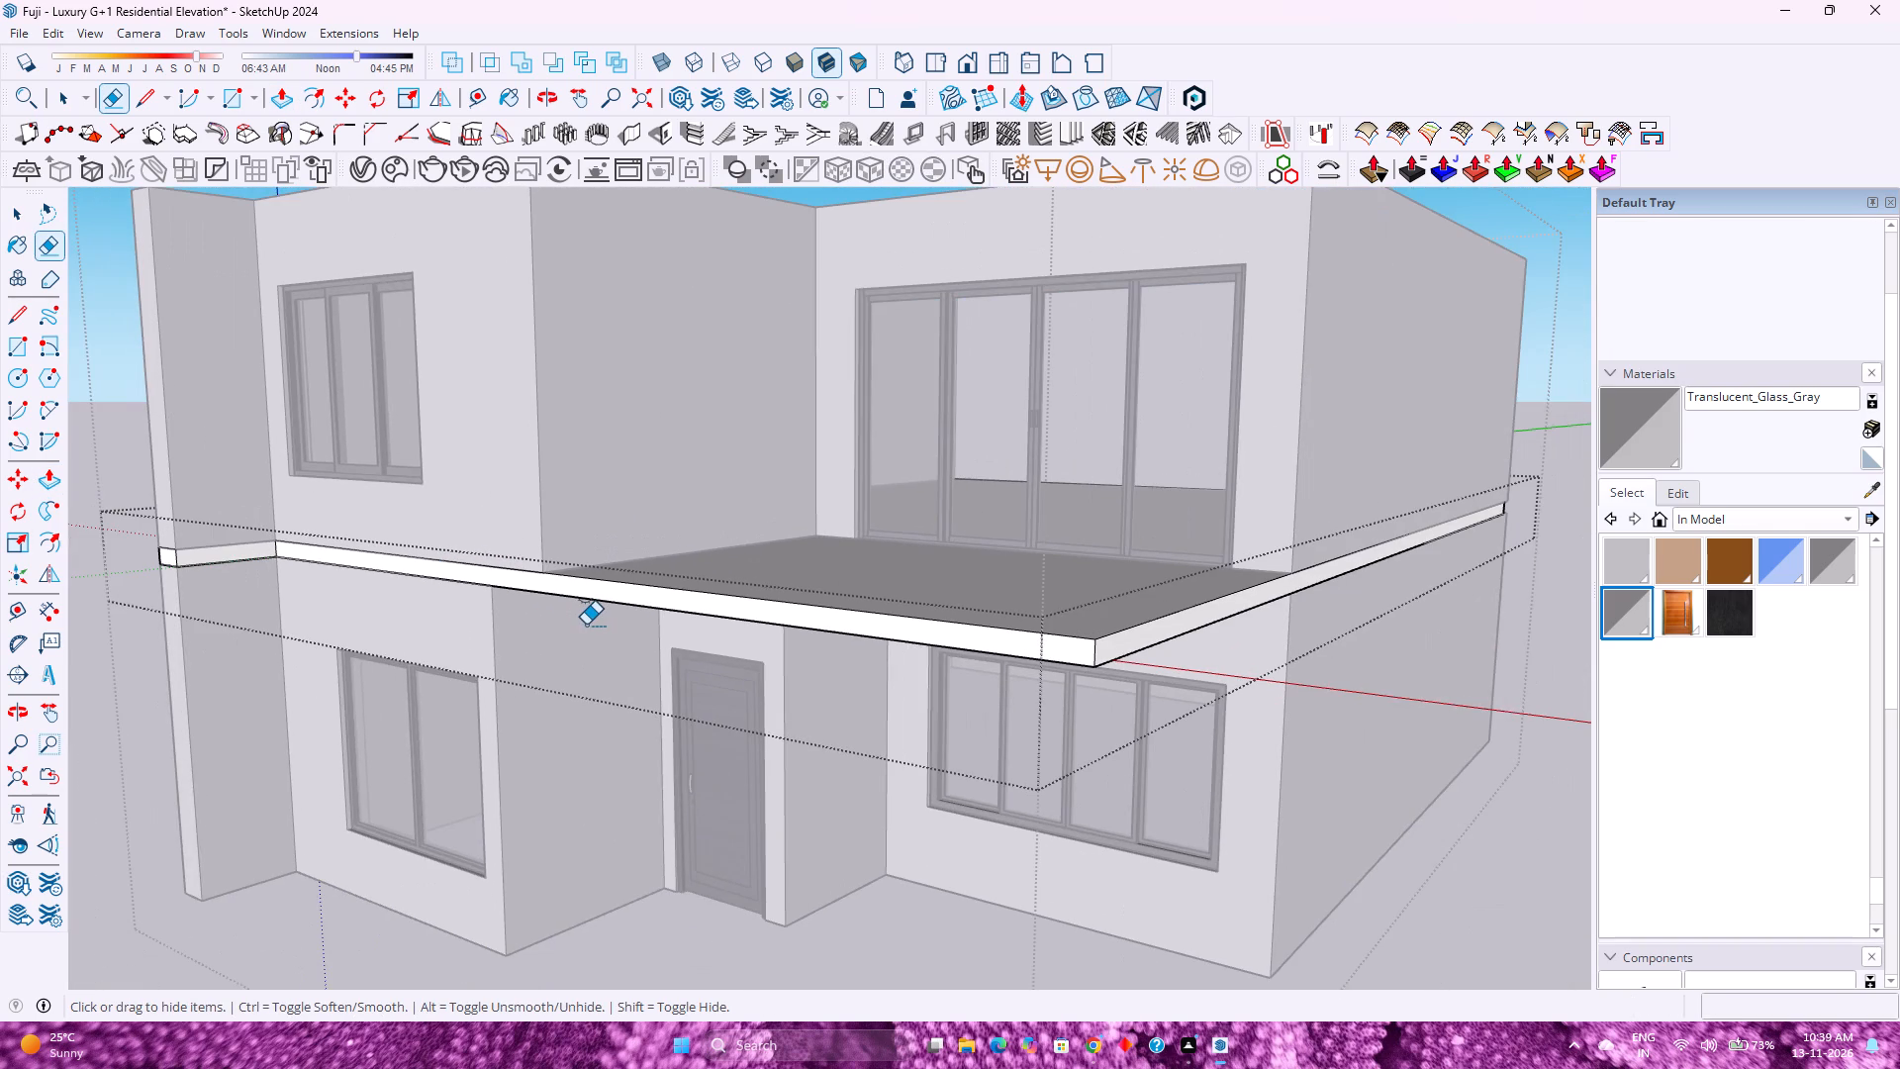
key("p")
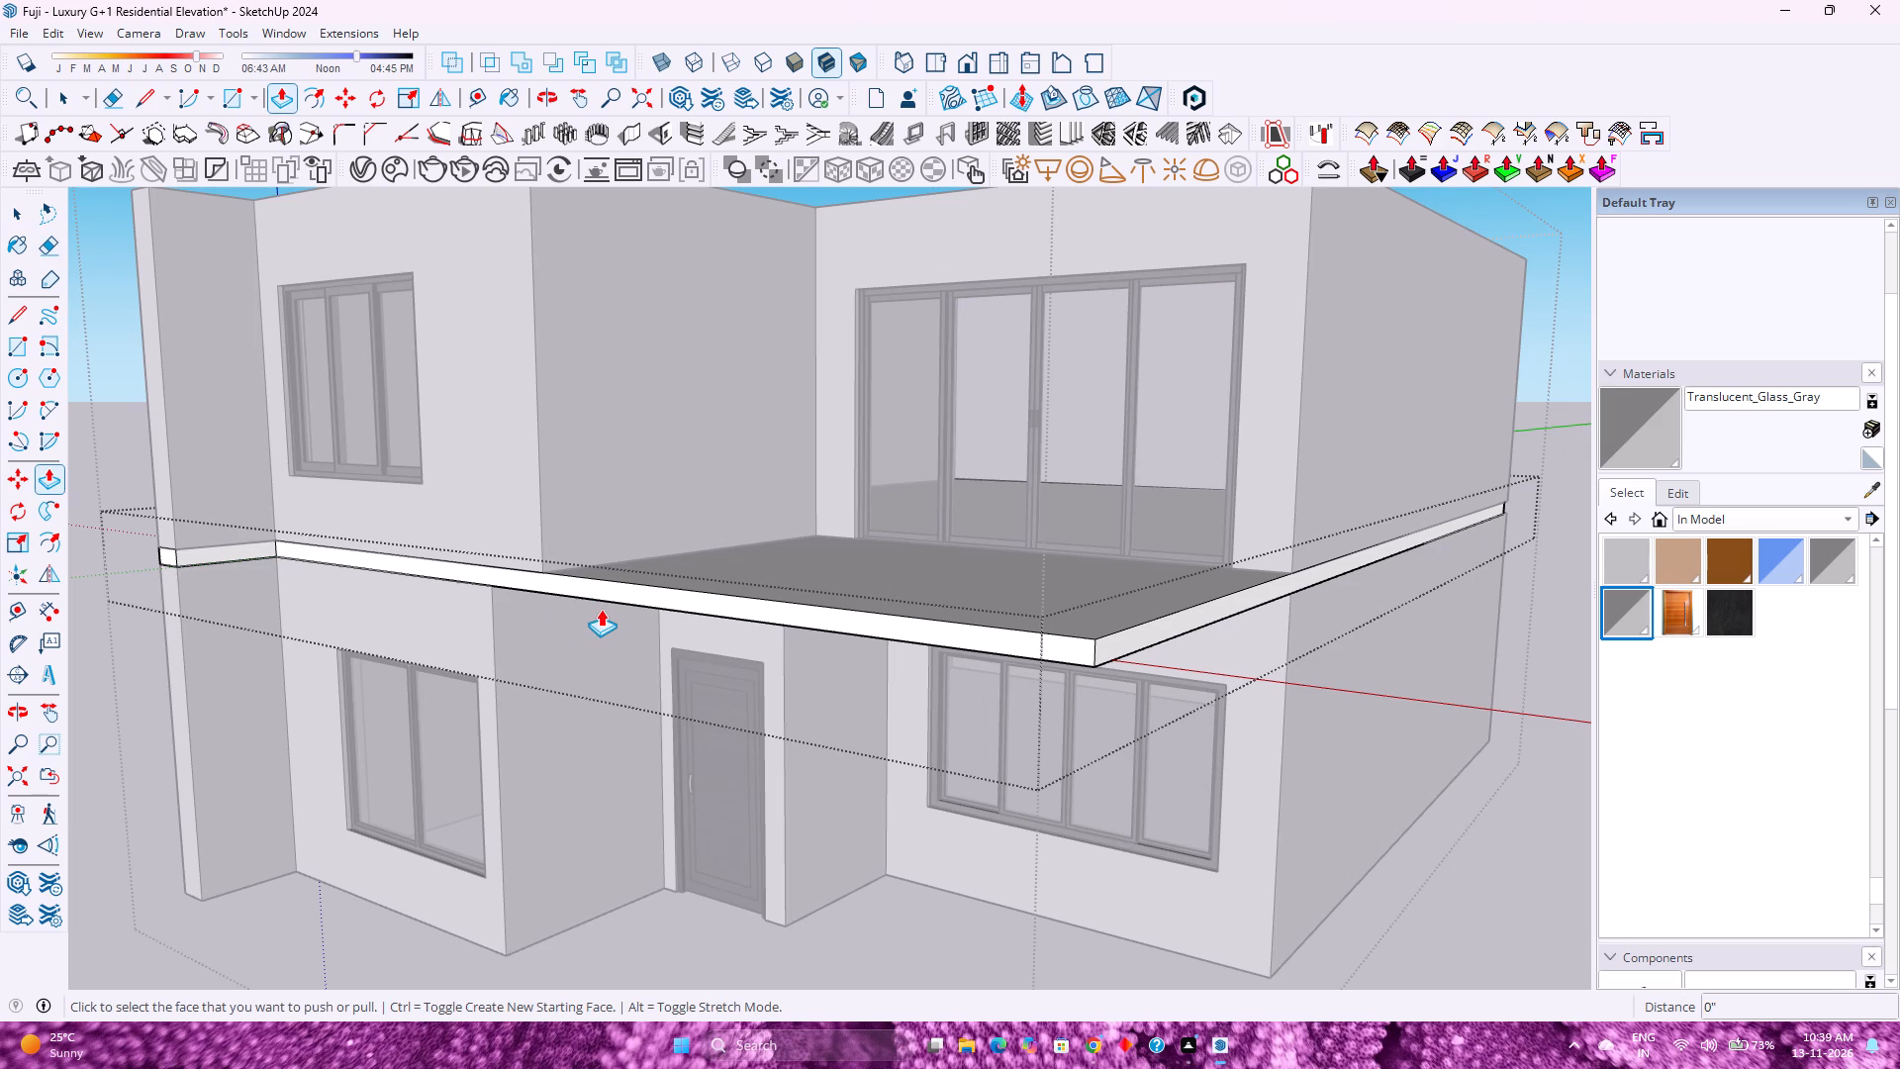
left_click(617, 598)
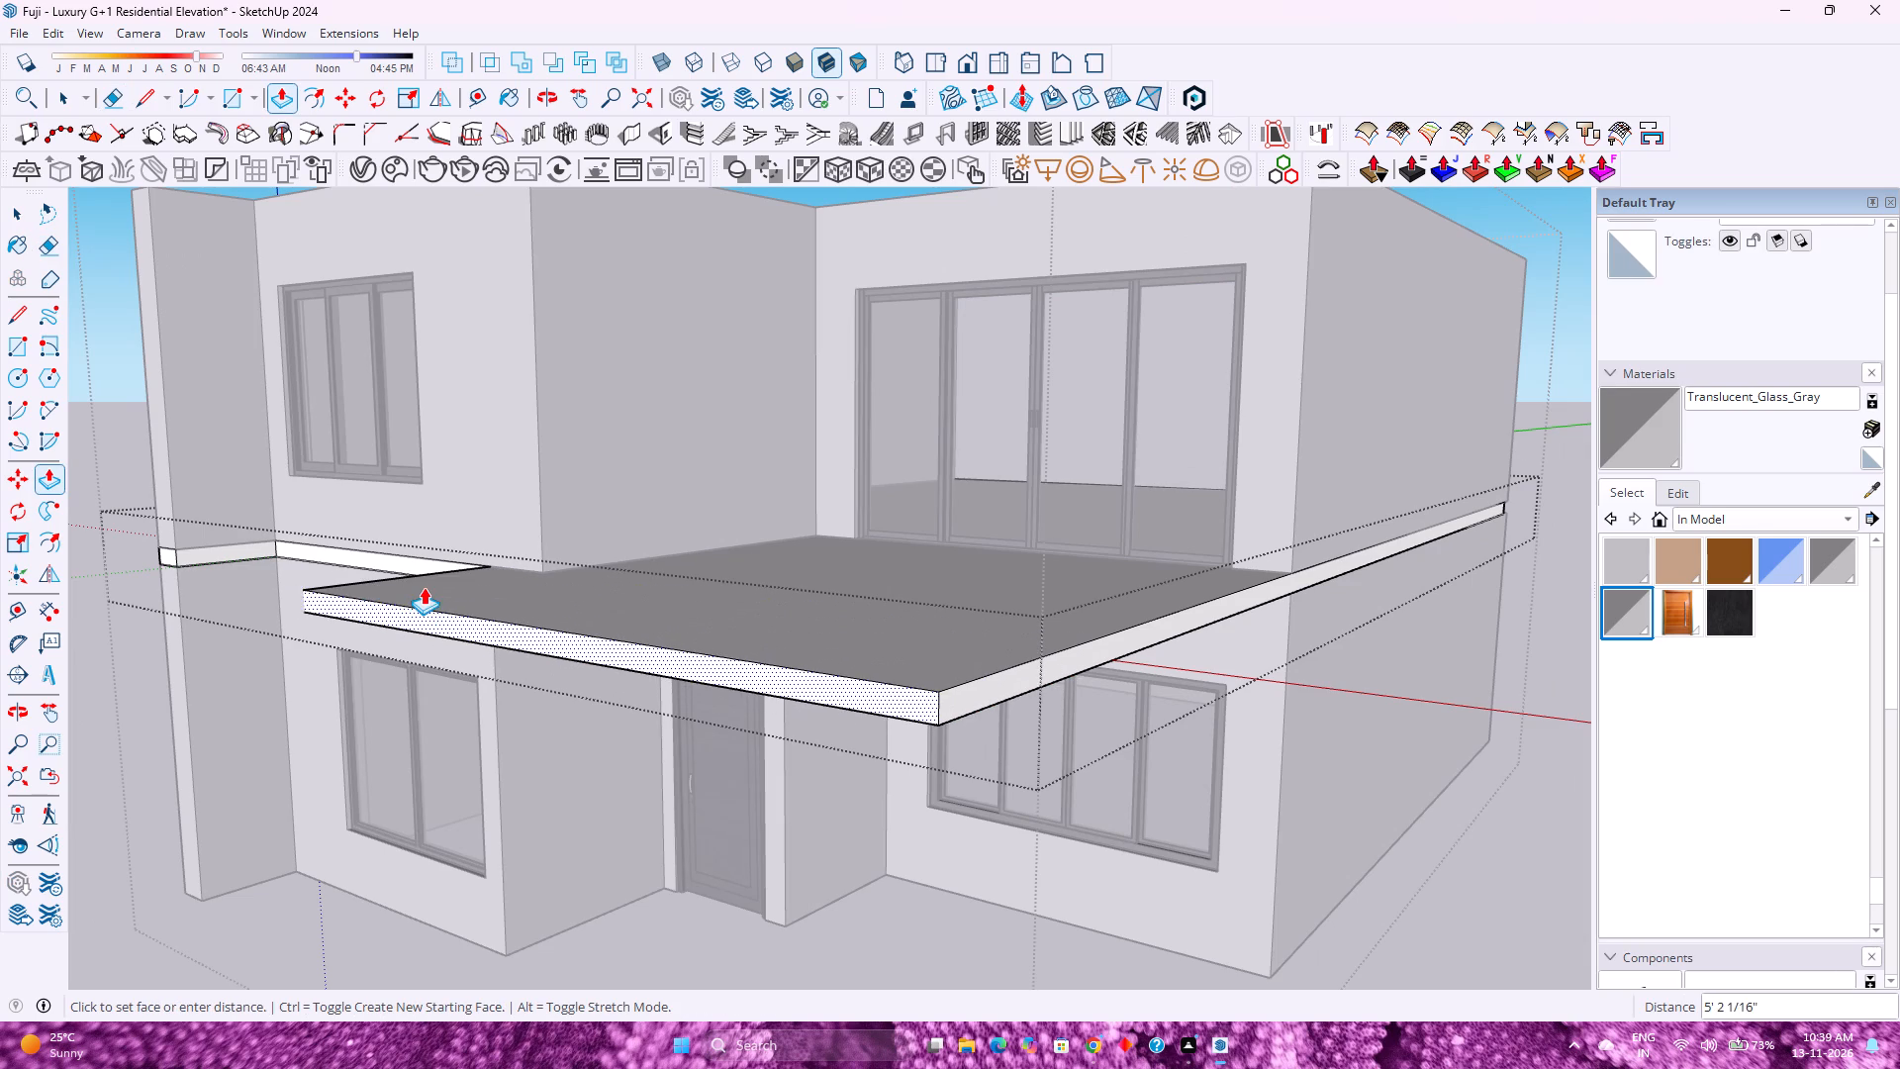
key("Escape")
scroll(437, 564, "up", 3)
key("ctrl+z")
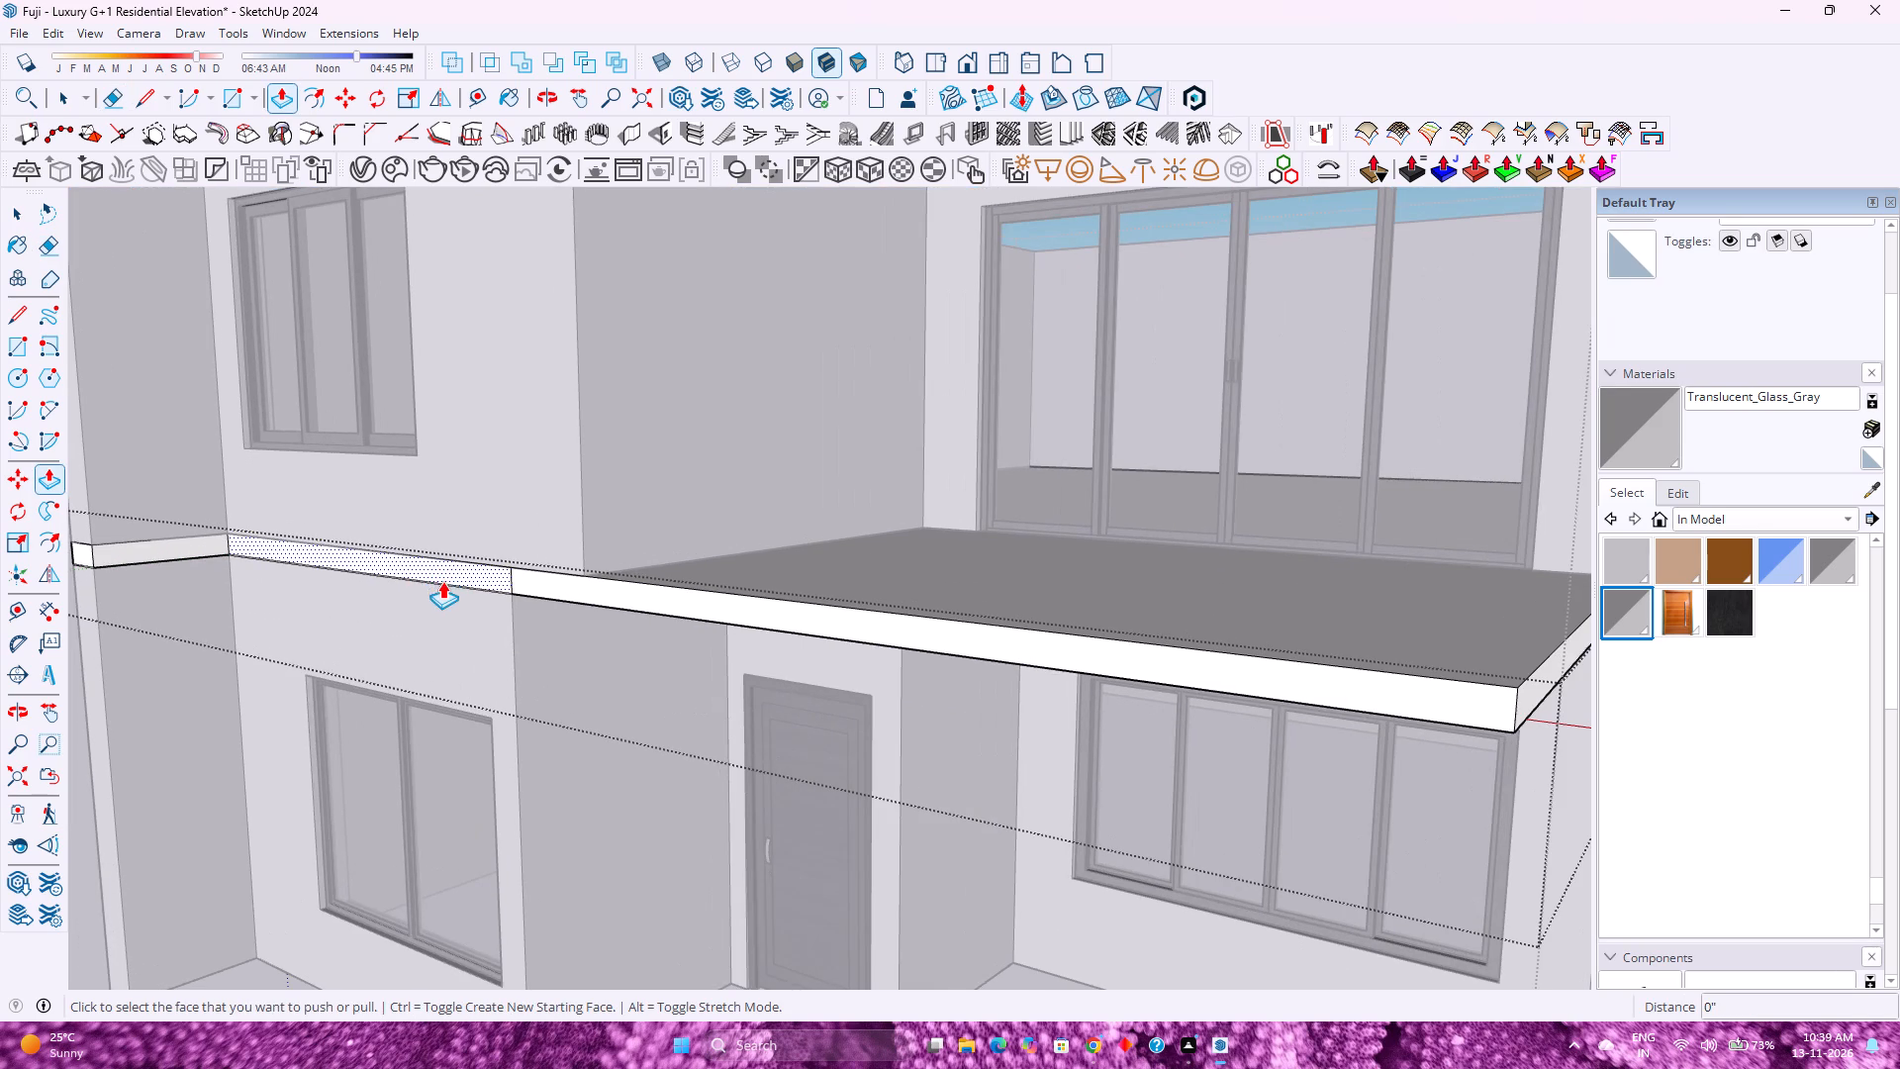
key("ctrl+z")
Erase the vertical seam on the slab's front edge and extrude the joined edge 3' forward, flush with the side fin's front.
key("e")
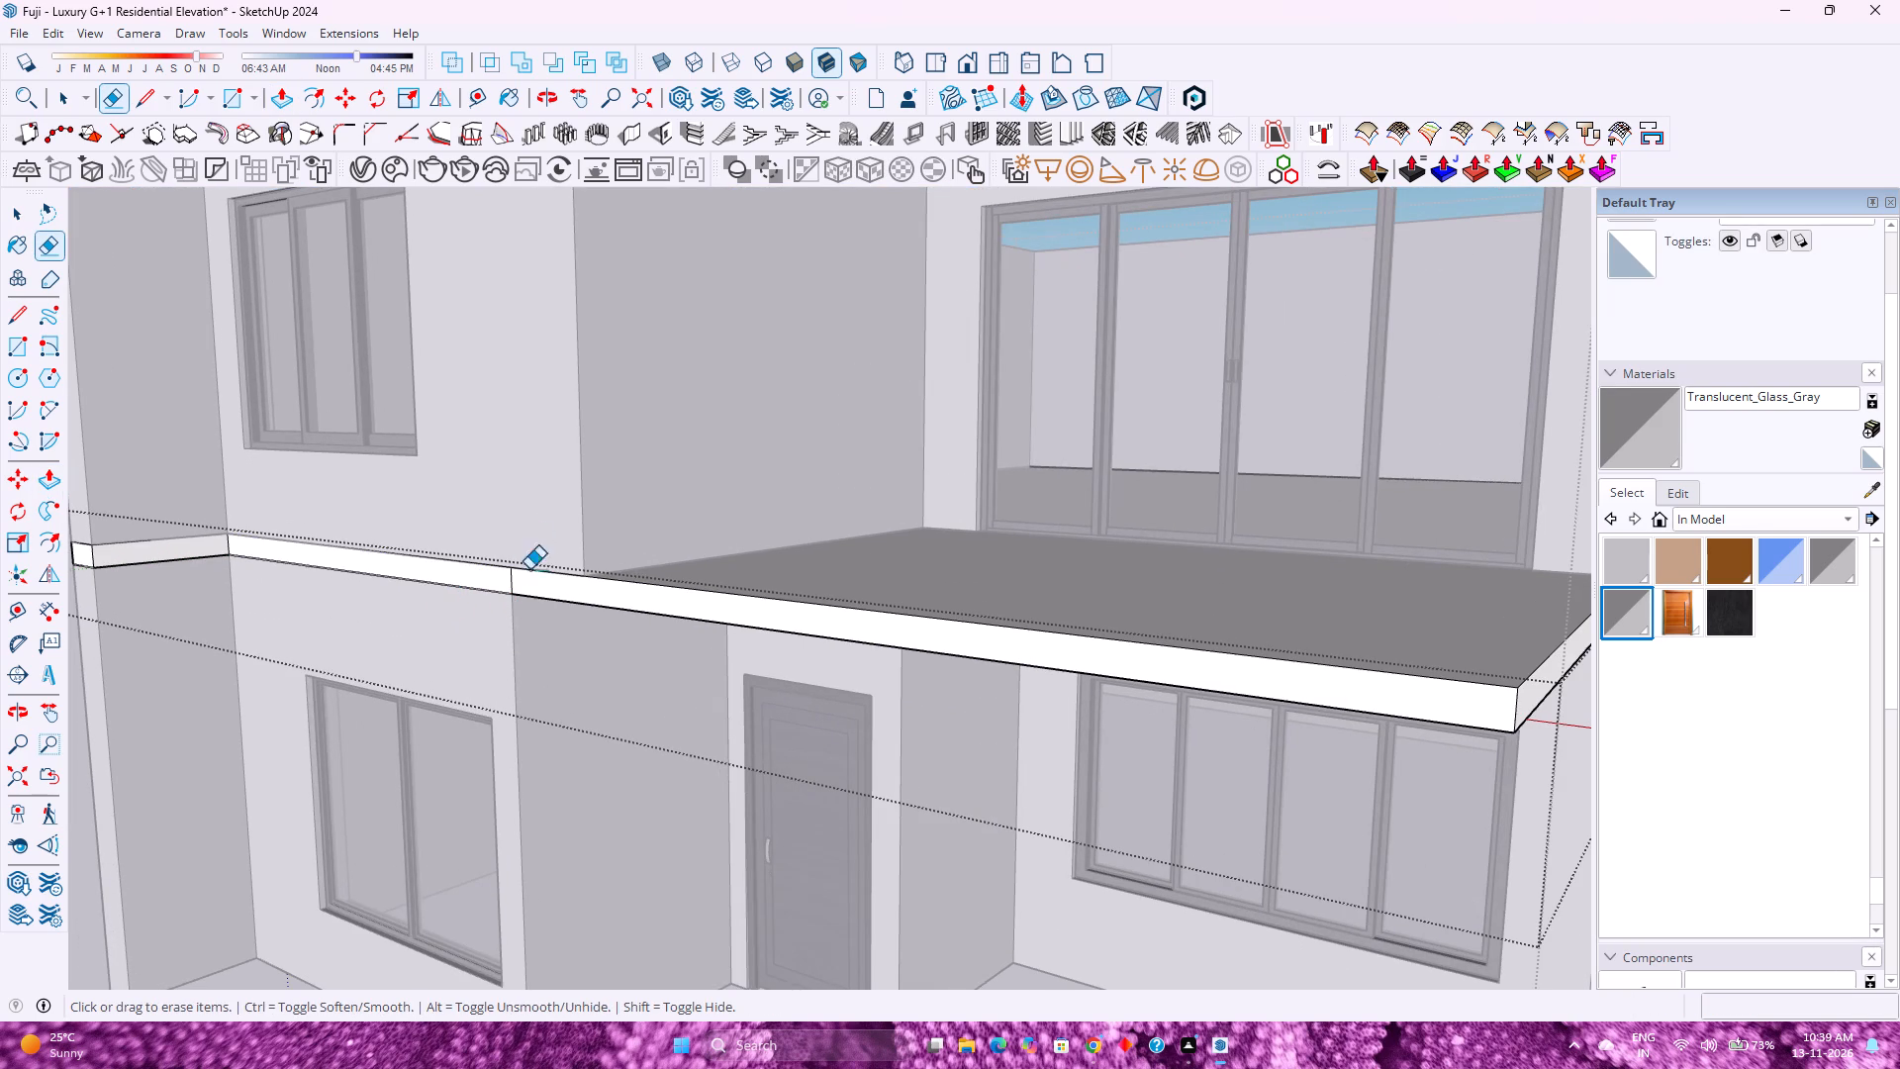
left_click(512, 577)
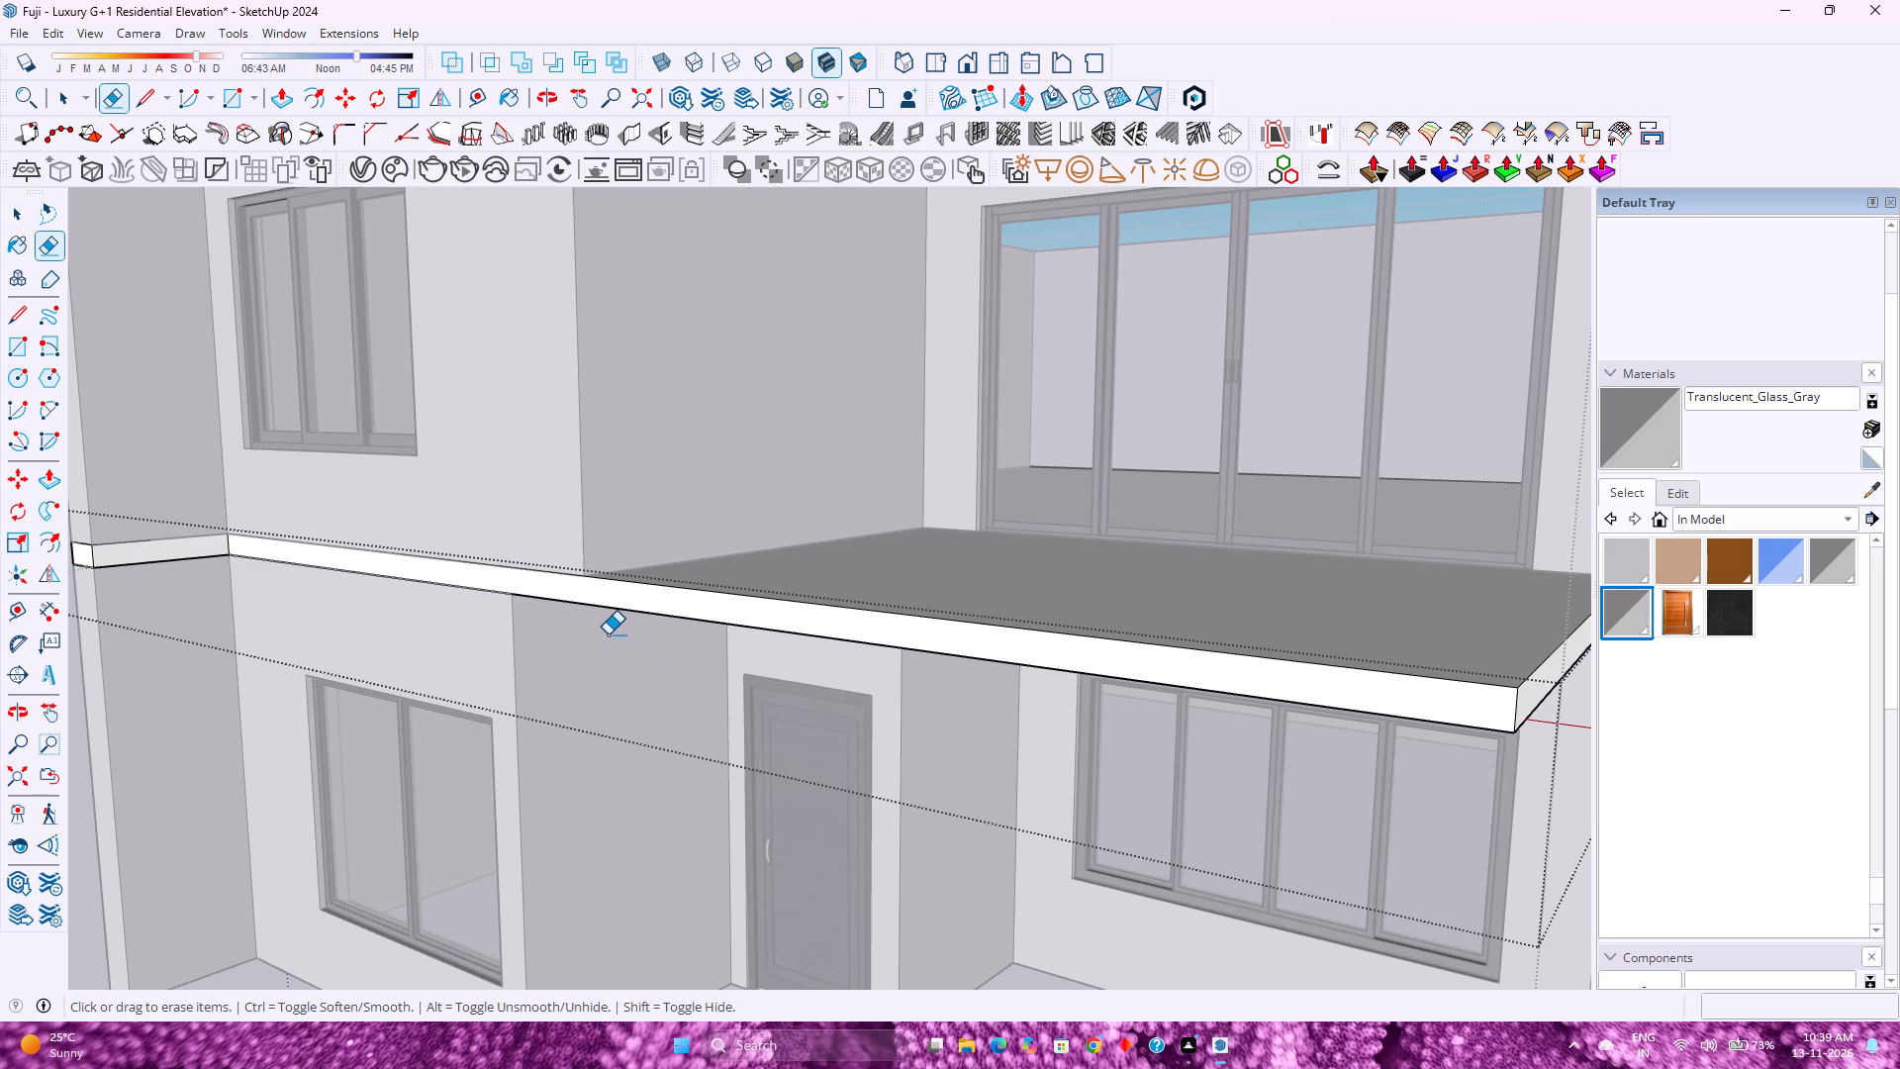
scroll(603, 634, "down", 3)
key("p")
left_click(588, 603)
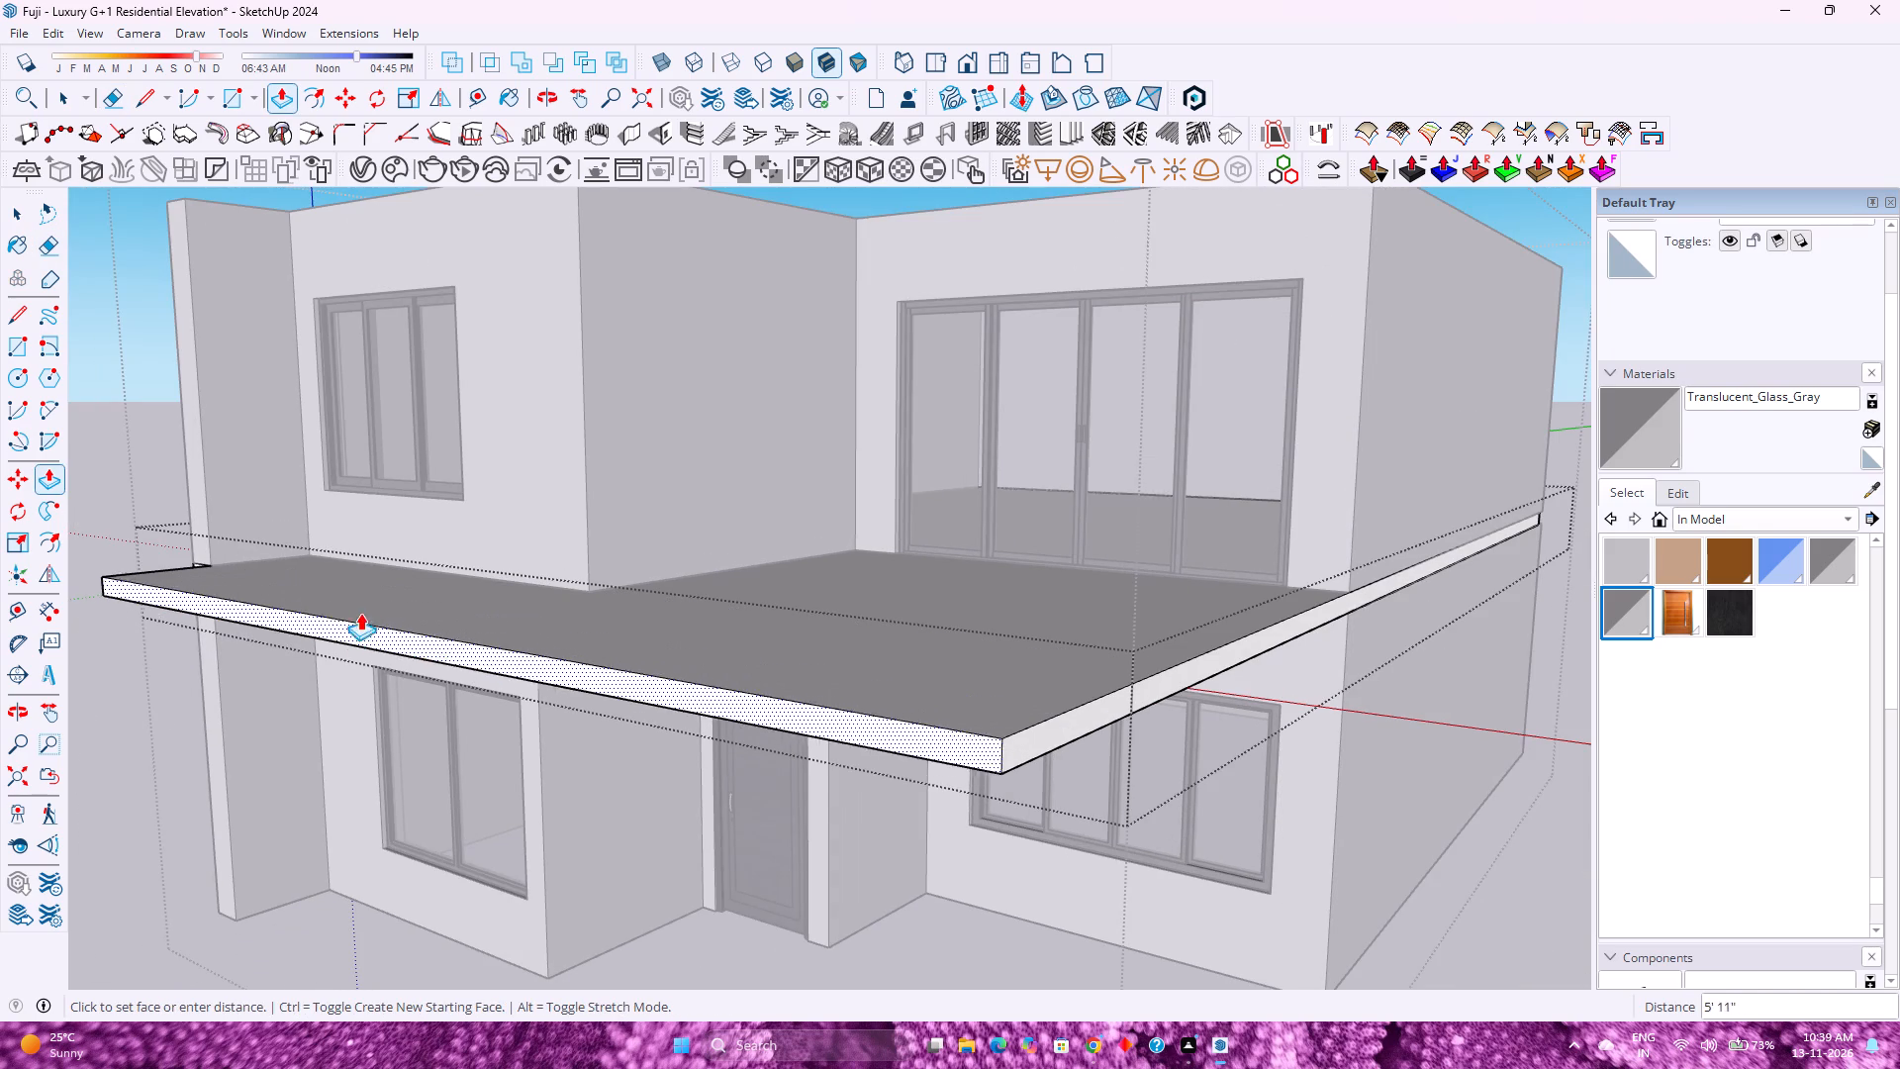
left_click(194, 547)
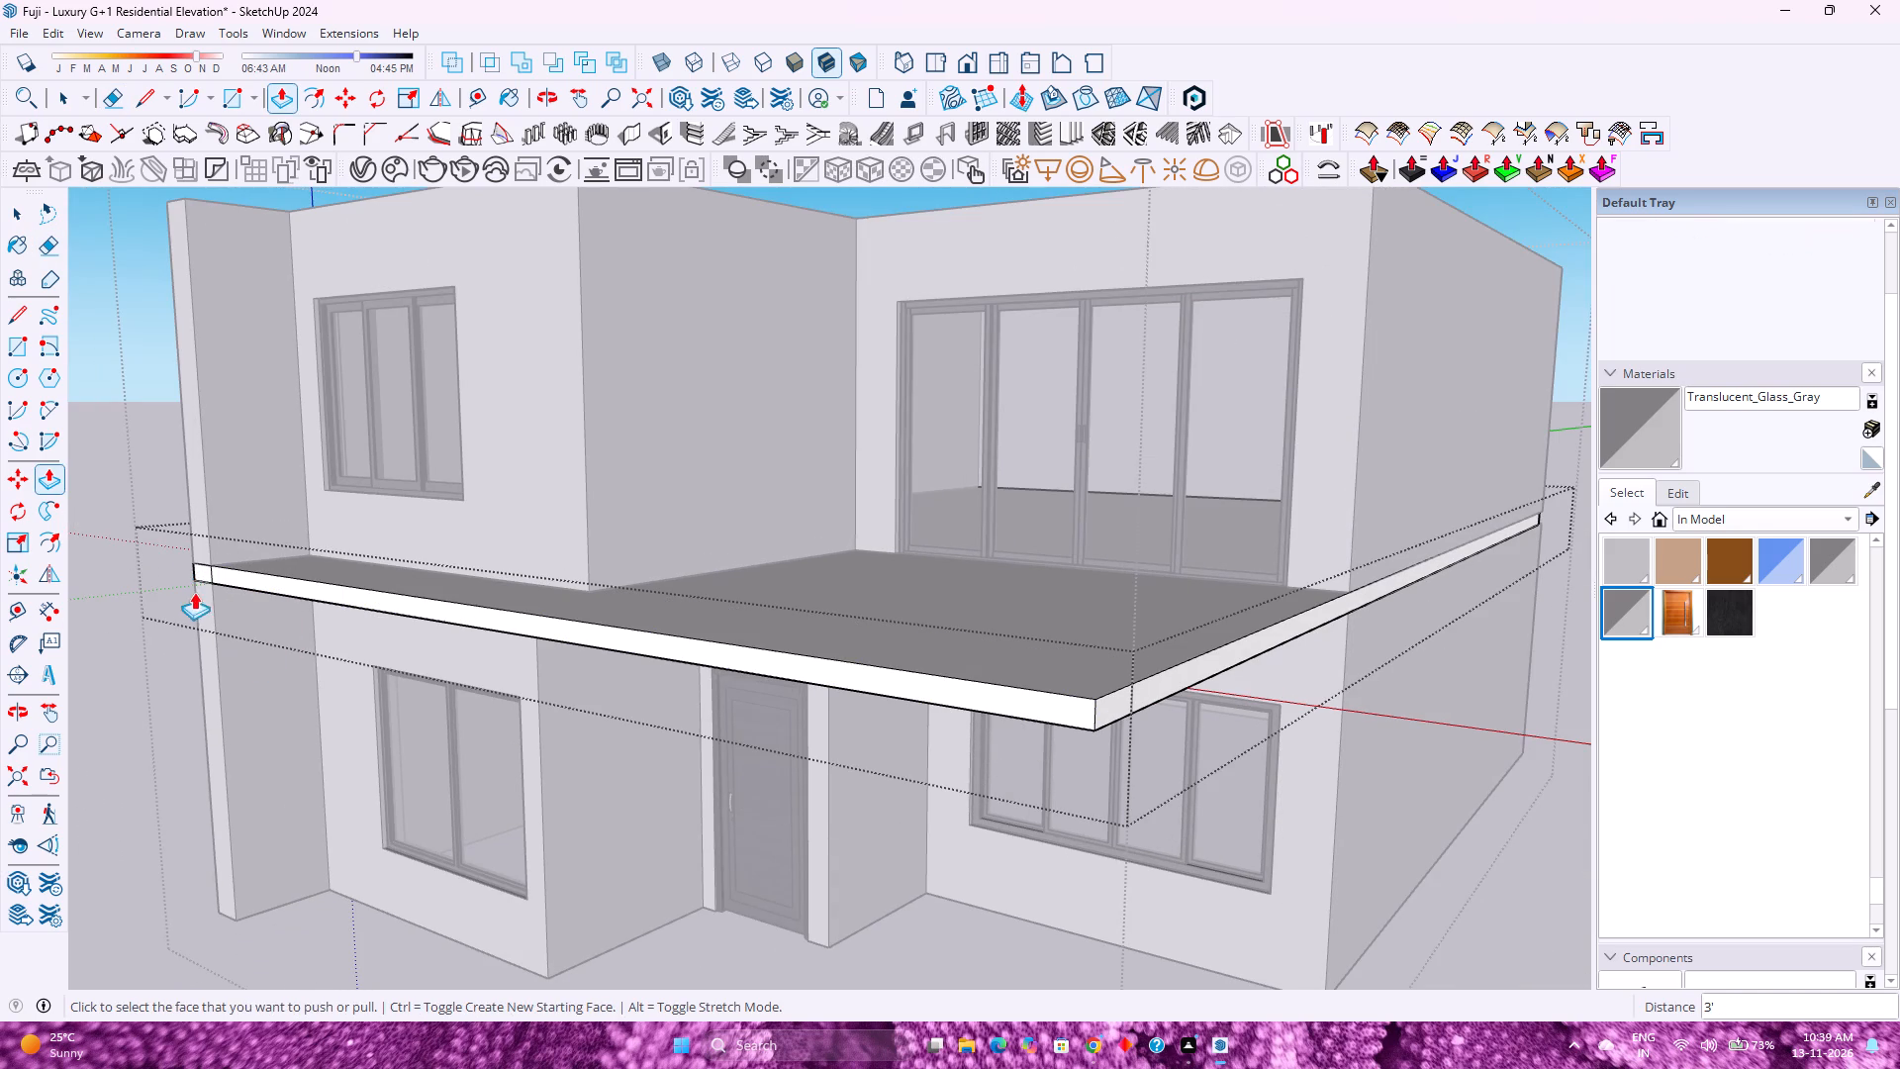
Erase the remaining vertical seam on the slab's front edge at the side fin, and leave the slab group.
scroll(184, 570, "up", 11)
middle_click_drag(201, 573, 365, 605)
key("e")
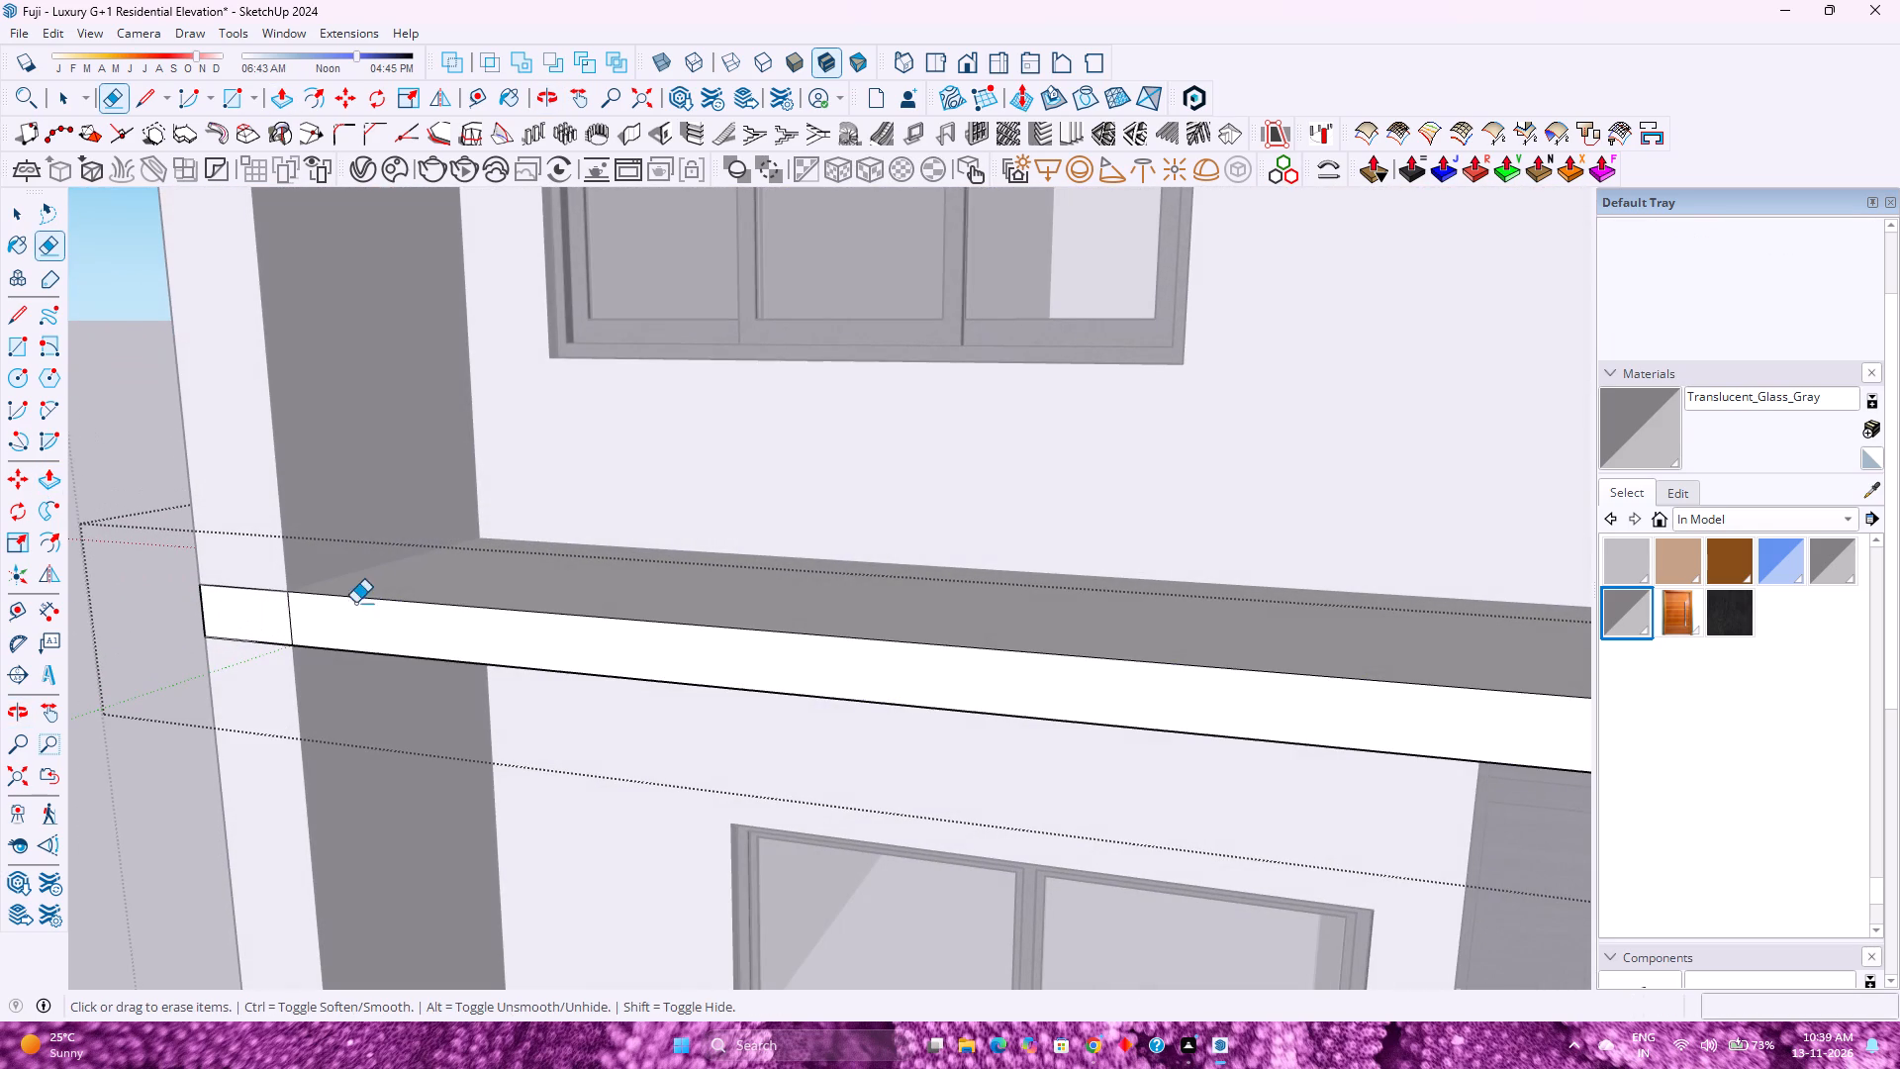
left_click(301, 621)
left_click(291, 616)
scroll(362, 662, "down", 5)
key("space")
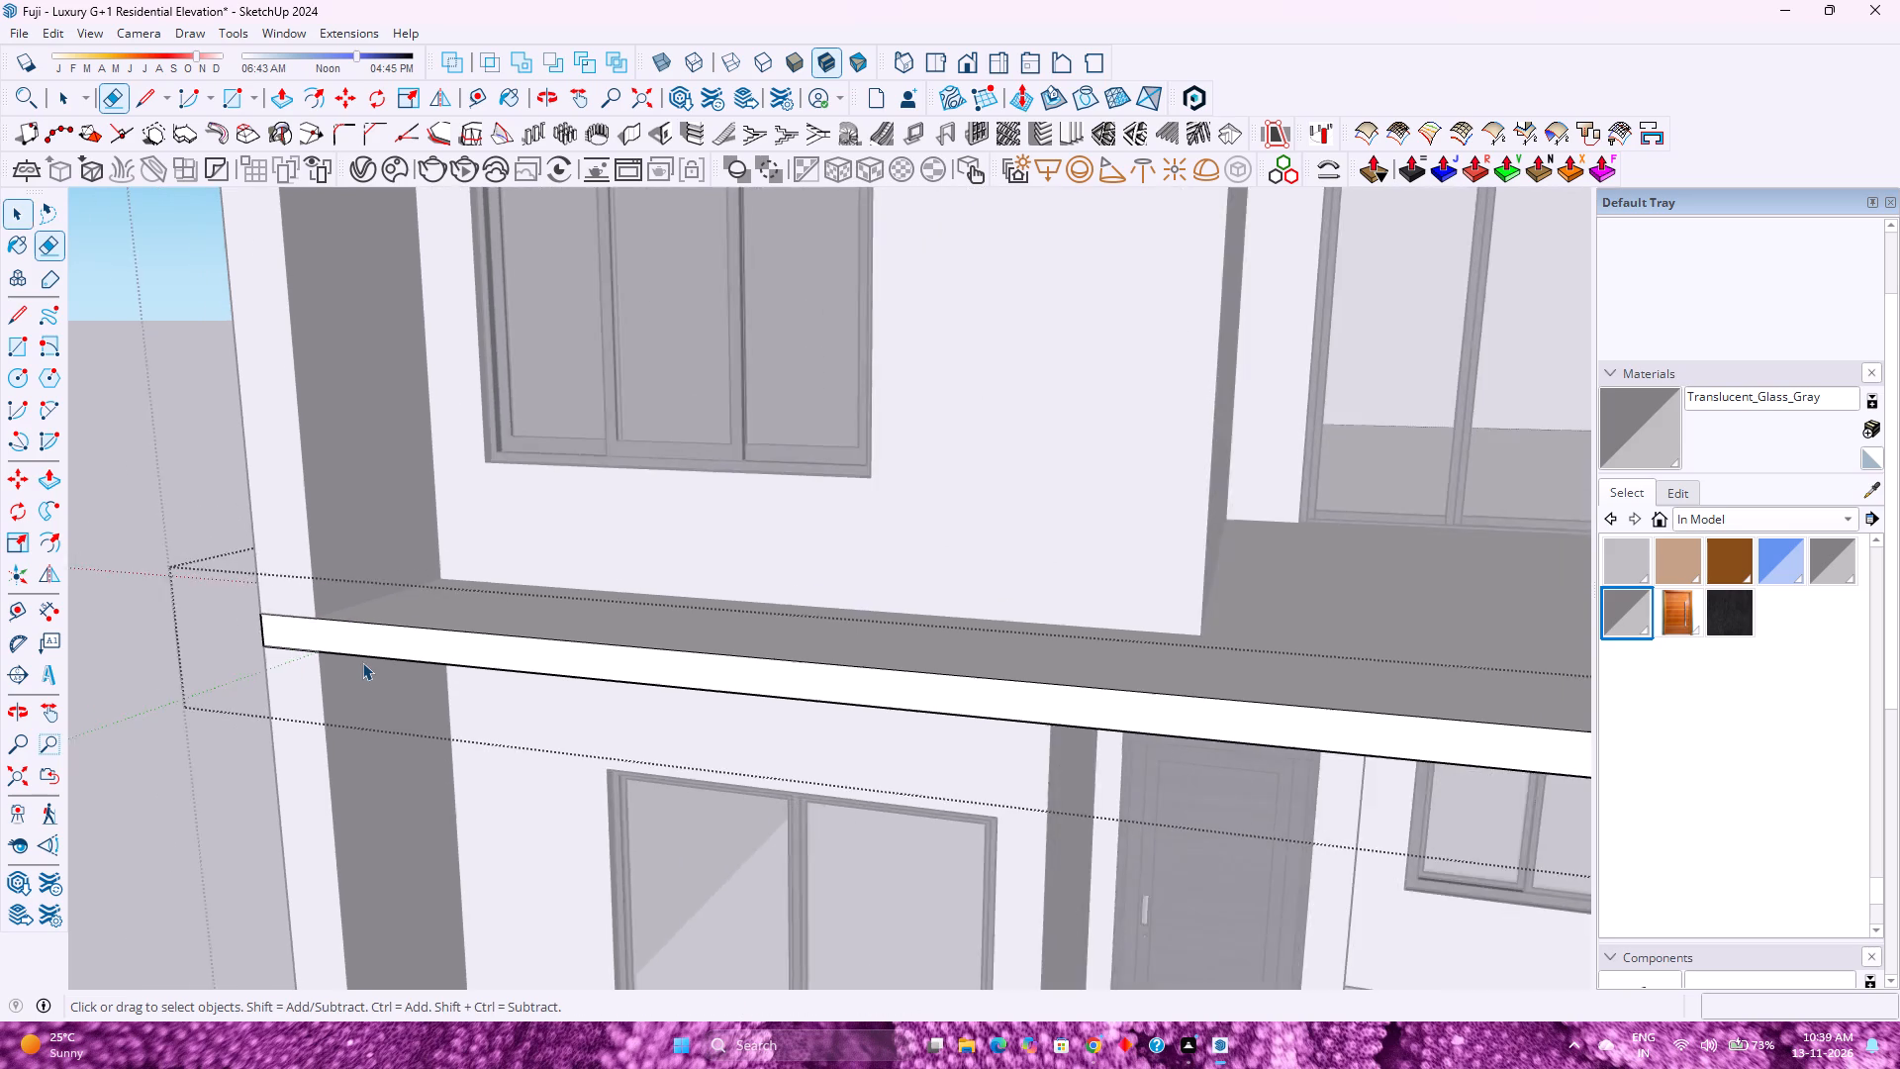
scroll(362, 662, "down", 14)
left_click(1047, 902)
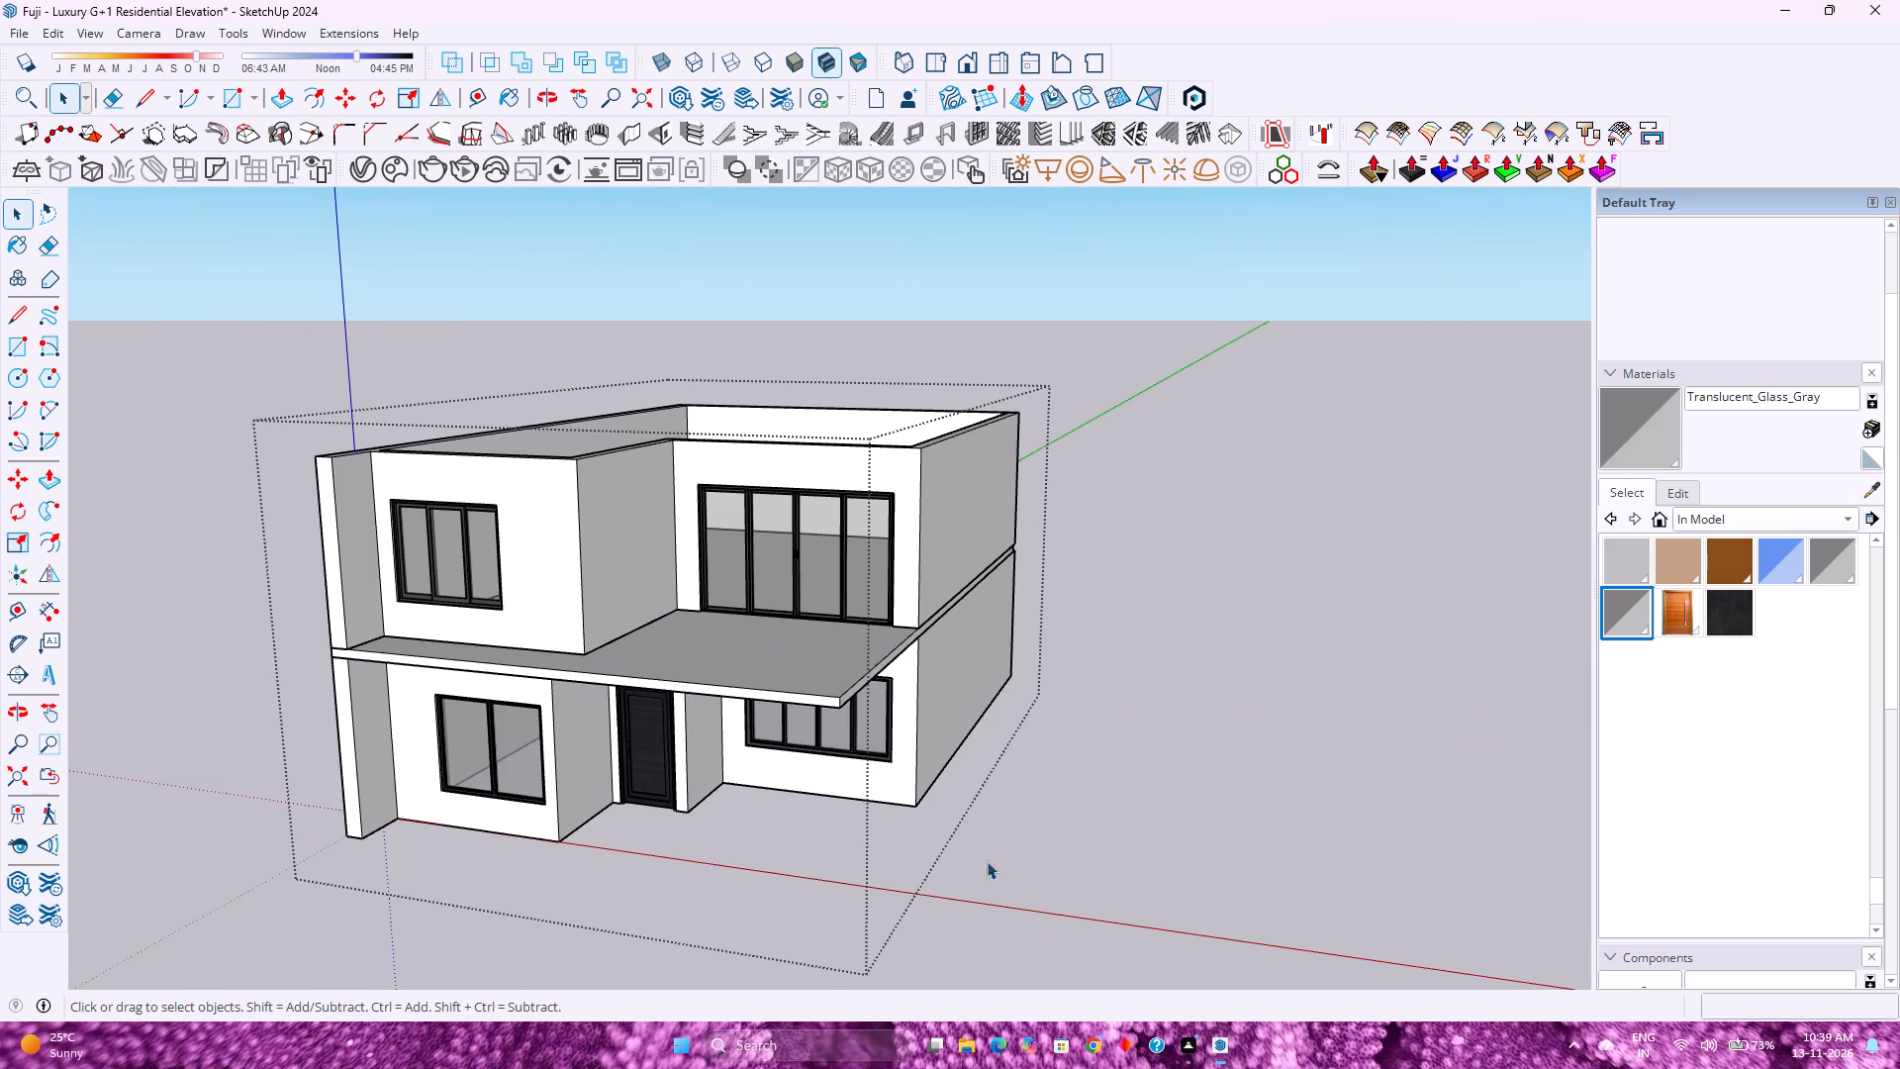
Examine the two-storey elevation and its extended floor slab from the front and from both corners.
scroll(639, 542, "down", 2)
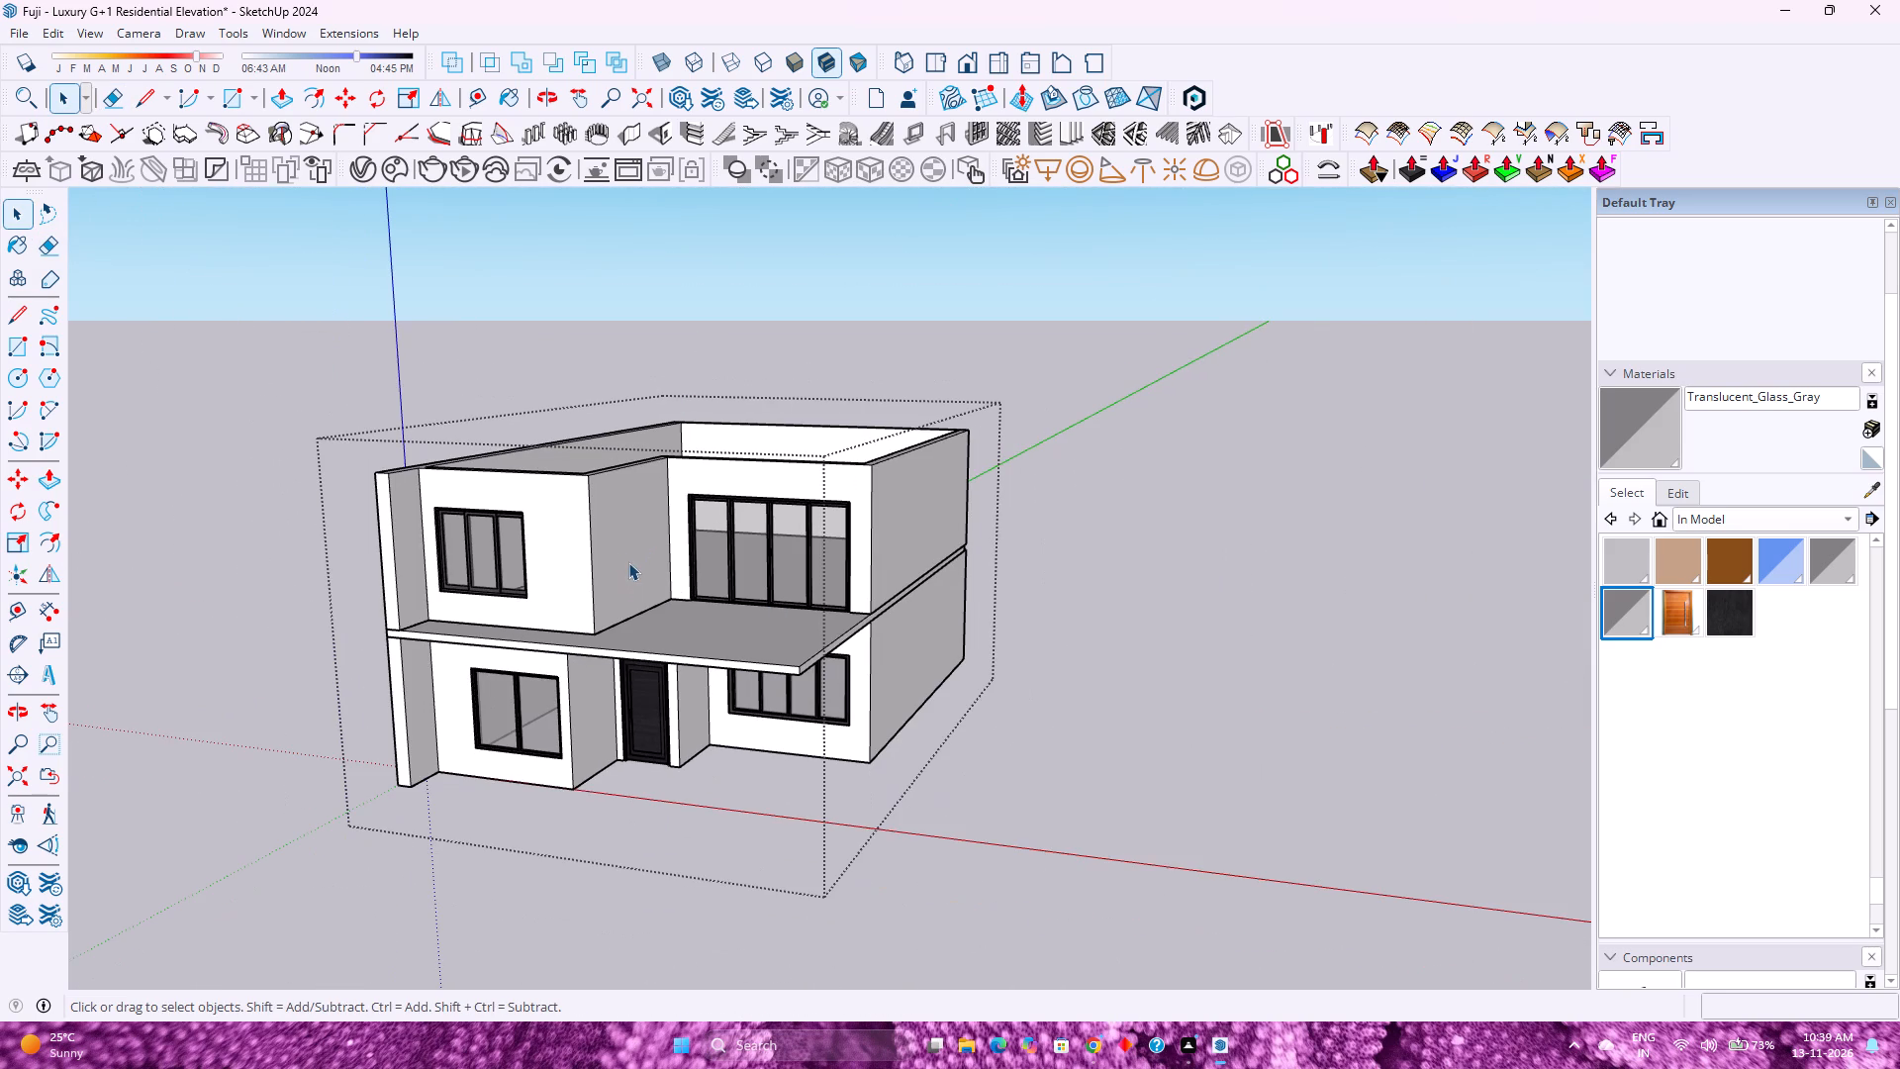
scroll(641, 565, "down", 4)
scroll(641, 565, "up", 4)
scroll(641, 565, "down", 3)
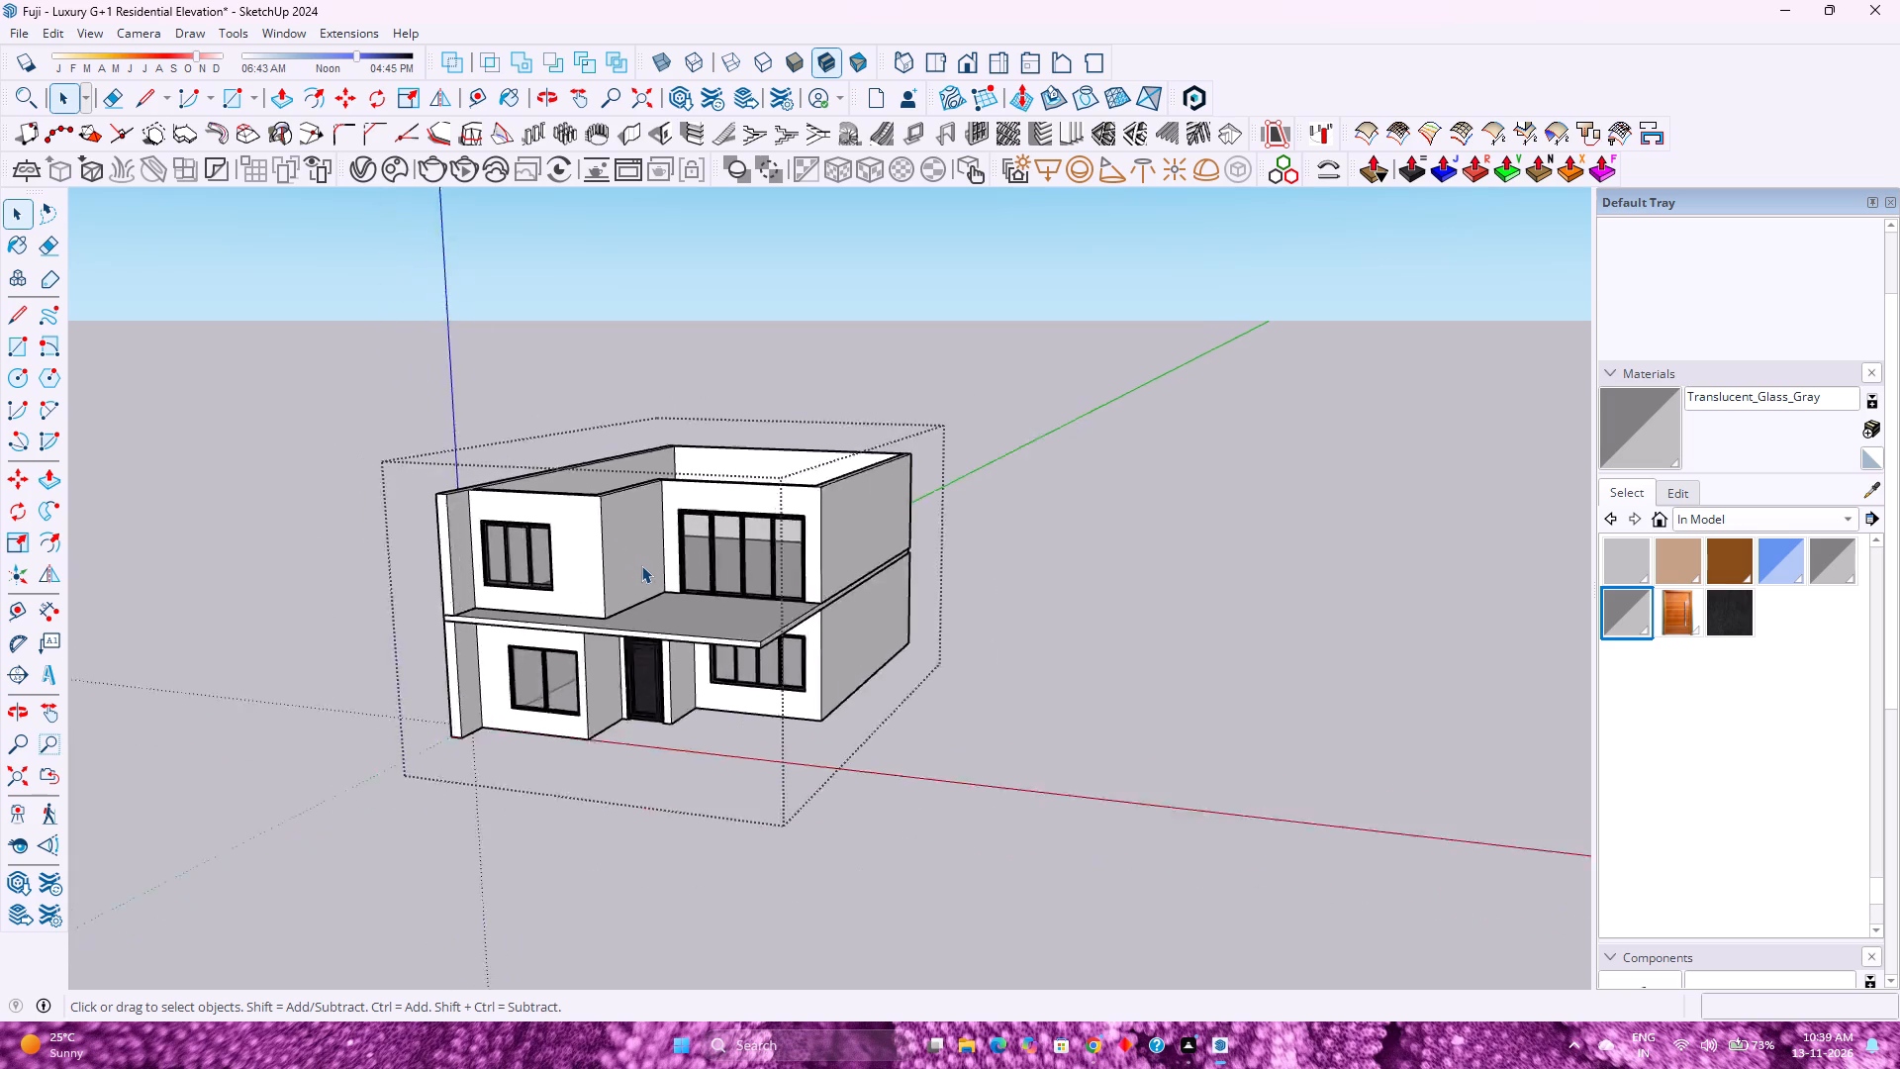
scroll(641, 565, "down", 2)
scroll(641, 565, "up", 5)
scroll(641, 565, "down", 5)
scroll(646, 565, "up", 3)
scroll(647, 565, "down", 4)
scroll(647, 565, "up", 4)
scroll(647, 565, "down", 4)
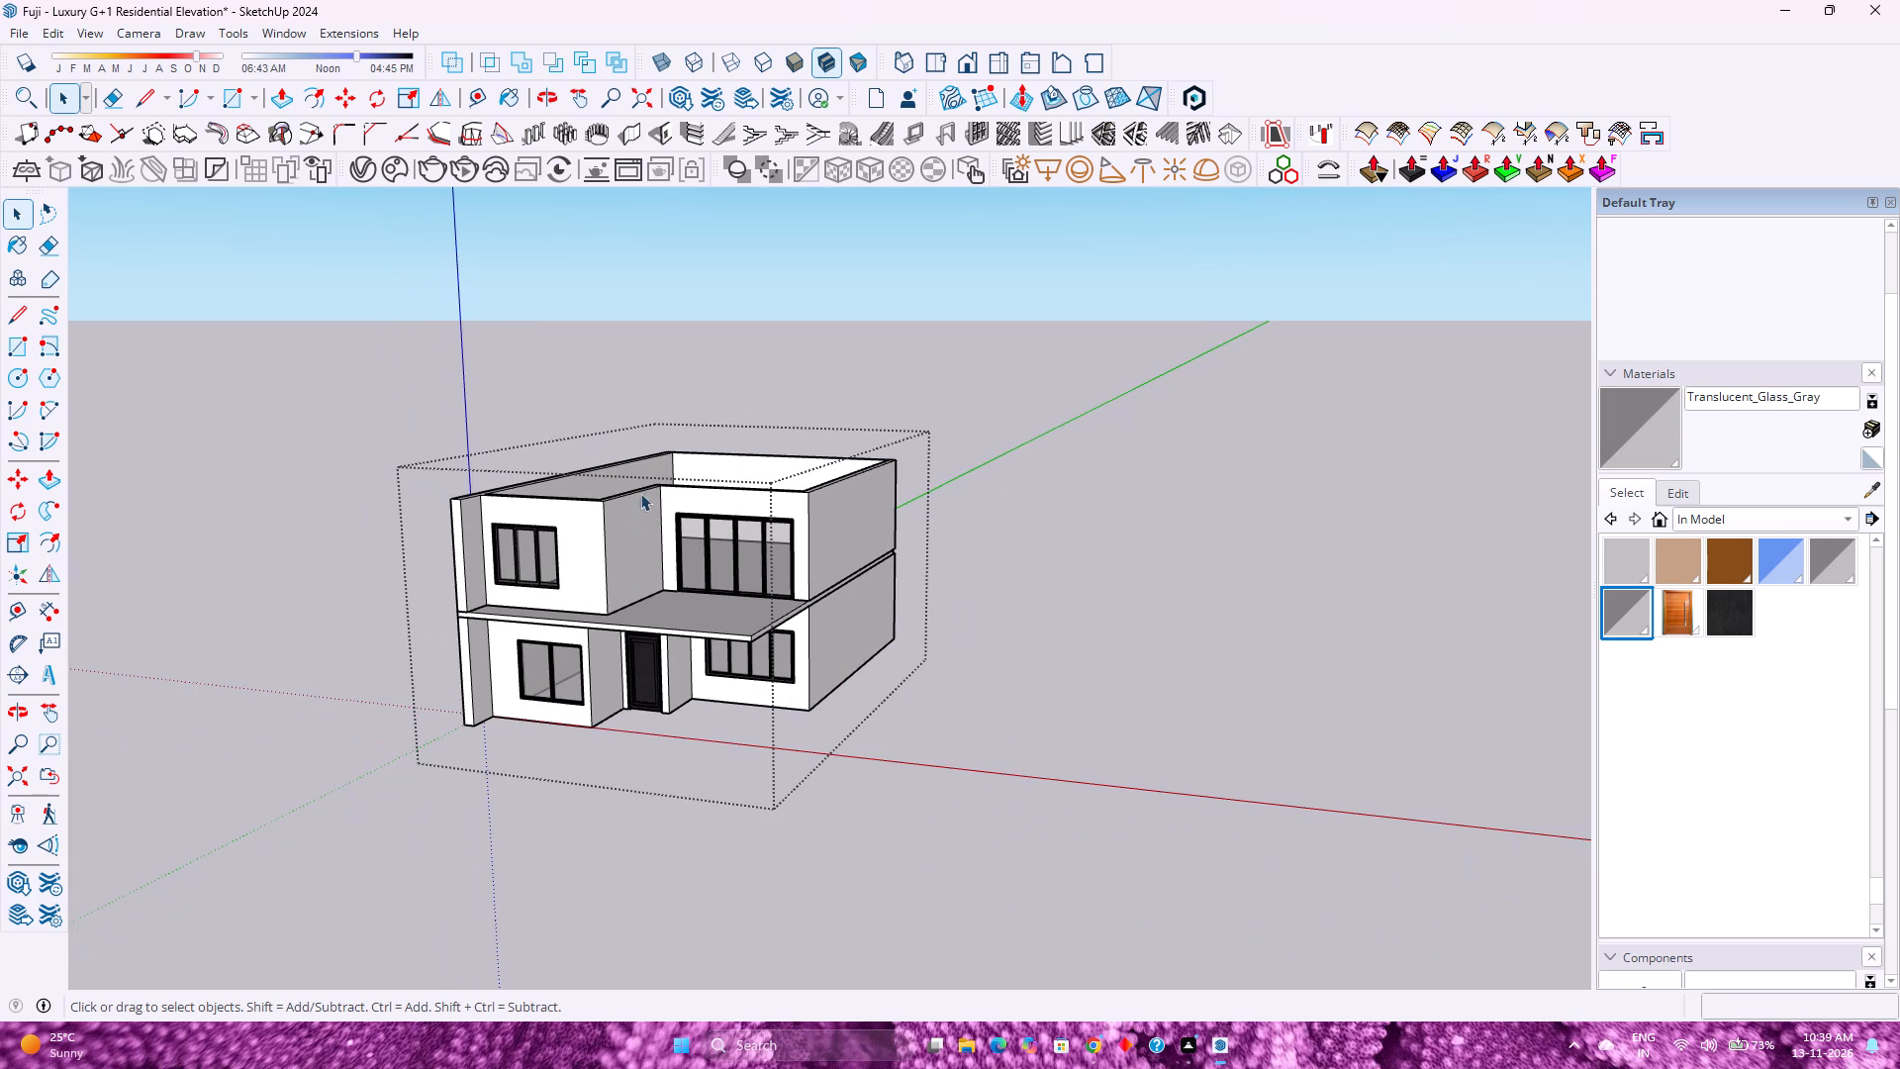
scroll(624, 577, "up", 4)
scroll(624, 577, "down", 4)
scroll(624, 577, "up", 3)
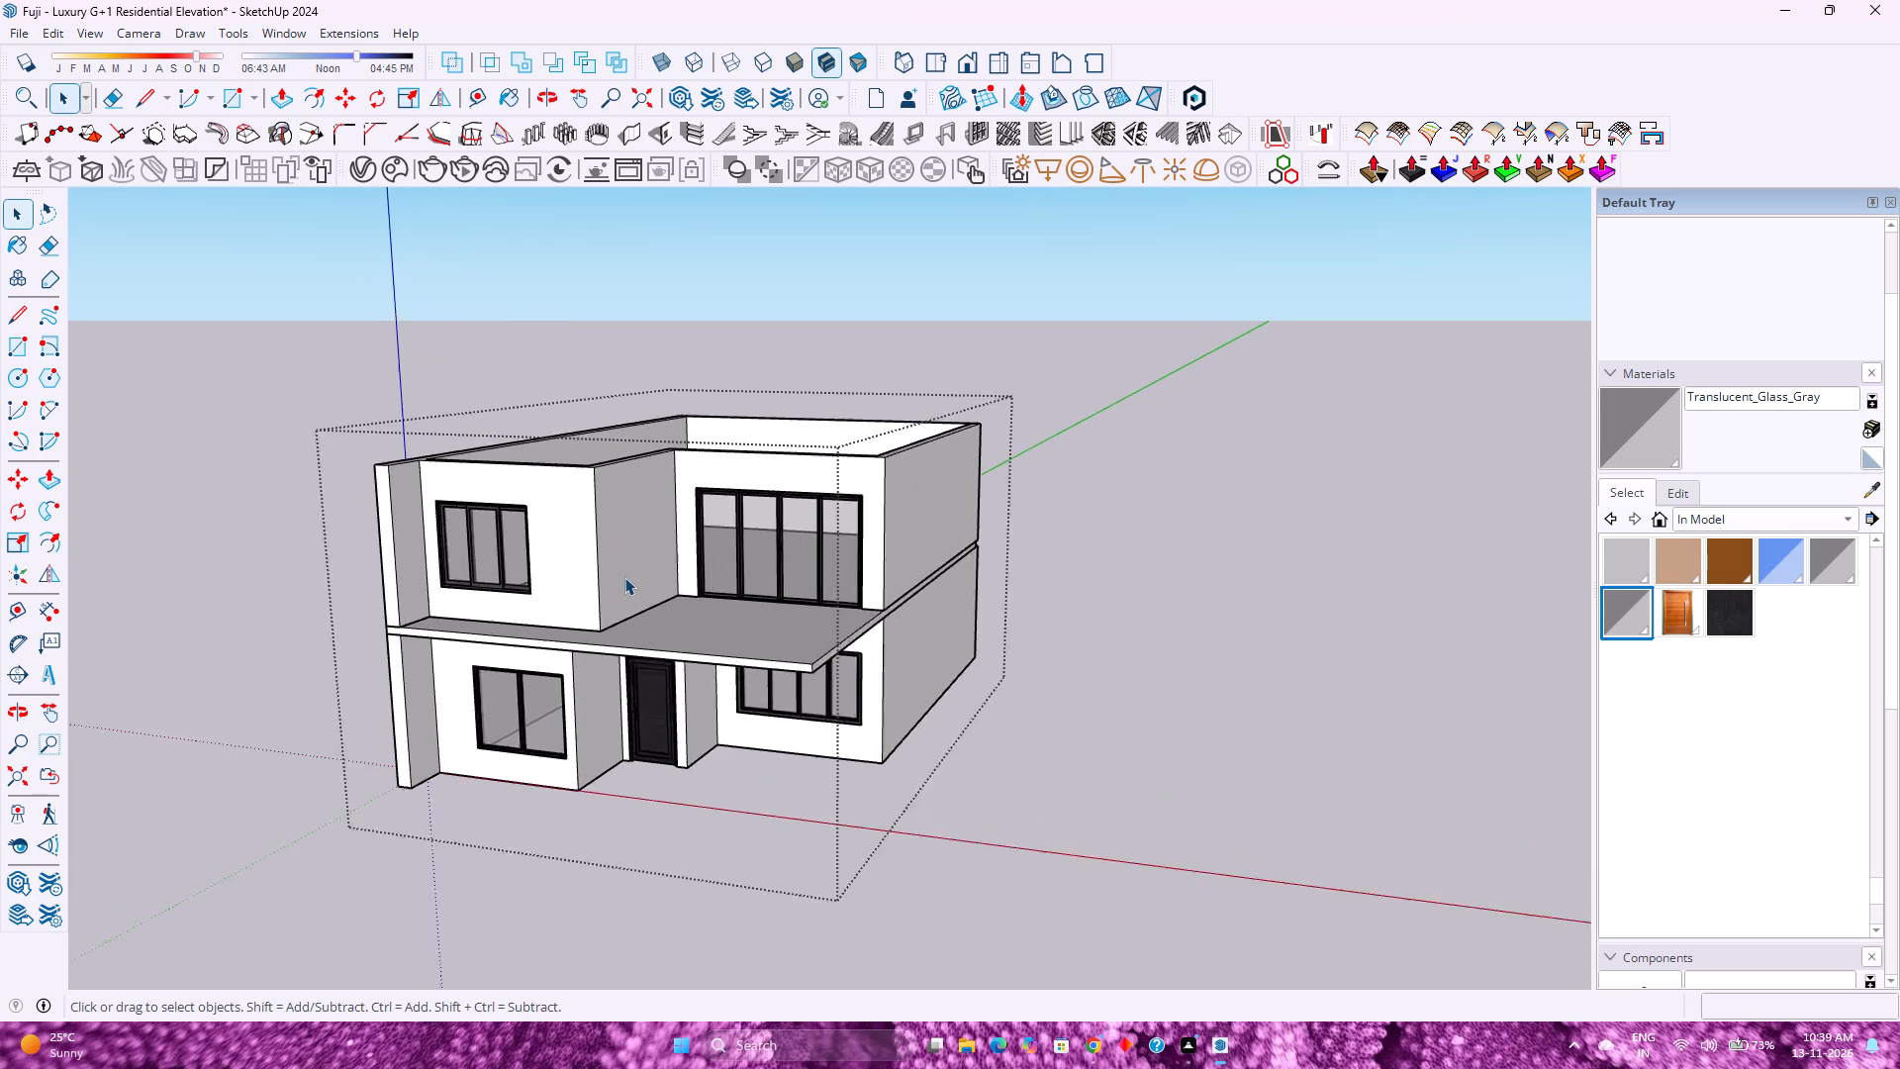
scroll(624, 577, "down", 2)
scroll(624, 577, "up", 3)
scroll(624, 577, "down", 2)
scroll(622, 580, "up", 3)
scroll(622, 580, "down", 3)
scroll(622, 580, "up", 3)
scroll(622, 580, "down", 3)
scroll(622, 580, "up", 3)
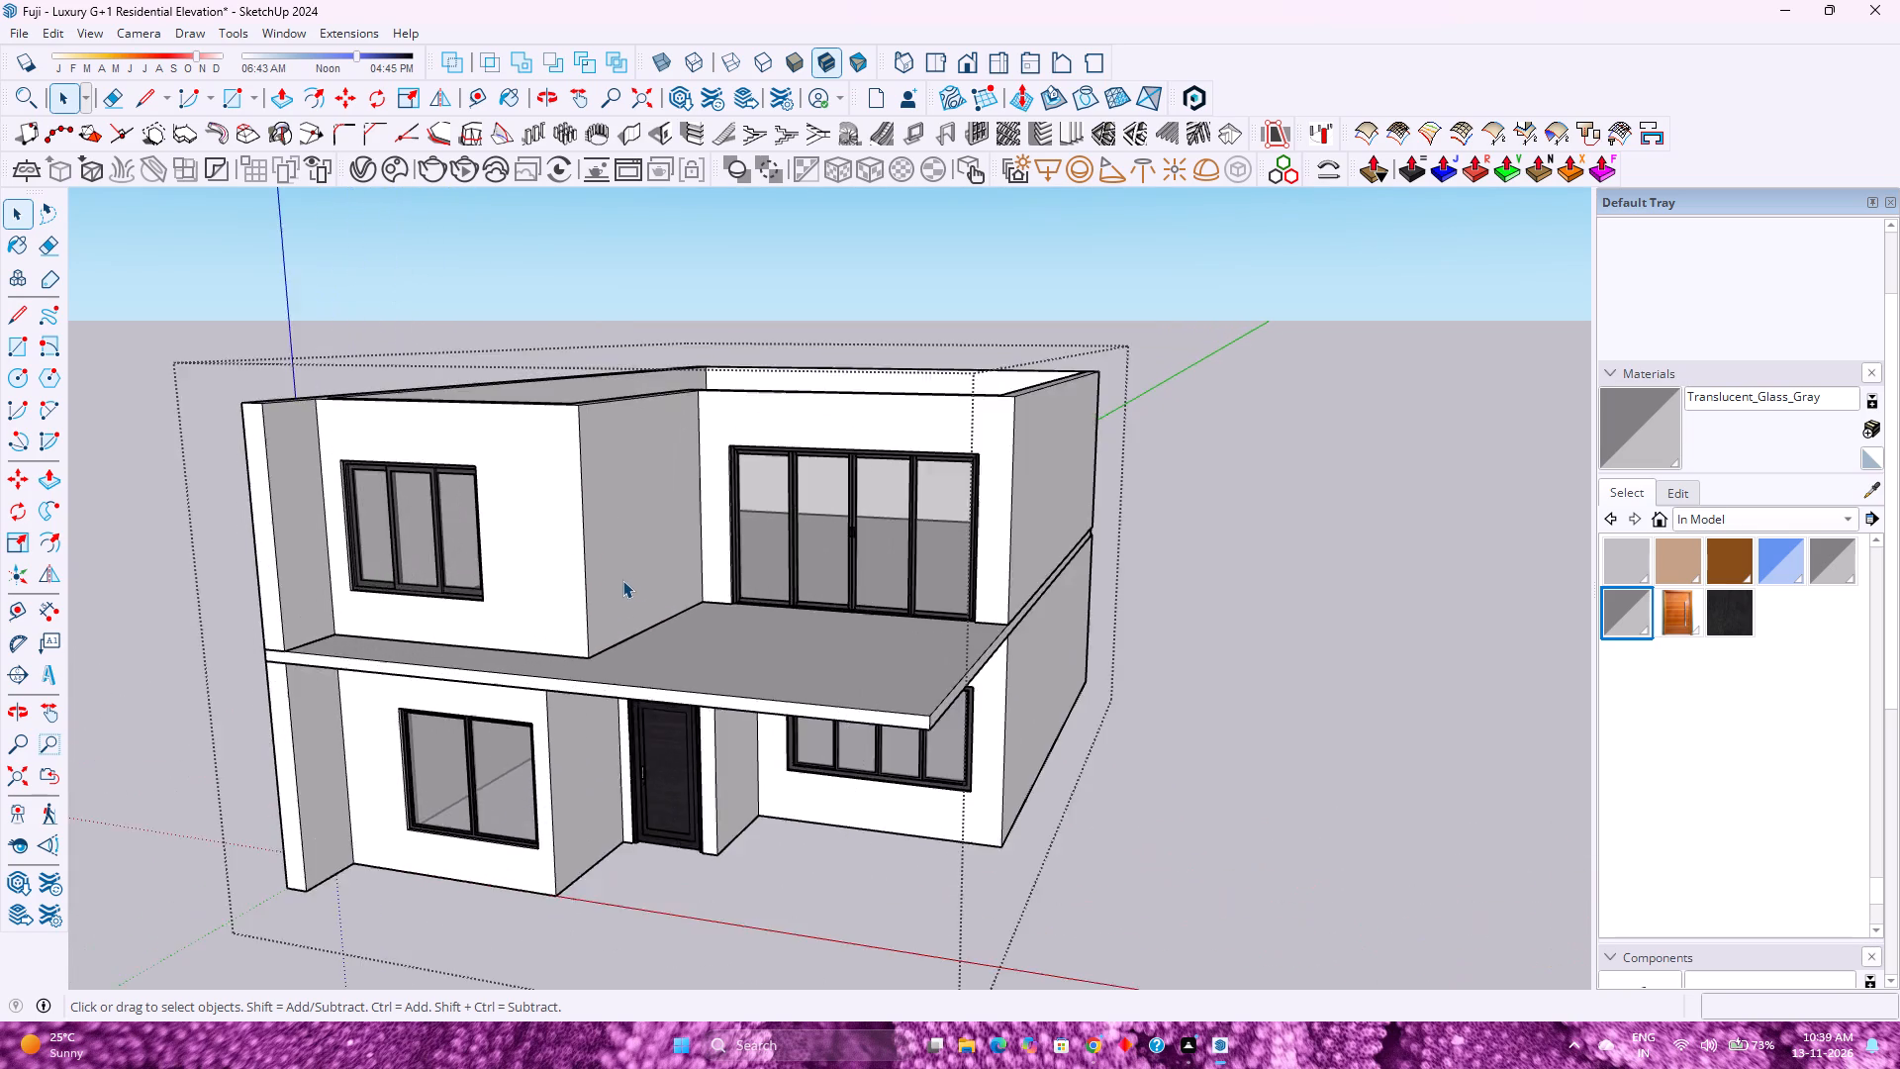
scroll(622, 580, "up", 1)
scroll(622, 580, "down", 5)
scroll(622, 580, "up", 5)
scroll(622, 580, "down", 4)
scroll(622, 580, "up", 3)
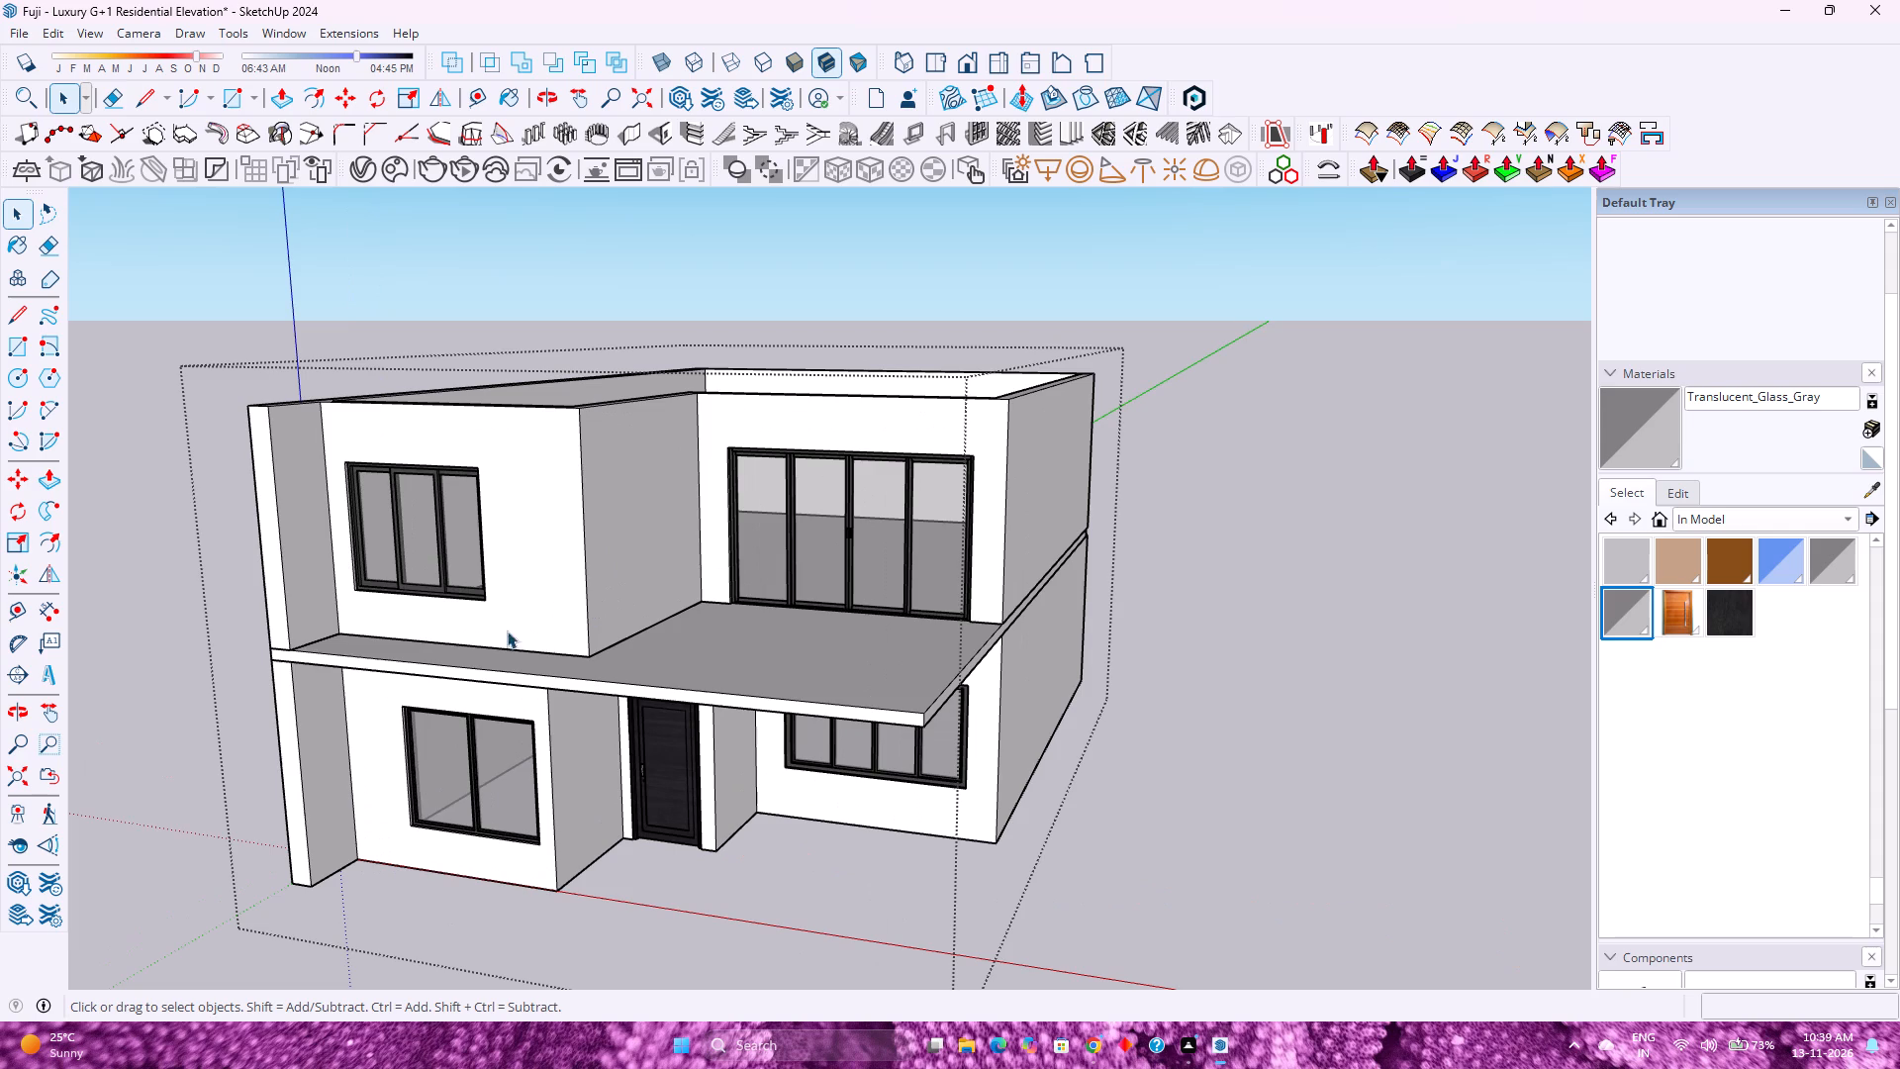
scroll(492, 634, "down", 2)
middle_click_drag(494, 634, 751, 587)
scroll(752, 585, "down", 3)
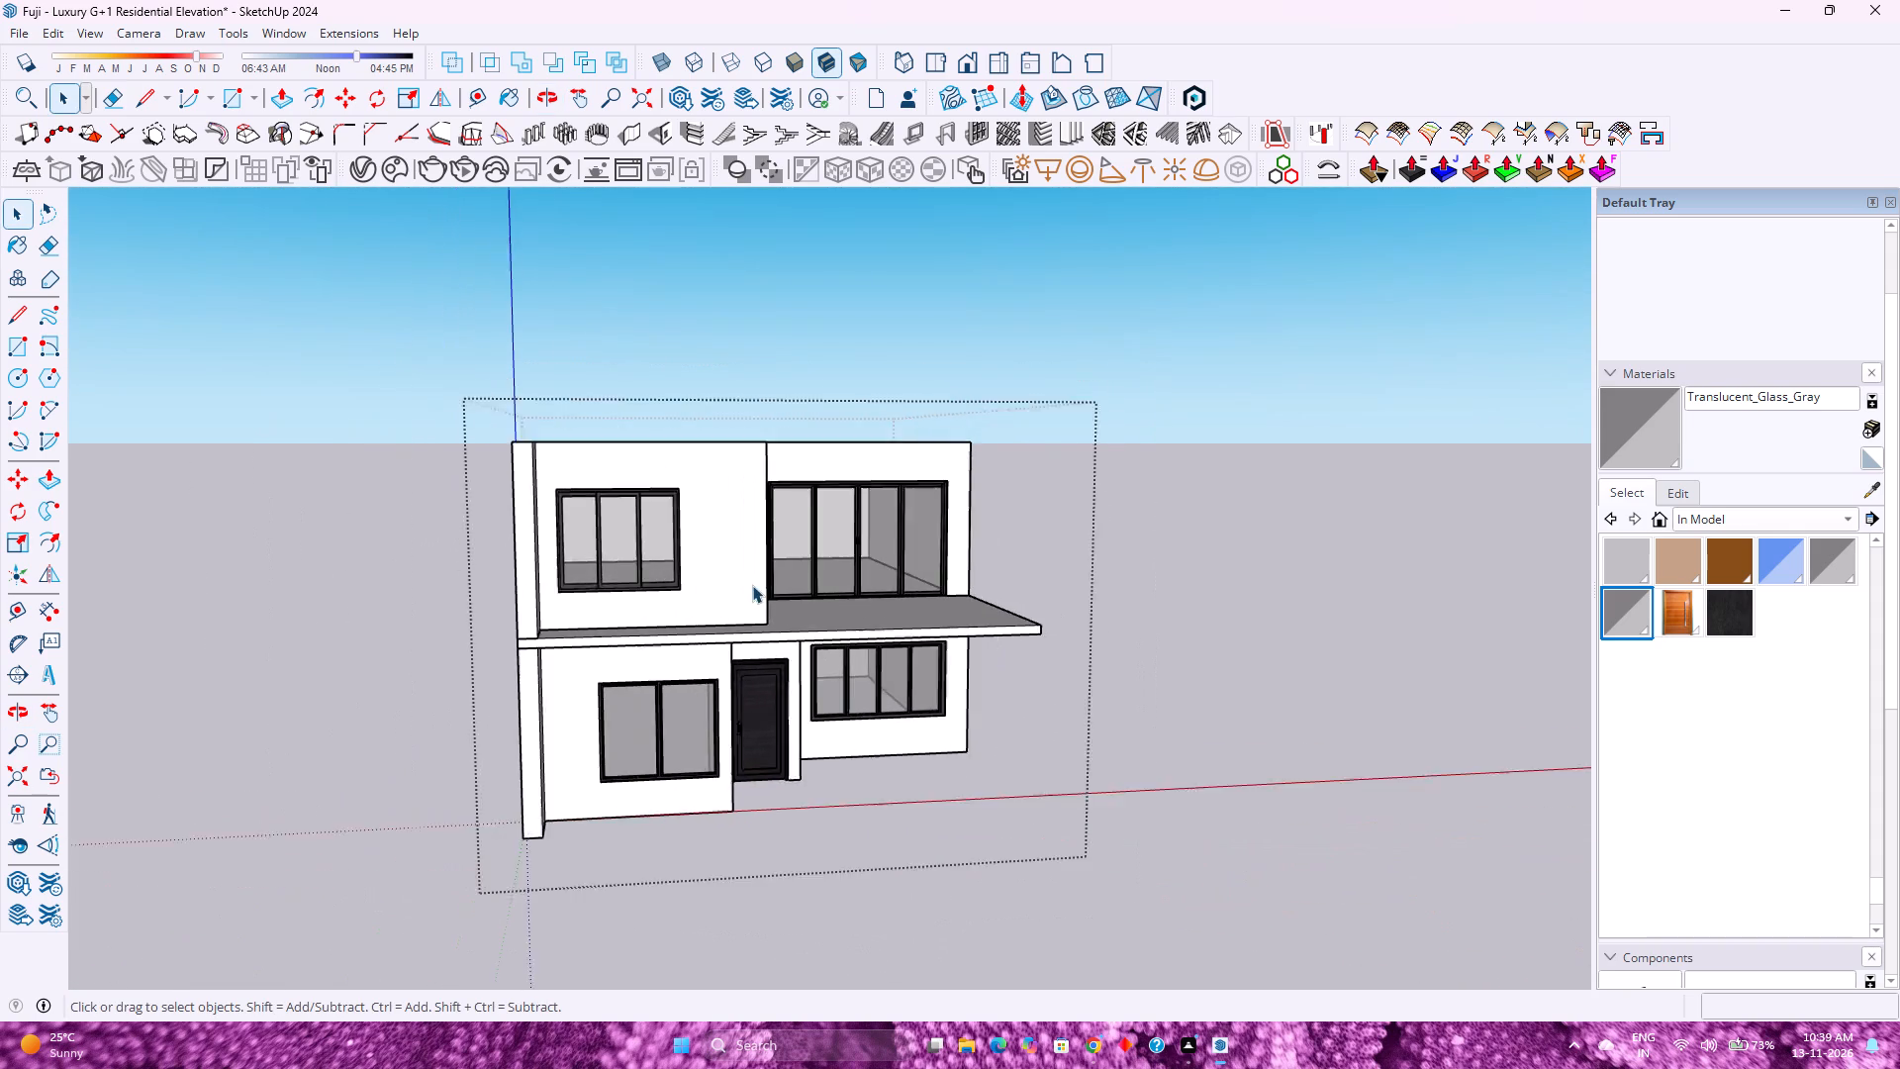
scroll(752, 585, "down", 1)
scroll(565, 635, "up", 4)
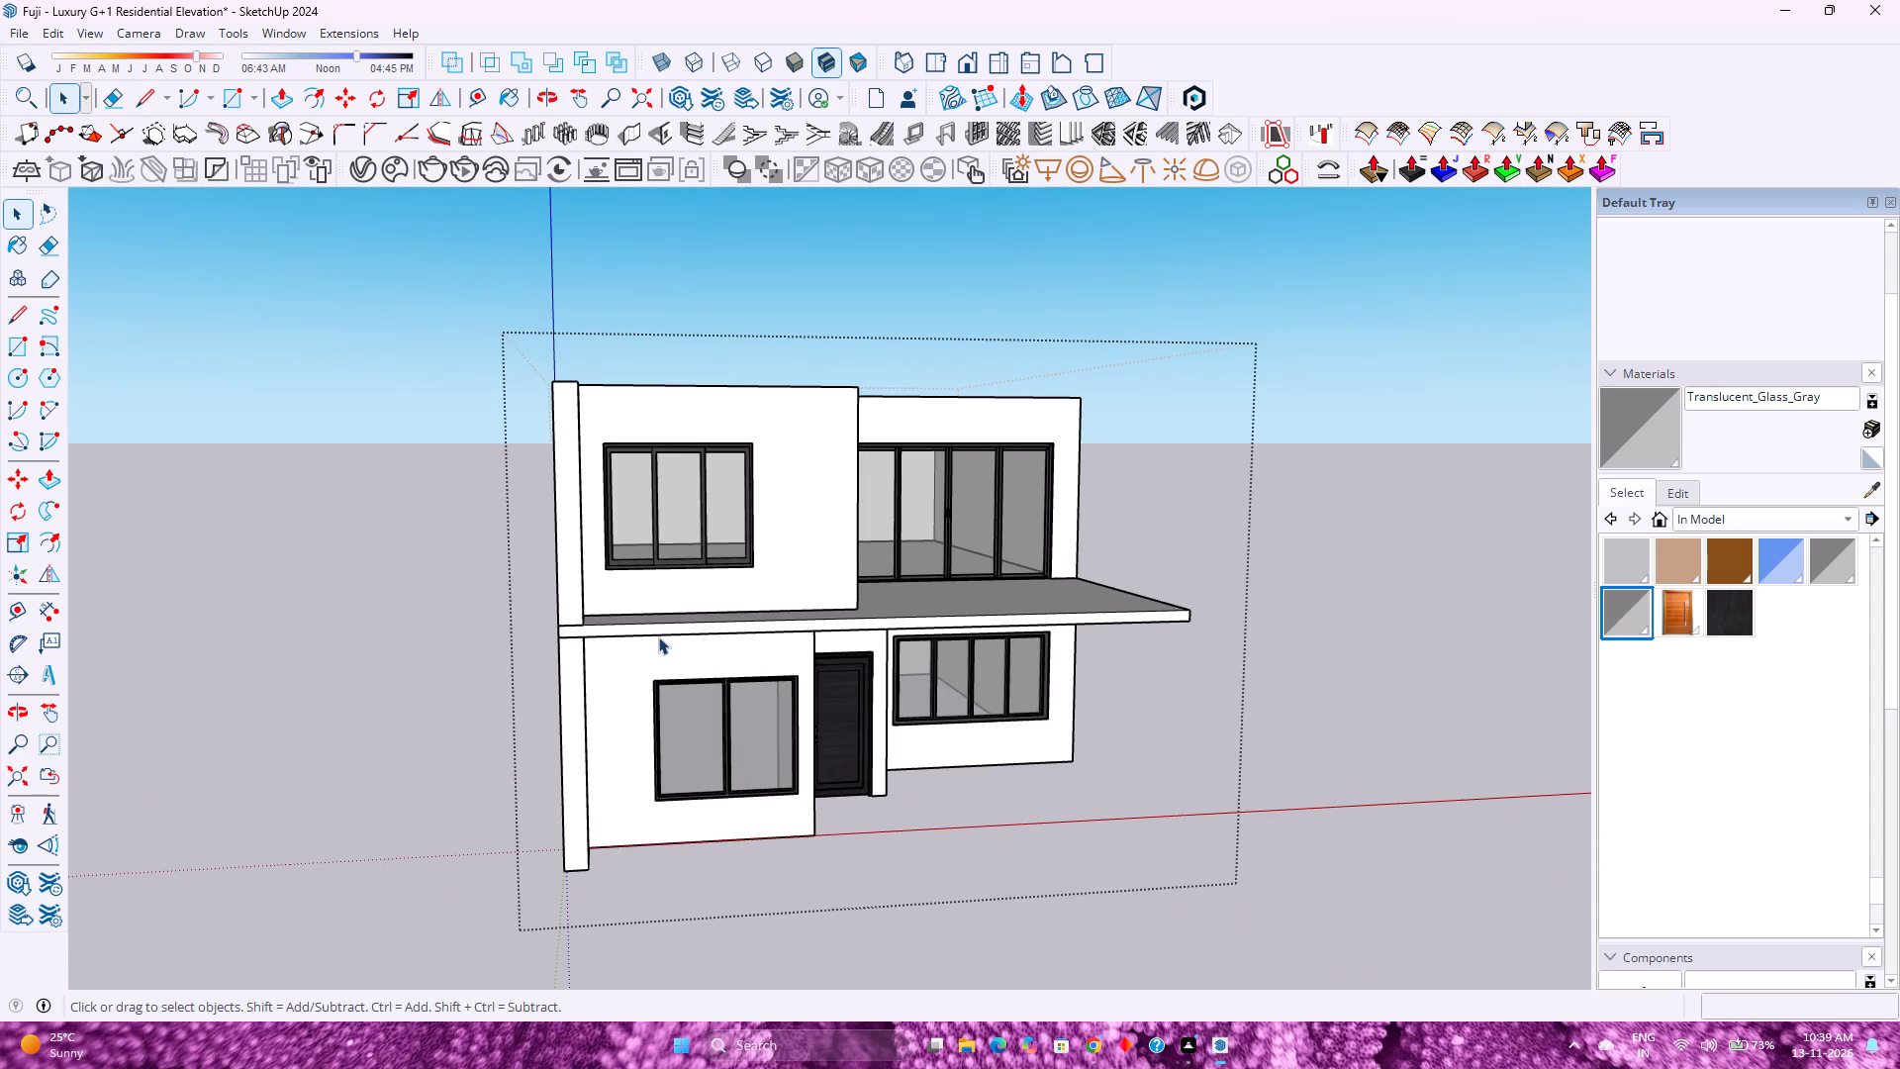
scroll(658, 636, "up", 3)
scroll(654, 632, "down", 4)
scroll(654, 632, "up", 3)
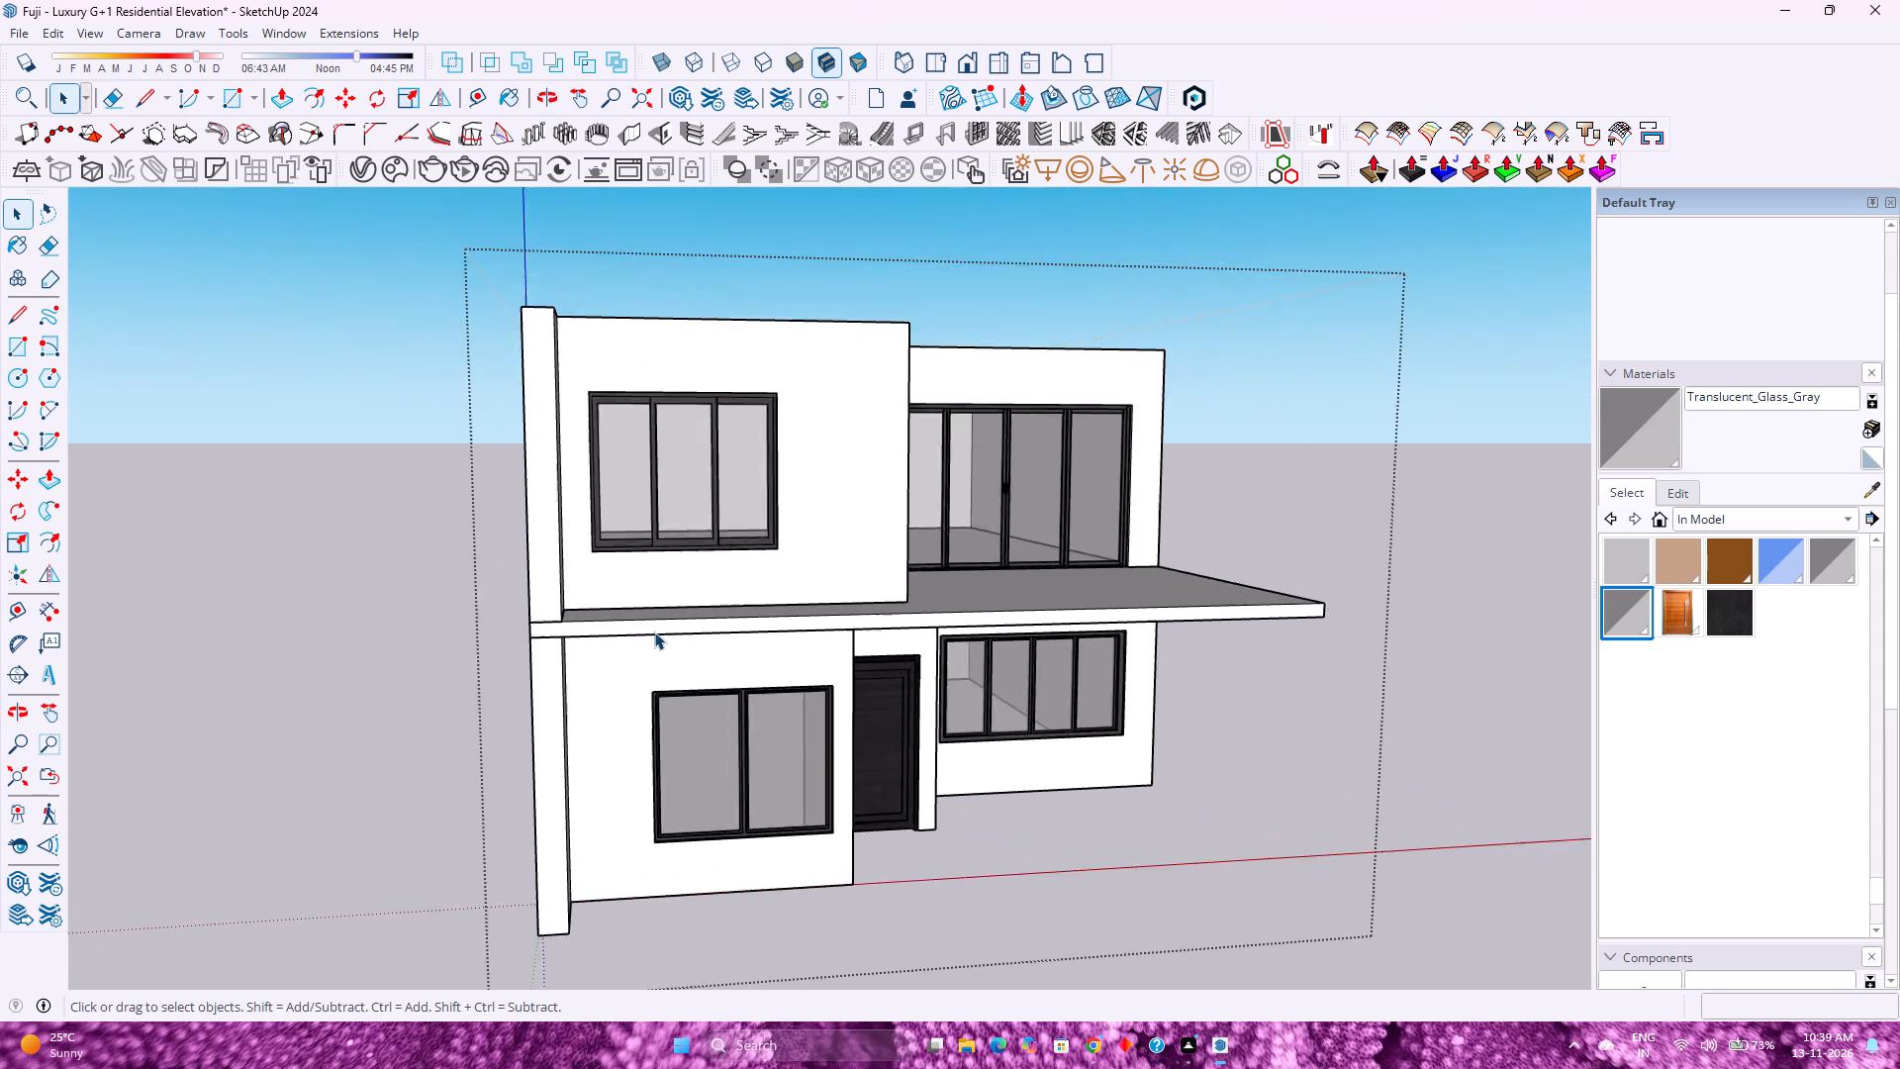
scroll(654, 632, "down", 3)
scroll(654, 632, "up", 3)
scroll(654, 632, "down", 3)
scroll(654, 632, "up", 4)
scroll(657, 633, "down", 4)
scroll(659, 633, "up", 2)
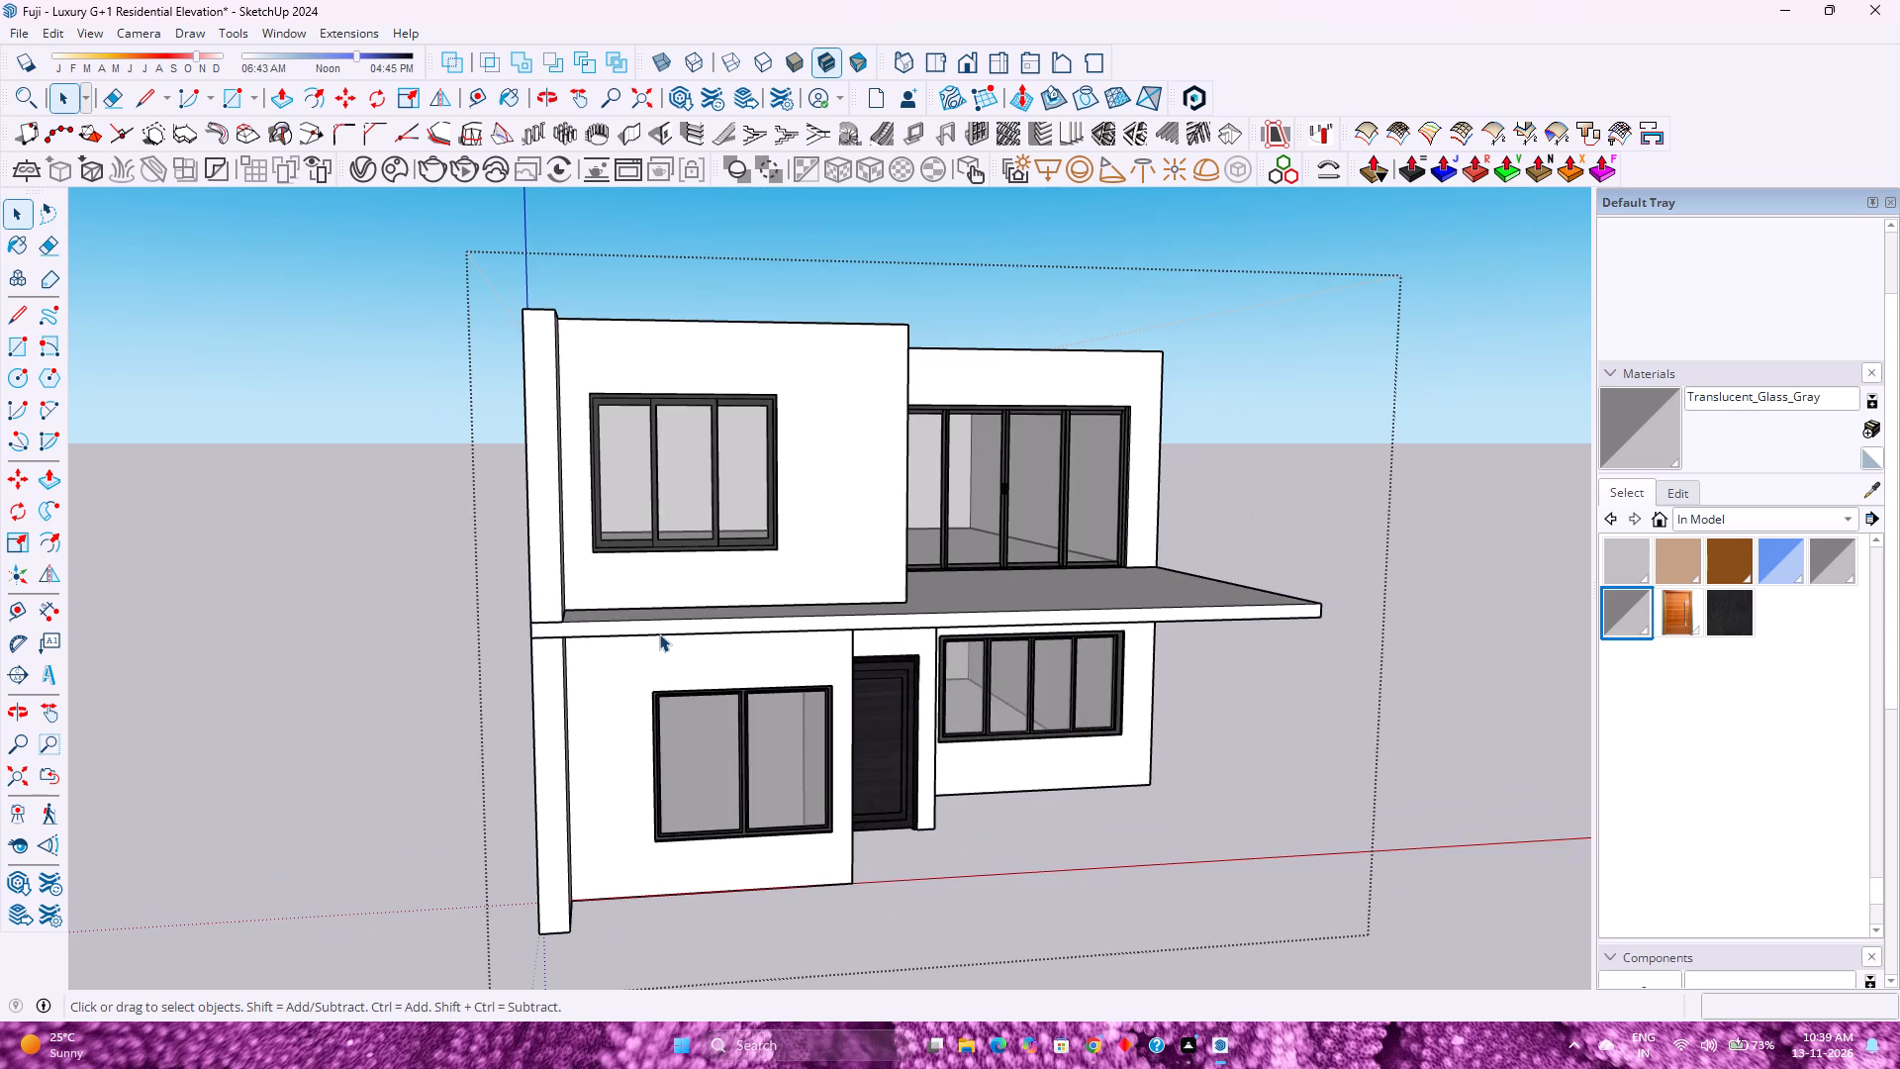
scroll(659, 633, "up", 2)
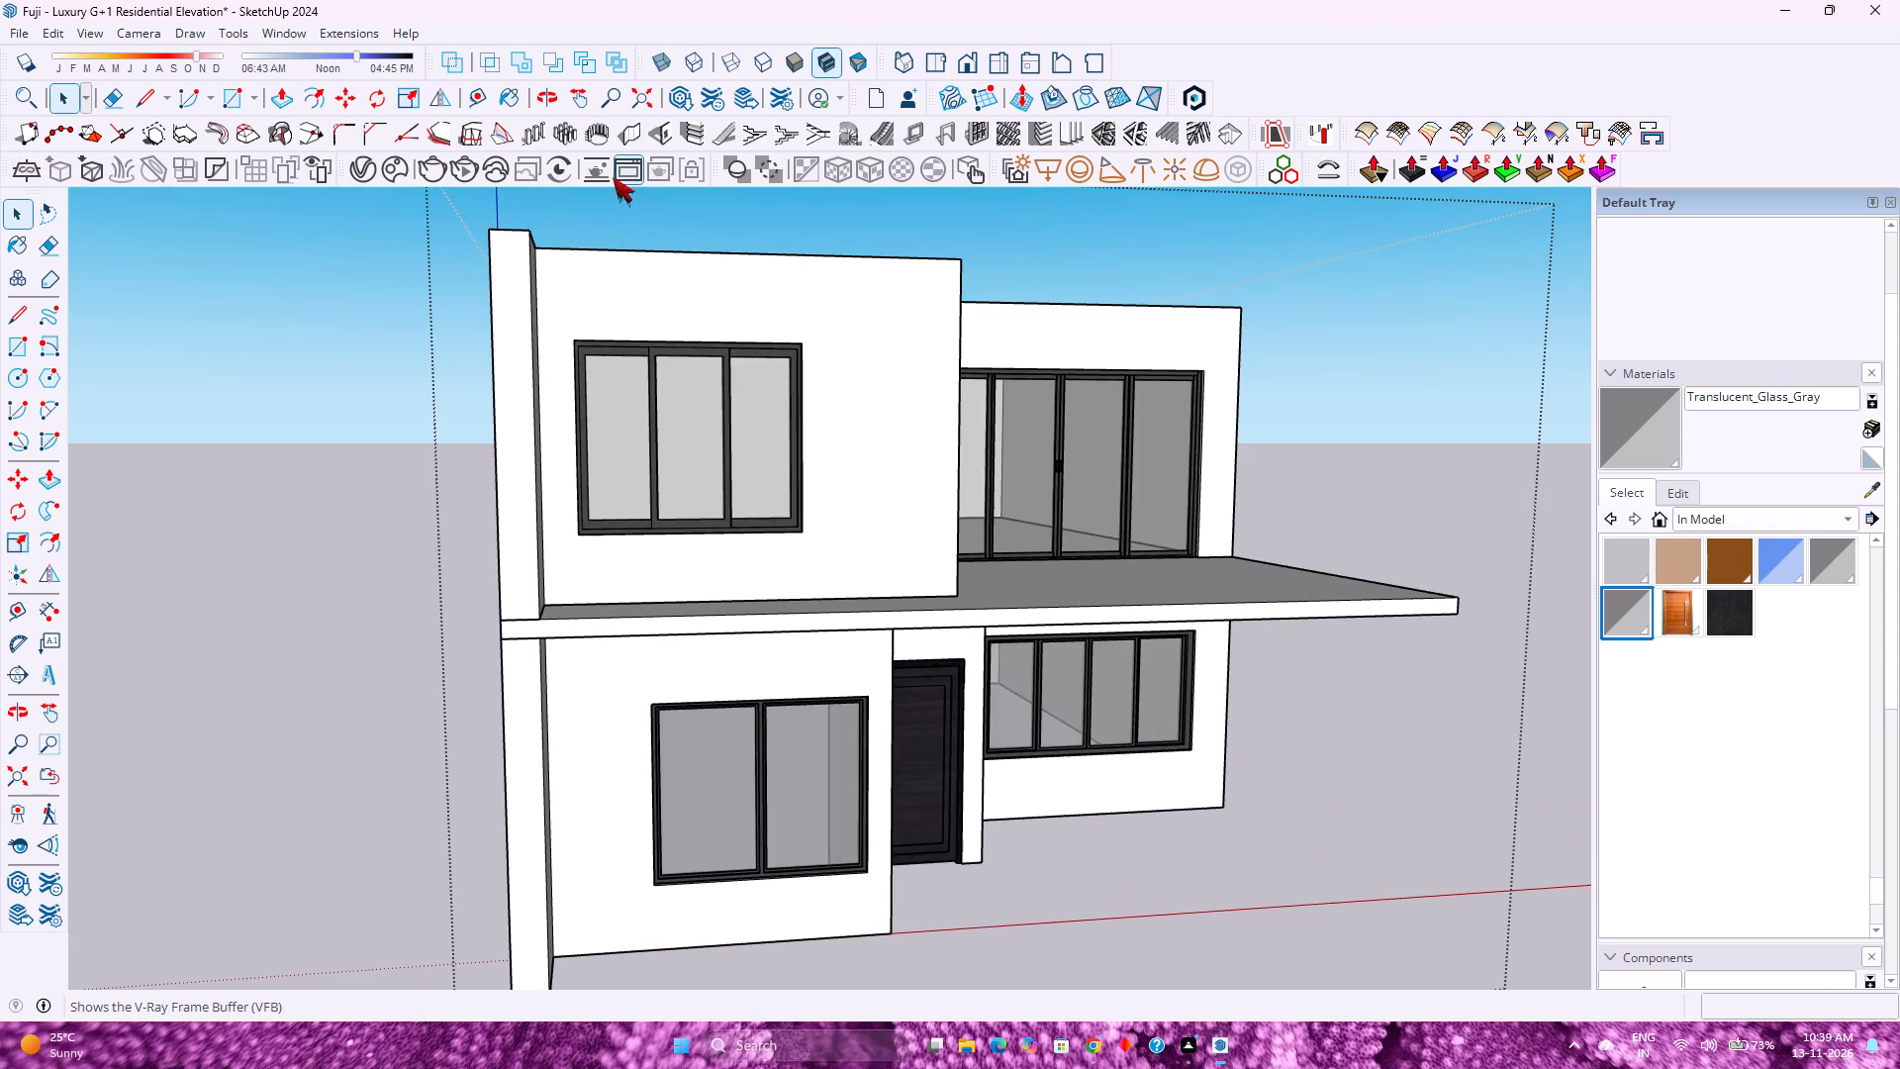
scroll(610, 177, "down", 4)
scroll(610, 177, "up", 3)
scroll(502, 214, "down", 1)
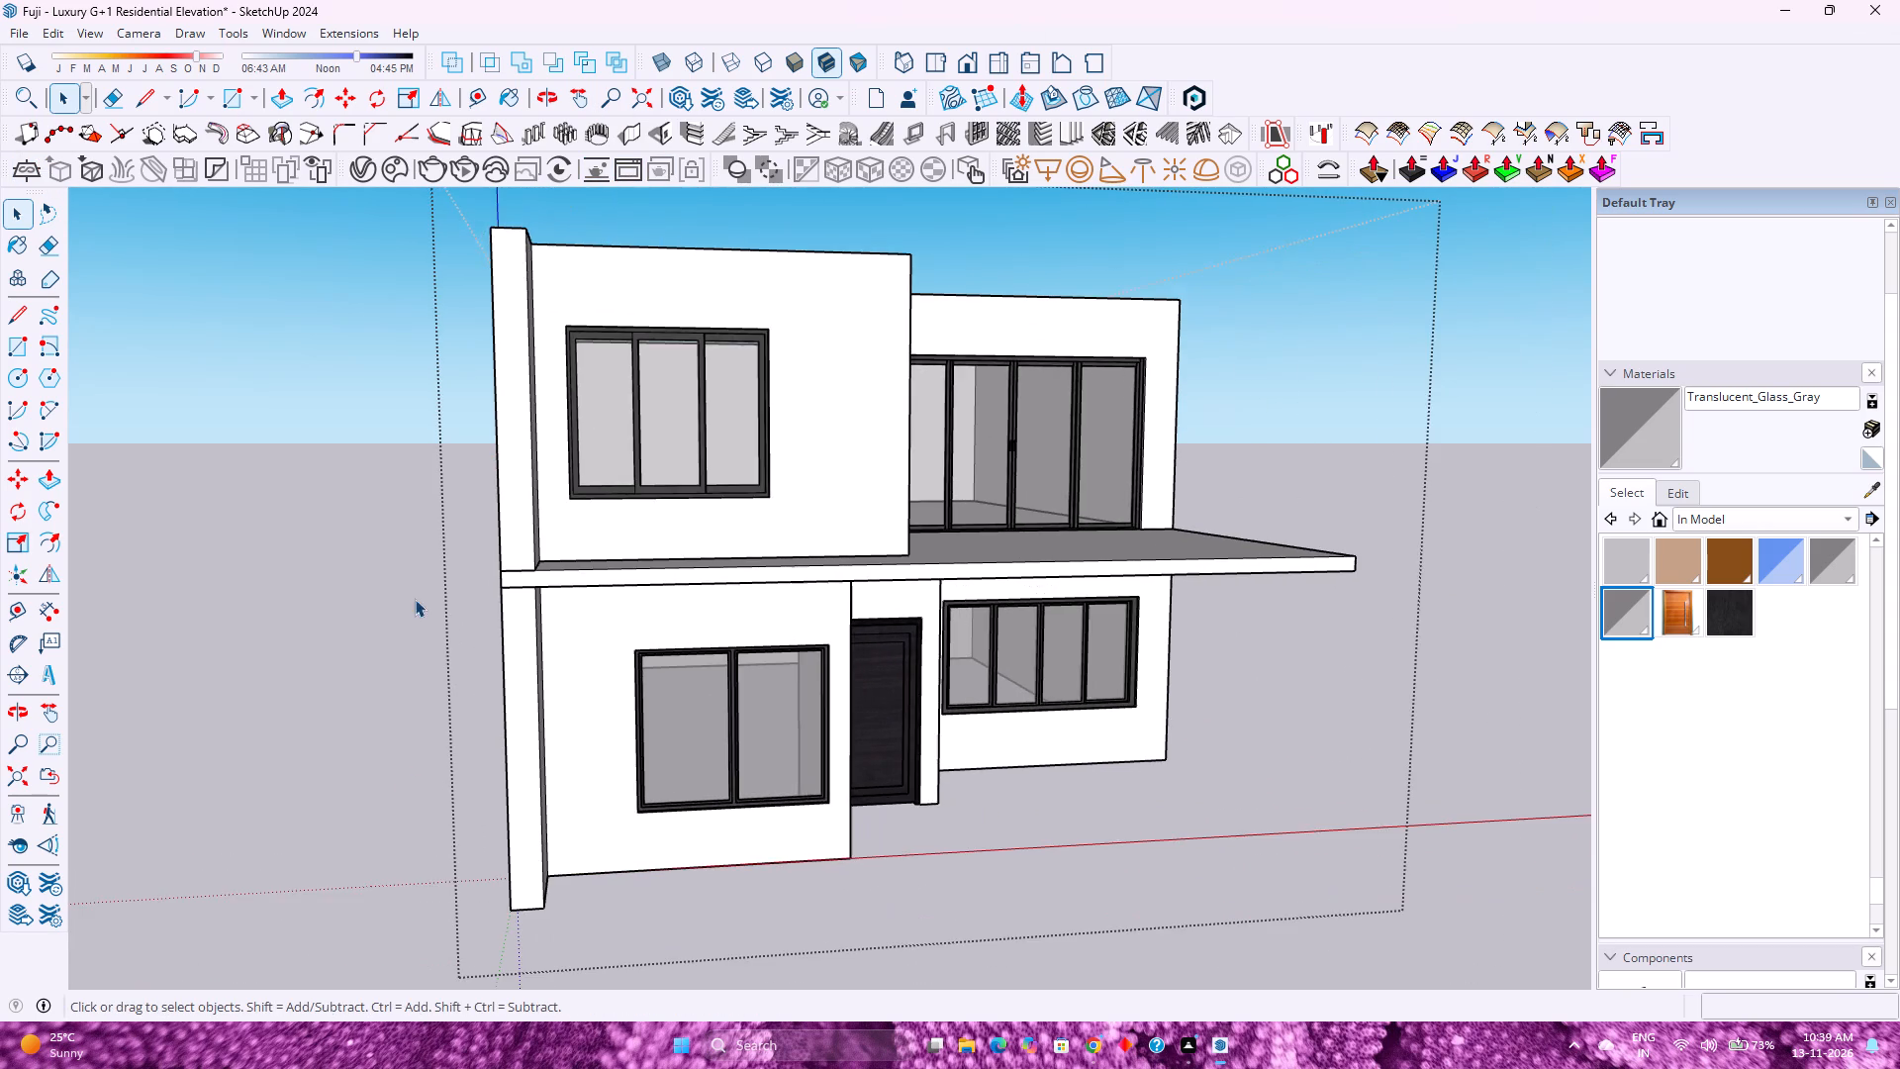
scroll(407, 781, "up", 2)
scroll(555, 761, "up", 5)
scroll(547, 761, "down", 10)
middle_click_drag(675, 745, 408, 757)
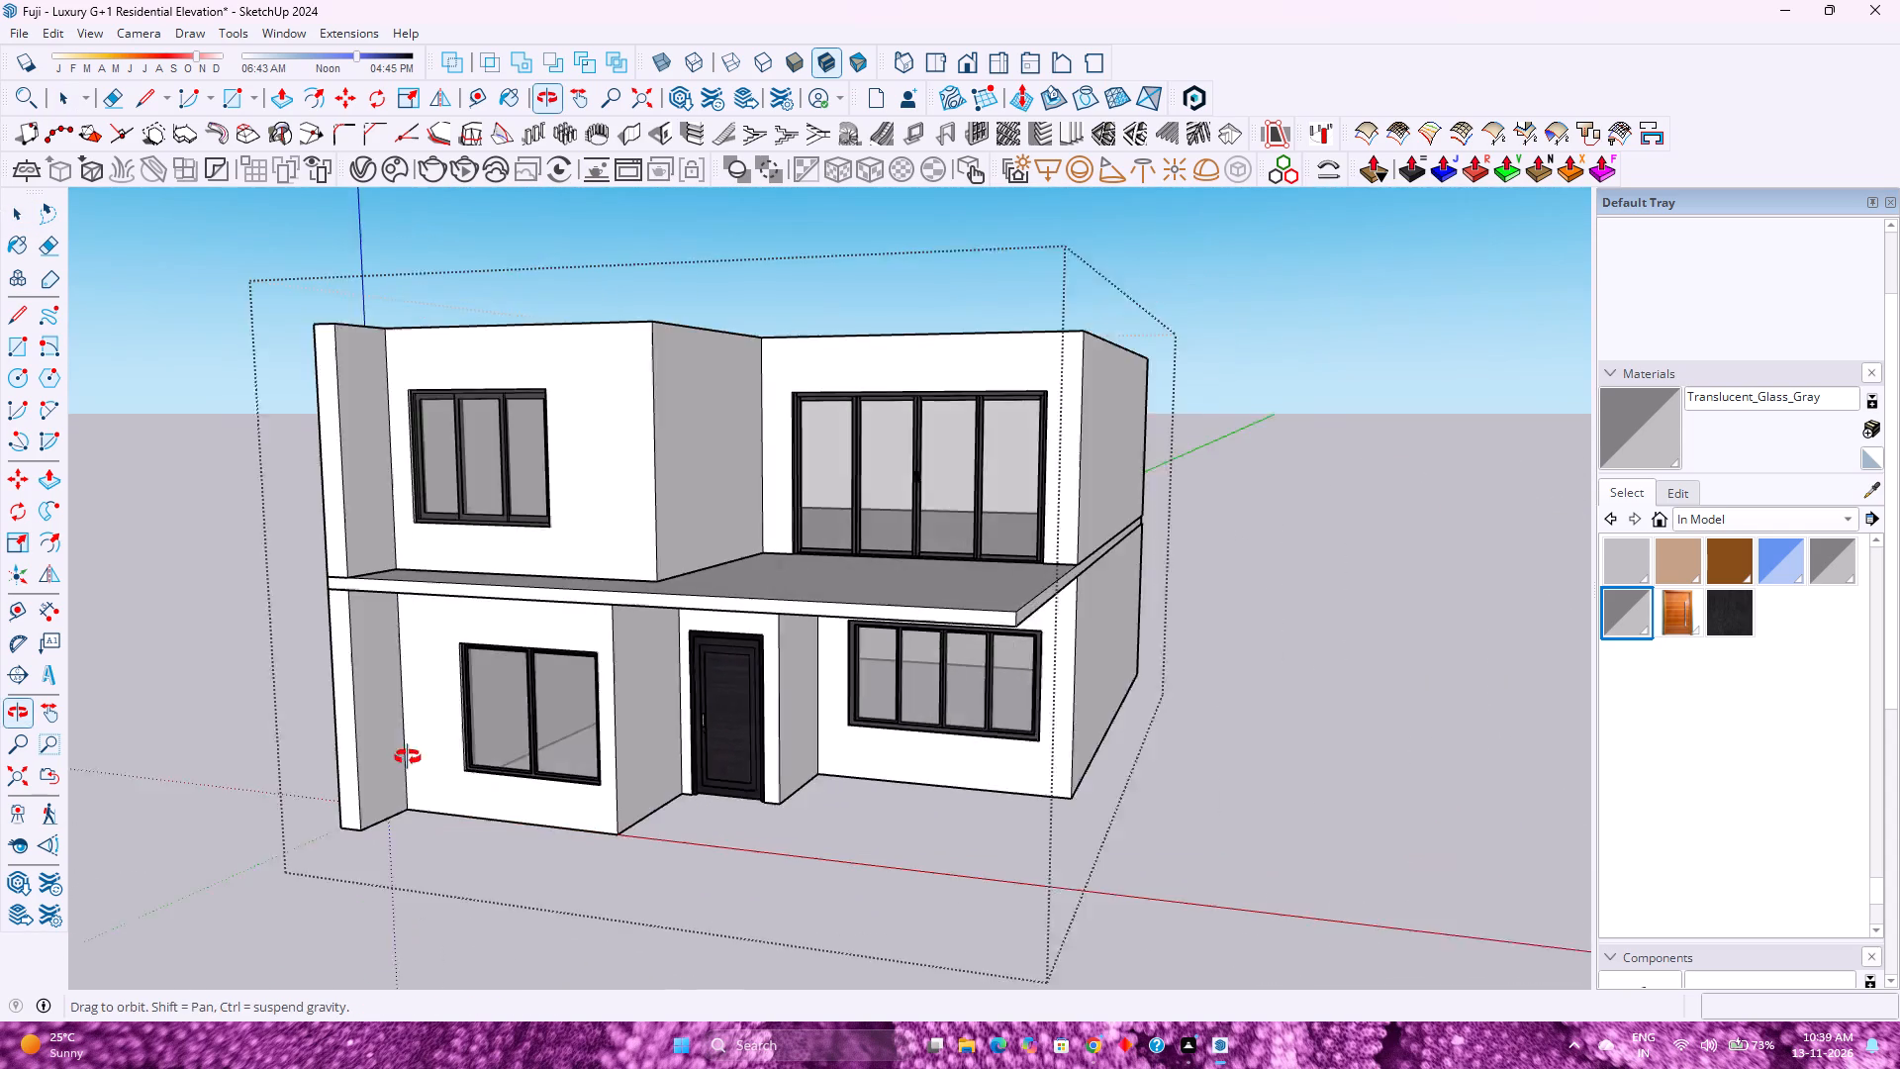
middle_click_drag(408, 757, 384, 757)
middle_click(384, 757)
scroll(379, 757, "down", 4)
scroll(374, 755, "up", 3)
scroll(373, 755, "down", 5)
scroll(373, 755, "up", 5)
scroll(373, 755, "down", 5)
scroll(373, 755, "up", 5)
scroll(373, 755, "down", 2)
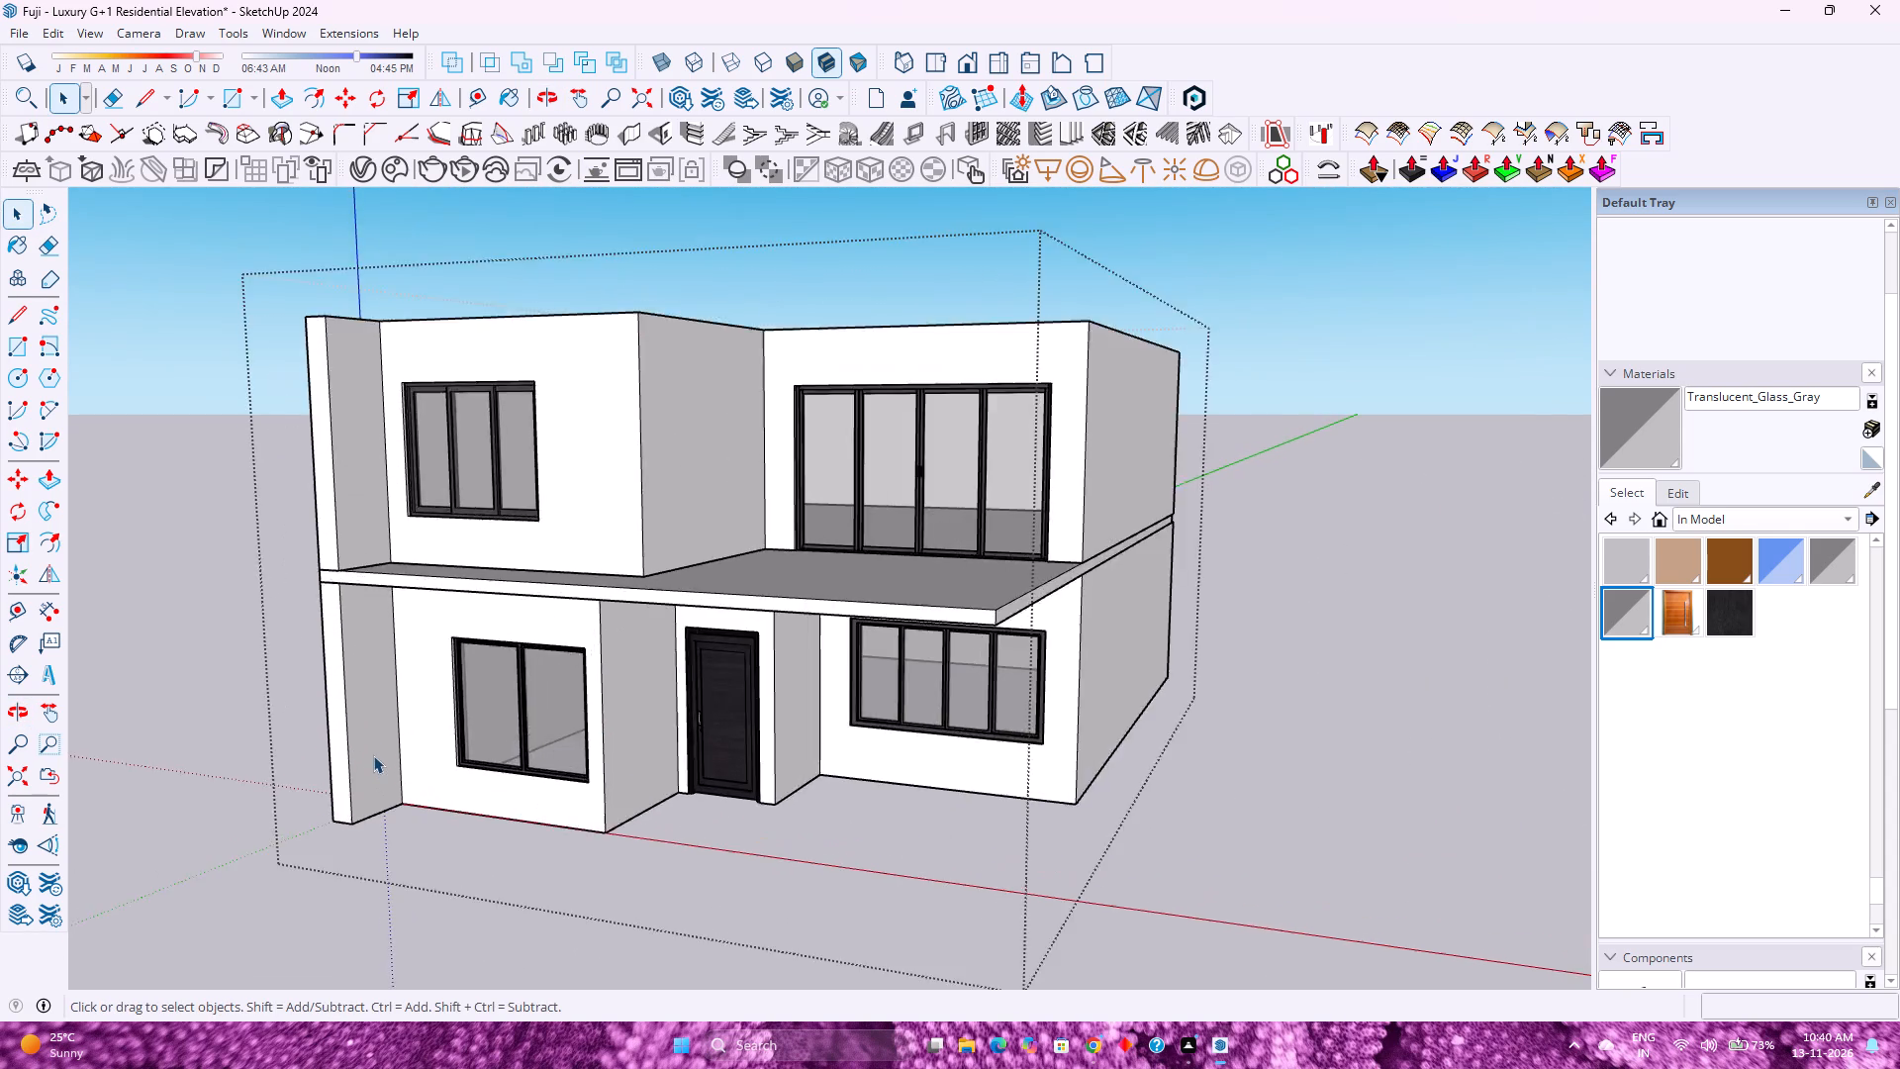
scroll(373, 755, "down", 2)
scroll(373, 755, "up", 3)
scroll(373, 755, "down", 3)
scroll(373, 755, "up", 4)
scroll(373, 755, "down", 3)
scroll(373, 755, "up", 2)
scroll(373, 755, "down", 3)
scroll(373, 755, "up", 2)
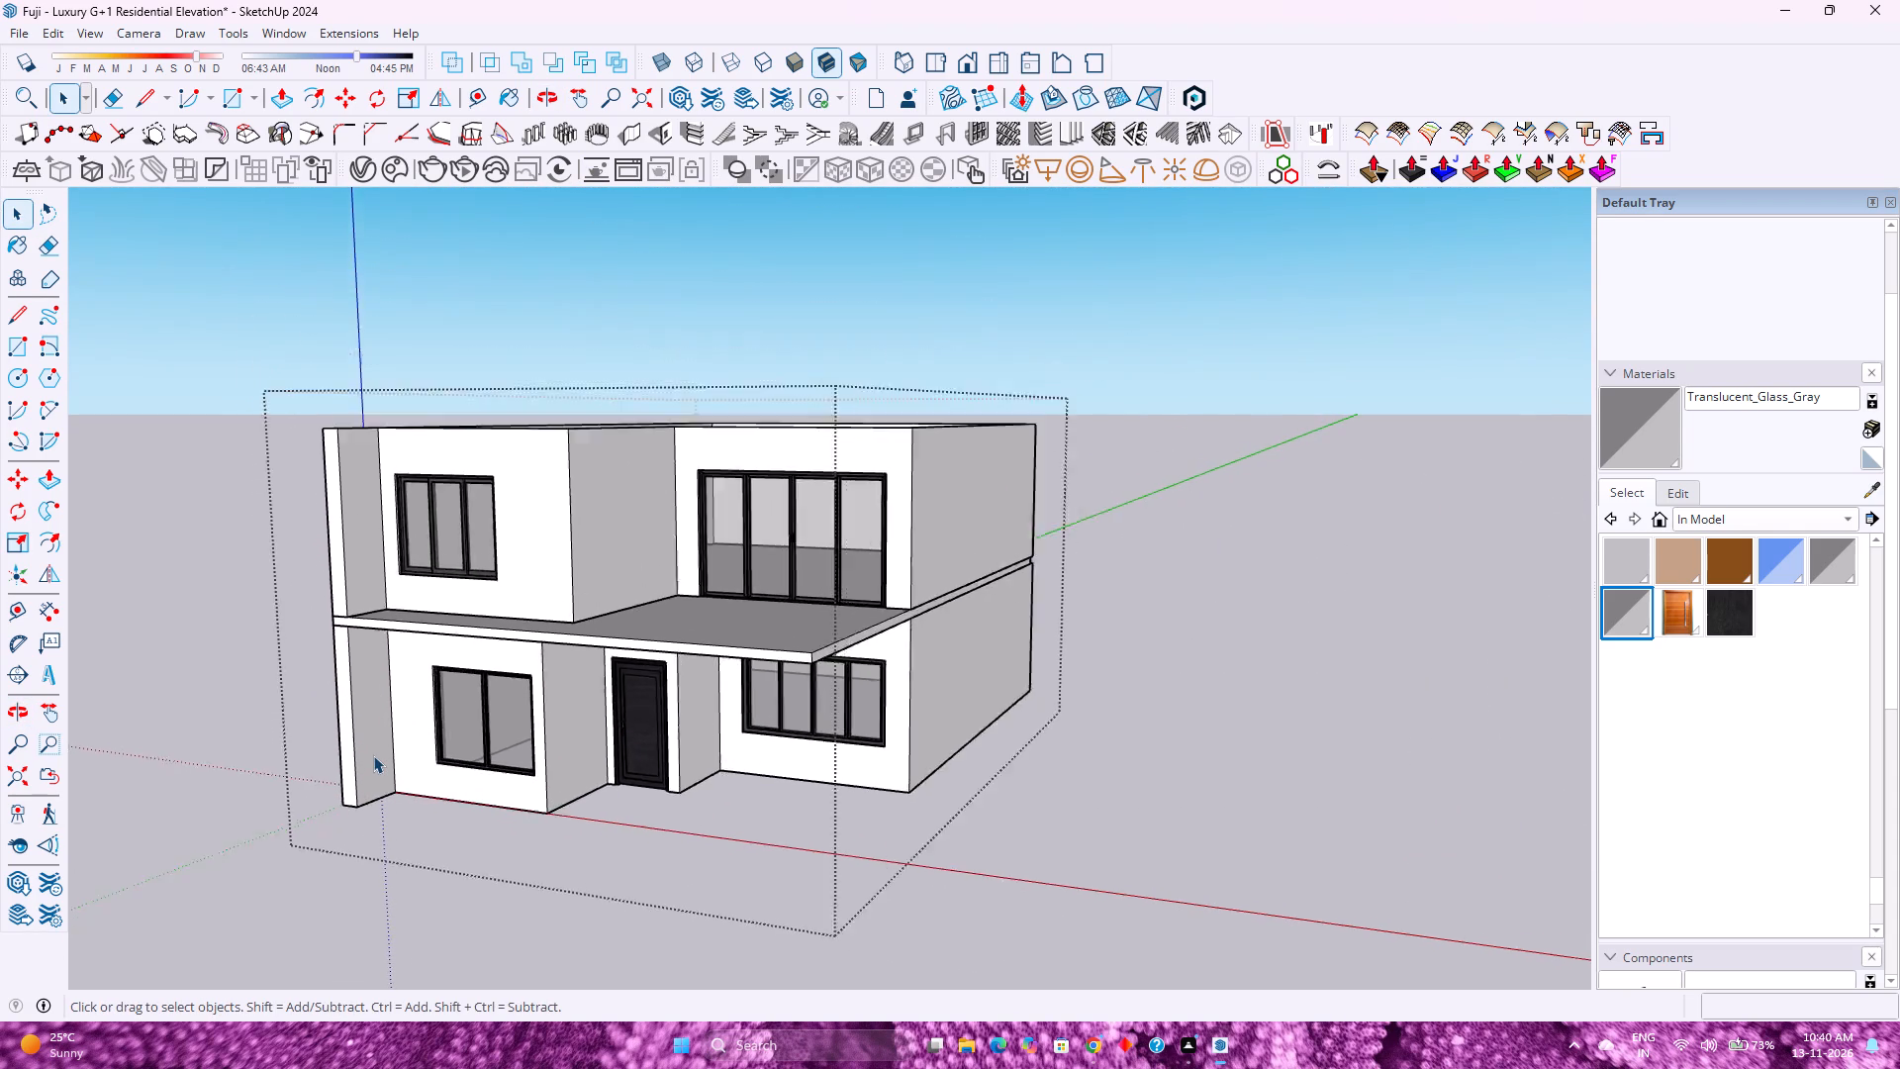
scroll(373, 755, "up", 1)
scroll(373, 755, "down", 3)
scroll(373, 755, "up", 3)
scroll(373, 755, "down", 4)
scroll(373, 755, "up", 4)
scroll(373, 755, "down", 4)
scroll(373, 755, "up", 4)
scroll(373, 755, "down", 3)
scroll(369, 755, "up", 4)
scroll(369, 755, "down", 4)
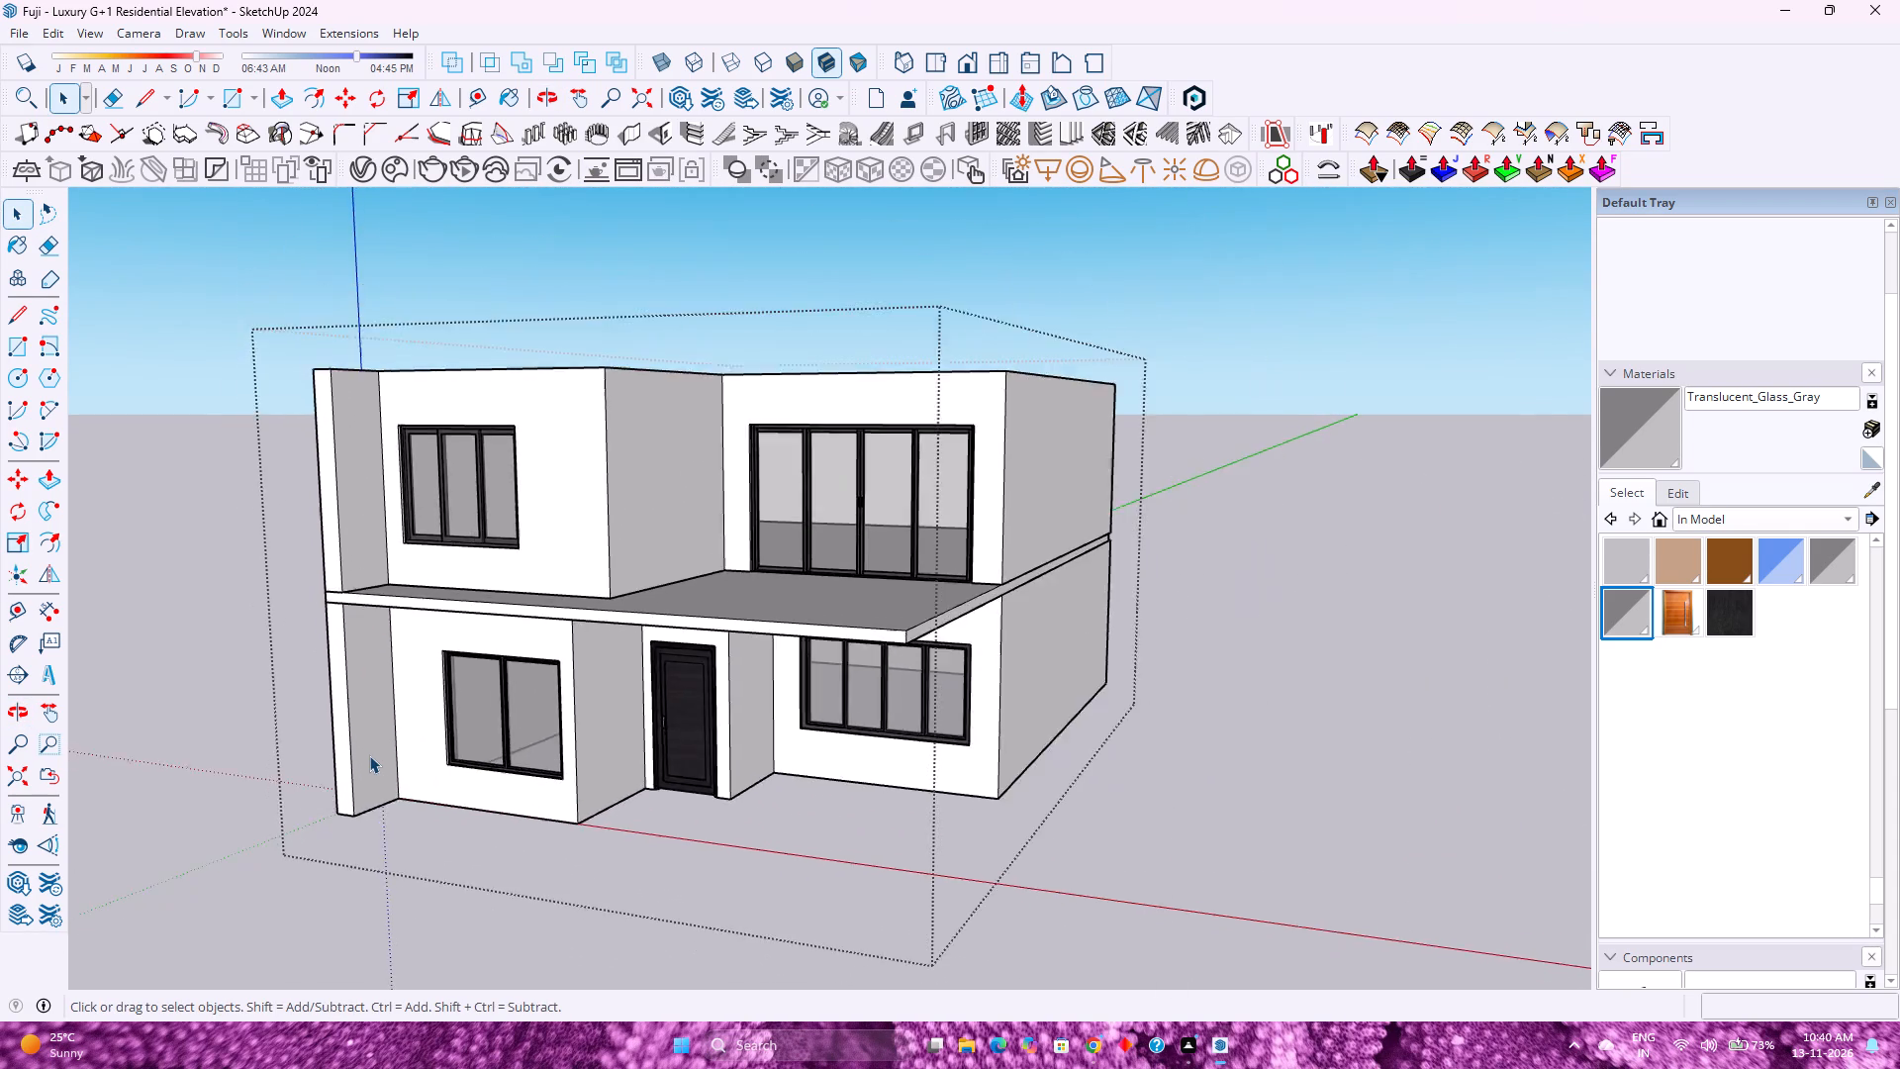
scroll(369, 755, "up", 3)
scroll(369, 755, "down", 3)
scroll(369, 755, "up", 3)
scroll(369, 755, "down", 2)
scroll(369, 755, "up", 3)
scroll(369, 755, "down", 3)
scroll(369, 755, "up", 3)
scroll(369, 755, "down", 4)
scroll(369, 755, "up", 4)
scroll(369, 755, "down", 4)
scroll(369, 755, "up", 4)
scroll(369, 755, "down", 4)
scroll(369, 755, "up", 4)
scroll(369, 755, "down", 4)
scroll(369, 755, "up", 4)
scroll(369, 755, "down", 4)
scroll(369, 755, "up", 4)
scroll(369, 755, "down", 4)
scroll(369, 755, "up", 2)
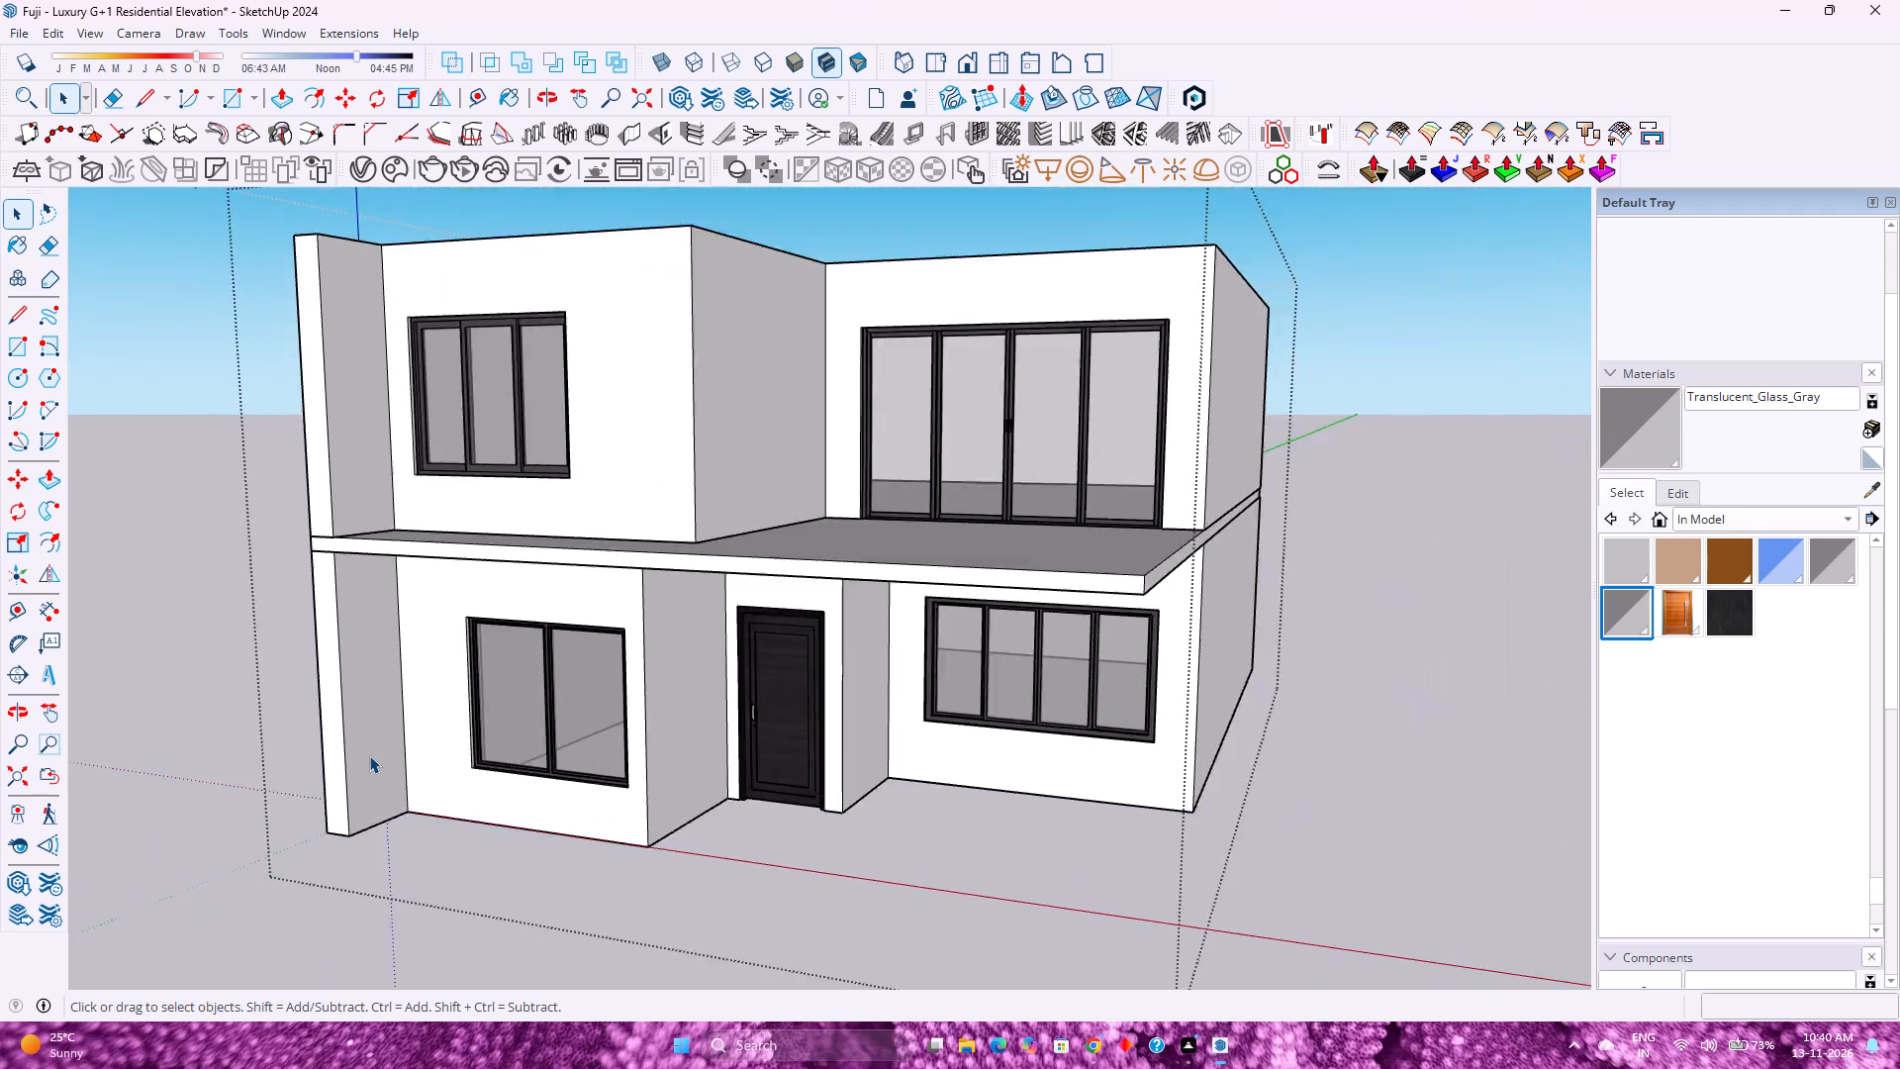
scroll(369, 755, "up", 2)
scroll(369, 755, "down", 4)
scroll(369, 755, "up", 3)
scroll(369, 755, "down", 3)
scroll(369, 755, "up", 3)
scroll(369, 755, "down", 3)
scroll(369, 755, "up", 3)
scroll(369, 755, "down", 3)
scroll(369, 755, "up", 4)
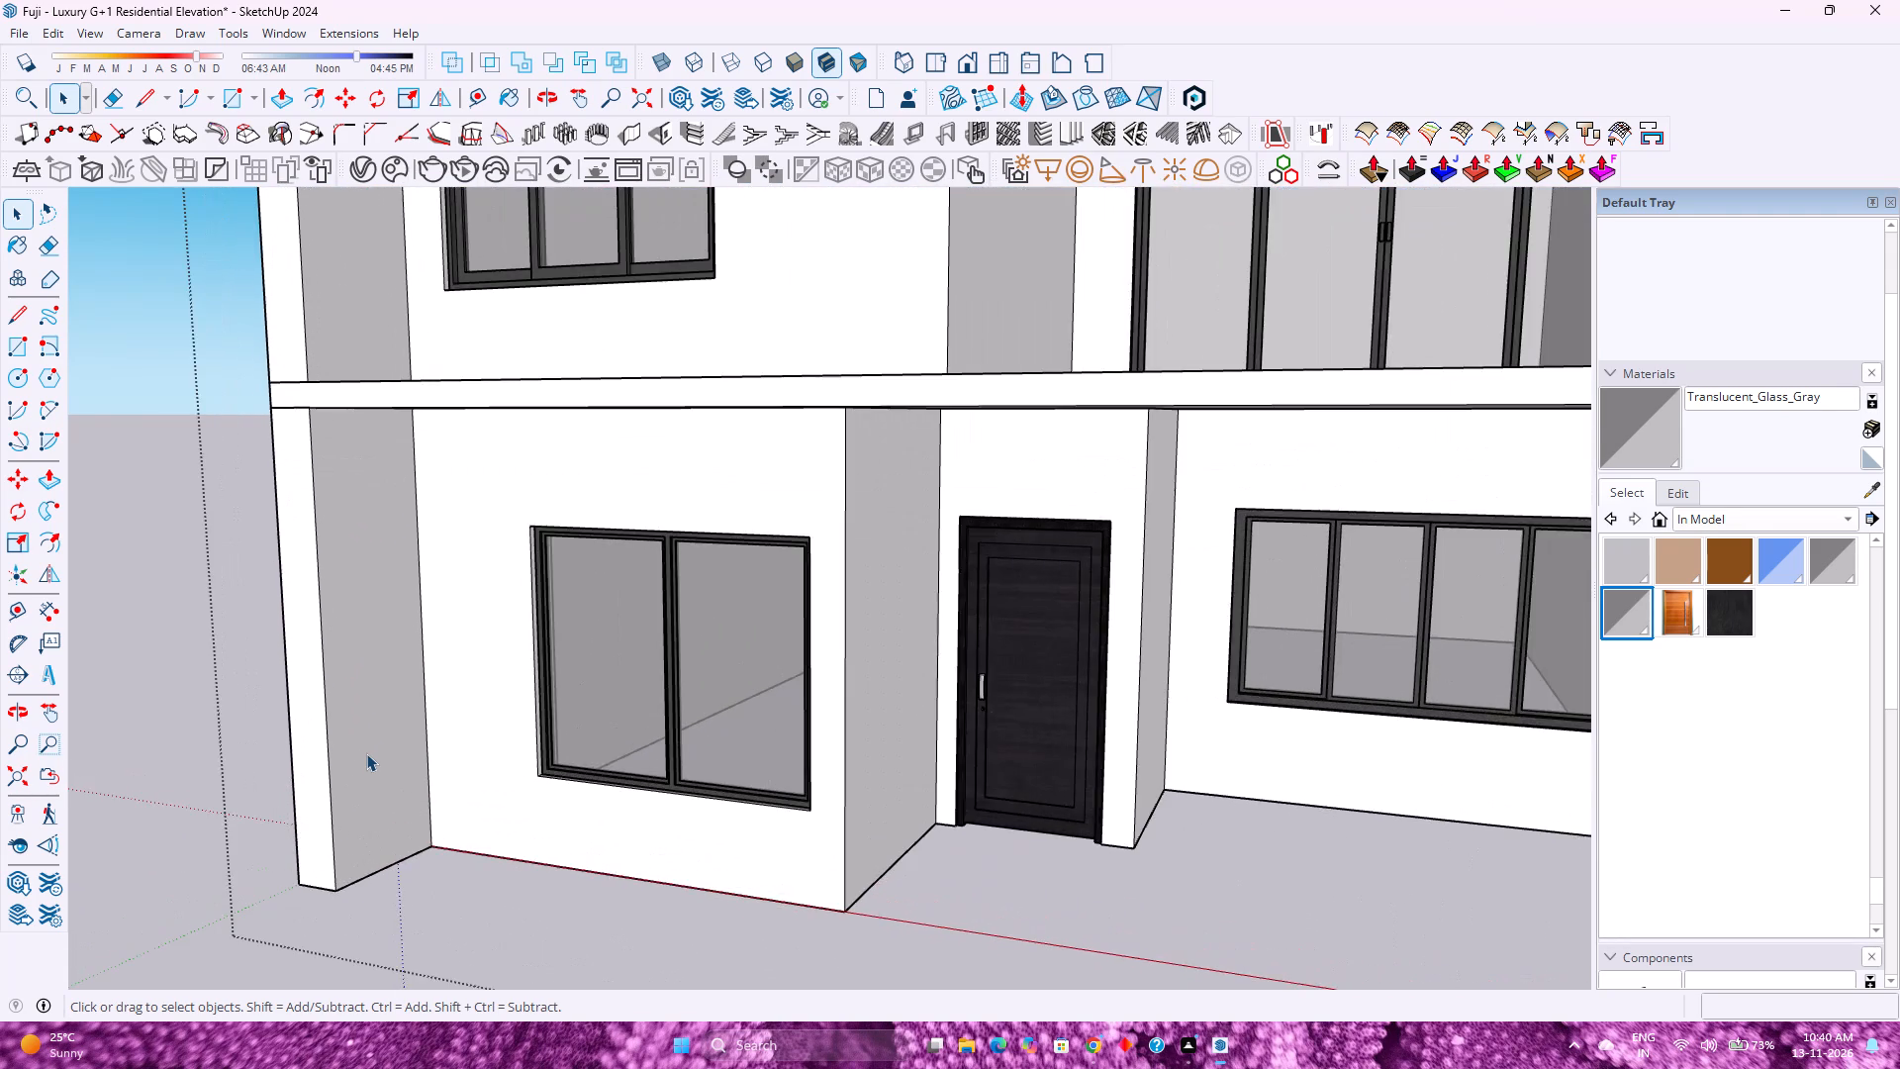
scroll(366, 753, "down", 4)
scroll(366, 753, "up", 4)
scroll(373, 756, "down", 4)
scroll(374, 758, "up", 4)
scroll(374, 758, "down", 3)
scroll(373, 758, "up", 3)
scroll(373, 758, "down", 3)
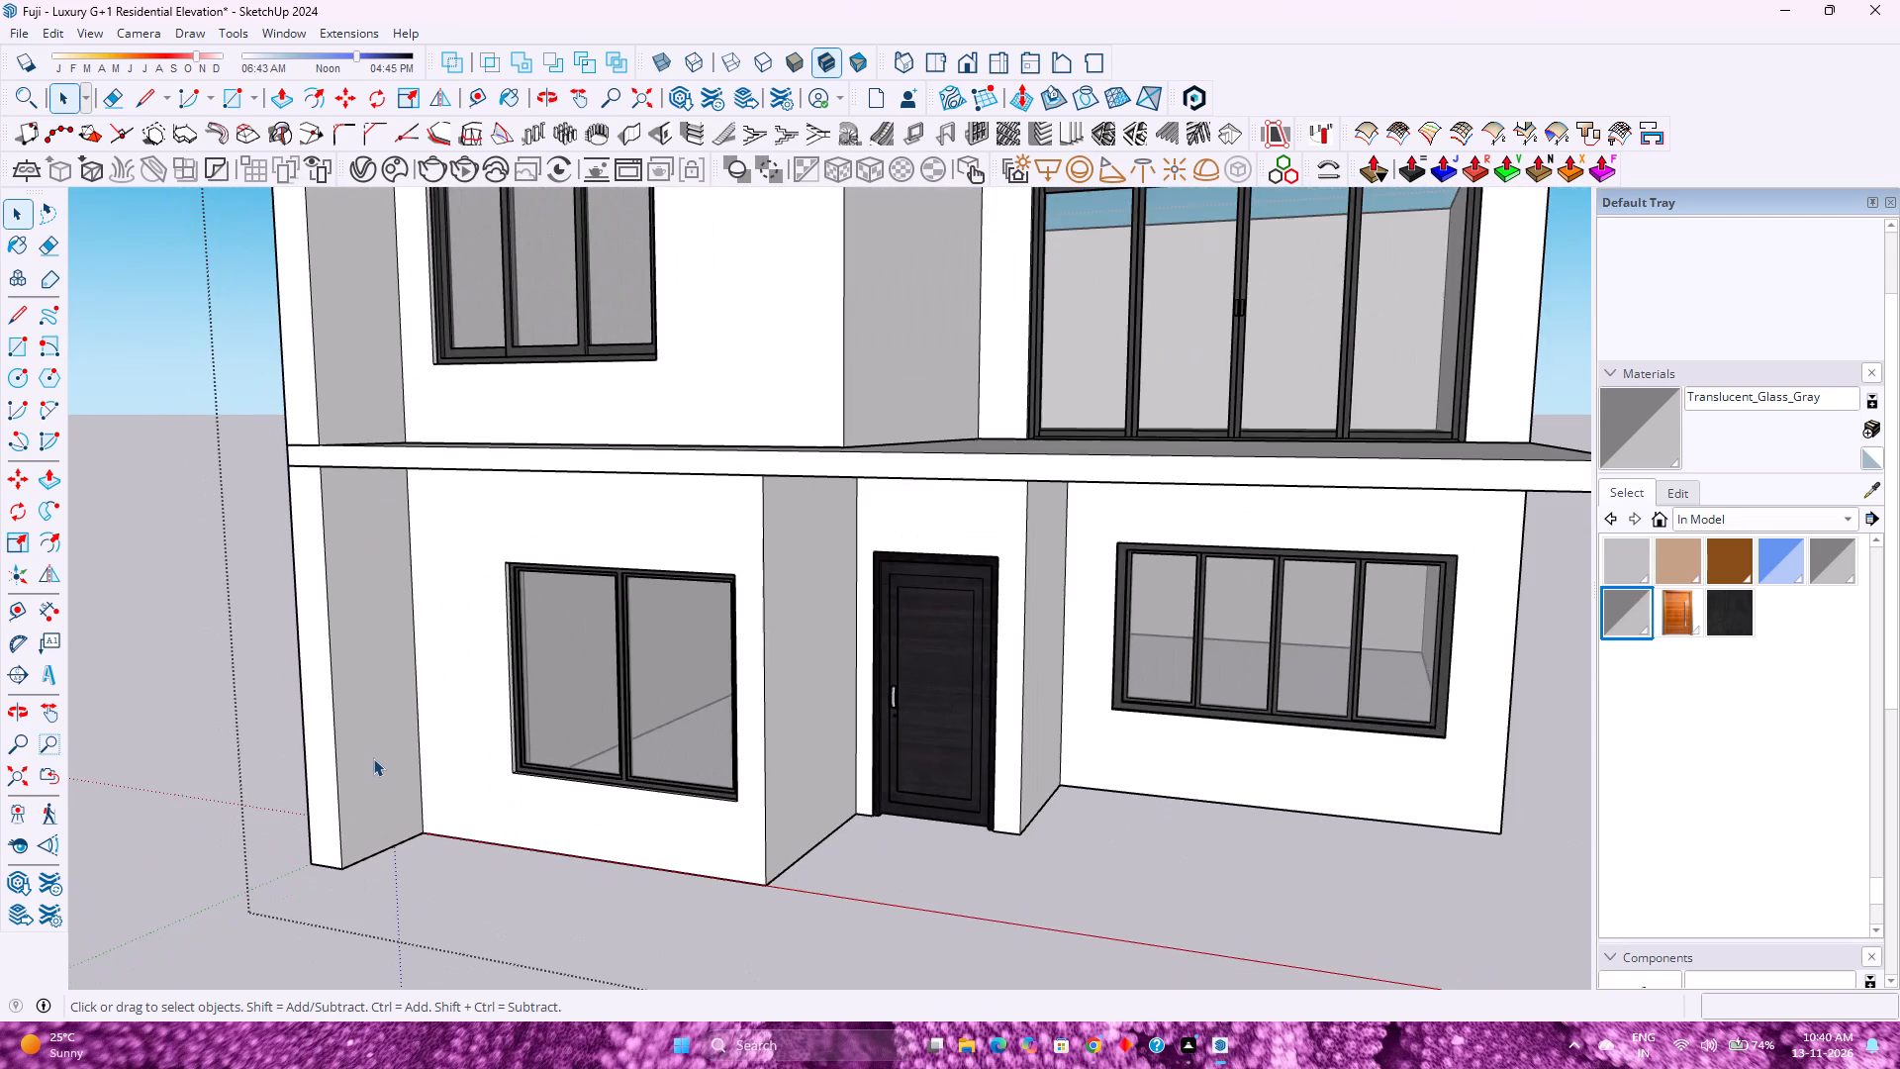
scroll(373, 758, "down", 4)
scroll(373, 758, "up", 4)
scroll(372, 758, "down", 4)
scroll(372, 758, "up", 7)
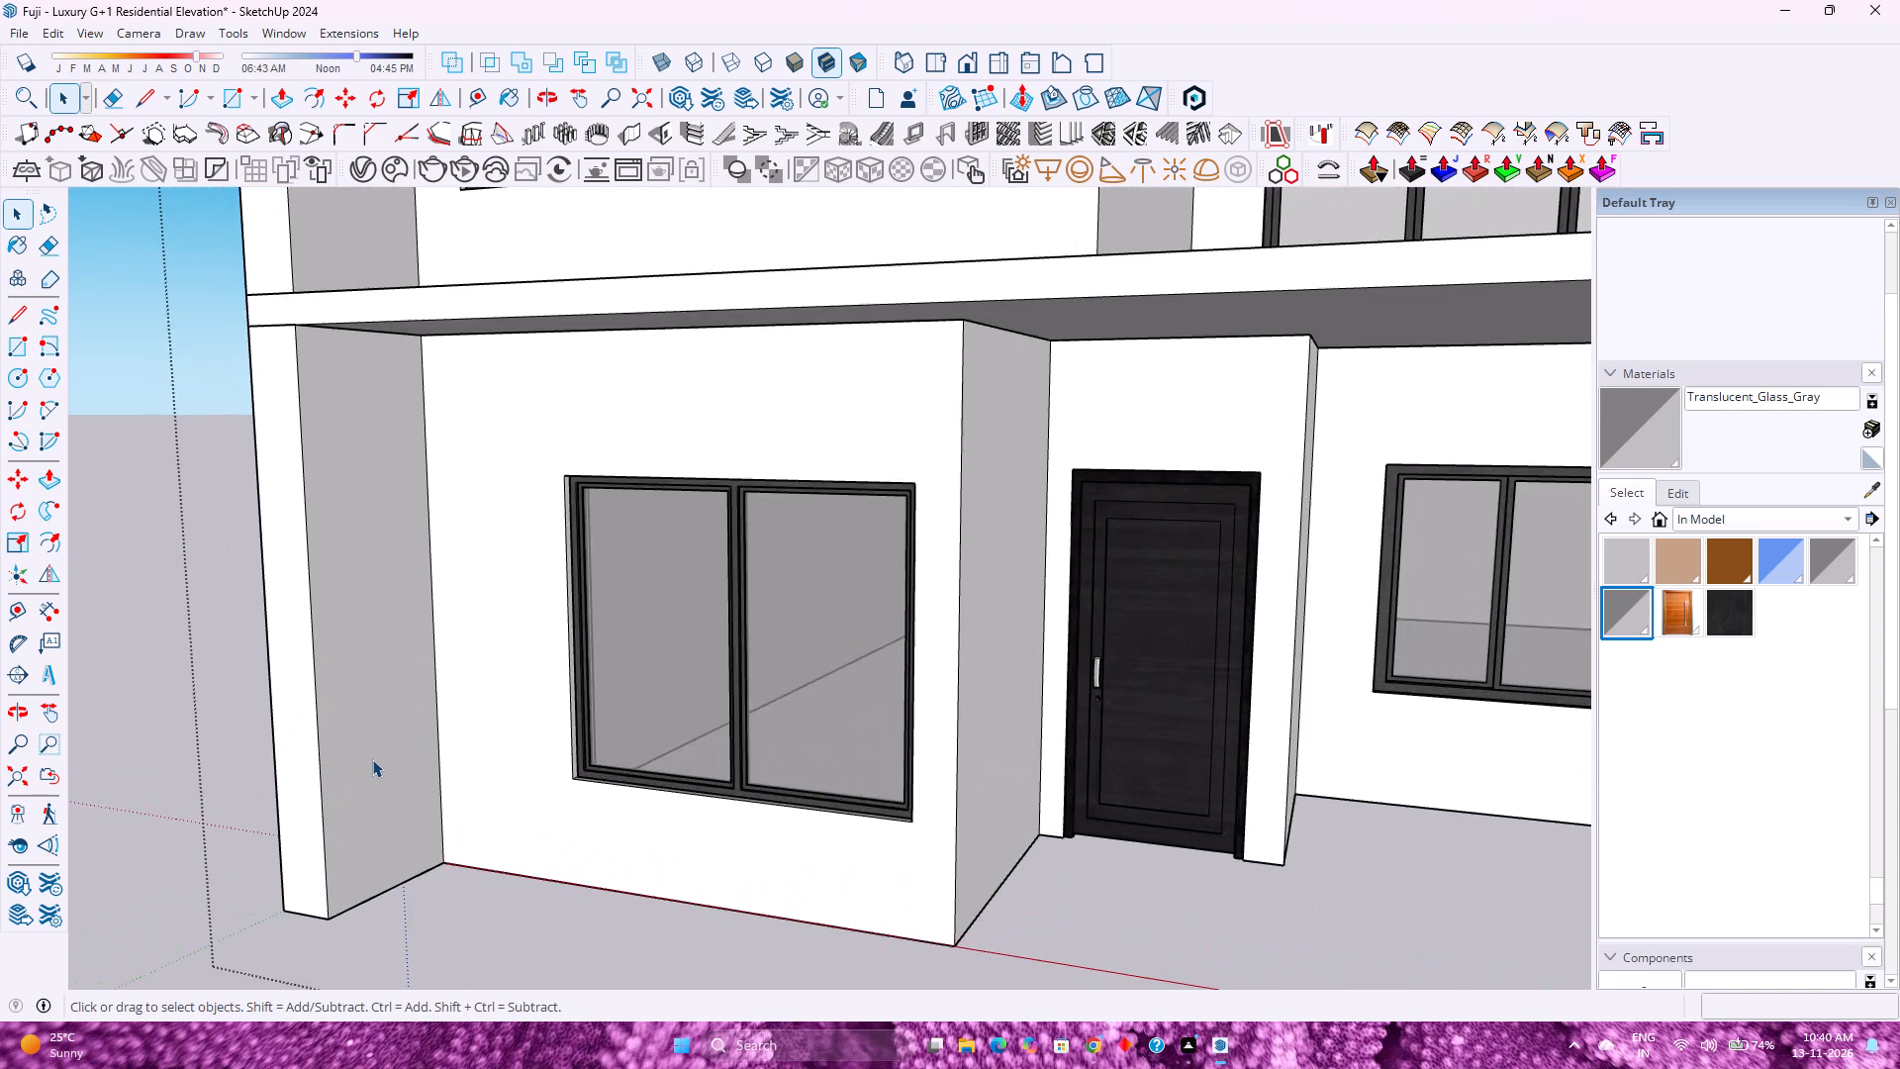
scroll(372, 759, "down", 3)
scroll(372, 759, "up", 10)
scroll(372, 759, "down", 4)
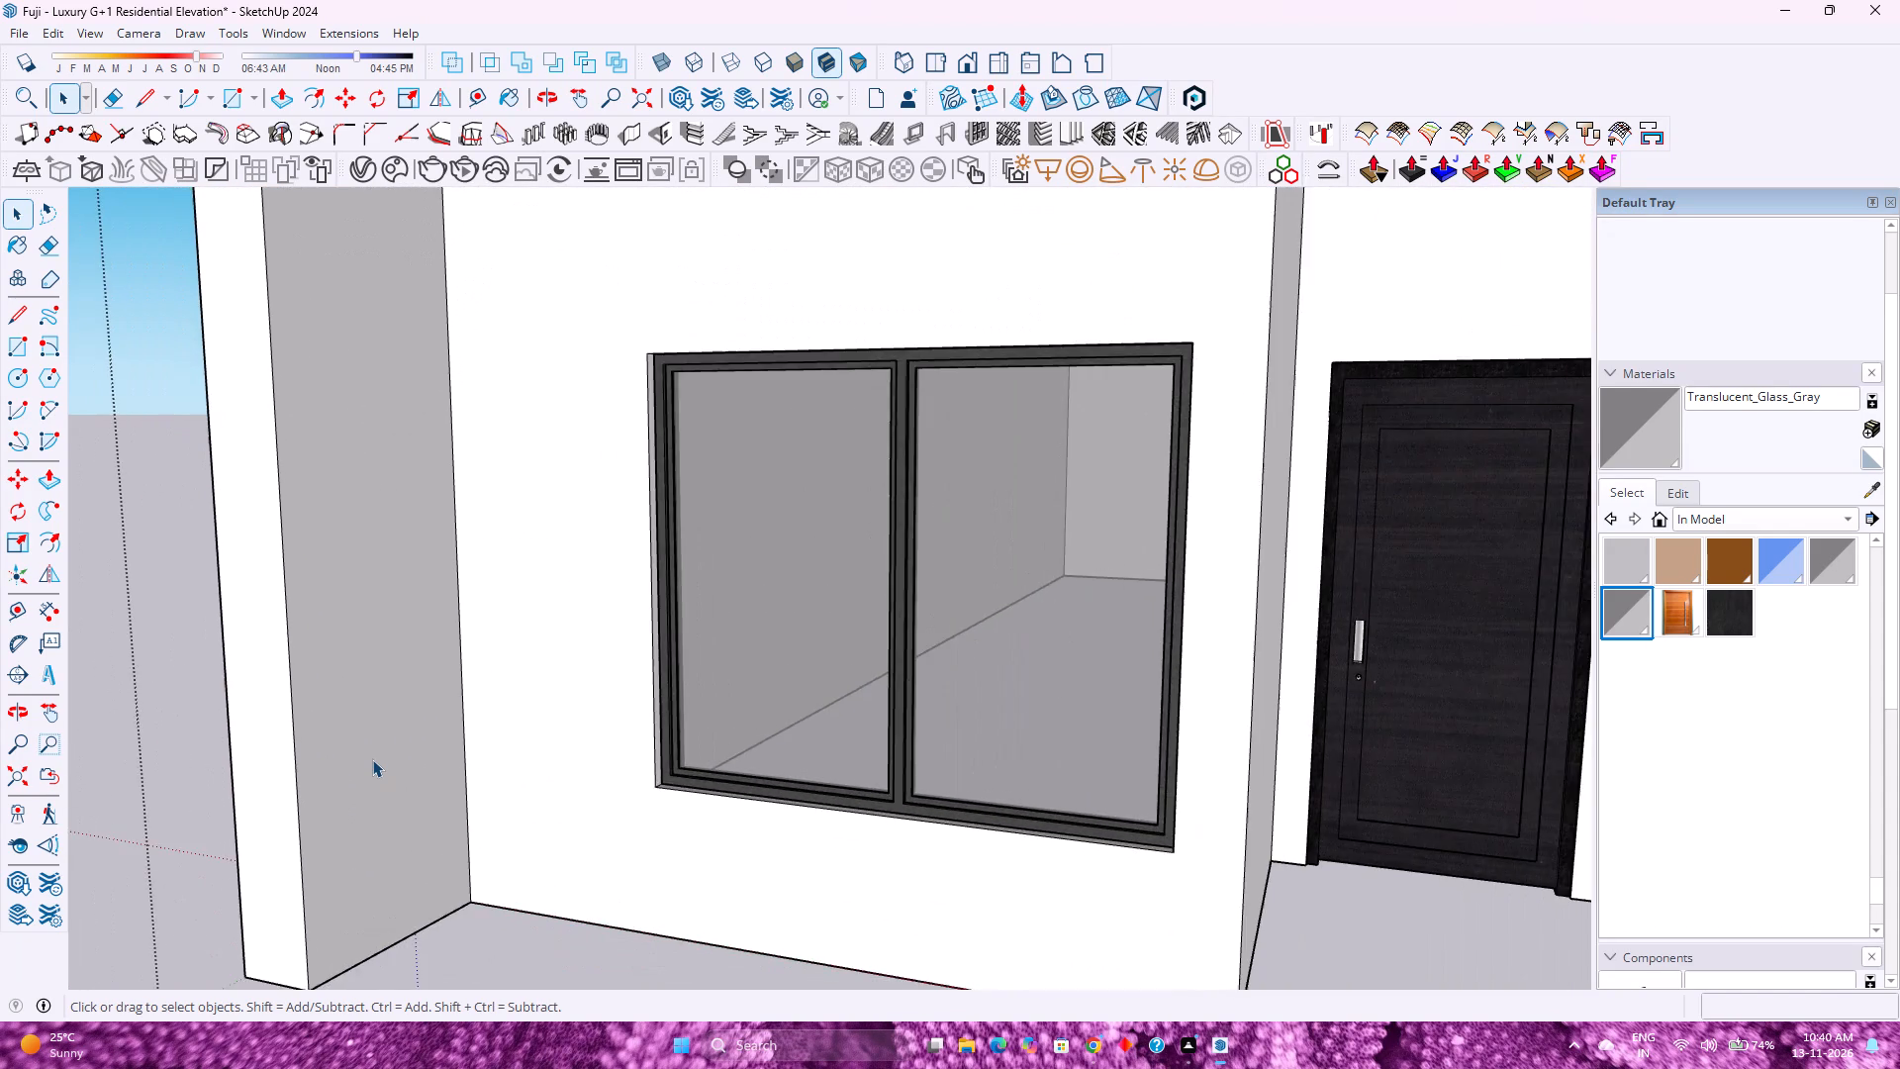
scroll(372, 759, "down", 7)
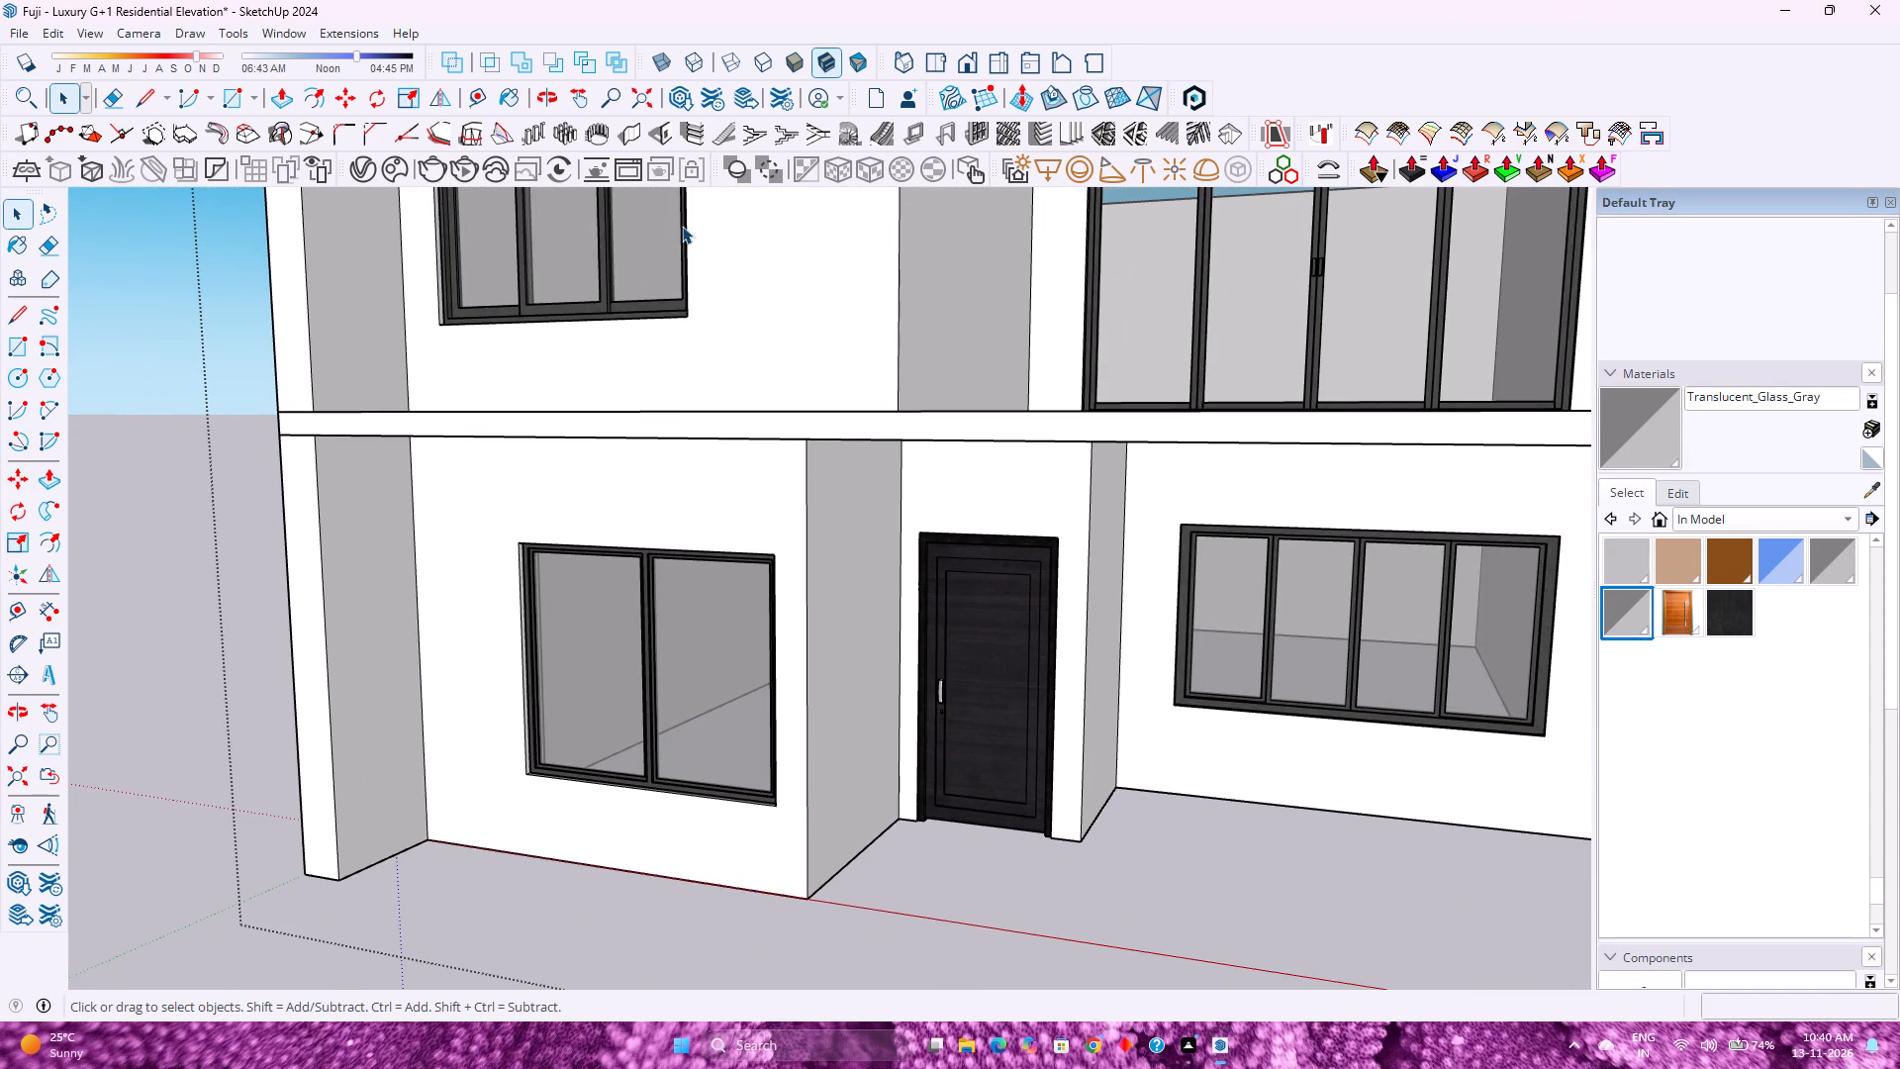
Switch to the standard front view and examine the two-storey elevation with its projecting floor slab.
left_click(969, 69)
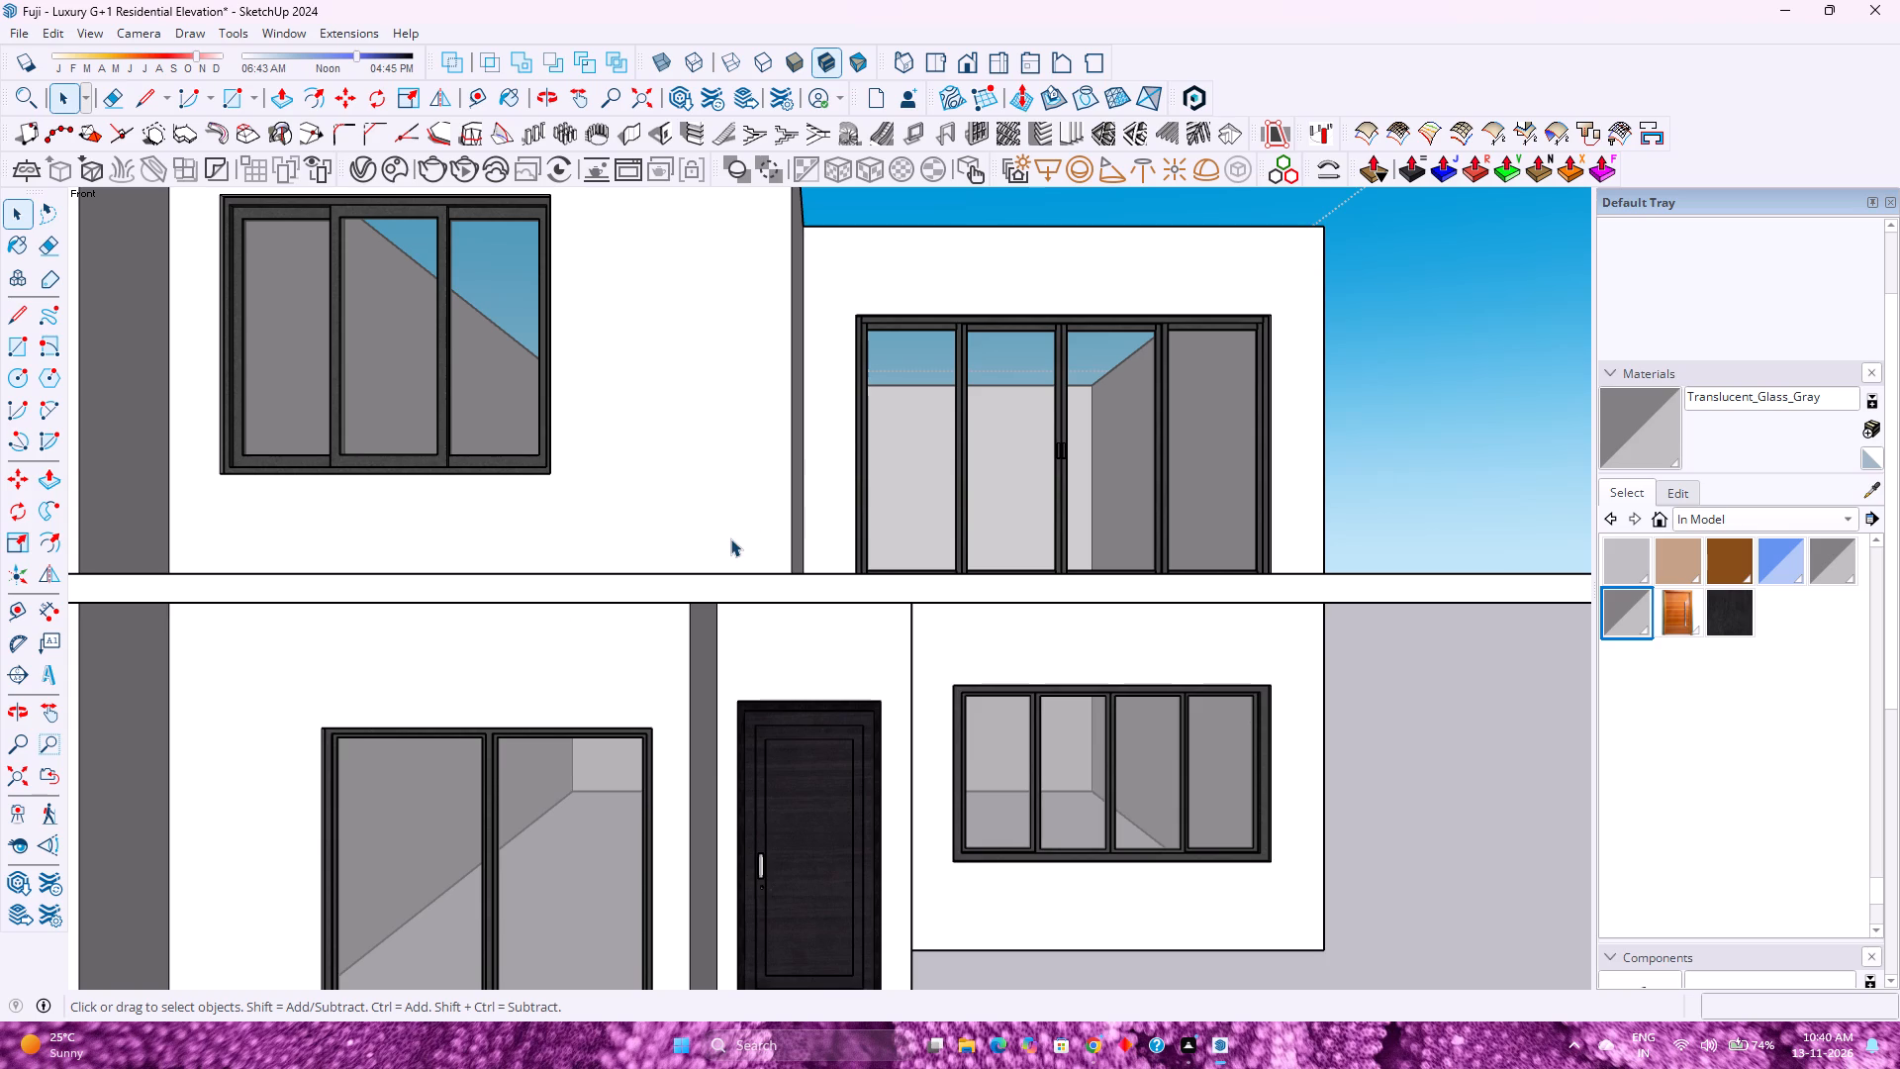
scroll(713, 540, "down", 4)
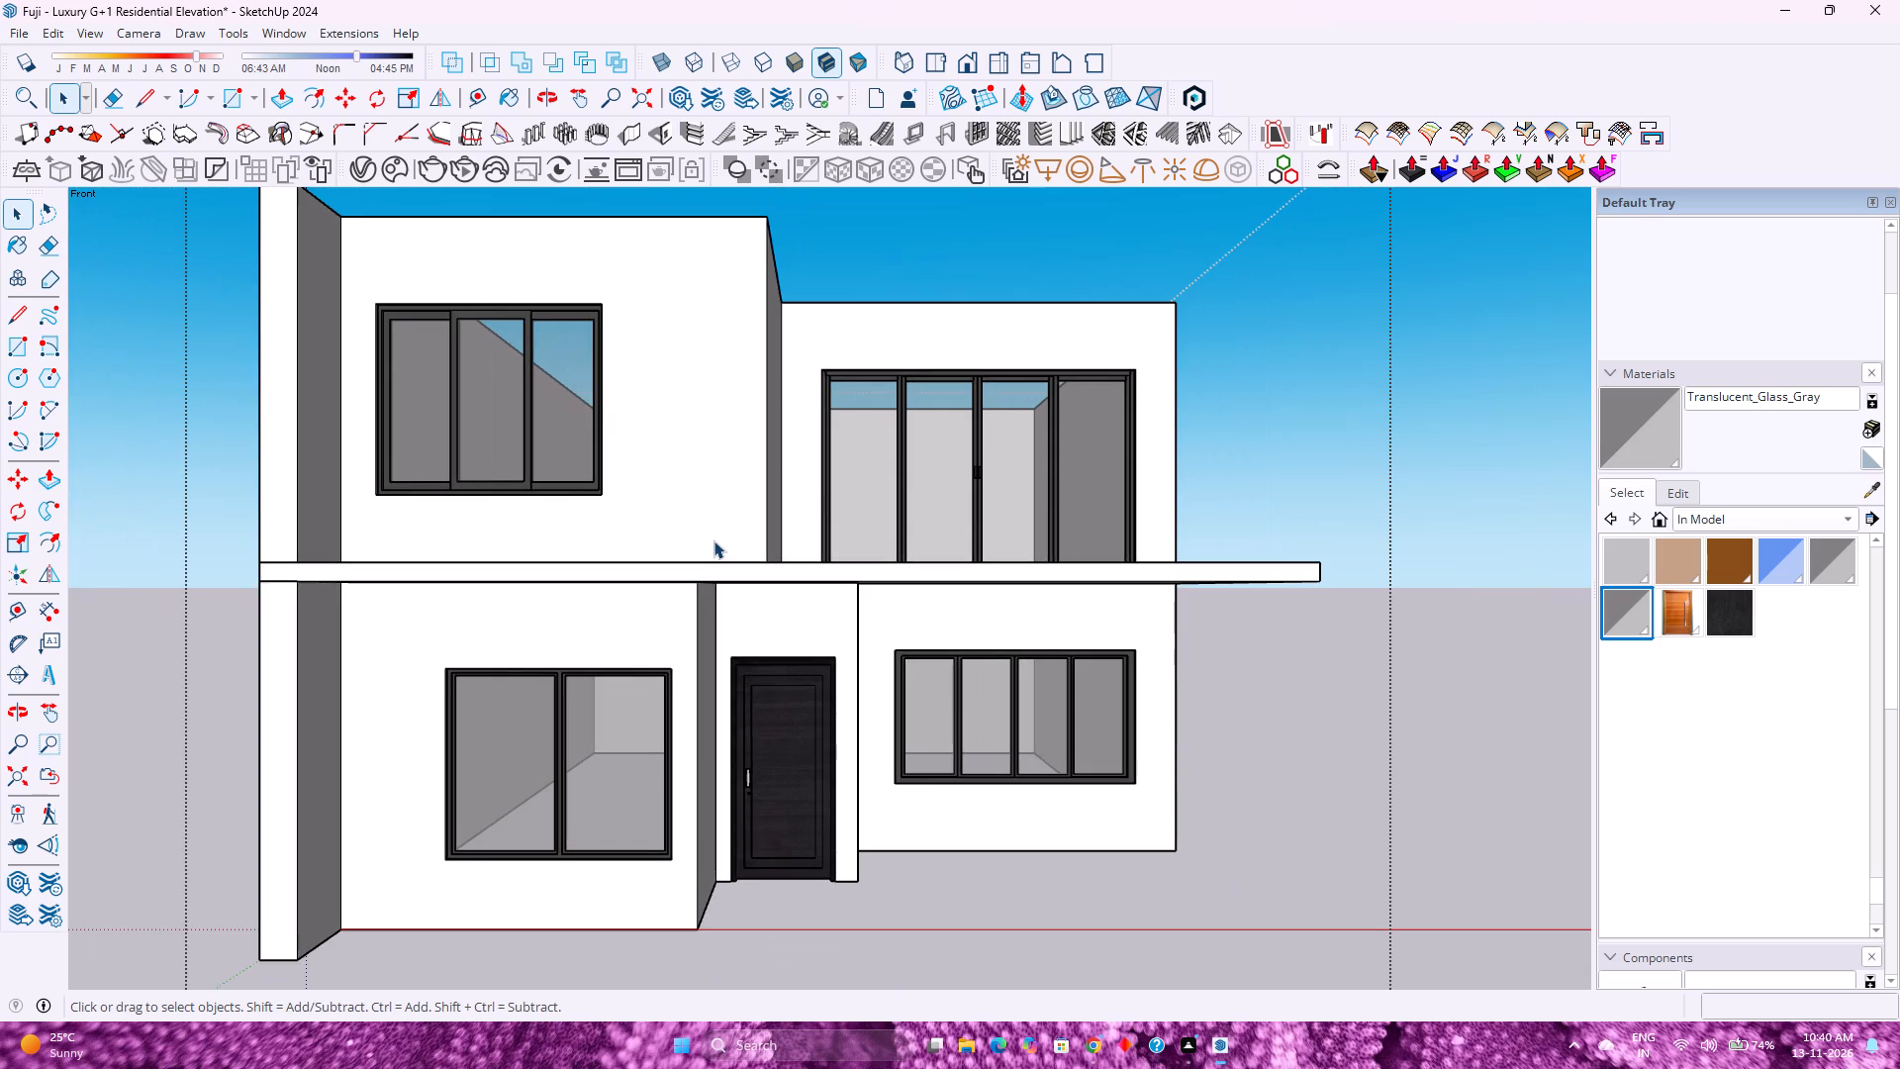
scroll(713, 540, "down", 4)
scroll(713, 540, "up", 2)
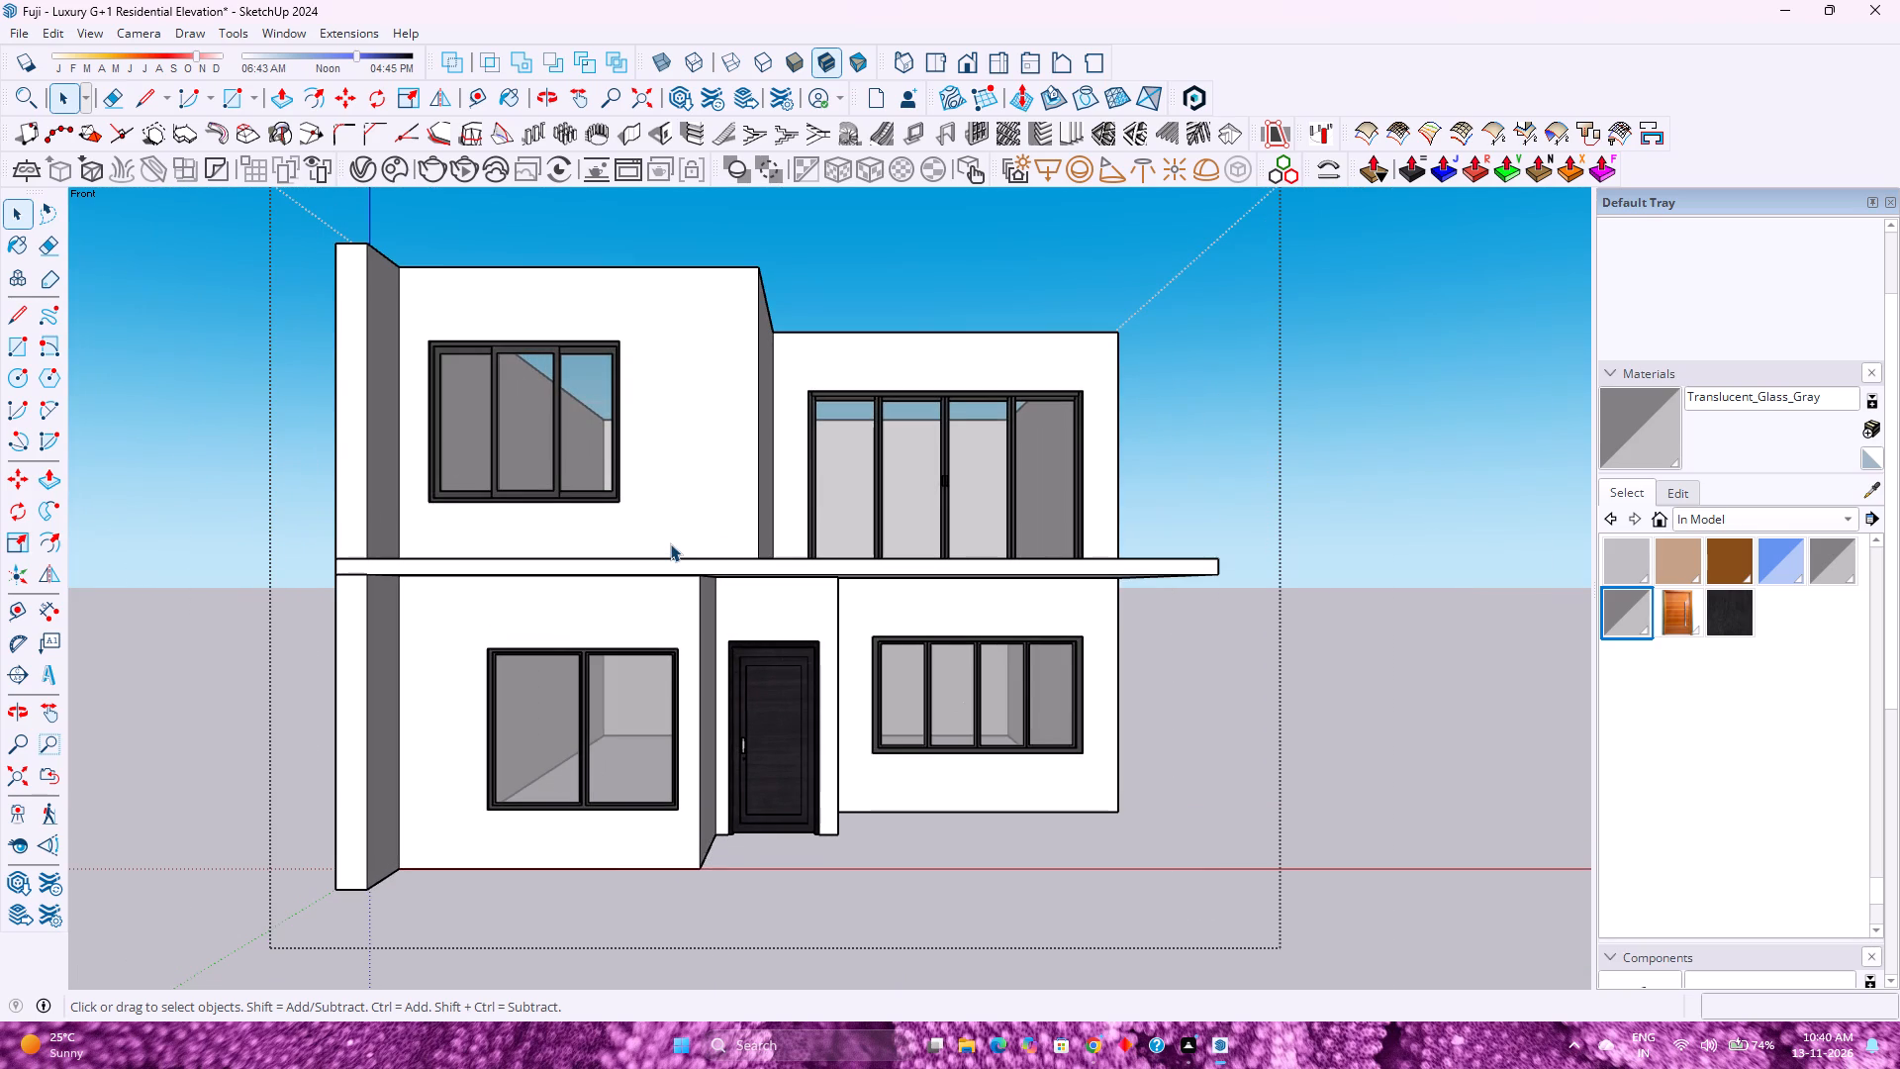
scroll(670, 543, "up", 1)
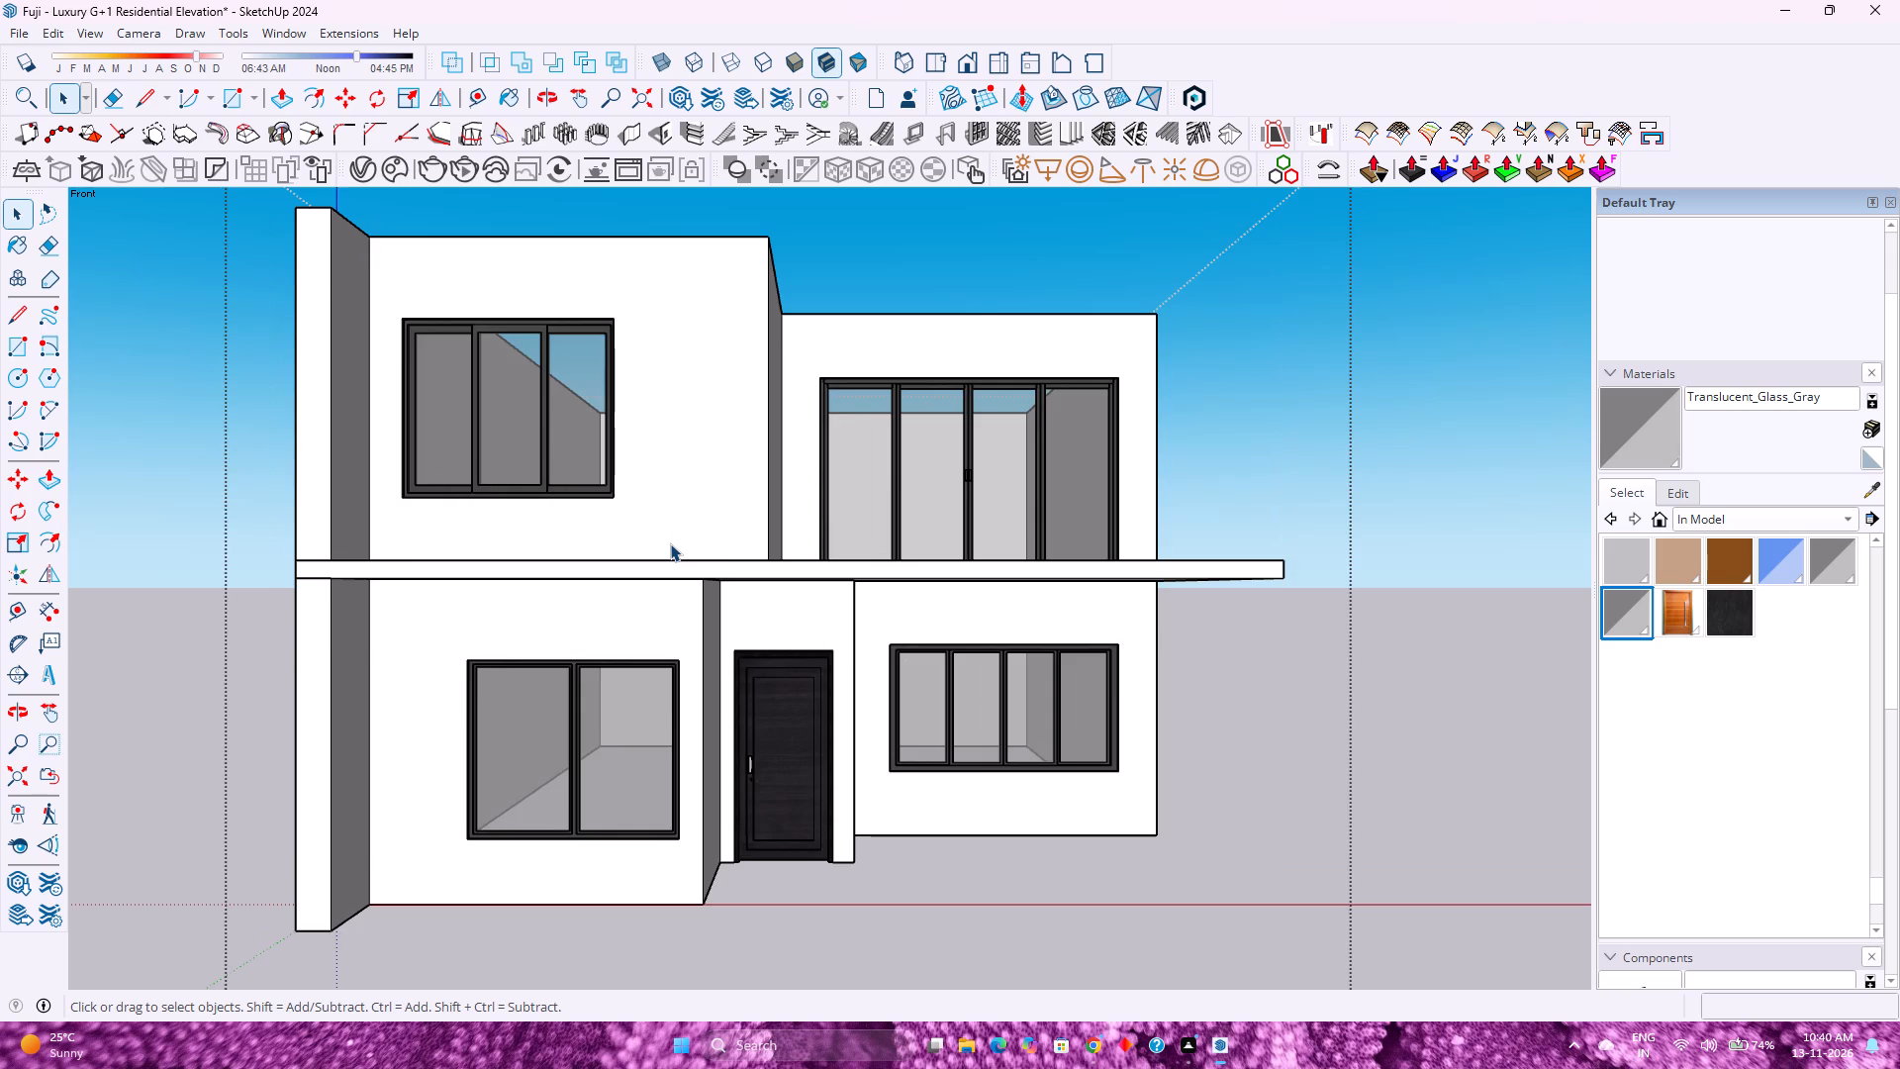
scroll(670, 543, "down", 3)
scroll(670, 543, "up", 3)
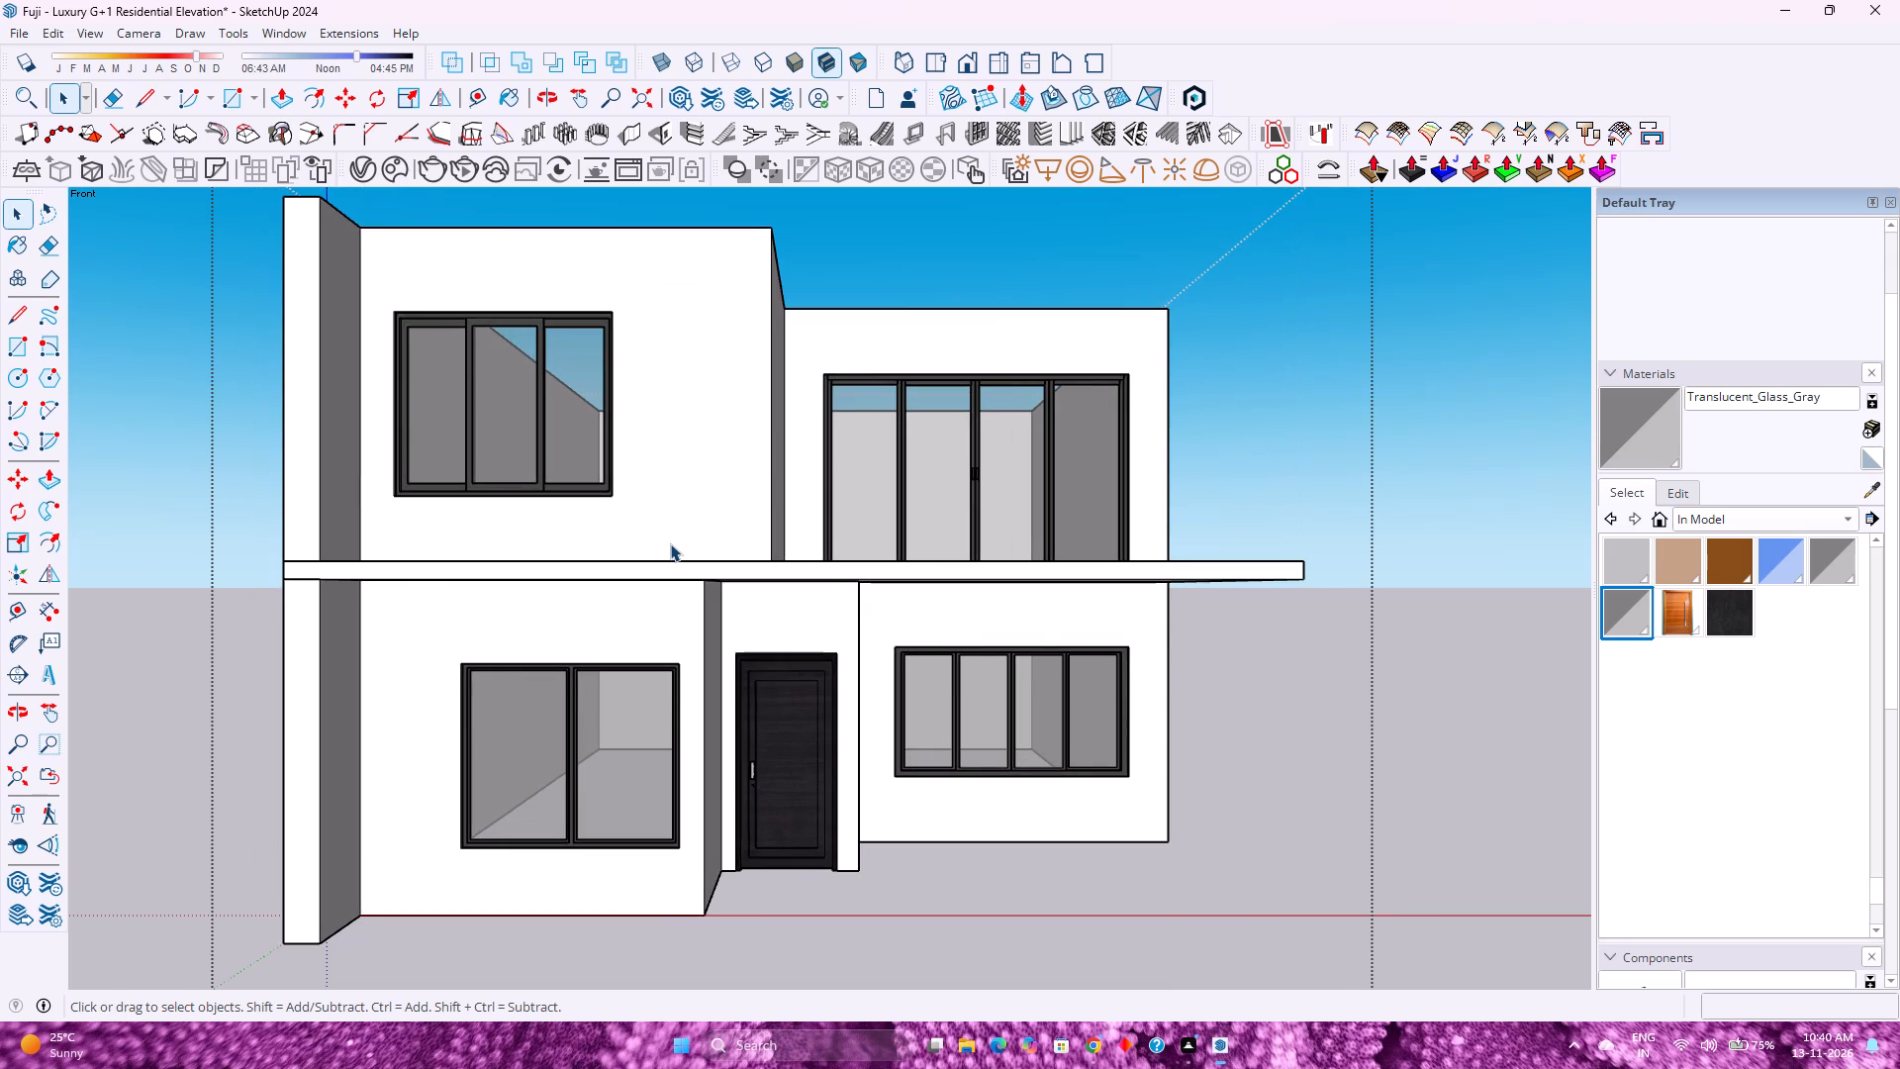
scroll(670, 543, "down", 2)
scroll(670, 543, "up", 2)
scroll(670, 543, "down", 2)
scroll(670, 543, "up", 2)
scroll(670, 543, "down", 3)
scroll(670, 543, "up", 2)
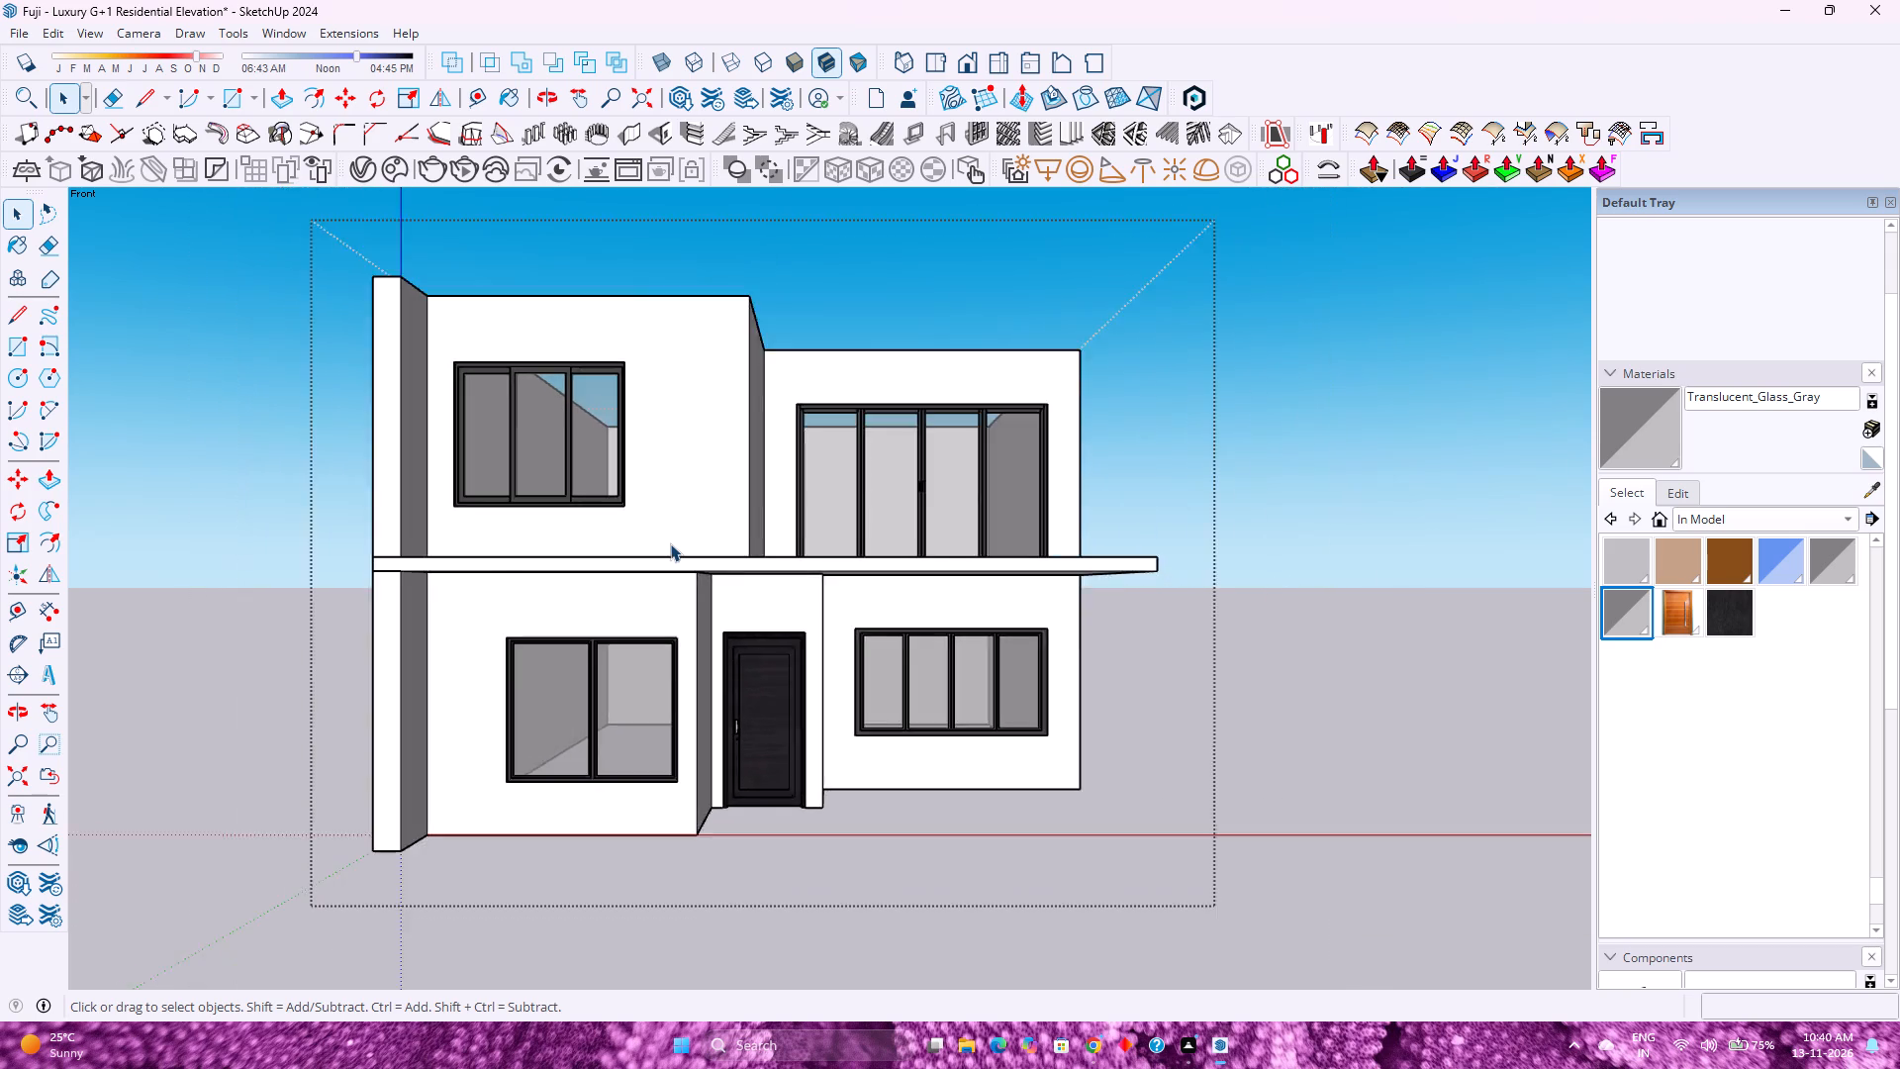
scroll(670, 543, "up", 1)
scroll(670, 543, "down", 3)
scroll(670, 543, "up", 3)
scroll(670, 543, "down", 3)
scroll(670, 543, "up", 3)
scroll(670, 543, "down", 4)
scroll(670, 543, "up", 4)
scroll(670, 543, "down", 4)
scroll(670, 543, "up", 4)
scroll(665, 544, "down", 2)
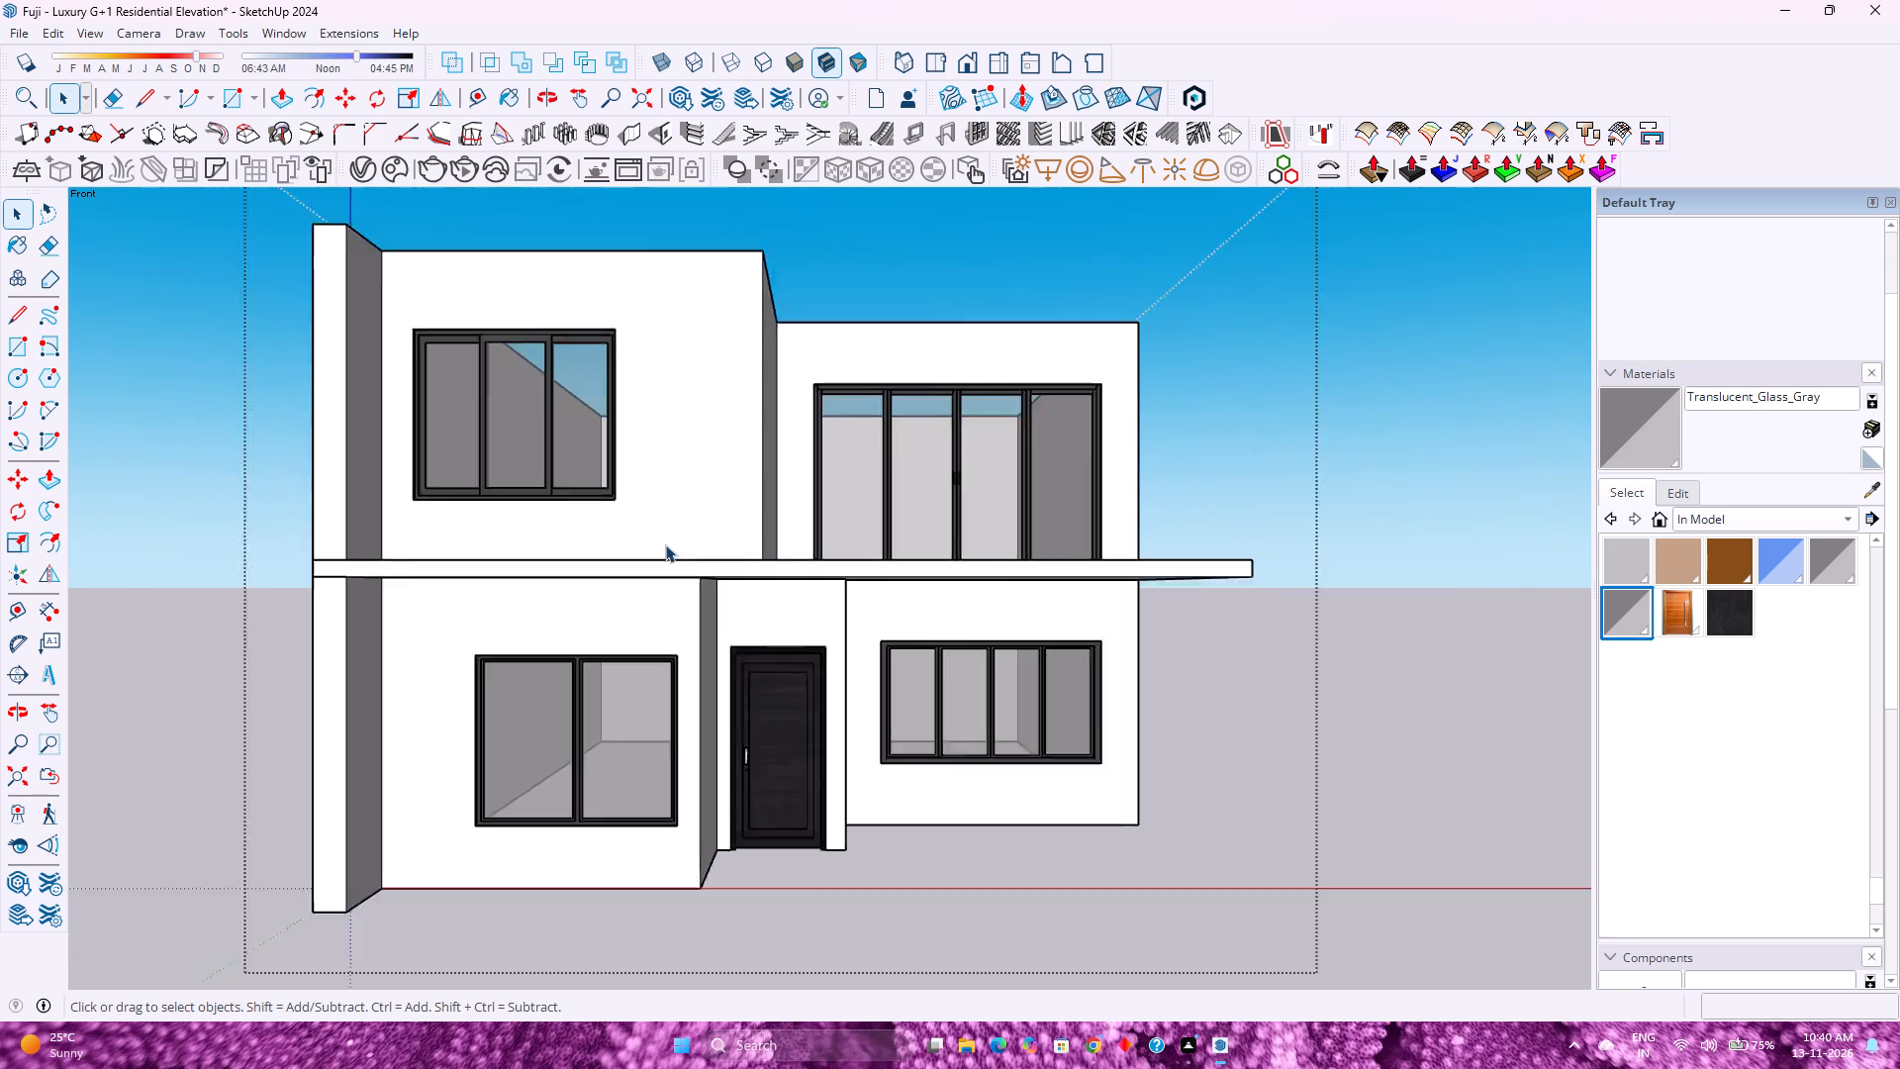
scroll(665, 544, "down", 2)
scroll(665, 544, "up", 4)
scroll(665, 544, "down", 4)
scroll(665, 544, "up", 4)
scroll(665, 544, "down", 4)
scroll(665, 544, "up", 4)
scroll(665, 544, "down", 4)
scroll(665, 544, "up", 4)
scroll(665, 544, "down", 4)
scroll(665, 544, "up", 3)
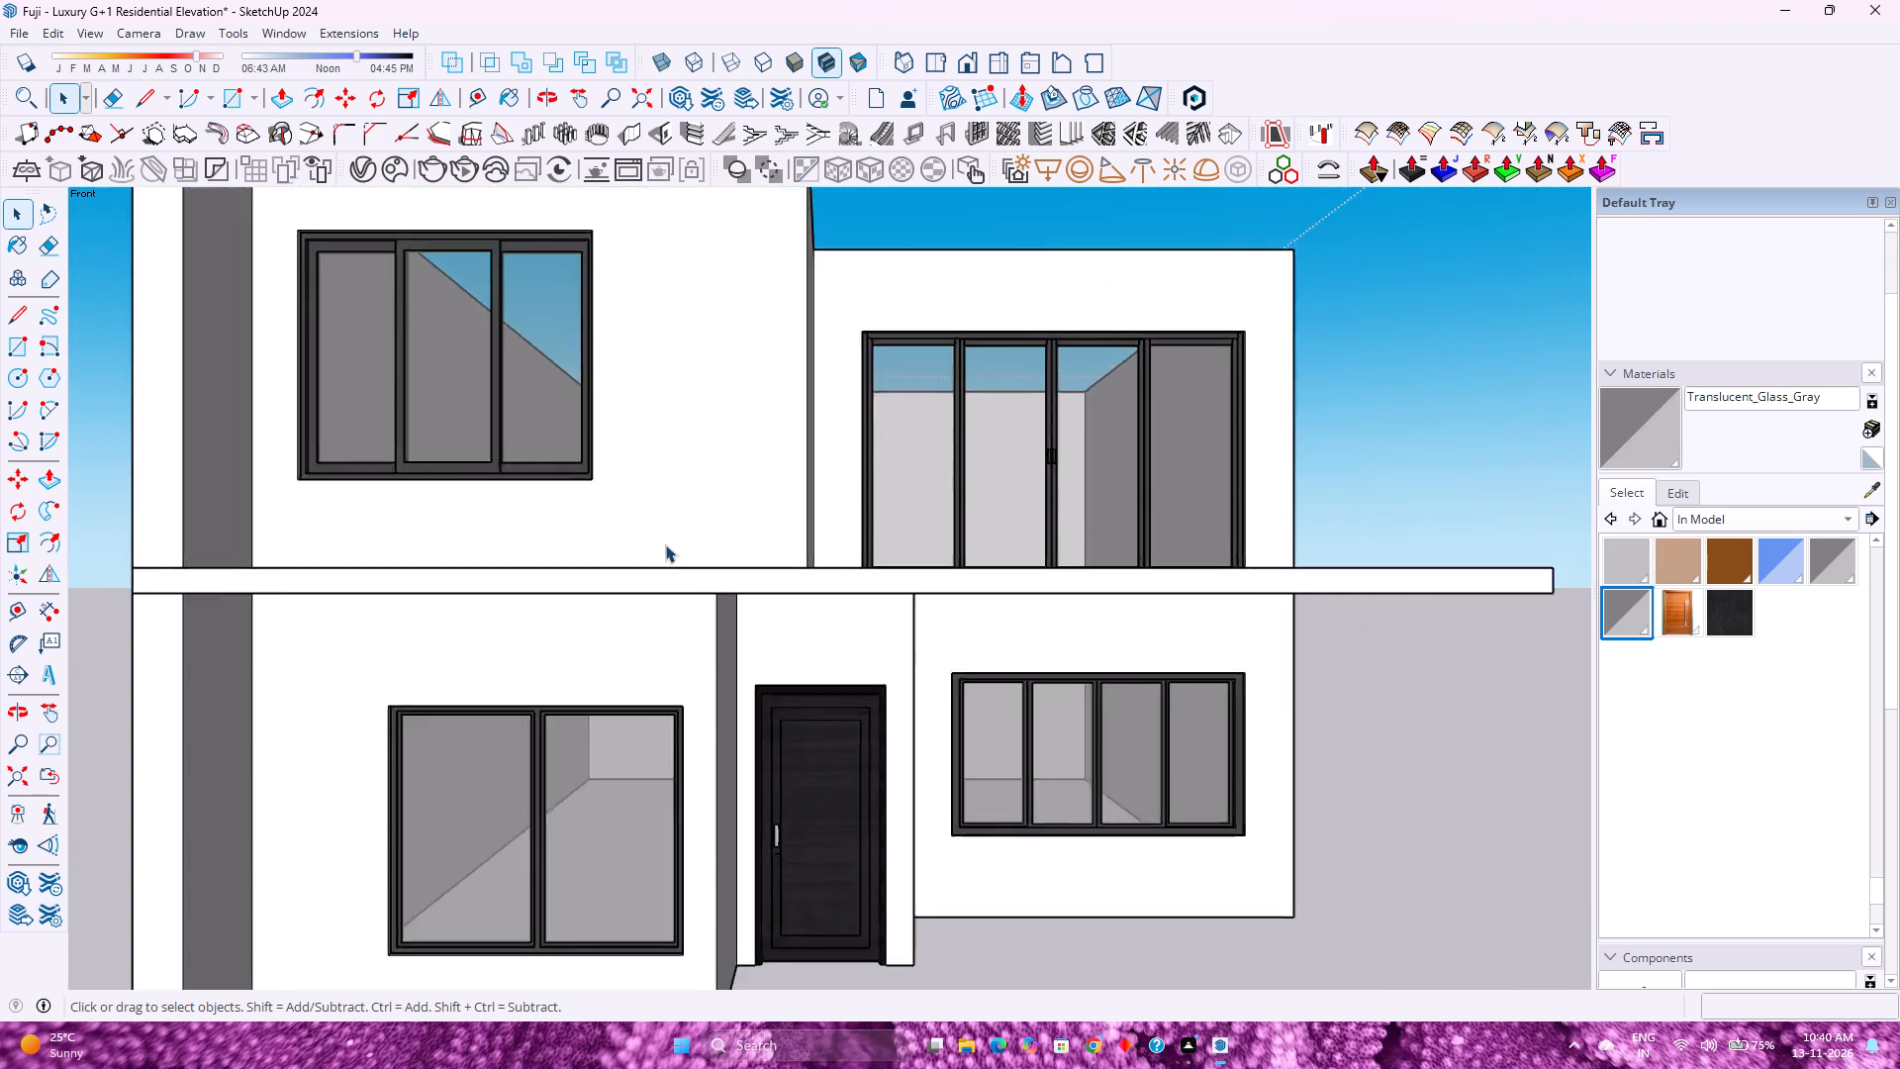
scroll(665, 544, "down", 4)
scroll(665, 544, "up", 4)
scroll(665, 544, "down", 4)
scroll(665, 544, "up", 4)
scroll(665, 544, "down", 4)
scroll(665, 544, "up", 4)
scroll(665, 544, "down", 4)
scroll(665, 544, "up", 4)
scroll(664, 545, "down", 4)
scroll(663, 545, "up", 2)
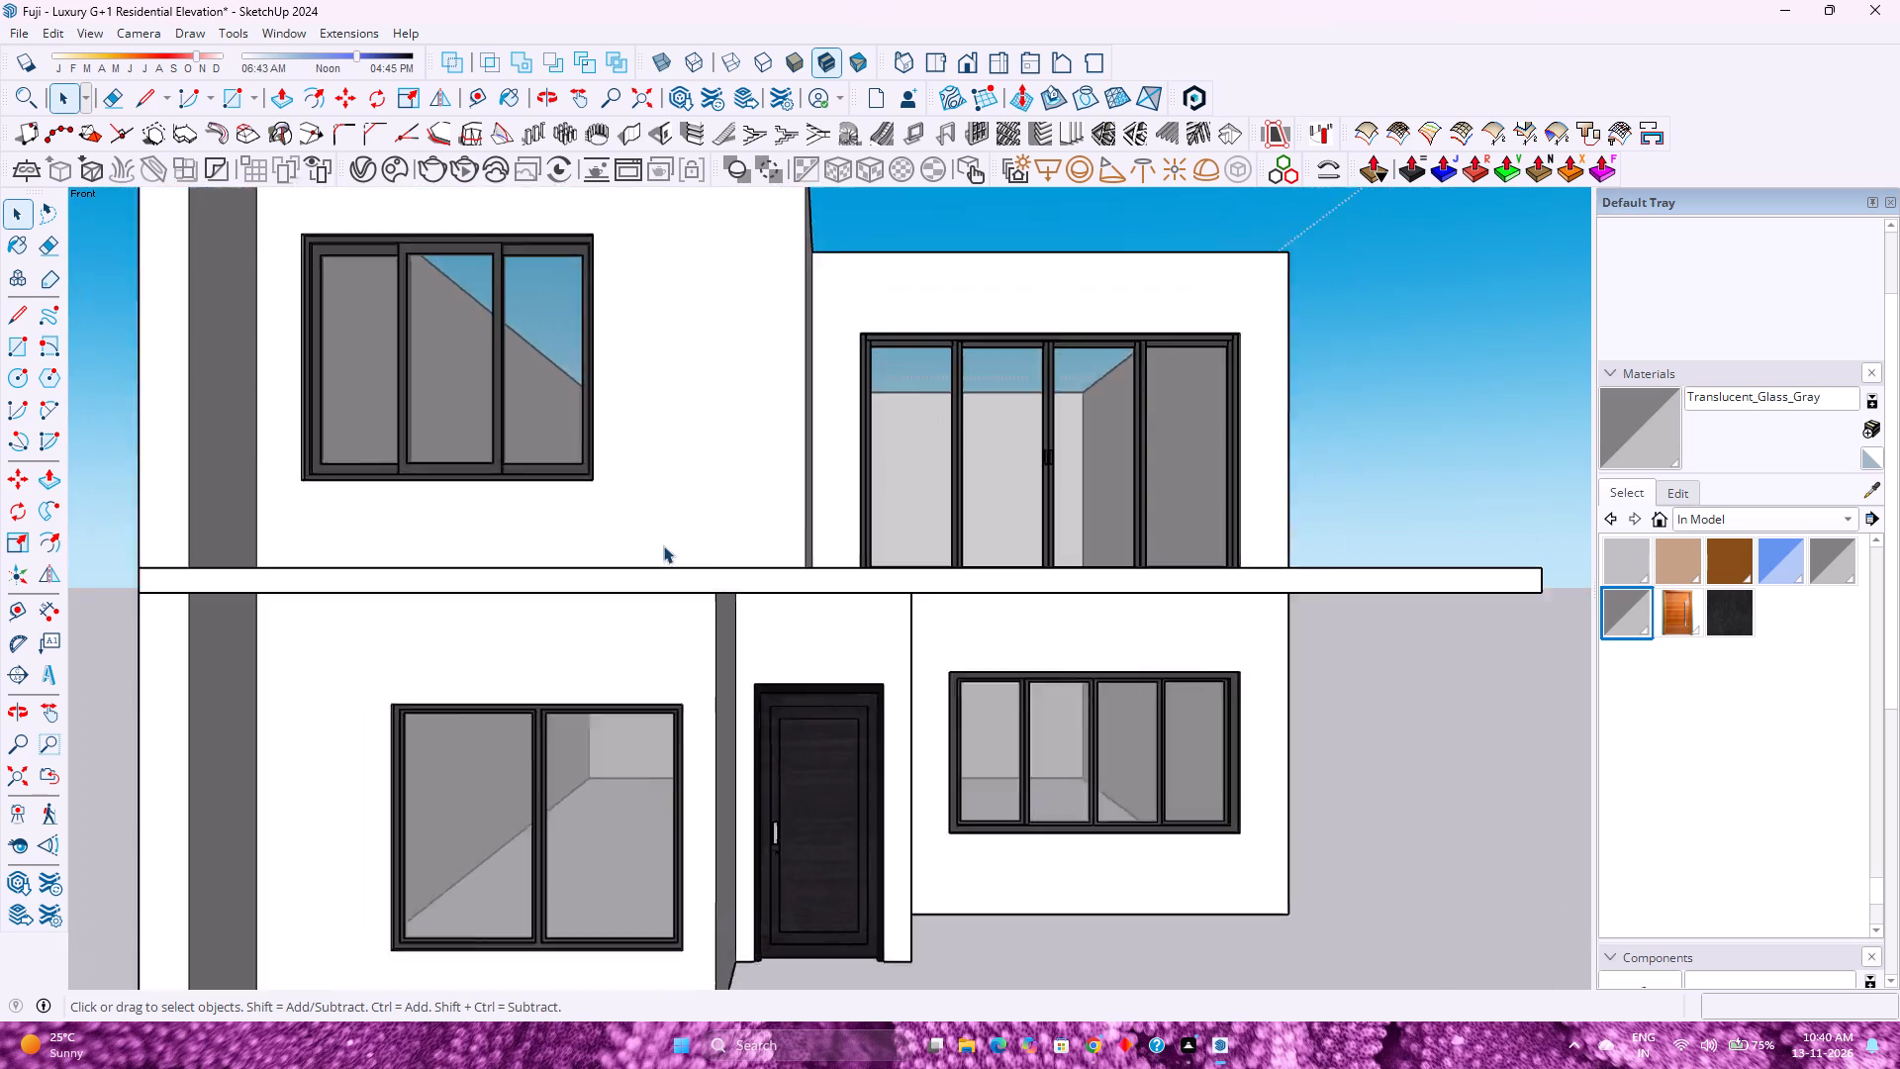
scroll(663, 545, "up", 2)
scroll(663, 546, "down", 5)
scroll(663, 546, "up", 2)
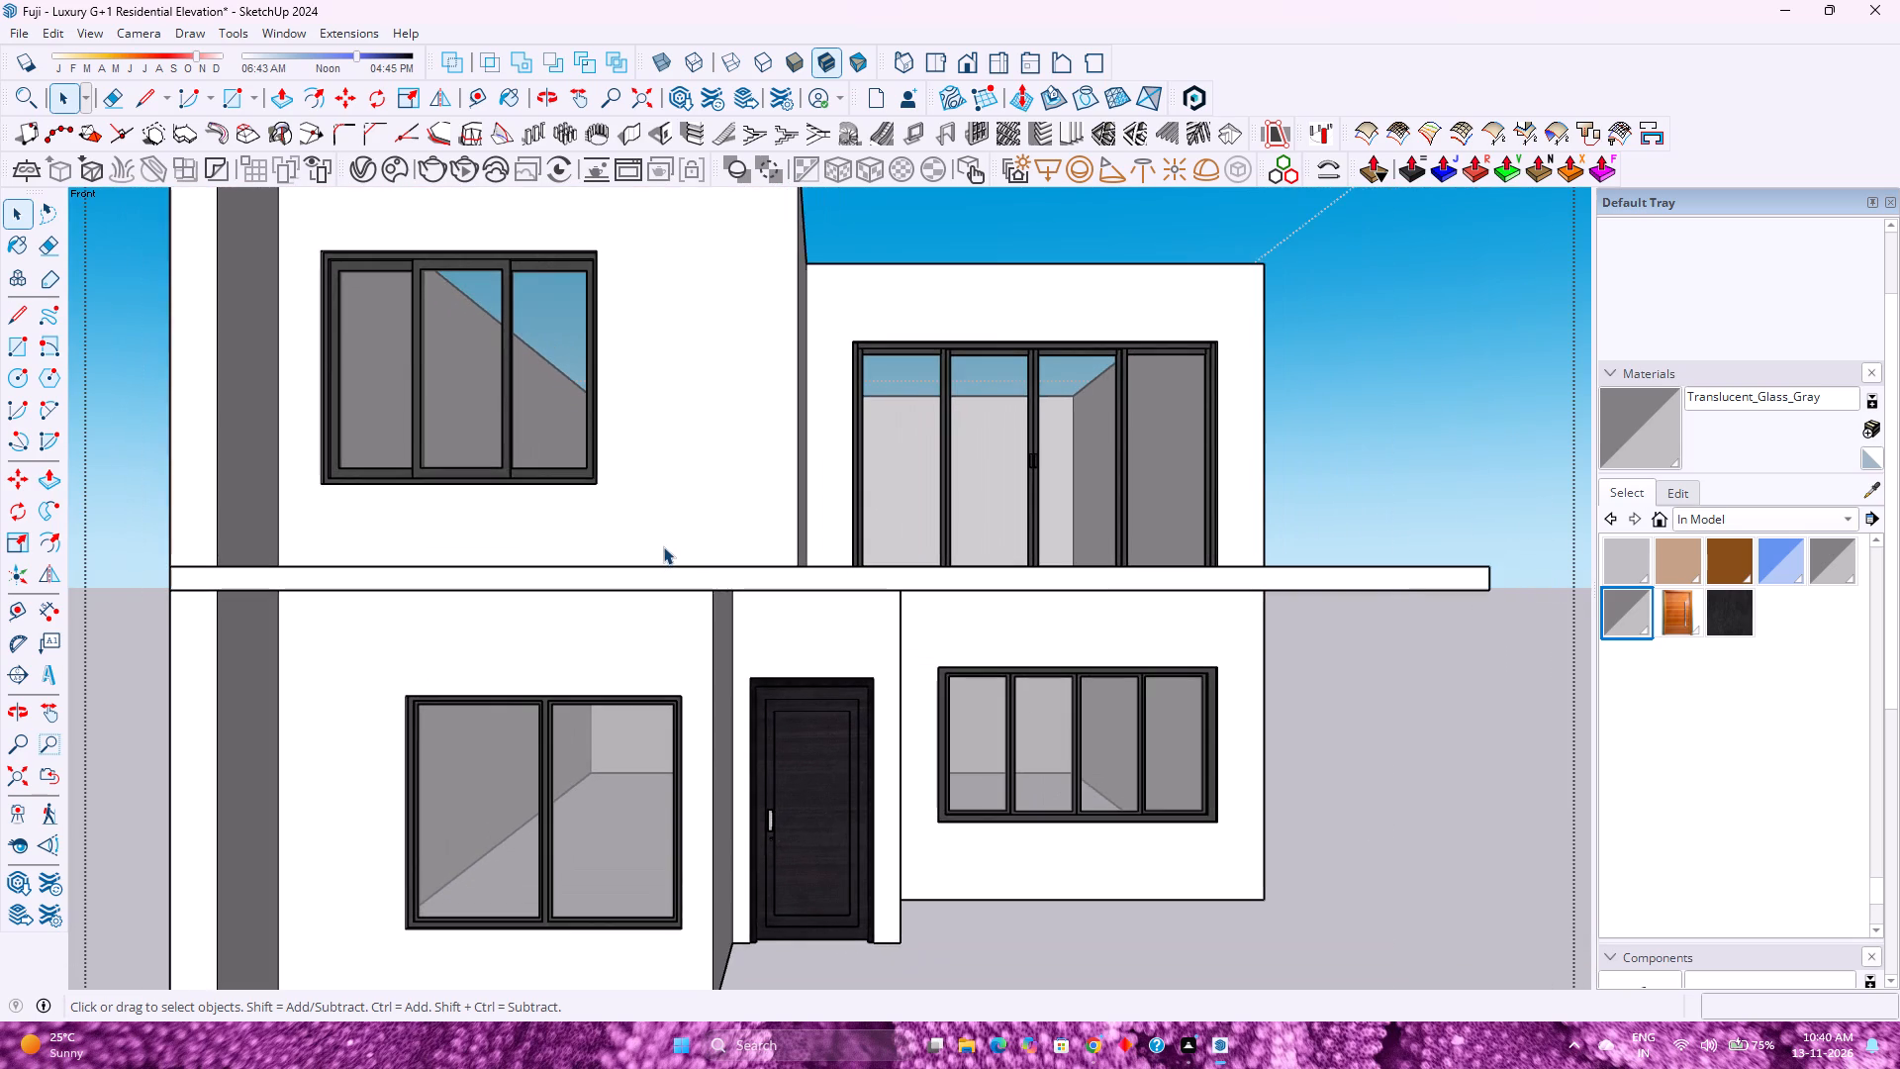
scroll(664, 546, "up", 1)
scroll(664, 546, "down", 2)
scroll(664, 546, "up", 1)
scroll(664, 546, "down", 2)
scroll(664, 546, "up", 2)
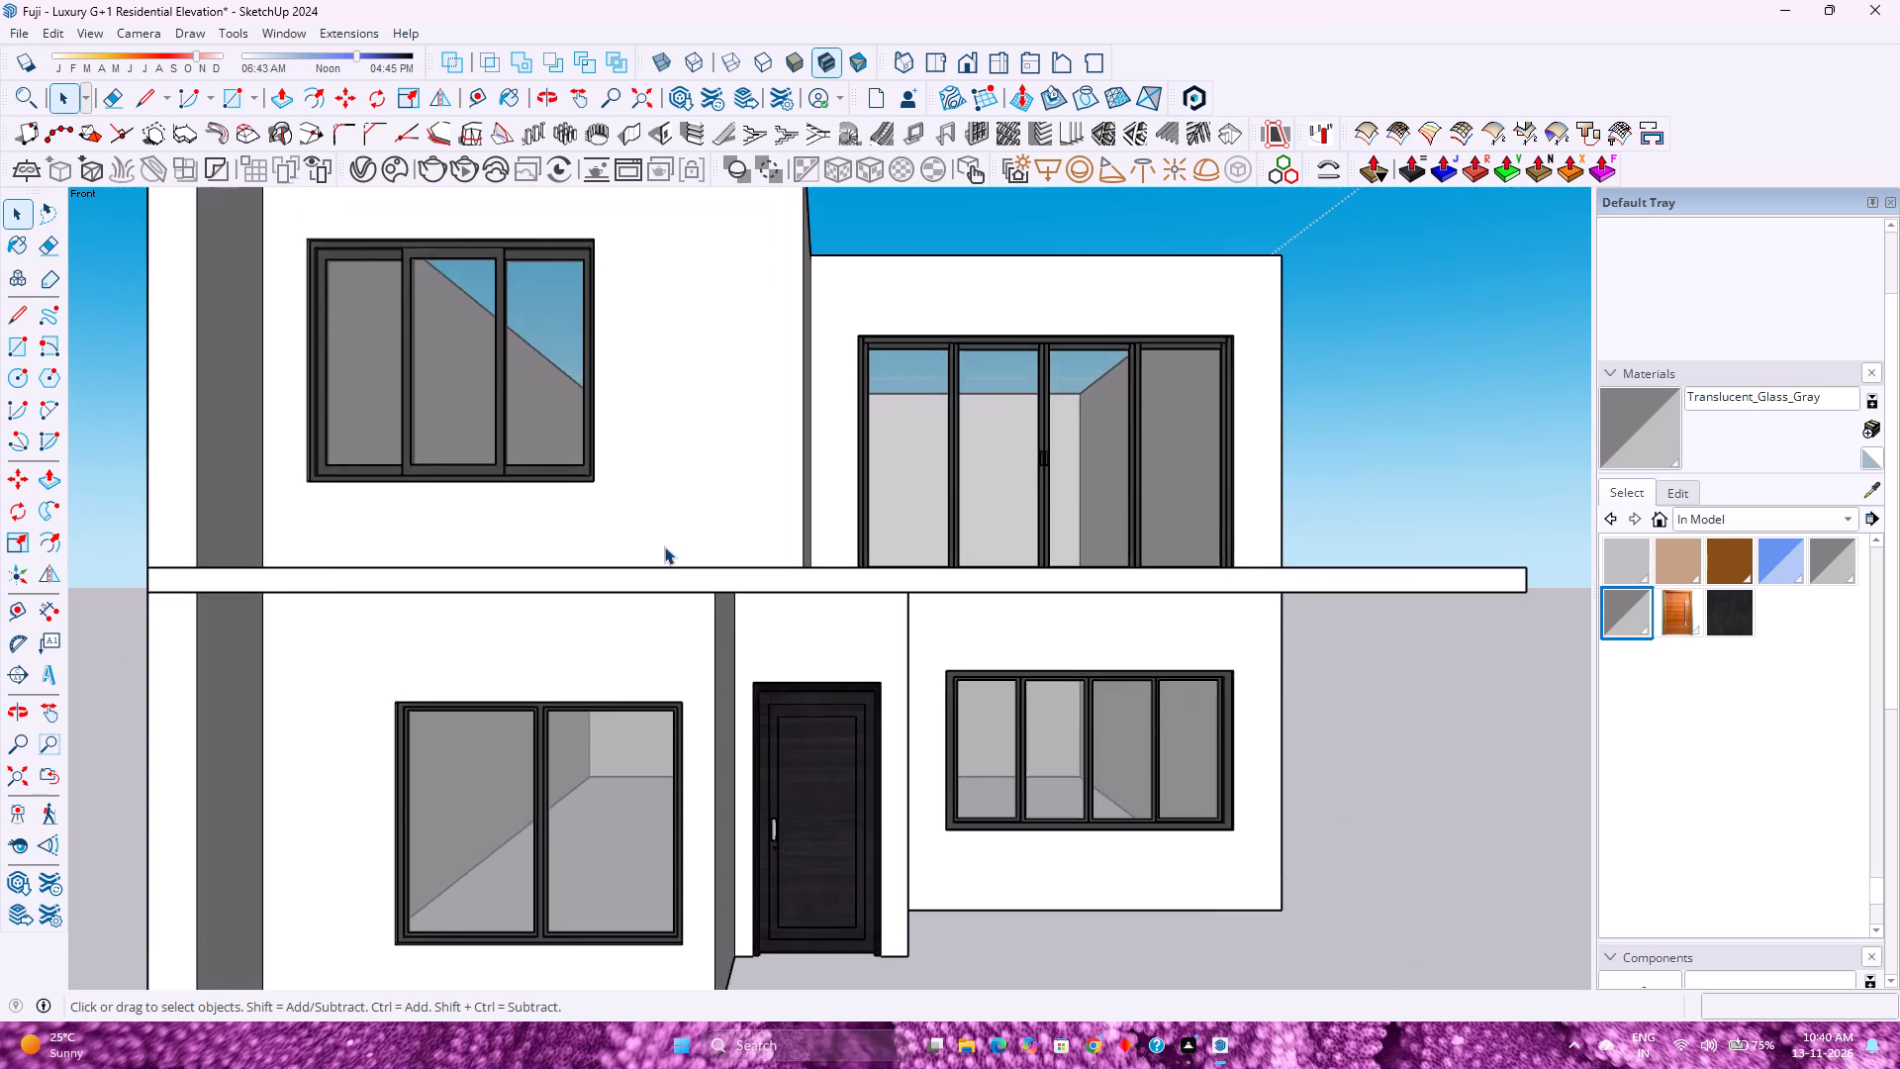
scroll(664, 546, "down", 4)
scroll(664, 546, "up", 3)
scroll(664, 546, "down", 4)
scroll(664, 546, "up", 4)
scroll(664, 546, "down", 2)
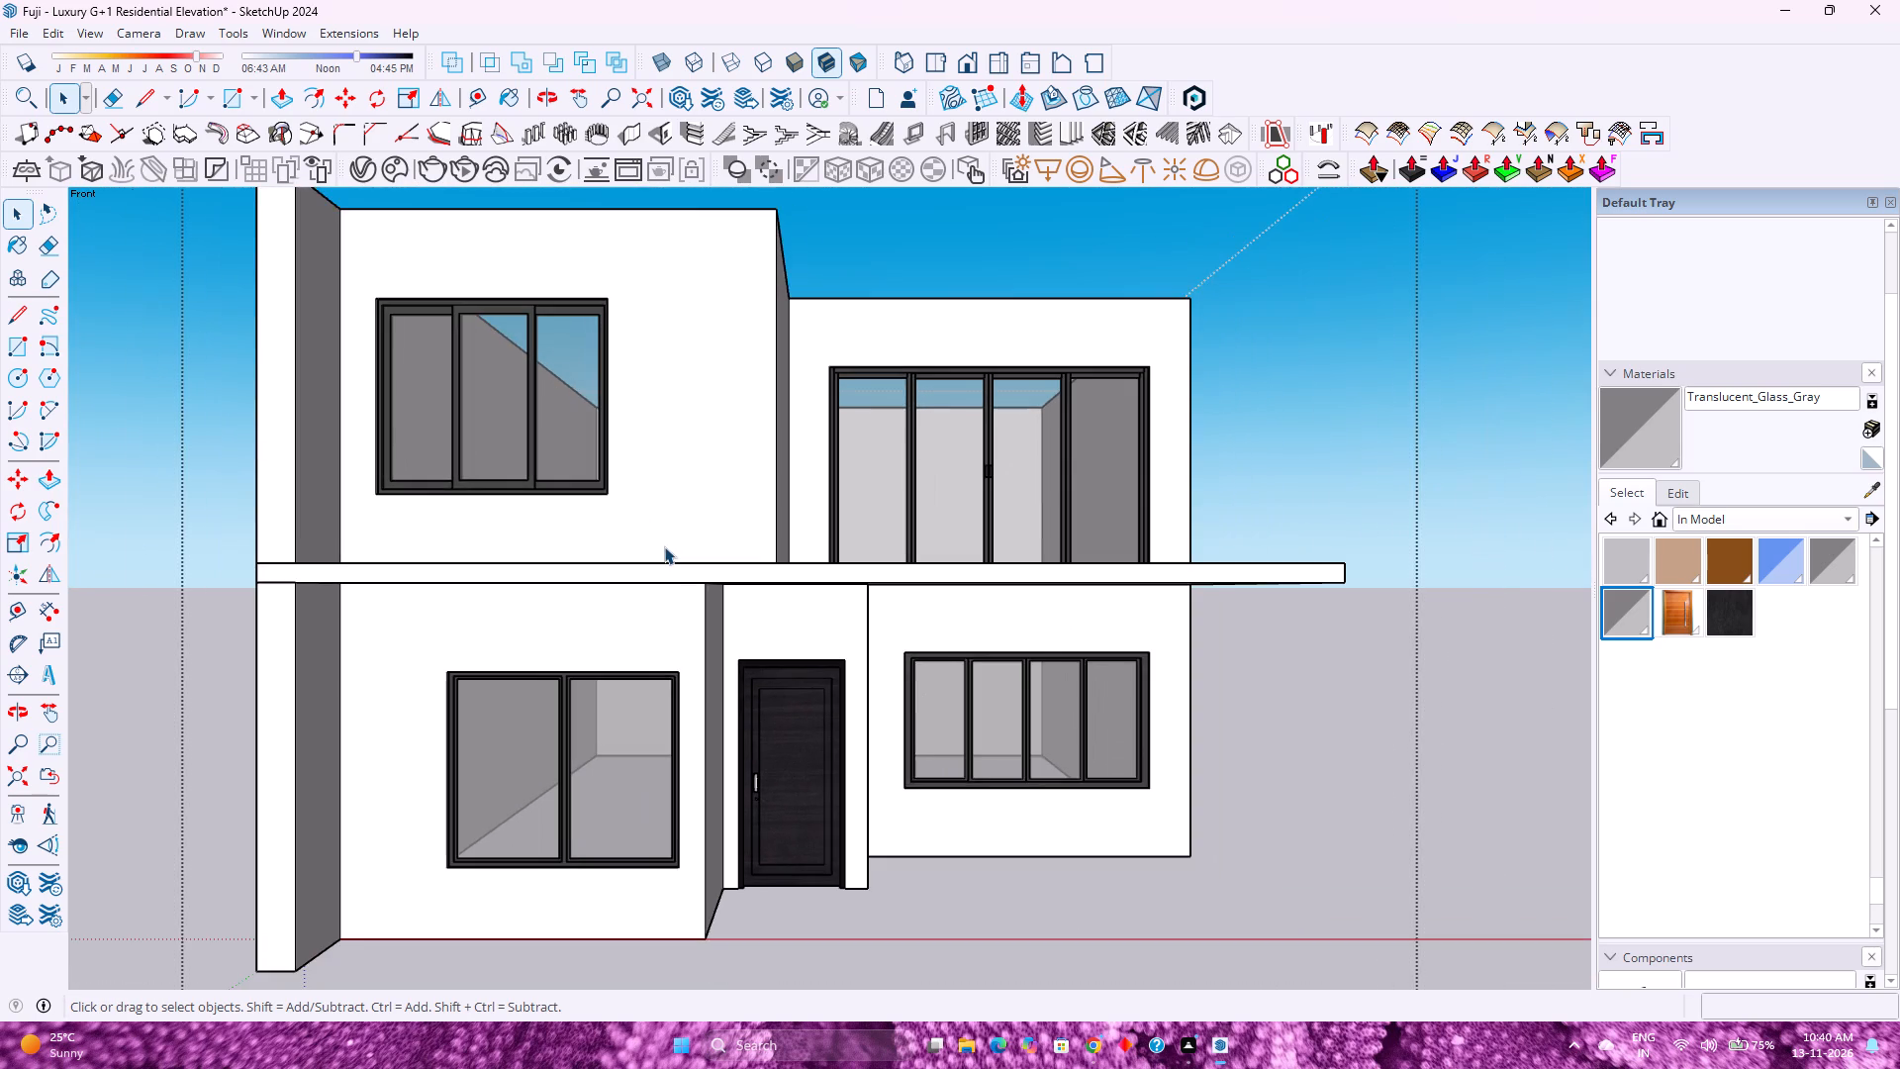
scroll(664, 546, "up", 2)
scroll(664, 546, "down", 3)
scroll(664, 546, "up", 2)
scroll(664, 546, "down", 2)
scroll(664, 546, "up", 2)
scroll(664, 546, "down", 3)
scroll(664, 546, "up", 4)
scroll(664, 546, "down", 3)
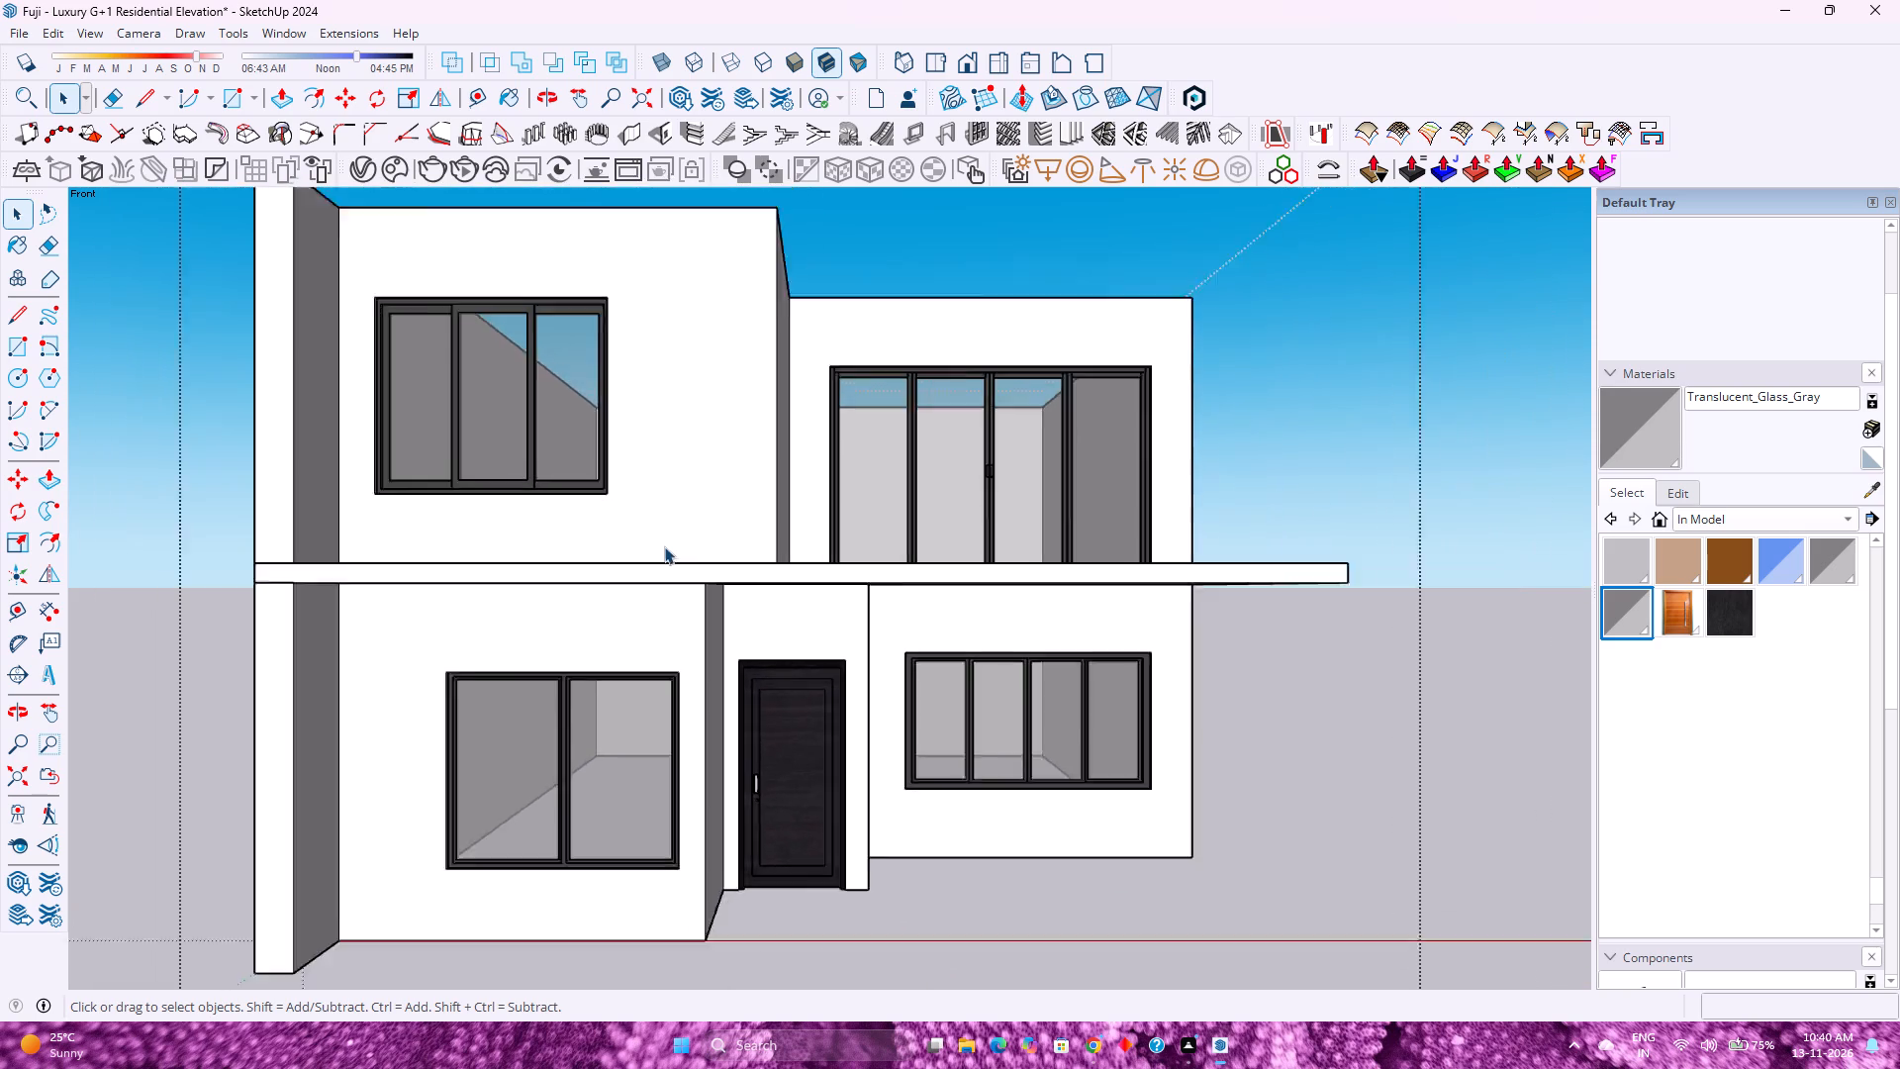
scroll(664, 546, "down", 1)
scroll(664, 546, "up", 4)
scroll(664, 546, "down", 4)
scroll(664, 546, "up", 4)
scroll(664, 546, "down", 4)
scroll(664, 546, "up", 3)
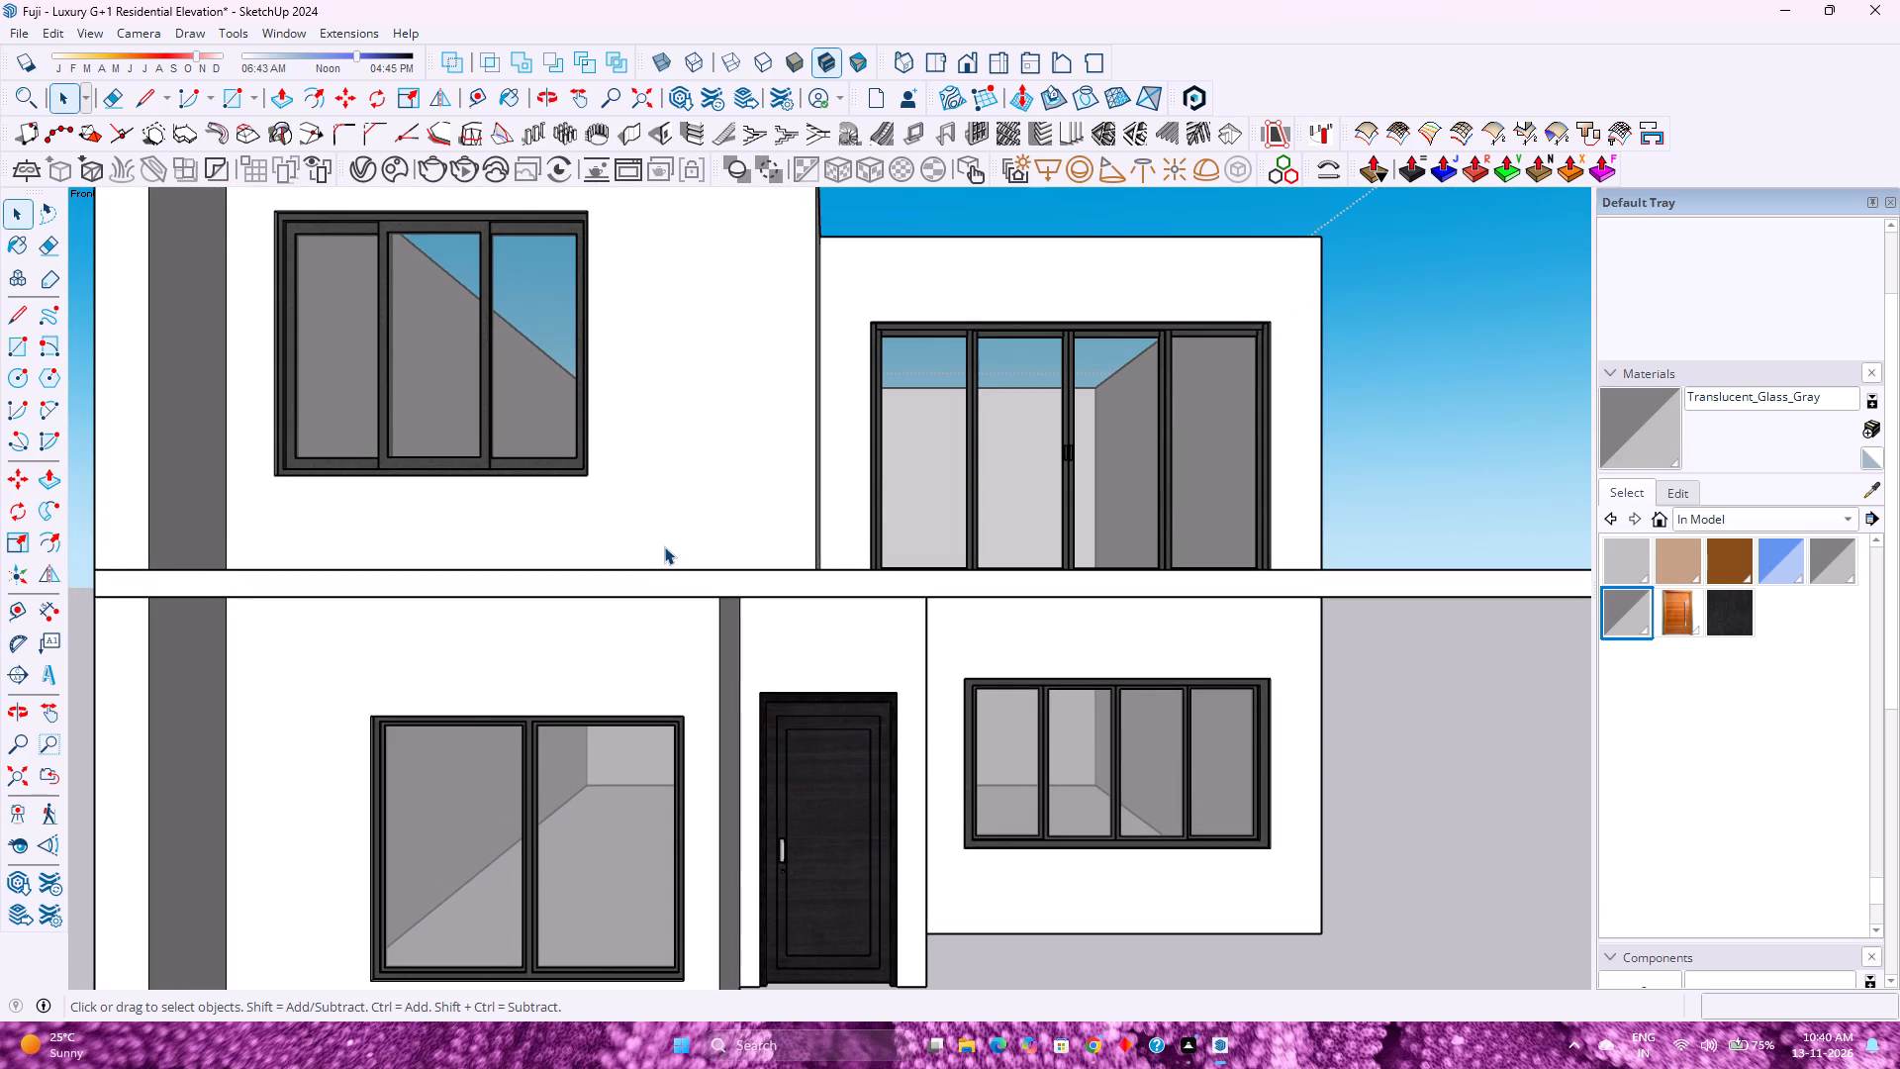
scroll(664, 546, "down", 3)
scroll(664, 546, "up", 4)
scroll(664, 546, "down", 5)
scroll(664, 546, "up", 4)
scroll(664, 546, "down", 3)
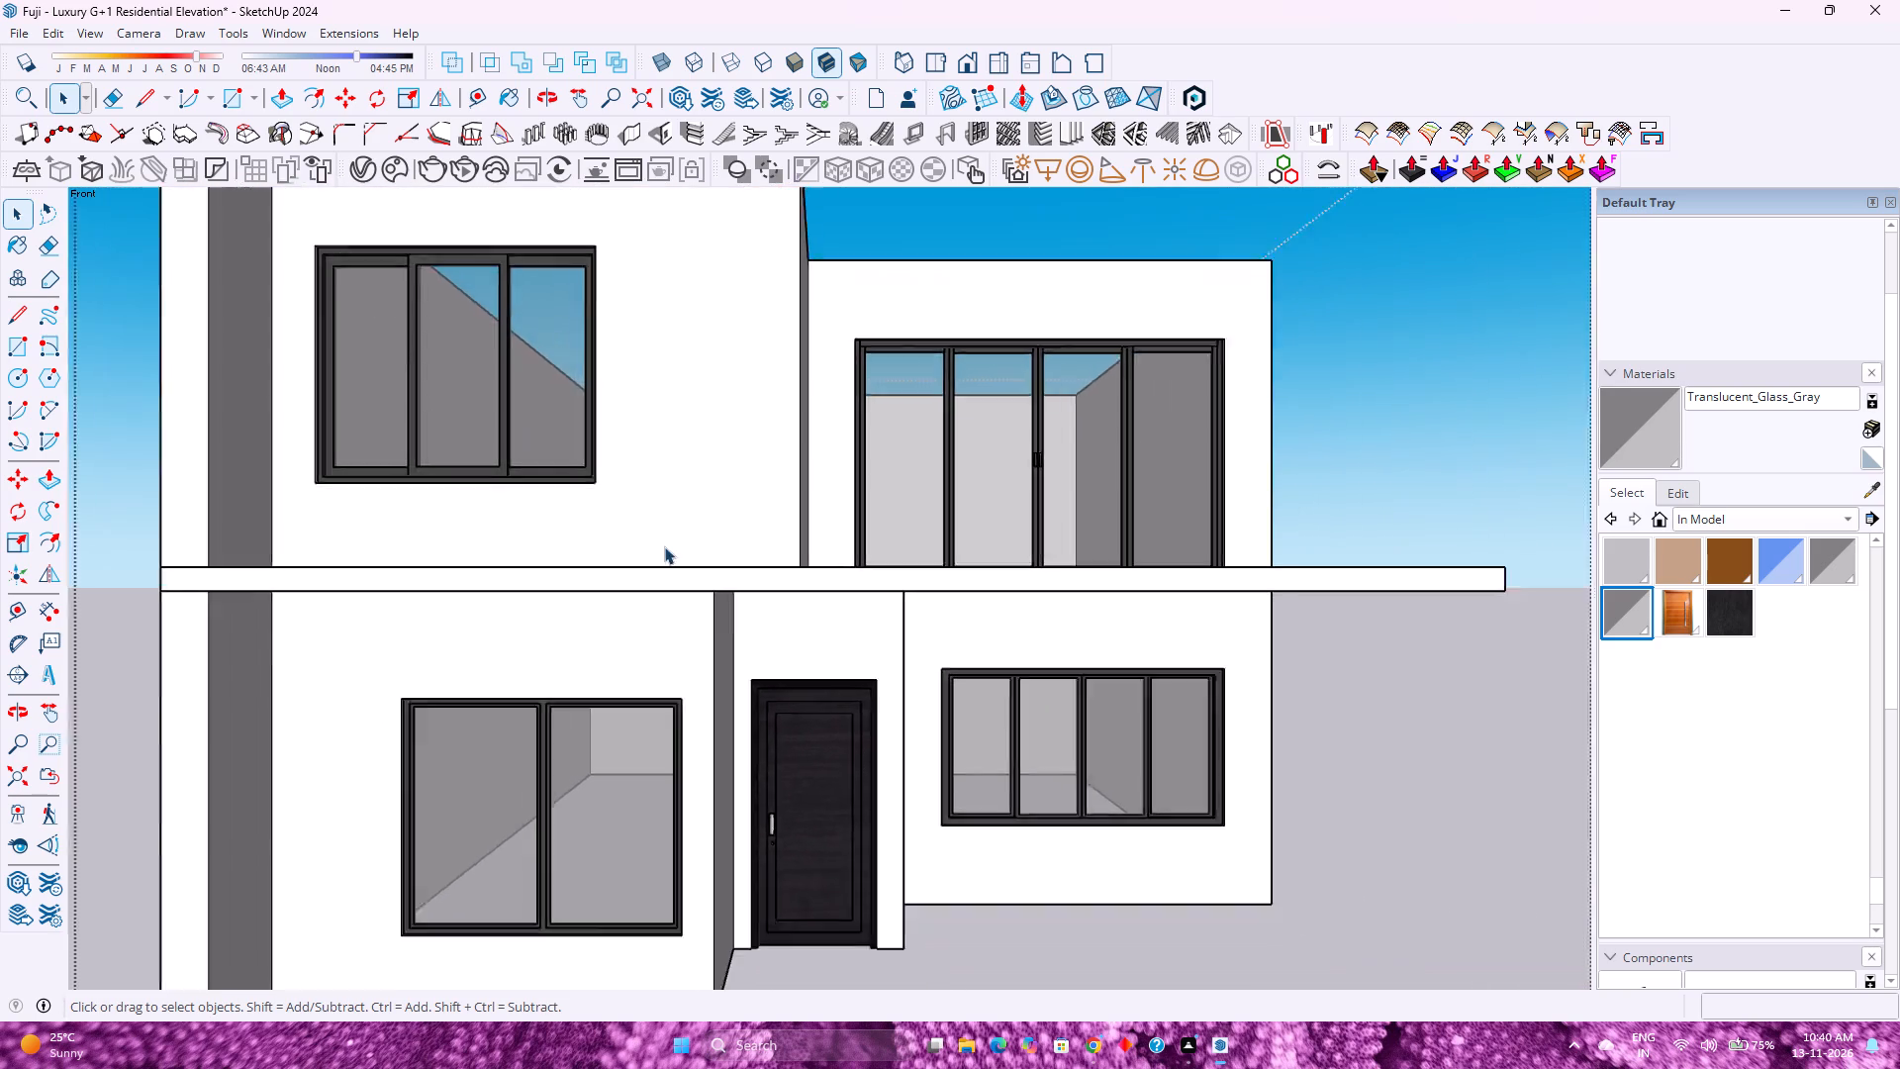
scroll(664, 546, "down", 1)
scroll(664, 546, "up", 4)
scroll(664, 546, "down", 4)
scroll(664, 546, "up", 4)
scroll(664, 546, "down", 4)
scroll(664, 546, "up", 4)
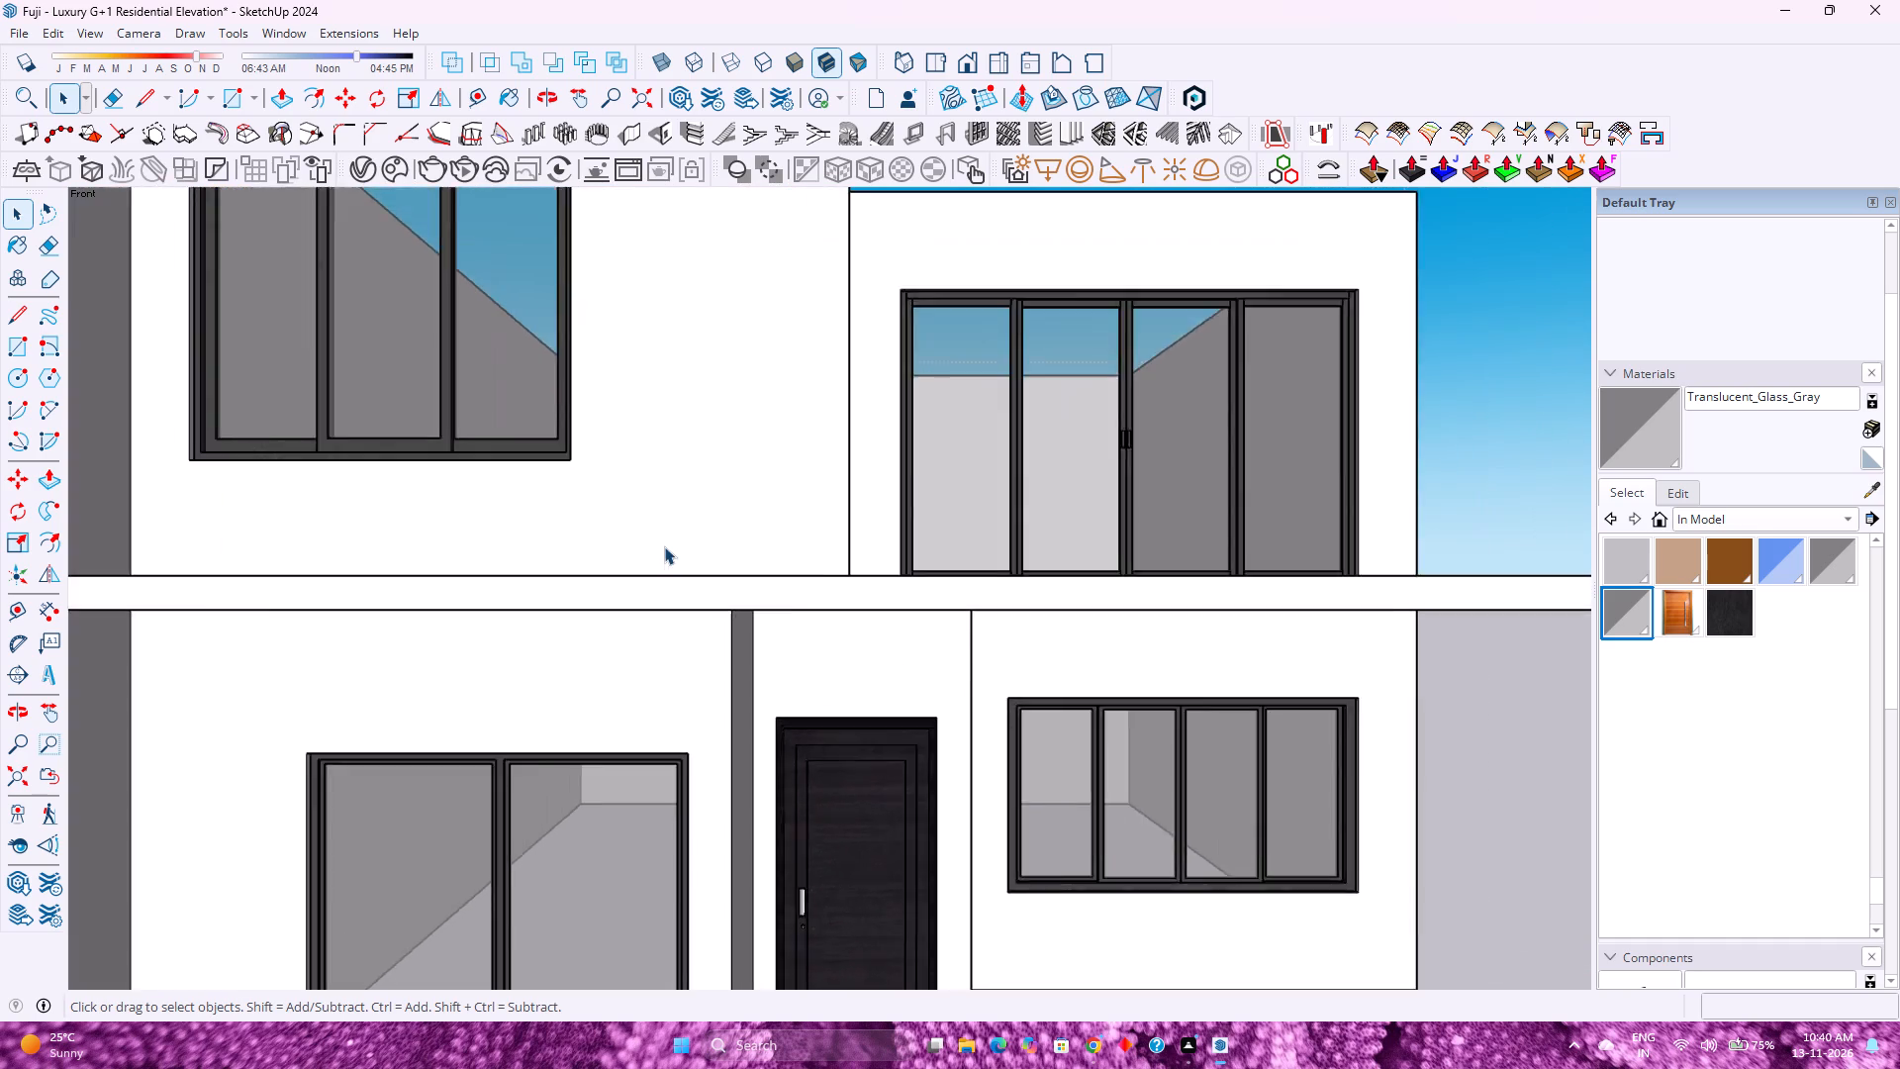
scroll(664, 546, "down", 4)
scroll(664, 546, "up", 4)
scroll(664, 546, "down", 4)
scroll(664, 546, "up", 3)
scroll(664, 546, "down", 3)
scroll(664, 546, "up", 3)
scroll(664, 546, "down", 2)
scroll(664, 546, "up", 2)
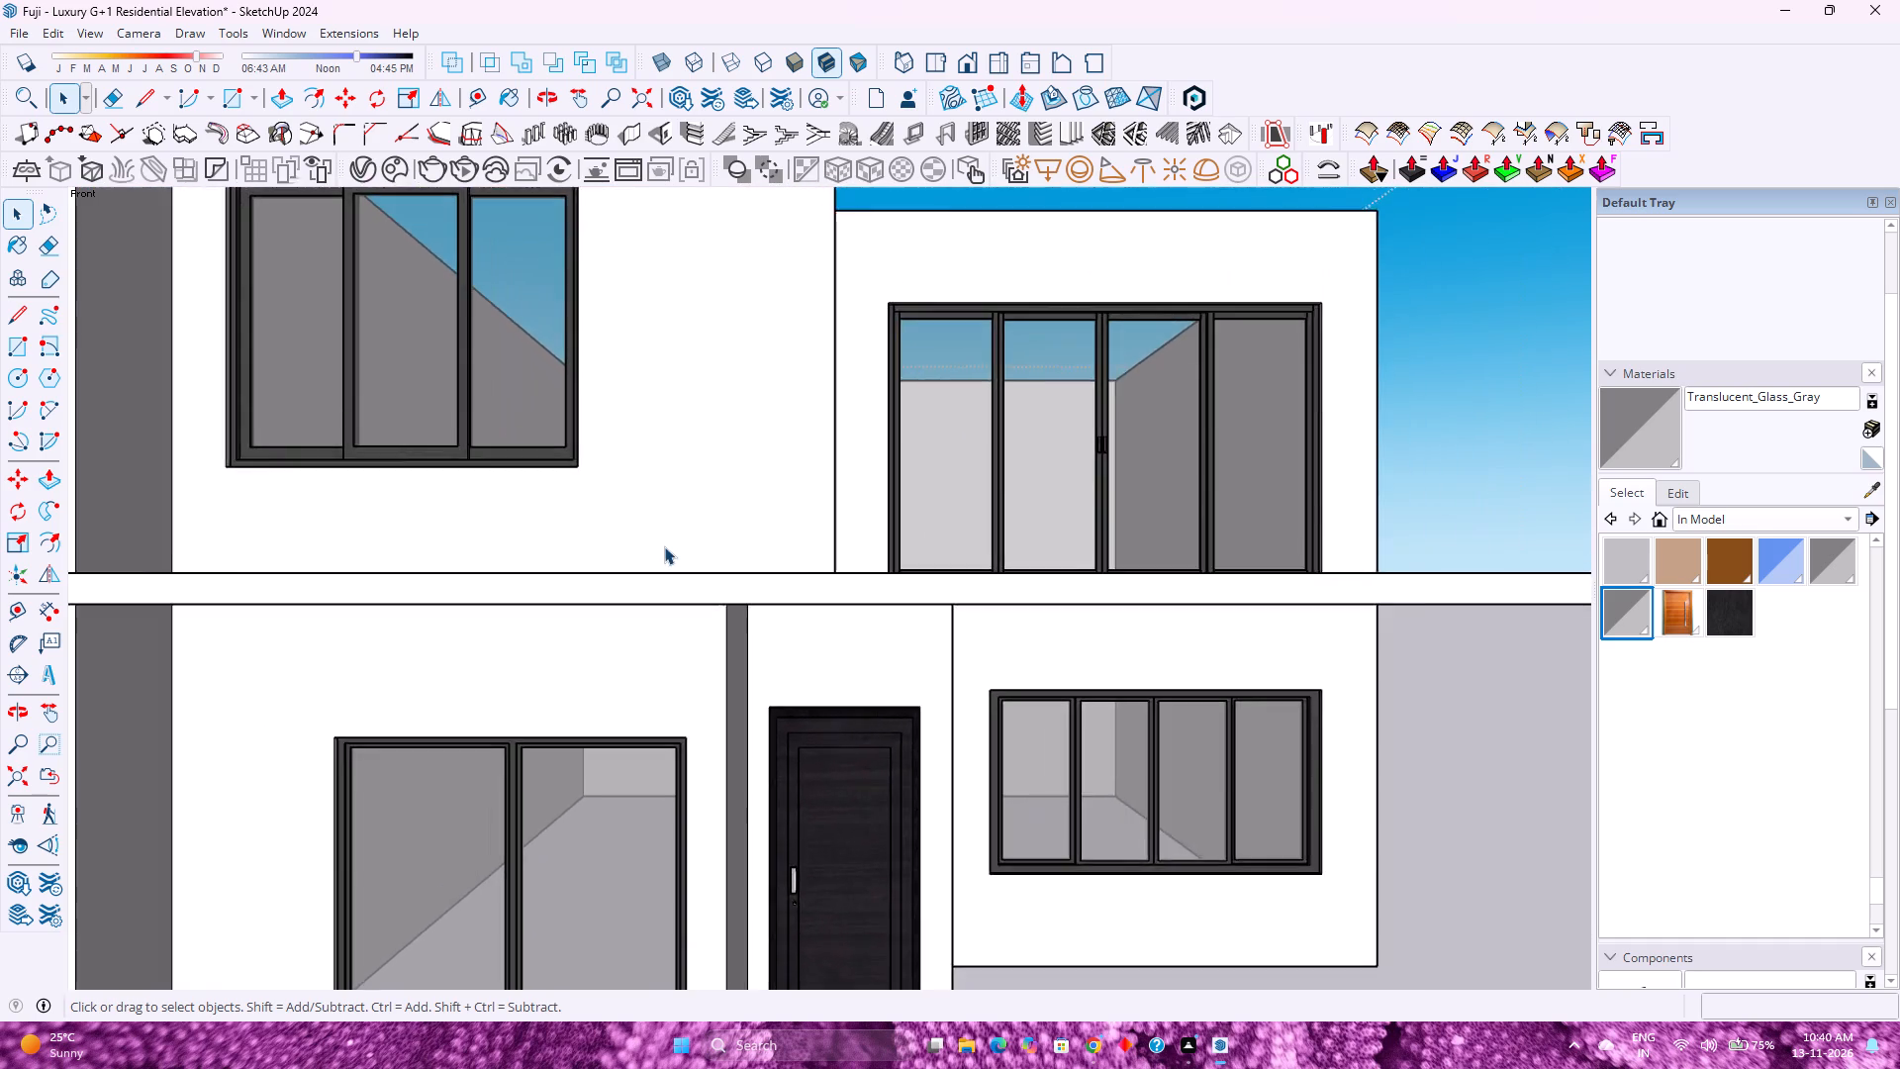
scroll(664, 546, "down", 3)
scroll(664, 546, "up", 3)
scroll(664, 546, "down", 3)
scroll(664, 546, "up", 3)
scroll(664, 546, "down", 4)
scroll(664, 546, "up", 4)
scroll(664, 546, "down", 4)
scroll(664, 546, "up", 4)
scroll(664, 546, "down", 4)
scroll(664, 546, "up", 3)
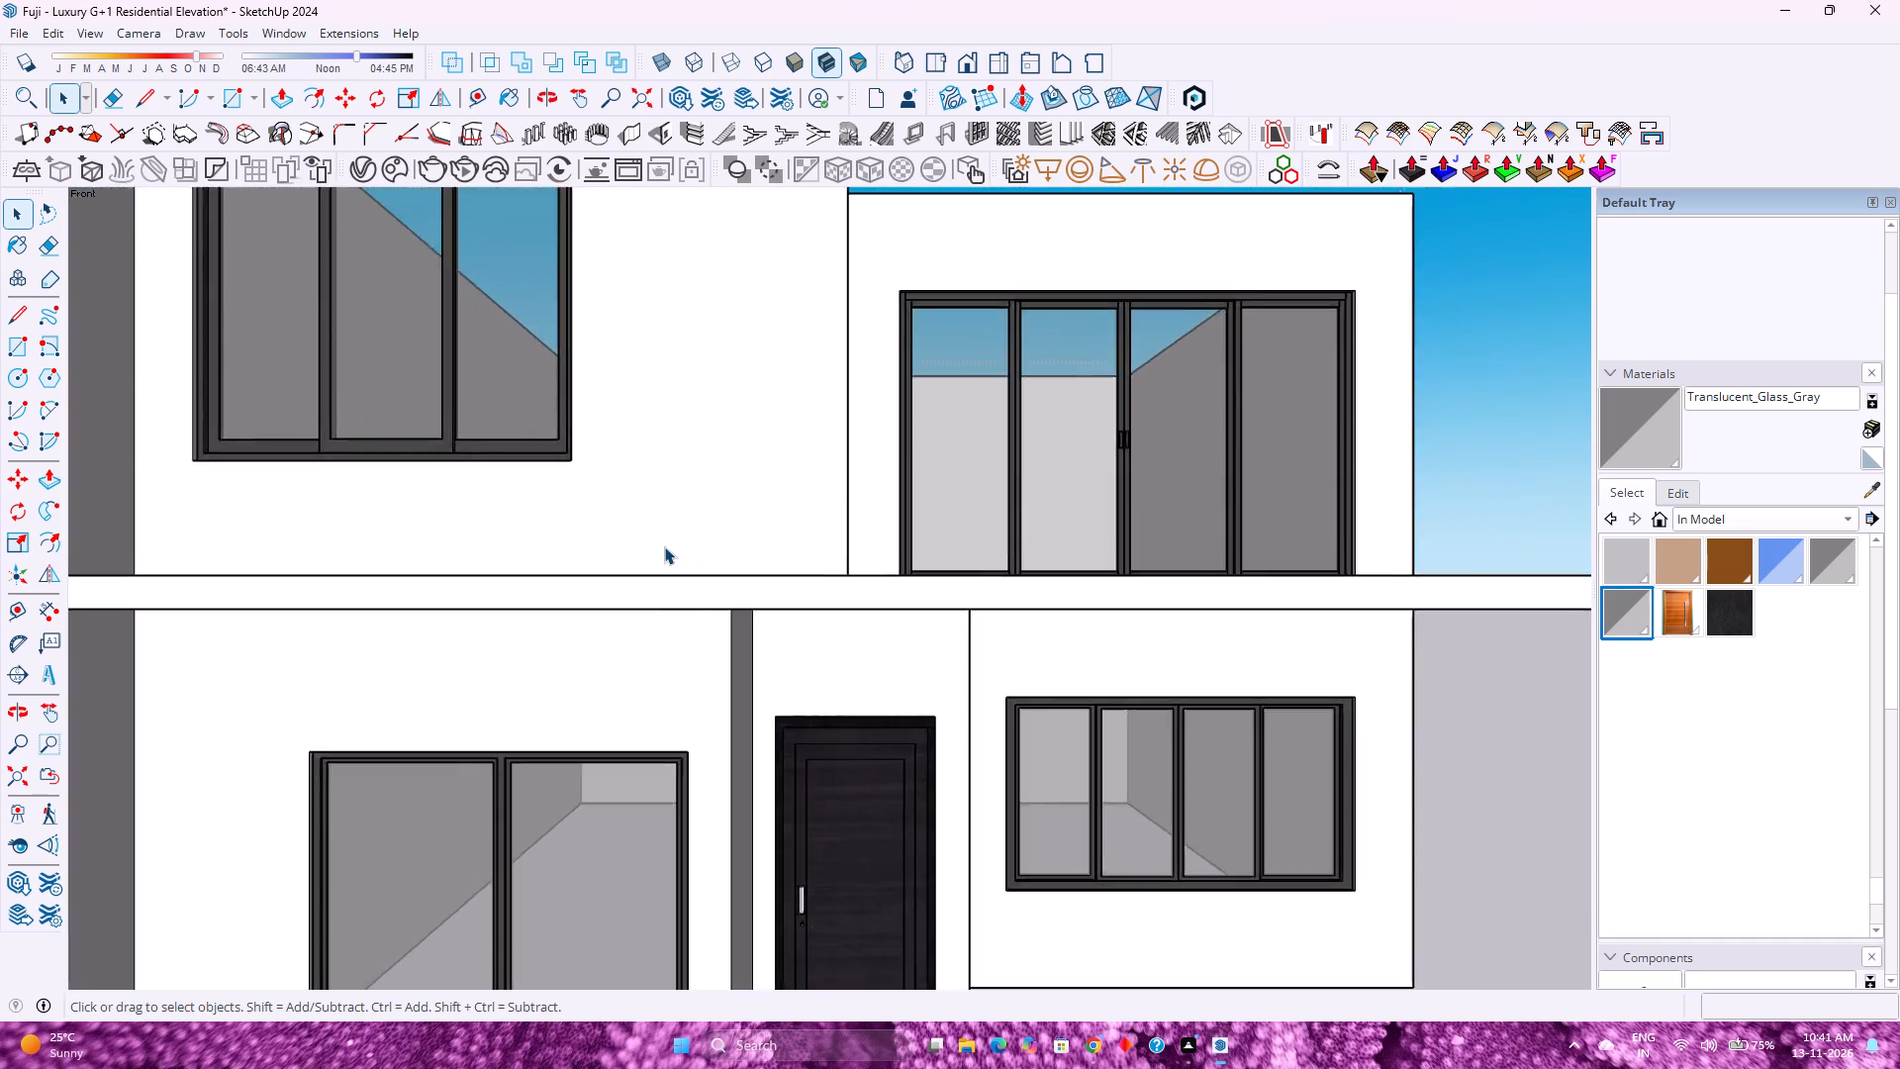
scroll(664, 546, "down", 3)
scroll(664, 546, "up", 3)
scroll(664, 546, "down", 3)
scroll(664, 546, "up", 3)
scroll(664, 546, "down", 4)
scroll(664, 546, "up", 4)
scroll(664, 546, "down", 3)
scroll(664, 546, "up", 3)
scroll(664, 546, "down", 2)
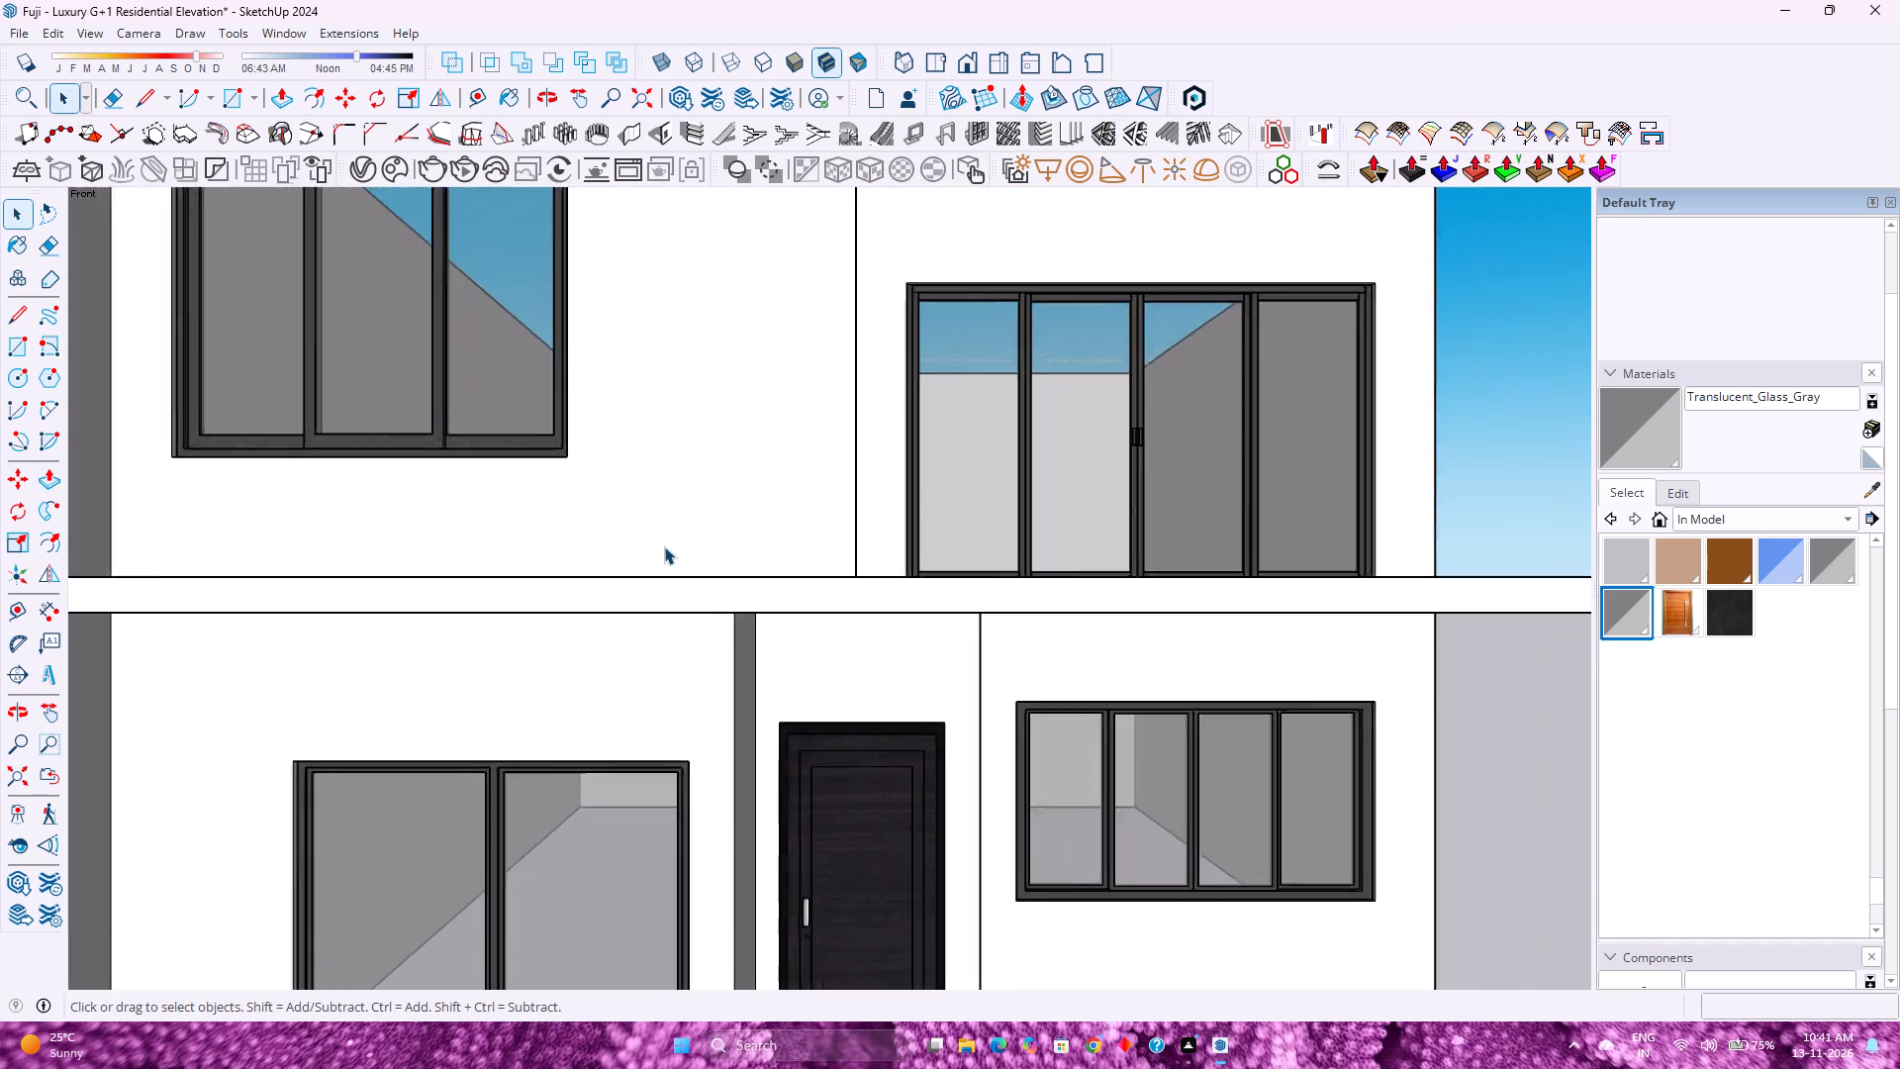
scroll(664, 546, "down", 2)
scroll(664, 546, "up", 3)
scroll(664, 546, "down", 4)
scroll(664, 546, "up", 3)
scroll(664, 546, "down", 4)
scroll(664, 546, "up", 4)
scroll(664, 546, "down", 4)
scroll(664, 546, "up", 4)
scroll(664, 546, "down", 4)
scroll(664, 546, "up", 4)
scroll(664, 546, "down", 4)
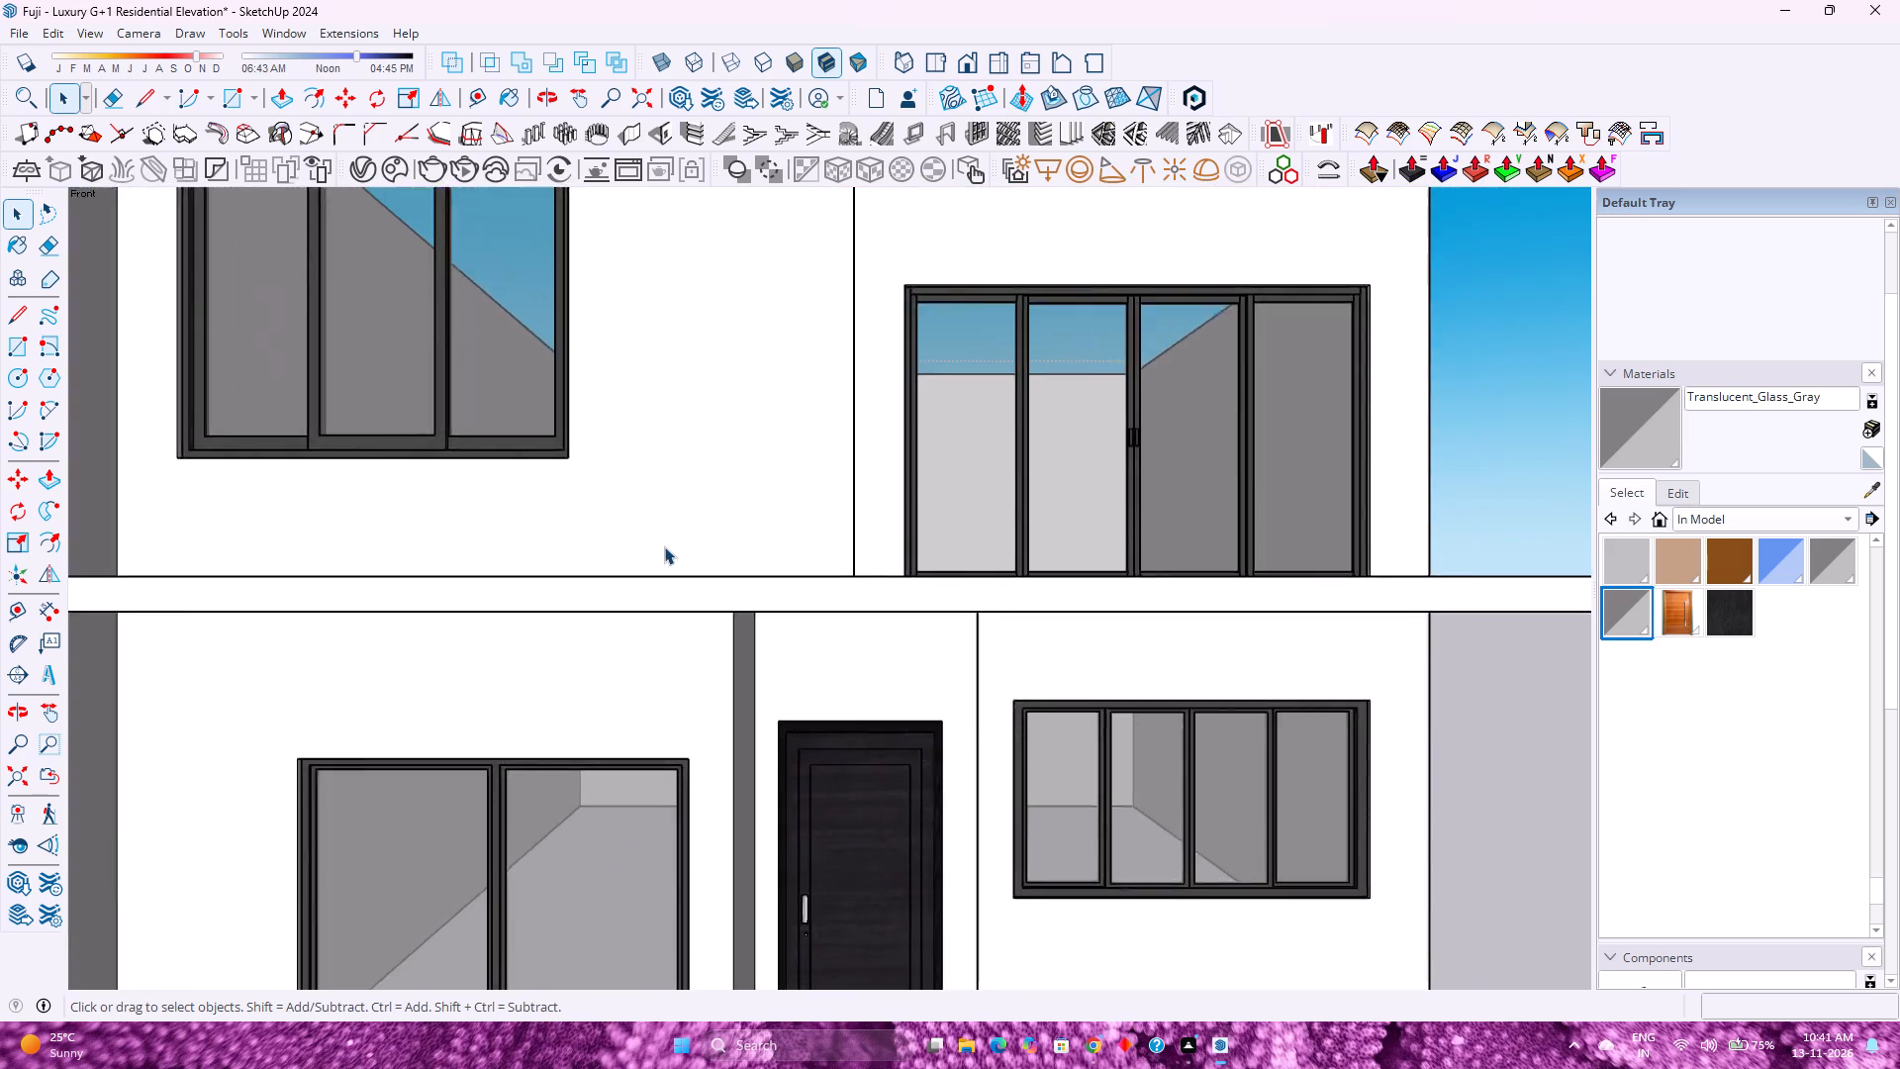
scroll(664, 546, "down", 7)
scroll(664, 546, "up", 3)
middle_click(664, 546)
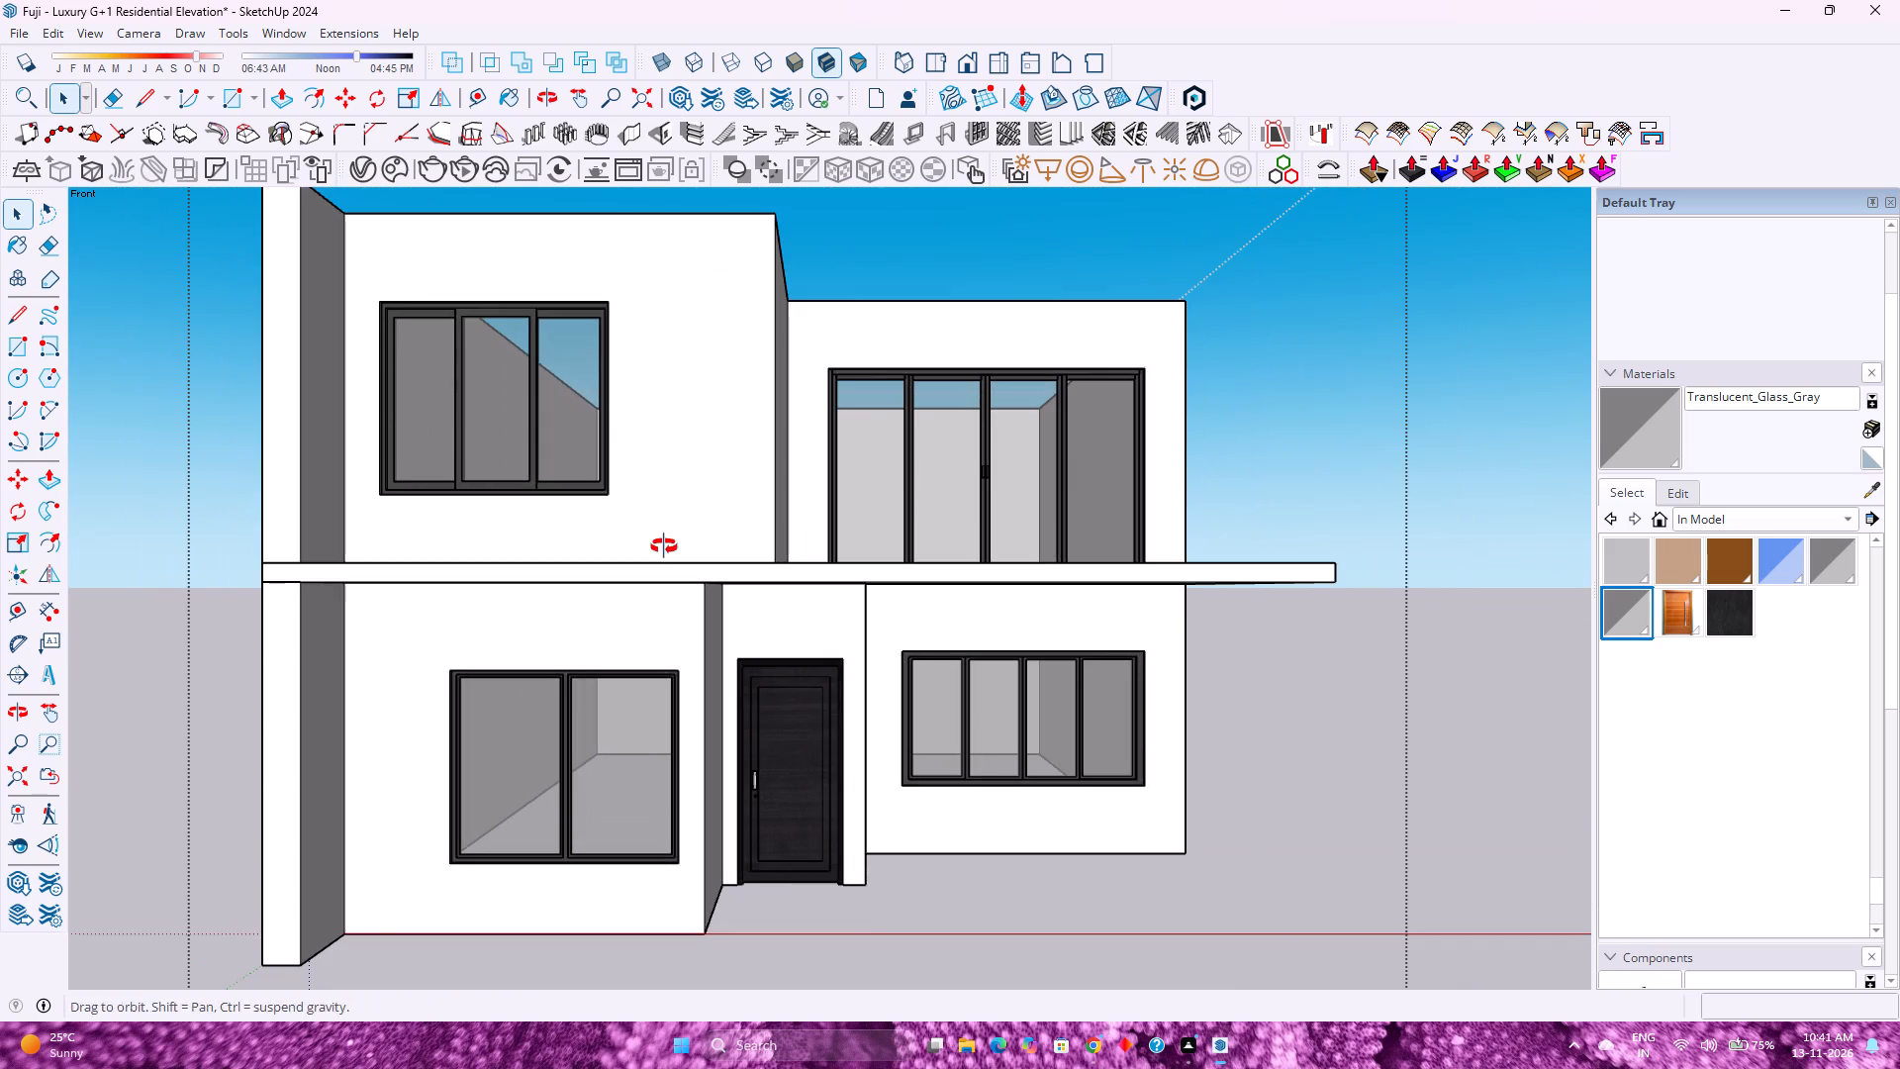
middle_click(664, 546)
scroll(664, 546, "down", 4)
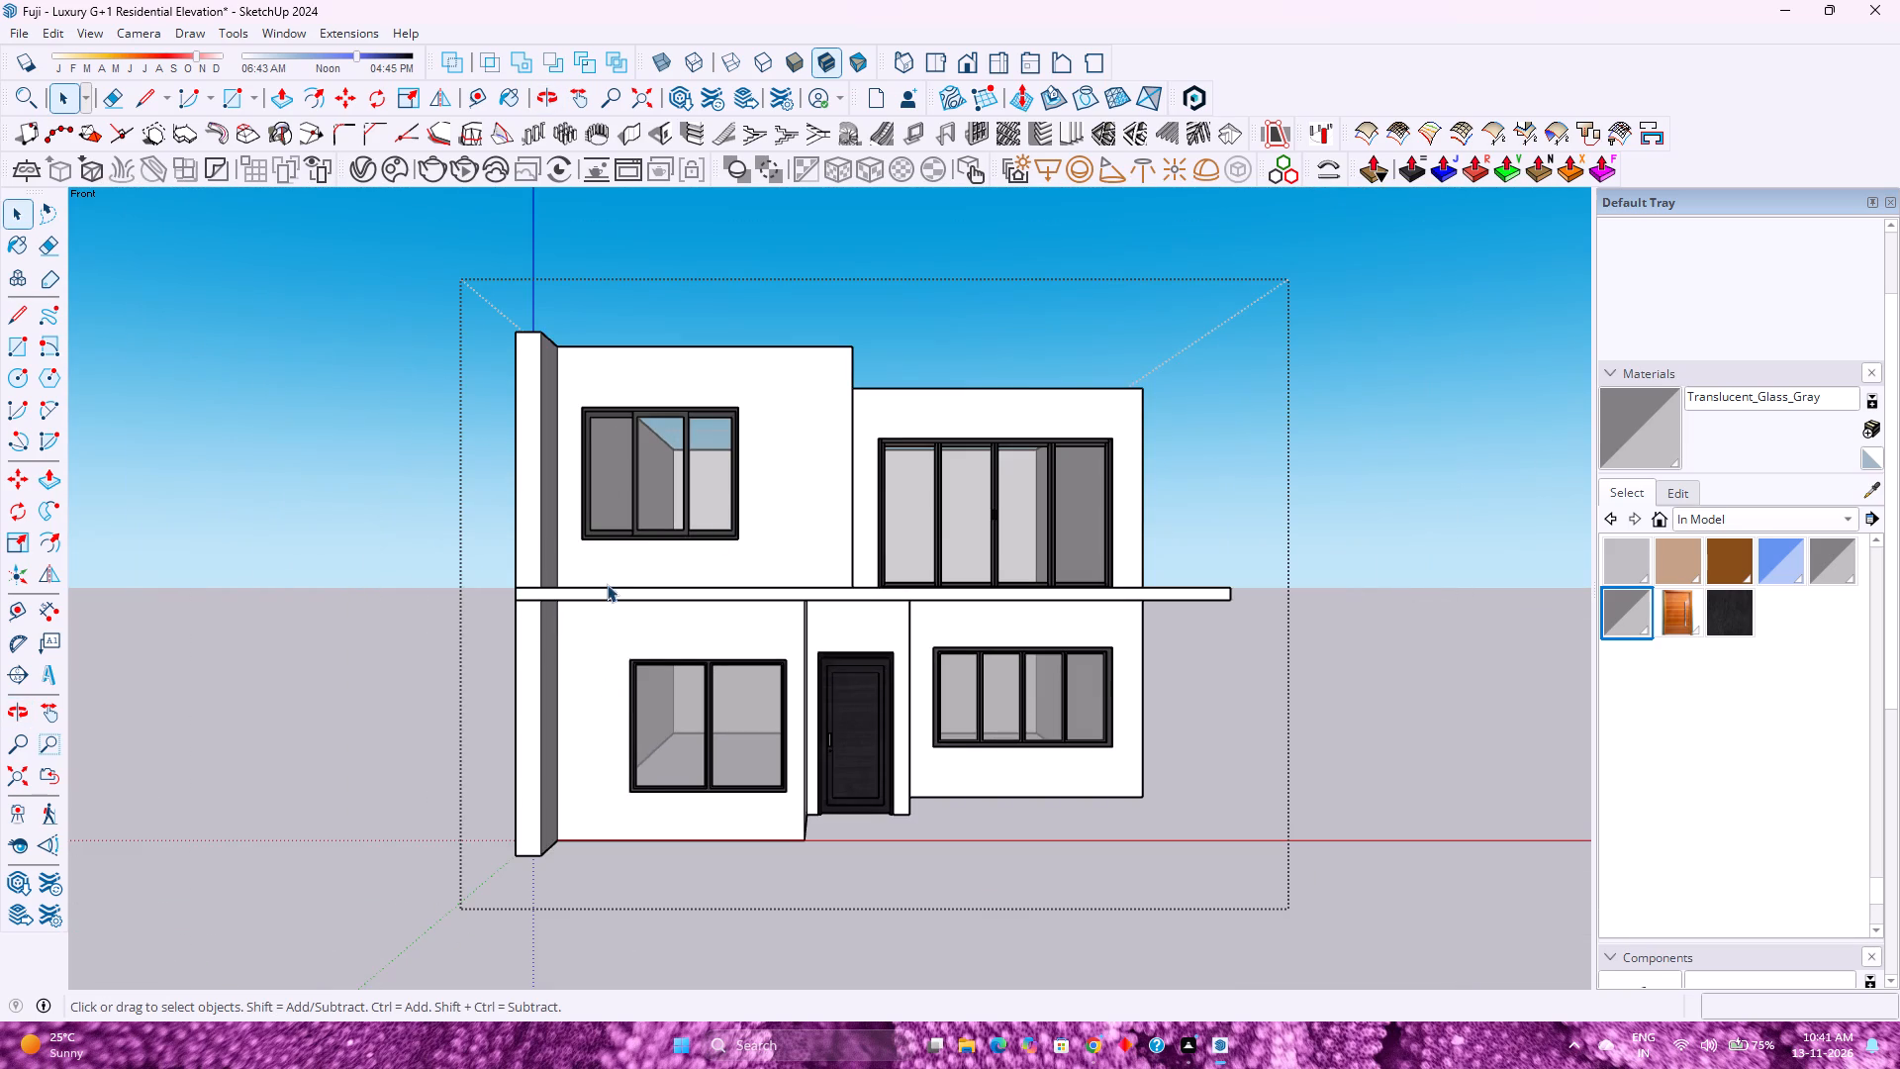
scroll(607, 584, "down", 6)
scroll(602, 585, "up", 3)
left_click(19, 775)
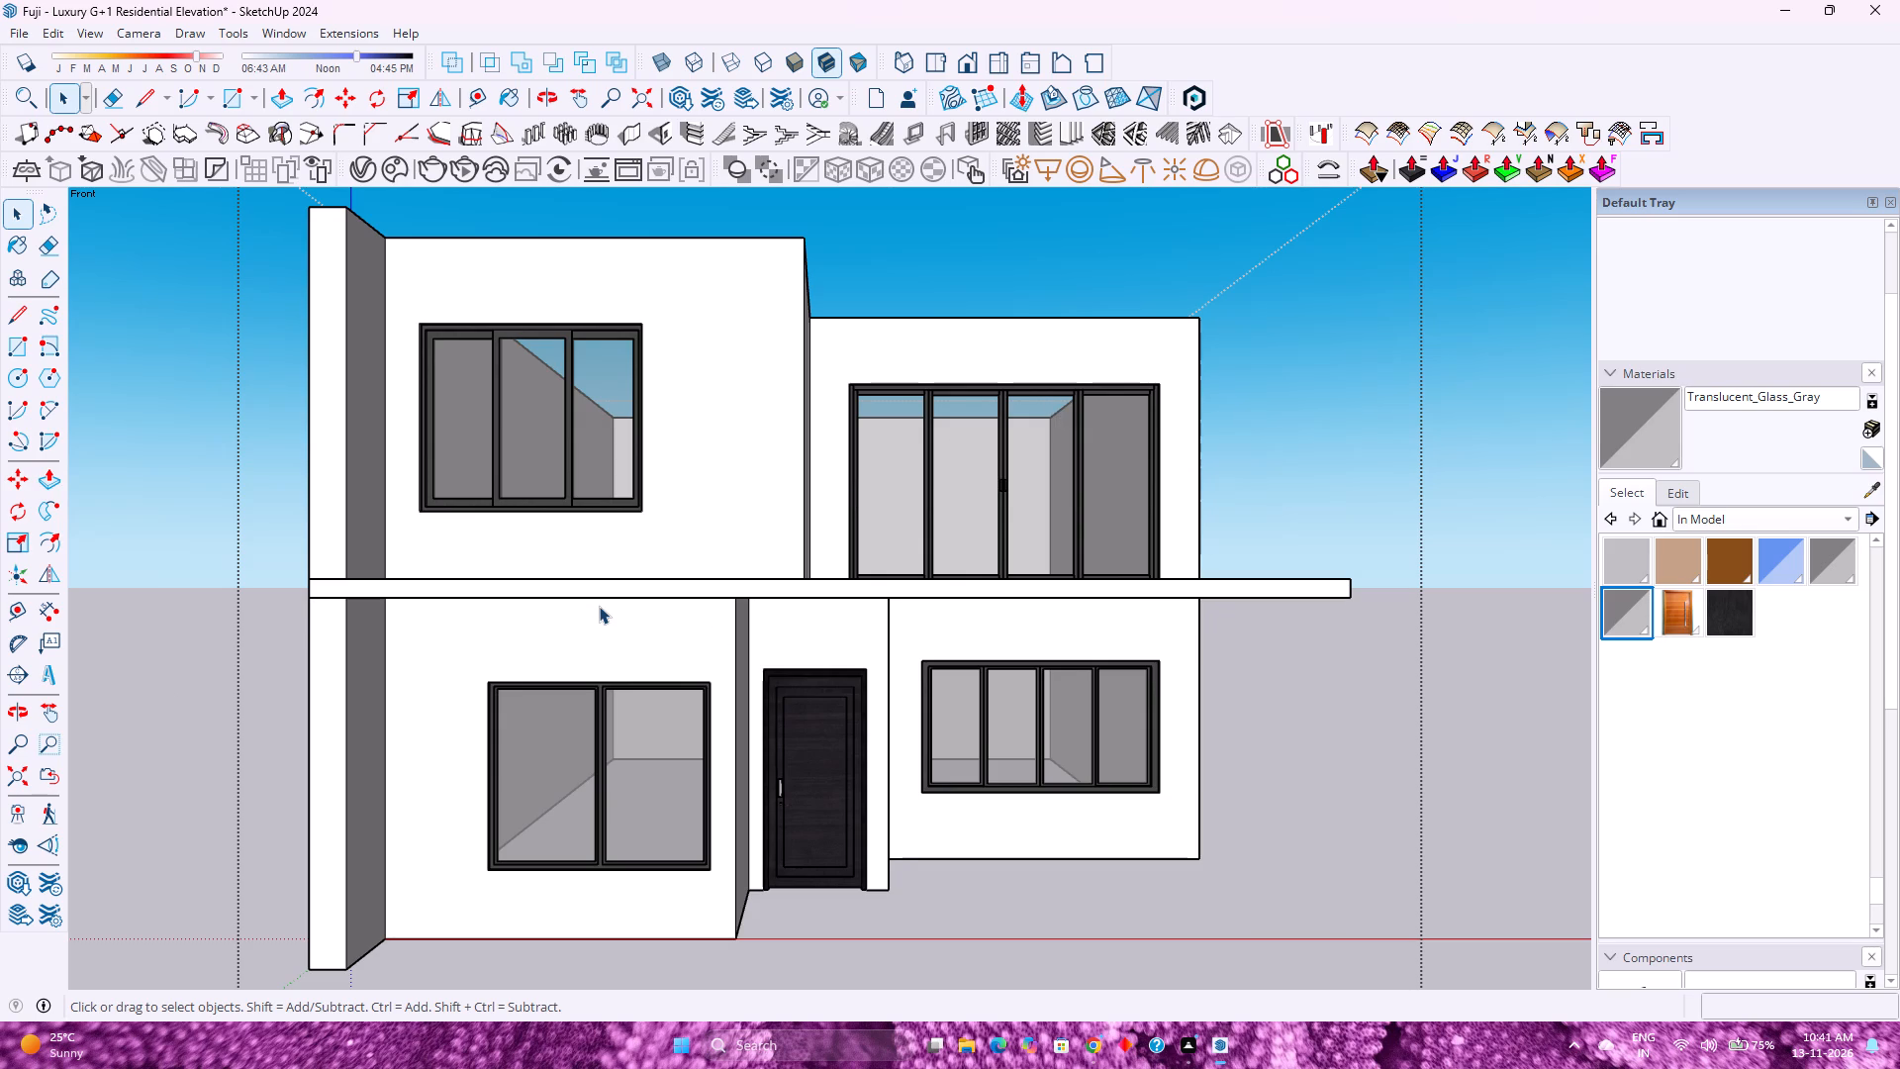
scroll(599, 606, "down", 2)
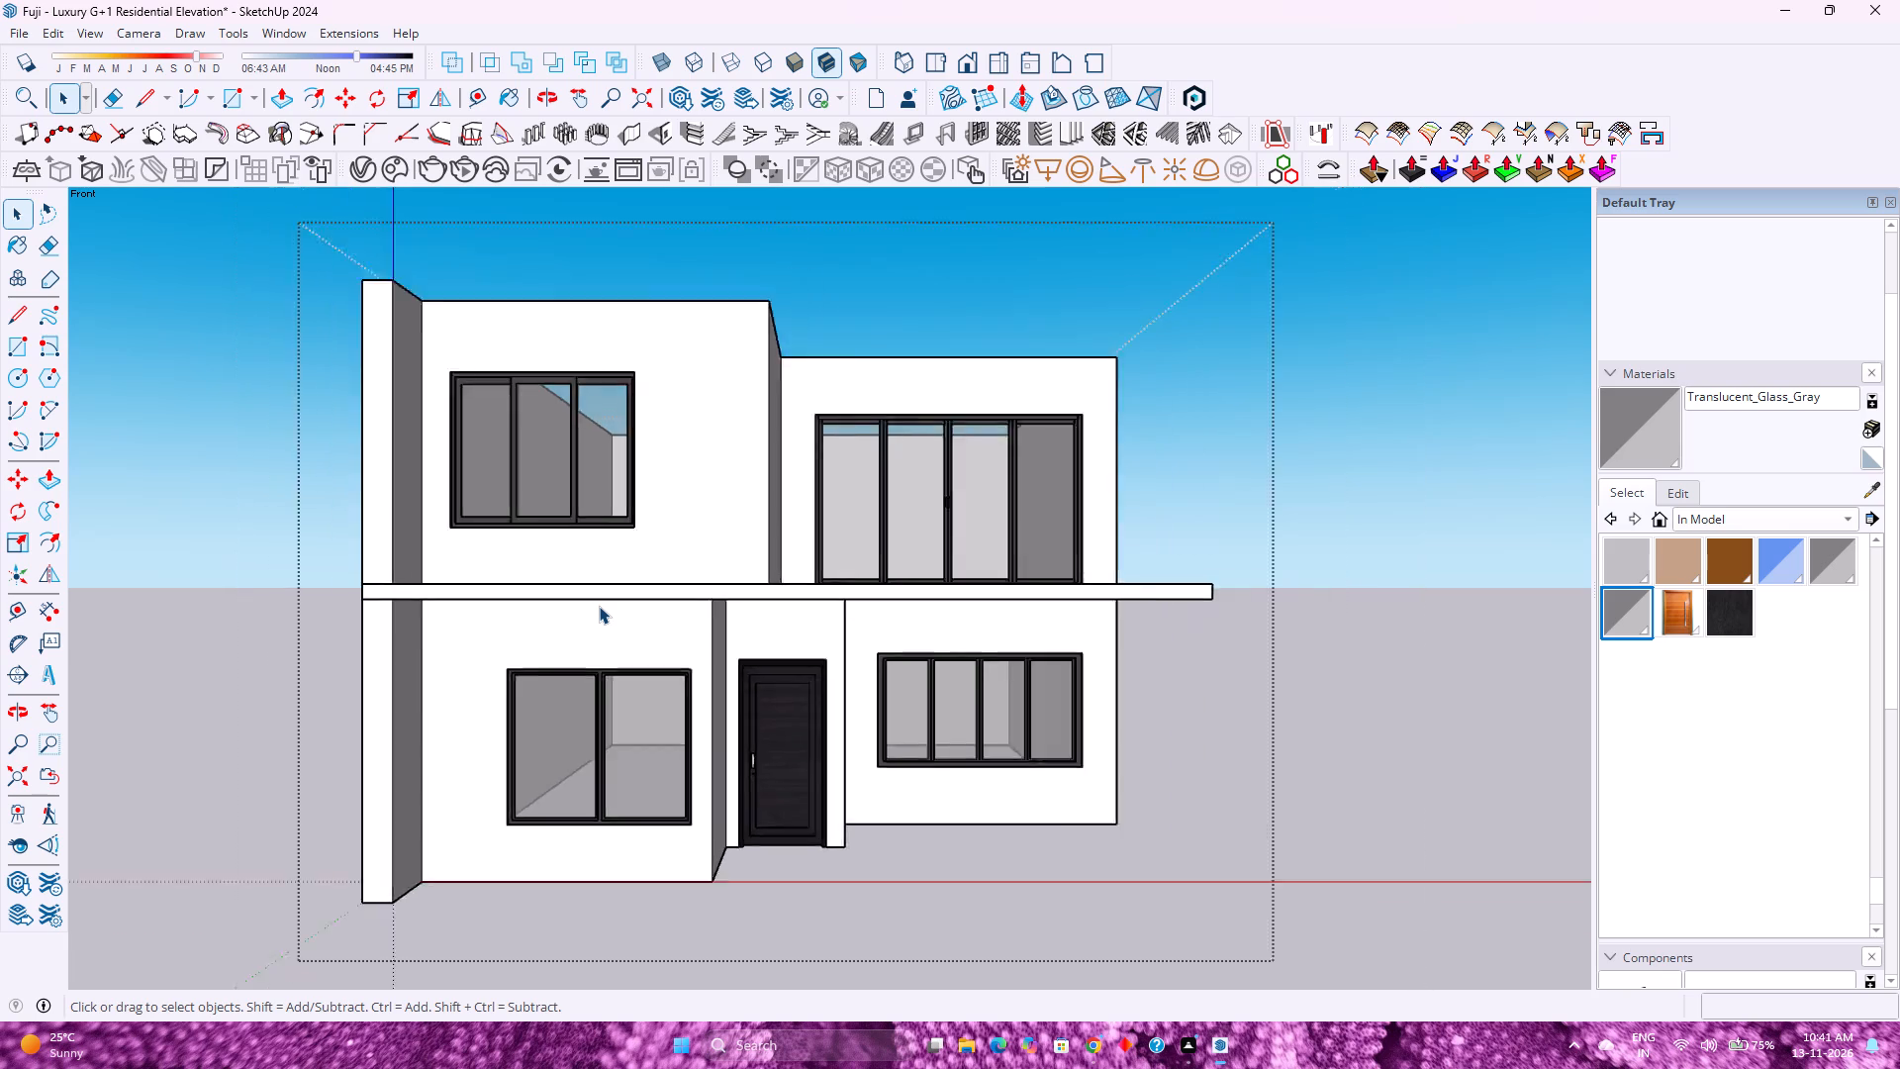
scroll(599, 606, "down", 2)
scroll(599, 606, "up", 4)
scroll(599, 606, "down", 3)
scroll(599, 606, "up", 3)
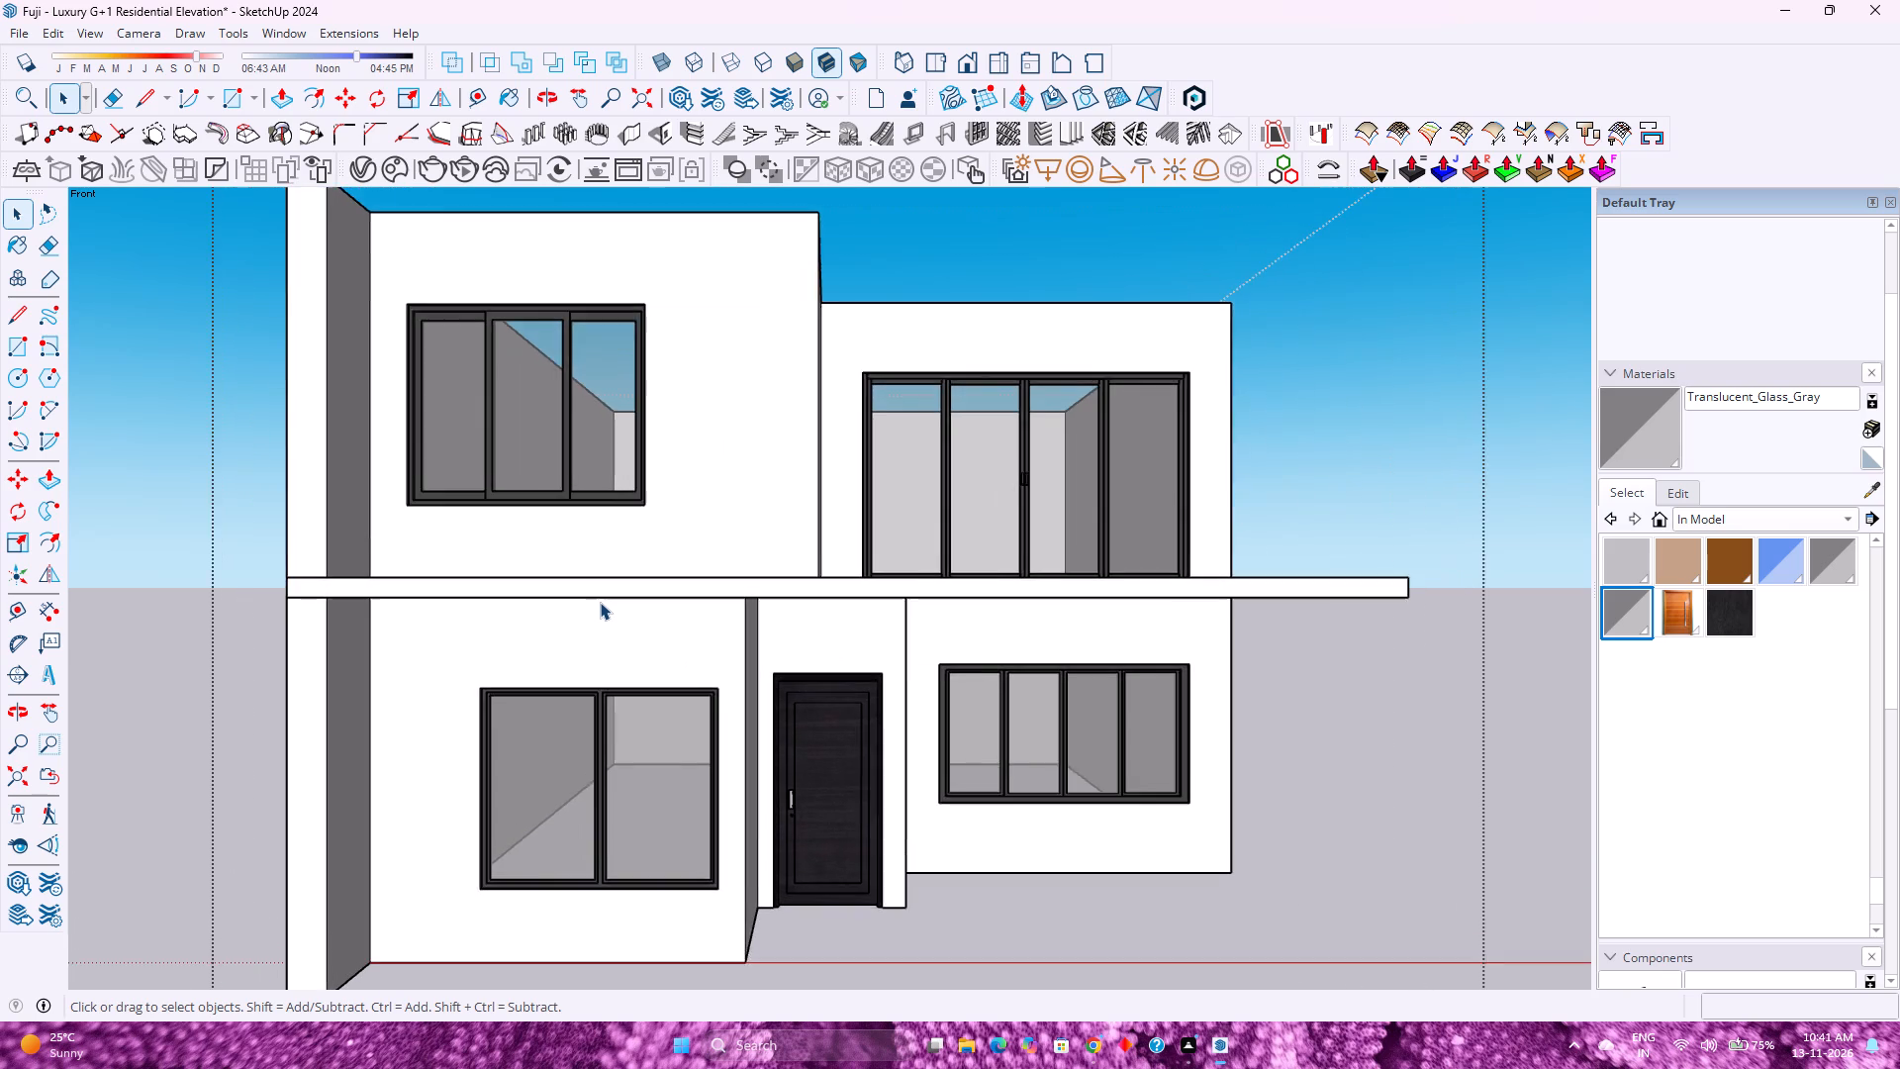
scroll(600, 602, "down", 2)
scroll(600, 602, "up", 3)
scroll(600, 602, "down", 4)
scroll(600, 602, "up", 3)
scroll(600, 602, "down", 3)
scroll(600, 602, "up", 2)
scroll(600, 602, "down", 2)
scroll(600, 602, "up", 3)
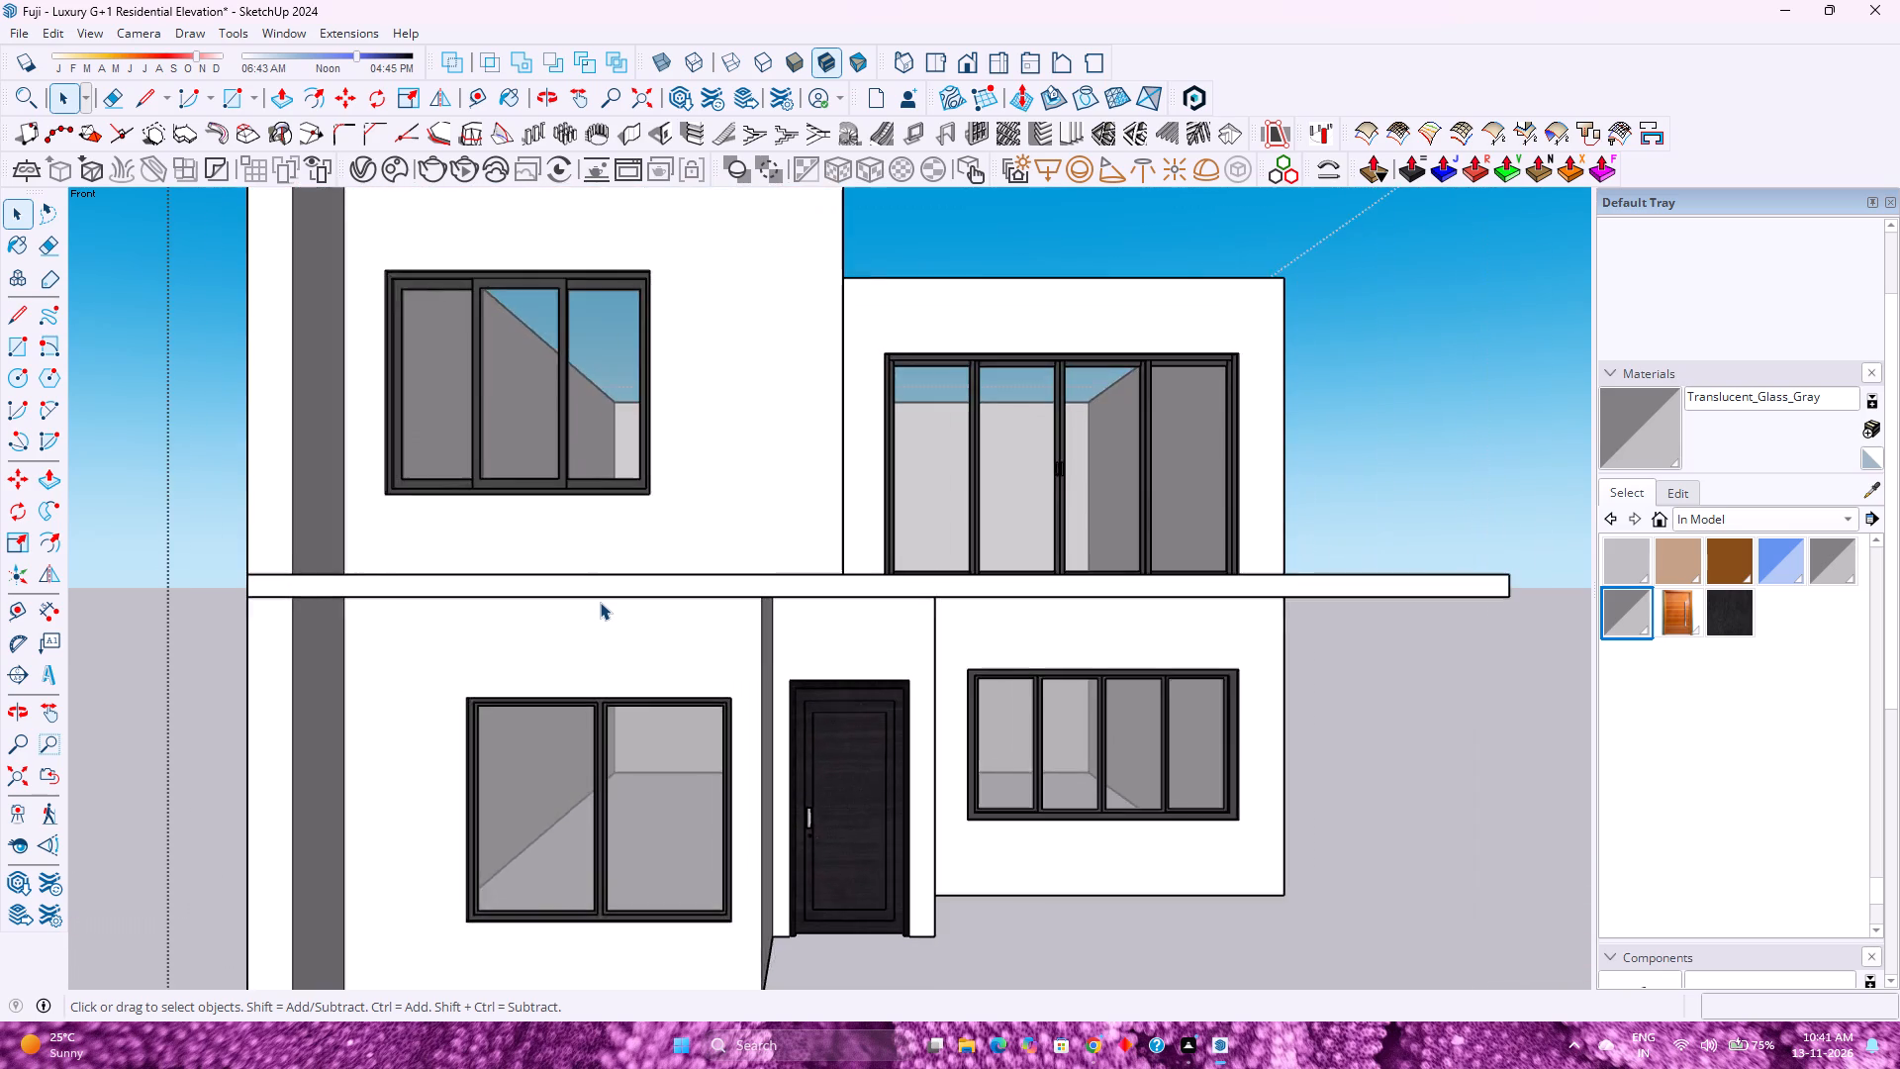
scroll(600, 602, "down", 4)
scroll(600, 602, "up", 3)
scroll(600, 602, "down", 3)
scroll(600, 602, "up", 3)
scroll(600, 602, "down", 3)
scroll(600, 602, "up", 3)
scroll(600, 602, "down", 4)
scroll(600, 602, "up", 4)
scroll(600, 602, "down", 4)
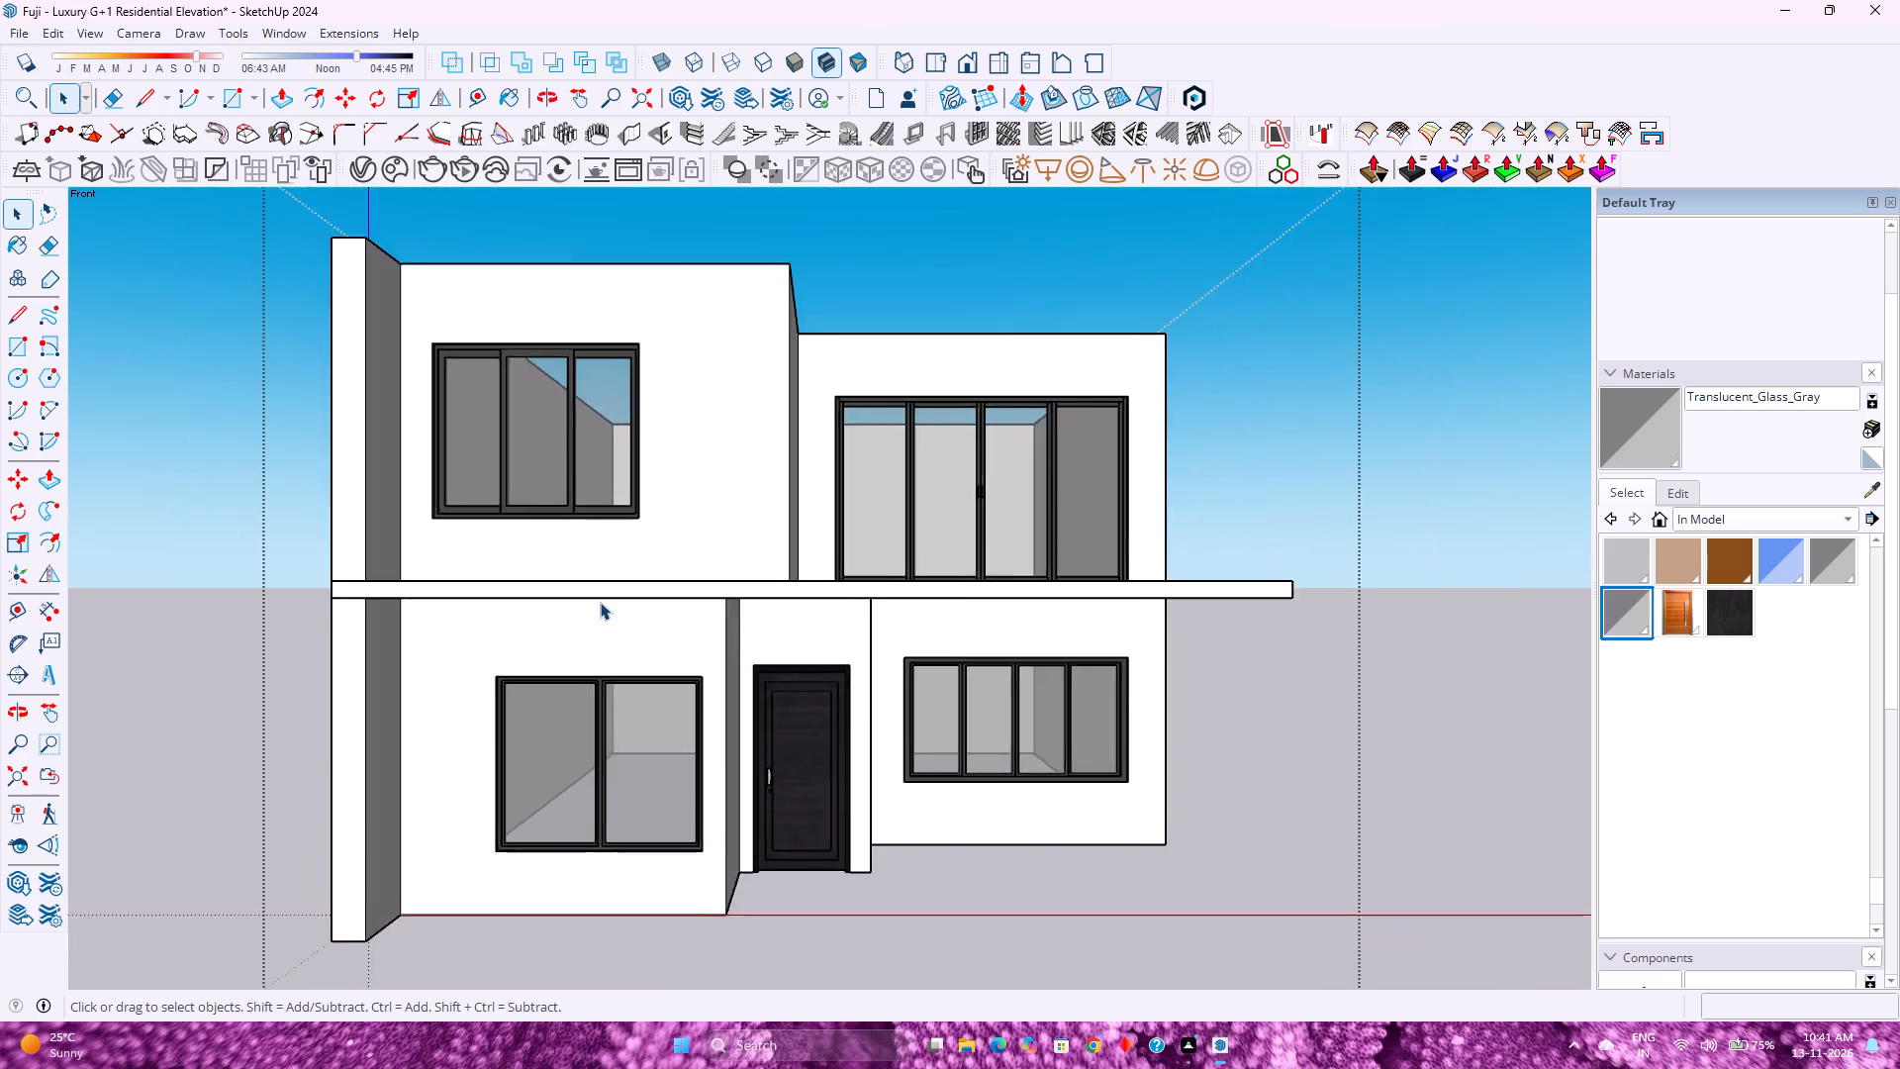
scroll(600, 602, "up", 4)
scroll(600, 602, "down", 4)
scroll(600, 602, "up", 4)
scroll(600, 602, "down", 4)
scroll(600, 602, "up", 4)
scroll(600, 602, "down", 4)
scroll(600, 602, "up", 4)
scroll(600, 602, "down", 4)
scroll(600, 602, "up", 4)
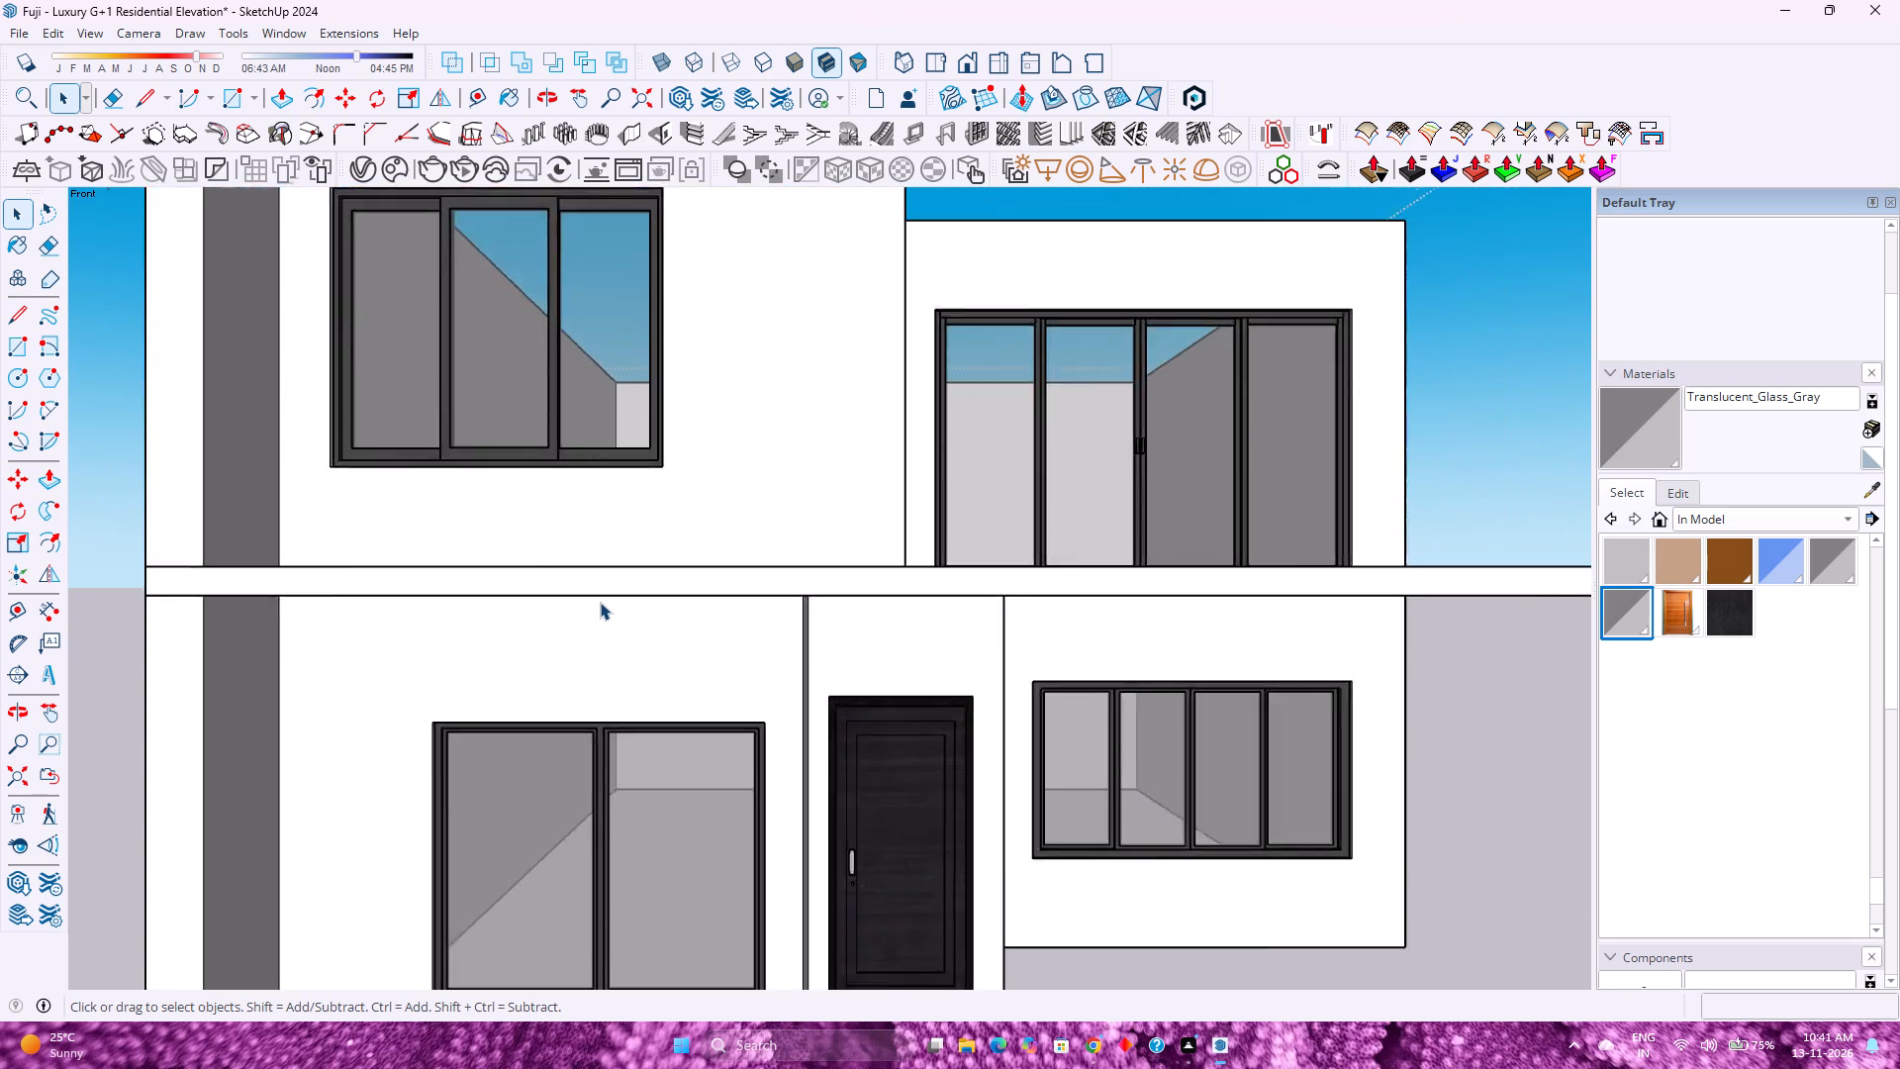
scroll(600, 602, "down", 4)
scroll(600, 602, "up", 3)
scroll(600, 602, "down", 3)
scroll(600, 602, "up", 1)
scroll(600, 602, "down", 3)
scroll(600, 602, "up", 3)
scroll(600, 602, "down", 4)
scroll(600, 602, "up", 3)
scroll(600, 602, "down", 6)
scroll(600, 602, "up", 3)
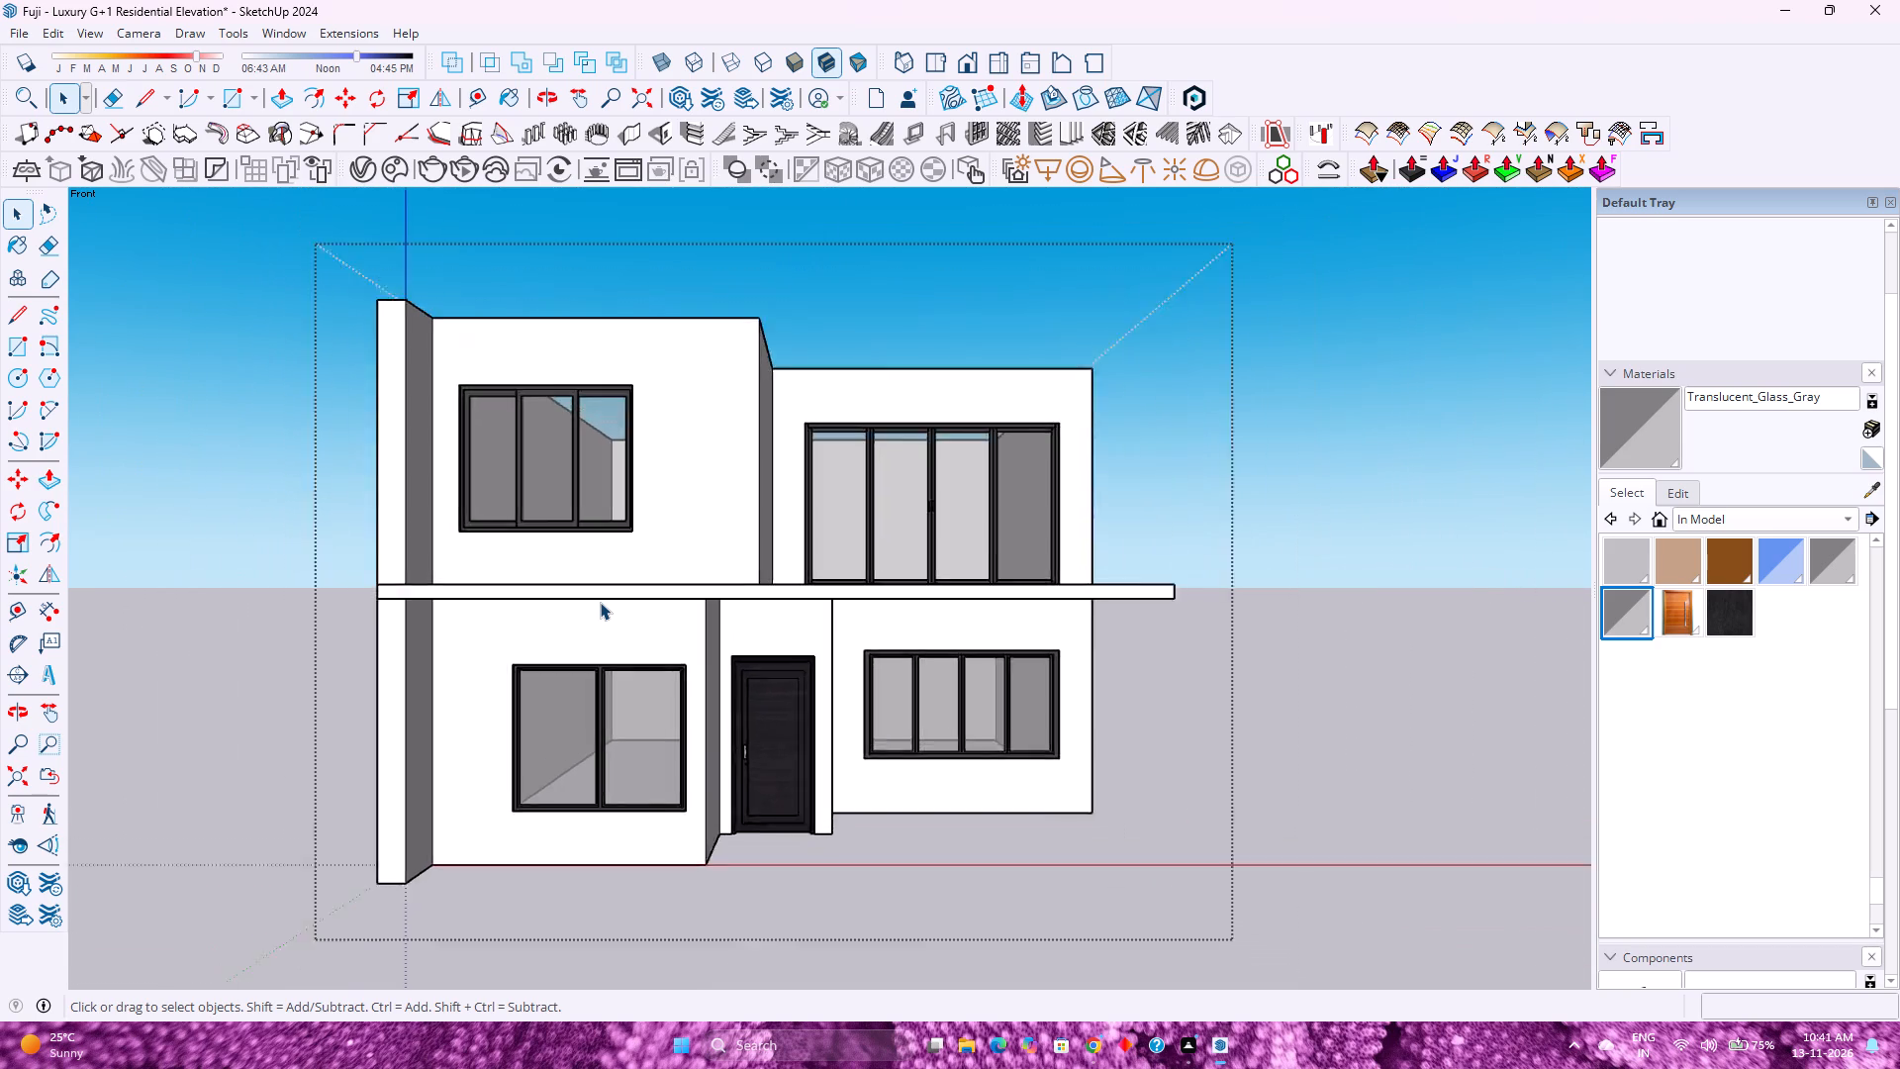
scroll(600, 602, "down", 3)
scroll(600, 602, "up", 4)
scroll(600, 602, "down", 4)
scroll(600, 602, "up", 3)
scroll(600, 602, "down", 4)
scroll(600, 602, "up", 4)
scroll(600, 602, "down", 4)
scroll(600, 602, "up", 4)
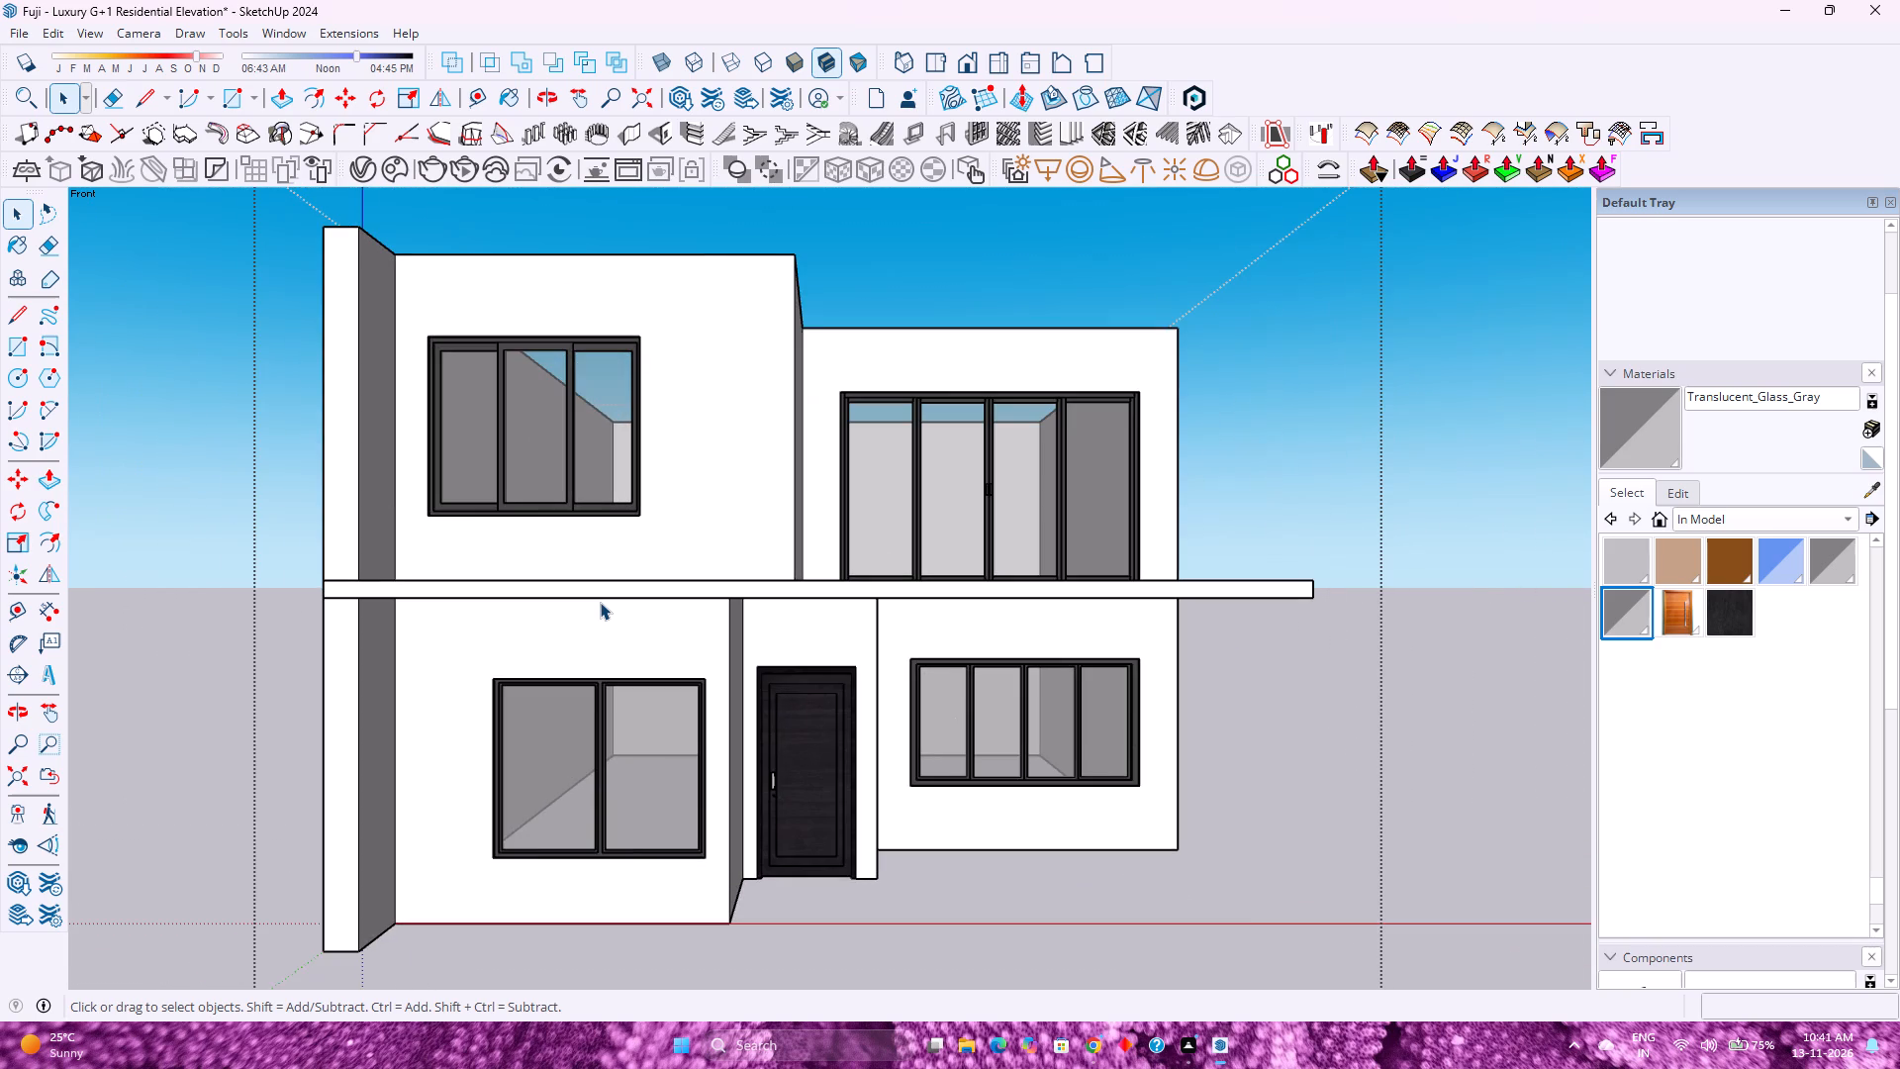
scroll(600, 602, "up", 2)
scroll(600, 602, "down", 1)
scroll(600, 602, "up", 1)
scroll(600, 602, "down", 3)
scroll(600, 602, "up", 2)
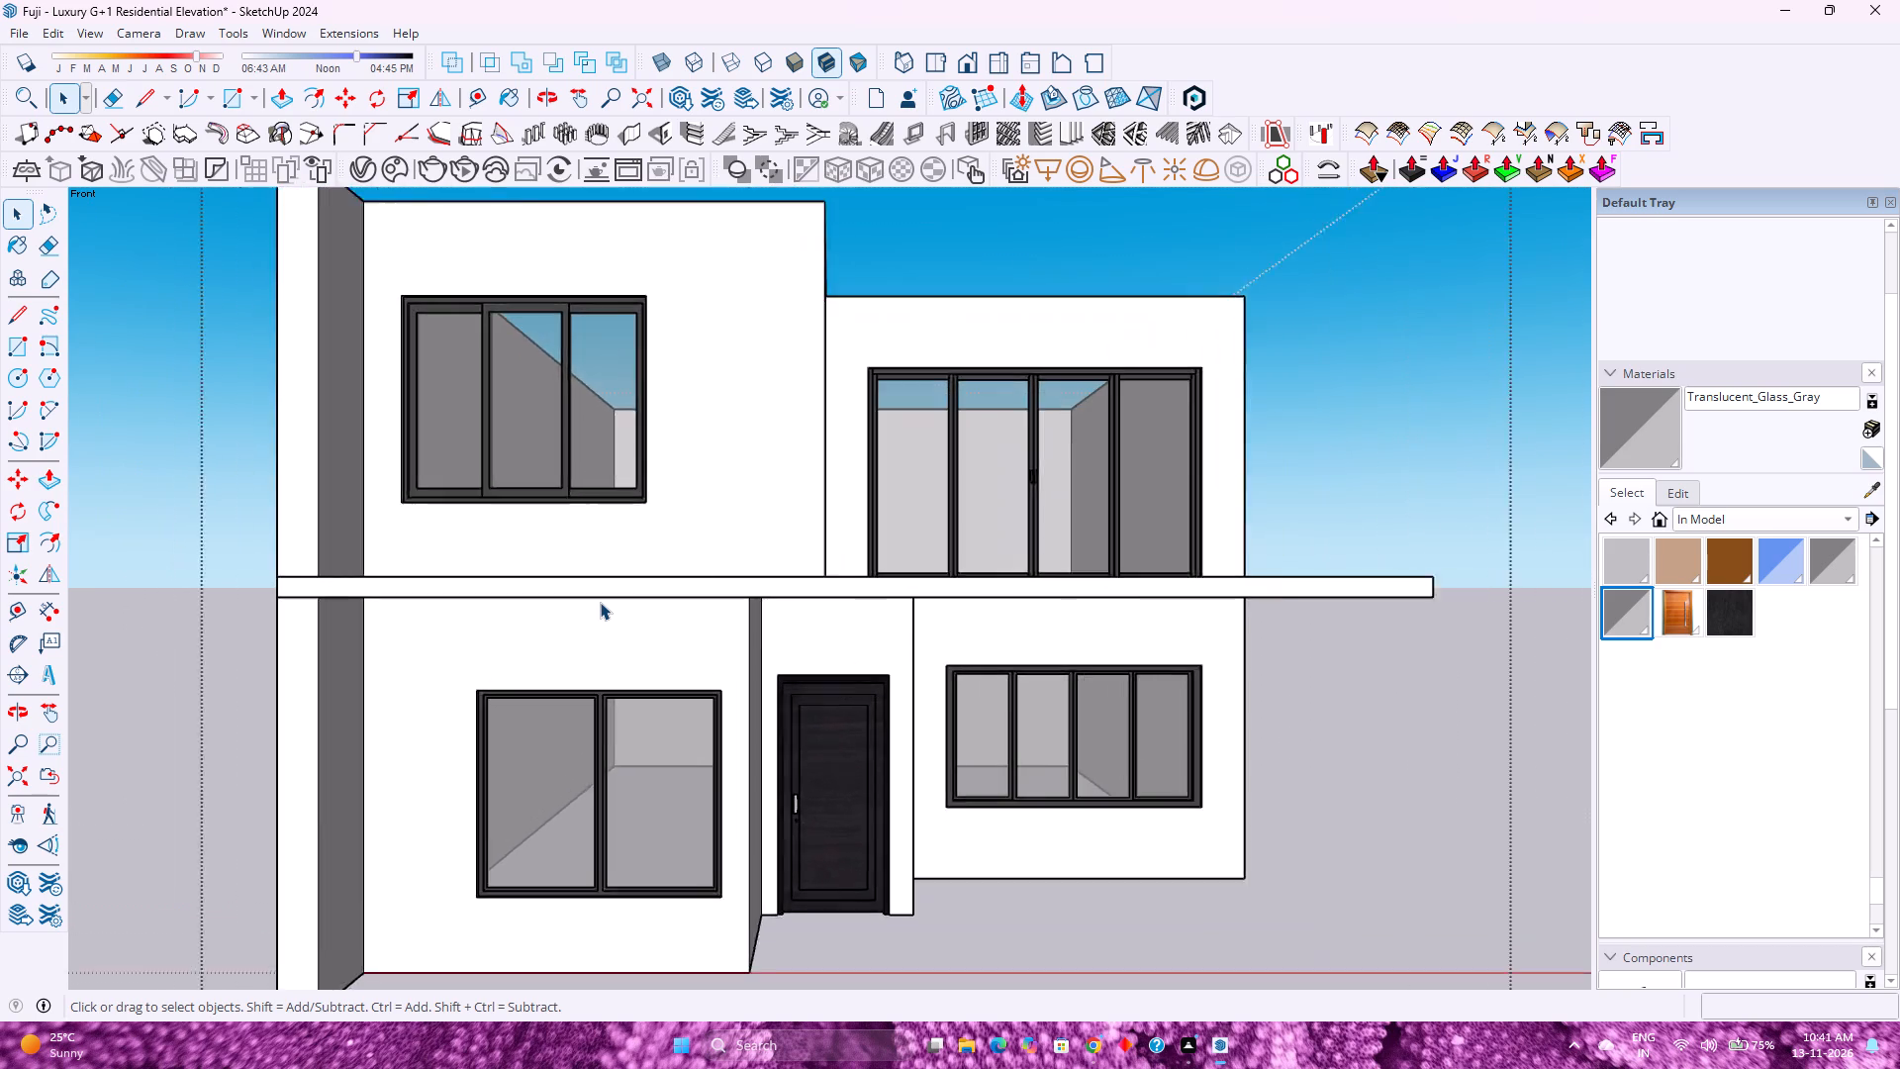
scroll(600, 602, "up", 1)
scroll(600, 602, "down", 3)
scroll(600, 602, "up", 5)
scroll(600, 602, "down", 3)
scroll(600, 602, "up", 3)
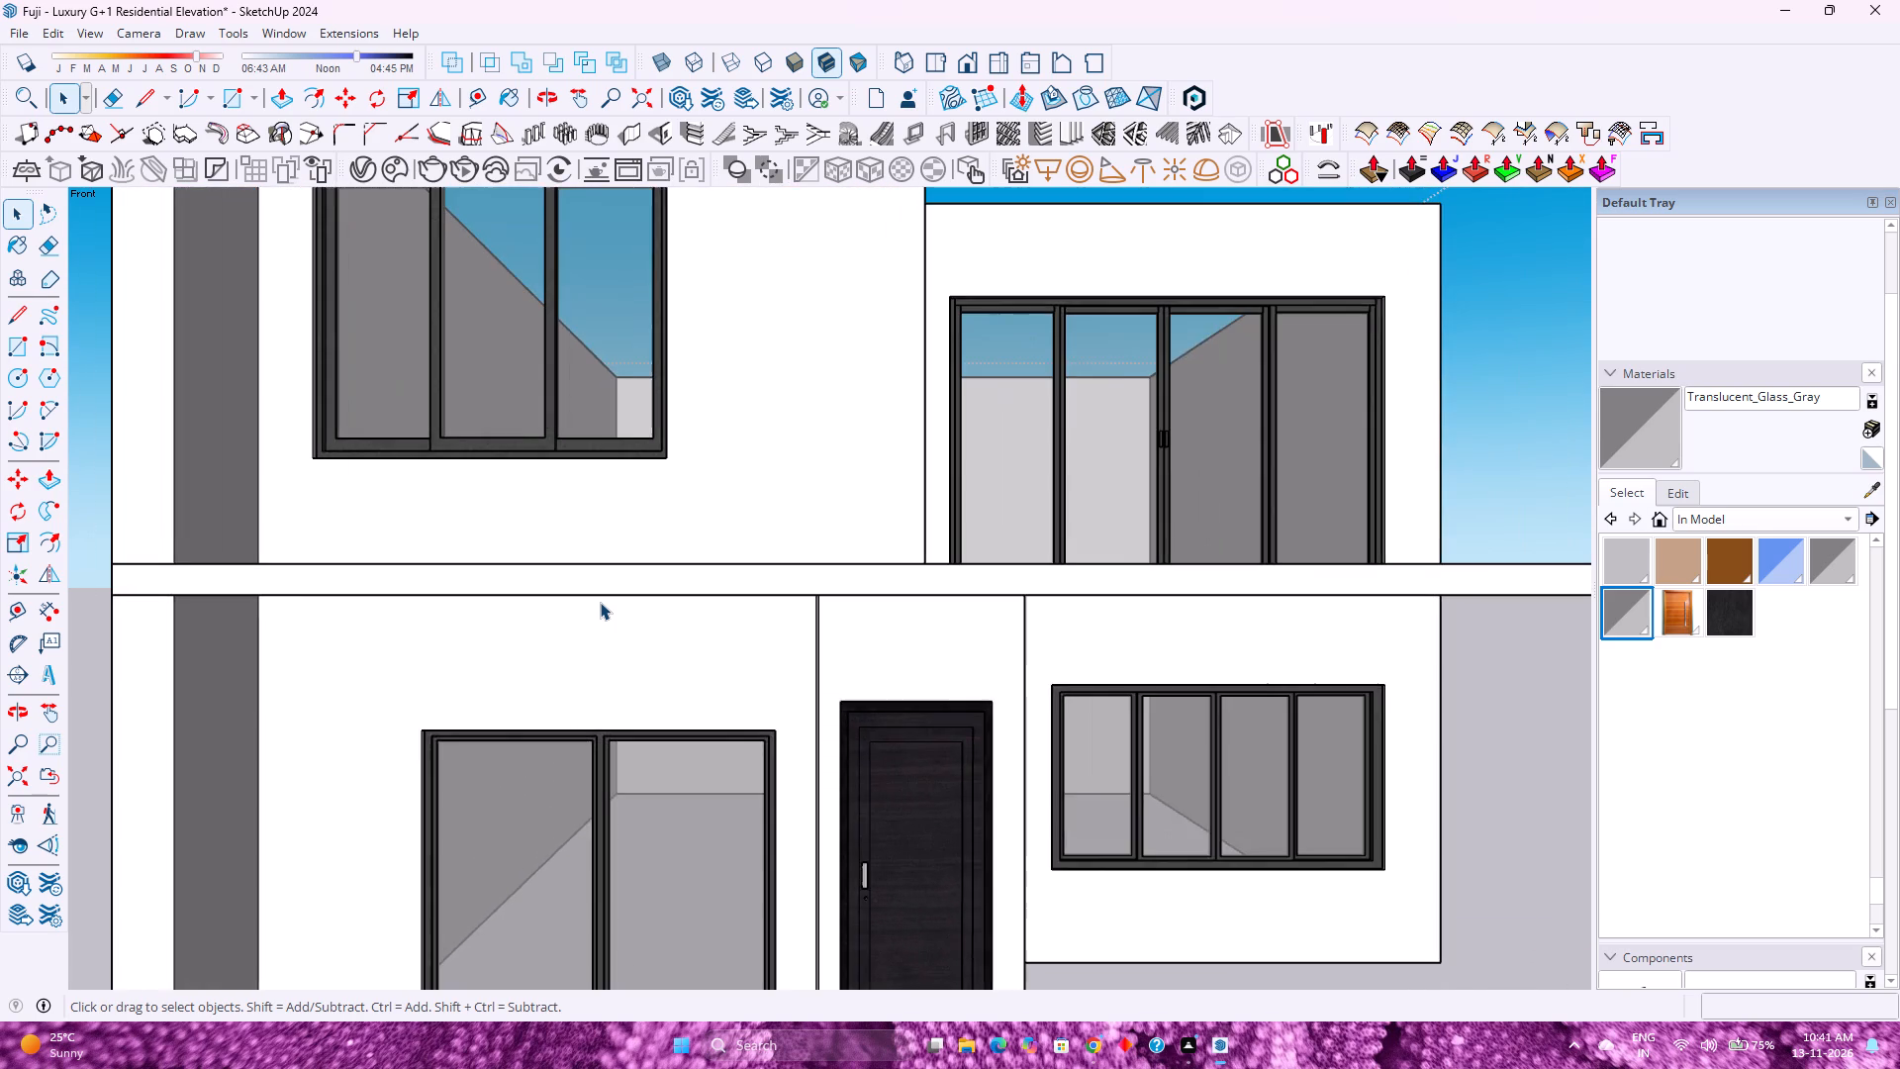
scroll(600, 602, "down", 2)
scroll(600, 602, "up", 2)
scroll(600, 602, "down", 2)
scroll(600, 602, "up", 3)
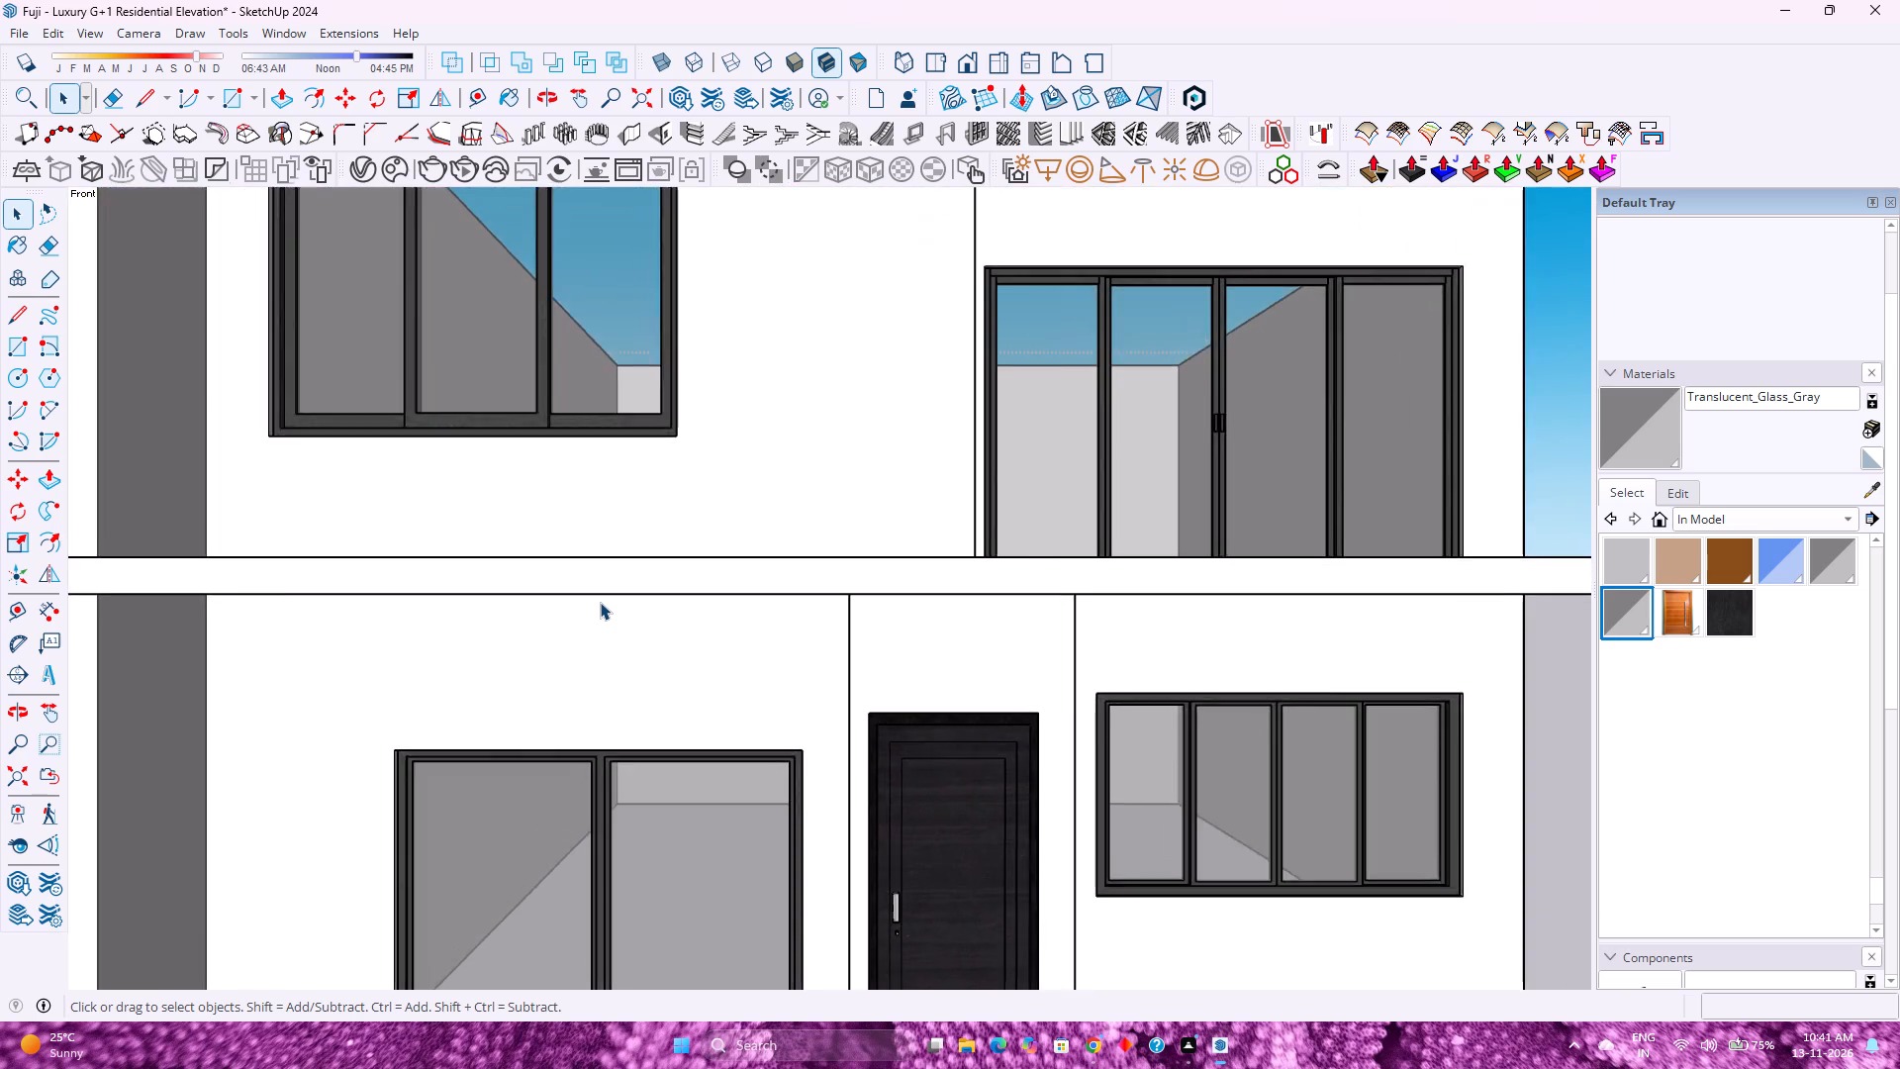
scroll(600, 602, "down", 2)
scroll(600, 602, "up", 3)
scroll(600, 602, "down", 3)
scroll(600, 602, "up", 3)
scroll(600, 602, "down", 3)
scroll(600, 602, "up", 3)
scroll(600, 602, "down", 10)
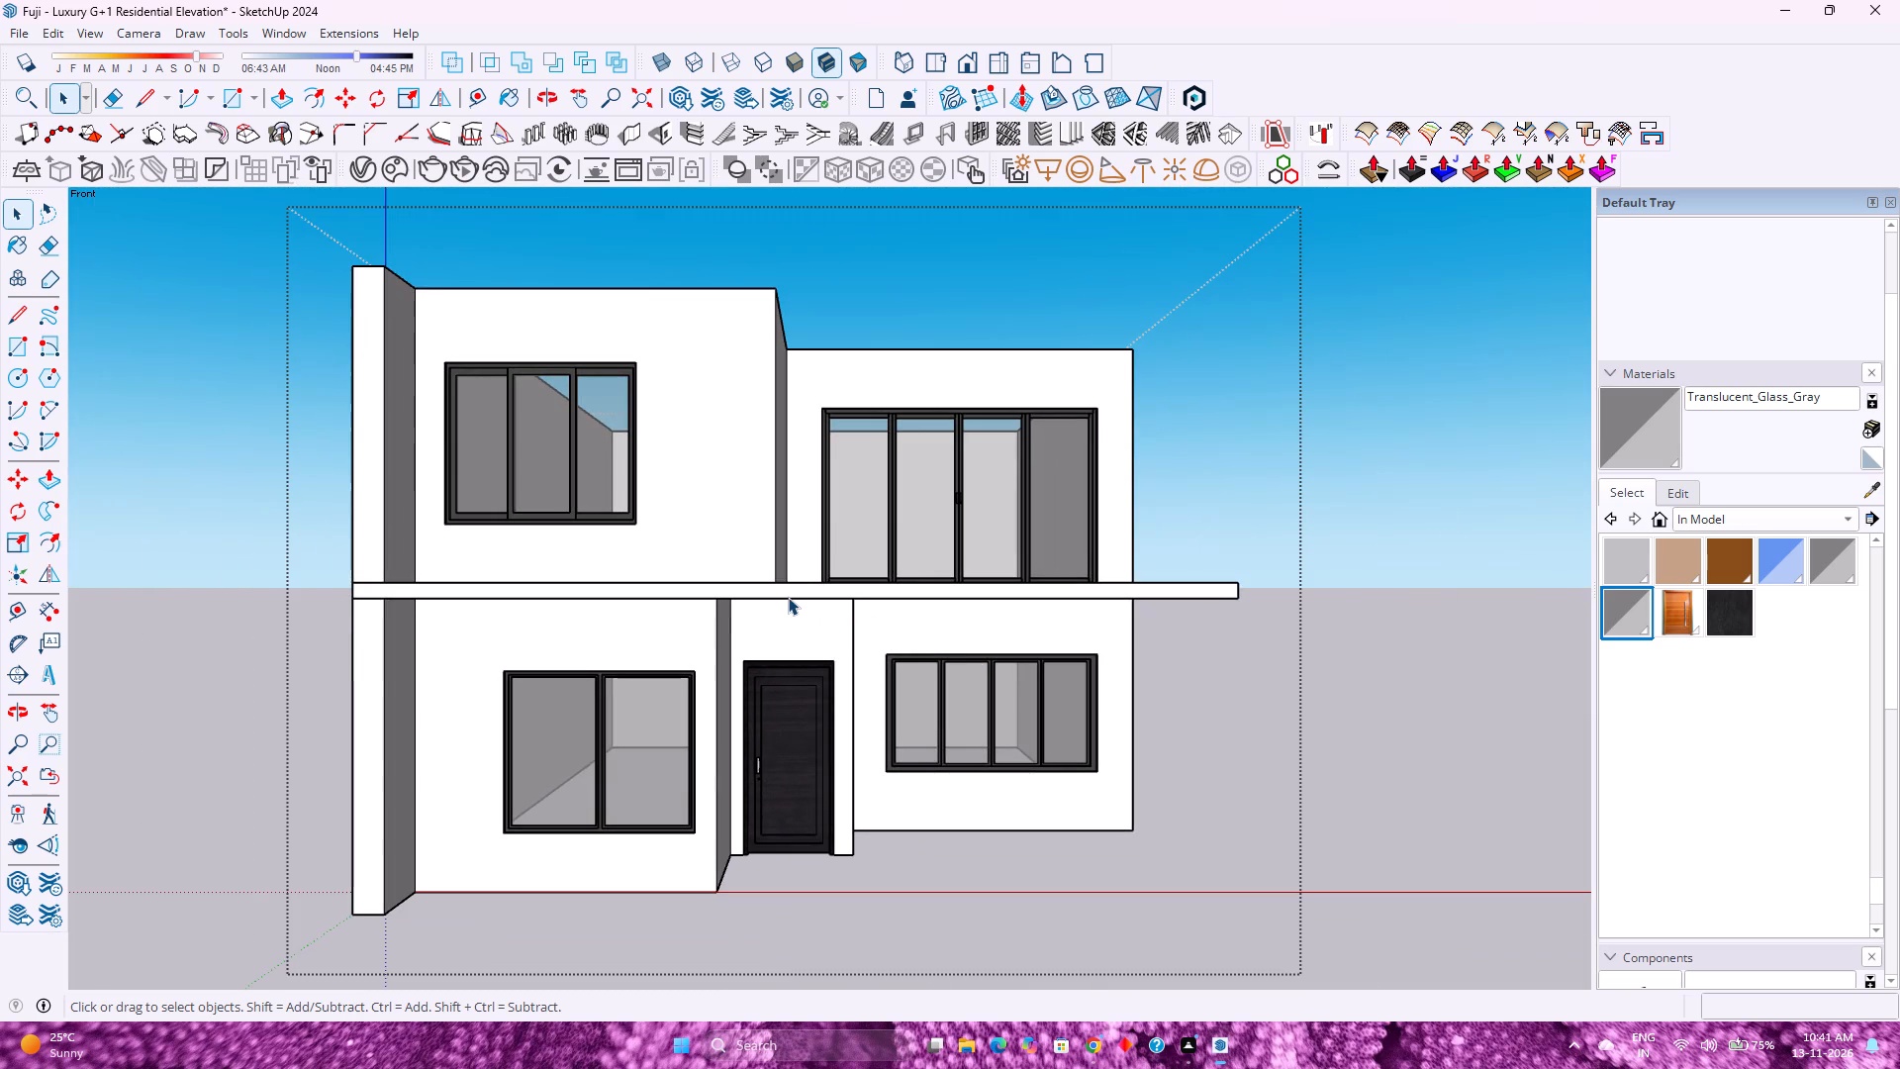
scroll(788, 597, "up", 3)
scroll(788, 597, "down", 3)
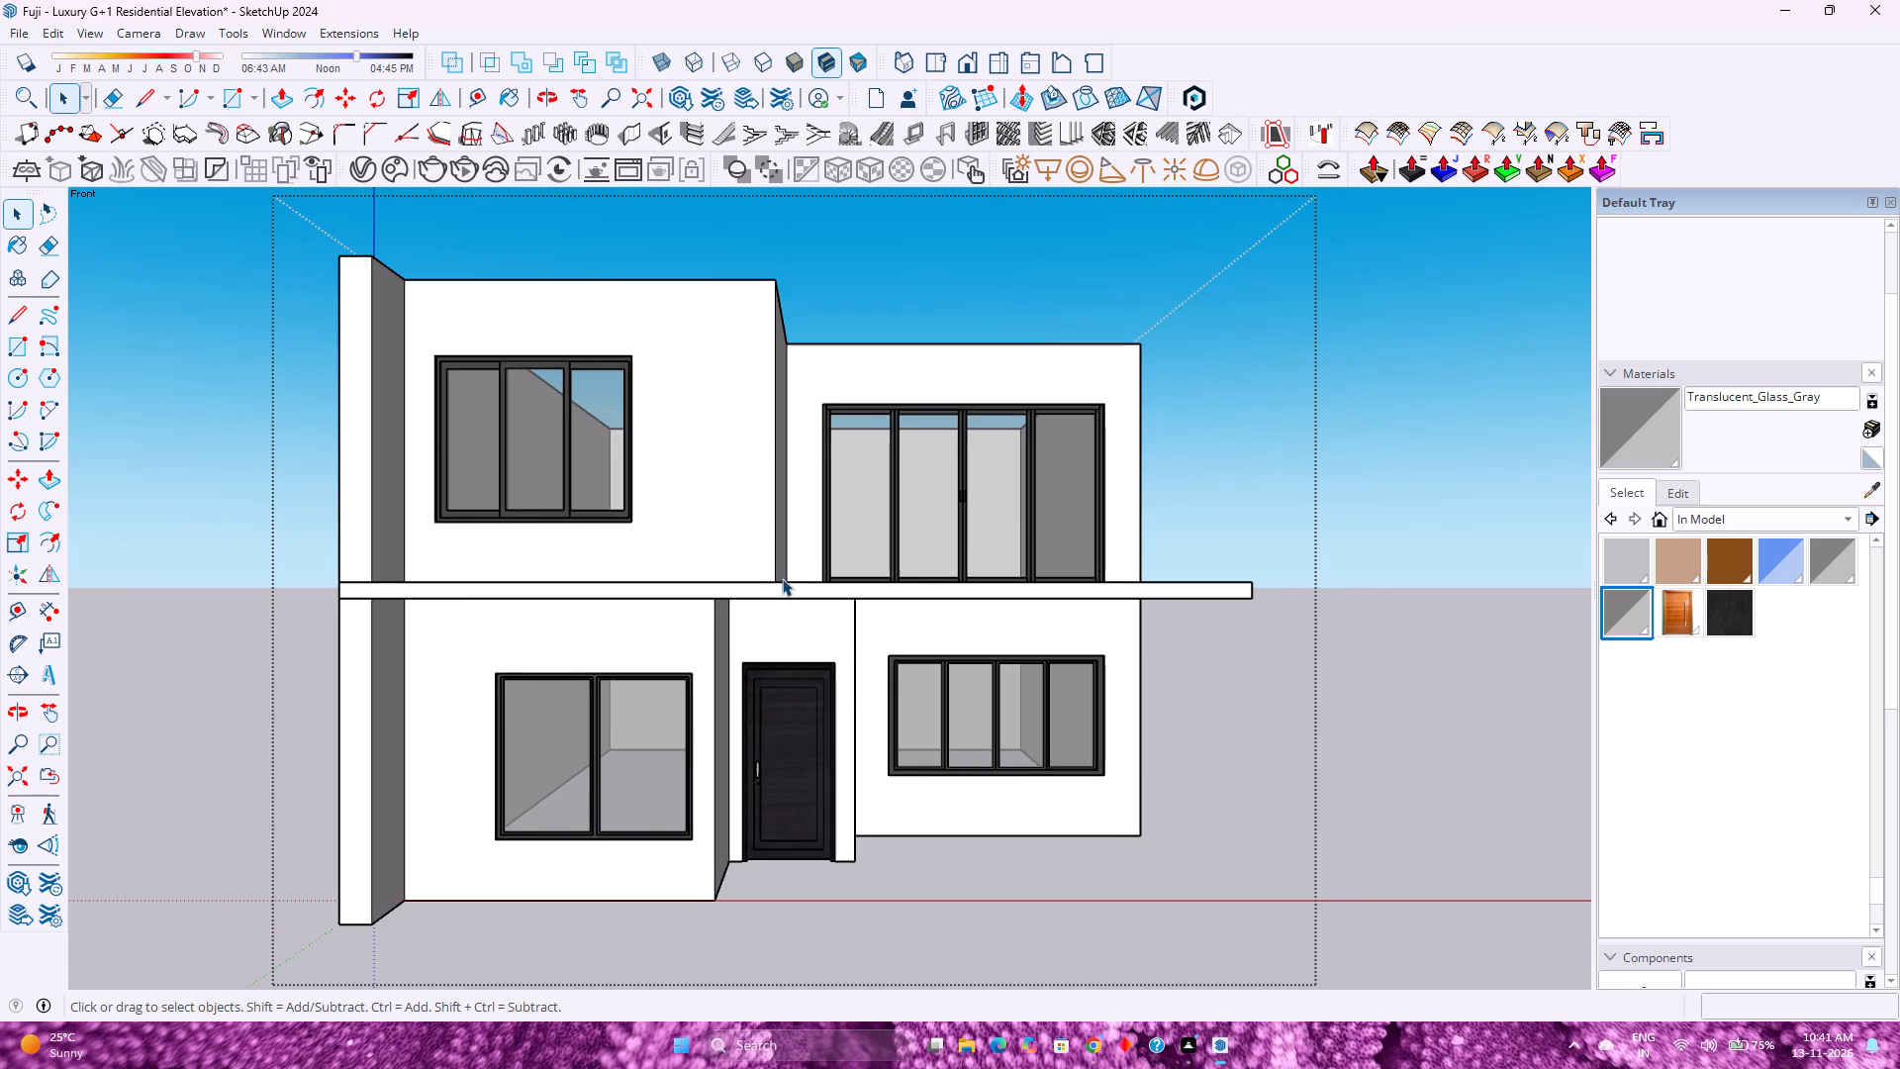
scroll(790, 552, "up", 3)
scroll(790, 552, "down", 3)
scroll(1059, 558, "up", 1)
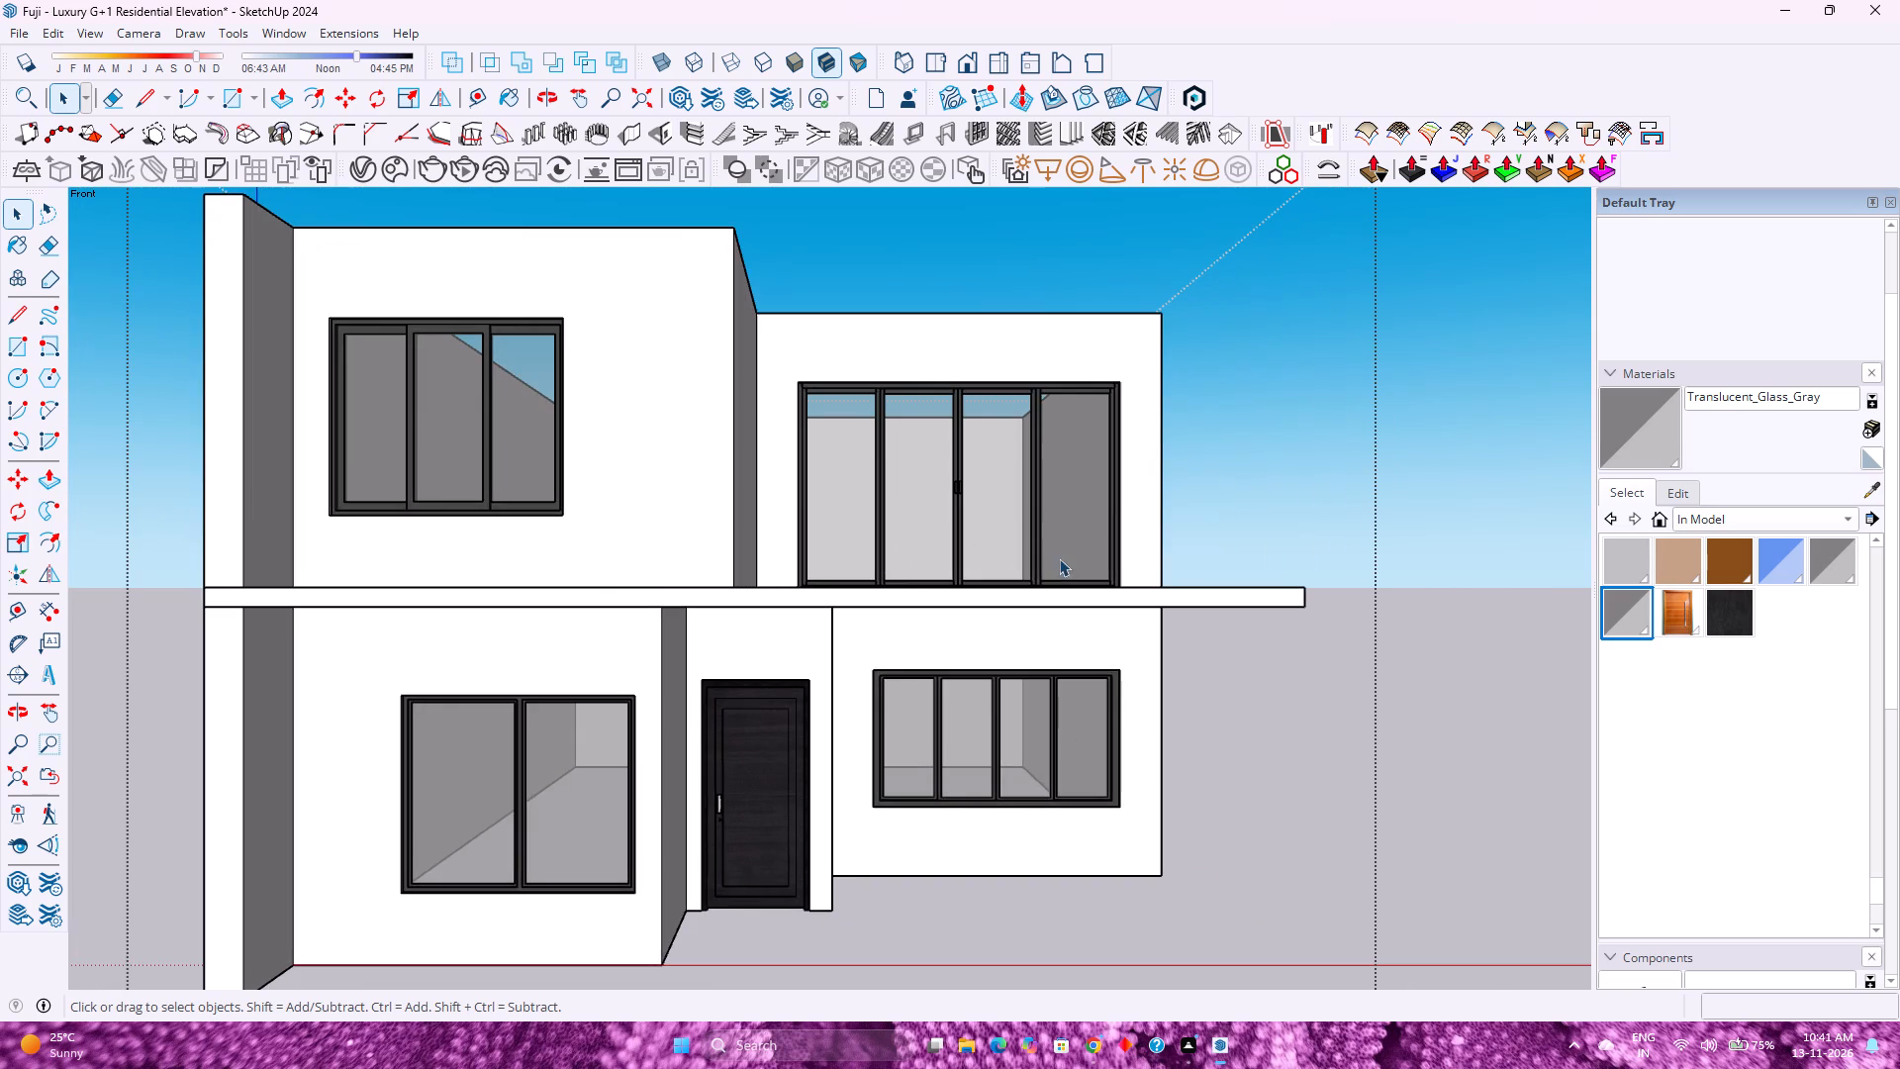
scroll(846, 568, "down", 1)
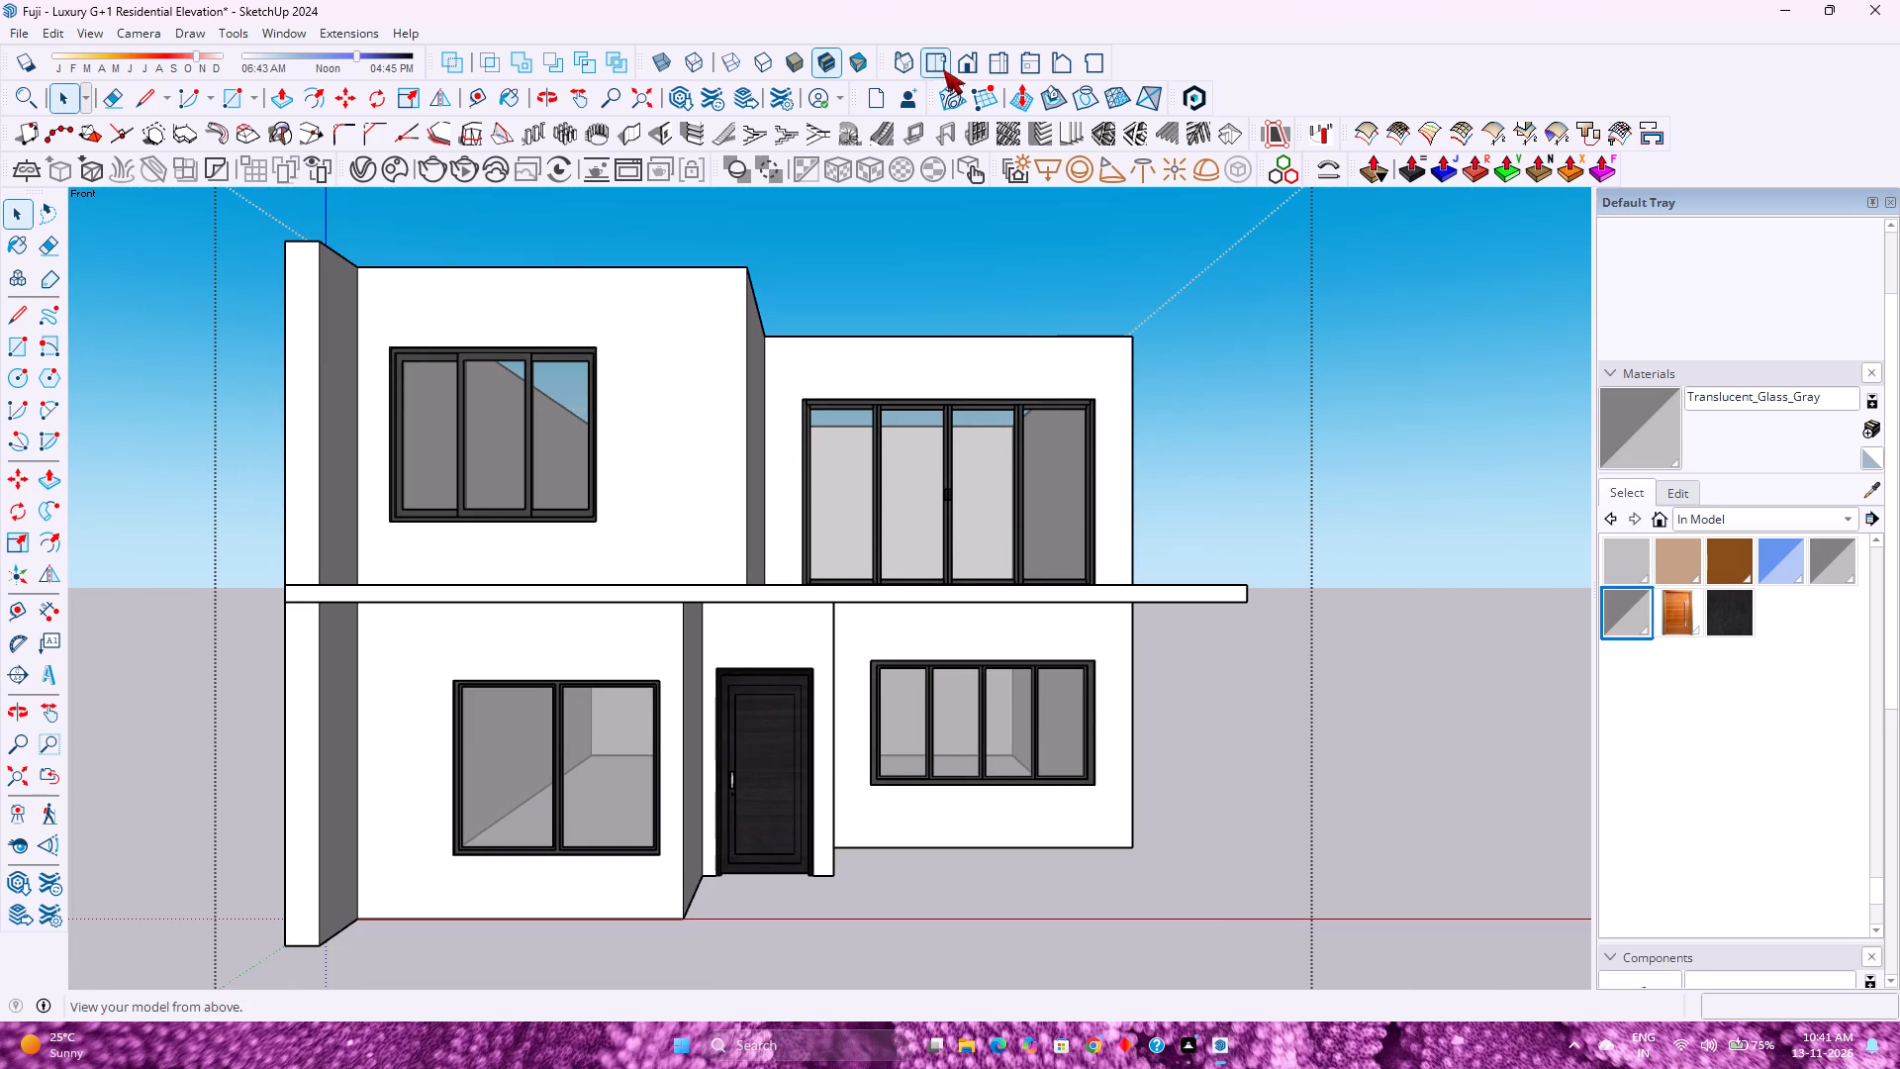
Set the standard front view, fit the whole model in it, and examine the two-storey elevation with its projecting slab.
left_click(962, 69)
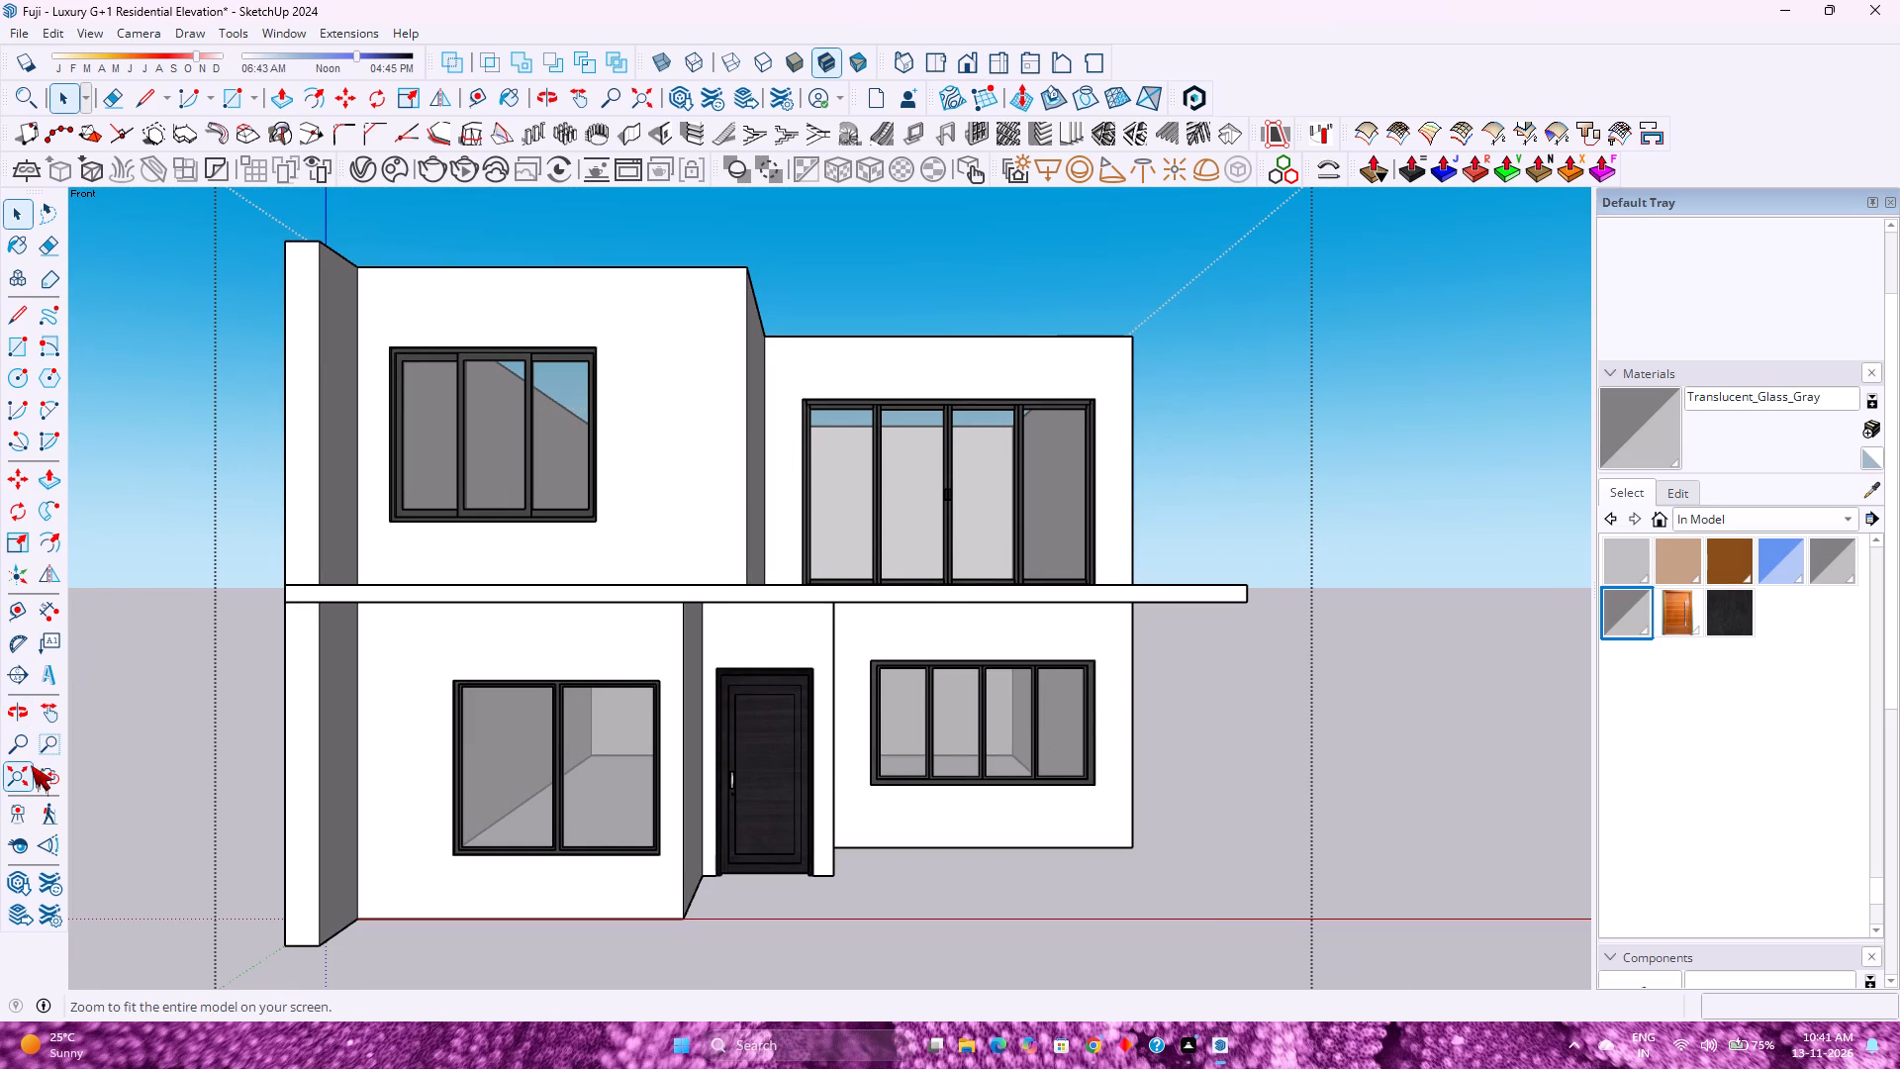
left_click(31, 765)
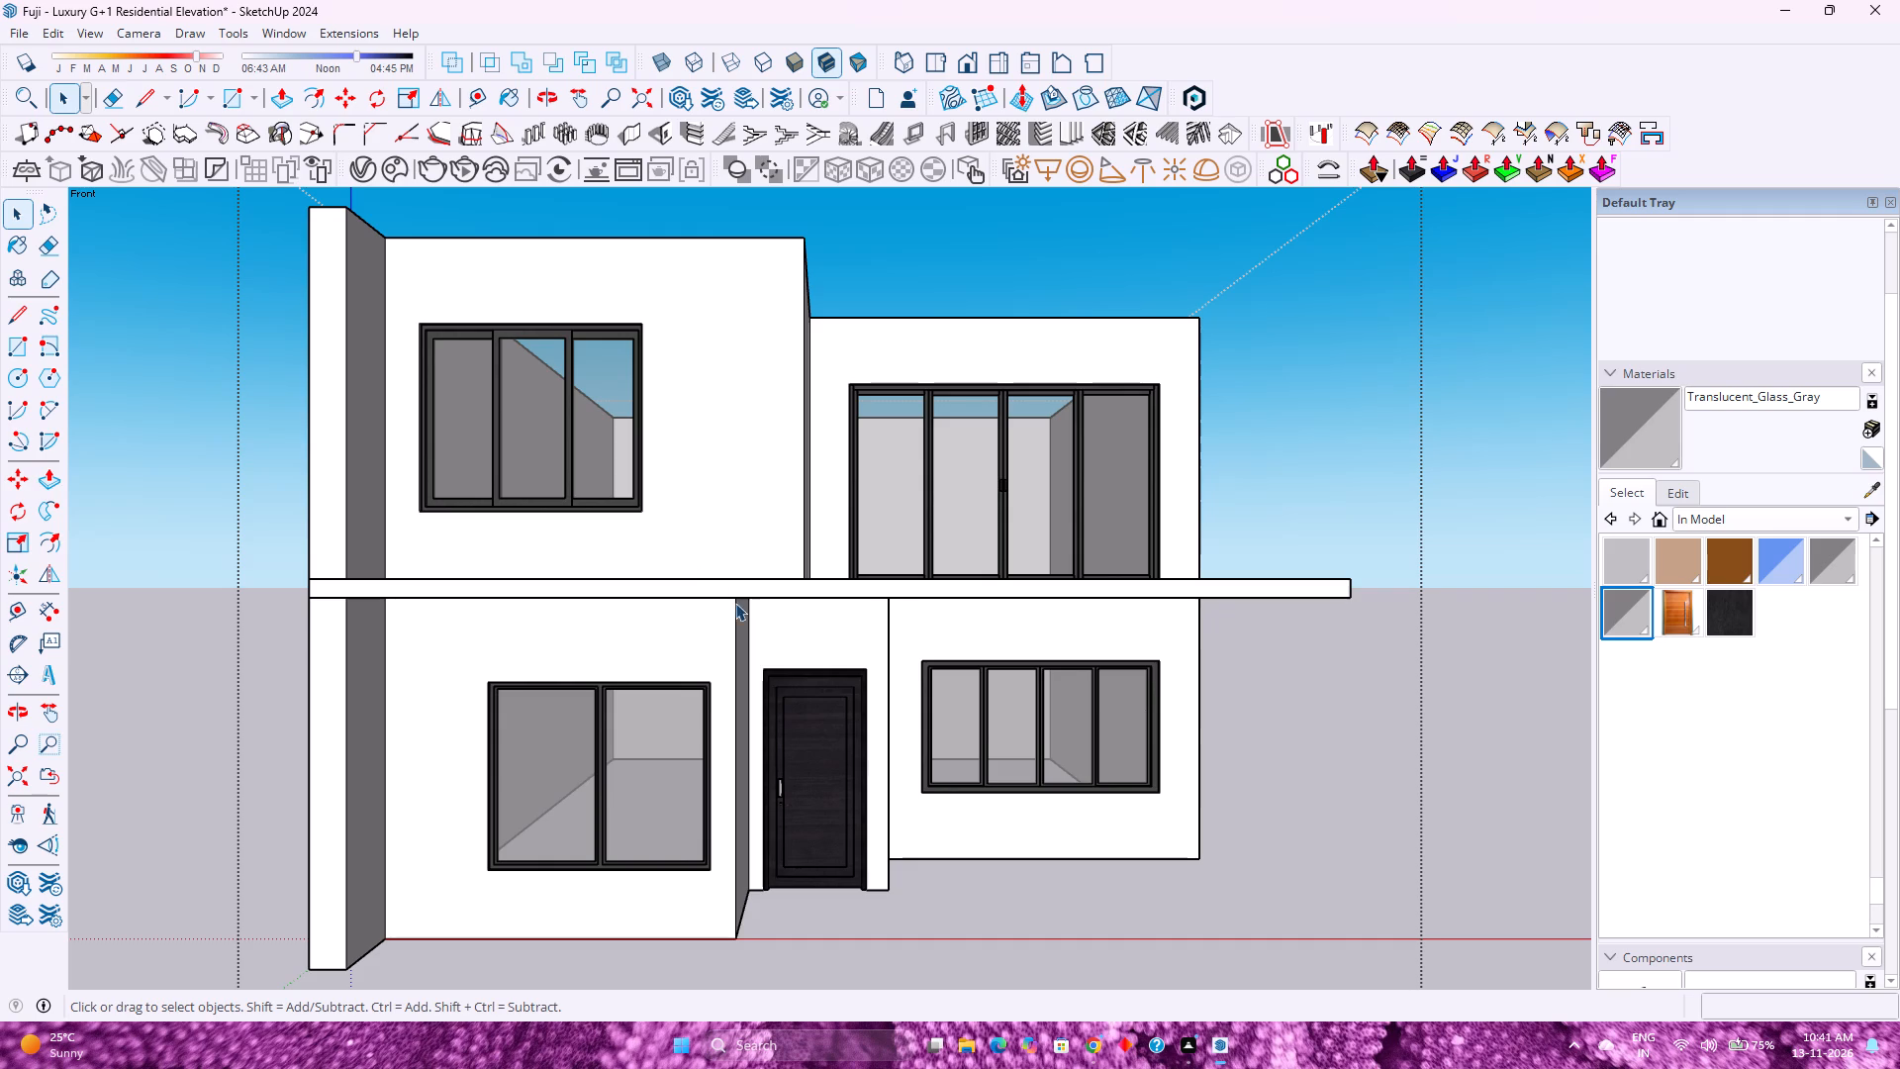
scroll(735, 580, "down", 2)
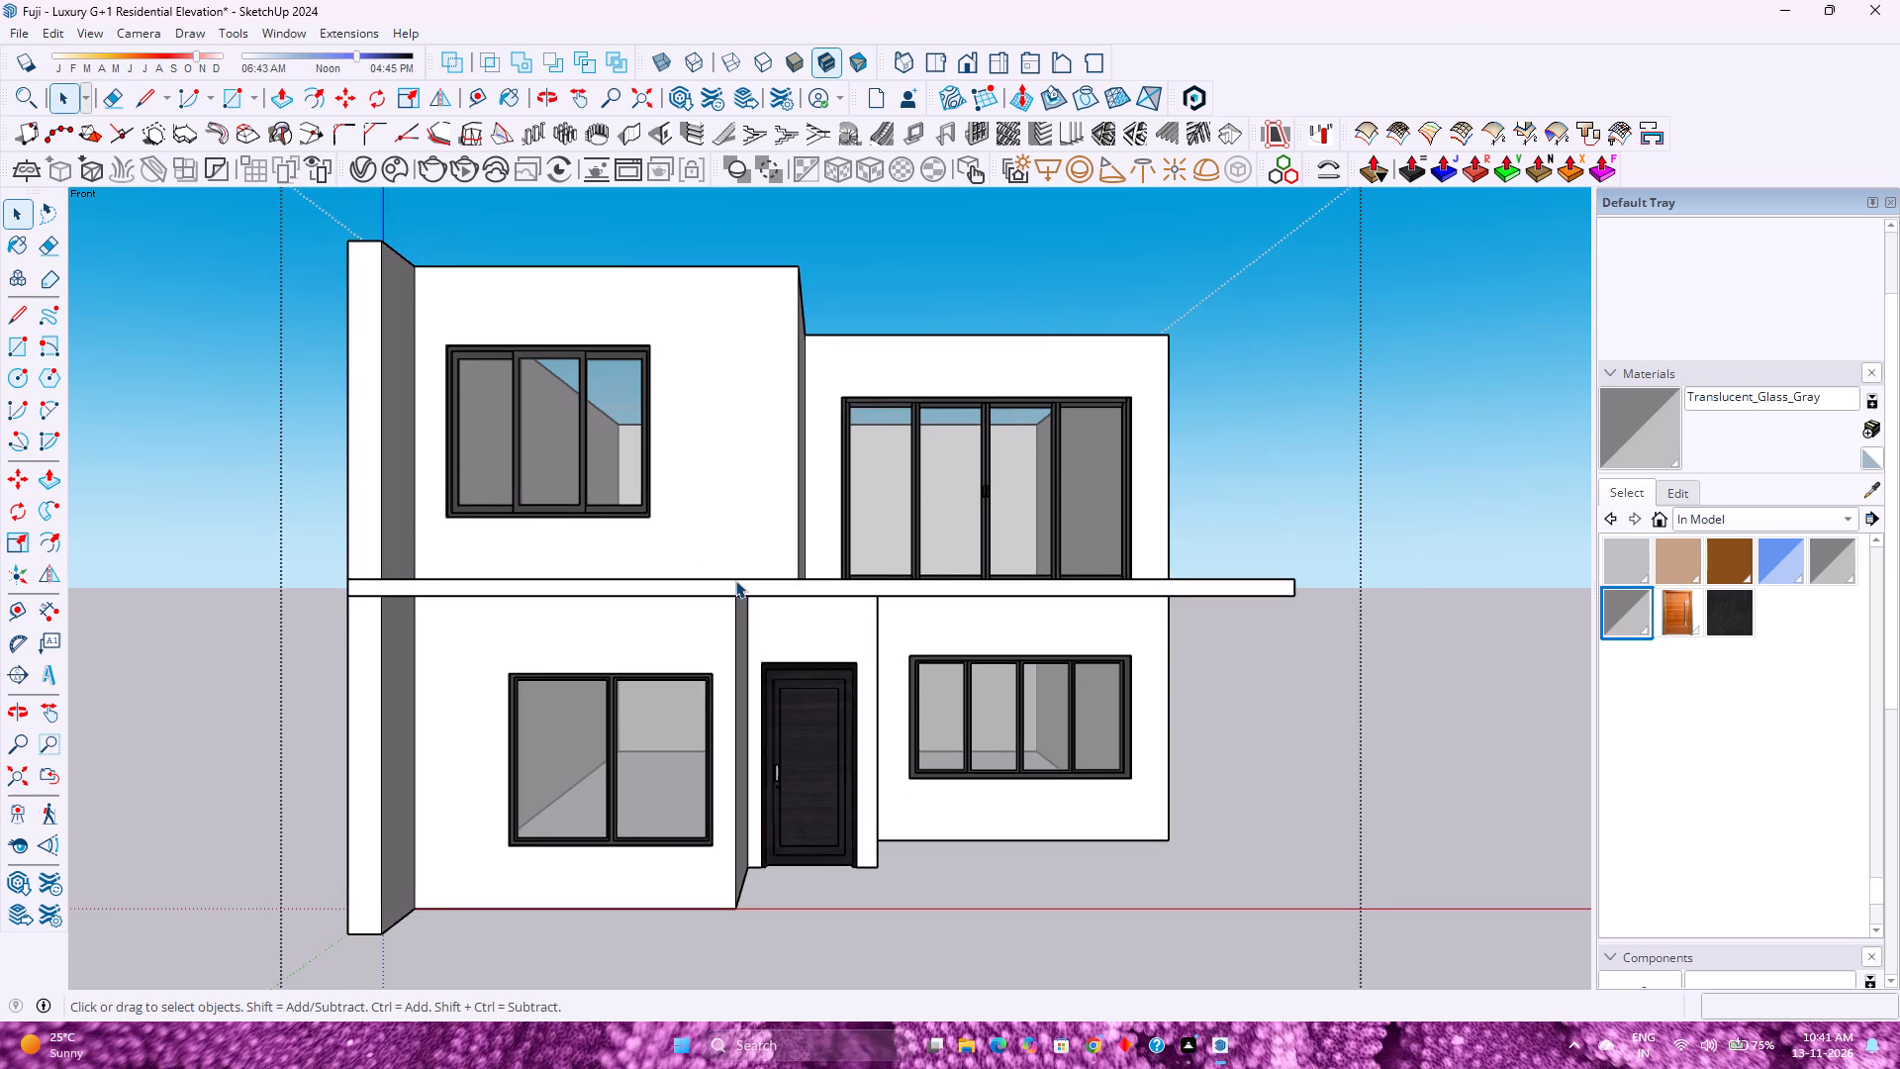
scroll(735, 580, "up", 2)
scroll(735, 580, "down", 1)
scroll(735, 580, "up", 1)
scroll(735, 580, "down", 1)
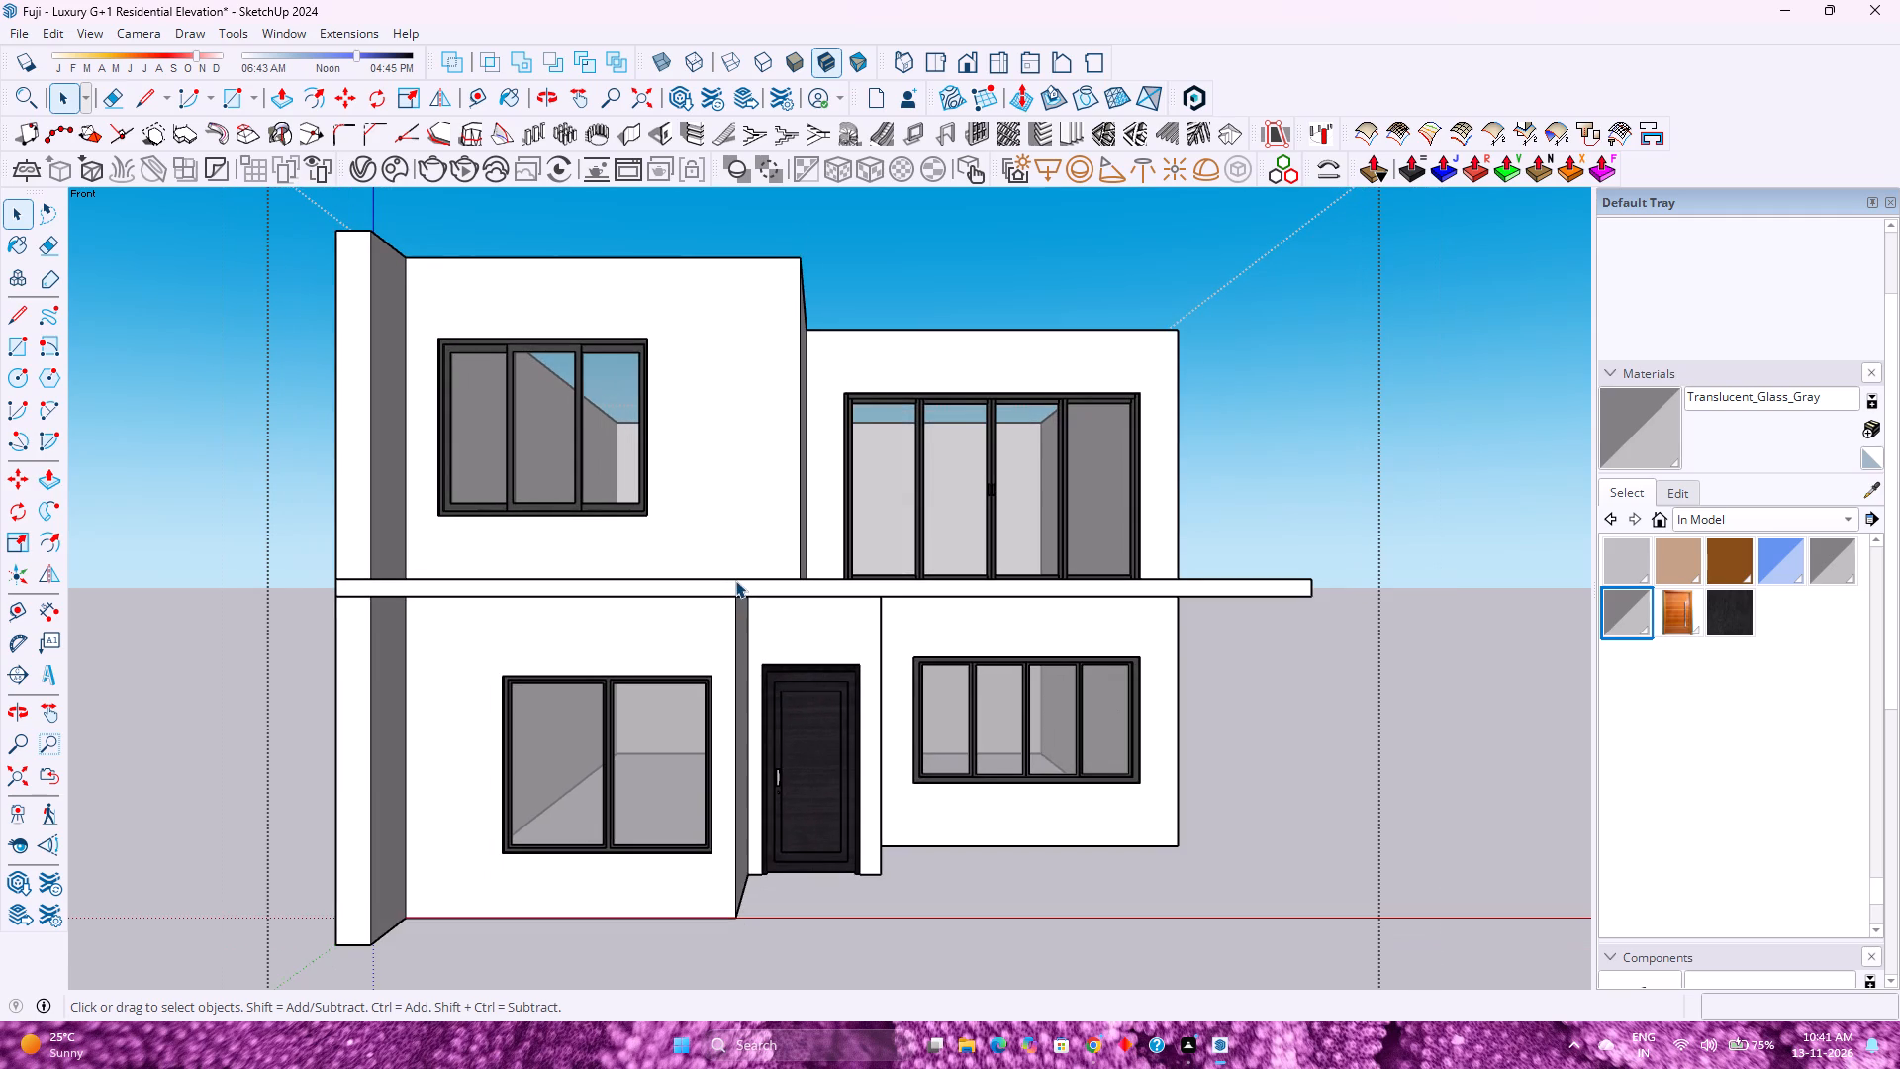
scroll(735, 580, "up", 1)
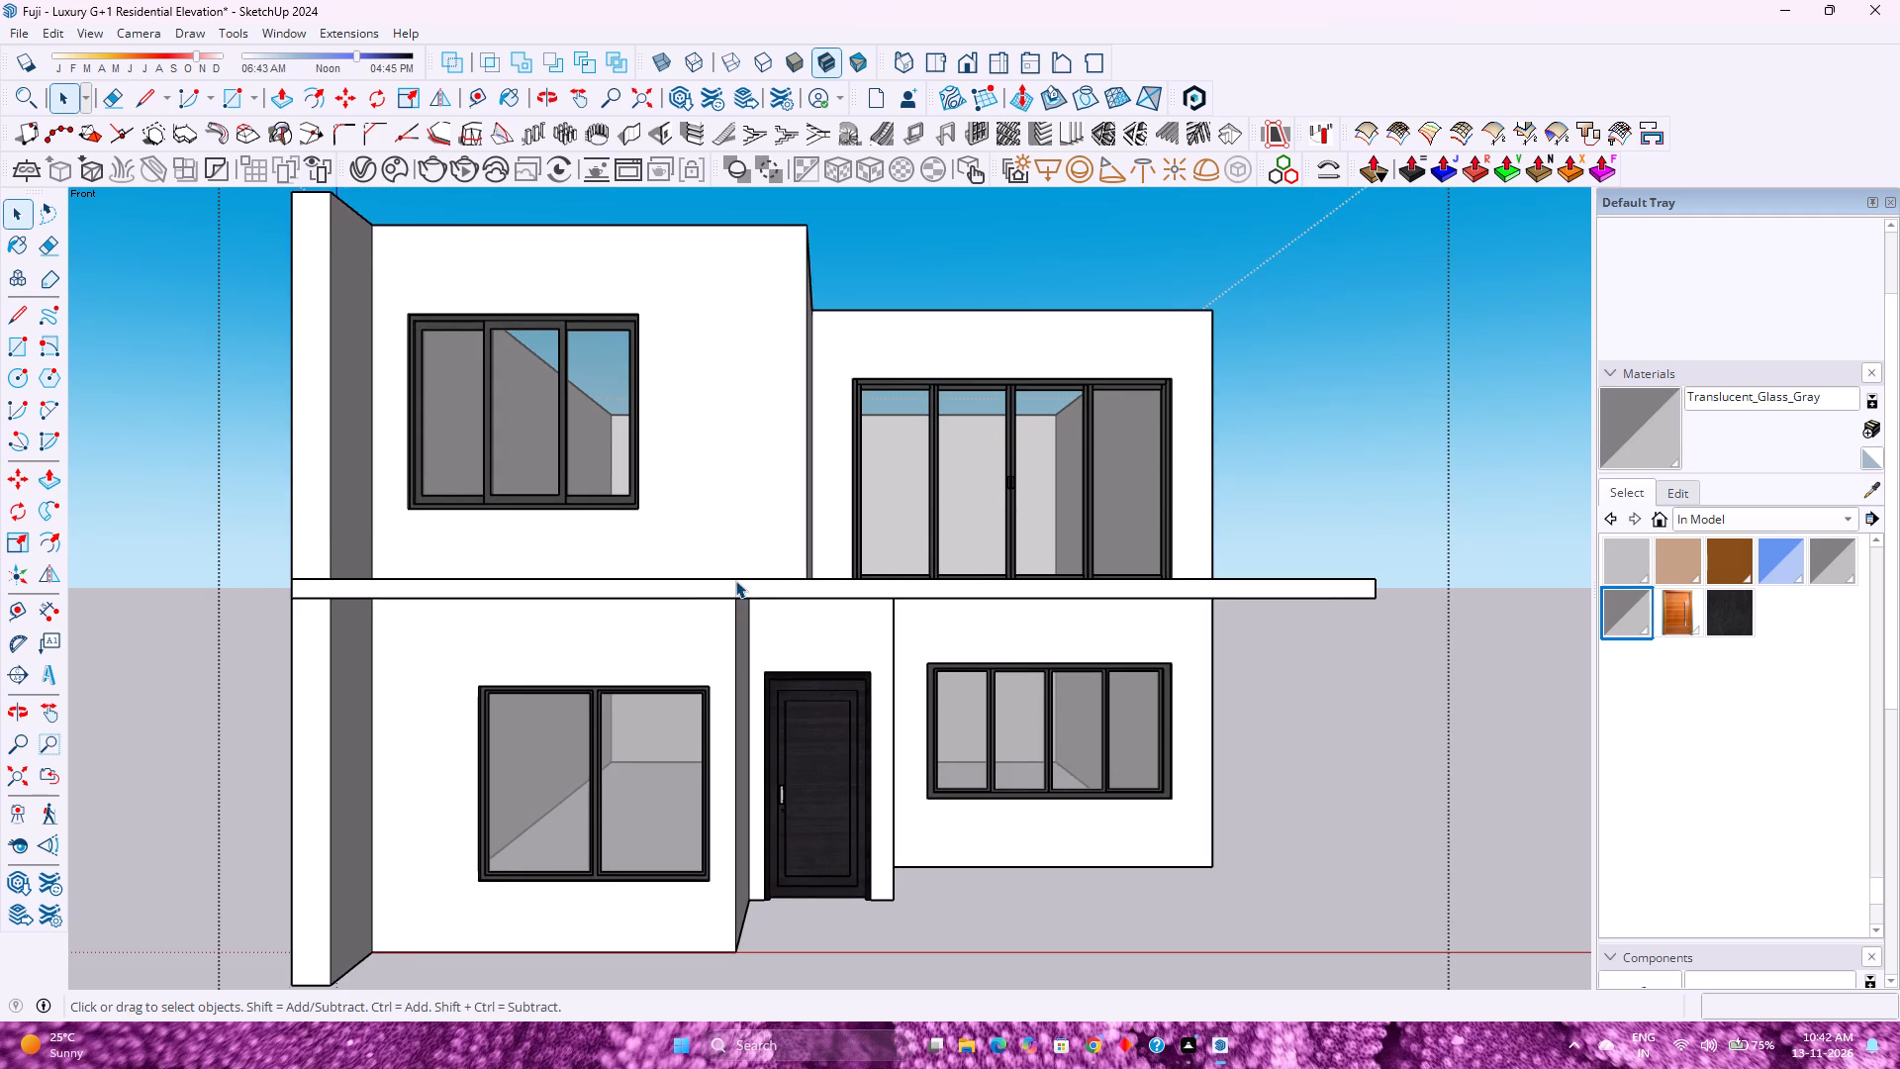
scroll(735, 580, "down", 1)
scroll(735, 580, "up", 1)
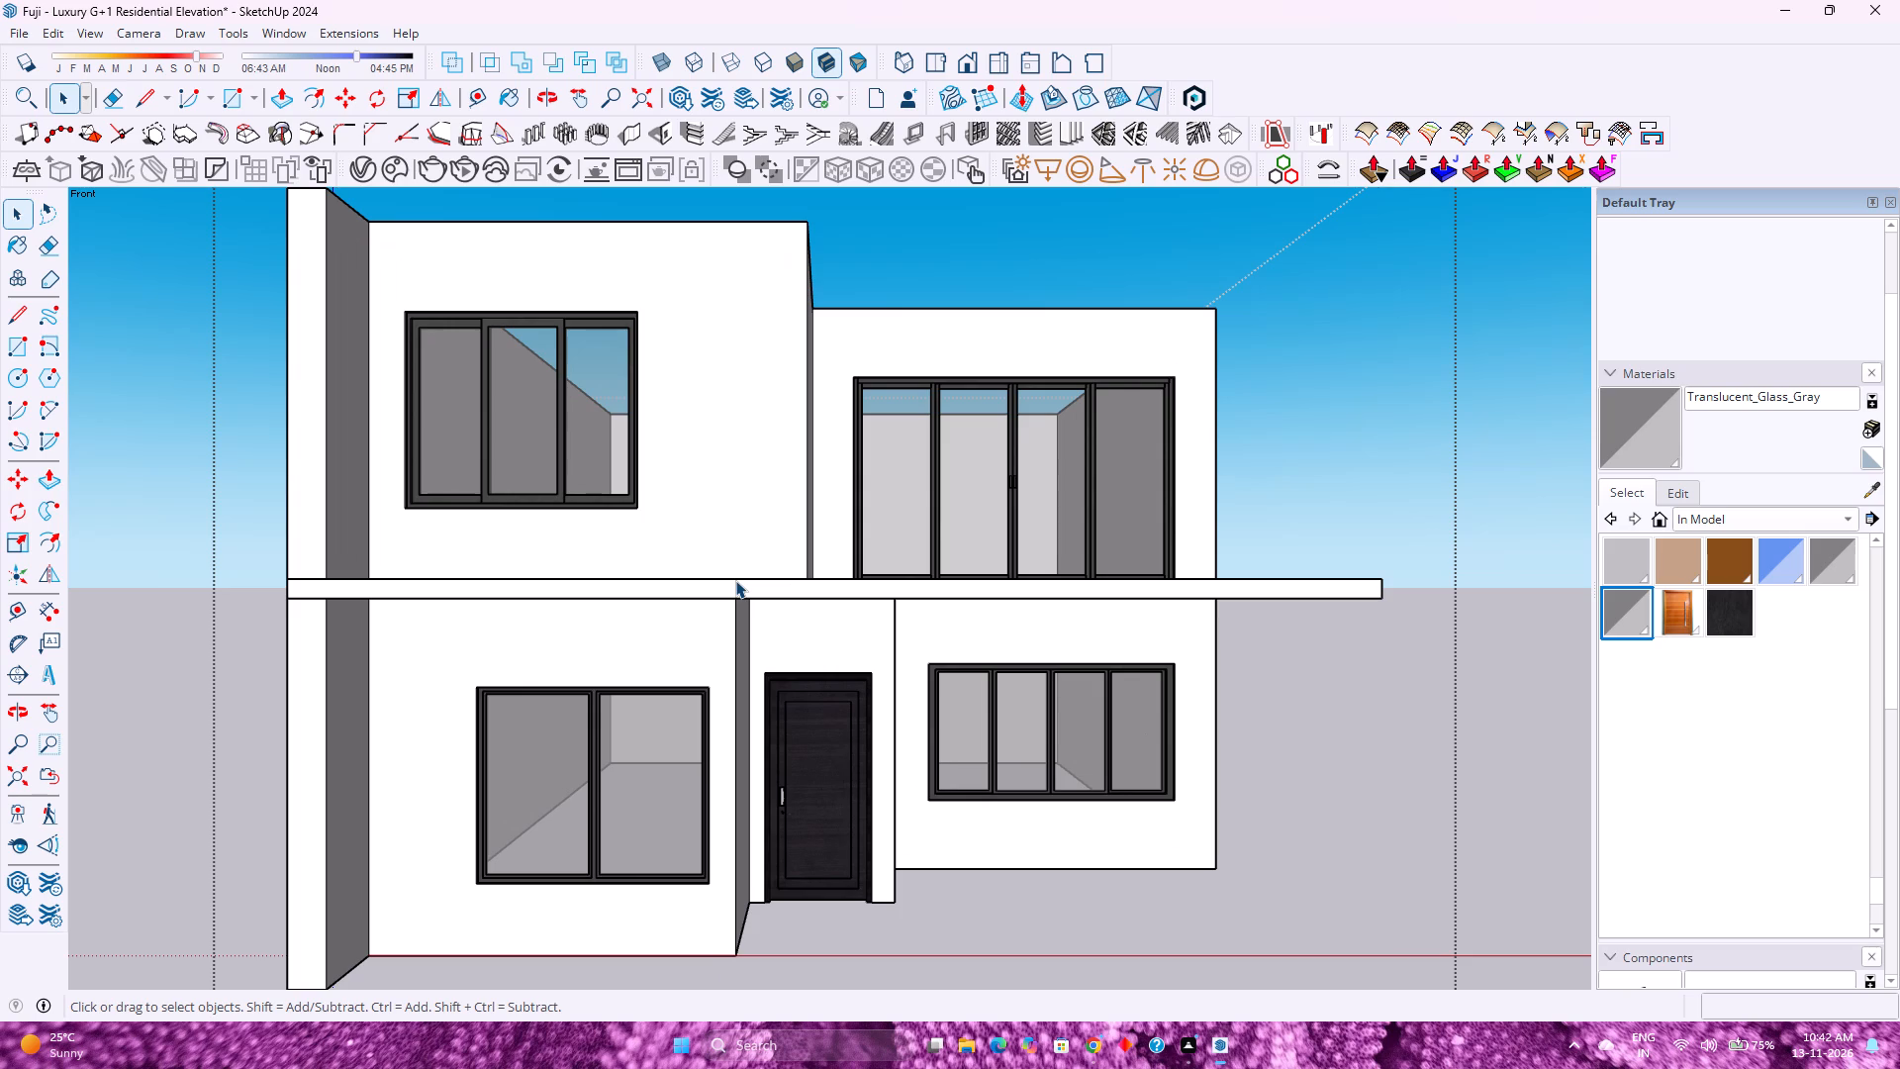
scroll(734, 579, "down", 1)
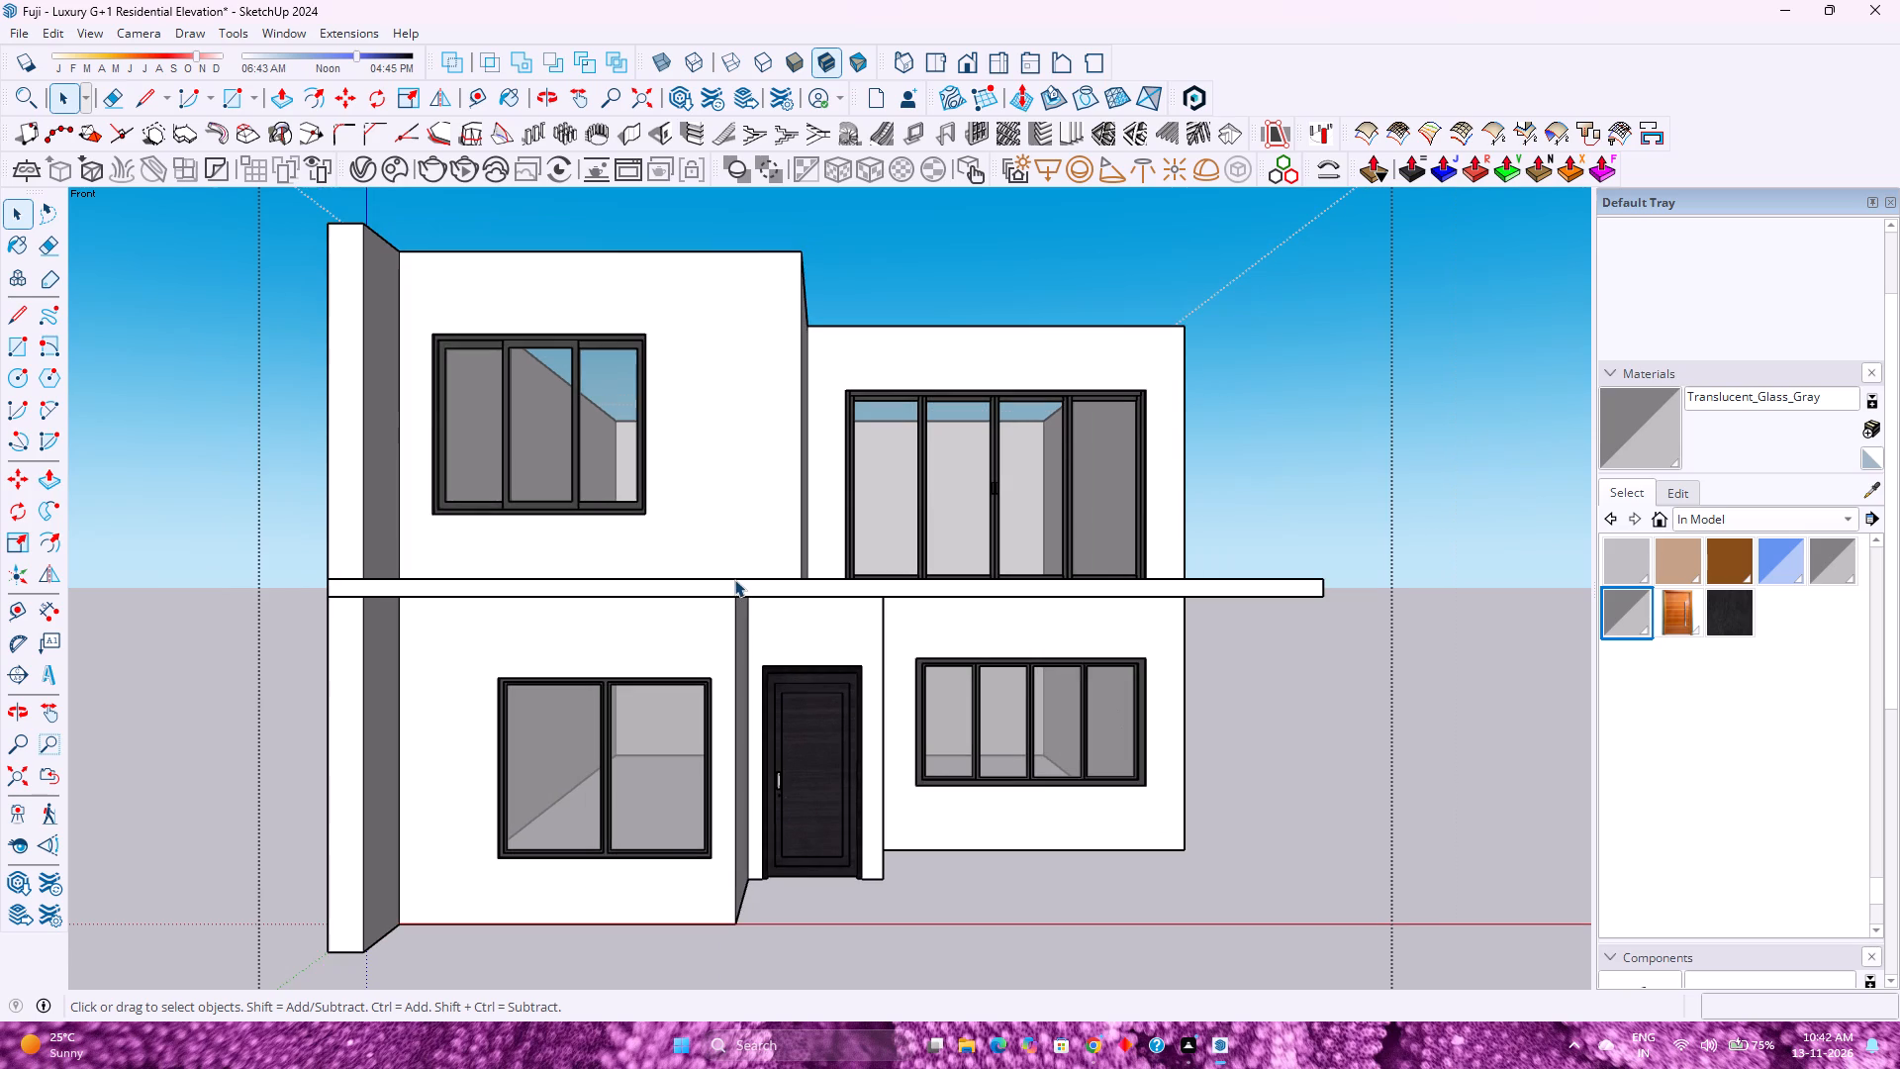
scroll(734, 579, "down", 1)
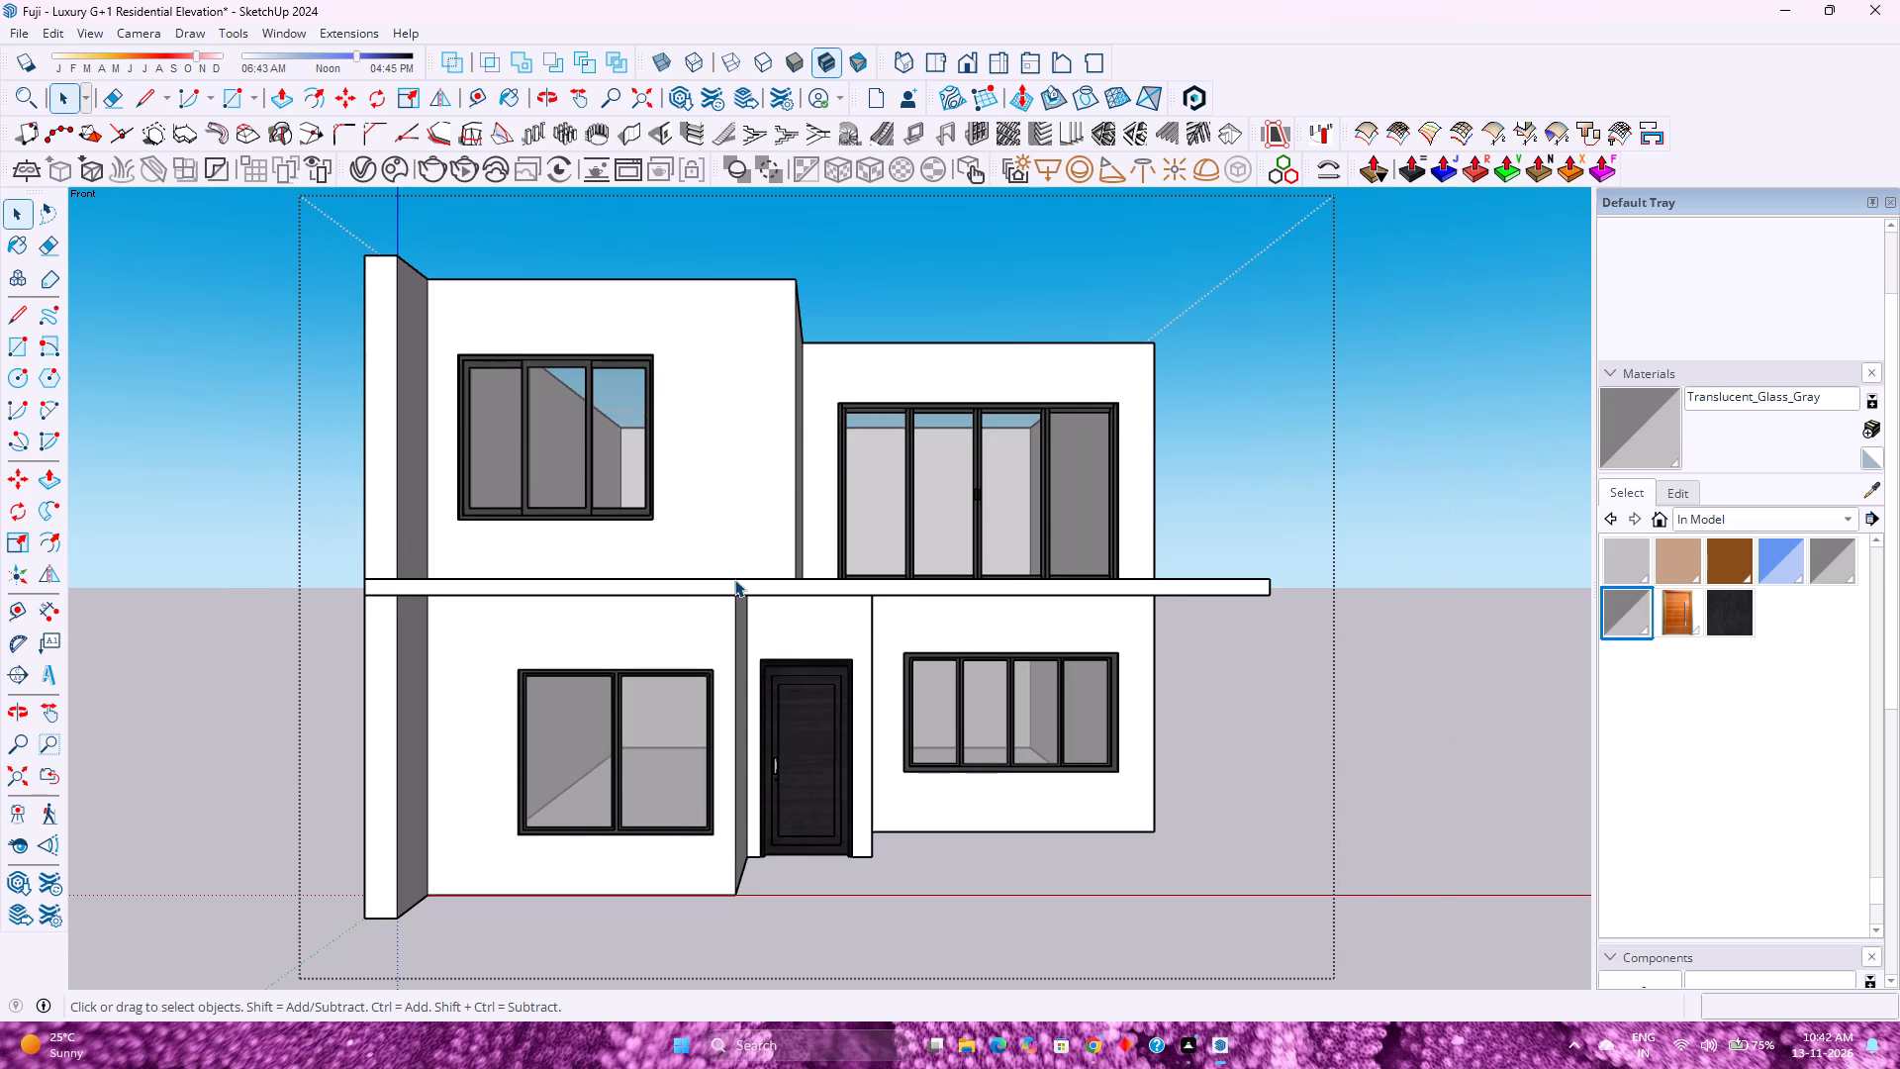
scroll(752, 498, "down", 1)
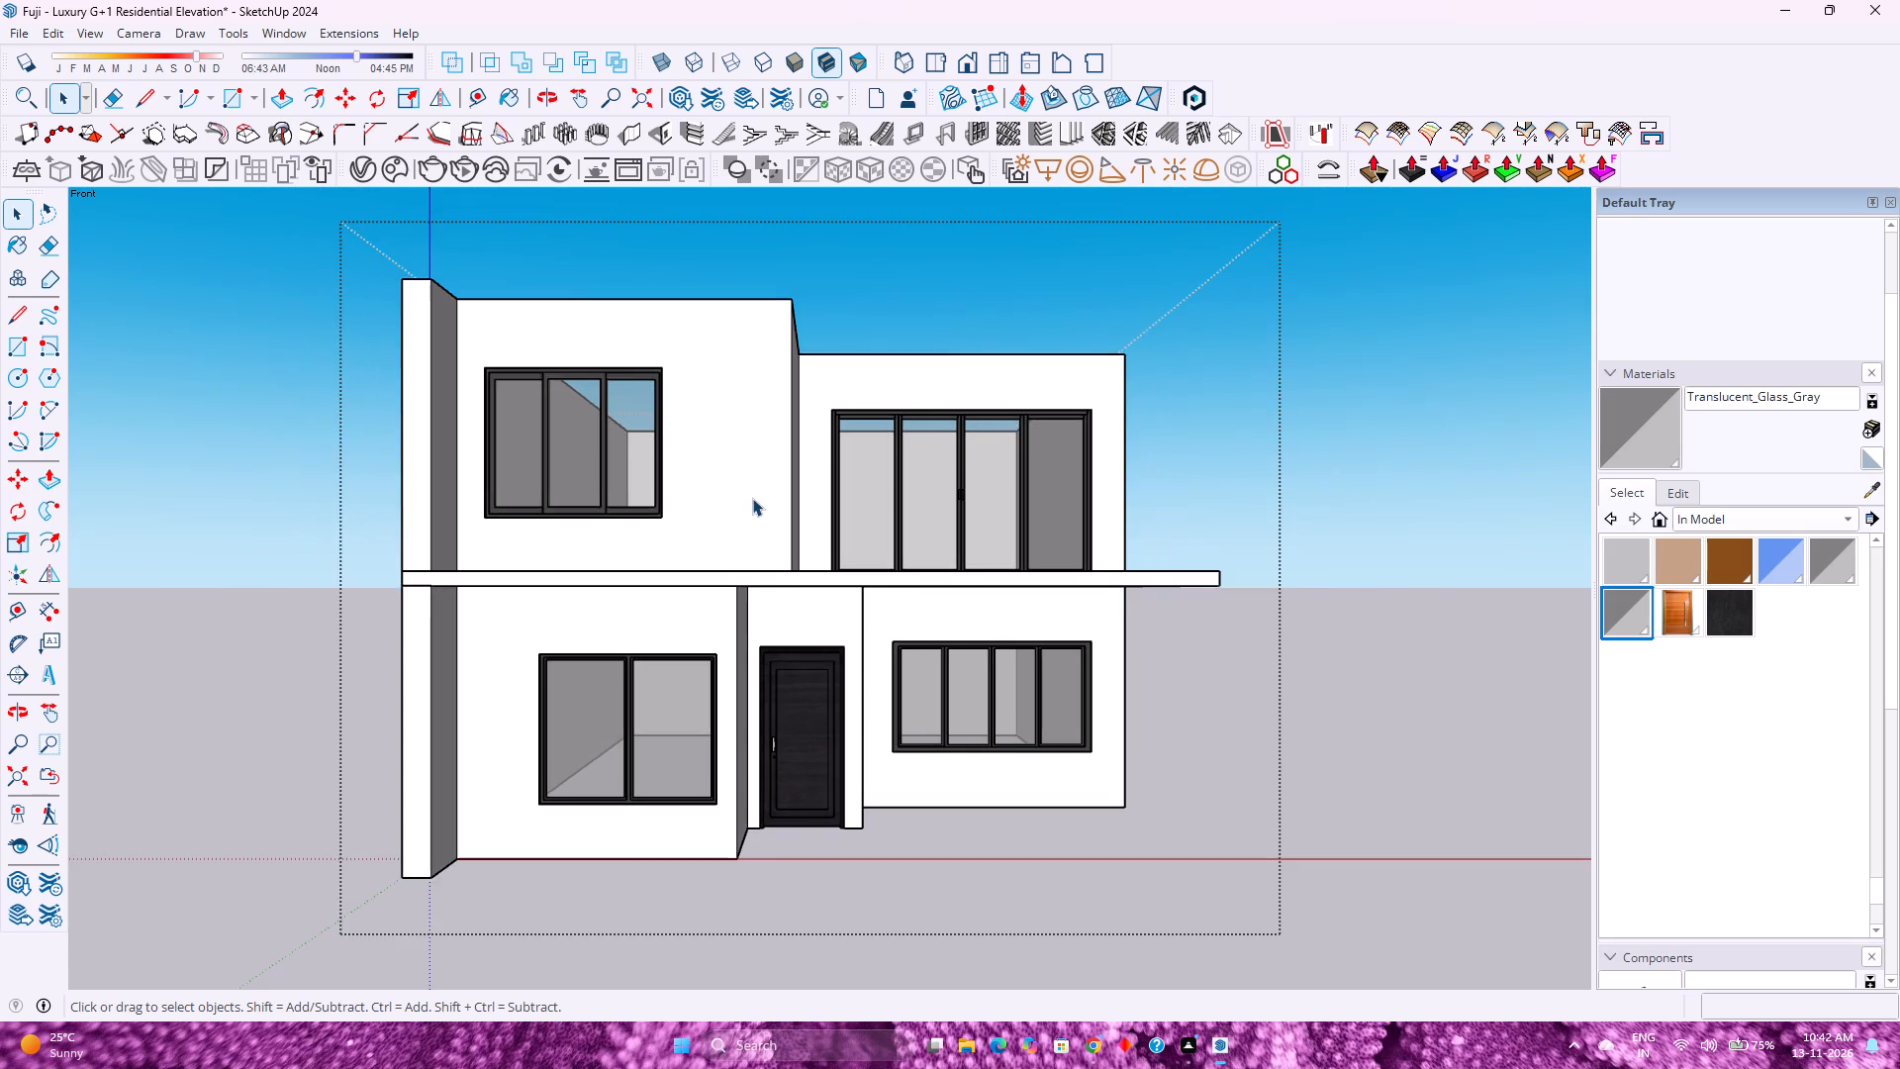
scroll(752, 498, "up", 1)
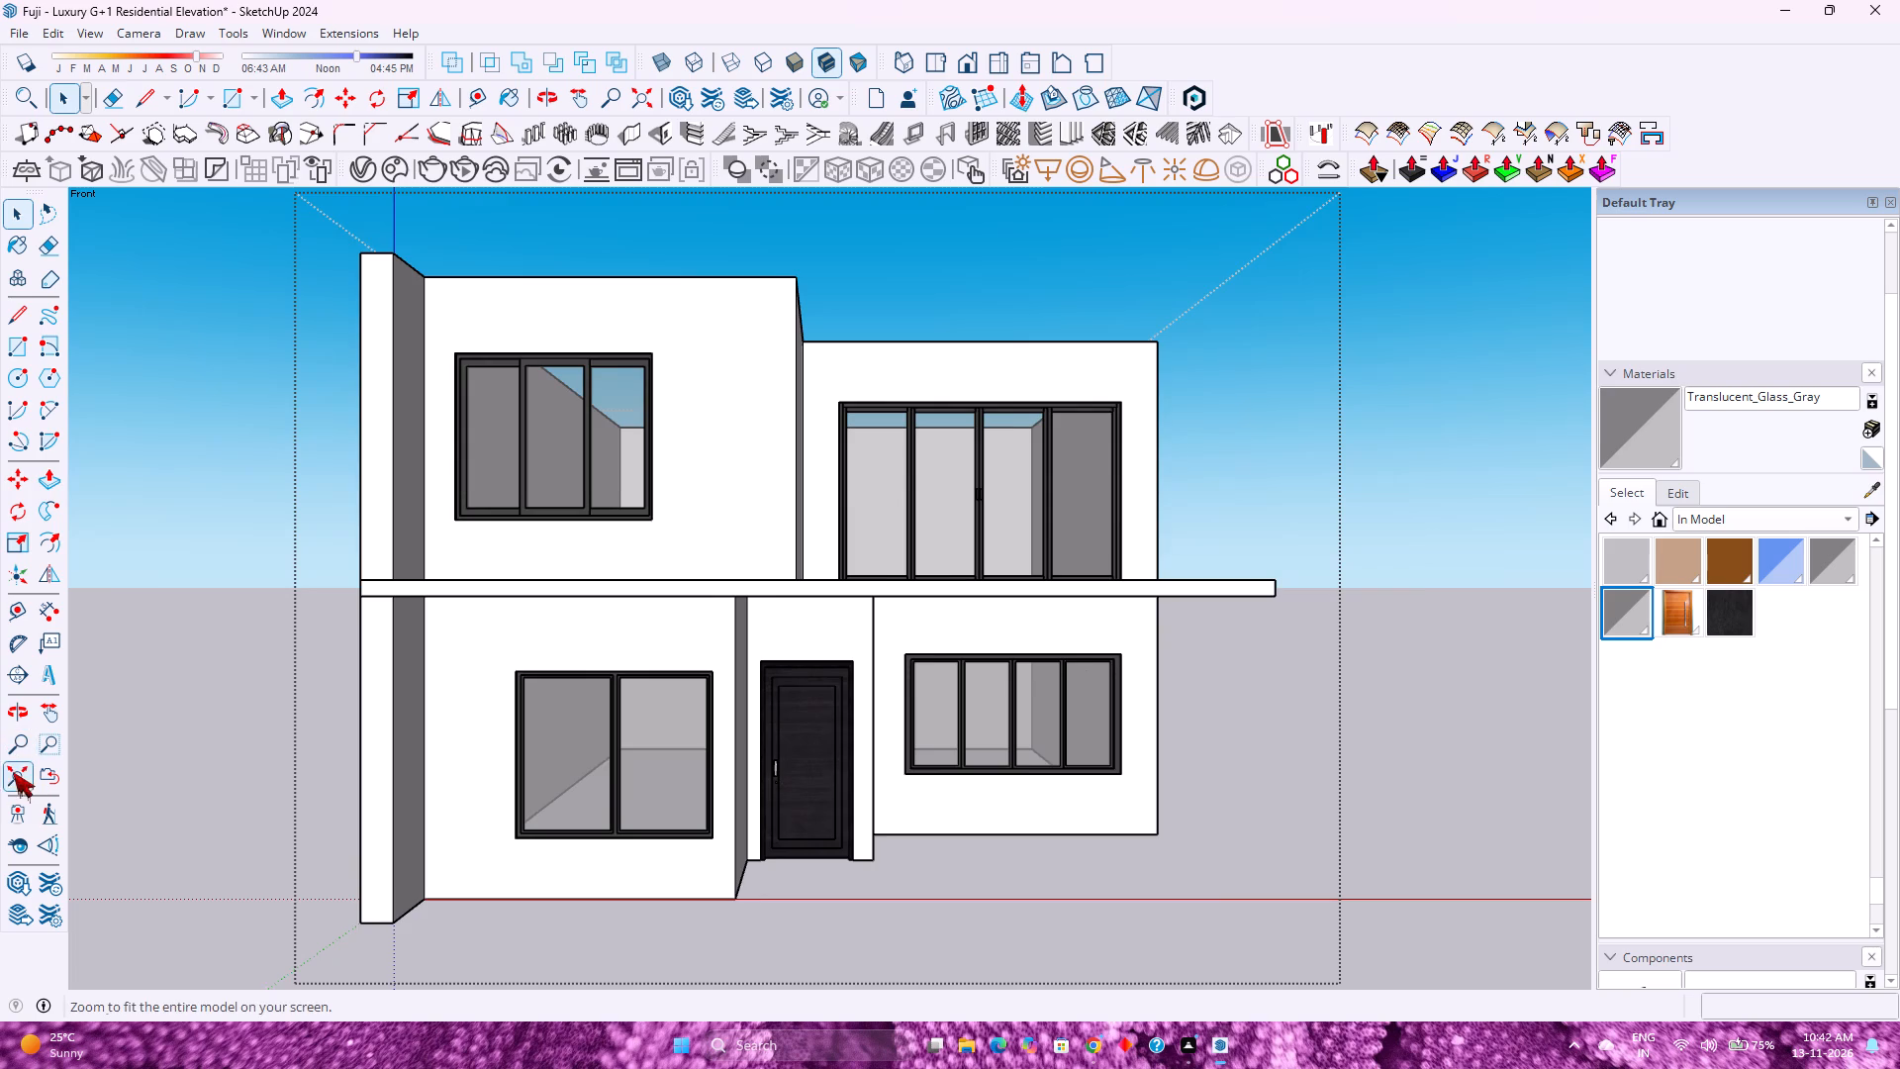
left_click(10, 772)
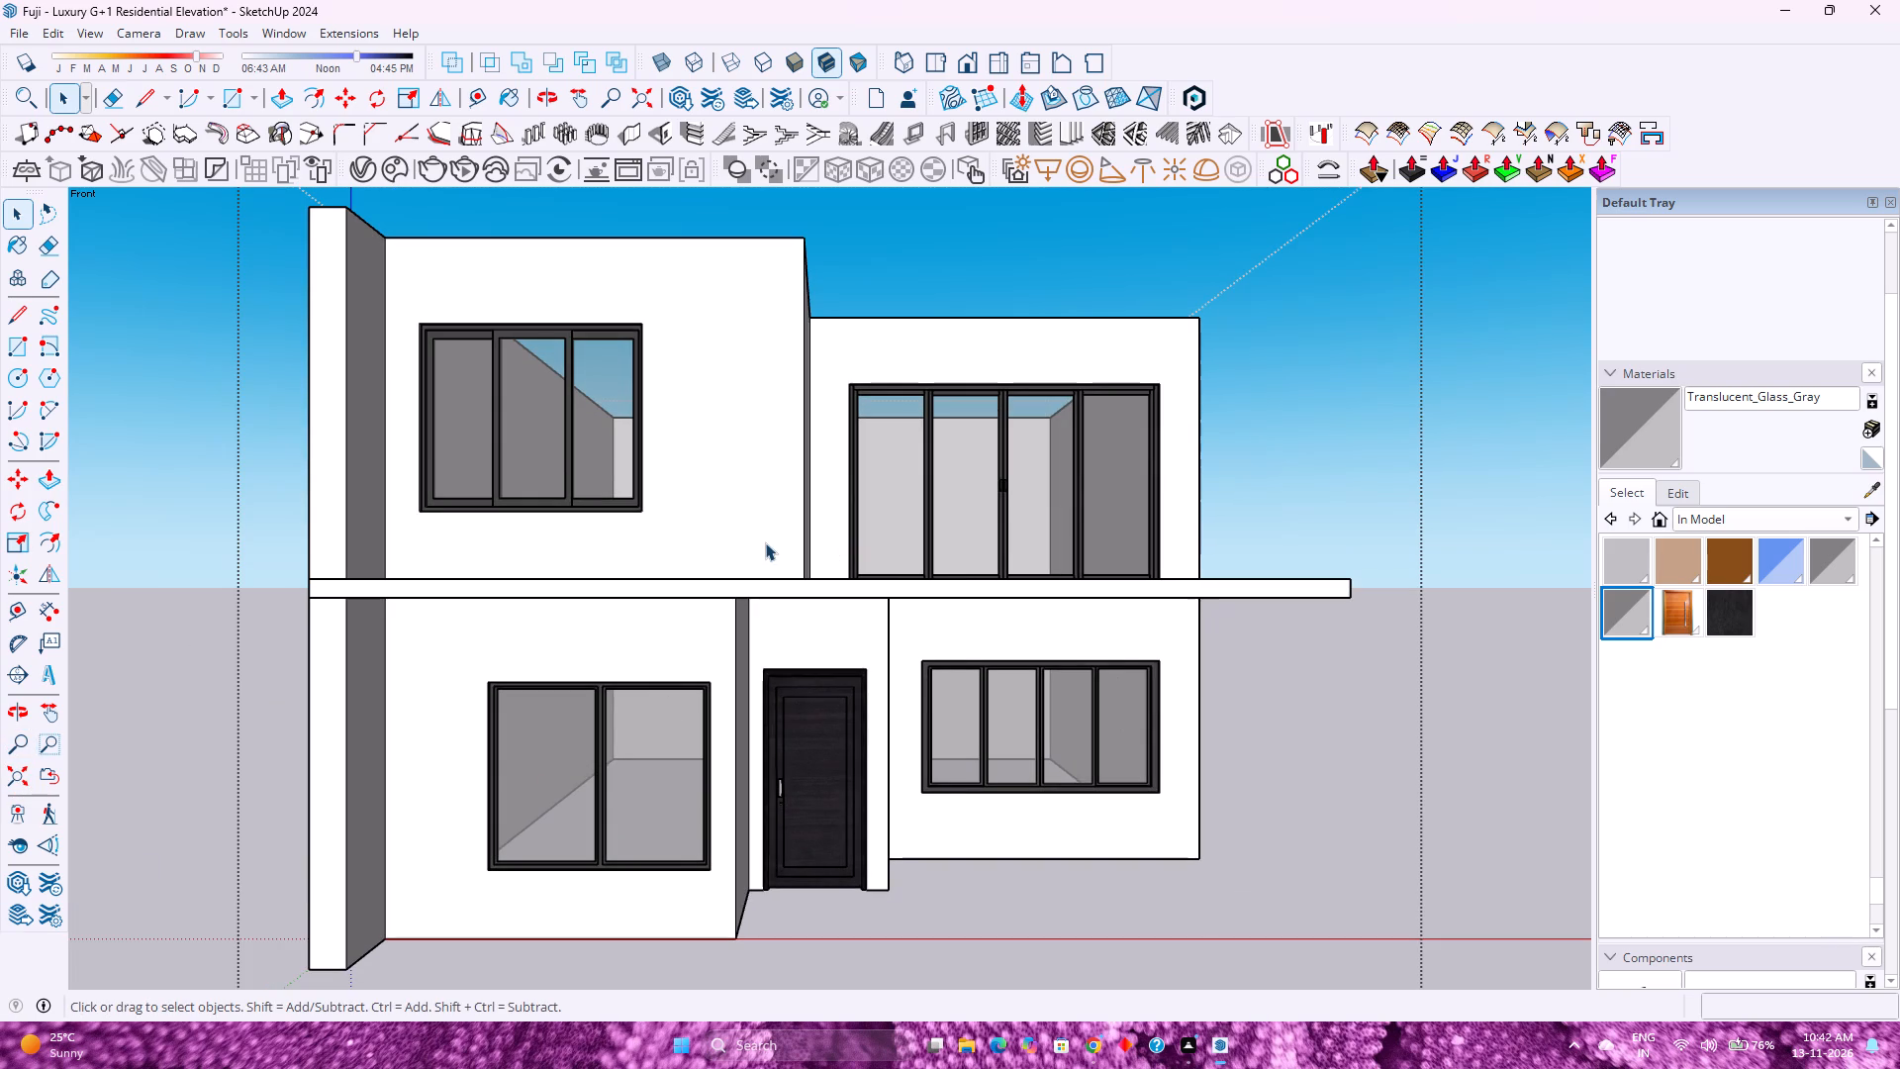
scroll(765, 542, "down", 1)
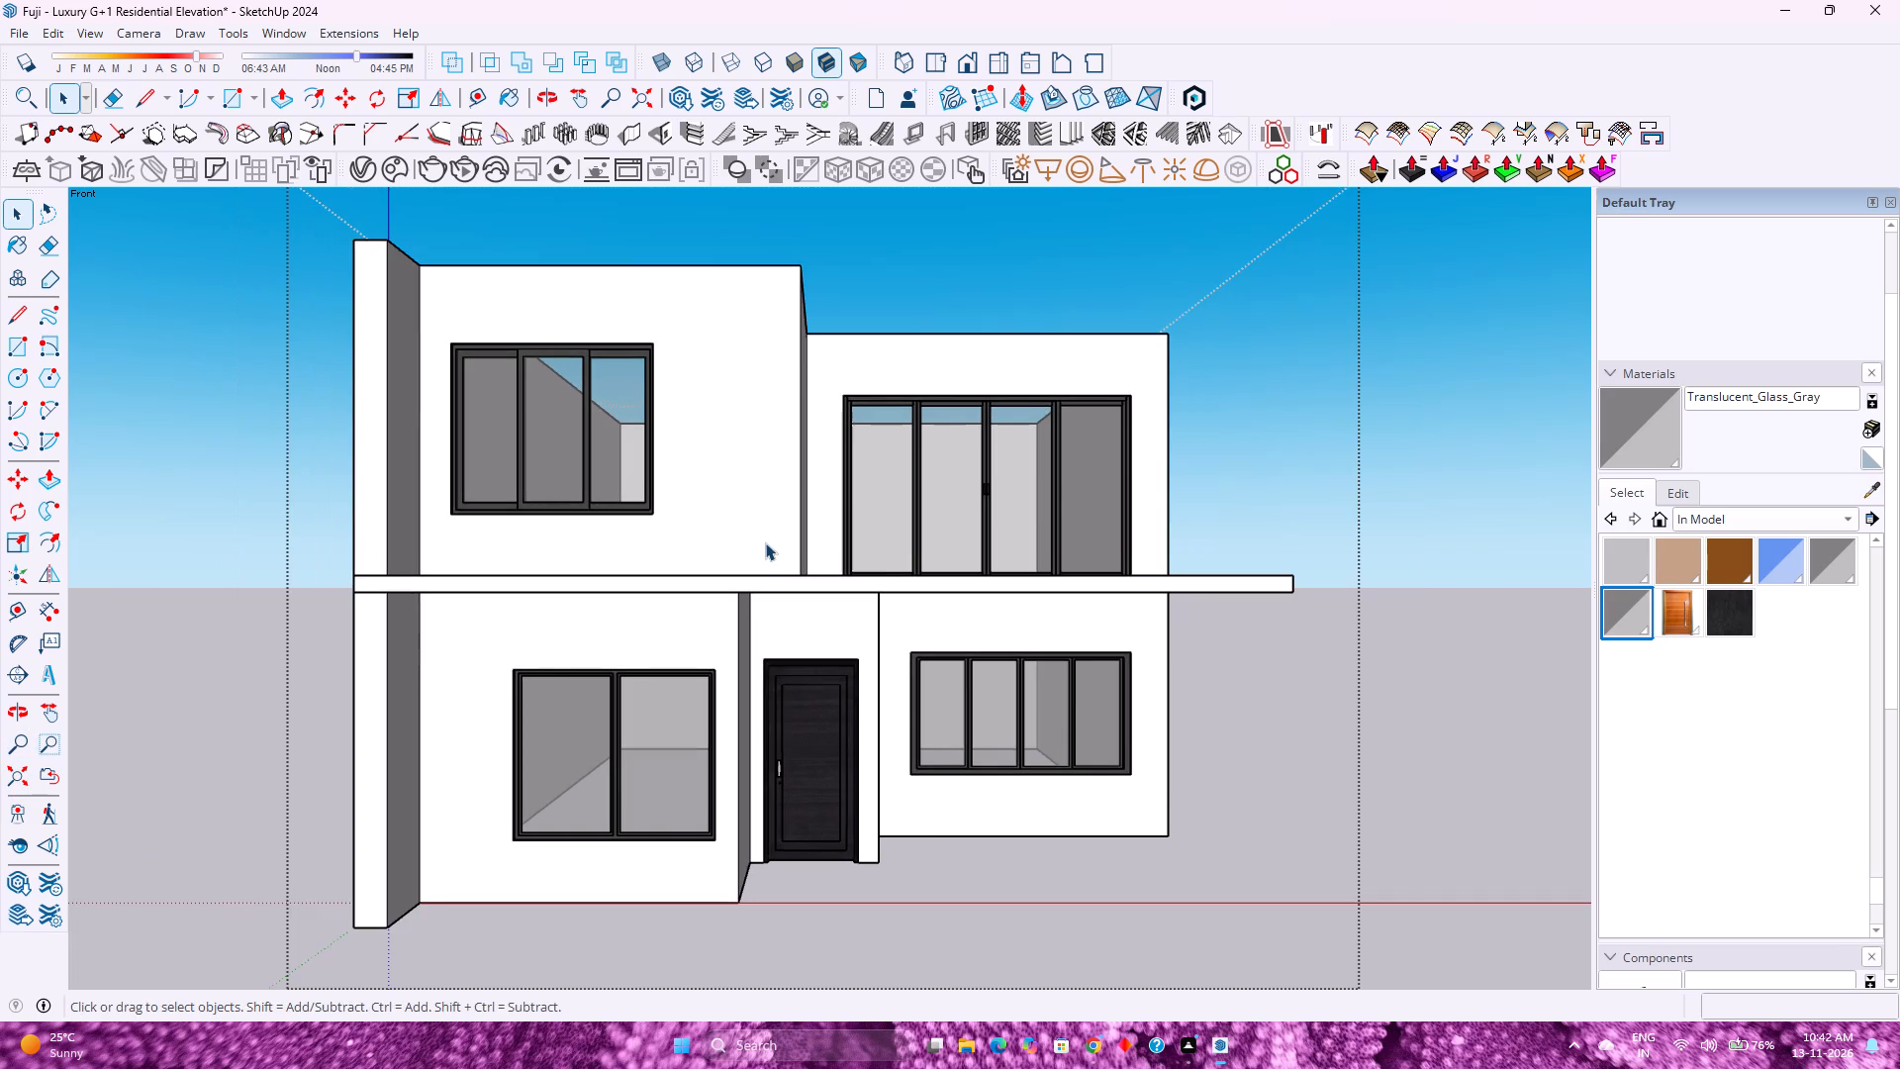
scroll(765, 542, "down", 2)
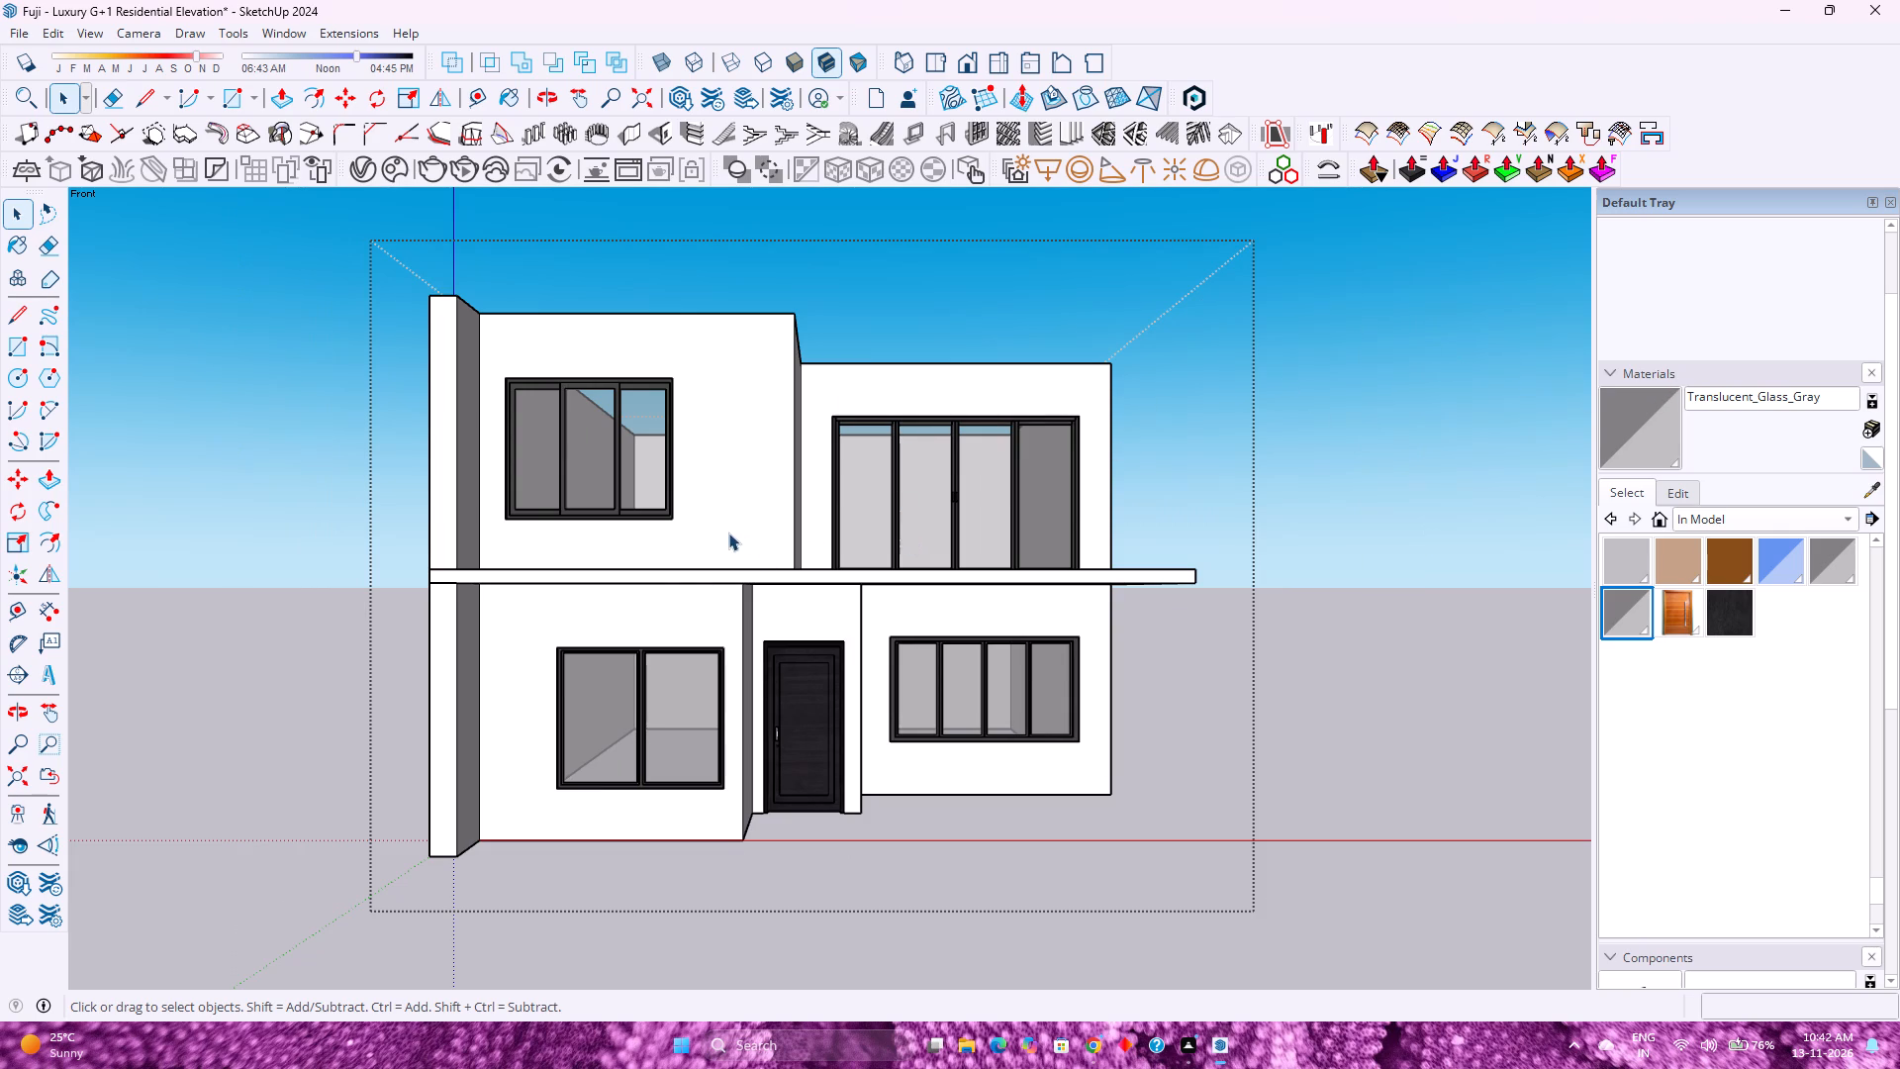
scroll(768, 544, "up", 1)
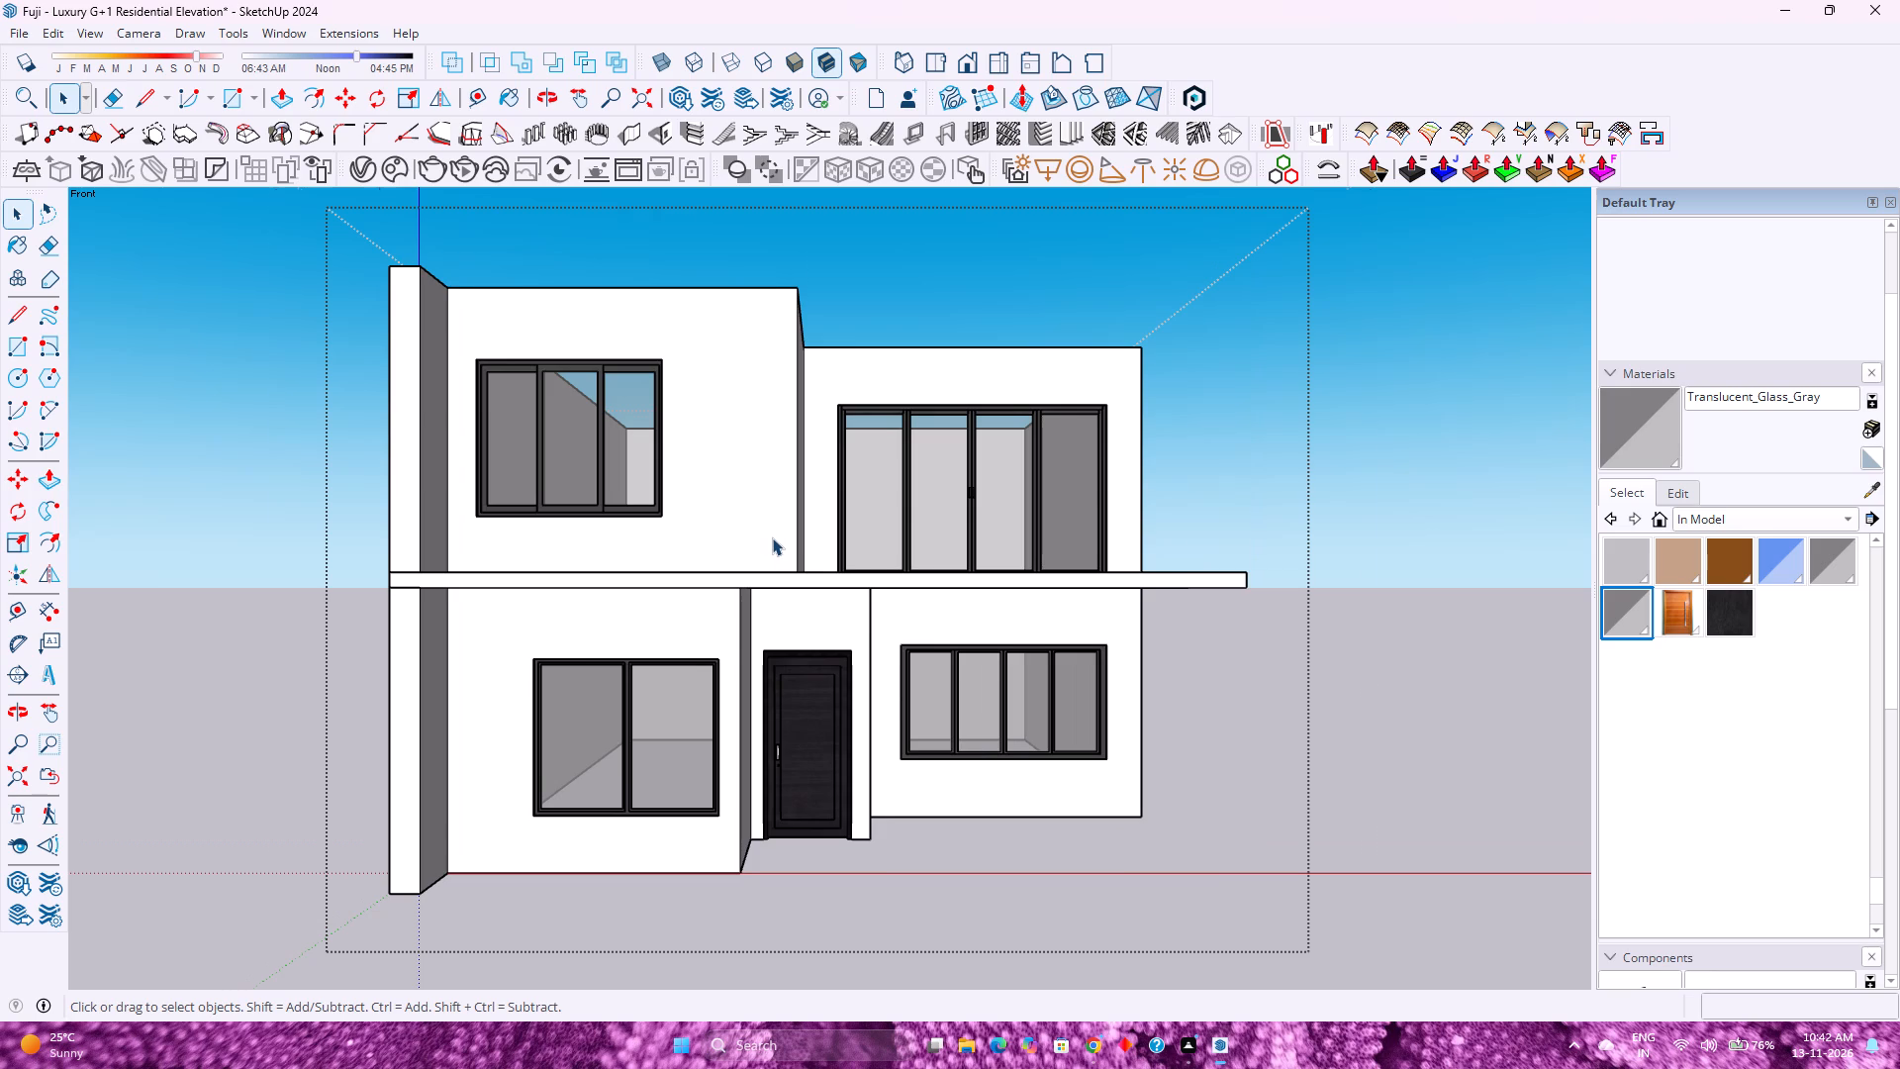
Examine the front elevation's openings and projecting slab at several distances, and fit the whole model in view.
scroll(772, 537, "up", 2)
scroll(772, 537, "down", 1)
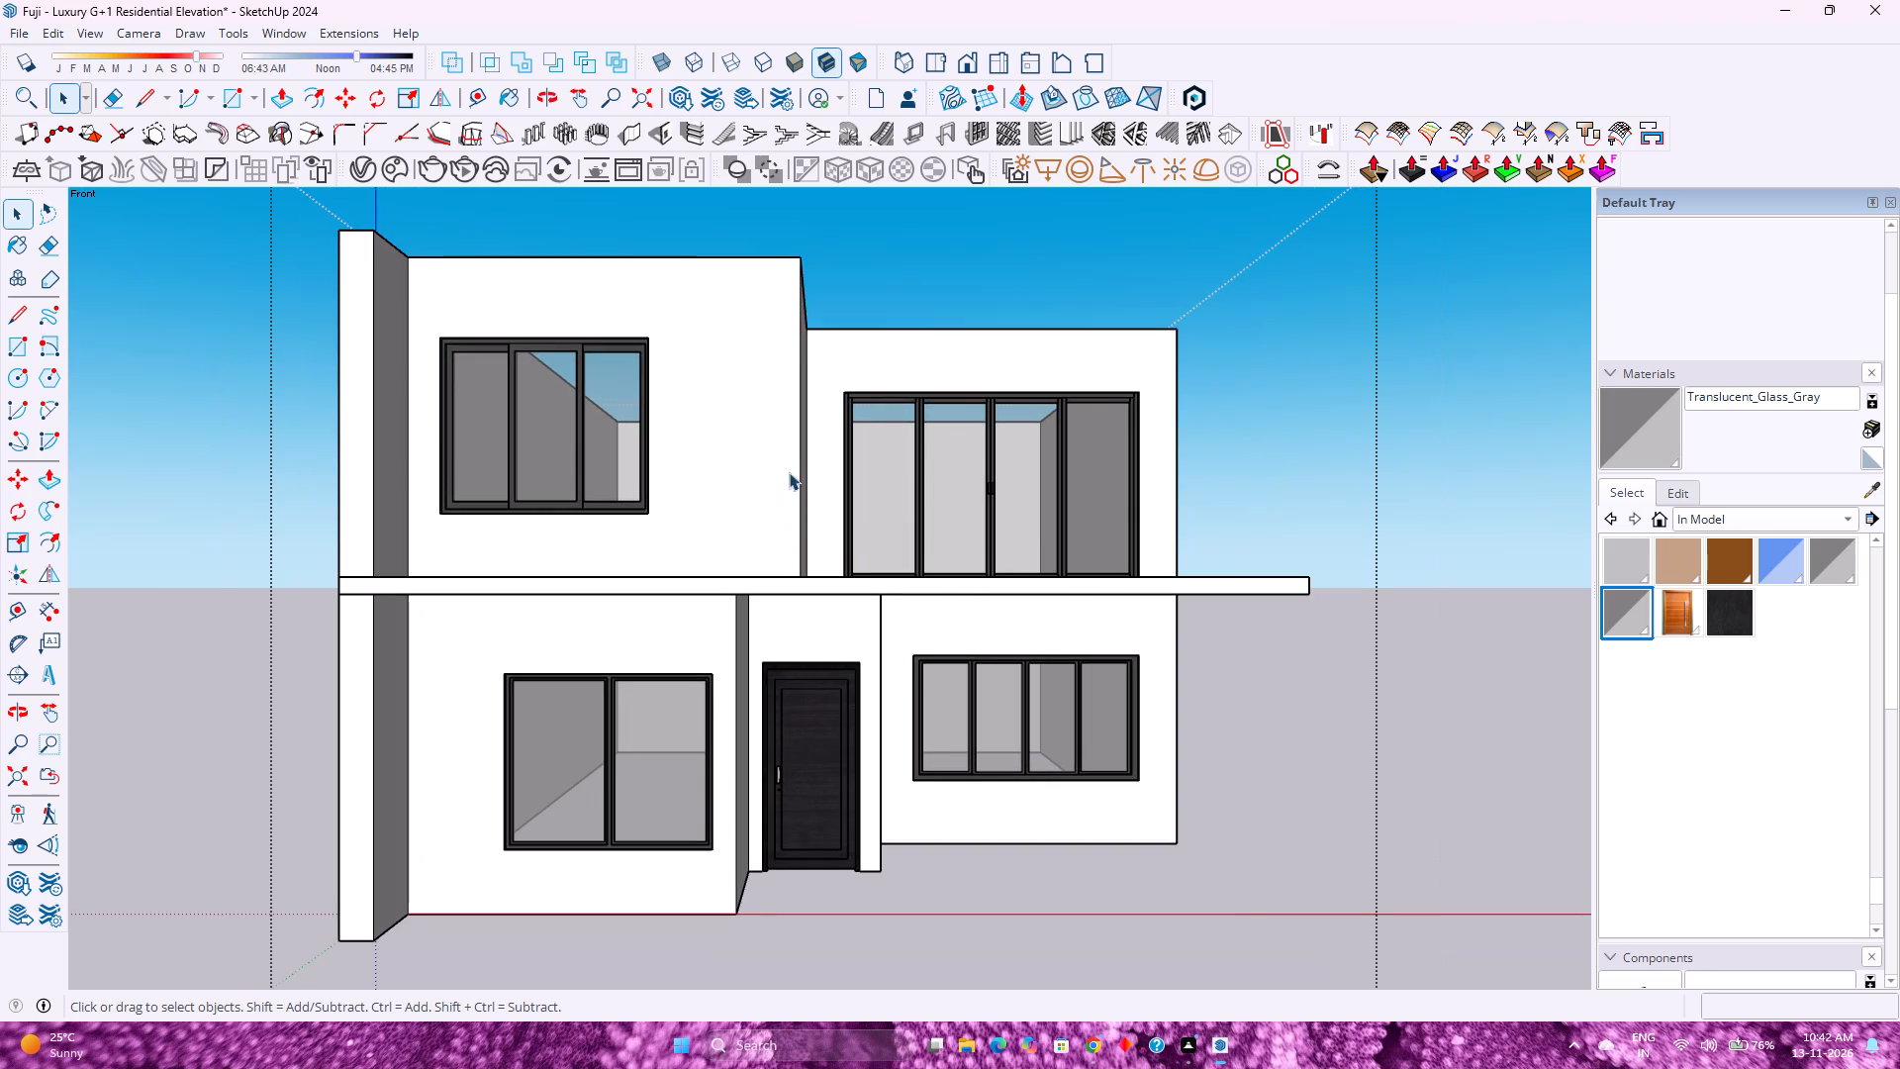
scroll(793, 466, "up", 1)
scroll(789, 468, "down", 1)
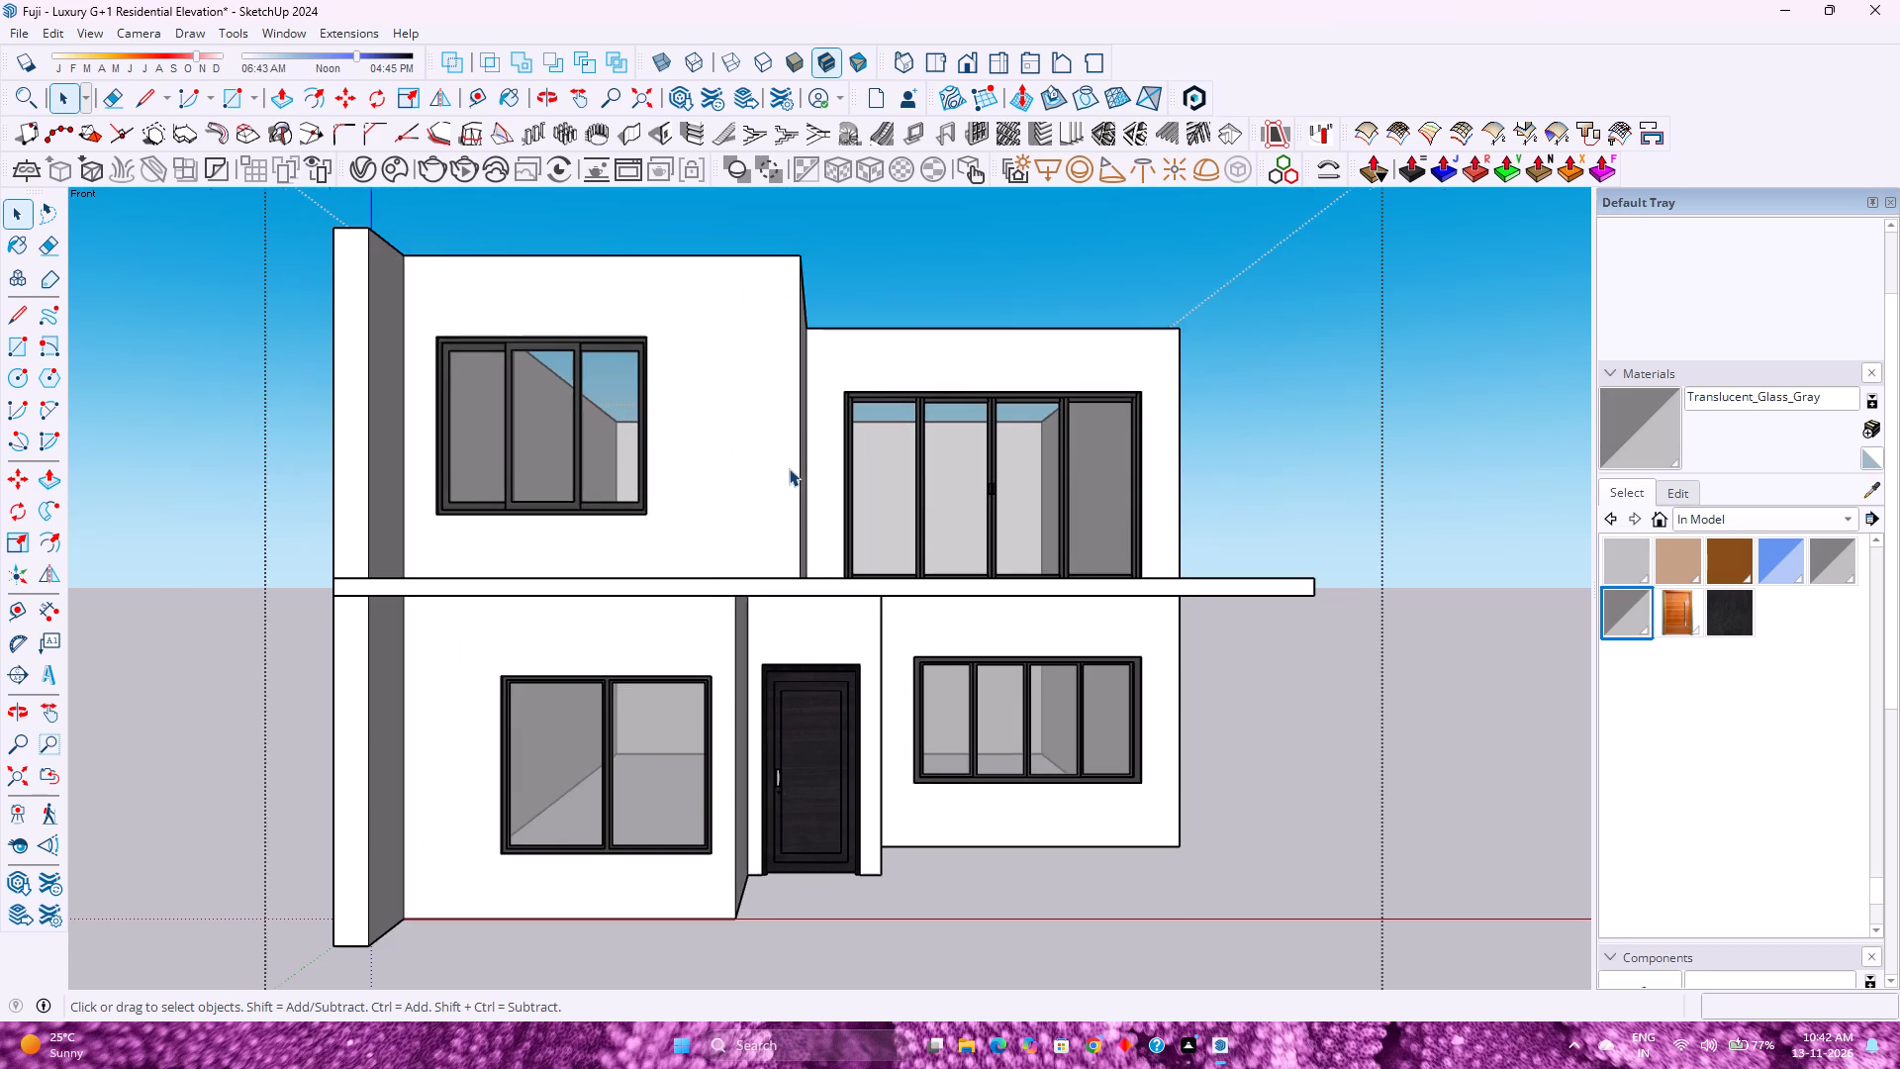
scroll(489, 710, "down", 1)
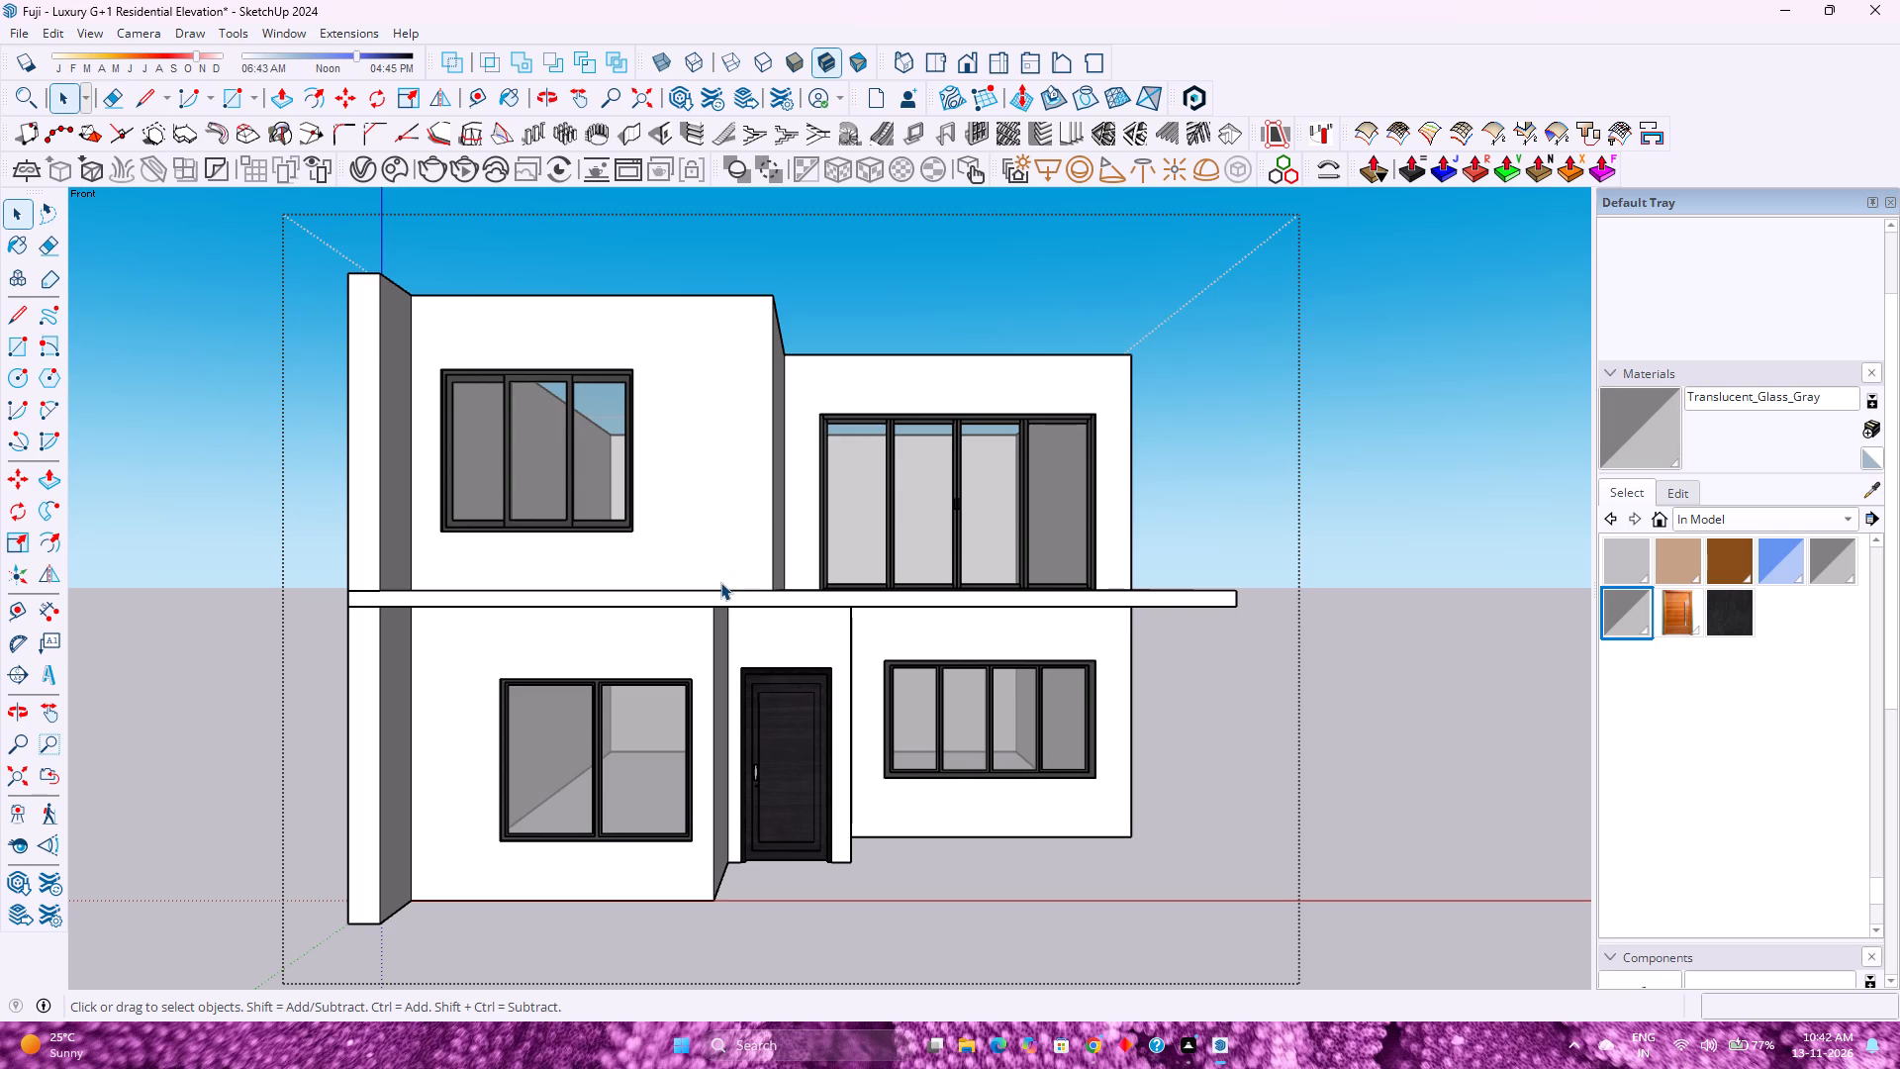
scroll(720, 582, "down", 1)
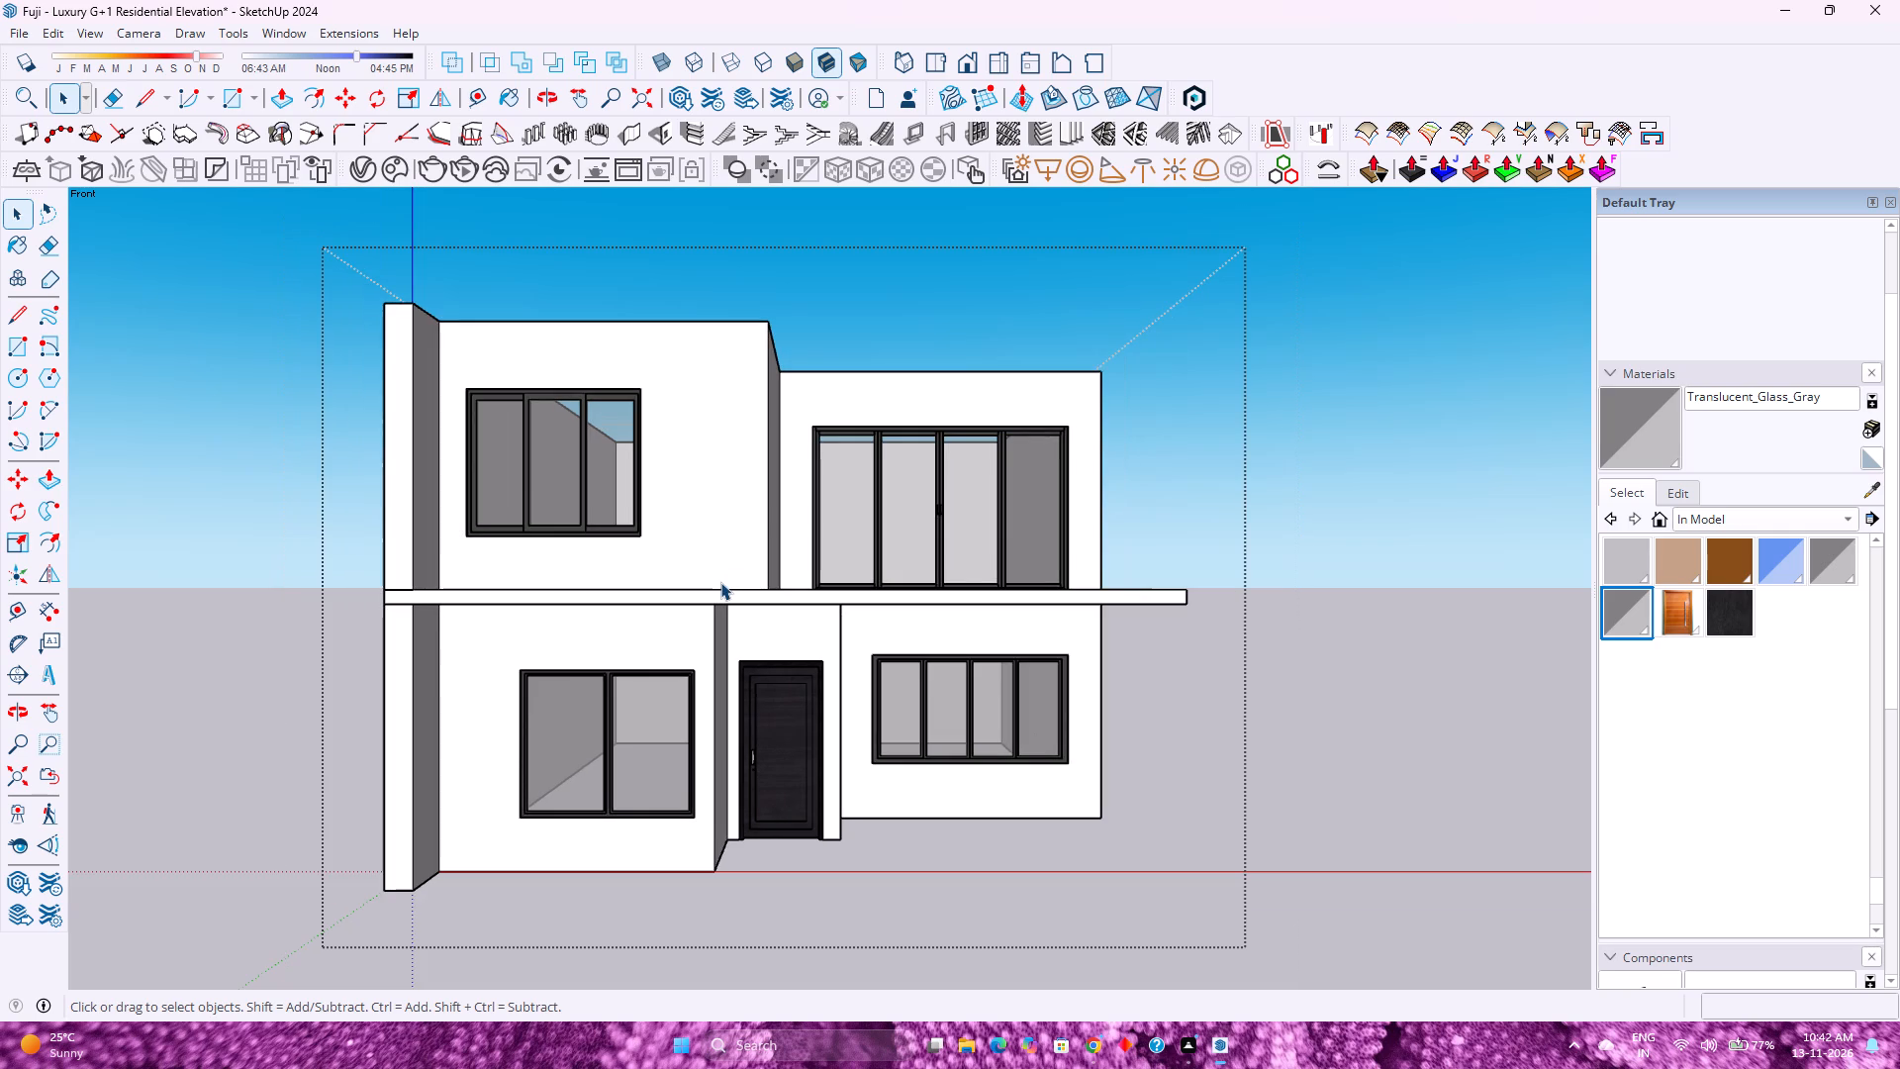
scroll(728, 574, "down", 1)
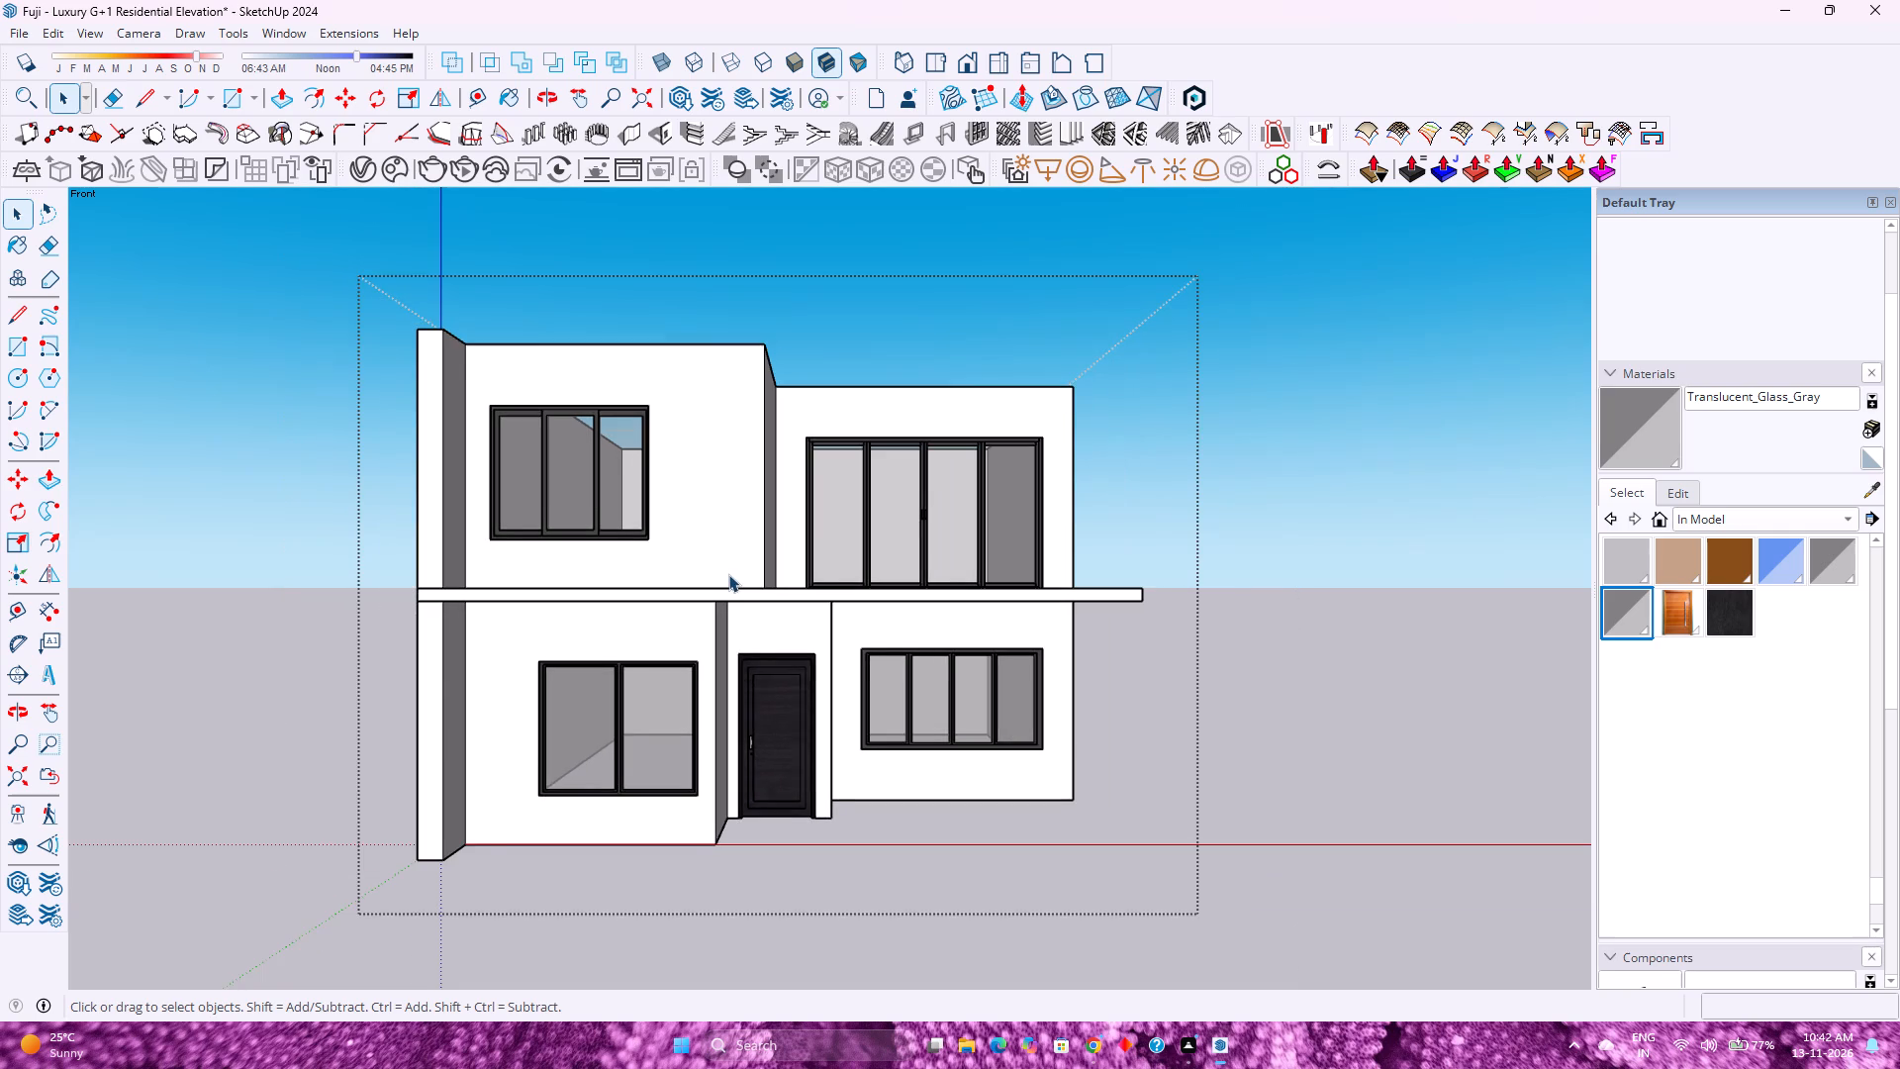
scroll(728, 574, "down", 1)
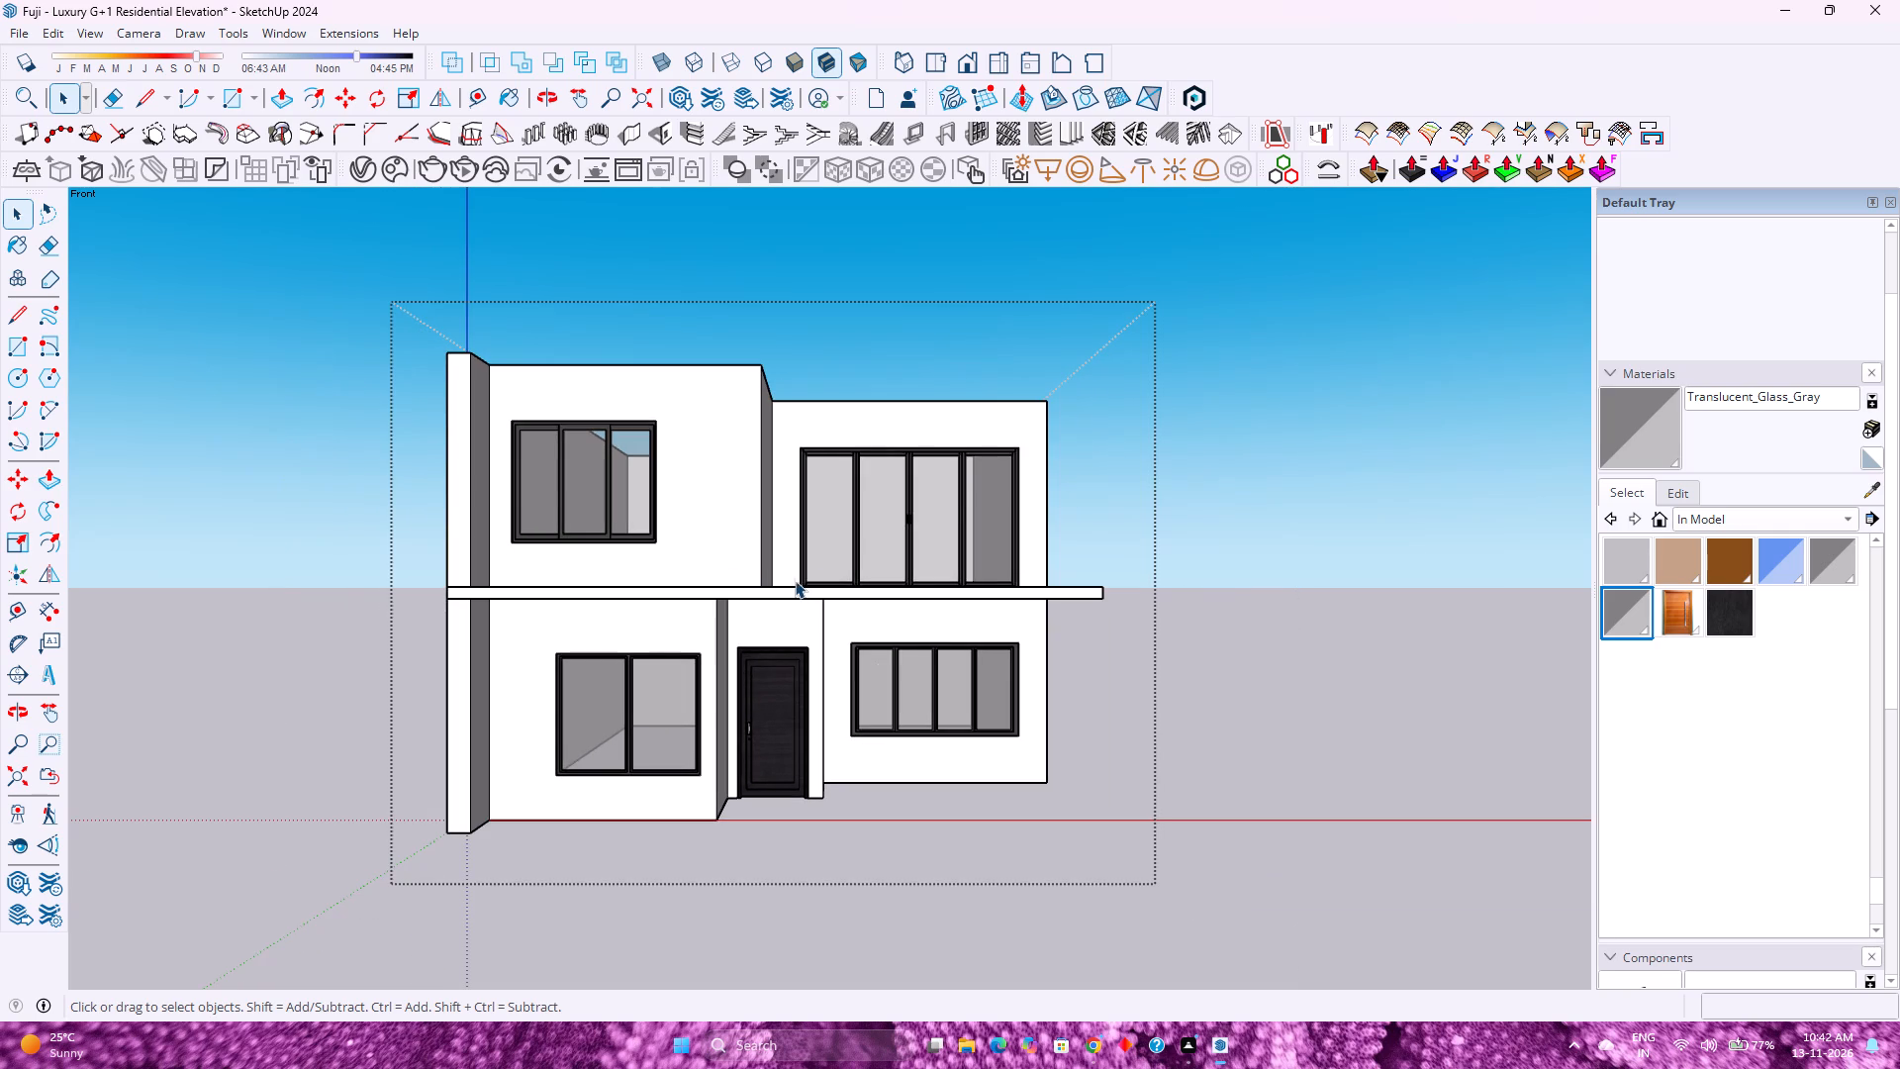
scroll(781, 582, "up", 4)
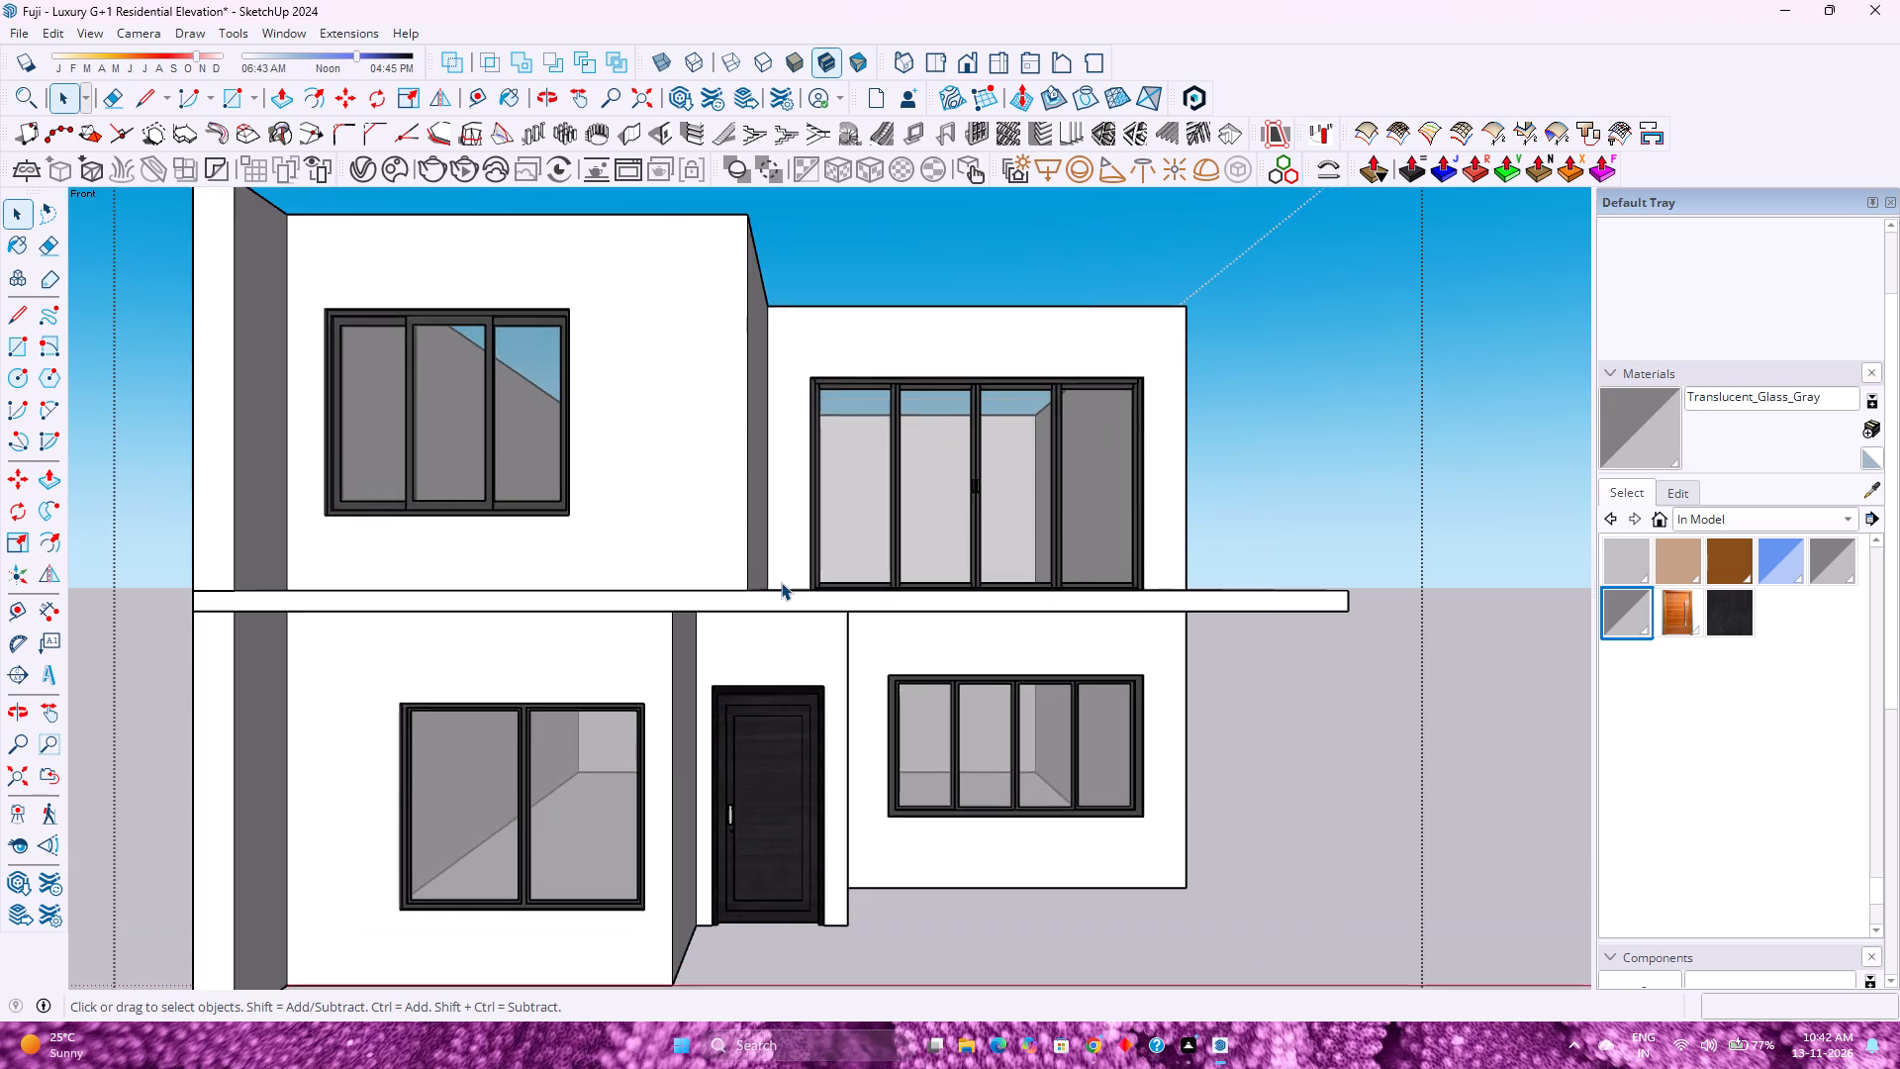
scroll(781, 582, "down", 1)
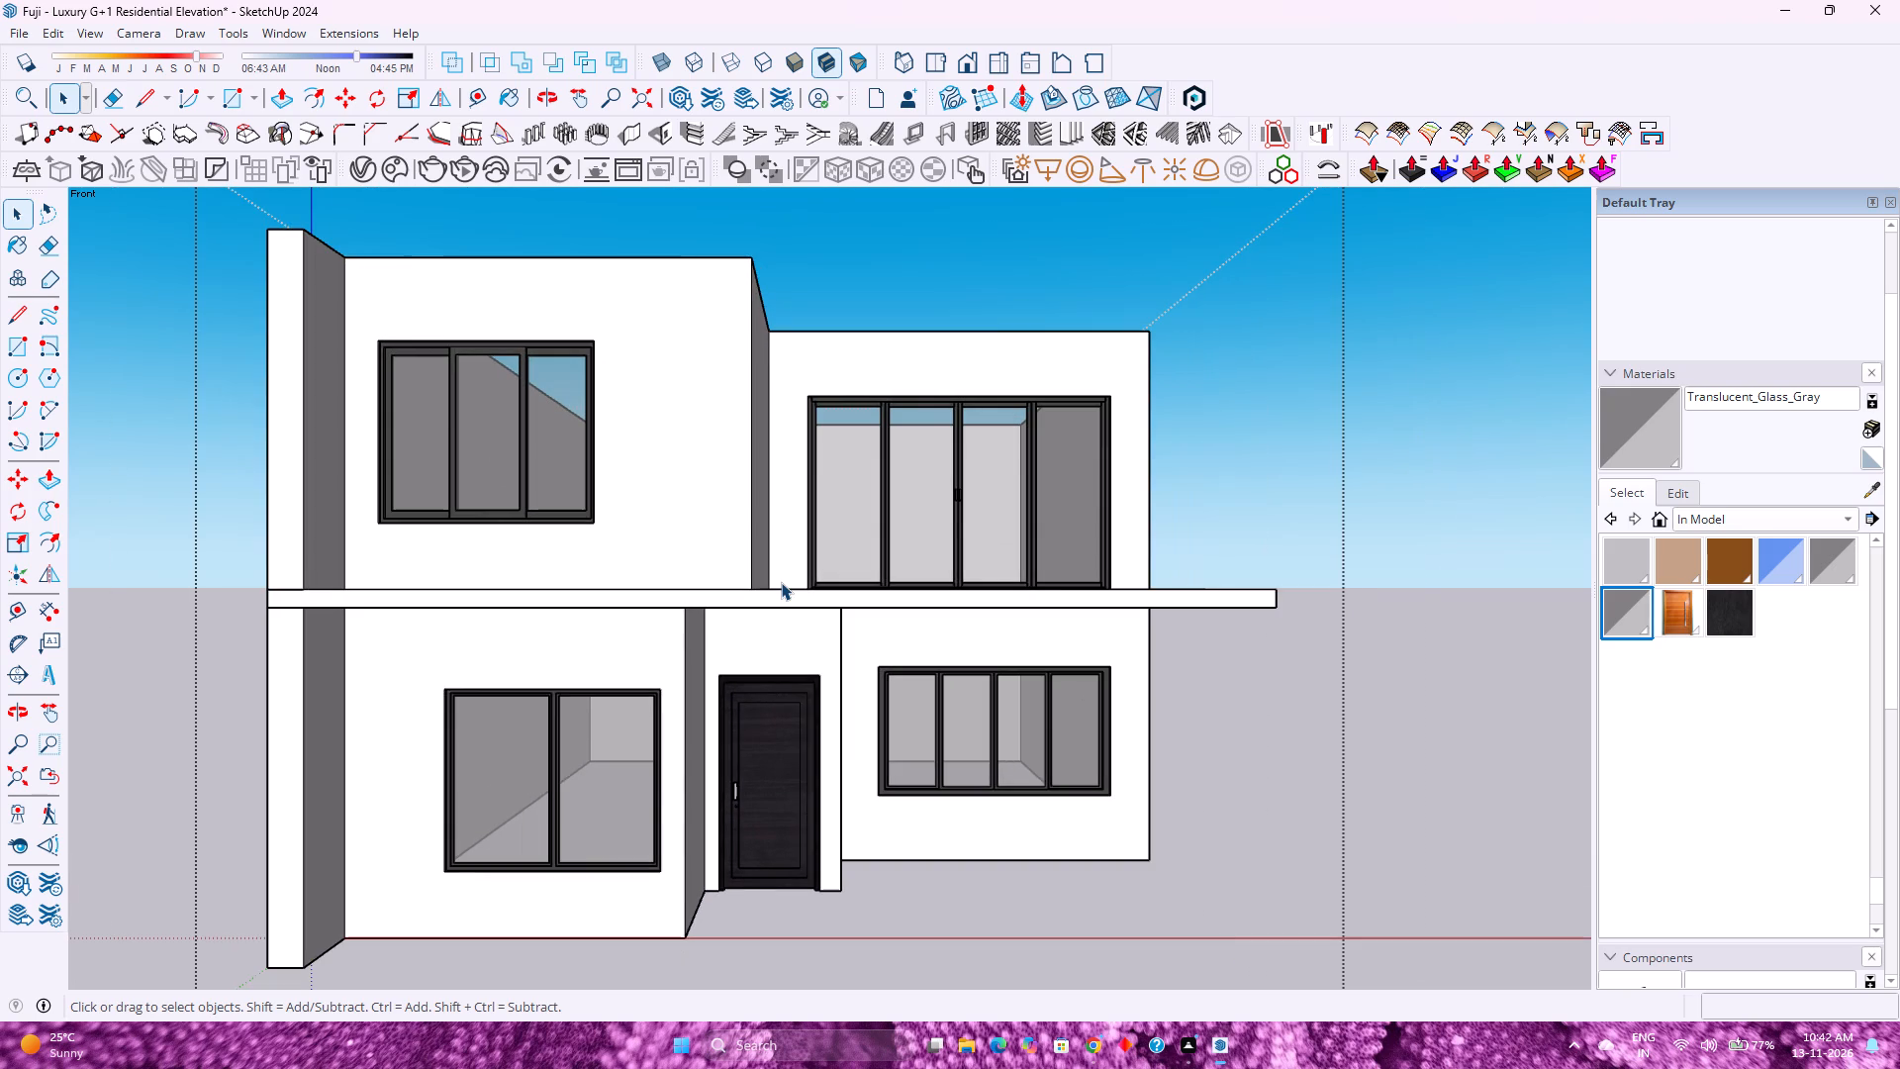
left_click(12, 780)
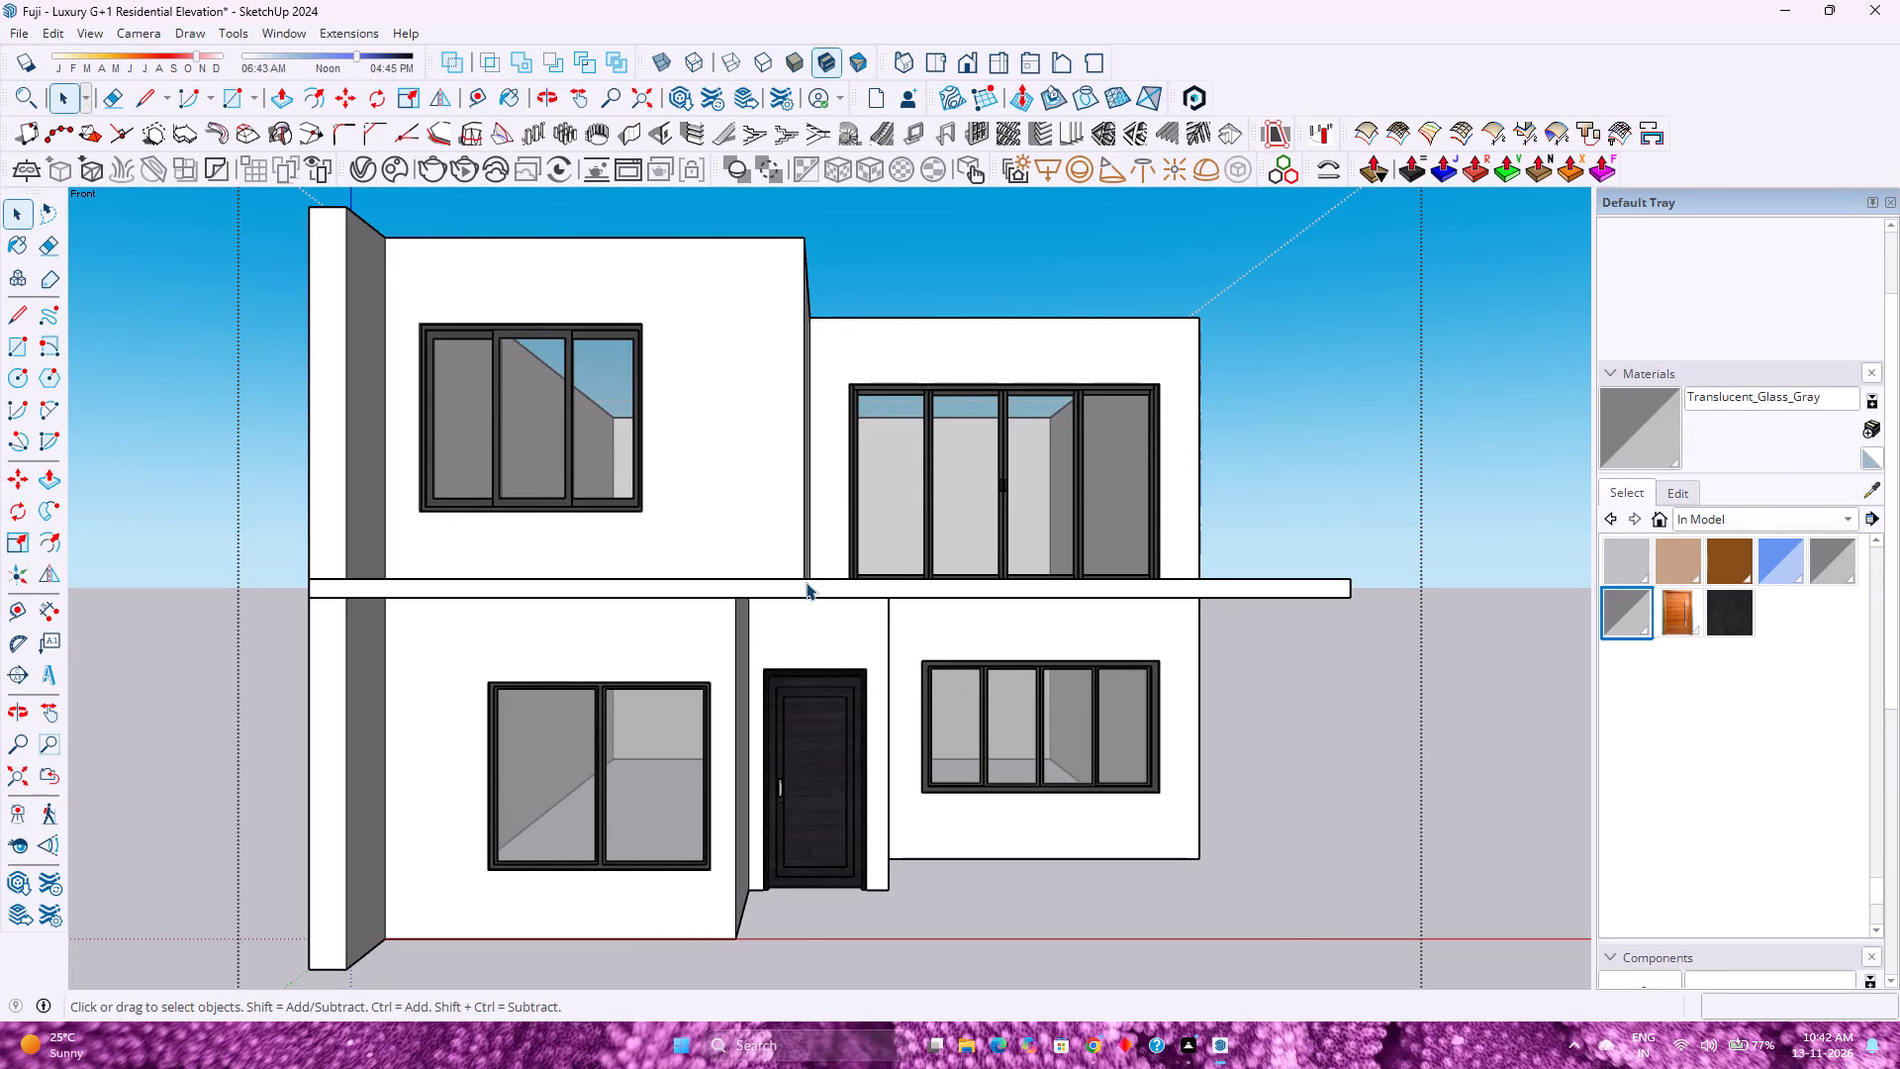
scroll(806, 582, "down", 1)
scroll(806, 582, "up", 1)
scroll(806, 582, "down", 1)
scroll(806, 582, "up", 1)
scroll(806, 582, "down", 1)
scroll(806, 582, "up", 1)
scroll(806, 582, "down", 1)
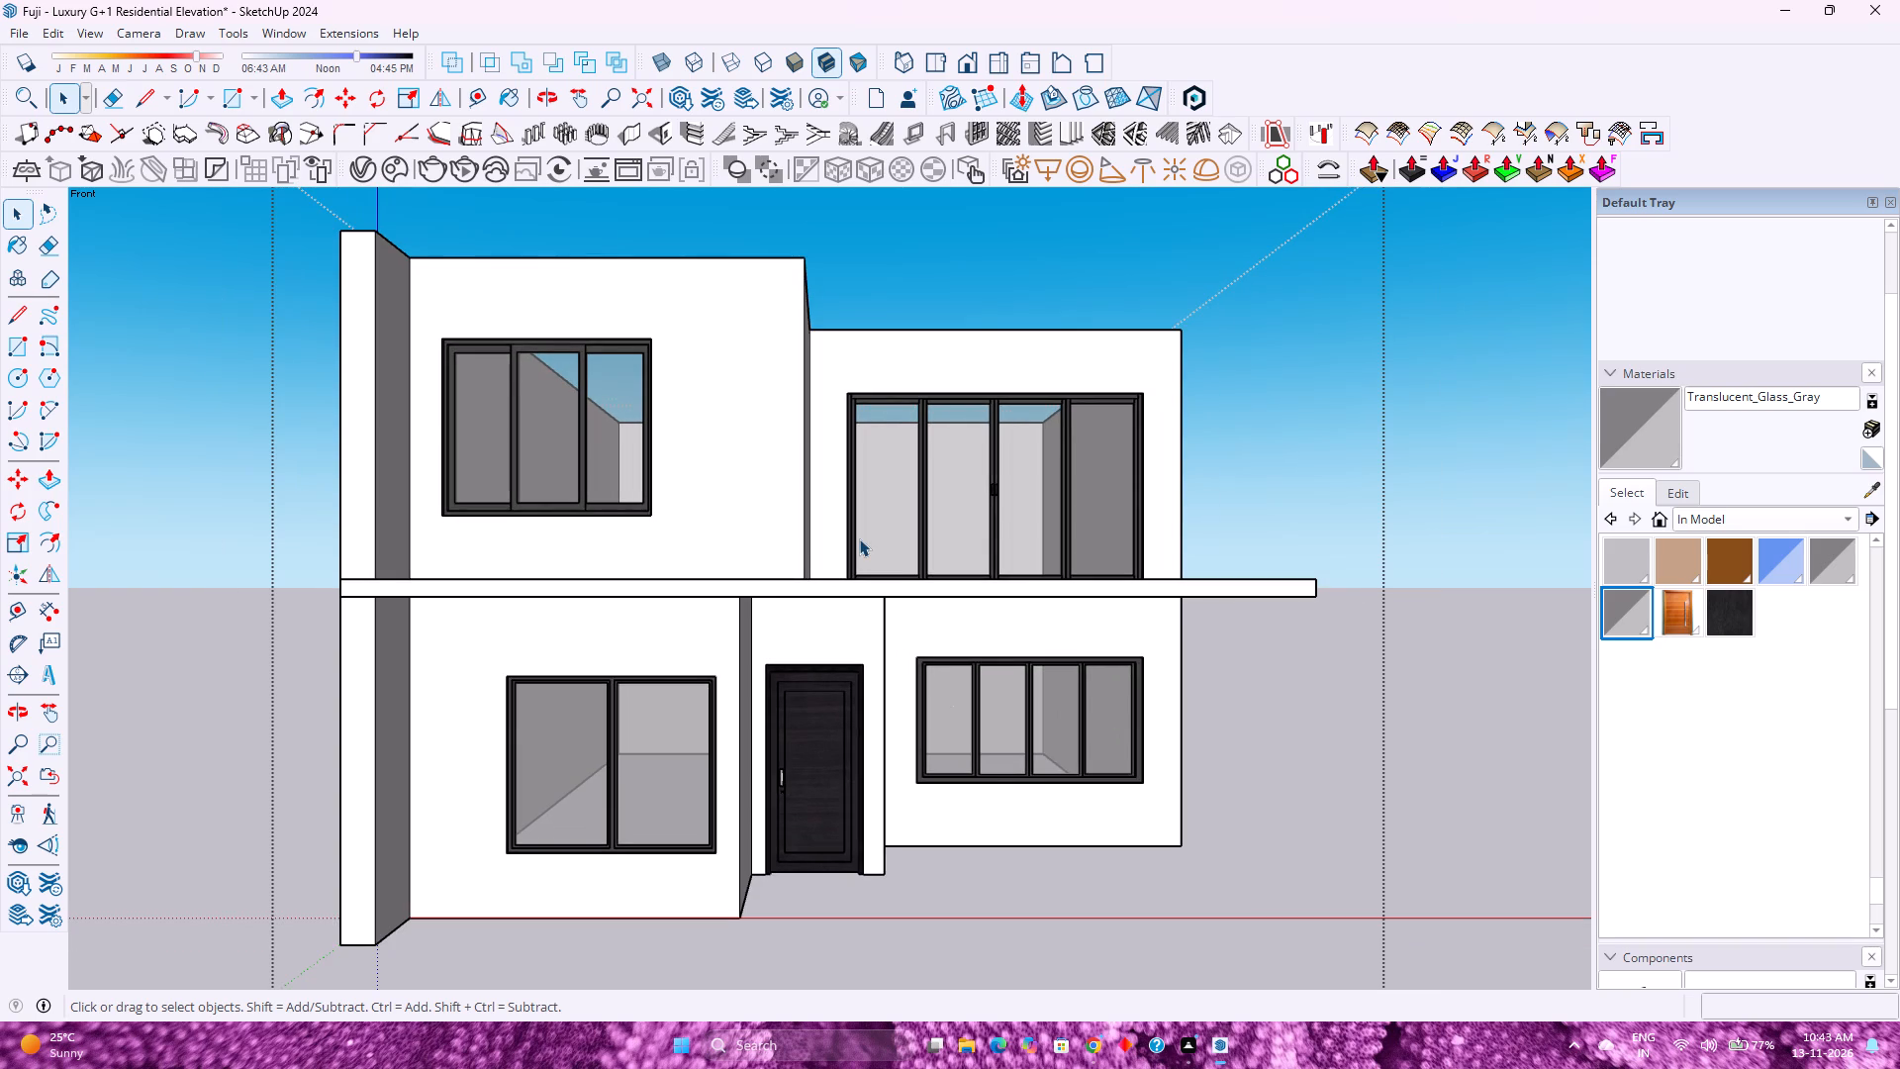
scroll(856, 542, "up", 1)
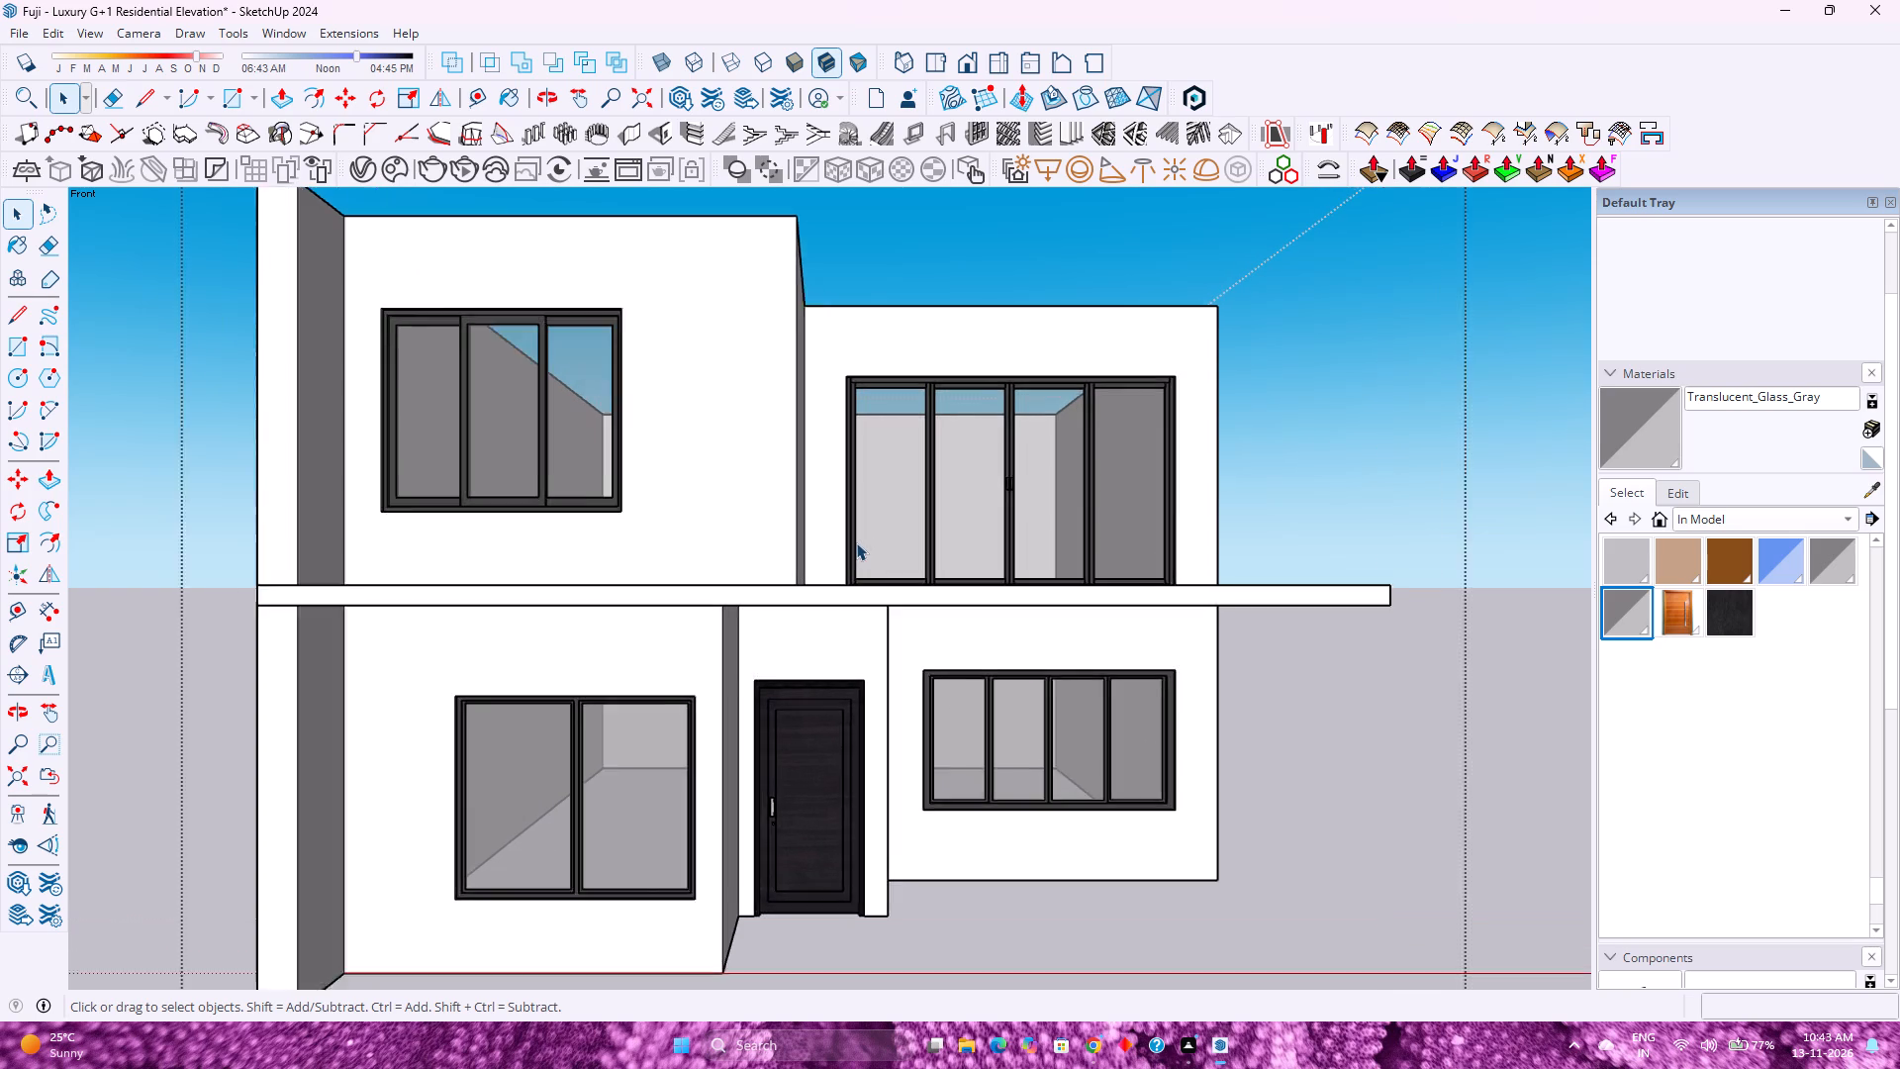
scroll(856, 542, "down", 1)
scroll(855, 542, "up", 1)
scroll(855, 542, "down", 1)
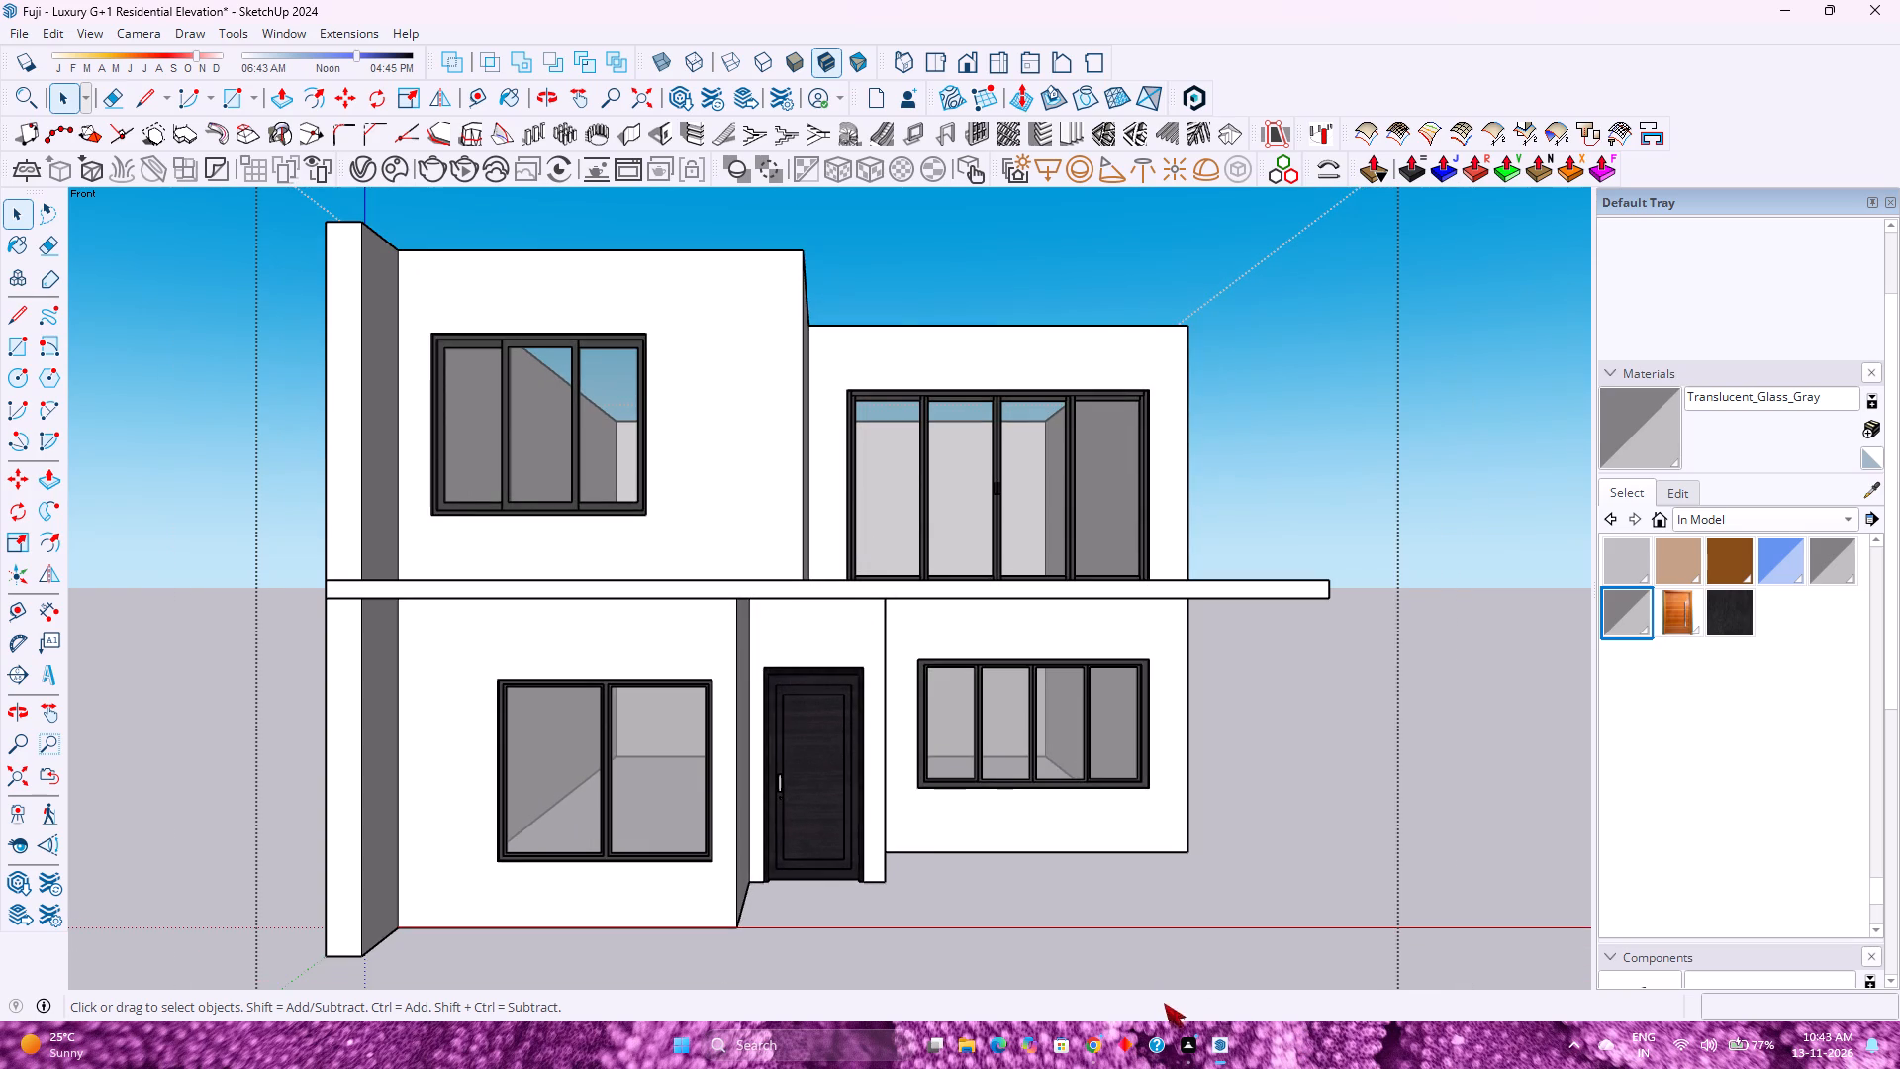